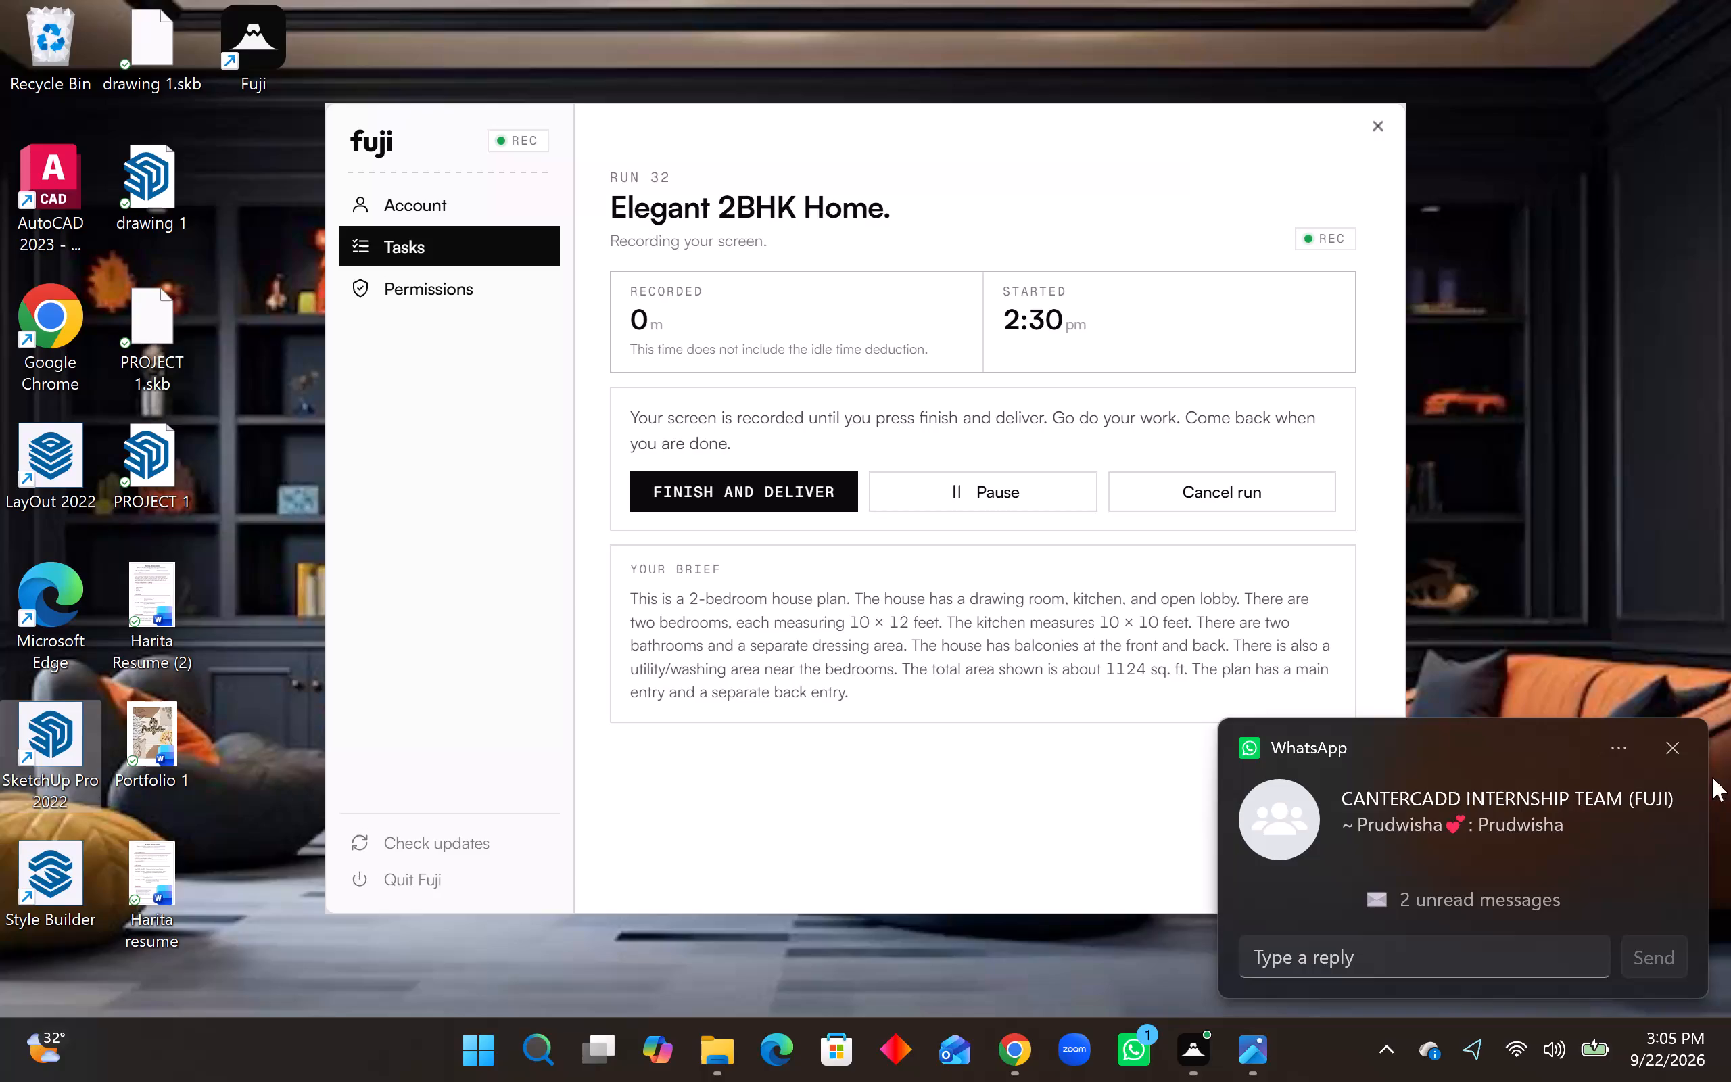
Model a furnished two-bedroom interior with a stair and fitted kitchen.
Dismiss the WhatsApp notification and bring the SketchUp Pro 2022 welcome window to the front.
{"action": "left_click", "coordinate": [1674, 749]}
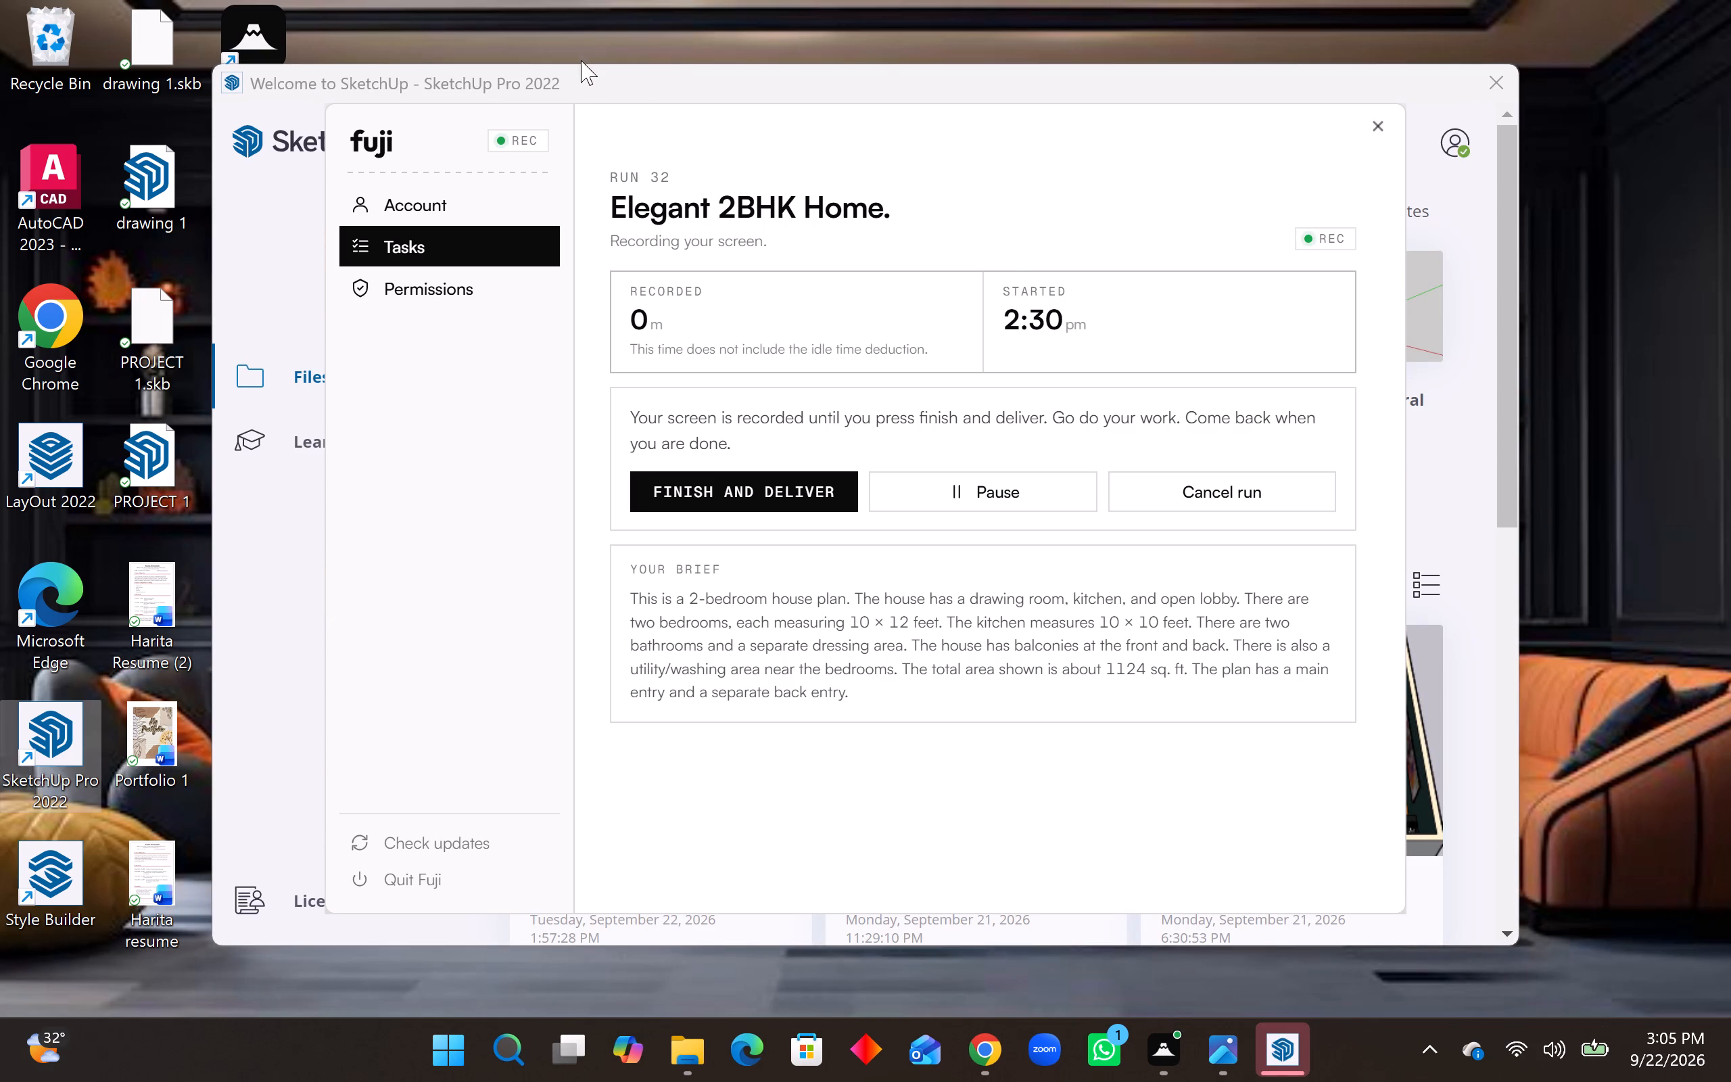
{"action": "left_click", "coordinate": [583, 82]}
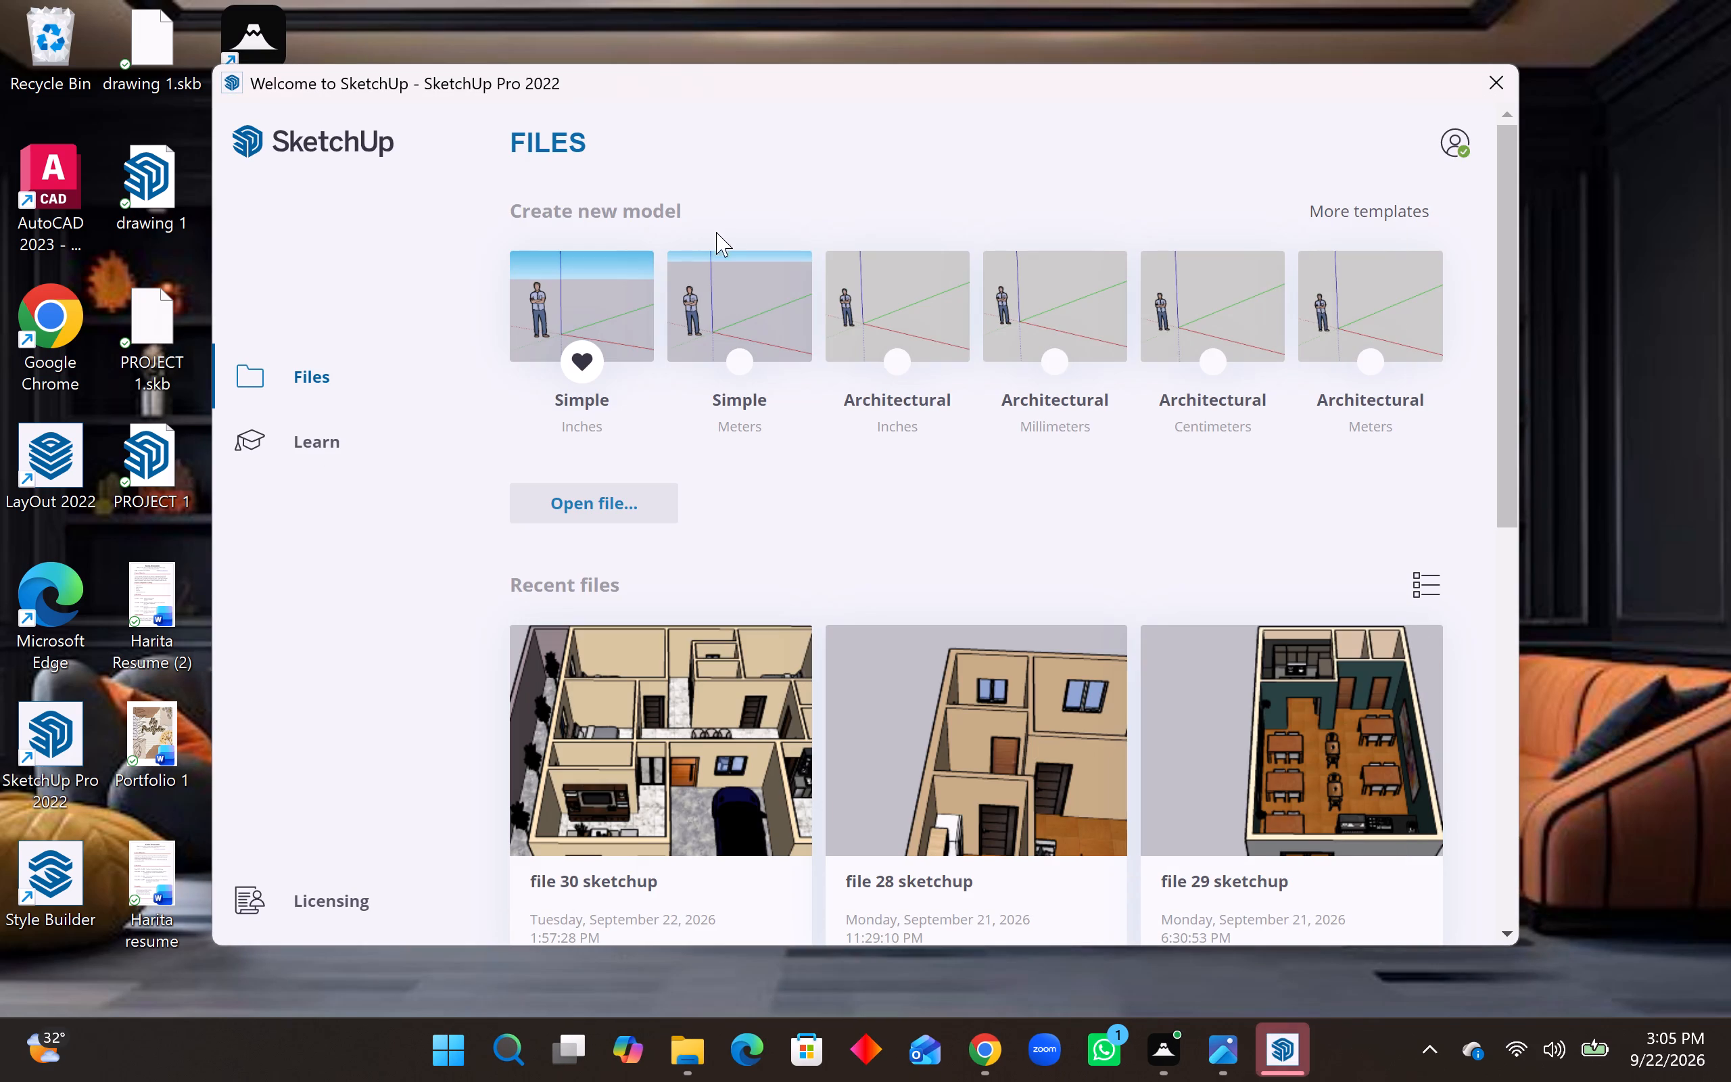
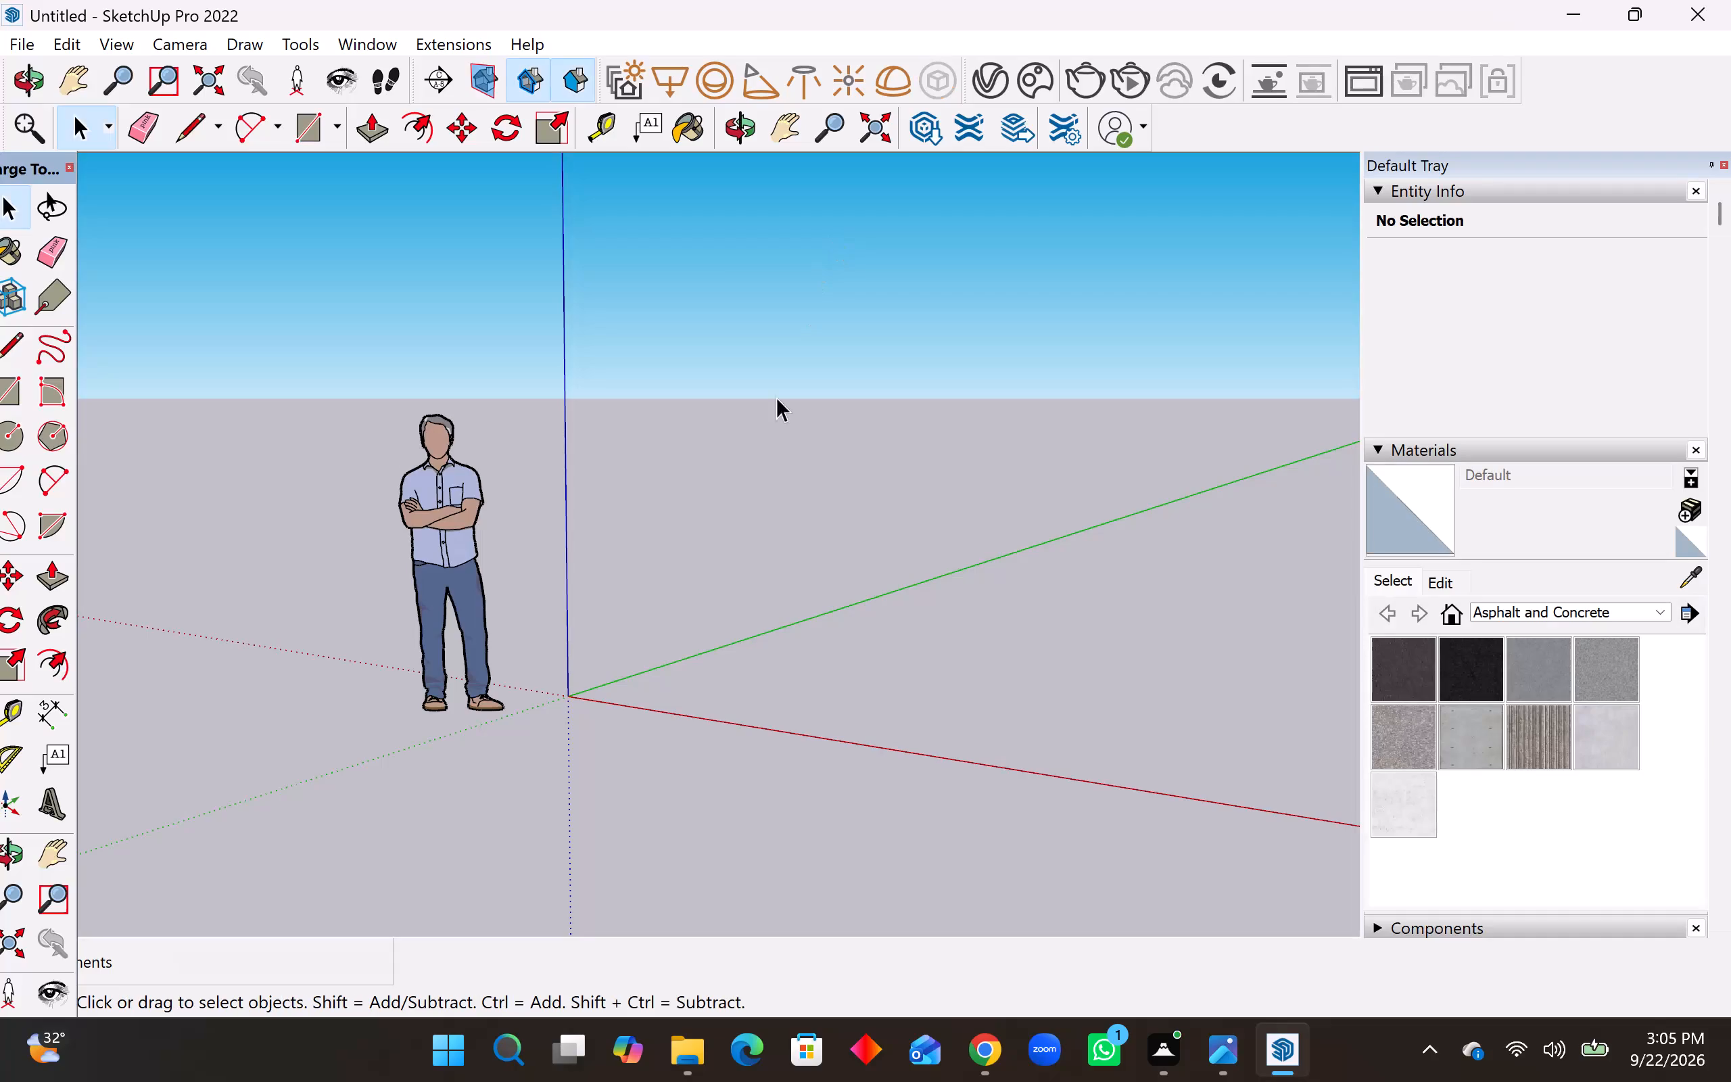
Delete the default human figure standing near the origin.
{"action": "left_click", "coordinate": [460, 594]}
{"action": "key", "text": "Delete"}
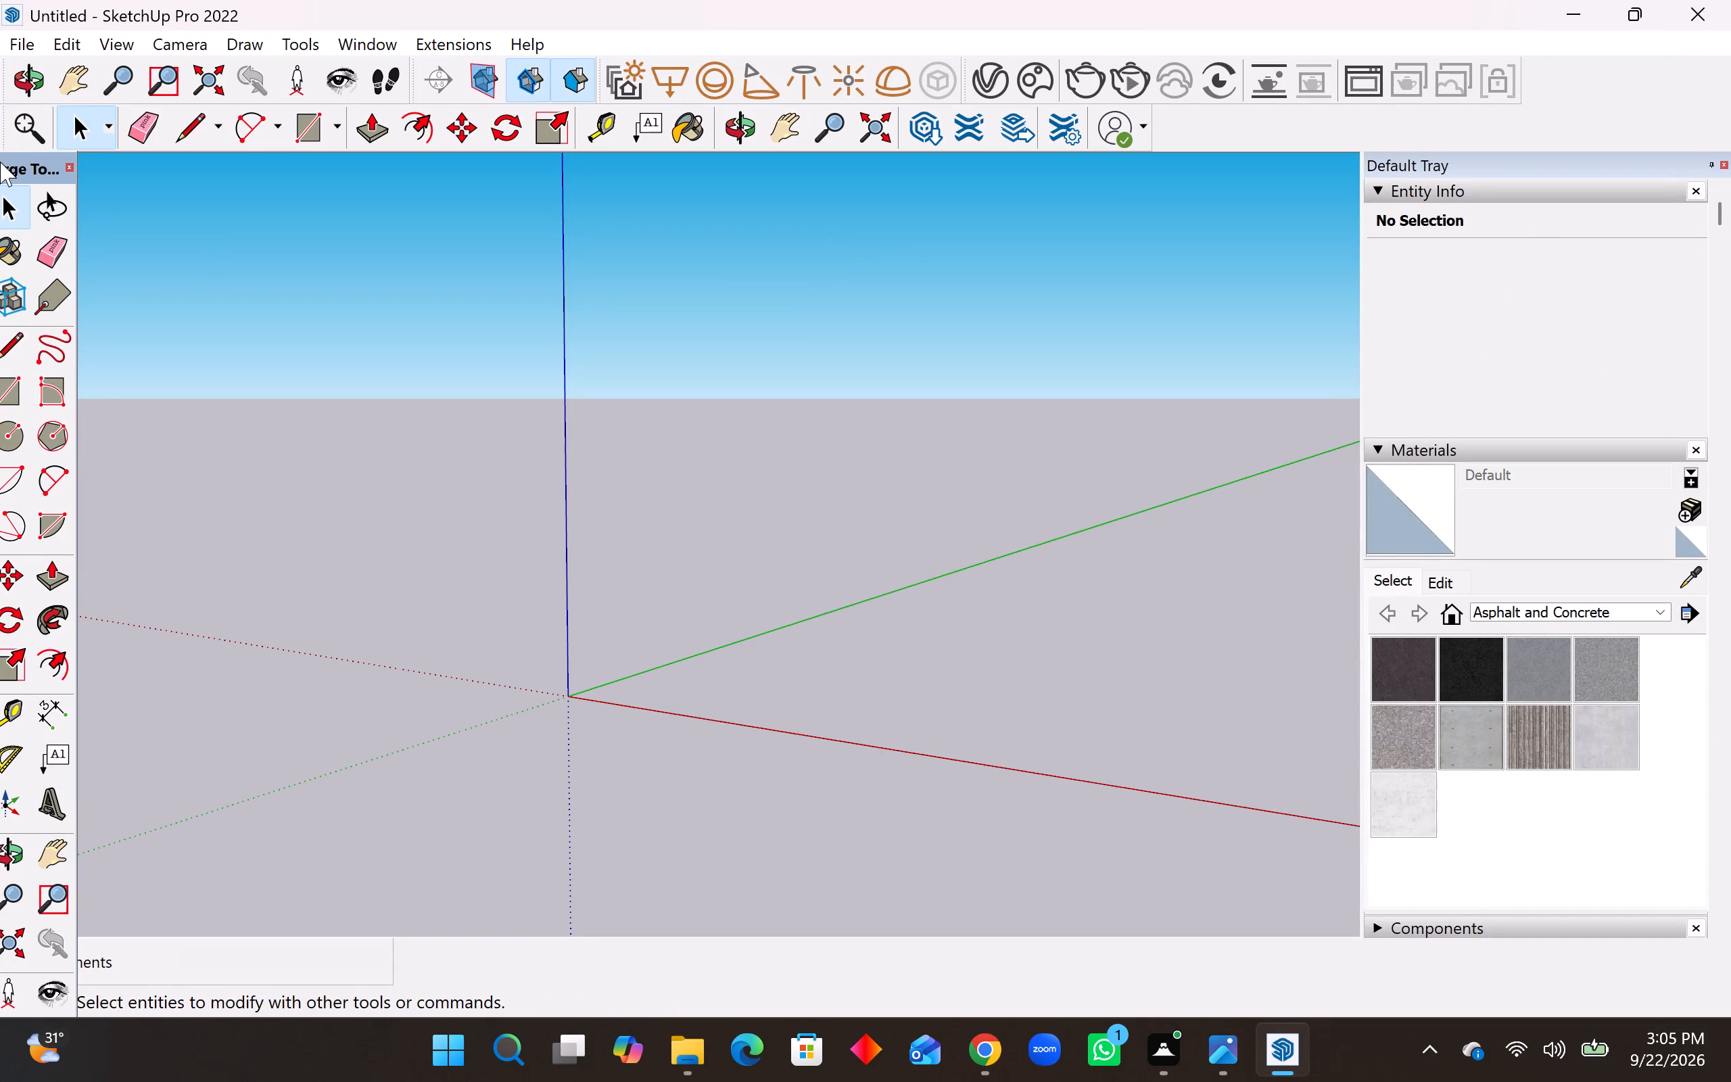
Reposition the floating Large Tool Set so that both of its tool columns are fully visible.
{"action": "left_click_drag", "start_coordinate": [33, 157], "coordinate": [51, 155]}
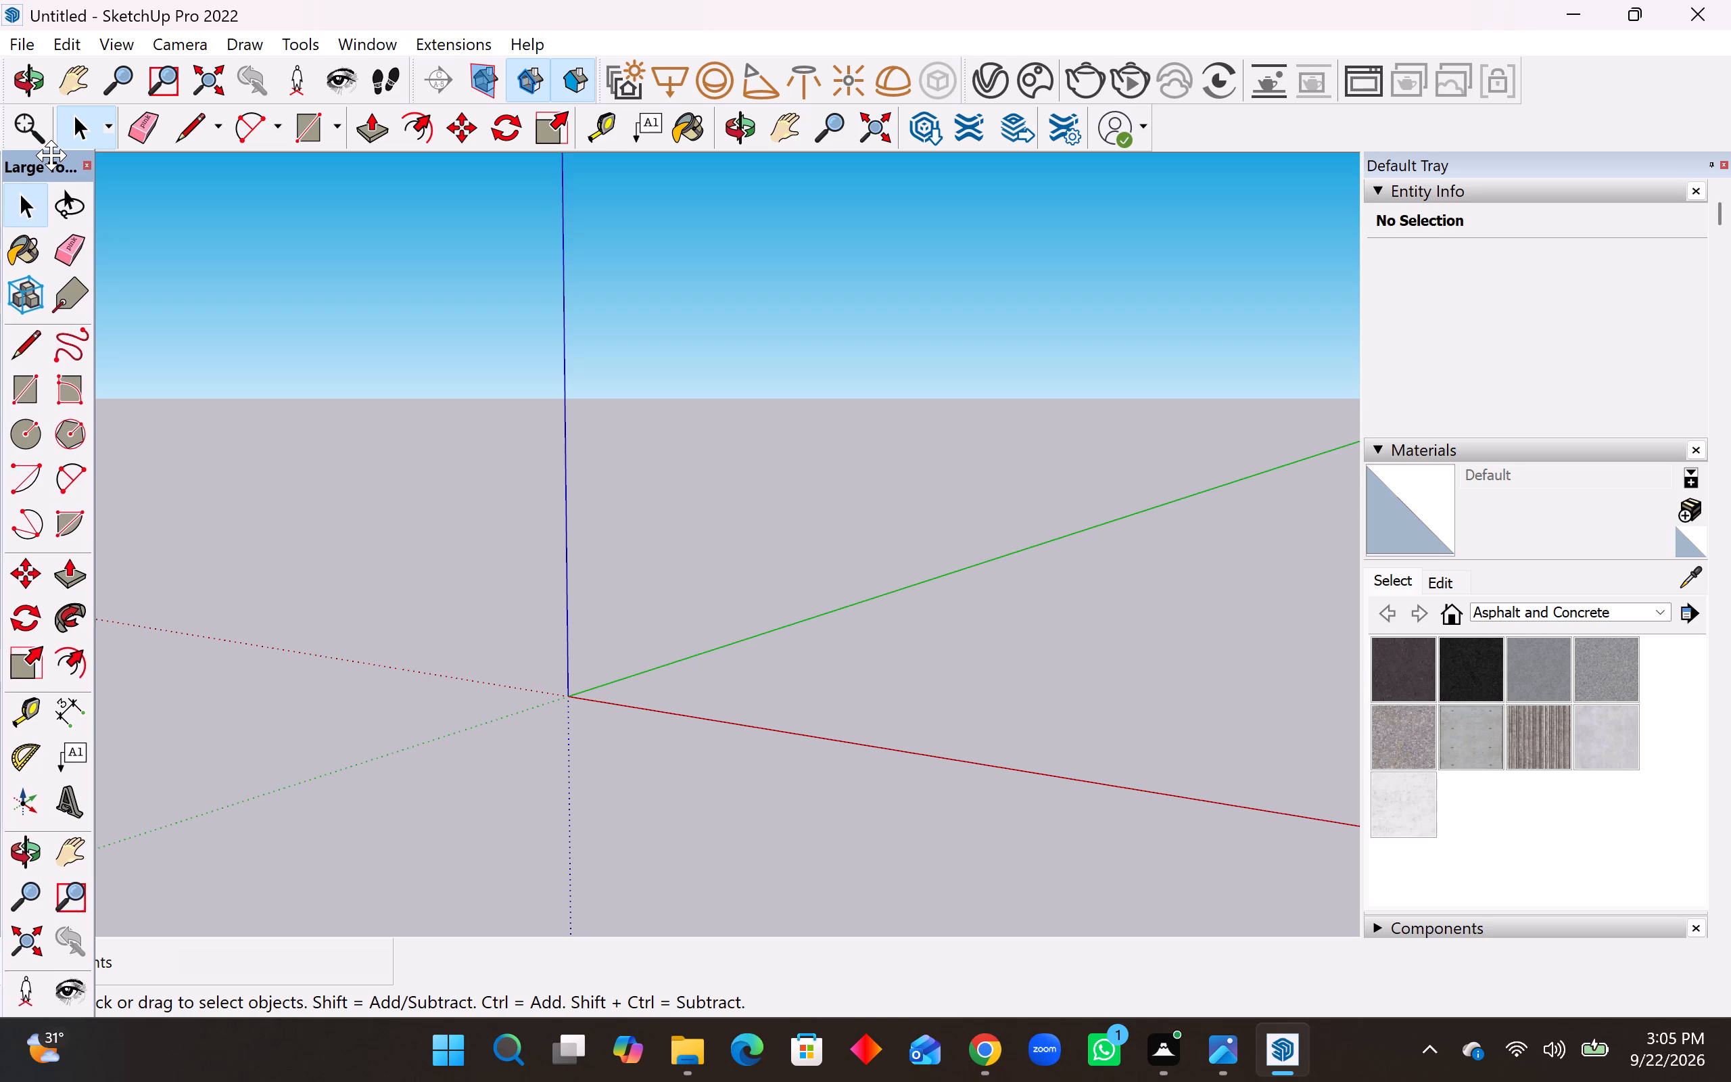
{"action": "left_click_drag", "start_coordinate": [51, 155], "coordinate": [49, 156]}
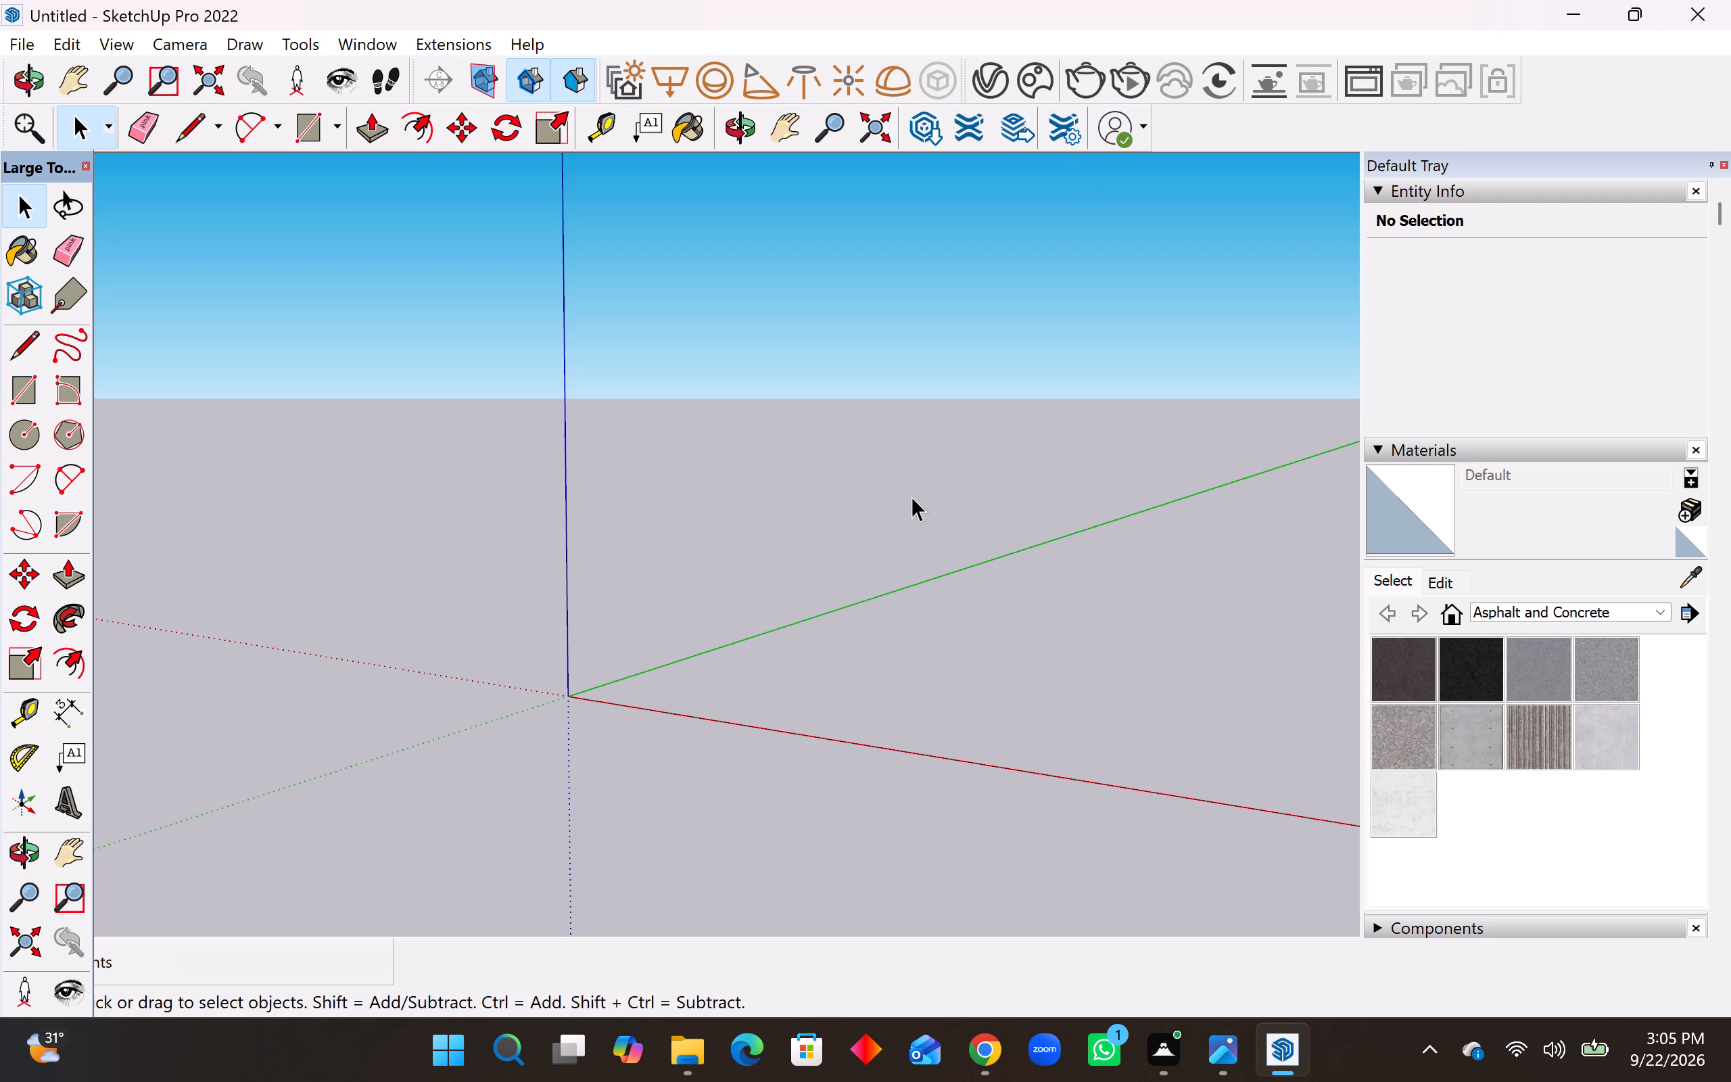
Draw a 38'9" by 33' rectangle on the ground plane as the house footprint.
{"action": "middle_click_drag", "start_coordinate": [792, 568], "coordinate": [850, 613]}
{"action": "scroll", "coordinate": [444, 613], "scroll_direction": "down", "scroll_amount": 14}
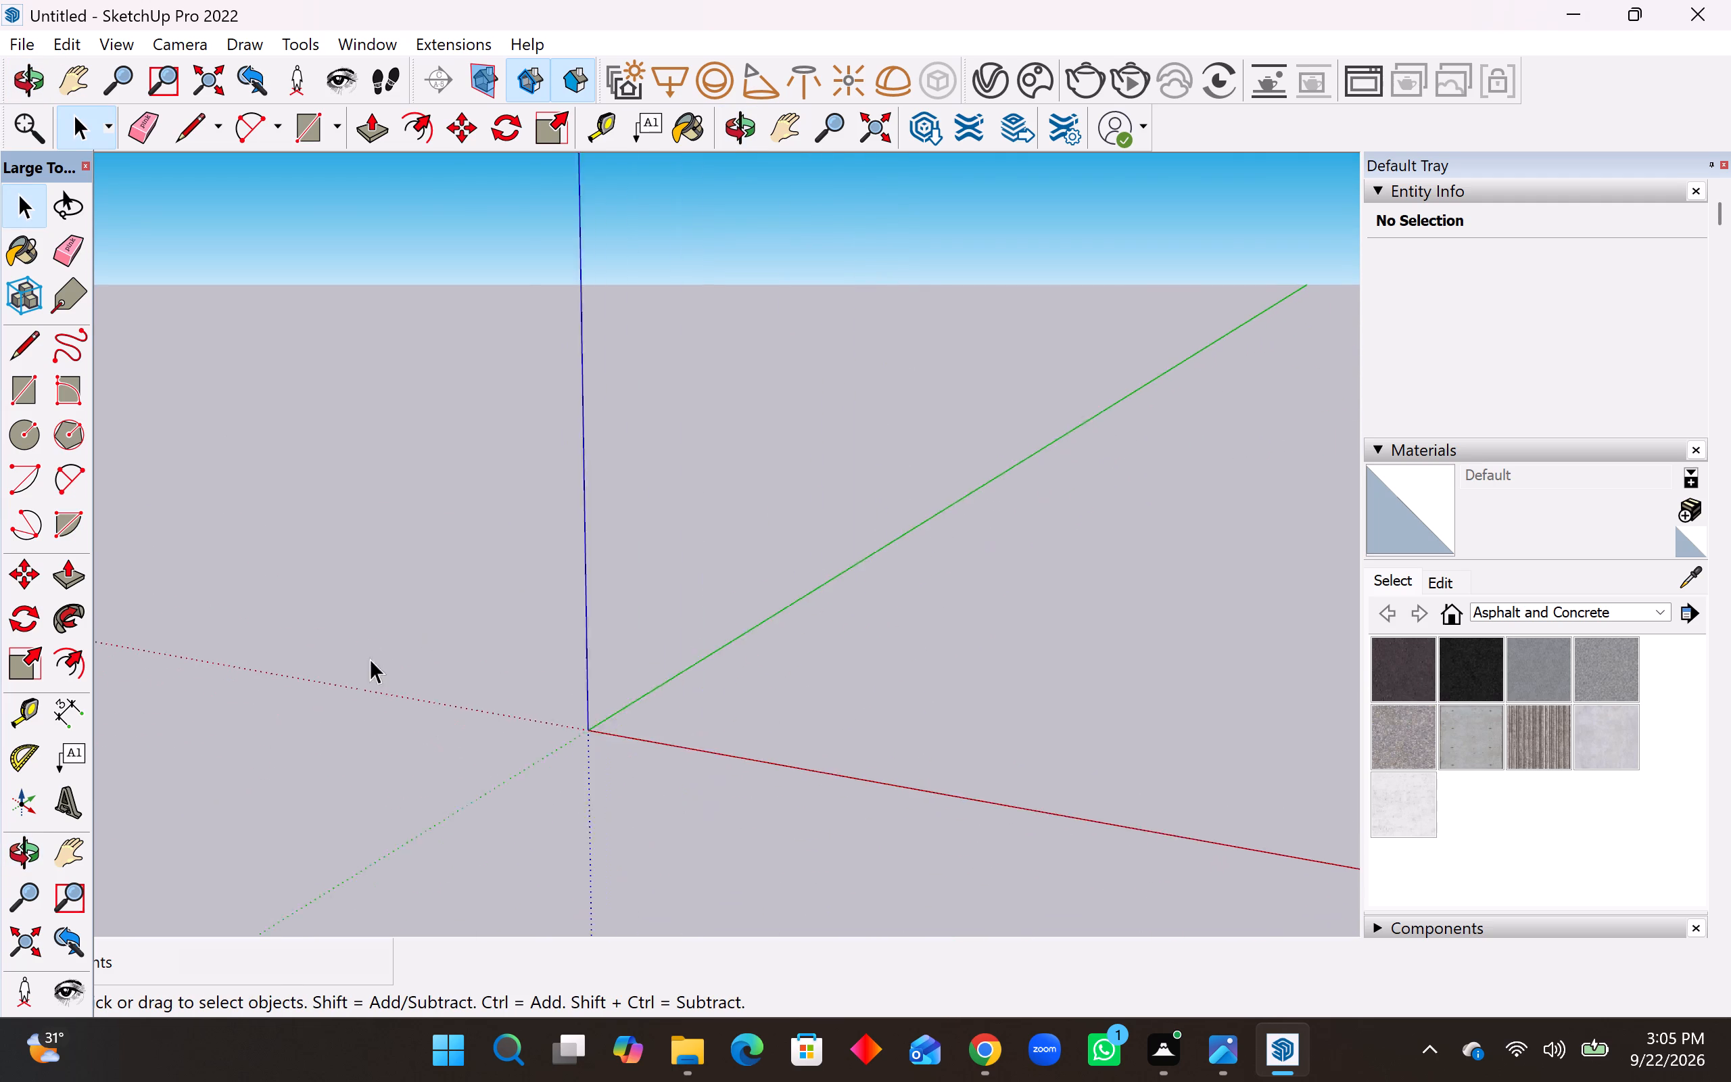
{"action": "scroll", "coordinate": [370, 659], "scroll_direction": "down", "scroll_amount": 20}
{"action": "scroll", "coordinate": [370, 659], "scroll_direction": "down", "scroll_amount": 9}
{"action": "middle_click_drag", "start_coordinate": [993, 657], "coordinate": [1073, 682]}
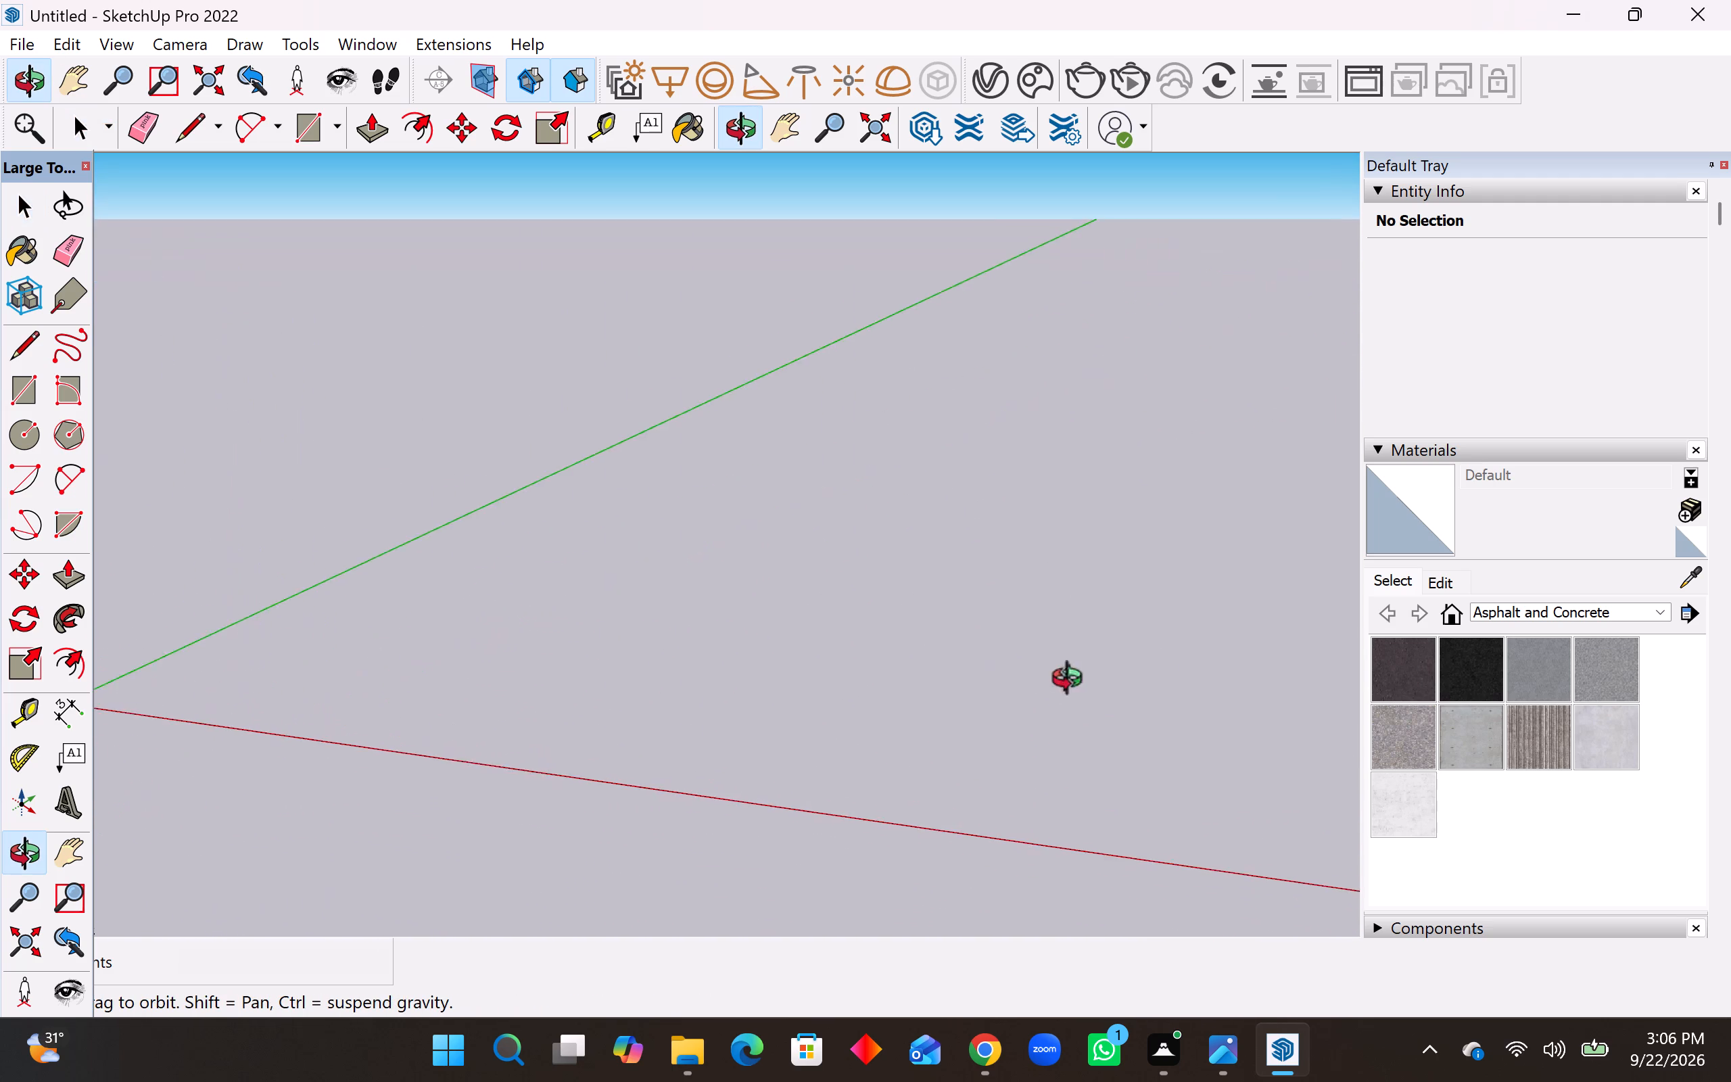
{"action": "middle_click_drag", "start_coordinate": [1073, 682], "coordinate": [1377, 636]}
{"action": "scroll", "coordinate": [1215, 687], "scroll_direction": "down", "scroll_amount": 10}
{"action": "middle_click_drag", "start_coordinate": [938, 680], "coordinate": [931, 706]}
{"action": "left_click", "coordinate": [20, 402]}
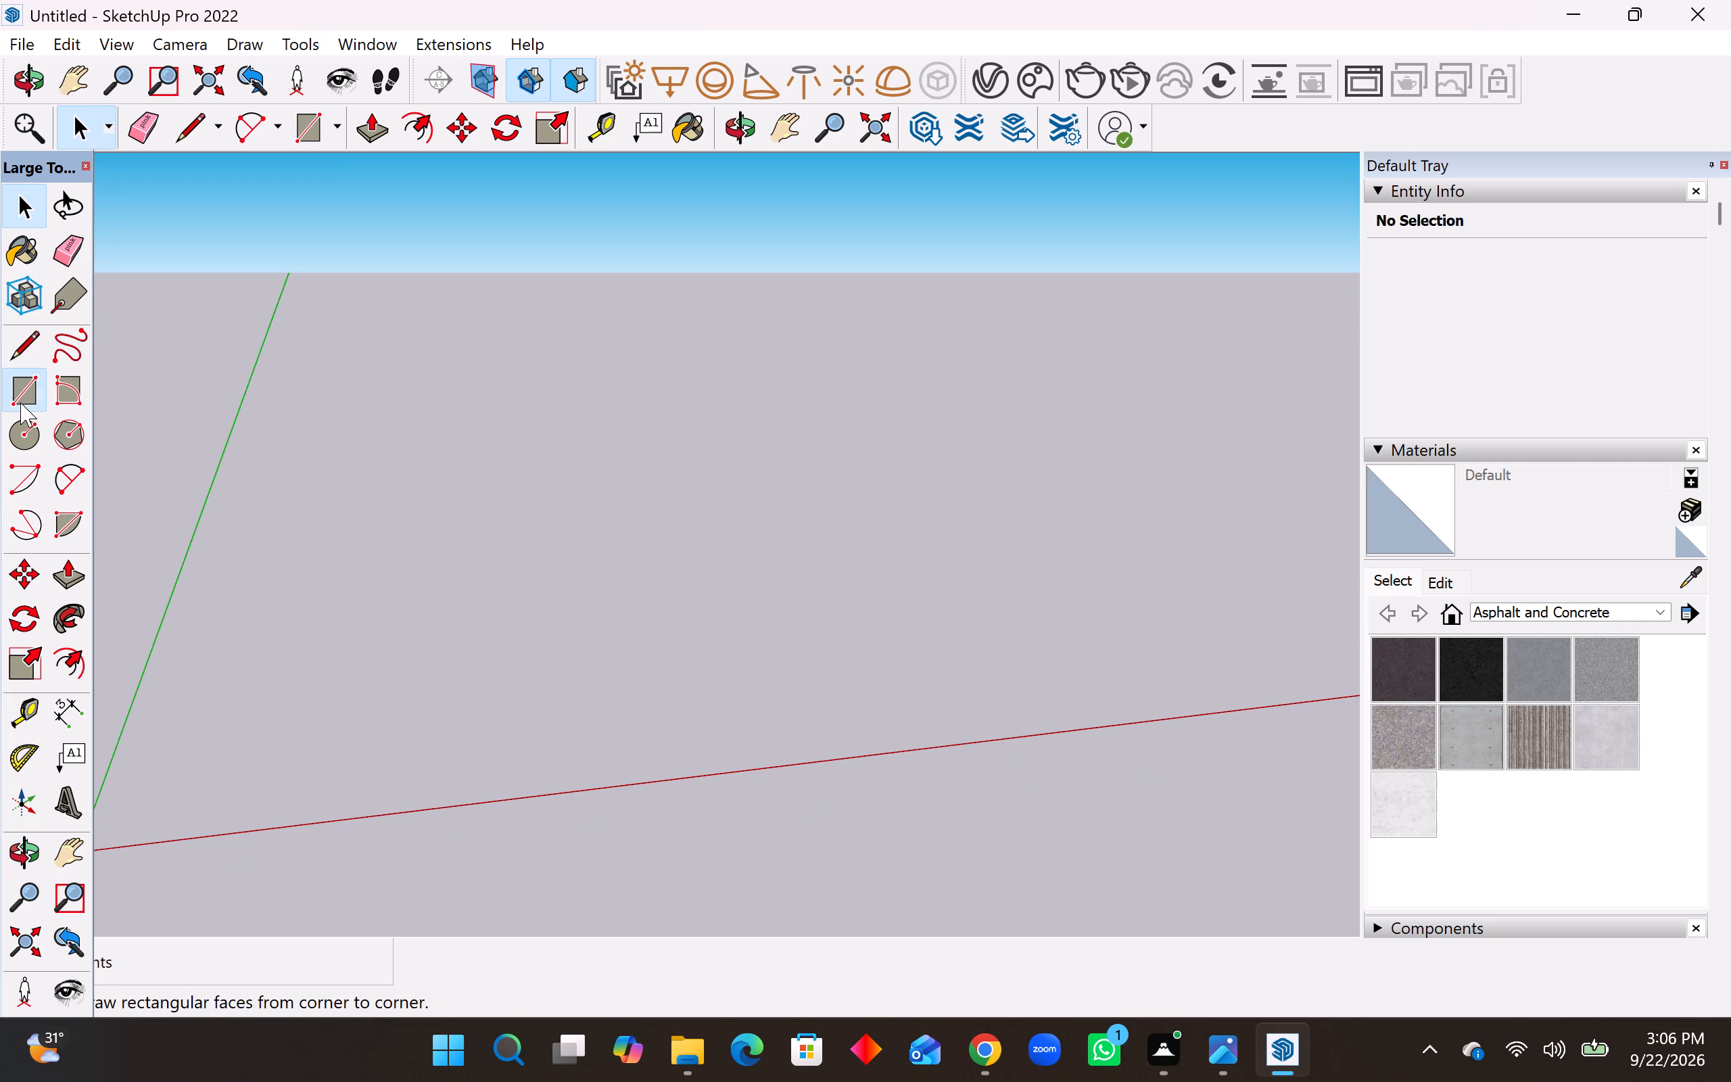
{"action": "left_click", "coordinate": [654, 575]}
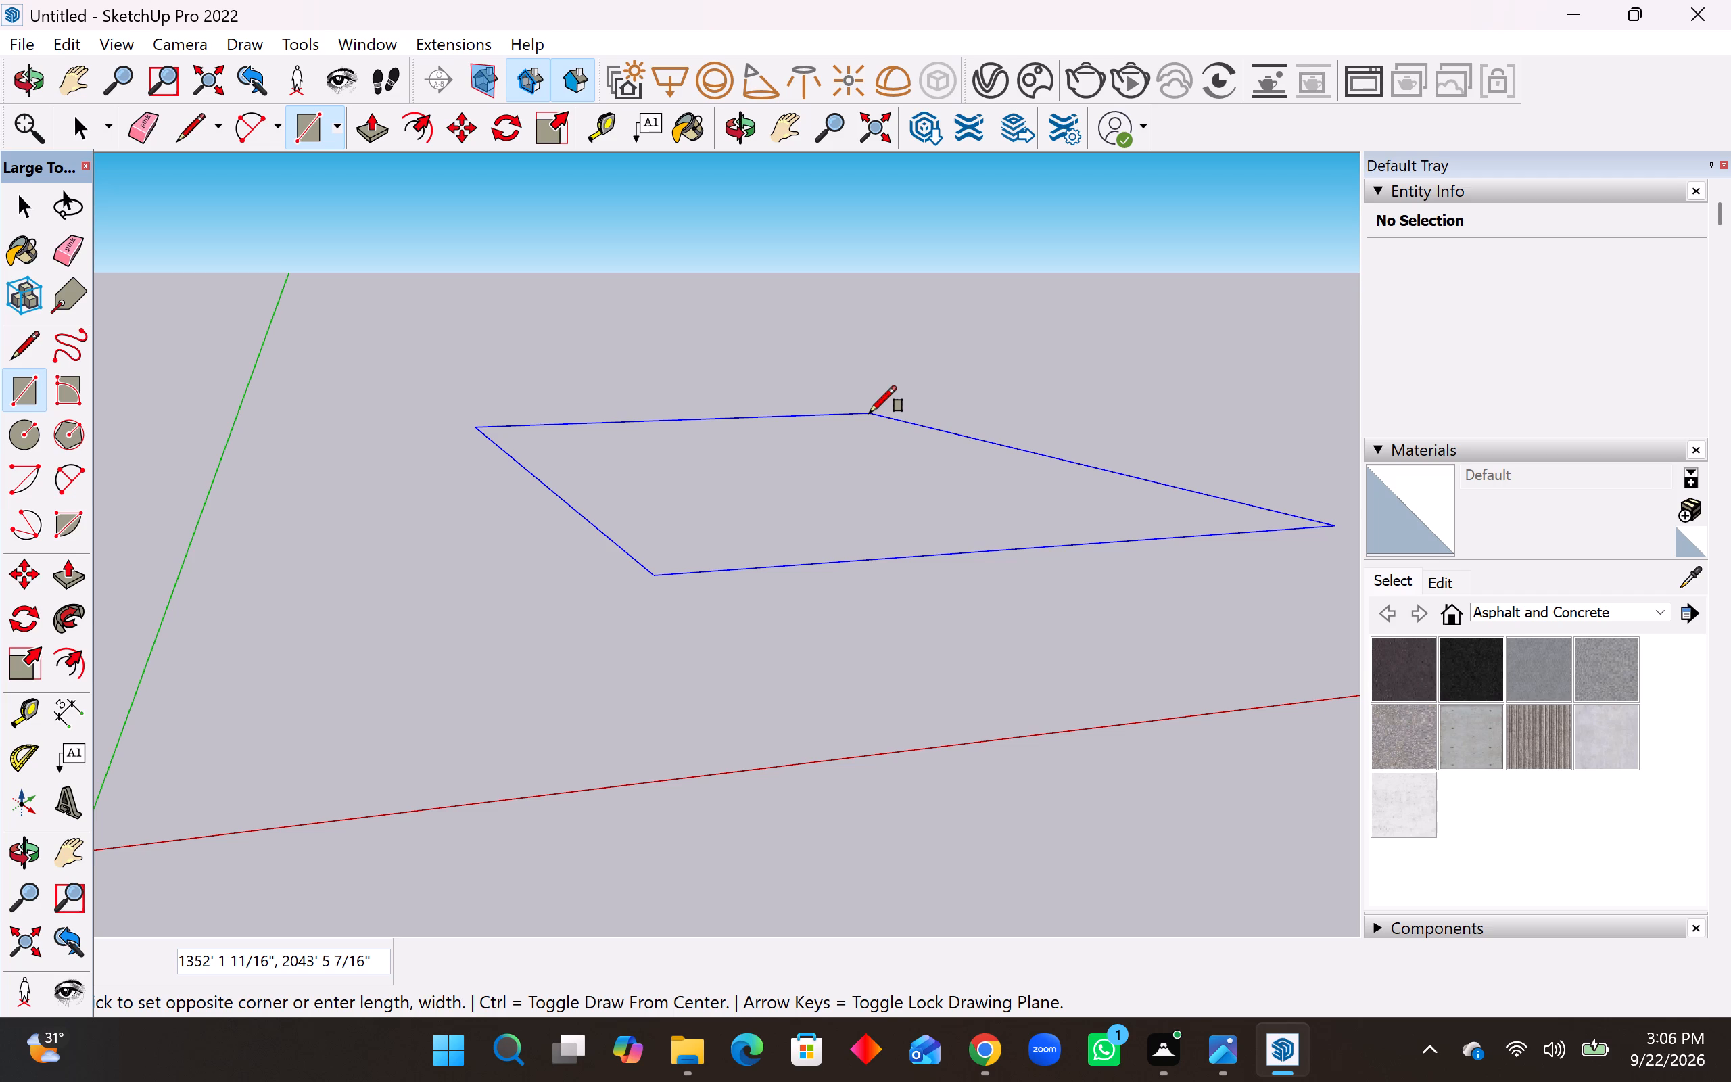
{"action": "type", "text": "38'9"}
{"action": "key", "text": "shift+quotedbl"}
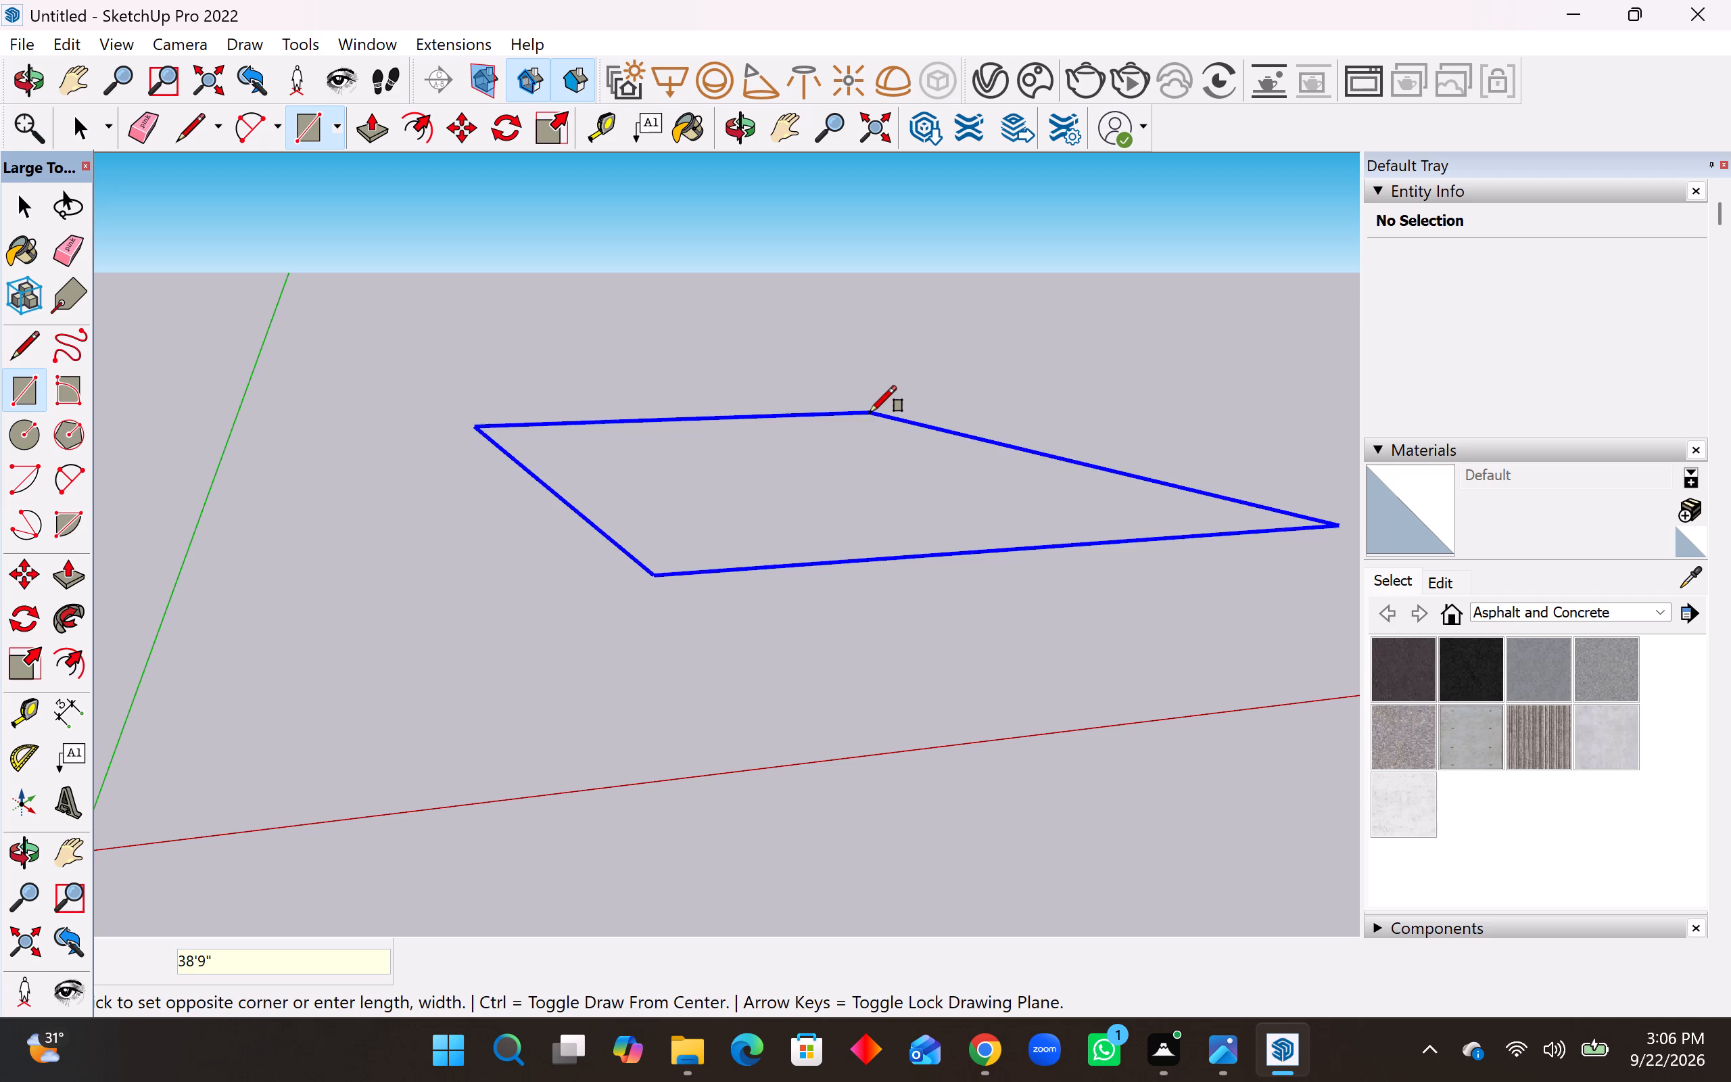
{"action": "key", "text": "comma"}
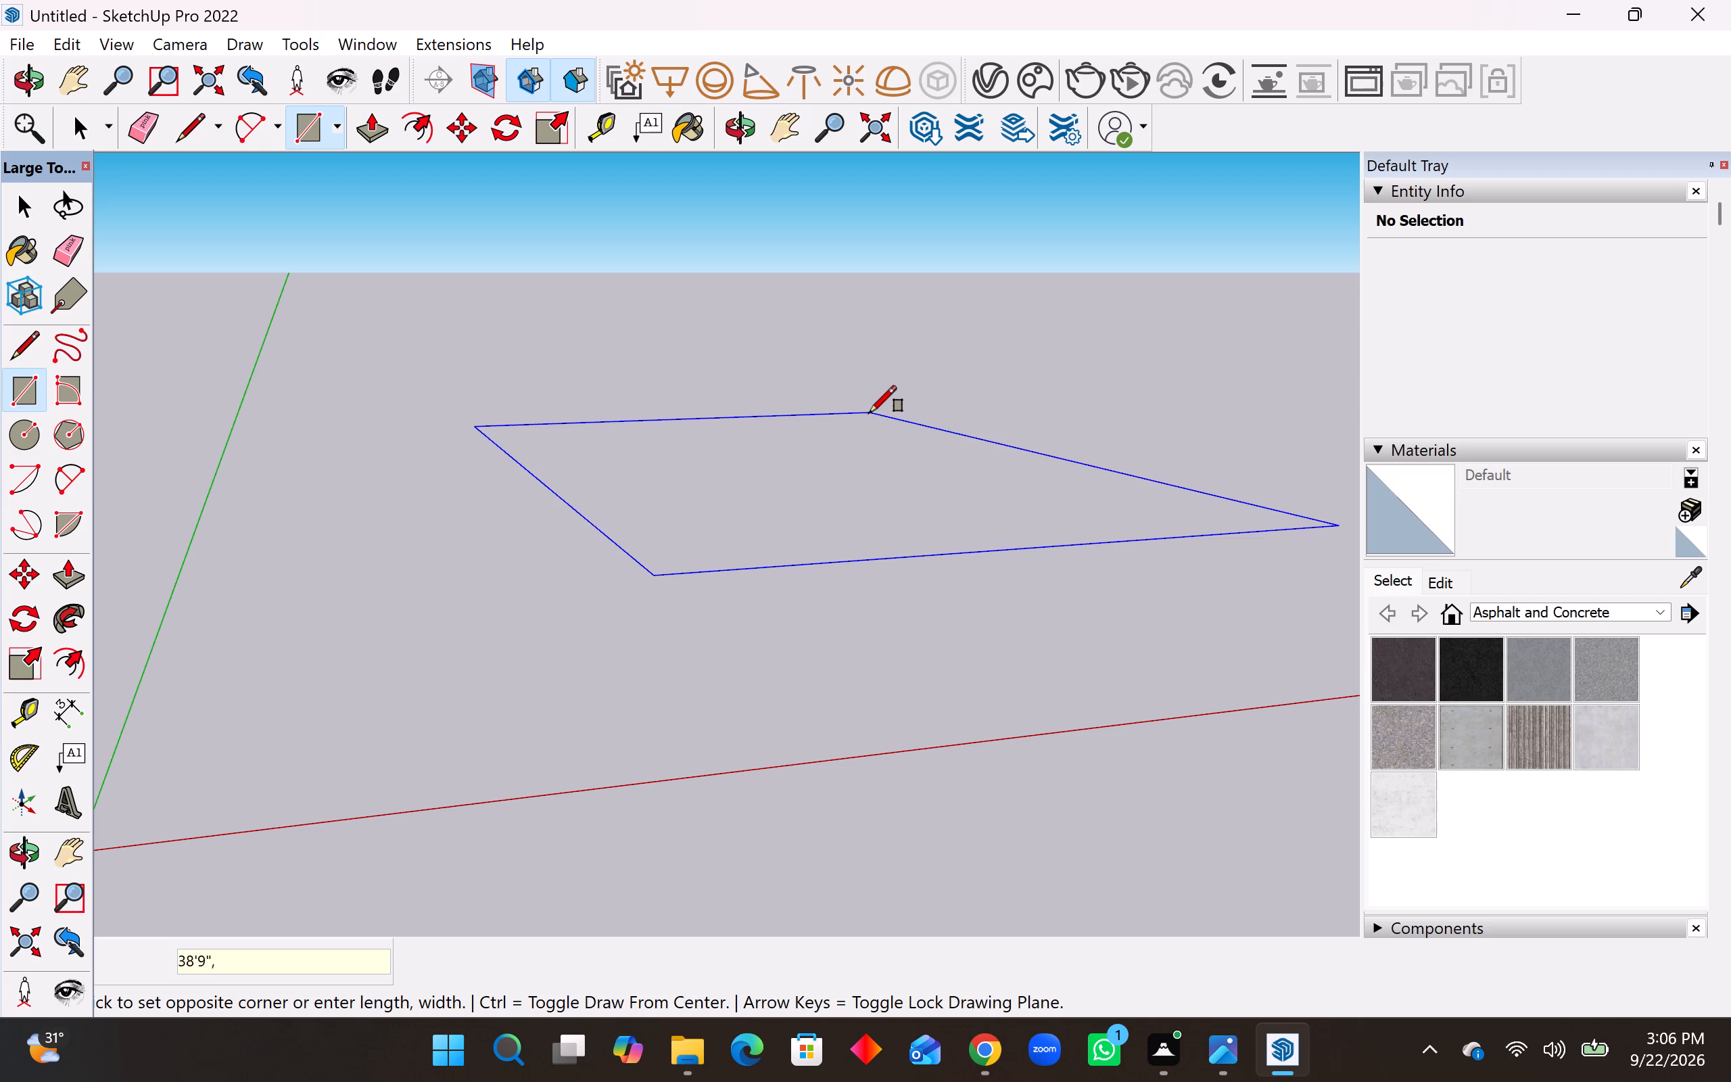
{"action": "type", "text": "33'"}
{"action": "key", "text": "Return"}
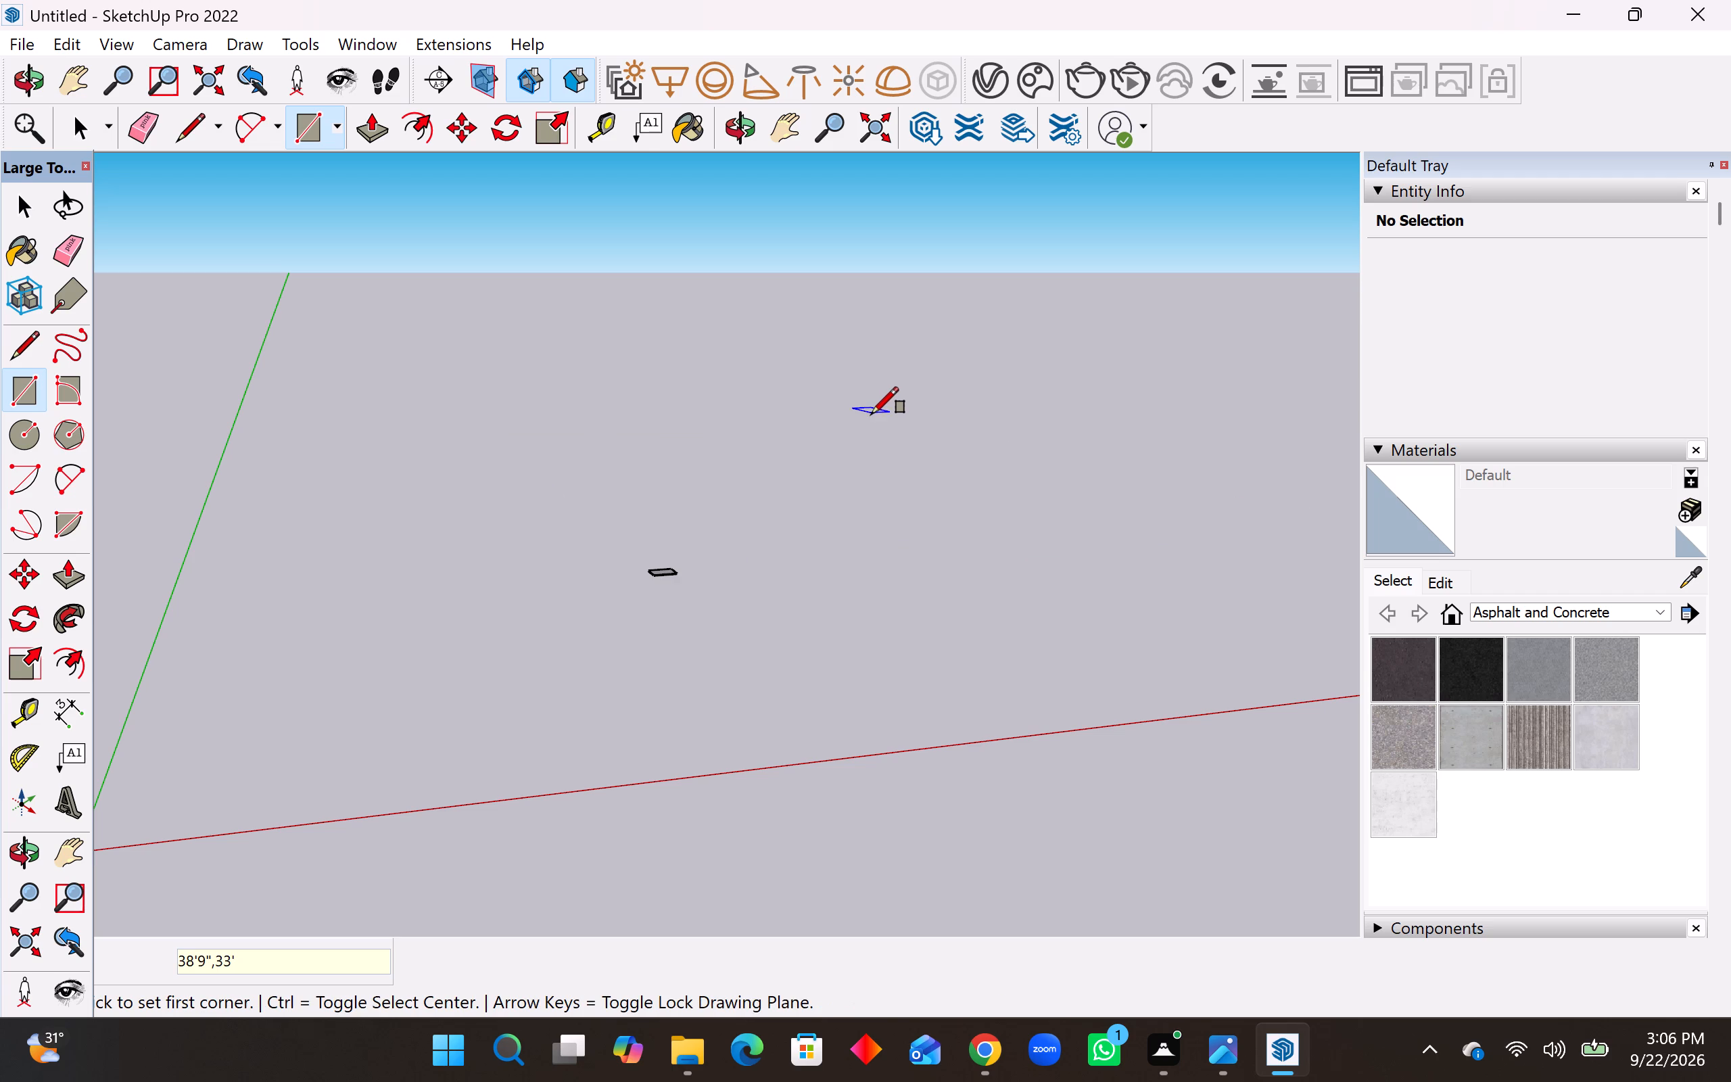
Push/Pull the footprint rectangle upward 6" to form the floor slab.
{"action": "middle_click_drag", "start_coordinate": [860, 505], "coordinate": [715, 771]}
{"action": "scroll", "coordinate": [649, 550], "scroll_direction": "up", "scroll_amount": 8}
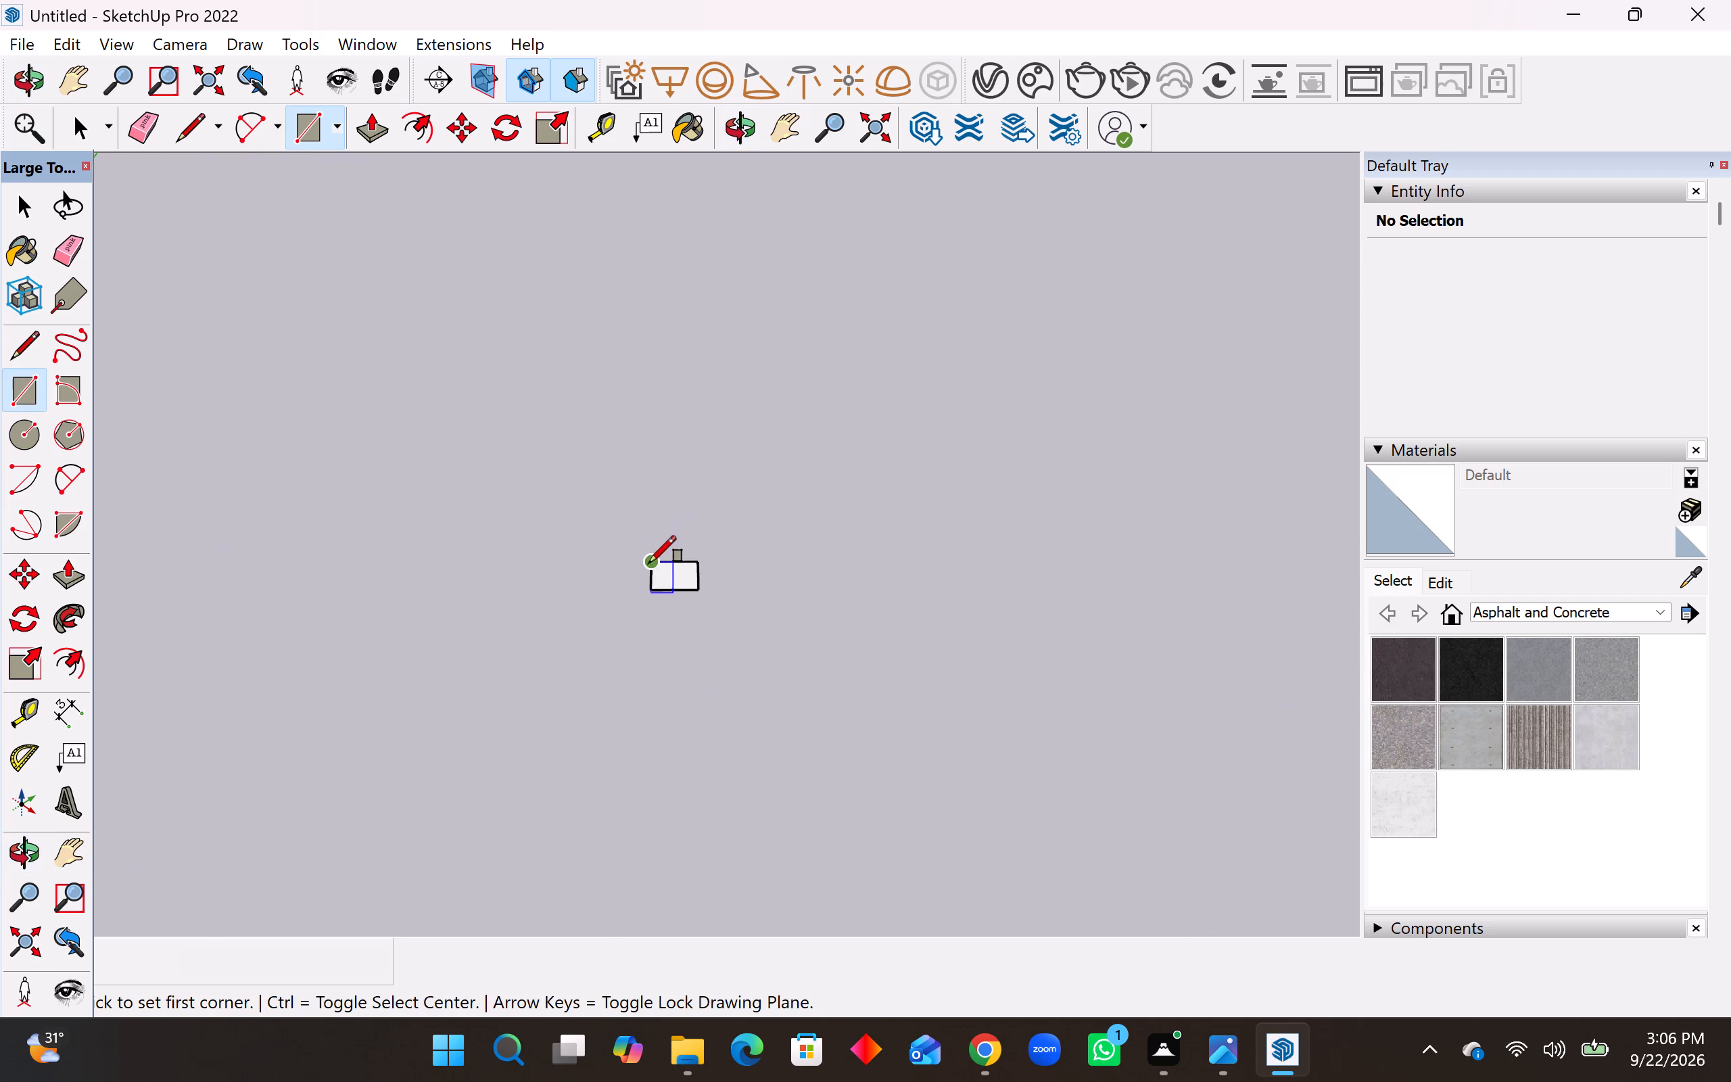
{"action": "scroll", "coordinate": [649, 563], "scroll_direction": "up", "scroll_amount": 12}
{"action": "middle_click_drag", "start_coordinate": [762, 618], "coordinate": [788, 741]}
{"action": "scroll", "coordinate": [761, 607], "scroll_direction": "up", "scroll_amount": 3}
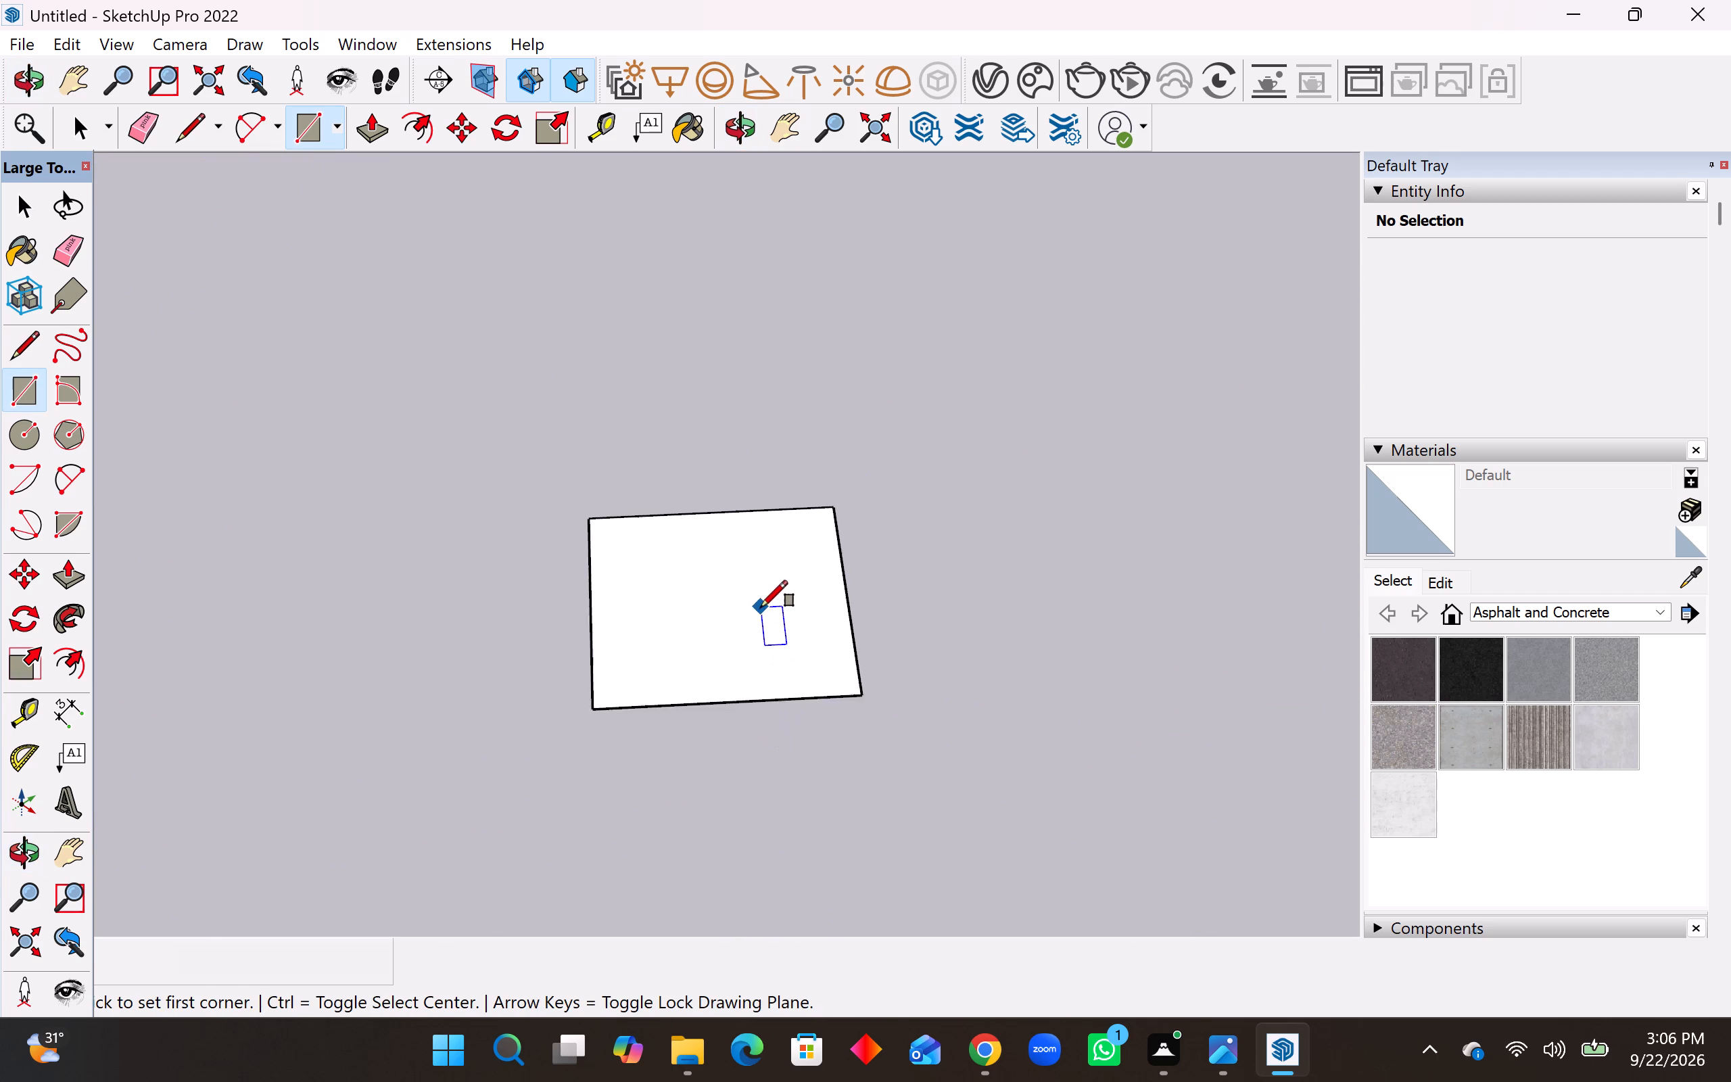
{"action": "scroll", "coordinate": [761, 607], "scroll_direction": "up", "scroll_amount": 3}
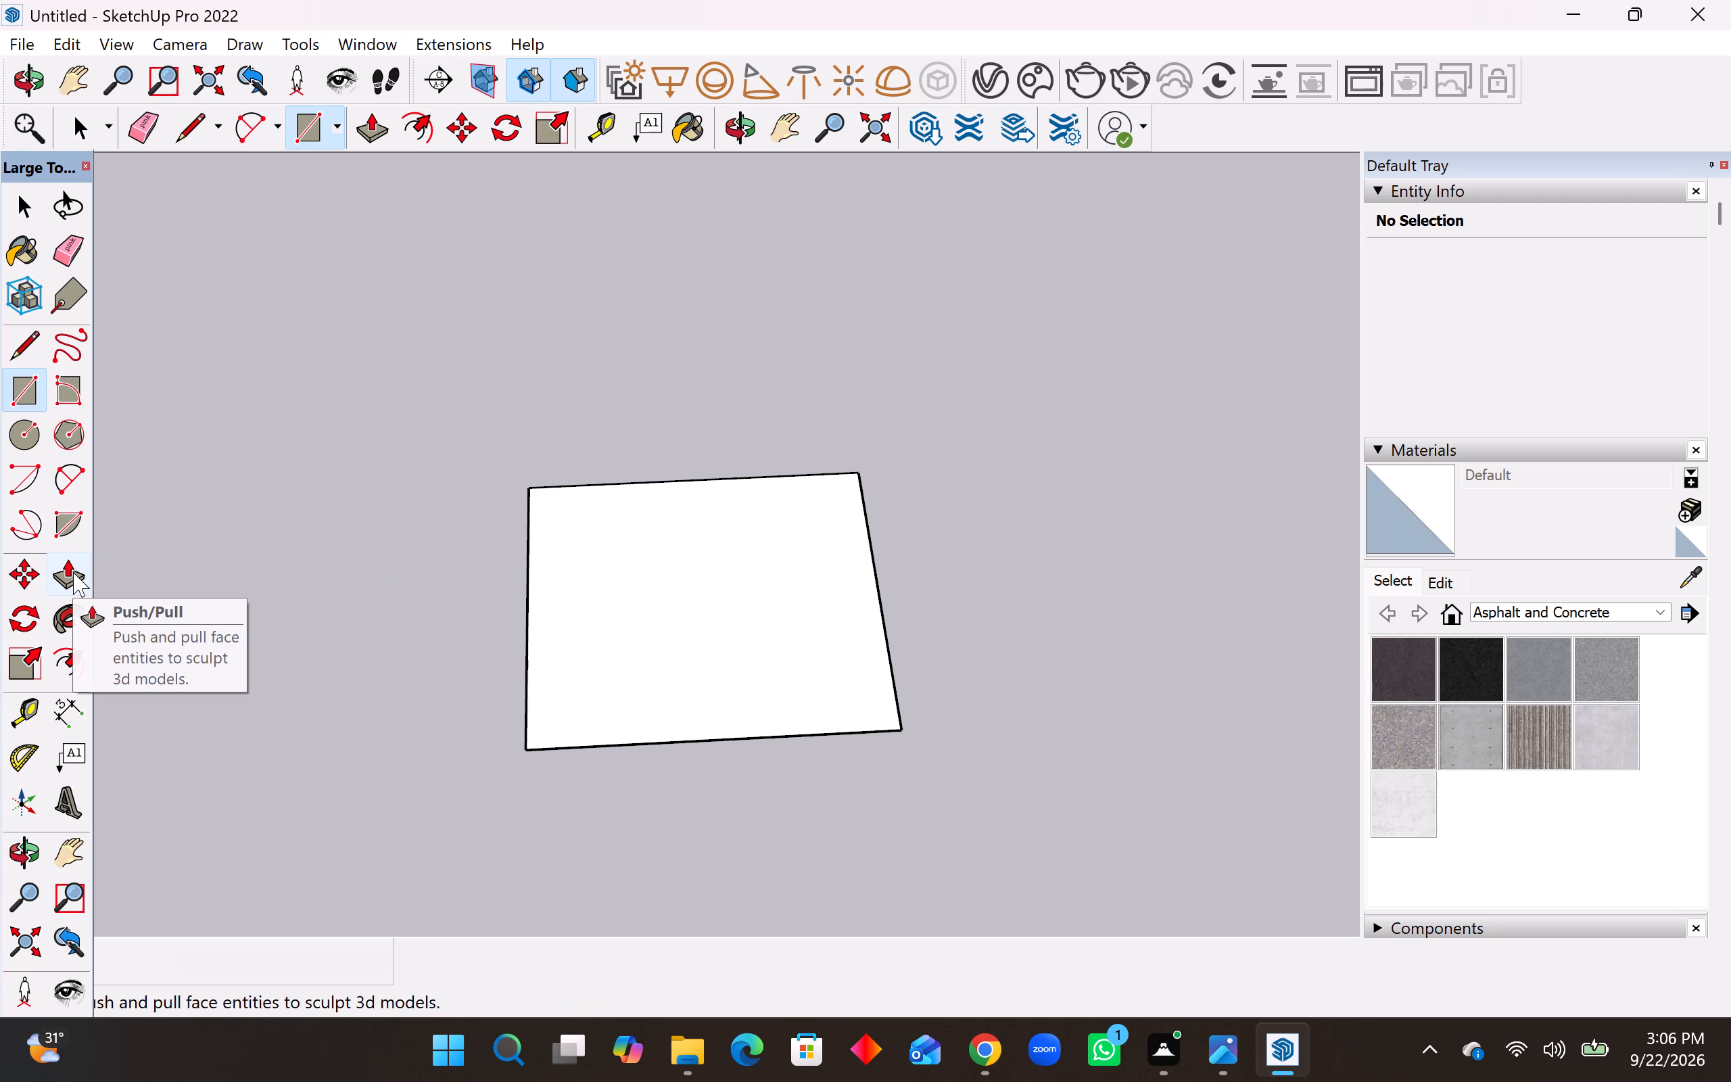
{"action": "left_click", "coordinate": [73, 572]}
{"action": "left_click", "coordinate": [637, 578]}
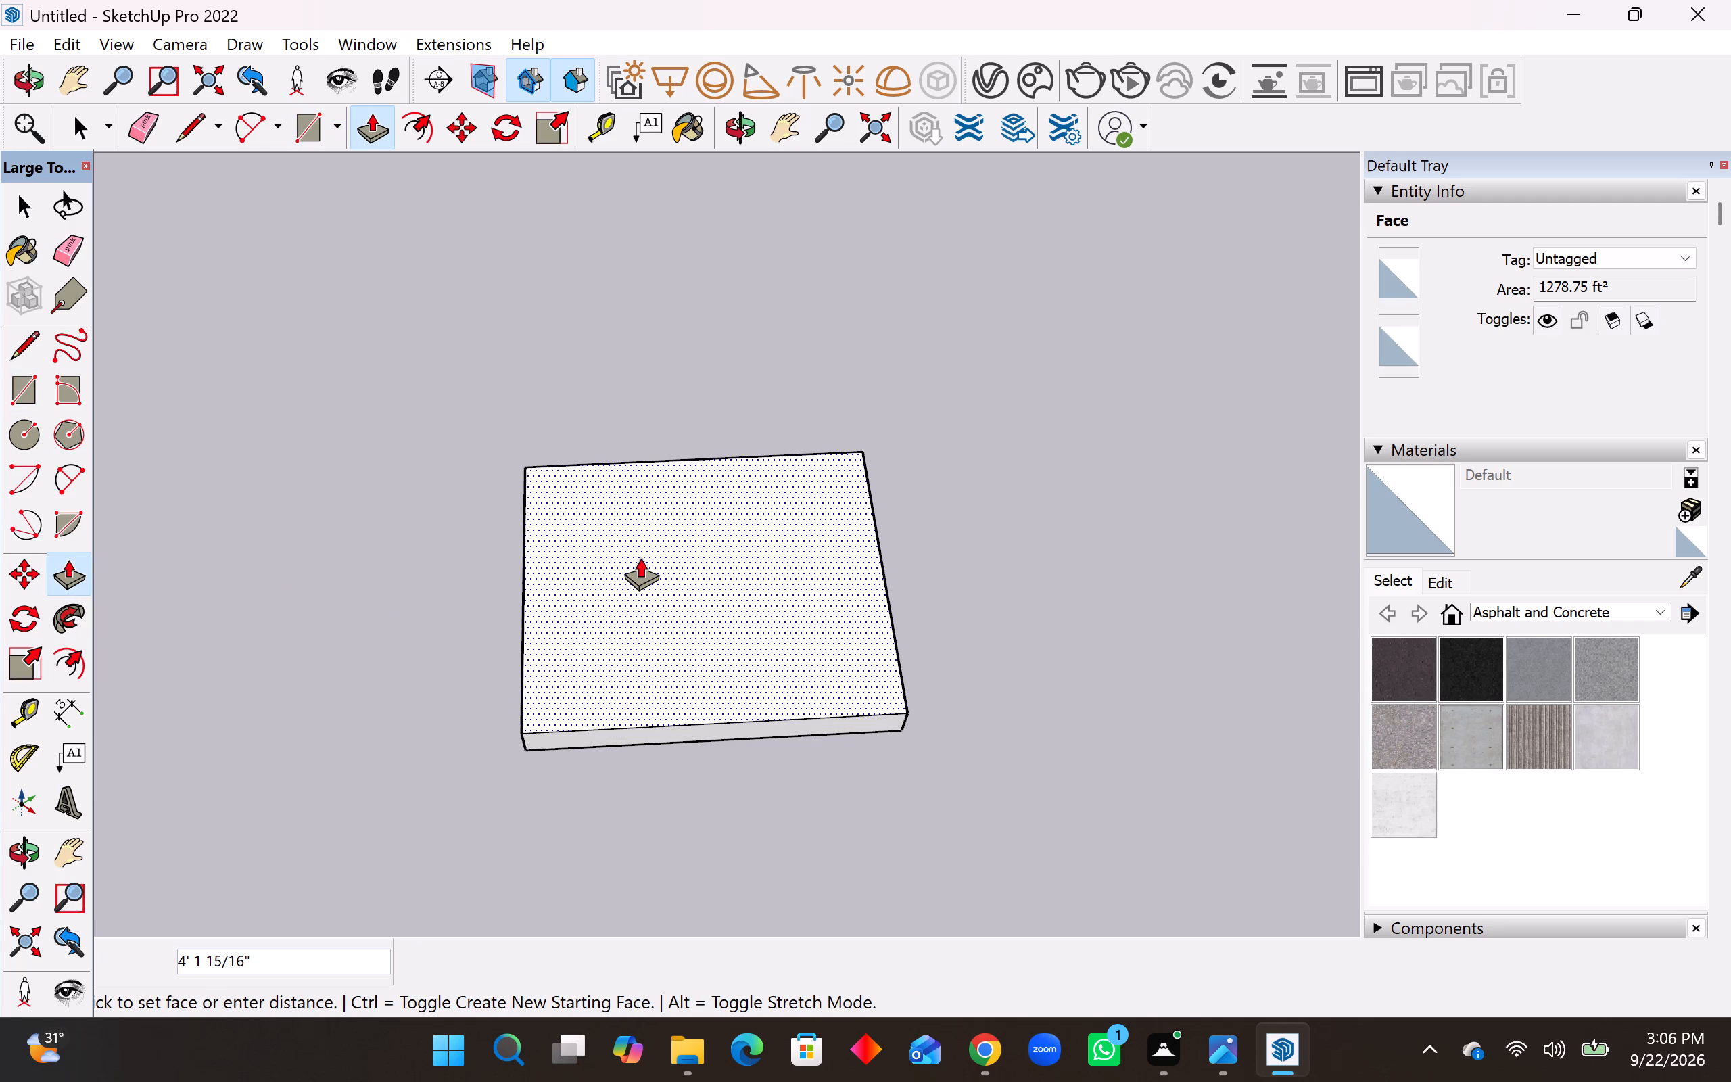
{"action": "key", "text": "6"}
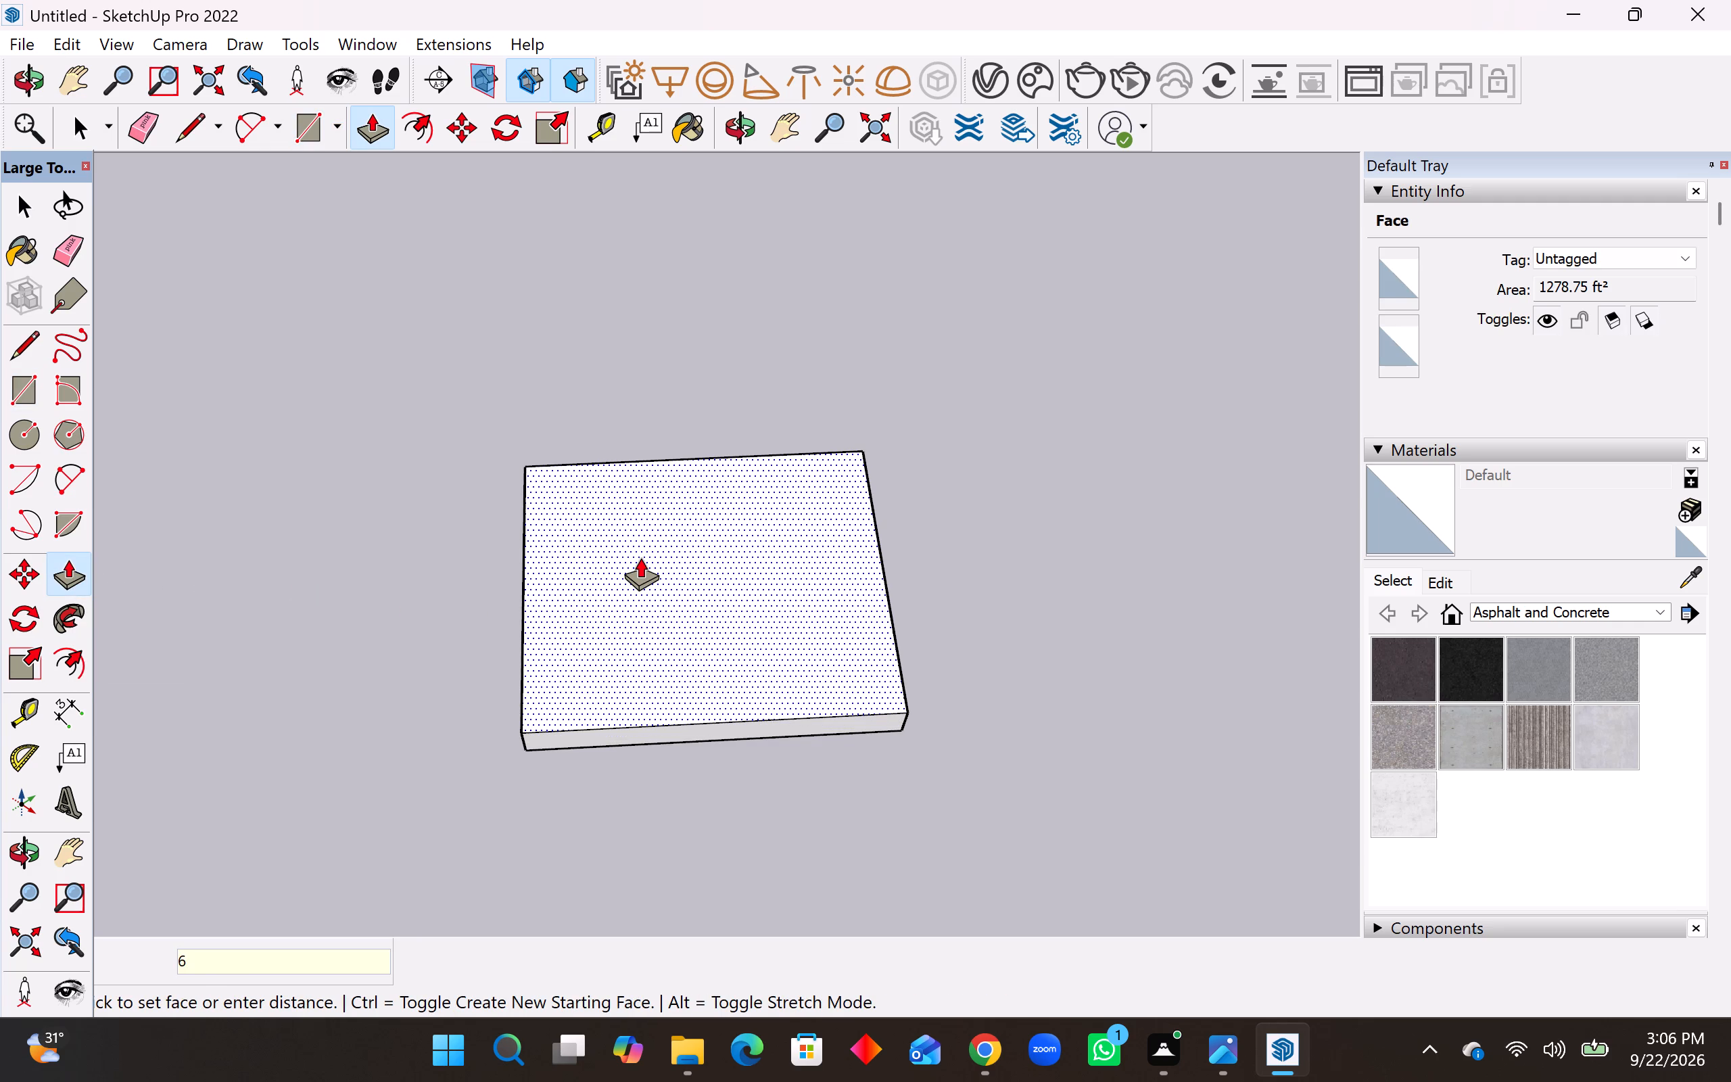
{"action": "key", "text": "shift+quotedbl"}
{"action": "key", "text": "Return"}
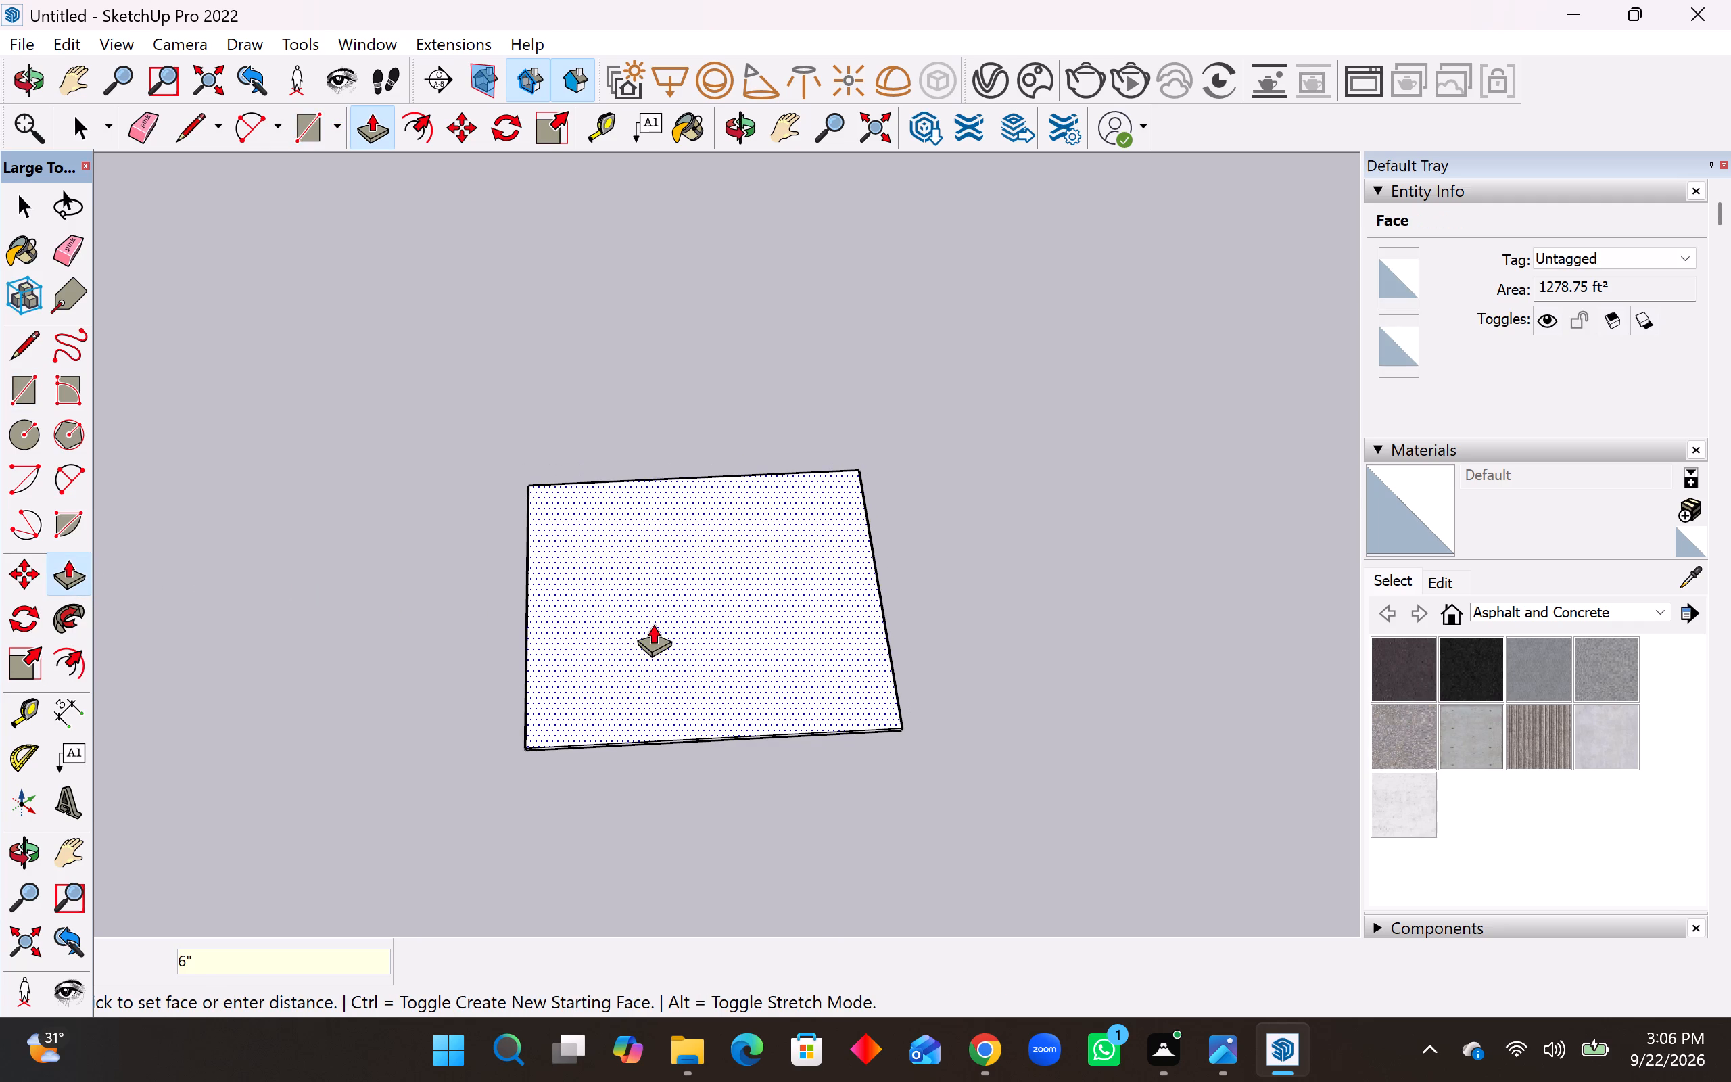
Offset the slab's top outline inward by 9" to mark the outer wall thickness.
{"action": "middle_click_drag", "start_coordinate": [653, 621], "coordinate": [661, 592]}
{"action": "scroll", "coordinate": [673, 636], "scroll_direction": "up", "scroll_amount": 3}
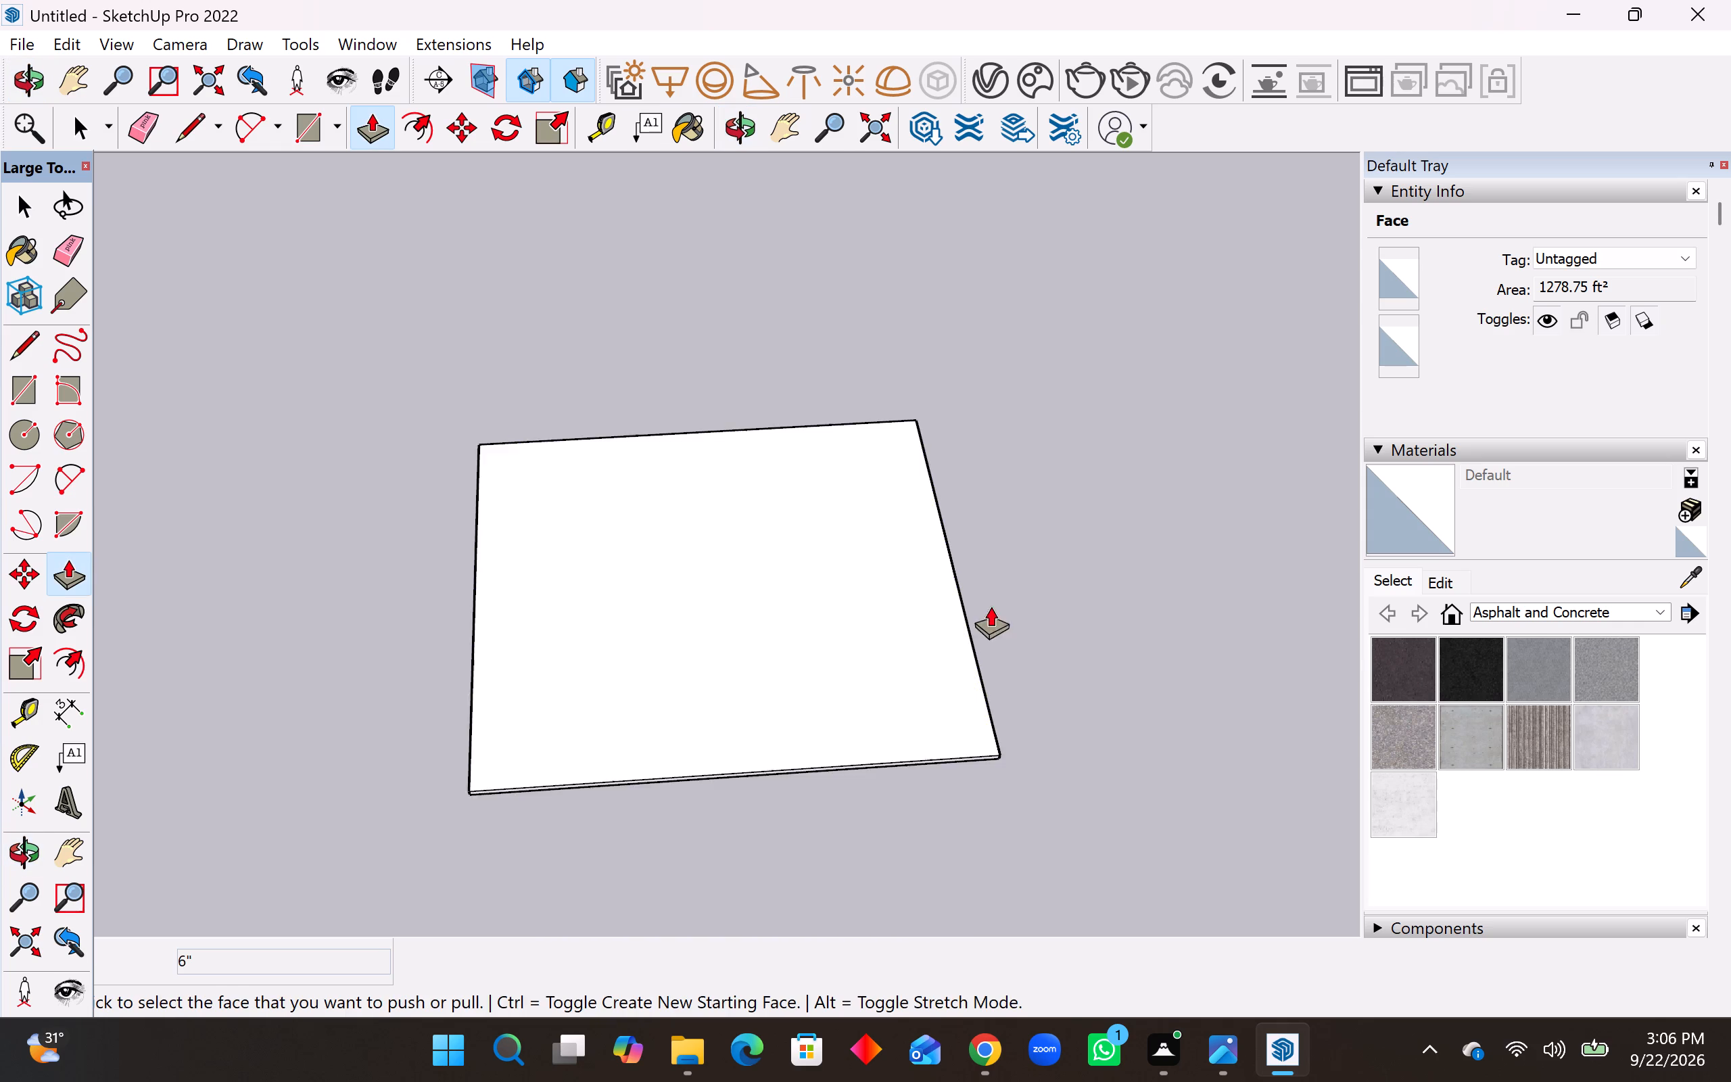
{"action": "middle_click_drag", "start_coordinate": [991, 606], "coordinate": [966, 737]}
{"action": "scroll", "coordinate": [648, 675], "scroll_direction": "up", "scroll_amount": 2}
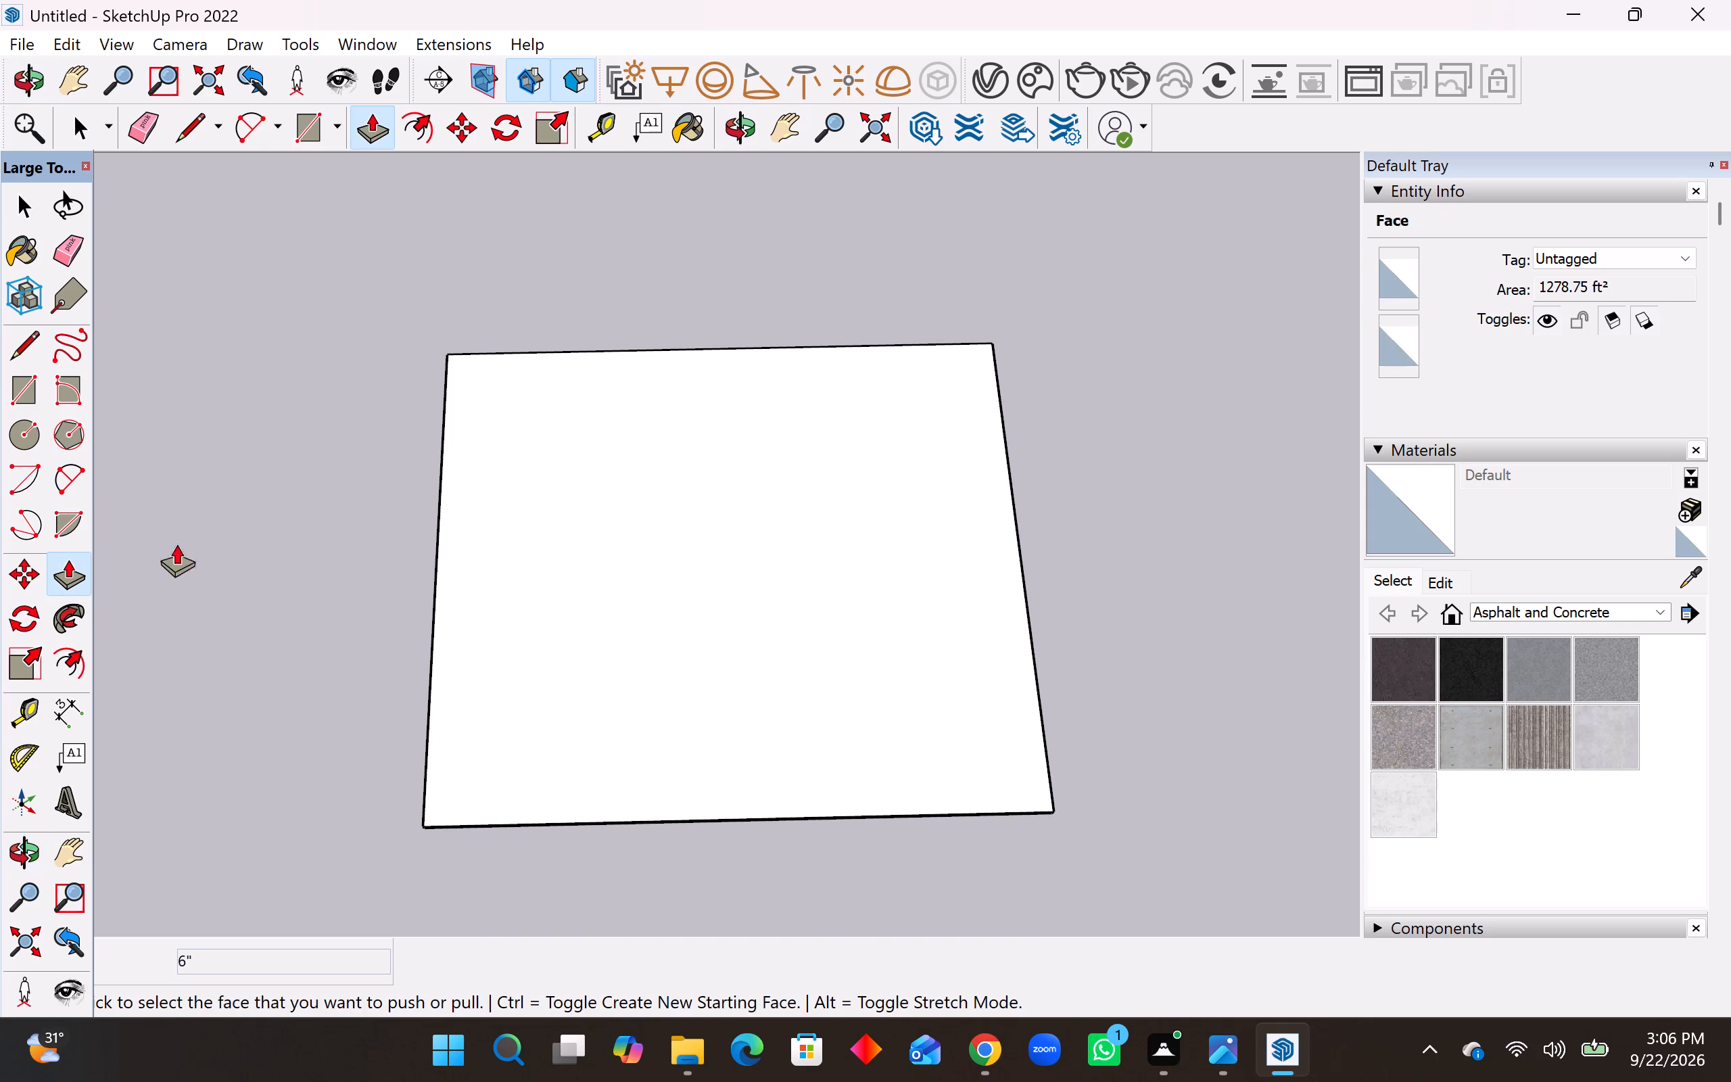
{"action": "left_click", "coordinate": [74, 667]}
{"action": "left_click", "coordinate": [477, 568]}
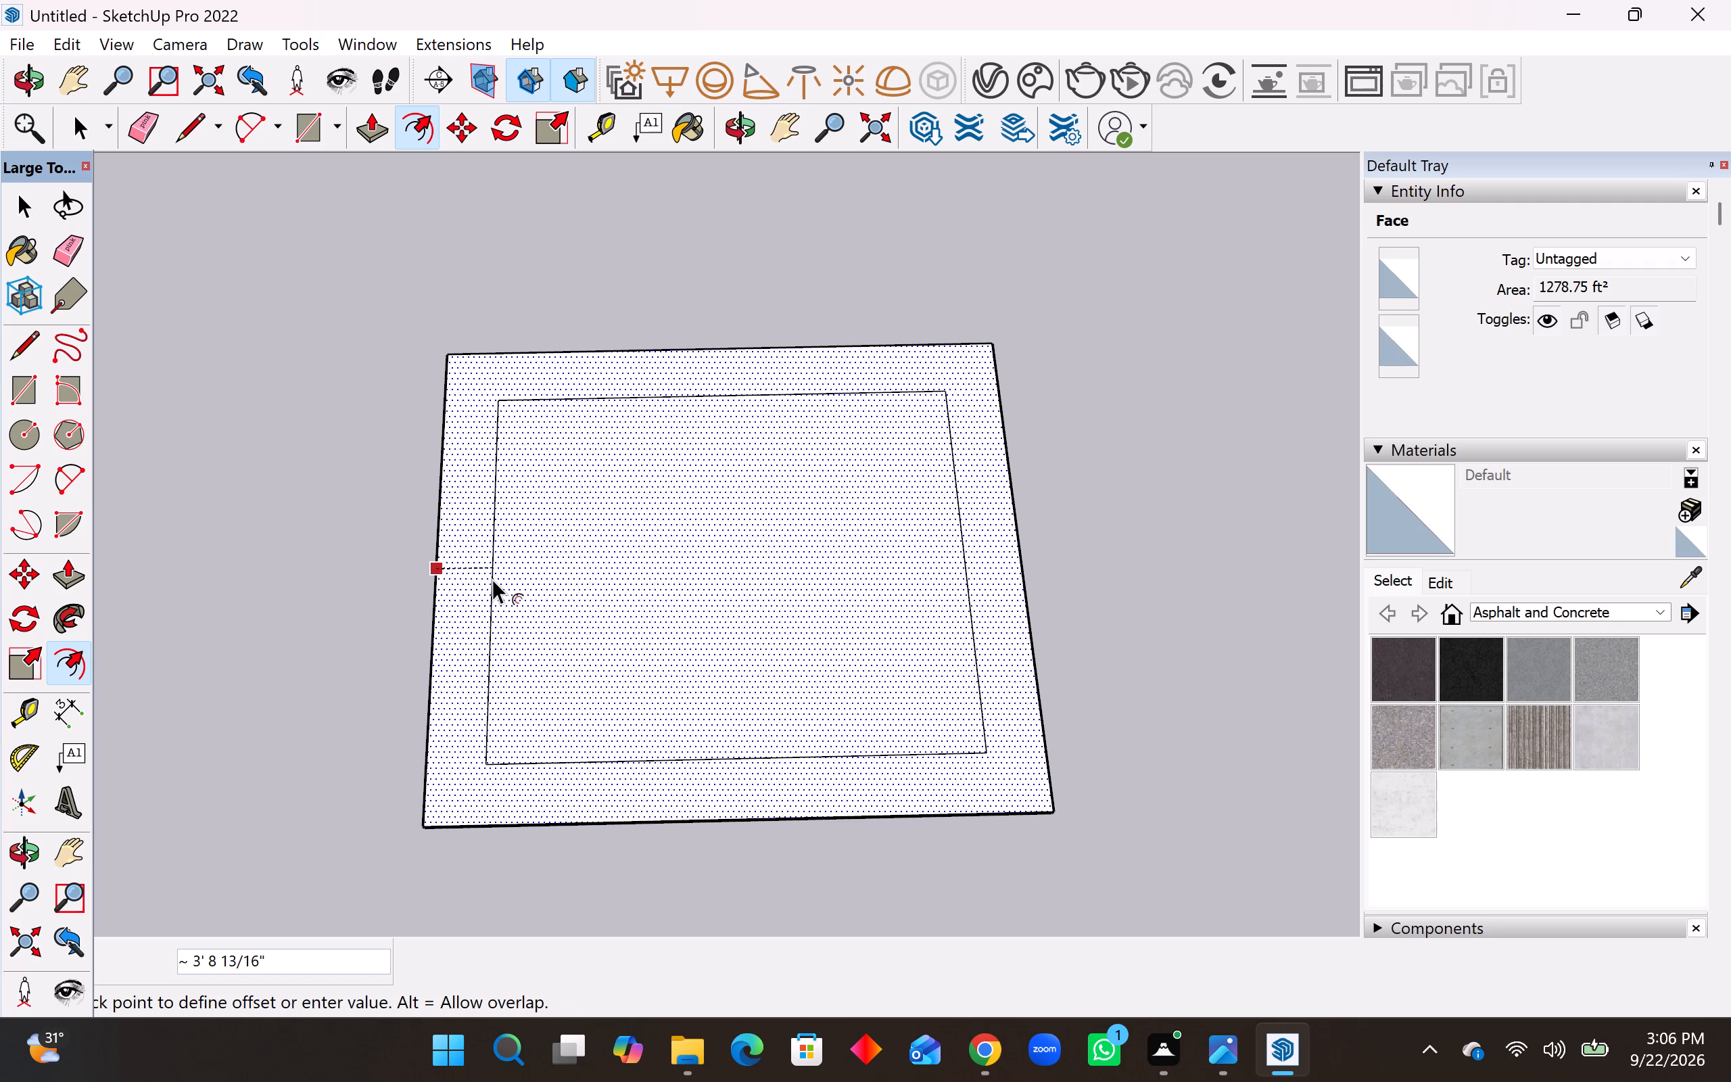
{"action": "type", "text": "9\""}
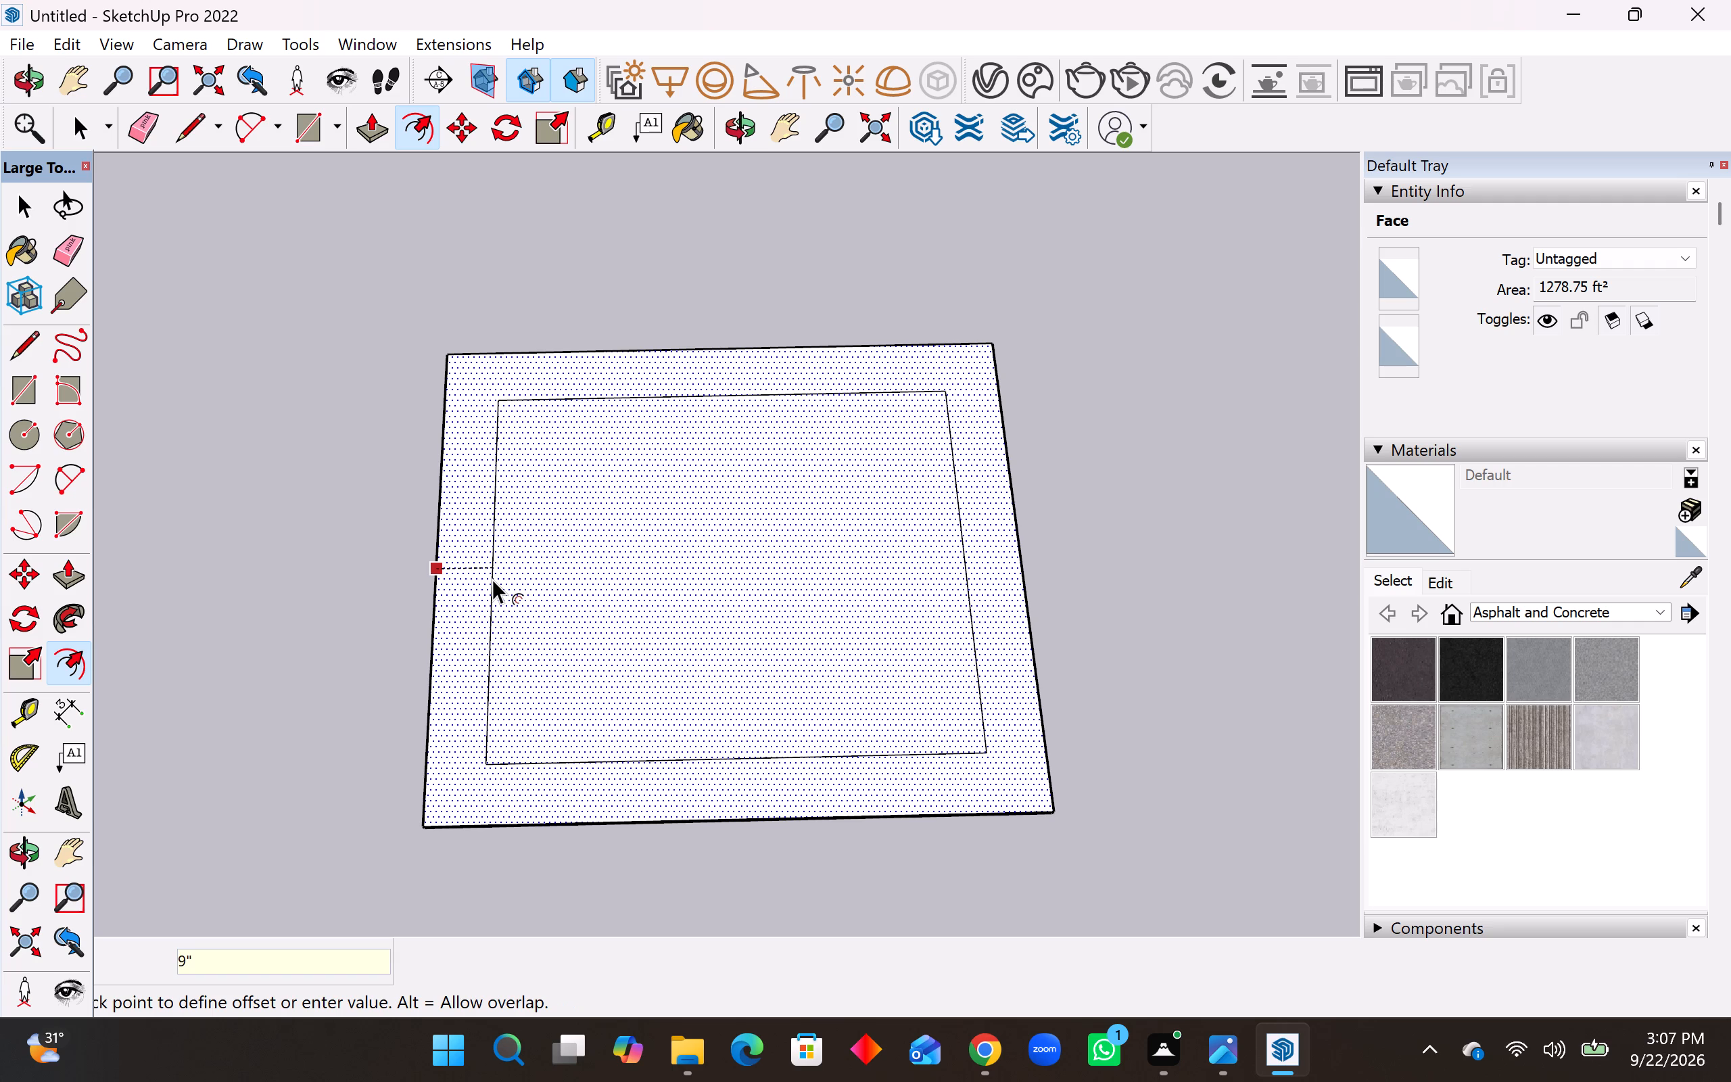
{"action": "key", "text": "Return"}
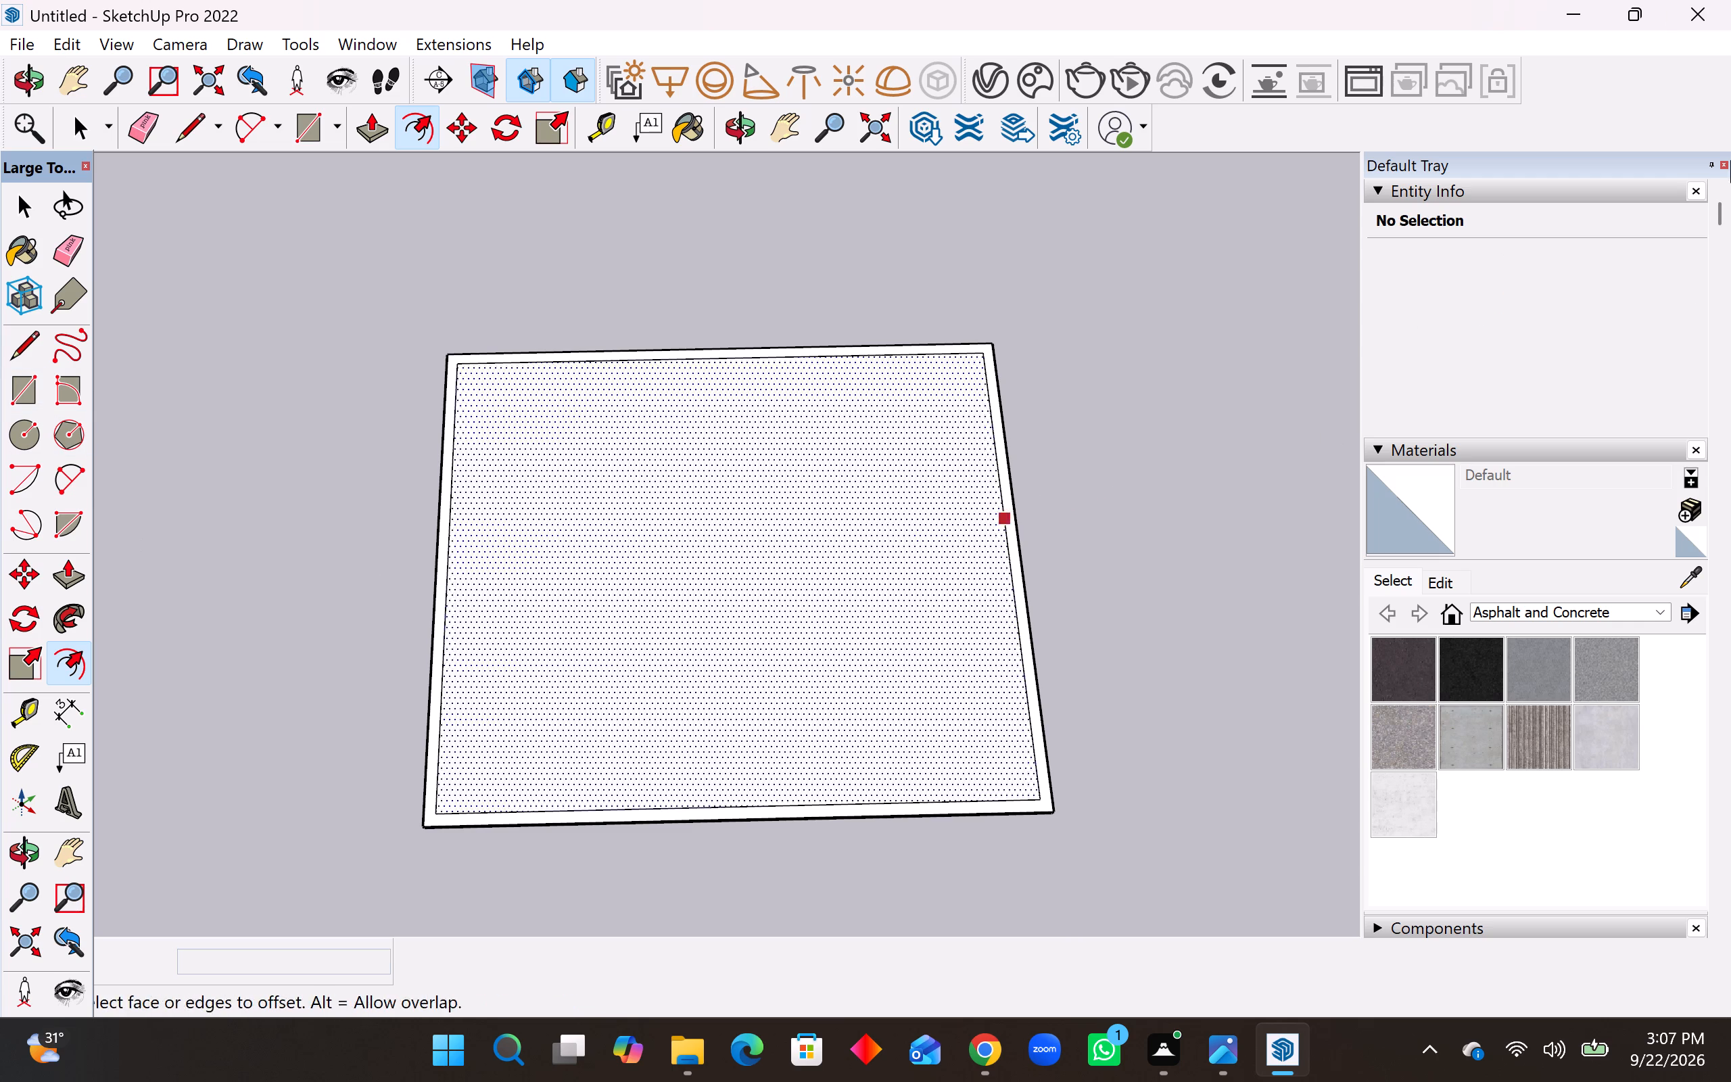
Place a guide 3' inward from the far wall's inner edge and another 6" beyond it for a partition wall.
{"action": "left_click", "coordinate": [29, 715]}
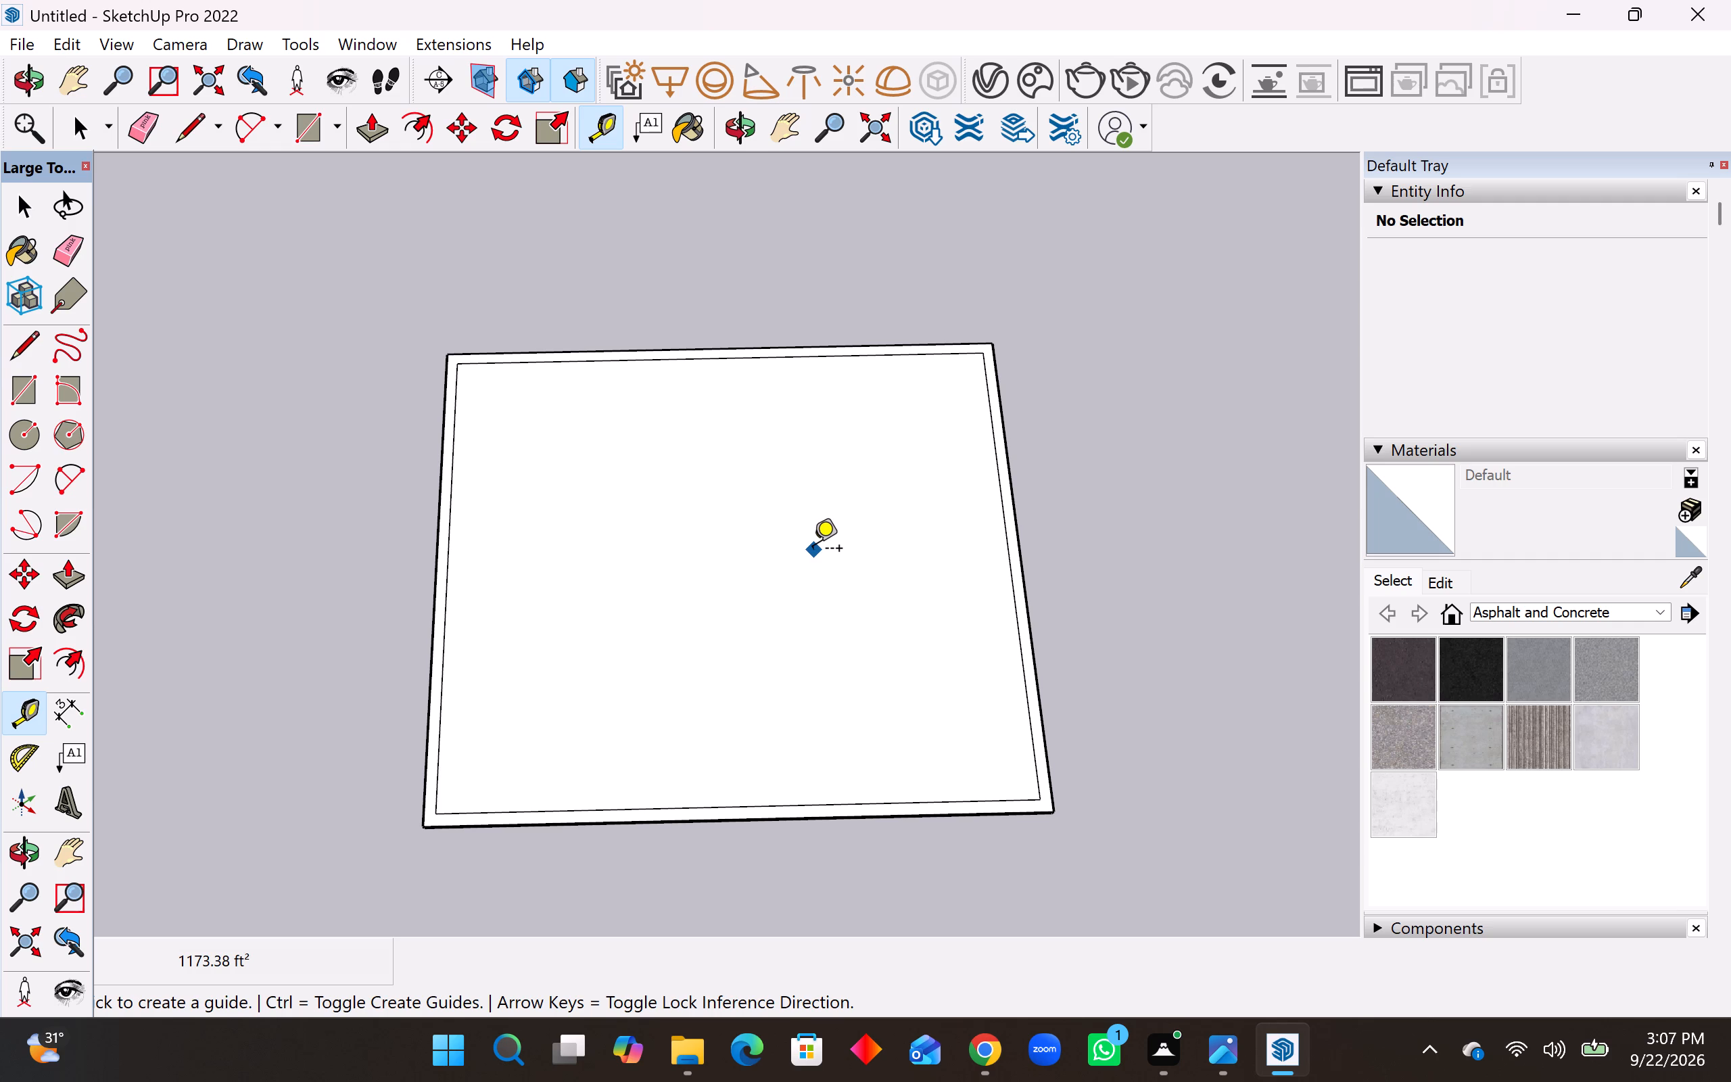
{"action": "scroll", "coordinate": [655, 488], "scroll_direction": "up", "scroll_amount": 3}
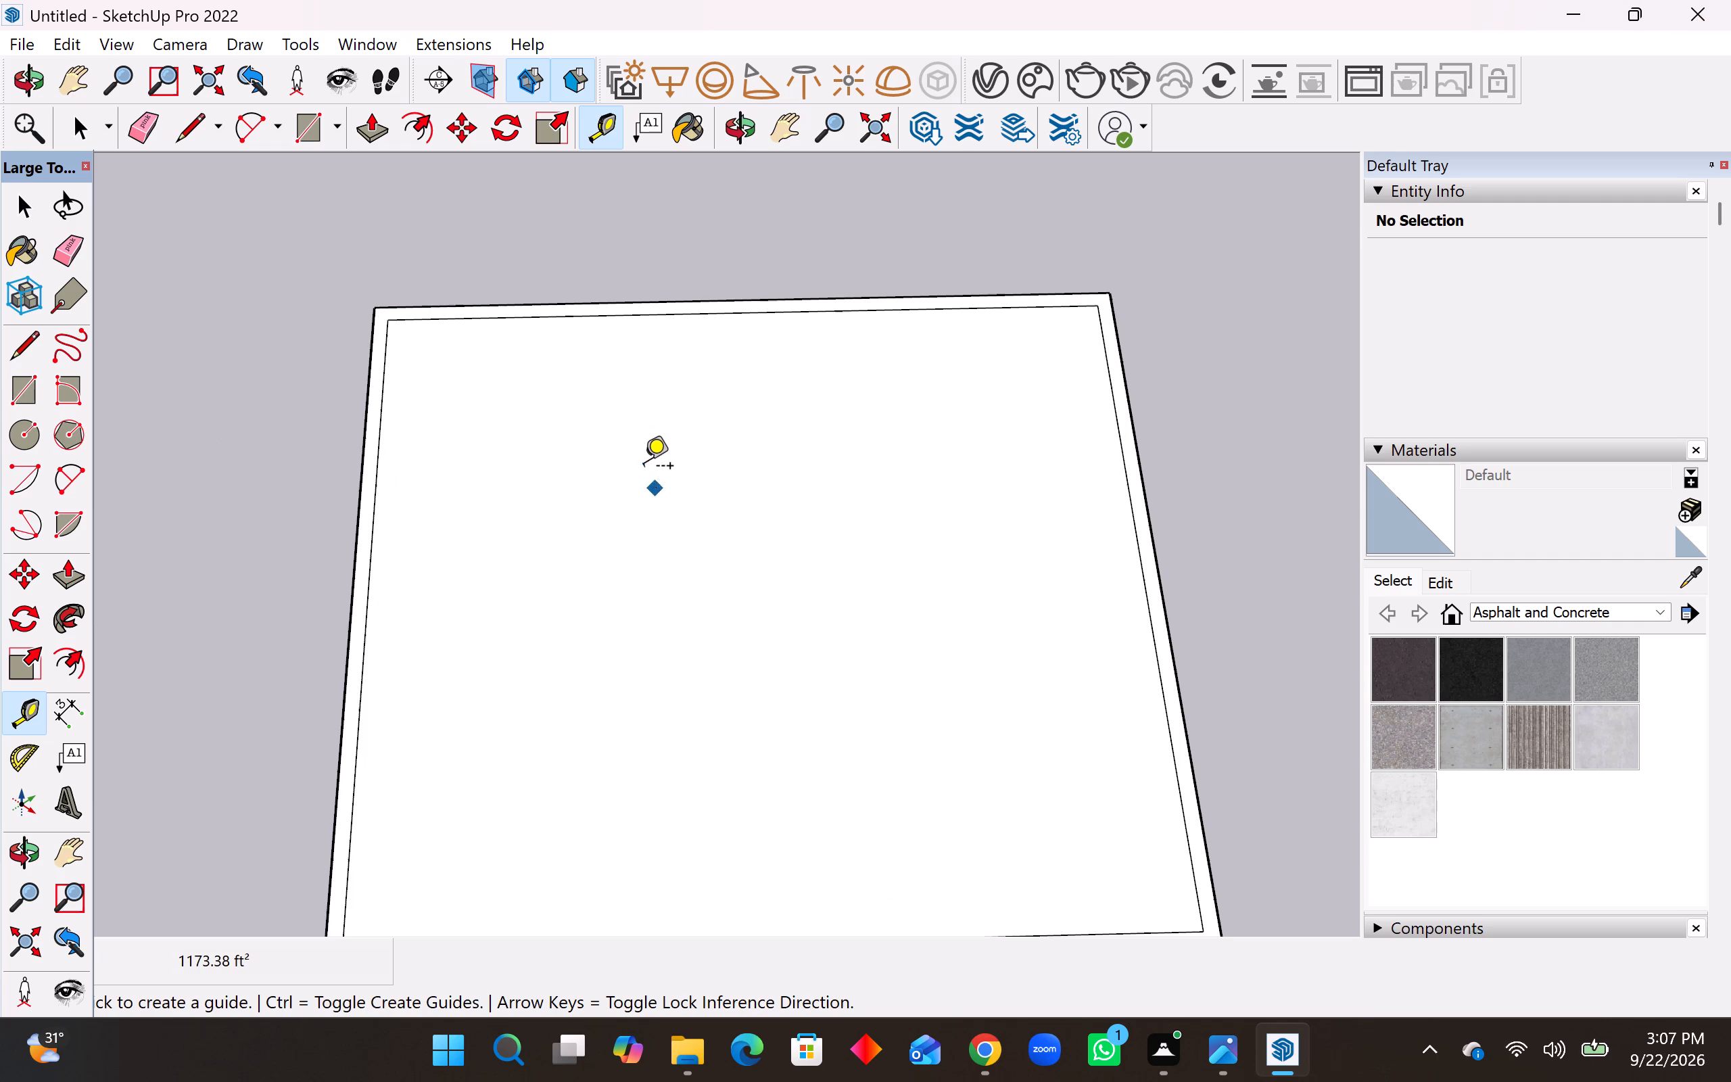
{"action": "left_click", "coordinate": [510, 319]}
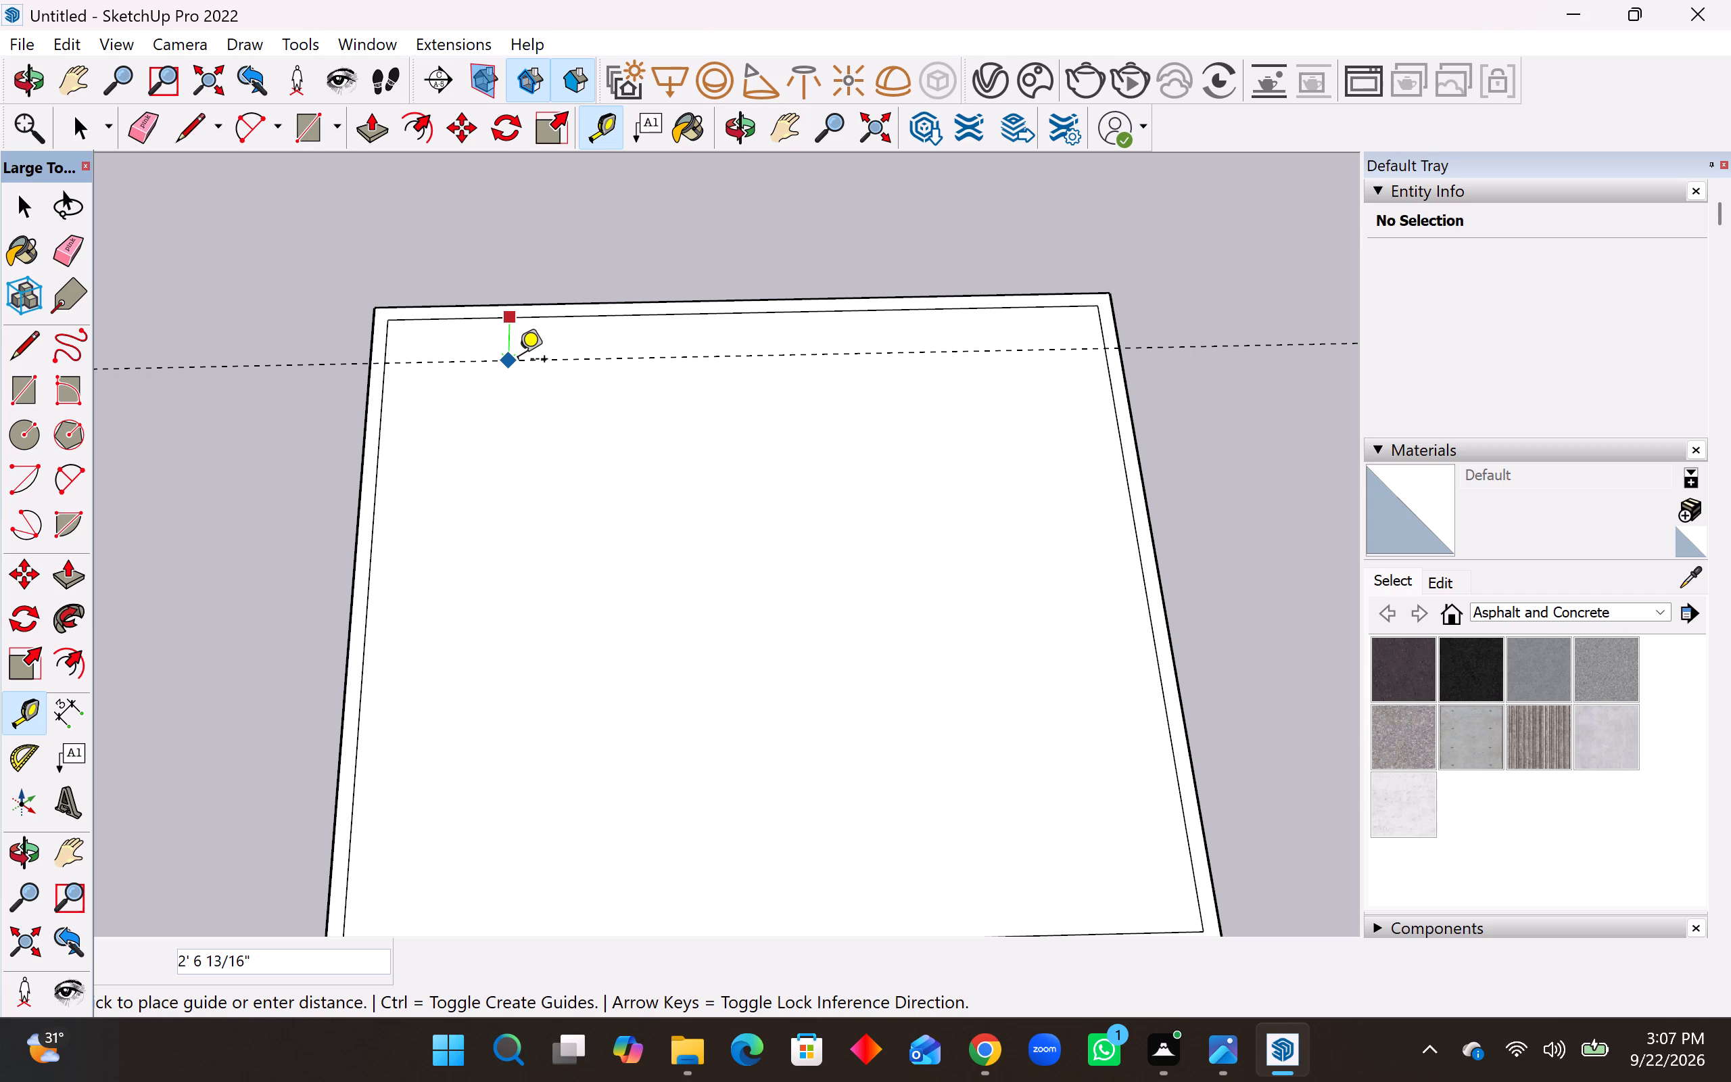
{"action": "type", "text": "3'"}
{"action": "key", "text": "Return"}
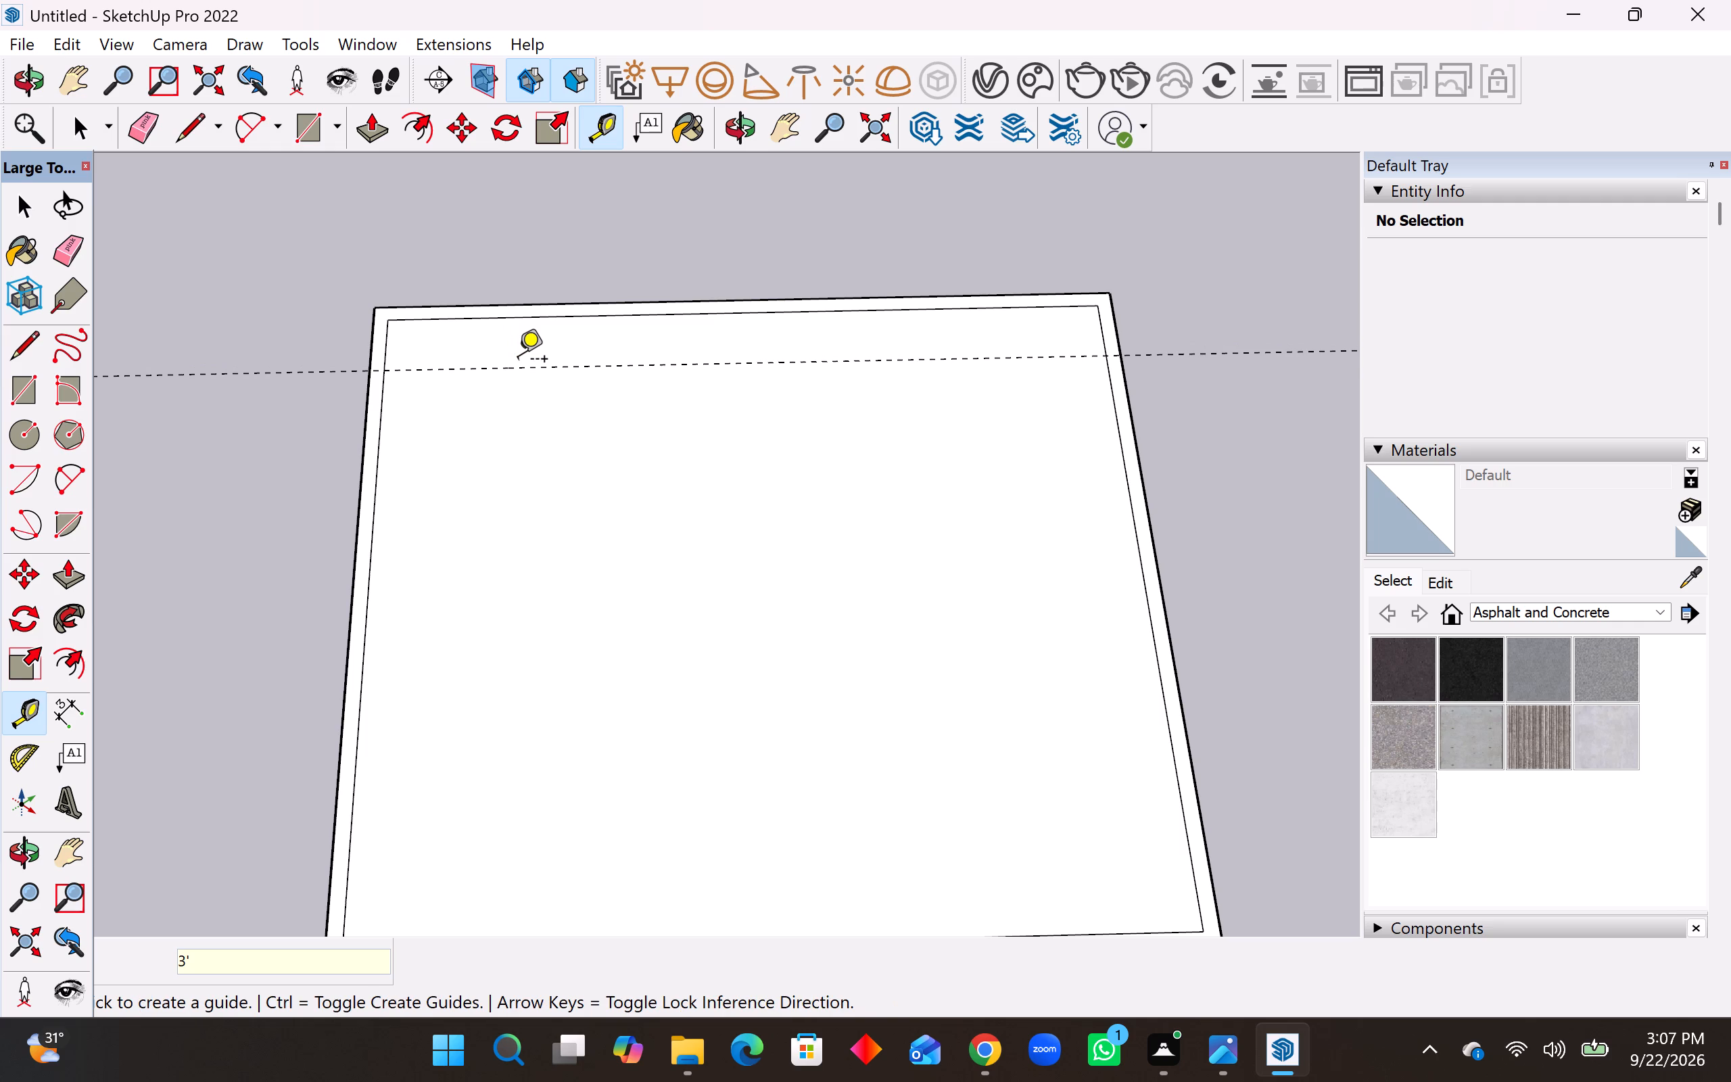
{"action": "left_click", "coordinate": [512, 369]}
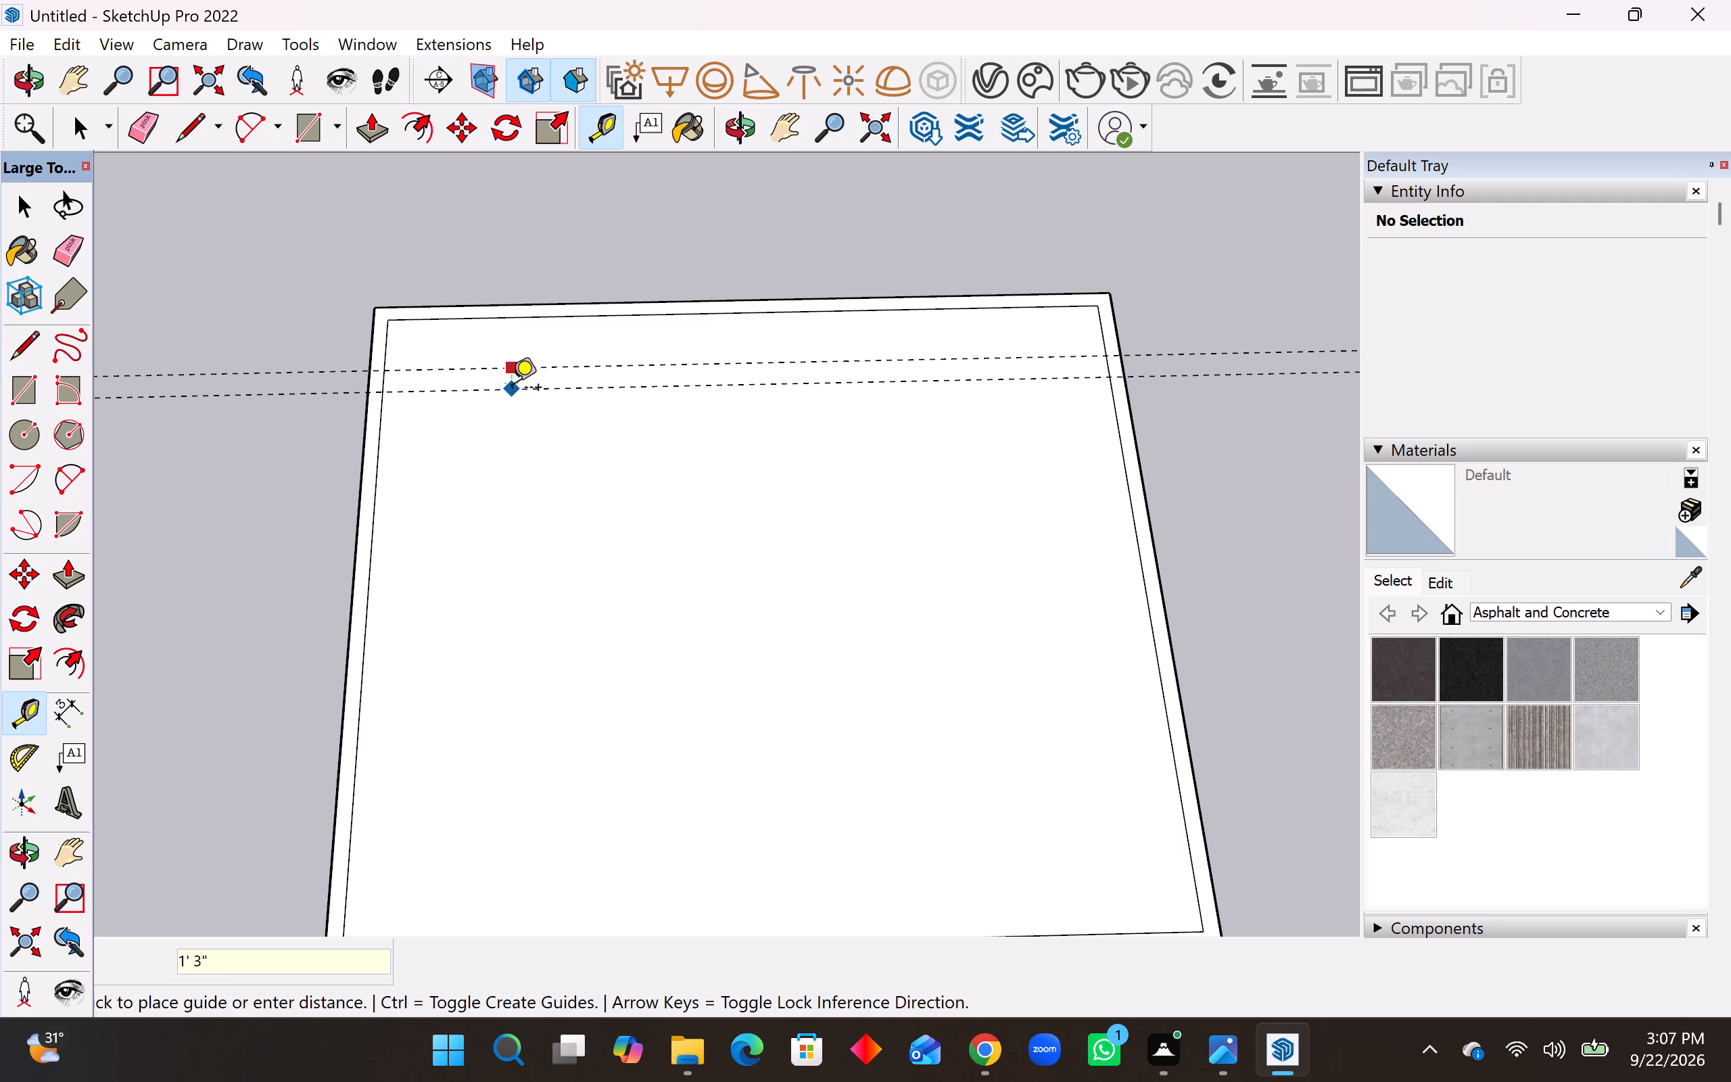
{"action": "key", "text": "6"}
{"action": "key", "text": "shift+quotedbl"}
{"action": "key", "text": "Return"}
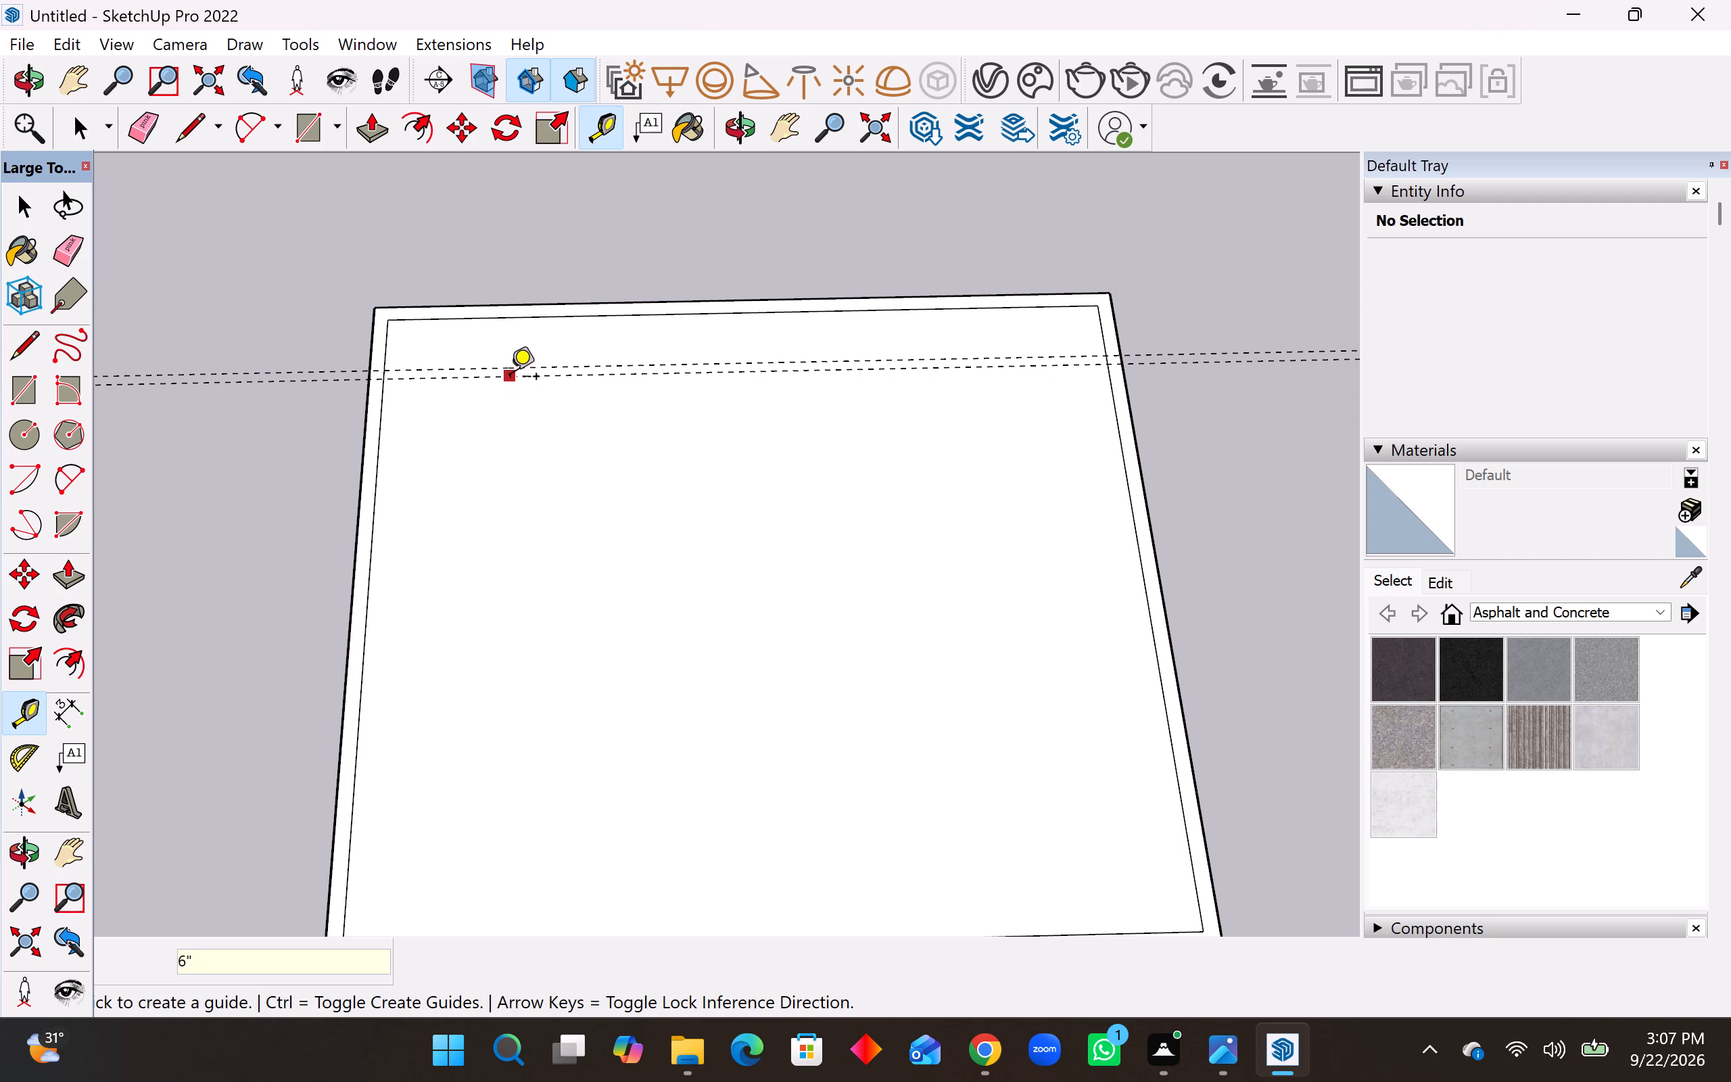
Place a guide 12' beyond the second partition guide, plus another 6" past it for the next partition wall.
{"action": "left_click", "coordinate": [510, 378]}
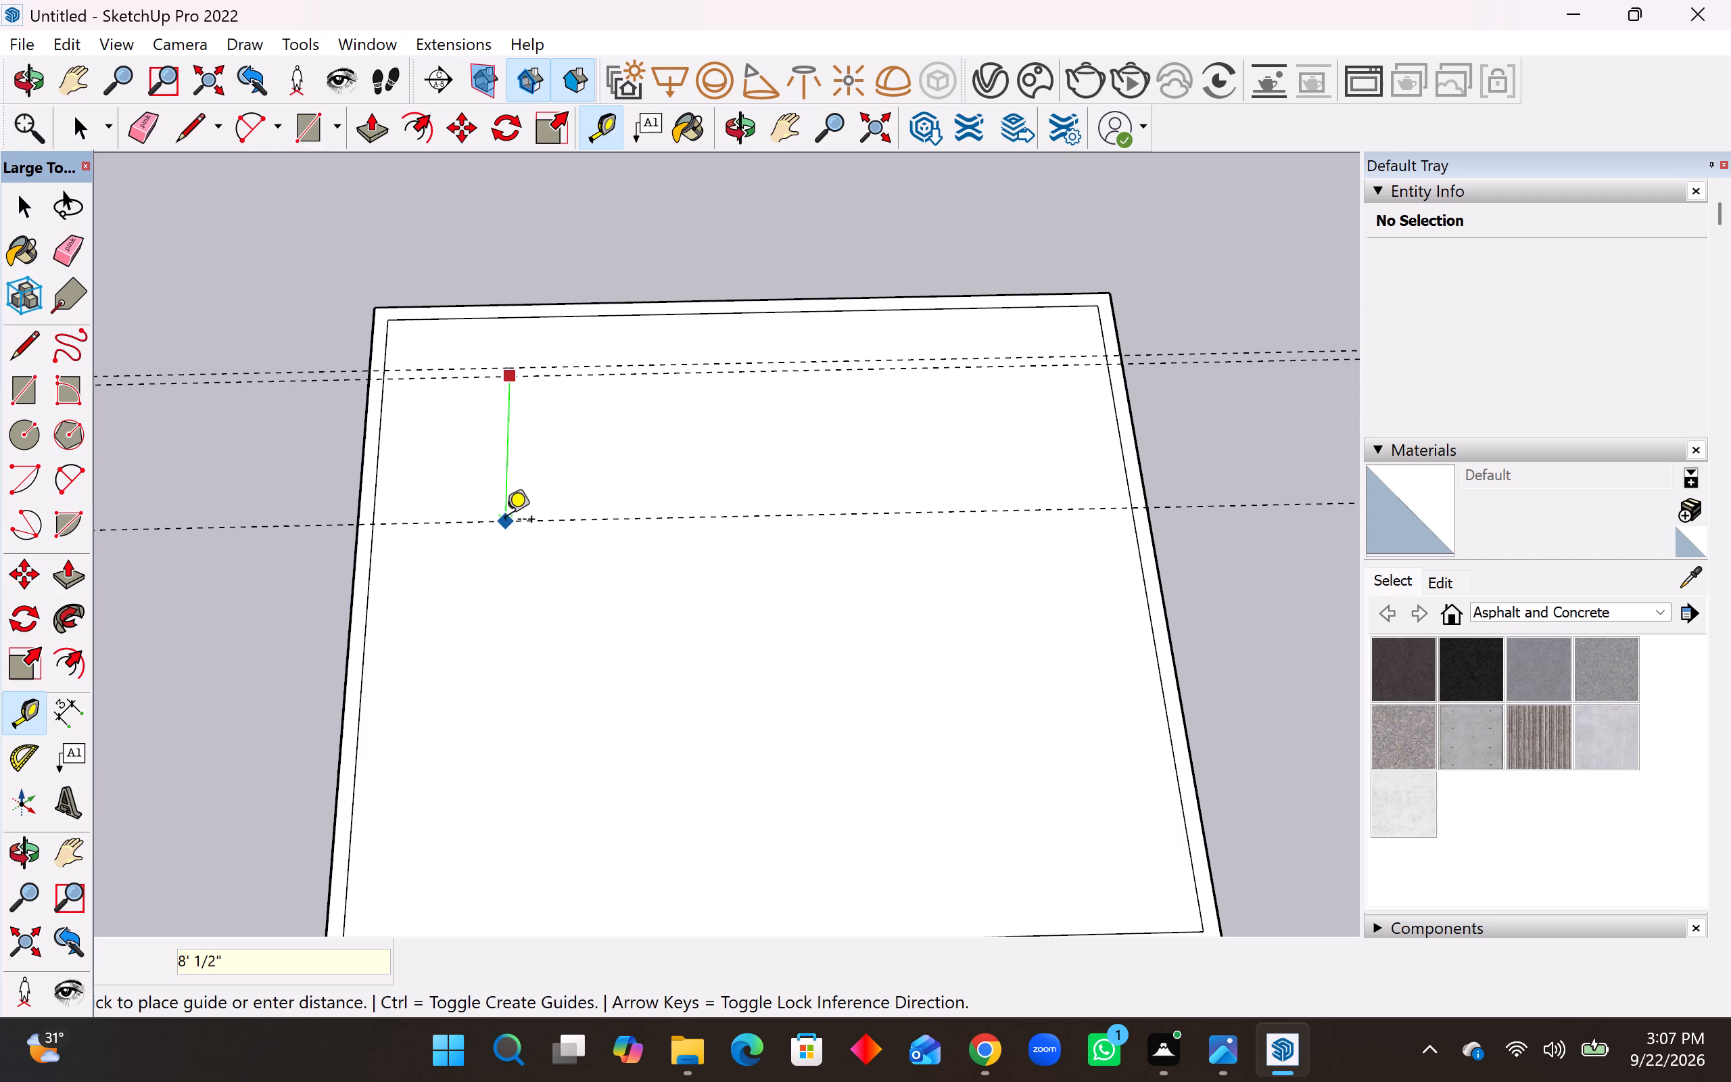
{"action": "type", "text": "12'"}
{"action": "key", "text": "Return"}
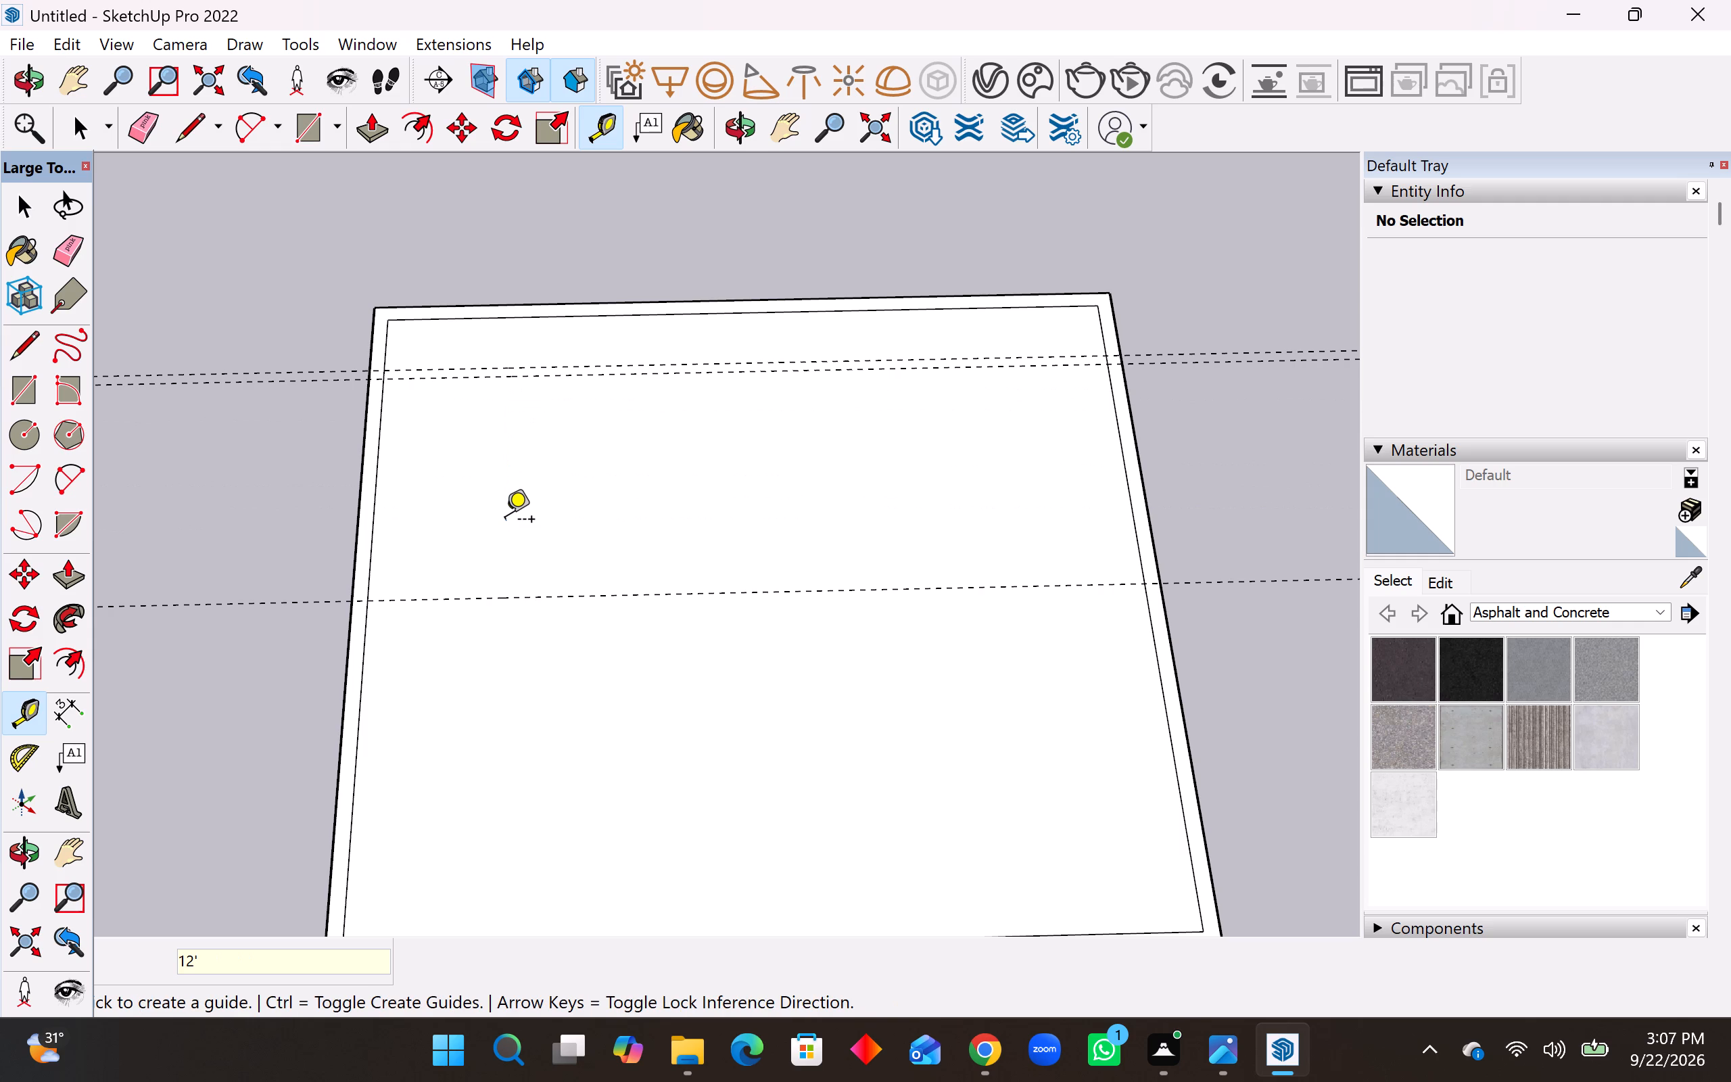
{"action": "left_click", "coordinate": [511, 602]}
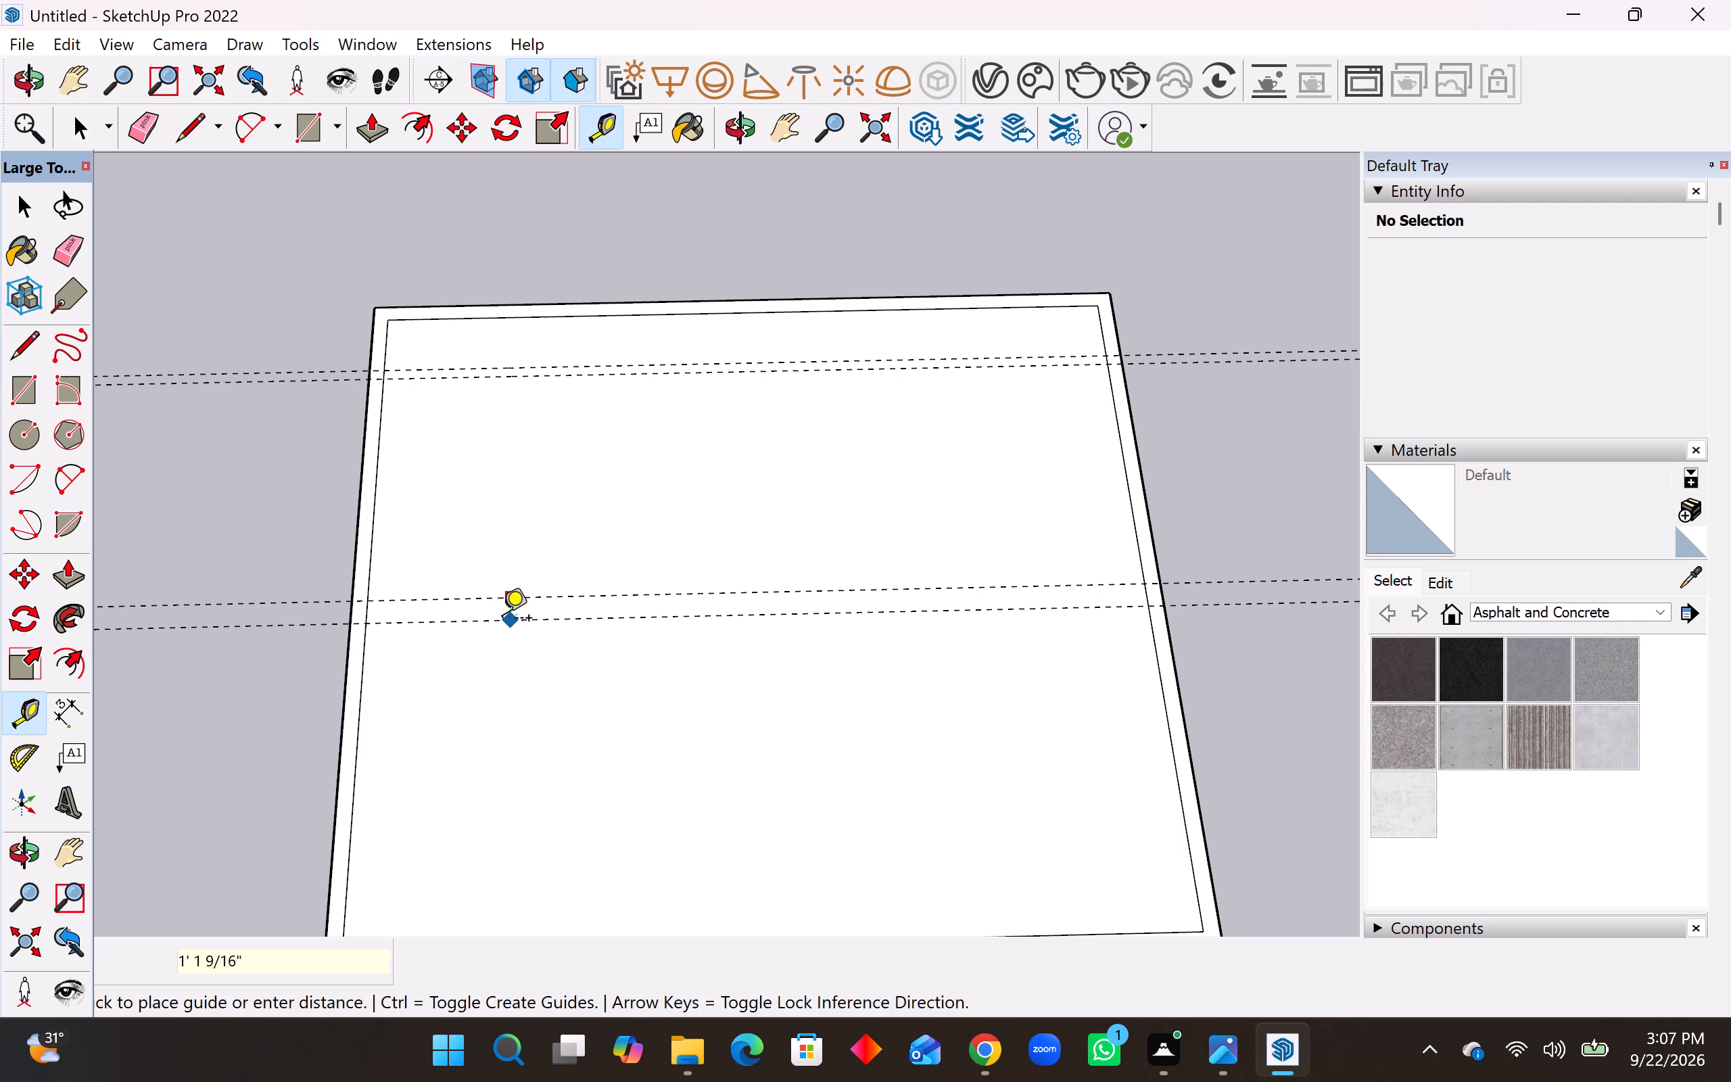
{"action": "key", "text": "6"}
{"action": "key", "text": "shift+quotedbl"}
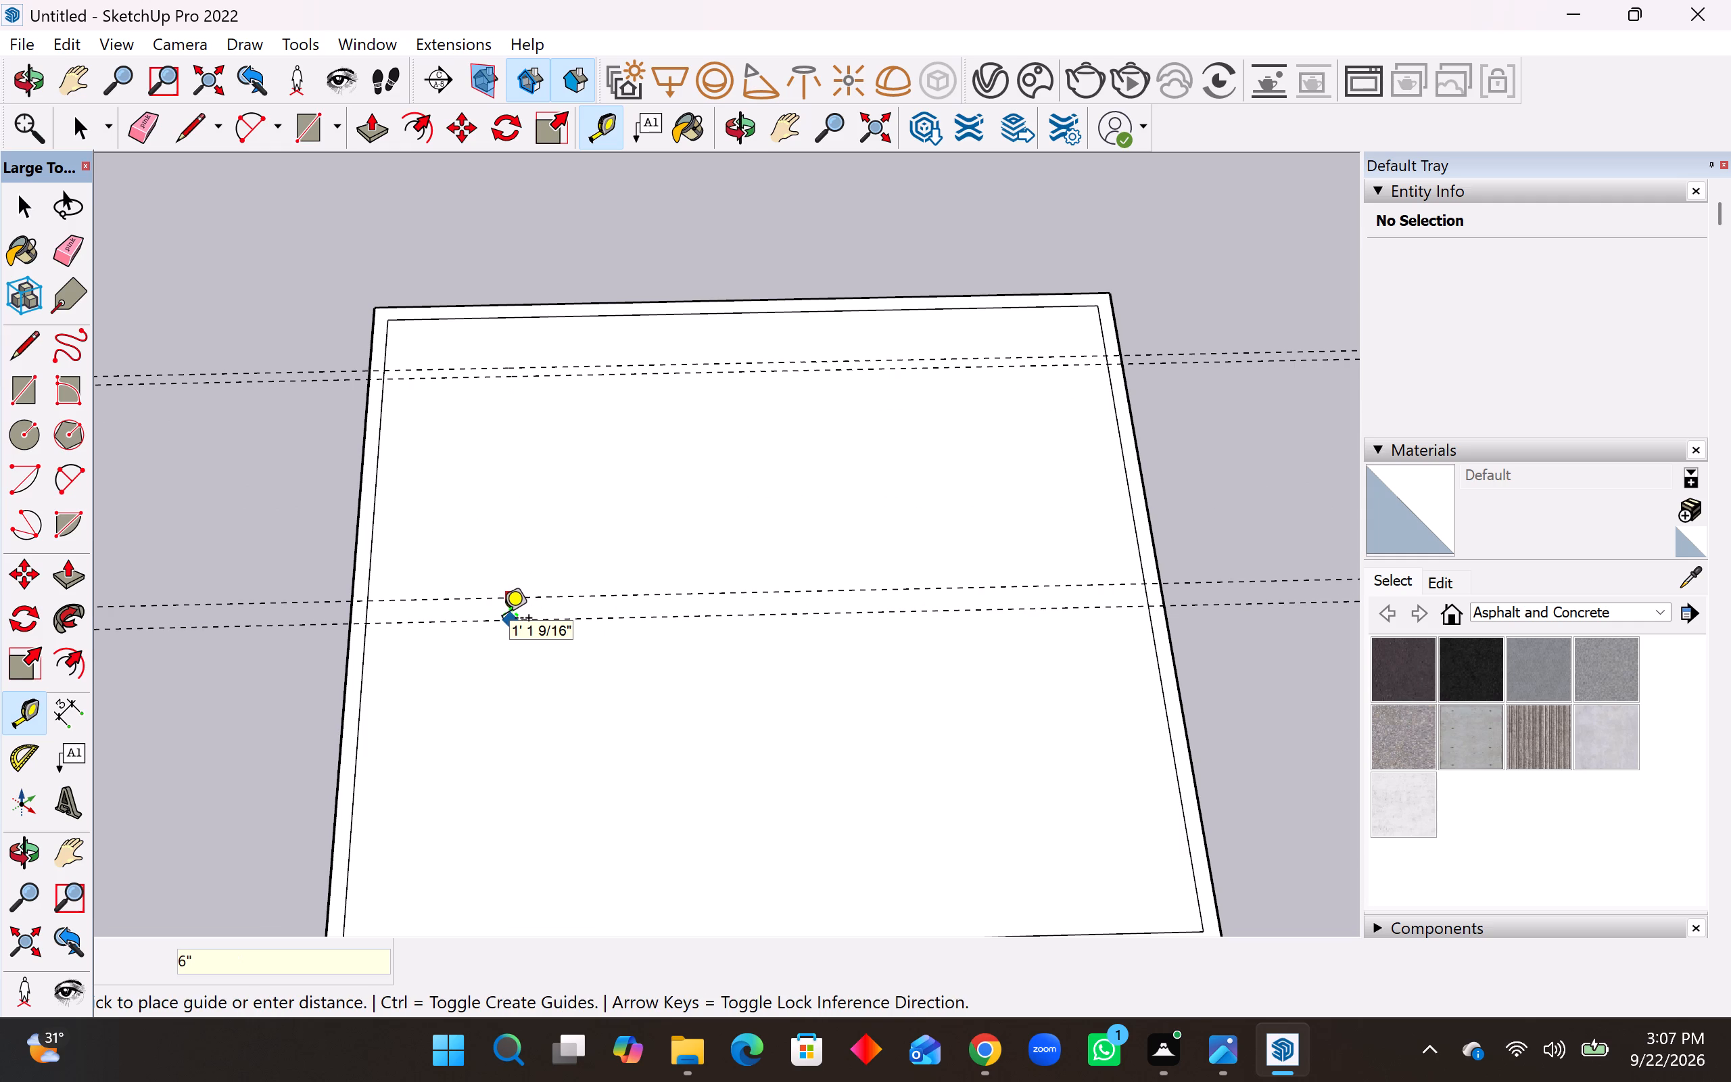
{"action": "key", "text": "Return"}
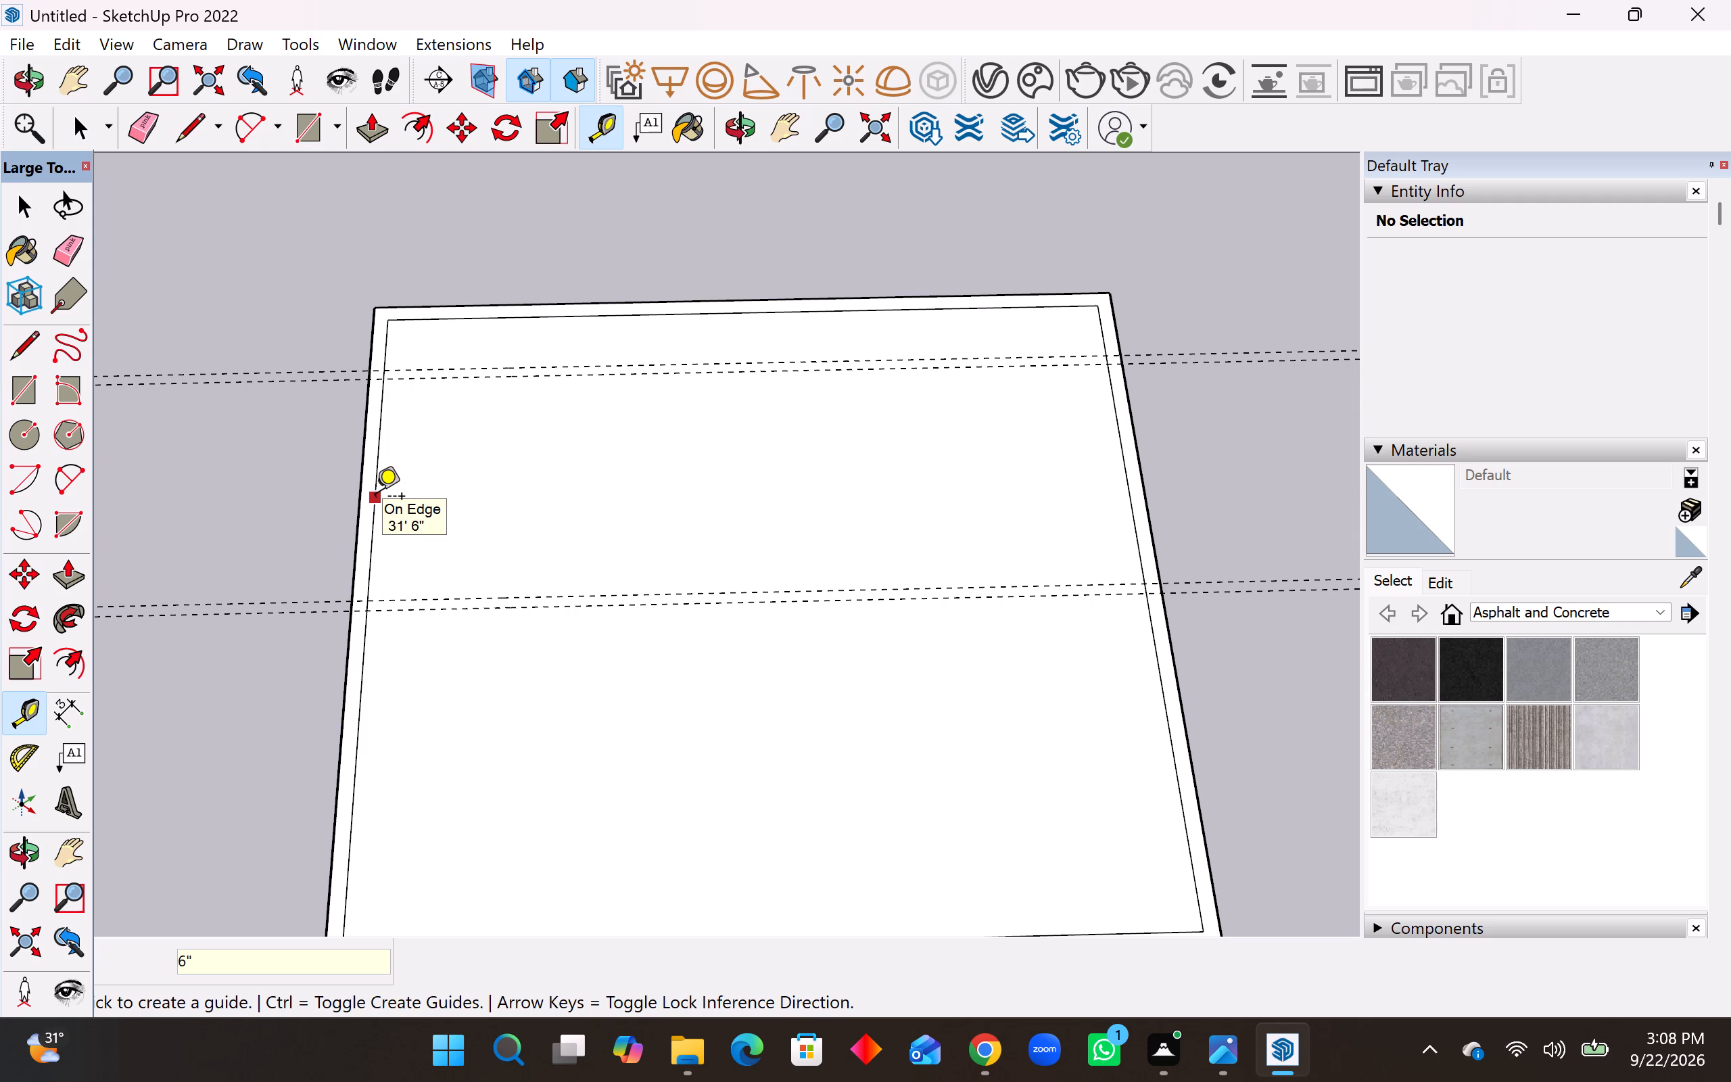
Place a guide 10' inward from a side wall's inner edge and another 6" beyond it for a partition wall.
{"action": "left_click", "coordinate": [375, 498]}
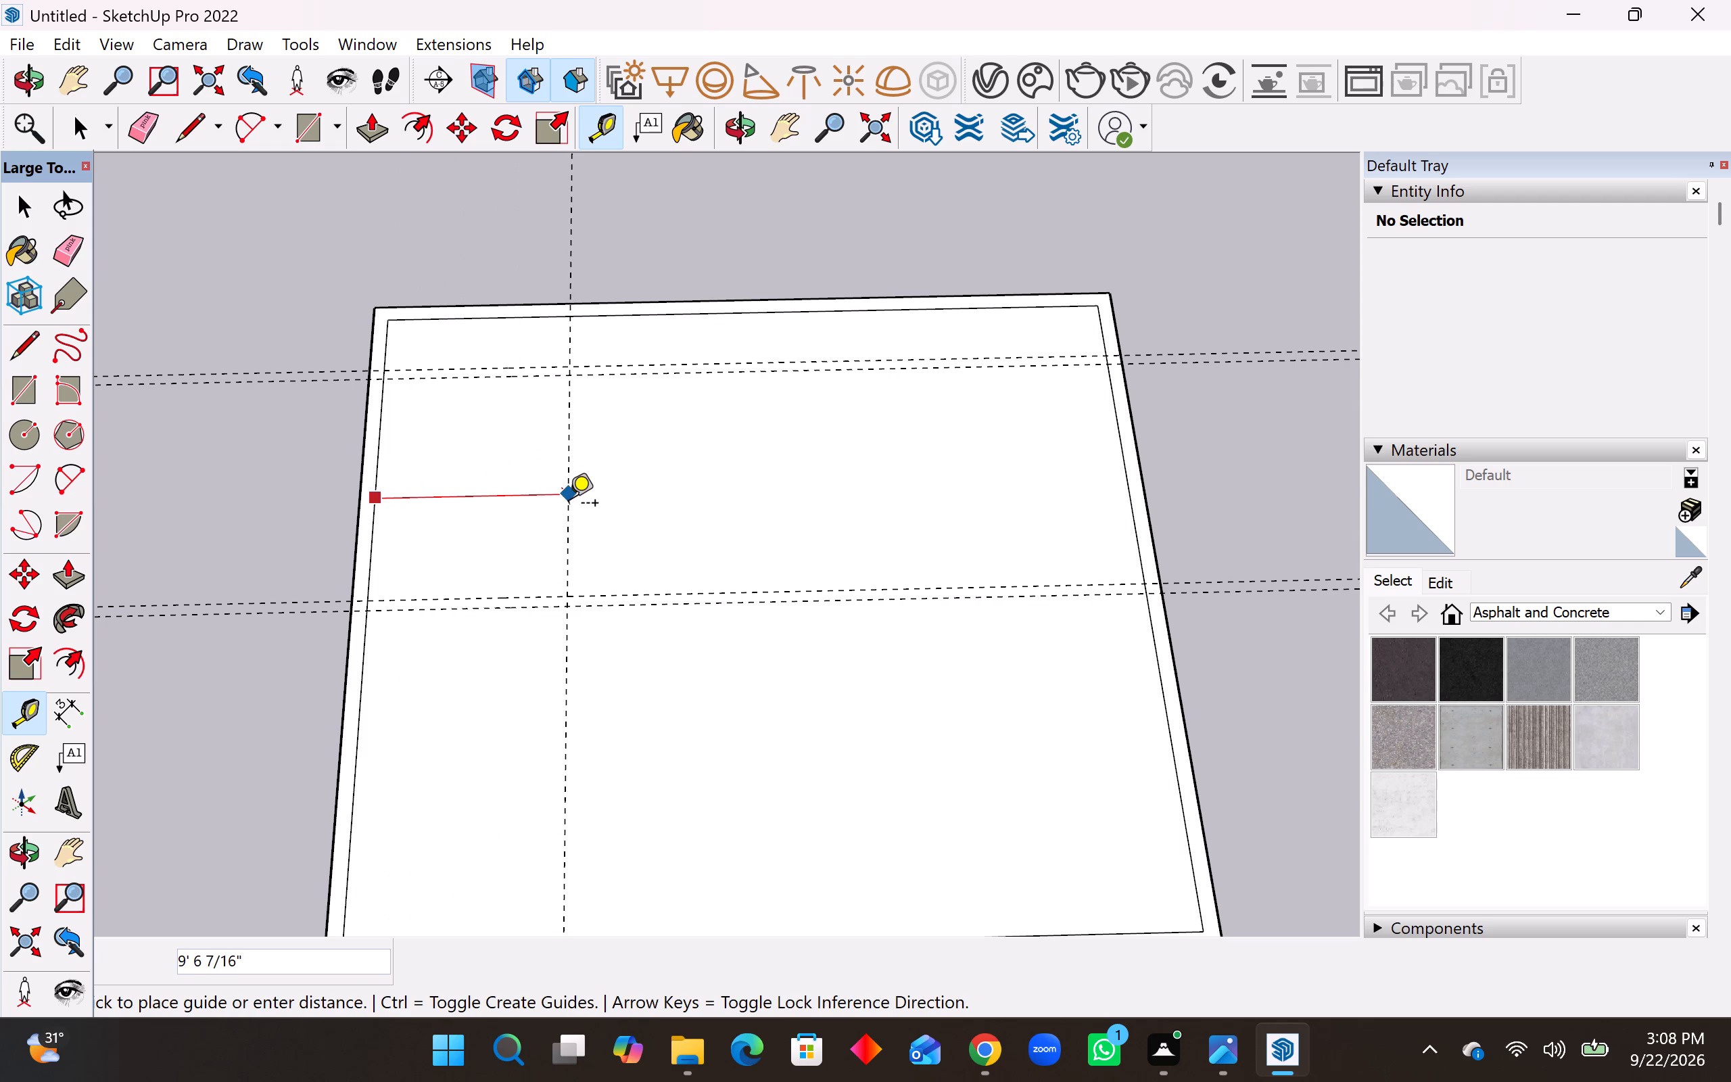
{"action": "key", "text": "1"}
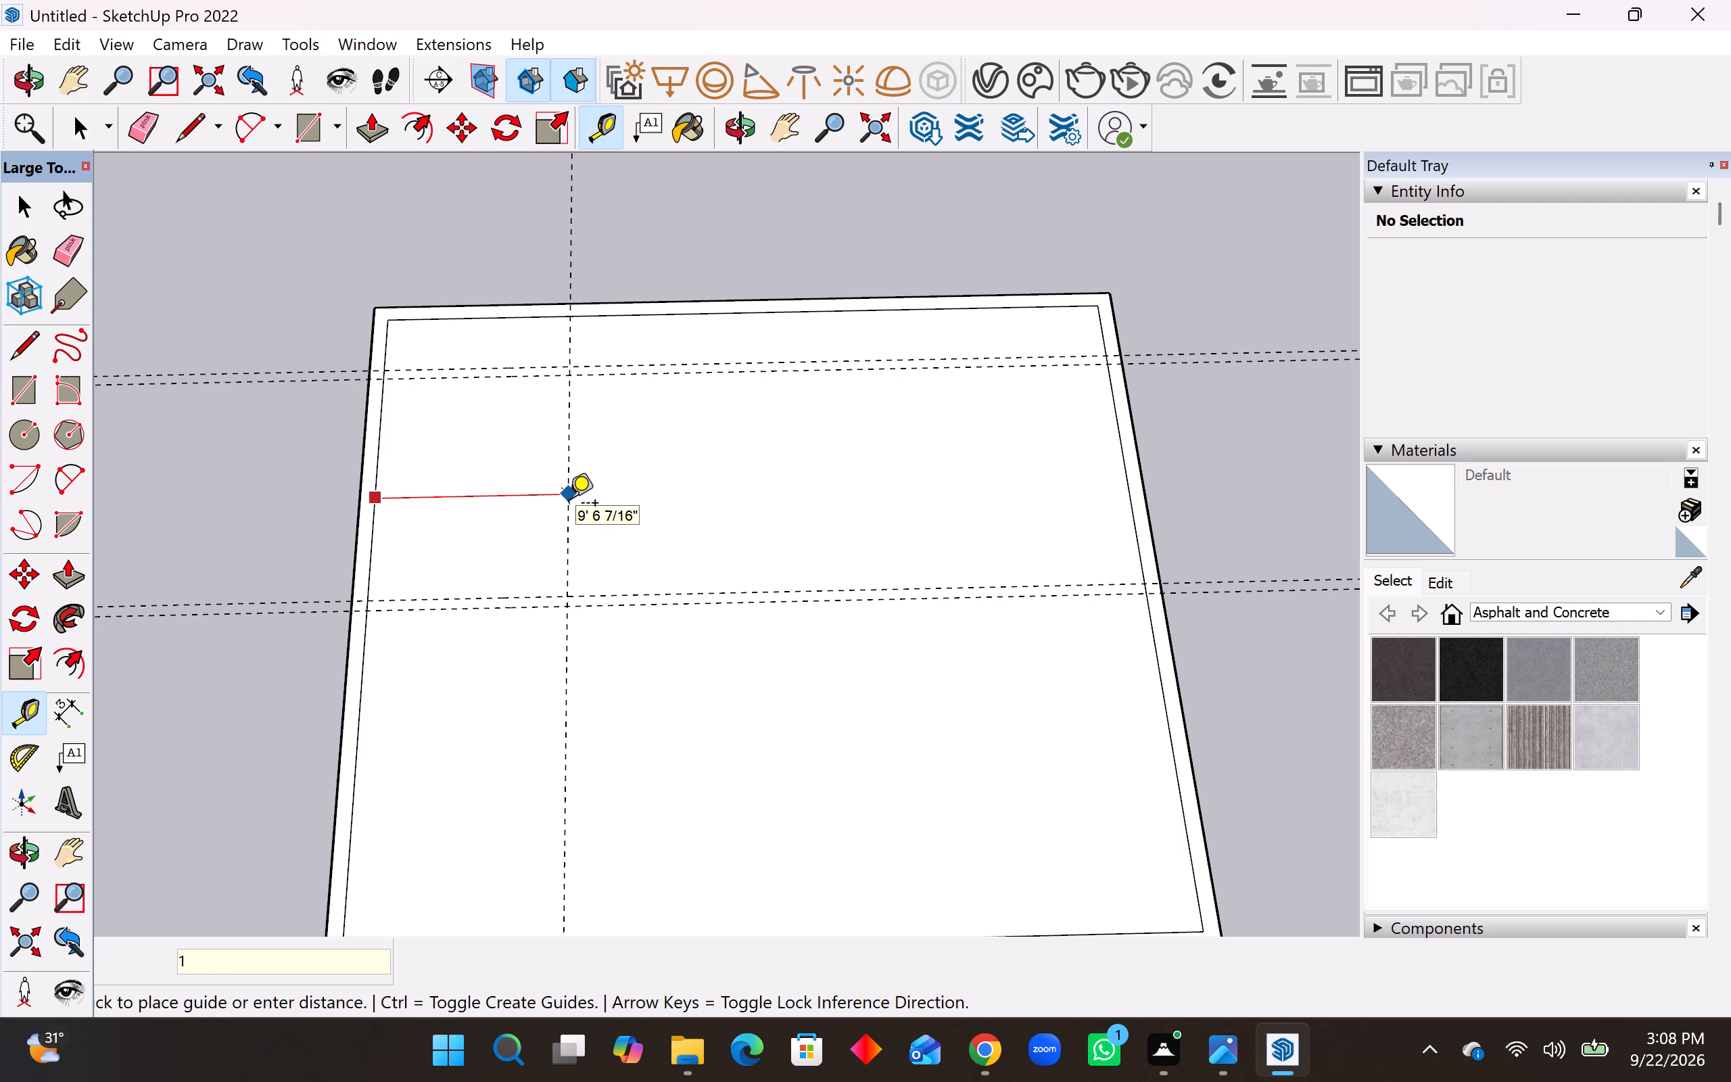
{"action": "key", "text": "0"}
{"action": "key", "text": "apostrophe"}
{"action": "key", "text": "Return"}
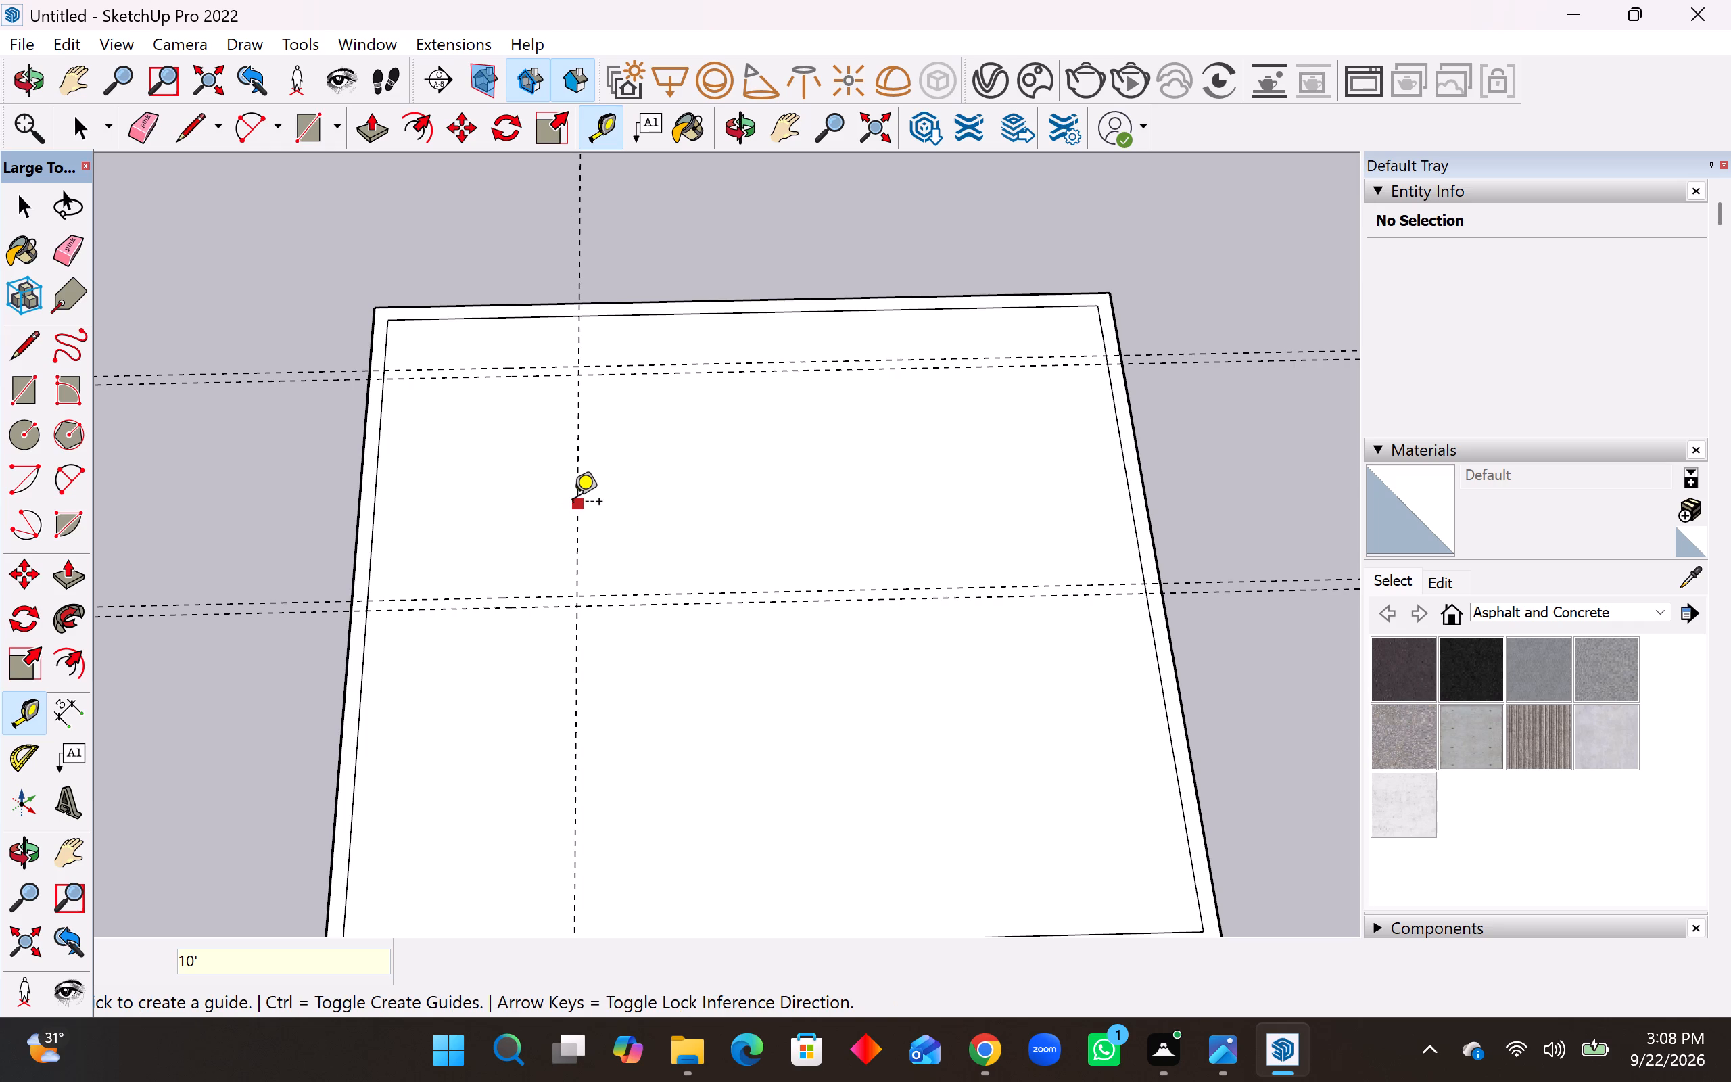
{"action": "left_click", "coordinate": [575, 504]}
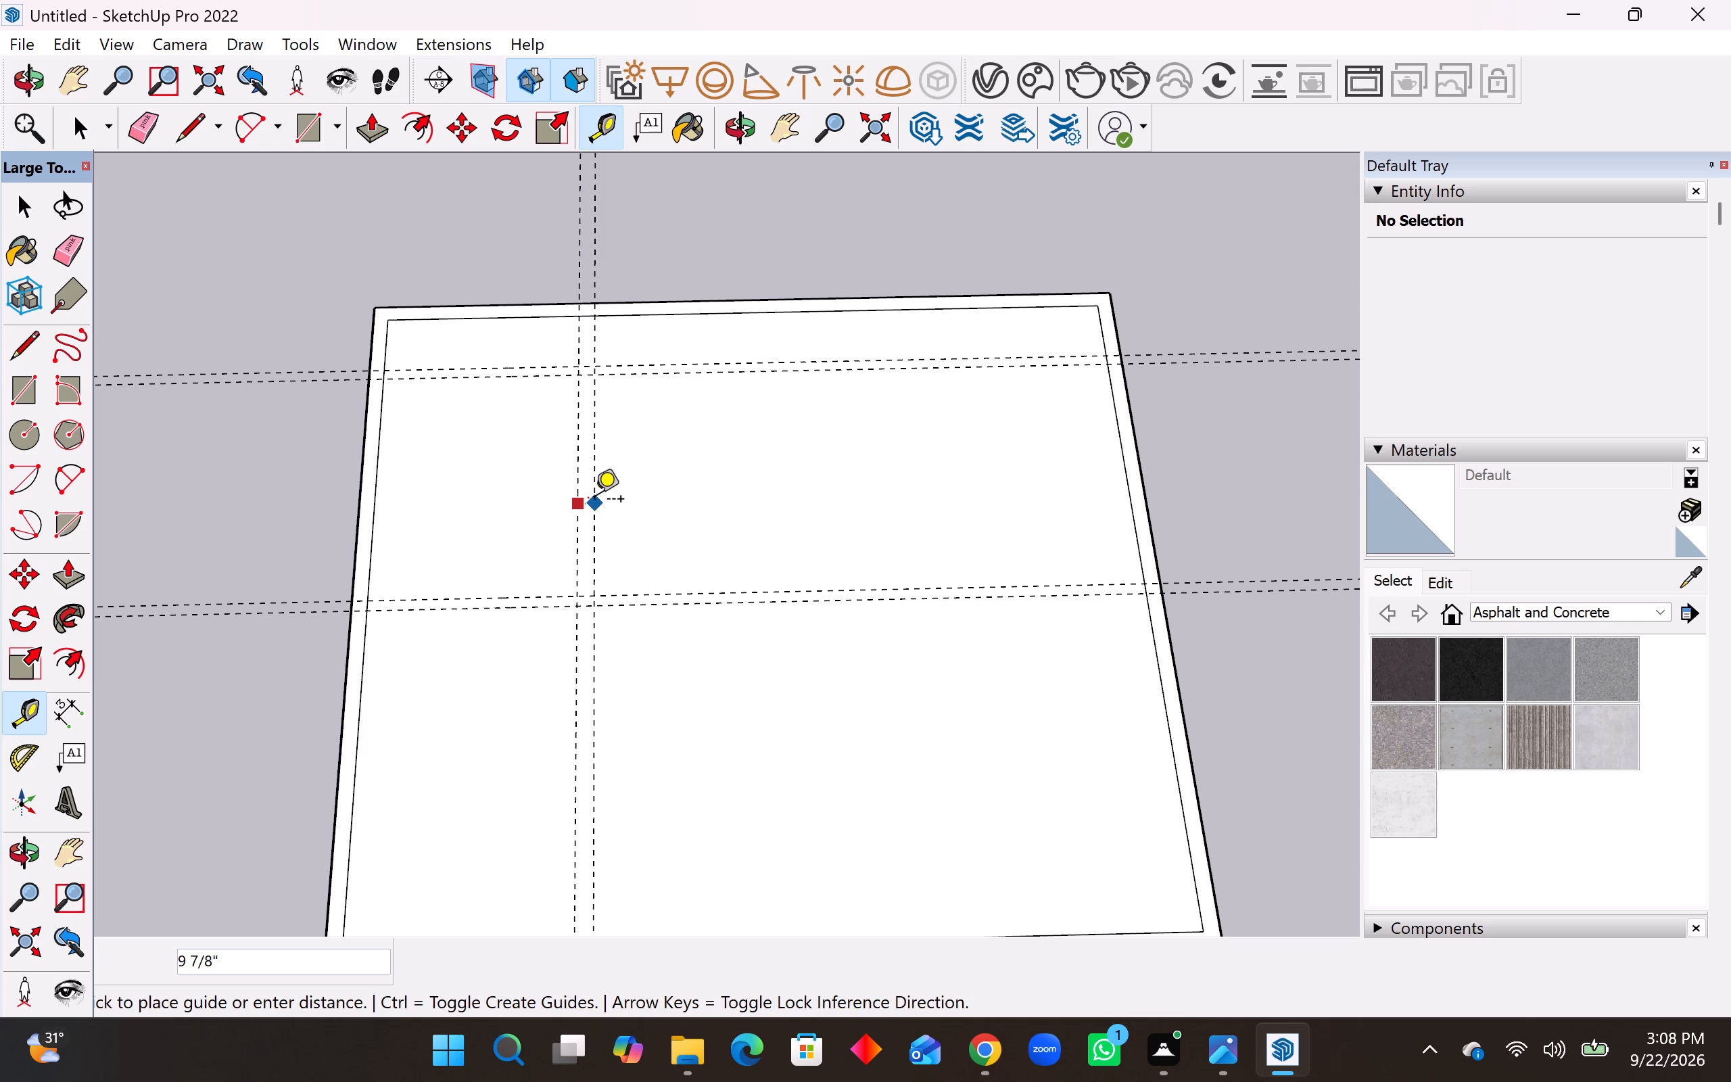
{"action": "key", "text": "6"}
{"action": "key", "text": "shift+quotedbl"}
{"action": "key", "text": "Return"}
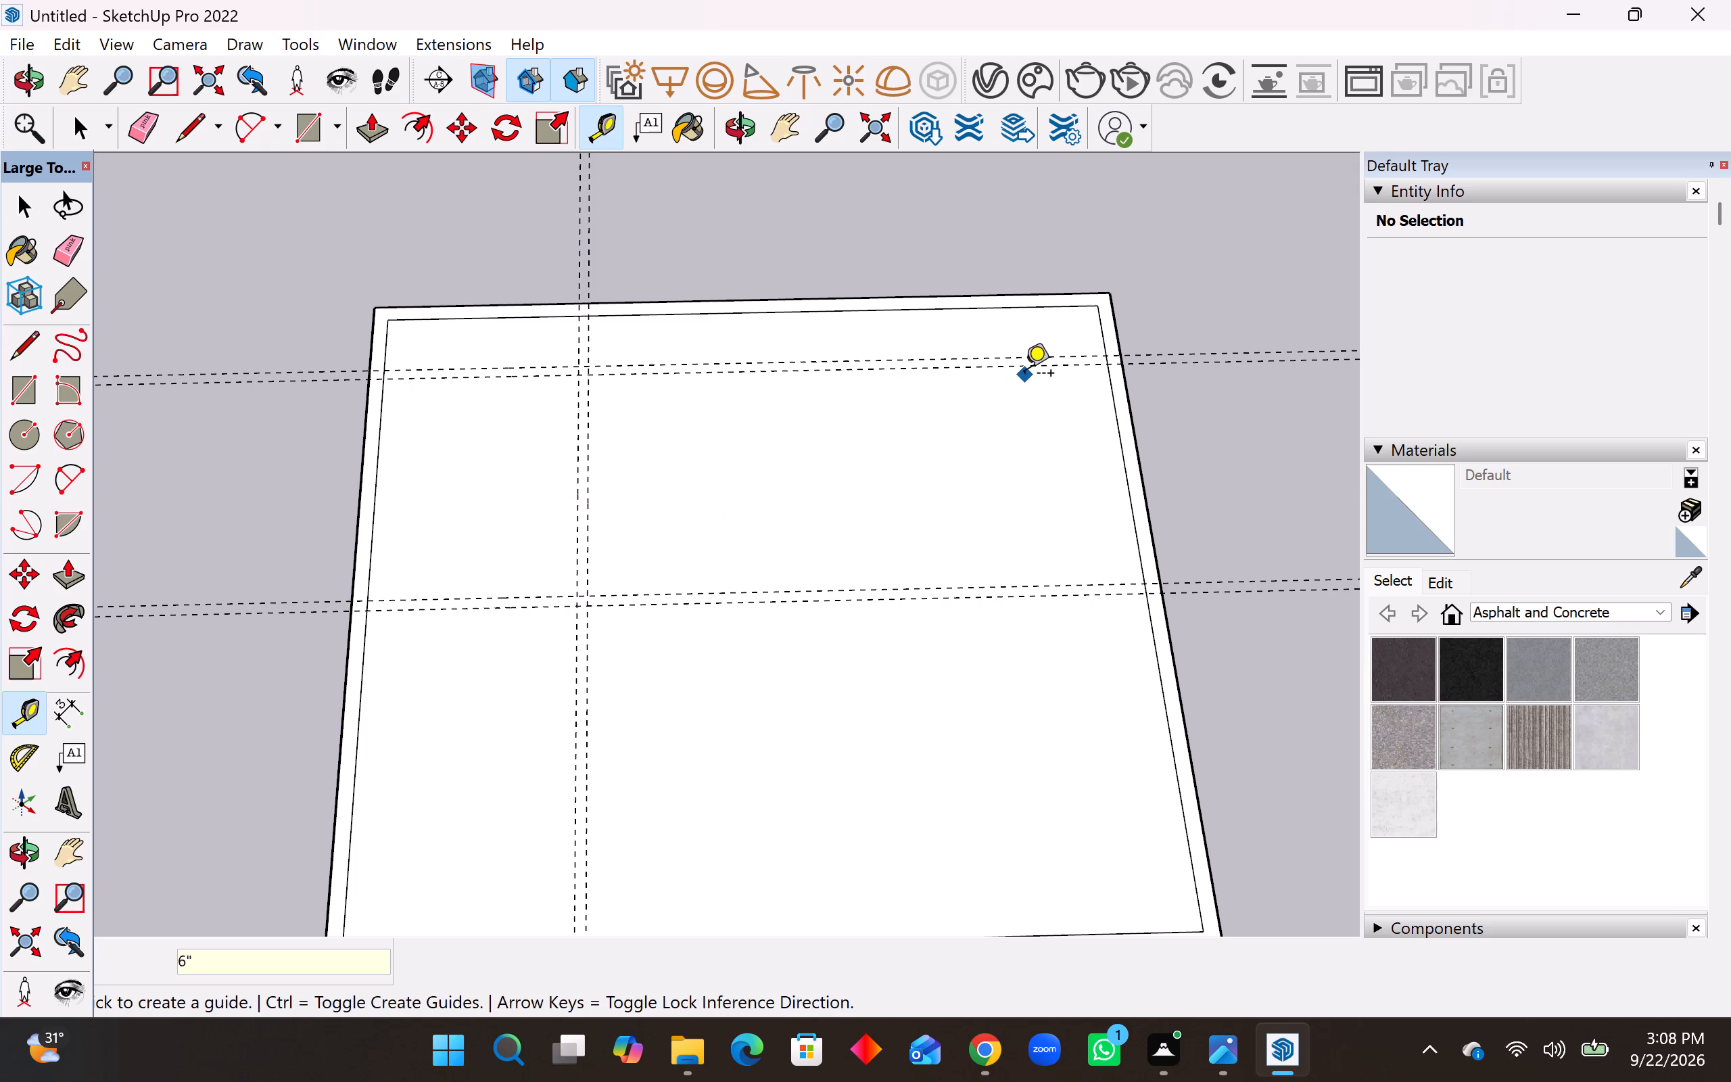
Measure the room depth between the two pairs of partition guides that run parallel to the far wall.
{"action": "left_click", "coordinate": [964, 311]}
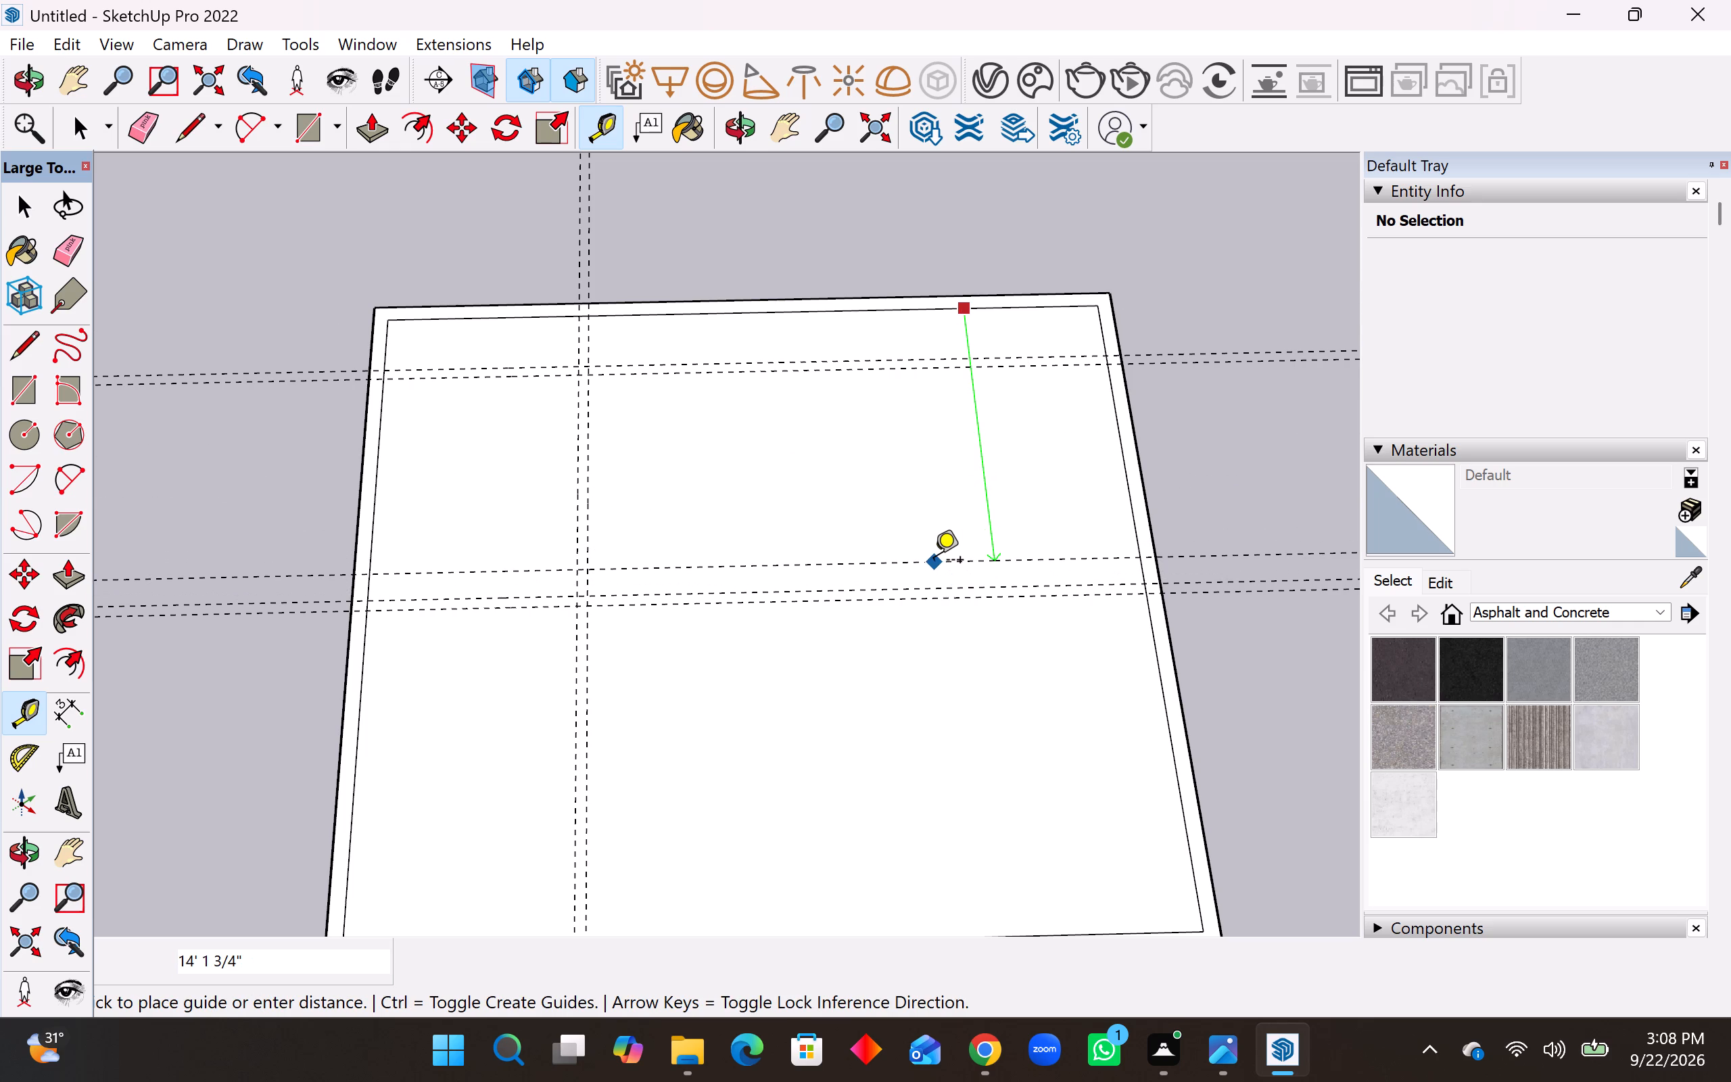
{"action": "key", "text": "Escape"}
{"action": "scroll", "coordinate": [519, 423], "scroll_direction": "up", "scroll_amount": 2}
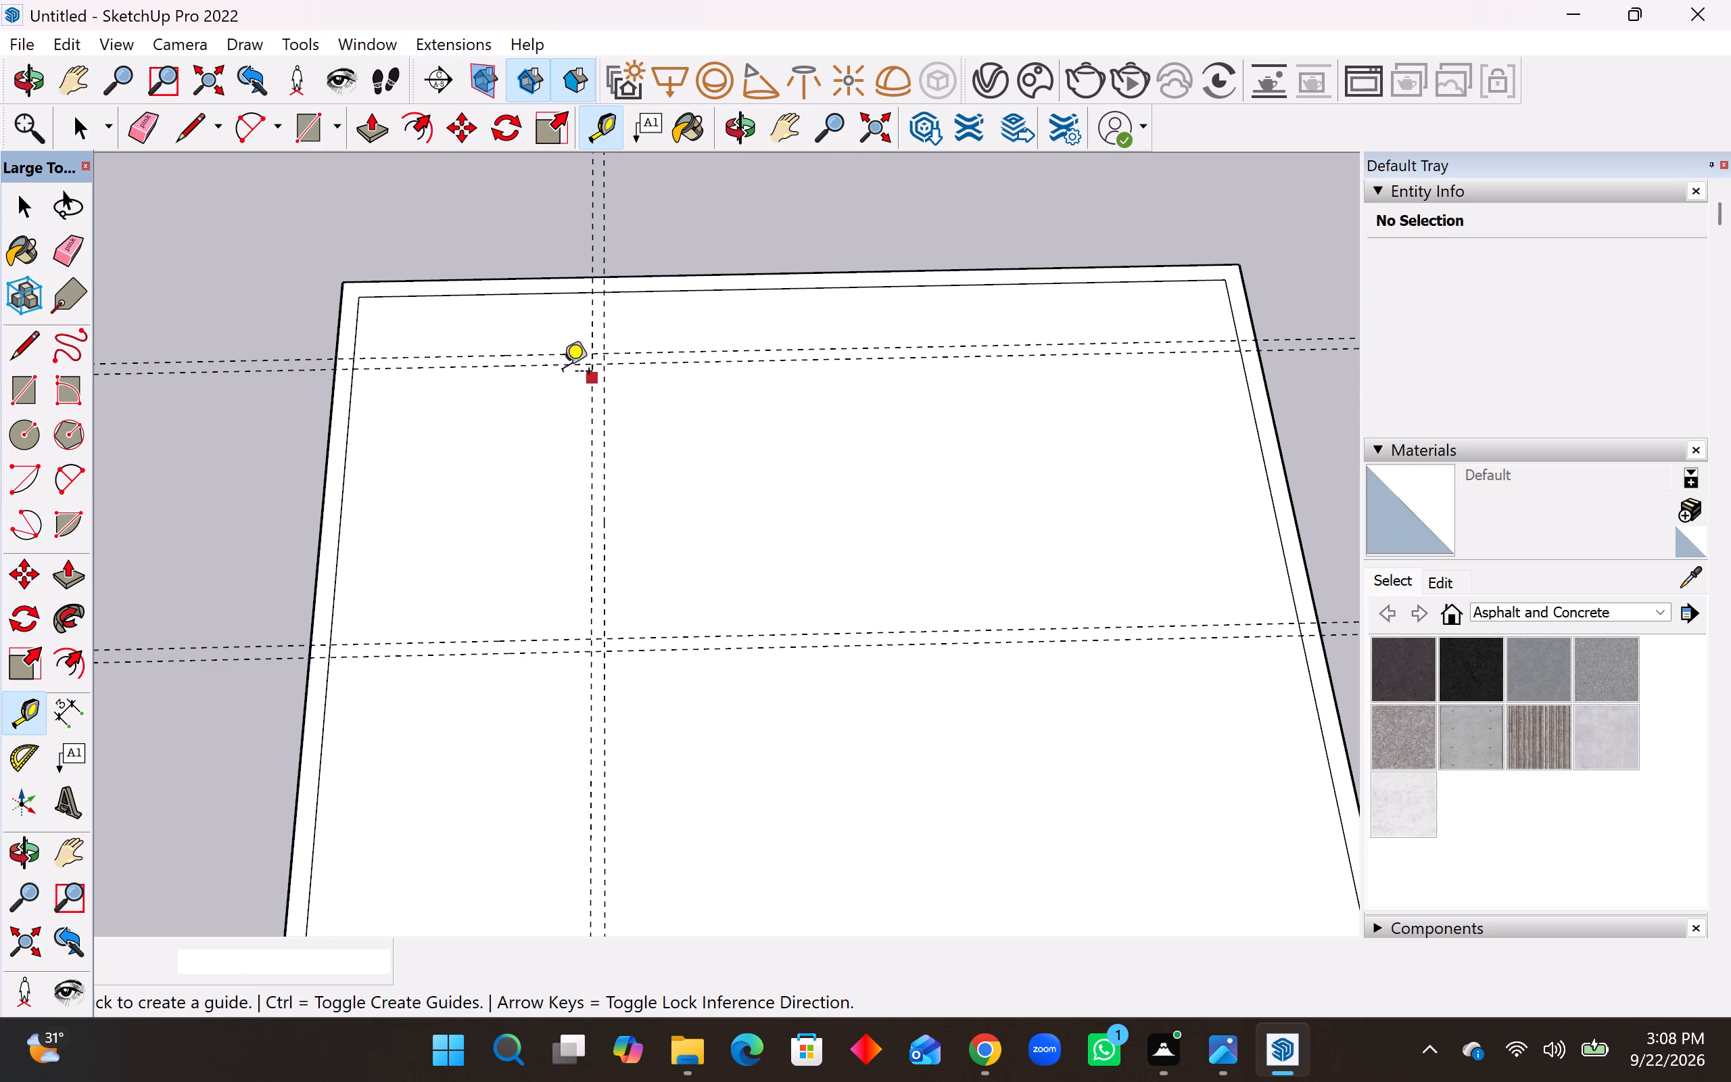
{"action": "left_click", "coordinate": [549, 370]}
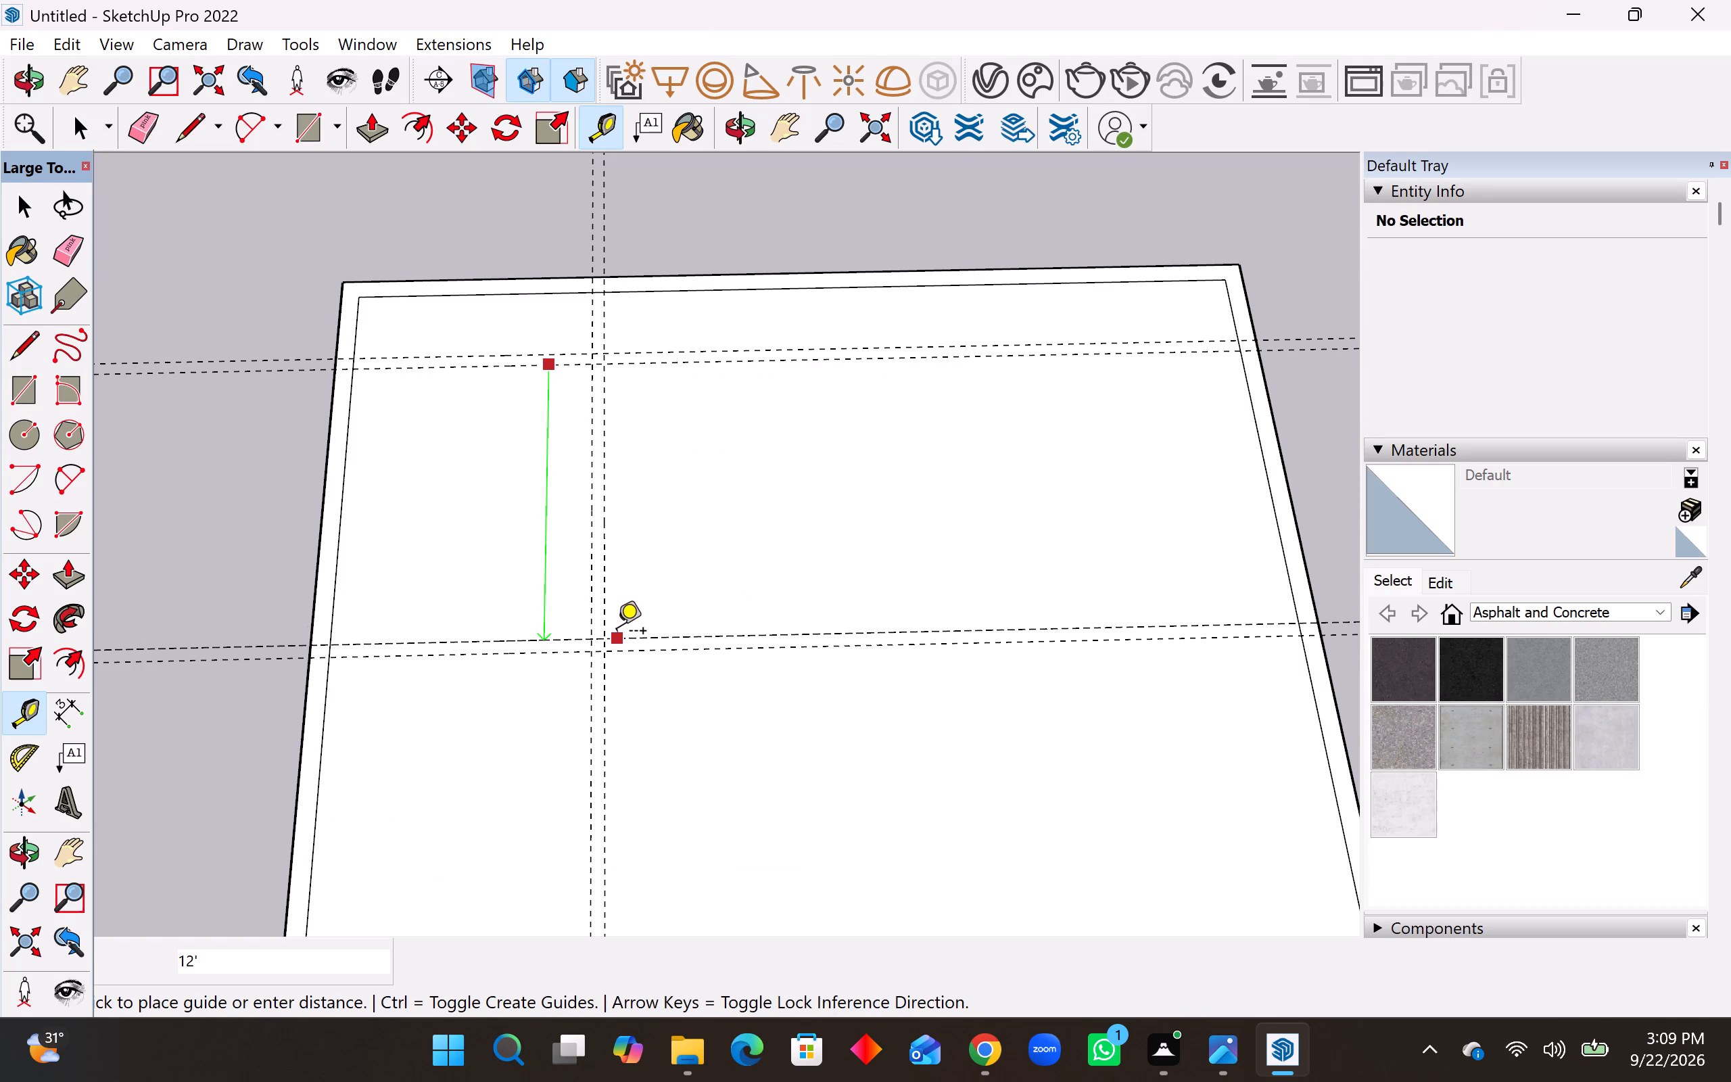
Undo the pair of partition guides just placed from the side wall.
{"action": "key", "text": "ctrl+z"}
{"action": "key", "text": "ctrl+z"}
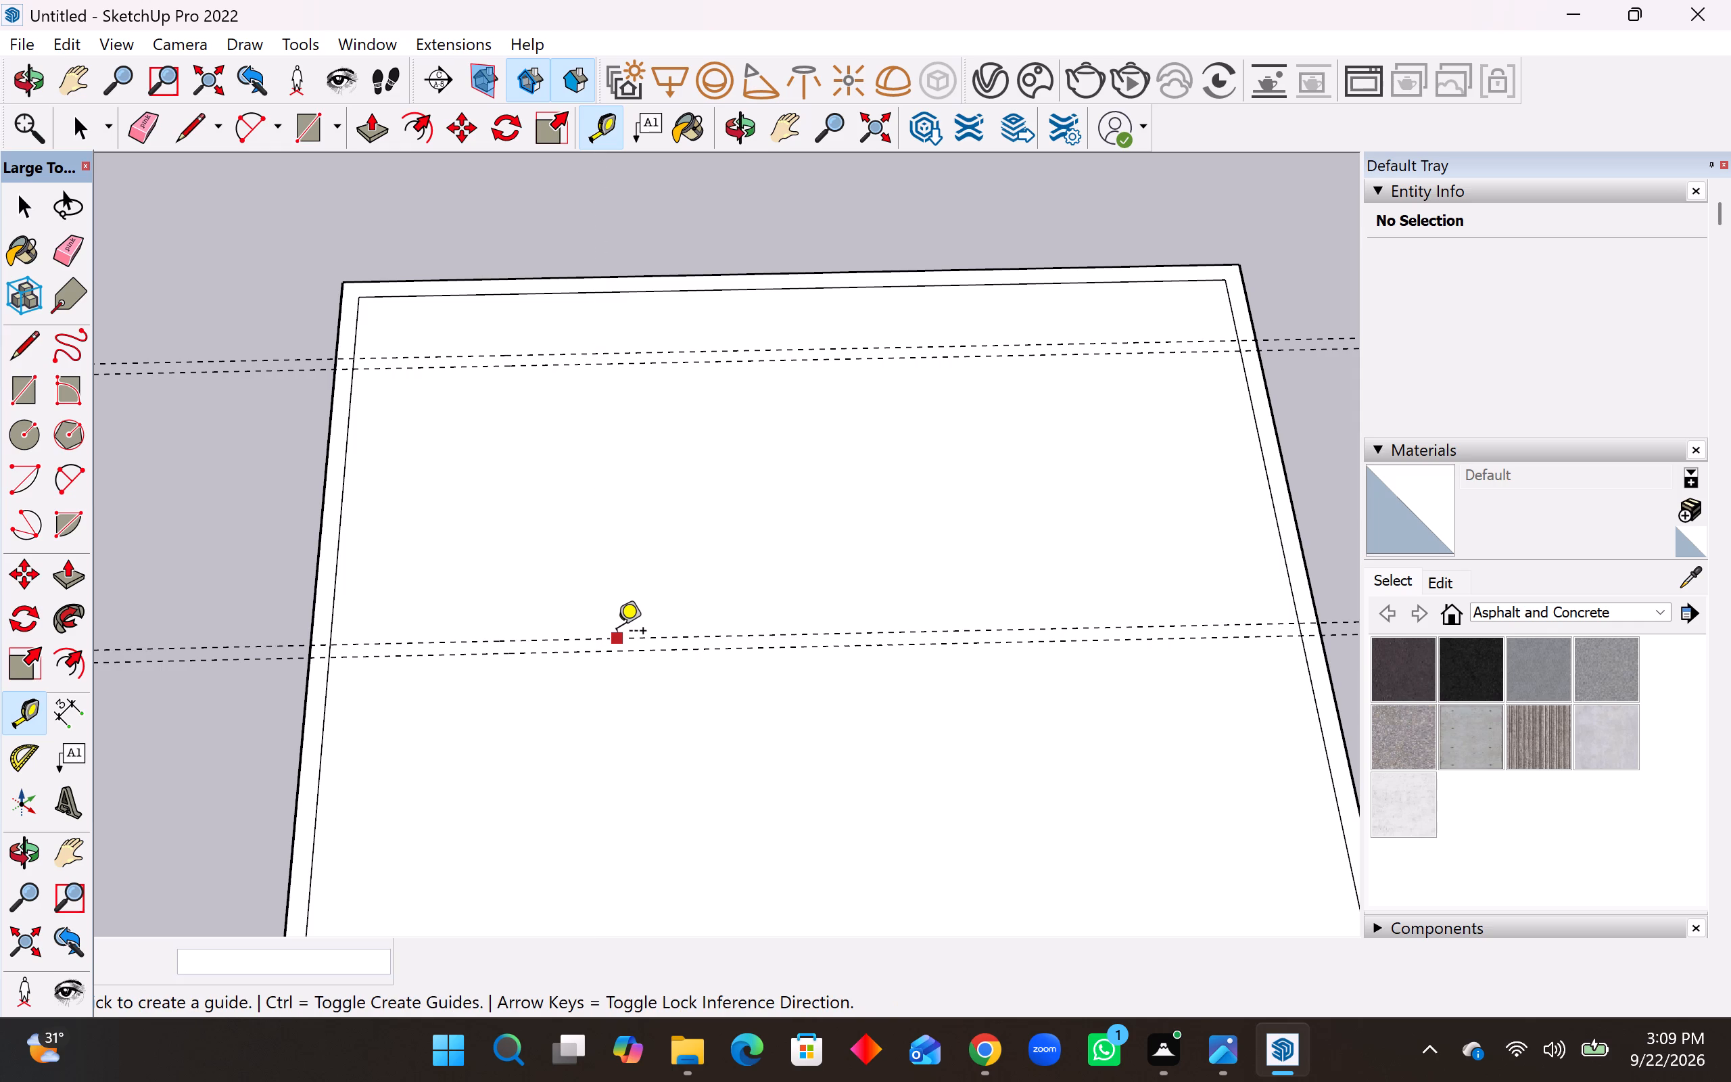
Undo the 12' partition guide and its 6" companion, keeping only the guide pair near the far wall.
{"action": "key", "text": "ctrl+z"}
{"action": "key", "text": "ctrl+z"}
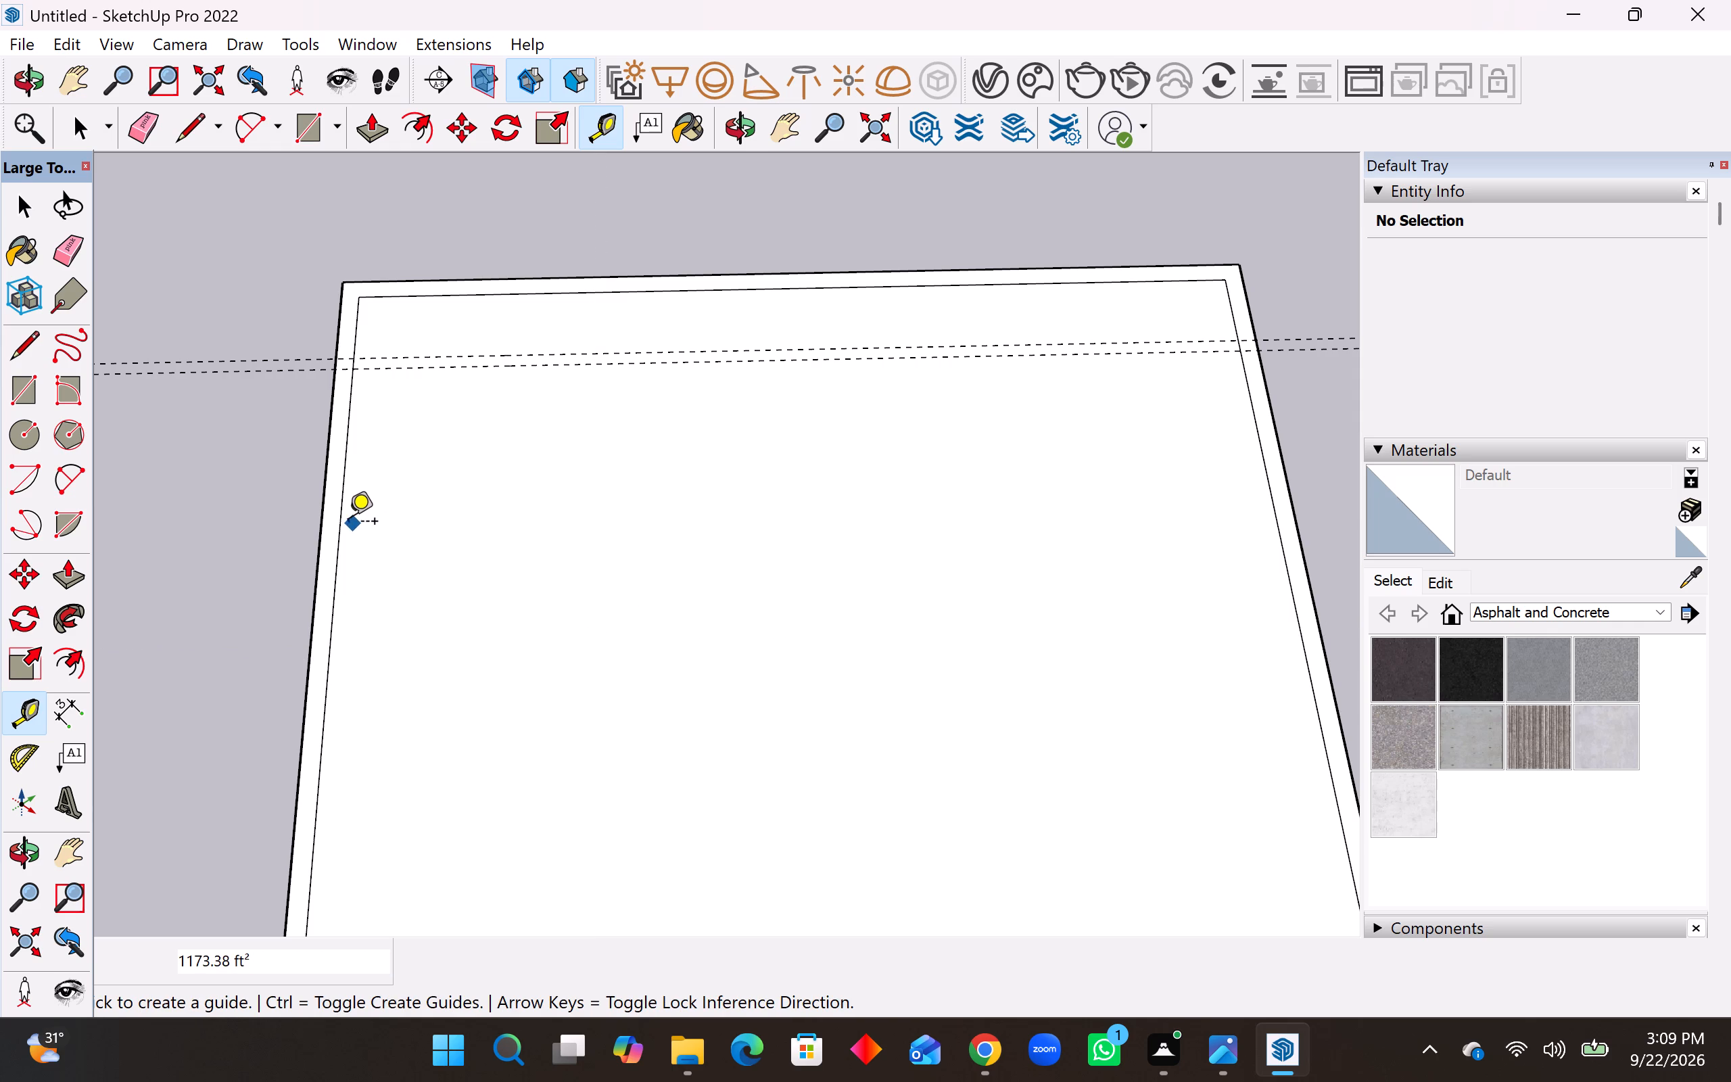
Place a guide 12' inward from the side wall's inner edge and another 6" beyond it for a partition wall.
{"action": "left_click", "coordinate": [345, 523]}
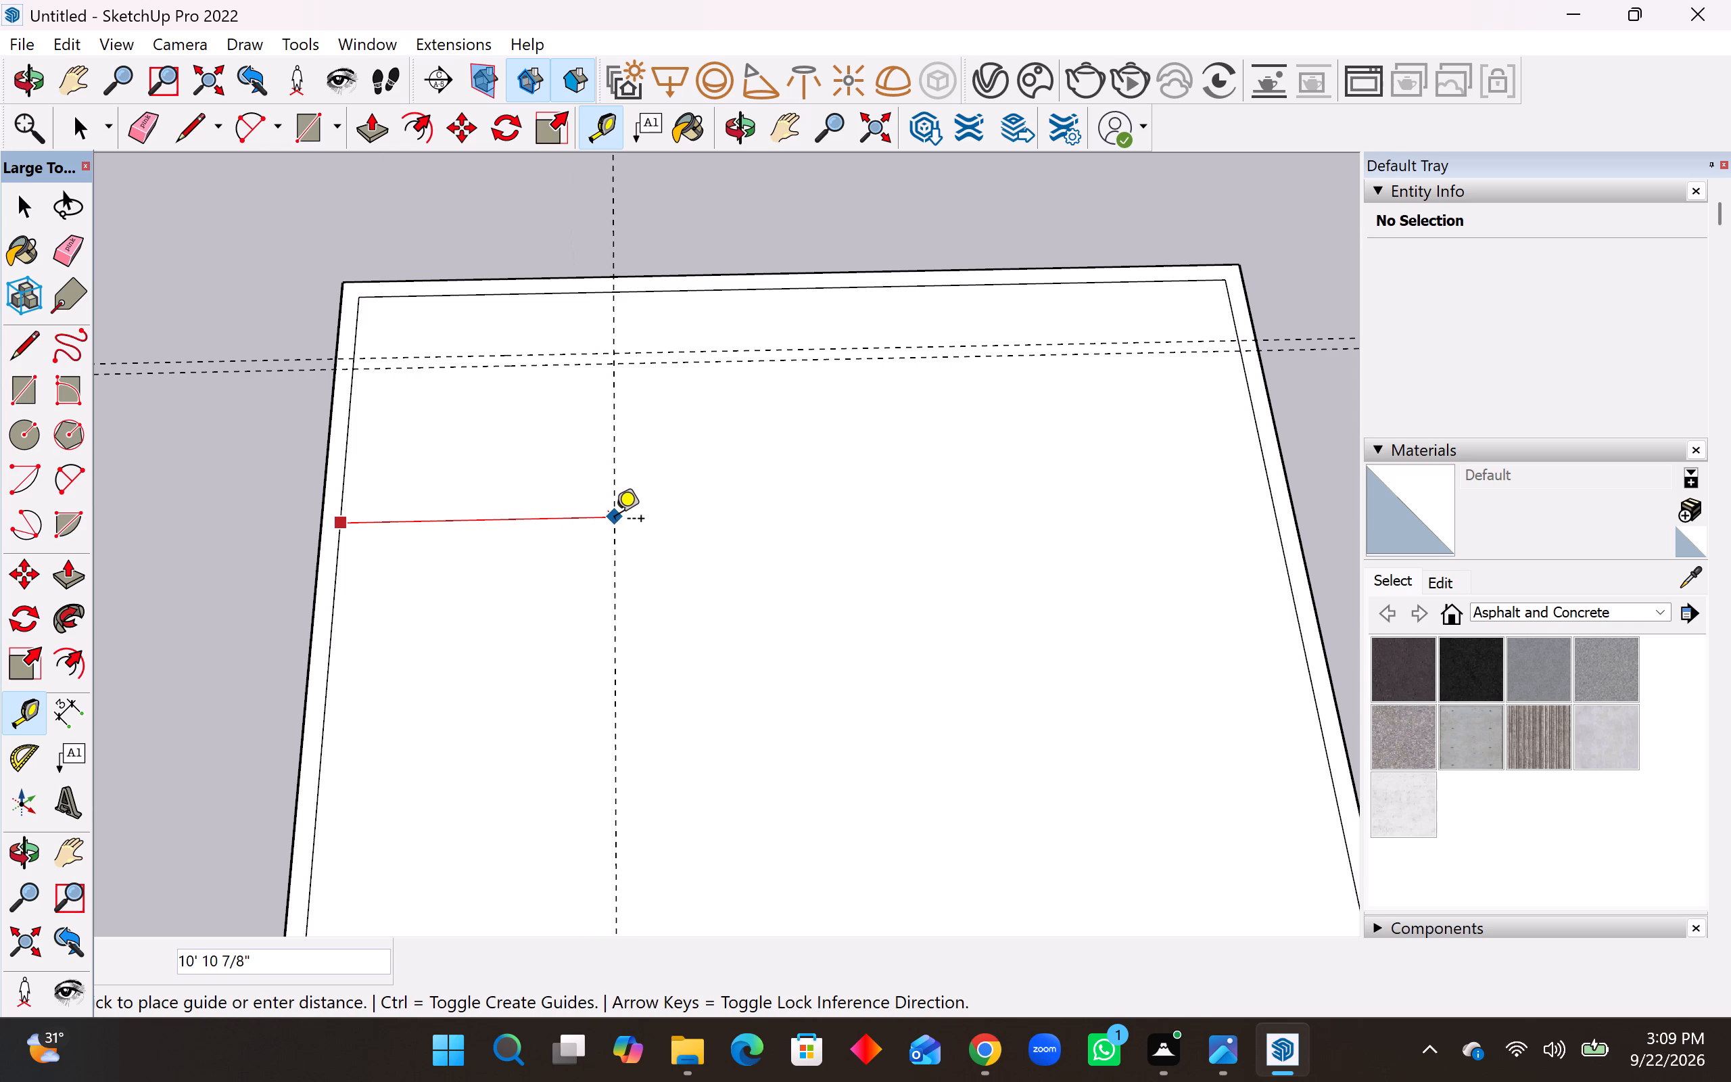
{"action": "type", "text": "12'"}
{"action": "key", "text": "Return"}
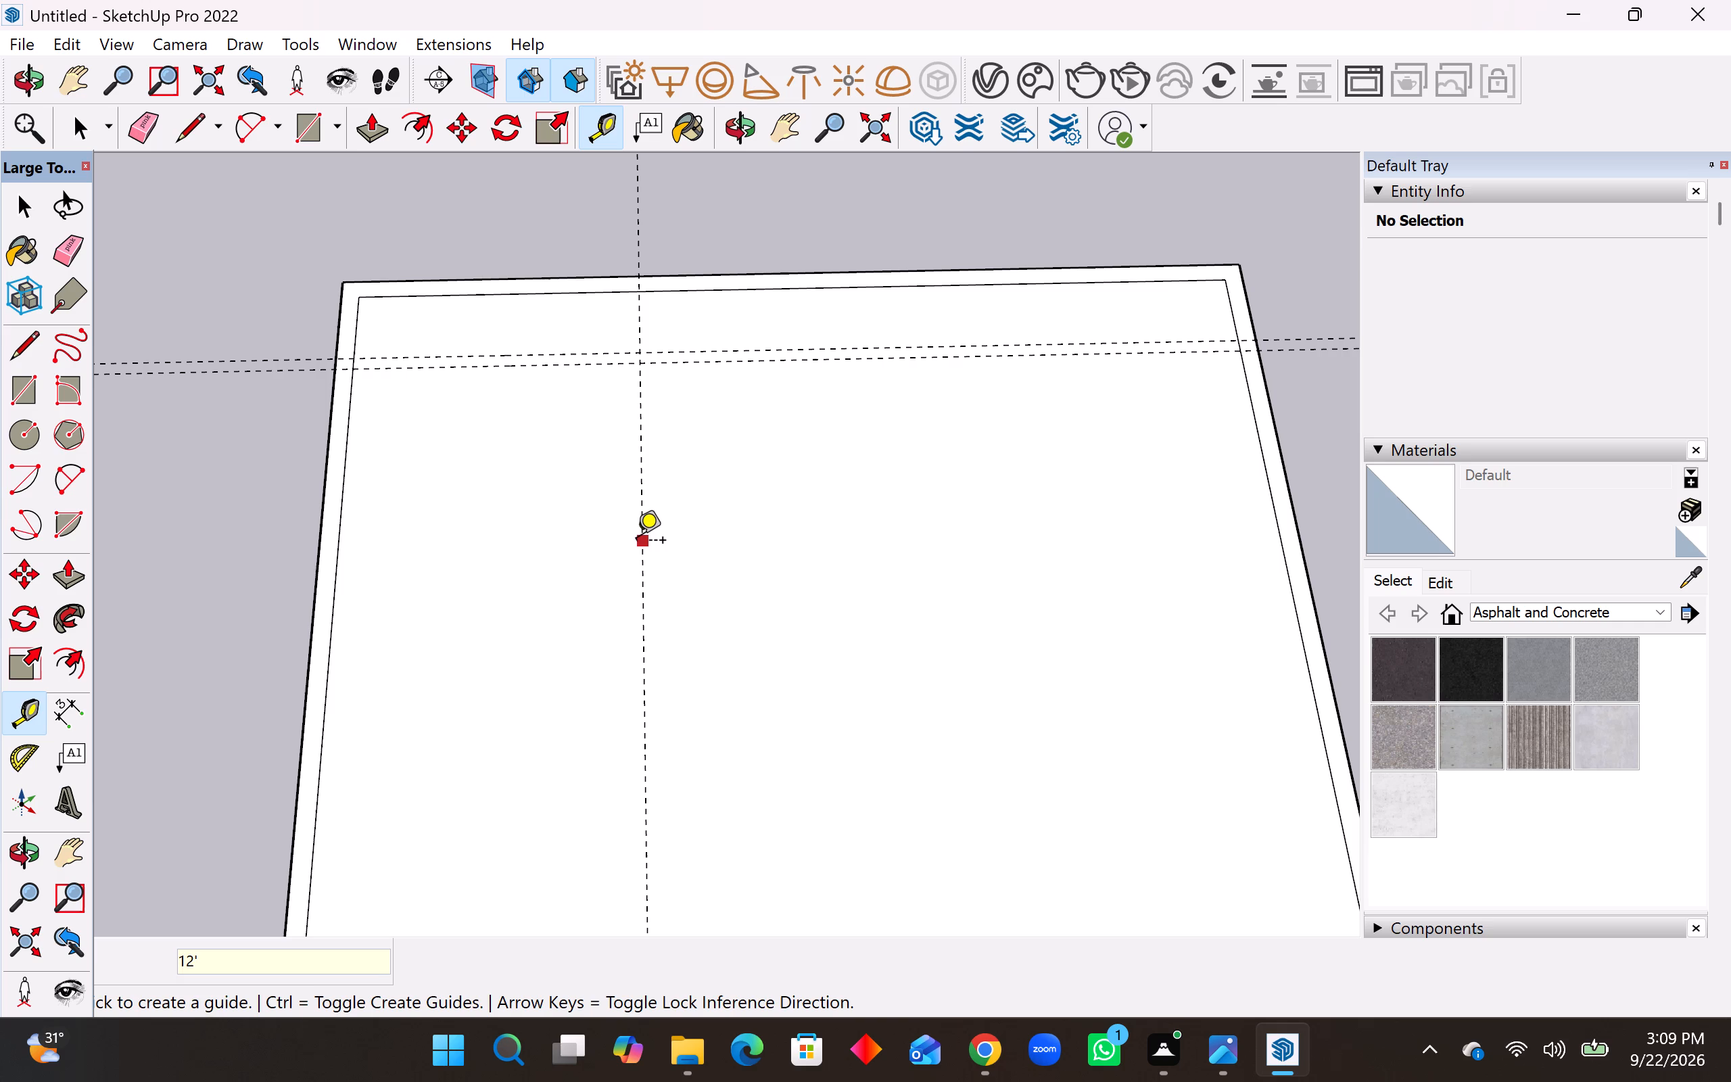
{"action": "left_click_drag", "start_coordinate": [636, 542], "coordinate": [643, 542]}
{"action": "type", "text": "6\""}
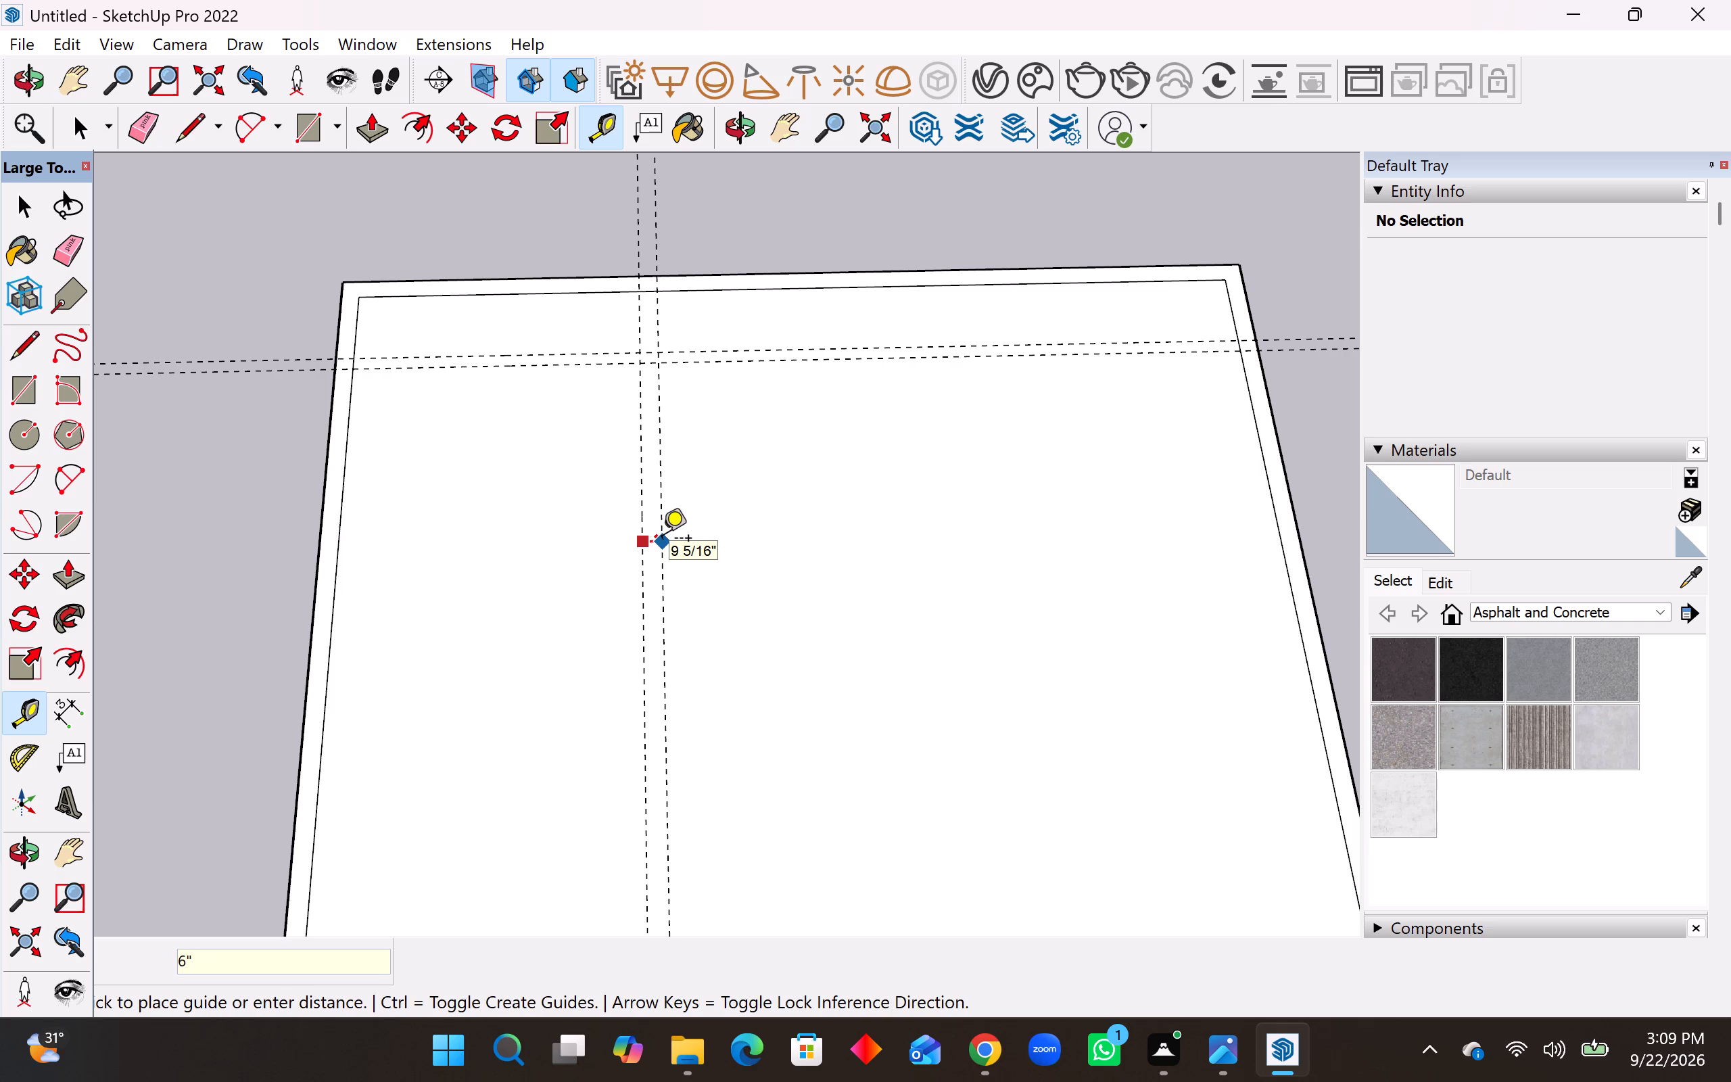
{"action": "key", "text": "Return"}
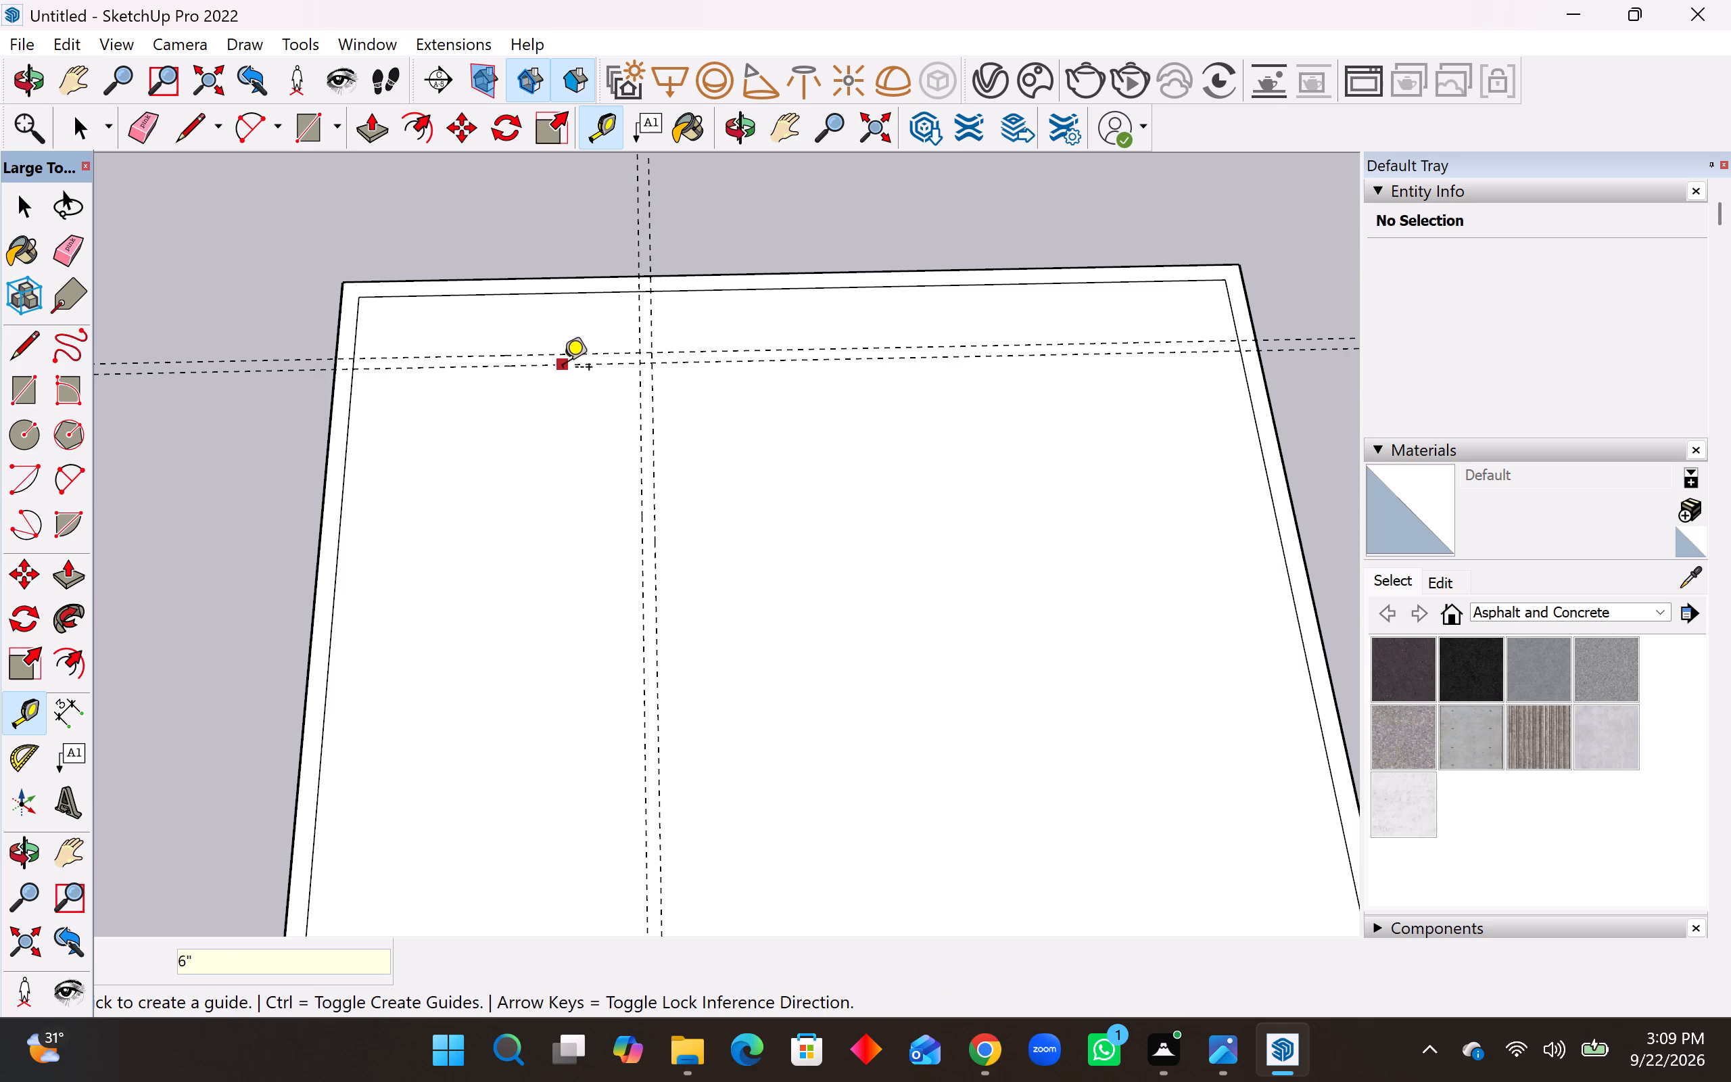
Place a guide 10' beyond the second guide near the far wall, plus another 6" past it for the next partition wall.
{"action": "left_click", "coordinate": [563, 369]}
{"action": "type", "text": "10'"}
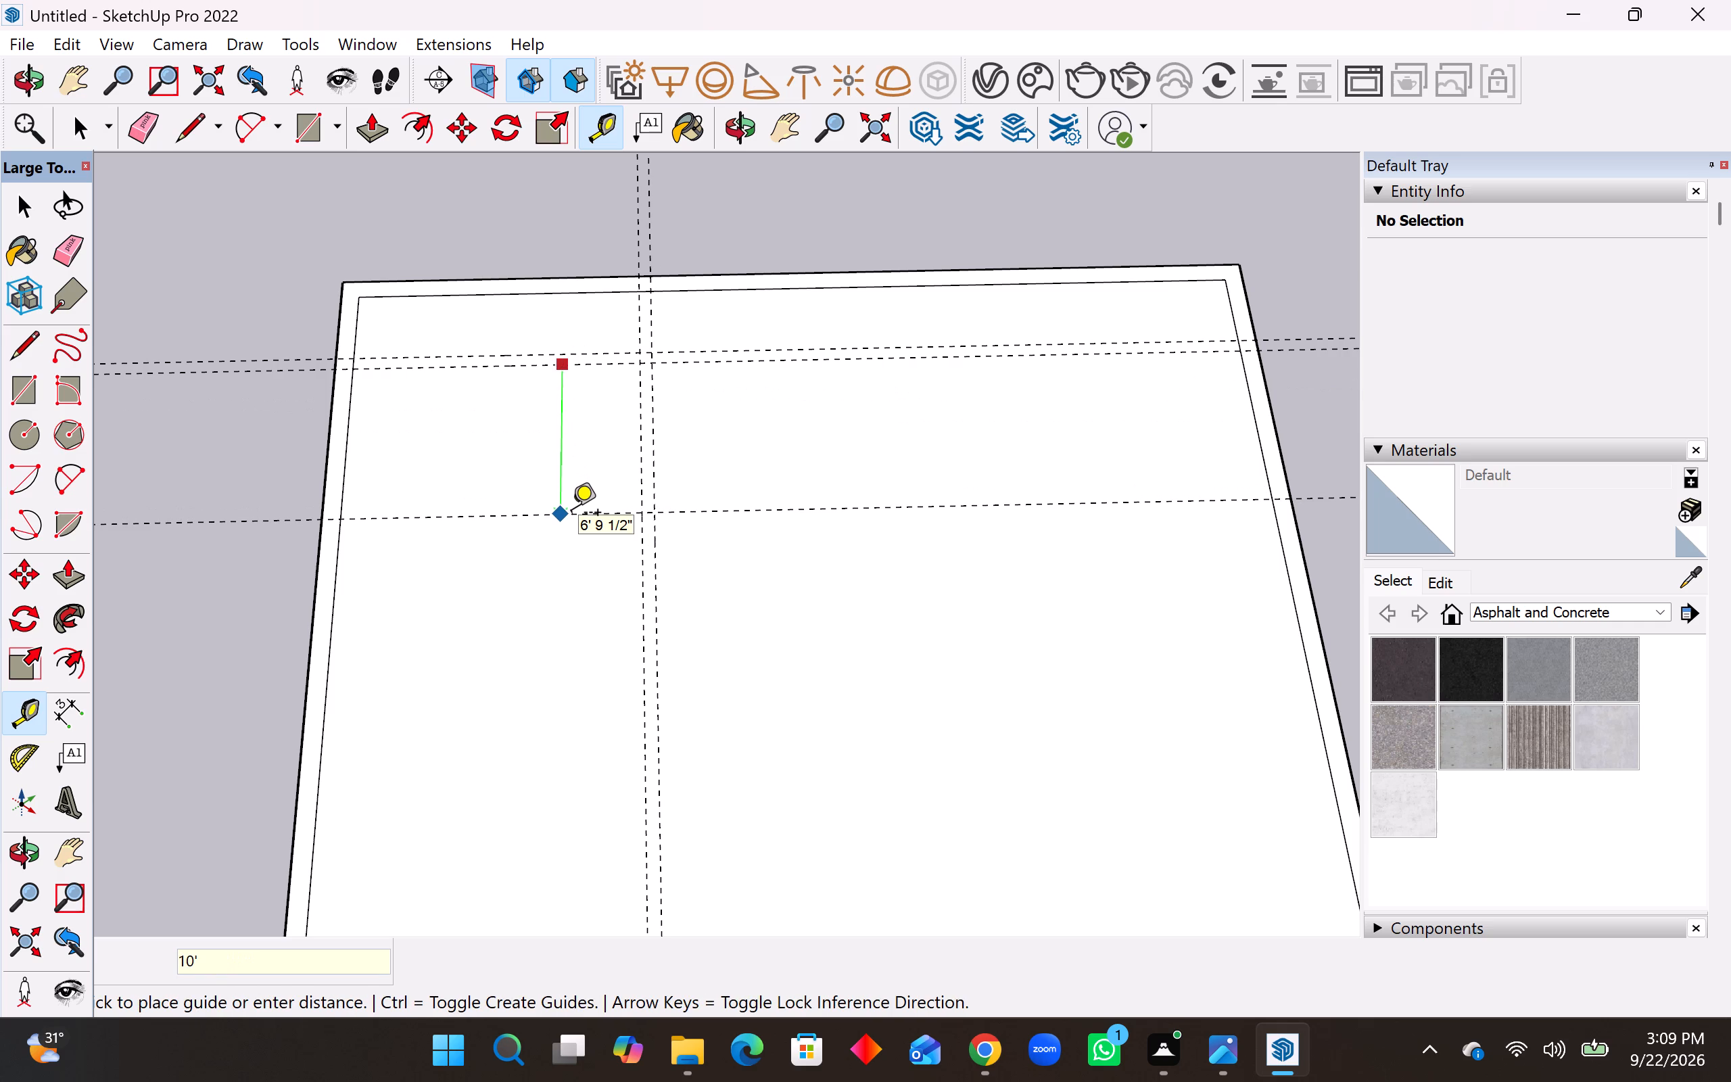
{"action": "key", "text": "Return"}
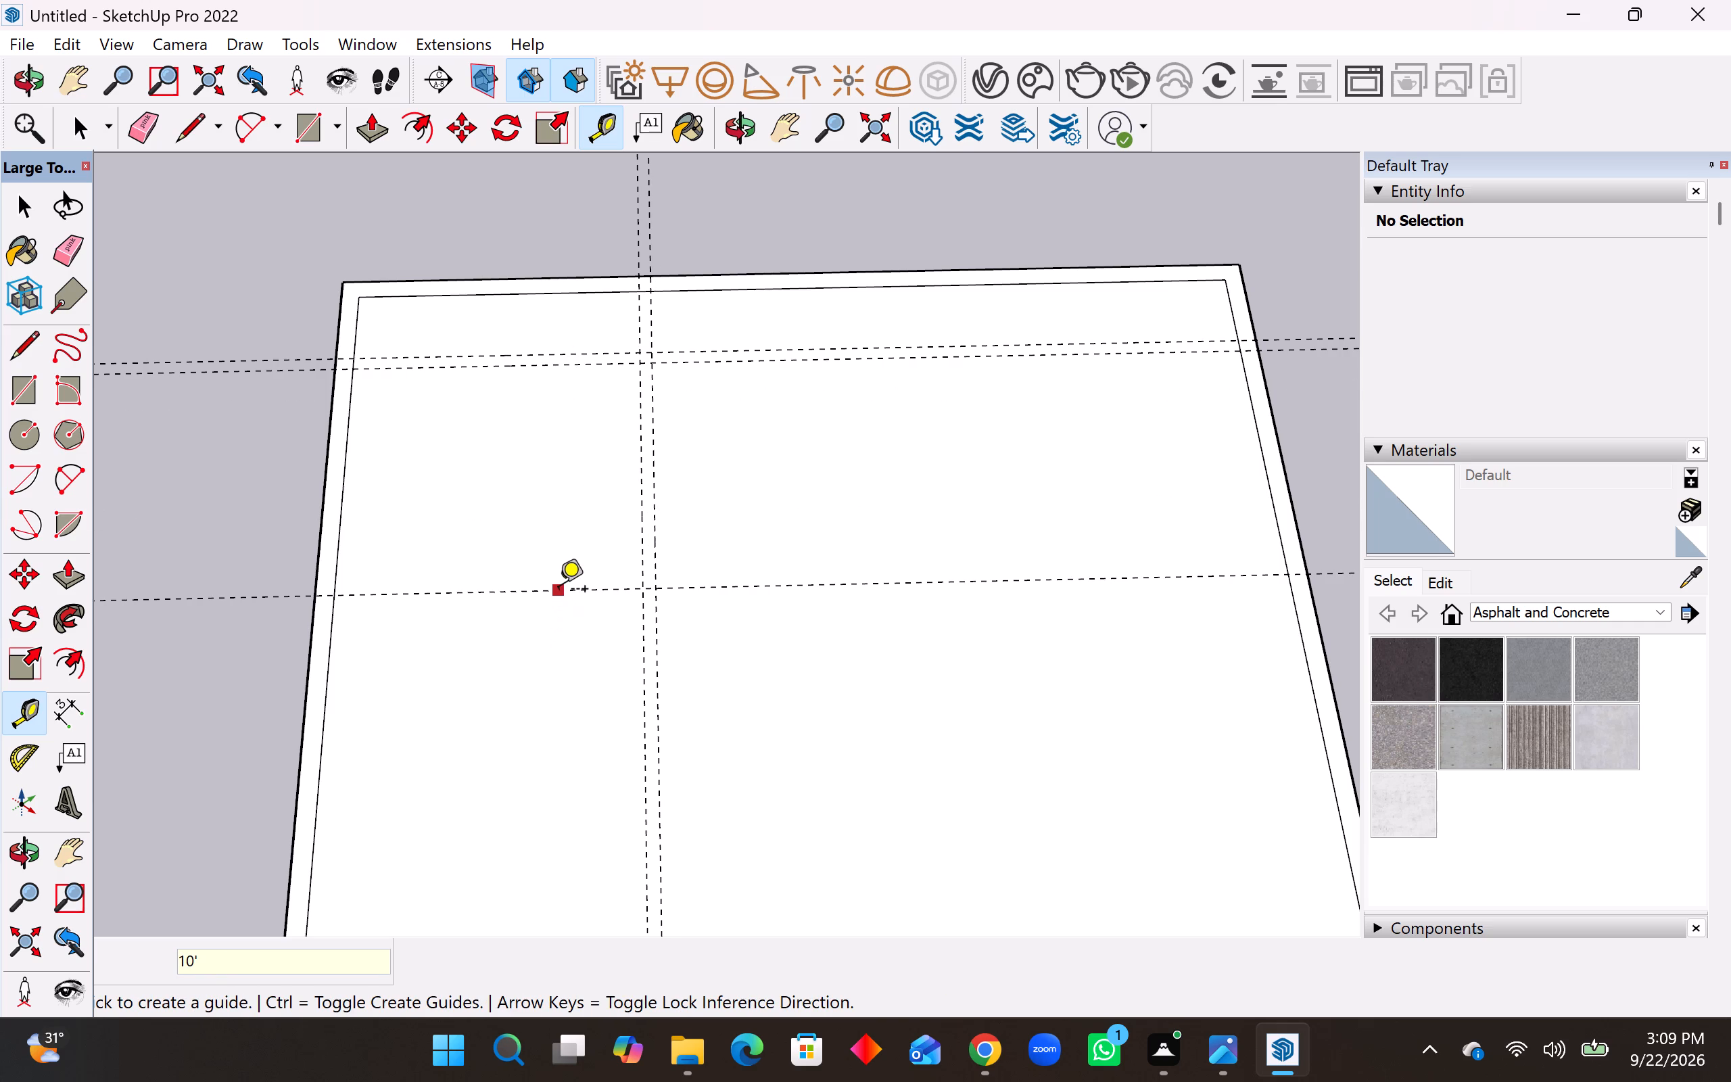
{"action": "left_click", "coordinate": [559, 591]}
{"action": "type", "text": "6\""}
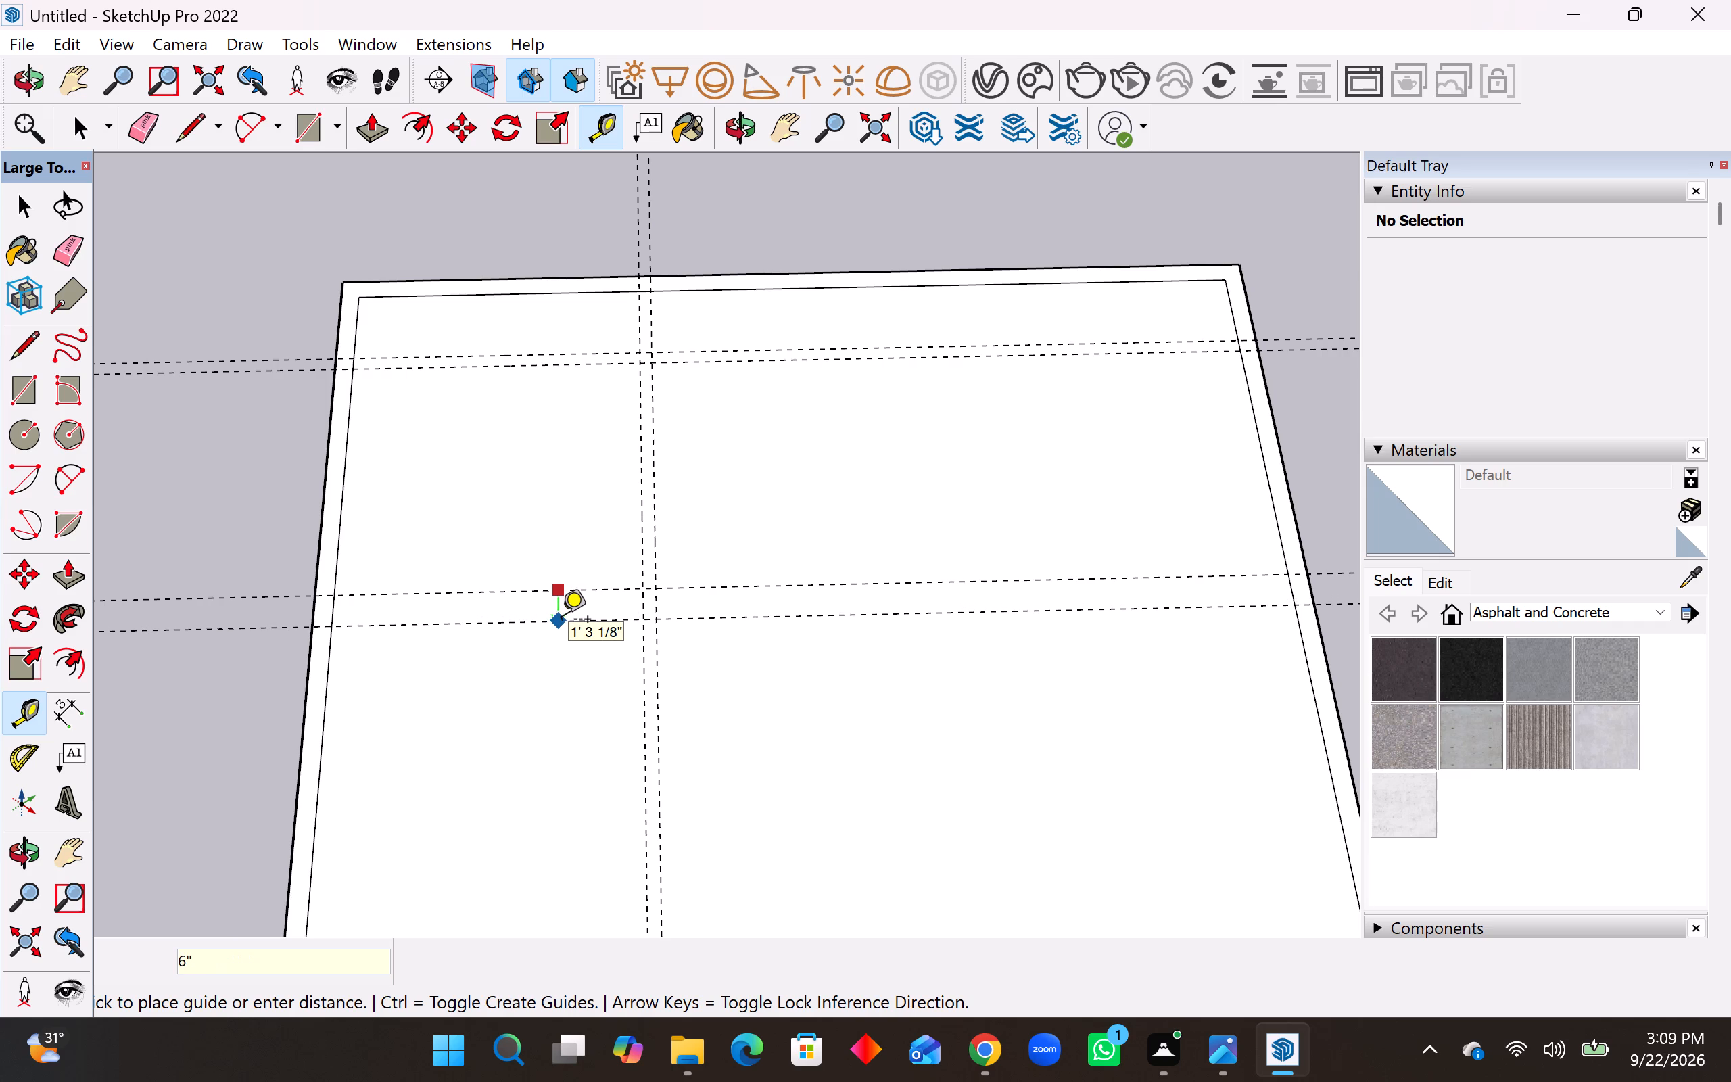
{"action": "key", "text": "Return"}
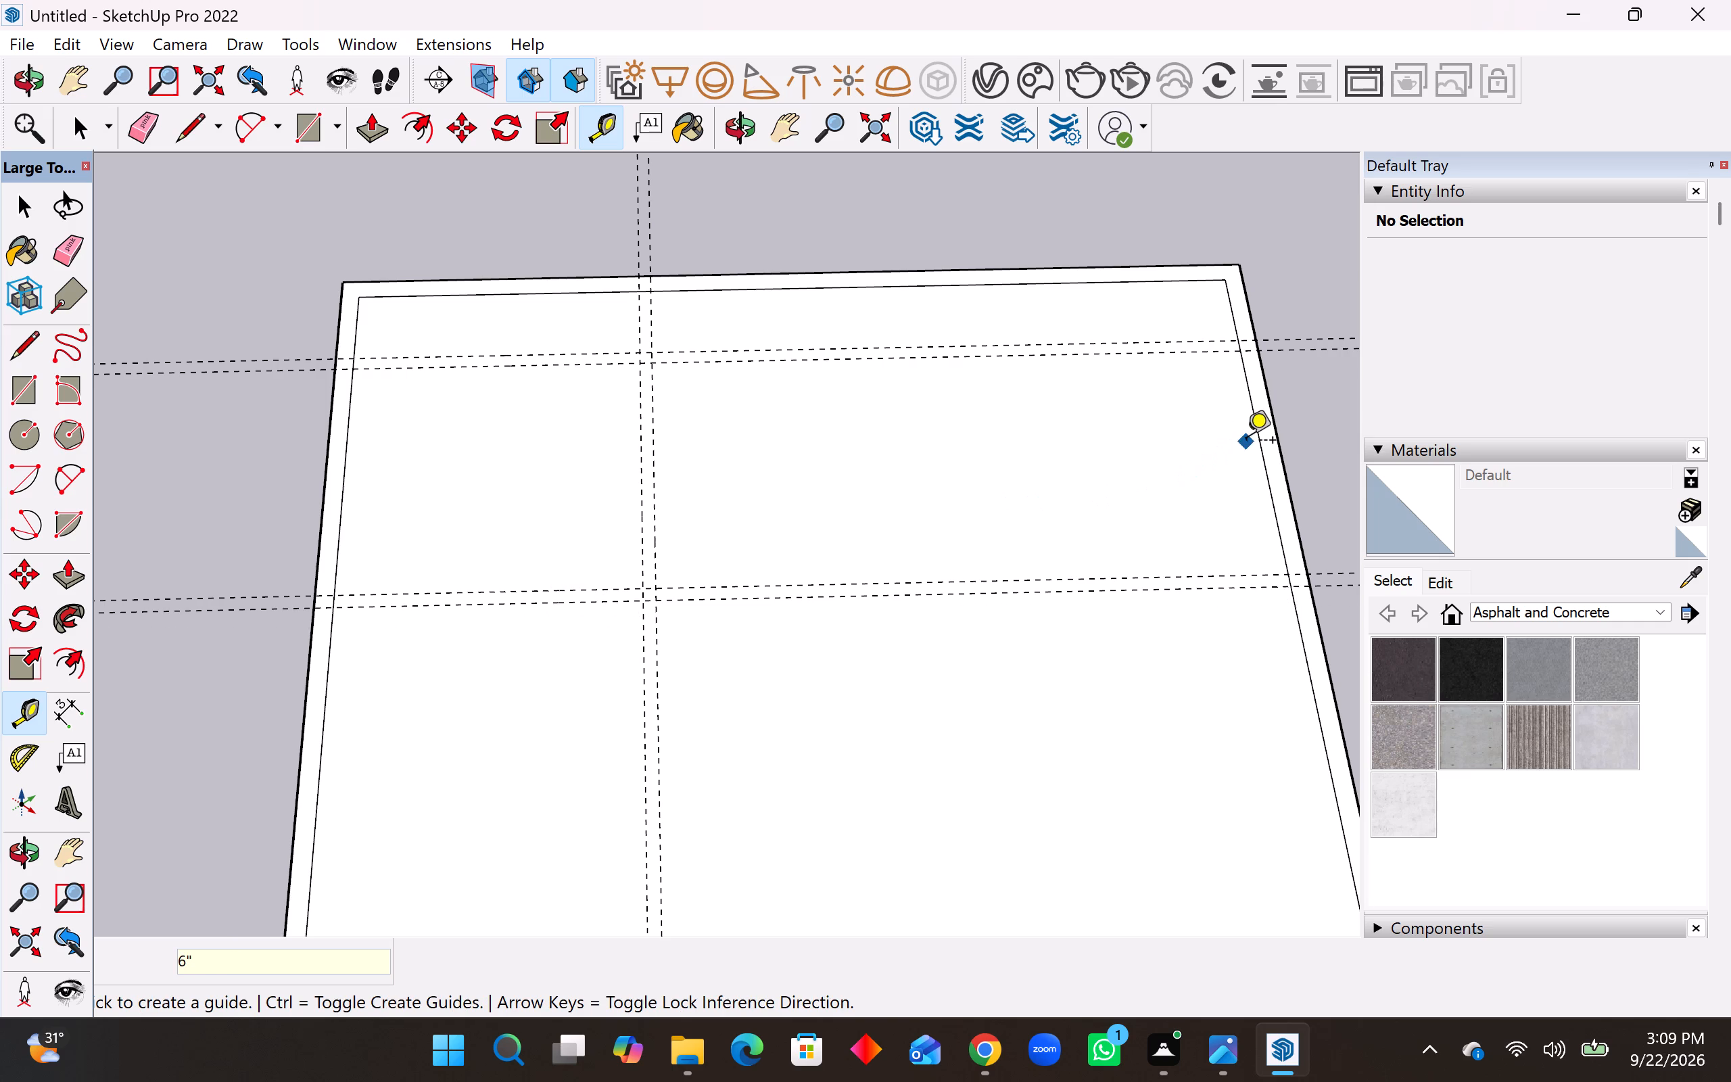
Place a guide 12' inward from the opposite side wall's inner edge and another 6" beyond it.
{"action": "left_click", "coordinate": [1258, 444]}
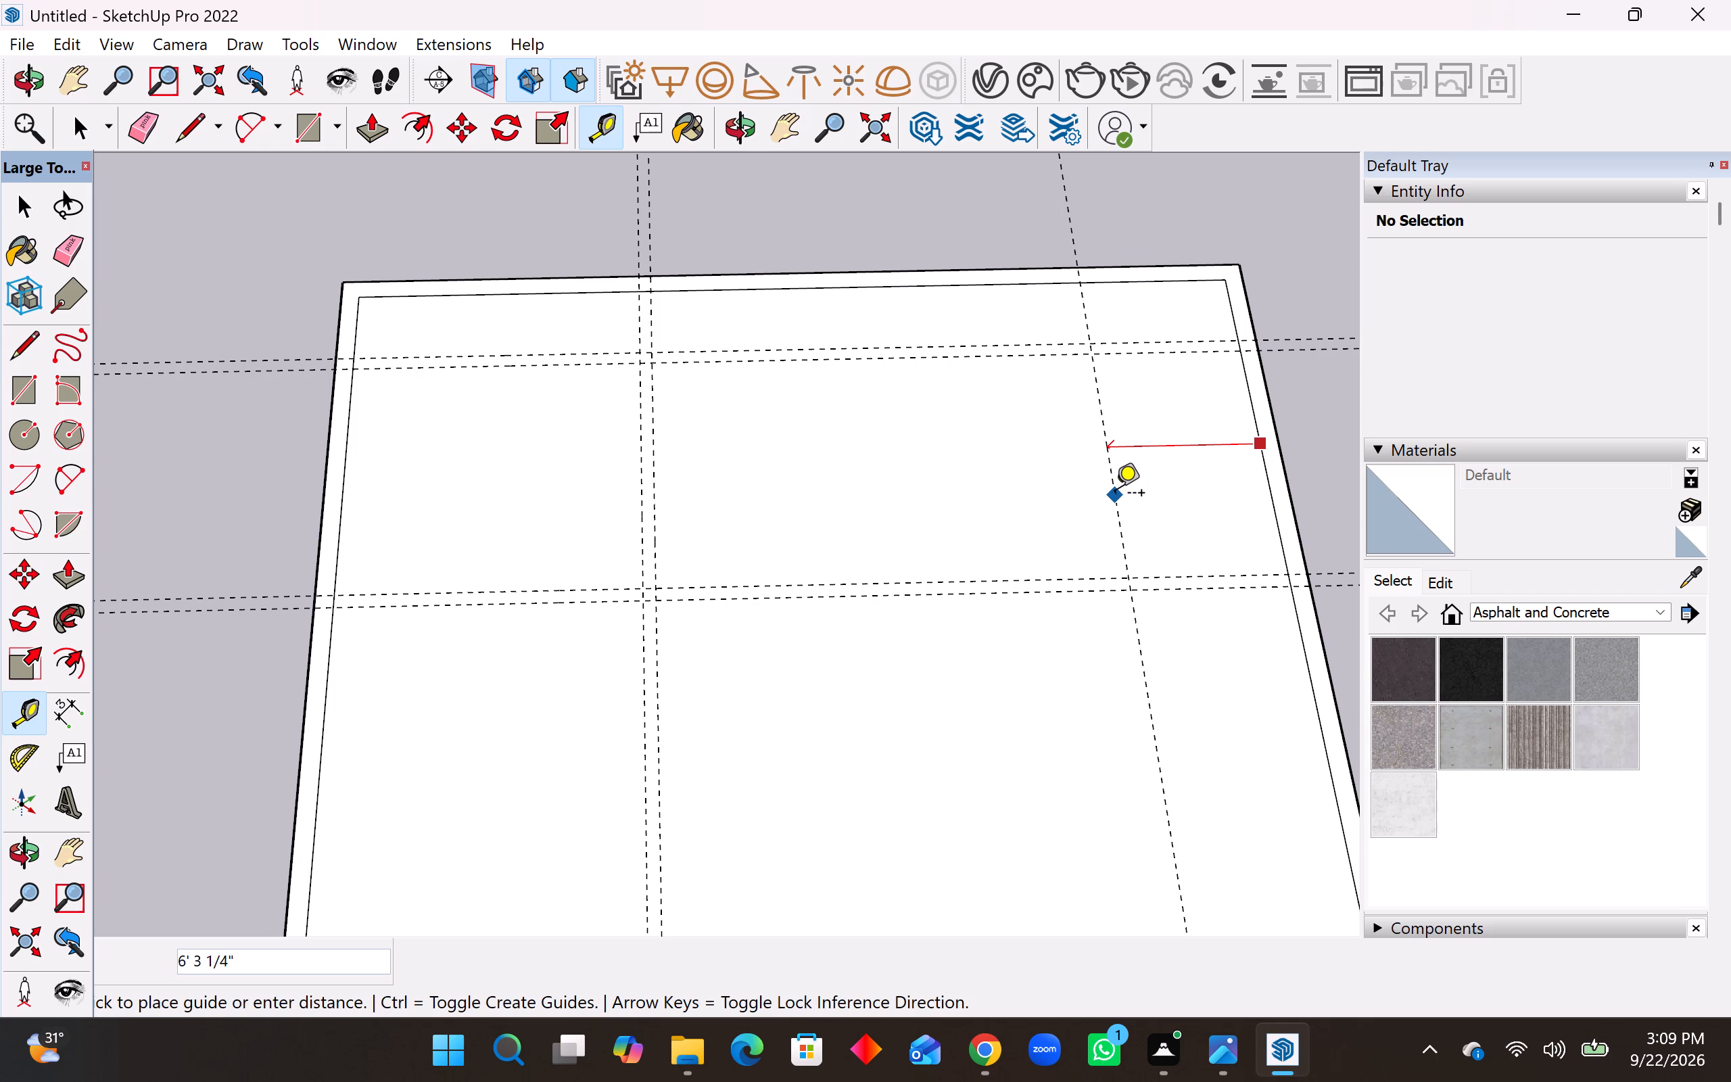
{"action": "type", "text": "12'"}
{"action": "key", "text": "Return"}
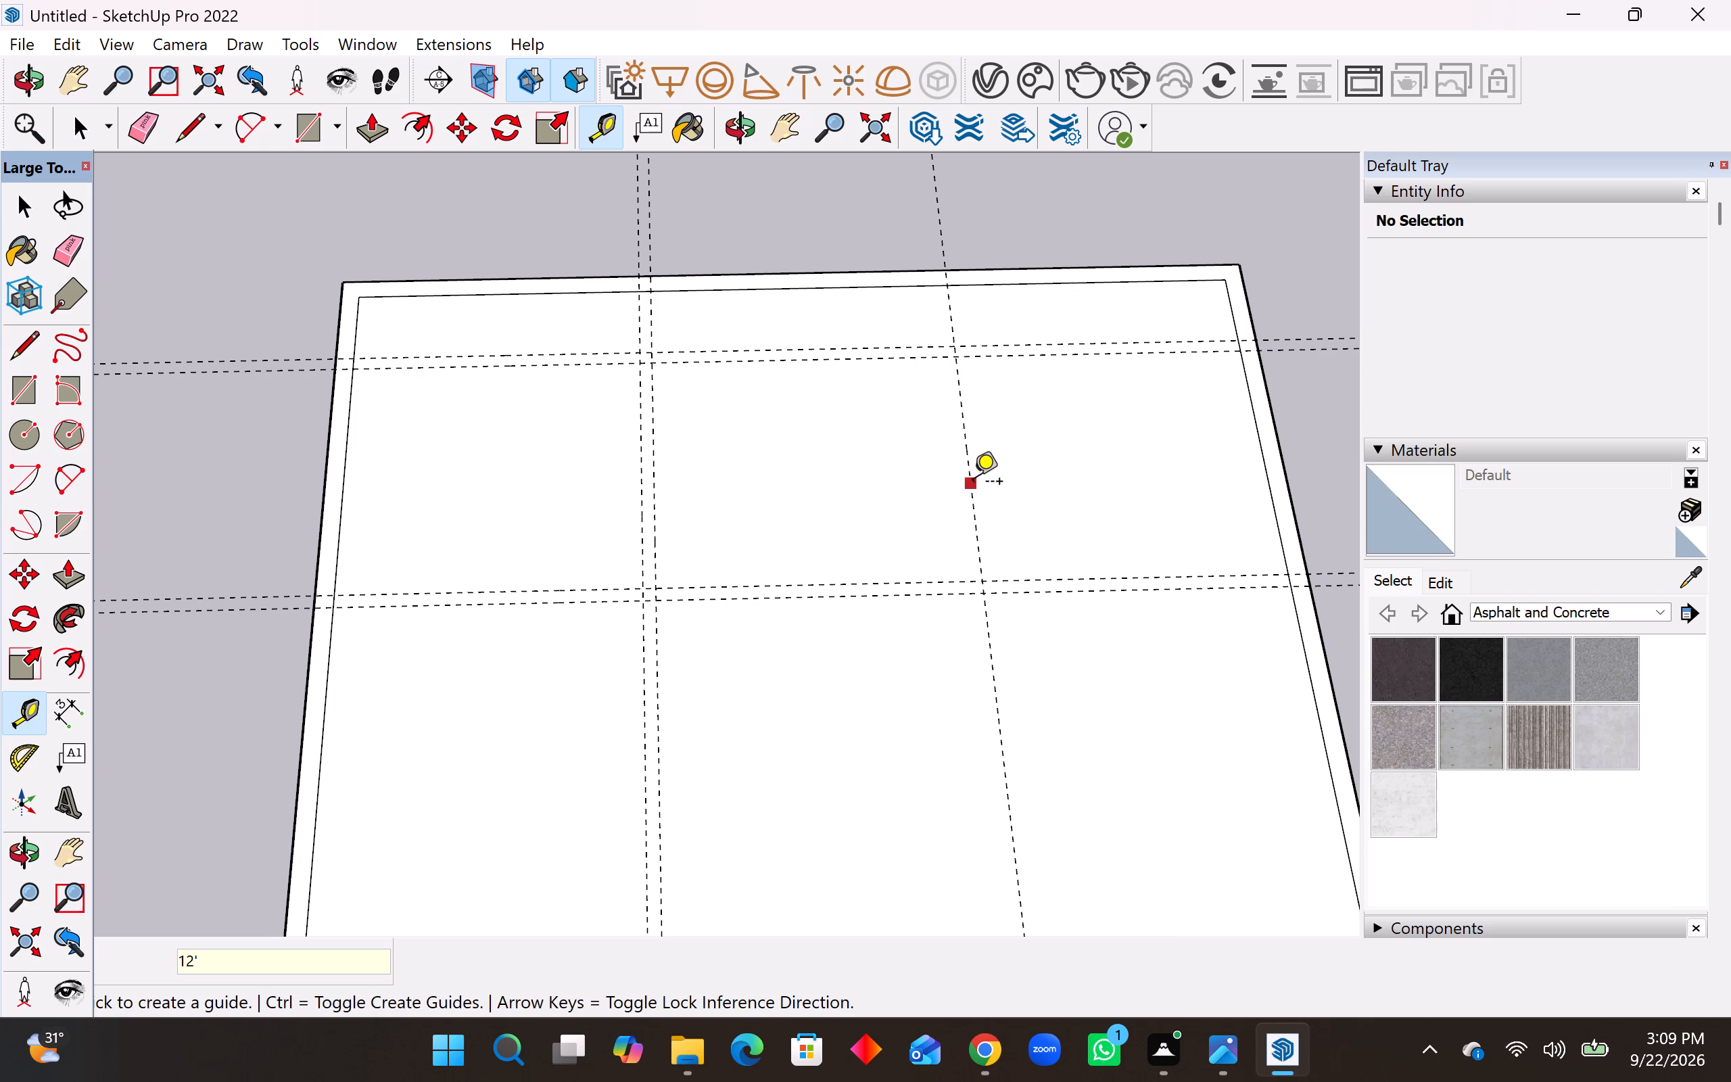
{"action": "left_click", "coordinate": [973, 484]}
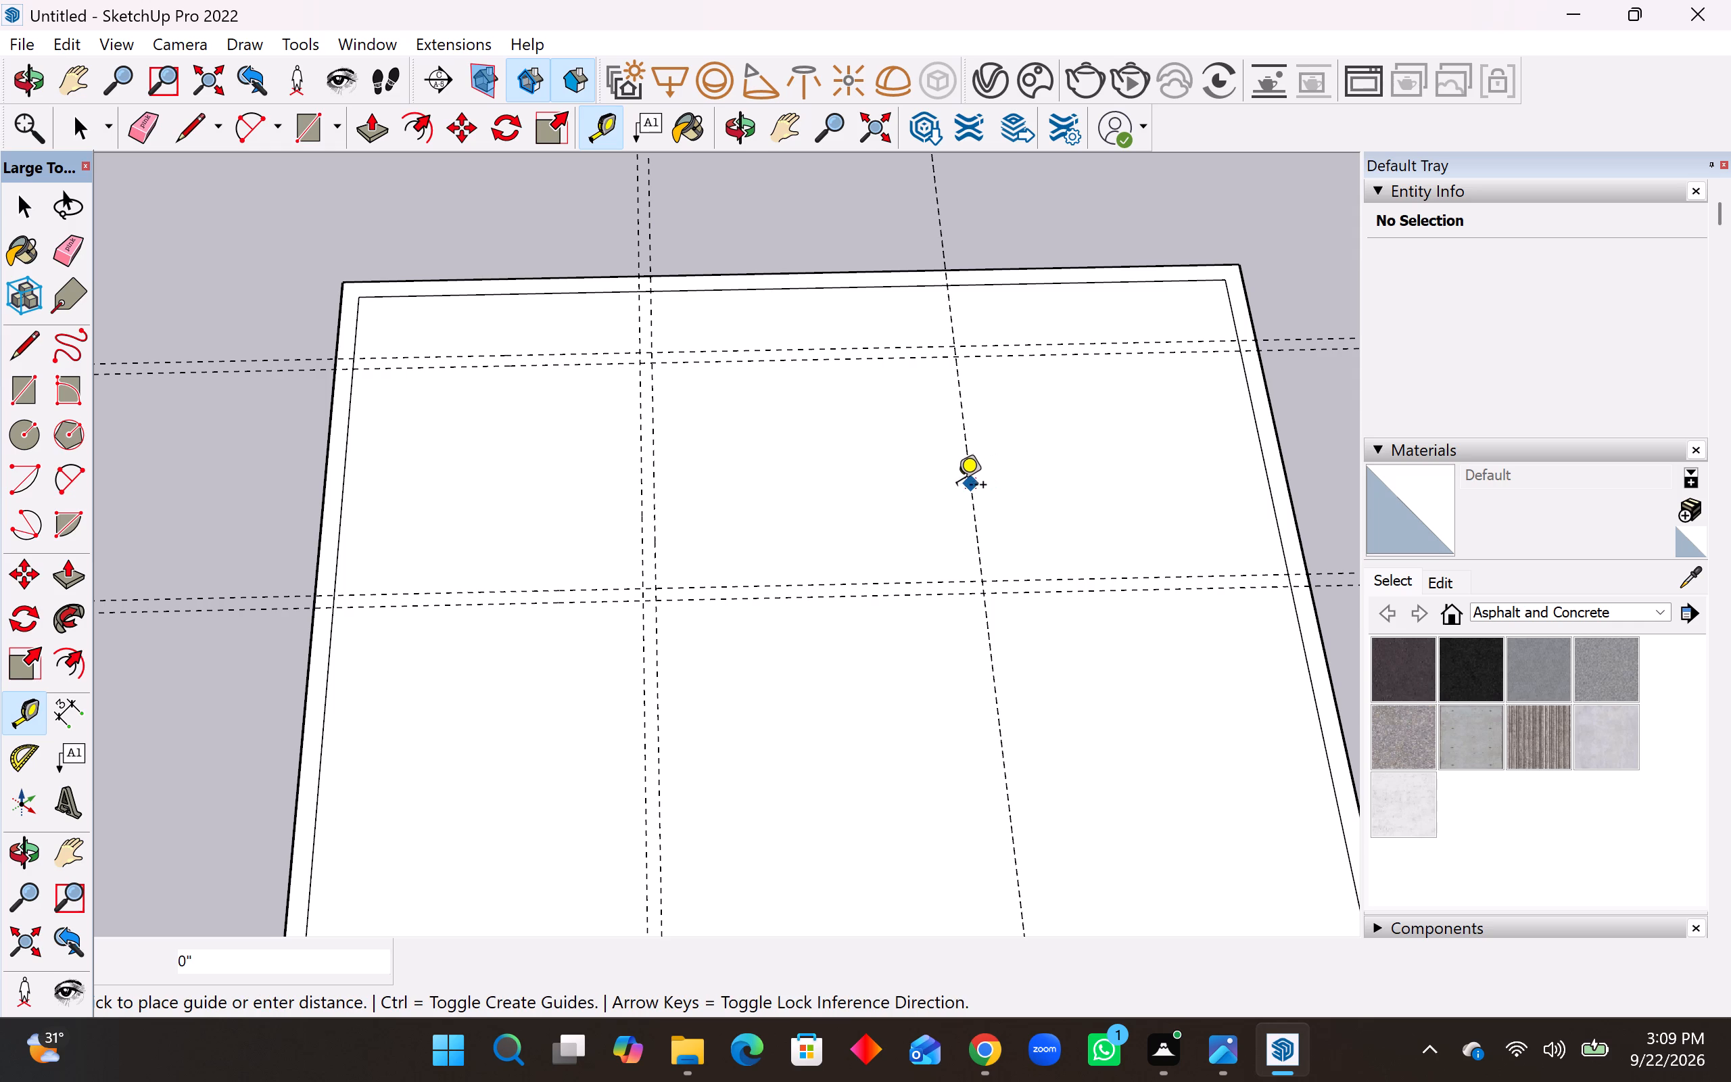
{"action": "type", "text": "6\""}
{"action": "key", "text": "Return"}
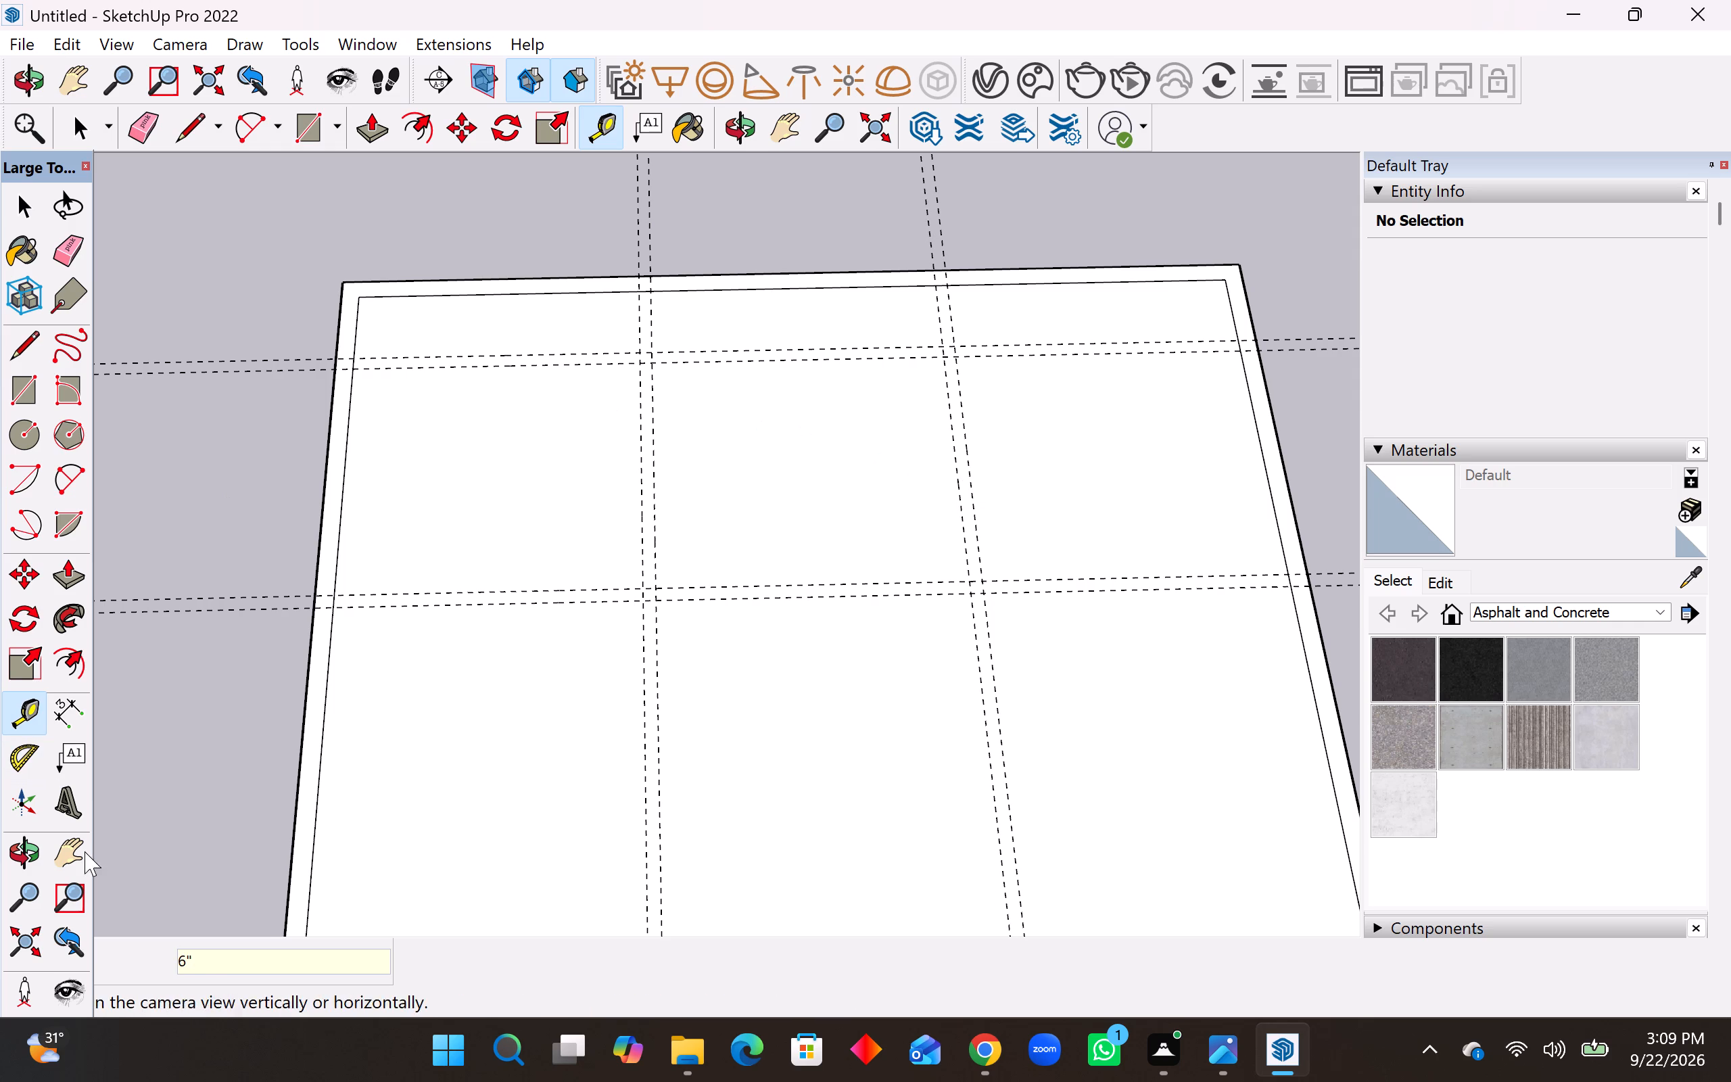
Check the width of the middle room between the two crosswise guide pairs with the Dimension tool.
{"action": "left_click", "coordinate": [63, 726]}
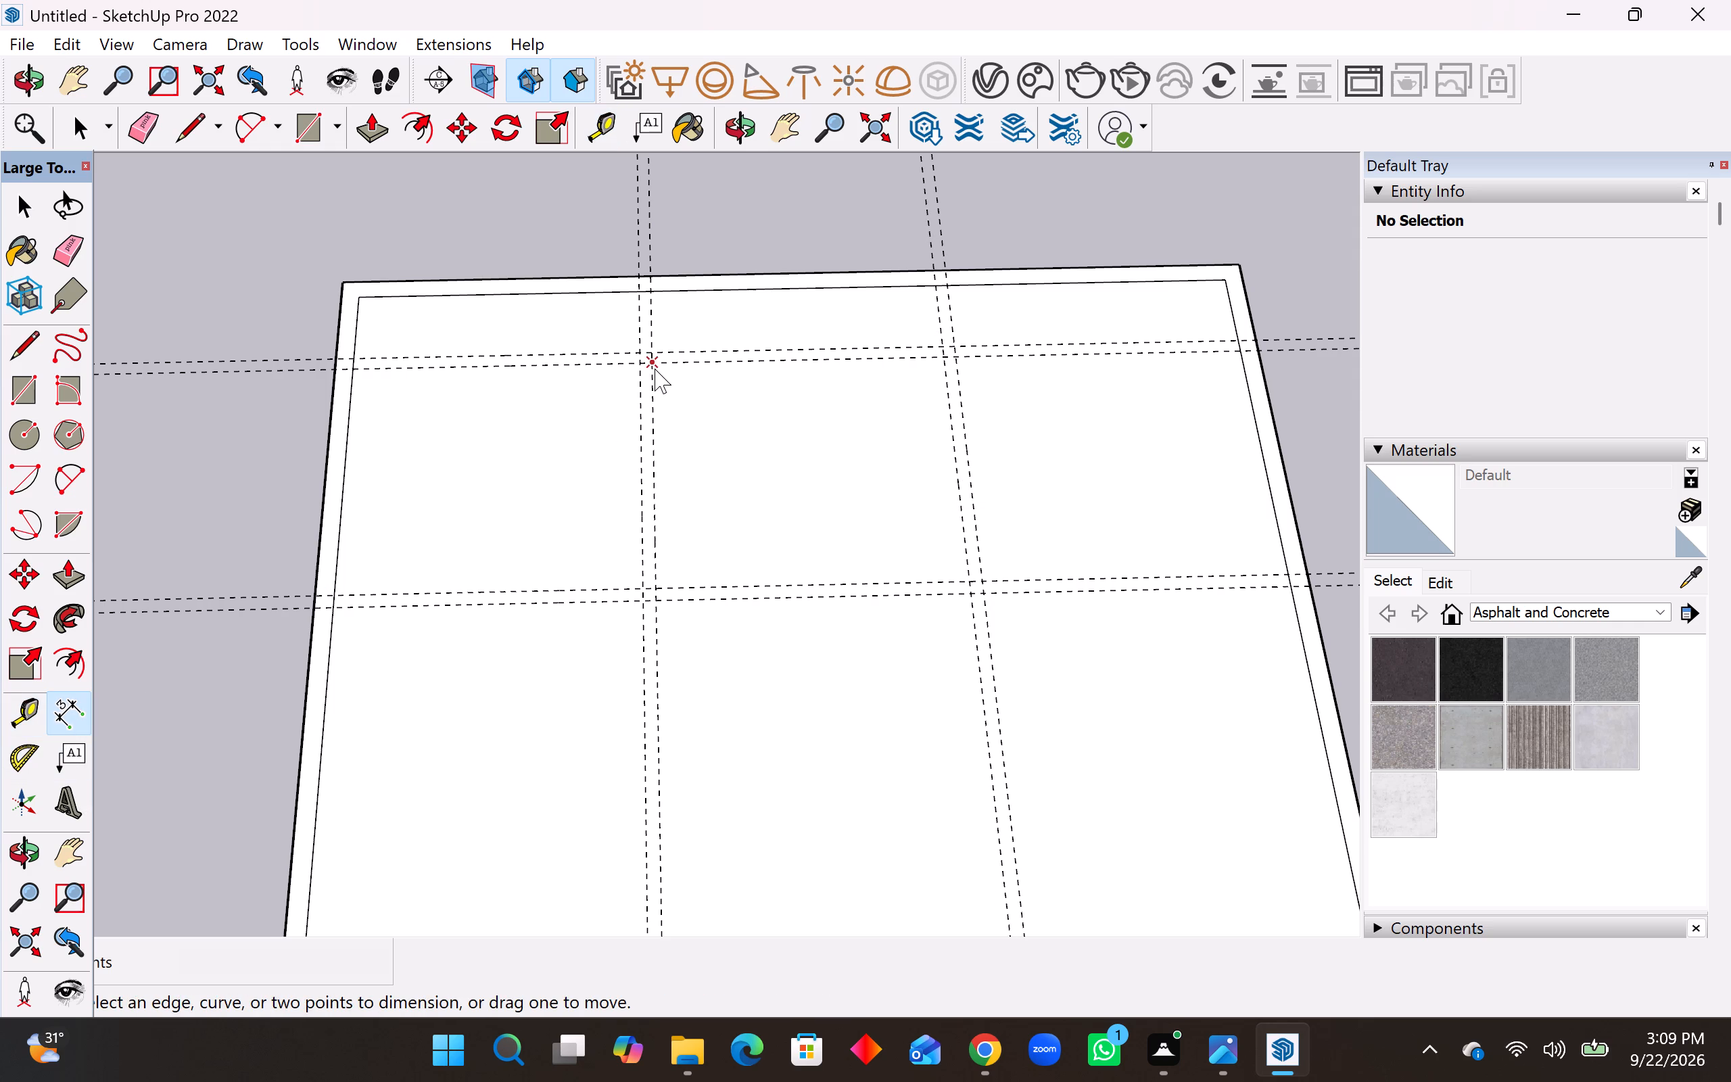
{"action": "left_click", "coordinate": [655, 367]}
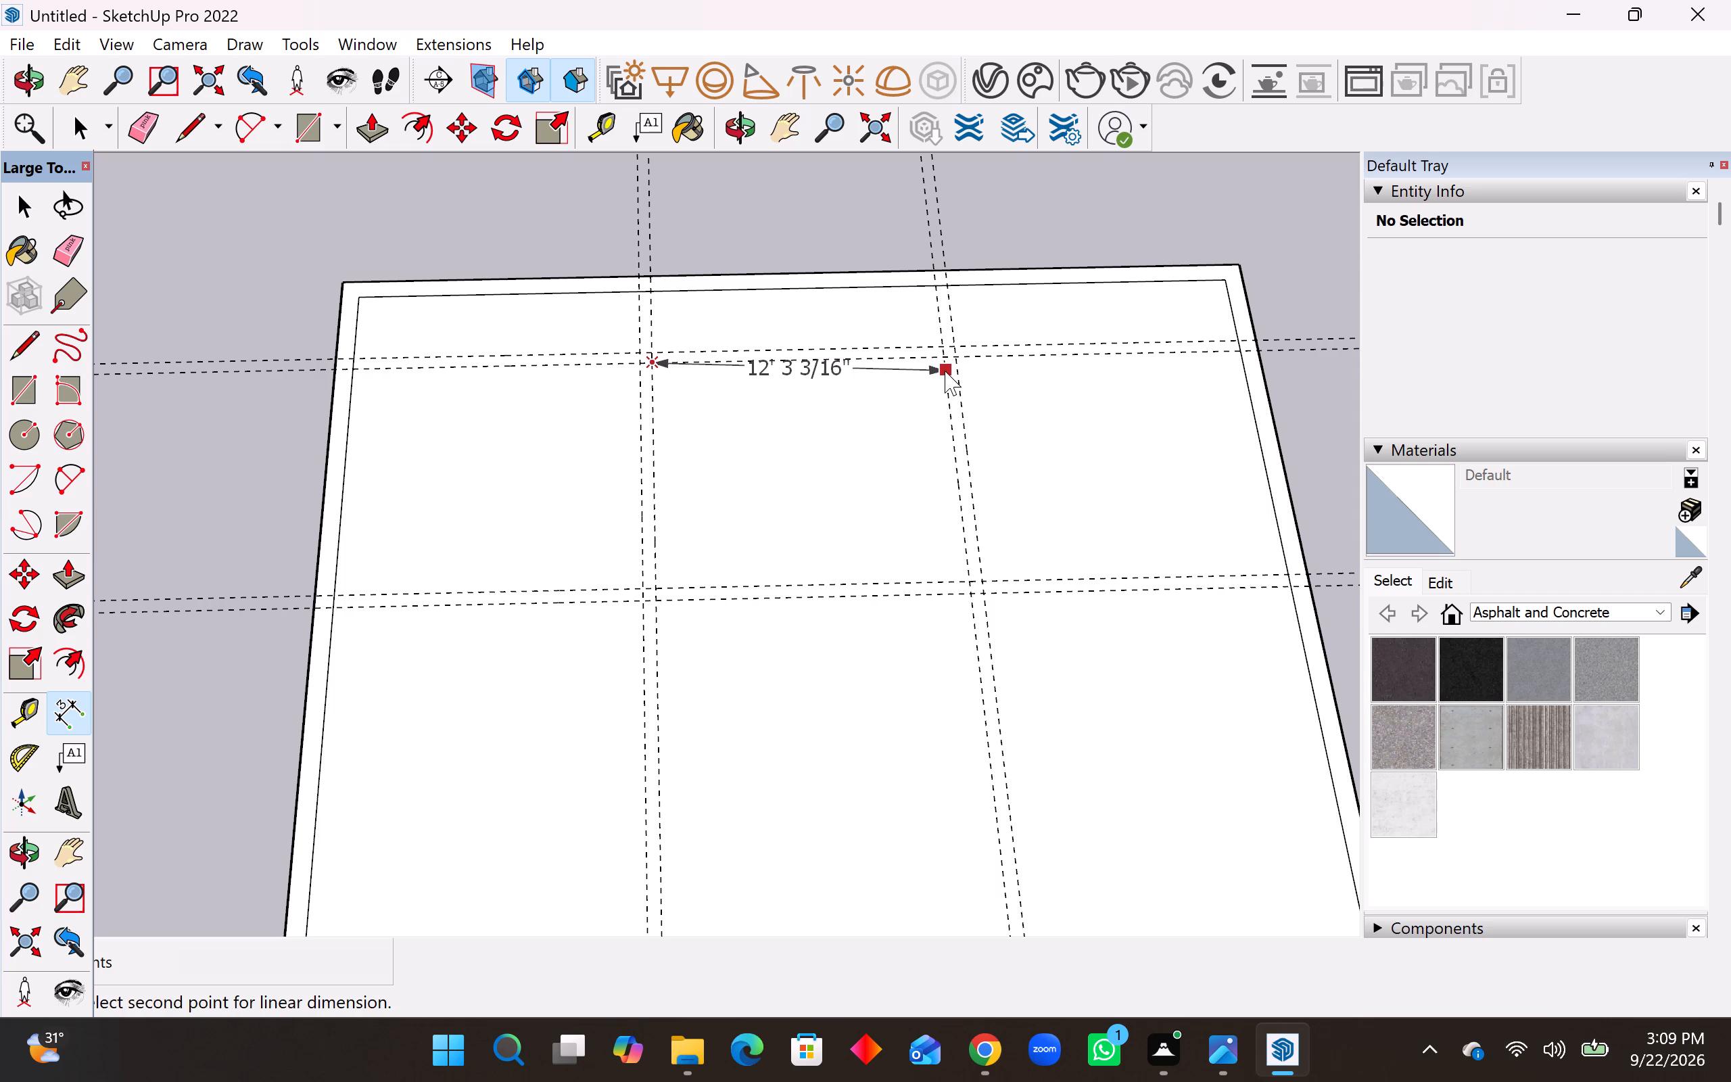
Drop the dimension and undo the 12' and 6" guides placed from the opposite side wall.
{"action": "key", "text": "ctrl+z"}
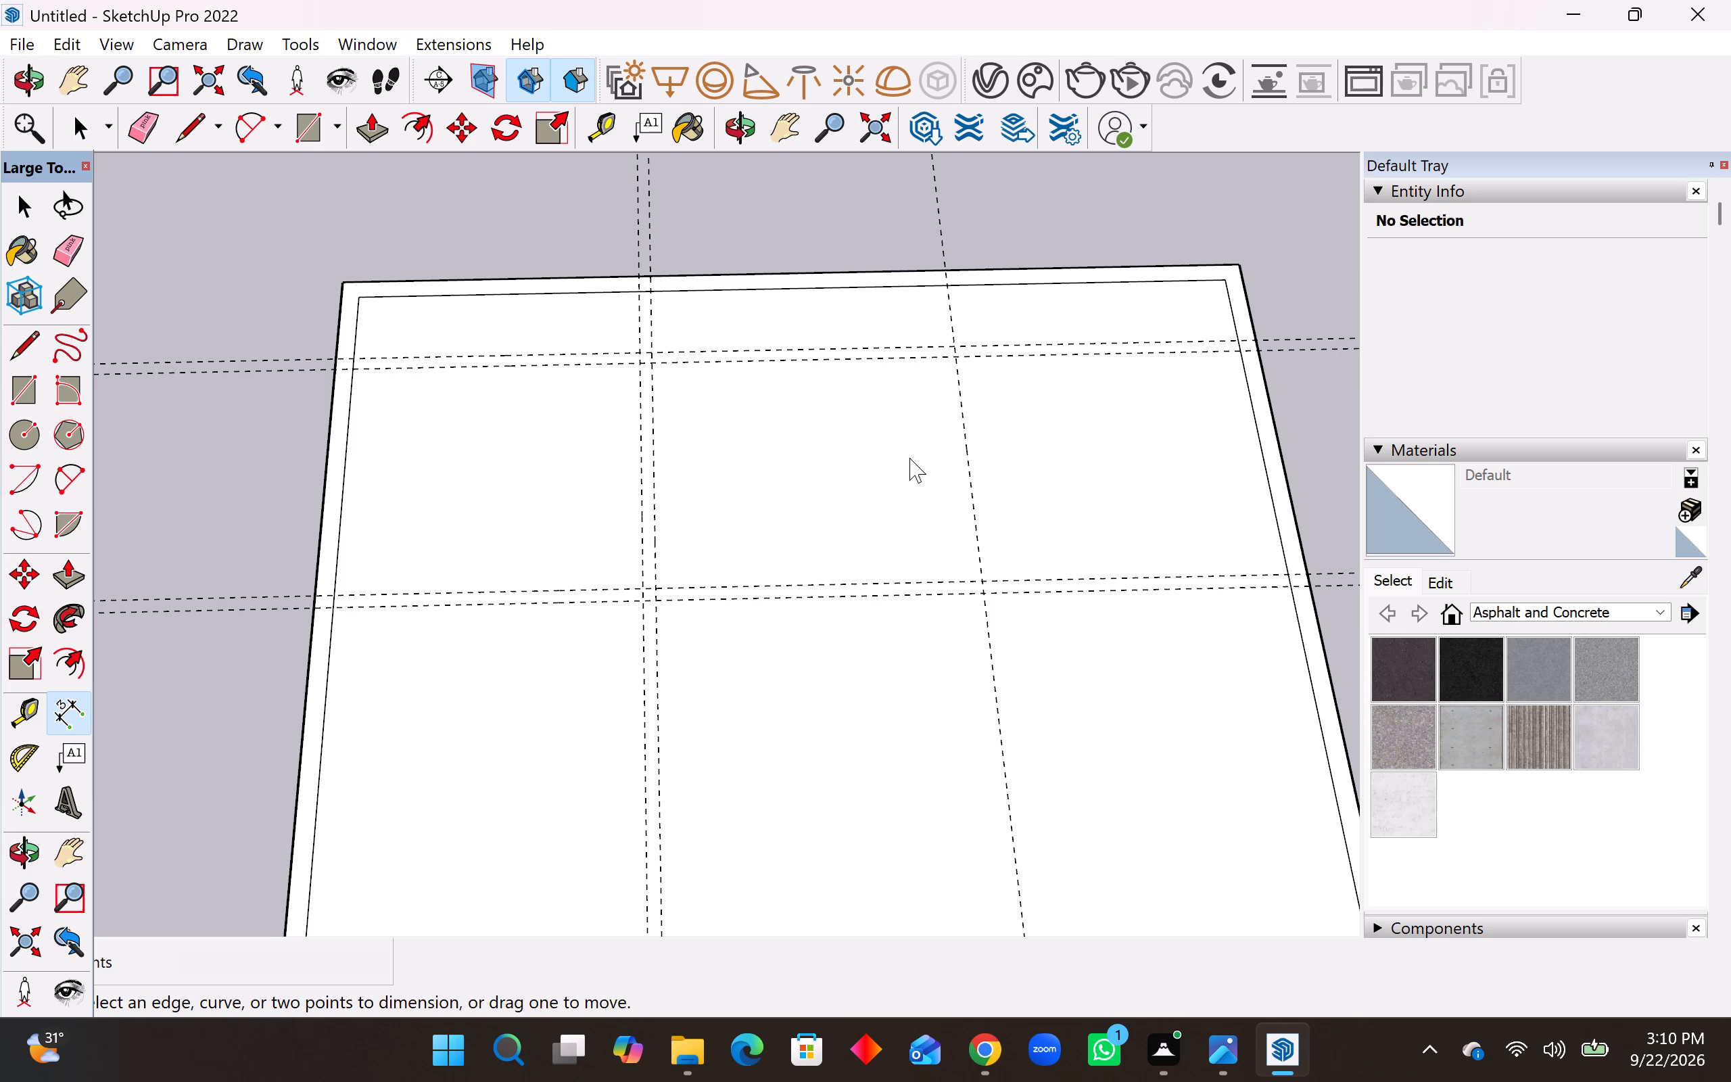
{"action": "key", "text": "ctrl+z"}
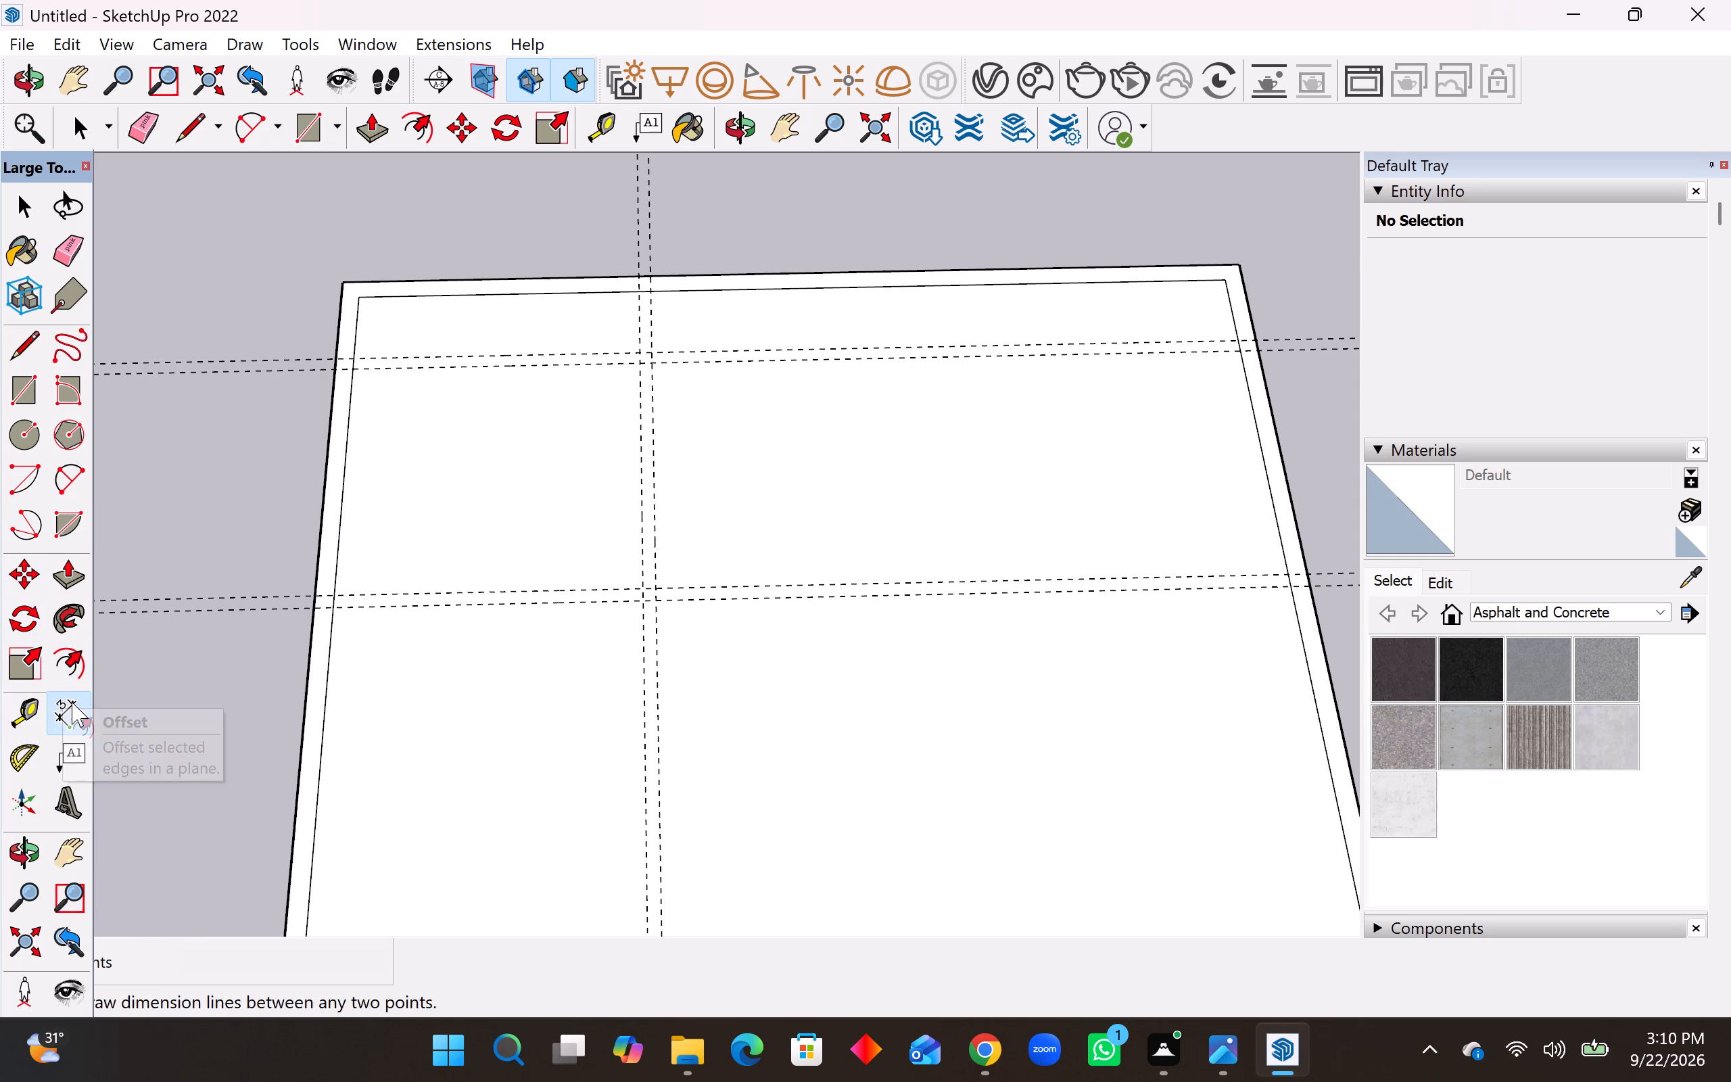
Check the distance from the far inner wall corner to the next partition guide with the Dimension tool.
{"action": "left_click", "coordinate": [72, 702]}
{"action": "left_click", "coordinate": [1224, 280]}
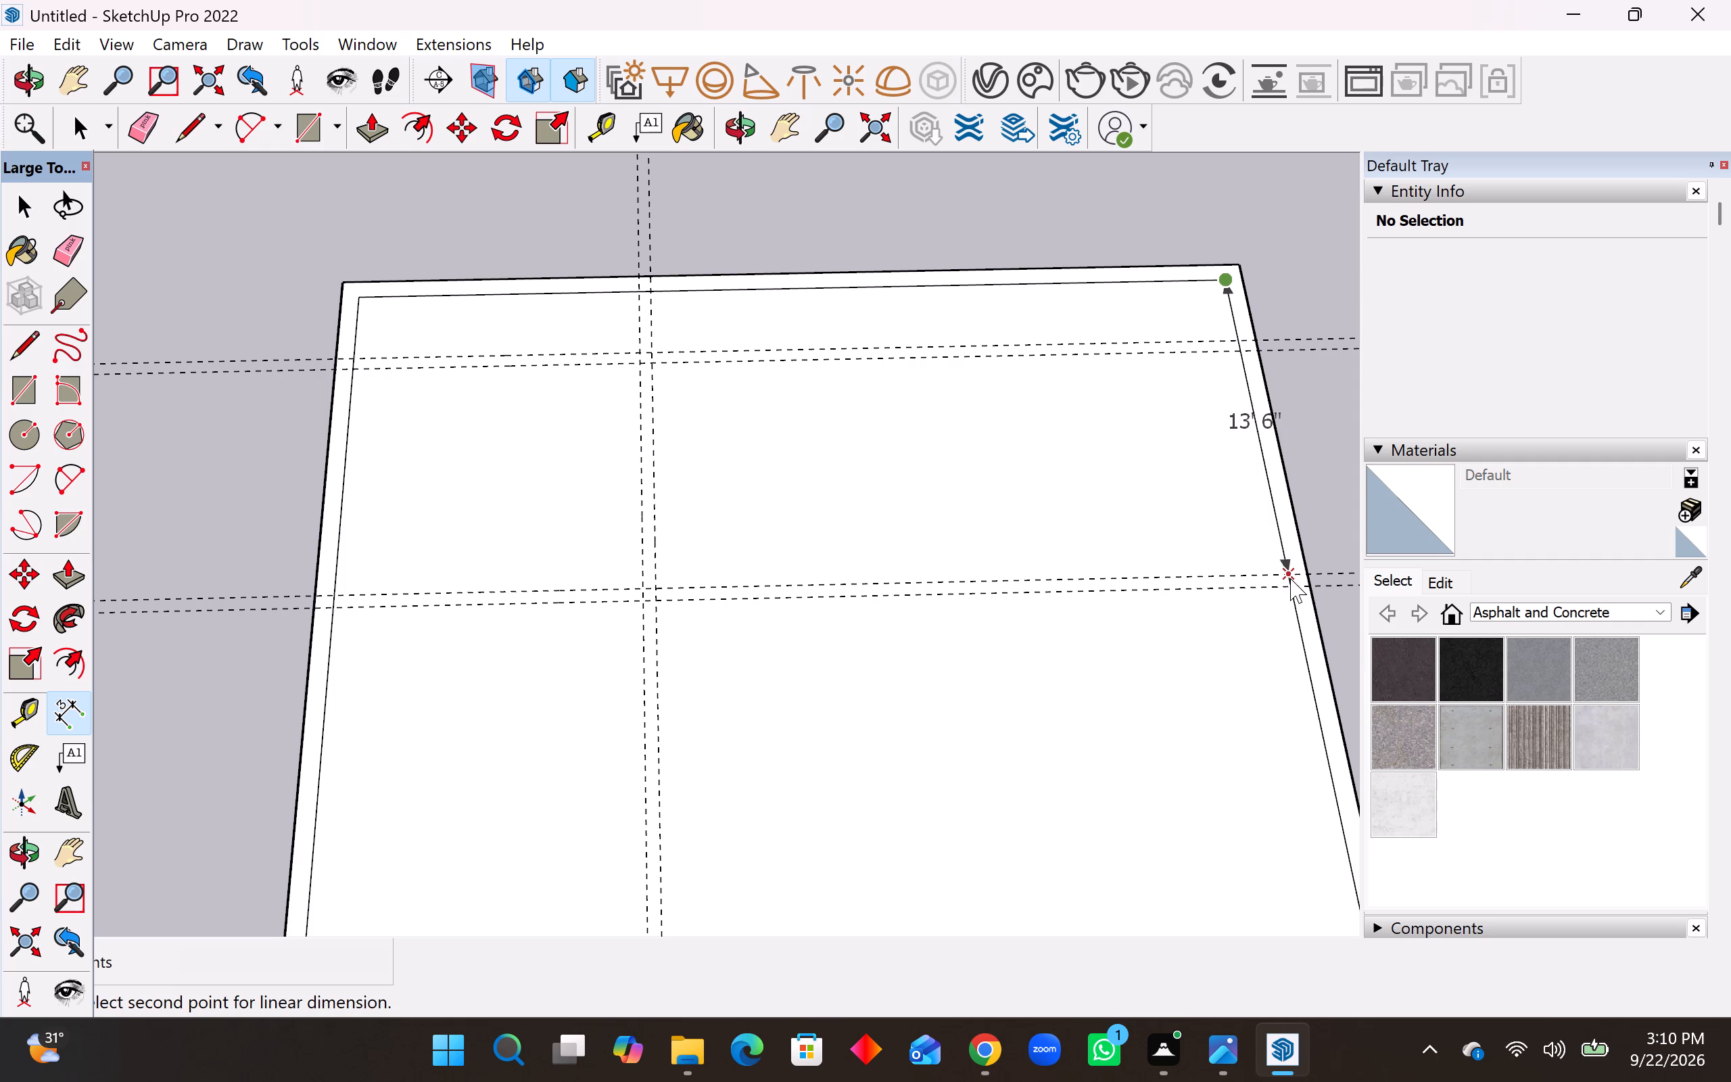
{"action": "key", "text": "Escape"}
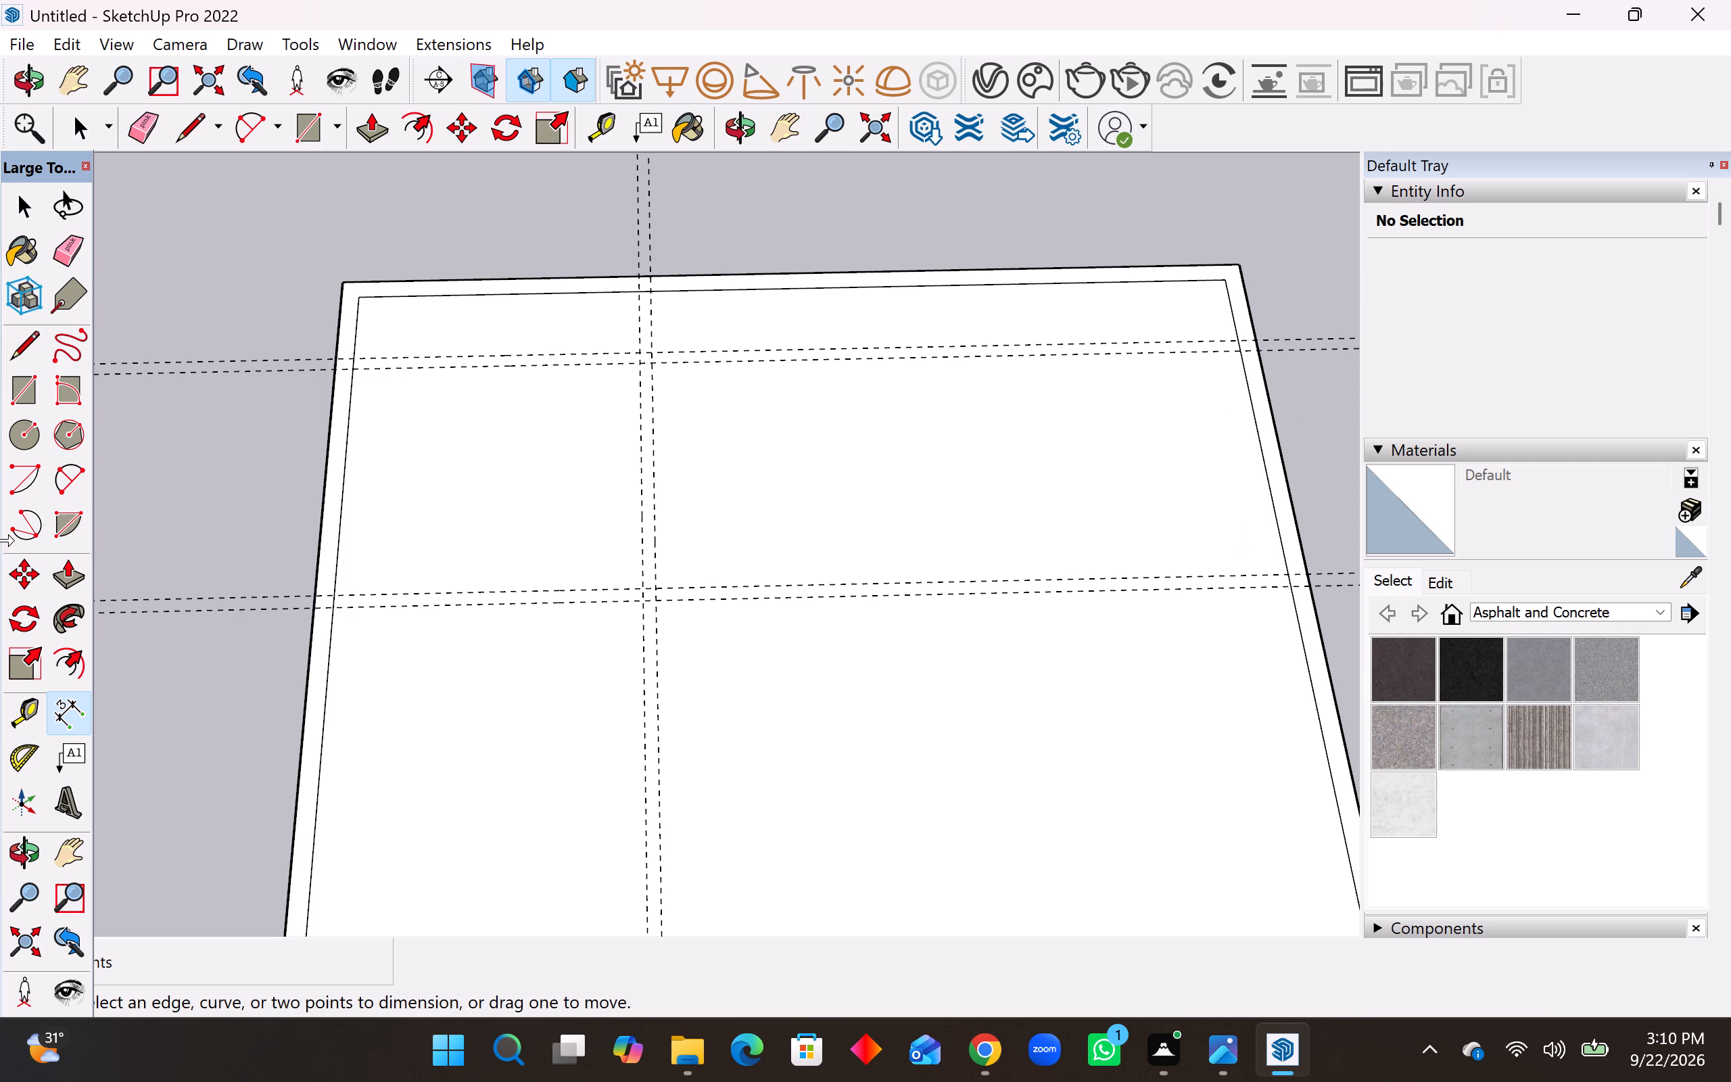
Place a guide 16' inward from the opposite side wall's inner edge.
{"action": "left_click", "coordinate": [28, 716]}
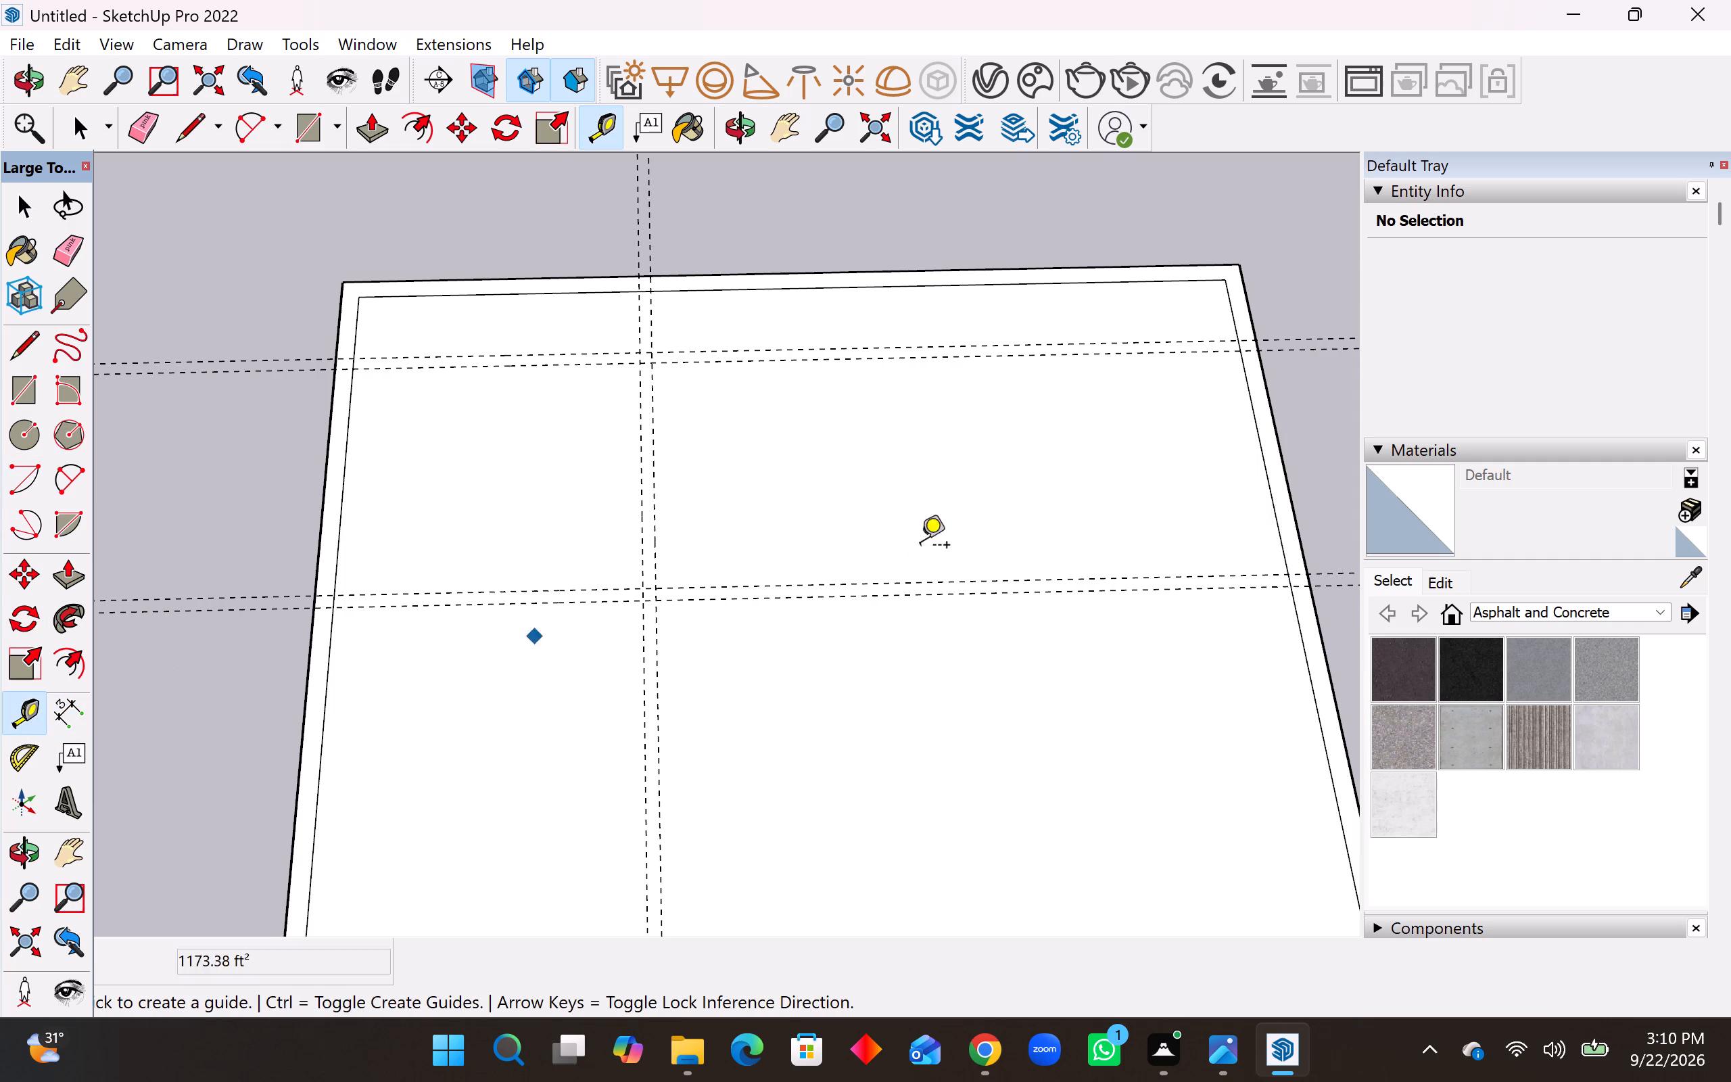
{"action": "left_click", "coordinate": [1270, 484]}
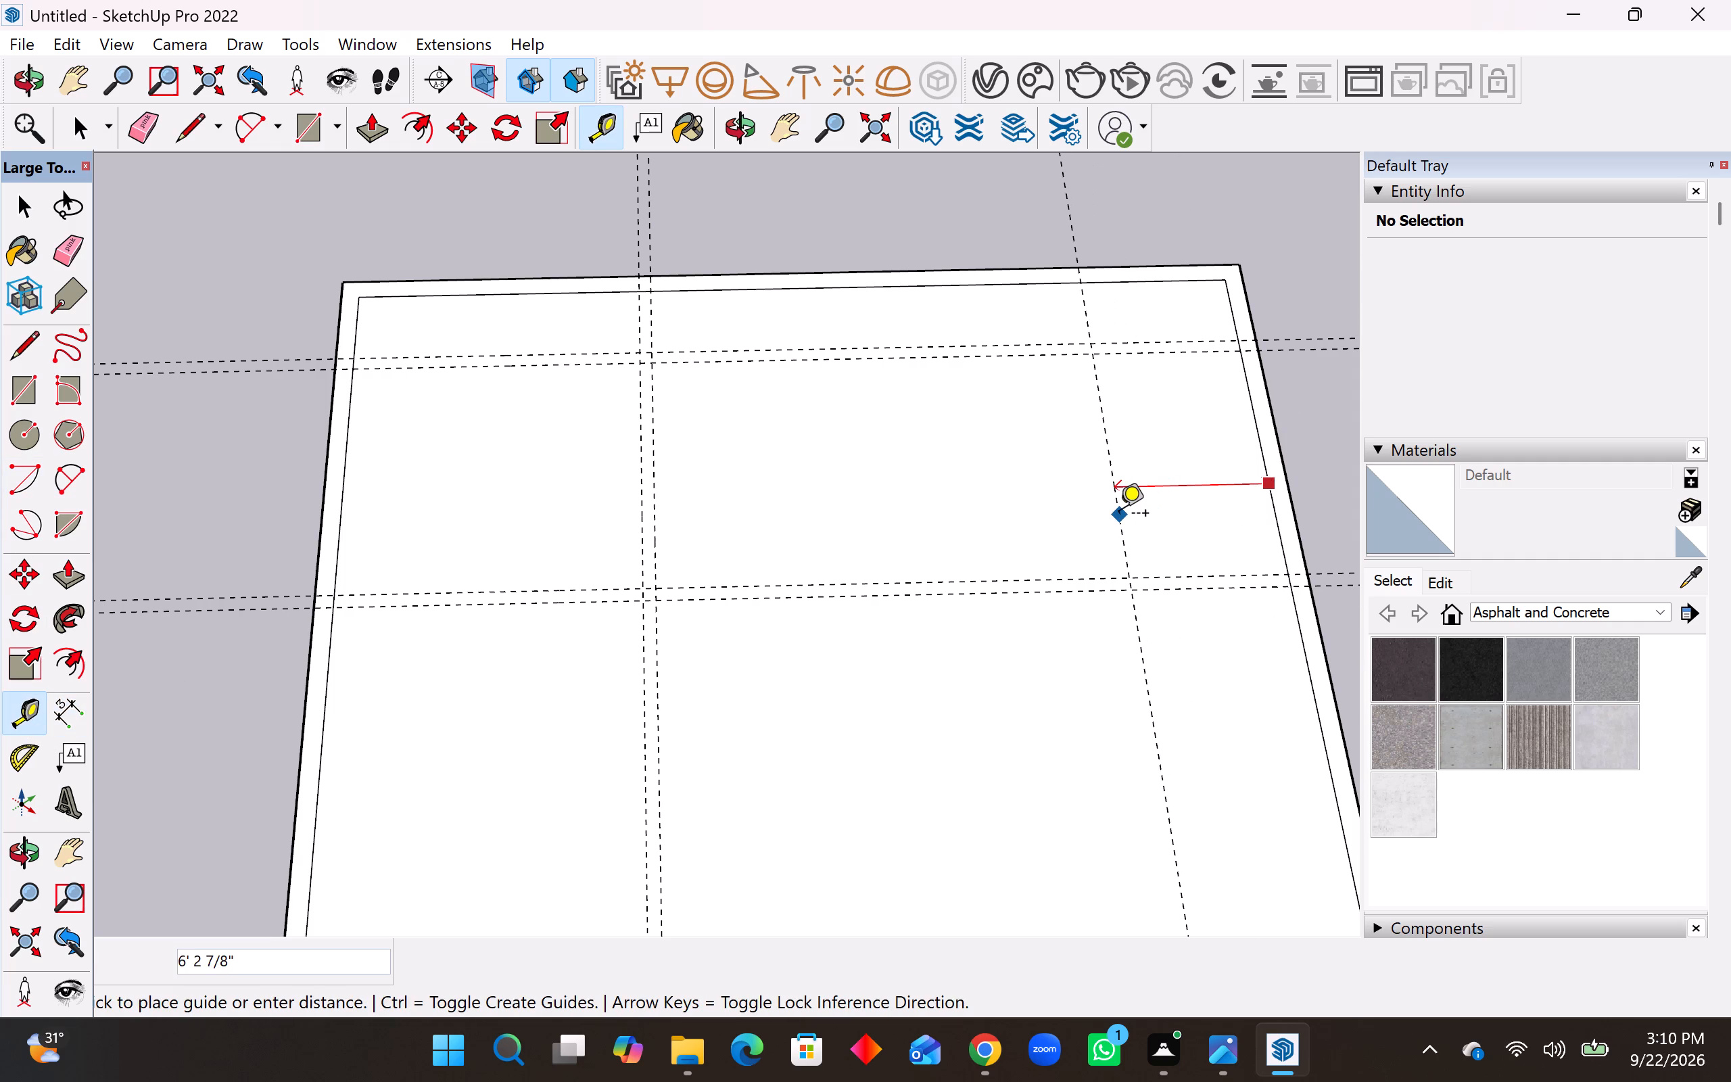
{"action": "key", "text": "1"}
{"action": "key", "text": "6"}
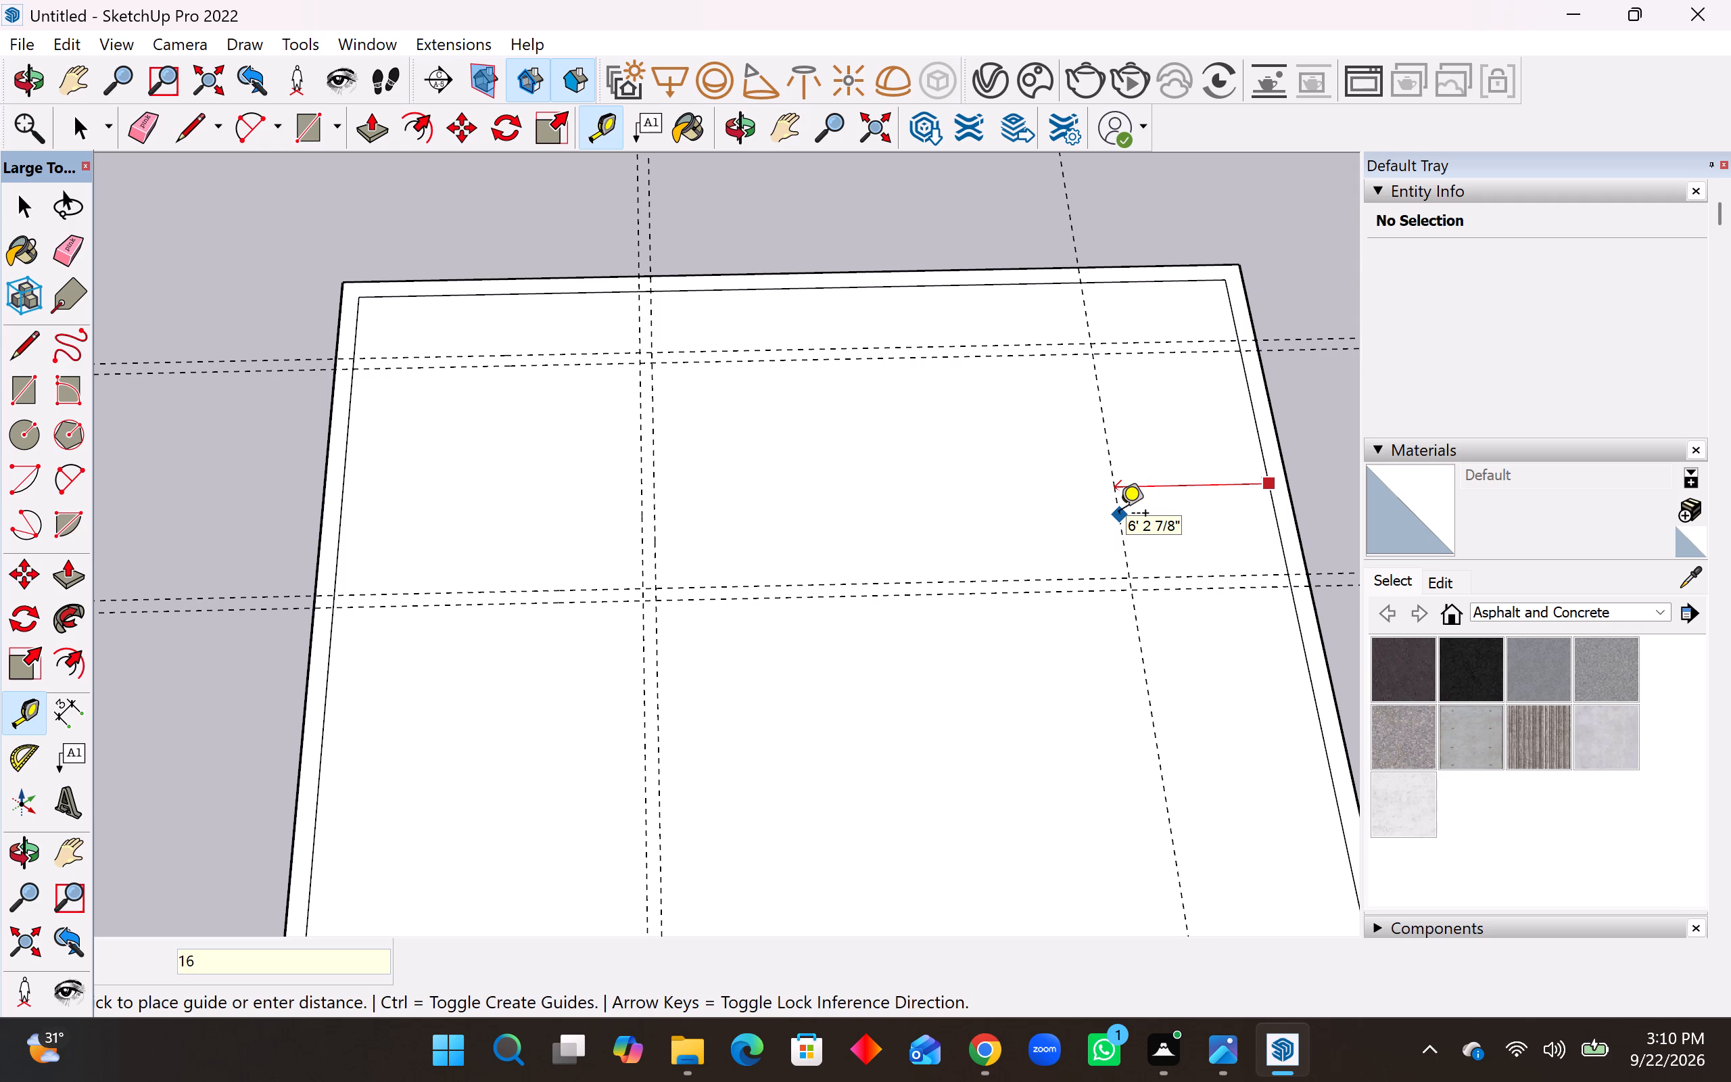
{"action": "key", "text": "apostrophe"}
{"action": "key", "text": "Return"}
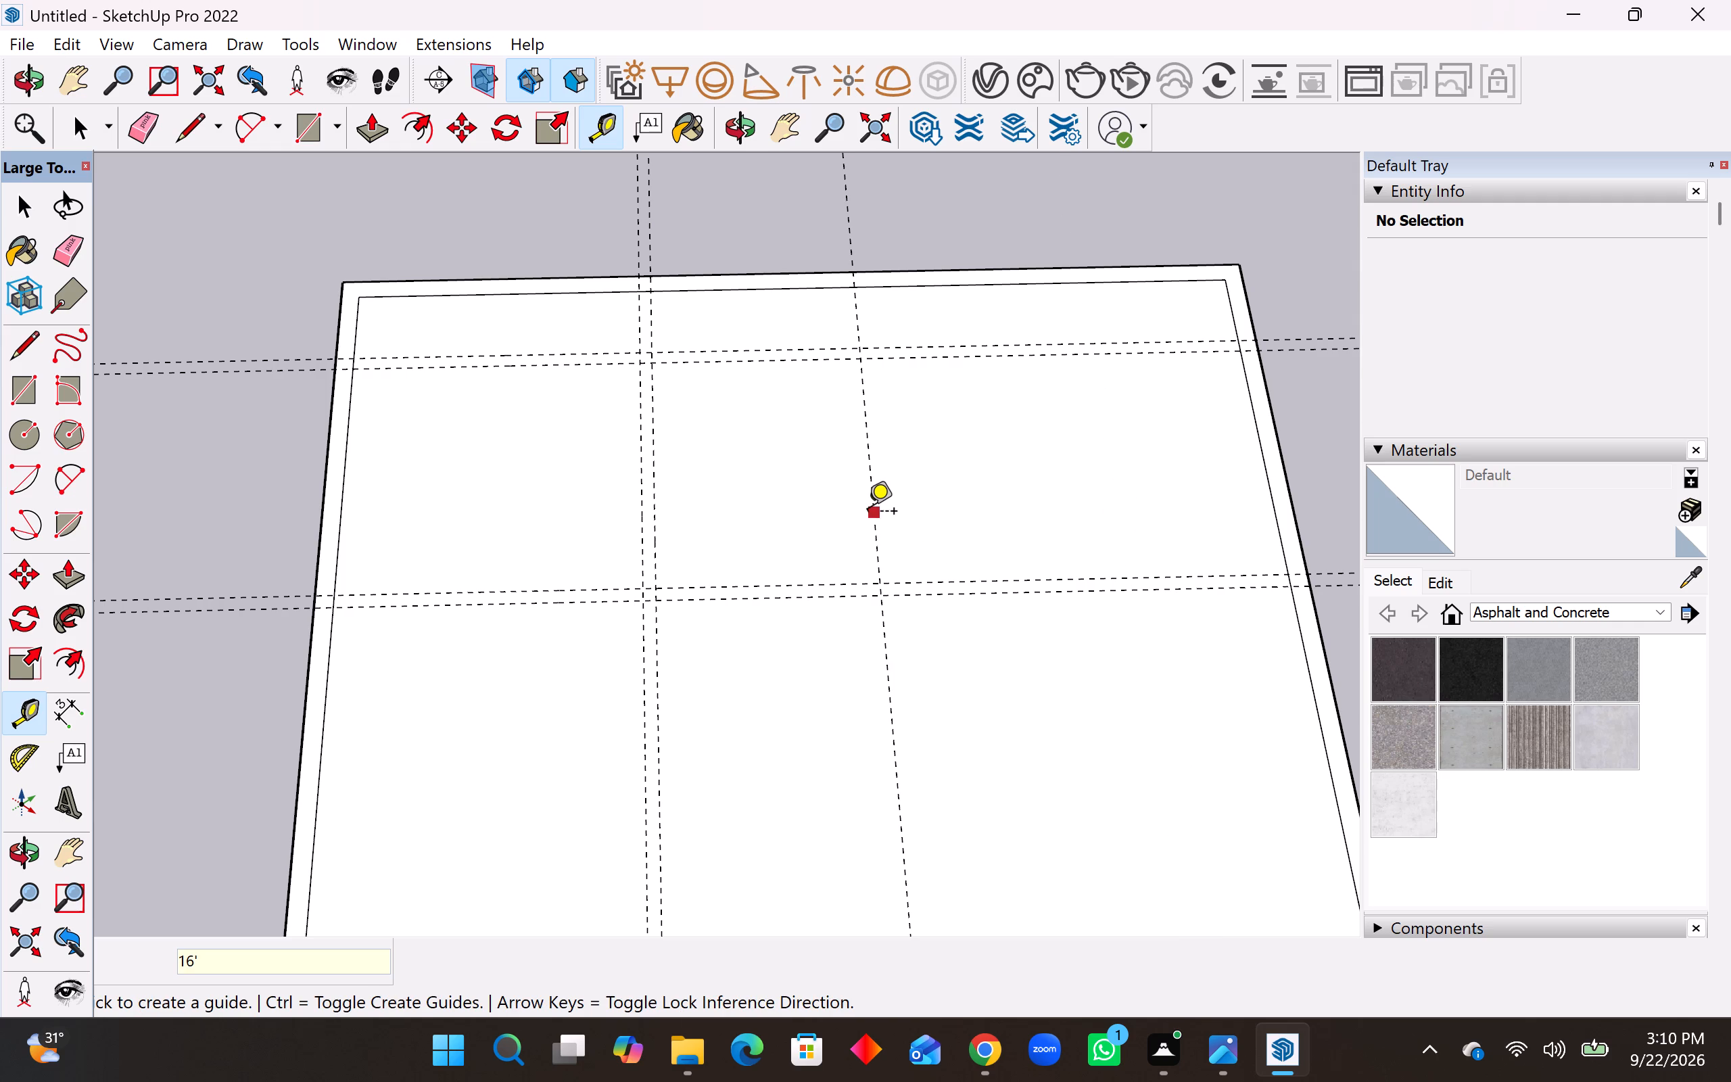
Place a parallel guide 6" further inward from the 16' guide to mark the partition wall's thickness.
{"action": "left_click", "coordinate": [868, 514]}
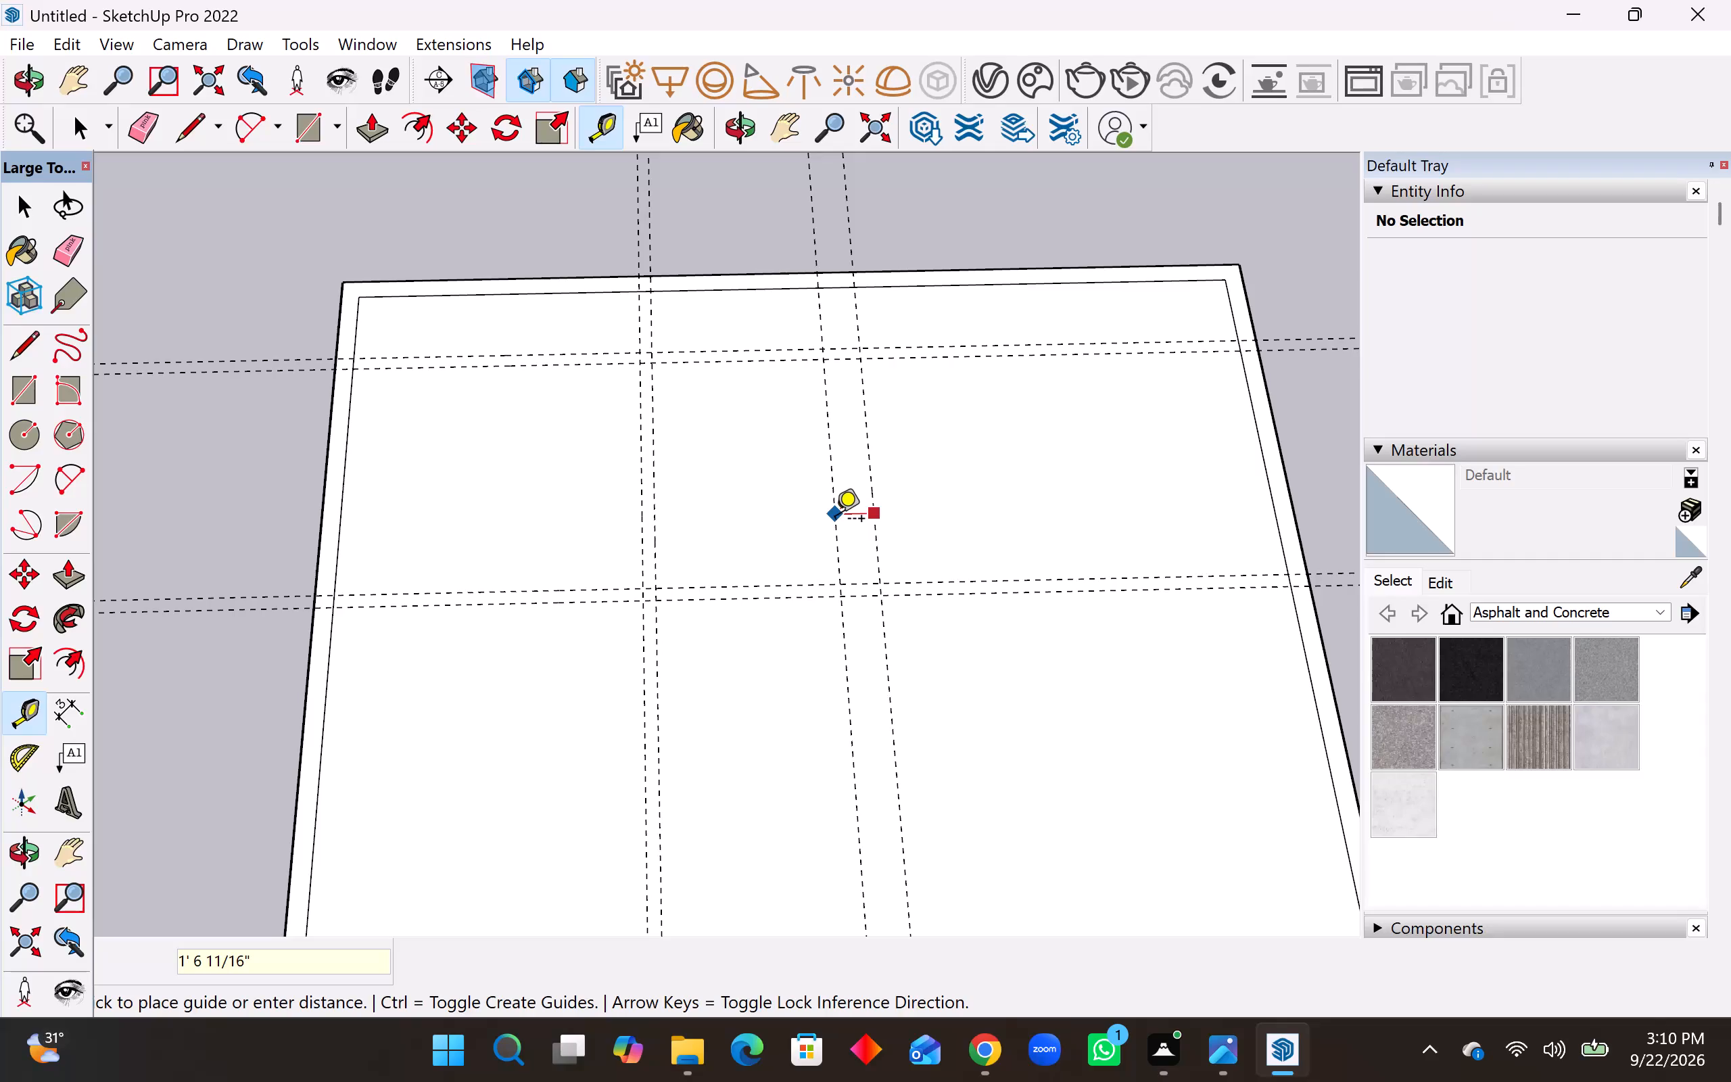
{"action": "type", "text": "6\""}
{"action": "key", "text": "Return"}
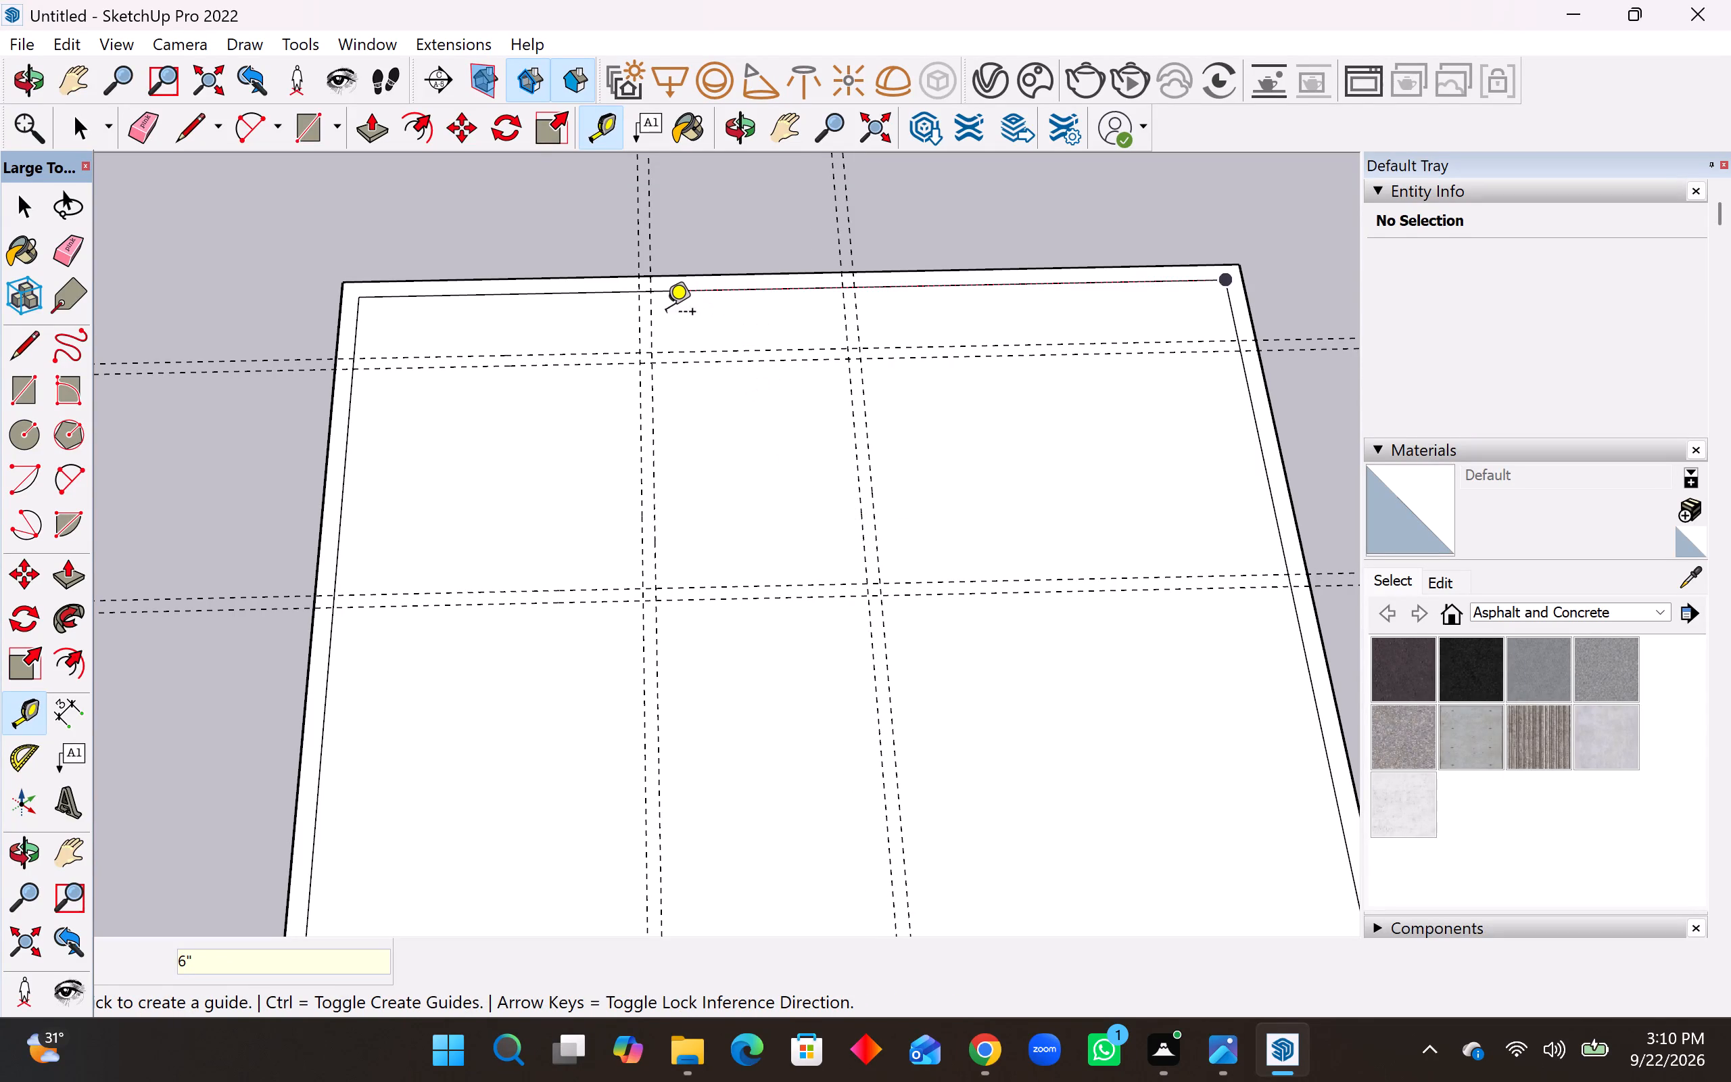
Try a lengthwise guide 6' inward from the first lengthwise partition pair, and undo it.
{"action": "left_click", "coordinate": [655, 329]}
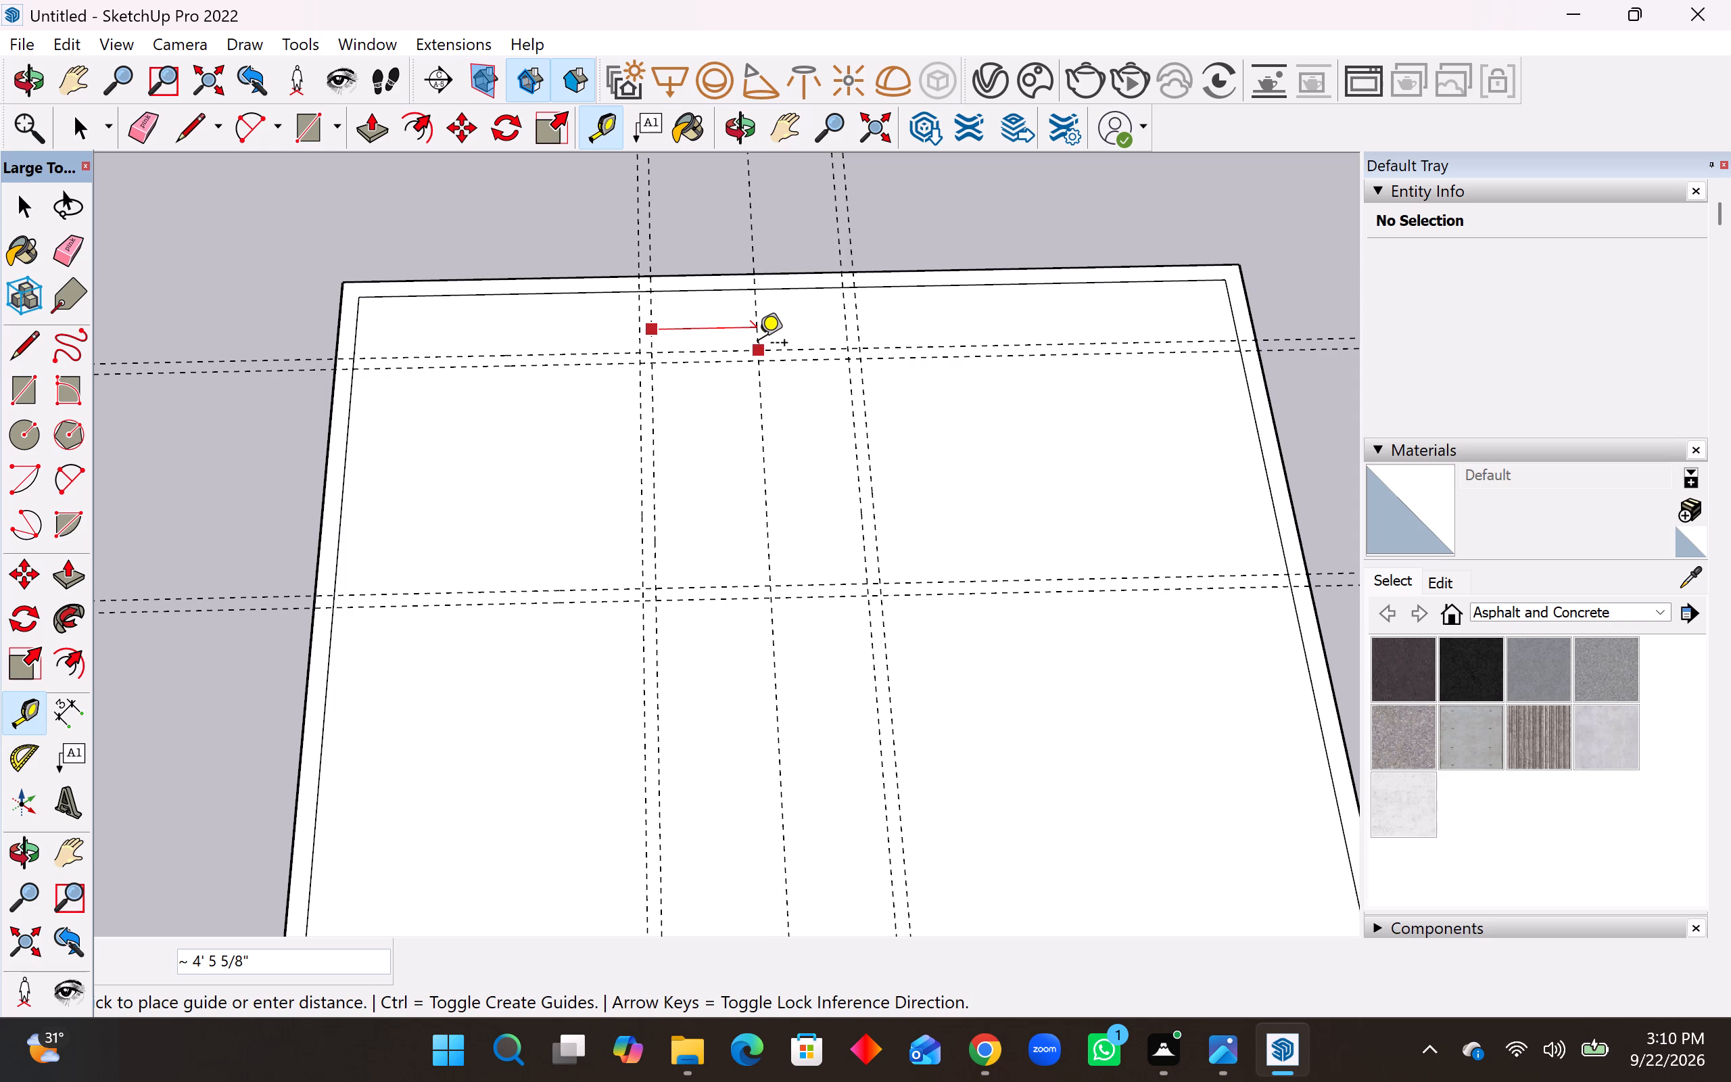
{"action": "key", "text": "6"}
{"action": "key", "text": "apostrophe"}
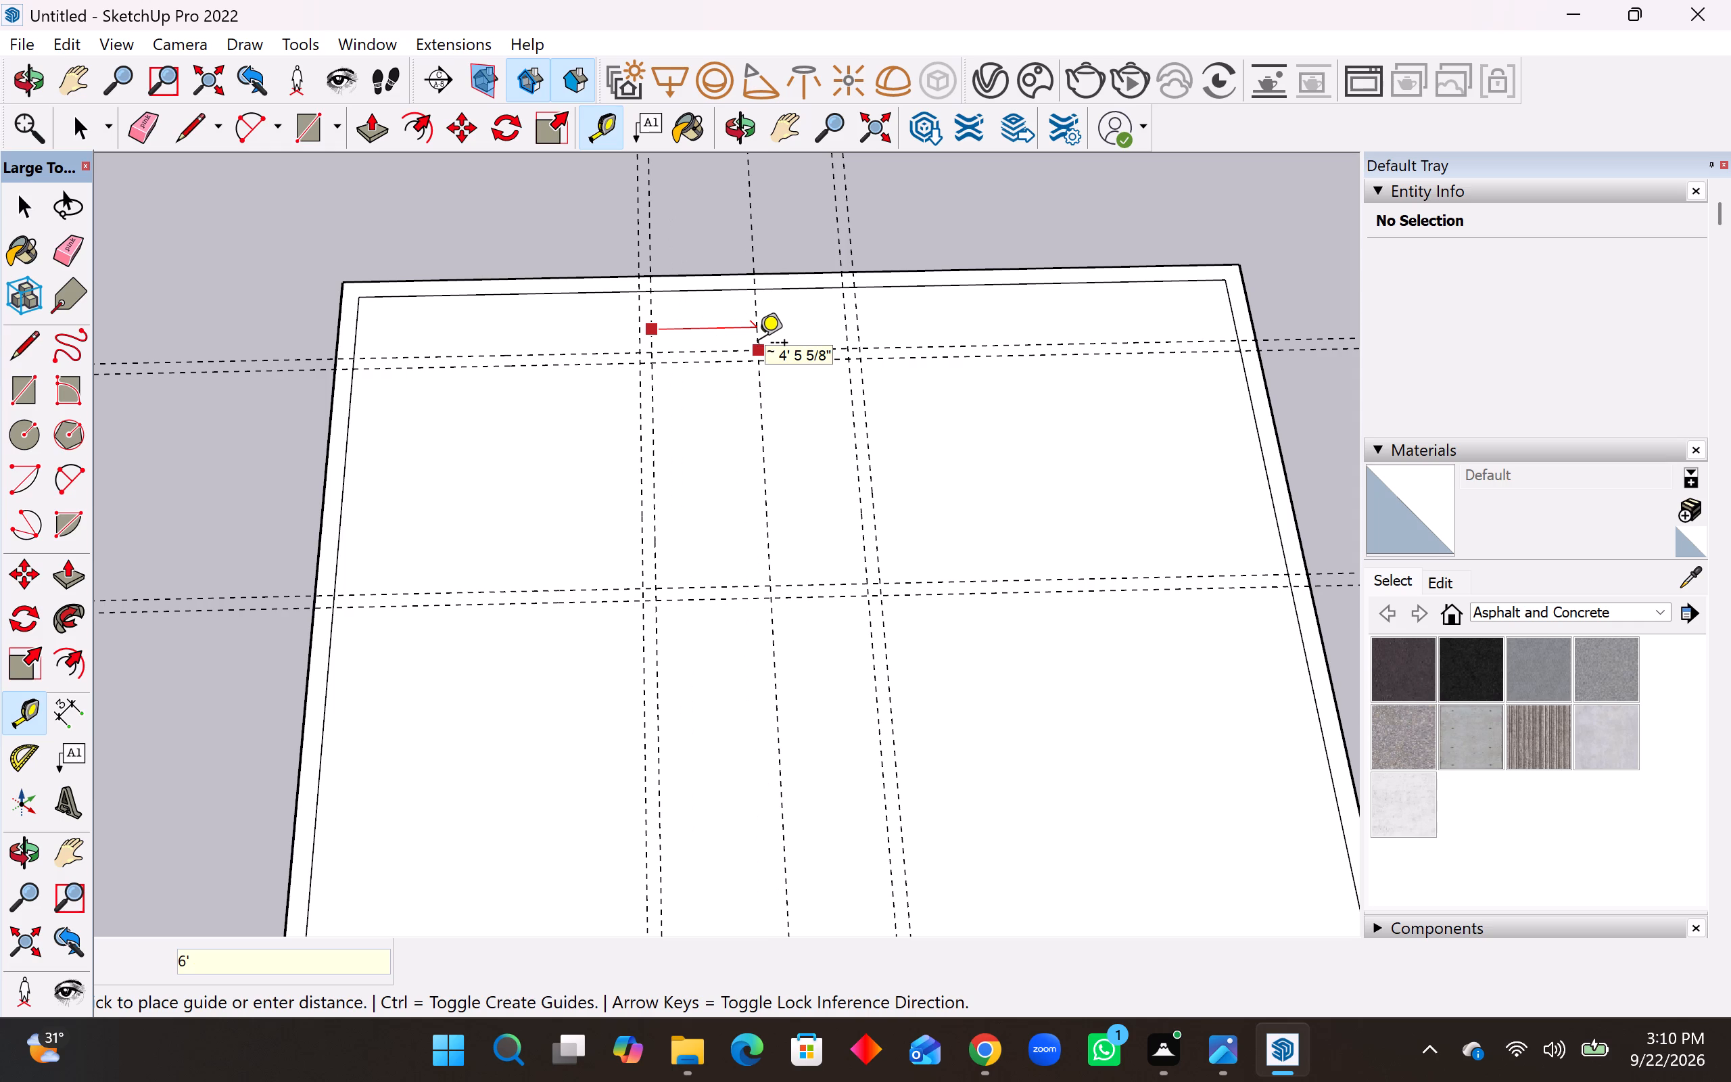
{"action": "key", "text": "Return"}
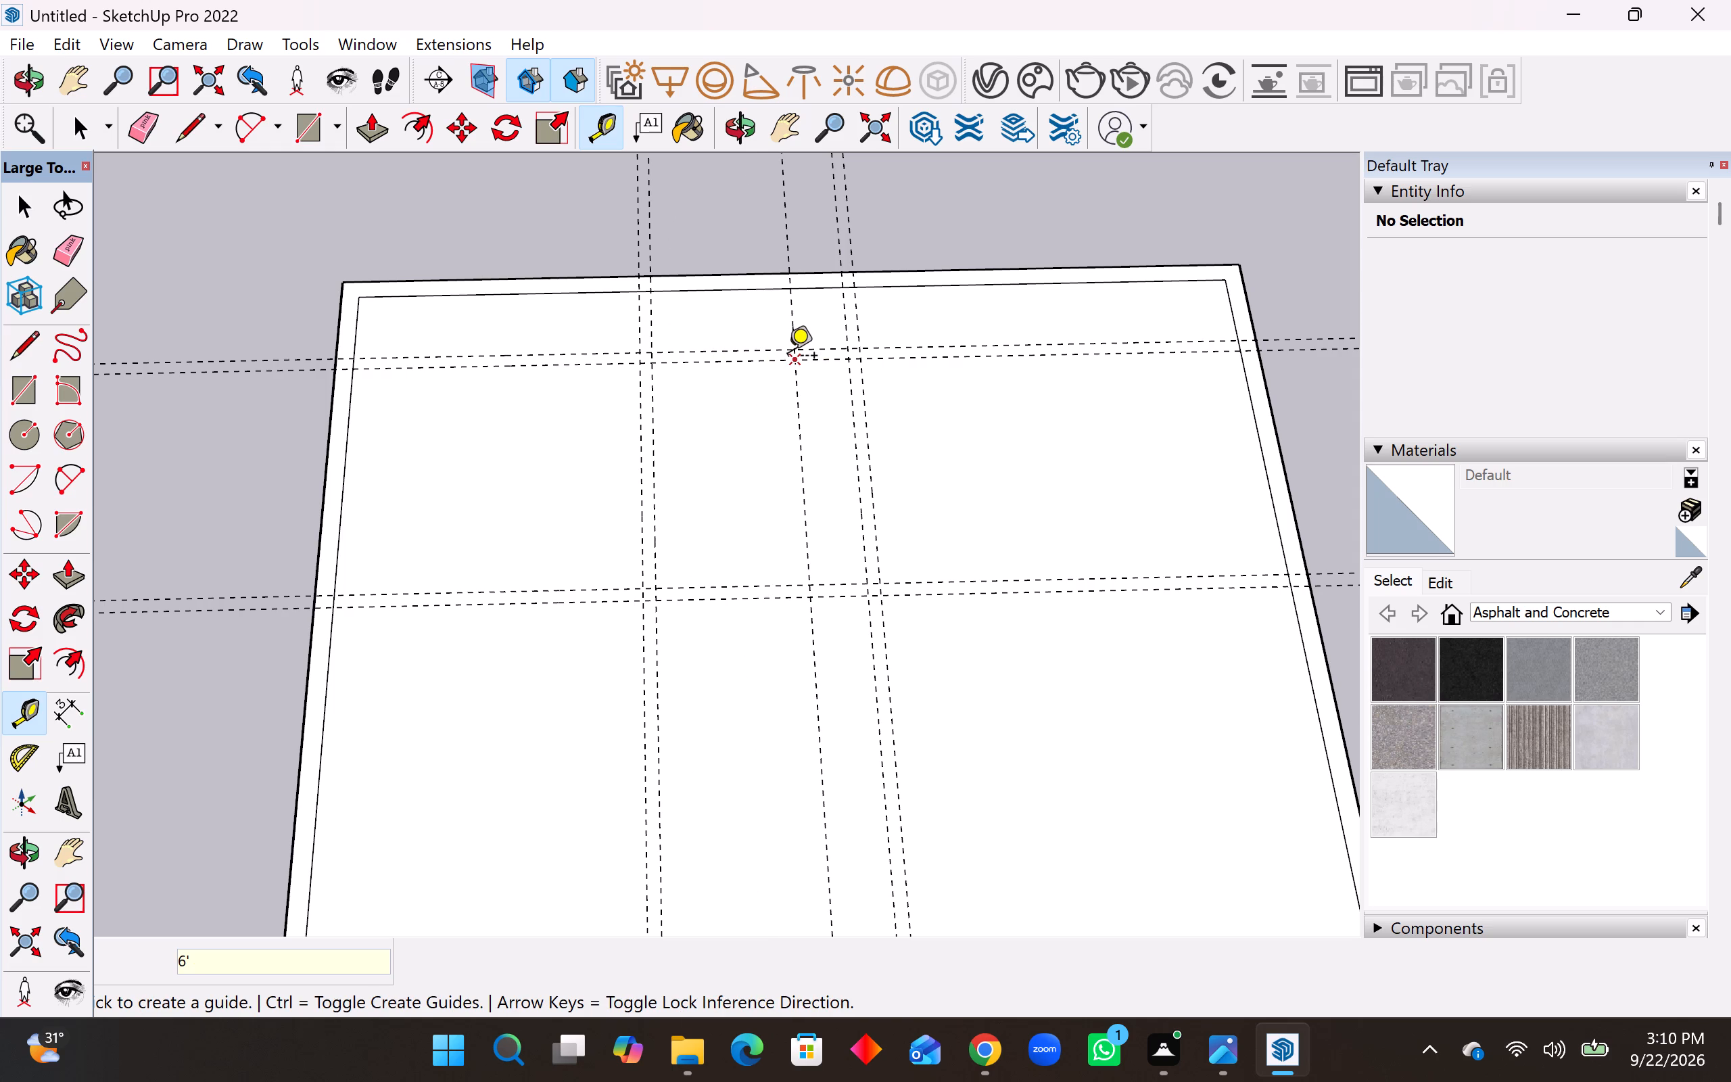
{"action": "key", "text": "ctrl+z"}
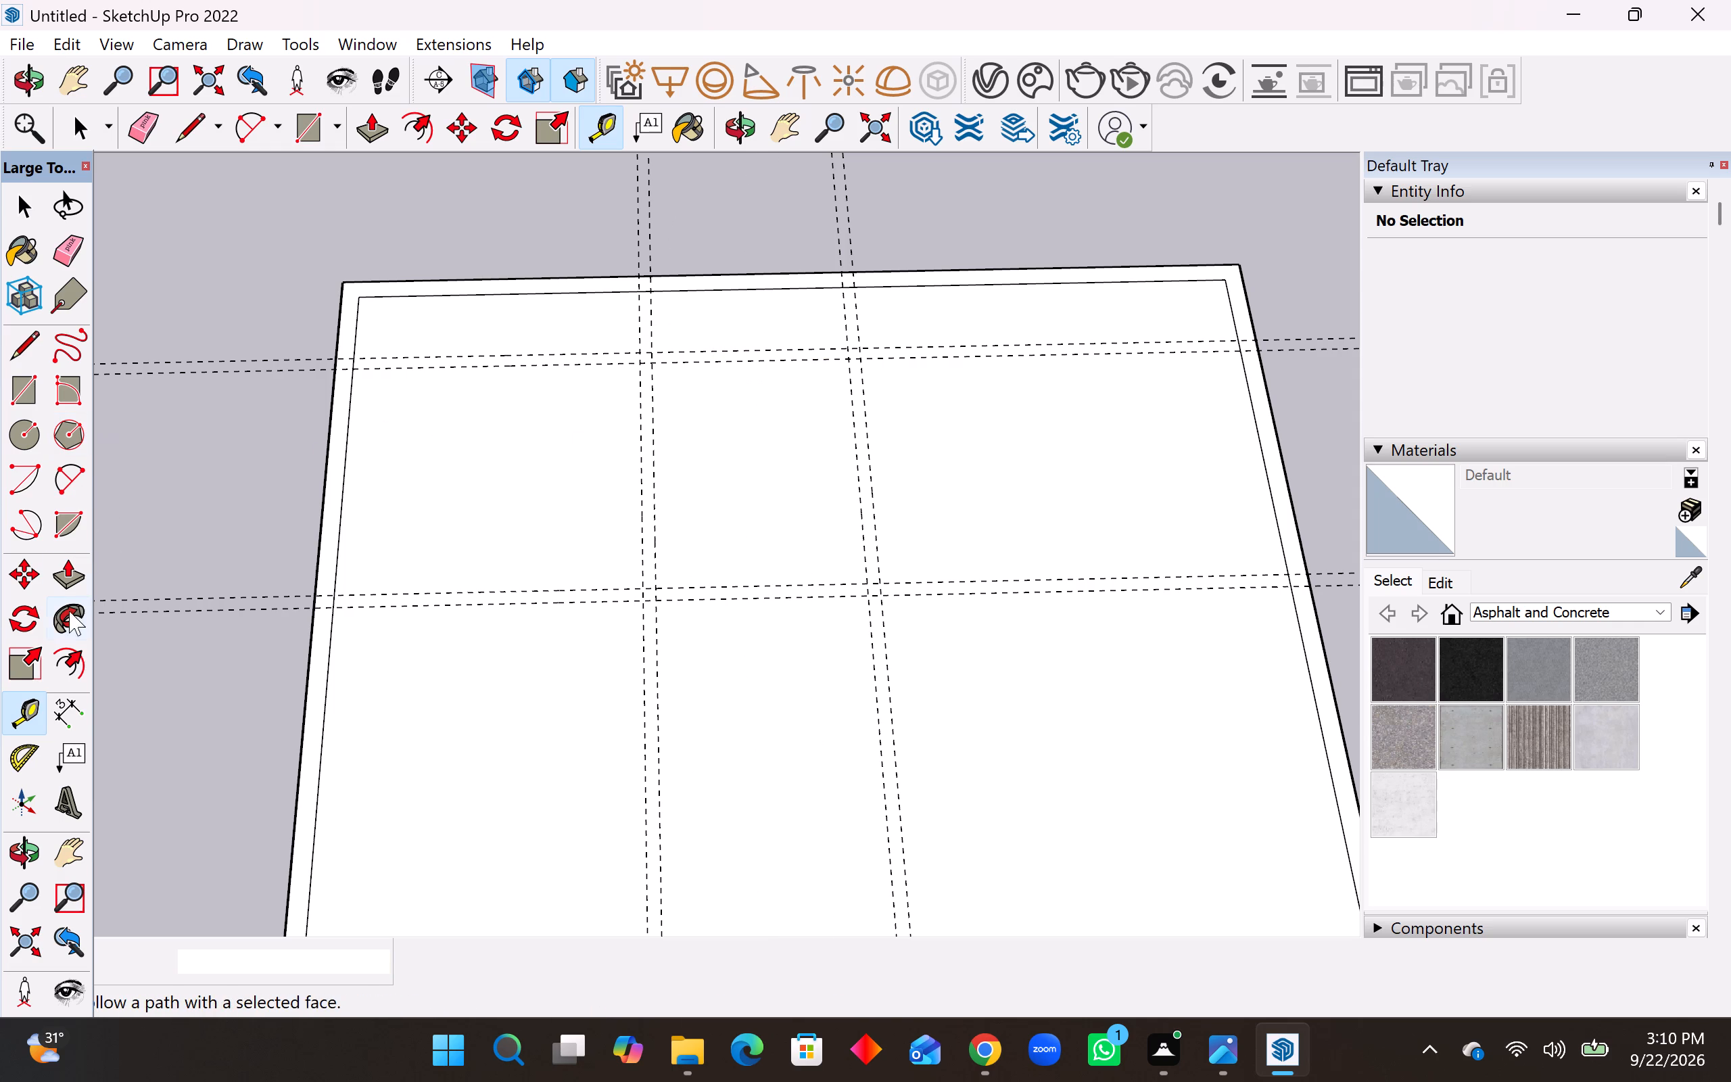
Check the depth and width of the middle room along the first side wall with the Dimension tool.
{"action": "left_click", "coordinate": [68, 709]}
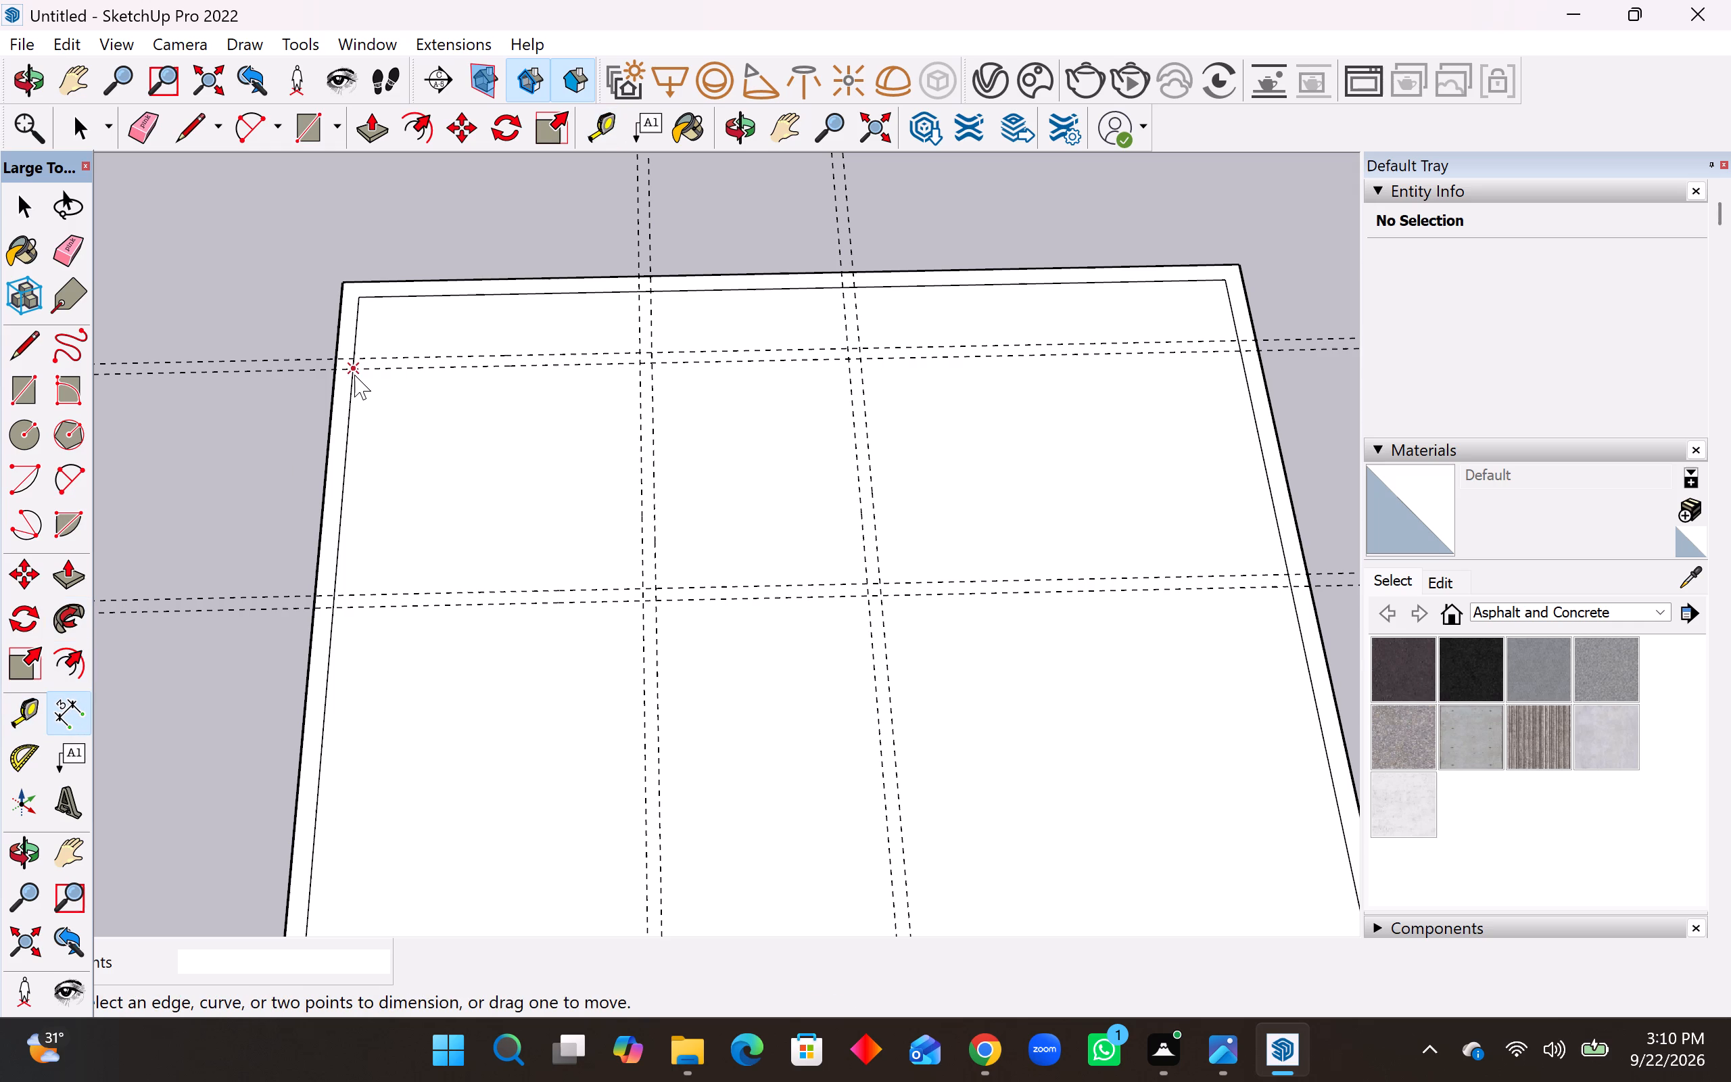
{"action": "left_click", "coordinate": [354, 374]}
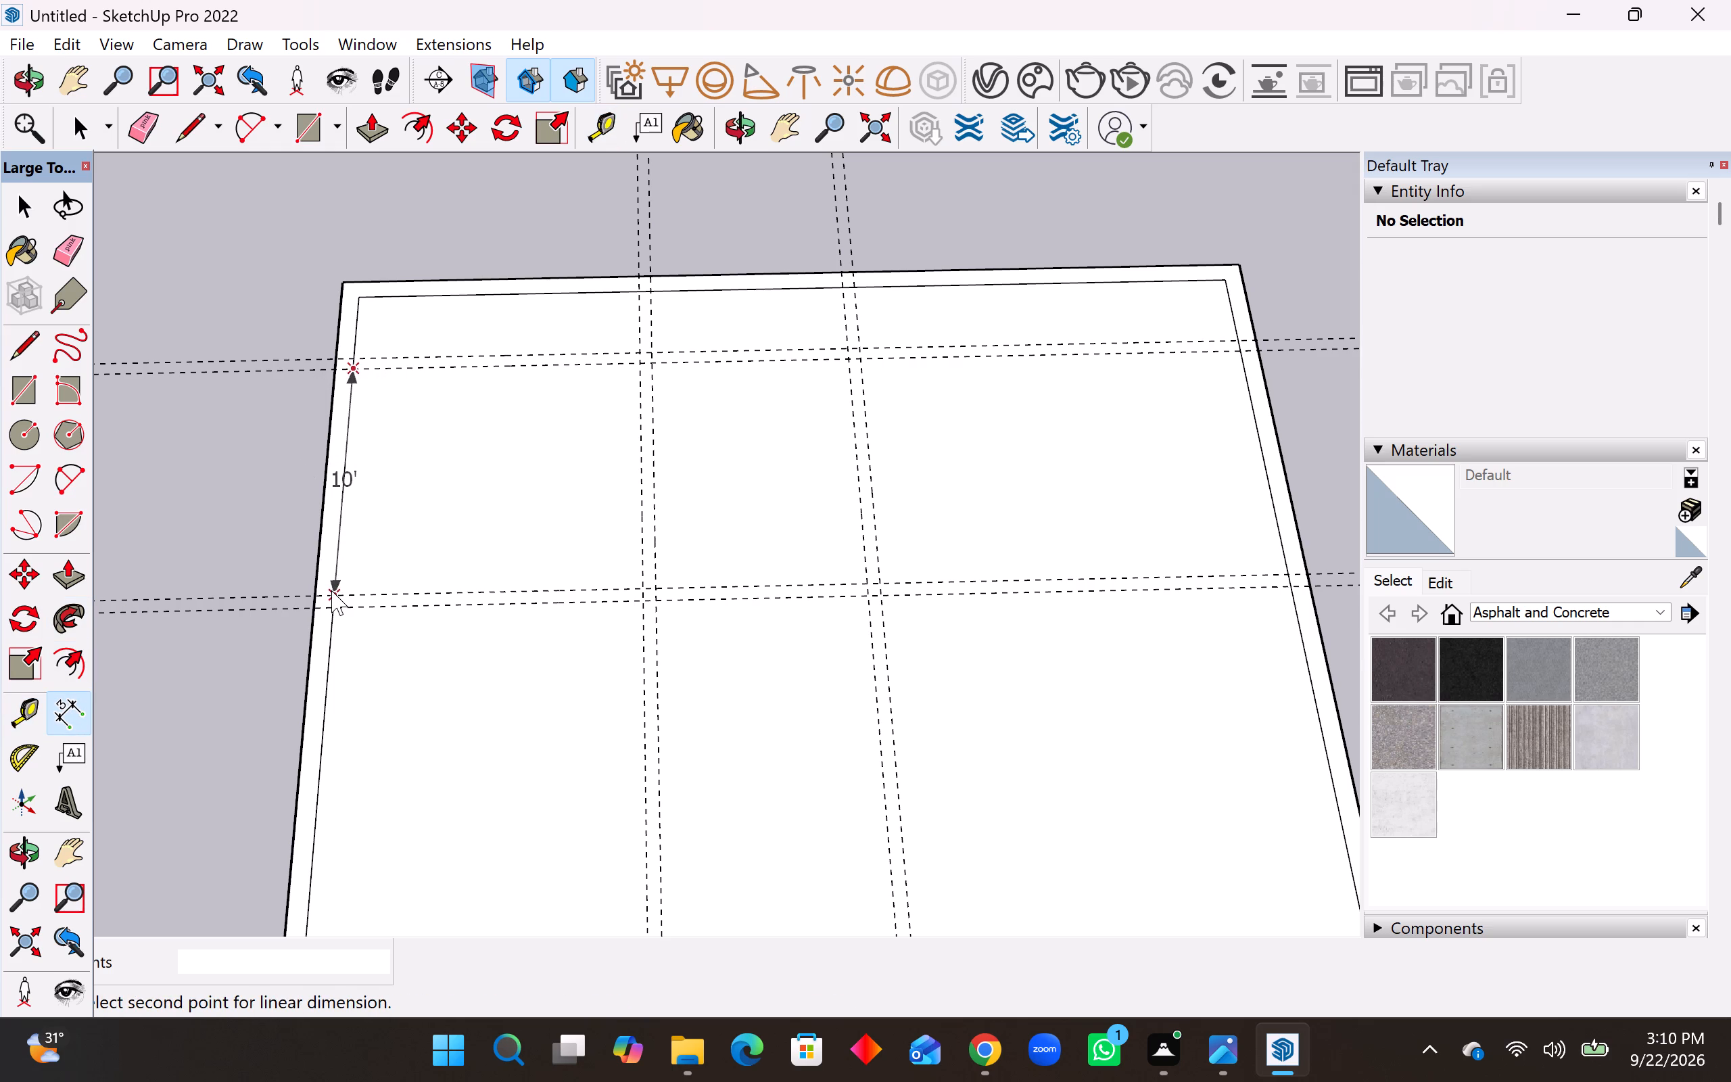
{"action": "key", "text": "Escape"}
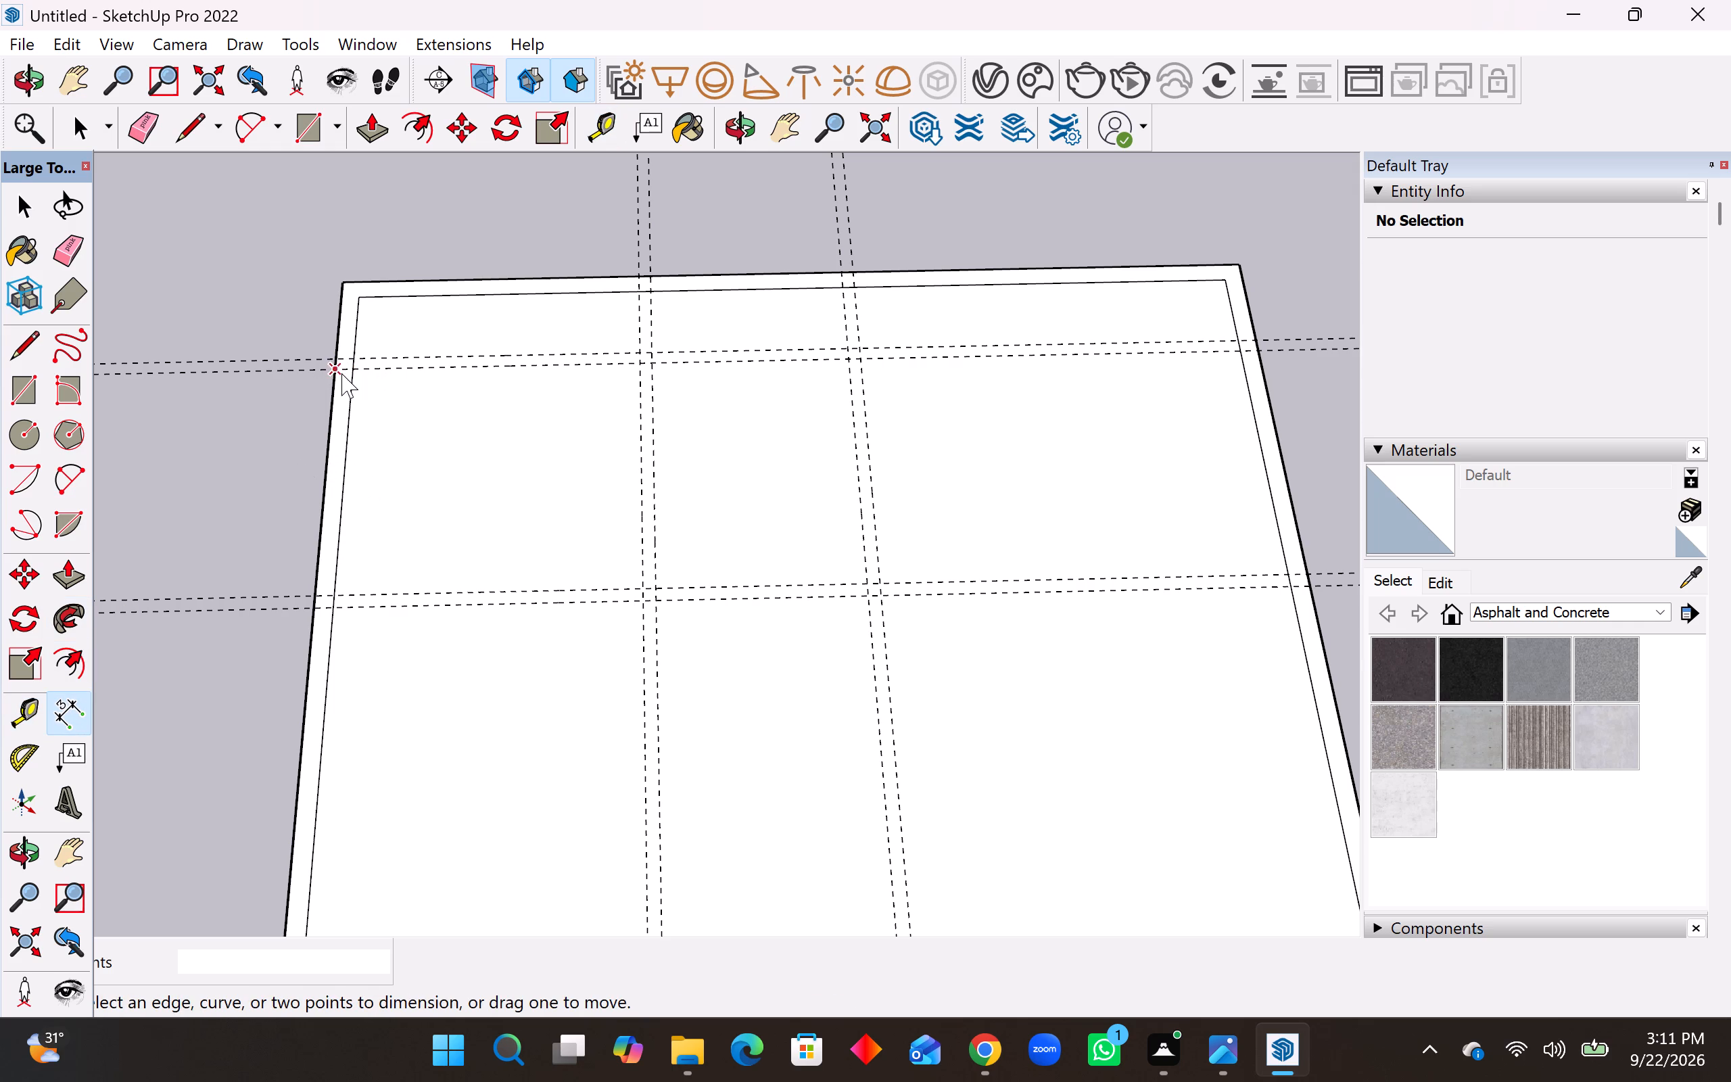
{"action": "left_click", "coordinate": [354, 368]}
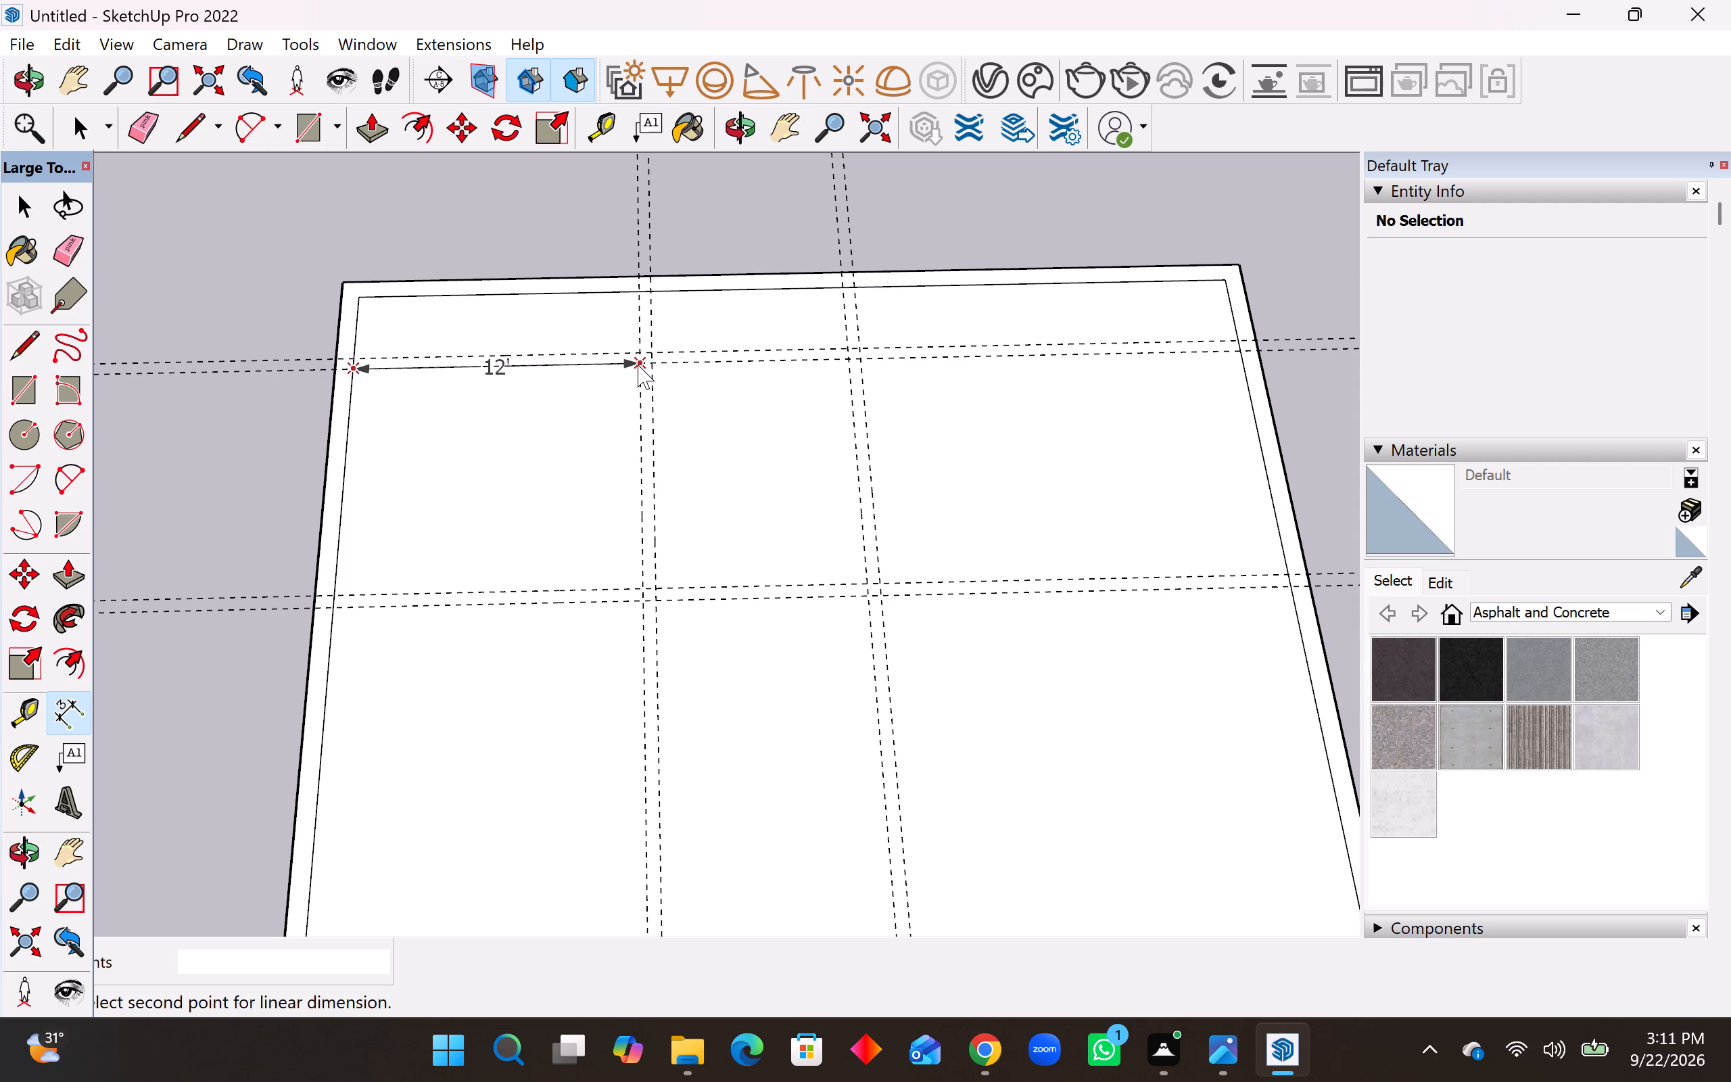
{"action": "key", "text": "Escape"}
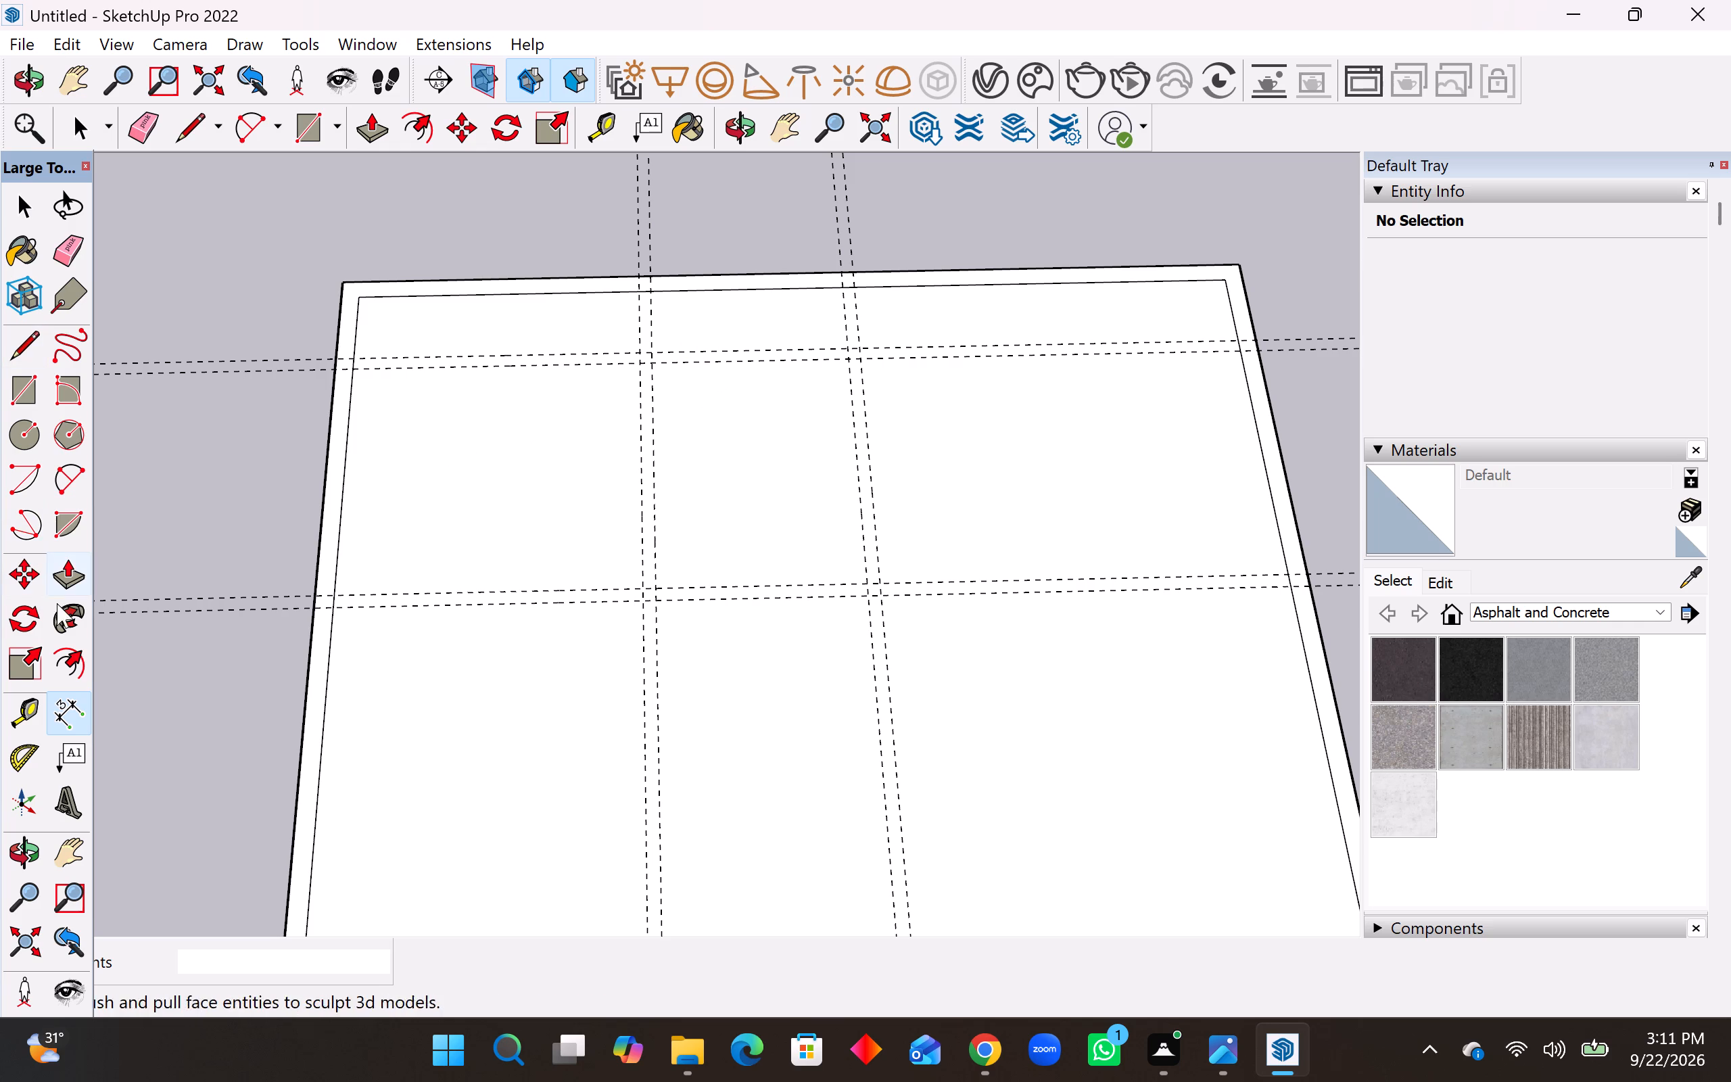
{"action": "left_click", "coordinate": [67, 709]}
Place a crosswise guide 10' inward from the far wall's inner edge.
{"action": "left_click", "coordinate": [20, 716]}
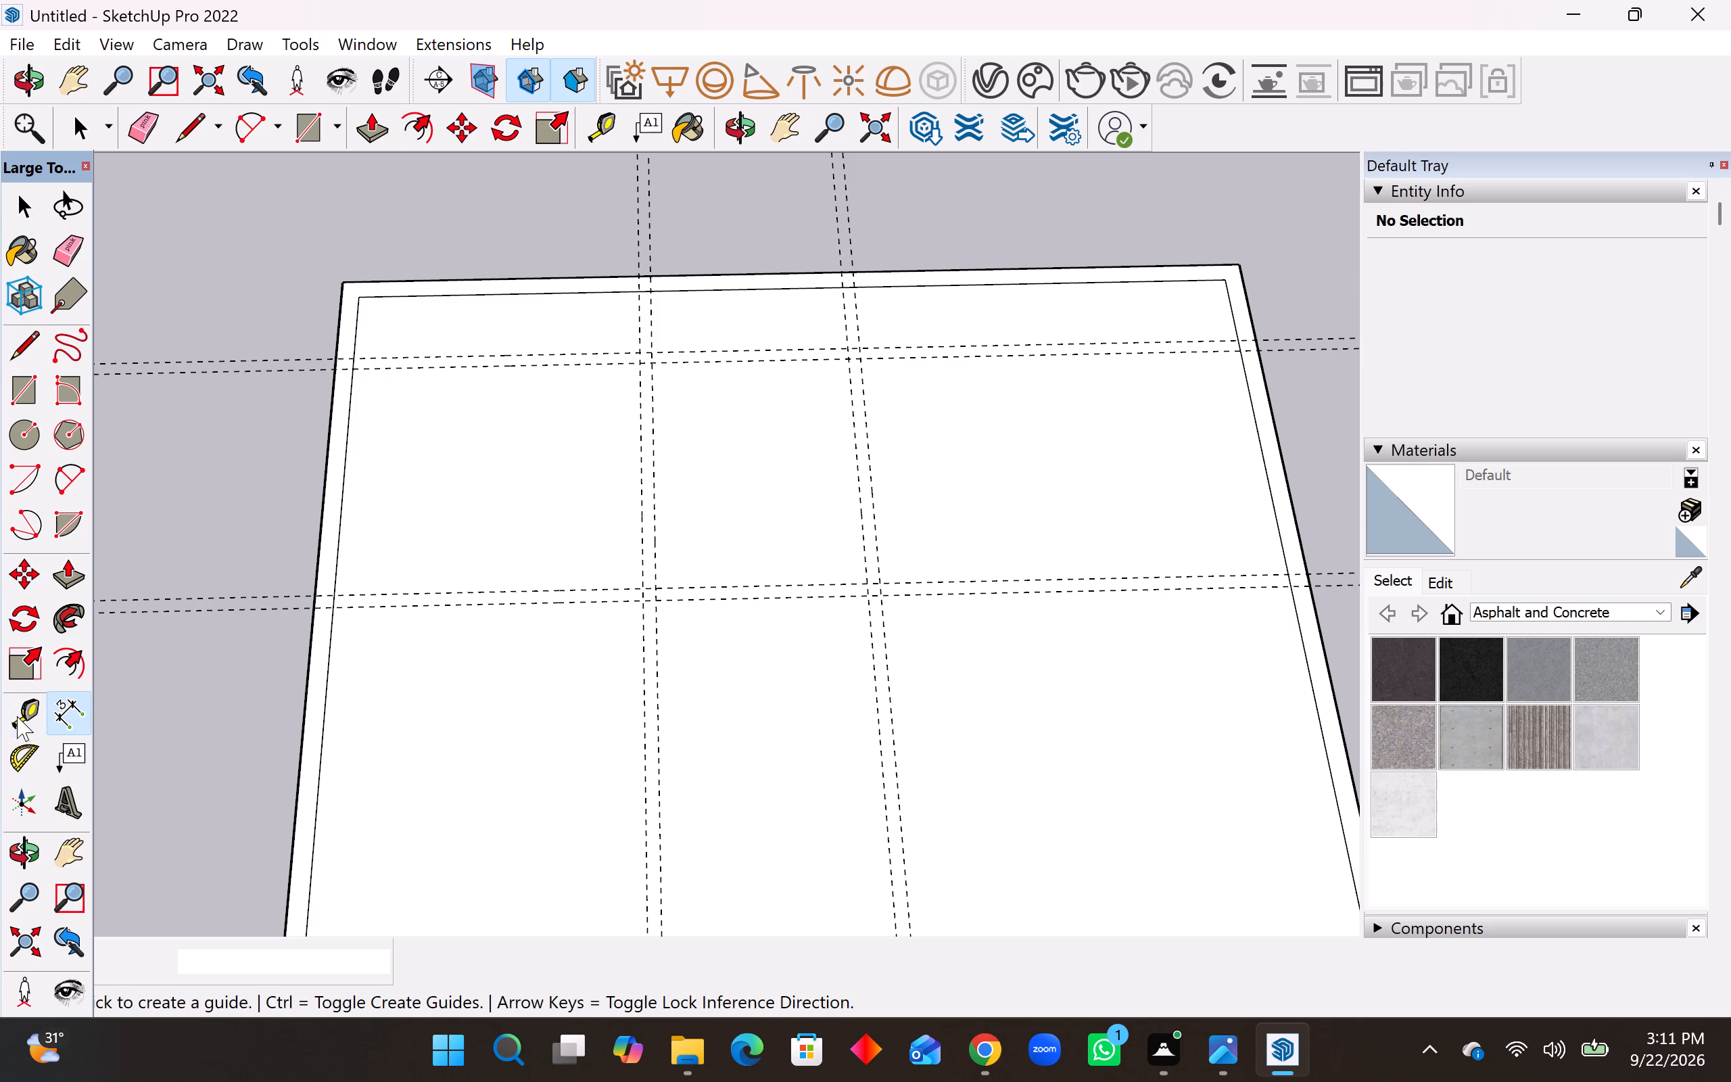
{"action": "left_click", "coordinate": [726, 292]}
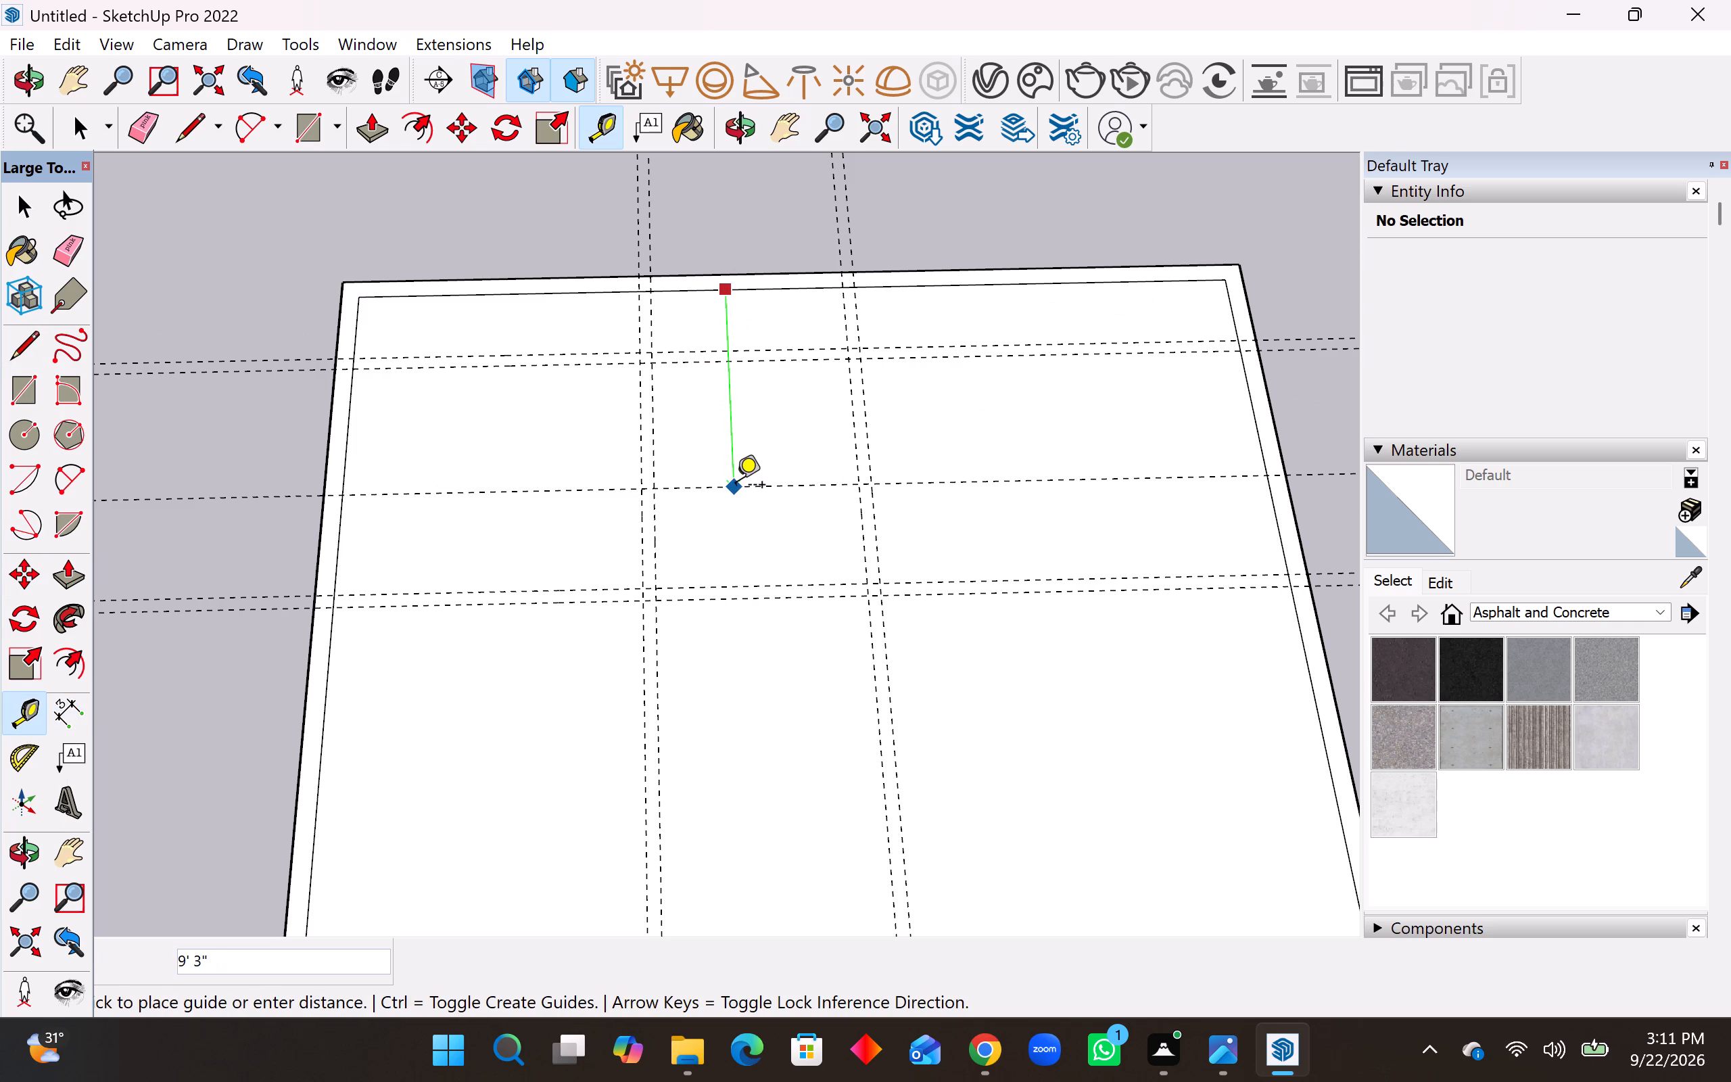
{"action": "type", "text": "10'"}
{"action": "key", "text": "Return"}
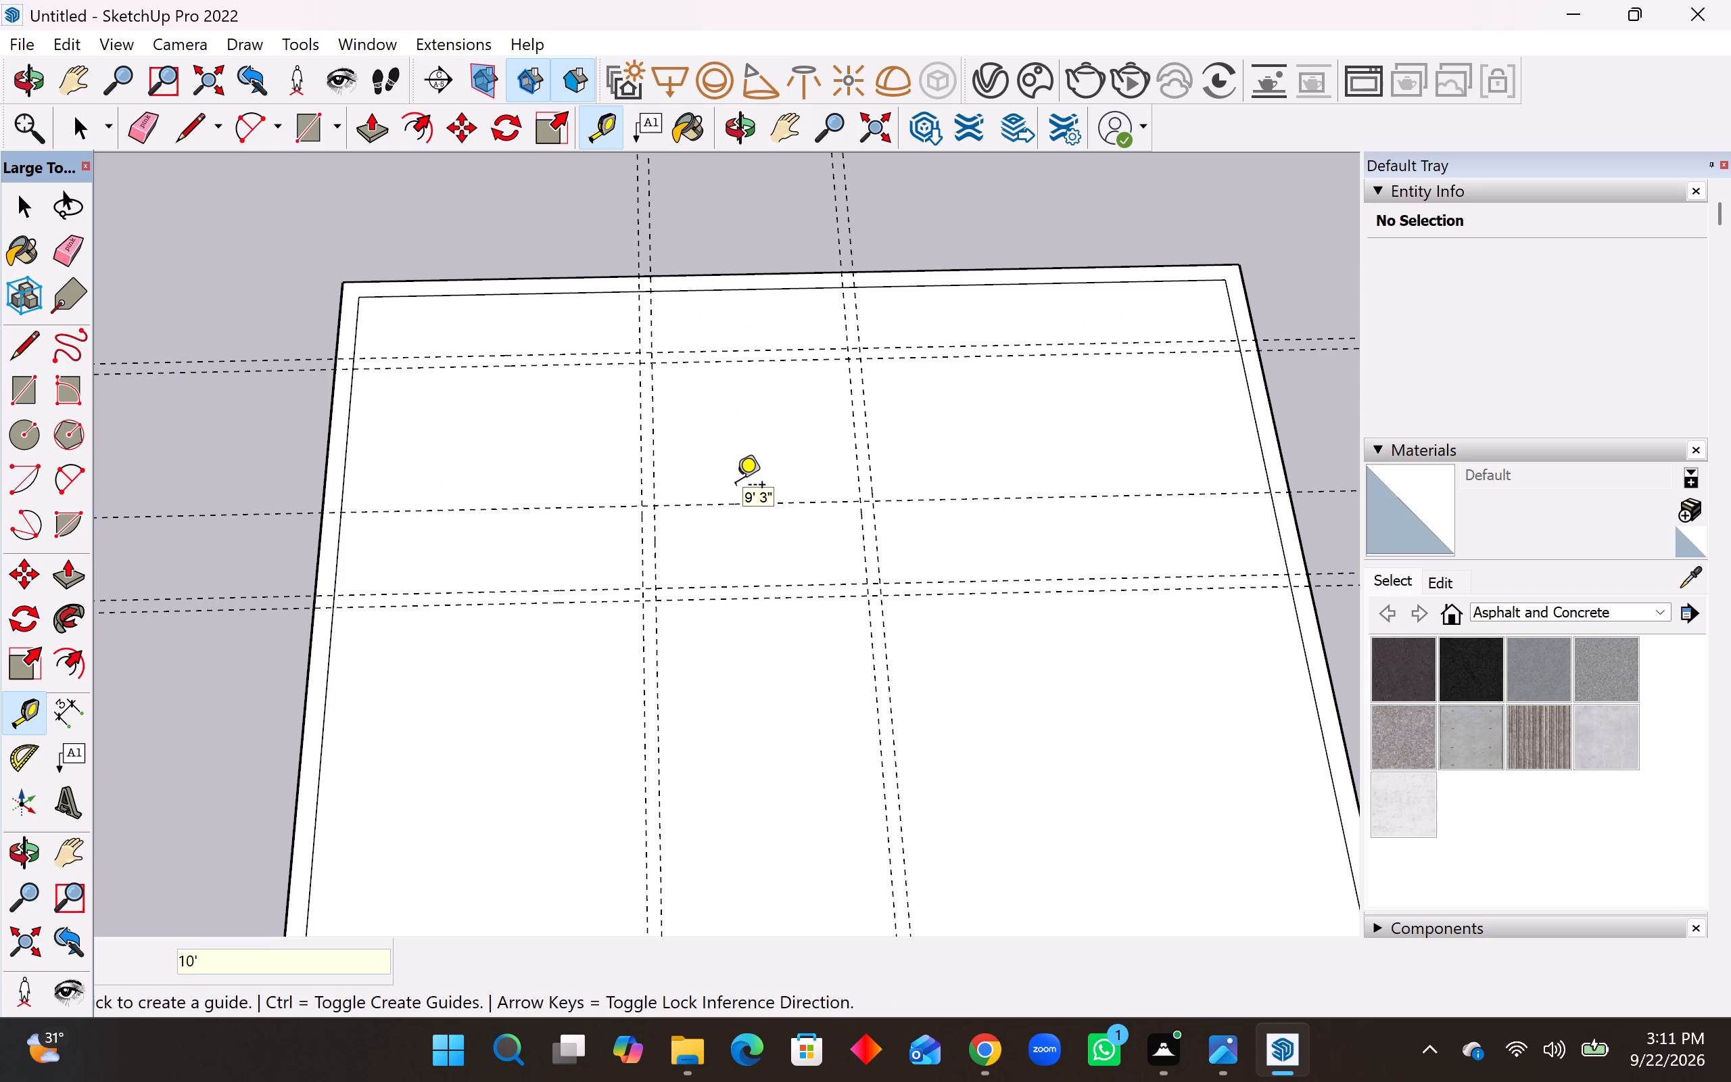
Check the distance between the 10' guide and the next crosswise guide pair with the Dimension tool.
{"action": "scroll", "coordinate": [691, 626], "scroll_direction": "up", "scroll_amount": 2}
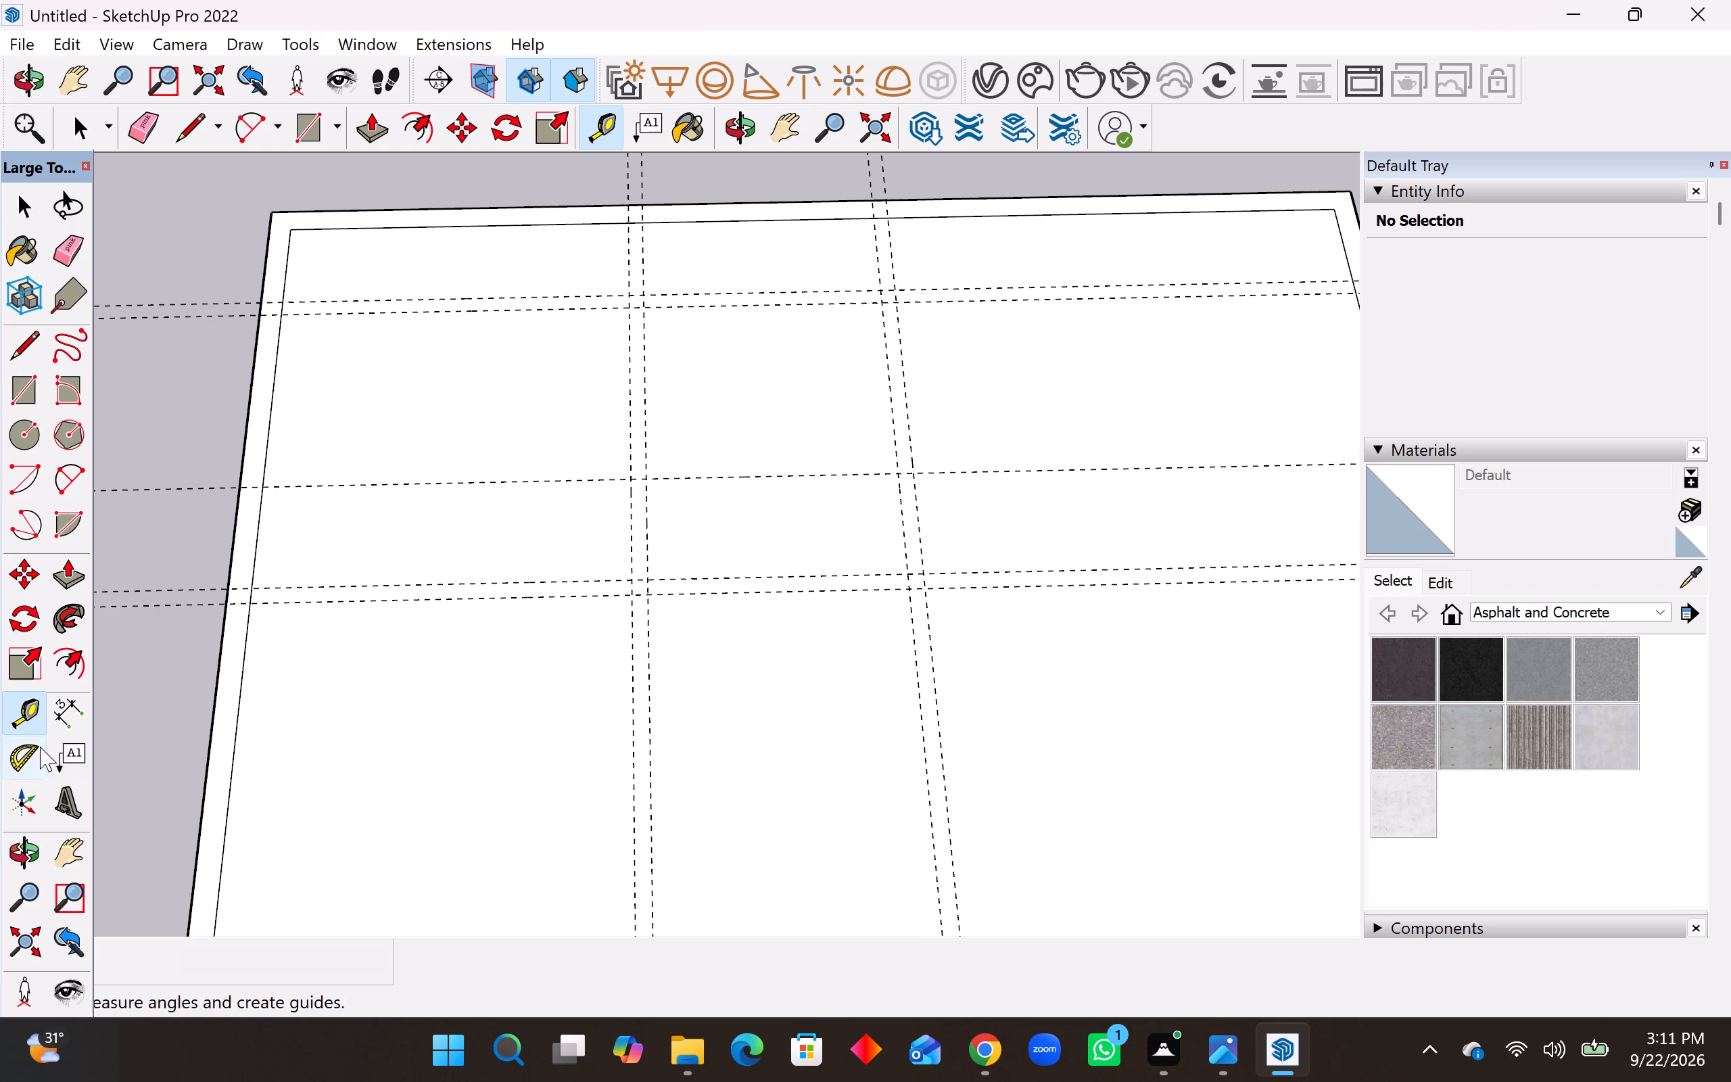
{"action": "left_click", "coordinate": [76, 709]}
{"action": "scroll", "coordinate": [753, 530], "scroll_direction": "up", "scroll_amount": 2}
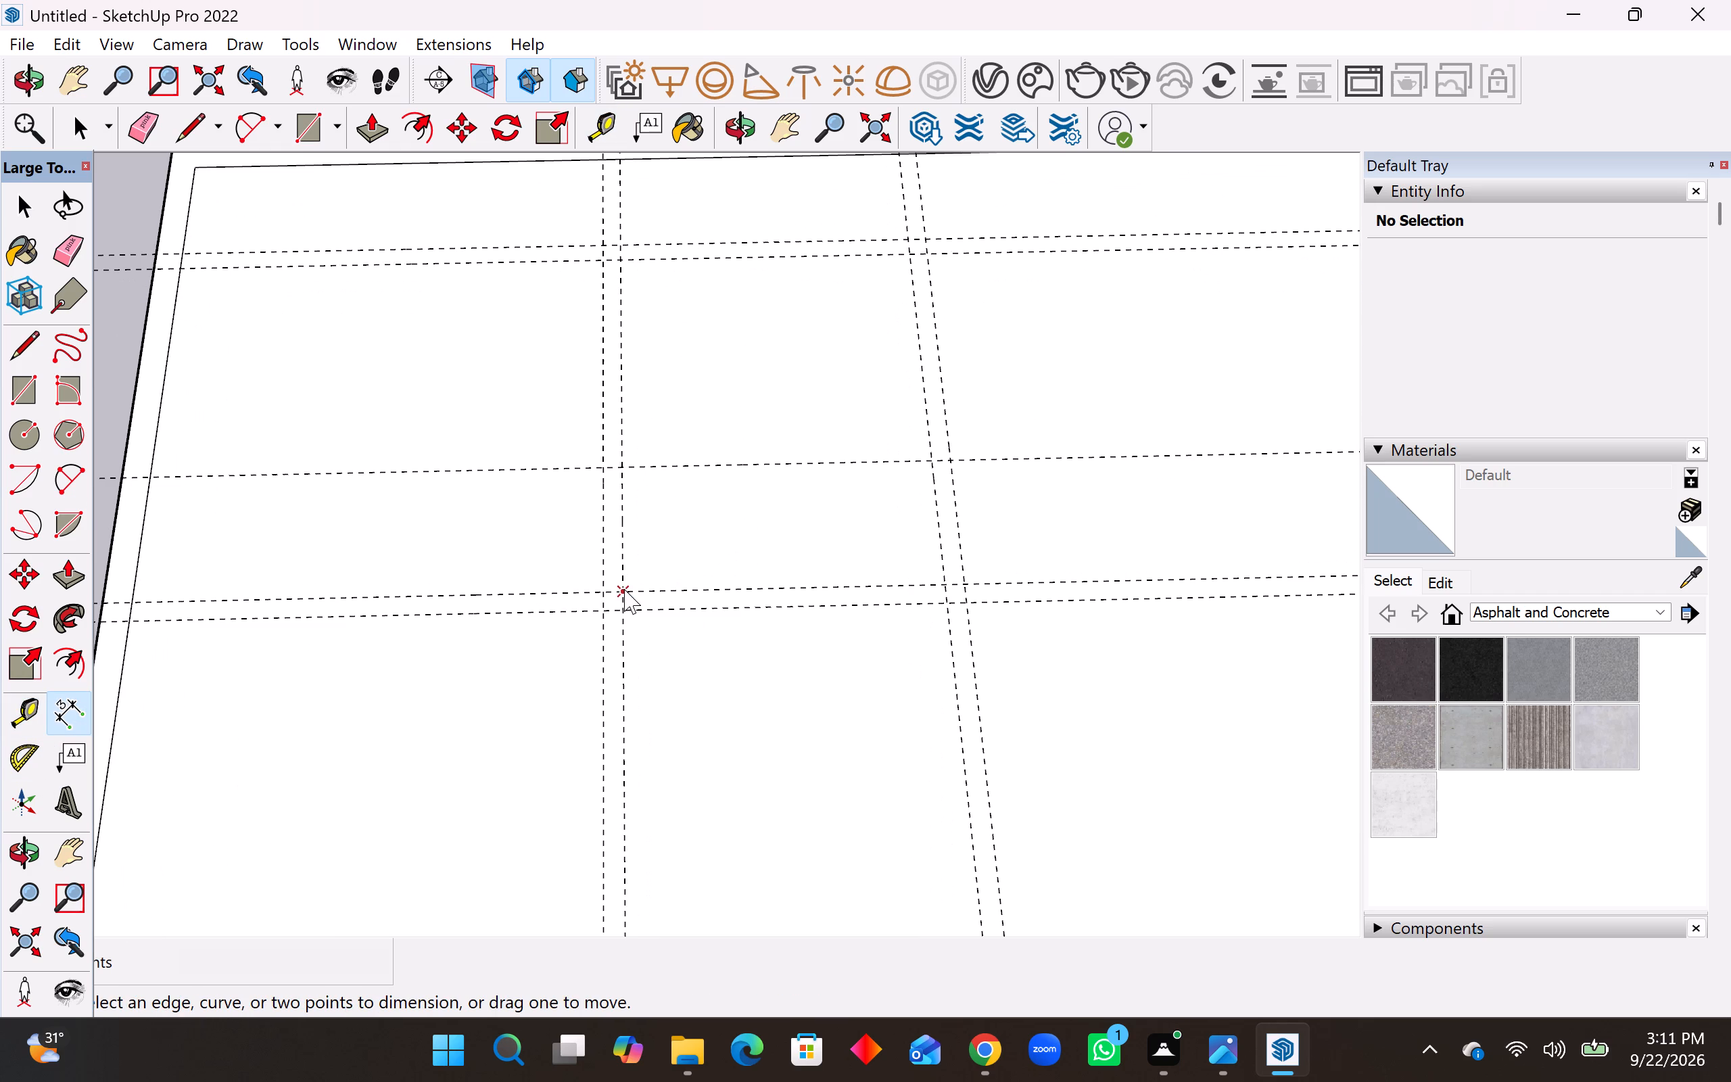
{"action": "left_click", "coordinate": [624, 589]}
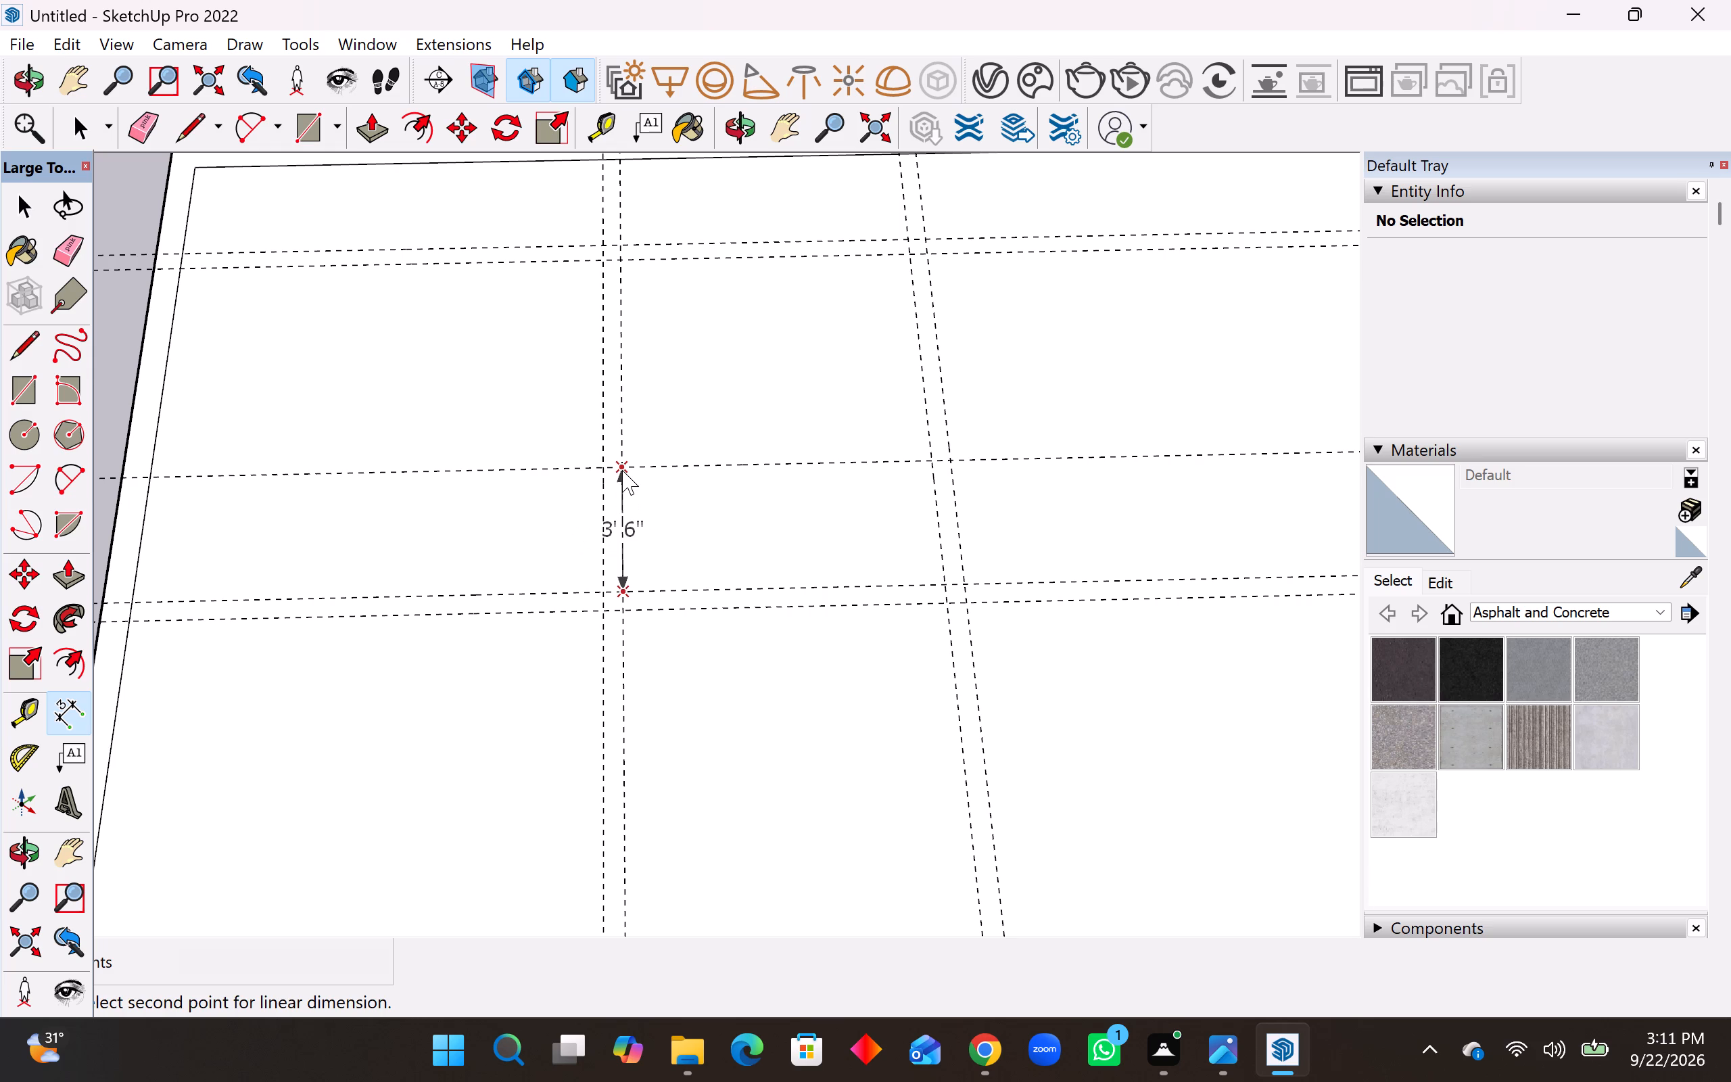
{"action": "key", "text": "Escape"}
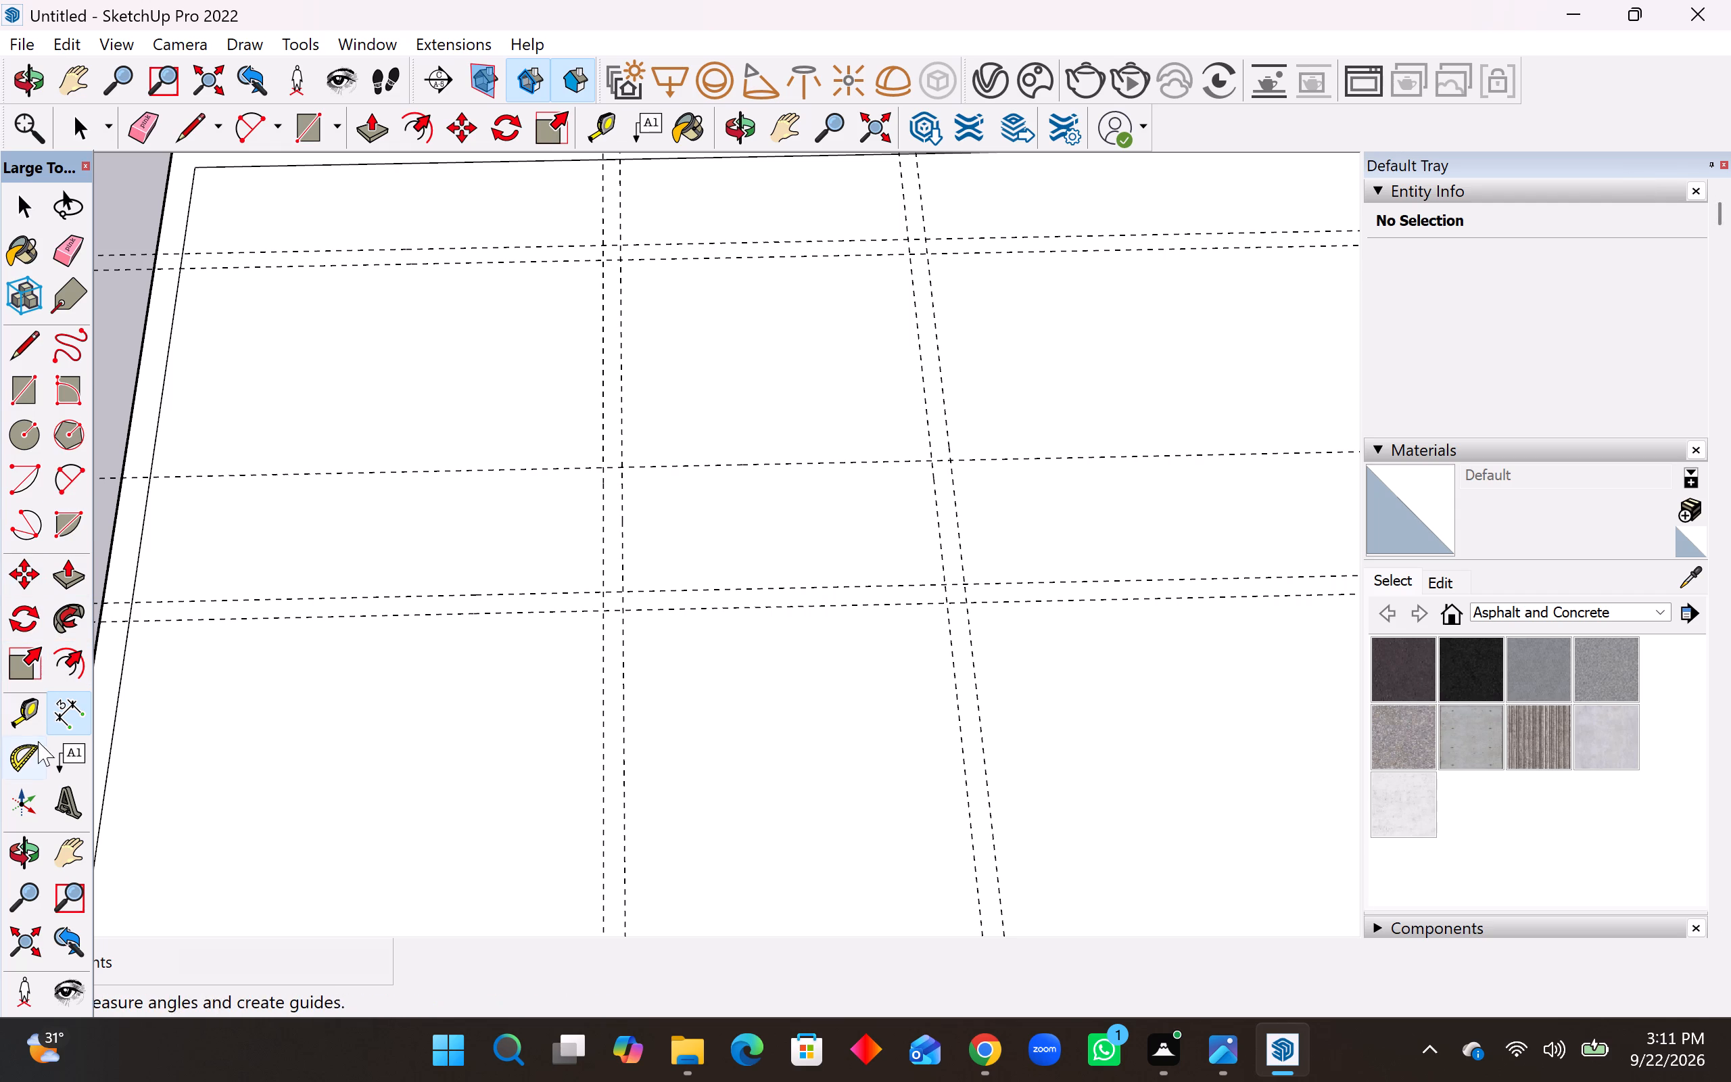
Place a parallel guide 6" from the 10' guide, on the side towards the far wall.
{"action": "left_click", "coordinate": [39, 715]}
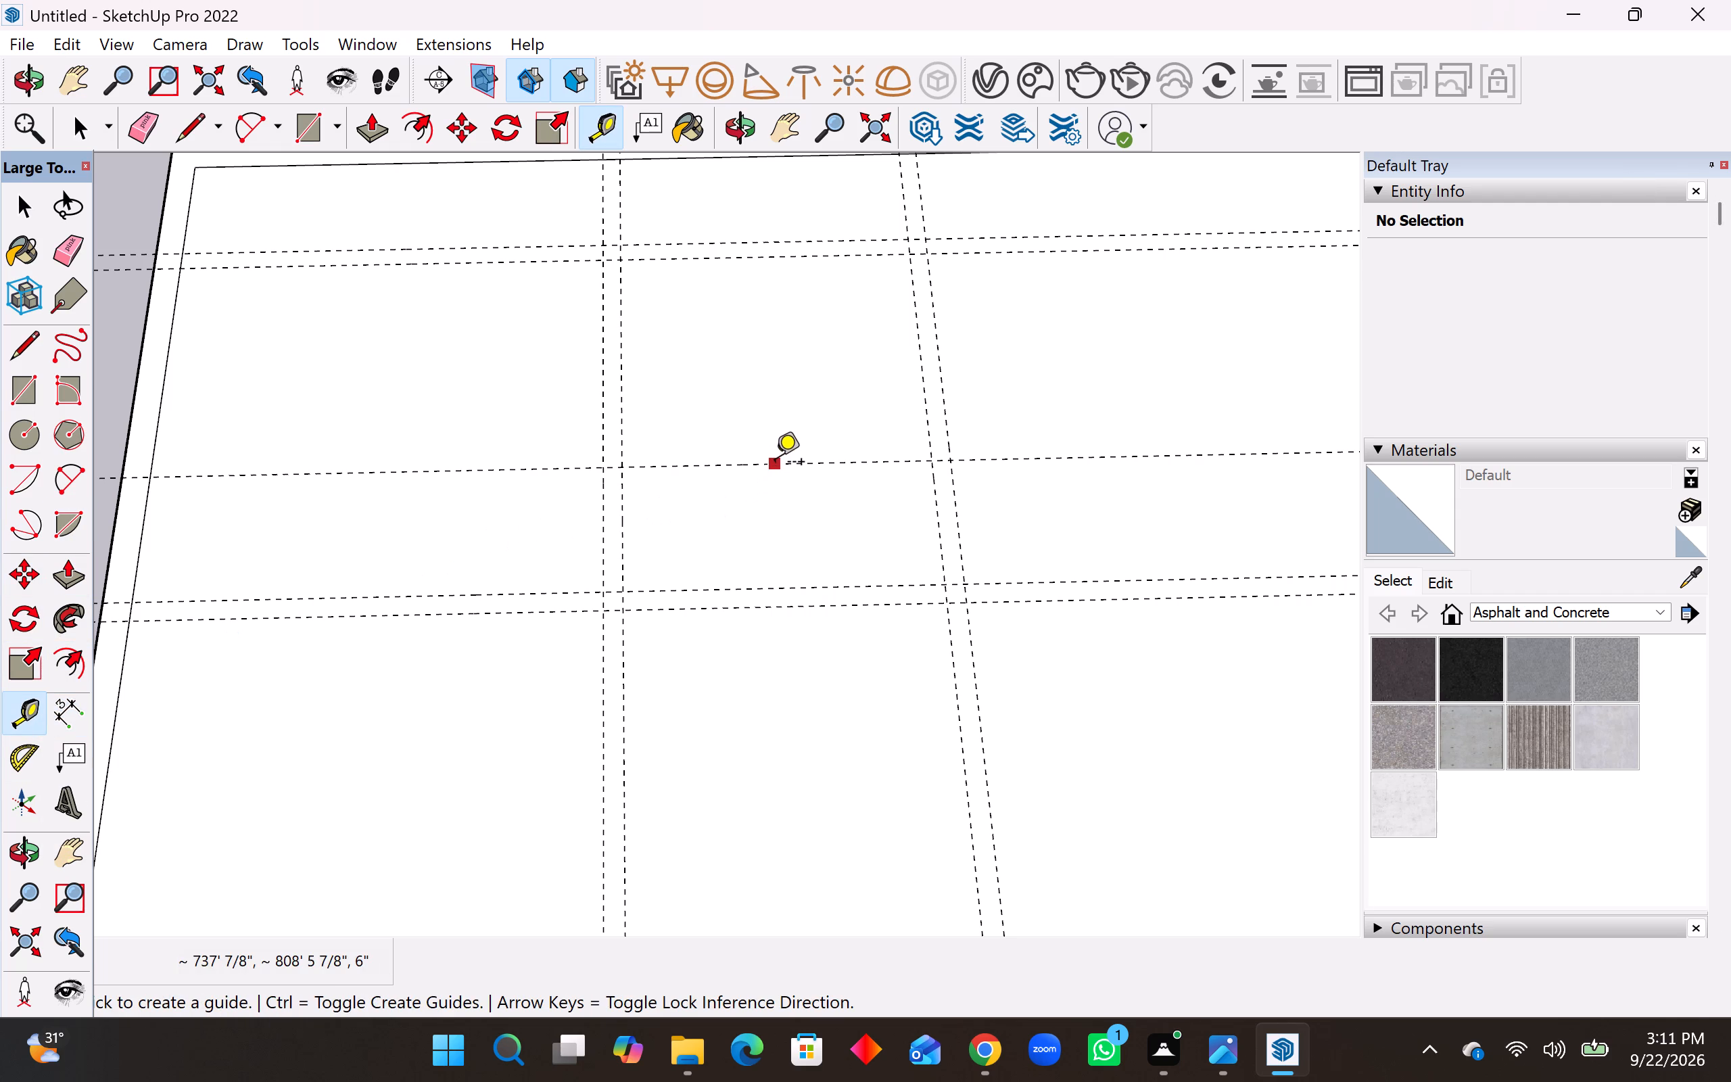
{"action": "left_click", "coordinate": [775, 464]}
{"action": "key", "text": "6"}
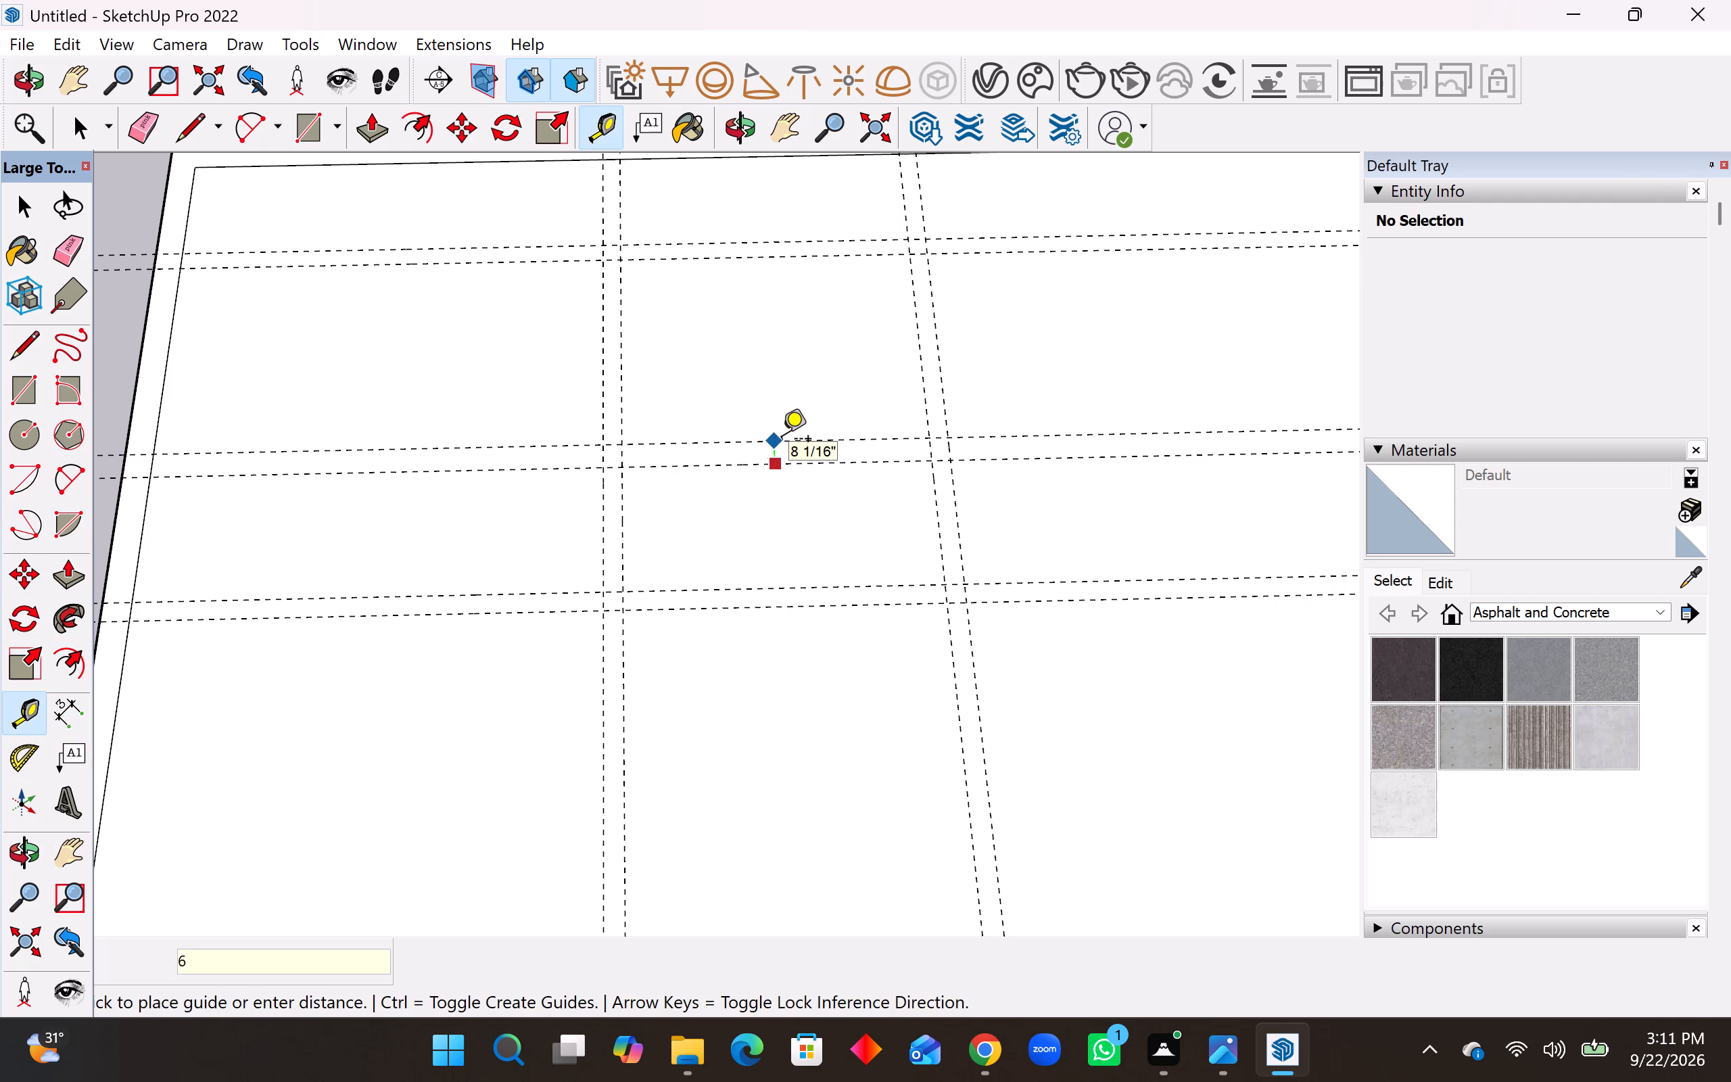
{"action": "key", "text": "shift+quotedbl"}
{"action": "key", "text": "Return"}
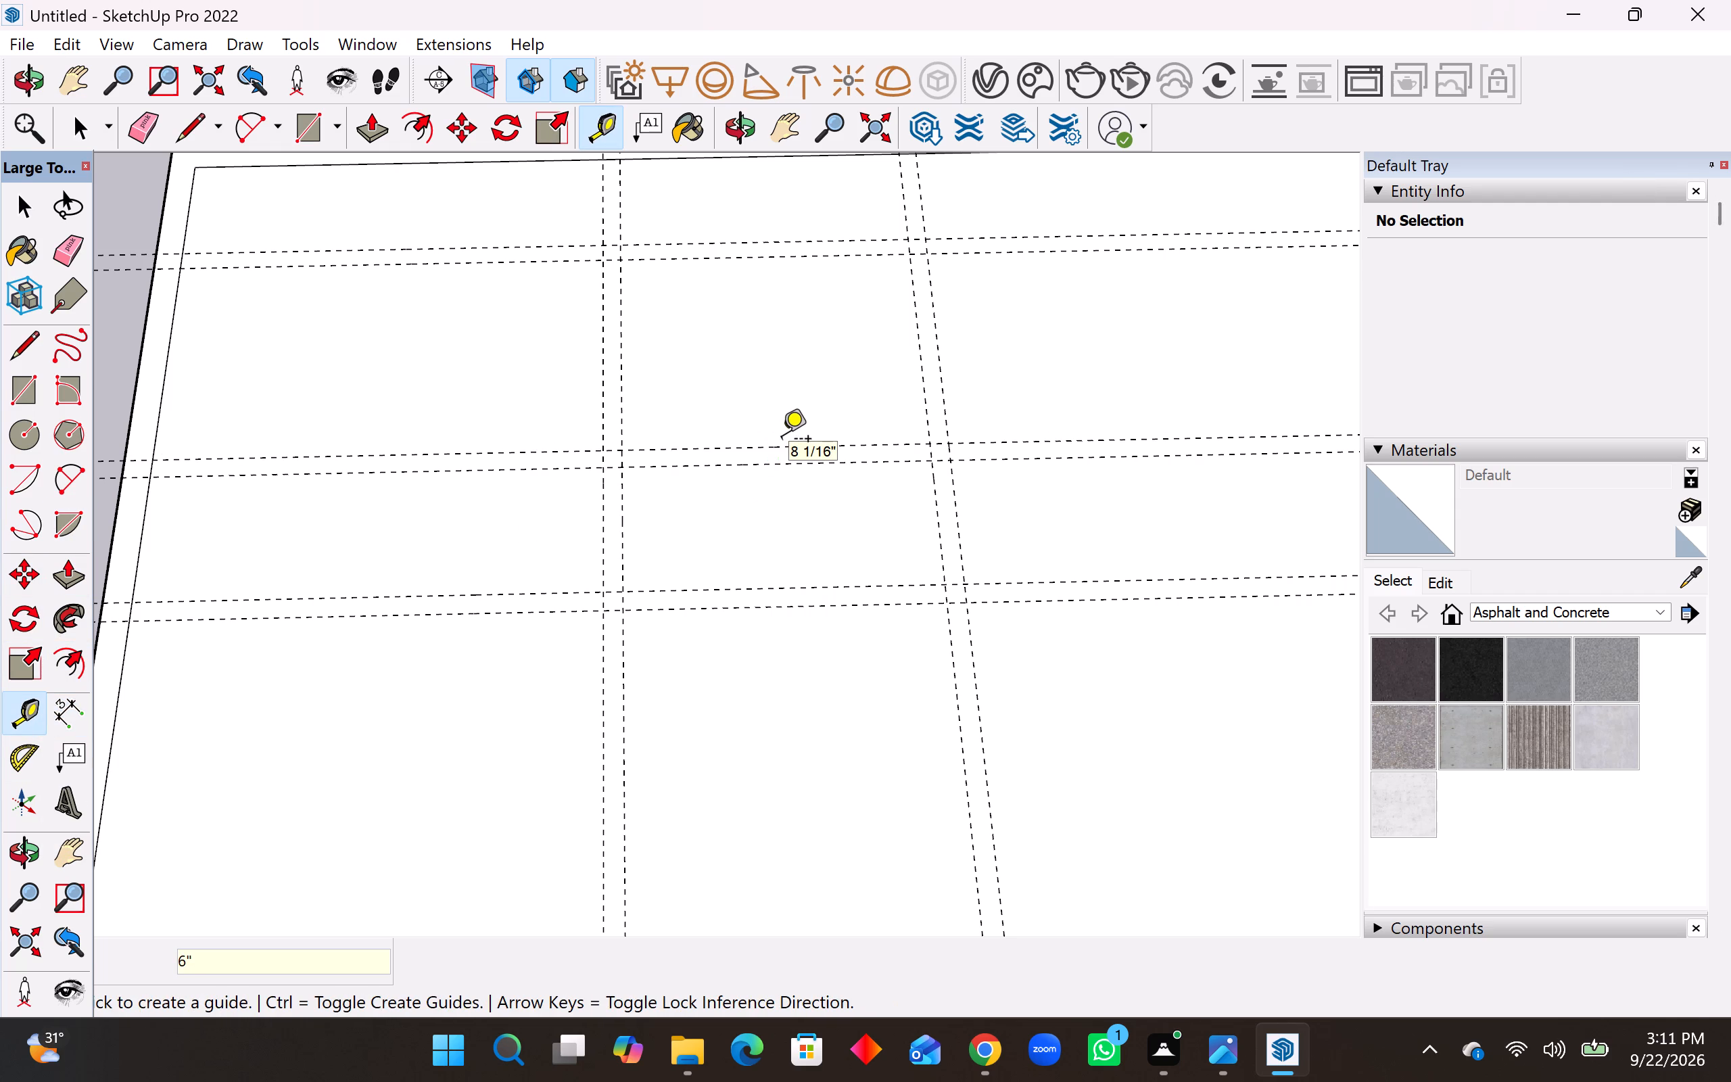
Draw a 16' by 13'6" rectangle from the far inner corner at the opposite side wall to the partition guides' intersection.
{"action": "scroll", "coordinate": [763, 449], "scroll_direction": "down", "scroll_amount": 2}
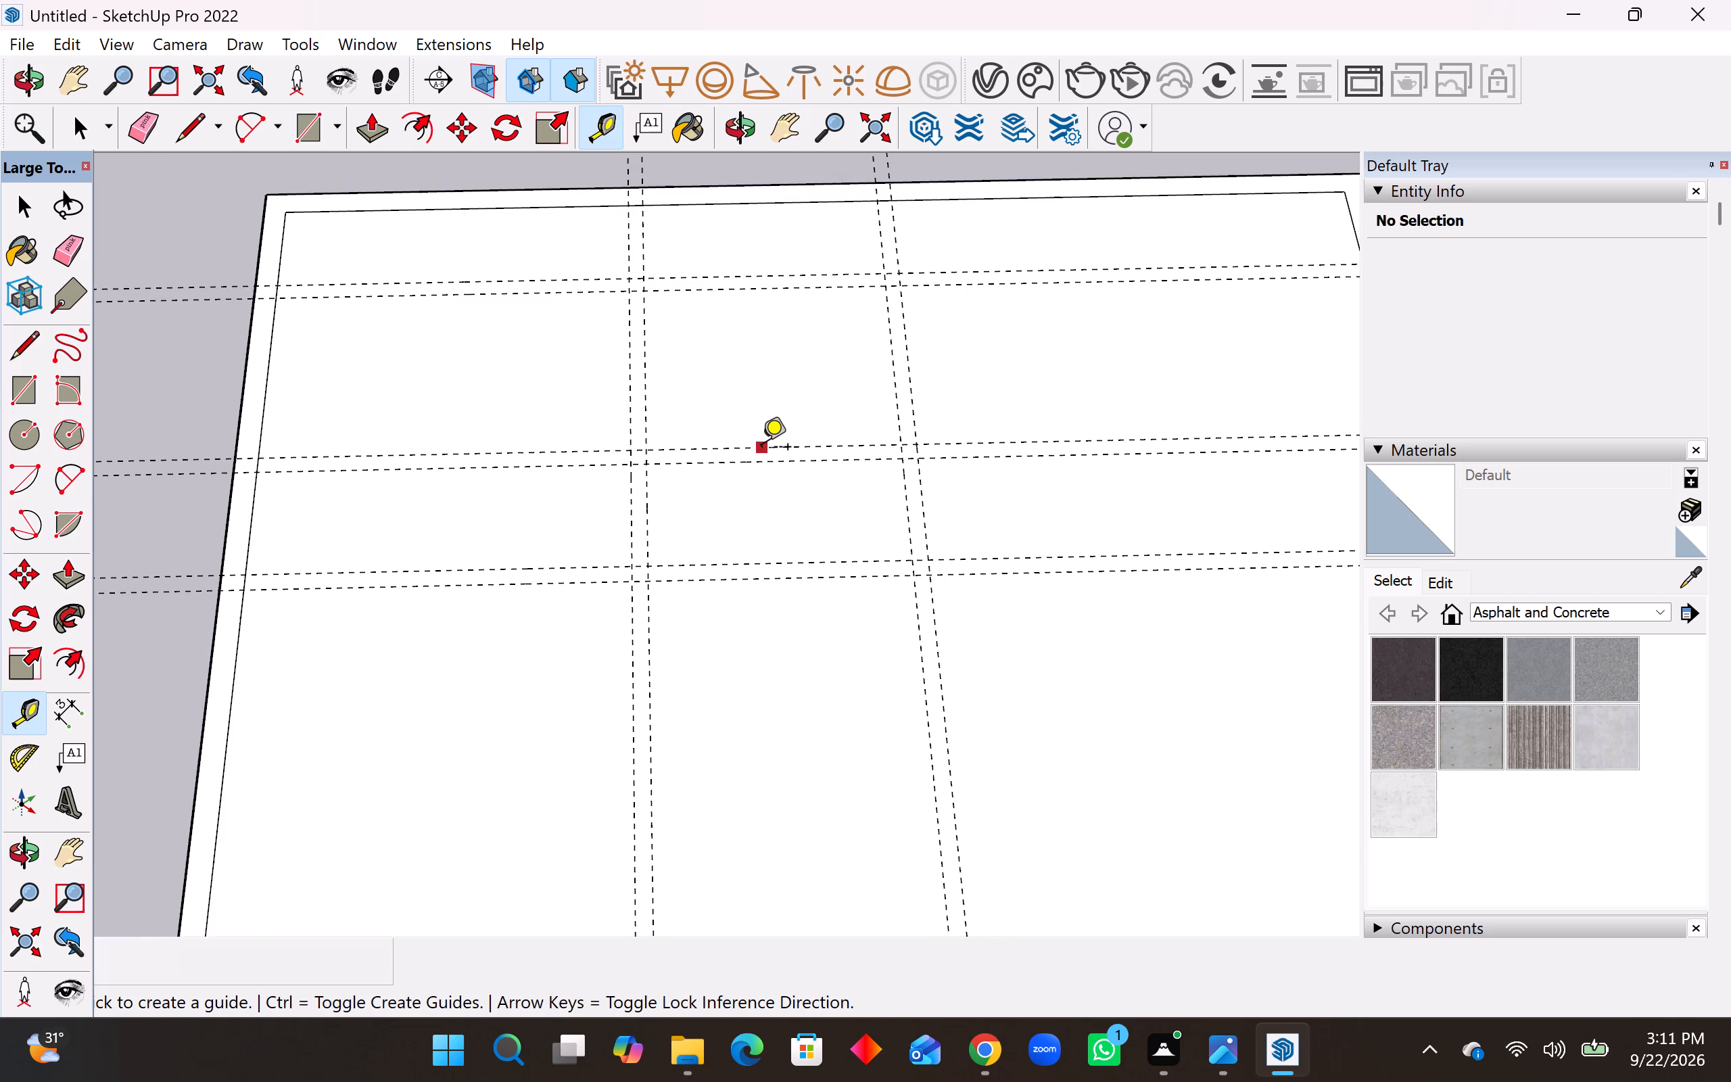
{"action": "scroll", "coordinate": [761, 449], "scroll_direction": "down", "scroll_amount": 1}
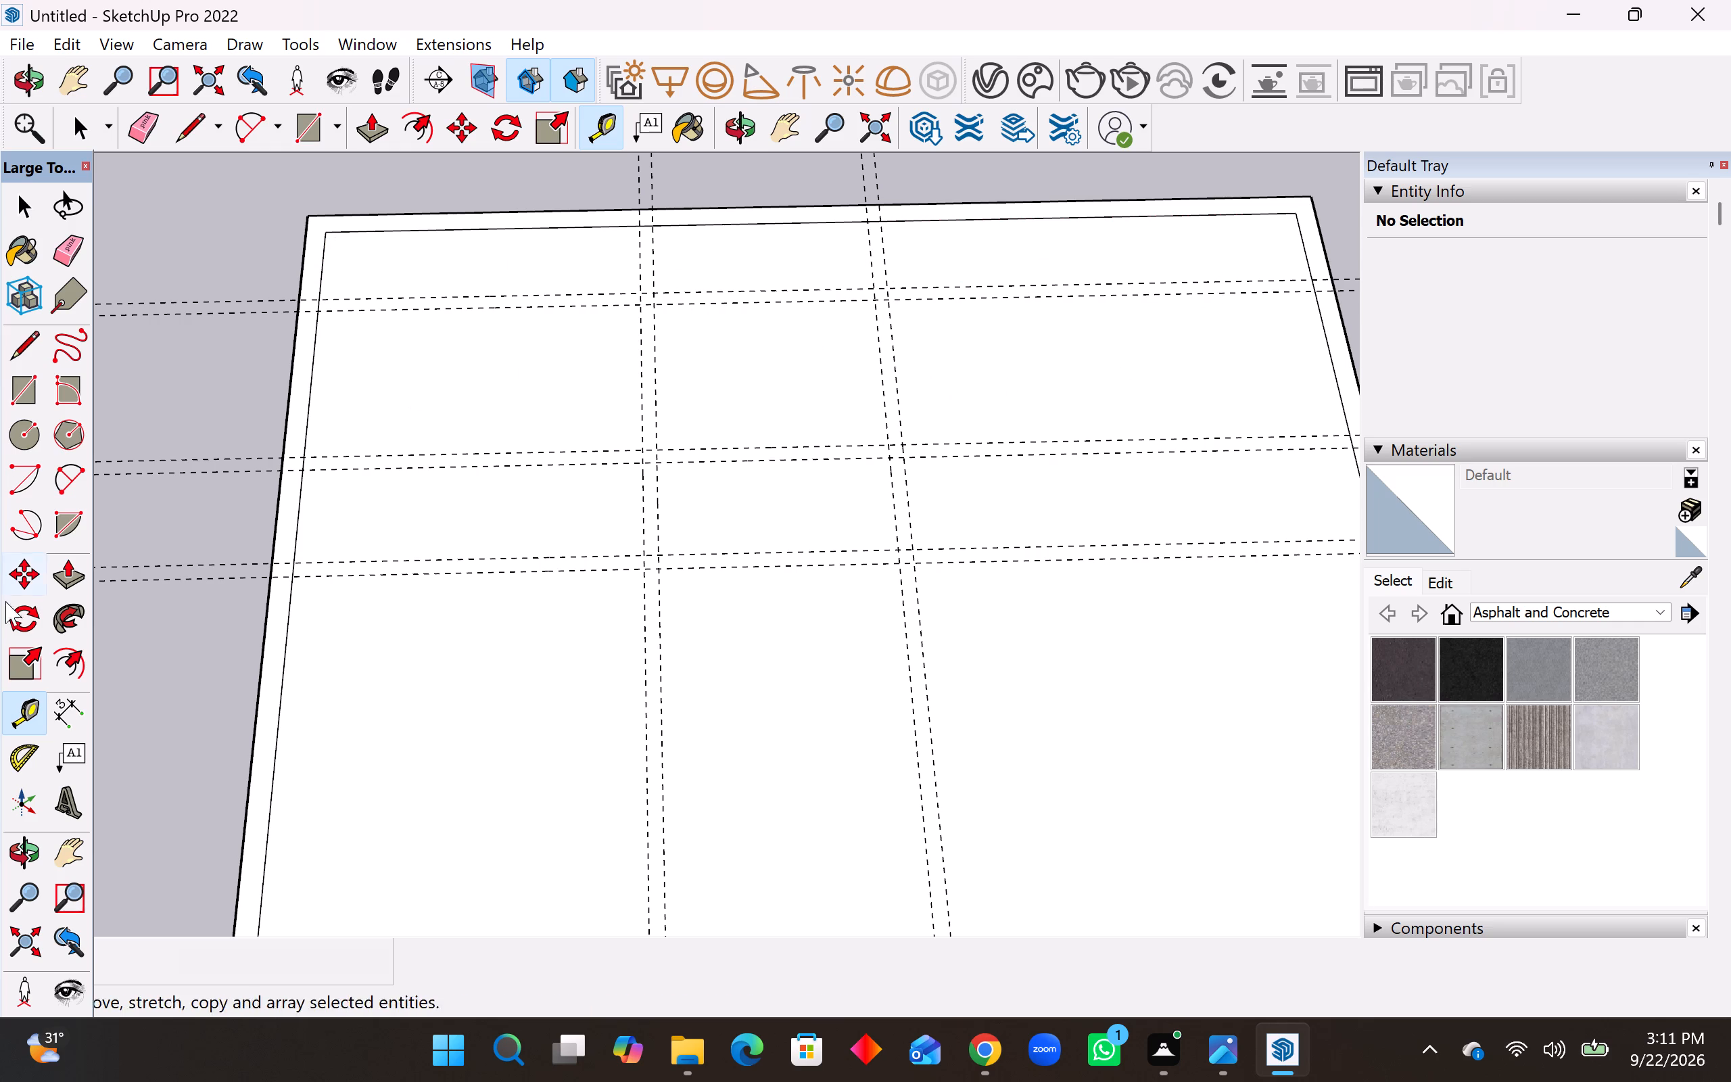
{"action": "left_click", "coordinate": [28, 392]}
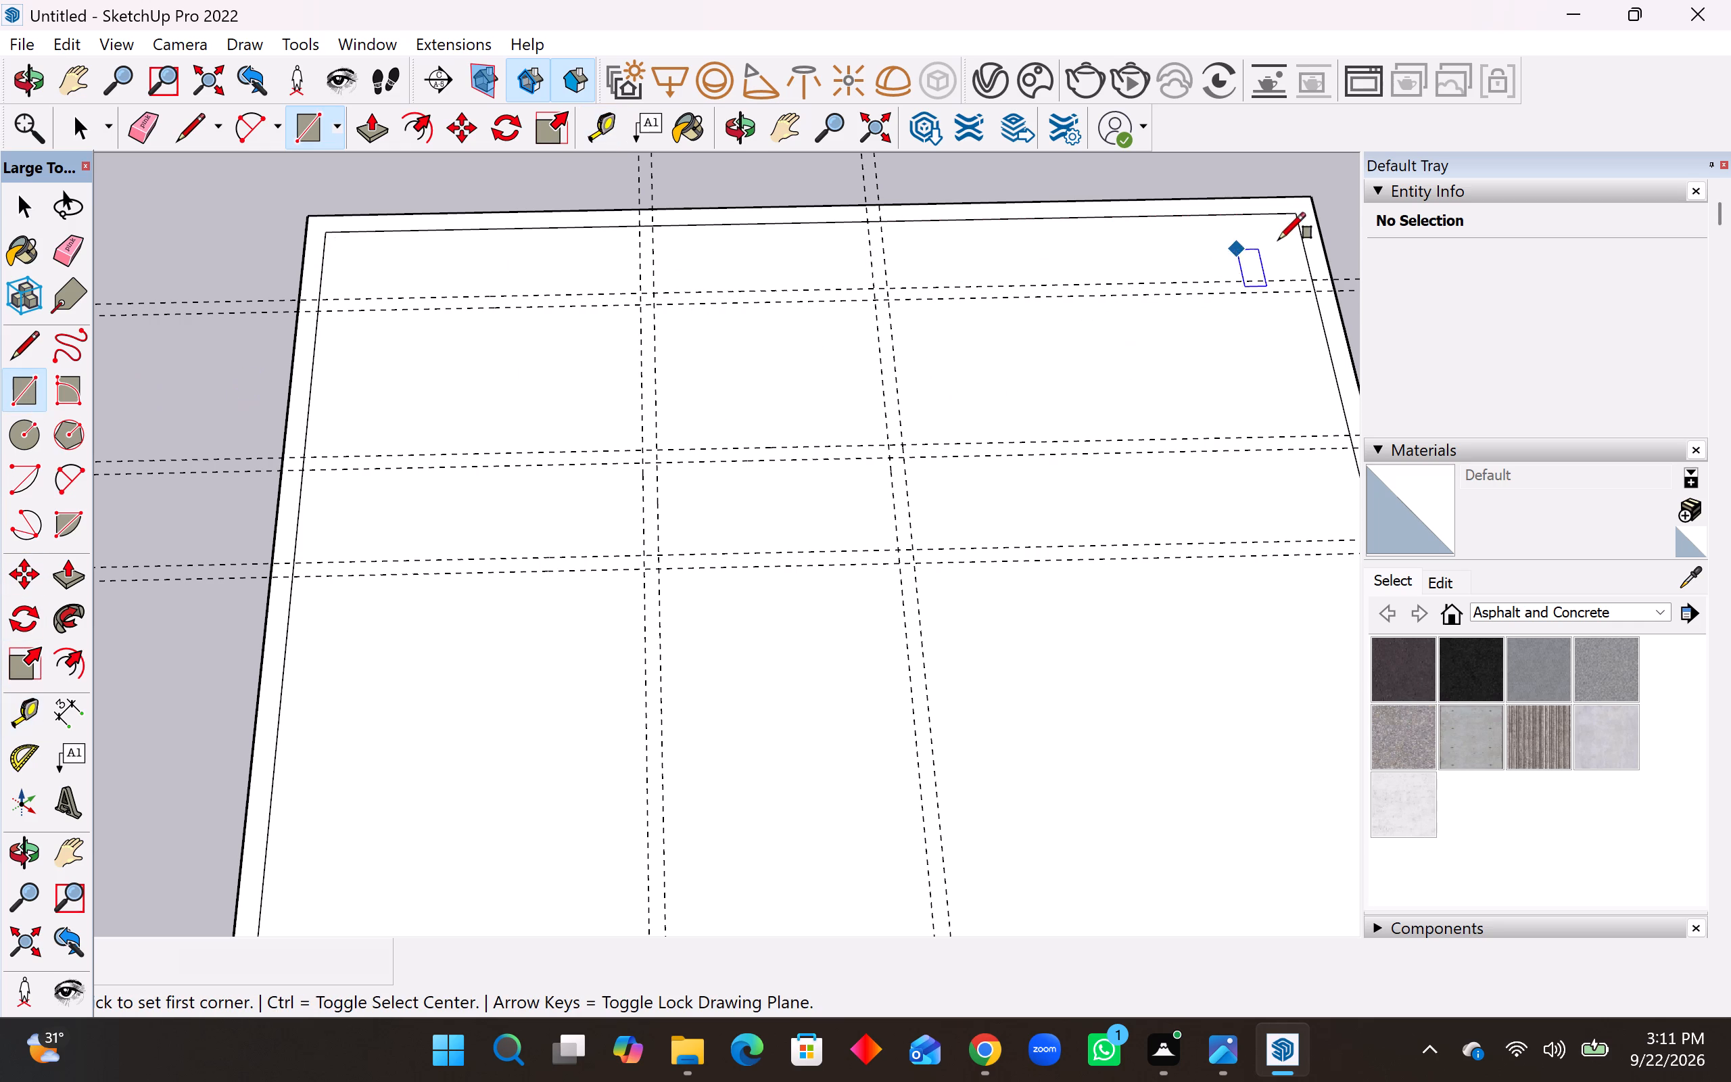
{"action": "left_click", "coordinate": [1300, 218]}
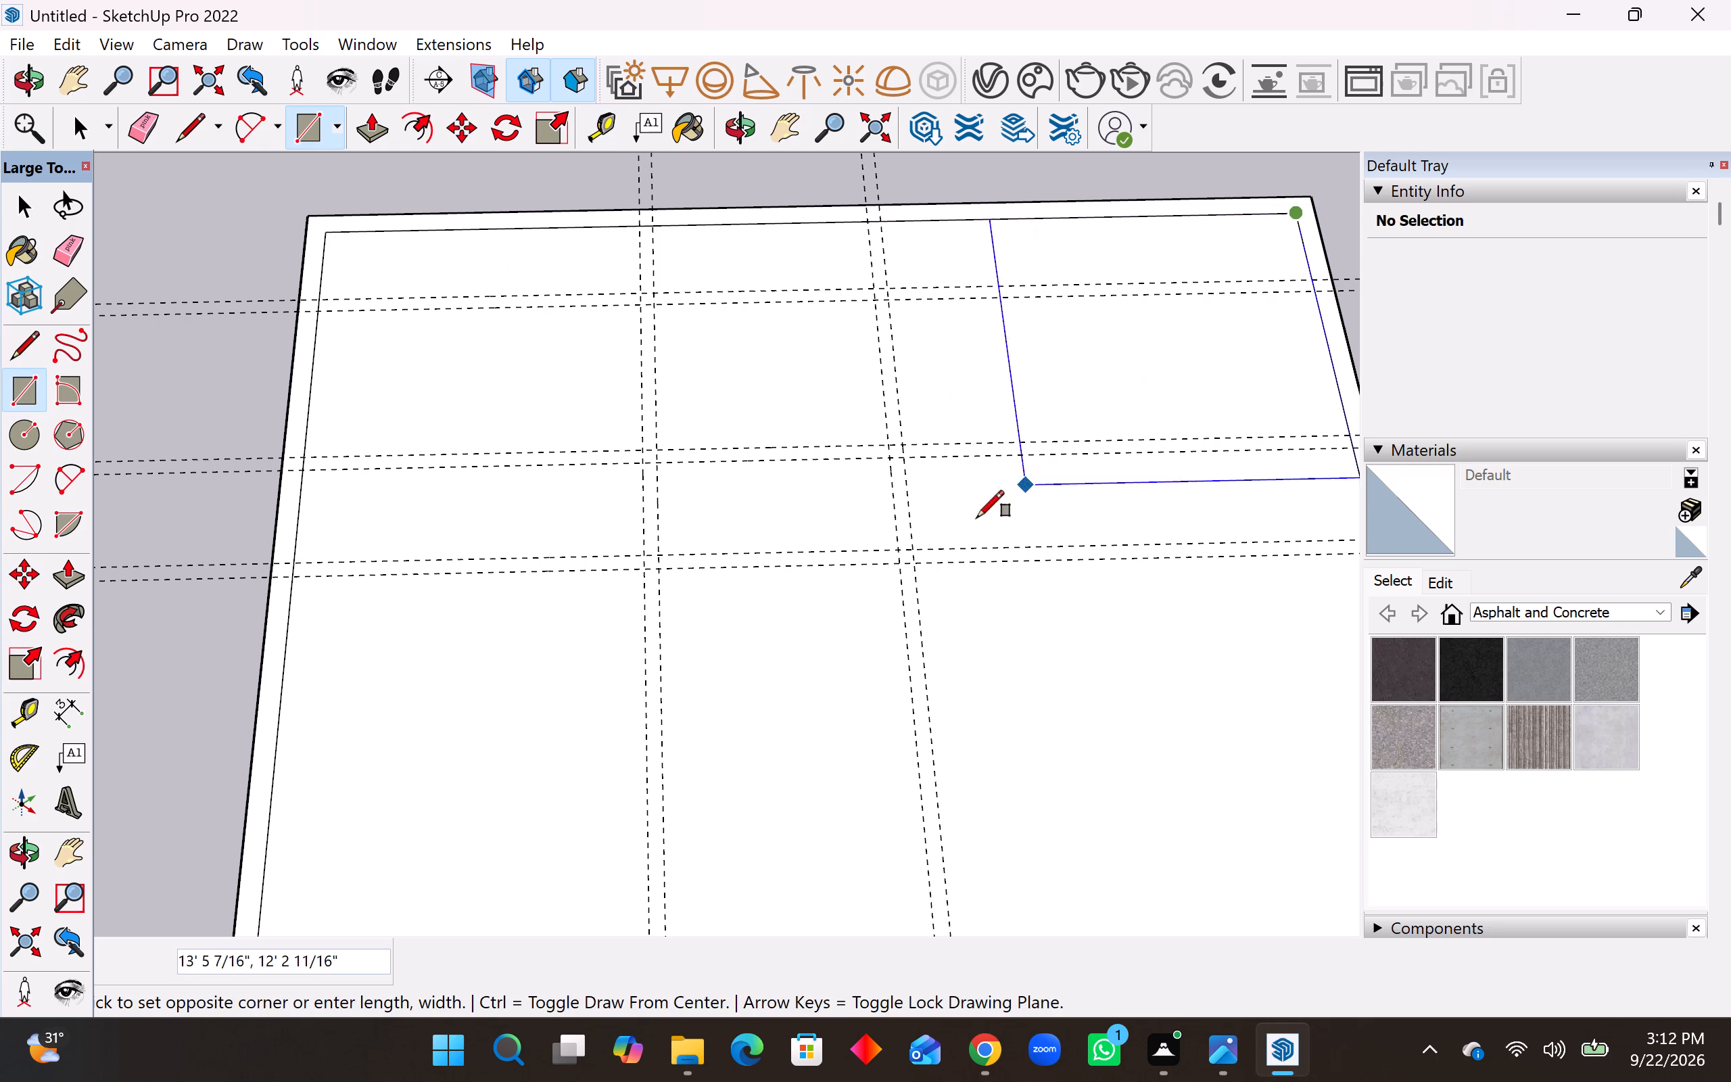
{"action": "left_click", "coordinate": [918, 546]}
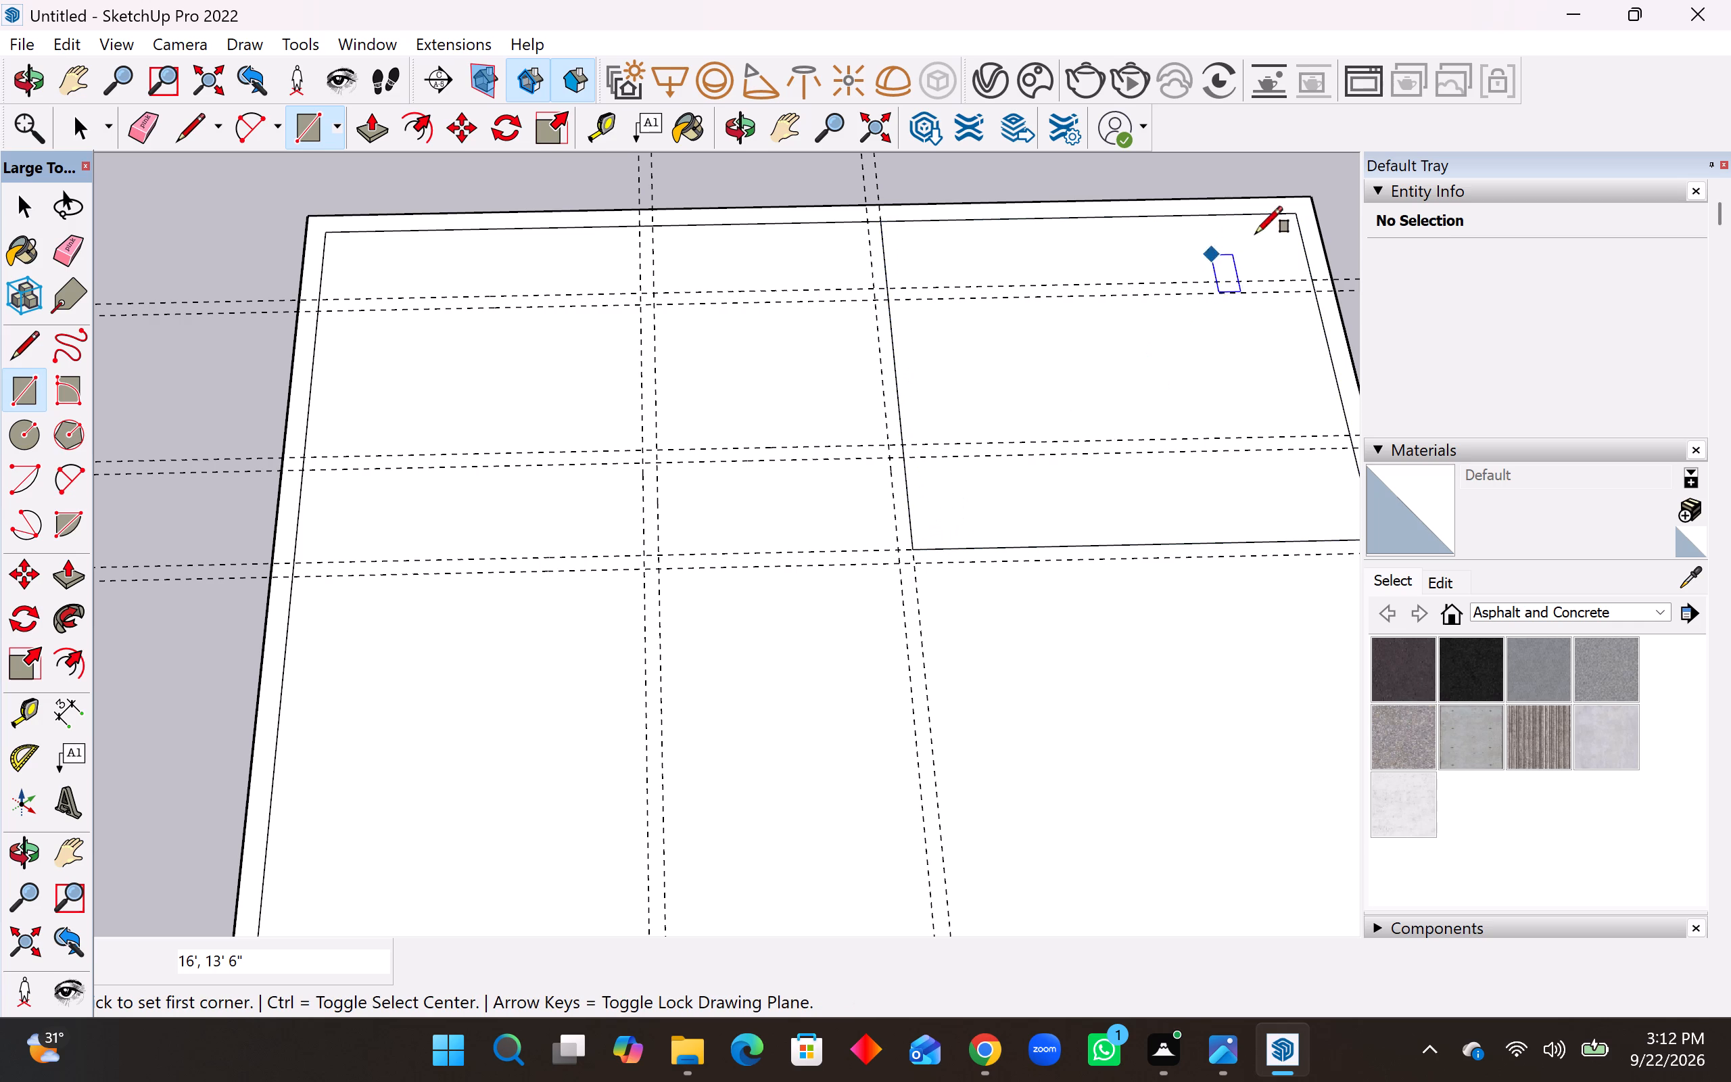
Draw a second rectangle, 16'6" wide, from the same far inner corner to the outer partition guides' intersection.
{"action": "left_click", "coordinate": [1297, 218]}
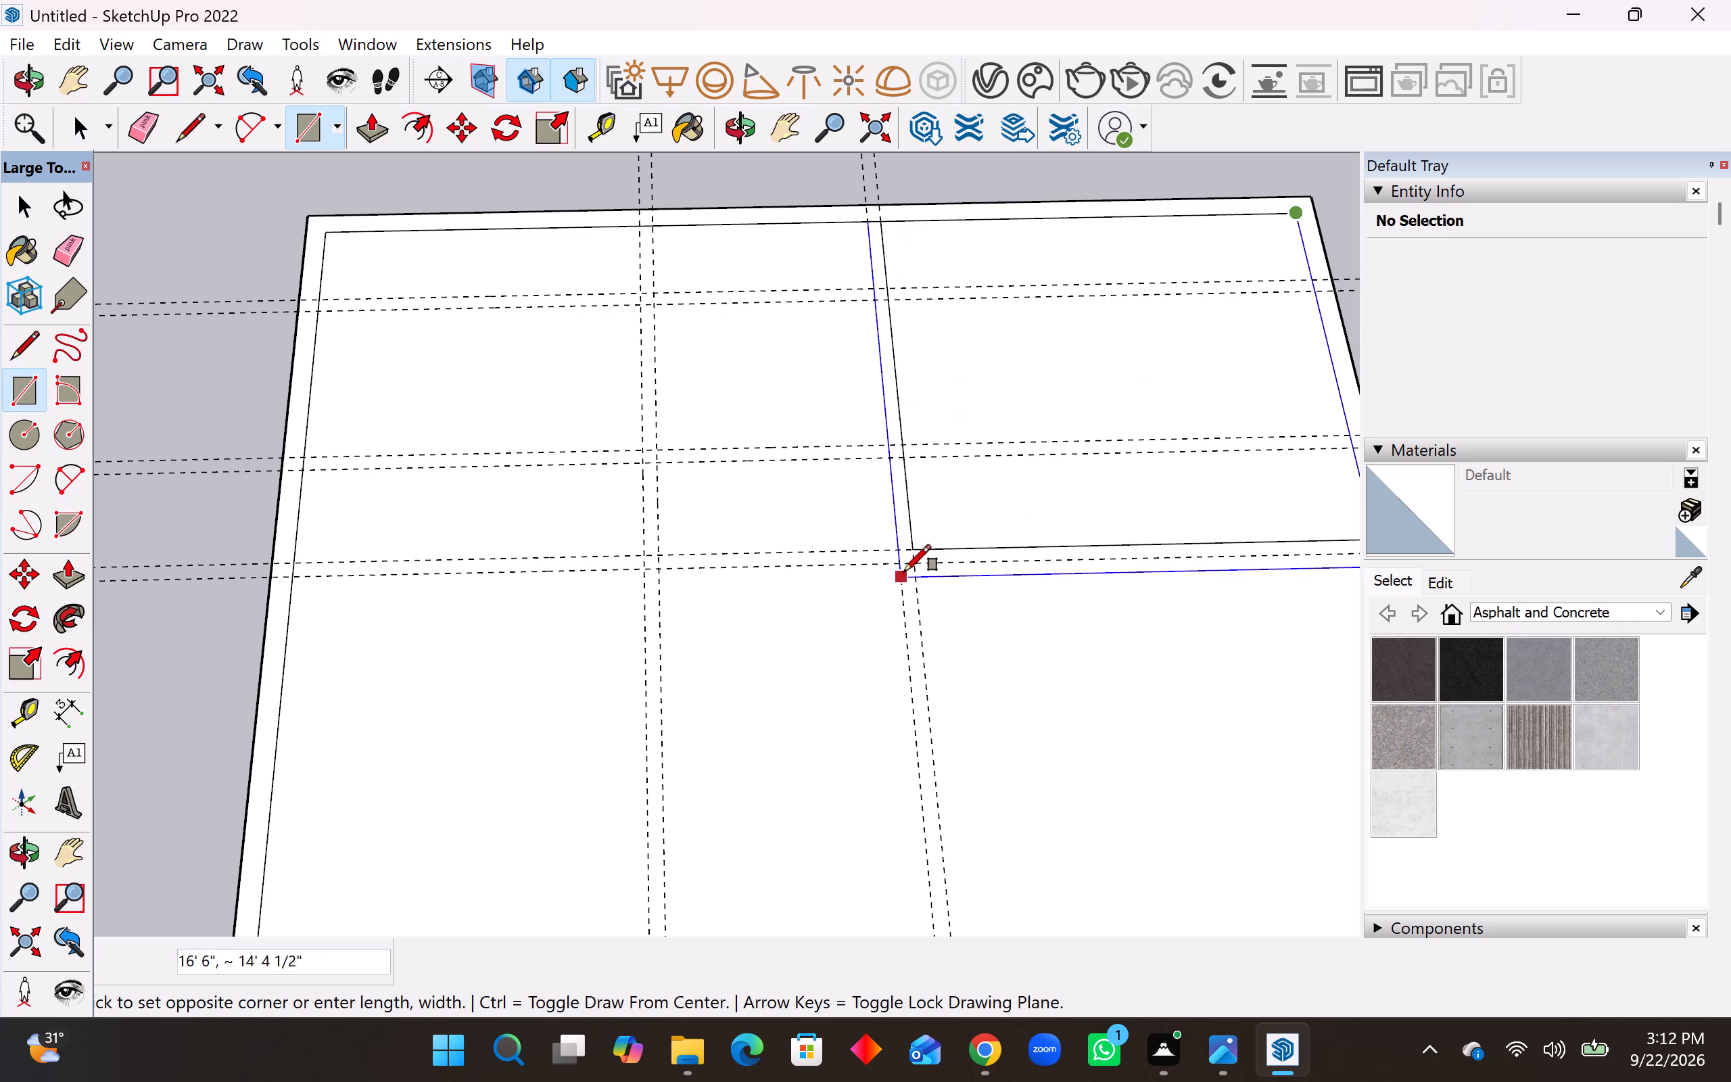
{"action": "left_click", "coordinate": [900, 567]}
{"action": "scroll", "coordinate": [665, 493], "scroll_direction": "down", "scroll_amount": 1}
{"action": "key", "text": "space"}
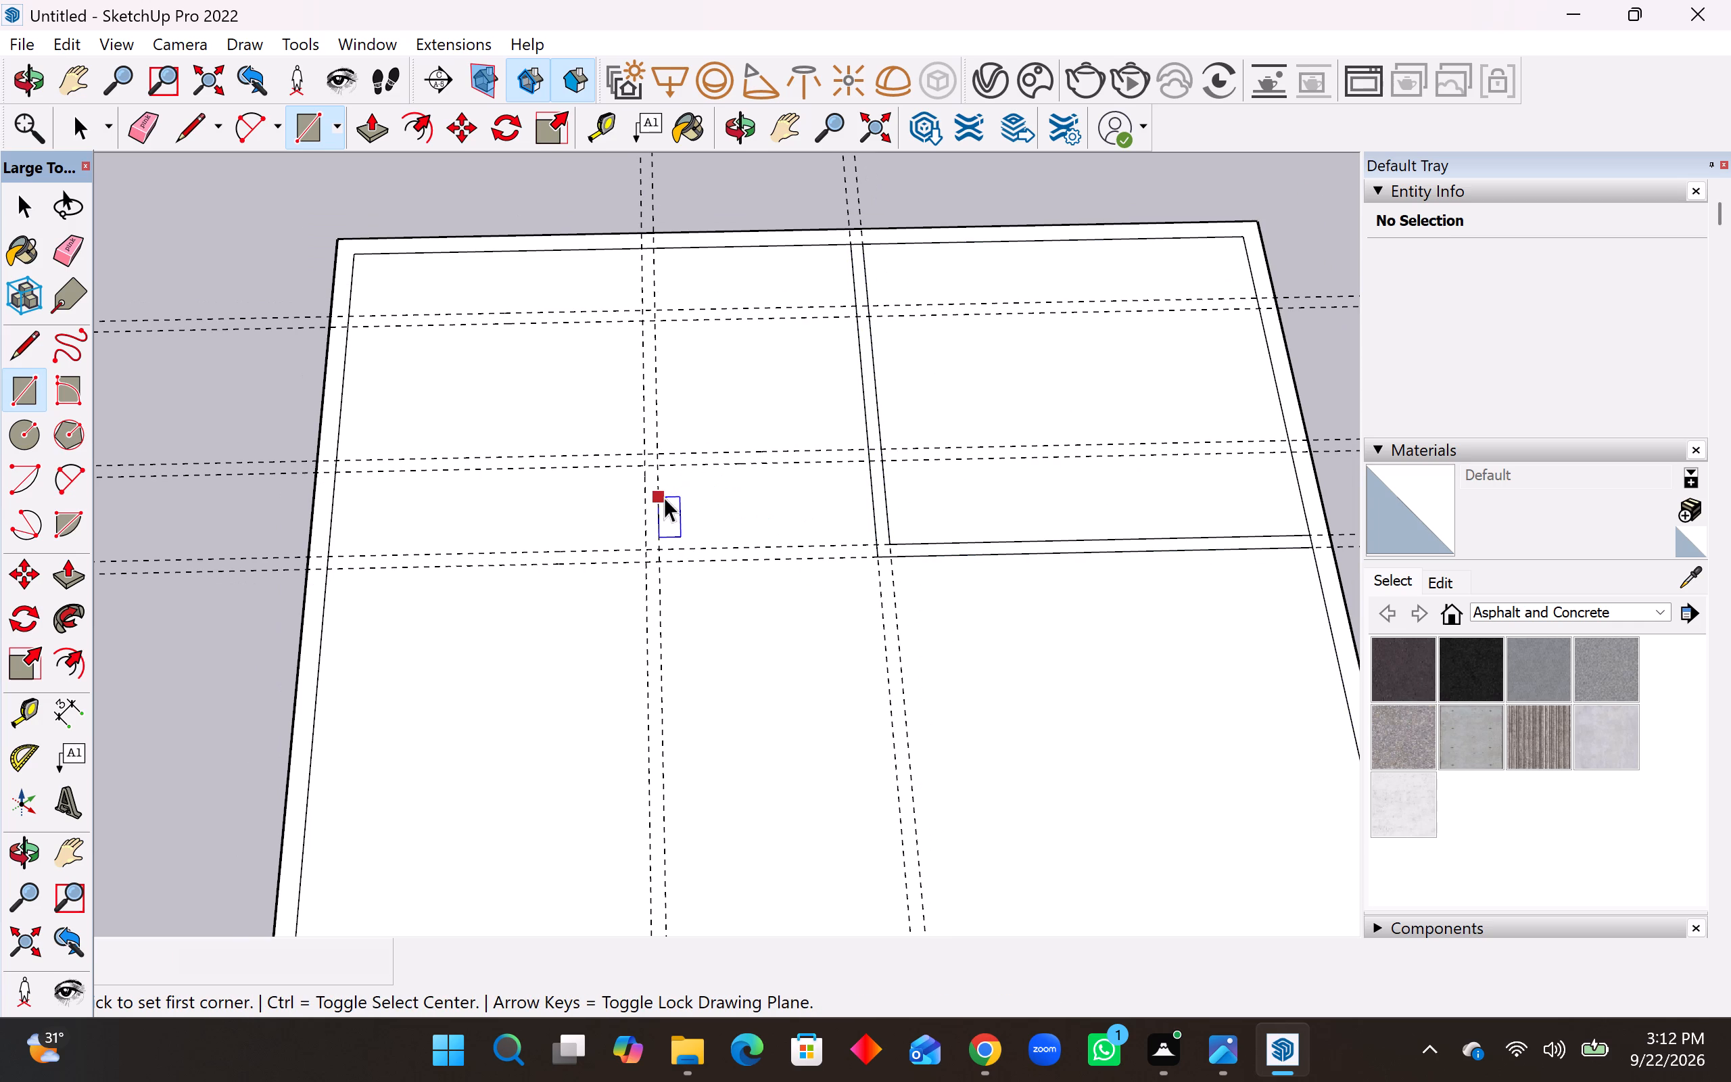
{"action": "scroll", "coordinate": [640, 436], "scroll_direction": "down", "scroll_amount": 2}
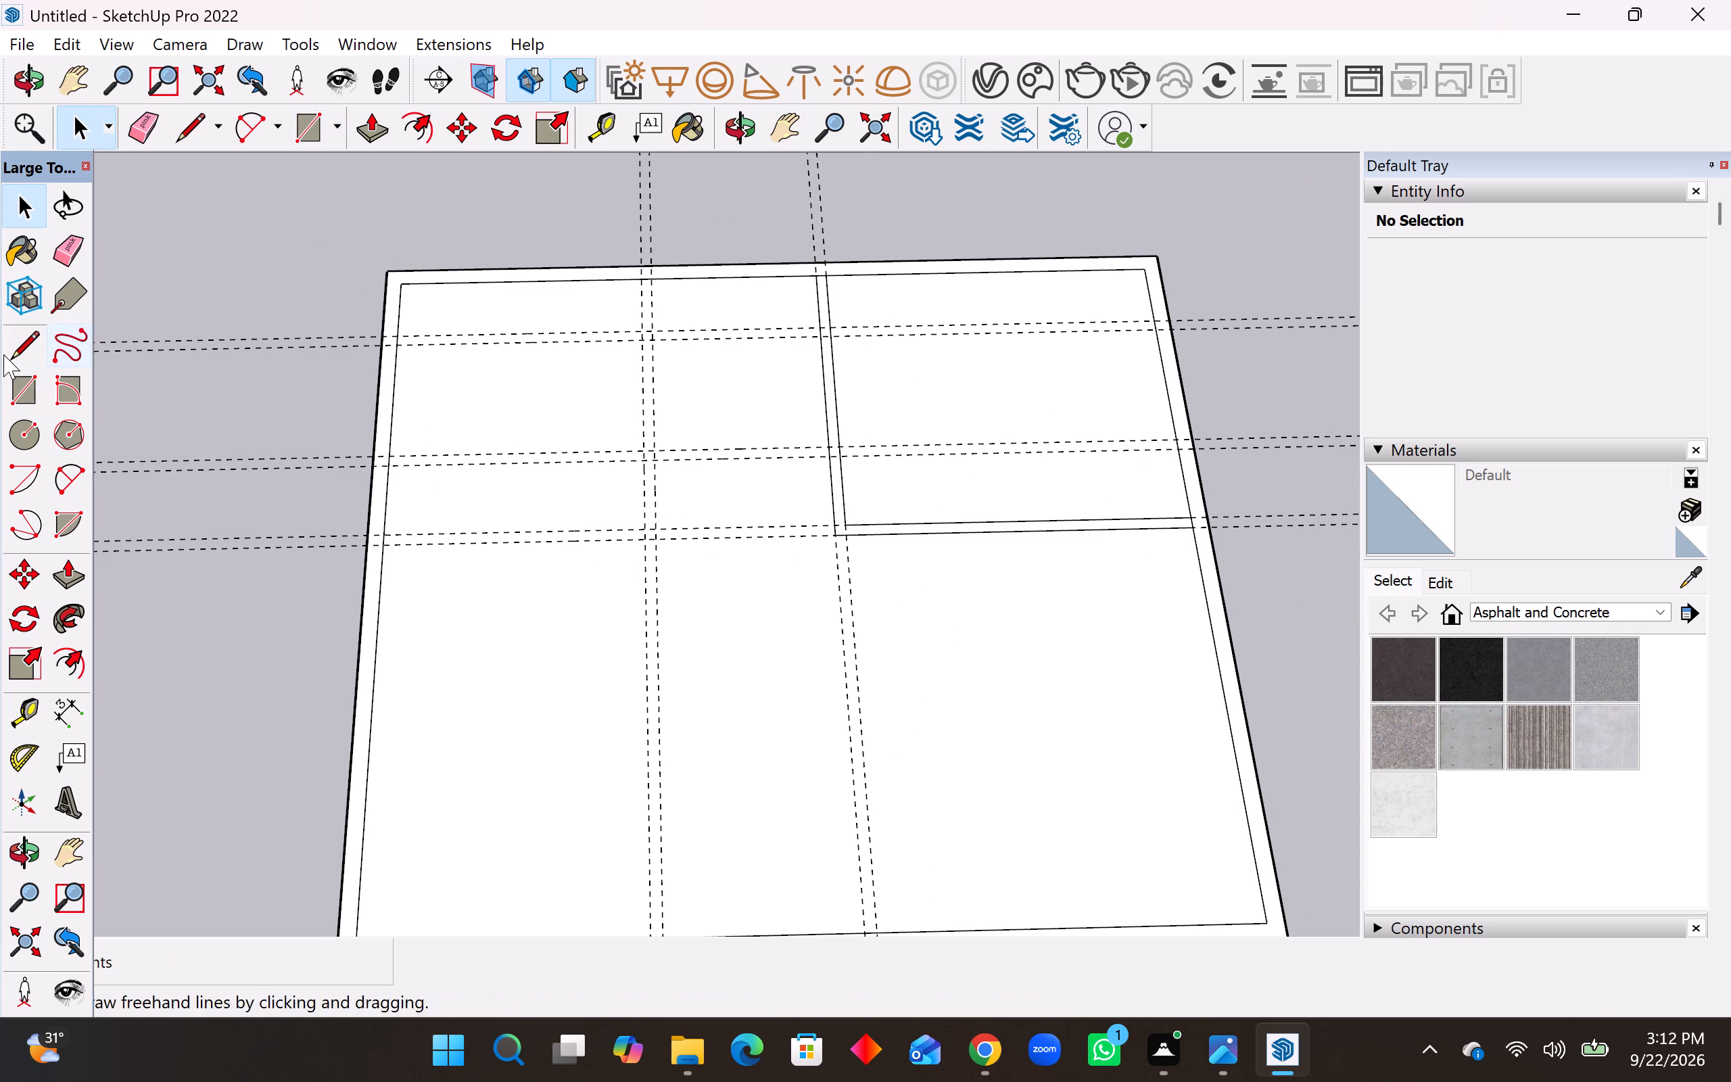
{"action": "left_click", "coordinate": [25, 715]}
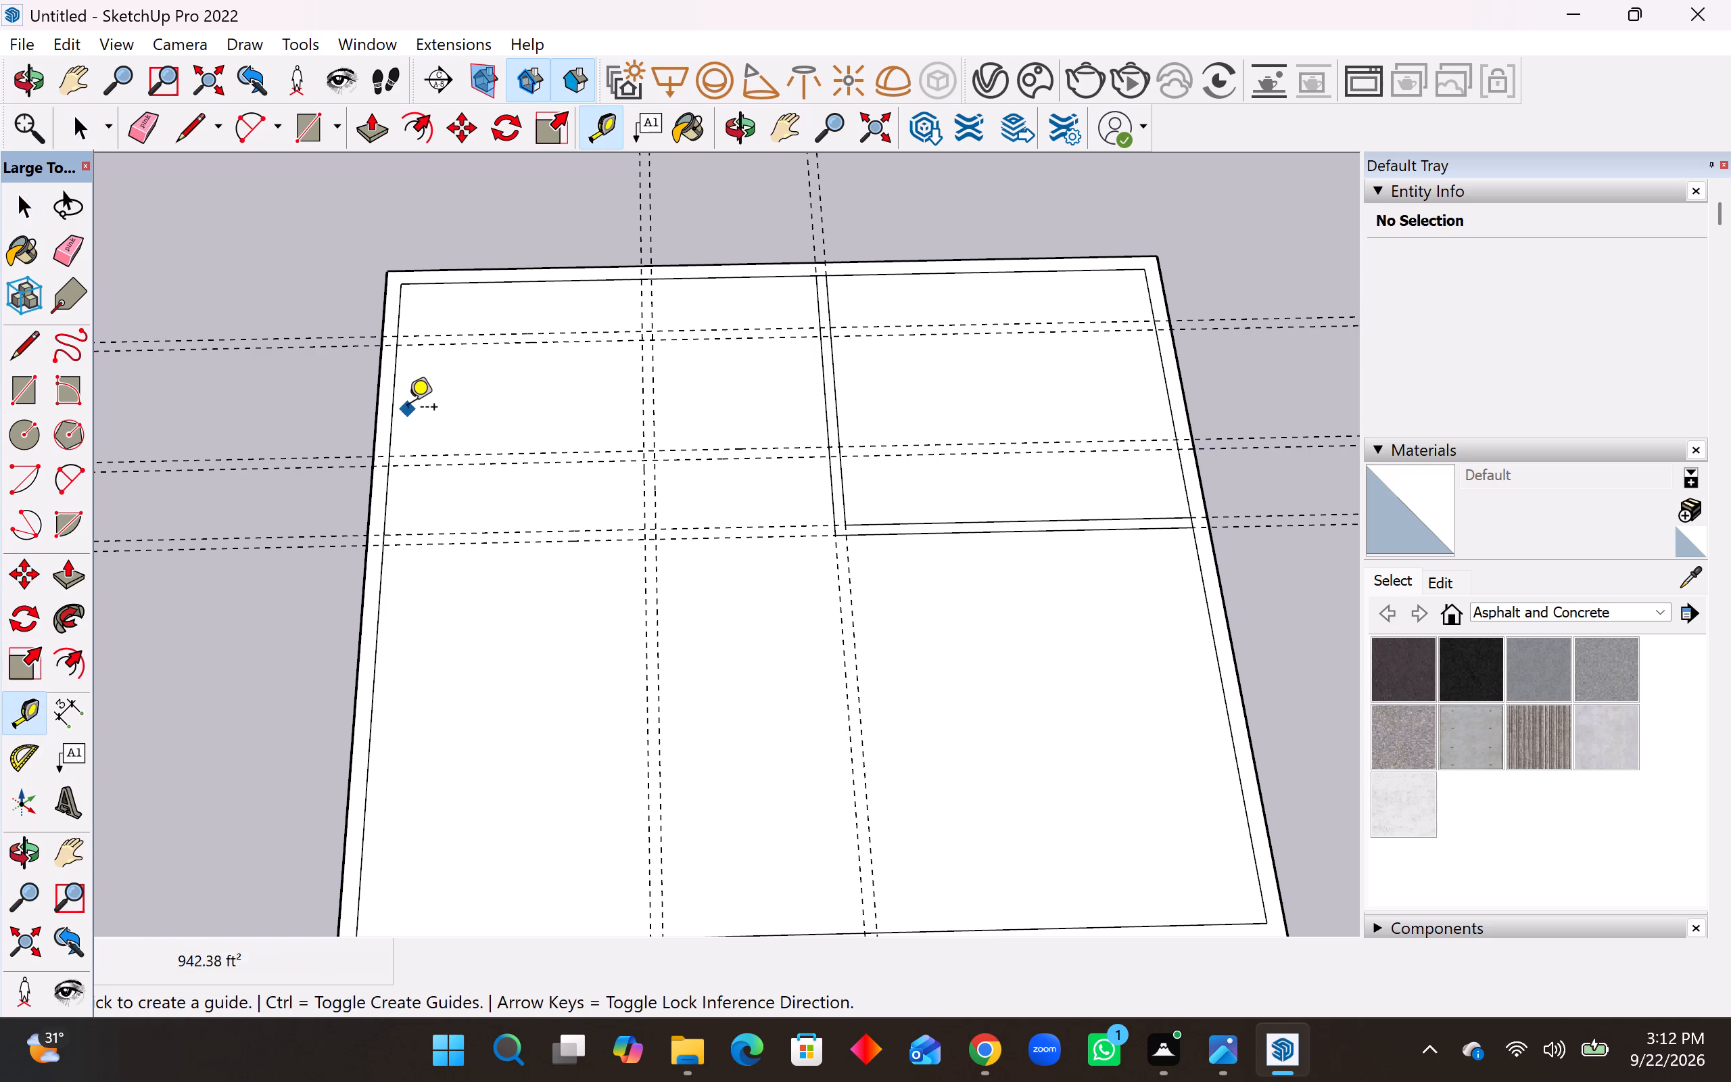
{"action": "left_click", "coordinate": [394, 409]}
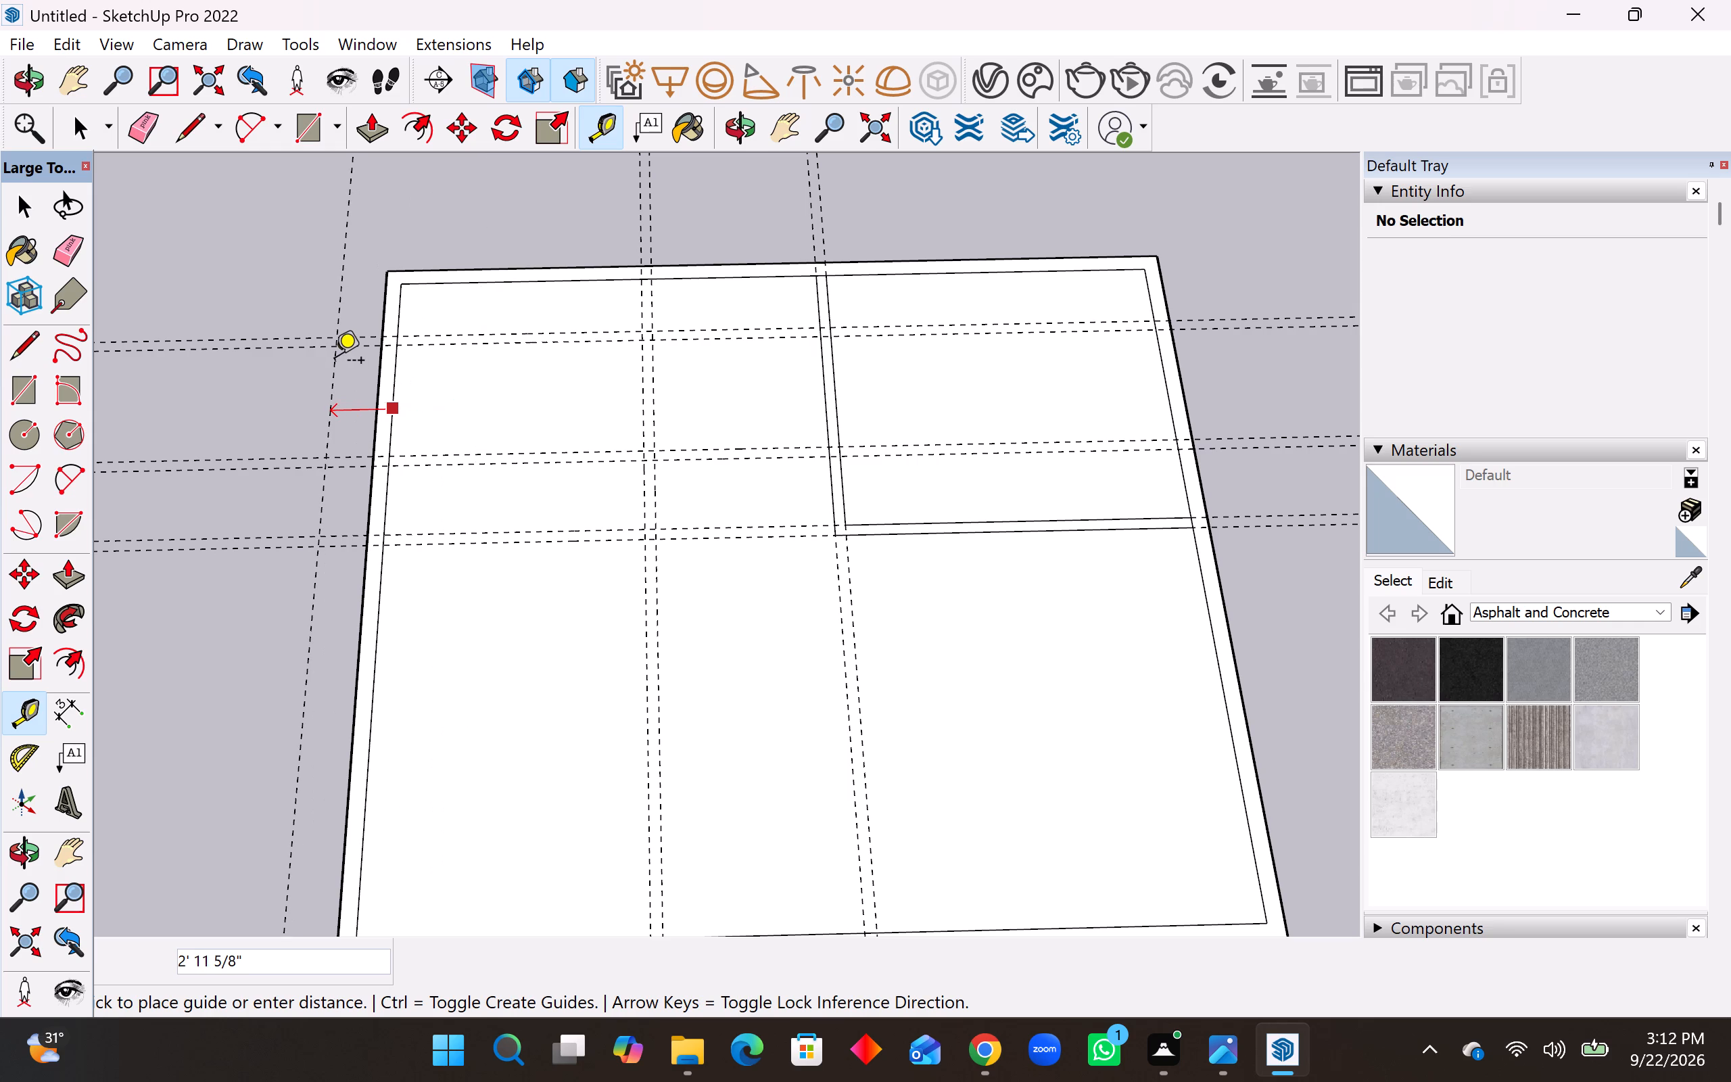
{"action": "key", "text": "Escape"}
Check the distance from the far inner wall corner to the nearest crosswise guide with the Dimension tool.
{"action": "left_click", "coordinate": [63, 730]}
{"action": "scroll", "coordinate": [441, 421], "scroll_direction": "up", "scroll_amount": 3}
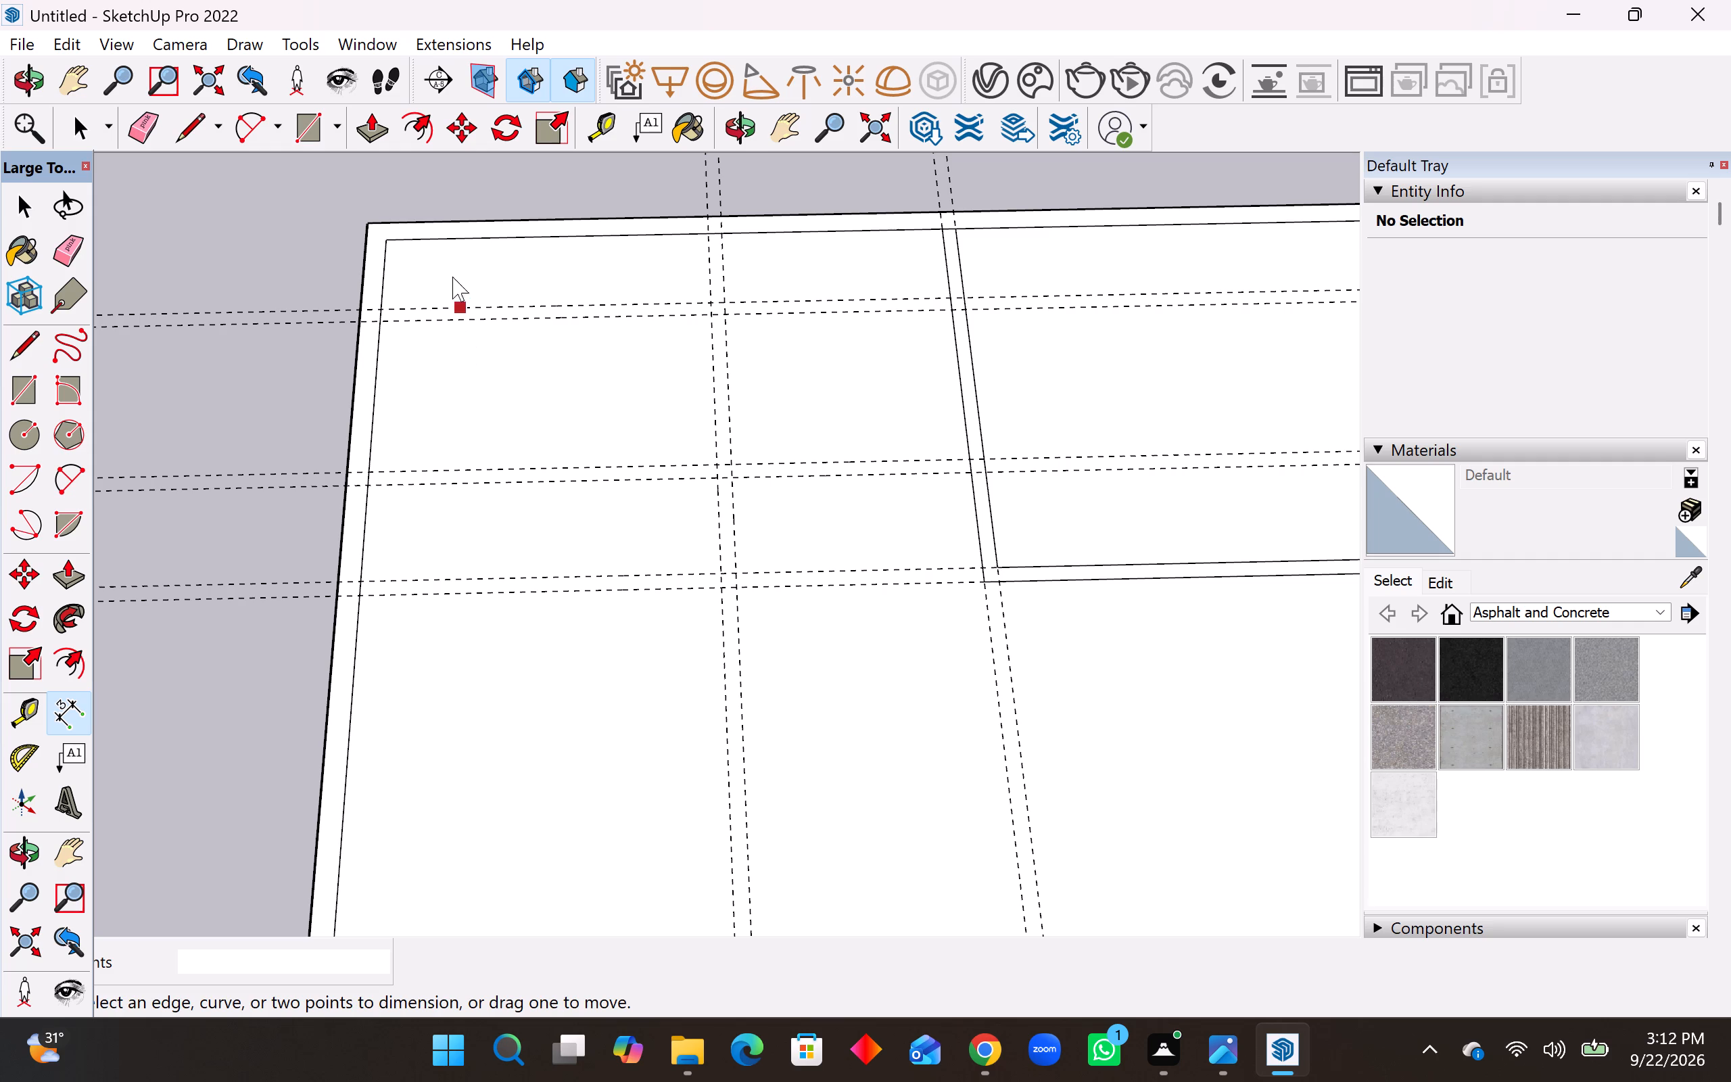
{"action": "left_click", "coordinate": [390, 241]}
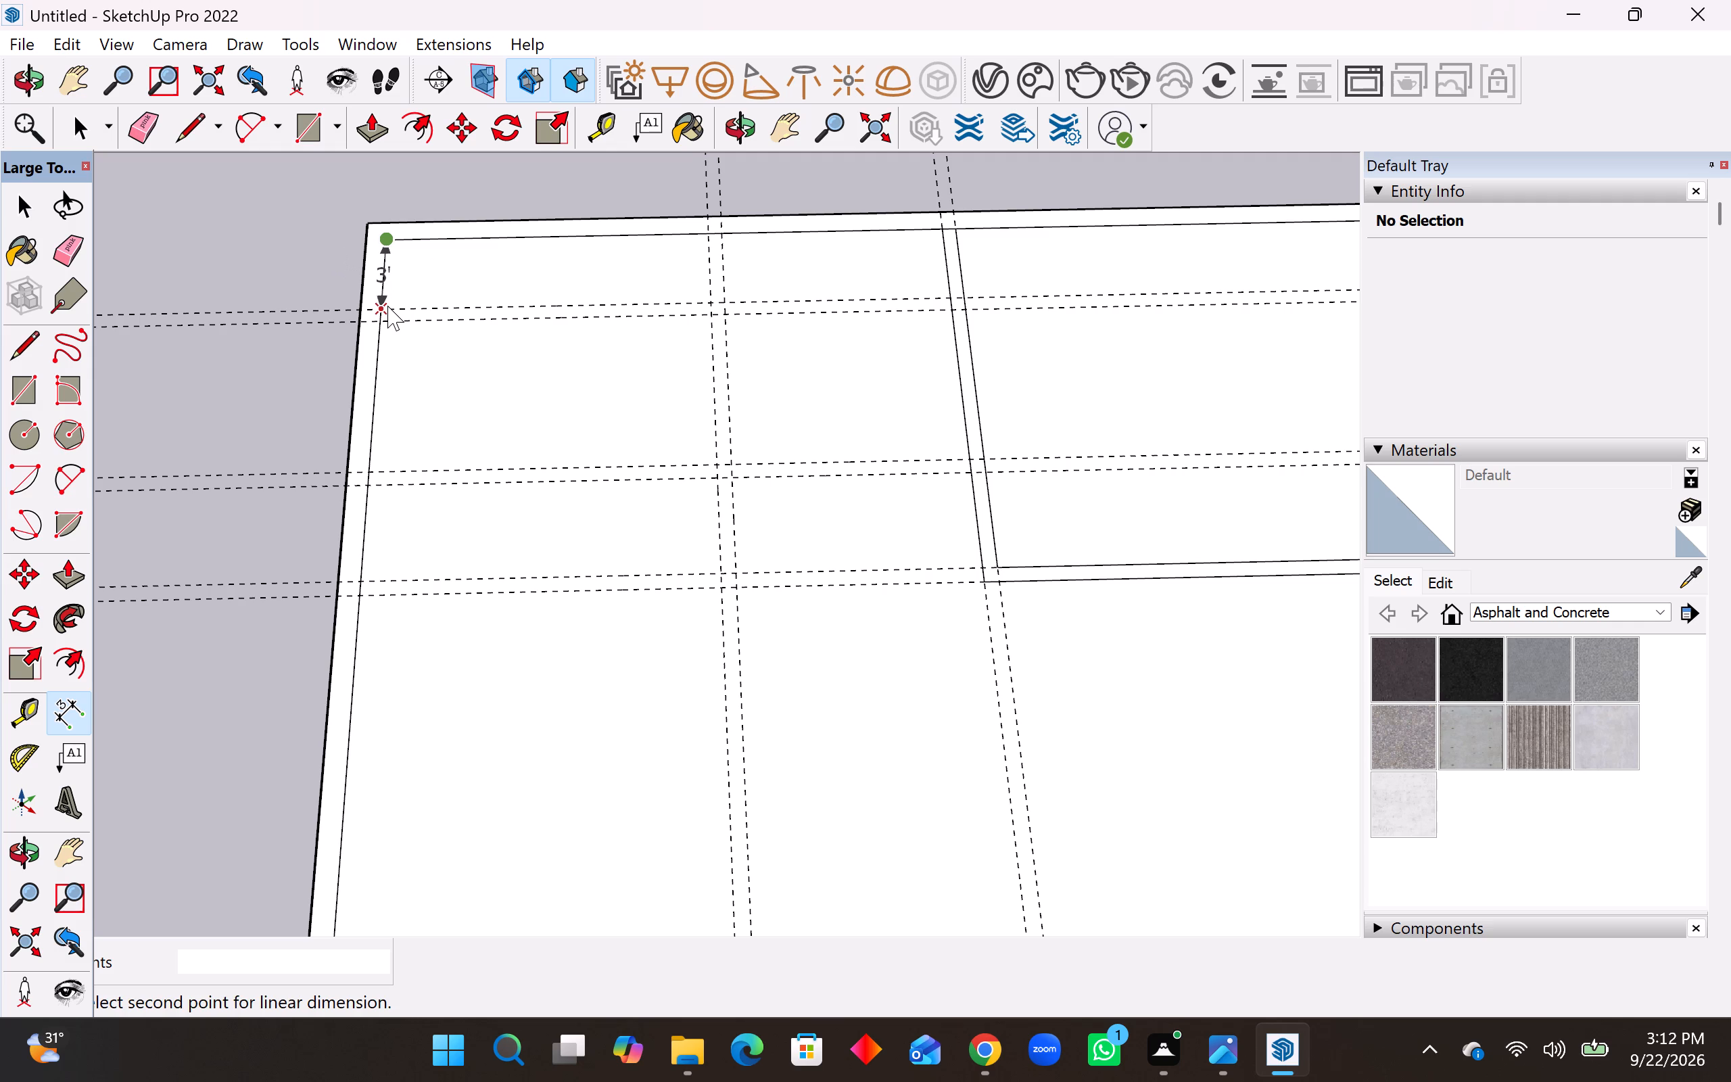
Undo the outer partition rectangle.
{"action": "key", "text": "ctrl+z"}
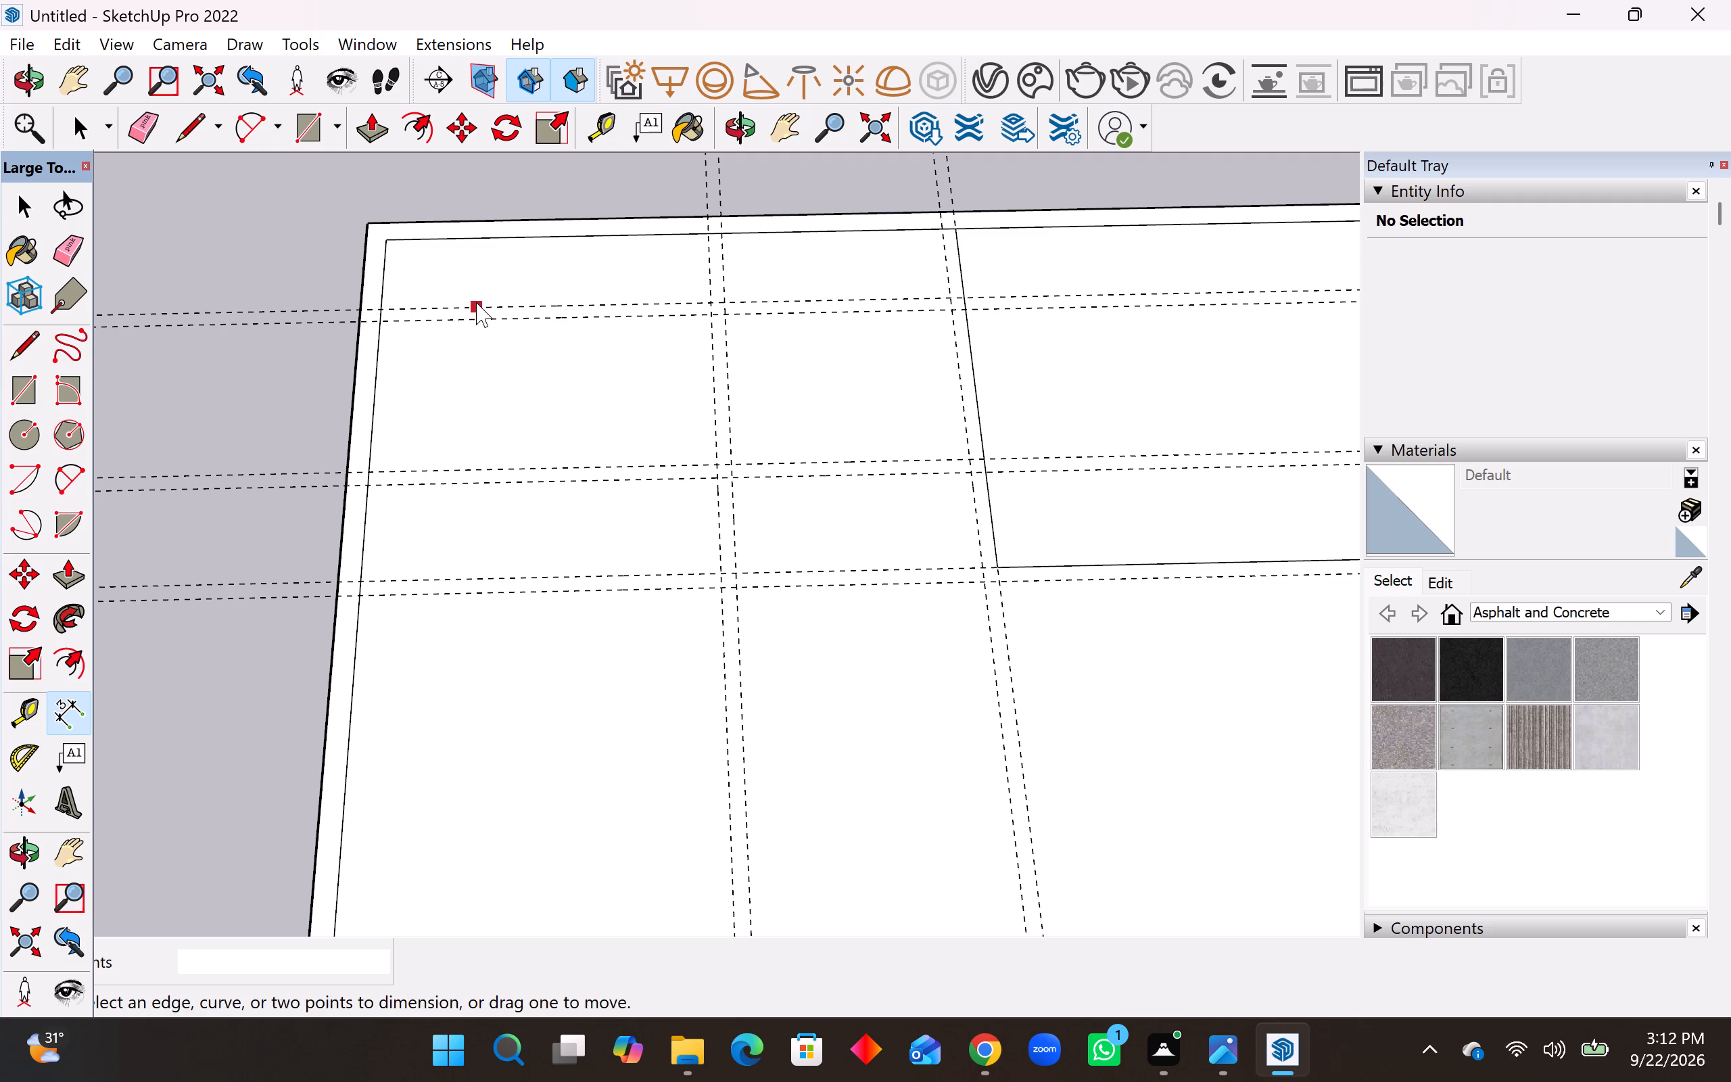
Erase the pair of crosswise guides nearest the far wall.
{"action": "left_click", "coordinate": [65, 258]}
{"action": "left_click_drag", "start_coordinate": [559, 298], "coordinate": [559, 323]}
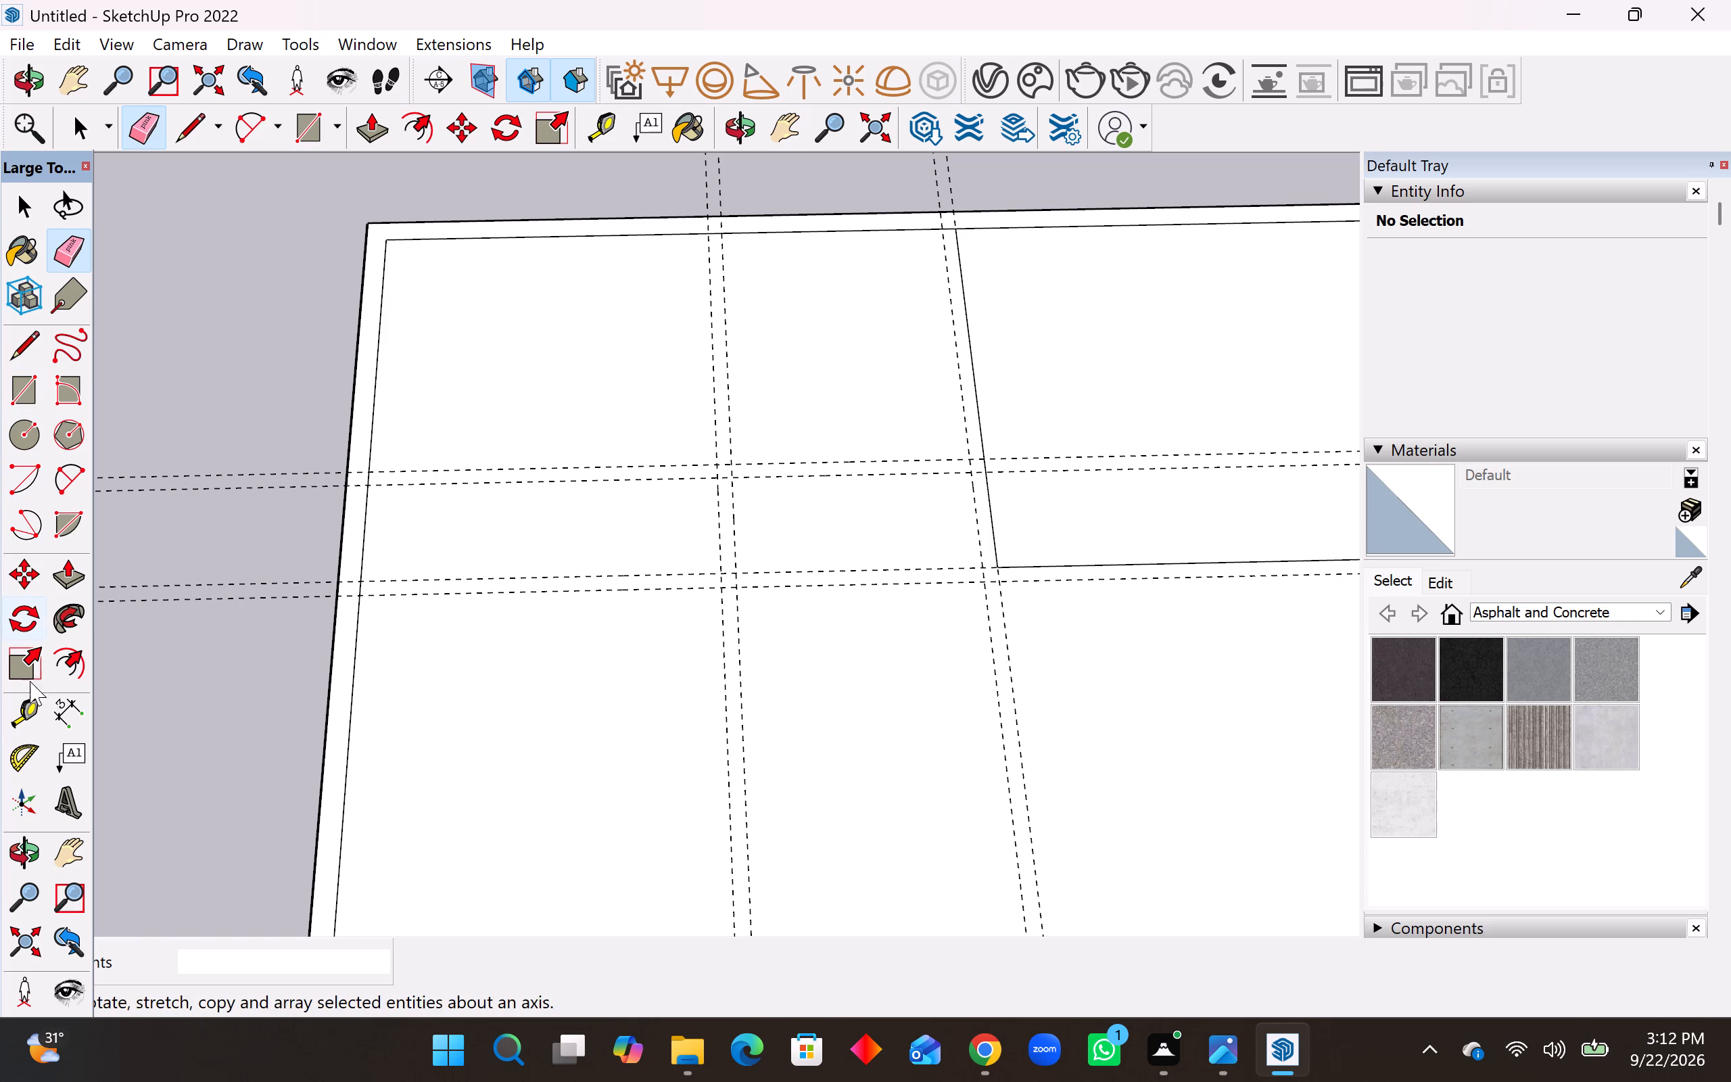
Place a crosswise guide 5' from the far inner wall line and a parallel guide 6" beyond it for a partition.
{"action": "left_click", "coordinate": [25, 720]}
{"action": "left_click", "coordinate": [486, 243]}
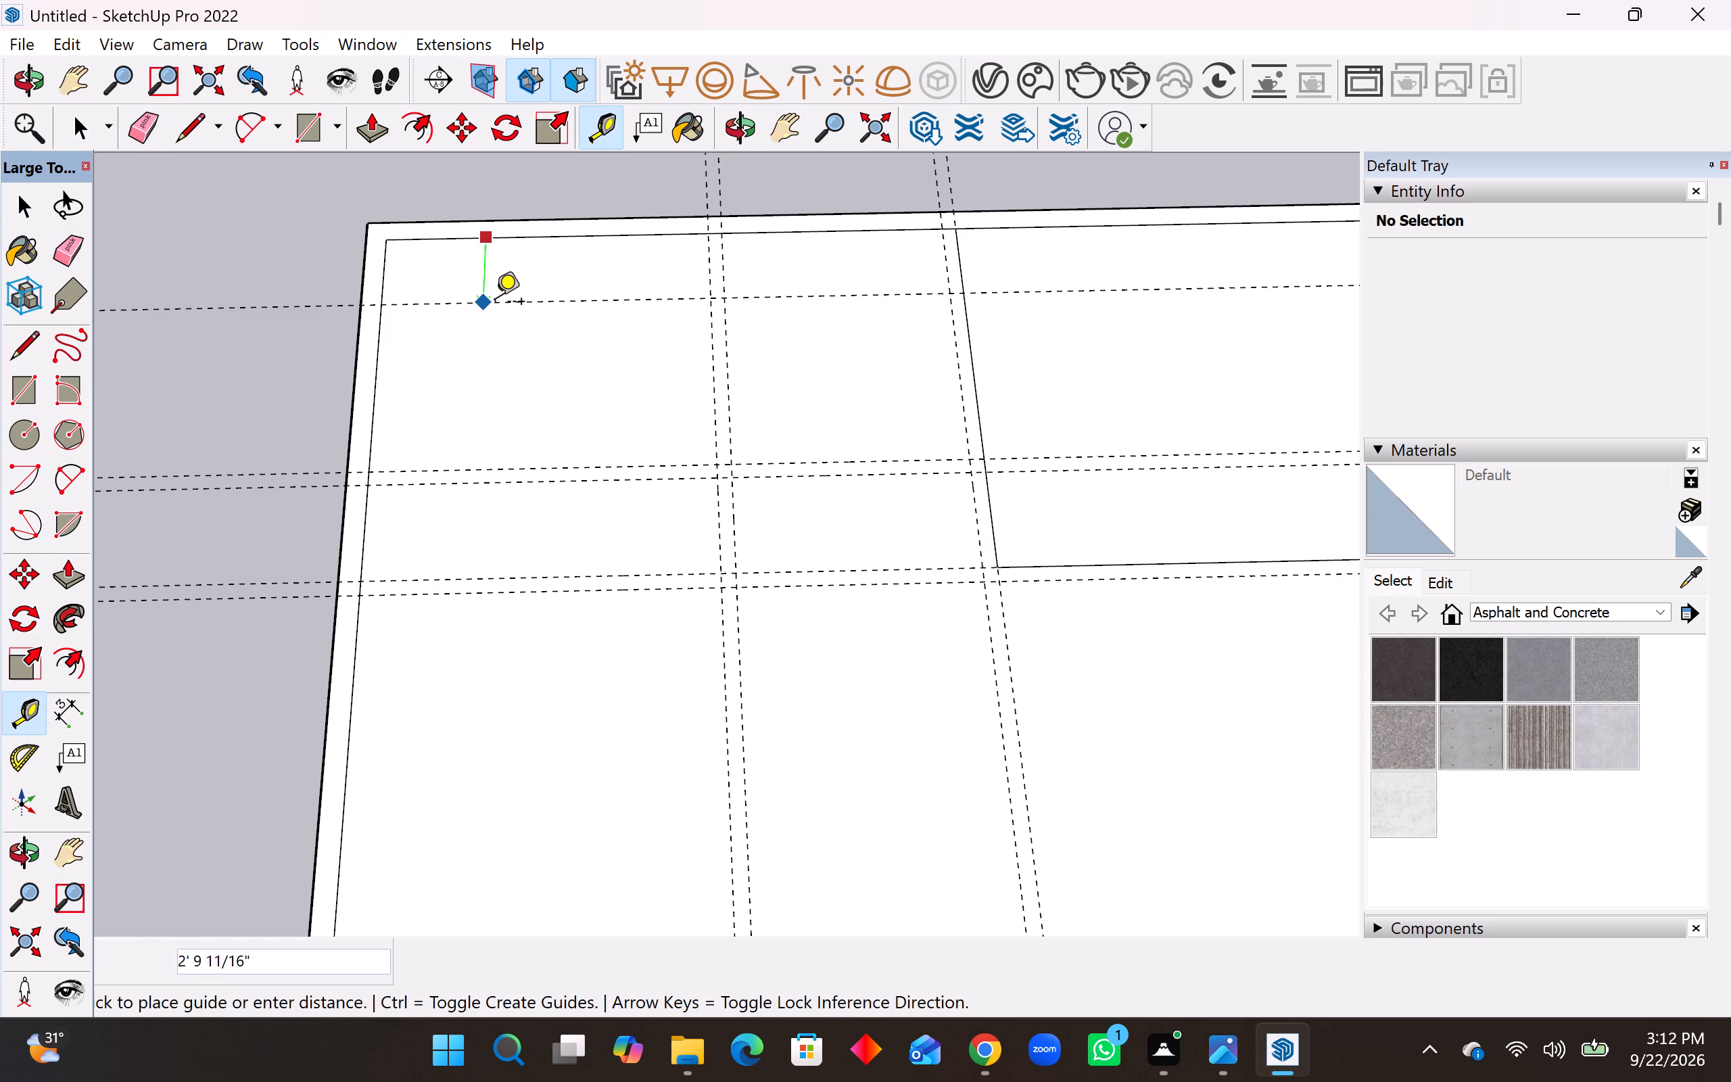
{"action": "type", "text": "5'"}
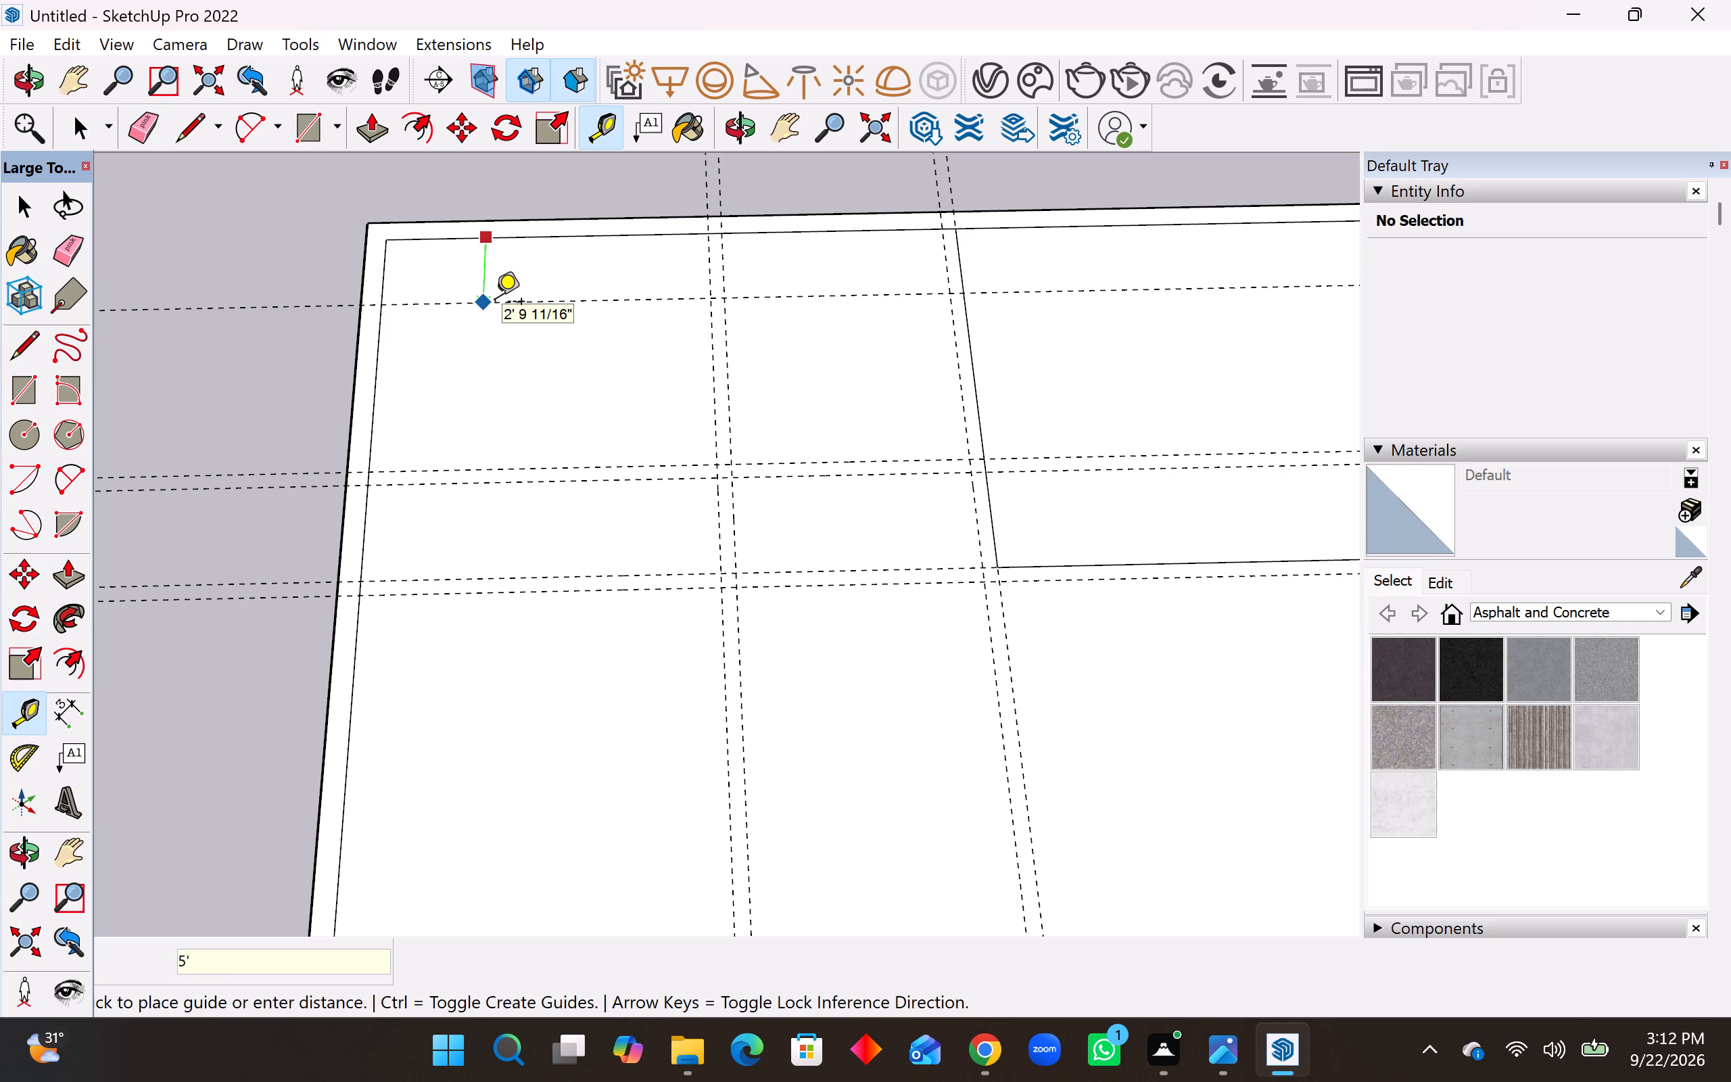
{"action": "key", "text": "Return"}
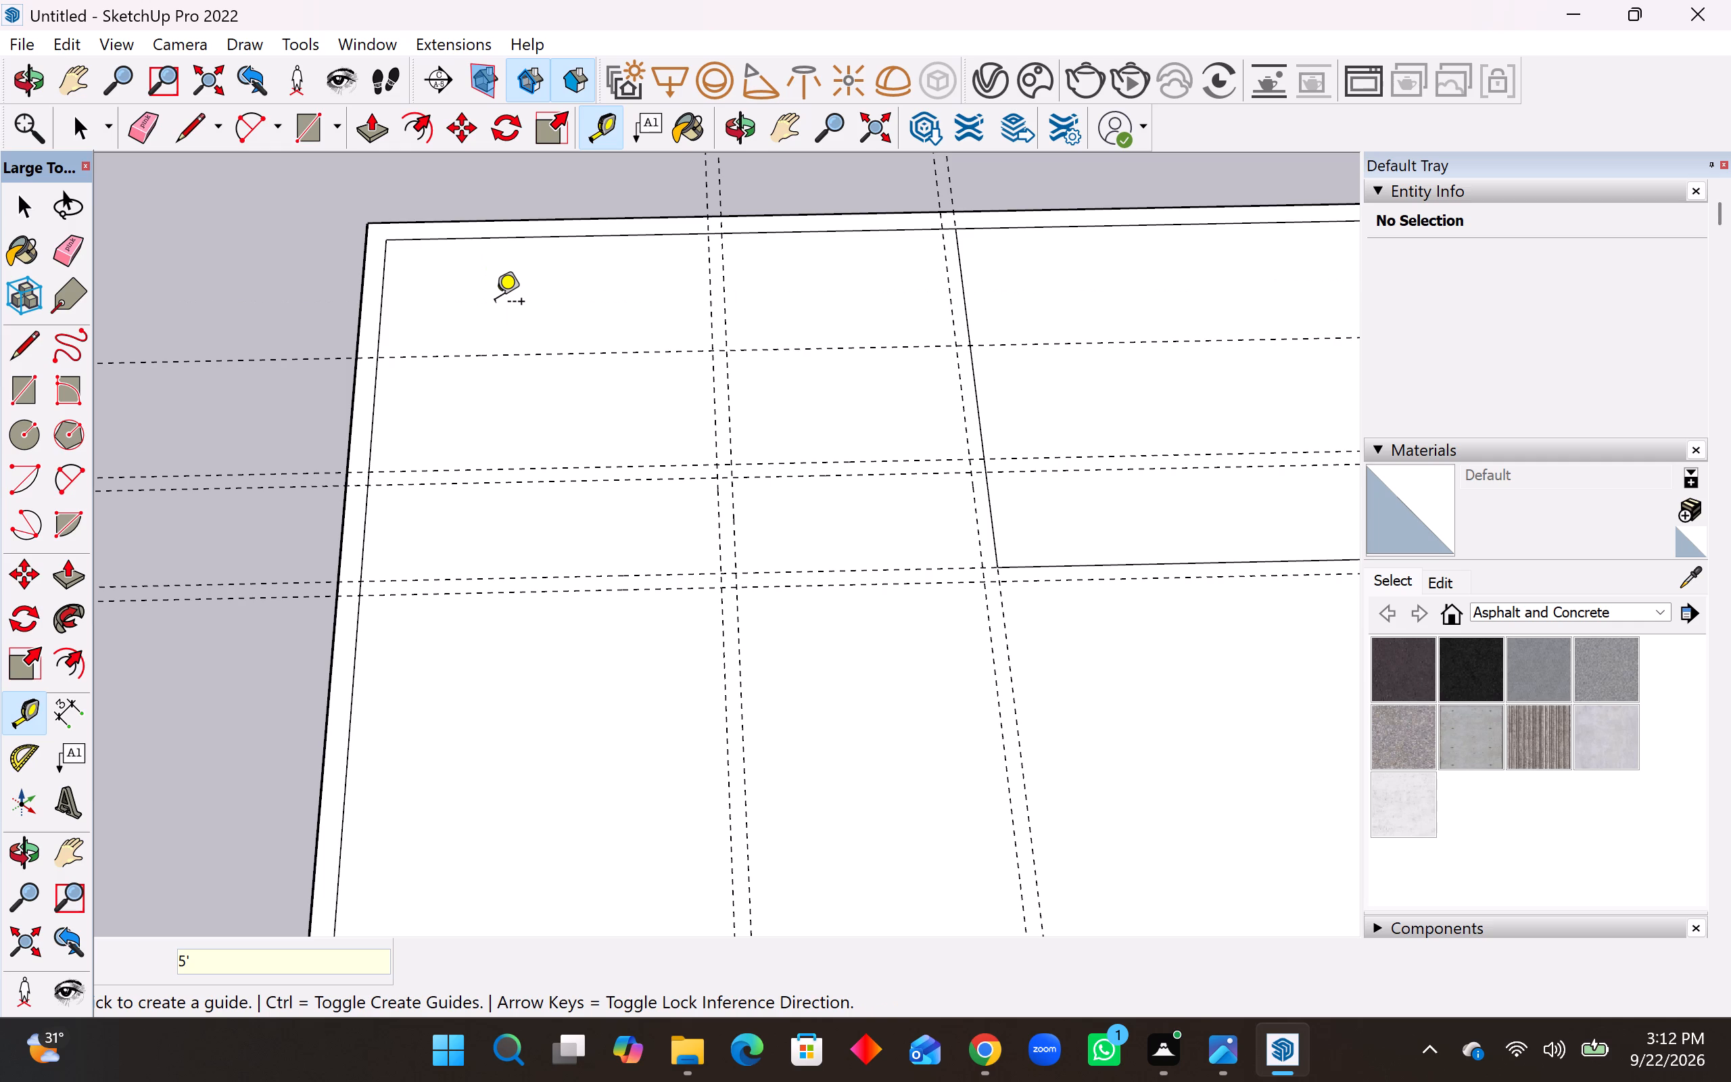
{"action": "left_click", "coordinate": [502, 360]}
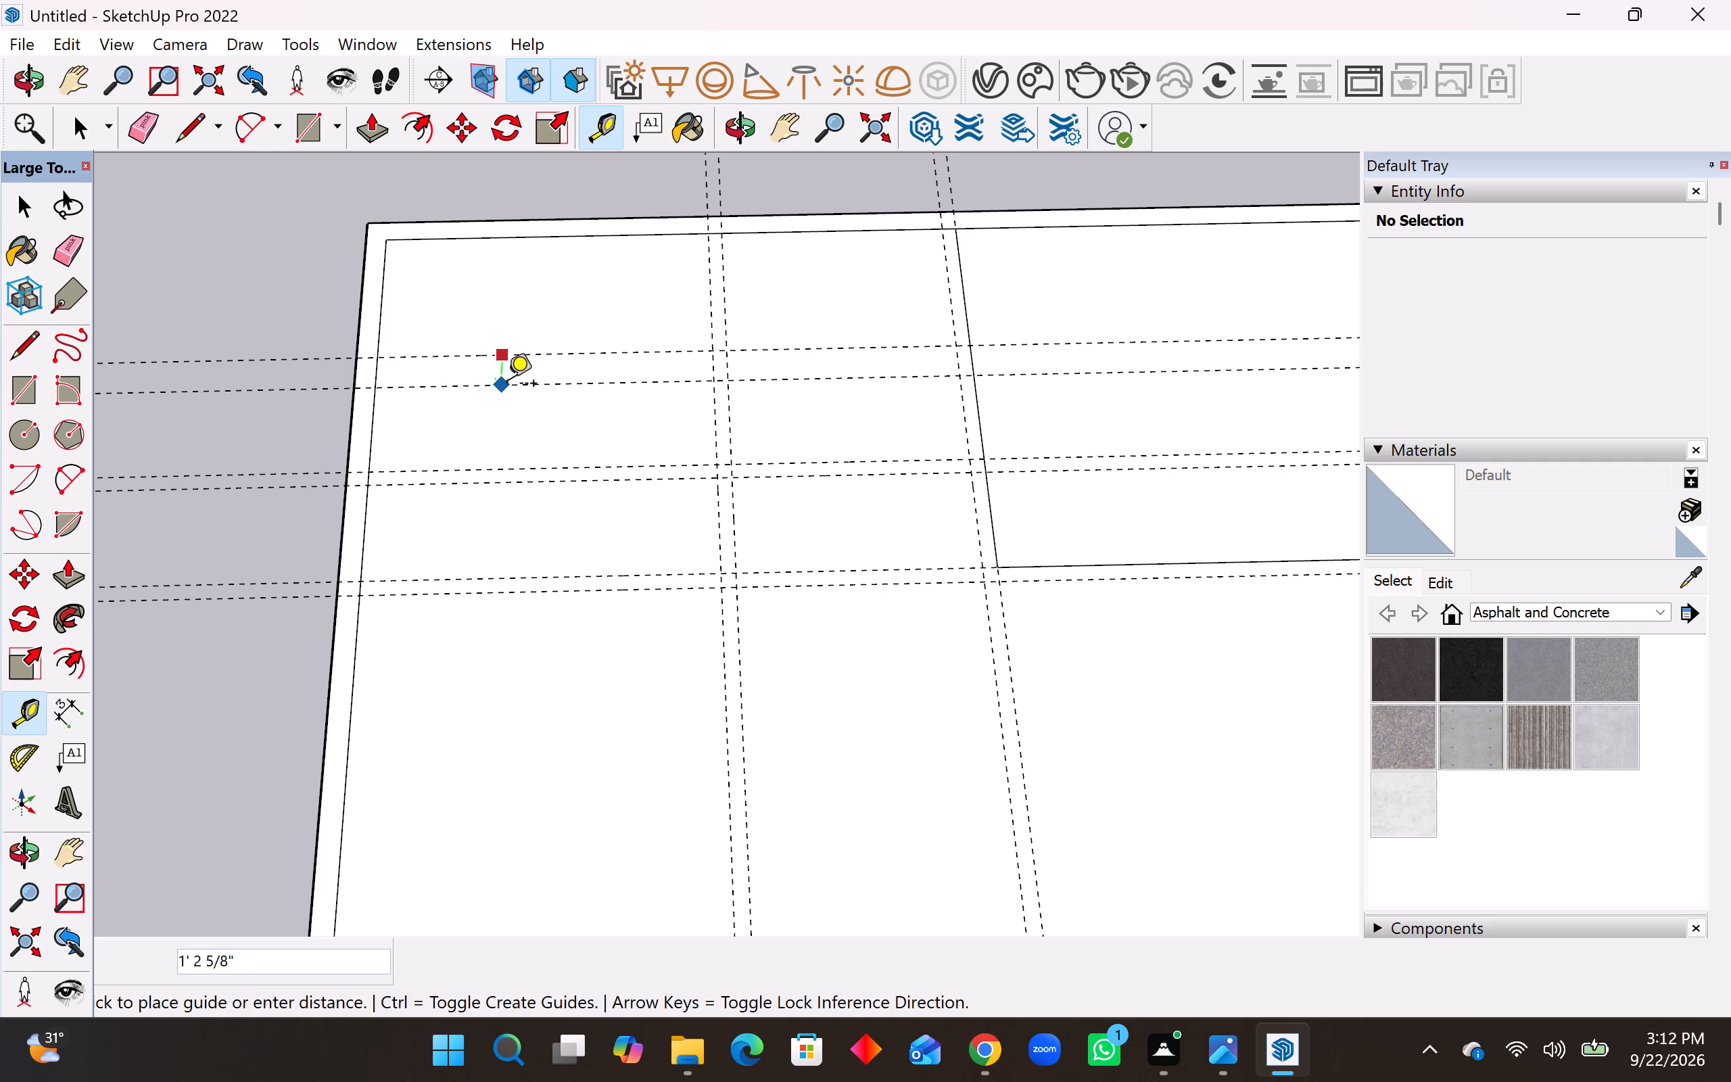
{"action": "key", "text": "6"}
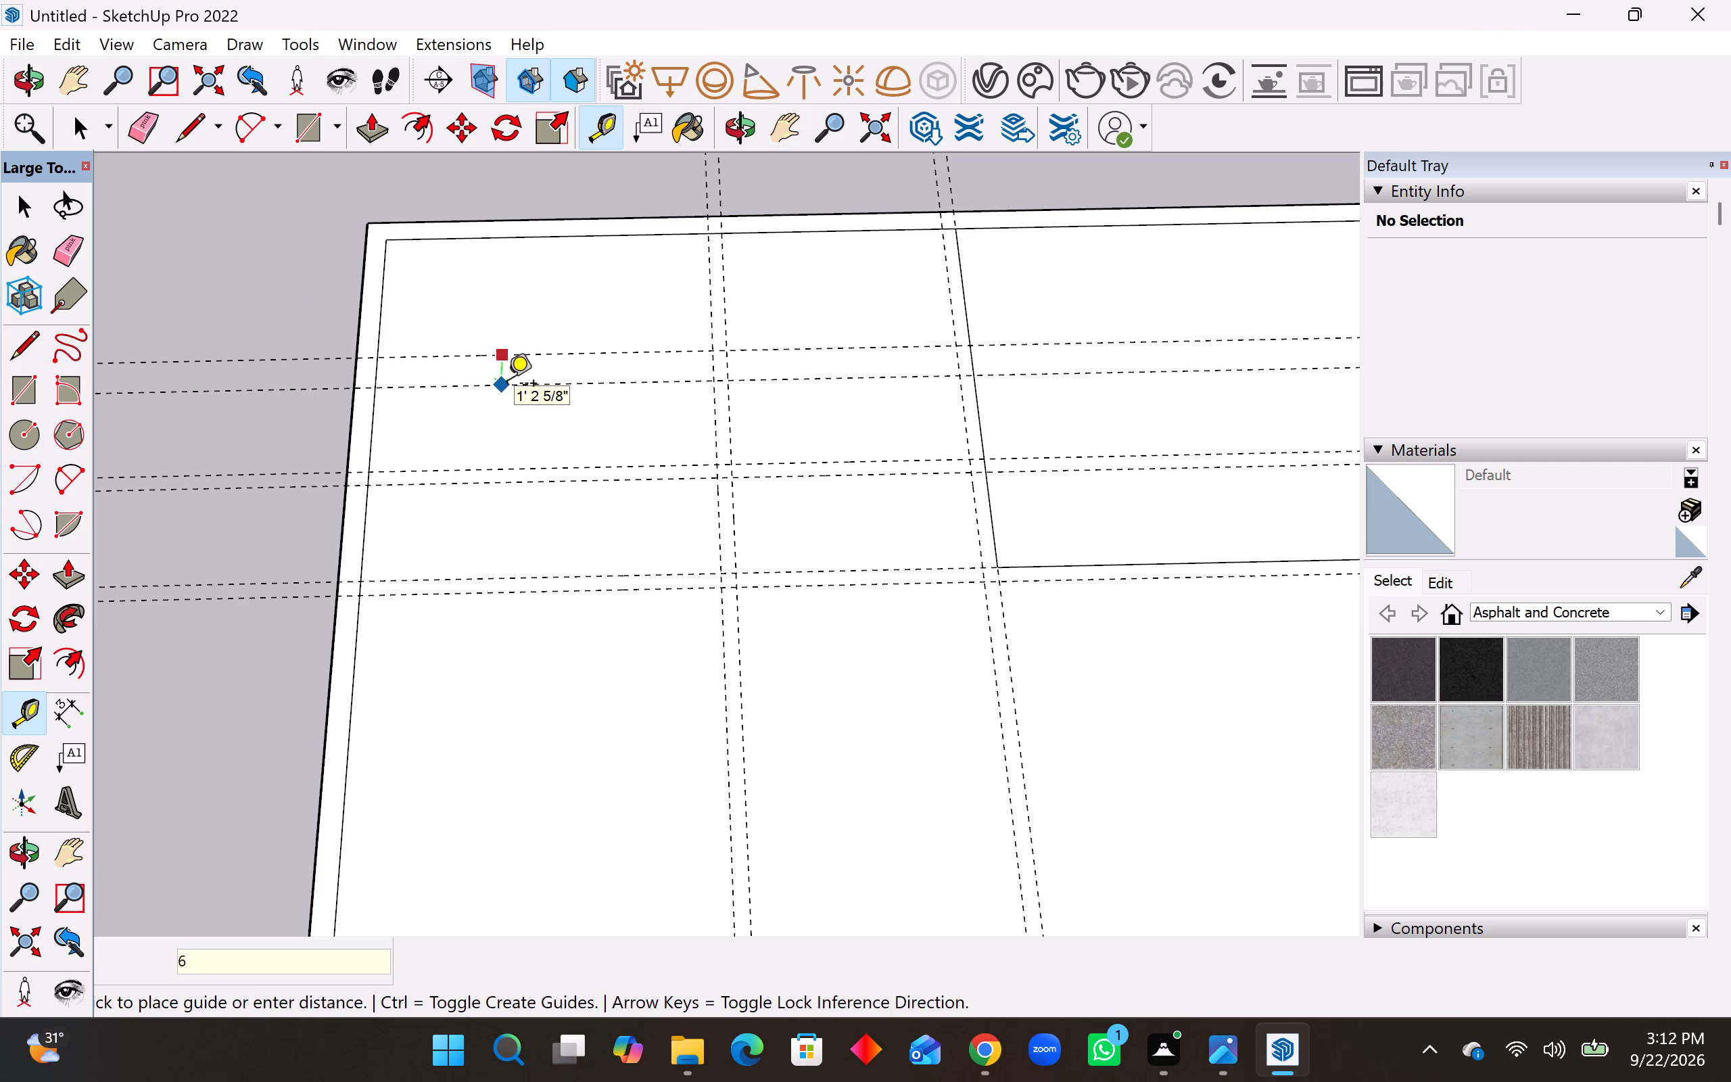
{"action": "key", "text": "shift+quotedbl"}
{"action": "key", "text": "Return"}
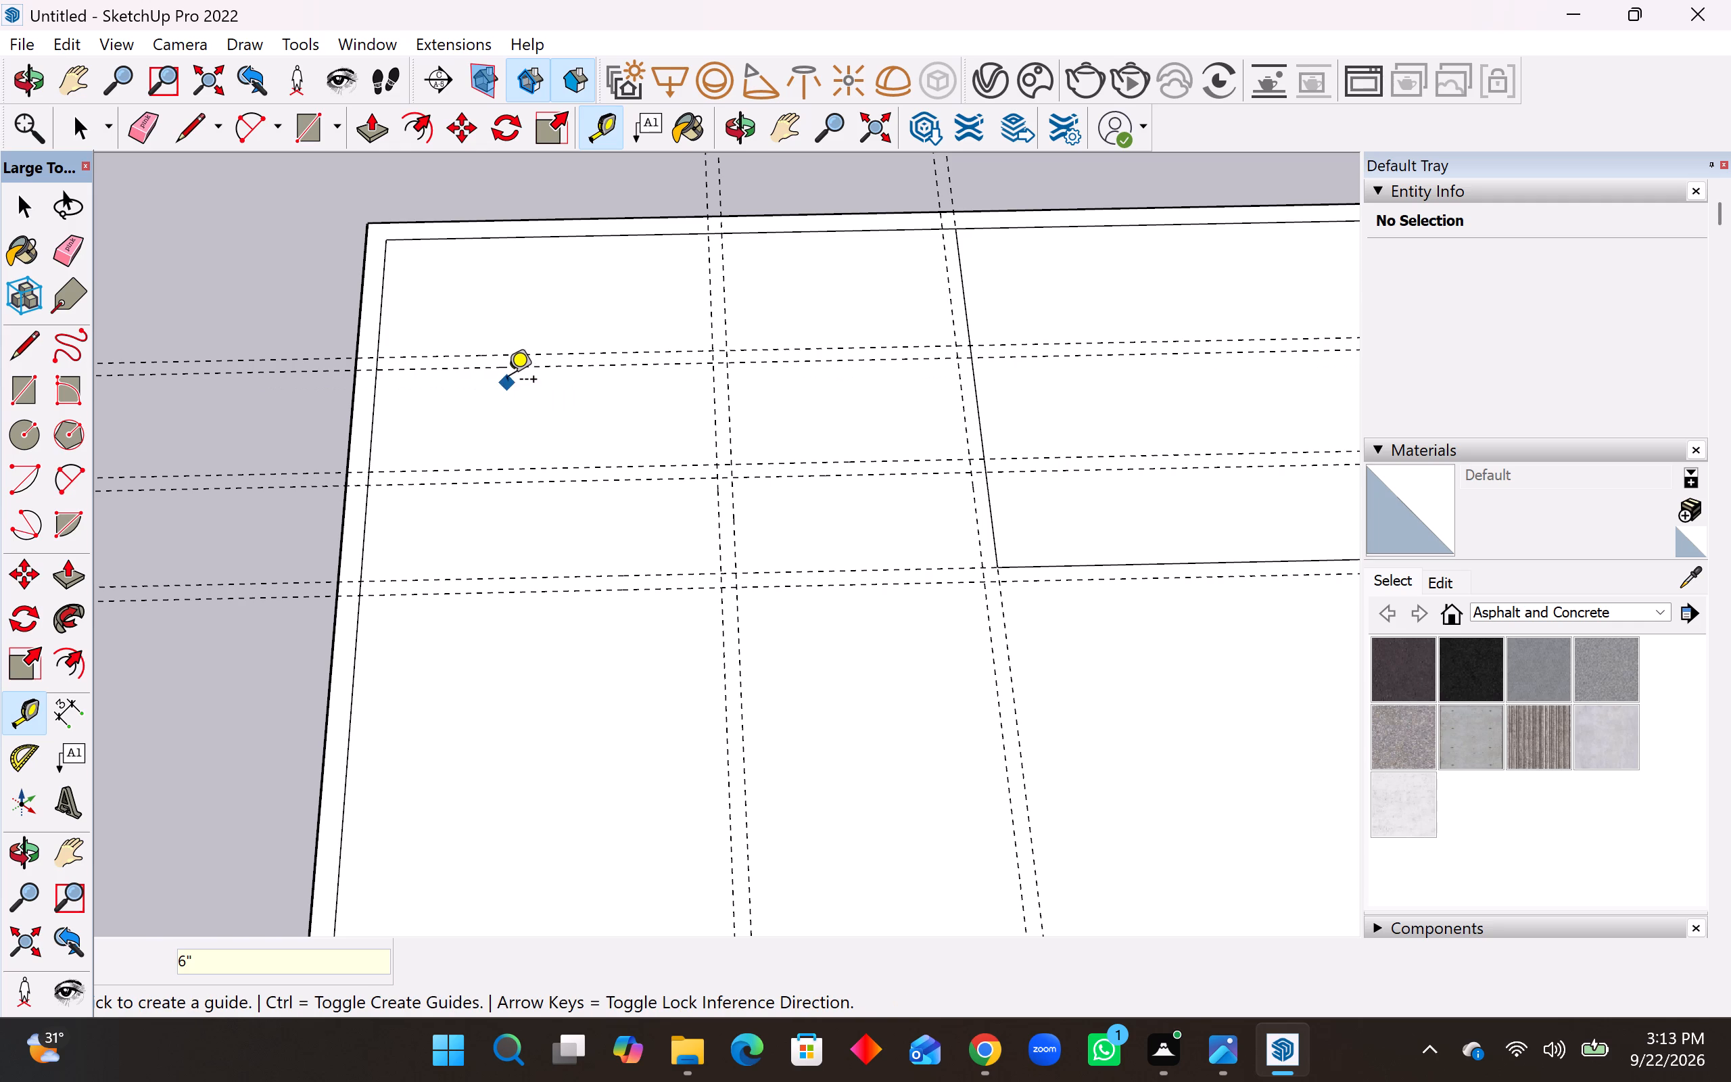
Place another crosswise guide 10' beyond the new partition's near-side guide.
{"action": "left_click", "coordinate": [504, 372]}
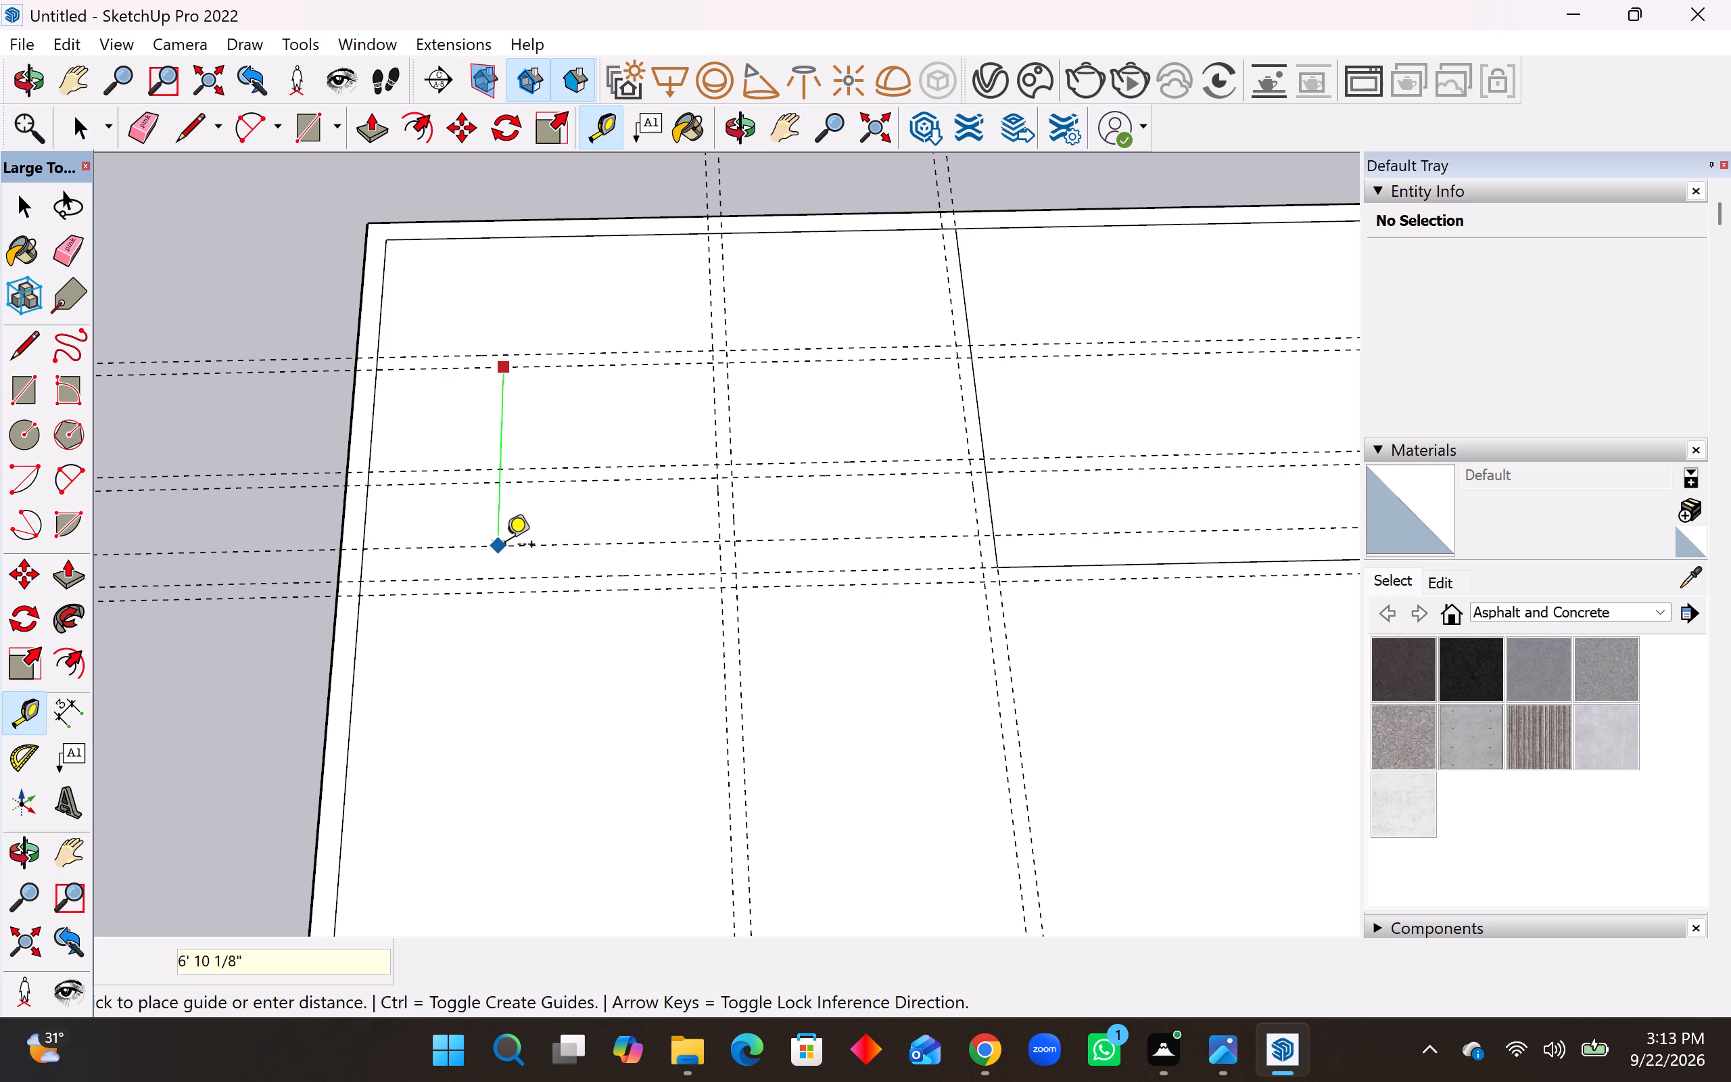
{"action": "type", "text": "10"}
{"action": "key", "text": "apostrophe"}
{"action": "key", "text": "Return"}
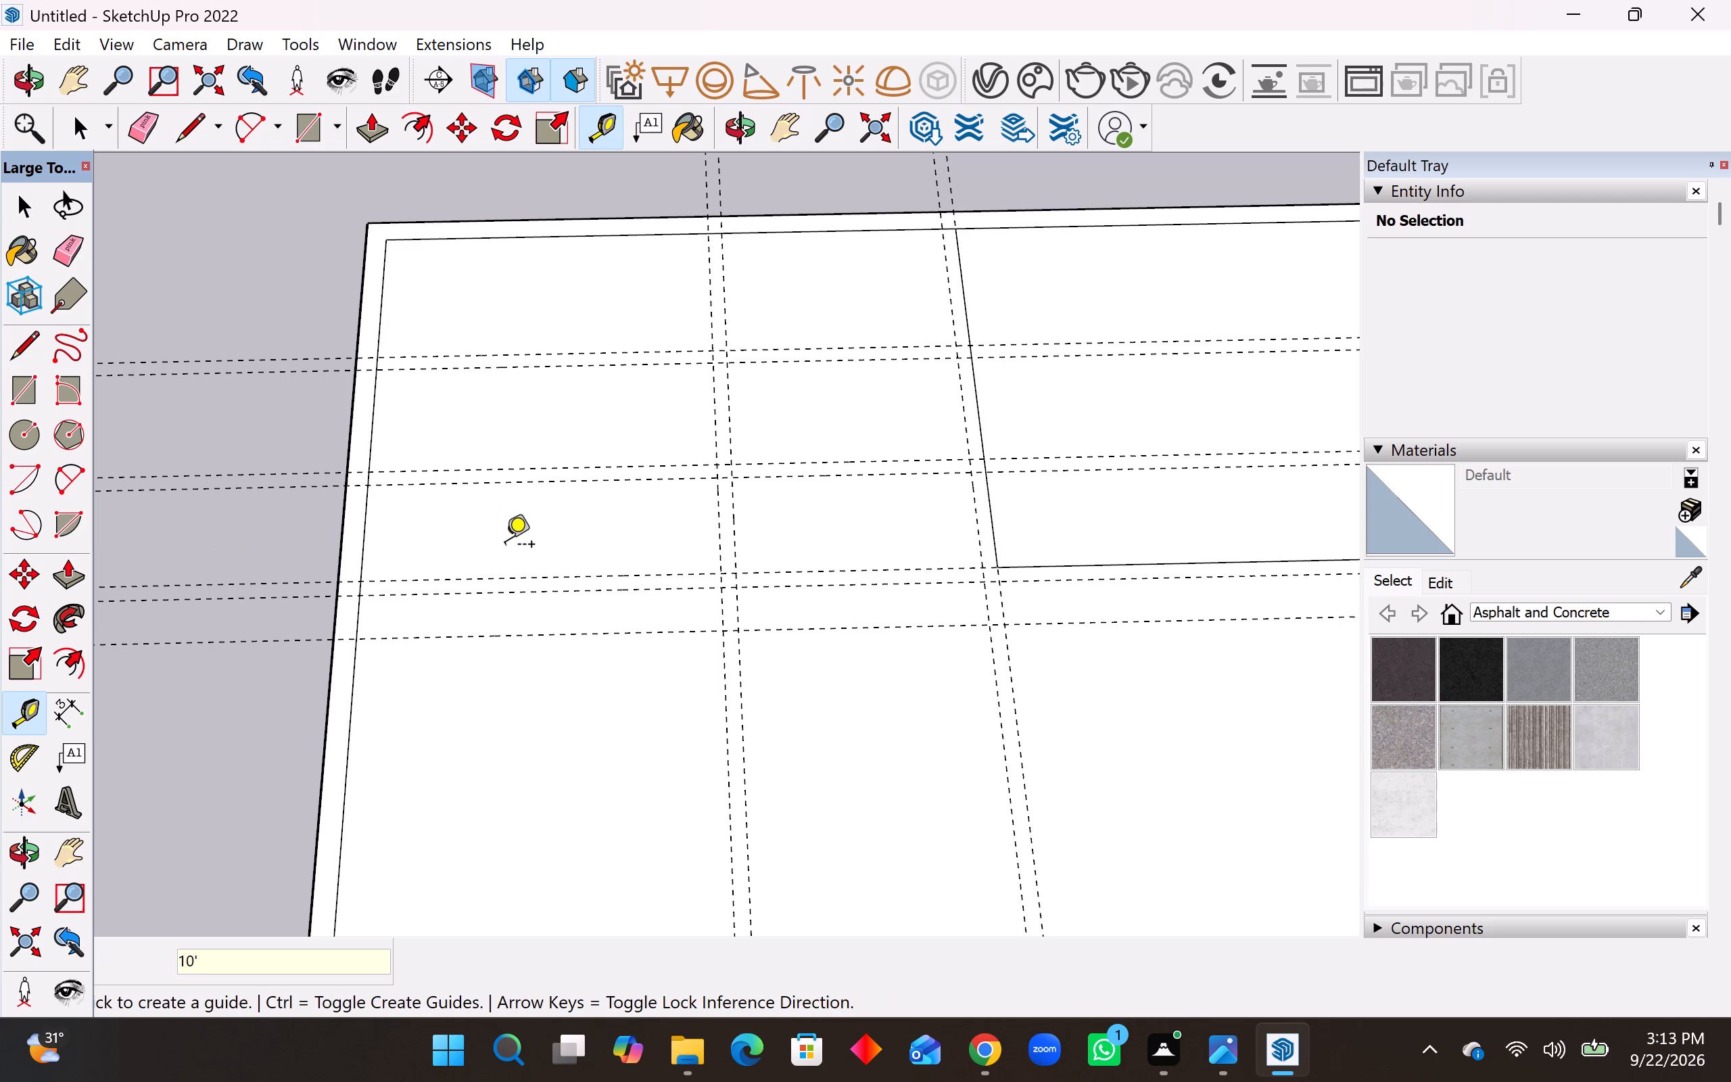
Draw 12'6" by 5'6" and 12' by 5' rectangles from the far-left inner wall corner to the partition guide intersections.
{"action": "scroll", "coordinate": [646, 733], "scroll_direction": "down", "scroll_amount": 3}
{"action": "scroll", "coordinate": [566, 690], "scroll_direction": "down", "scroll_amount": 1}
{"action": "scroll", "coordinate": [870, 854], "scroll_direction": "up", "scroll_amount": 1}
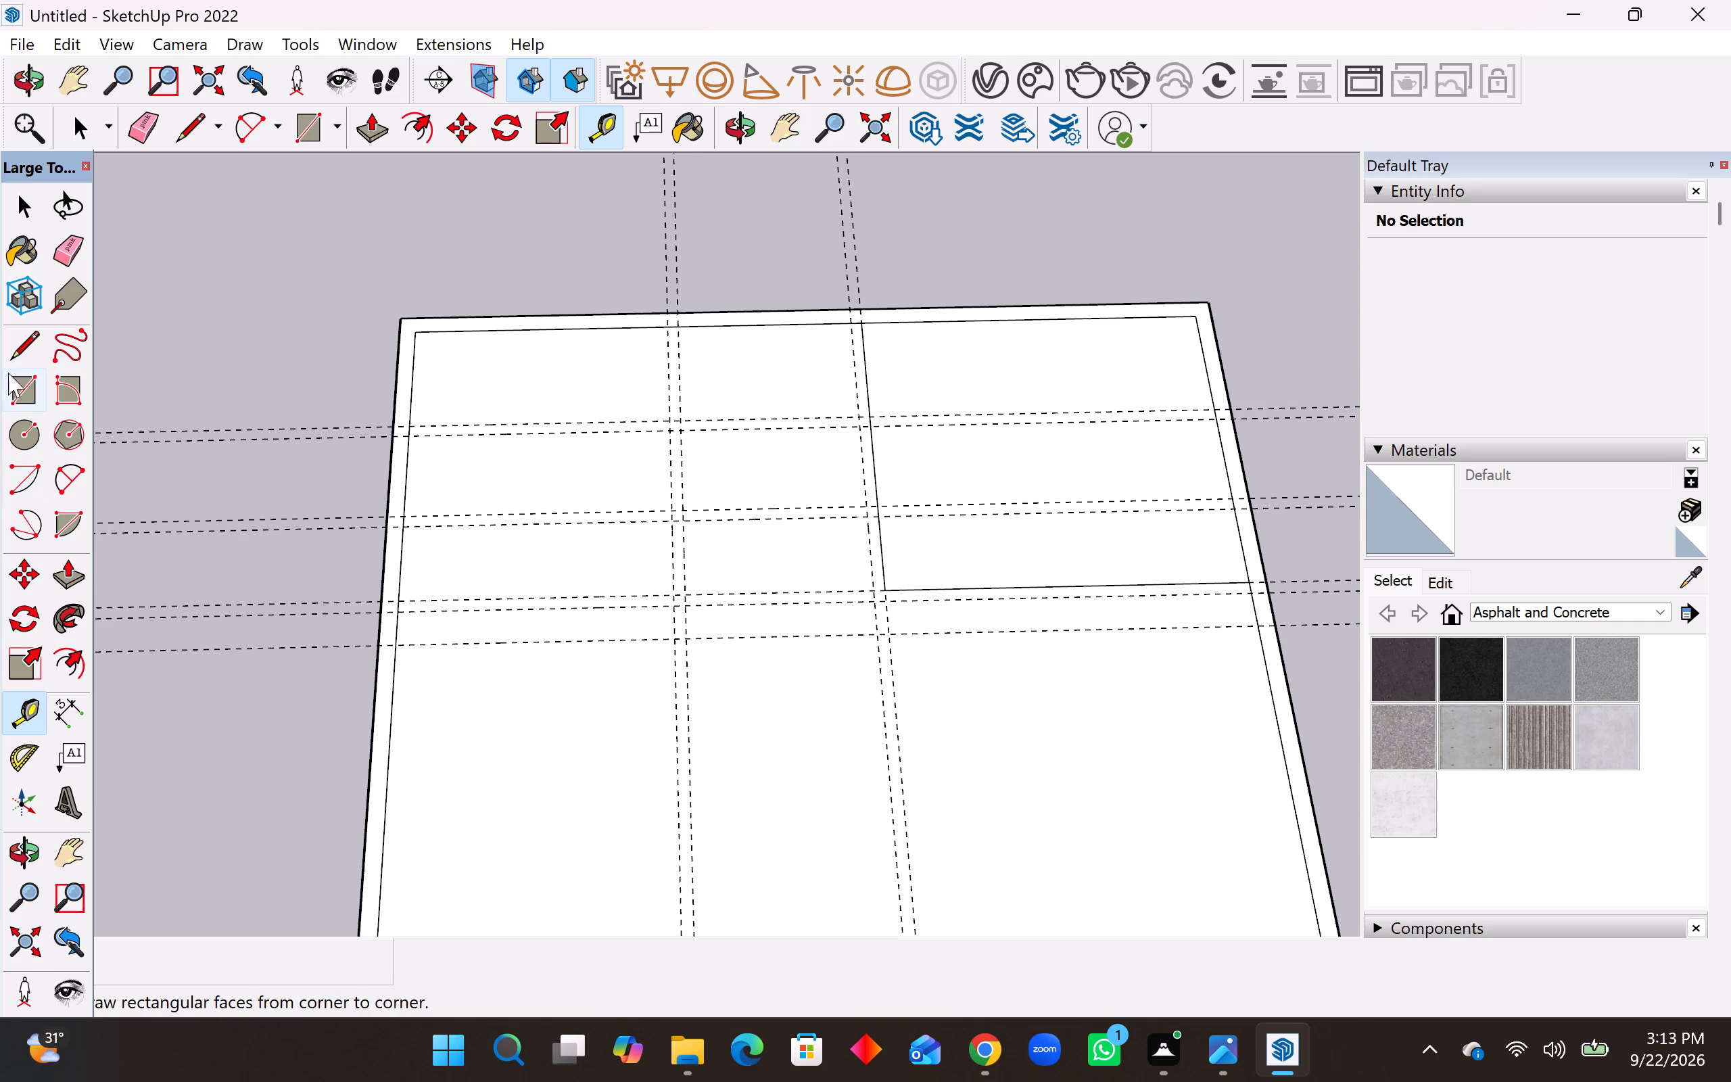
{"action": "left_click", "coordinate": [18, 393]}
{"action": "left_click", "coordinate": [418, 331]}
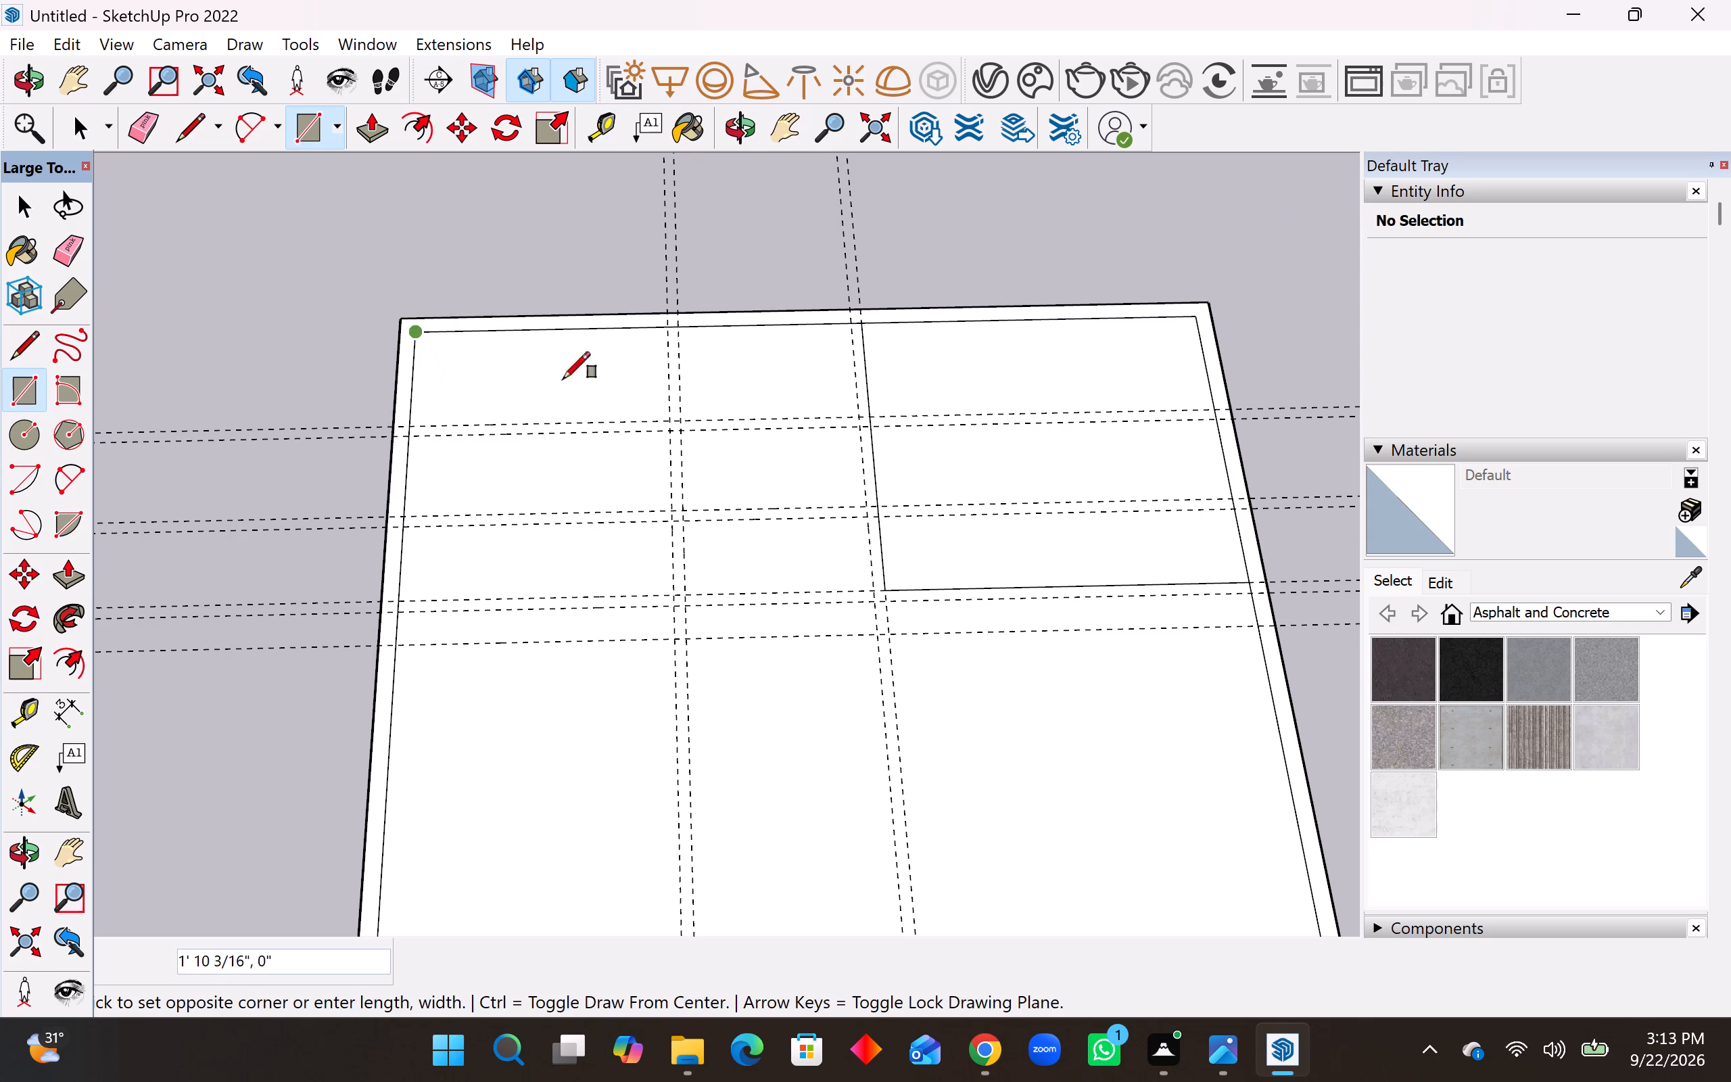
{"action": "left_click", "coordinate": [682, 429]}
{"action": "left_click", "coordinate": [415, 331]}
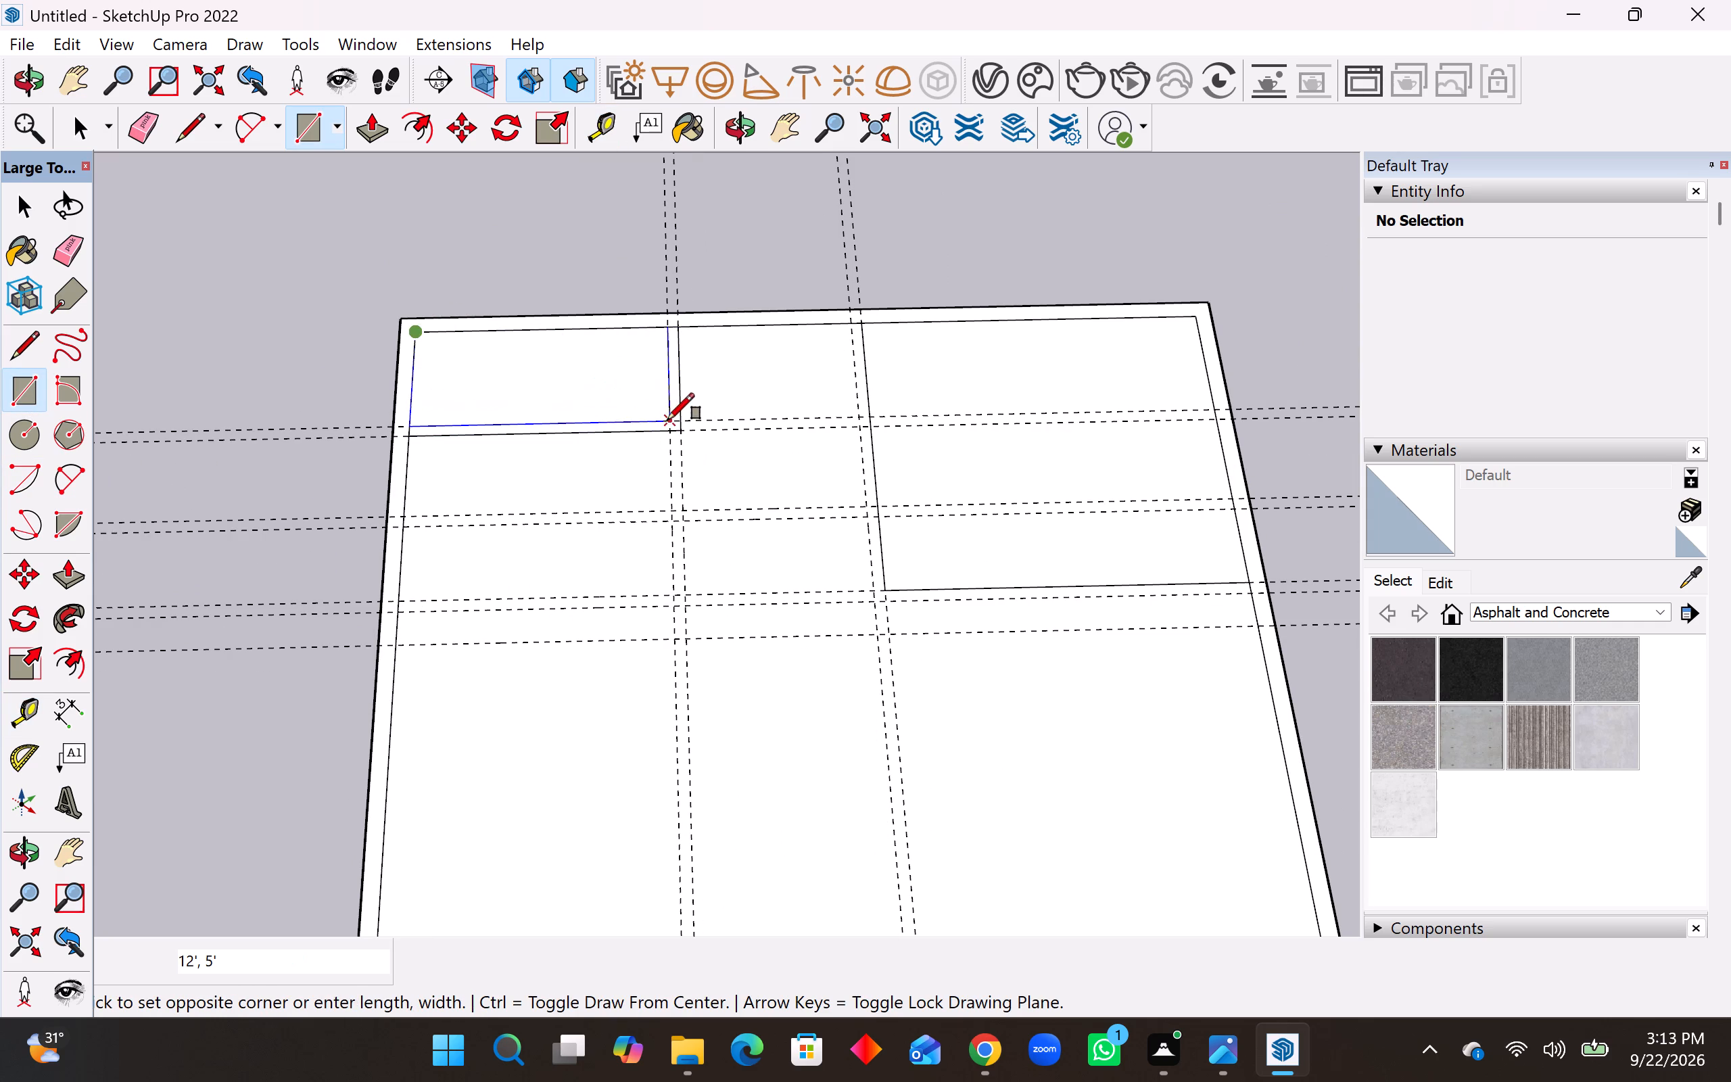
{"action": "left_click", "coordinate": [669, 420]}
Draw a 15'6" by 12' rectangle from the far-left inner wall corner to the 10' guide's intersection with the inner lengthwise guide.
{"action": "left_click", "coordinate": [415, 333]}
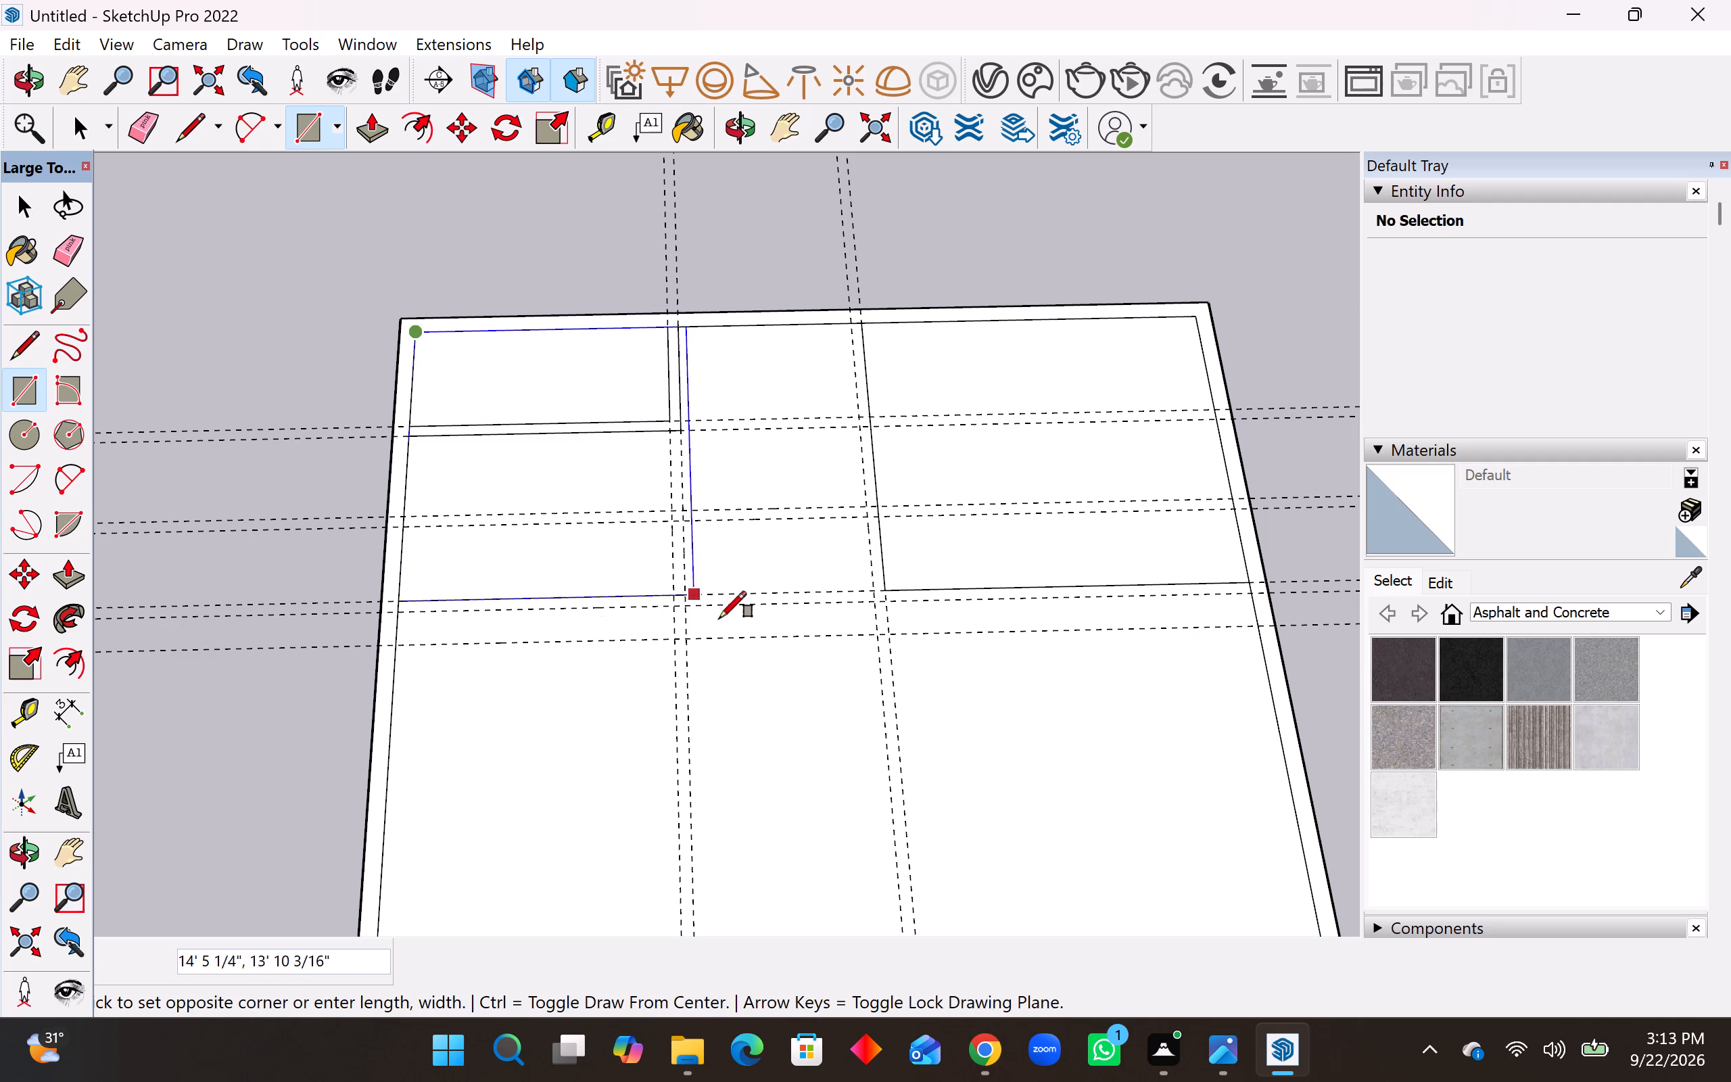
{"action": "left_click", "coordinate": [677, 638]}
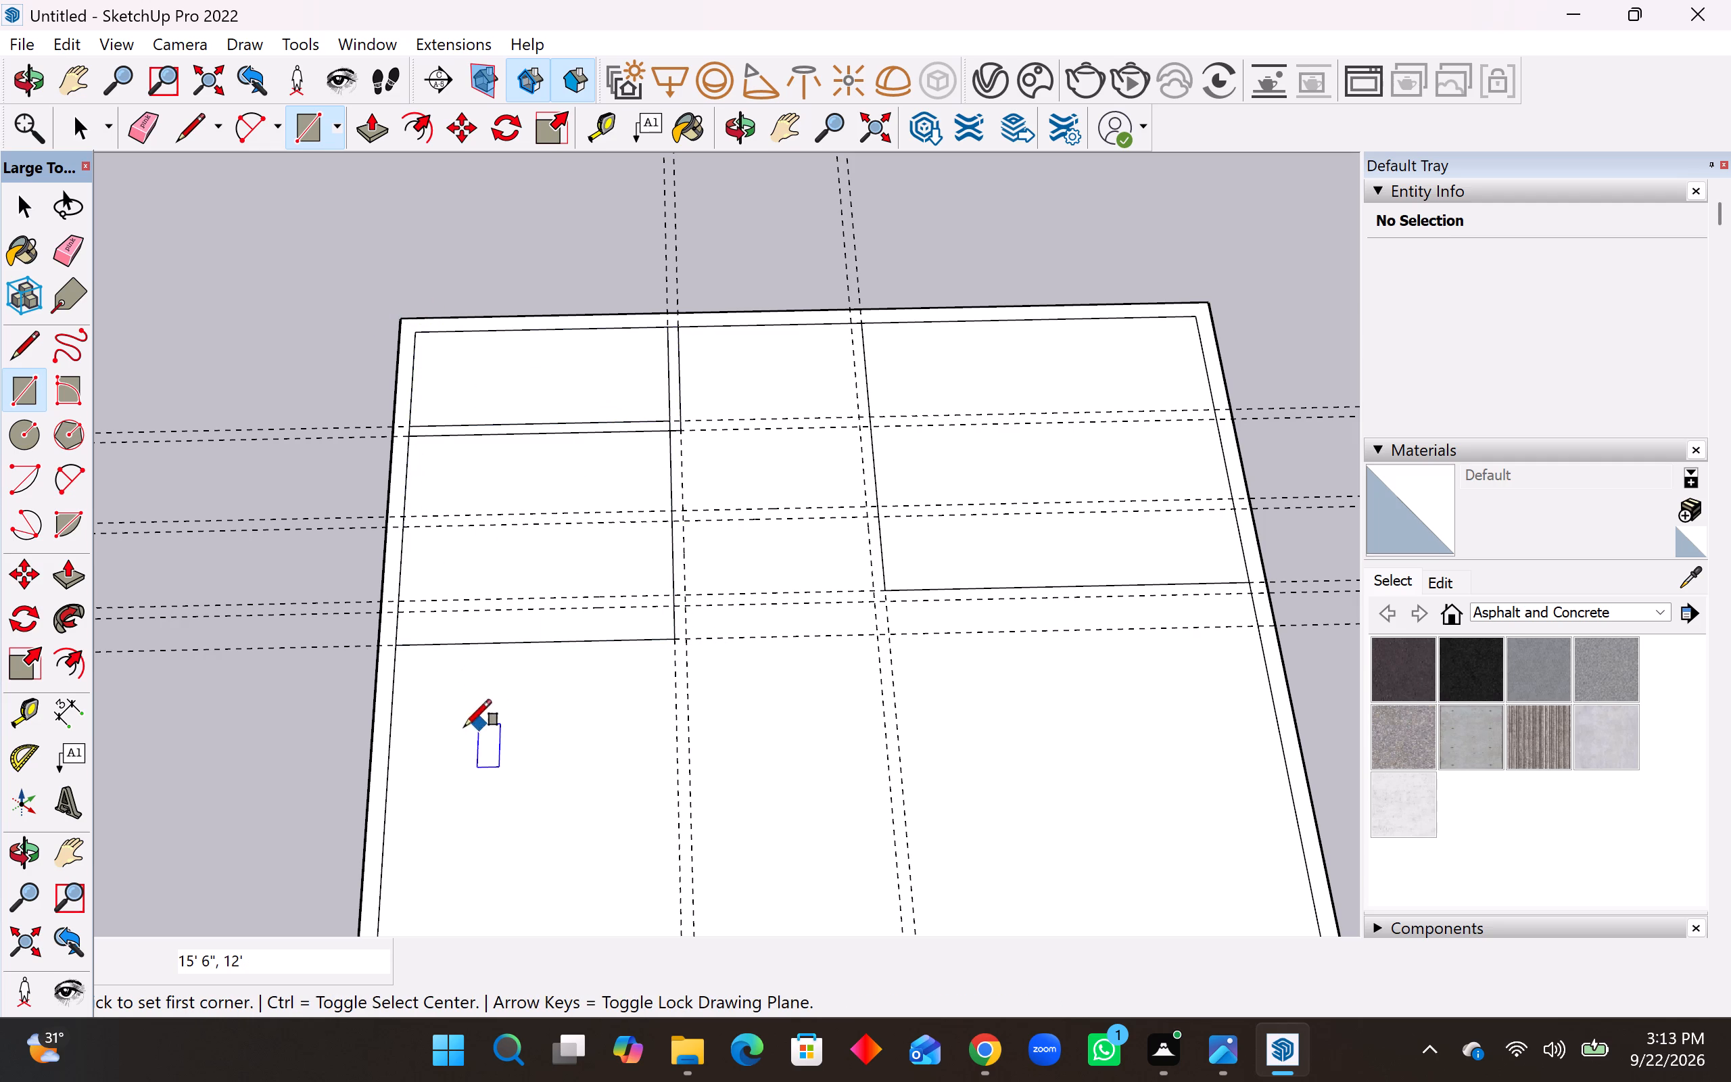
Add a parallel crosswise guide 6" beyond the 10' room guide for the partition thickness.
{"action": "left_click", "coordinate": [19, 703]}
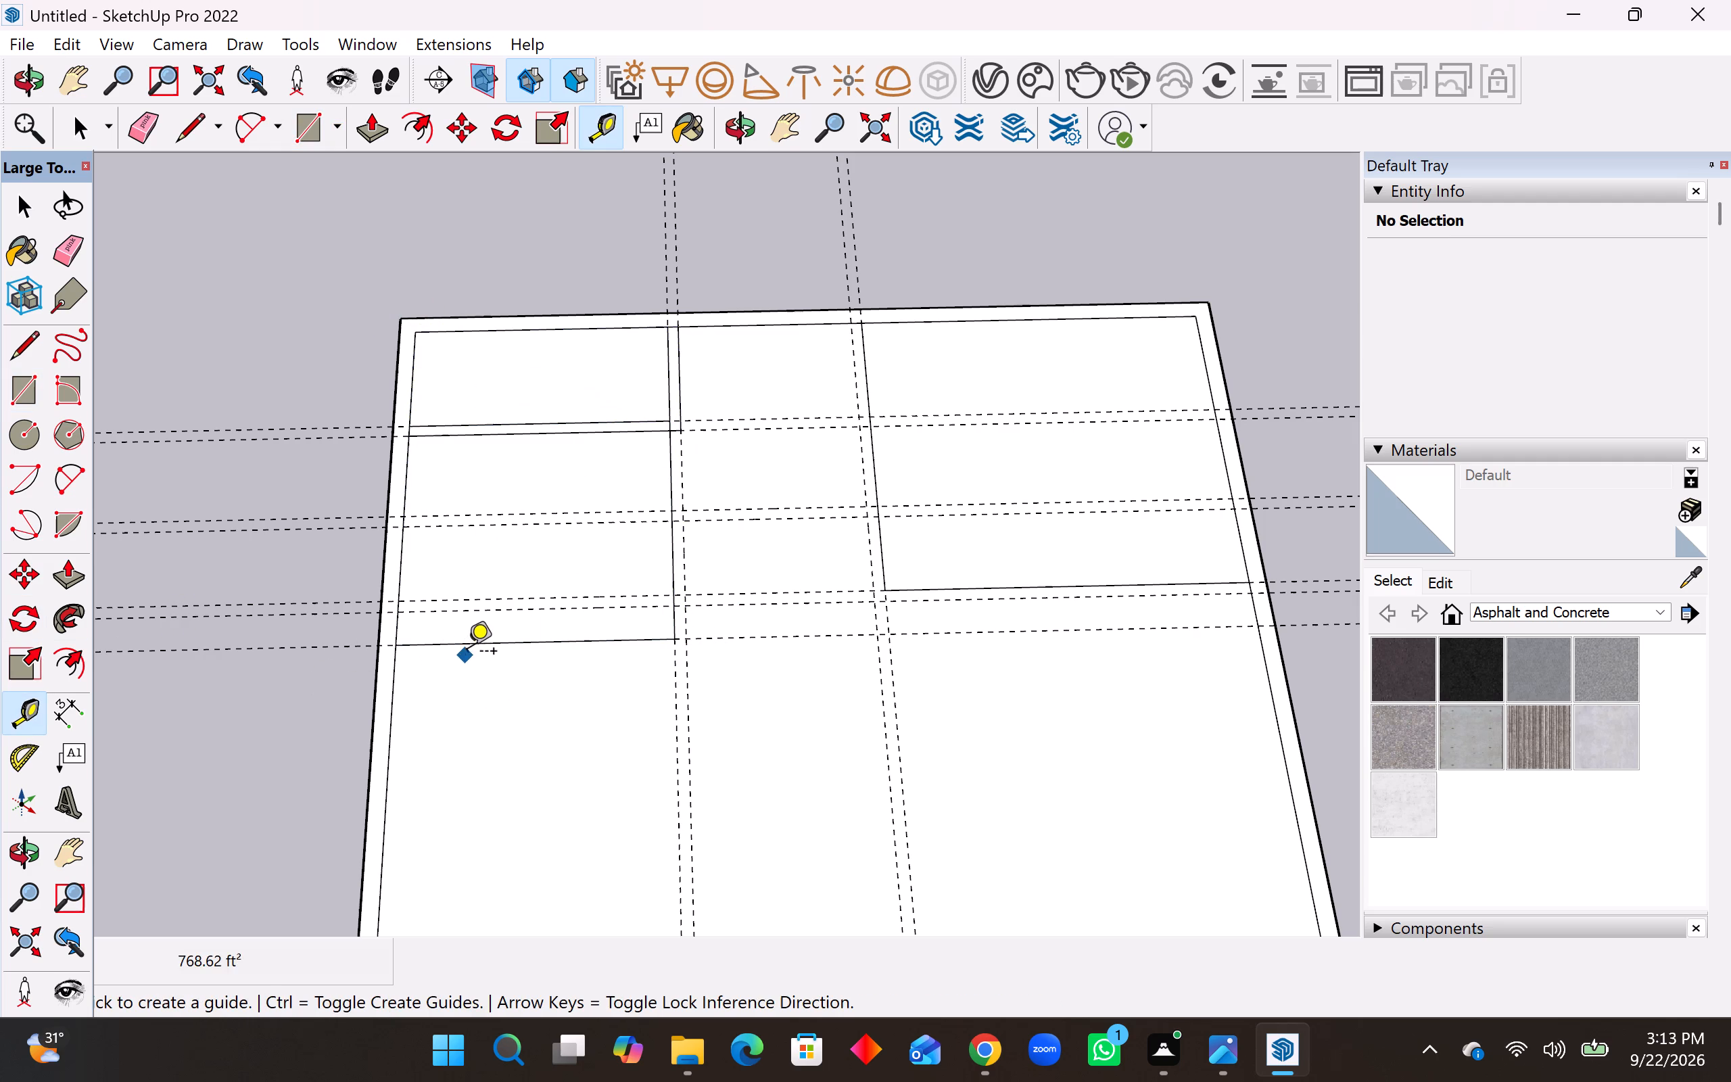
{"action": "left_click", "coordinate": [473, 648]}
{"action": "type", "text": "6\""}
{"action": "key", "text": "Return"}
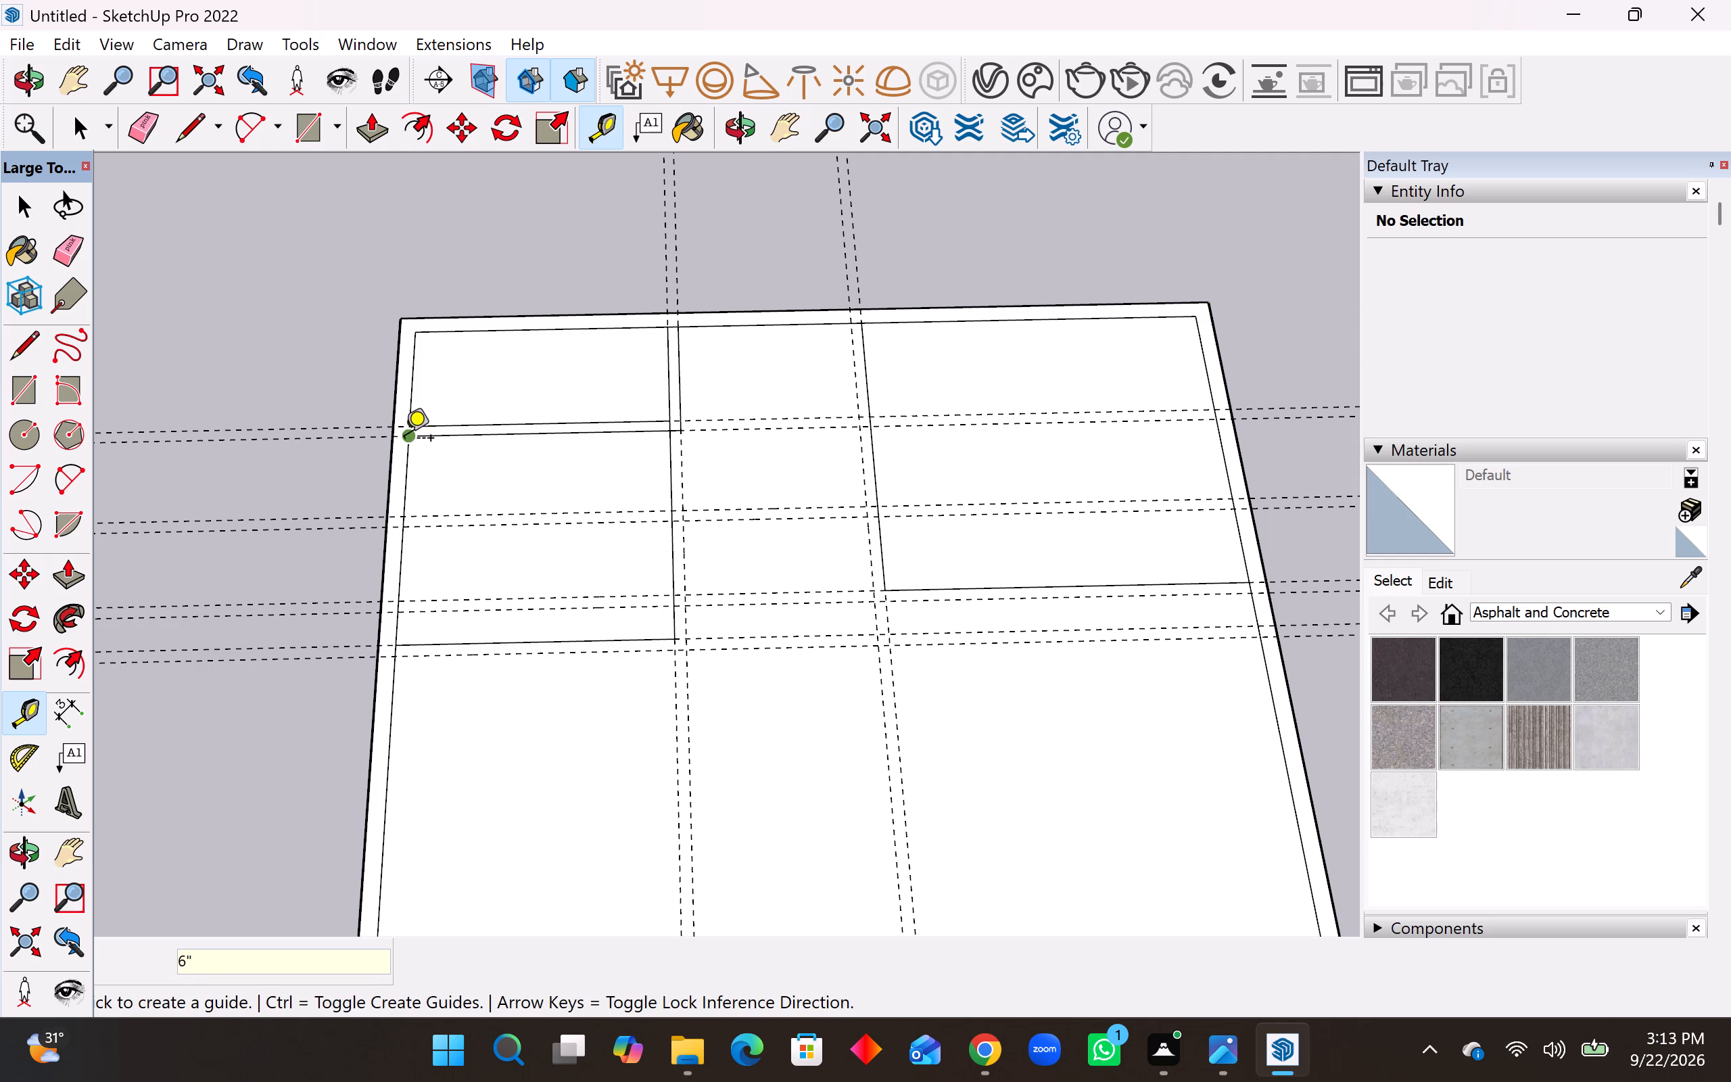
Draw a 12'6" by 10'6" rectangle from the lower partition line at the left inner wall to the outer partition guides' intersection.
{"action": "left_click", "coordinate": [406, 440]}
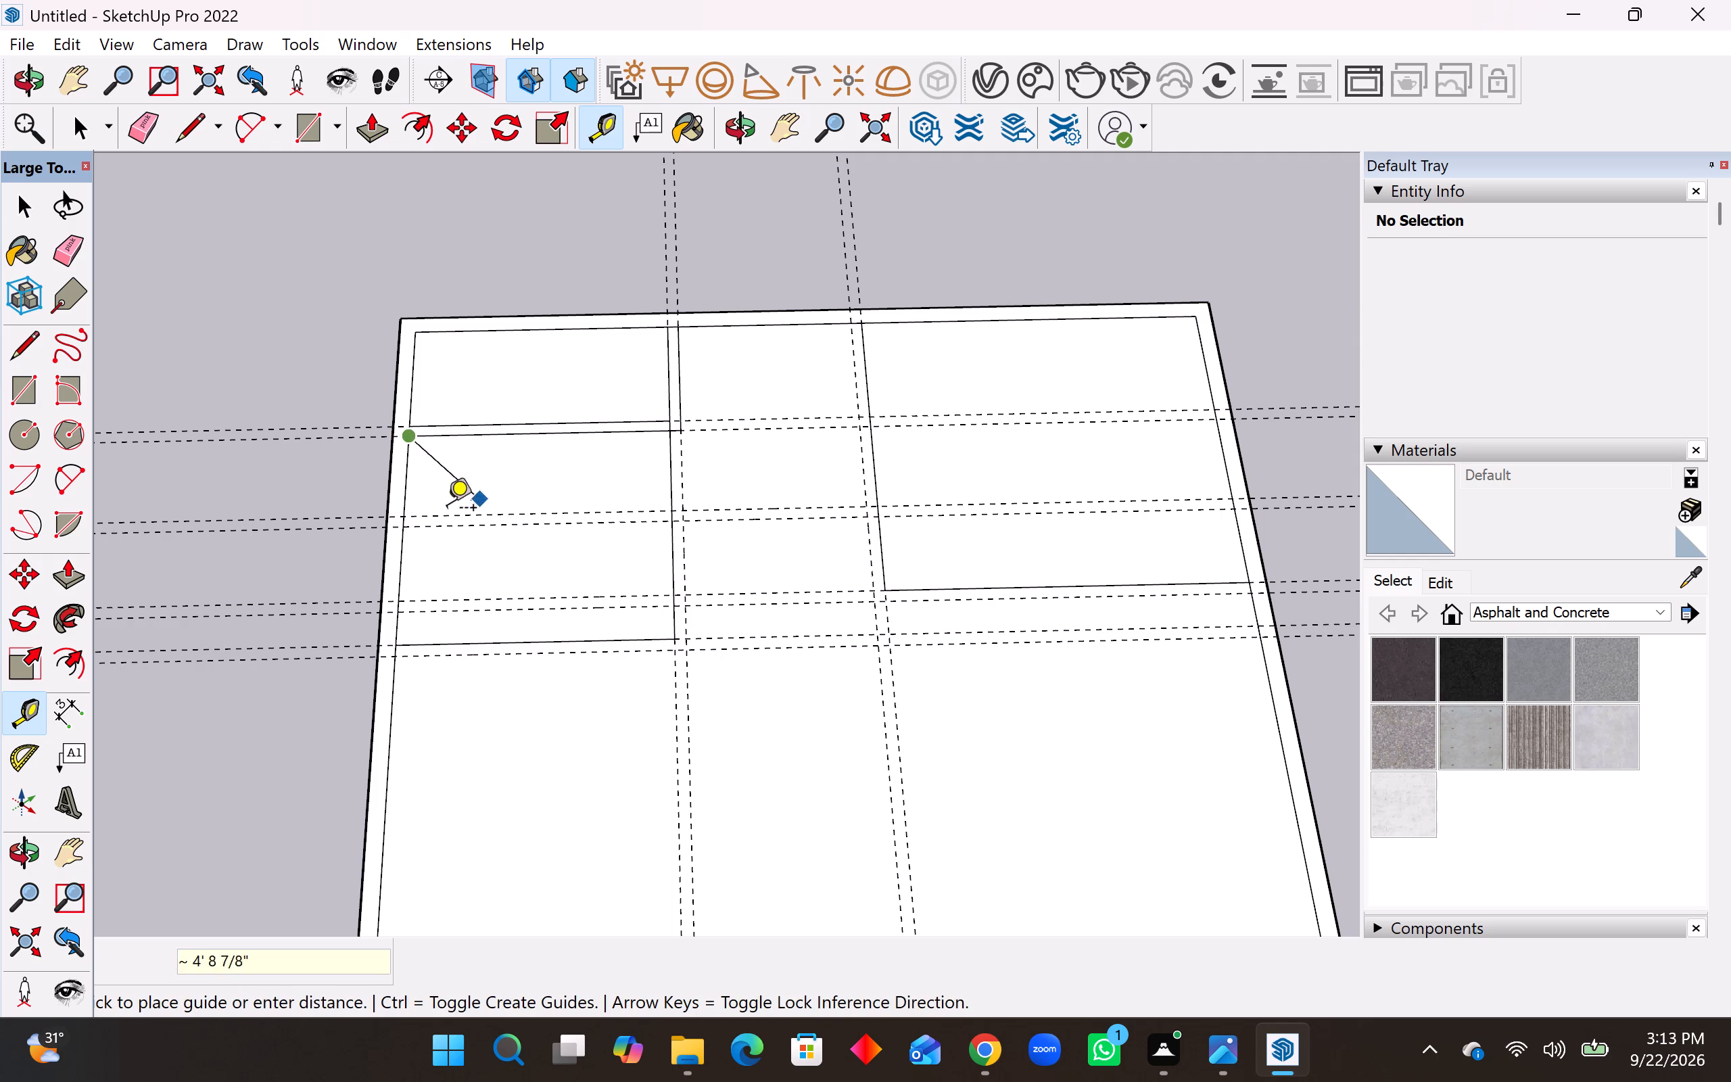
{"action": "key", "text": "Escape"}
{"action": "left_click", "coordinate": [20, 381]}
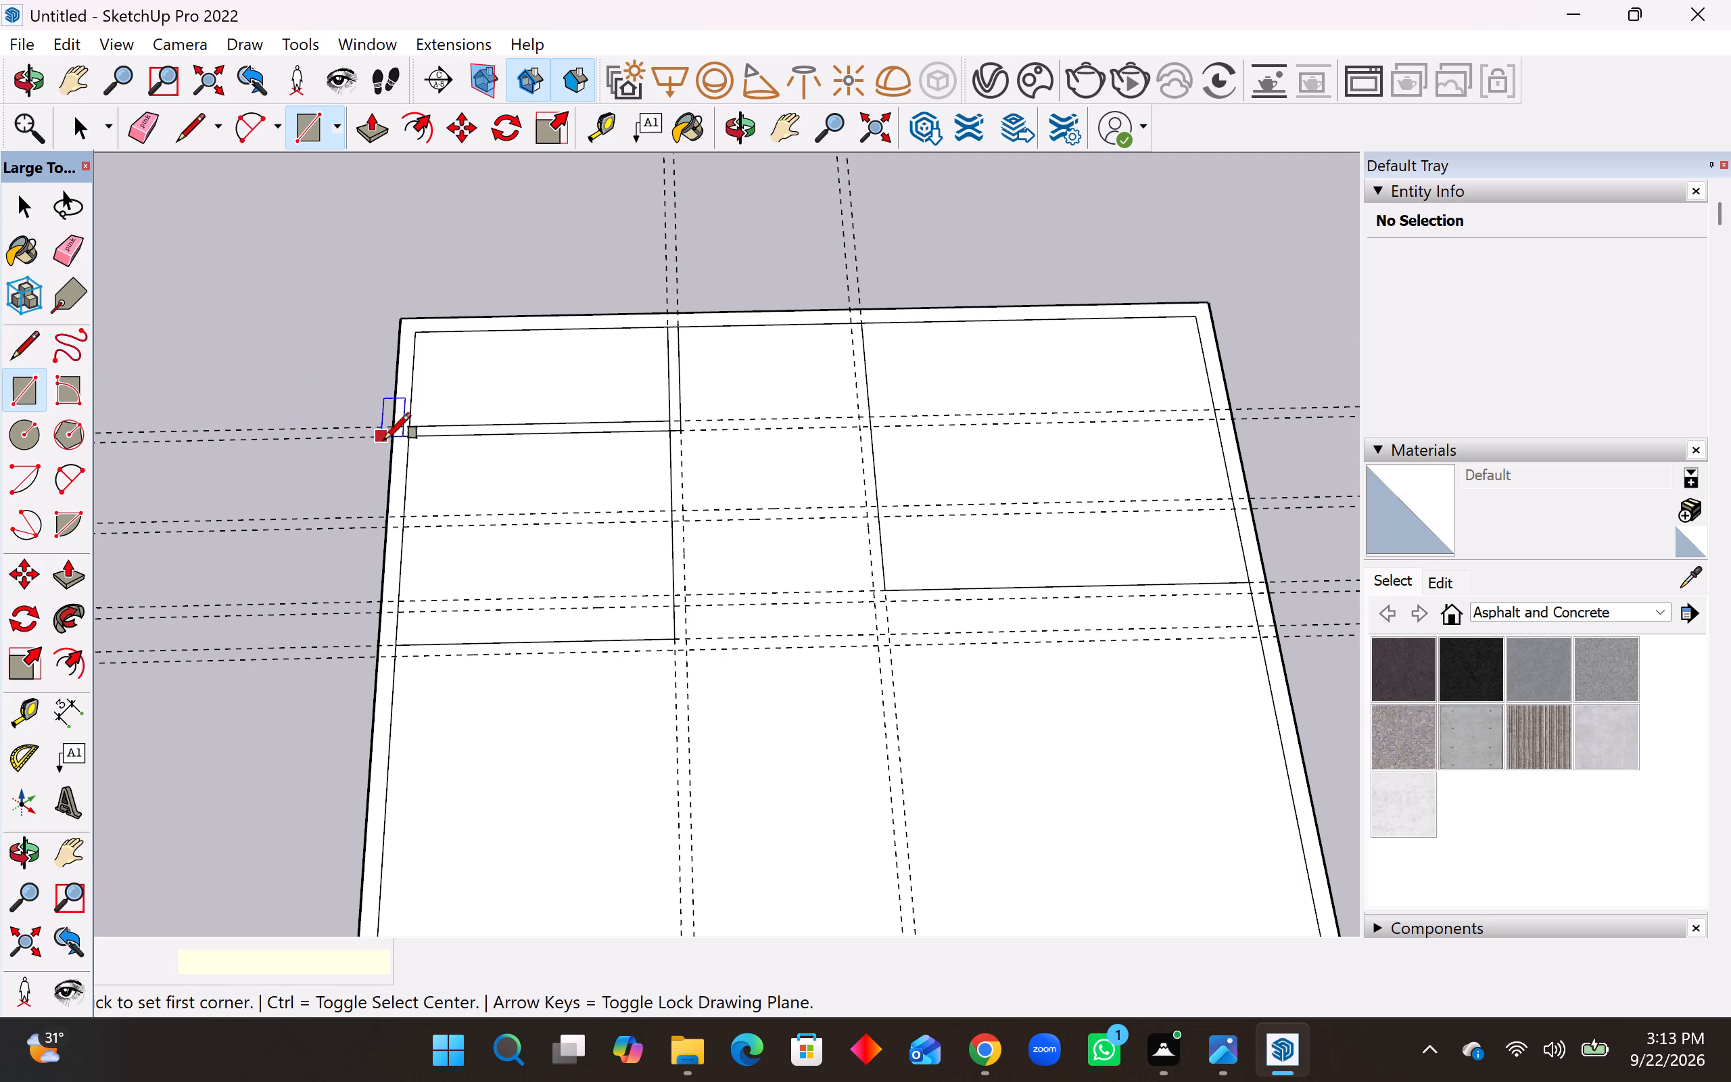
{"action": "left_click", "coordinate": [412, 435]}
{"action": "left_click", "coordinate": [688, 655]}
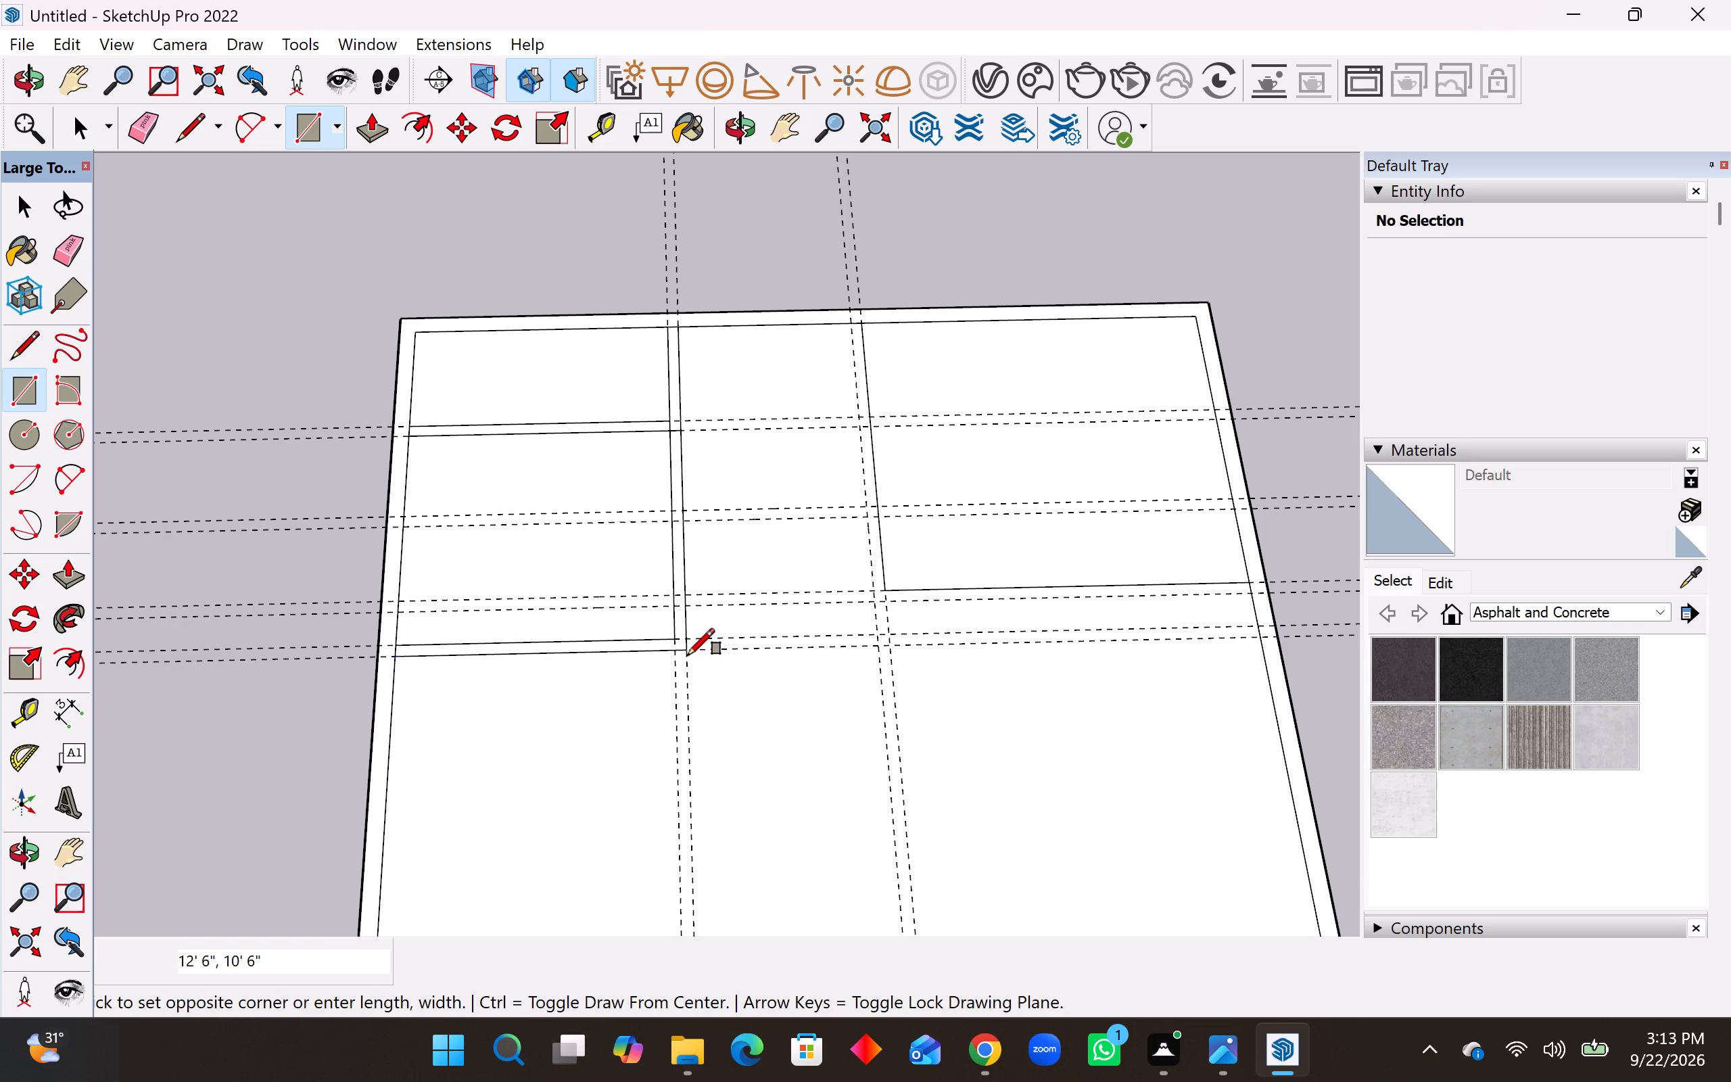
{"action": "key", "text": "space"}
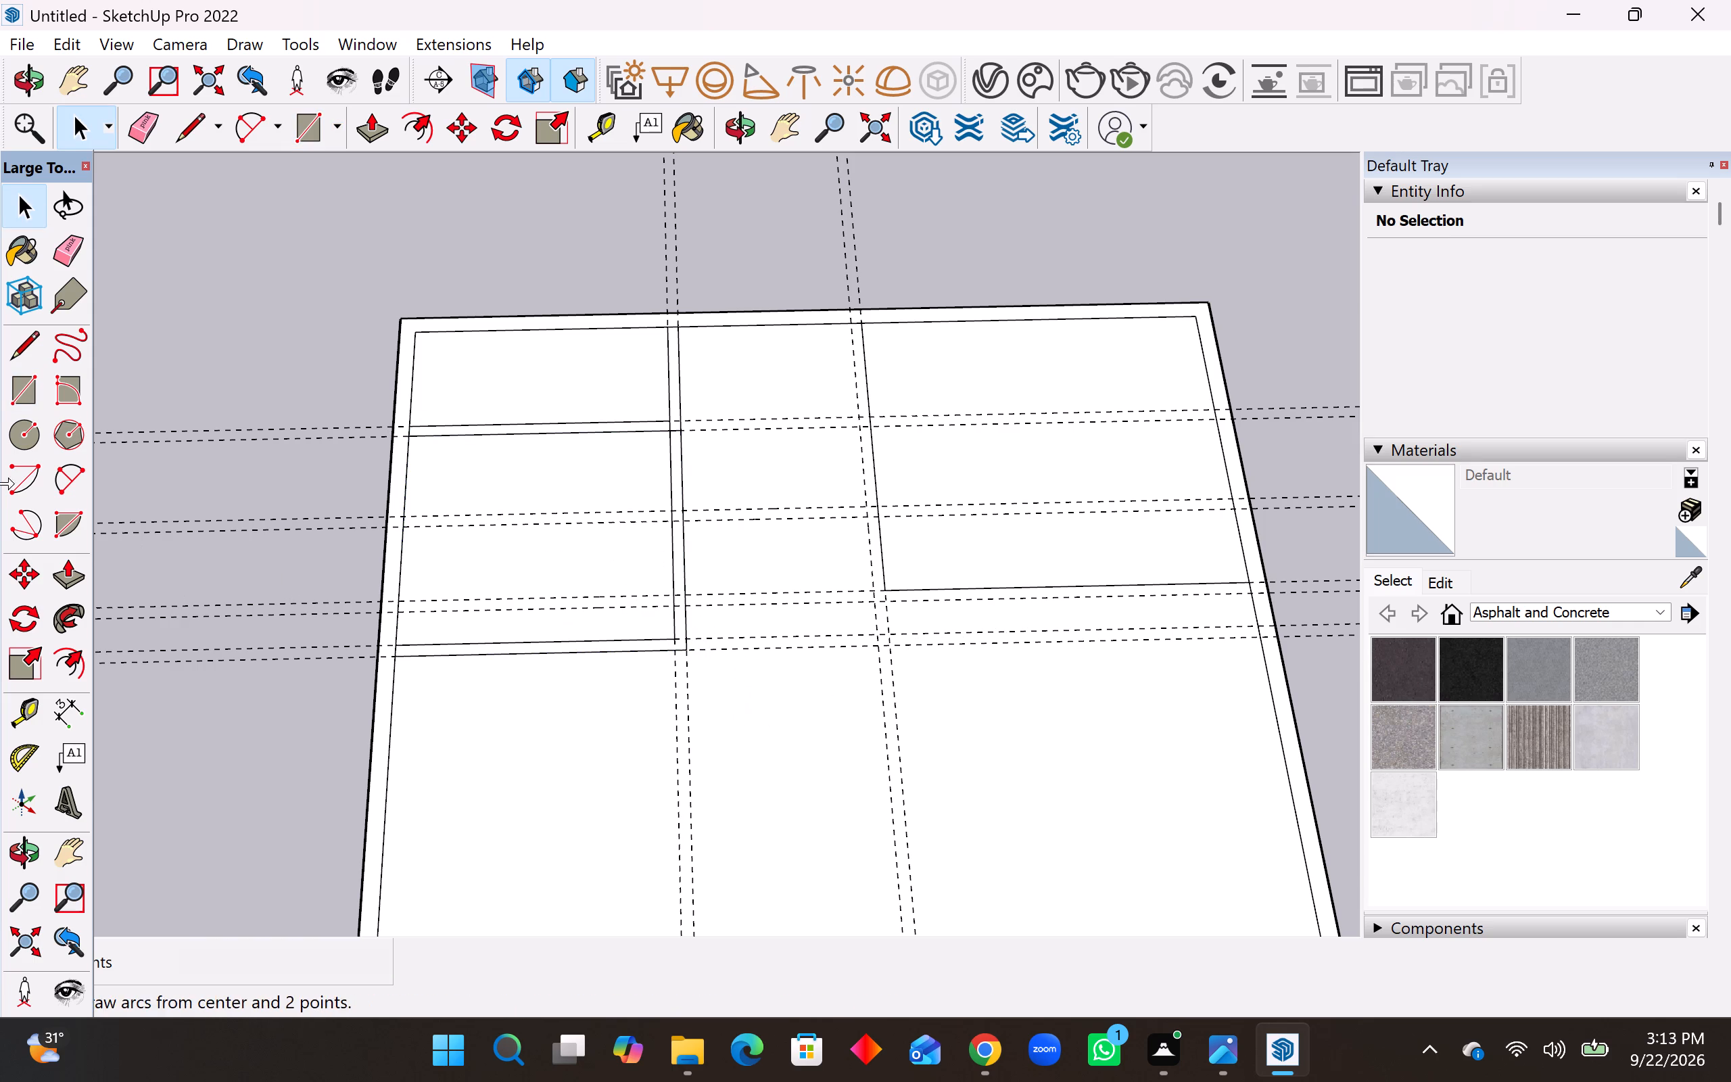
Check the left-hand room's width, its lengthwise partition's overall length and the right-hand room outline's side with the Dimension tool.
{"action": "left_click", "coordinate": [72, 718]}
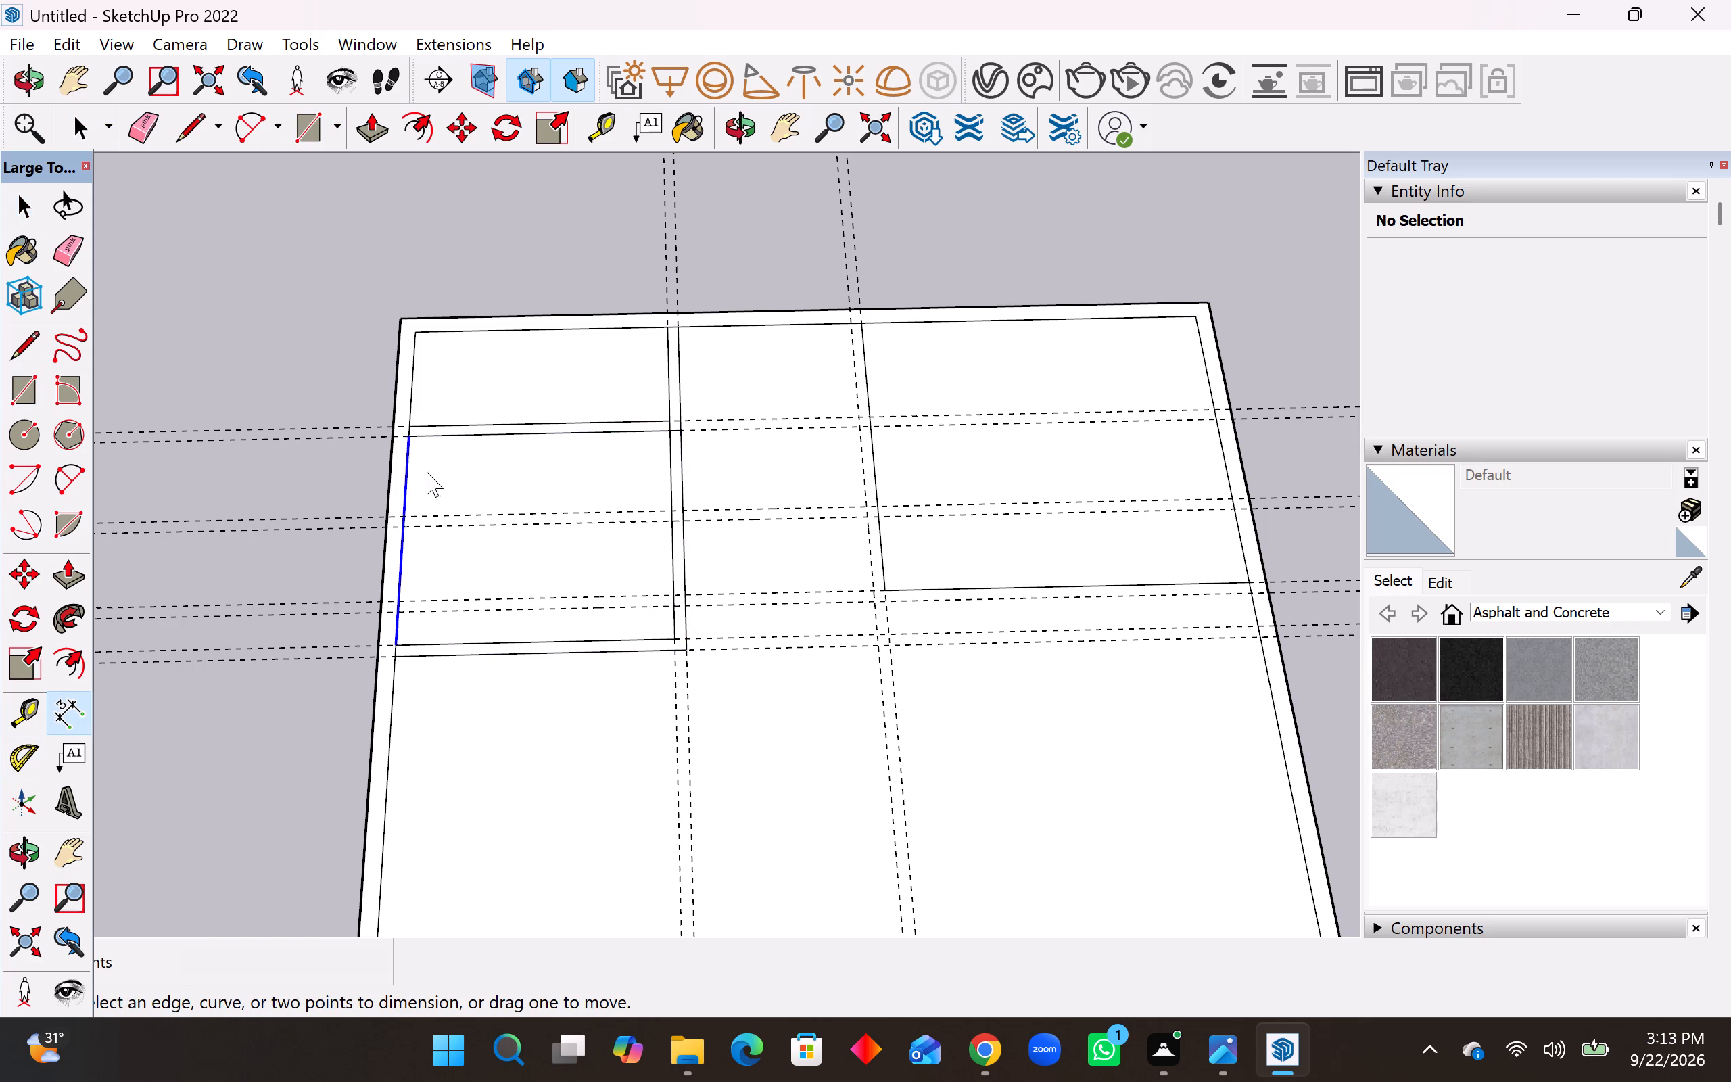
{"action": "left_click", "coordinate": [406, 433]}
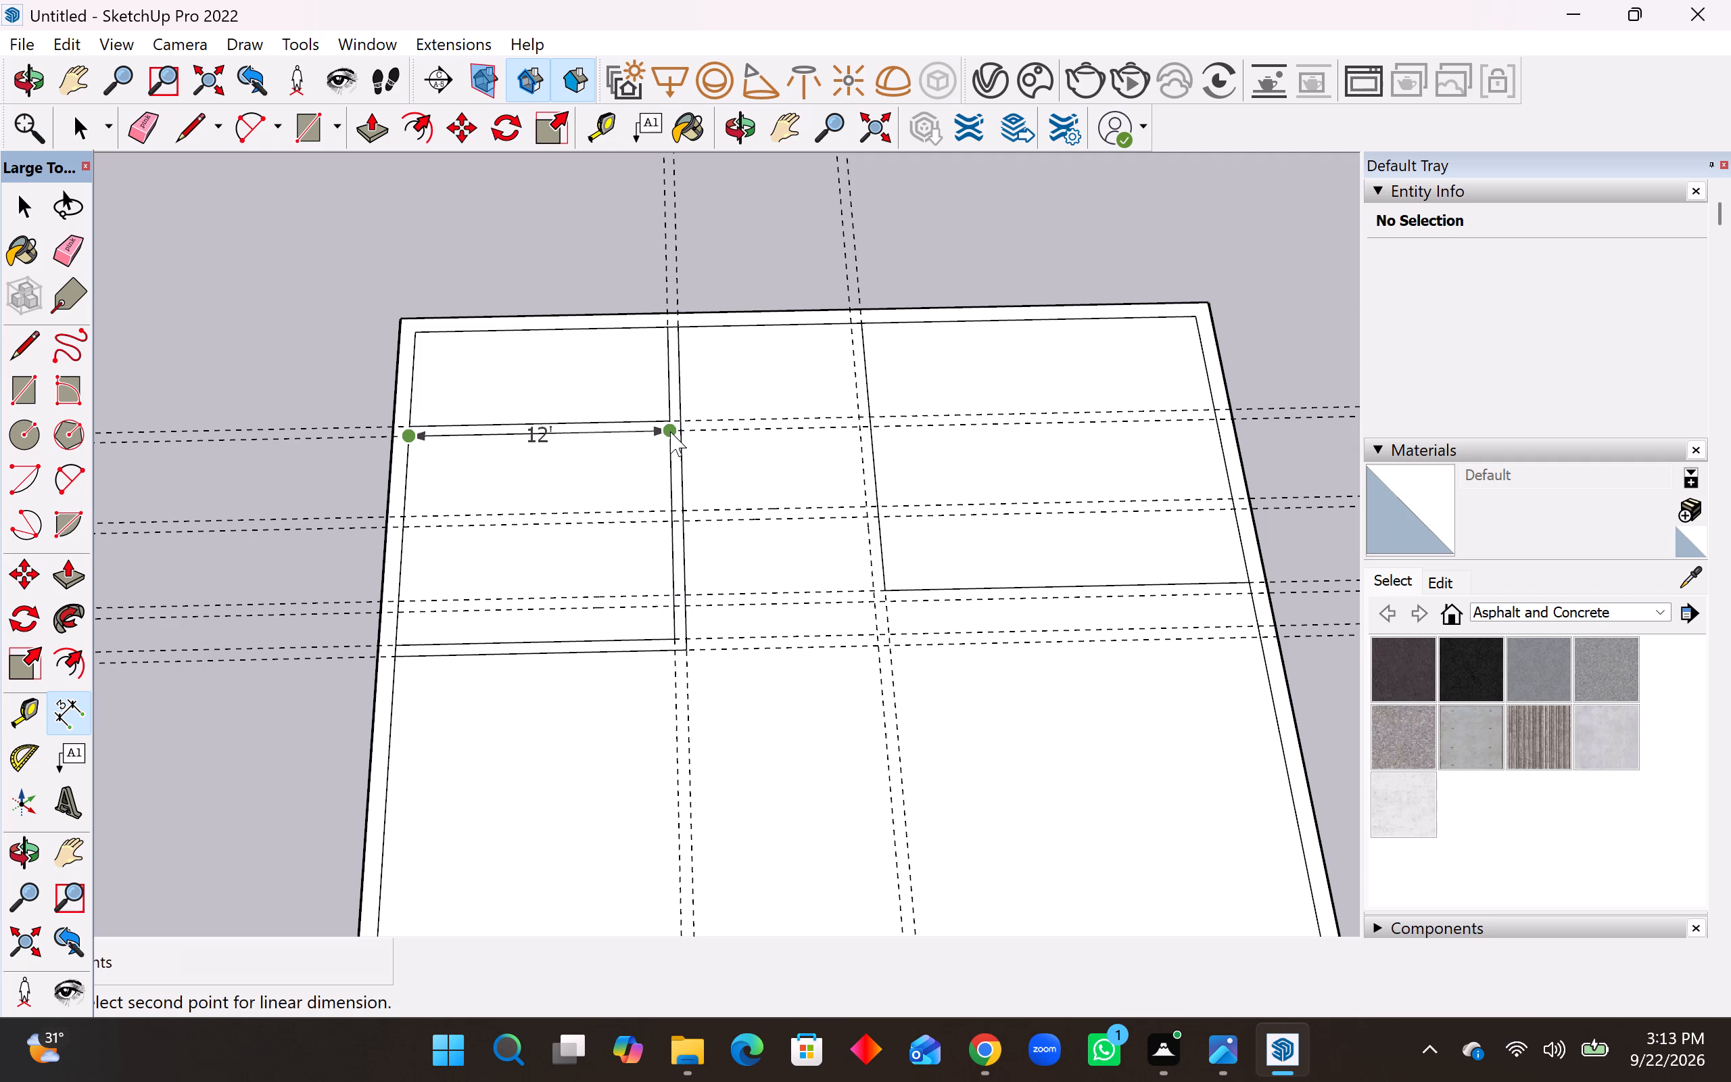
{"action": "key", "text": "Escape"}
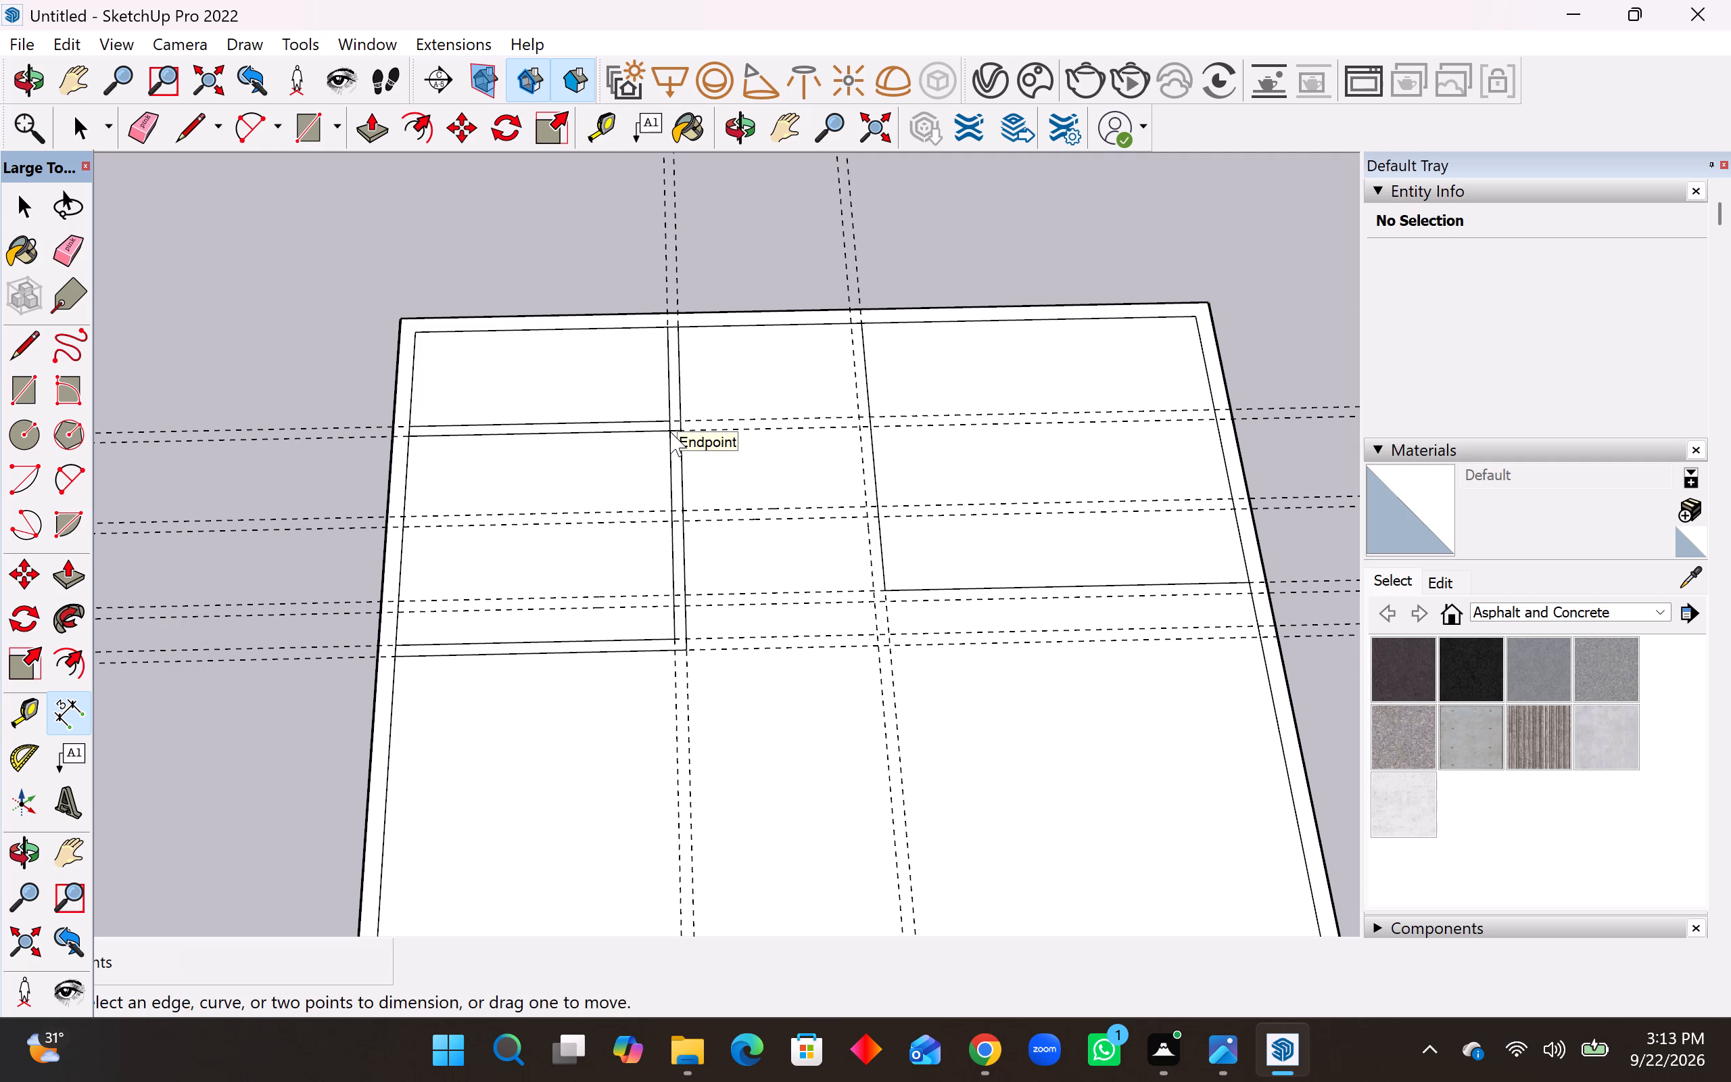
{"action": "scroll", "coordinate": [646, 450], "scroll_direction": "down", "scroll_amount": 3}
{"action": "scroll", "coordinate": [1114, 557], "scroll_direction": "up", "scroll_amount": 2}
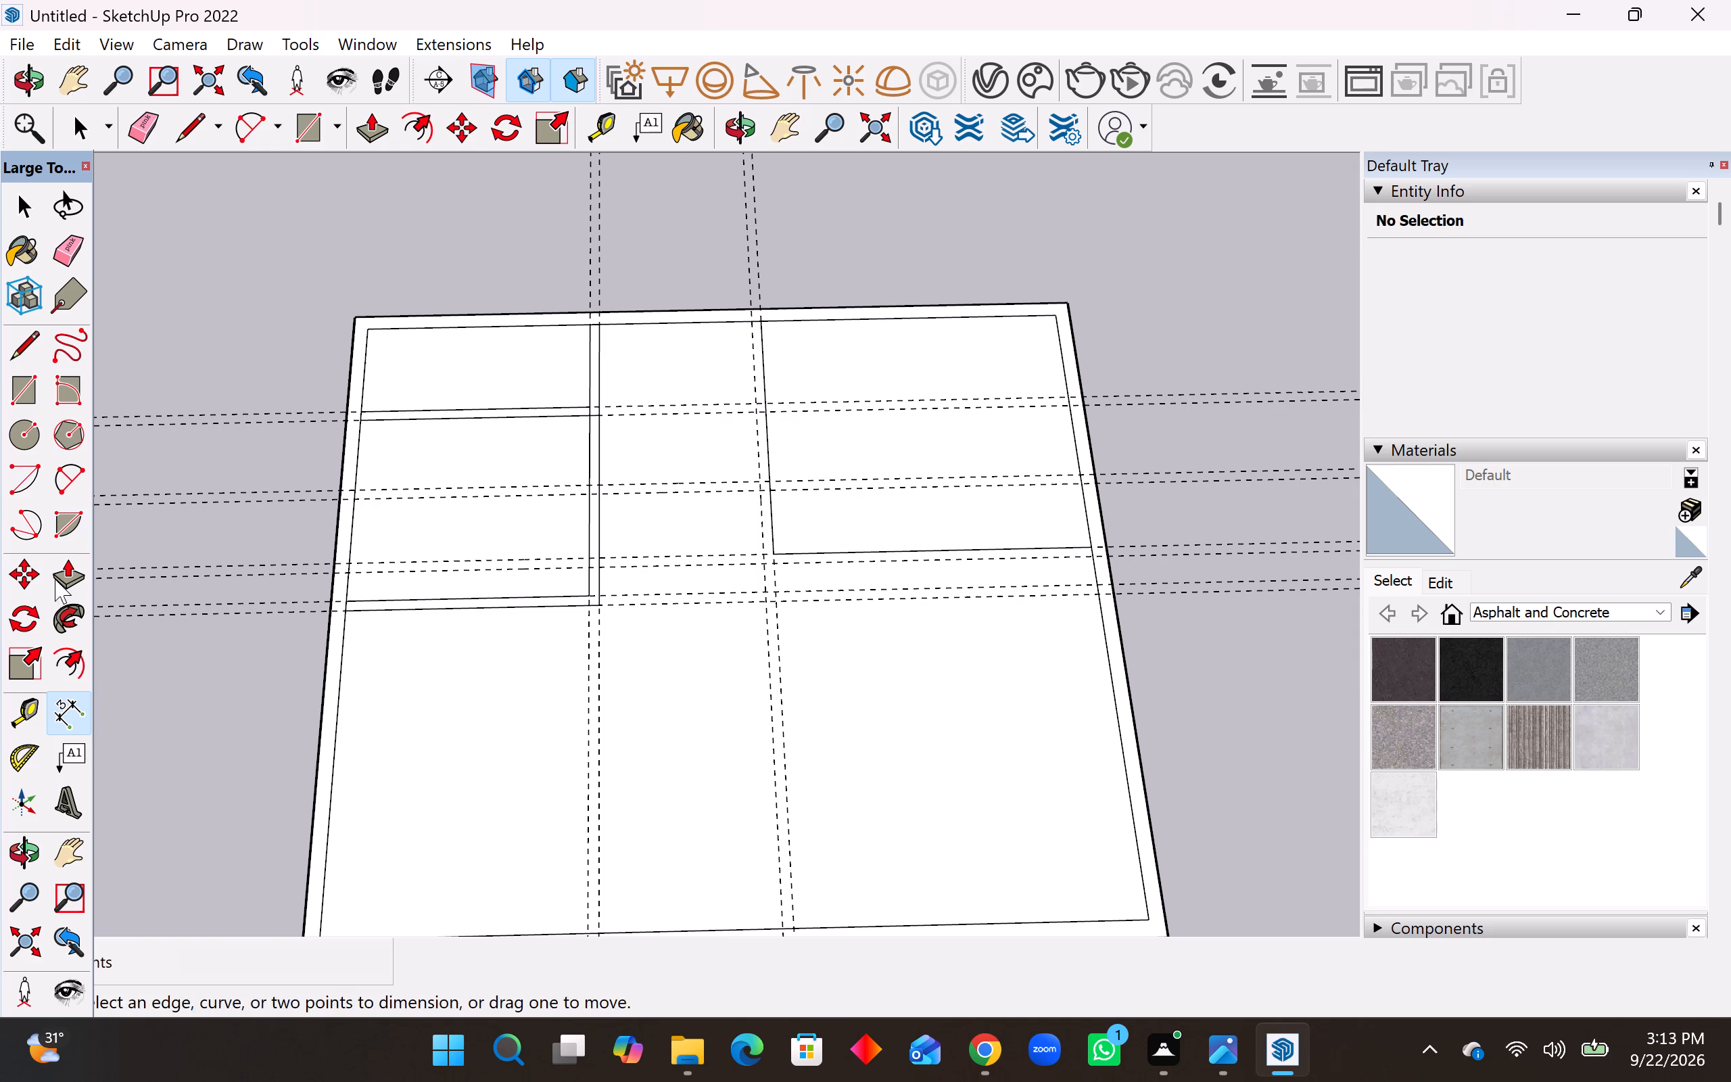
{"action": "left_click", "coordinate": [62, 716]}
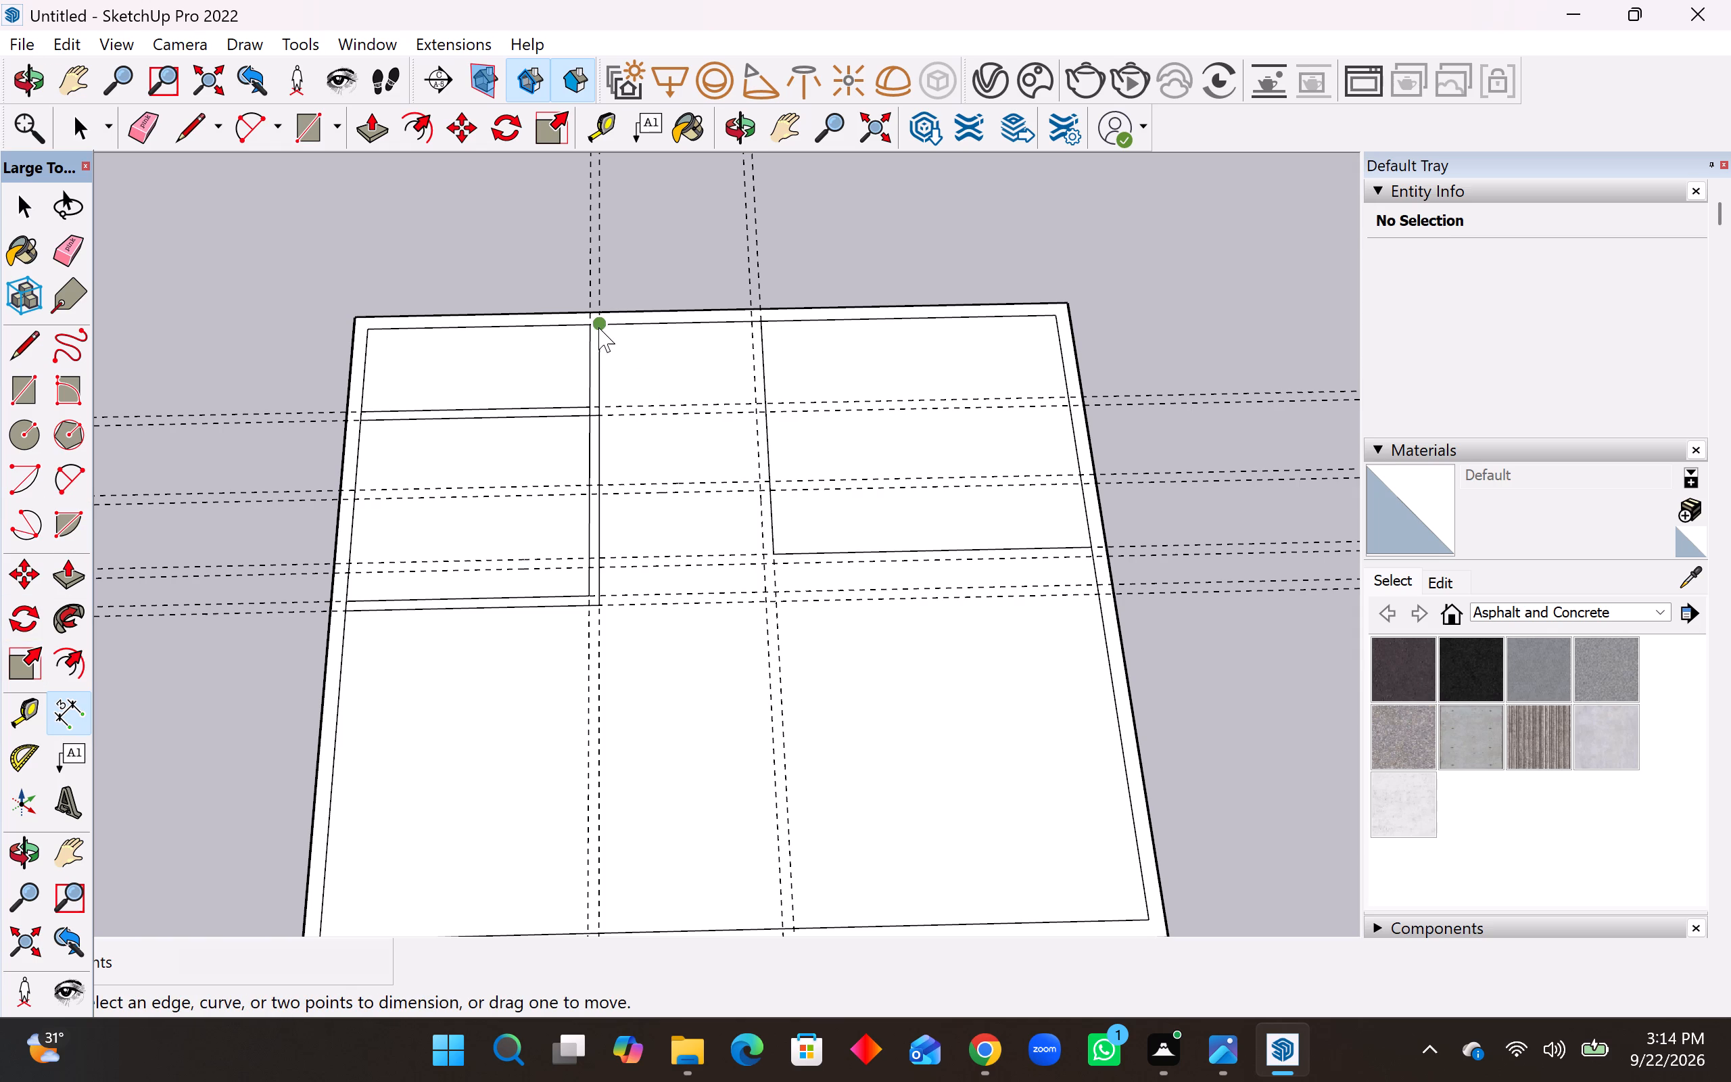
{"action": "left_click", "coordinate": [600, 327]}
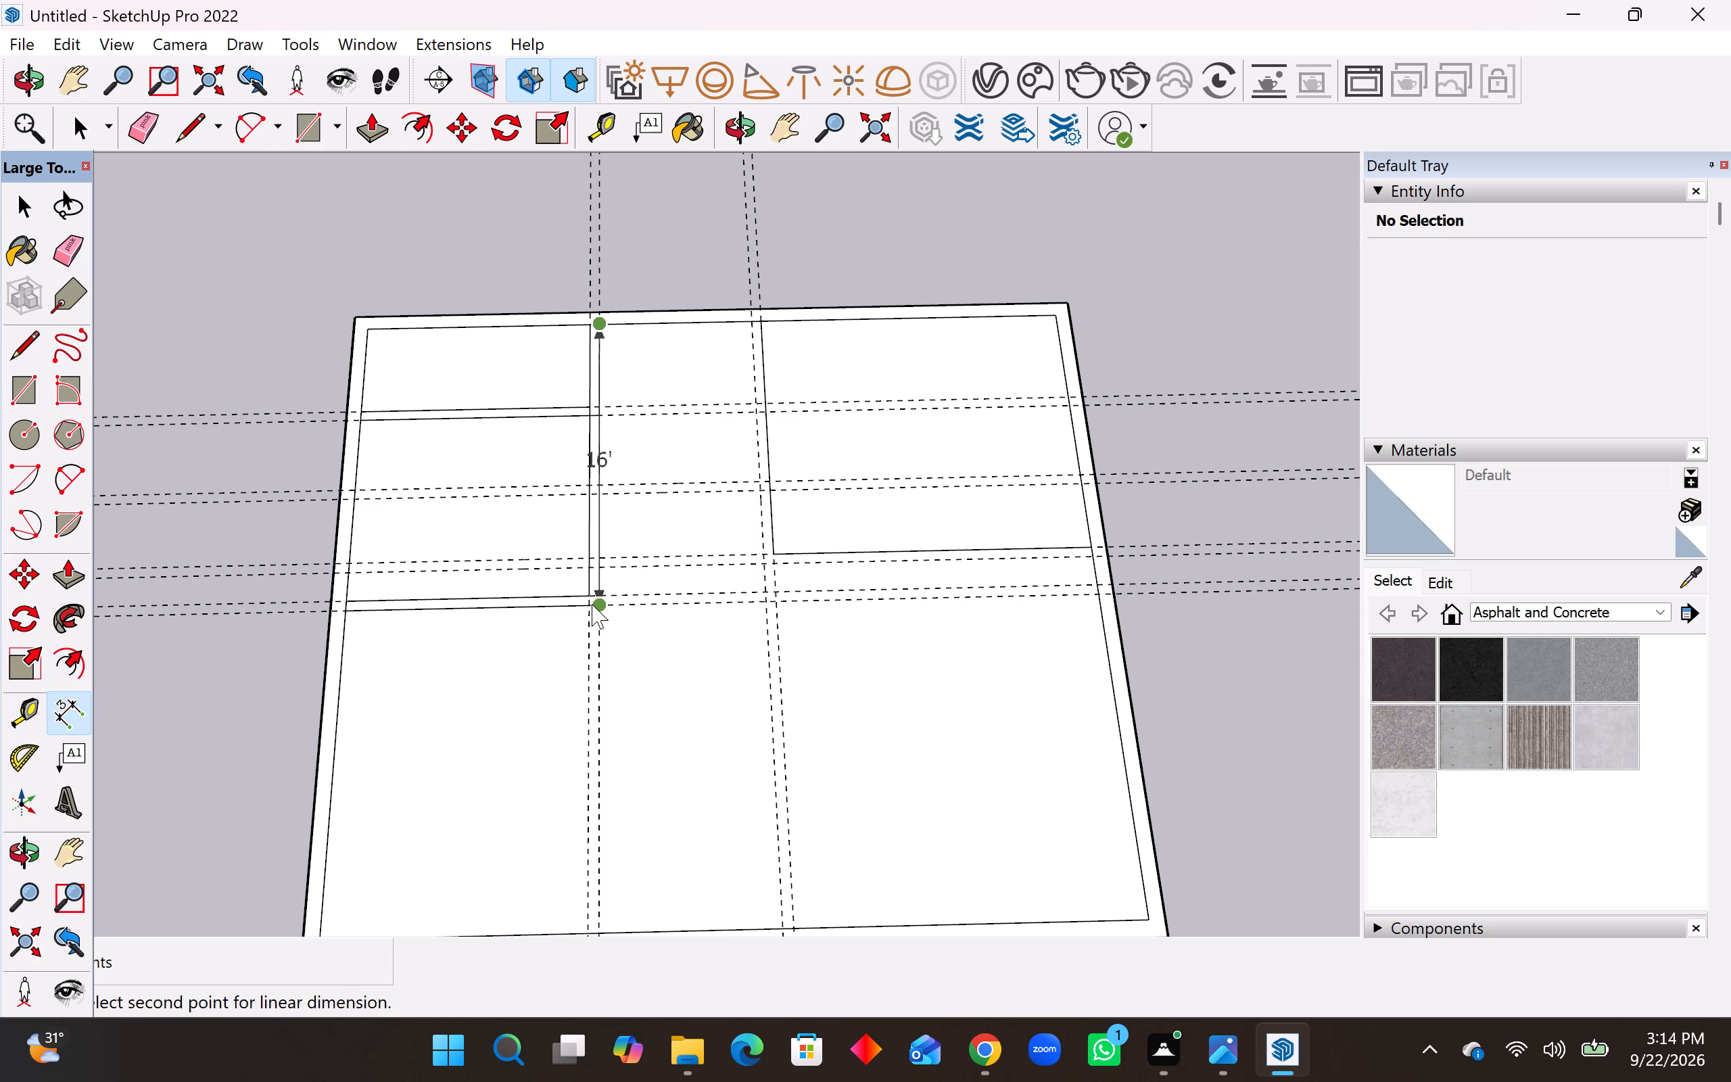
{"action": "key", "text": "Escape"}
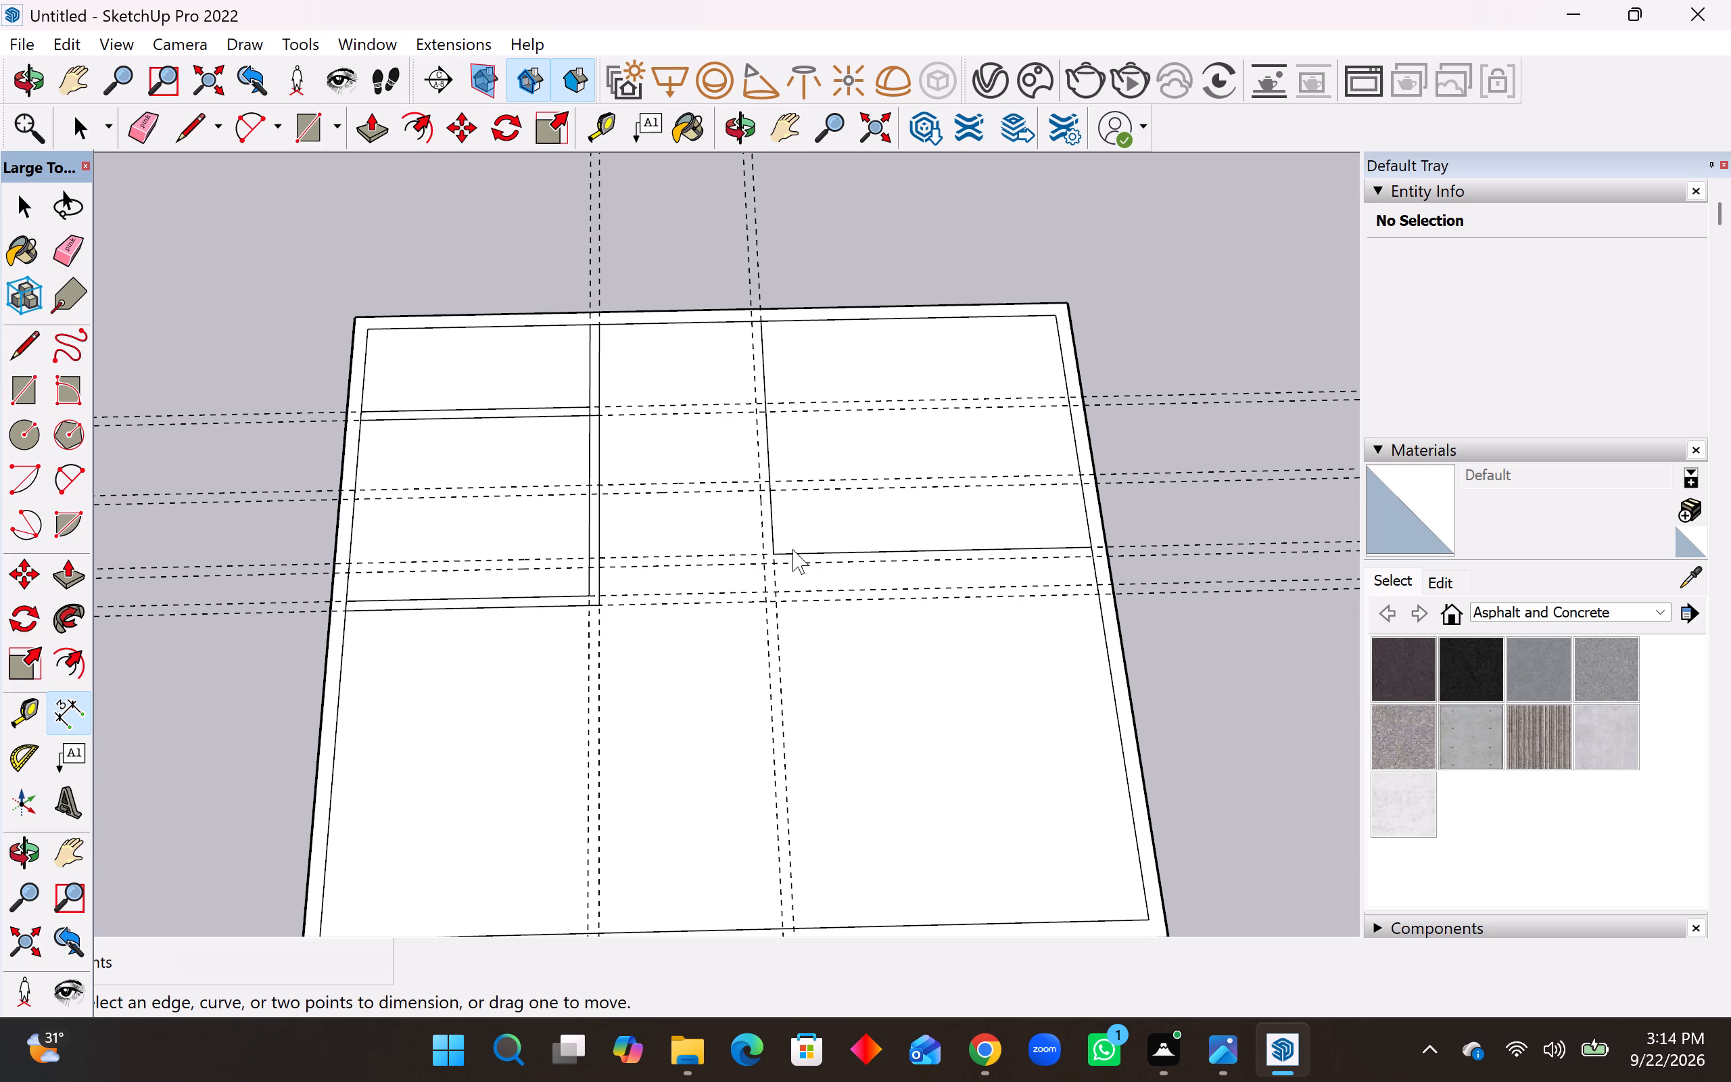
{"action": "left_click", "coordinate": [765, 380]}
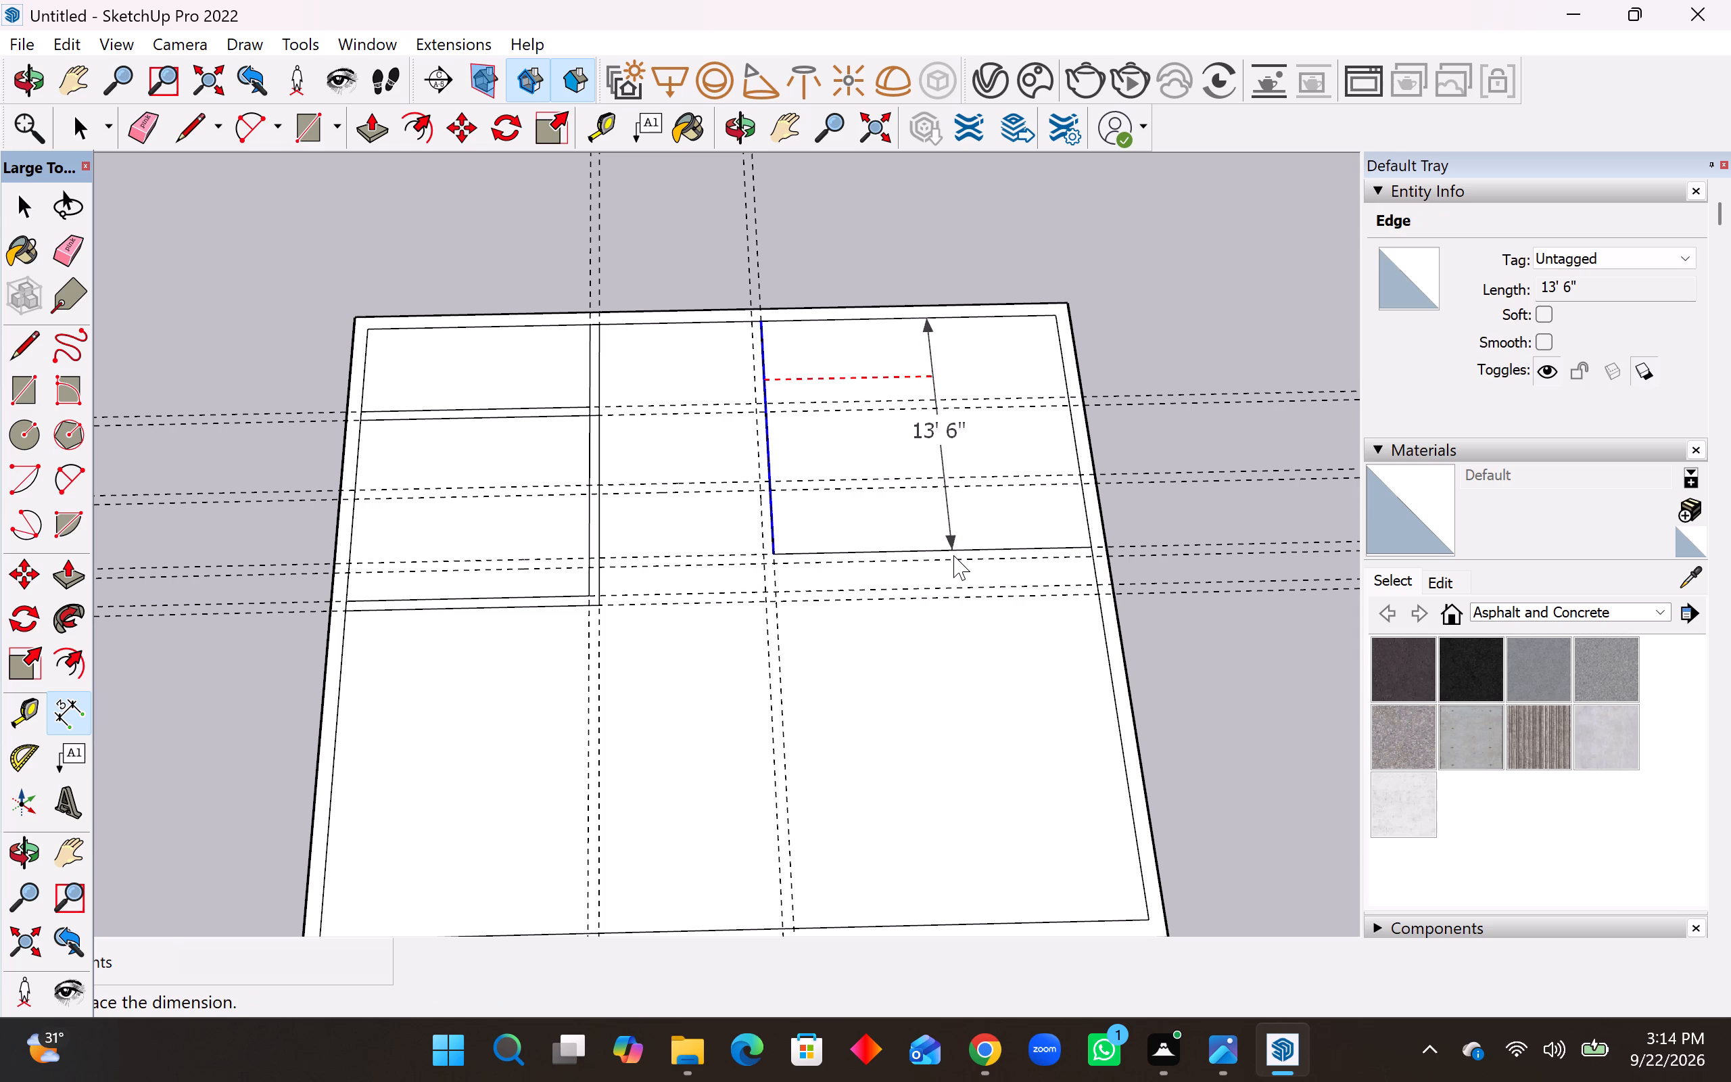
{"action": "key", "text": "Delete"}
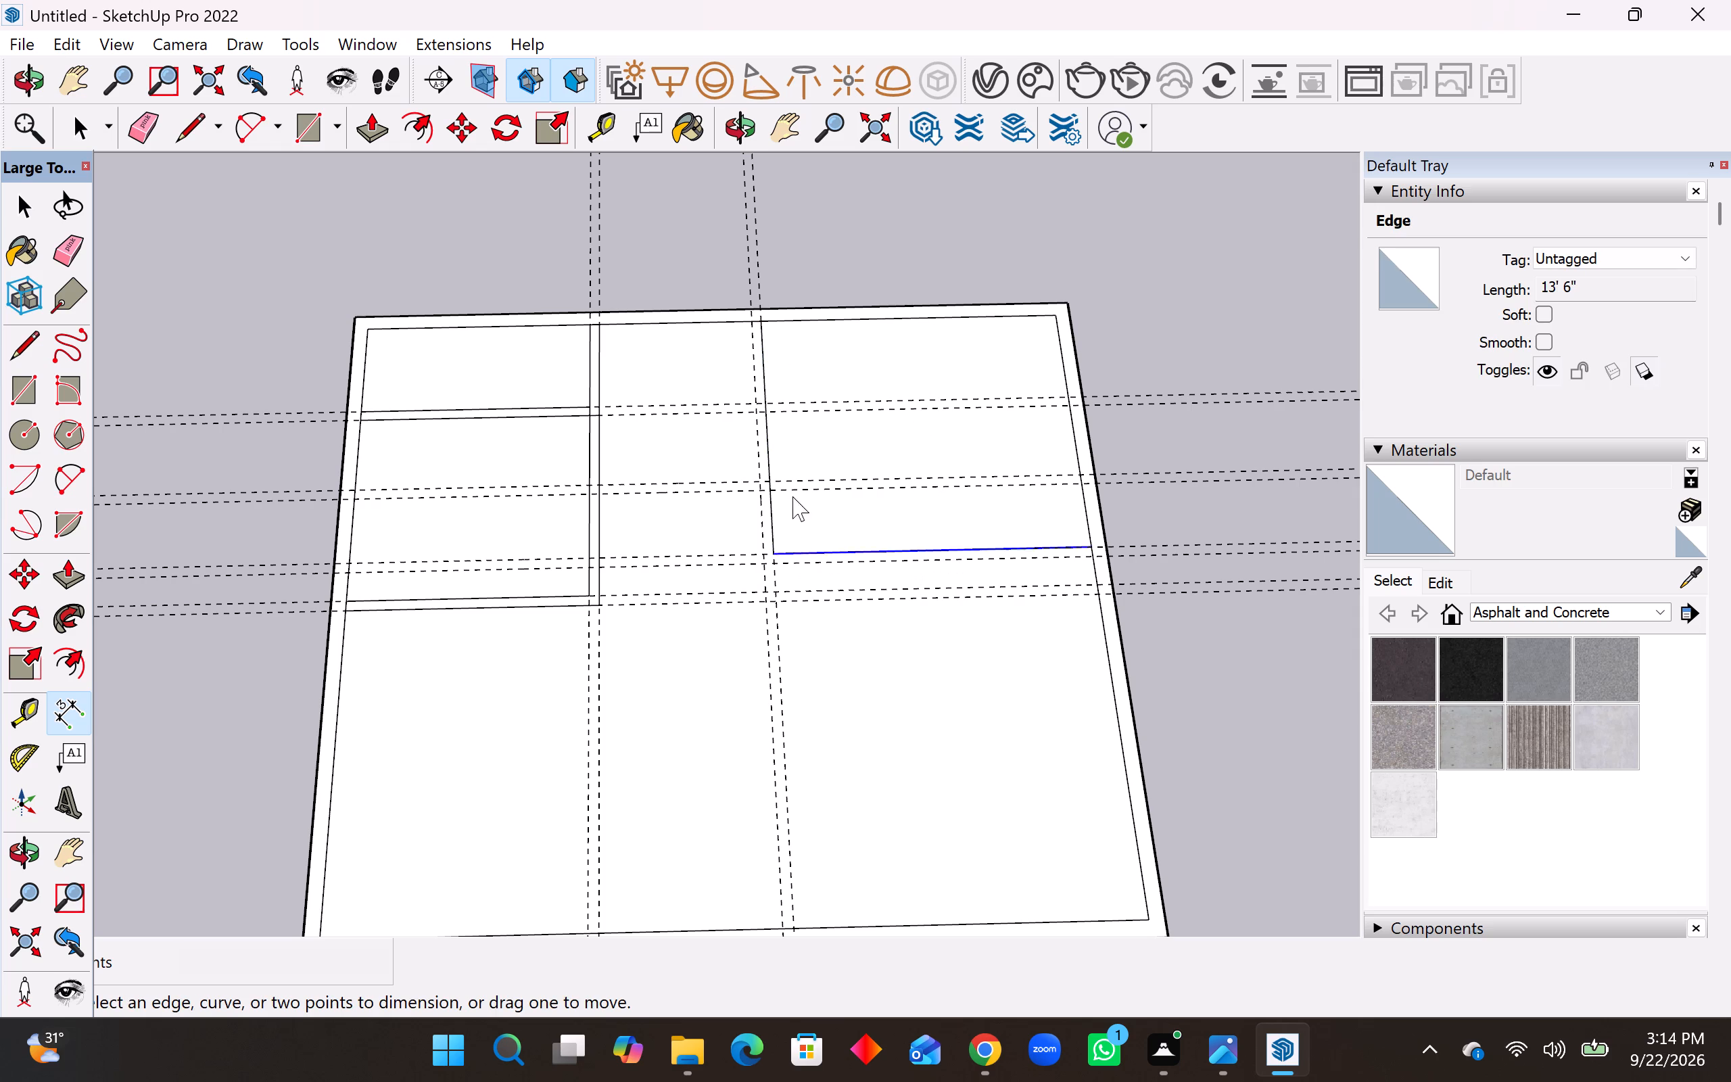
Delete the lengthwise and crosswise edges of the old right-hand room outline.
{"action": "key", "text": "space"}
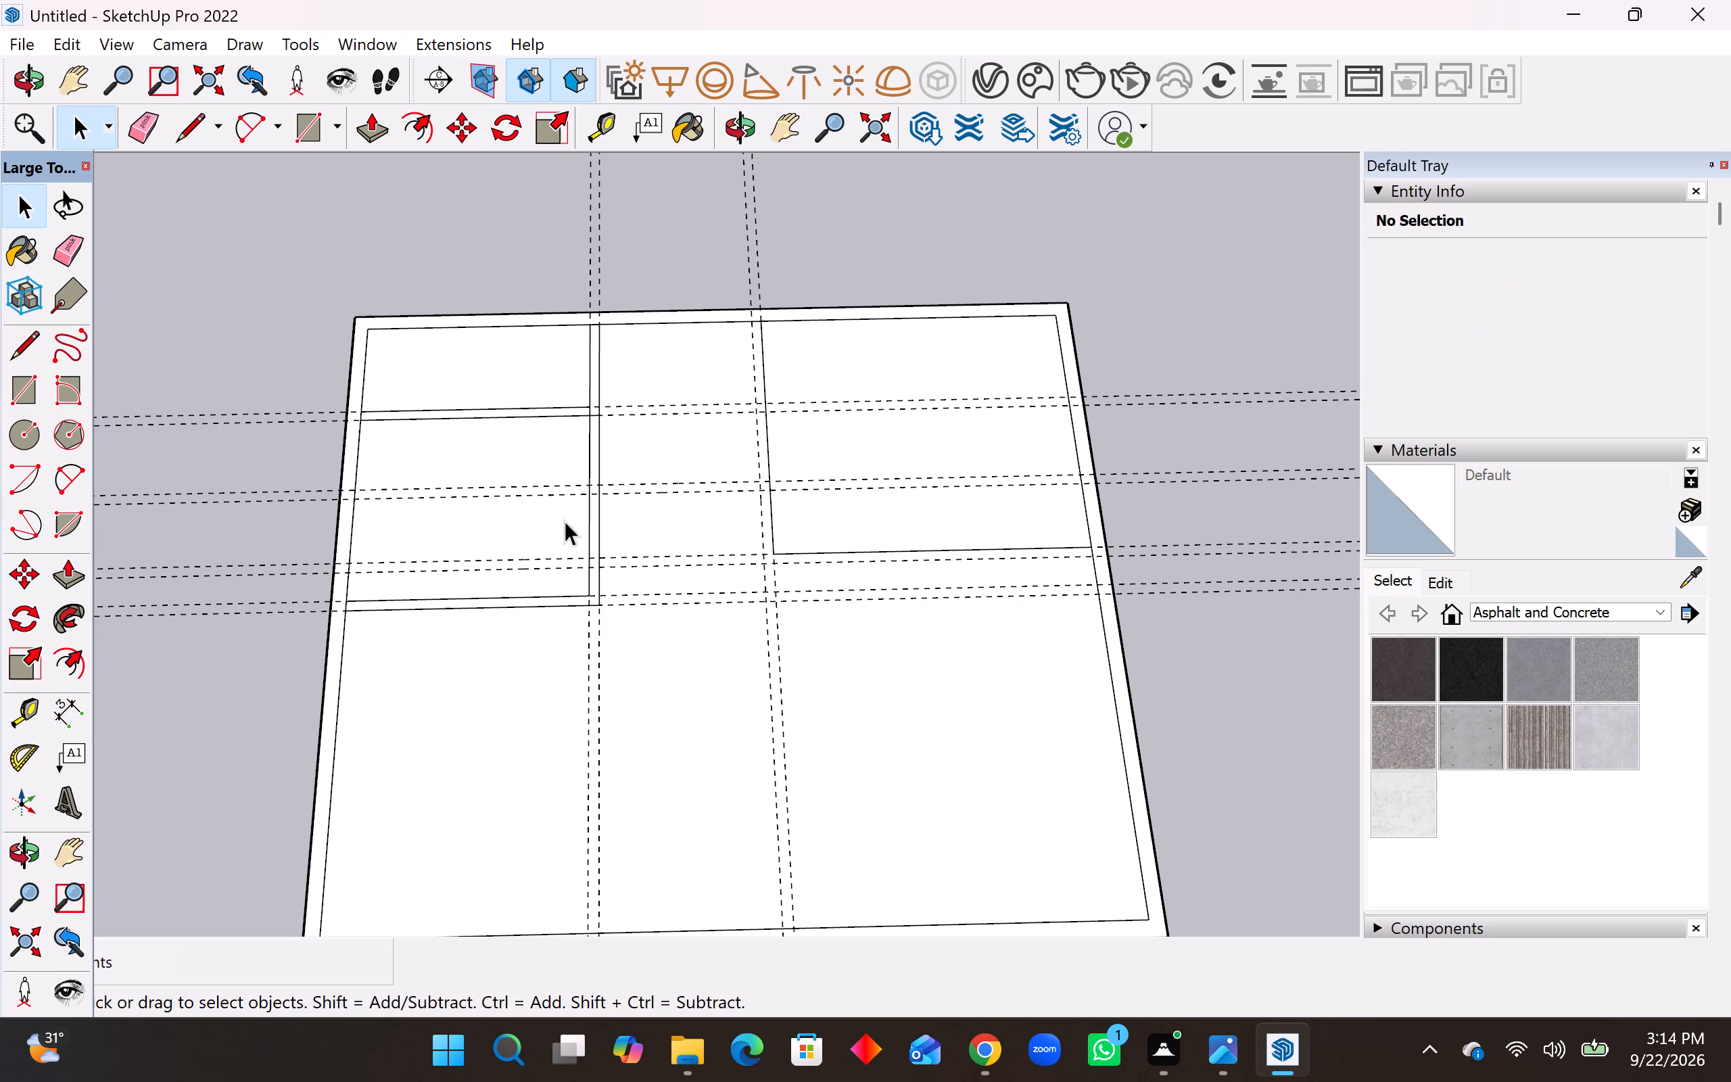
{"action": "left_click", "coordinate": [764, 373]}
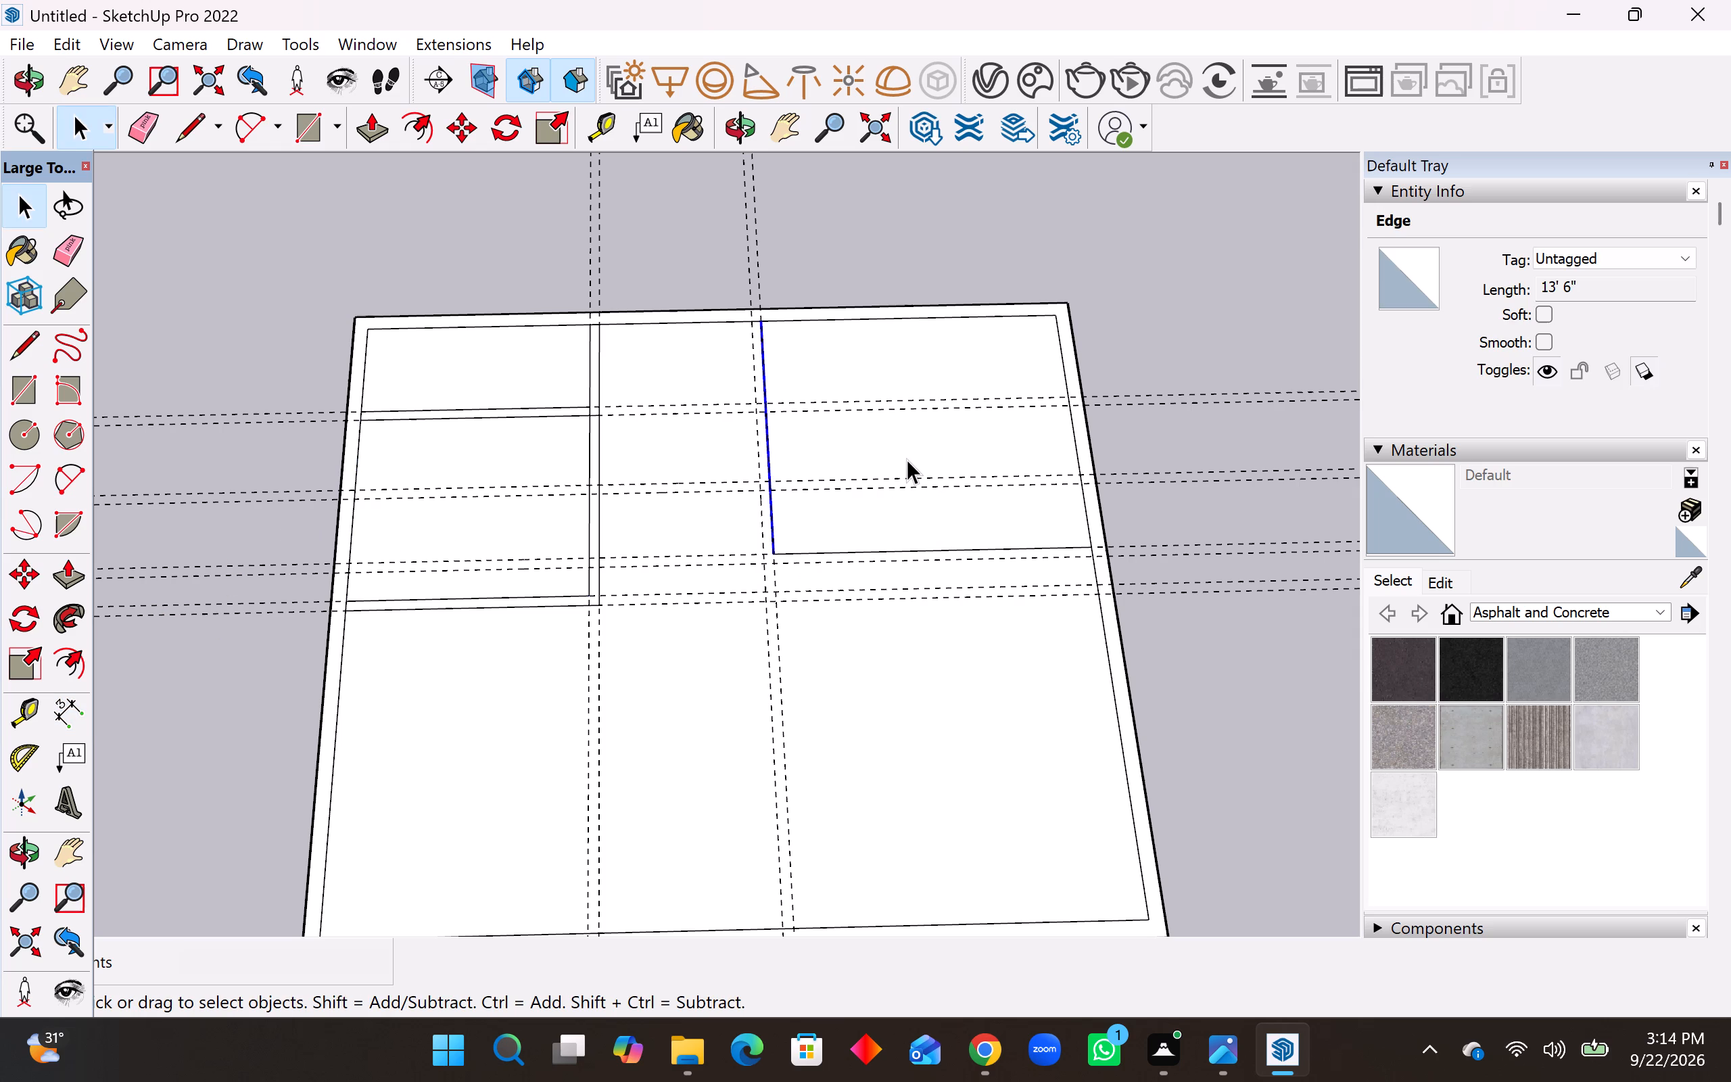
{"action": "key", "text": "Delete"}
{"action": "left_click", "coordinate": [847, 550]}
{"action": "key", "text": "Delete"}
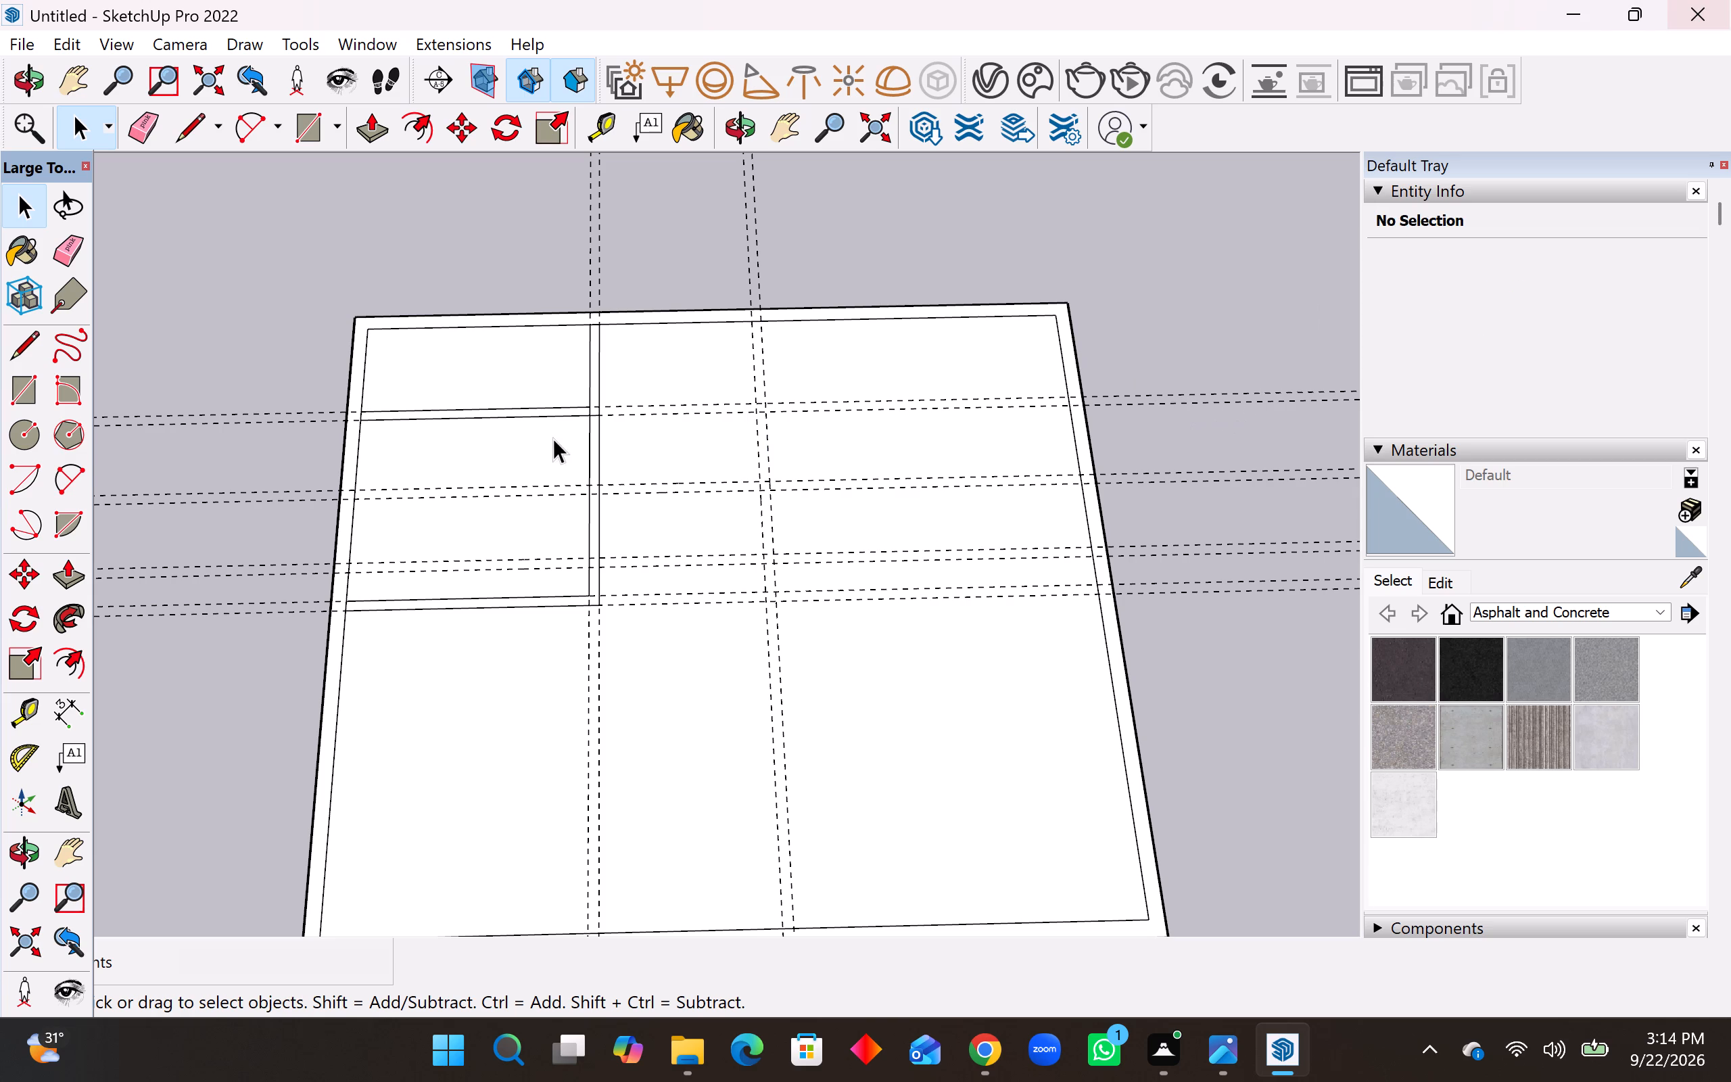
Draw 16'6" by 16' and 16' by 15'6" rectangles from the far-right inner wall corner to the outer and inner guide intersections.
{"action": "left_click", "coordinate": [21, 389]}
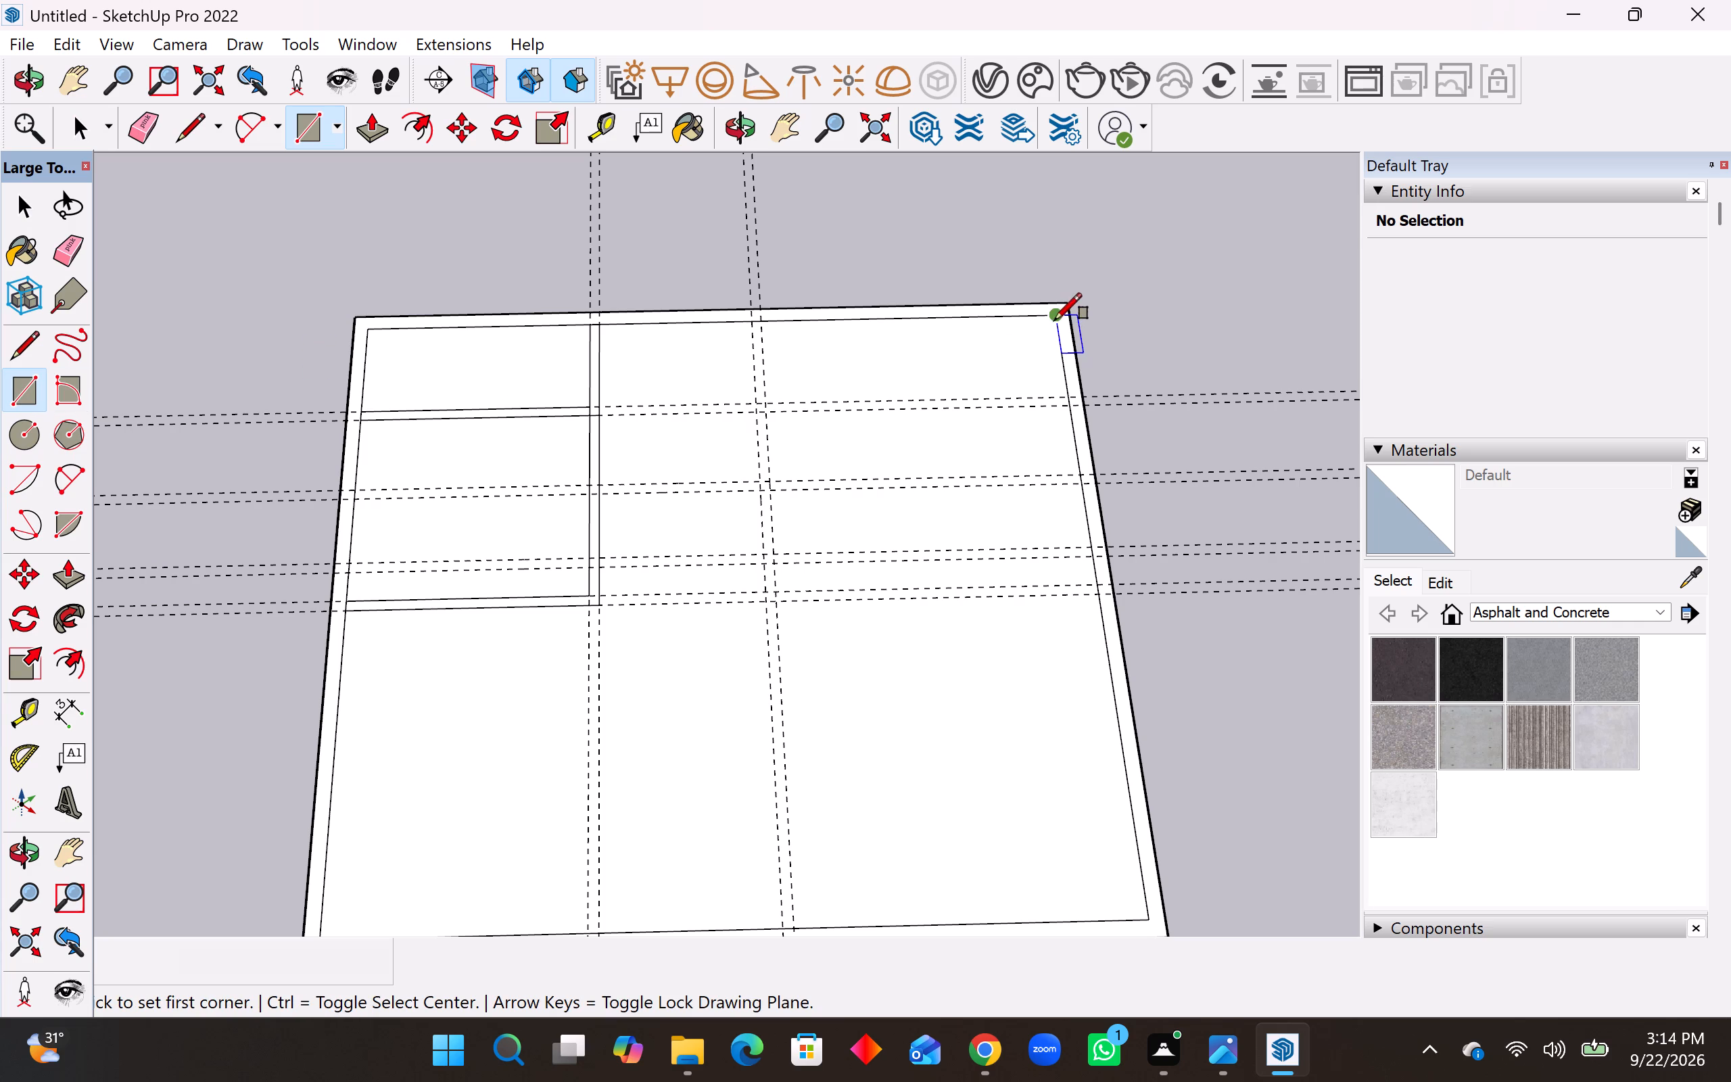
{"action": "left_click", "coordinate": [1055, 319]}
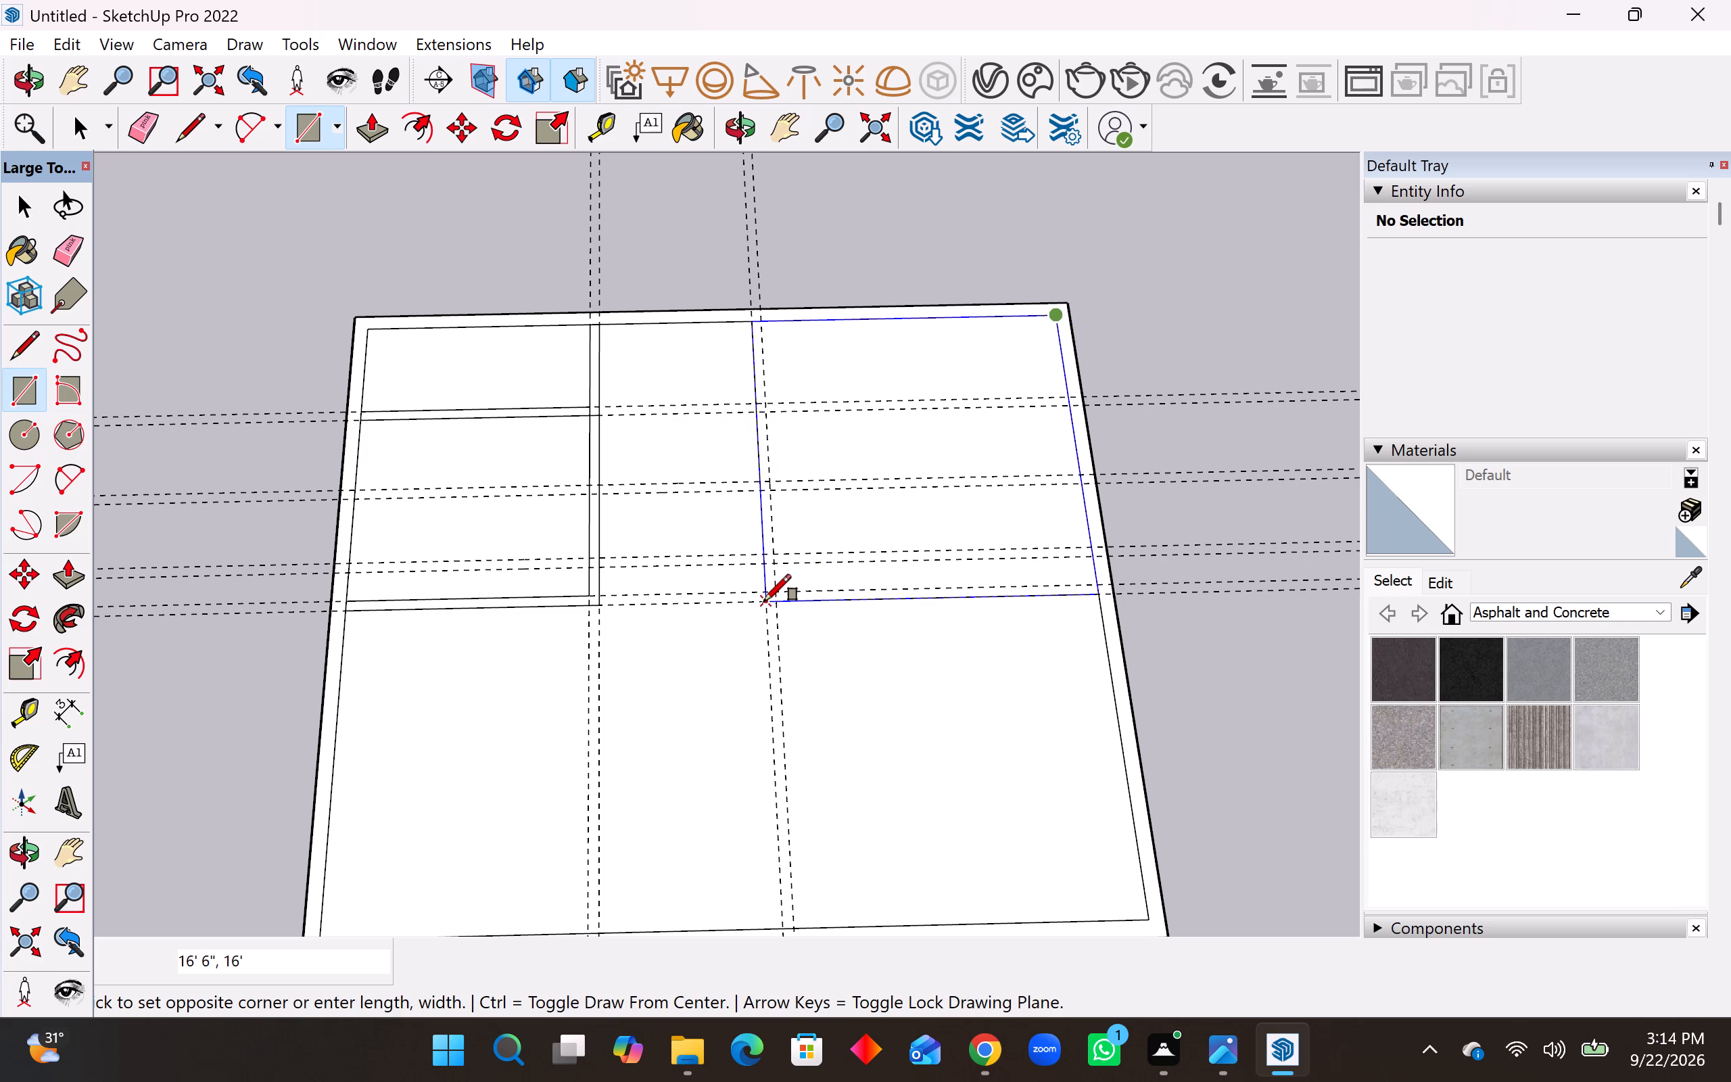
{"action": "left_click", "coordinate": [764, 601]}
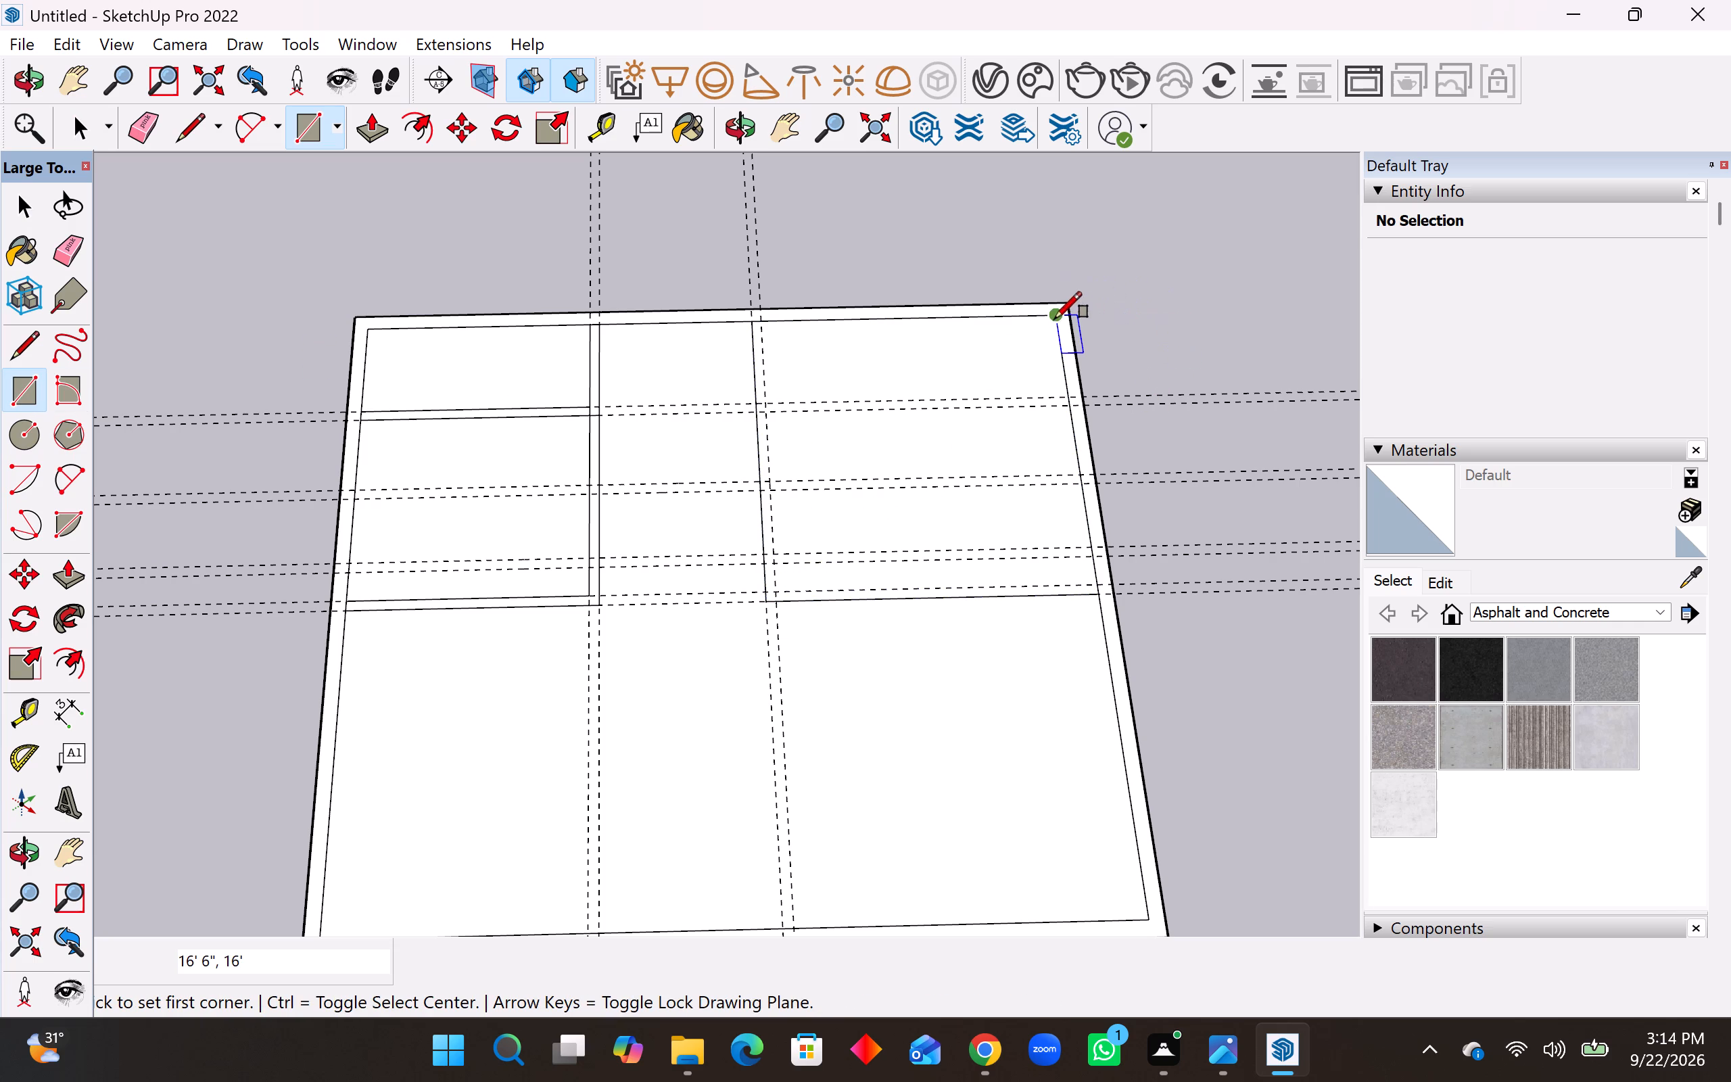
{"action": "left_click", "coordinate": [1055, 319]}
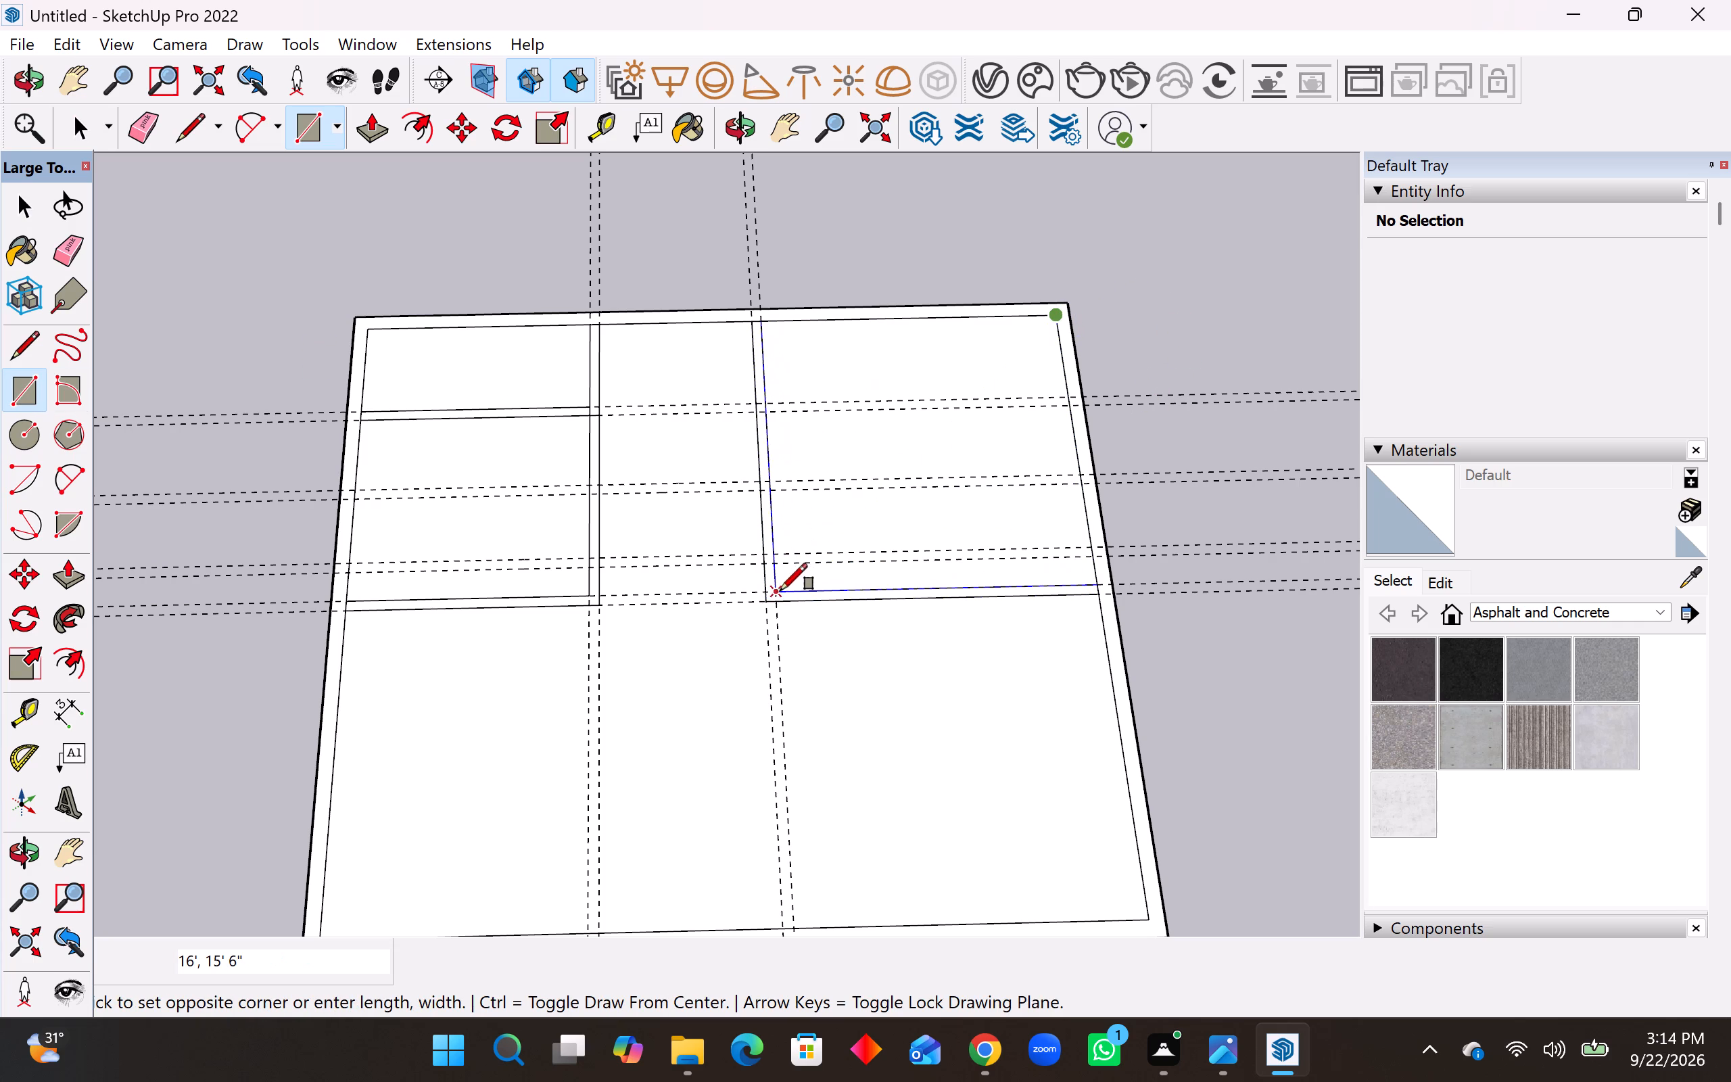
{"action": "left_click", "coordinate": [780, 590]}
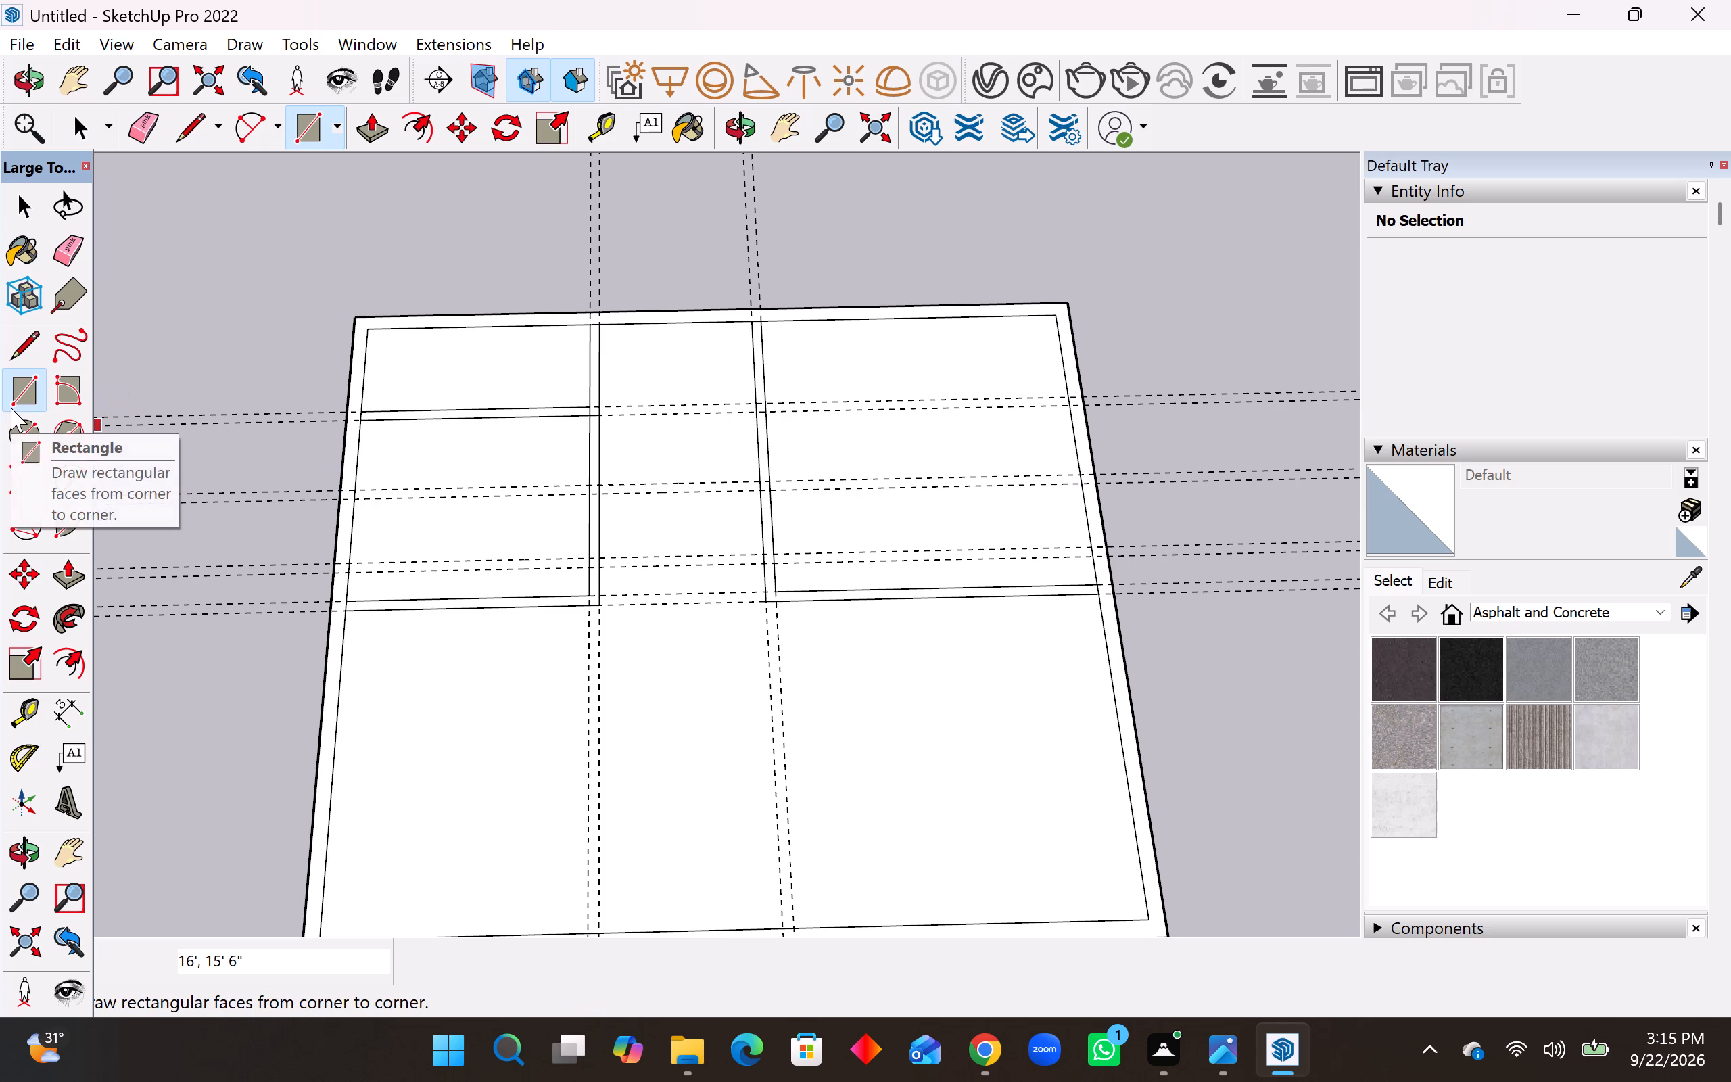
Erase the lengthwise and crosswise construction guides around the room outlines.
{"action": "left_click", "coordinate": [61, 254]}
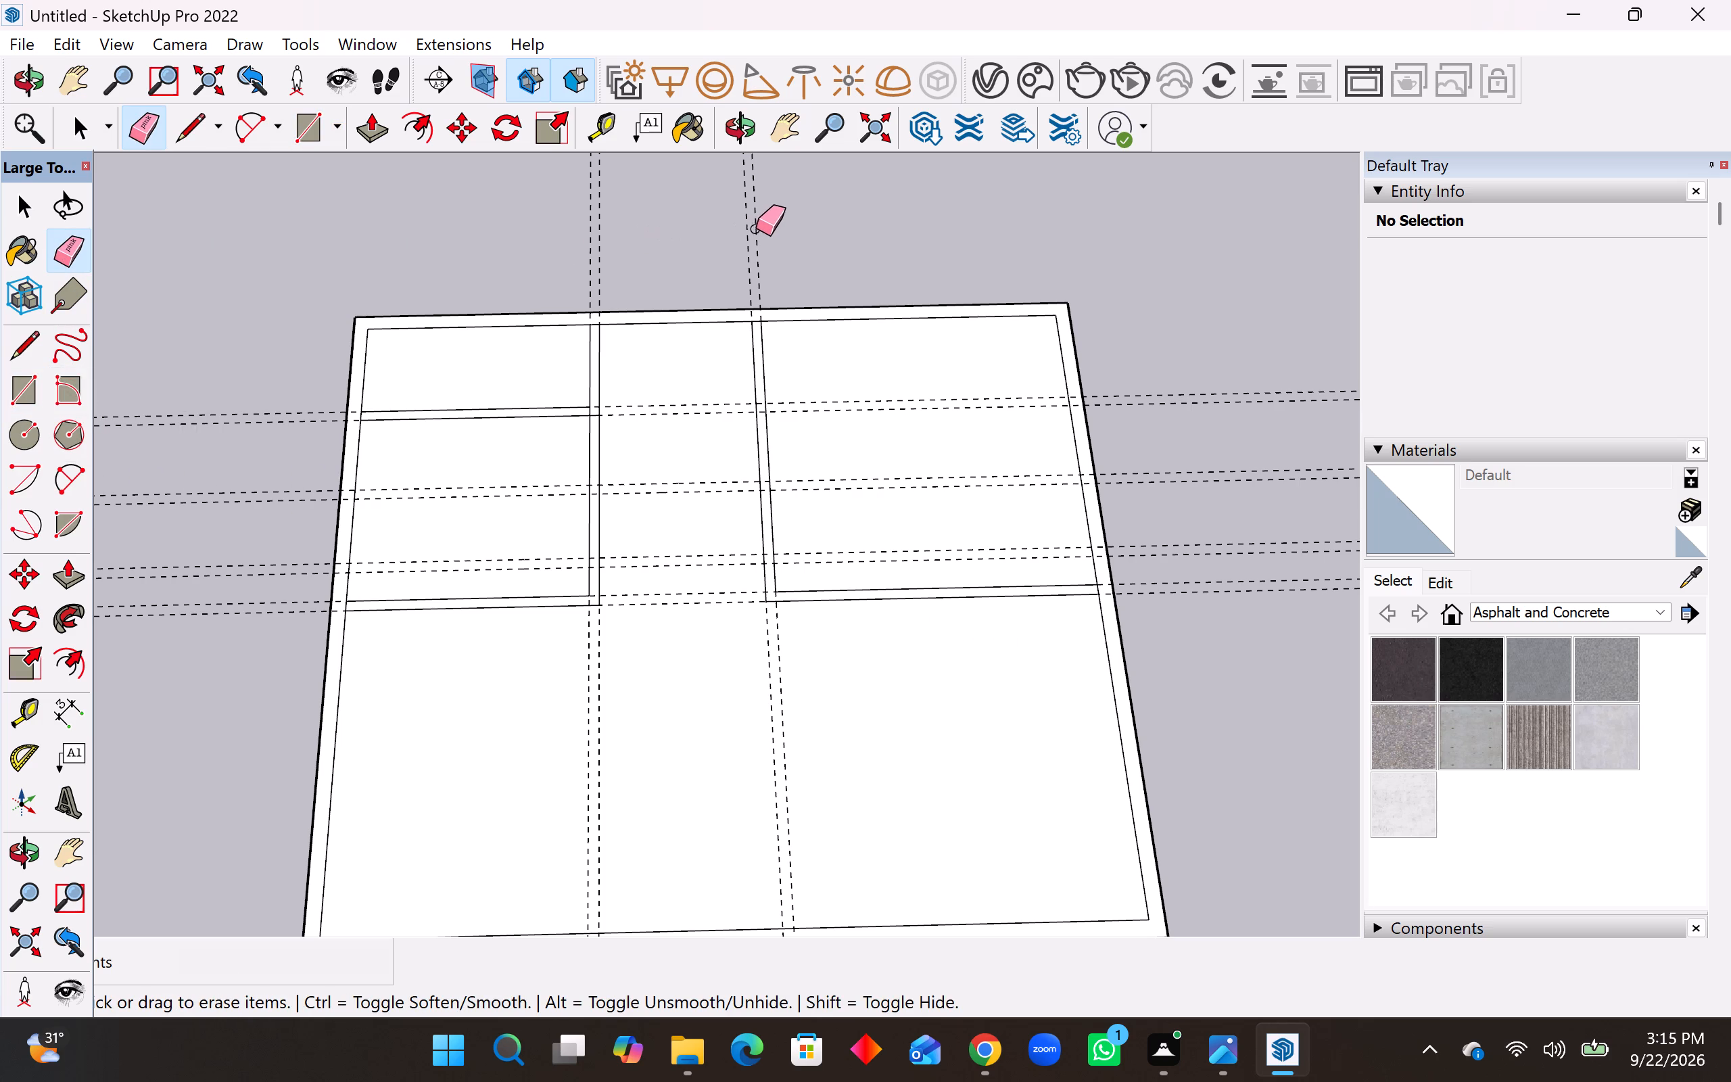
{"action": "left_click_drag", "start_coordinate": [759, 228], "coordinate": [575, 239]}
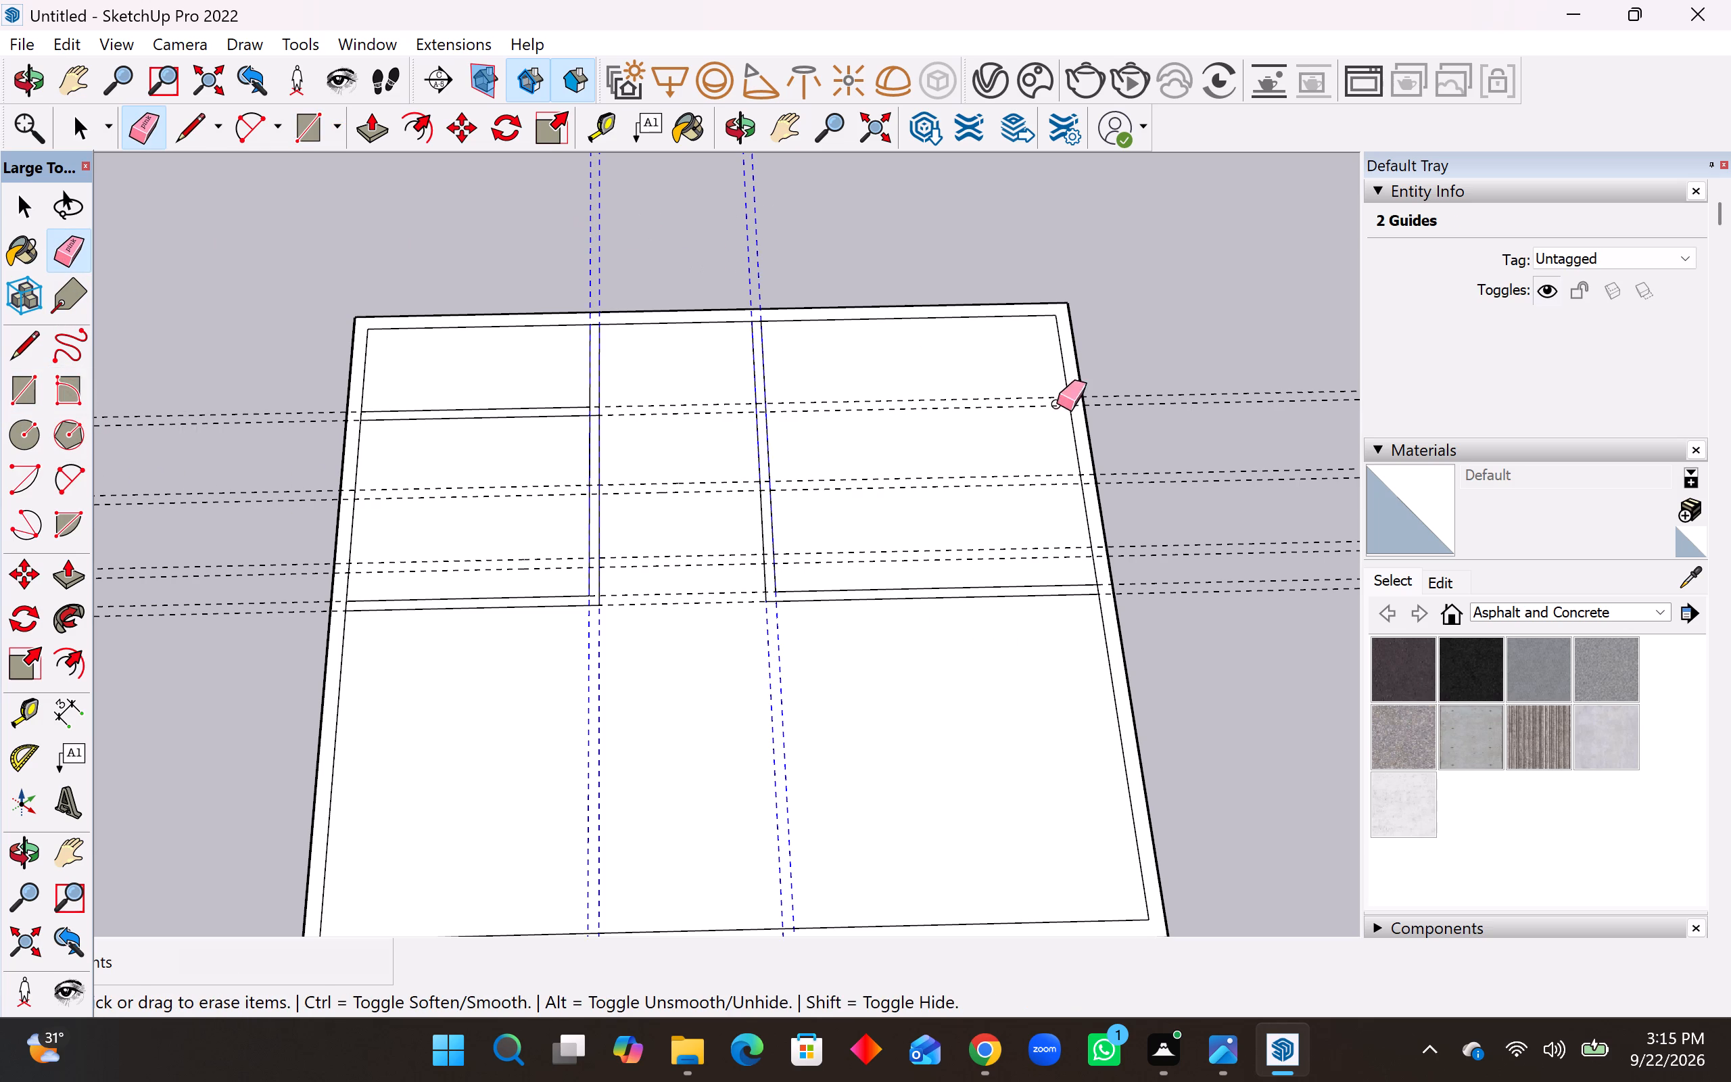
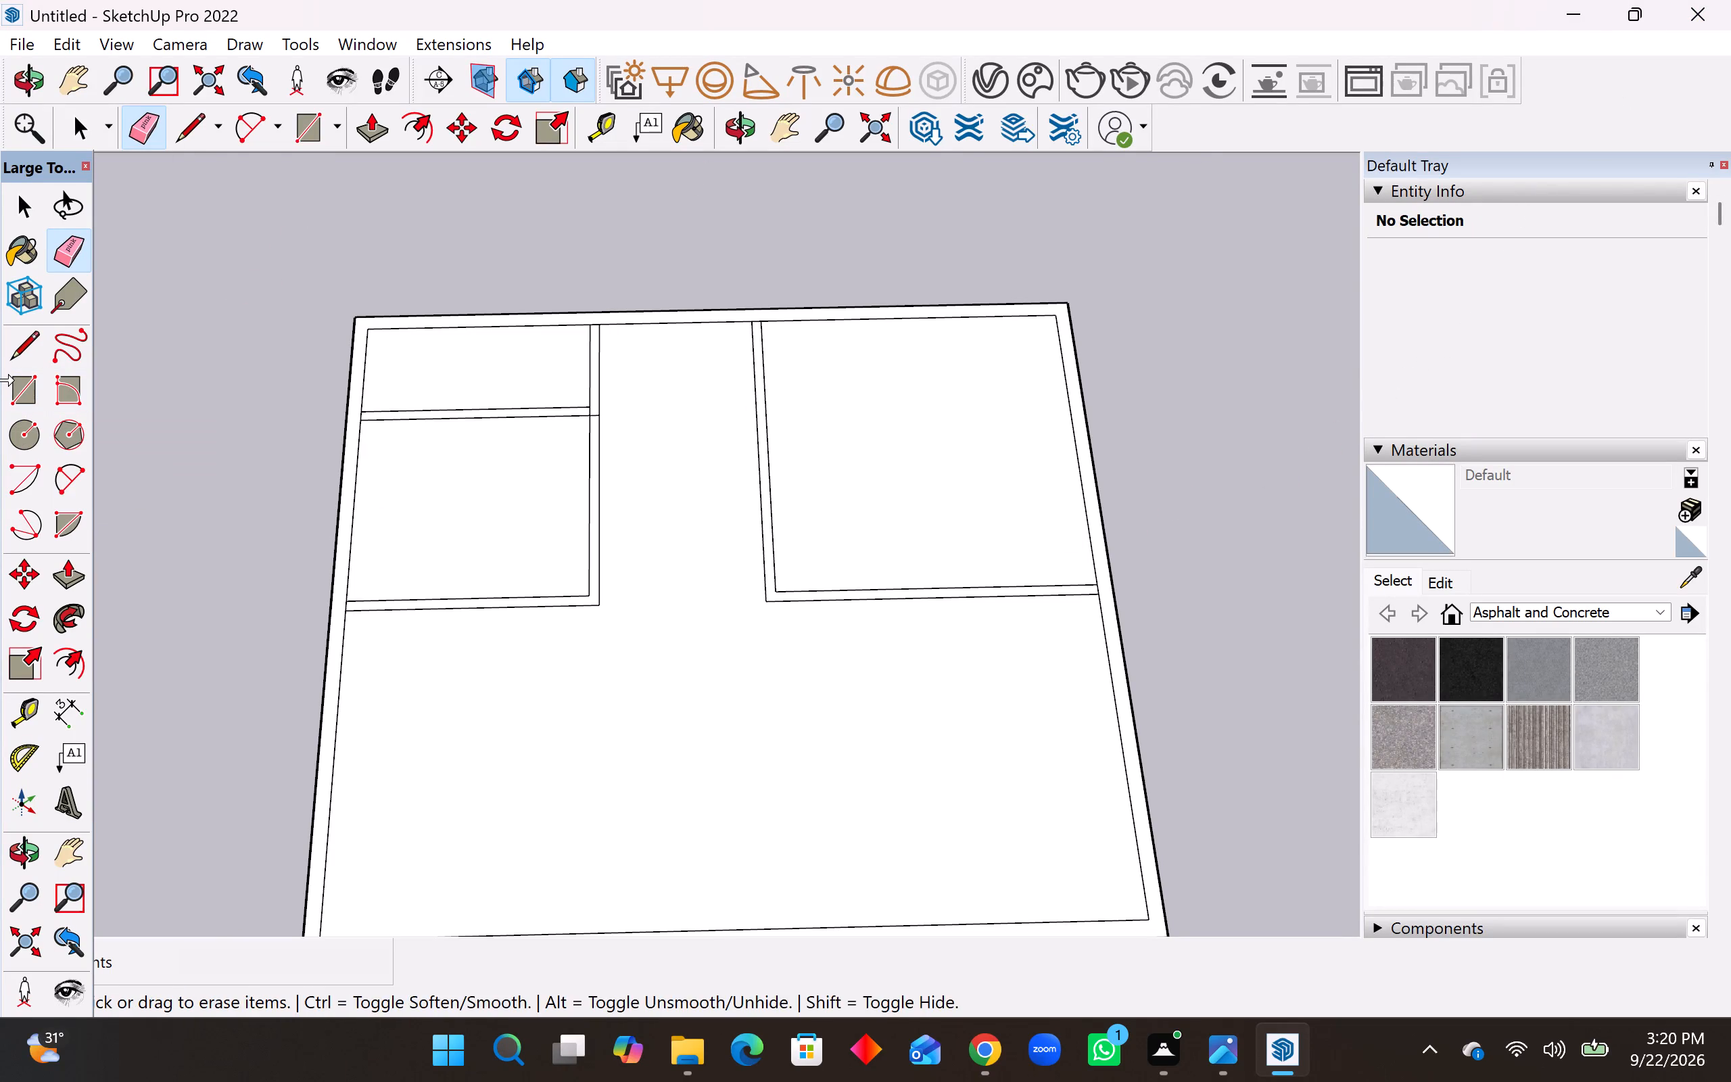
Place lengthwise guides 6' from the left inner wall edge and 6" beyond that in the small far-left room.
{"action": "left_click", "coordinate": [26, 722]}
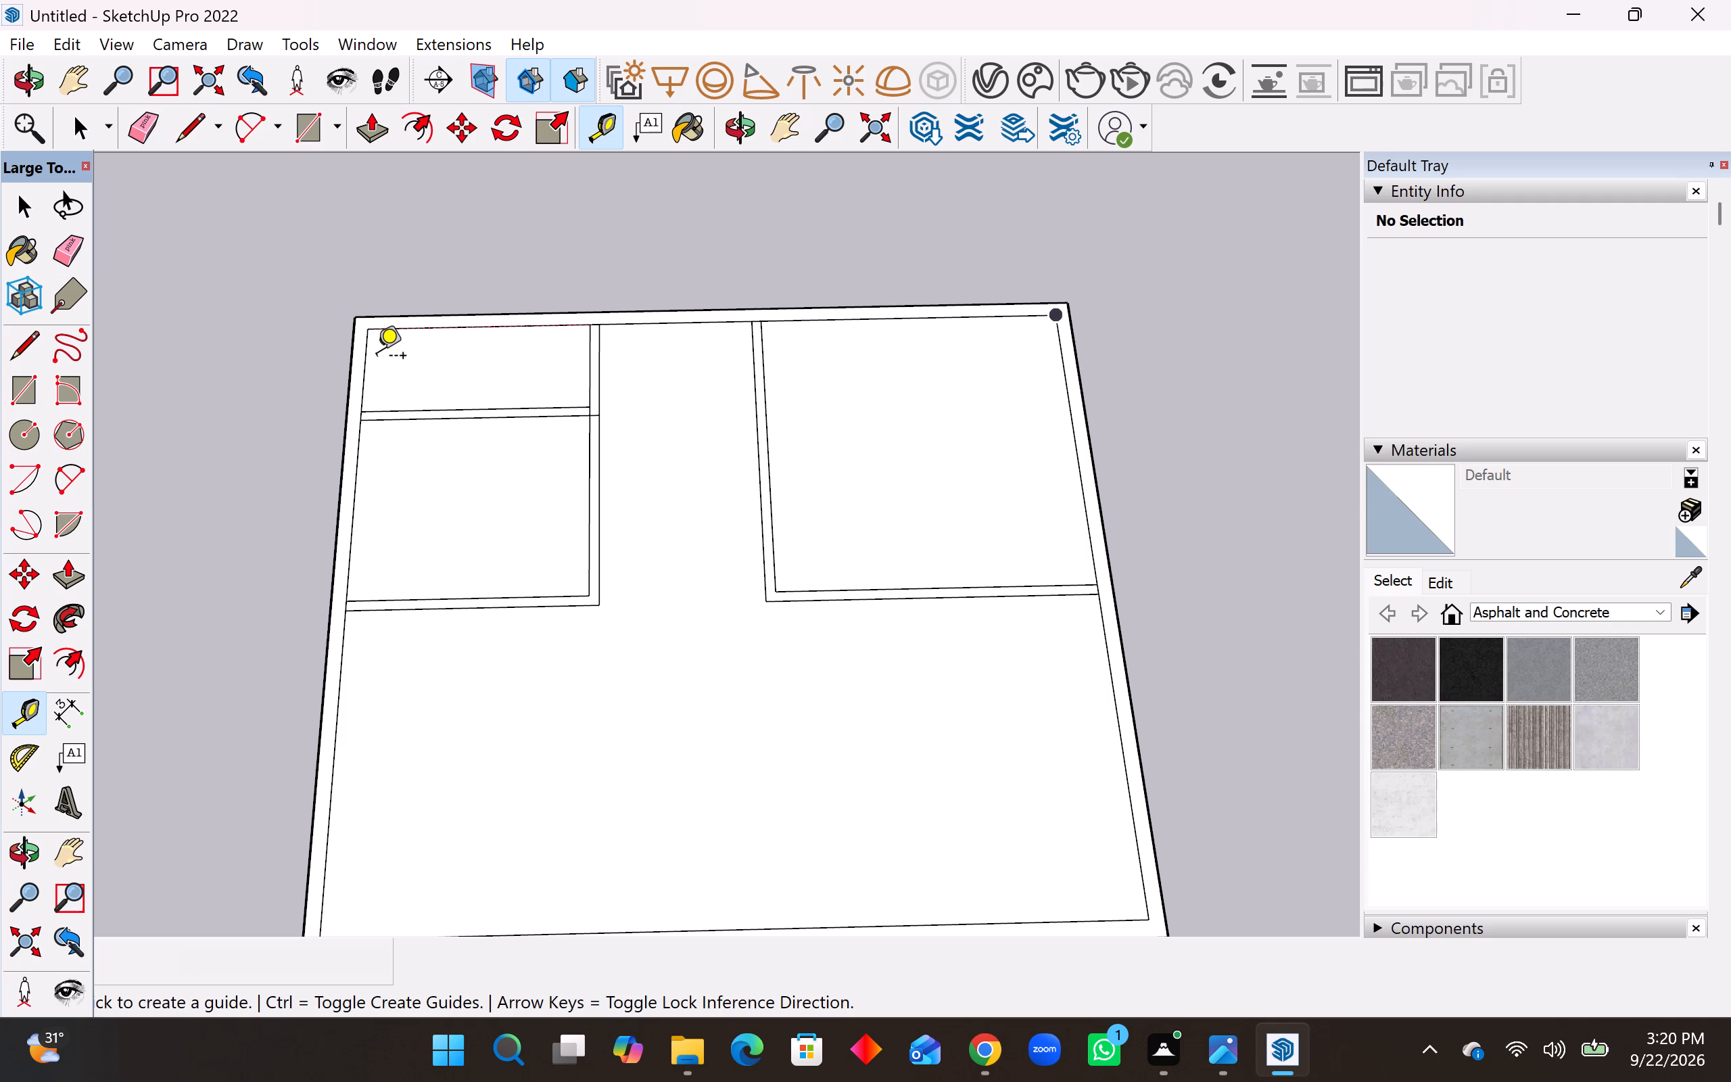
{"action": "left_click", "coordinate": [367, 361]}
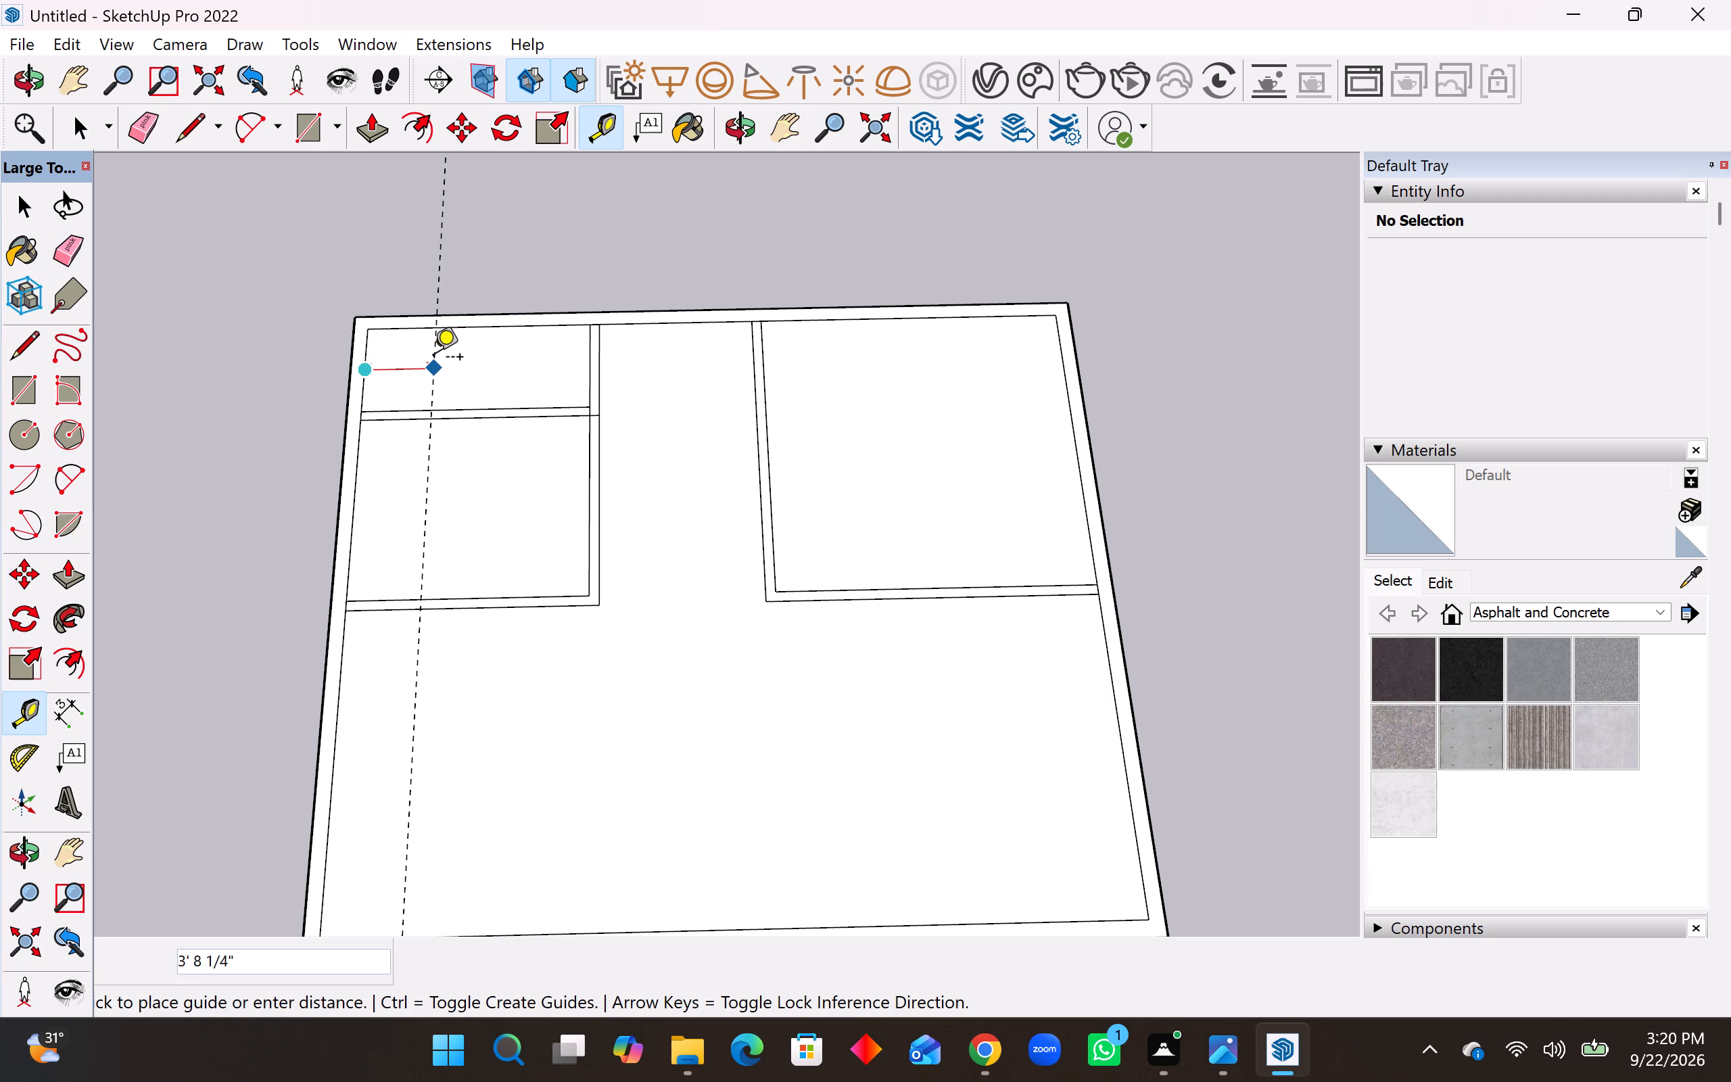
{"action": "key", "text": "6"}
{"action": "key", "text": "apostrophe"}
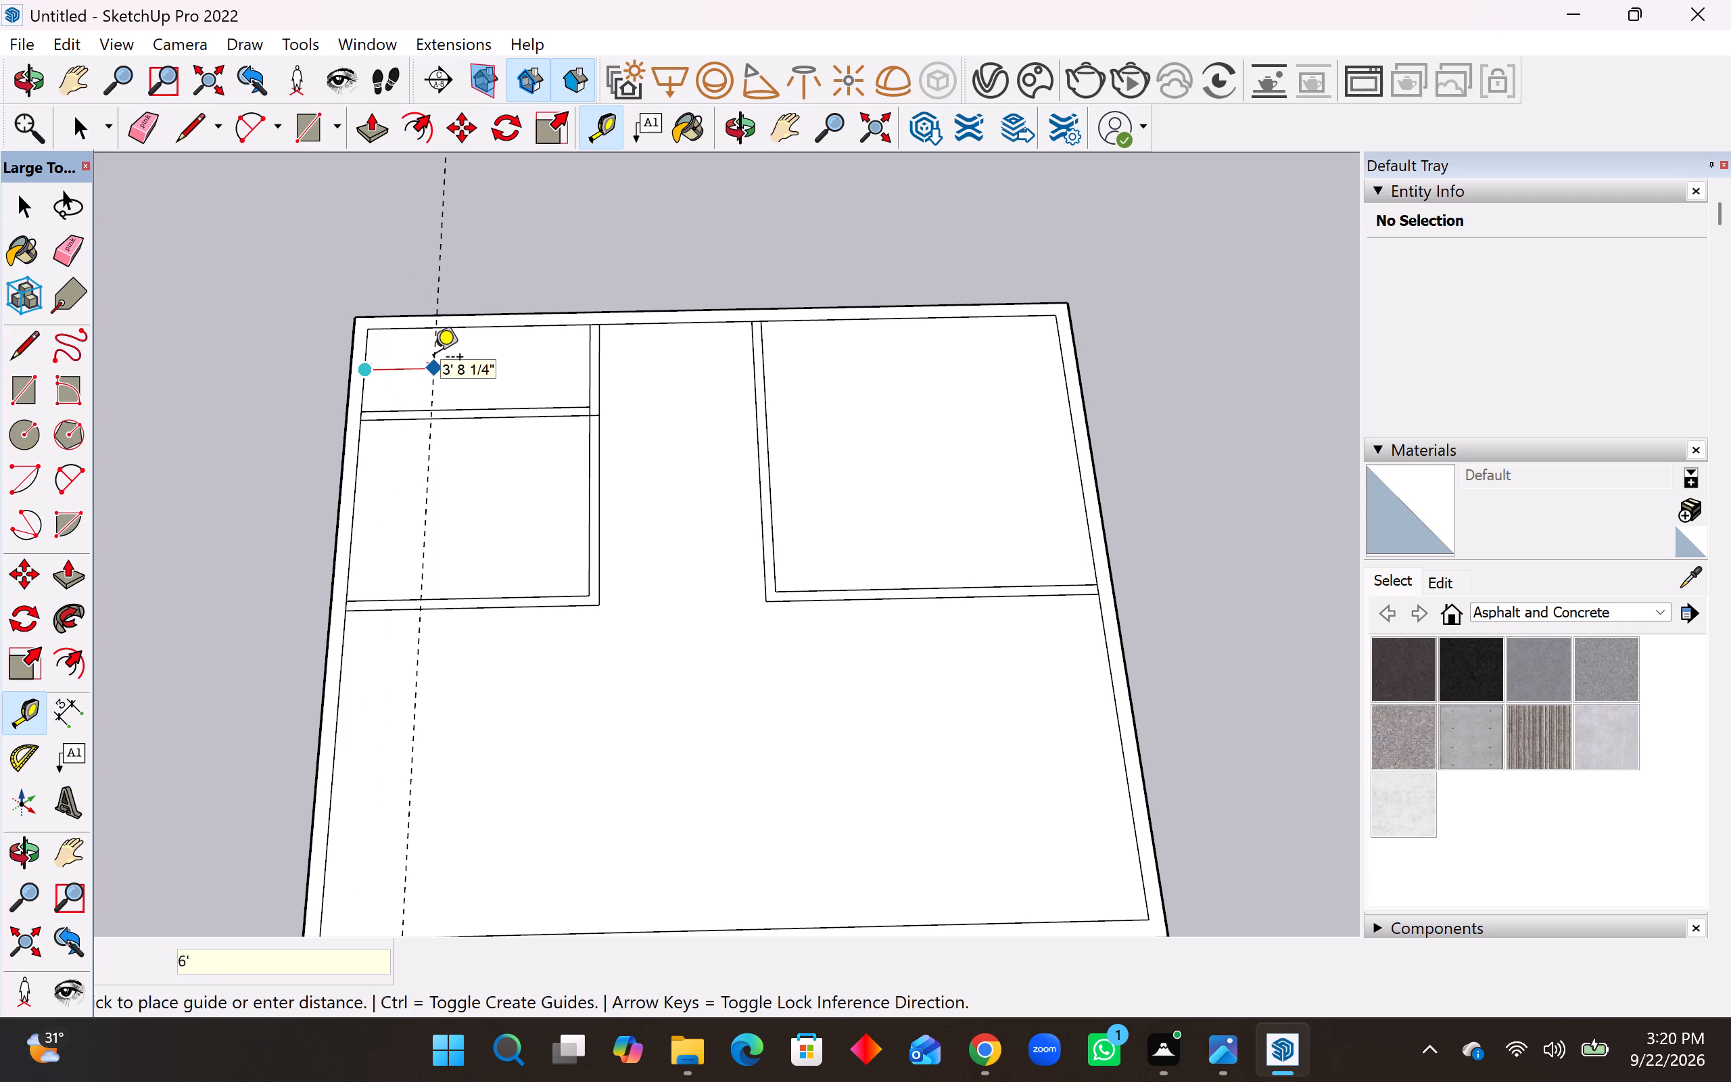
{"action": "key", "text": "Return"}
{"action": "left_click", "coordinate": [481, 370]}
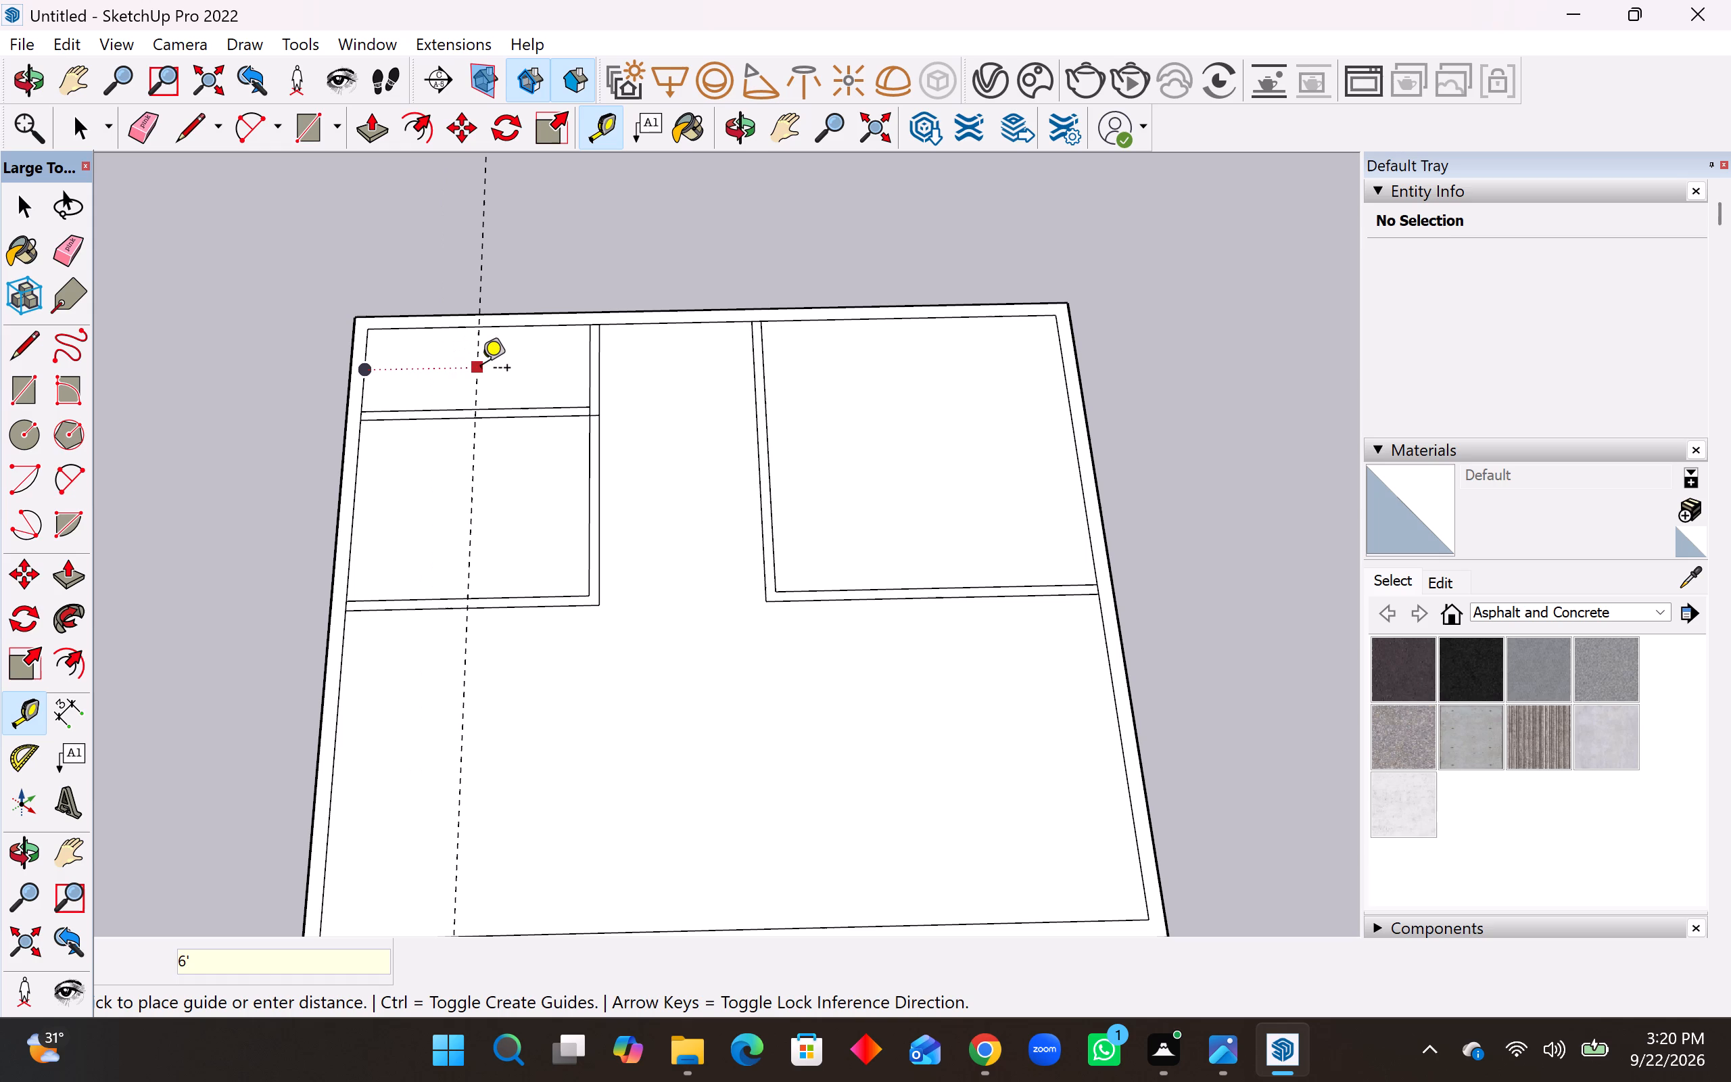
{"action": "key", "text": "Escape"}
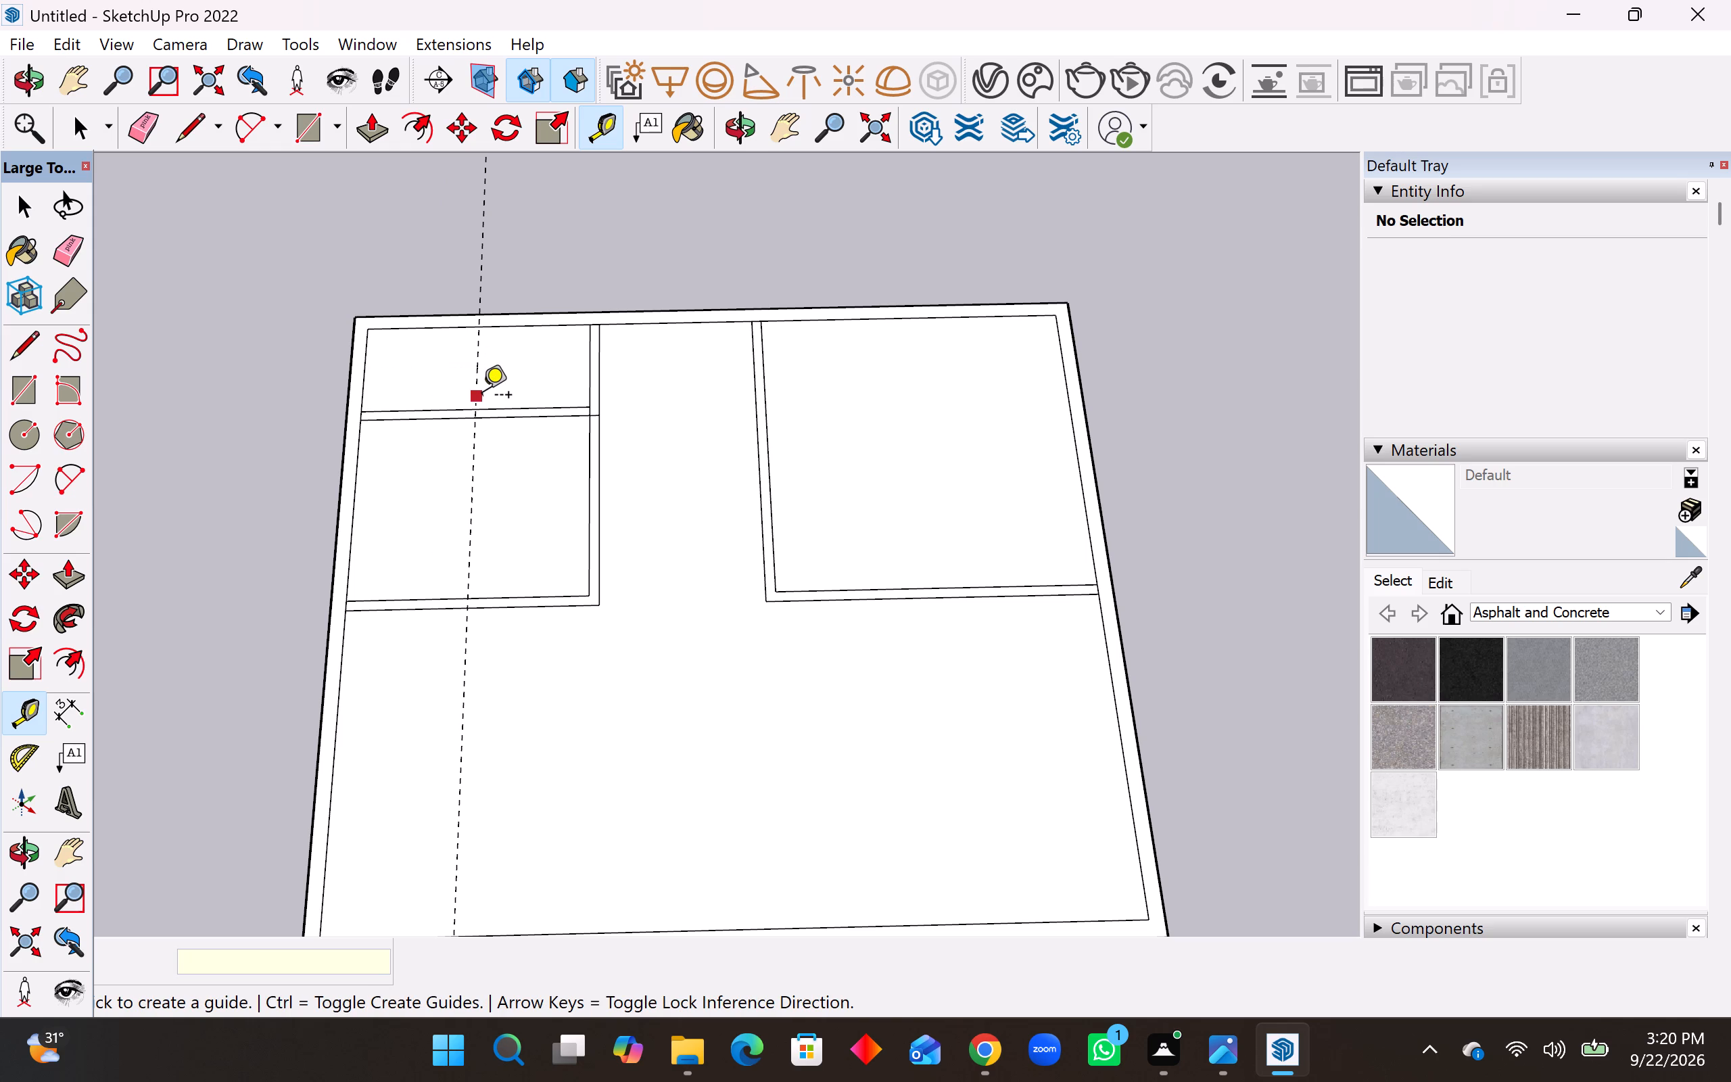
{"action": "left_click", "coordinate": [482, 397]}
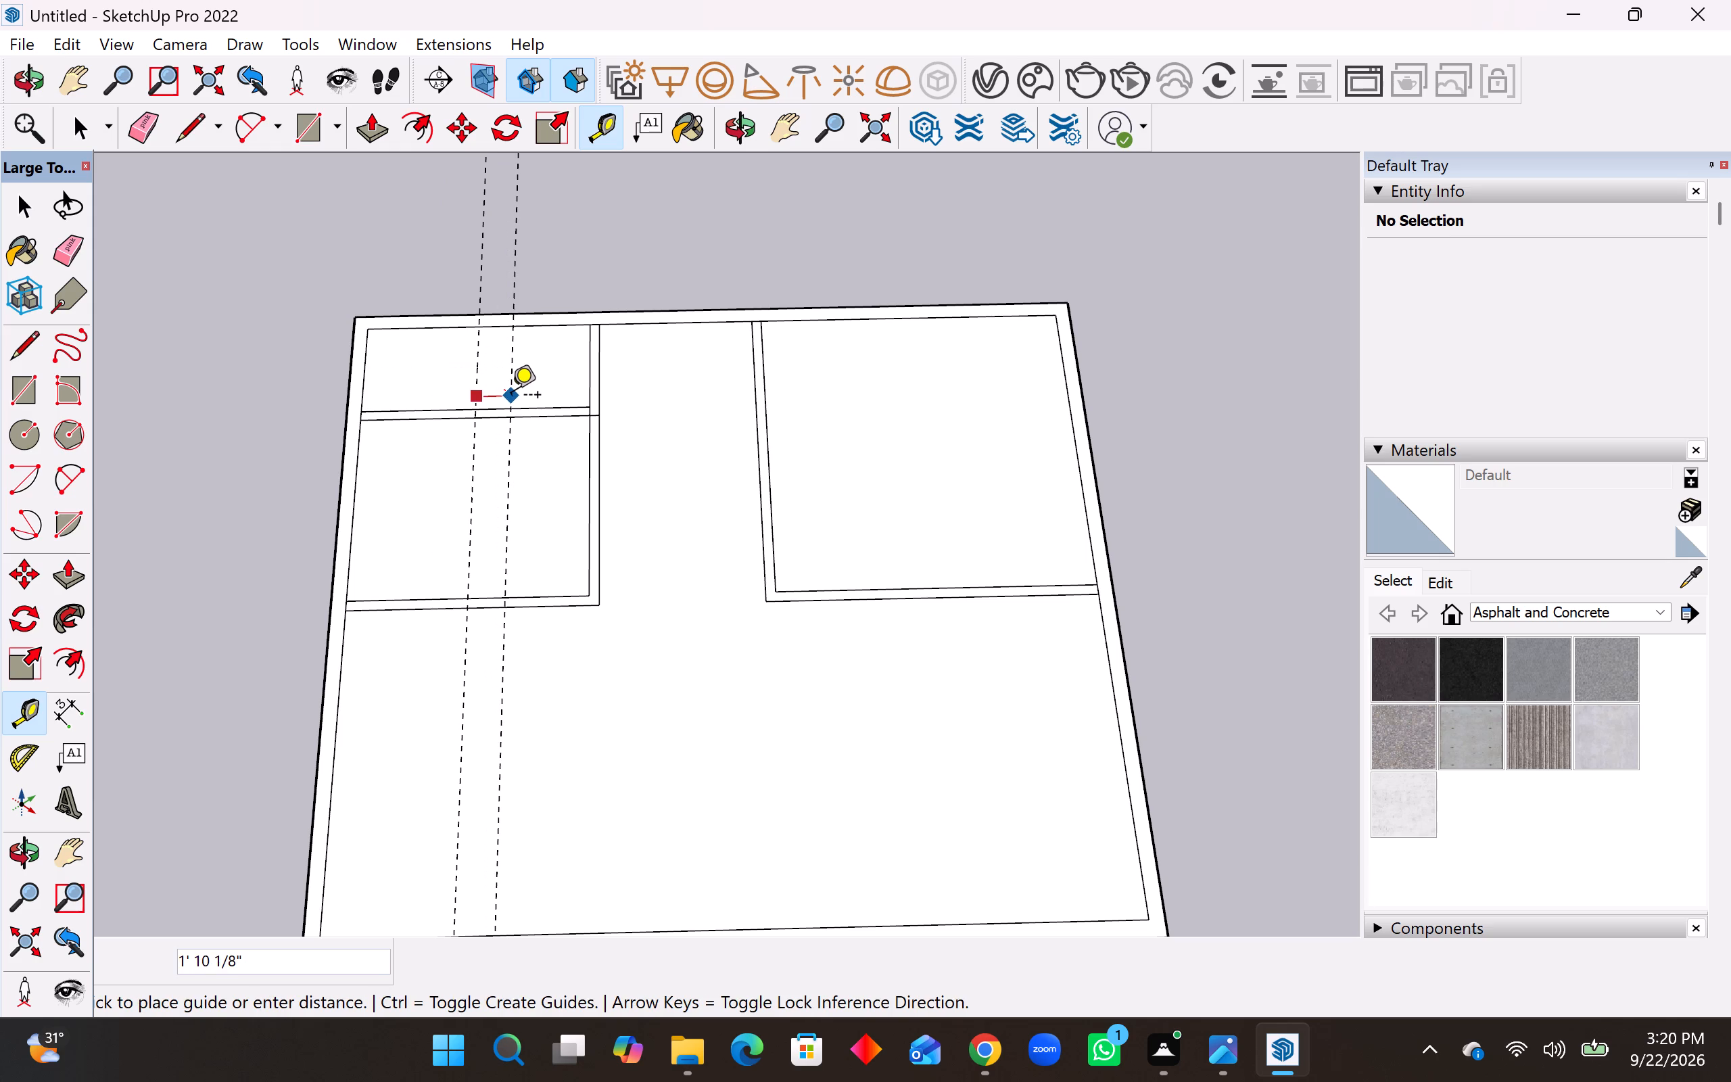
{"action": "key", "text": "6"}
{"action": "key", "text": "shift+quotedbl"}
{"action": "key", "text": "Return"}
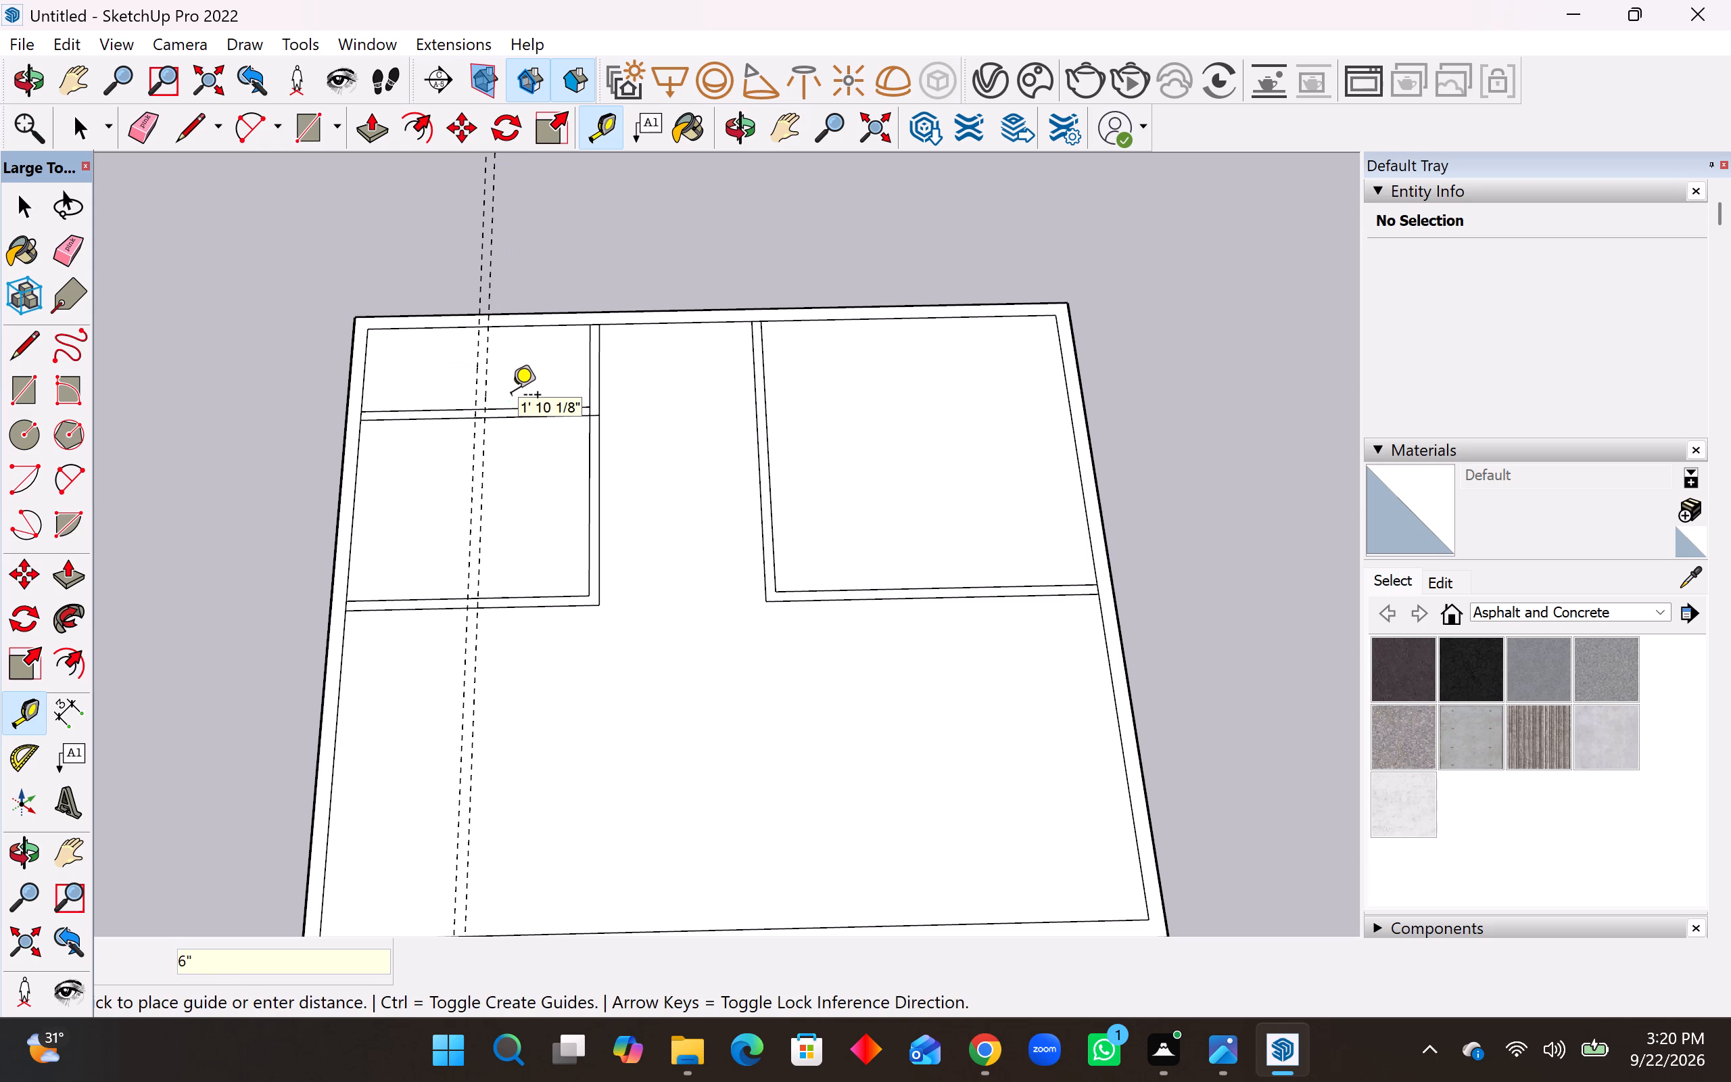
Check the distance from the far-left inner wall corner to the first guide with the Dimension tool.
{"action": "left_click", "coordinate": [54, 713]}
{"action": "scroll", "coordinate": [604, 359], "scroll_direction": "up", "scroll_amount": 4}
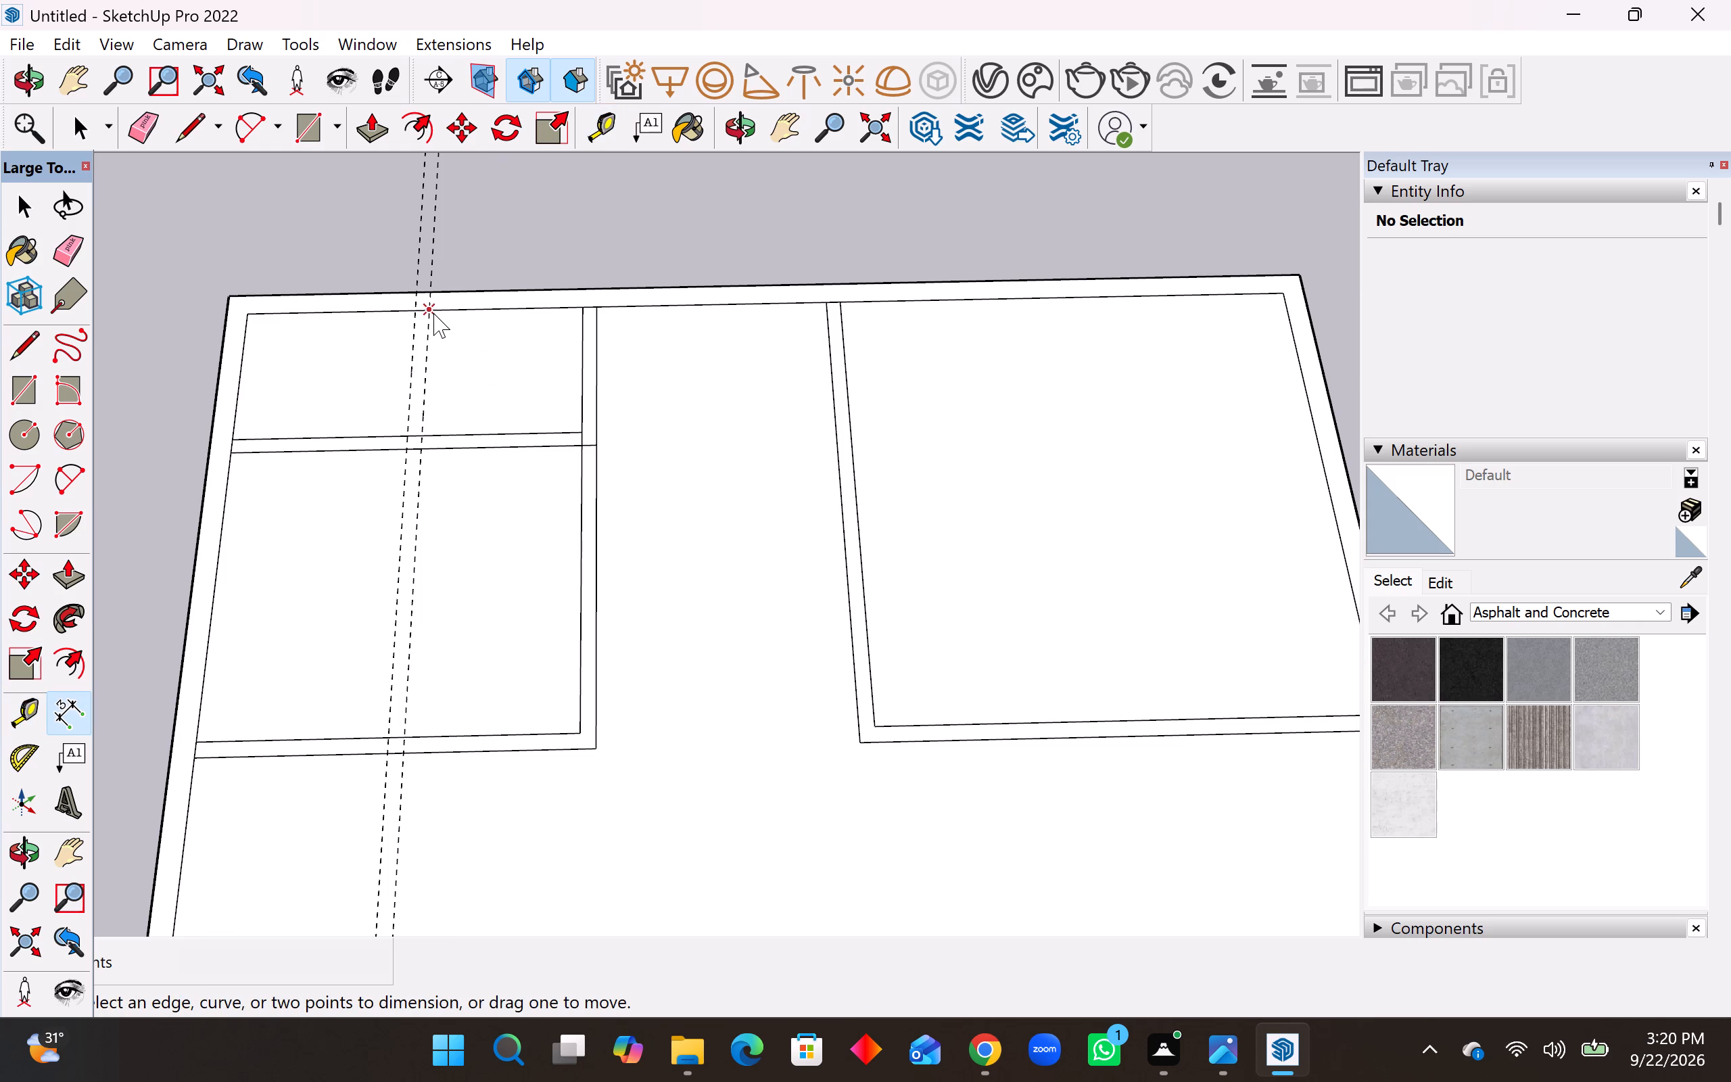
{"action": "left_click", "coordinate": [433, 313]}
{"action": "key", "text": "Escape"}
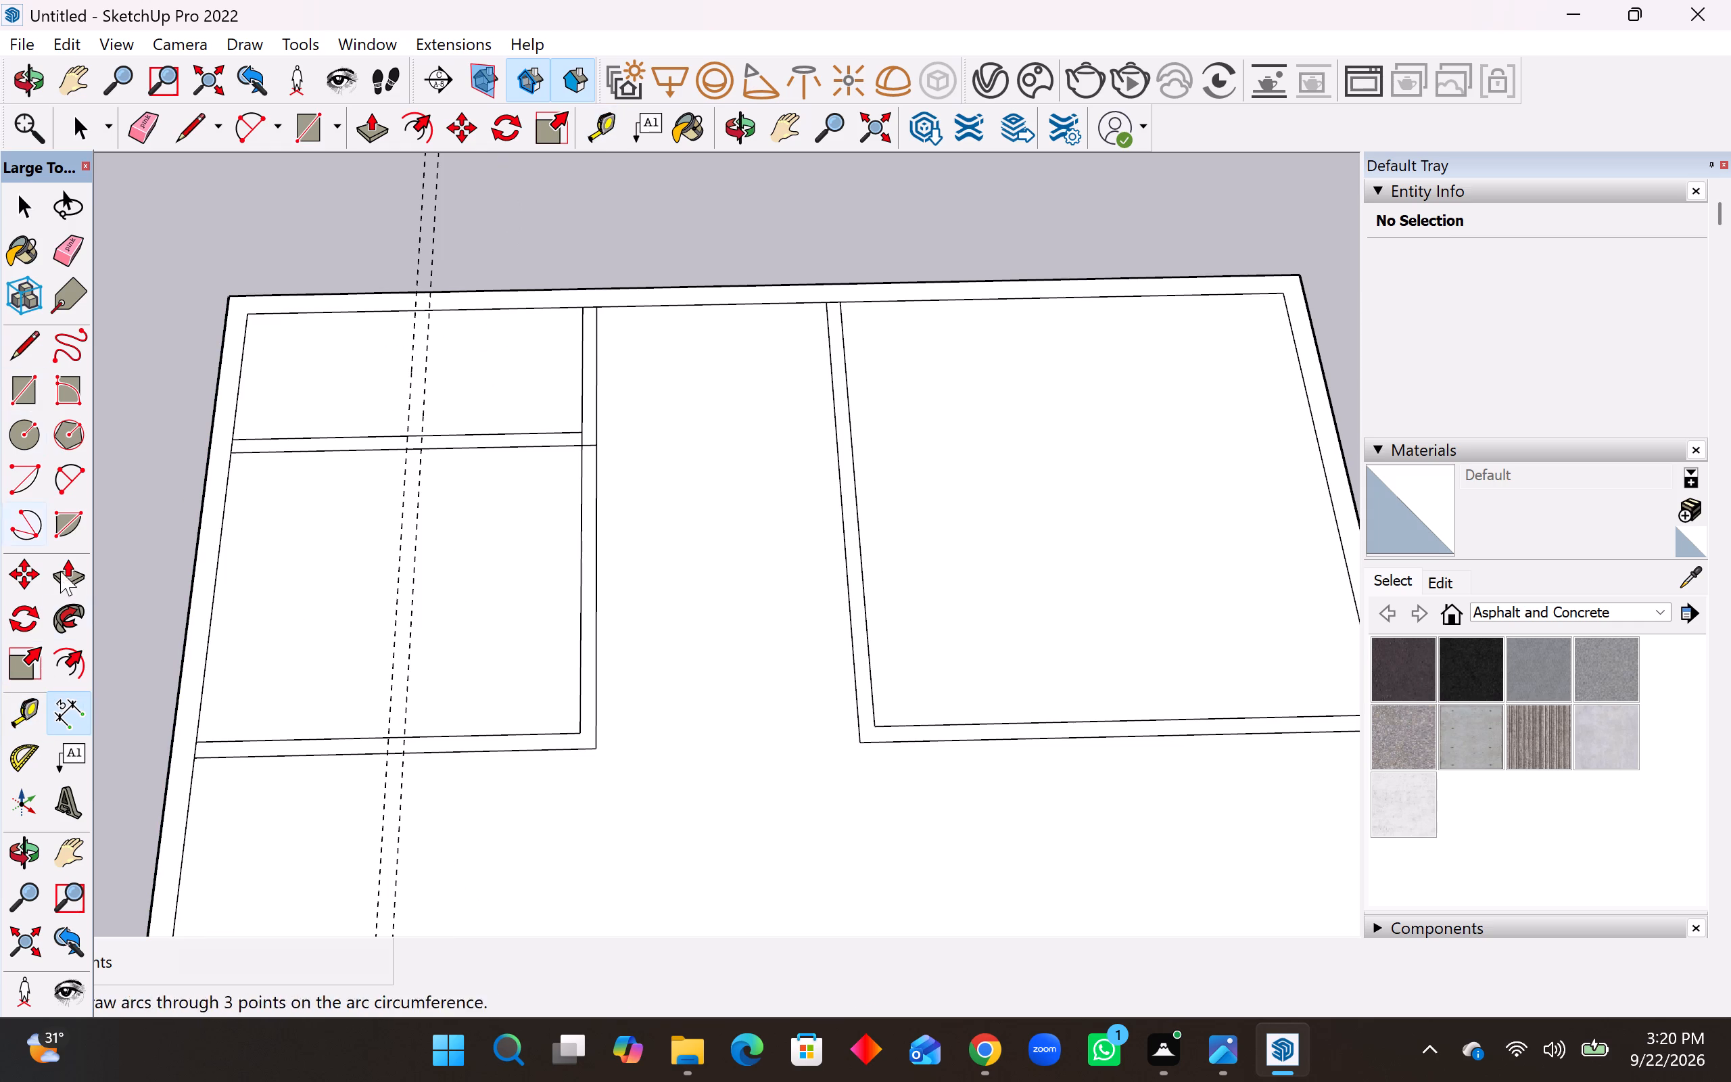
{"action": "left_click", "coordinate": [60, 715]}
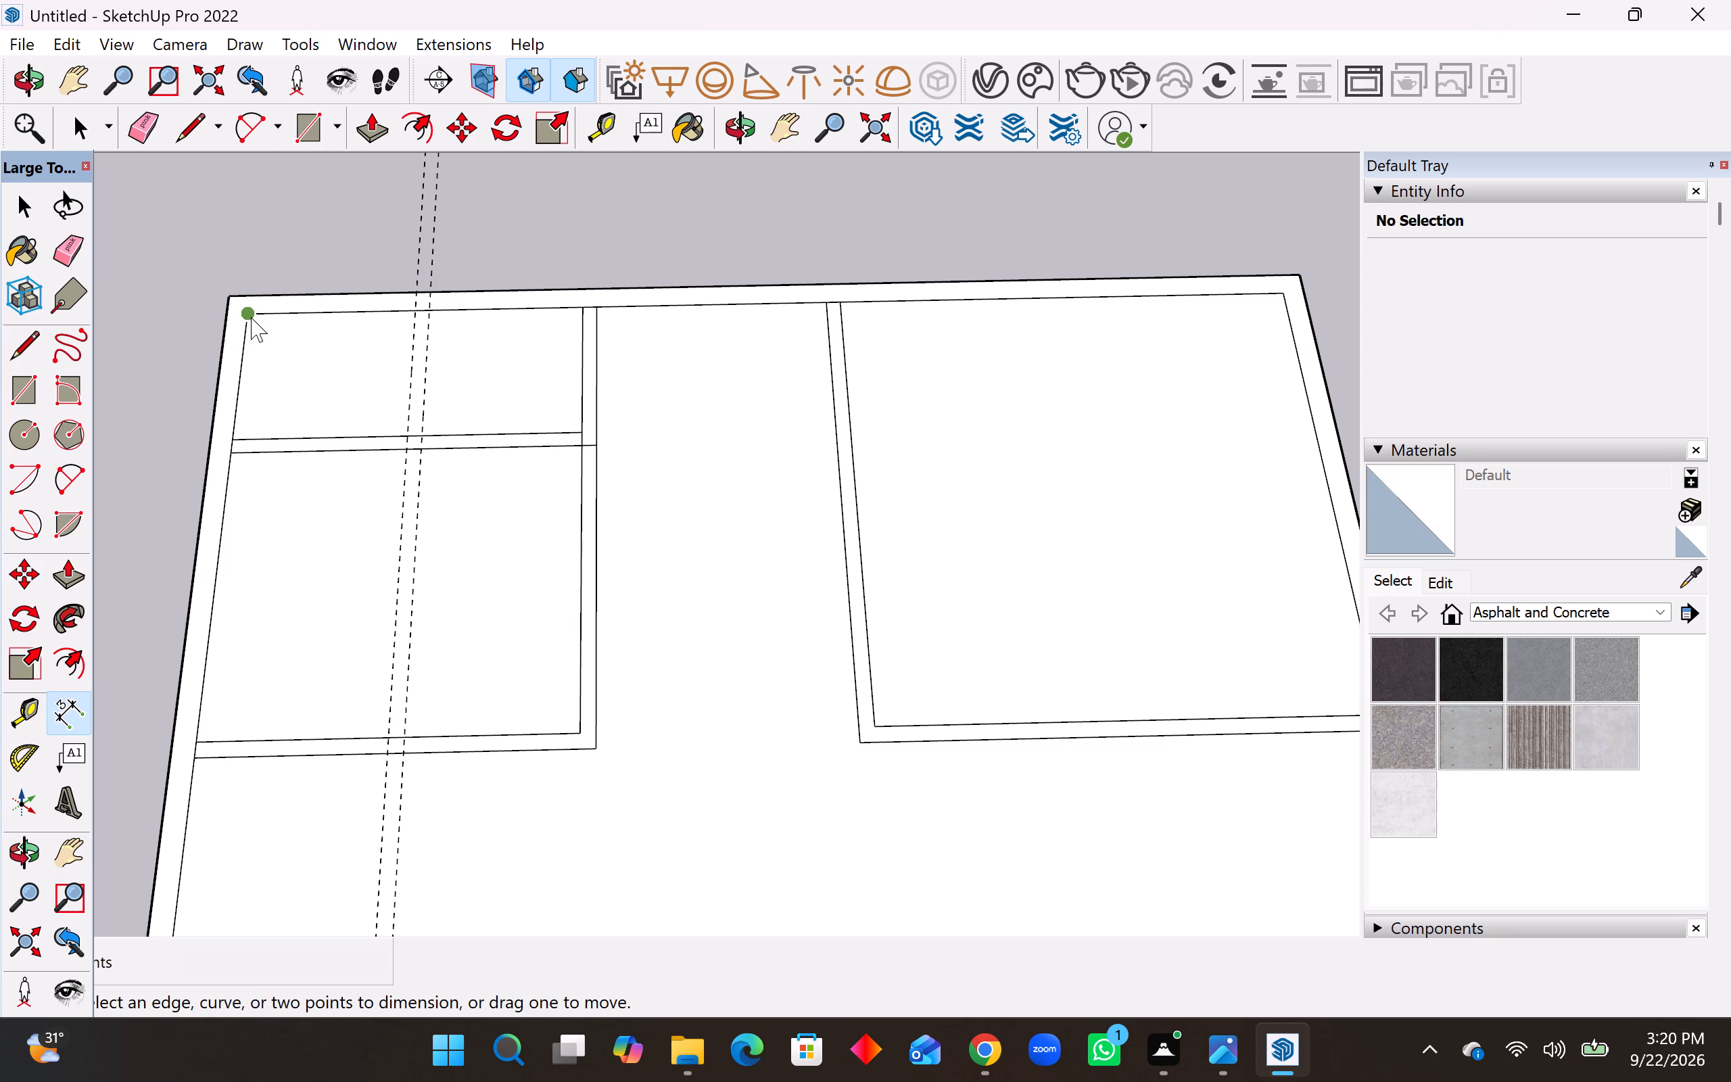
{"action": "left_click", "coordinate": [251, 316]}
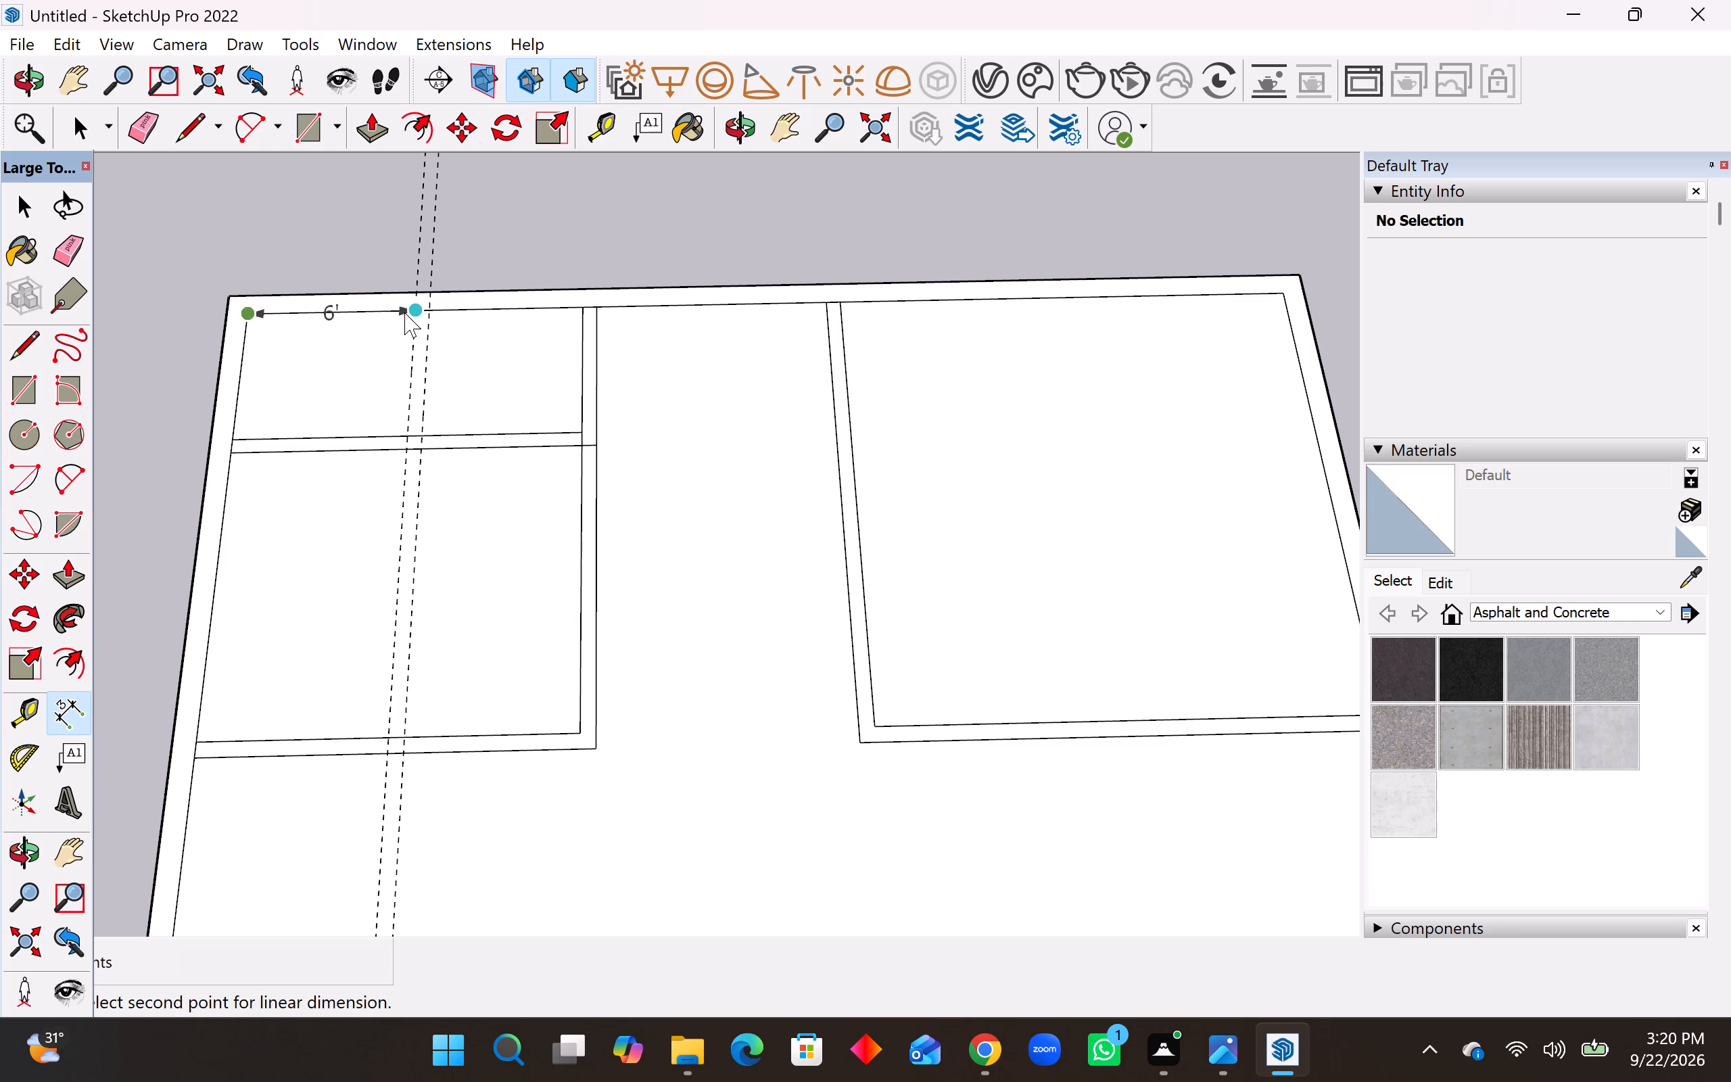
{"action": "key", "text": "Escape"}
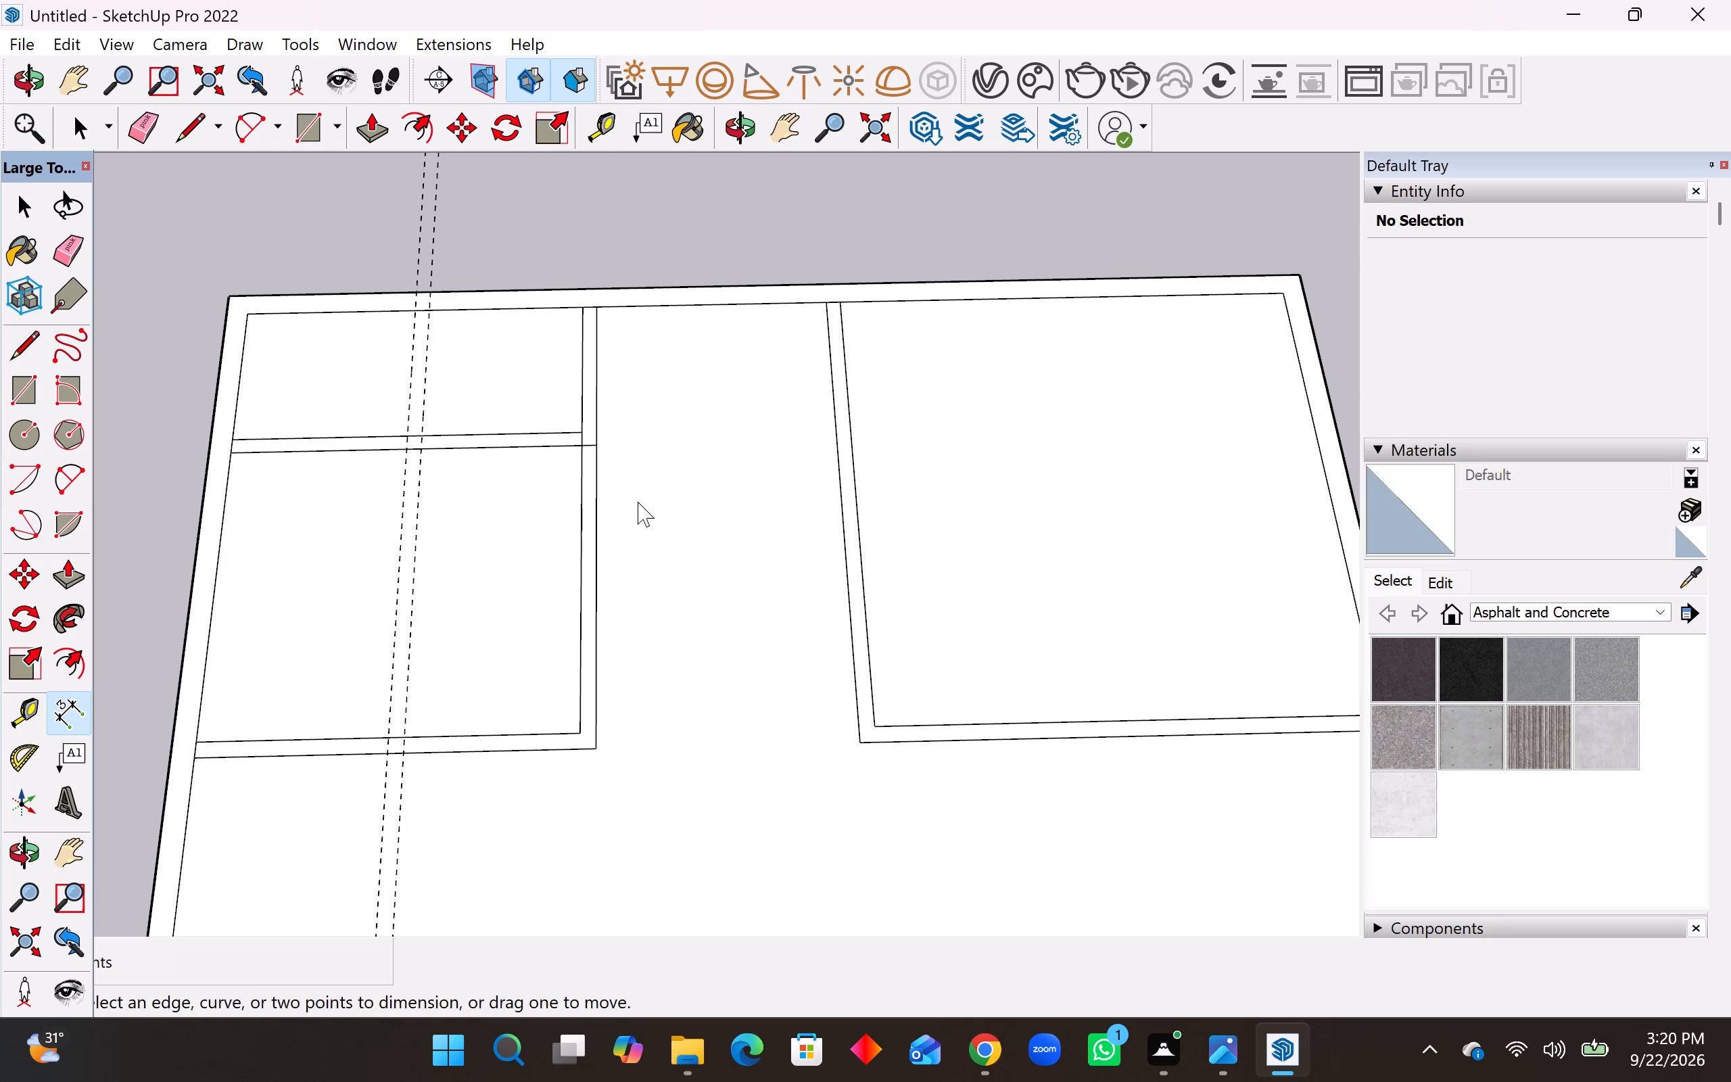
Draw 6'6" by 5'6" and 6' by 5' rectangles from the far-left inner wall corner to the outer and inner guide intersections.
{"action": "left_click", "coordinate": [26, 404]}
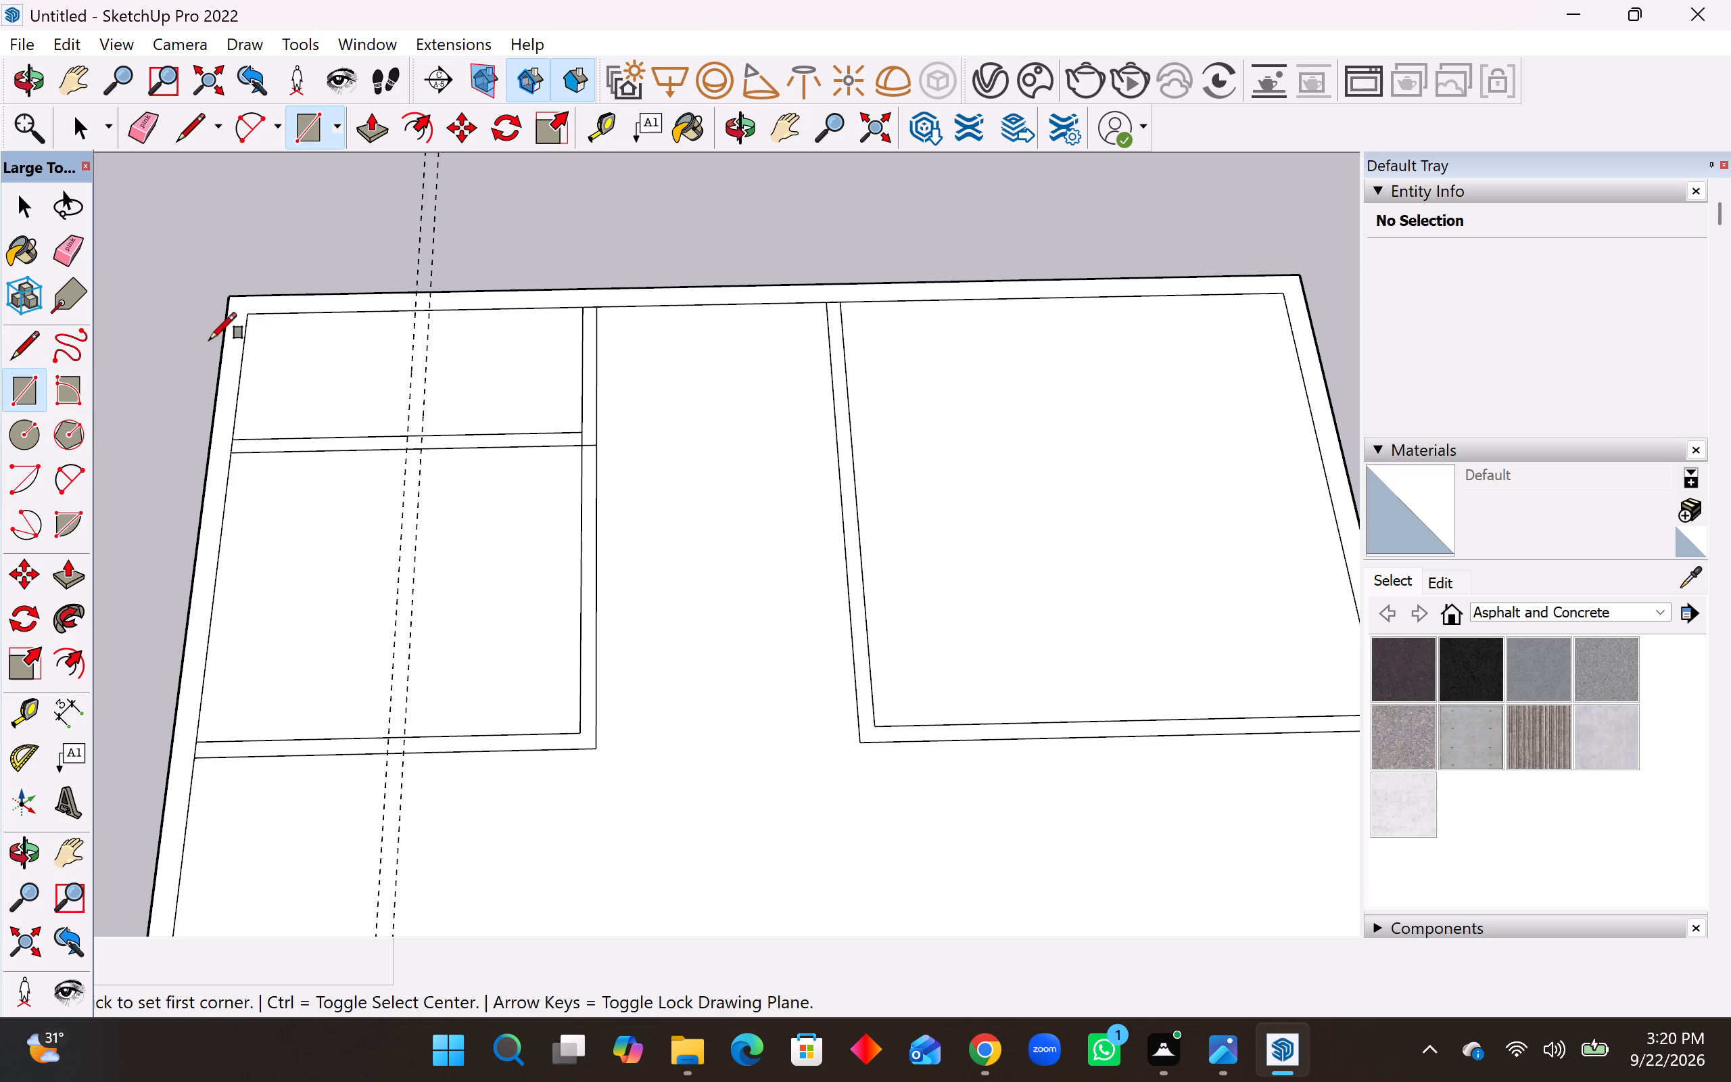
{"action": "left_click", "coordinate": [256, 316]}
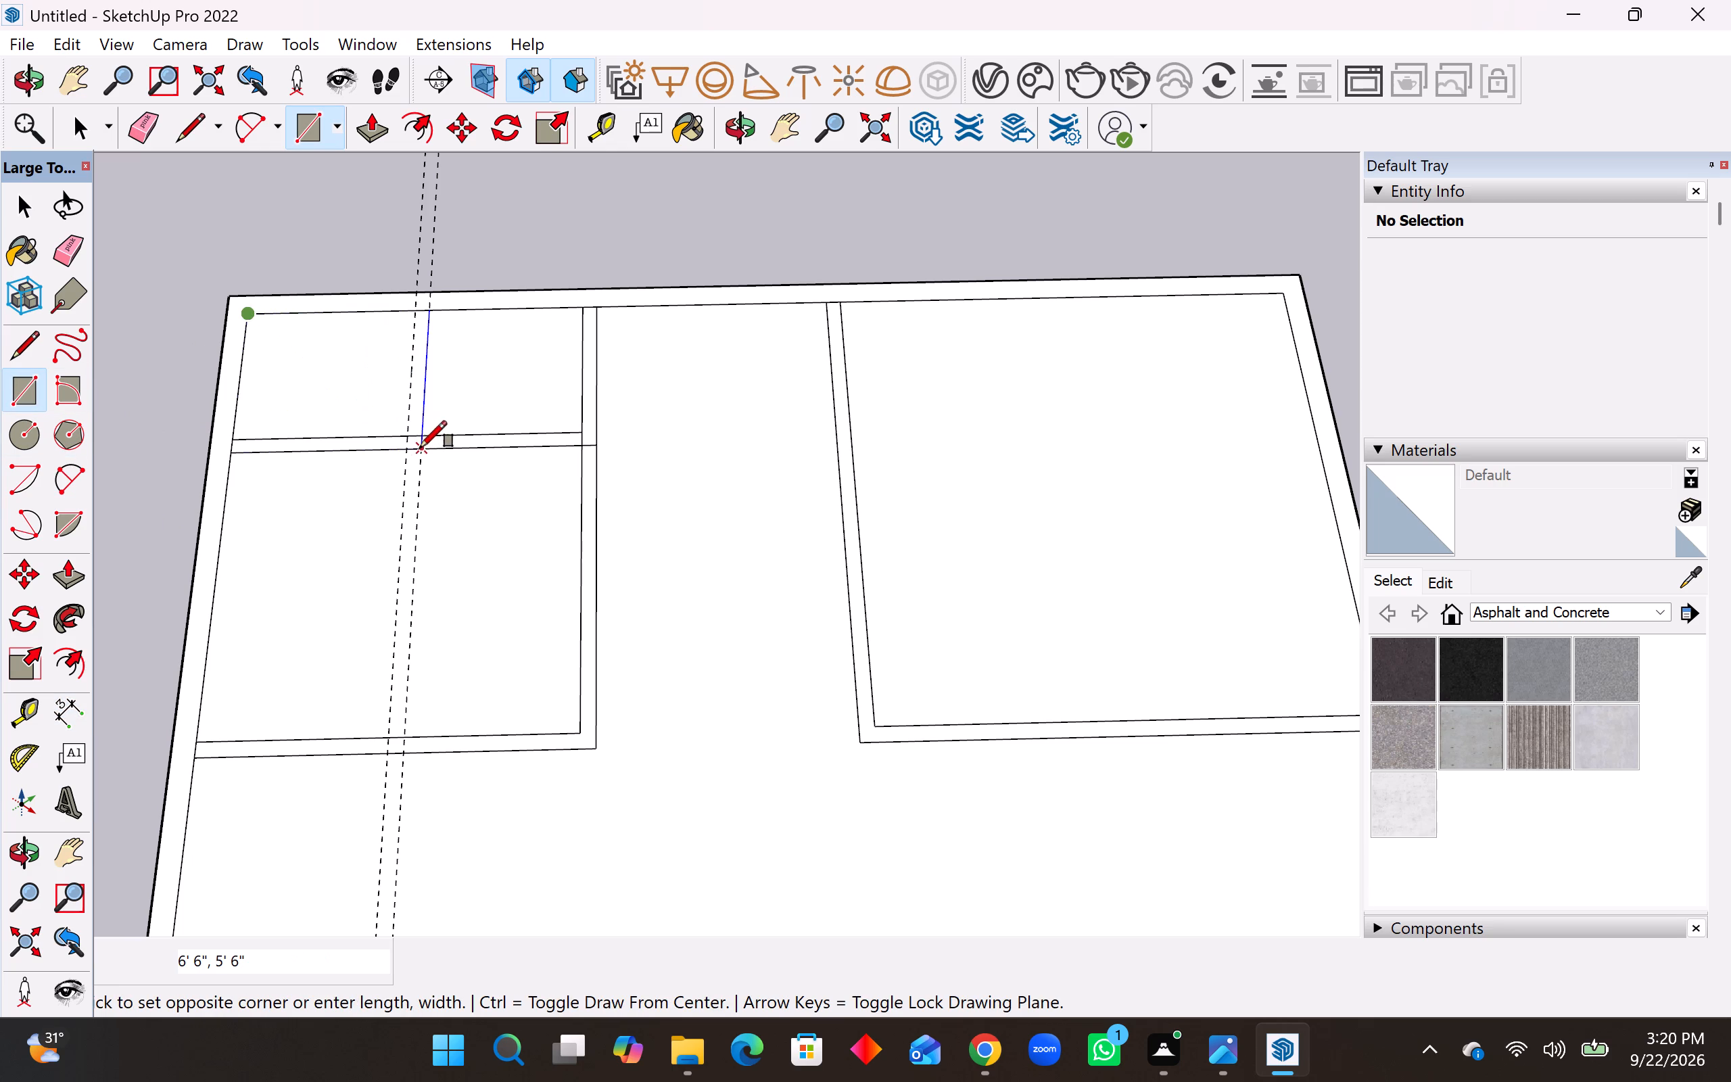
{"action": "left_click", "coordinate": [421, 448]}
{"action": "left_click", "coordinate": [255, 317]}
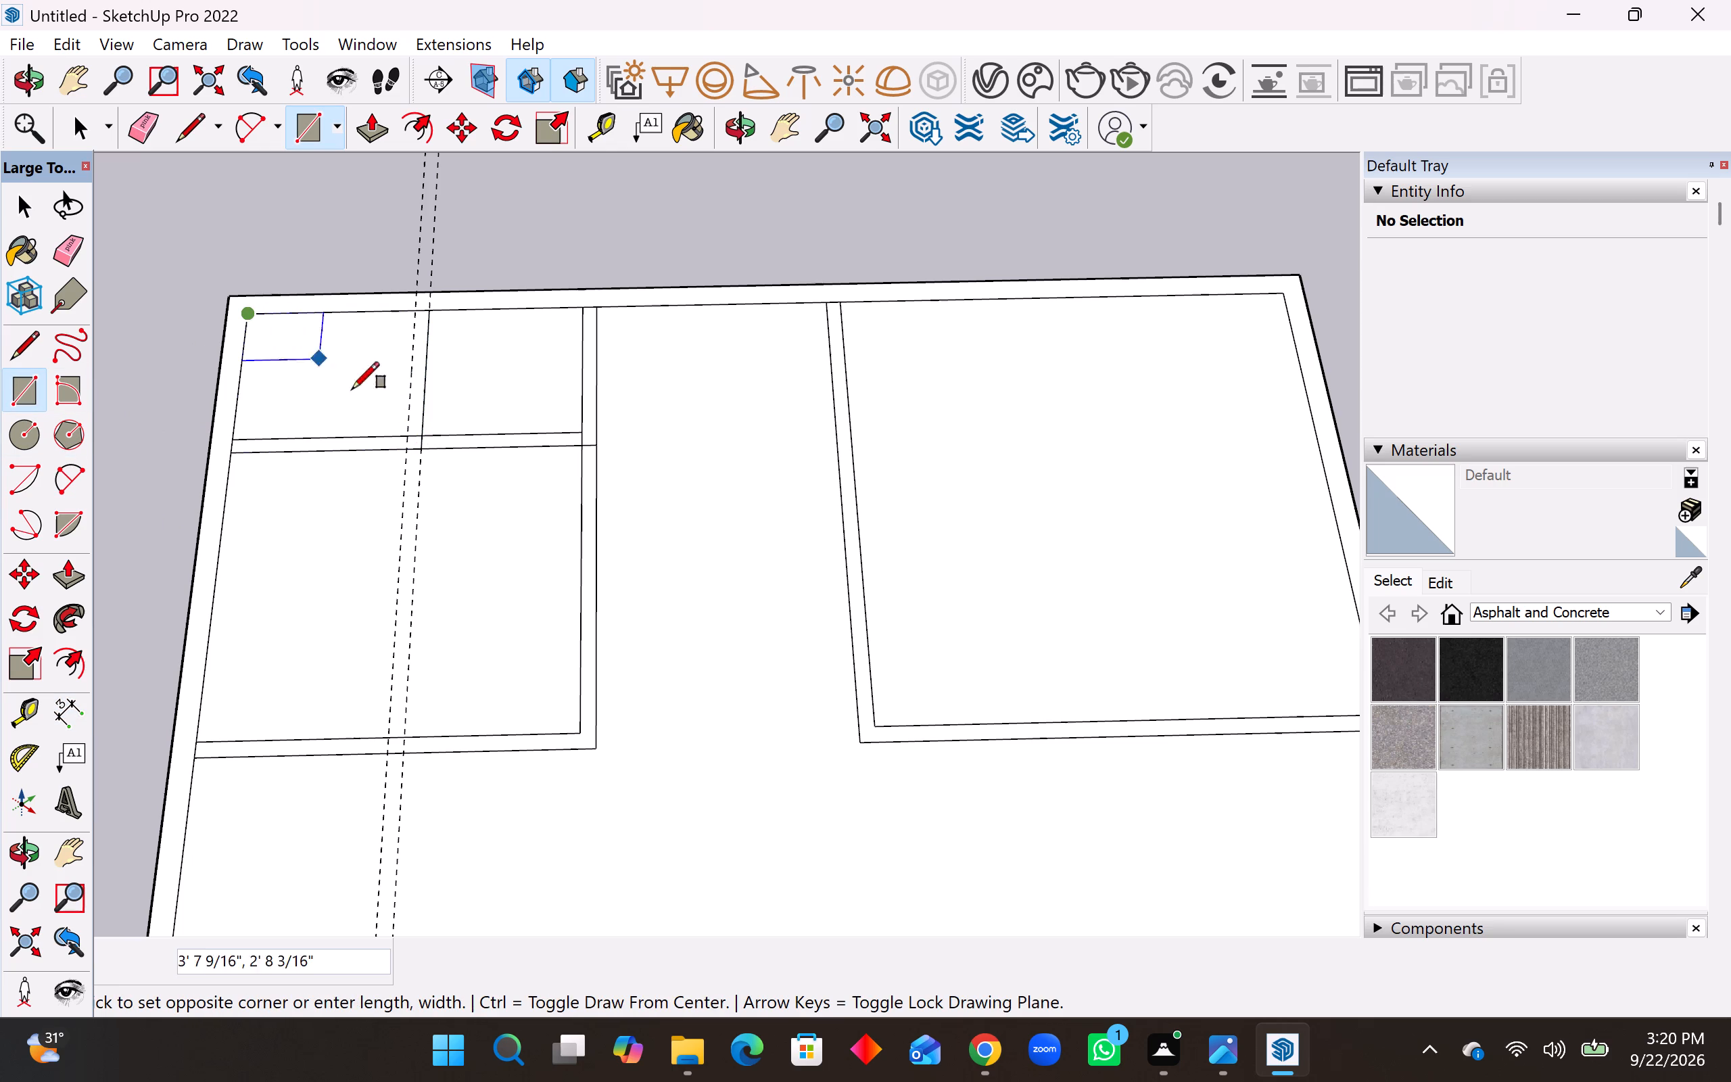
{"action": "left_click", "coordinate": [403, 437]}
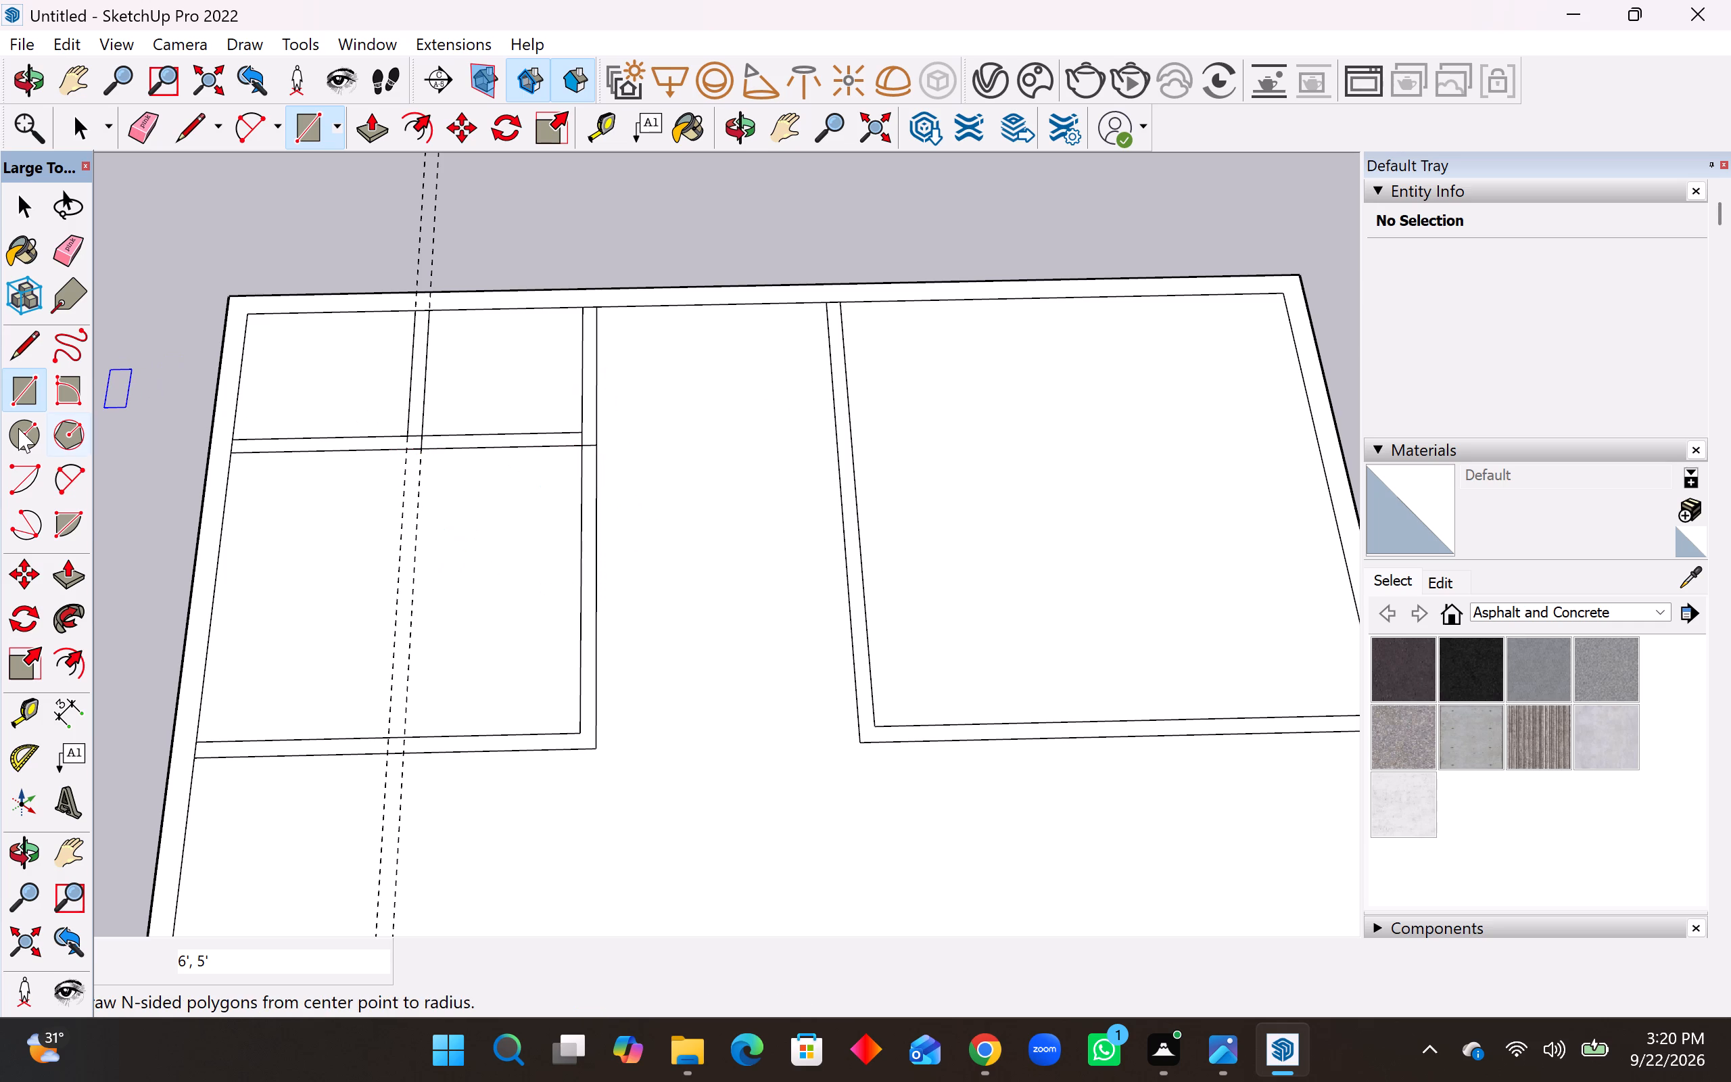
Check the width of the gap between the left-hand and right-hand room partitions along the far wall.
{"action": "left_click", "coordinate": [78, 699]}
{"action": "left_click", "coordinate": [600, 304]}
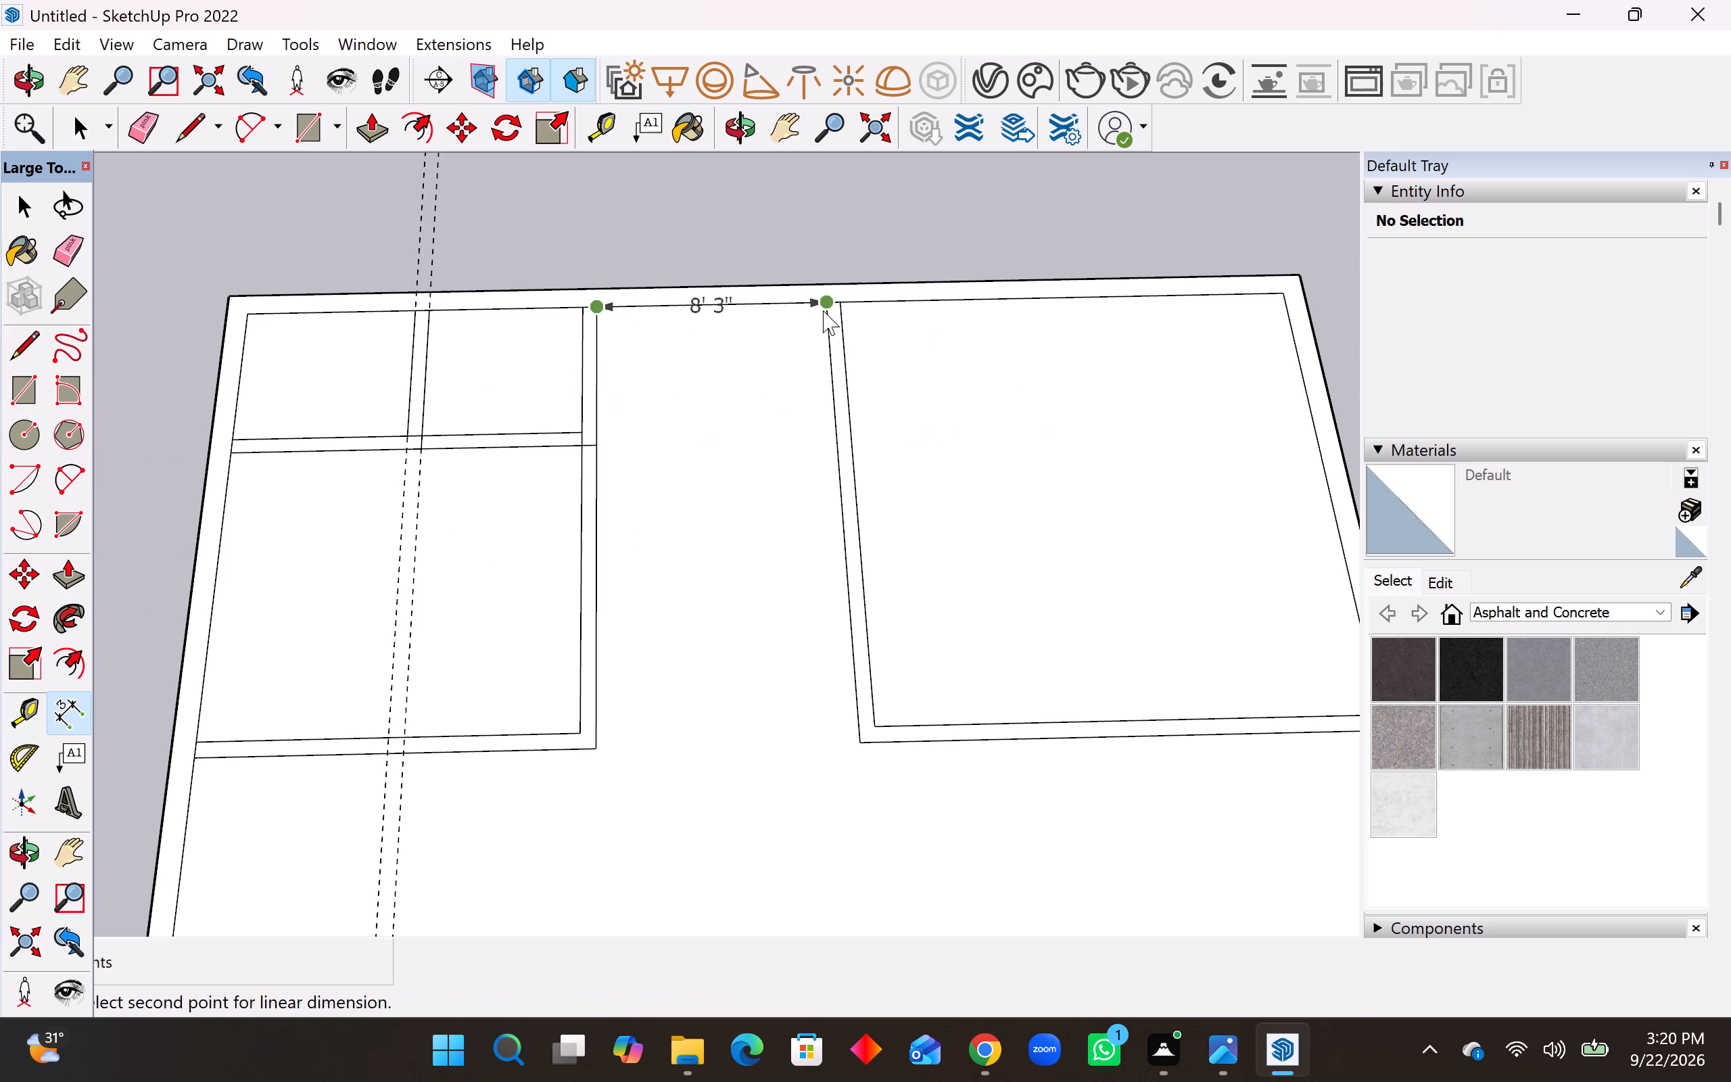
{"action": "key", "text": "Escape"}
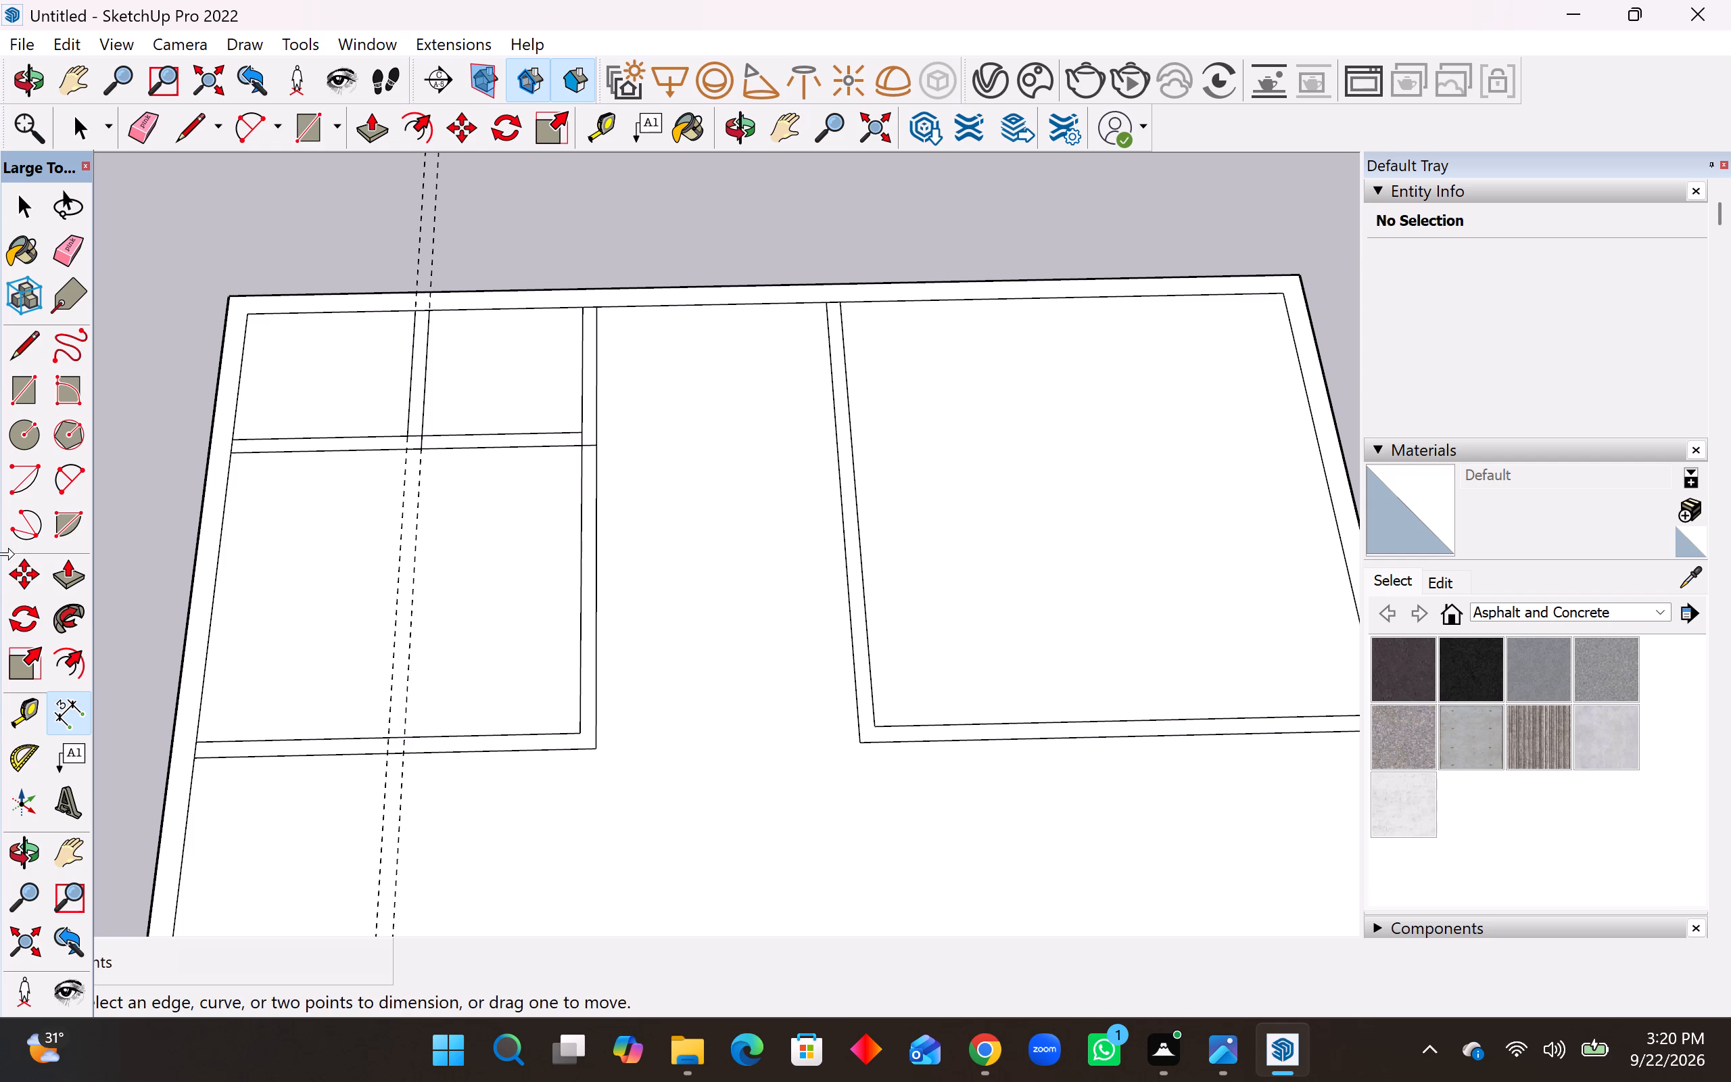
Place crosswise guides 10' from the far wall's inner edge and 6" beyond that in the middle gap.
{"action": "left_click", "coordinate": [23, 702]}
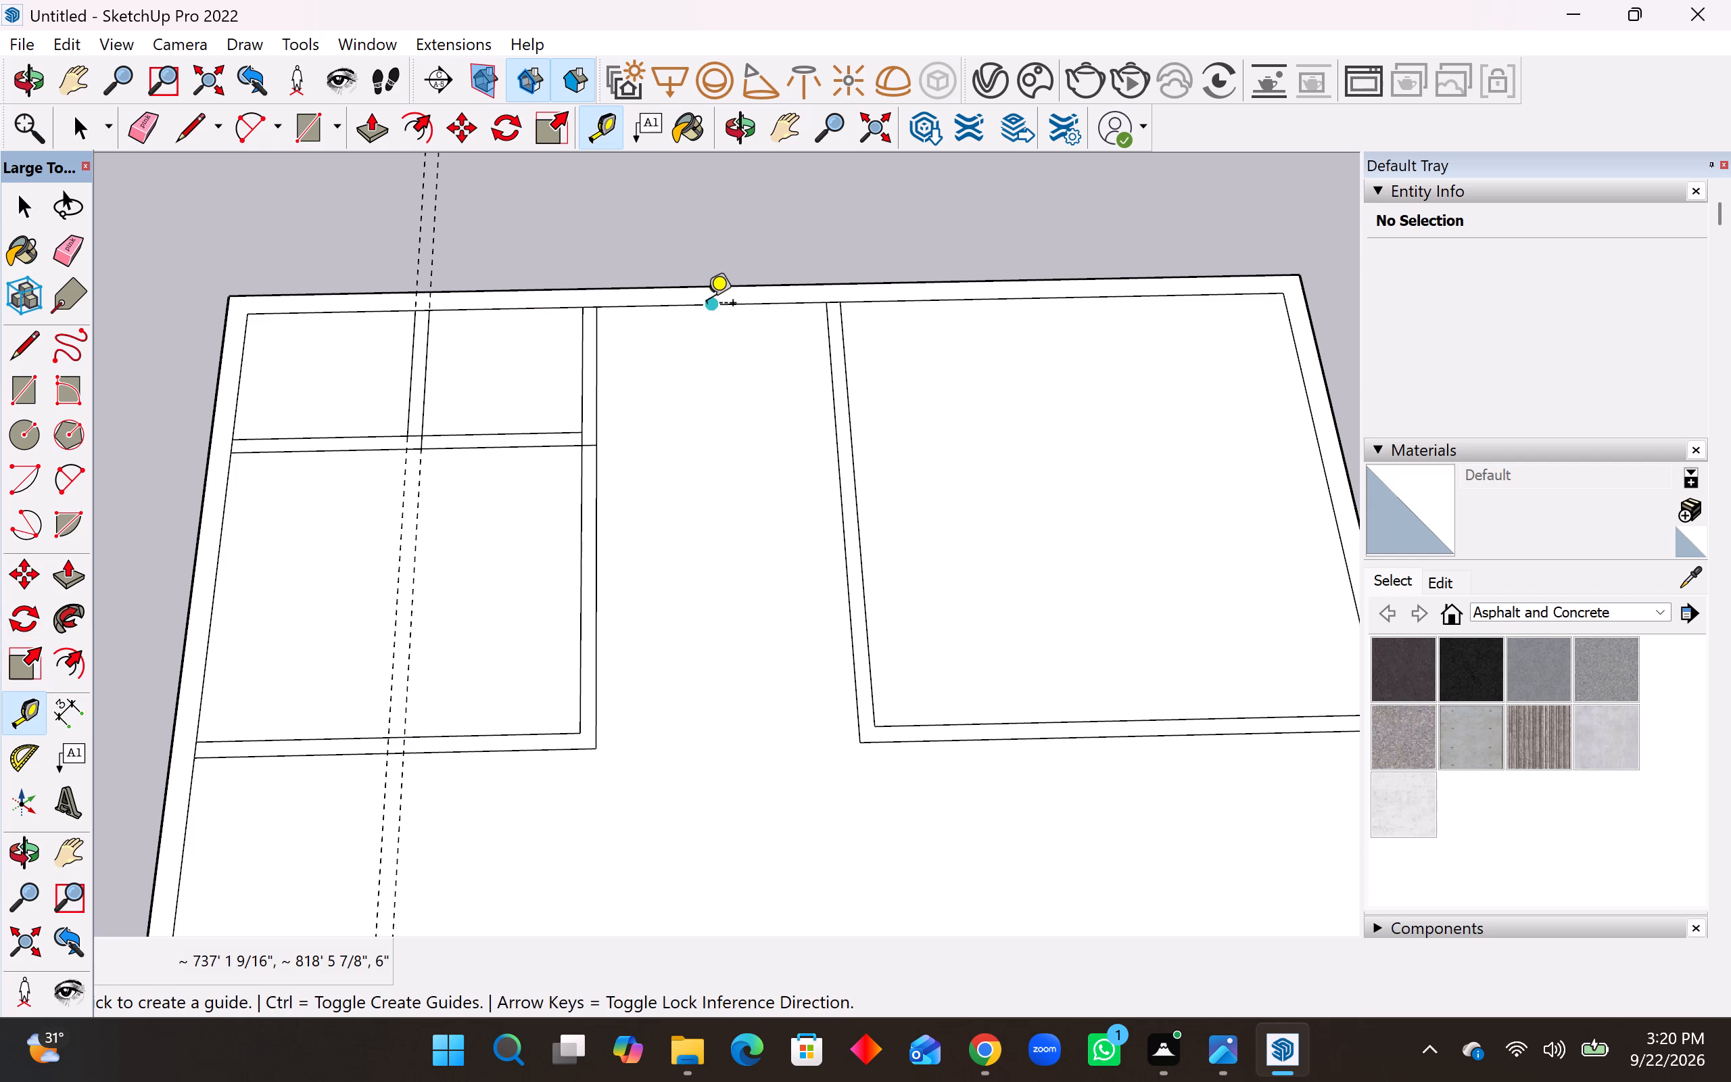
{"action": "left_click", "coordinate": [707, 305]}
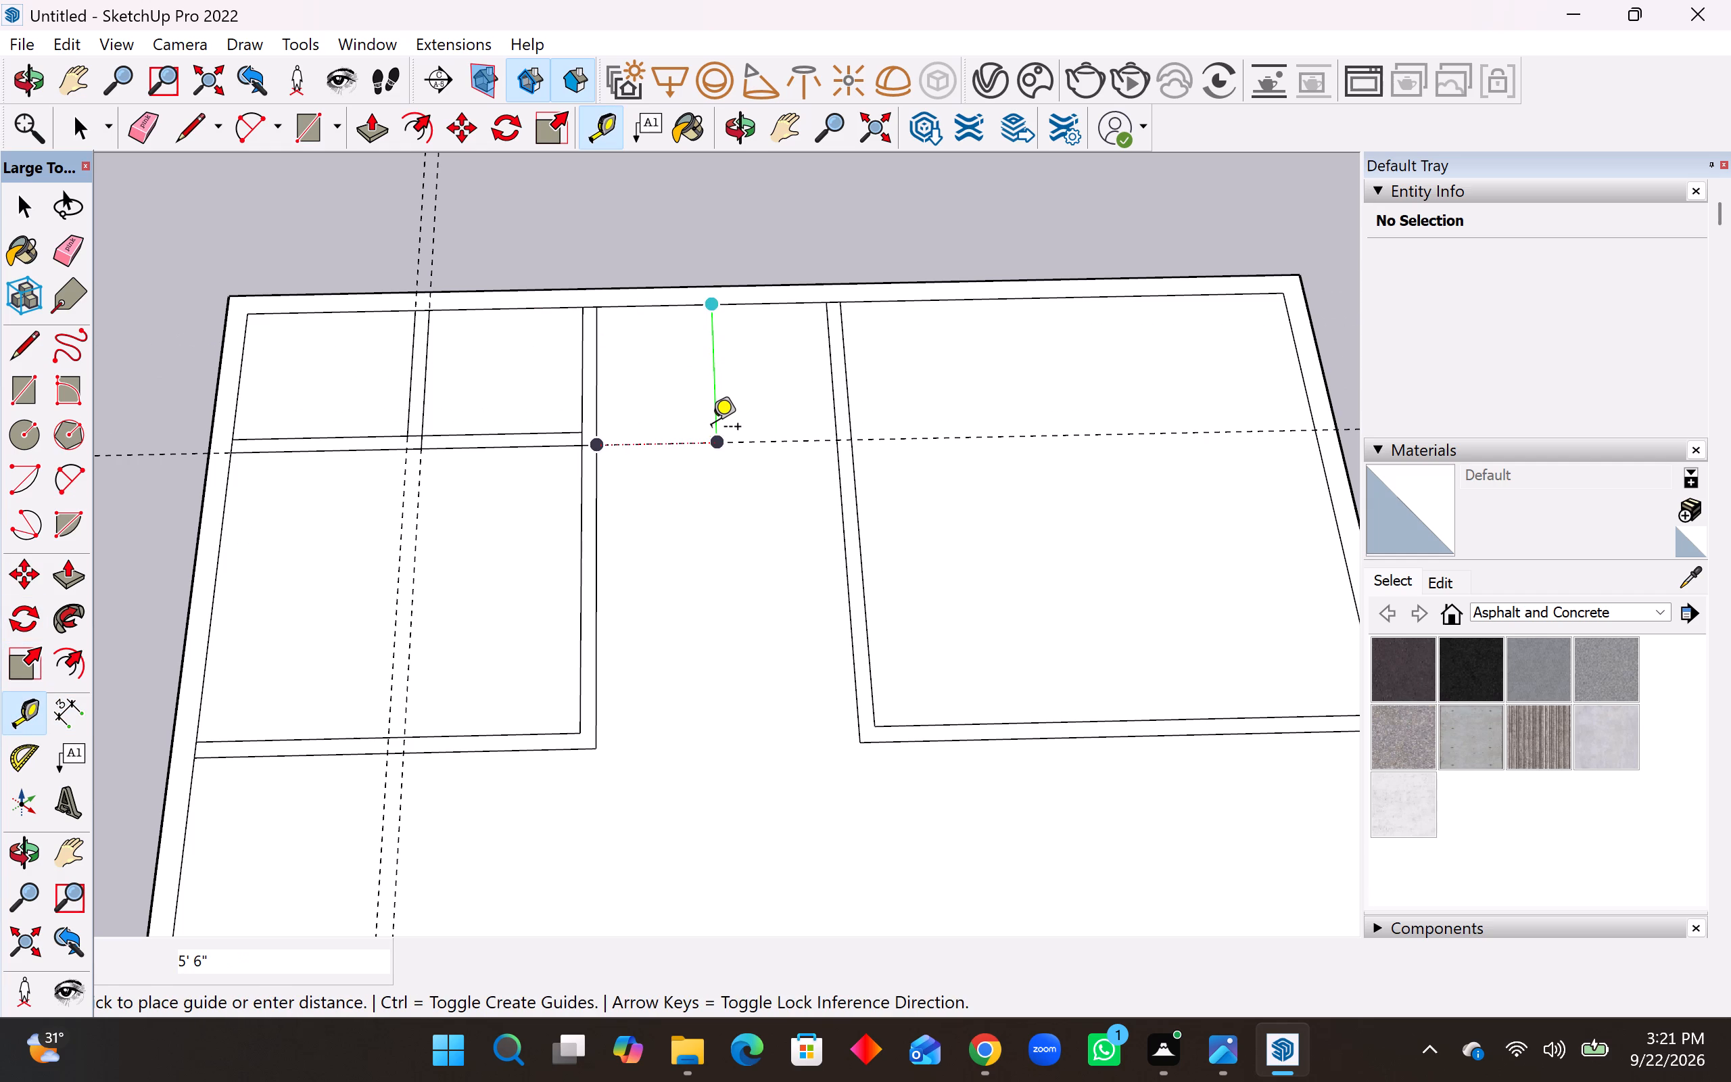
{"action": "type", "text": "10'"}
{"action": "key", "text": "Return"}
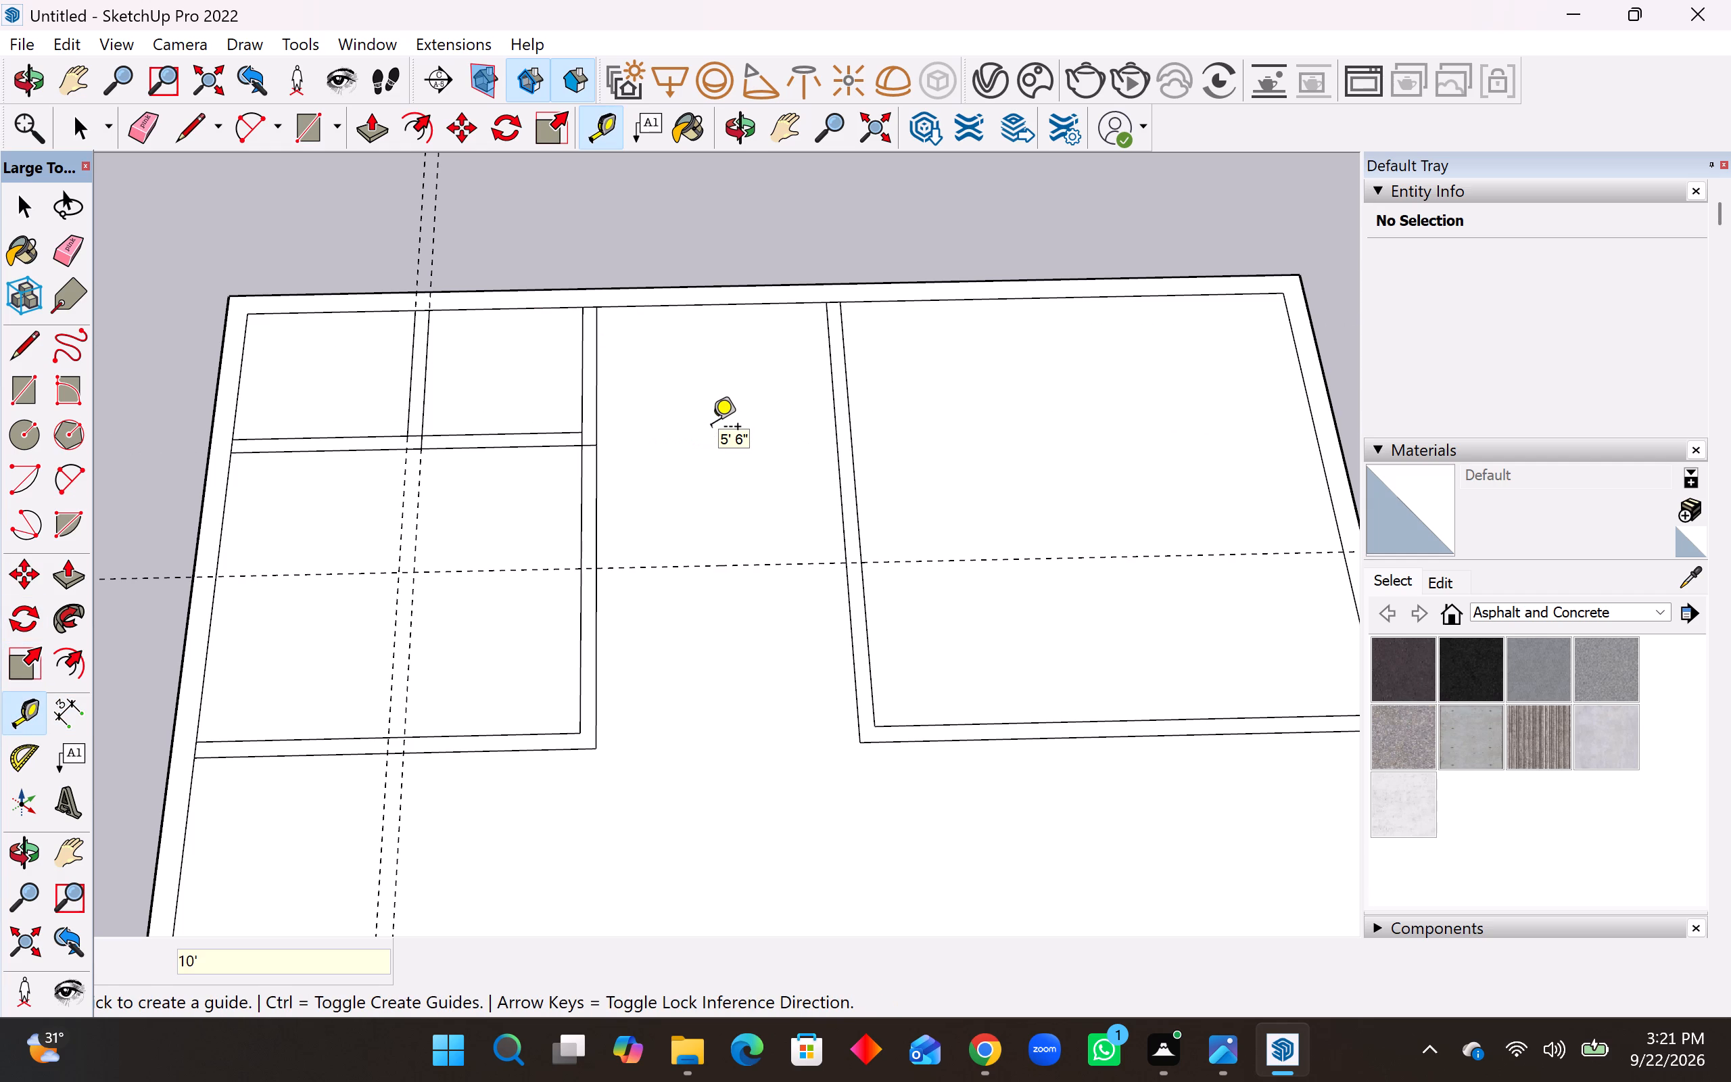
{"action": "left_click", "coordinate": [745, 569]}
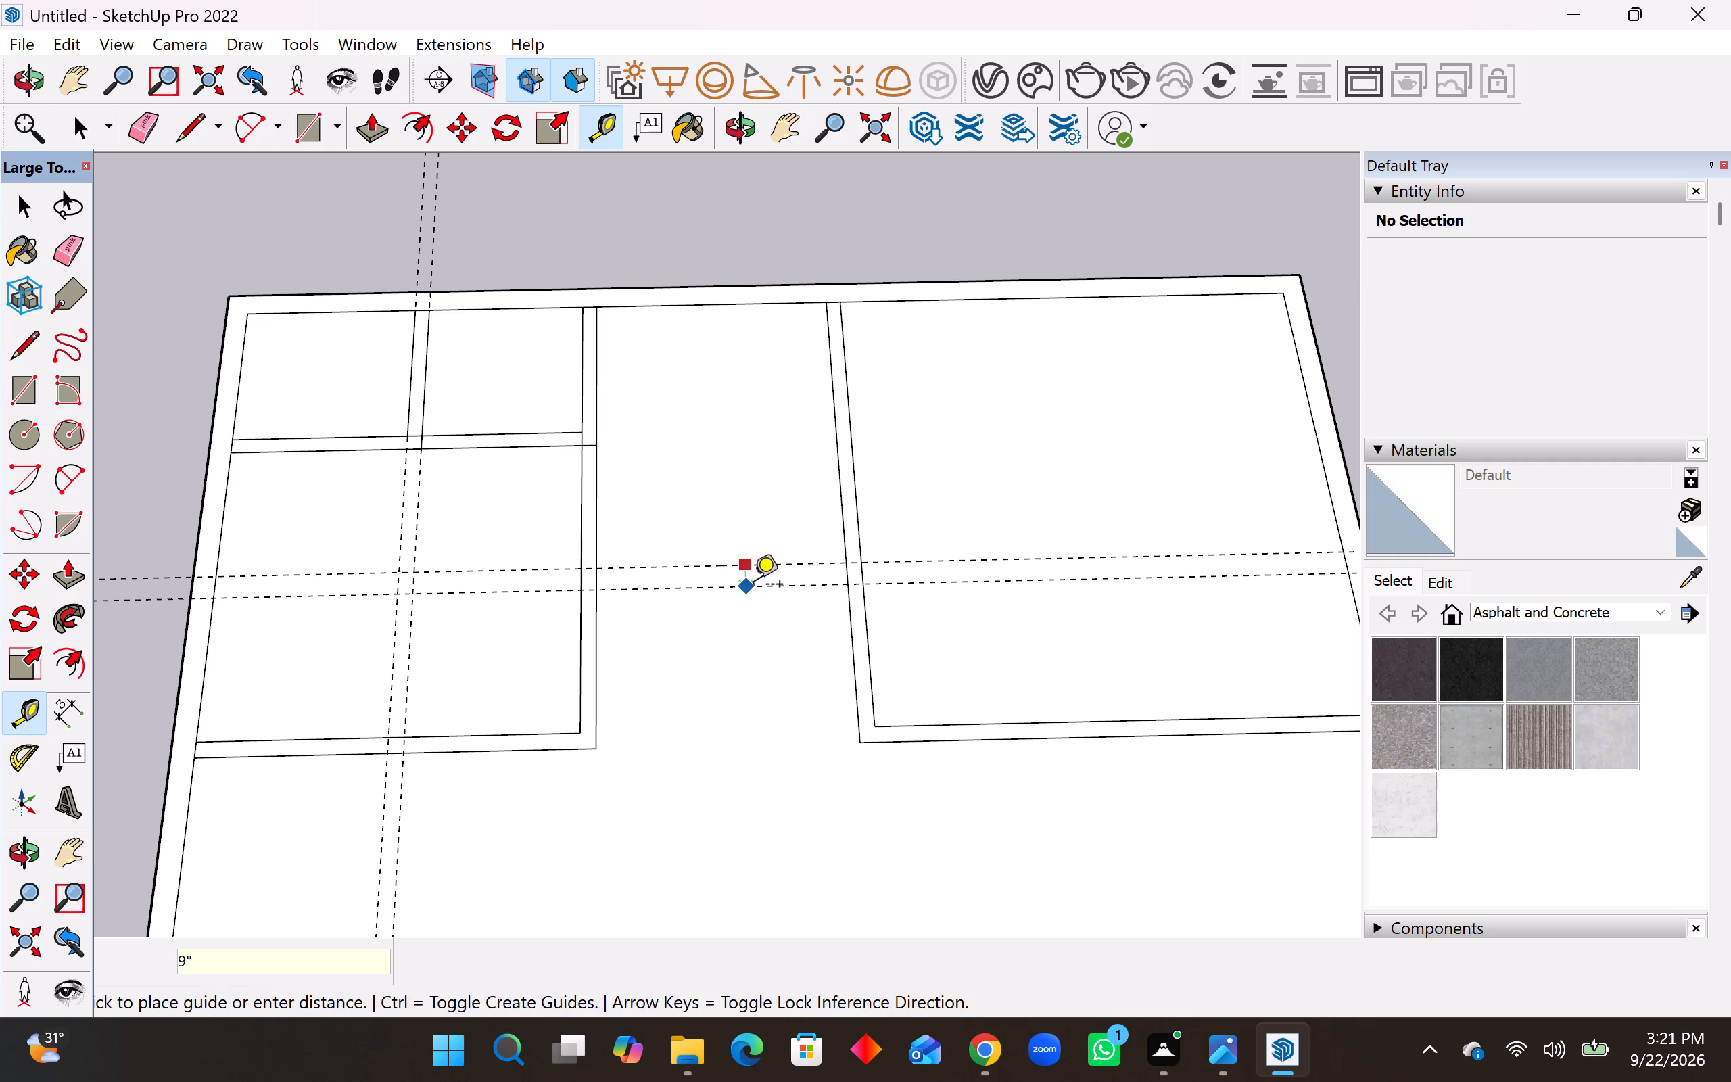
{"action": "type", "text": "6\""}
{"action": "key", "text": "Return"}
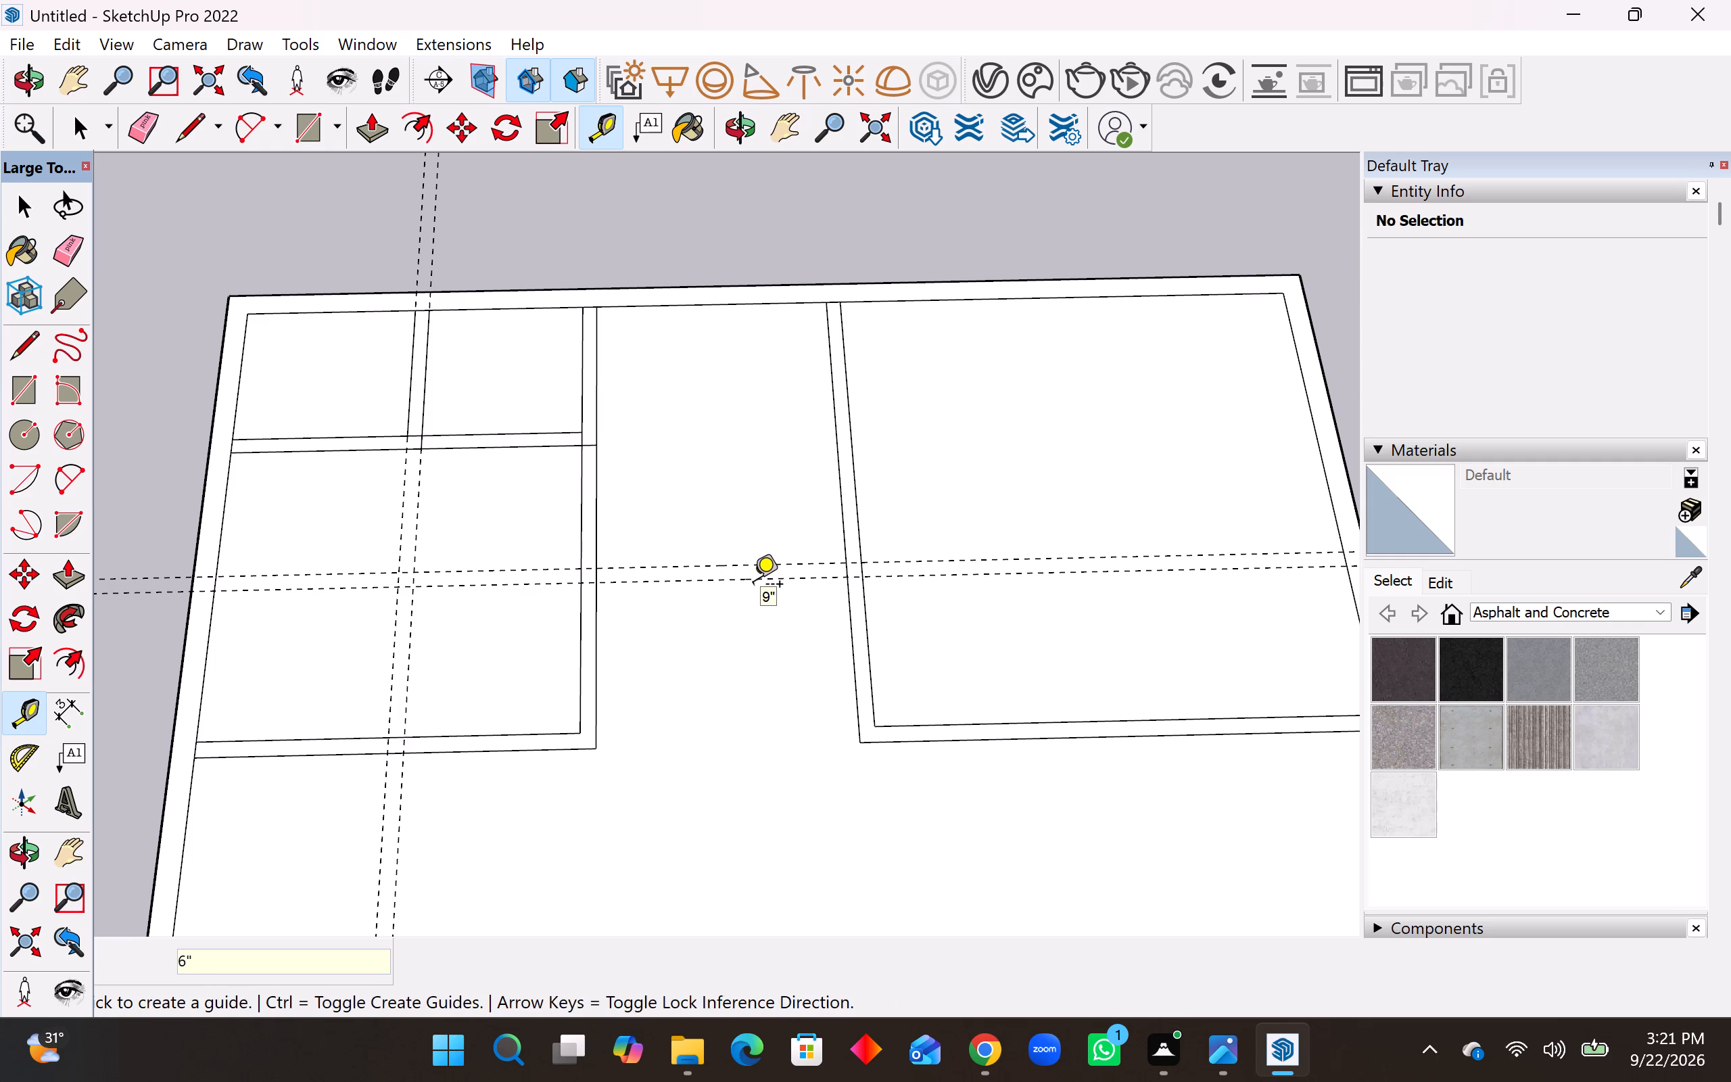
Draw a 6" partition rectangle between the two crosswise guides, spanning the gap between the left-hand and right-hand rooms.
{"action": "left_click", "coordinate": [31, 385]}
{"action": "left_click", "coordinate": [598, 582]}
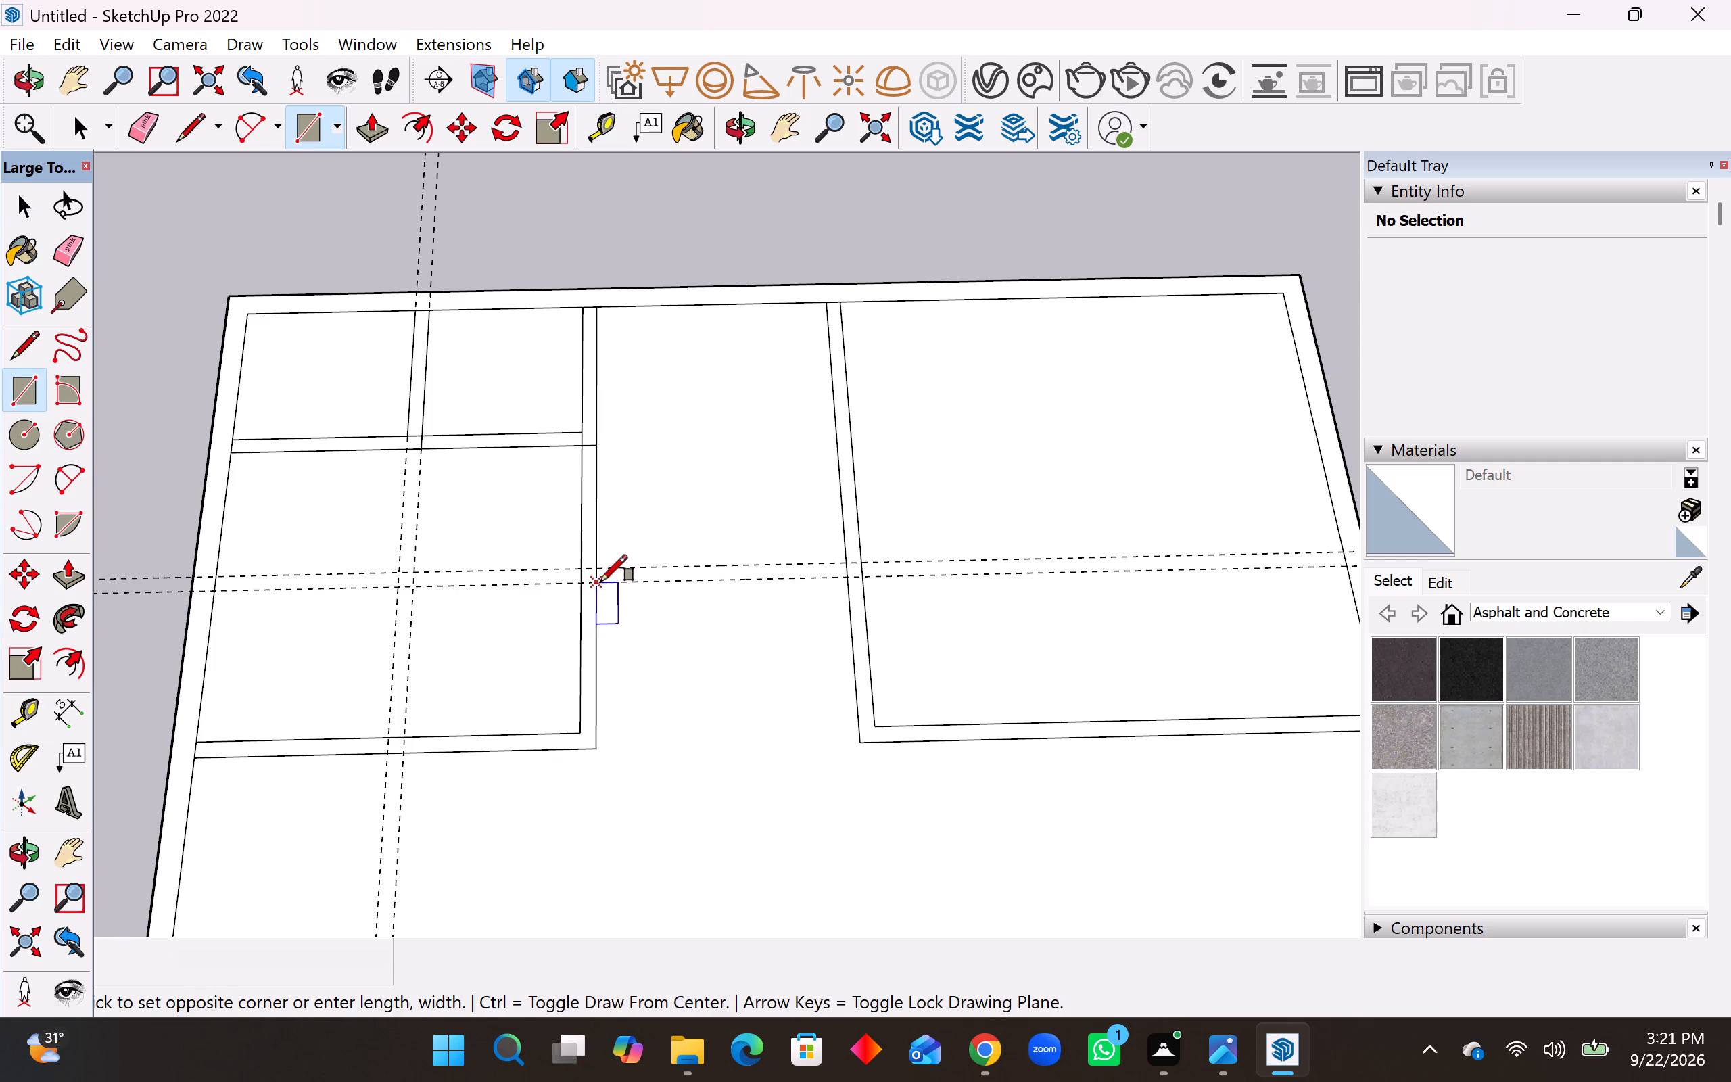
{"action": "left_click", "coordinate": [843, 567]}
{"action": "key", "text": "space"}
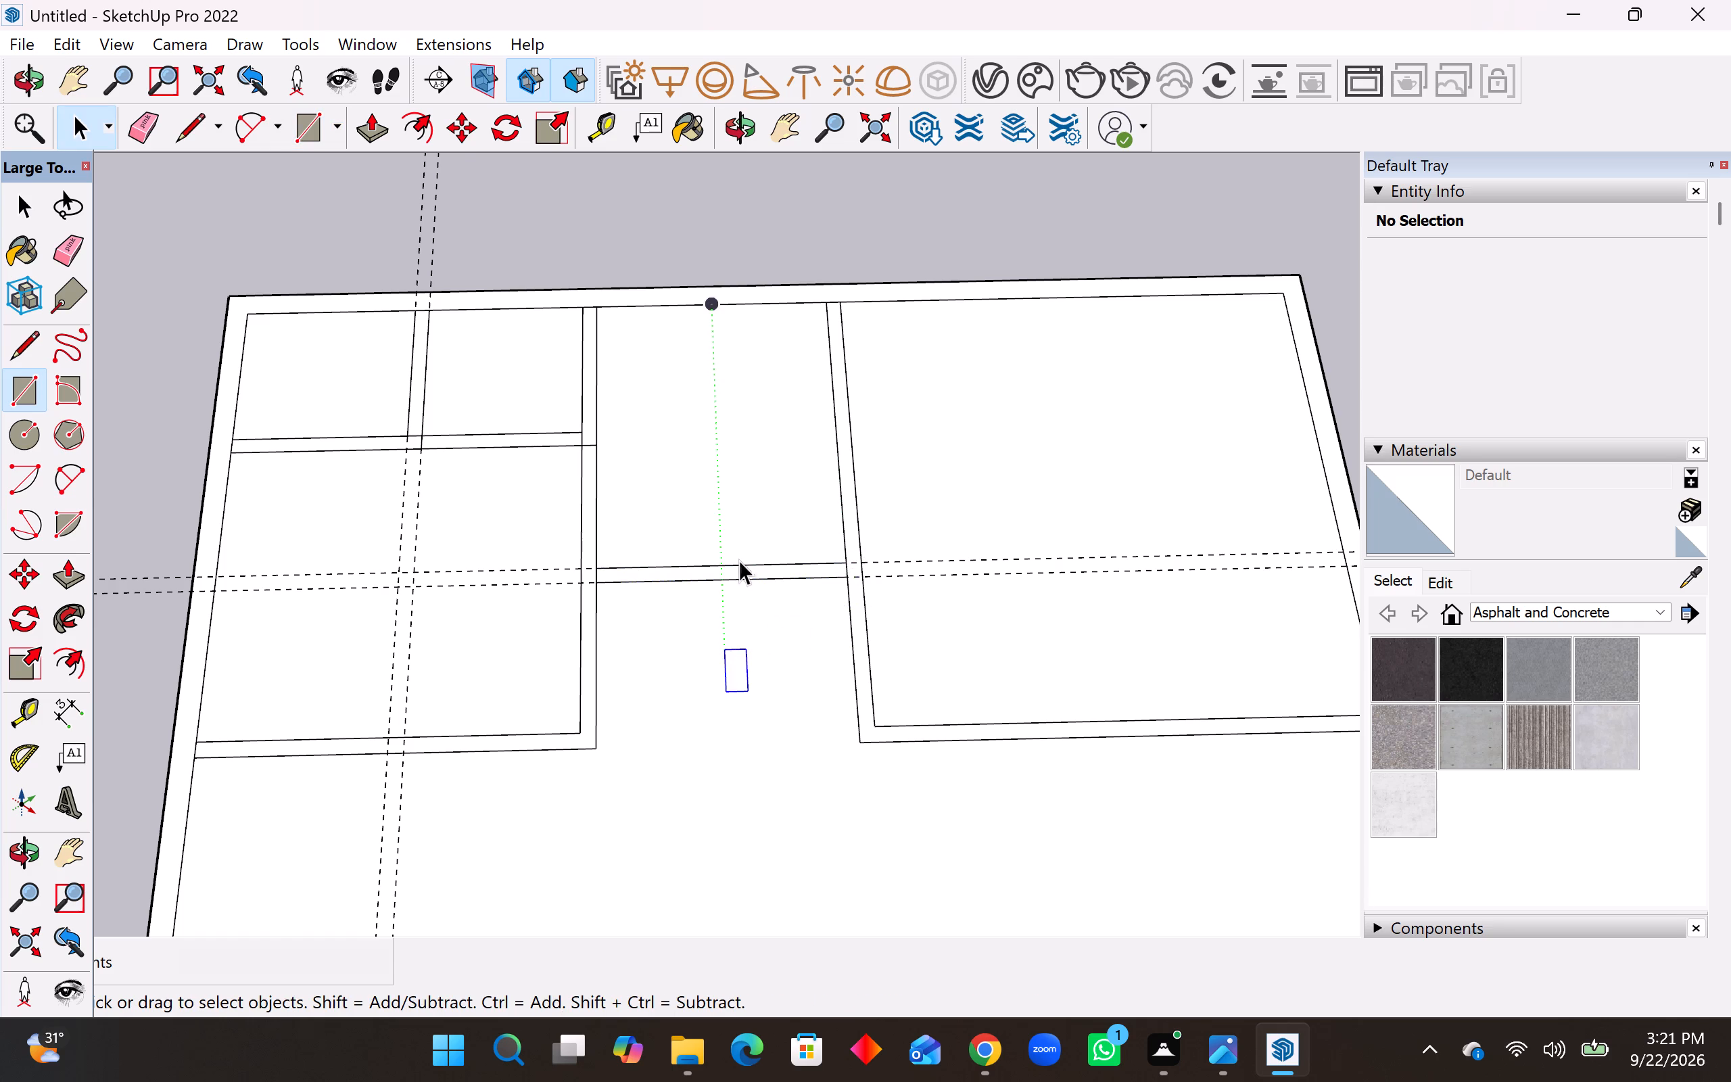
Erase the two lengthwise and two crosswise construction guides around the floor plan.
{"action": "scroll", "coordinate": [730, 540], "scroll_direction": "down", "scroll_amount": 9}
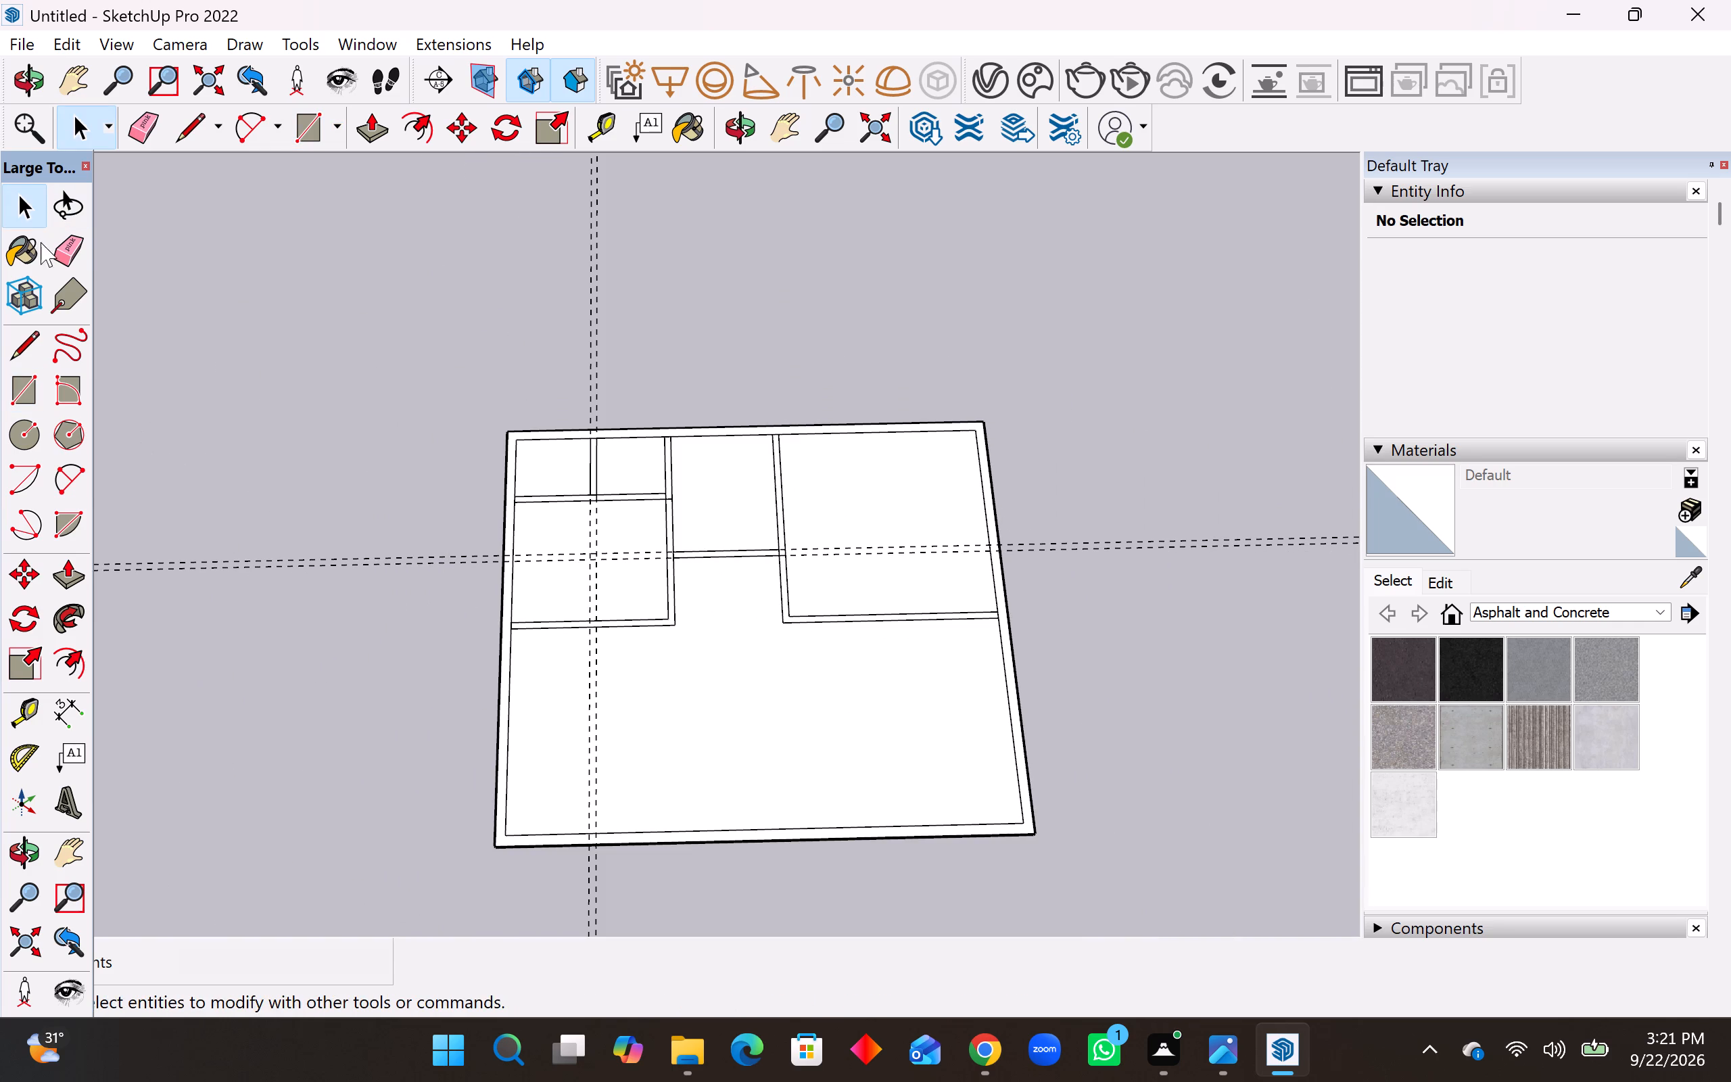
{"action": "left_click", "coordinate": [65, 234]}
{"action": "left_click_drag", "start_coordinate": [613, 277], "coordinate": [581, 289]}
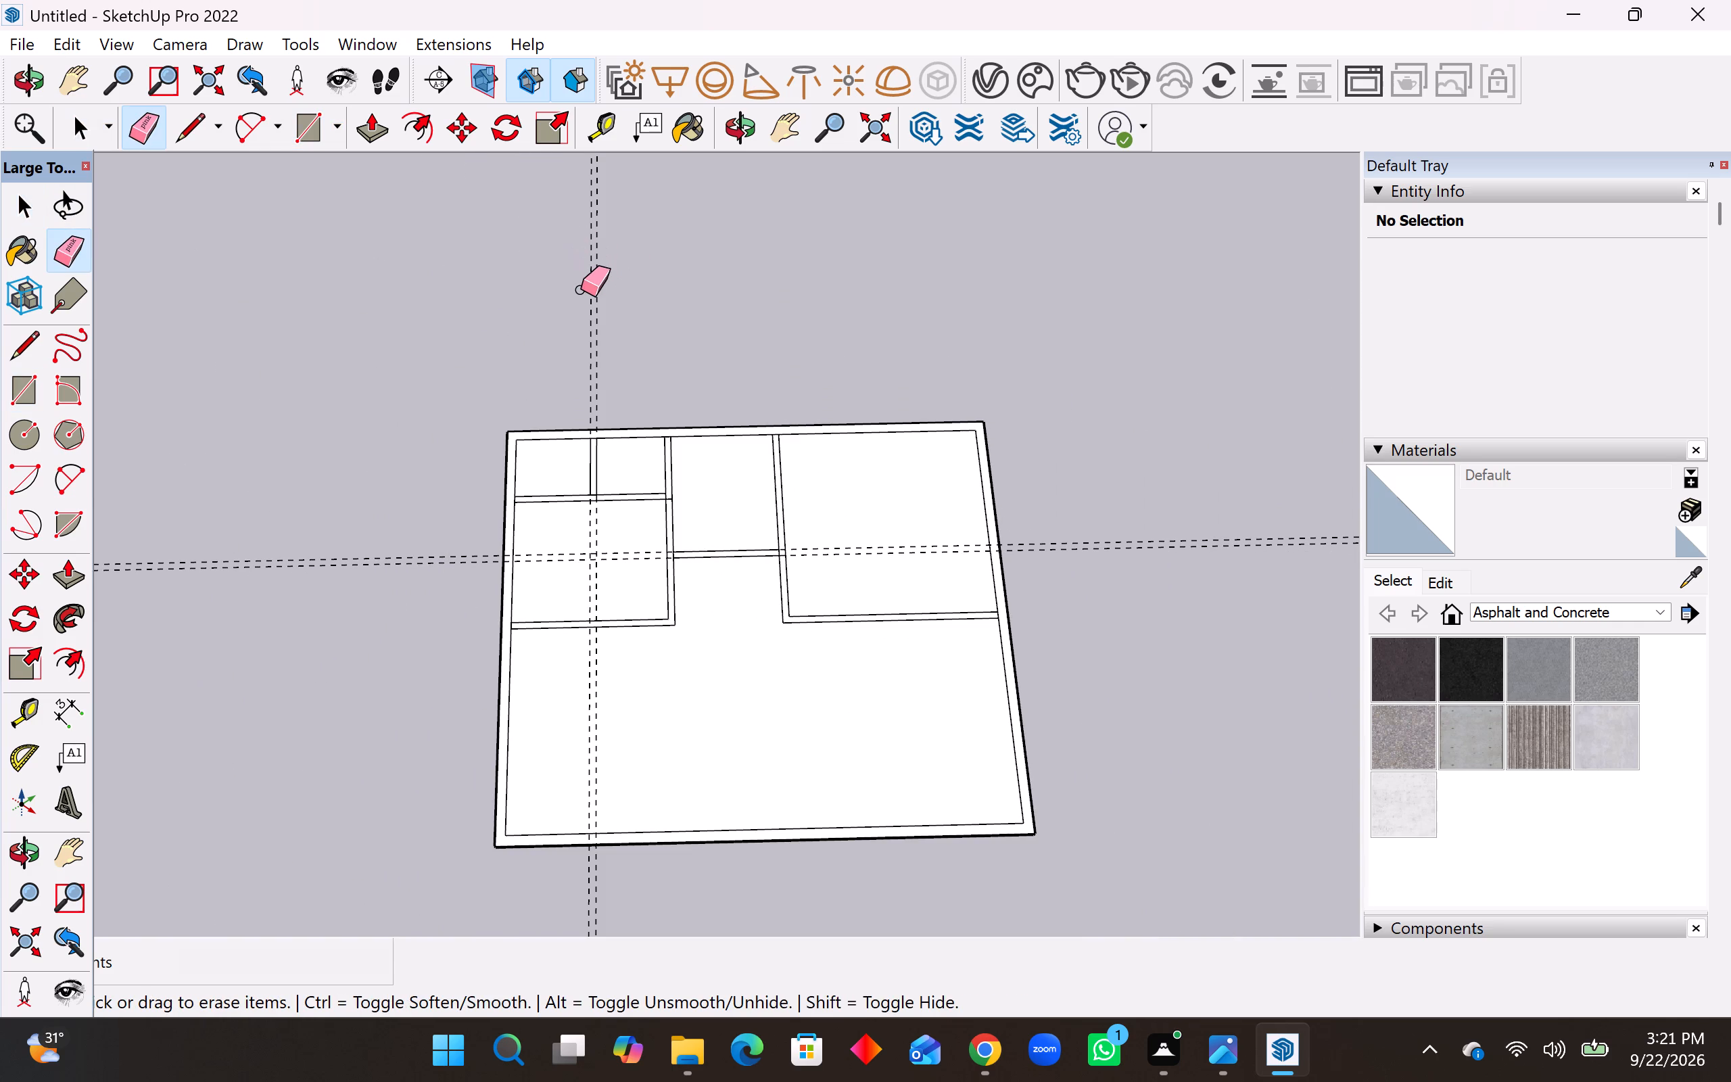
{"action": "left_click_drag", "start_coordinate": [581, 289], "coordinate": [610, 295]}
{"action": "left_click_drag", "start_coordinate": [395, 552], "coordinate": [395, 607]}
Place crosswise guides 2" inside the left-hand room's near partition and another 3' further towards the far wall.
{"action": "scroll", "coordinate": [402, 530], "scroll_direction": "down", "scroll_amount": 5}
{"action": "middle_click_drag", "start_coordinate": [680, 638], "coordinate": [693, 561]}
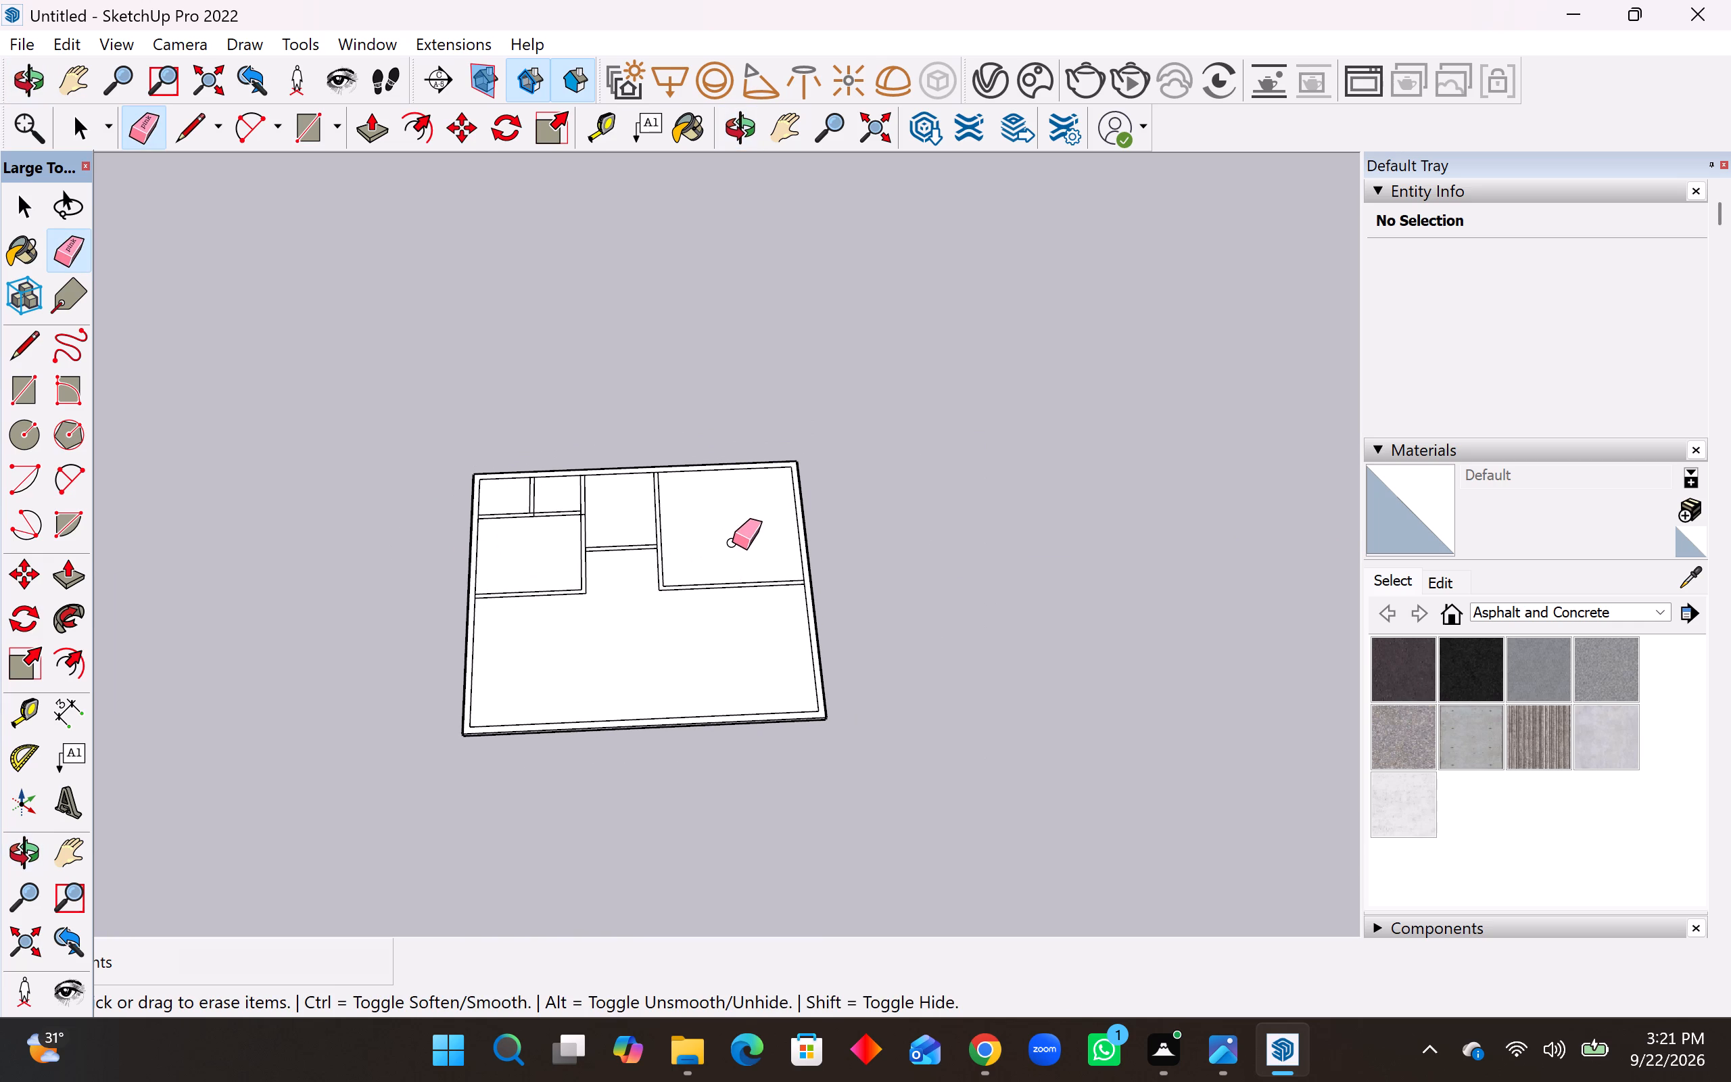
{"action": "scroll", "coordinate": [746, 525], "scroll_direction": "down", "scroll_amount": 3}
{"action": "scroll", "coordinate": [607, 621], "scroll_direction": "up", "scroll_amount": 5}
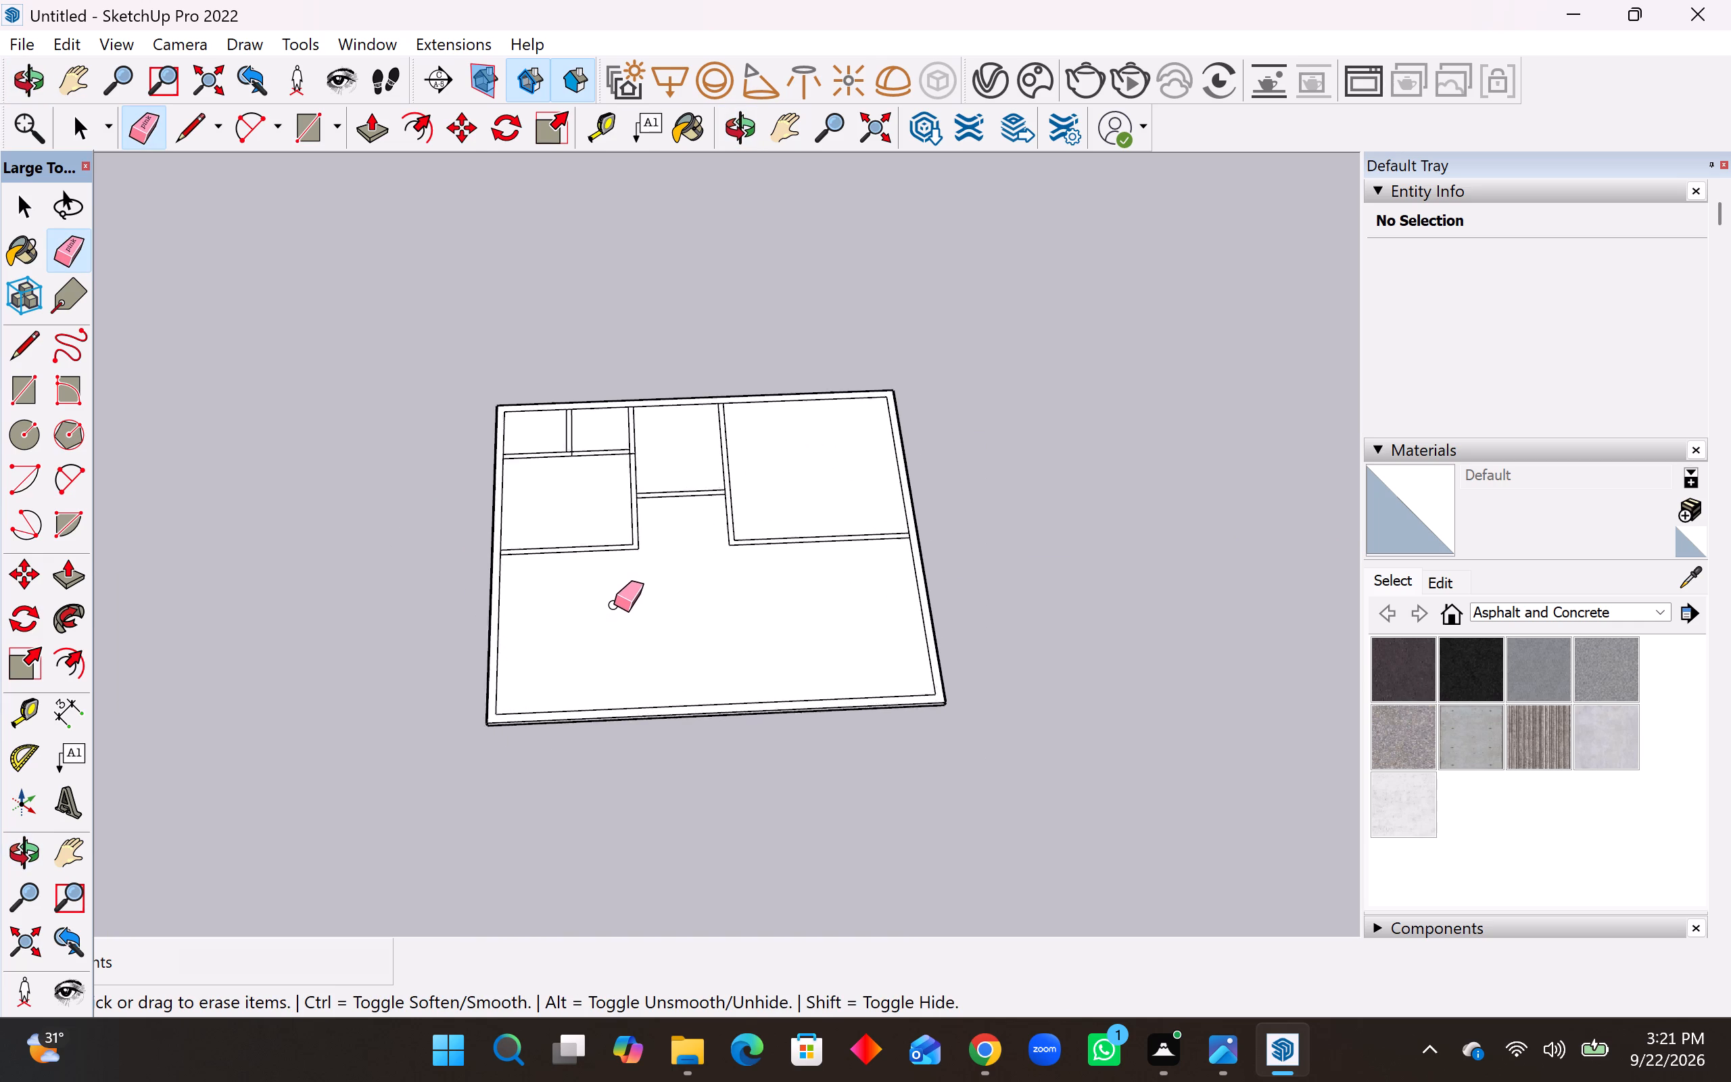
{"action": "scroll", "coordinate": [614, 605], "scroll_direction": "up", "scroll_amount": 3}
{"action": "scroll", "coordinate": [615, 563], "scroll_direction": "down", "scroll_amount": 2}
{"action": "scroll", "coordinate": [737, 481], "scroll_direction": "up", "scroll_amount": 6}
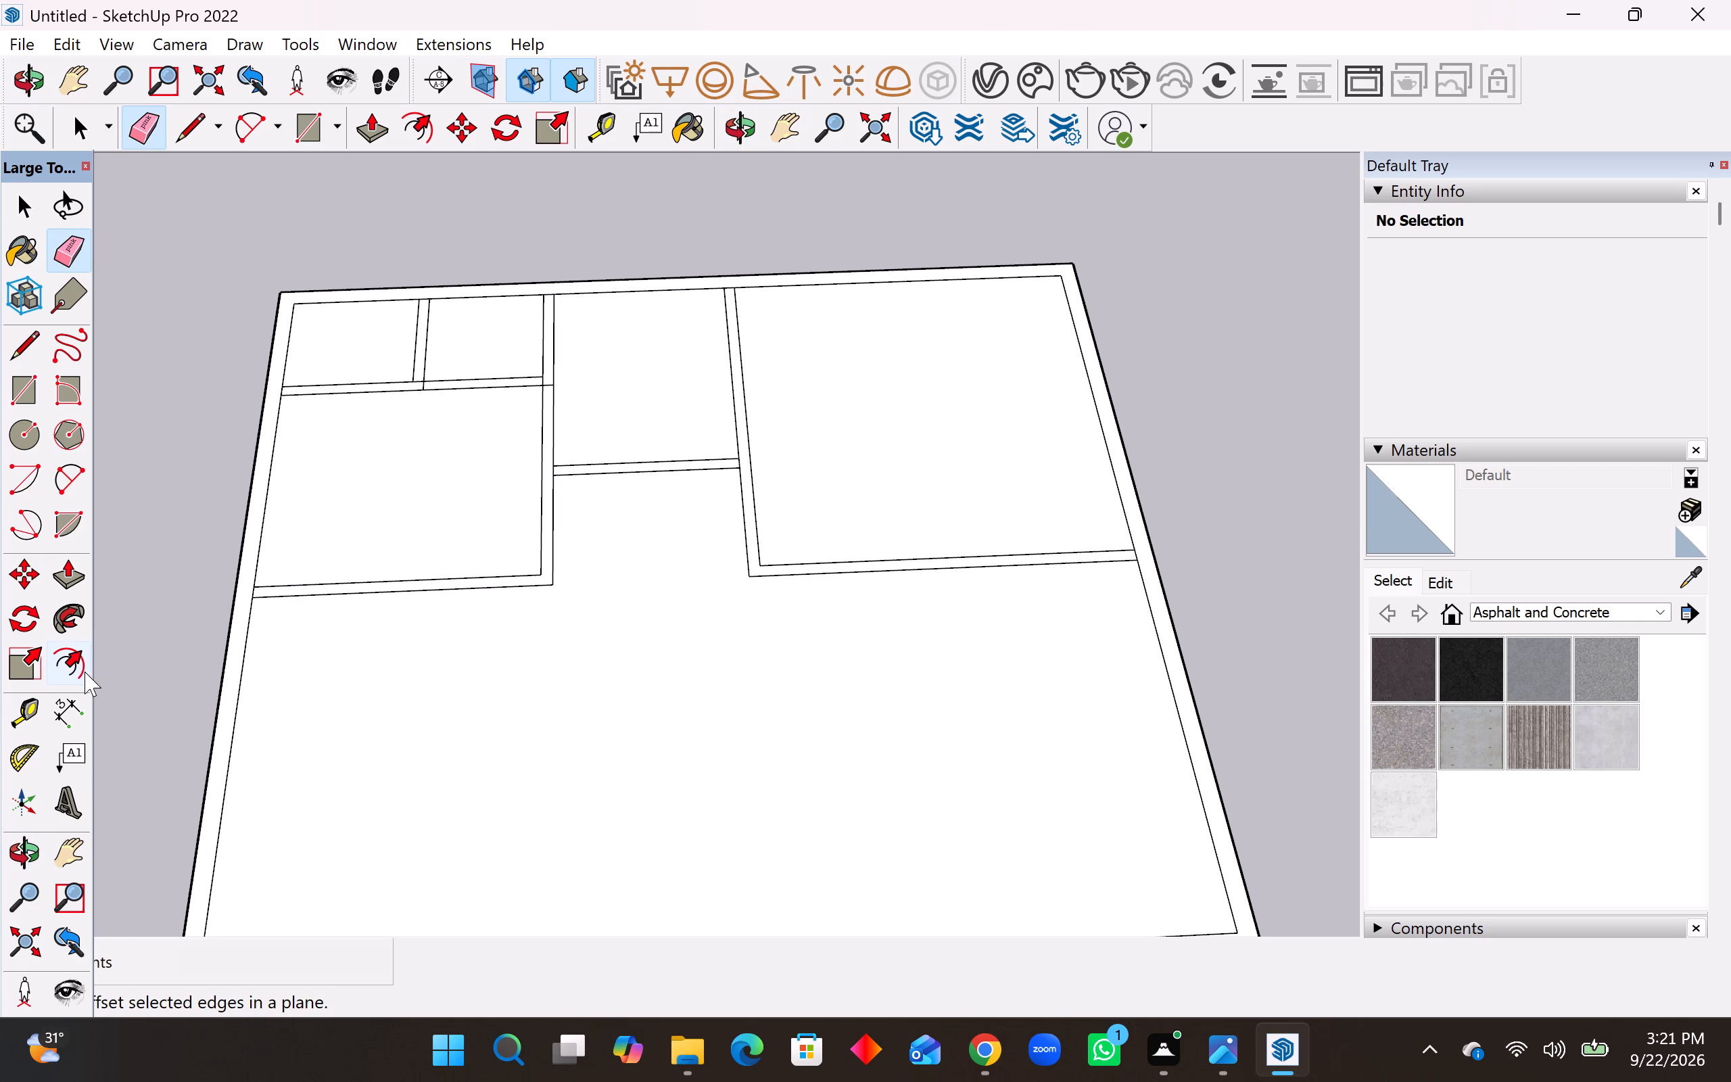
{"action": "left_click", "coordinate": [30, 726]}
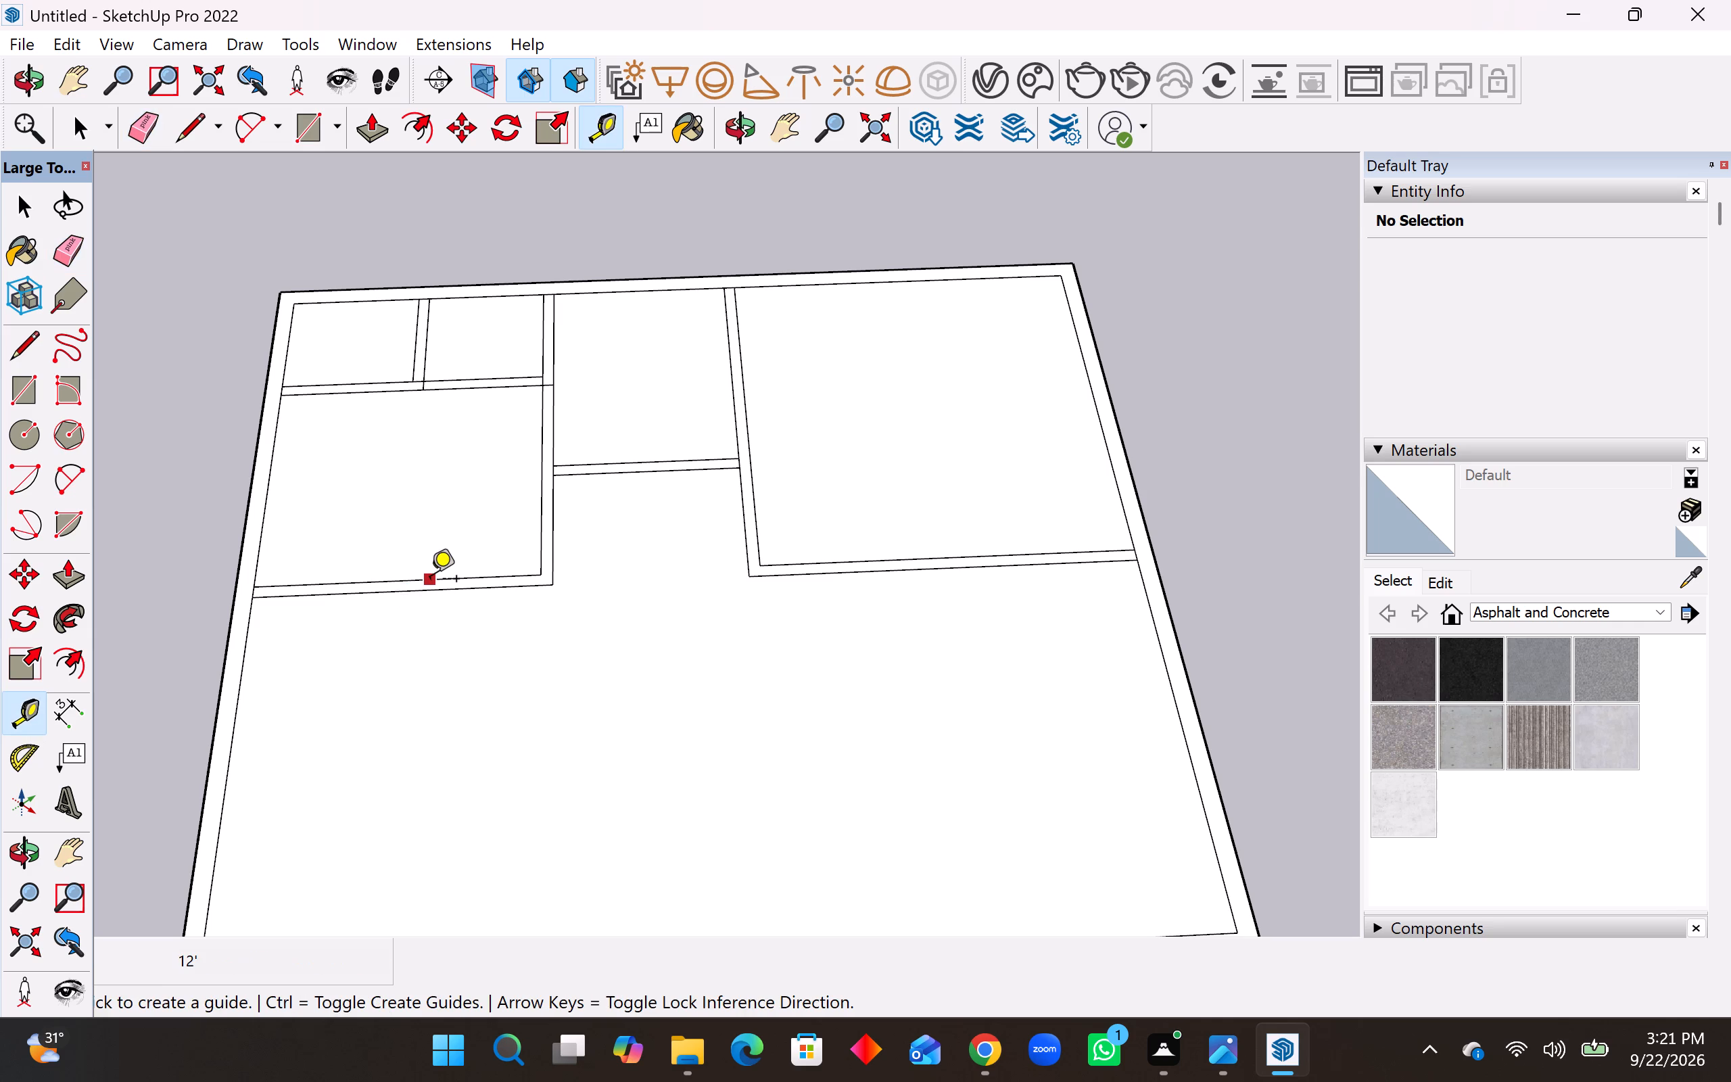
{"action": "left_click", "coordinate": [430, 581]}
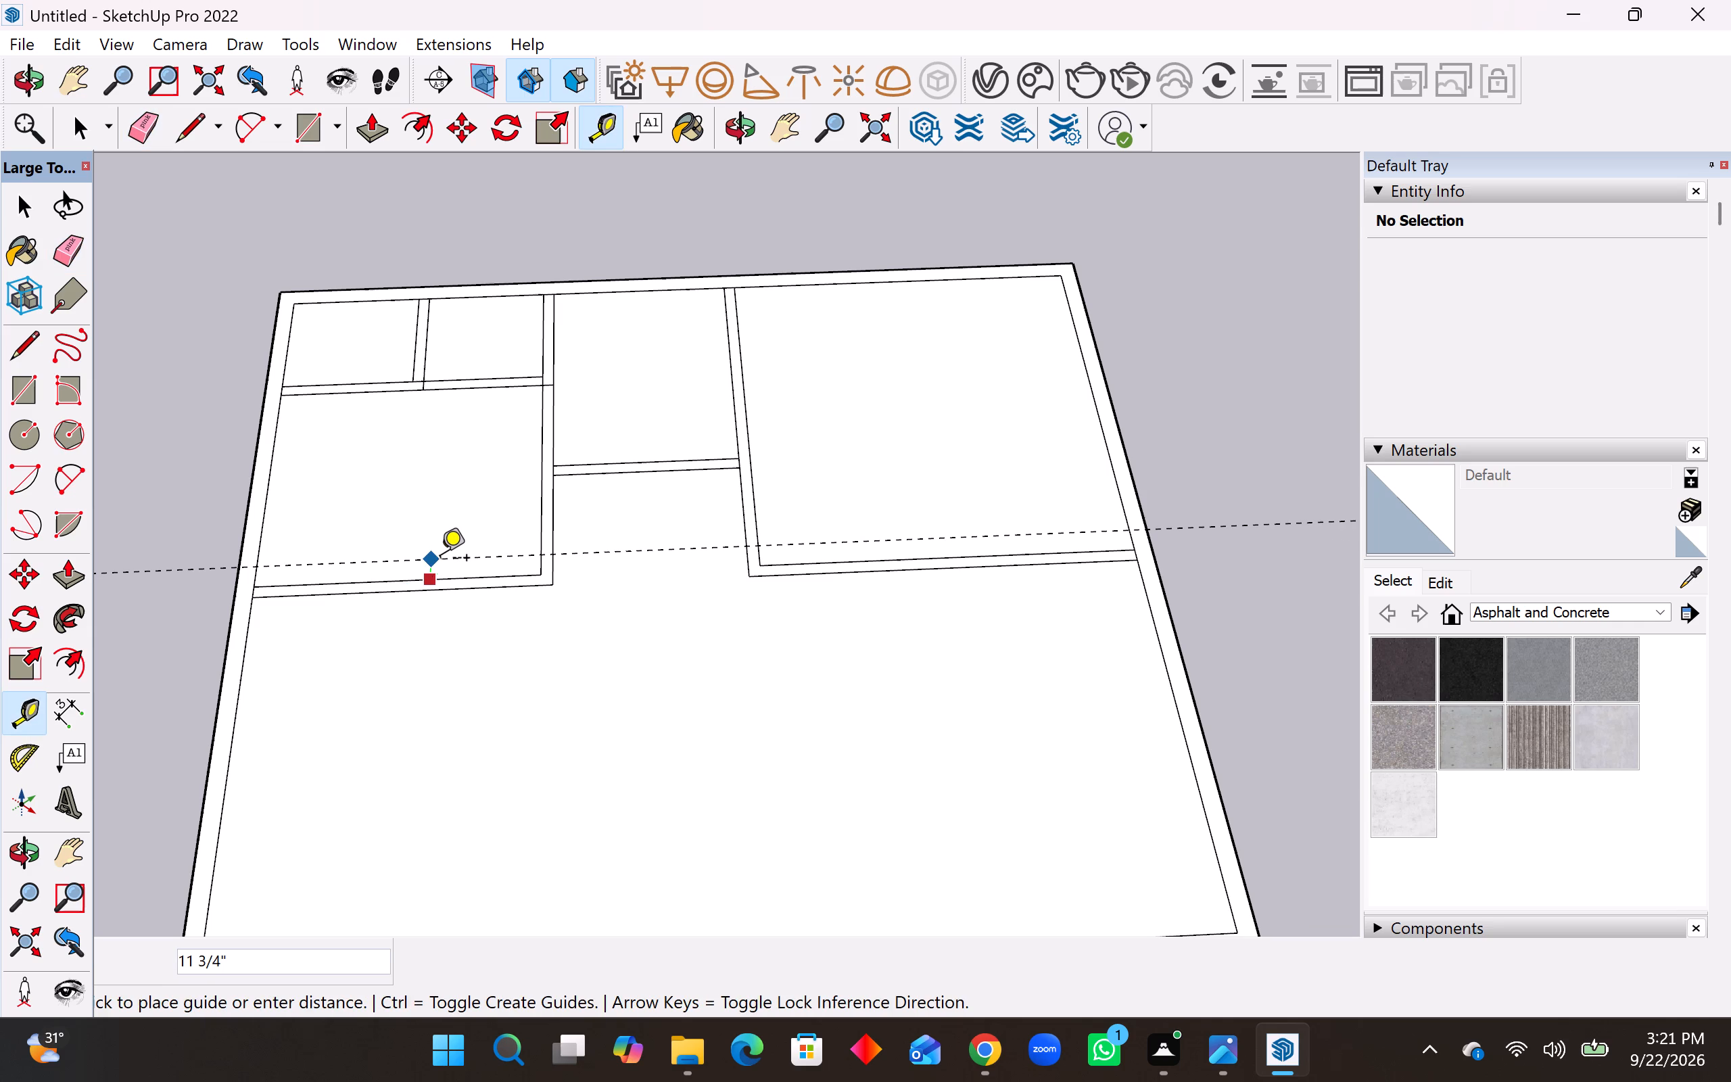
{"action": "type", "text": "2\""}
{"action": "key", "text": "Return"}
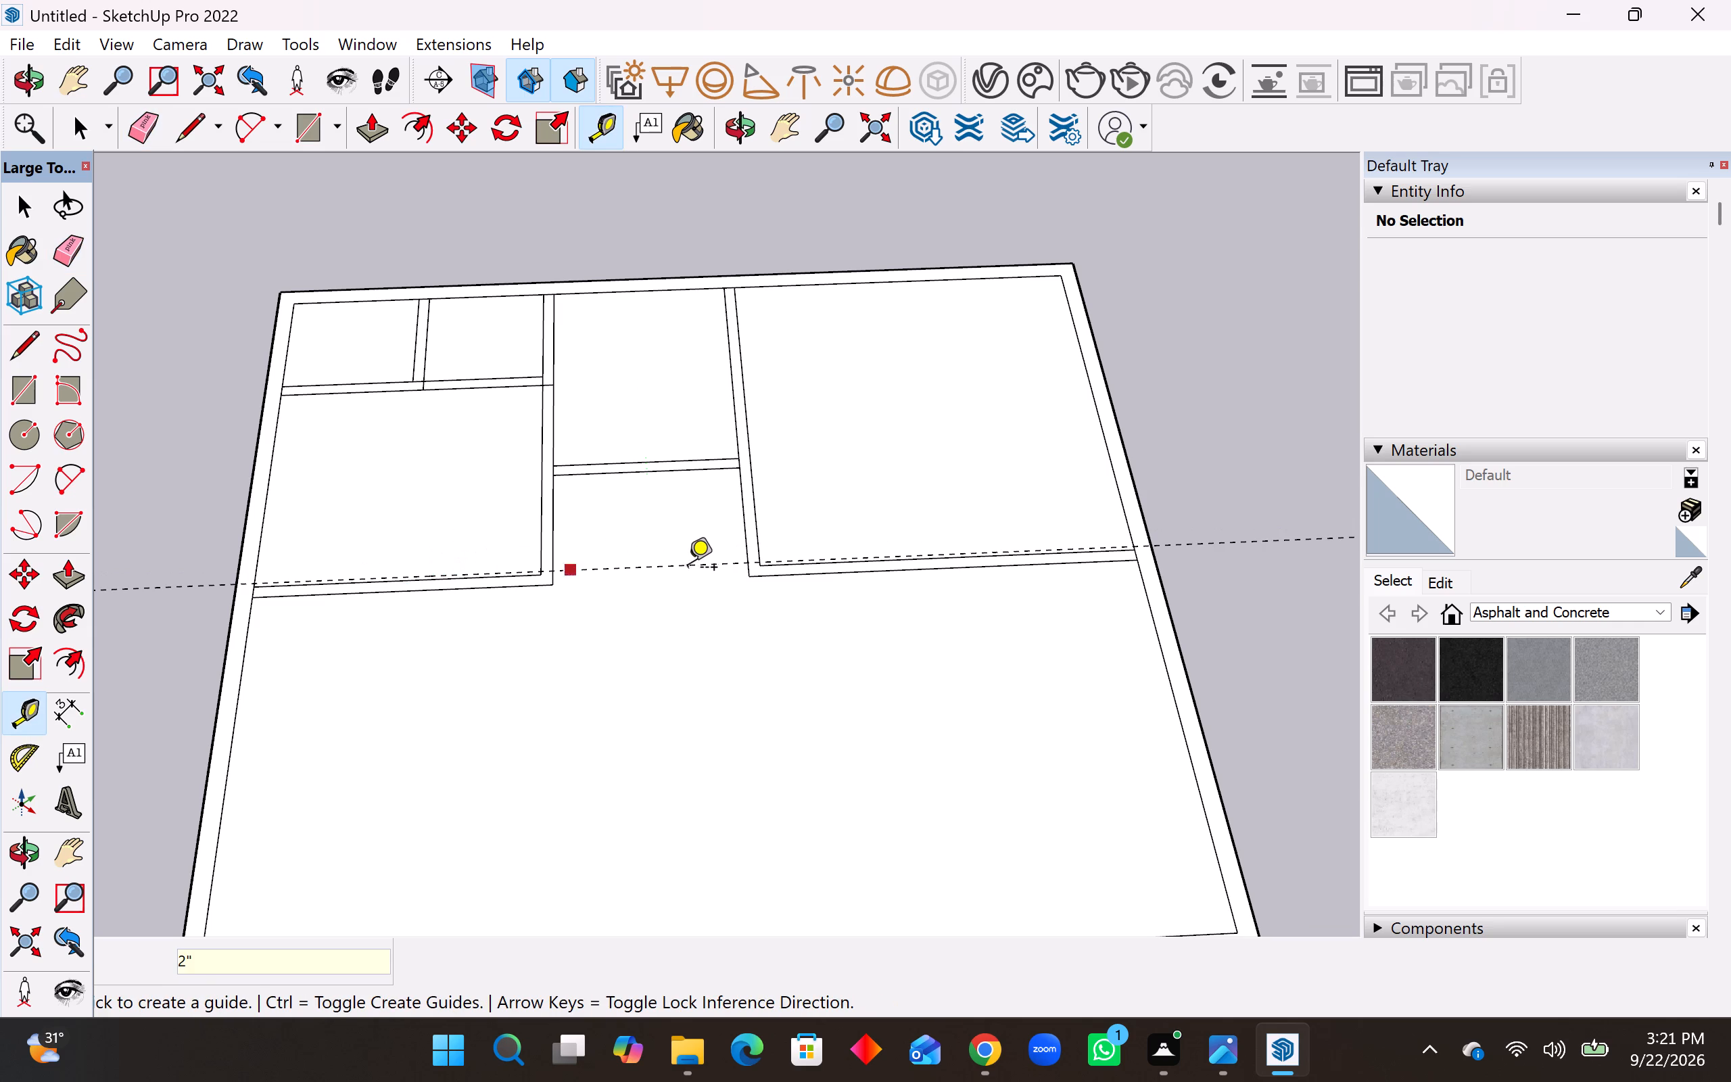
{"action": "left_click", "coordinate": [692, 569]}
{"action": "type", "text": "3'"}
{"action": "key", "text": "Return"}
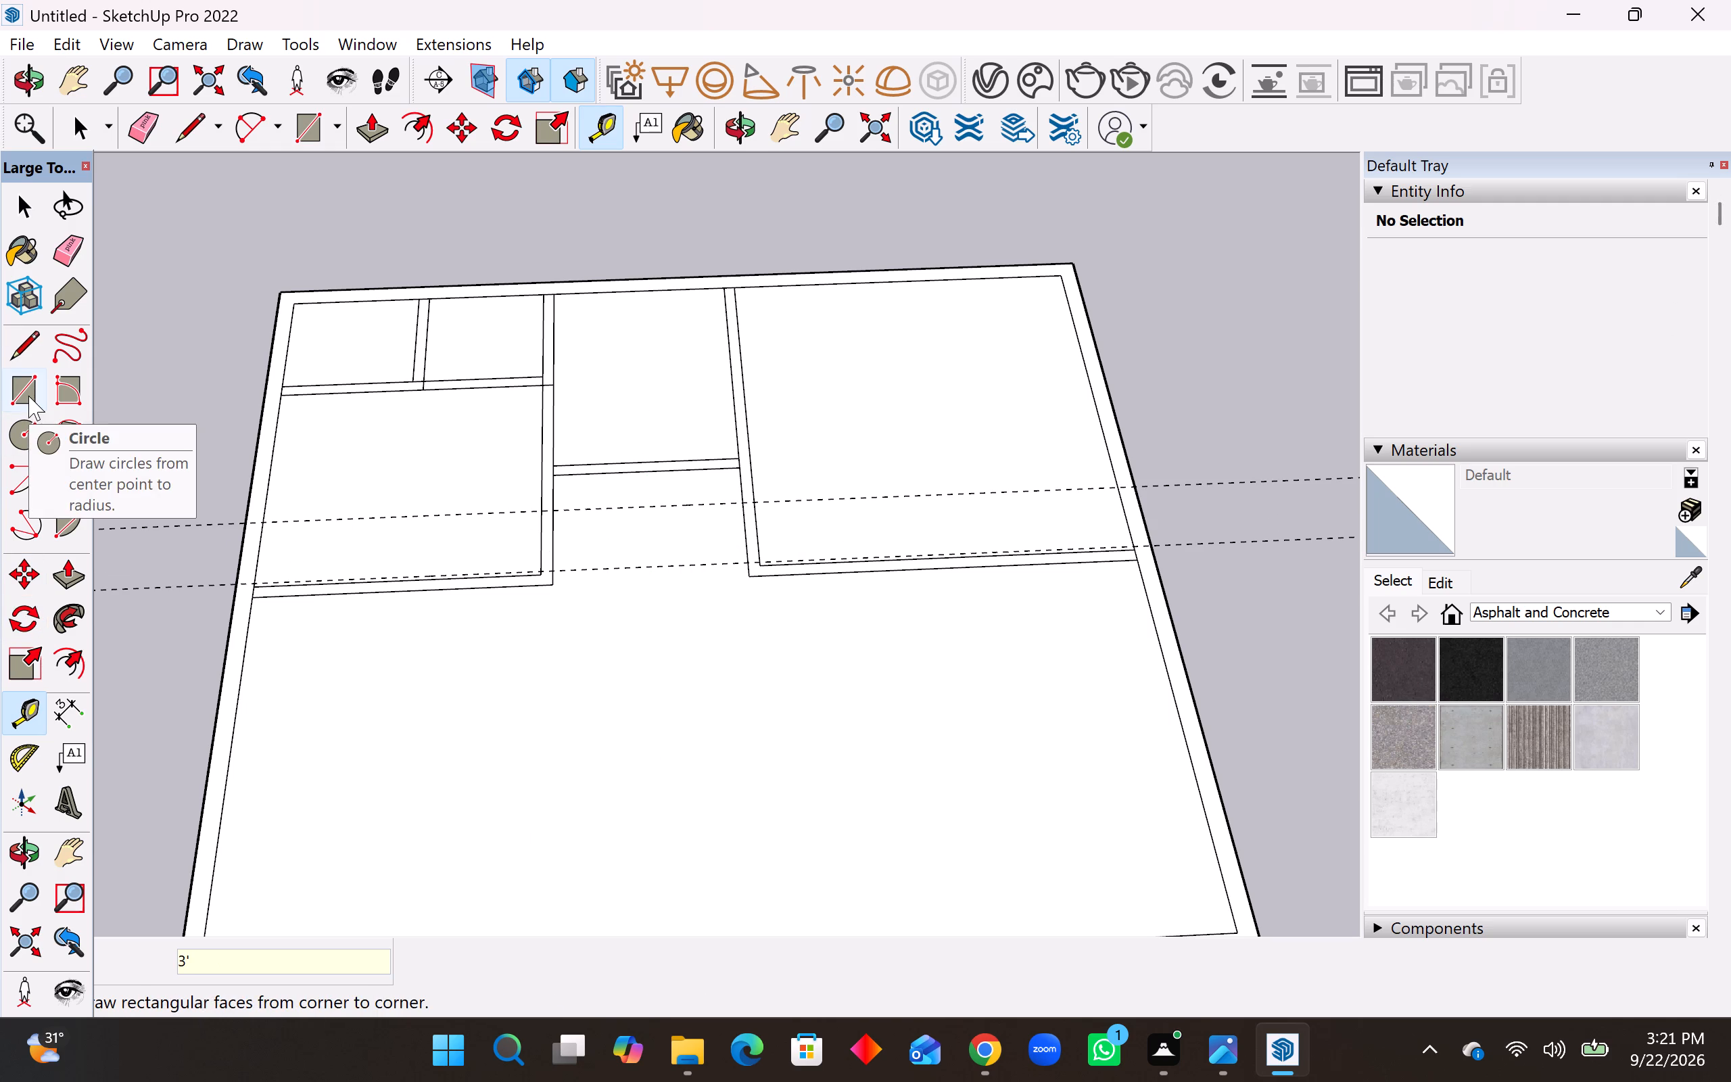
Draw 3' by 6" door-opening rectangles between the two crosswise guides, across the lengthwise partitions on both sides of the middle gap.
{"action": "left_click", "coordinate": [66, 247]}
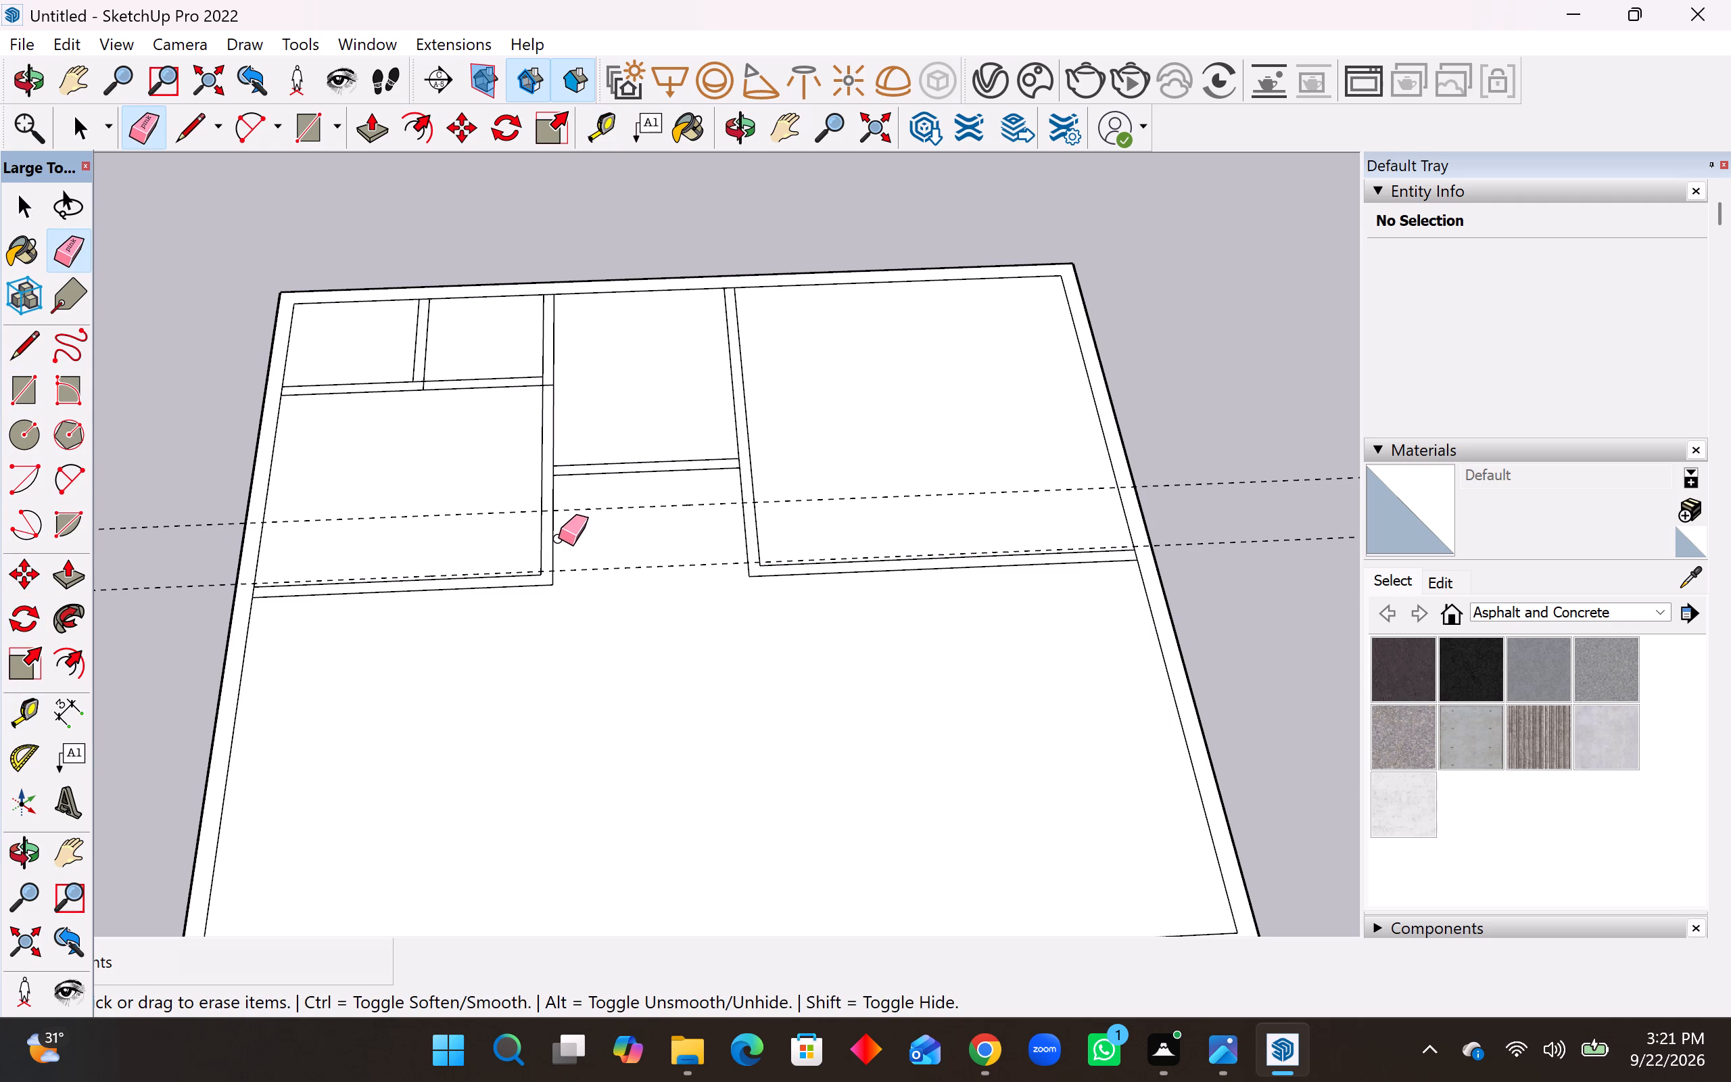
{"action": "left_click", "coordinate": [12, 393]}
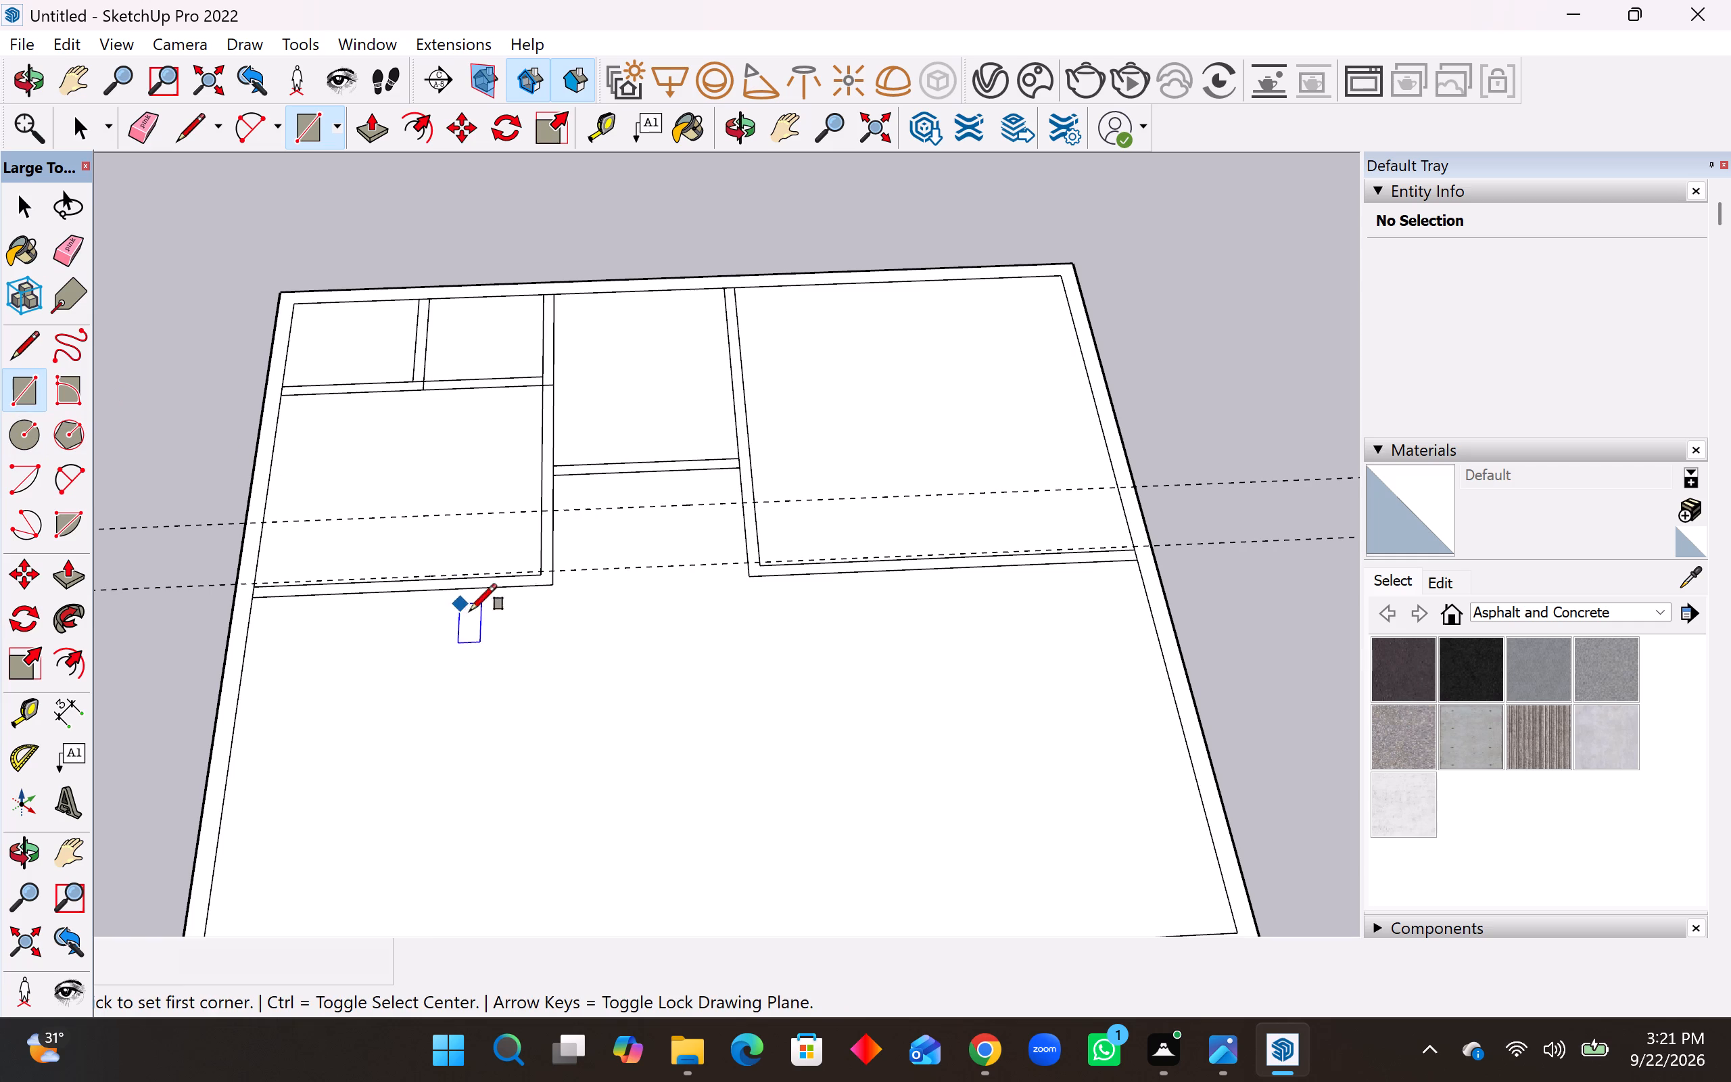
{"action": "scroll", "coordinate": [539, 606], "scroll_direction": "up", "scroll_amount": 5}
{"action": "scroll", "coordinate": [570, 544], "scroll_direction": "up", "scroll_amount": 2}
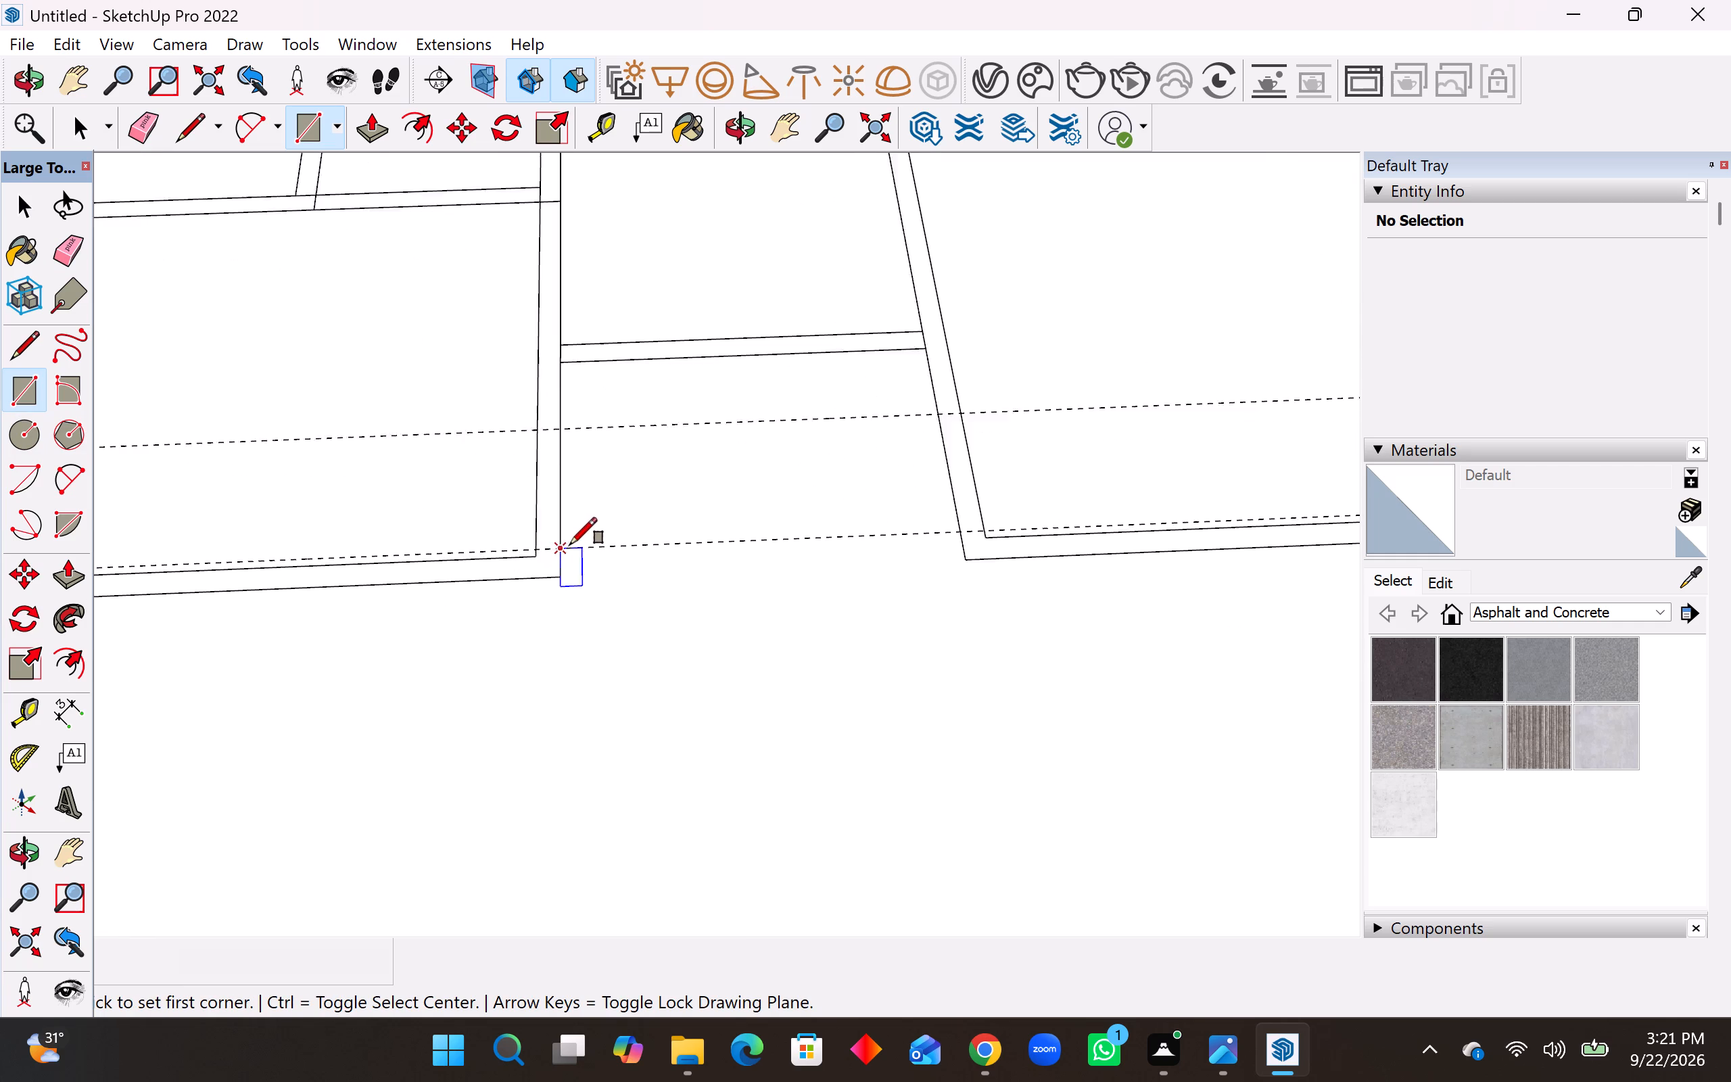
{"action": "scroll", "coordinate": [570, 544], "scroll_direction": "up", "scroll_amount": 1}
{"action": "left_click", "coordinate": [563, 548]}
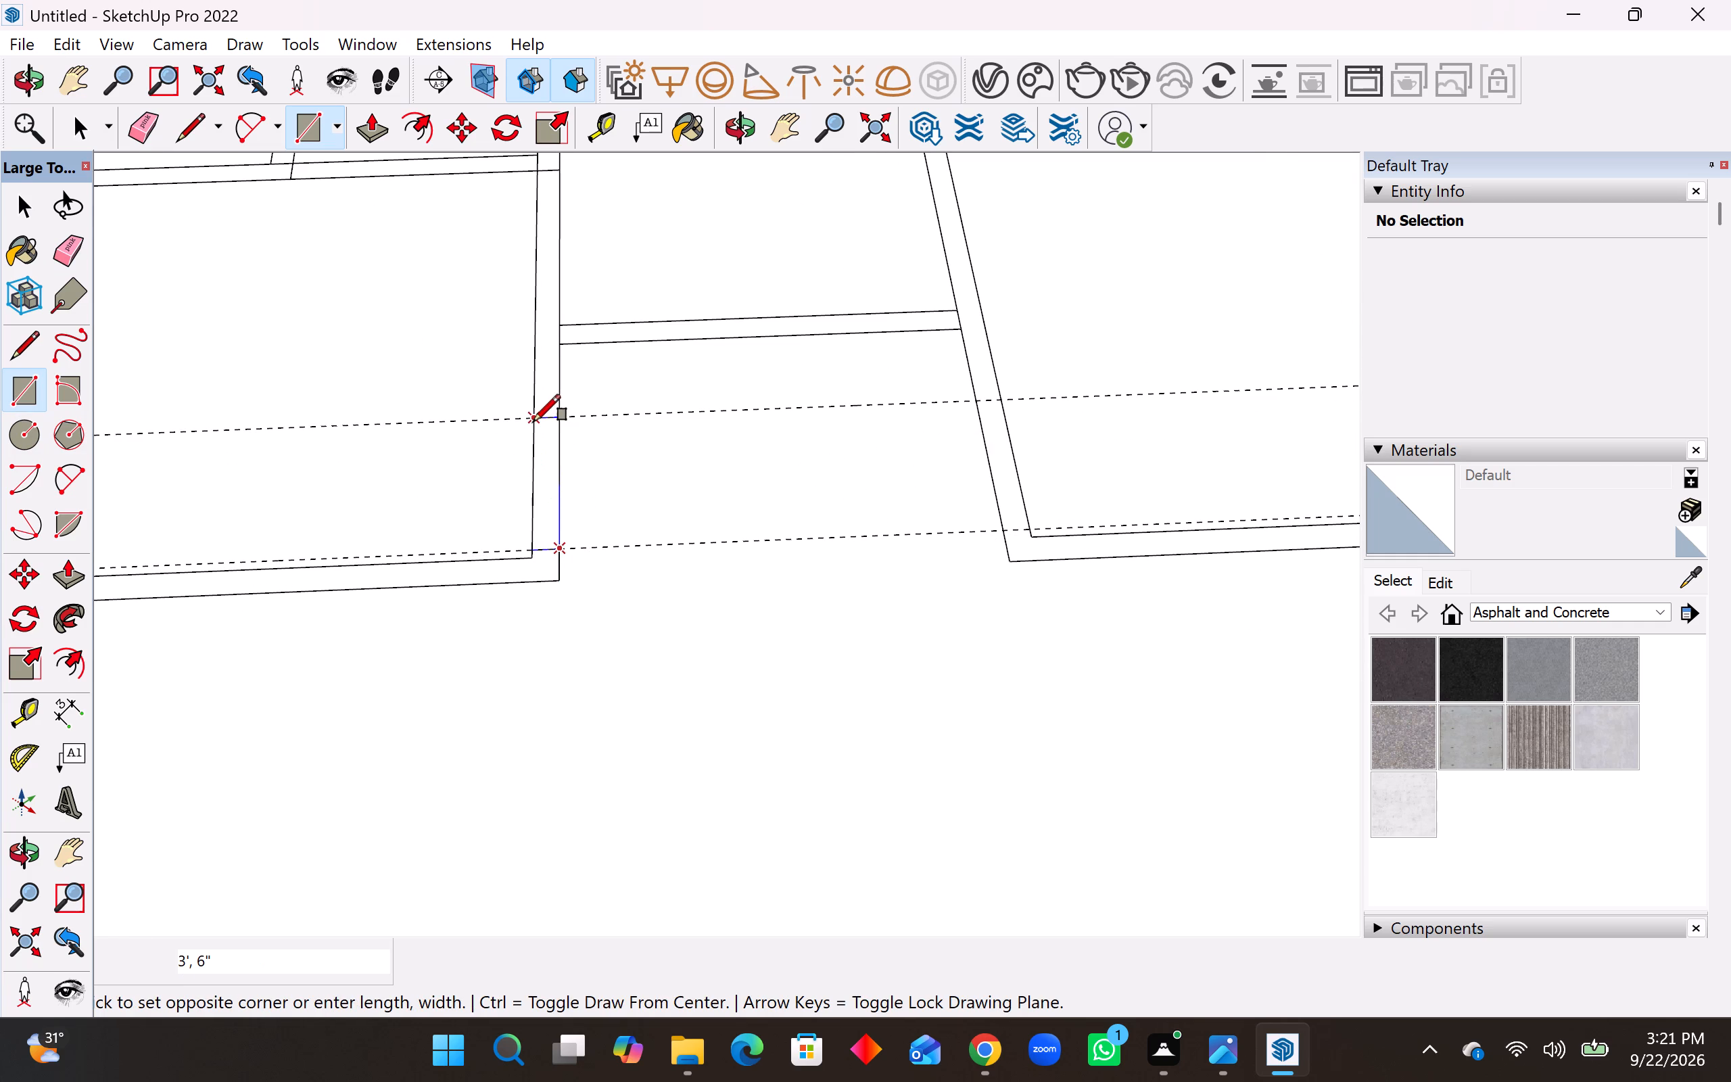
{"action": "left_click", "coordinate": [533, 421]}
{"action": "left_click", "coordinate": [1005, 529]}
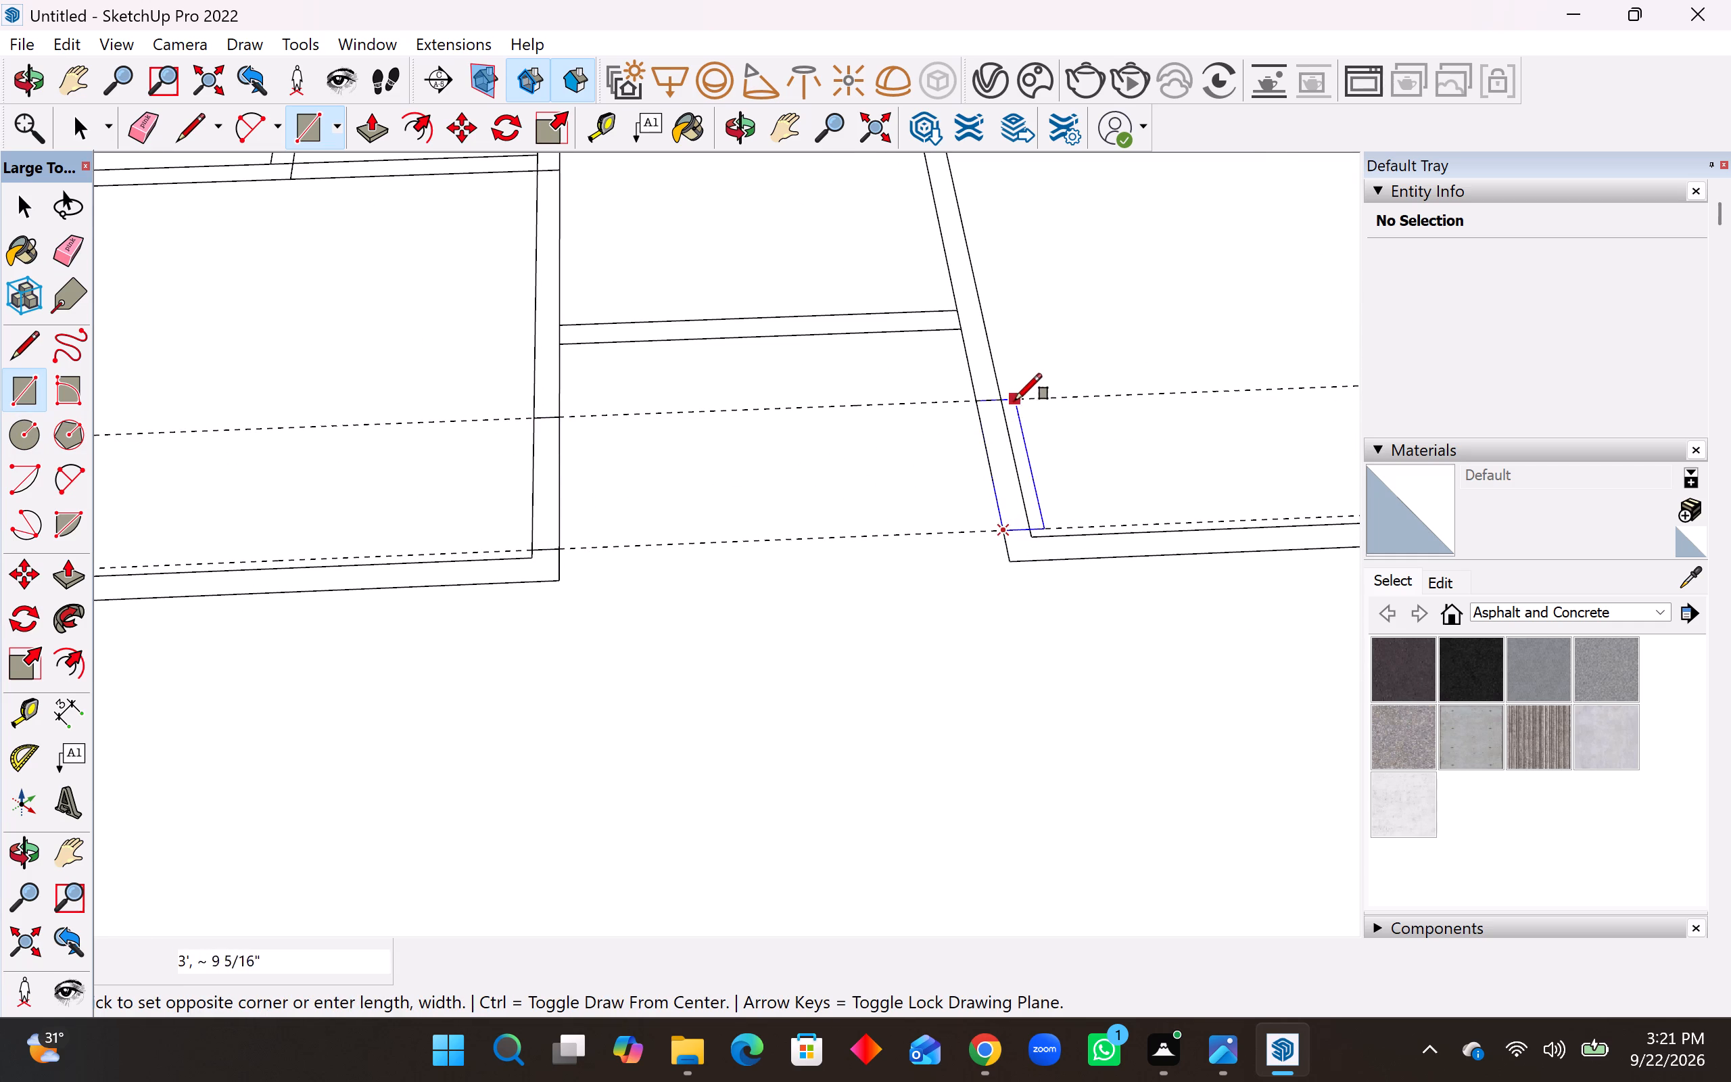
{"action": "left_click", "coordinate": [1005, 394]}
Erase the partition edges between the two crosswise guides to open door gaps into the left-hand and right-hand rooms.
{"action": "key", "text": "space"}
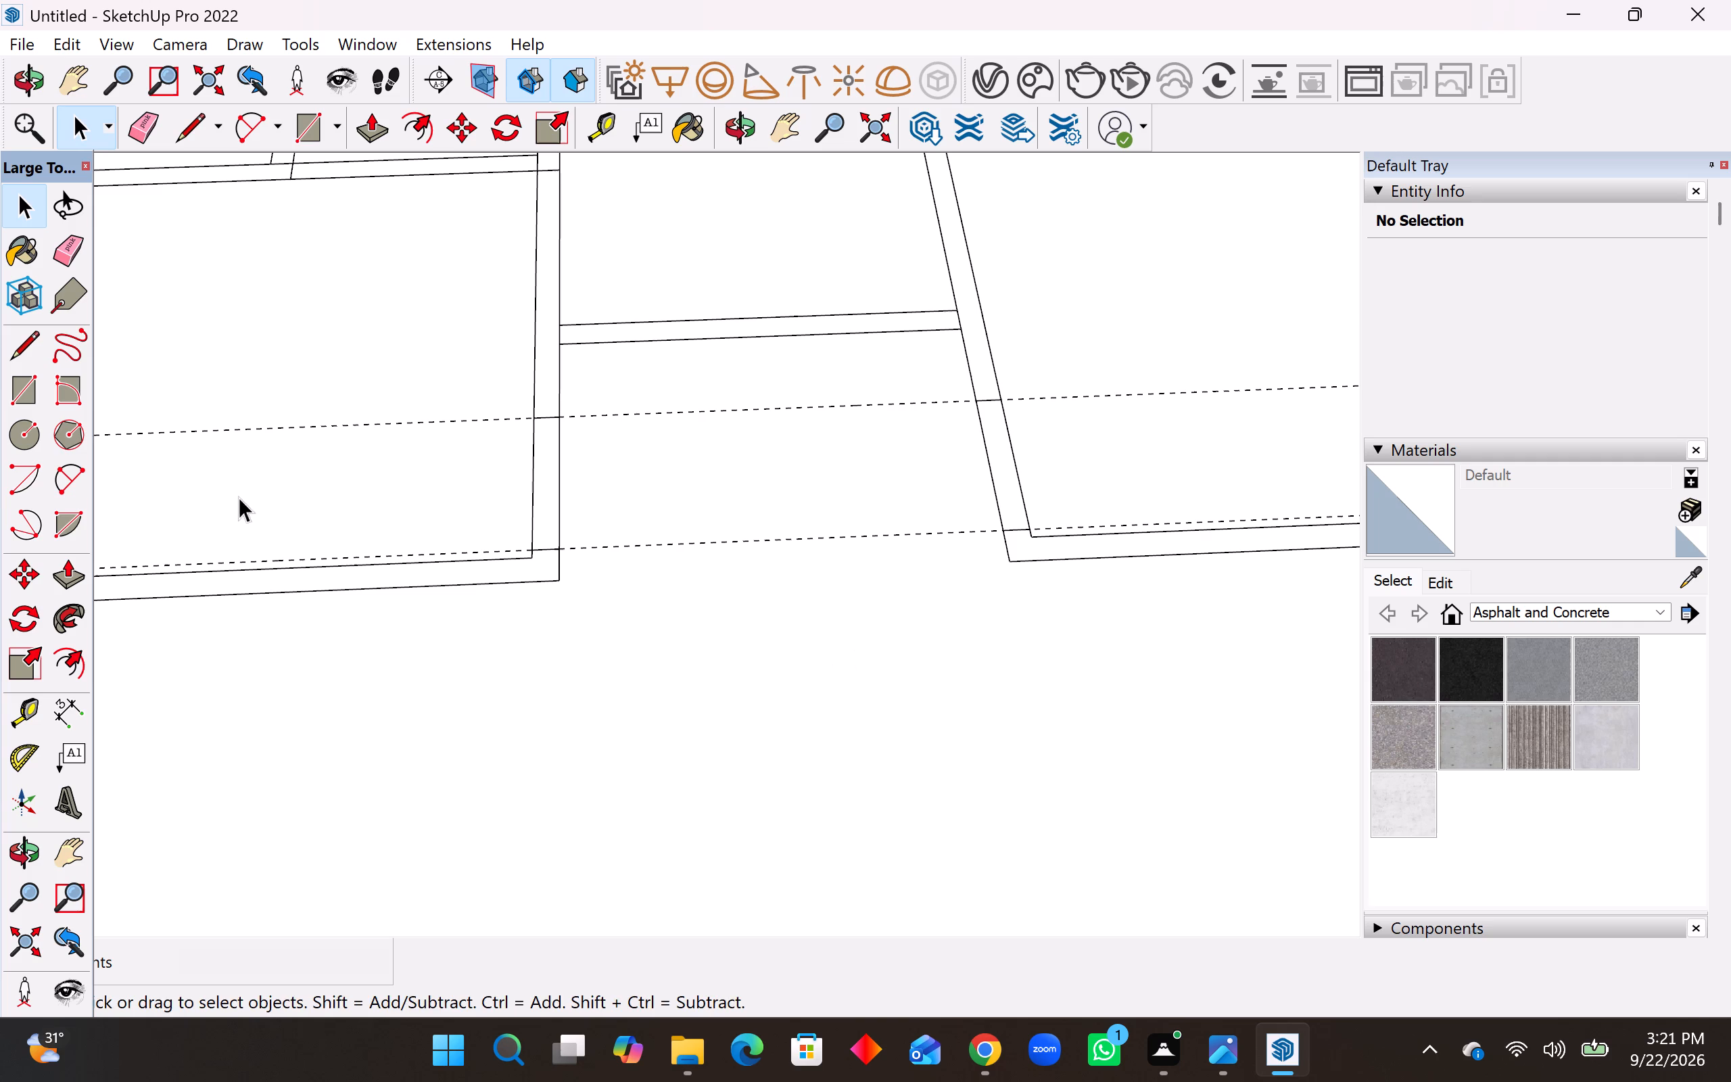
{"action": "left_click", "coordinate": [77, 236]}
{"action": "left_click_drag", "start_coordinate": [525, 486], "coordinate": [536, 488]}
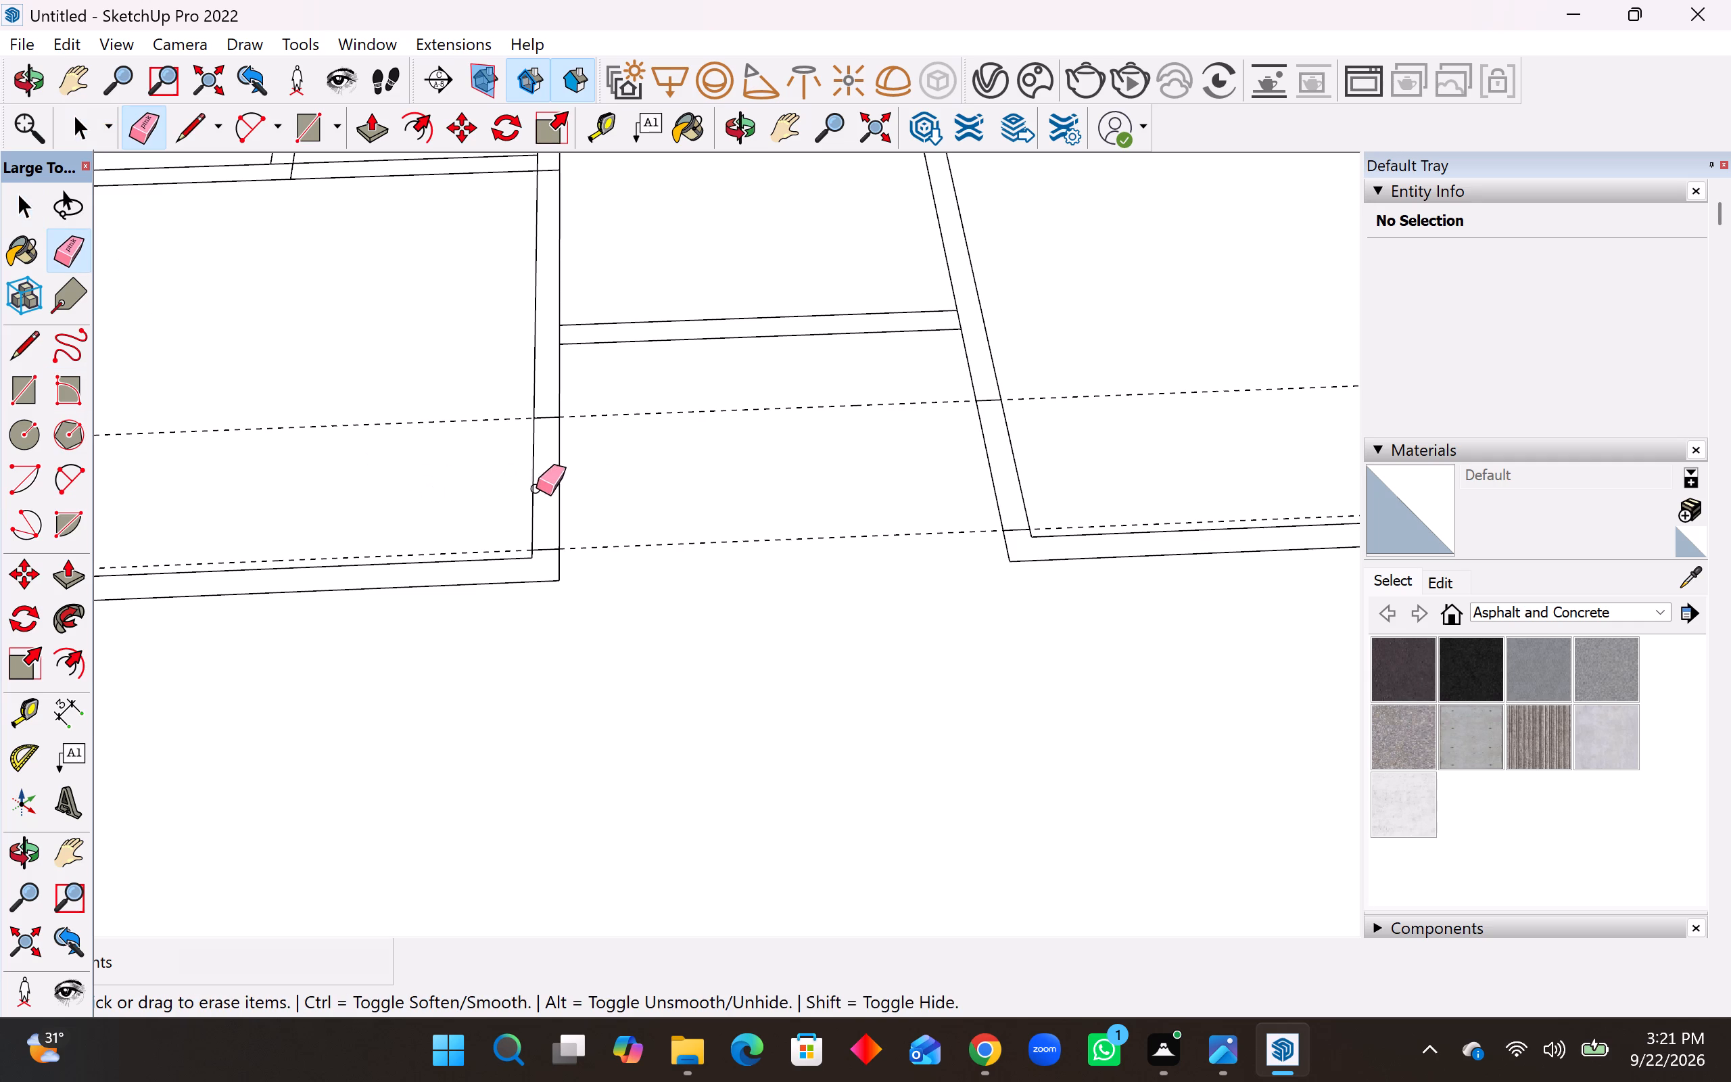
{"action": "left_click_drag", "start_coordinate": [536, 488], "coordinate": [575, 489]}
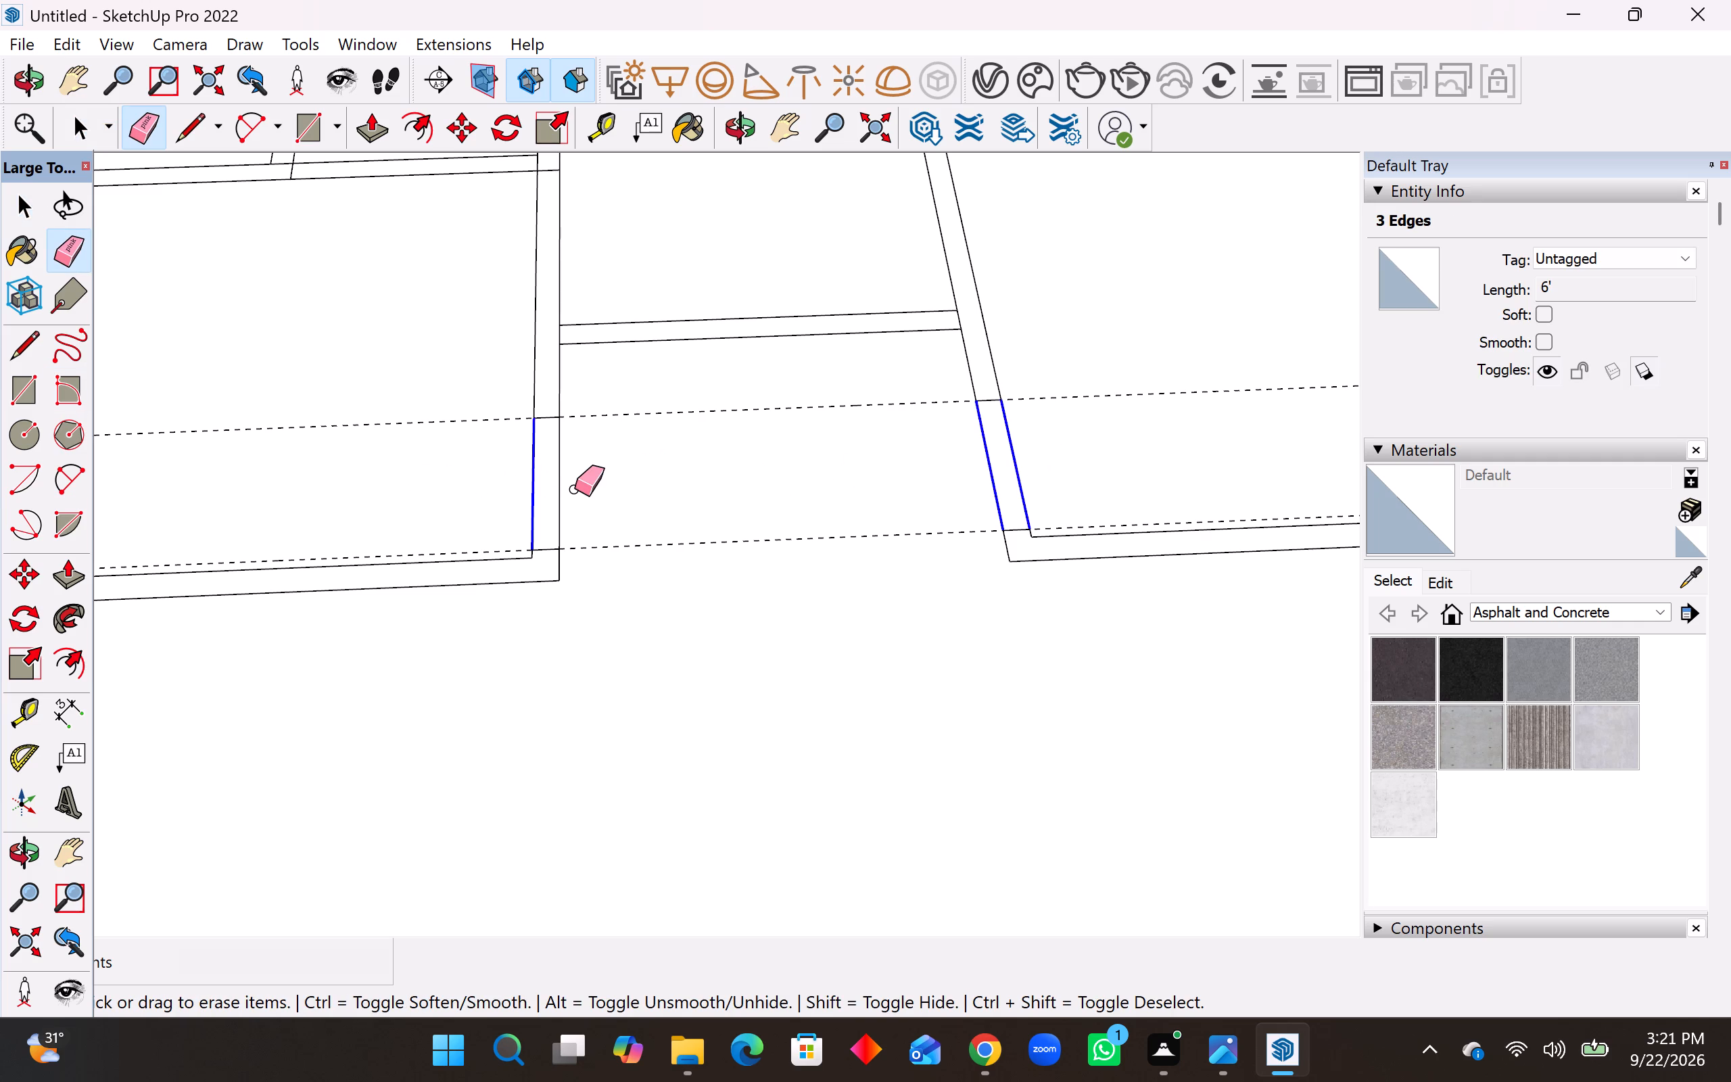
{"action": "left_click_drag", "start_coordinate": [575, 489], "coordinate": [553, 487]}
Erase the two crosswise construction guides that mark the 3' door gaps.
{"action": "left_click_drag", "start_coordinate": [788, 398], "coordinate": [807, 529]}
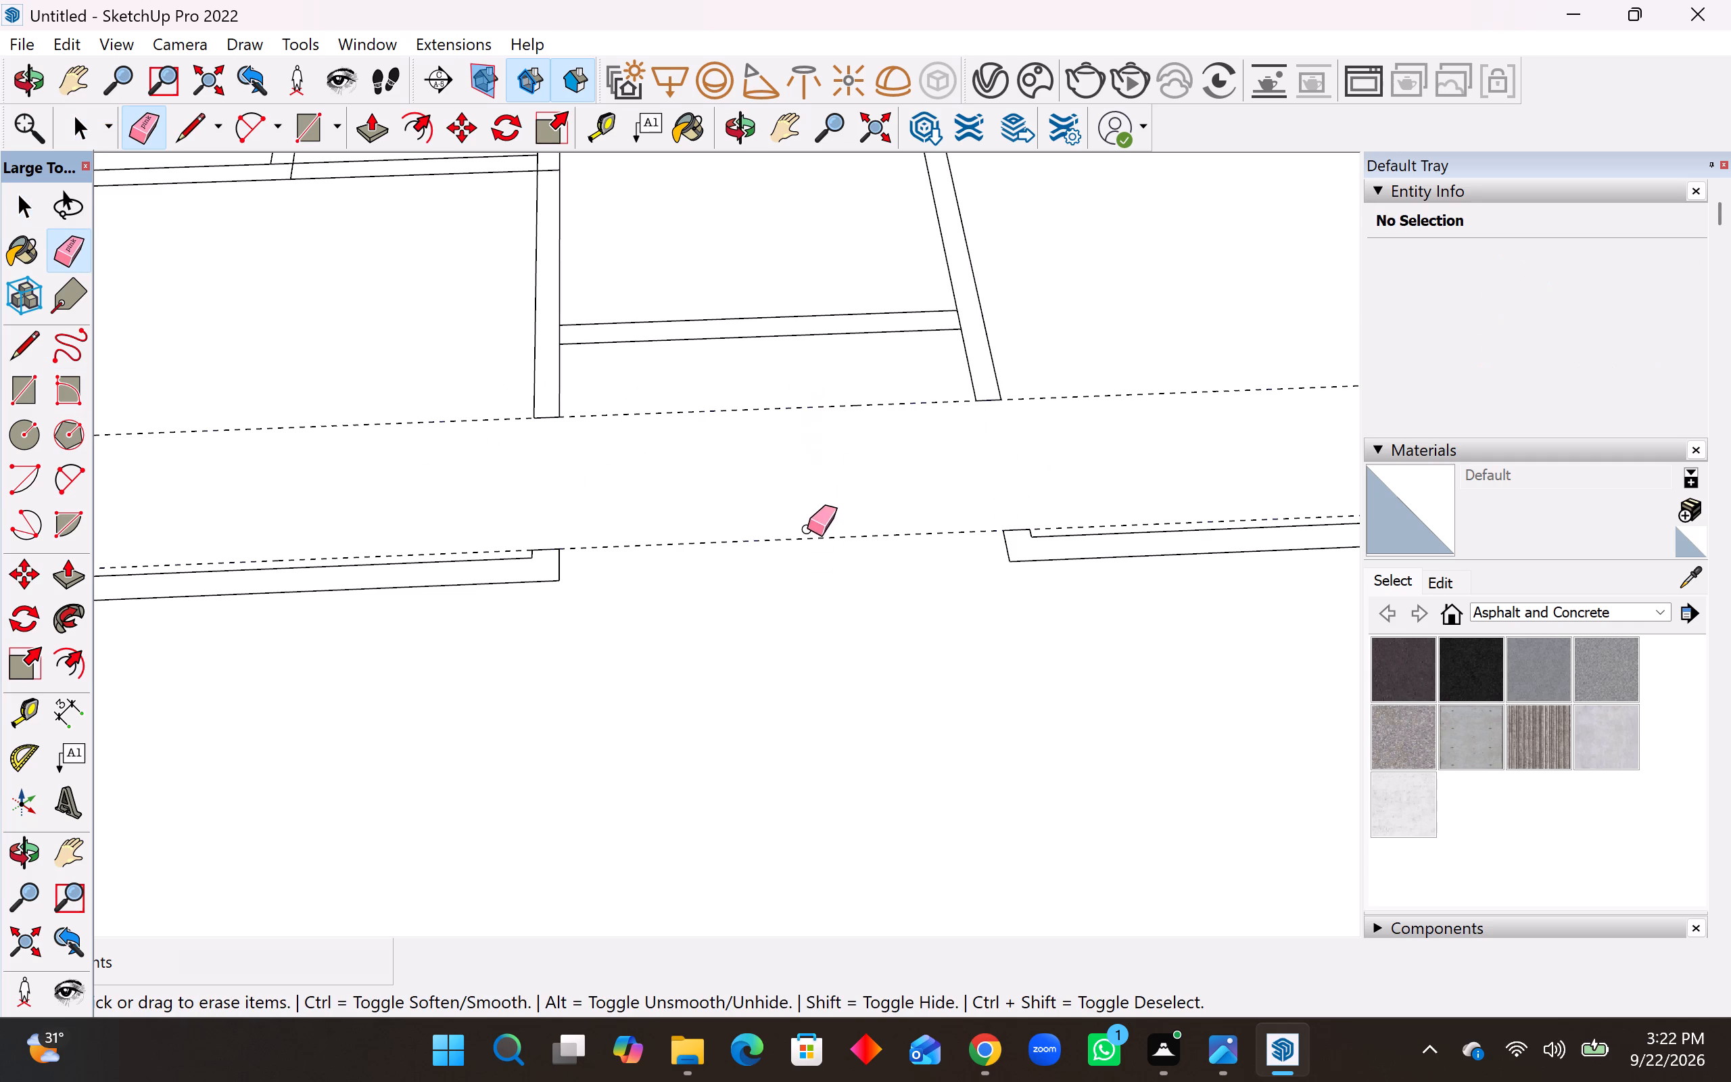
{"action": "left_click_drag", "start_coordinate": [807, 529], "coordinate": [810, 575]}
{"action": "scroll", "coordinate": [867, 697], "scroll_direction": "down", "scroll_amount": 10}
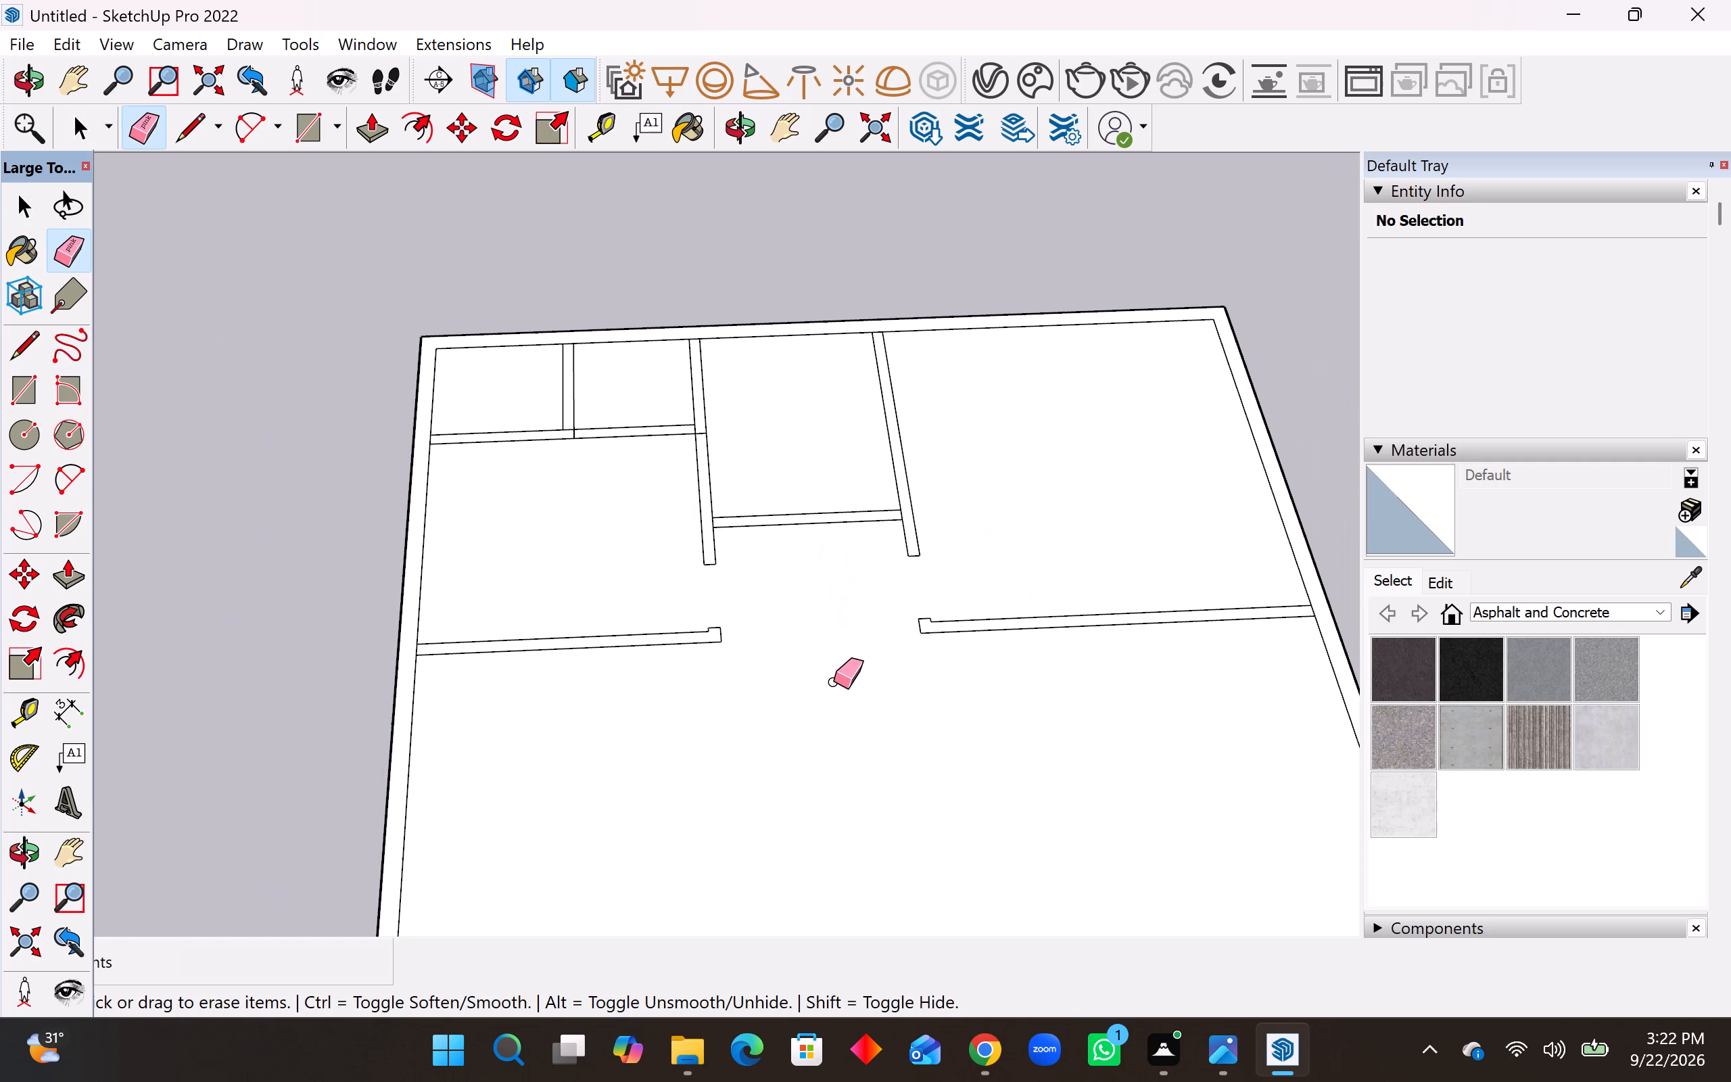
Place lengthwise guides in the middle room, 6" from the right-hand room's partition and another 2'6" towards the left-hand room.
{"action": "scroll", "coordinate": [834, 682], "scroll_direction": "up", "scroll_amount": 2}
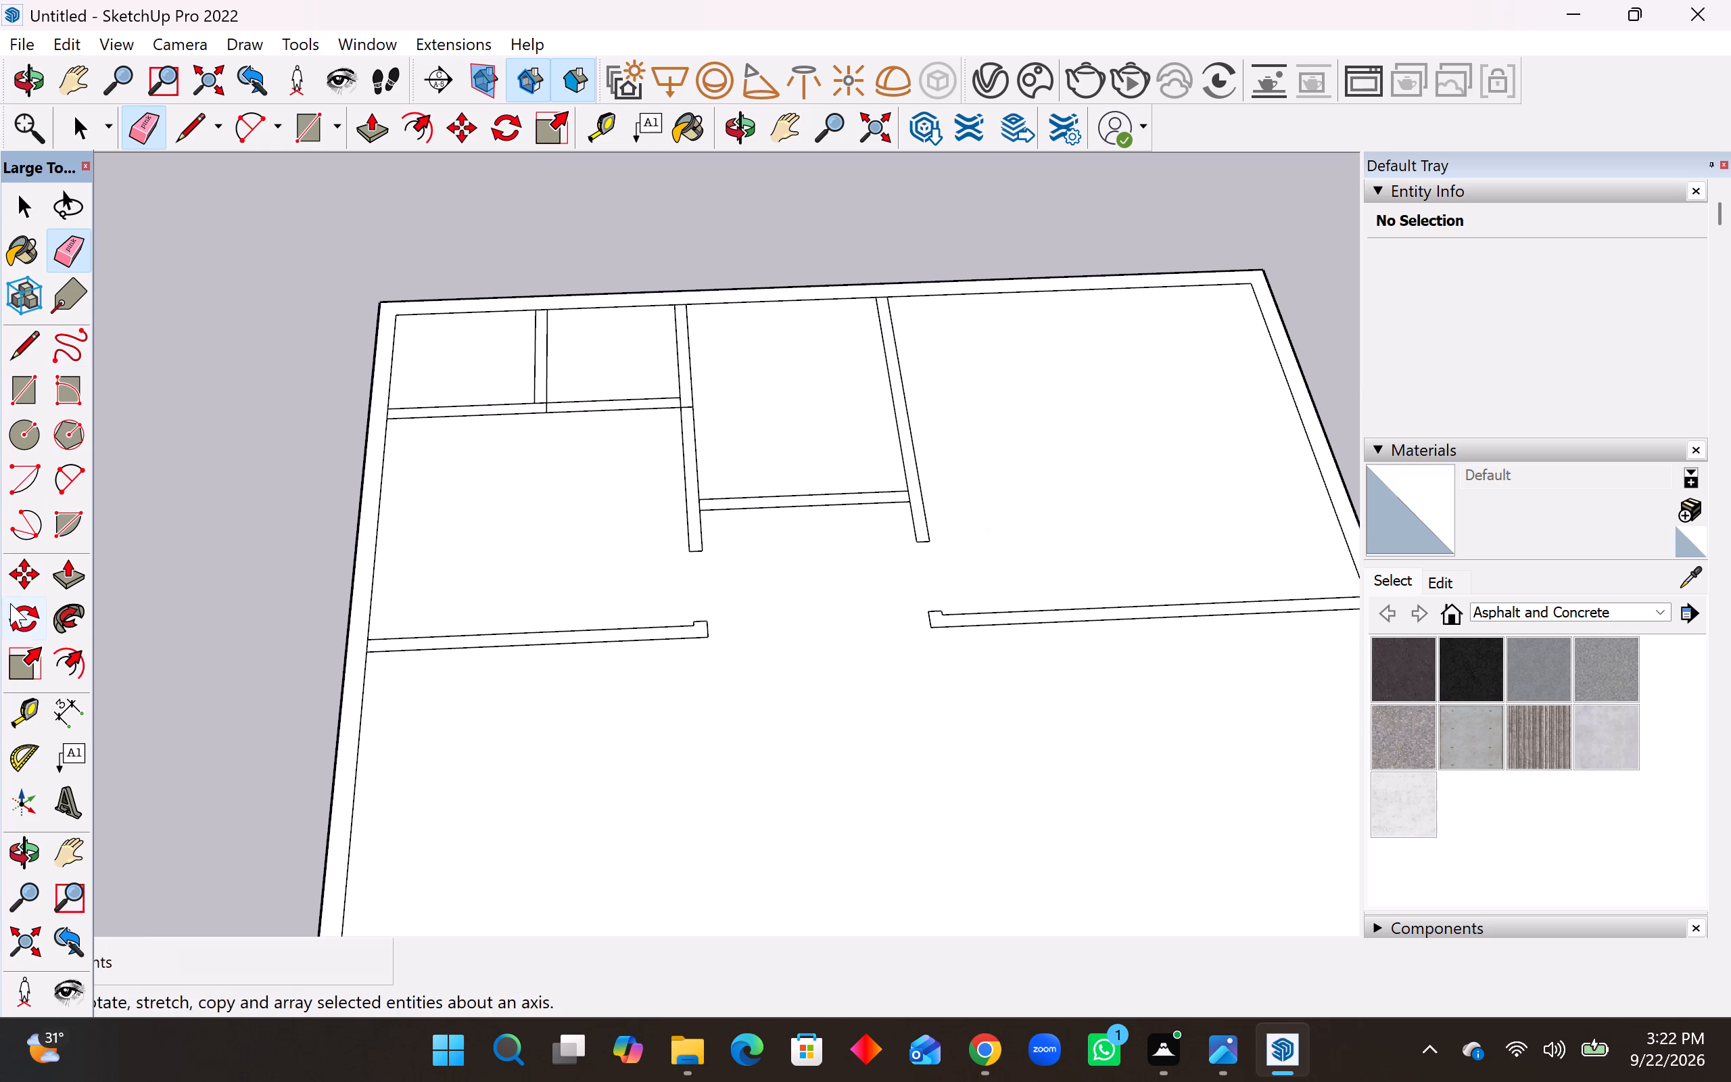
{"action": "left_click", "coordinate": [24, 706]}
{"action": "left_click", "coordinate": [897, 454]}
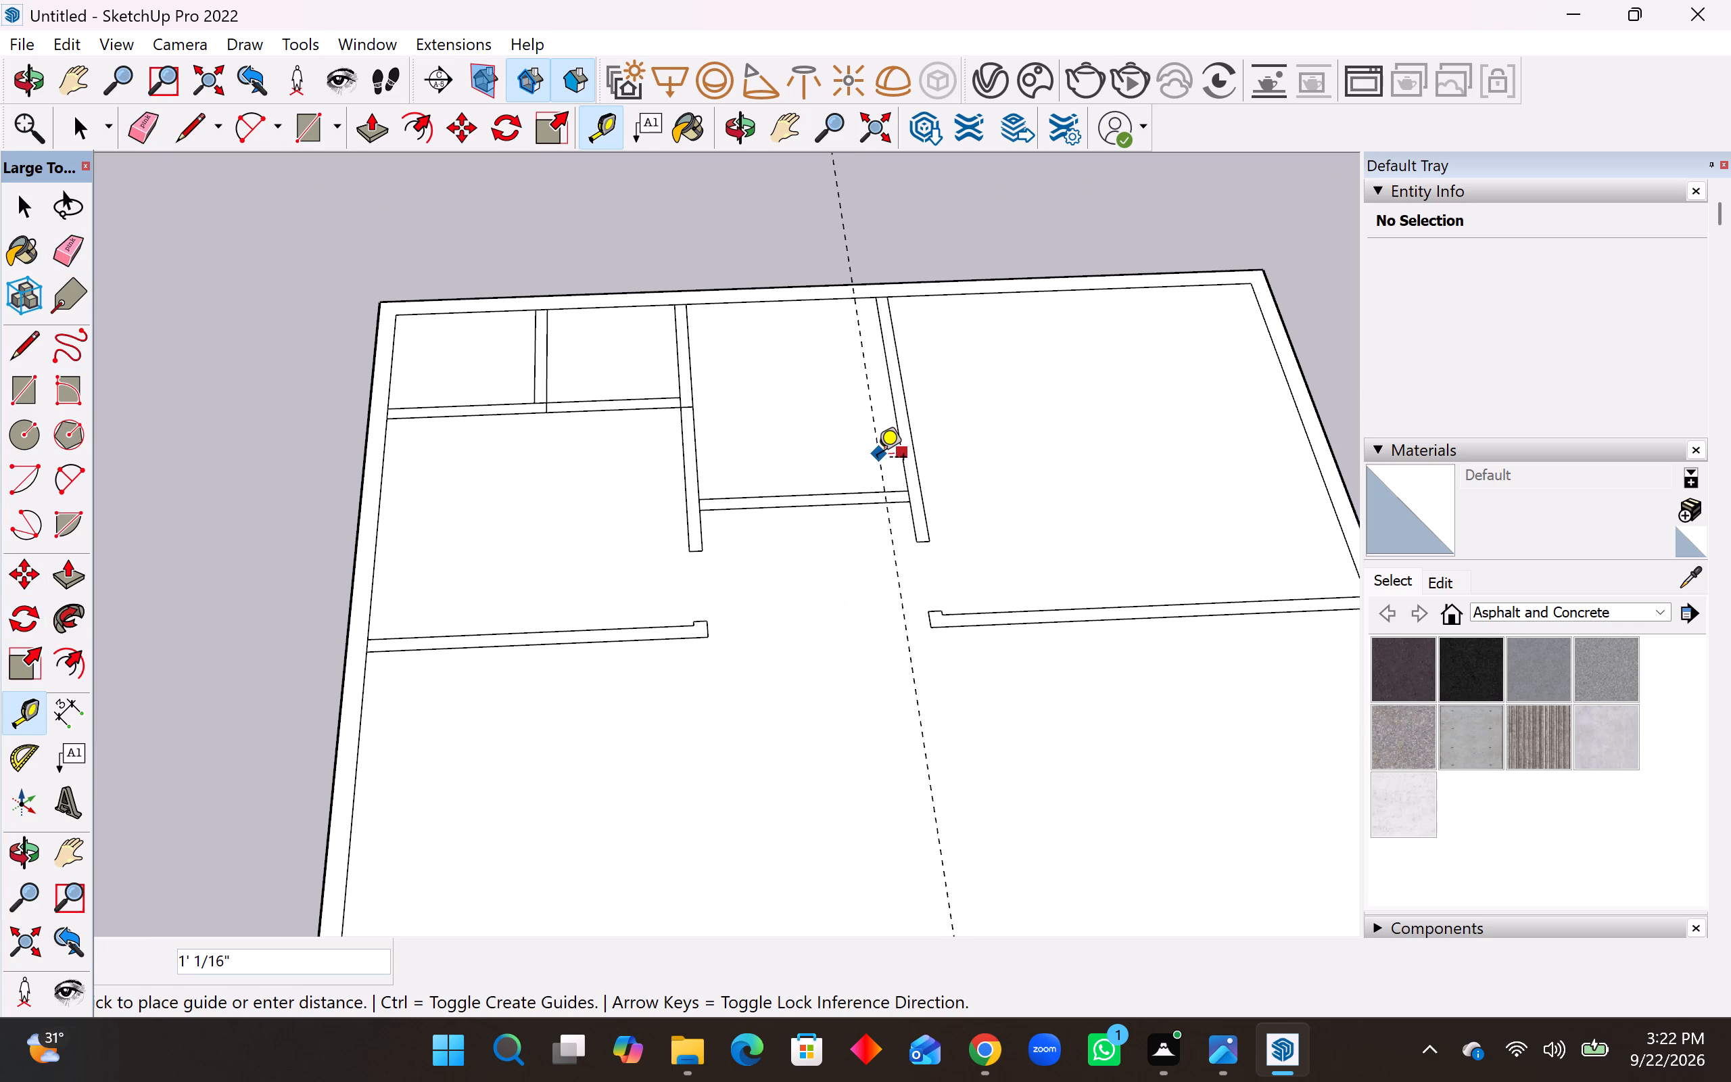
{"action": "type", "text": "6\""}
{"action": "key", "text": "Return"}
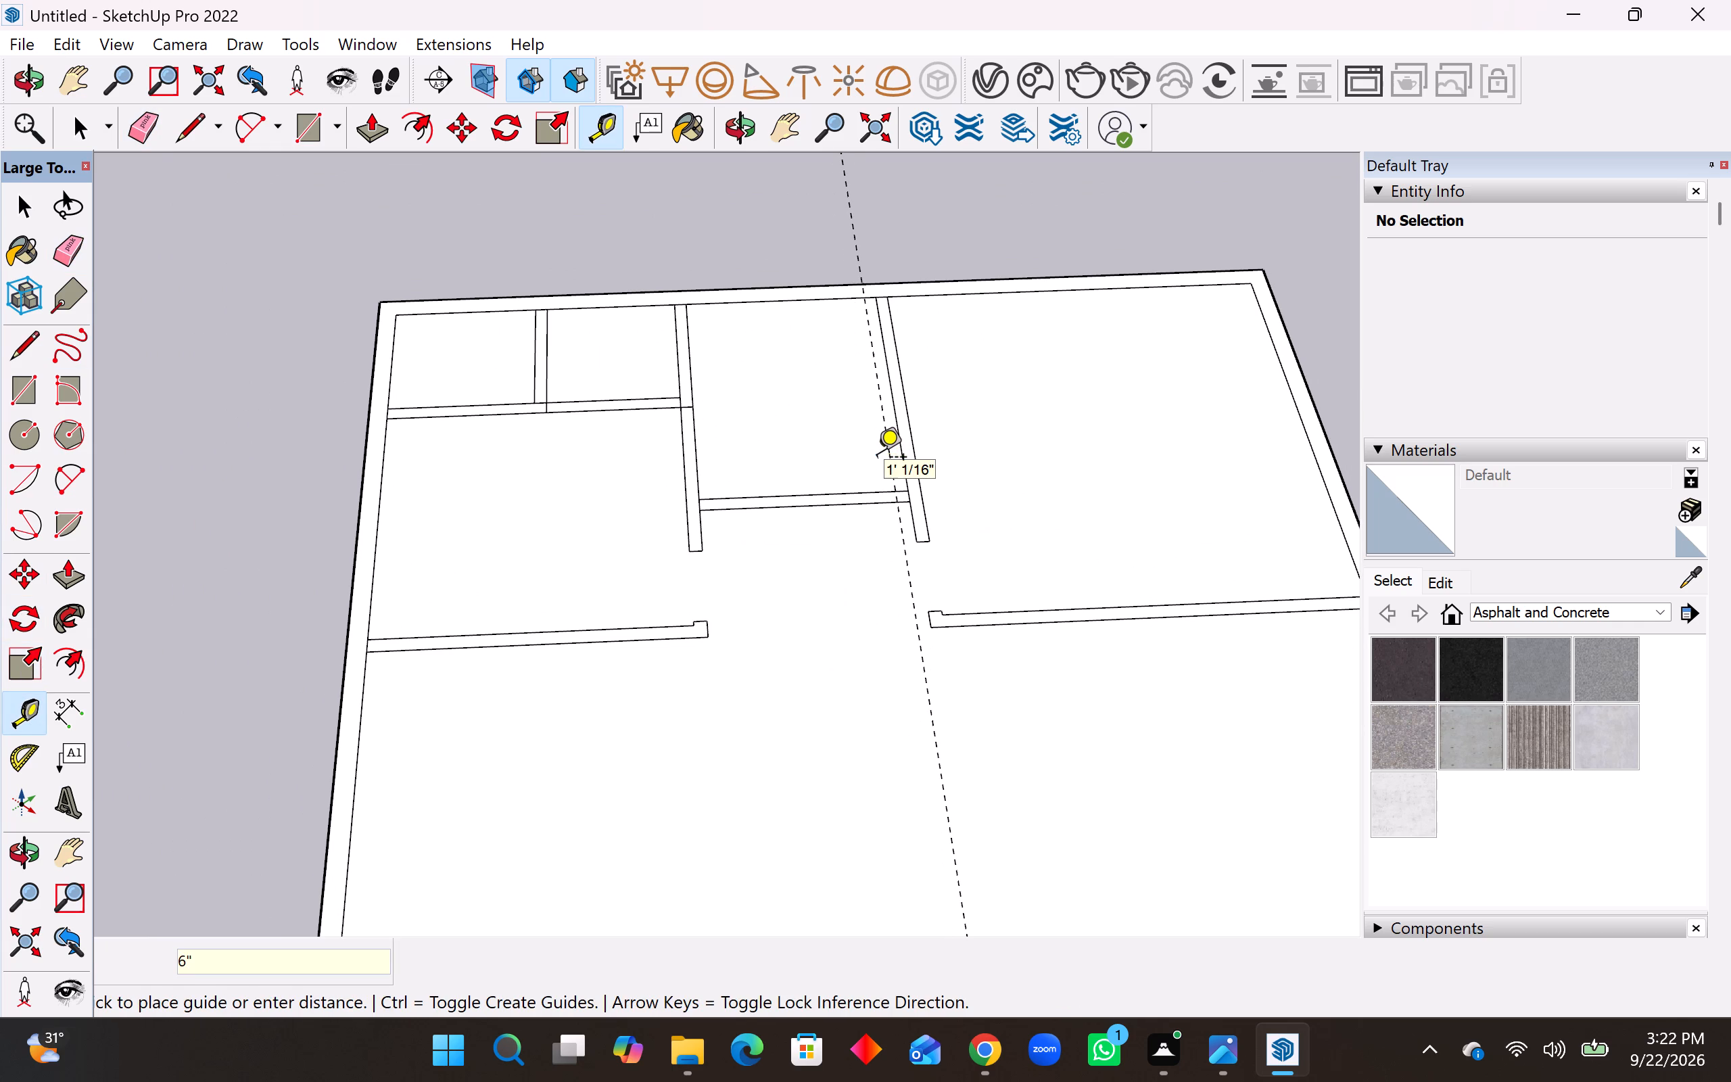
{"action": "left_click", "coordinate": [888, 448]}
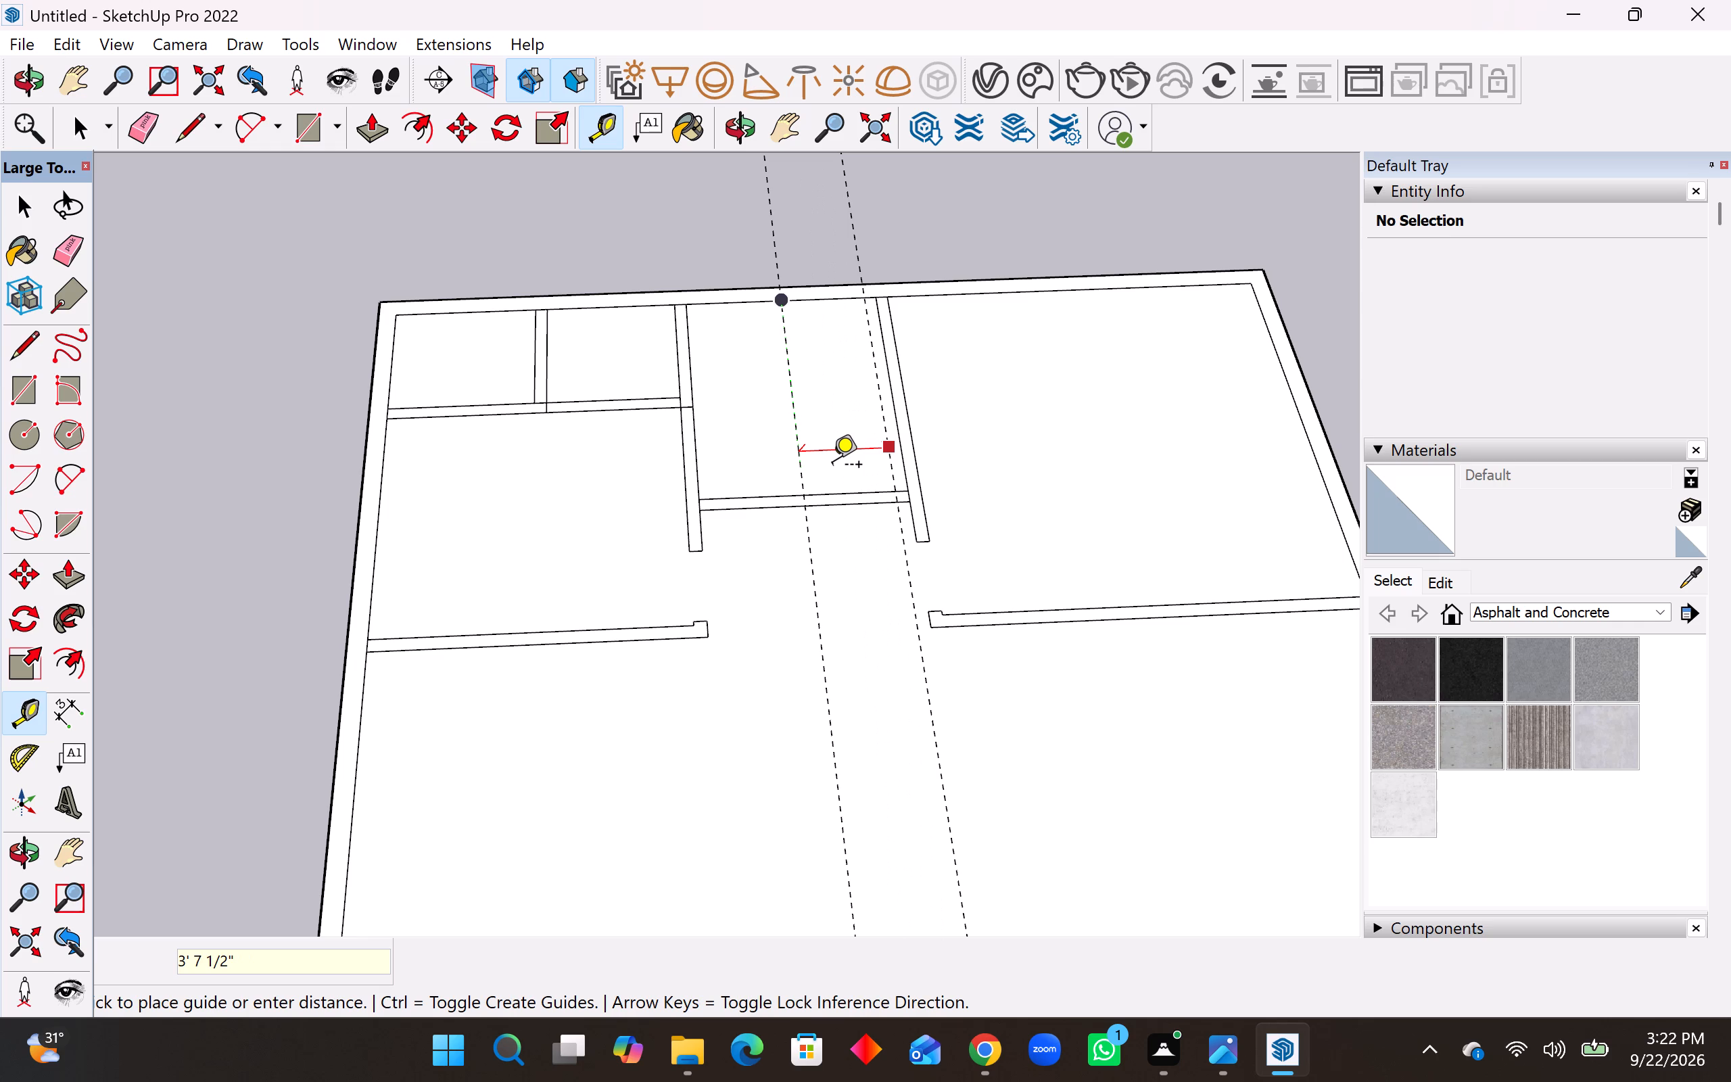
{"action": "type", "text": "2'"}
{"action": "type", "text": "6\""}
{"action": "key", "text": "Return"}
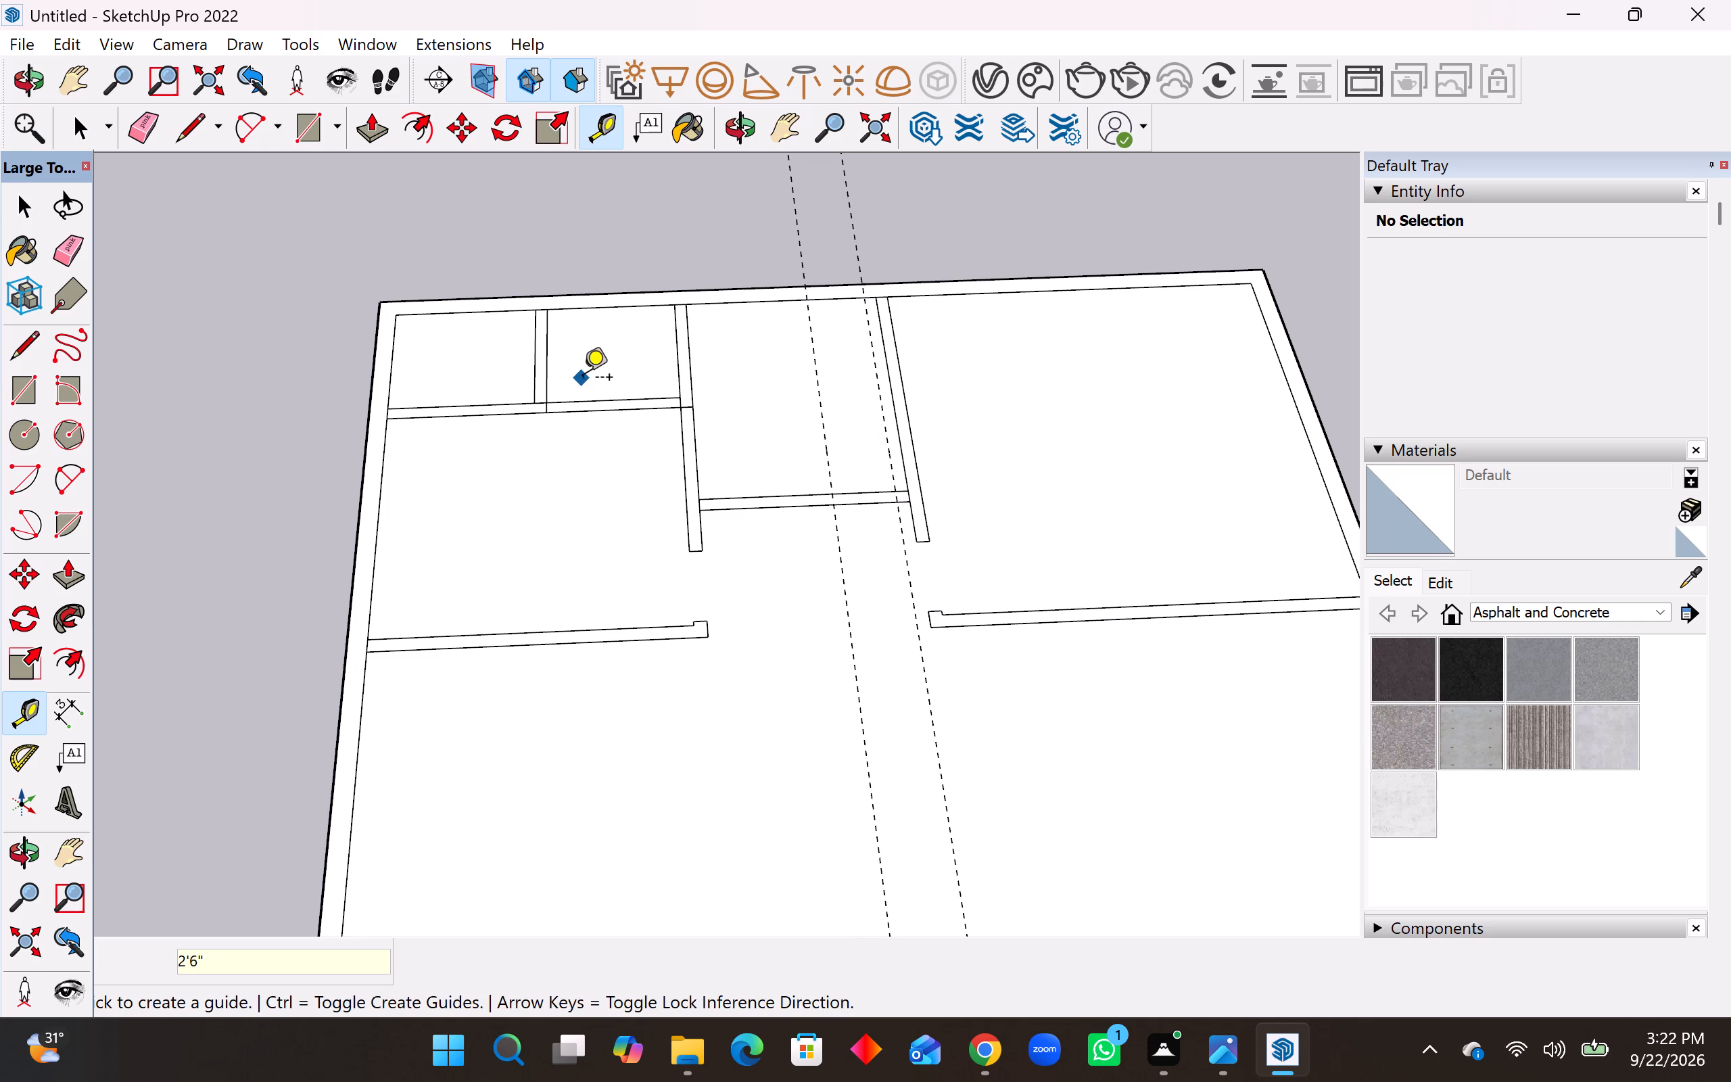
Place lengthwise guides in the small room beside the middle room, 6" from their shared partition and another 2'6" further in.
{"action": "scroll", "coordinate": [515, 468], "scroll_direction": "up", "scroll_amount": 4}
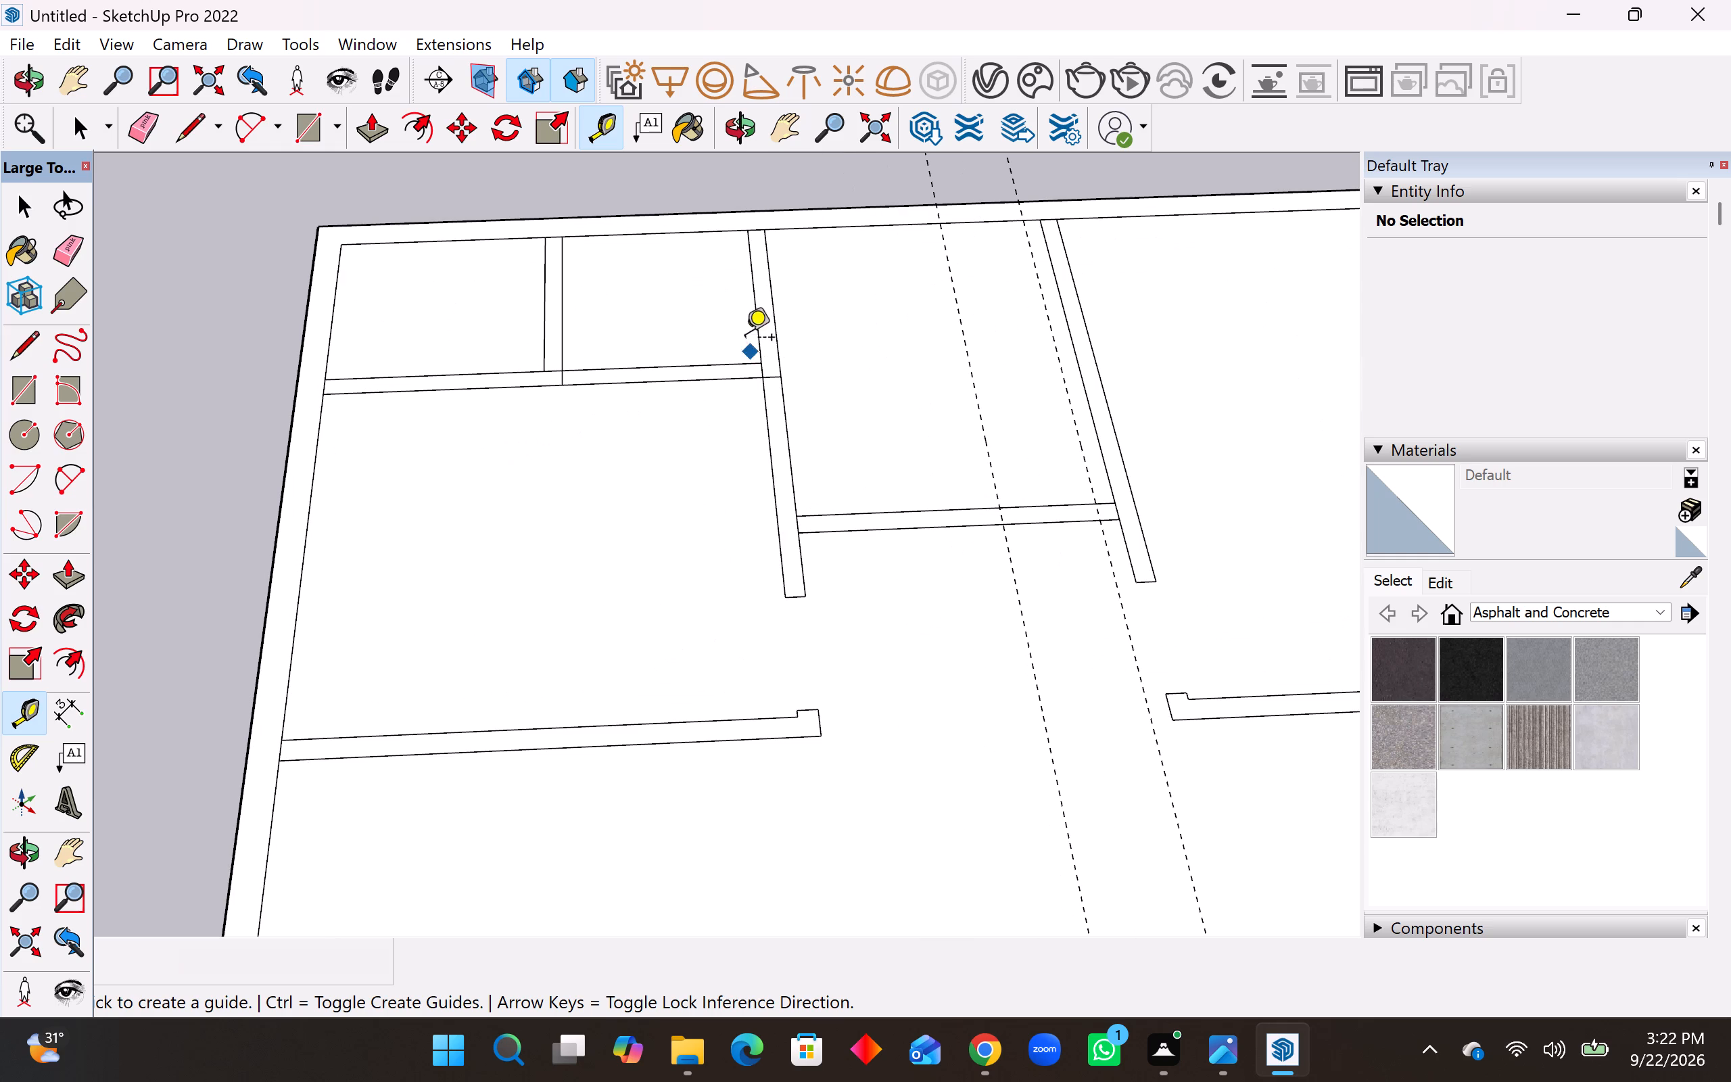
{"action": "left_click", "coordinate": [754, 327]}
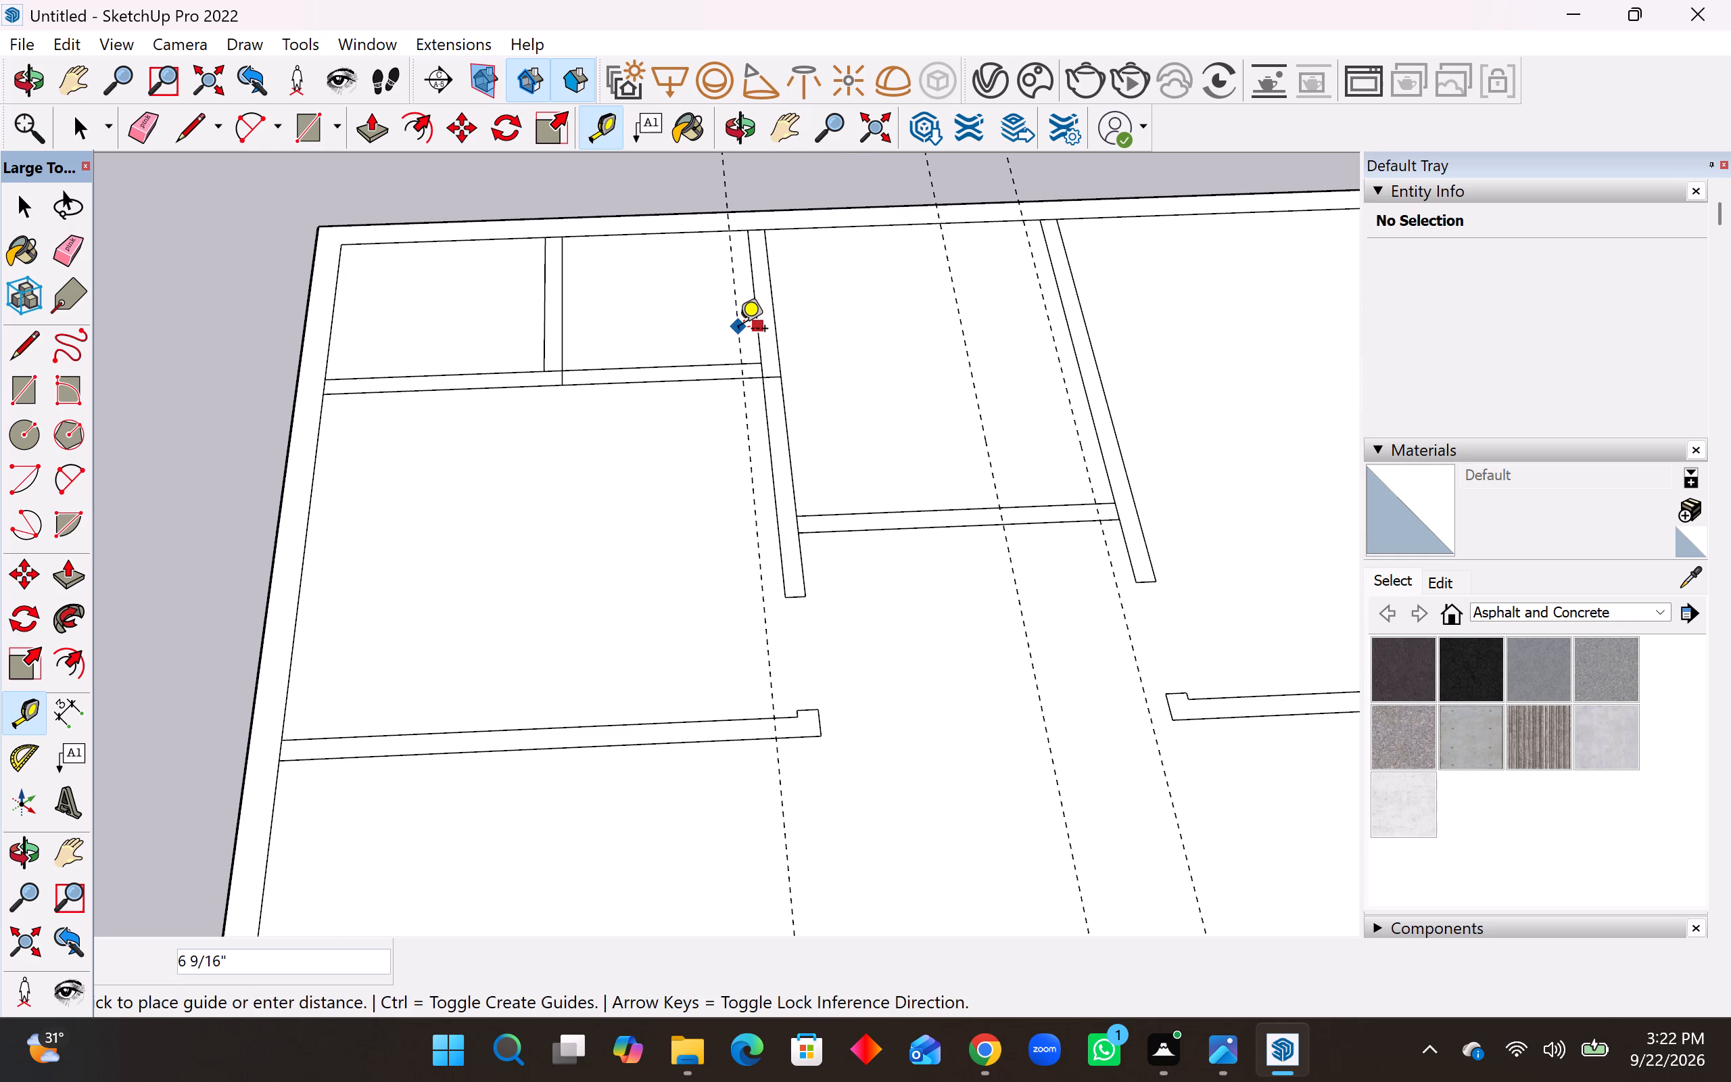
{"action": "type", "text": "6\""}
{"action": "key", "text": "Return"}
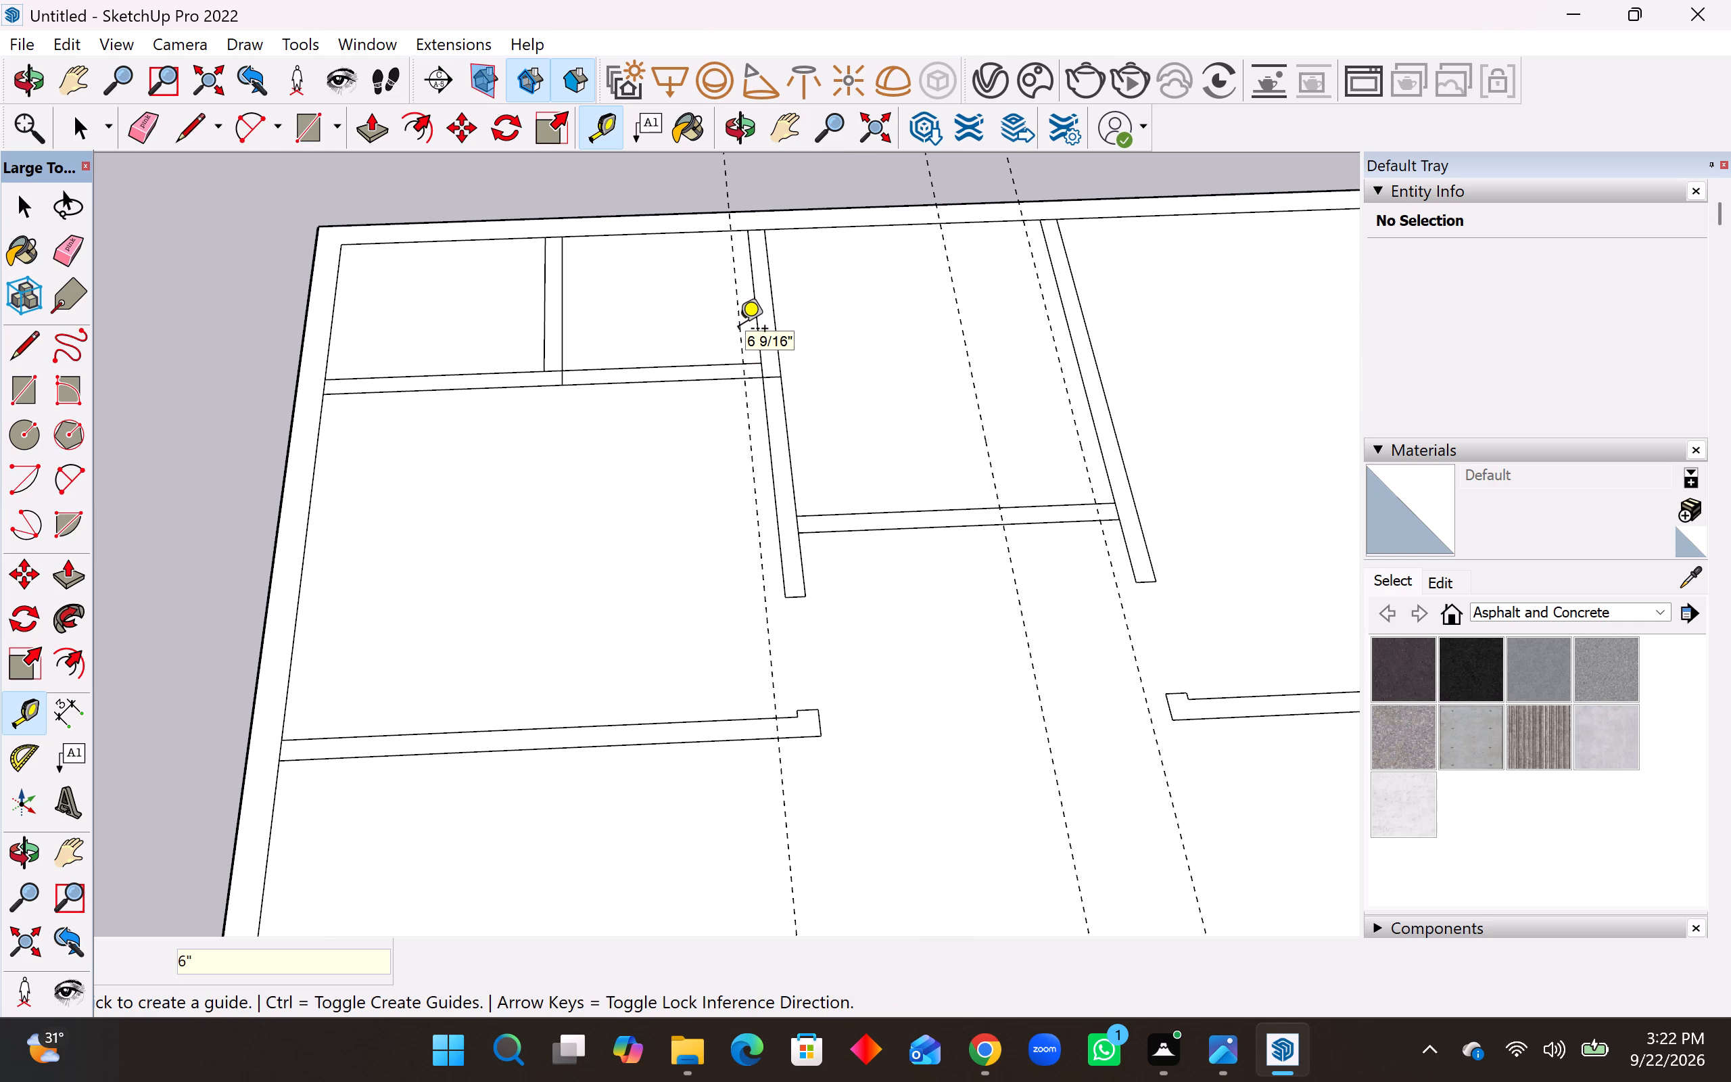
{"action": "left_click", "coordinate": [736, 332]}
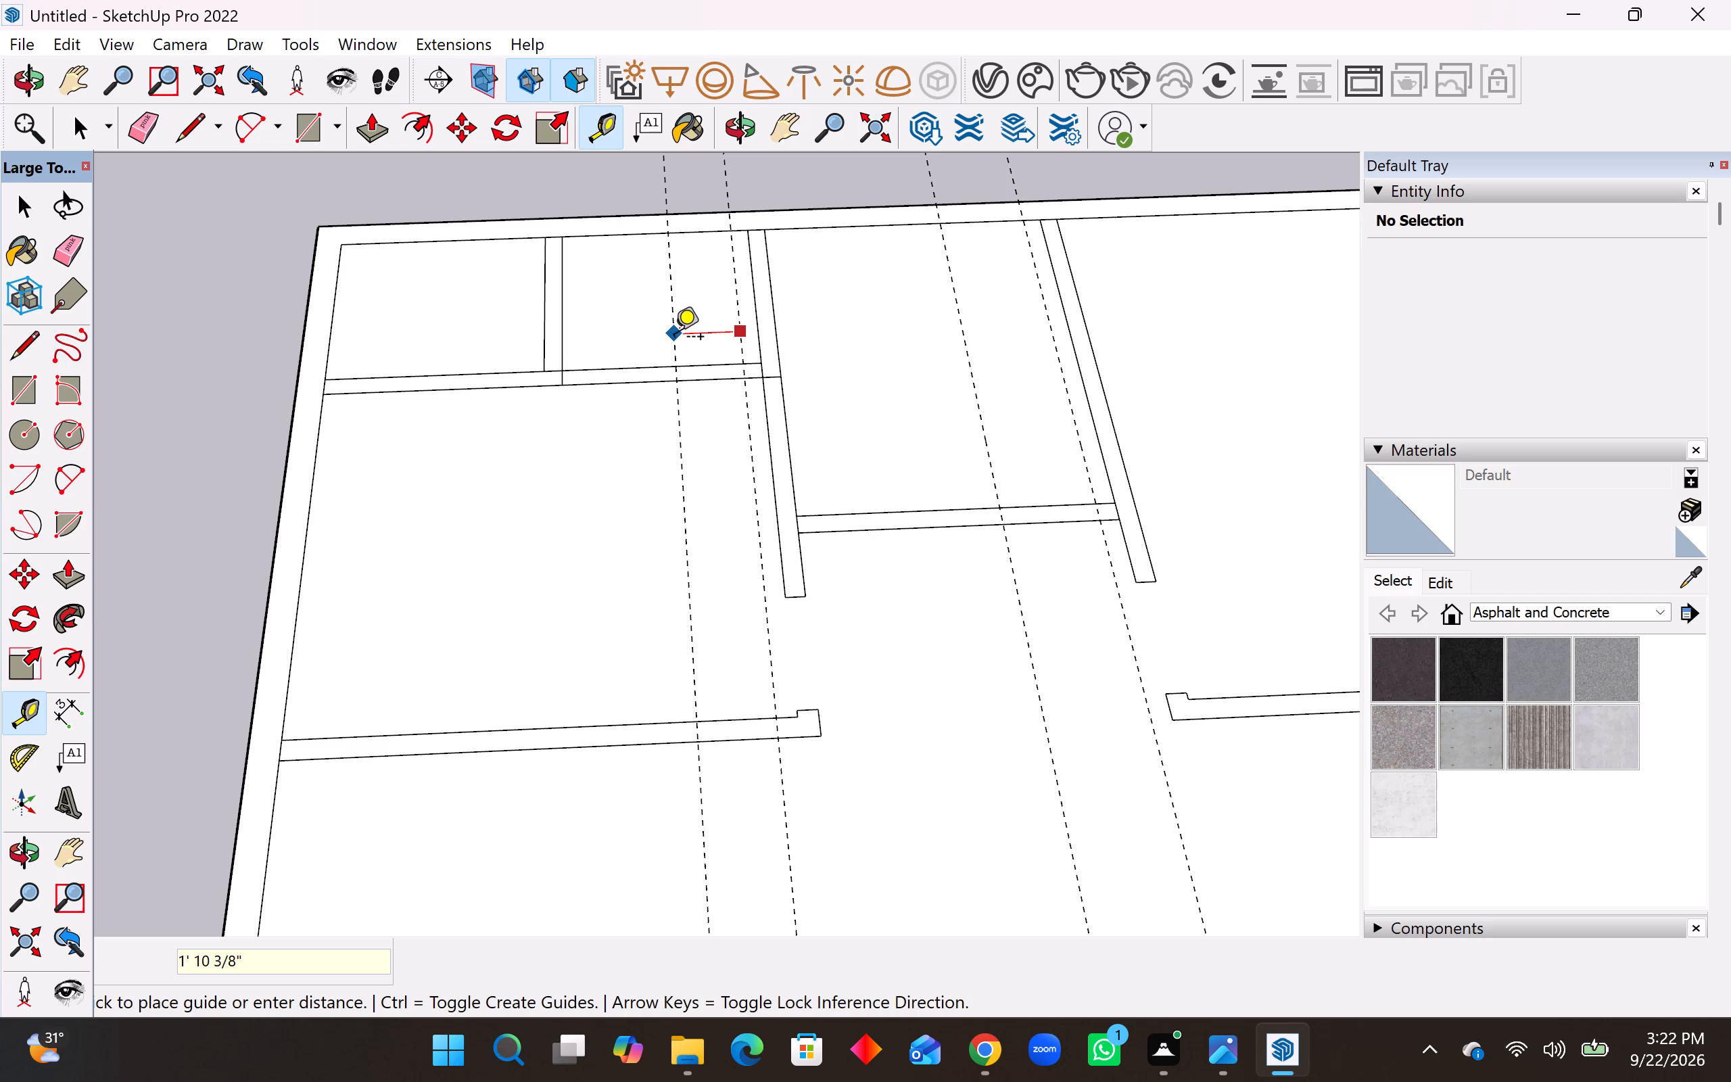
{"action": "type", "text": "2'"}
{"action": "key", "text": "5"}
{"action": "key", "text": "BackSpace"}
{"action": "type", "text": "6\""}
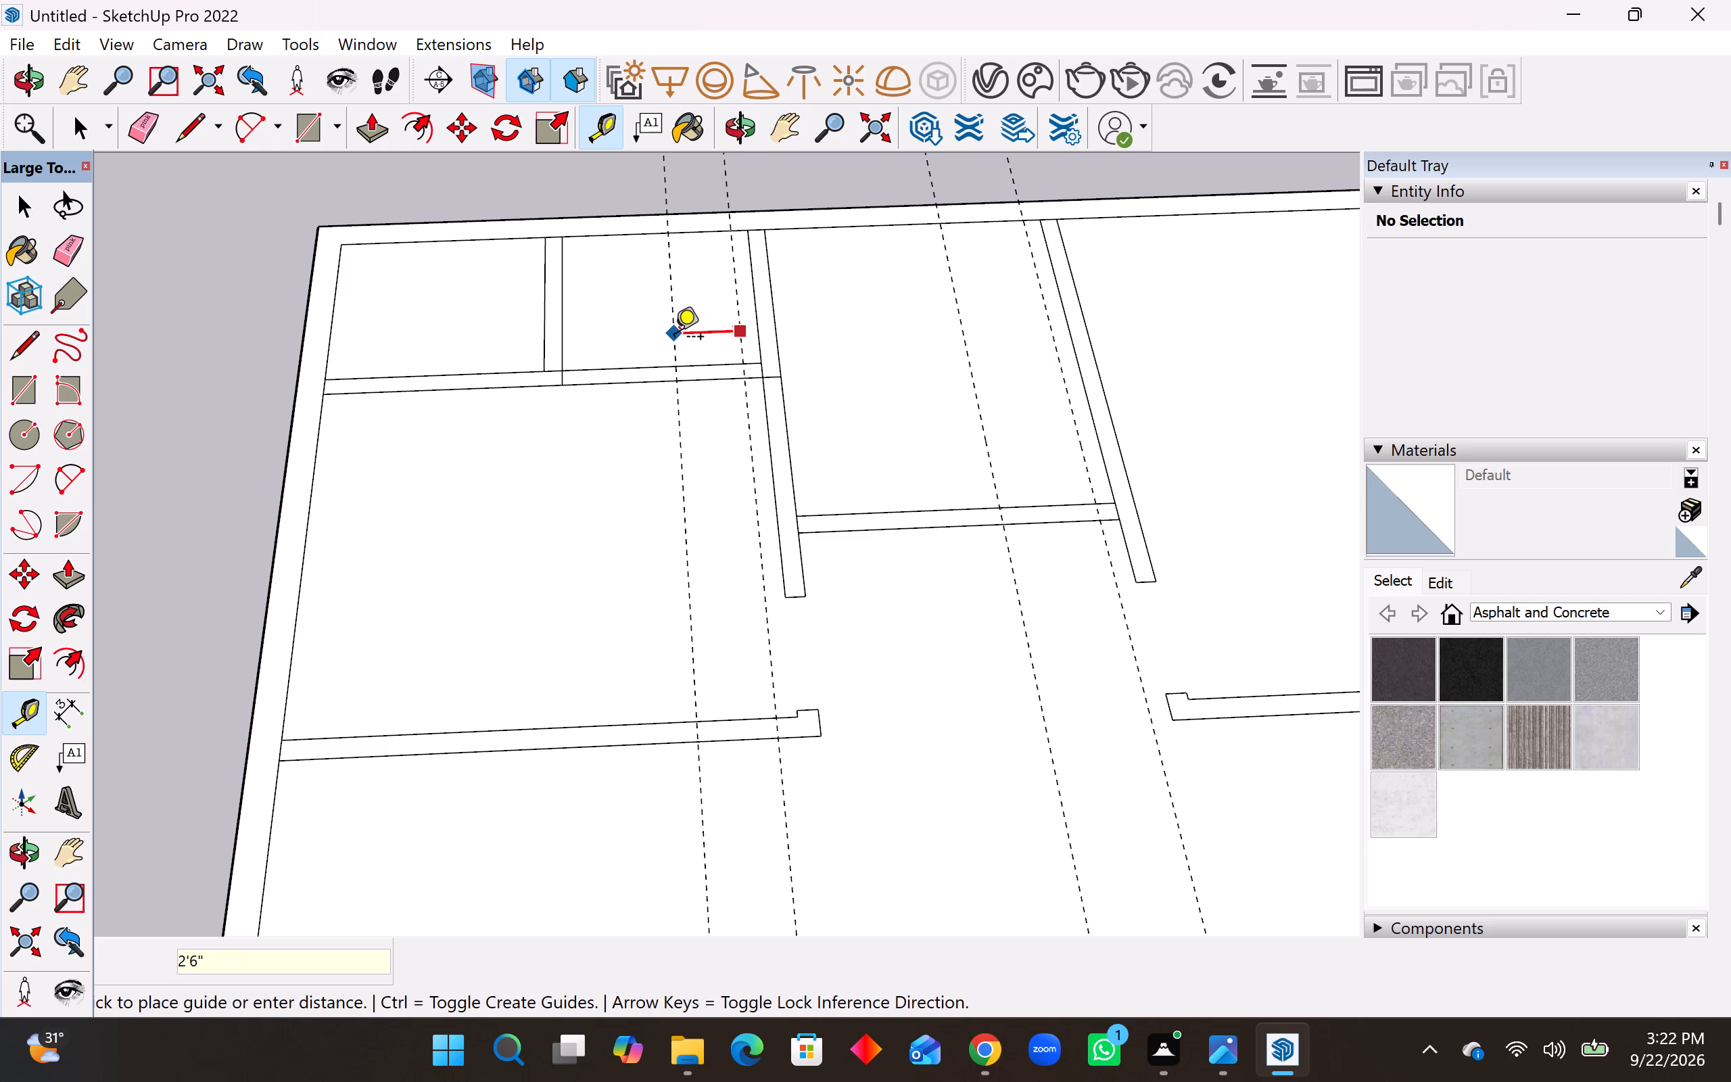
{"action": "key", "text": "Return"}
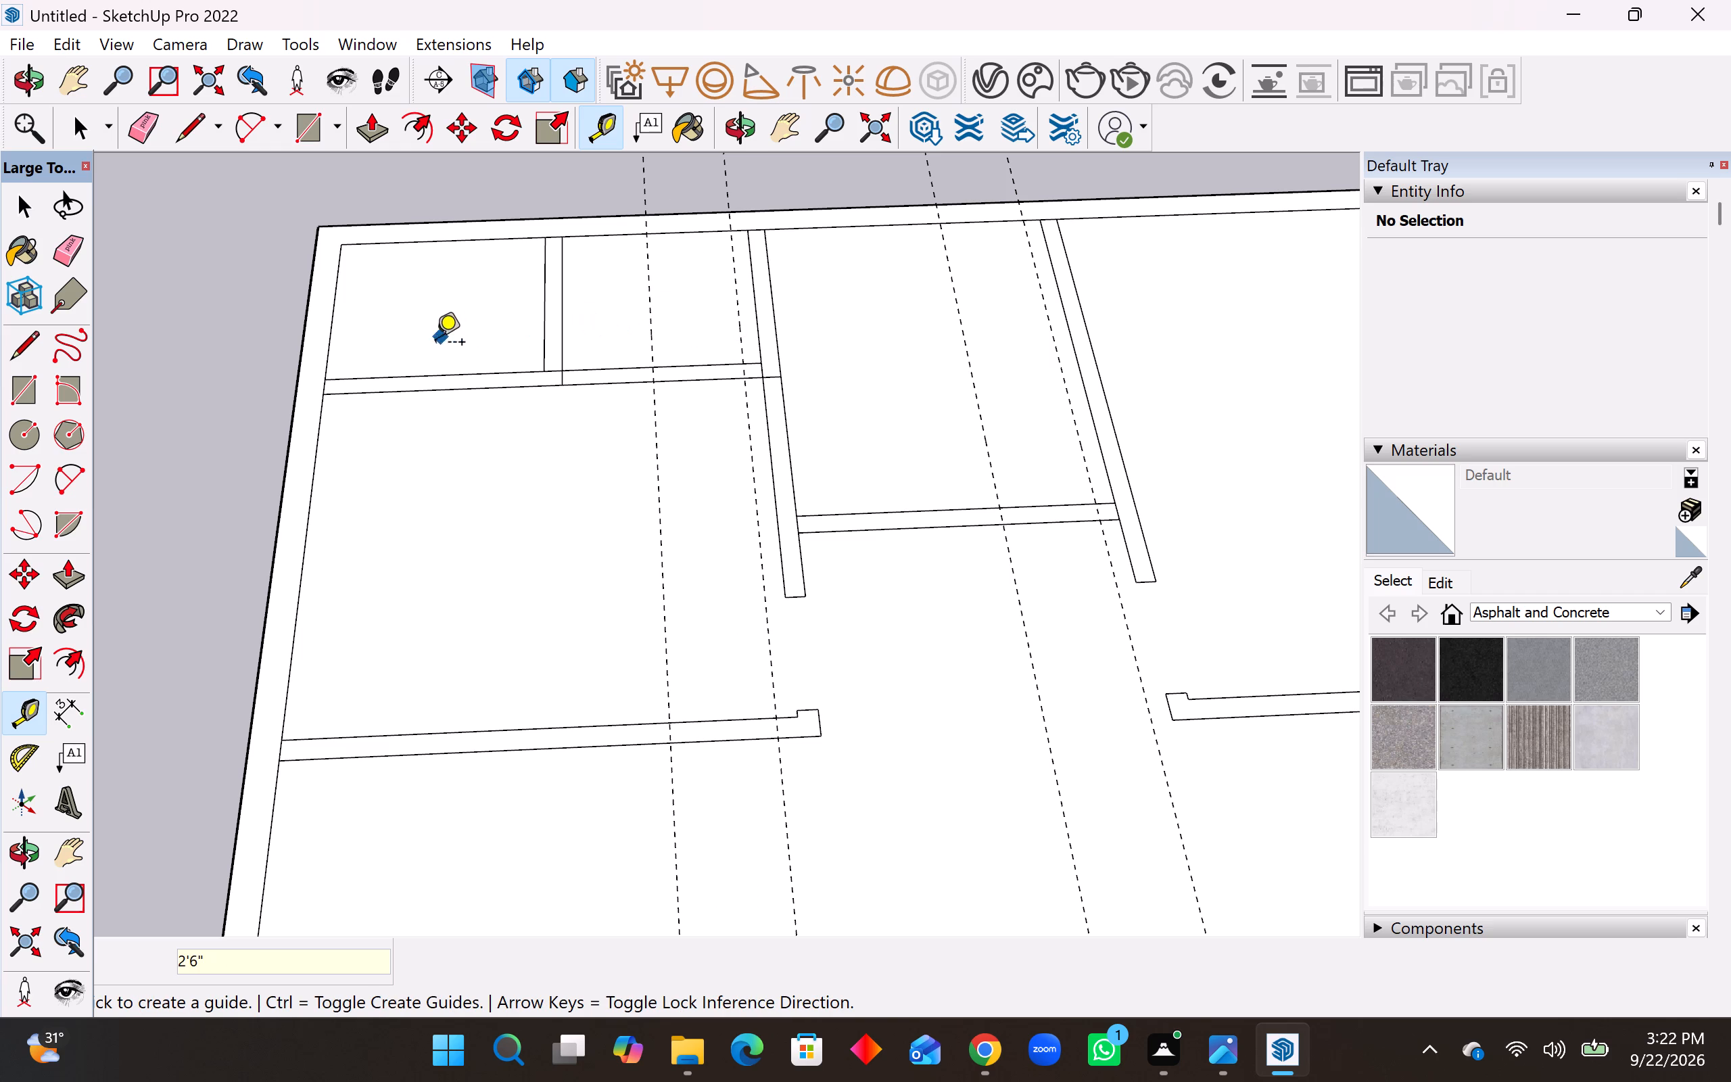
Place crosswise guides 2" inside the two small rooms' near partition and another 2'6" towards the far wall.
{"action": "left_click", "coordinate": [441, 373]}
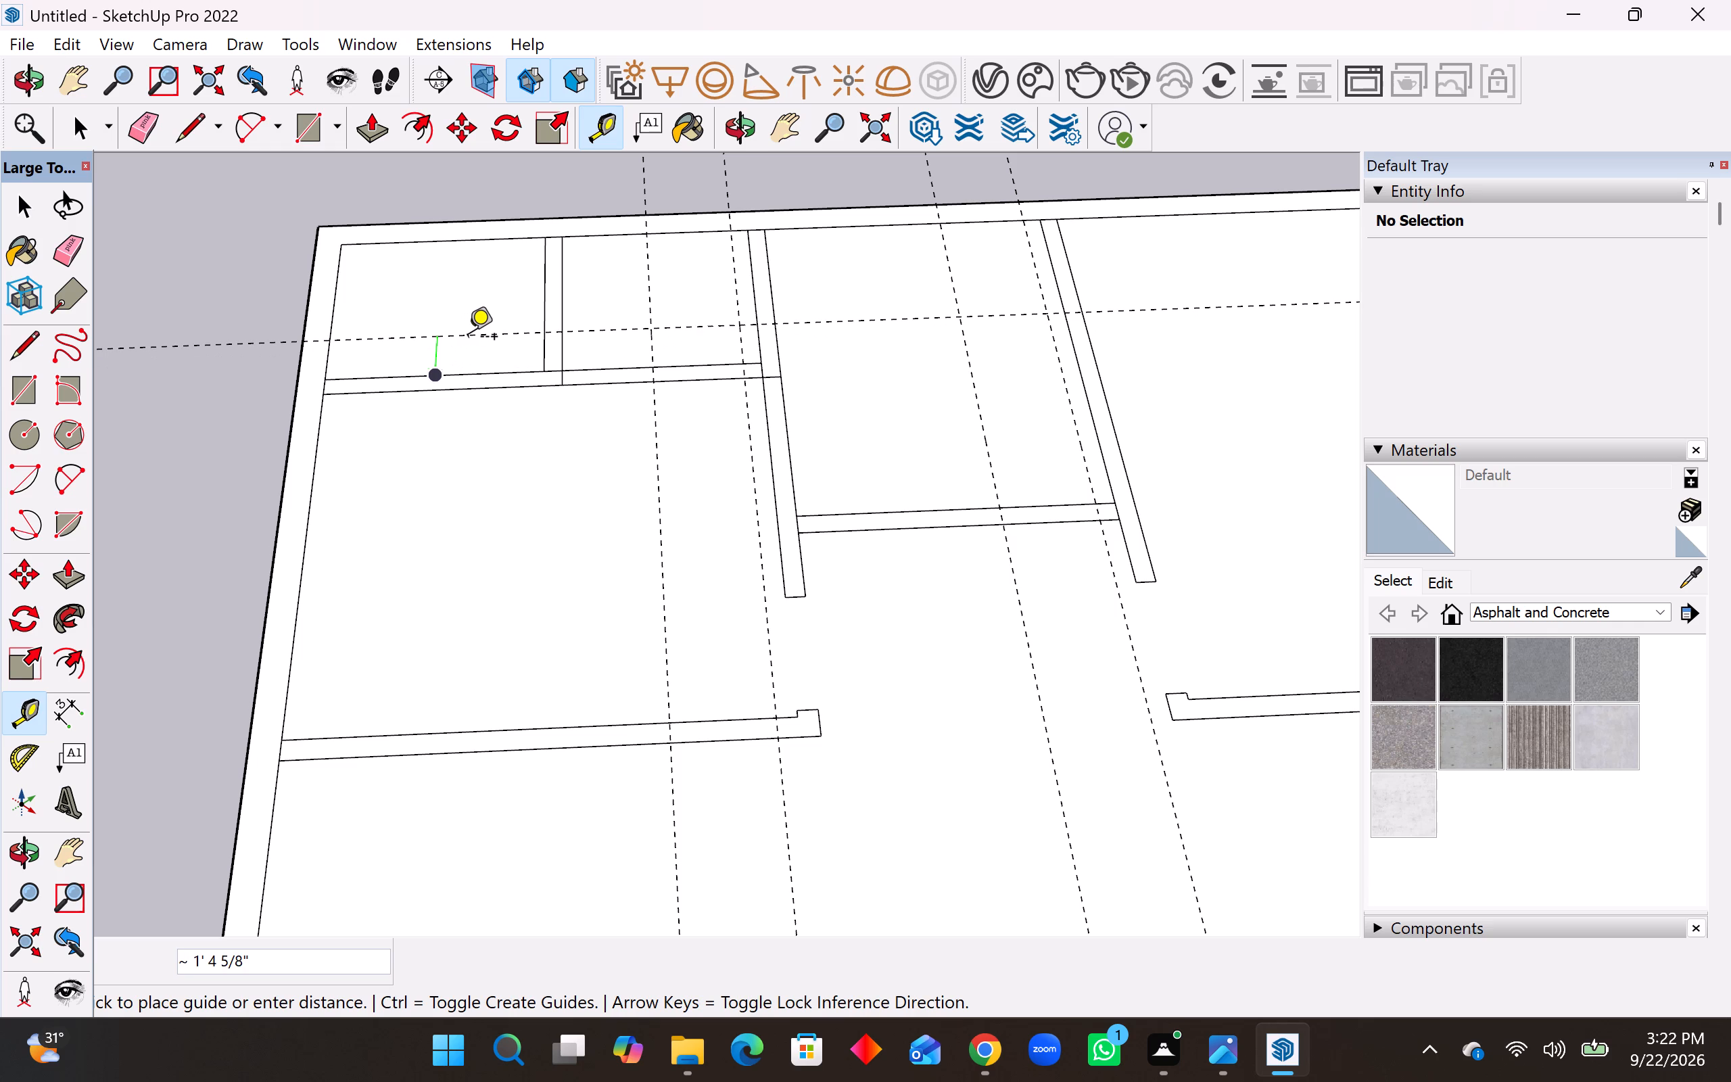
{"action": "type", "text": "2\""}
{"action": "key", "text": "Return"}
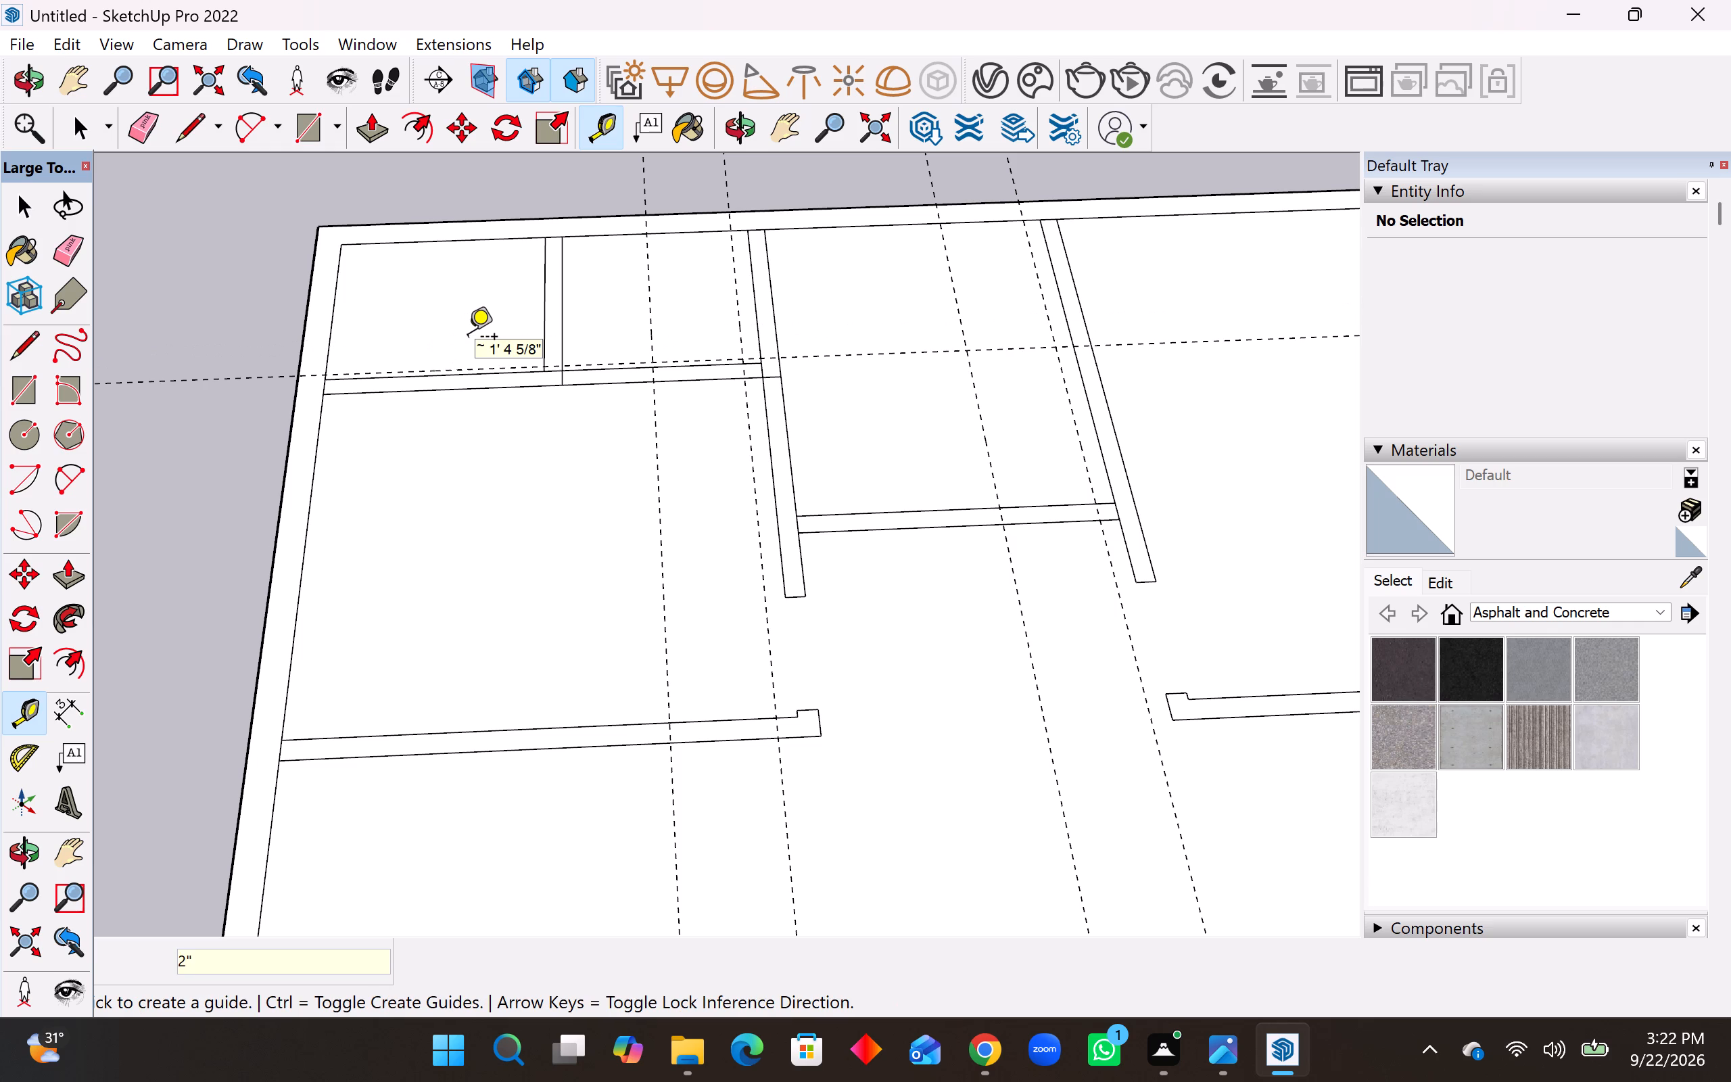
{"action": "scroll", "coordinate": [602, 368], "scroll_direction": "up", "scroll_amount": 4}
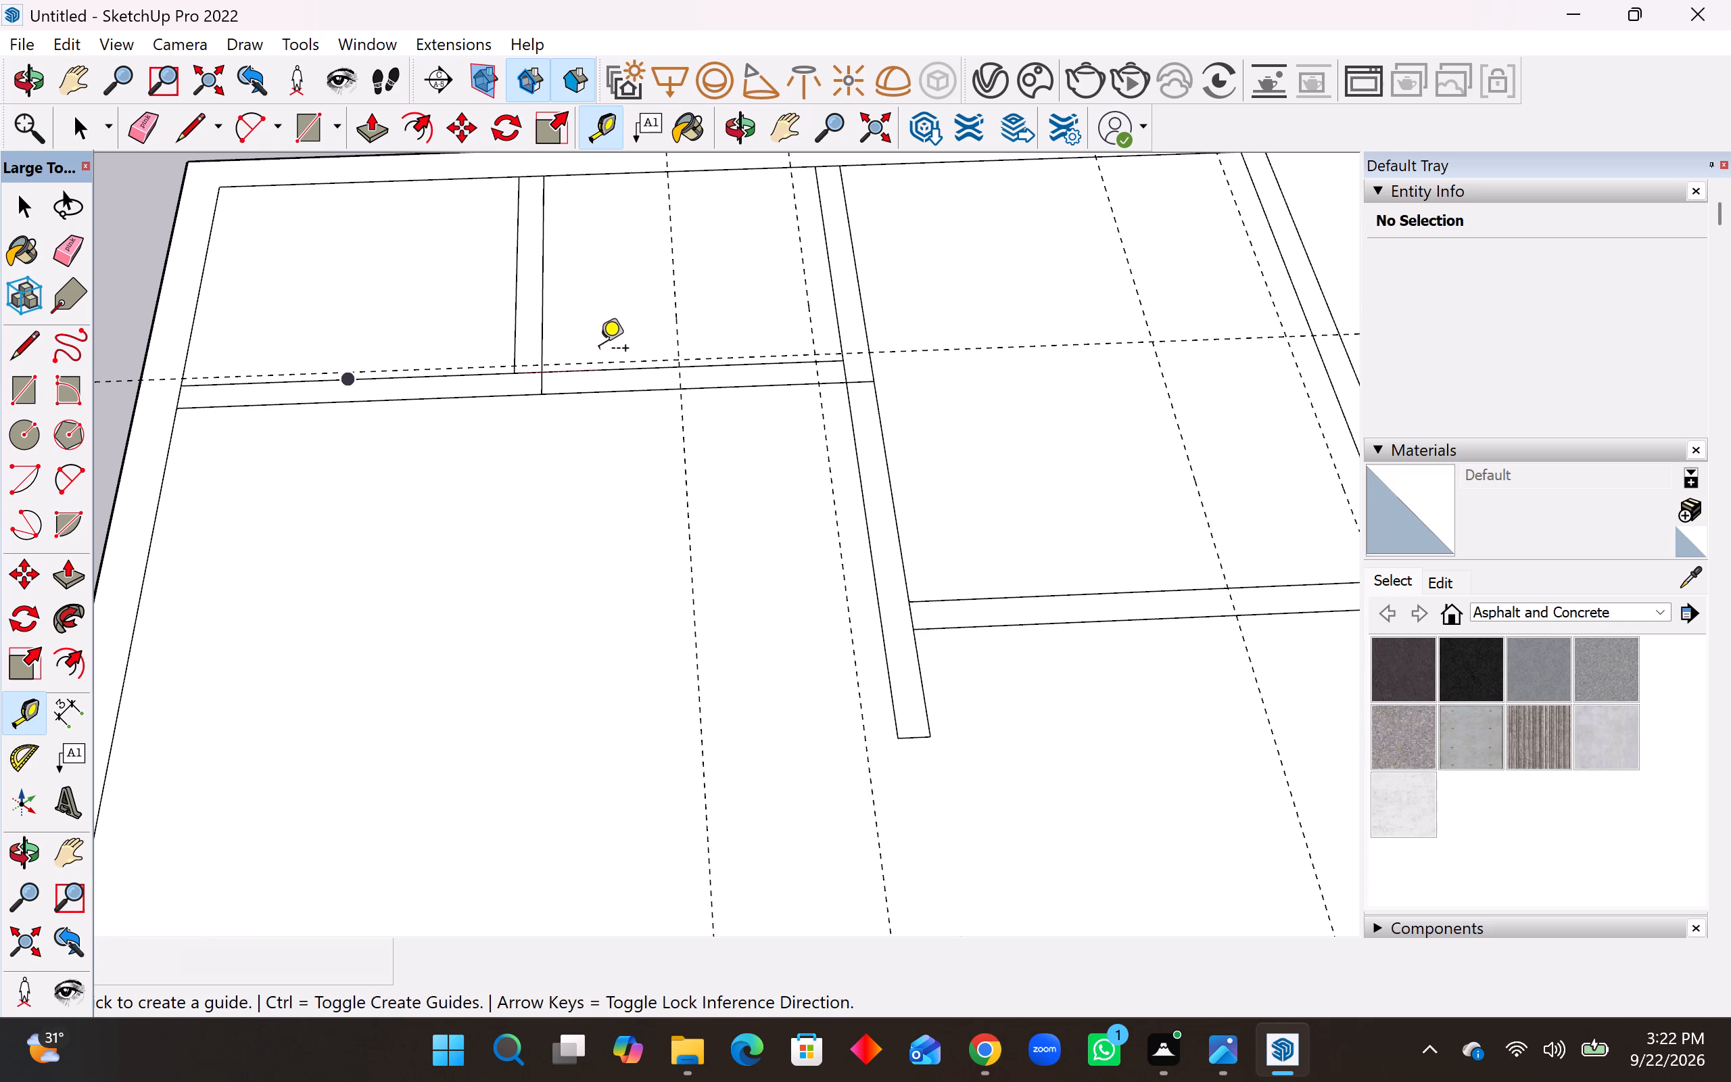
{"action": "middle_click_drag", "start_coordinate": [537, 362], "coordinate": [536, 476]}
{"action": "scroll", "coordinate": [577, 358], "scroll_direction": "up", "scroll_amount": 2}
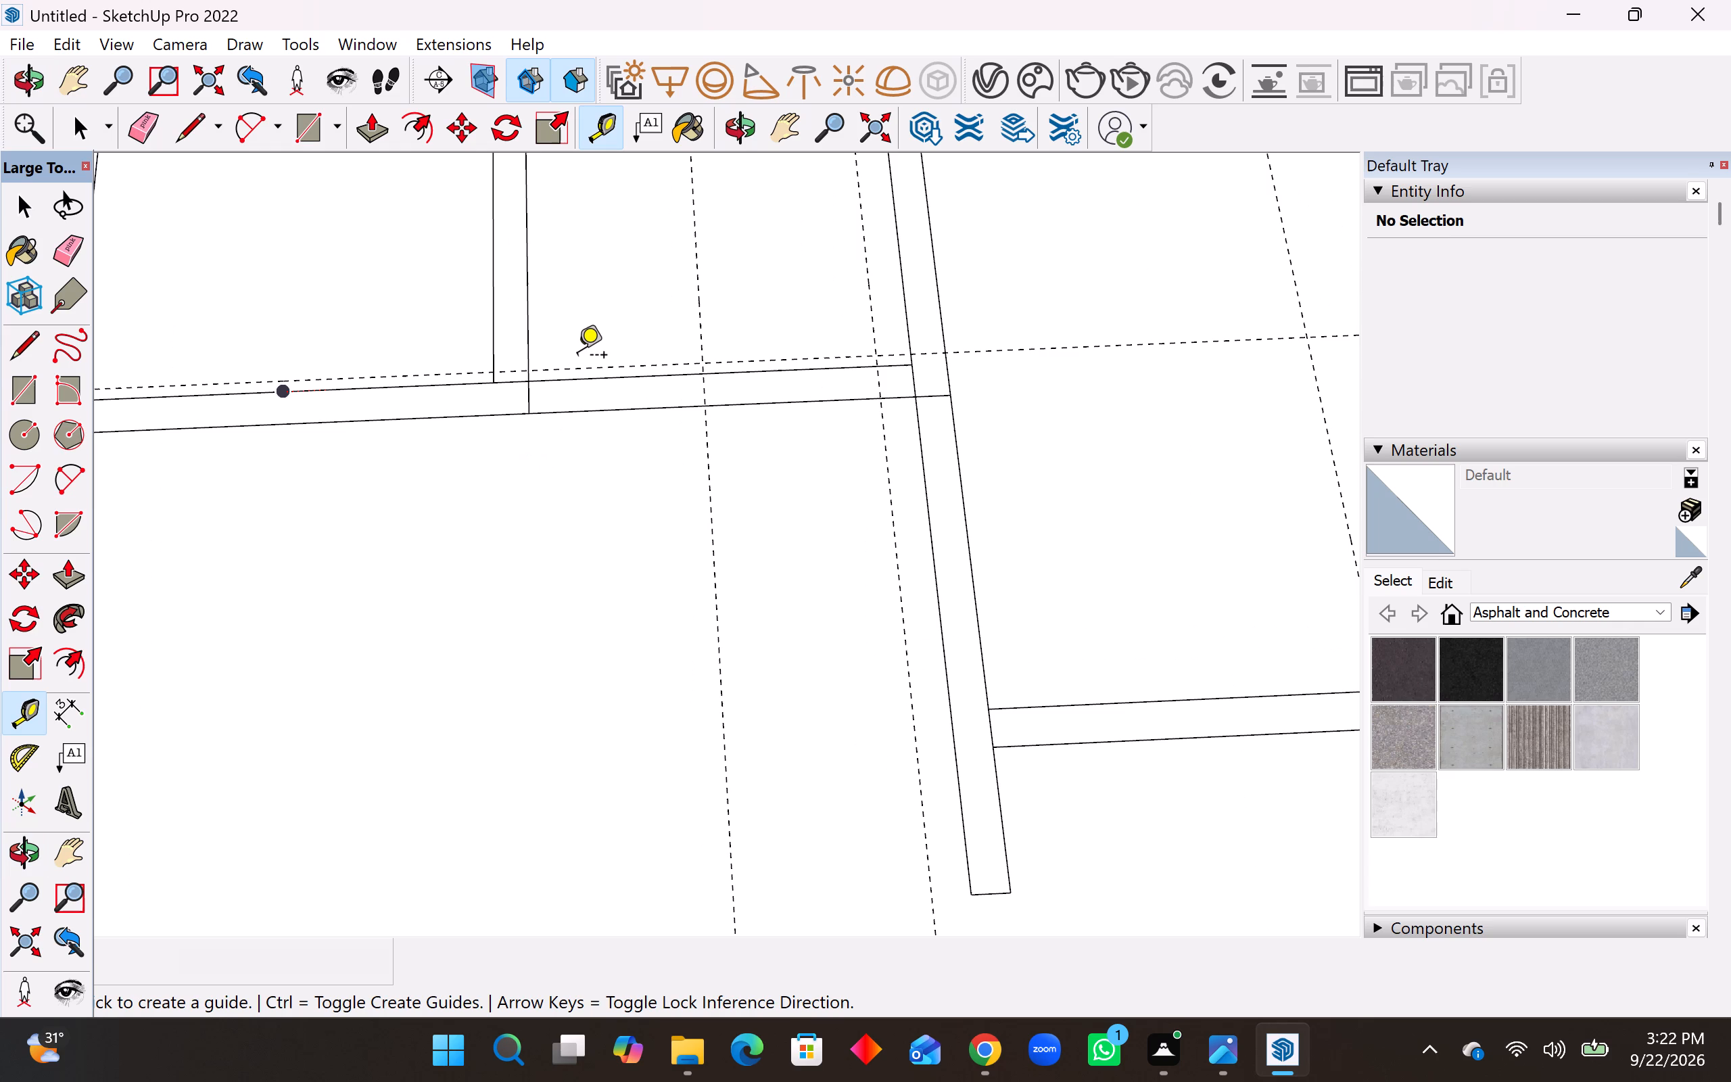
{"action": "left_click", "coordinate": [582, 366]}
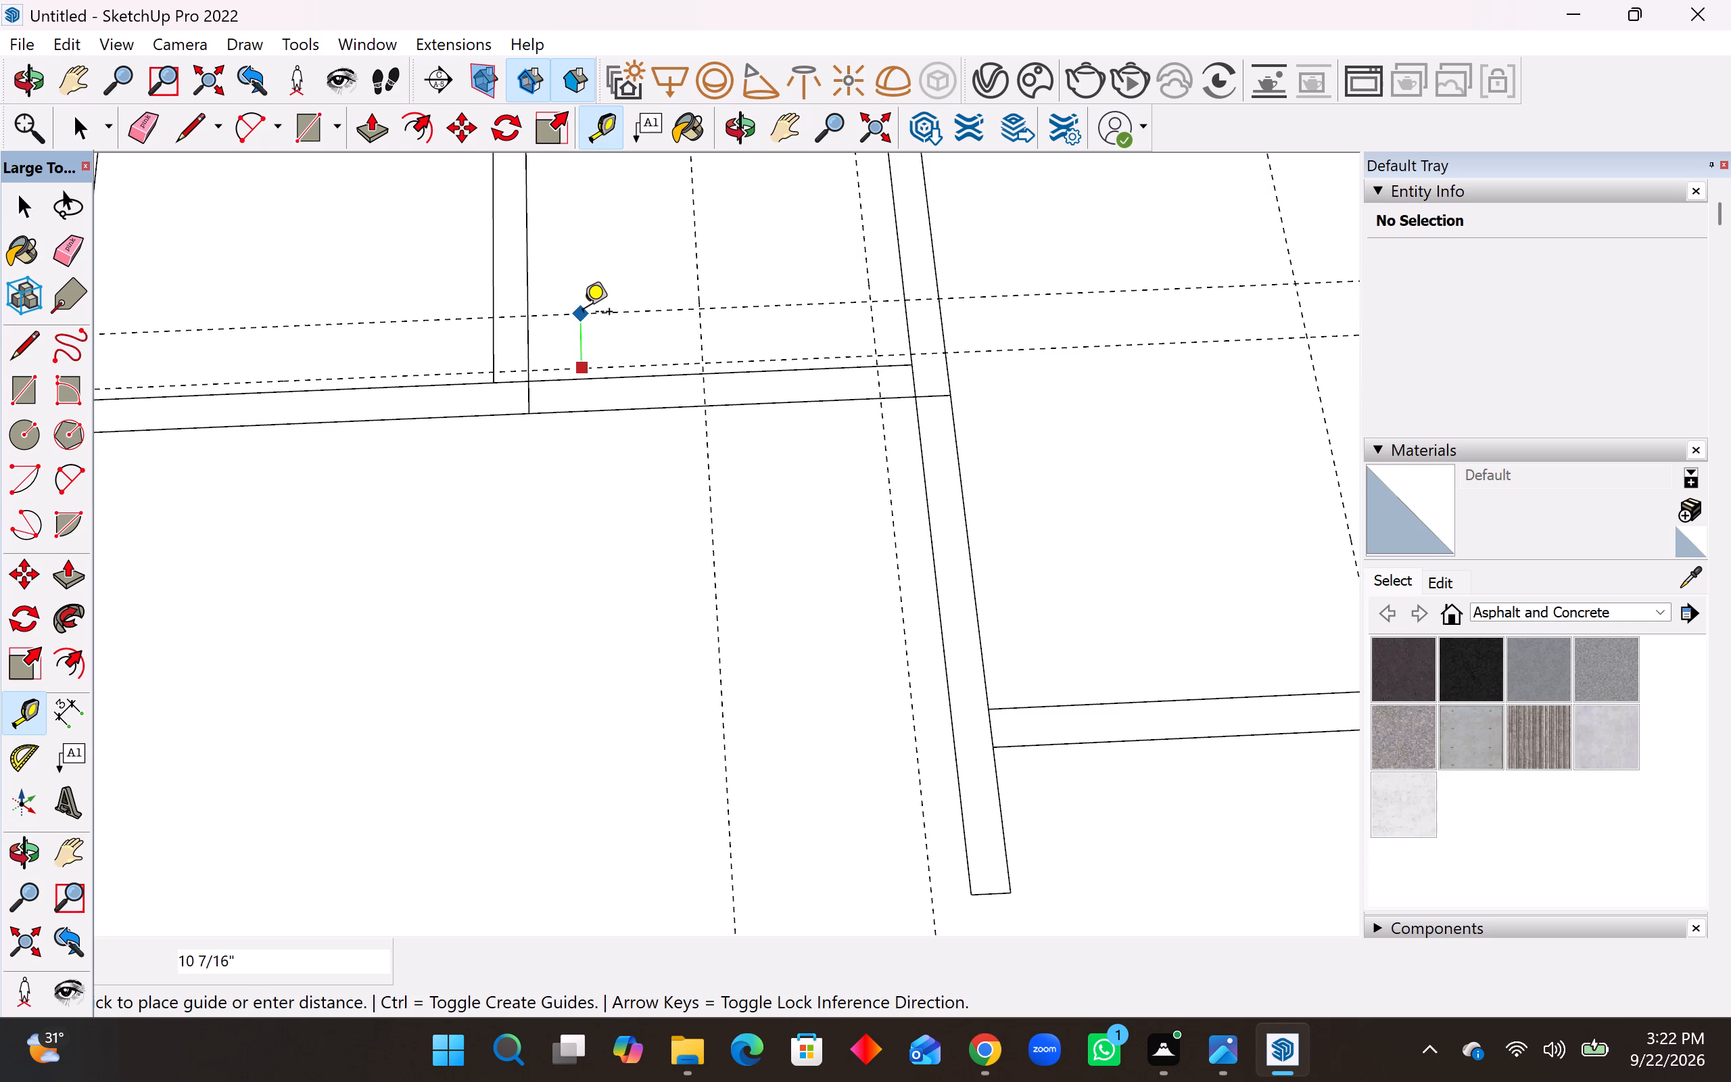
{"action": "type", "text": "2'6"}
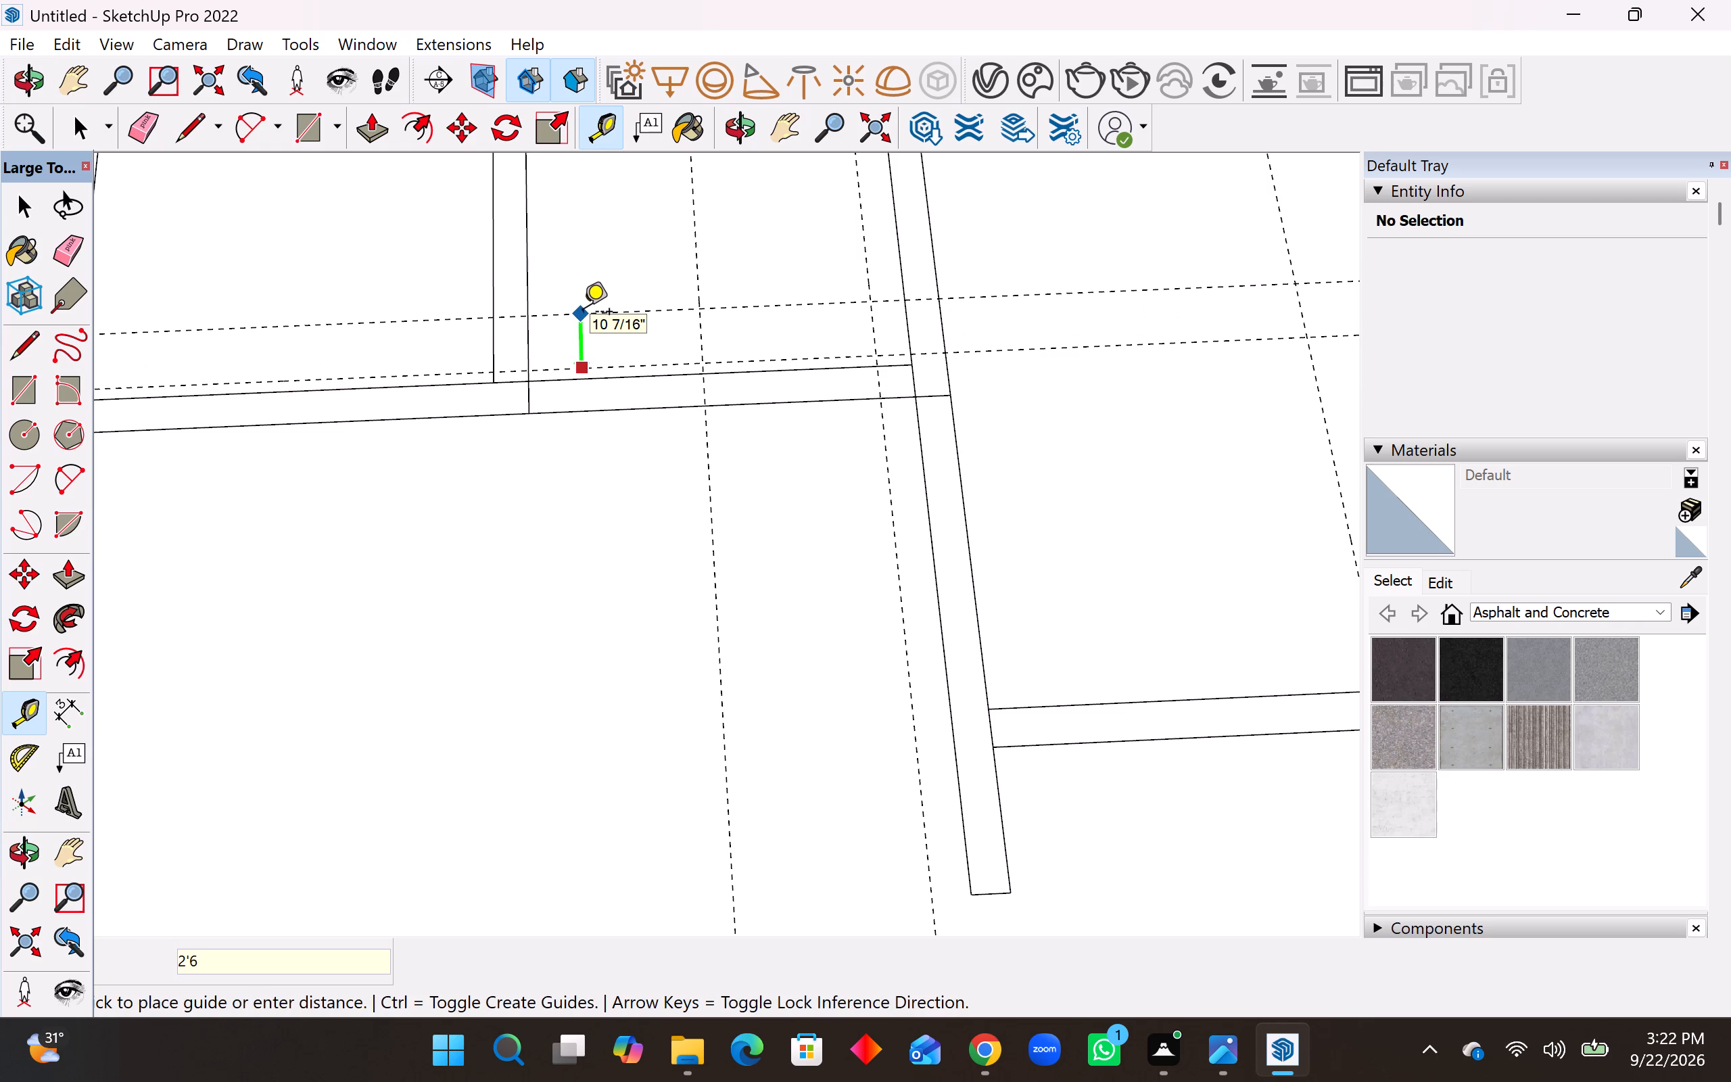
{"action": "key", "text": "shift+quotedbl"}
{"action": "key", "text": "Return"}
Draw 2'6" by 6" door-opening rectangles between the guides, on the partition dividing the small rooms and on their near partition.
{"action": "scroll", "coordinate": [572, 540], "scroll_direction": "down", "scroll_amount": 7}
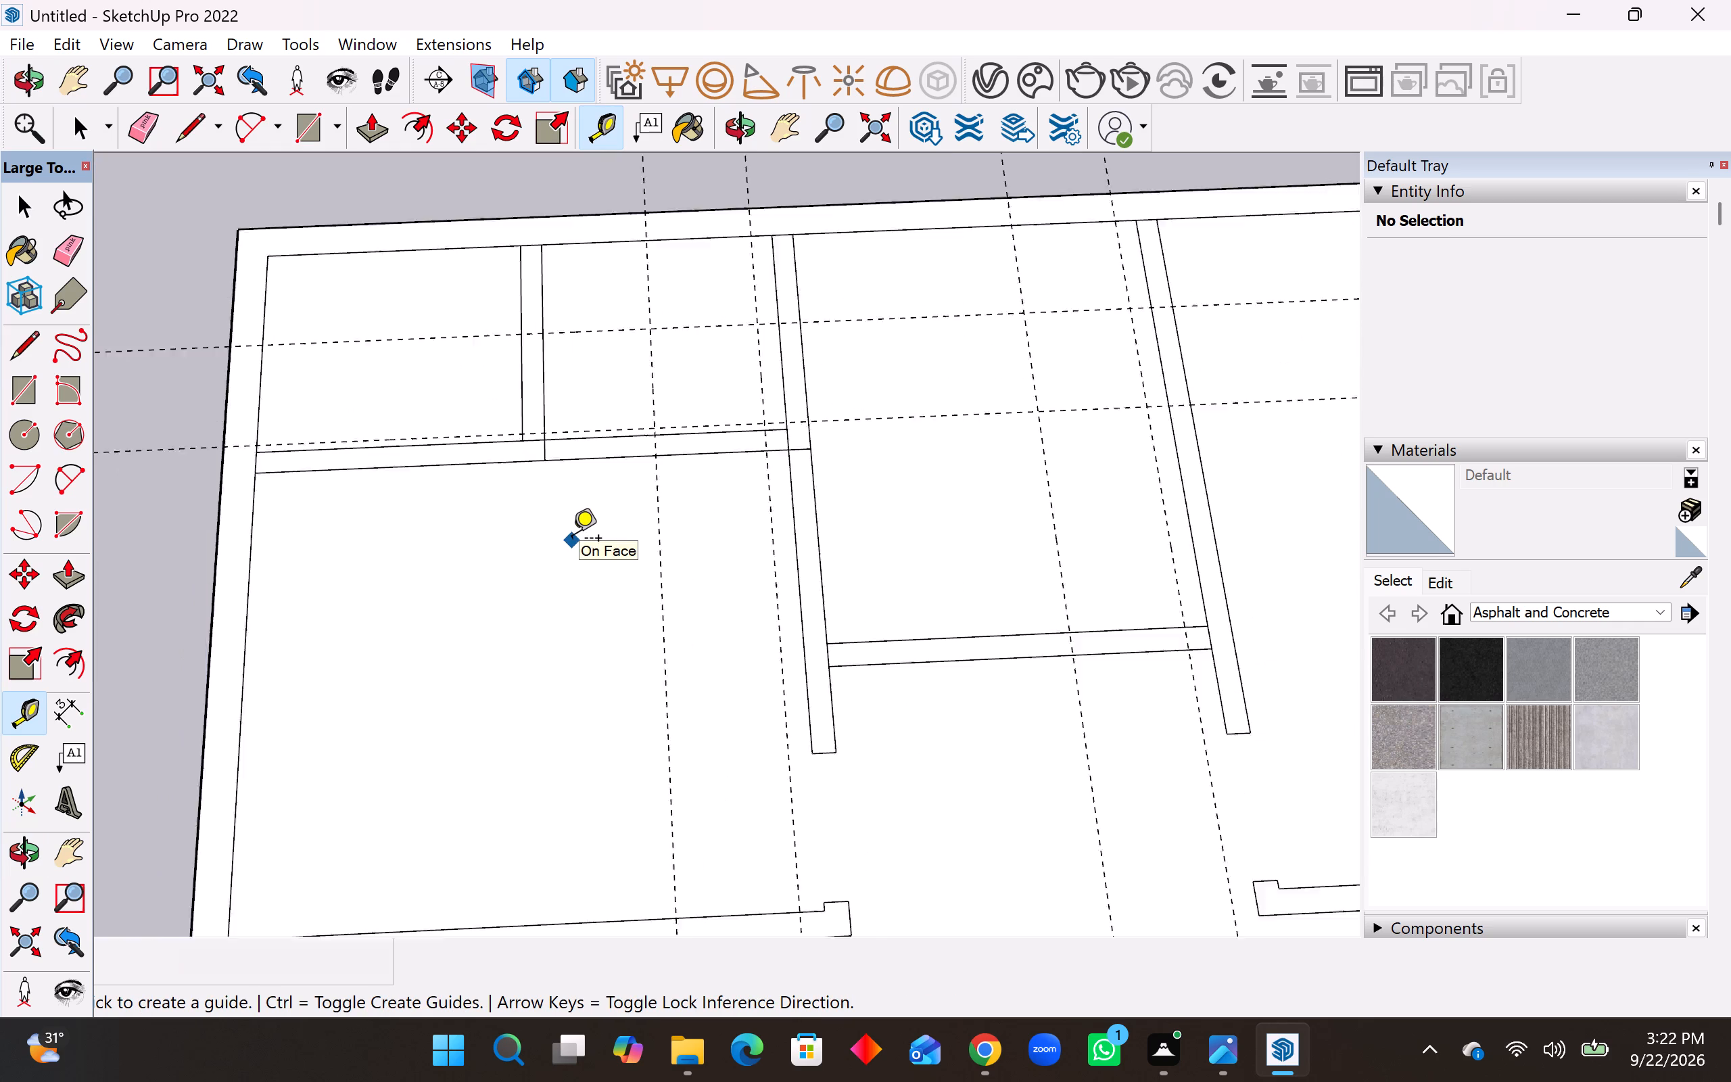
{"action": "scroll", "coordinate": [572, 540], "scroll_direction": "down", "scroll_amount": 1}
{"action": "left_click", "coordinate": [29, 399]}
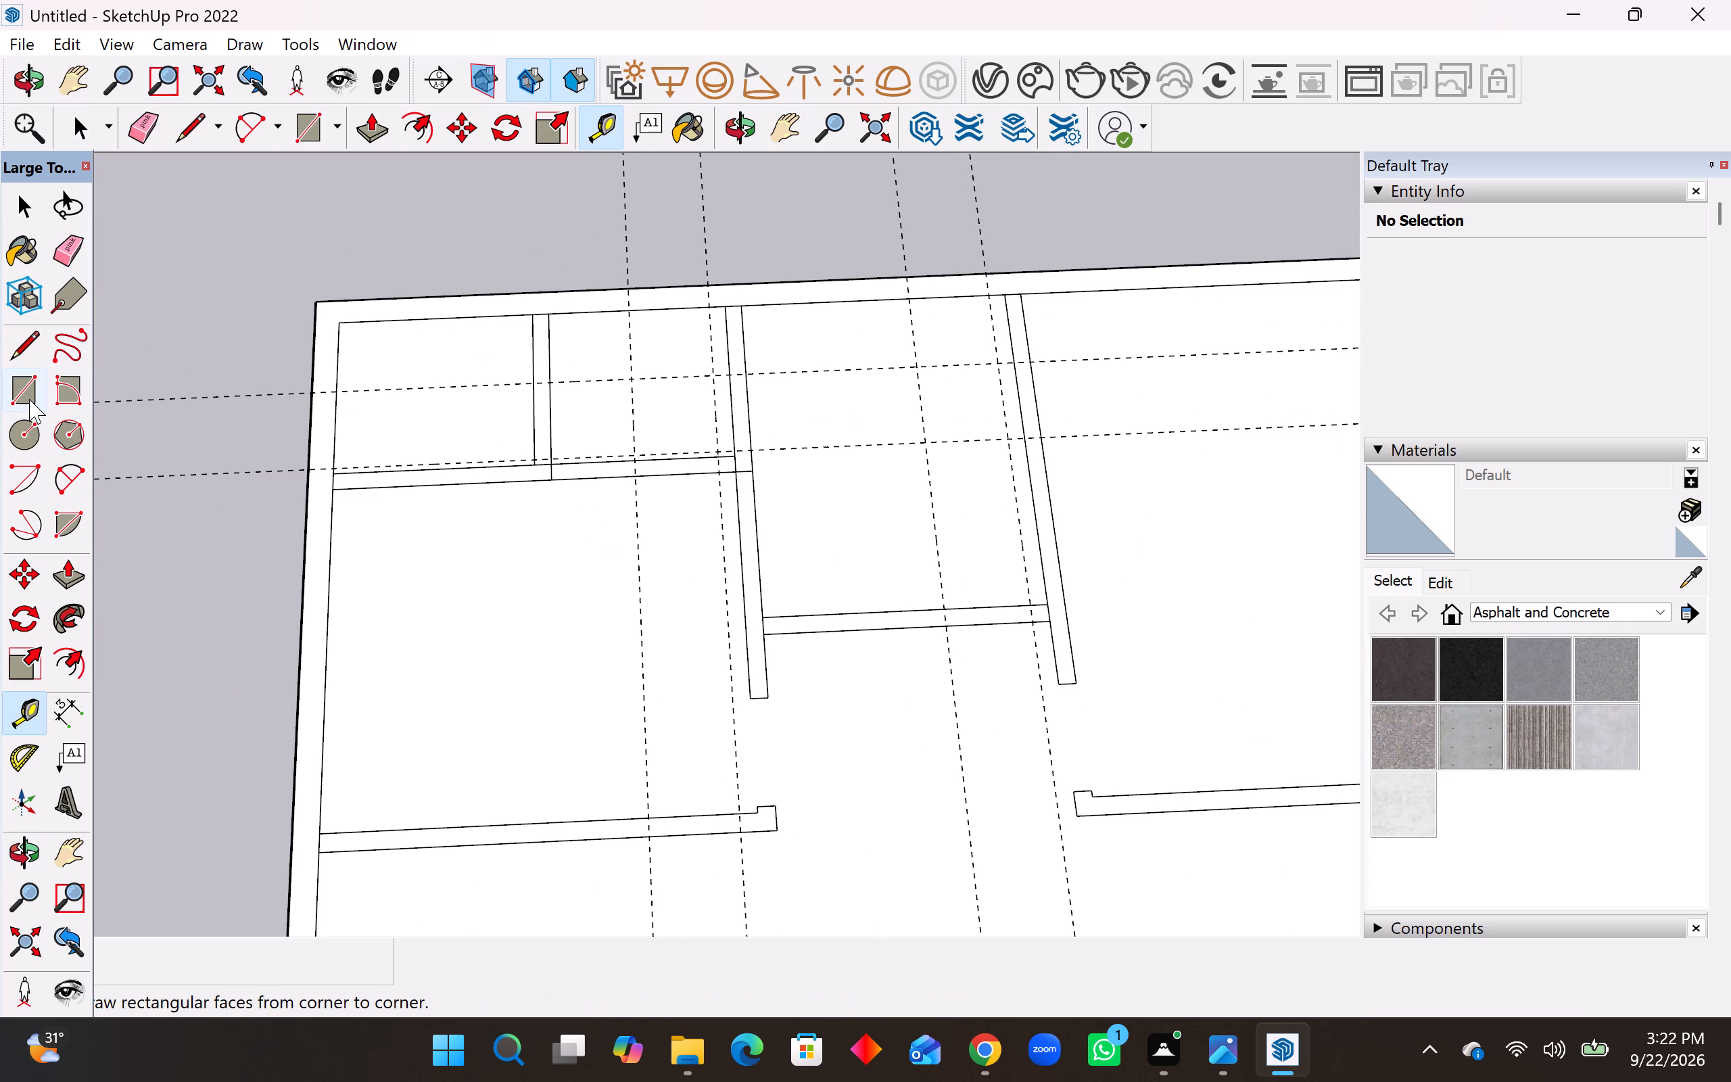
{"action": "scroll", "coordinate": [555, 413], "scroll_direction": "up", "scroll_amount": 6}
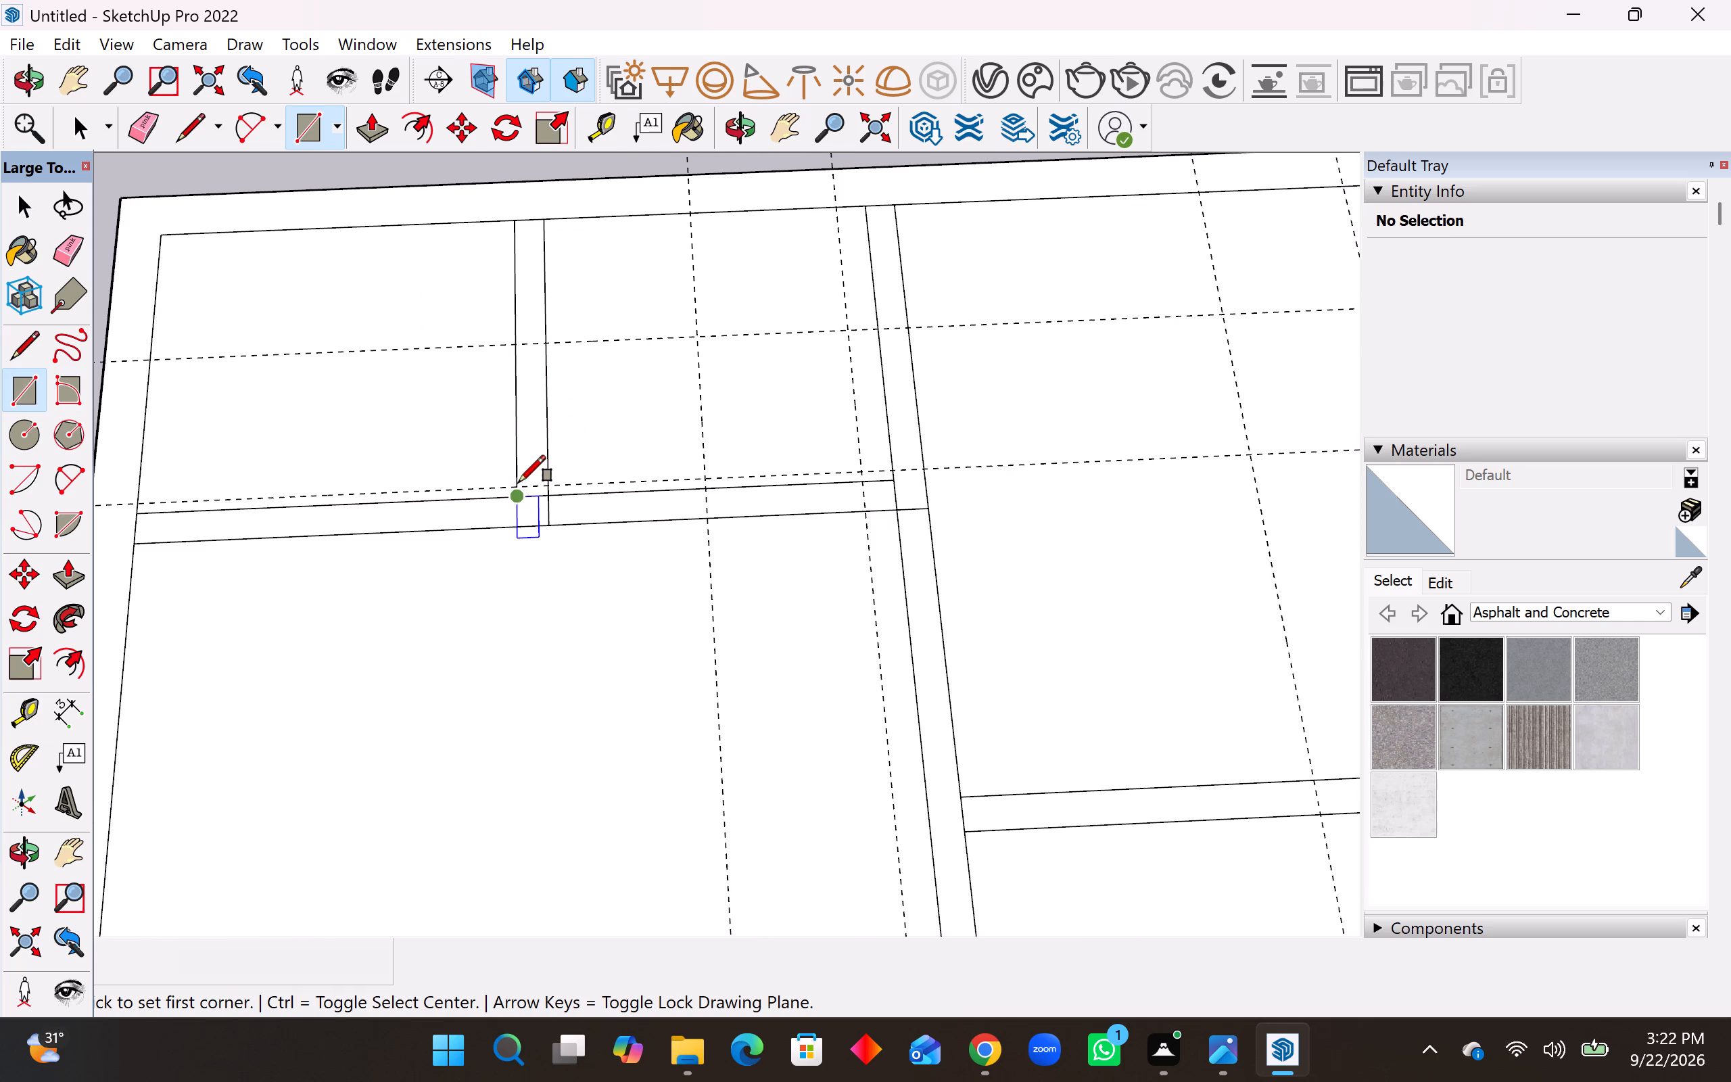
{"action": "scroll", "coordinate": [533, 488], "scroll_direction": "up", "scroll_amount": 4}
{"action": "left_click", "coordinate": [559, 481]}
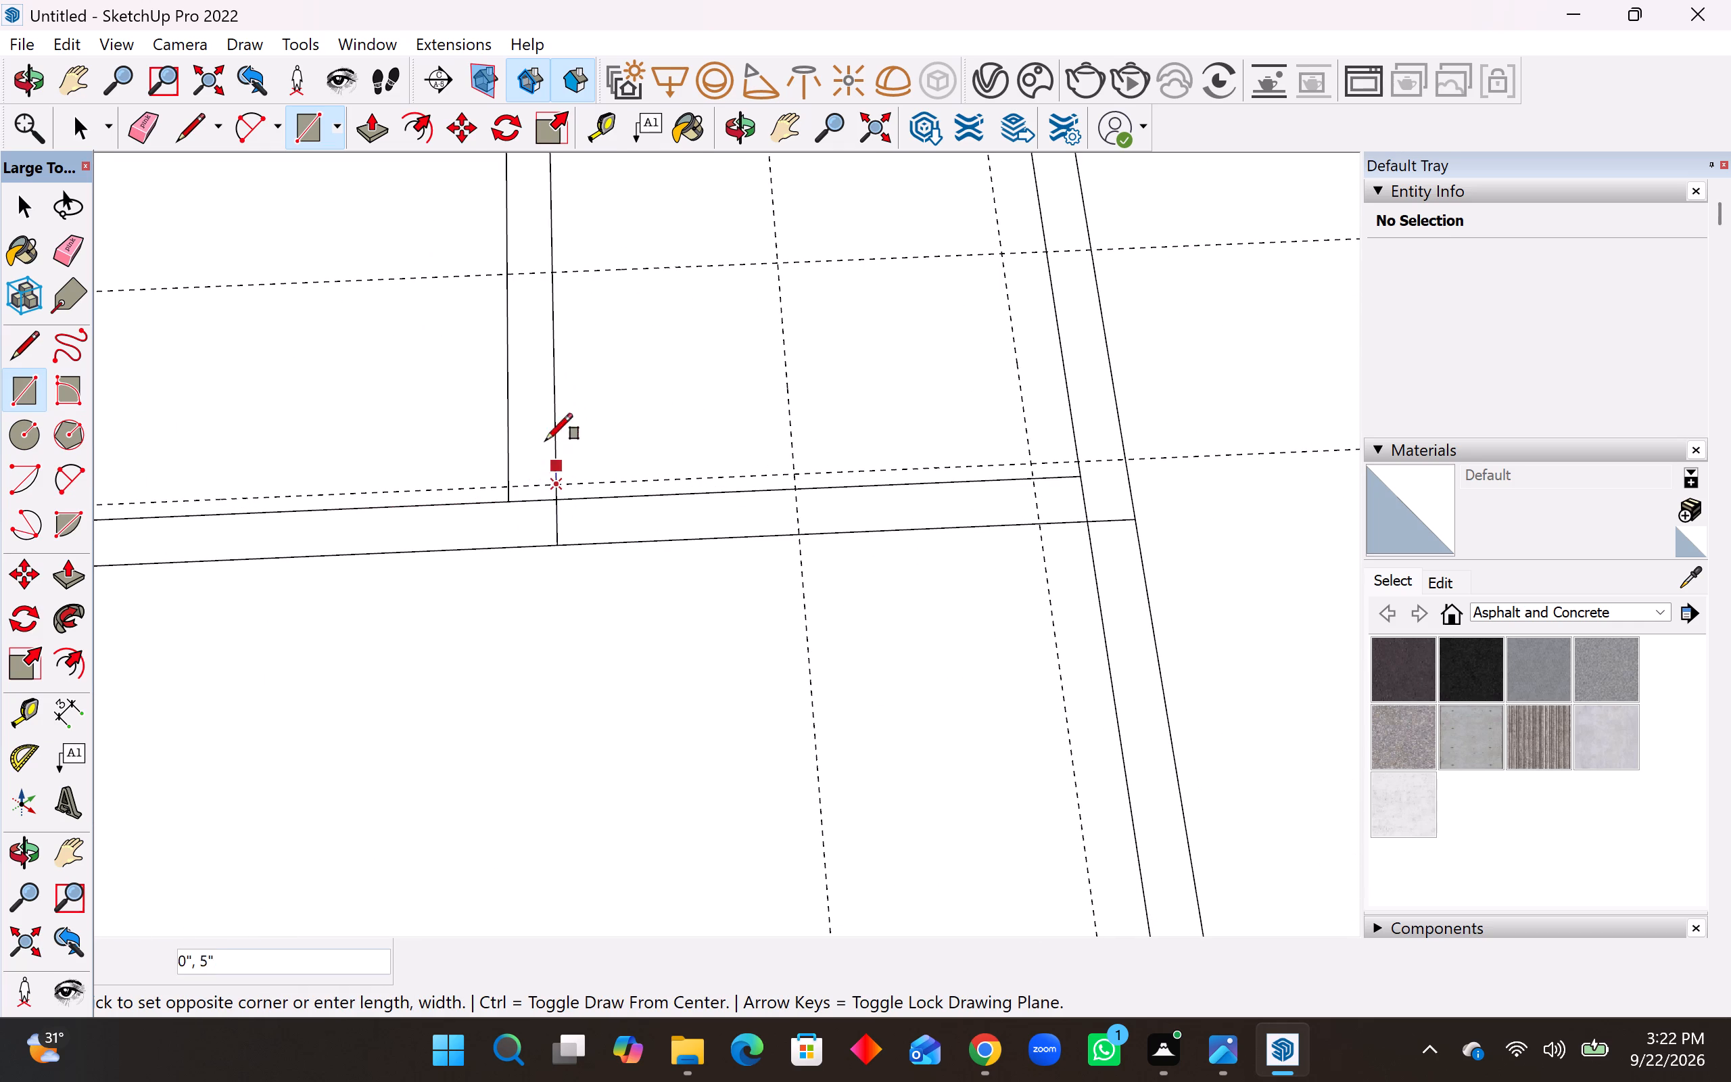
{"action": "left_click", "coordinate": [512, 275]}
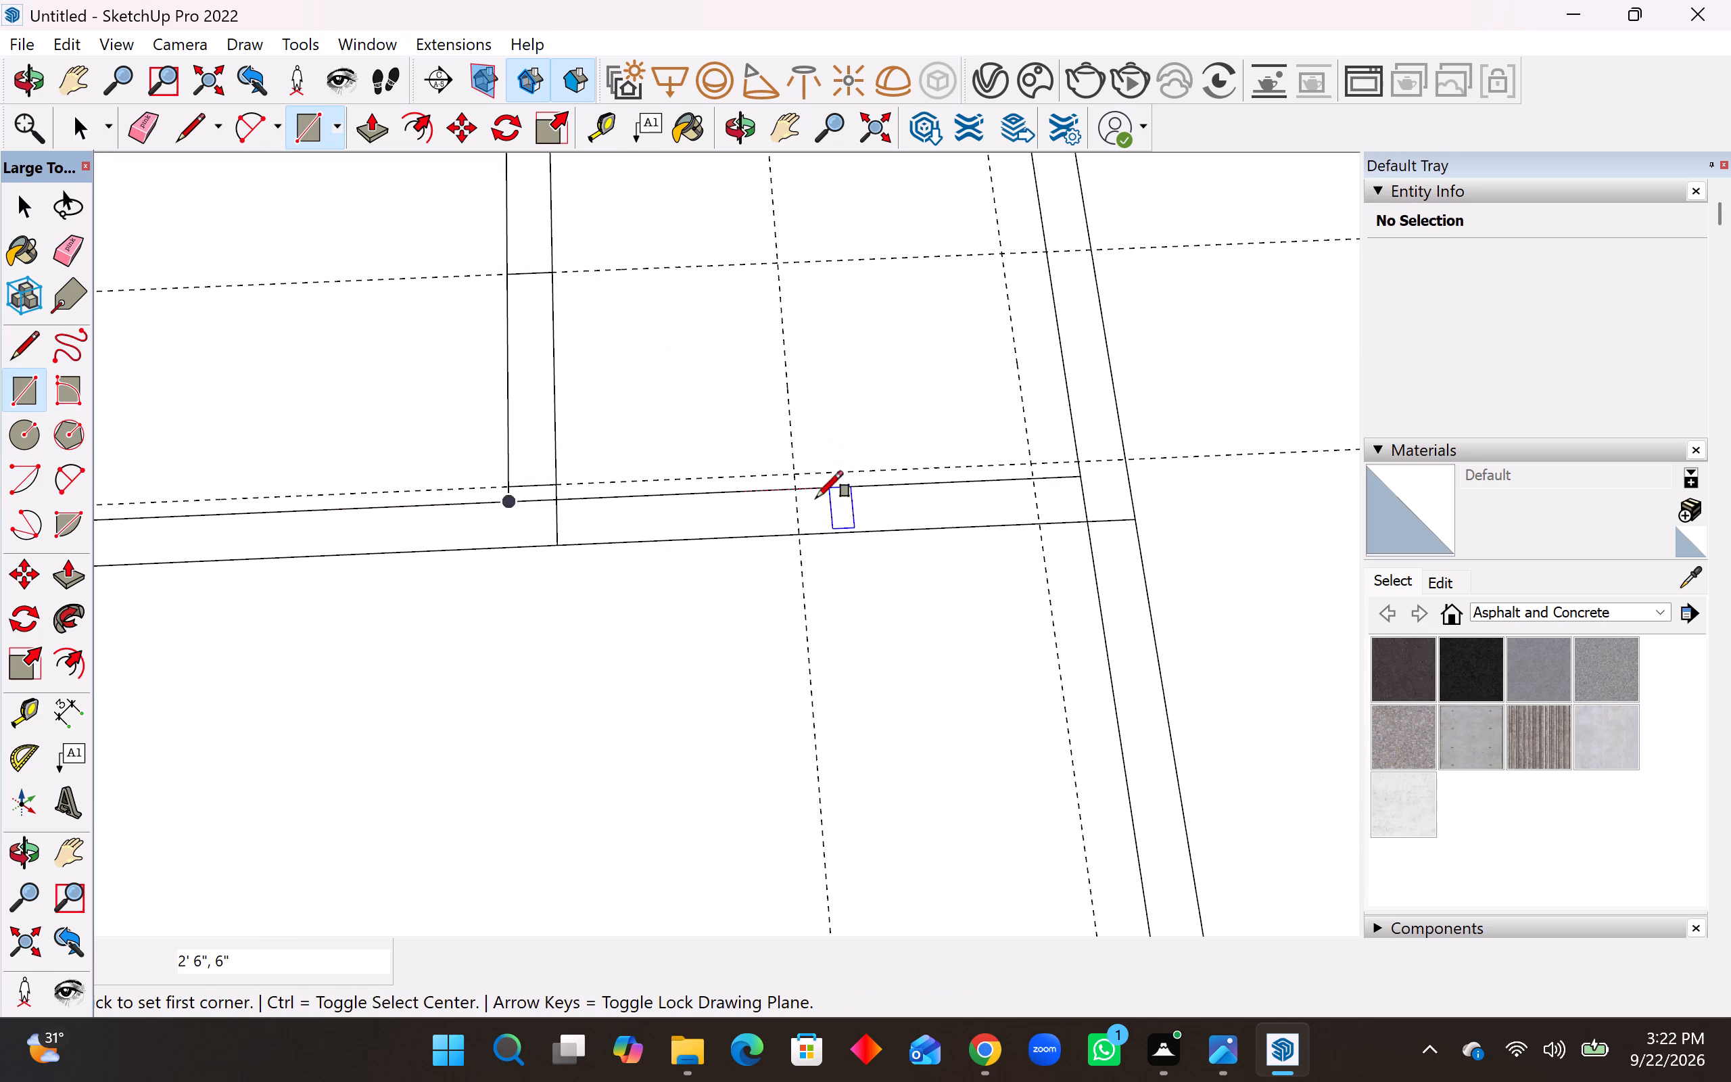
{"action": "left_click", "coordinate": [794, 489]}
{"action": "left_click", "coordinate": [1039, 527]}
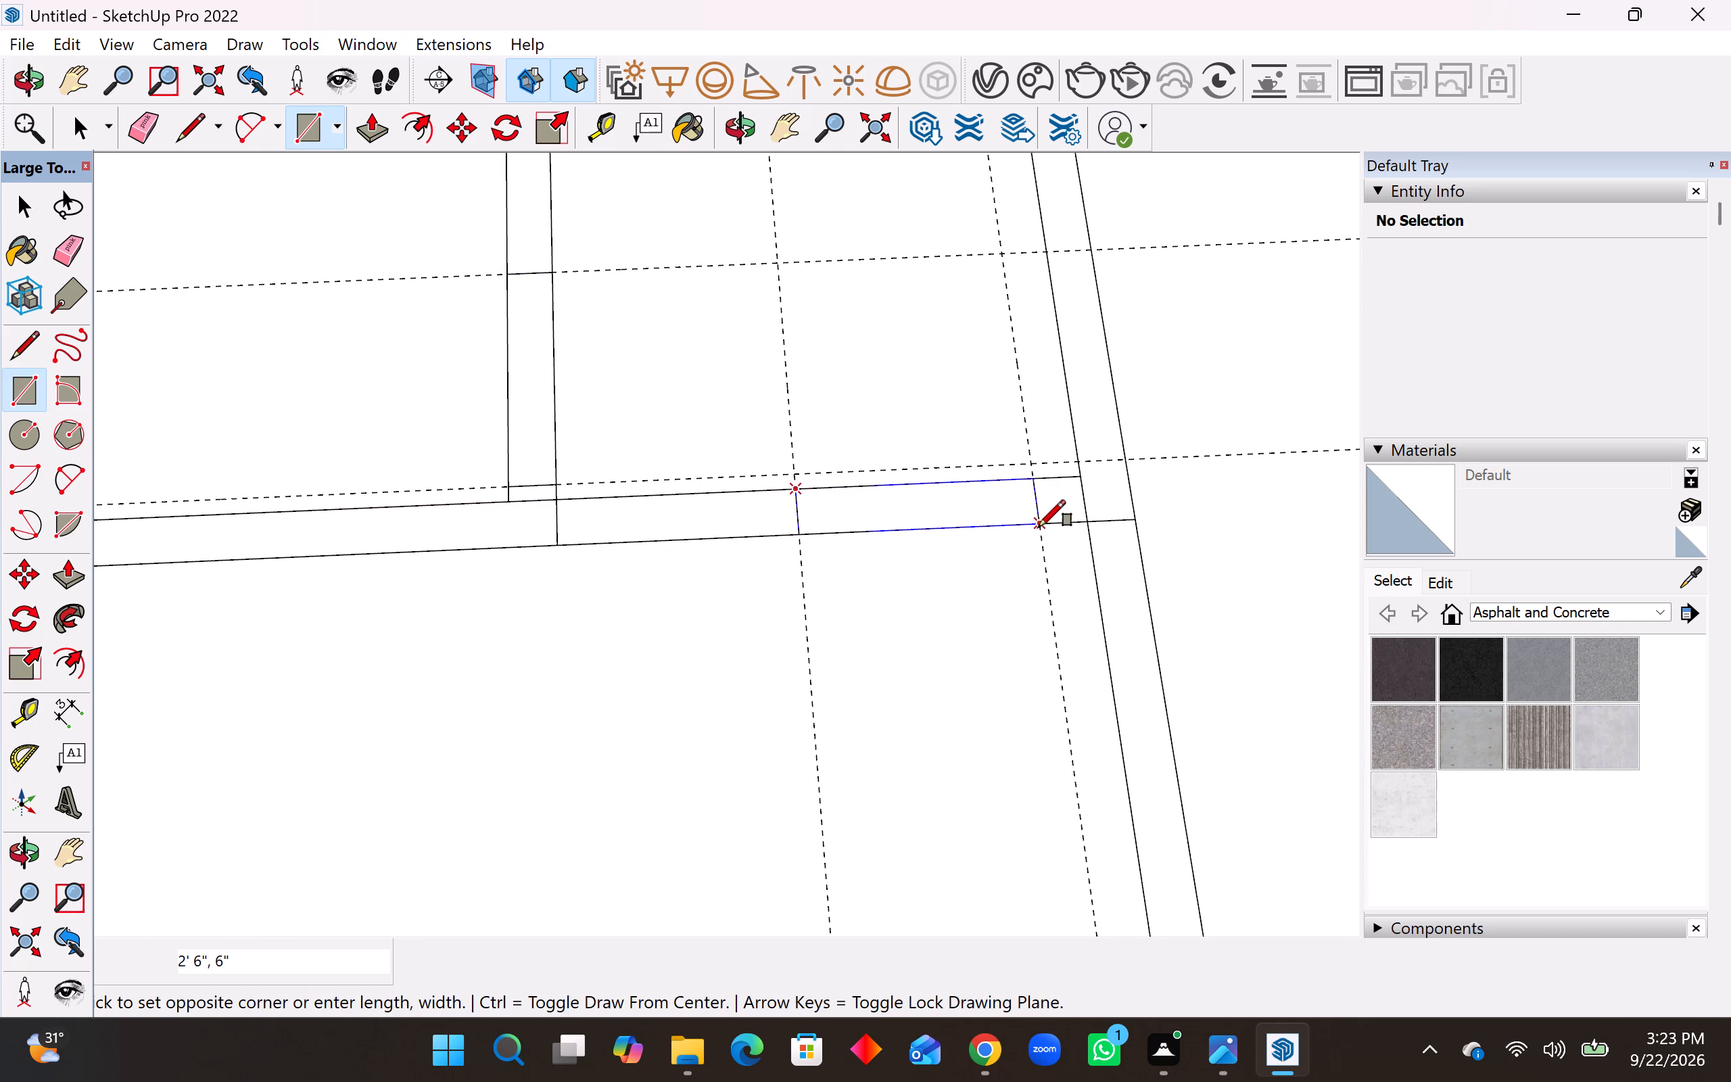
Draw a door-opening rectangle between the two guides across the 6" partition at the near end of the middle room.
{"action": "scroll", "coordinate": [889, 569], "scroll_direction": "down", "scroll_amount": 15}
{"action": "scroll", "coordinate": [1119, 697], "scroll_direction": "up", "scroll_amount": 7}
{"action": "left_click", "coordinate": [957, 596]}
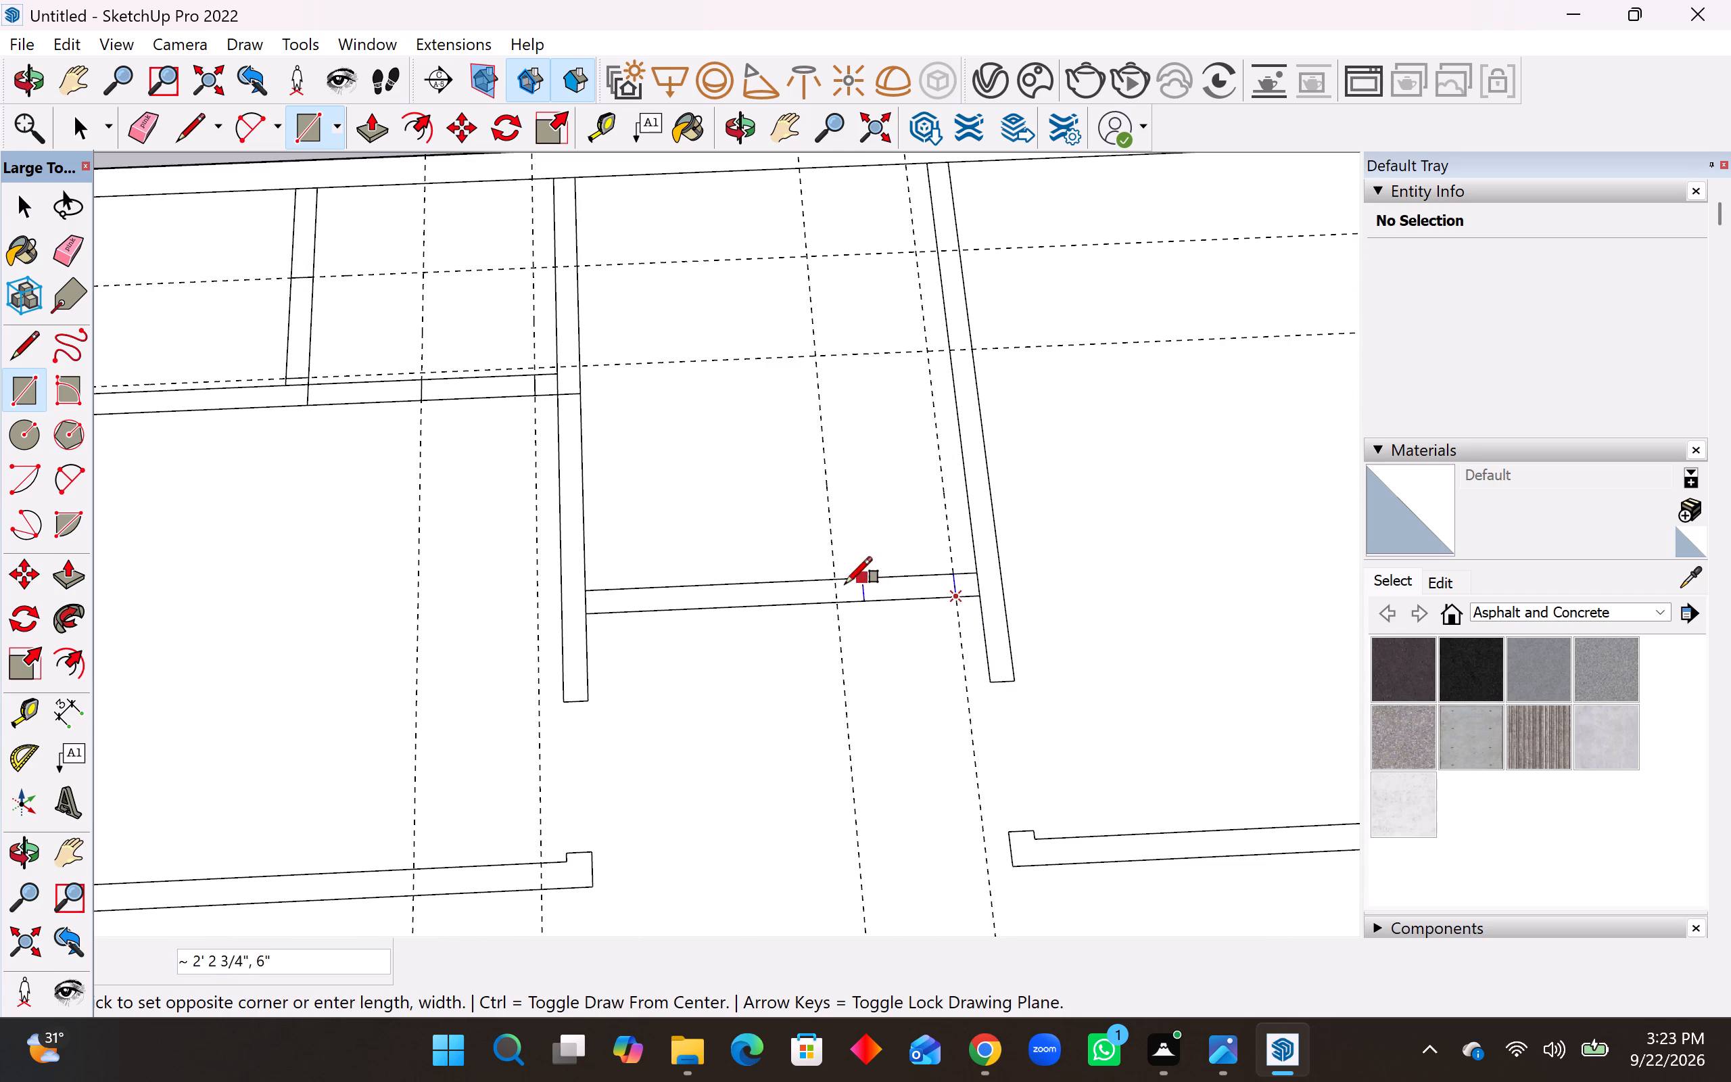
{"action": "left_click", "coordinate": [837, 584]}
{"action": "key", "text": "space"}
Erase all the lengthwise and crosswise door guides from the plan.
{"action": "scroll", "coordinate": [907, 696], "scroll_direction": "down", "scroll_amount": 5}
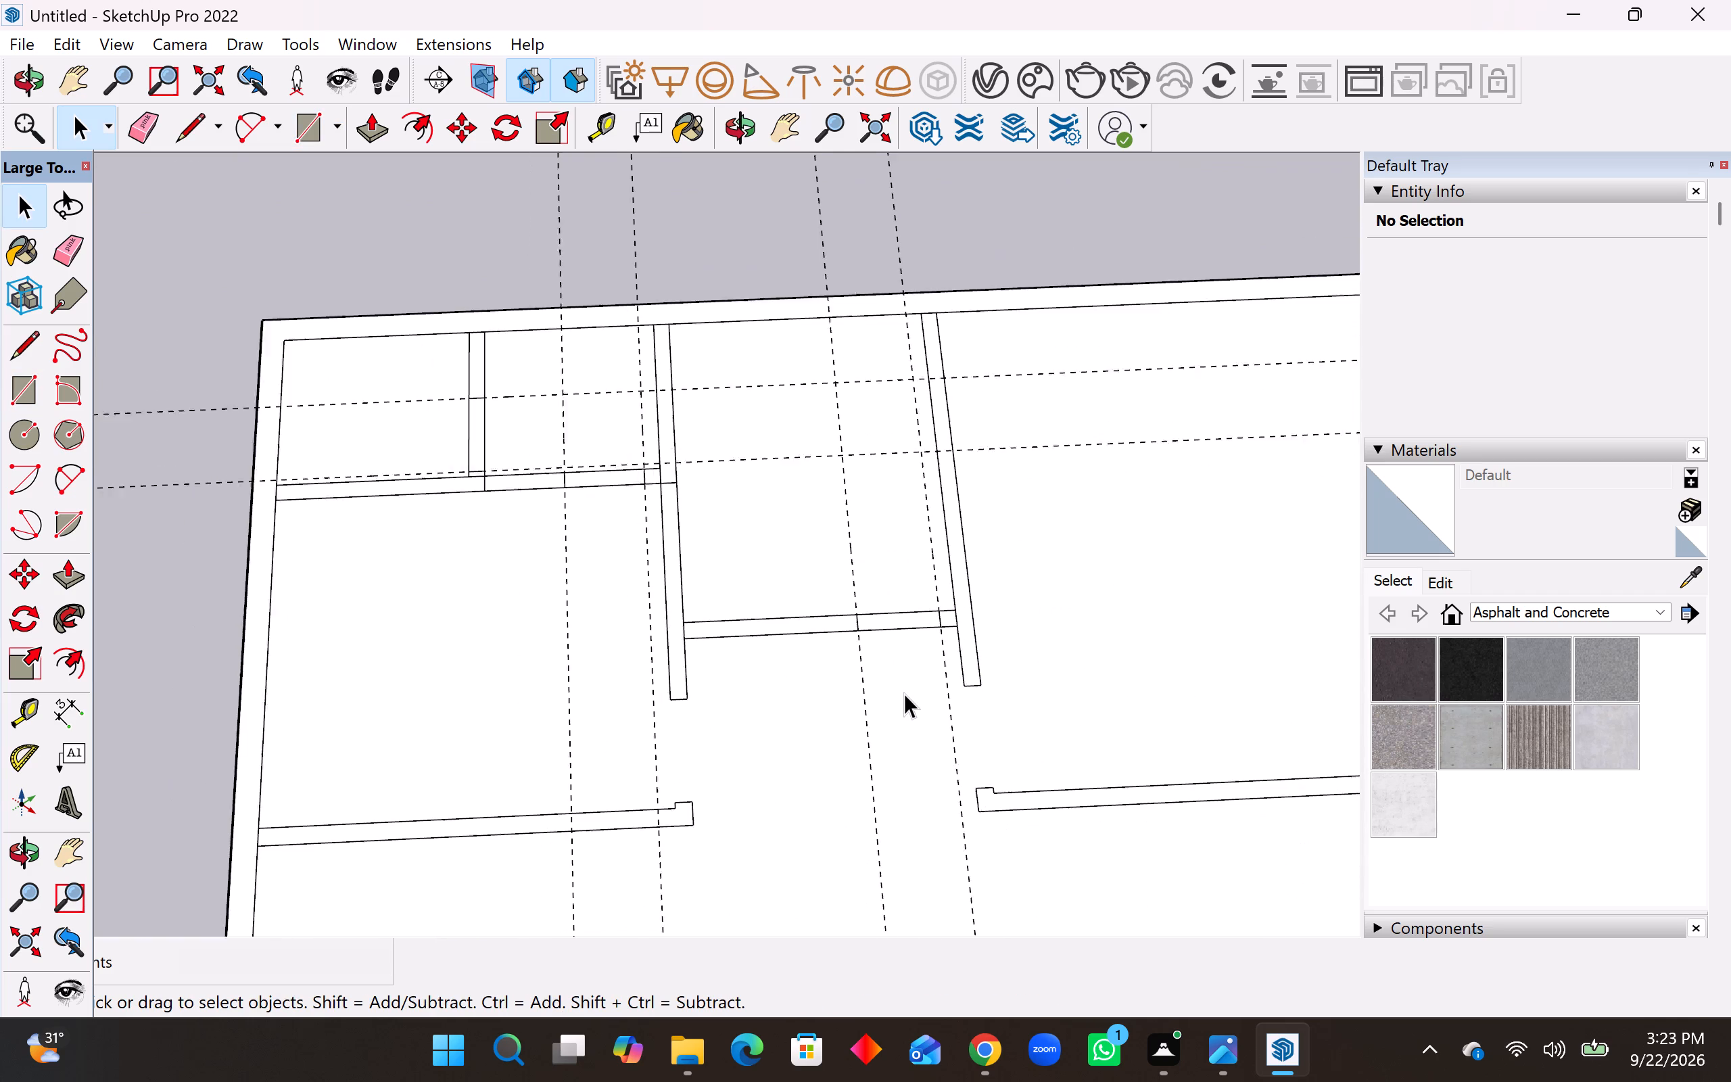
{"action": "scroll", "coordinate": [904, 693], "scroll_direction": "down", "scroll_amount": 1}
{"action": "left_click", "coordinate": [64, 252]}
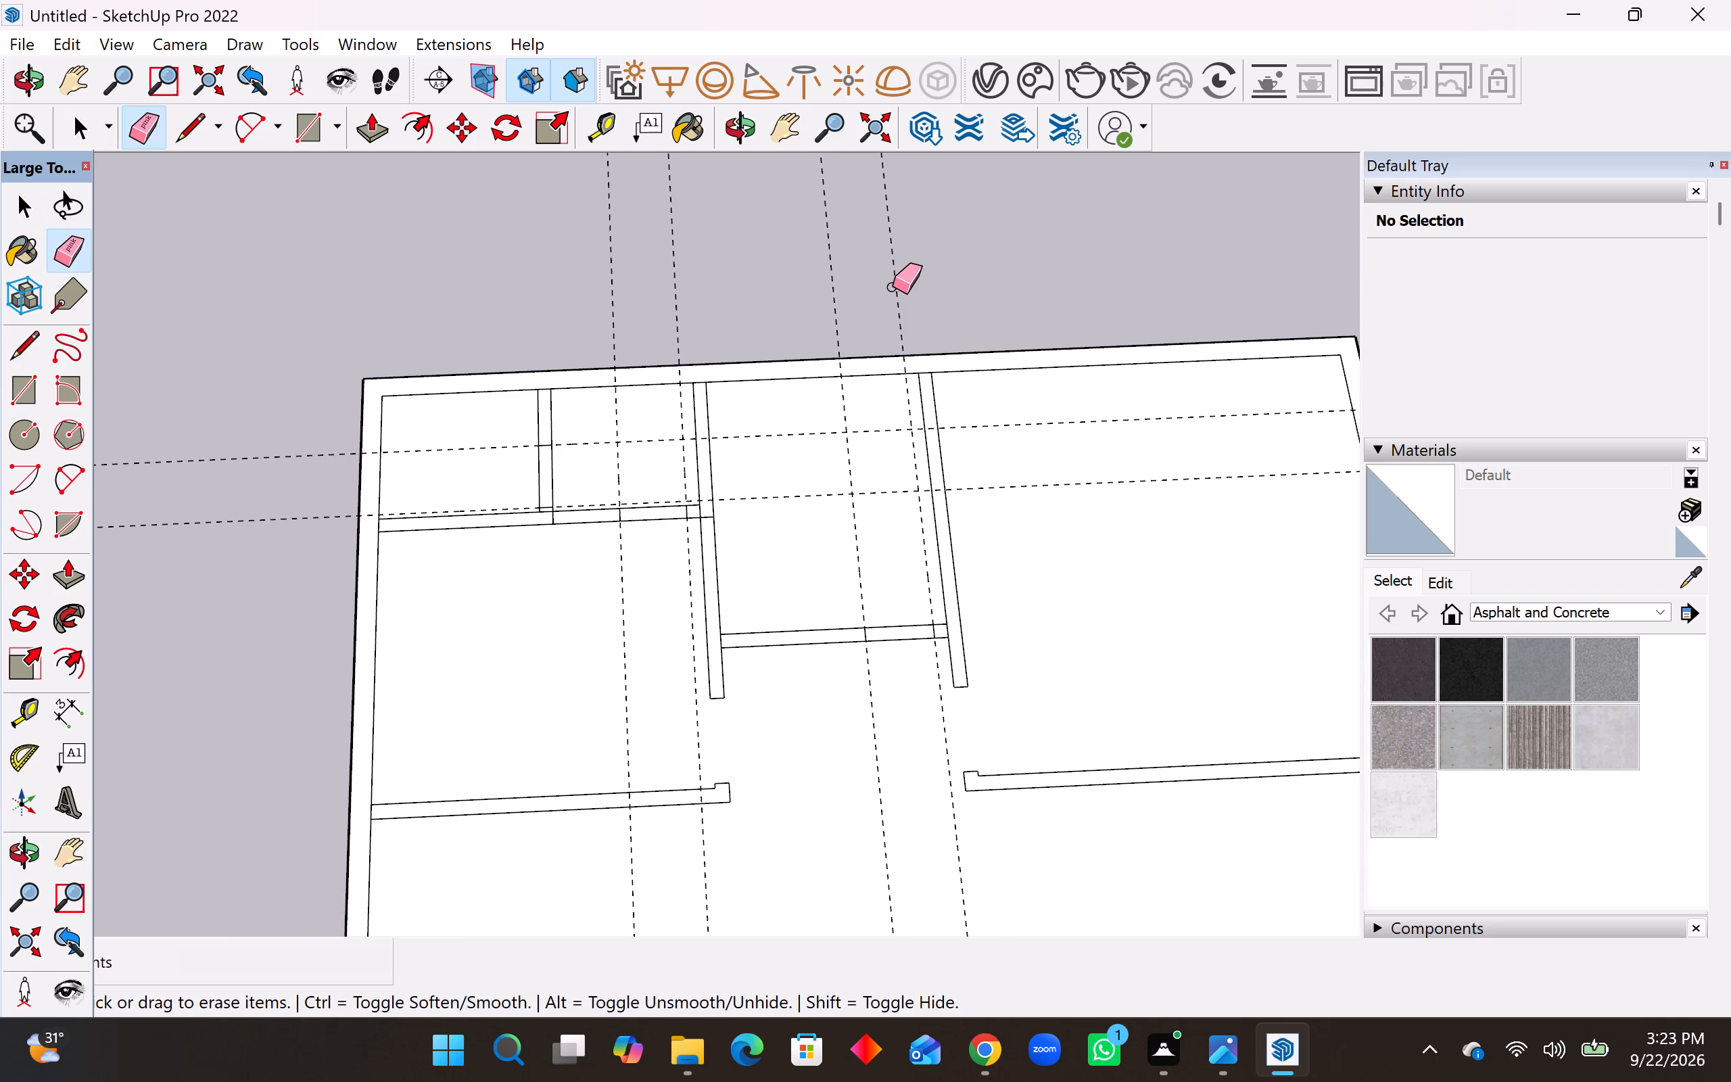
{"action": "left_click_drag", "start_coordinate": [905, 284], "coordinate": [669, 295]}
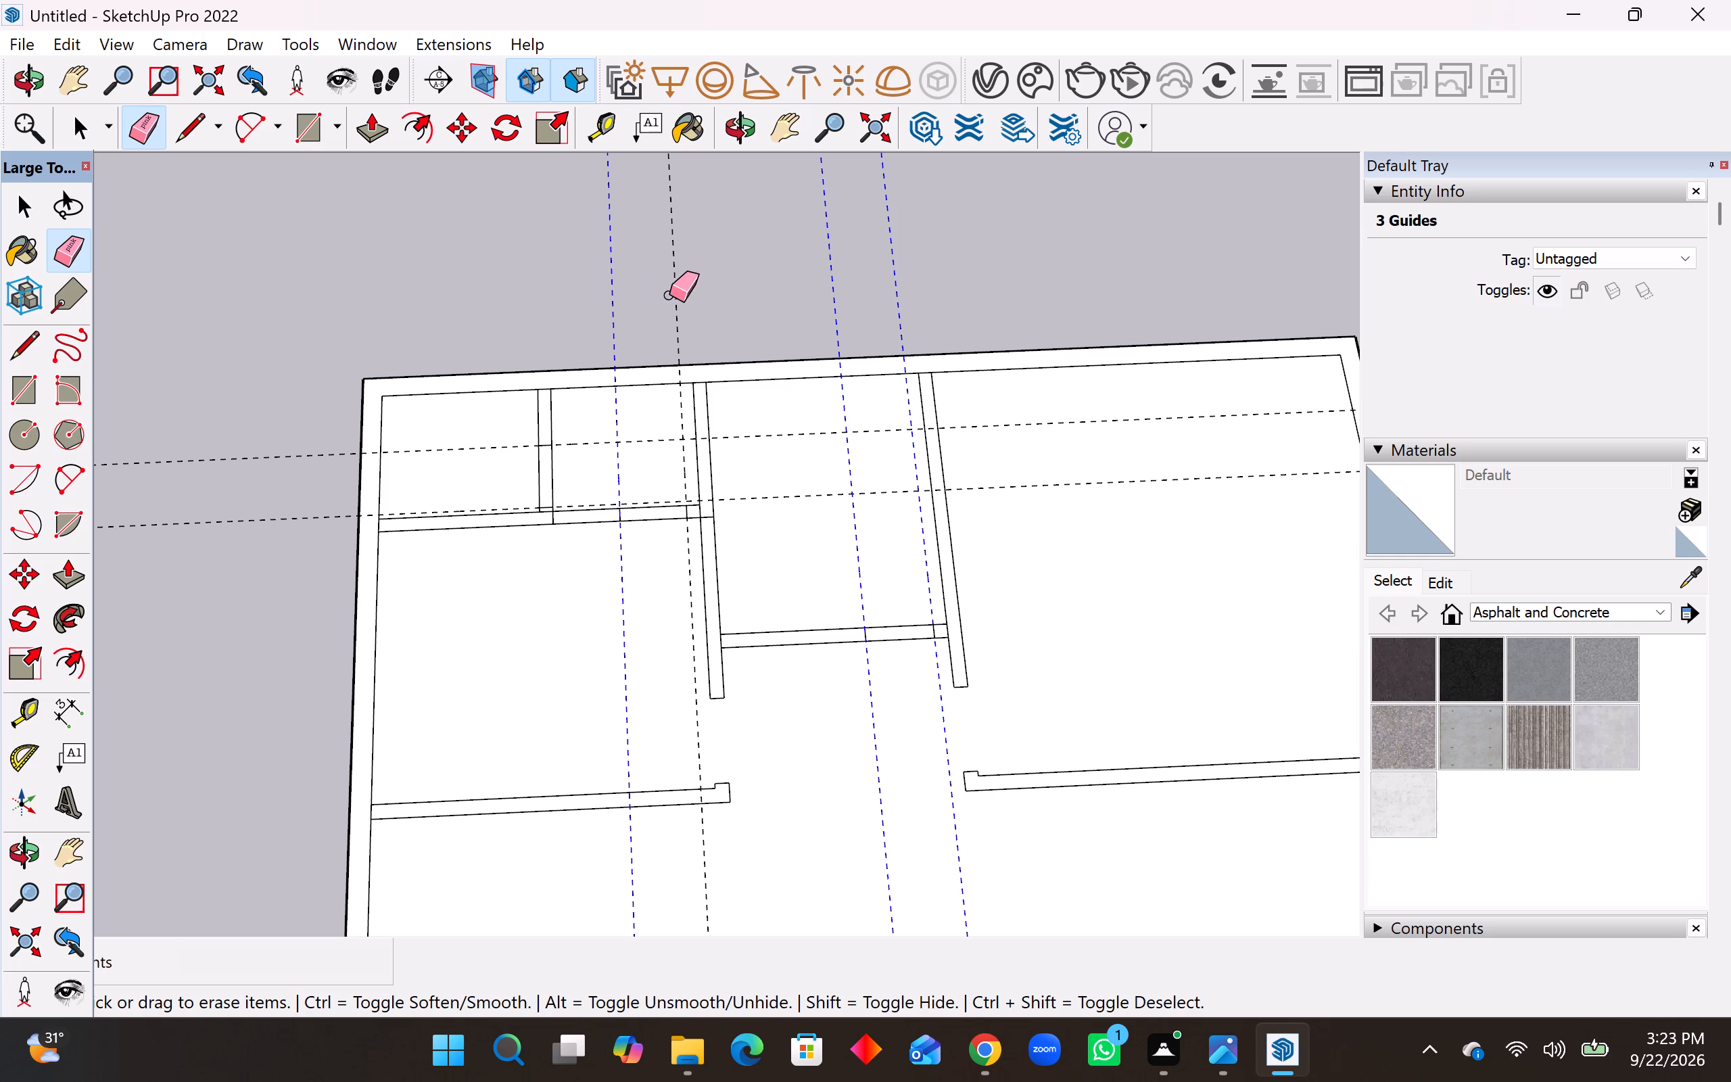
{"action": "left_click_drag", "start_coordinate": [669, 295], "coordinate": [684, 292]}
{"action": "left_click_drag", "start_coordinate": [799, 431], "coordinate": [800, 498]}
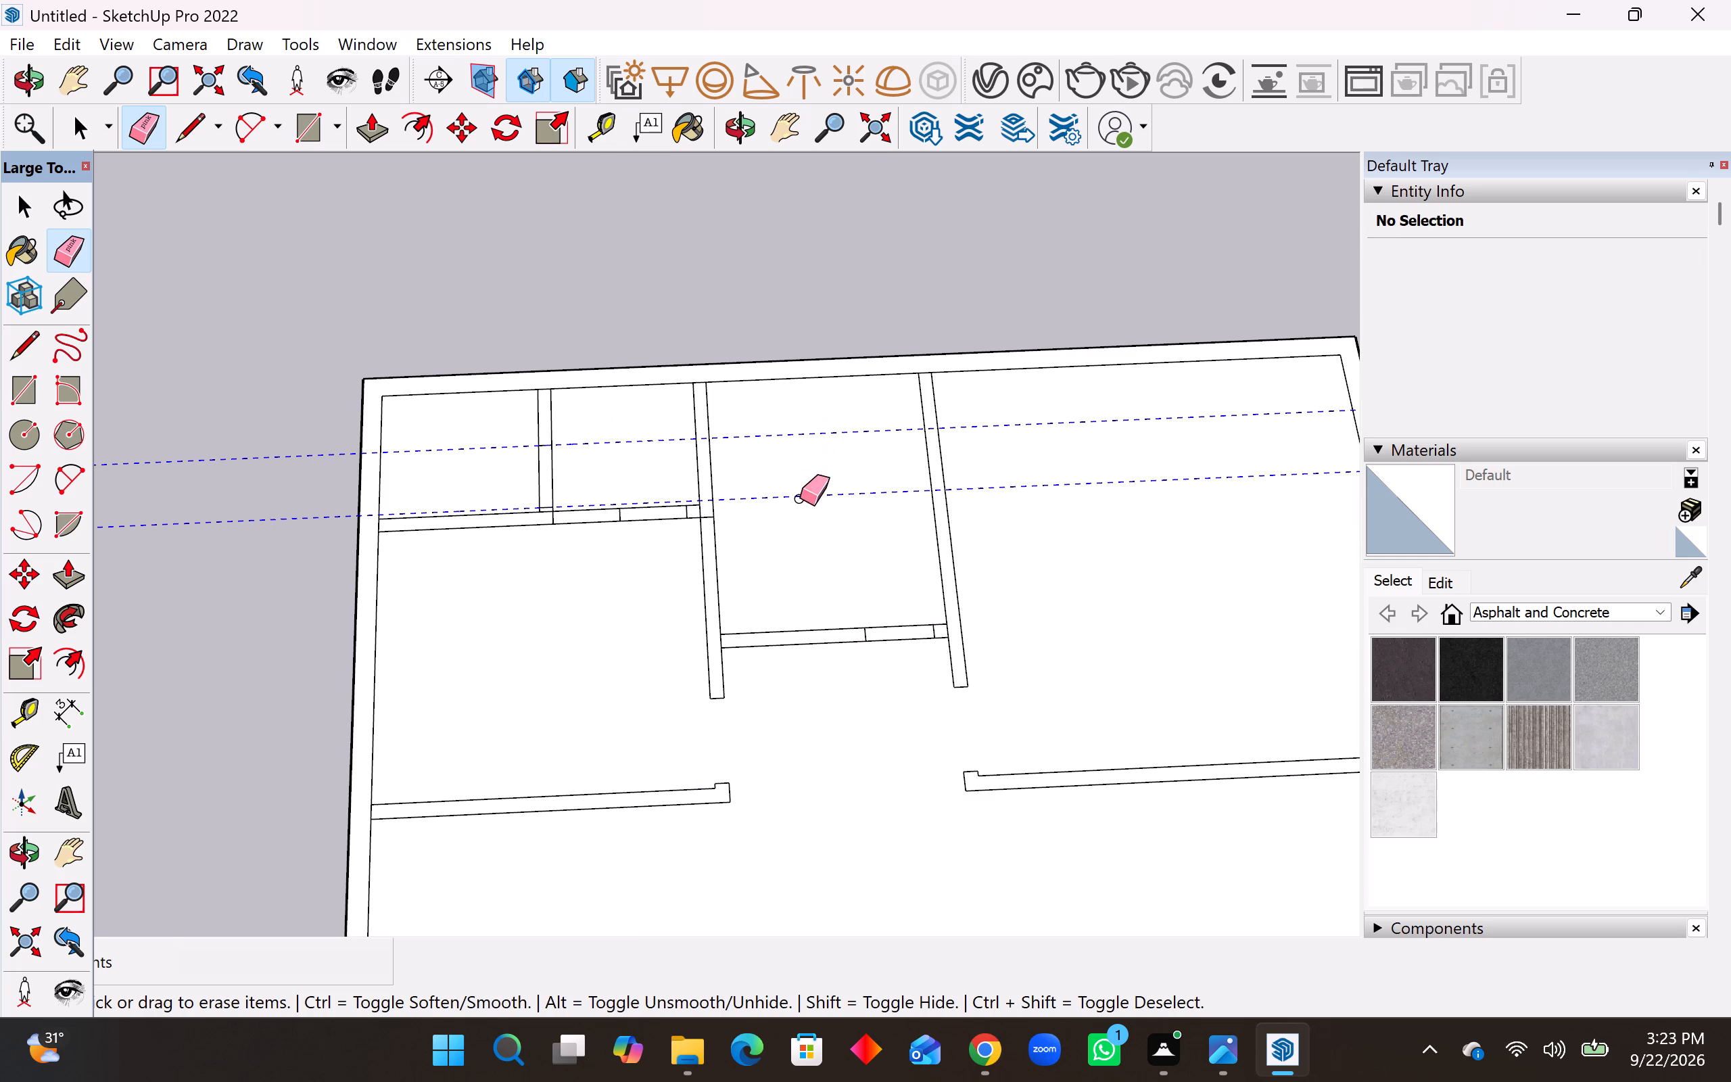
{"action": "left_click_drag", "start_coordinate": [800, 498], "coordinate": [799, 527]}
Erase the long edges of the middle room's door opening and the junction lines where its near partition meets the side partitions.
{"action": "left_click_drag", "start_coordinate": [884, 619], "coordinate": [888, 673]}
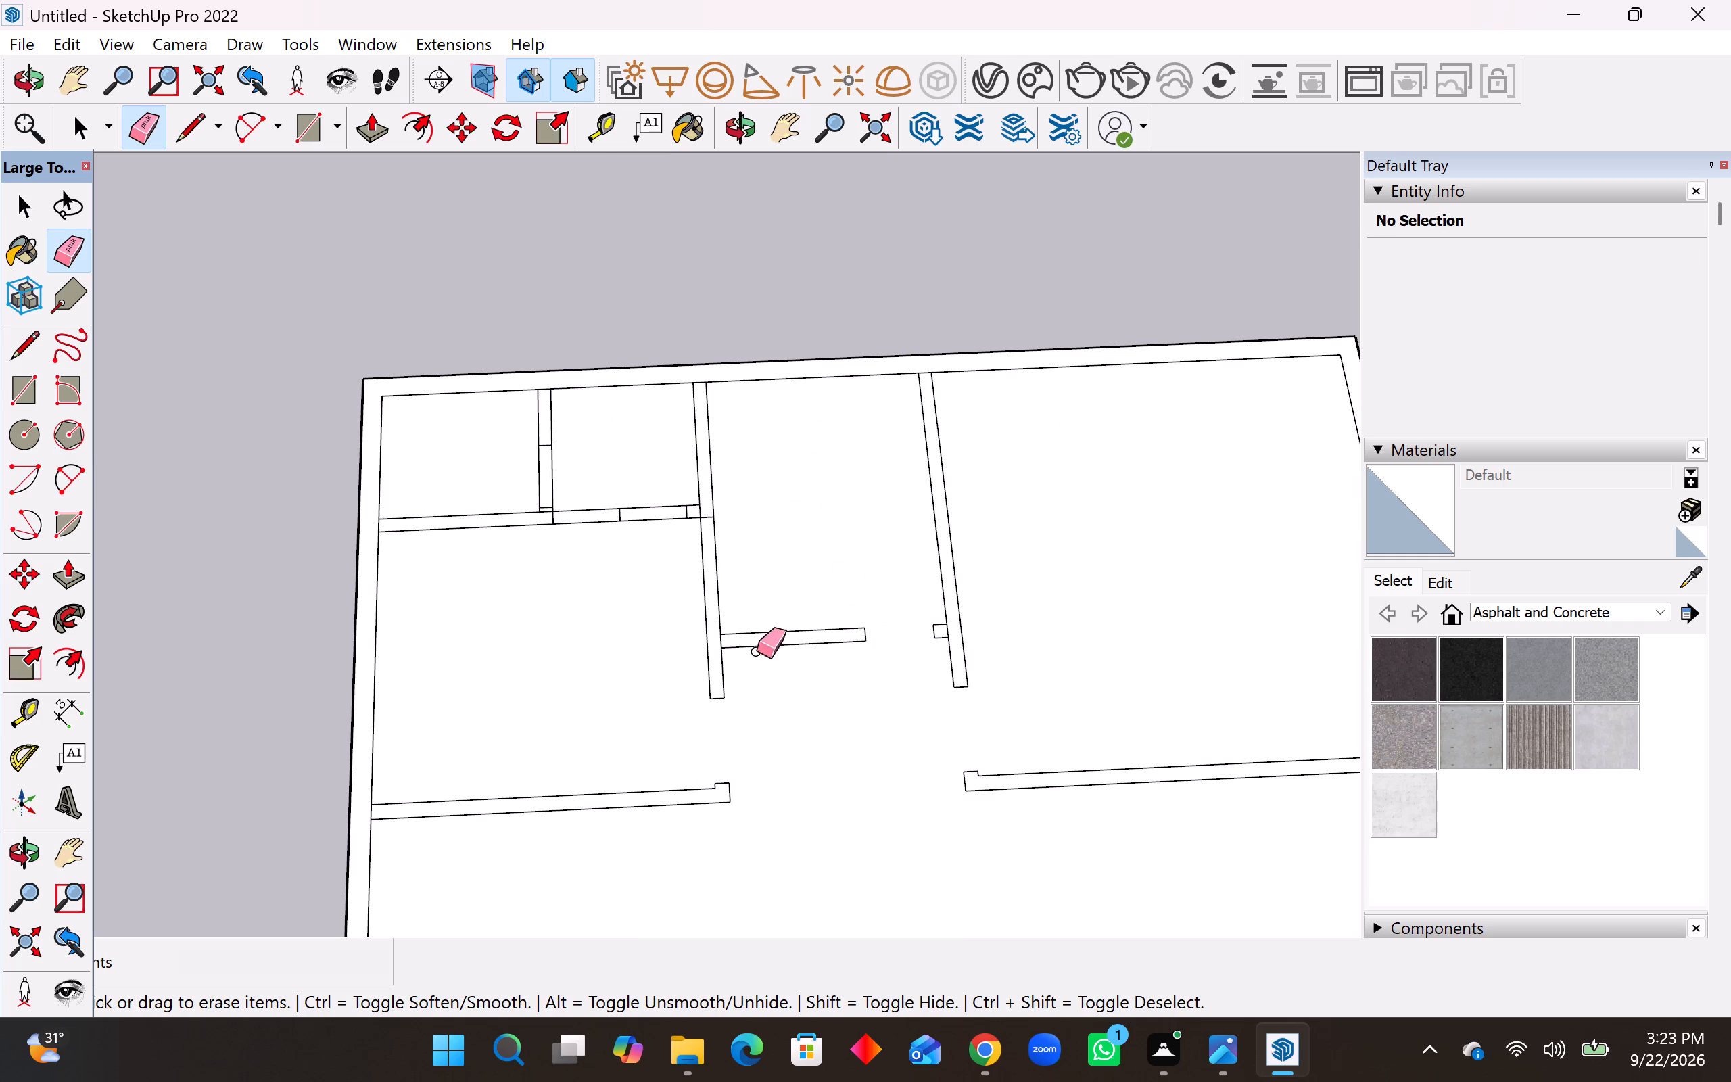
{"action": "scroll", "coordinate": [987, 779], "scroll_direction": "up", "scroll_amount": 3}
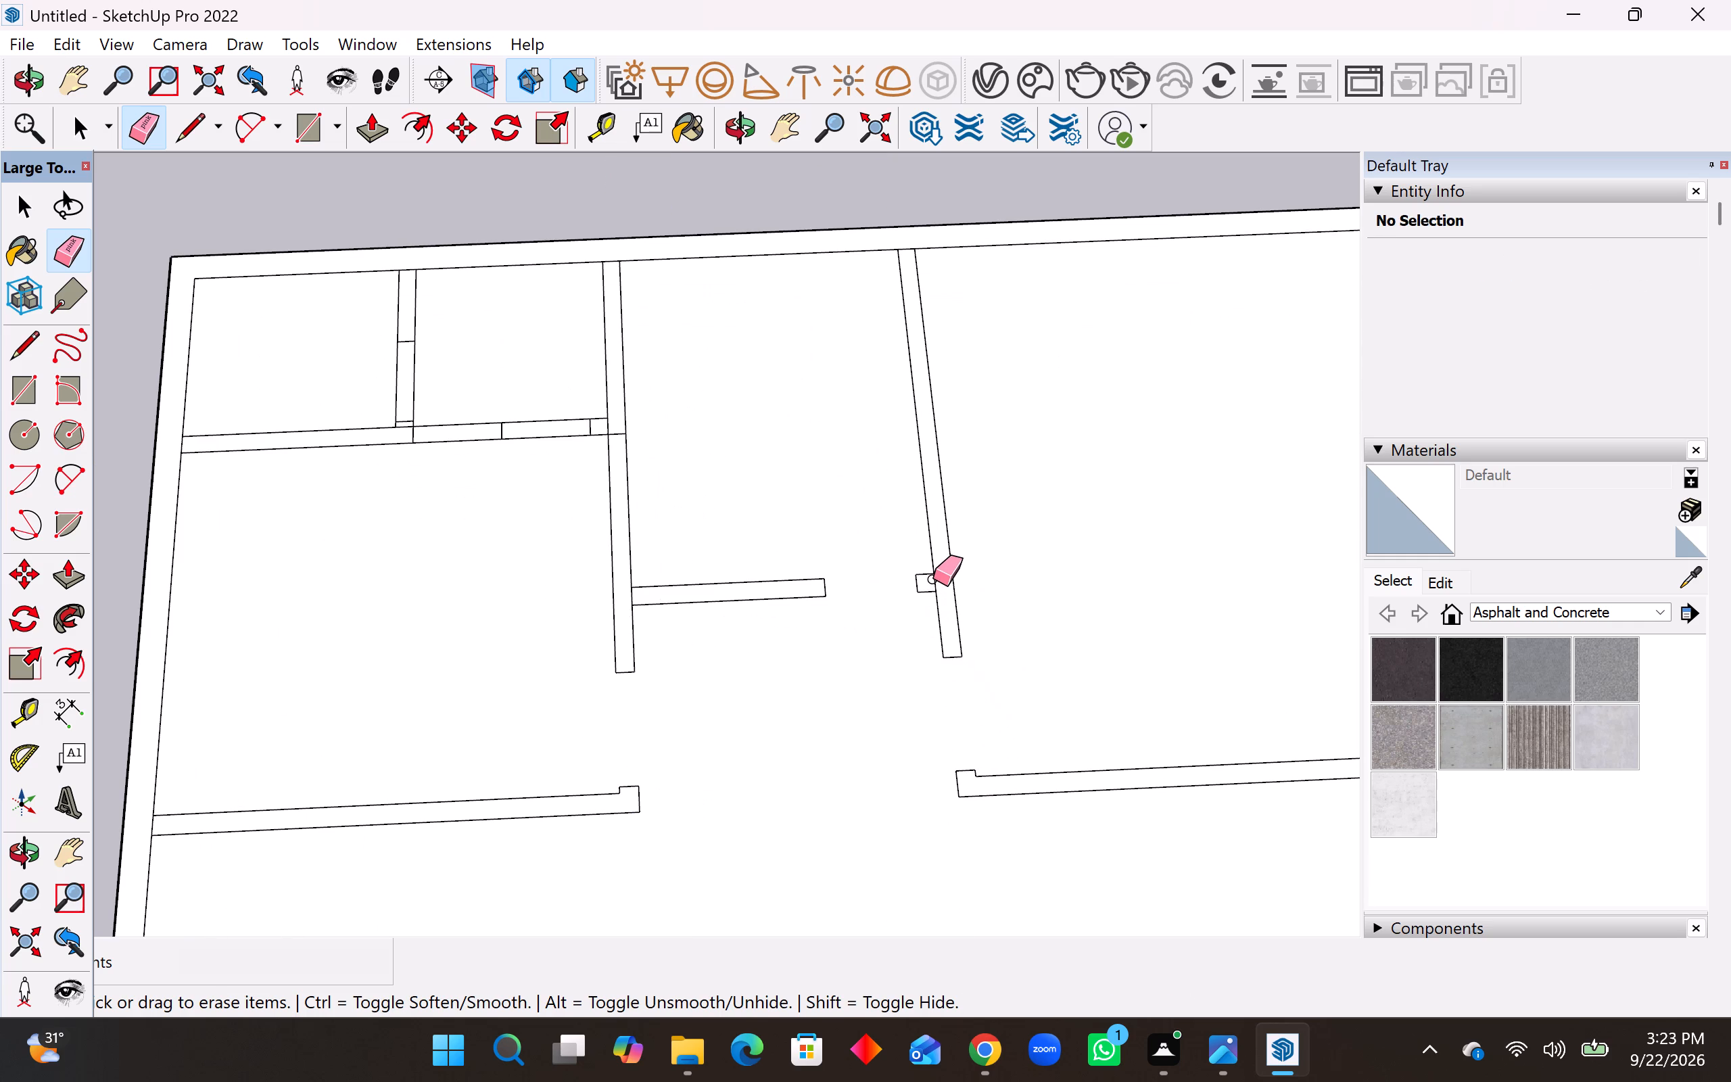
{"action": "left_click", "coordinate": [933, 579]}
{"action": "left_click", "coordinate": [629, 596]}
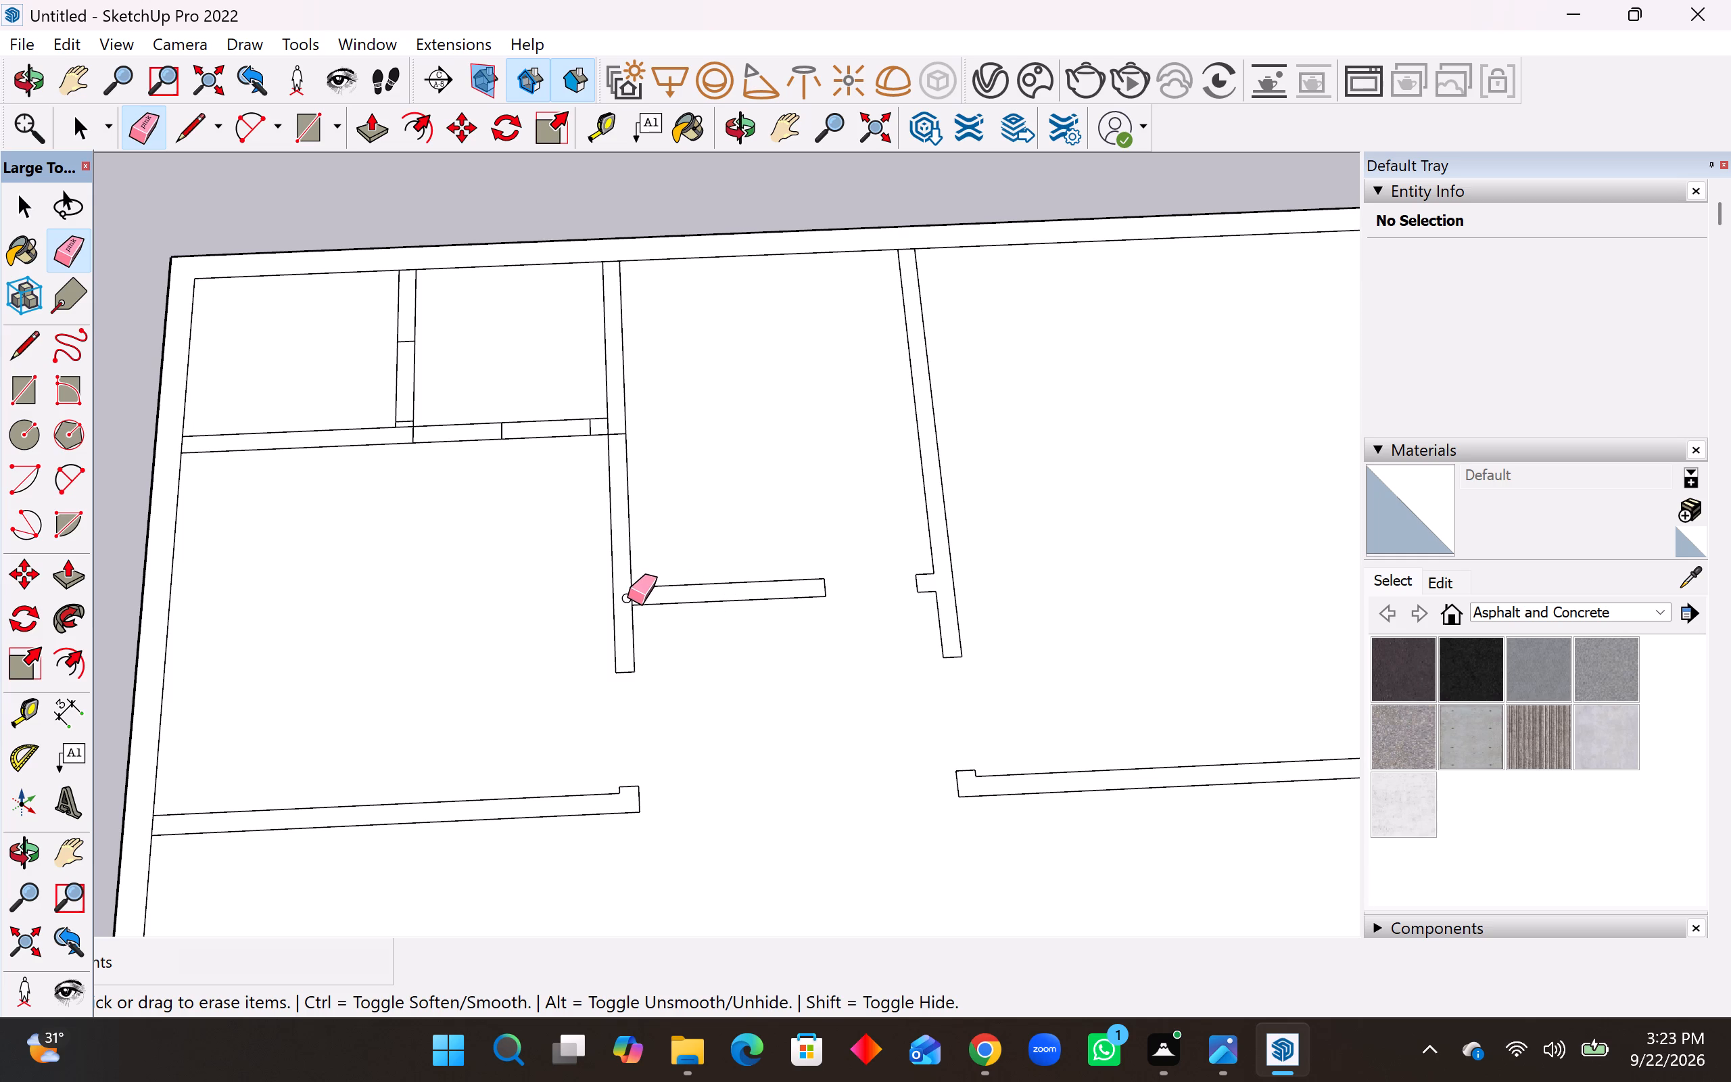
{"action": "left_click", "coordinate": [634, 596]}
{"action": "left_click", "coordinate": [631, 597]}
Erase the junction lines where the middle room's two lengthwise partitions meet the outer wall.
{"action": "scroll", "coordinate": [905, 251], "scroll_direction": "up", "scroll_amount": 4}
{"action": "left_click_drag", "start_coordinate": [905, 243], "coordinate": [907, 263]}
{"action": "scroll", "coordinate": [1024, 387], "scroll_direction": "down", "scroll_amount": 4}
{"action": "scroll", "coordinate": [587, 344], "scroll_direction": "up", "scroll_amount": 6}
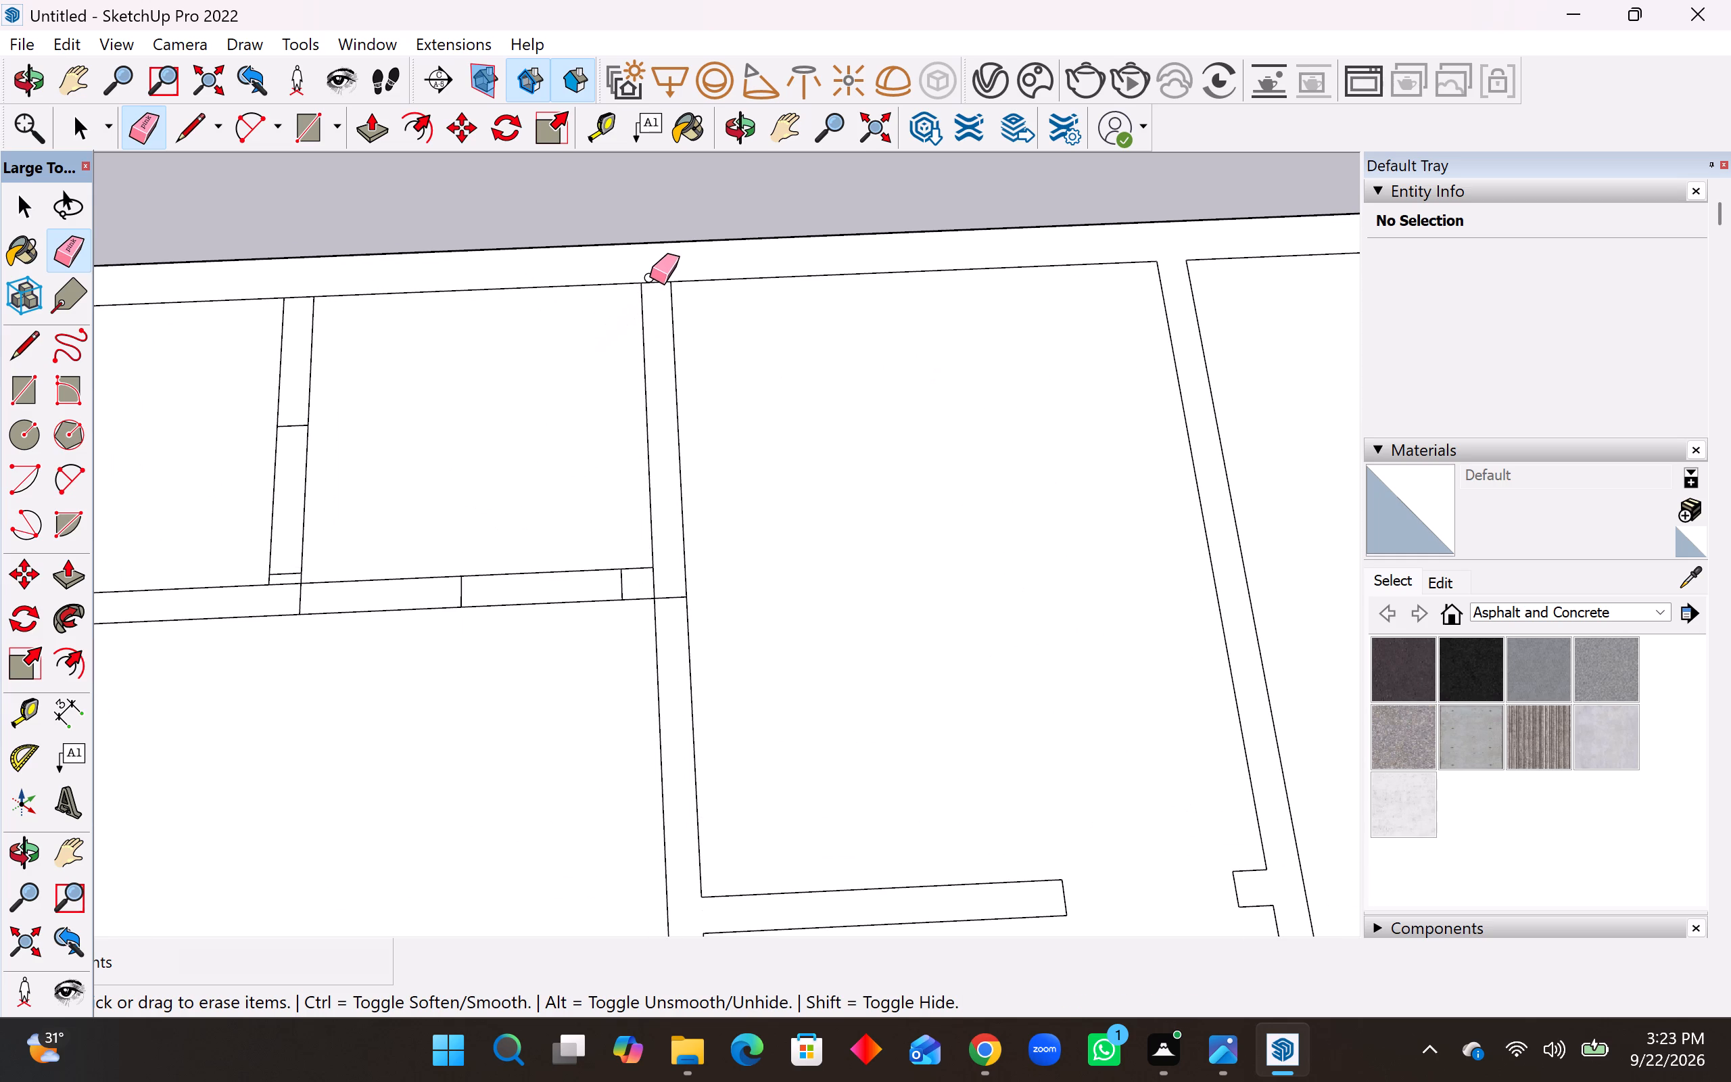
{"action": "left_click_drag", "start_coordinate": [657, 272], "coordinate": [658, 300]}
Erase the long edges of the door opening in the small rooms' near partition and its junction lines with the lengthwise partition.
{"action": "left_click_drag", "start_coordinate": [548, 590], "coordinate": [550, 657]}
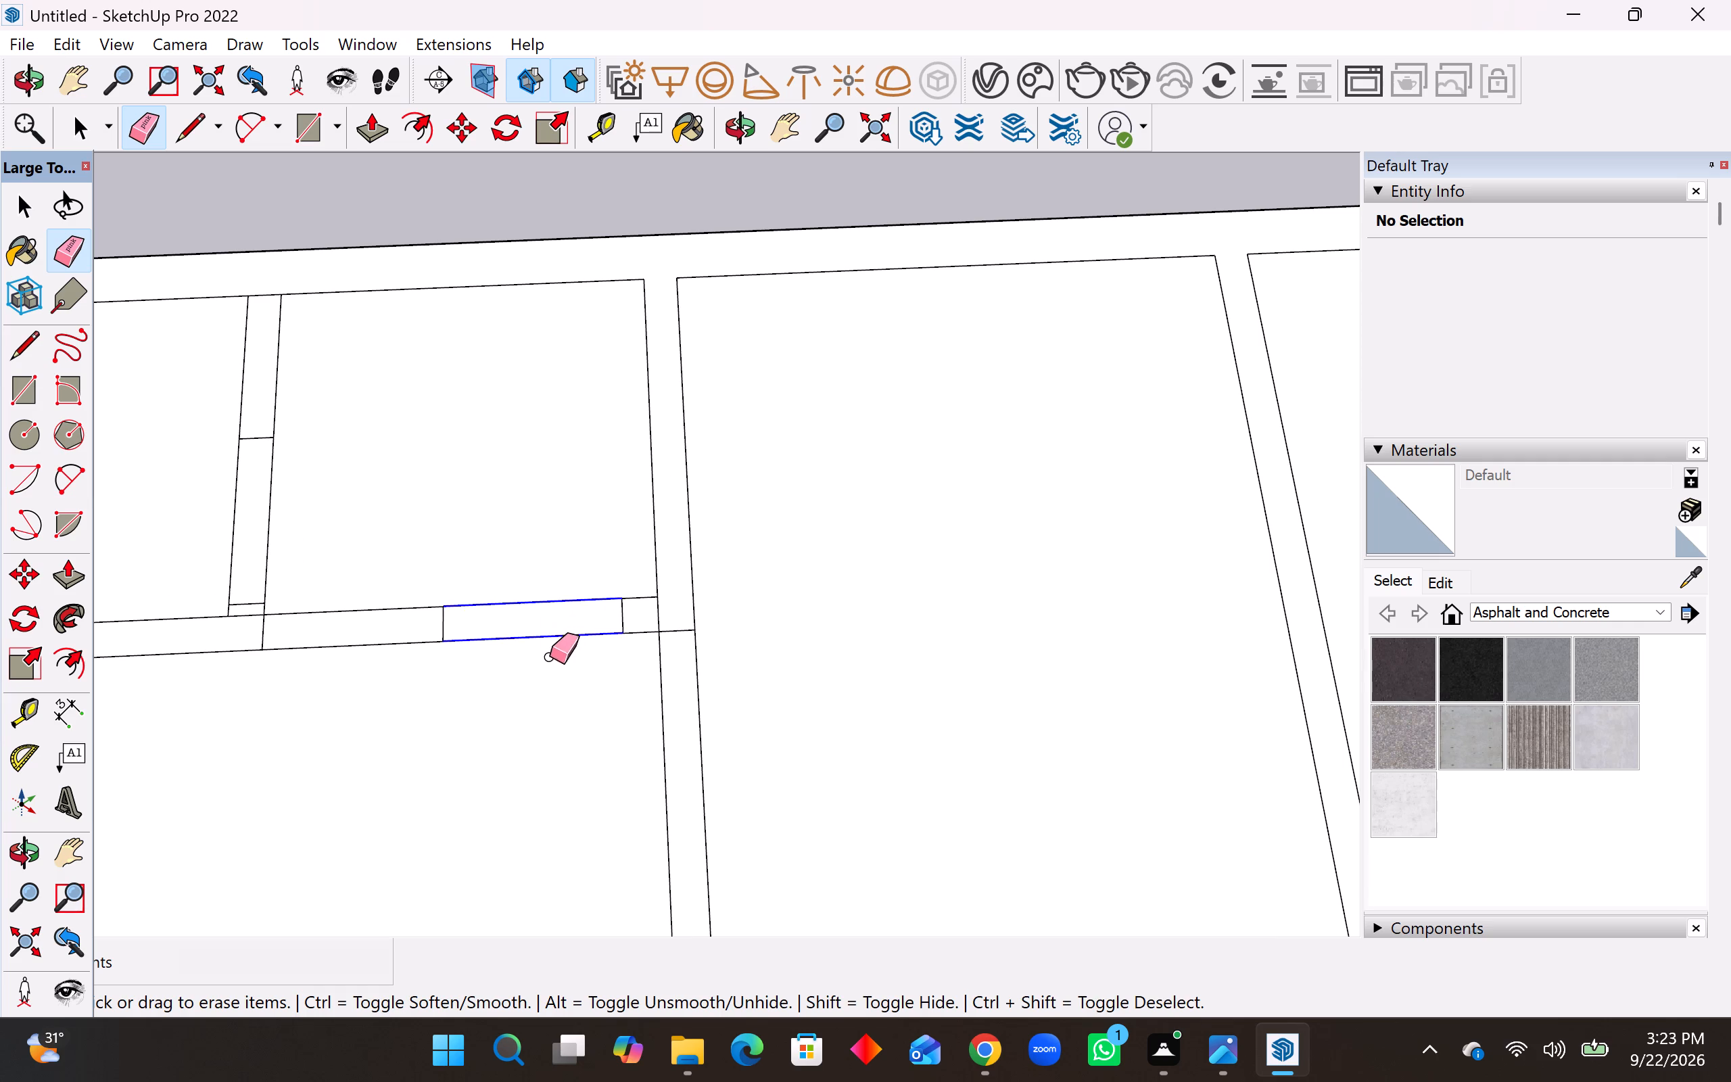
{"action": "left_click_drag", "start_coordinate": [550, 657], "coordinate": [553, 676]}
{"action": "left_click_drag", "start_coordinate": [648, 617], "coordinate": [669, 611]}
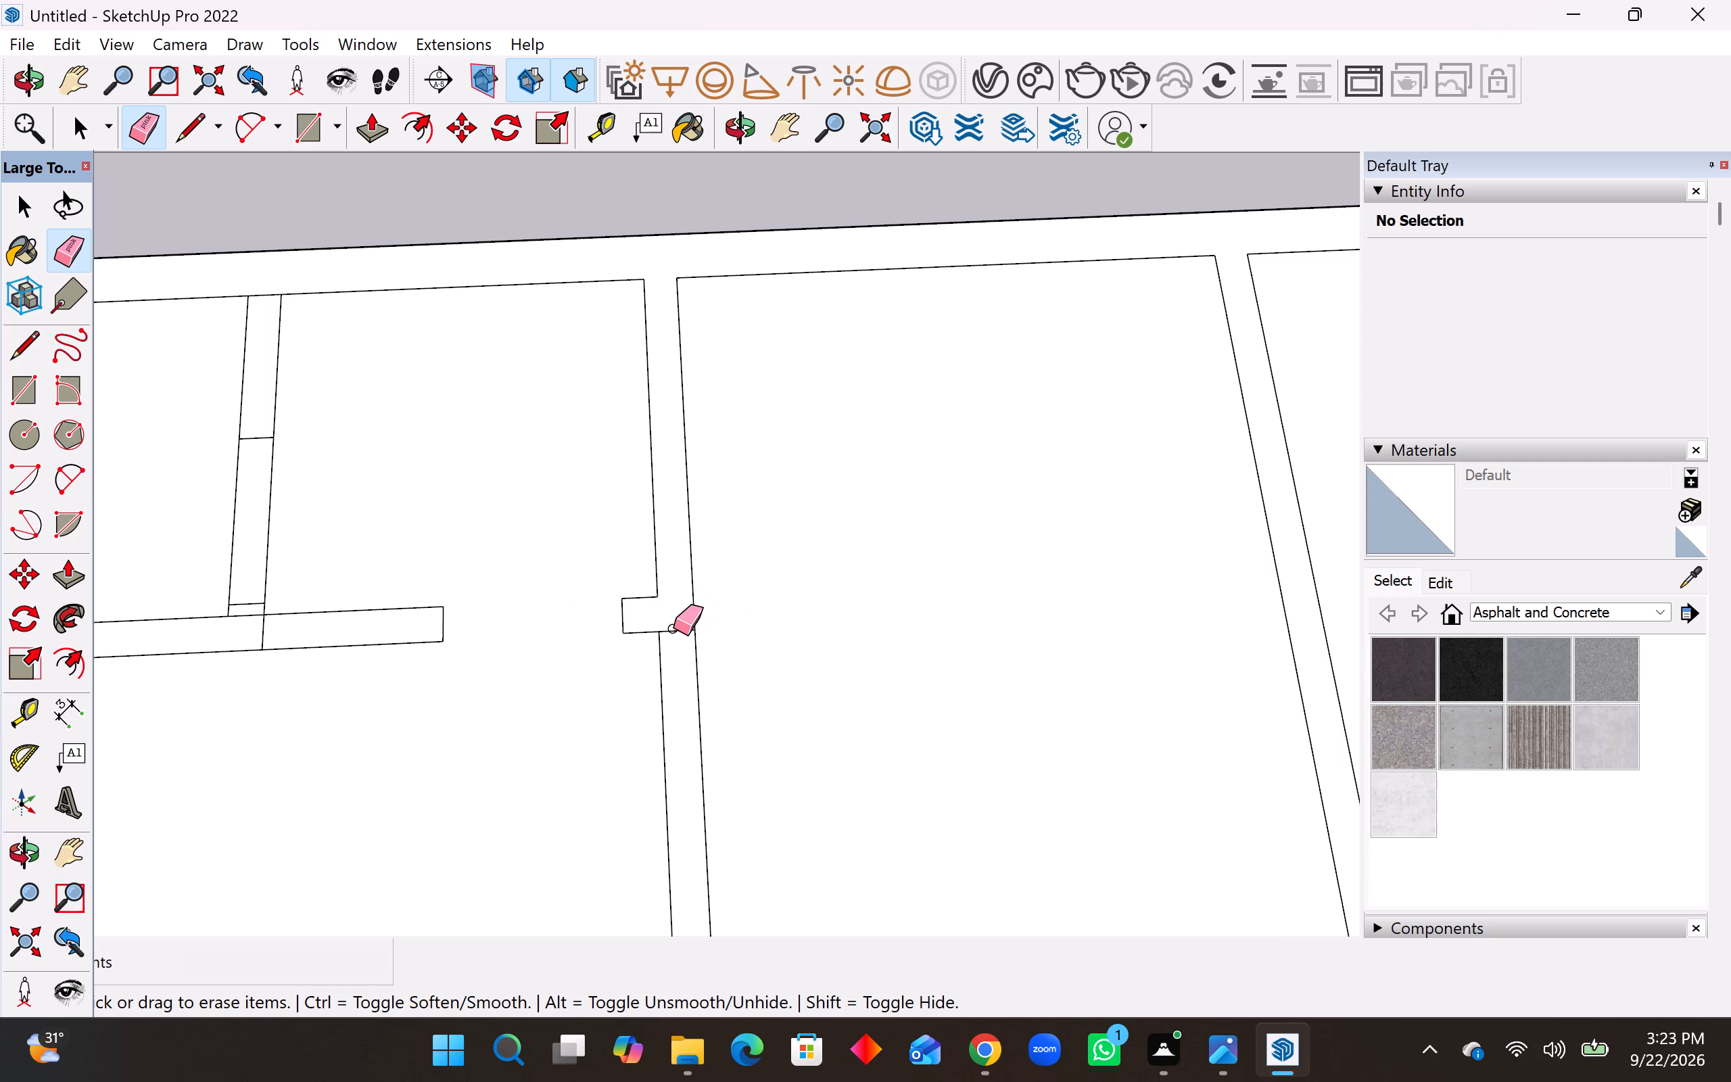
{"action": "left_click_drag", "start_coordinate": [671, 626], "coordinate": [672, 651]}
Erase the door-opening edges of the partition dividing the small rooms, plus its junction lines at the near partition and outer wall.
{"action": "scroll", "coordinate": [943, 590], "scroll_direction": "down", "scroll_amount": 7}
{"action": "scroll", "coordinate": [570, 591], "scroll_direction": "up", "scroll_amount": 7}
{"action": "left_click_drag", "start_coordinate": [582, 619], "coordinate": [583, 628]}
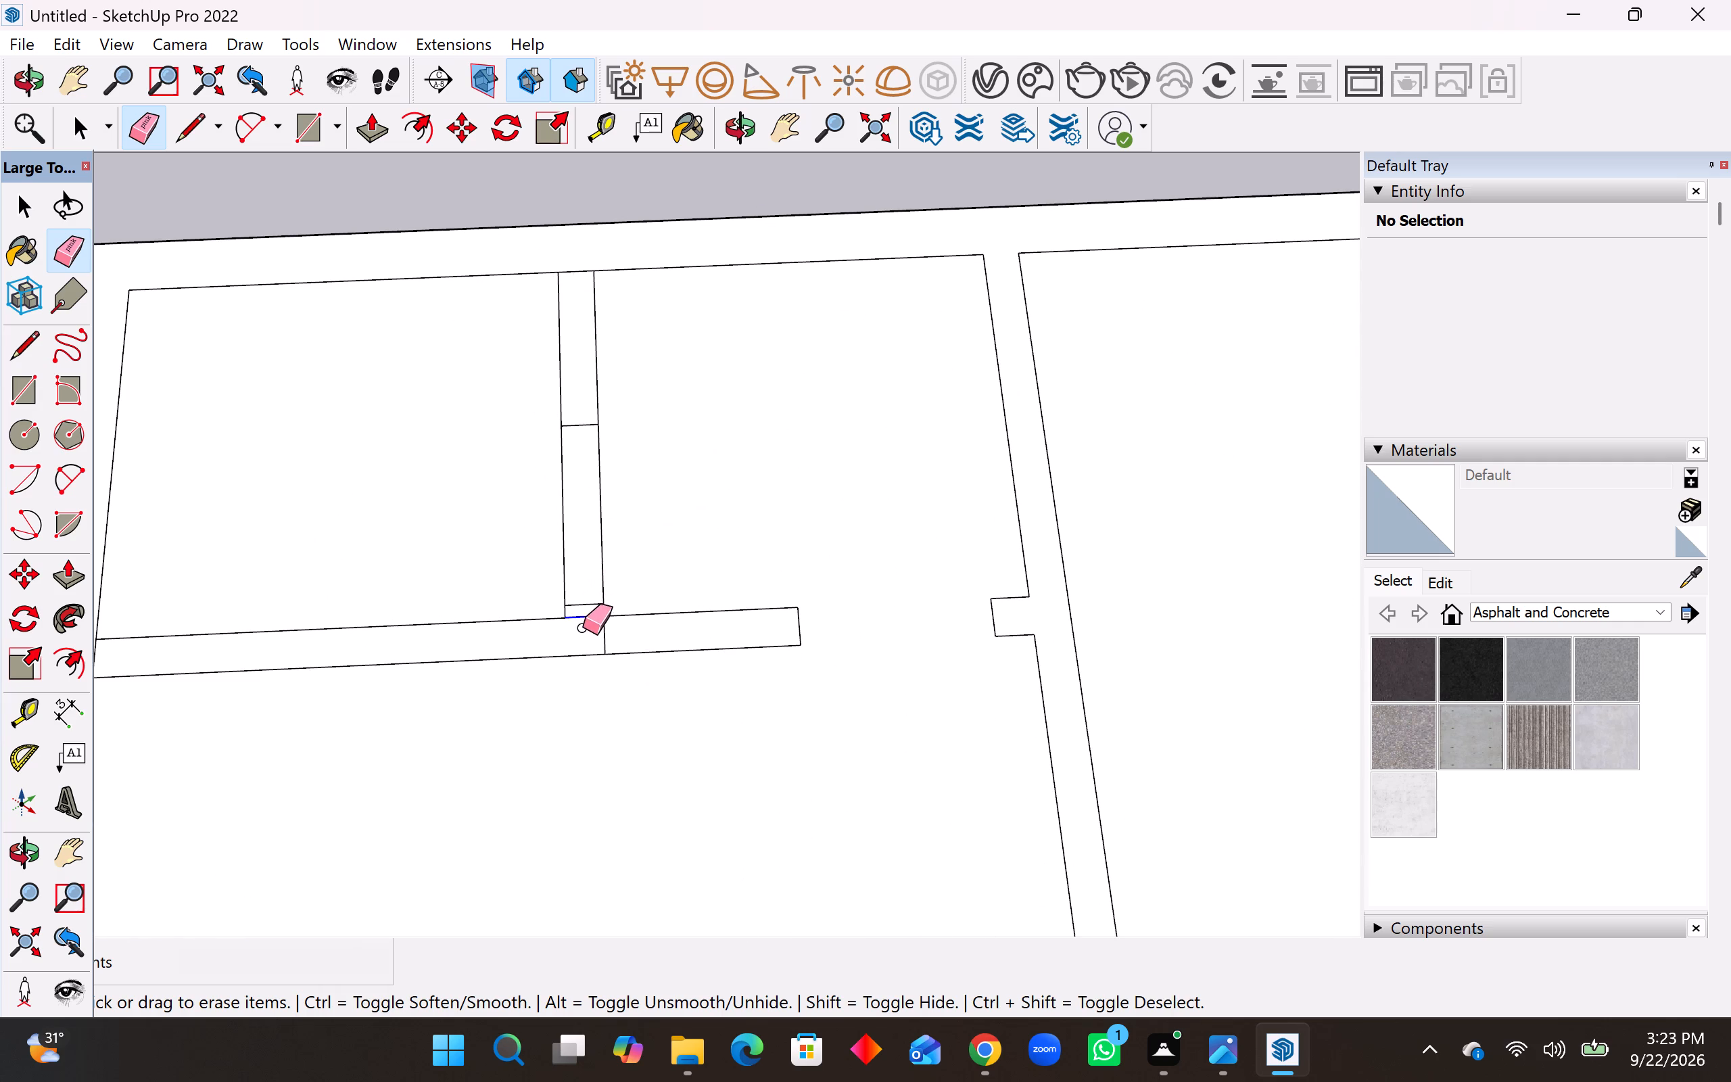
{"action": "left_click_drag", "start_coordinate": [583, 628], "coordinate": [604, 638]}
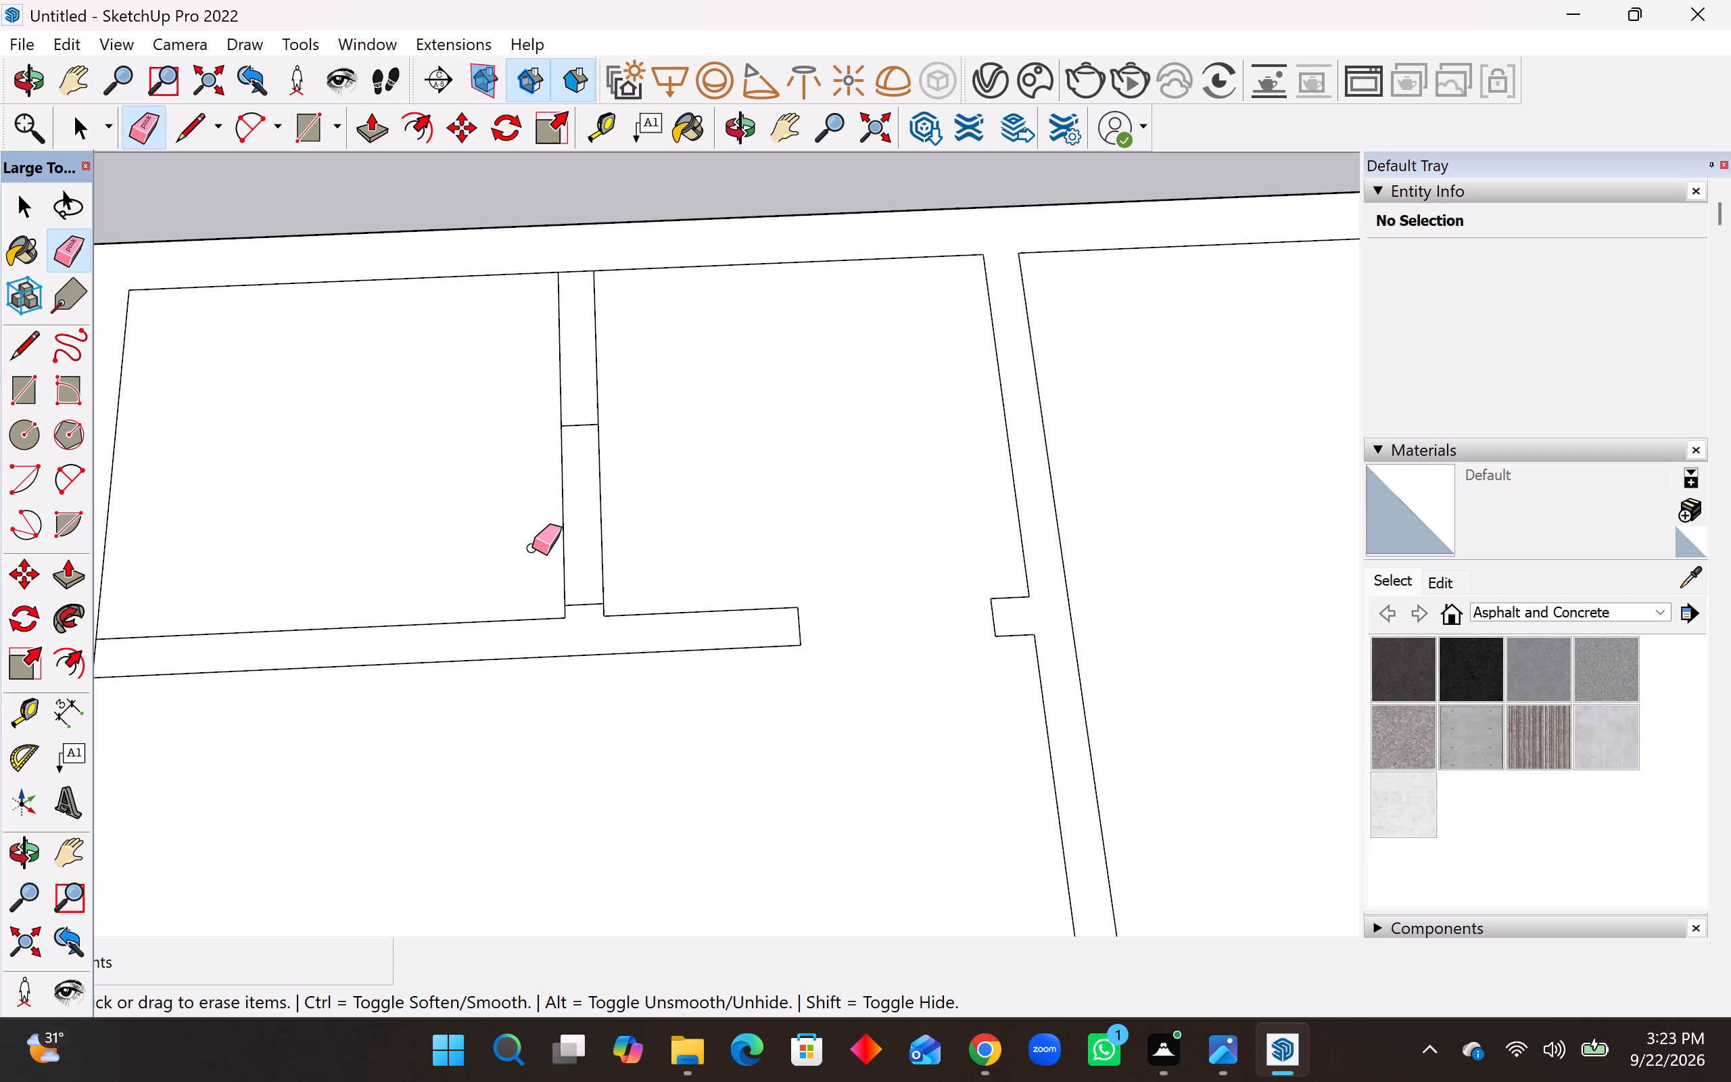
{"action": "left_click_drag", "start_coordinate": [532, 548], "coordinate": [629, 540]}
{"action": "left_click_drag", "start_coordinate": [571, 265], "coordinate": [575, 287]}
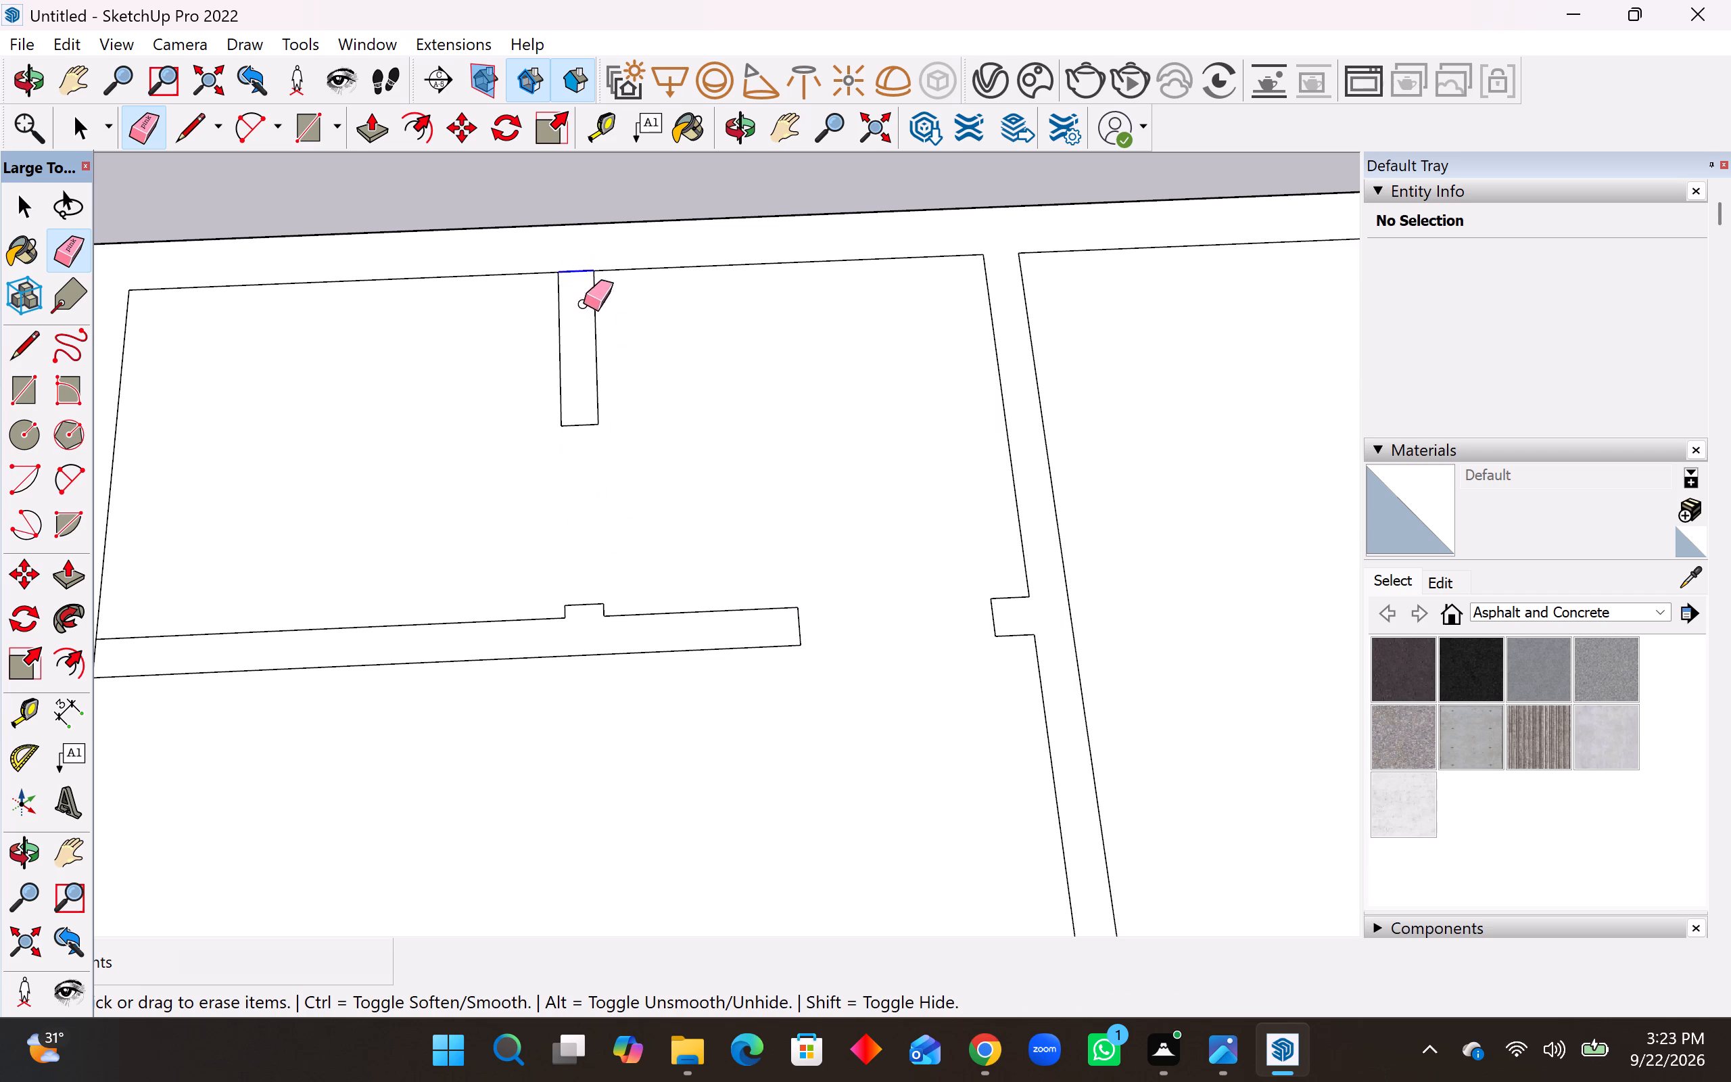
Erase the remaining junction lines where the crosswise partitions meet the left-hand and right-hand outer walls.
{"action": "scroll", "coordinate": [784, 367], "scroll_direction": "down", "scroll_amount": 4}
{"action": "scroll", "coordinate": [327, 580], "scroll_direction": "up", "scroll_amount": 3}
{"action": "left_click_drag", "start_coordinate": [318, 558], "coordinate": [328, 557]}
{"action": "scroll", "coordinate": [310, 498], "scroll_direction": "down", "scroll_amount": 13}
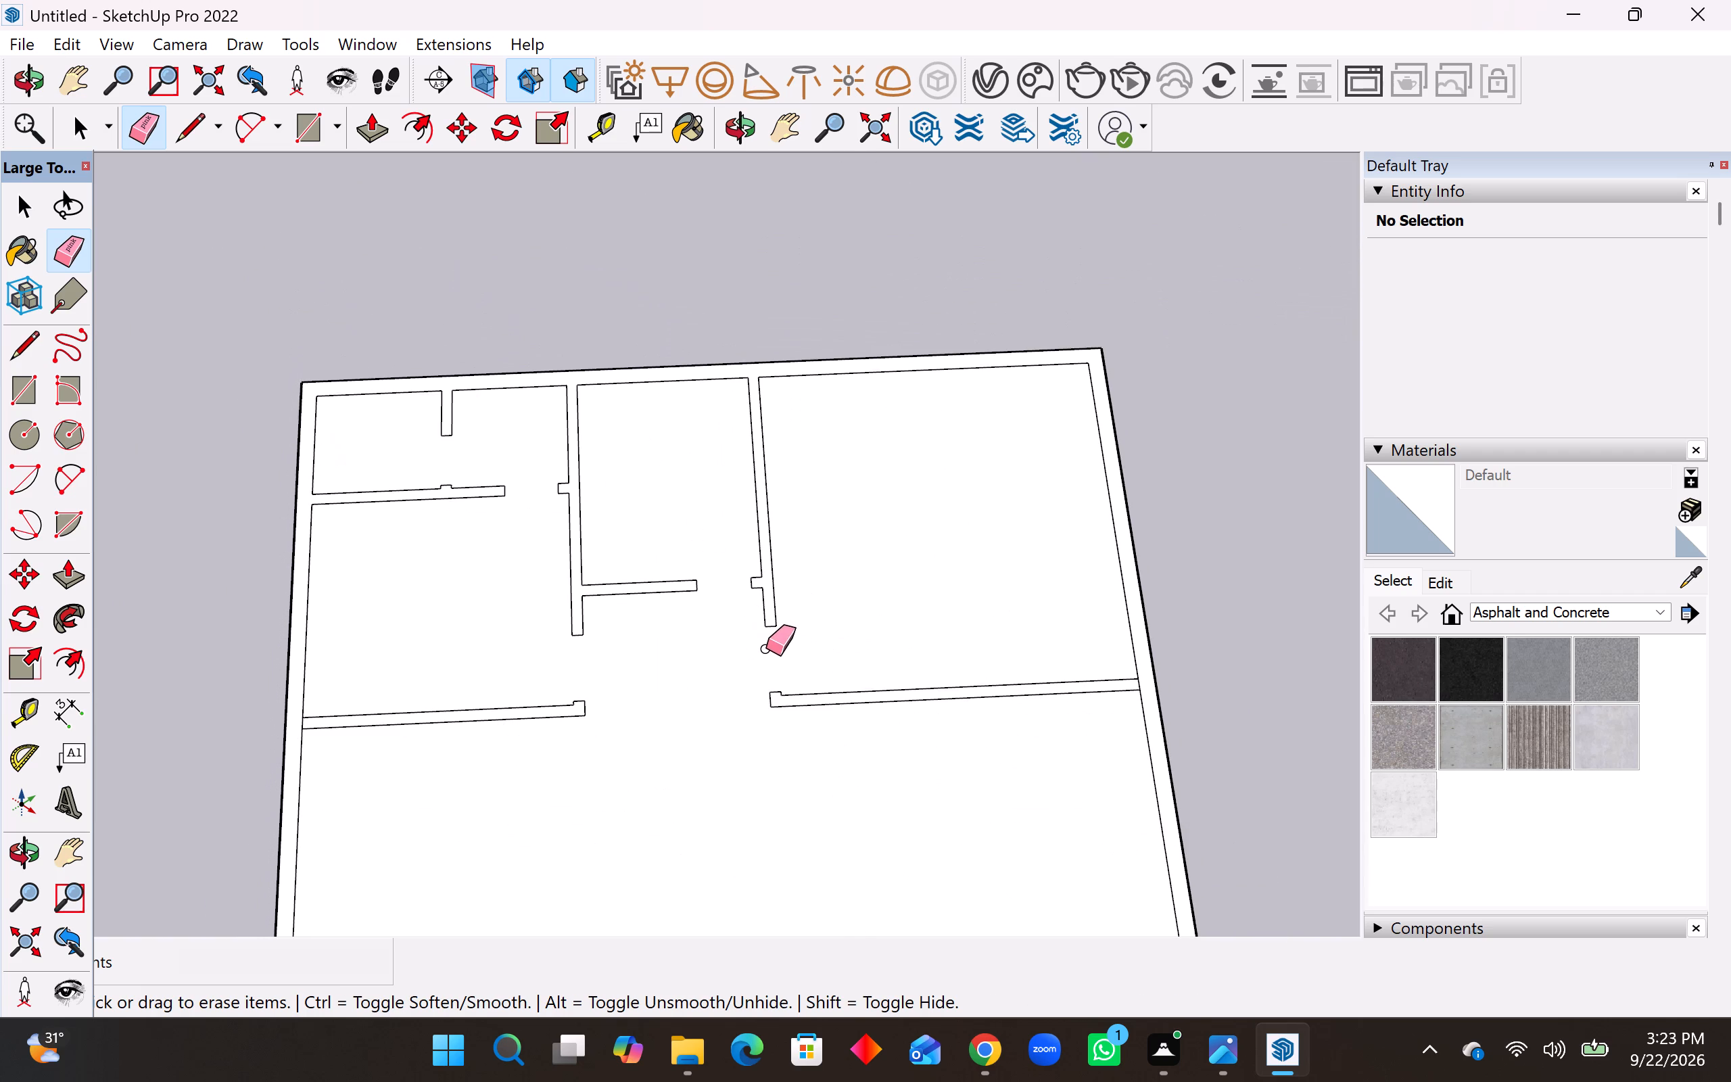
{"action": "scroll", "coordinate": [767, 649], "scroll_direction": "up", "scroll_amount": 3}
{"action": "scroll", "coordinate": [767, 647], "scroll_direction": "down", "scroll_amount": 3}
{"action": "scroll", "coordinate": [726, 343], "scroll_direction": "down", "scroll_amount": 2}
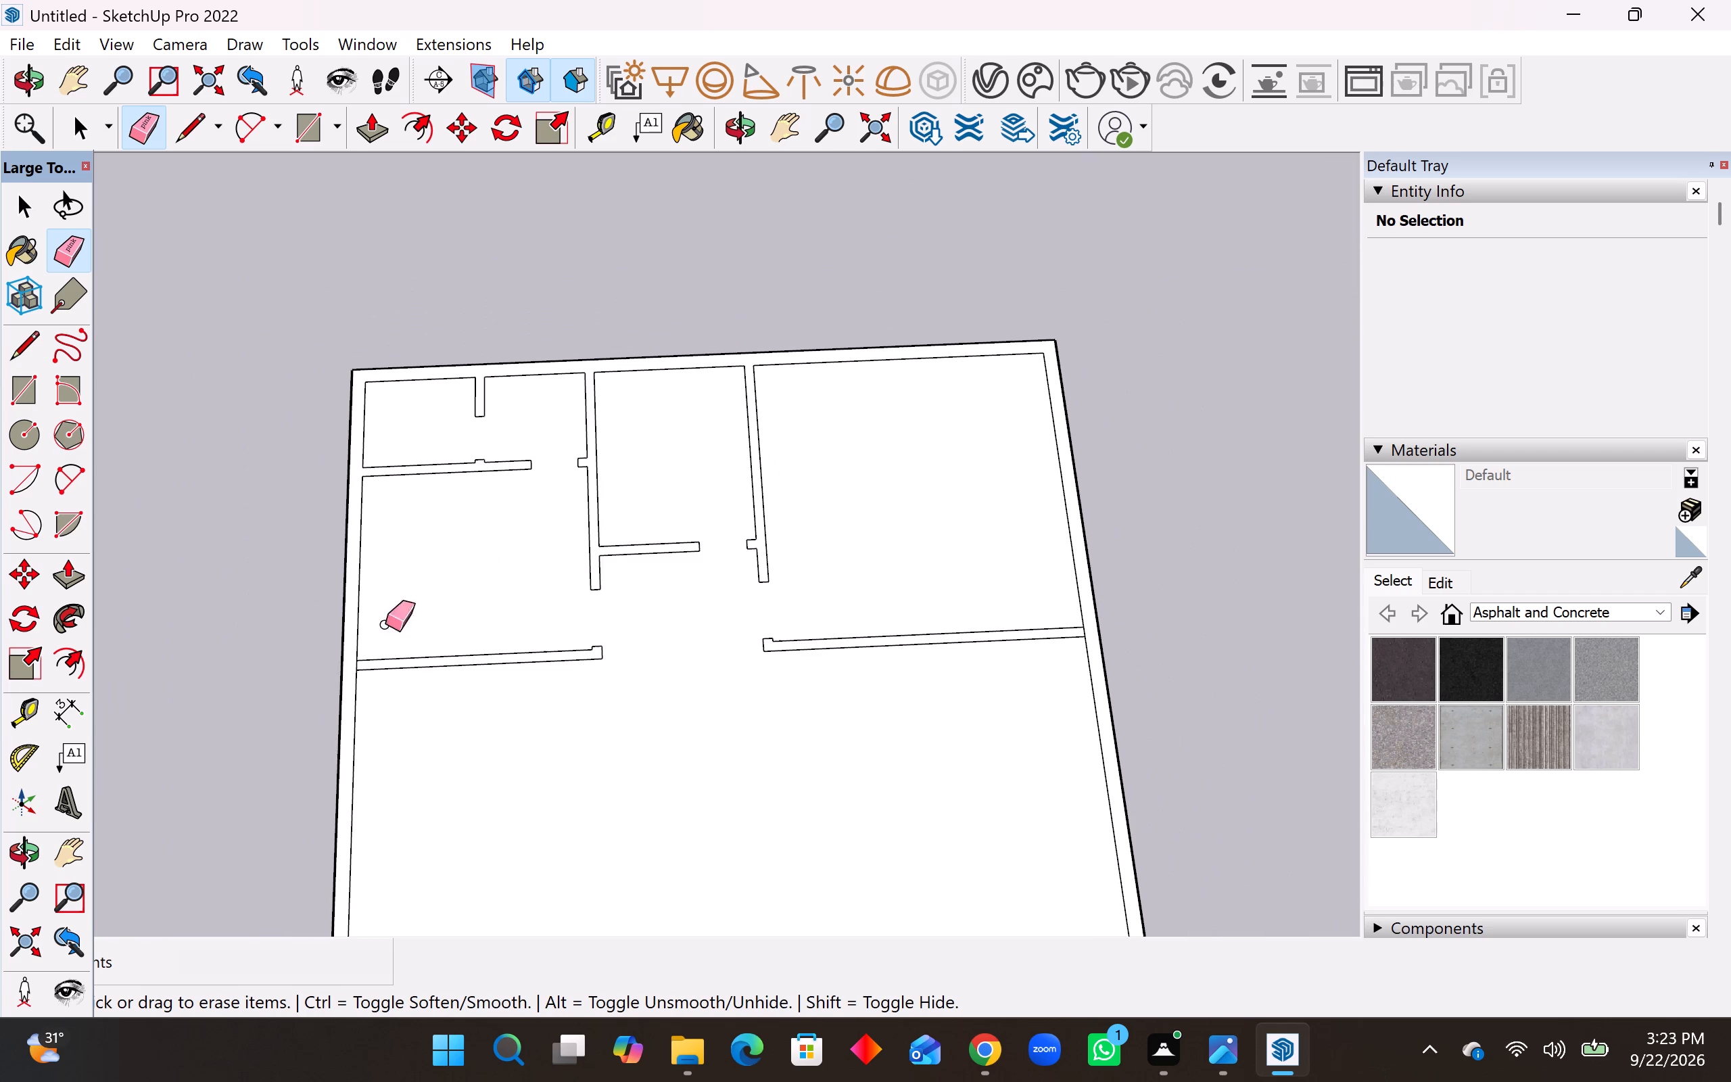
{"action": "scroll", "coordinate": [349, 703], "scroll_direction": "up", "scroll_amount": 9}
{"action": "left_click_drag", "start_coordinate": [357, 628], "coordinate": [369, 629]}
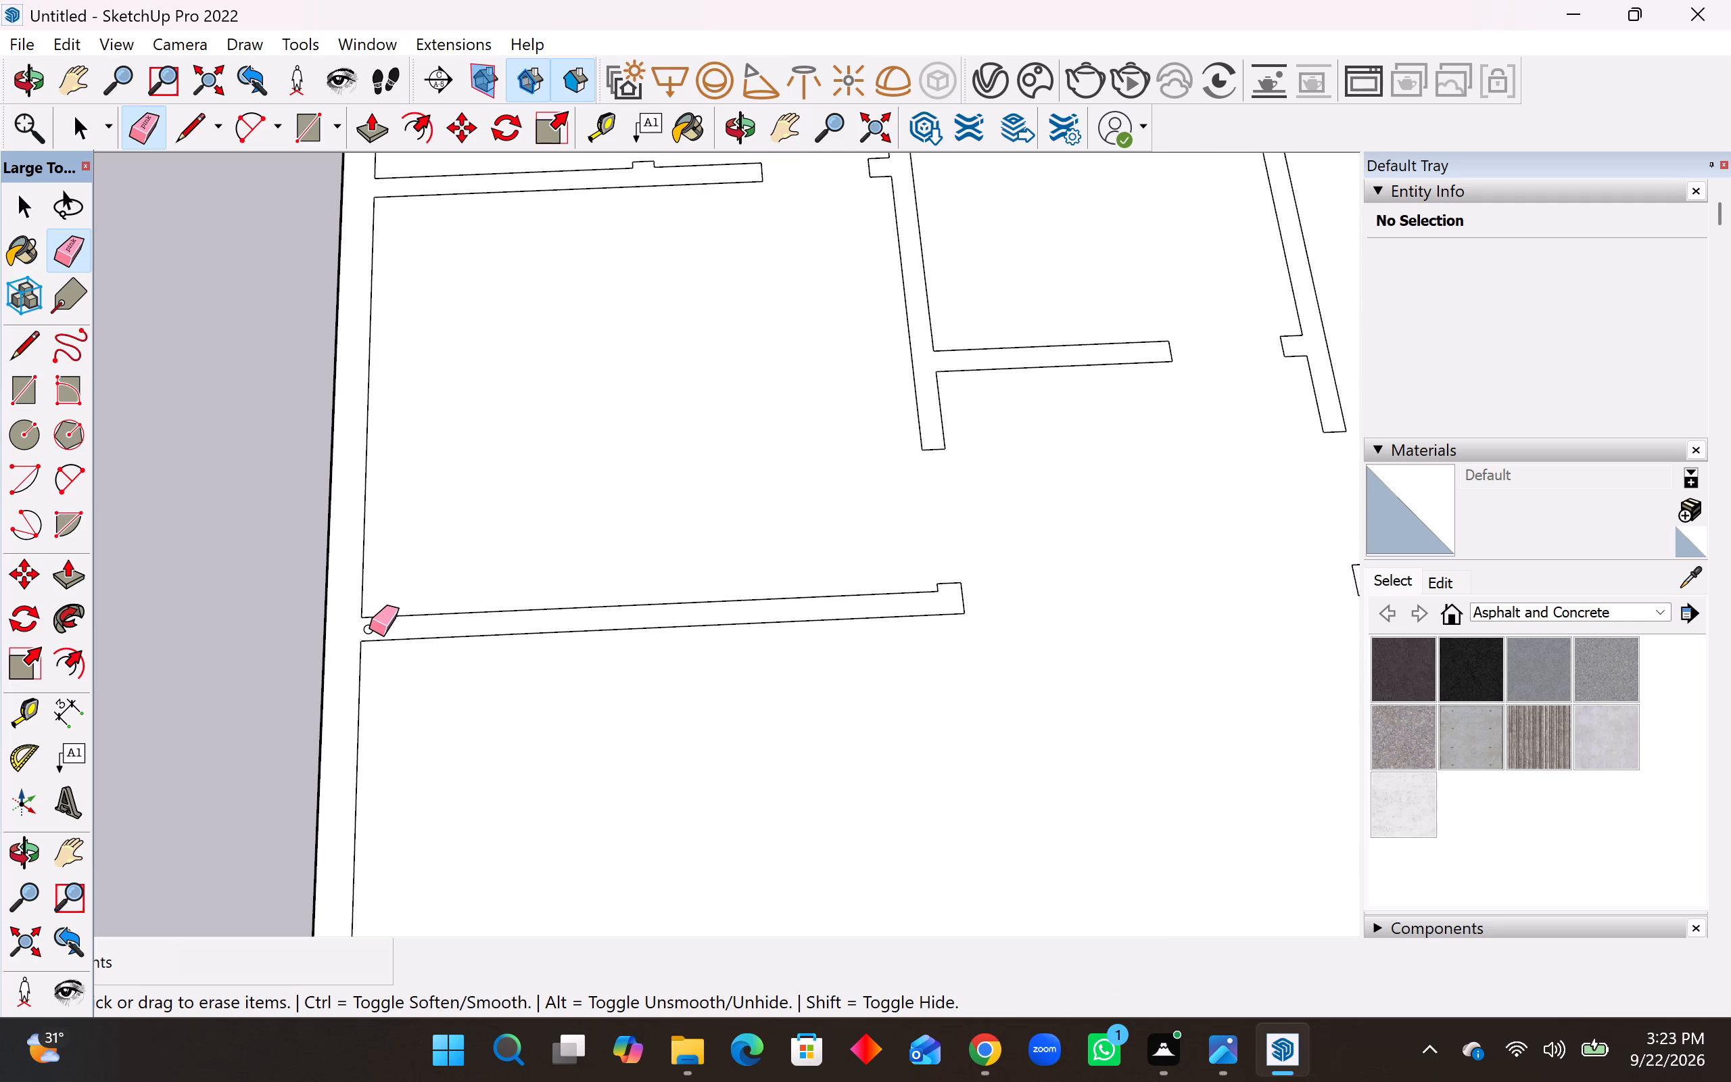
{"action": "scroll", "coordinate": [369, 612], "scroll_direction": "down", "scroll_amount": 11}
{"action": "scroll", "coordinate": [1036, 600], "scroll_direction": "up", "scroll_amount": 6}
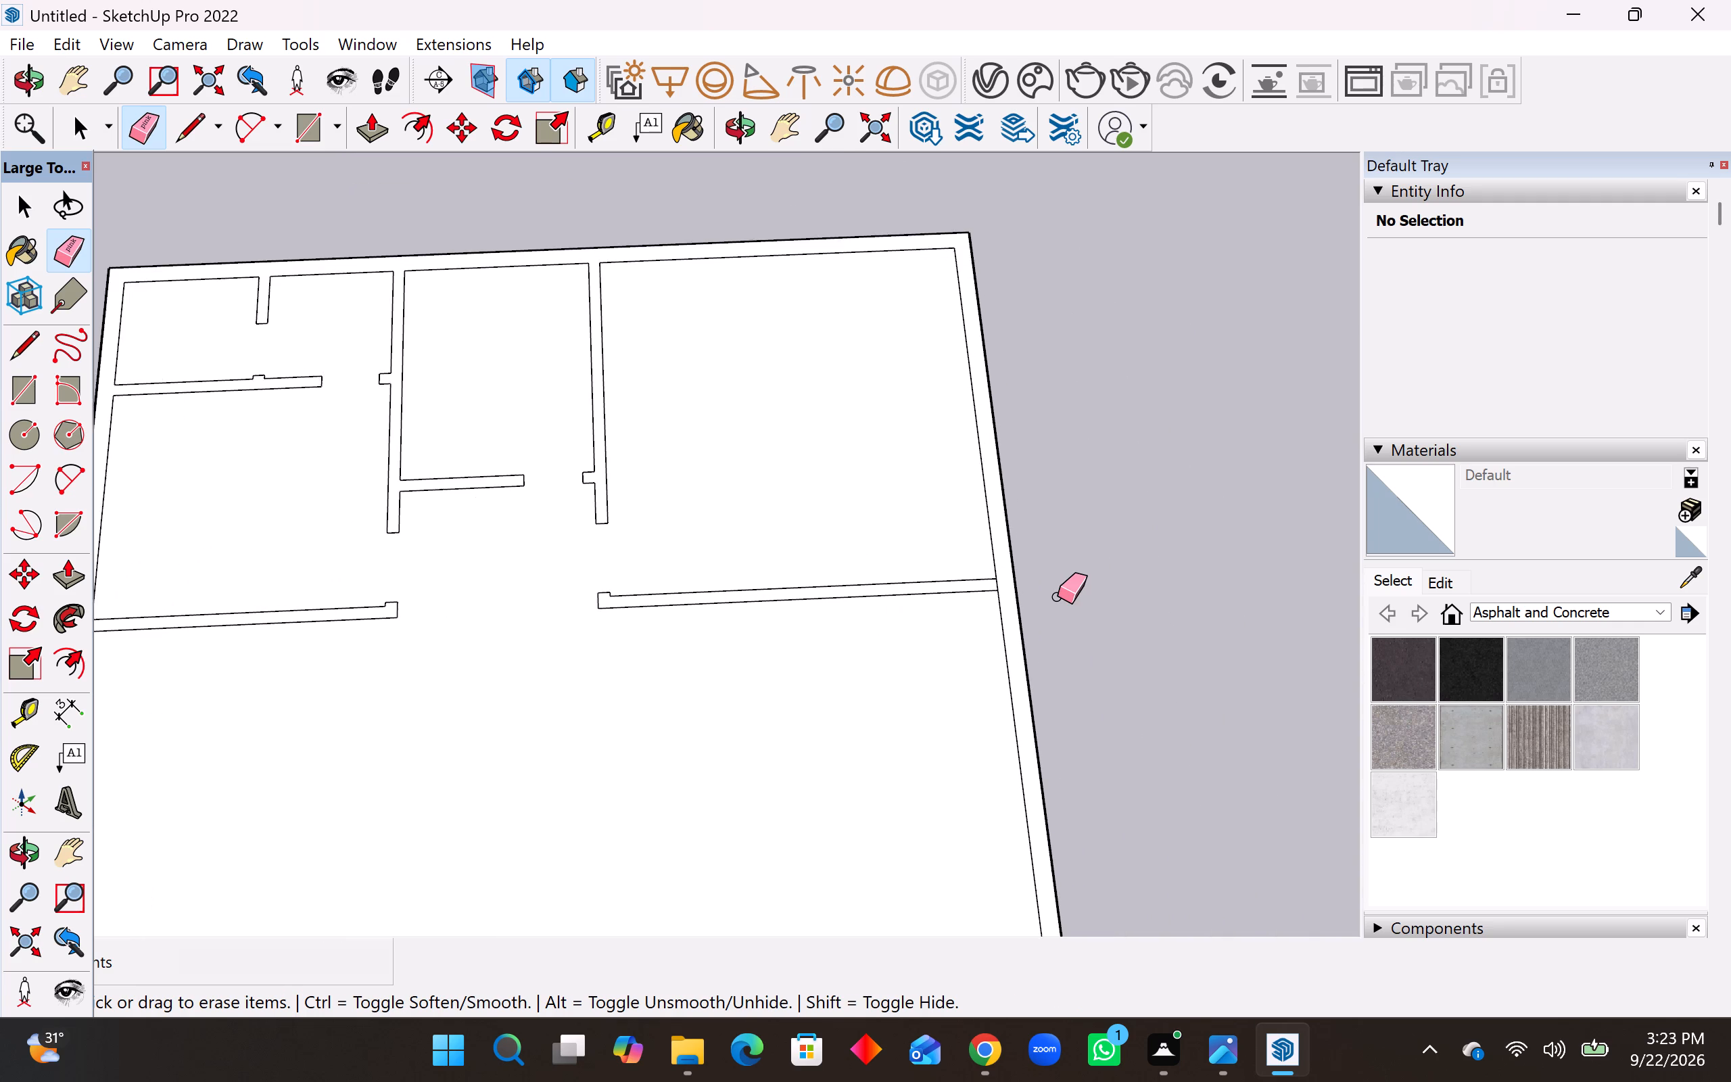
{"action": "scroll", "coordinate": [1058, 596], "scroll_direction": "up", "scroll_amount": 2}
{"action": "left_click_drag", "start_coordinate": [969, 580], "coordinate": [976, 579]}
{"action": "scroll", "coordinate": [1014, 592], "scroll_direction": "down", "scroll_amount": 4}
{"action": "scroll", "coordinate": [918, 520], "scroll_direction": "down", "scroll_amount": 2}
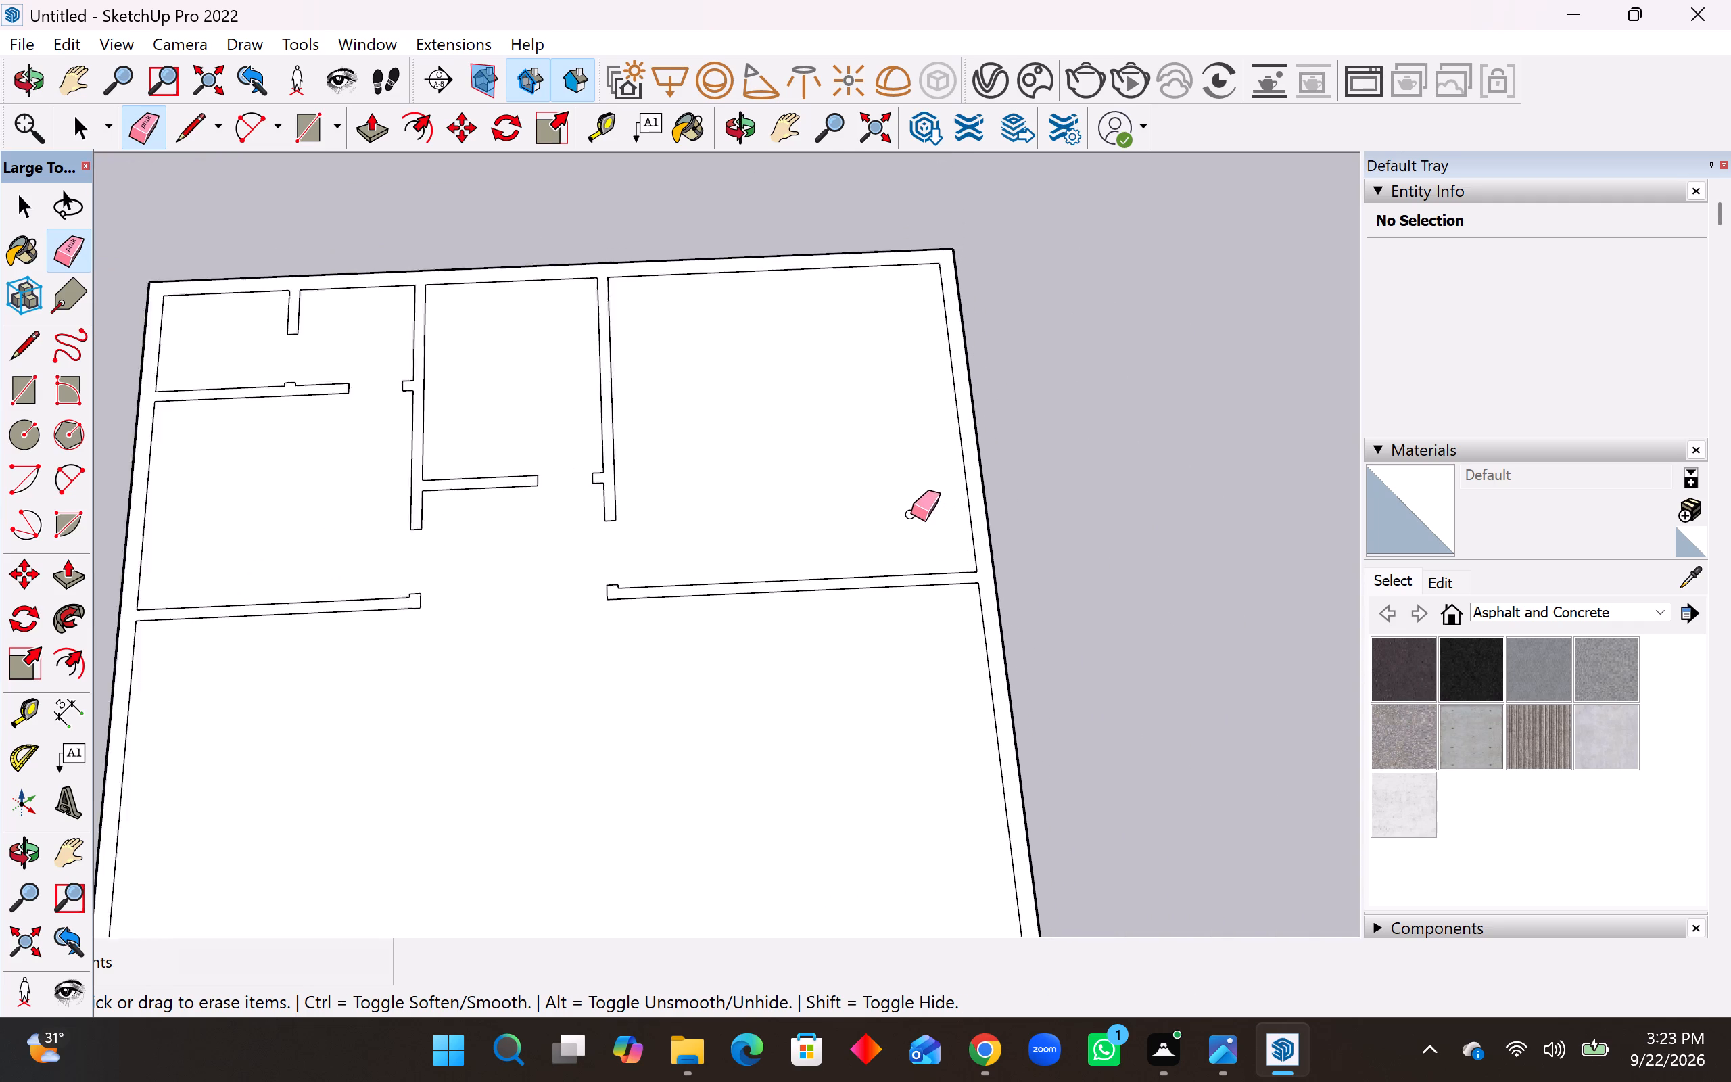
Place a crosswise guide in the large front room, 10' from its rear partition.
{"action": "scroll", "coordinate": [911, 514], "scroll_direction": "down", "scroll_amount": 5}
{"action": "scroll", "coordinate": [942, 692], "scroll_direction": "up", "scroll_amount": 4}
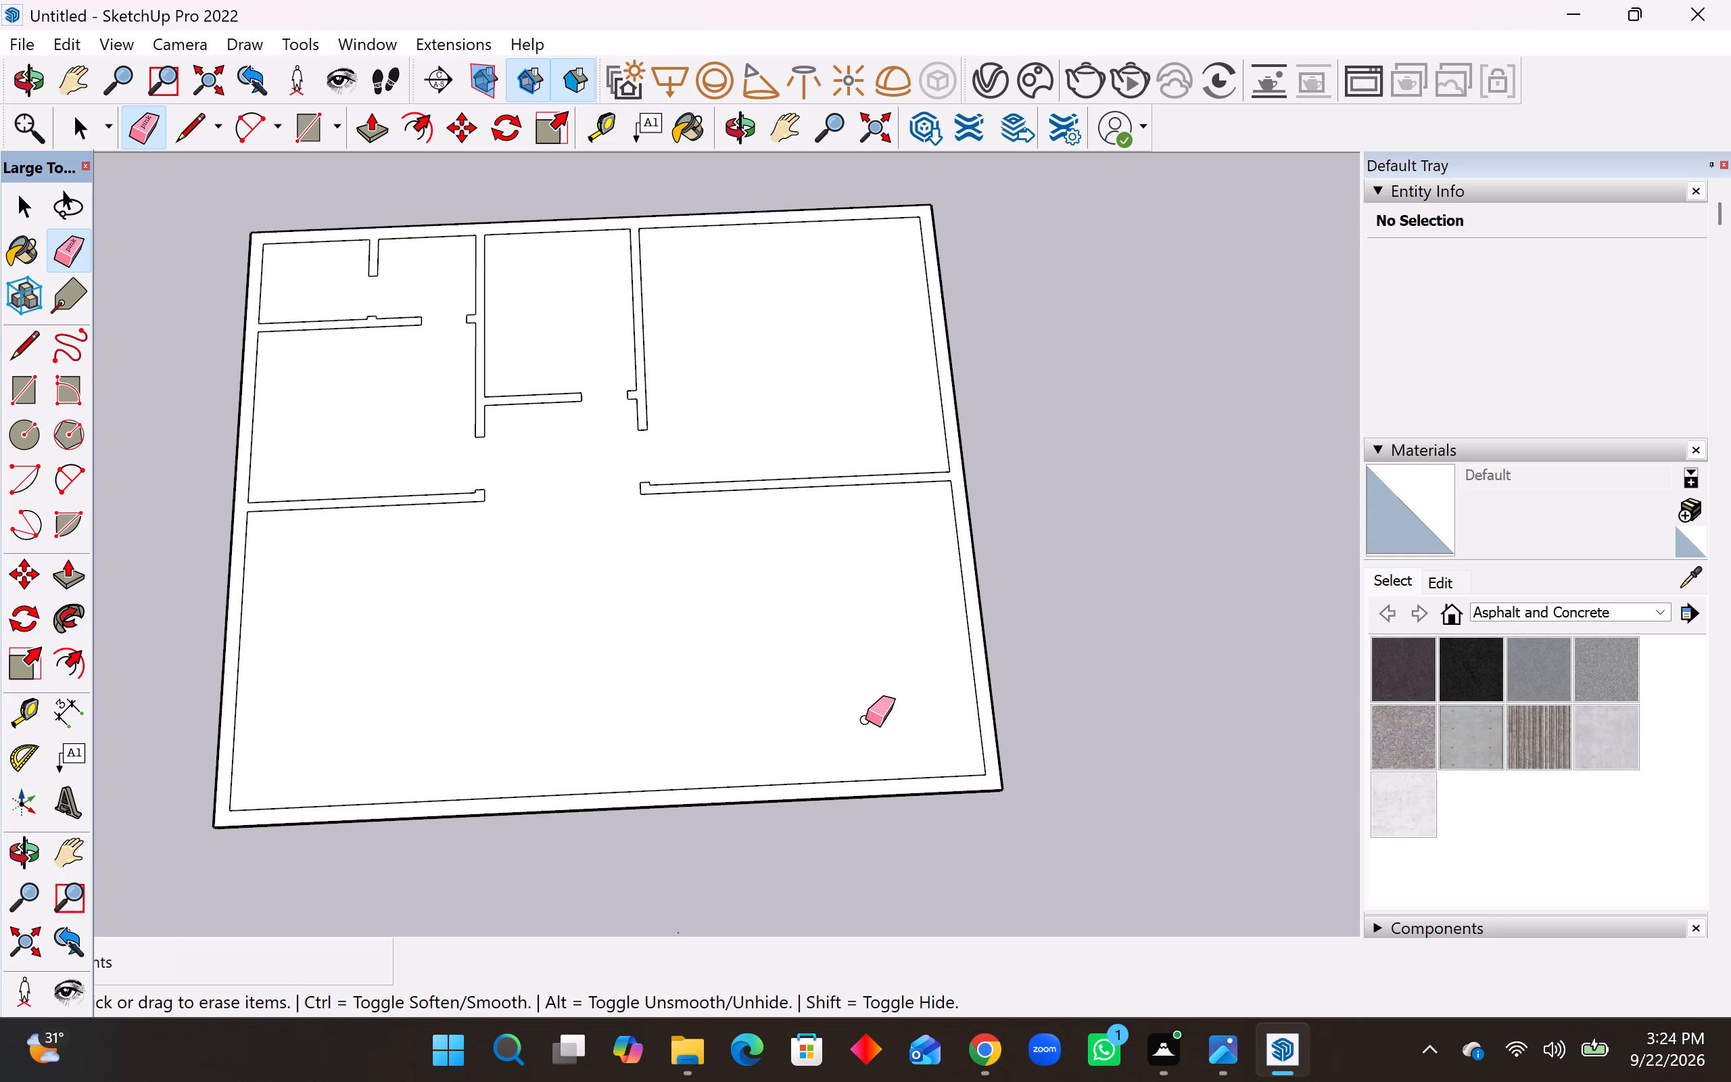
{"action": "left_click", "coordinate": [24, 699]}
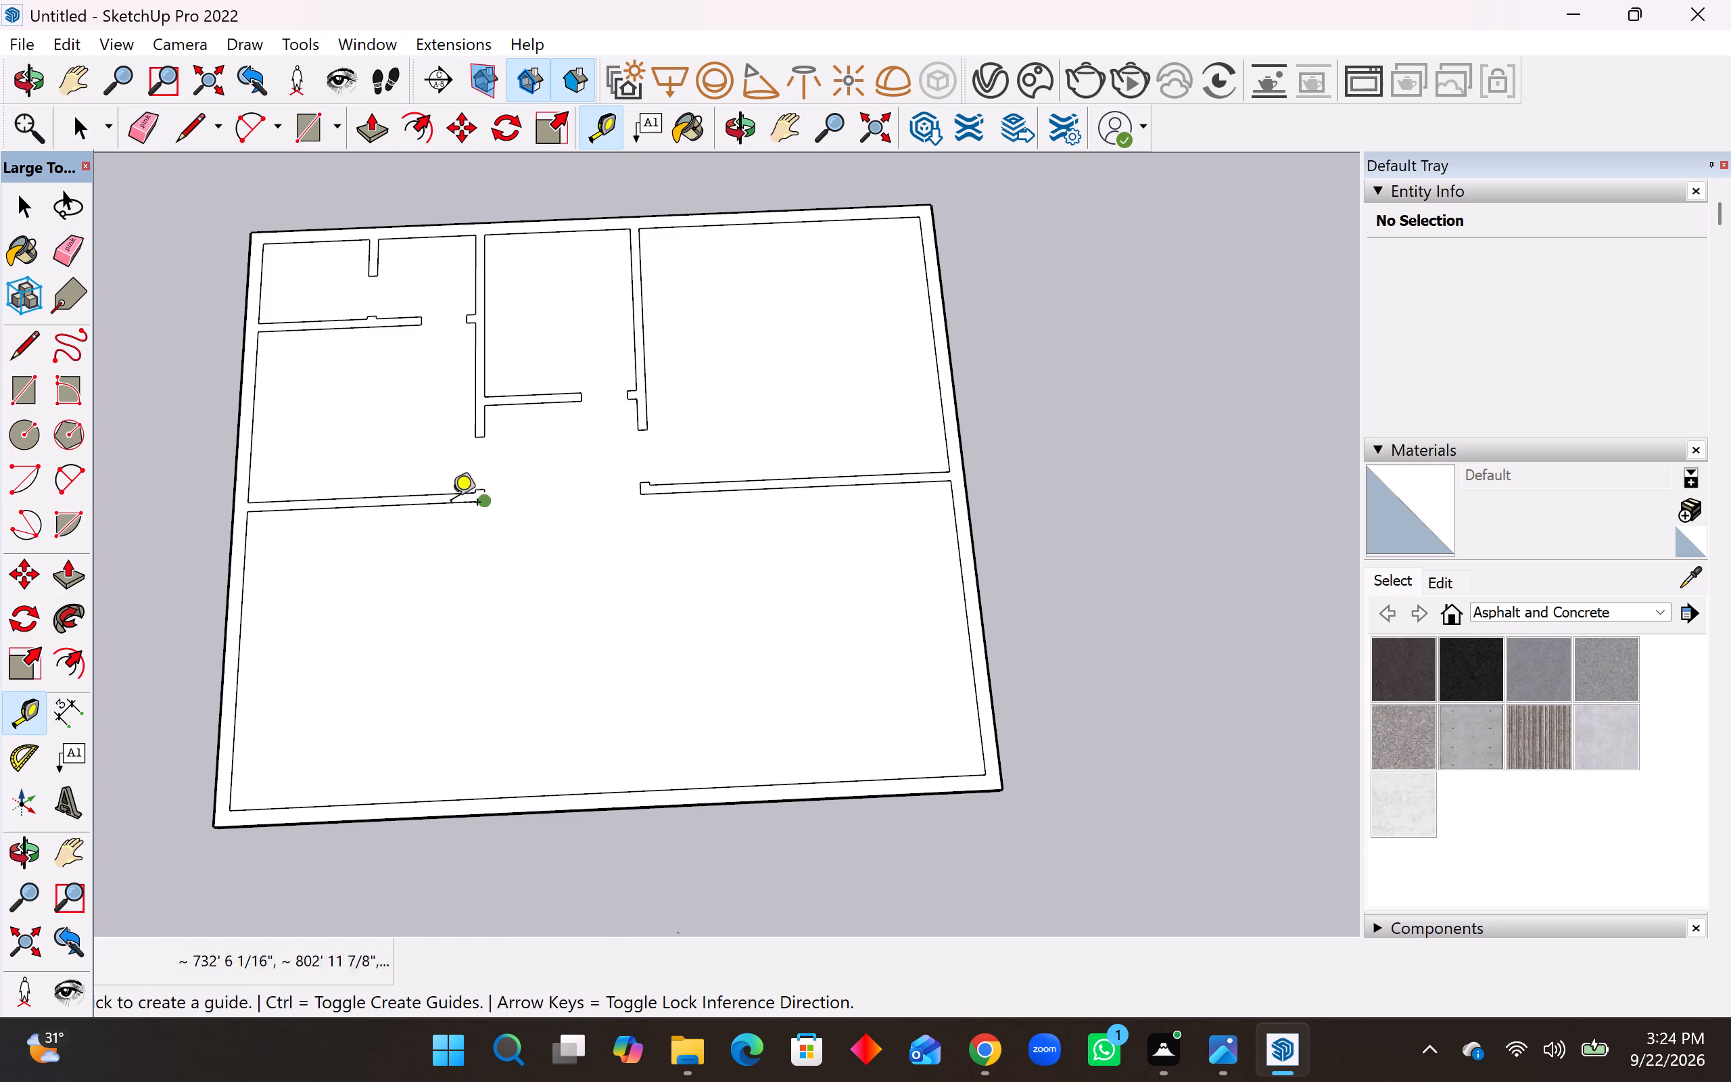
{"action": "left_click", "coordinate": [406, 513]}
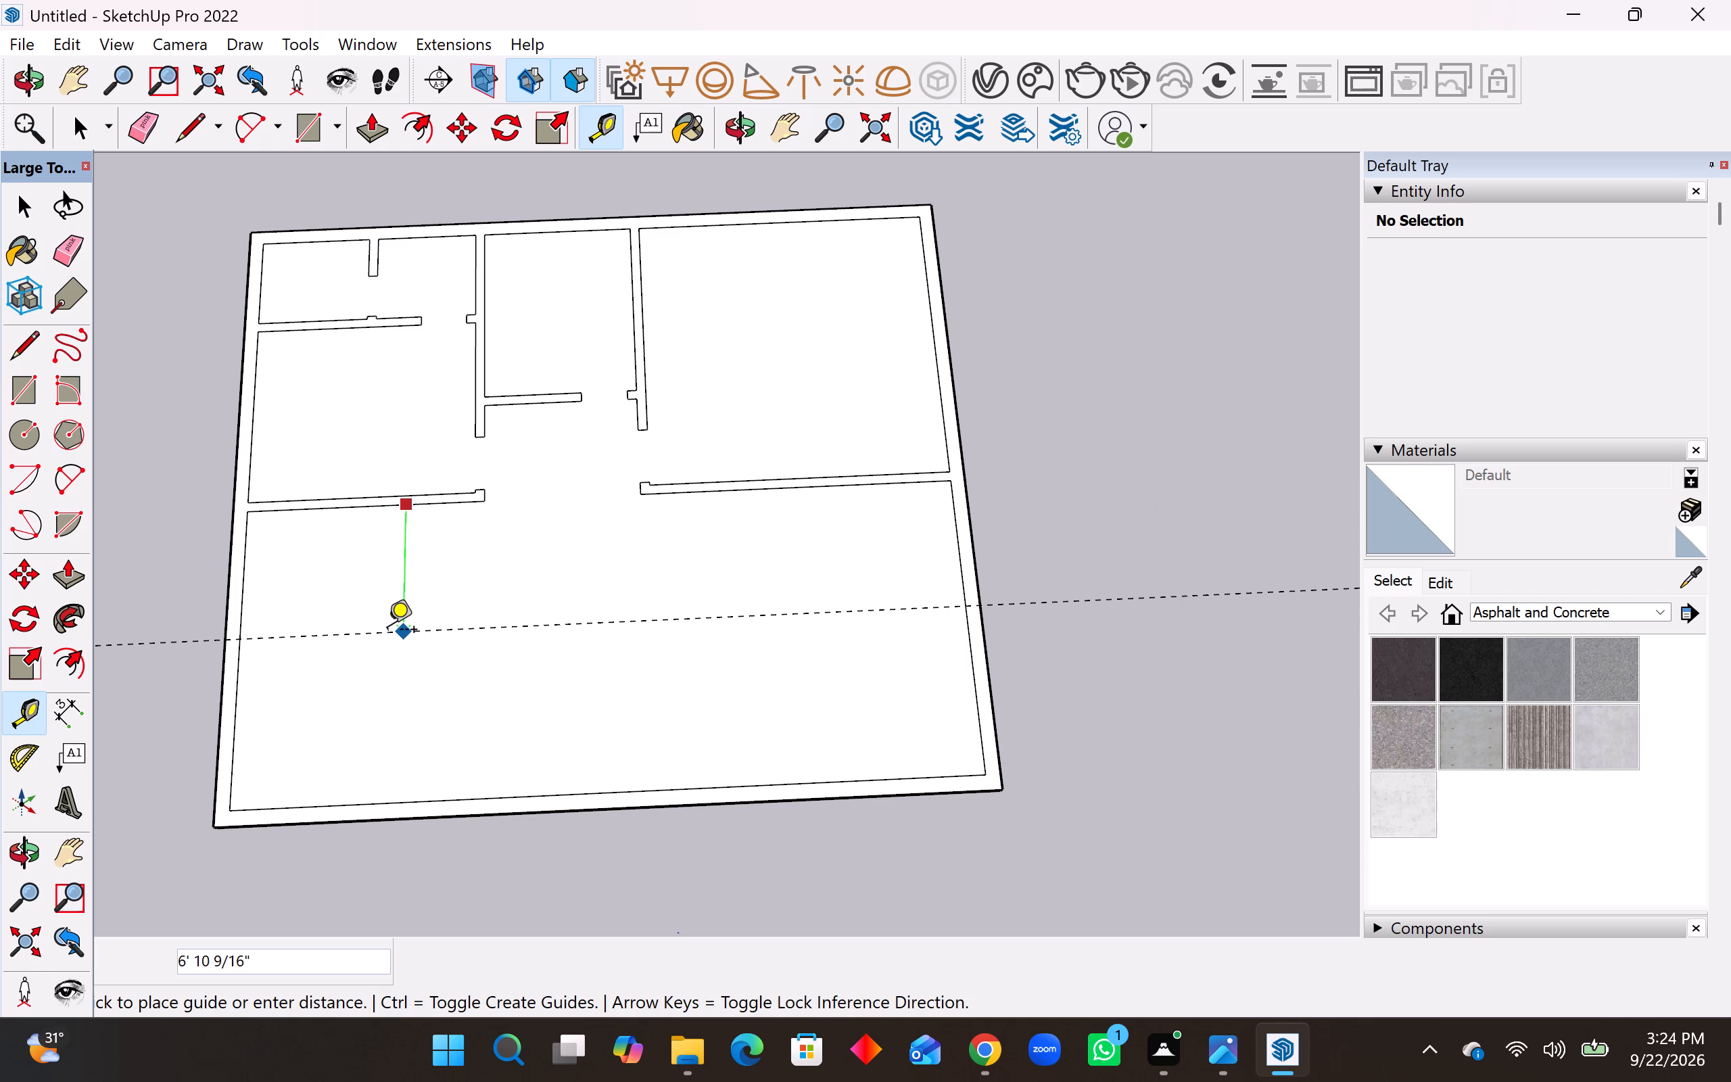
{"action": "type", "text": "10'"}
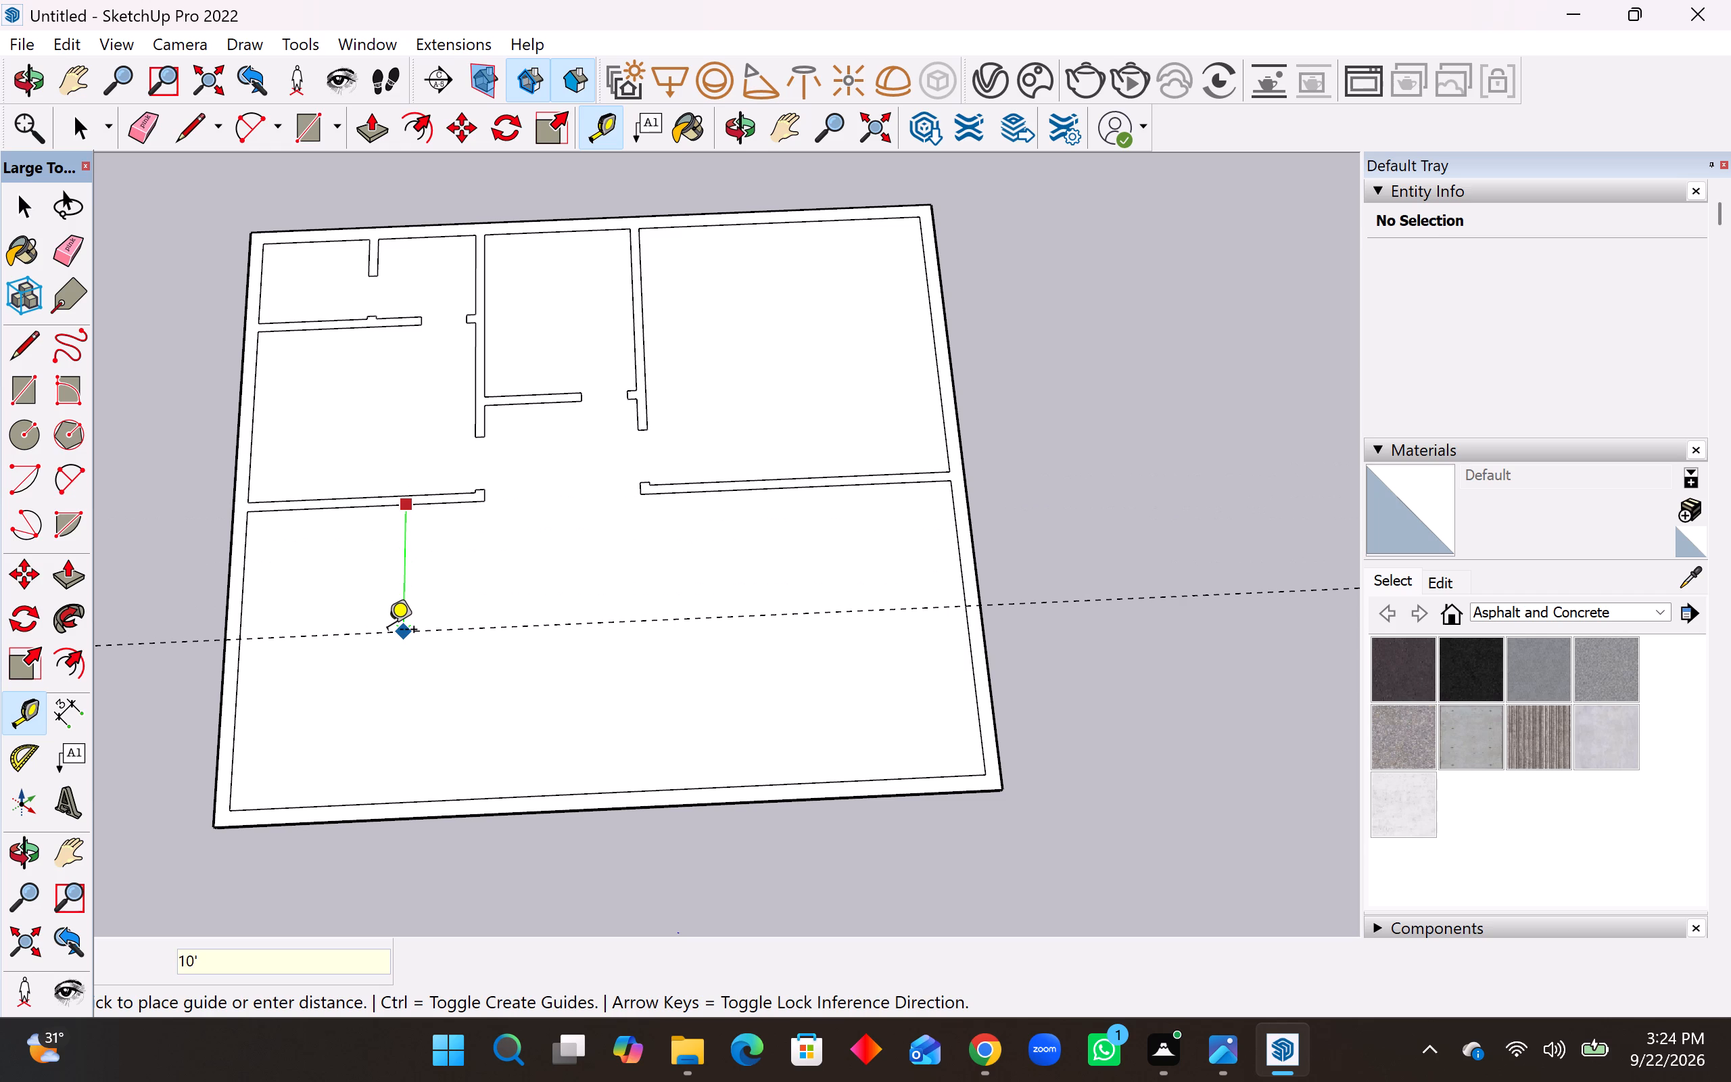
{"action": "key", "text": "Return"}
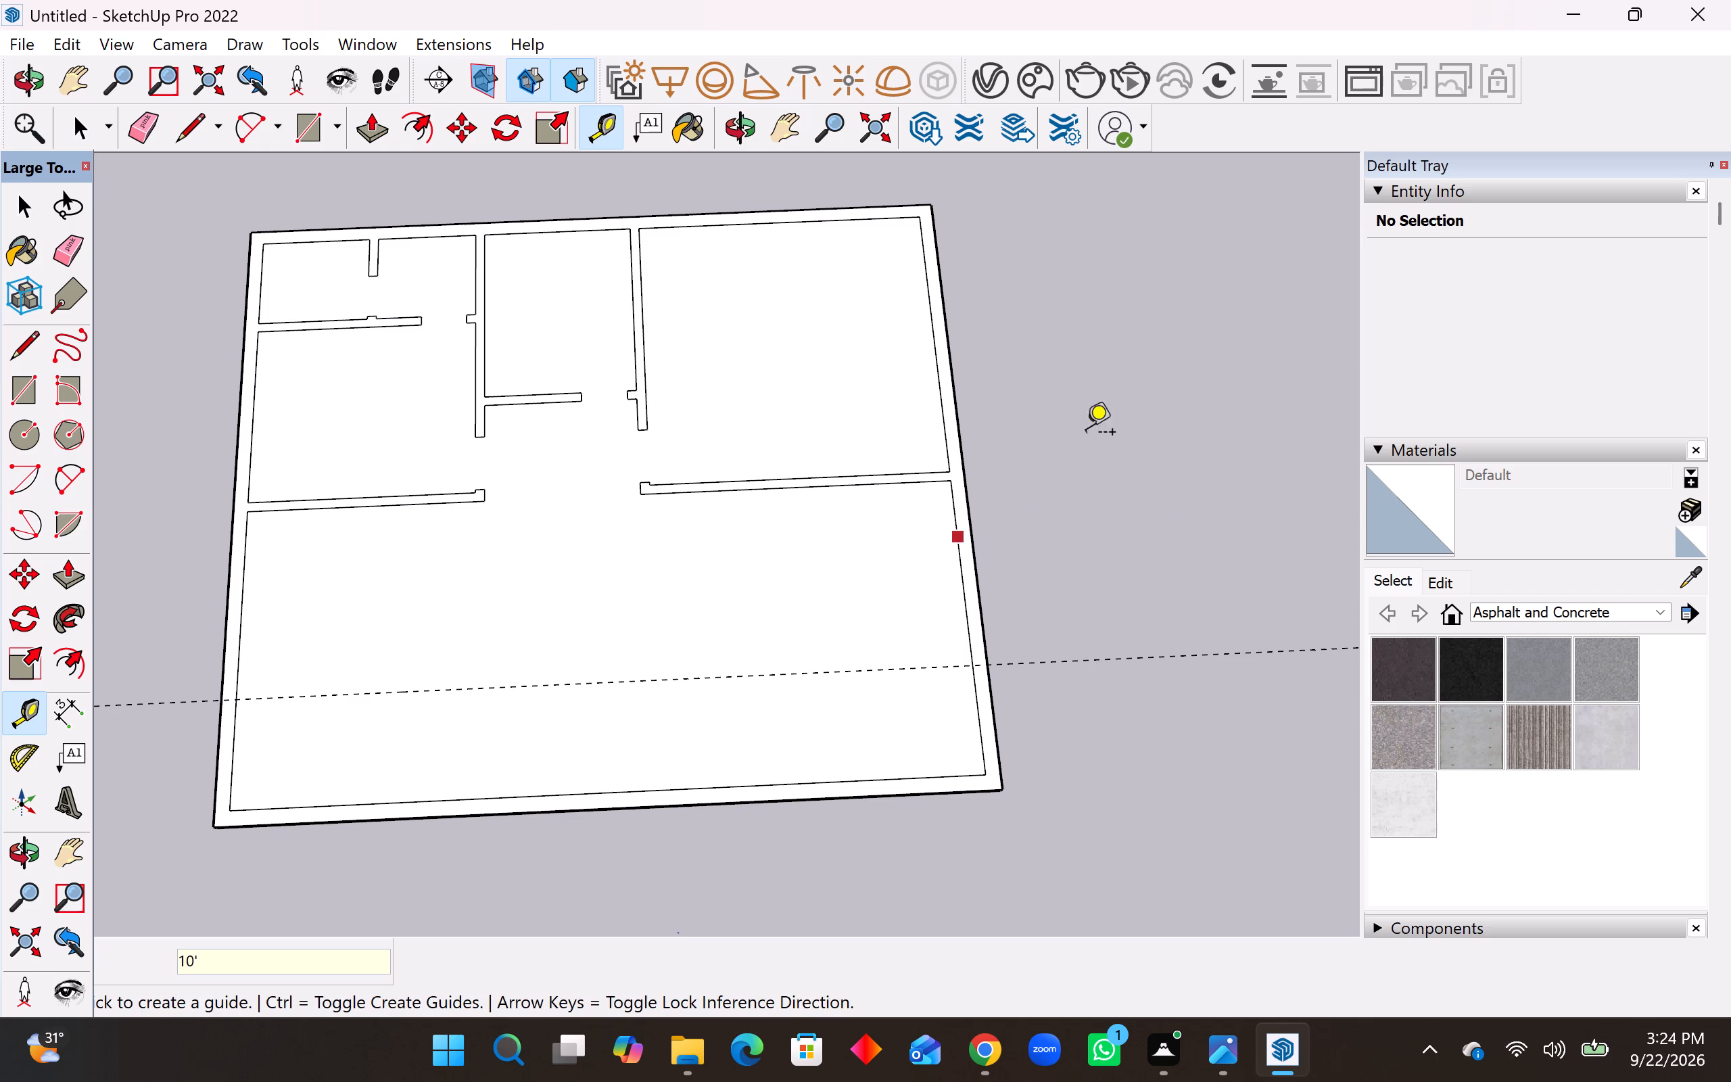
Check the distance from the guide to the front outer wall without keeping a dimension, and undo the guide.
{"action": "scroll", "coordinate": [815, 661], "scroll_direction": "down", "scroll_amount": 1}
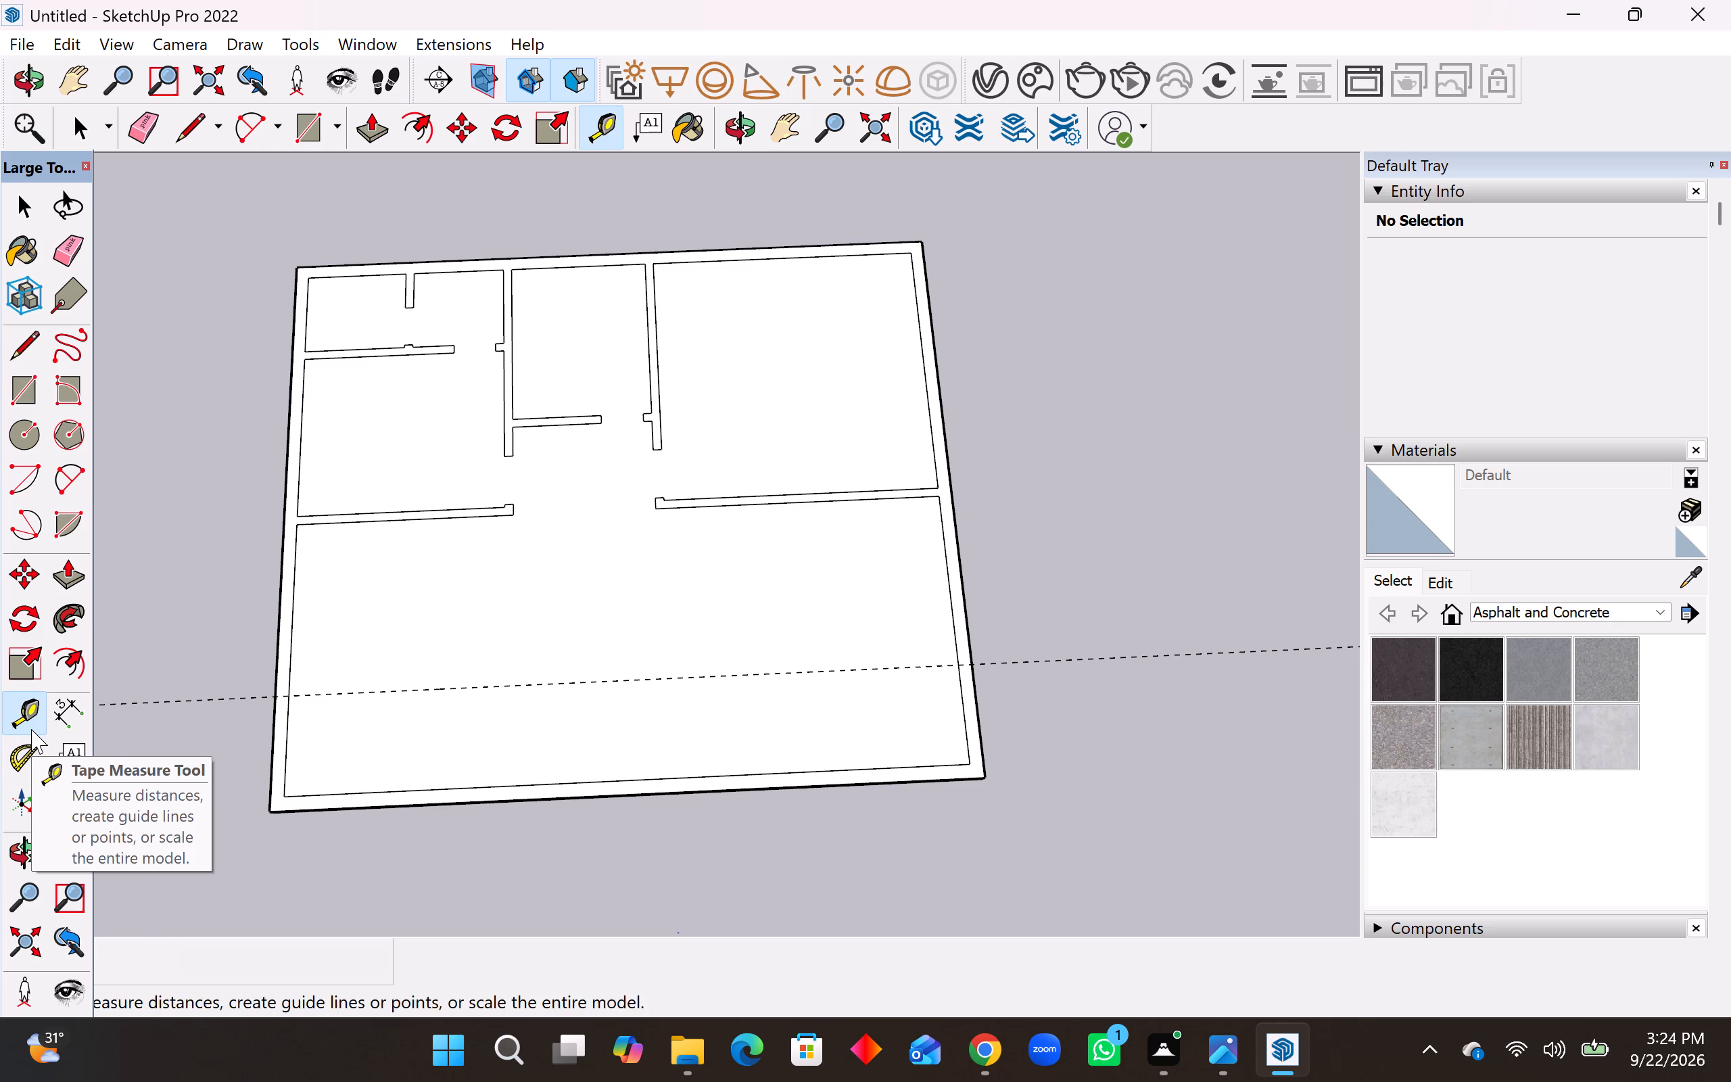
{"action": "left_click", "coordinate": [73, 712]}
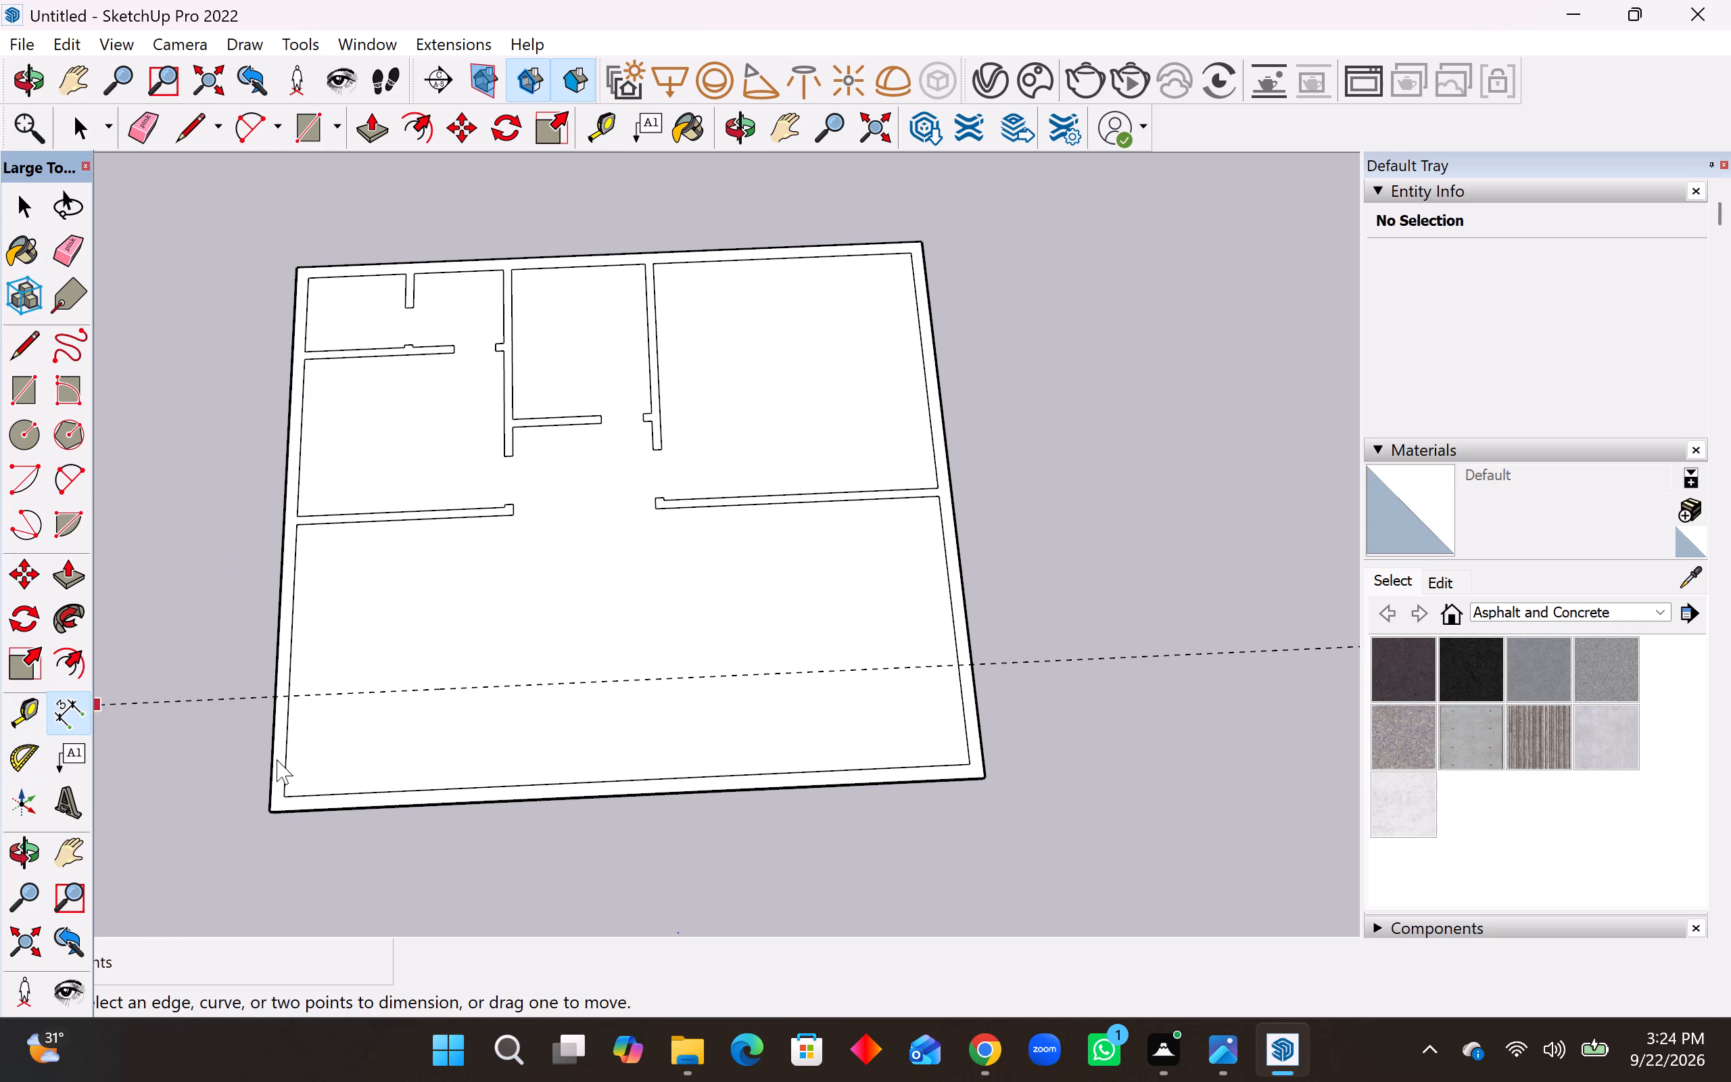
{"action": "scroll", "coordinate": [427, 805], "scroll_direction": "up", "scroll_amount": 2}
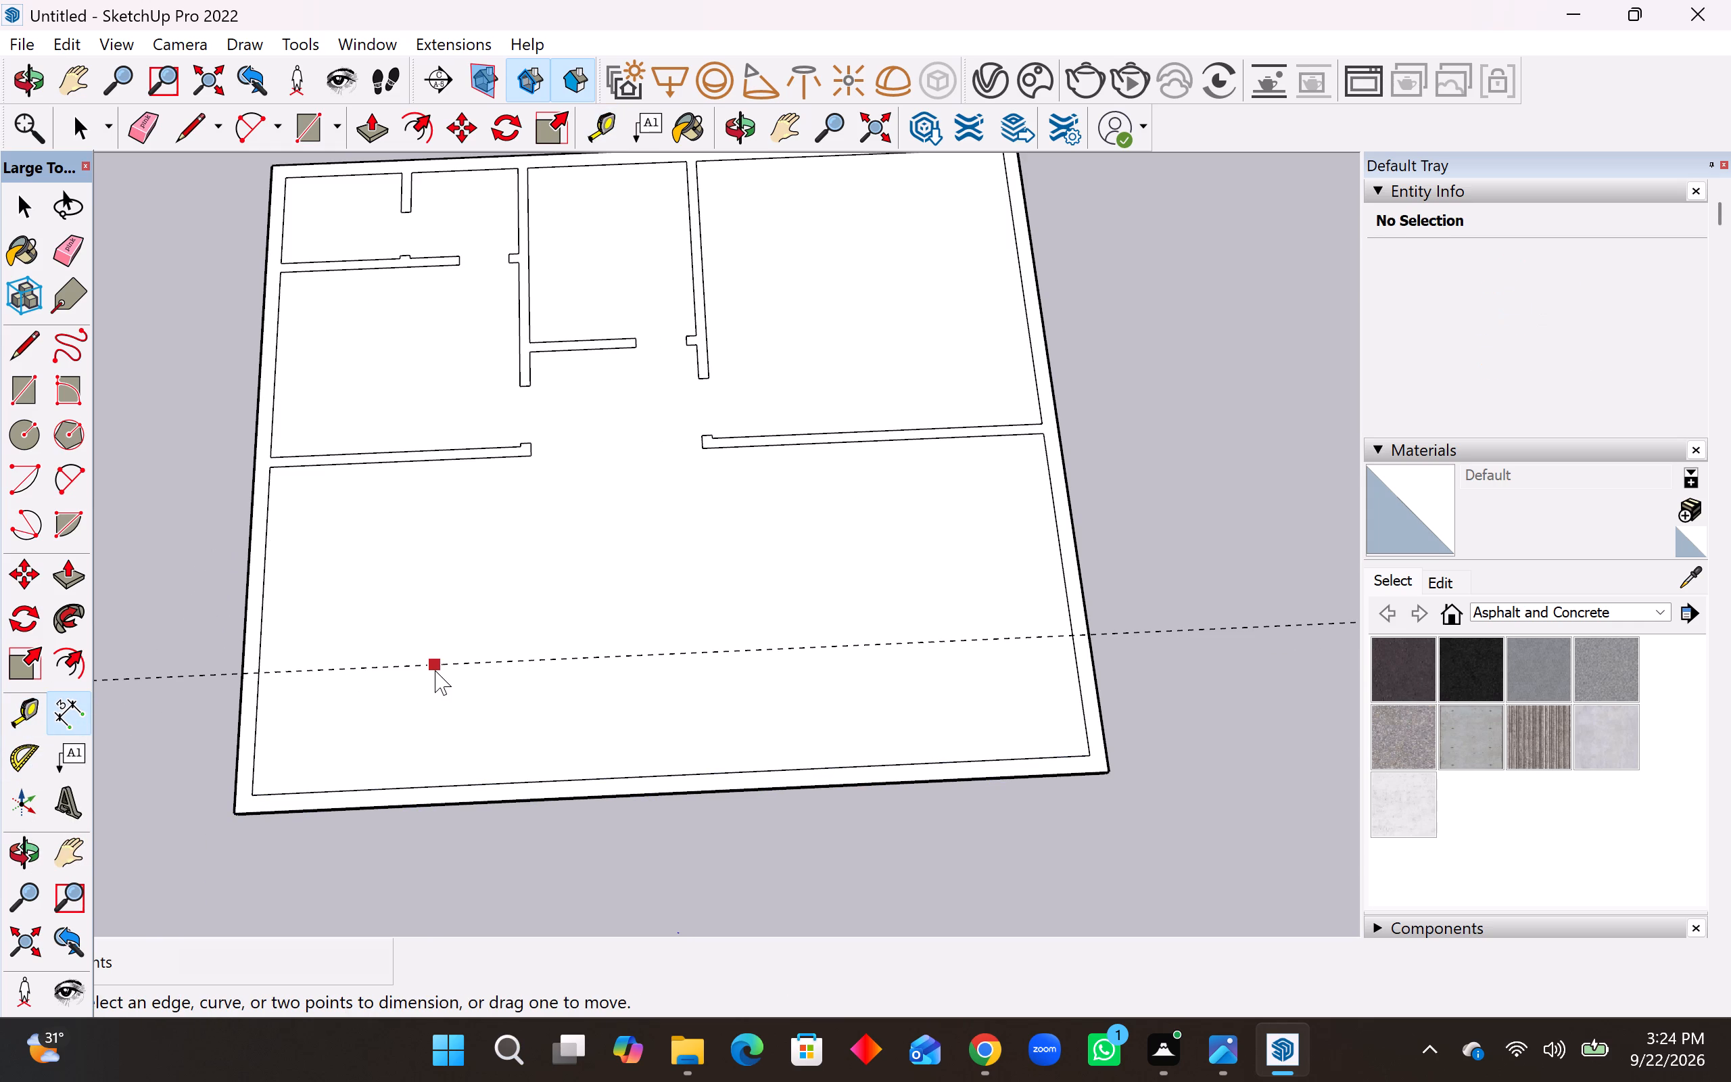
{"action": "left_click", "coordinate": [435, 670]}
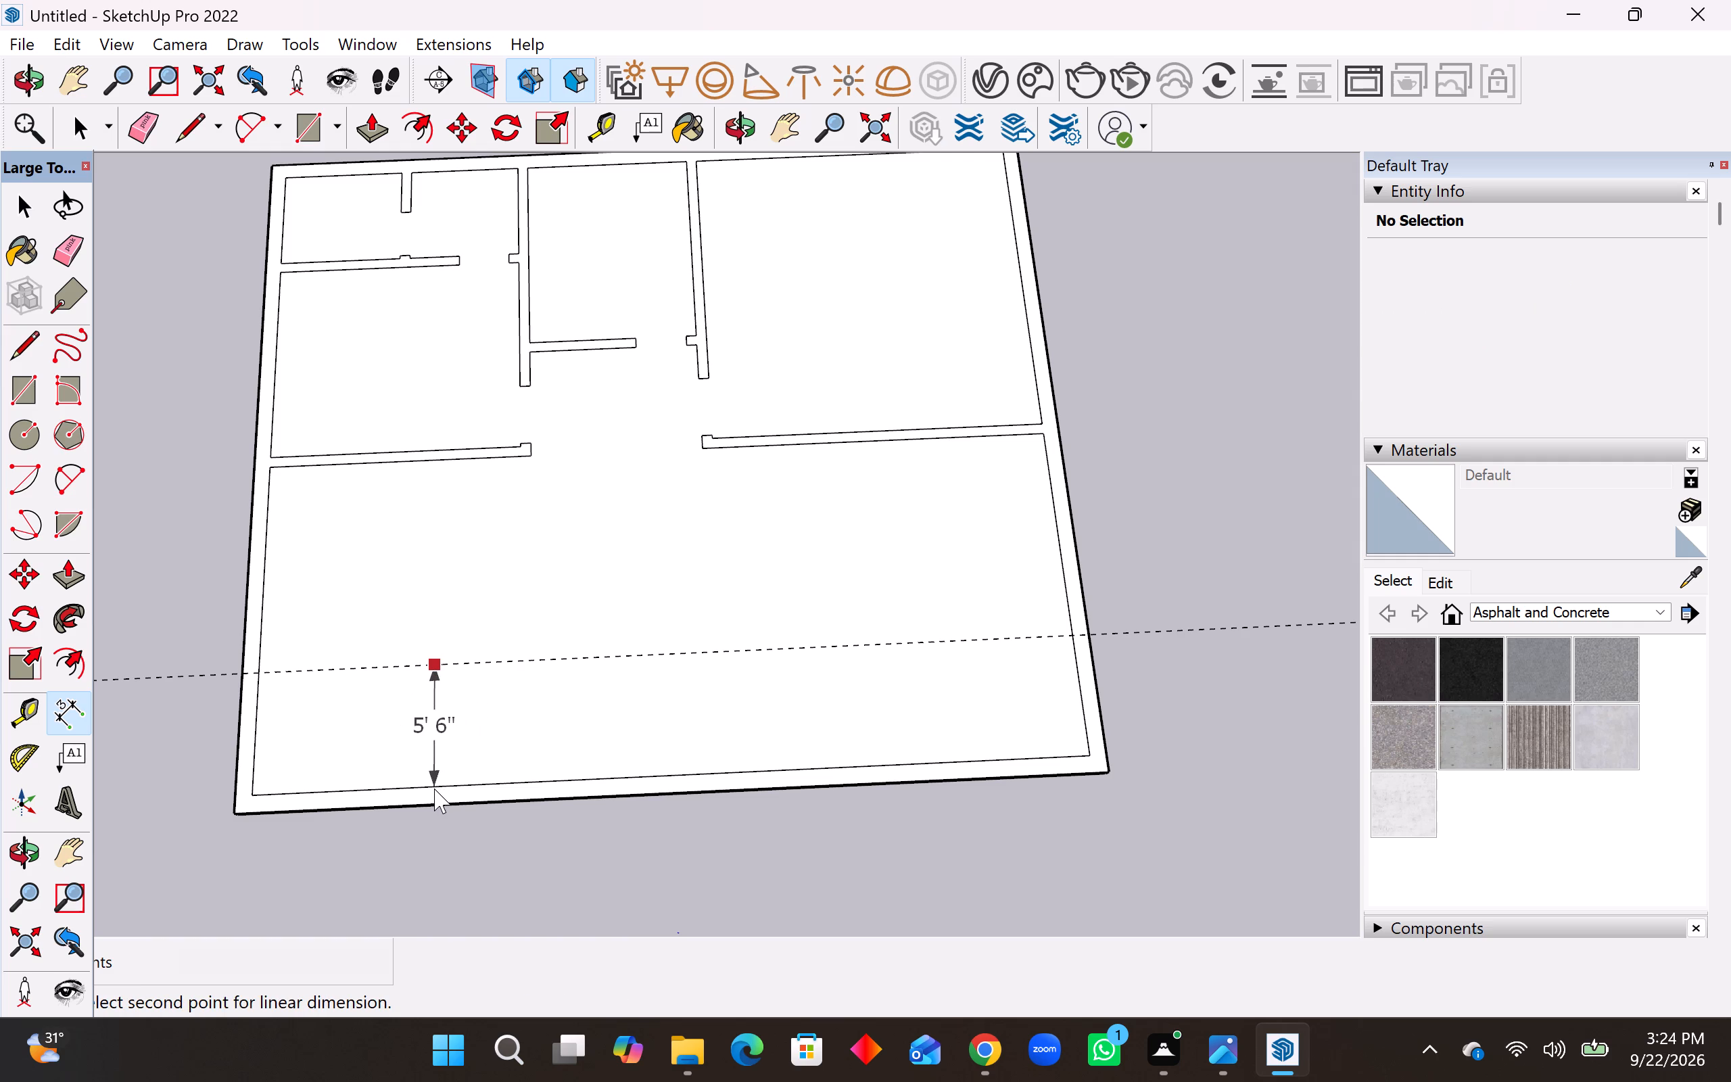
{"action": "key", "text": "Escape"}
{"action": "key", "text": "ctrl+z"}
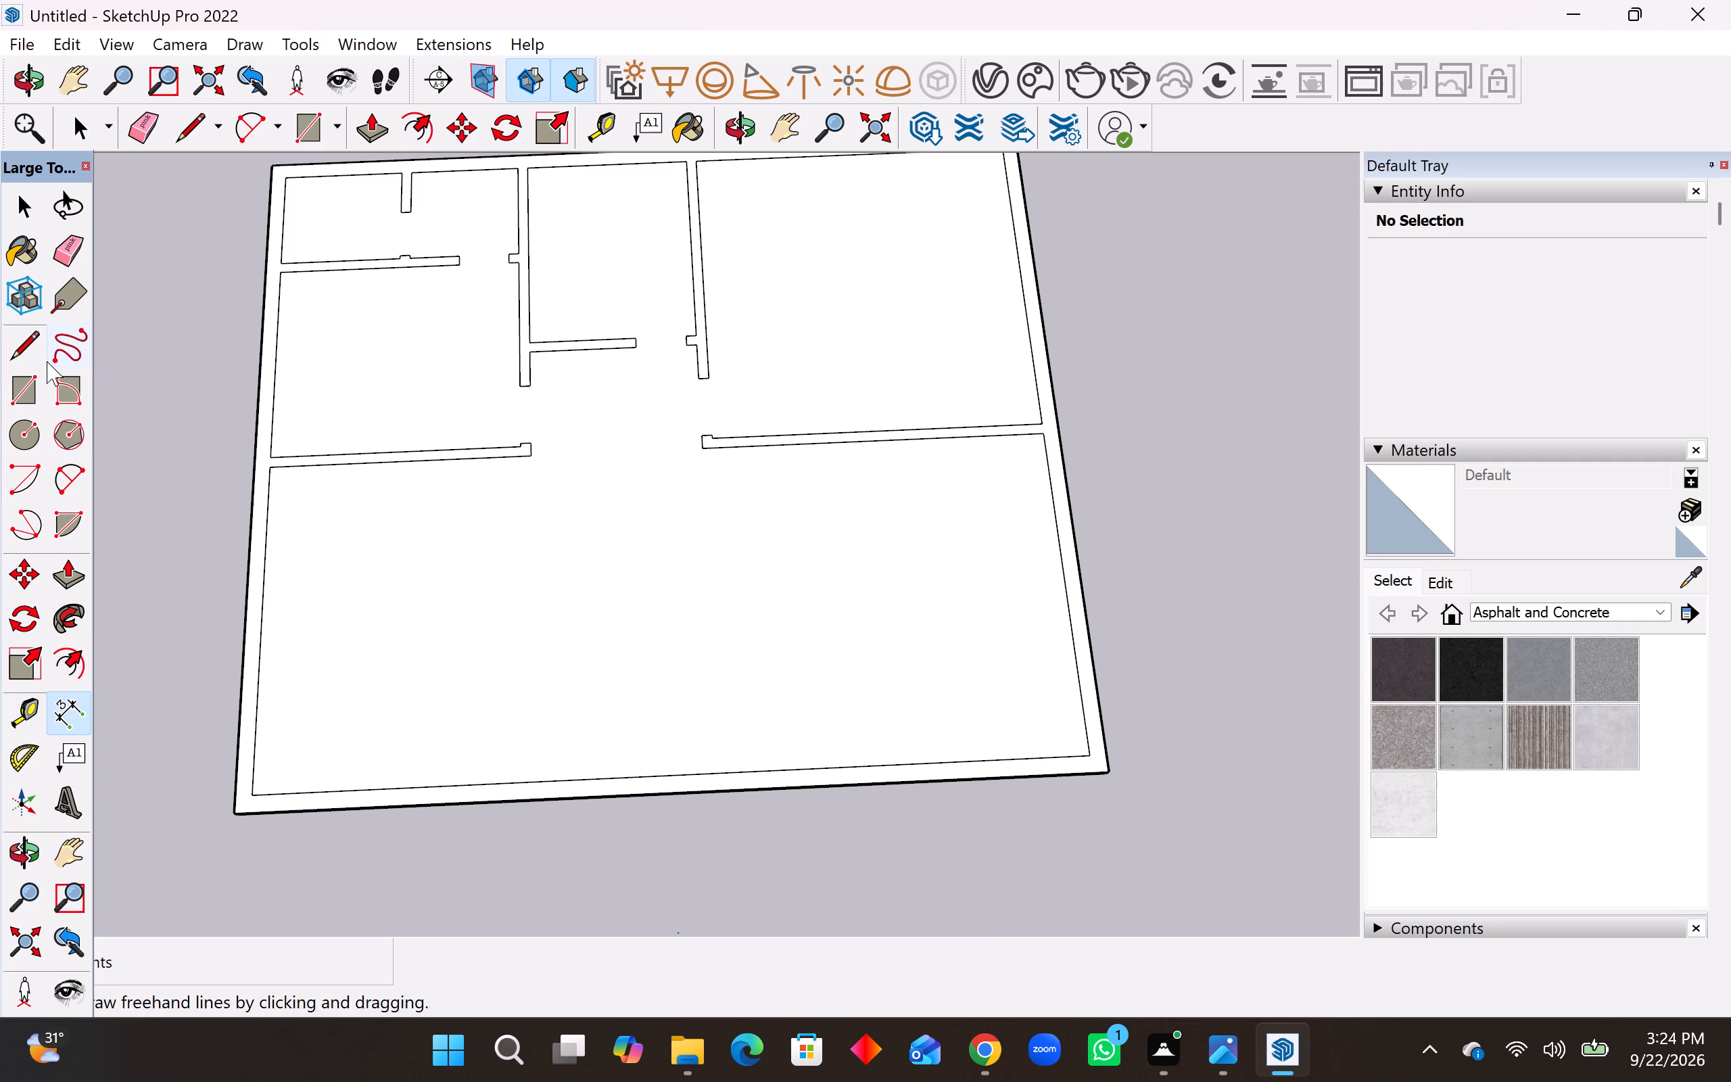
Place a crosswise guide in the large front room, 10' in from the inner edge of the front outer wall.
{"action": "left_click_drag", "start_coordinate": [22, 726], "coordinate": [16, 723]}
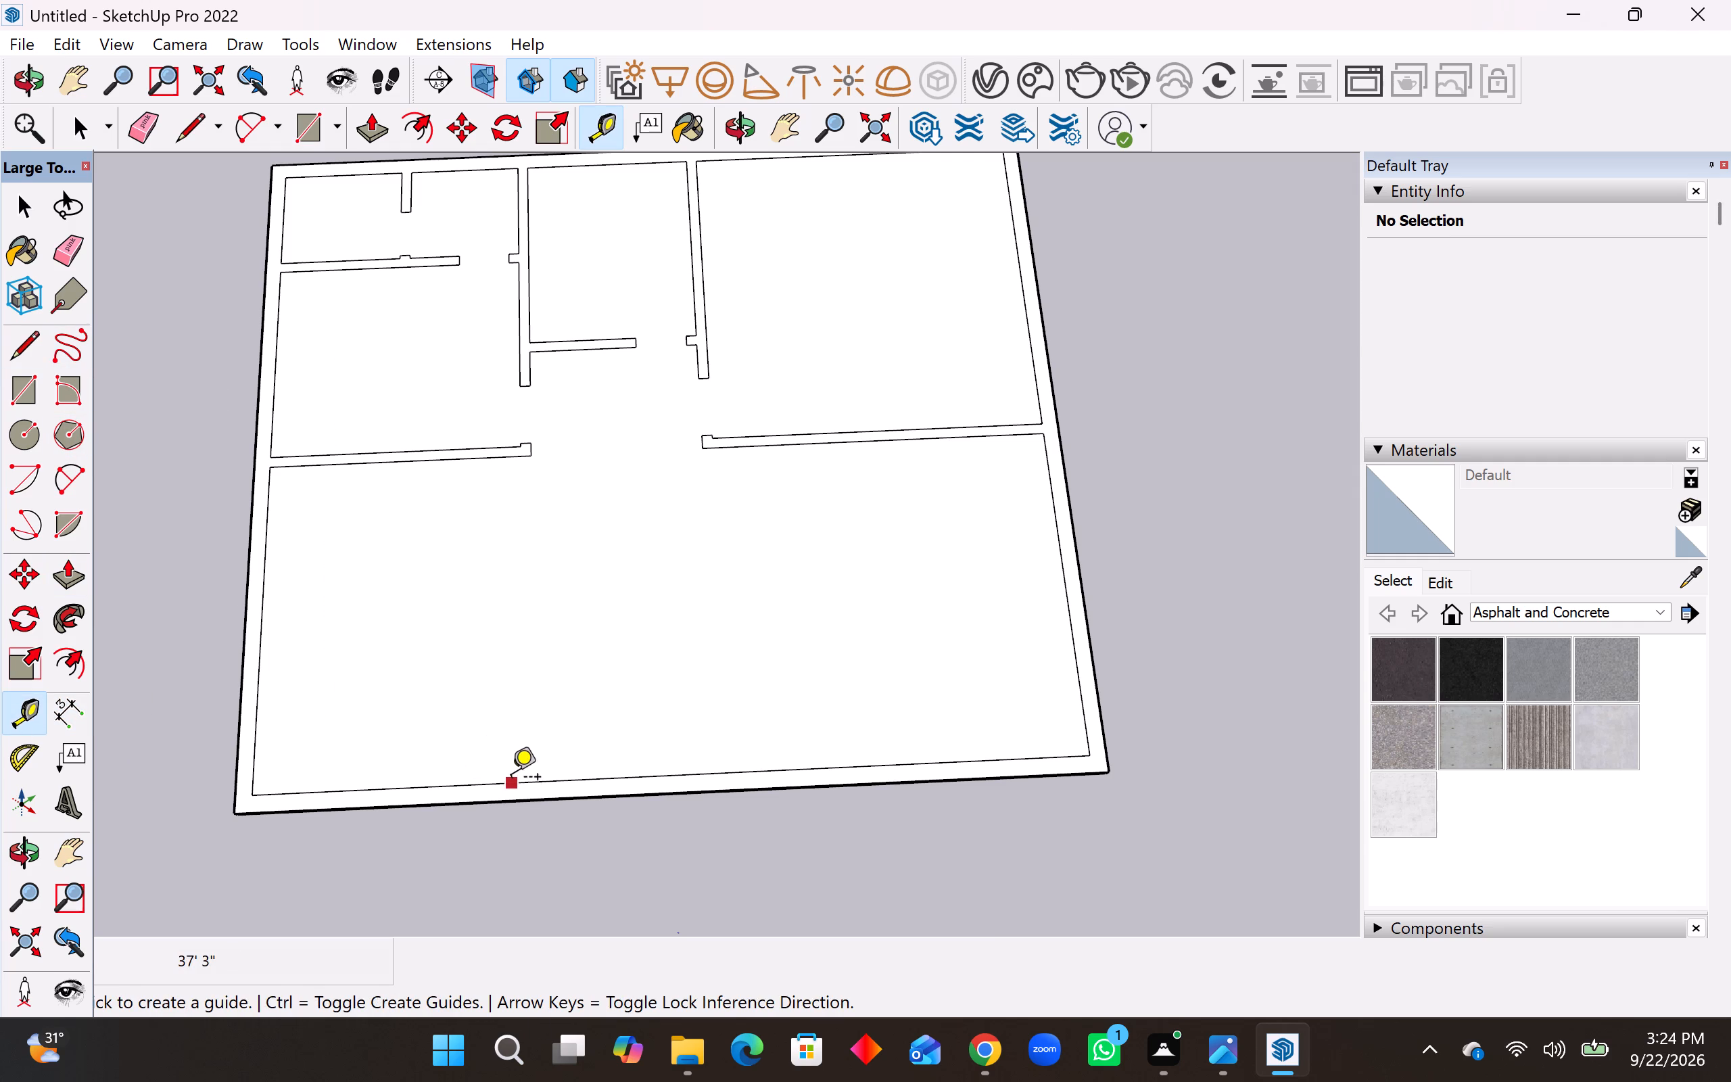
{"action": "left_click", "coordinate": [511, 779]}
{"action": "type", "text": "10'"}
{"action": "key", "text": "Return"}
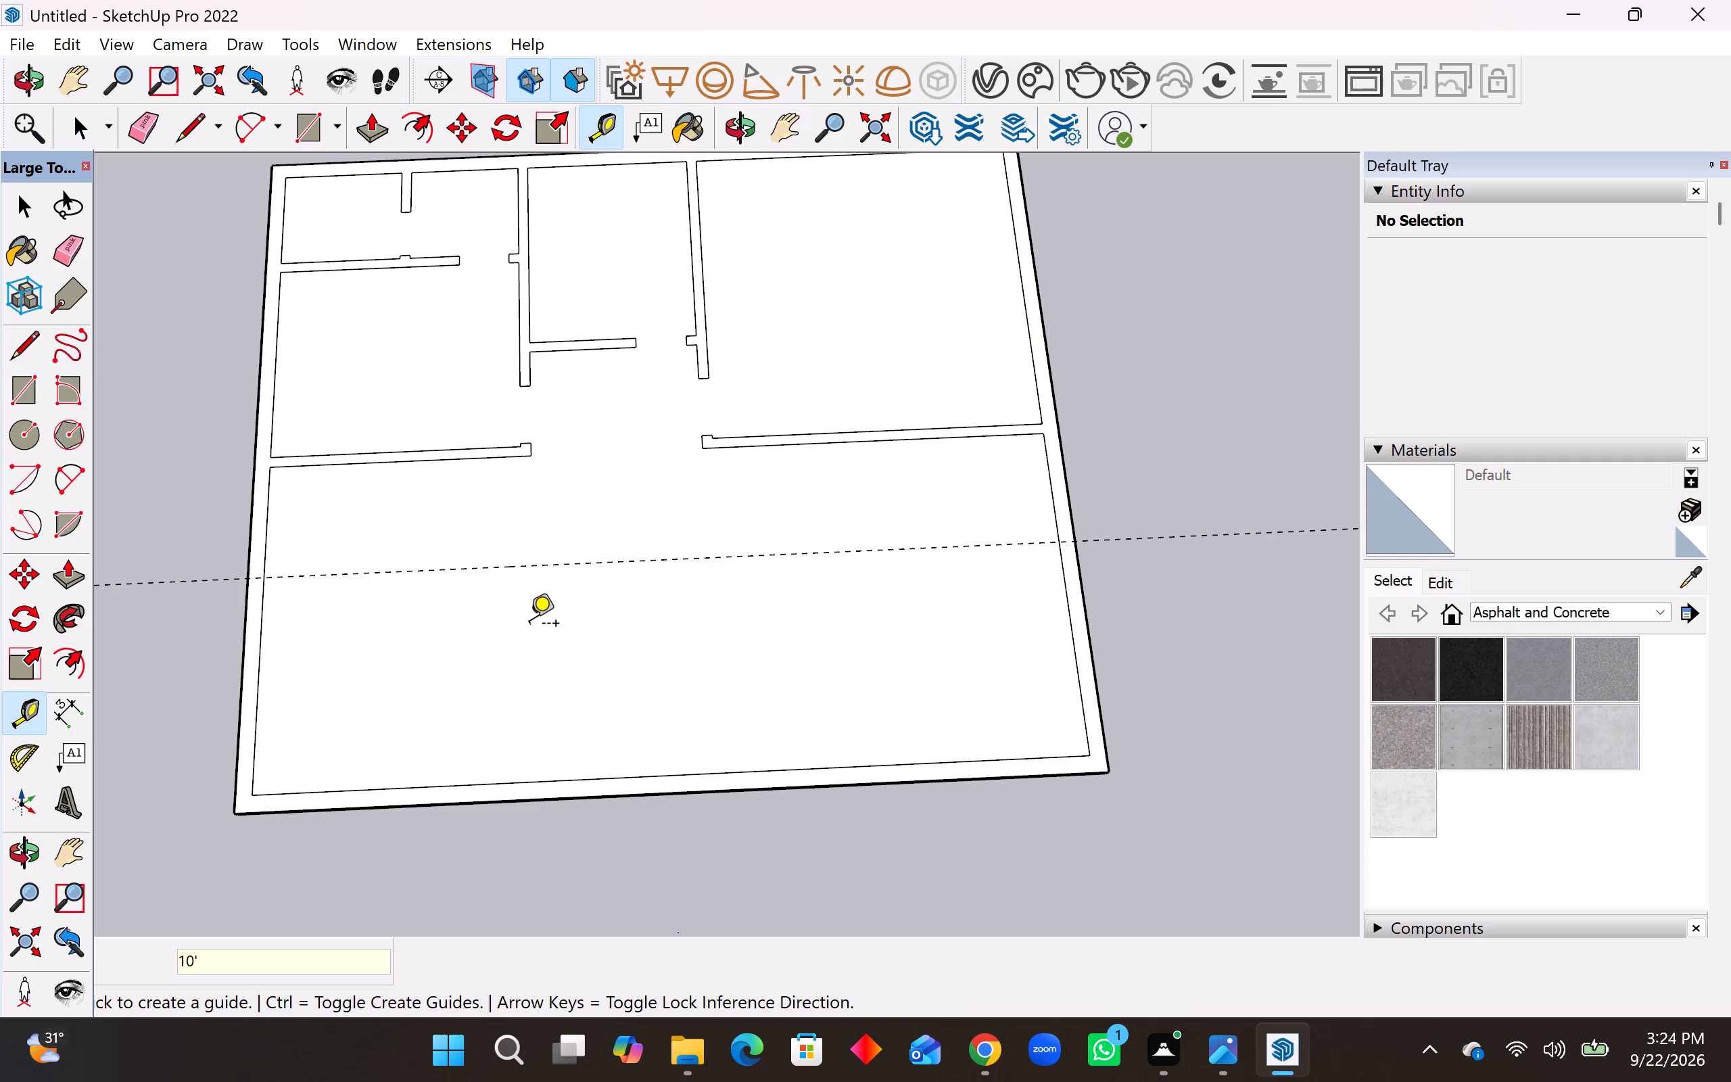
Place a lengthwise guide 5' in from the inner edge of the left-hand outer wall and a second guide 6" beyond it.
{"action": "left_click", "coordinate": [264, 659]}
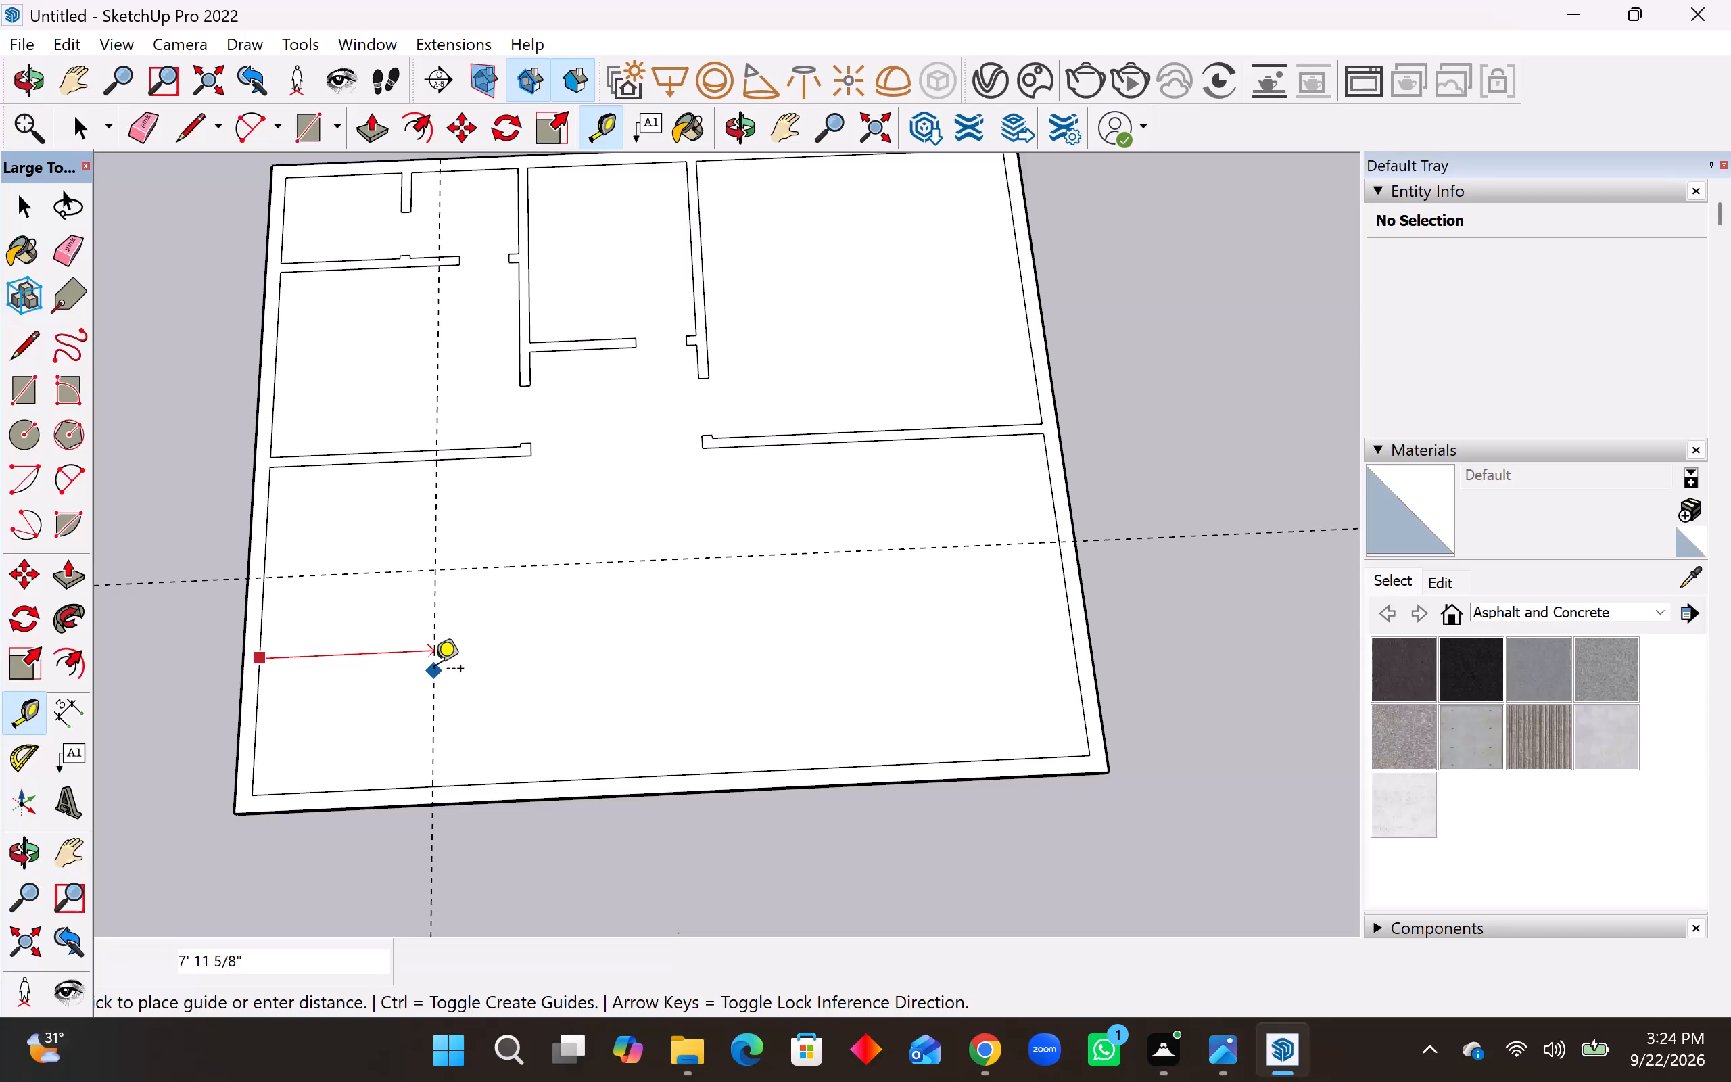
{"action": "type", "text": "5'"}
{"action": "key", "text": "Return"}
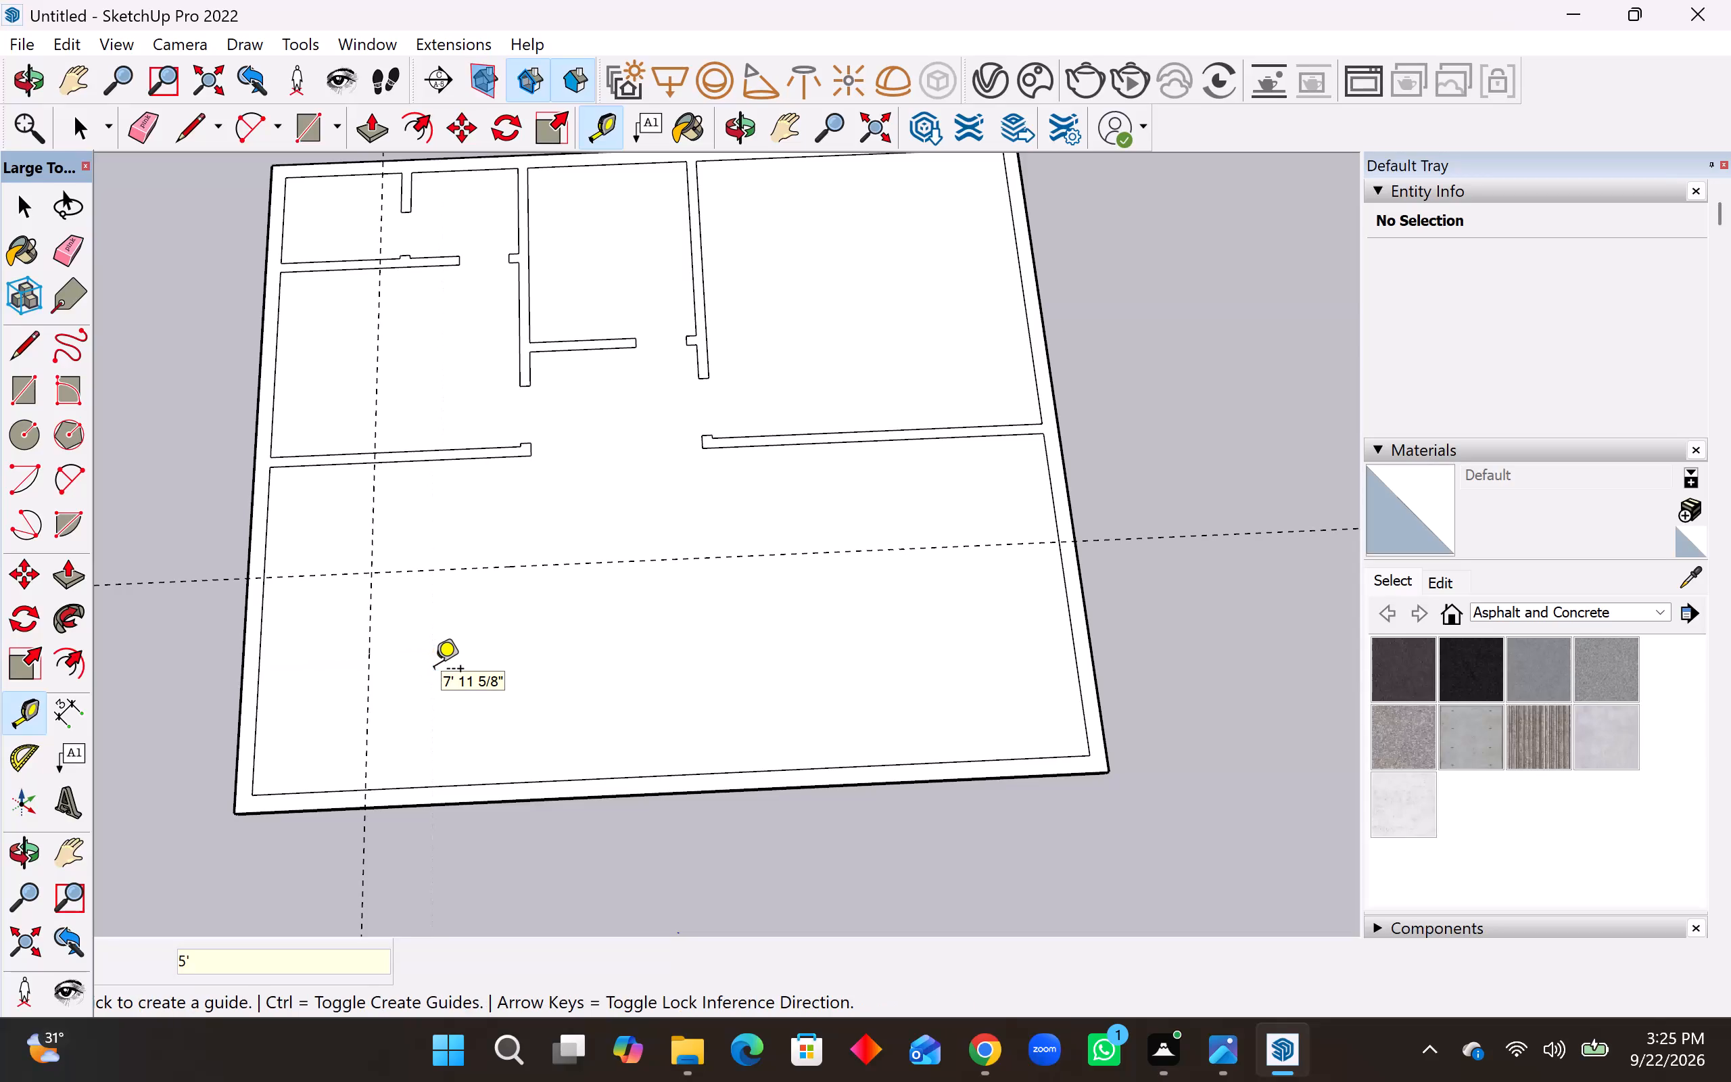
{"action": "left_click", "coordinate": [373, 680]}
{"action": "key", "text": "6"}
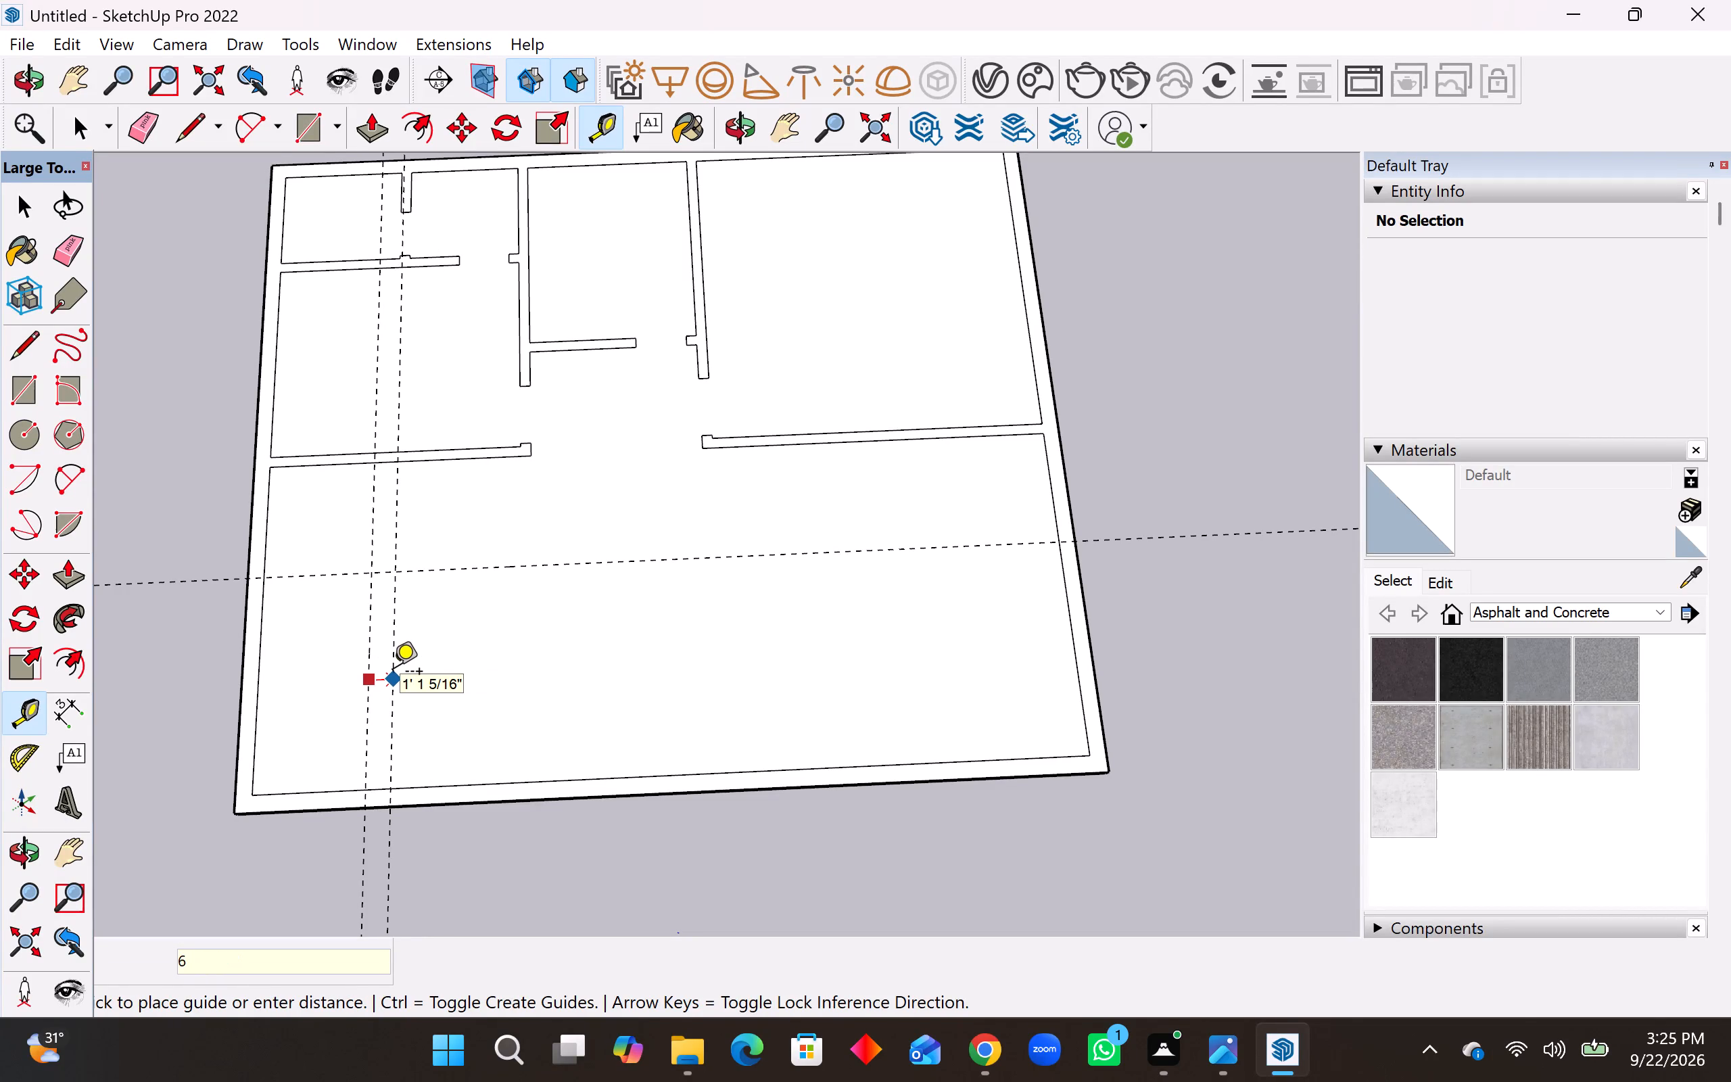
{"action": "key", "text": "shift+quotedbl"}
{"action": "key", "text": "Return"}
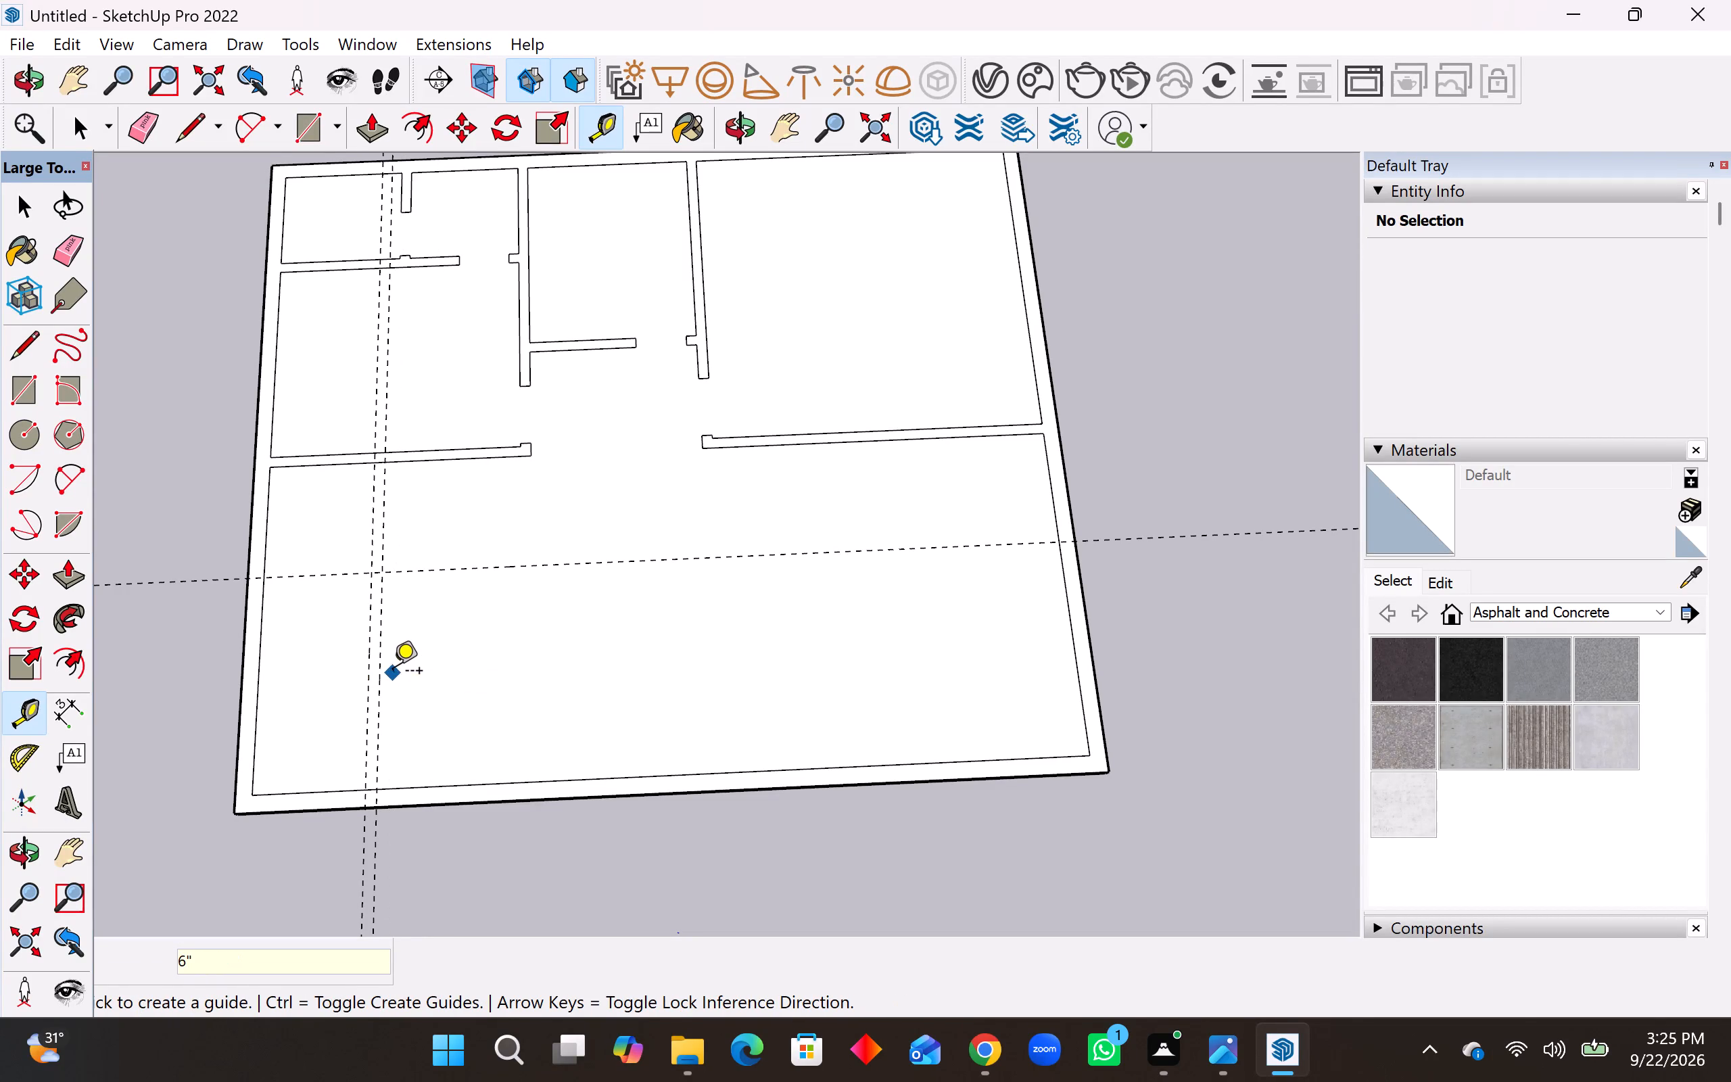
Place a lengthwise guide in the front room, 10' further in from the second of the paired 6" guides.
{"action": "left_click", "coordinate": [382, 678]}
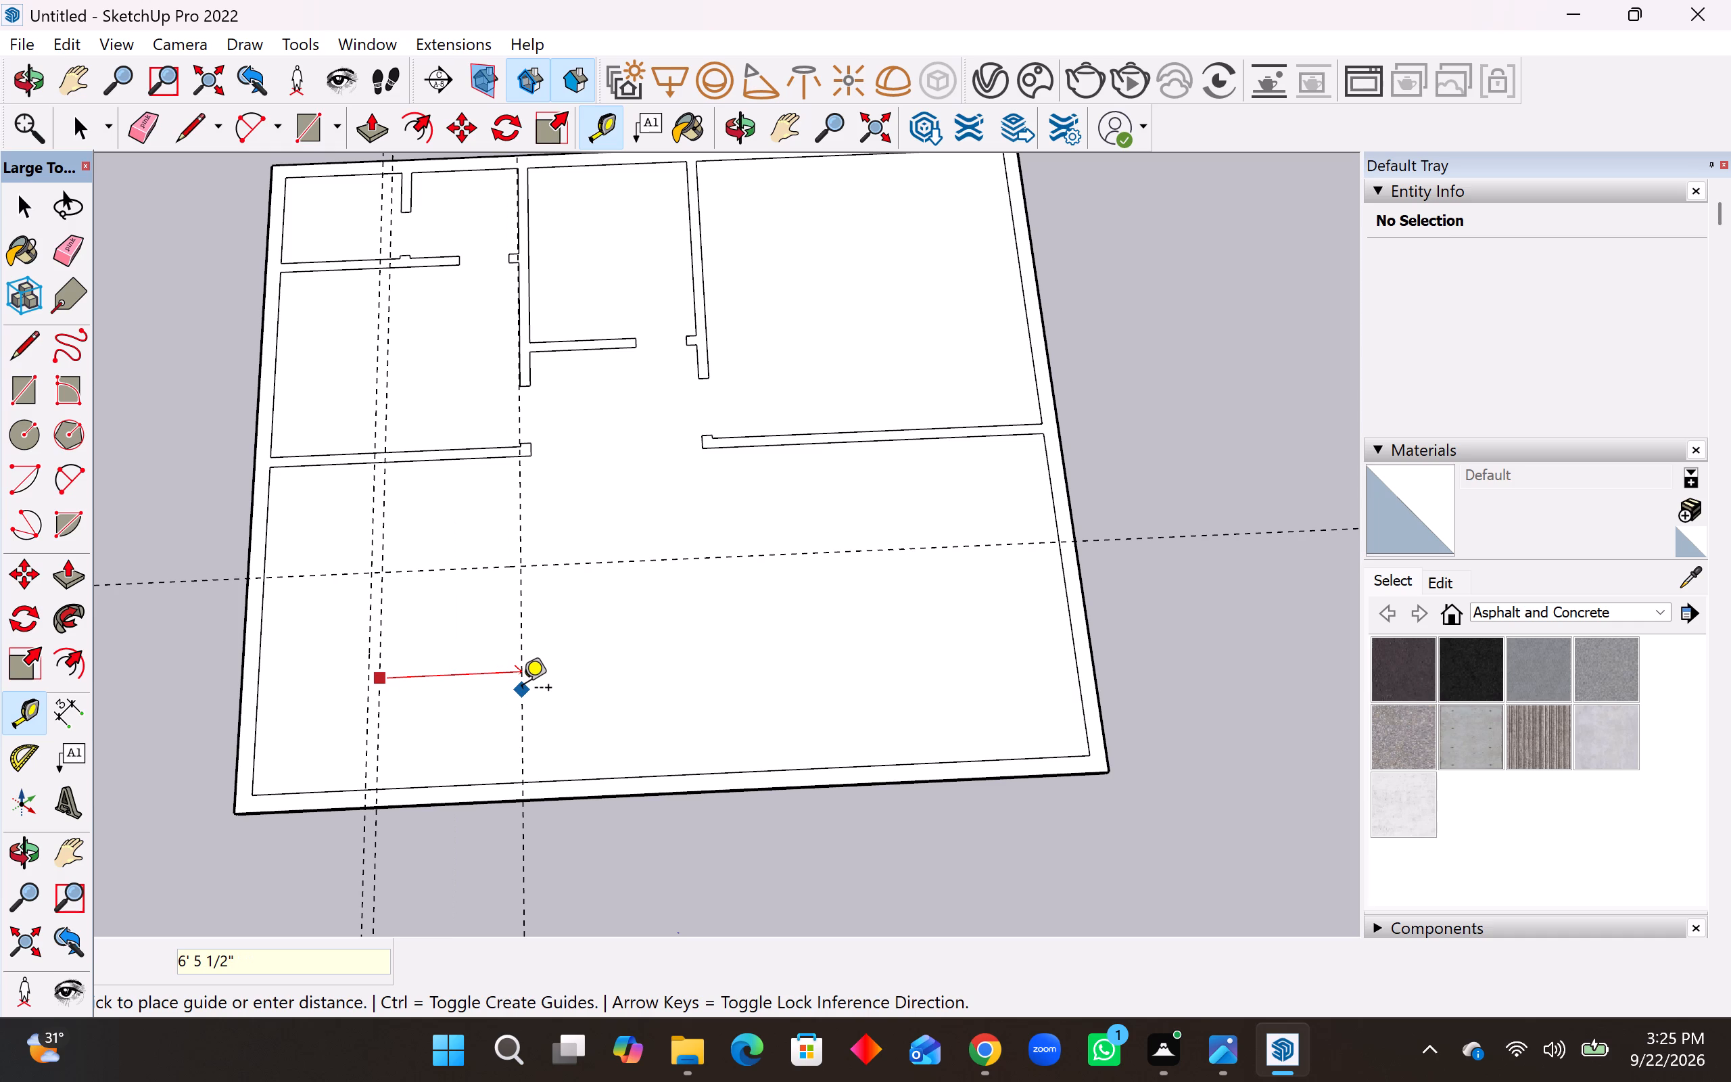
{"action": "type", "text": "10'"}
{"action": "key", "text": "Return"}
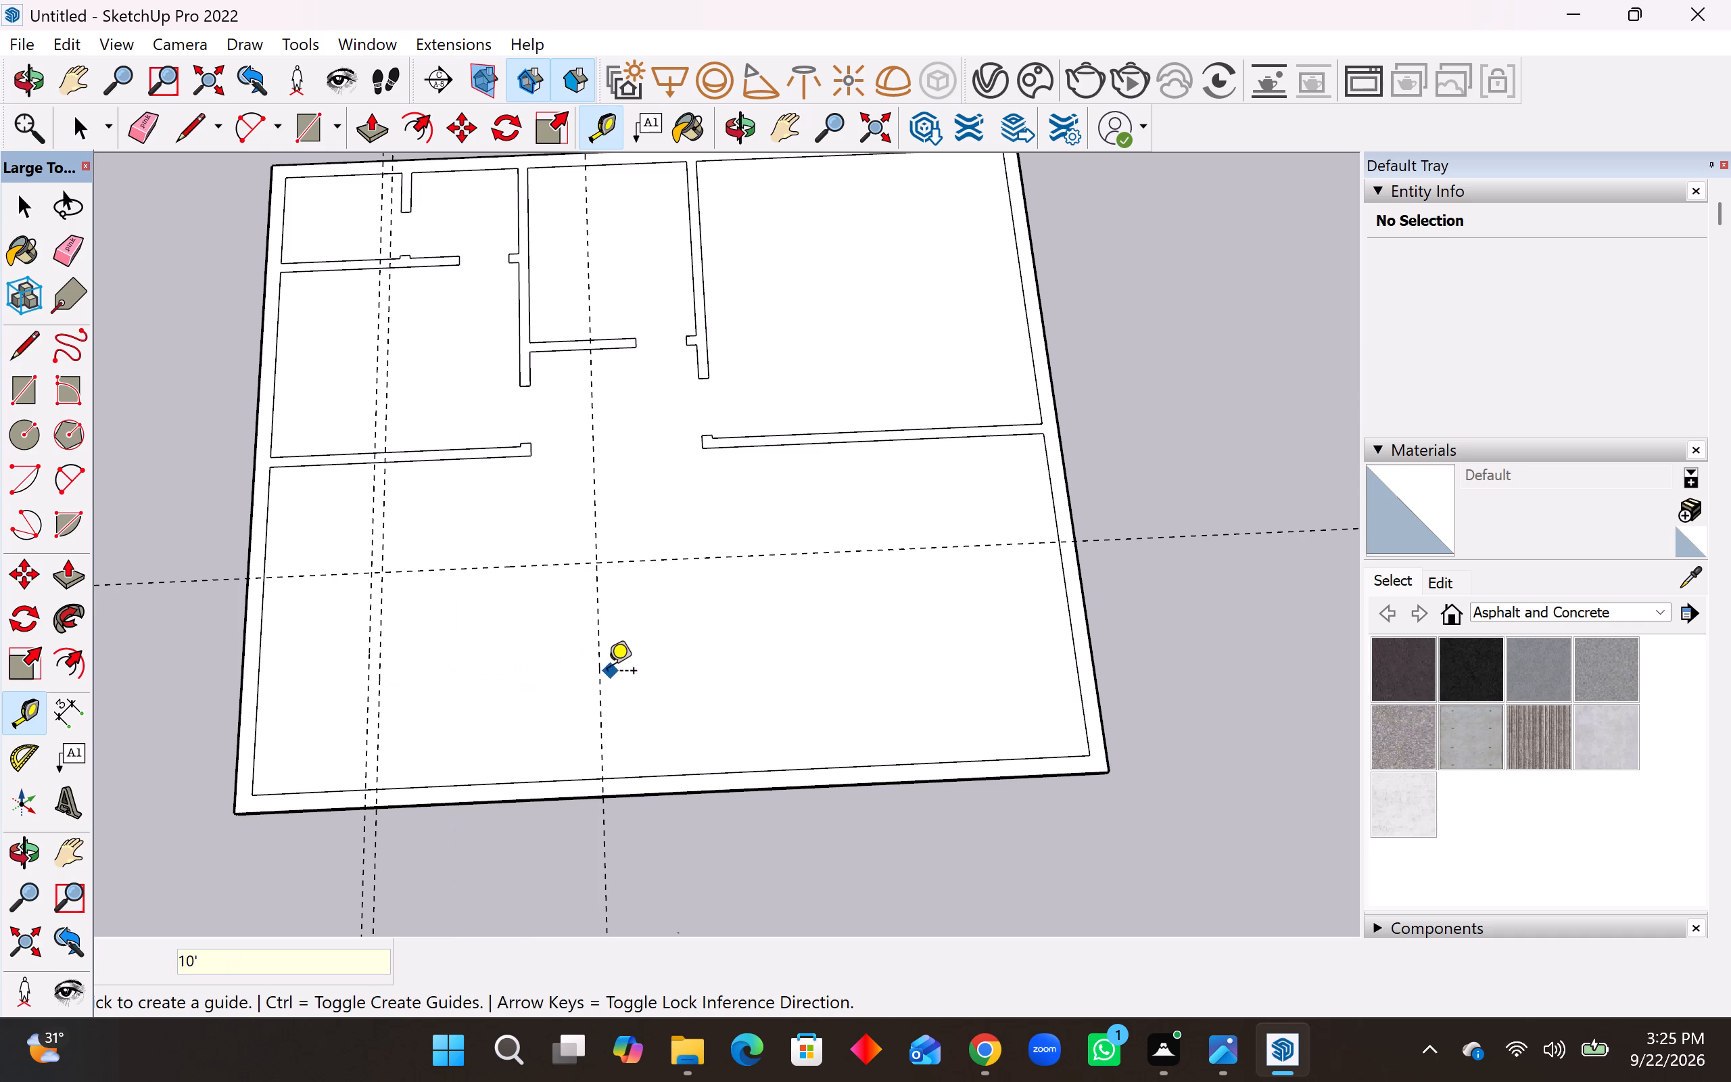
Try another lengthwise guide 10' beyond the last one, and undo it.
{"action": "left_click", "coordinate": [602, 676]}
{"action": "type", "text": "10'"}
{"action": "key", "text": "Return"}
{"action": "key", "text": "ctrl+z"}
Place a lengthwise guide 6" beyond the last lengthwise guide to mark the second partition's thickness.
{"action": "left_click", "coordinate": [602, 667]}
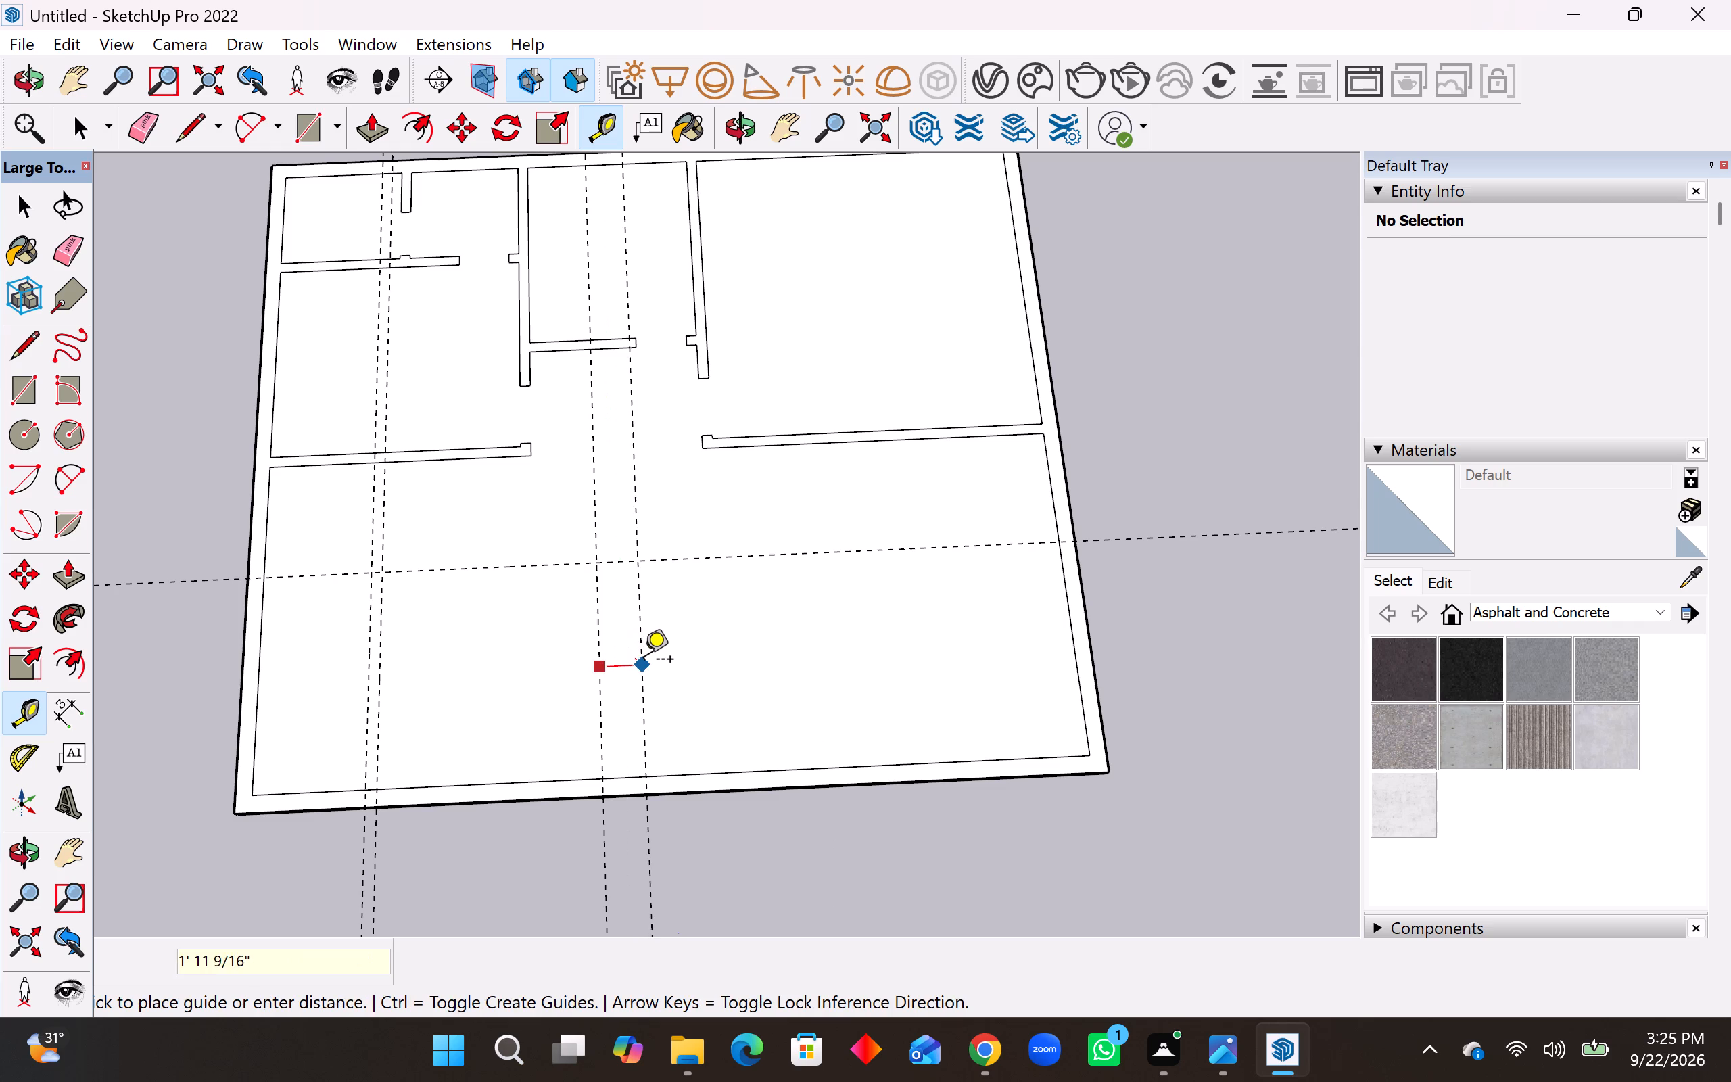
{"action": "type", "text": "6\""}
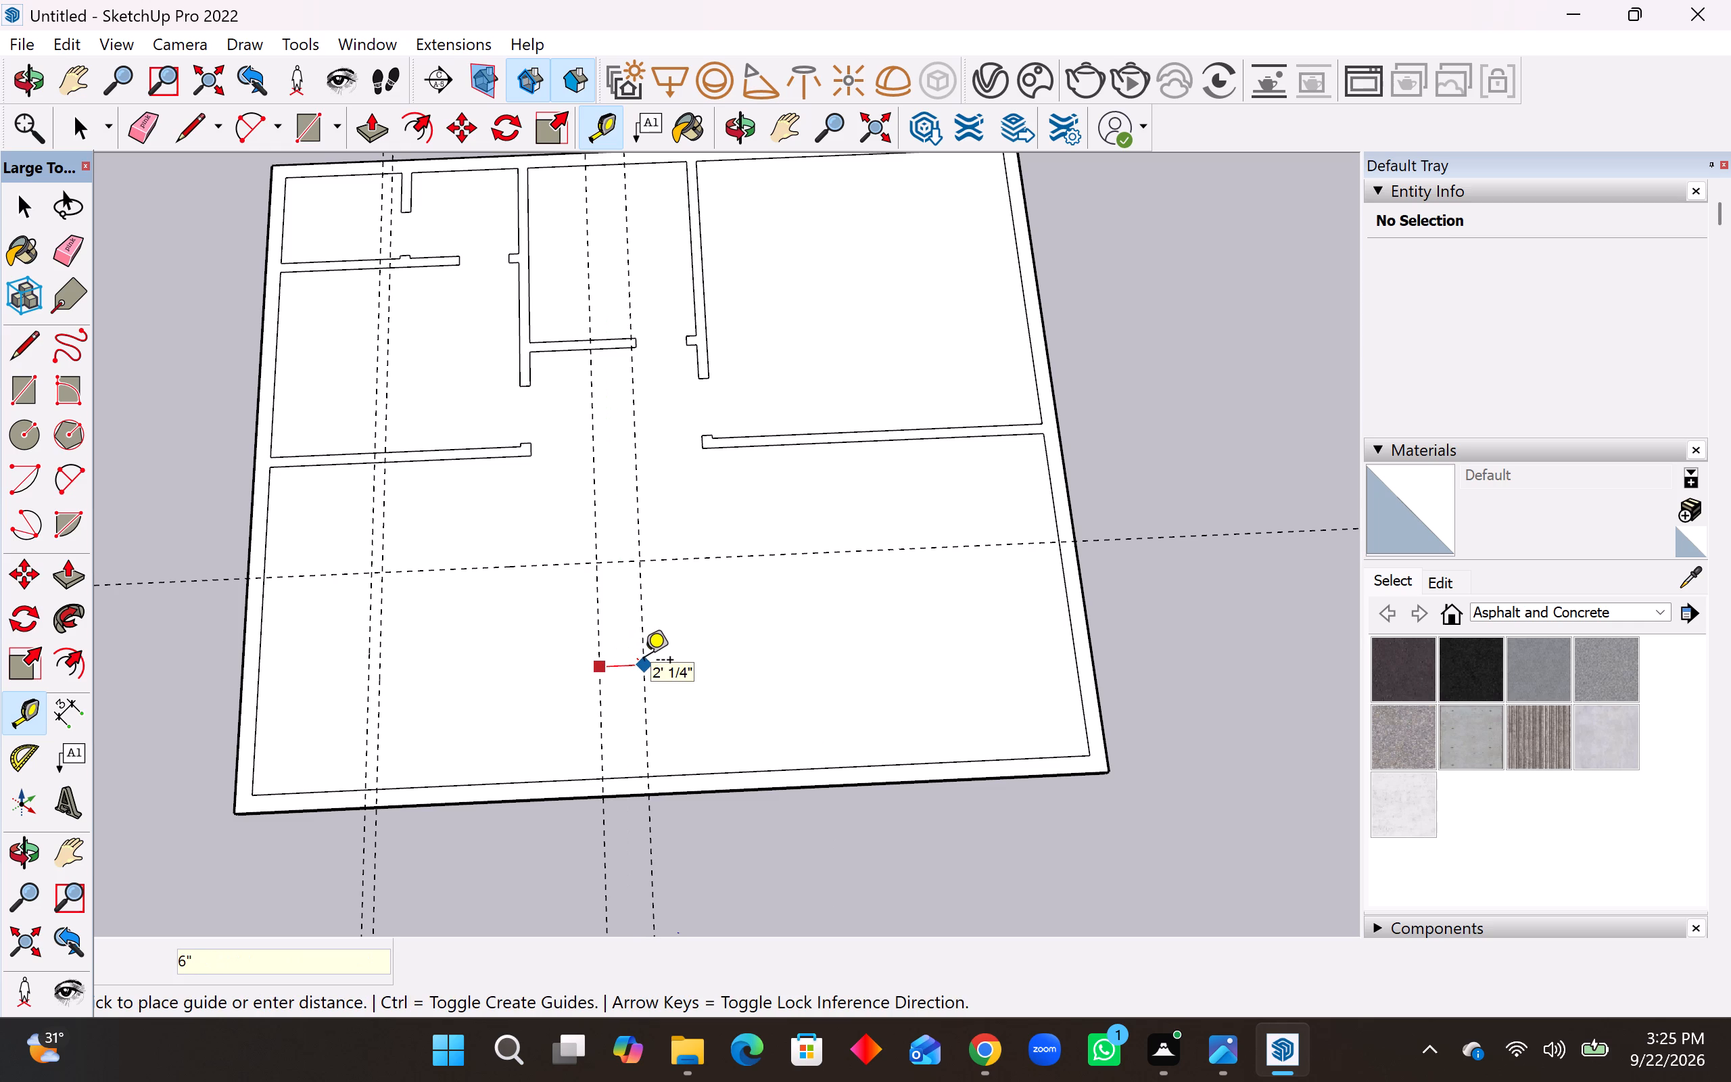
{"action": "key", "text": "Return"}
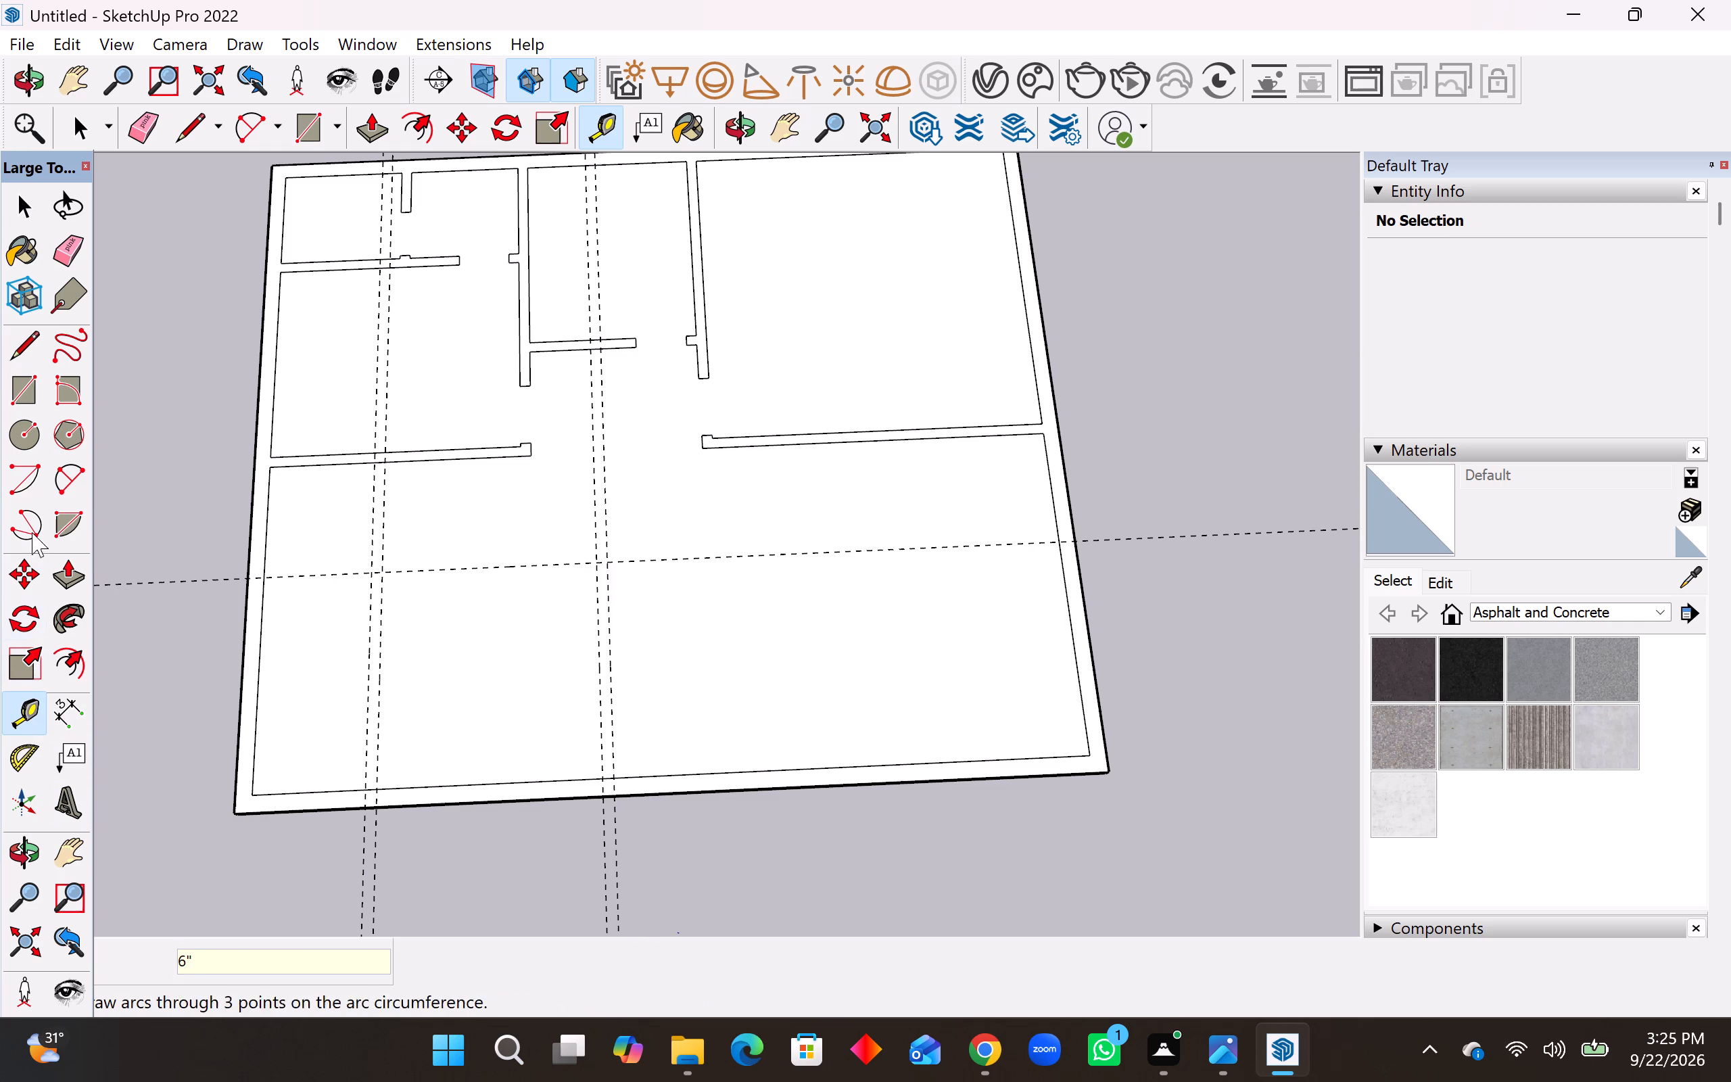
Draw a 10' by 5' 6" rectangle from the front-left inner corner to the crosswise guide and the 6" offset guide.
{"action": "left_click", "coordinate": [18, 384]}
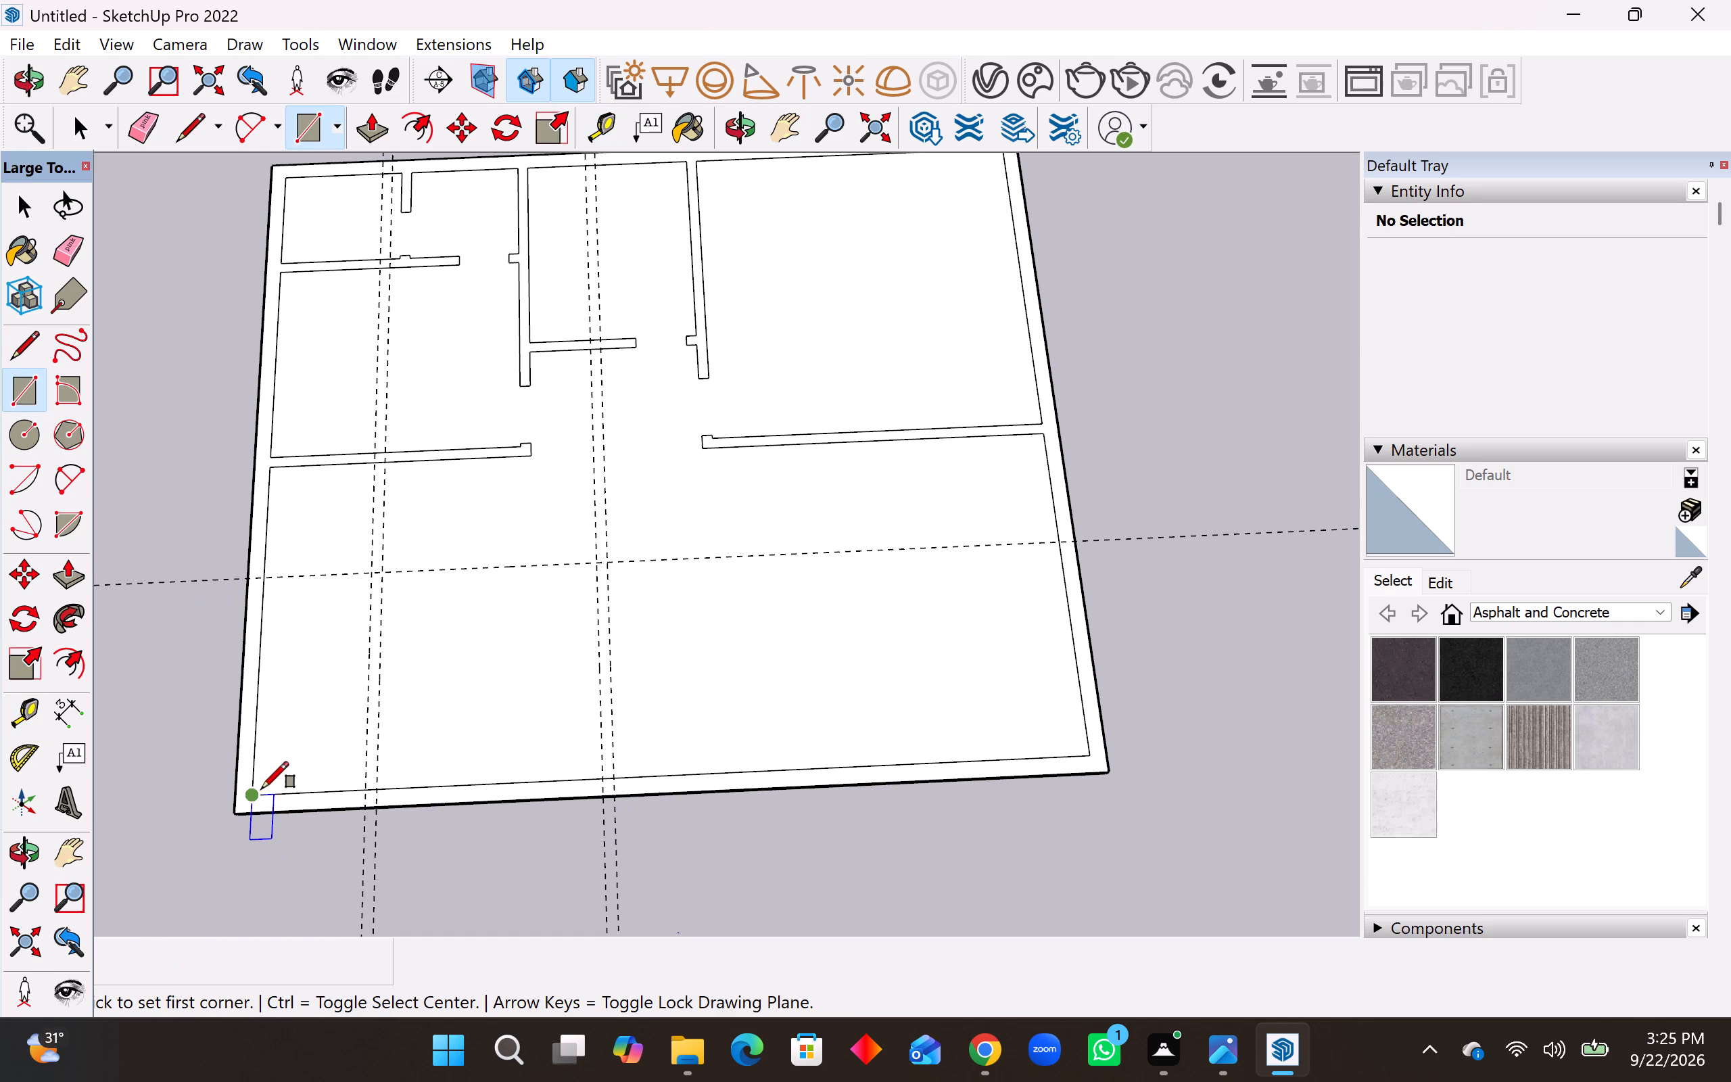
{"action": "left_click", "coordinate": [260, 789]}
{"action": "left_click", "coordinate": [379, 572]}
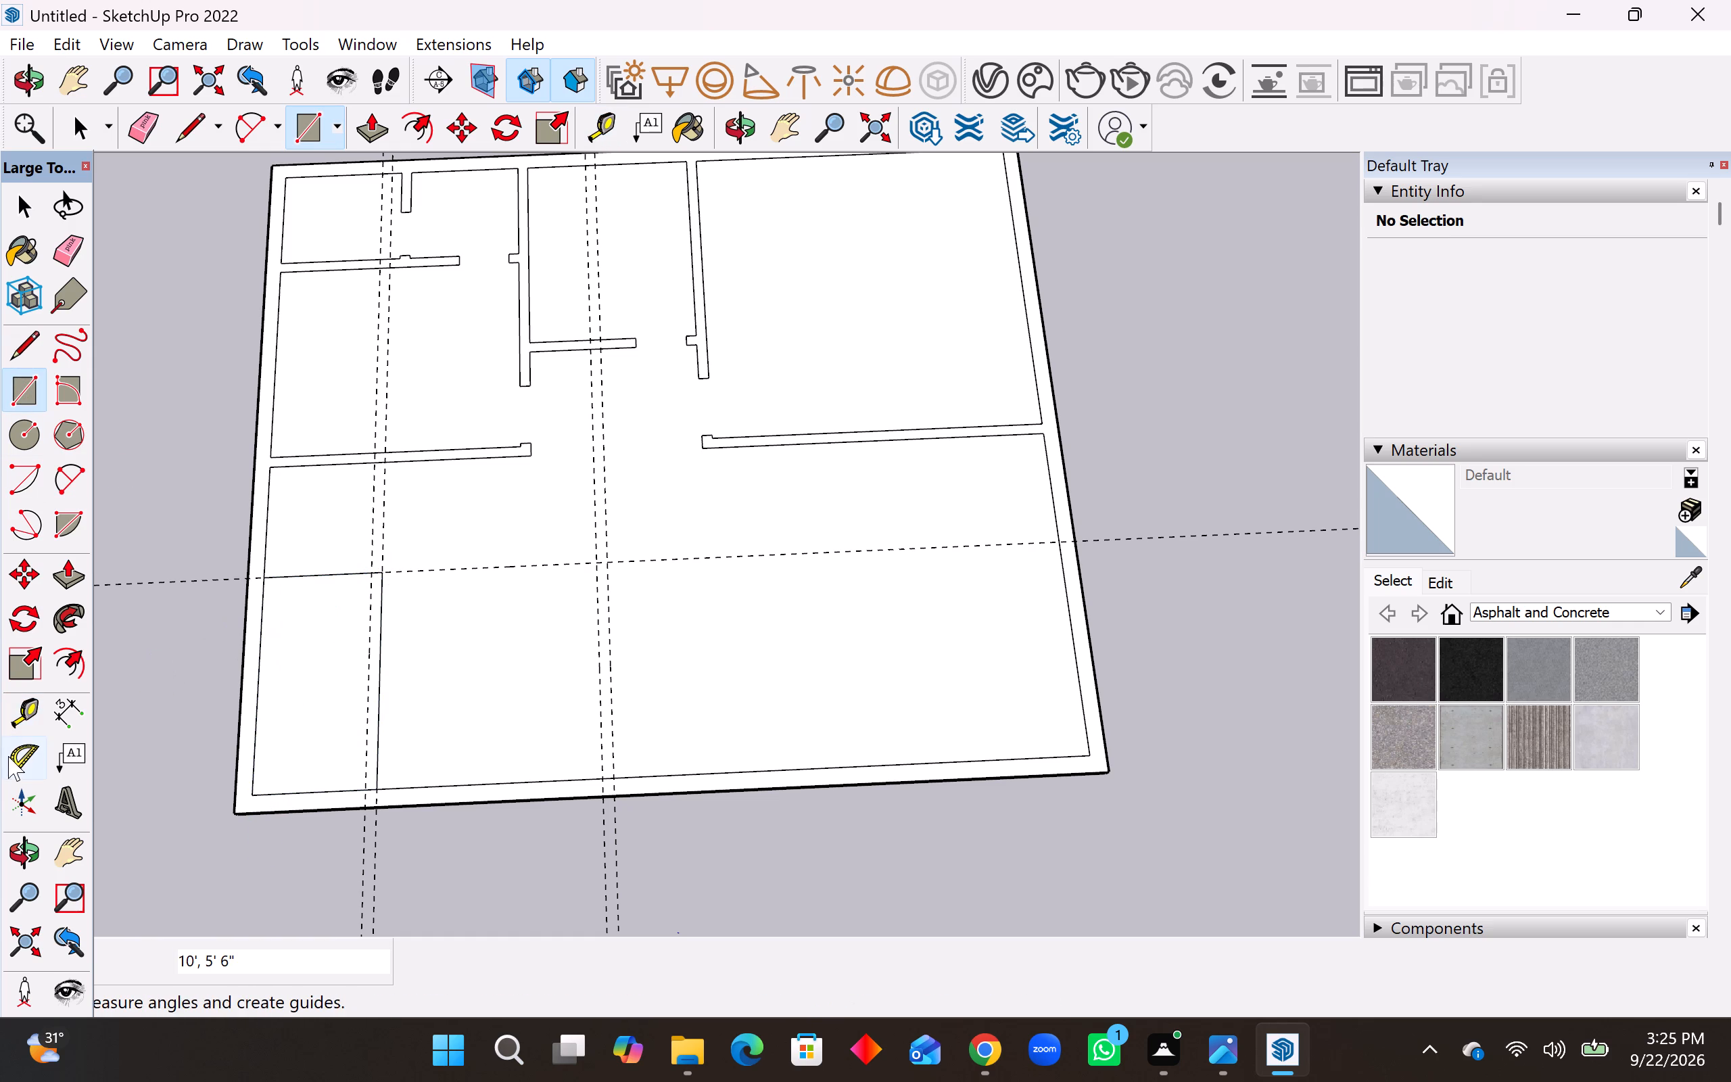
Add a crosswise guide 6" behind the existing one and draw a 10' 6" by 5' 6" rectangle to it from the front-left inner corner.
{"action": "left_click", "coordinate": [27, 707]}
{"action": "left_click", "coordinate": [419, 575]}
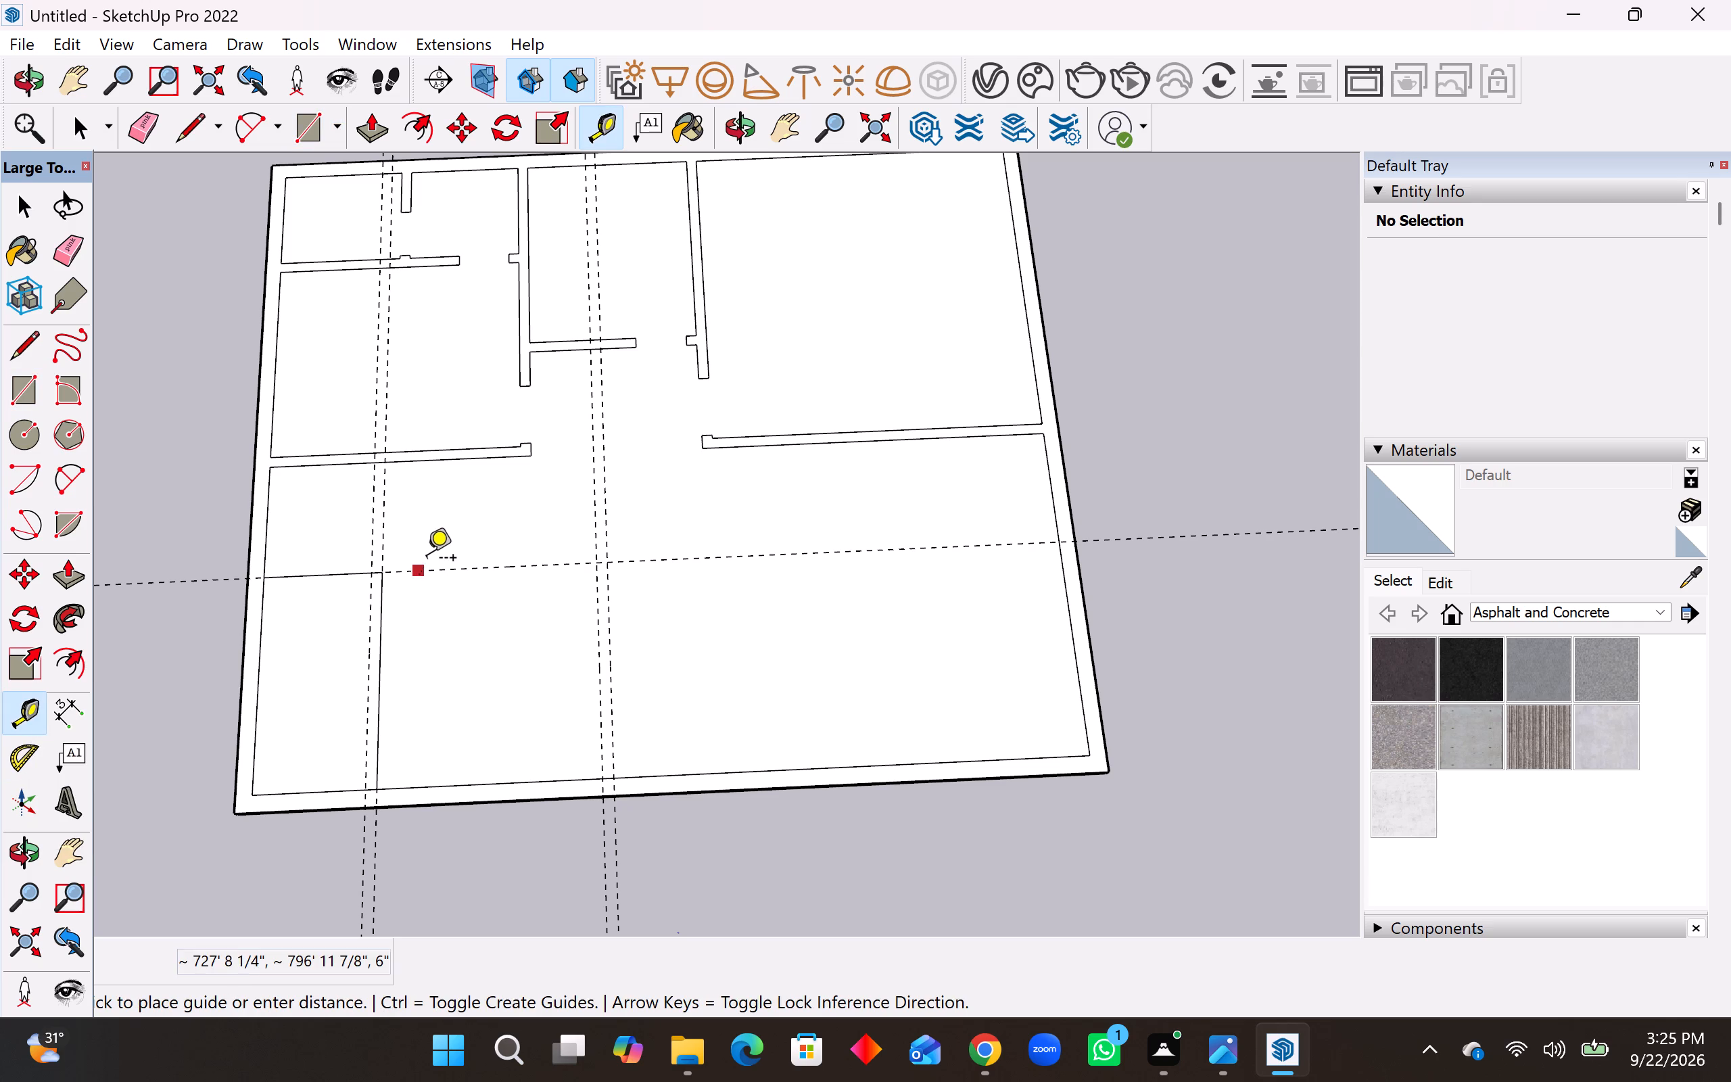
{"action": "type", "text": "6\""}
{"action": "key", "text": "Return"}
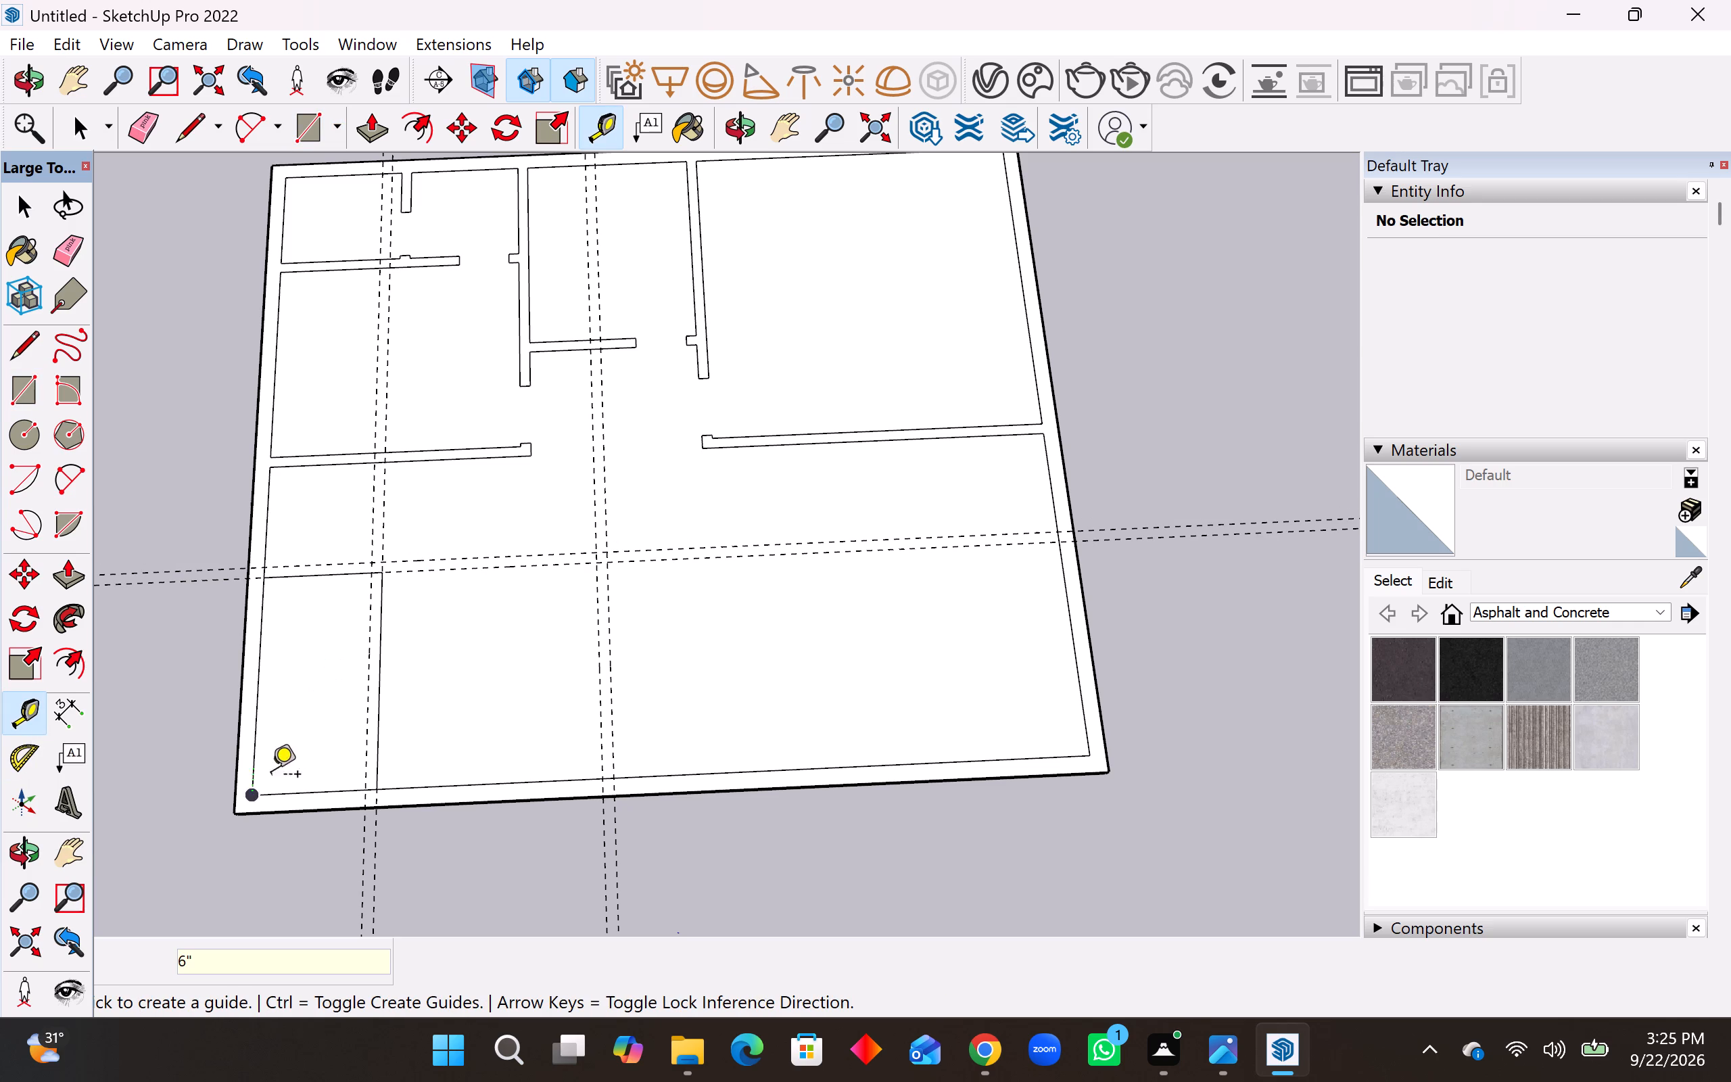
{"action": "left_click", "coordinate": [20, 399]}
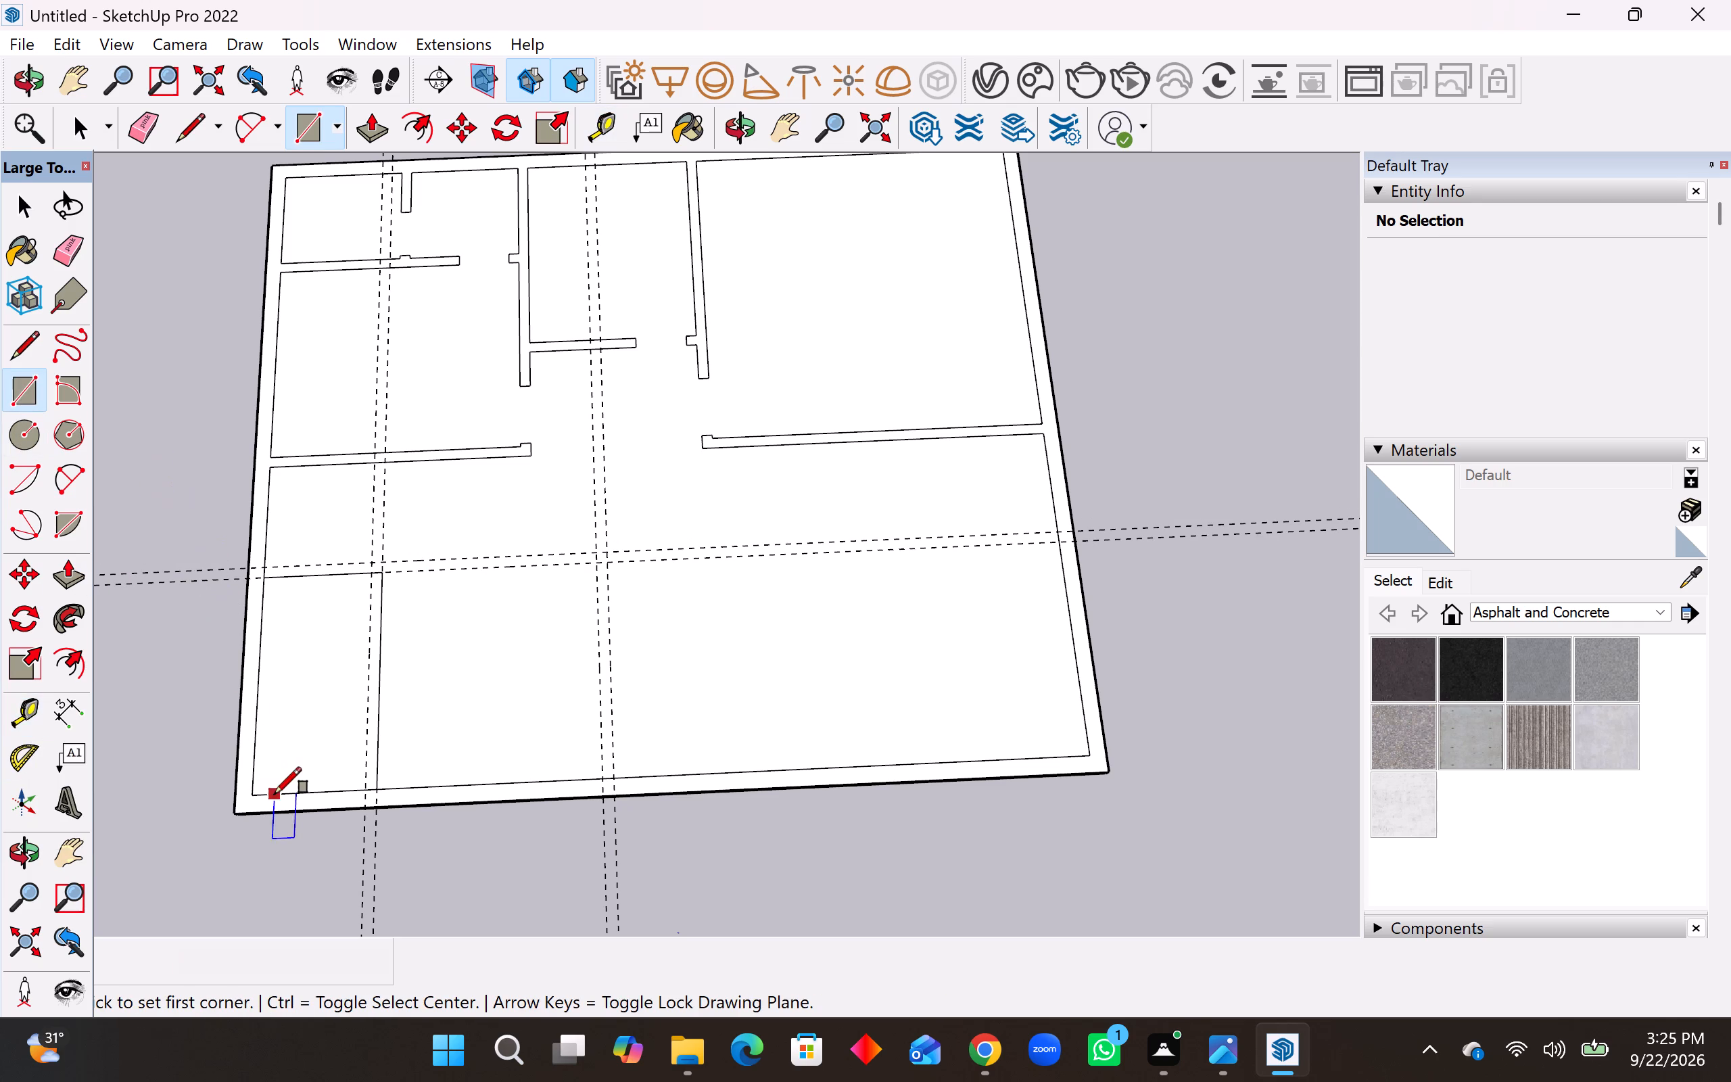
{"action": "left_click", "coordinate": [256, 791]}
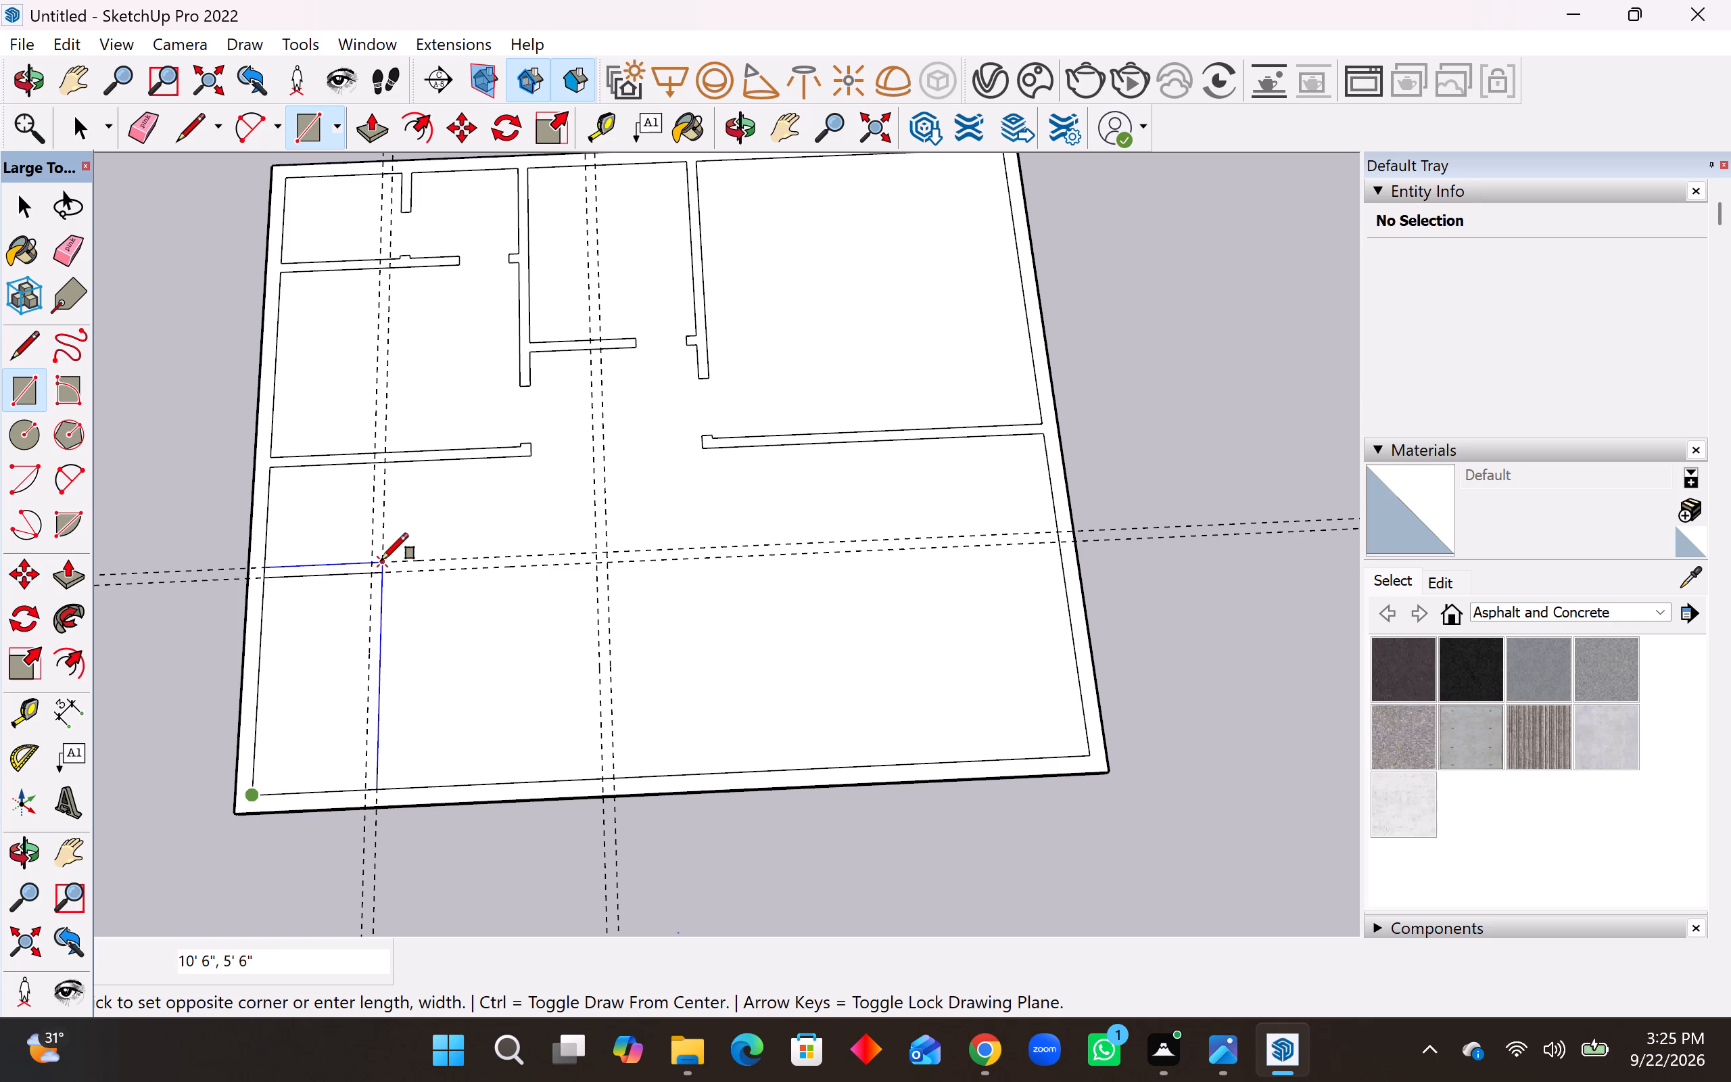
{"action": "left_click", "coordinate": [381, 560]}
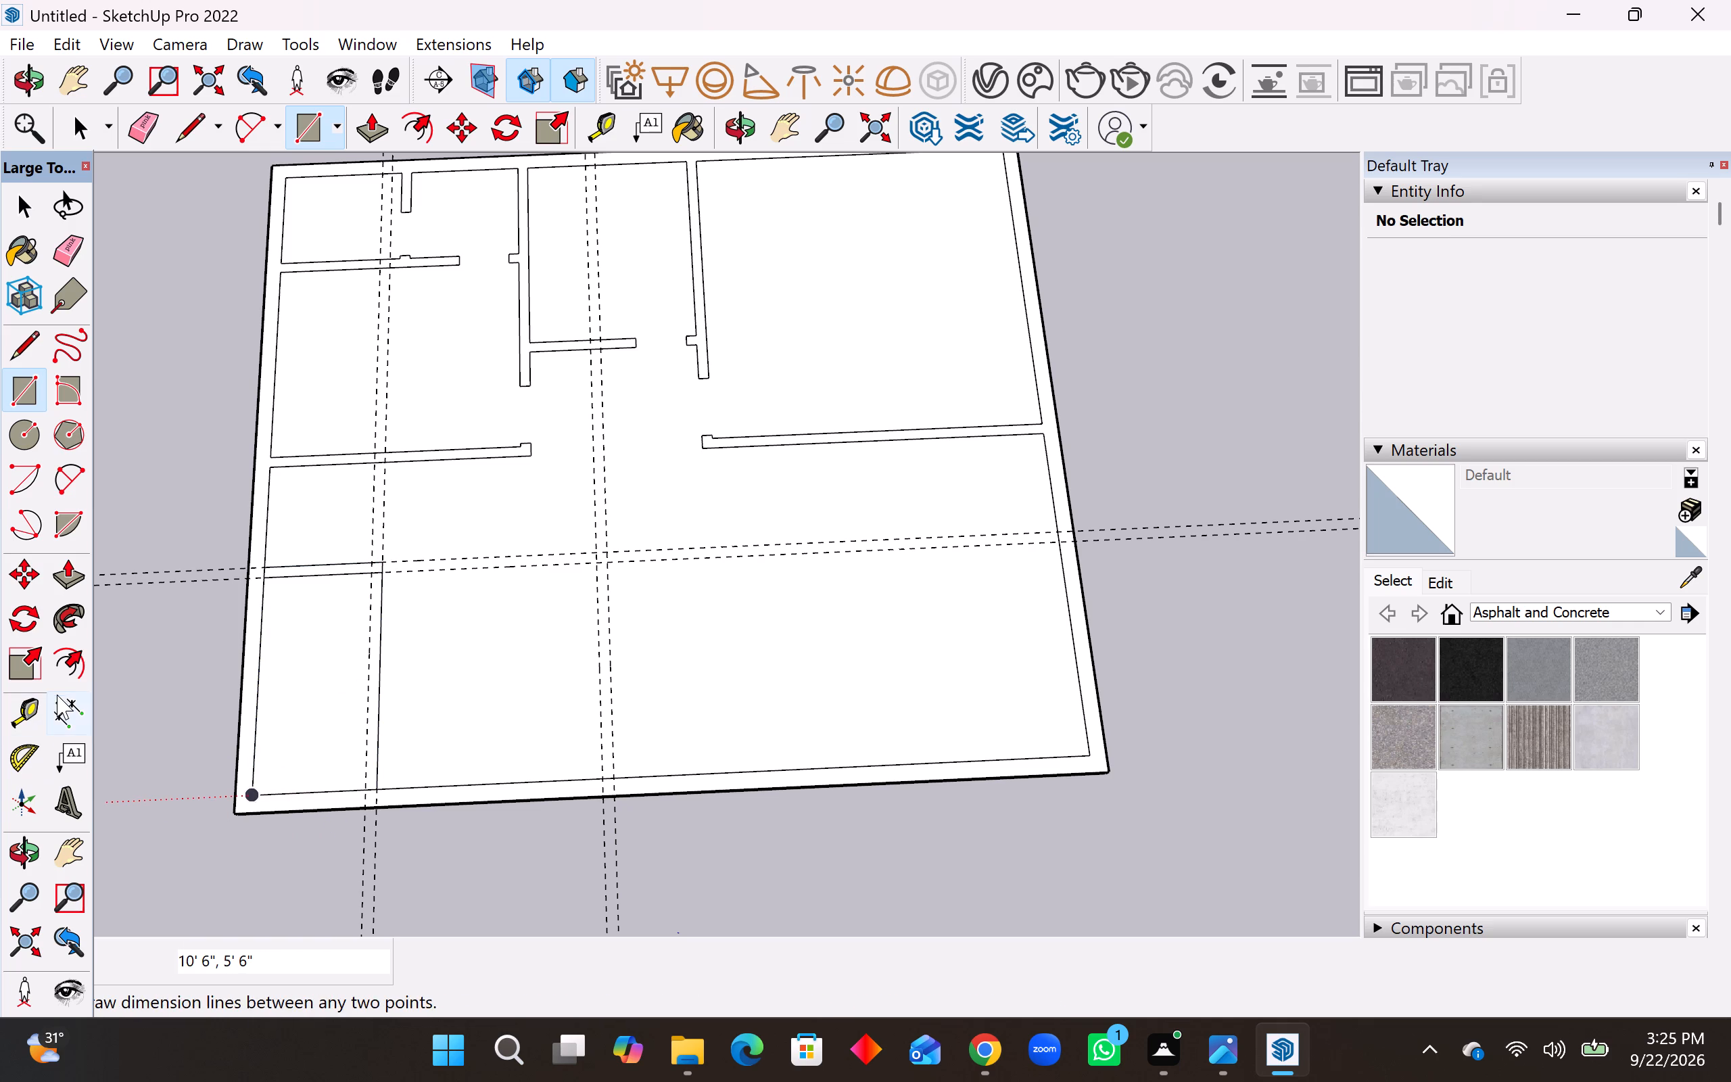
Check the front-left rectangle's width along the front wall without keeping a dimension.
{"action": "left_click", "coordinate": [60, 705]}
{"action": "left_click", "coordinate": [256, 784]}
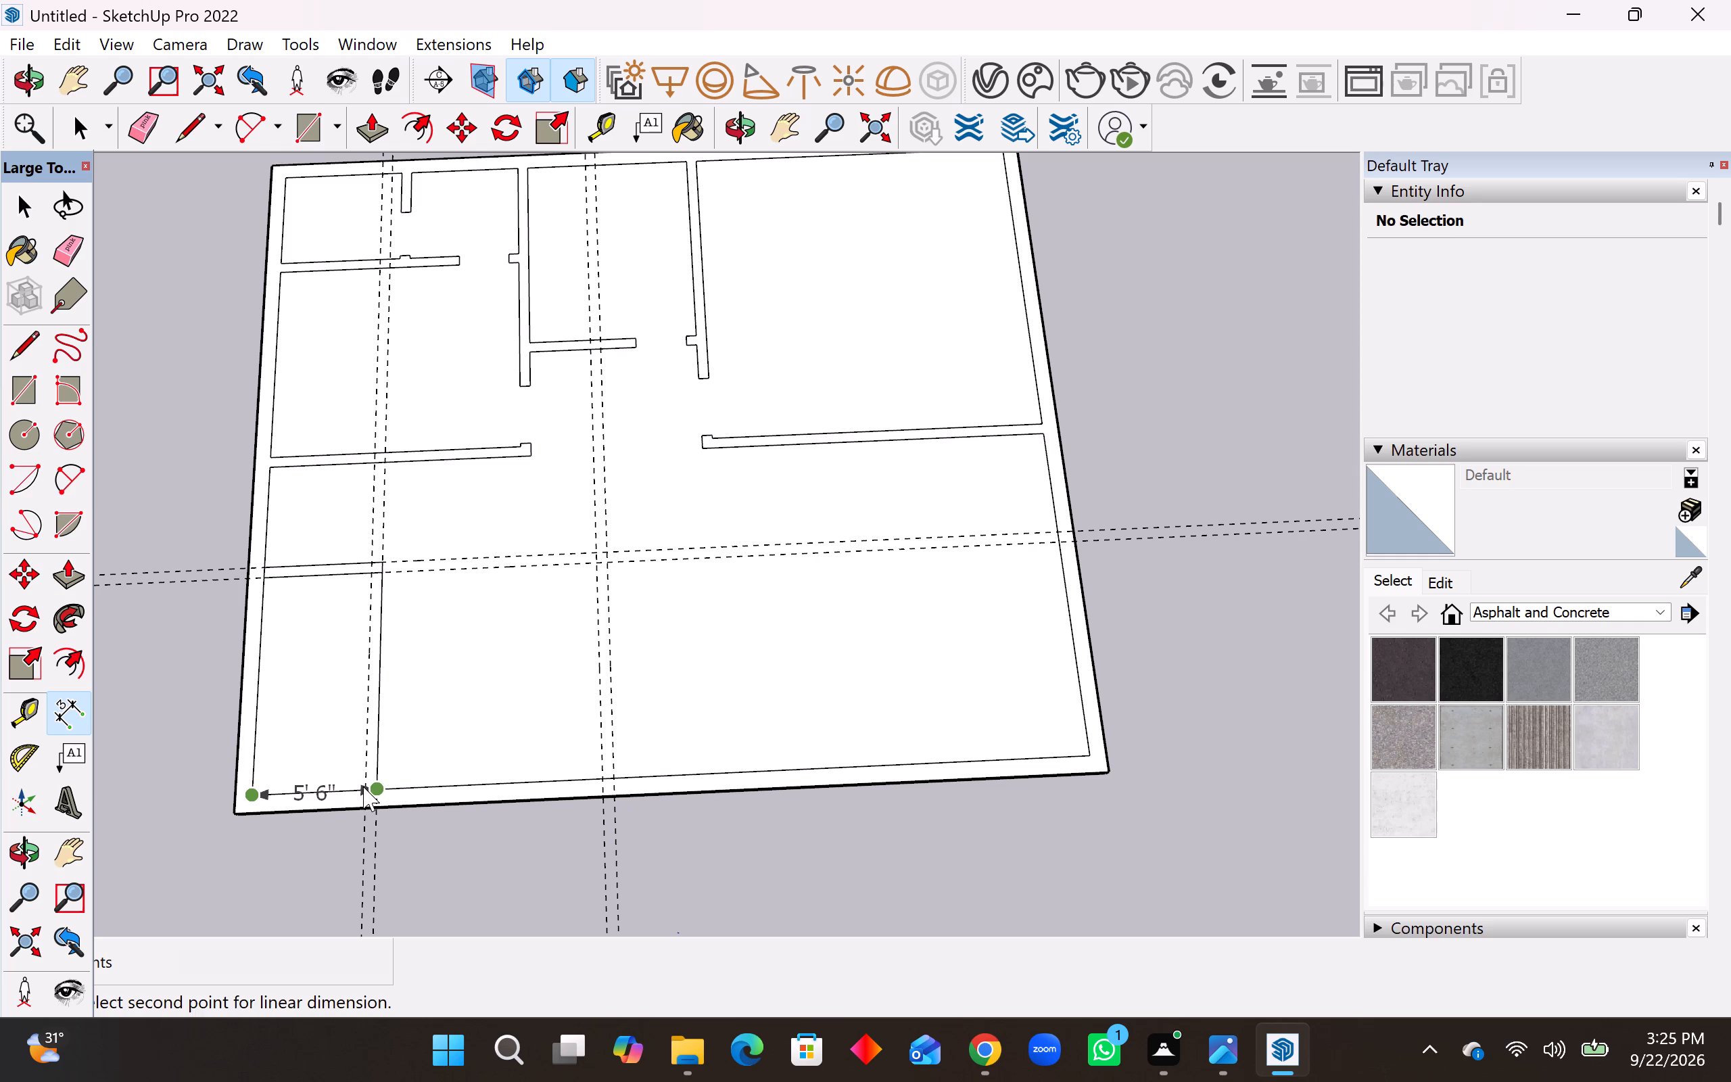
{"action": "key", "text": "Escape"}
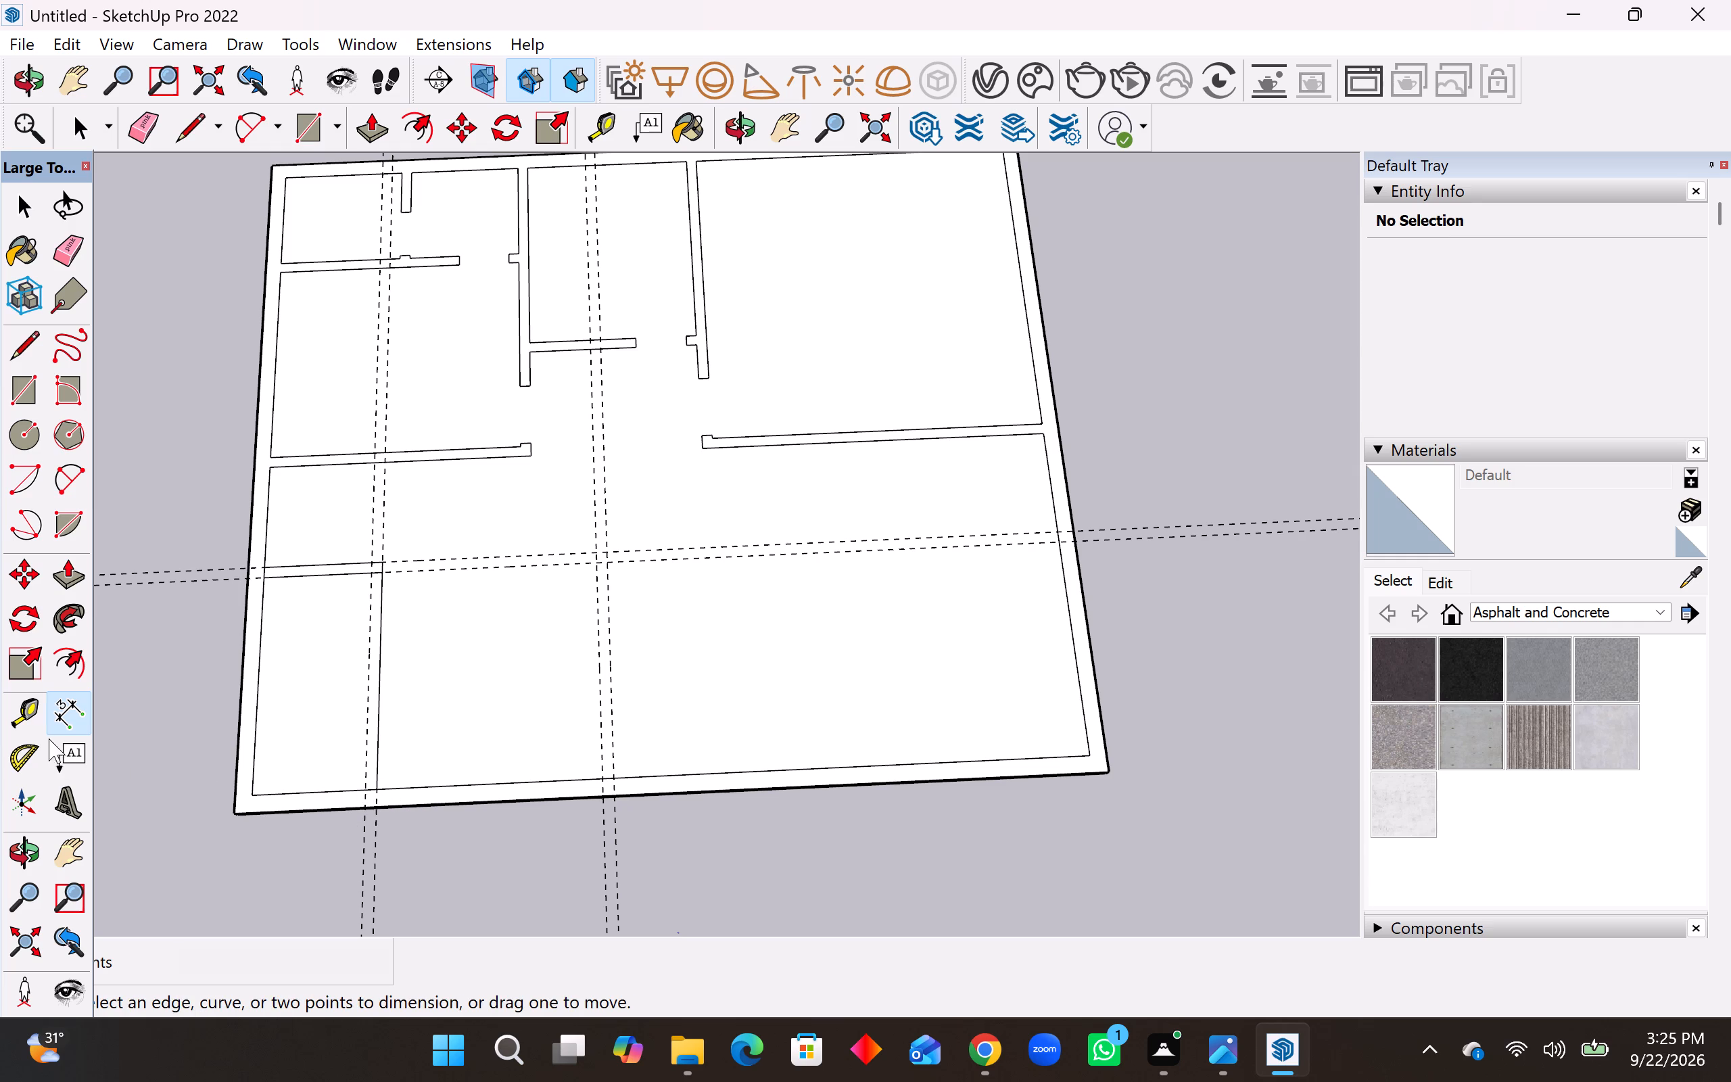
{"action": "left_click", "coordinate": [74, 707]}
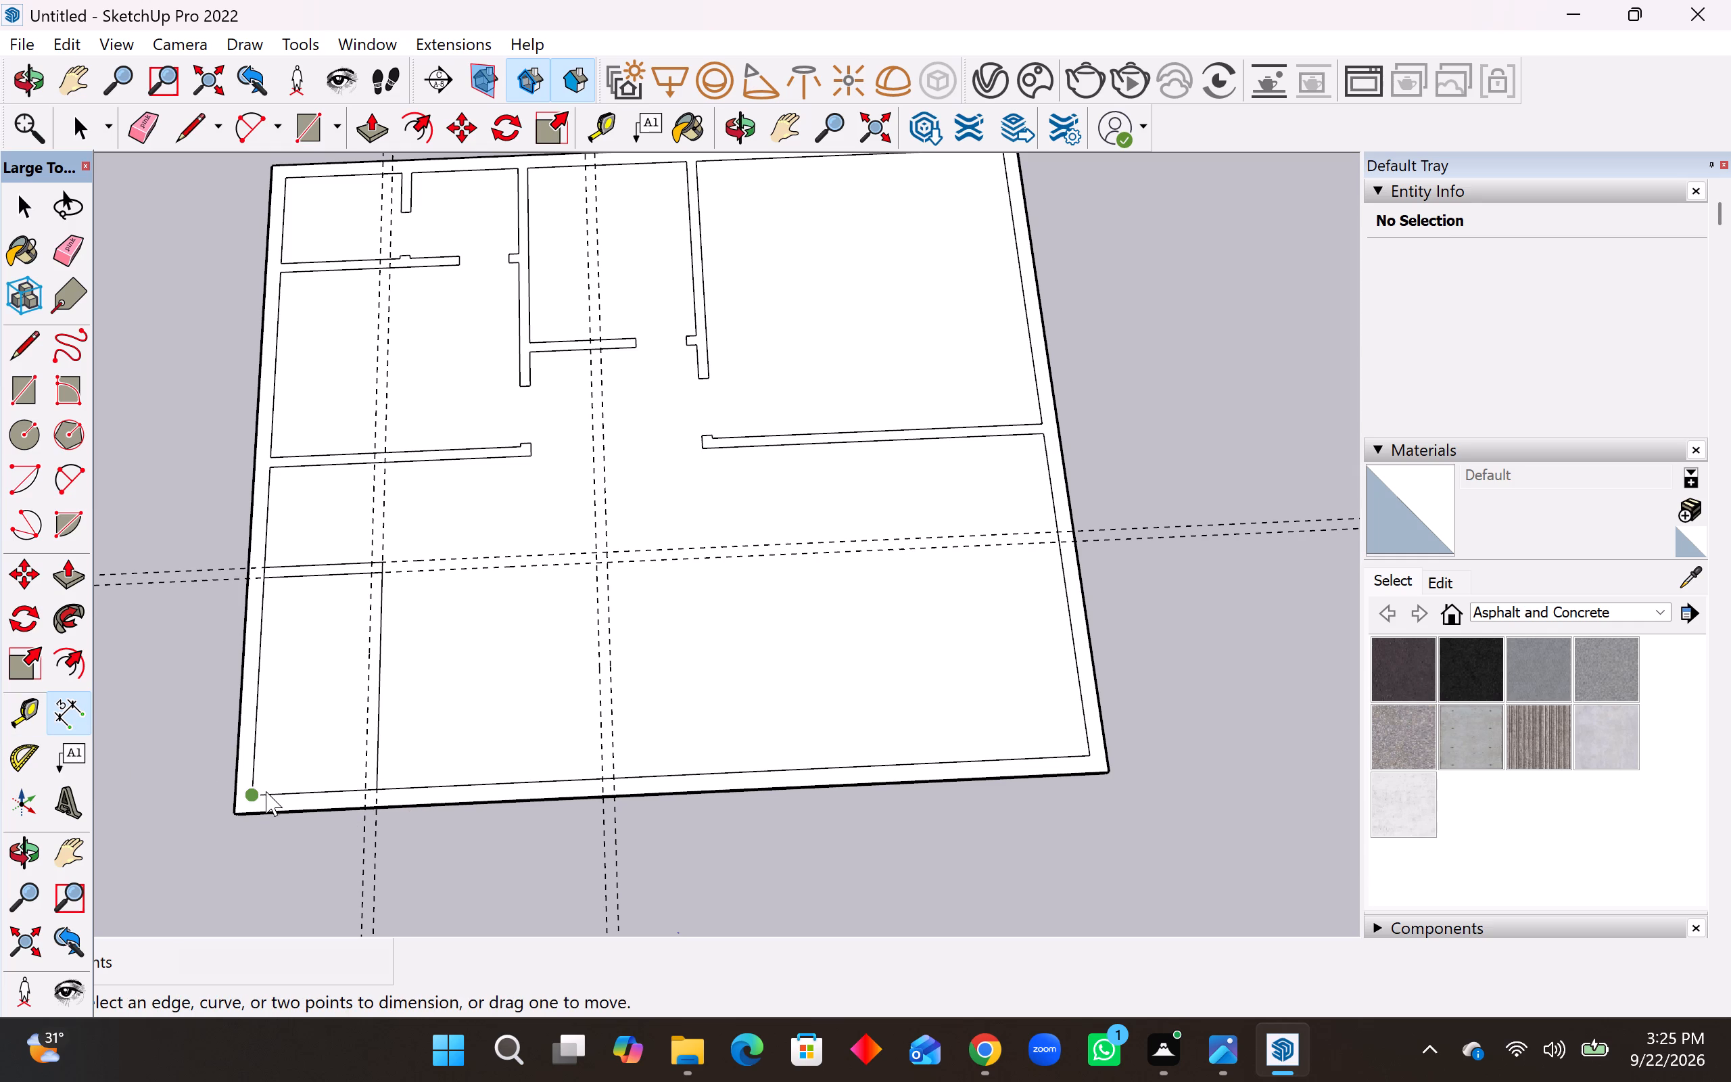
{"action": "left_click", "coordinate": [254, 795]}
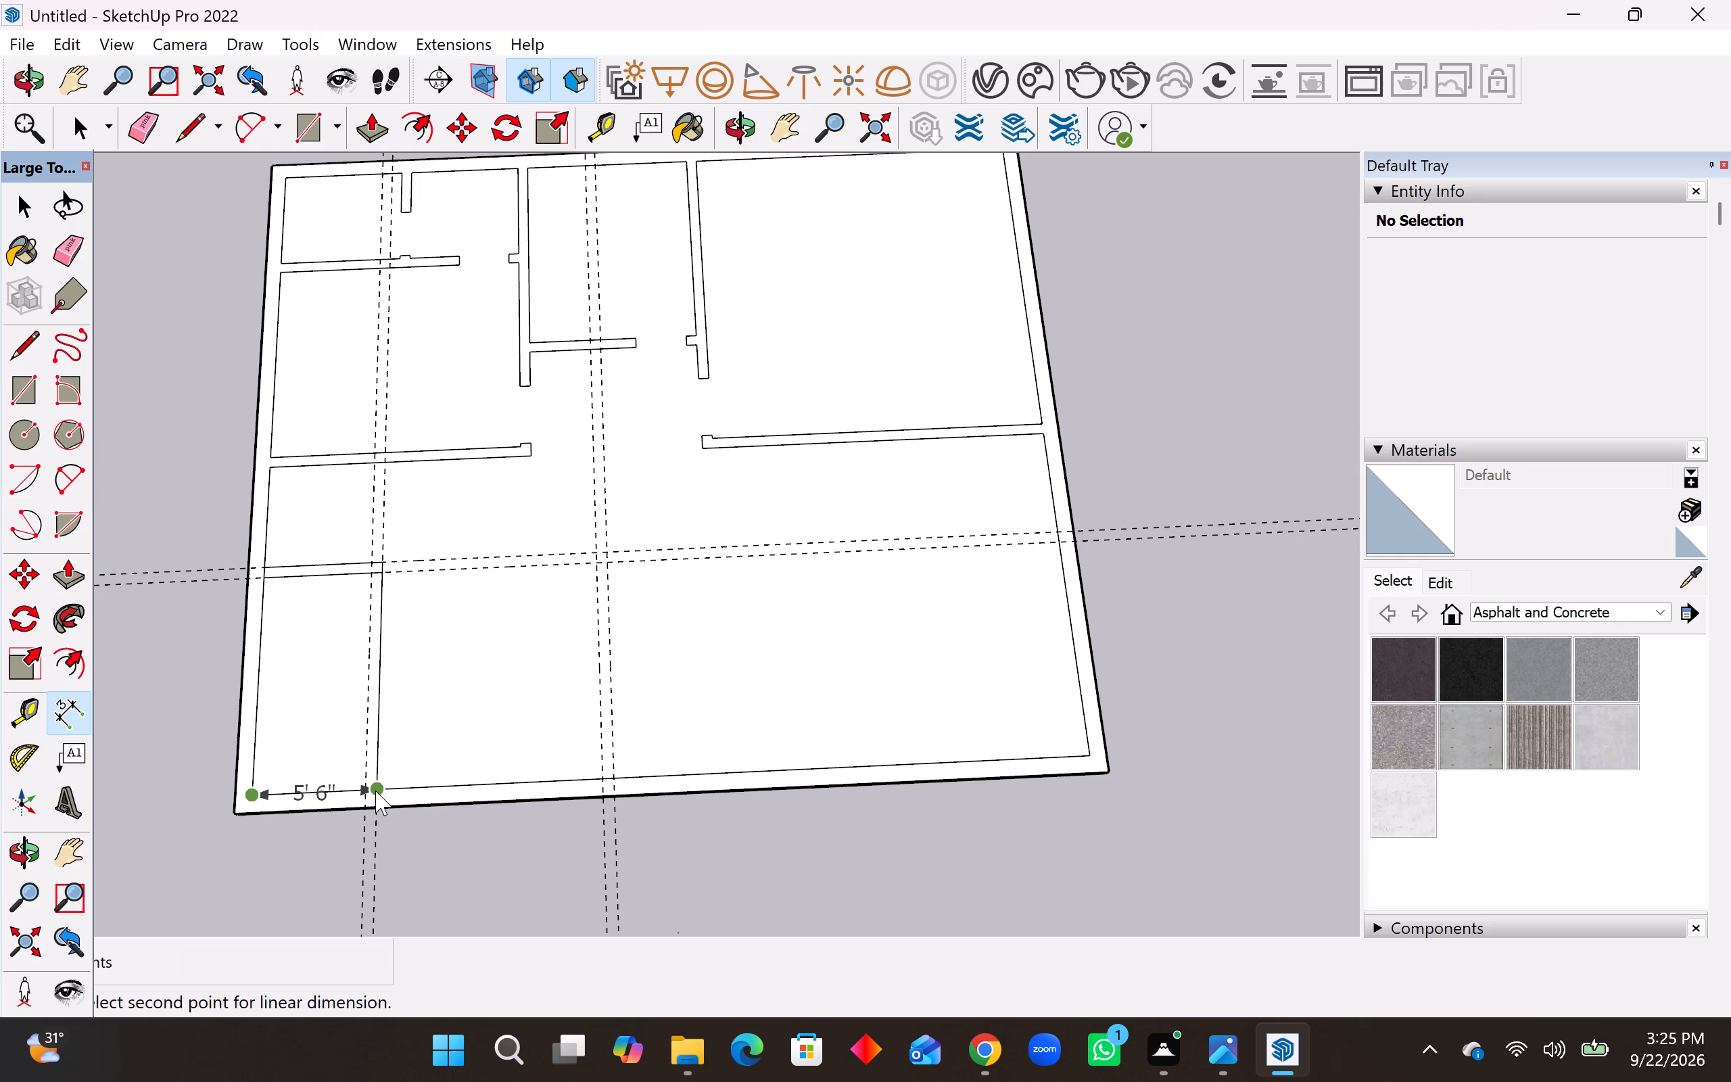
{"action": "key", "text": "Escape"}
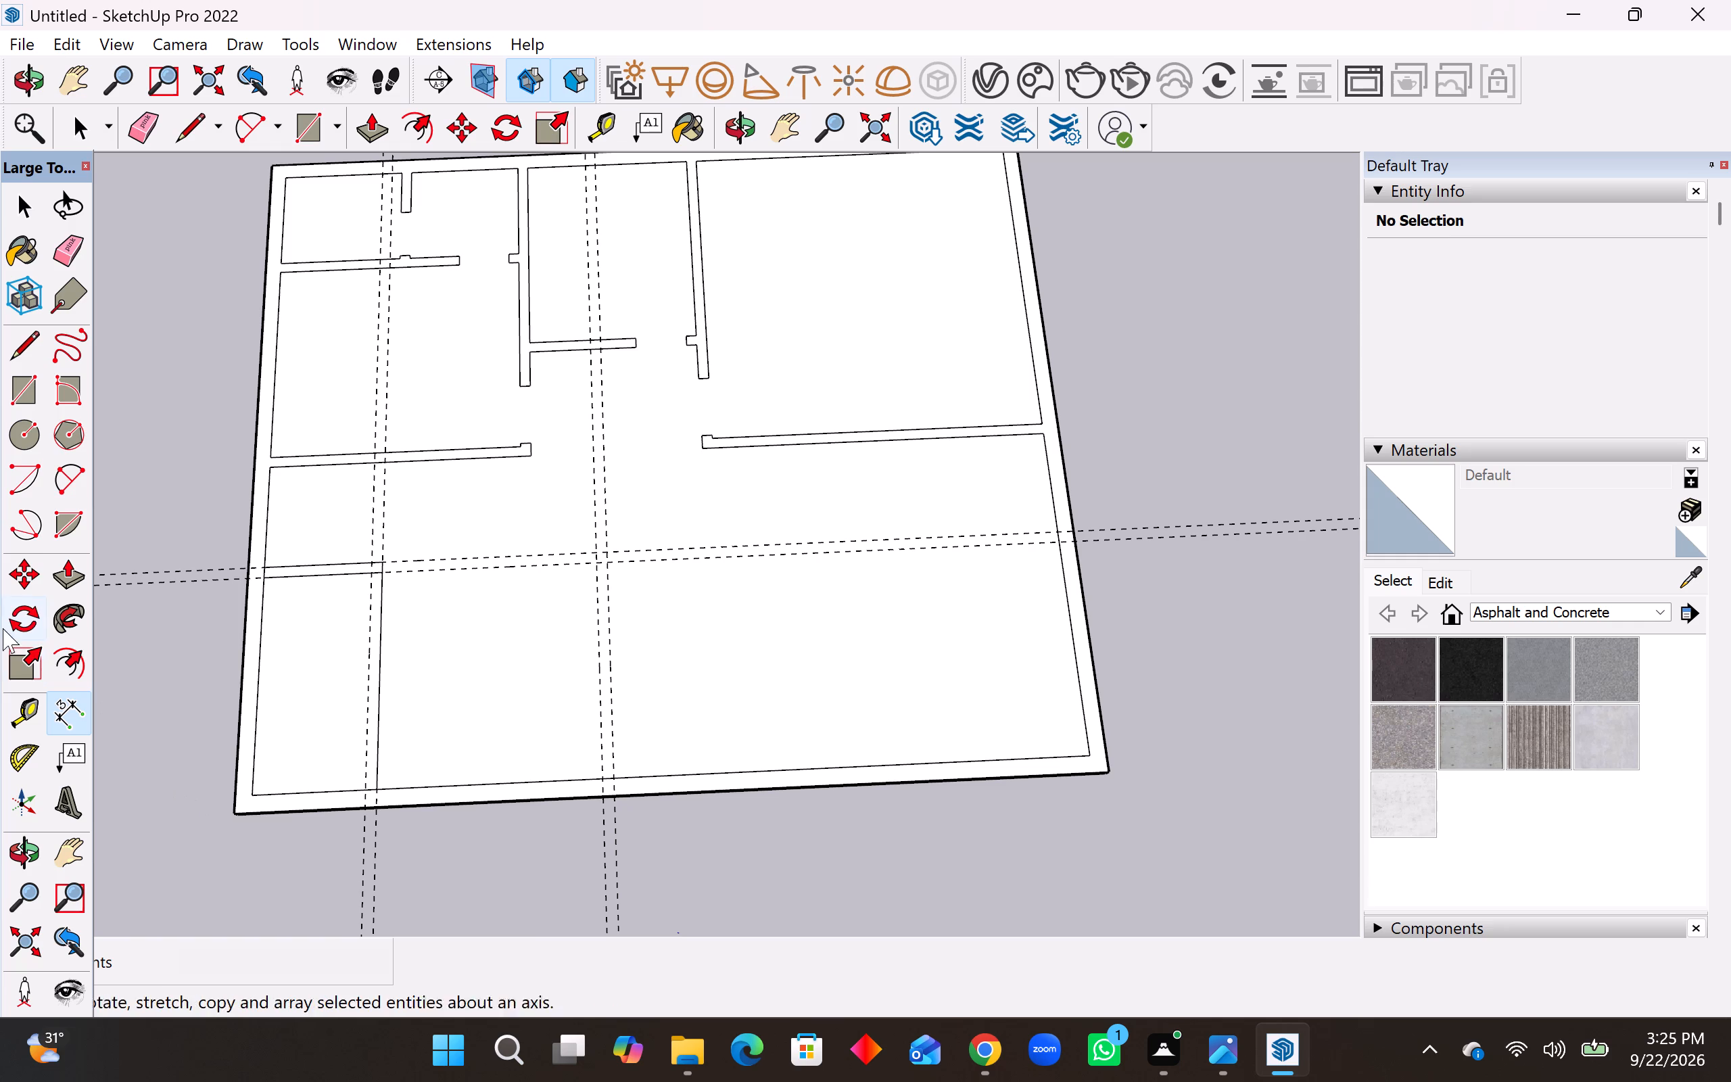
Draw a 10' by 5' rectangle from the front-left inner corner for the inside of the narrow room.
{"action": "left_click", "coordinate": [14, 385]}
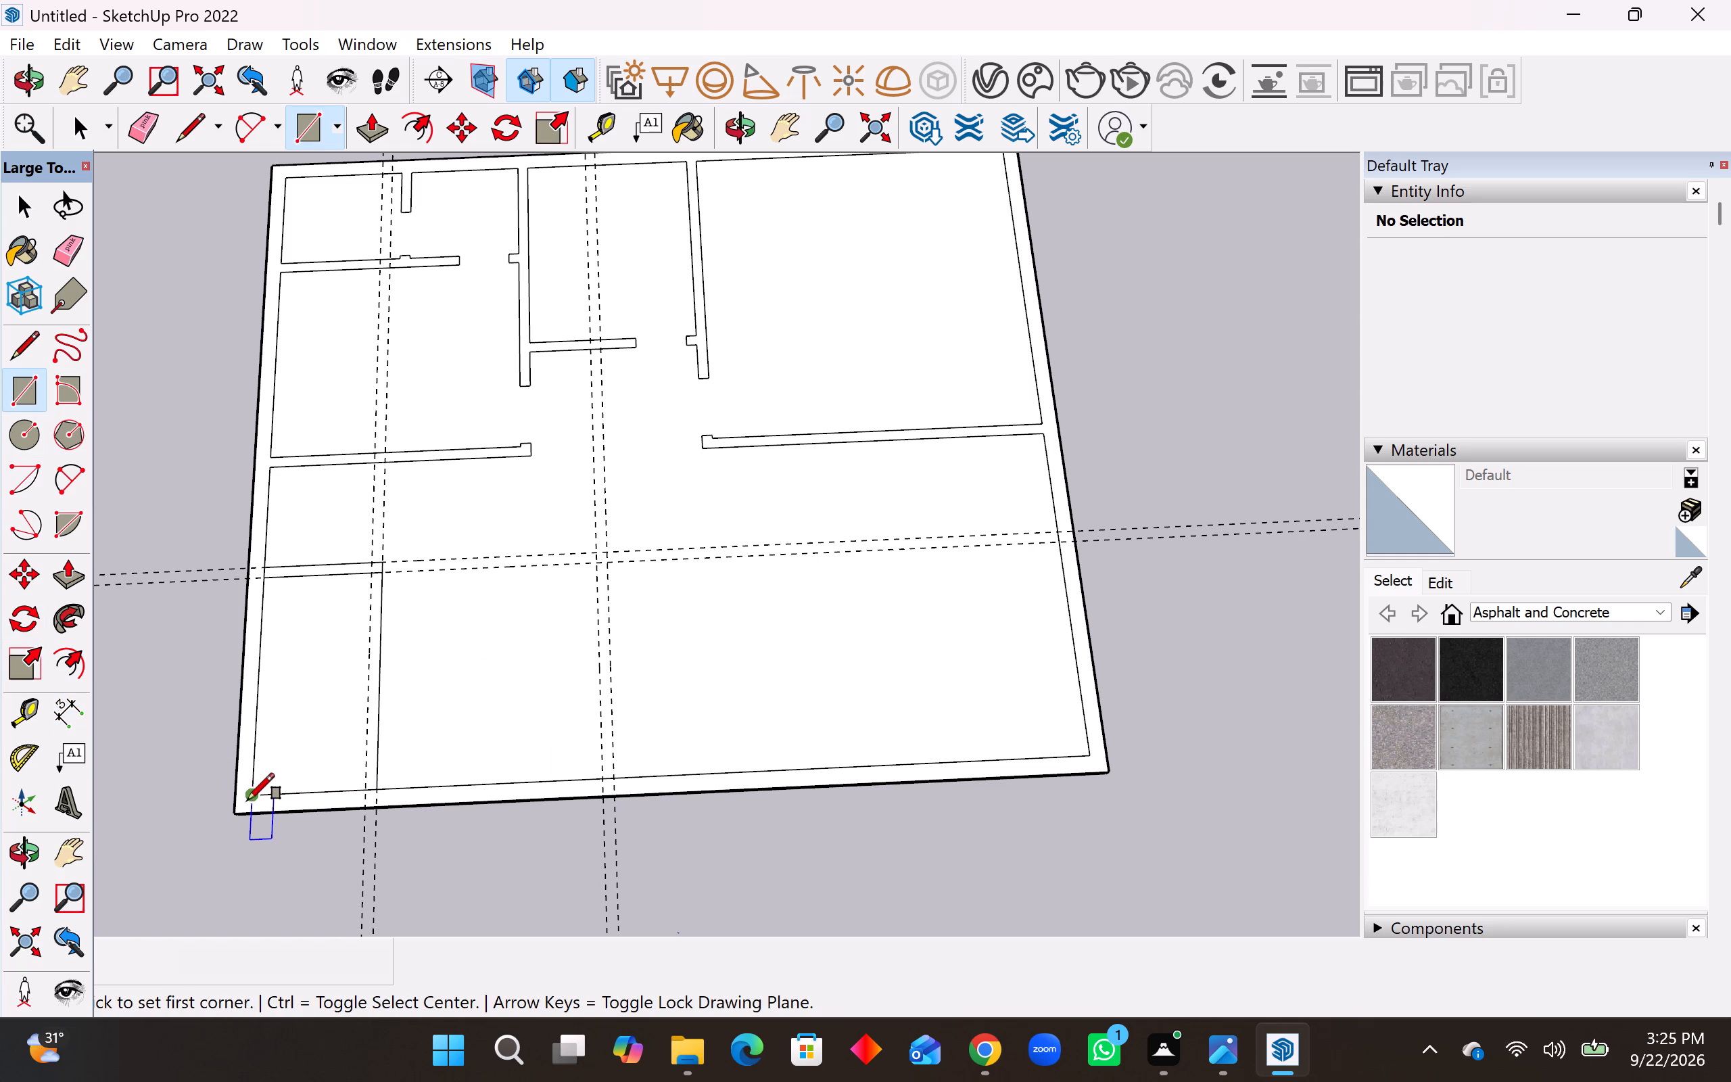
{"action": "left_click", "coordinate": [249, 793]}
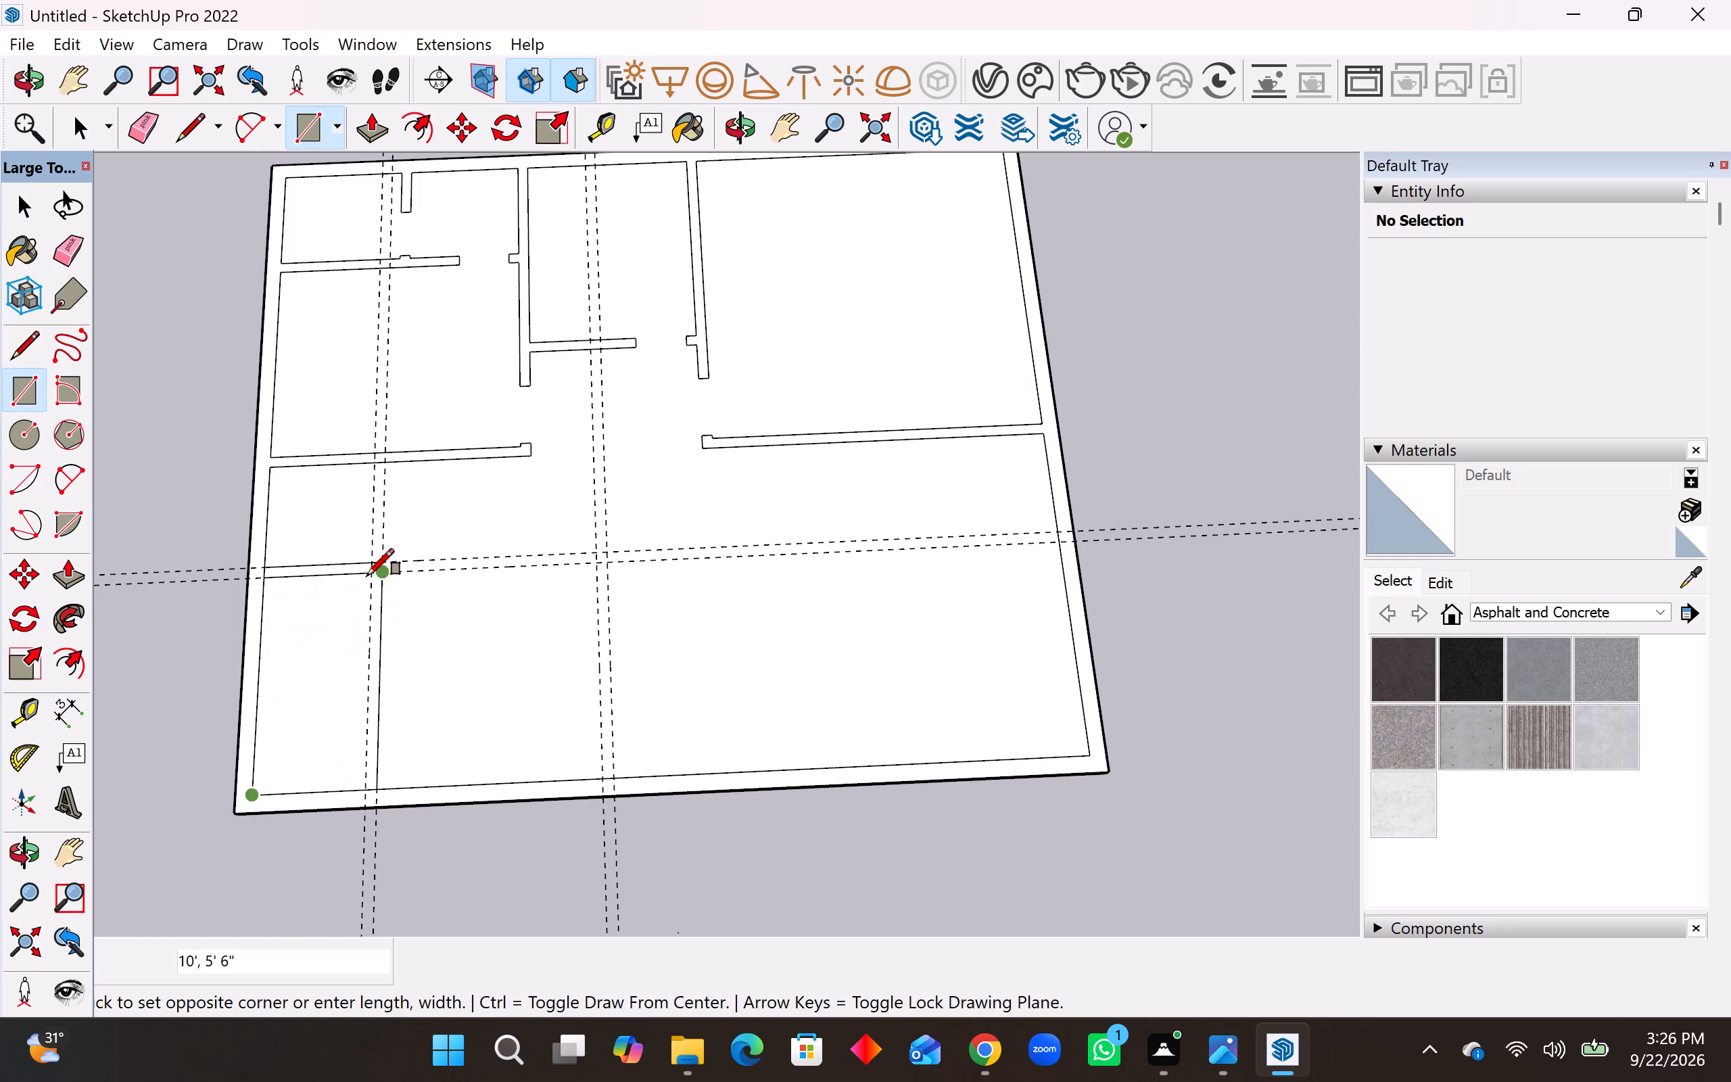
{"action": "left_click", "coordinate": [365, 576]}
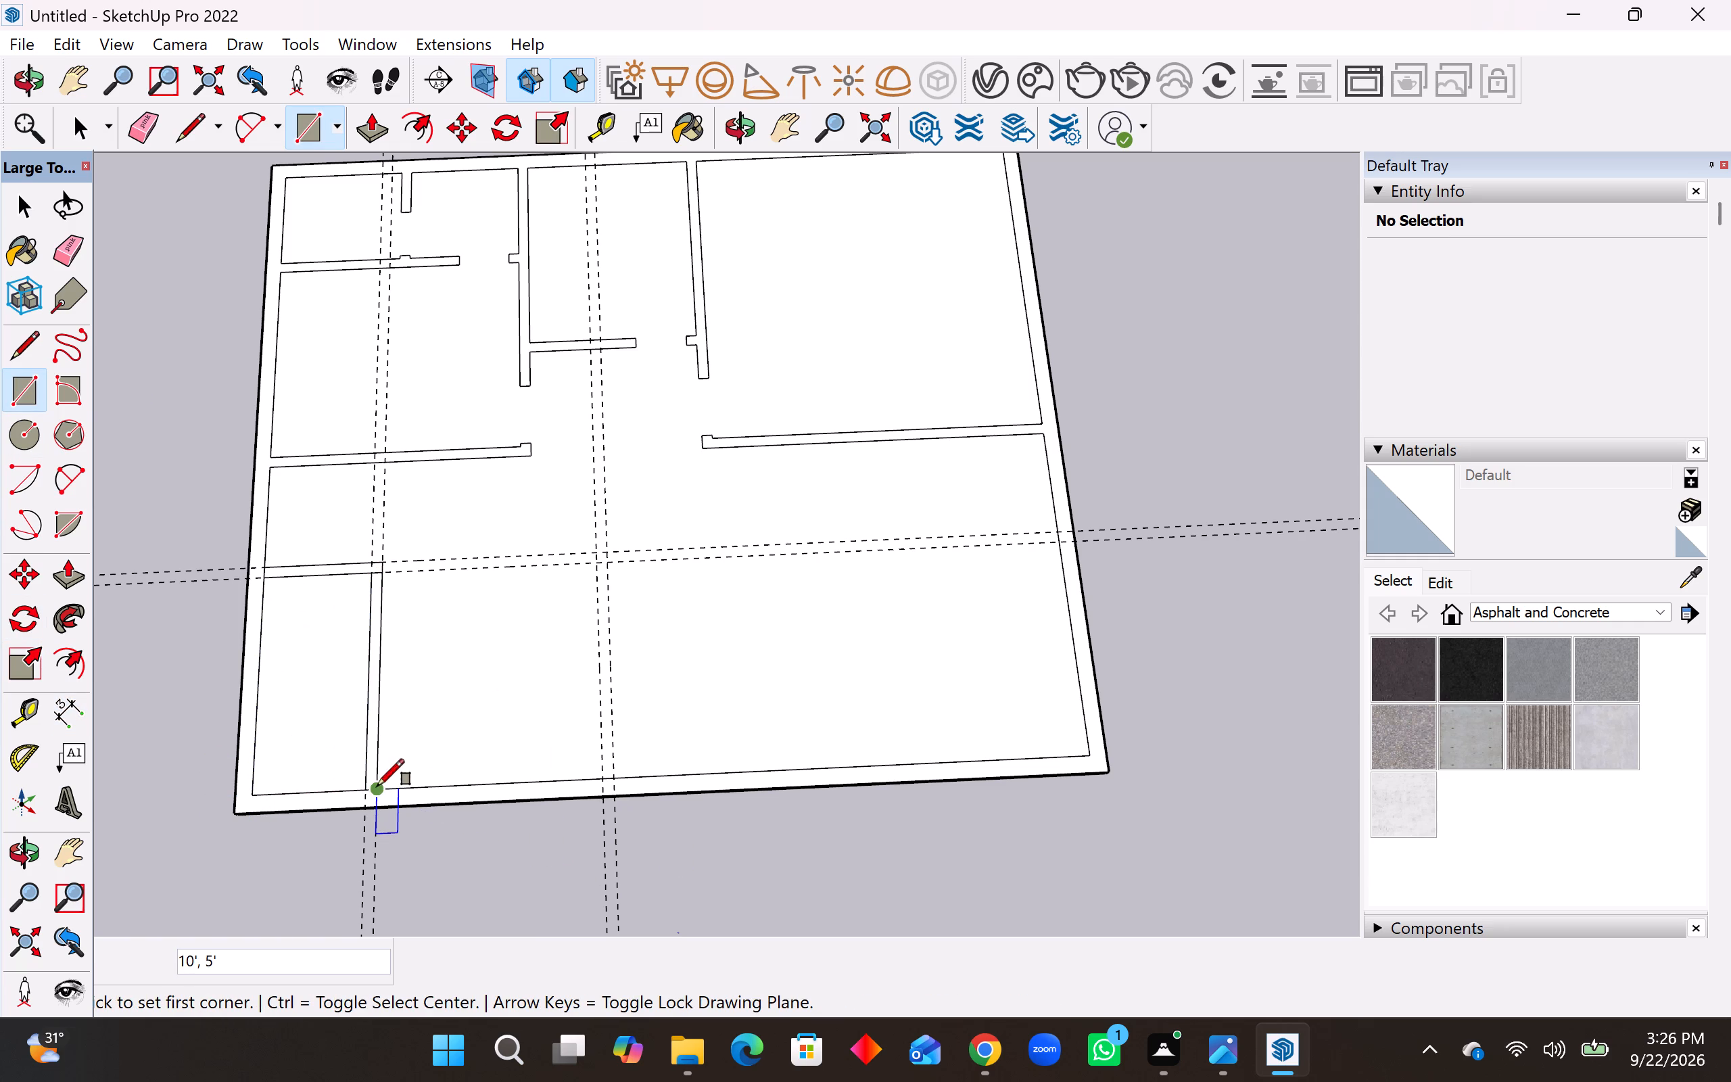
Draw a 10' by 10' rectangle beside the narrow room and a larger one from the same corner to the outer guide intersection.
{"action": "left_click", "coordinate": [377, 786]}
{"action": "left_click", "coordinate": [593, 564]}
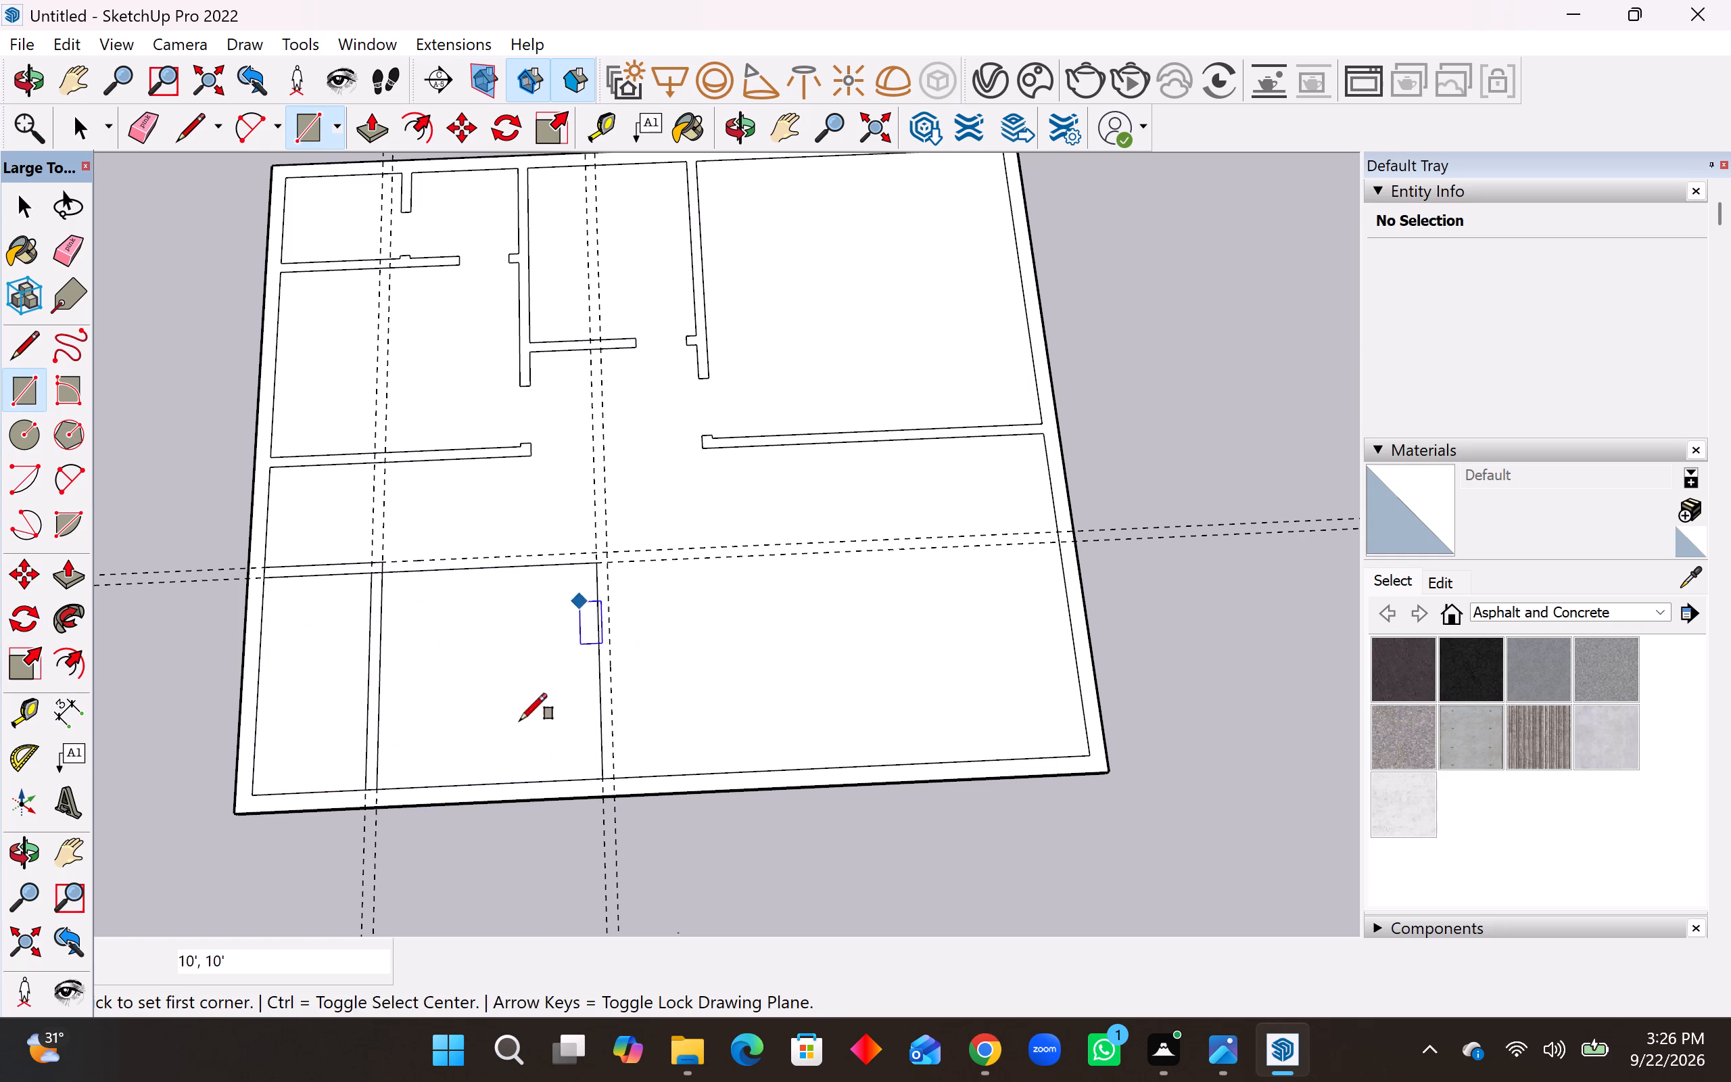
{"action": "left_click", "coordinate": [381, 789]}
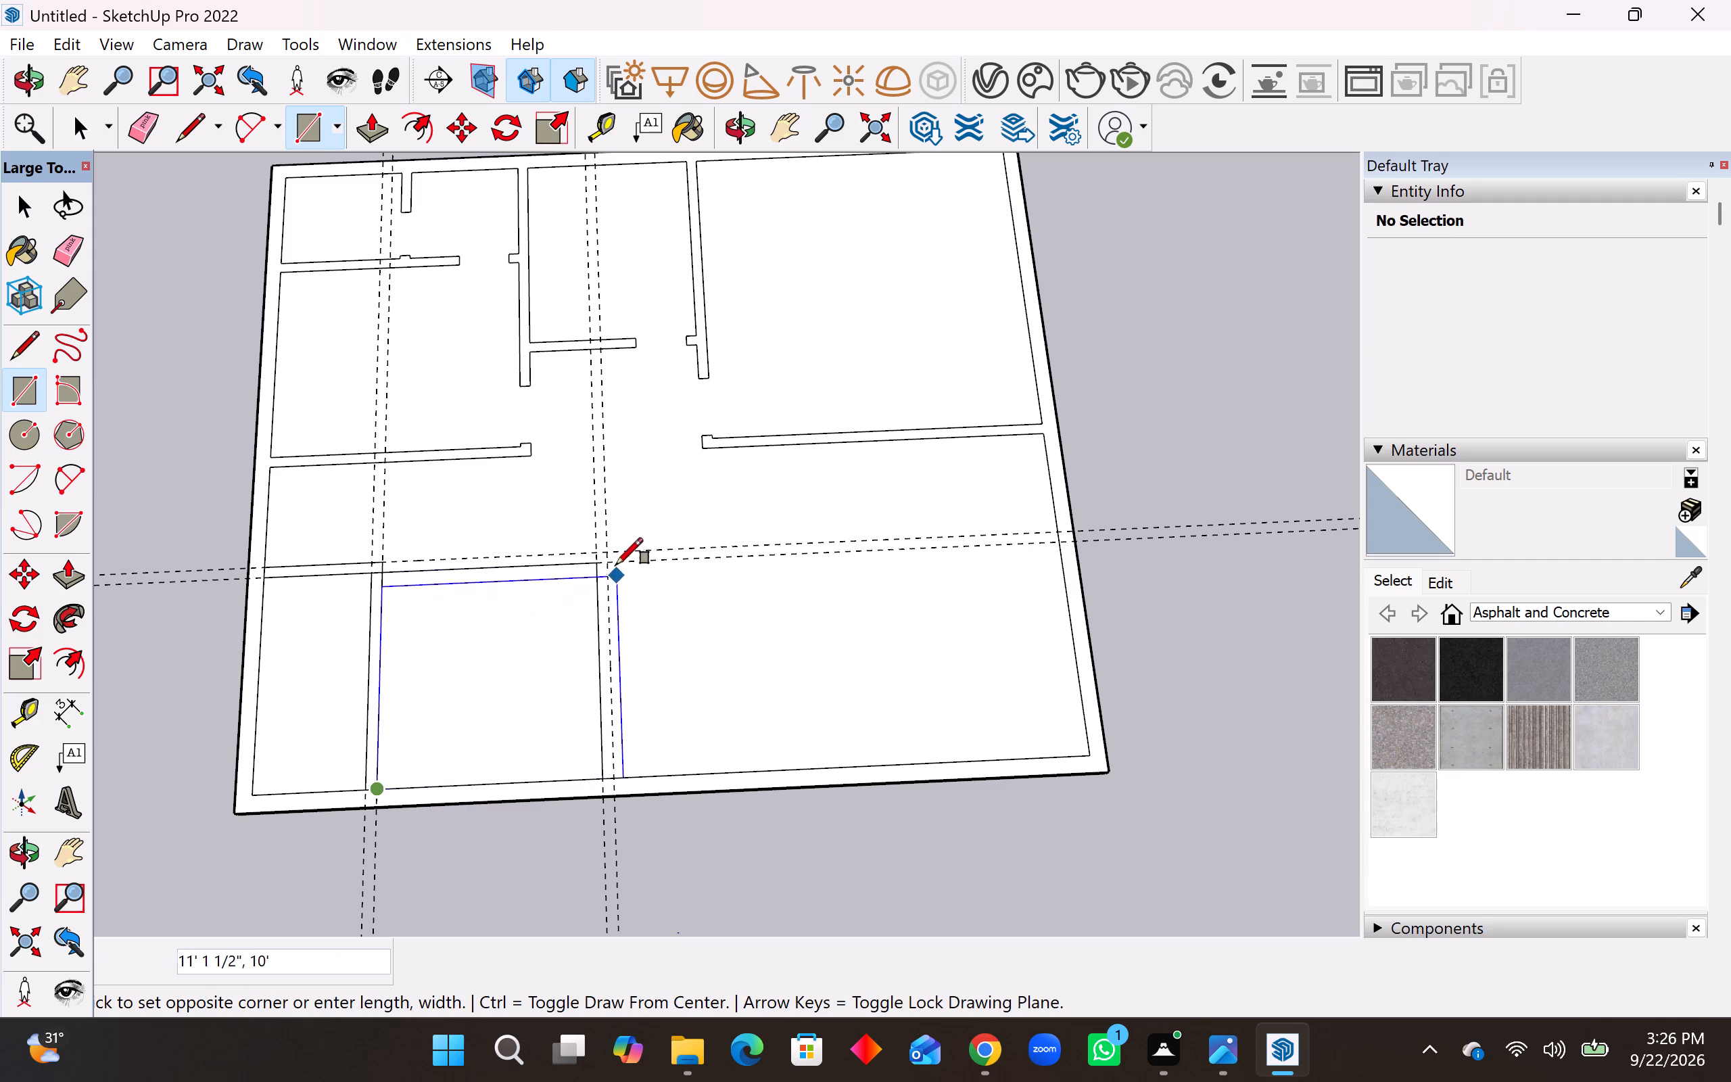
{"action": "left_click", "coordinate": [607, 551]}
{"action": "key", "text": "space"}
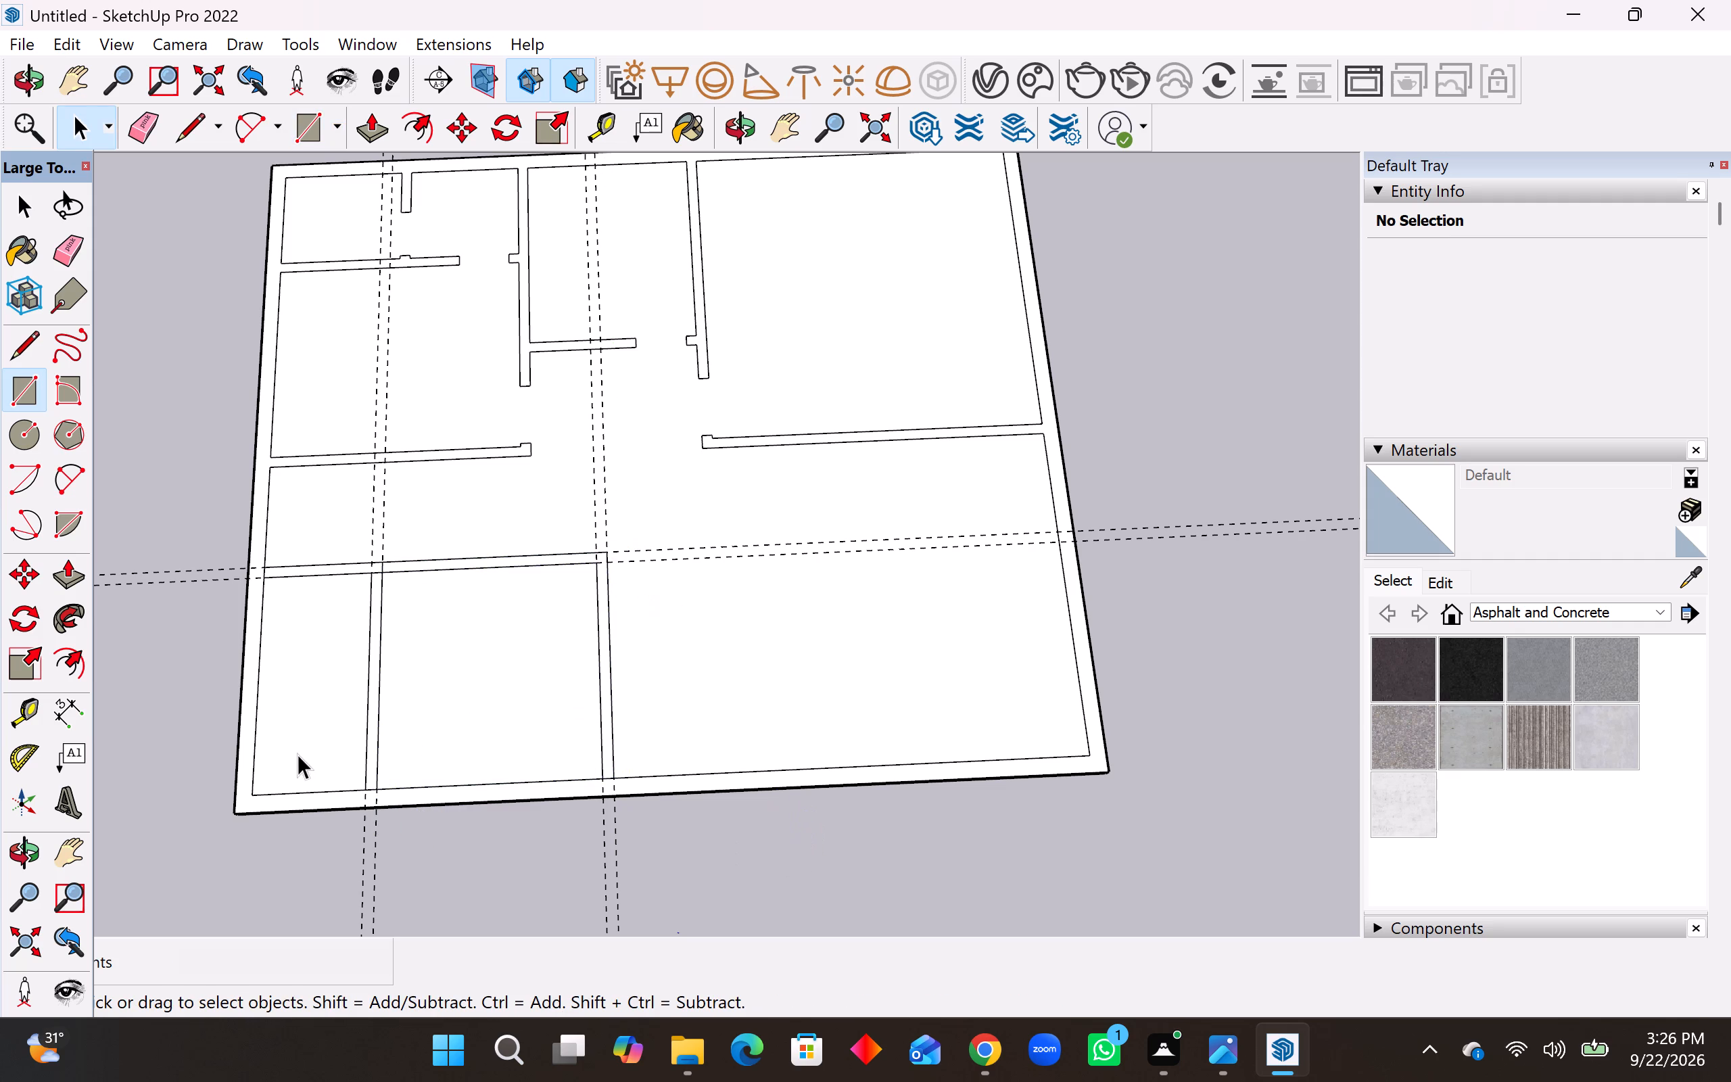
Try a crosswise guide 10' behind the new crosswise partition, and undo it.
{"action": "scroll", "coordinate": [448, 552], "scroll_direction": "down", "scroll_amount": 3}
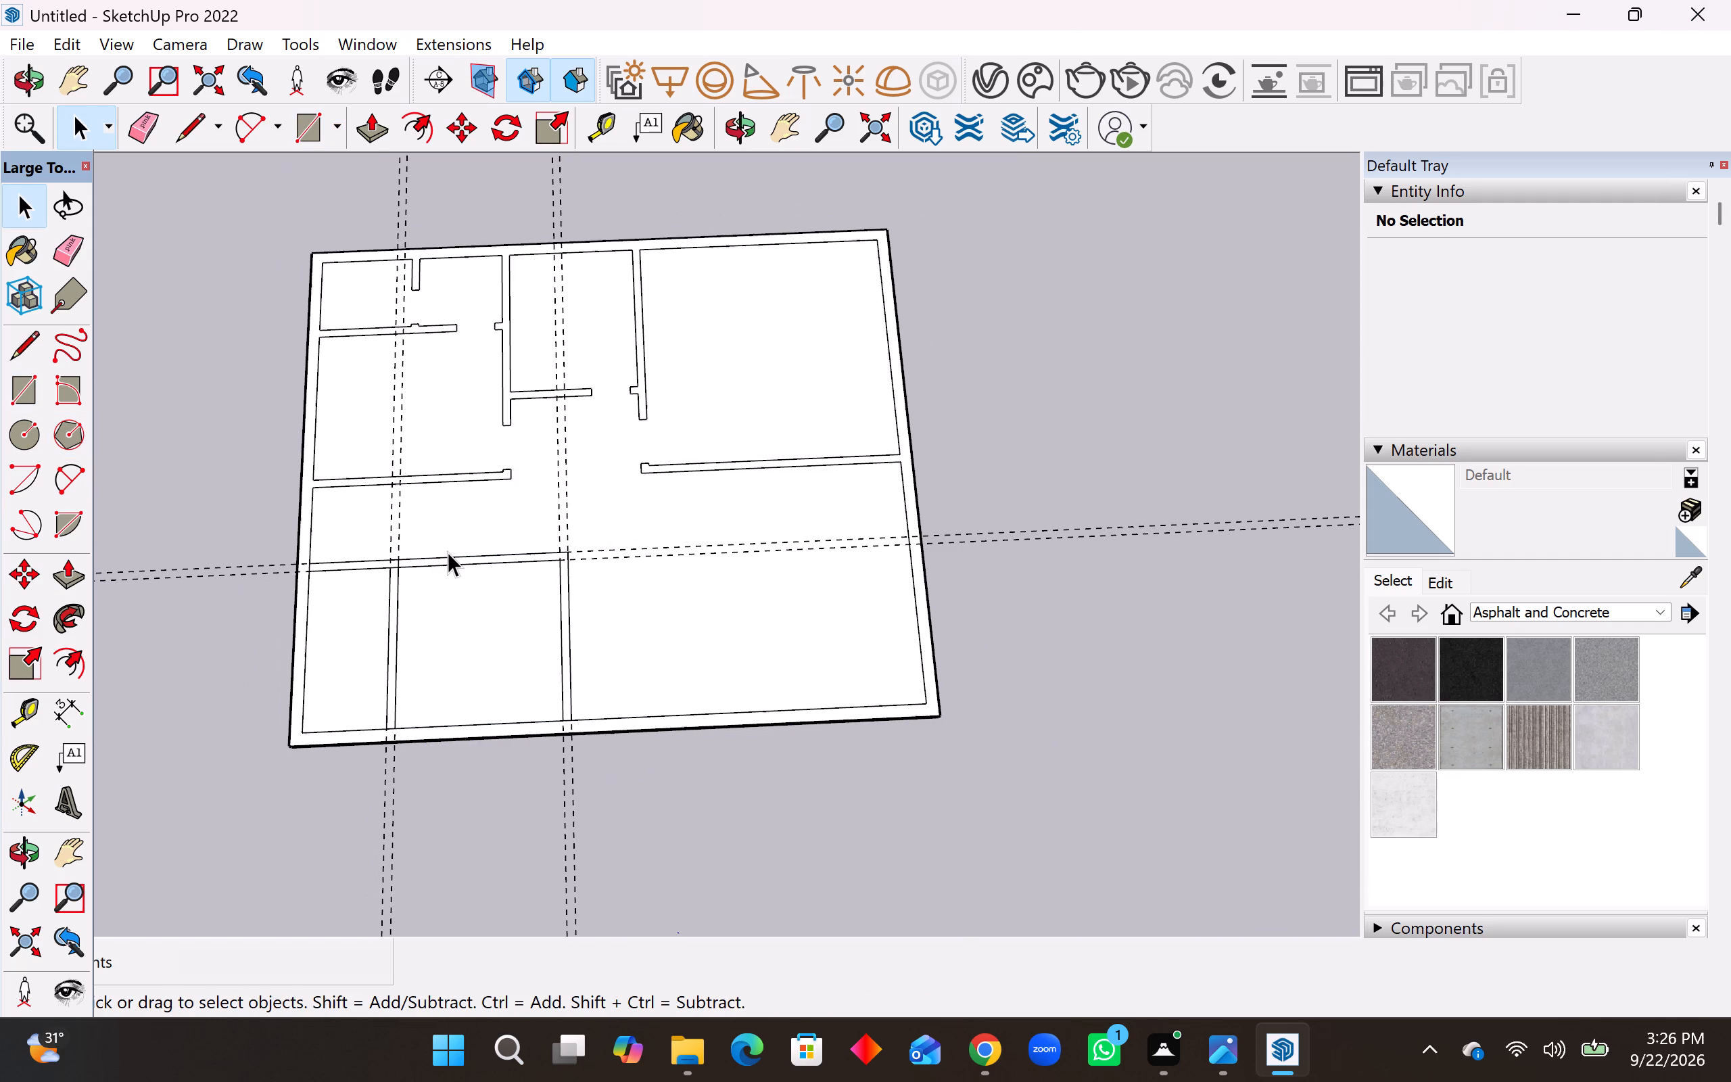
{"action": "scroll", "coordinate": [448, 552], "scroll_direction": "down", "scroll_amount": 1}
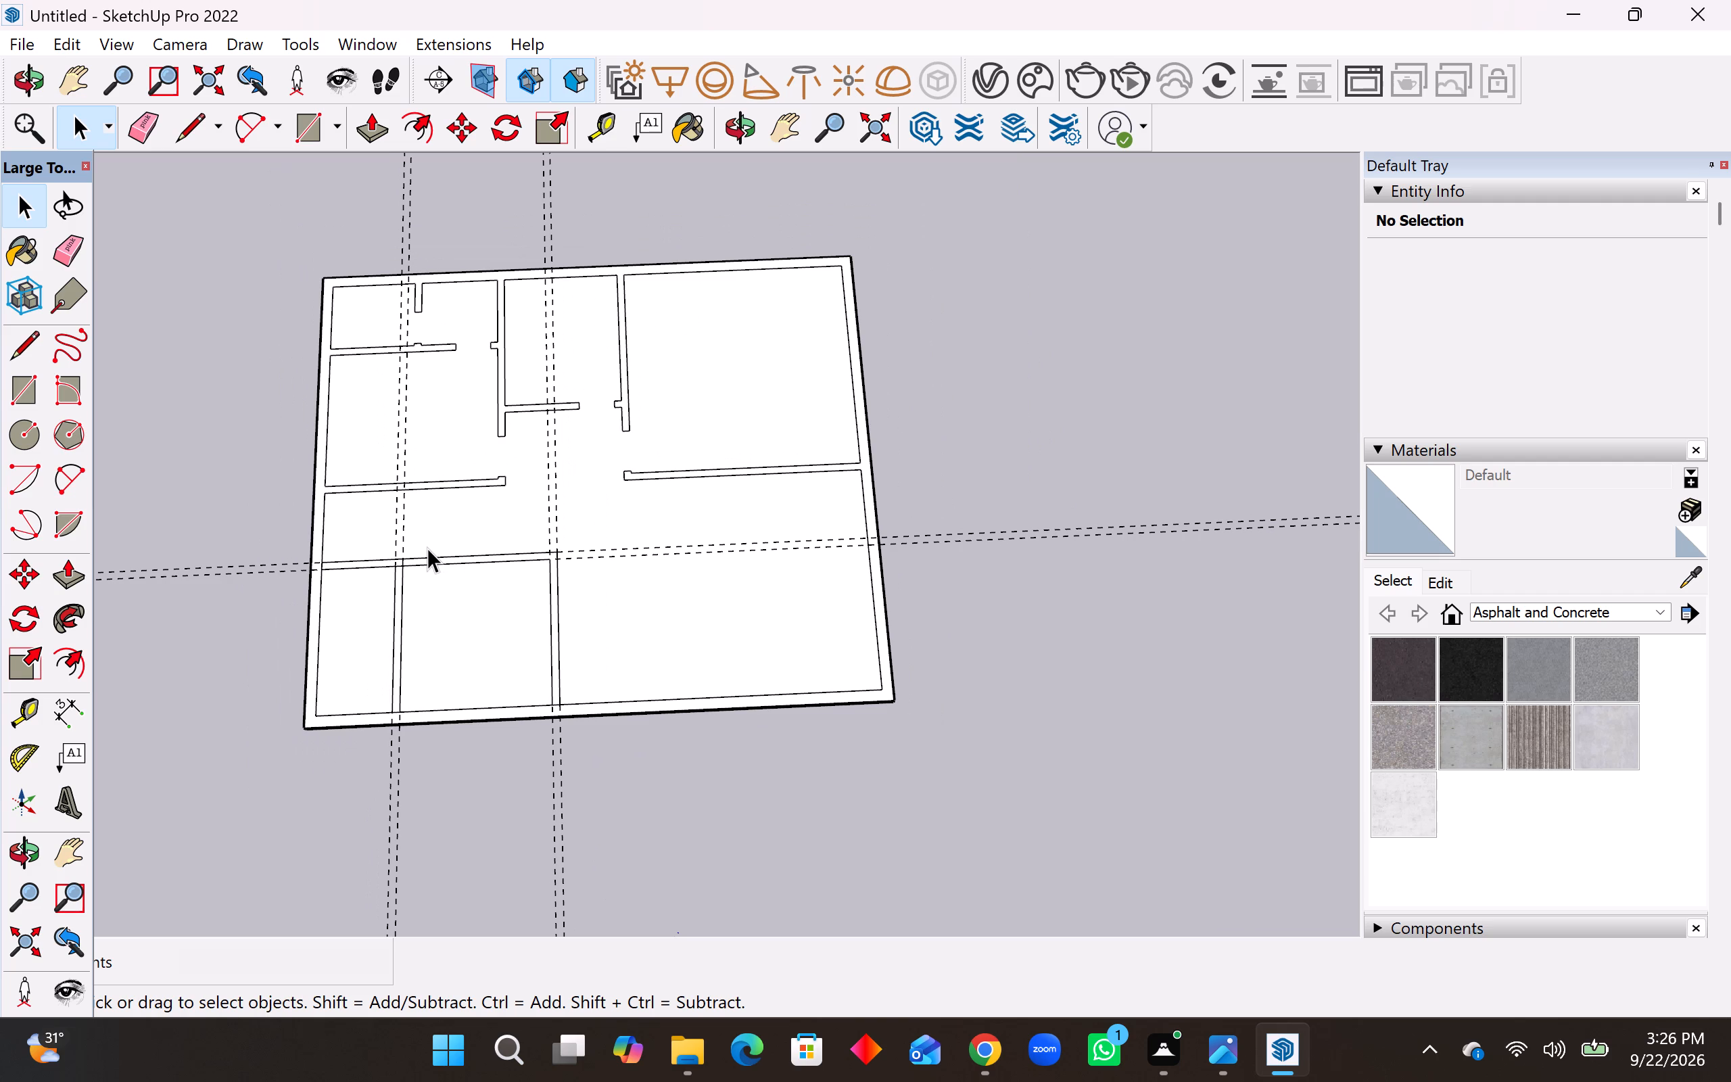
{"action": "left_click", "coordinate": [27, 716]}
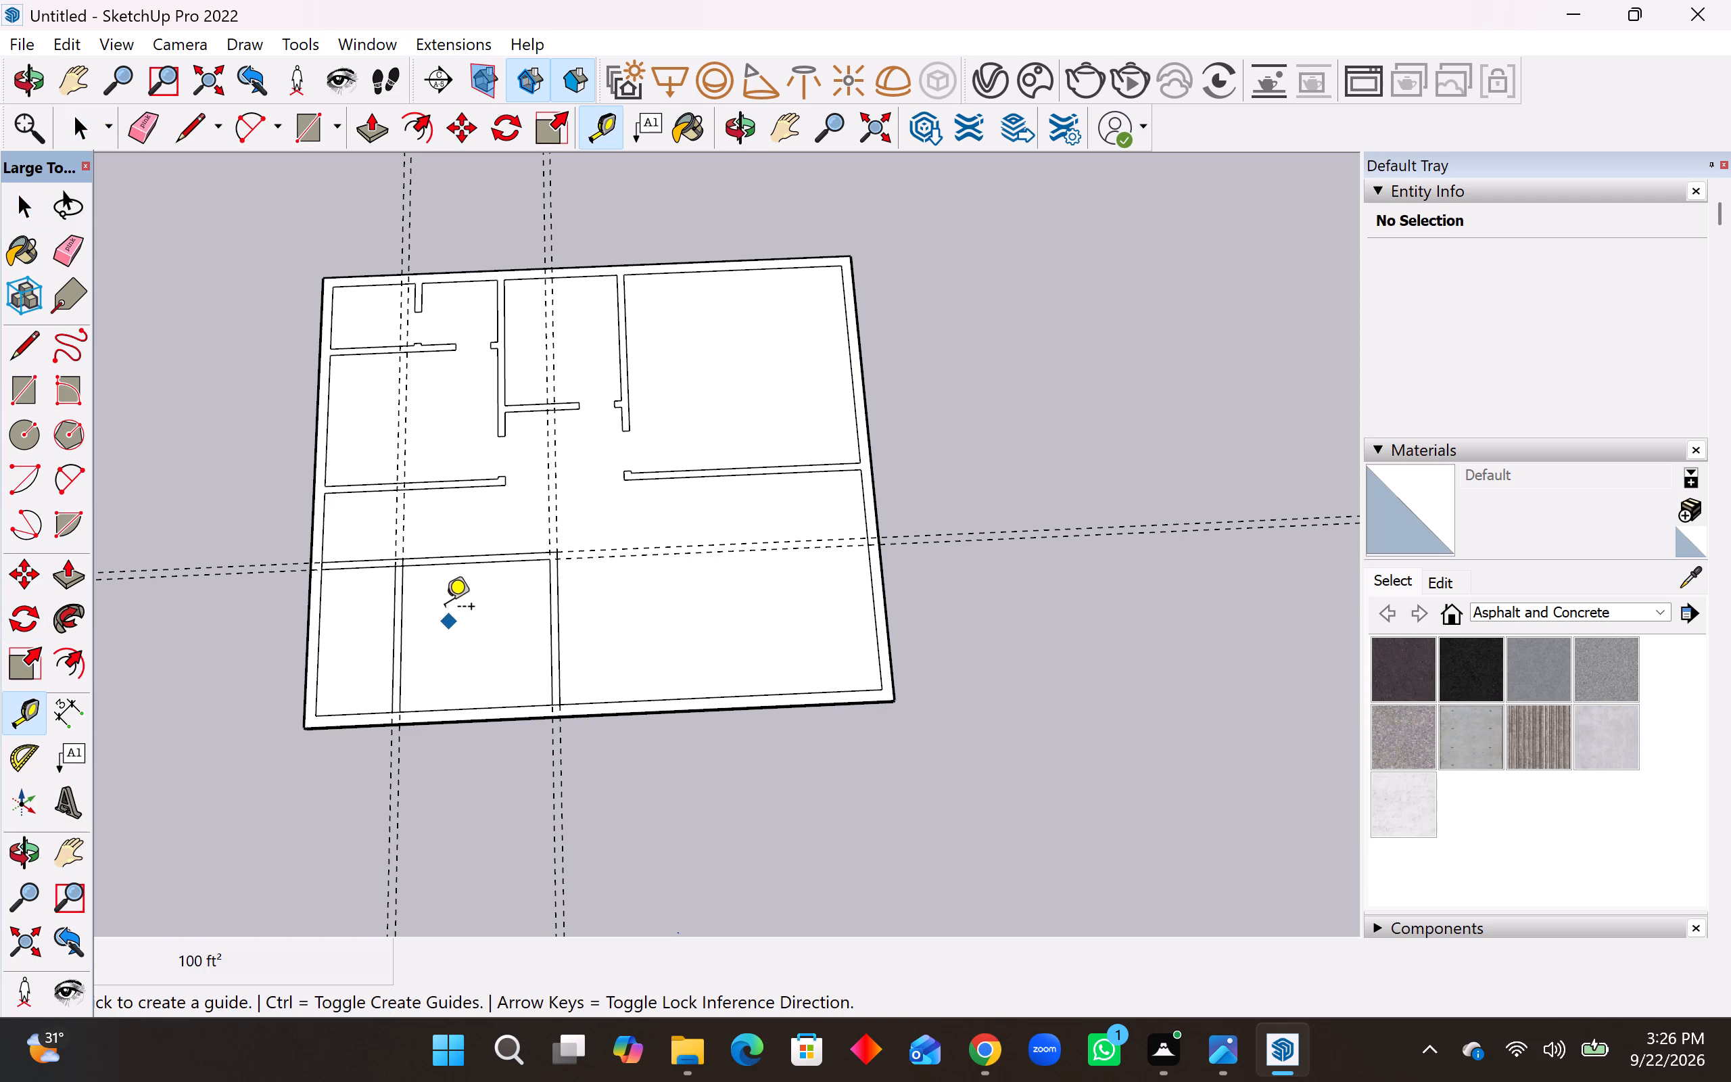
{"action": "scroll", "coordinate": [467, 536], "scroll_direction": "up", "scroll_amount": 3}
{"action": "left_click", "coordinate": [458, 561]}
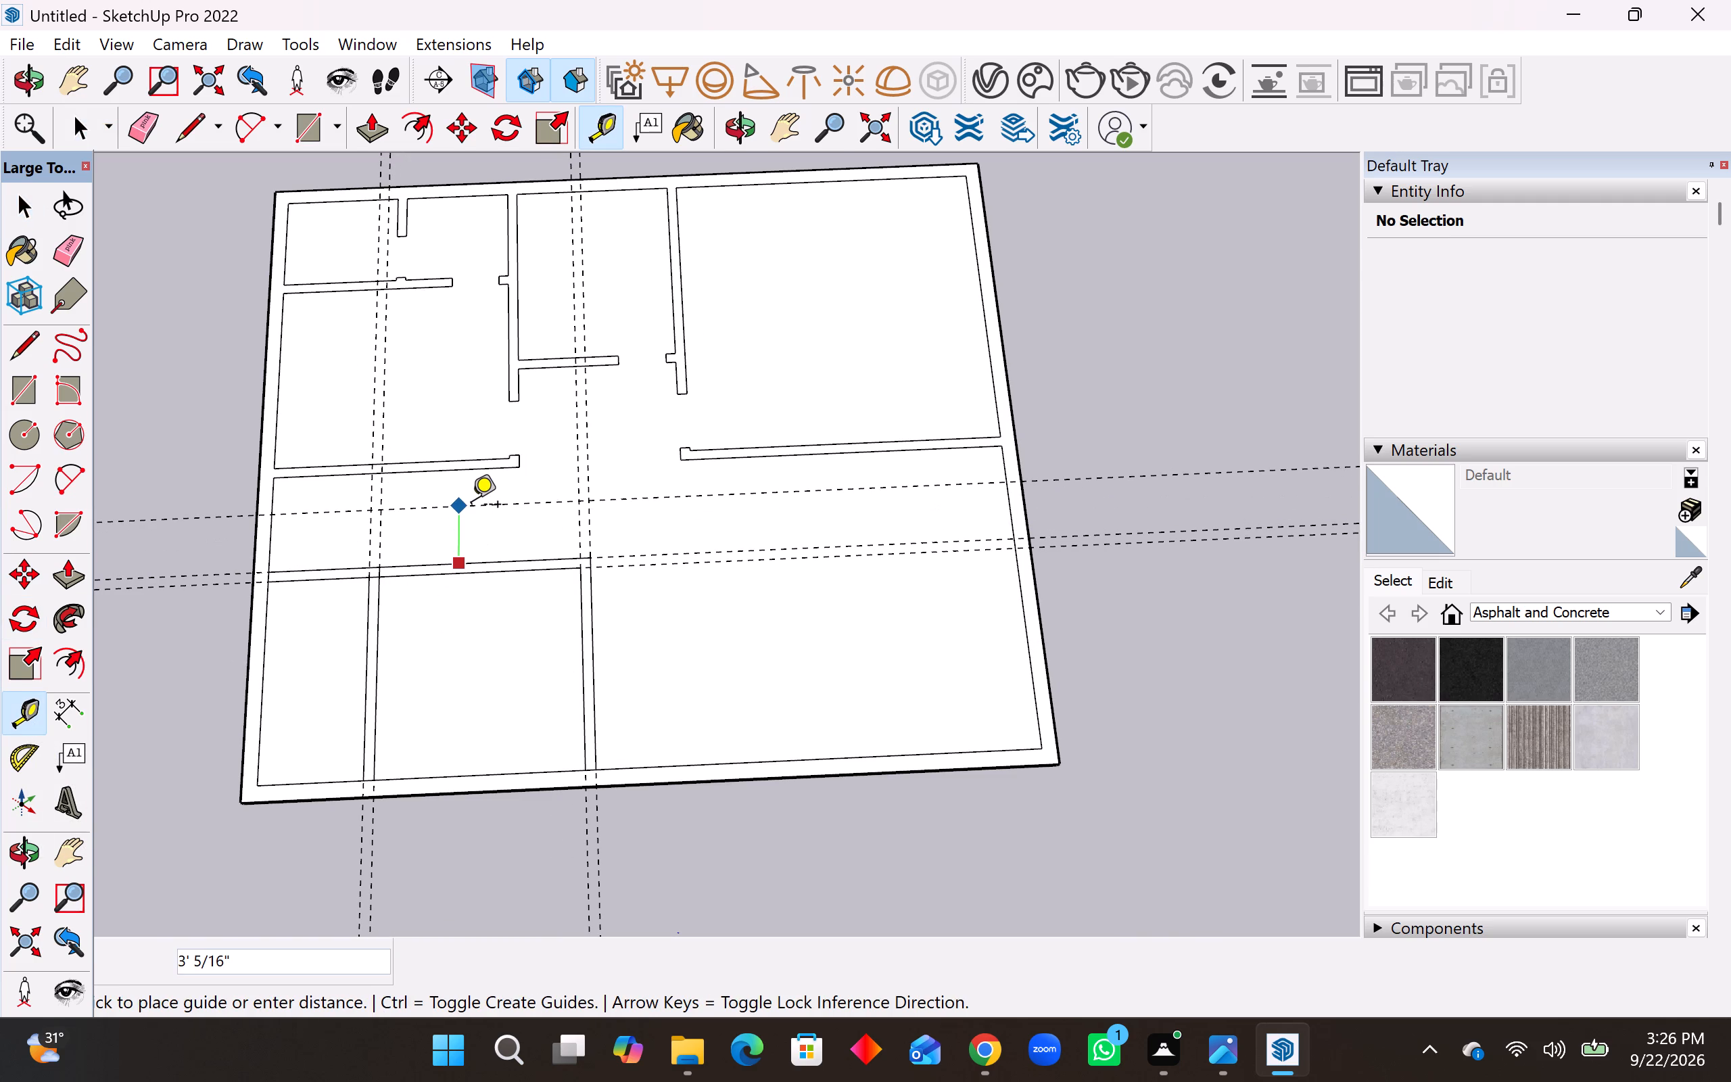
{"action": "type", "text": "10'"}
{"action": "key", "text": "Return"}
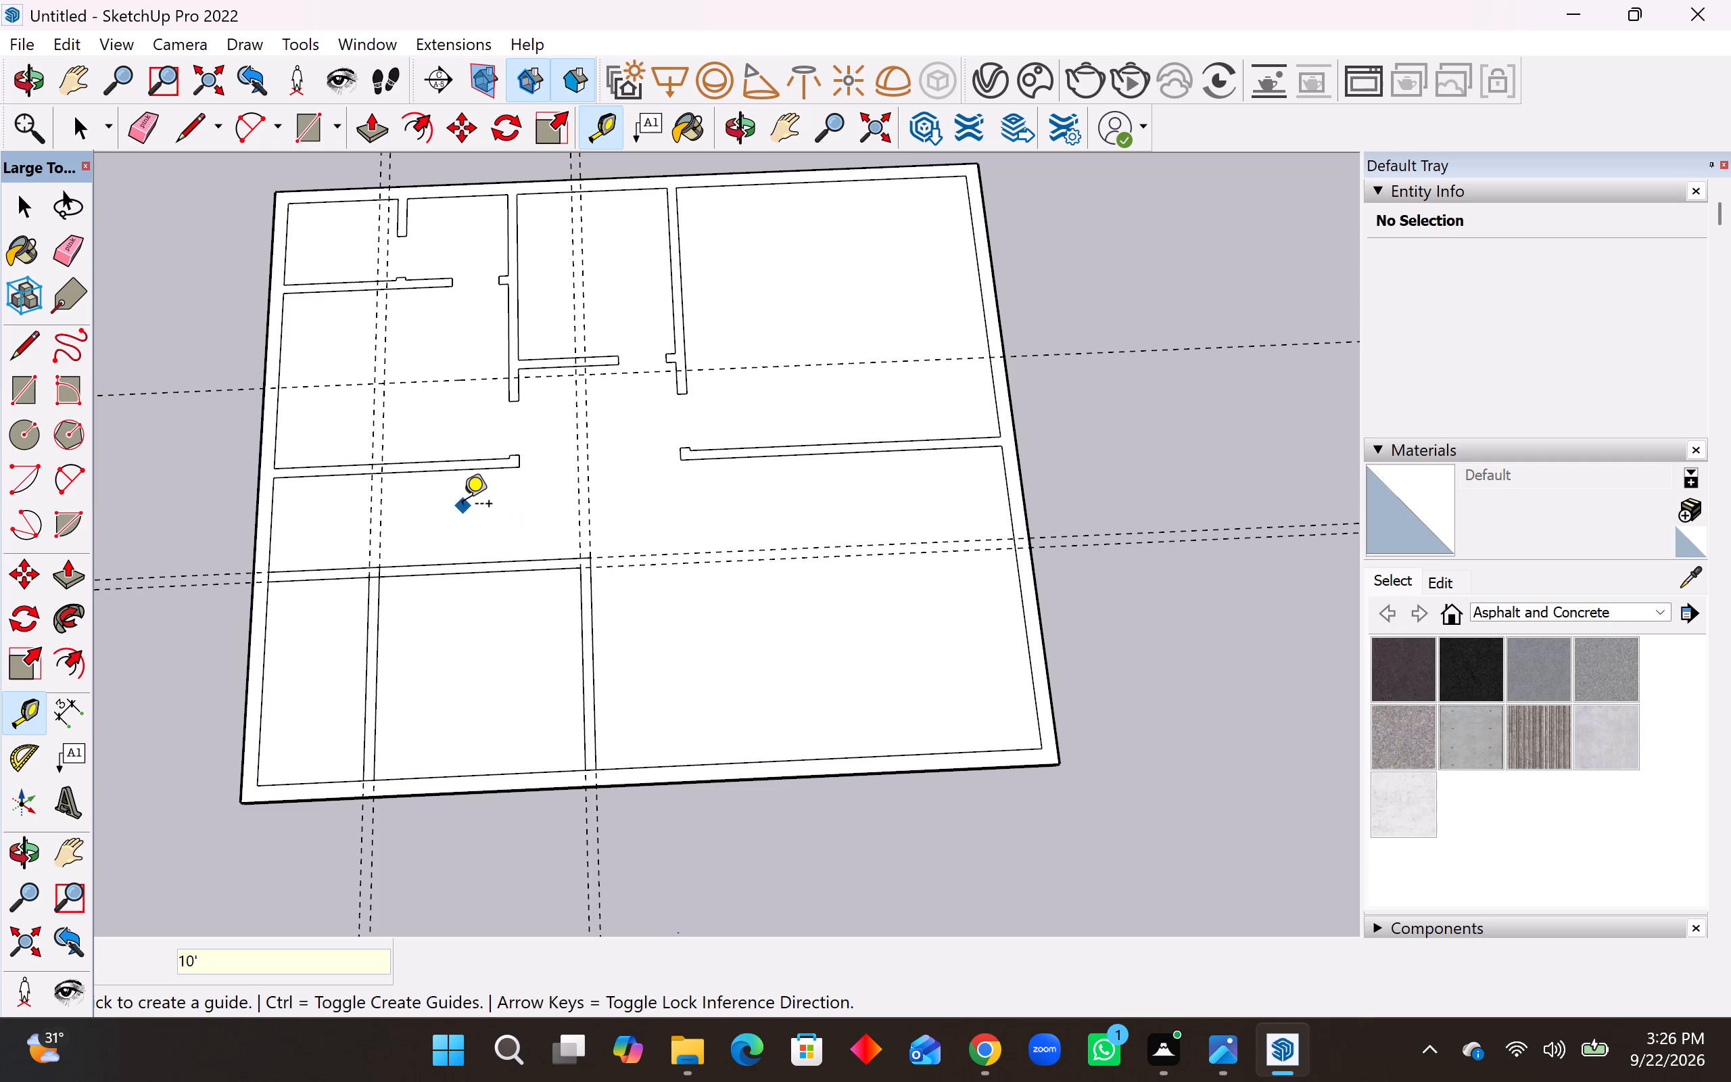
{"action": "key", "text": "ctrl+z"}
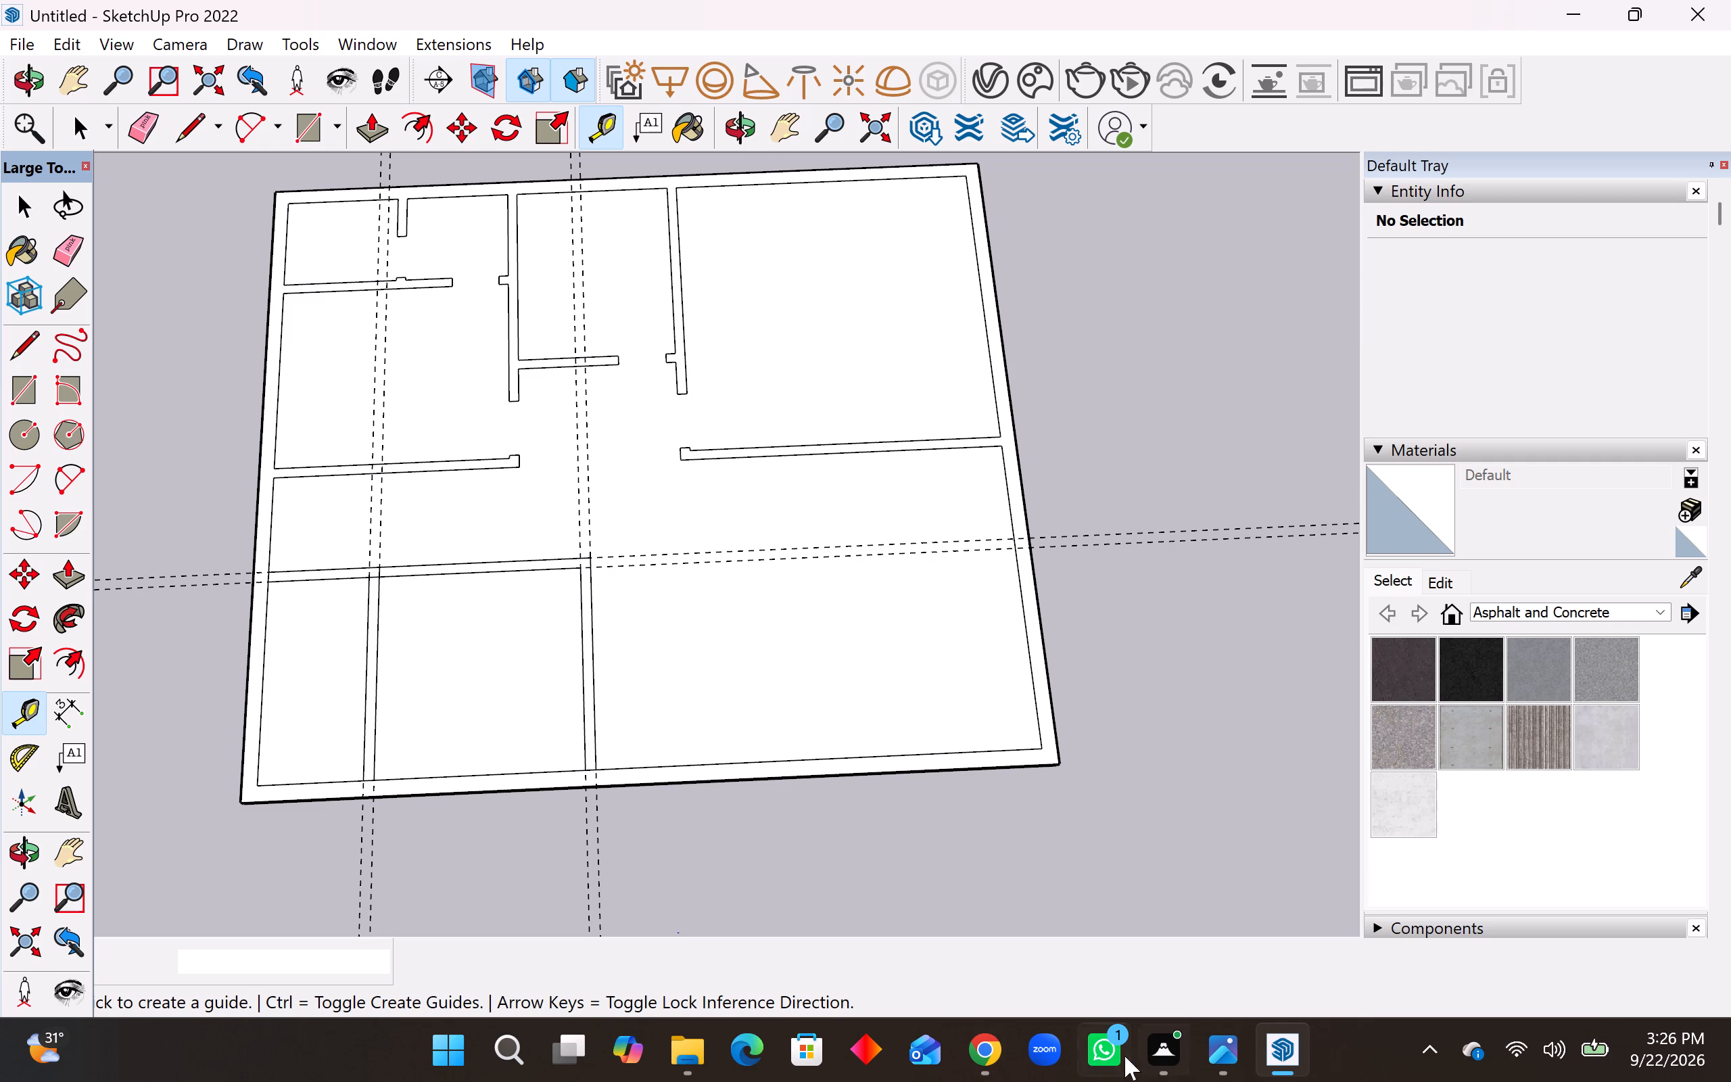
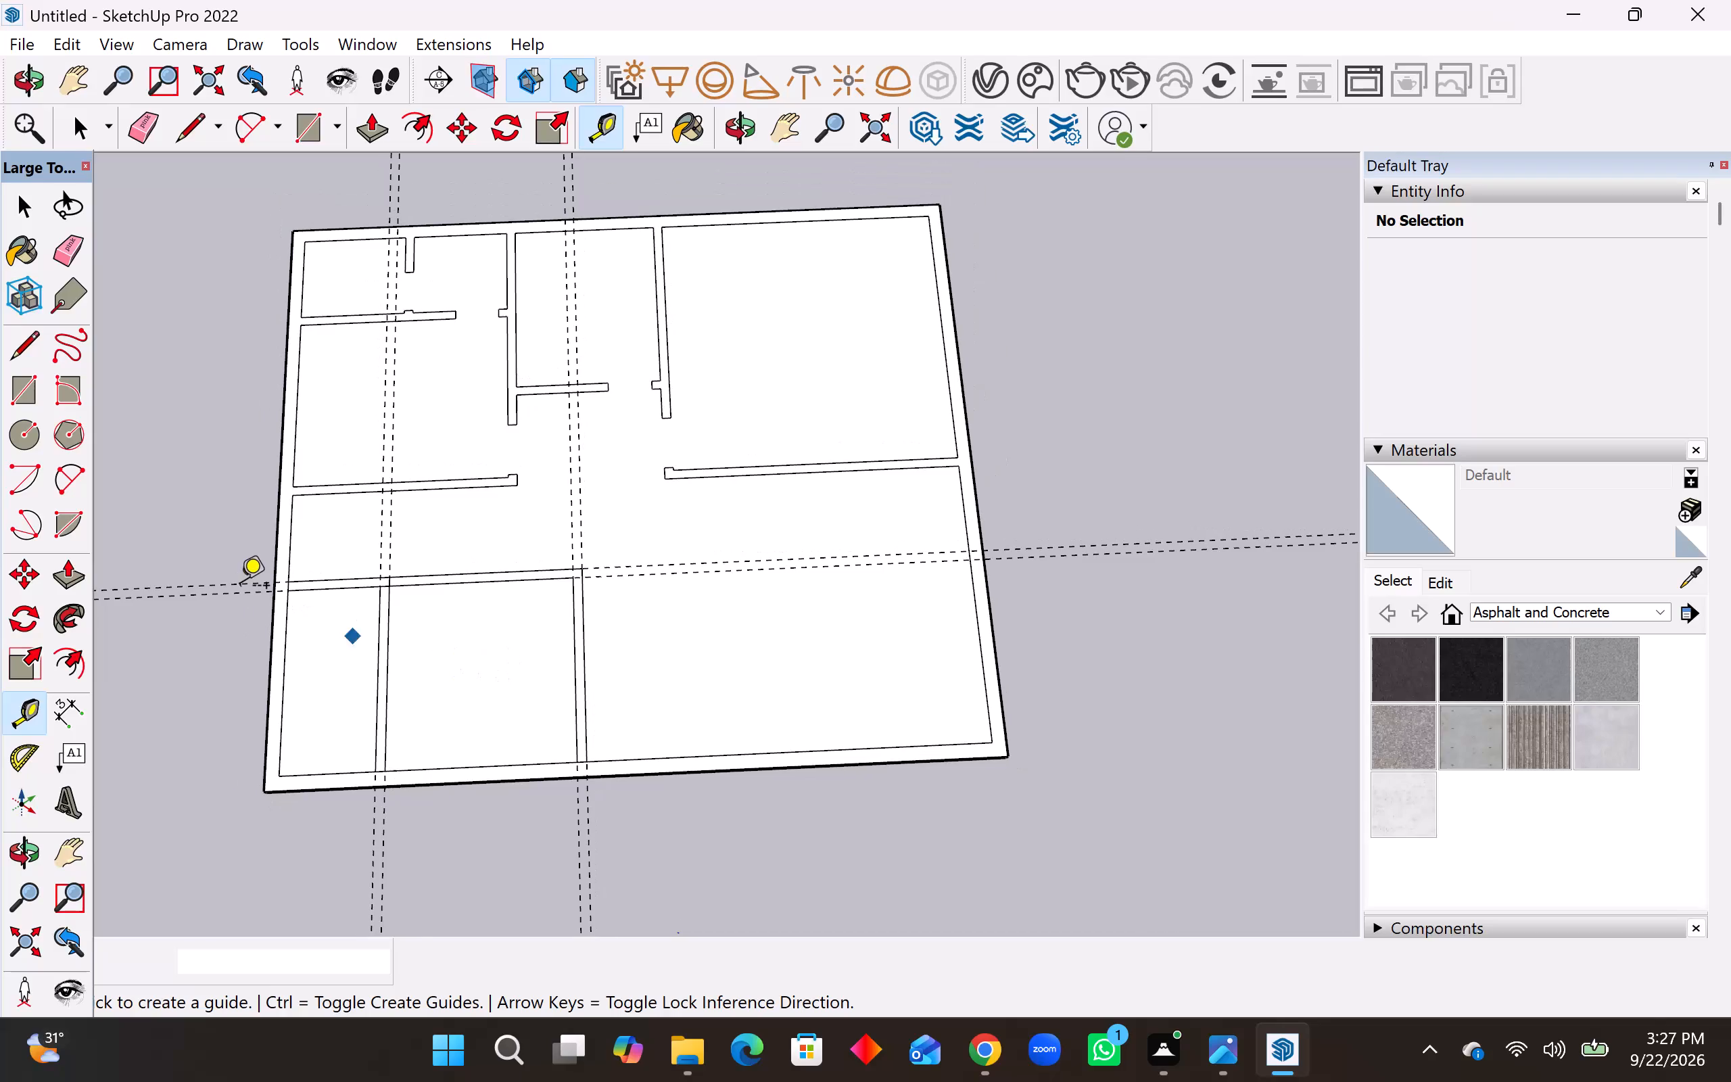
Check the gap along the side wall between the new crosswise partition and the bedroom partition behind it, without keeping a dimension.
{"action": "scroll", "coordinate": [240, 588], "scroll_direction": "up", "scroll_amount": 3}
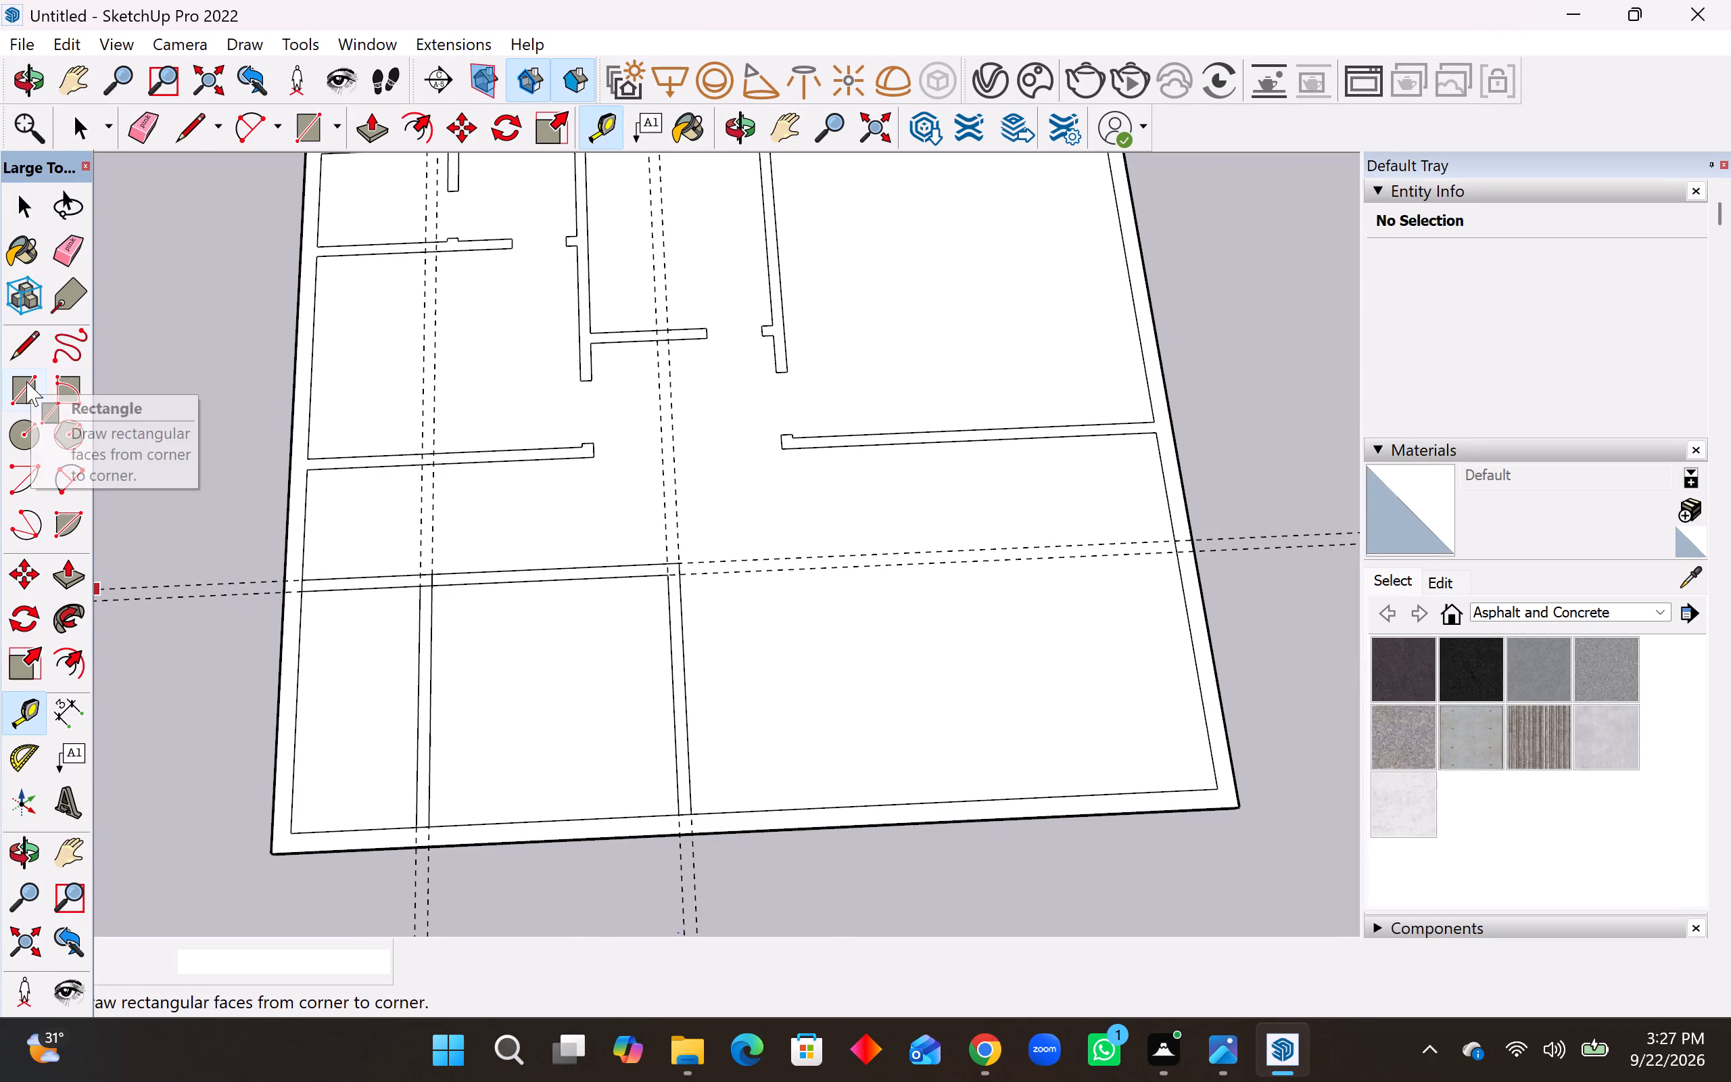
{"action": "left_click", "coordinate": [53, 703]}
{"action": "scroll", "coordinate": [289, 584], "scroll_direction": "up", "scroll_amount": 3}
{"action": "left_click", "coordinate": [313, 578]}
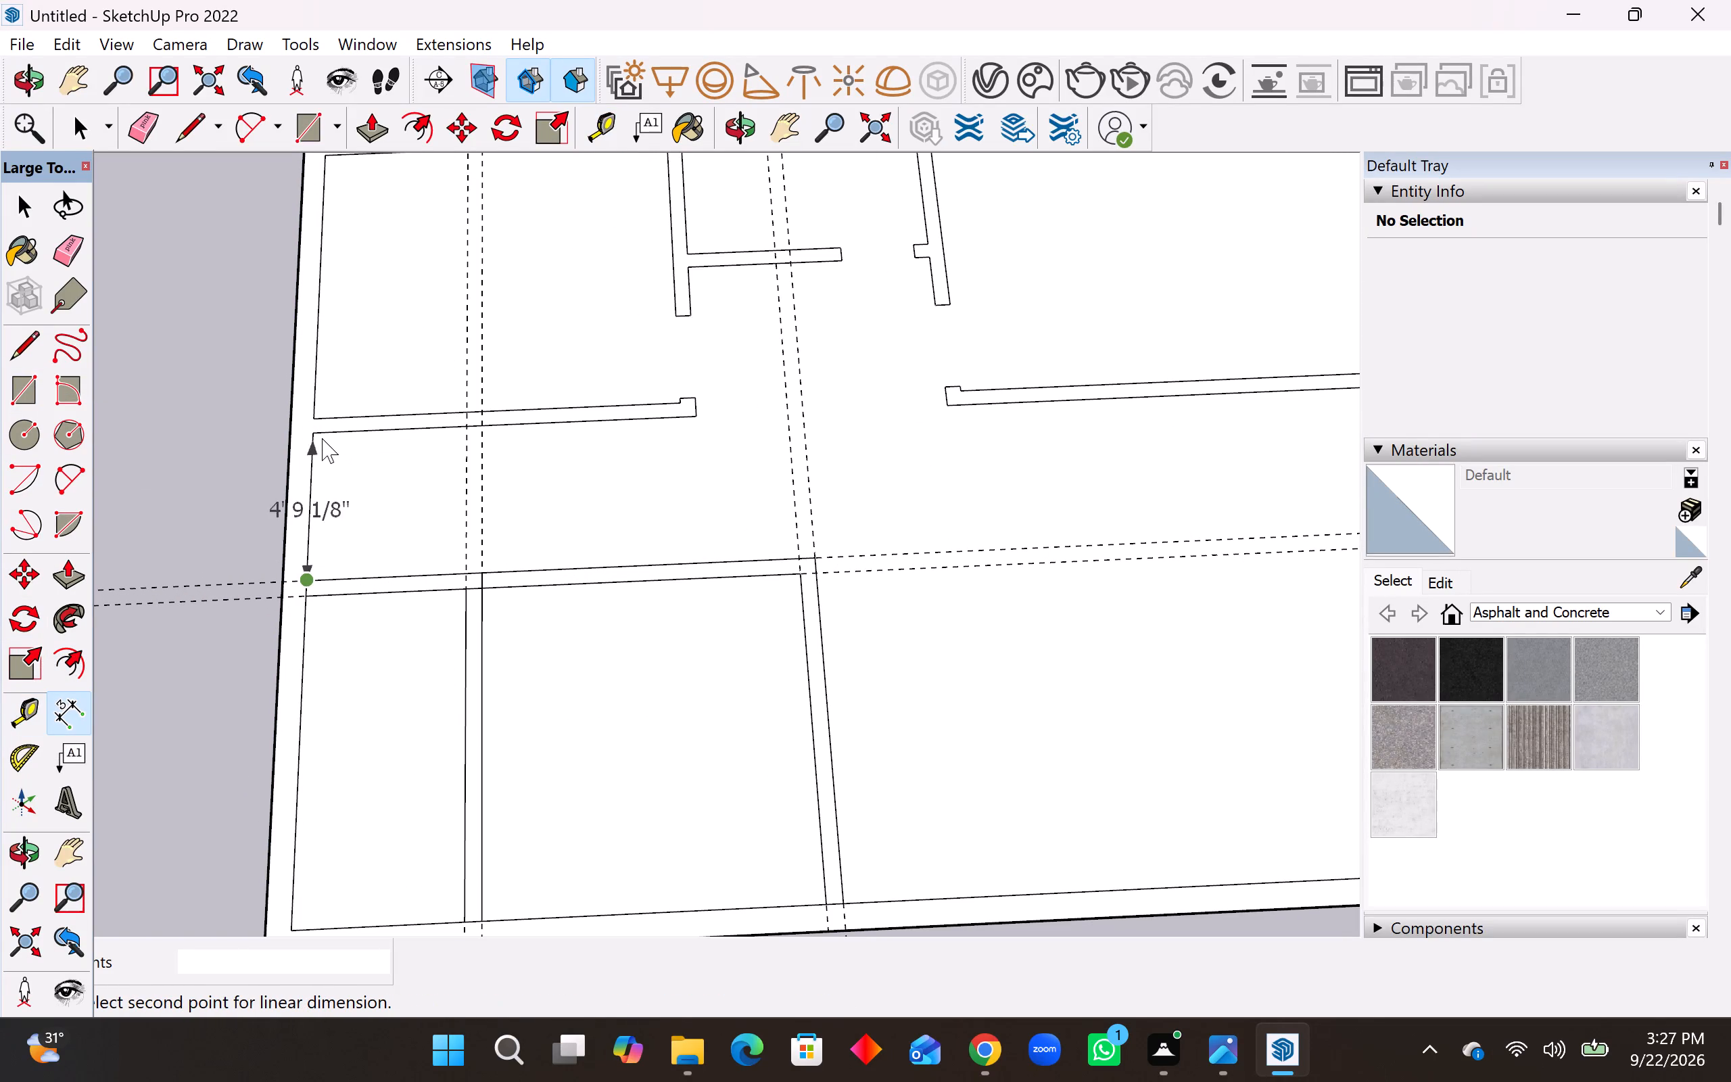
{"action": "key", "text": "Escape"}
{"action": "scroll", "coordinate": [441, 508], "scroll_direction": "down", "scroll_amount": 4}
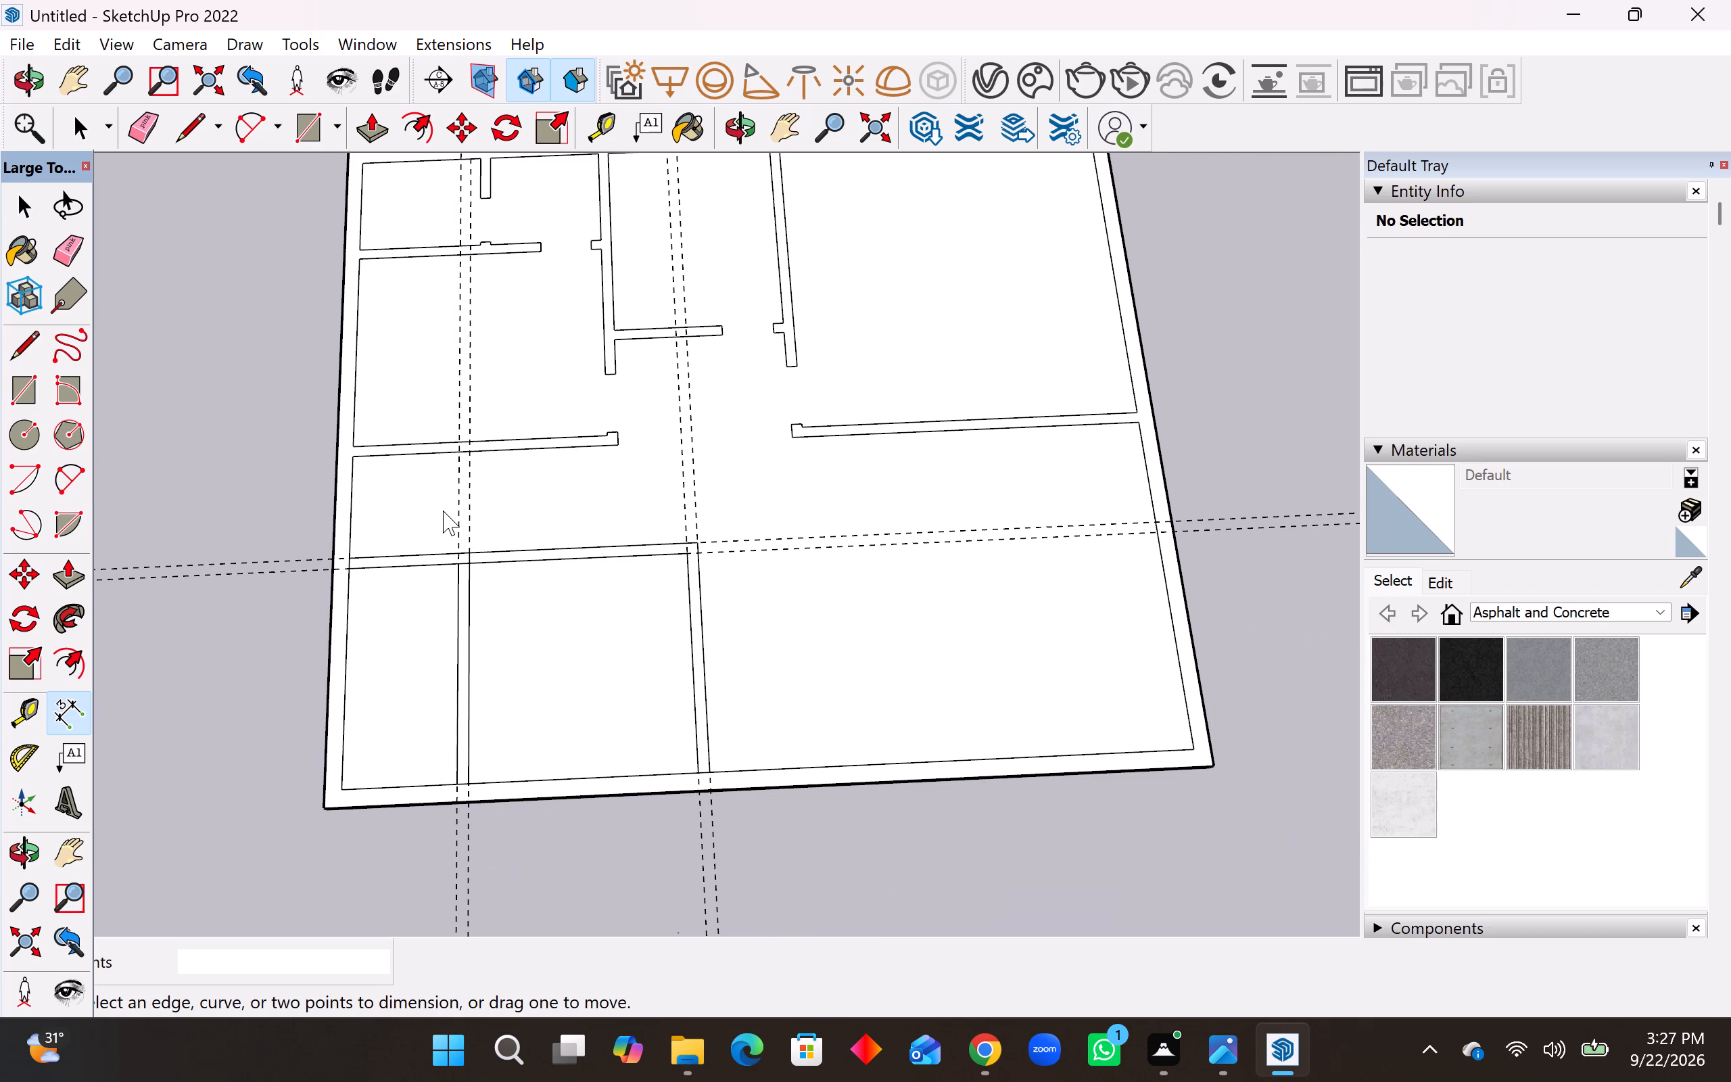
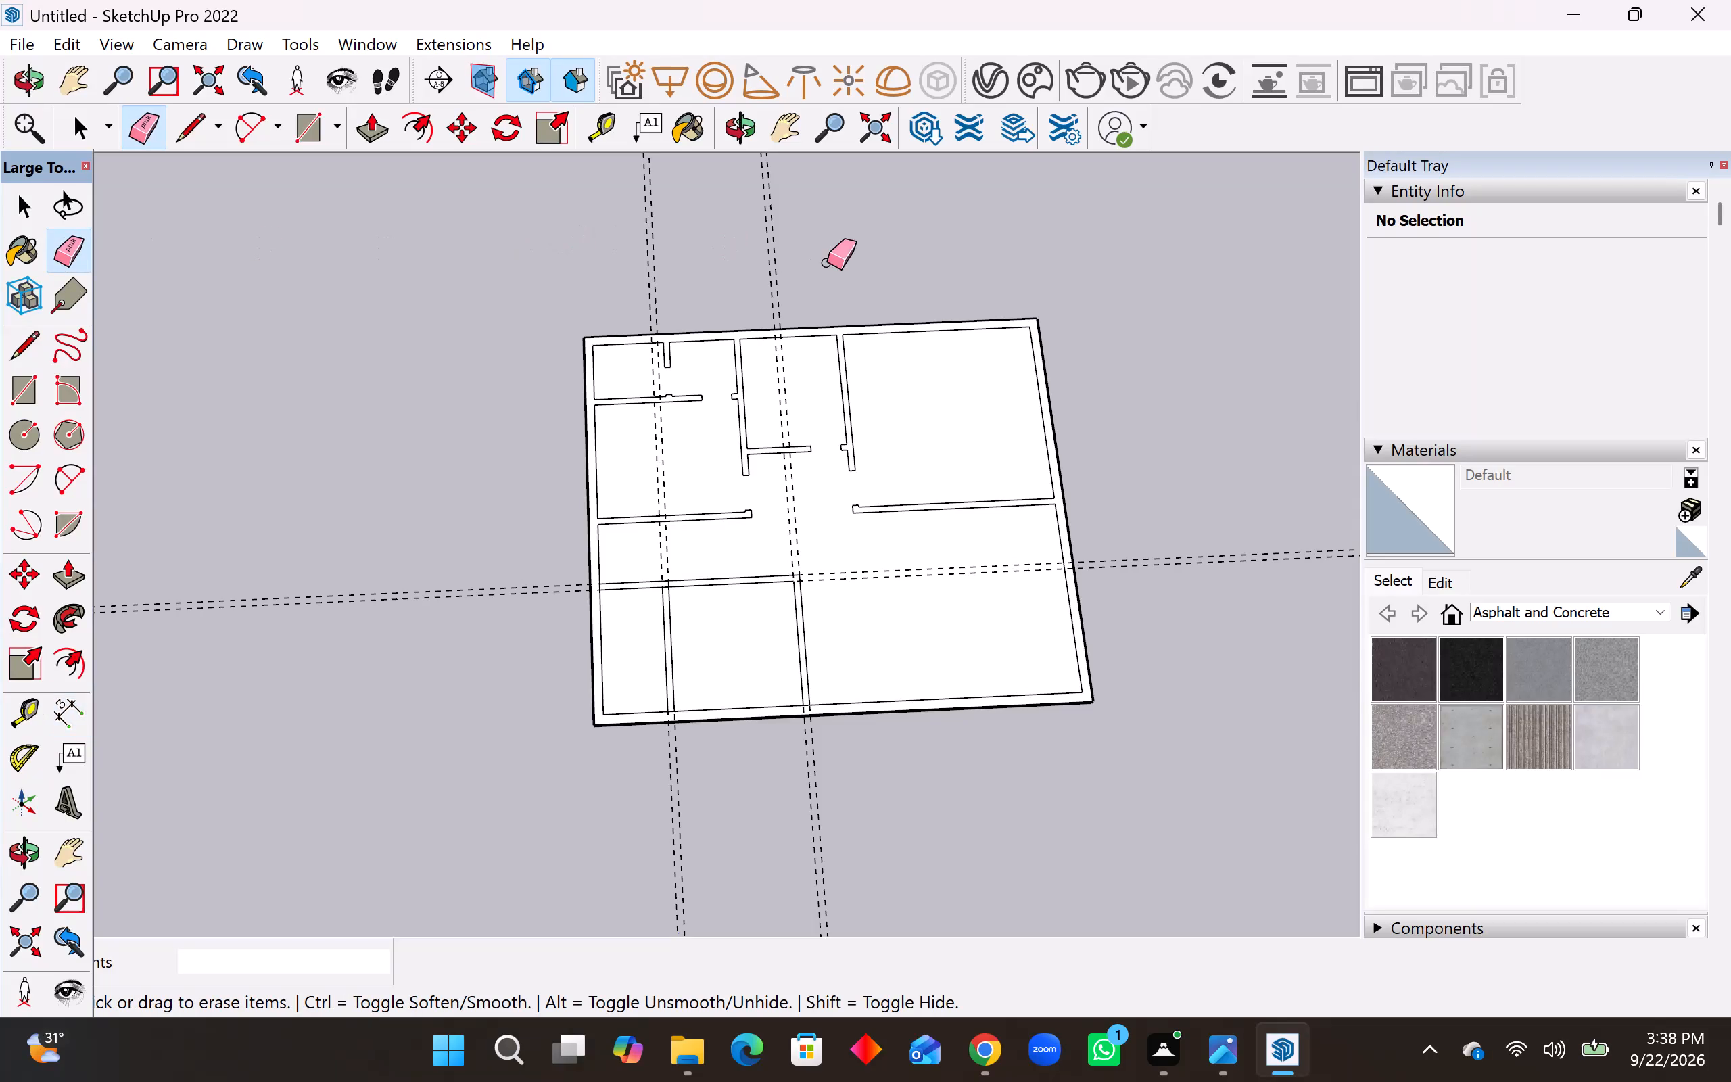
Erase all the construction guides: the two lengthwise pairs and the crosswise pair used to lay out the front-room partitions.
{"action": "left_click_drag", "start_coordinate": [797, 262], "coordinate": [606, 297]}
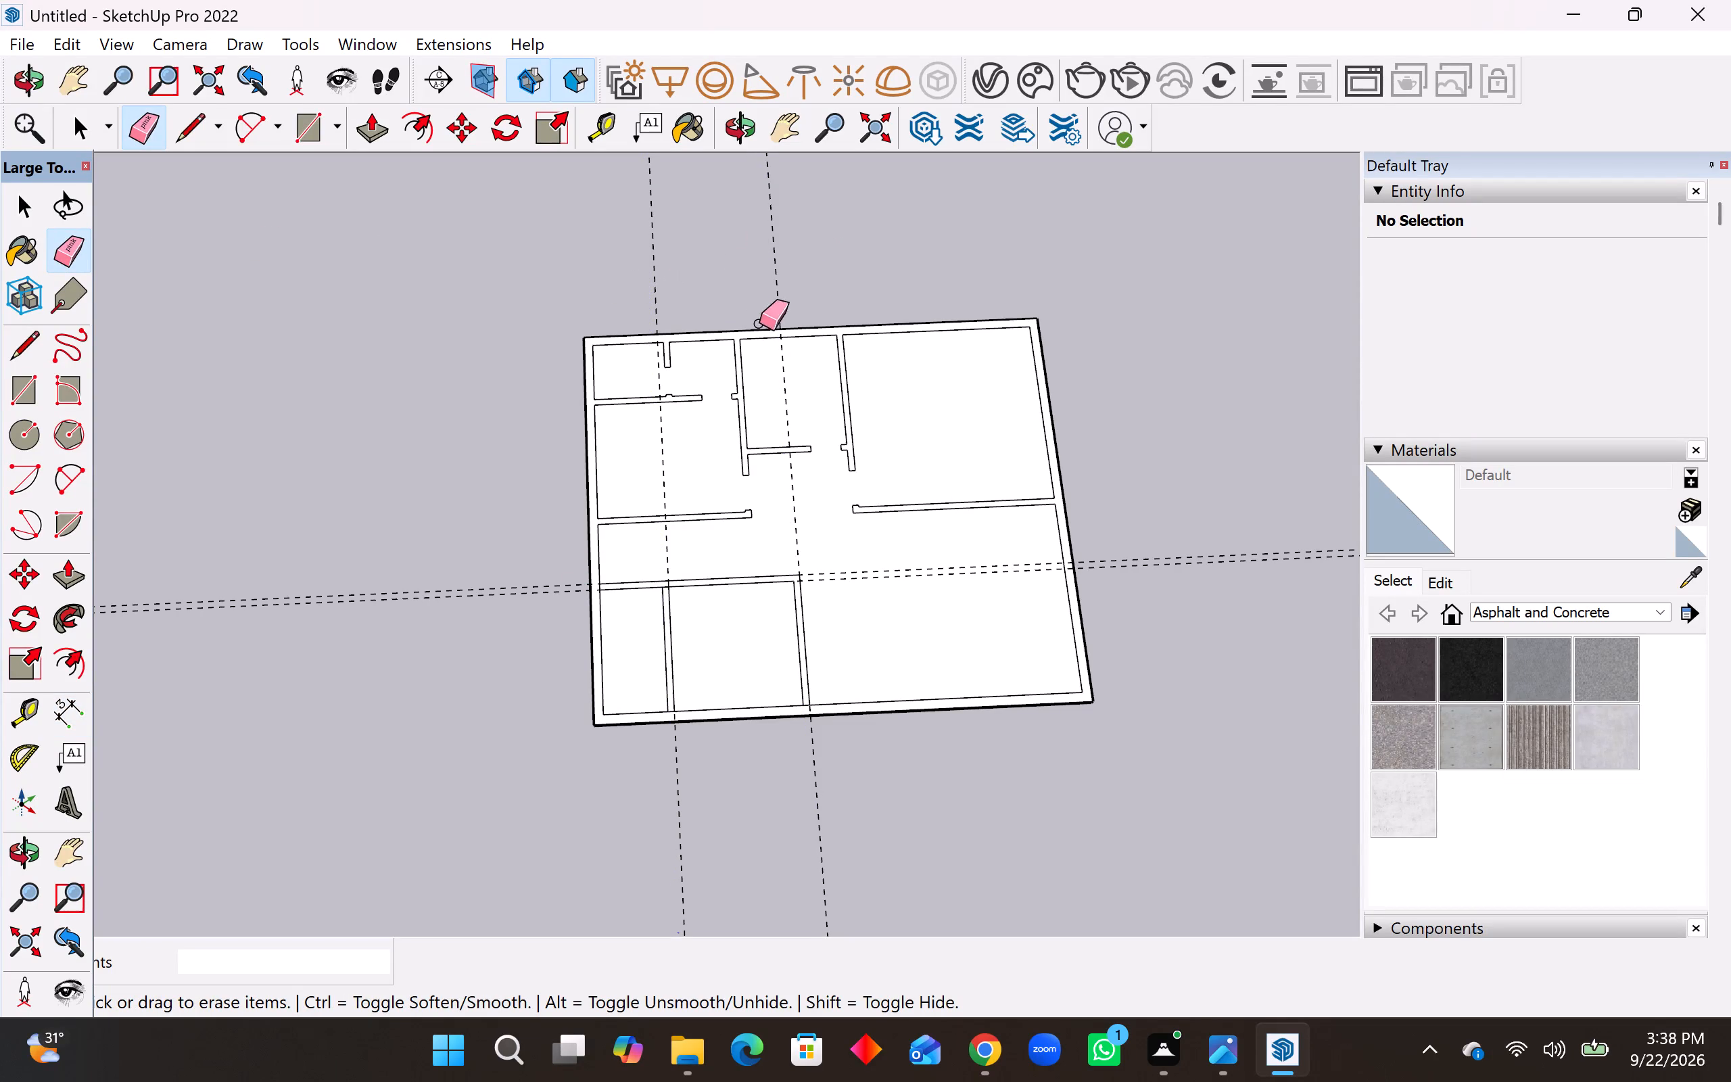
{"action": "left_click_drag", "start_coordinate": [670, 285], "coordinate": [619, 291]}
{"action": "left_click_drag", "start_coordinate": [805, 275], "coordinate": [769, 285]}
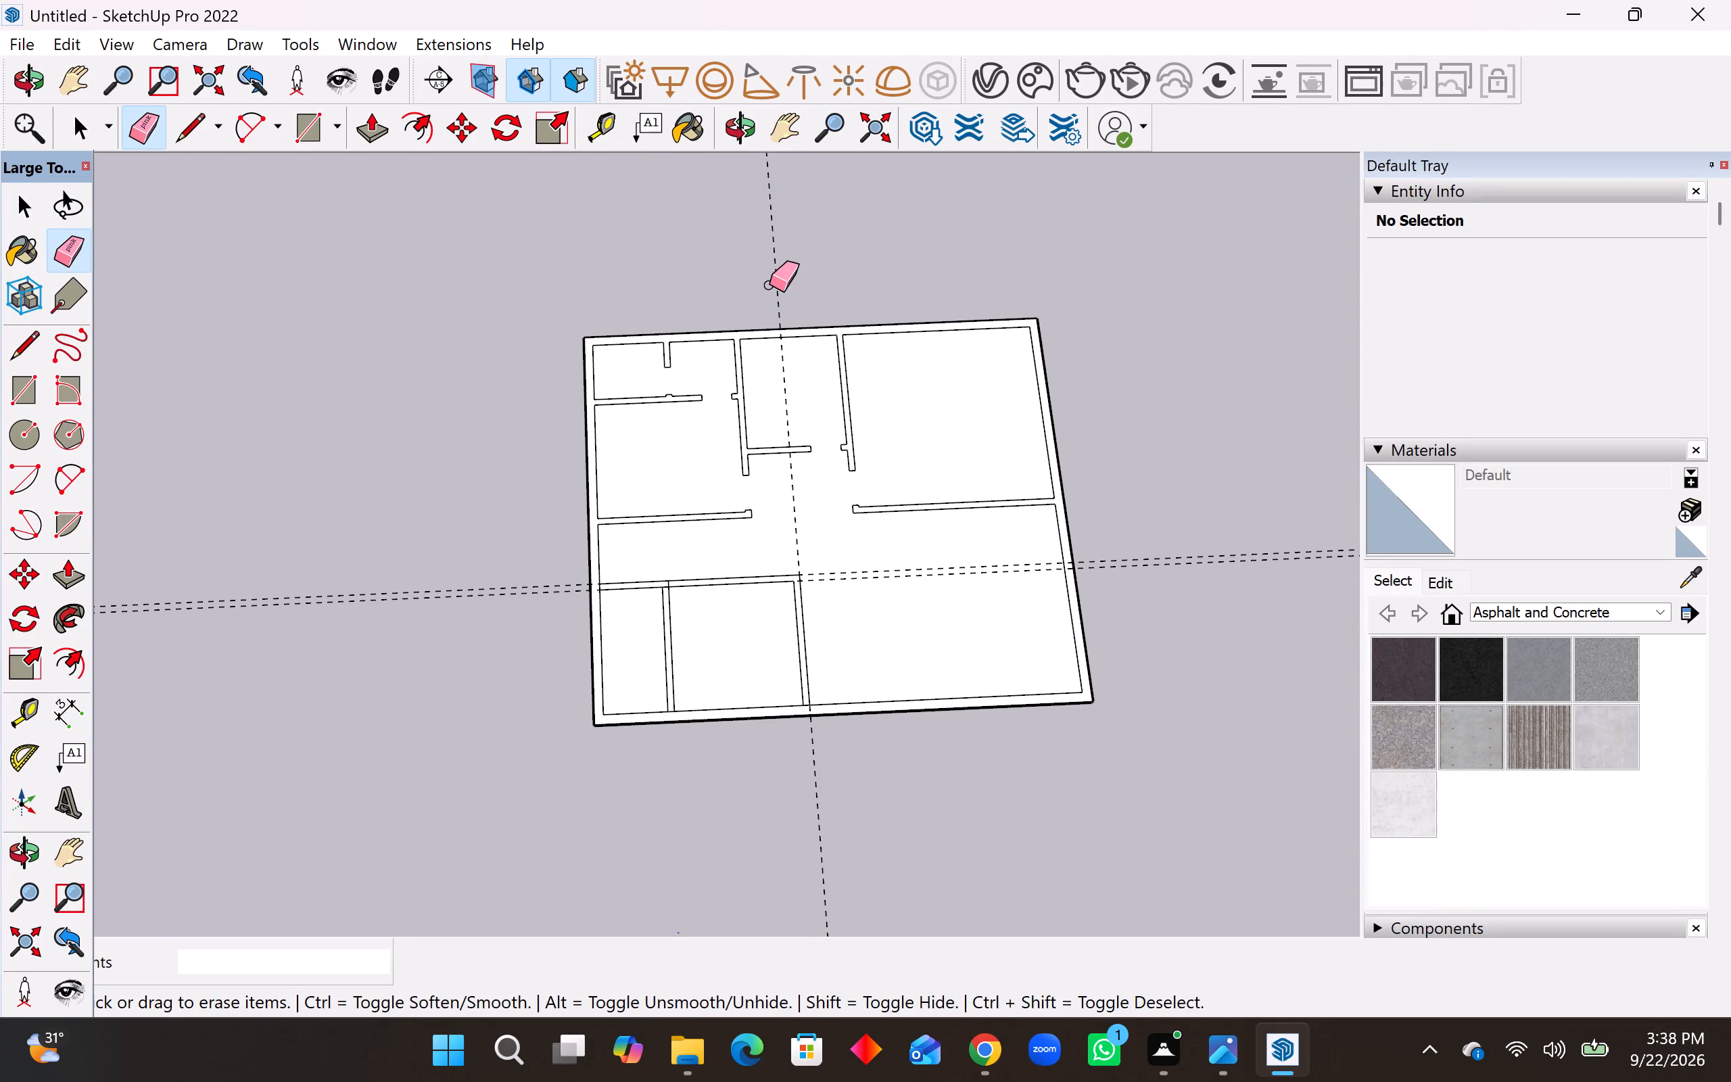
{"action": "left_click_drag", "start_coordinate": [769, 285], "coordinate": [757, 288]}
{"action": "left_click_drag", "start_coordinate": [524, 573], "coordinate": [524, 638]}
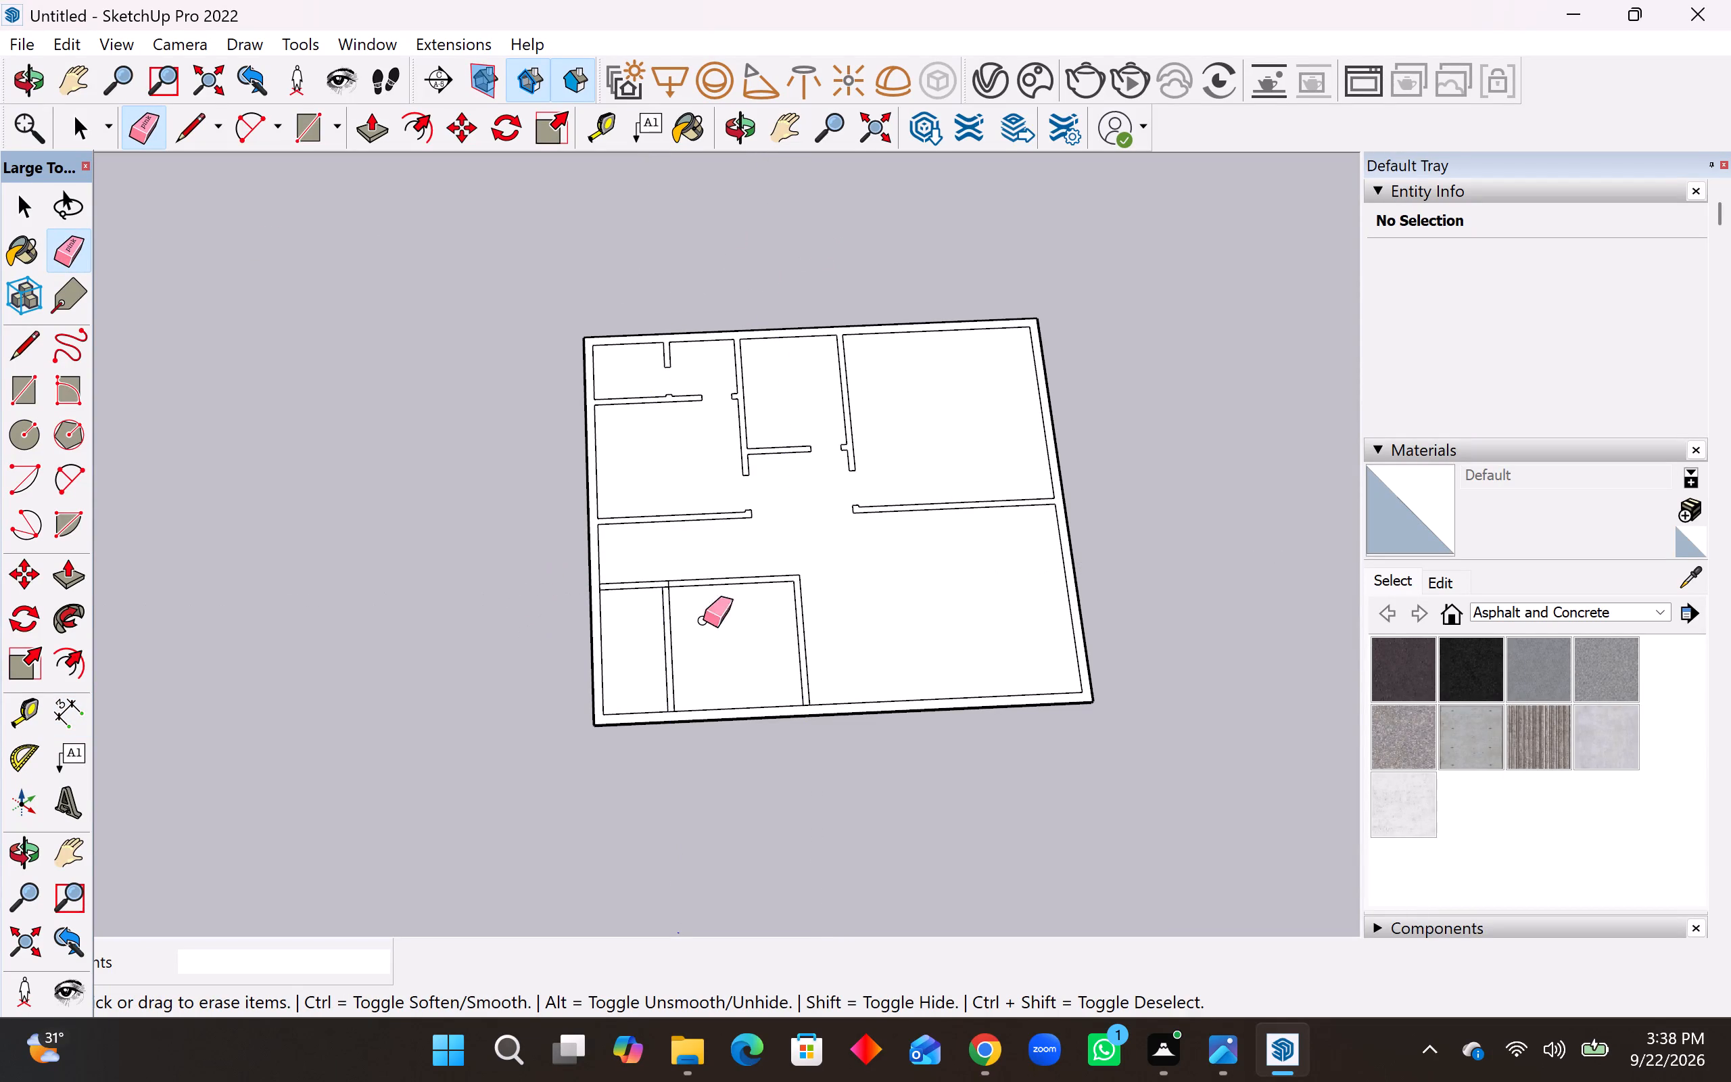
Examine the cleaned floor plan up close and as a whole, reviewing the new front-room partitions against the bedroom walls.
{"action": "scroll", "coordinate": [624, 624], "scroll_direction": "up", "scroll_amount": 8}
{"action": "scroll", "coordinate": [756, 487], "scroll_direction": "down", "scroll_amount": 1}
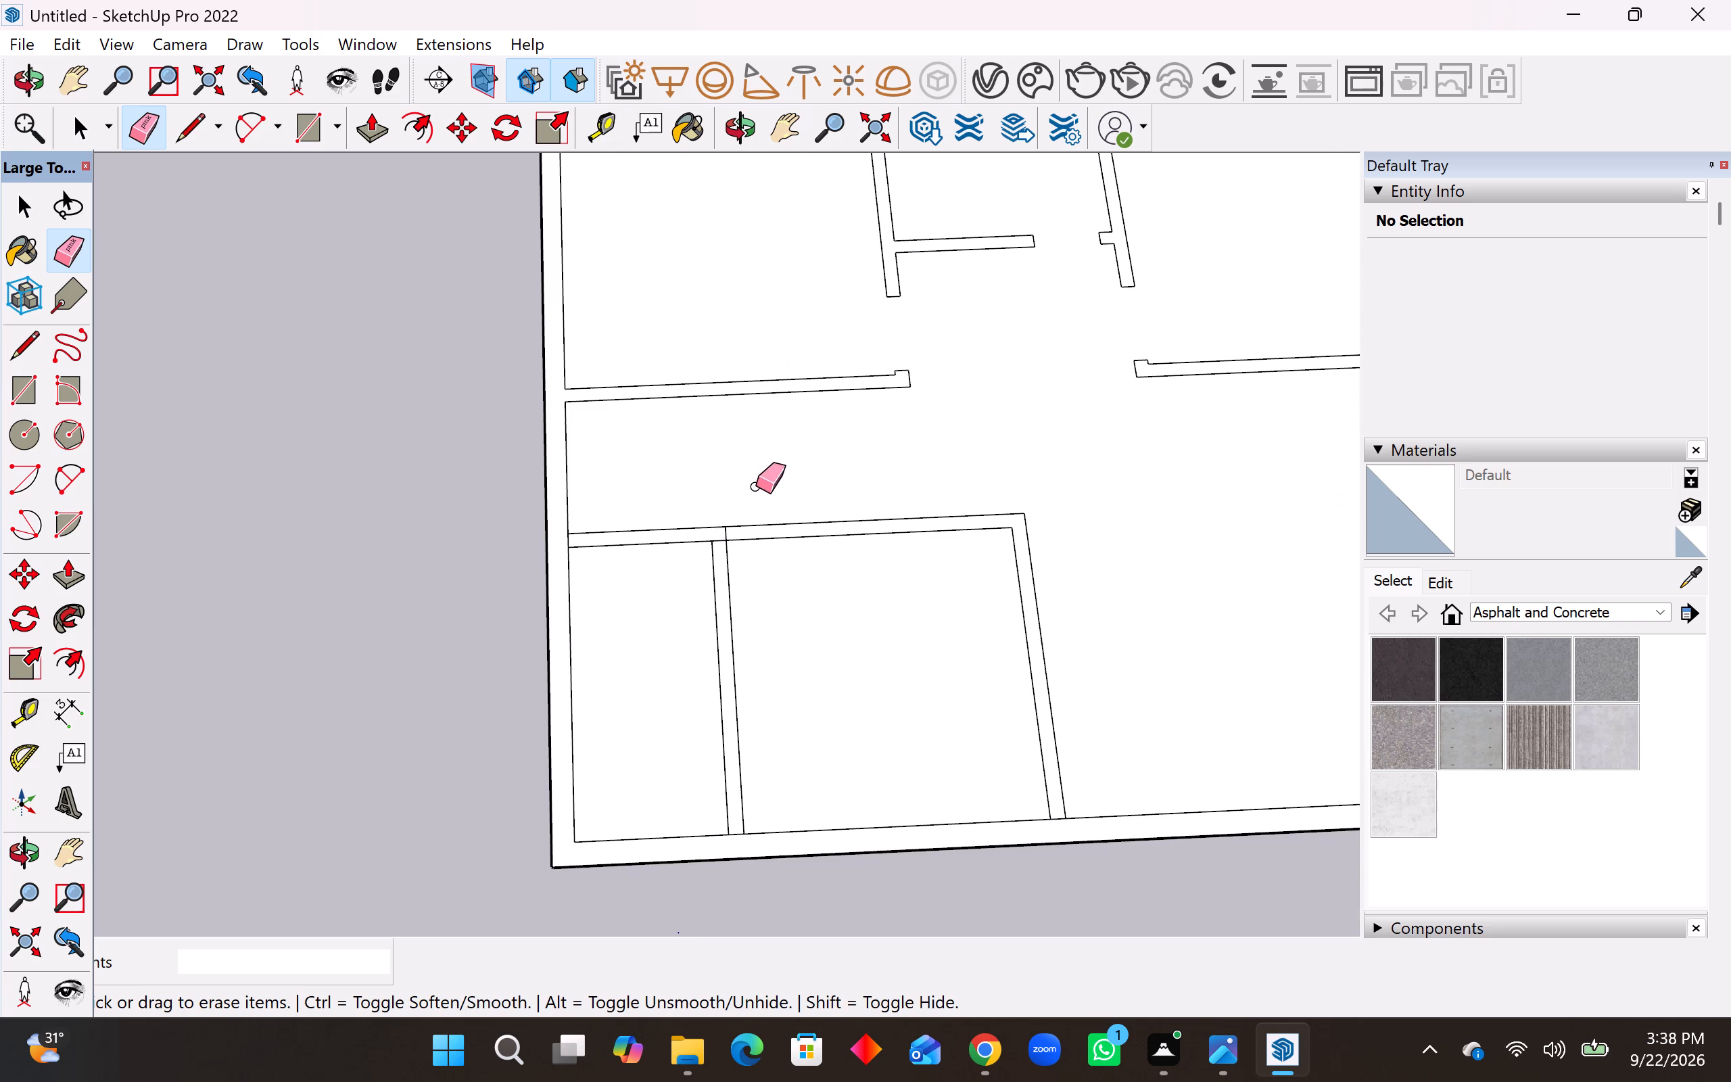
{"action": "scroll", "coordinate": [756, 486], "scroll_direction": "down", "scroll_amount": 3}
{"action": "scroll", "coordinate": [845, 400], "scroll_direction": "down", "scroll_amount": 2}
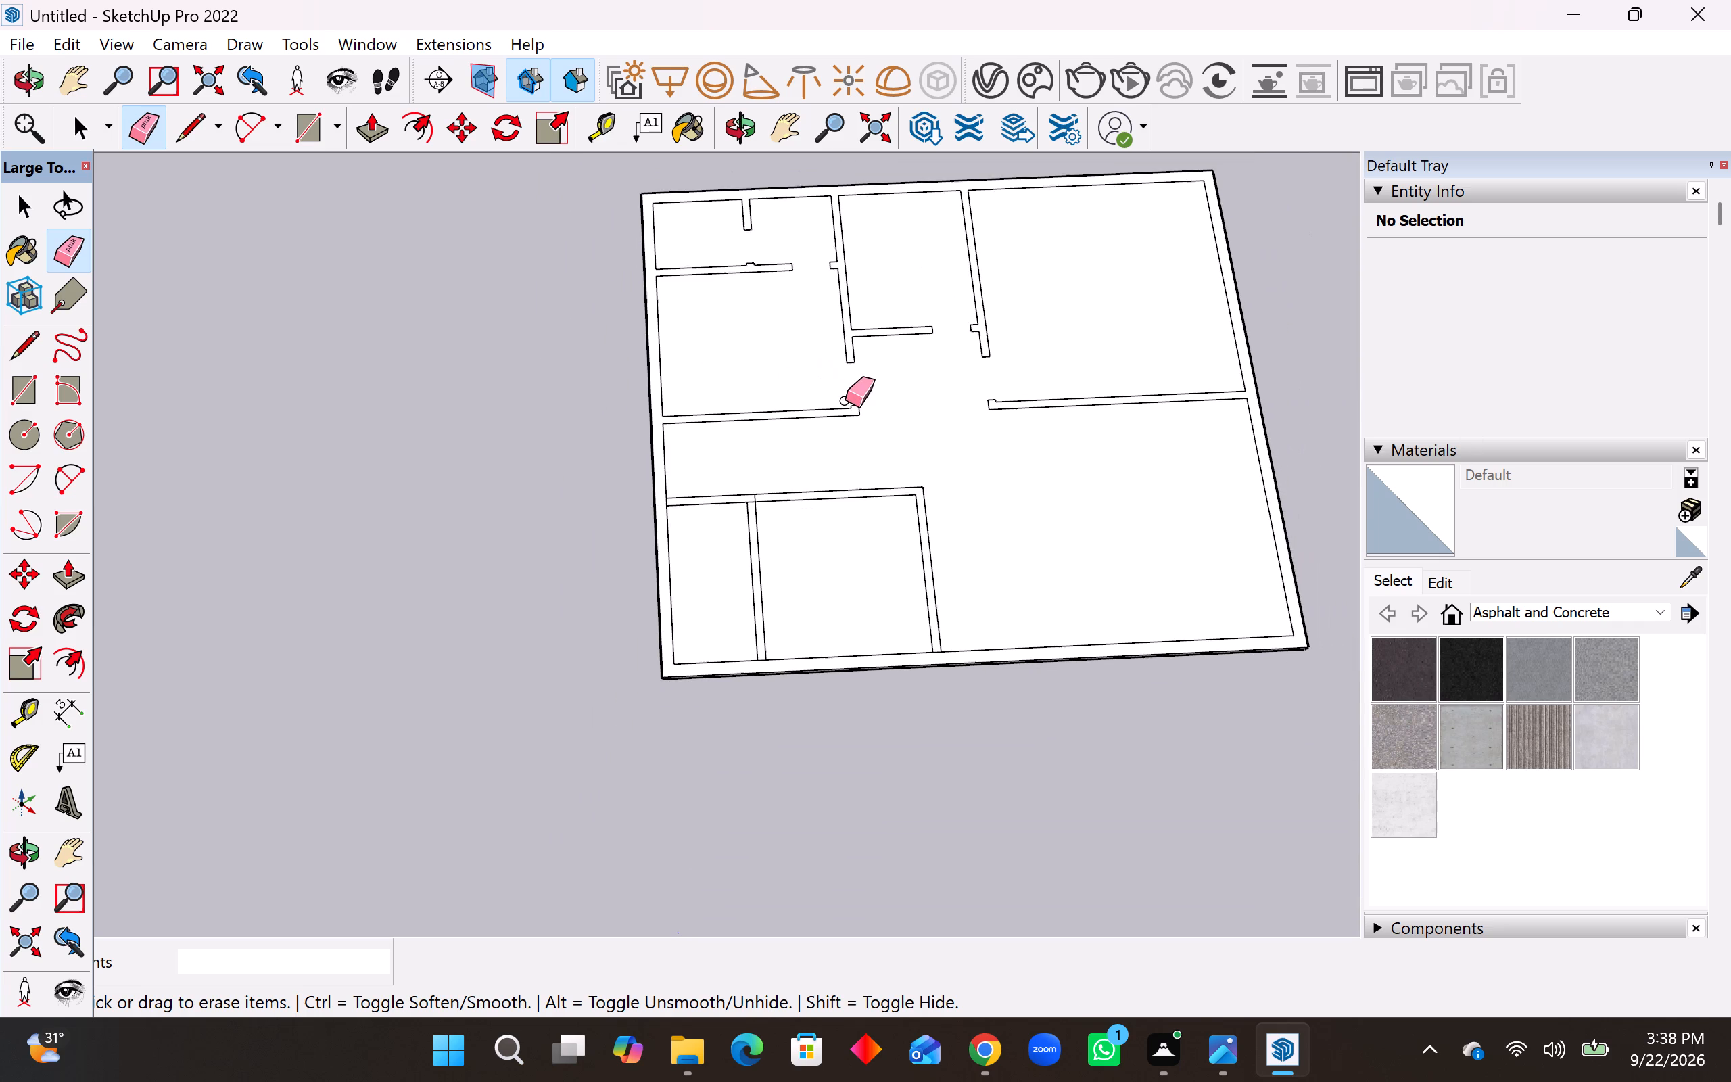
{"action": "scroll", "coordinate": [845, 400], "scroll_direction": "down", "scroll_amount": 1}
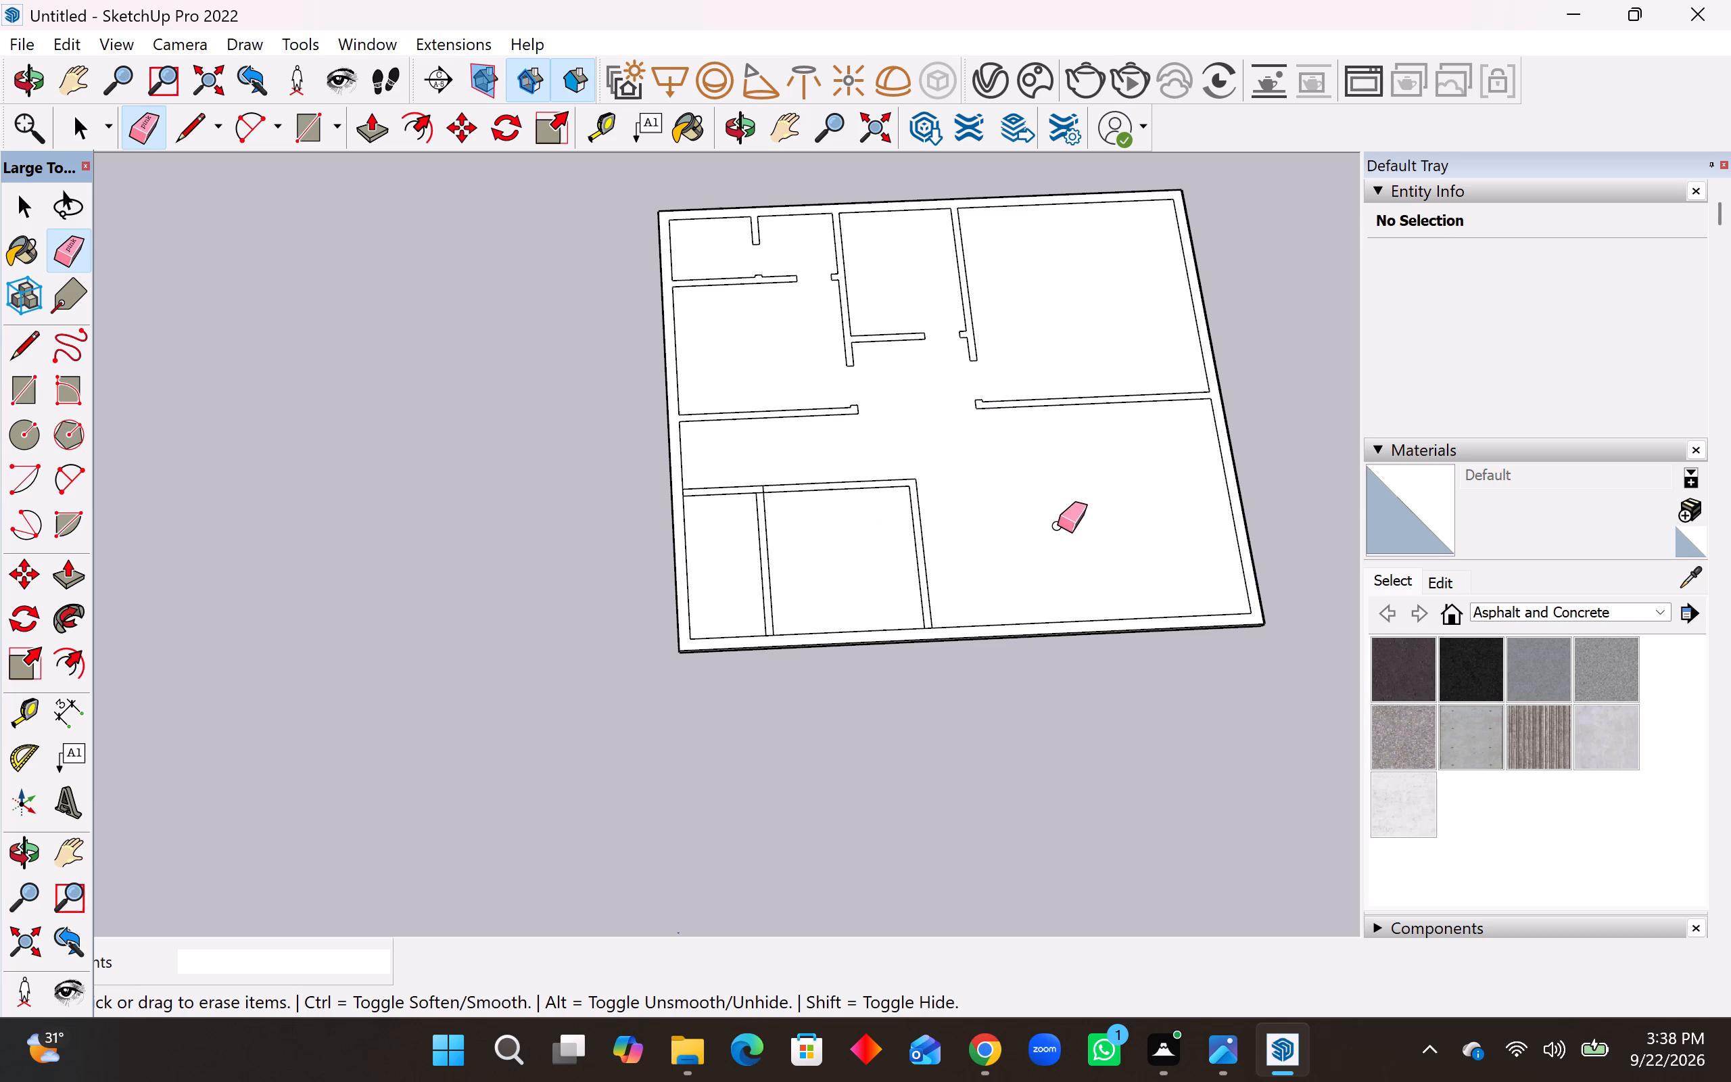
{"action": "scroll", "coordinate": [1057, 528], "scroll_direction": "down", "scroll_amount": 1}
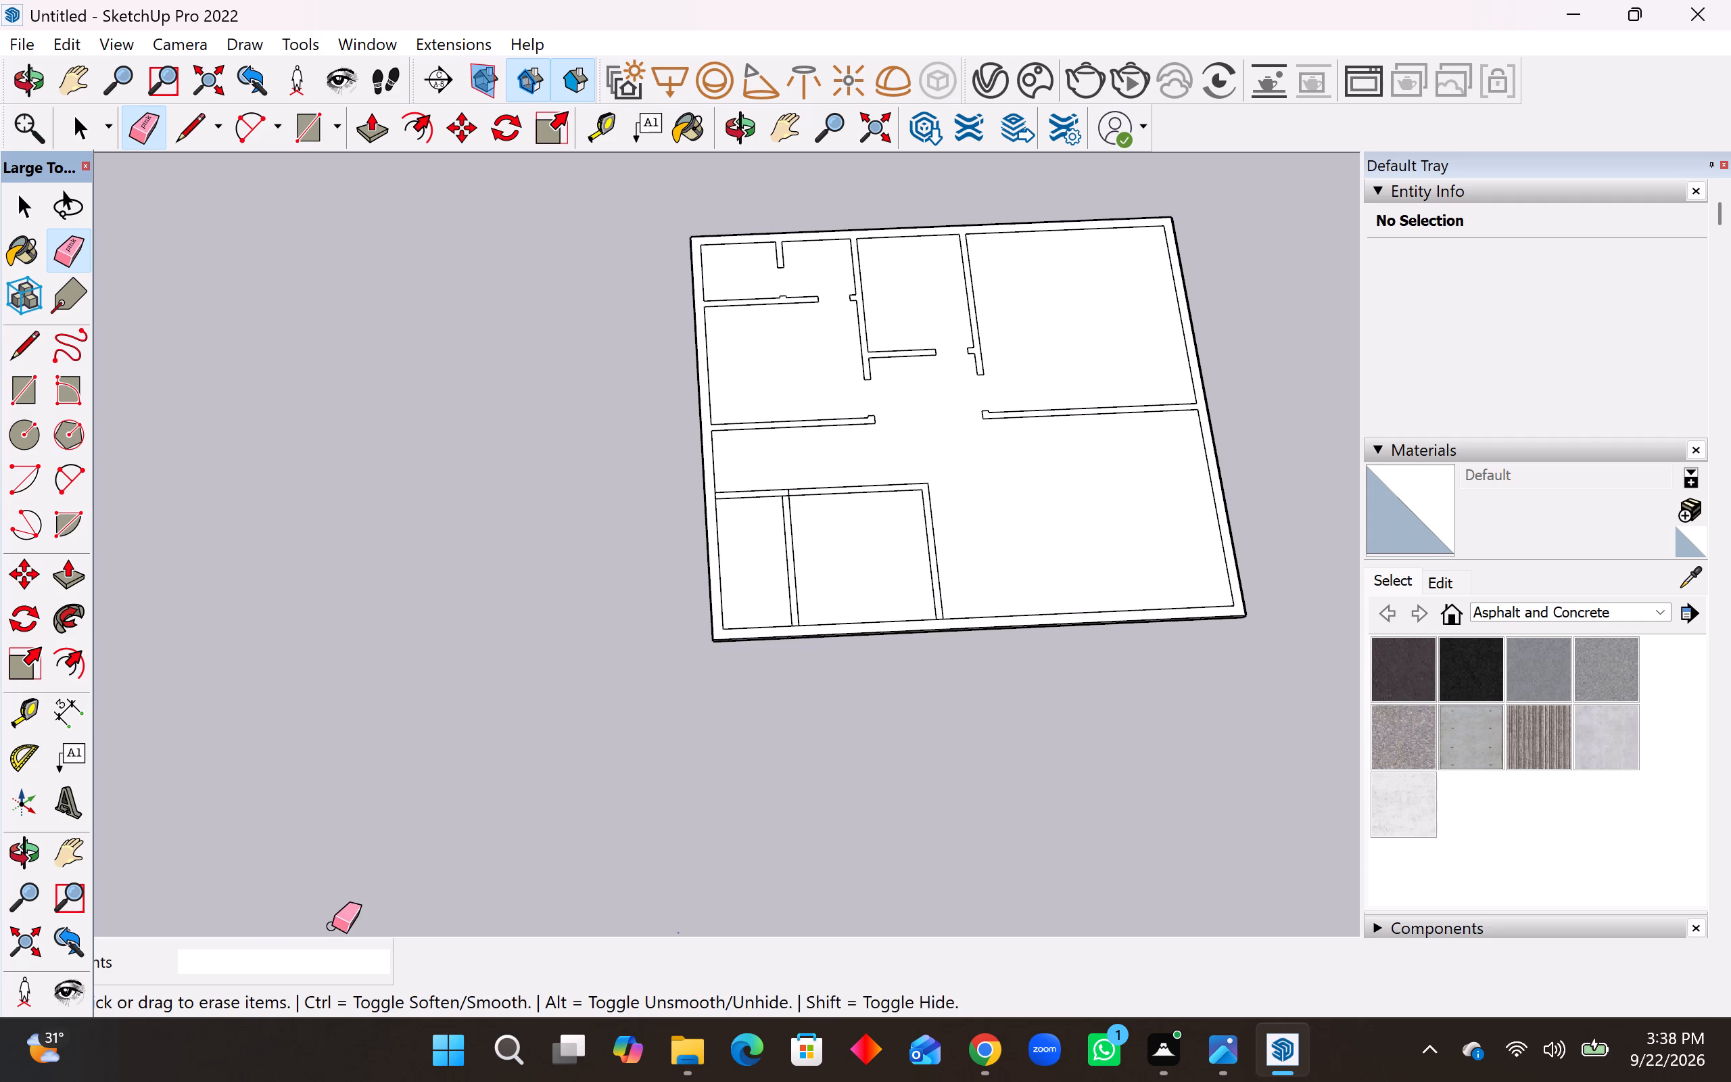
{"action": "scroll", "coordinate": [465, 734], "scroll_direction": "down", "scroll_amount": 3}
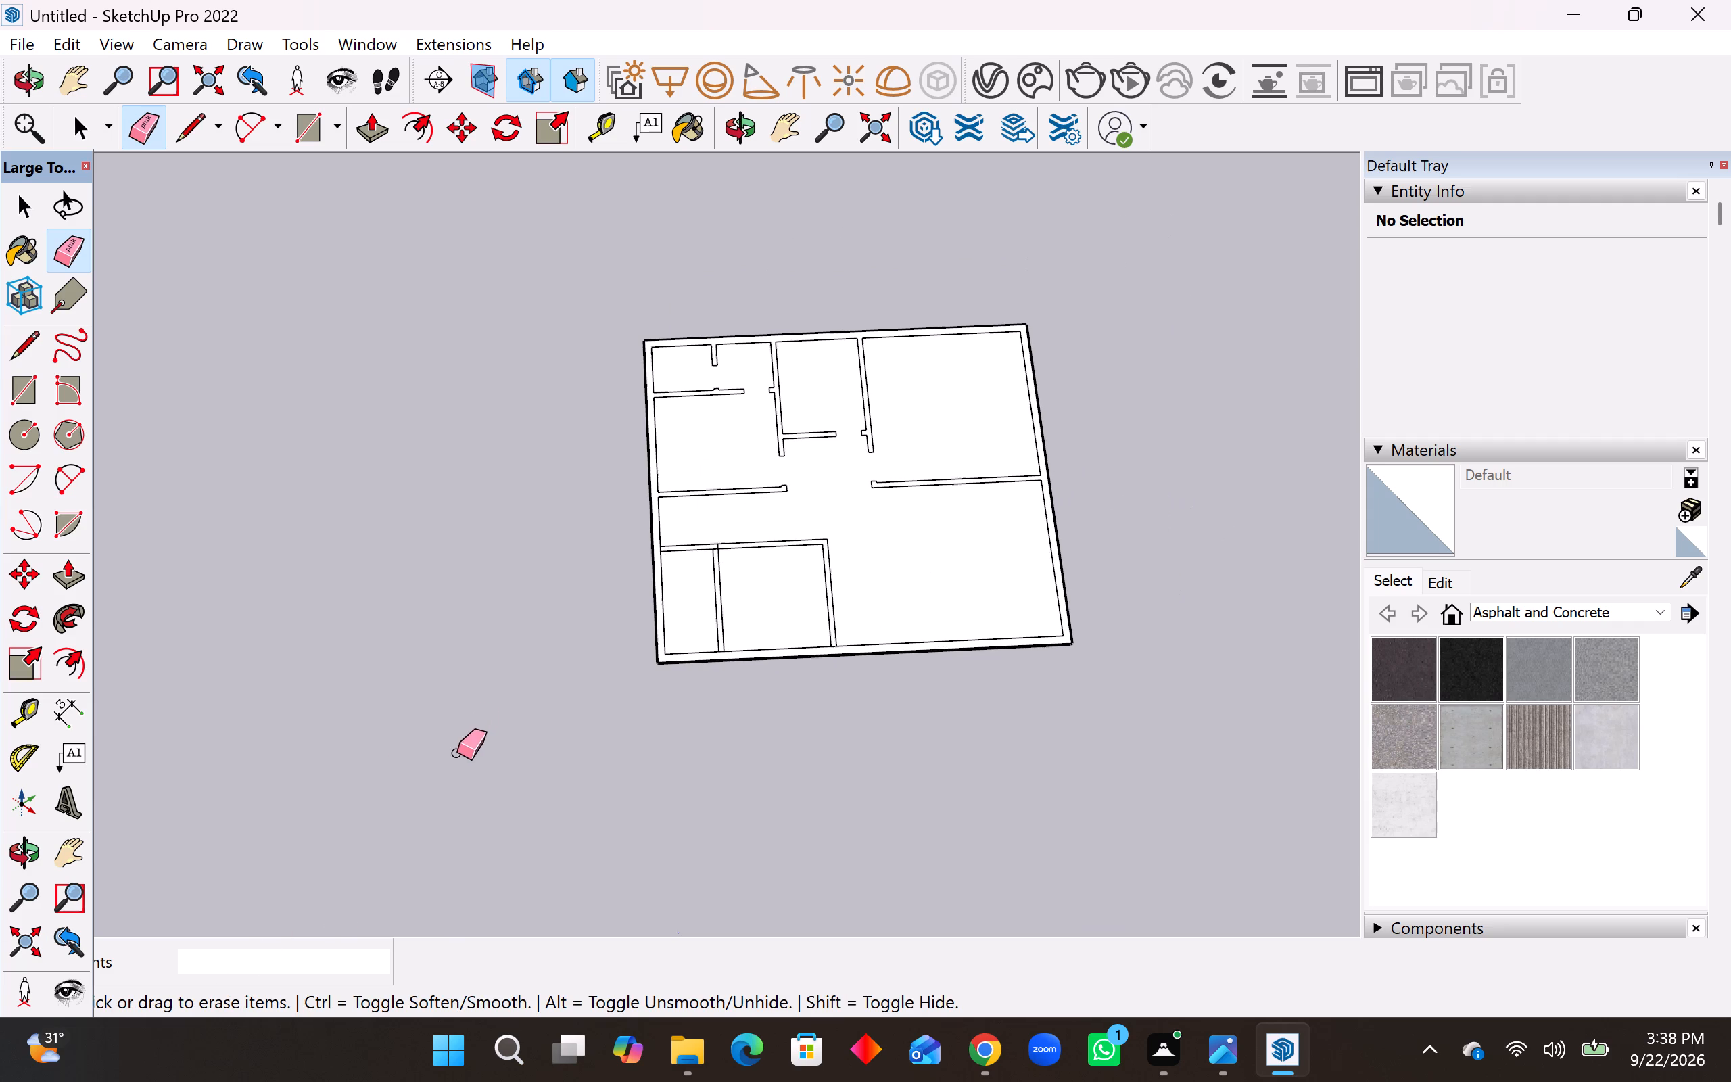
{"action": "scroll", "coordinate": [811, 596], "scroll_direction": "down", "scroll_amount": 2}
{"action": "scroll", "coordinate": [813, 492], "scroll_direction": "up", "scroll_amount": 7}
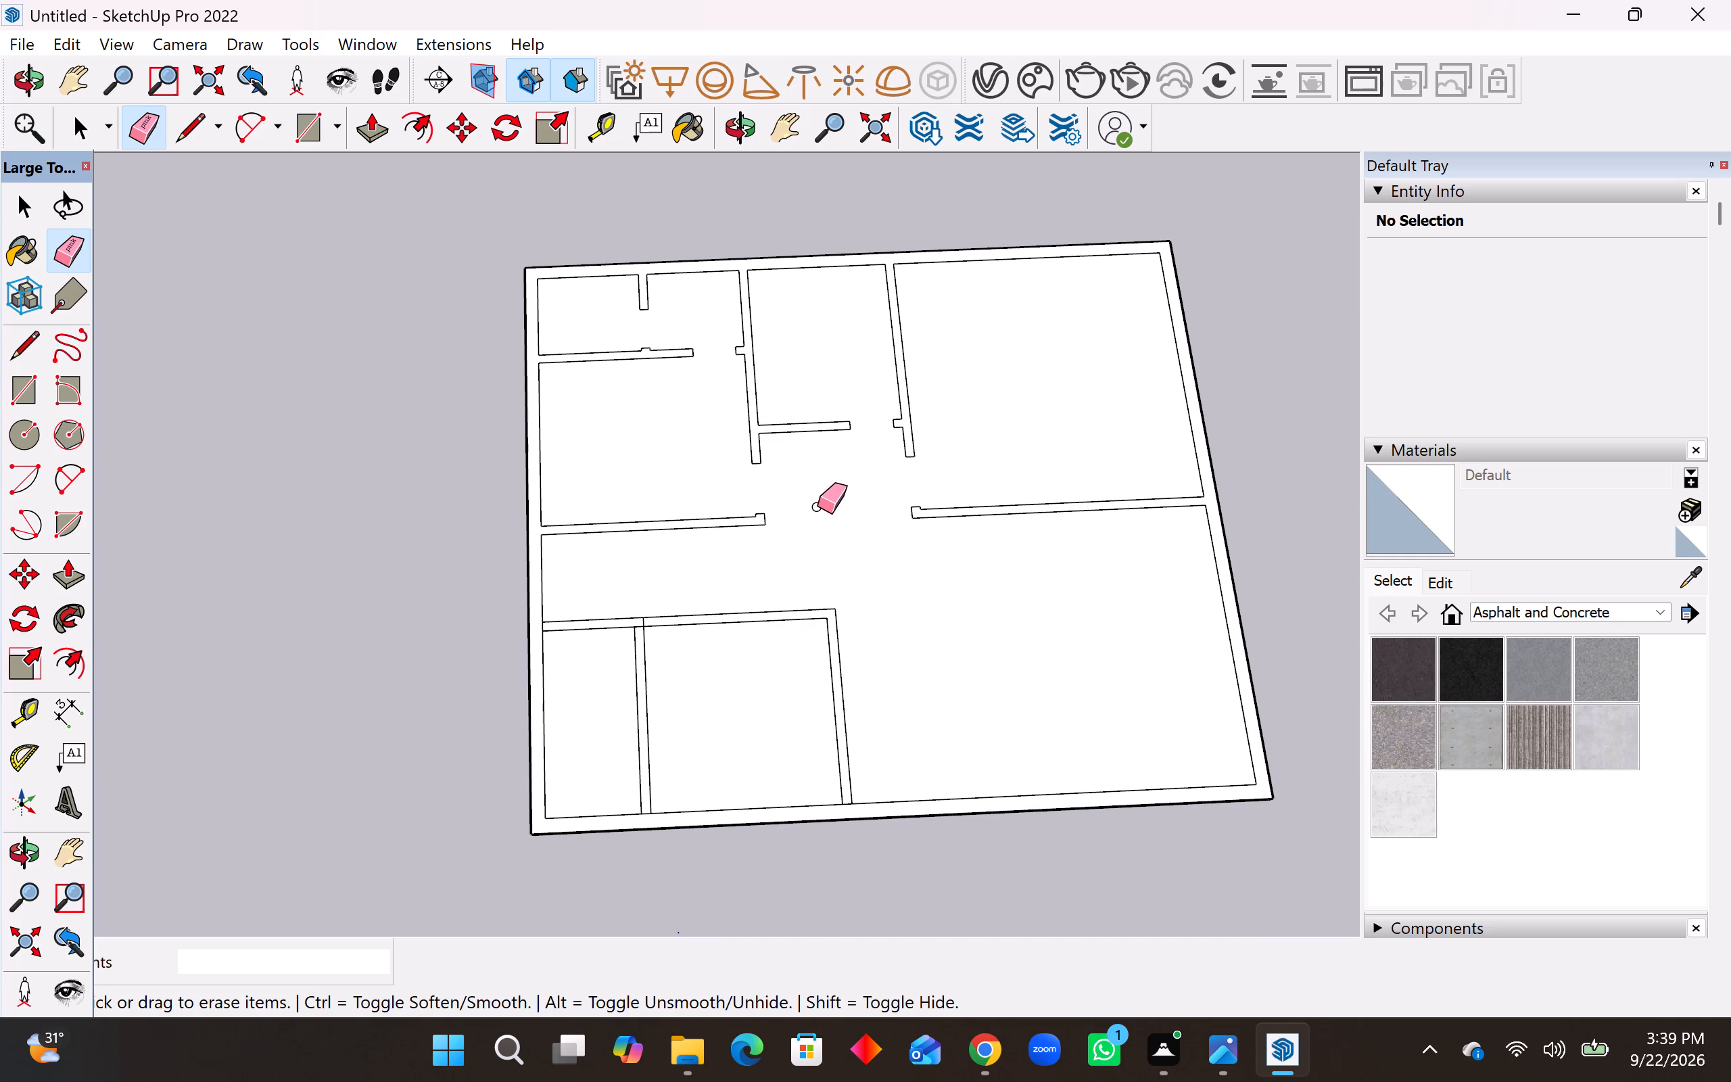
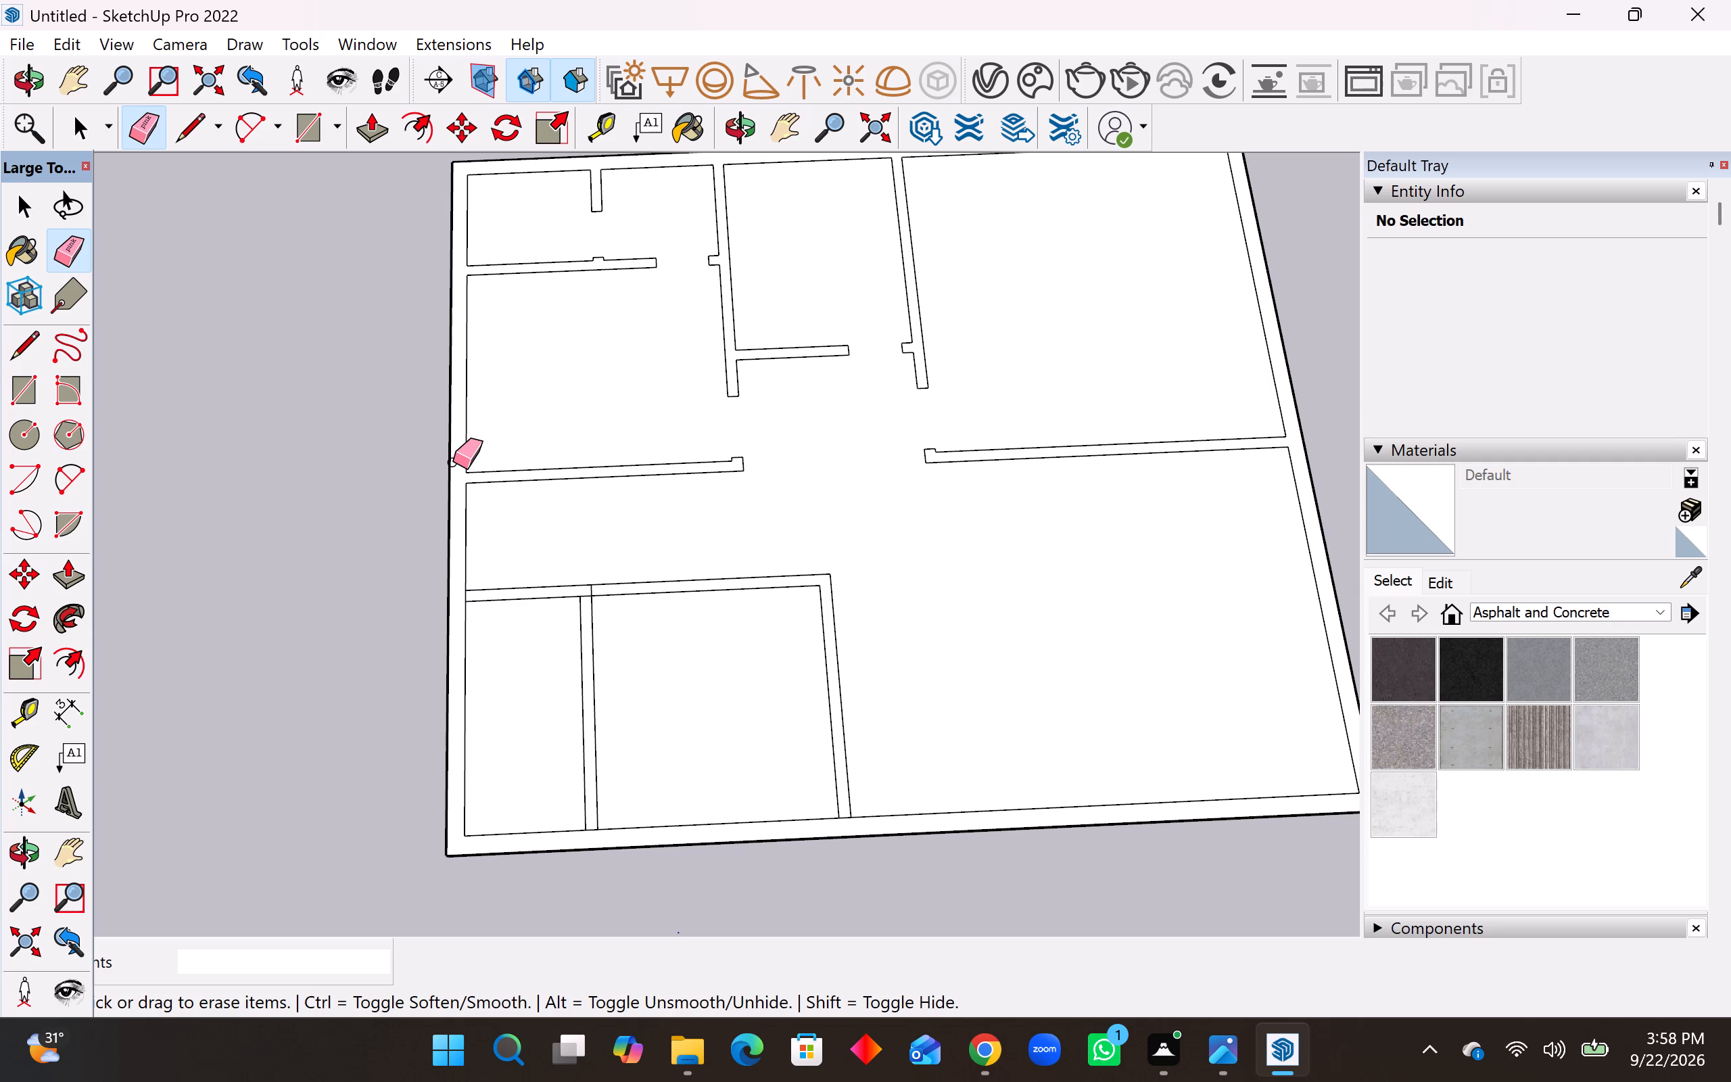
Measure the full outside length of the rear exterior wall behind the bedrooms, from corner to corner, with the Dimension tool.
{"action": "scroll", "coordinate": [604, 734], "scroll_direction": "down", "scroll_amount": 4}
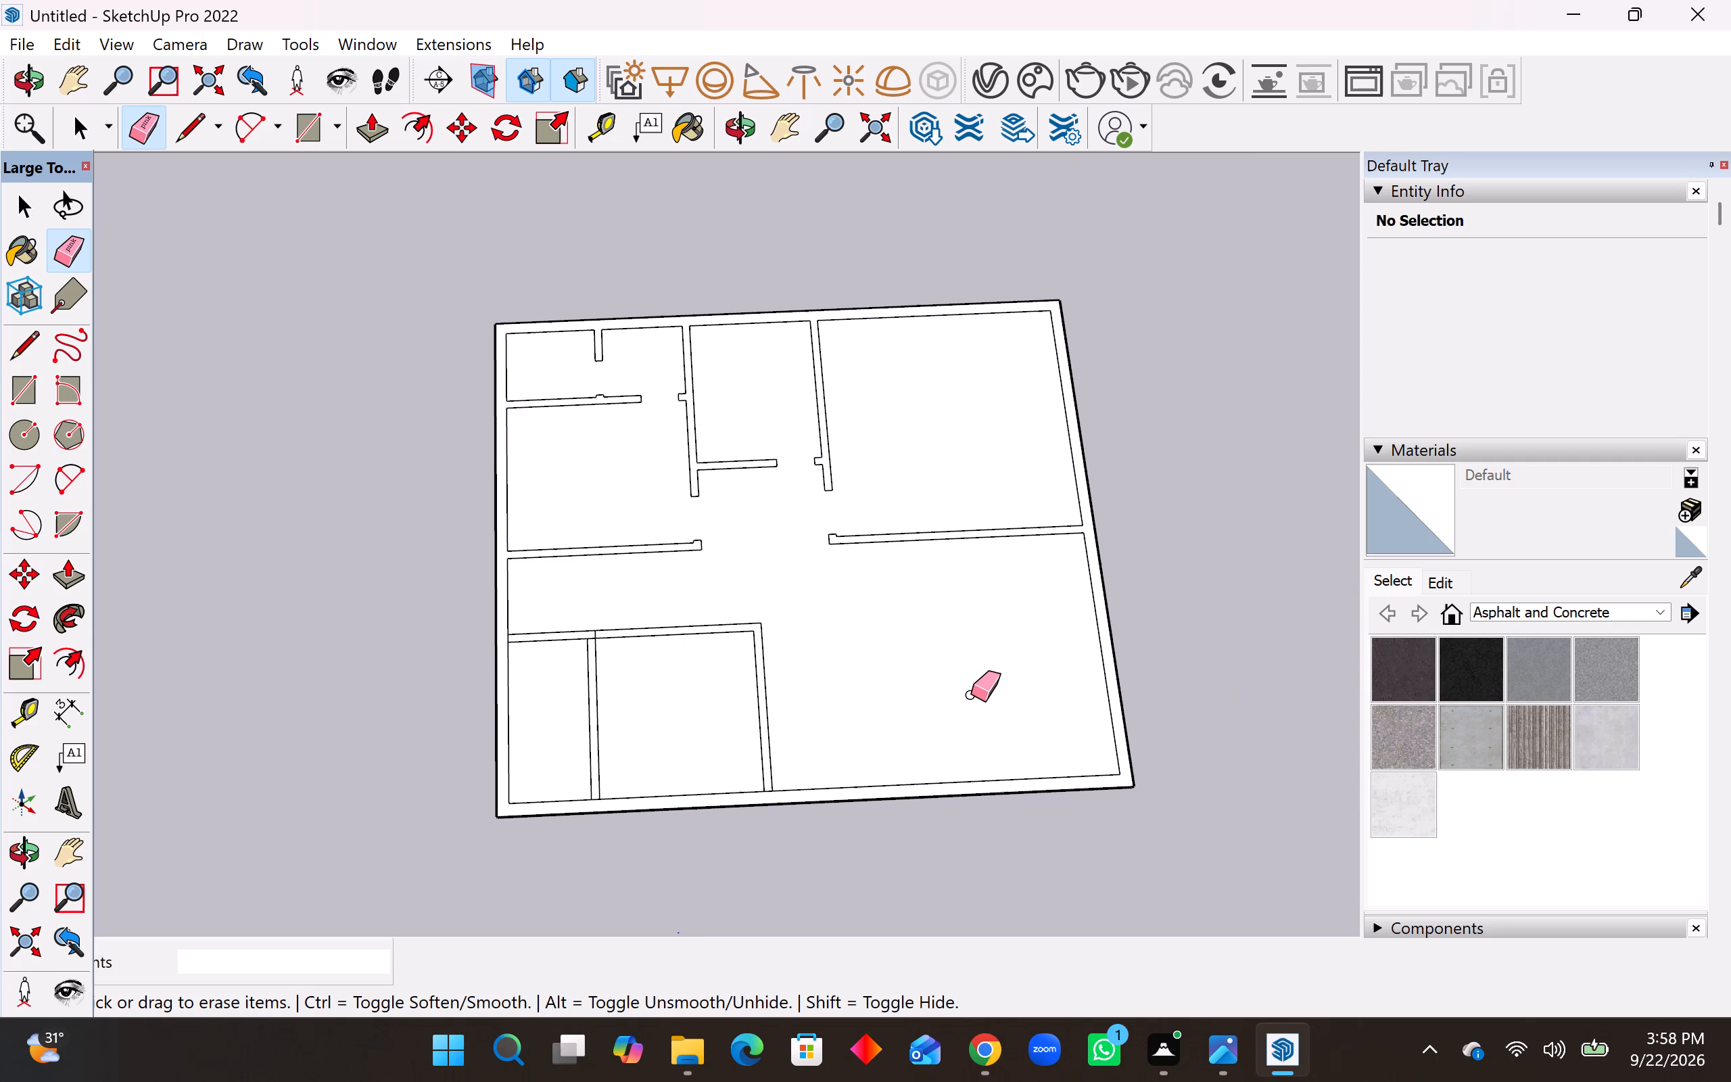
{"action": "scroll", "coordinate": [810, 661], "scroll_direction": "down", "scroll_amount": 4}
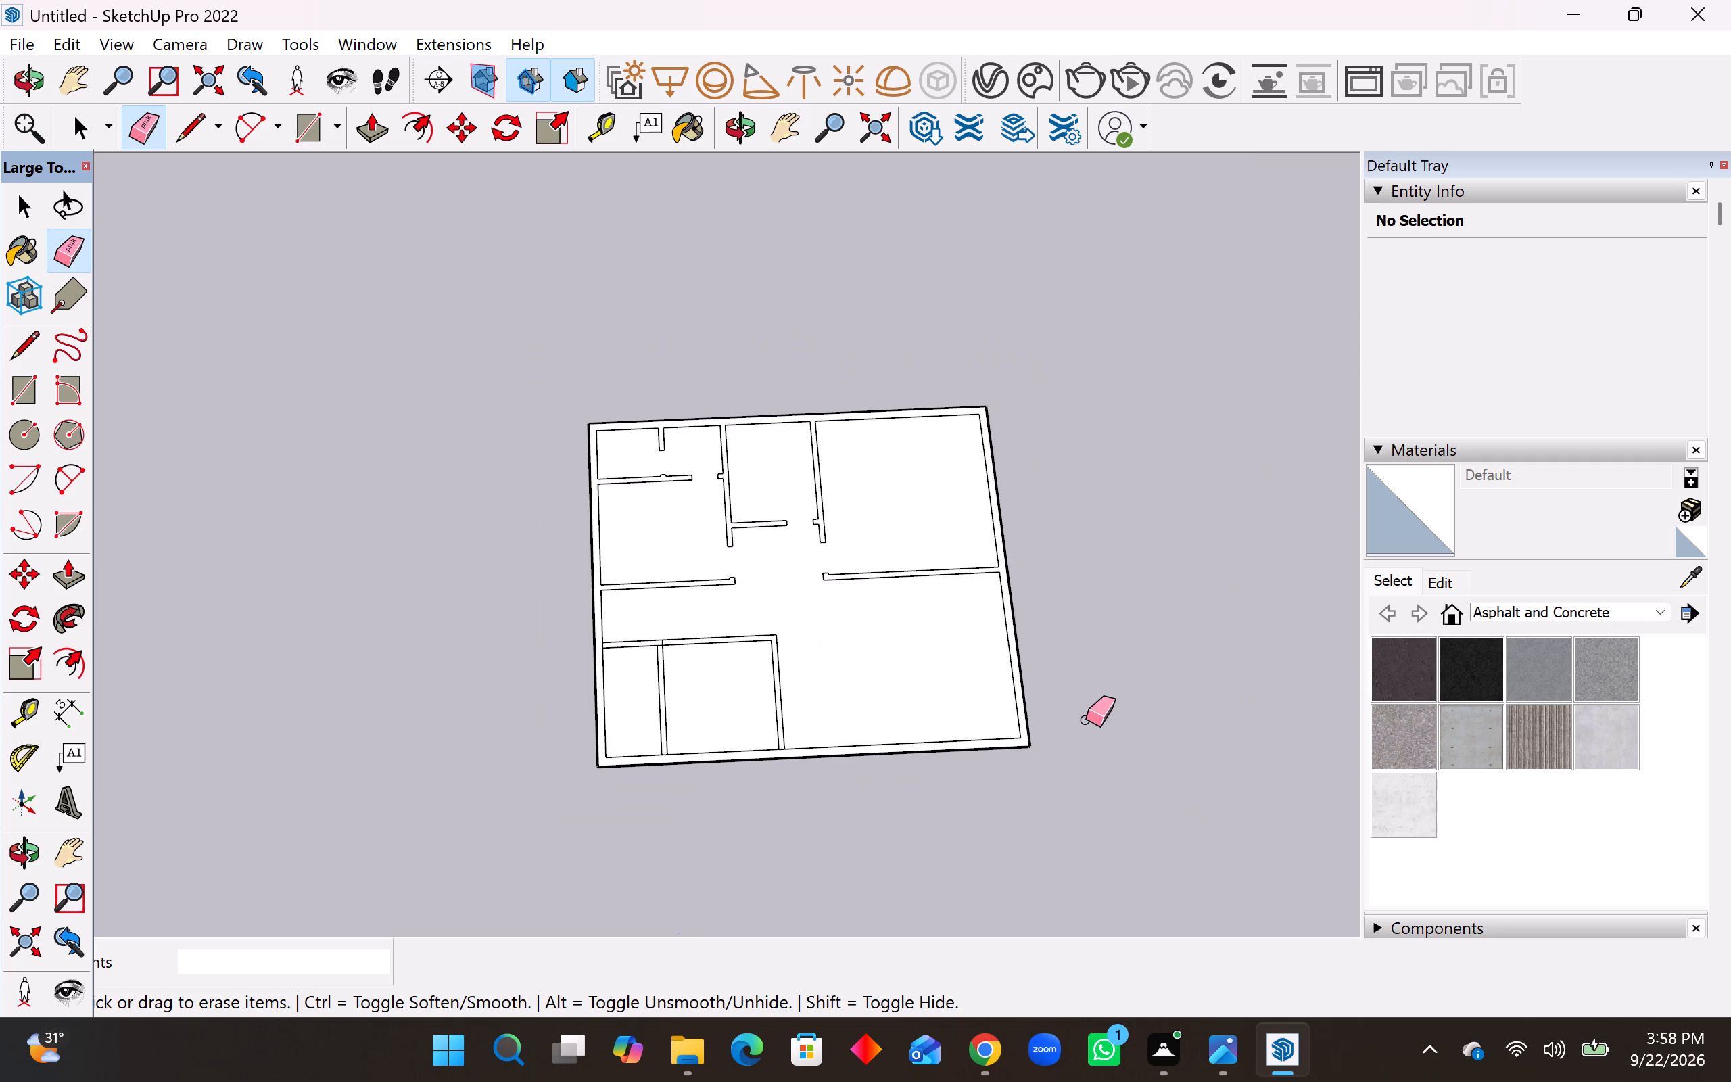
{"action": "scroll", "coordinate": [1085, 720], "scroll_direction": "up", "scroll_amount": 3}
{"action": "scroll", "coordinate": [791, 713], "scroll_direction": "up", "scroll_amount": 1}
{"action": "scroll", "coordinate": [792, 705], "scroll_direction": "down", "scroll_amount": 2}
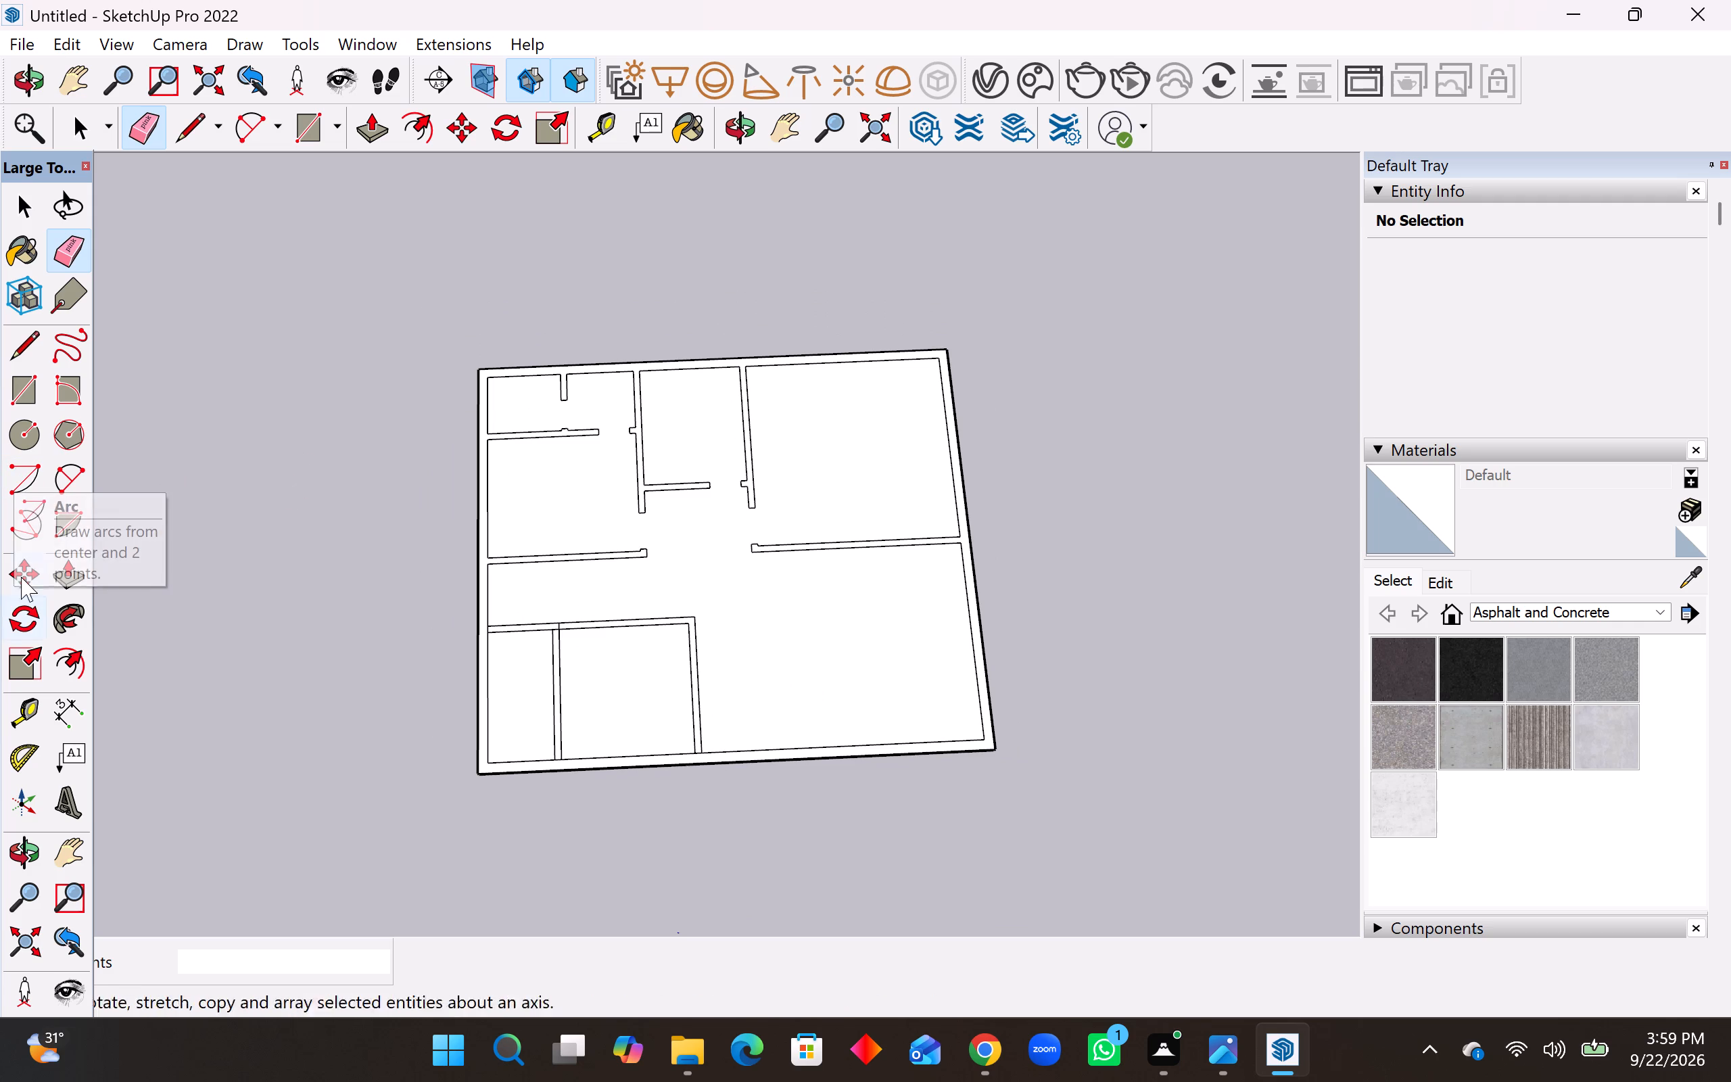
{"action": "left_click", "coordinate": [72, 704]}
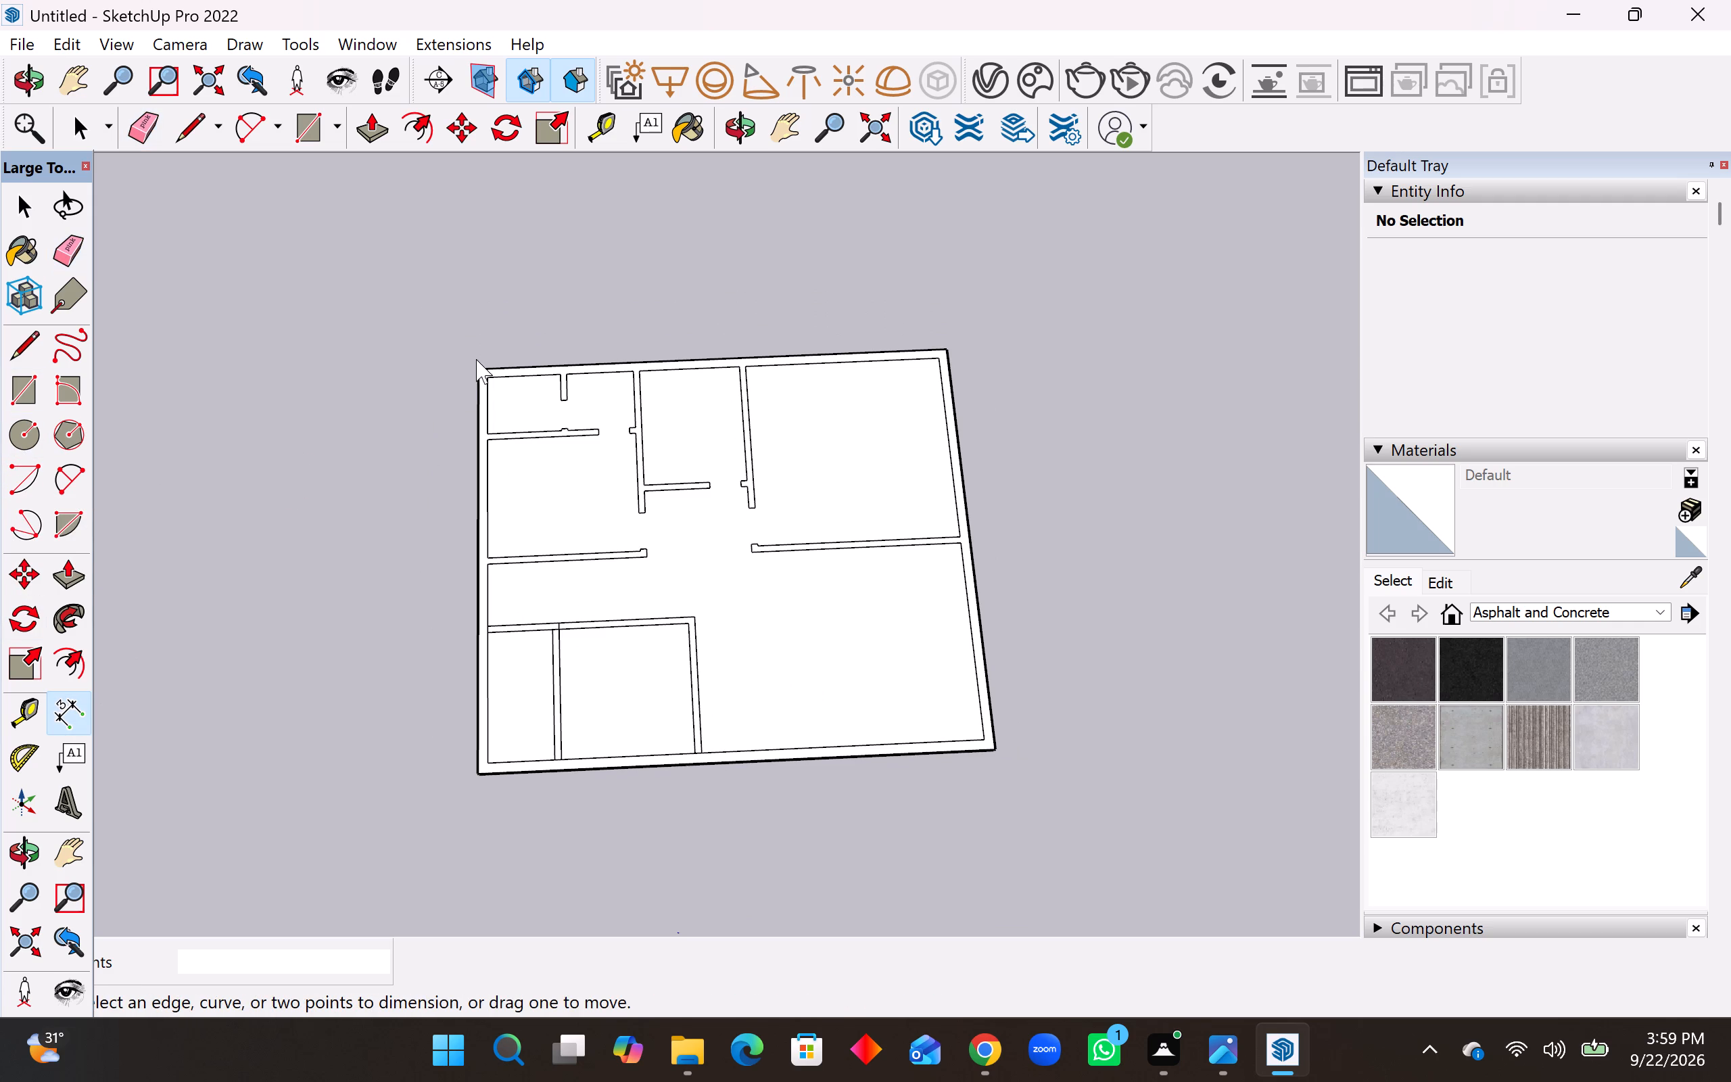
{"action": "left_click", "coordinate": [483, 365]}
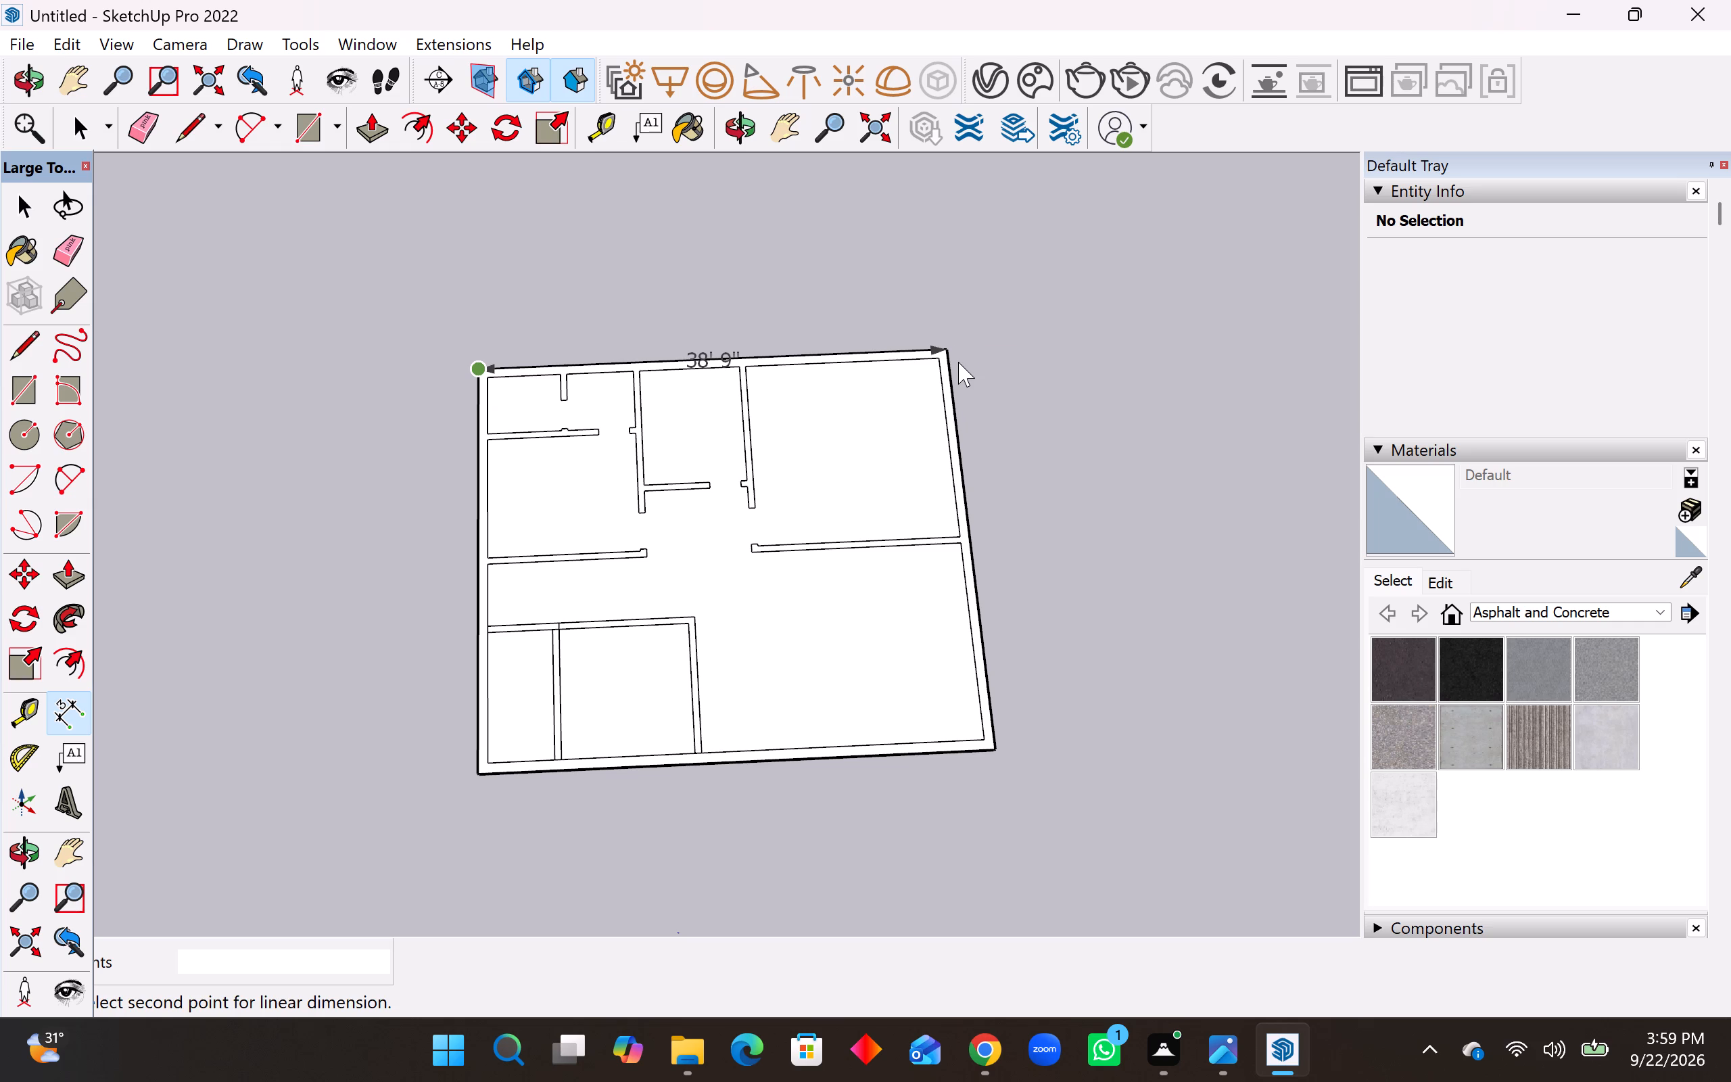
{"action": "key", "text": "Escape"}
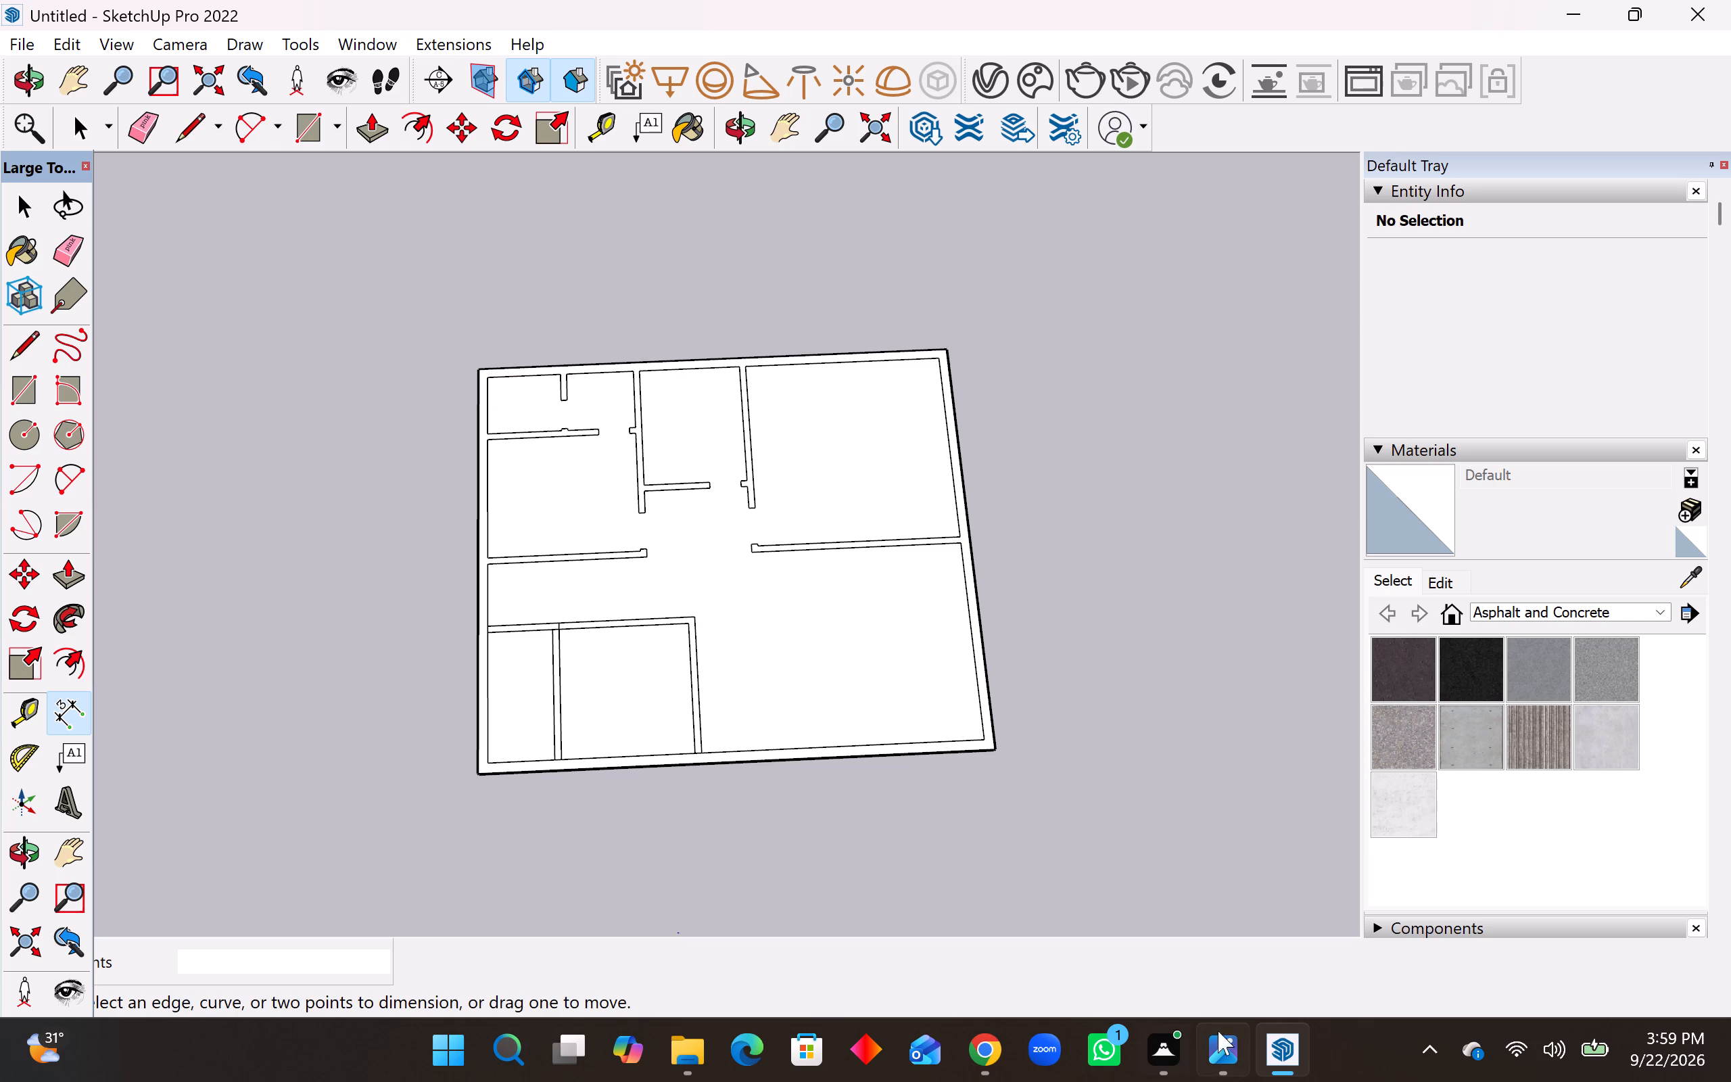
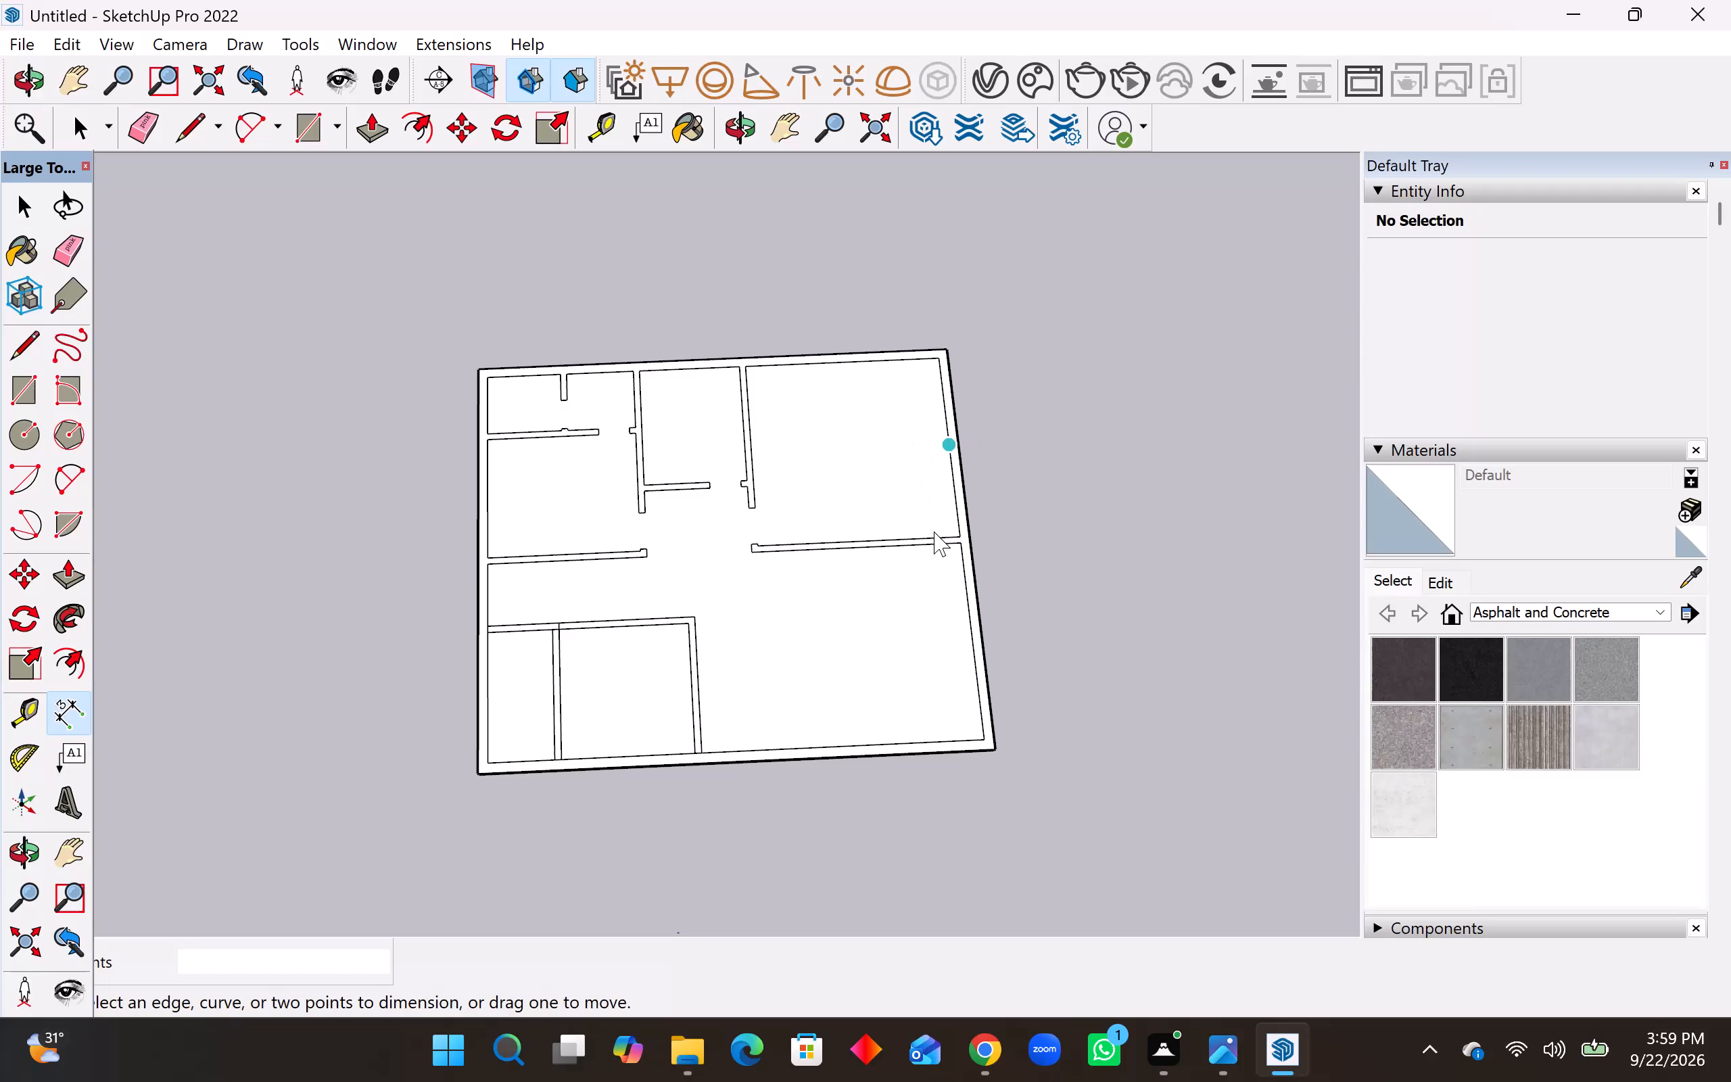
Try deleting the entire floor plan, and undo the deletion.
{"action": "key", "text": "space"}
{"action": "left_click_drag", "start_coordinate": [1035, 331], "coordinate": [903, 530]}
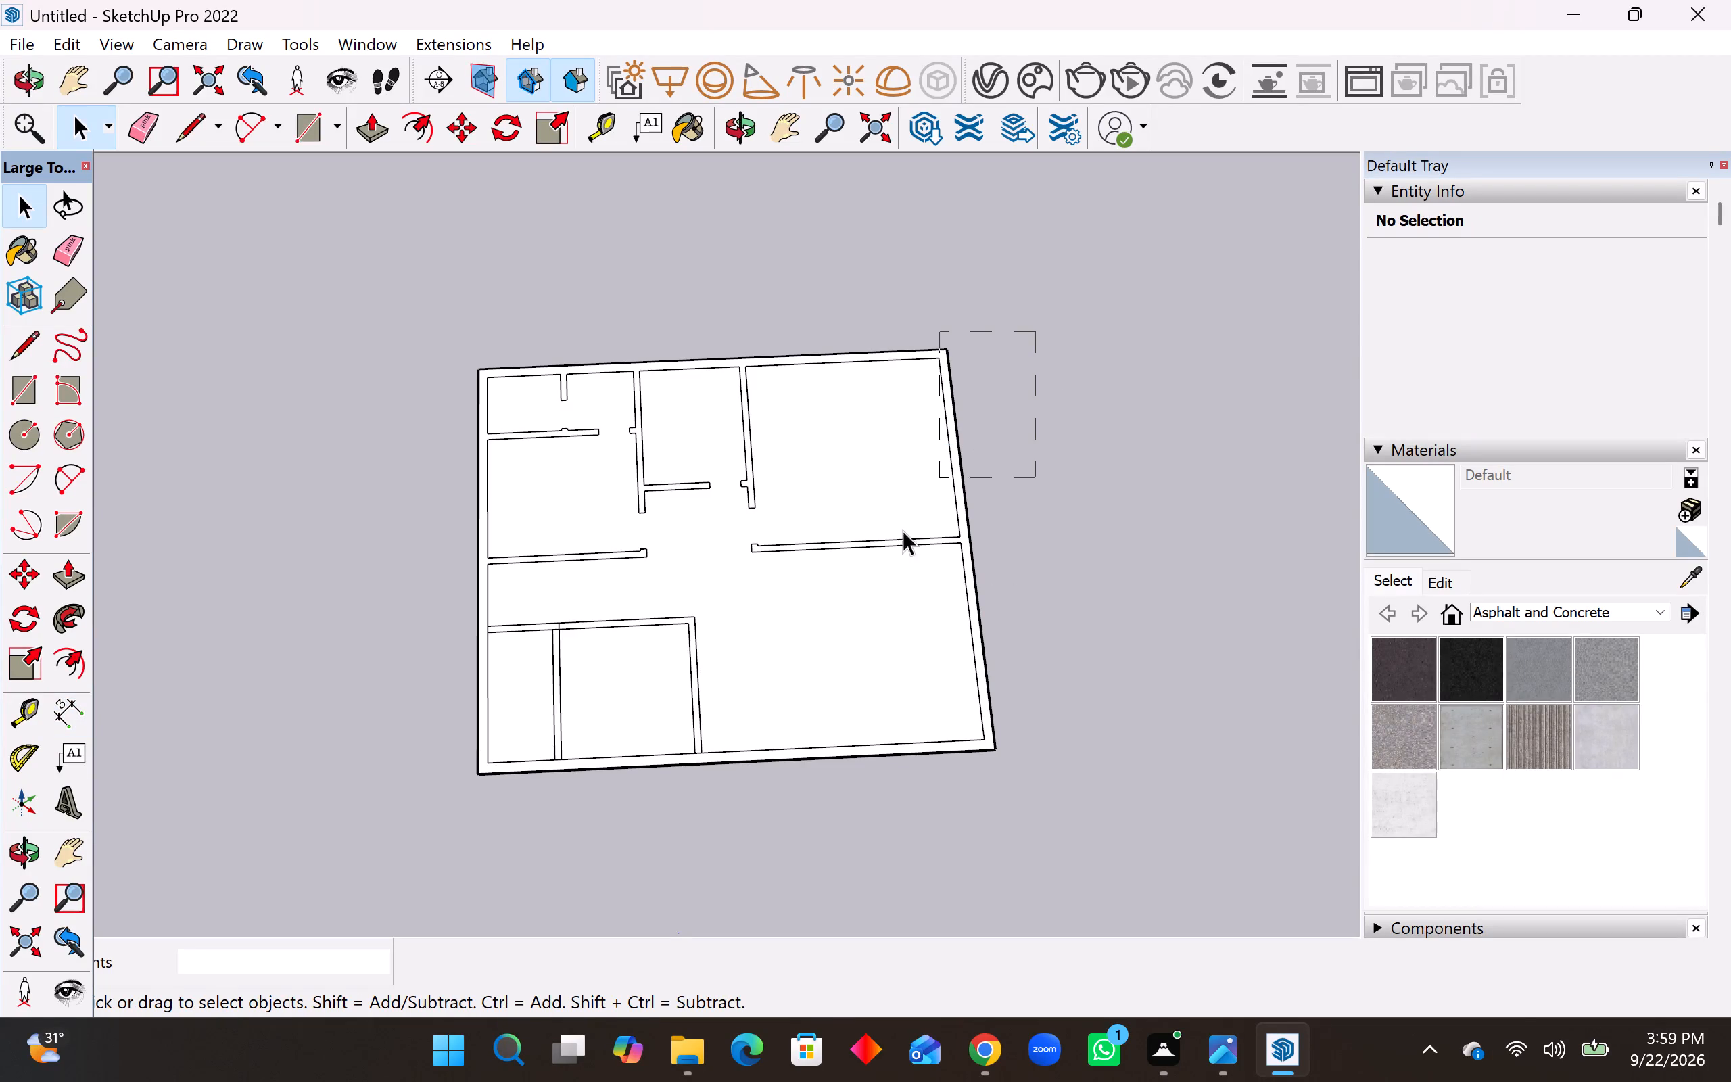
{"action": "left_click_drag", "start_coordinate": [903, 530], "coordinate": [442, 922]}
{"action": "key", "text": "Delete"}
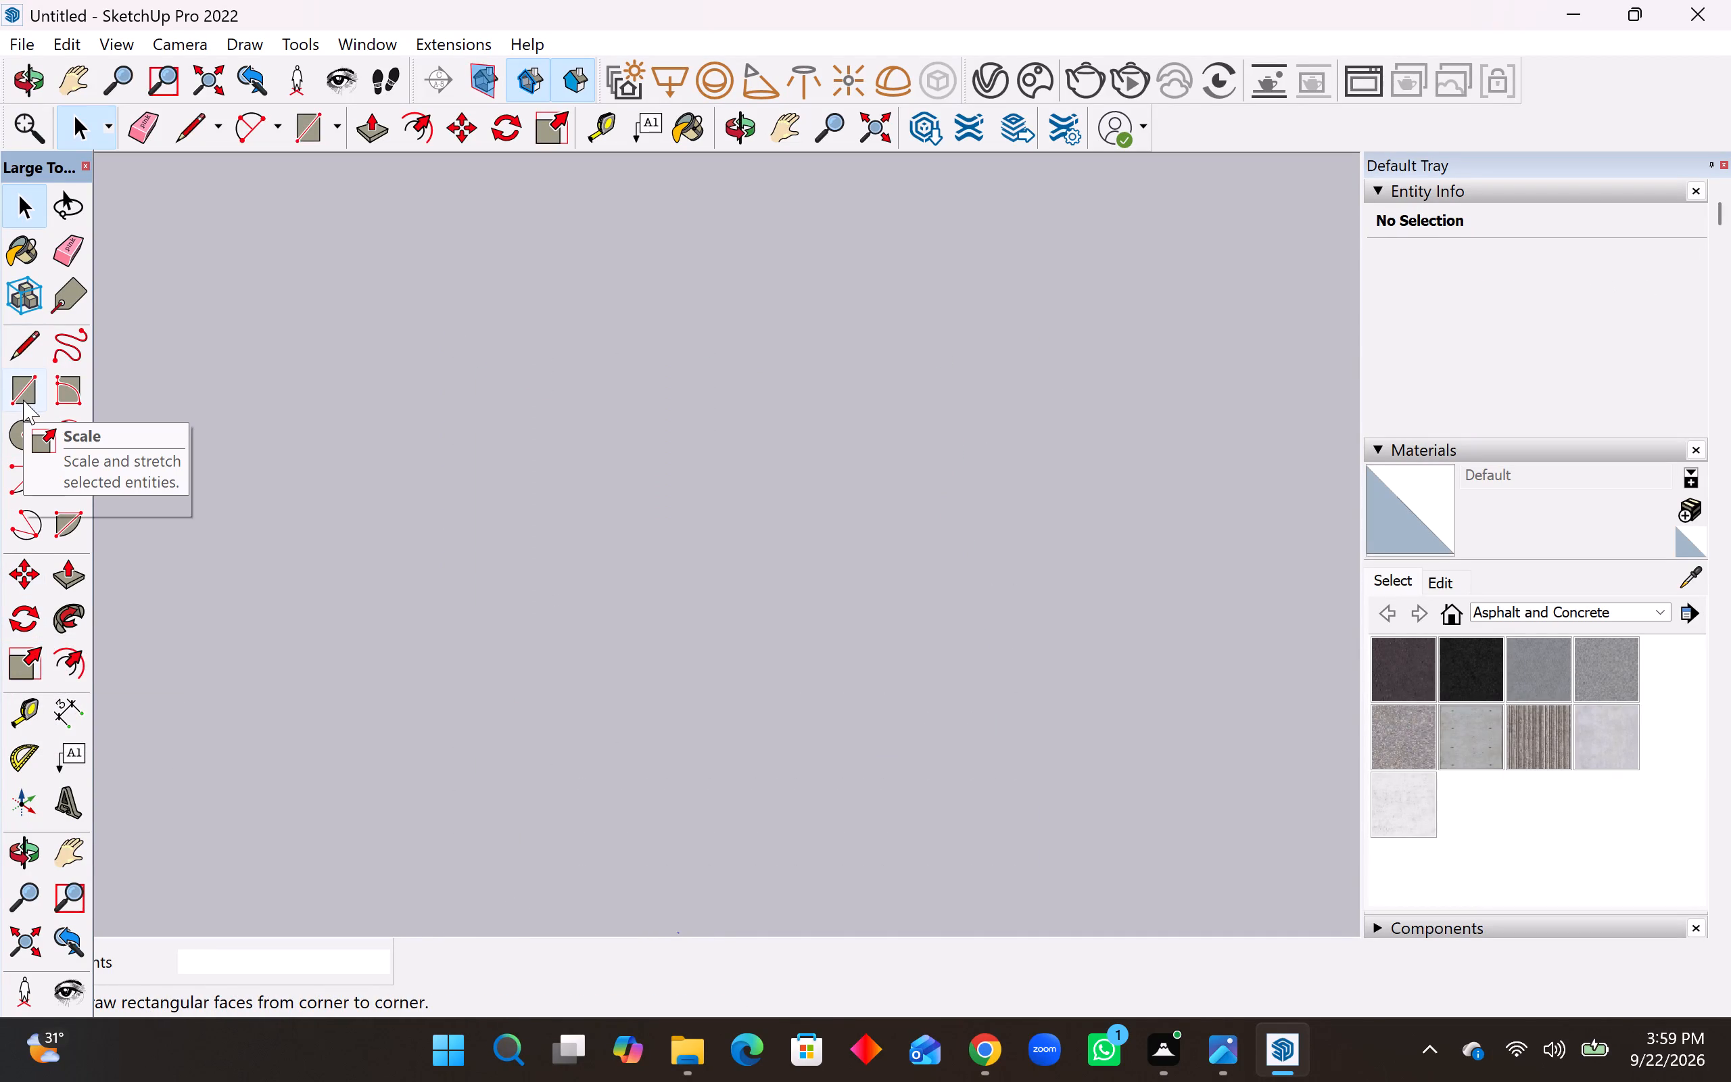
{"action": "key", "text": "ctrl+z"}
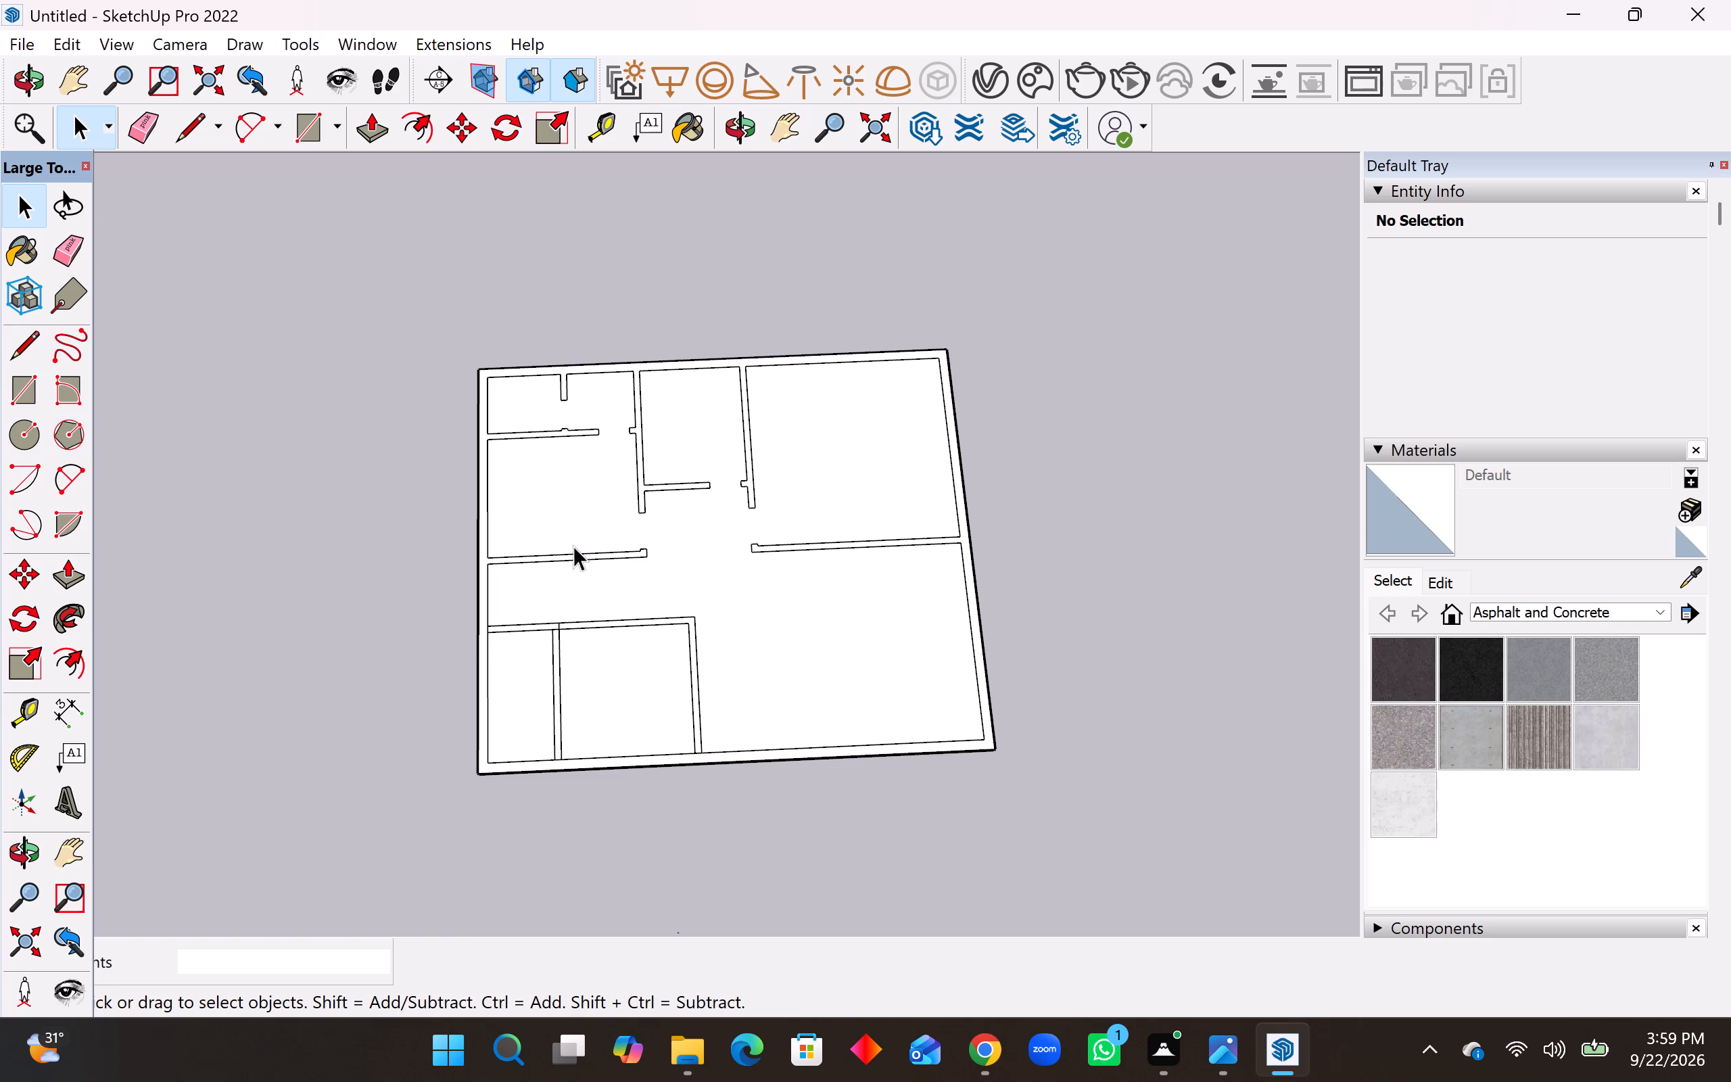
Select the entire existing floor plan with all its walls and delete it.
{"action": "scroll", "coordinate": [802, 580], "scroll_direction": "up", "scroll_amount": 3}
{"action": "scroll", "coordinate": [1052, 557], "scroll_direction": "down", "scroll_amount": 4}
{"action": "scroll", "coordinate": [624, 554], "scroll_direction": "up", "scroll_amount": 4}
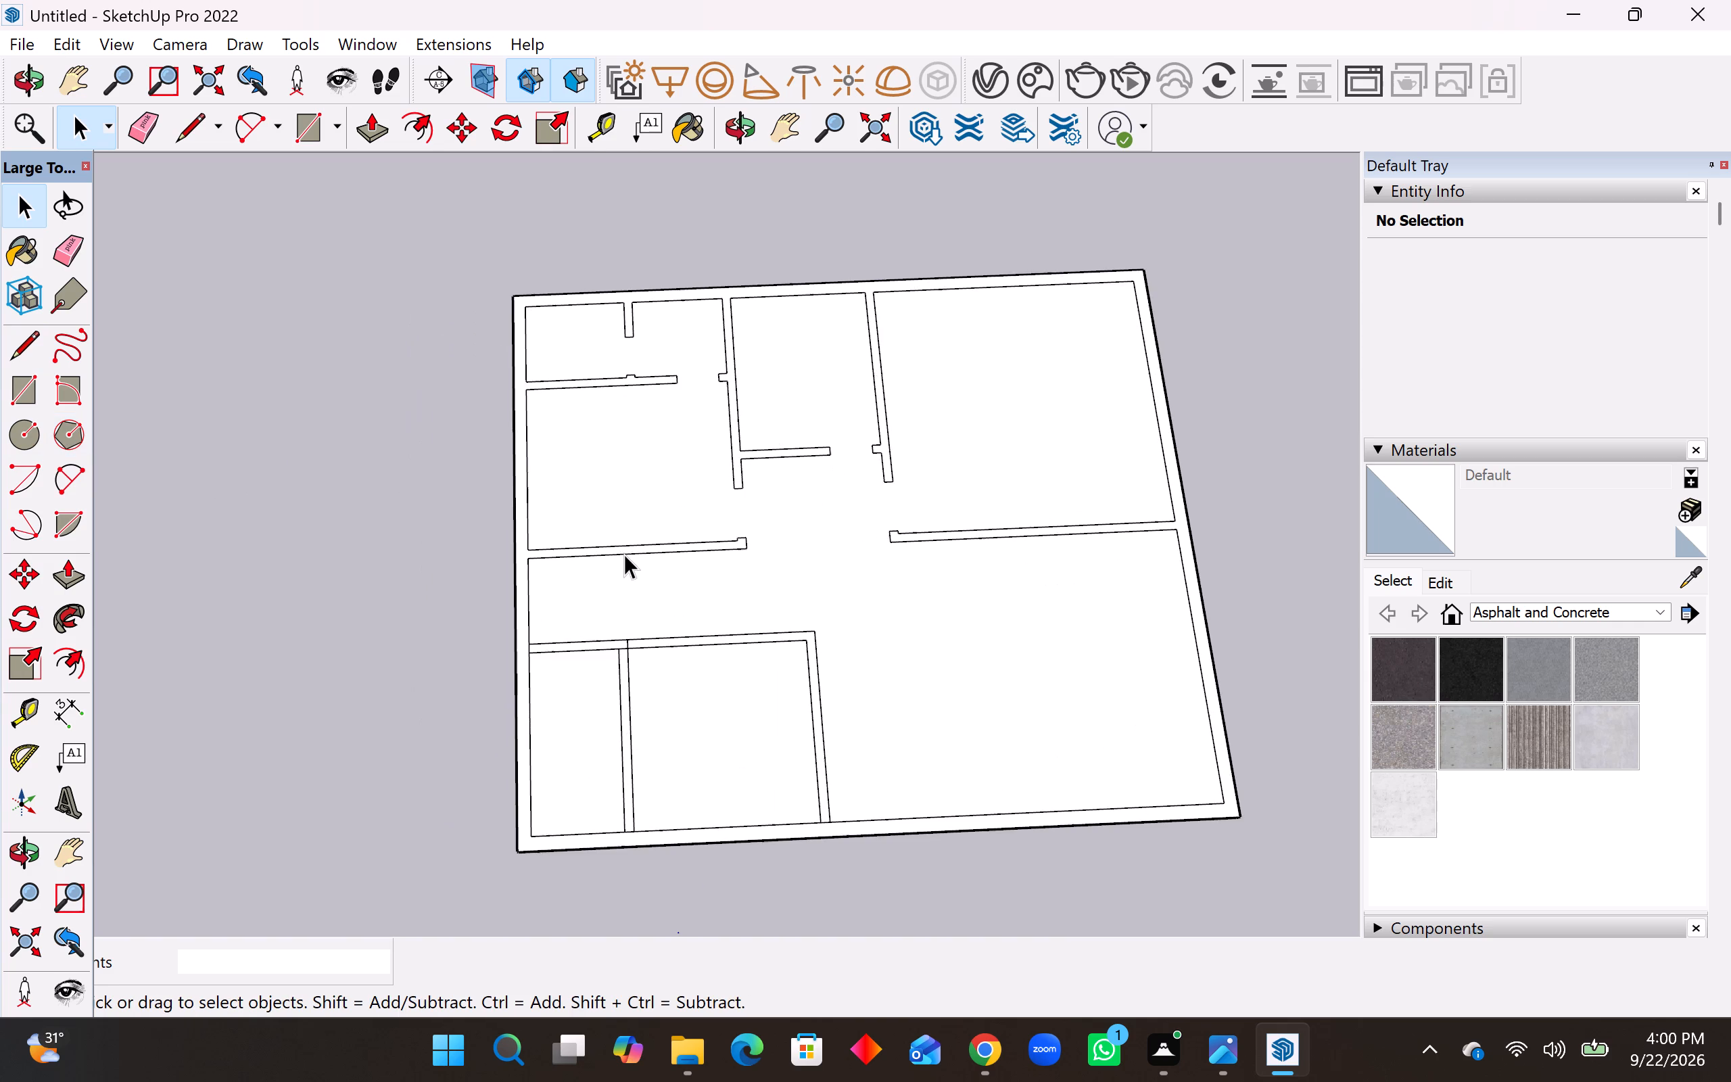
{"action": "scroll", "coordinate": [684, 594], "scroll_direction": "up", "scroll_amount": 1}
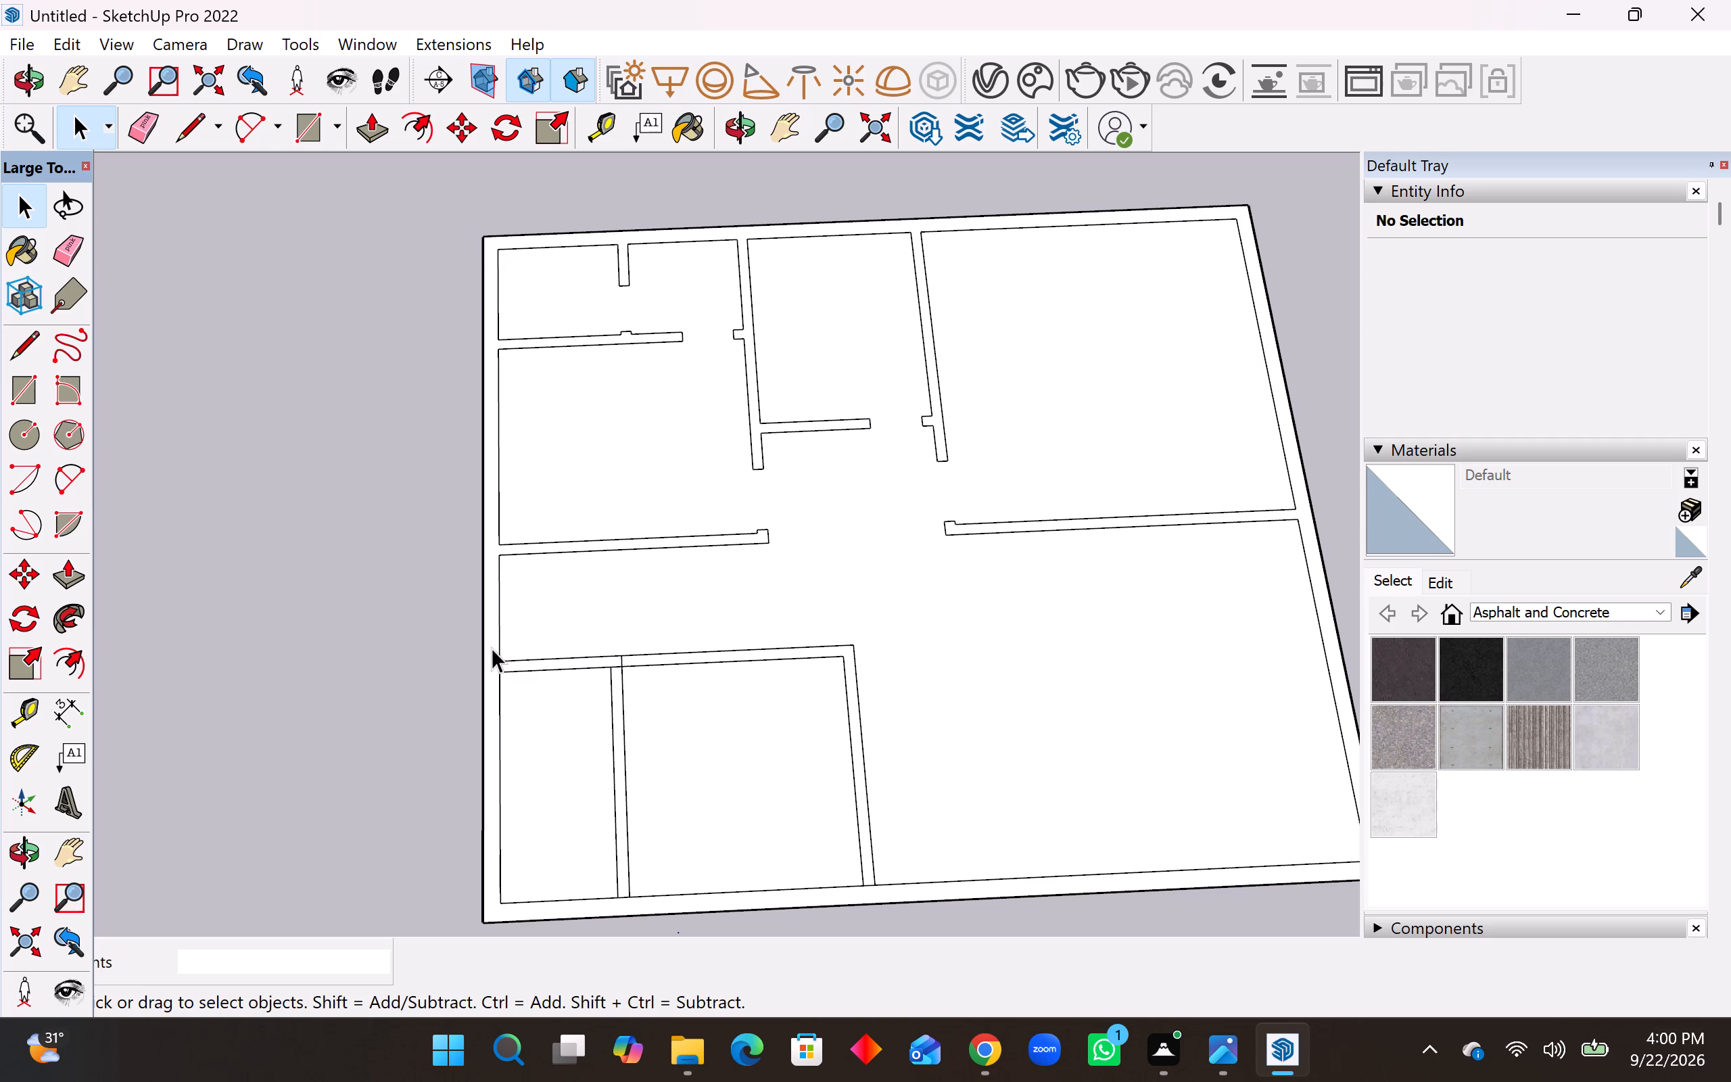
{"action": "scroll", "coordinate": [347, 683], "scroll_direction": "down", "scroll_amount": 3}
{"action": "scroll", "coordinate": [756, 684], "scroll_direction": "up", "scroll_amount": 1}
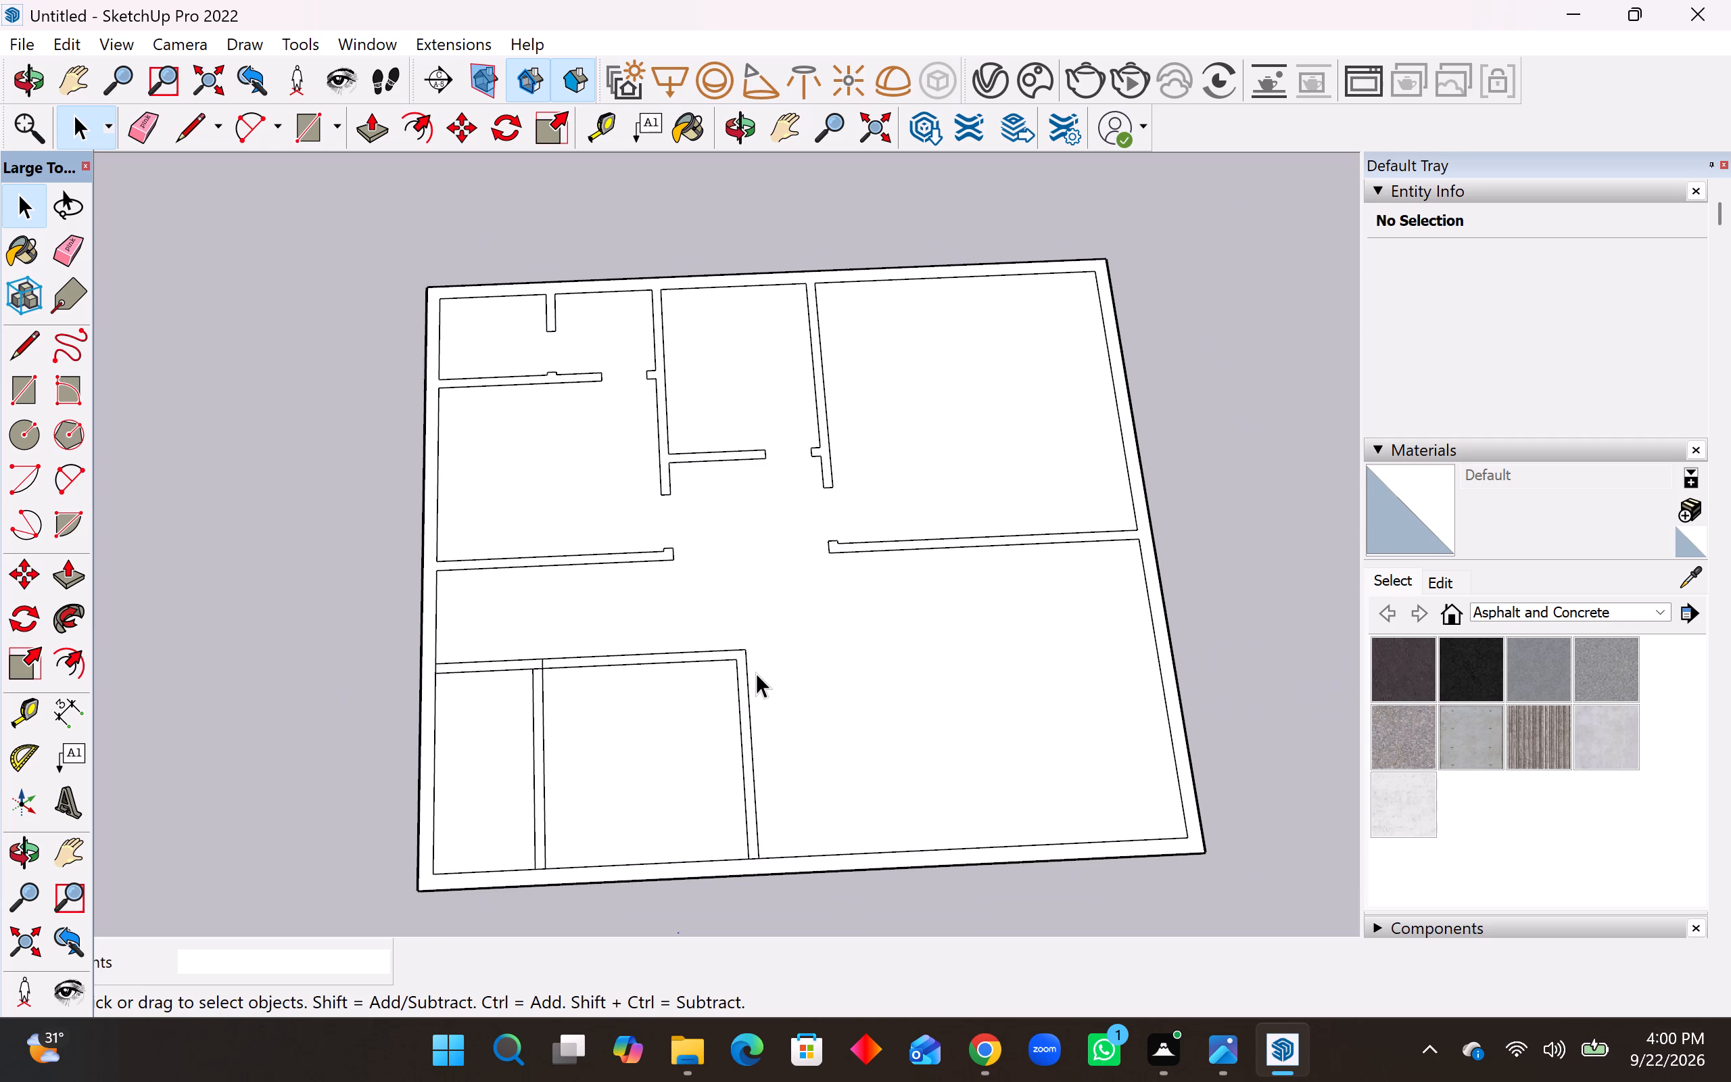
{"action": "scroll", "coordinate": [756, 673], "scroll_direction": "down", "scroll_amount": 2}
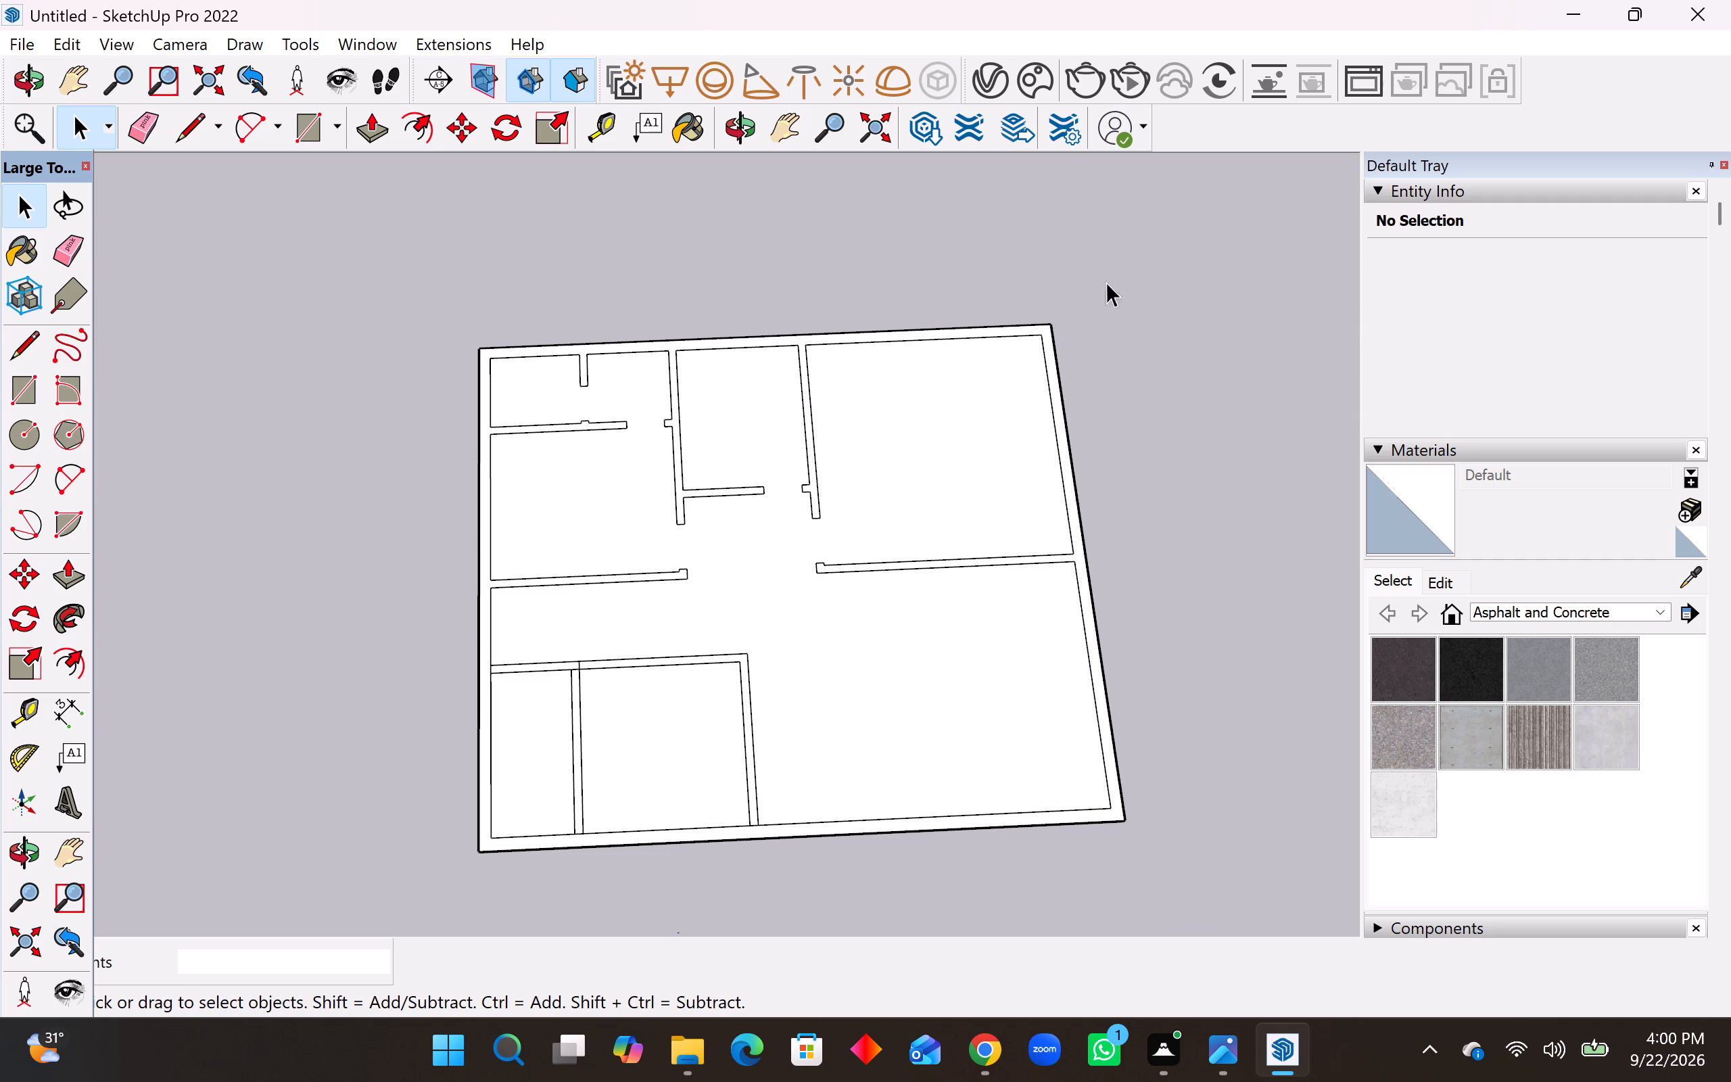
{"action": "left_click_drag", "start_coordinate": [1097, 268], "coordinate": [405, 894]}
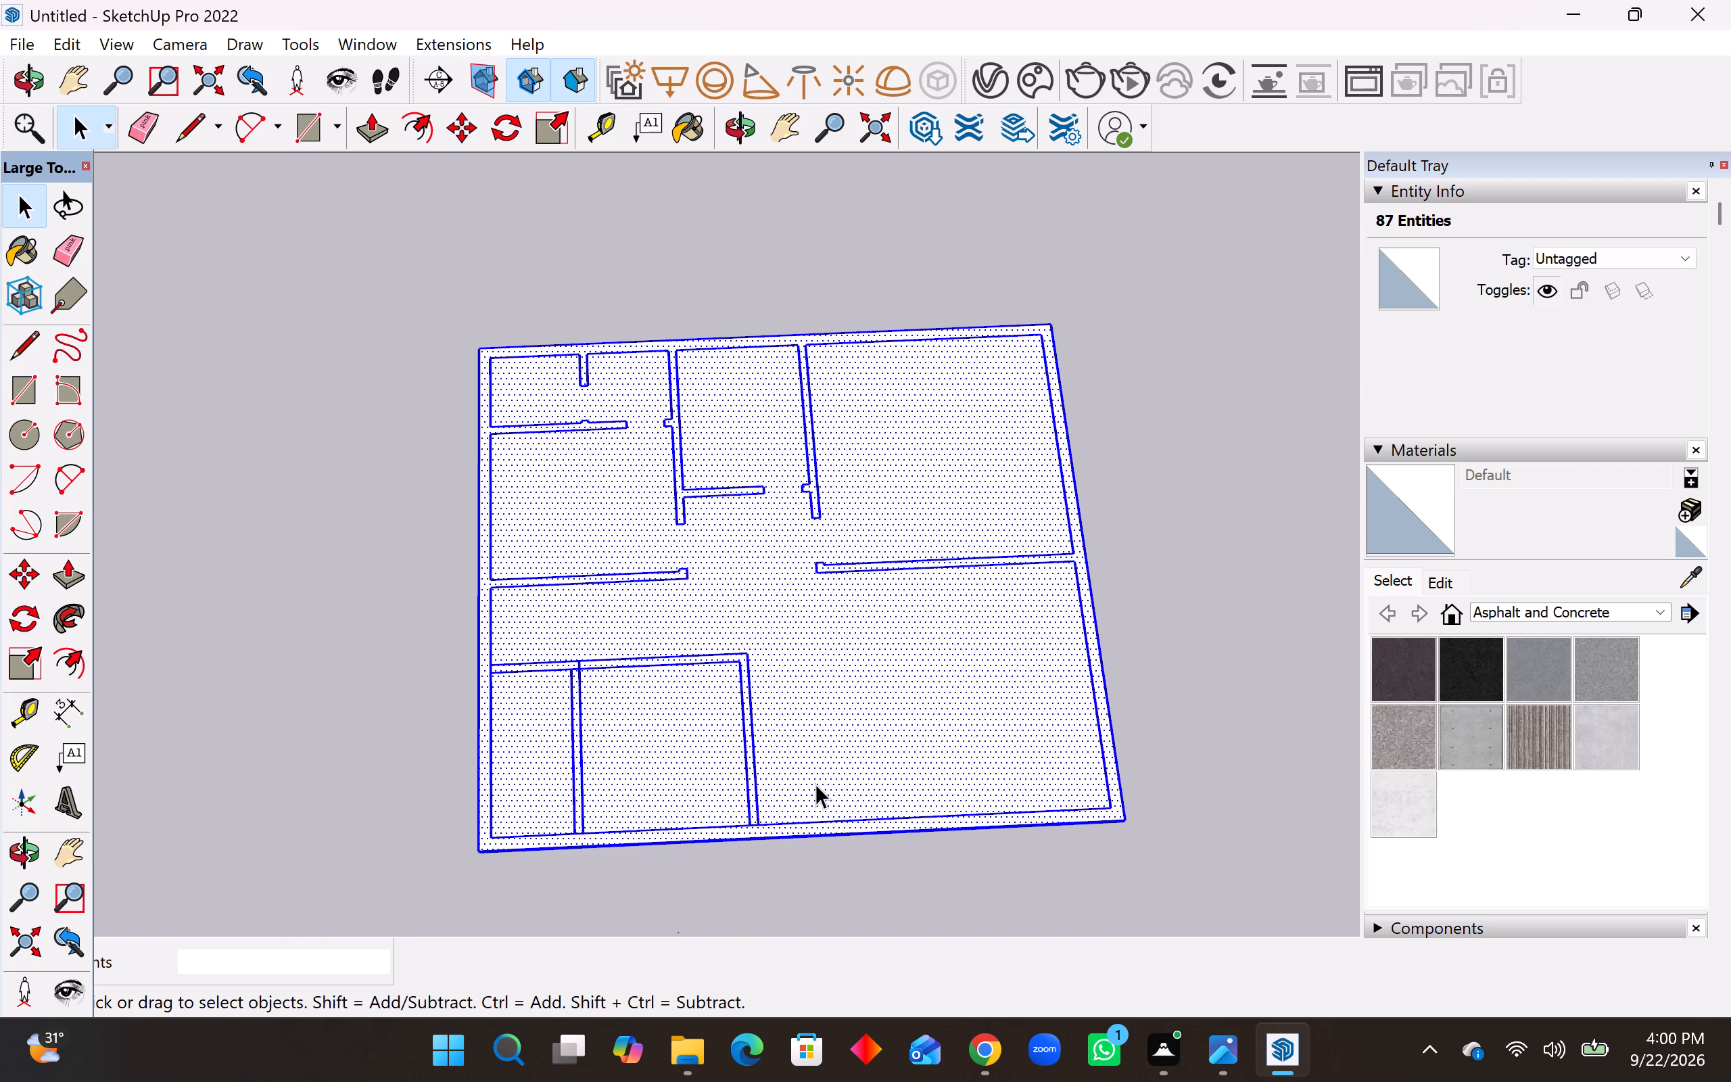
{"action": "key", "text": "Delete"}
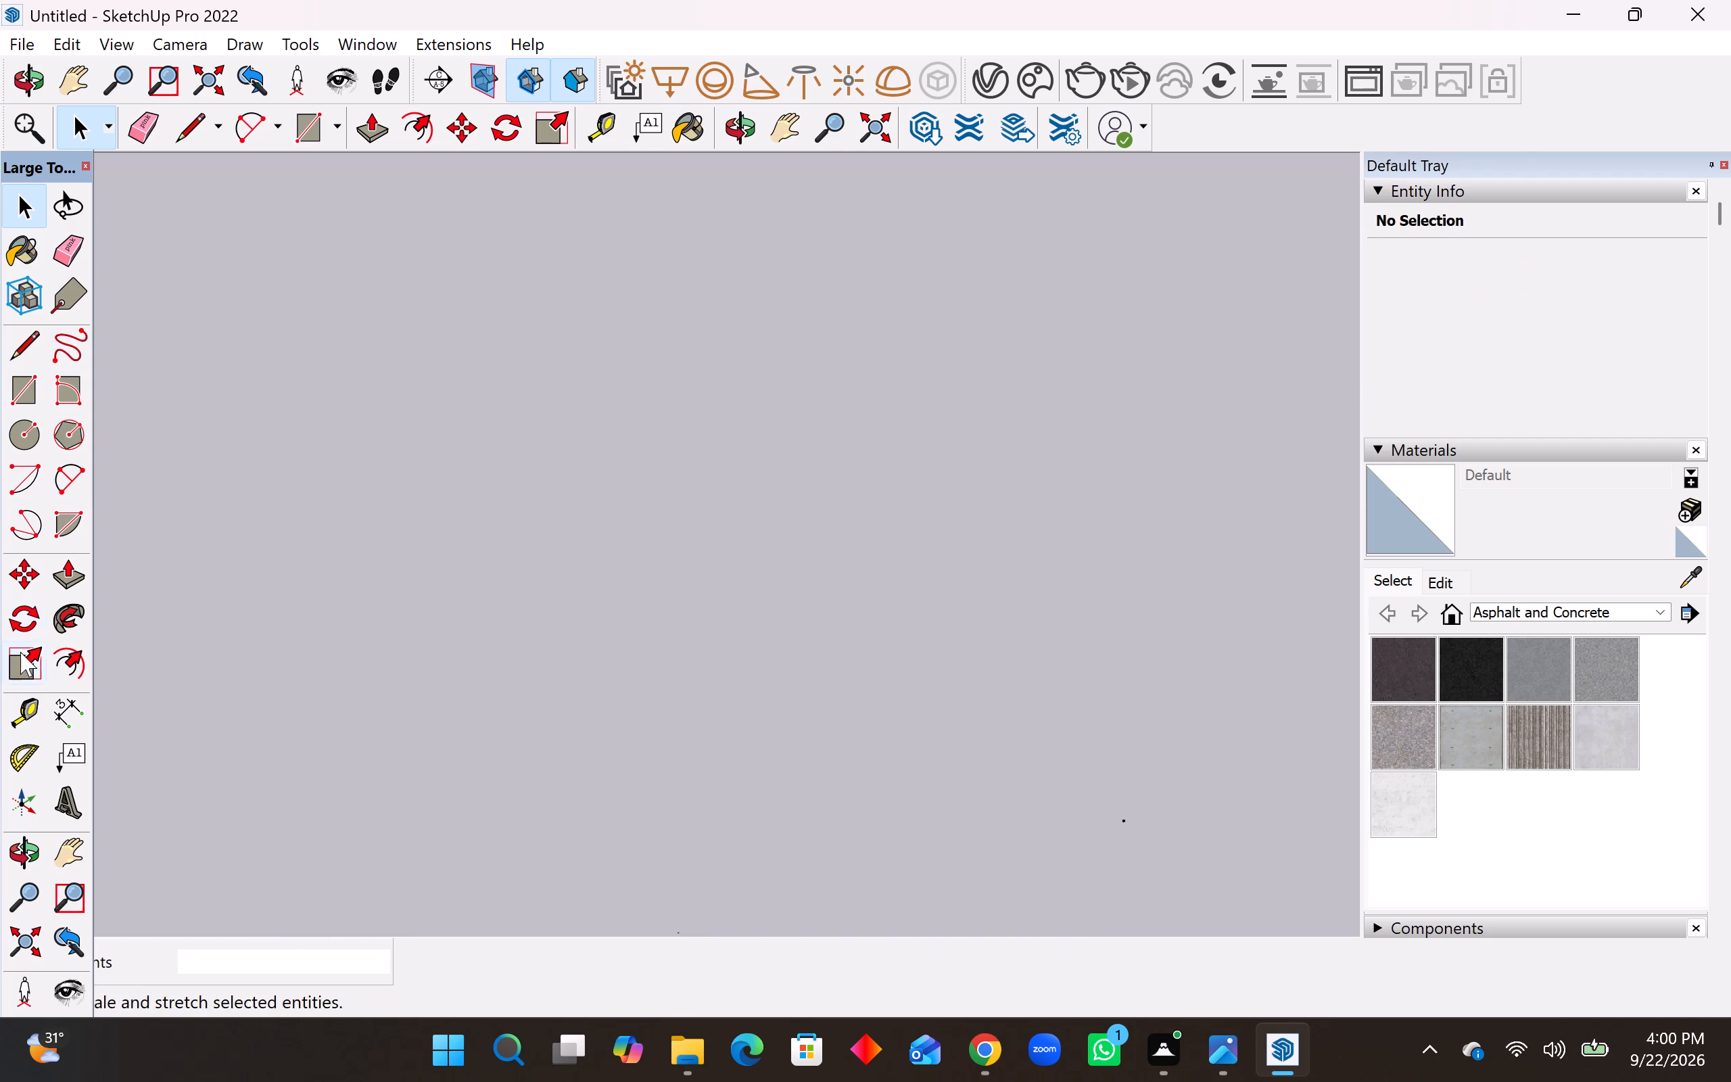
Draw a new base rectangle for the house measuring 38'9" by 33'.
{"action": "left_click", "coordinate": [26, 408]}
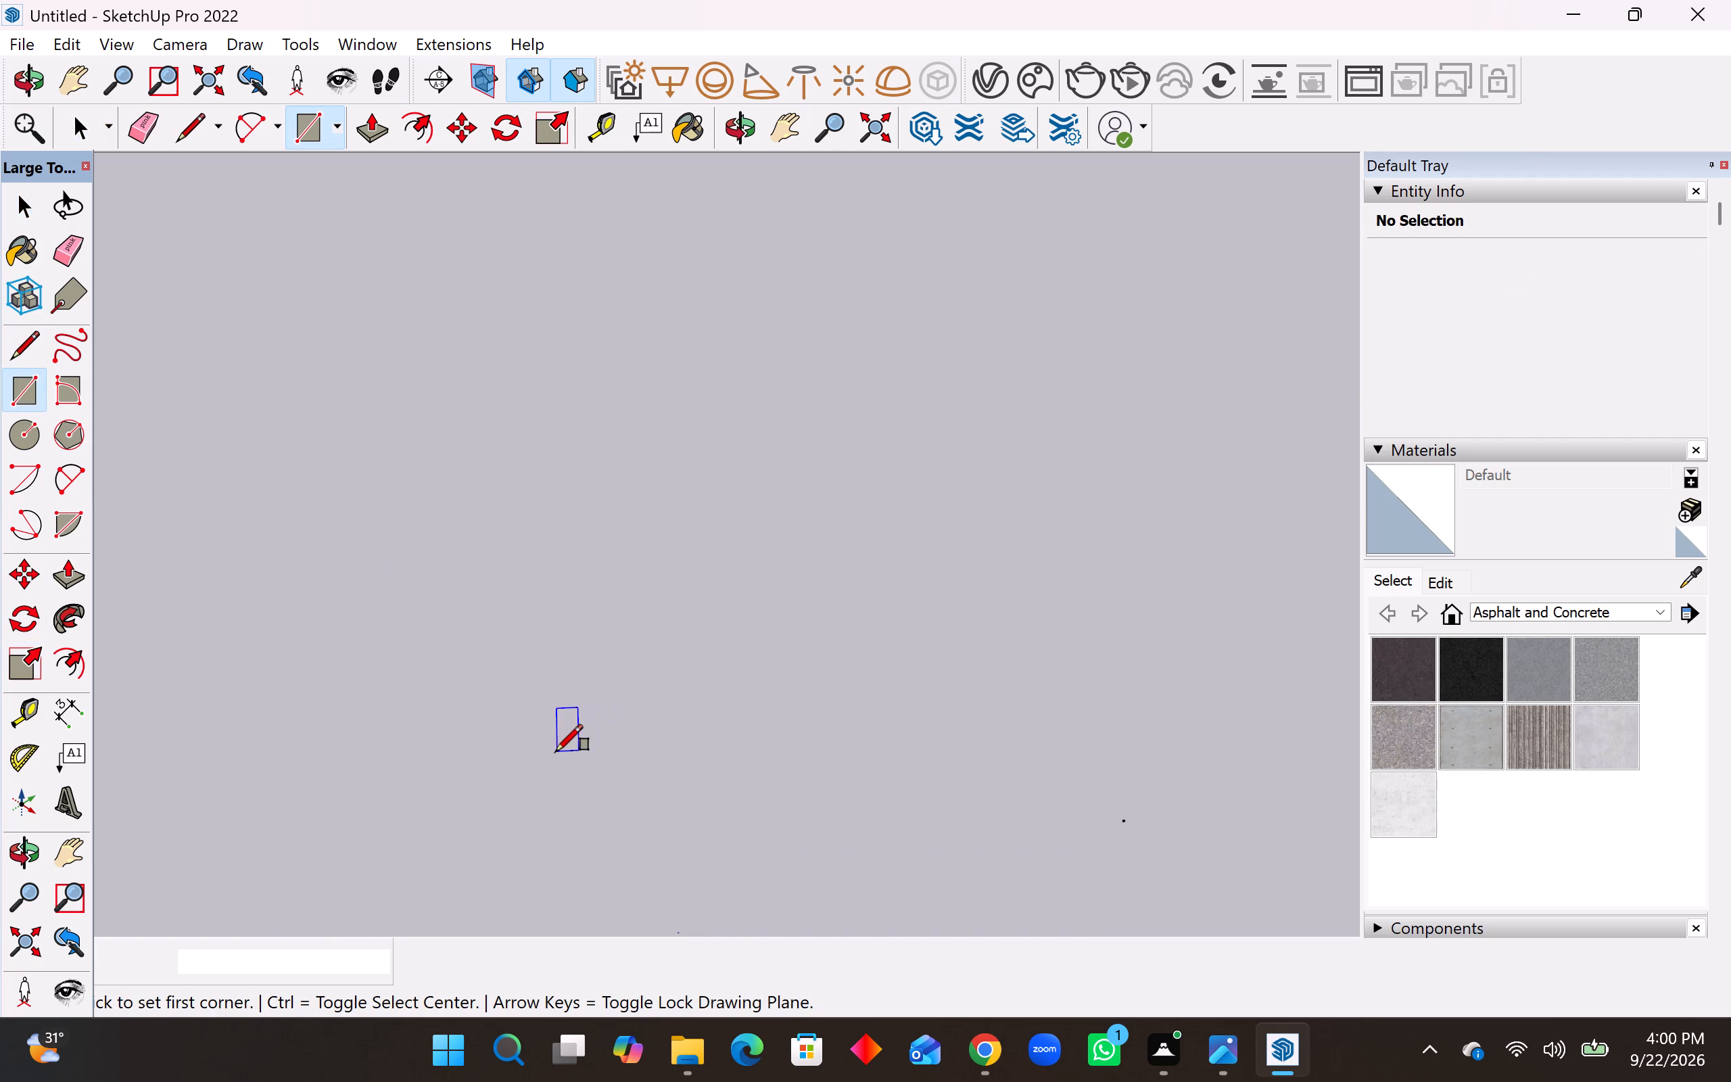
{"action": "left_click", "coordinate": [563, 751]}
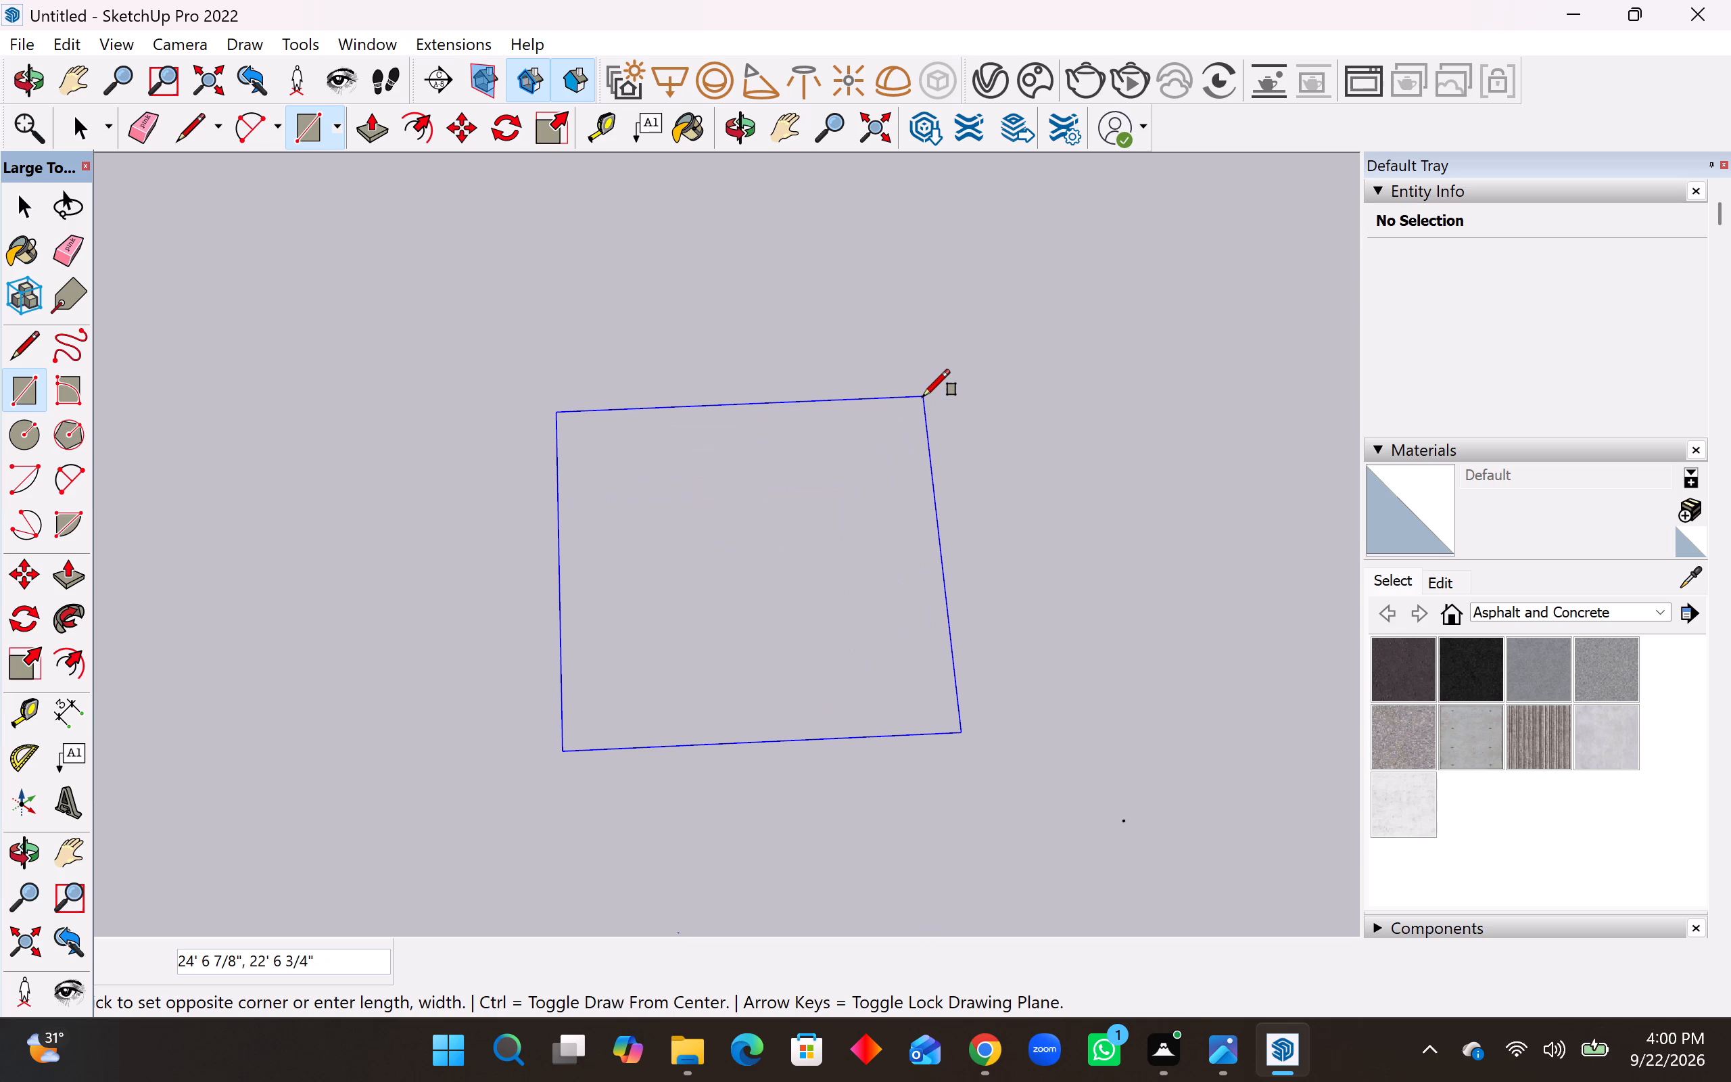
{"action": "key", "text": "3"}
{"action": "type", "text": "9'"}
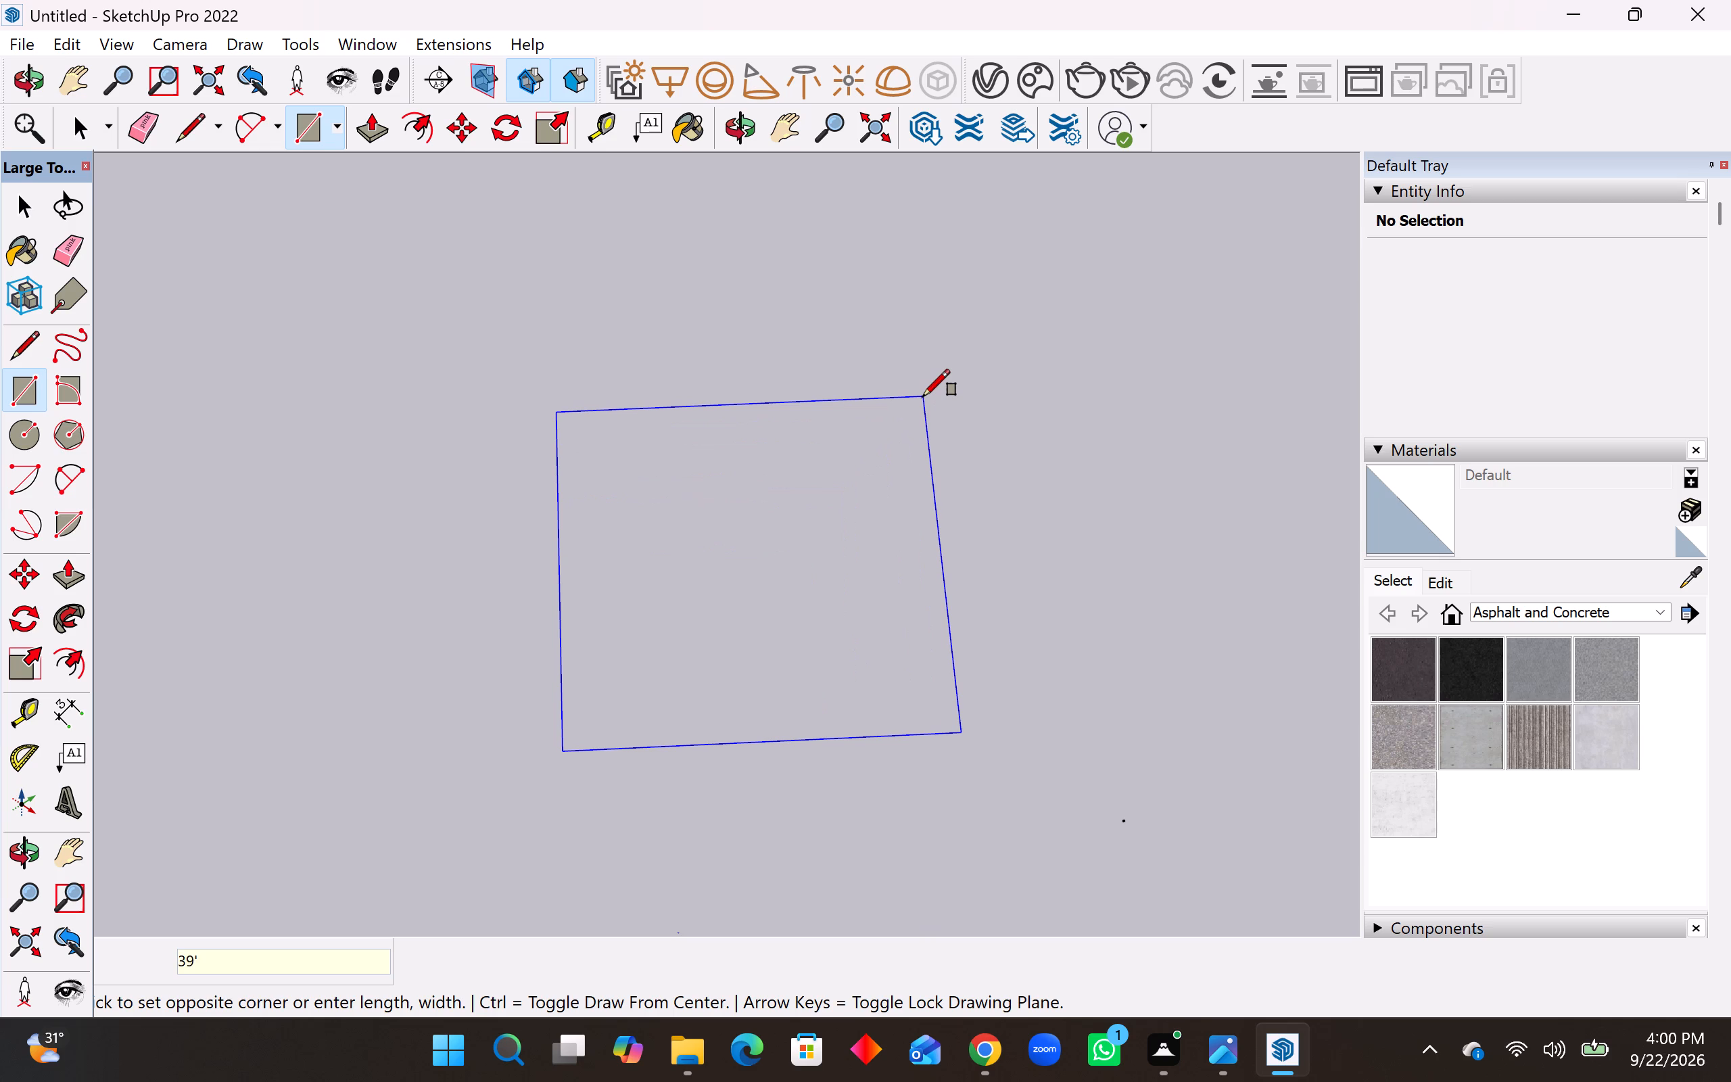
{"action": "type", "text": "9\""}
{"action": "key", "text": "BackSpace"}
{"action": "key", "text": "BackSpace"}
{"action": "key", "text": "BackSpace"}
{"action": "key", "text": "BackSpace"}
{"action": "type", "text": "8'"}
{"action": "type", "text": "9\""}
{"action": "key", "text": "comma"}
{"action": "type", "text": "33'"}
{"action": "key", "text": "Return"}
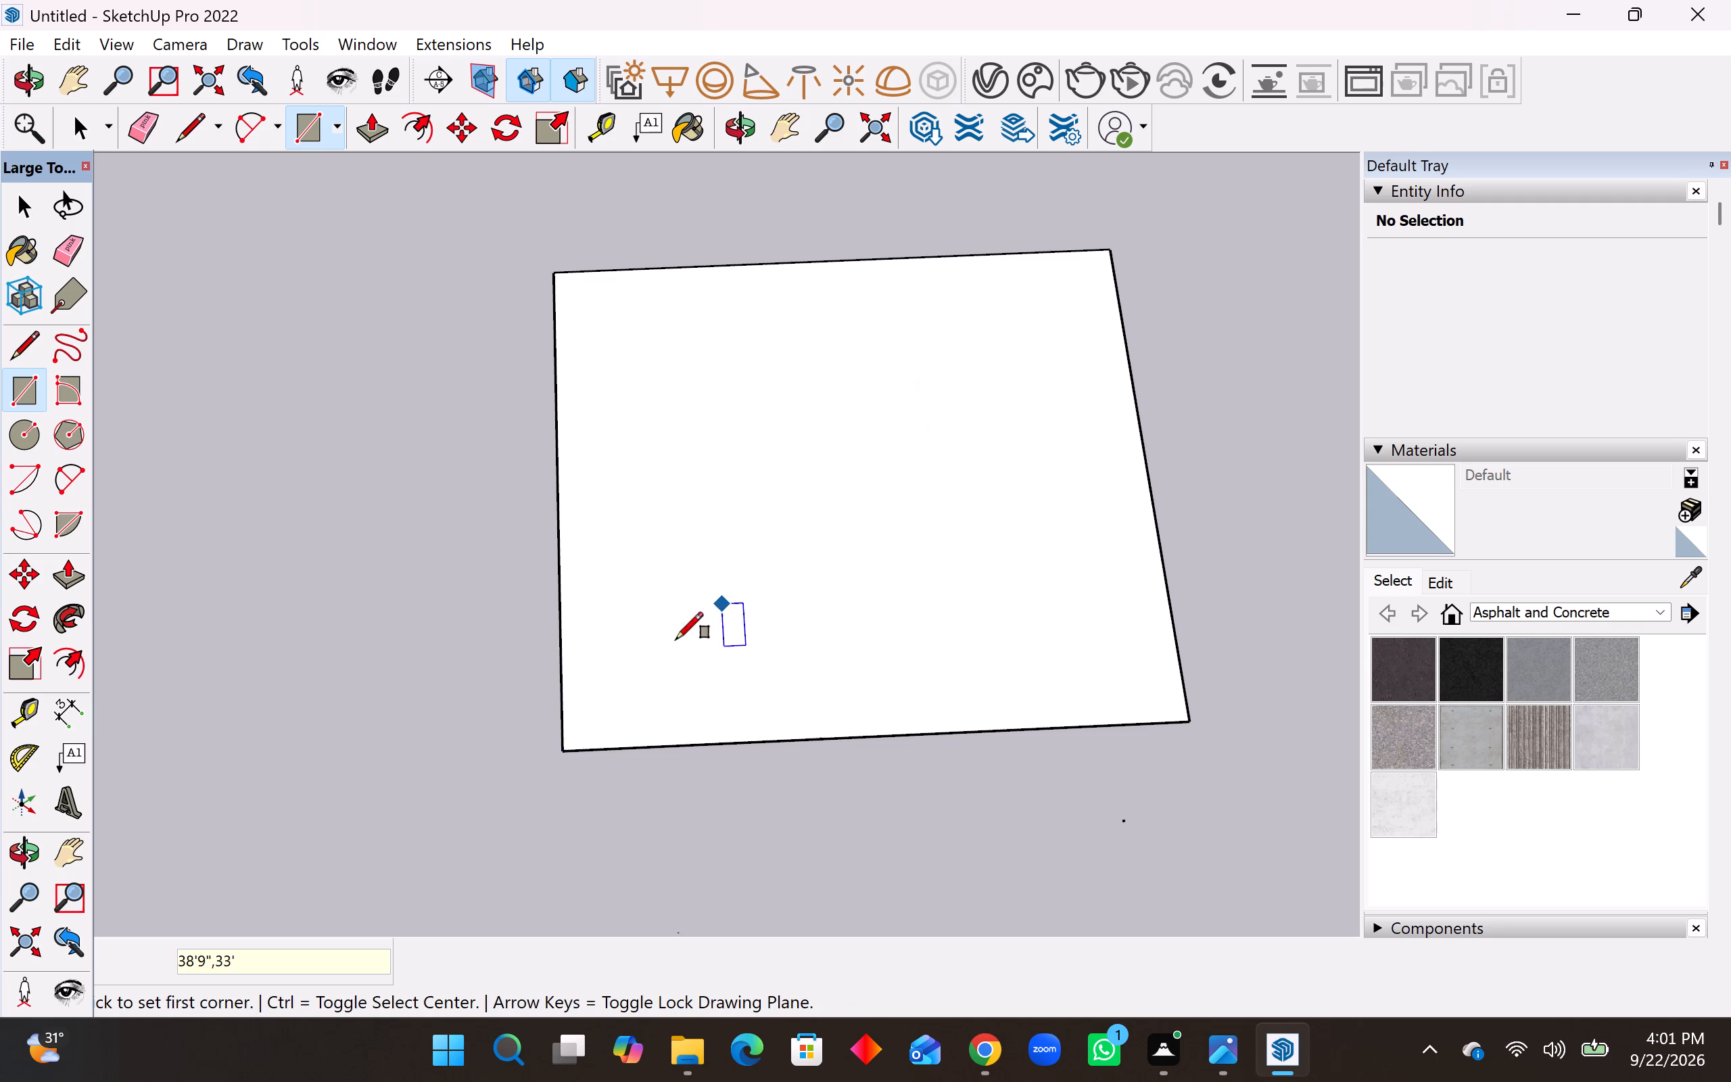
Push/Pull the base rectangle up 6" to form the floor slab.
{"action": "scroll", "coordinate": [654, 662], "scroll_direction": "down", "scroll_amount": 2}
{"action": "left_click", "coordinate": [72, 583]}
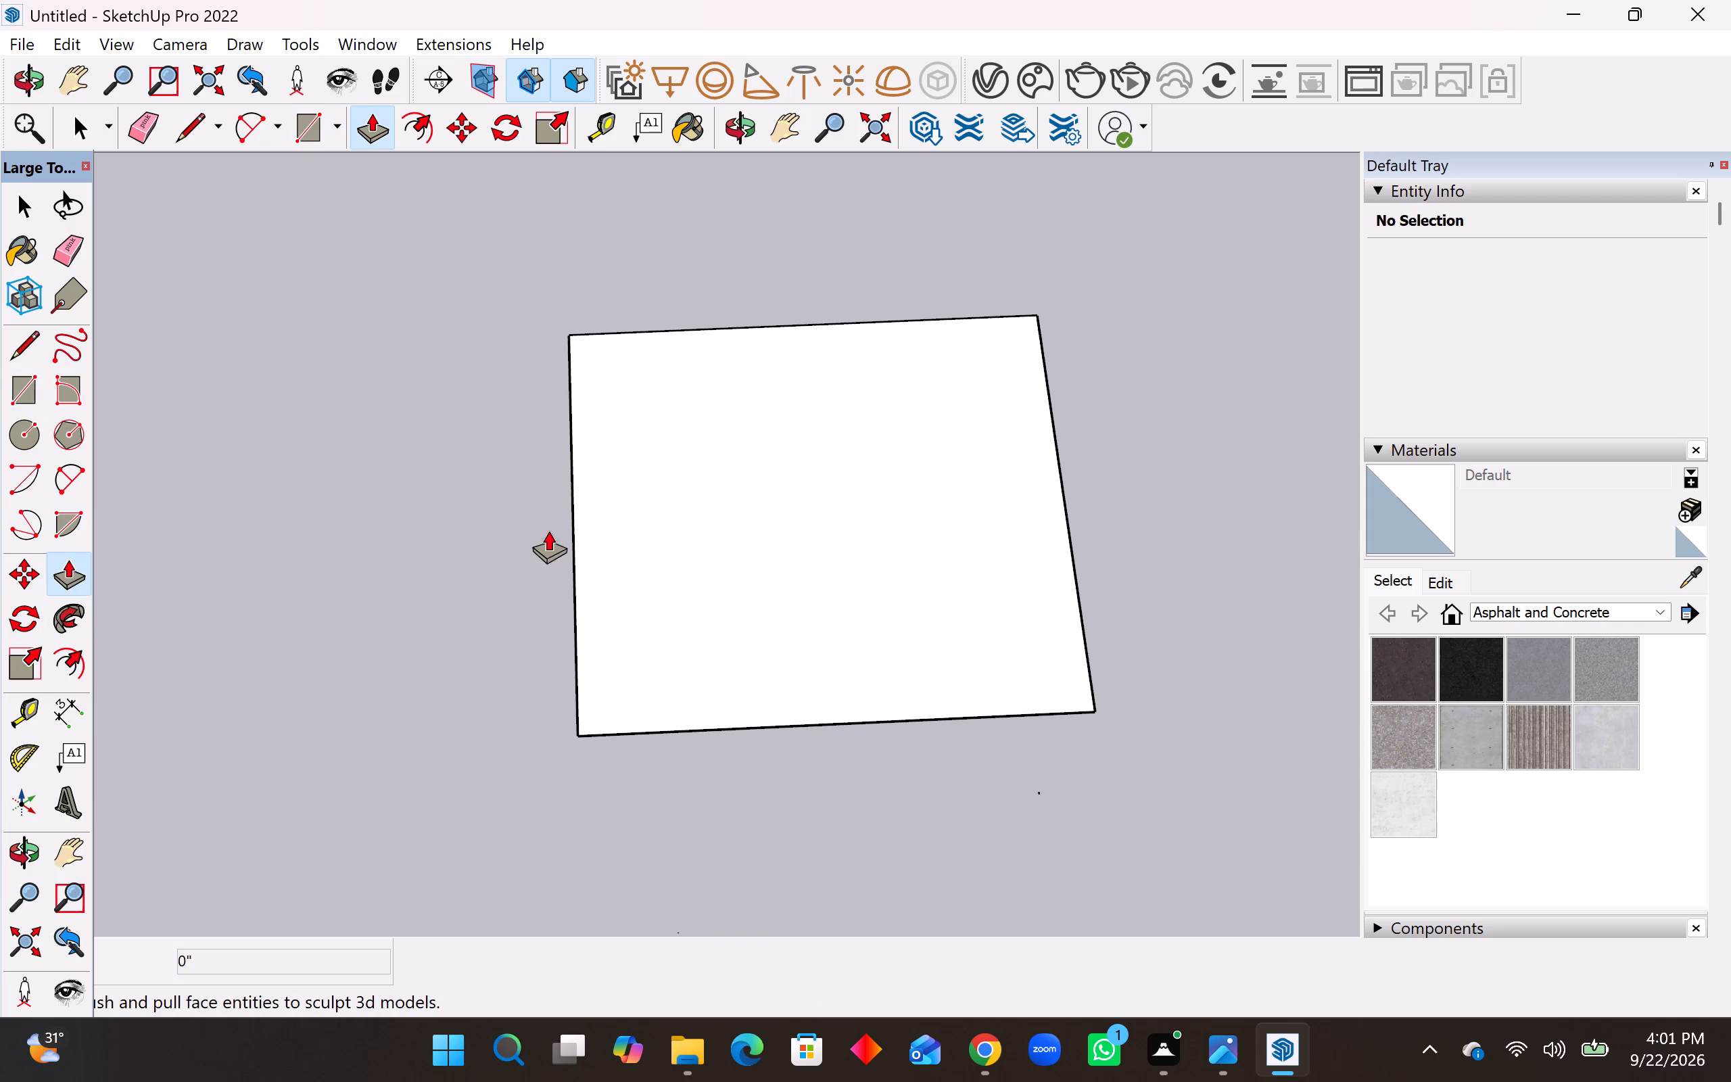
{"action": "left_click", "coordinate": [607, 521]}
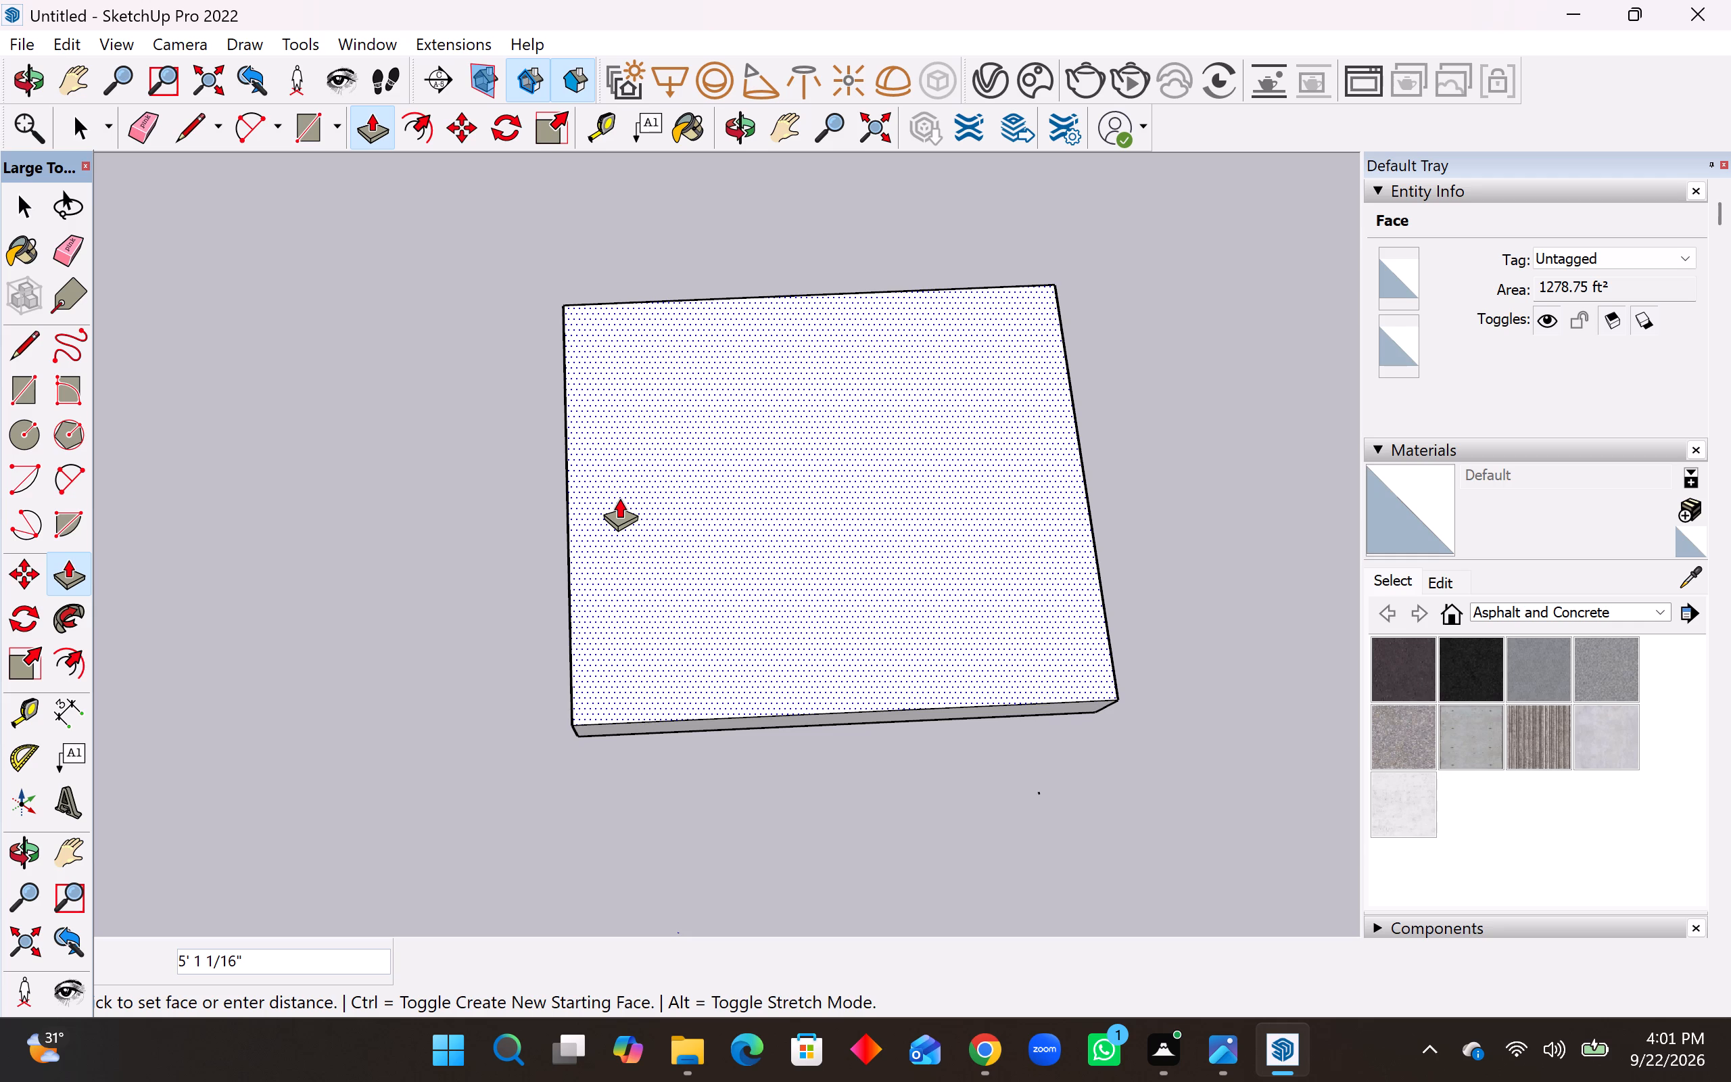
{"action": "type", "text": "6\""}
{"action": "key", "text": "Return"}
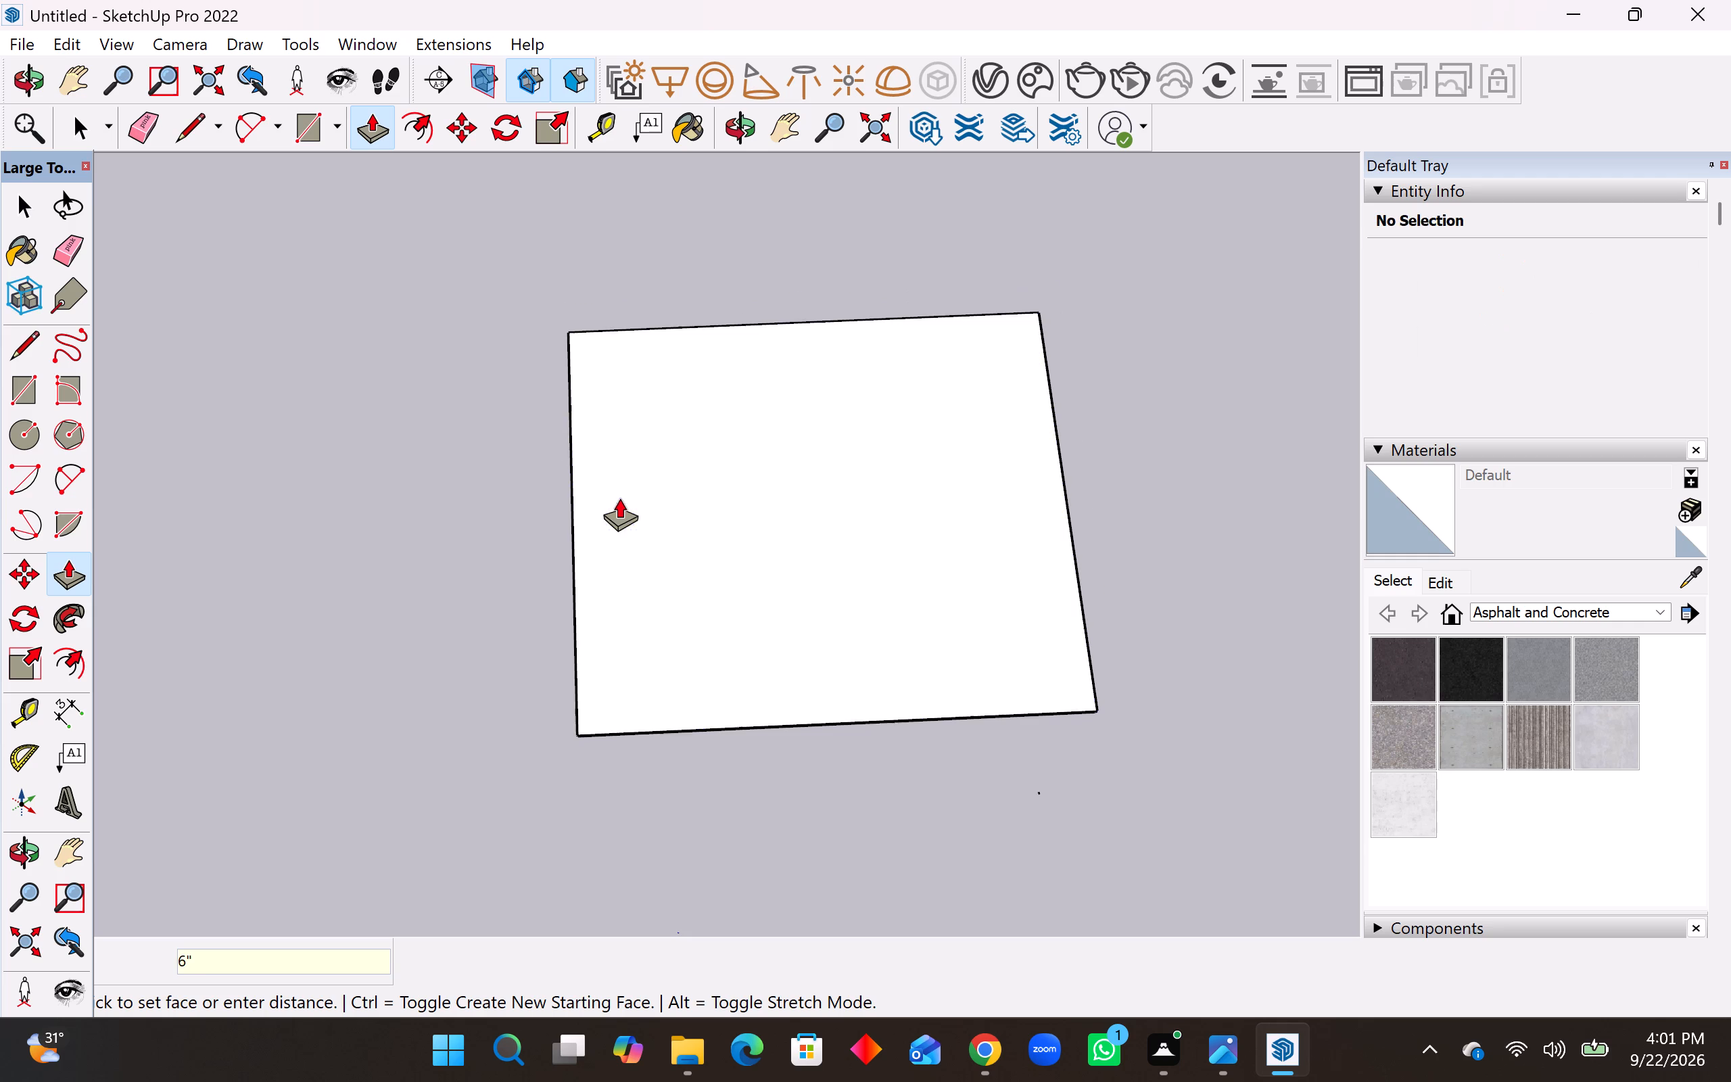
Offset the slab's top face outline inward by 9" for the exterior wall thickness.
{"action": "middle_click_drag", "start_coordinate": [641, 562], "coordinate": [575, 385]}
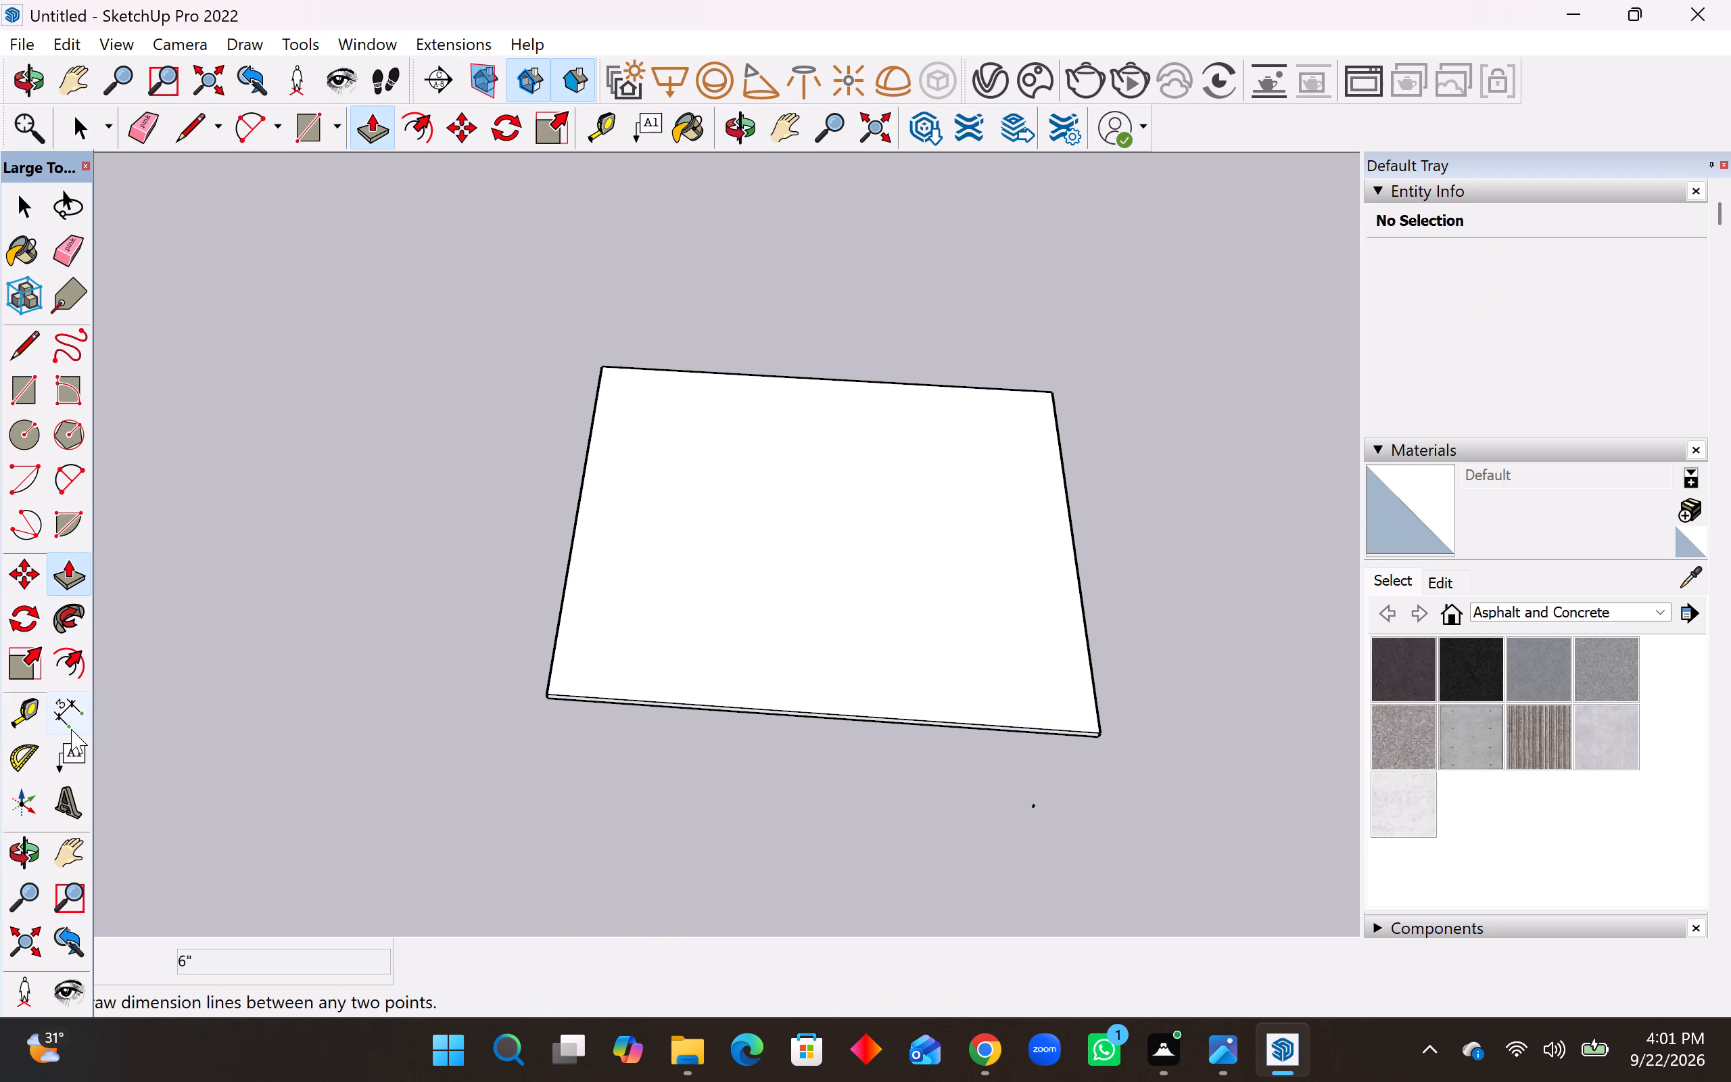
{"action": "left_click", "coordinate": [74, 669]}
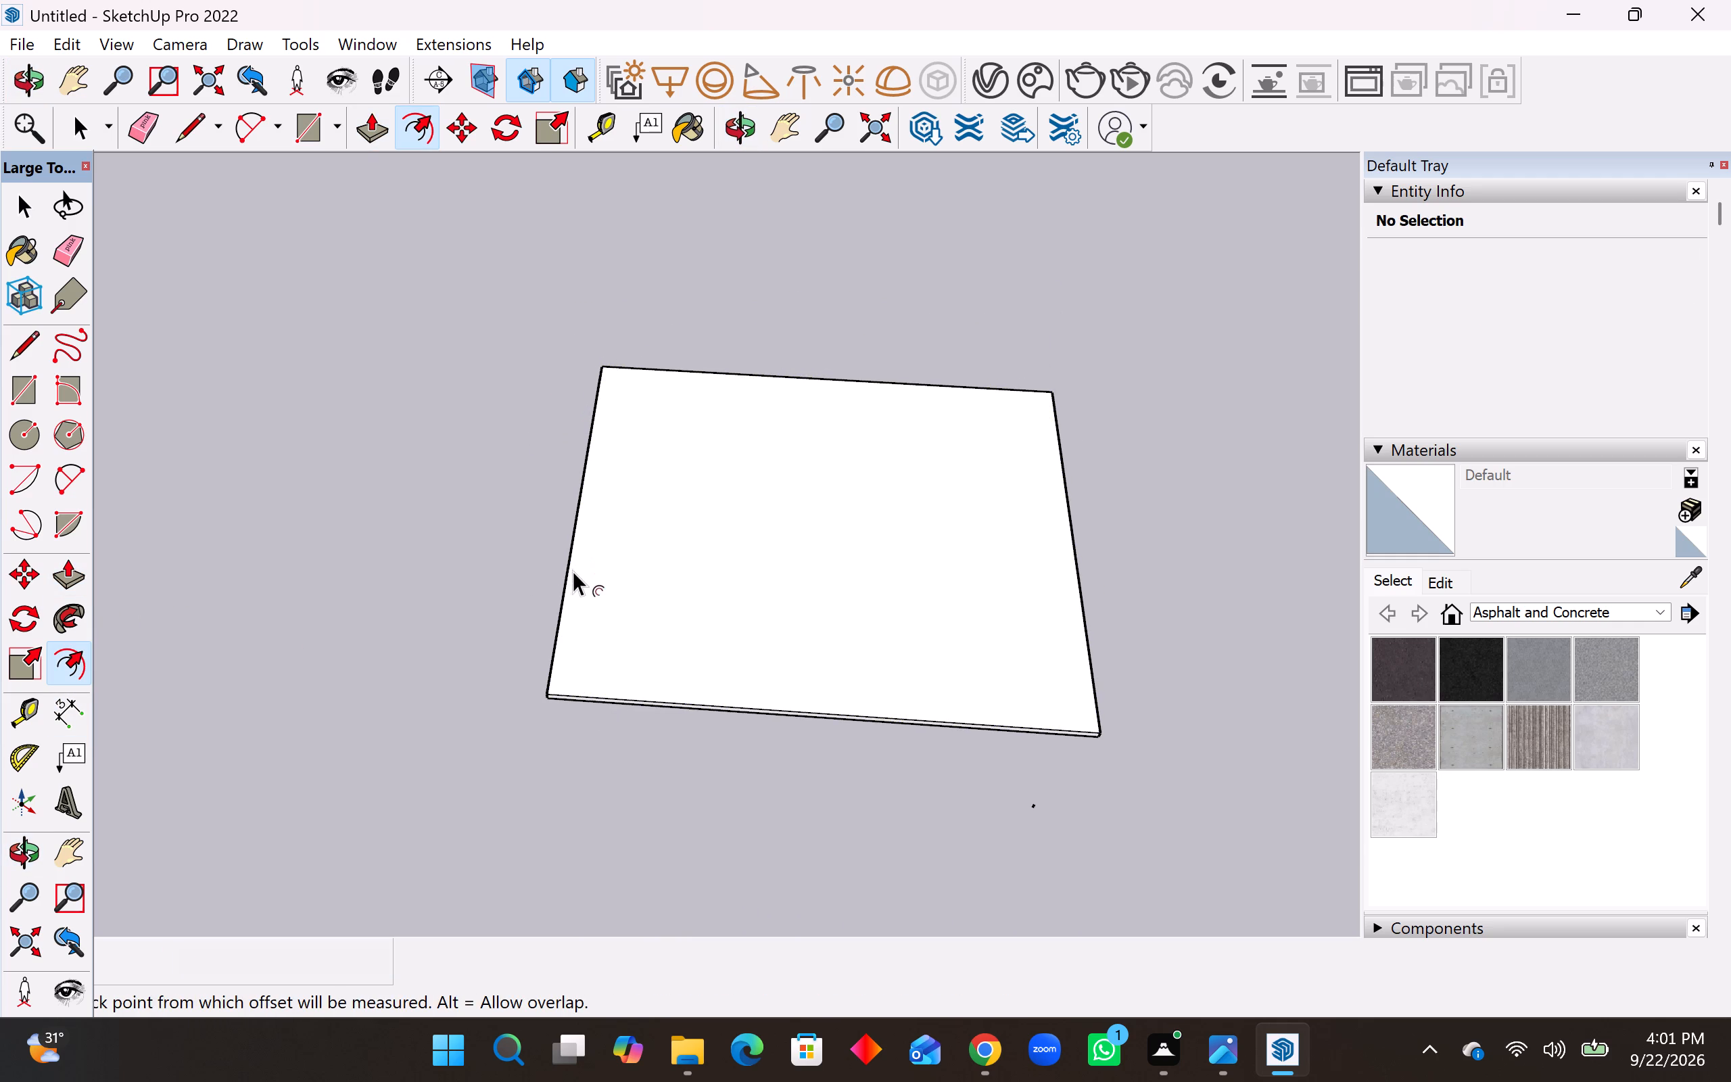
{"action": "left_click", "coordinate": [575, 589]}
{"action": "key", "text": "9"}
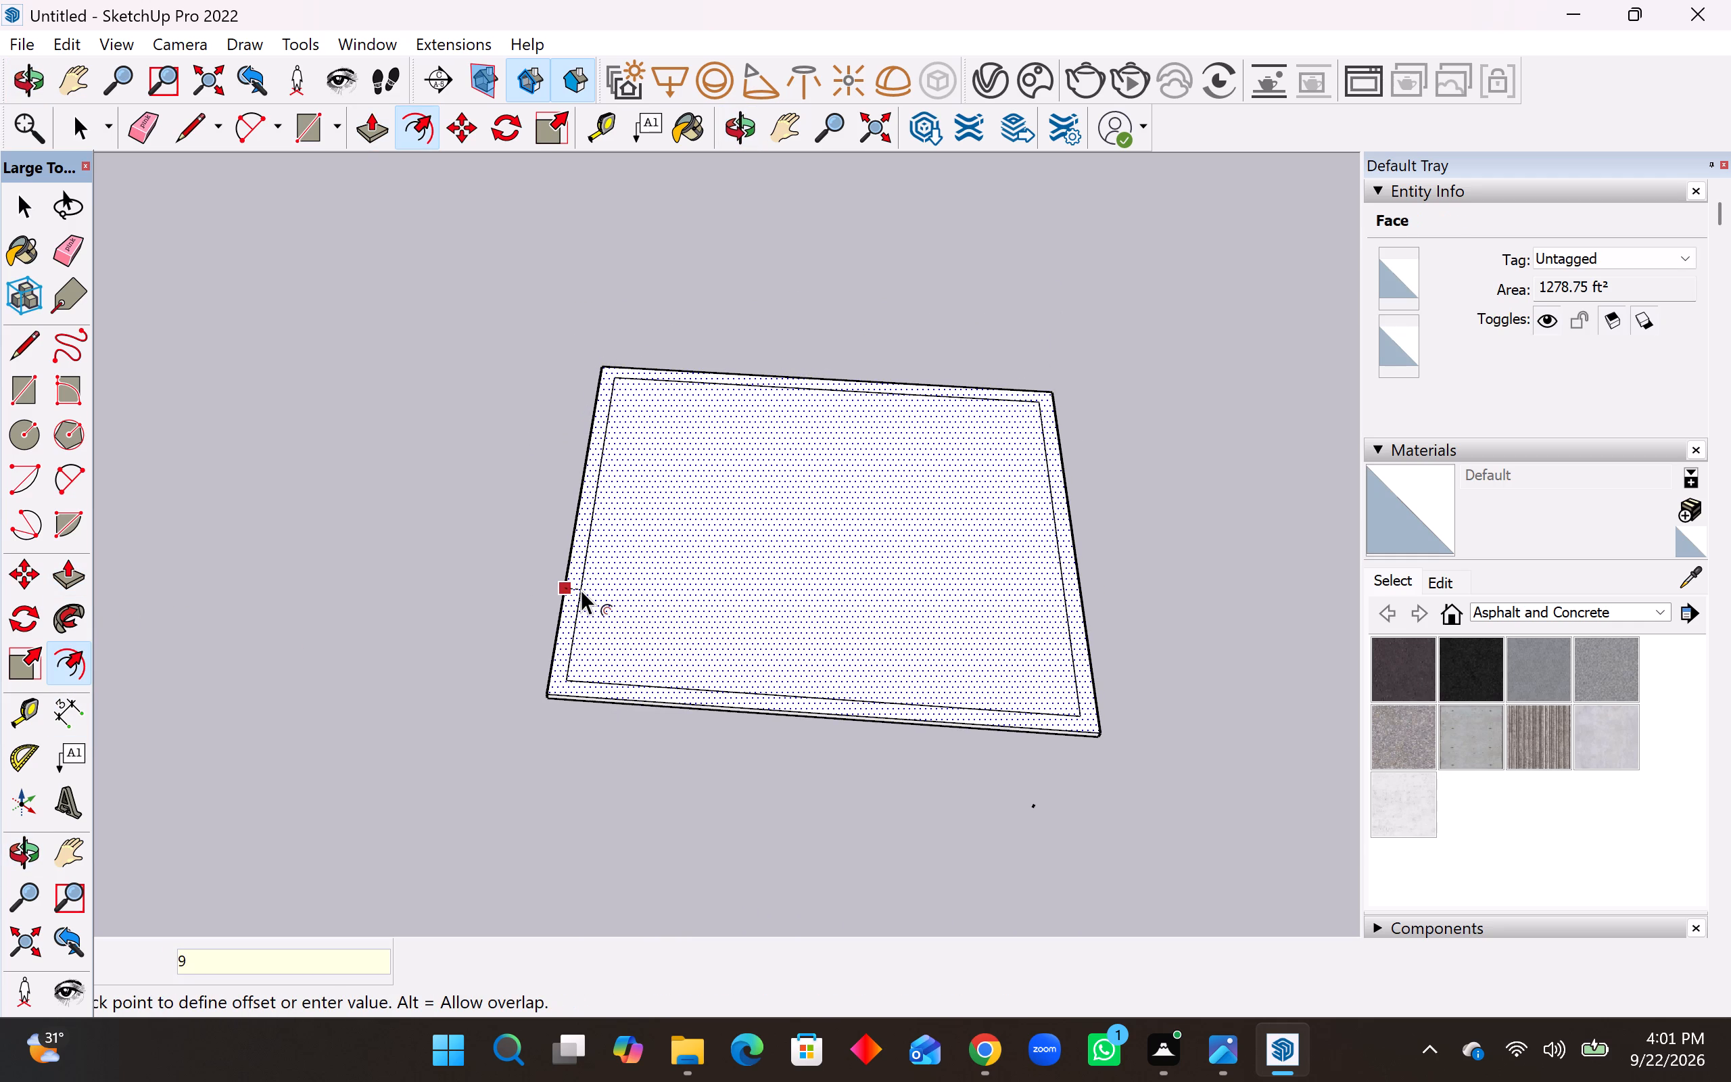
{"action": "key", "text": "shift+quotedbl"}
{"action": "key", "text": "Return"}
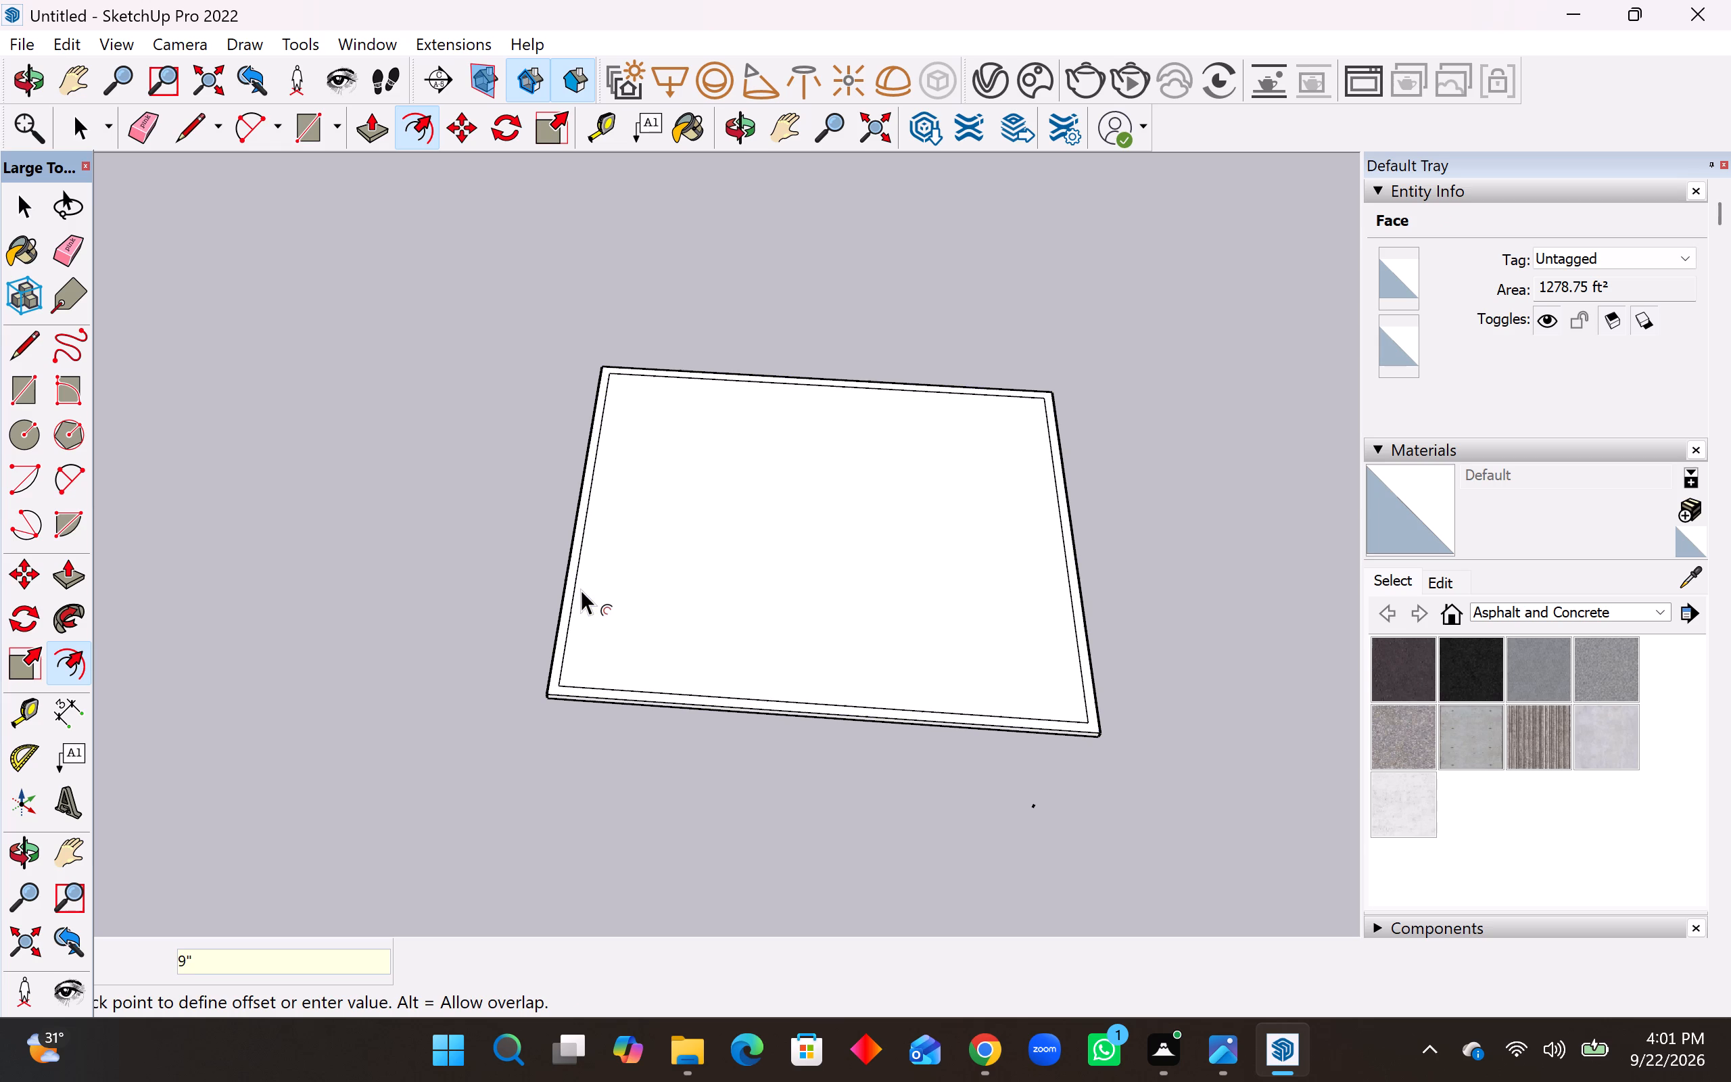
Measure the slab's rear edge from corner to corner, and check the overall dimensions on the file 31.jpg plan in Photos.
{"action": "middle_click_drag", "start_coordinate": [618, 535], "coordinate": [652, 741]}
{"action": "scroll", "coordinate": [911, 337], "scroll_direction": "up", "scroll_amount": 2}
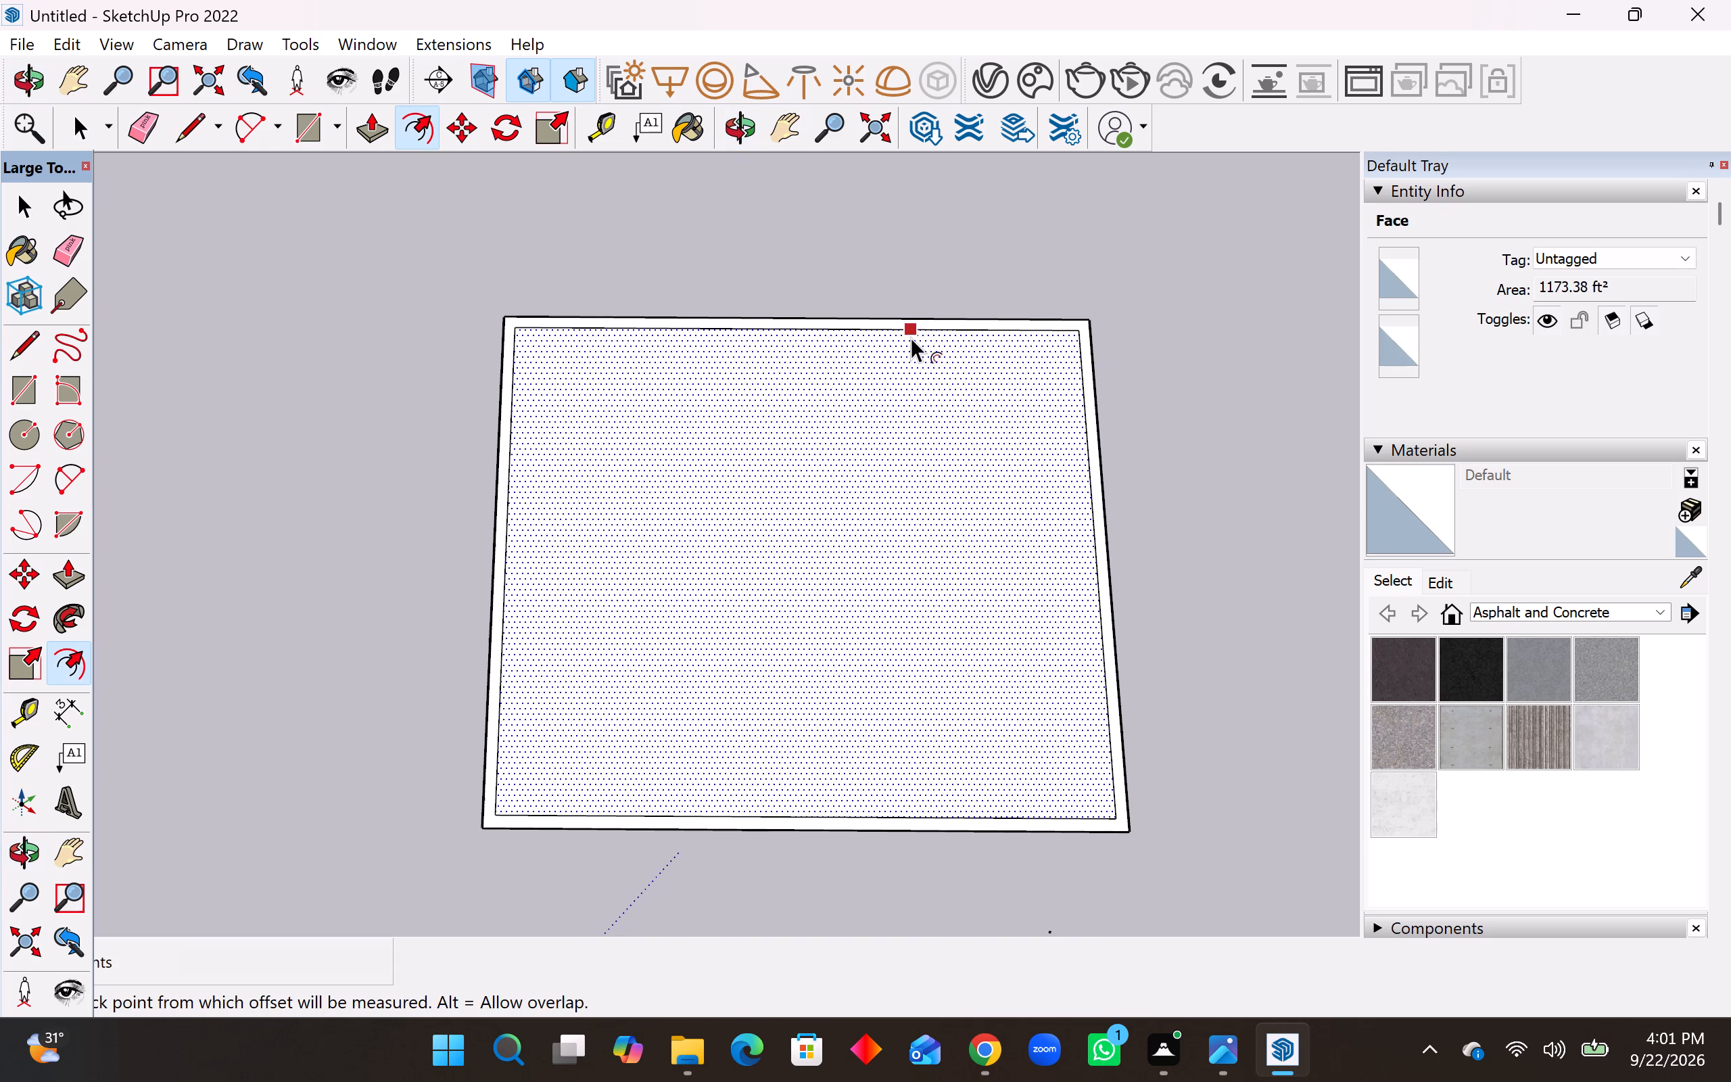
{"action": "left_click", "coordinate": [69, 718]}
{"action": "left_click", "coordinate": [507, 316]}
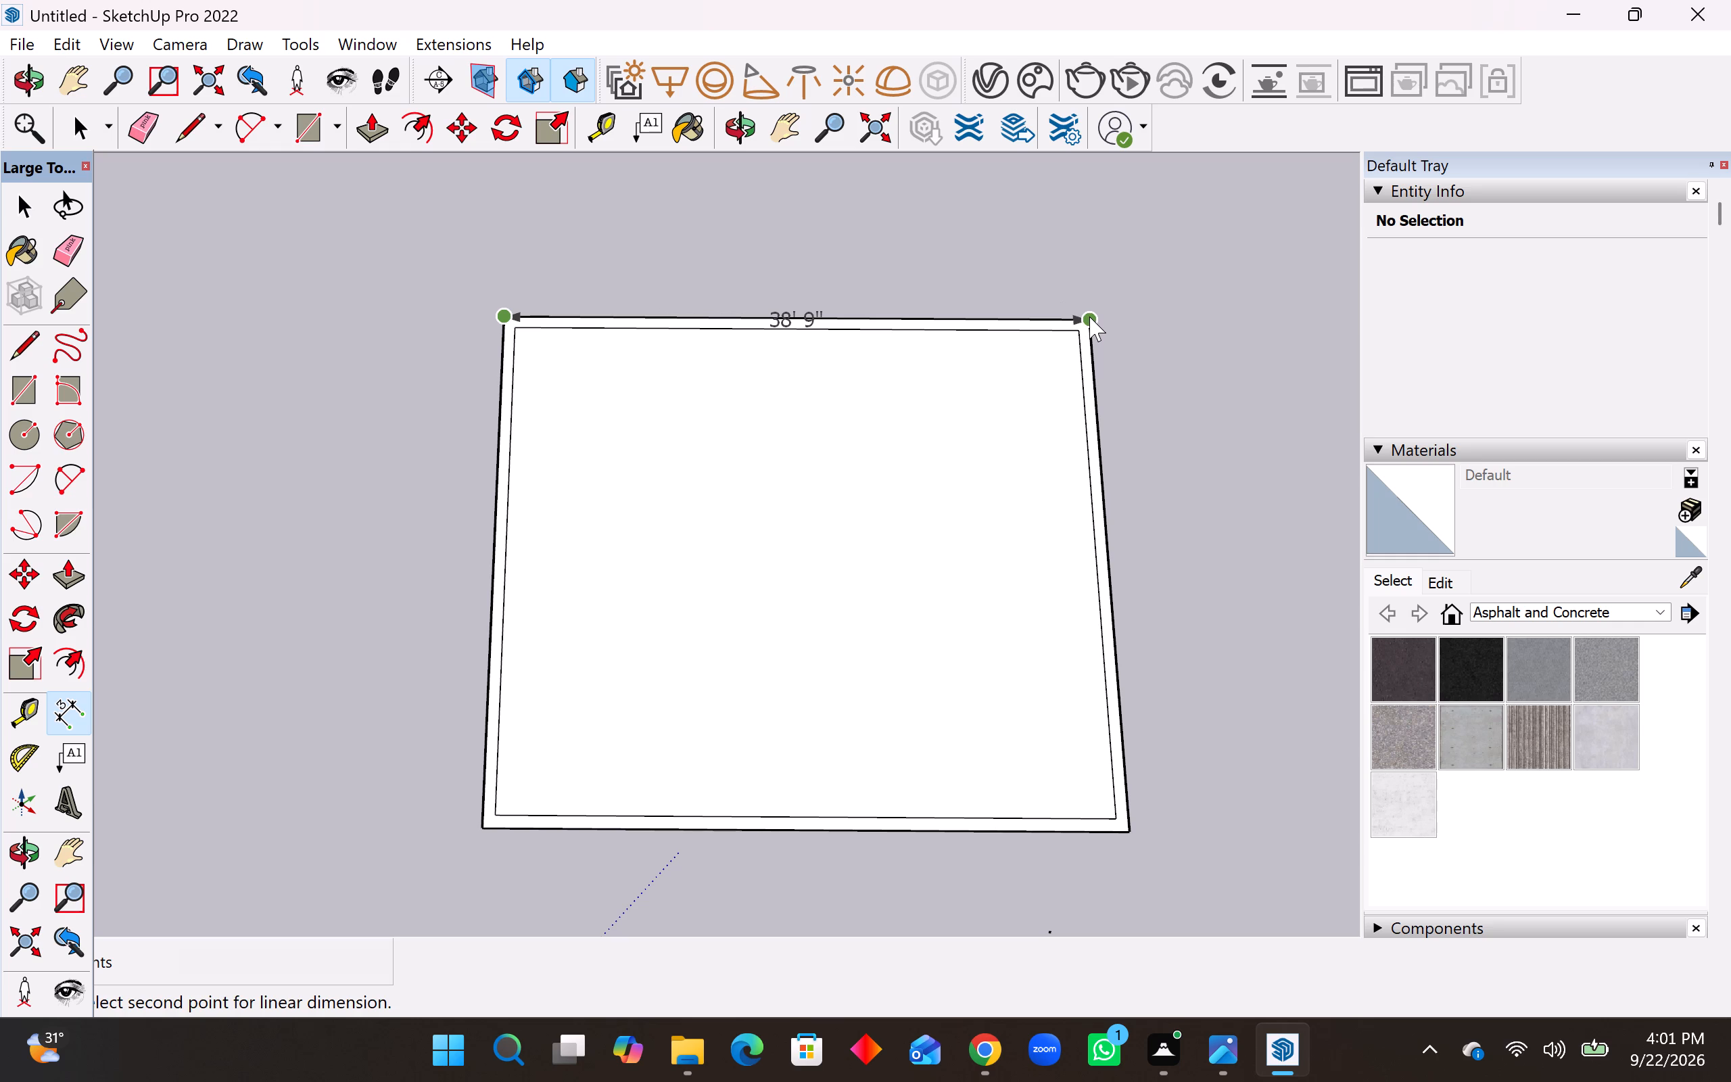
{"action": "key", "text": "Escape"}
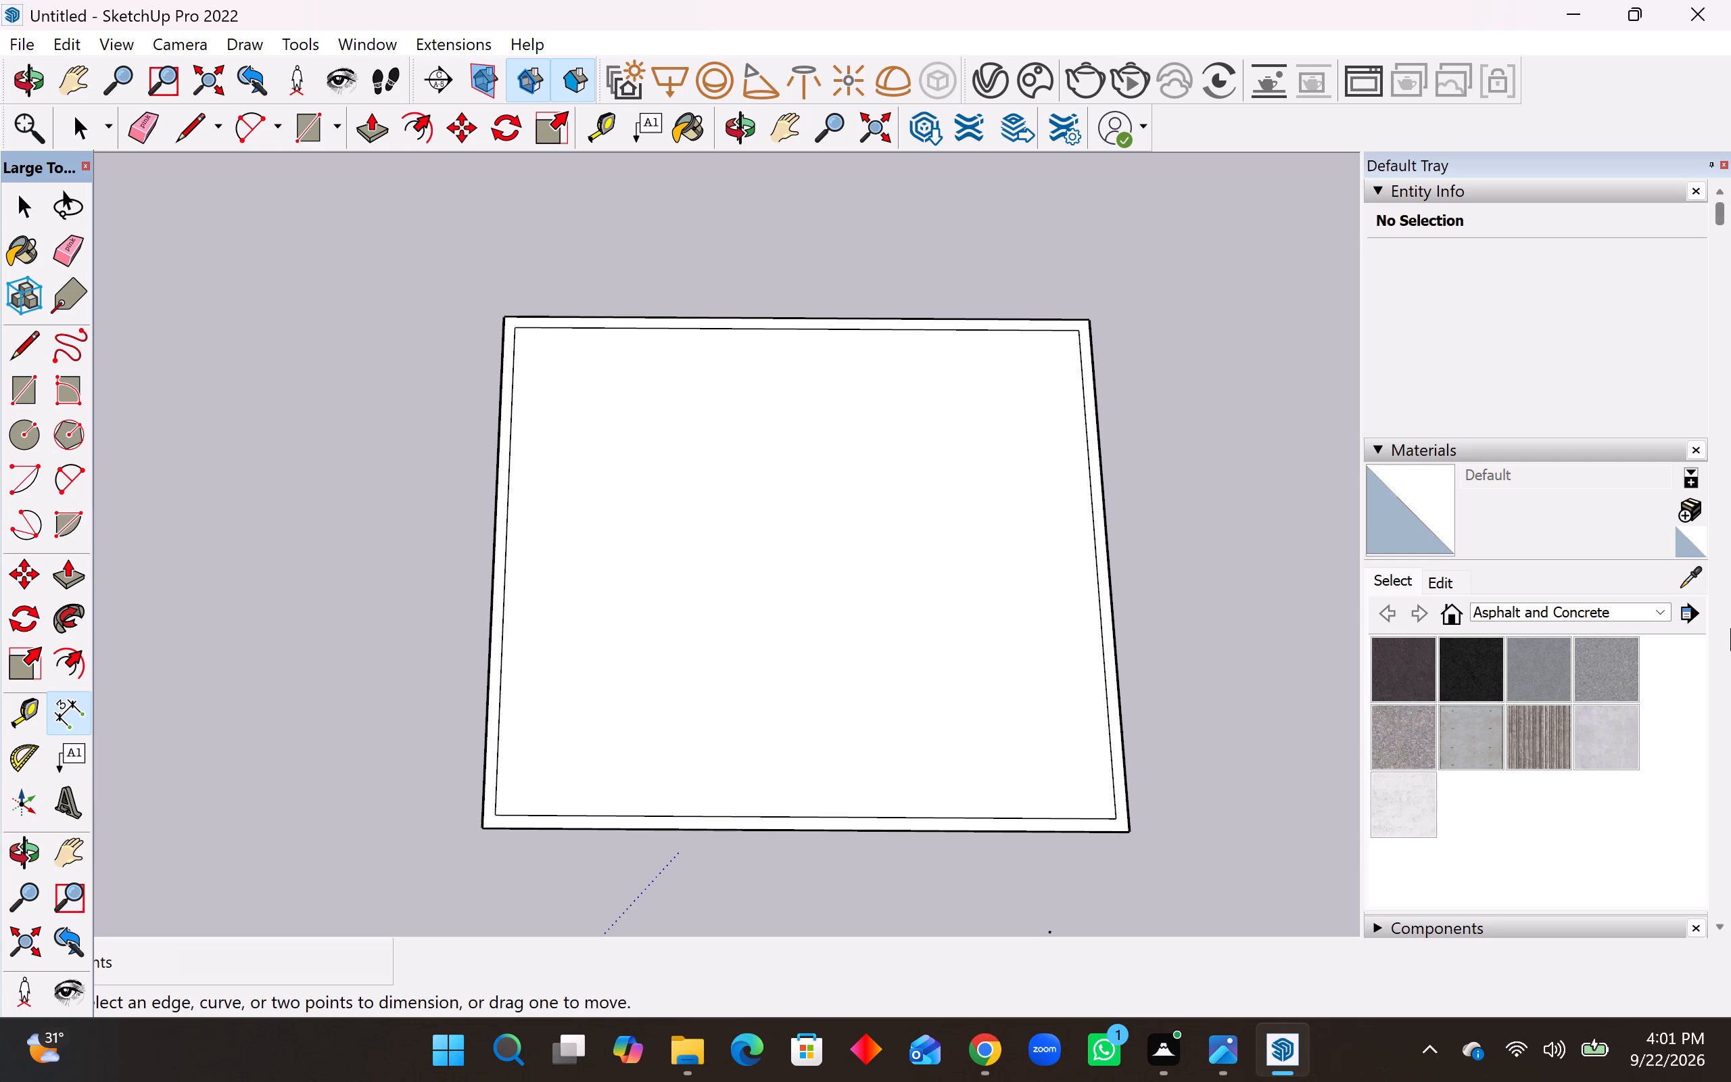
{"action": "left_click", "coordinate": [1224, 1055]}
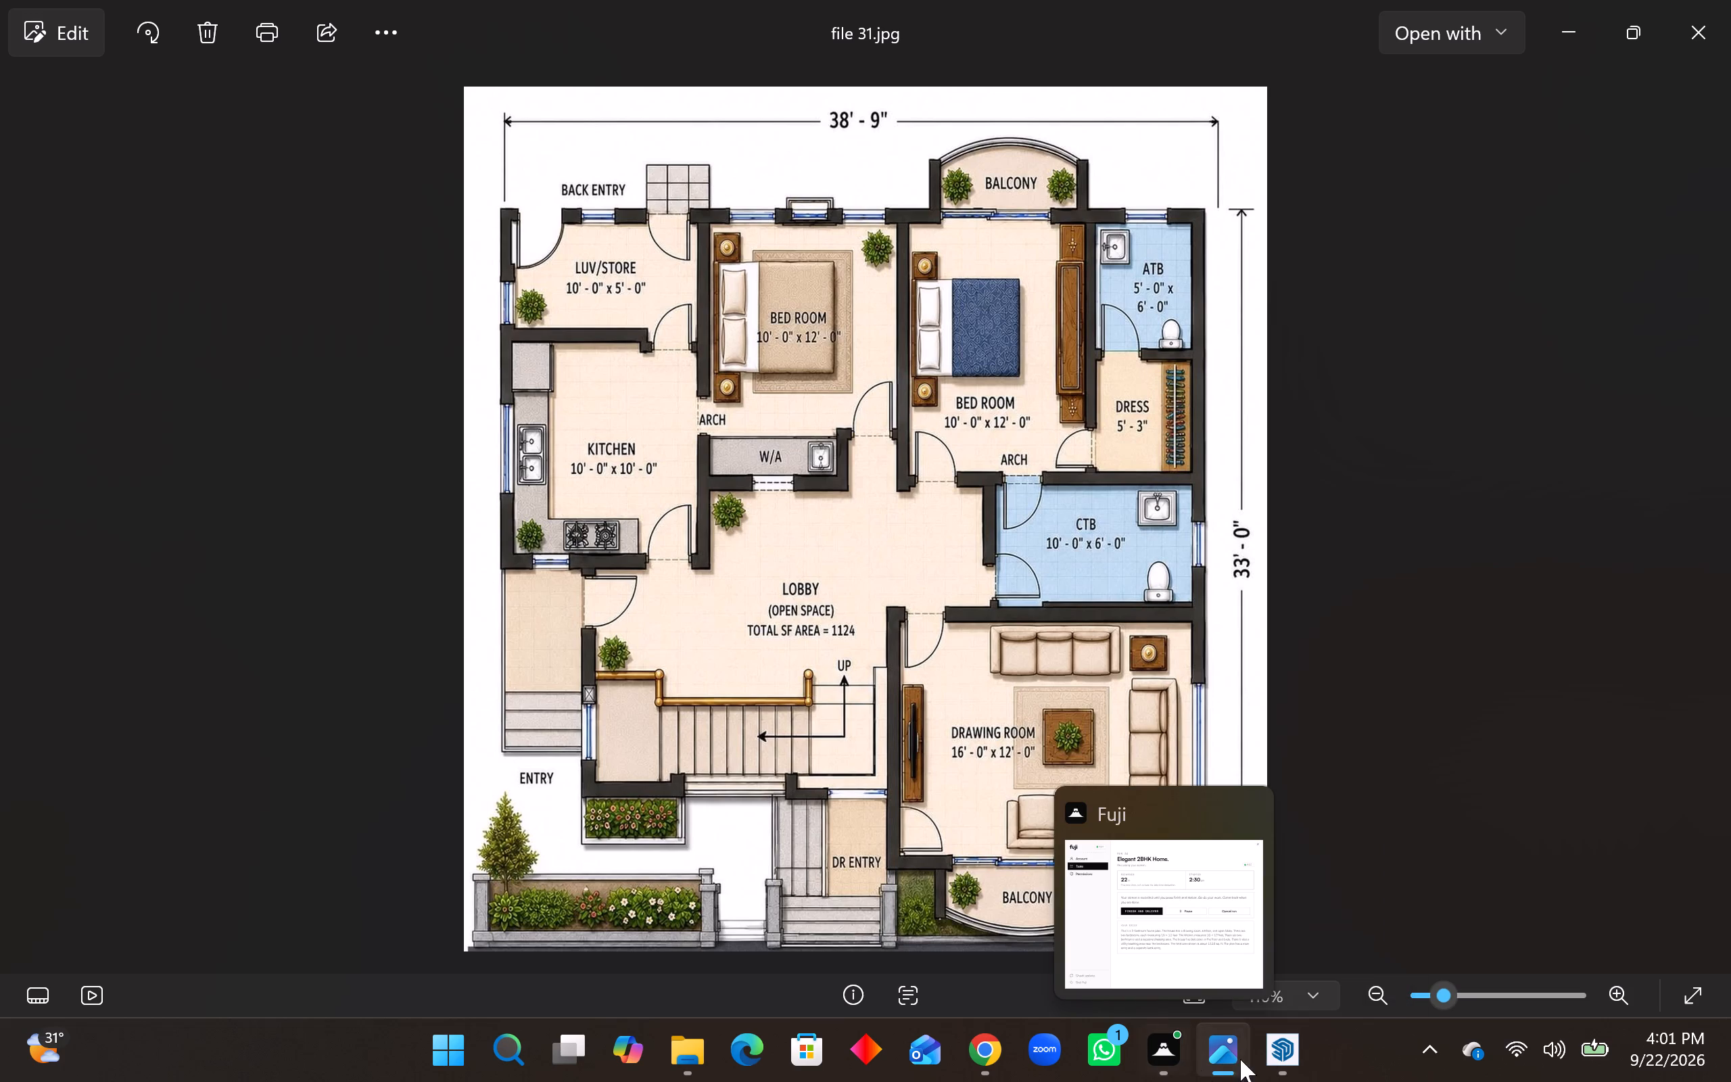
{"action": "left_click", "coordinate": [1287, 1050]}
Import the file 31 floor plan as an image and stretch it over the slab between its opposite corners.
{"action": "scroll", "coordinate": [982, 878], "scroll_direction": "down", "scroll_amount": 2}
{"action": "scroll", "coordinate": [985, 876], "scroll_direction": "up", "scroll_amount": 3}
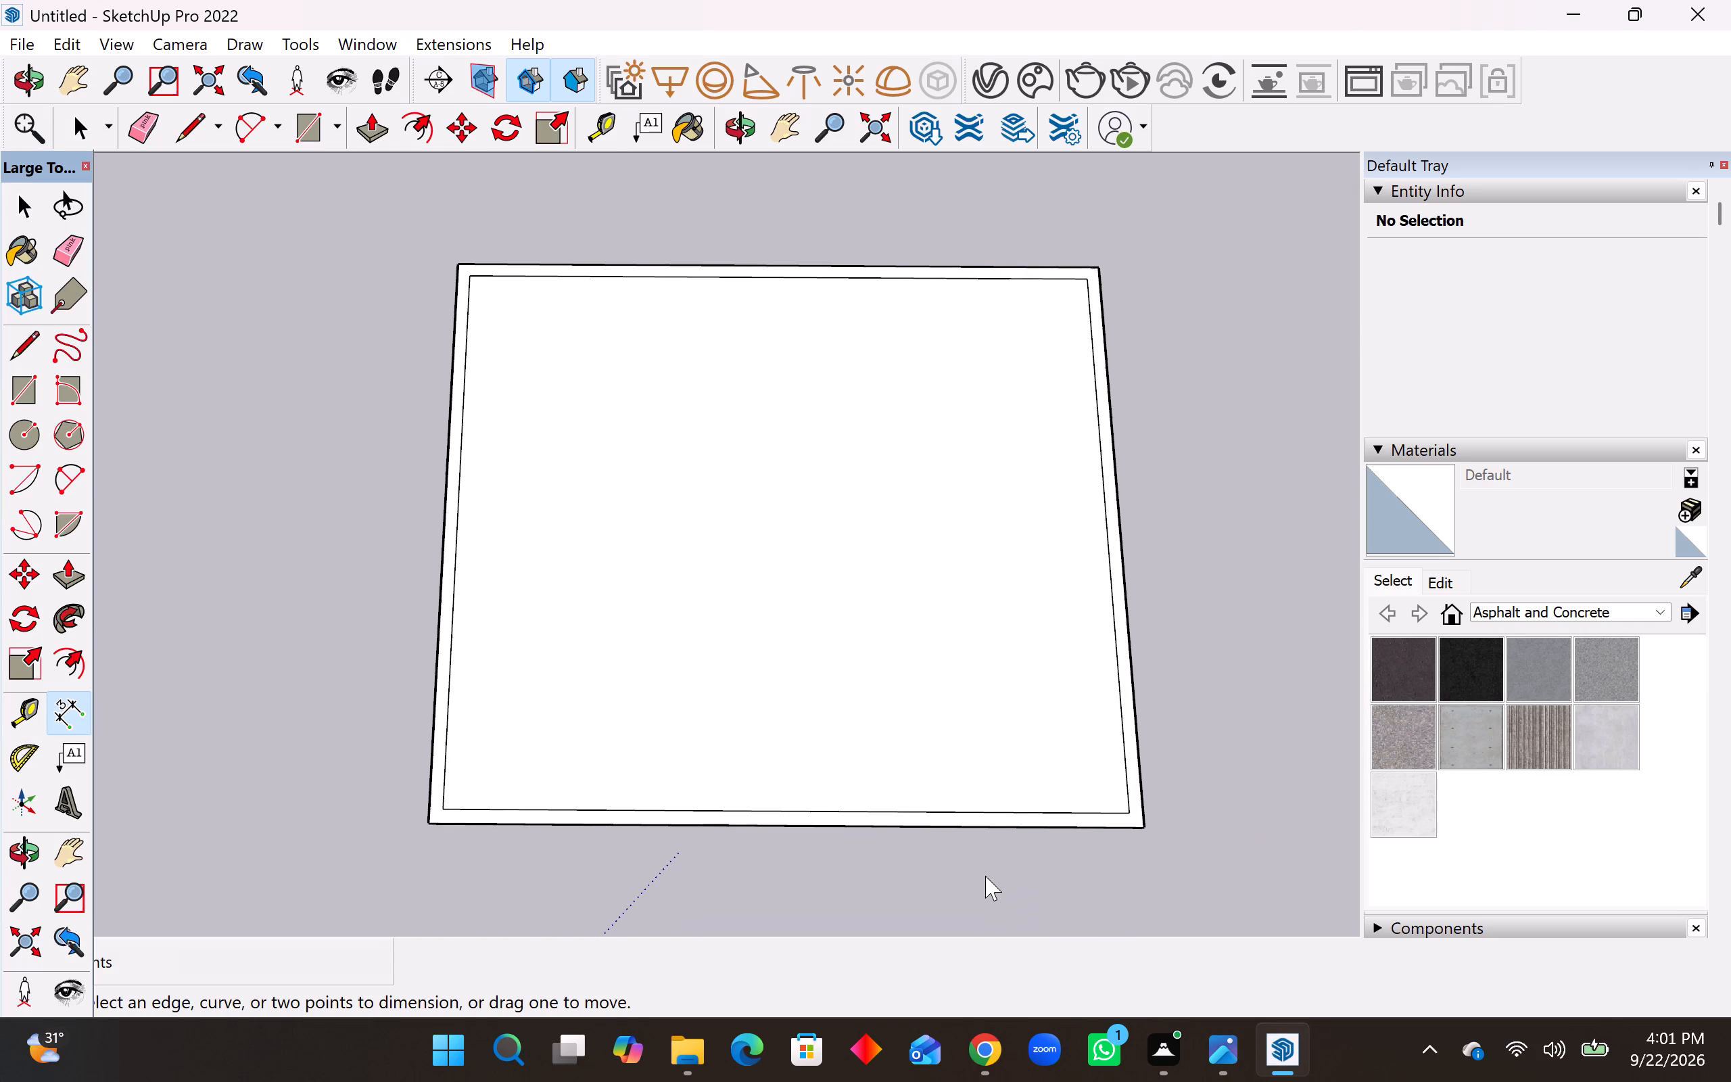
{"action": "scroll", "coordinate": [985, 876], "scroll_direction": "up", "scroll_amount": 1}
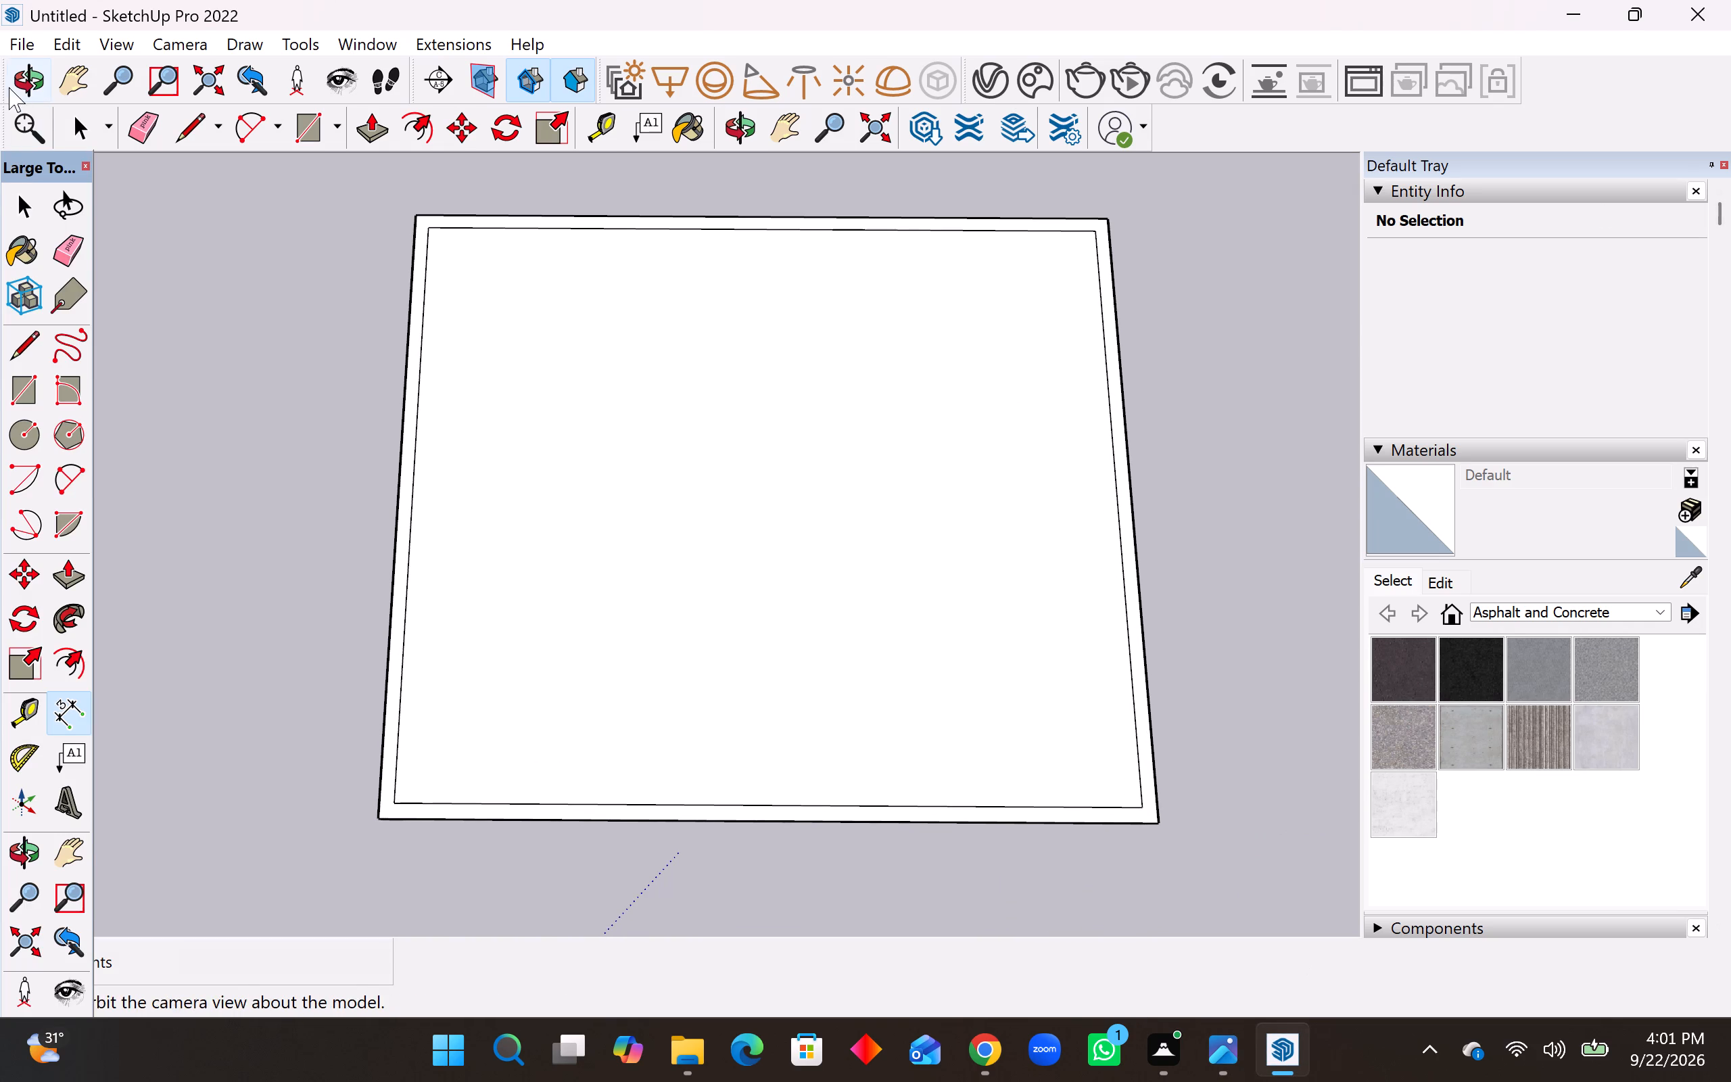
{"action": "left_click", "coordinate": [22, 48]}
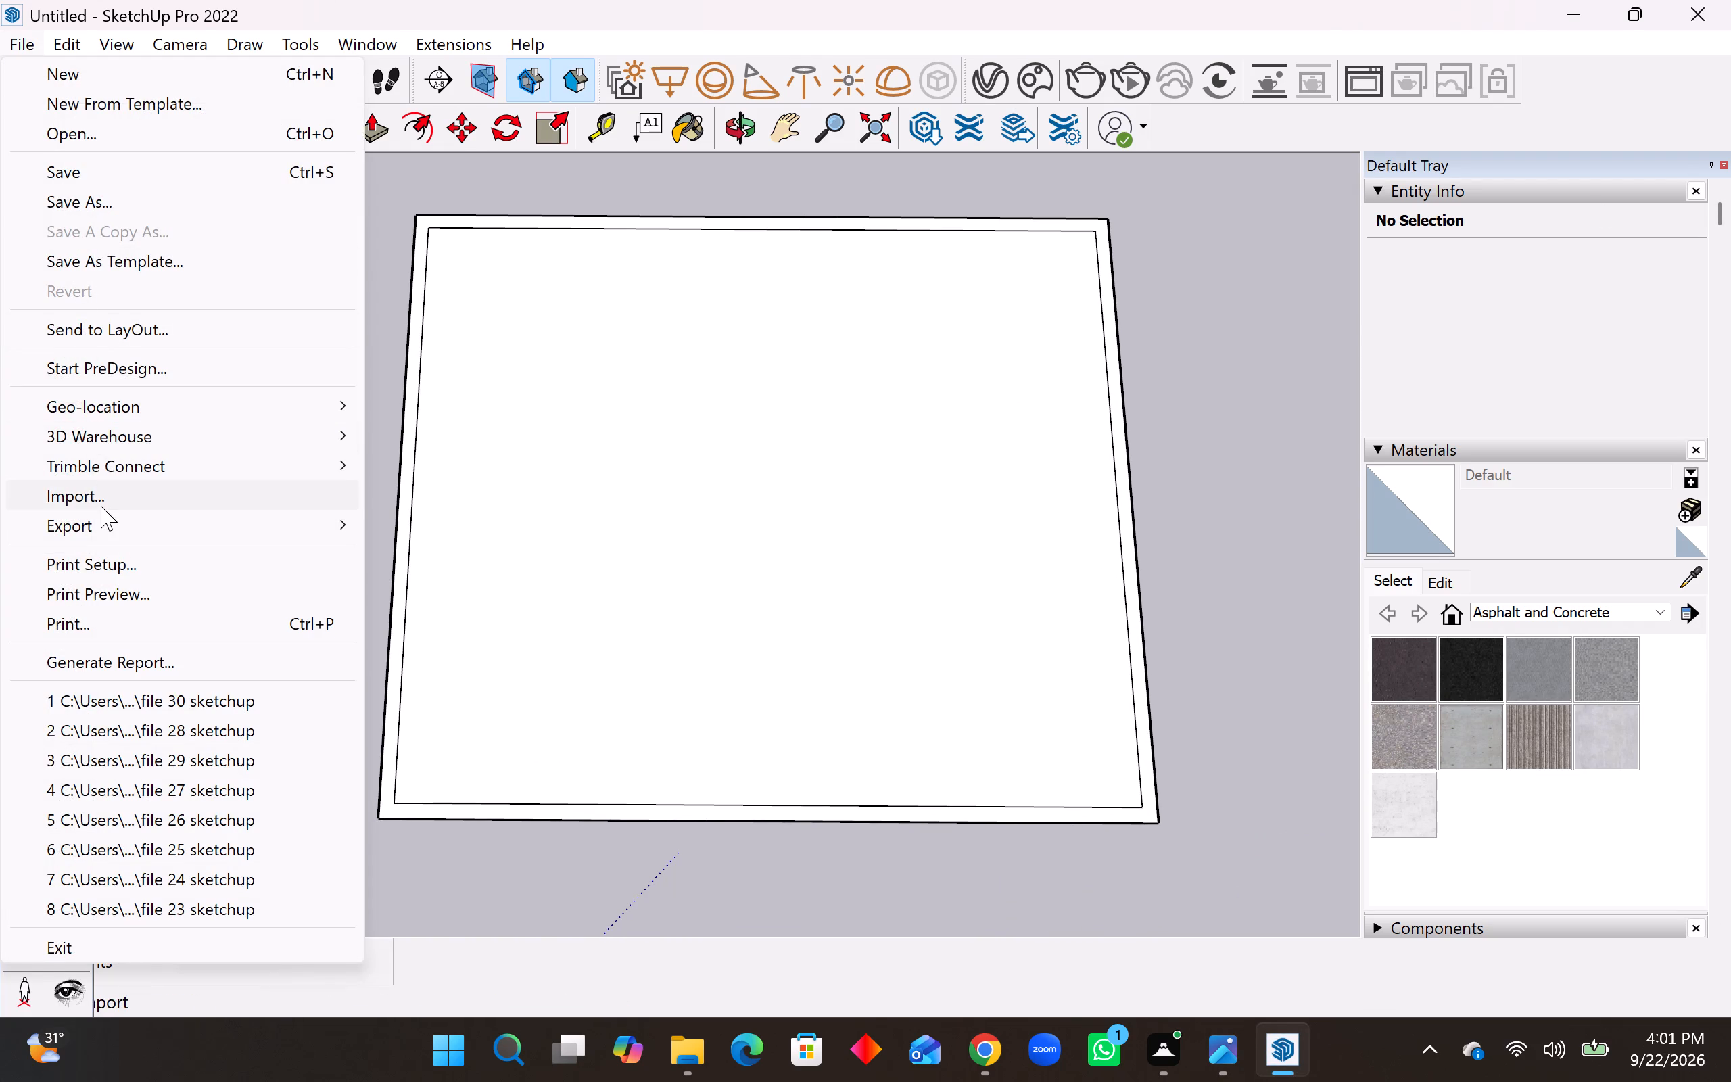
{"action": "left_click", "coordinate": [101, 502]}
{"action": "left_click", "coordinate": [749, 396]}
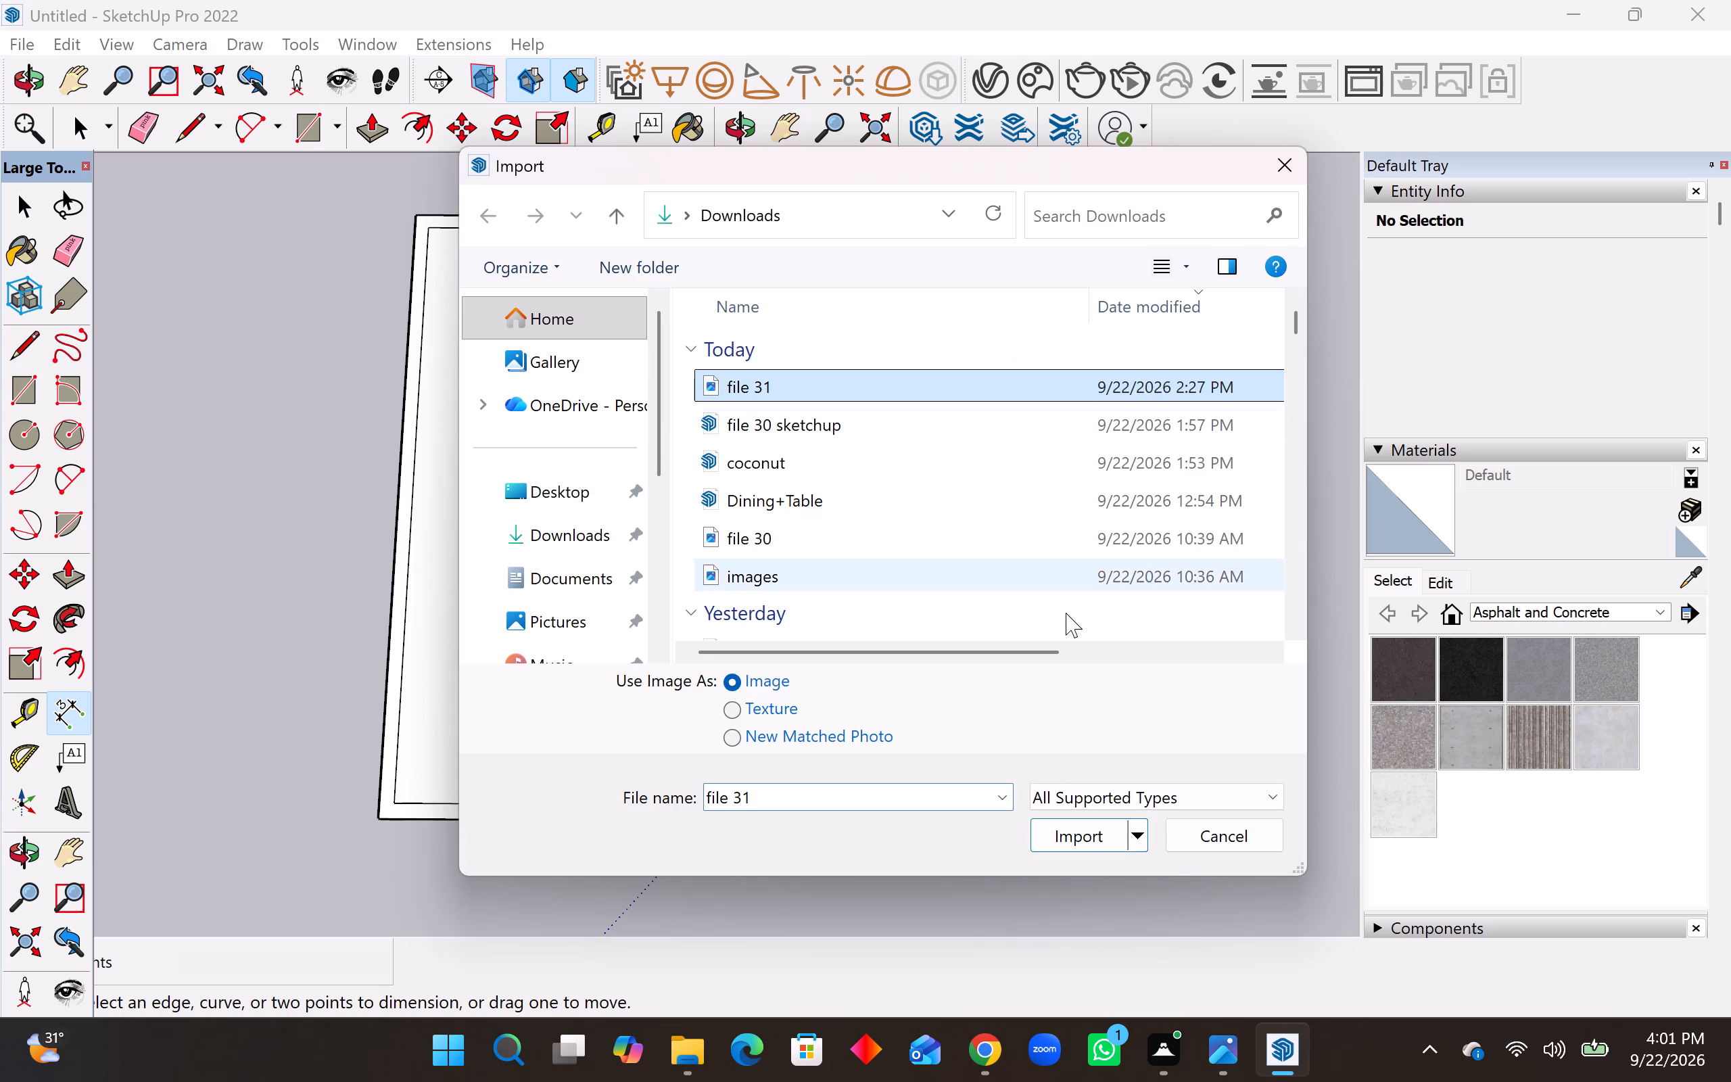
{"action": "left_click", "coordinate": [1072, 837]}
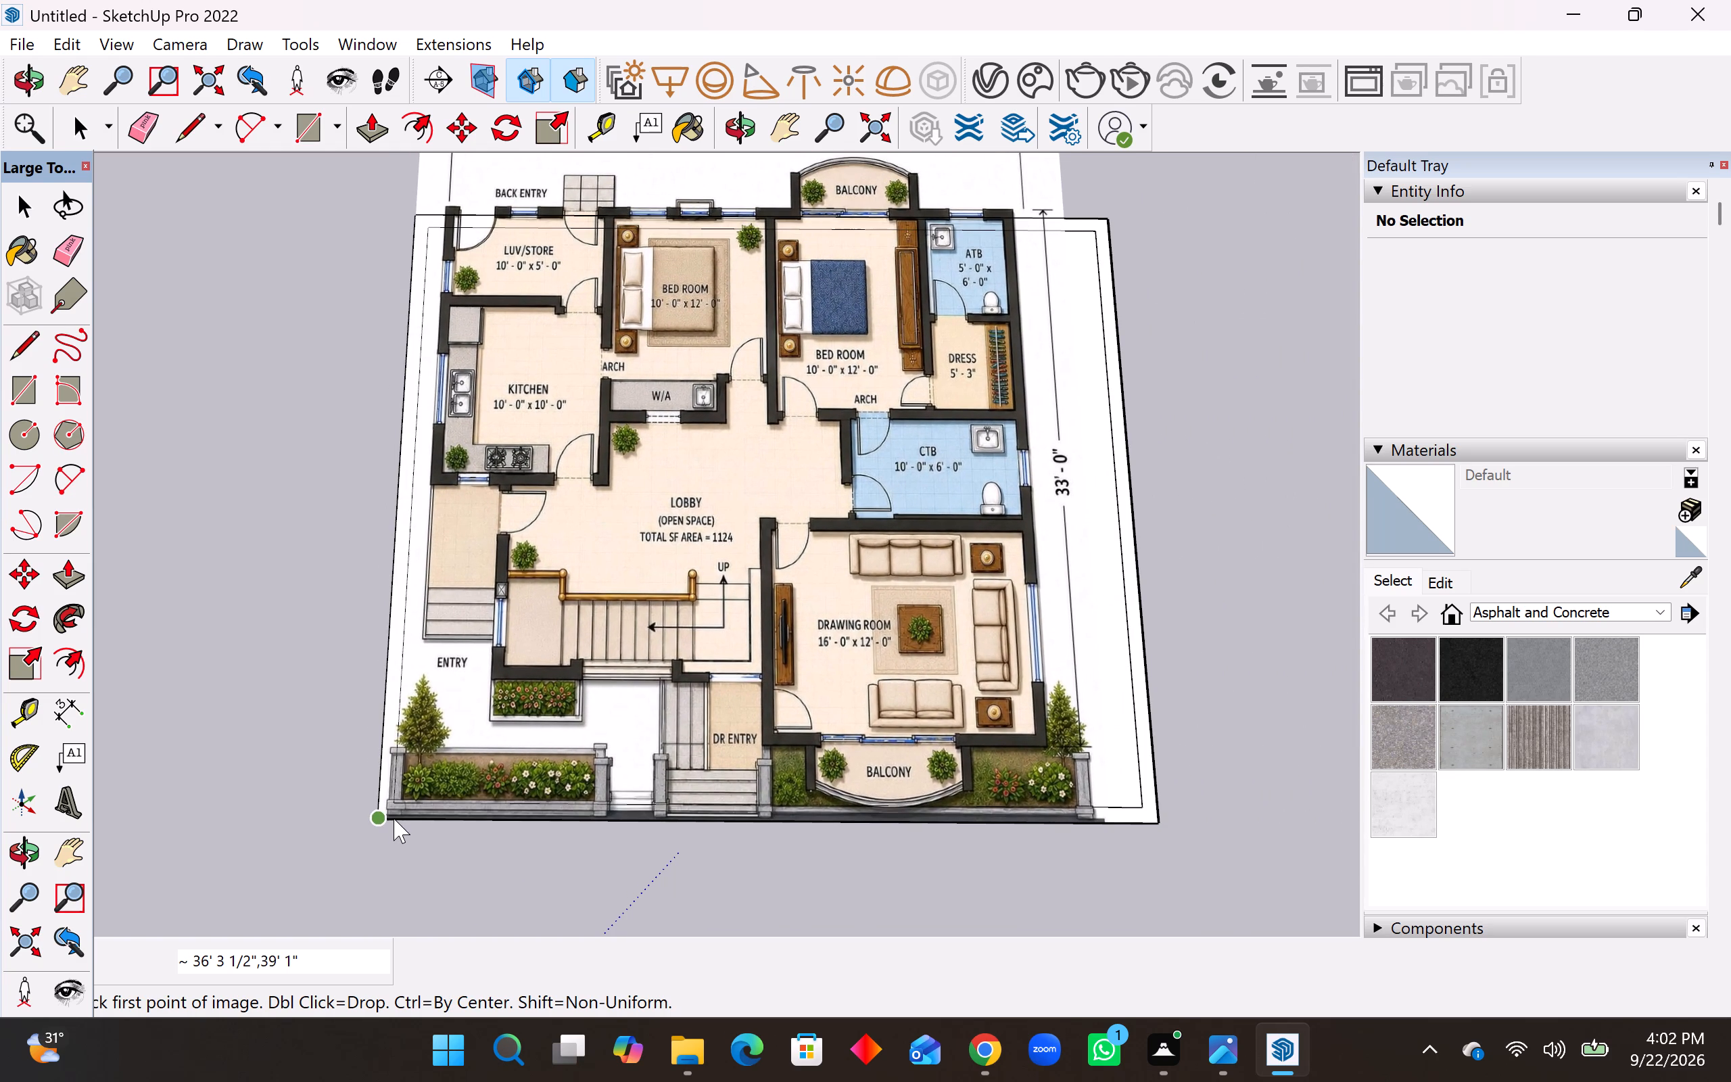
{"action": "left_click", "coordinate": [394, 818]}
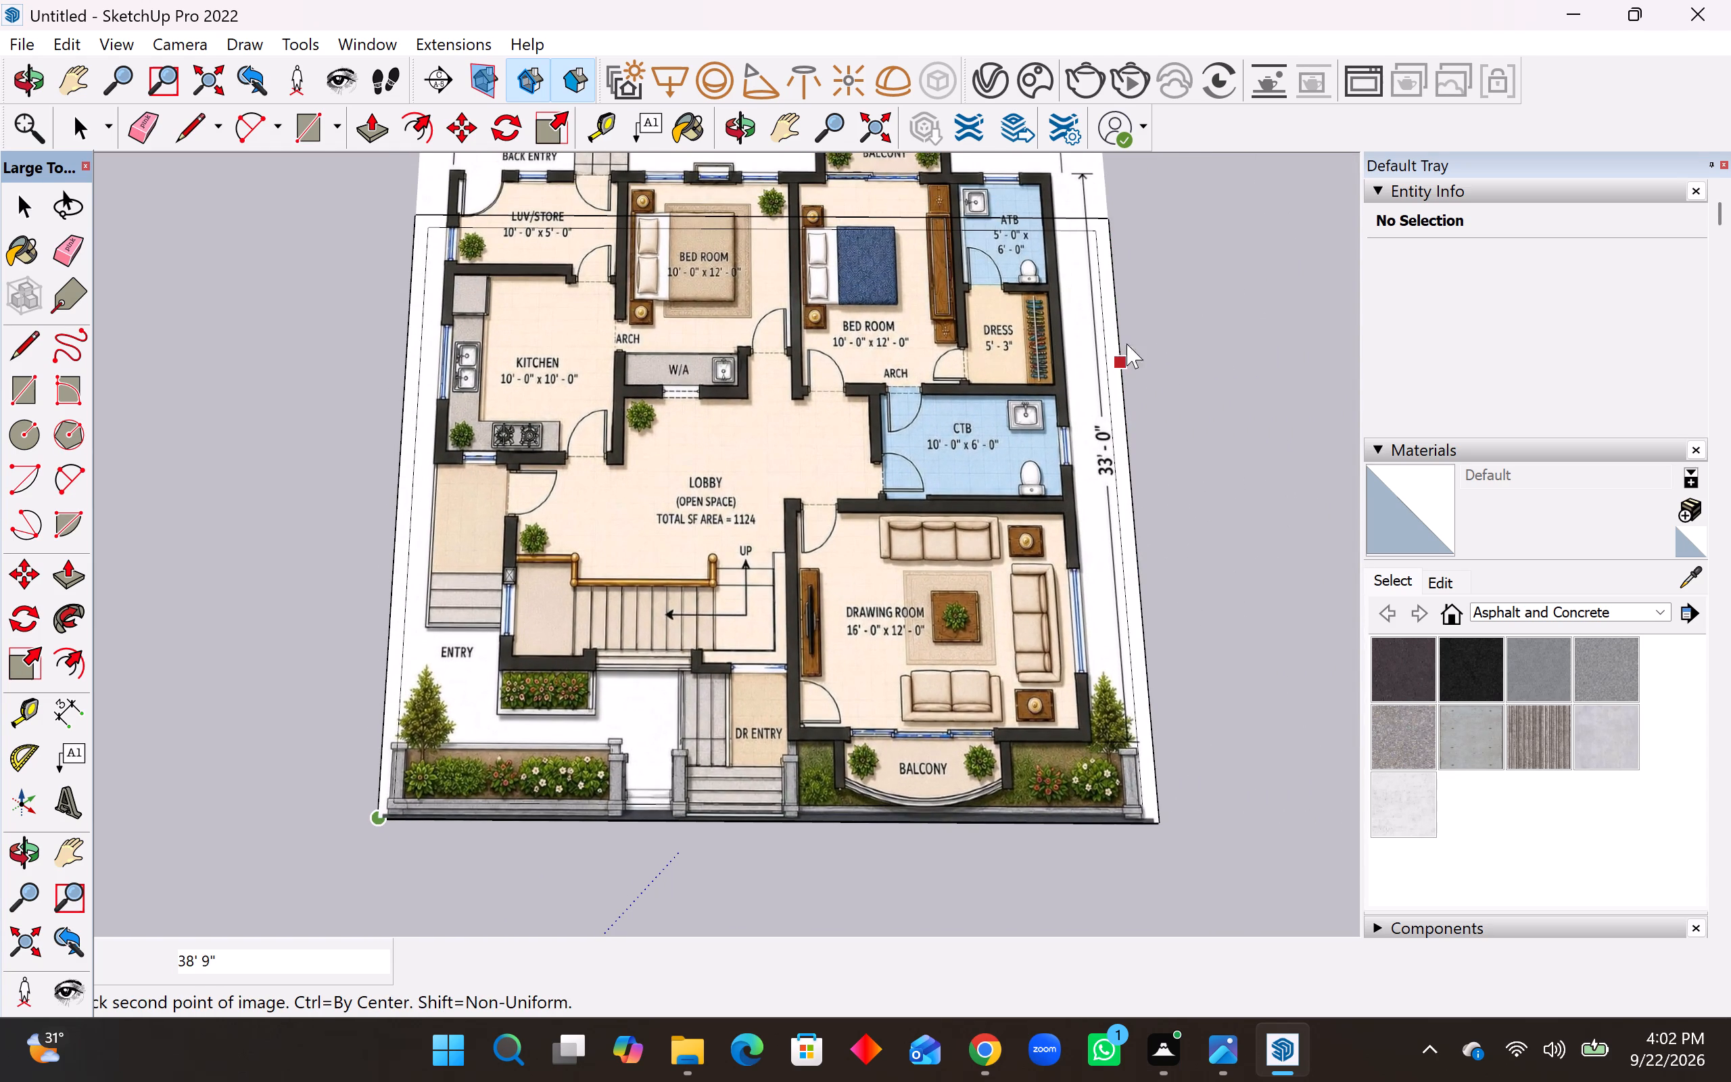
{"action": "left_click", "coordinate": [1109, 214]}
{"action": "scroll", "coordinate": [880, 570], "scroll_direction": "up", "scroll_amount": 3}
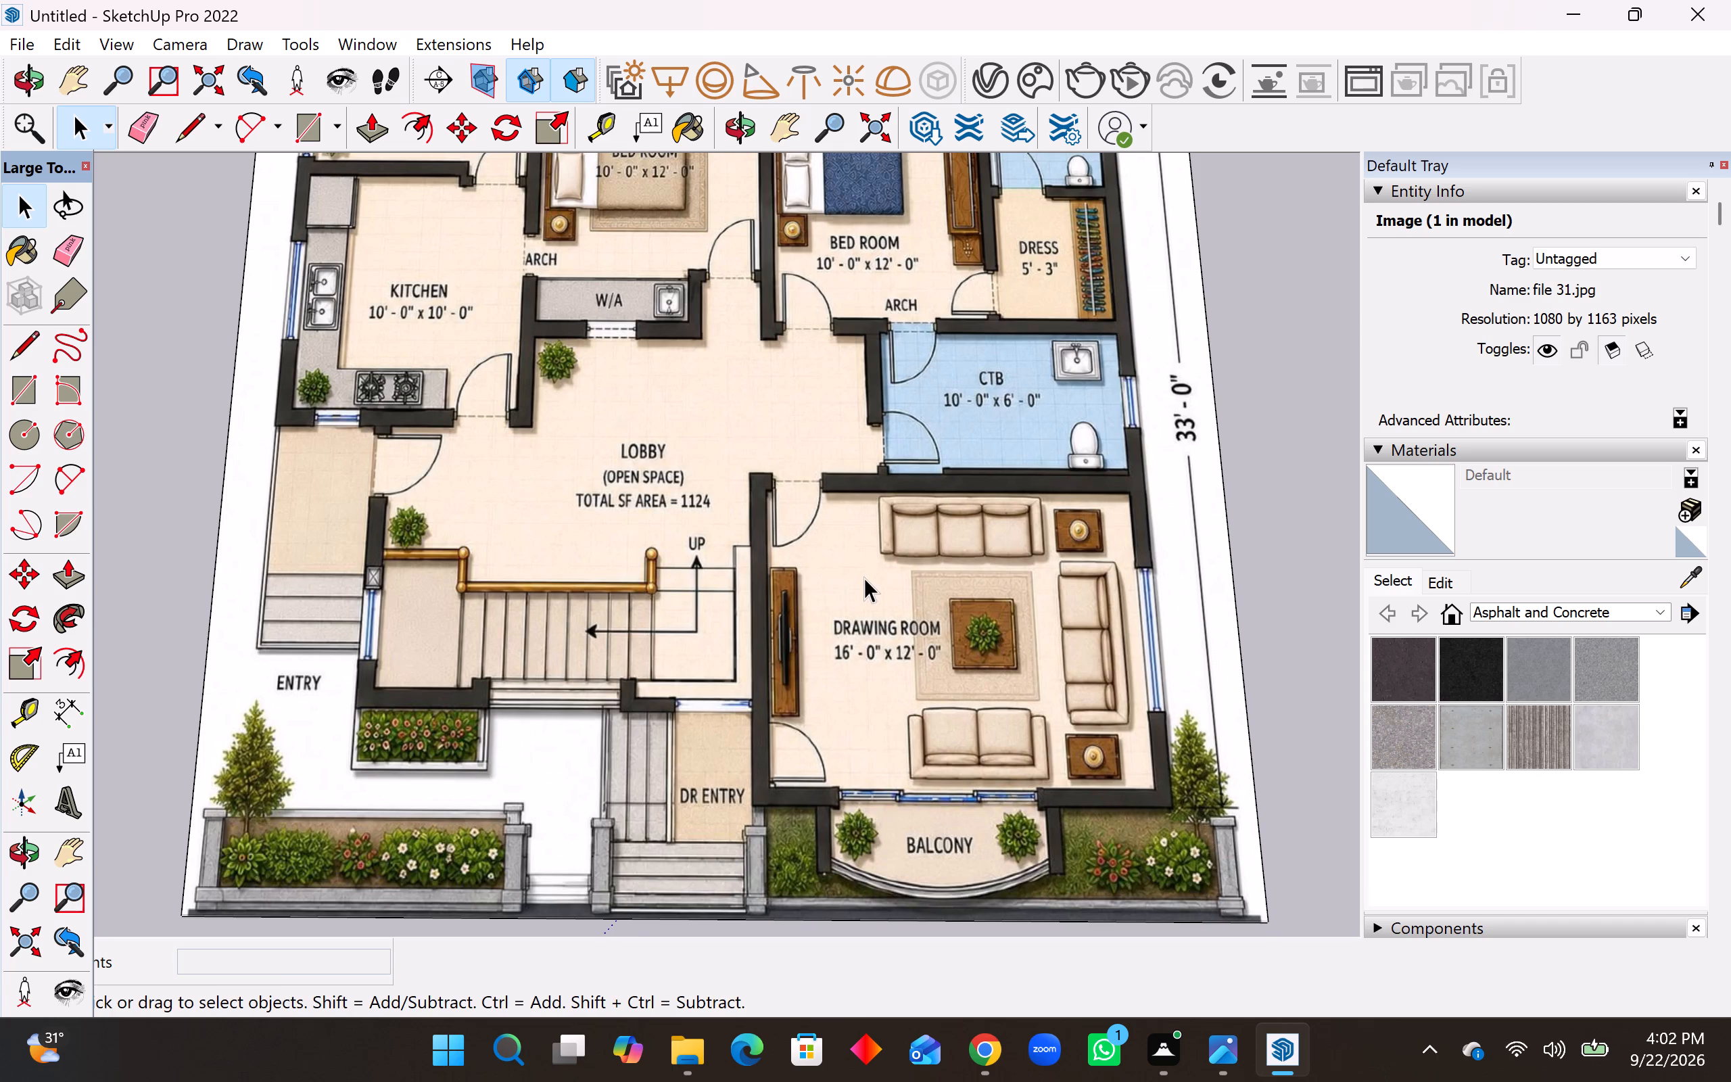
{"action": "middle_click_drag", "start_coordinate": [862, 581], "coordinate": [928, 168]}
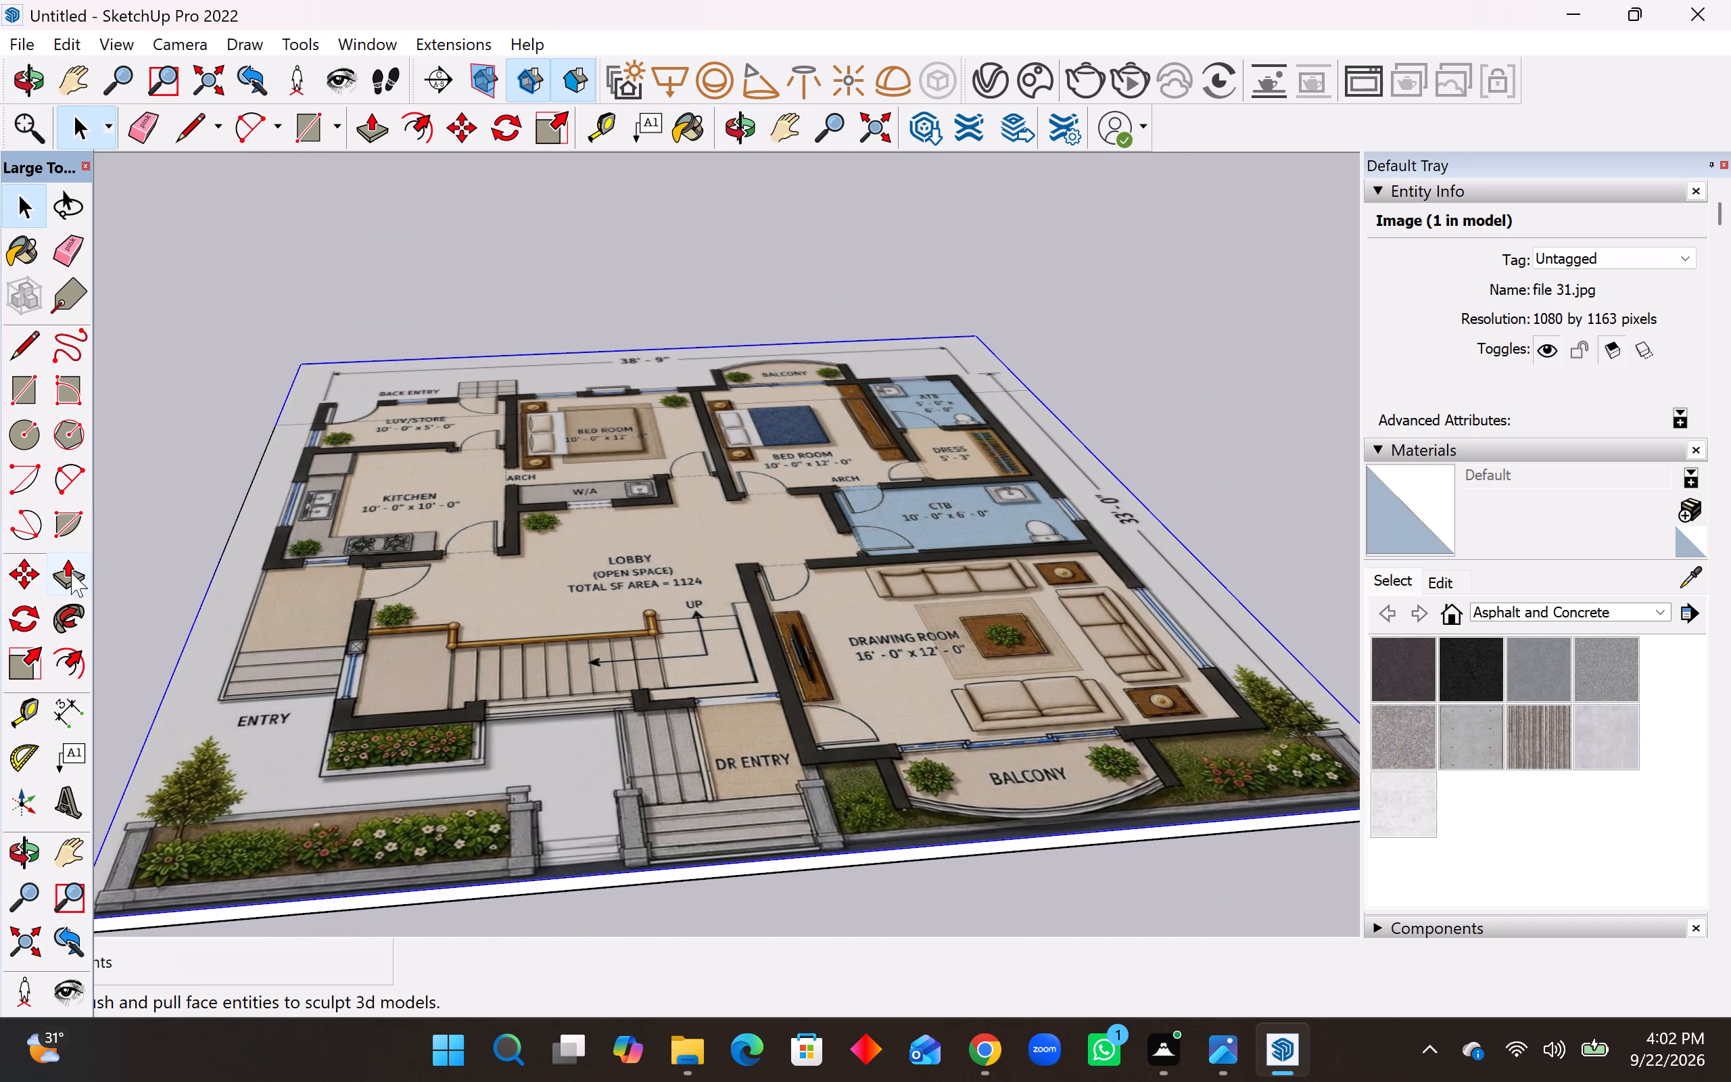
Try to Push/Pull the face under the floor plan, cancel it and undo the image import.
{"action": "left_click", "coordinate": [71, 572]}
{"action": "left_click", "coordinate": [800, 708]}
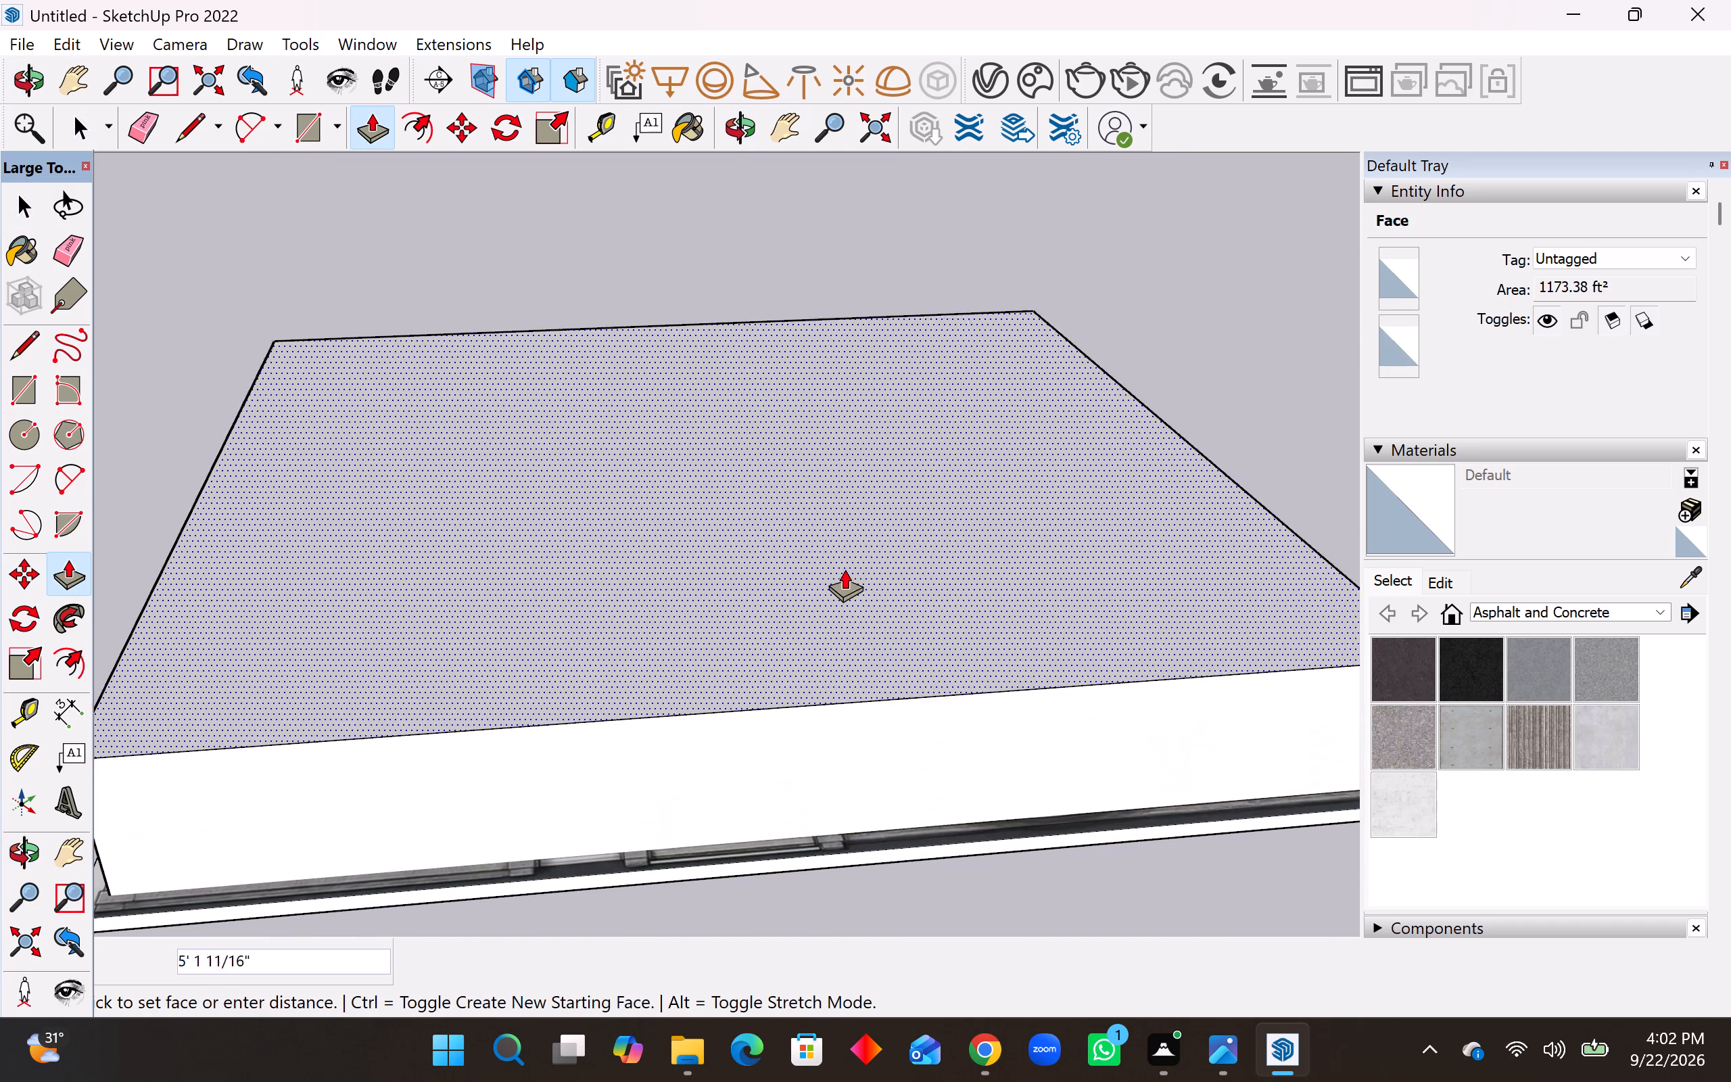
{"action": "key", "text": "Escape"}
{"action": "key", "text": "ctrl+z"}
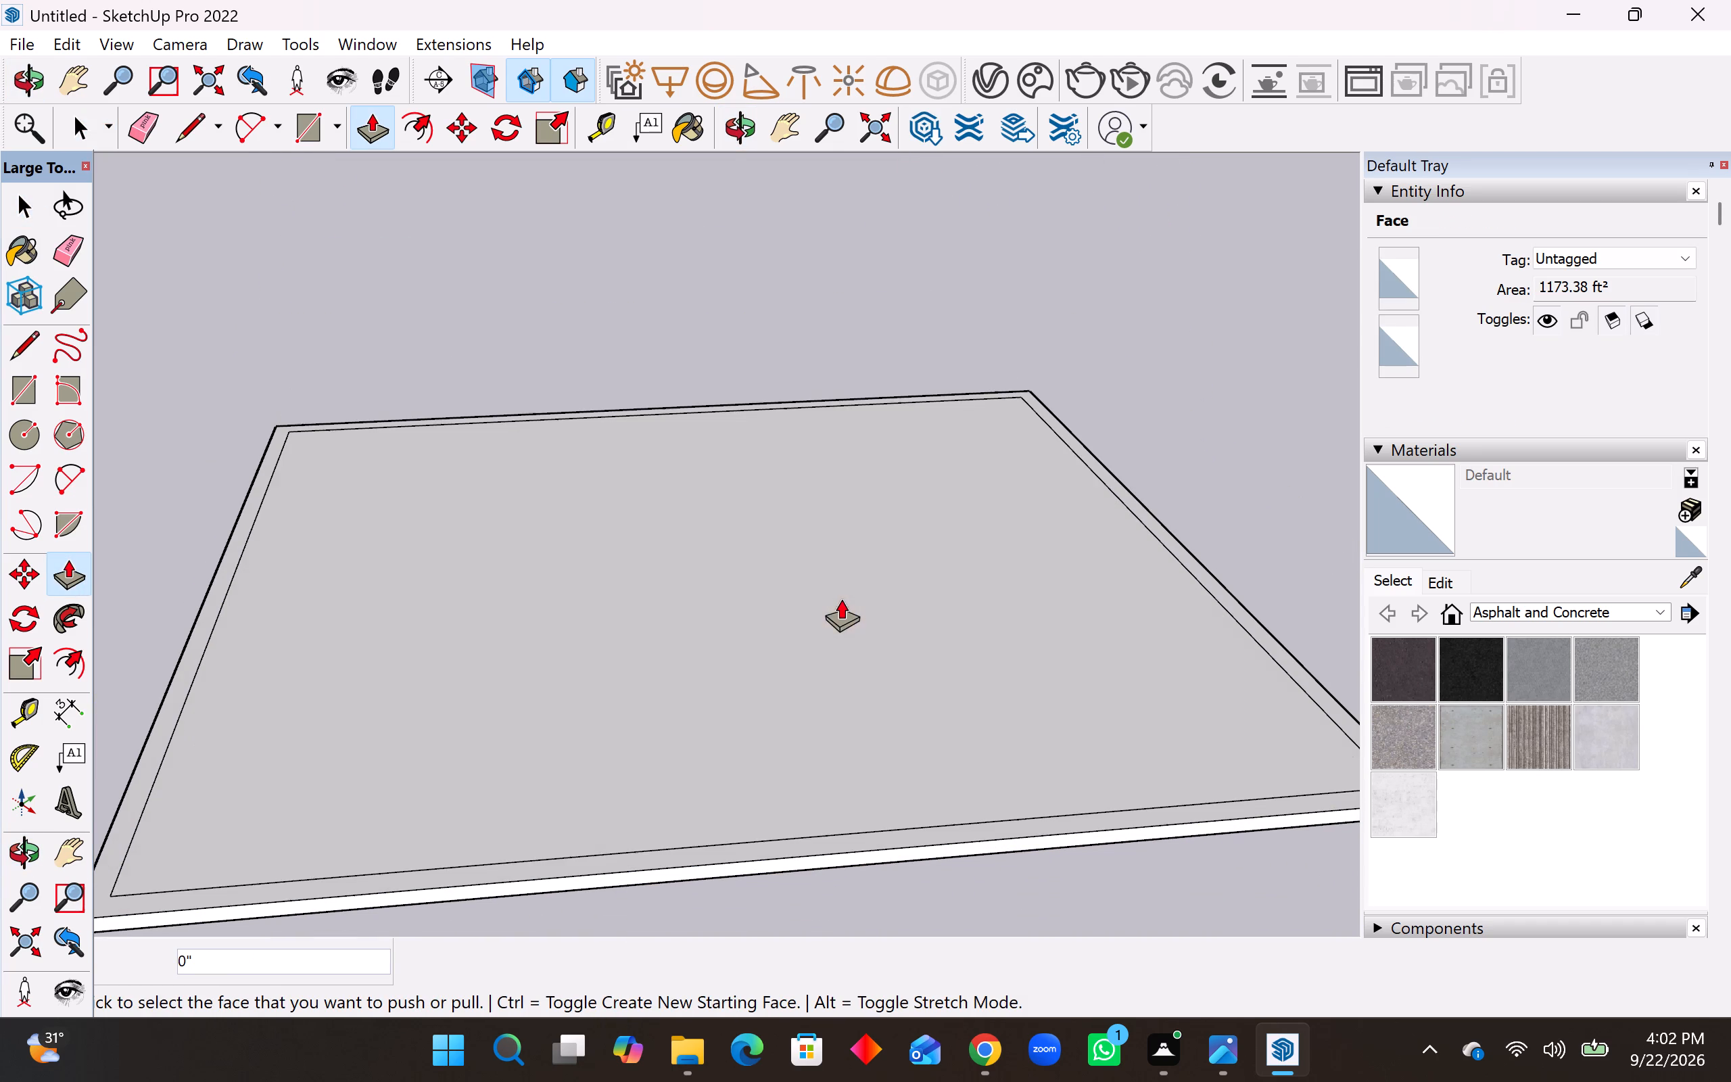
Delete the stray mark just outside the slab's front edge.
{"action": "key", "text": "space"}
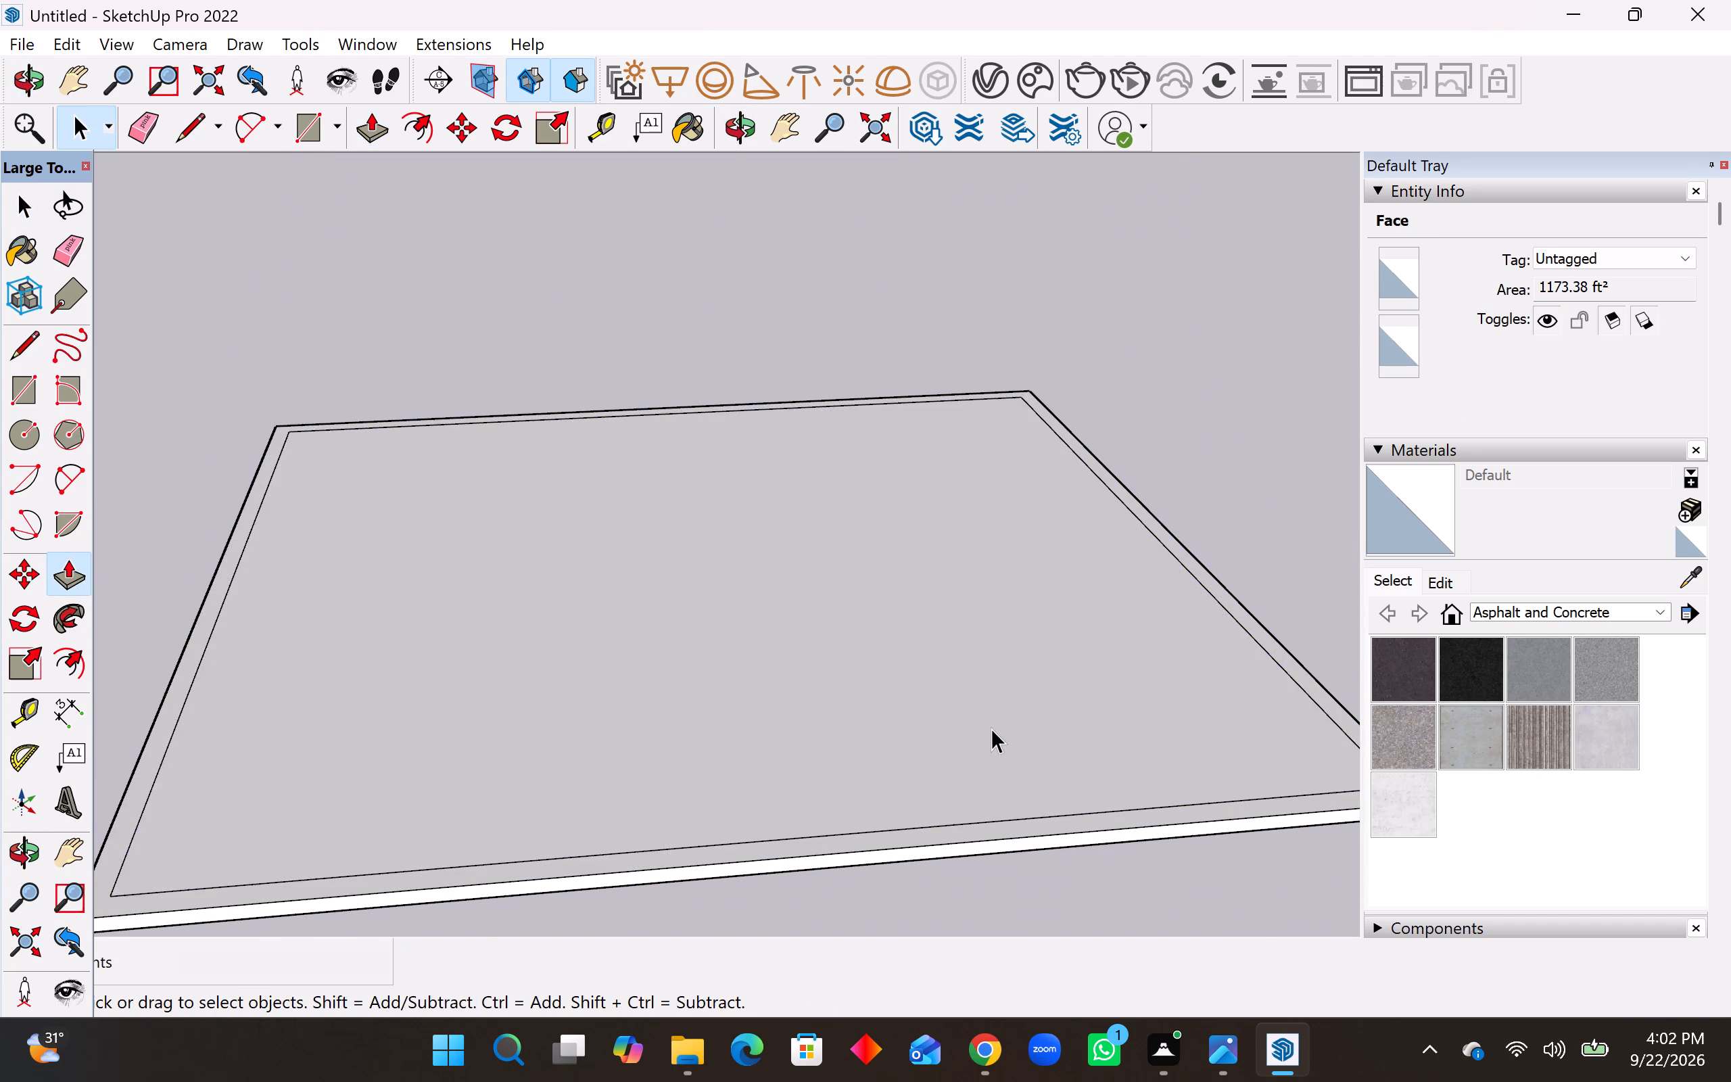
{"action": "scroll", "coordinate": [991, 728], "scroll_direction": "down", "scroll_amount": 4}
{"action": "middle_click_drag", "start_coordinate": [986, 740], "coordinate": [985, 927]}
{"action": "scroll", "coordinate": [788, 565], "scroll_direction": "down", "scroll_amount": 4}
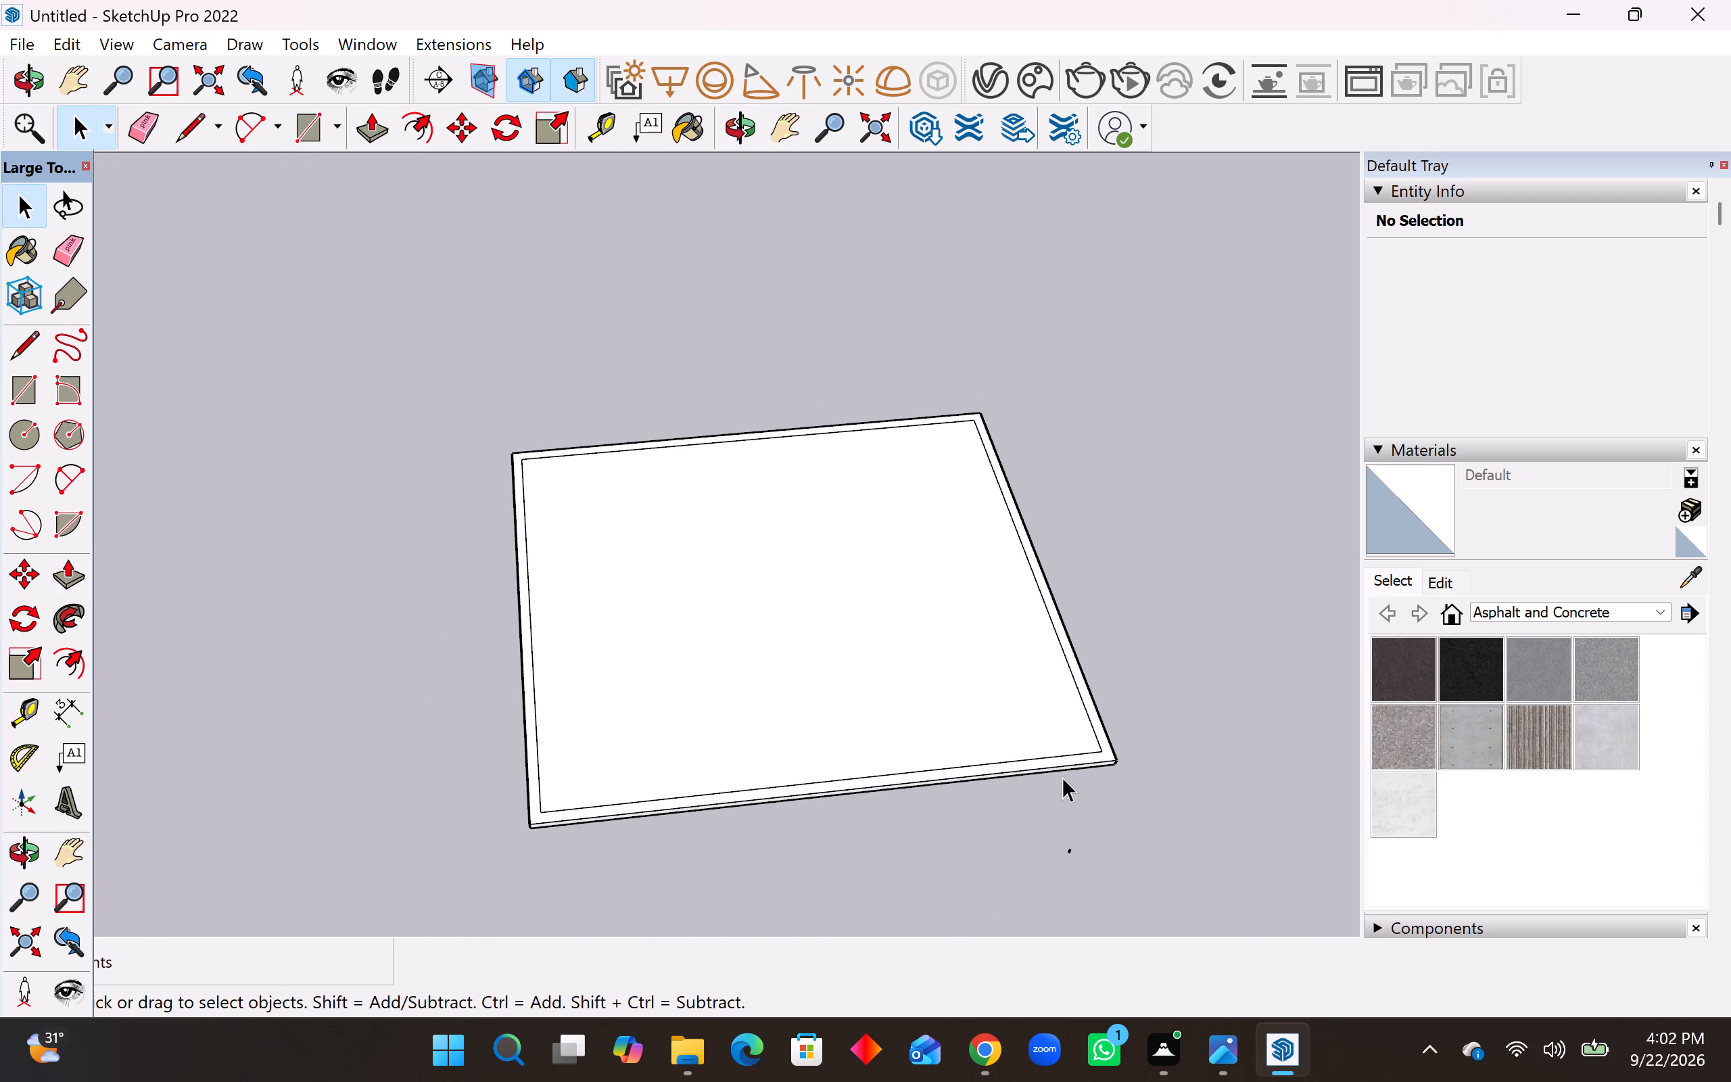
{"action": "left_click_drag", "start_coordinate": [1074, 800], "coordinate": [1005, 868]}
{"action": "key", "text": "Delete"}
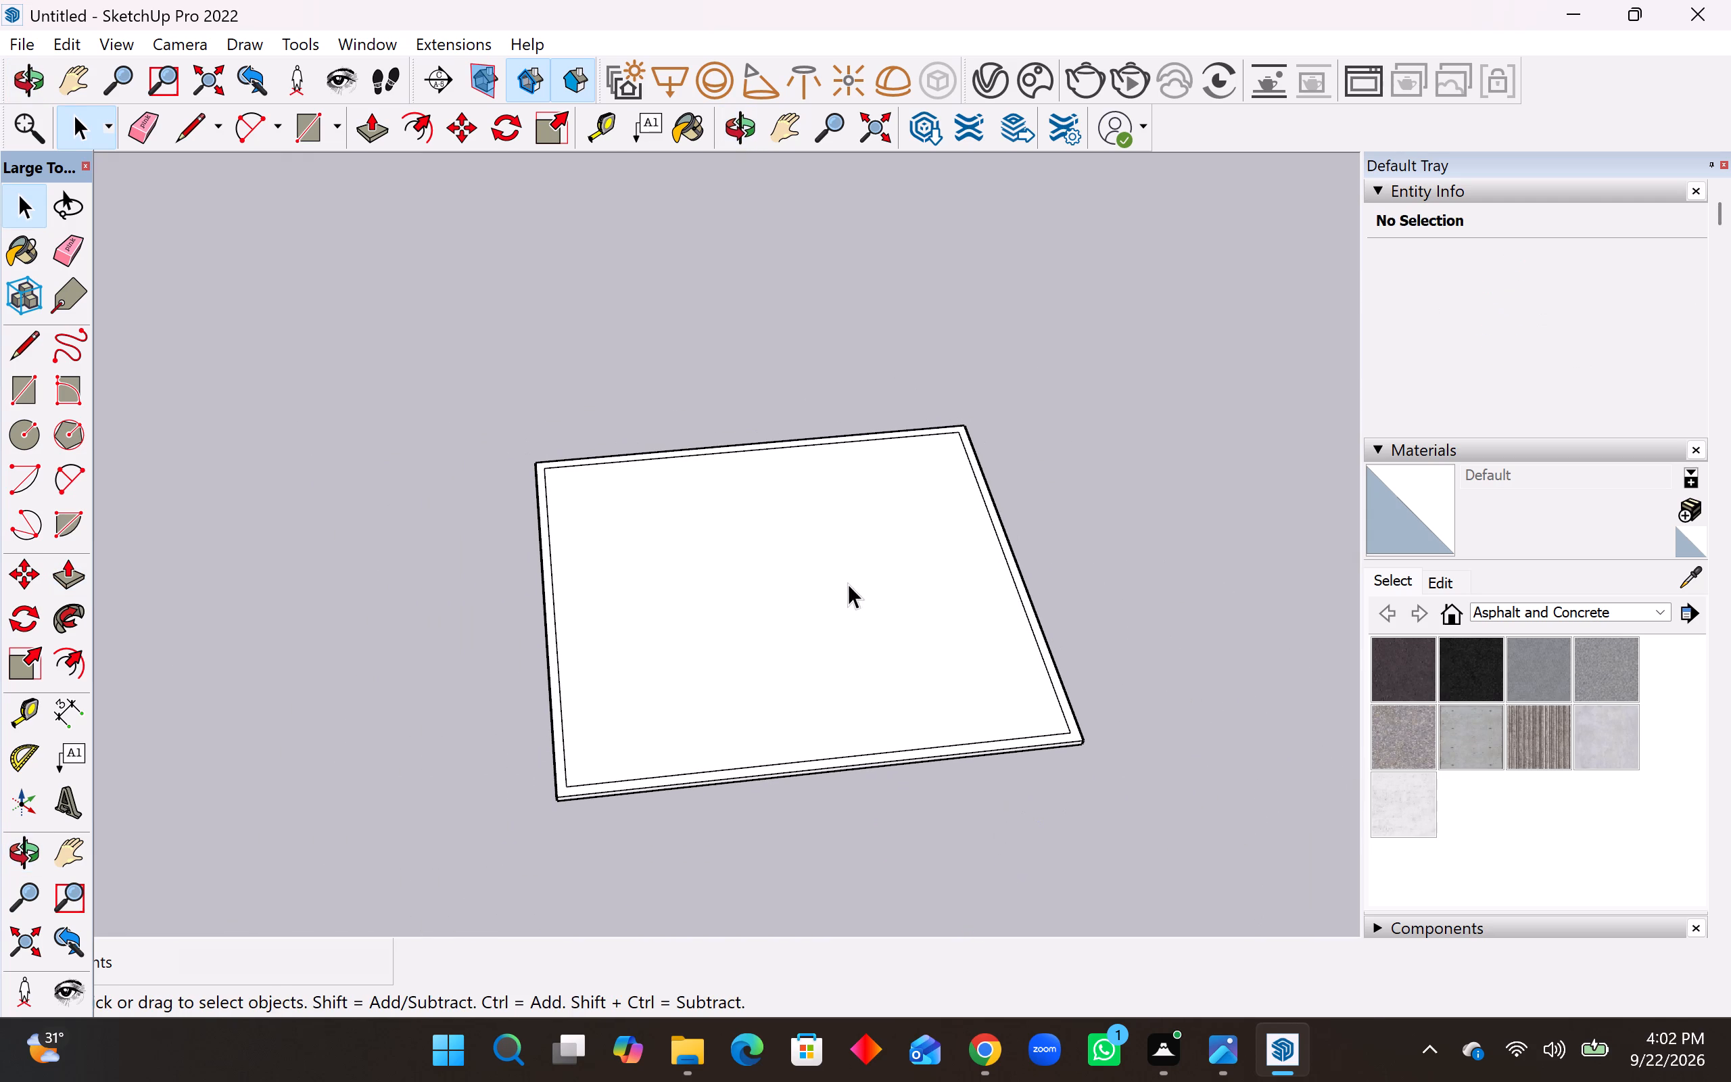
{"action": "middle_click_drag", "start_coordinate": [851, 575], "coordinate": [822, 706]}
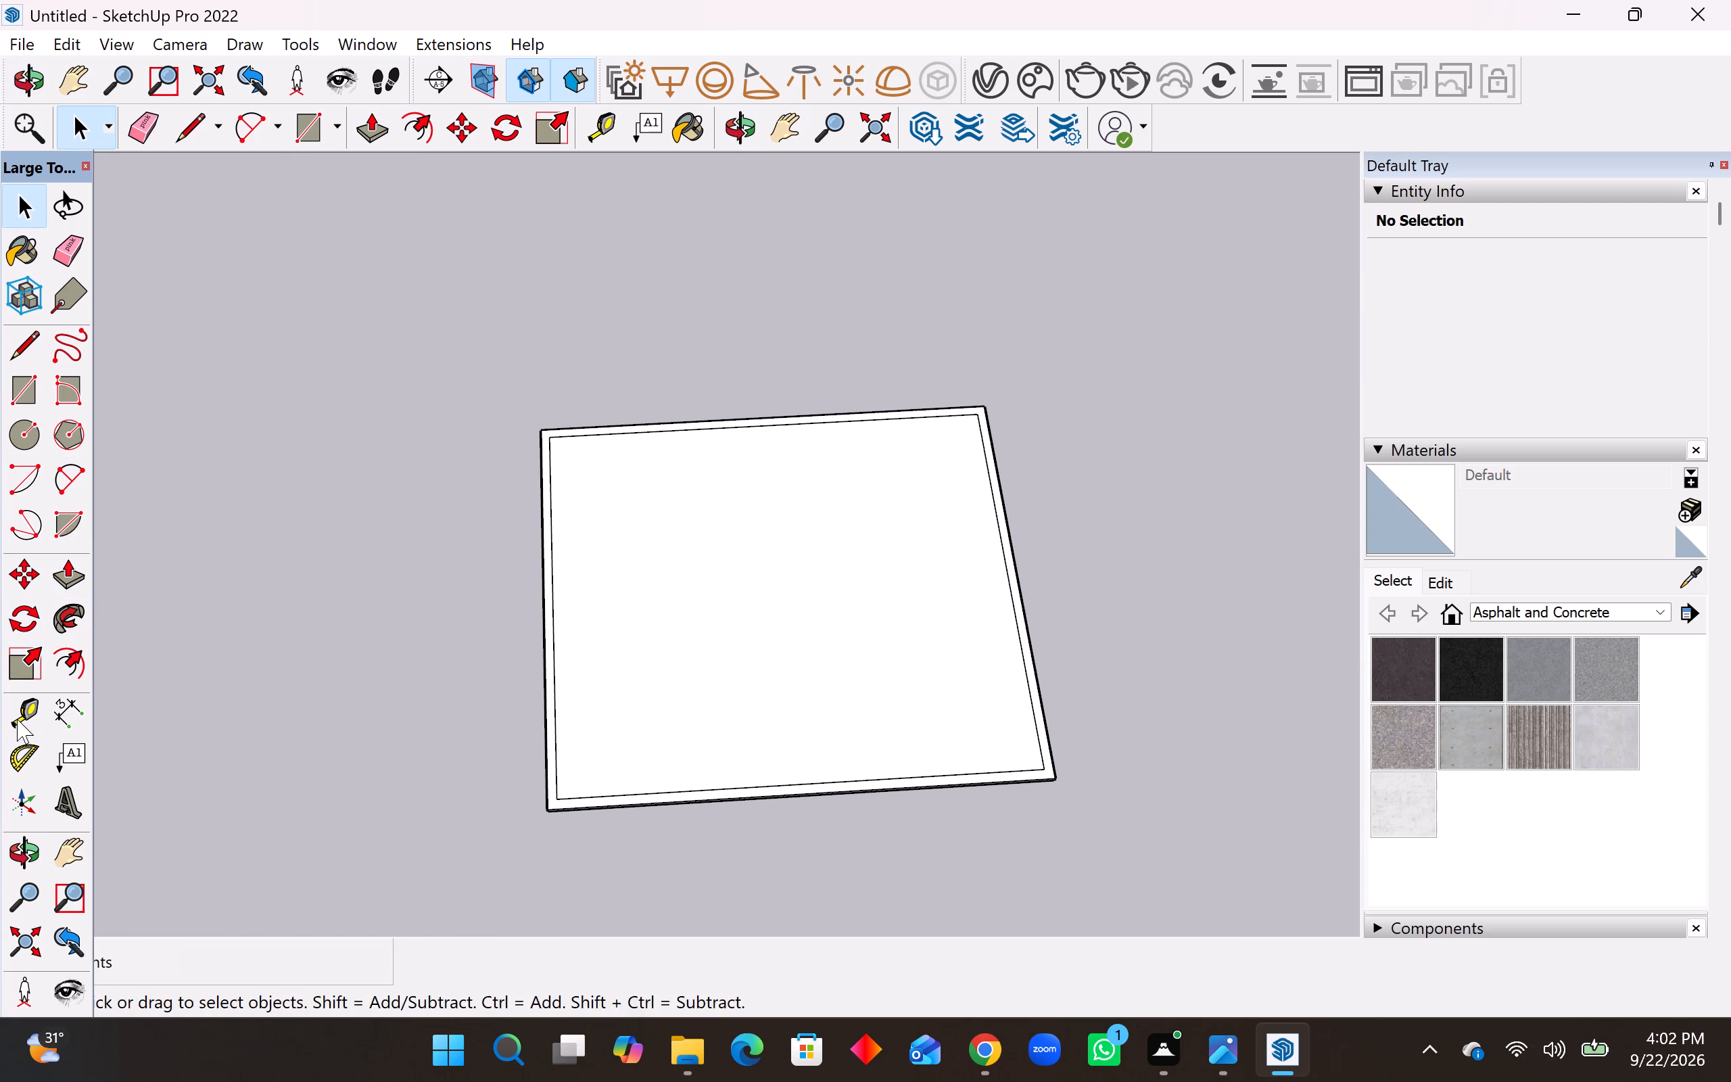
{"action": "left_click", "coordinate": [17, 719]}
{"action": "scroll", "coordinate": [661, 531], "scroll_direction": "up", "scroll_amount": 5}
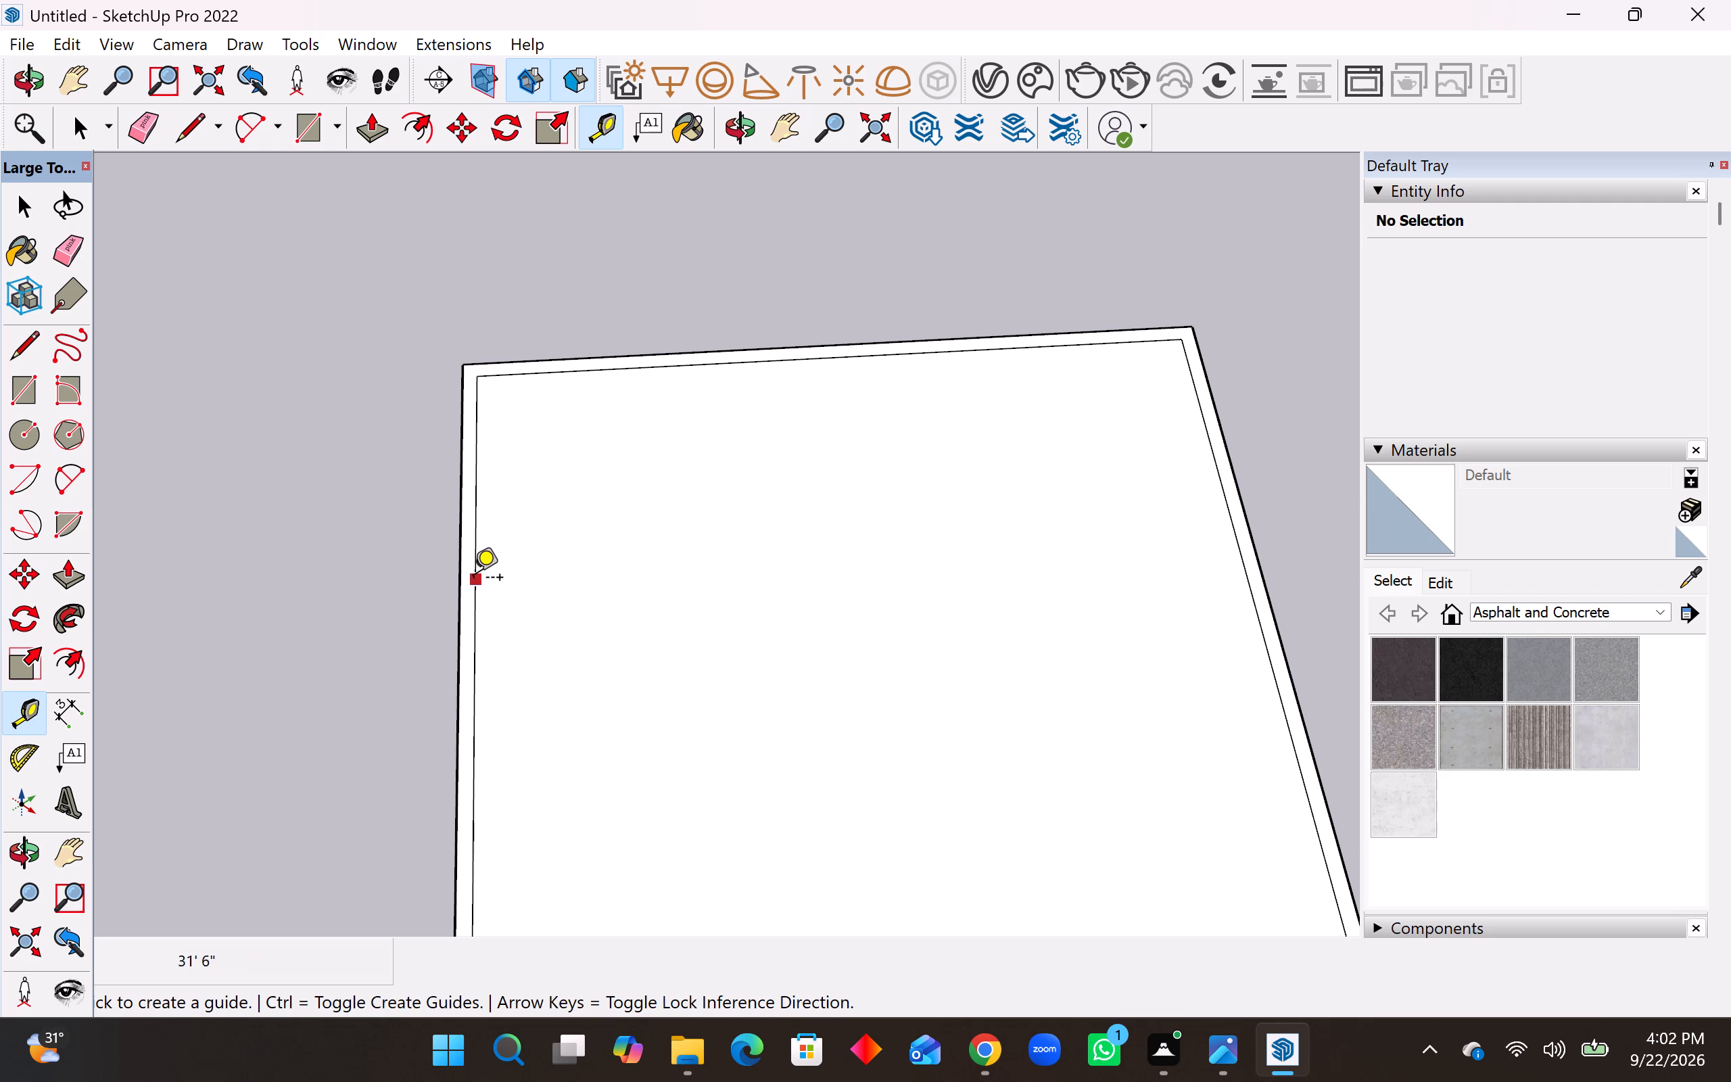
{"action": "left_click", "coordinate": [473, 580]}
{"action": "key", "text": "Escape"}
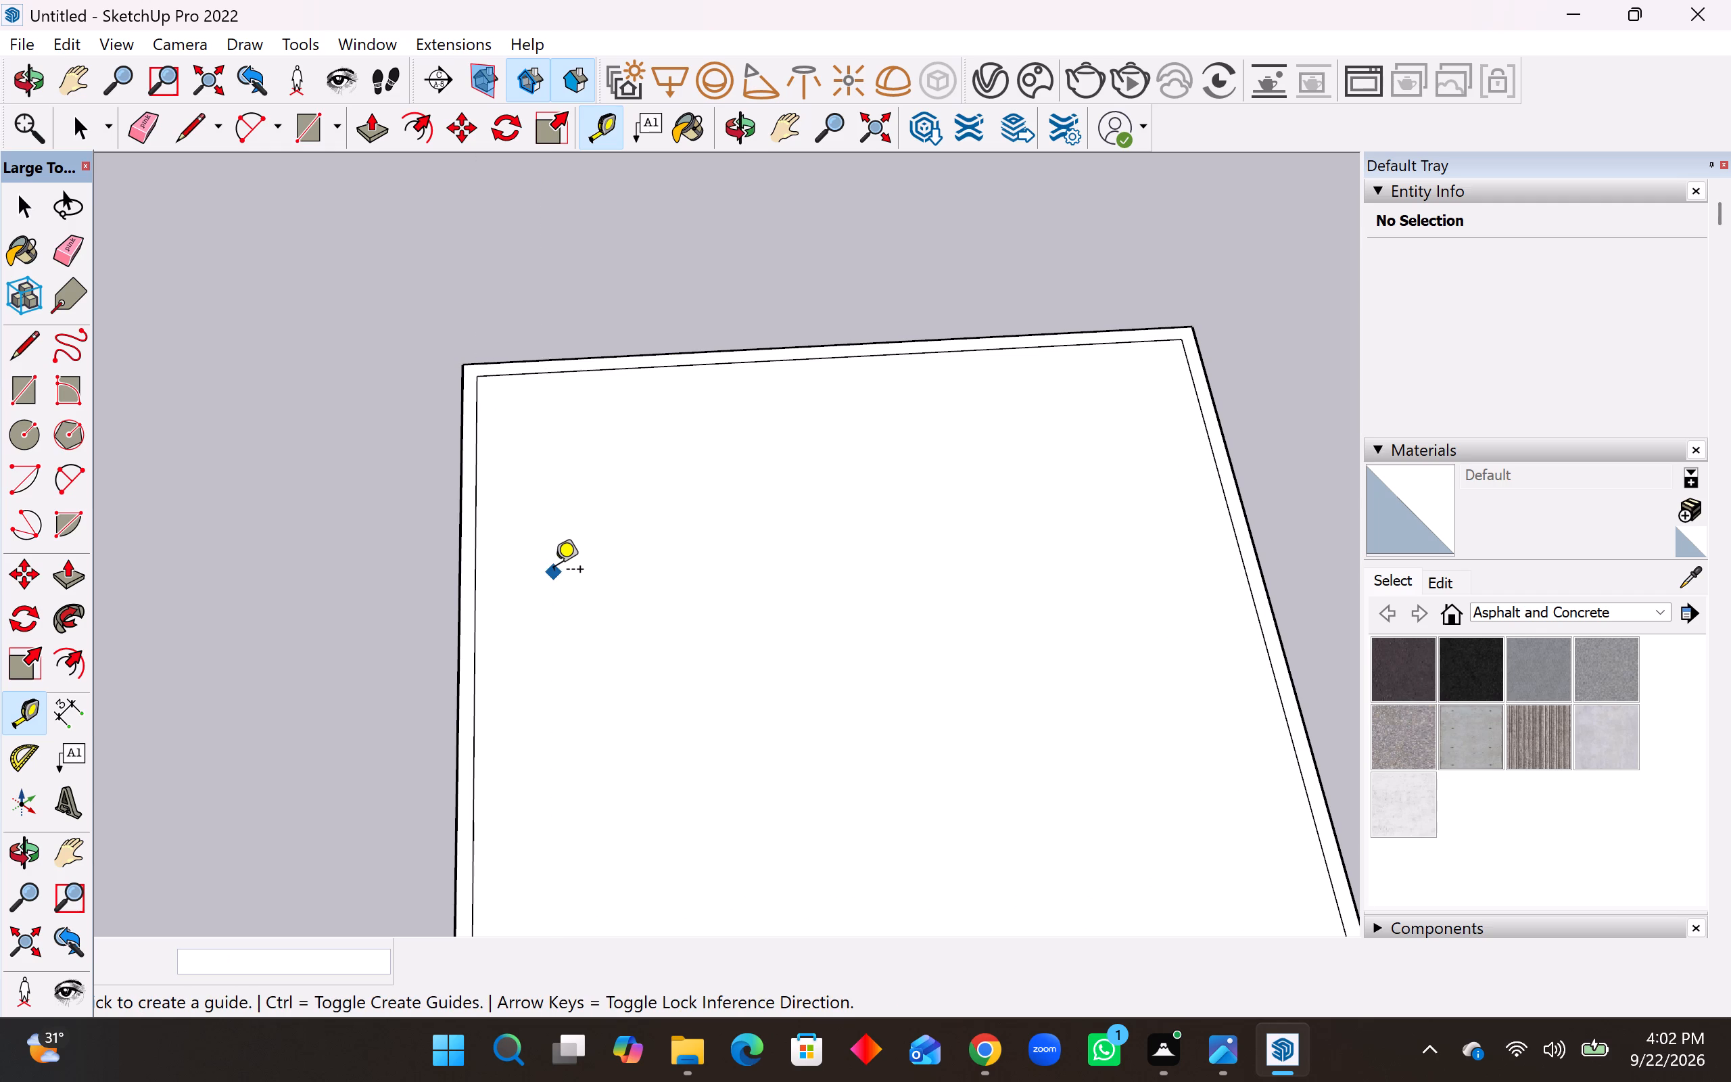
Check the slab's rear edge from corner to corner with the Dimension tool, without placing a dimension.
{"action": "scroll", "coordinate": [554, 571], "scroll_direction": "down", "scroll_amount": 5}
{"action": "middle_click_drag", "start_coordinate": [835, 744], "coordinate": [812, 800]}
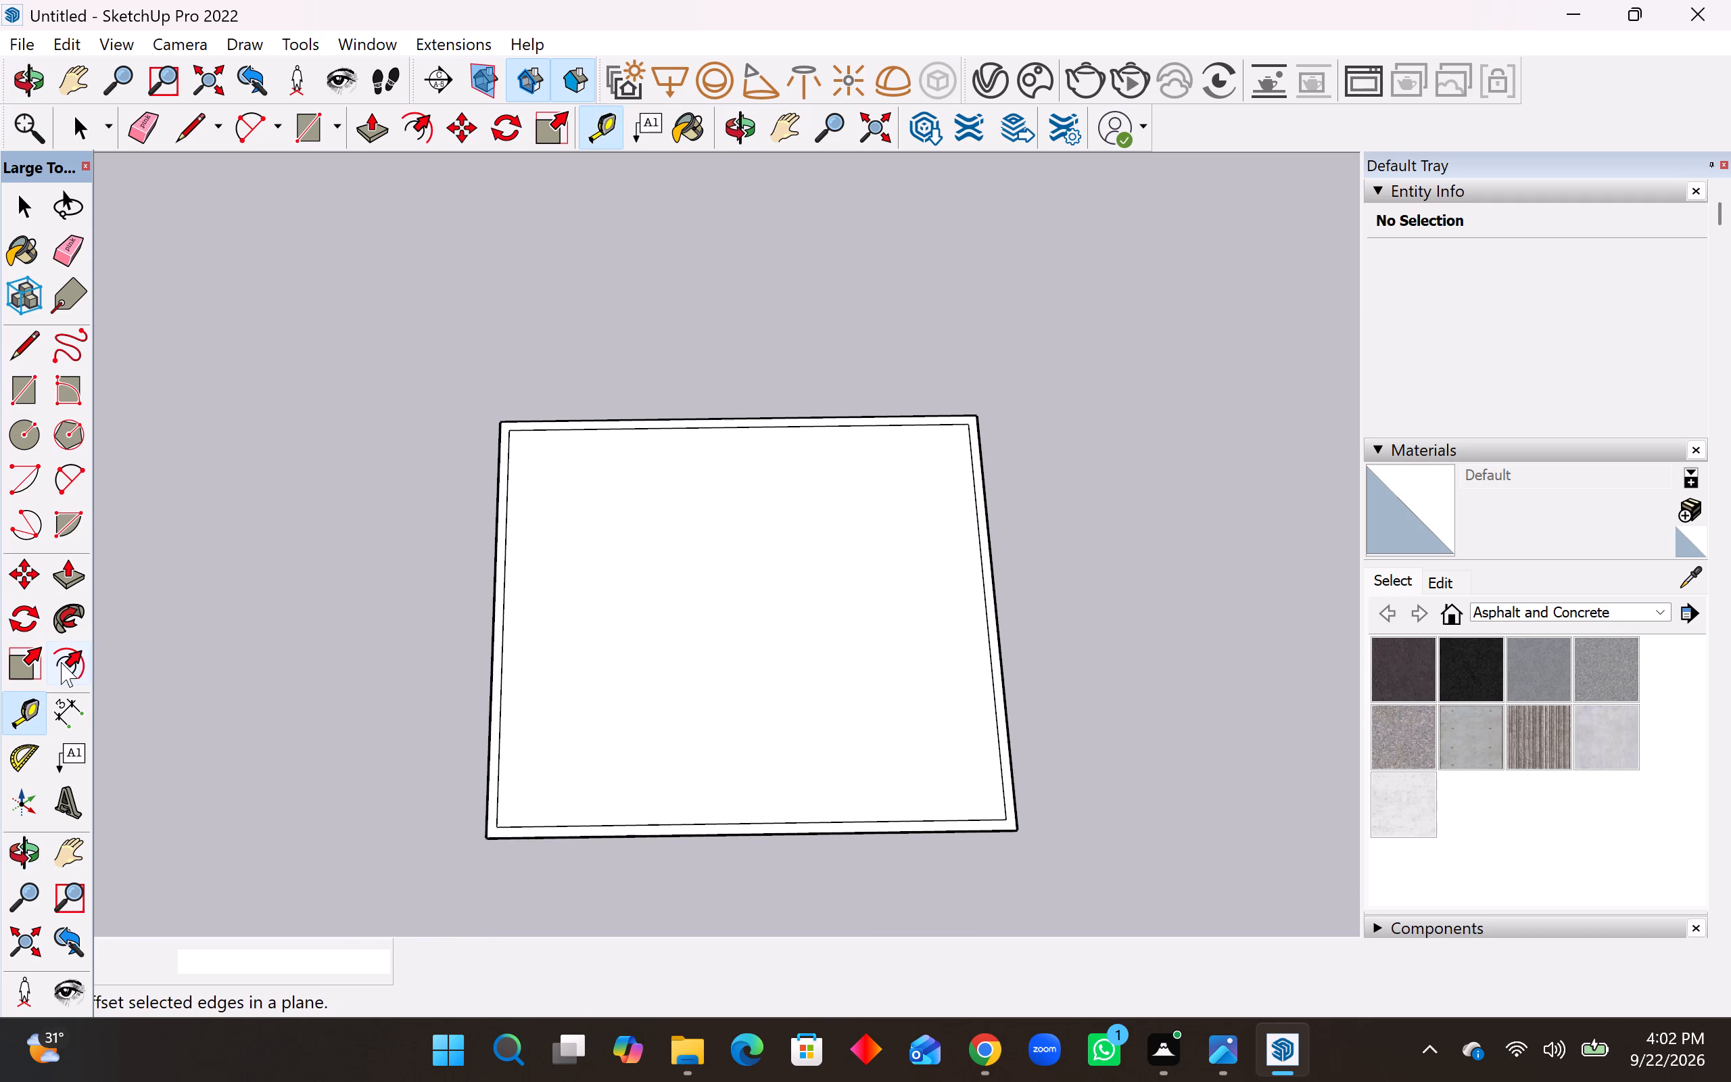
{"action": "left_click", "coordinate": [70, 719]}
{"action": "left_click", "coordinate": [505, 415]}
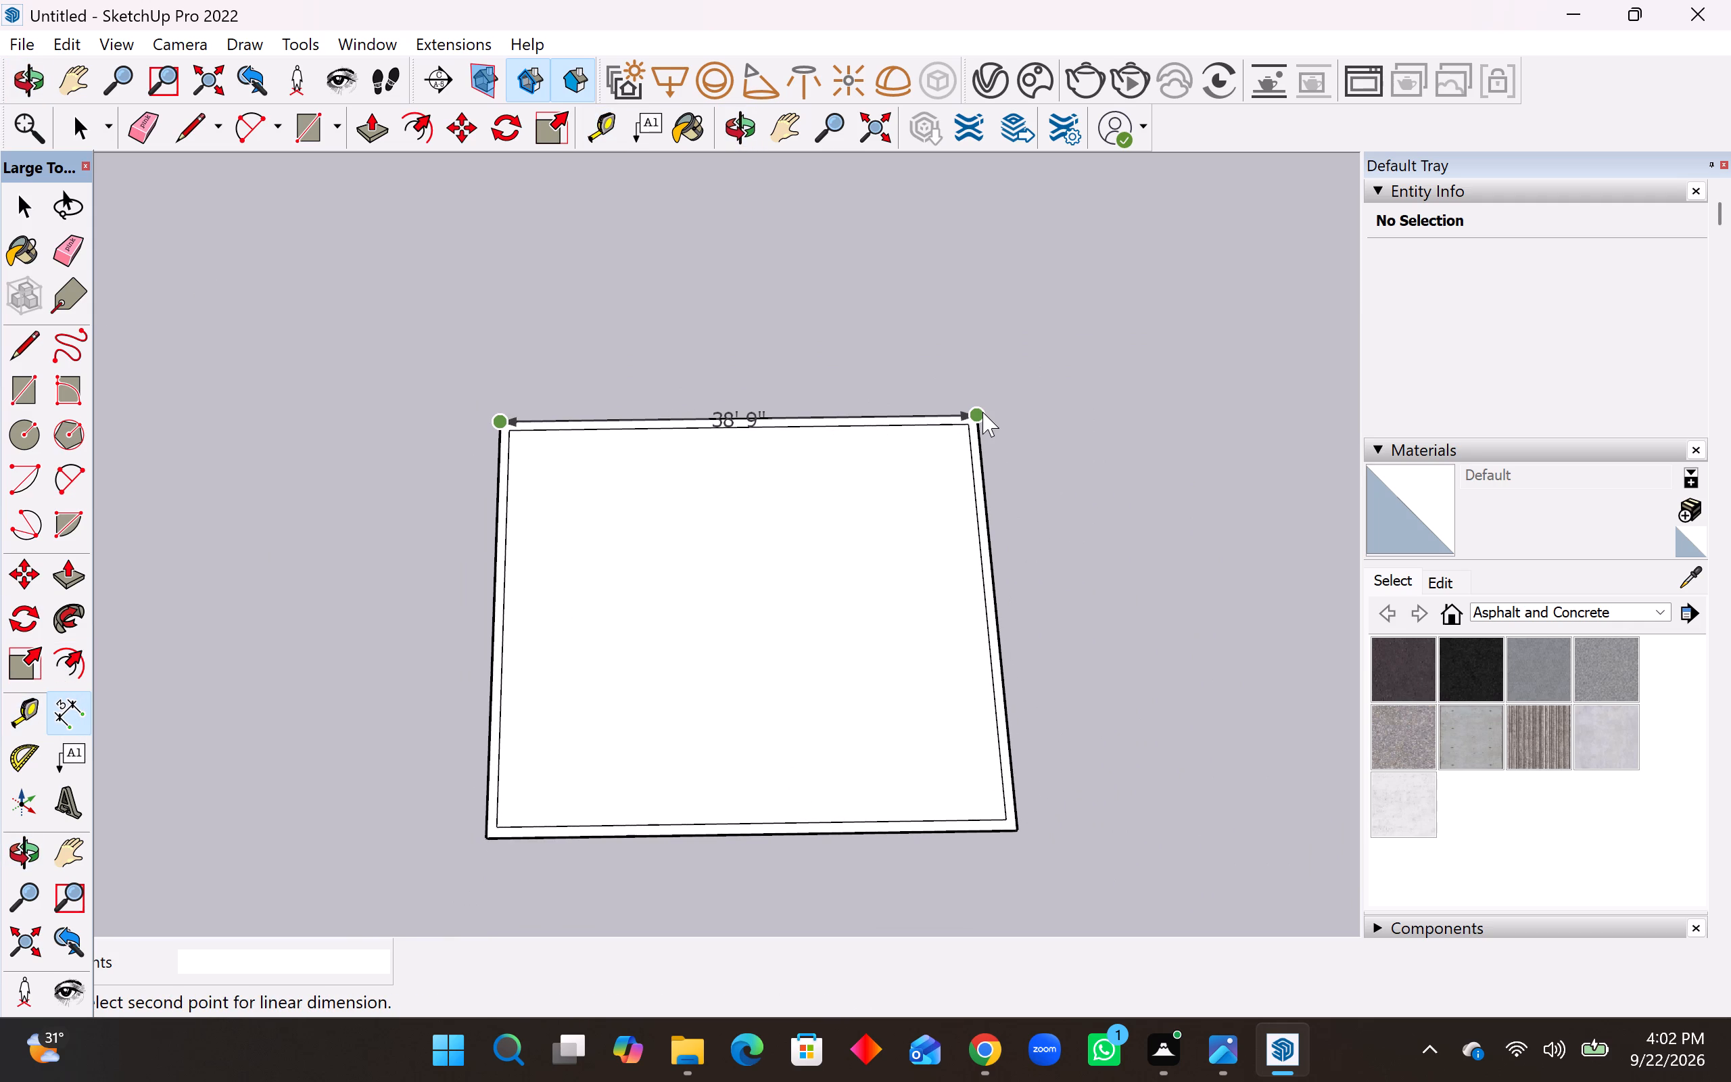
{"action": "key", "text": "Escape"}
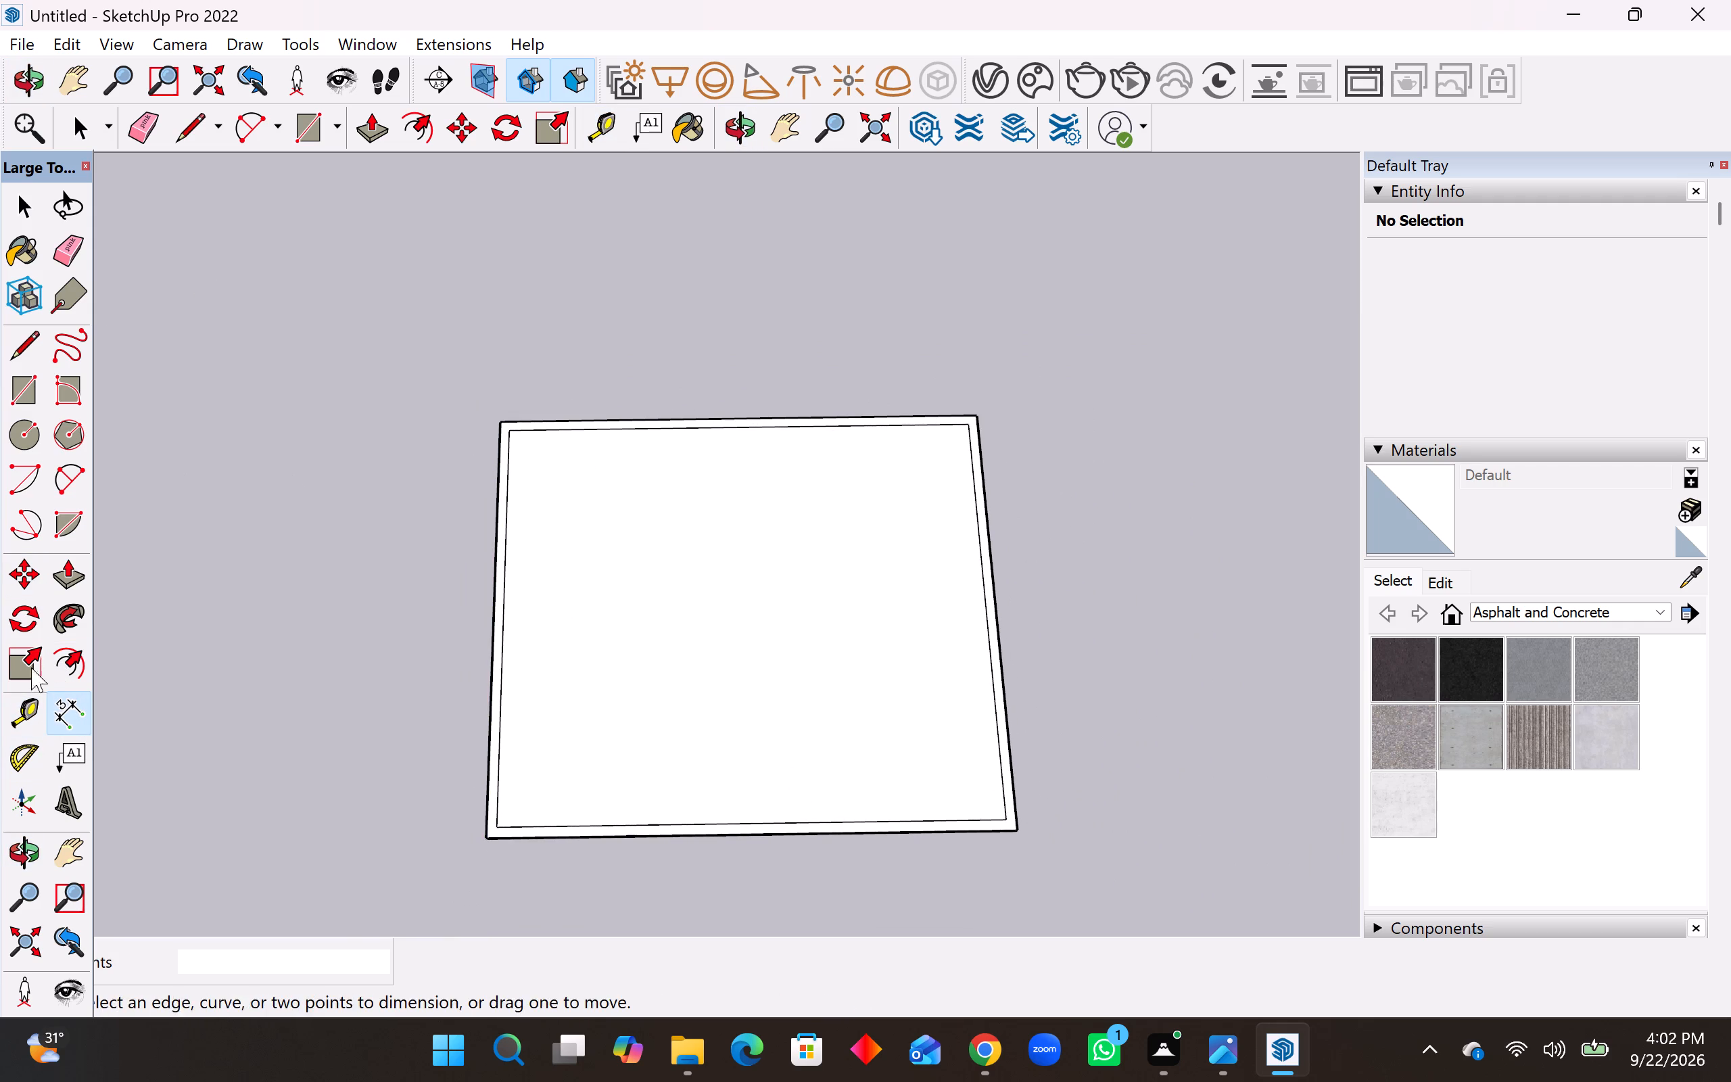
Place Tape Measure guides 10' inside the left inner wall line and another 6" beyond for the partition thickness.
{"action": "left_click", "coordinate": [29, 716]}
{"action": "left_click", "coordinate": [508, 550]}
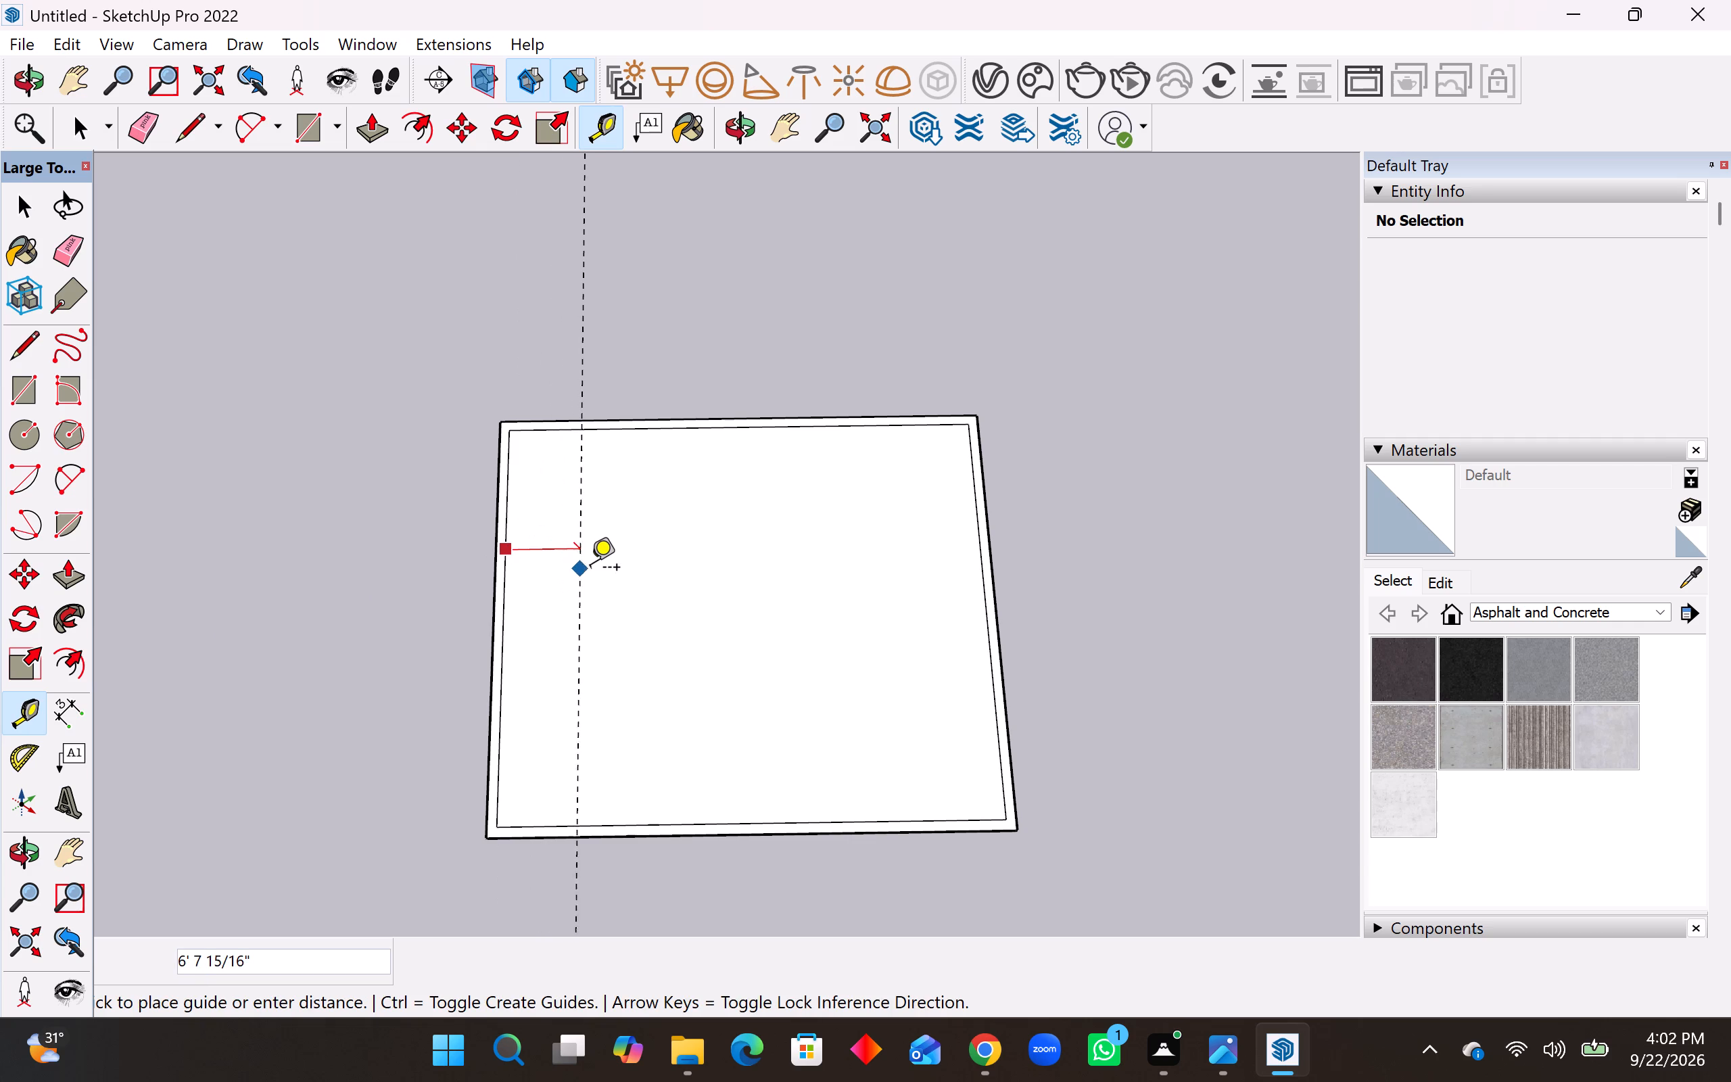
{"action": "type", "text": "10'"}
{"action": "key", "text": "Return"}
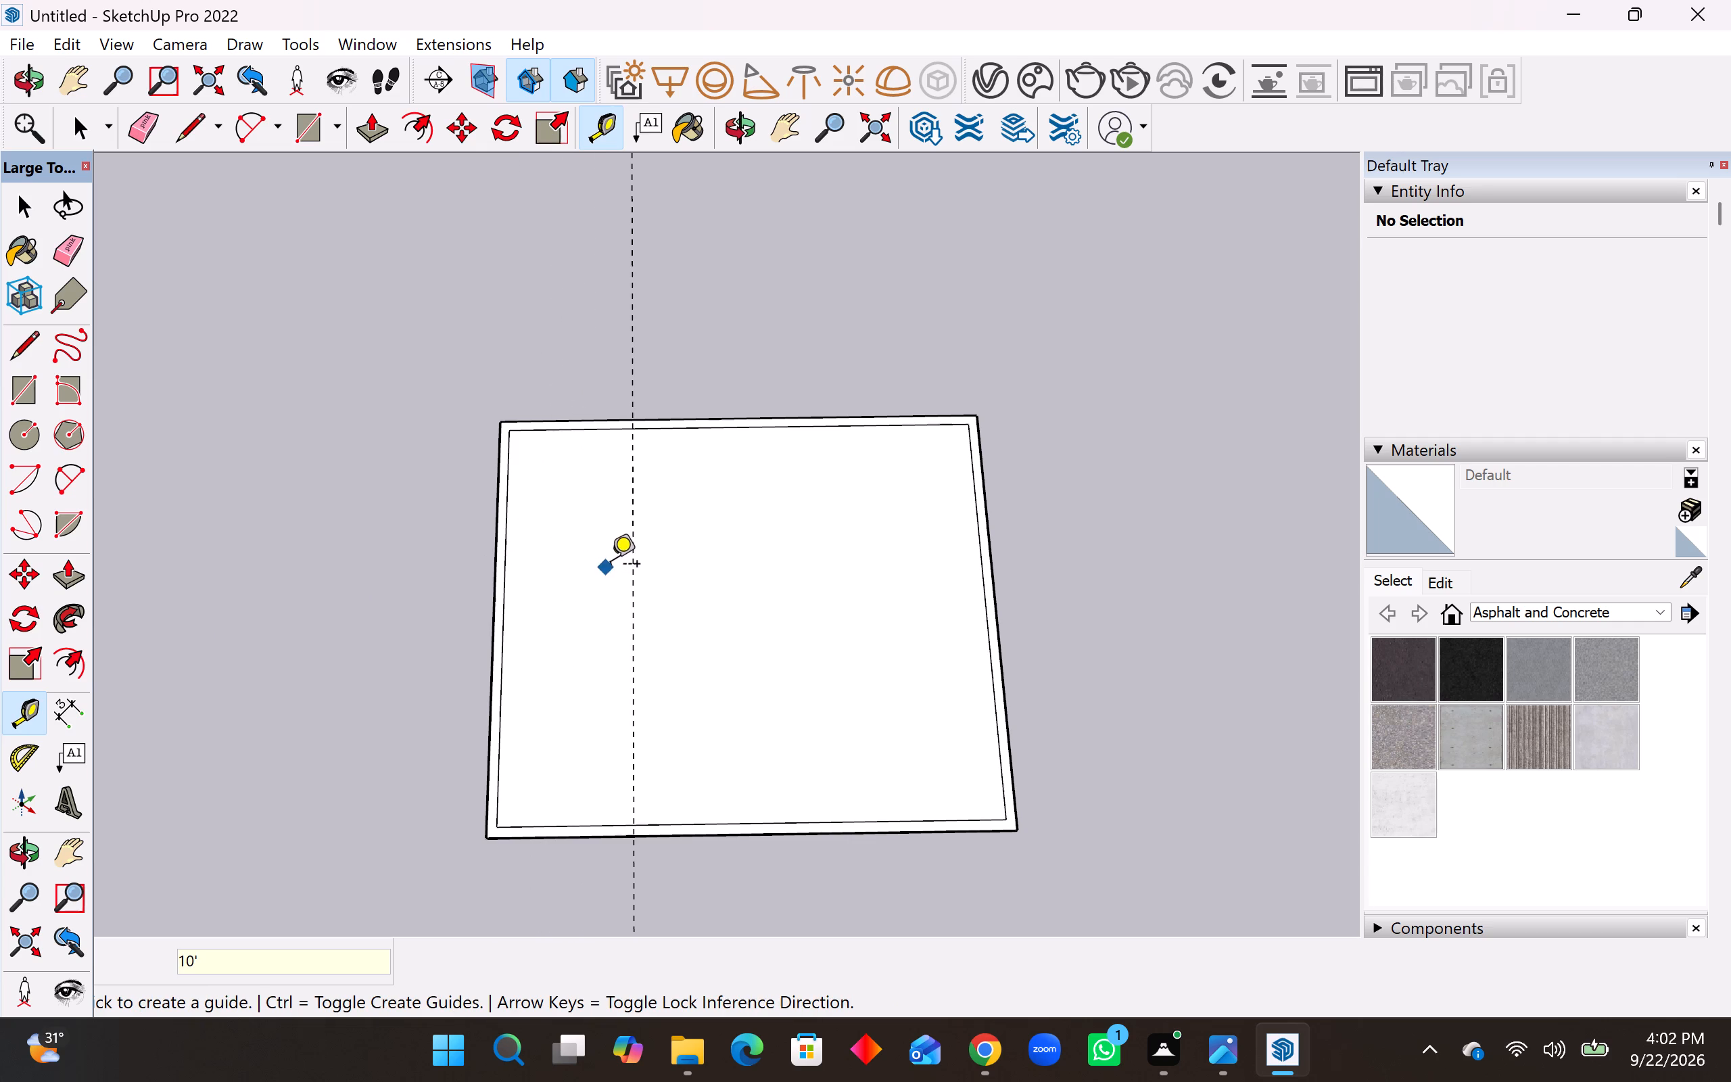
{"action": "left_click", "coordinate": [631, 565]}
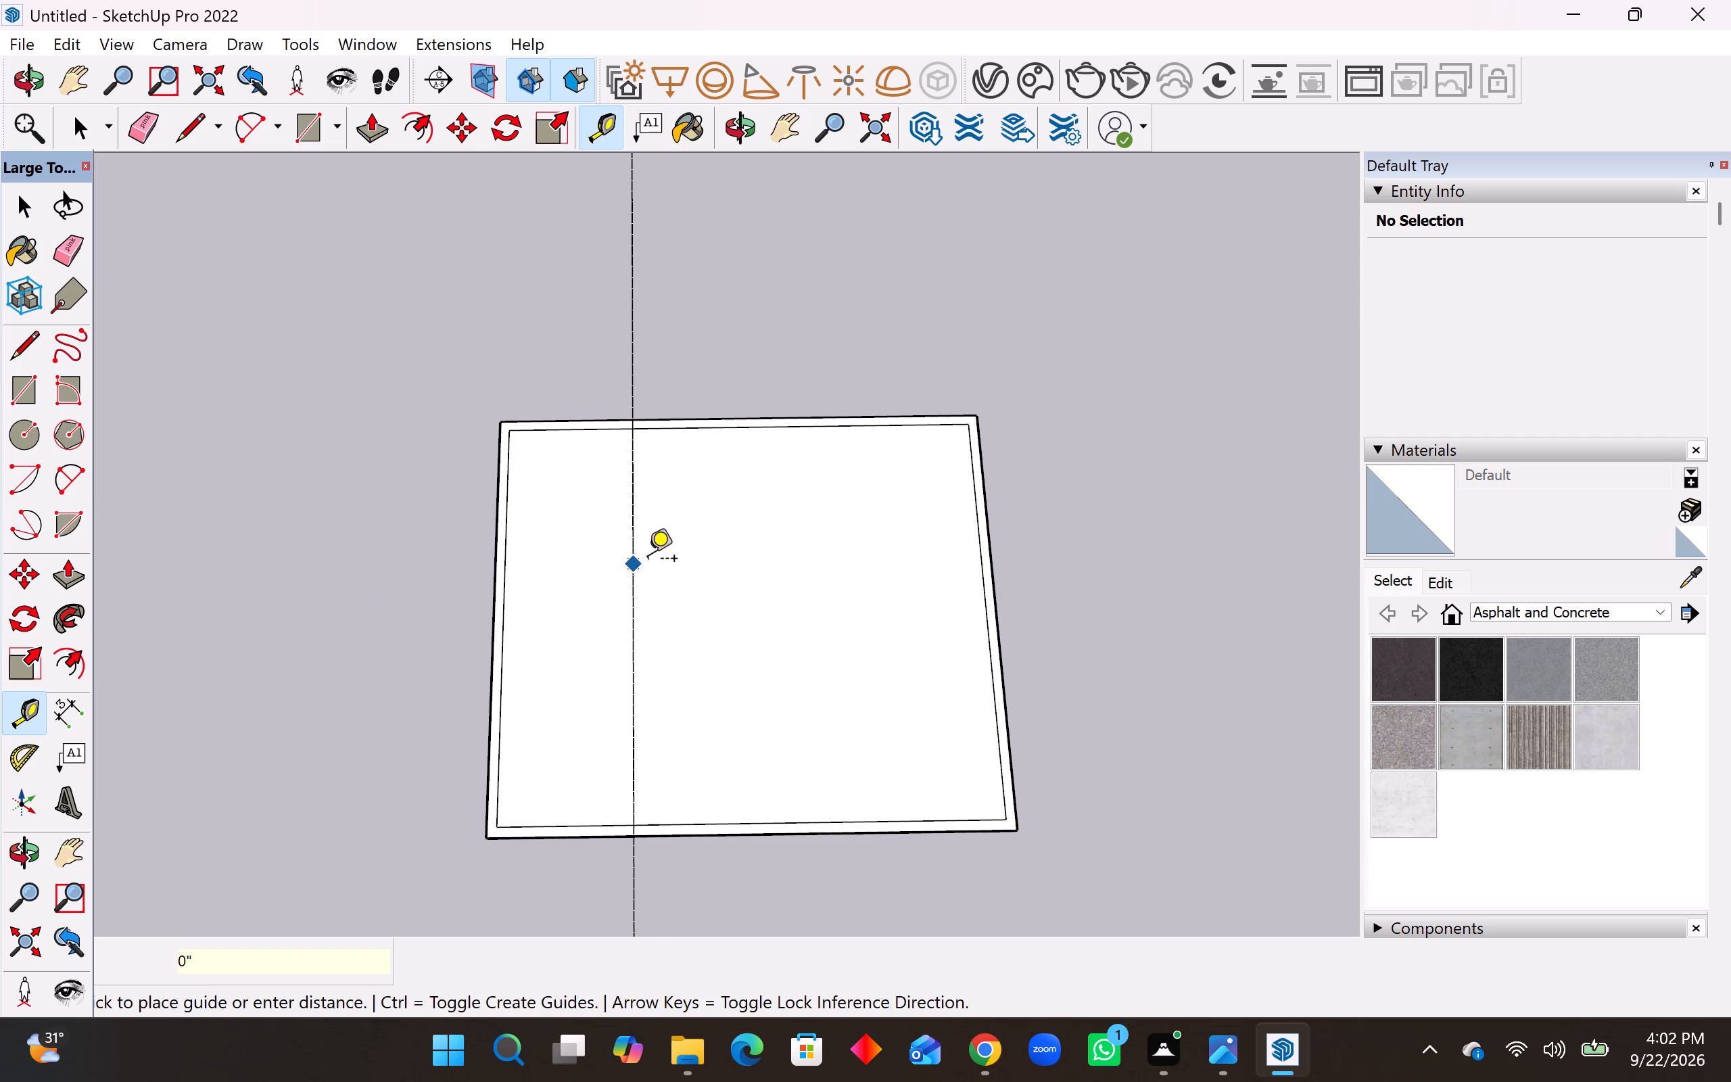
{"action": "type", "text": "6\""}
{"action": "key", "text": "Return"}
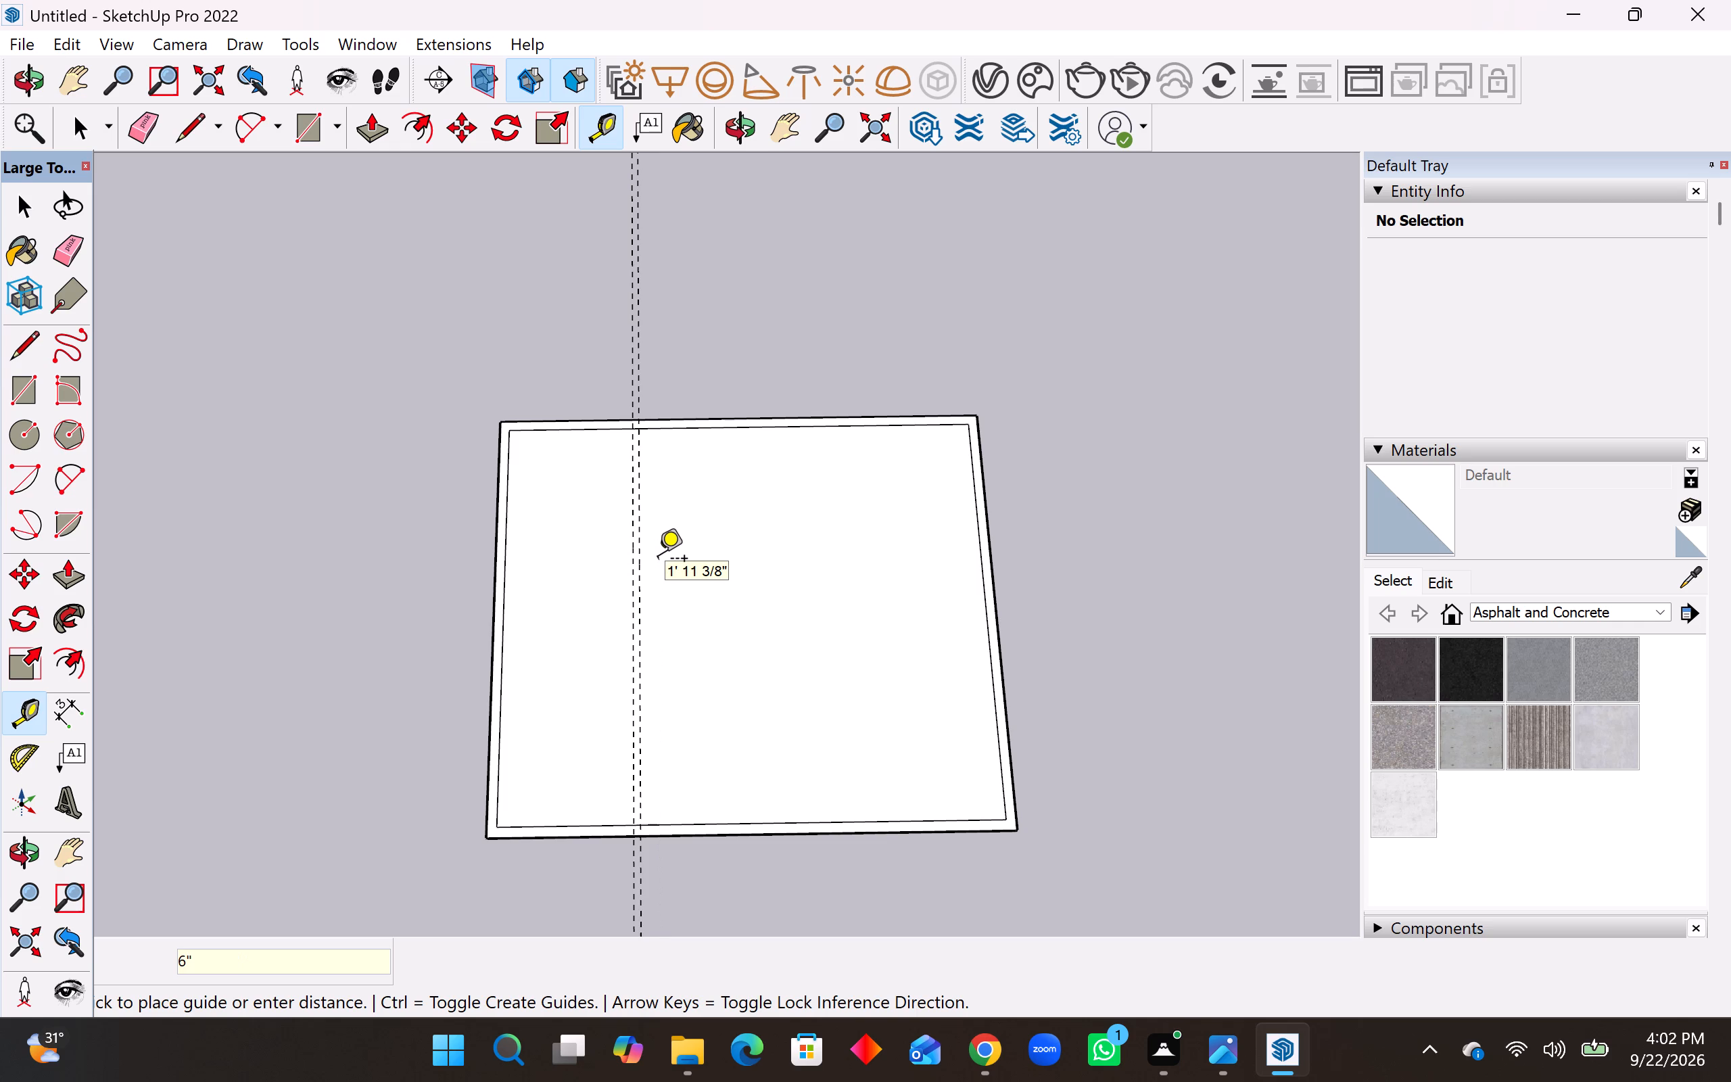
Place guides 5' in from the rear inner wall line and another 6" beyond for the luv/store's partition.
{"action": "left_click", "coordinate": [571, 432]}
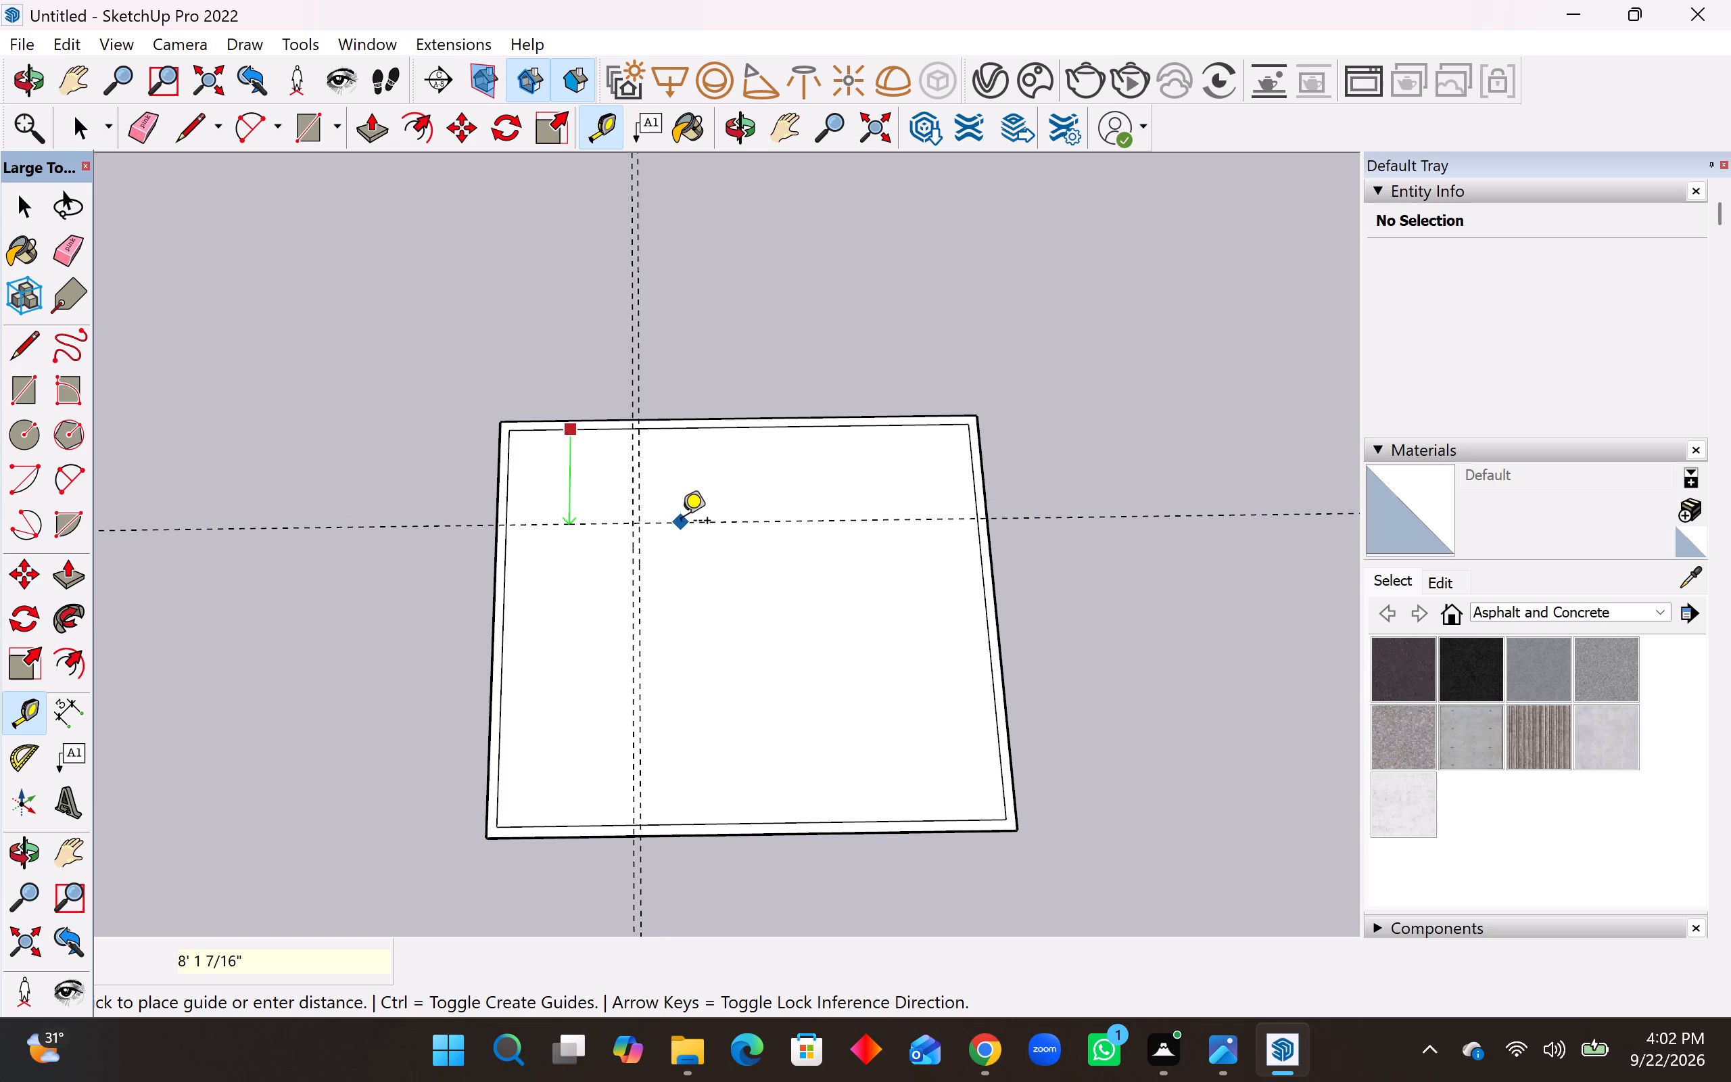
{"action": "type", "text": "5'"}
{"action": "key", "text": "Return"}
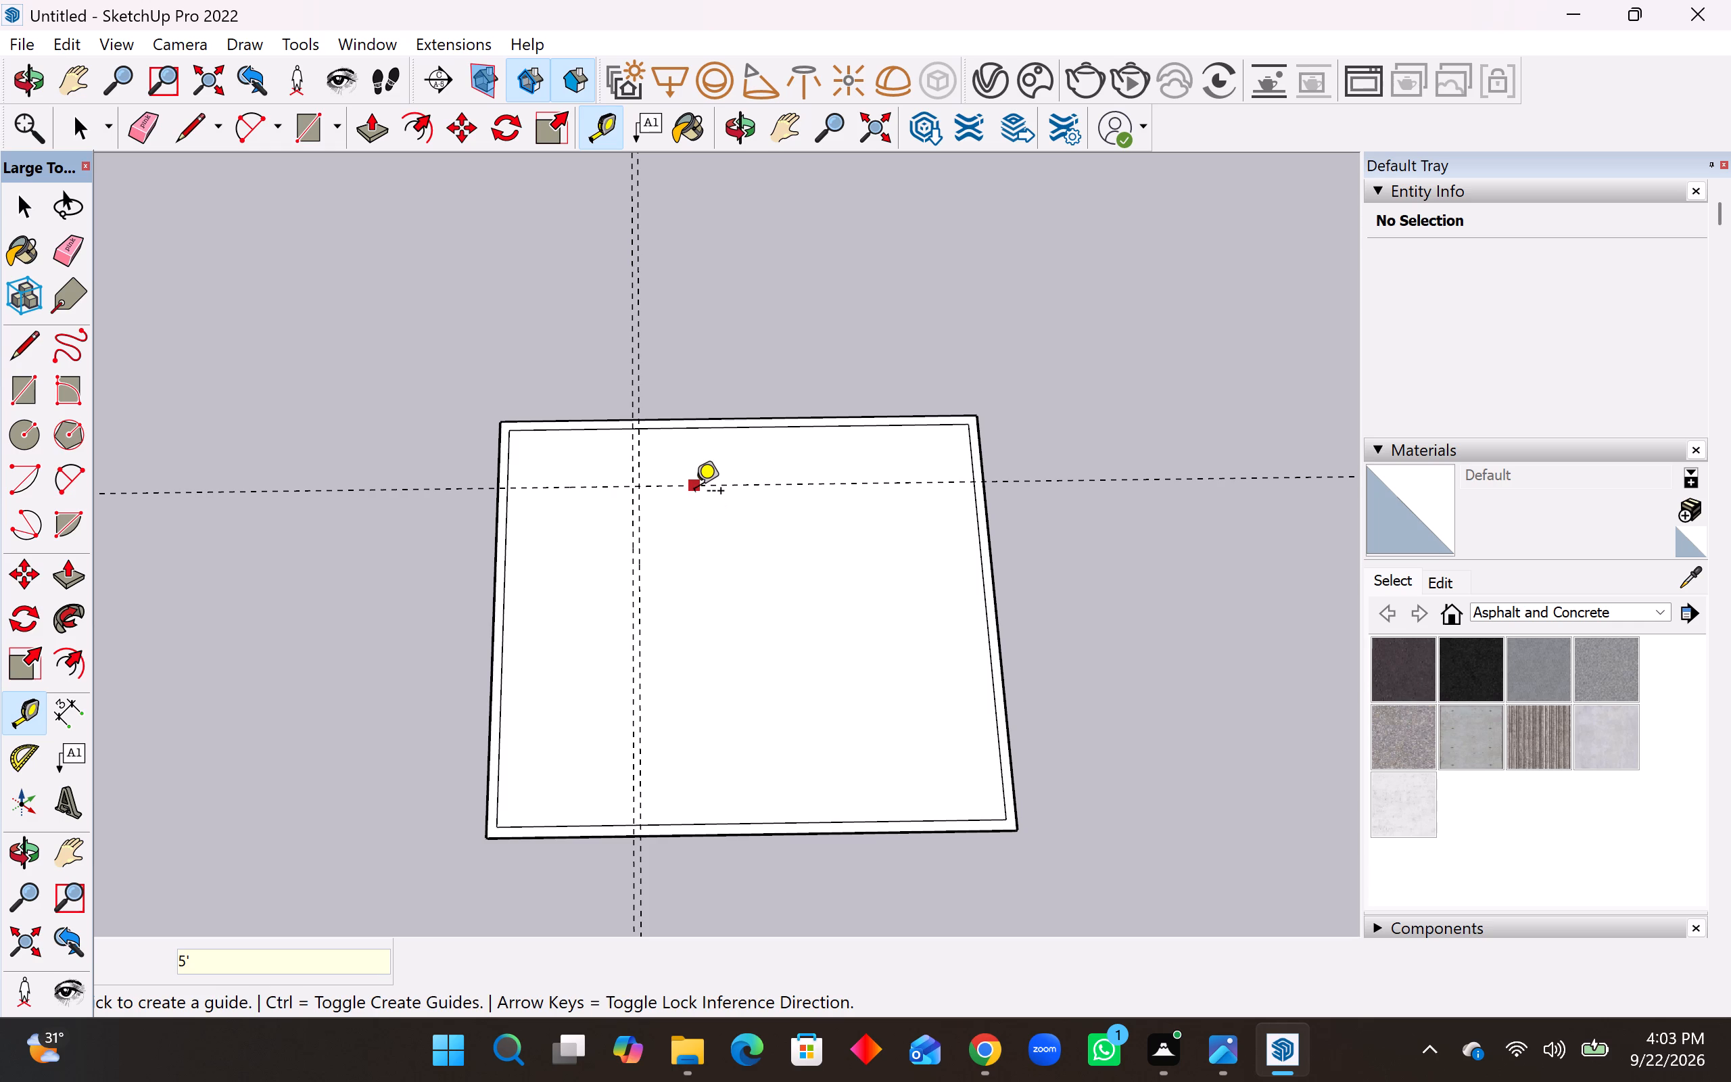
{"action": "left_click", "coordinate": [694, 493]}
{"action": "type", "text": "6\""}
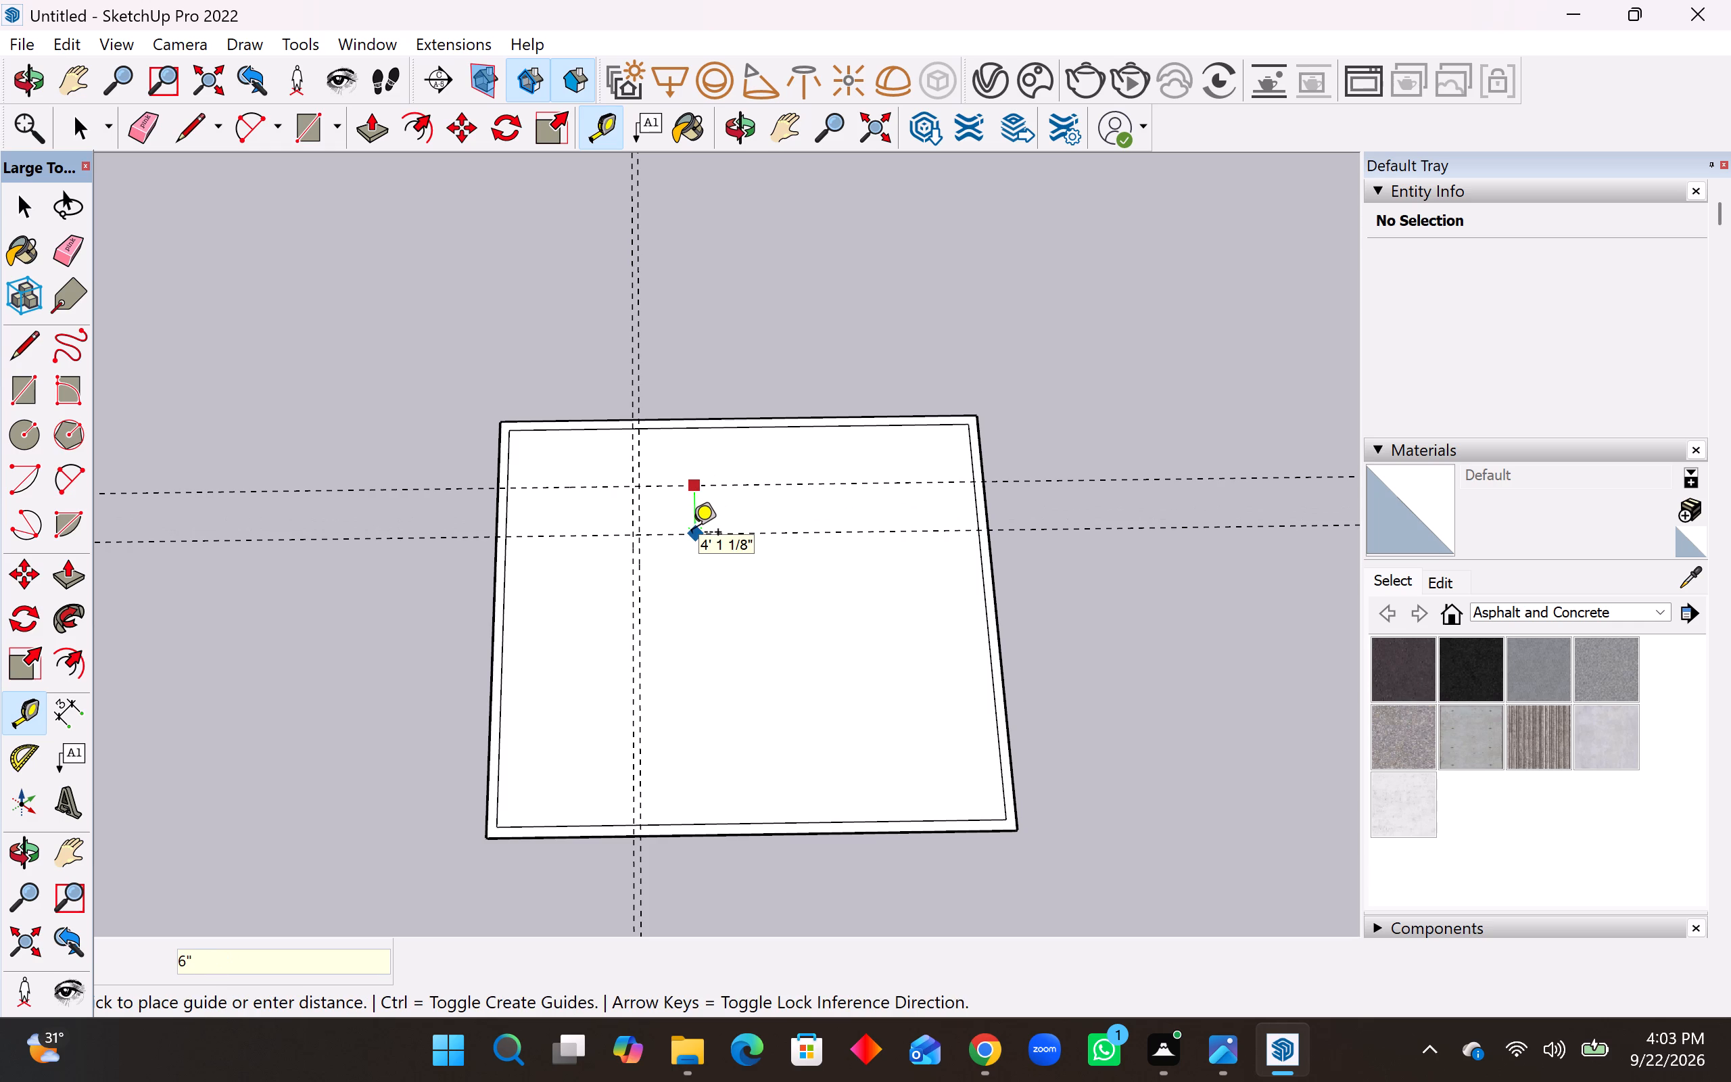
{"action": "key", "text": "Return"}
Place guides 10' forward of the luv/store partition and another 6" beyond for the kitchen's front wall.
{"action": "left_click", "coordinate": [673, 497]}
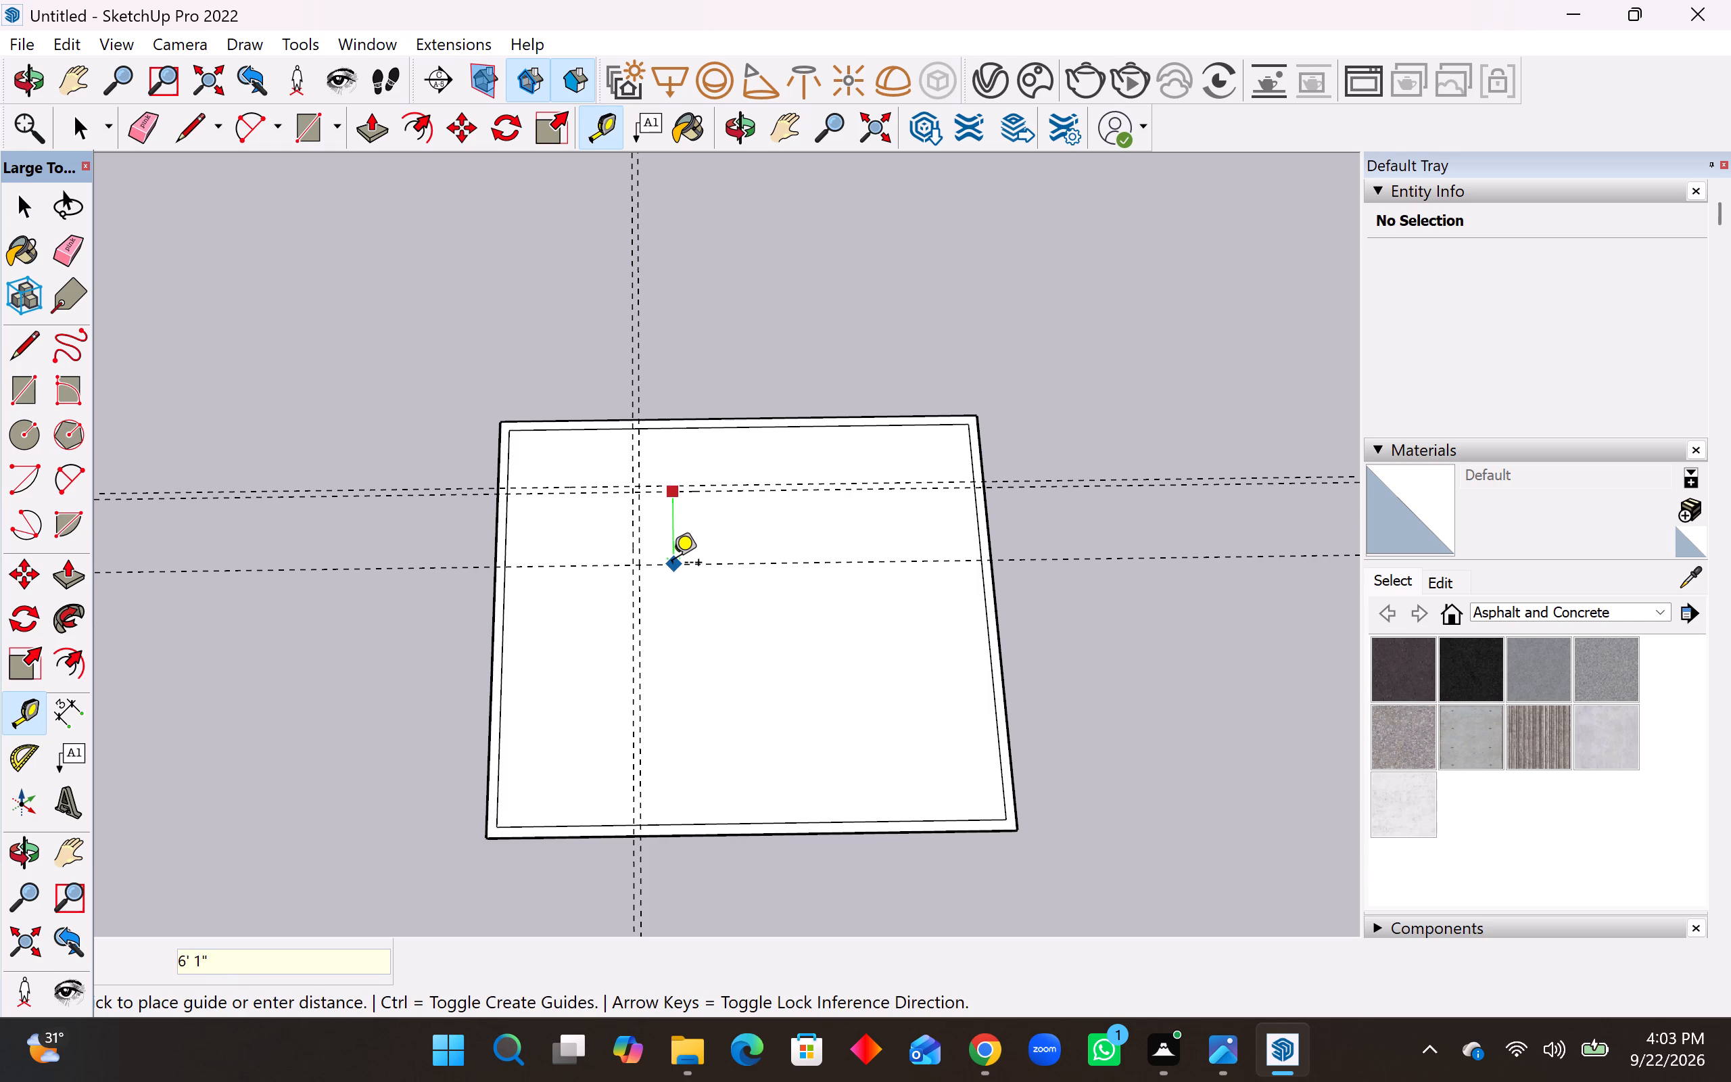
{"action": "type", "text": "10'"}
{"action": "key", "text": "Return"}
{"action": "left_click", "coordinate": [671, 611]}
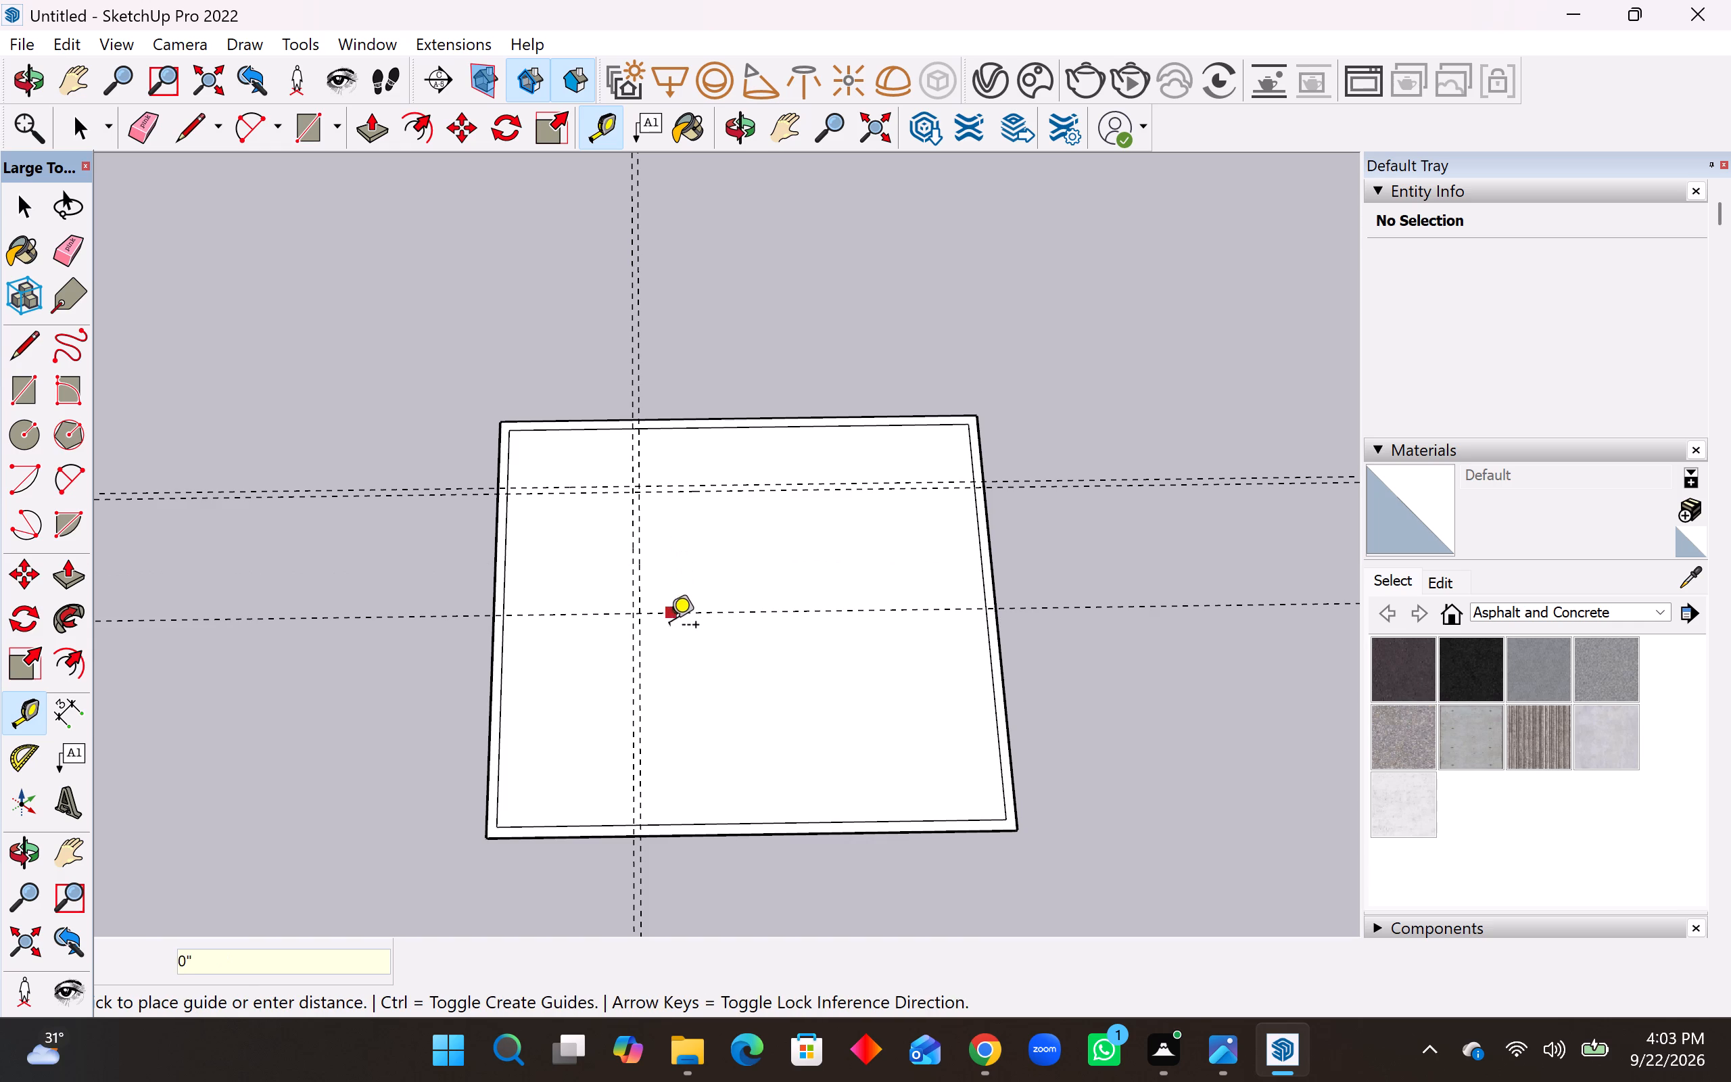
{"action": "type", "text": "6\""}
{"action": "key", "text": "Return"}
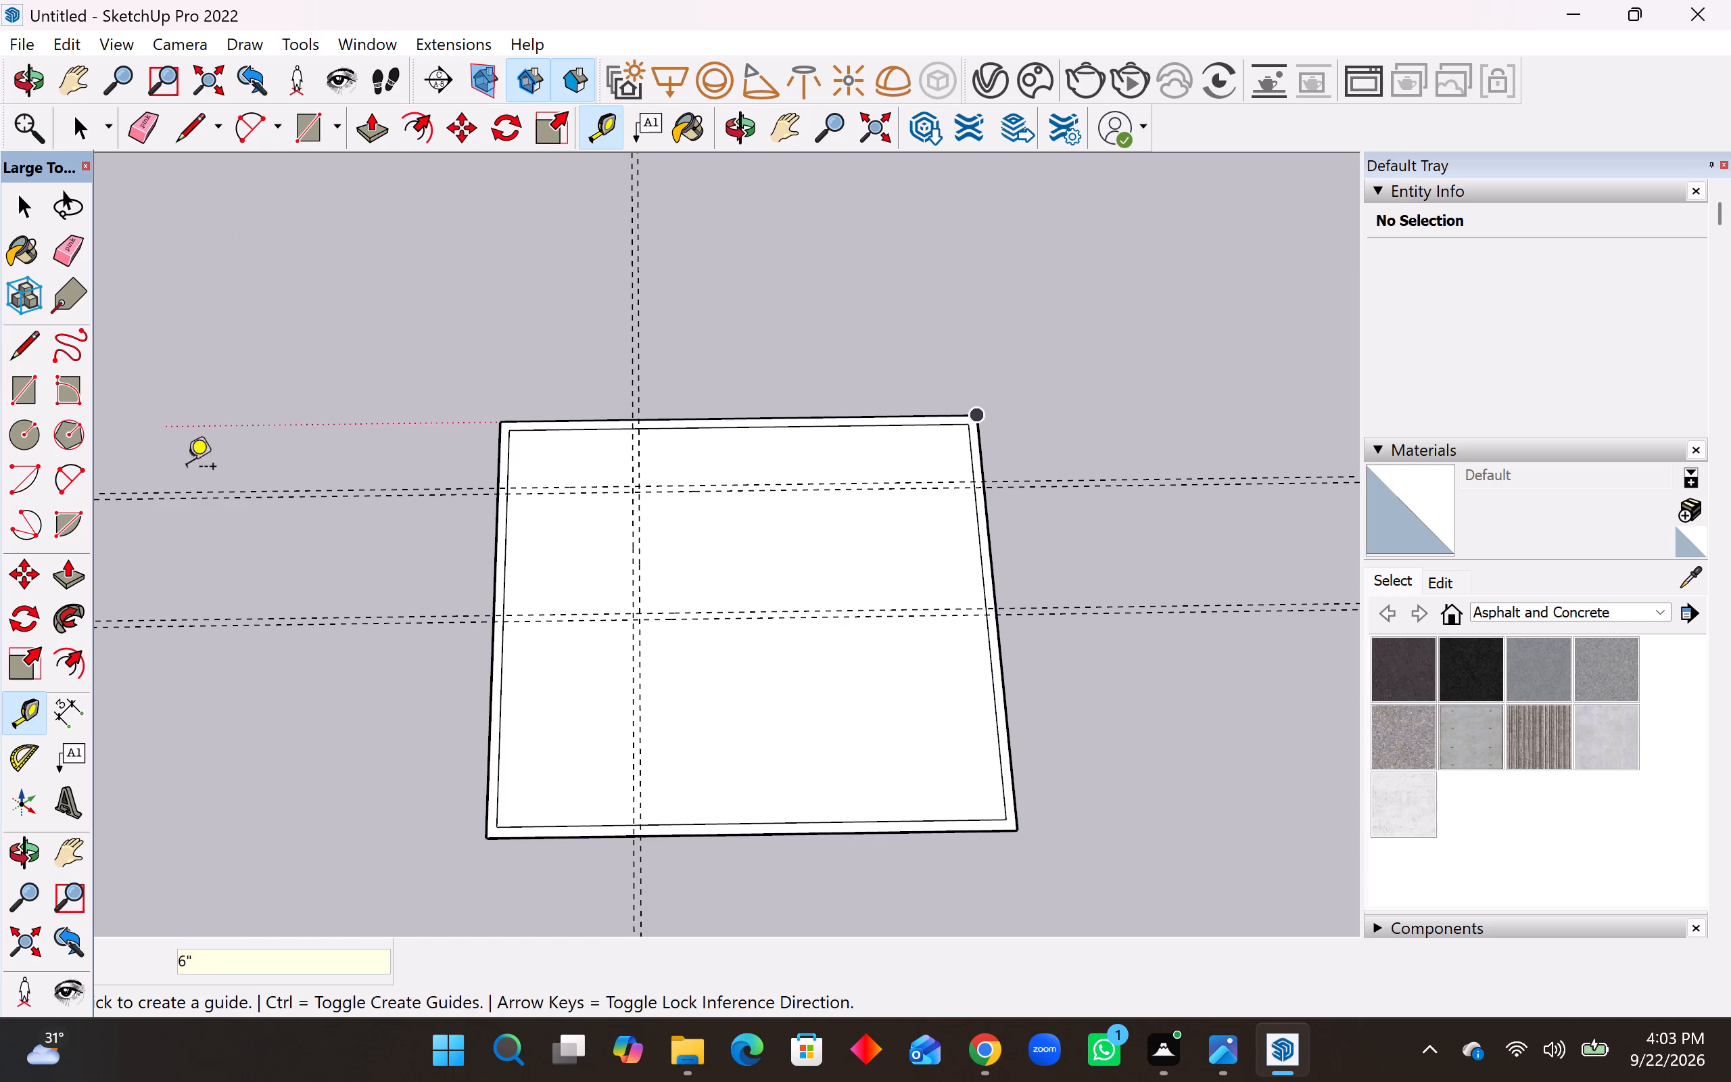
Draw the luv/store's 10'6" by 5'6" outer and 10' by 5' inner rectangles from the rear-left inner corner, following the guides.
{"action": "left_click", "coordinate": [27, 394]}
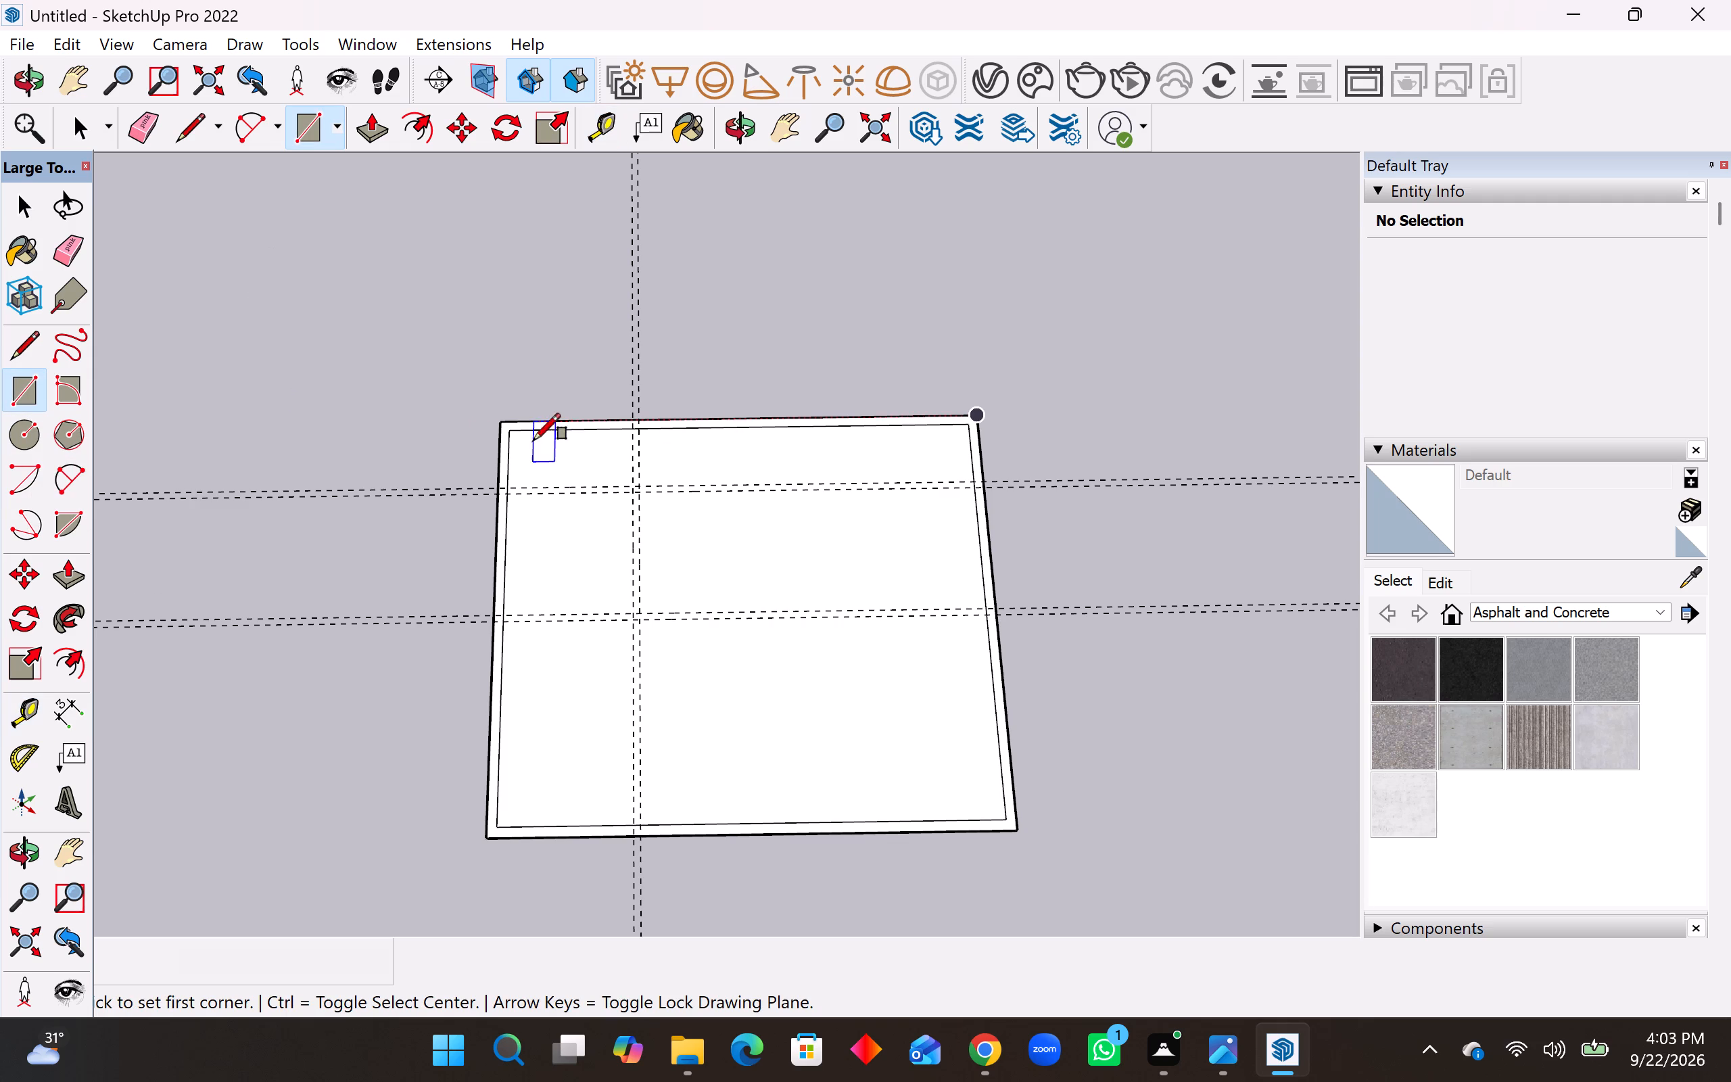
{"action": "left_click", "coordinate": [511, 434]}
{"action": "left_click", "coordinate": [641, 496]}
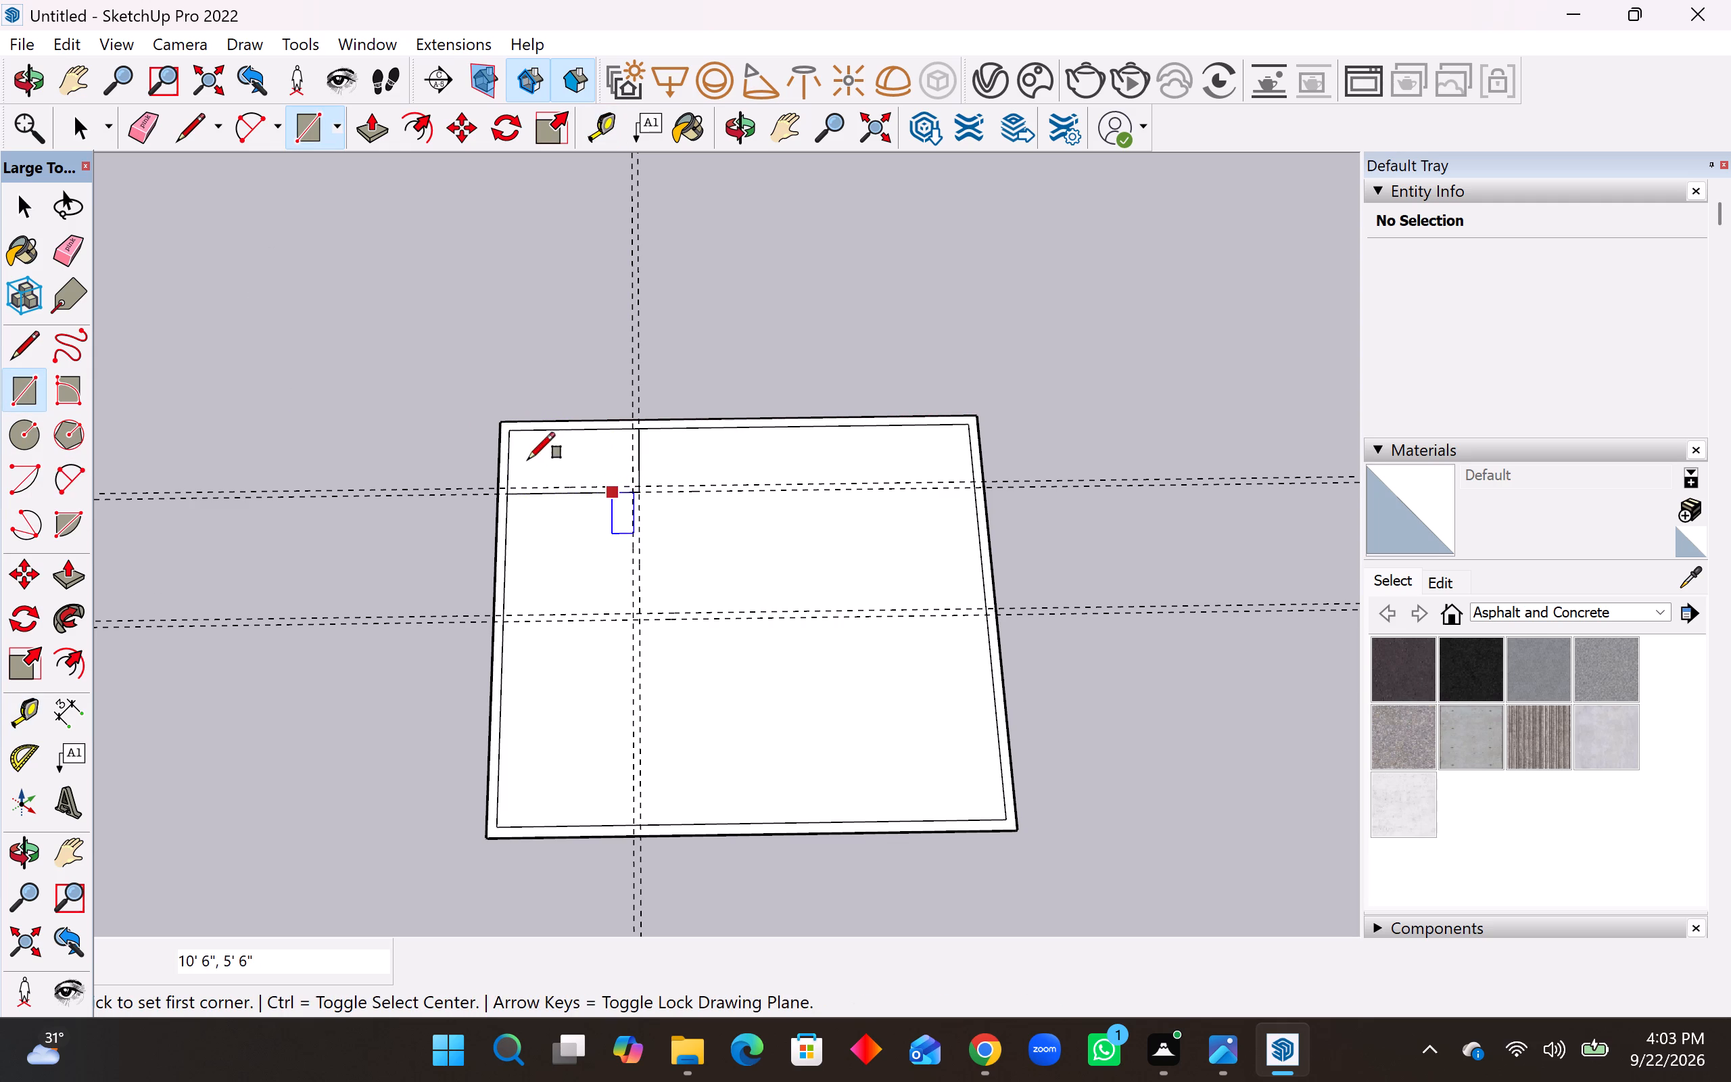
{"action": "left_click", "coordinate": [514, 434]}
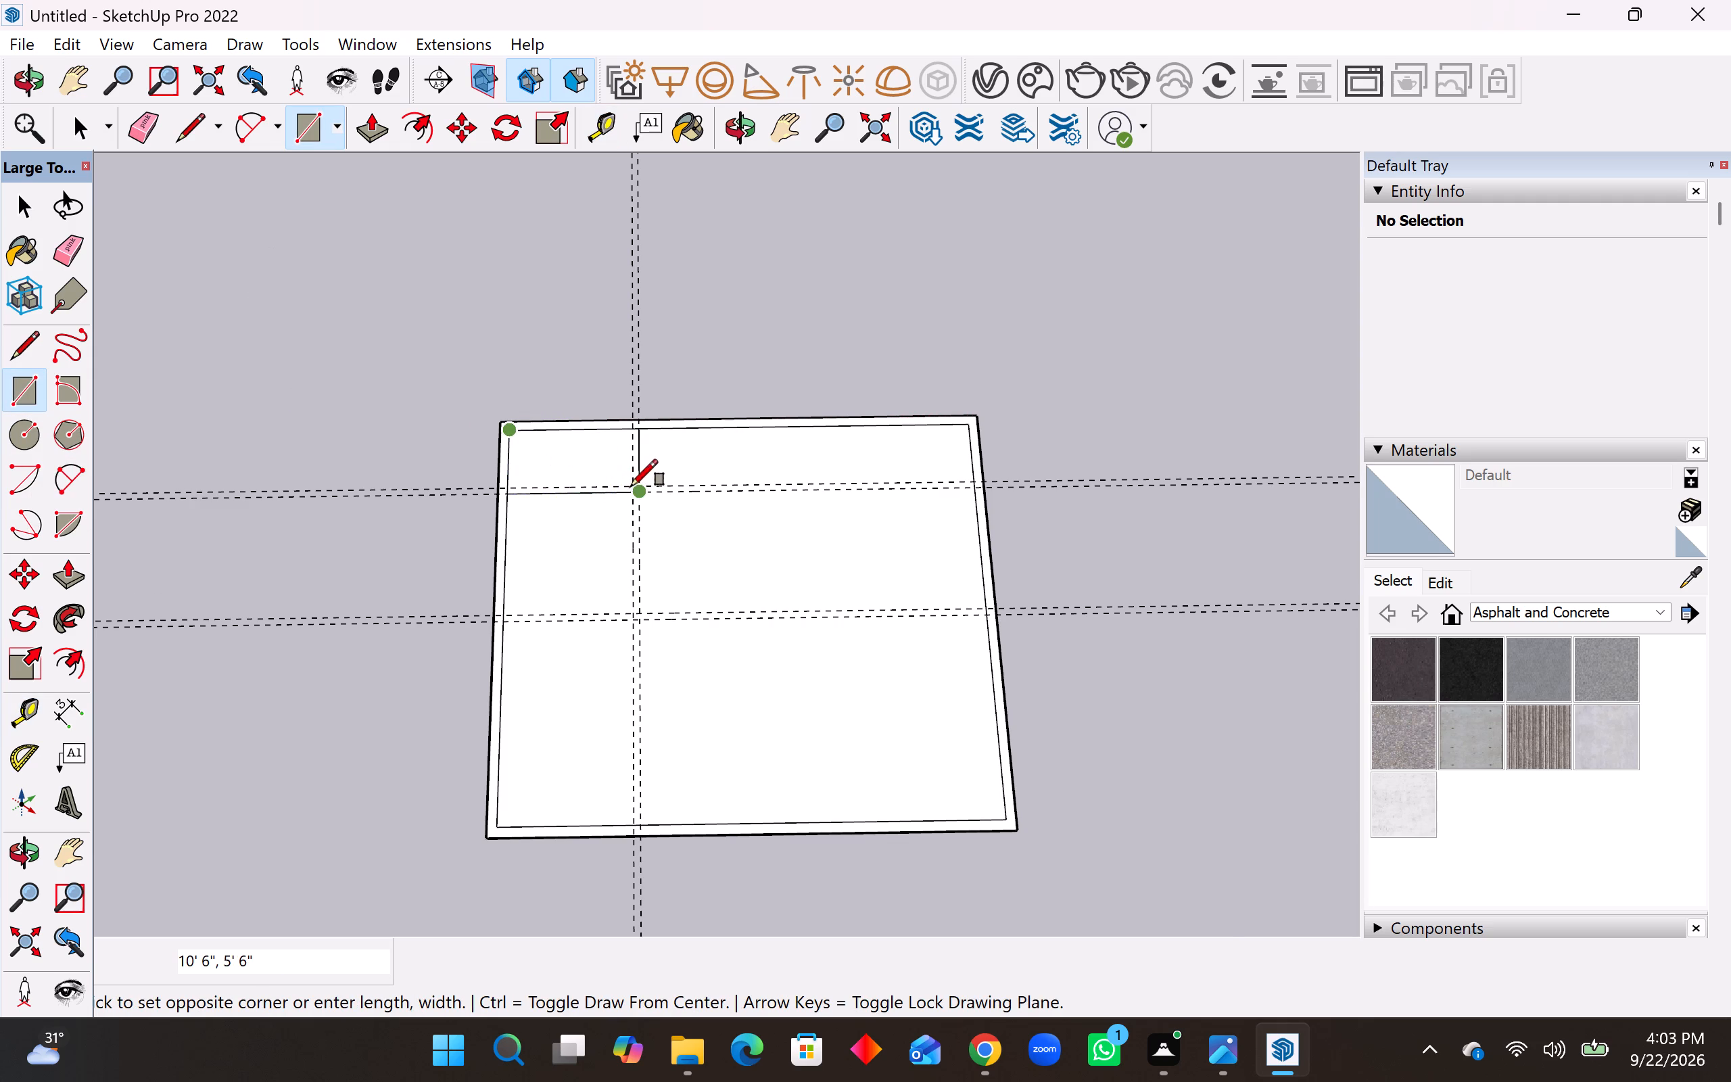
{"action": "scroll", "coordinate": [631, 486], "scroll_direction": "up", "scroll_amount": 9}
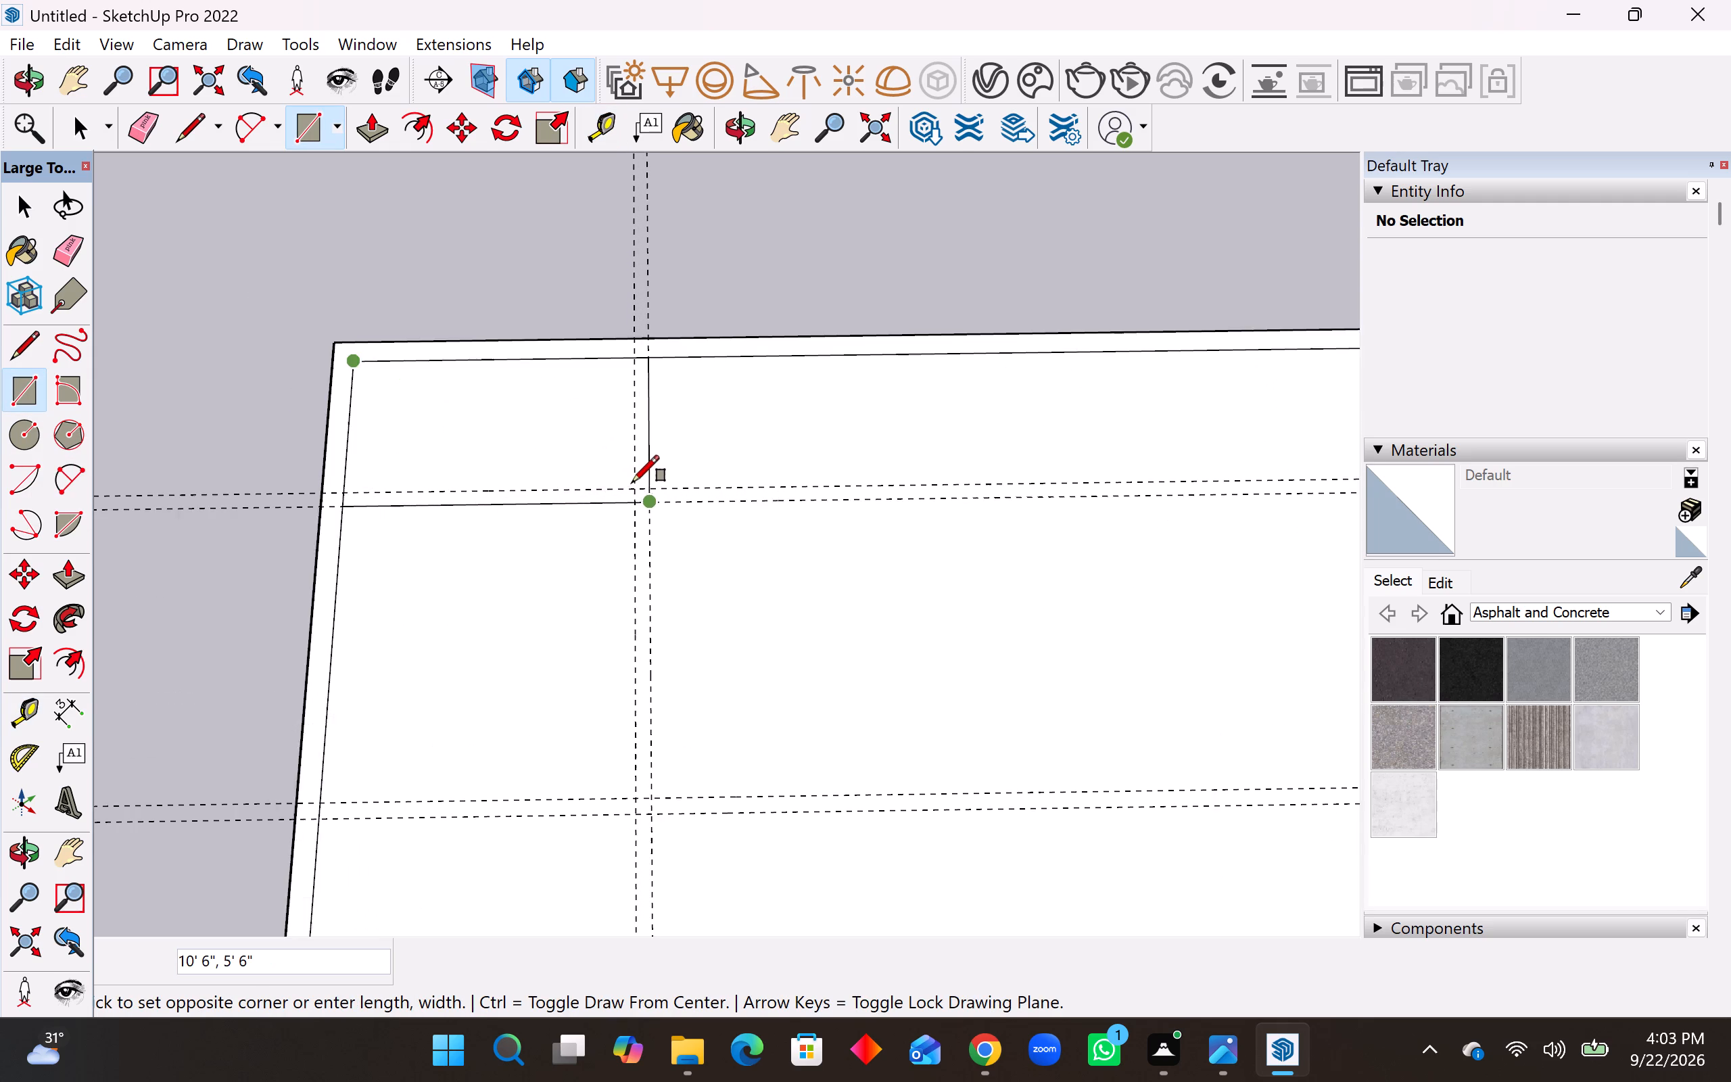
{"action": "left_click", "coordinate": [632, 491]}
Draw the kitchen's outer rectangle, 10'6" by 10'6", directly in front of the luv/store partition along the left inner wall line.
{"action": "scroll", "coordinate": [753, 448], "scroll_direction": "down", "scroll_amount": 5}
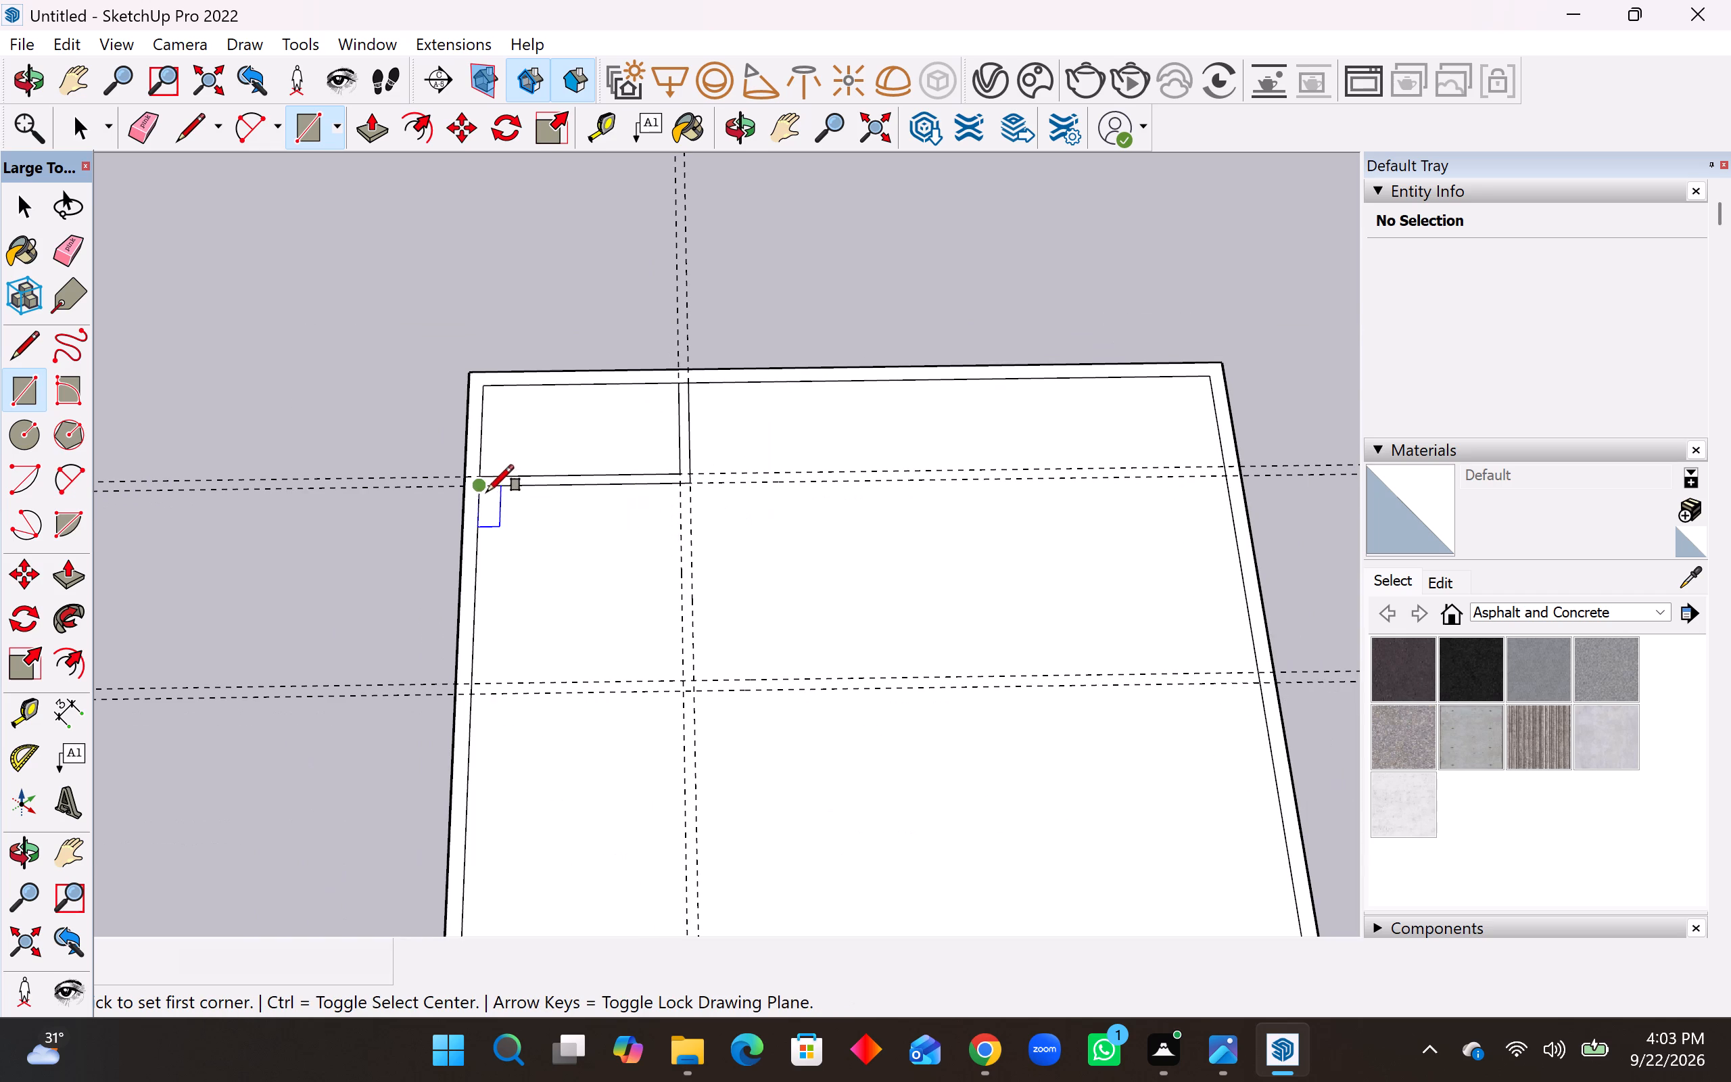
{"action": "left_click", "coordinate": [481, 488]}
{"action": "left_click", "coordinate": [698, 687]}
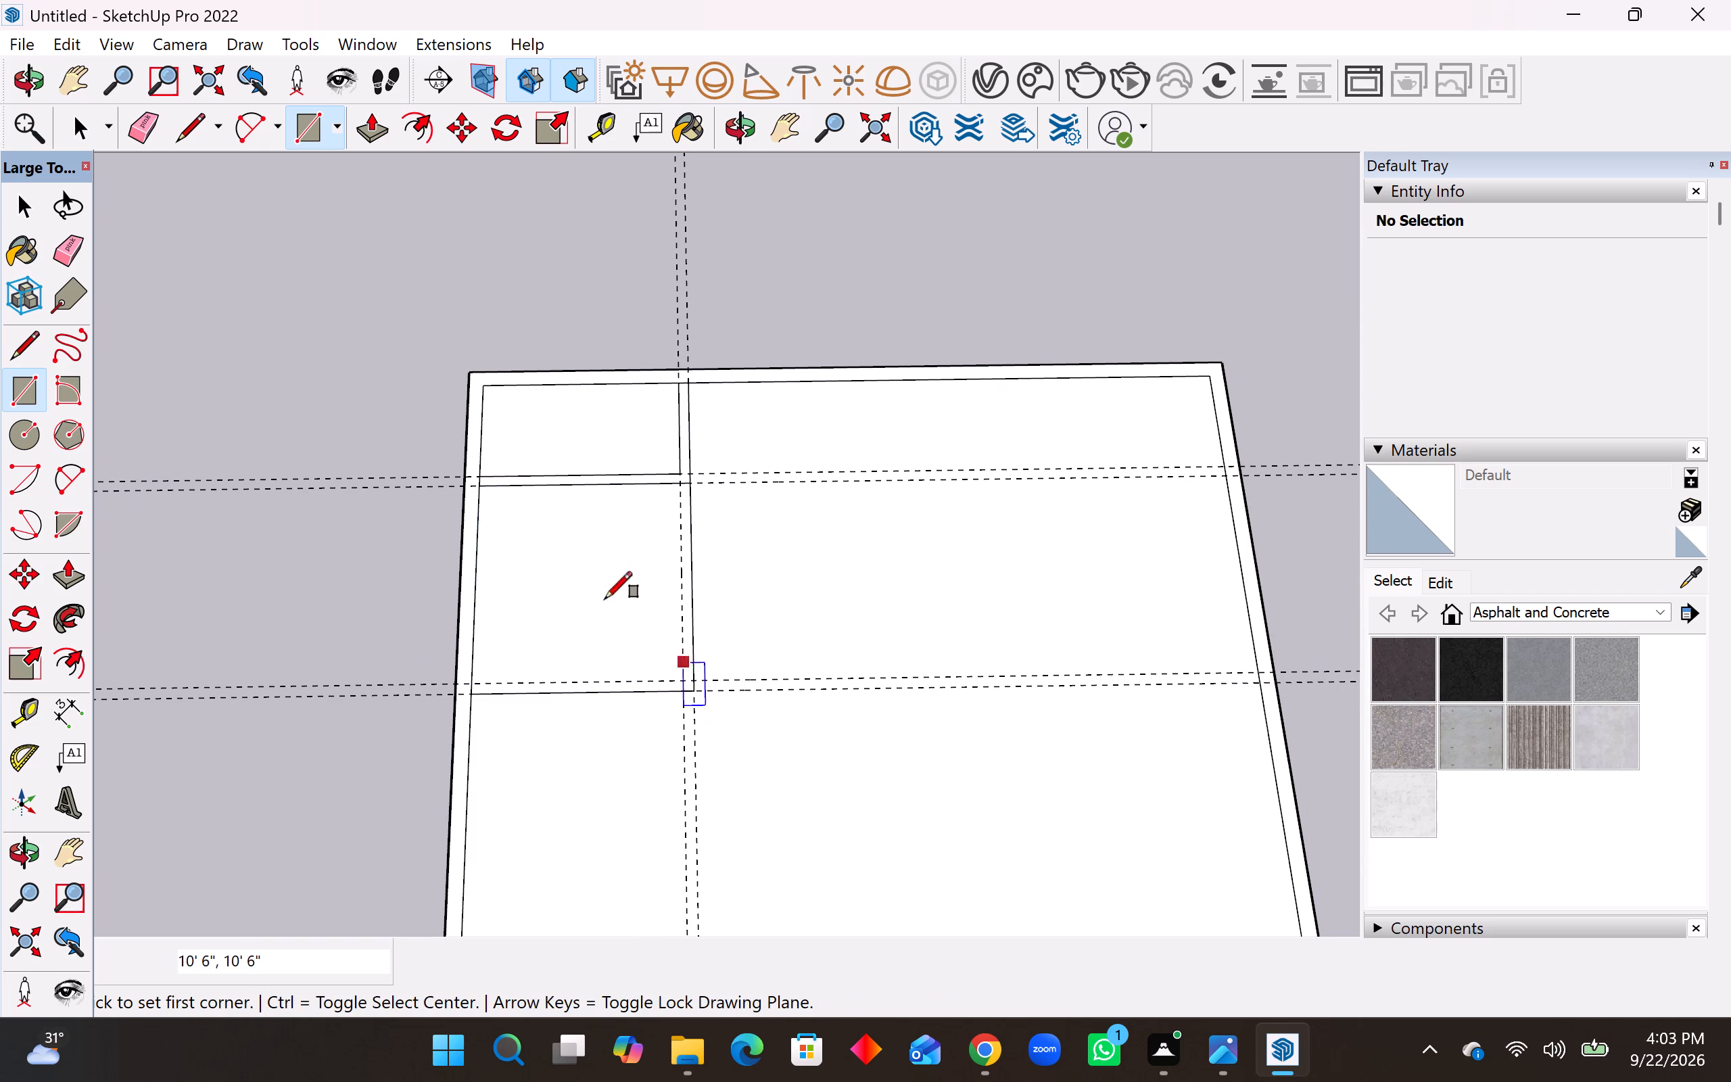
Draw the kitchen's inner rectangle from its rear-left corner to the intersection of the inner guides.
{"action": "left_click", "coordinate": [483, 487]}
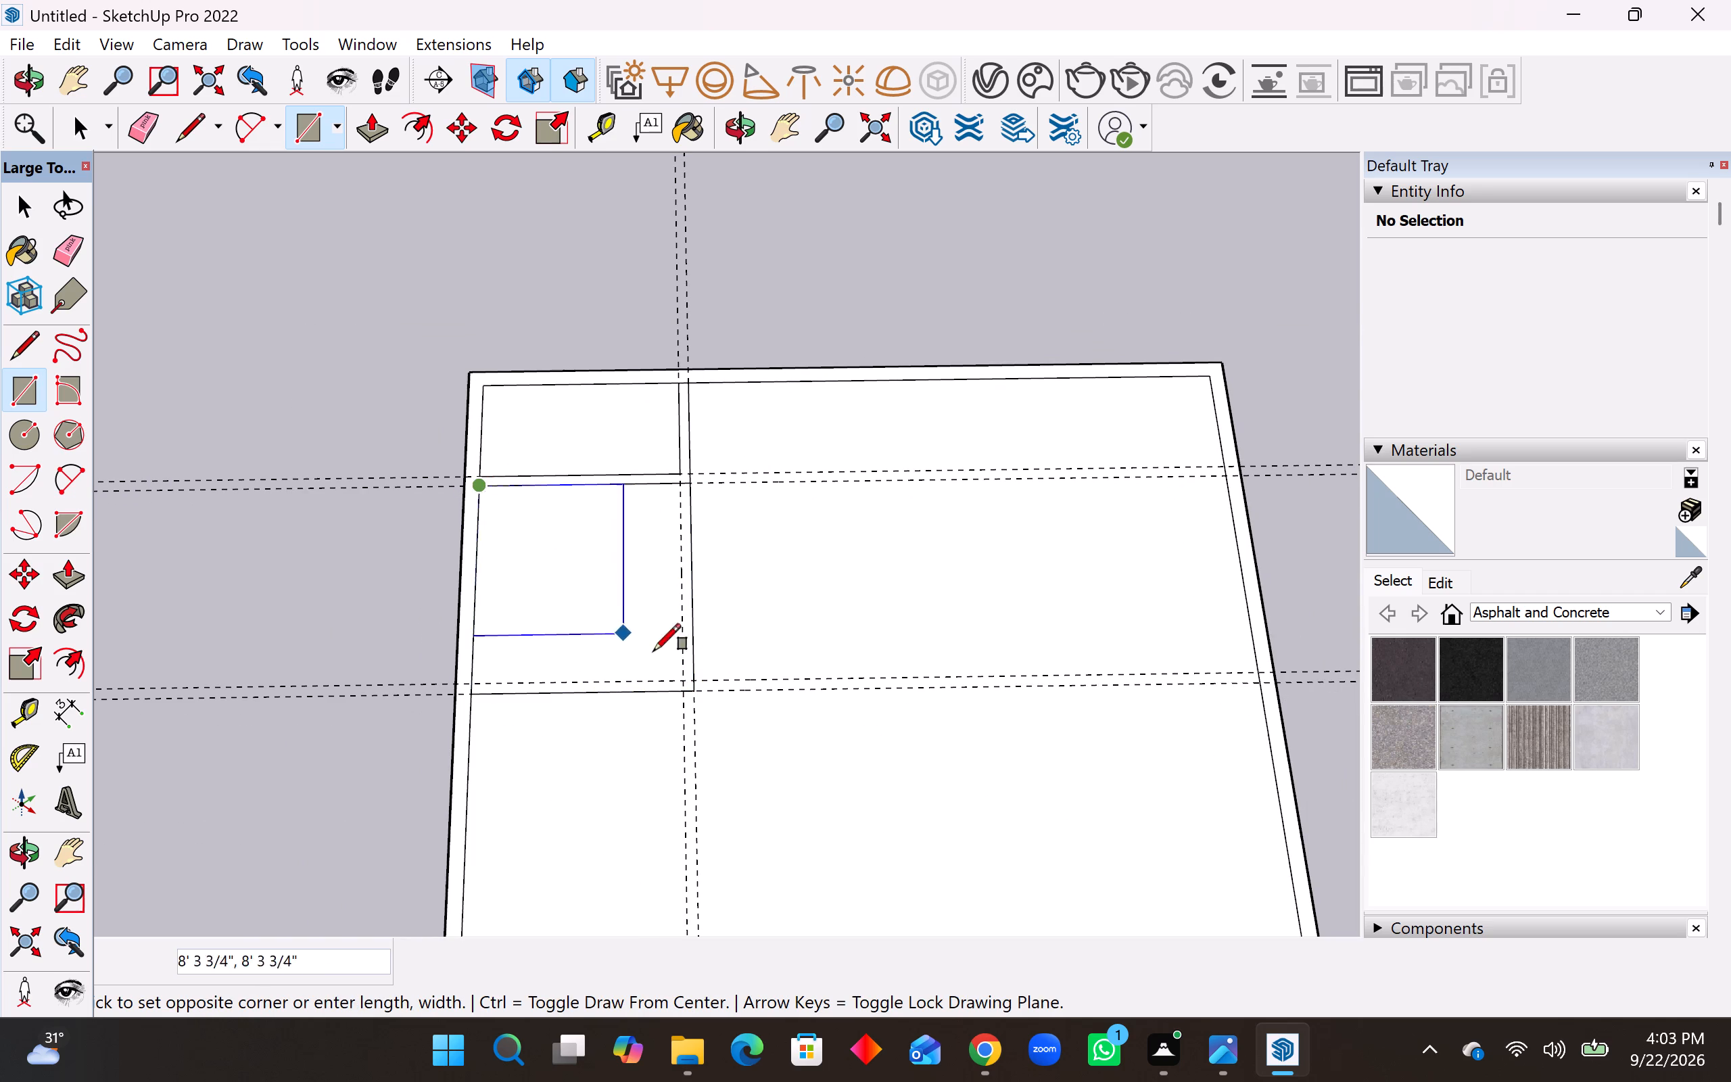
{"action": "left_click", "coordinate": [684, 678]}
Erase all the guides used for the luv/store and kitchen, both the lengthwise pair and the crosswise ones.
{"action": "scroll", "coordinate": [713, 665], "scroll_direction": "down", "scroll_amount": 4}
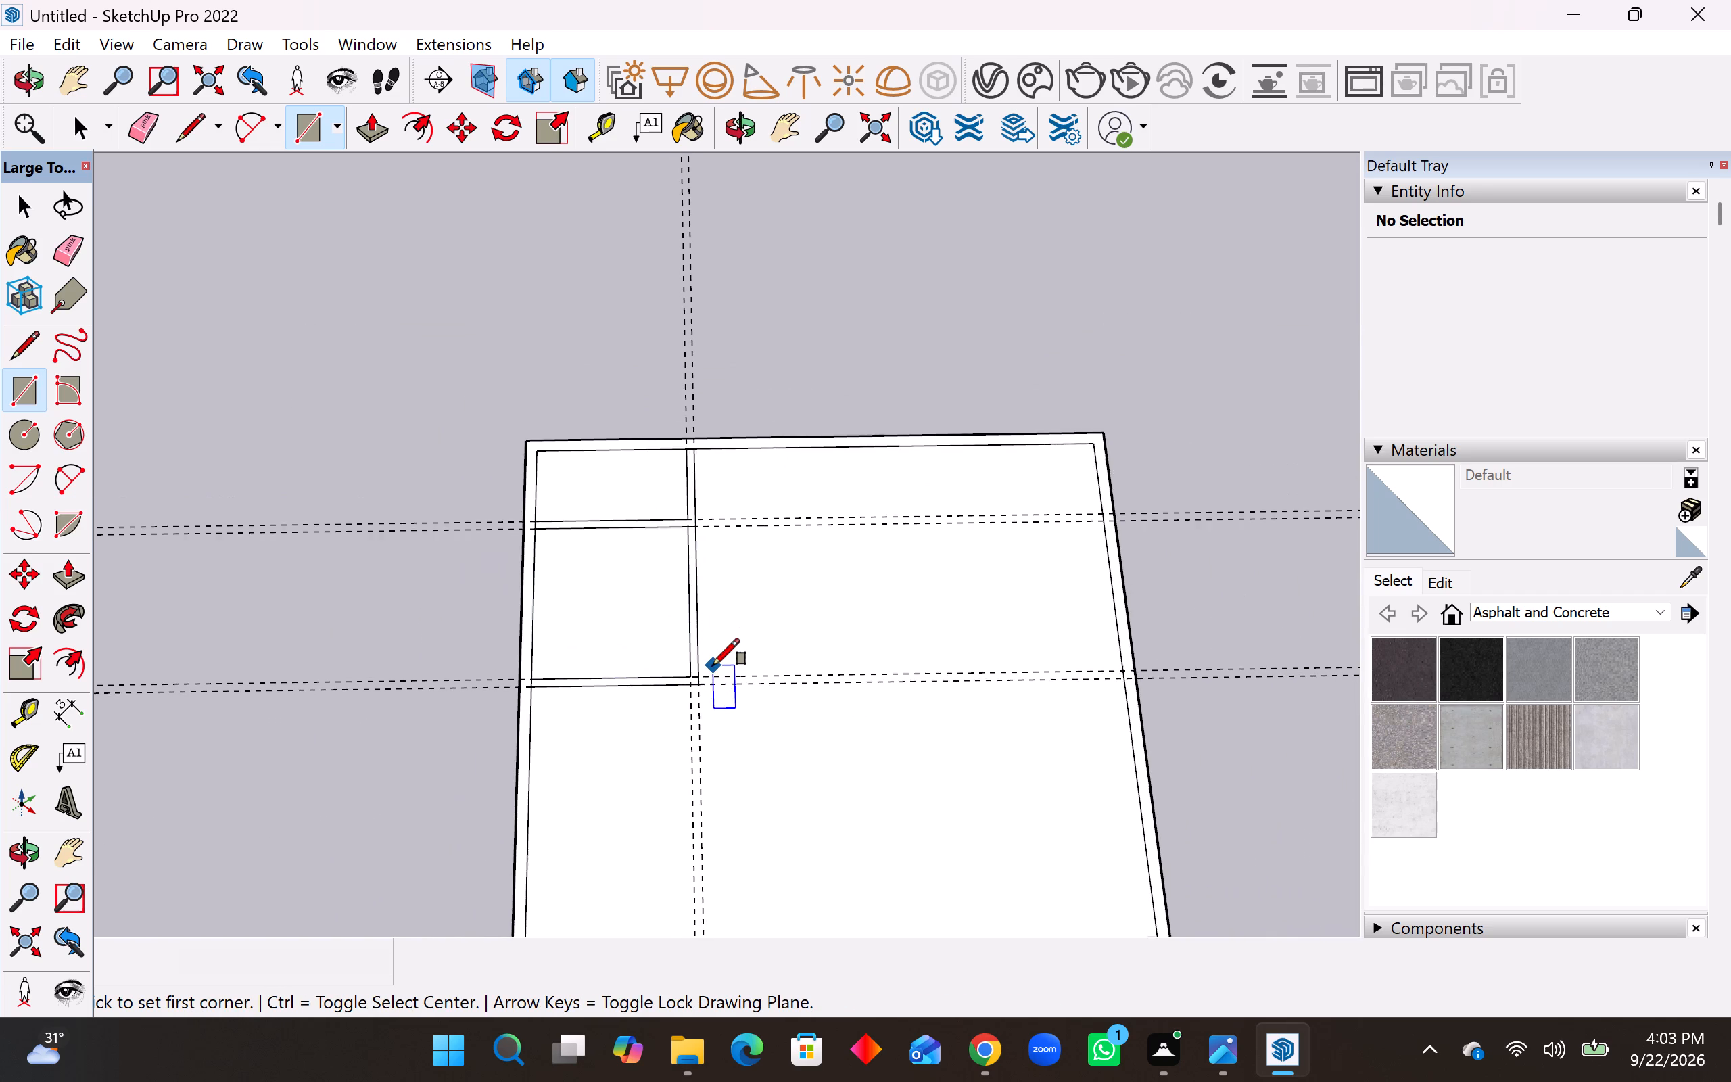
{"action": "key", "text": "space"}
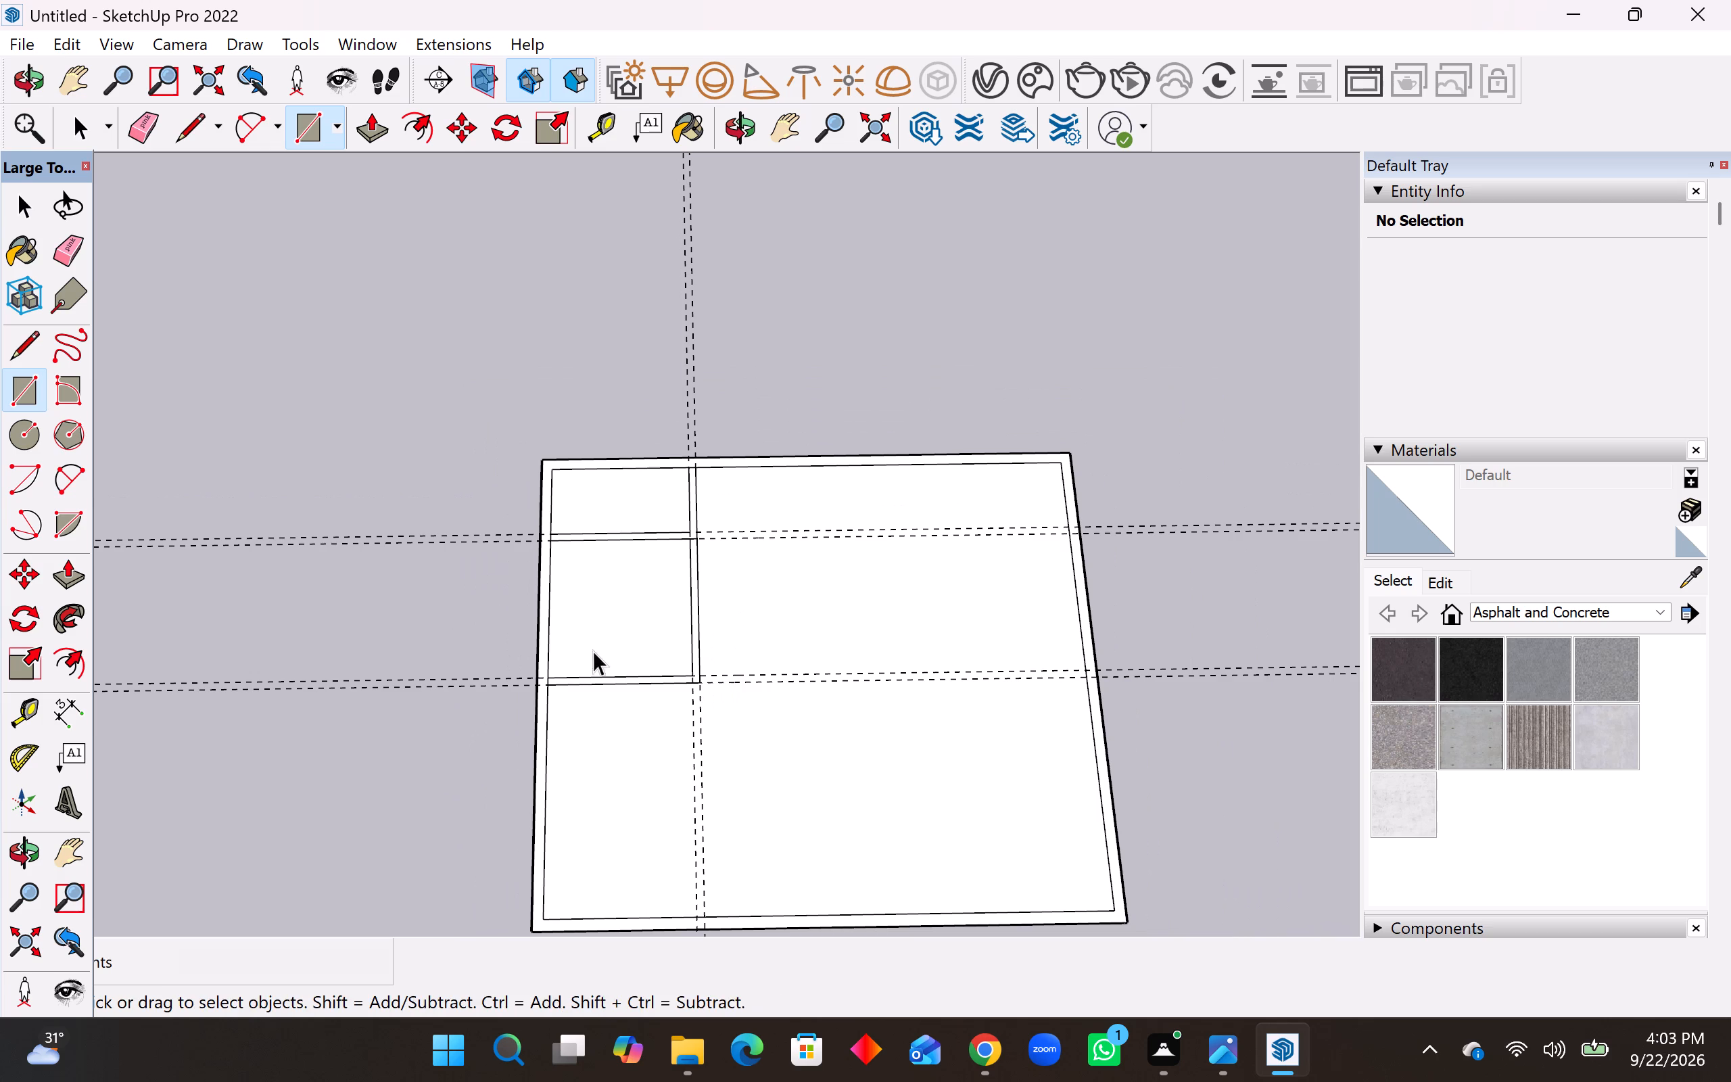
{"action": "left_click", "coordinate": [56, 237]}
{"action": "left_click_drag", "start_coordinate": [719, 323], "coordinate": [663, 339]}
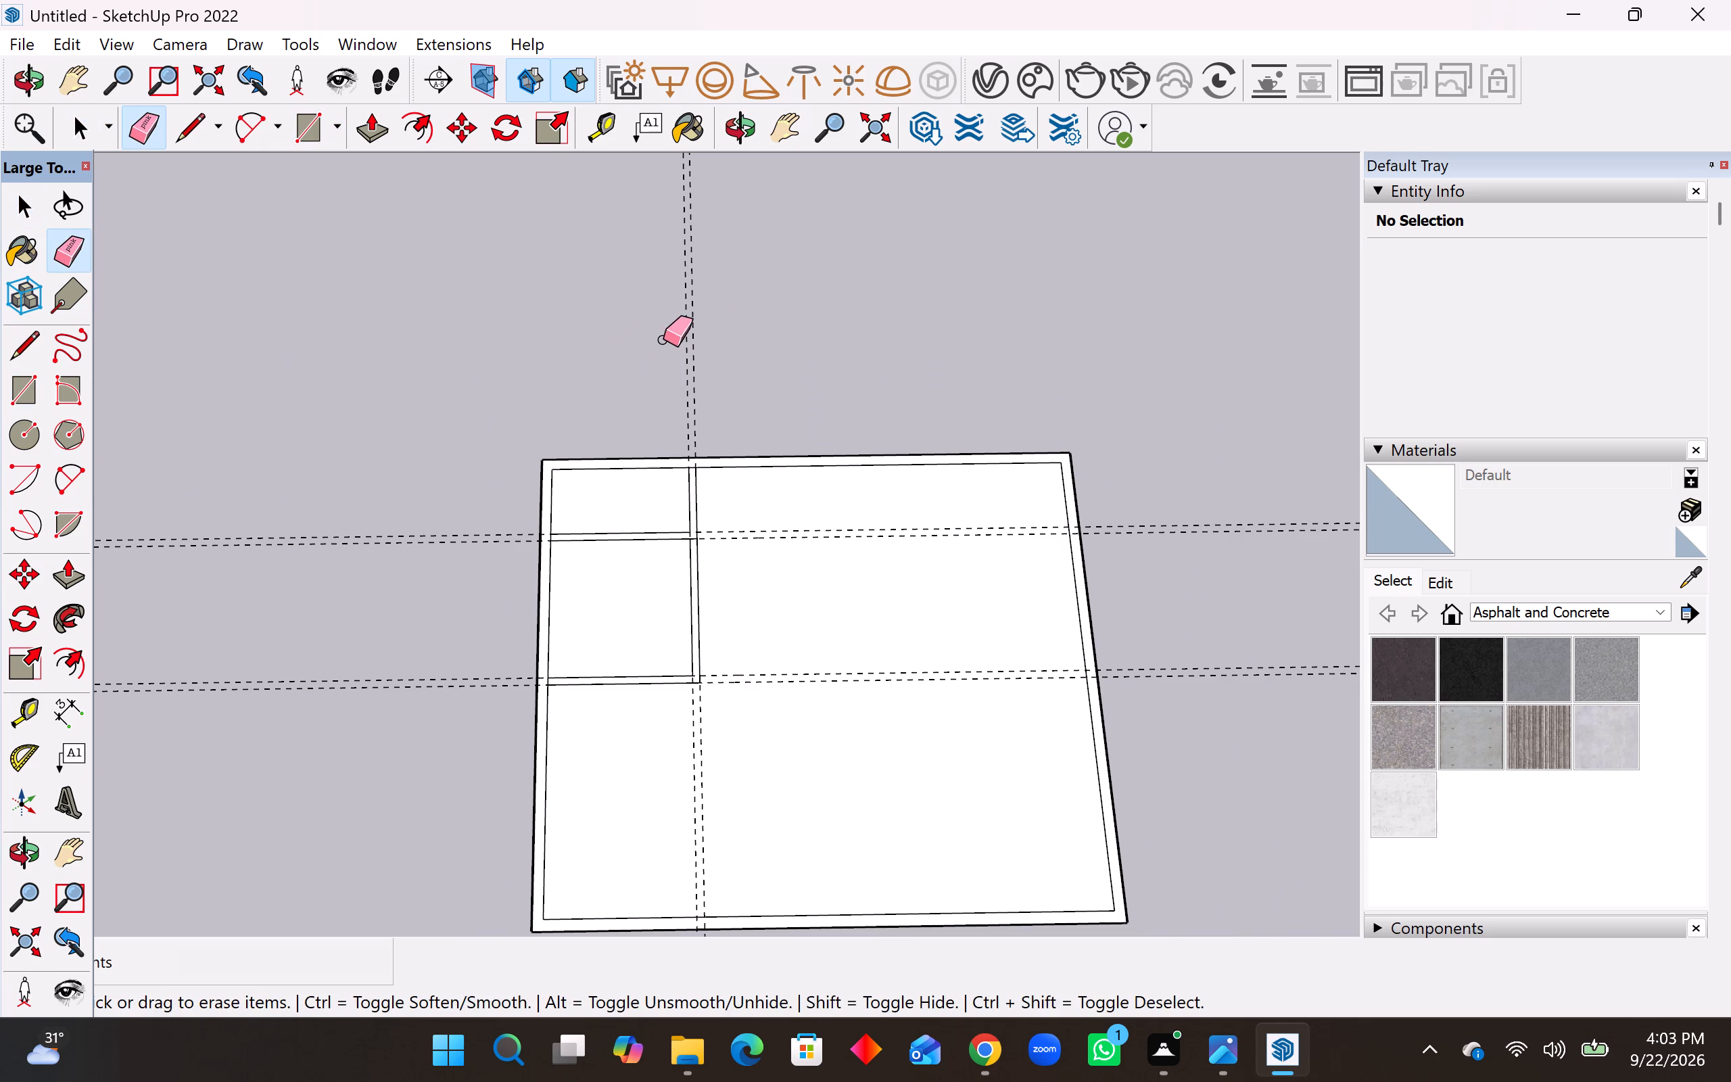
{"action": "left_click_drag", "start_coordinate": [663, 339], "coordinate": [646, 348]}
{"action": "left_click_drag", "start_coordinate": [691, 390], "coordinate": [682, 394]}
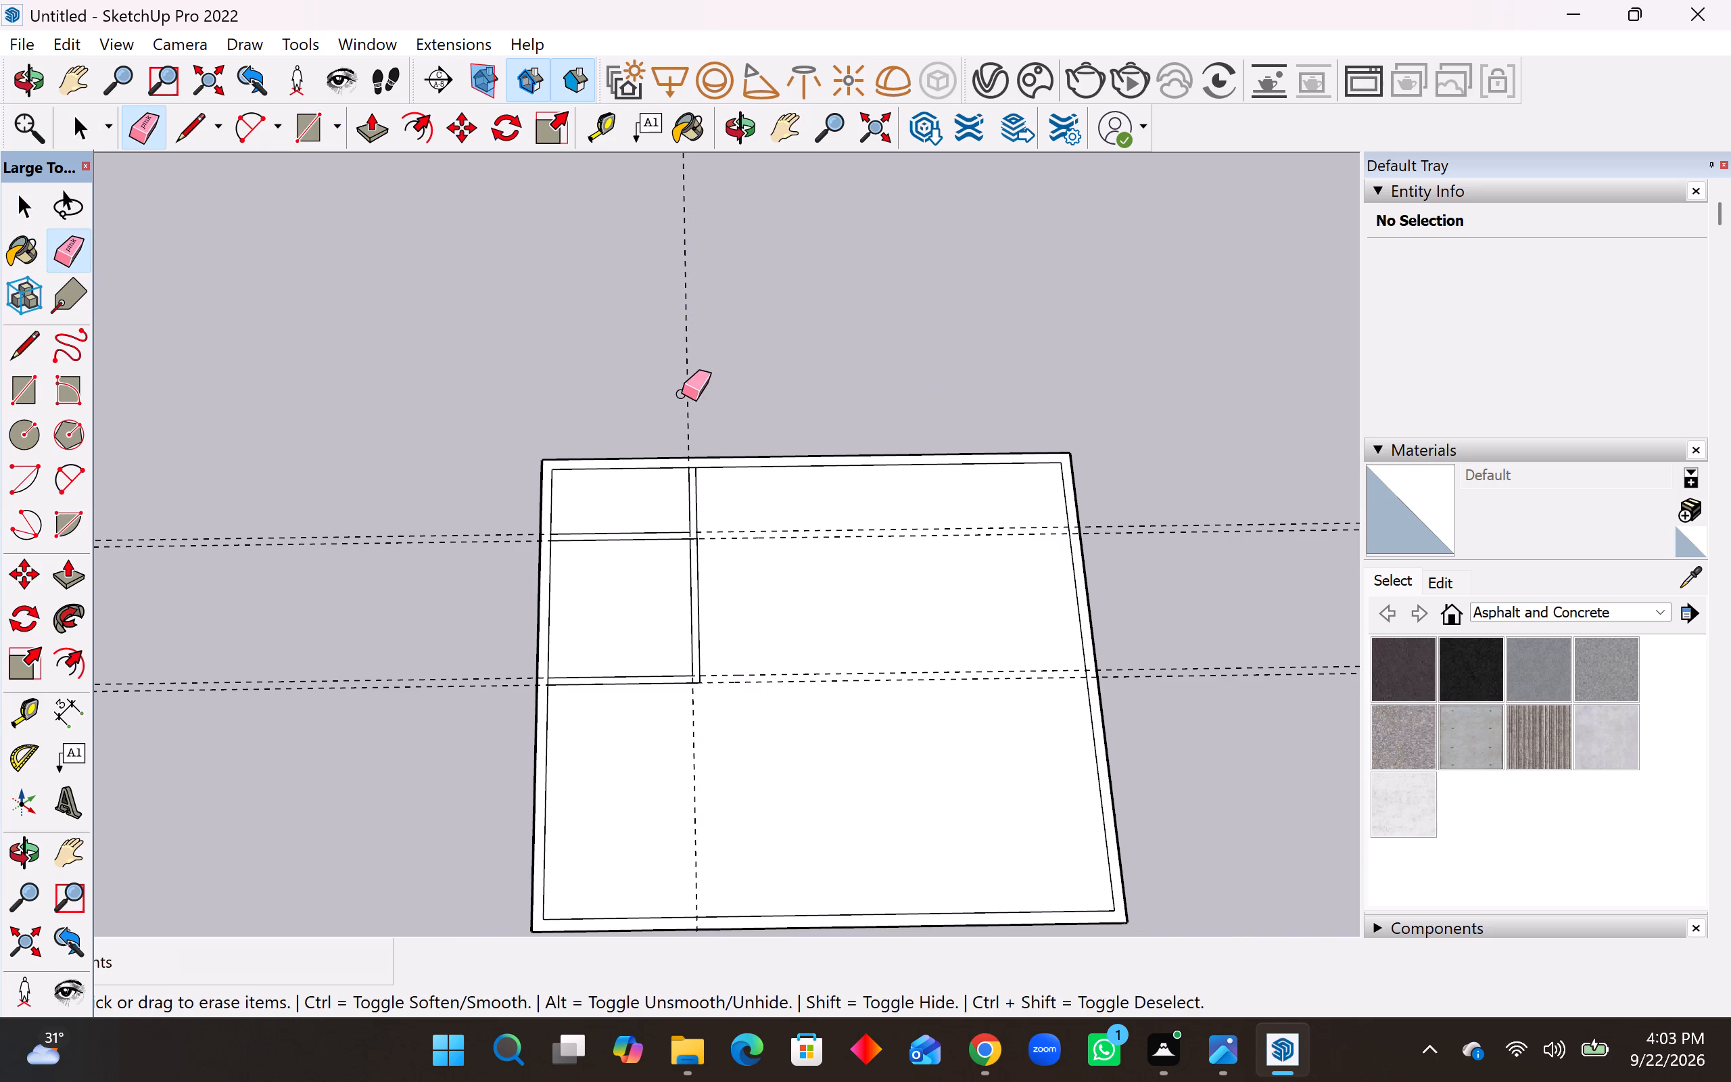
{"action": "left_click_drag", "start_coordinate": [682, 394], "coordinate": [675, 399]}
{"action": "left_click_drag", "start_coordinate": [401, 524], "coordinate": [398, 718]}
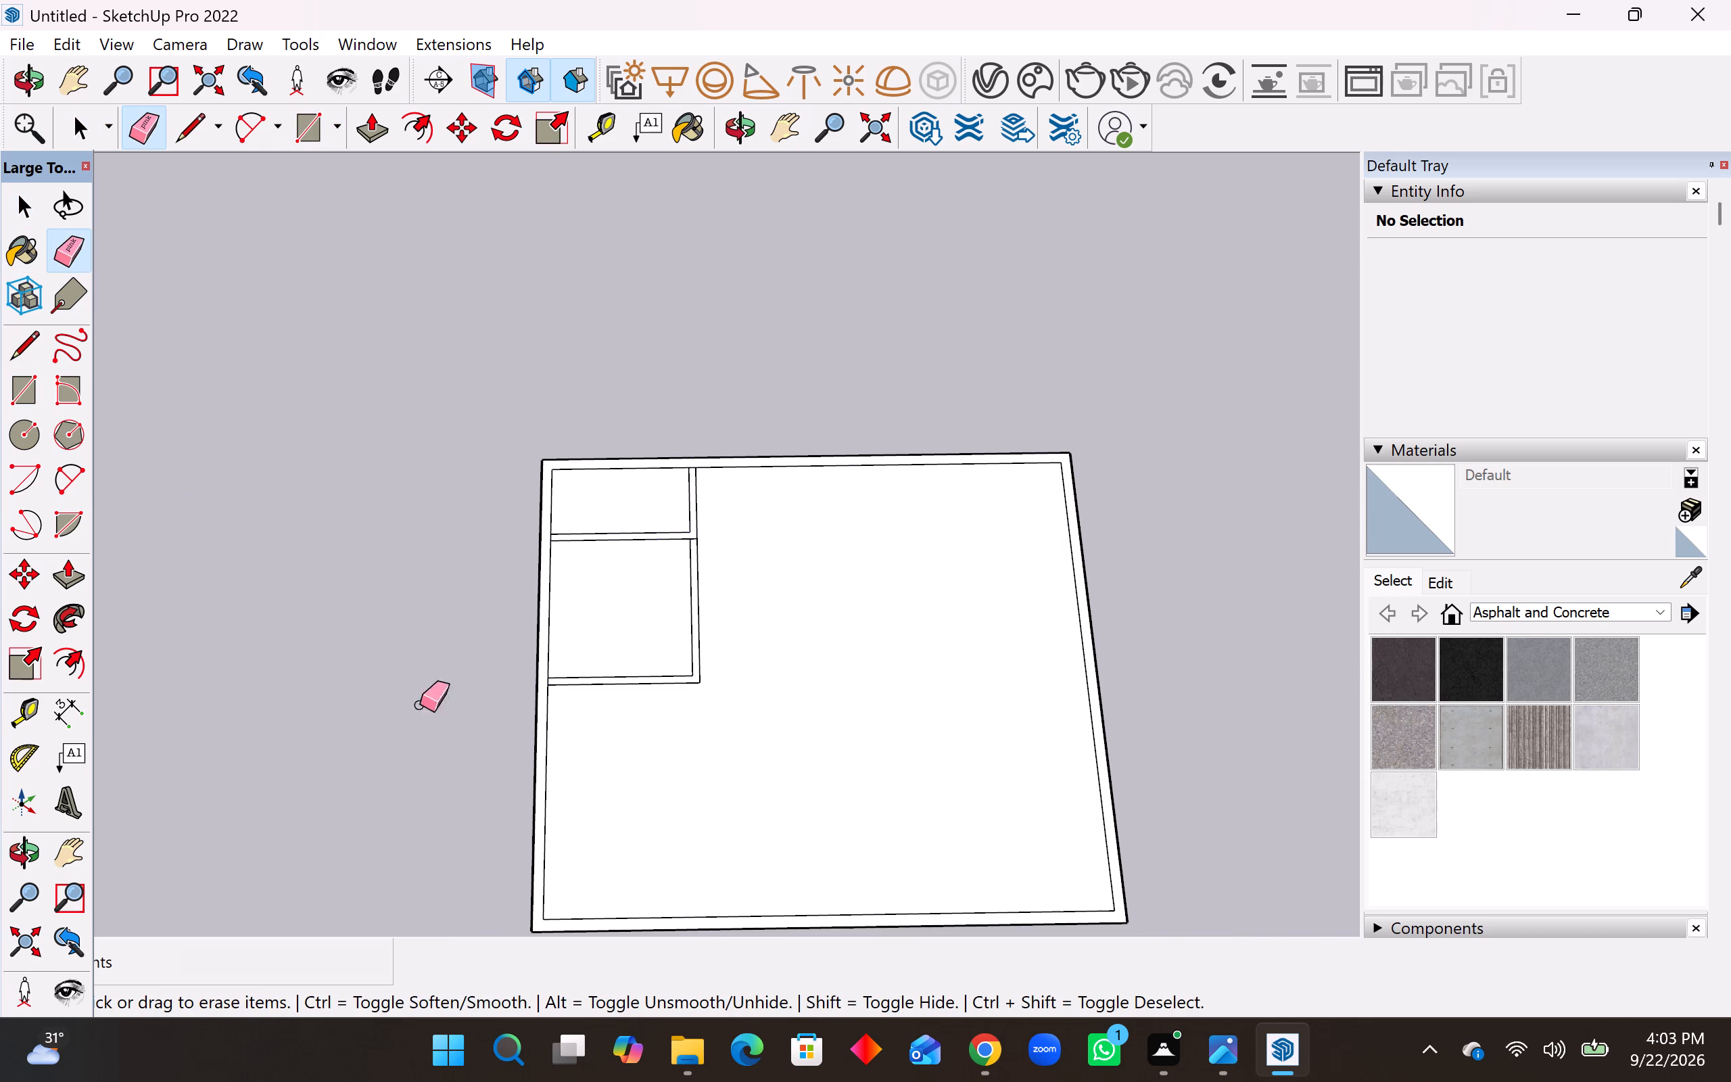
Place guides 10' to the right of the kitchen's outer right wall line and another 6" beyond.
{"action": "scroll", "coordinate": [698, 608], "scroll_direction": "down", "scroll_amount": 2}
{"action": "scroll", "coordinate": [932, 598], "scroll_direction": "up", "scroll_amount": 4}
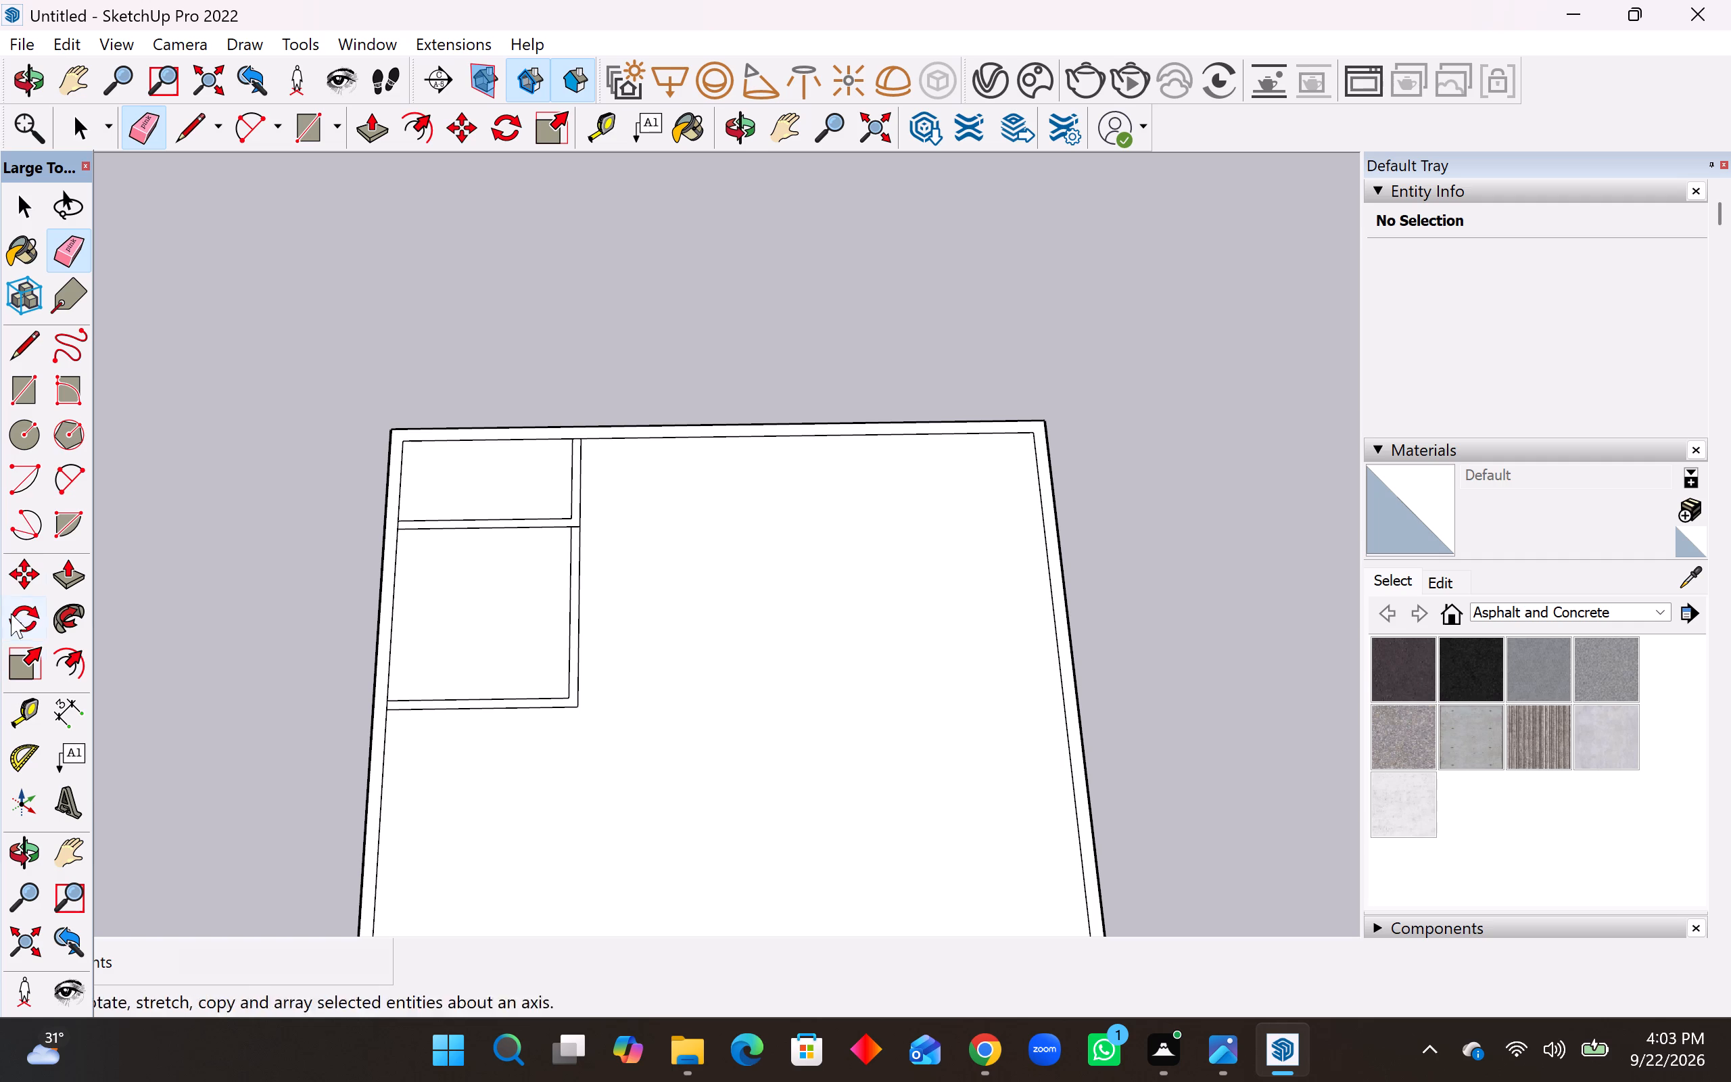
{"action": "left_click", "coordinate": [32, 726]}
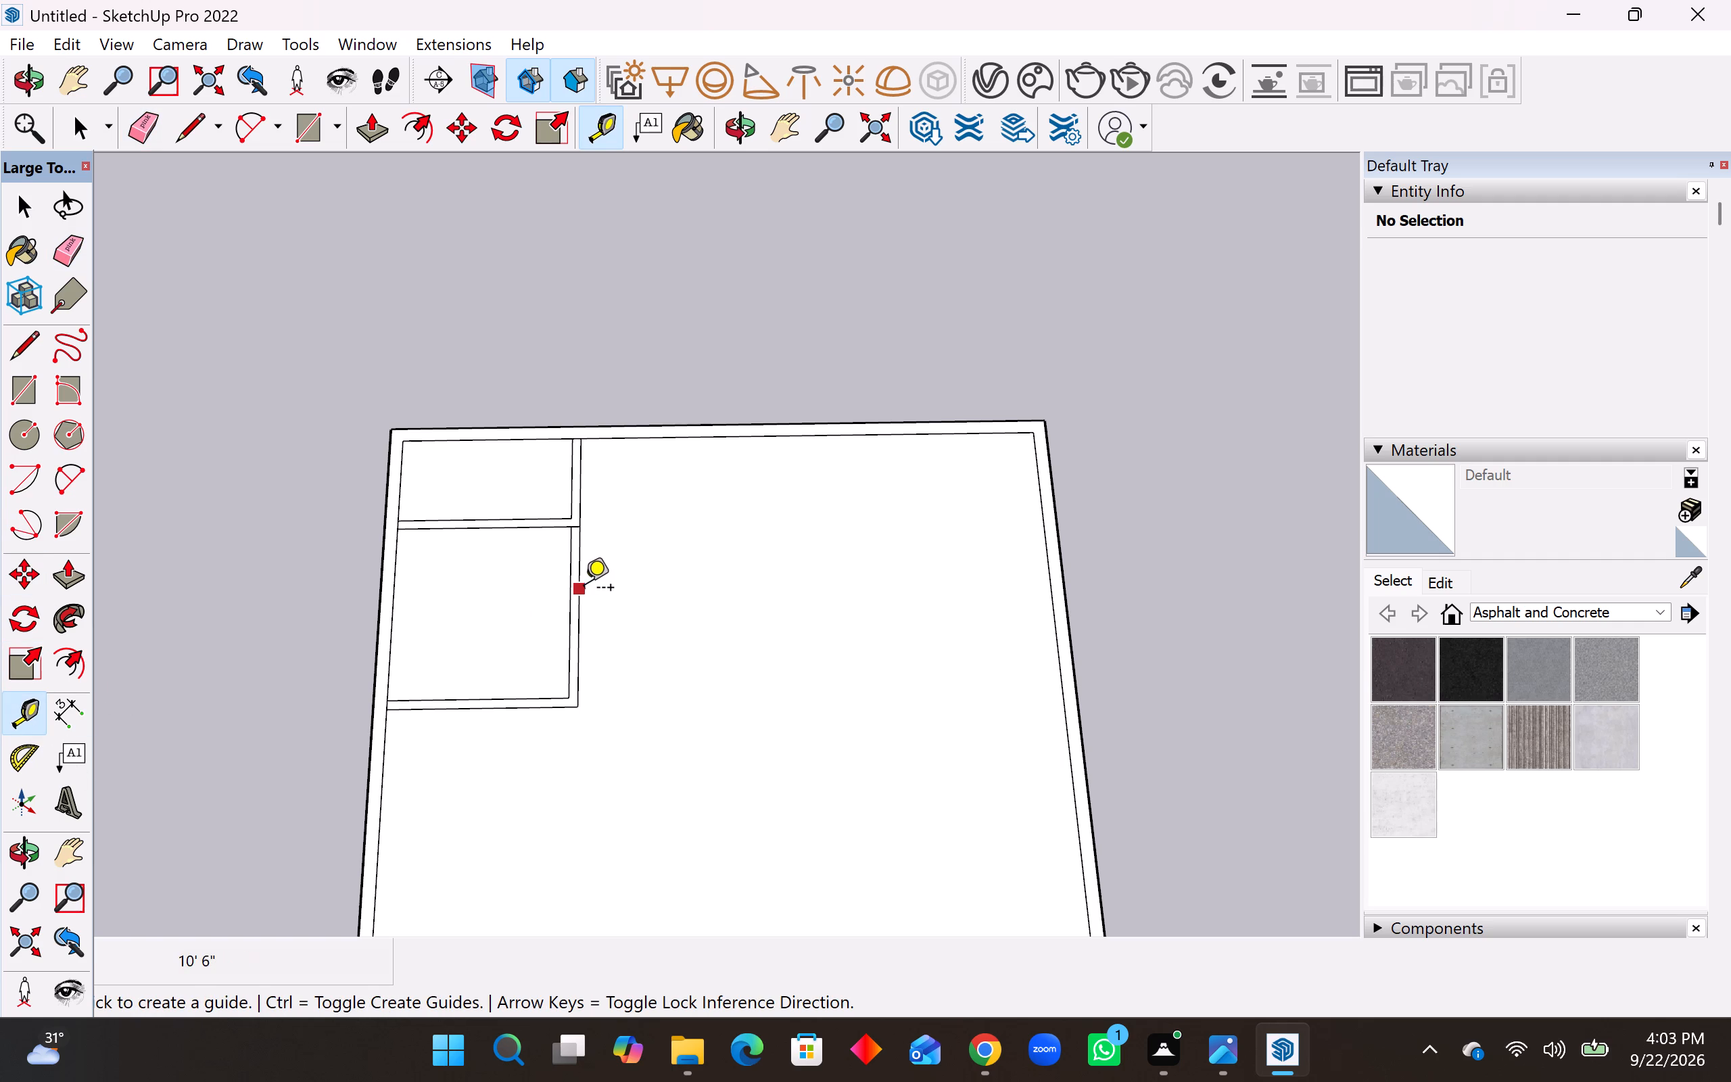
{"action": "left_click", "coordinate": [584, 591]}
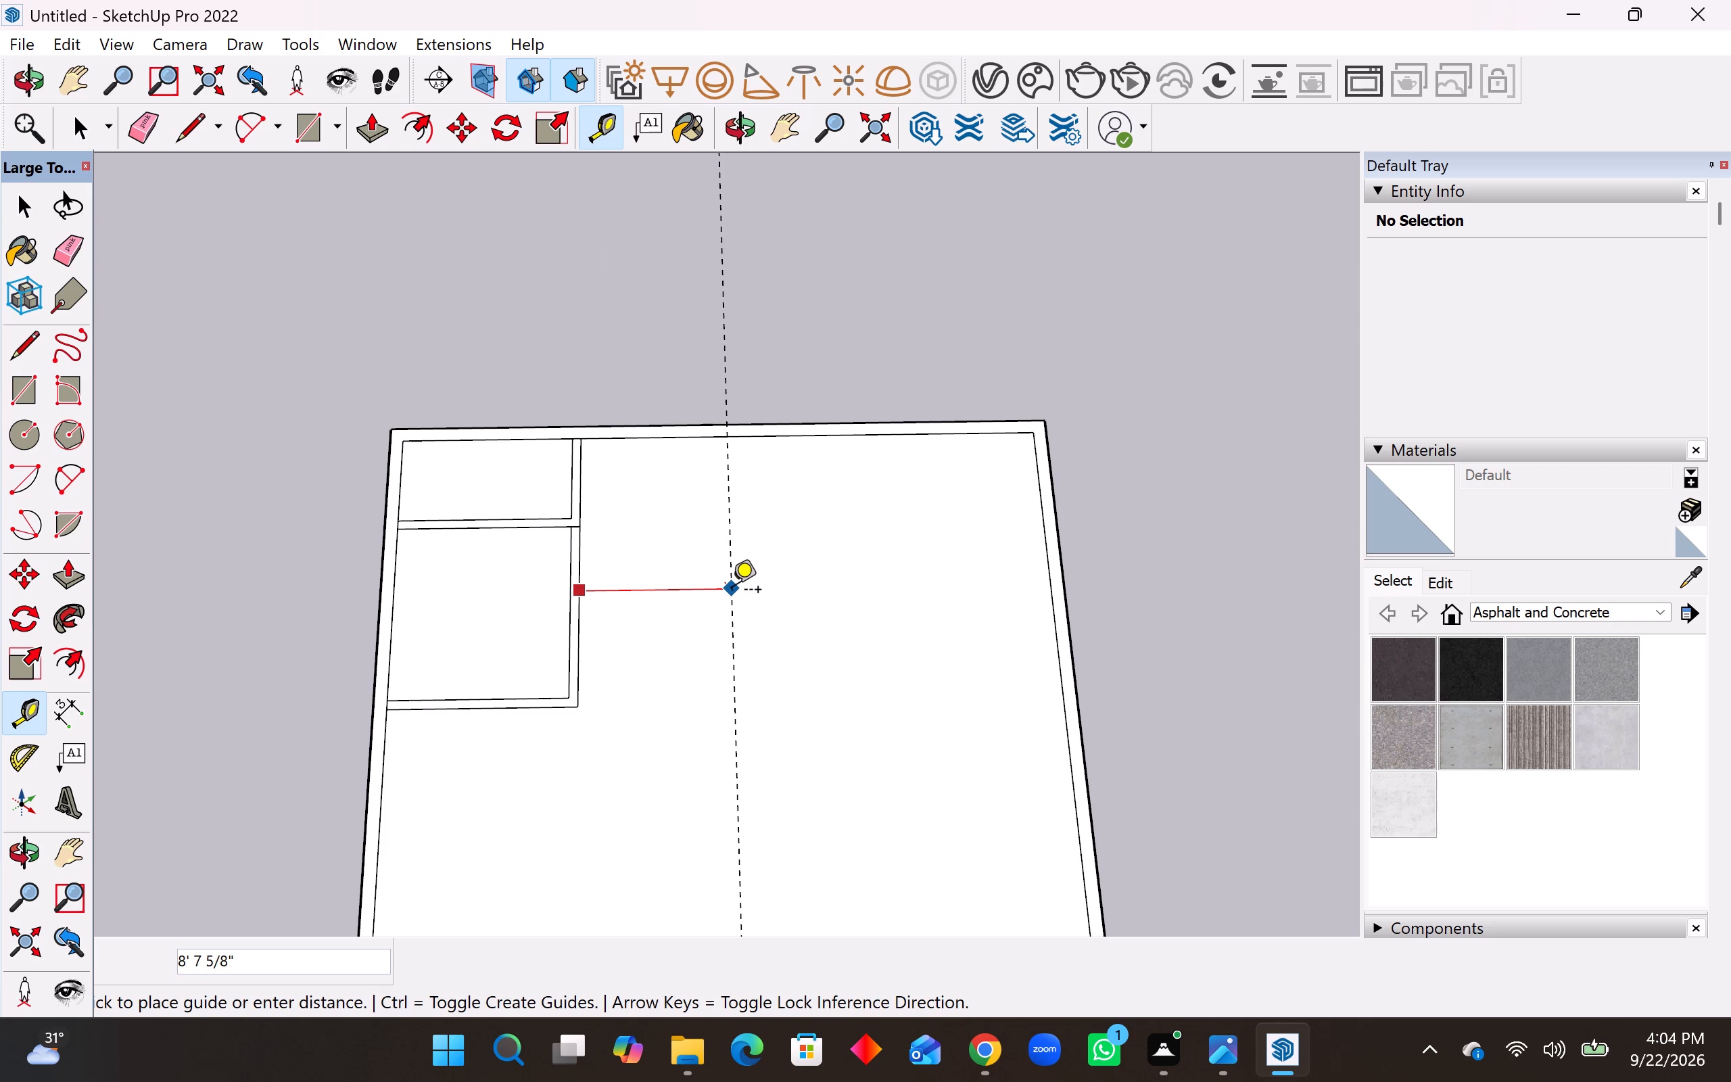
{"action": "type", "text": "10'"}
{"action": "key", "text": "Return"}
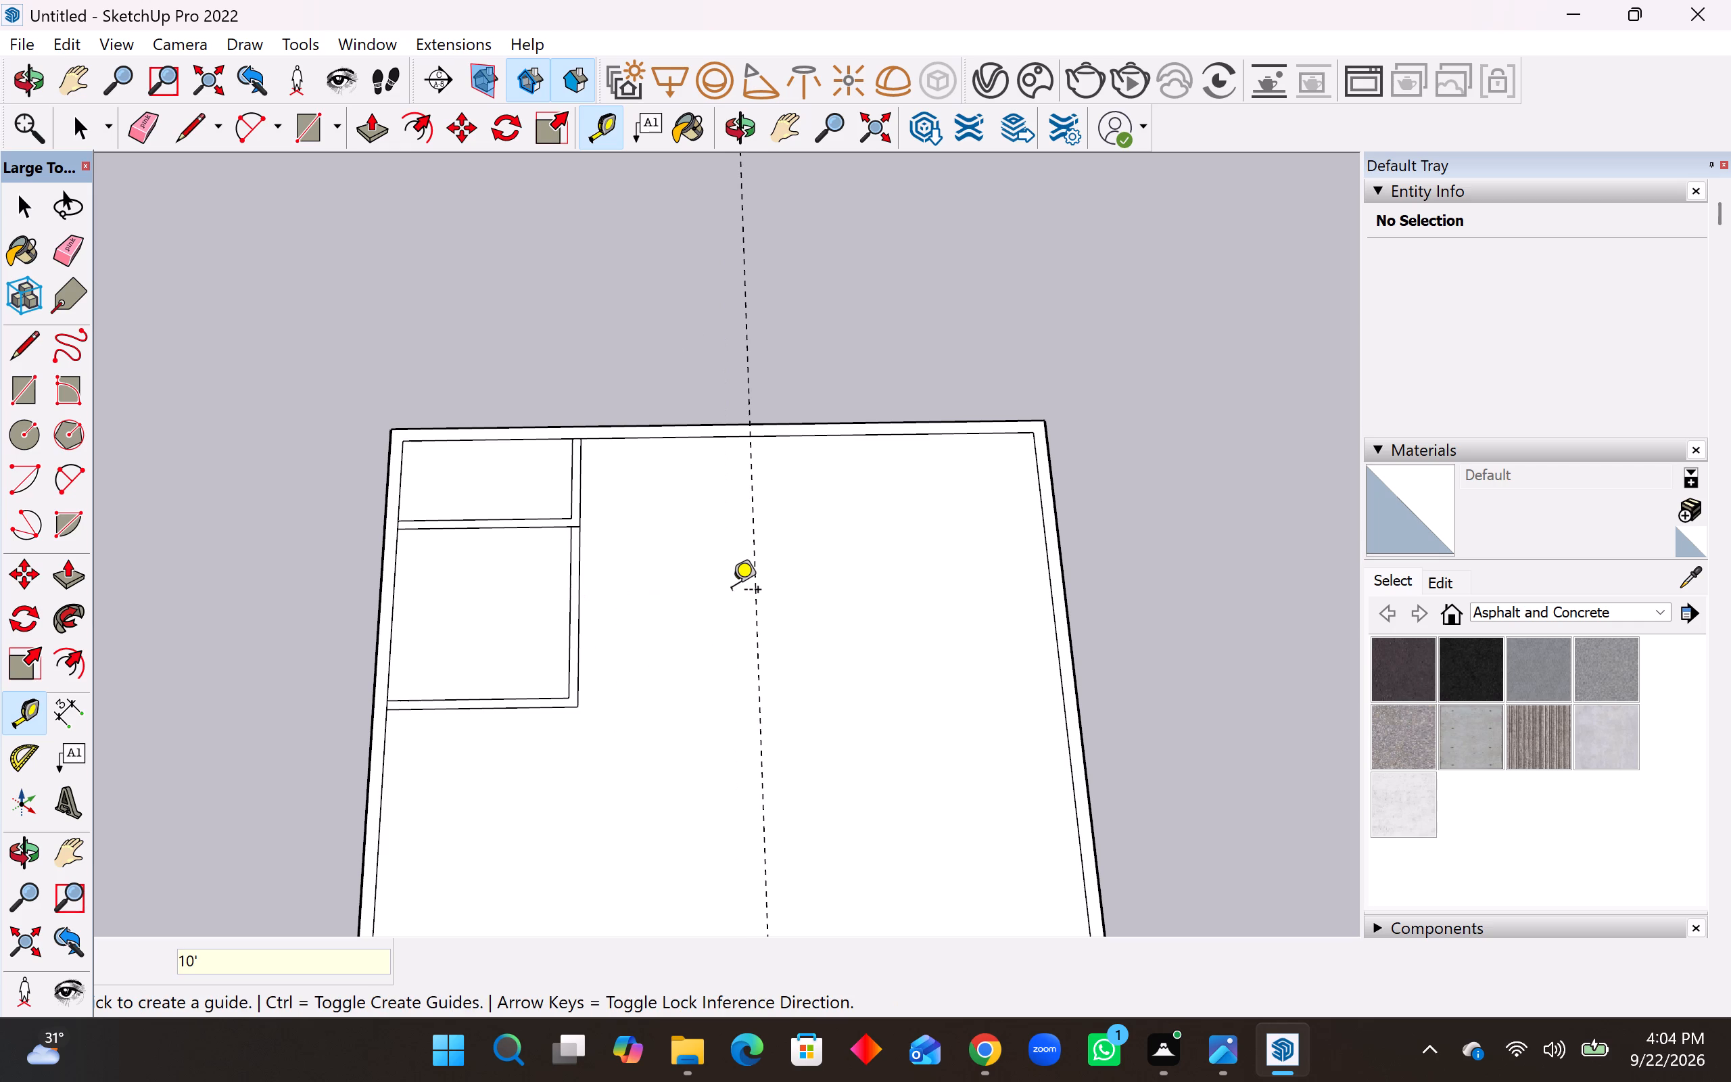
{"action": "left_click", "coordinate": [758, 581]}
{"action": "type", "text": "6\""}
{"action": "key", "text": "Return"}
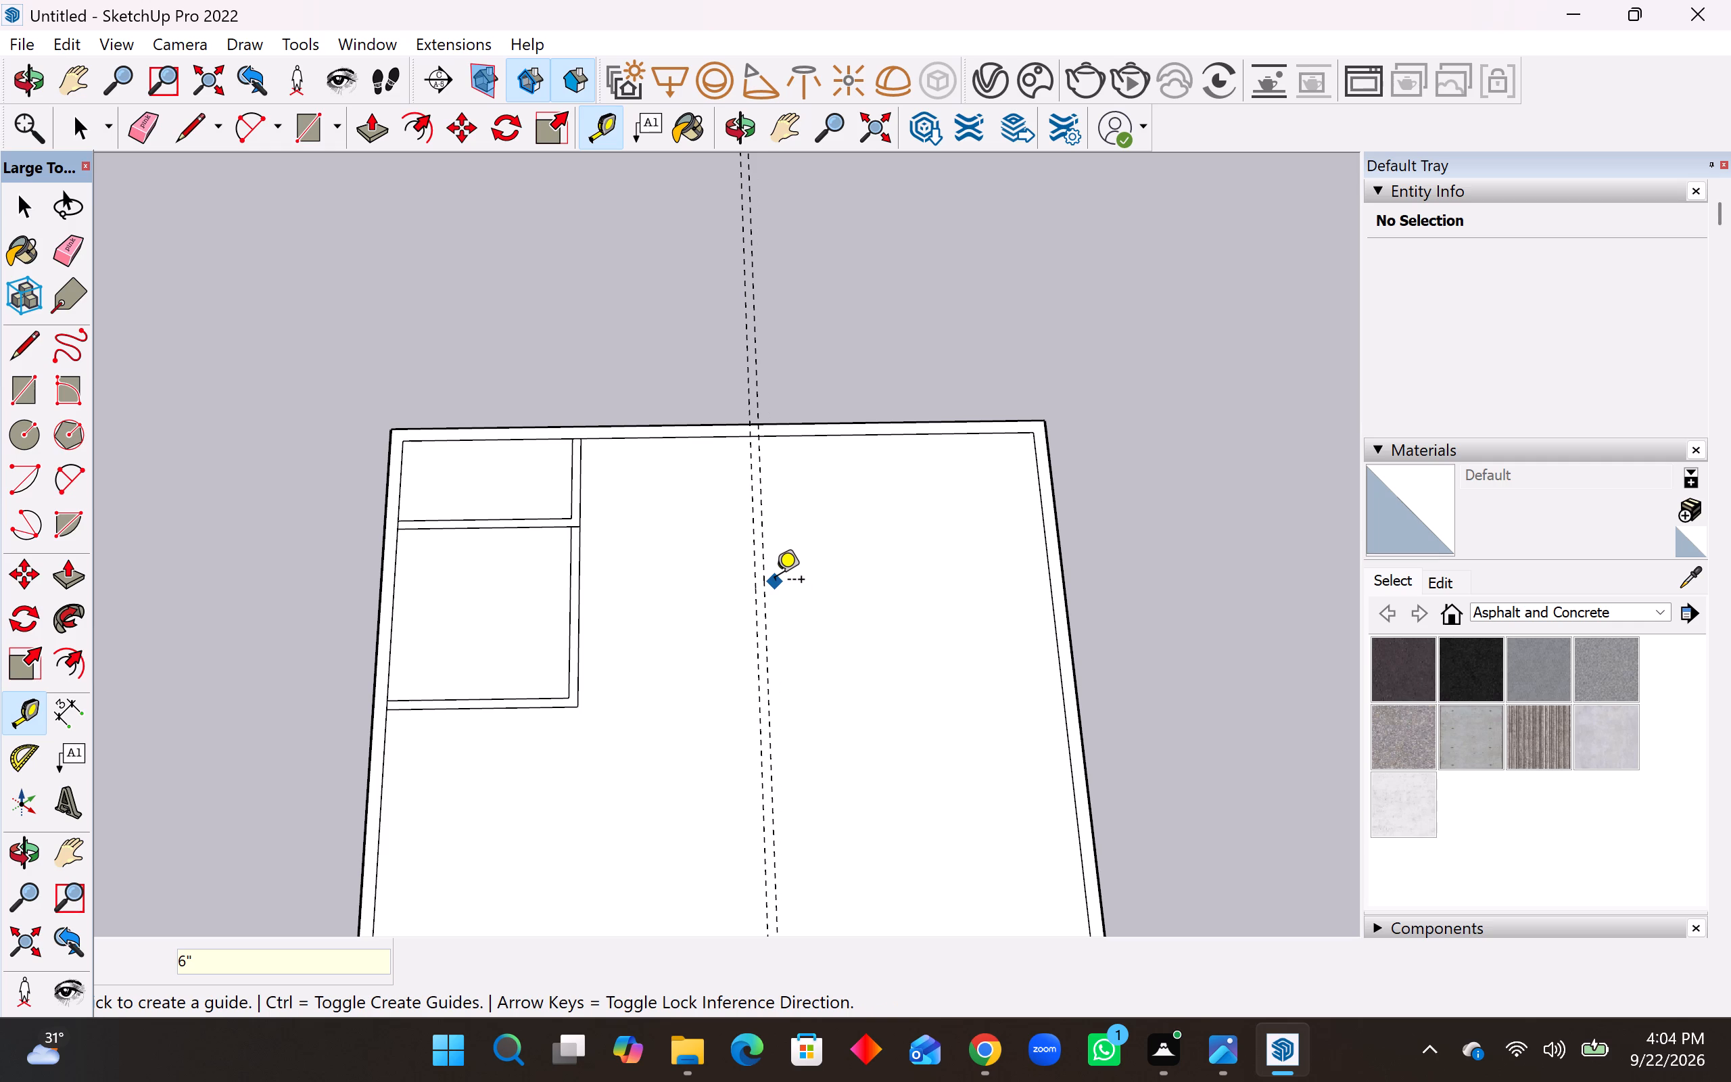
Place guides 12' forward of the rear inner wall line and another 6" beyond for the rear rooms' front wall.
{"action": "left_click", "coordinate": [655, 439]}
{"action": "type", "text": "12'"}
{"action": "key", "text": "Return"}
{"action": "left_click", "coordinate": [702, 641]}
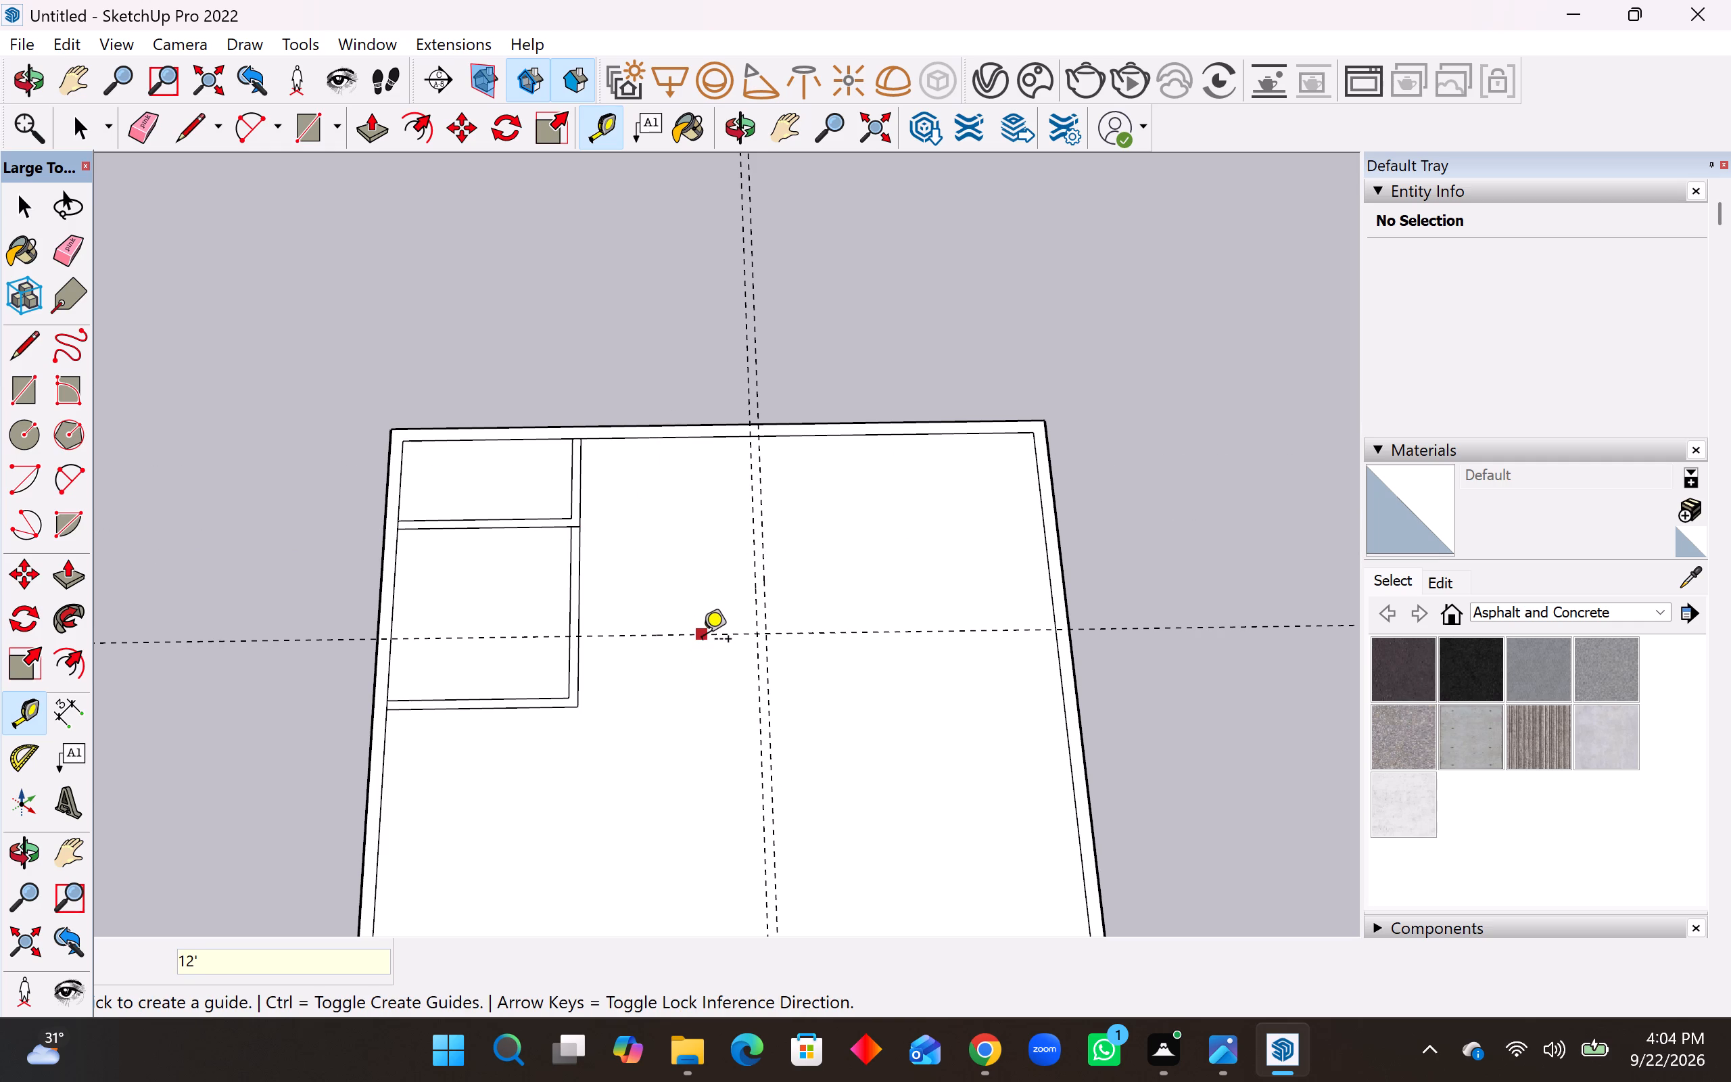
{"action": "type", "text": "6\""}
{"action": "key", "text": "Return"}
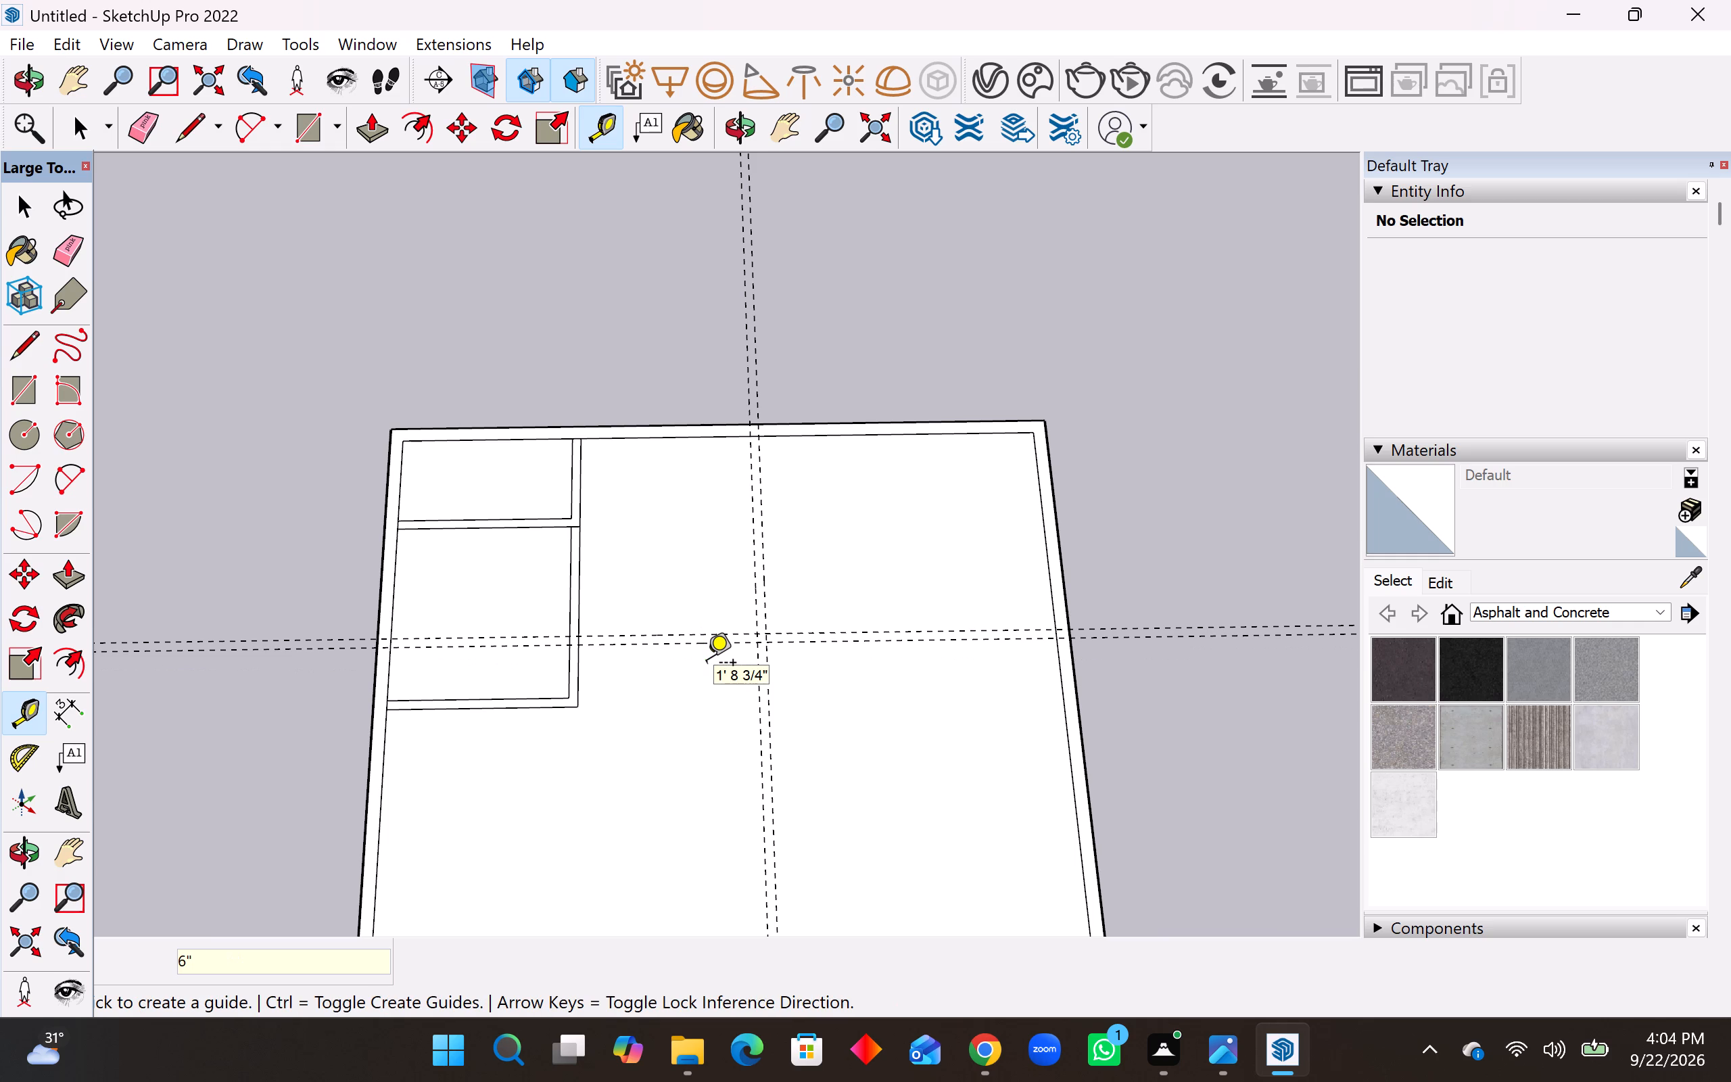
Place guides 10' to the right of the first rear room's partition and another 6" beyond for the second room's side wall.
{"action": "left_click", "coordinate": [766, 555]}
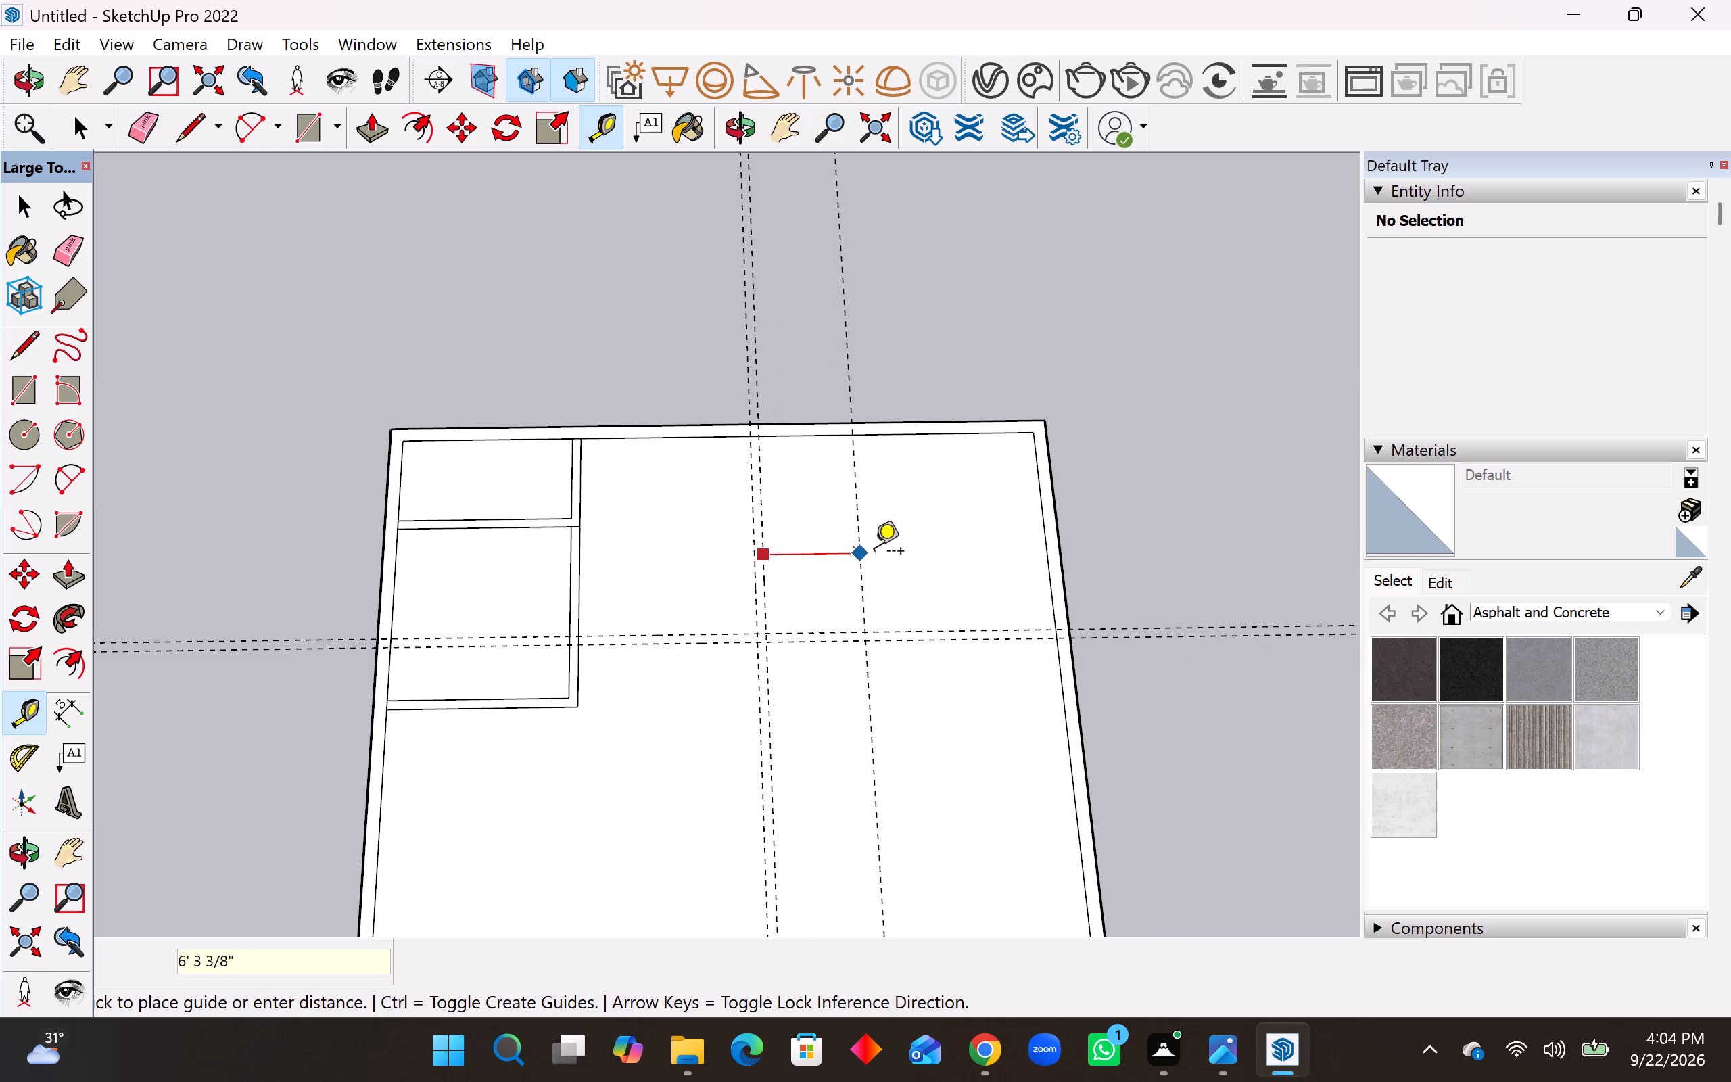
{"action": "type", "text": "10'"}
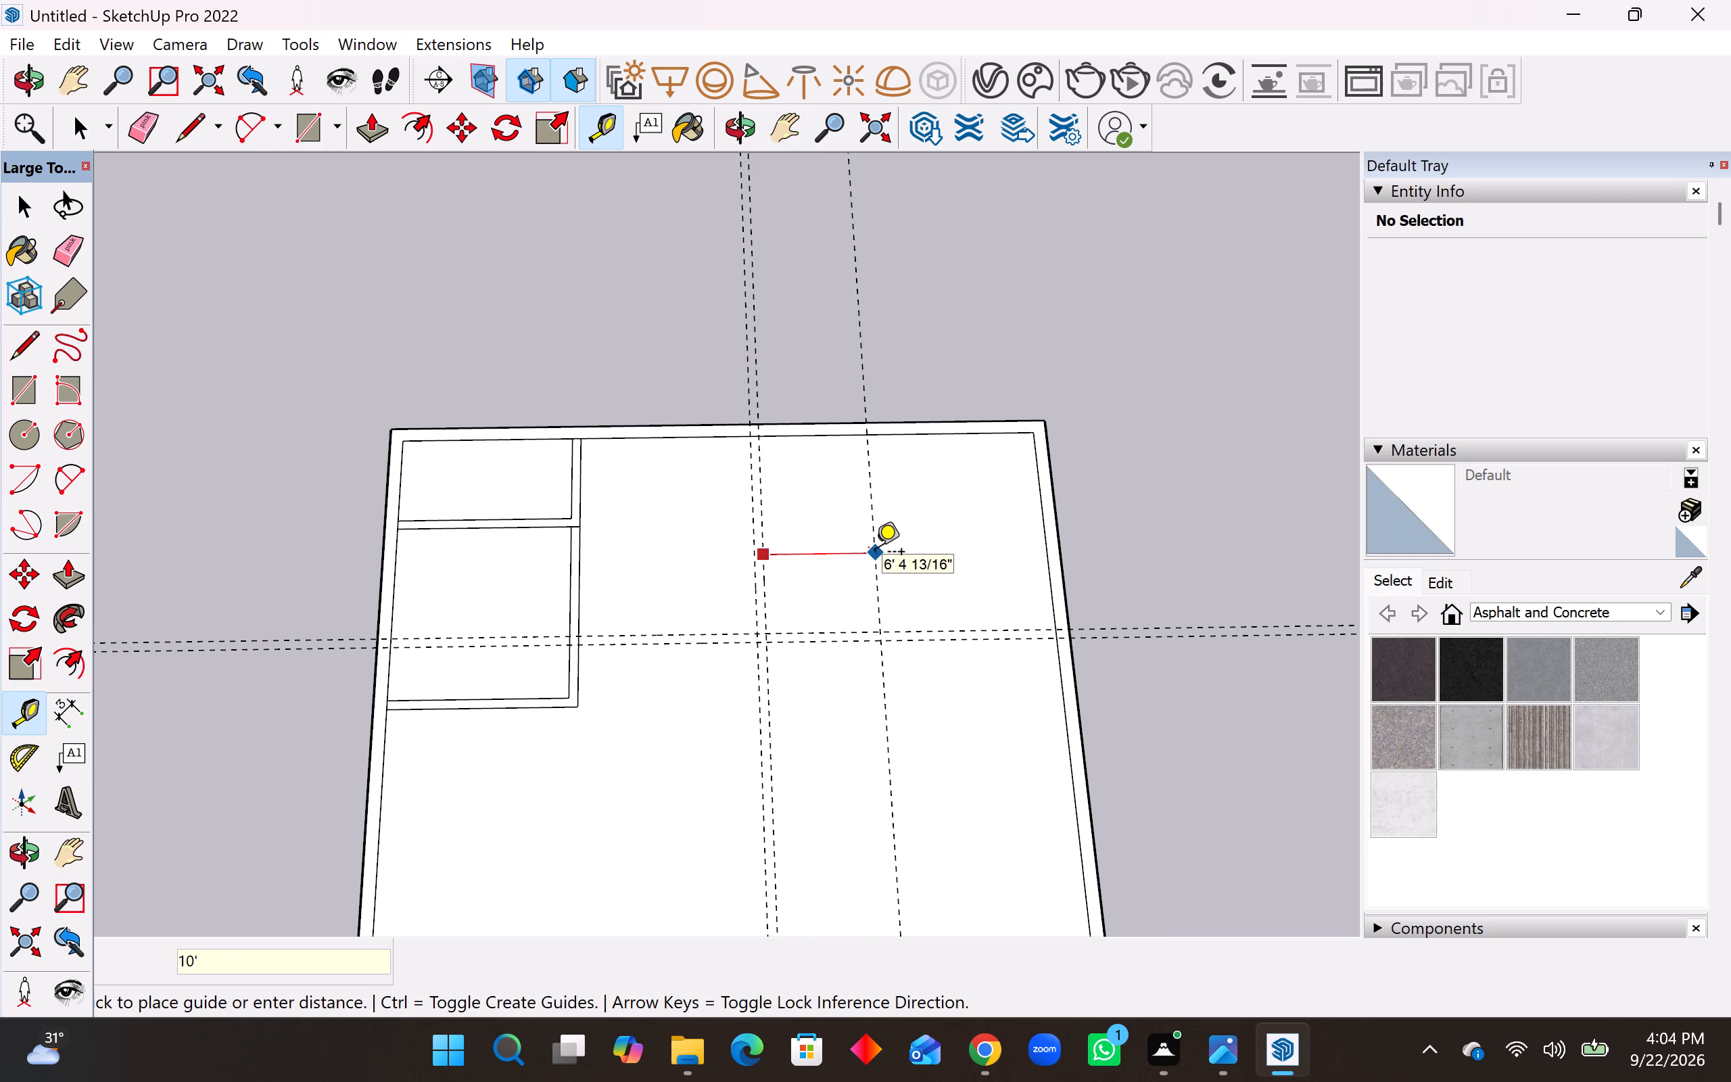
{"action": "key", "text": "Return"}
{"action": "left_click", "coordinate": [939, 548]}
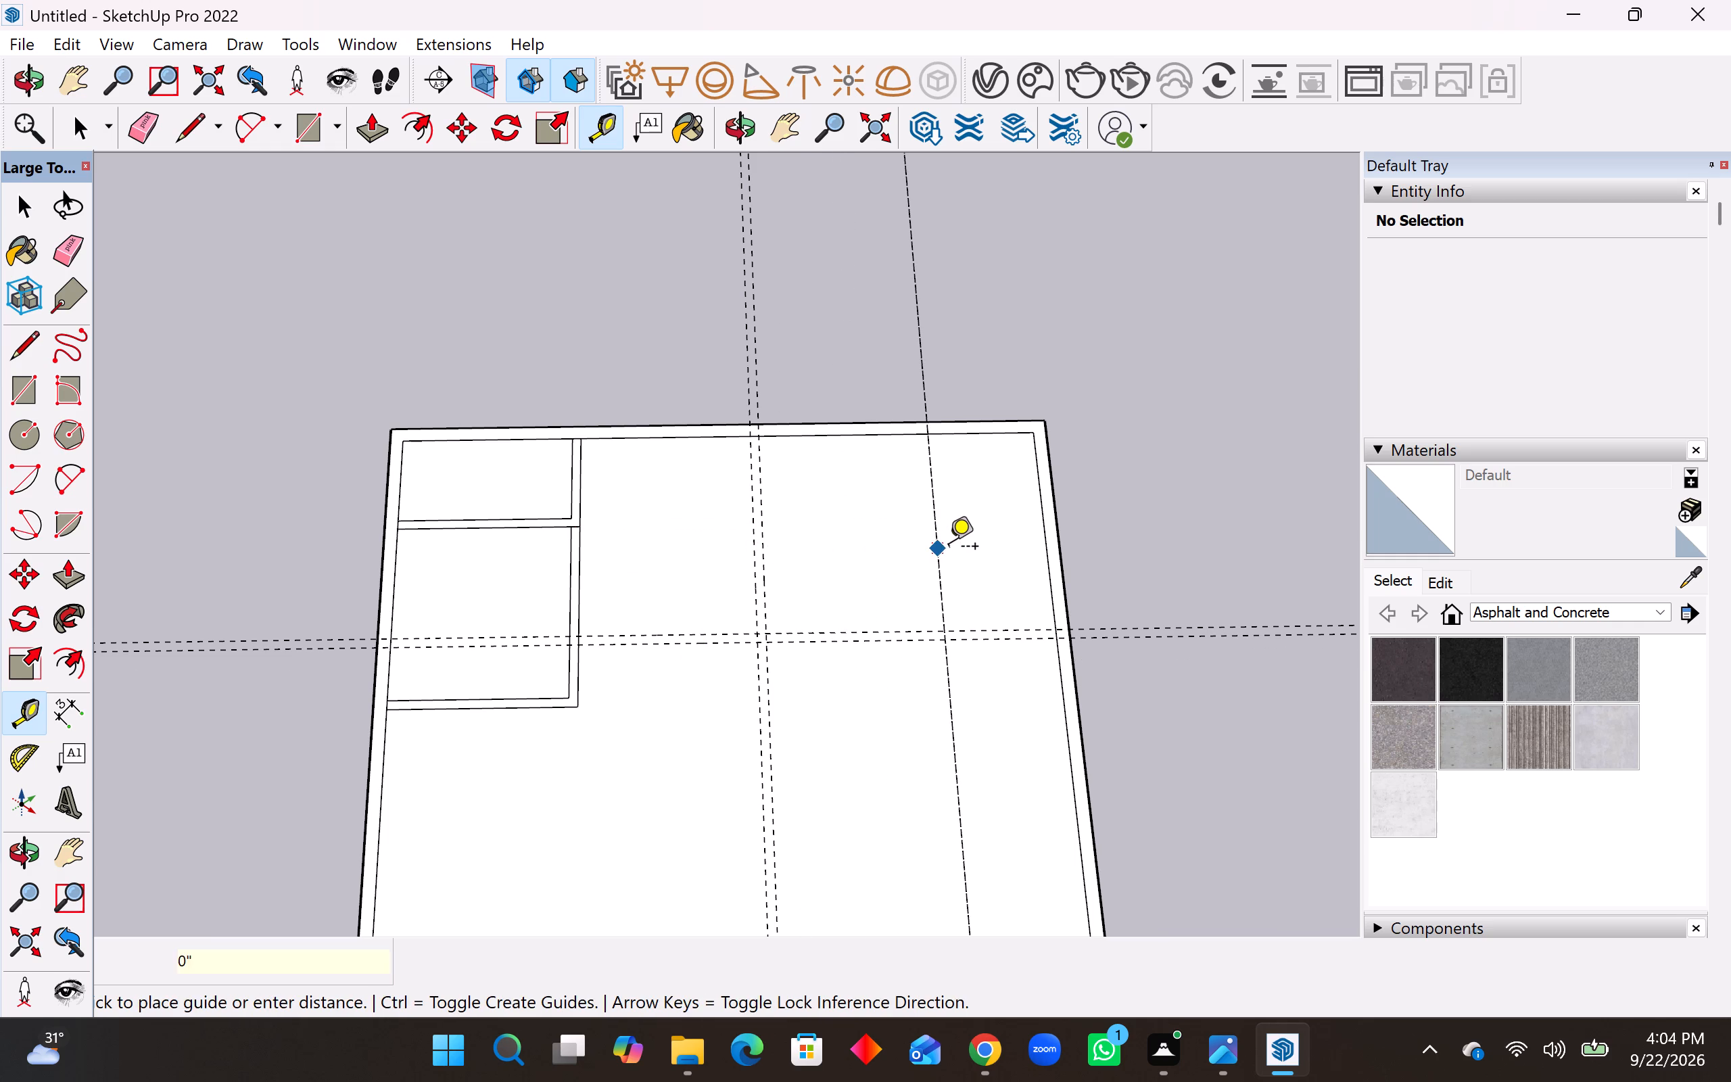
{"action": "type", "text": "6\""}
{"action": "key", "text": "Return"}
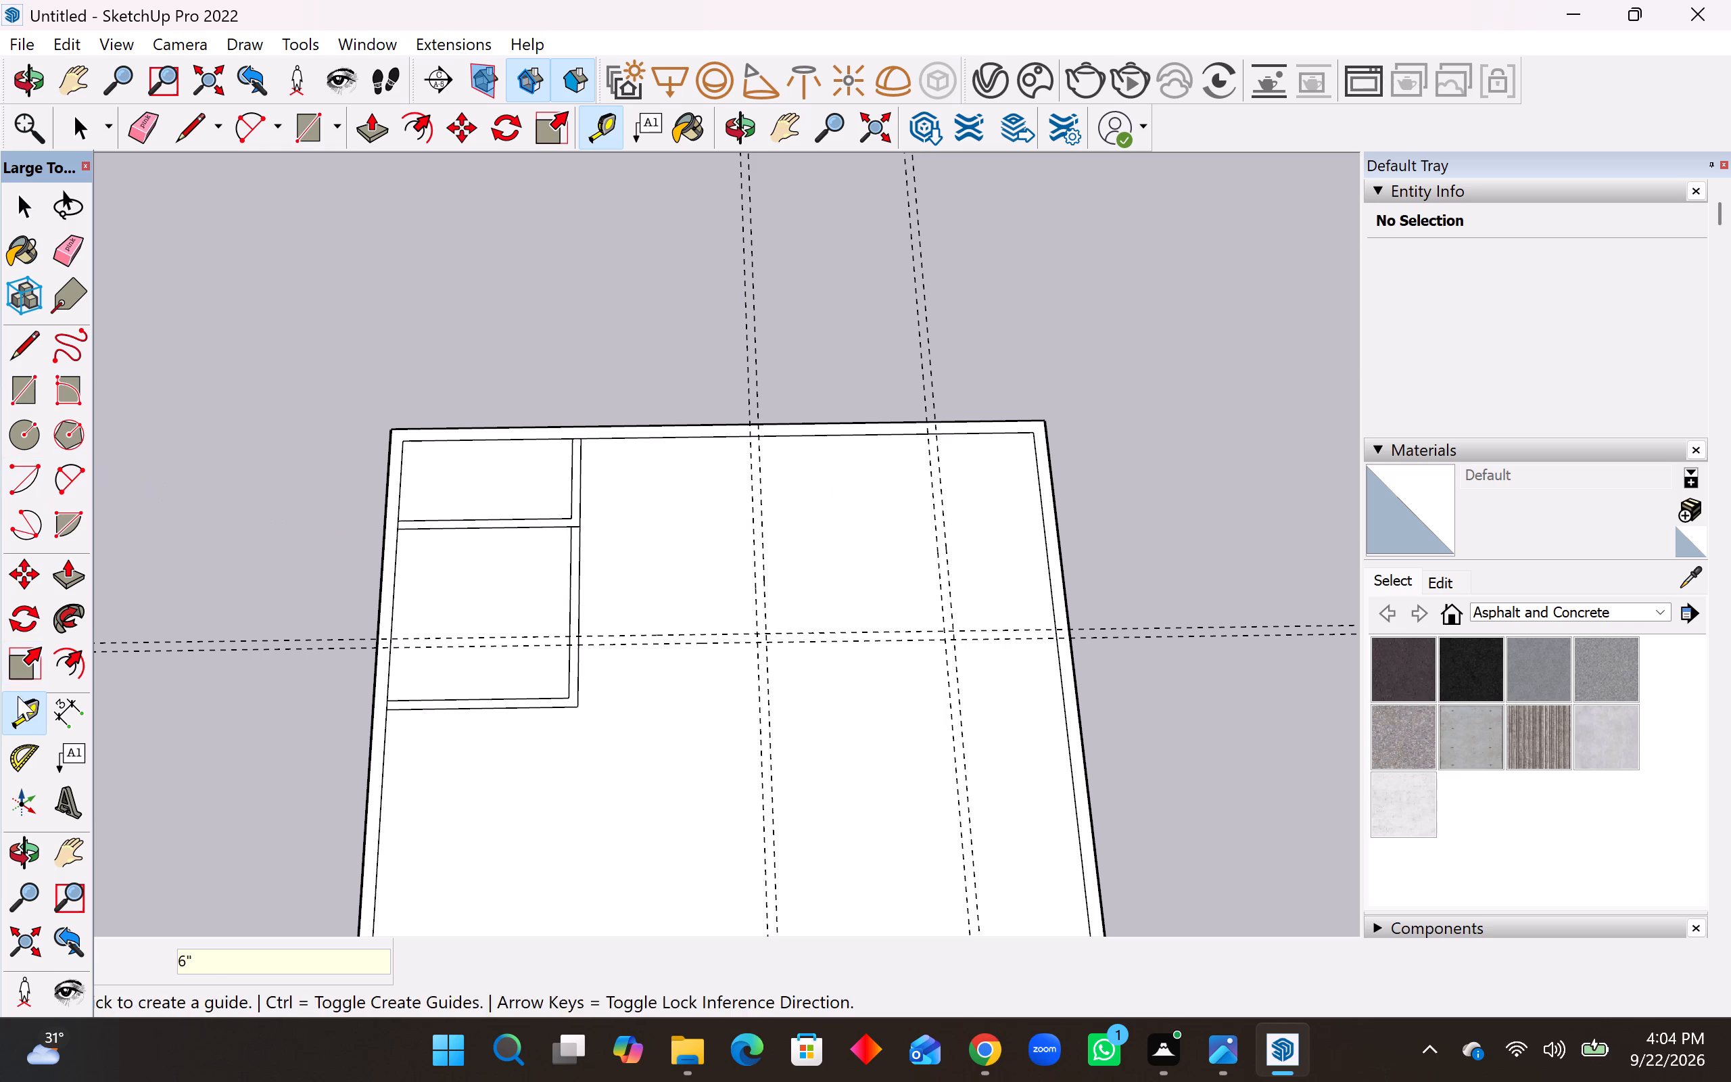
Measure the remaining width between the second room's partition guide and the right inner wall corner along the rear wall.
{"action": "left_click", "coordinate": [51, 710]}
{"action": "left_click", "coordinate": [936, 438]}
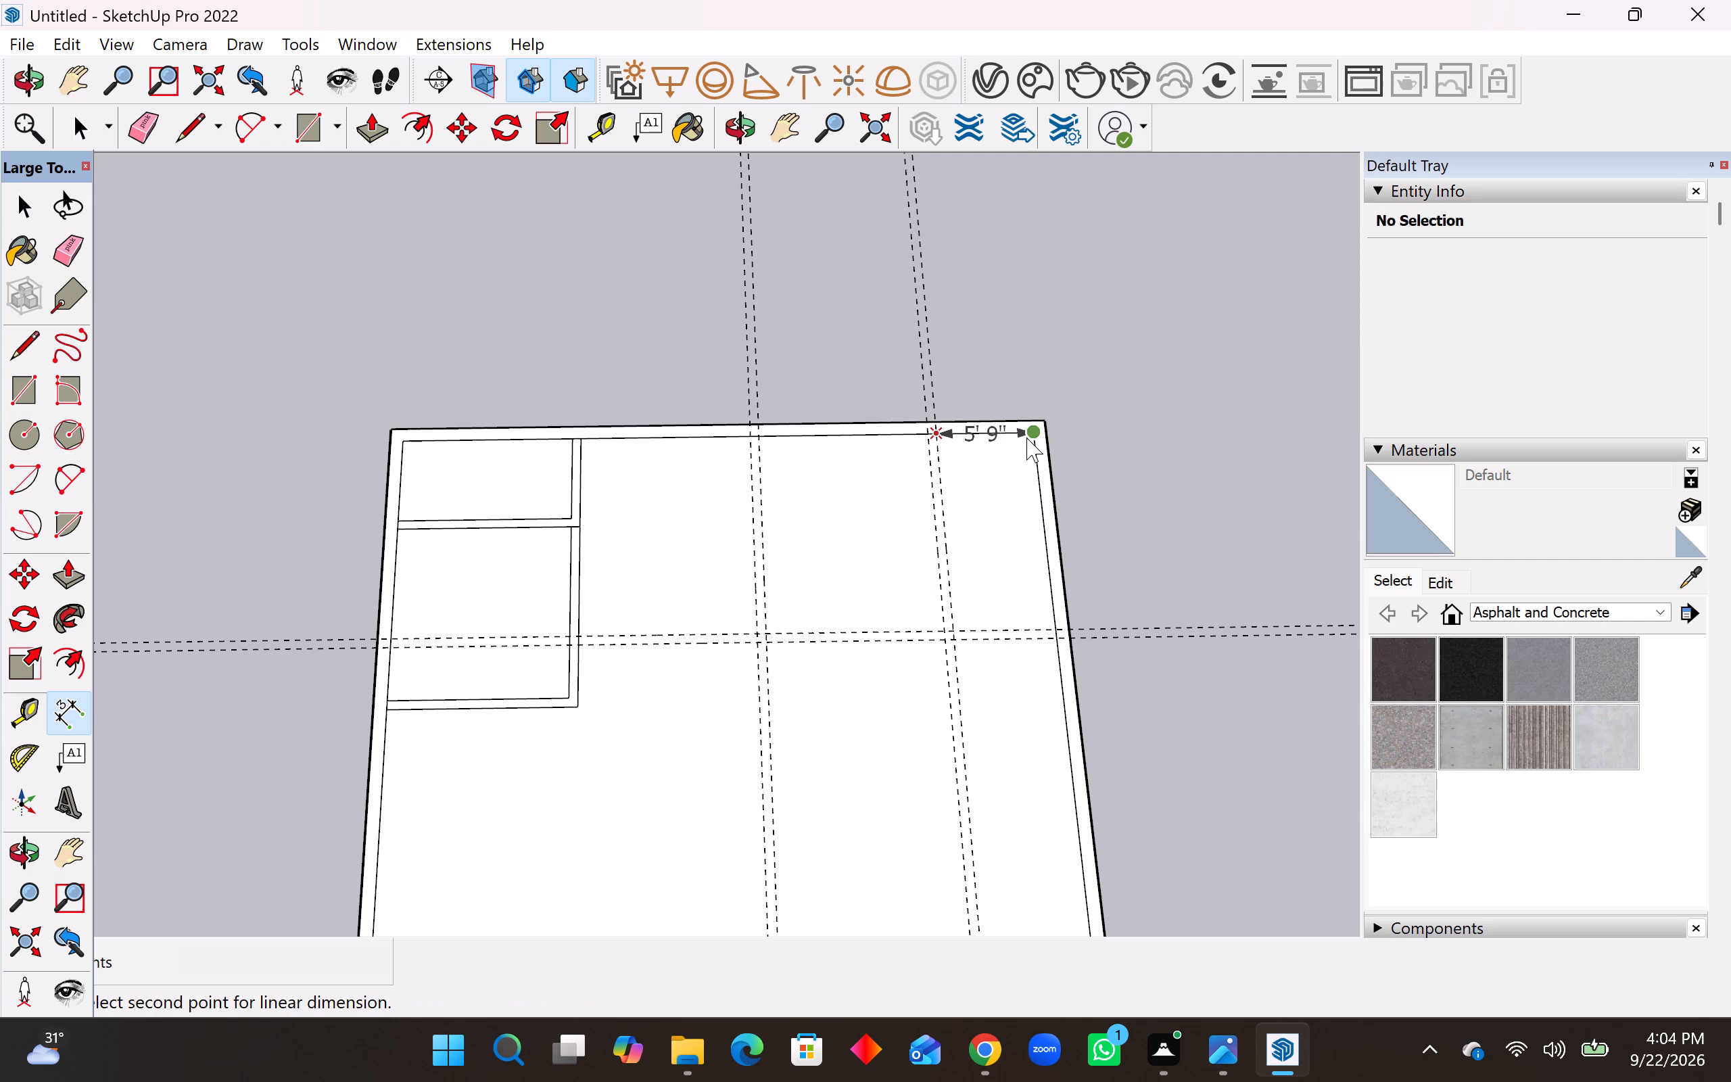
{"action": "key", "text": "Escape"}
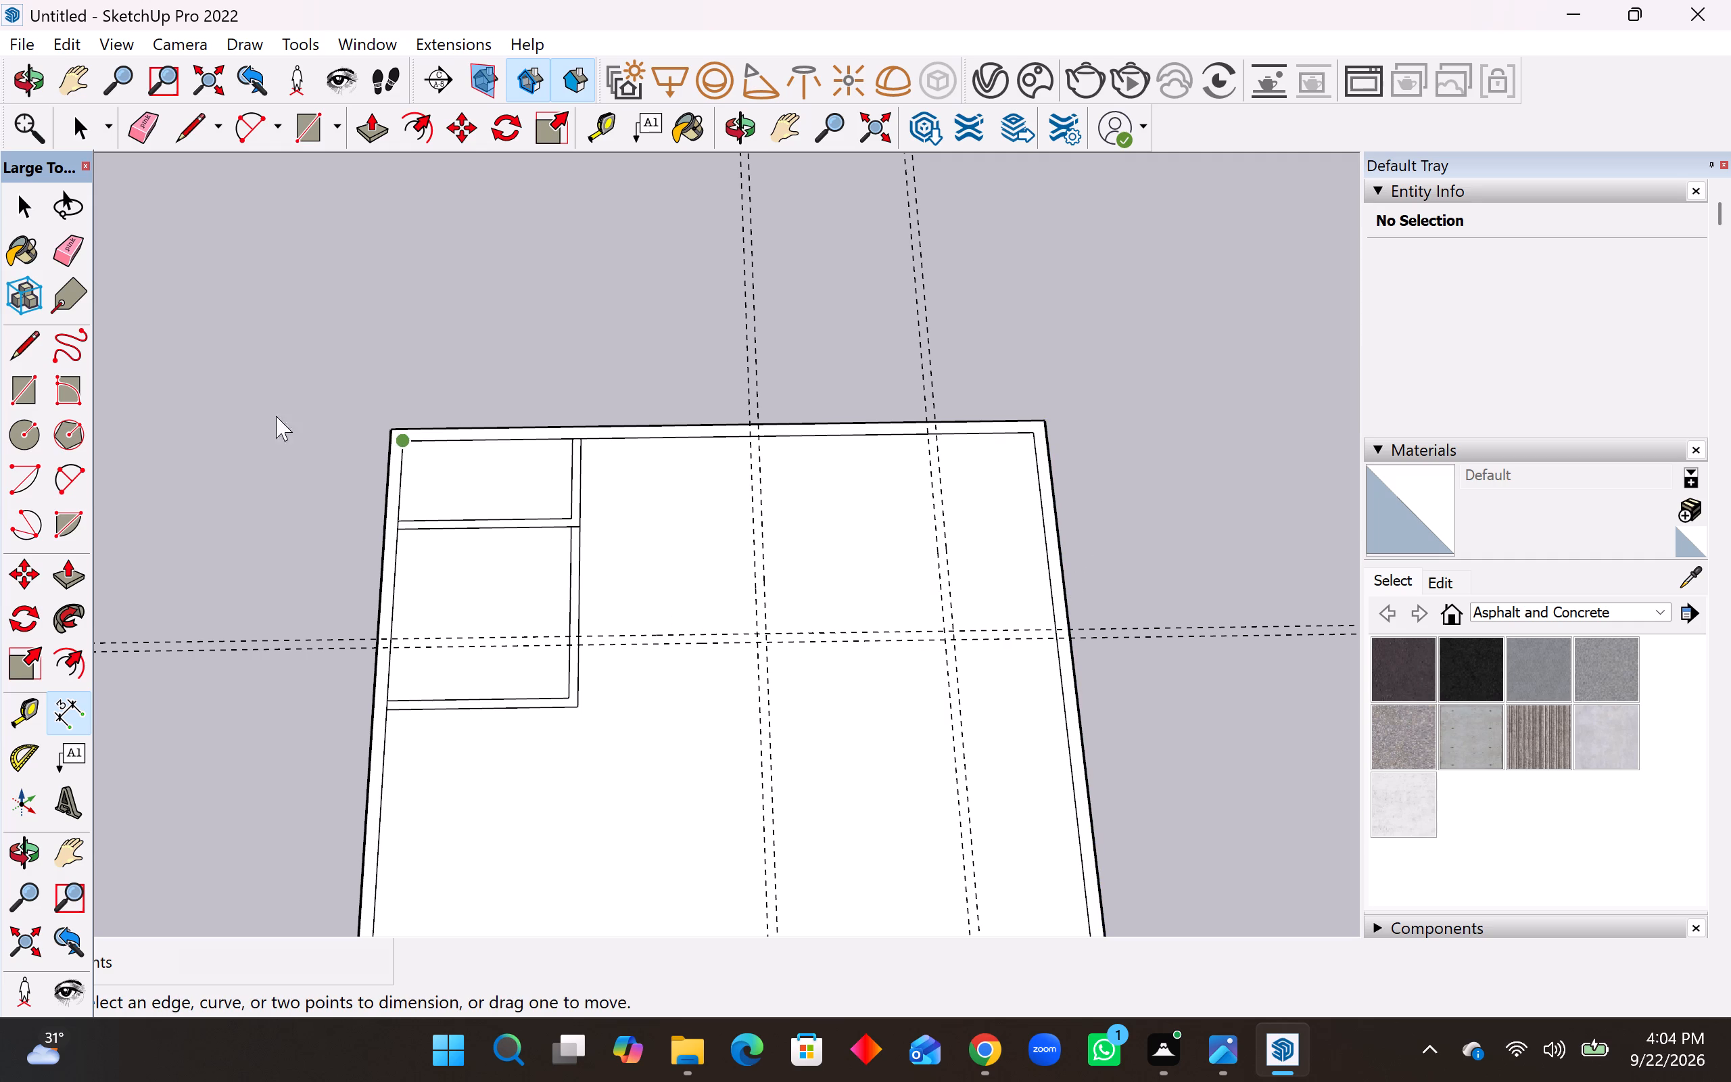
Draw the first rear room's 12' by 10' inner and 12'6" by 10'6" outer rectangles beside the luv/store, following the guides.
{"action": "left_click", "coordinate": [16, 387]}
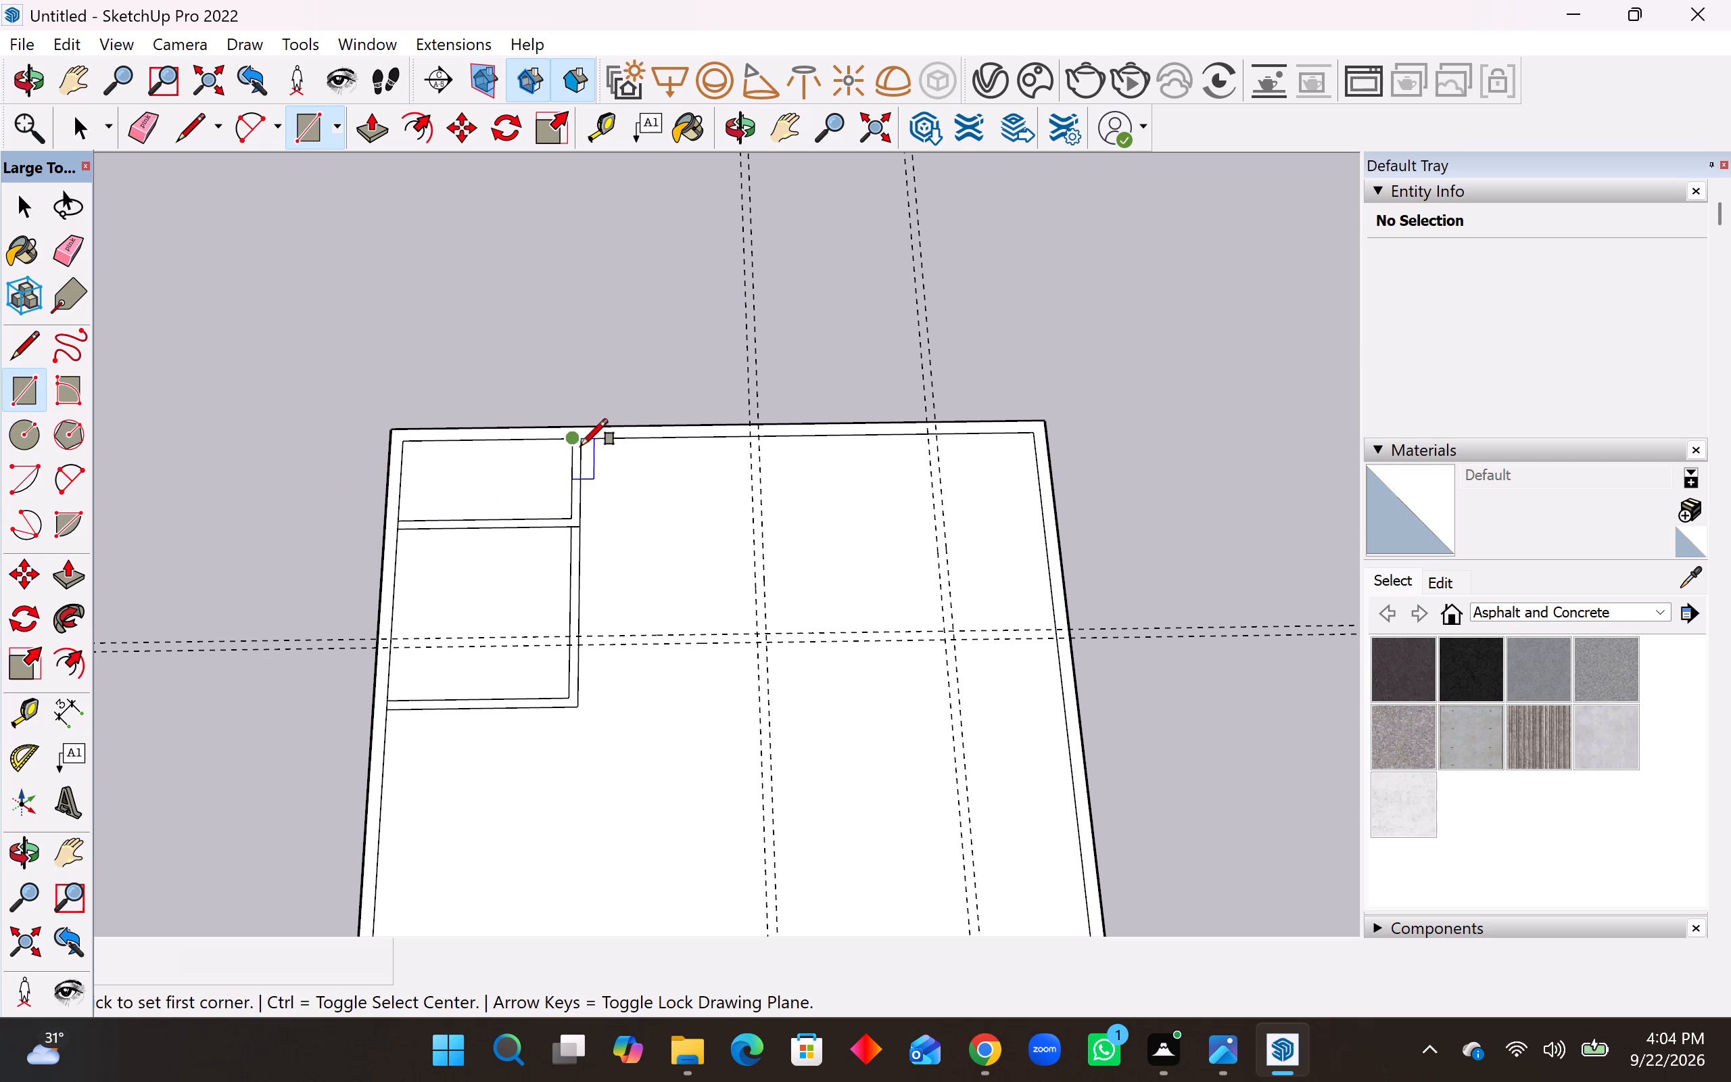
{"action": "left_click", "coordinate": [582, 445]}
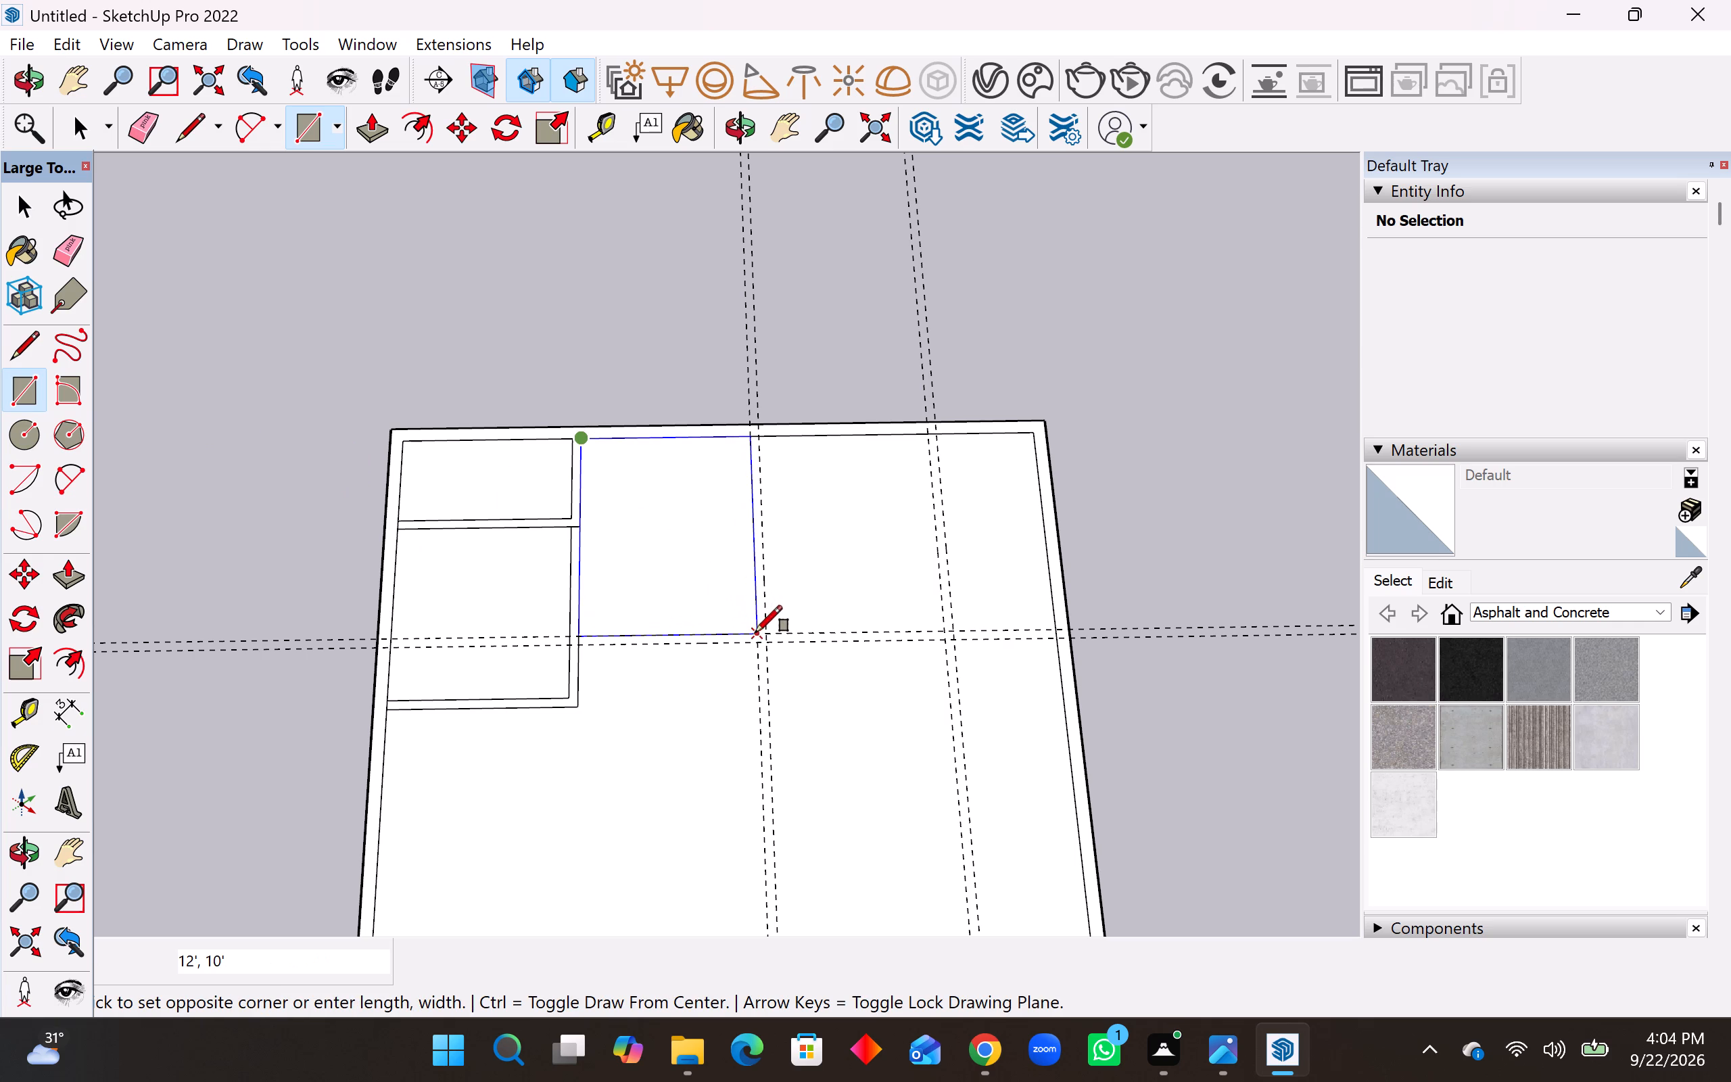
{"action": "left_click", "coordinate": [755, 632]}
{"action": "left_click", "coordinate": [589, 438]}
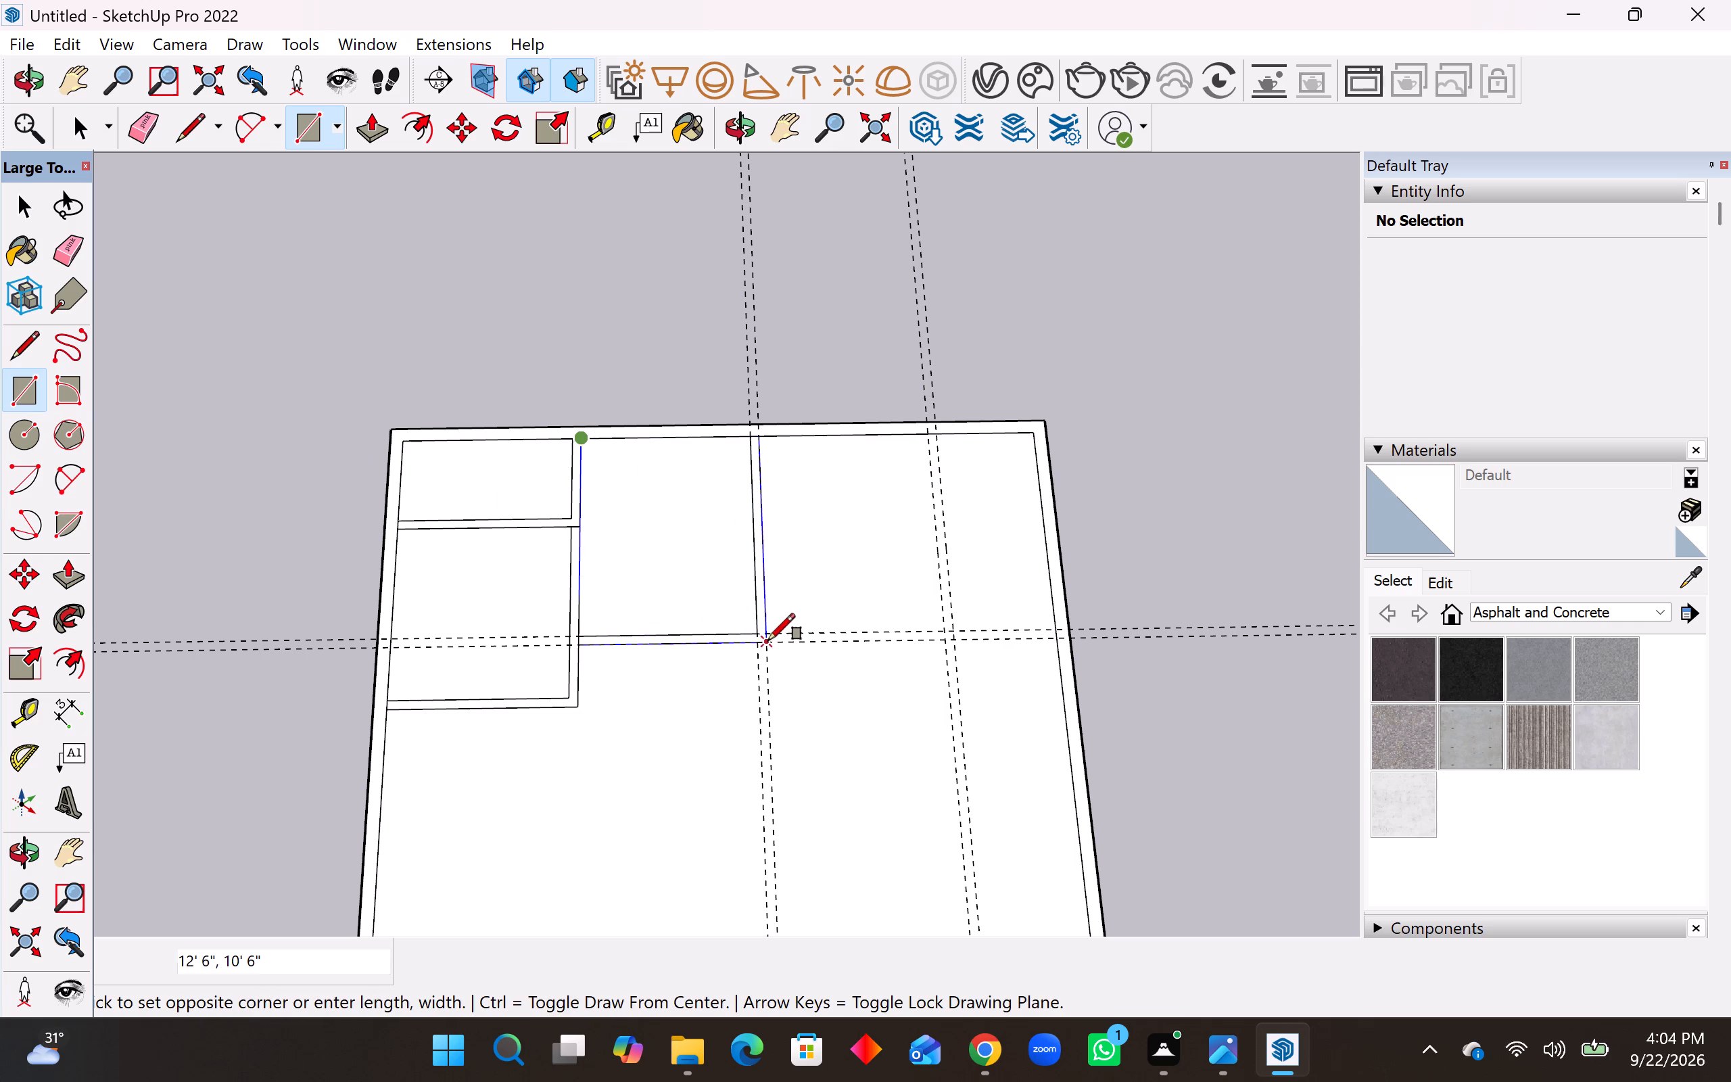
{"action": "left_click", "coordinate": [769, 643]}
Draw the second rear room's 12' by 10' inner and 12'6" by 10'6" outer rectangles to the right of the first room.
{"action": "left_click", "coordinate": [760, 437]}
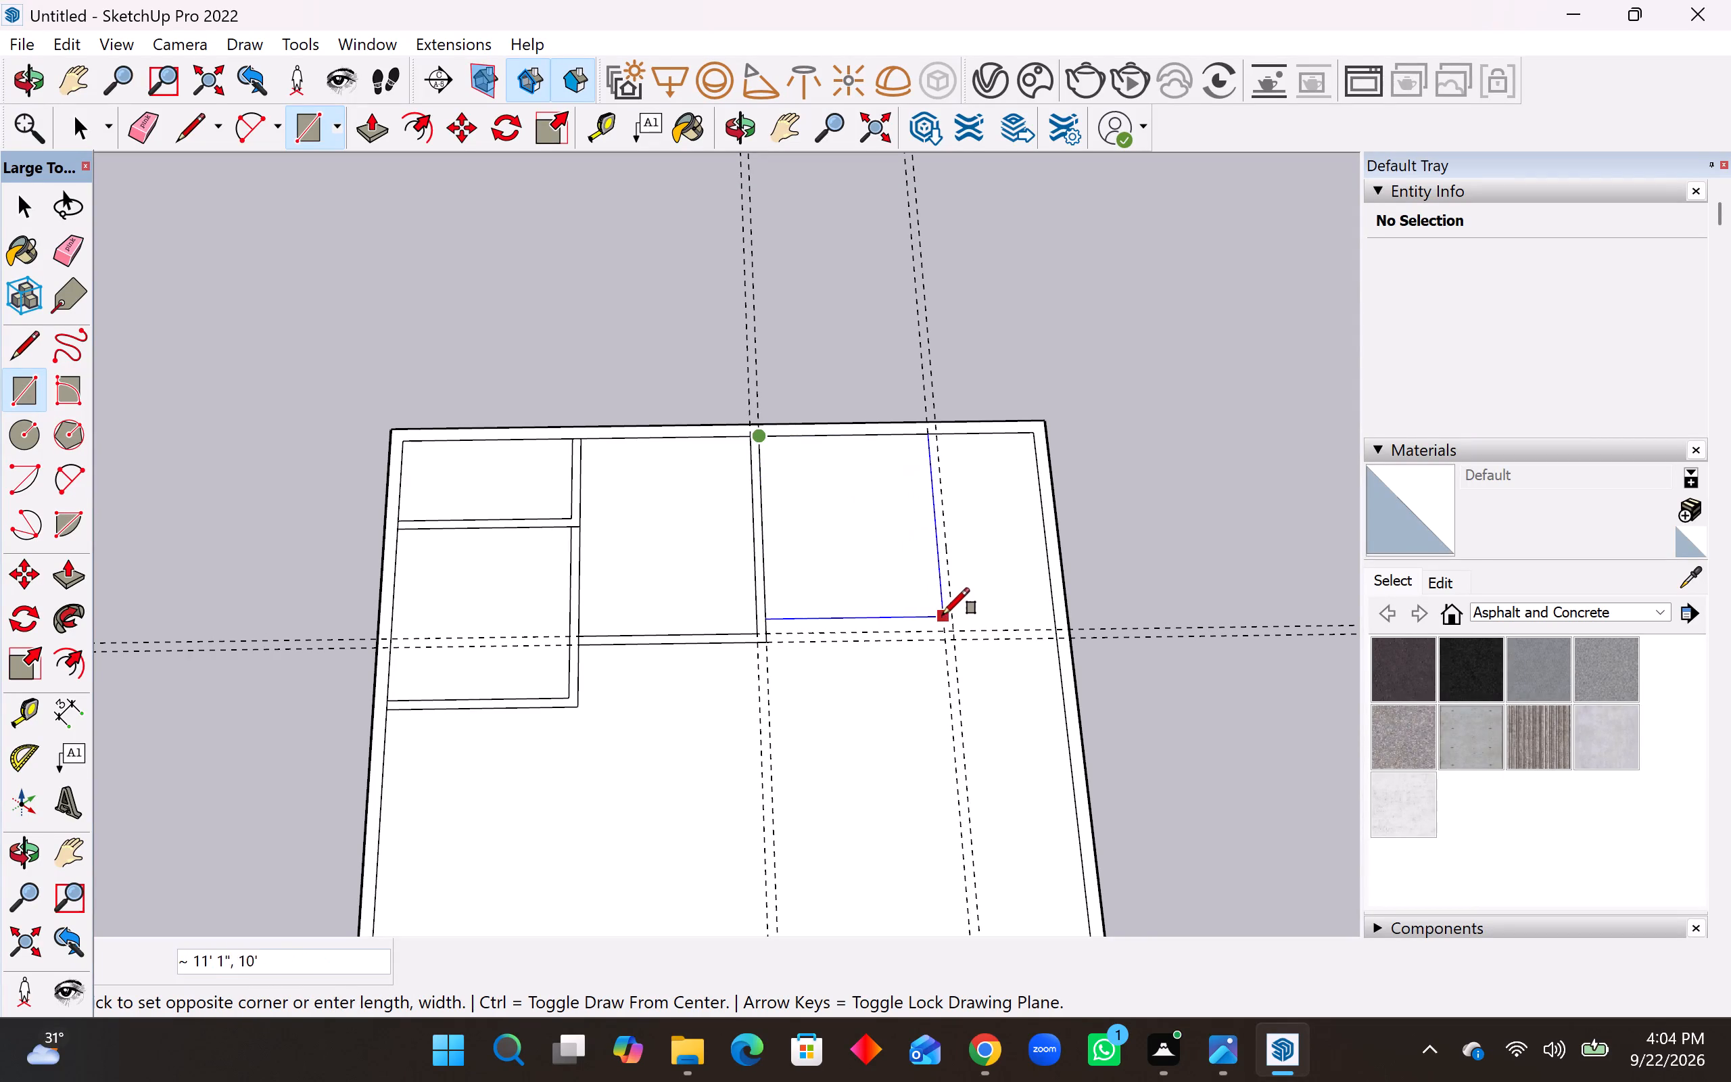
{"action": "left_click", "coordinate": [944, 626]}
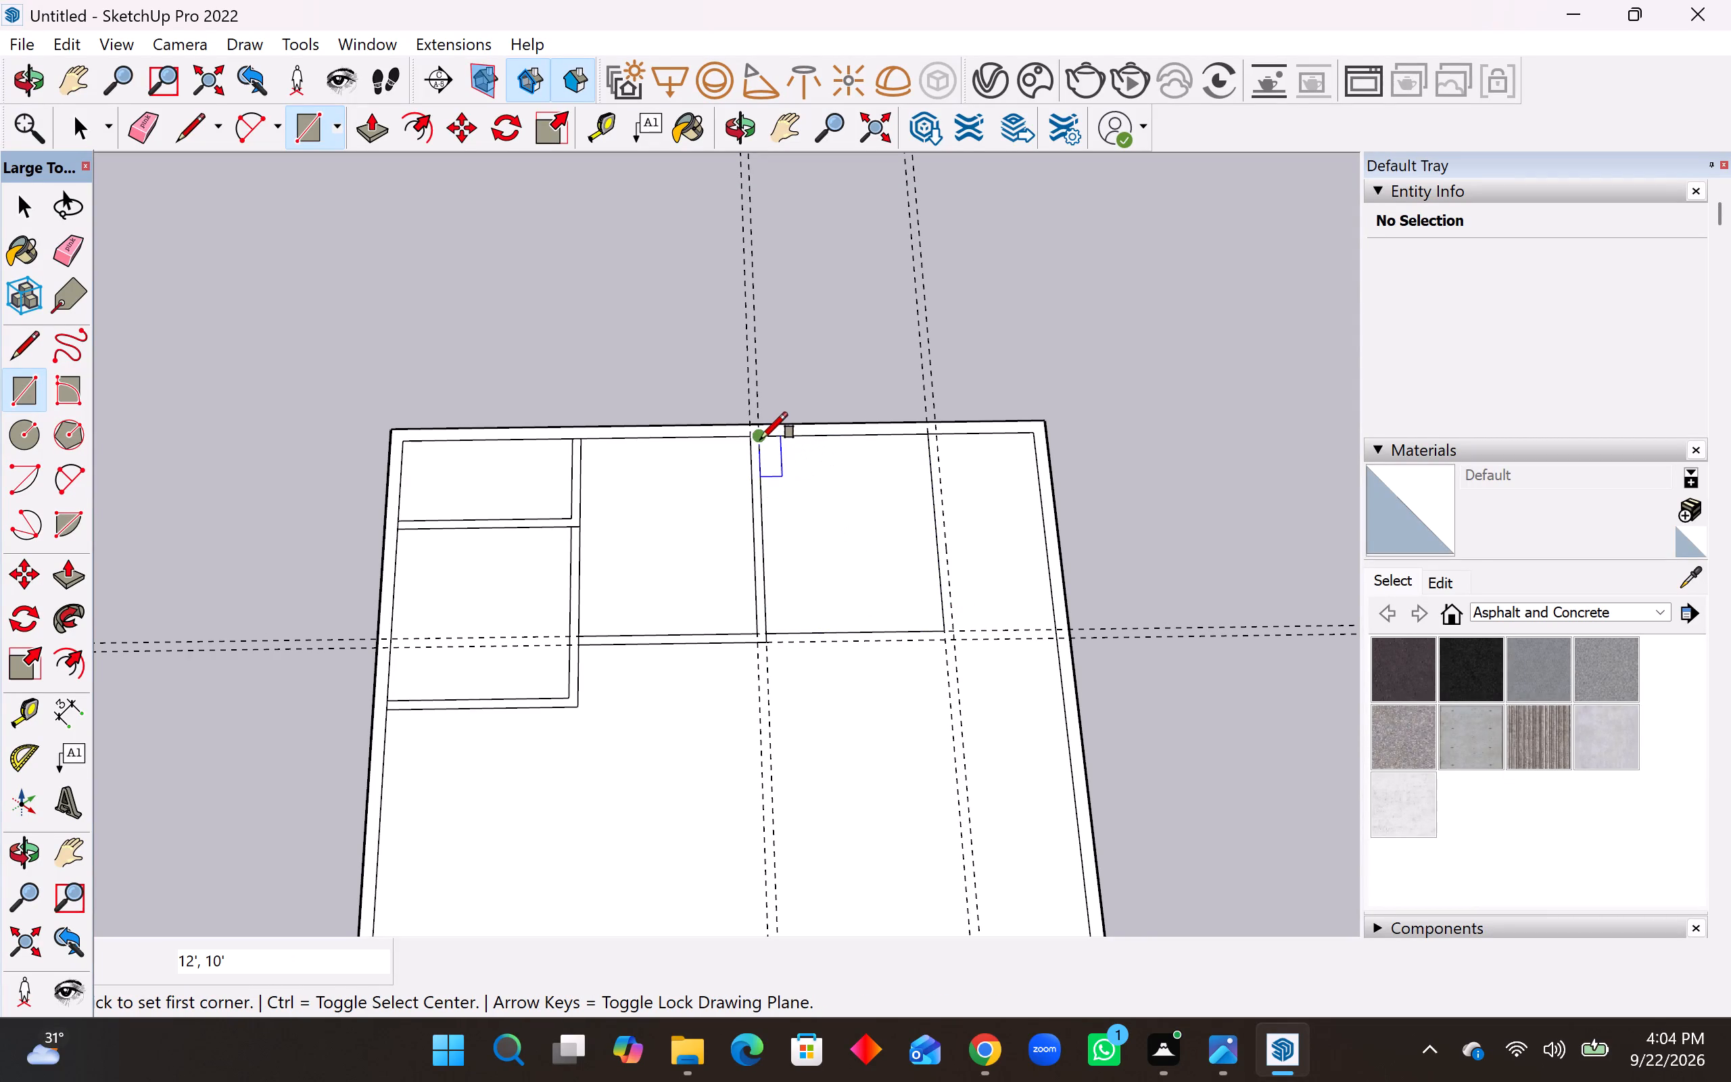
{"action": "left_click", "coordinate": [761, 438]}
{"action": "left_click", "coordinate": [961, 637]}
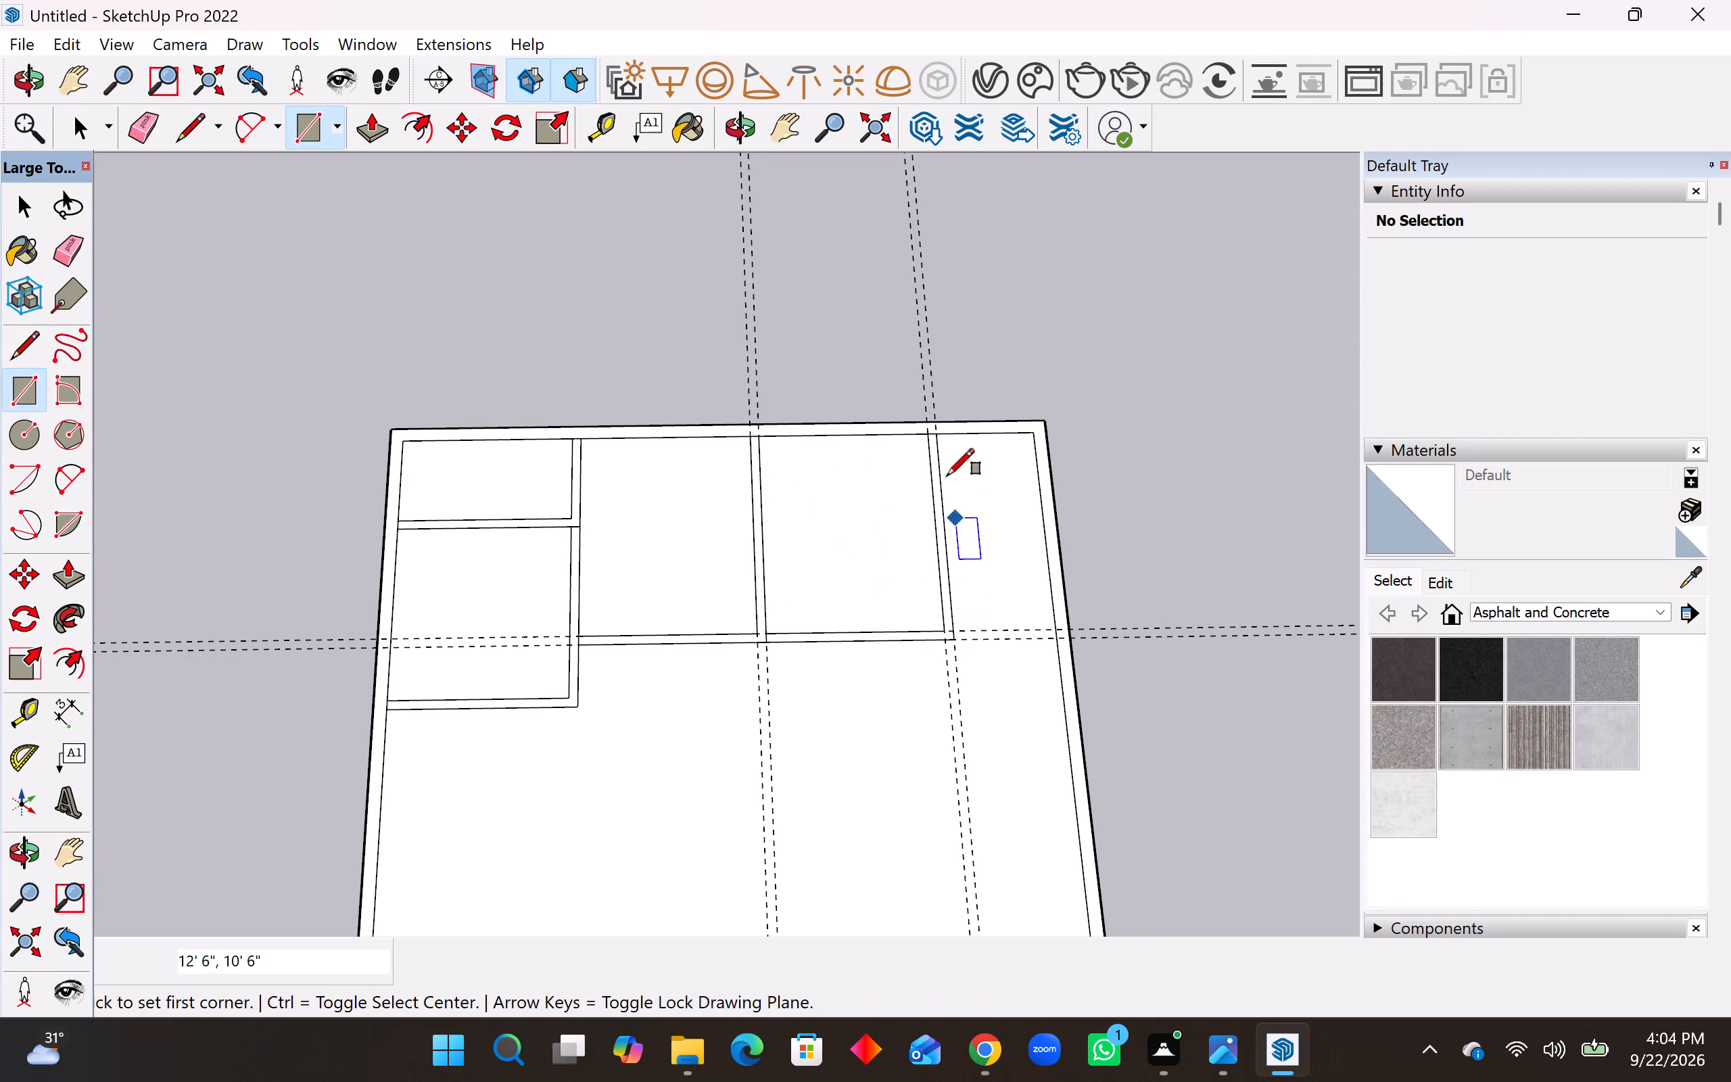
Place a guide 5' in from the right inner wall line, in the remaining rear-right space.
{"action": "left_click", "coordinate": [26, 716]}
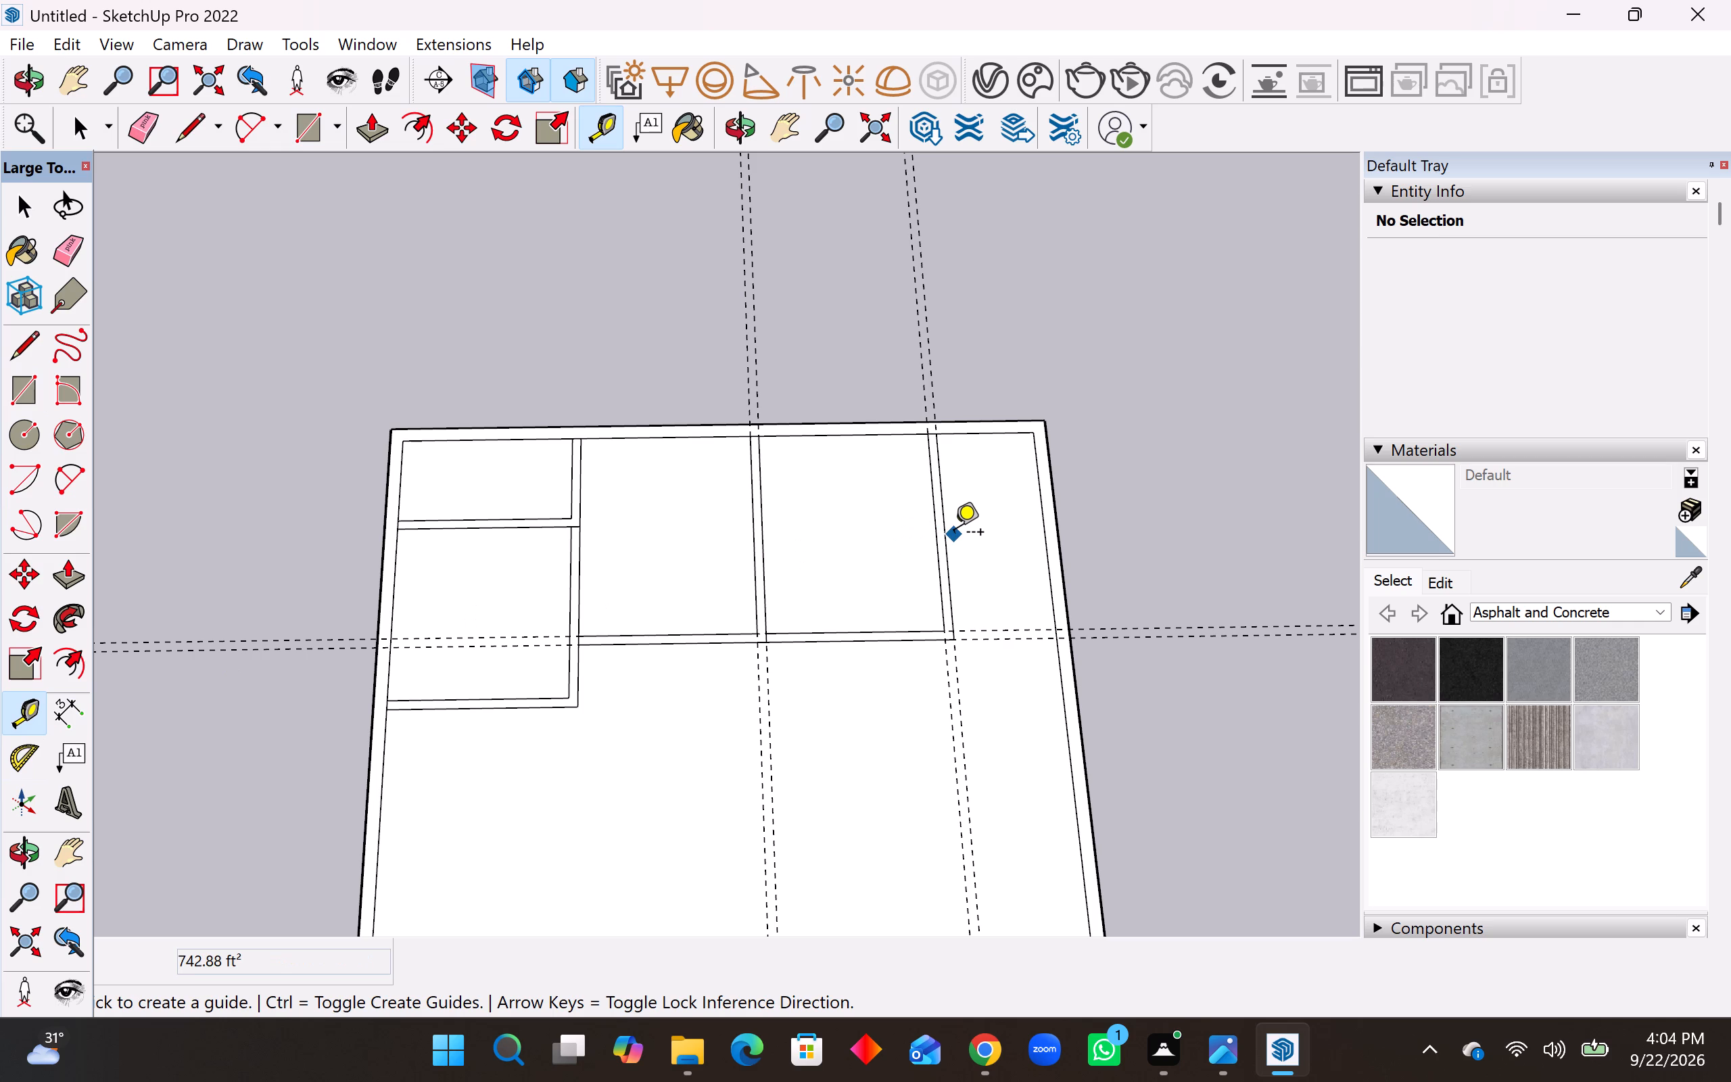
{"action": "left_click_drag", "start_coordinate": [1049, 547], "coordinate": [1041, 550]}
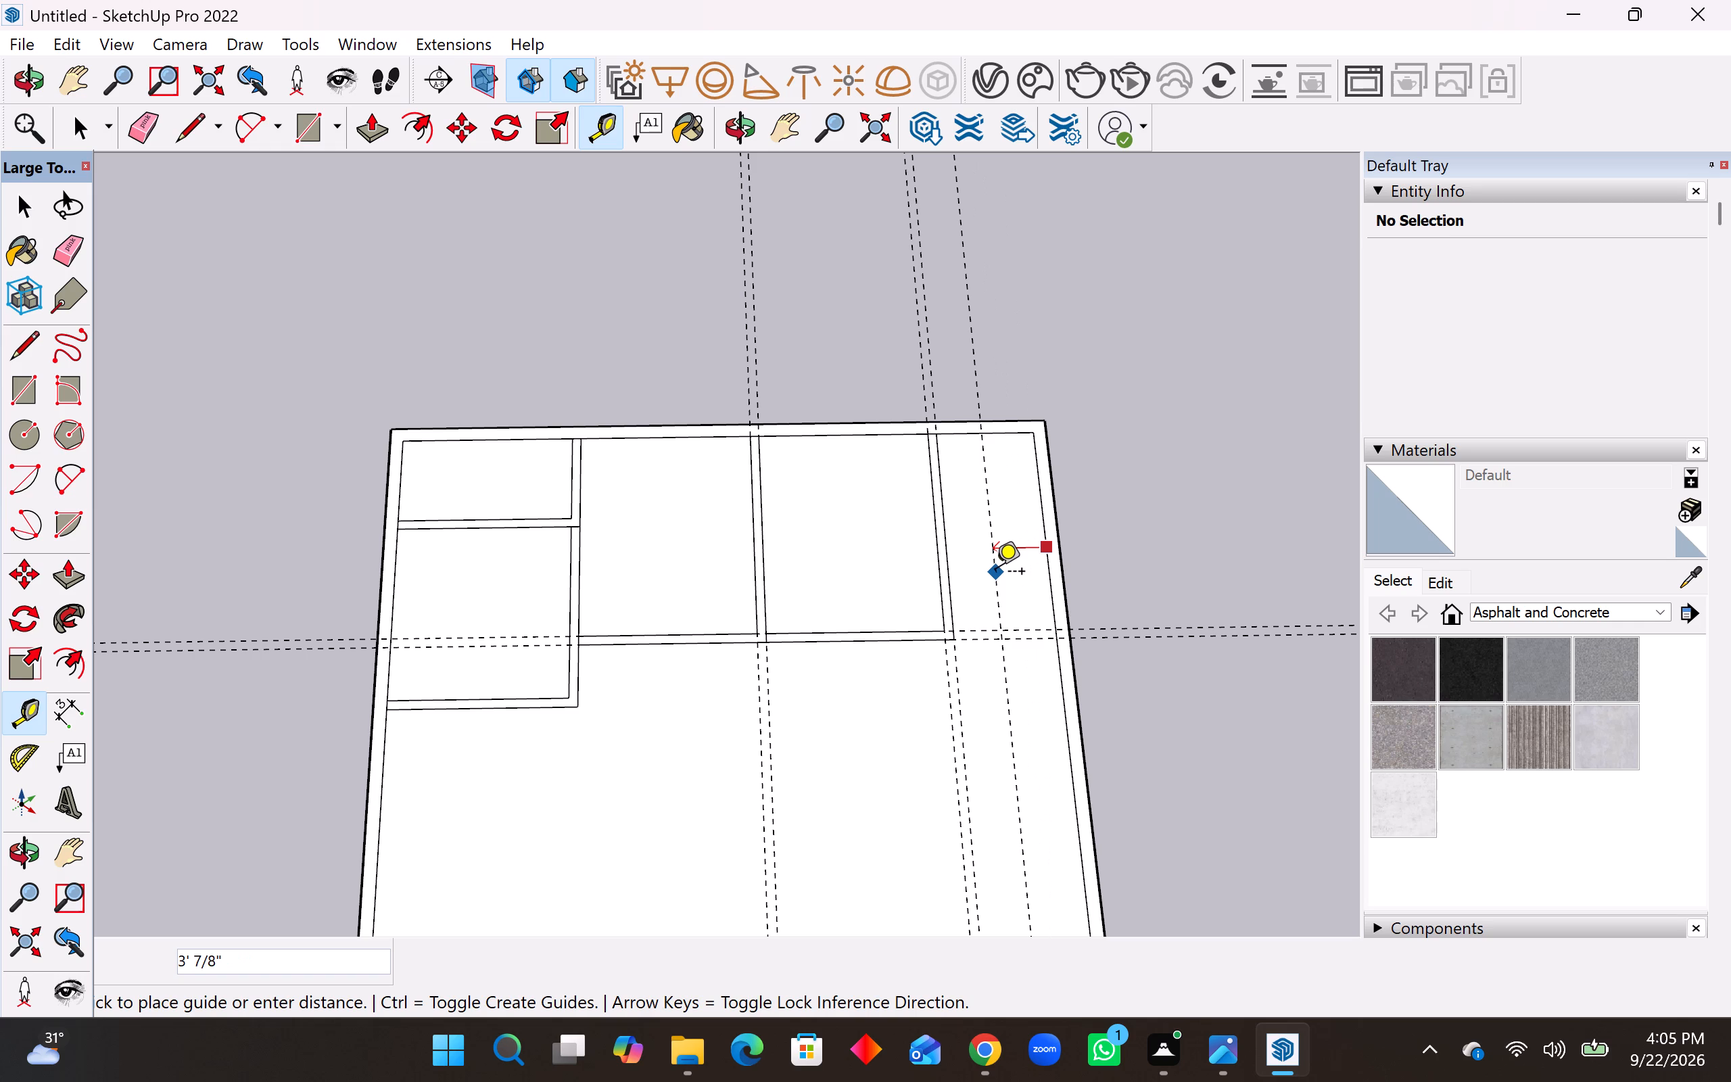
{"action": "type", "text": "5'"}
{"action": "key", "text": "Return"}
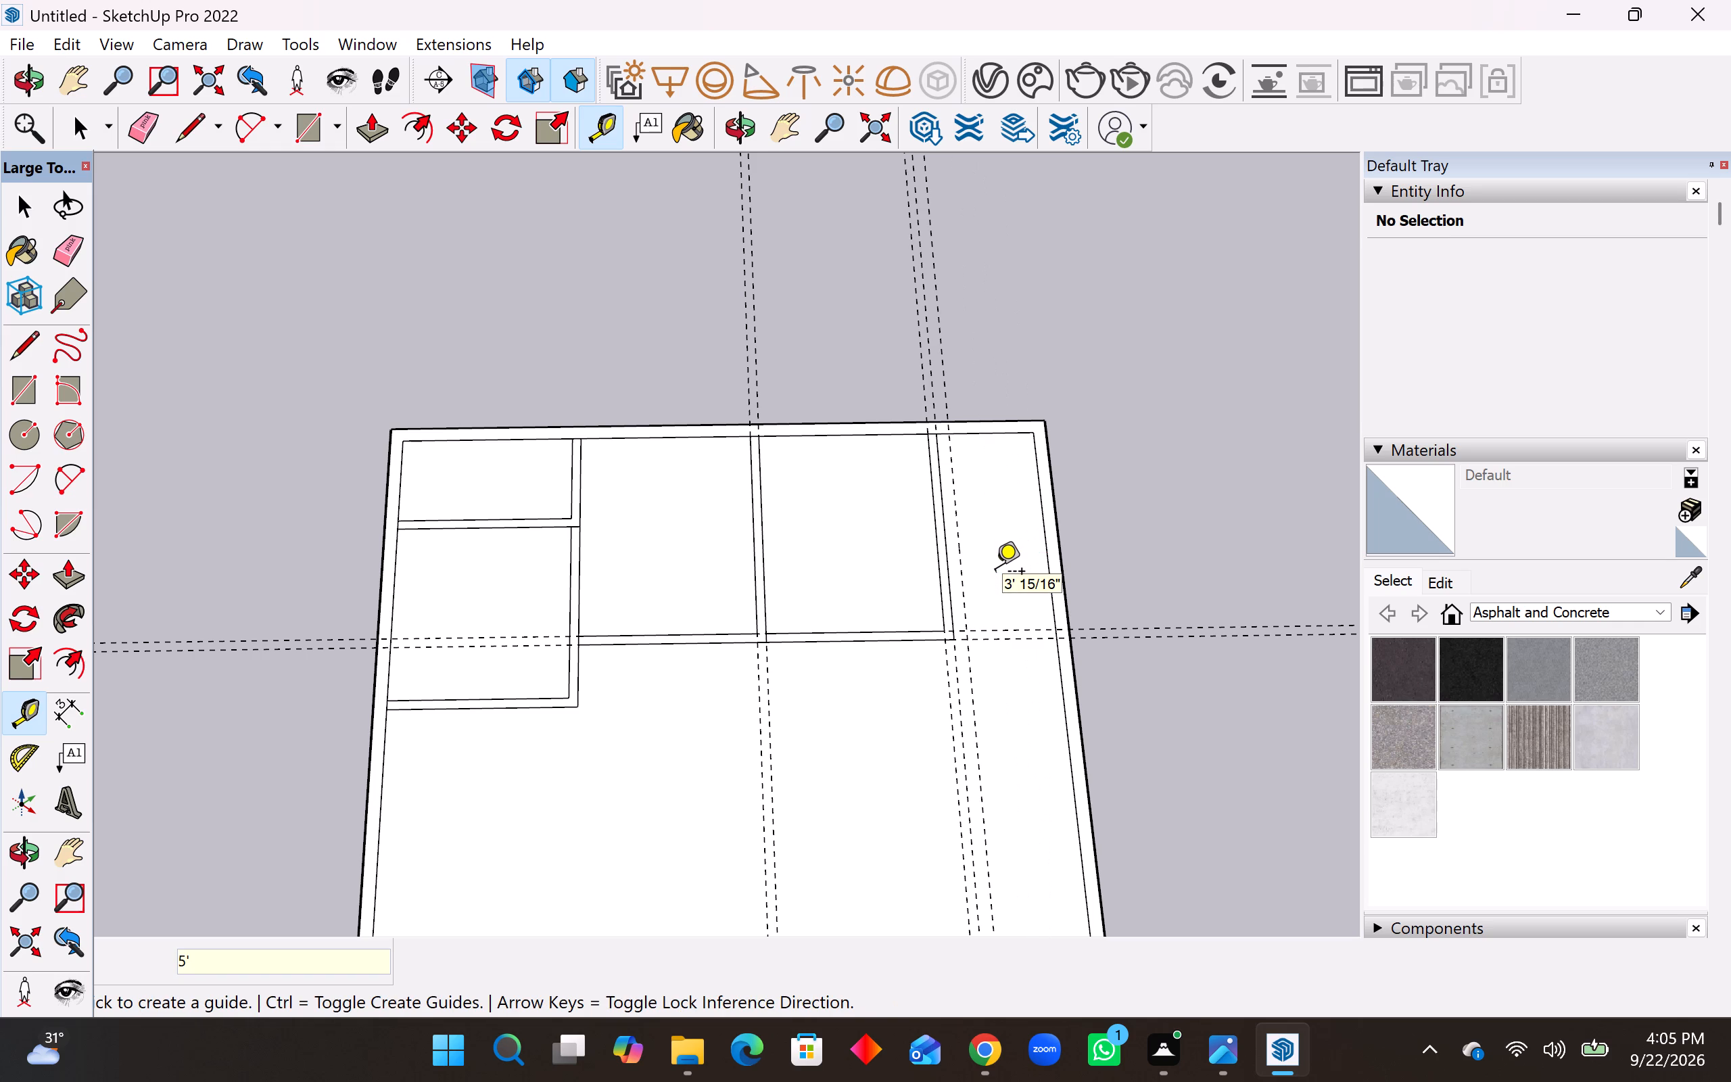
Measure the gap between the new guide and the second rear room's outer right wall line at its front corner.
{"action": "scroll", "coordinate": [974, 623], "scroll_direction": "up", "scroll_amount": 3}
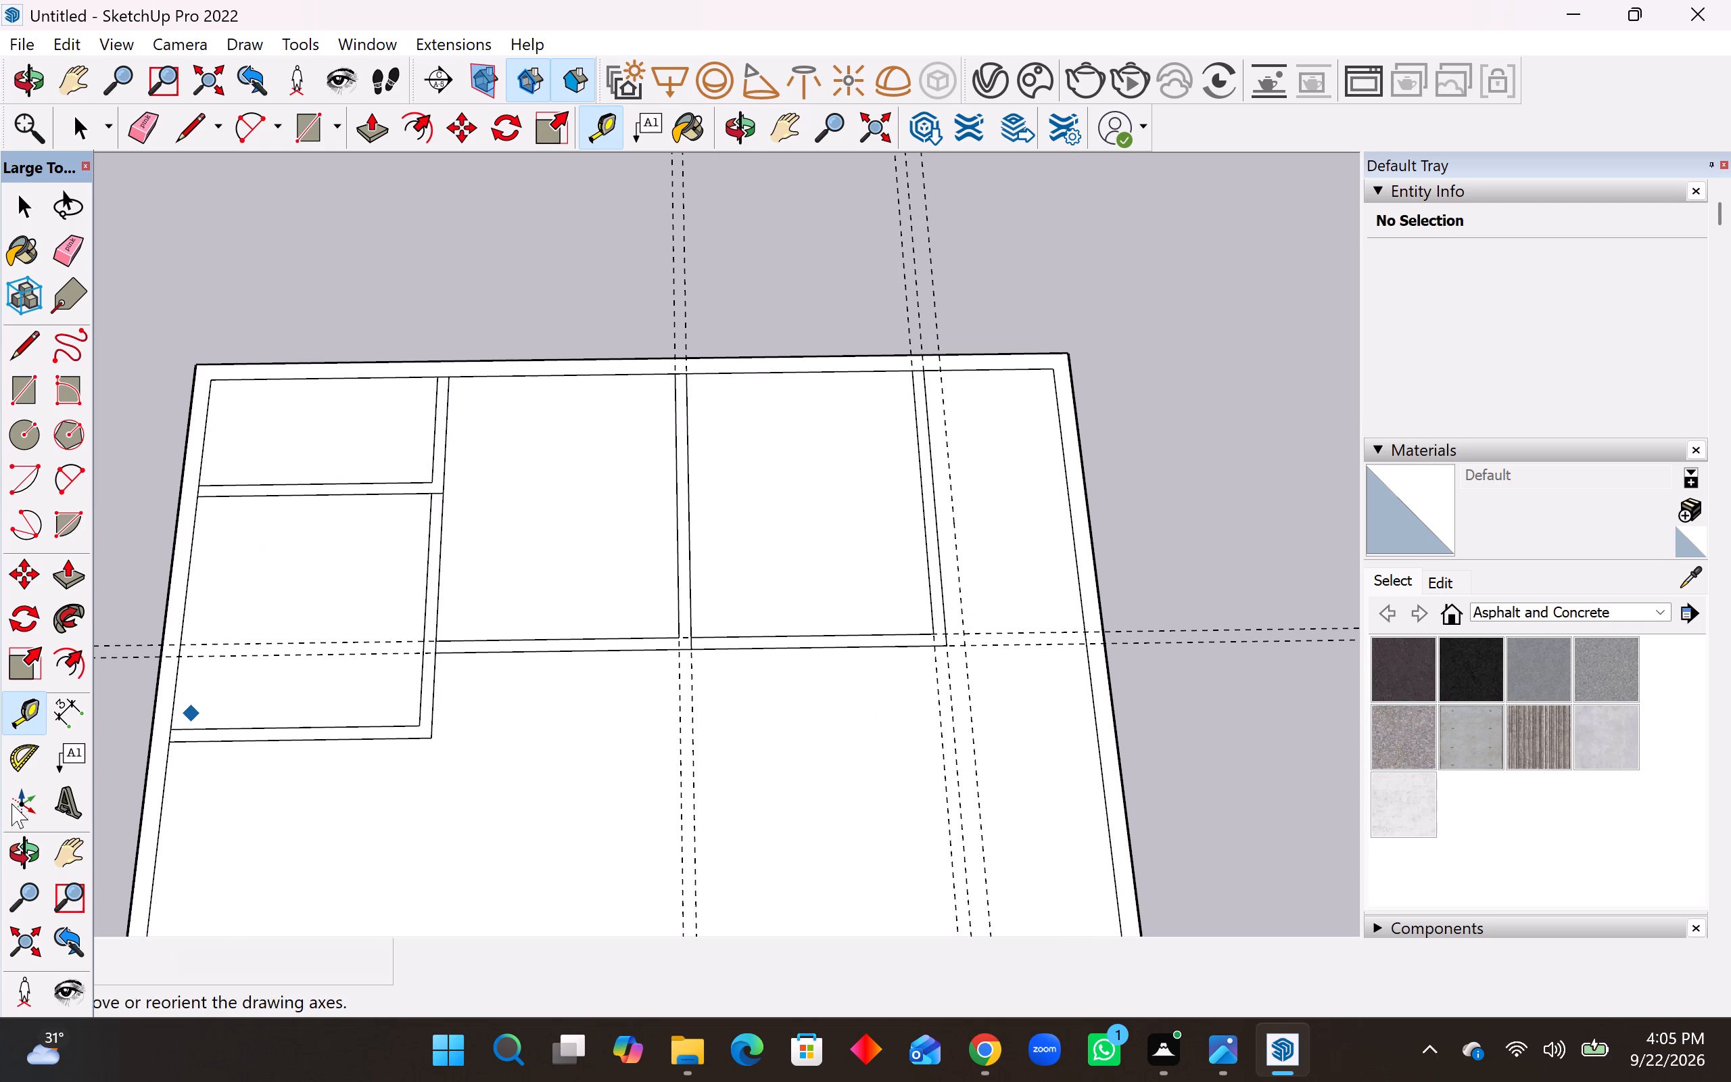
{"action": "left_click", "coordinate": [68, 708]}
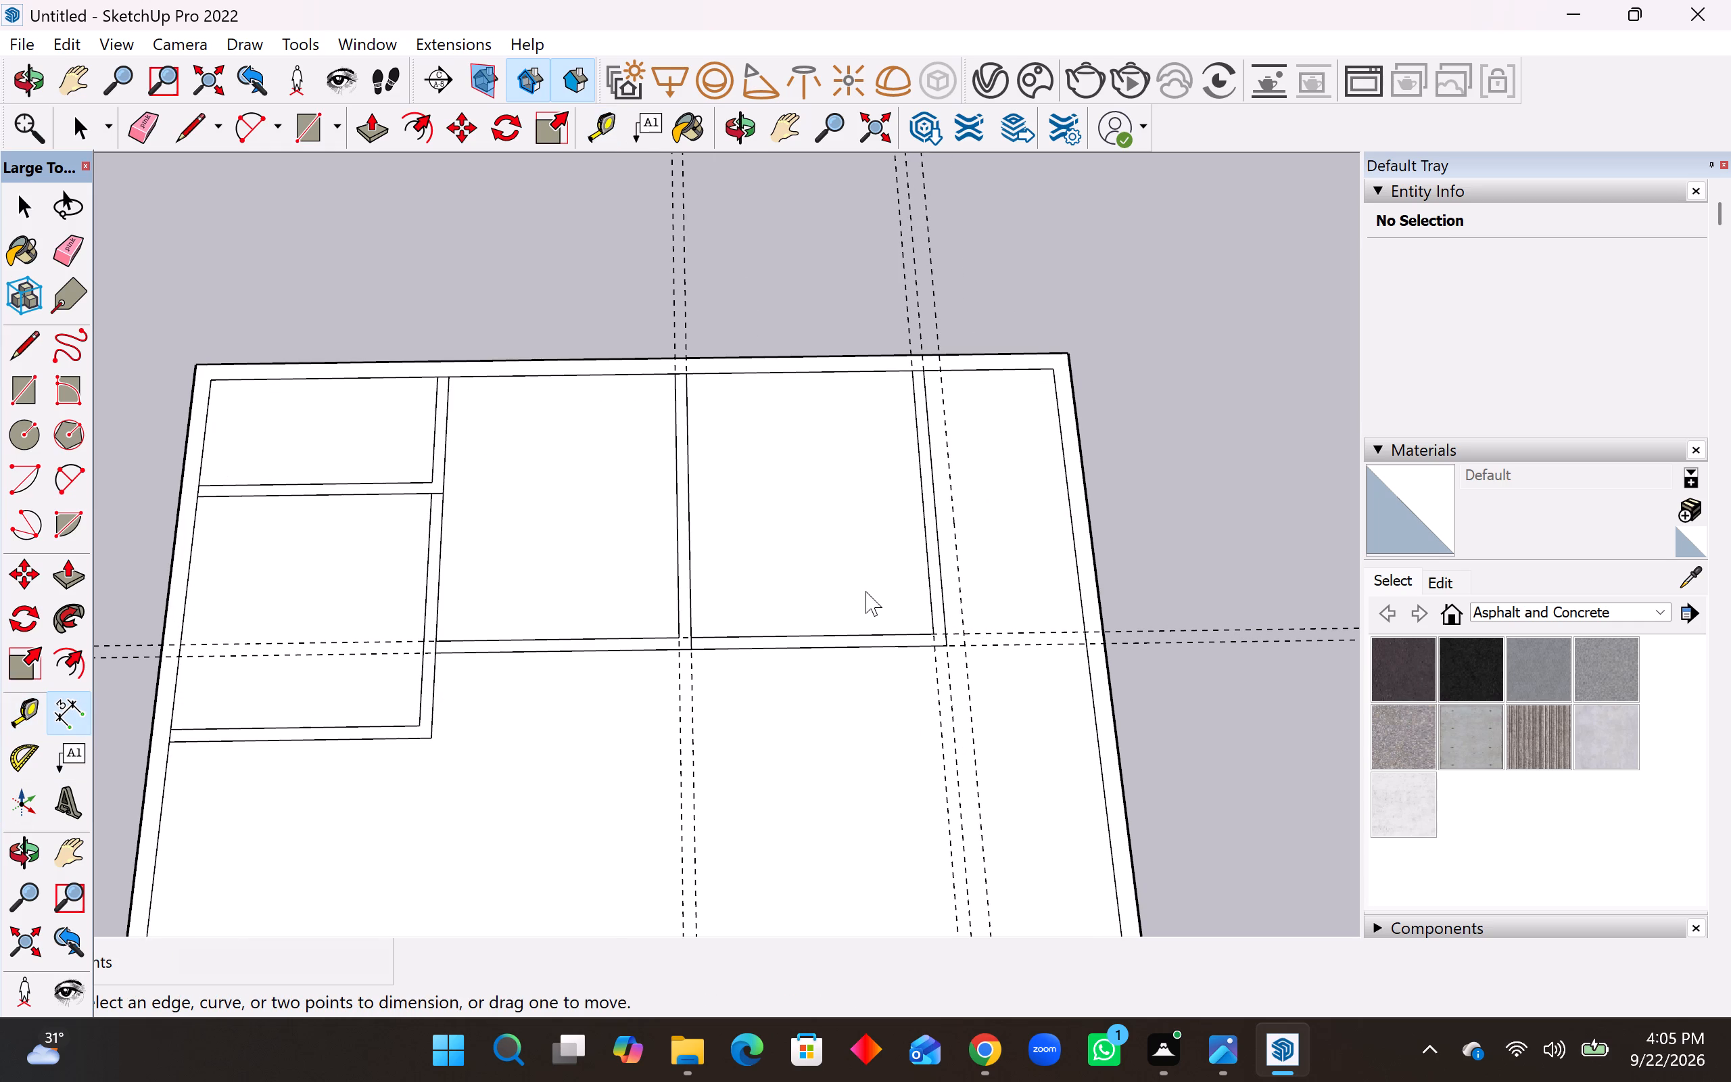
{"action": "scroll", "coordinate": [949, 598], "scroll_direction": "up", "scroll_amount": 2}
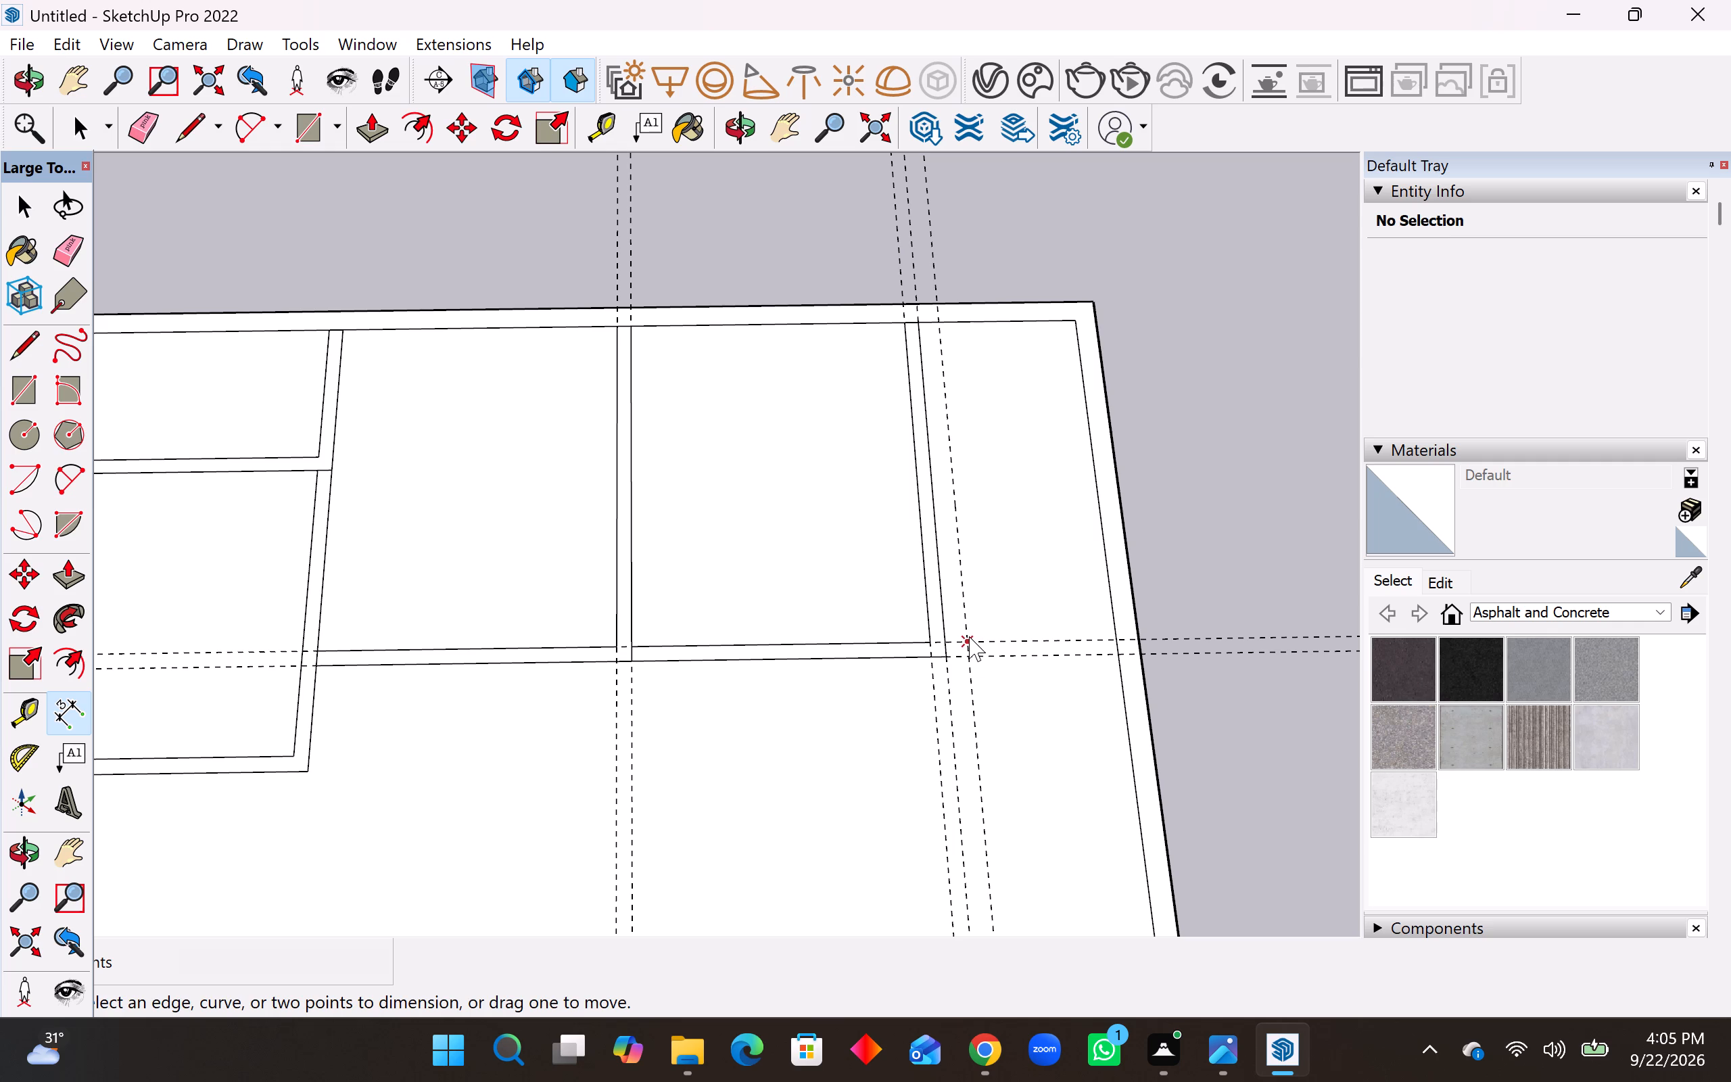
{"action": "left_click_drag", "start_coordinate": [968, 636], "coordinate": [966, 642]}
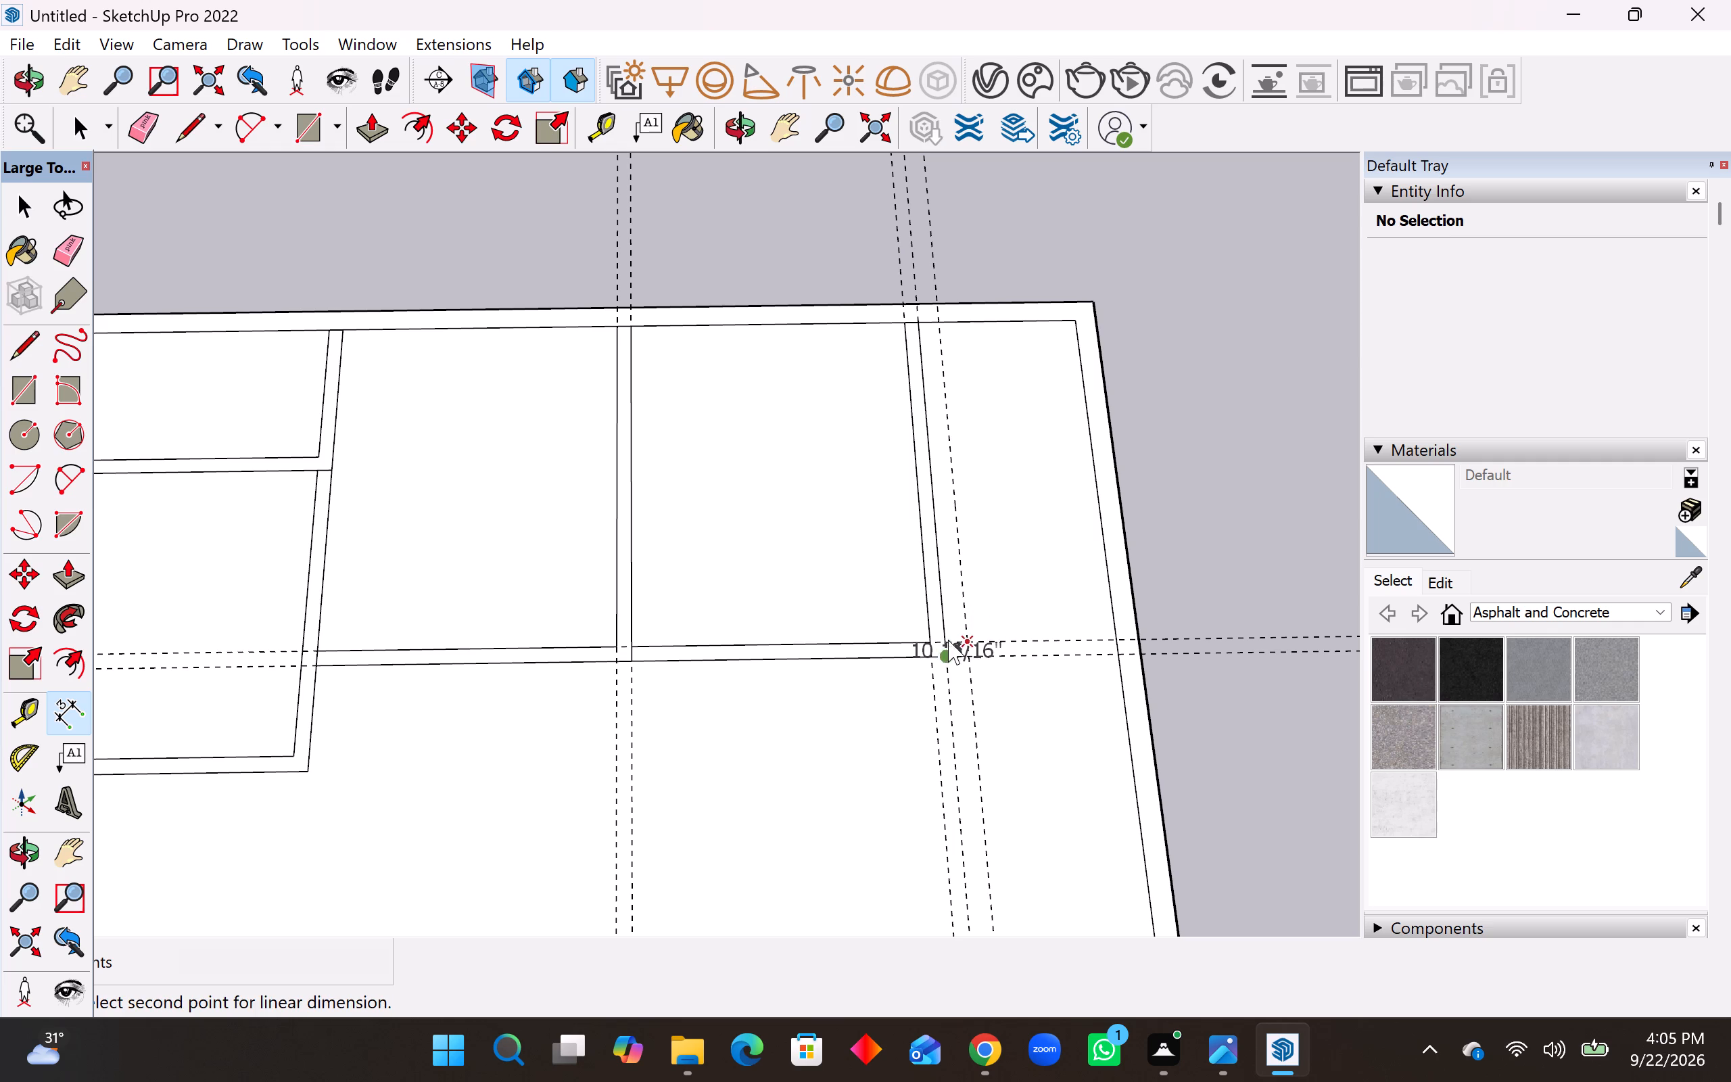
{"action": "scroll", "coordinate": [947, 640], "scroll_direction": "up", "scroll_amount": 3}
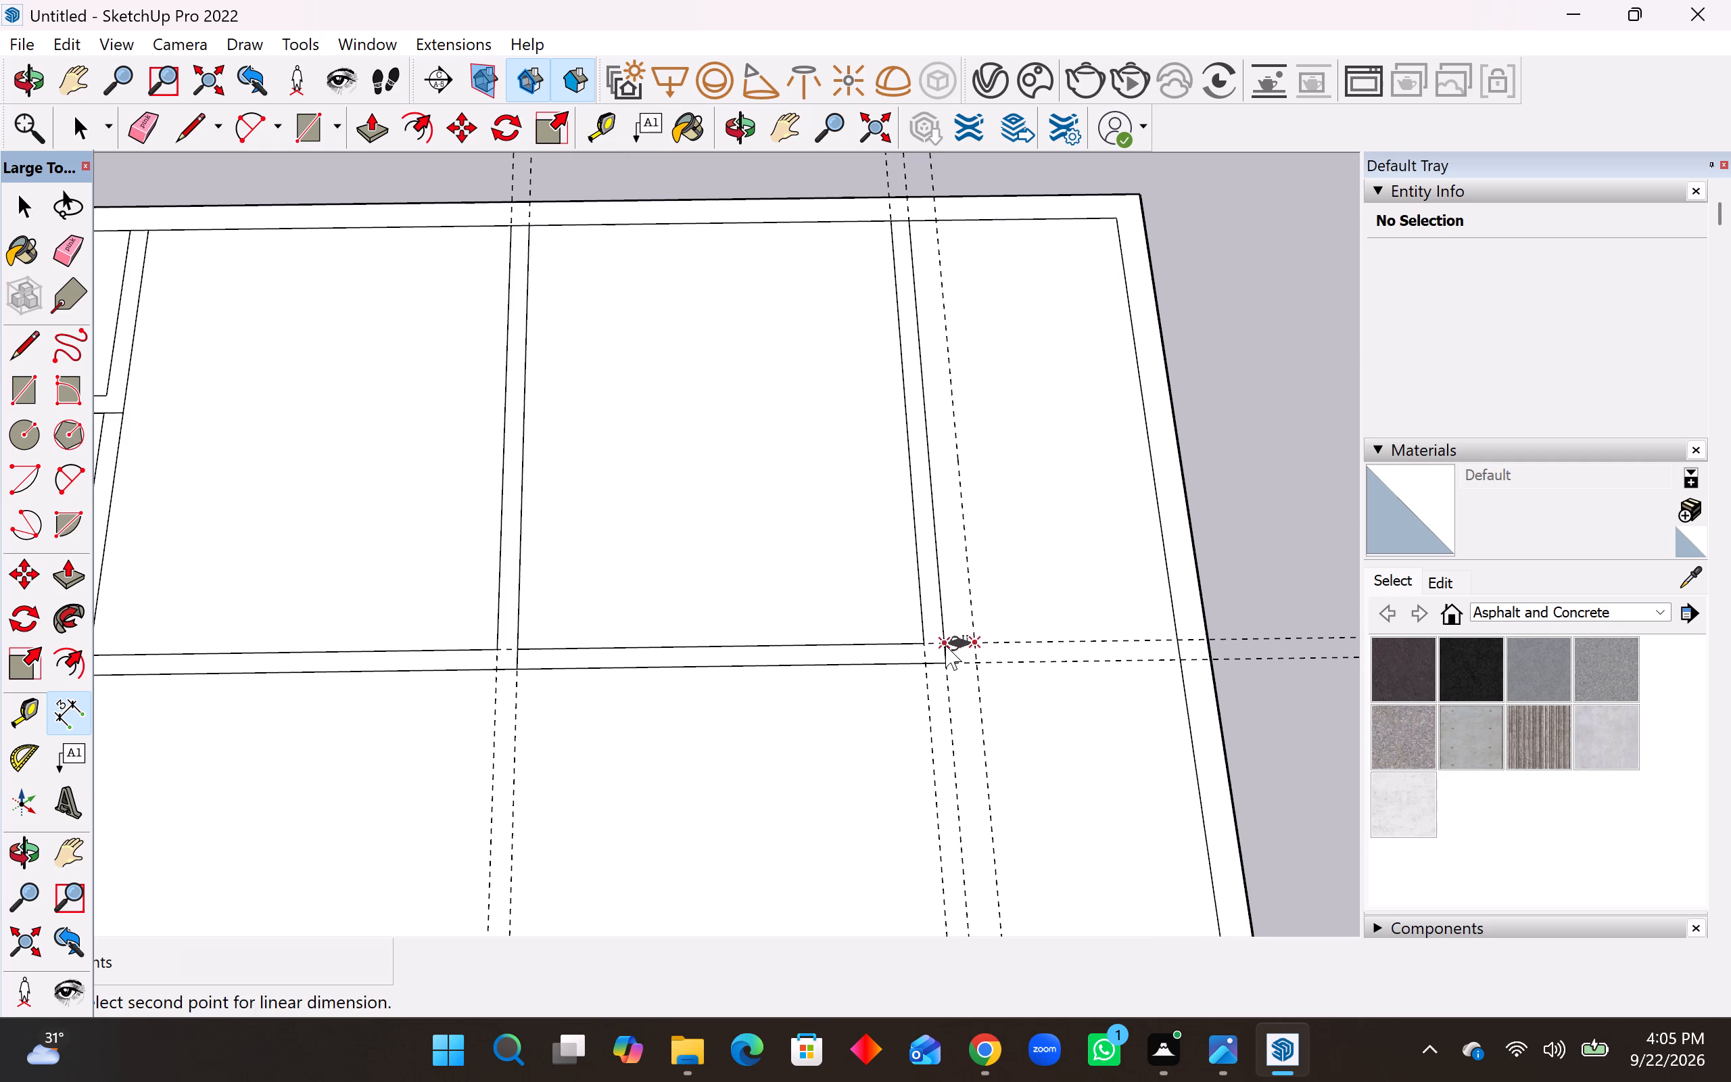
{"action": "key", "text": "Escape"}
{"action": "scroll", "coordinate": [987, 641], "scroll_direction": "down", "scroll_amount": 3}
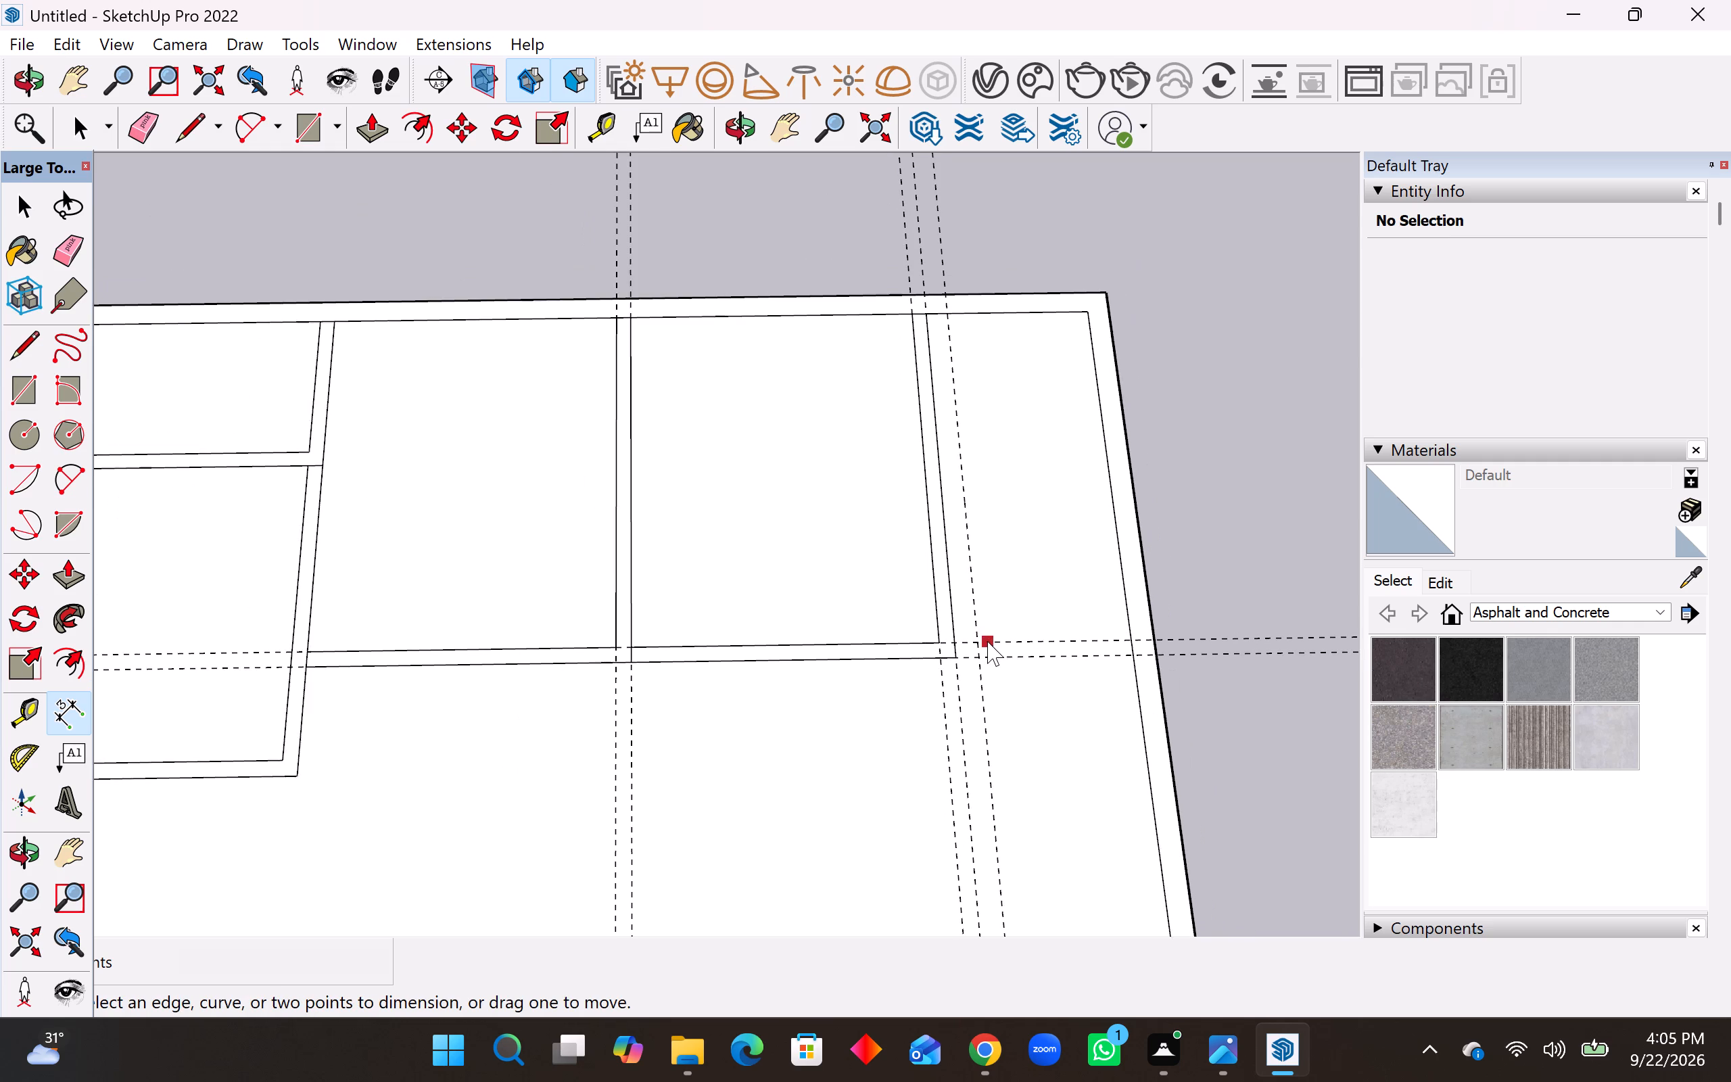
{"action": "scroll", "coordinate": [993, 641], "scroll_direction": "down", "scroll_amount": 3}
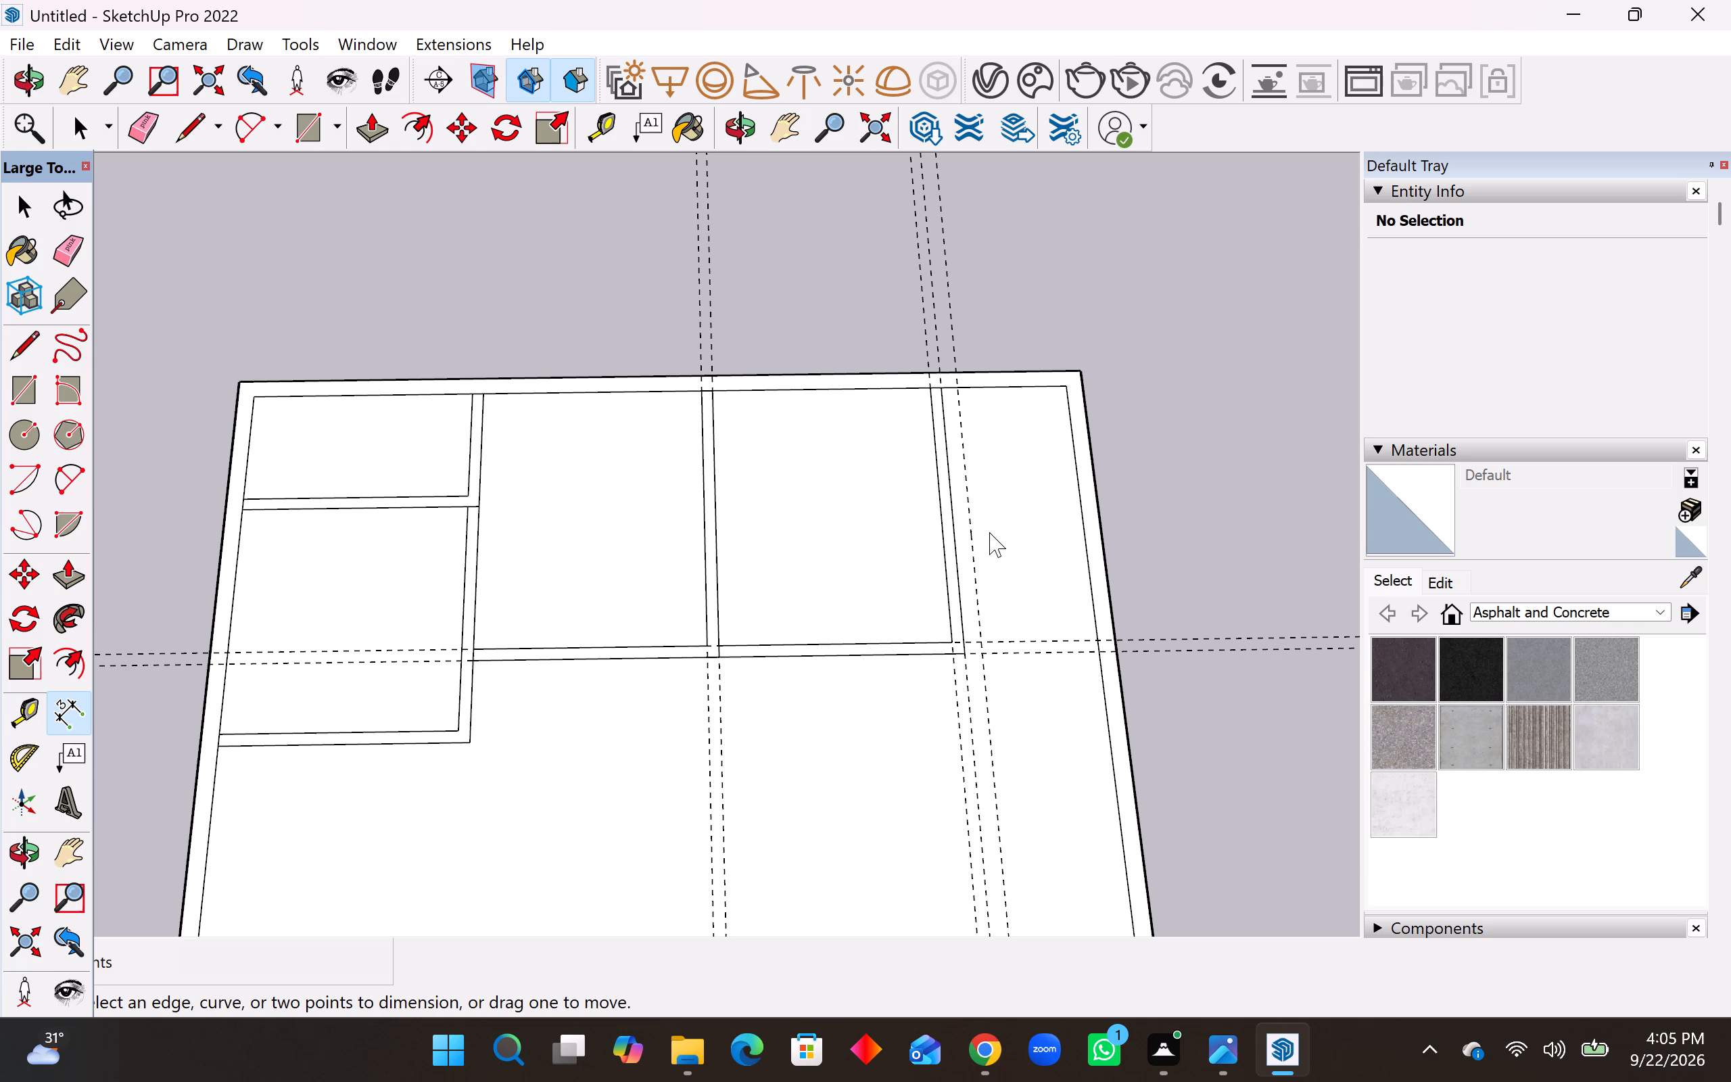
Place a guide 6" from the 5' guide in the rear-right space, offset toward the second rear room.
{"action": "left_click", "coordinate": [24, 721]}
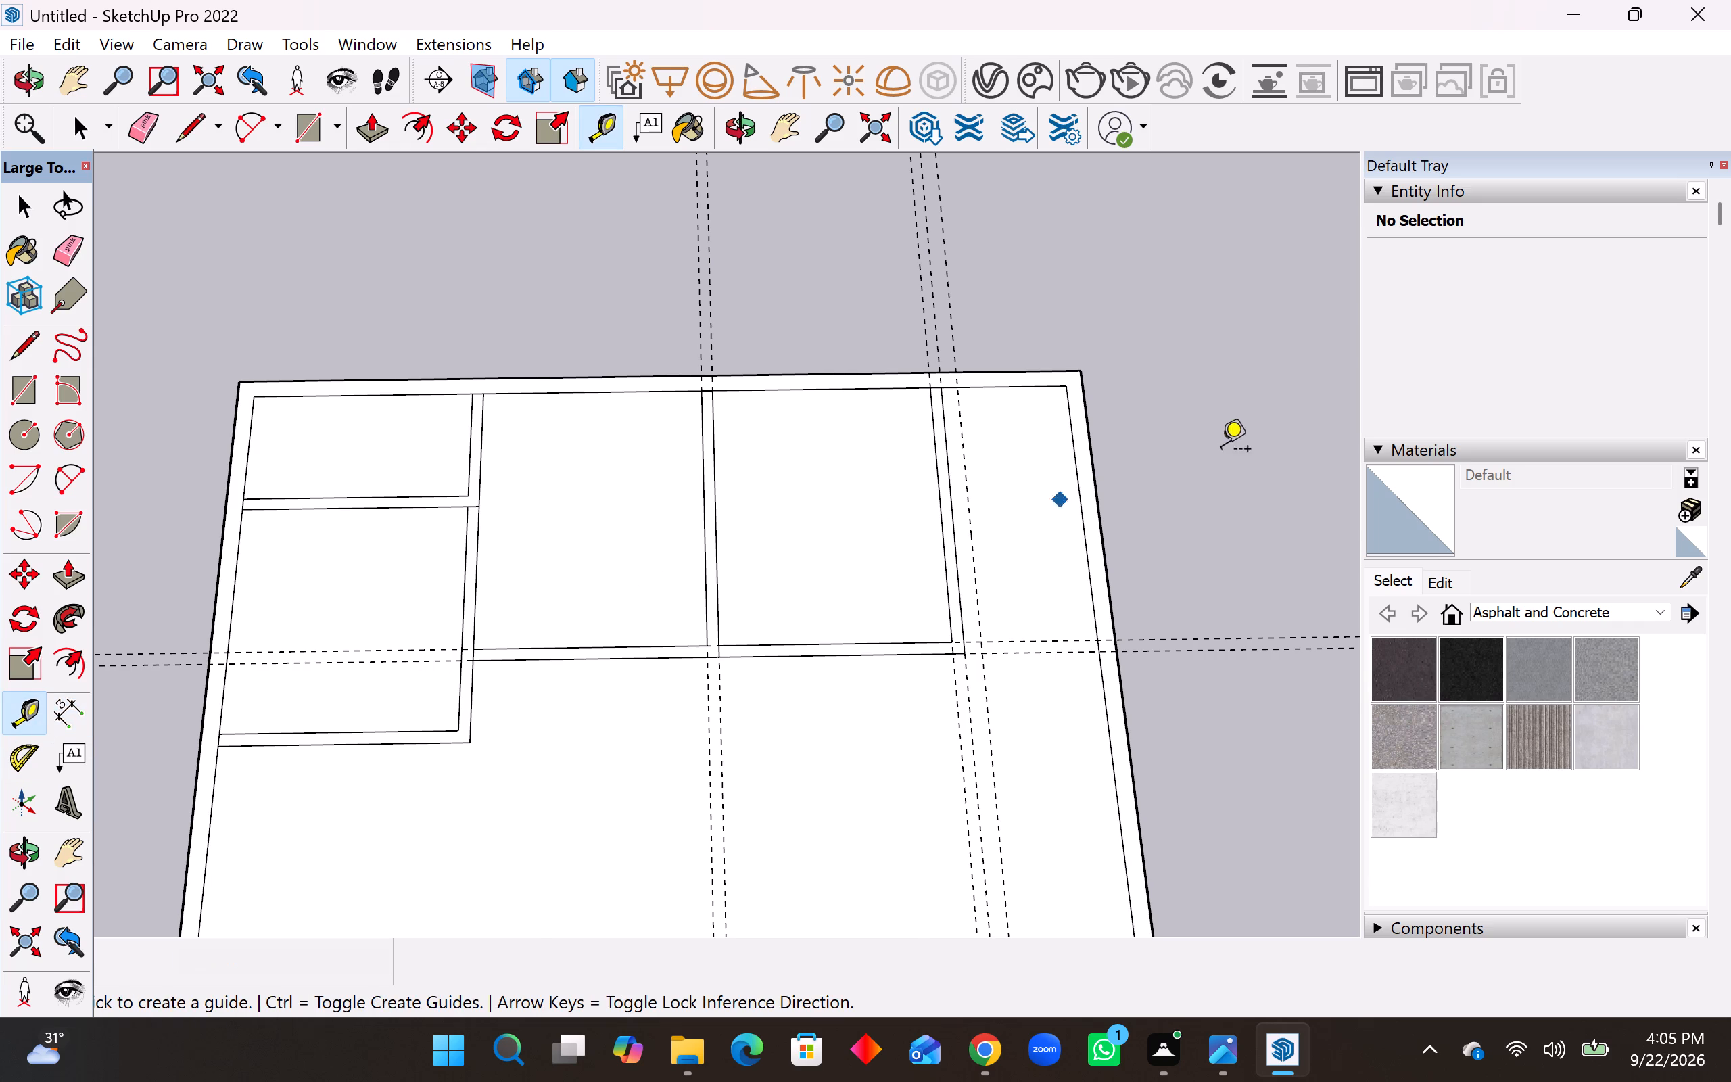
{"action": "scroll", "coordinate": [1225, 449], "scroll_direction": "up", "scroll_amount": 4}
{"action": "left_click", "coordinate": [885, 580]}
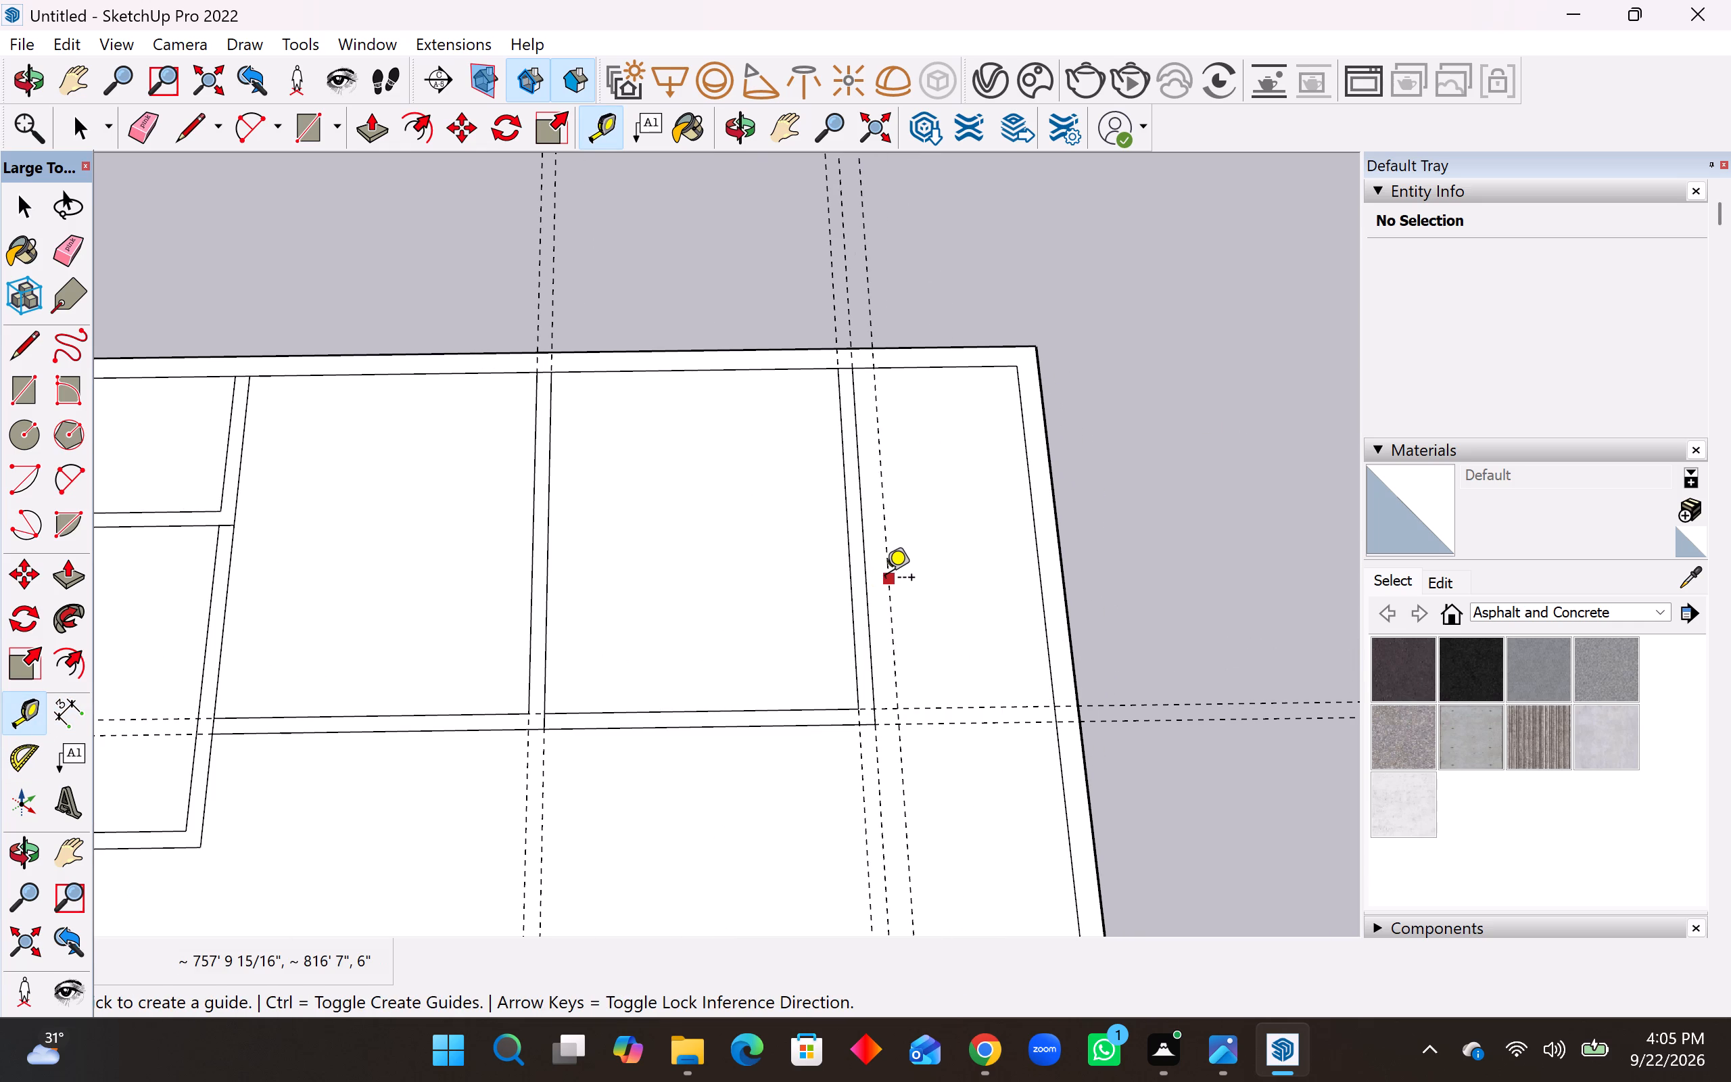
{"action": "type", "text": "6\""}
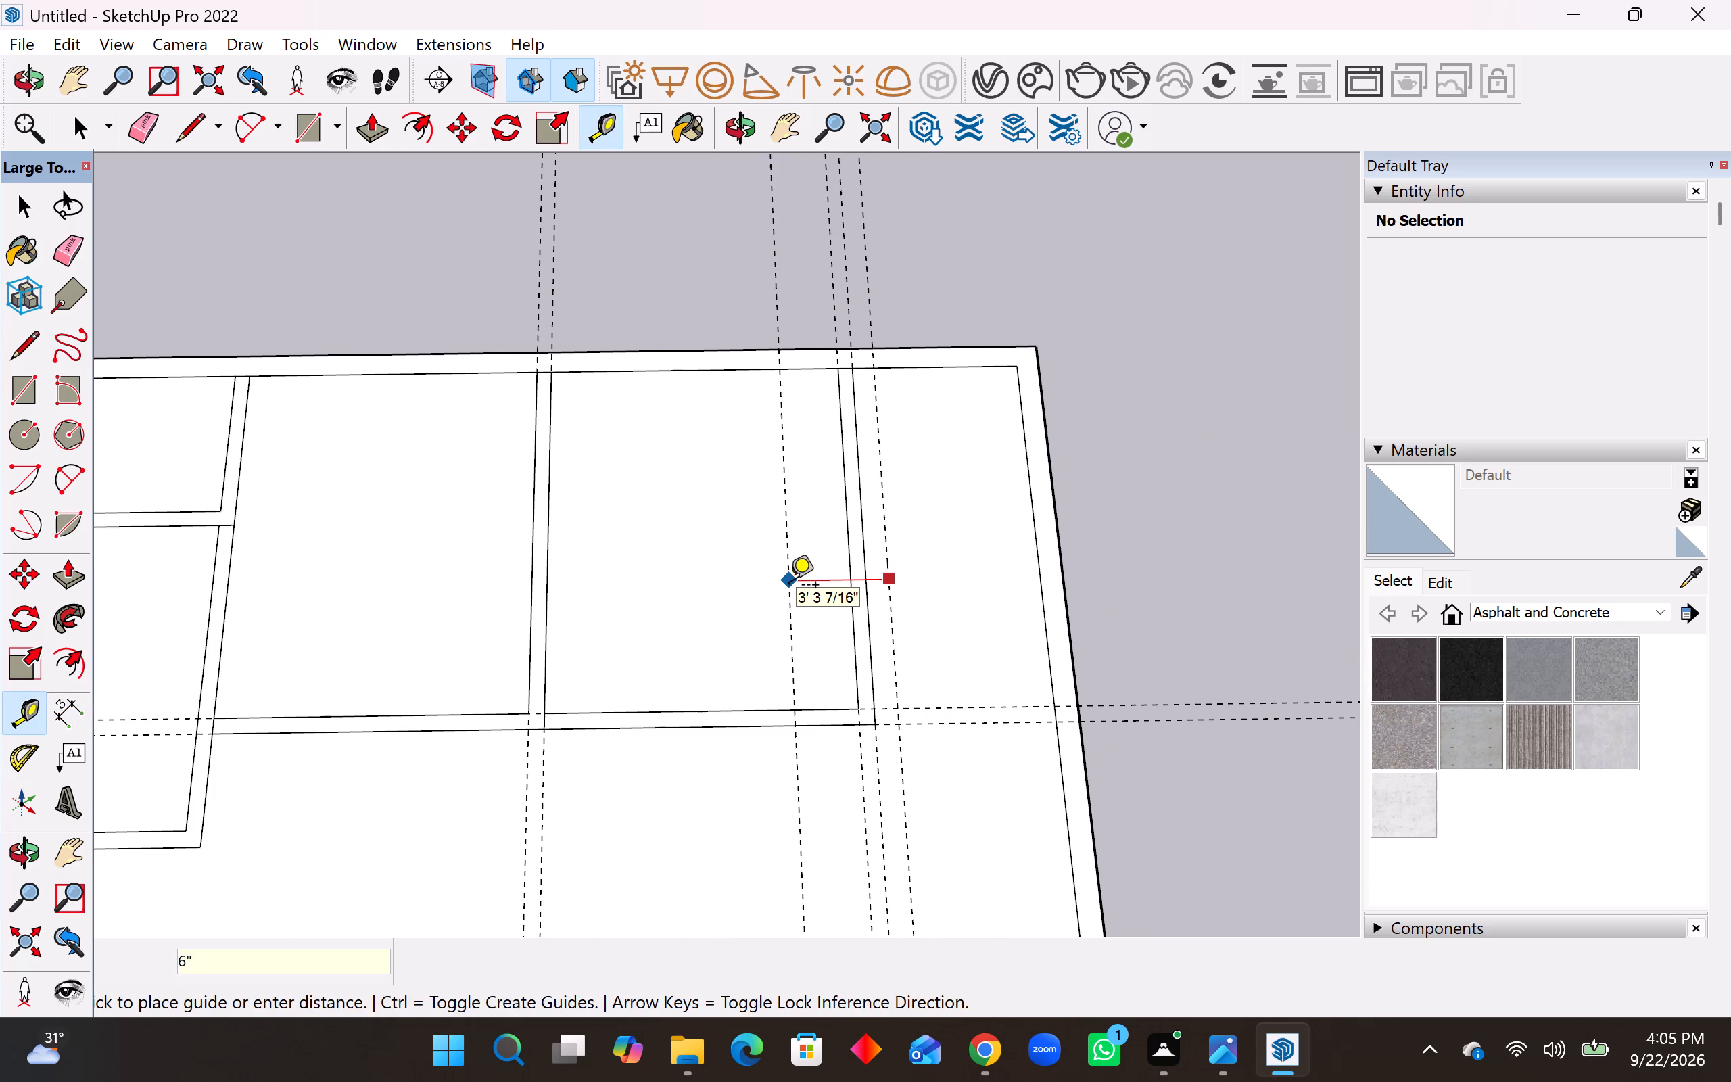
{"action": "key", "text": "Return"}
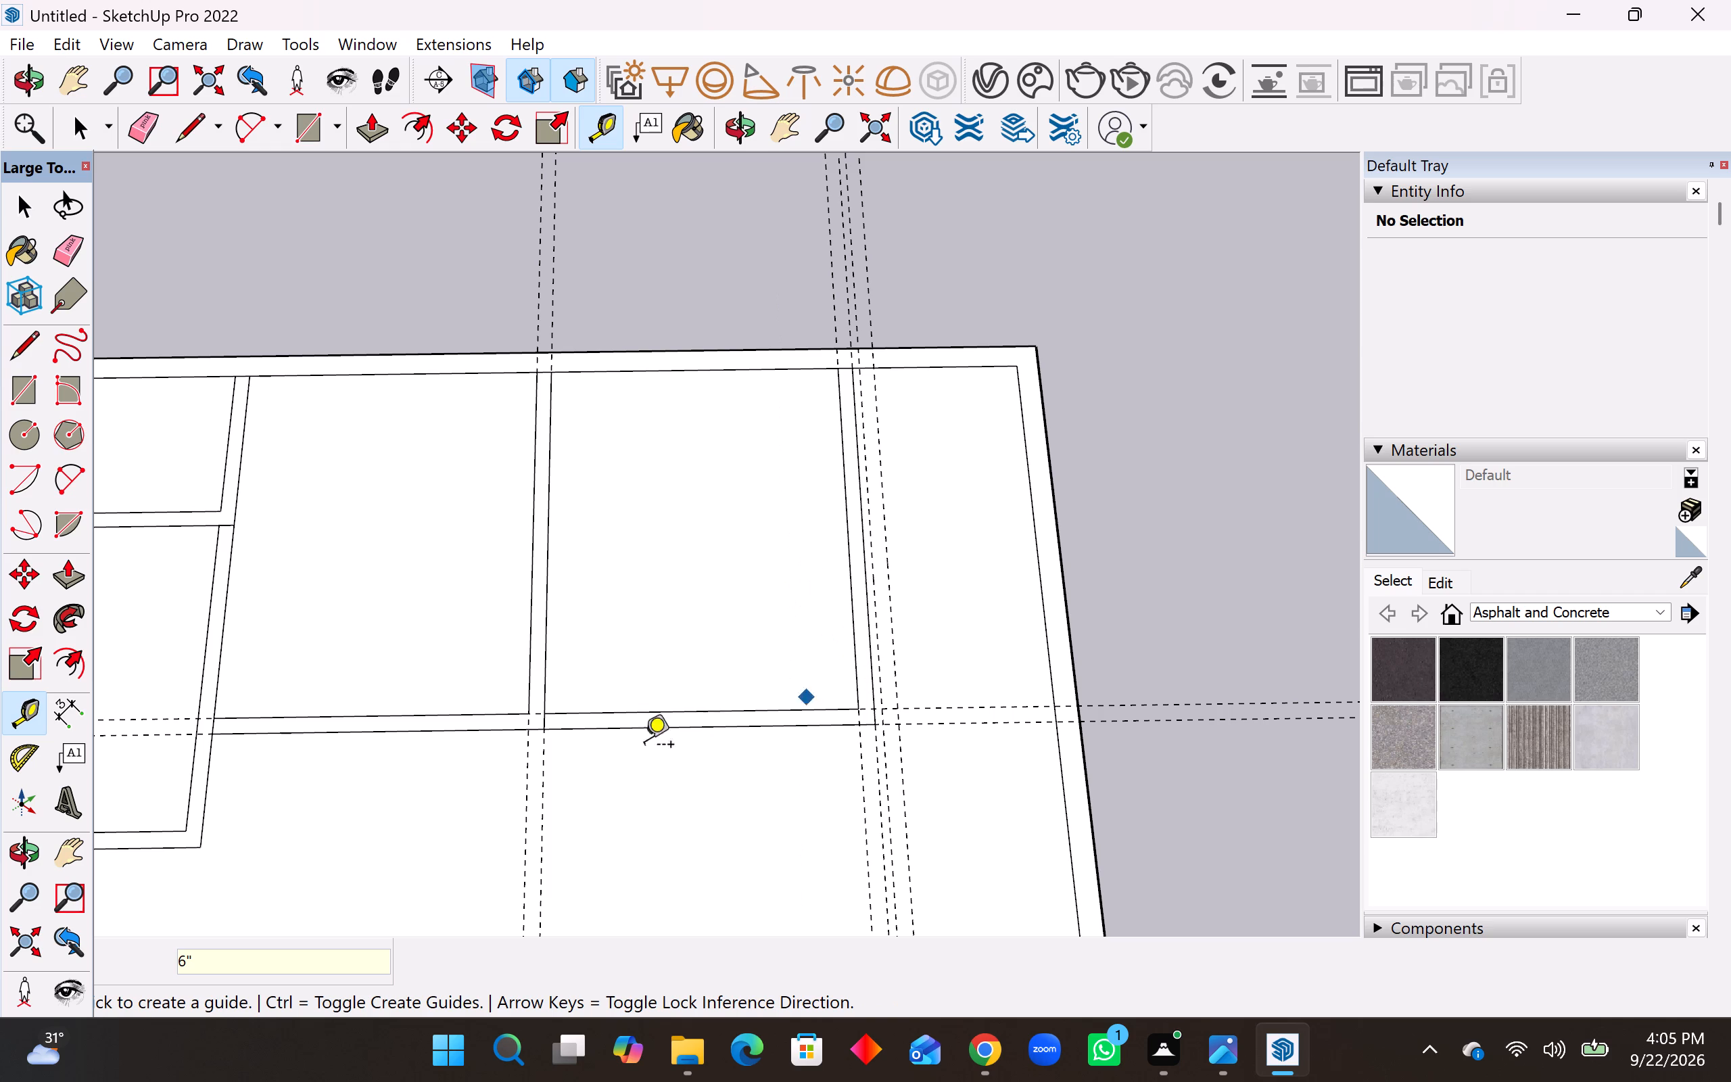
Redraw the second rear room's inner and 12'6" by 11'3" outer rectangles, extending its right wall to the two new guides.
{"action": "left_click", "coordinate": [13, 400]}
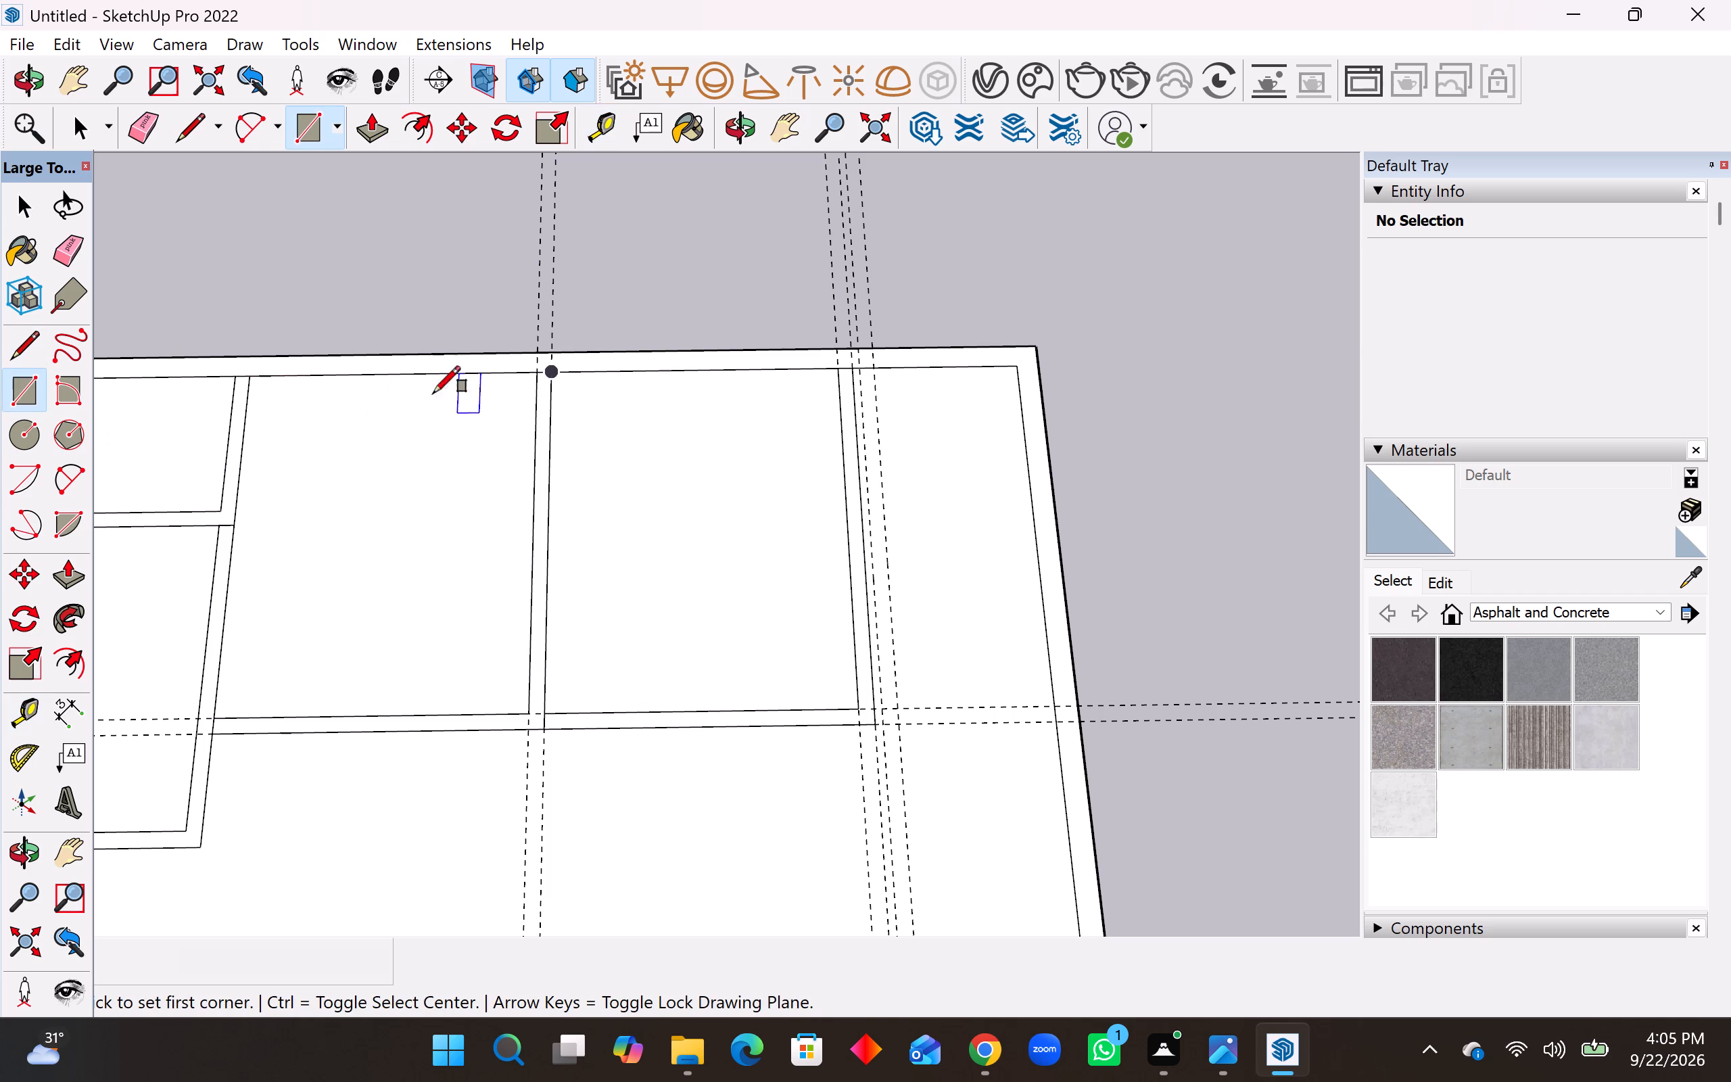
{"action": "left_click", "coordinate": [555, 371]}
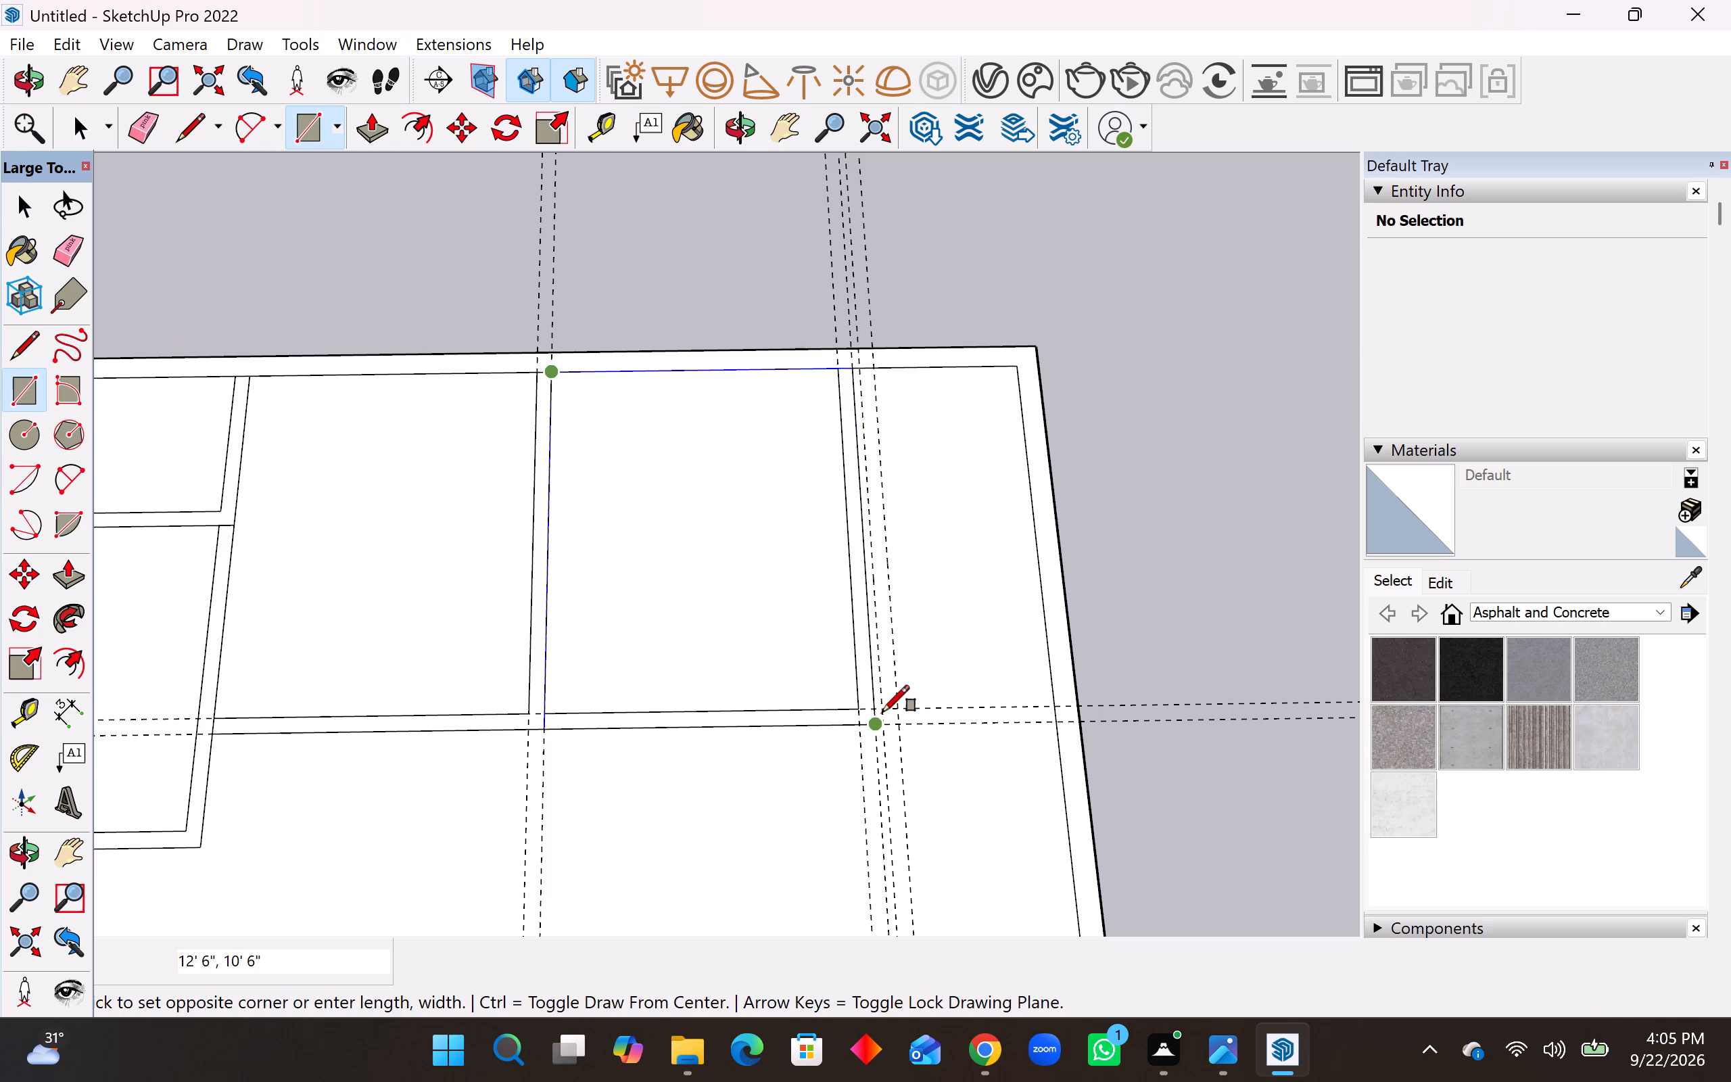
{"action": "left_click", "coordinate": [888, 713]}
{"action": "left_click", "coordinate": [550, 375]}
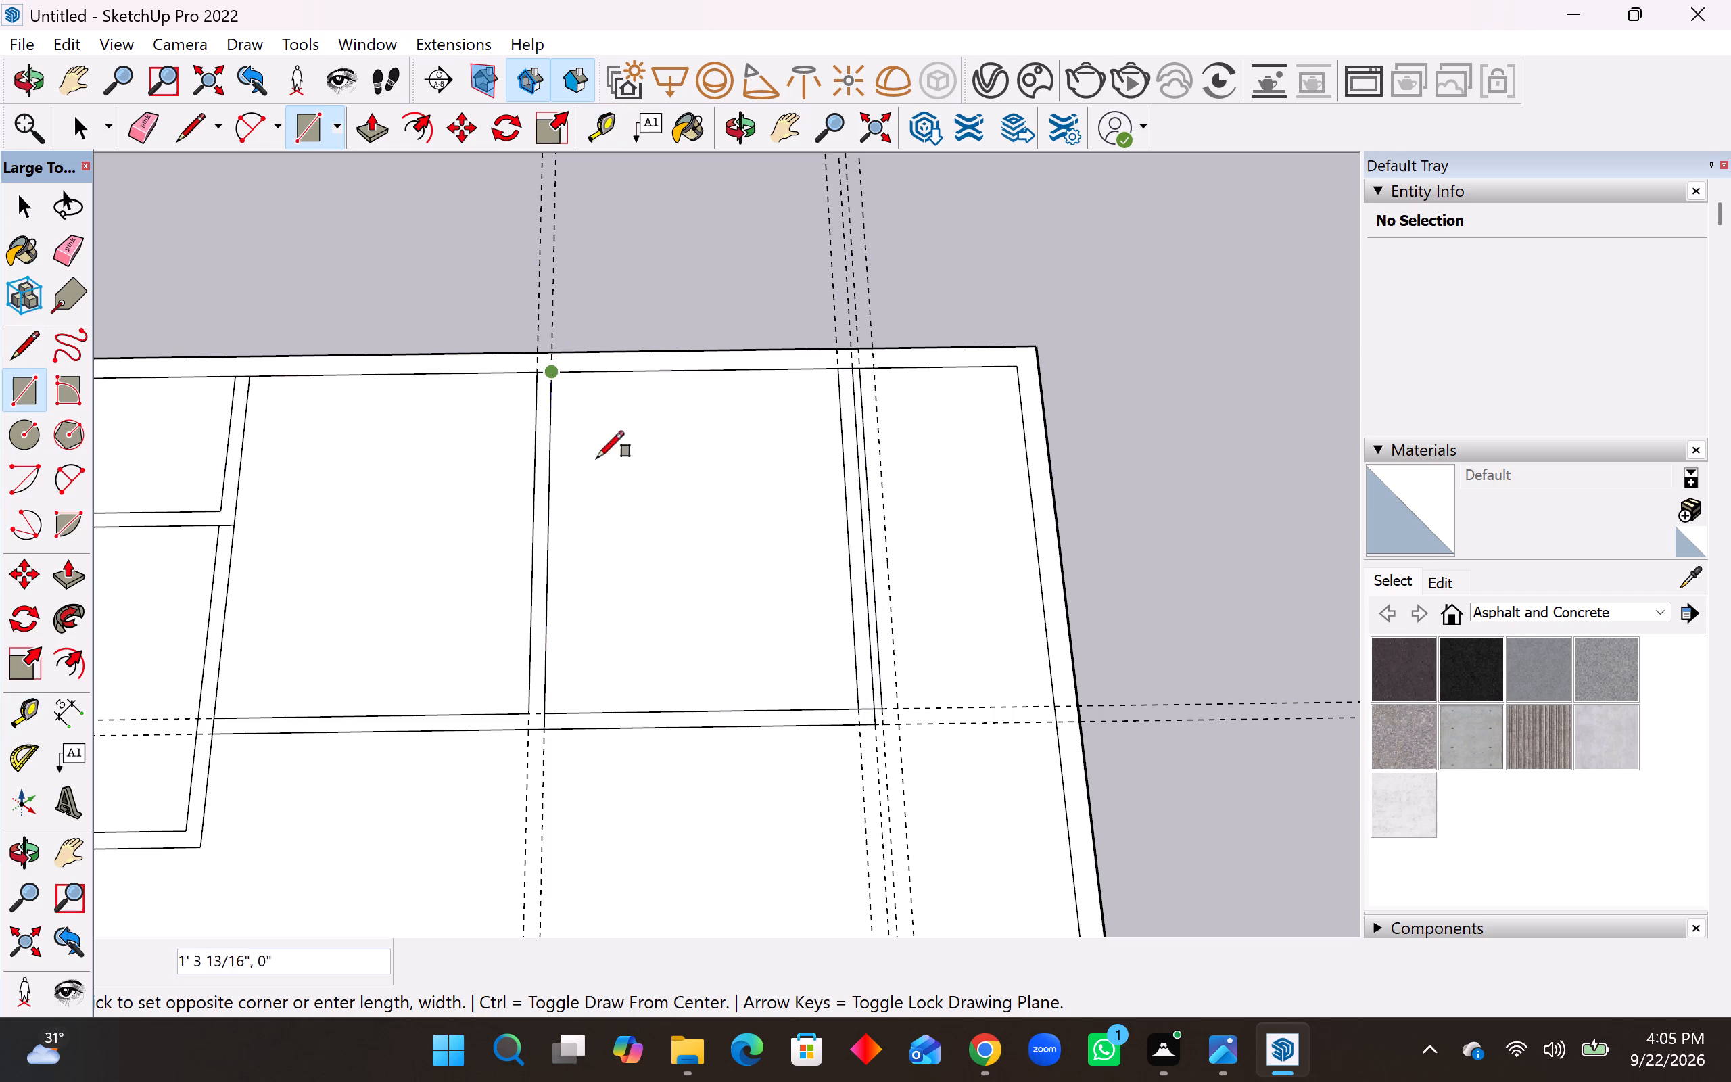
{"action": "left_click", "coordinate": [897, 730]}
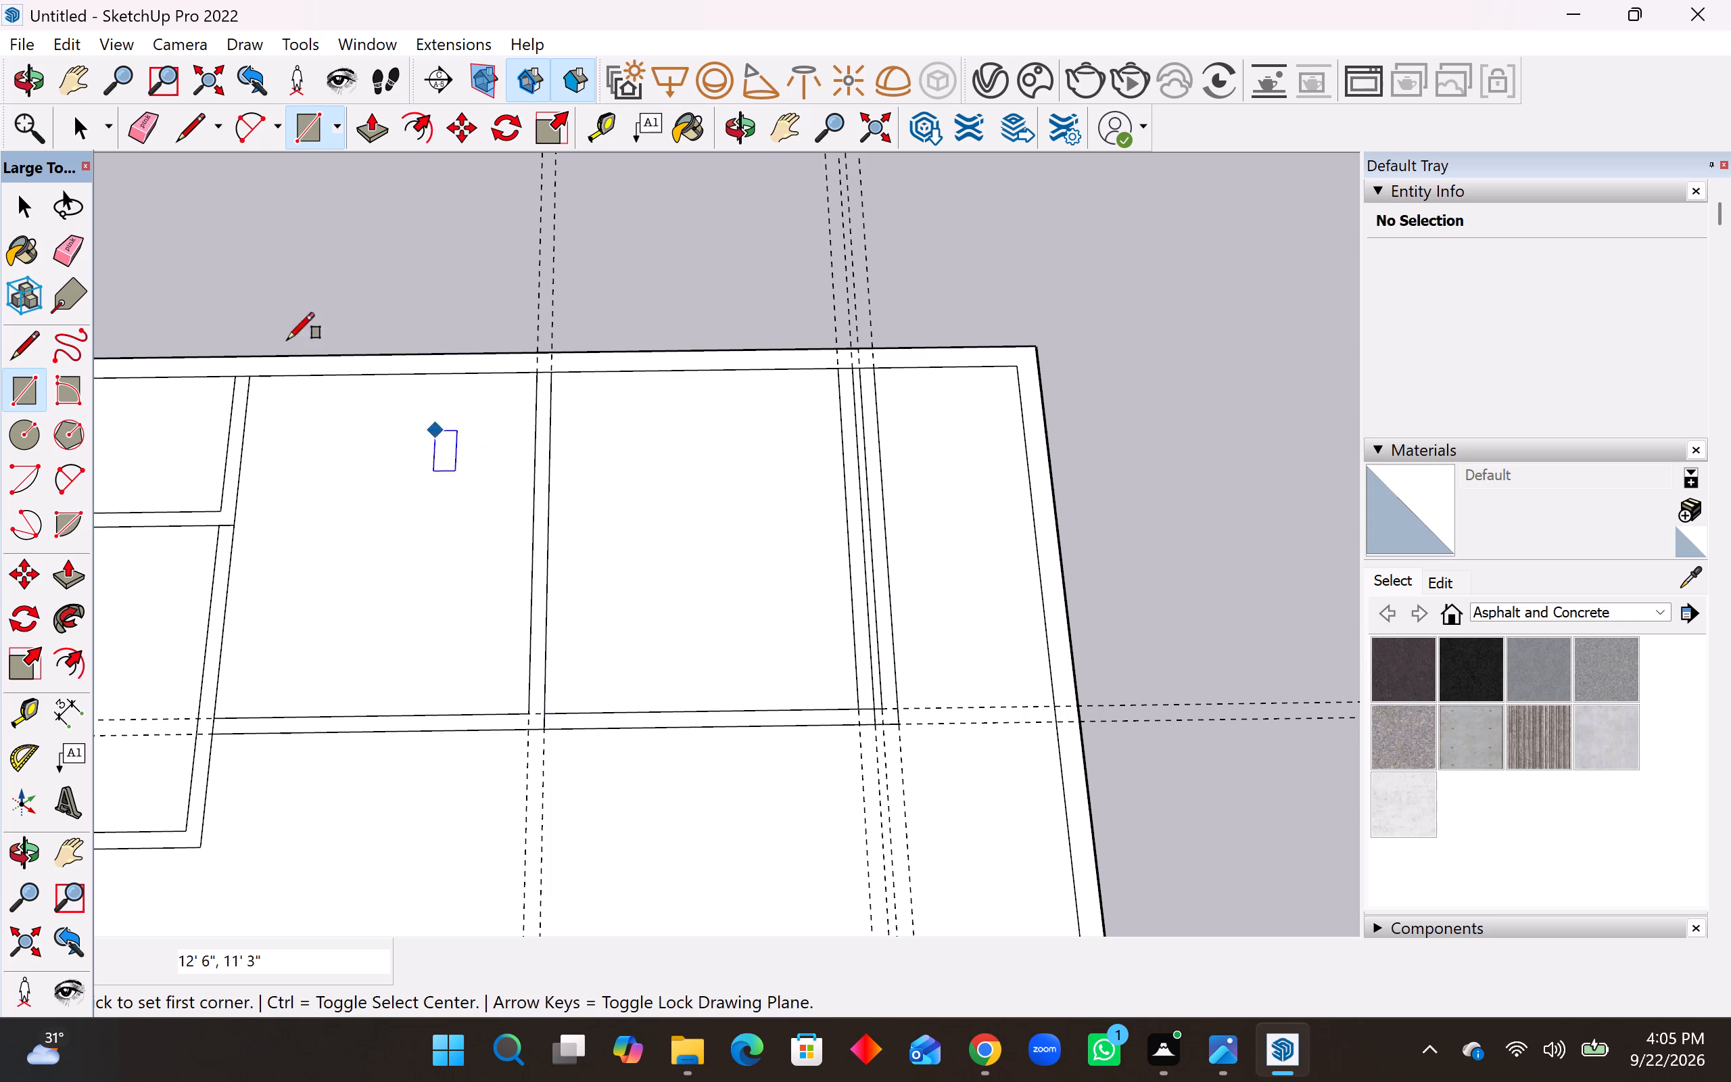
Erase the second rear room's old right wall lines, their guides and the leftover short segment at the front corner.
{"action": "left_click", "coordinate": [61, 258]}
{"action": "scroll", "coordinate": [727, 511], "scroll_direction": "up", "scroll_amount": 3}
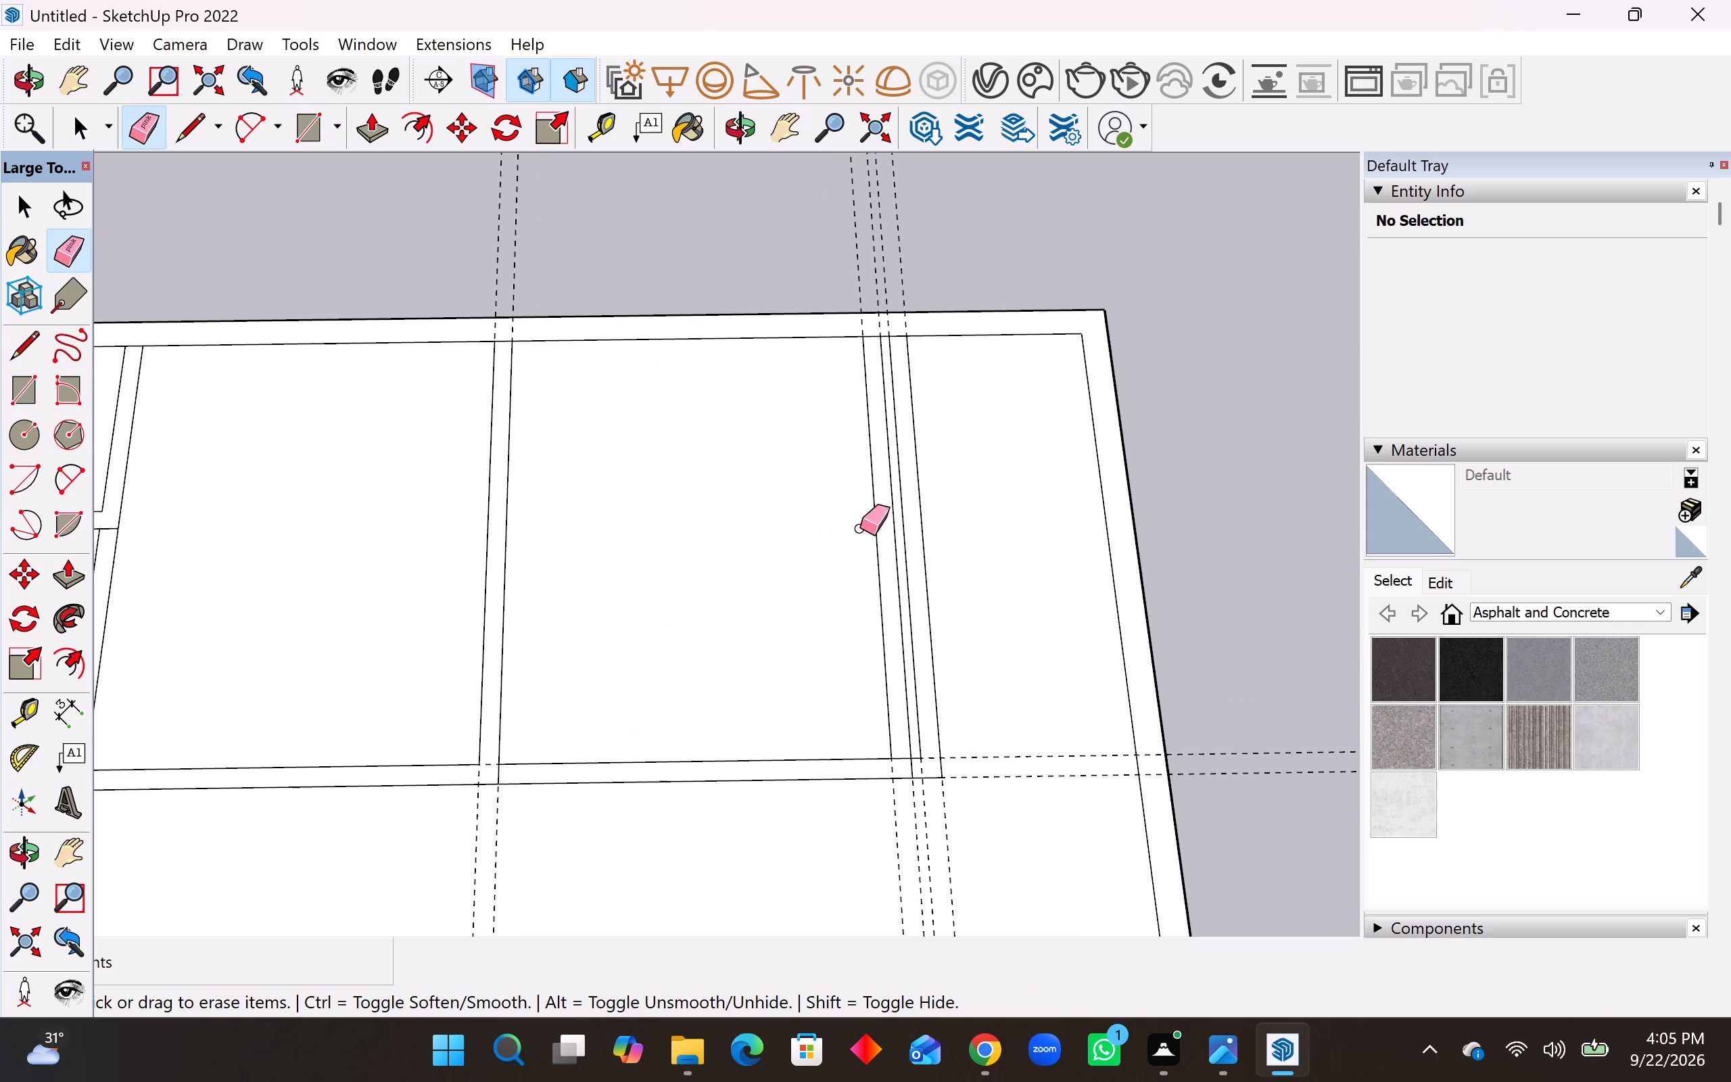
{"action": "left_click_drag", "start_coordinate": [915, 538], "coordinate": [874, 549]}
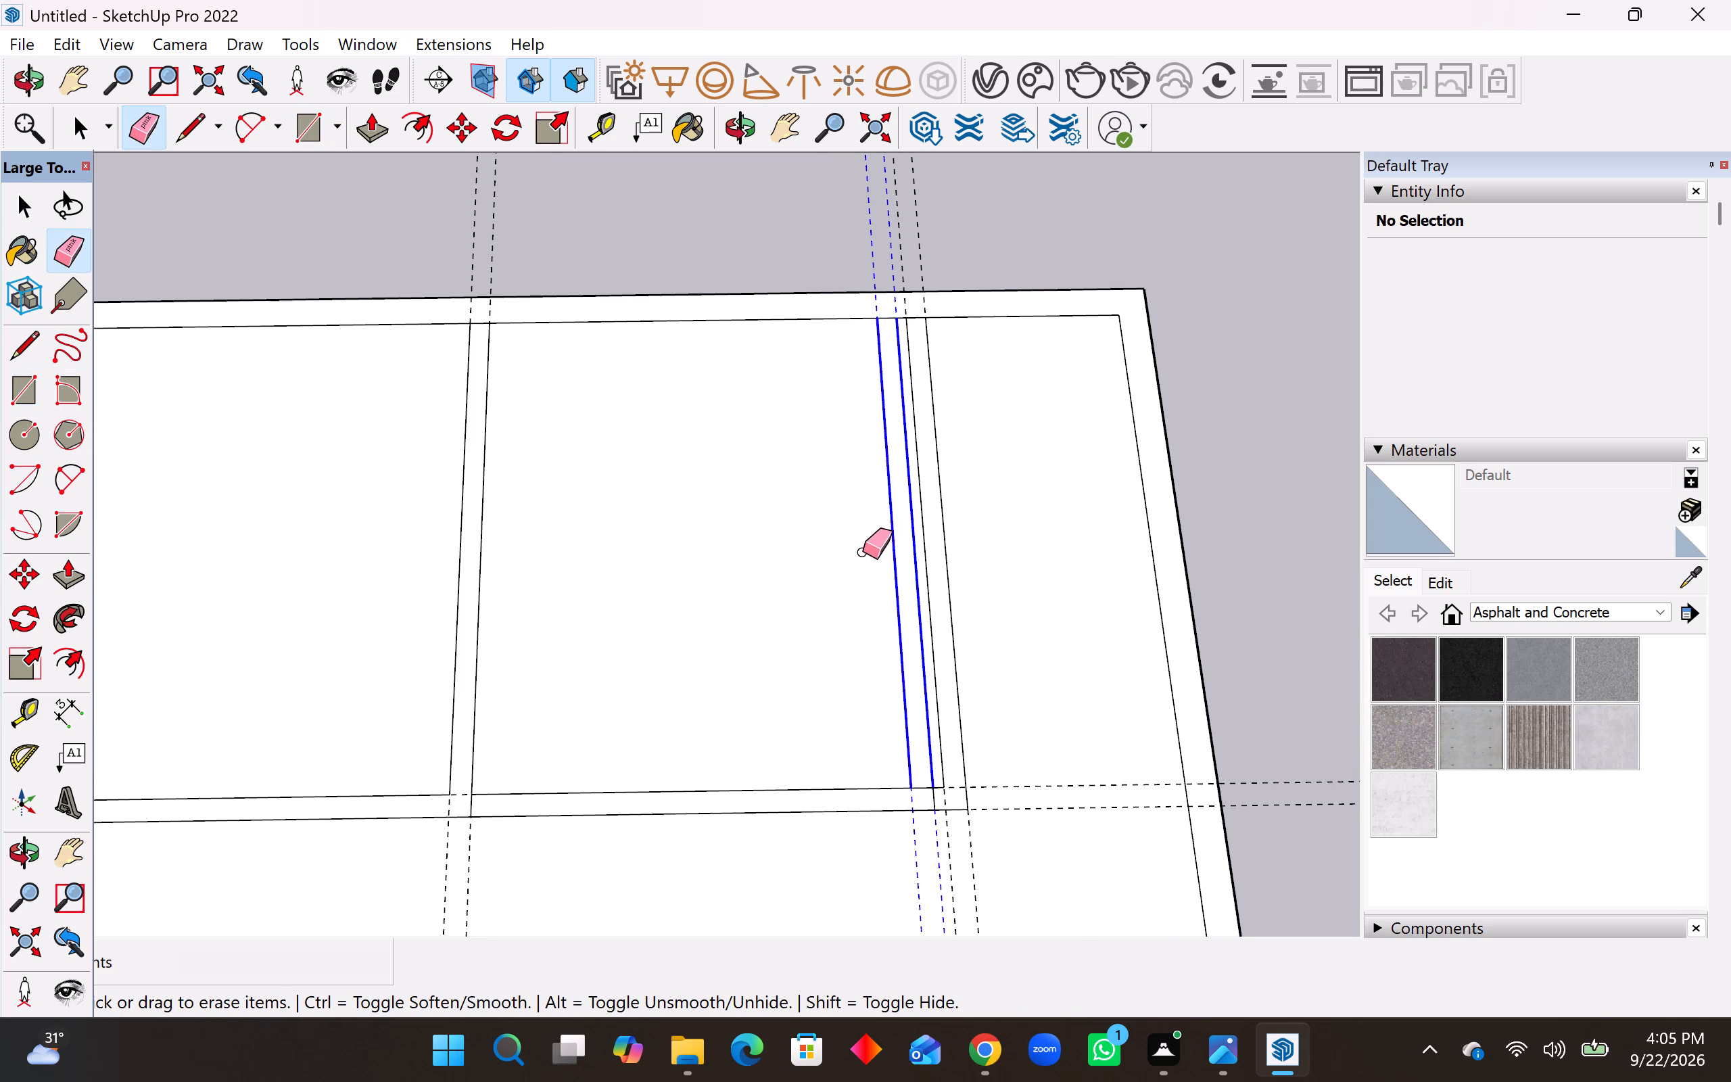
{"action": "scroll", "coordinate": [943, 841], "scroll_direction": "up", "scroll_amount": 4}
{"action": "left_click_drag", "start_coordinate": [923, 787], "coordinate": [932, 785]}
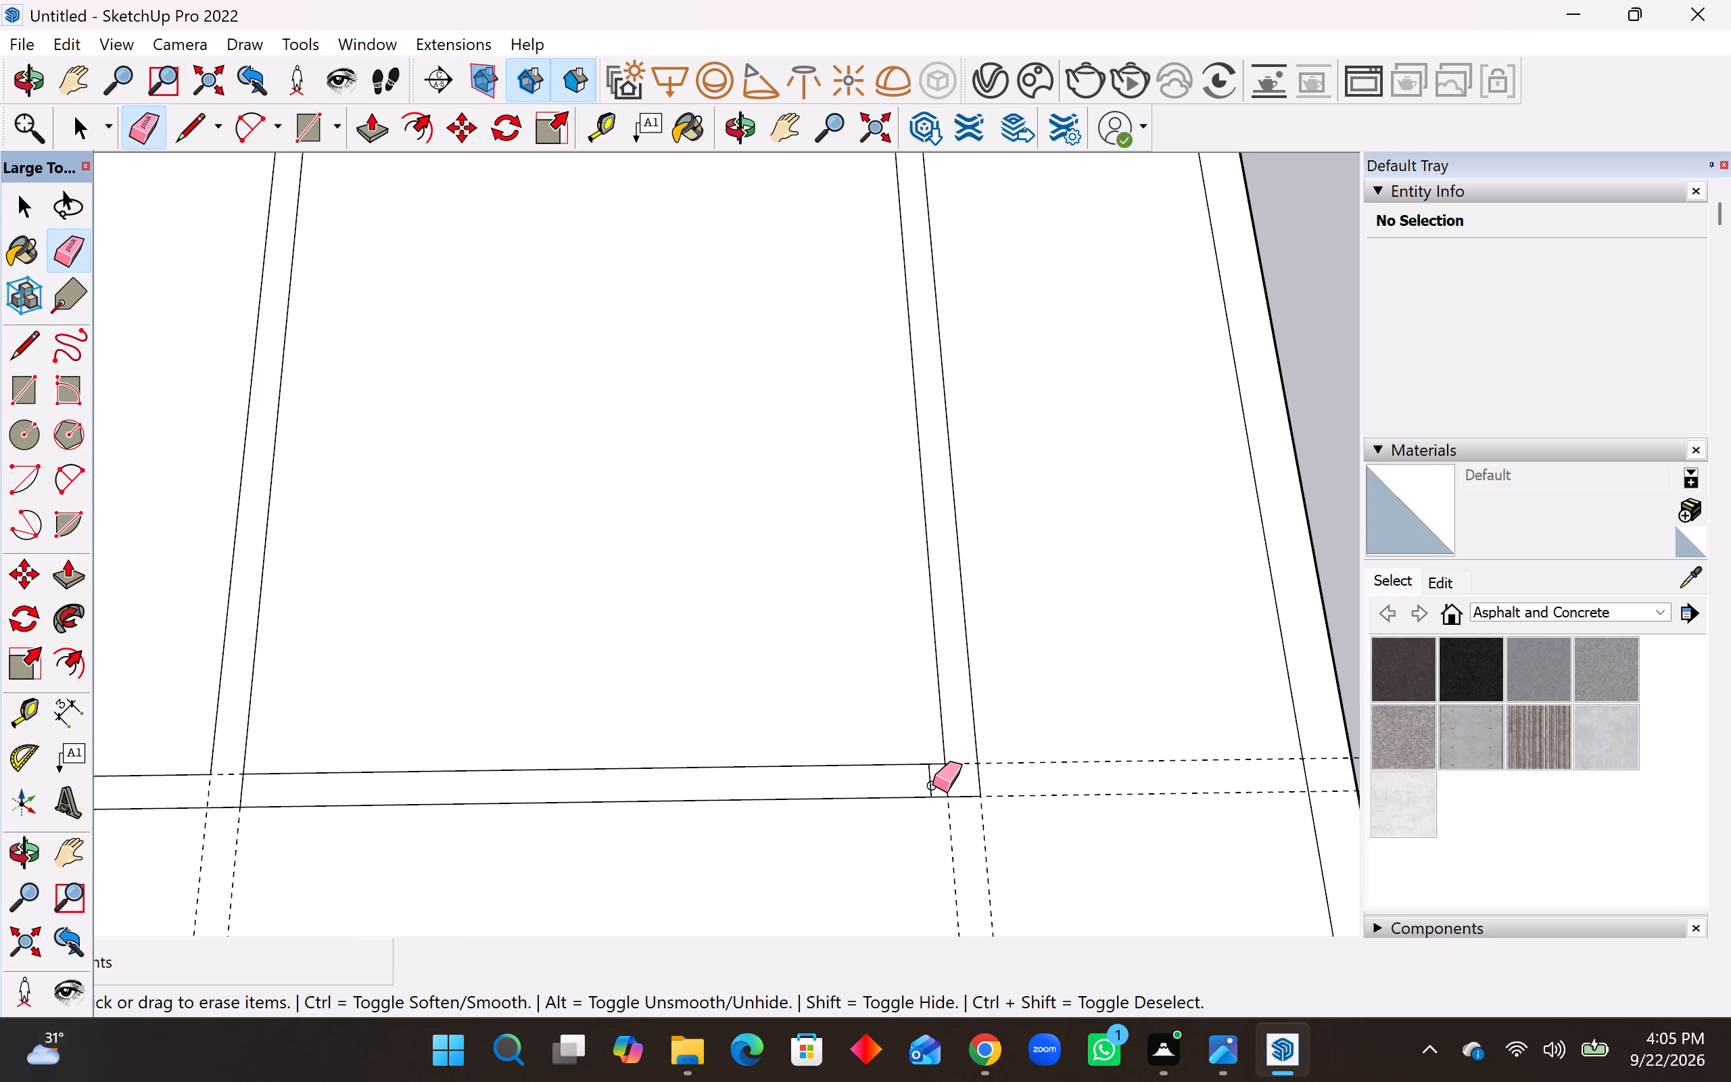
{"action": "left_click_drag", "start_coordinate": [932, 785], "coordinate": [933, 785]}
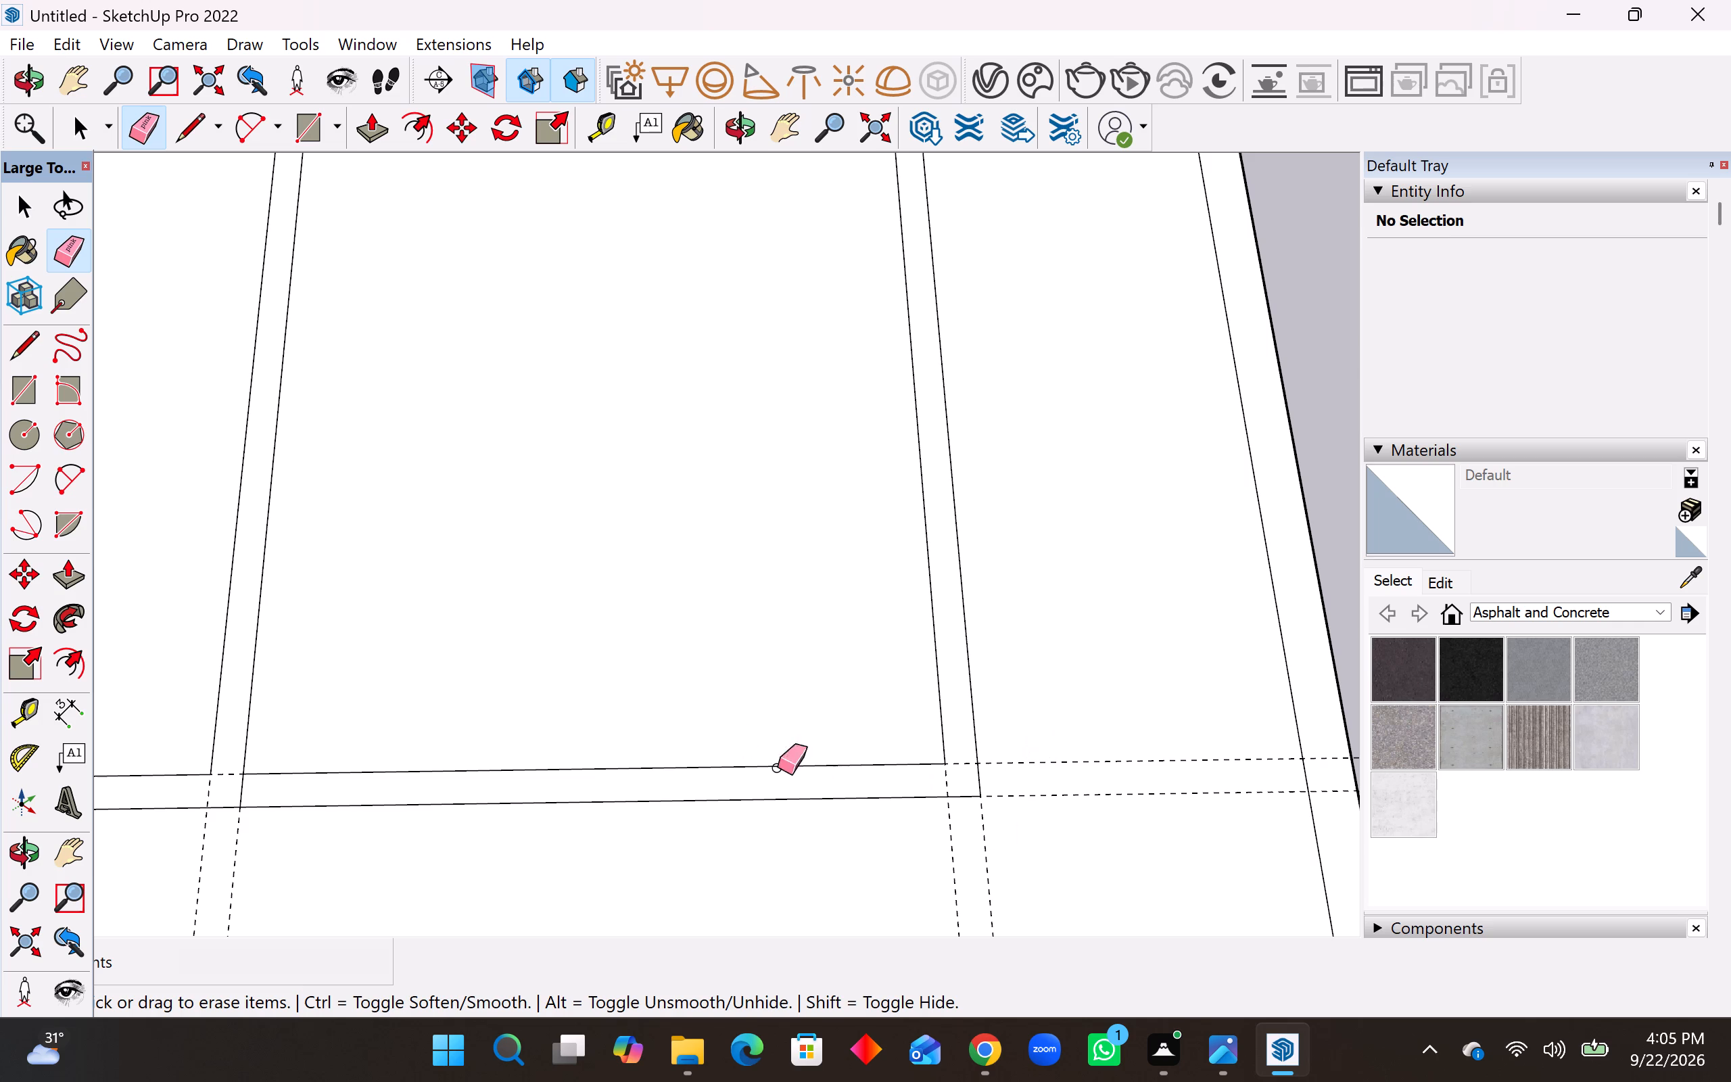
{"action": "scroll", "coordinate": [700, 730], "scroll_direction": "down", "scroll_amount": 6}
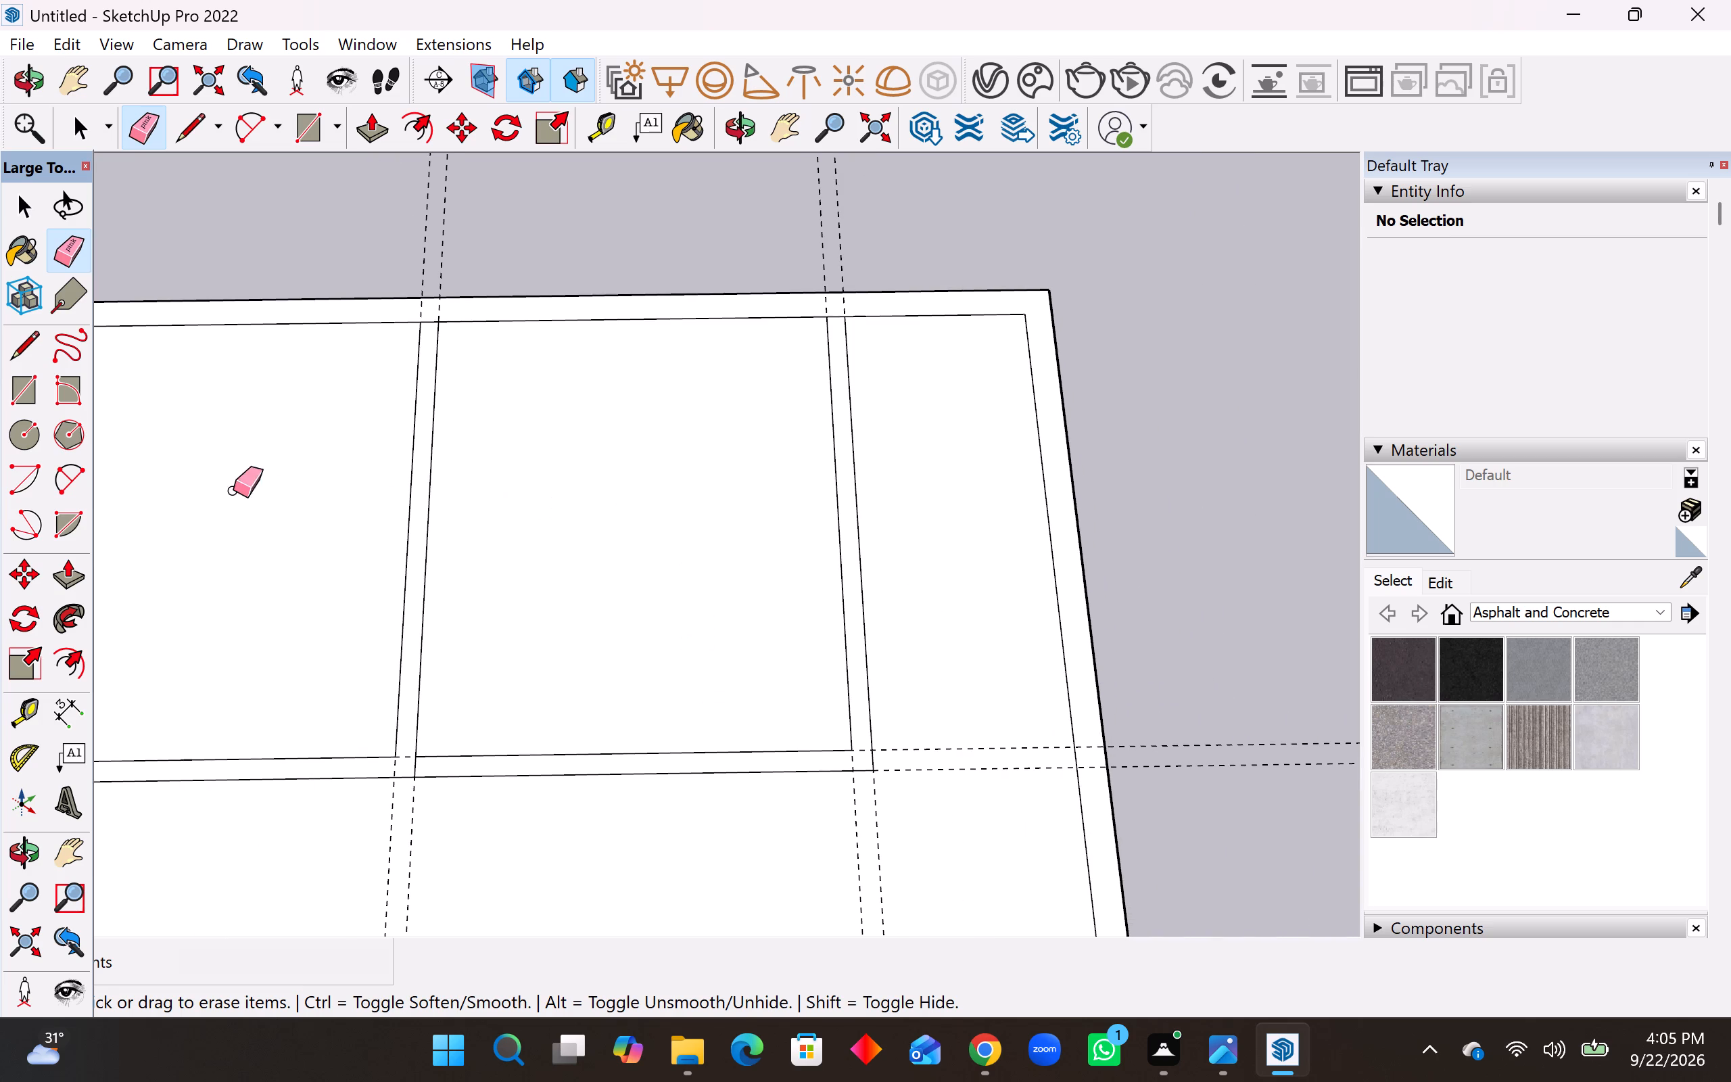
Draw 12'6" by 5' outer and 12' by 5' inner rectangles in the rear-right space between the second room and the right wall.
{"action": "left_click", "coordinate": [28, 393]}
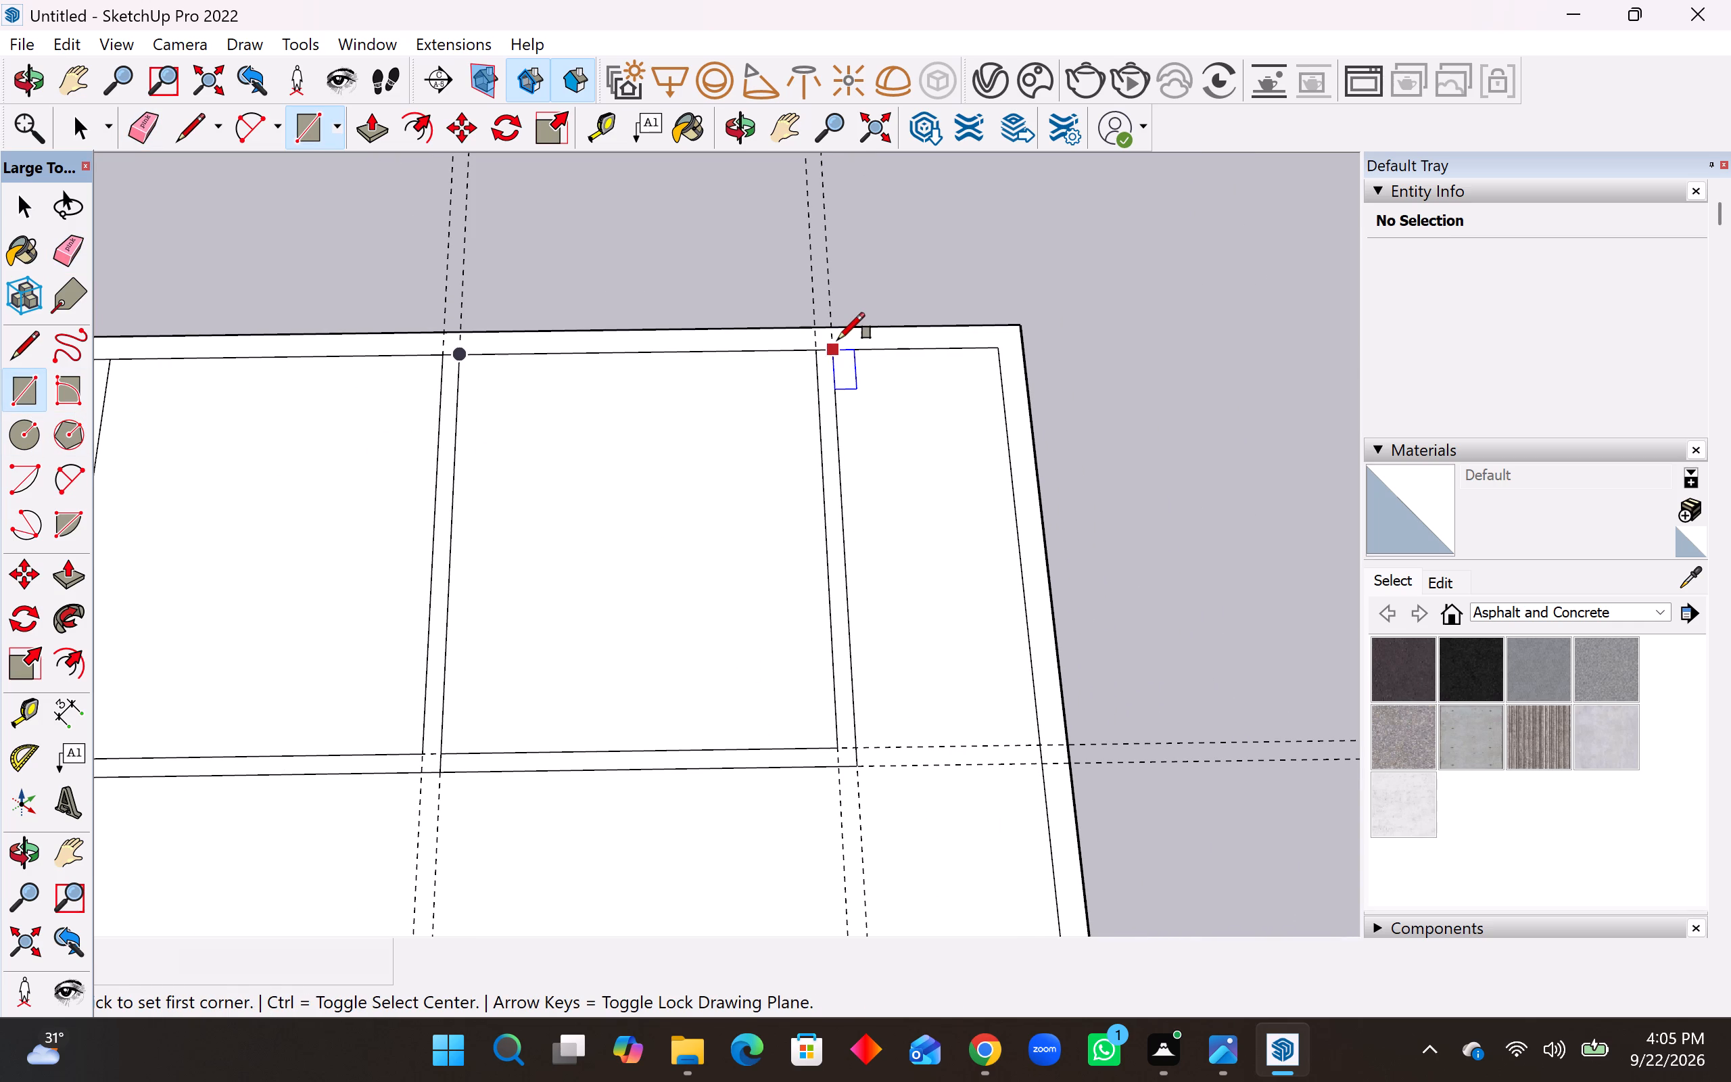
{"action": "left_click", "coordinate": [837, 348]}
{"action": "left_click", "coordinate": [1039, 762]}
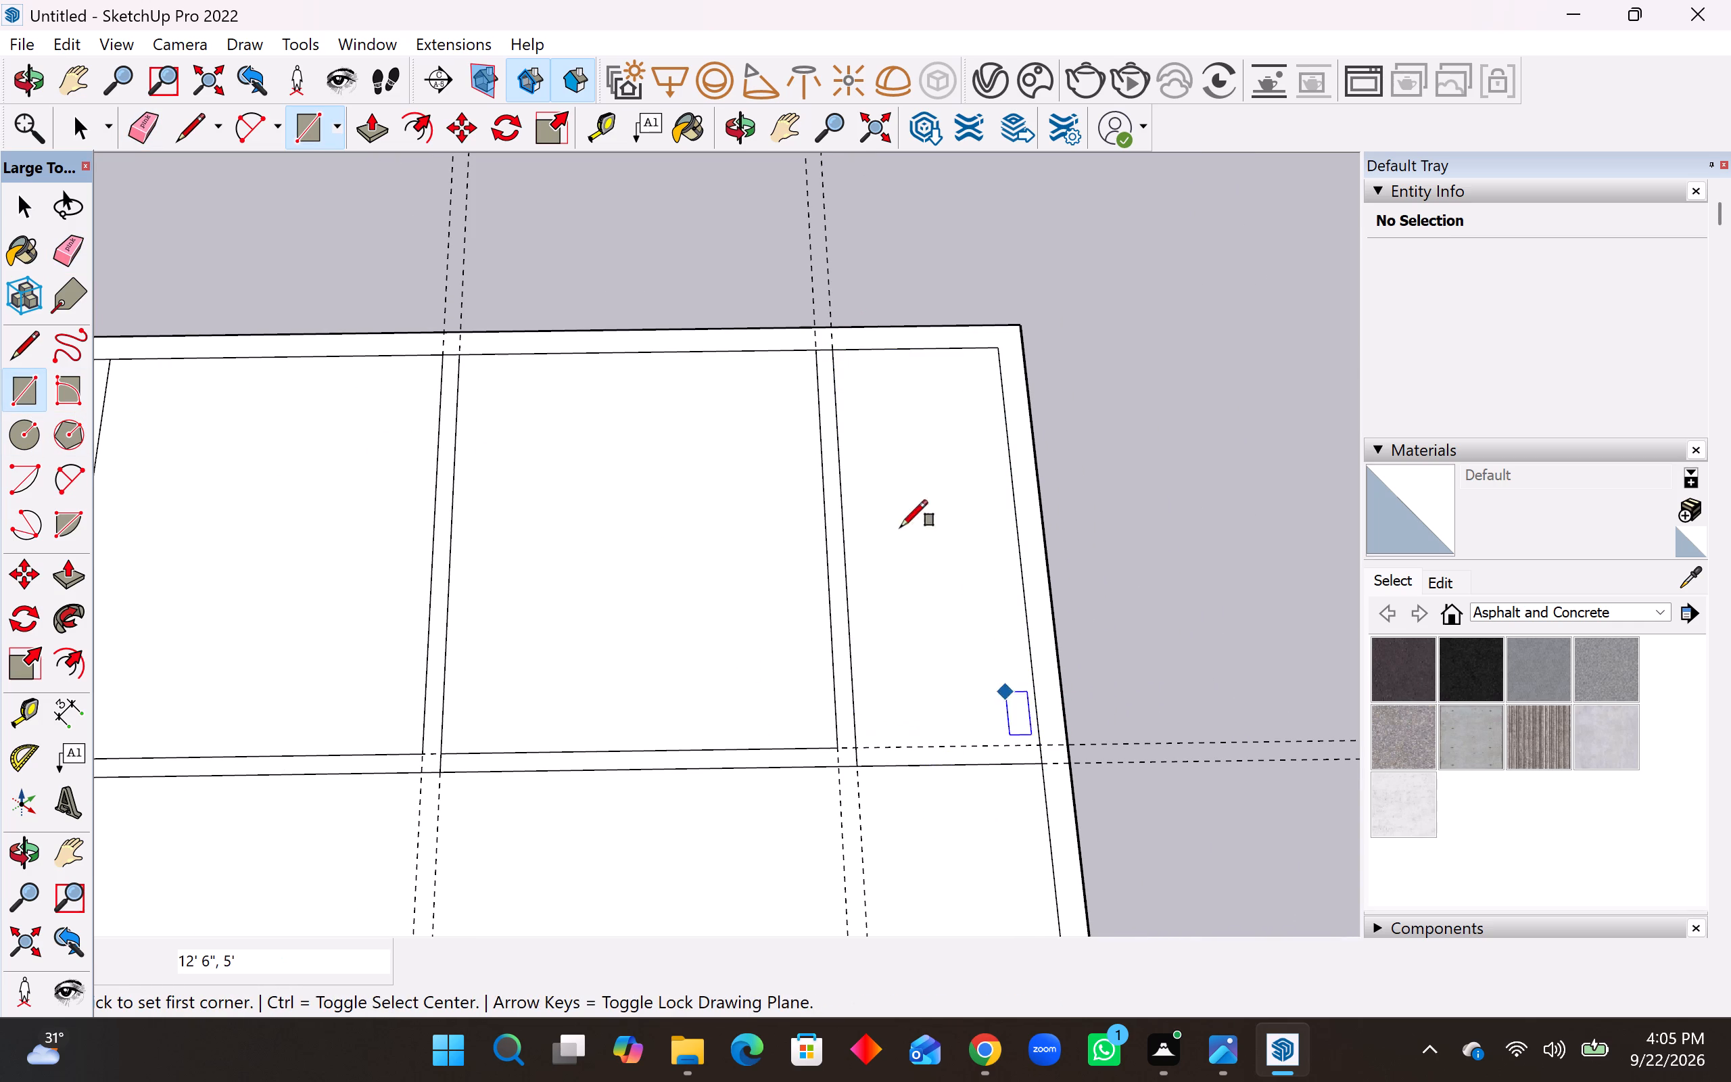
{"action": "left_click", "coordinate": [832, 350]}
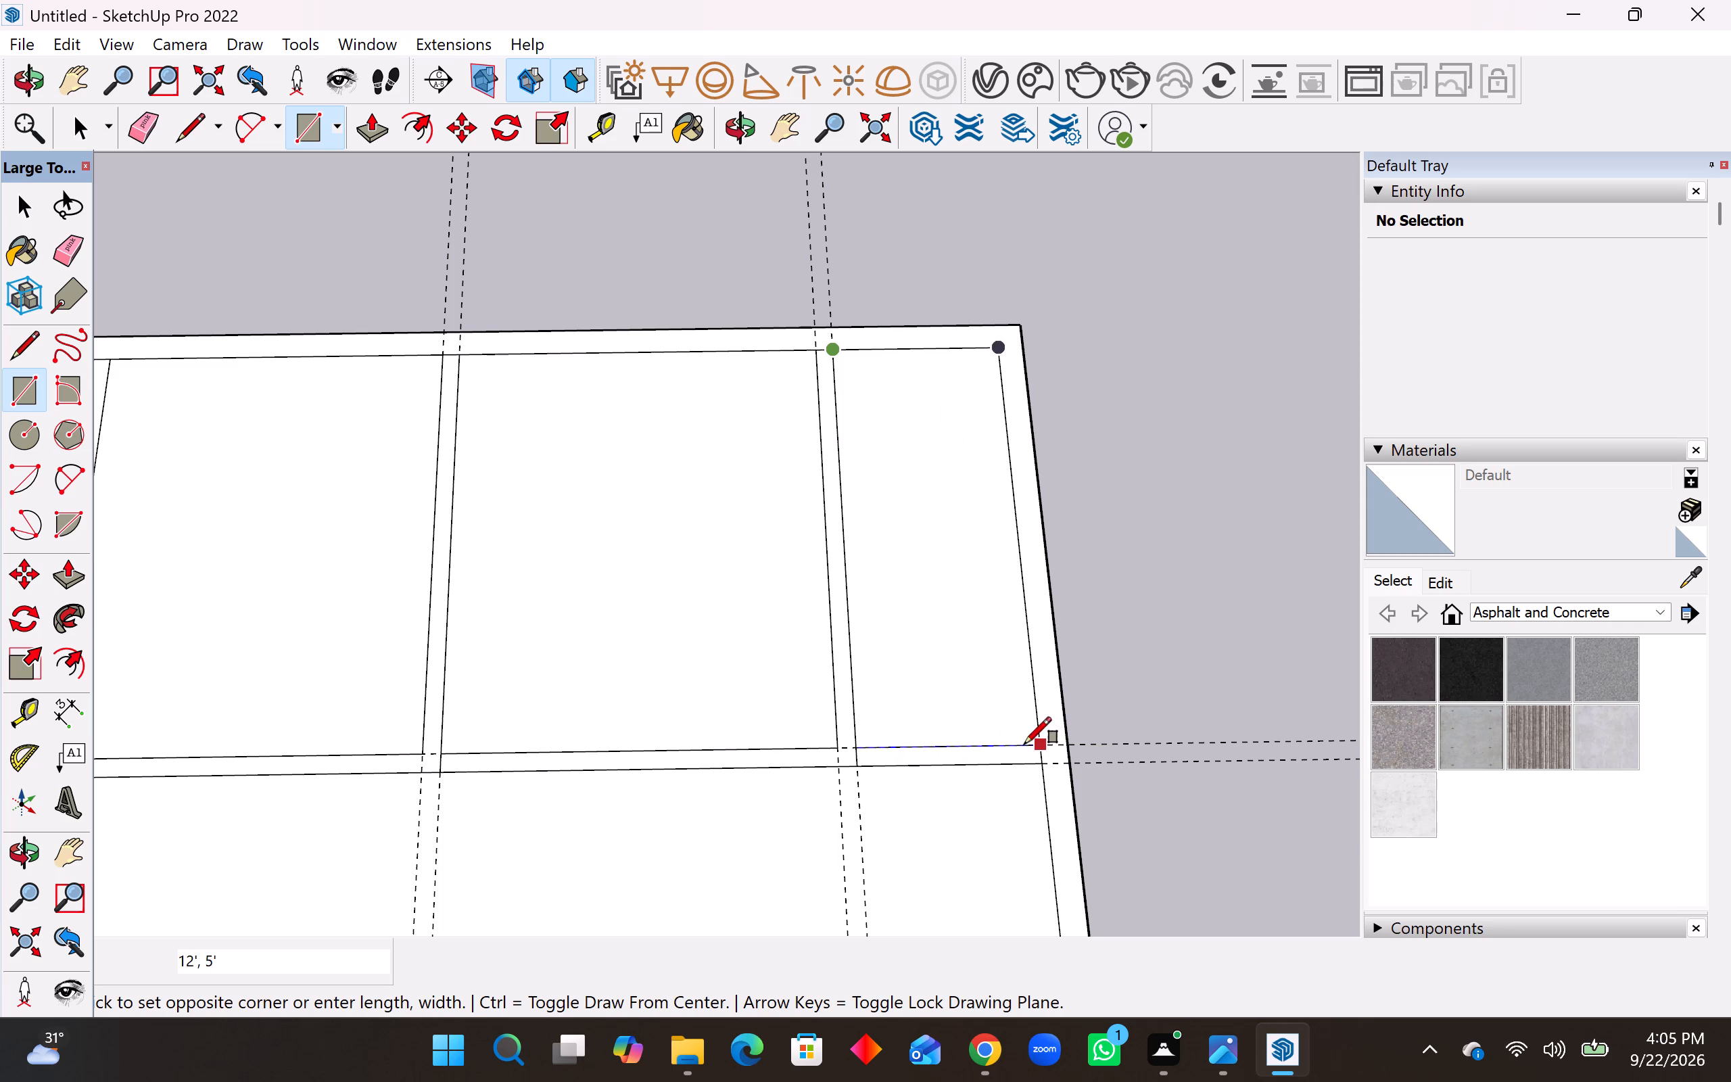
{"action": "left_click", "coordinate": [1037, 747]}
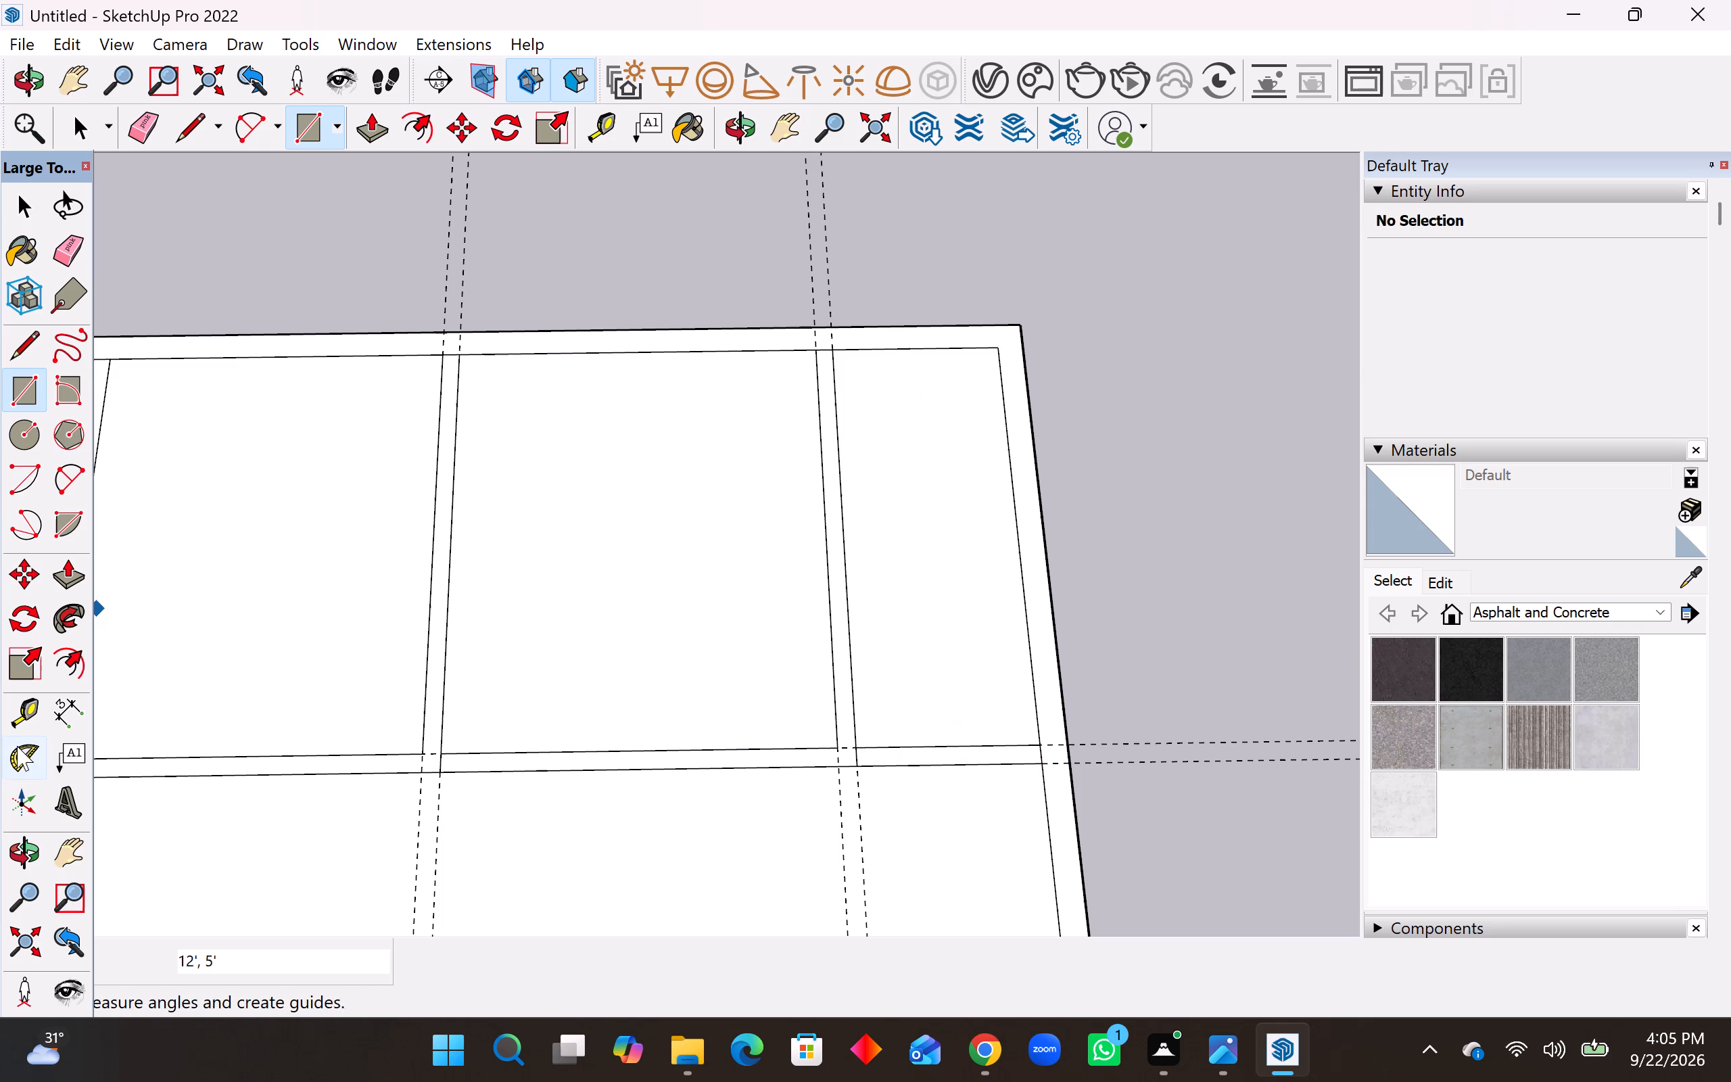
Place a guide 6' in front of the rear inner wall line across the narrow rear-right room.
{"action": "left_click", "coordinate": [20, 709]}
{"action": "left_click", "coordinate": [920, 745]}
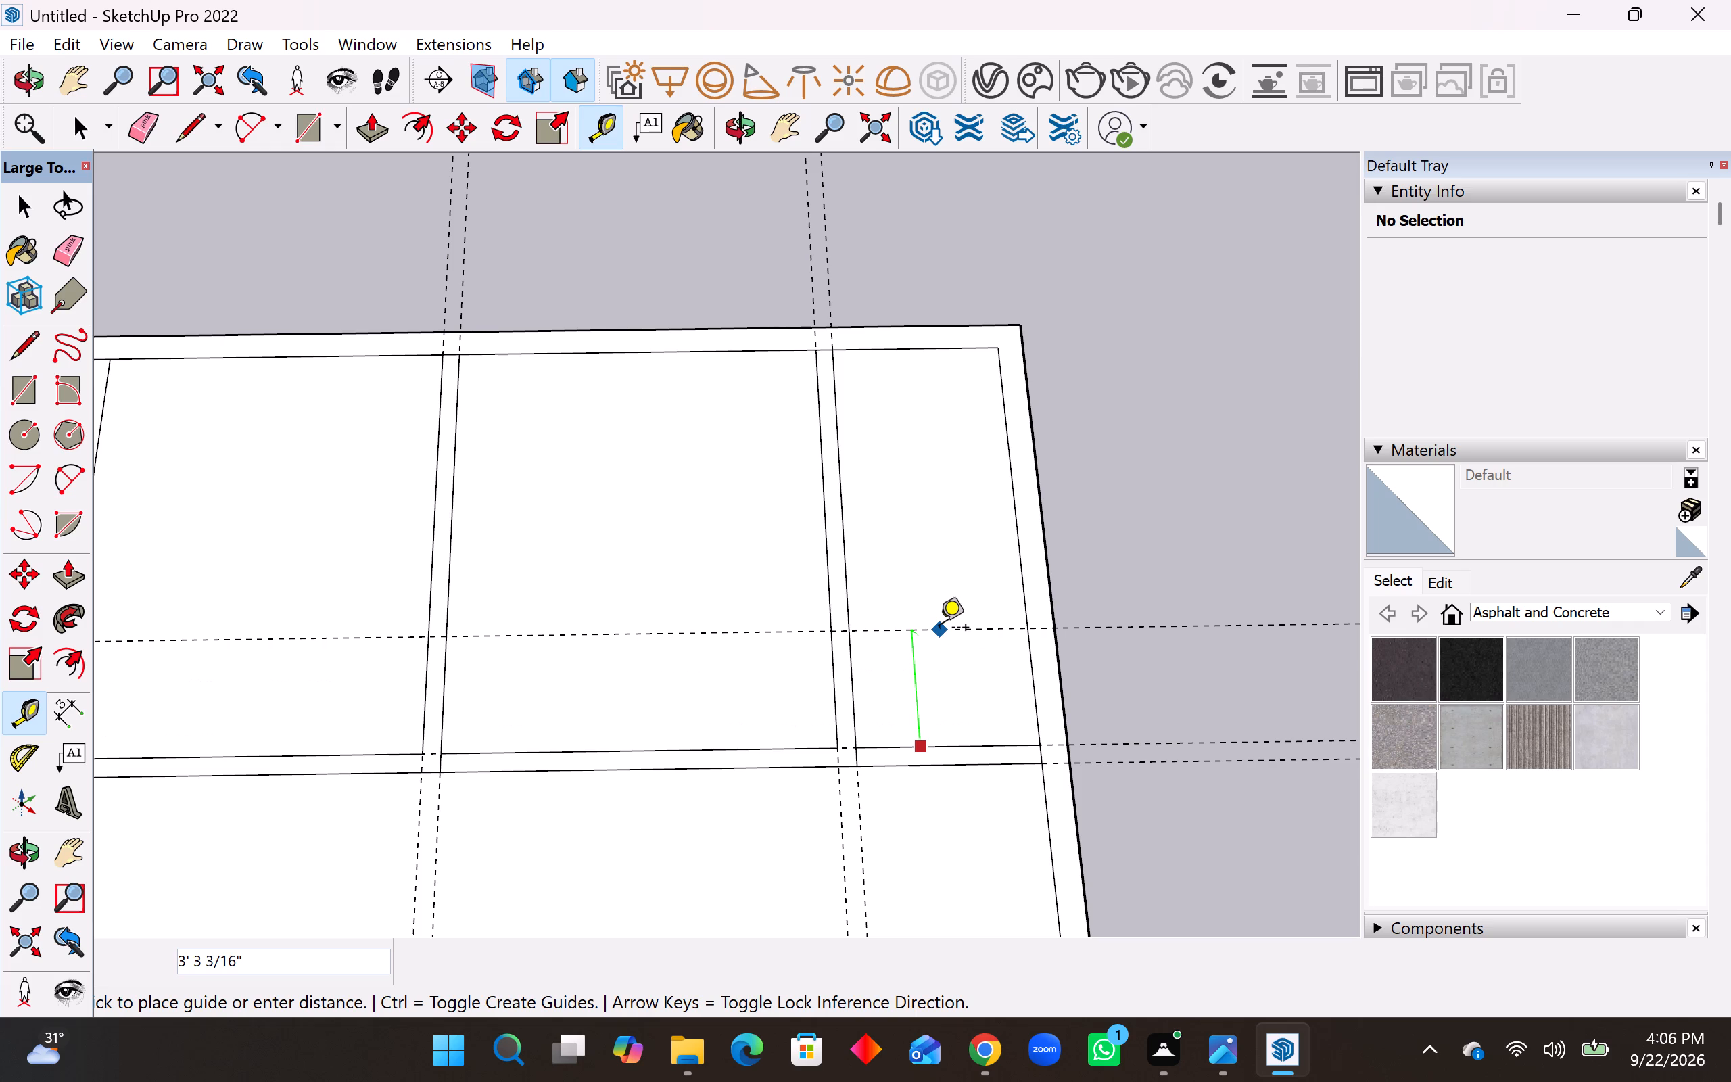
{"action": "key", "text": "Escape"}
{"action": "left_click", "coordinate": [922, 353]}
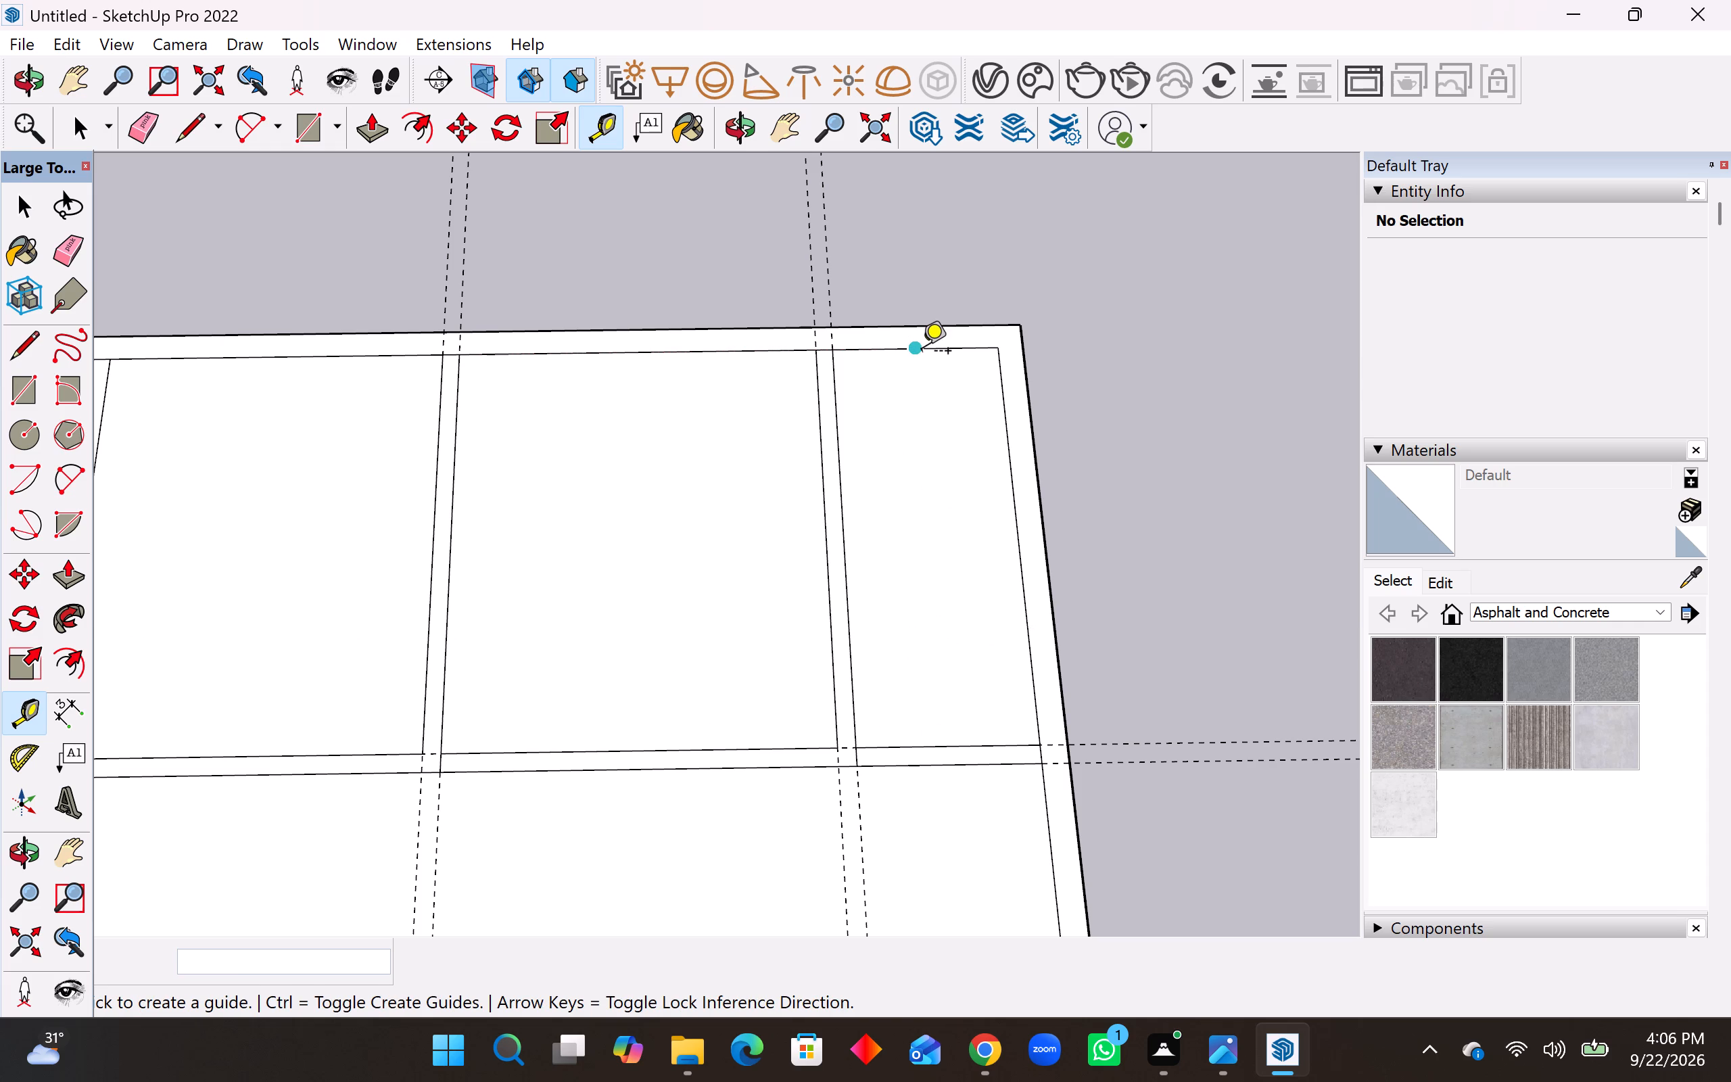
{"action": "type", "text": "6'"}
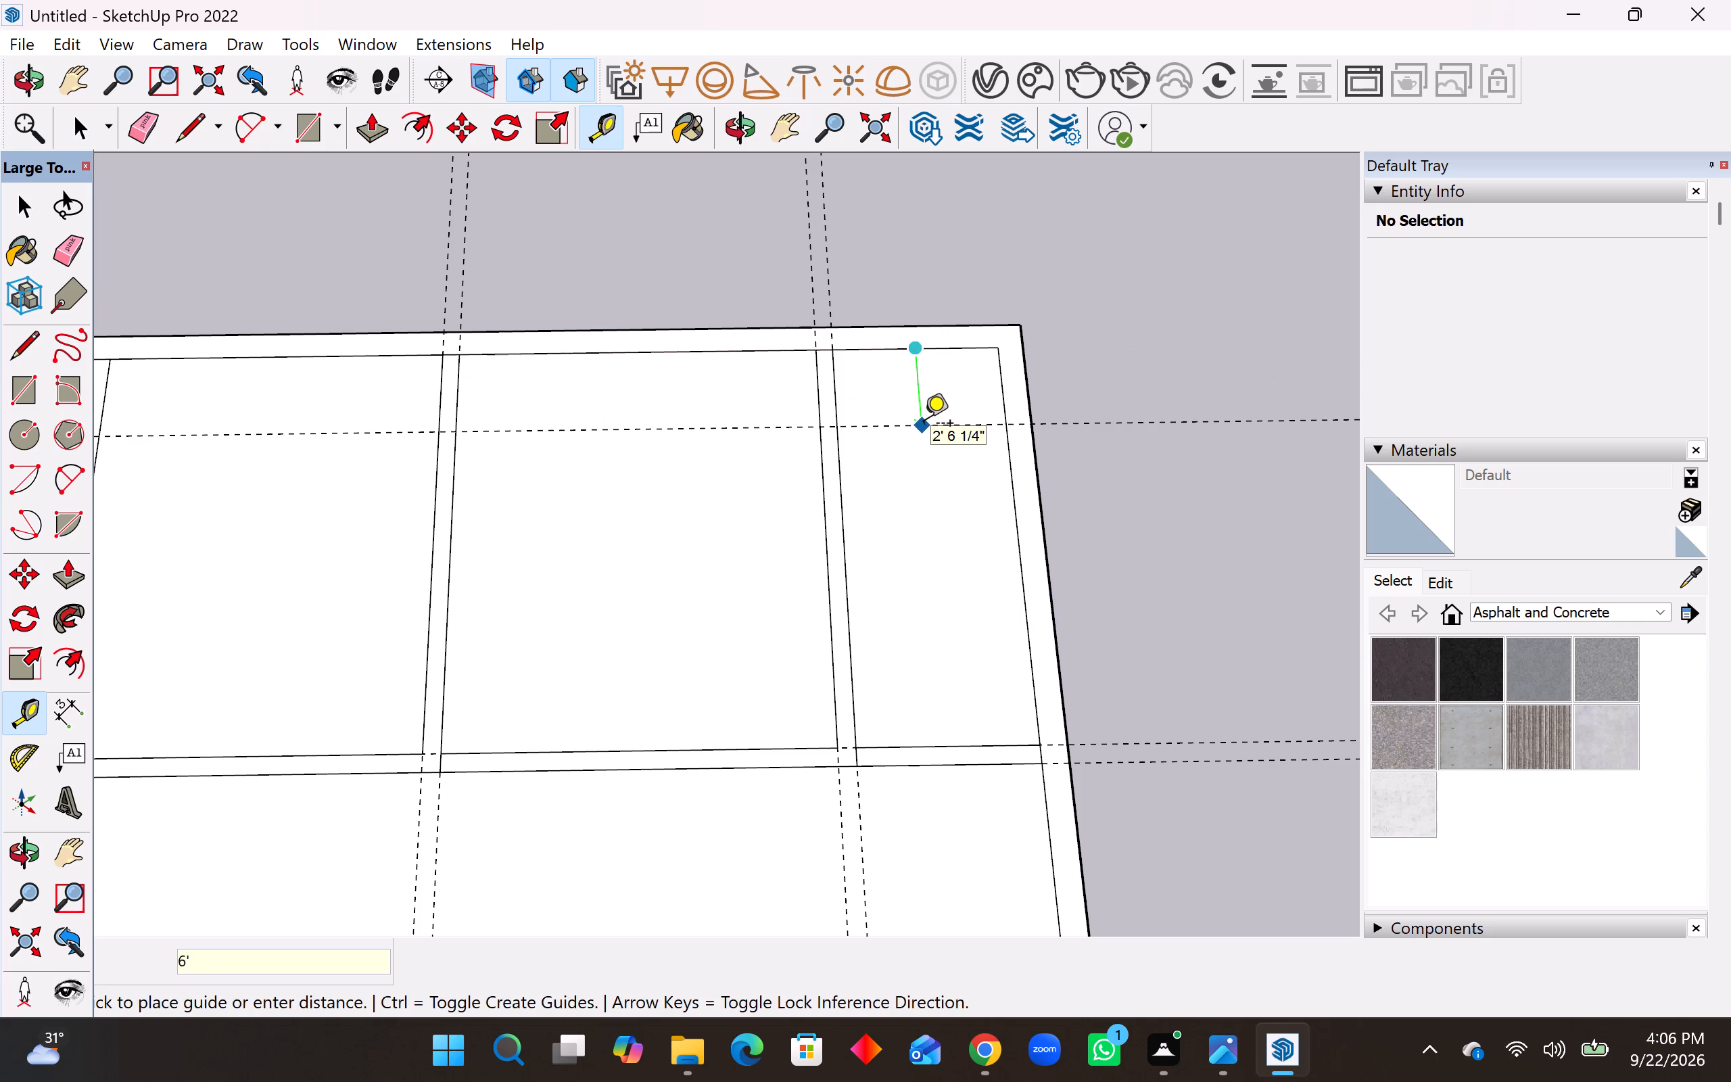
{"action": "key", "text": "Return"}
Place a parallel guide 6" in front of the 6' guide to mark the partition thickness.
{"action": "left_click", "coordinate": [929, 544]}
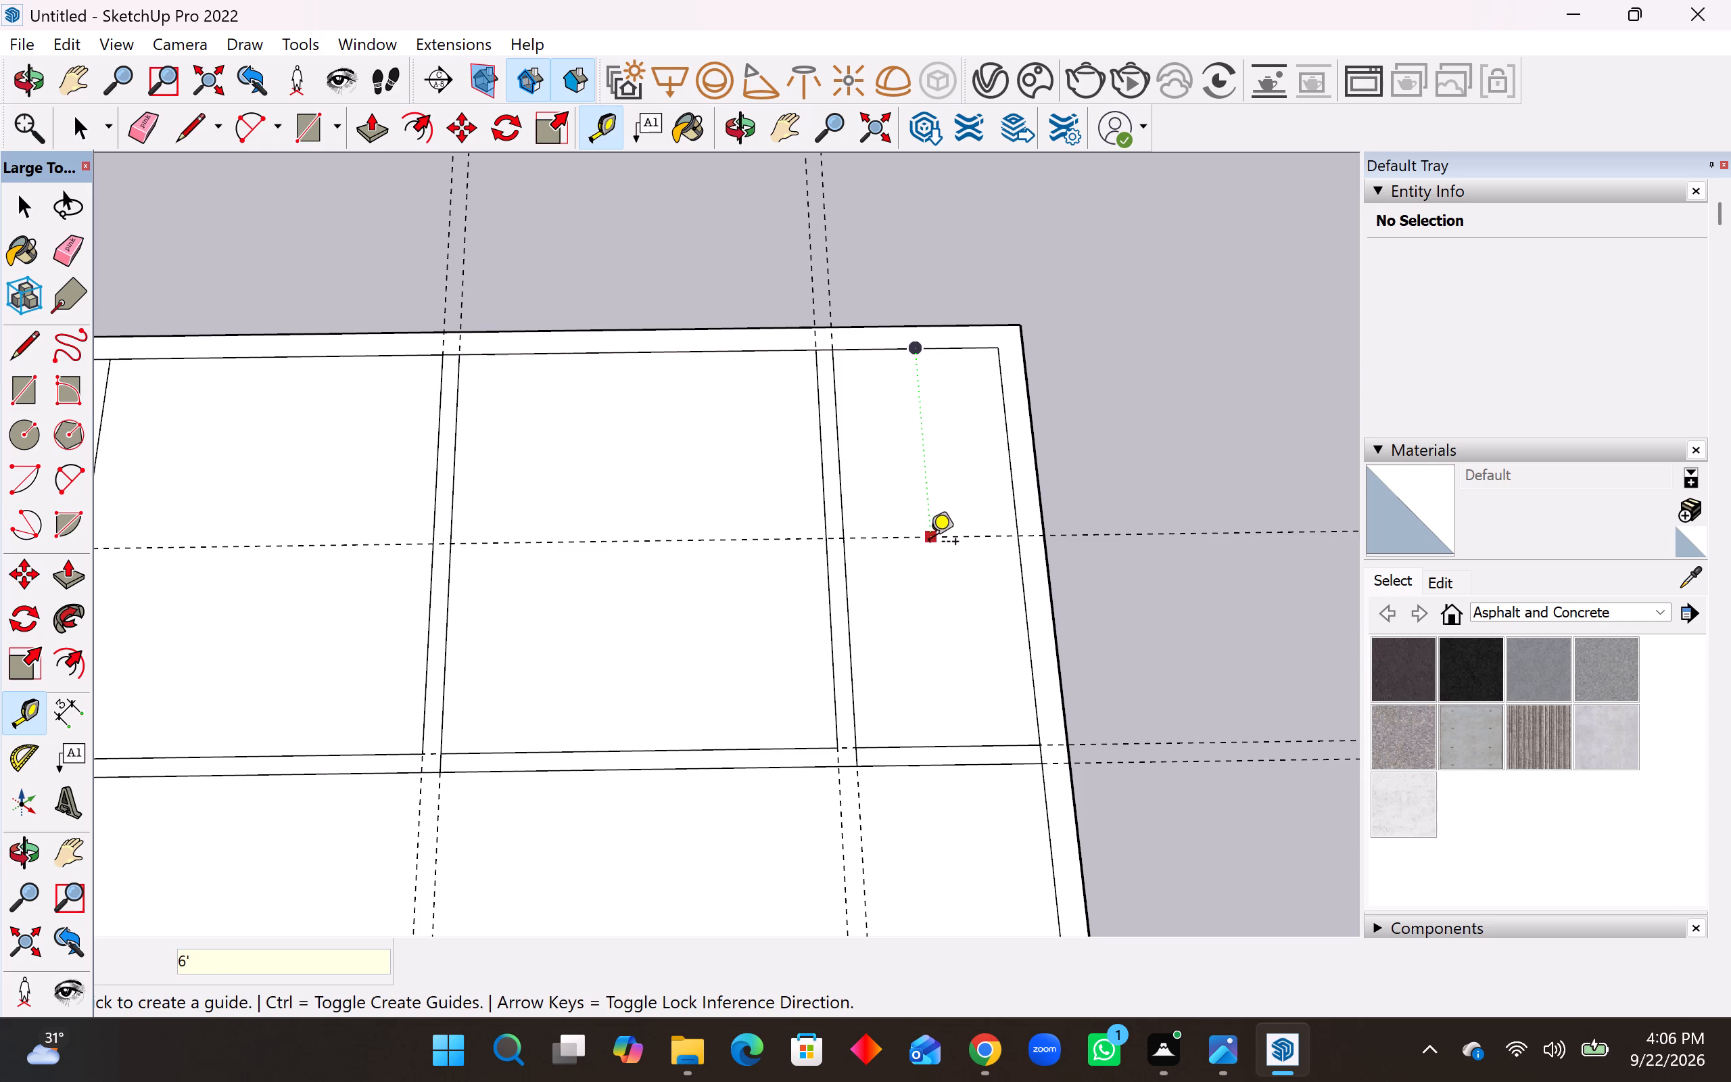
{"action": "key", "text": "Escape"}
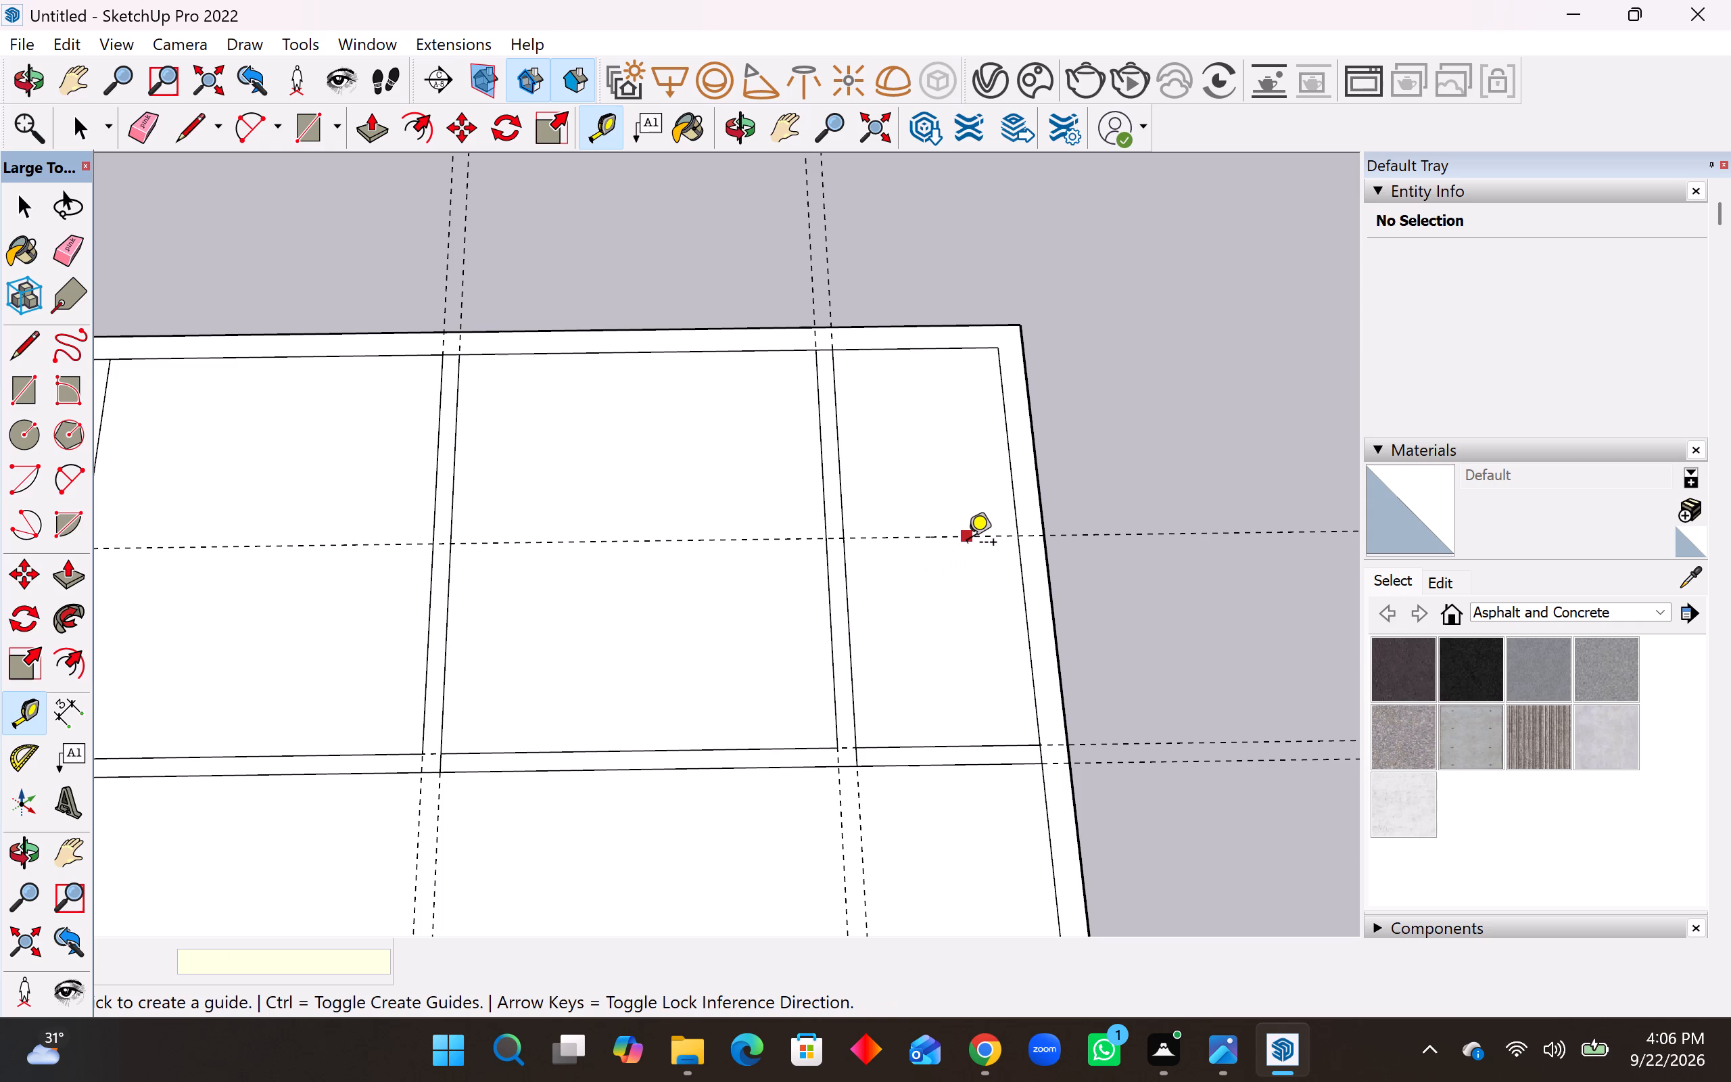
{"action": "left_click", "coordinate": [971, 544]}
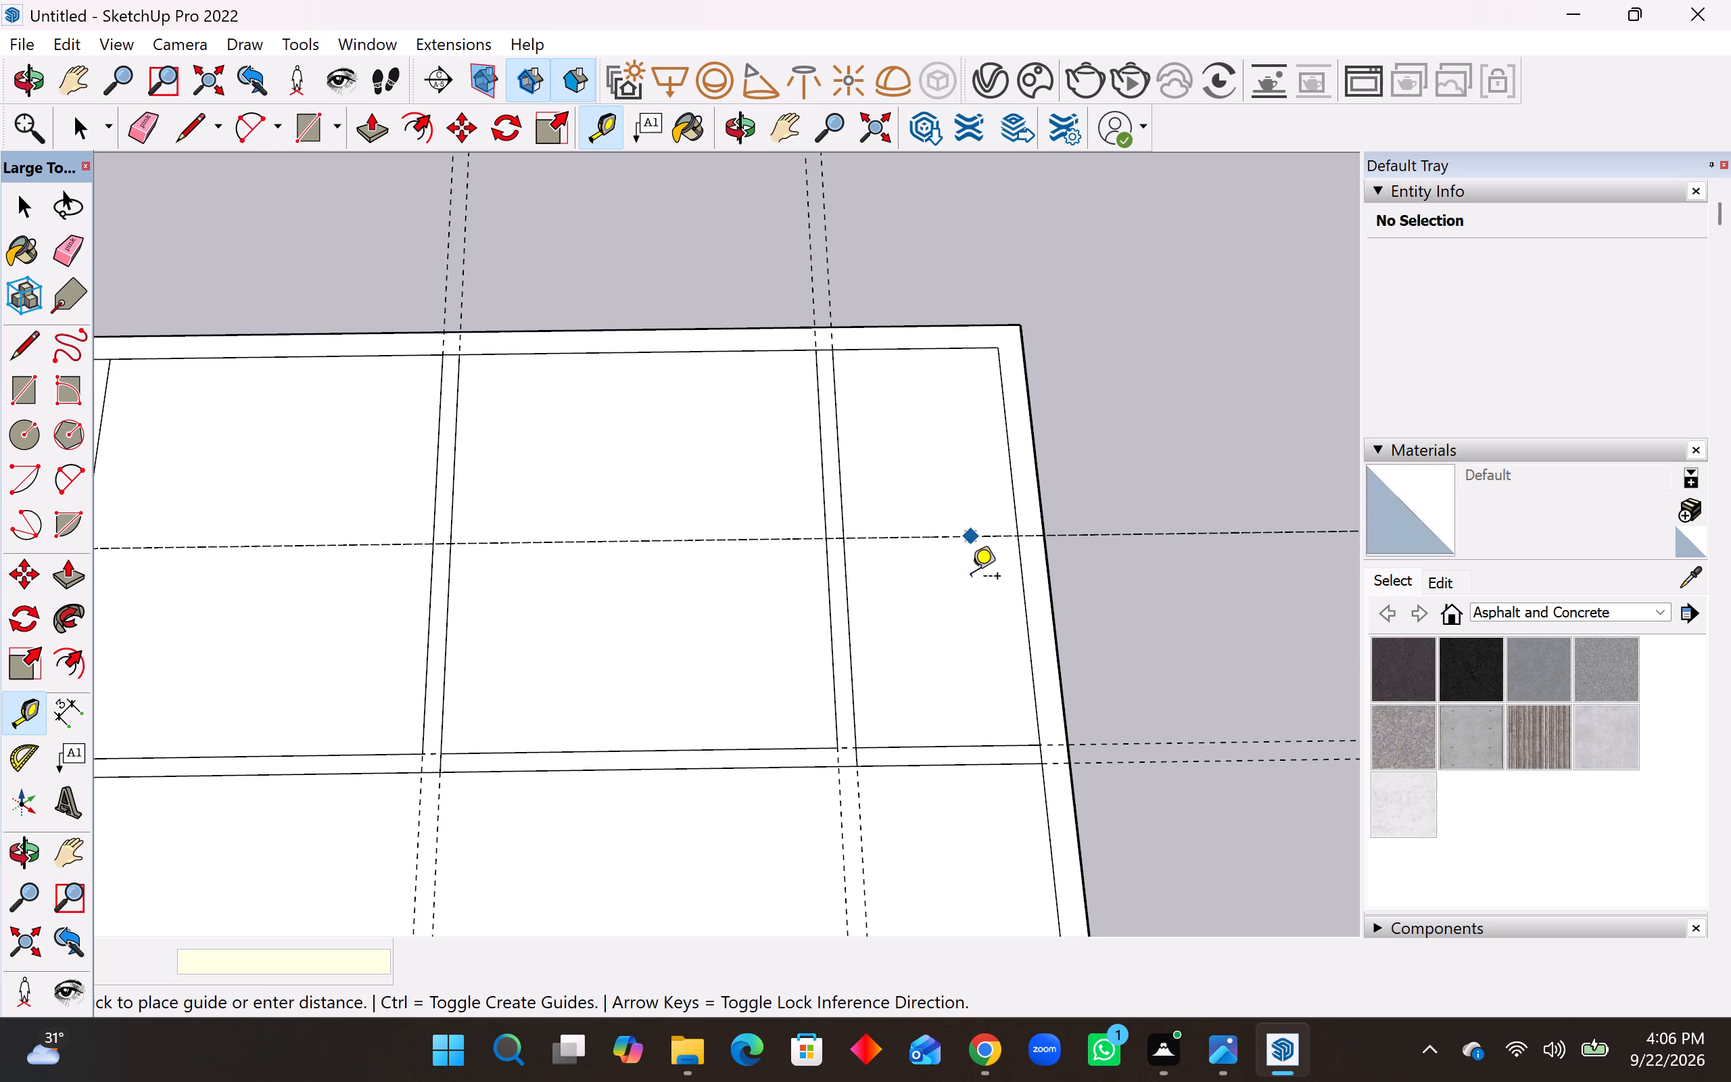
{"action": "type", "text": "6\""}
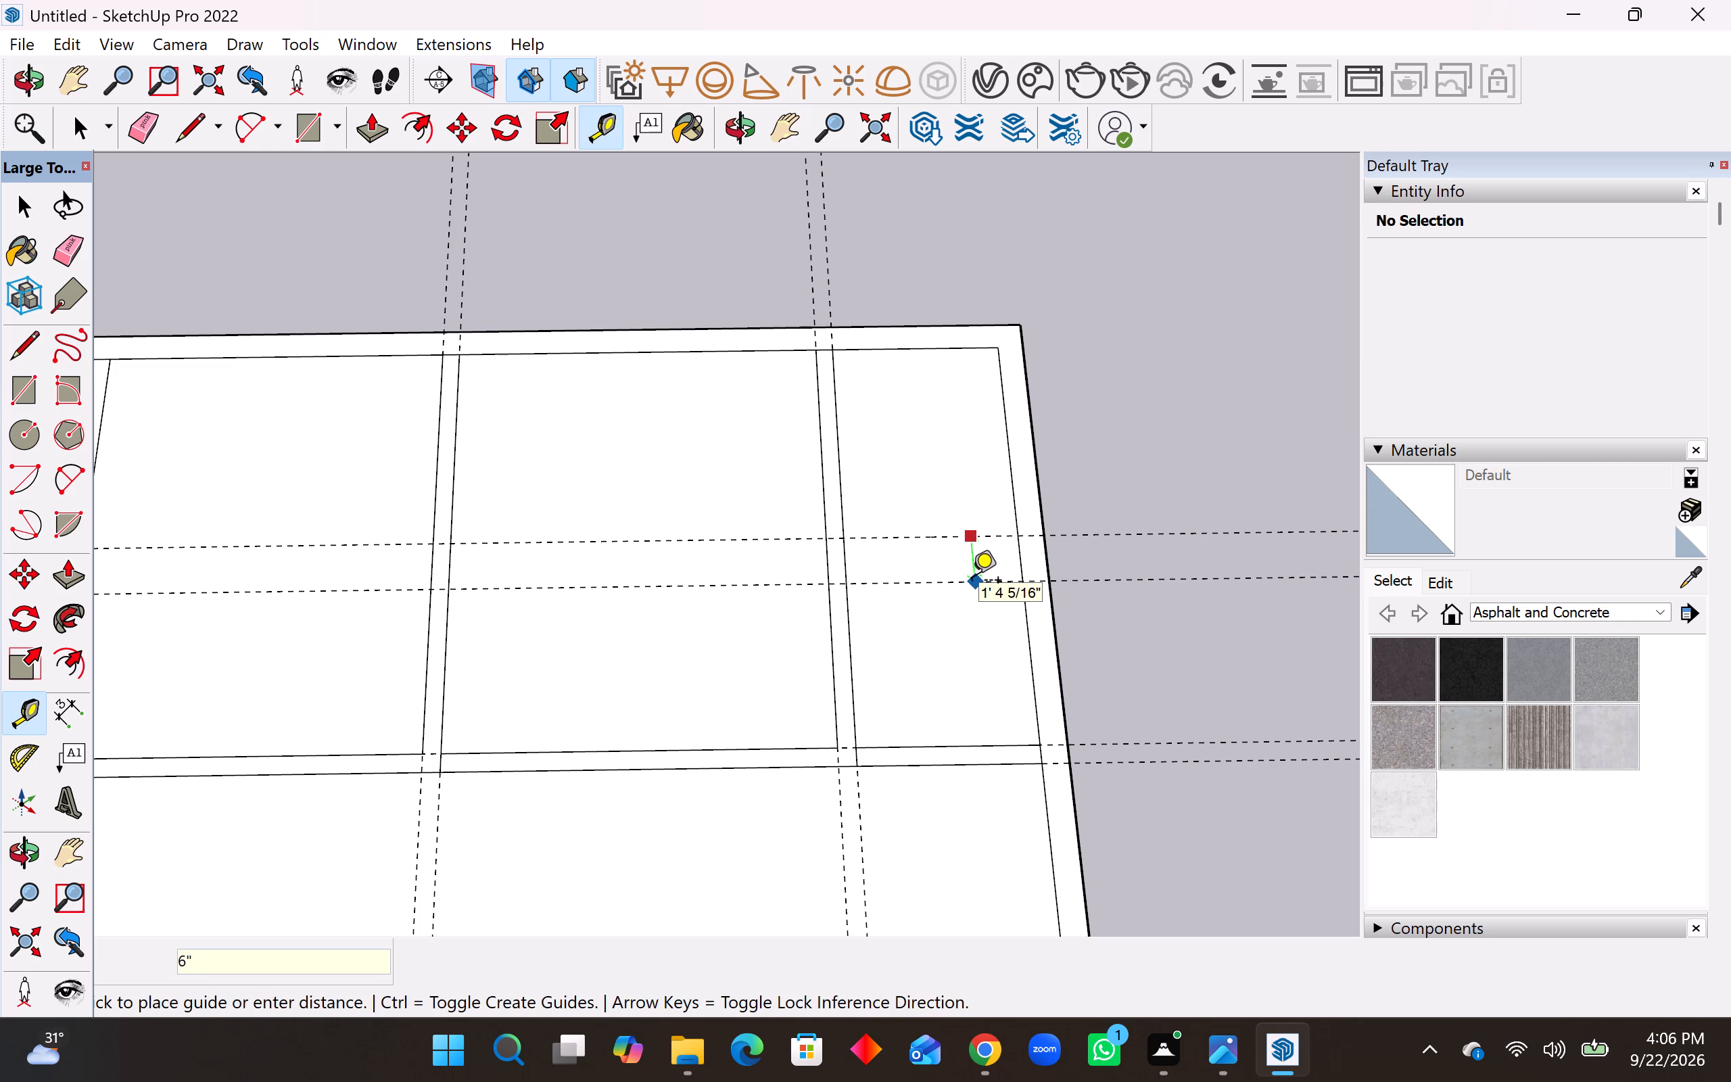
{"action": "key", "text": "Return"}
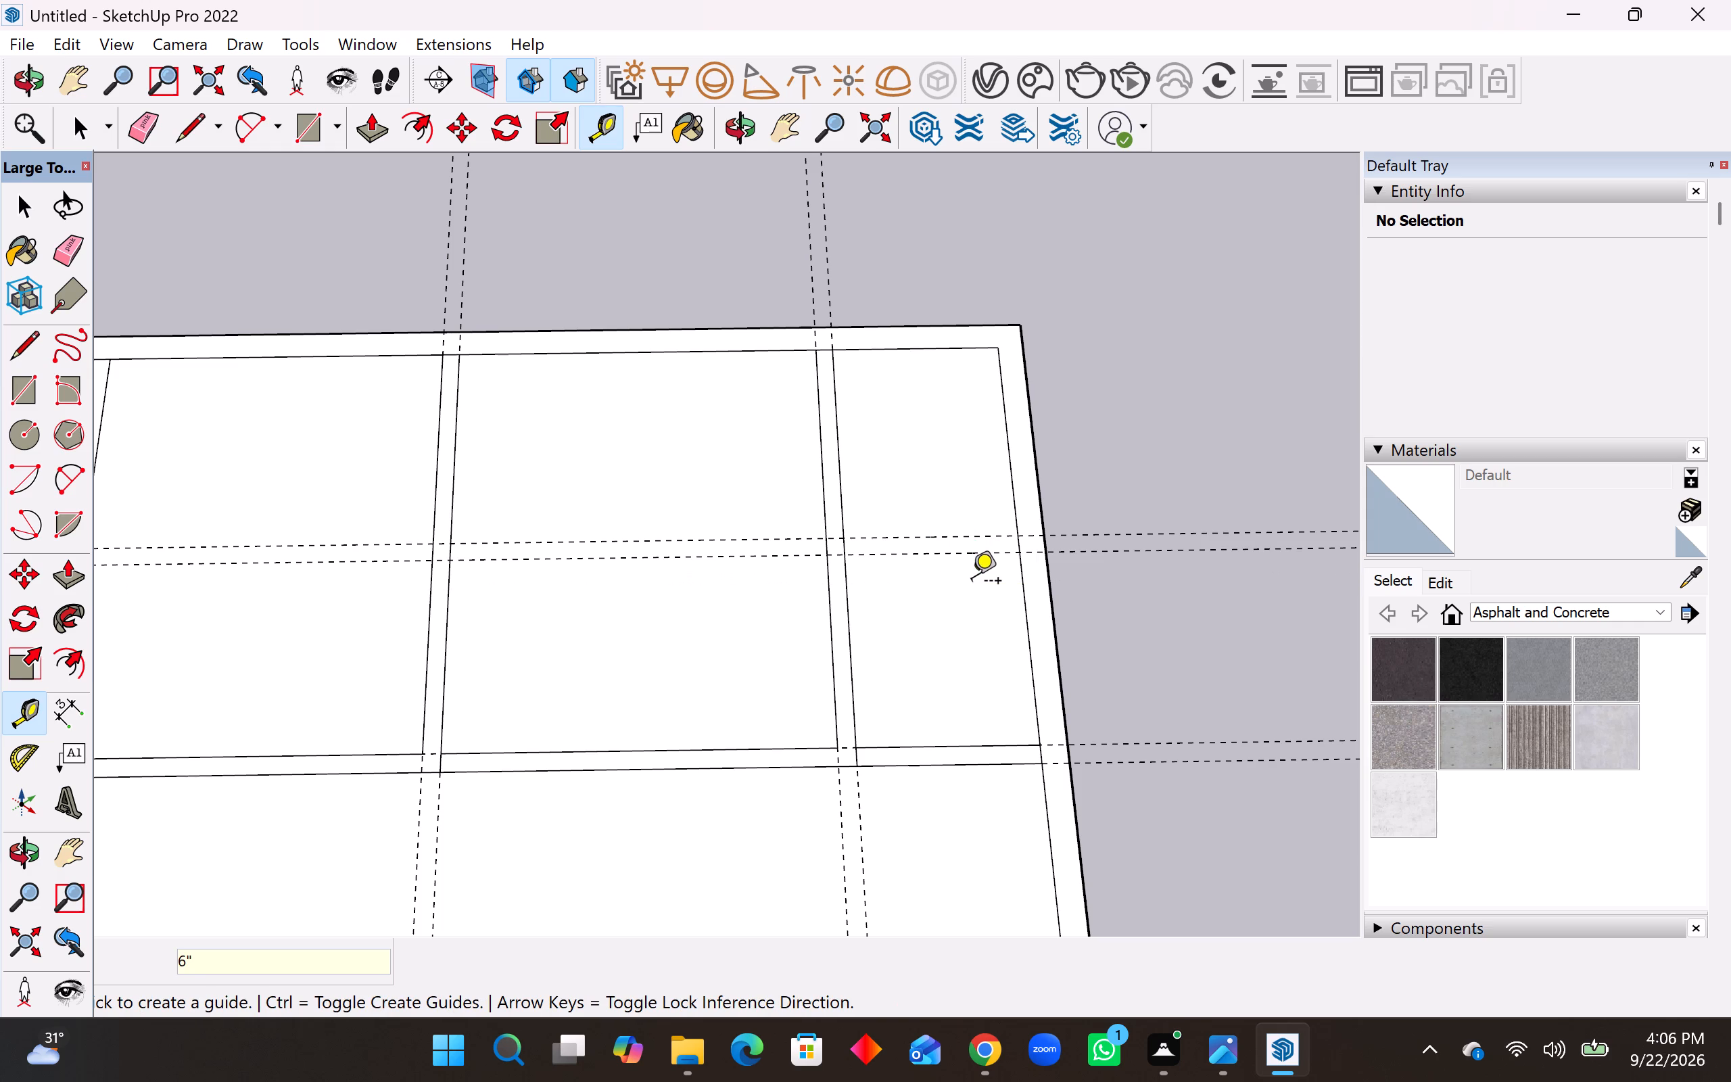
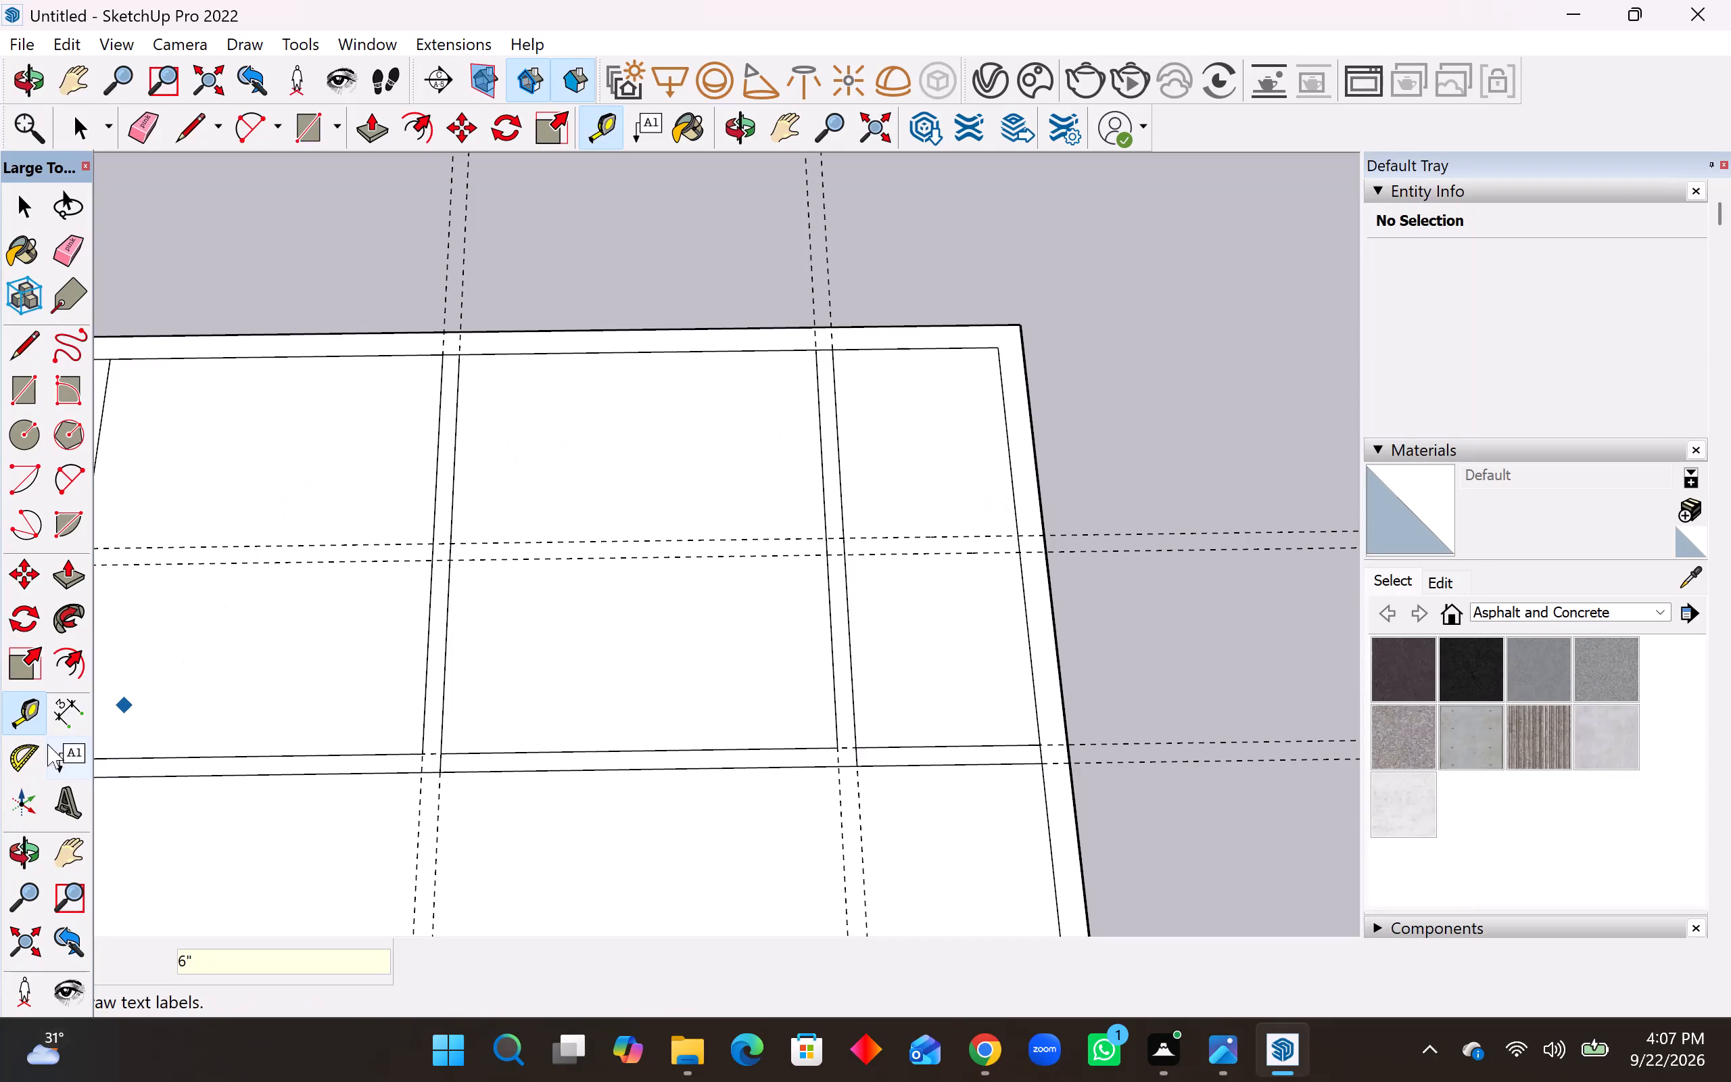
Measure the clear depth between the front partition guide and the front inner wall line of the narrow rear-right room.
{"action": "left_click", "coordinate": [63, 709]}
{"action": "left_click", "coordinate": [1017, 550]}
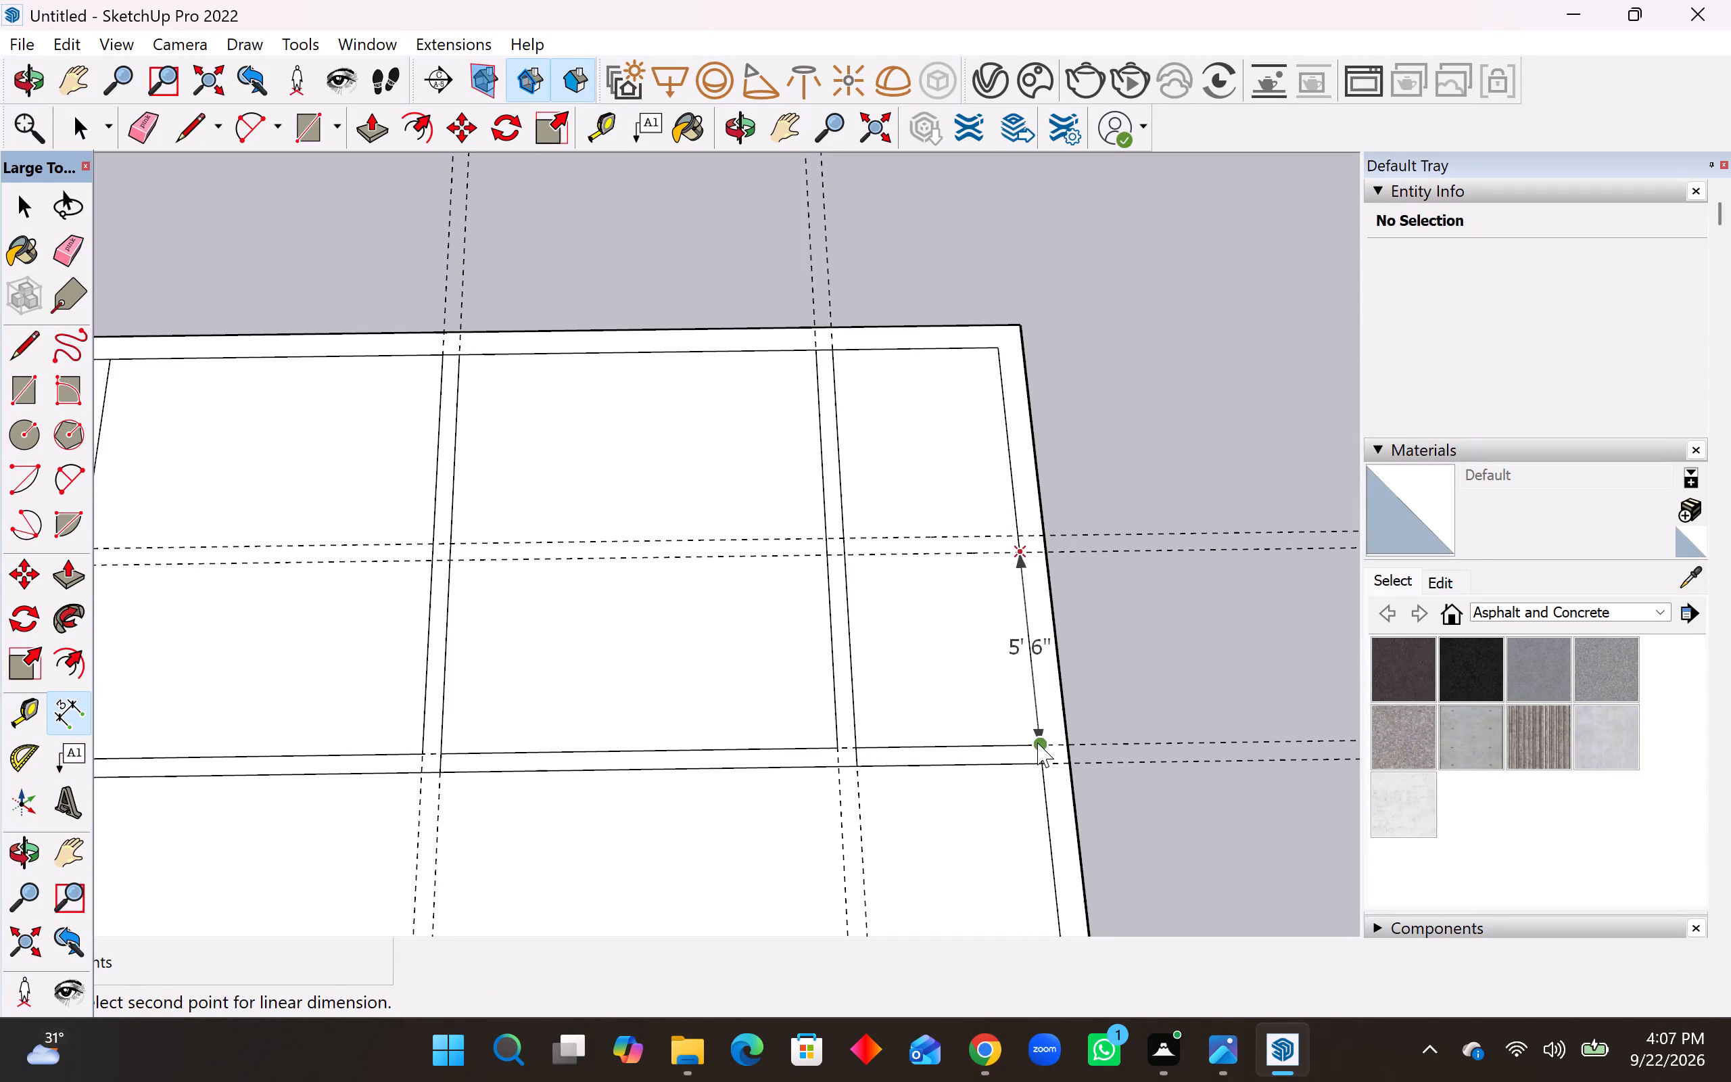
{"action": "key", "text": "Escape"}
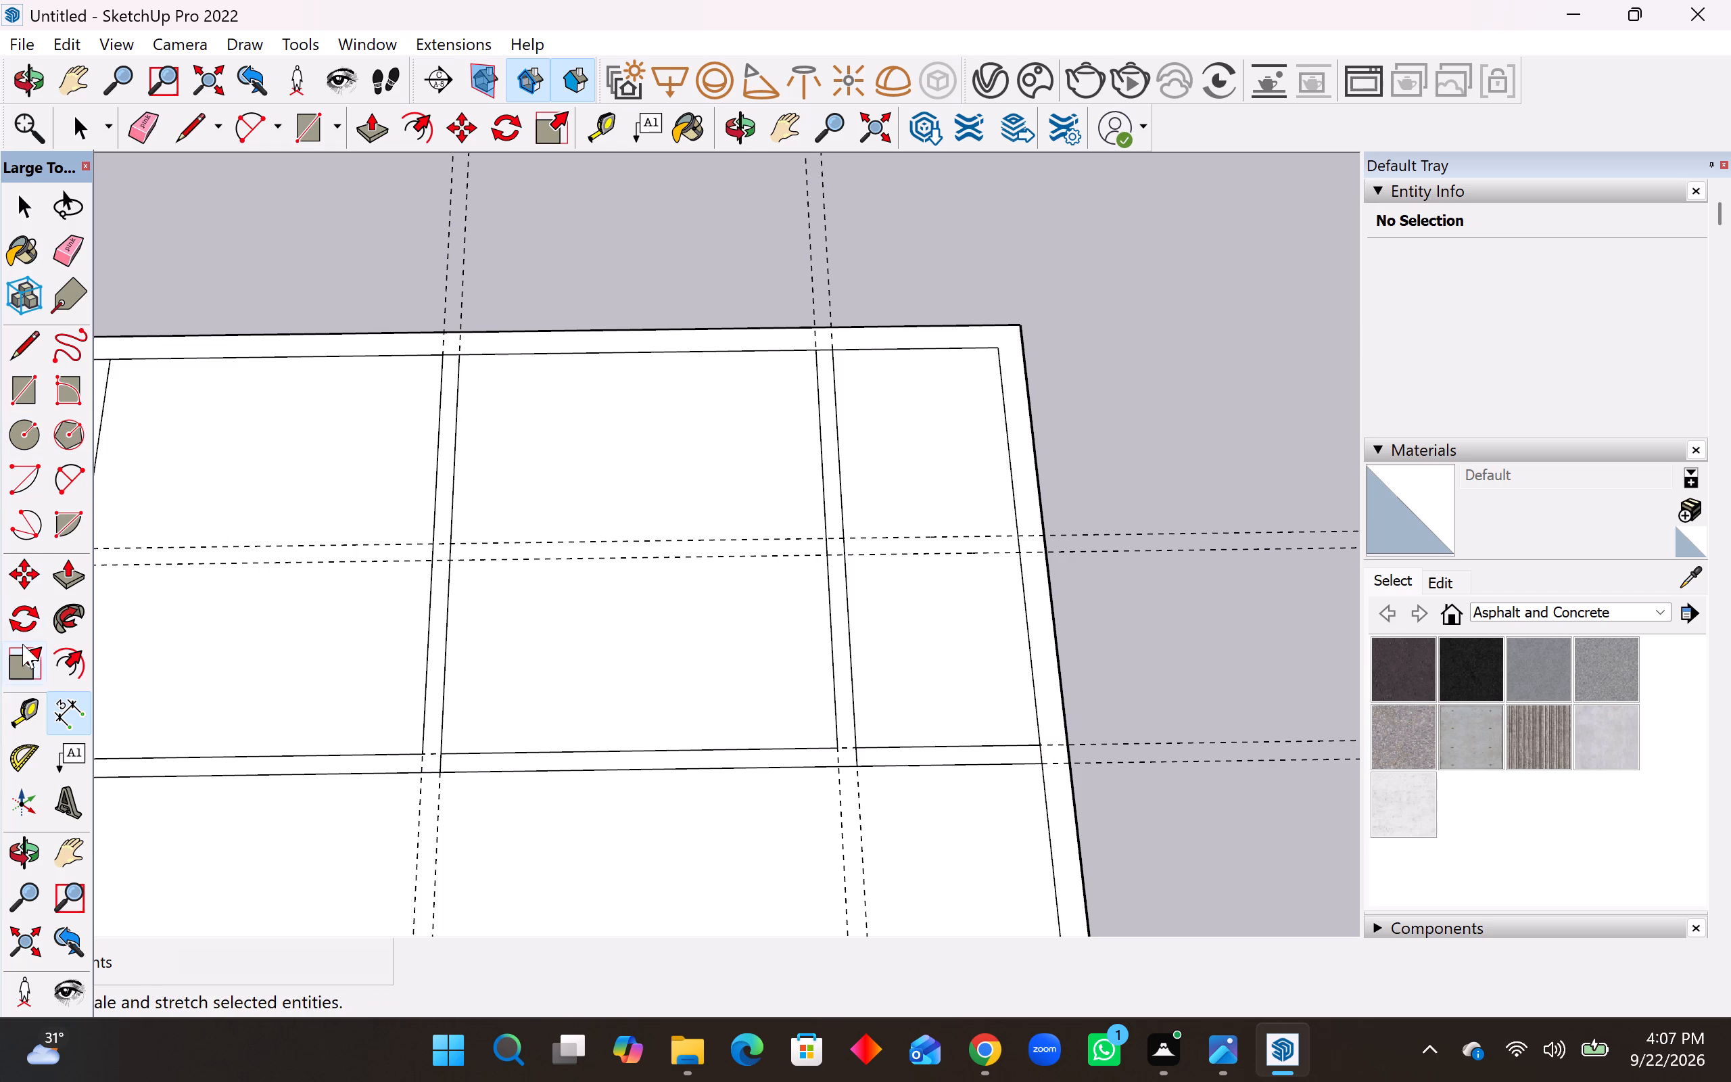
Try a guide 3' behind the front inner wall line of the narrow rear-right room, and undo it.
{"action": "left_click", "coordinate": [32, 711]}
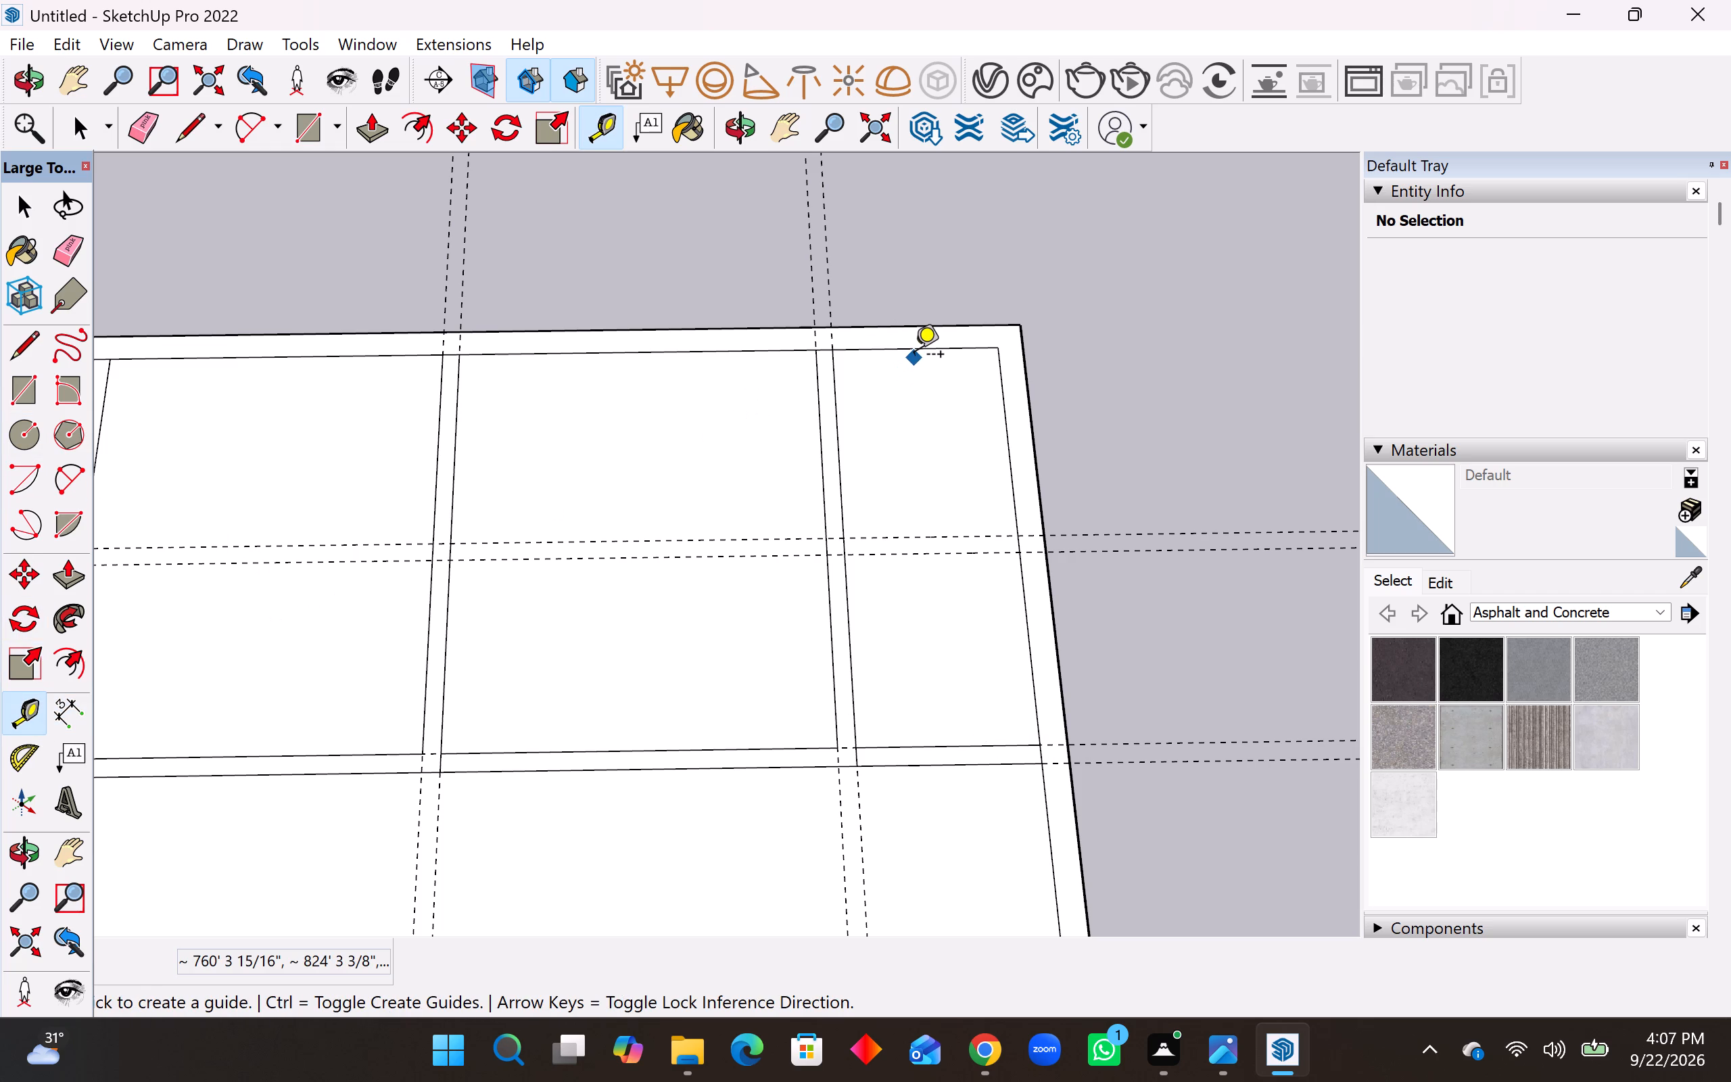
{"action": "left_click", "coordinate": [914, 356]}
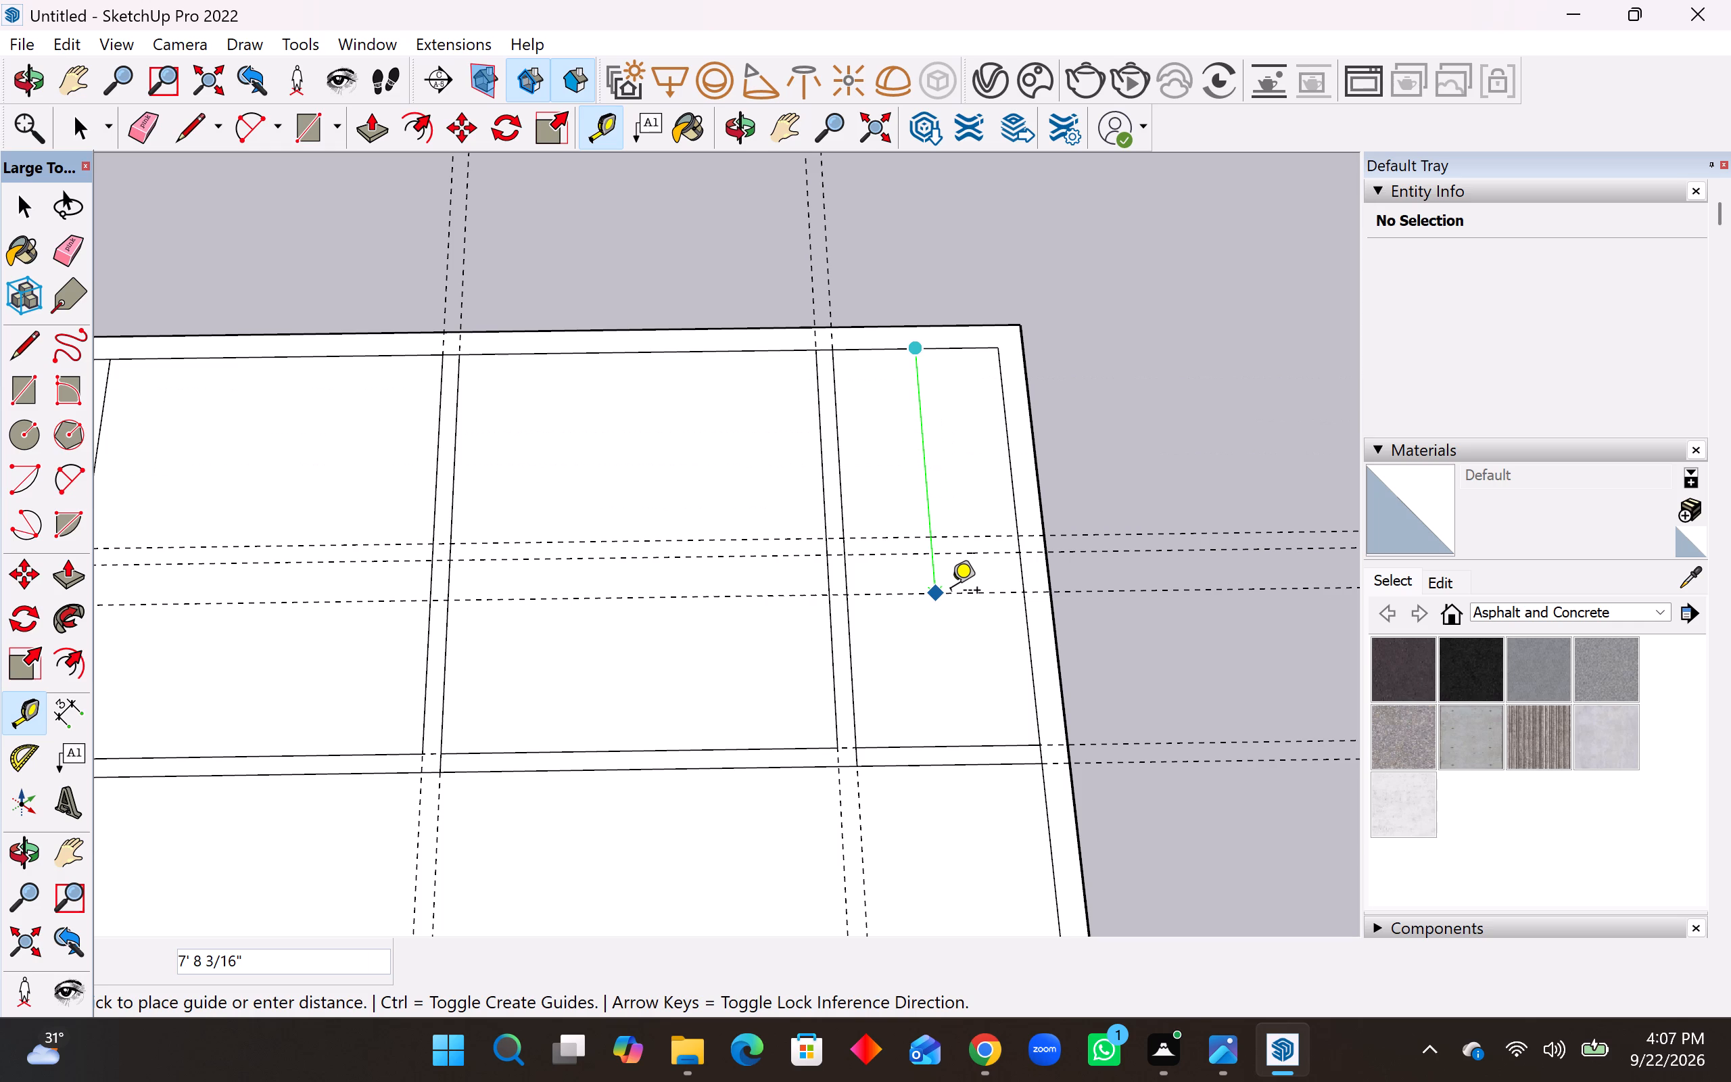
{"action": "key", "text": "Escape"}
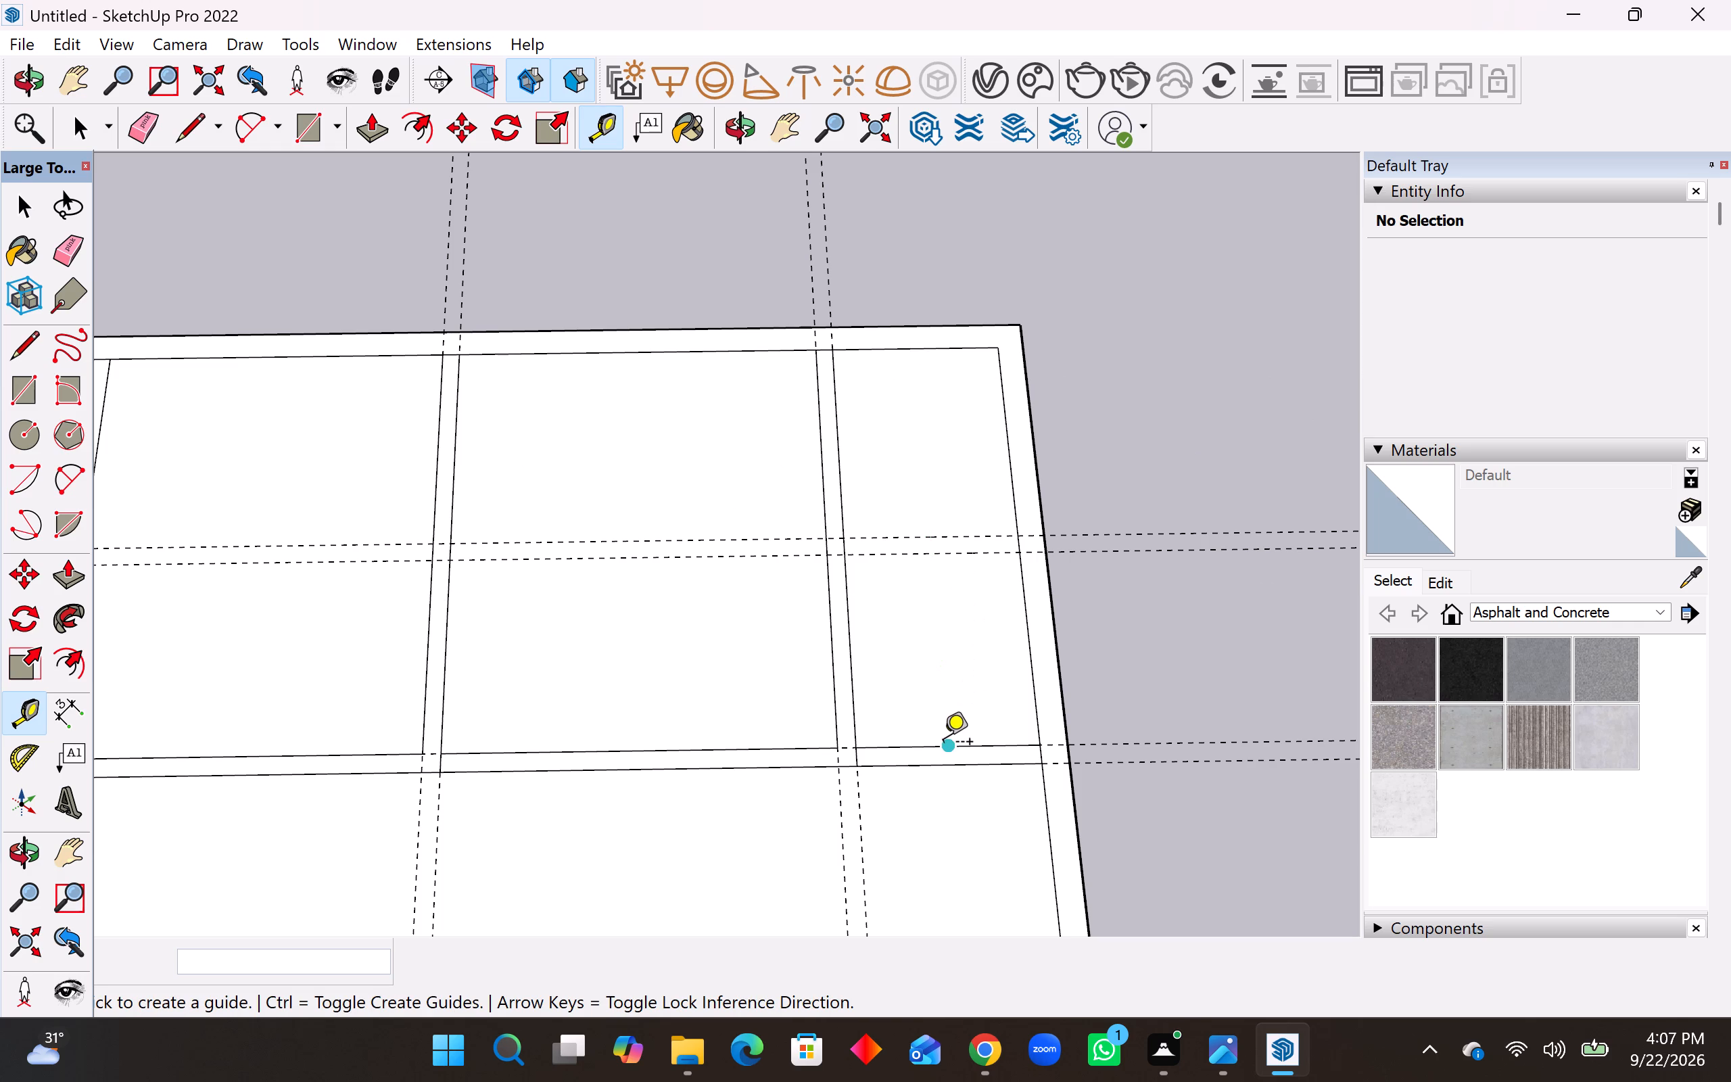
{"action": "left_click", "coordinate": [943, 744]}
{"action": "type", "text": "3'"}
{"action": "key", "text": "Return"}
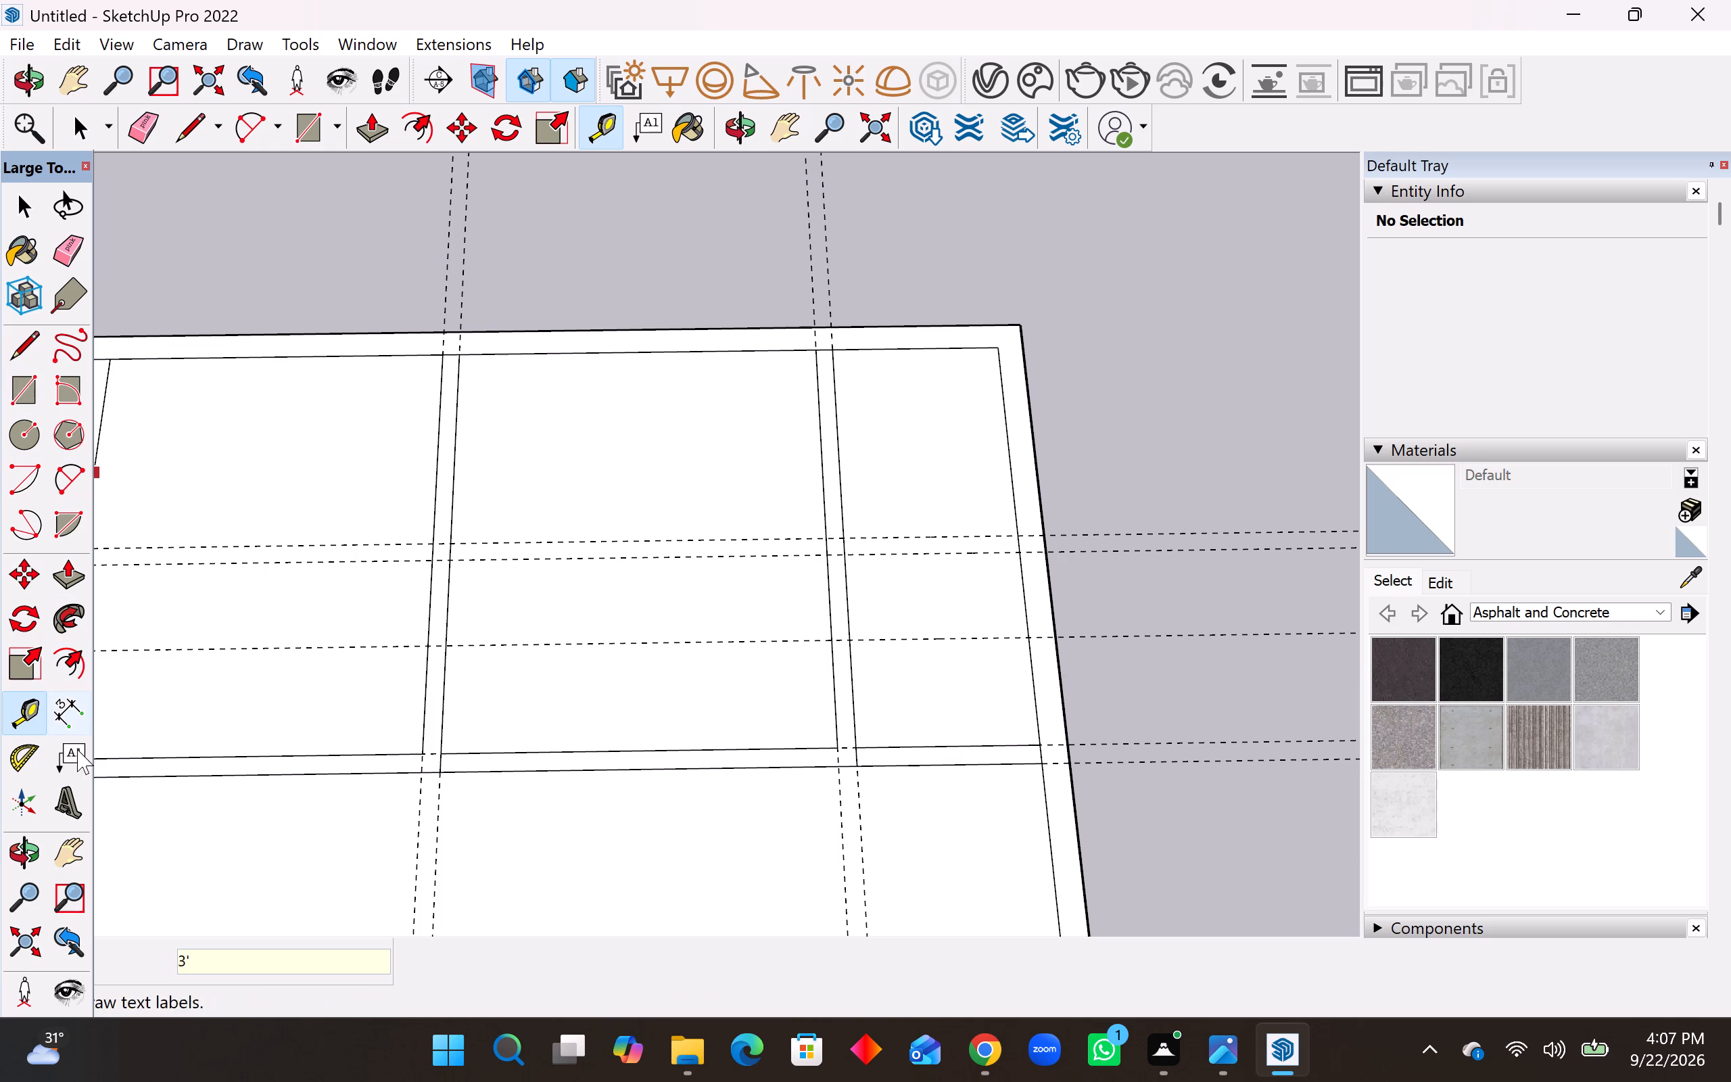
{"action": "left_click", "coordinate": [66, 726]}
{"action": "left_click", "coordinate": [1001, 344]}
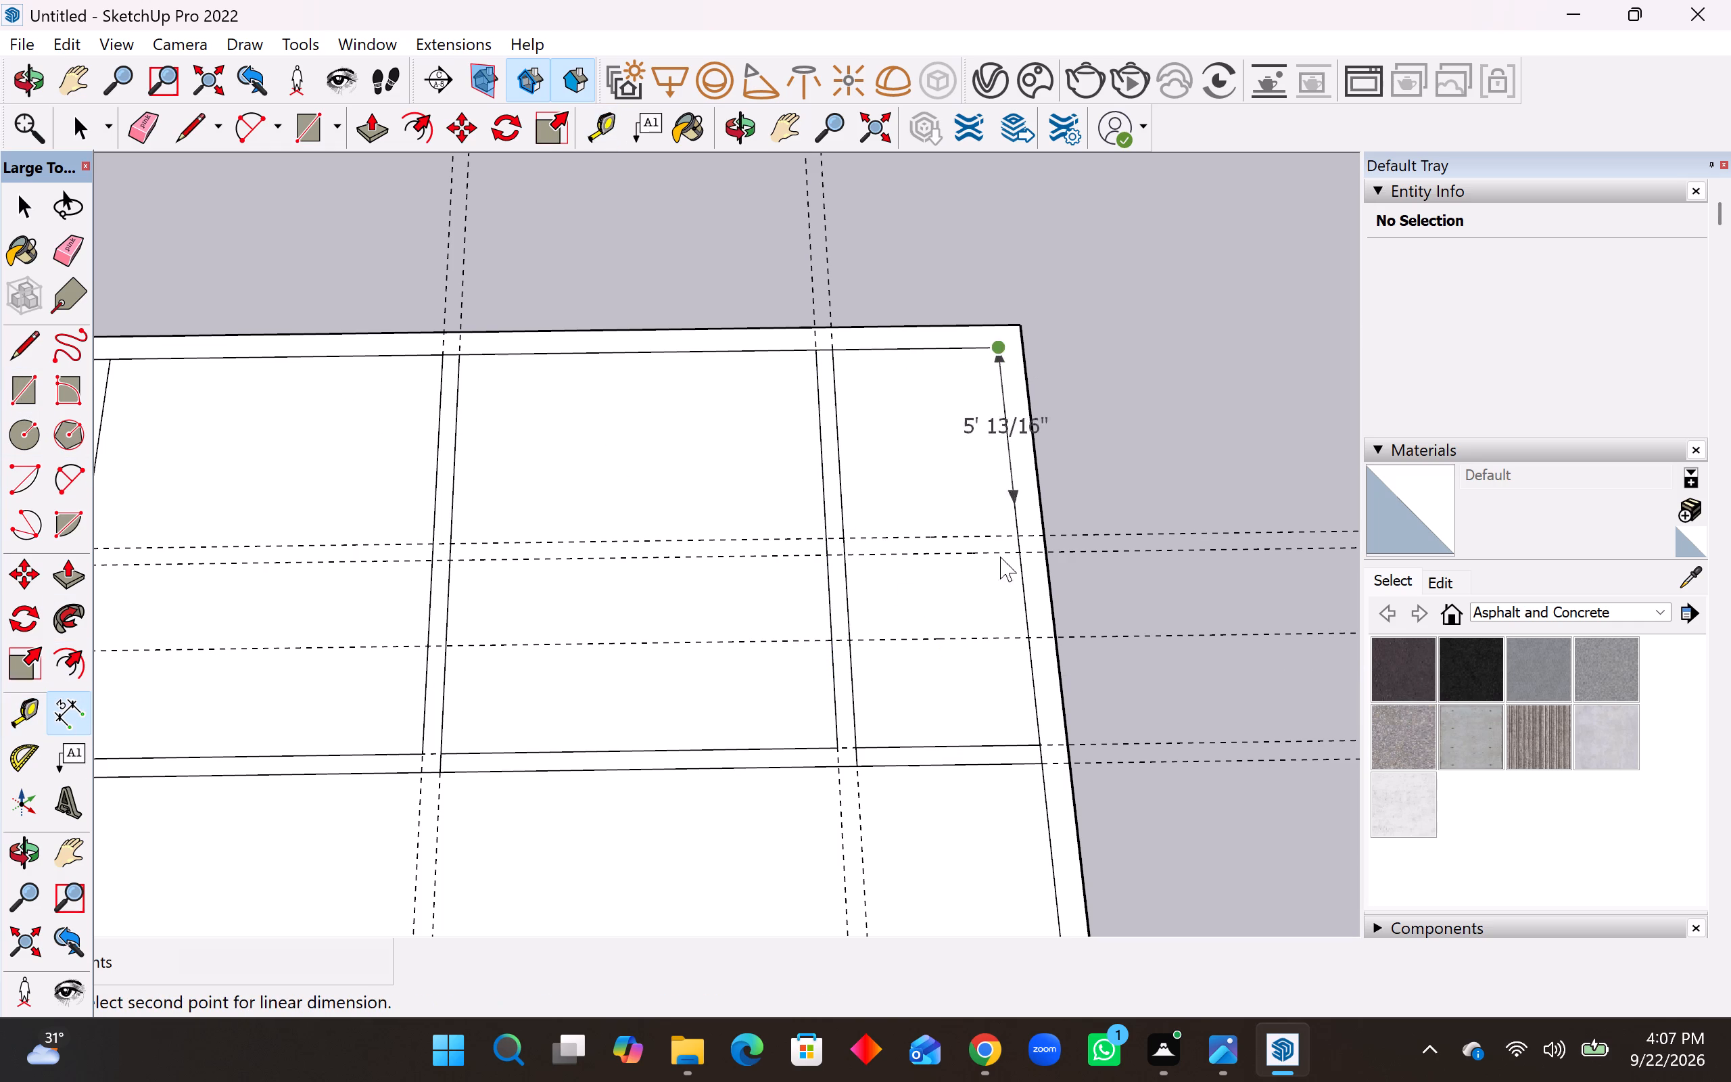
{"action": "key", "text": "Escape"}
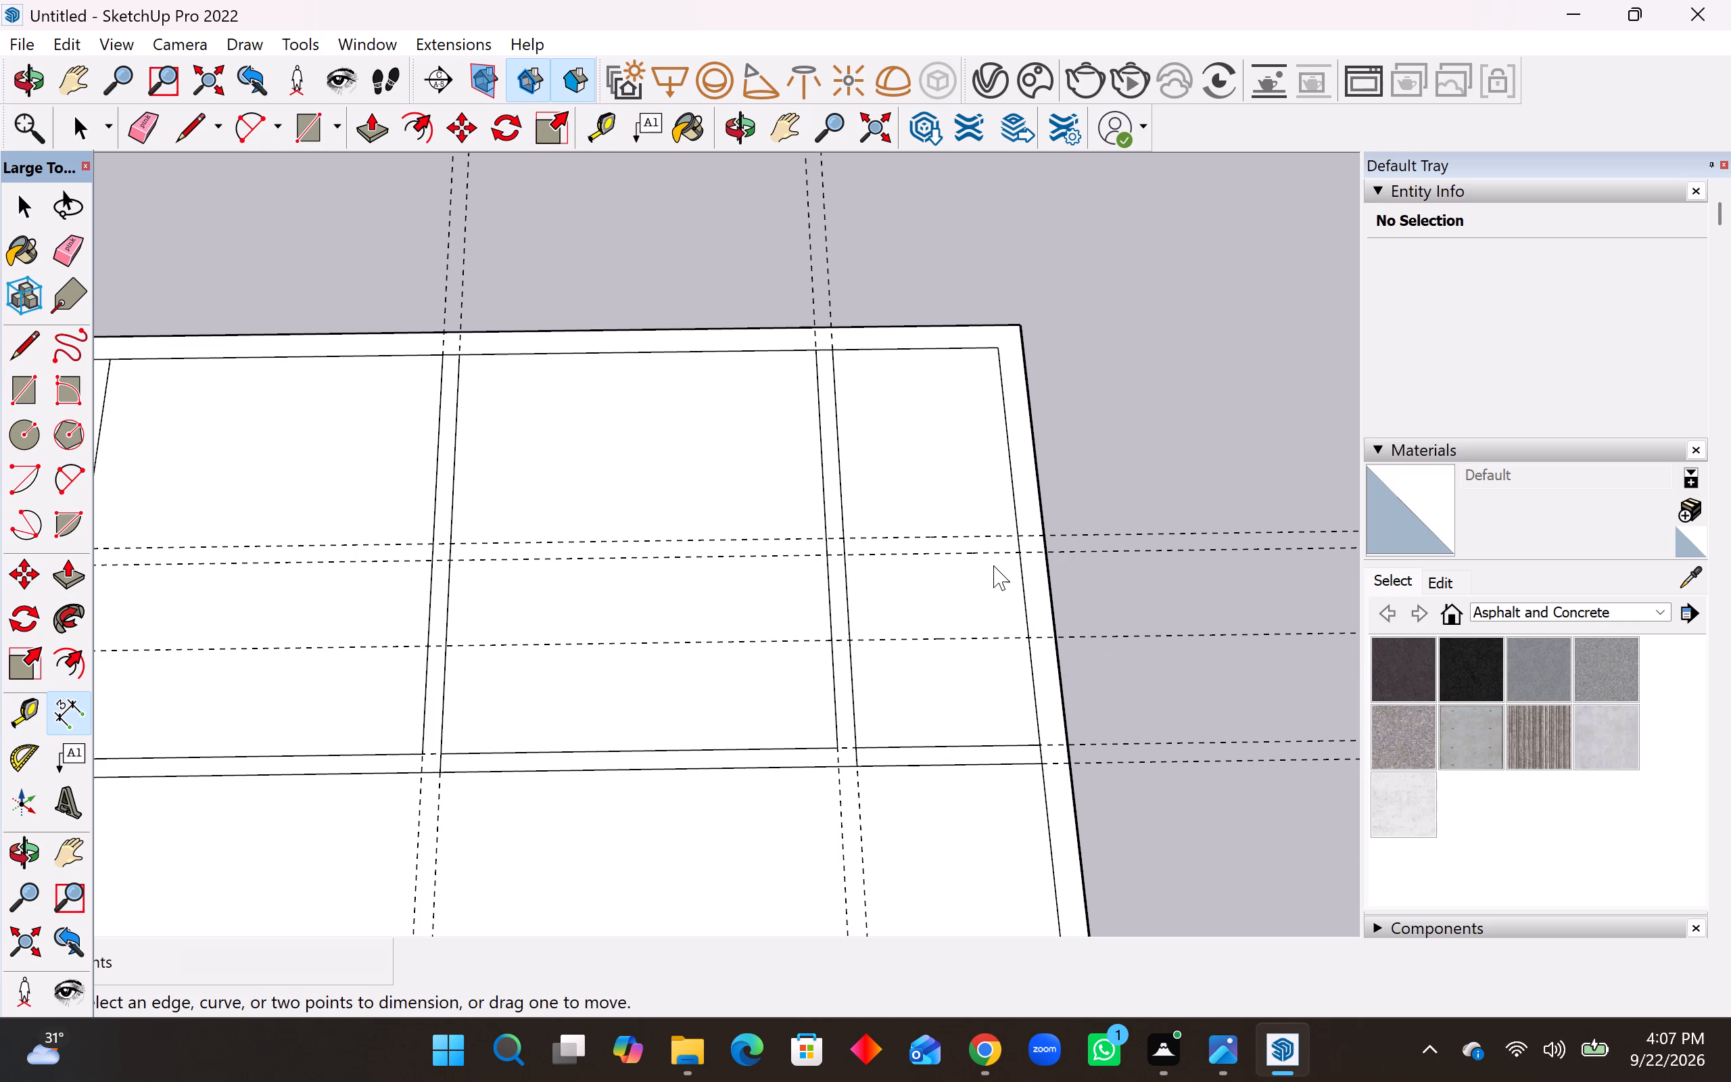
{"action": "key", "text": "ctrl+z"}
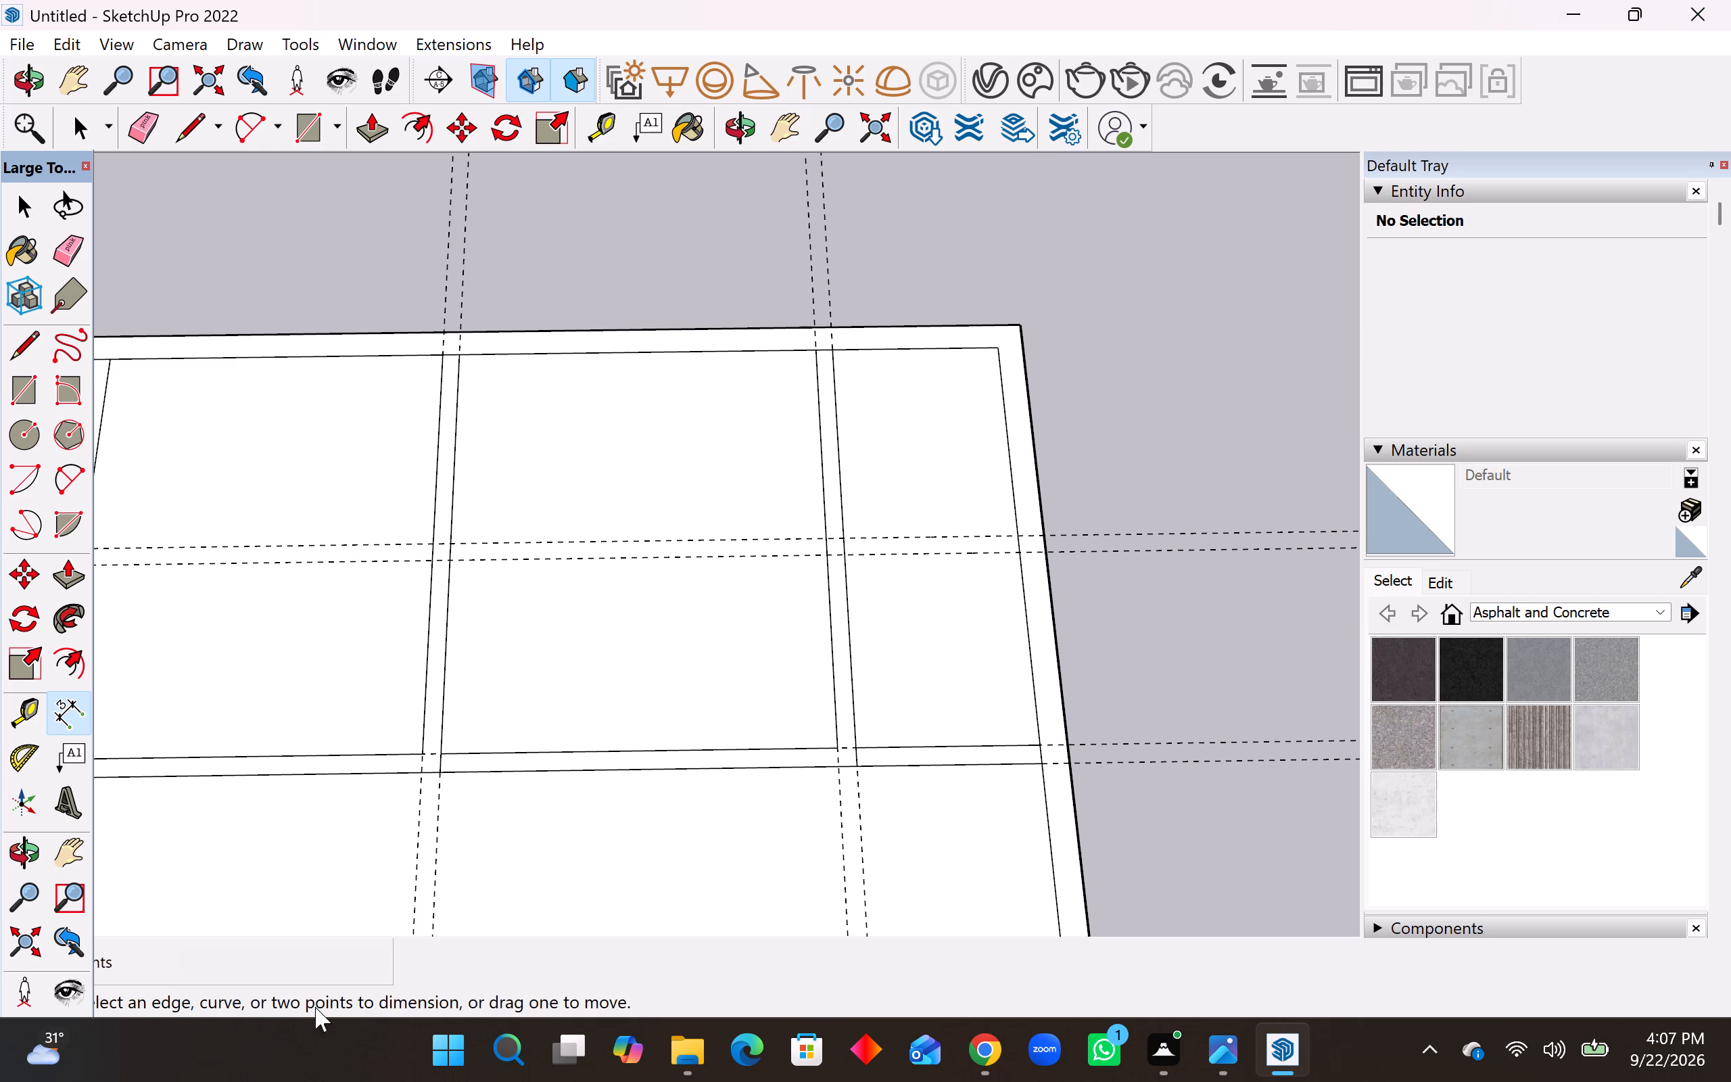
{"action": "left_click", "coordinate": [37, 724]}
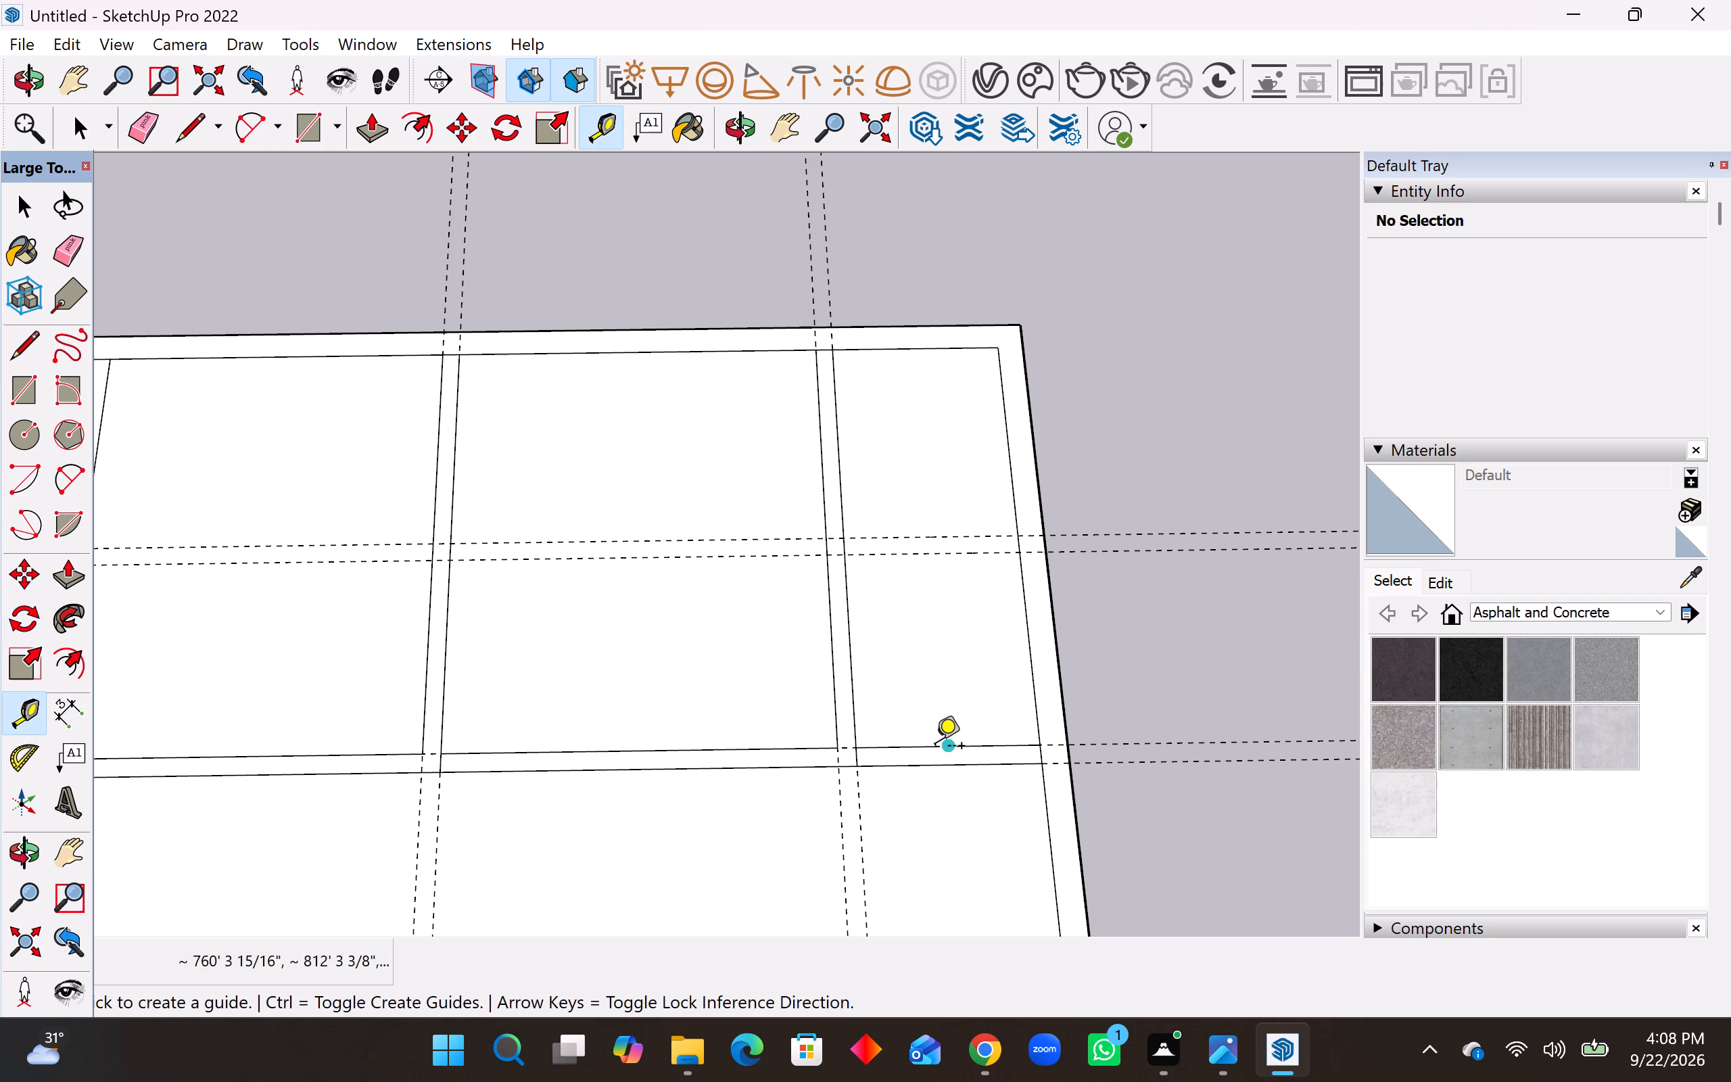
Draw 6' by 5' and 6'6" by 5' rectangles from the rear-left inner corner of the narrow rear-right room to form its partition.
{"action": "left_click", "coordinate": [20, 396]}
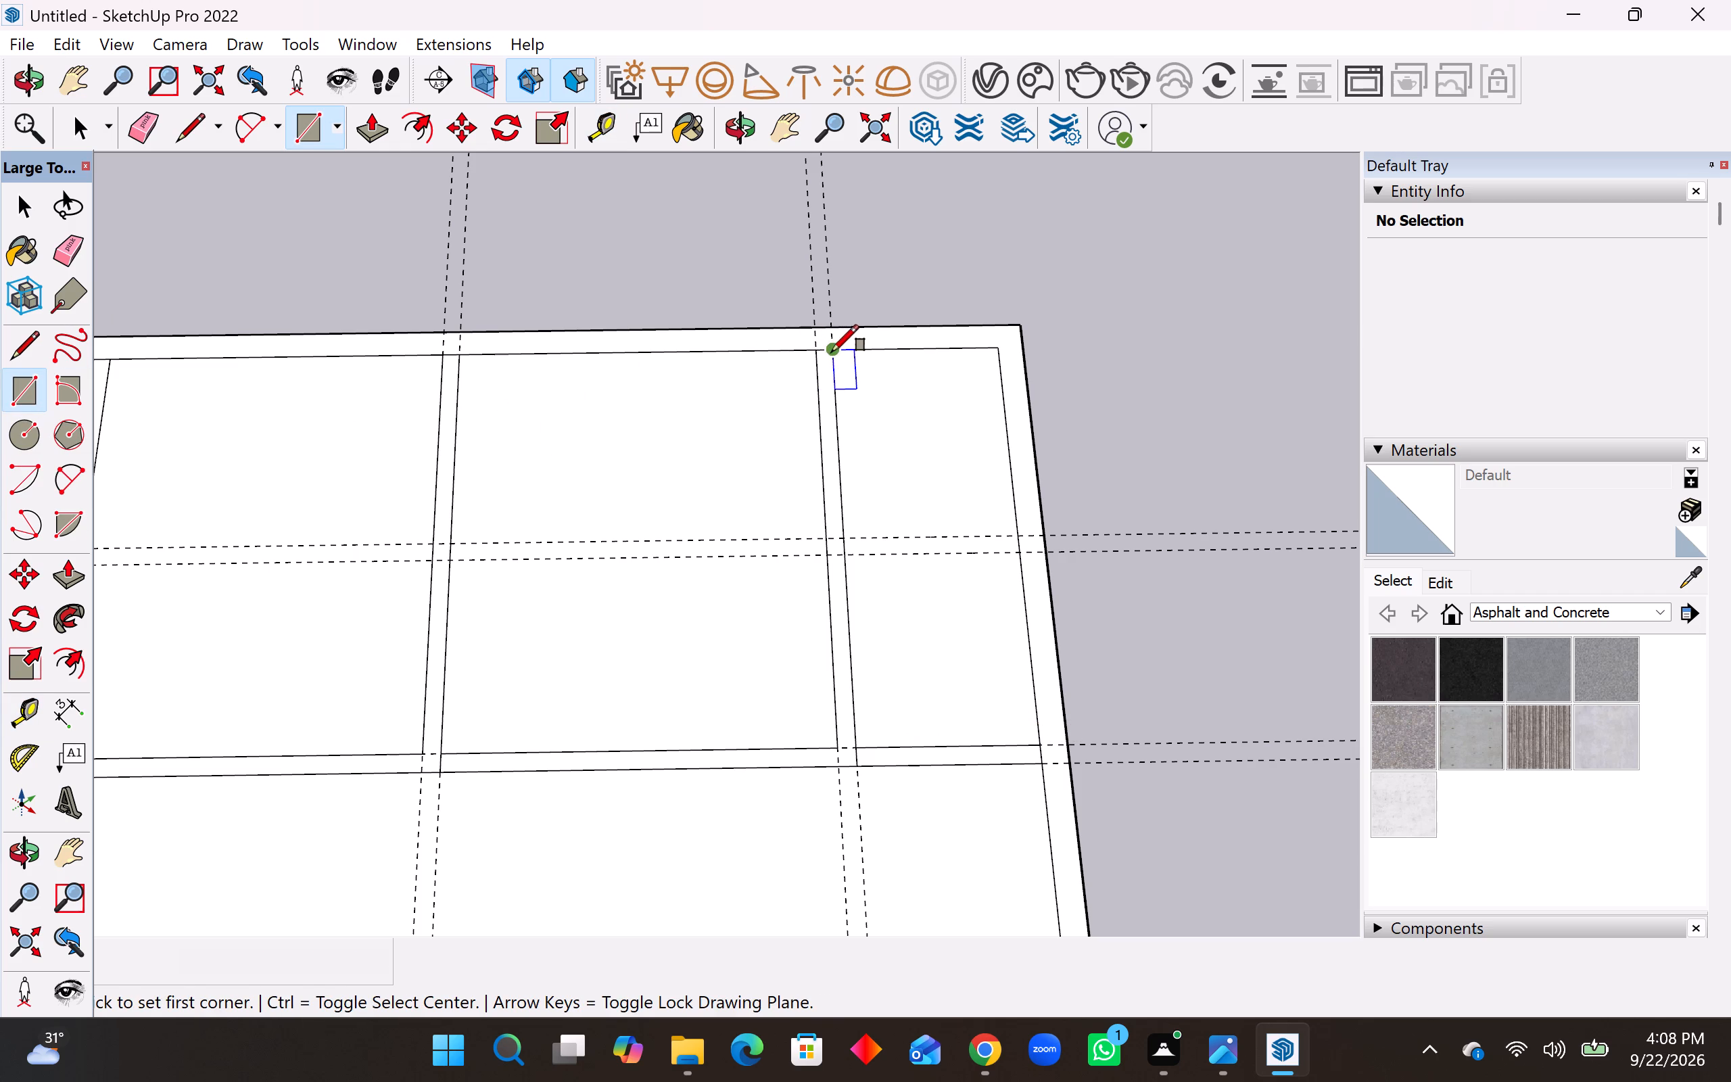
{"action": "left_click", "coordinate": [832, 352]}
{"action": "left_click", "coordinate": [1017, 536]}
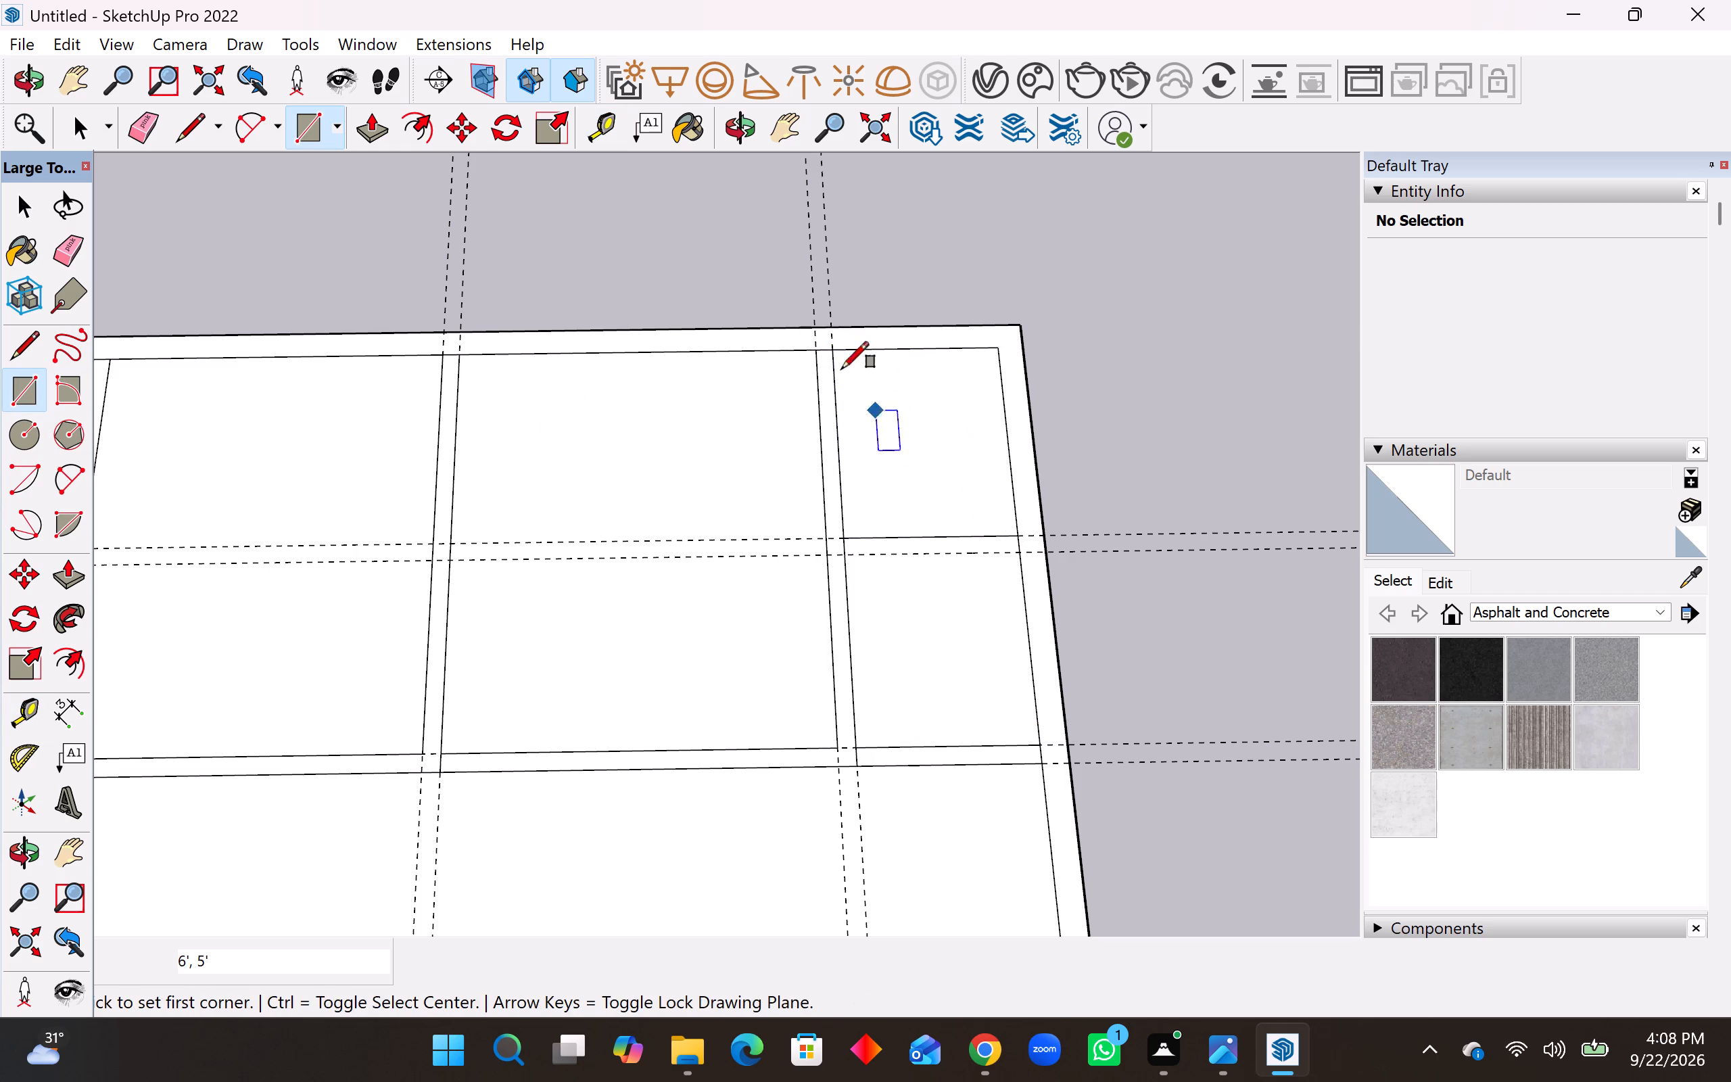
{"action": "left_click", "coordinate": [830, 354]}
{"action": "left_click", "coordinate": [1019, 558]}
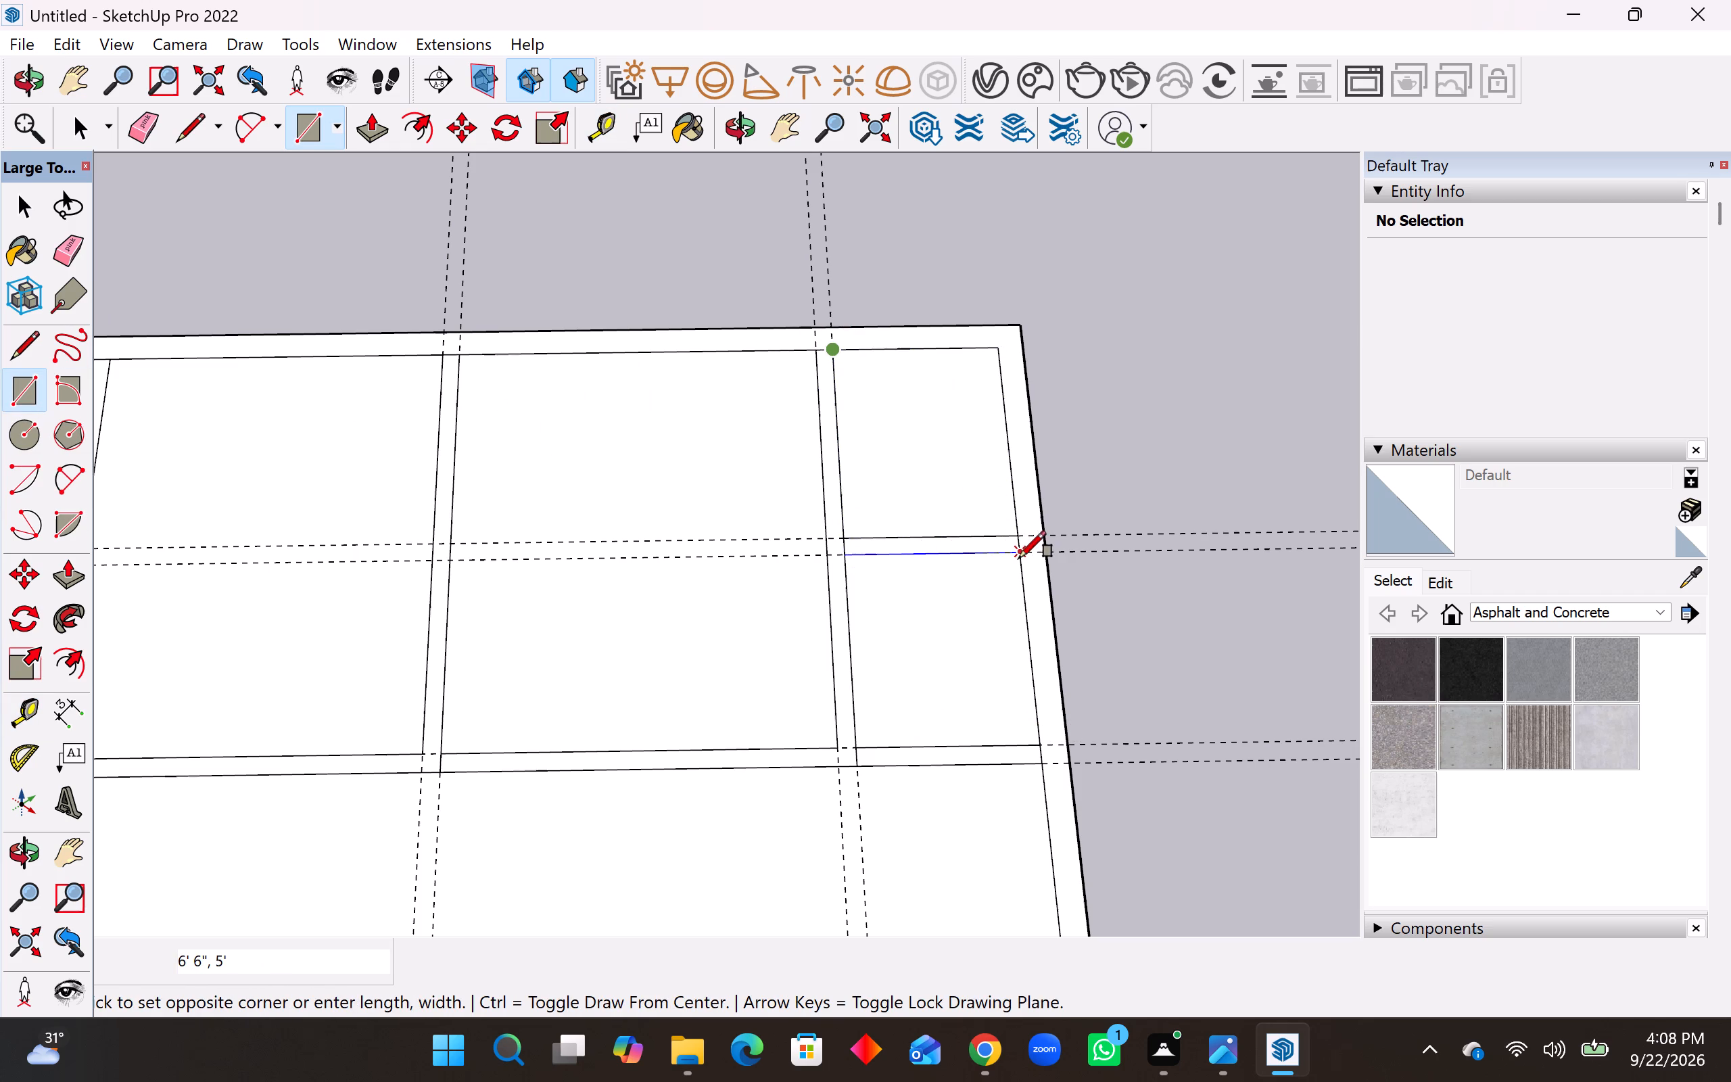
{"action": "key", "text": "space"}
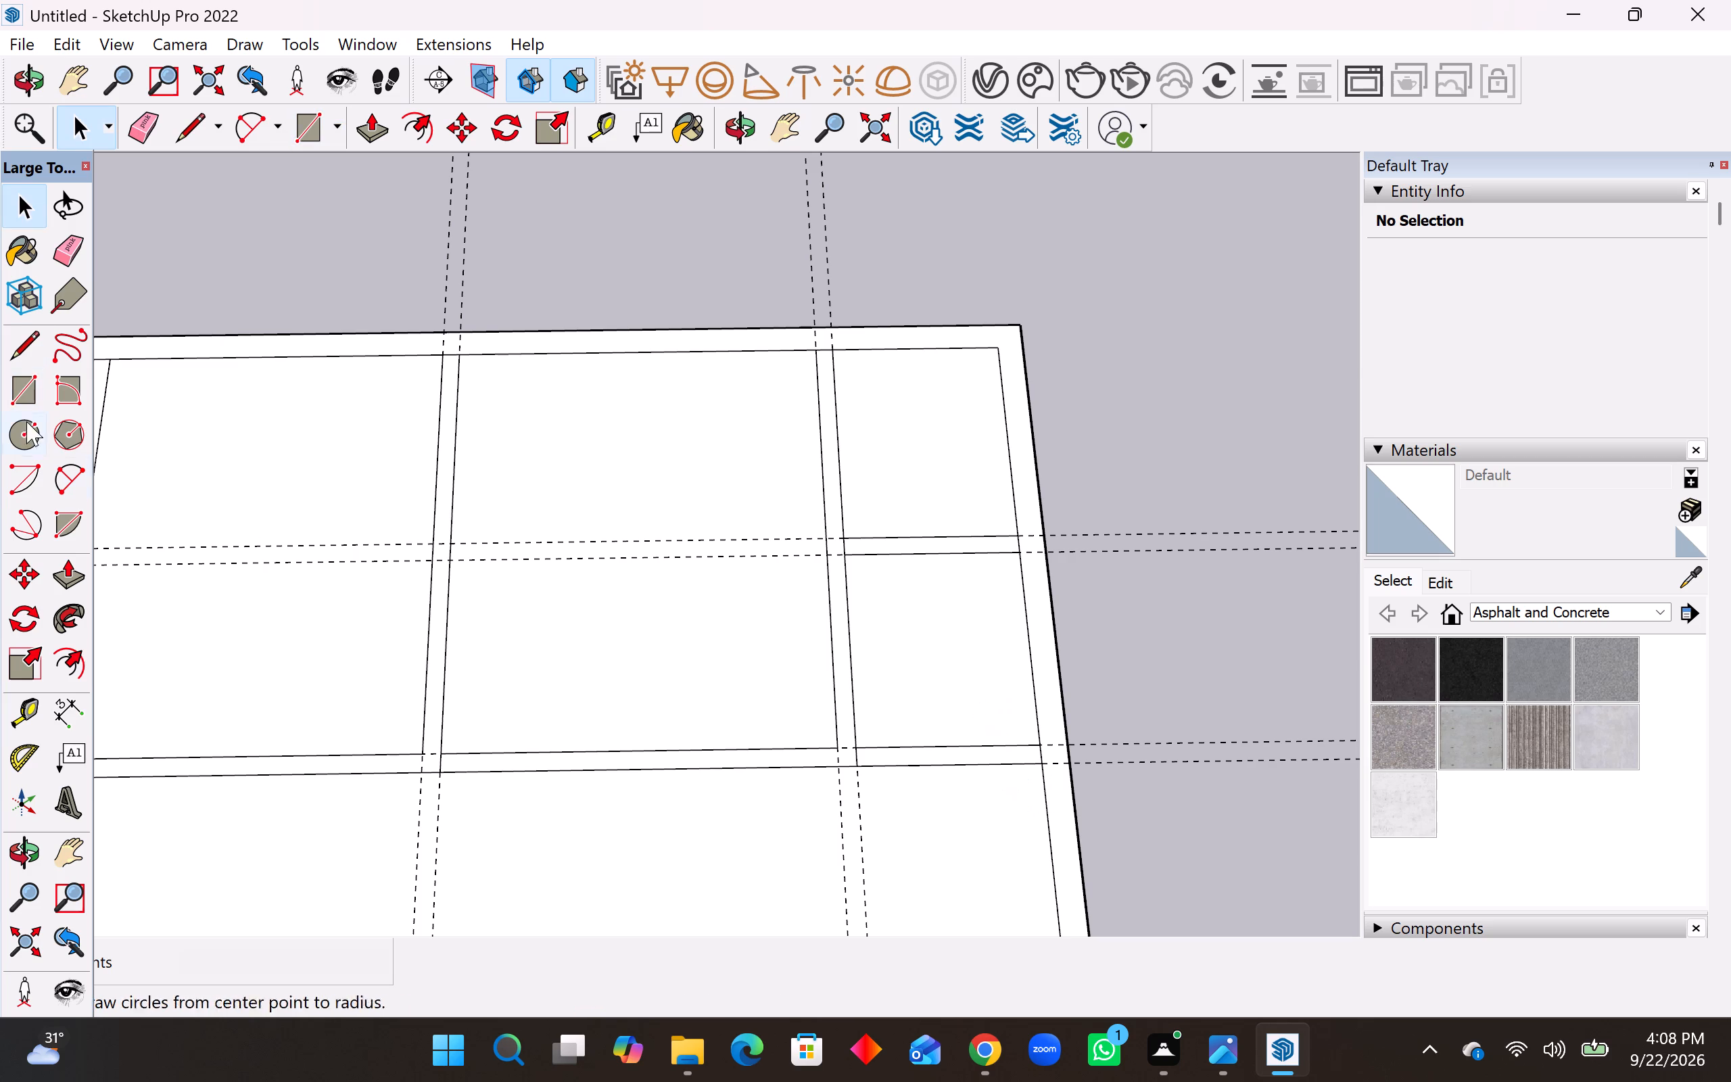
Erase all the construction guides crossing the rear rooms in both directions.
{"action": "left_click", "coordinate": [60, 247]}
{"action": "left_click_drag", "start_coordinate": [442, 258], "coordinate": [452, 258]}
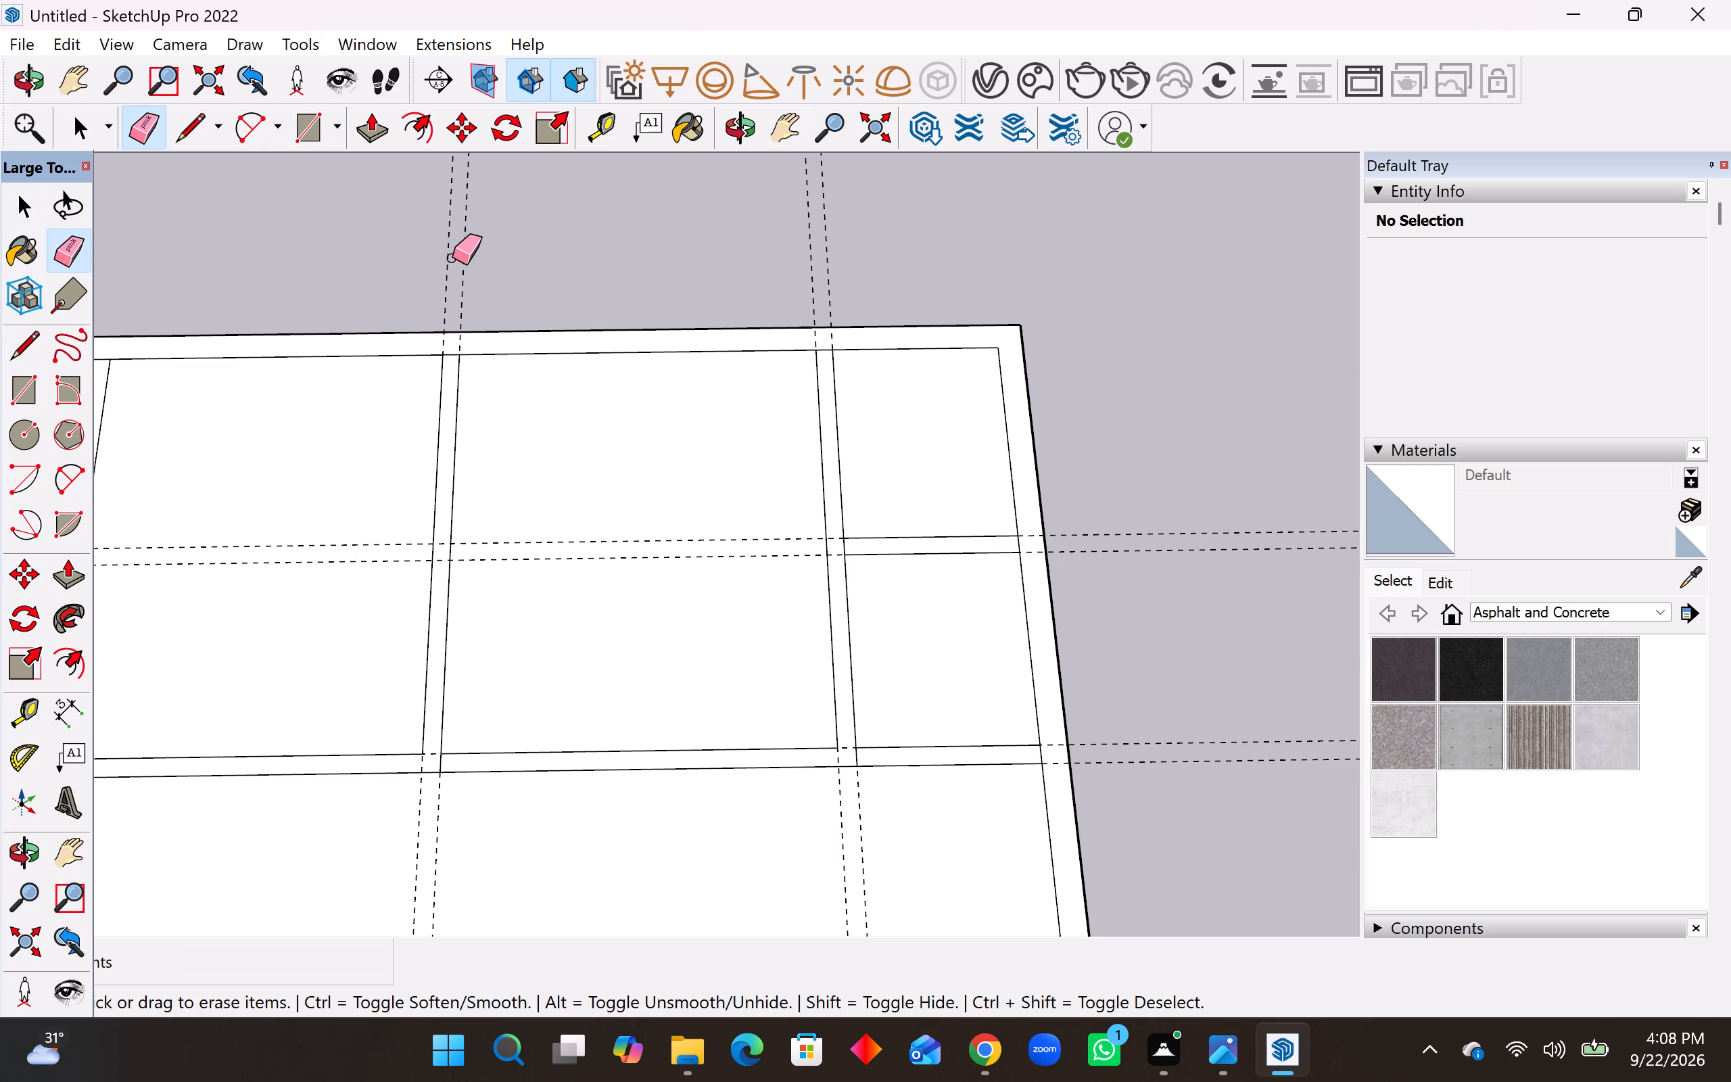
{"action": "left_click_drag", "start_coordinate": [452, 258], "coordinate": [454, 289]}
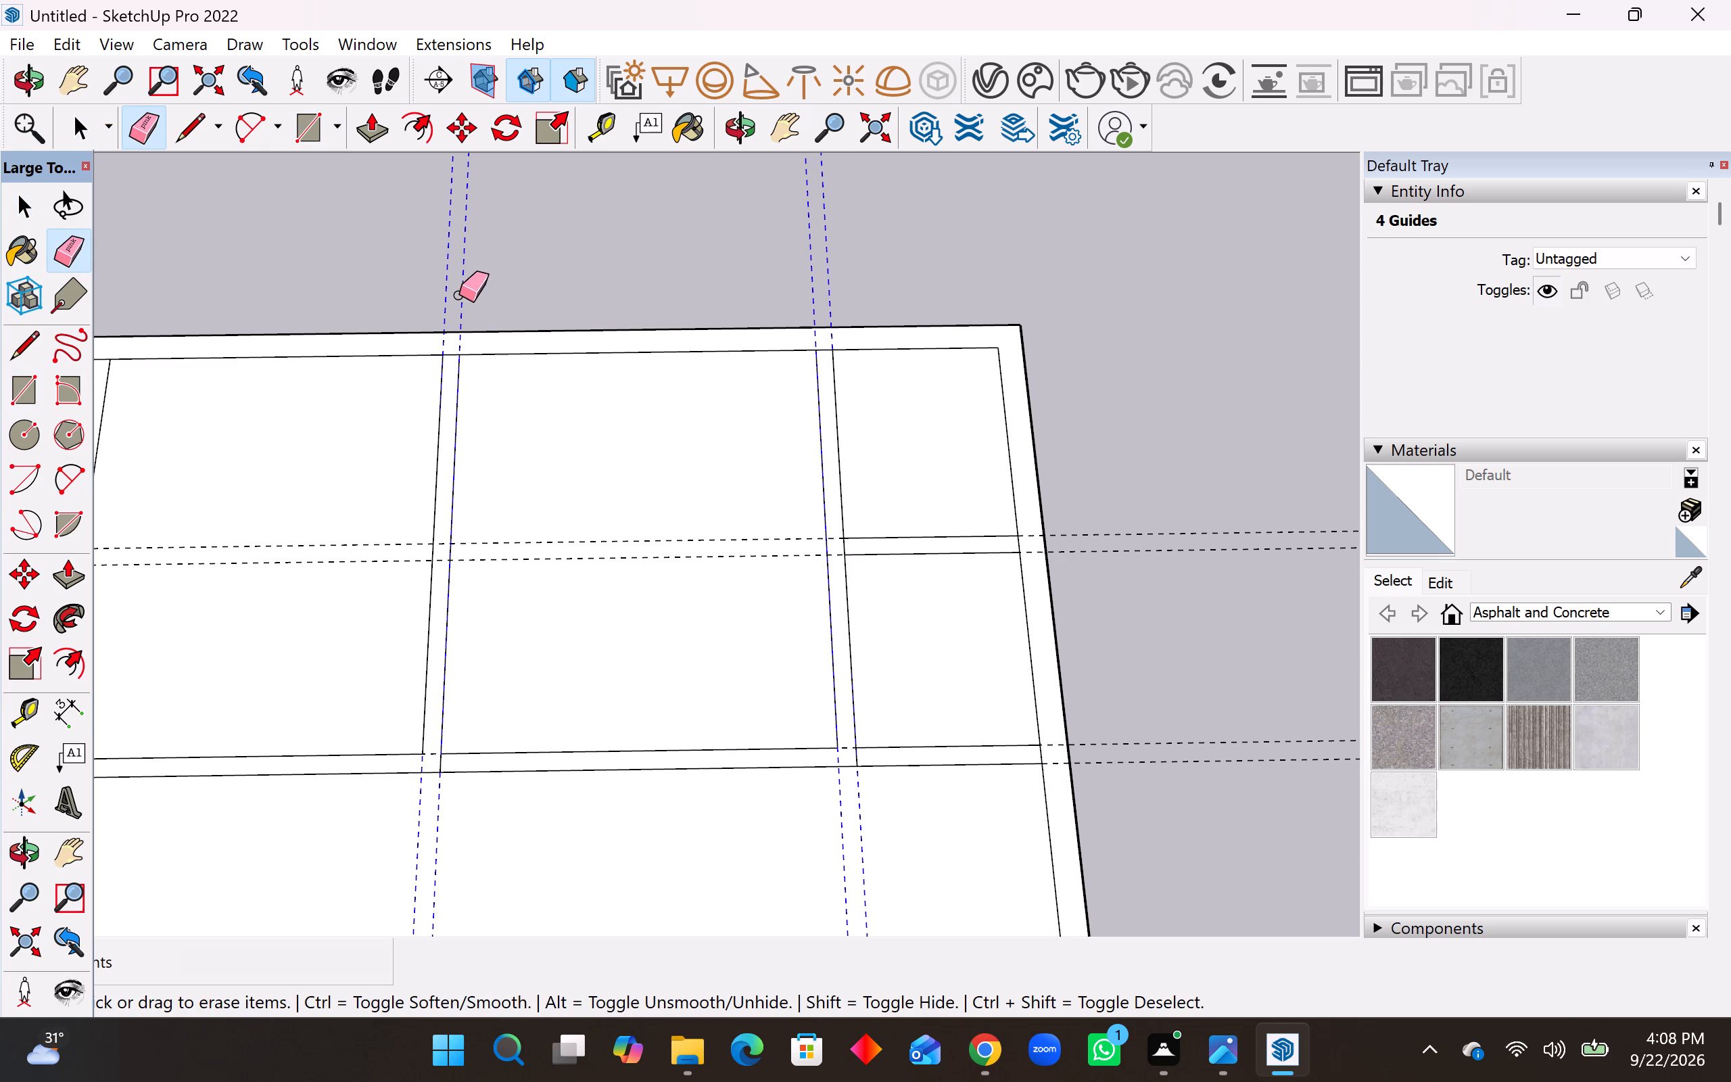
{"action": "left_click_drag", "start_coordinate": [1104, 529], "coordinate": [1167, 824]}
Place a guide 6' in front of the rear rooms' outer front wall line and a parallel one 6" further forward.
{"action": "scroll", "coordinate": [721, 675], "scroll_direction": "down", "scroll_amount": 12}
{"action": "scroll", "coordinate": [738, 801], "scroll_direction": "up", "scroll_amount": 4}
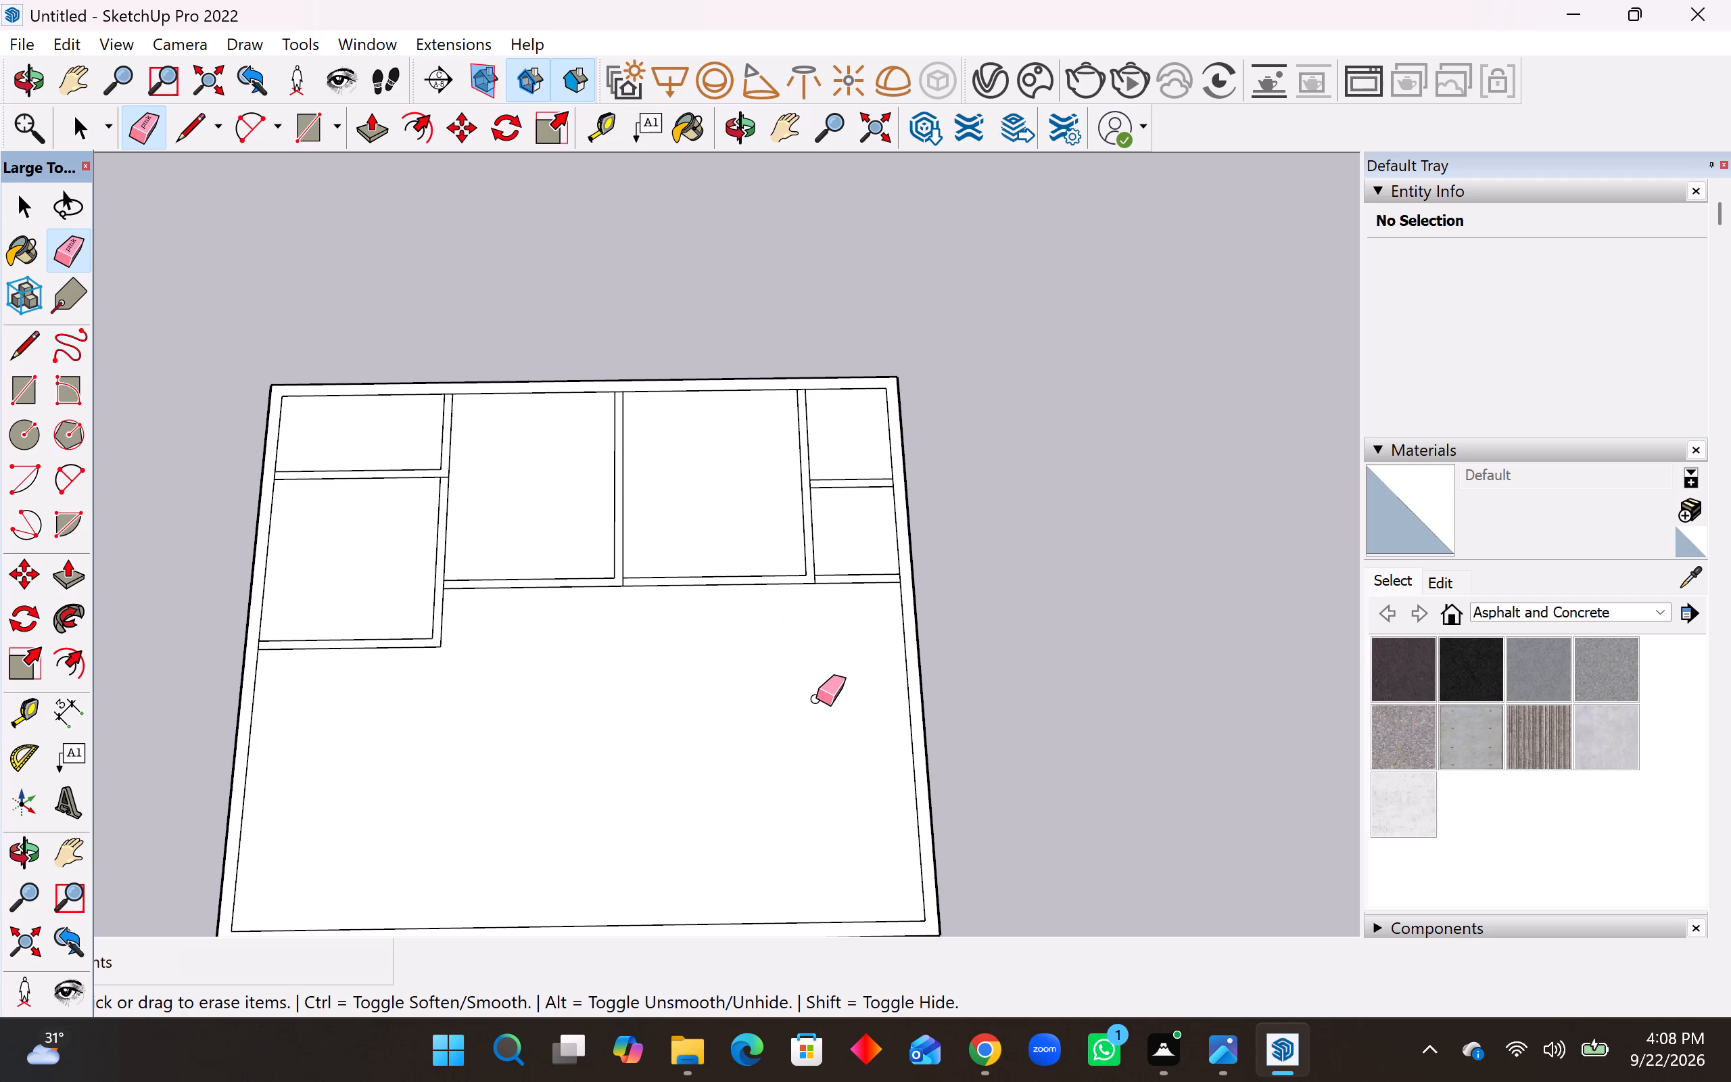
{"action": "scroll", "coordinate": [820, 695], "scroll_direction": "down", "scroll_amount": 2}
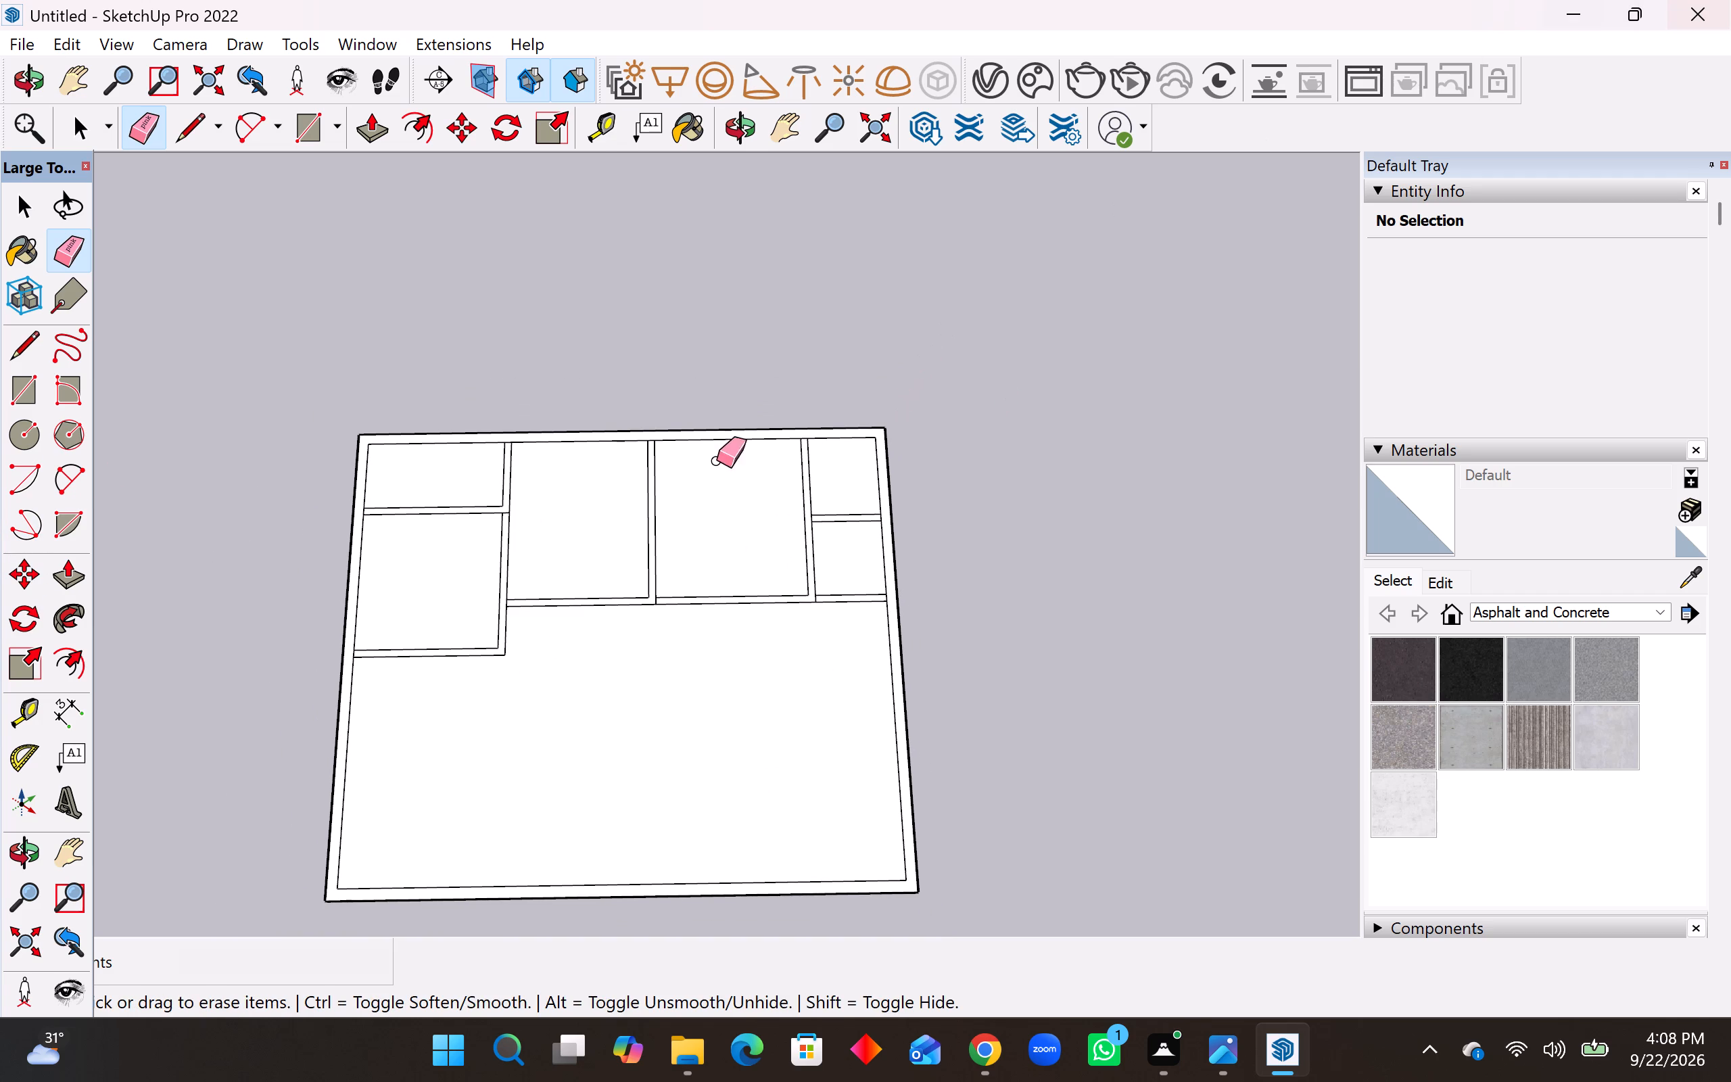
{"action": "left_click", "coordinate": [23, 712]}
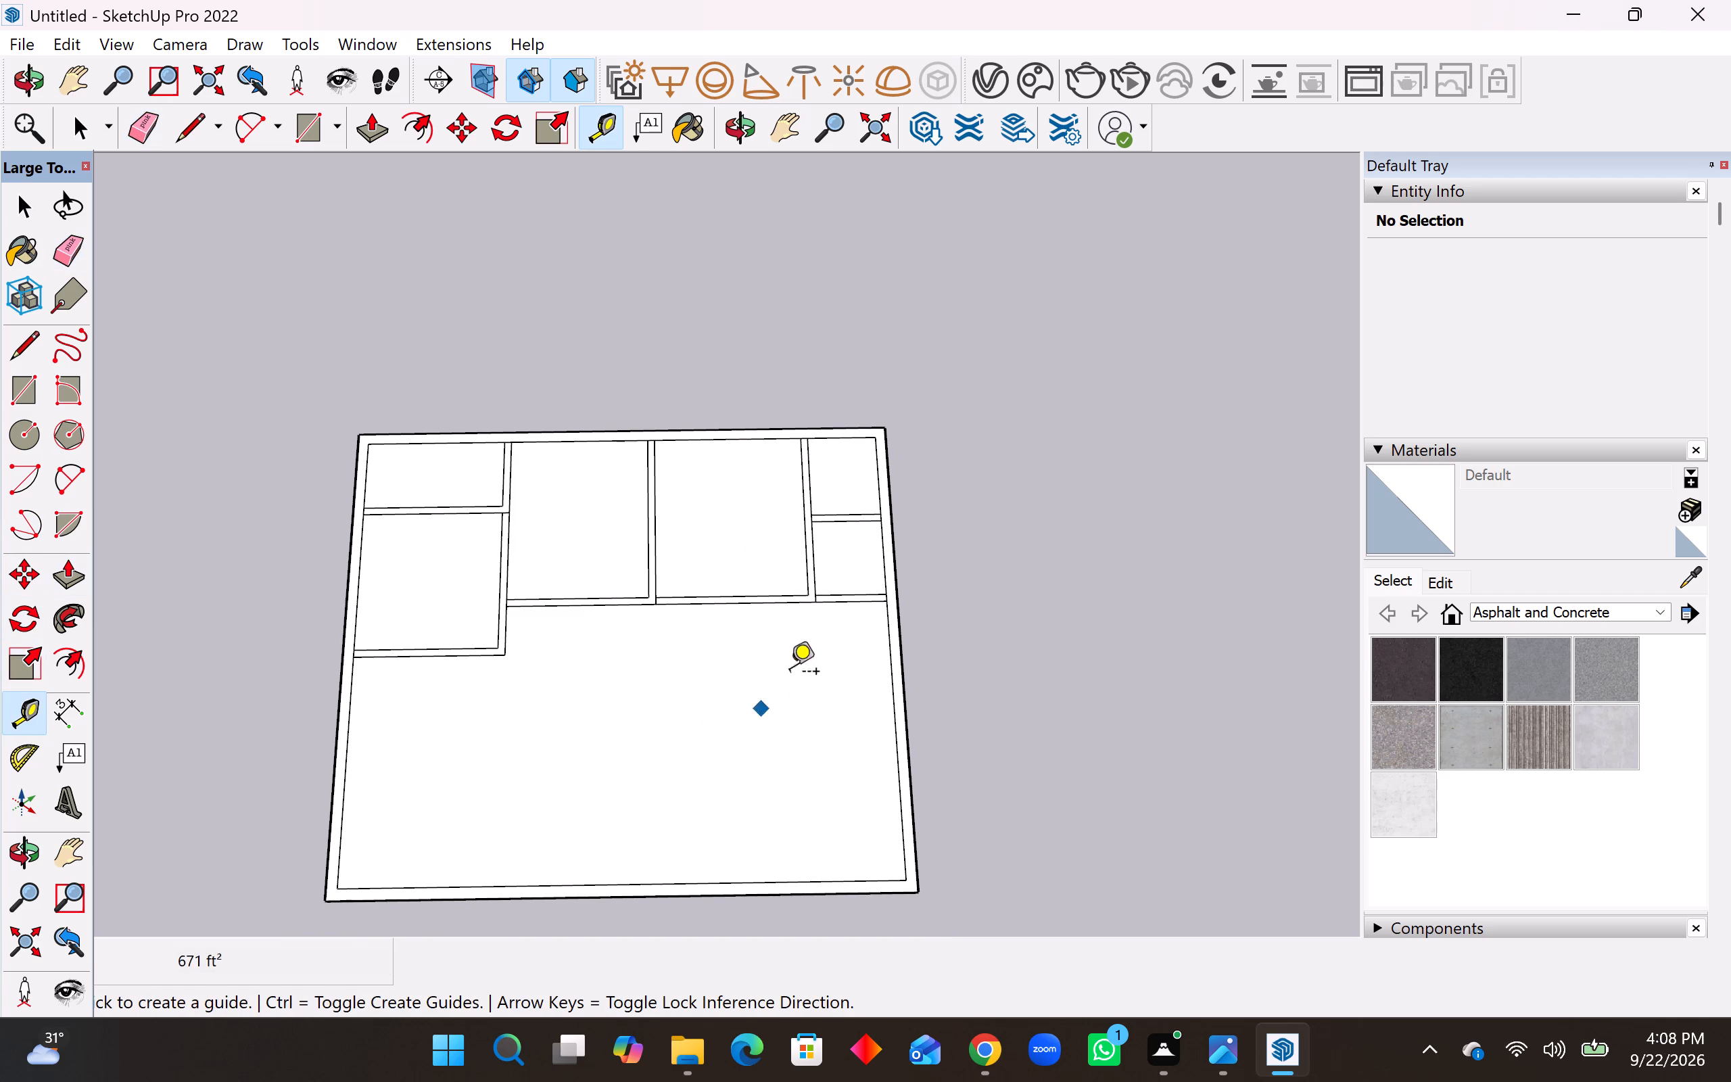
{"action": "left_click", "coordinate": [791, 609]}
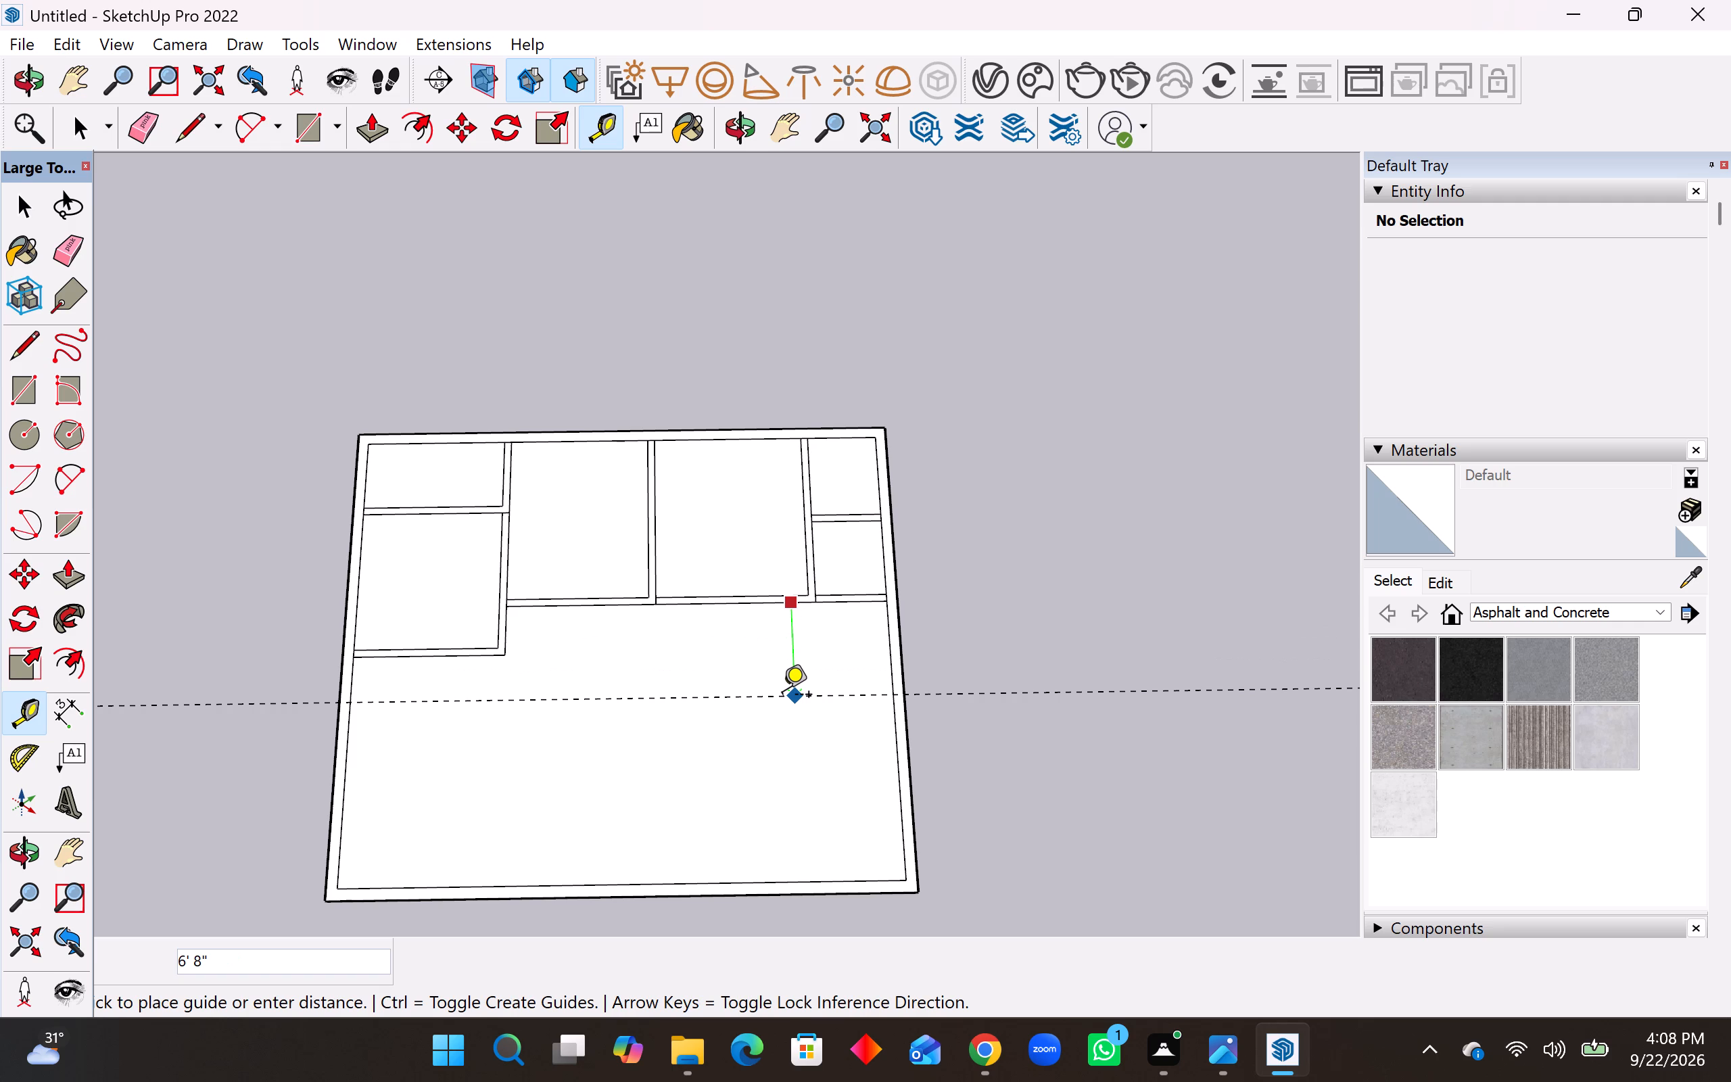
{"action": "type", "text": "6'"}
{"action": "key", "text": "Return"}
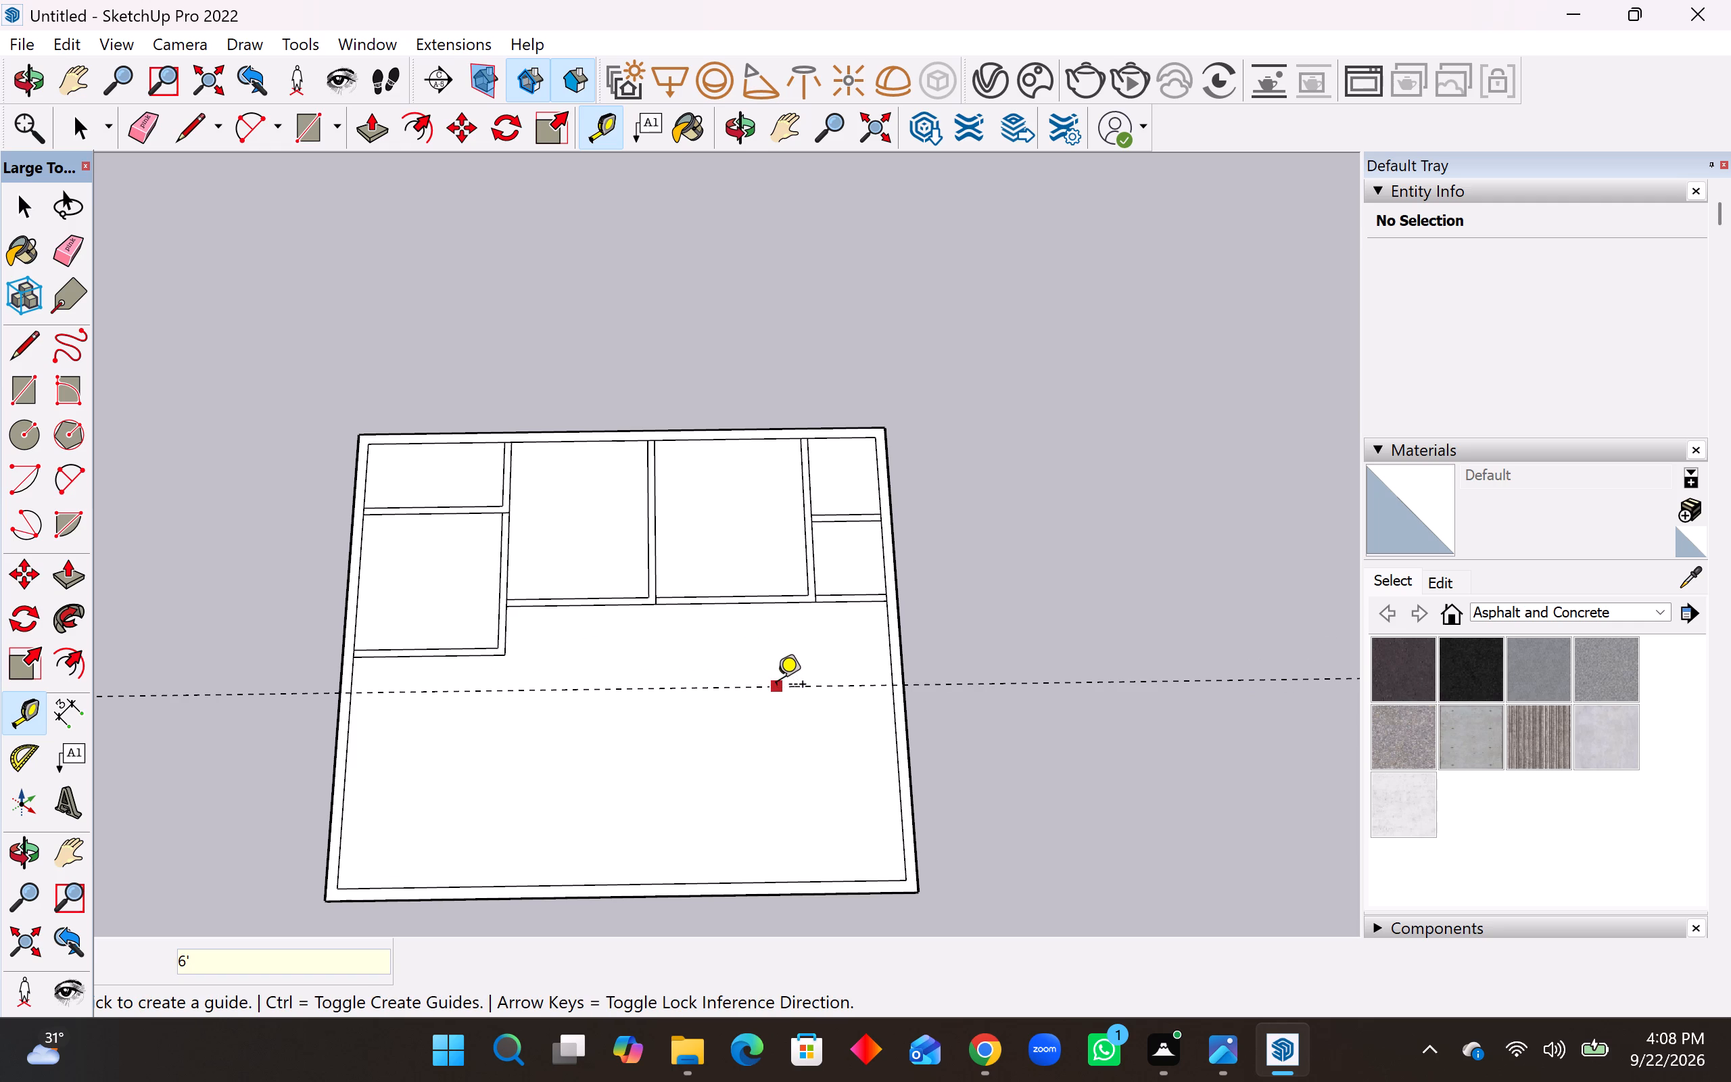
{"action": "left_click_drag", "start_coordinate": [776, 686], "coordinate": [776, 694]}
{"action": "type", "text": "6\""}
{"action": "key", "text": "Return"}
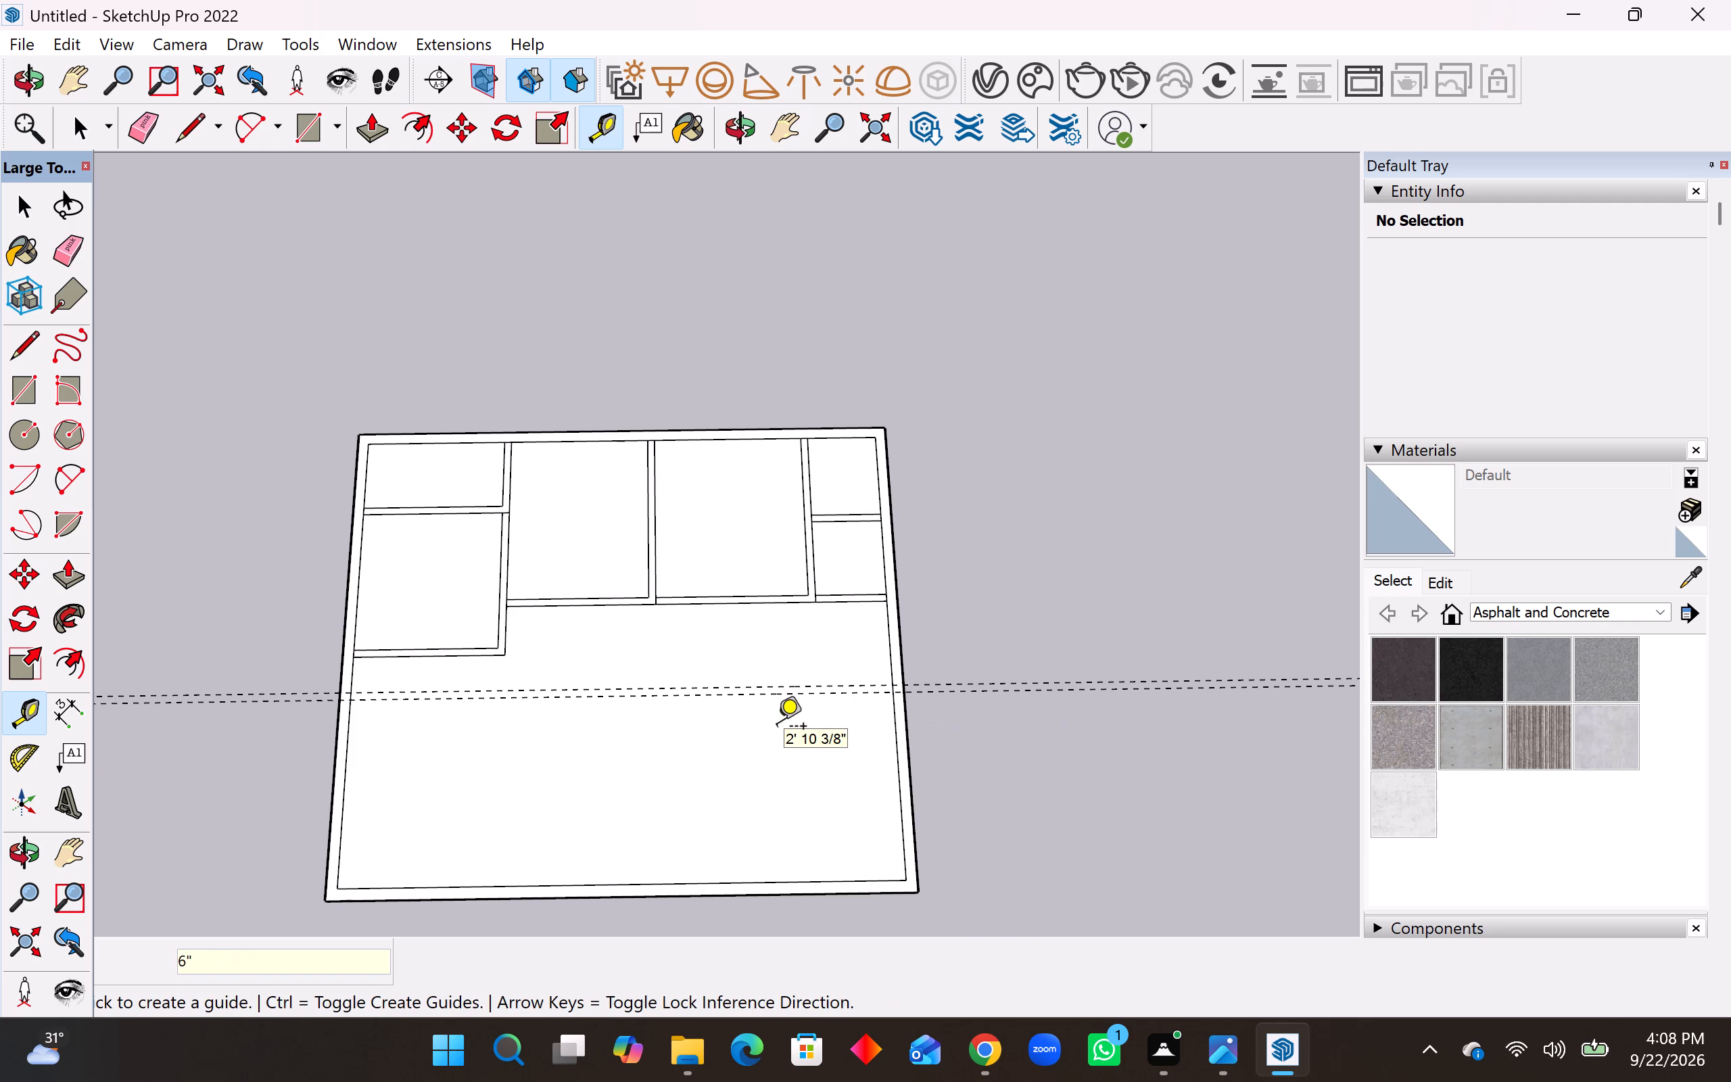
Place a guide 10' inward from the right inner wall line and a parallel one 6" further left.
{"action": "left_click", "coordinate": [886, 657]}
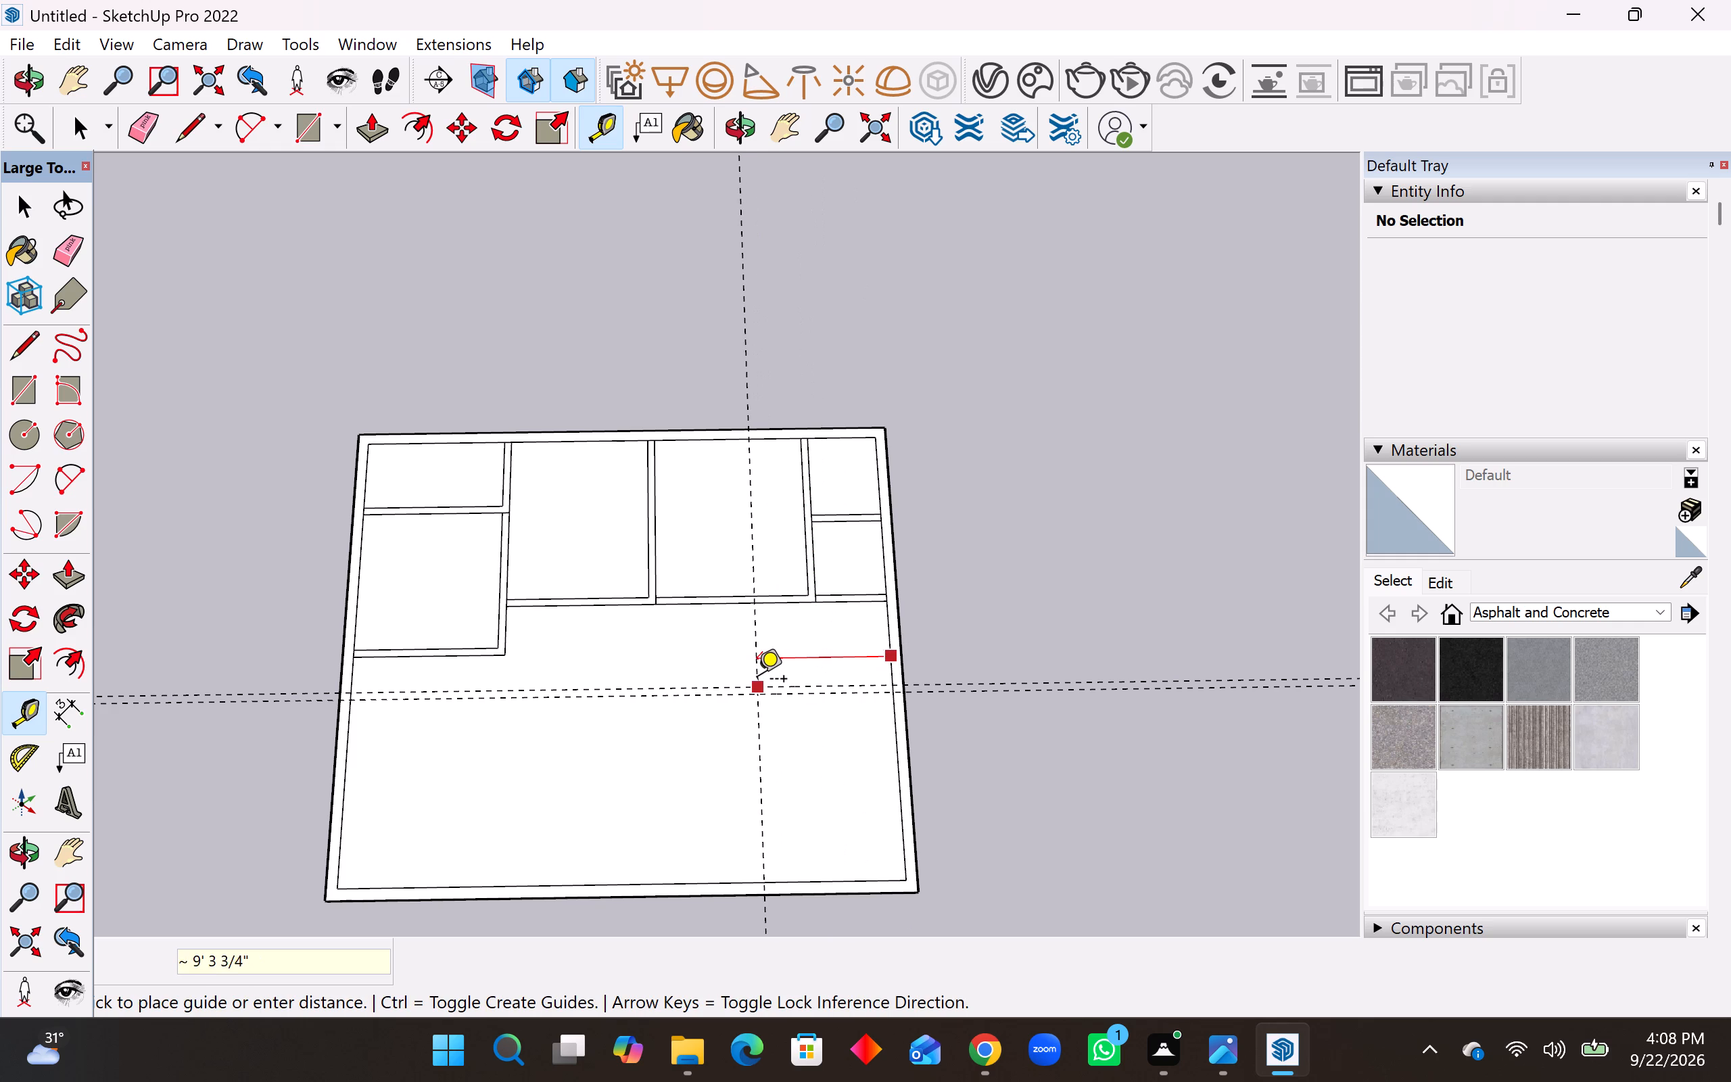
{"action": "type", "text": "10'"}
{"action": "key", "text": "Return"}
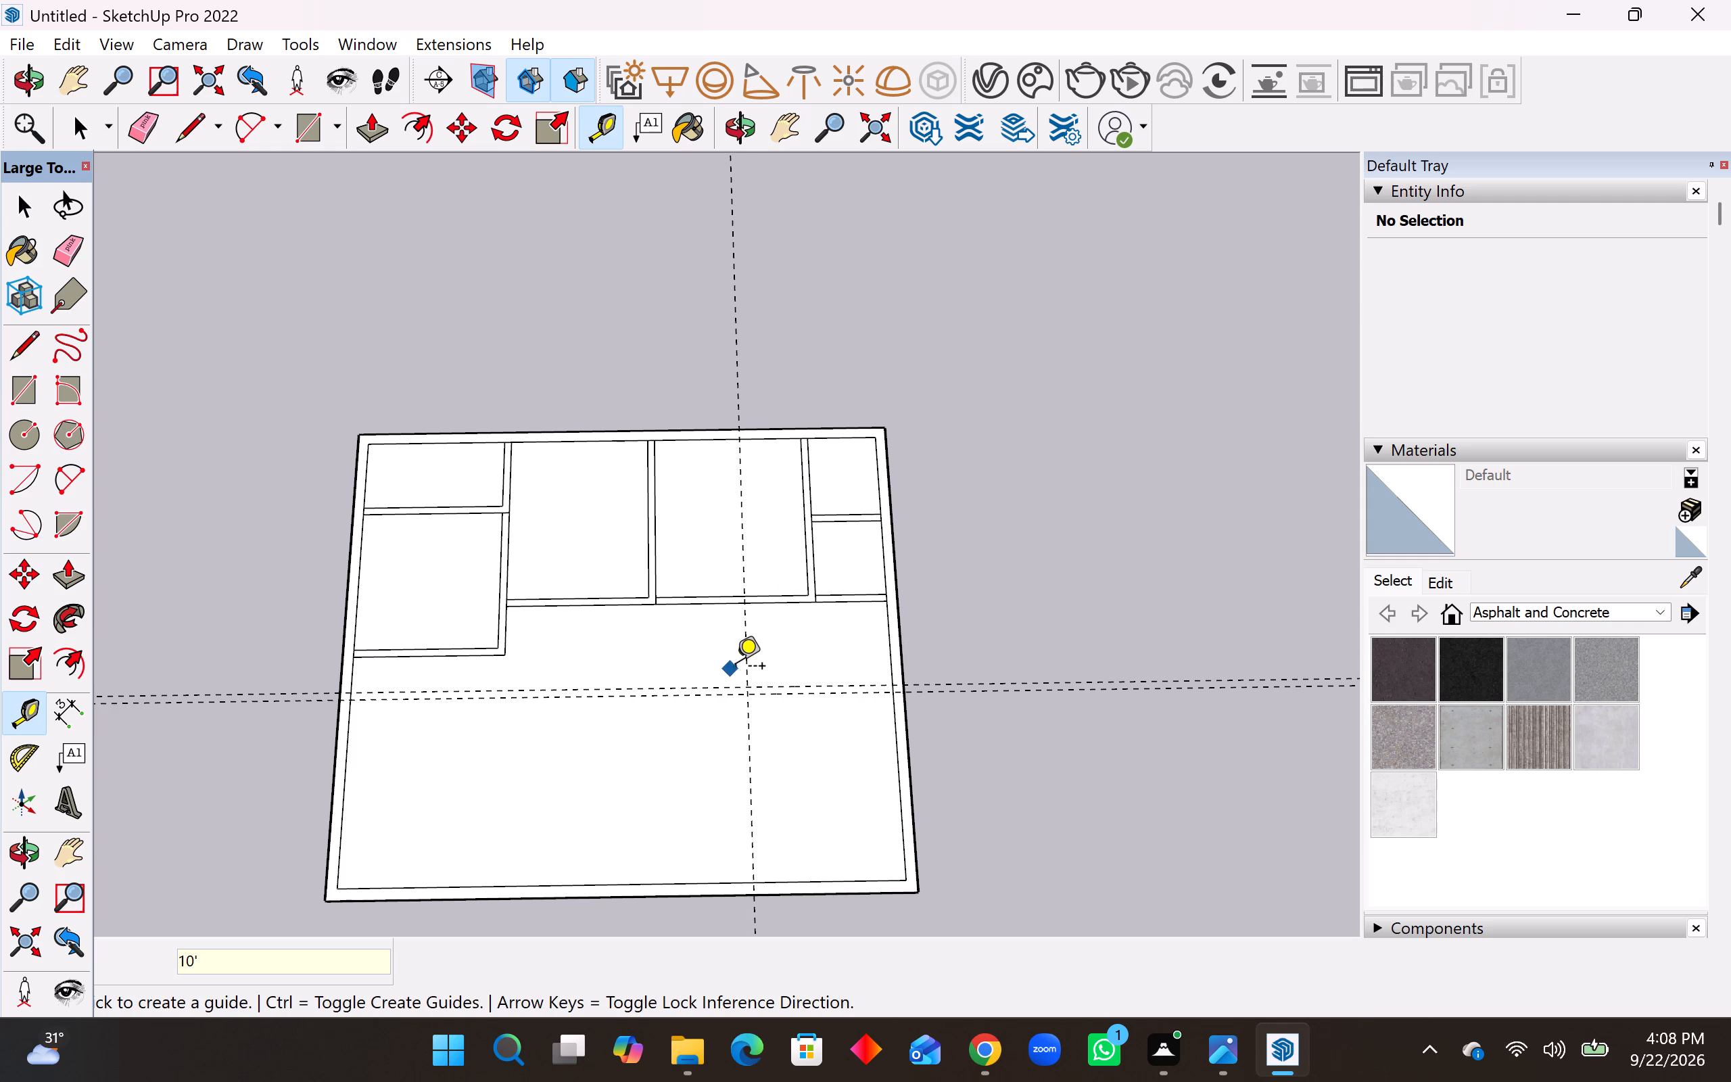
{"action": "left_click", "coordinate": [741, 665]}
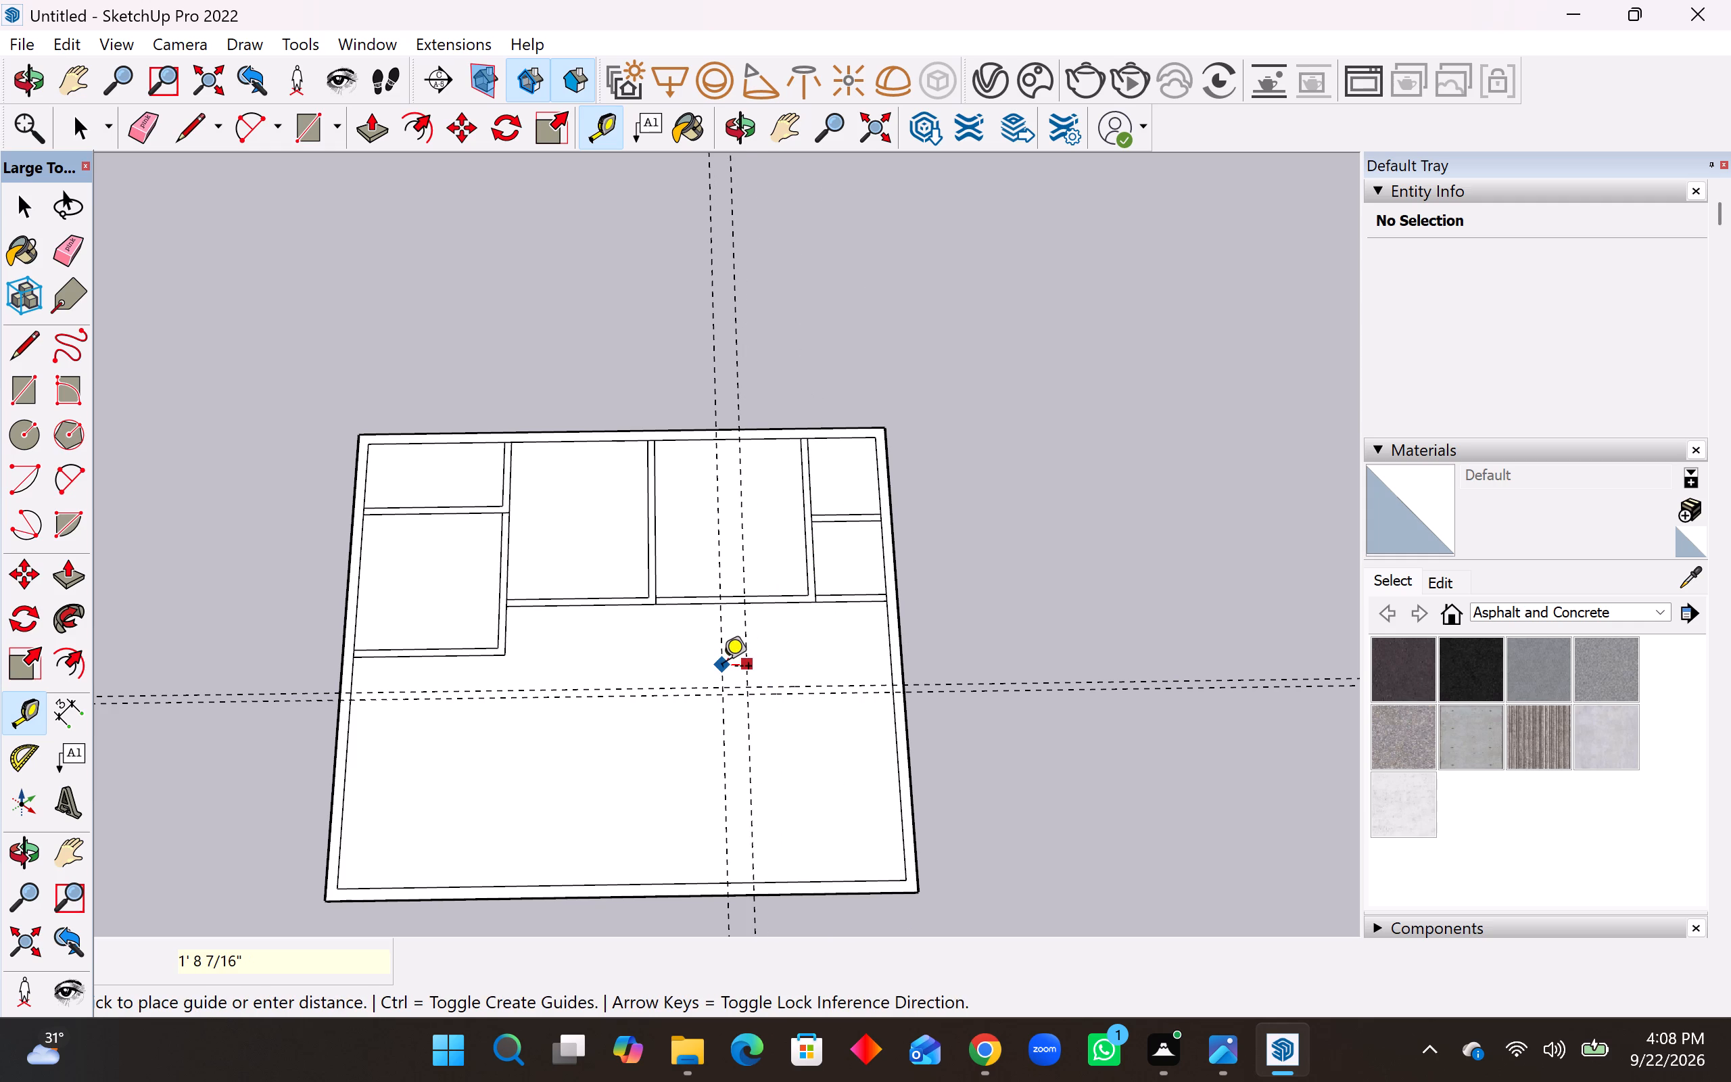
{"action": "type", "text": "6\""}
{"action": "key", "text": "Return"}
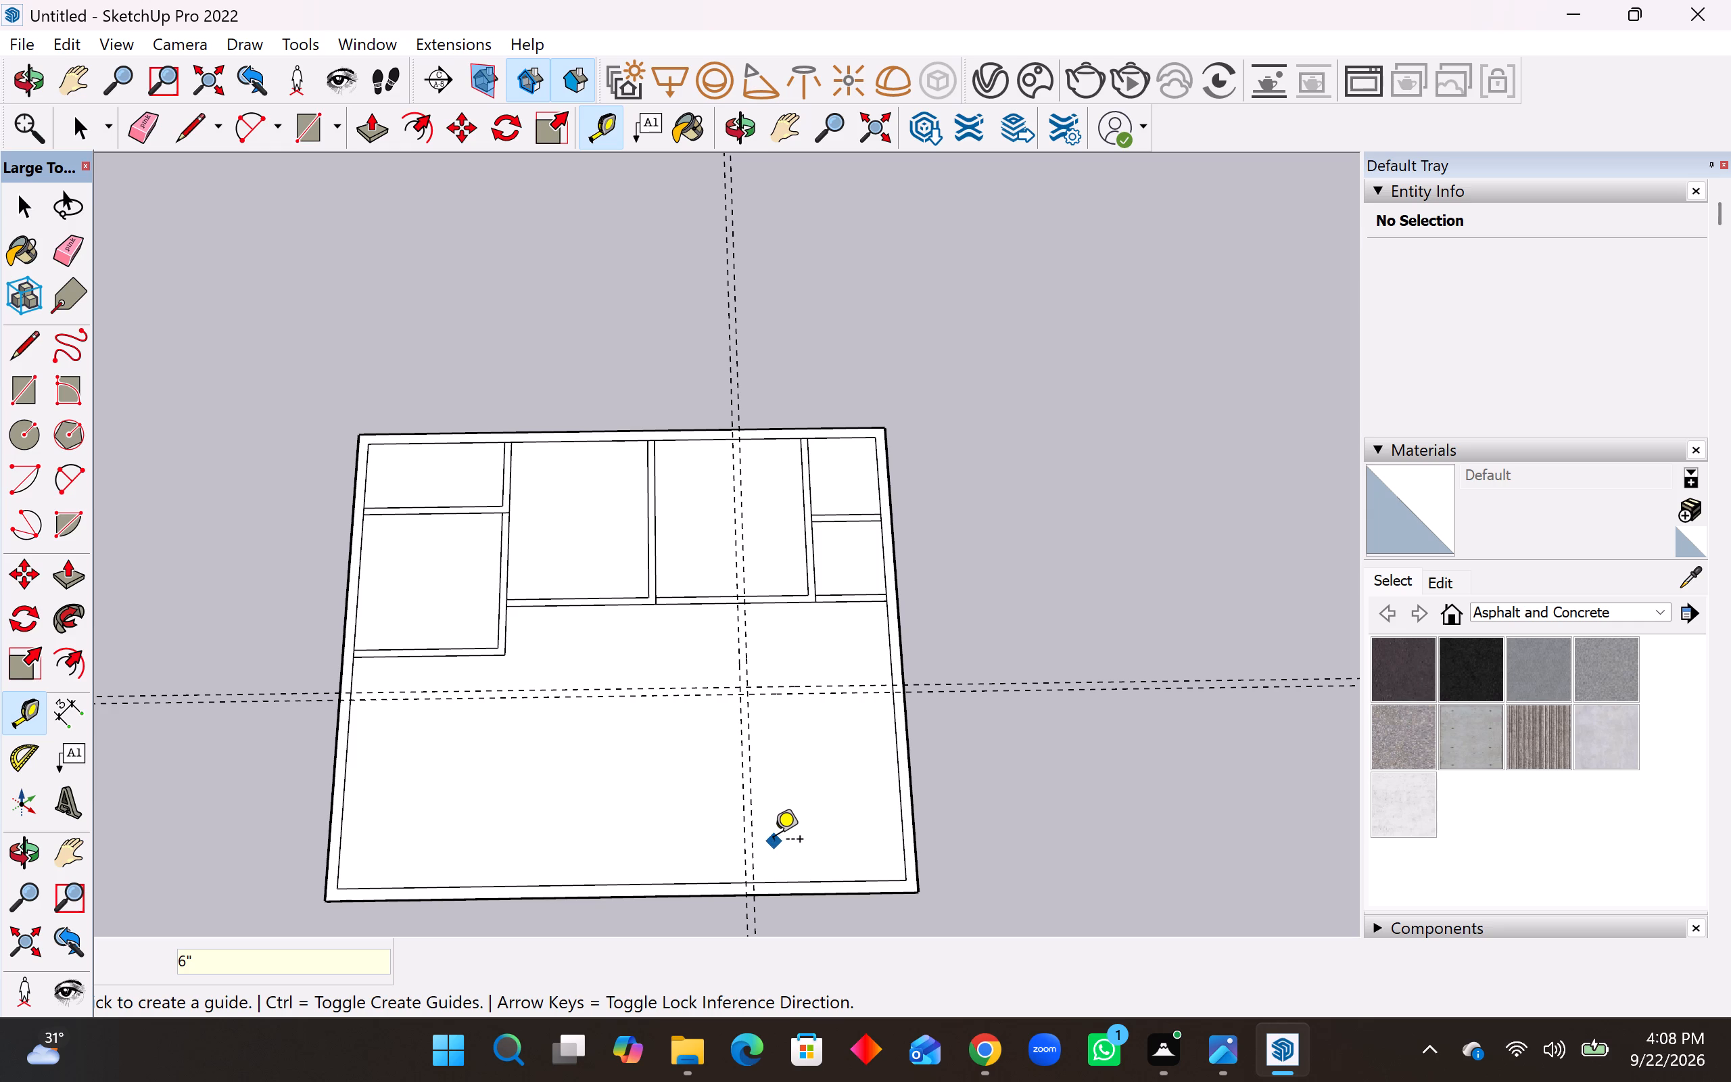
{"action": "scroll", "coordinate": [814, 907], "scroll_direction": "up", "scroll_amount": 2}
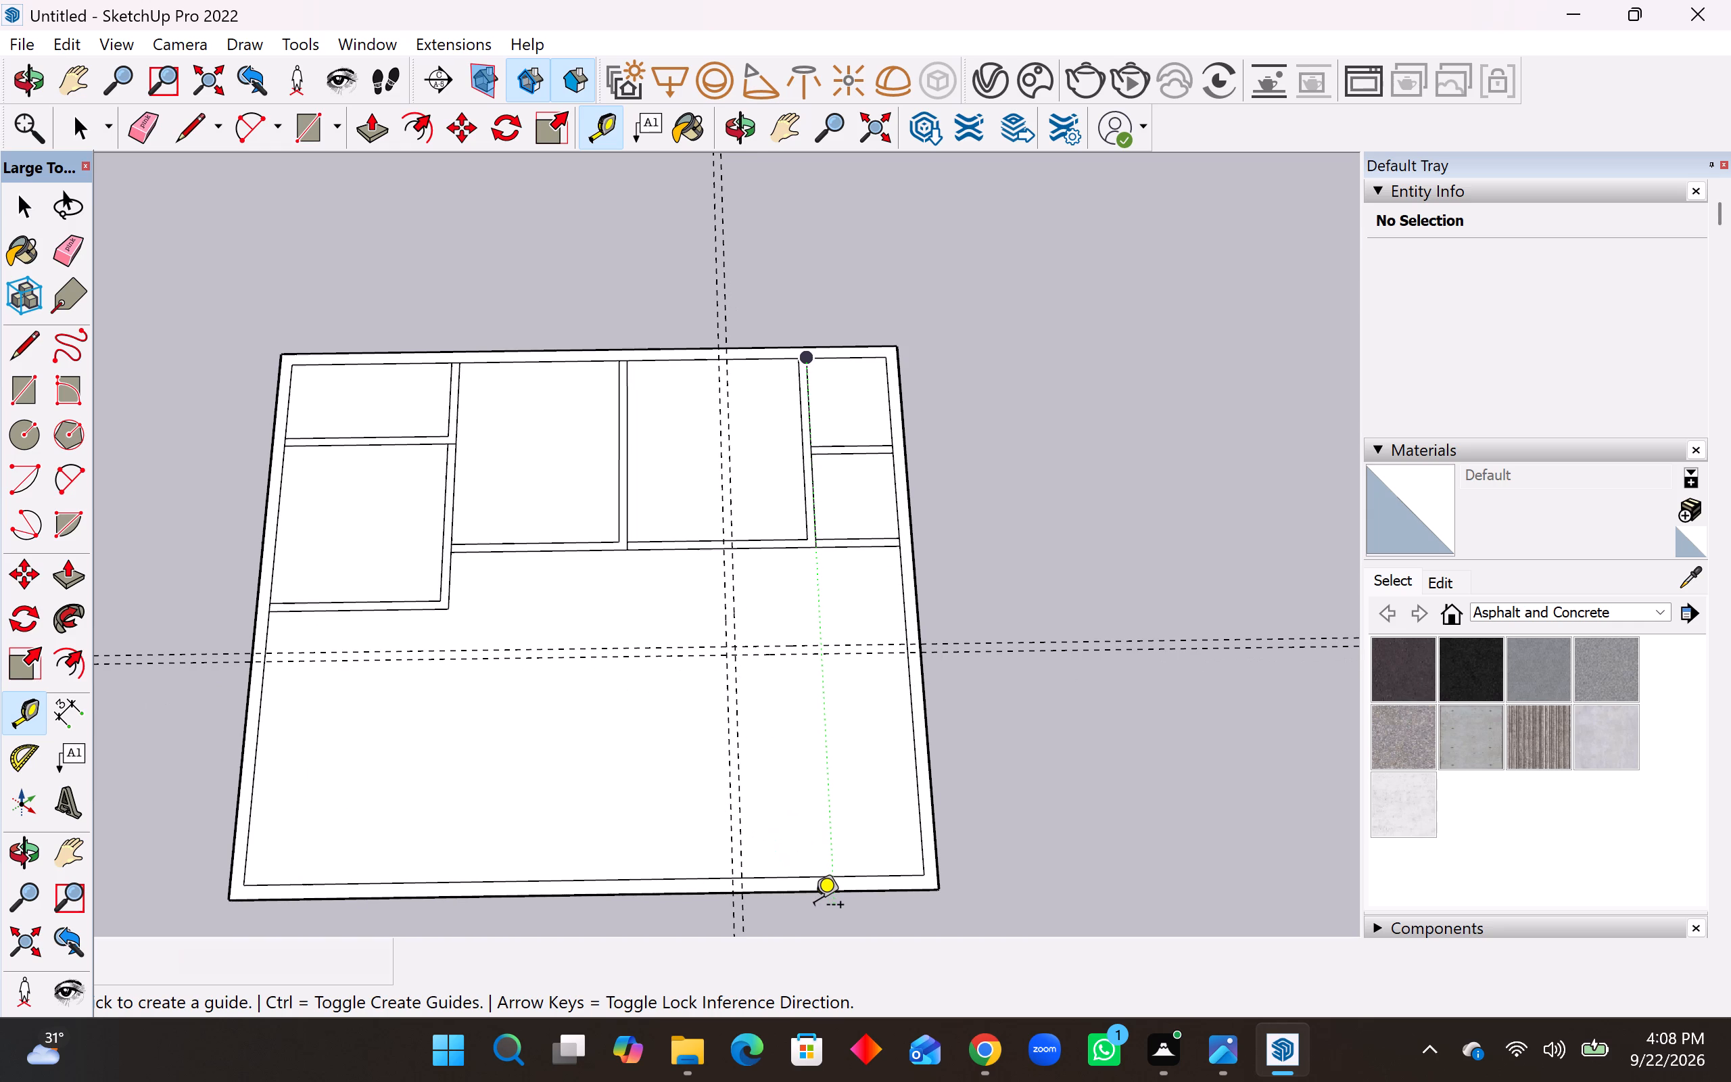
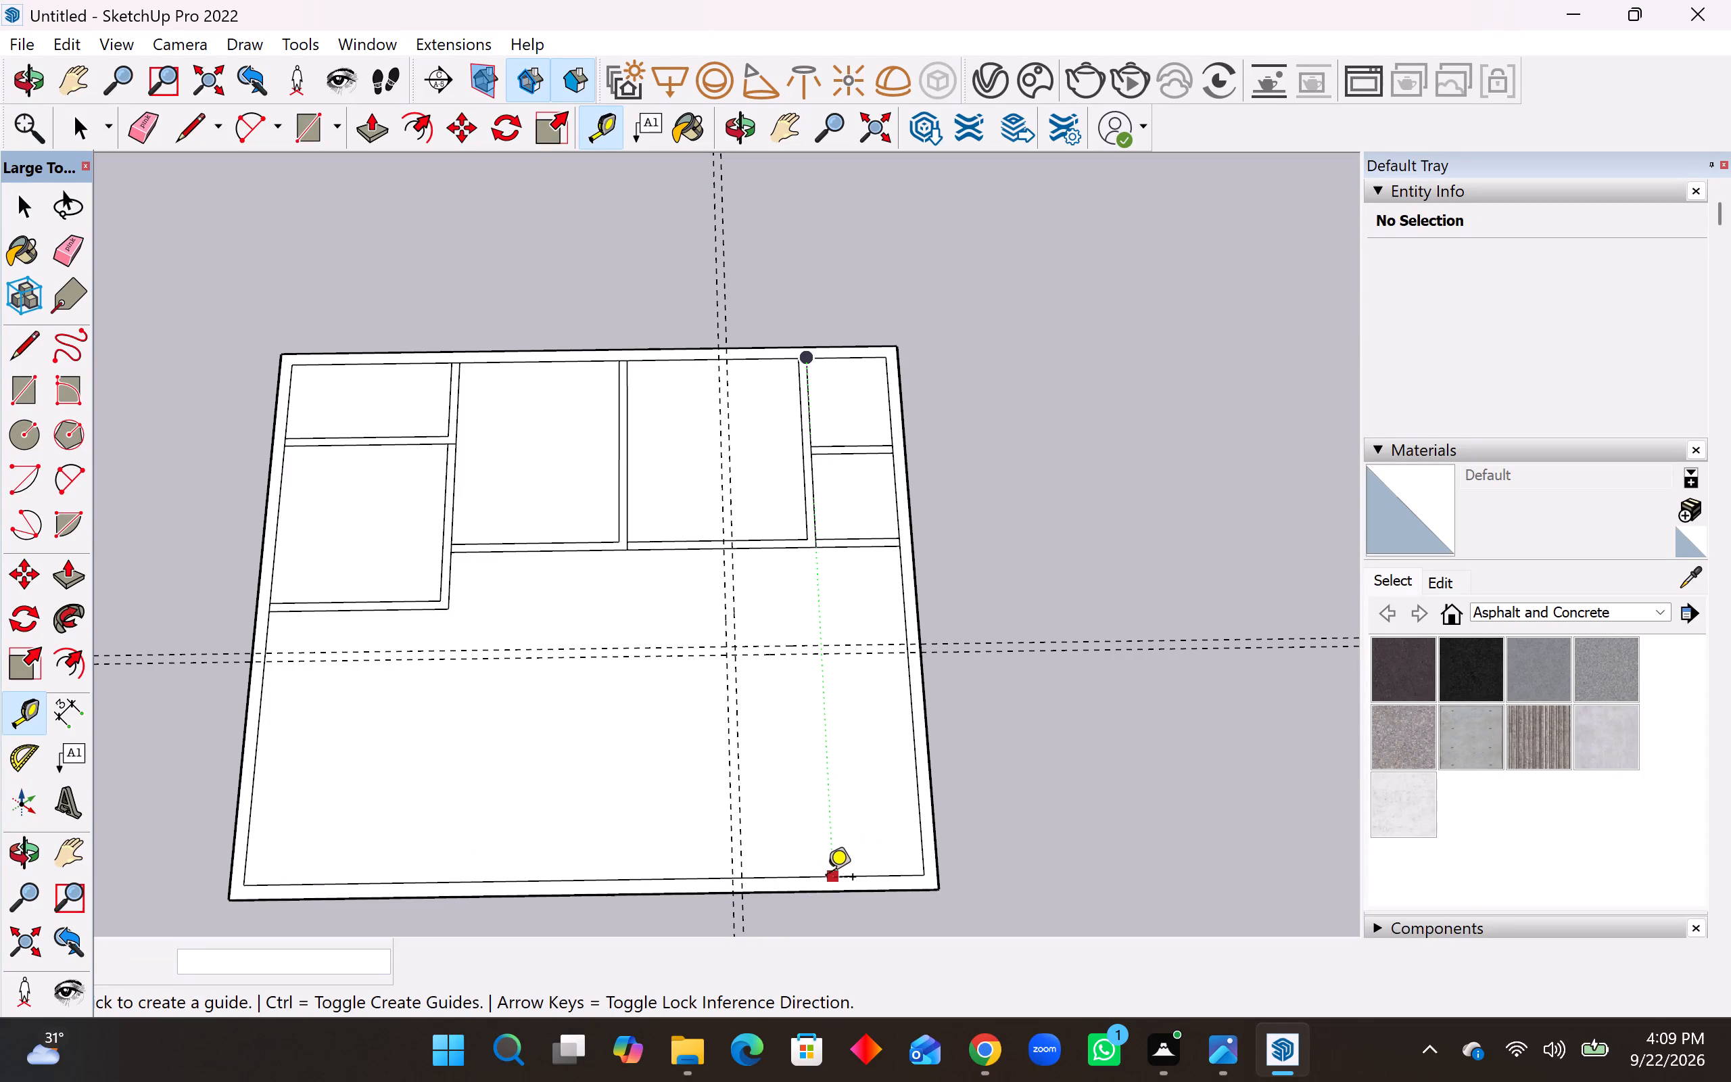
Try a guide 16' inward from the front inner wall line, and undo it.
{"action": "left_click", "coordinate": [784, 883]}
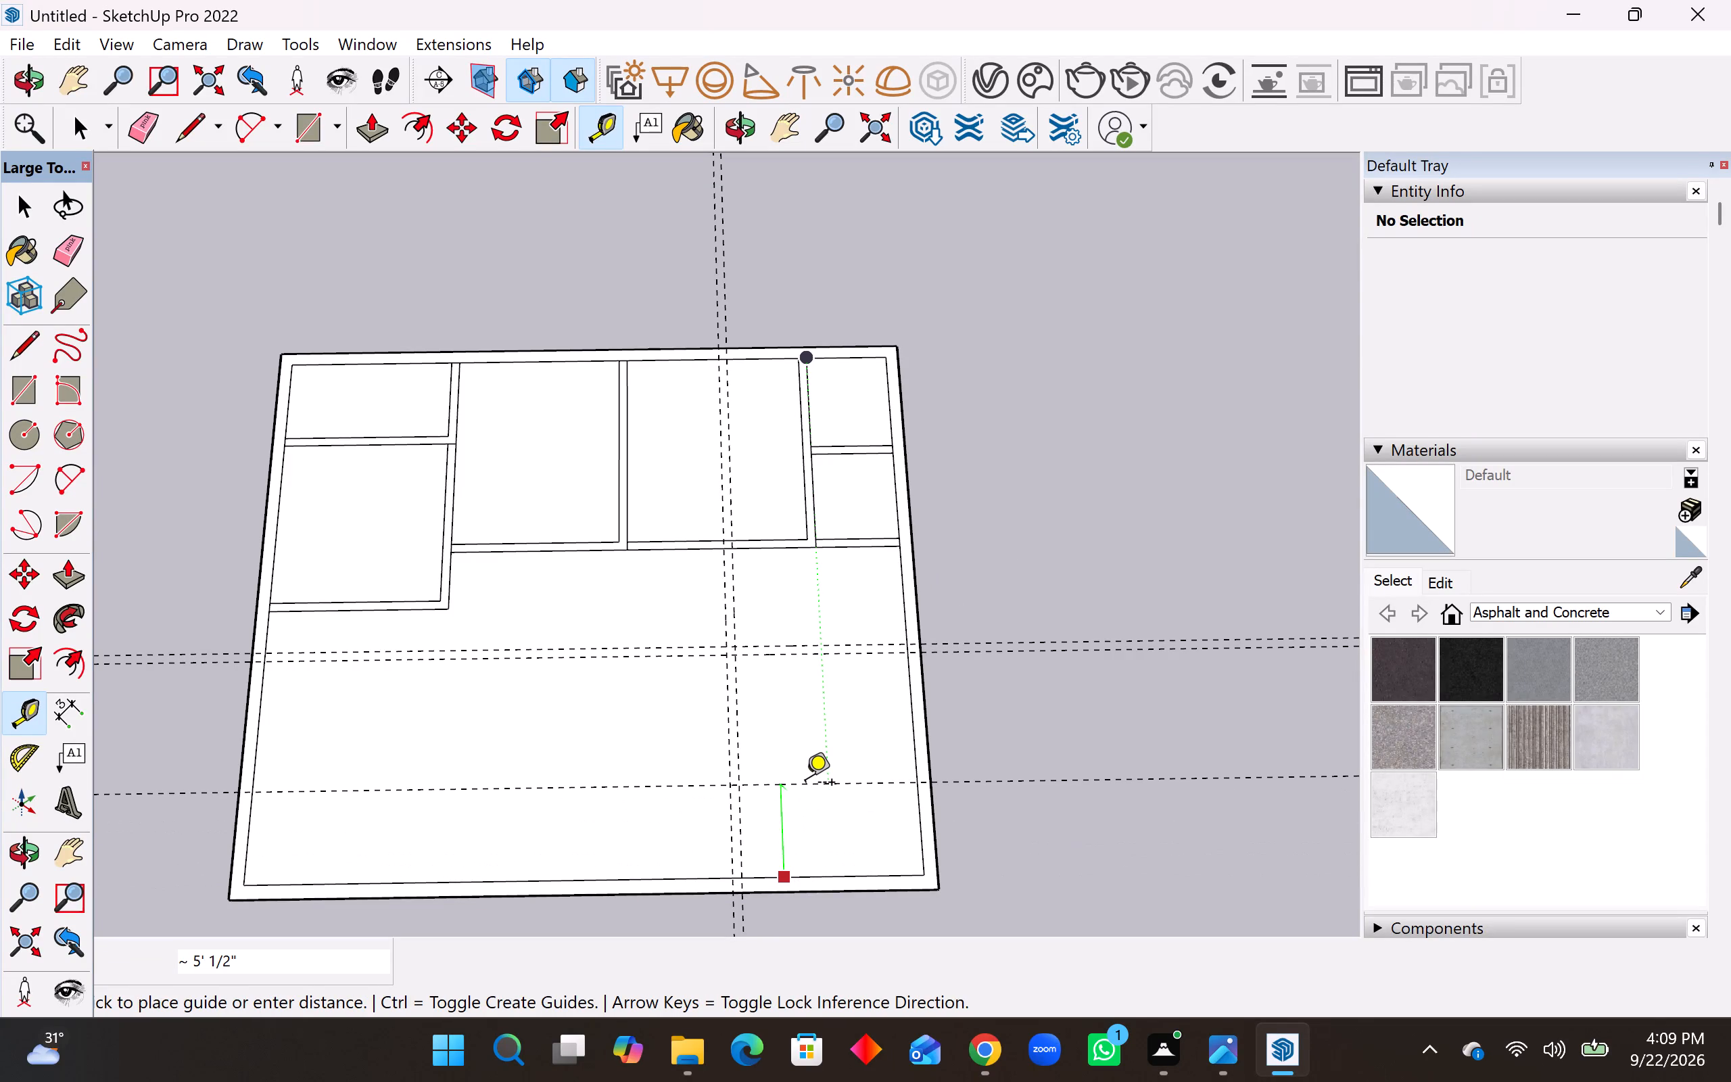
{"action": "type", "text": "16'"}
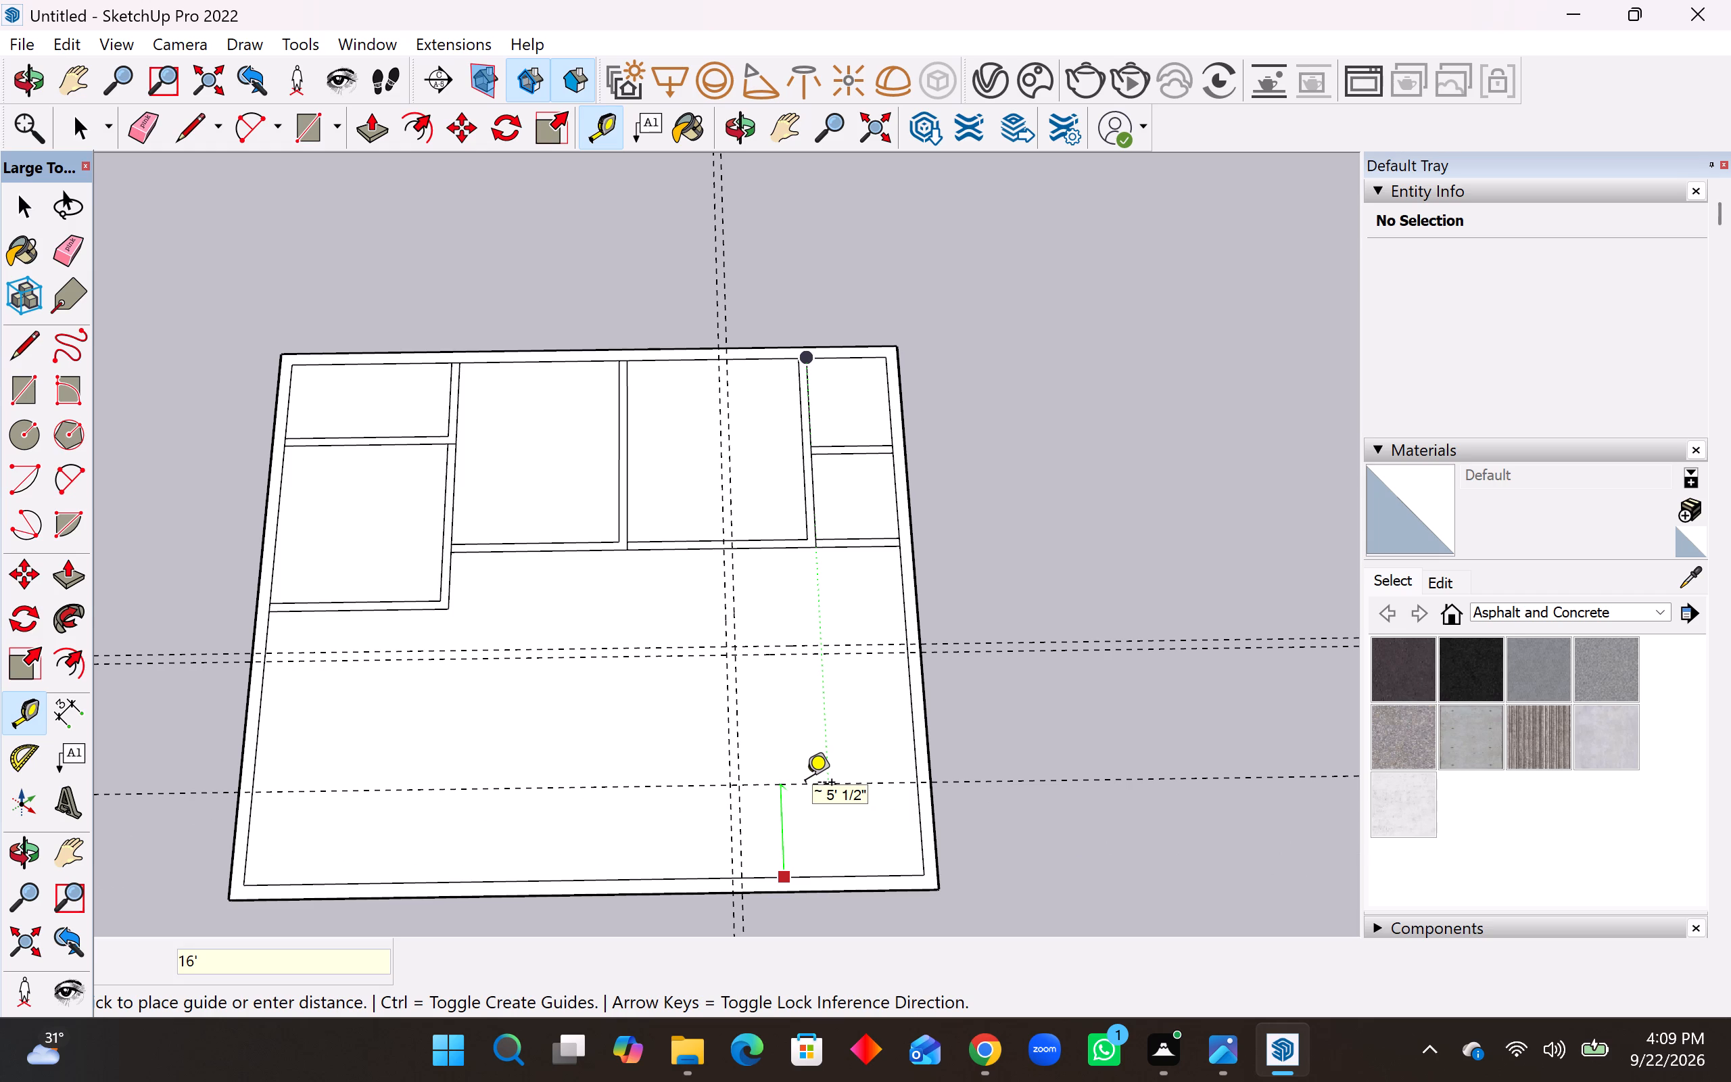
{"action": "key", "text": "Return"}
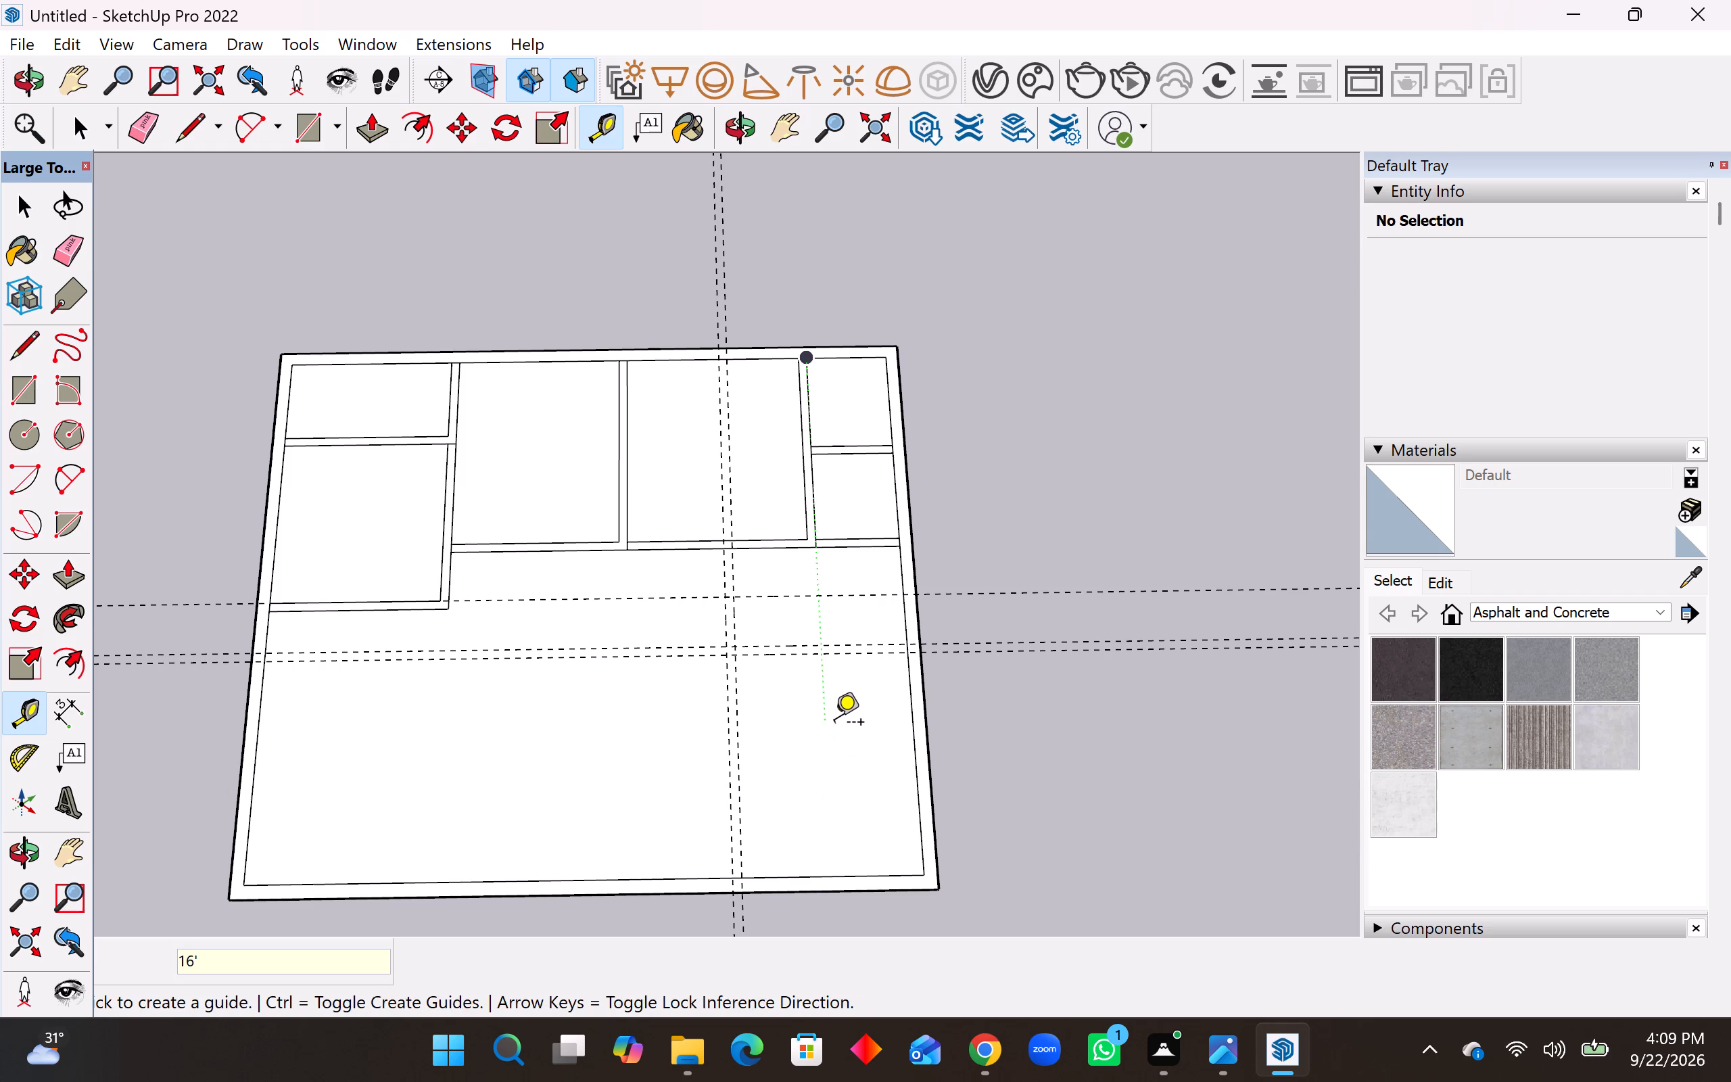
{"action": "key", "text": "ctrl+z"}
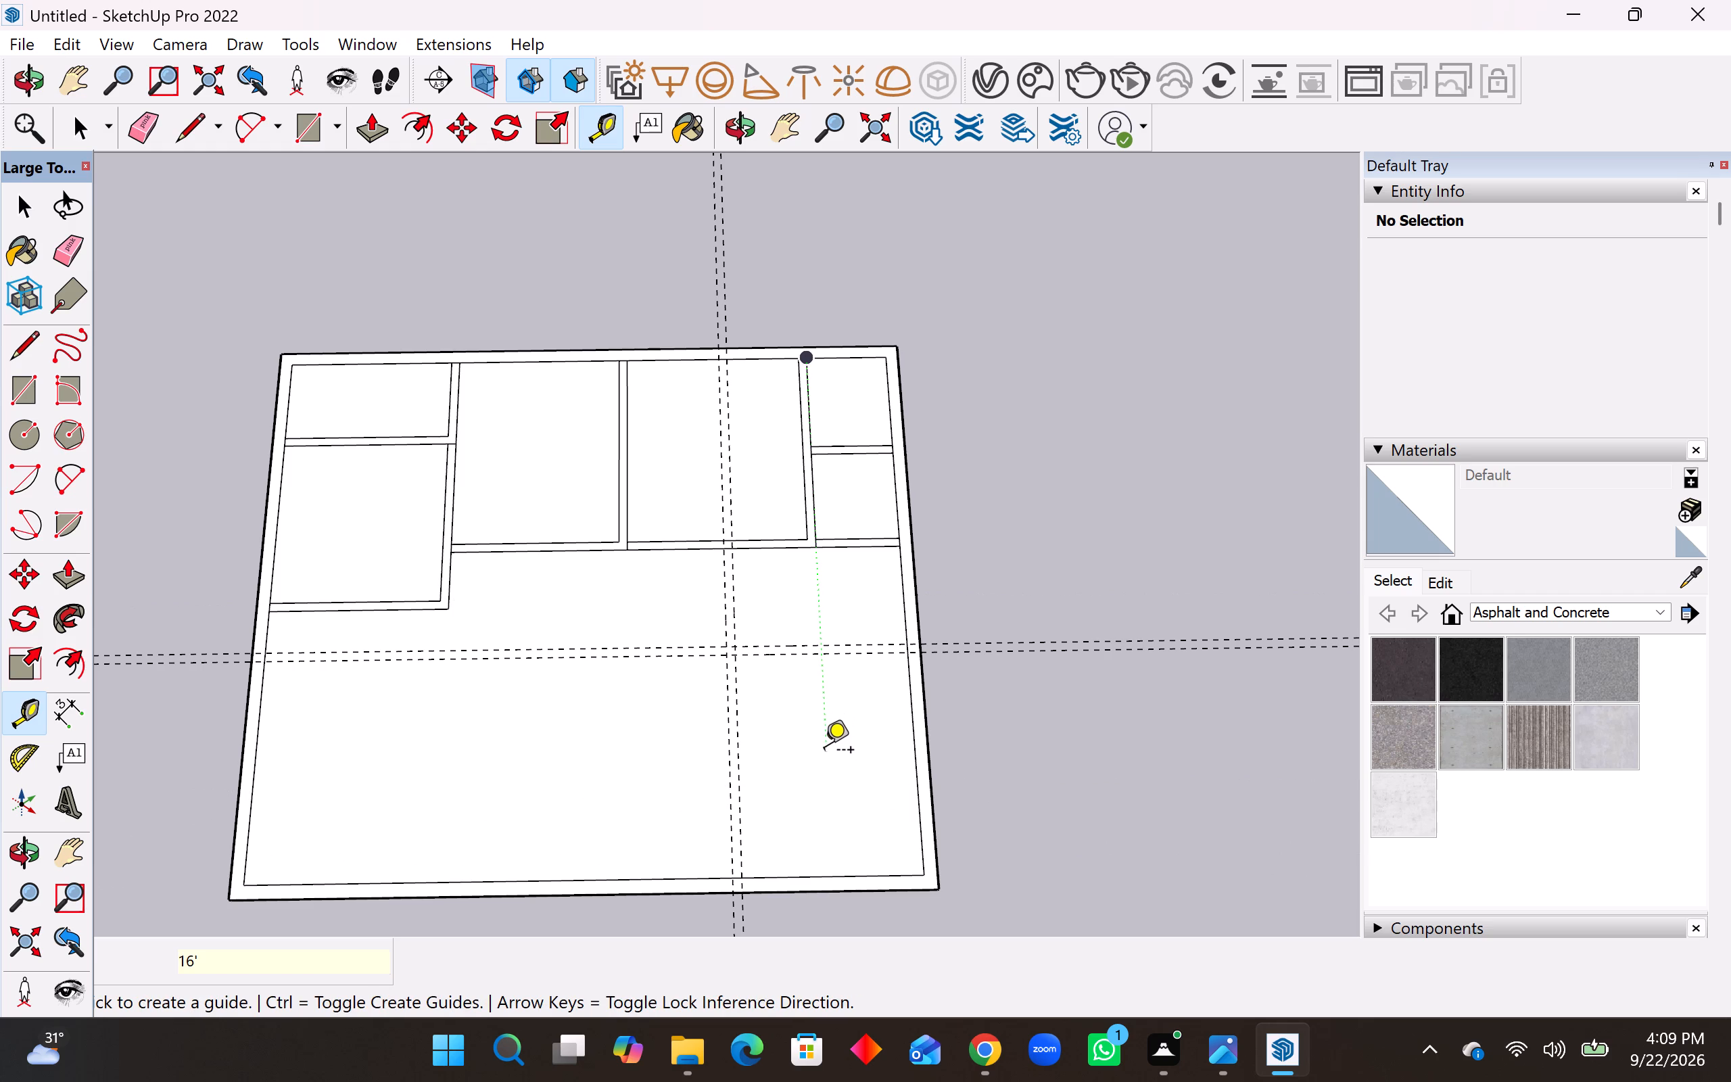
Place a guide 12' inward from the front inner wall line.
{"action": "left_click", "coordinate": [803, 875]}
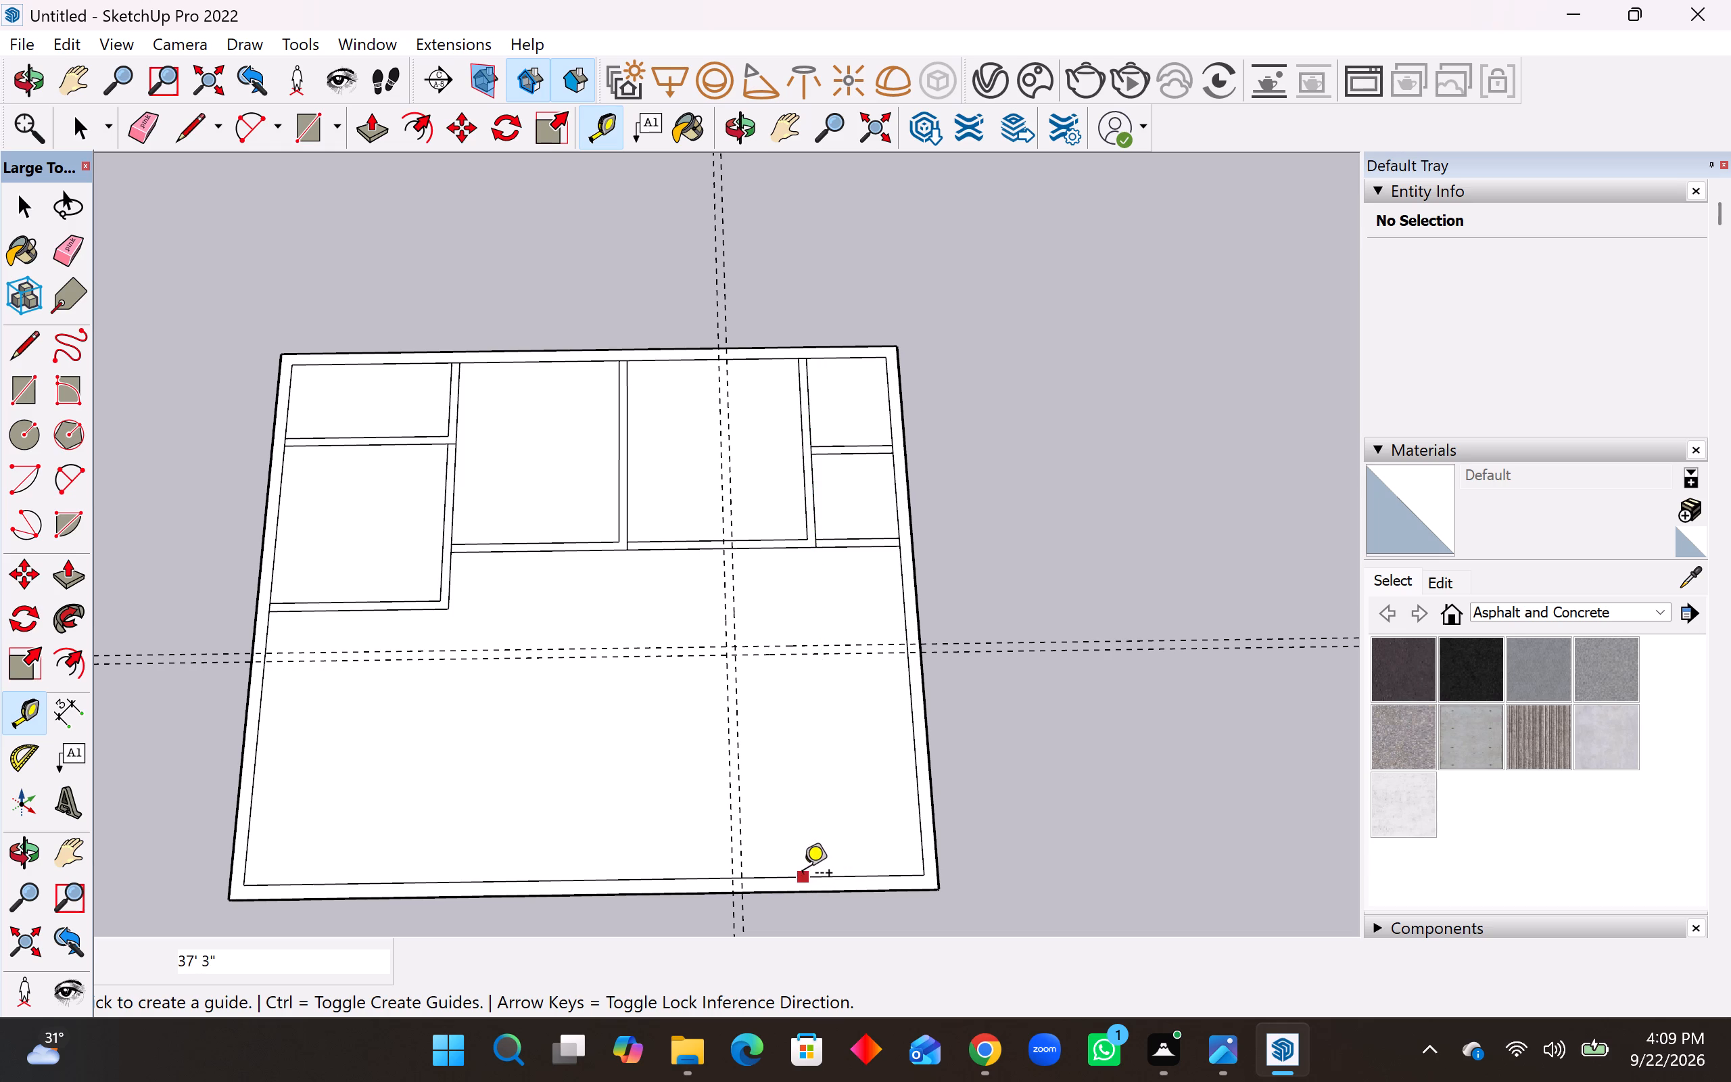
{"action": "type", "text": "12'"}
{"action": "key", "text": "Return"}
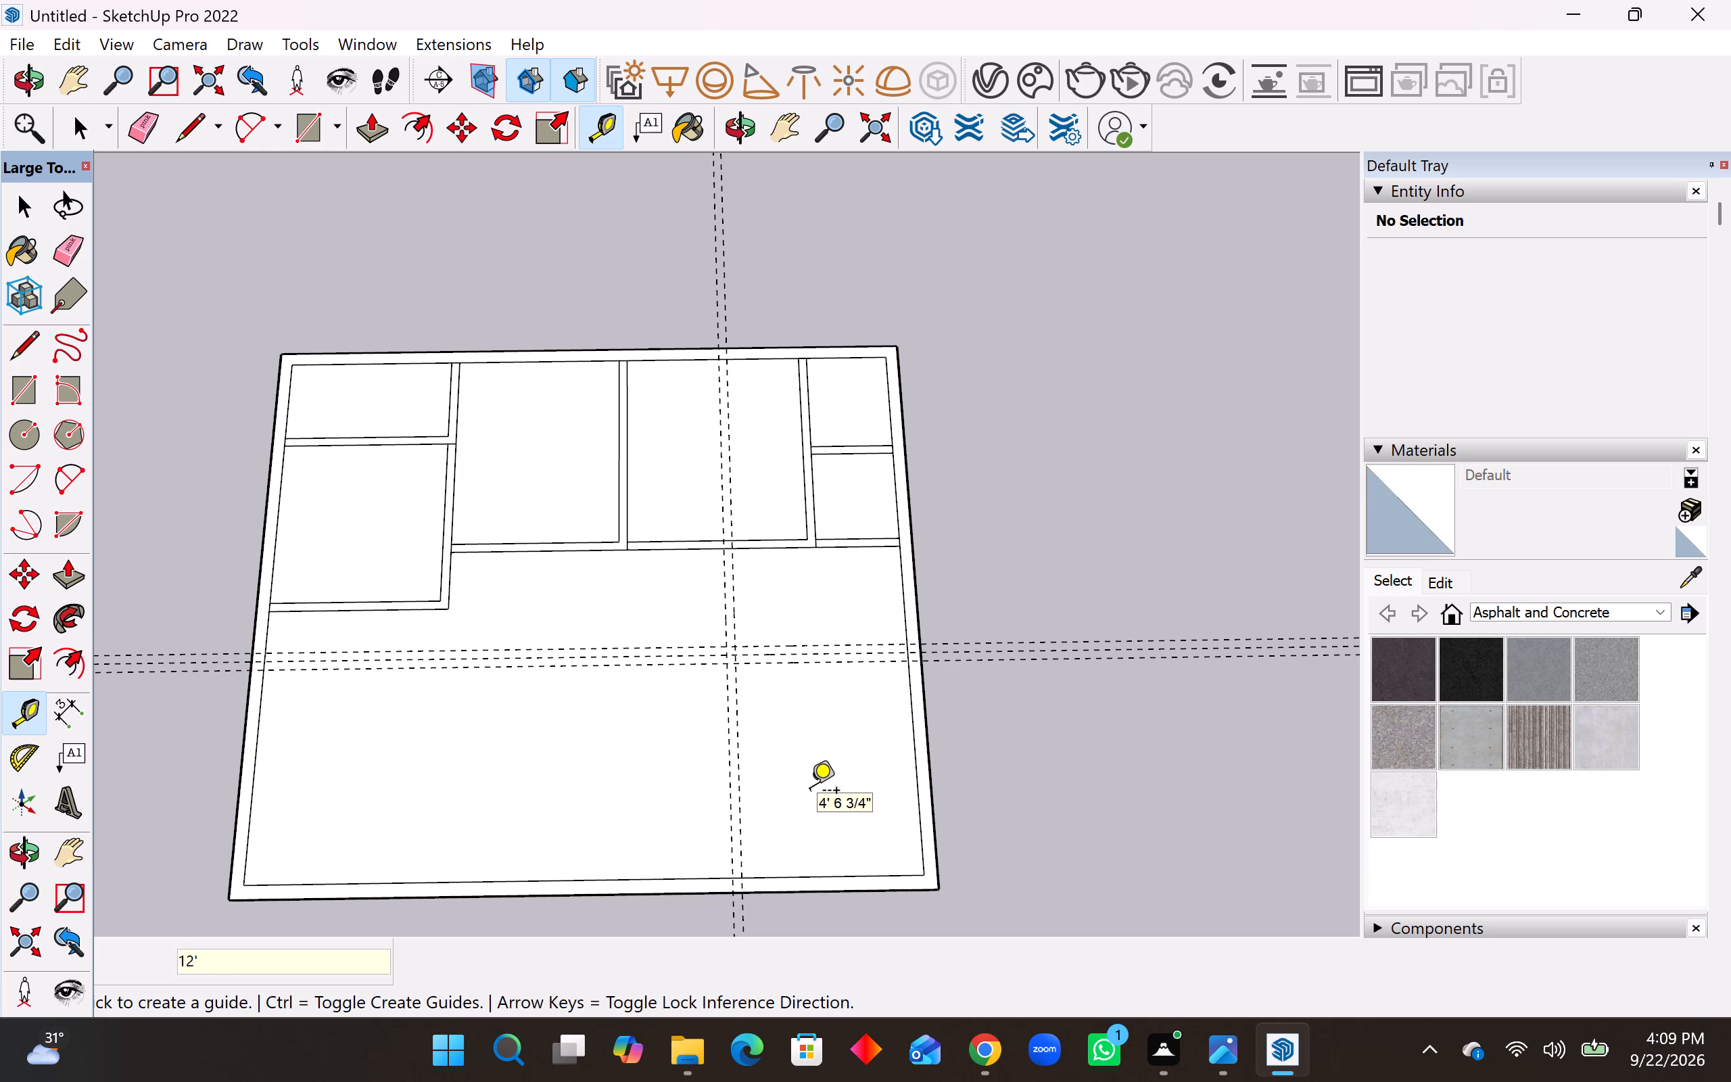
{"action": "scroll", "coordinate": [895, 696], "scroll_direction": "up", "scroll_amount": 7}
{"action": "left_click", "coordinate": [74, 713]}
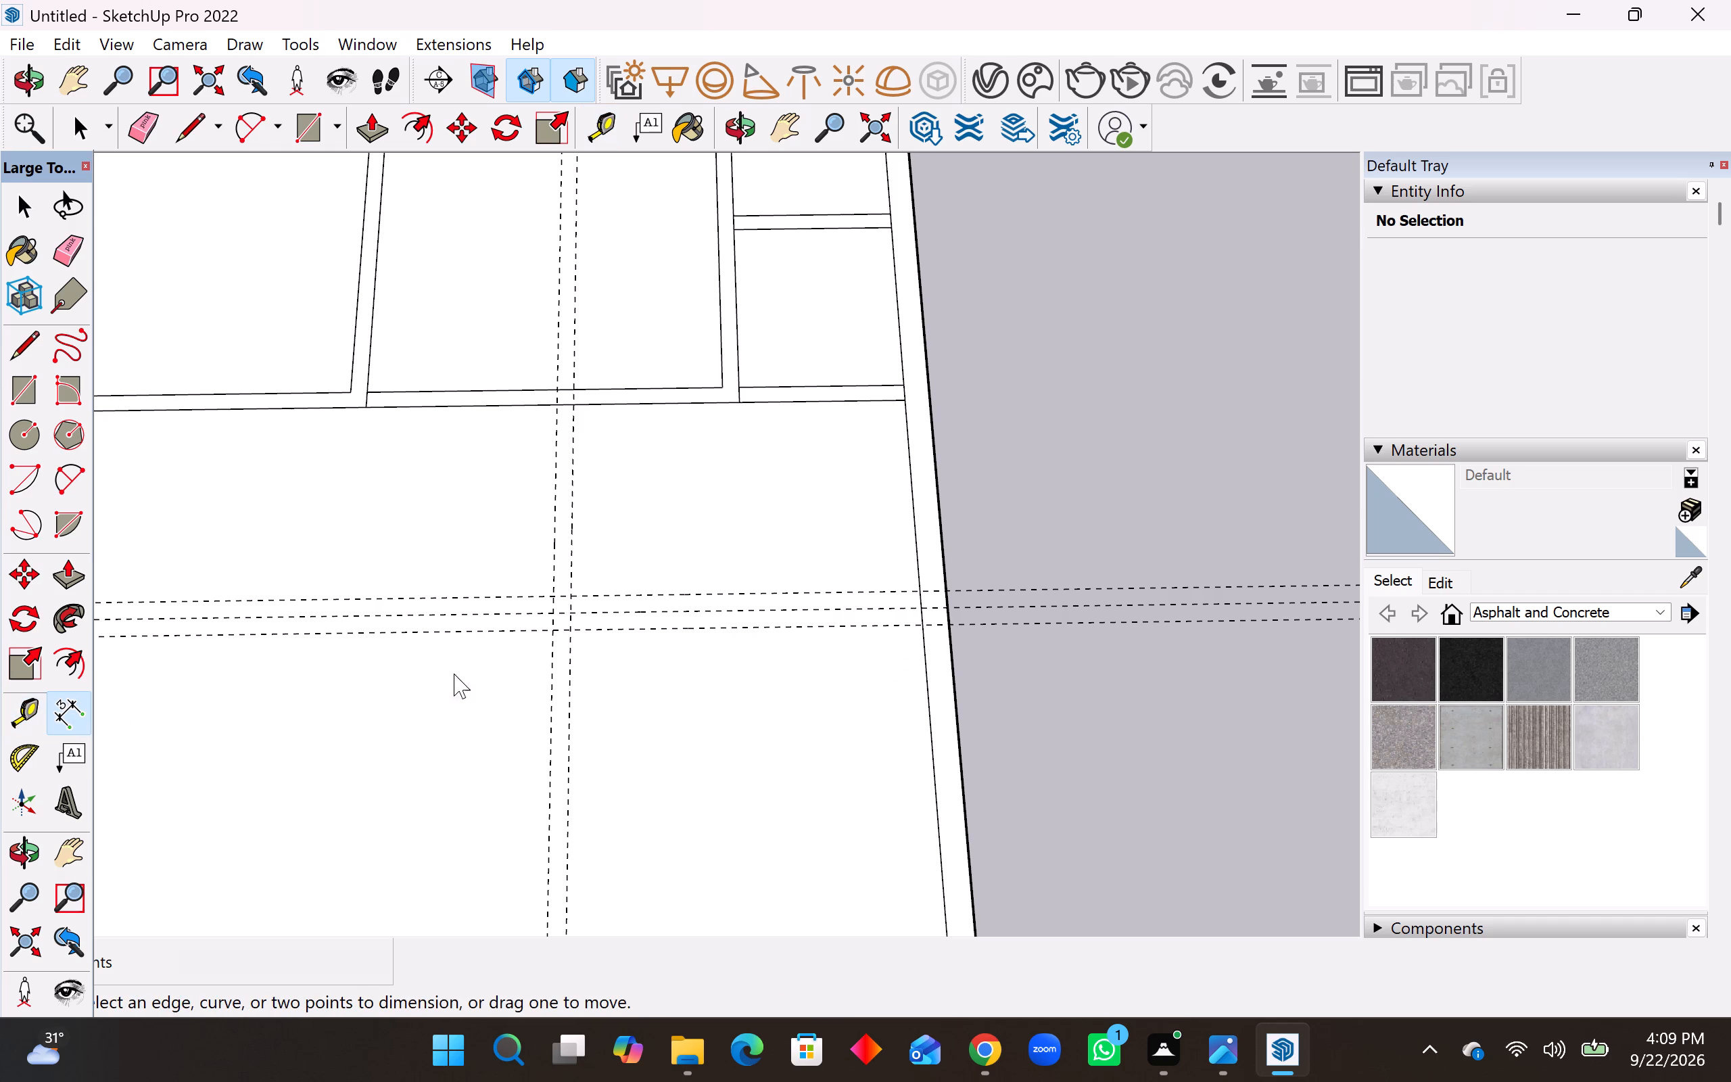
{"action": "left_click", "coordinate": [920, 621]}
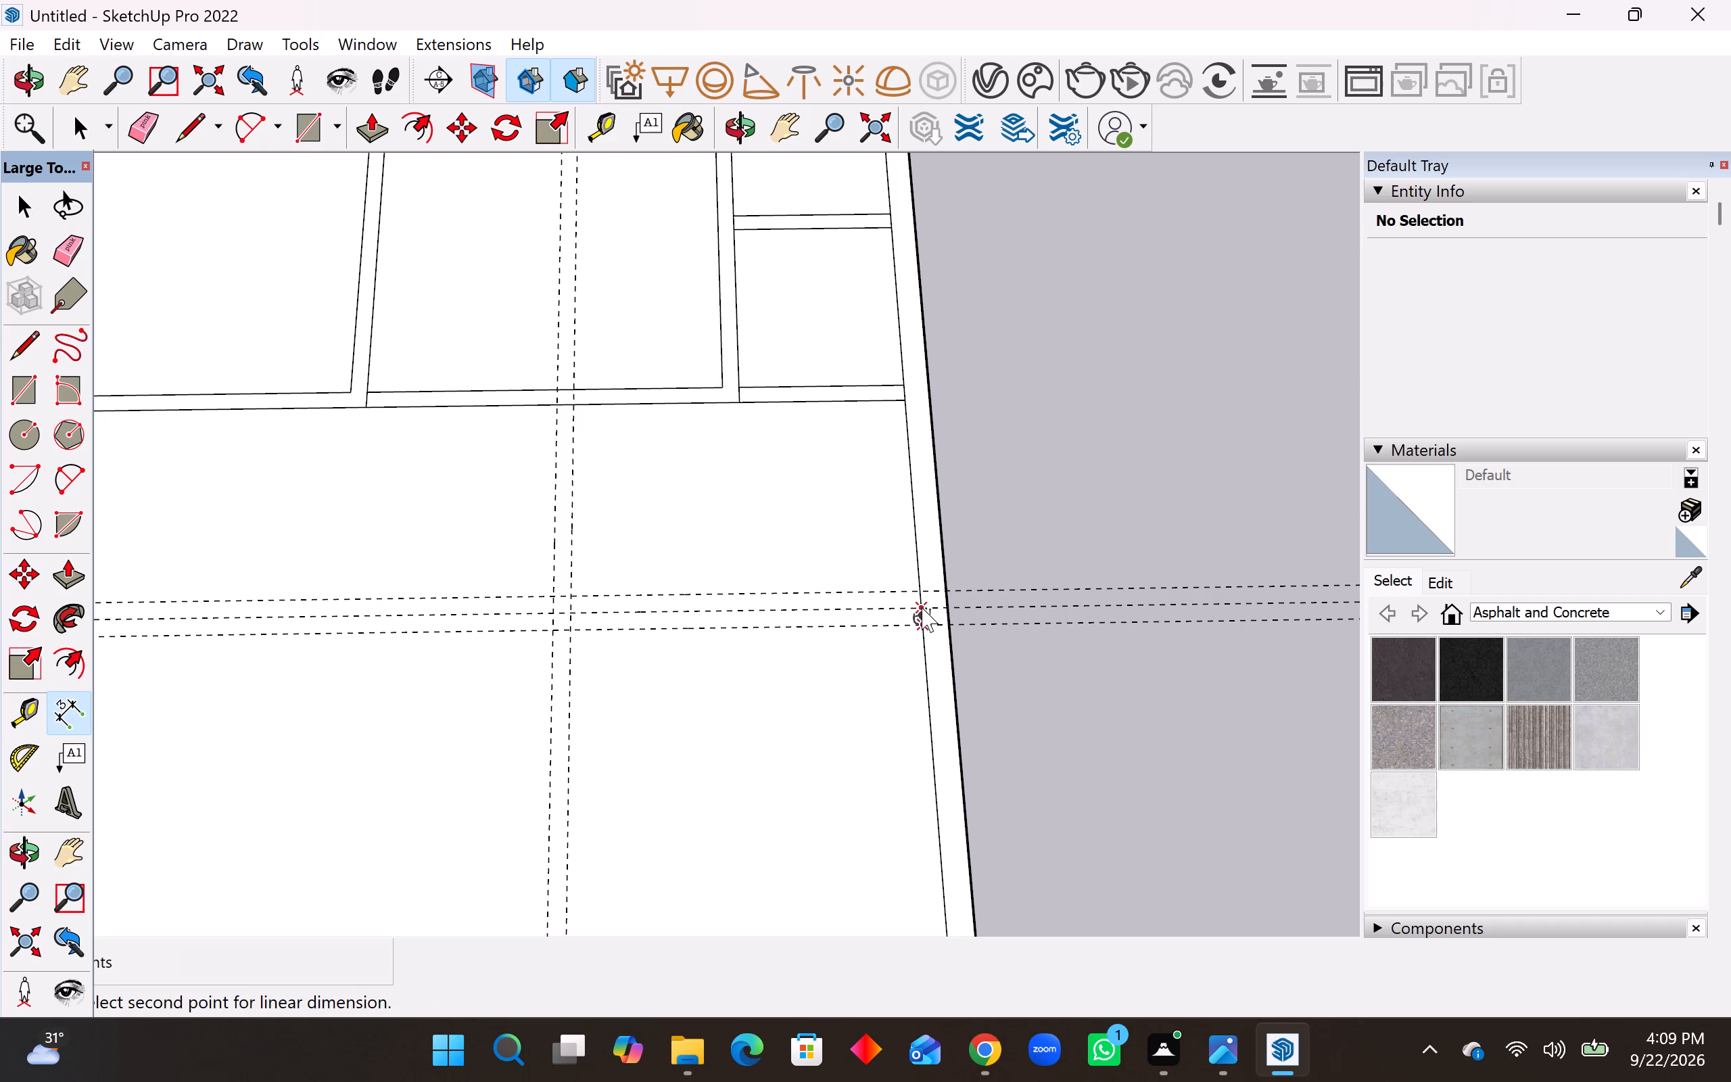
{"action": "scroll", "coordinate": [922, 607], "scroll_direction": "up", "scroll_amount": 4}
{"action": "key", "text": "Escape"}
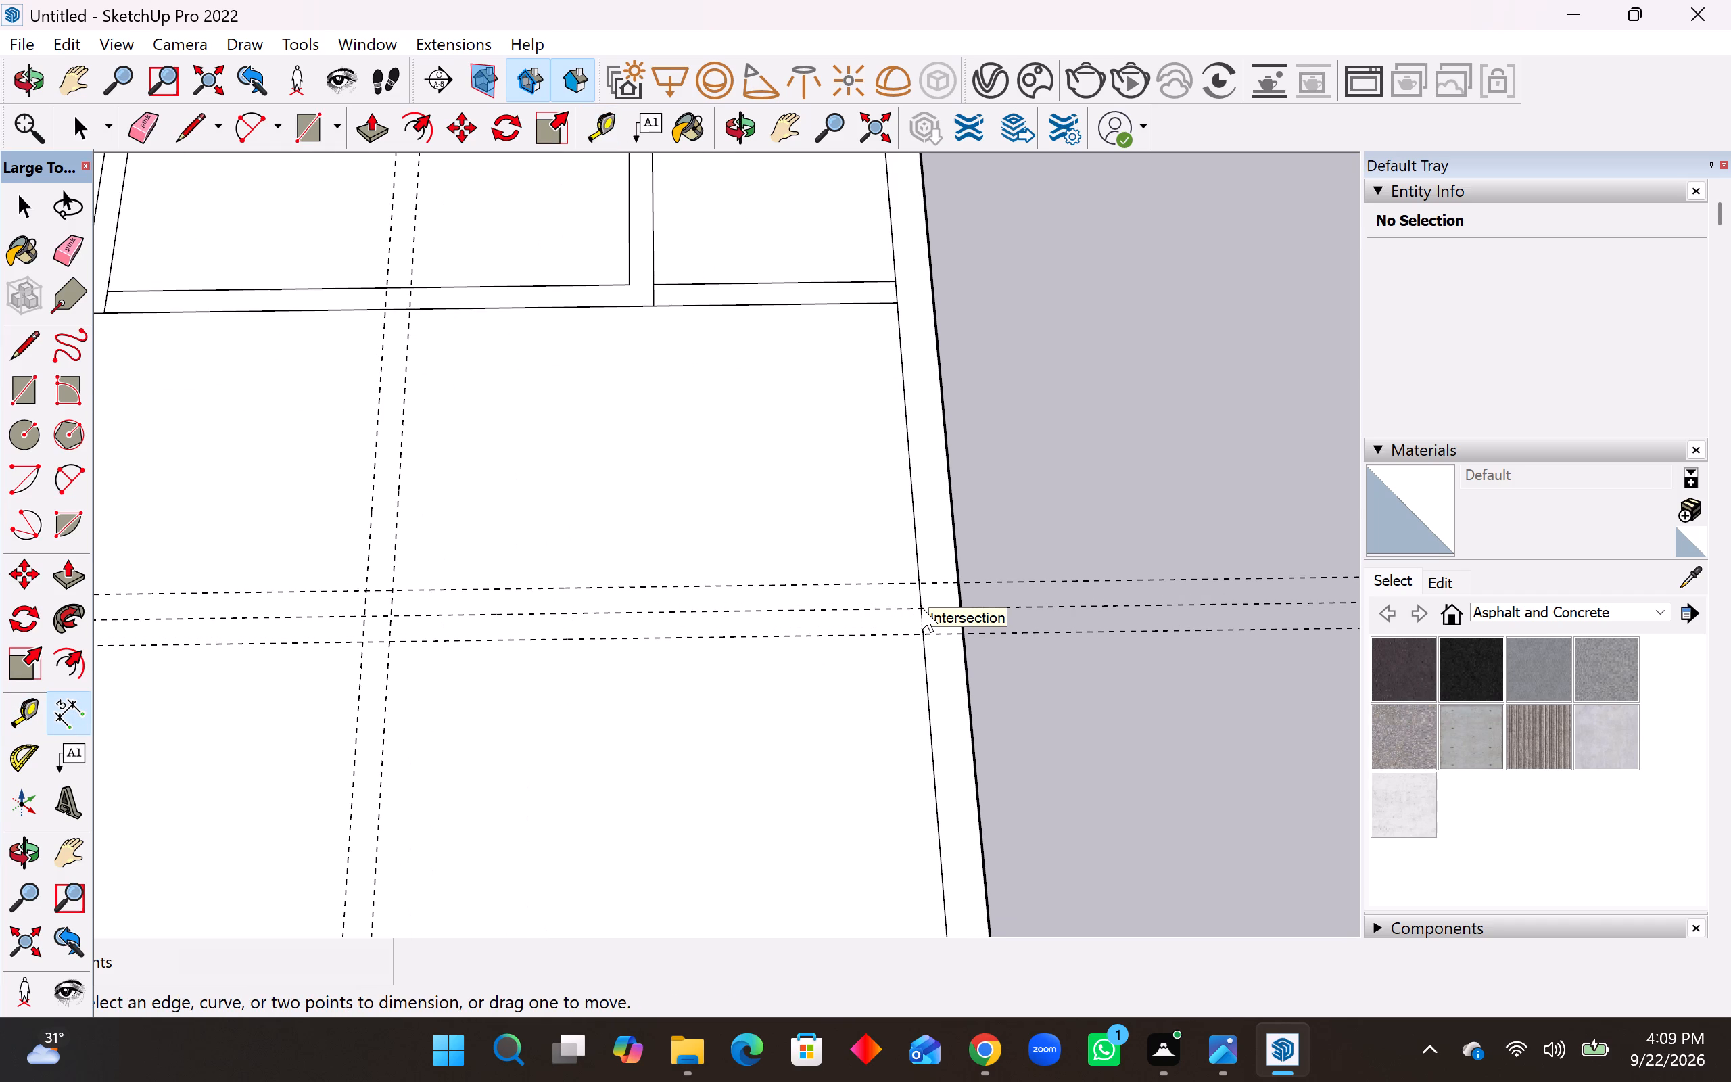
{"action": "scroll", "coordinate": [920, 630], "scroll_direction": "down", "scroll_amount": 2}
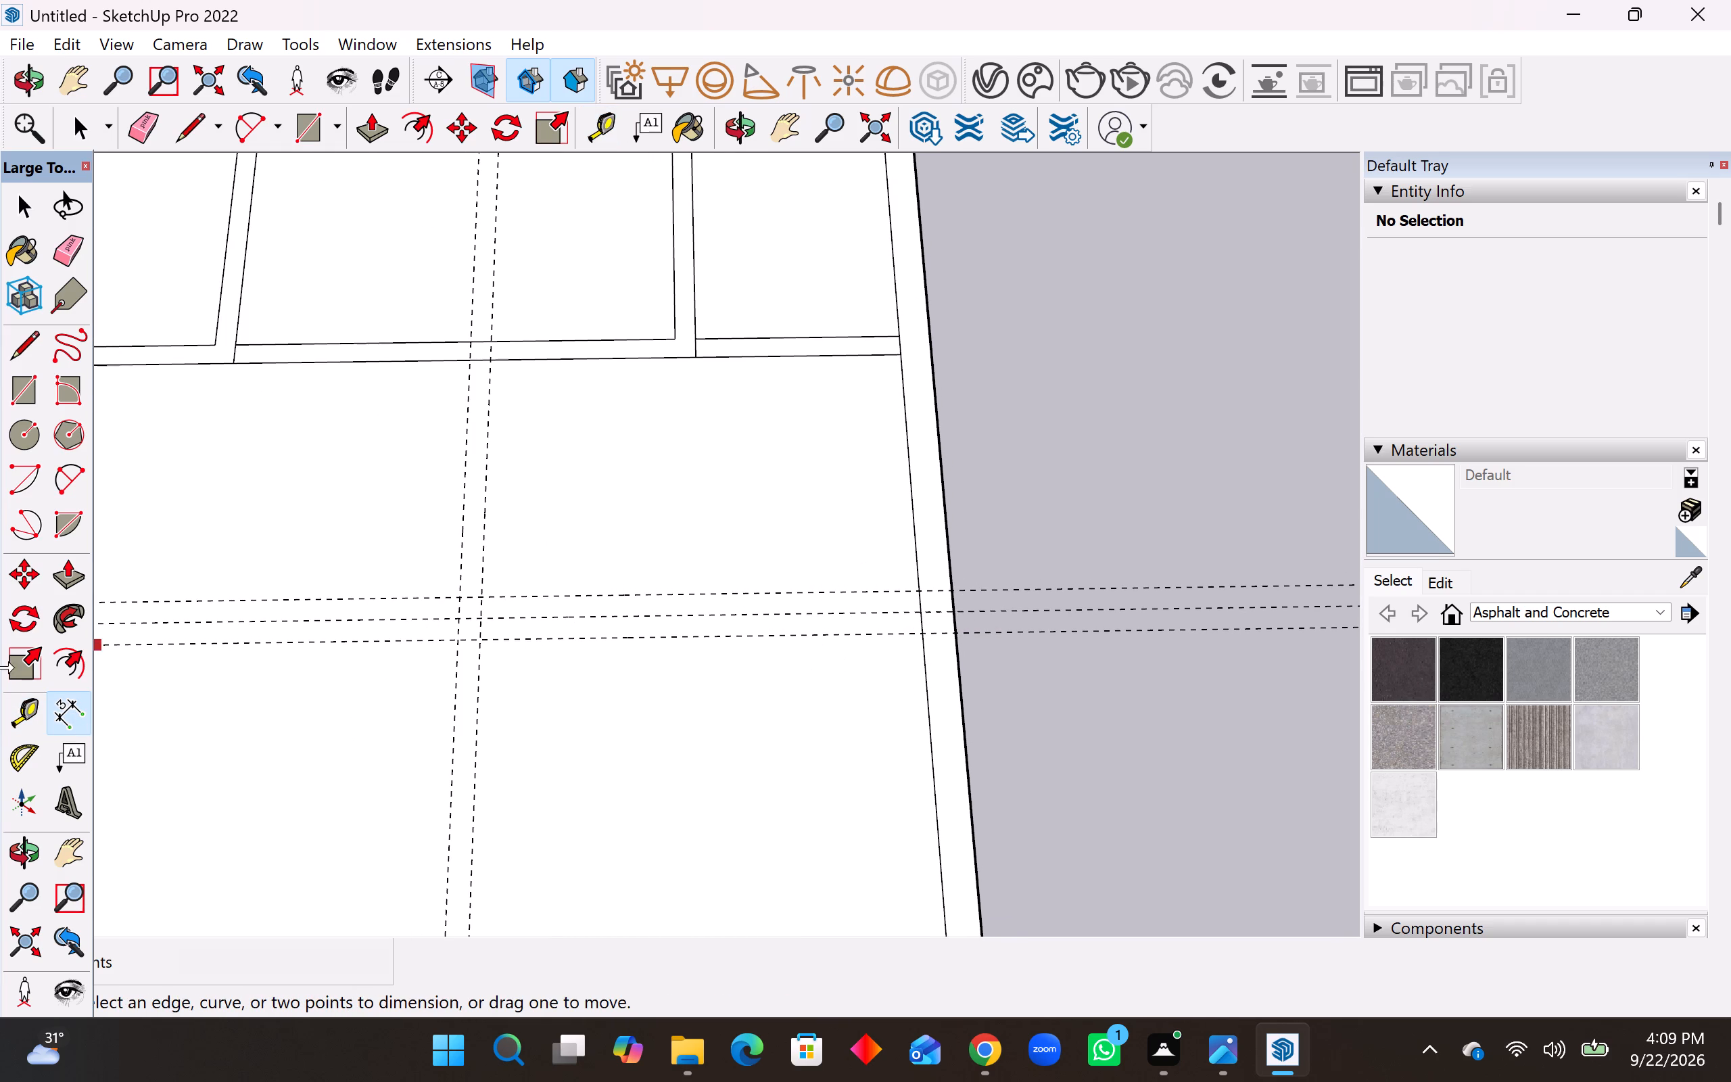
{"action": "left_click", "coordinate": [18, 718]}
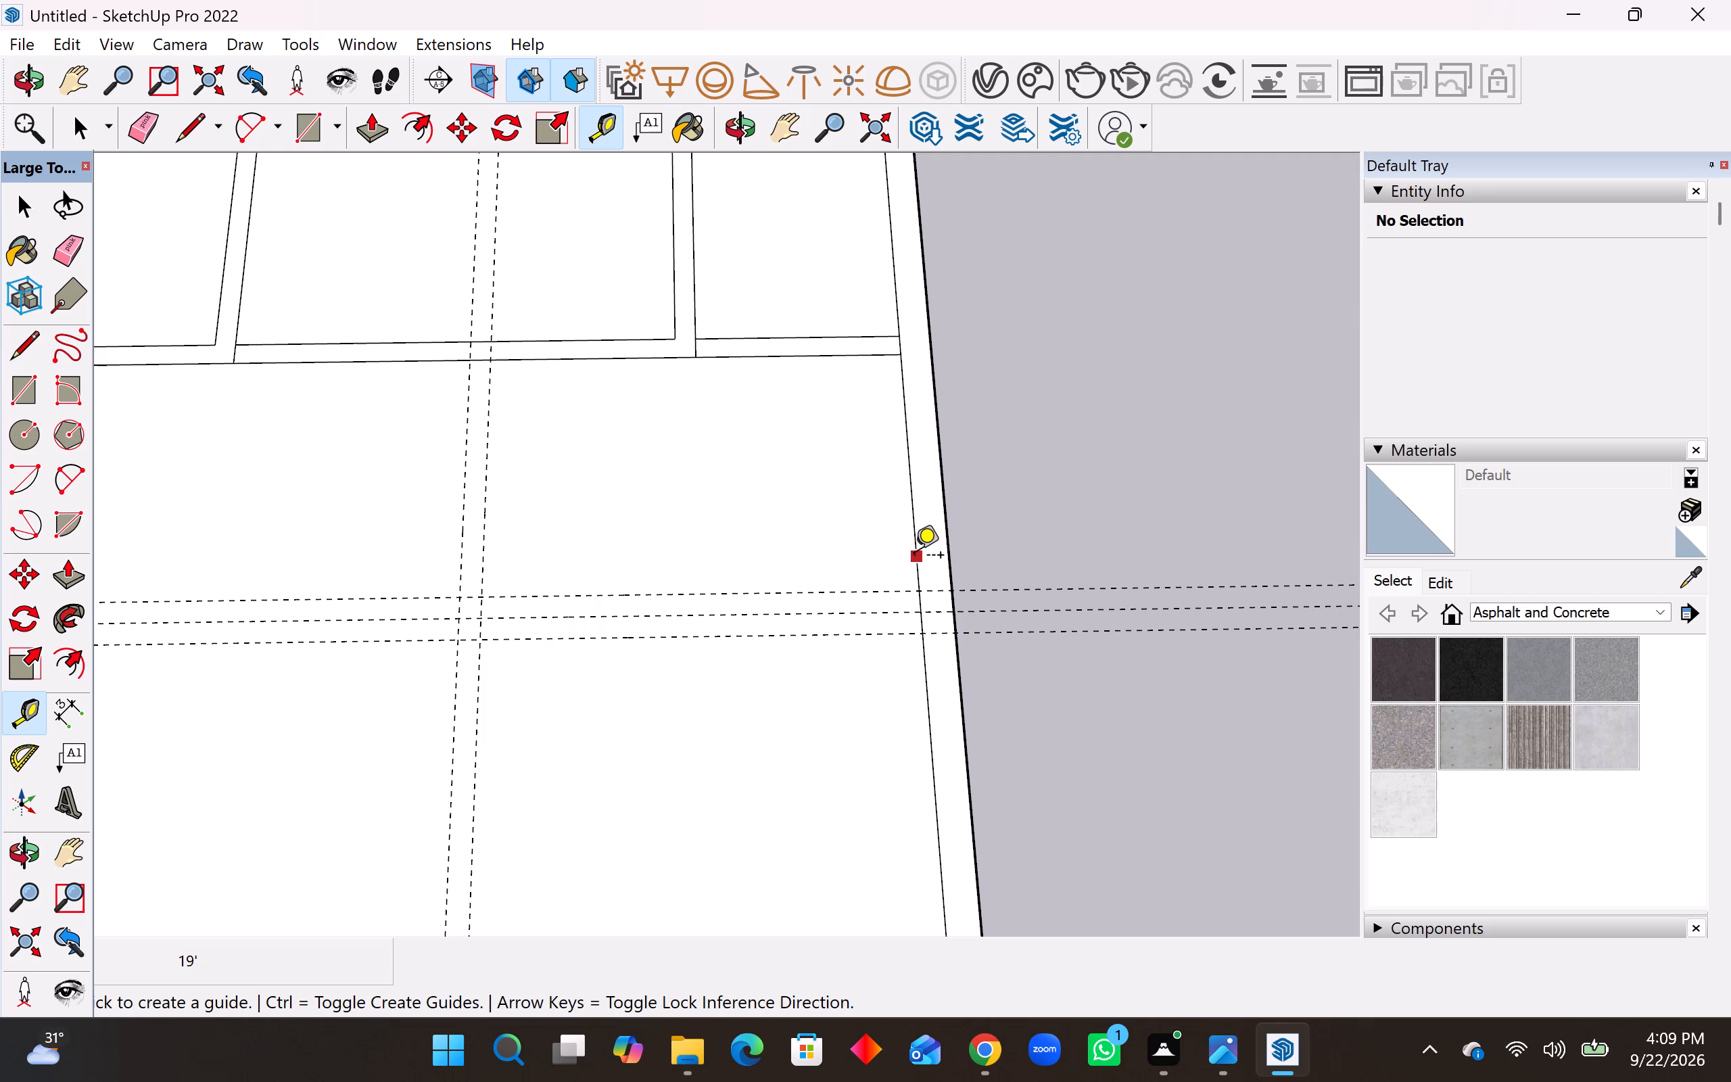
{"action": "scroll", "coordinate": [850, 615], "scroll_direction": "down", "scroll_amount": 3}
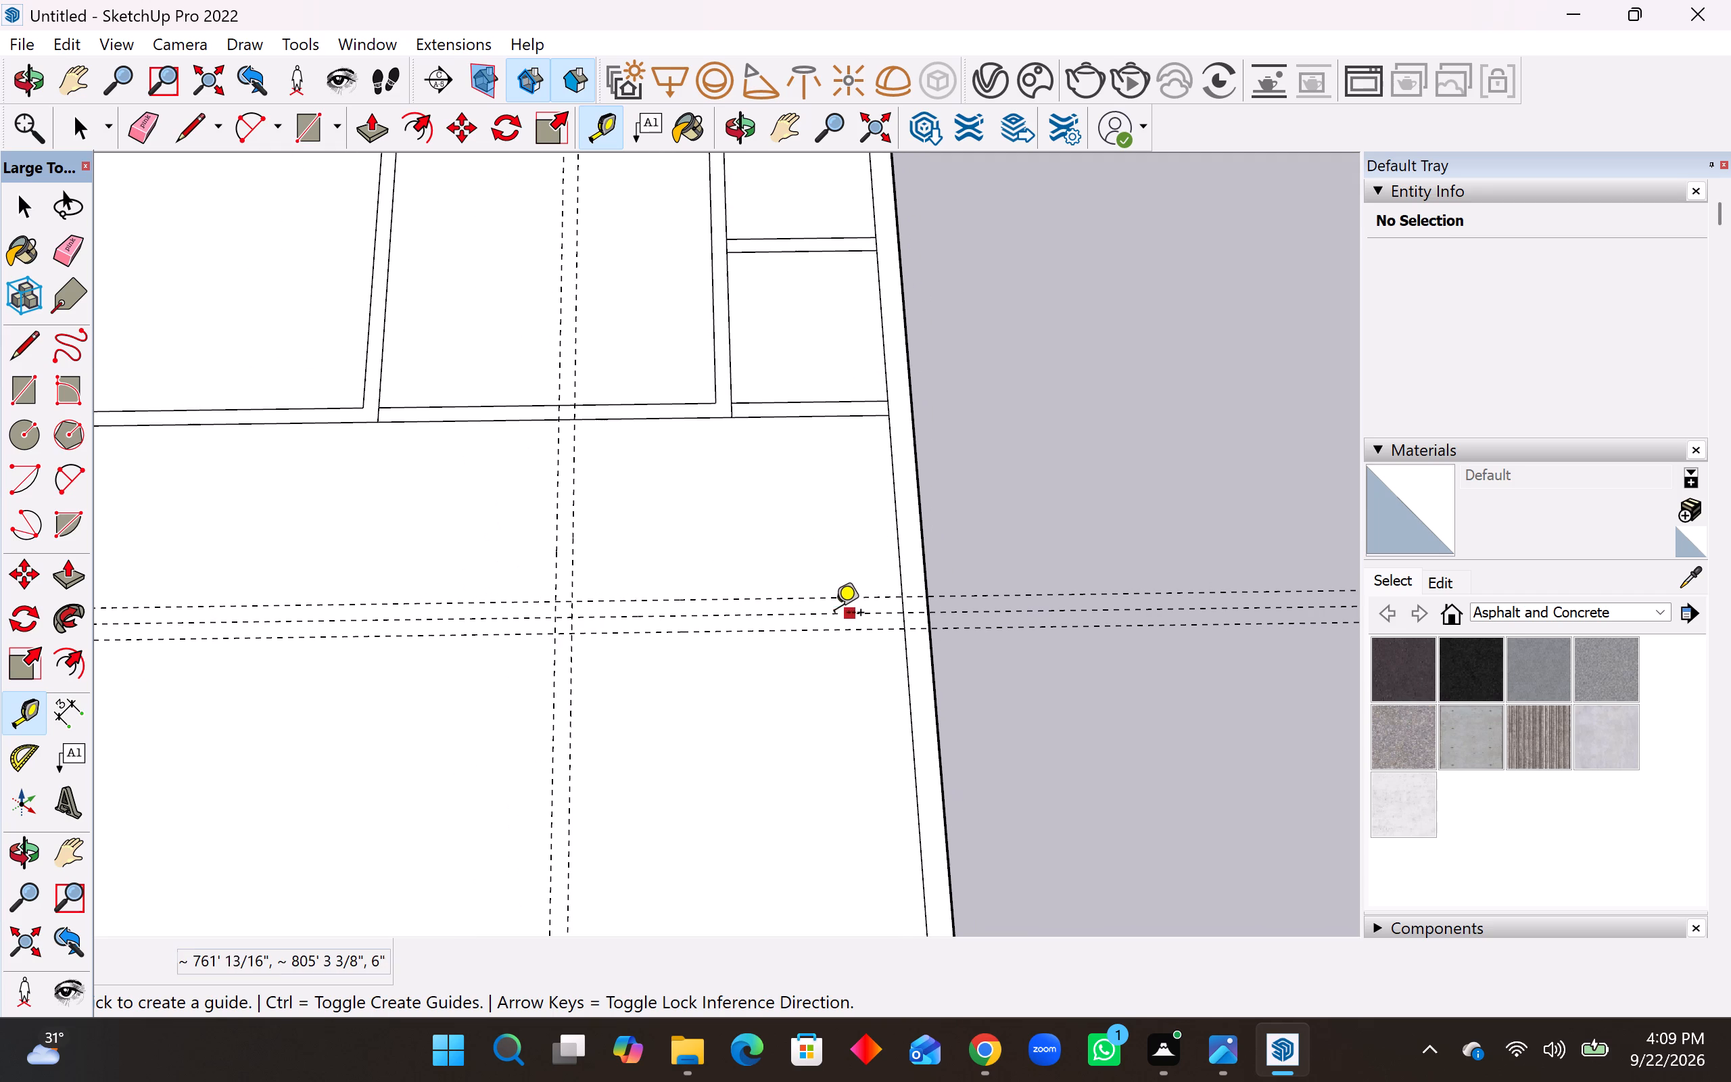
Draw 10' by 6'6" and 10'6" by 7' rectangles from the corner where the rear rooms' front wall meets the right inner wall line.
{"action": "left_click", "coordinate": [21, 377]}
{"action": "left_click", "coordinate": [886, 415]}
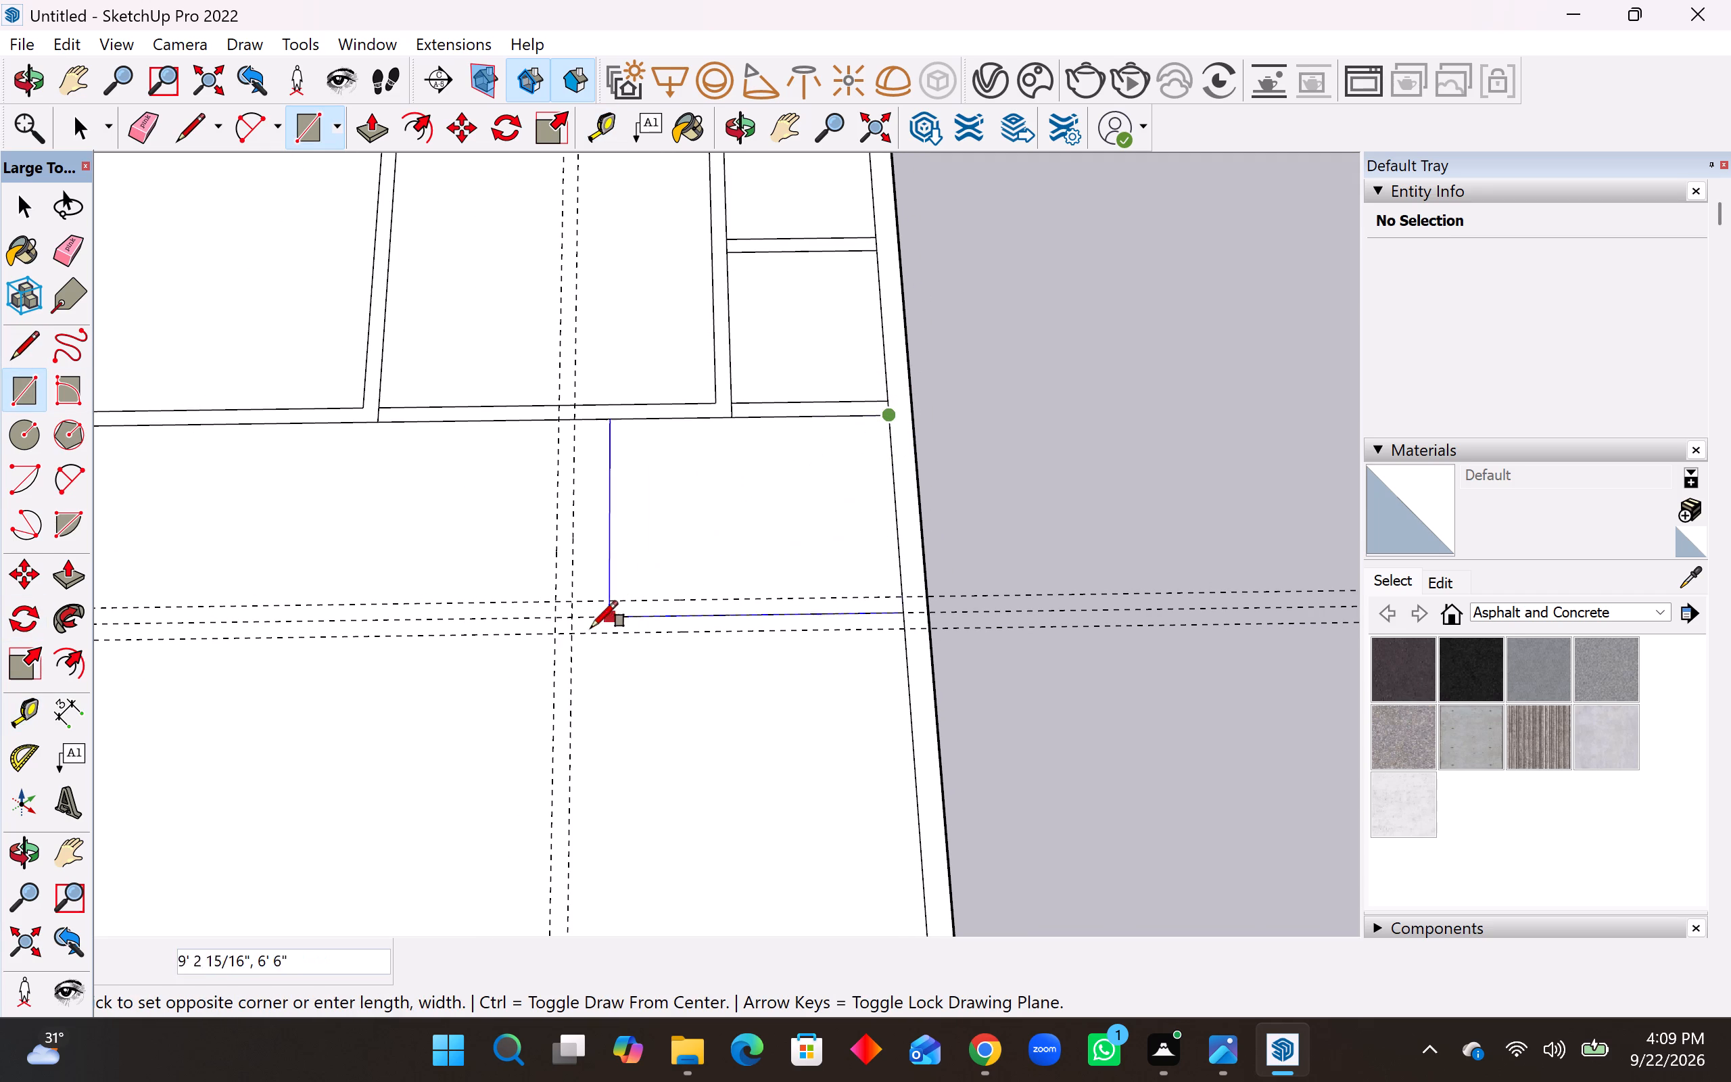
{"action": "left_click", "coordinate": [569, 617]}
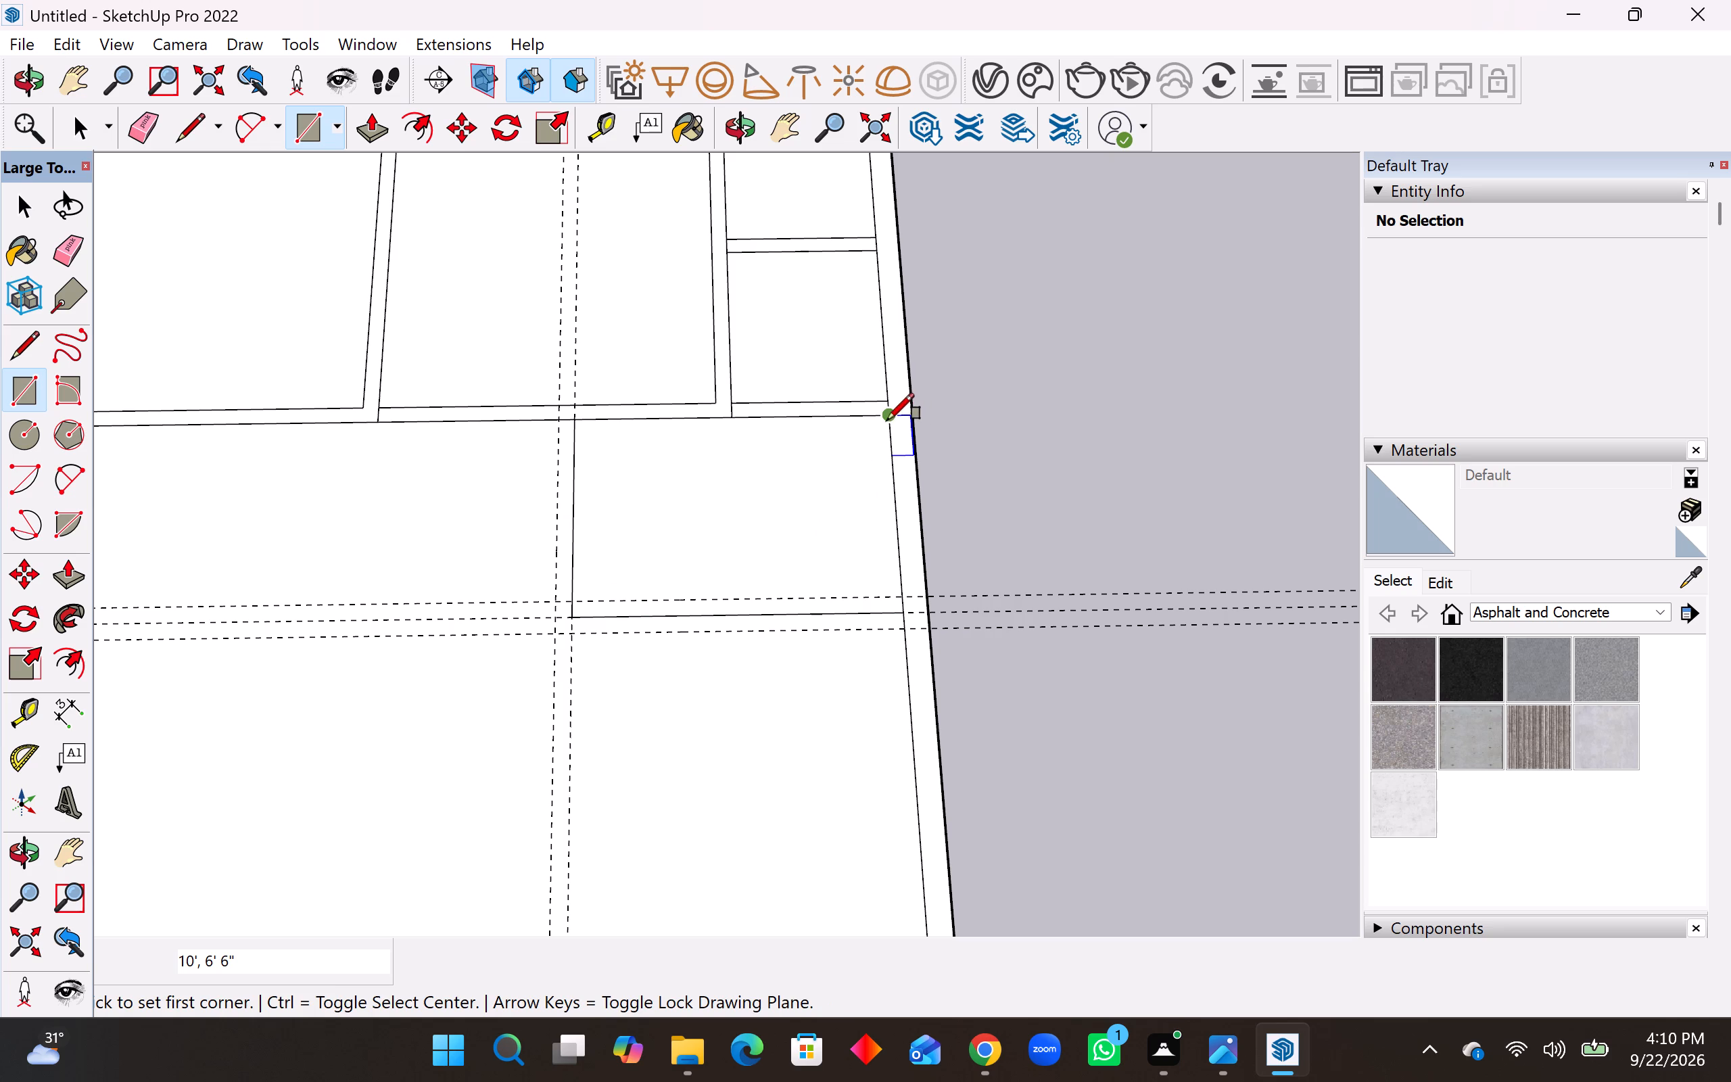
{"action": "left_click", "coordinate": [887, 420]}
{"action": "left_click", "coordinate": [551, 636]}
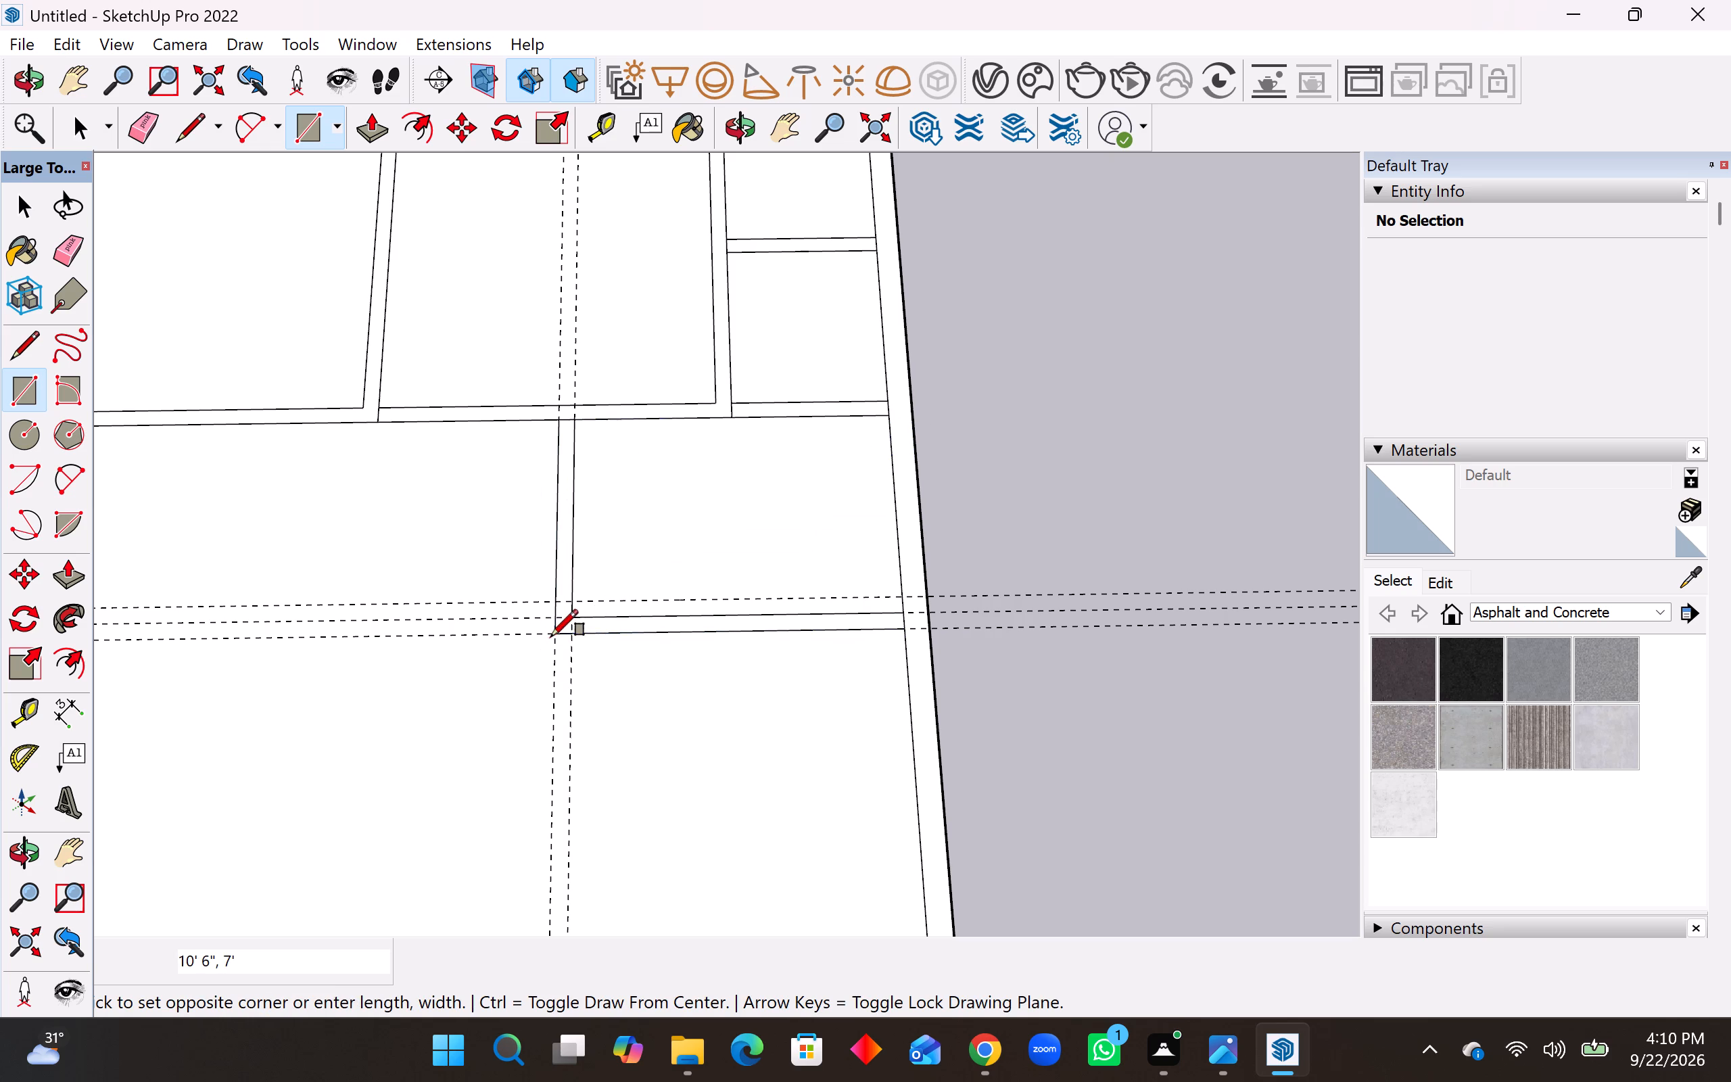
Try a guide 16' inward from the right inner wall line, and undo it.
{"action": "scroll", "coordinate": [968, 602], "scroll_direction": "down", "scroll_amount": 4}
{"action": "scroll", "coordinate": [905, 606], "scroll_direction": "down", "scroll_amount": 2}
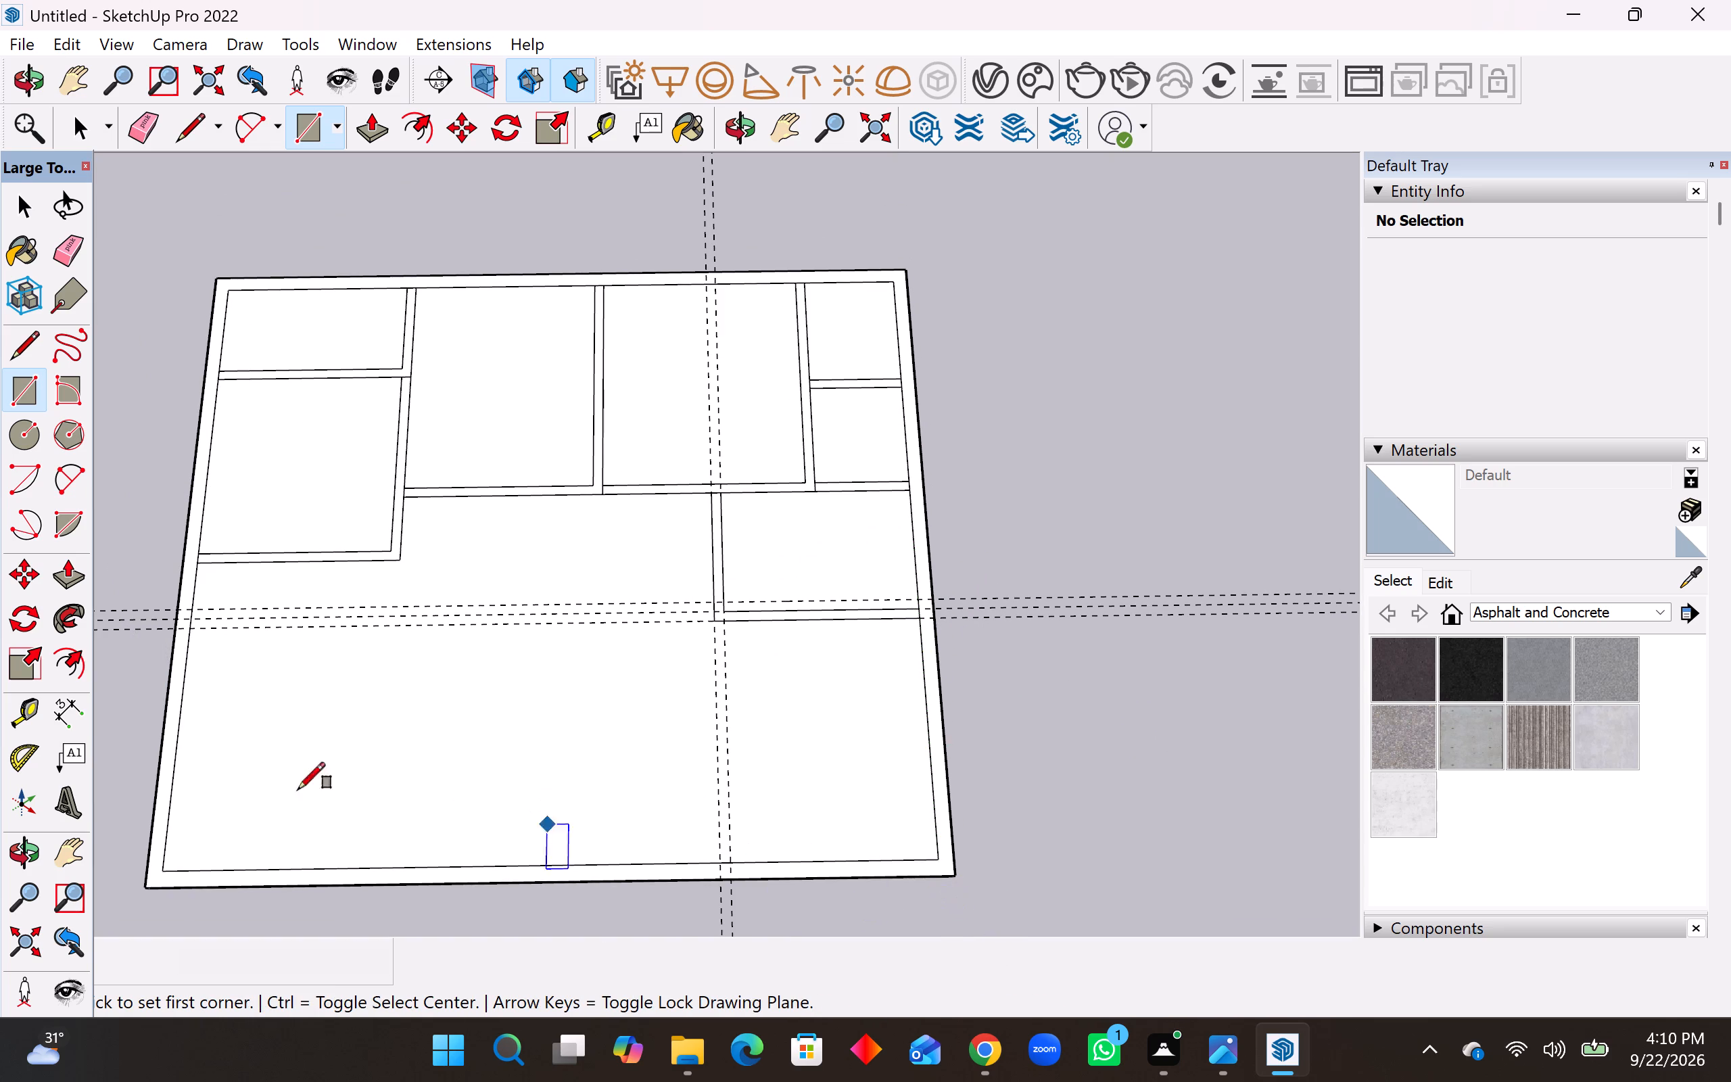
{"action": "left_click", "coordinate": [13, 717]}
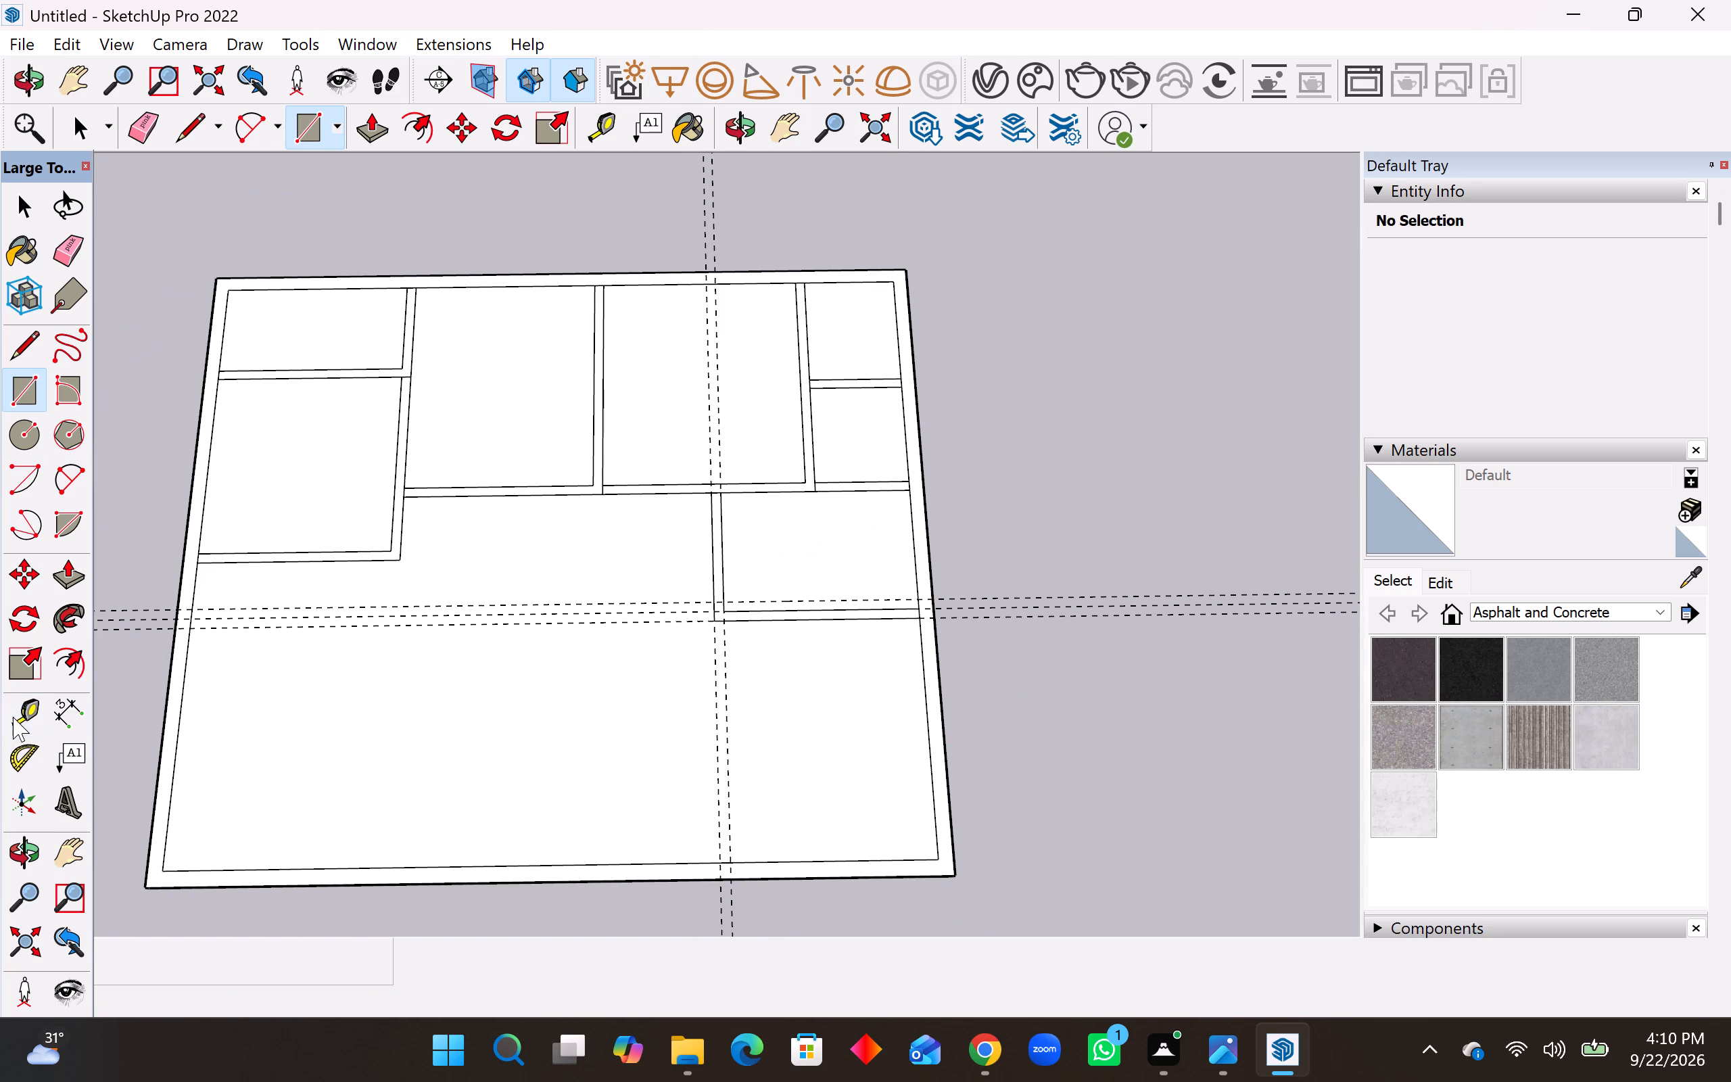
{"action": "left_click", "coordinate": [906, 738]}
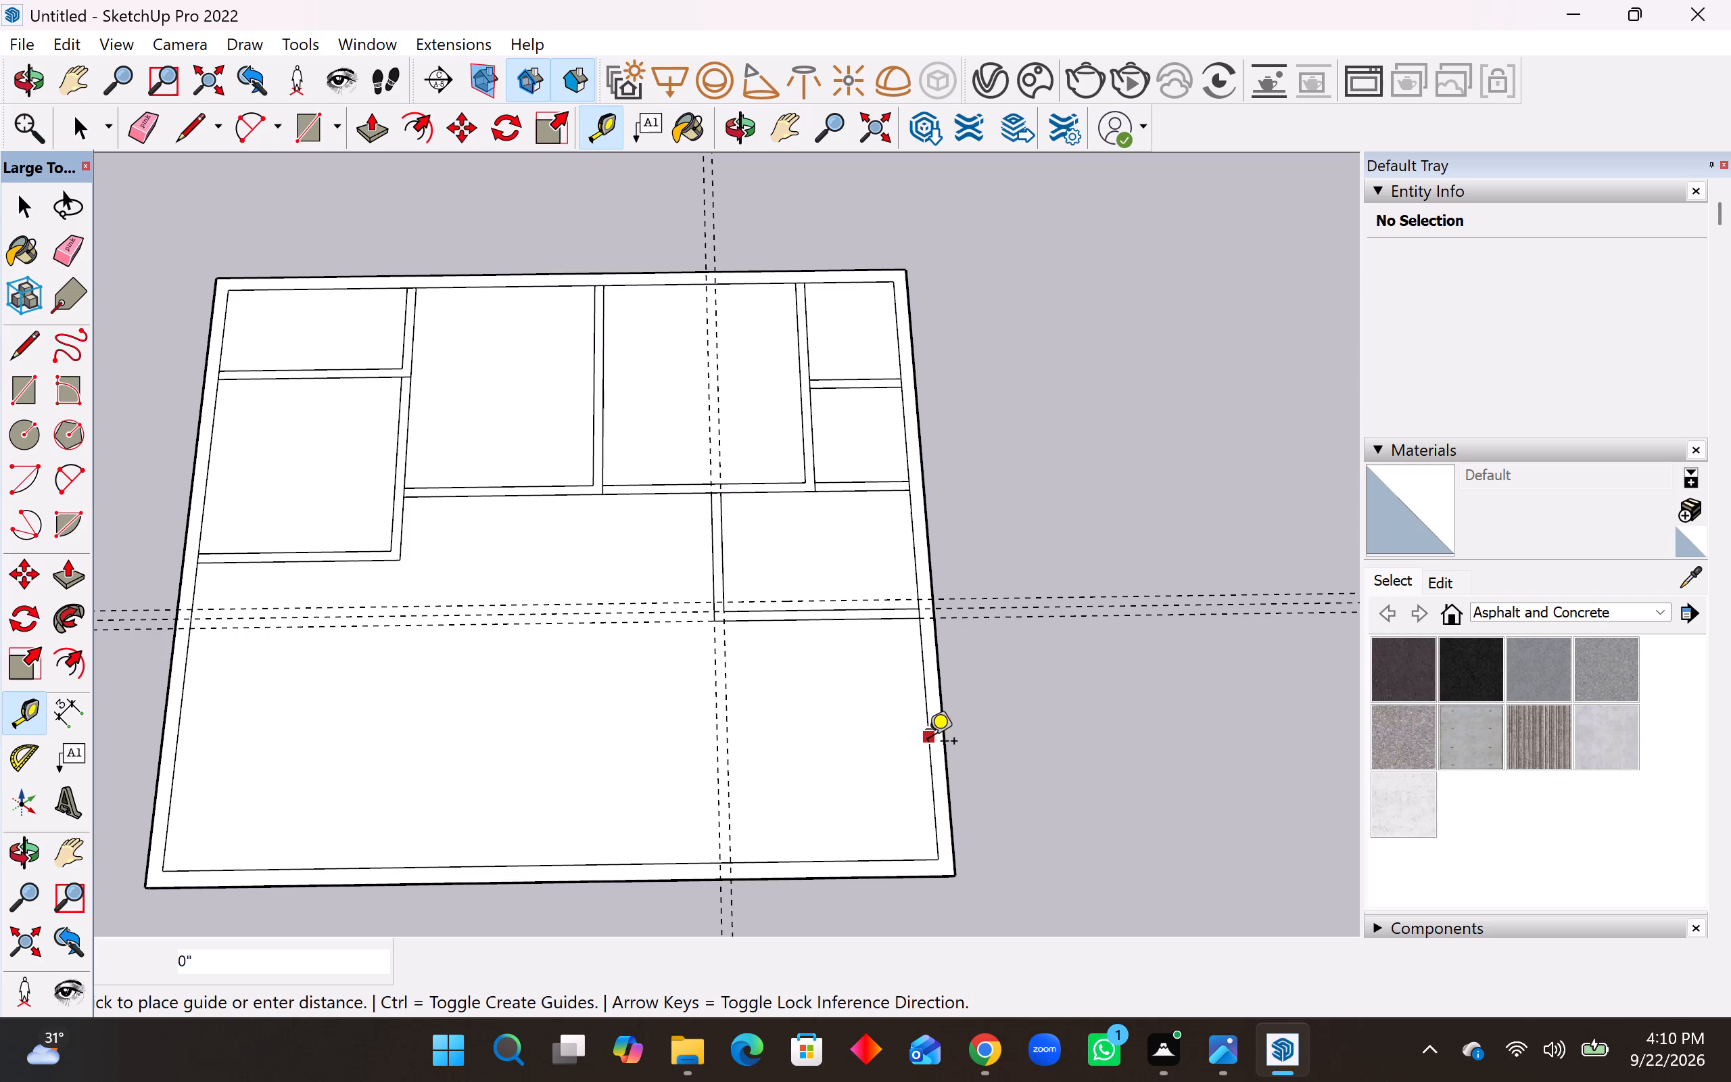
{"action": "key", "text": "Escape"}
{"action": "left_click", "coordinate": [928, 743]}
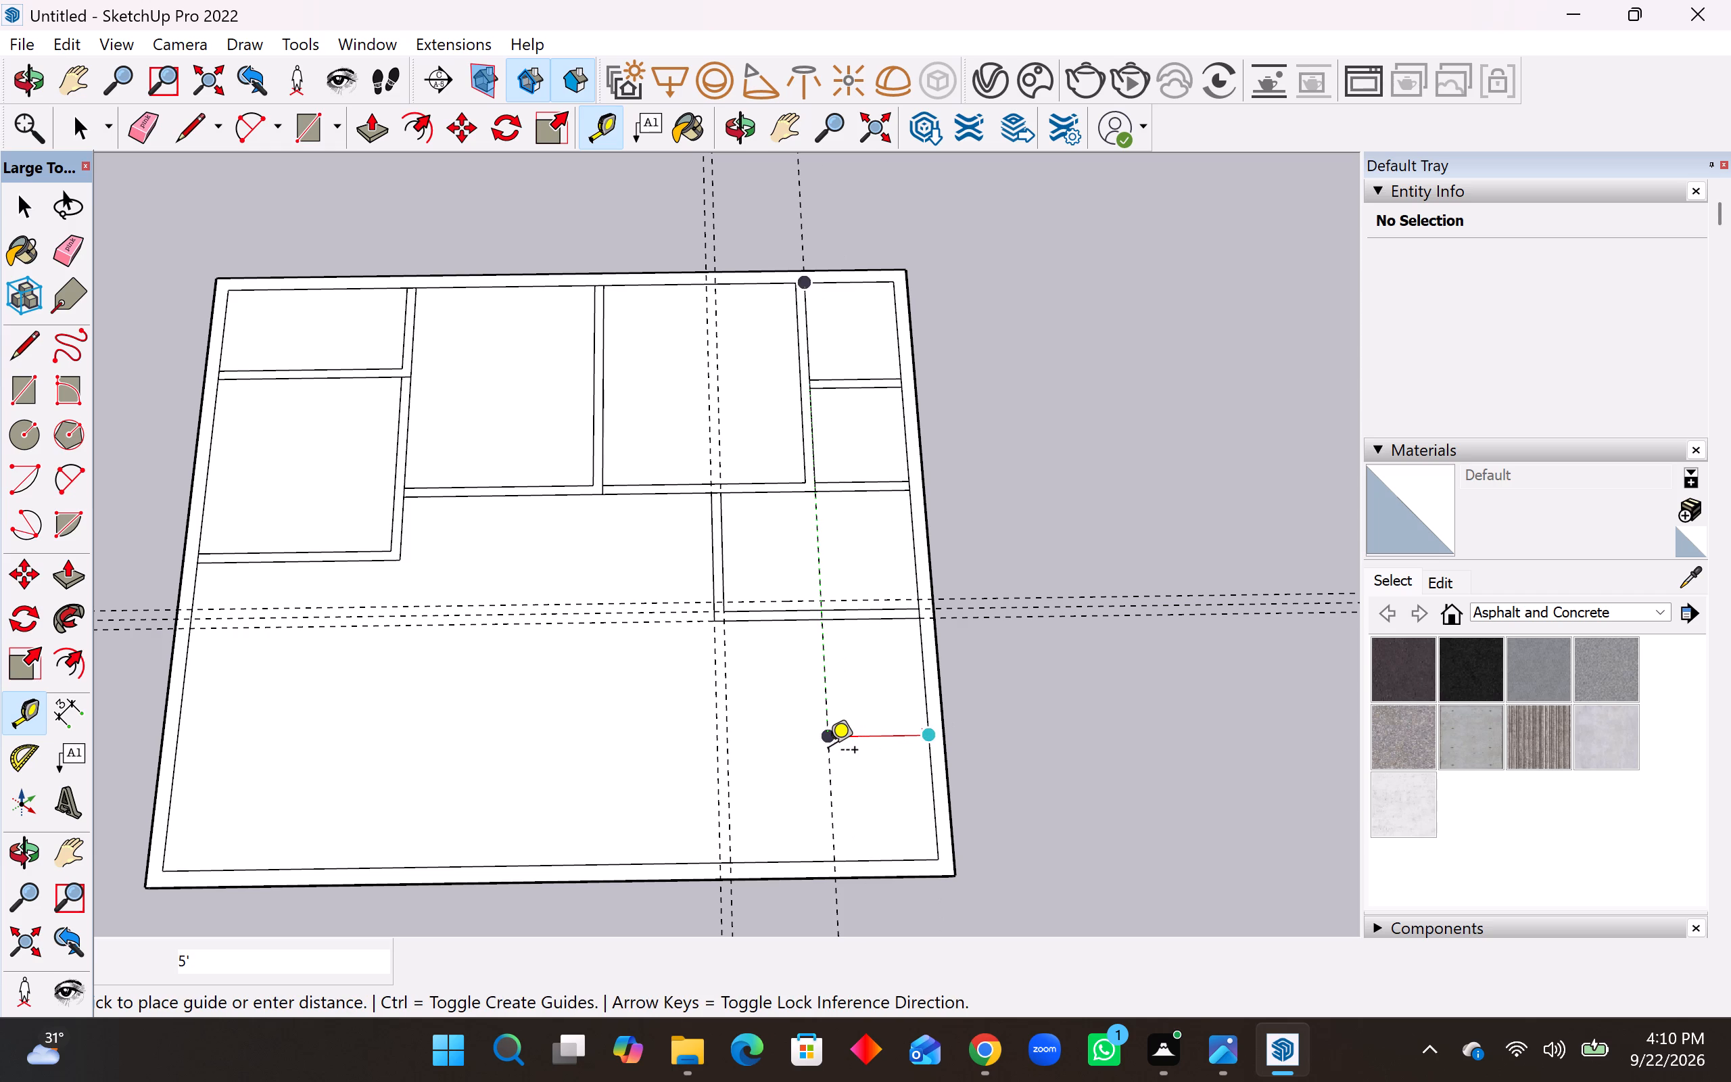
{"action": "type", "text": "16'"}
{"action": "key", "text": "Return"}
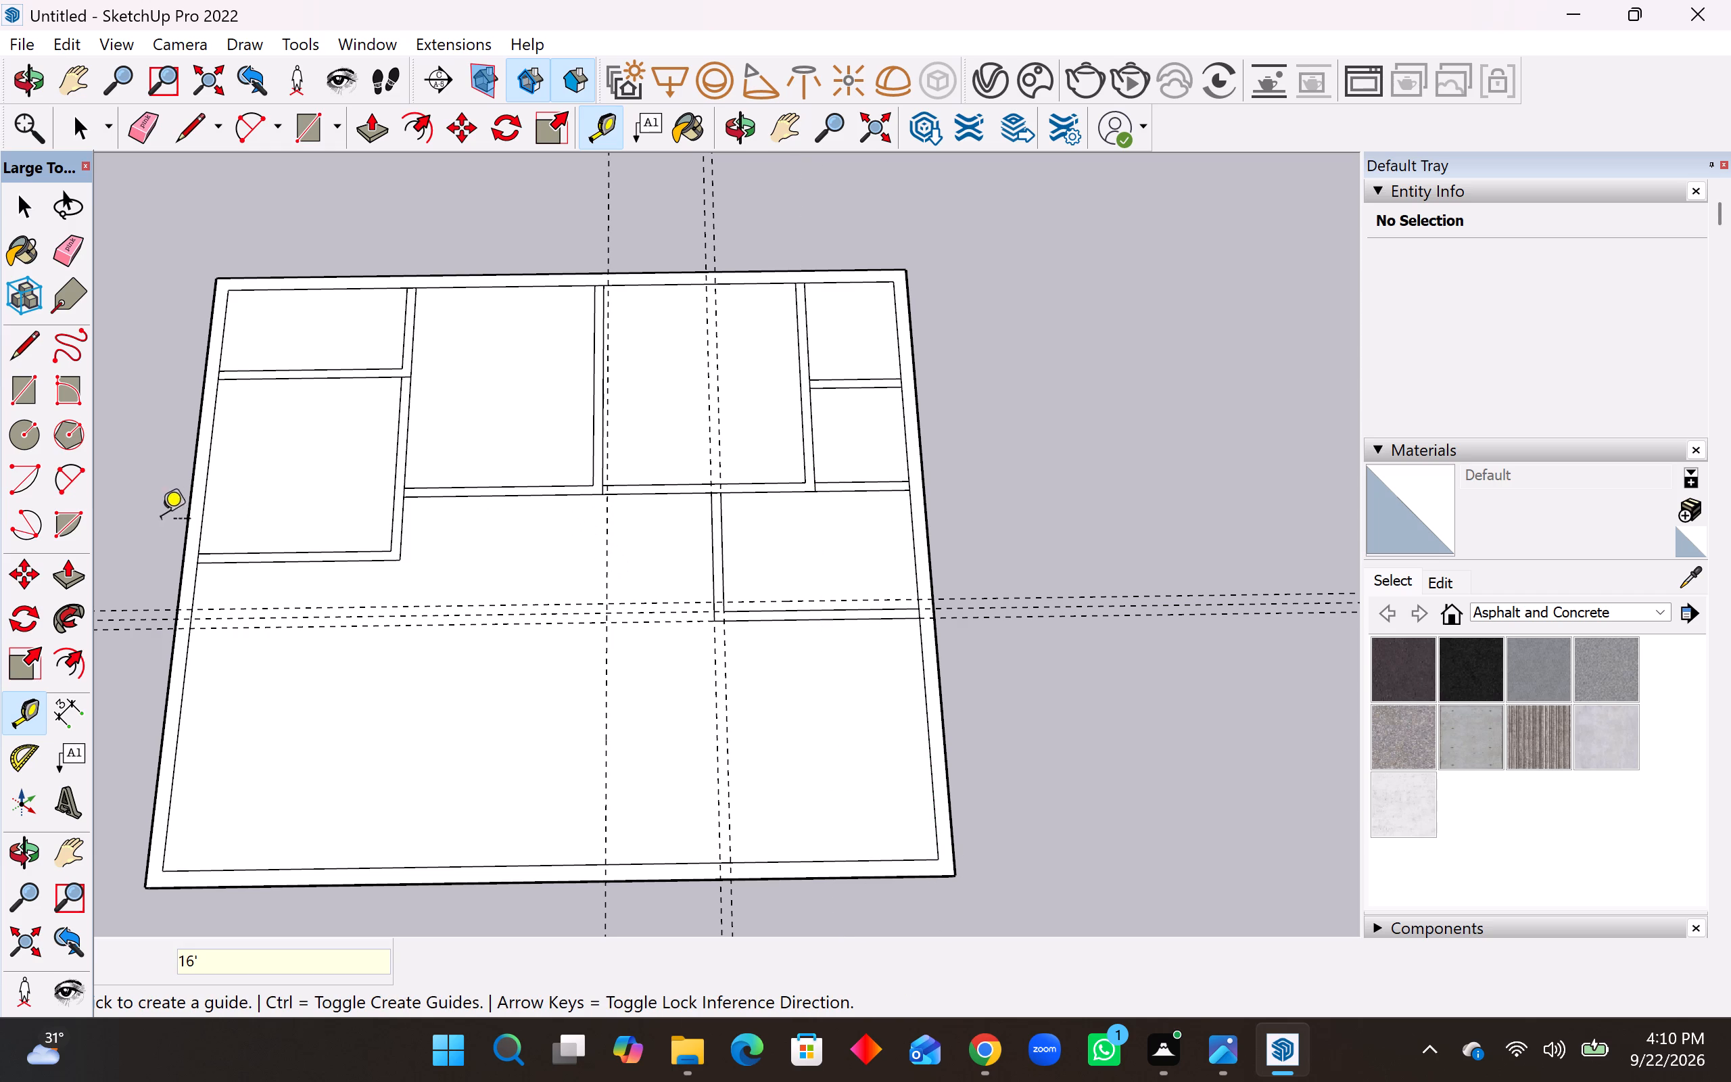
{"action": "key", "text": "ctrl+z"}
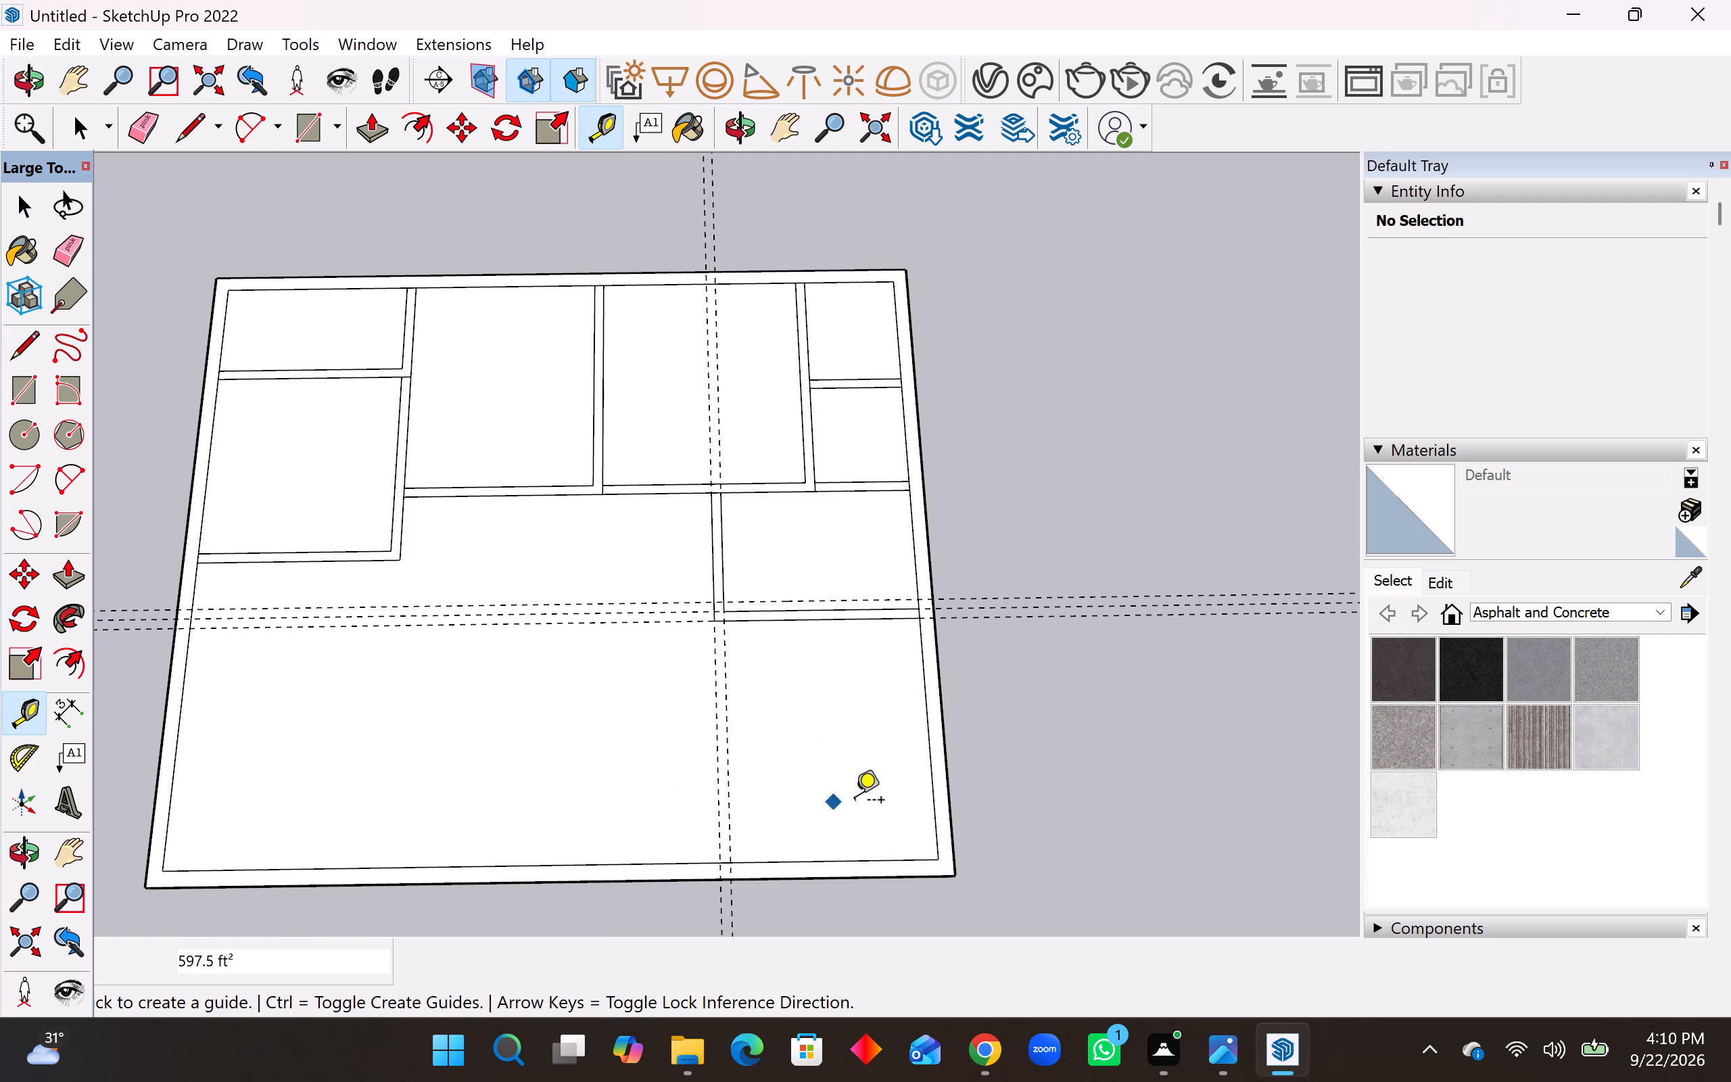
Place guides 16'3" and 16'9" inward from the right inner wall line, aligned with both faces of the partition between the middle rear rooms.
{"action": "left_click", "coordinate": [930, 774]}
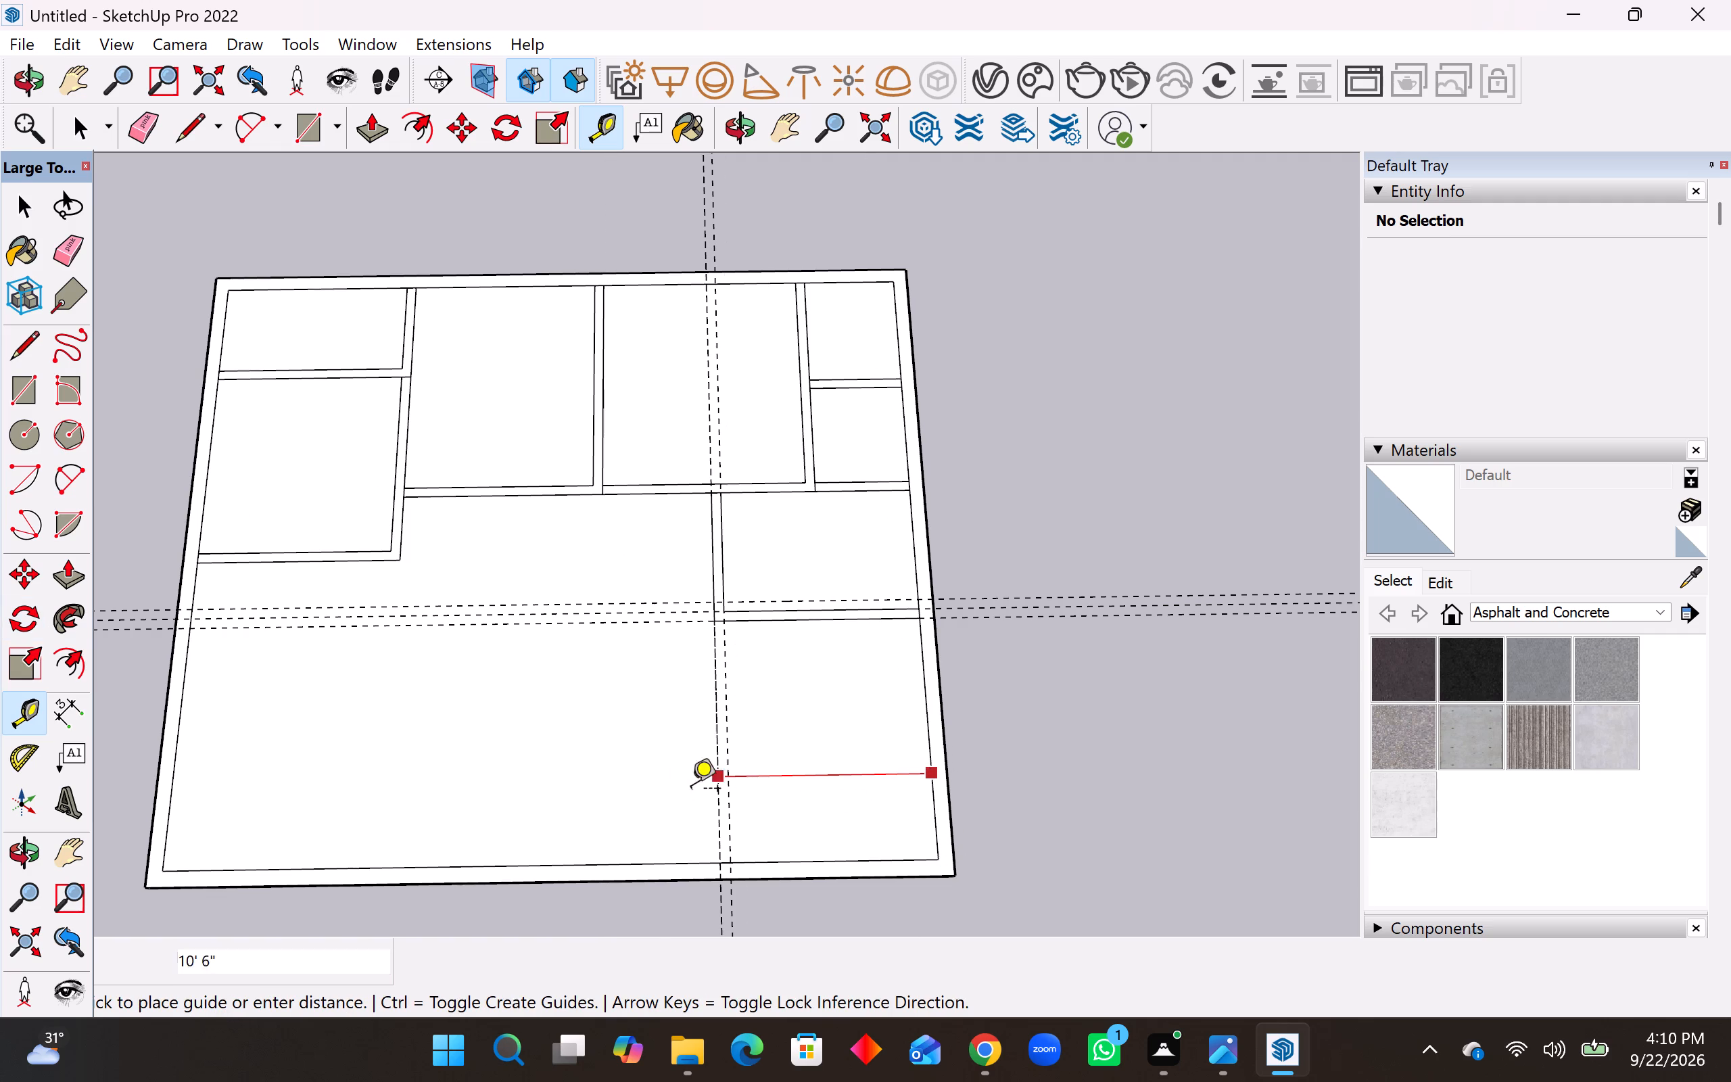
{"action": "left_click", "coordinate": [600, 498]}
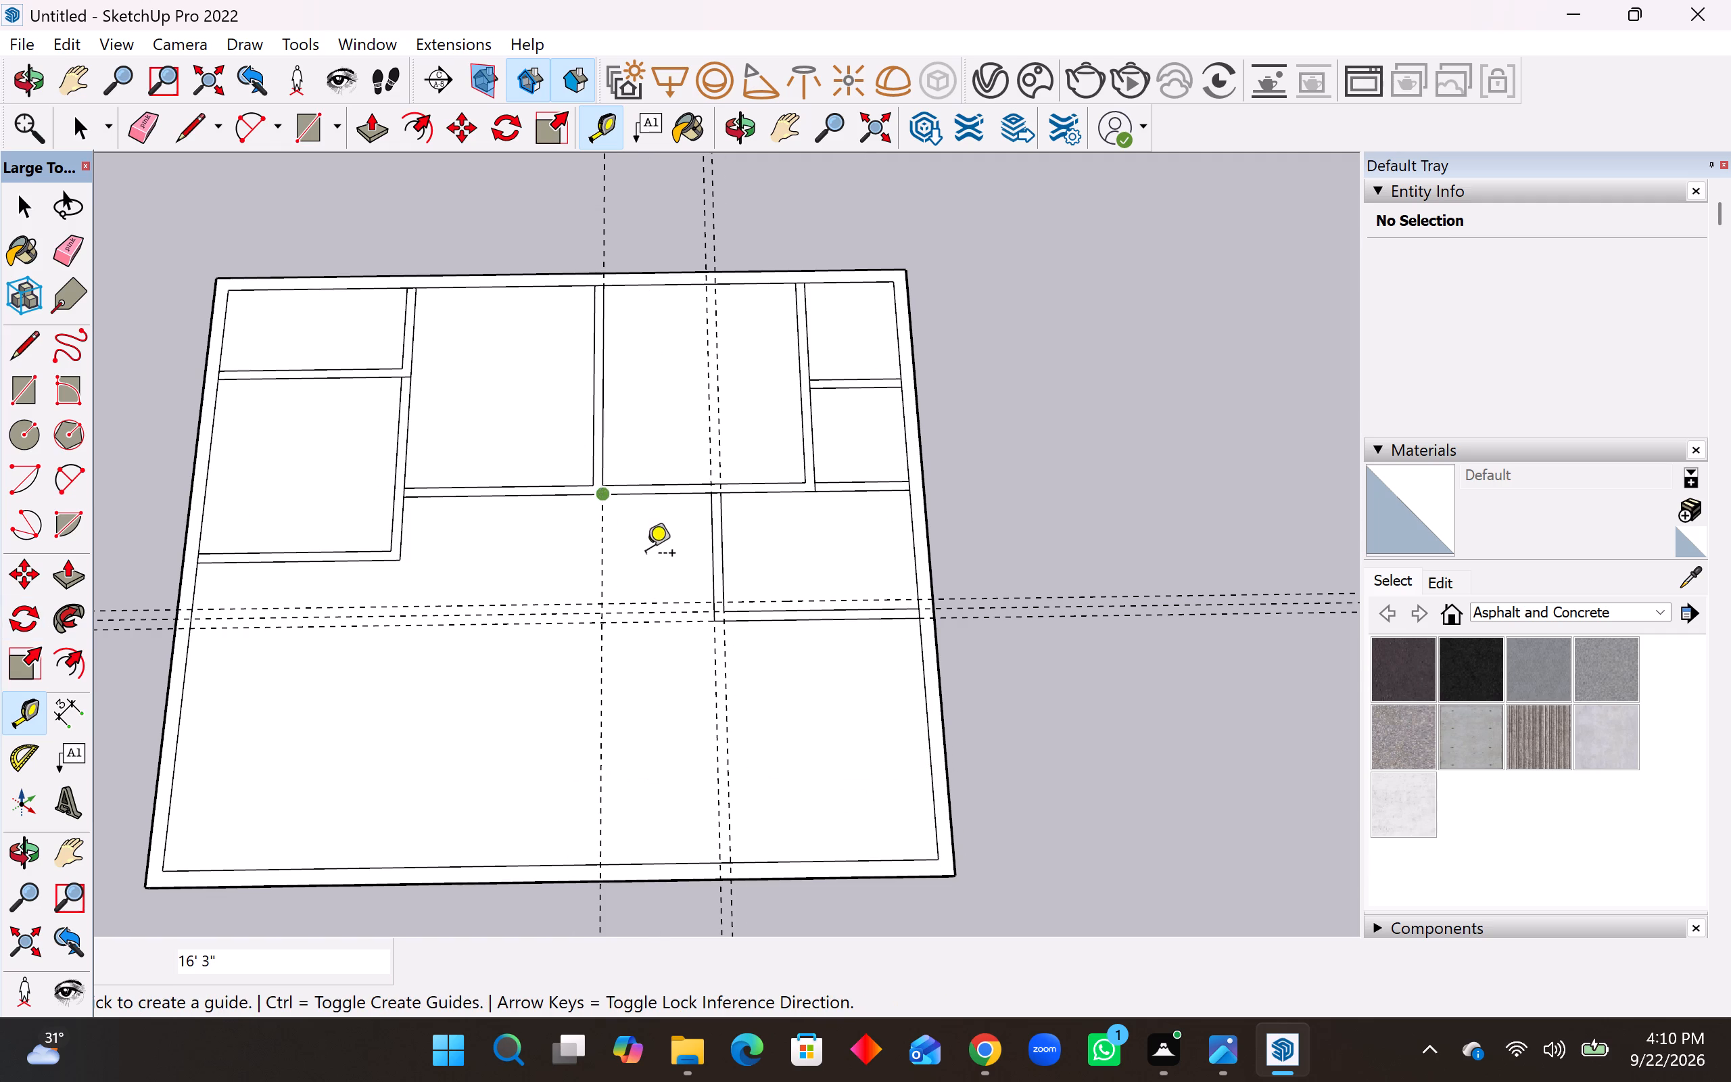
{"action": "left_click", "coordinate": [925, 764]}
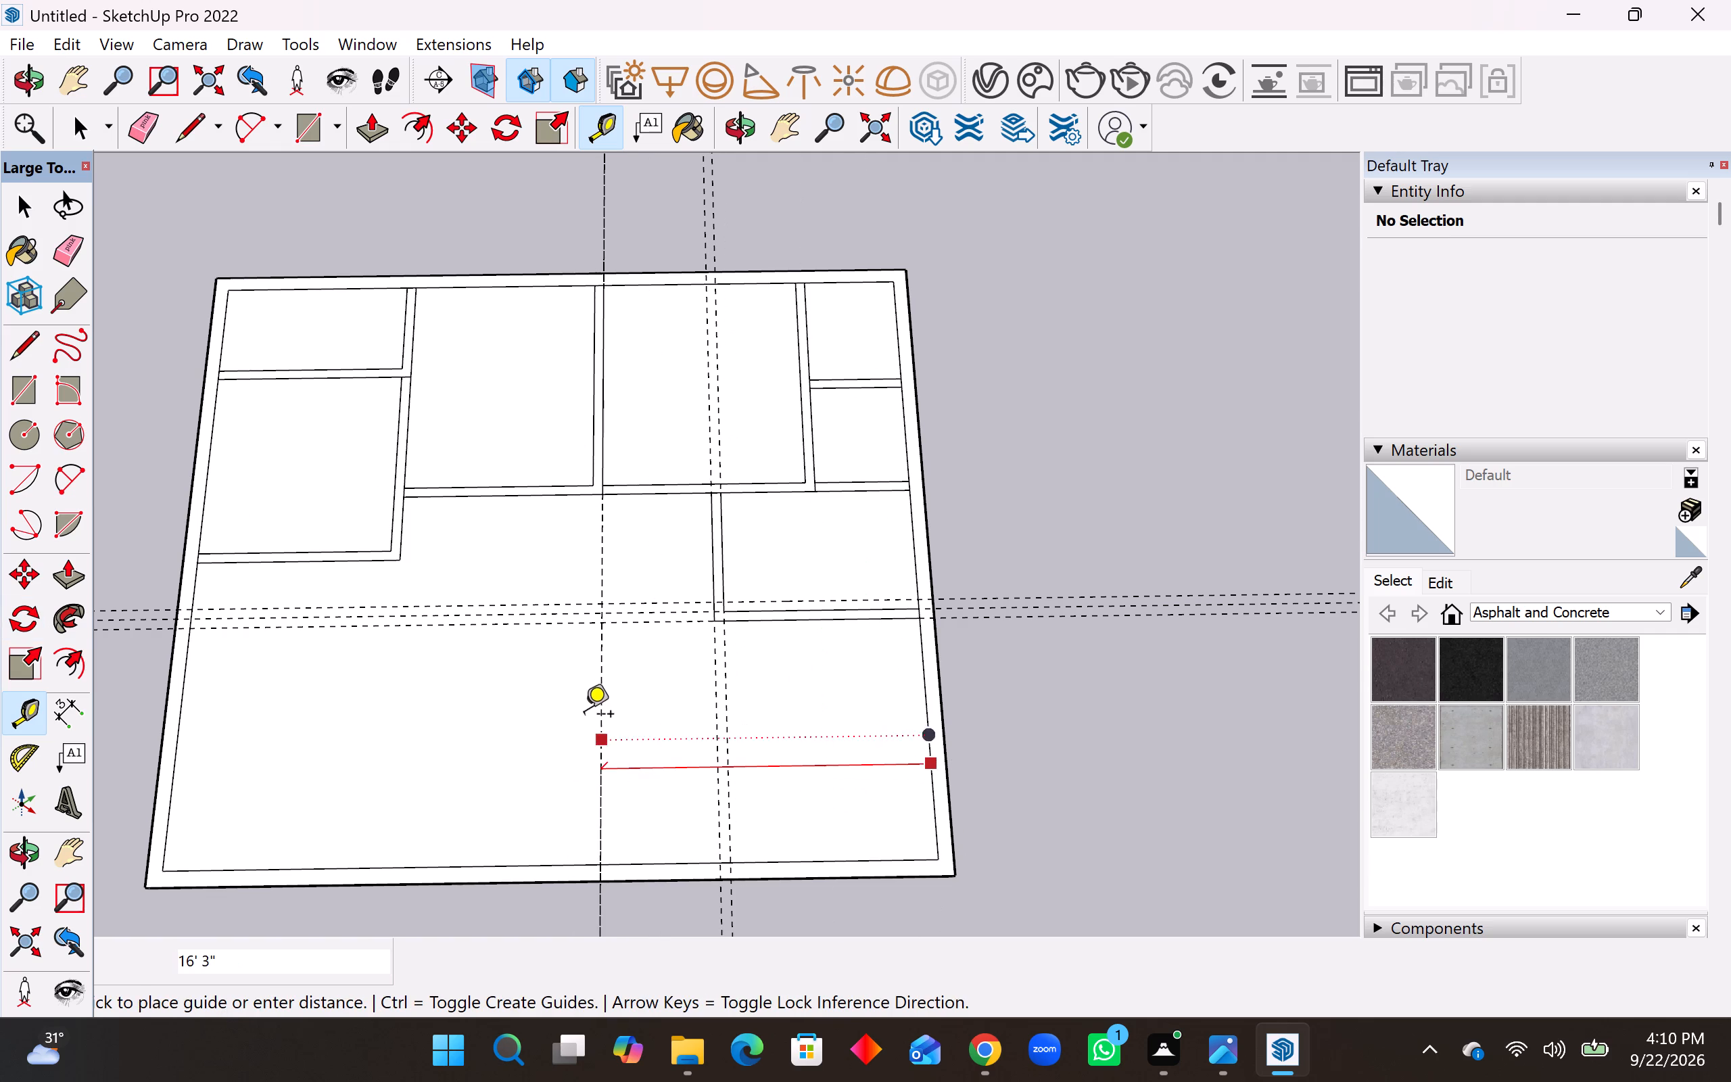
{"action": "left_click", "coordinate": [588, 488]}
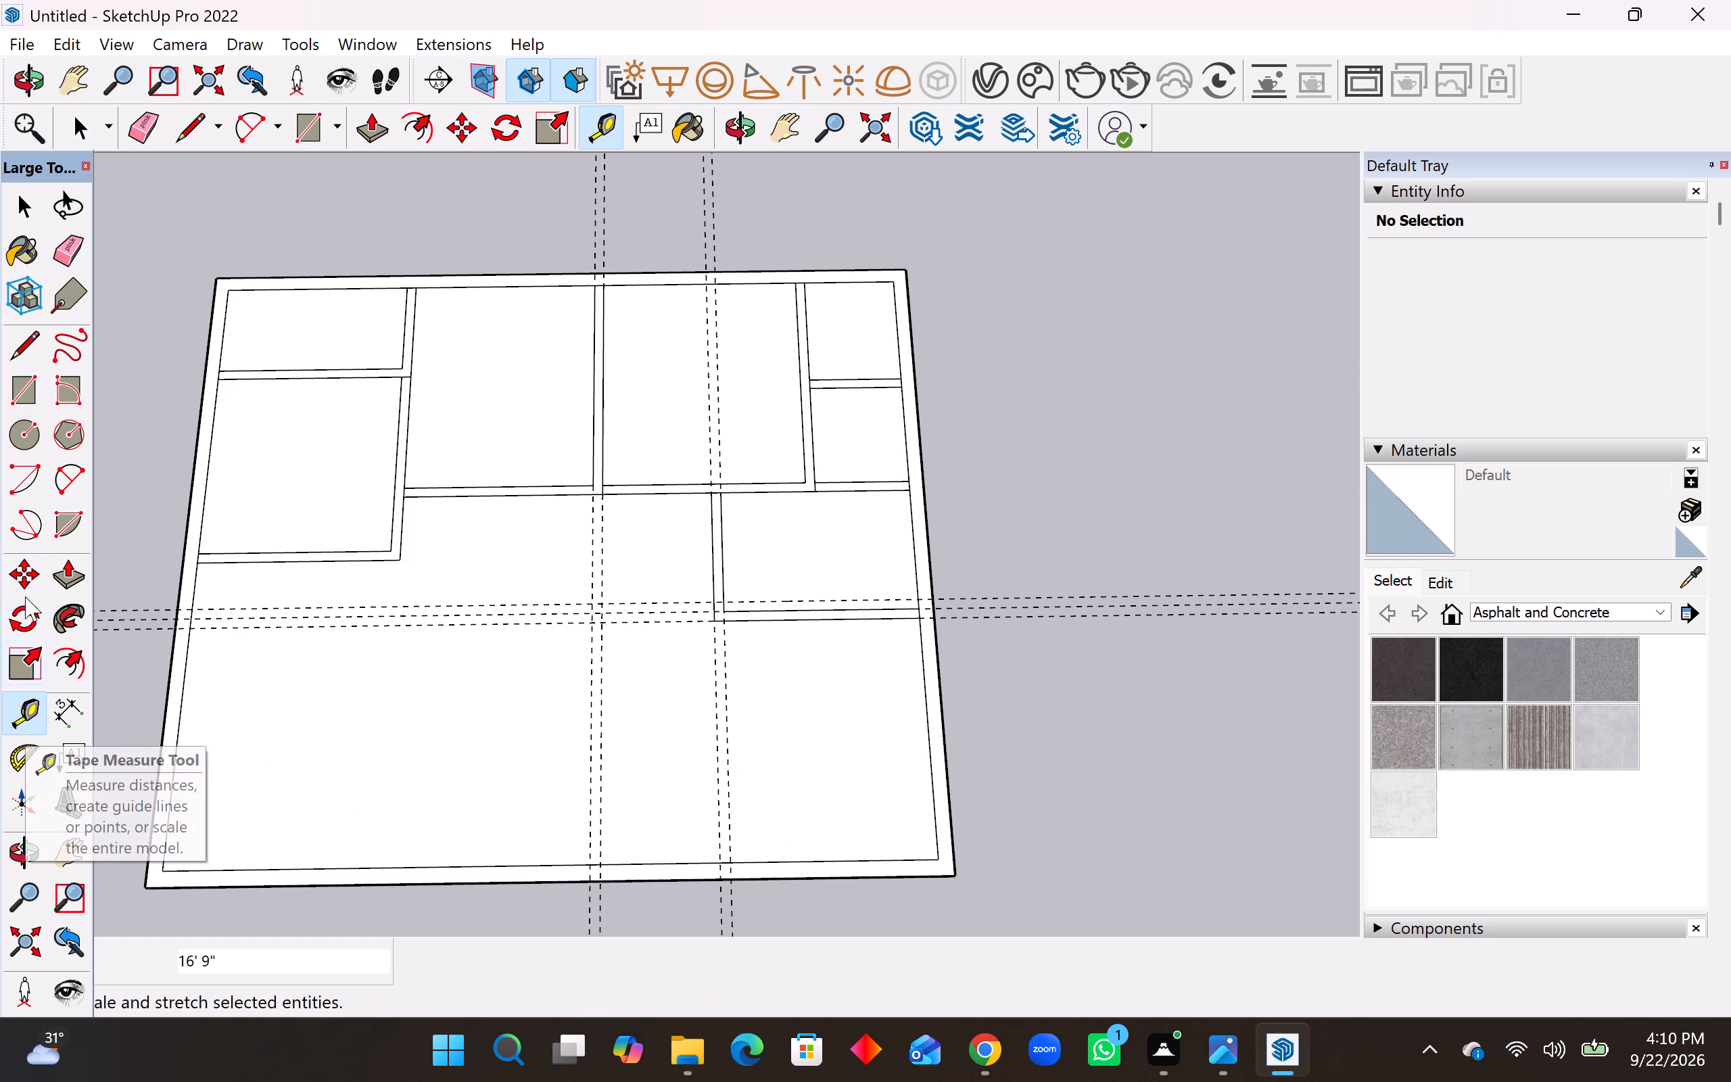
Draw 16'9" by 12'6" and 16'3" by 12' rectangles from the front-right inner corner to form the front-right room's partitions.
{"action": "left_click", "coordinate": [24, 398]}
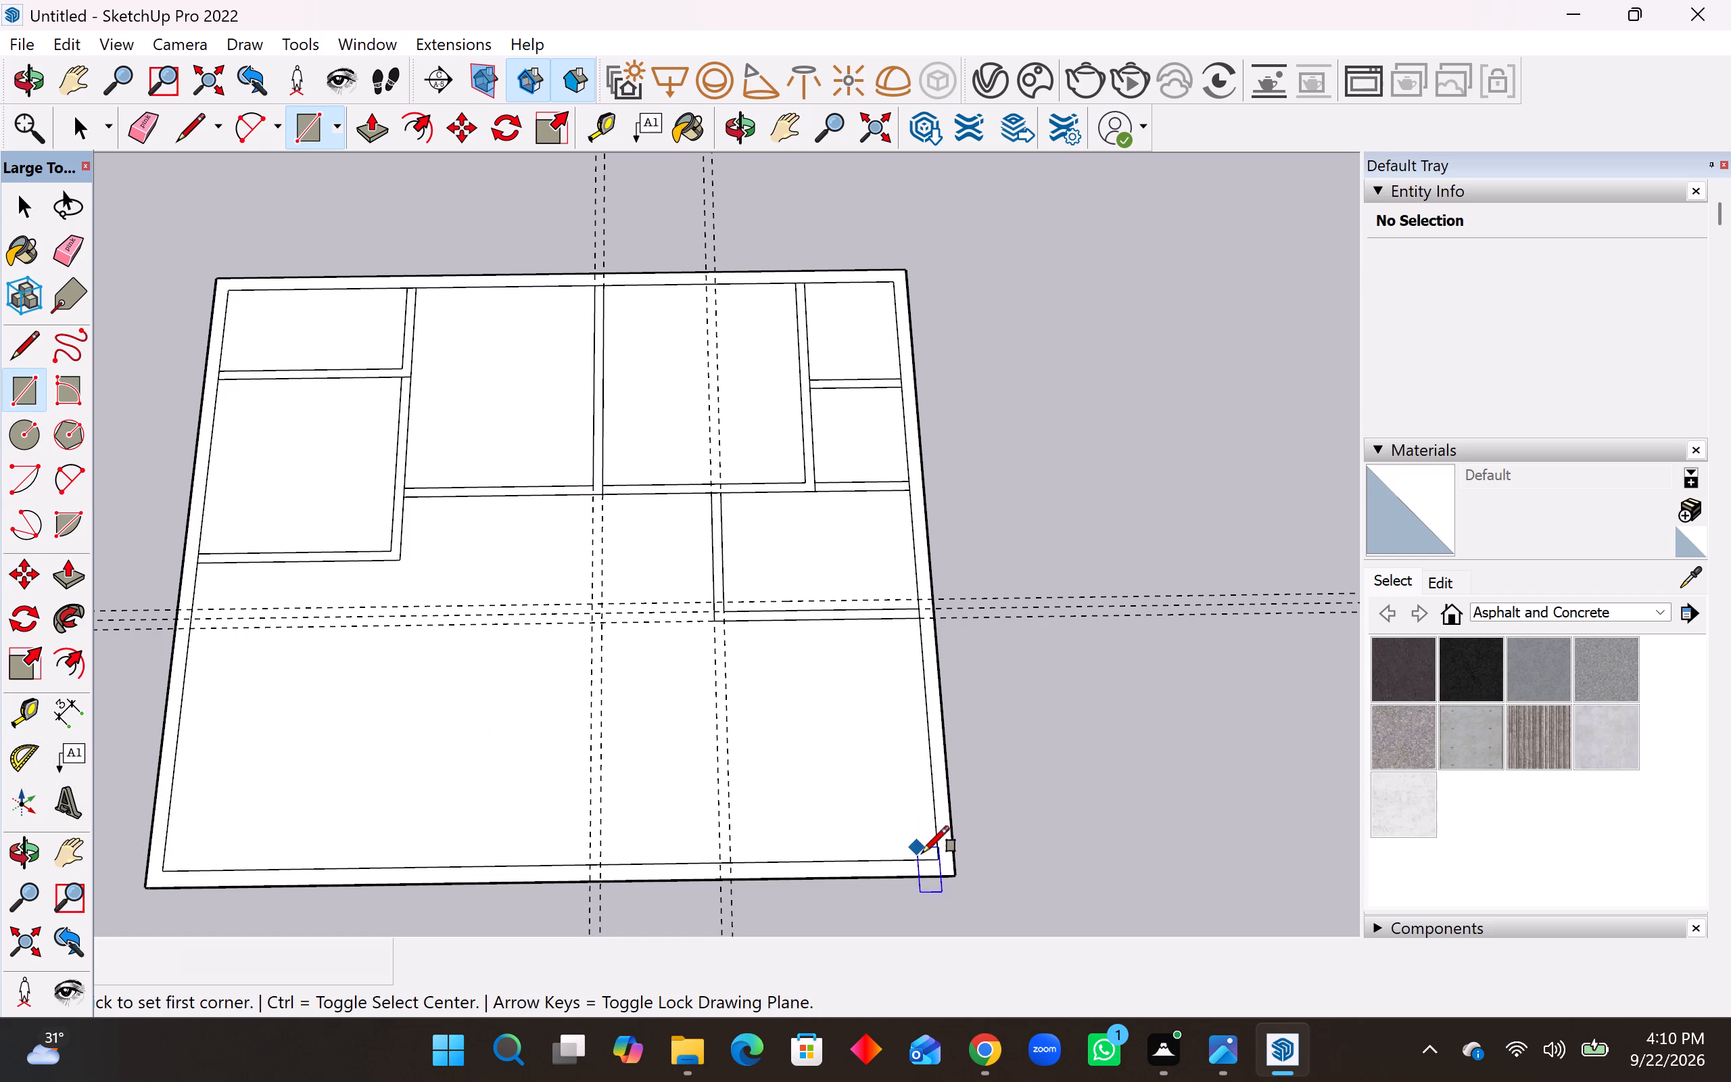
{"action": "left_click", "coordinate": [941, 859]}
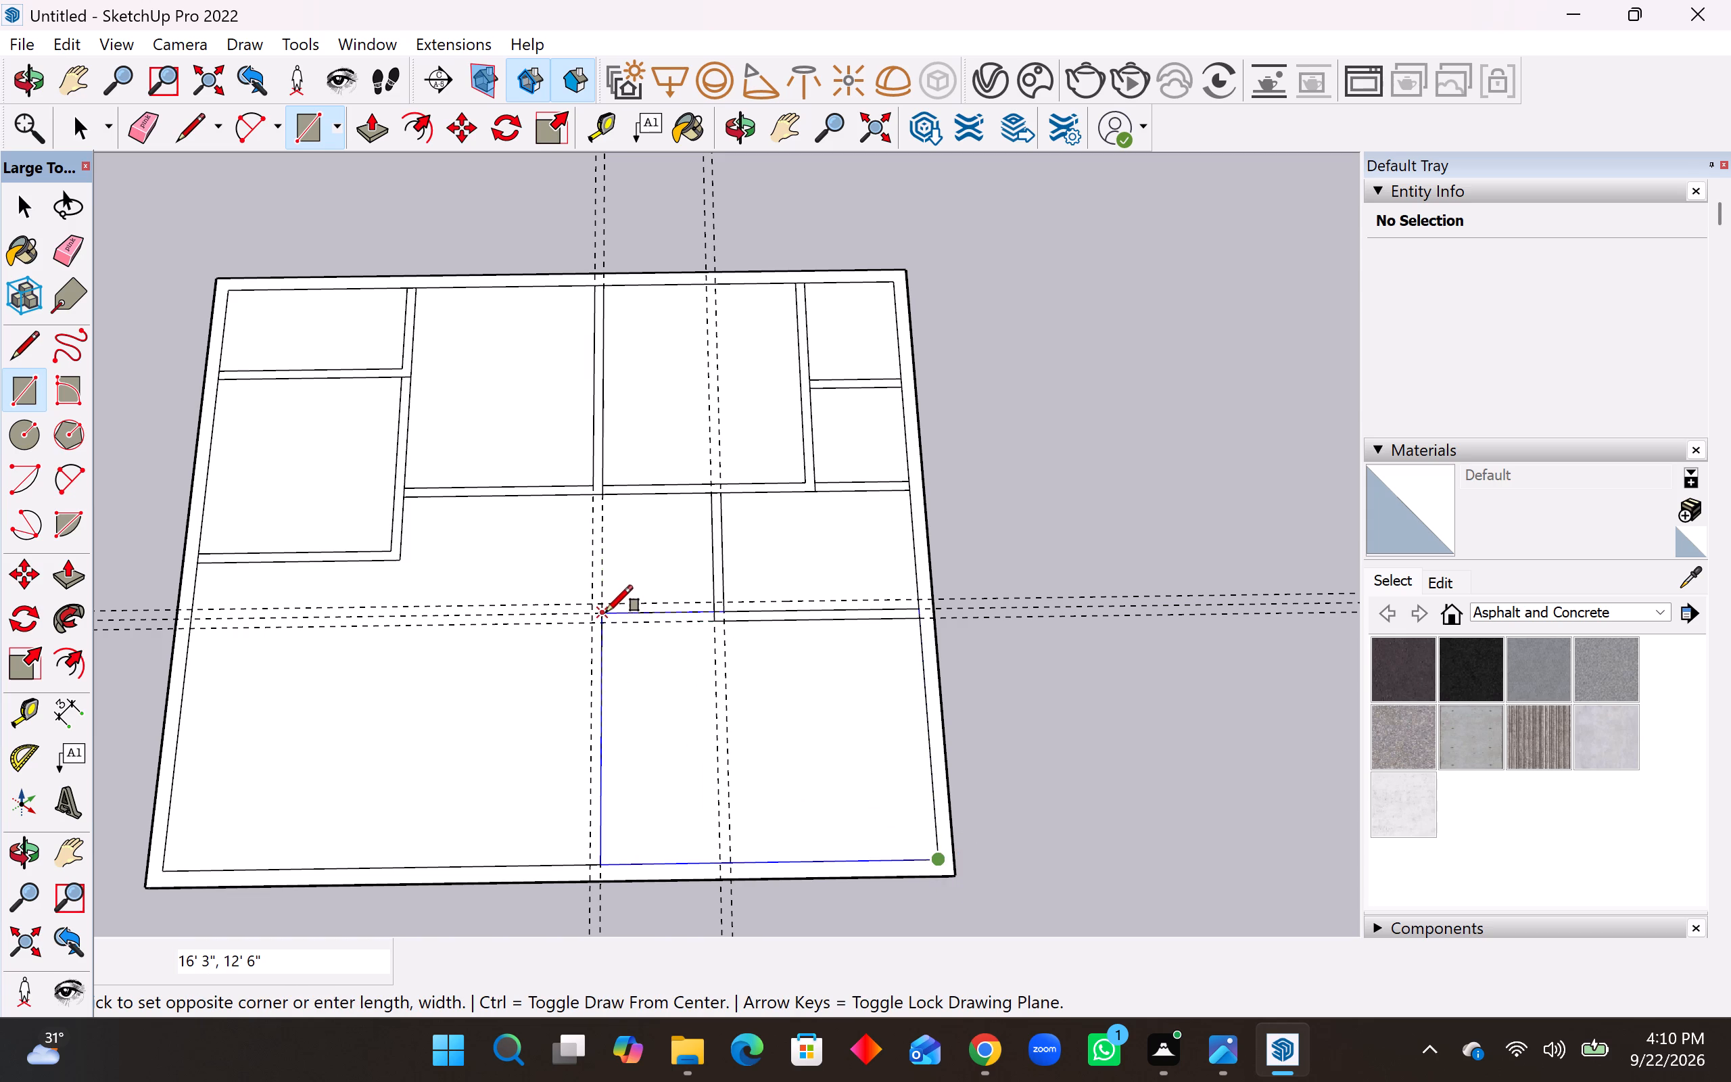
{"action": "left_click", "coordinate": [594, 615]}
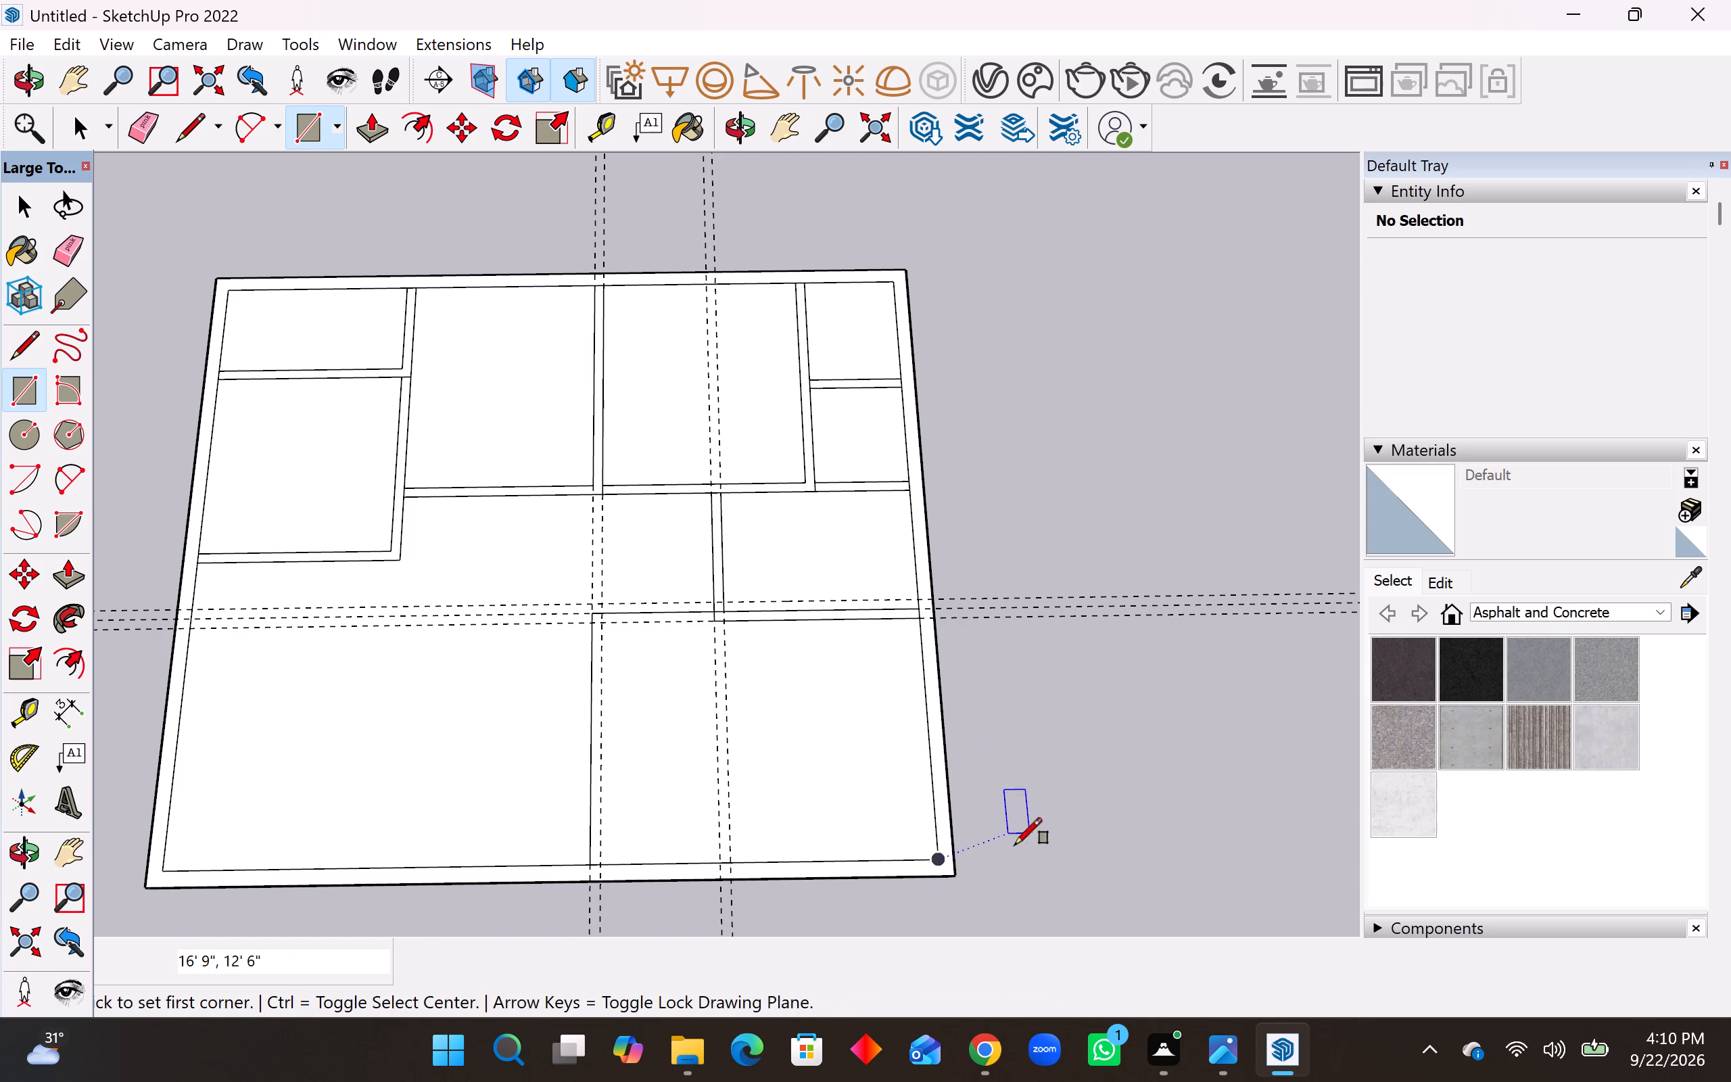
{"action": "left_click", "coordinate": [940, 863]}
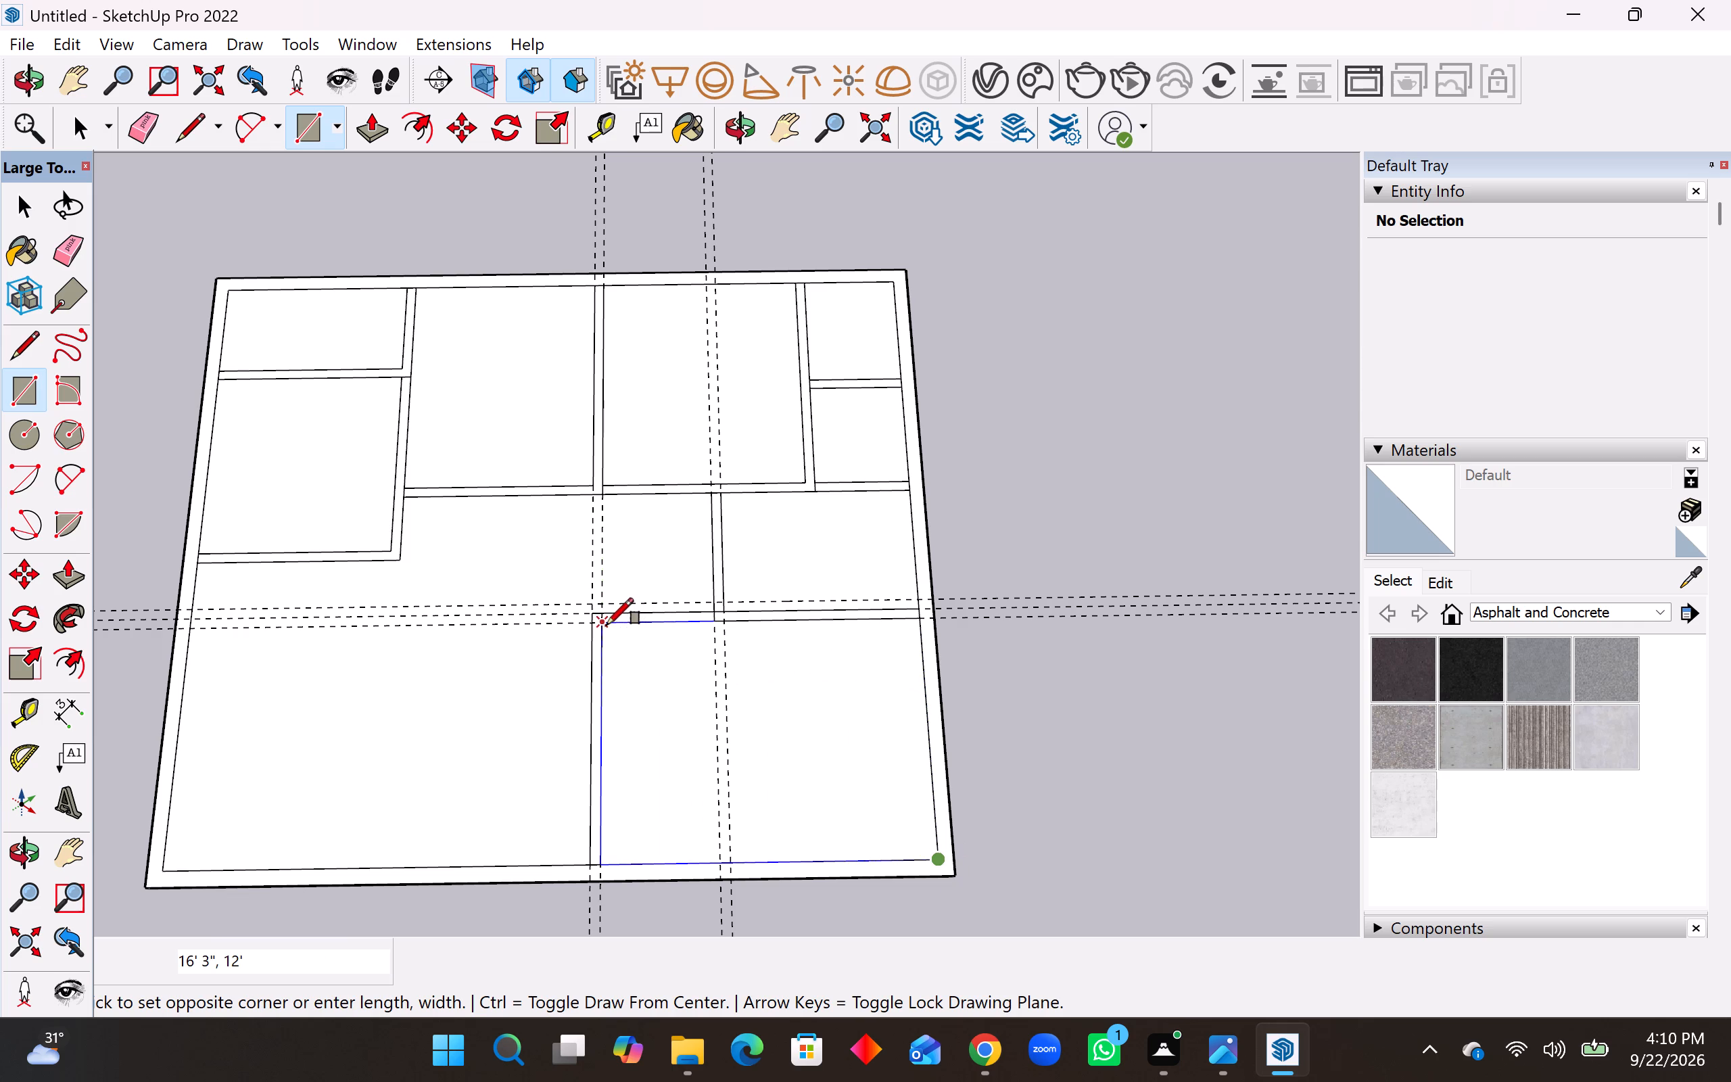
{"action": "left_click", "coordinate": [607, 625]}
Erase all the construction guides crossing the floor plan in both directions.
{"action": "scroll", "coordinate": [889, 841], "scroll_direction": "down", "scroll_amount": 6}
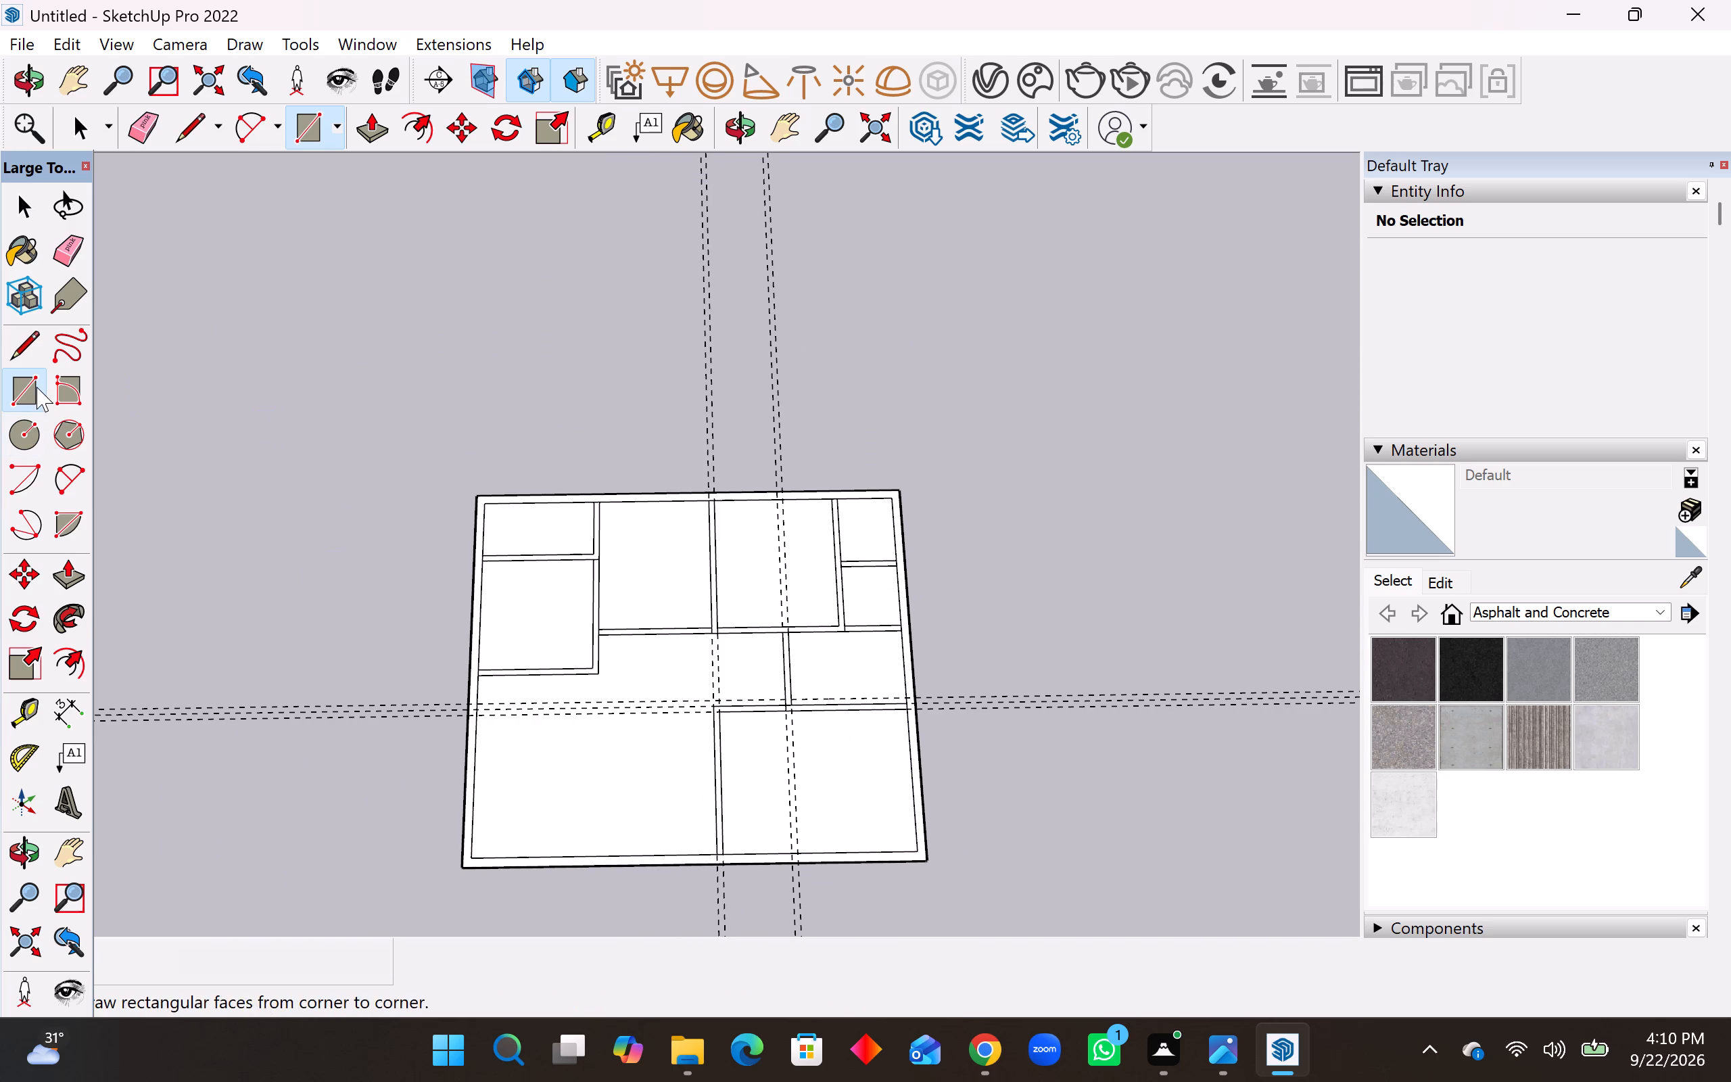
{"action": "left_click", "coordinate": [66, 245]}
{"action": "left_click_drag", "start_coordinate": [780, 327], "coordinate": [765, 329]}
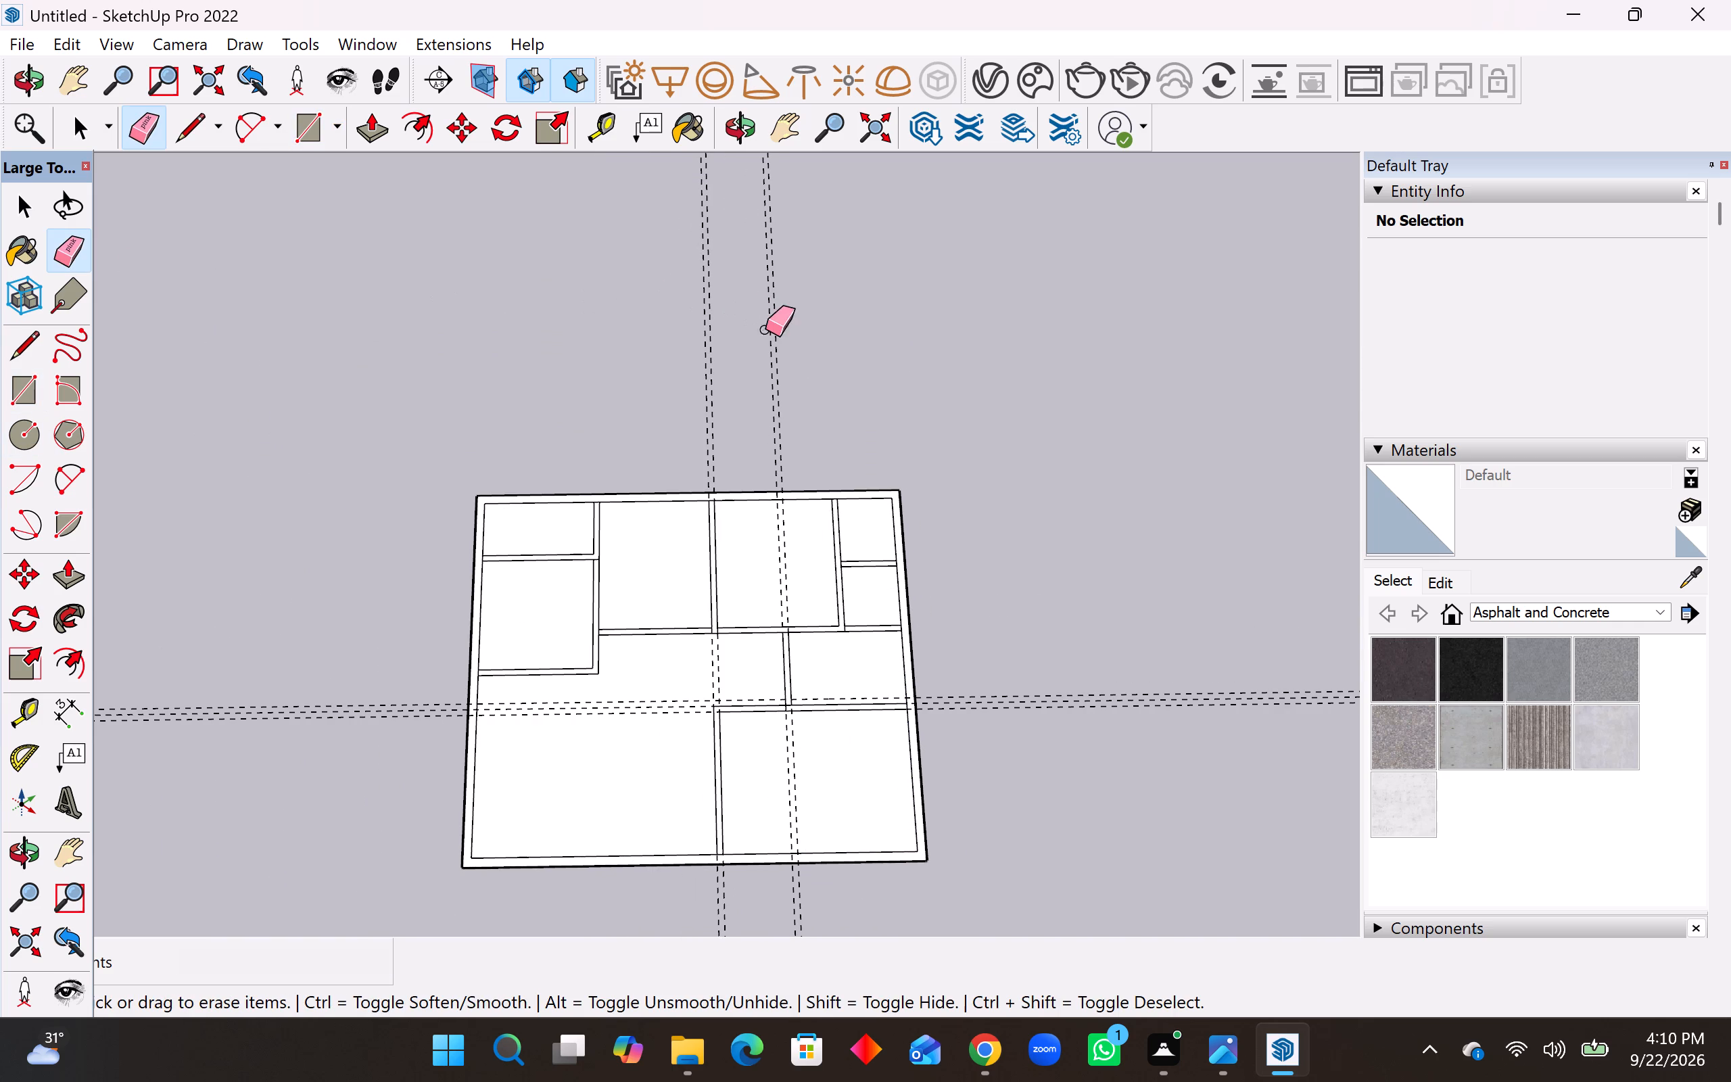
{"action": "left_click_drag", "start_coordinate": [765, 329], "coordinate": [682, 337]}
{"action": "left_click_drag", "start_coordinate": [966, 692], "coordinate": [968, 719]}
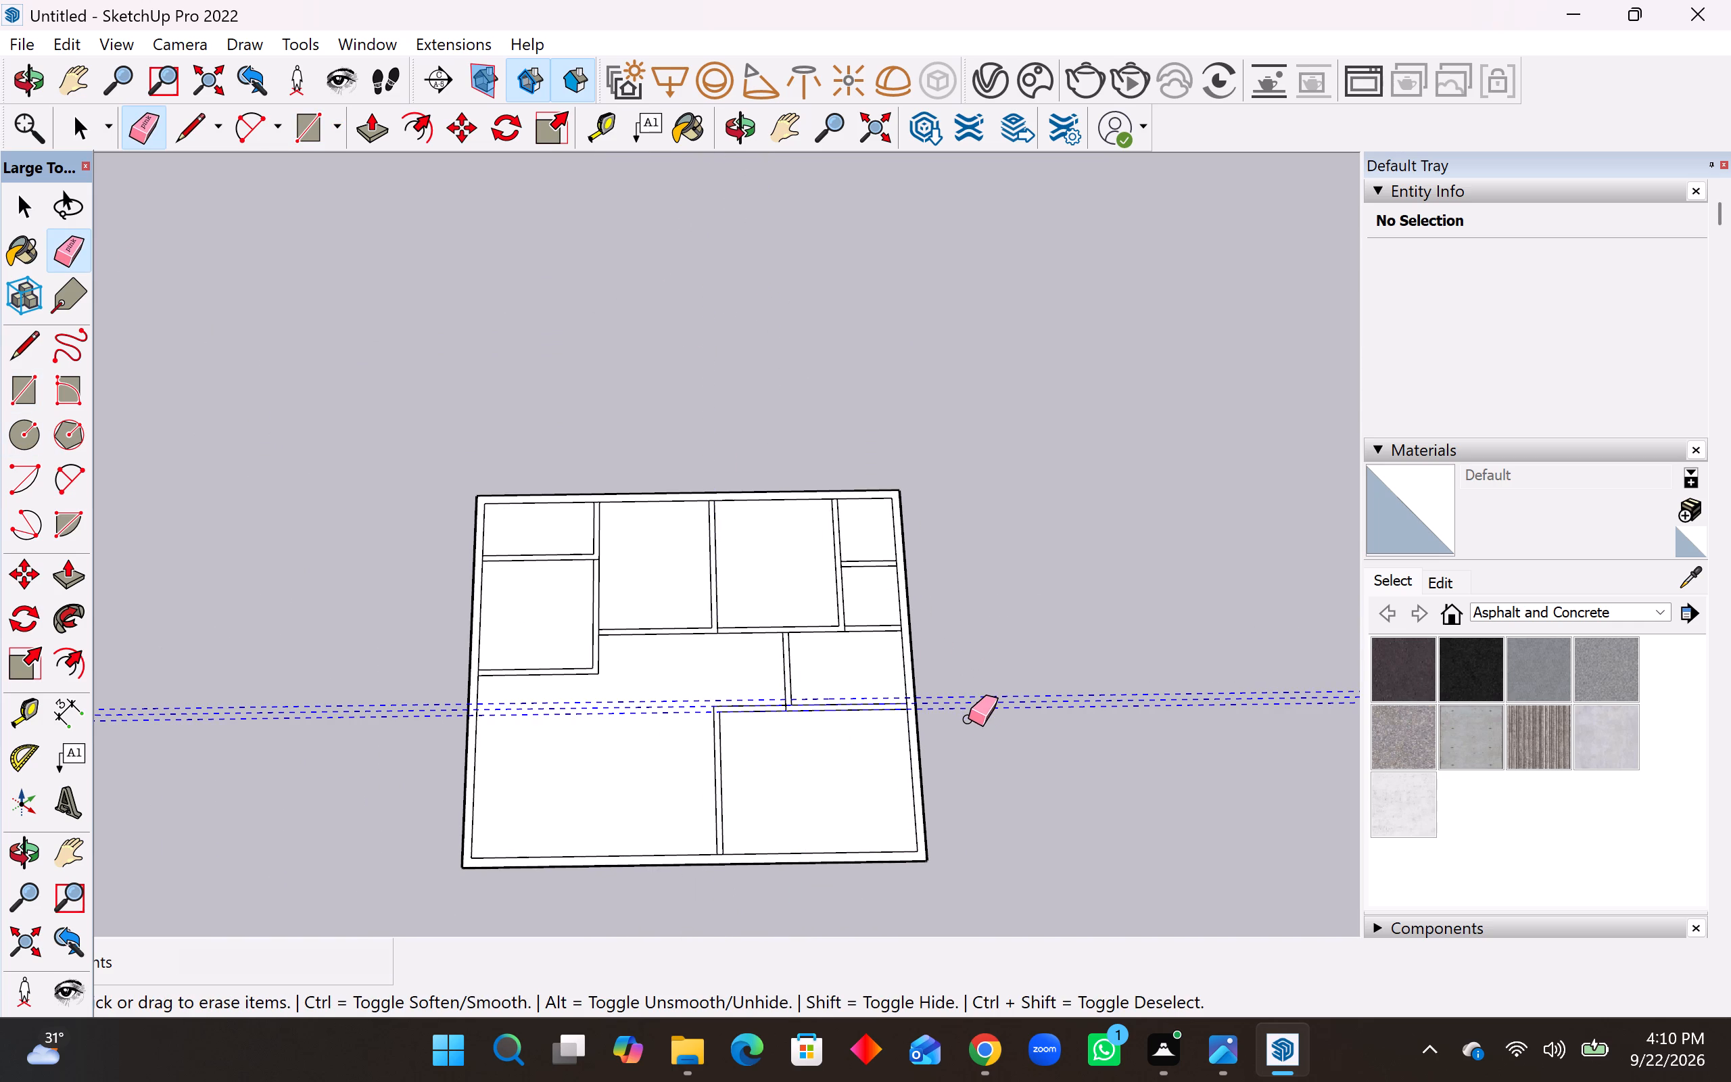
{"action": "left_click_drag", "start_coordinate": [968, 719], "coordinate": [971, 731]}
Place a guide 4' inward from the left inner wall line, across the front-left area.
{"action": "scroll", "coordinate": [994, 663], "scroll_direction": "down", "scroll_amount": 3}
{"action": "scroll", "coordinate": [836, 912], "scroll_direction": "up", "scroll_amount": 6}
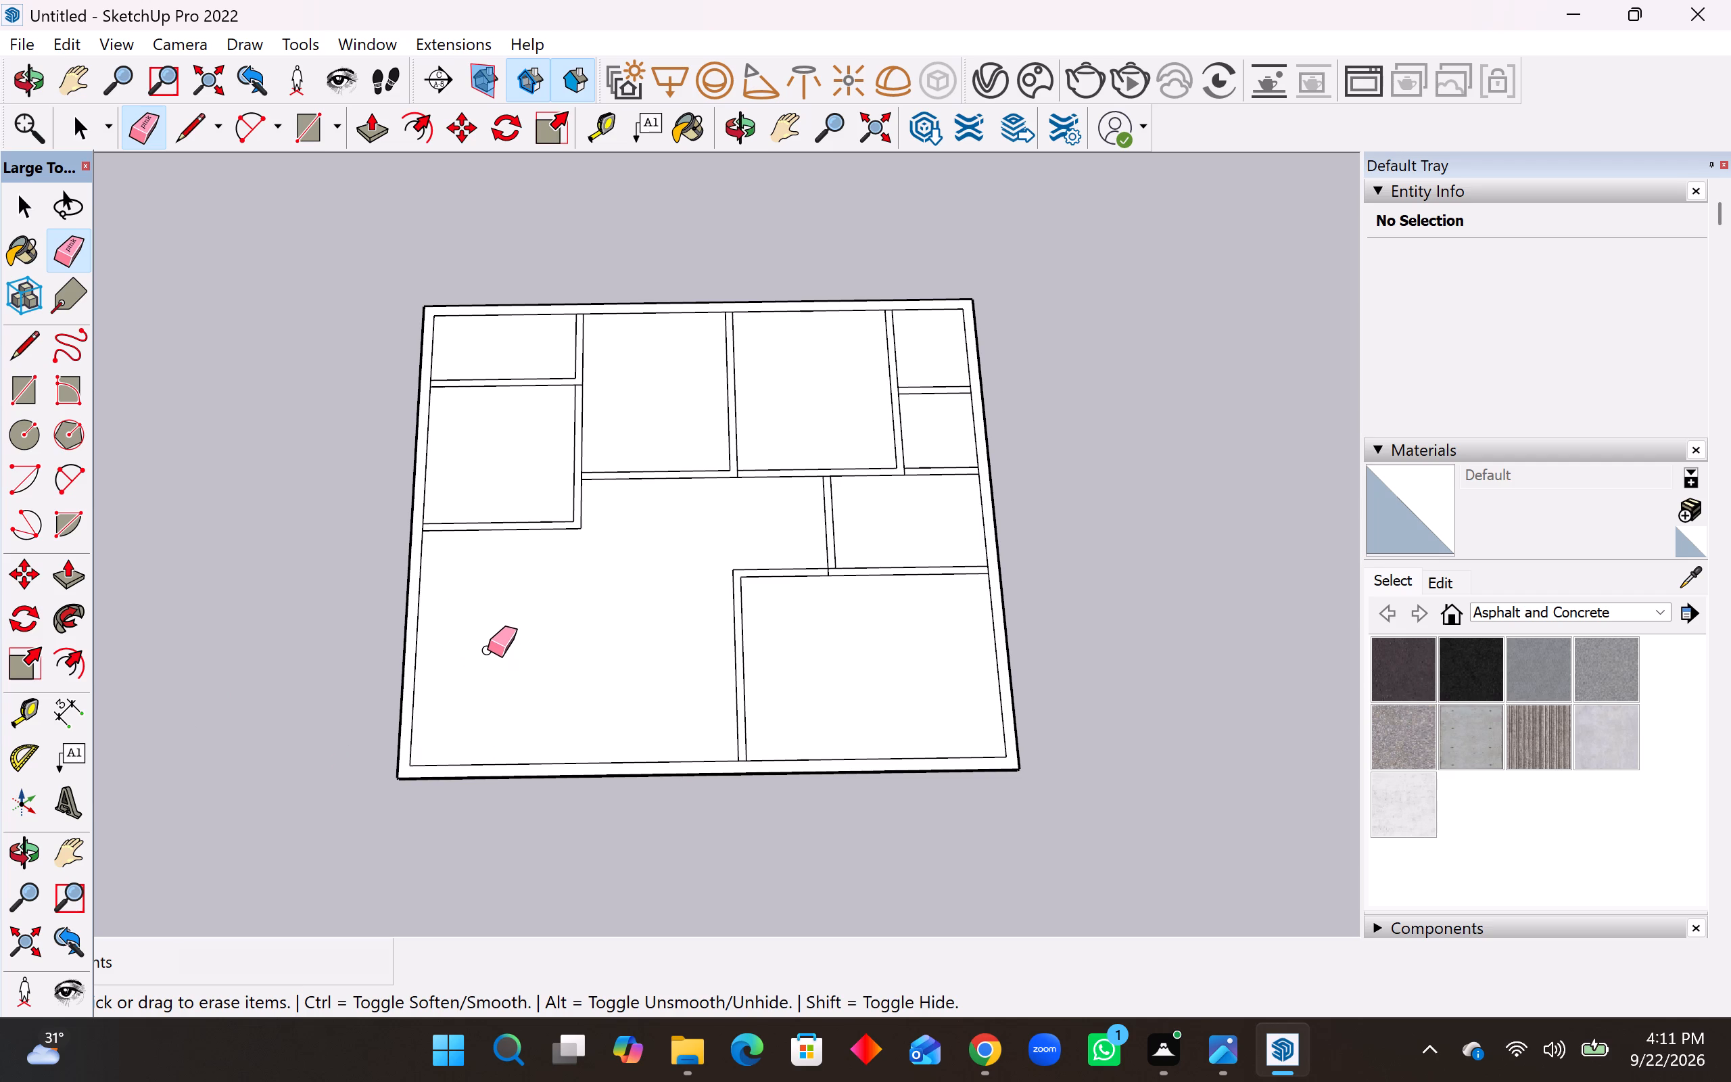
{"action": "scroll", "coordinate": [489, 657], "scroll_direction": "down", "scroll_amount": 1}
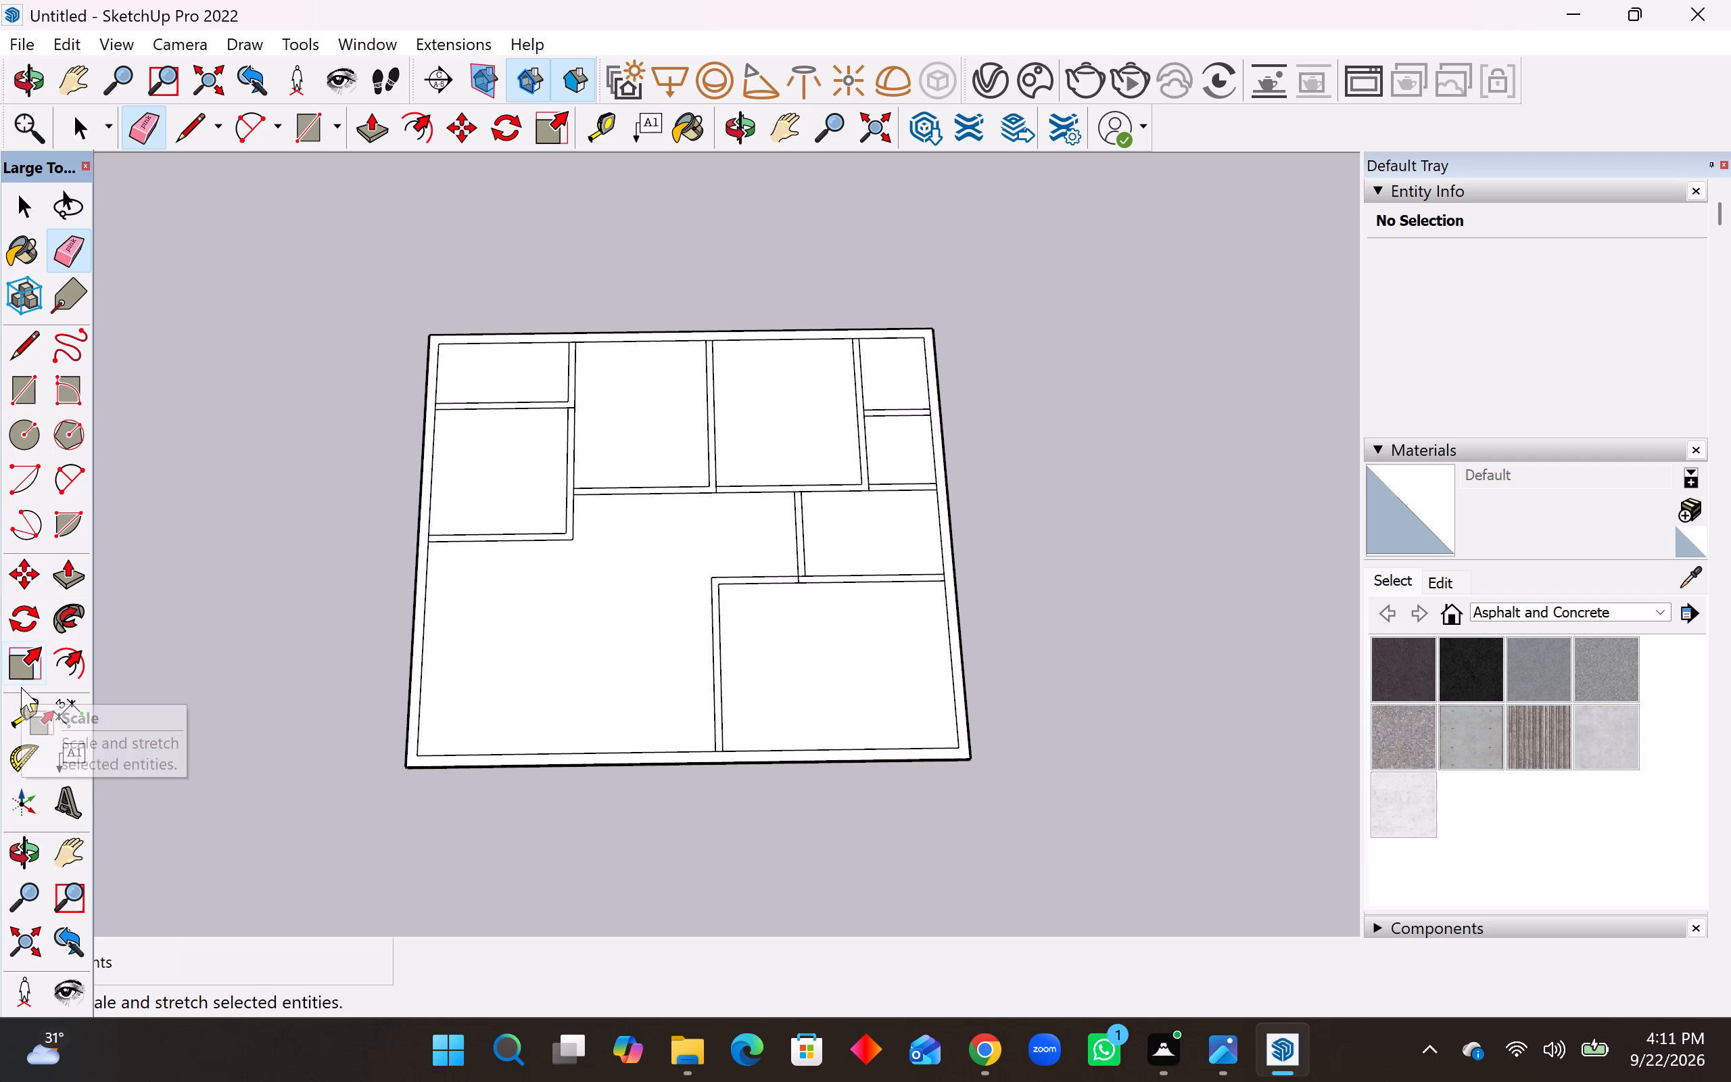
{"action": "left_click", "coordinate": [22, 711]}
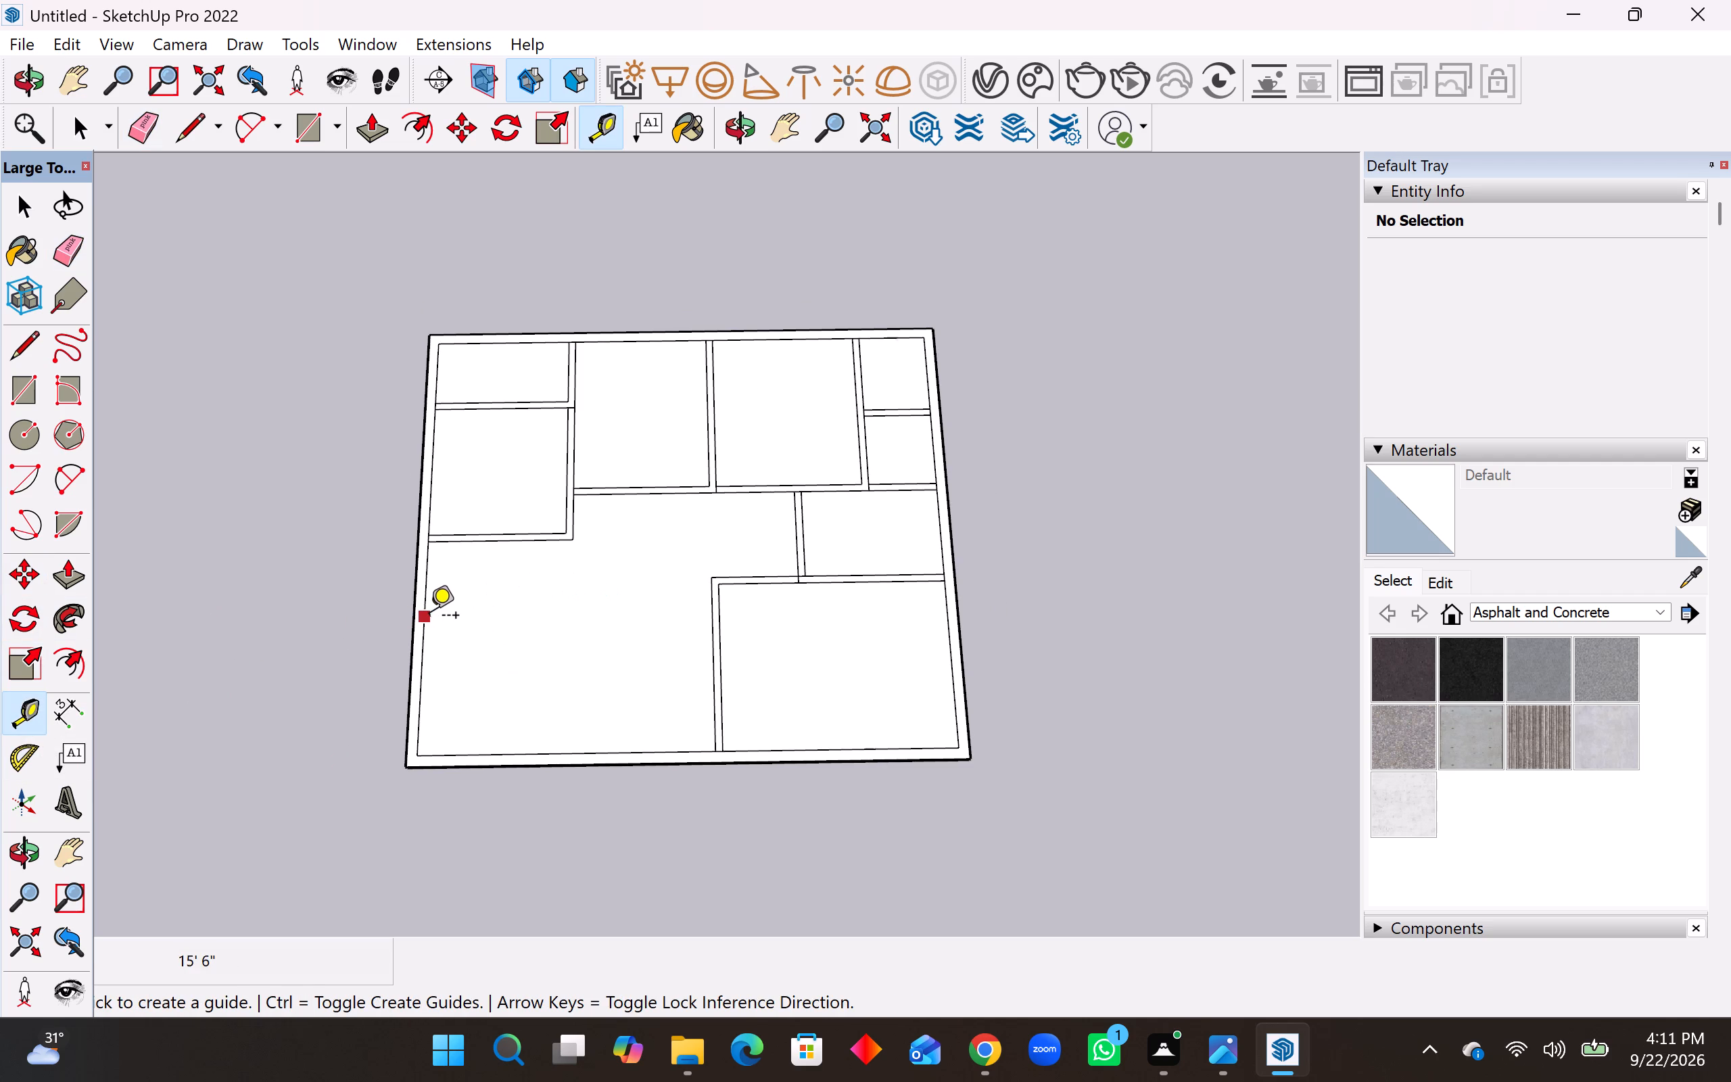
{"action": "left_click", "coordinate": [429, 617]}
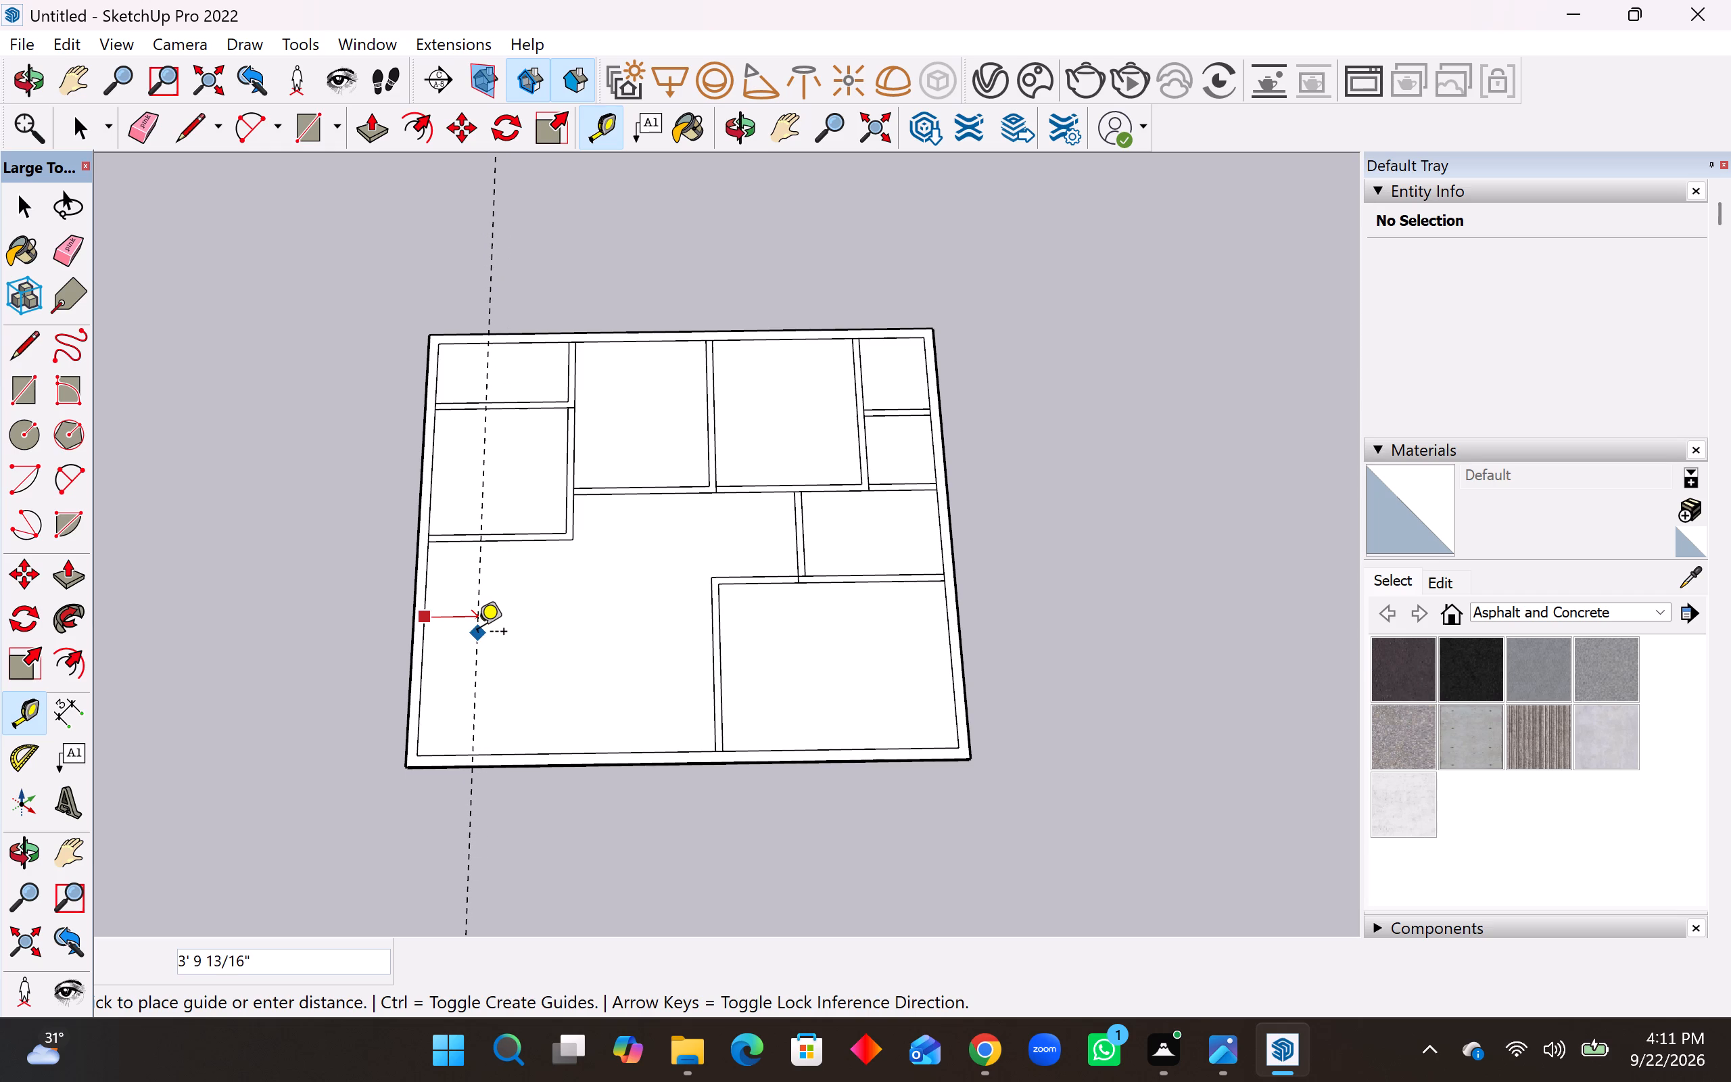
{"action": "type", "text": "4;"}
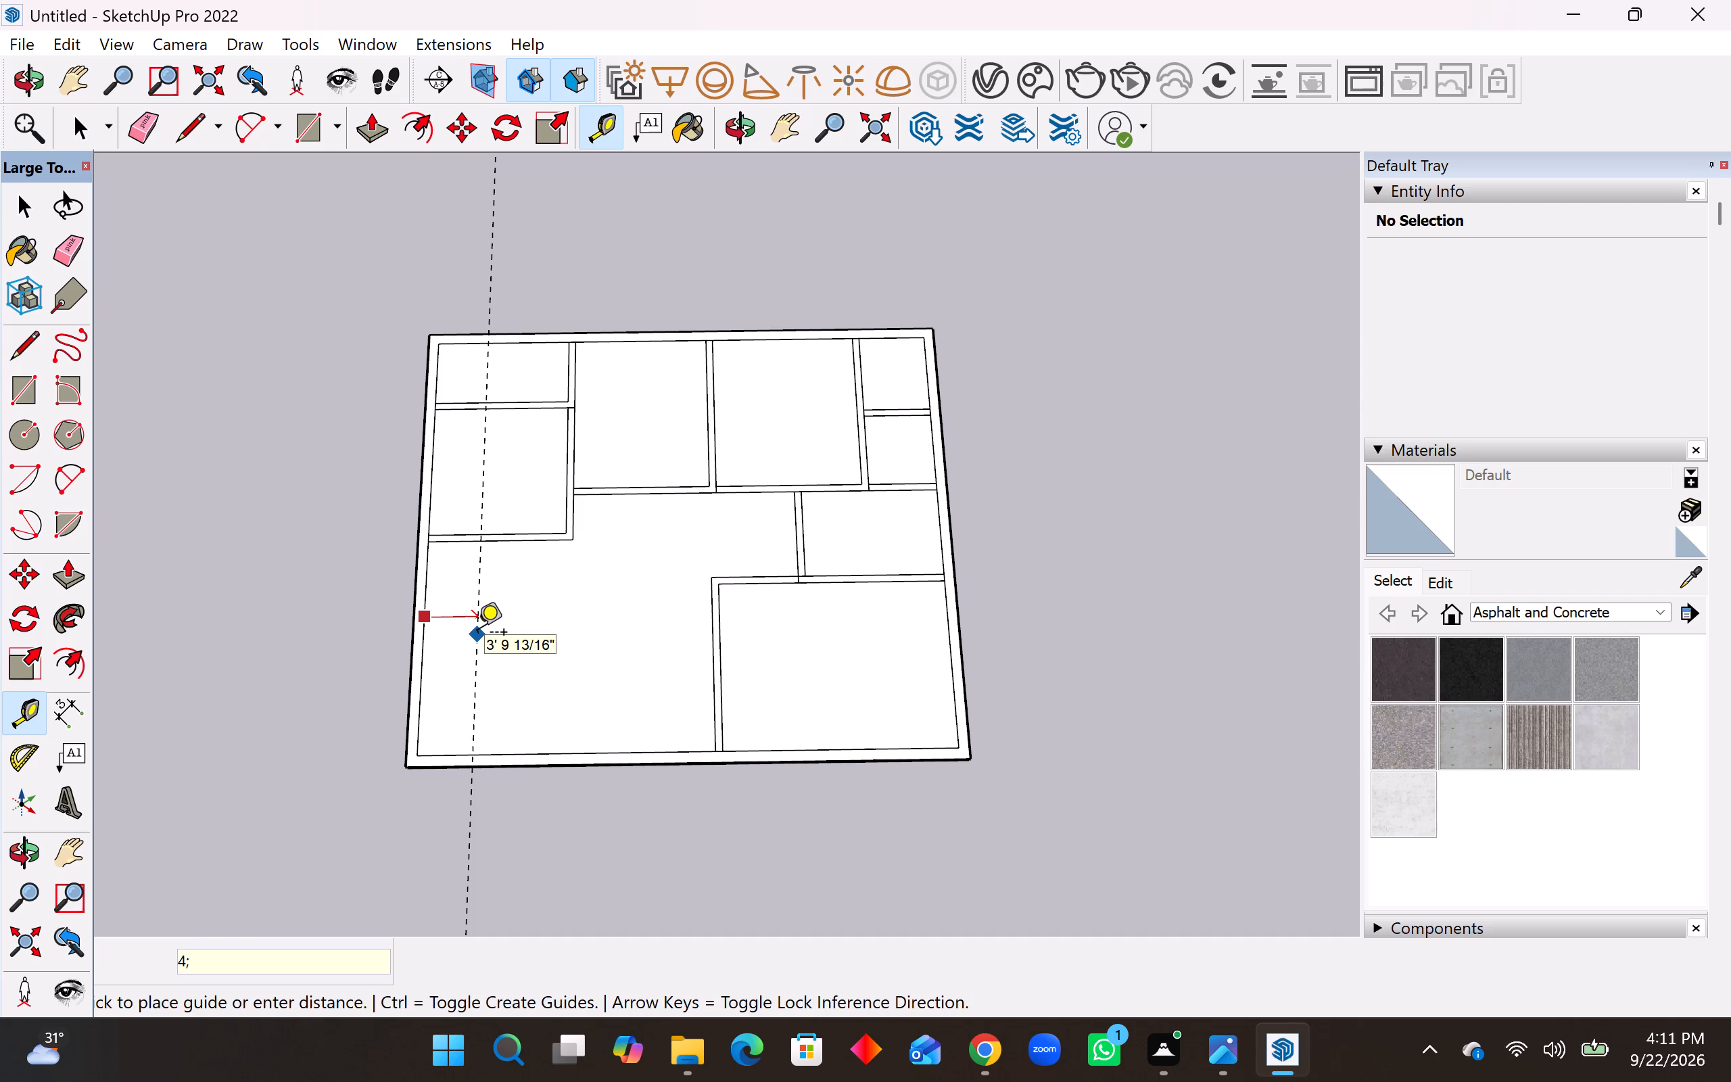
{"action": "key", "text": "BackSpace"}
{"action": "key", "text": "apostrophe"}
{"action": "key", "text": "Return"}
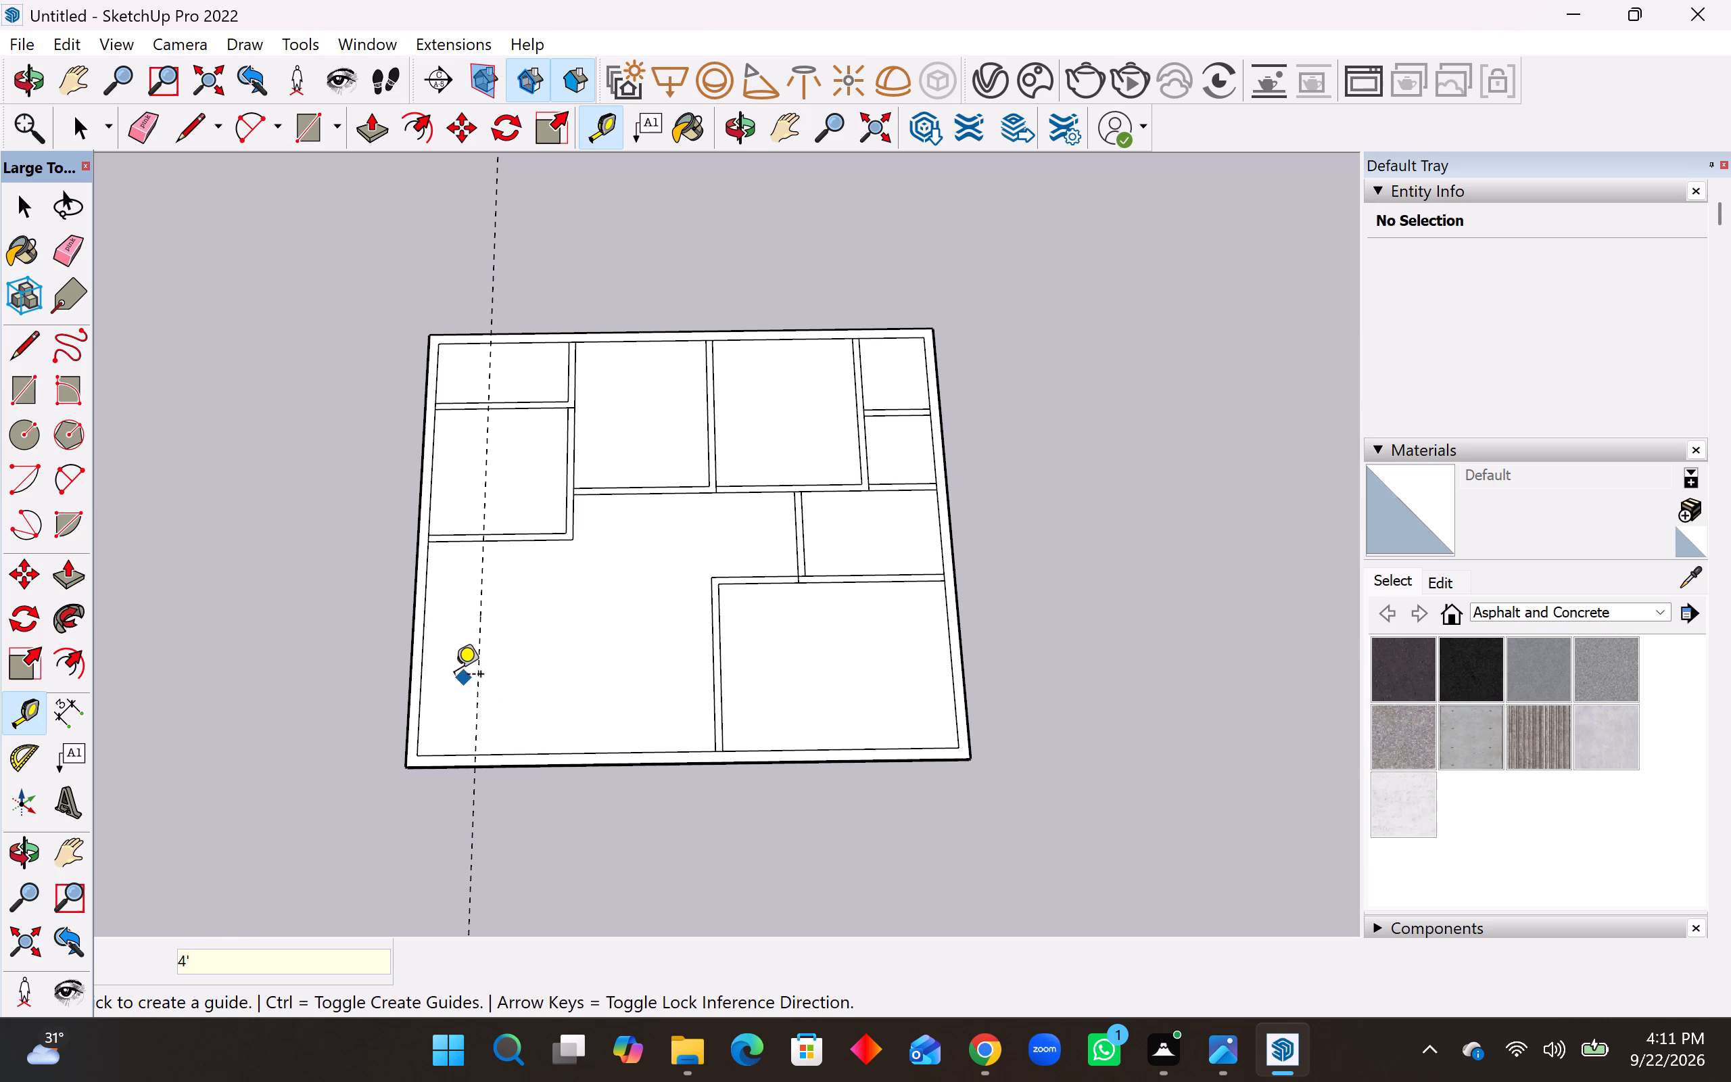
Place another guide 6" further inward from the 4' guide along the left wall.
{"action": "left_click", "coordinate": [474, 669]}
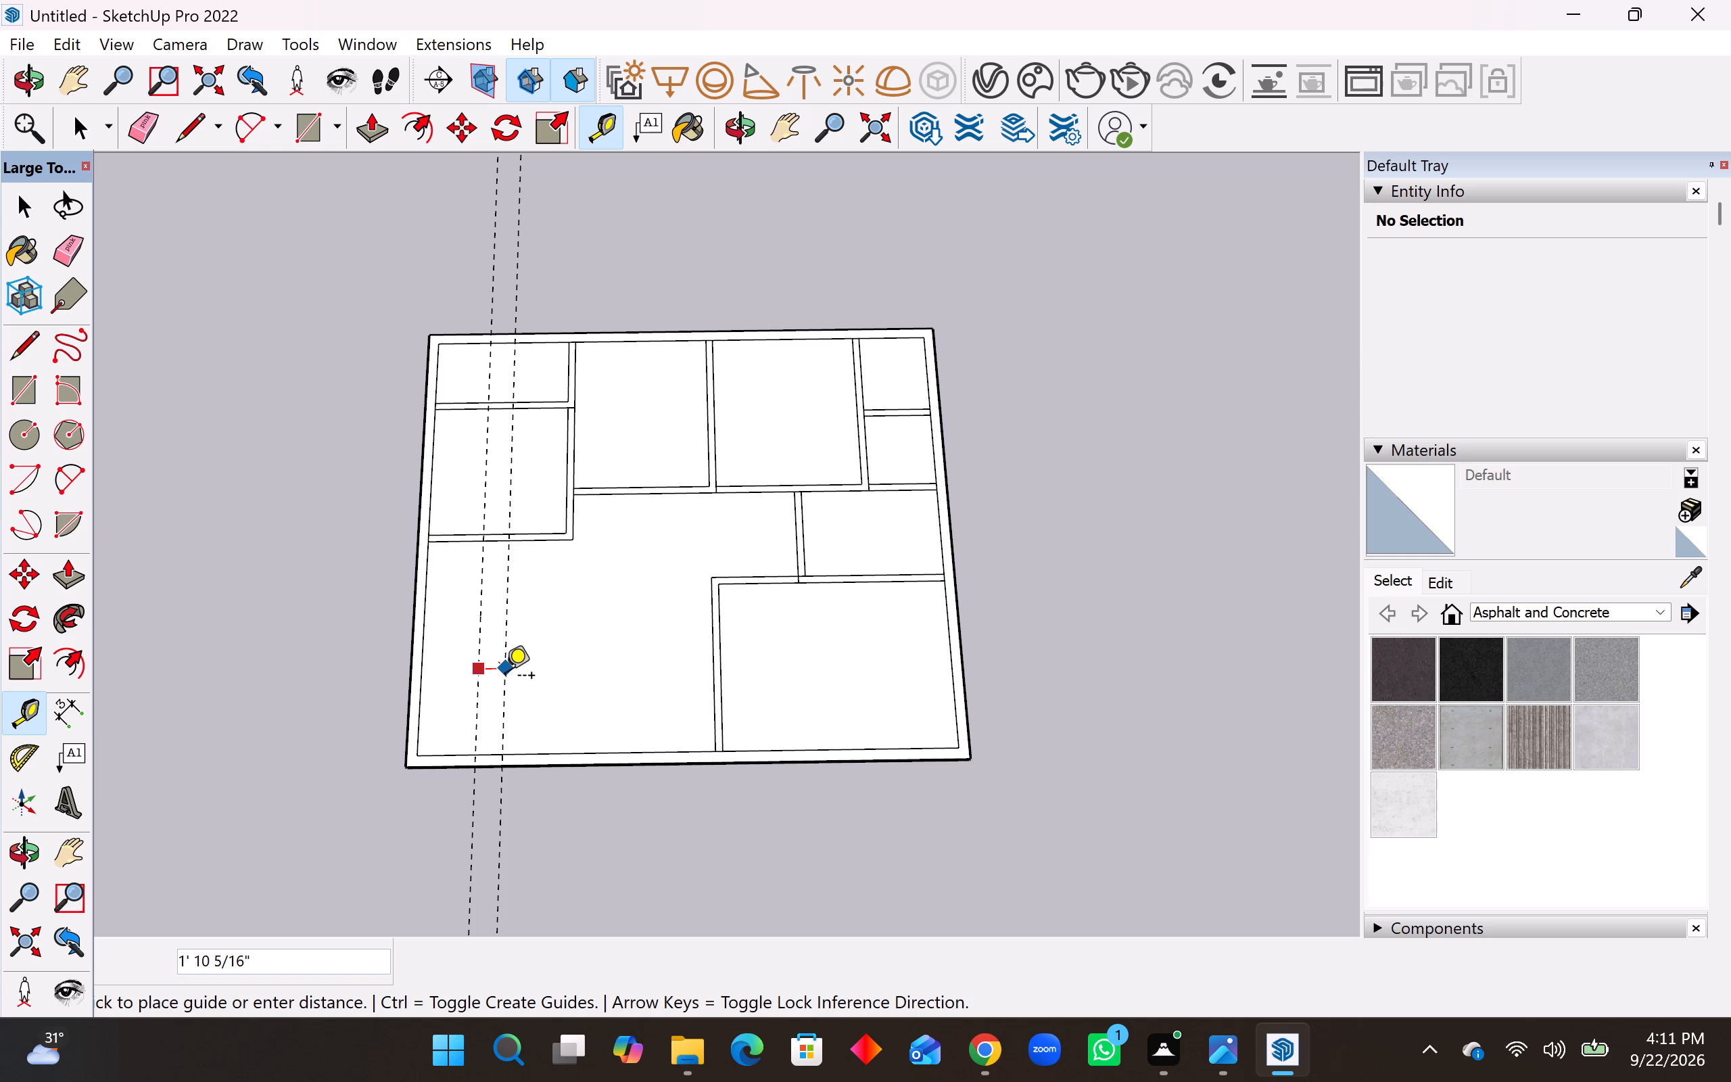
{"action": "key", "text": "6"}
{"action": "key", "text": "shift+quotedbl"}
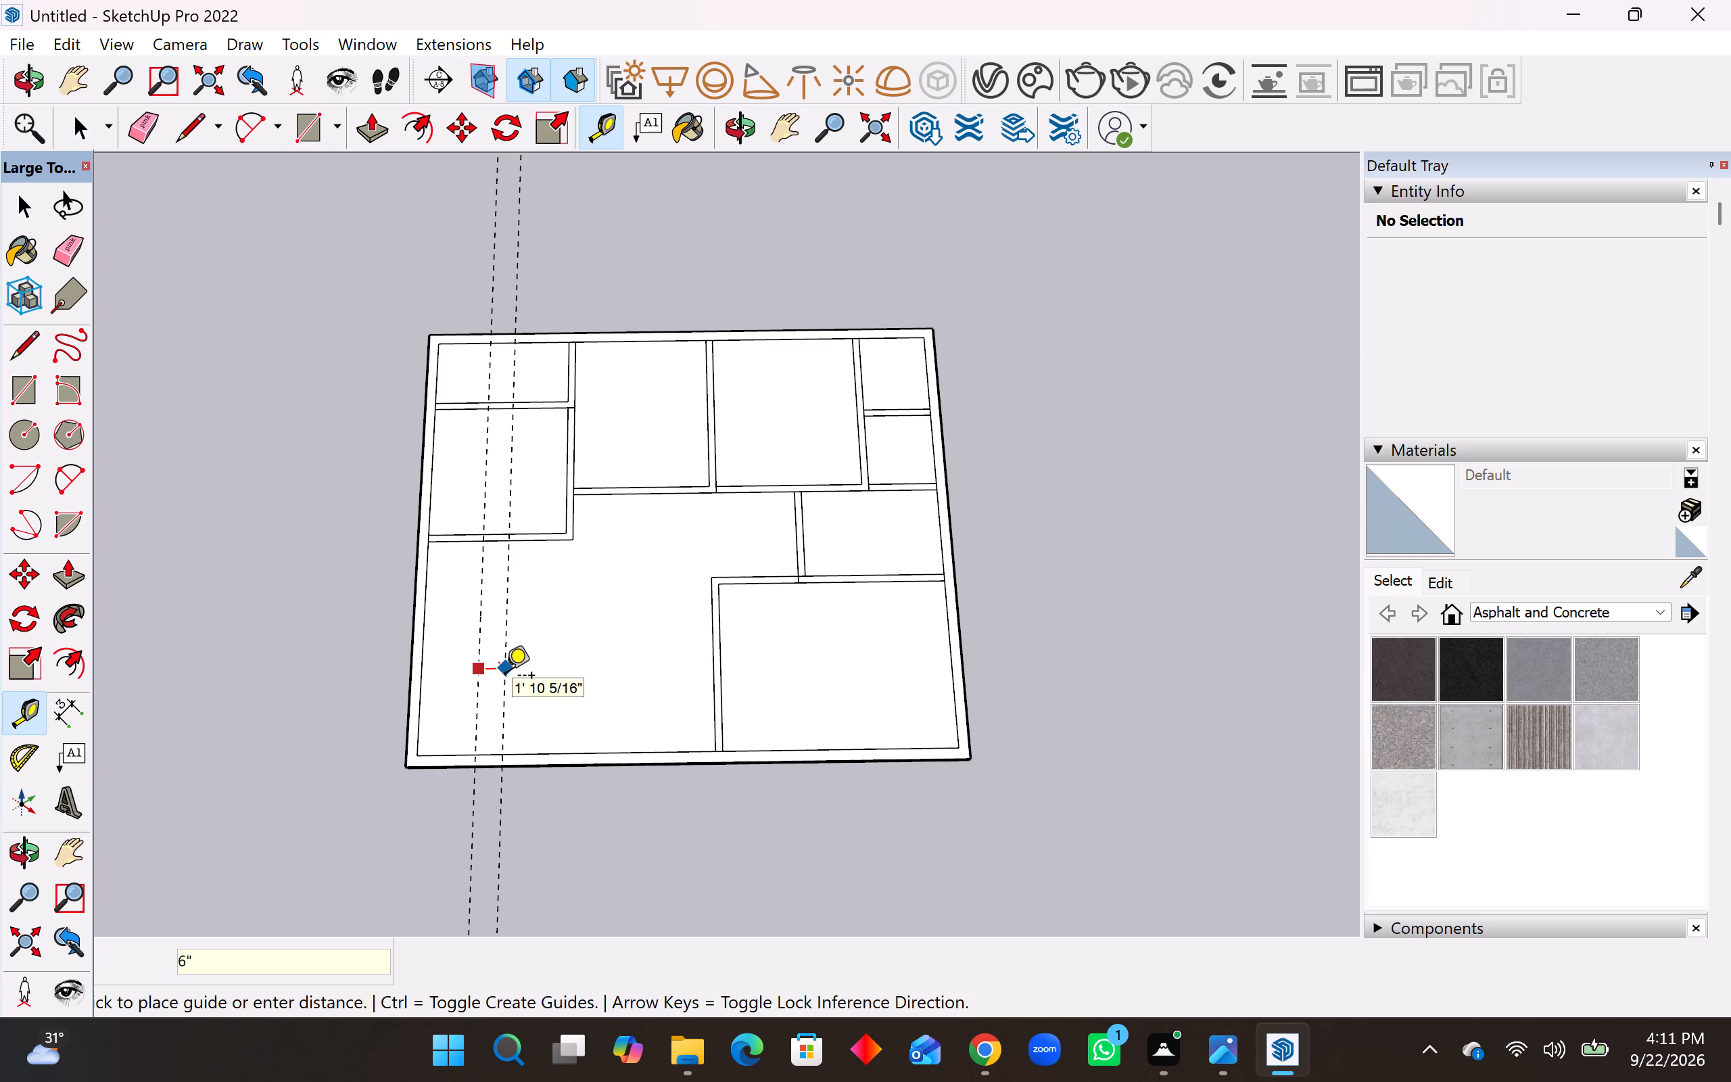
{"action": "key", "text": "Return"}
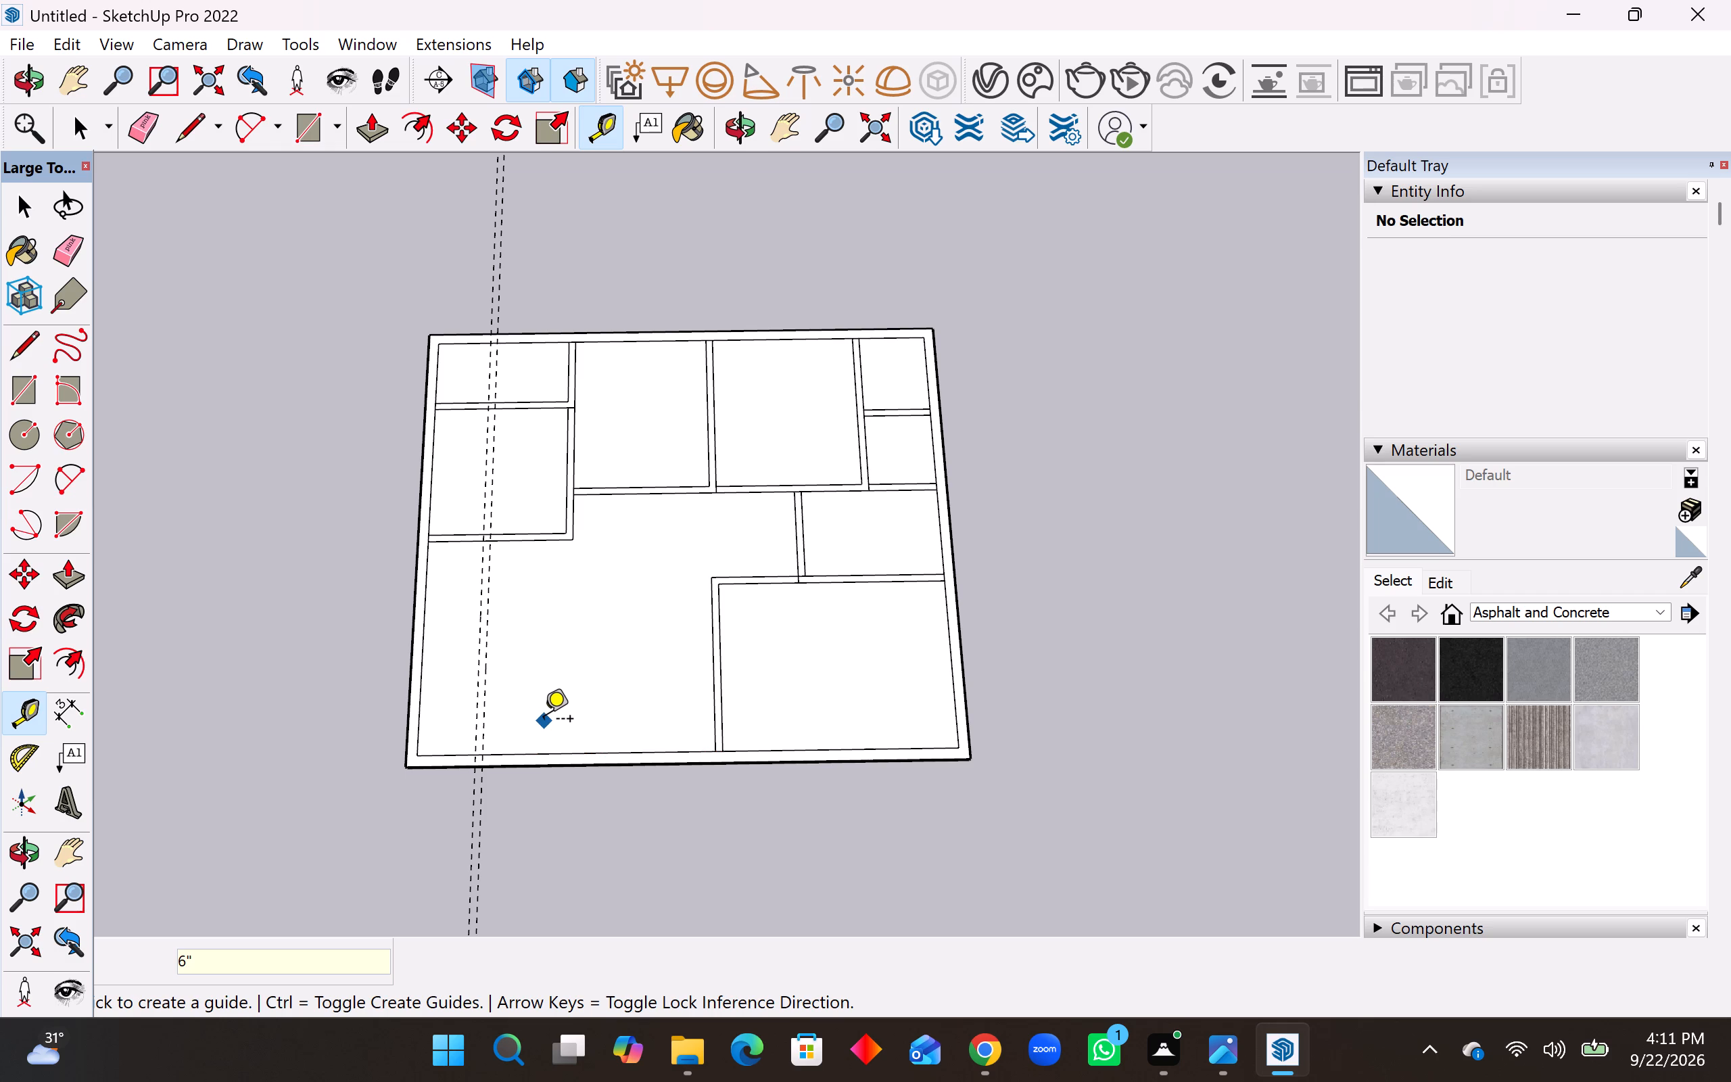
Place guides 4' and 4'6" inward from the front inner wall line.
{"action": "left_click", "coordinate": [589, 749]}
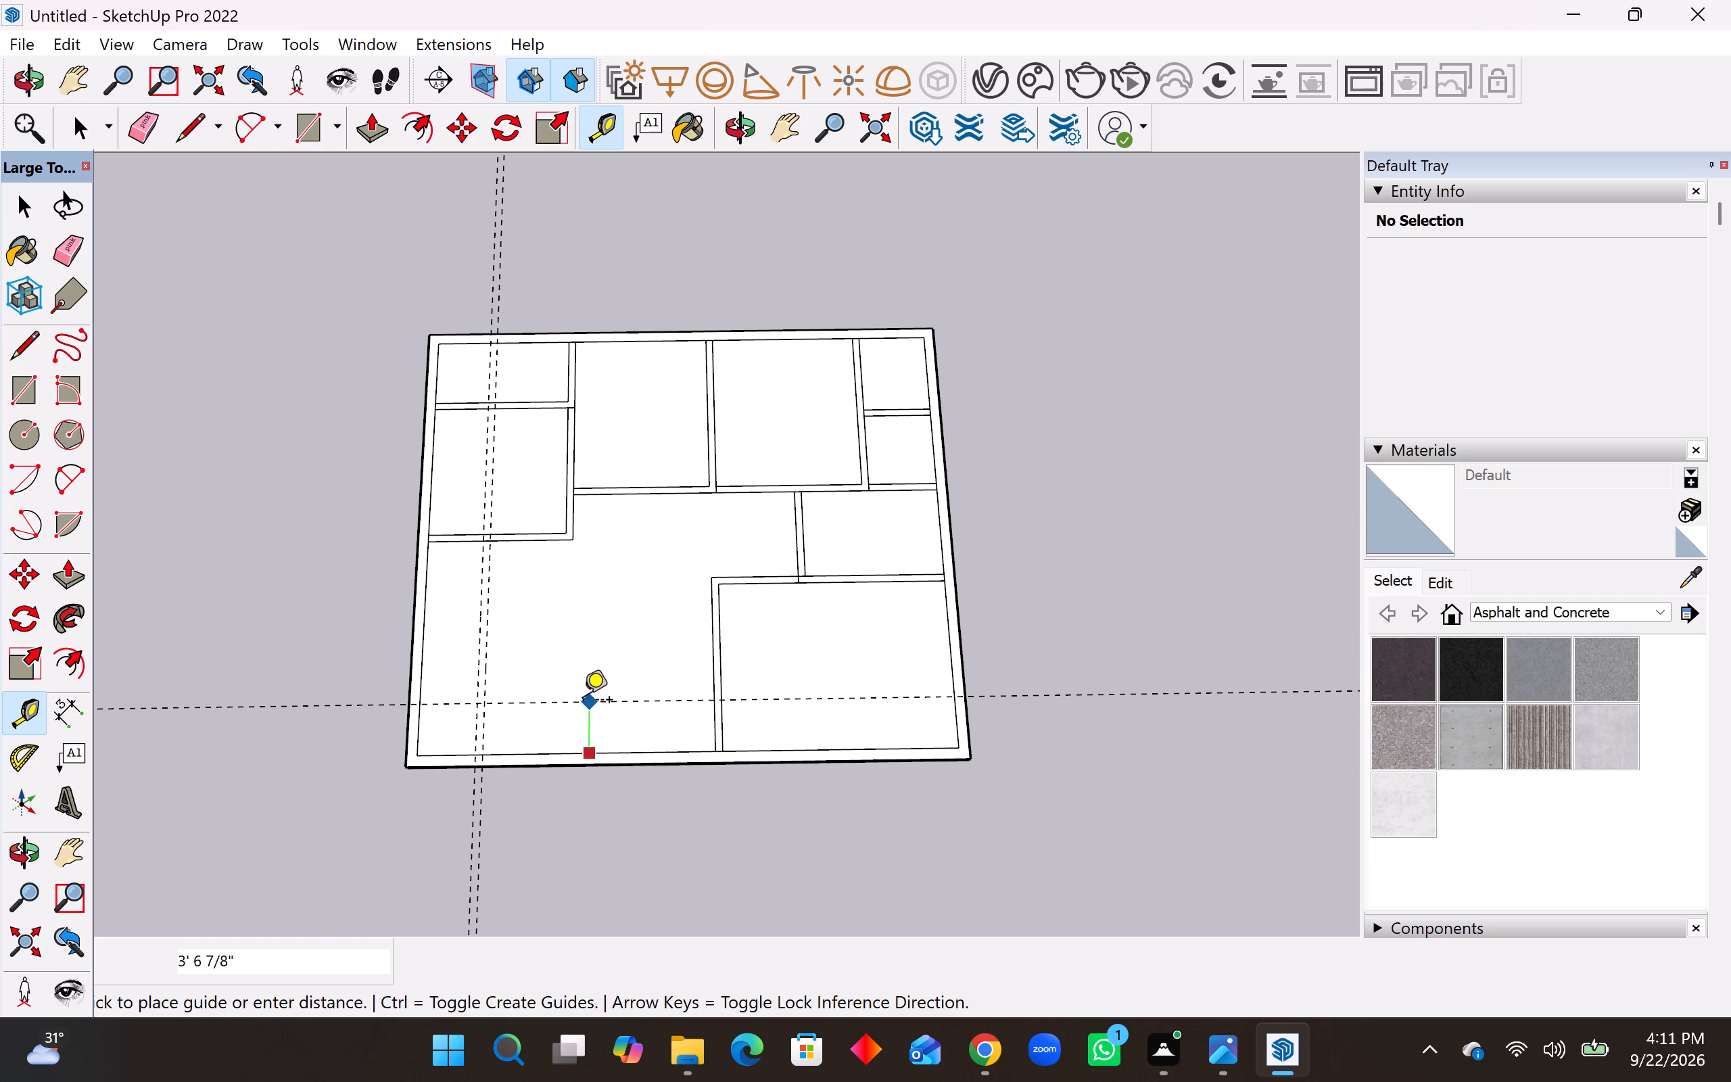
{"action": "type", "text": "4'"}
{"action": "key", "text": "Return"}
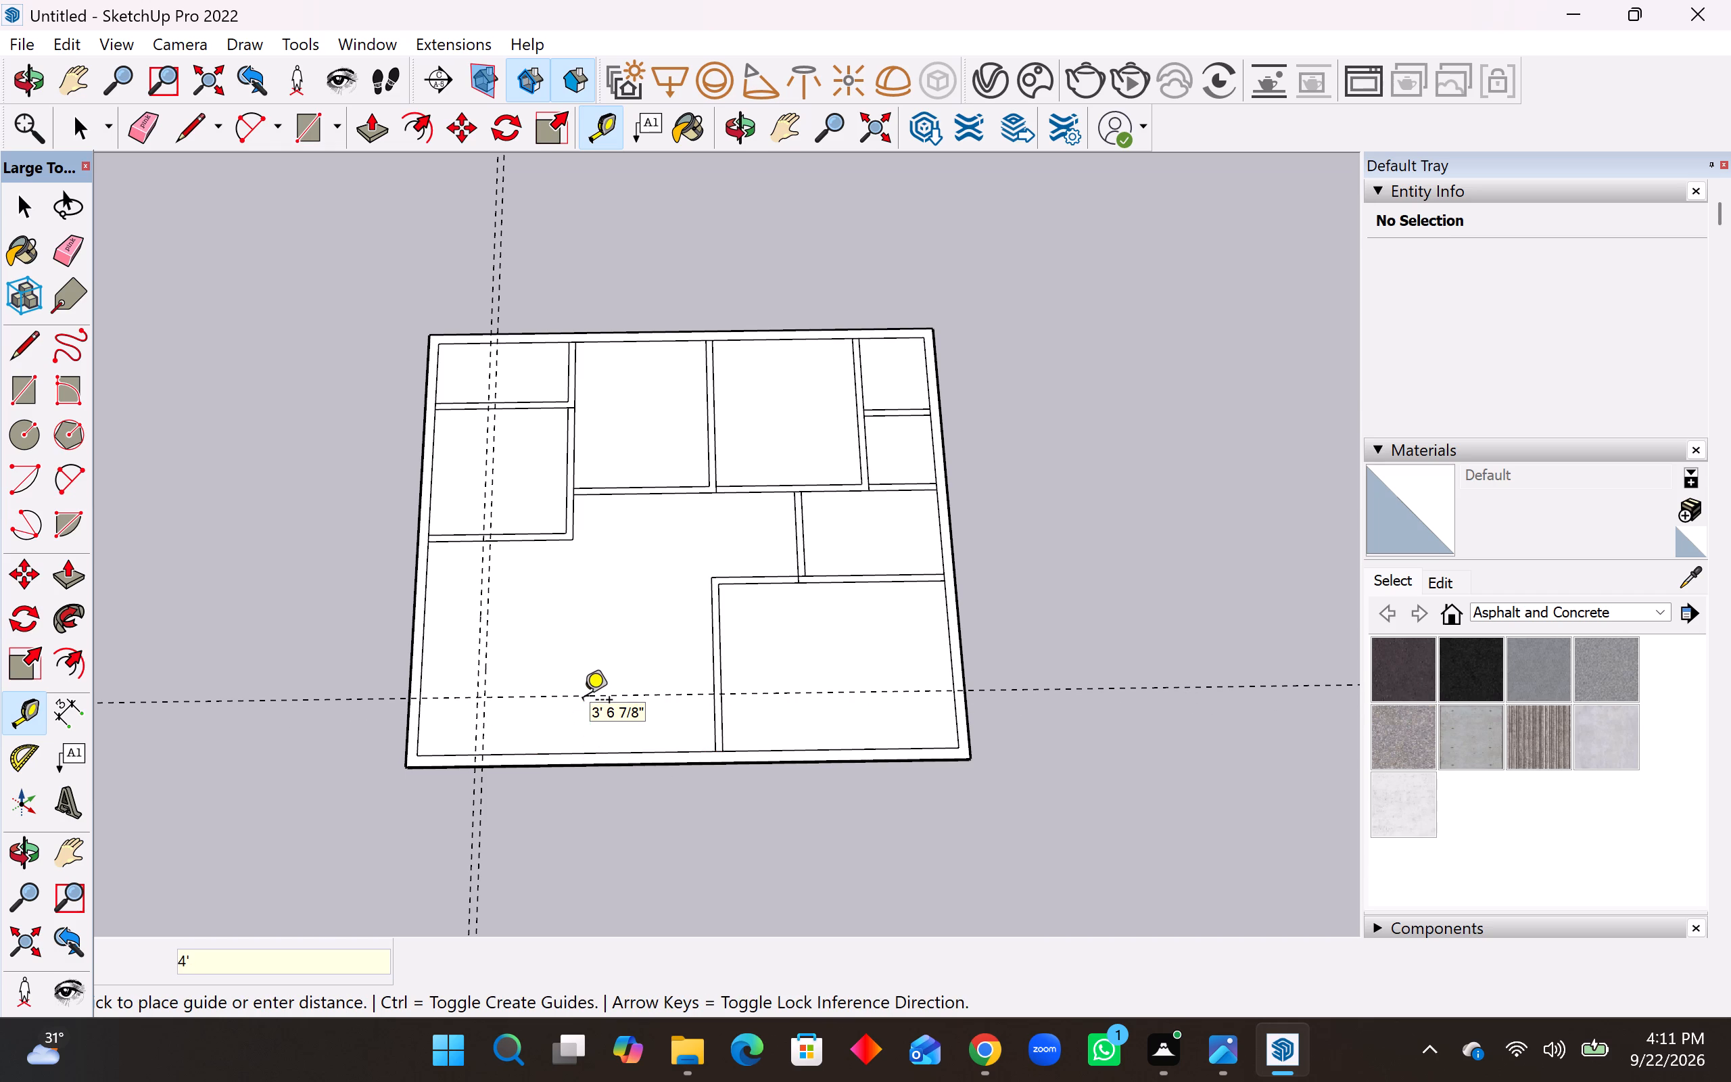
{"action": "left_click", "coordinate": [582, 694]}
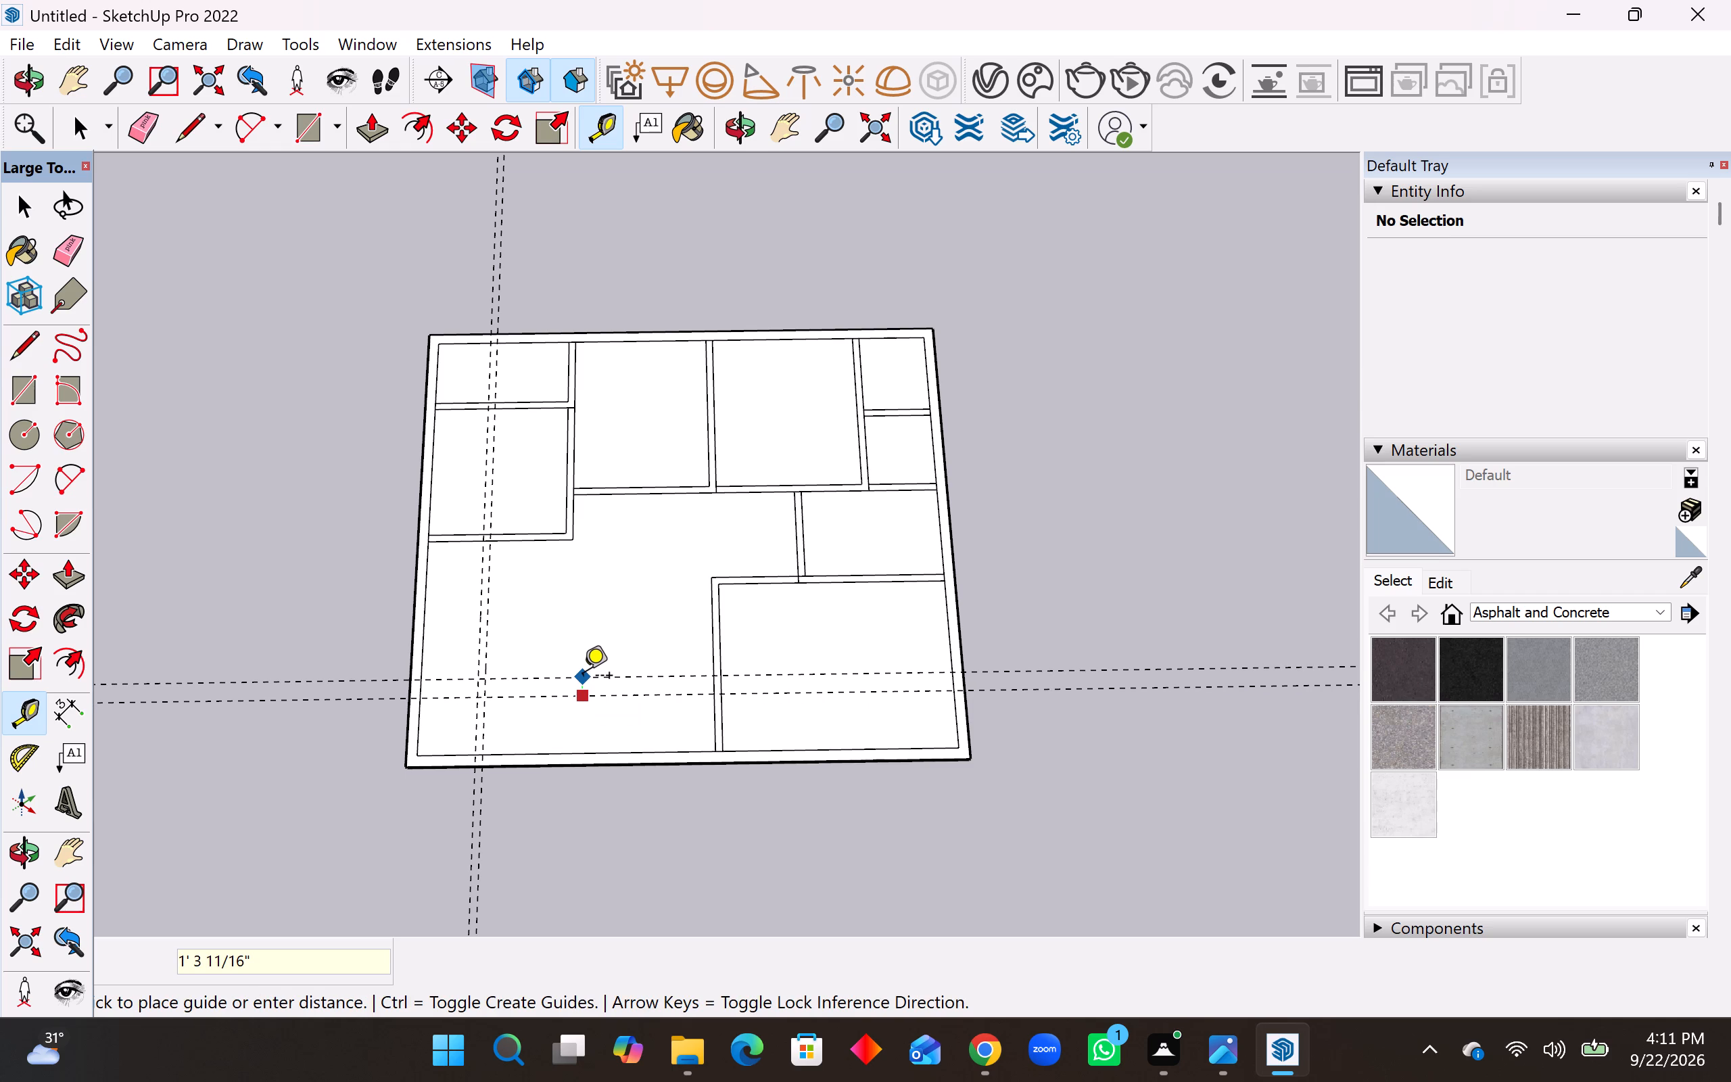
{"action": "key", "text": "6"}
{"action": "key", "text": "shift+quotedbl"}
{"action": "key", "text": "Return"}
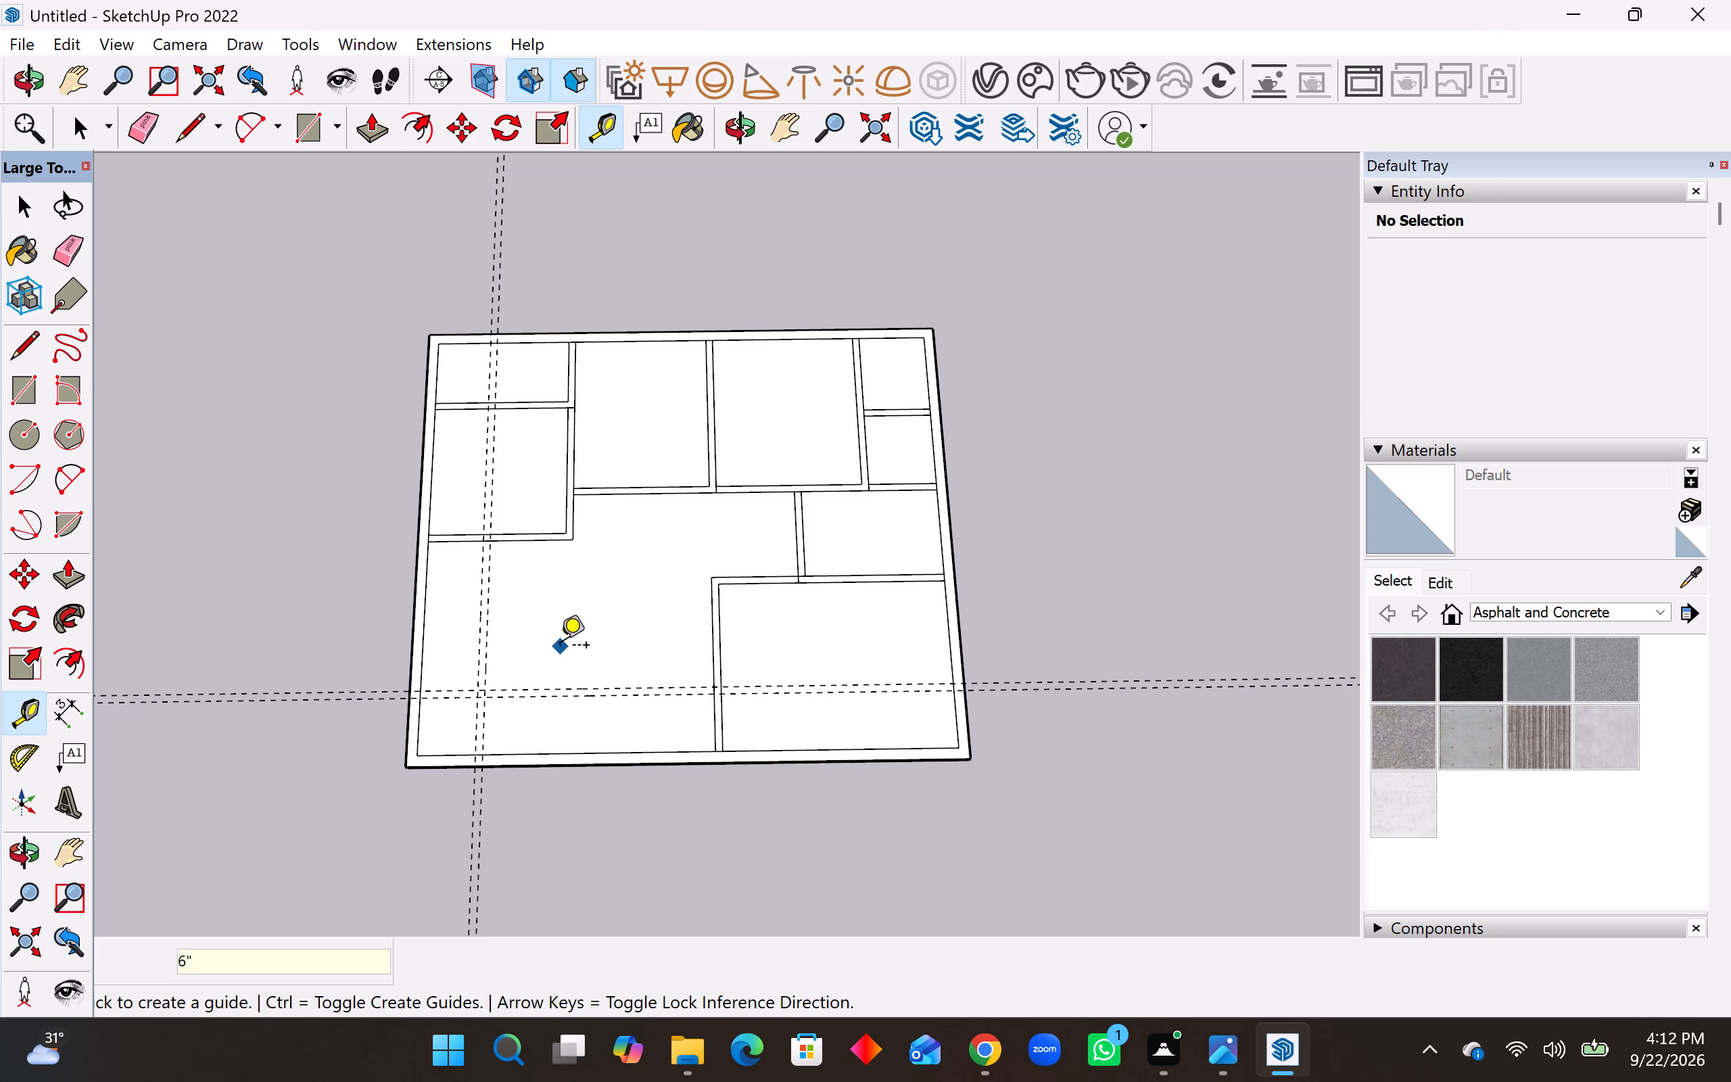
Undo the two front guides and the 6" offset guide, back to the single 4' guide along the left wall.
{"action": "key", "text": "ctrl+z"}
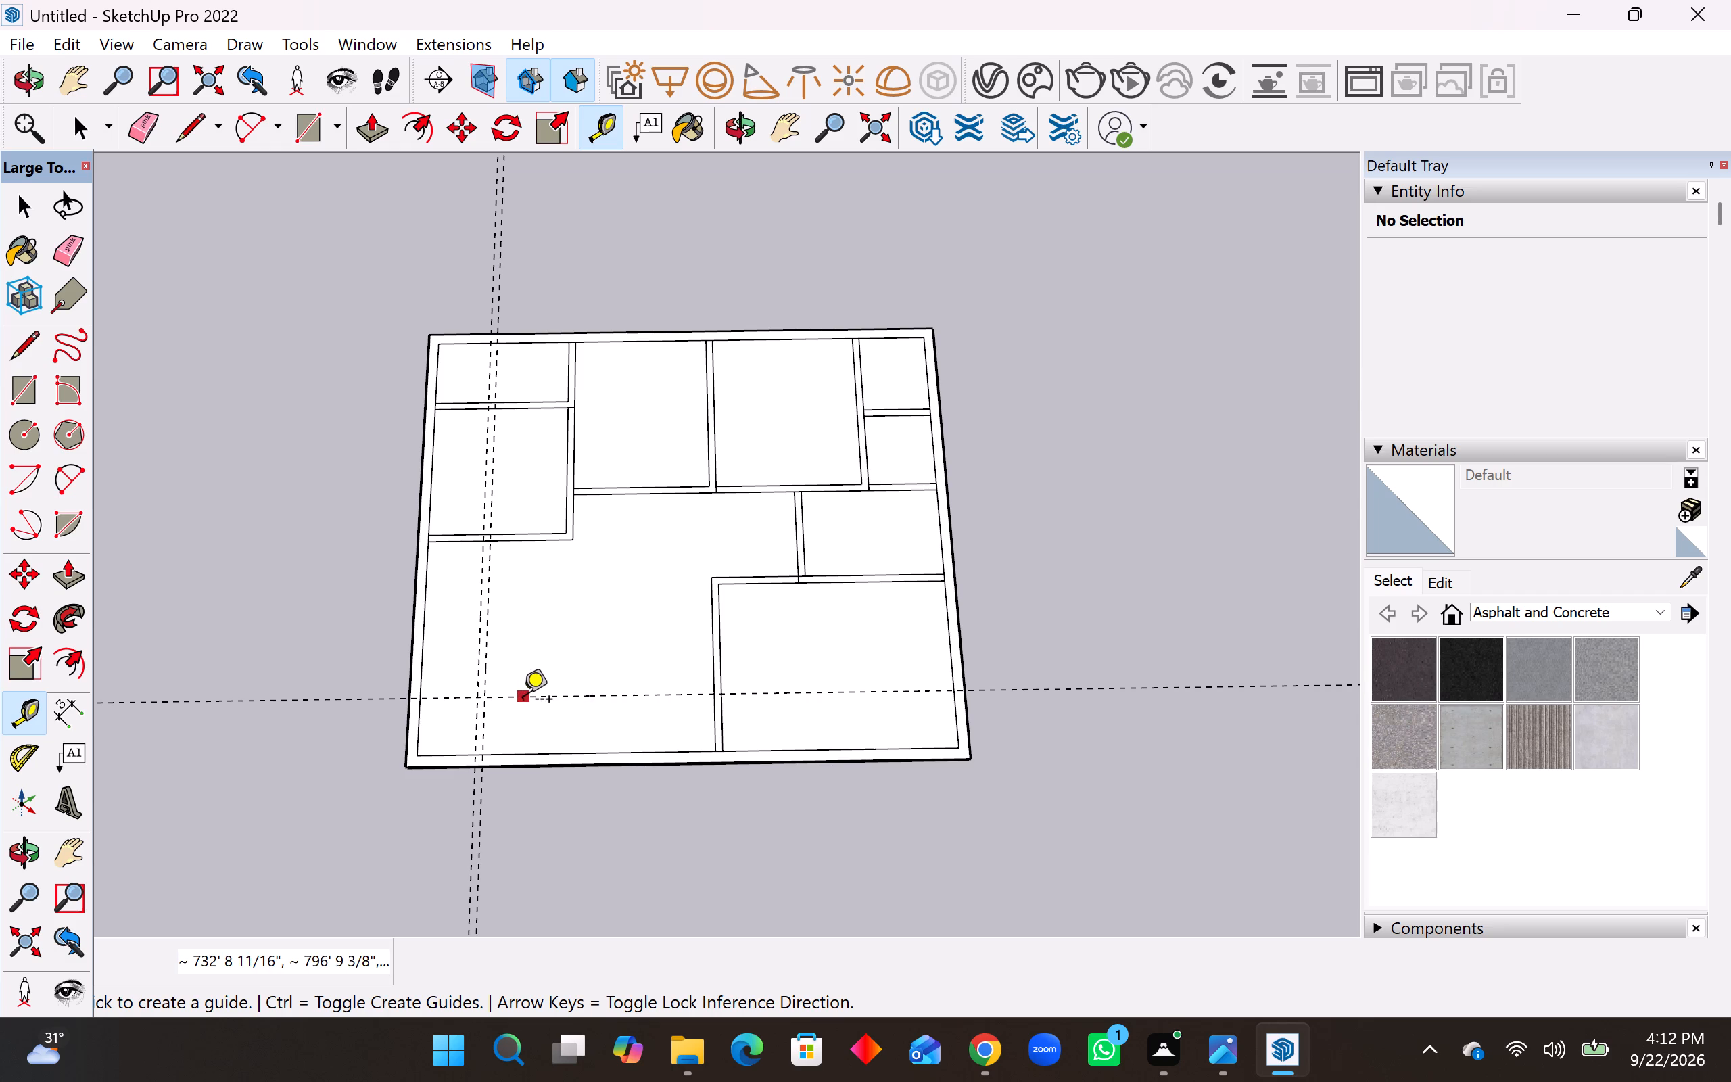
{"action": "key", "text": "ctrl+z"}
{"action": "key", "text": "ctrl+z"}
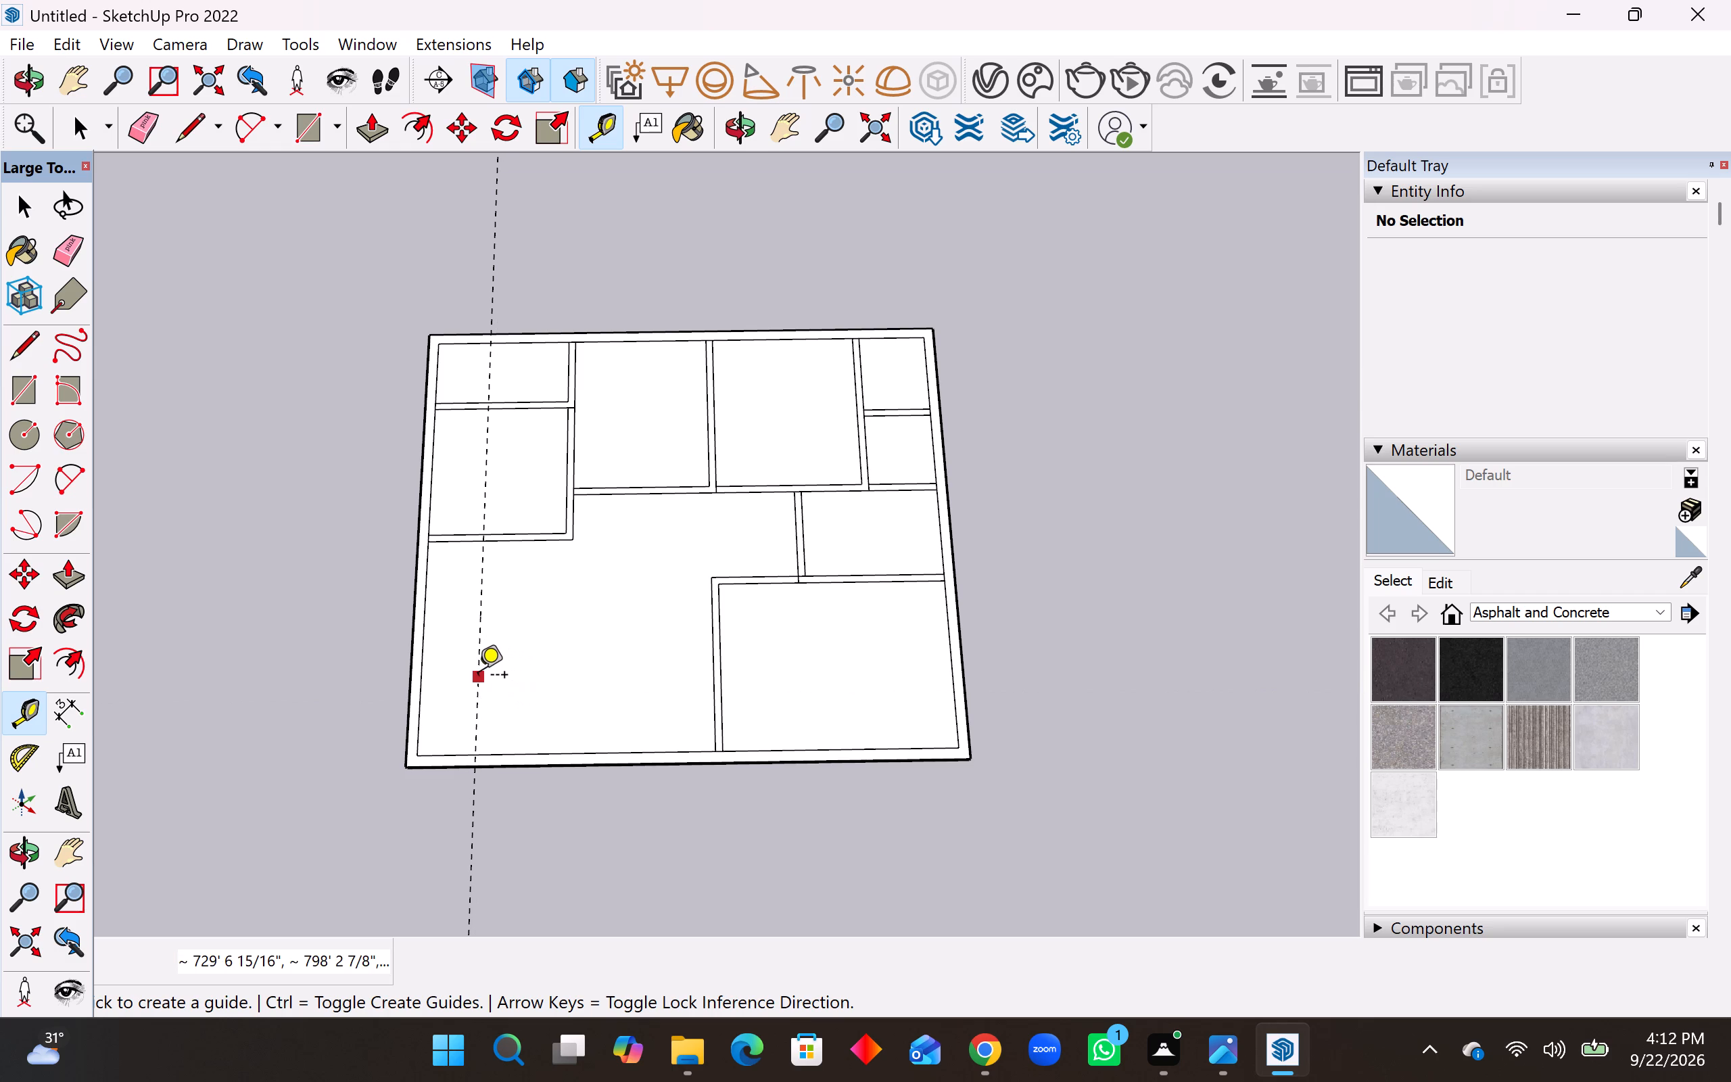
Place a guide 9" further inward from the 4' guide along the left wall.
{"action": "left_click", "coordinate": [478, 677]}
{"action": "type", "text": "9\""}
{"action": "key", "text": "Return"}
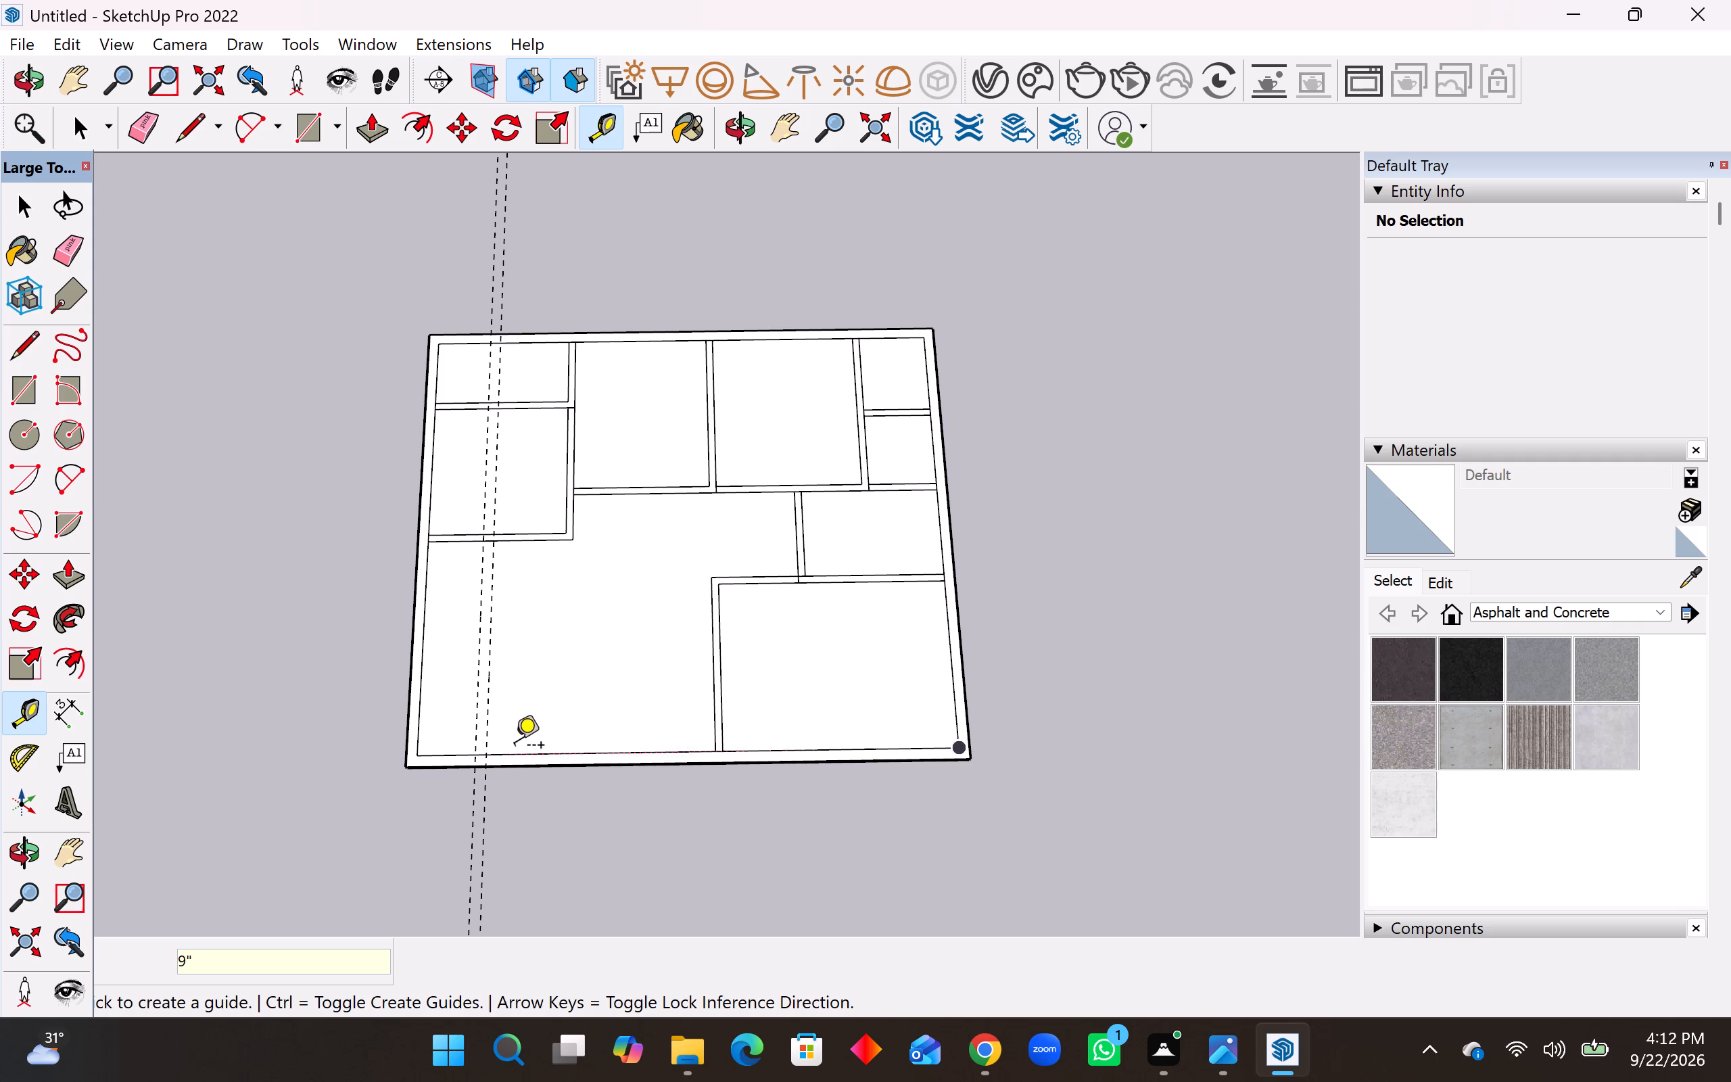
Place a guide 4' inward from the front inner wall line and another one 9" beyond it.
{"action": "left_click", "coordinate": [517, 752]}
{"action": "key", "text": "4"}
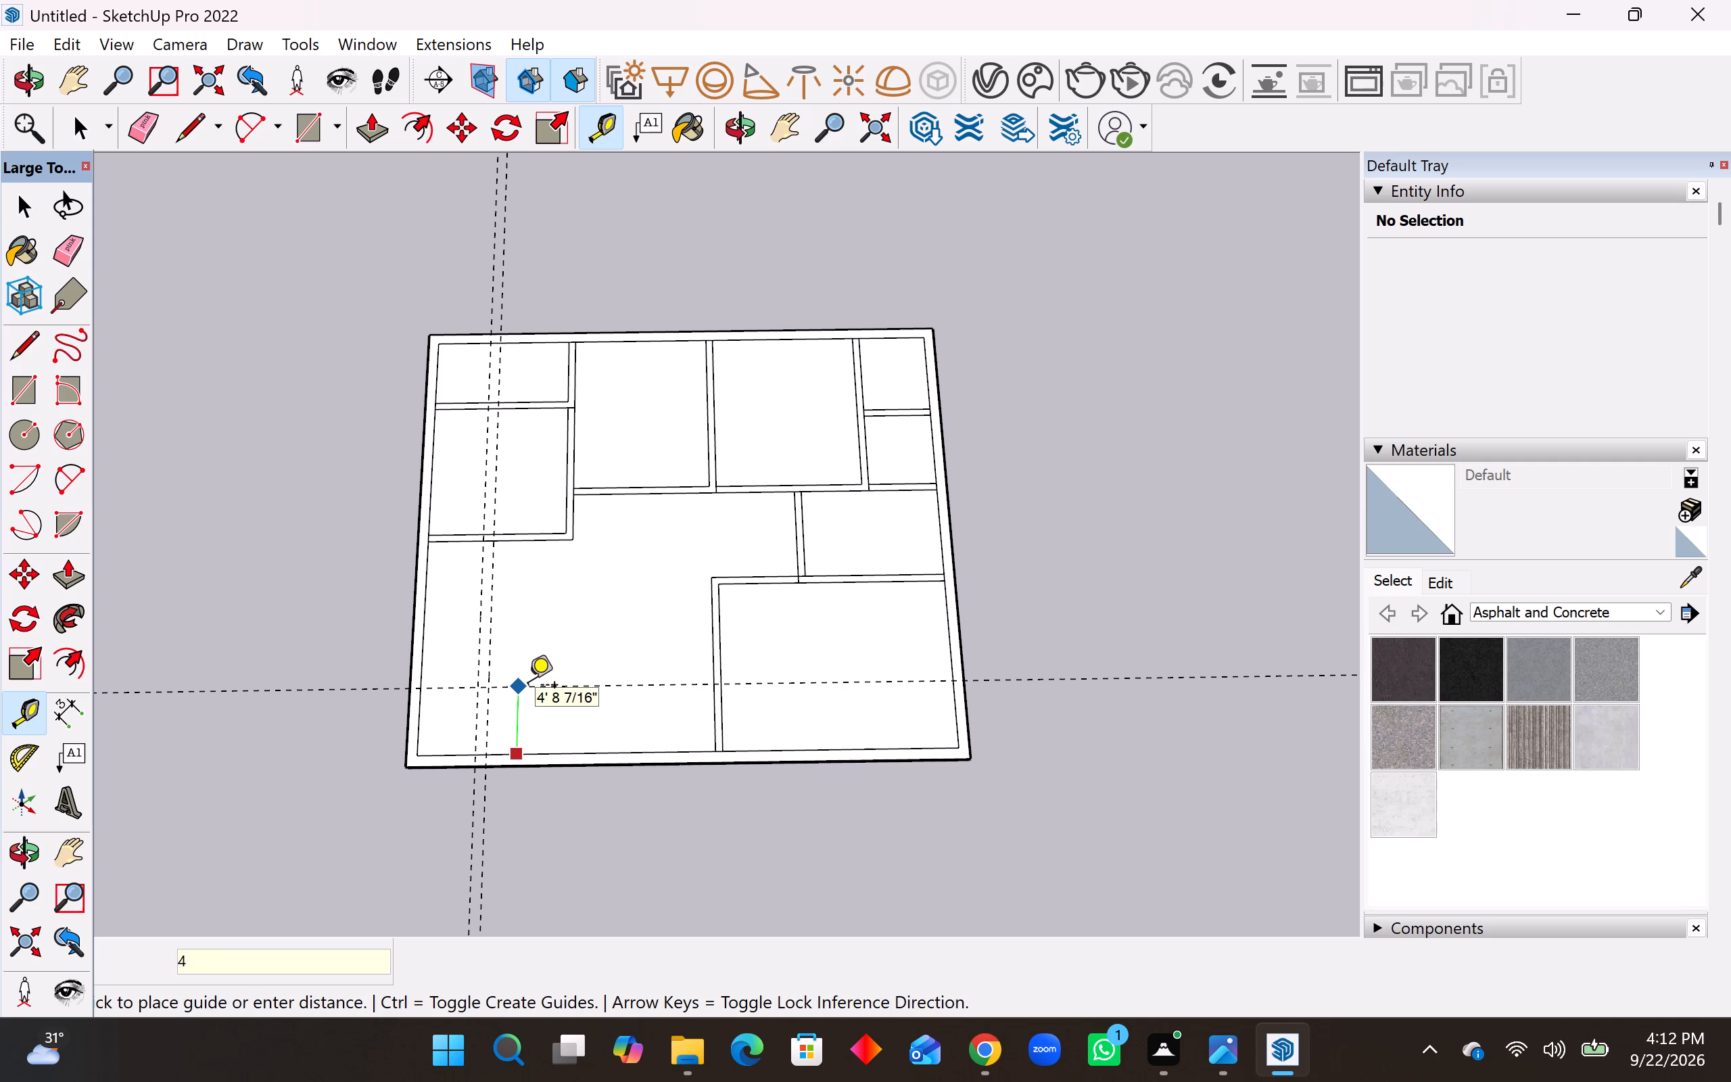
{"action": "key", "text": "apostrophe"}
{"action": "key", "text": "Return"}
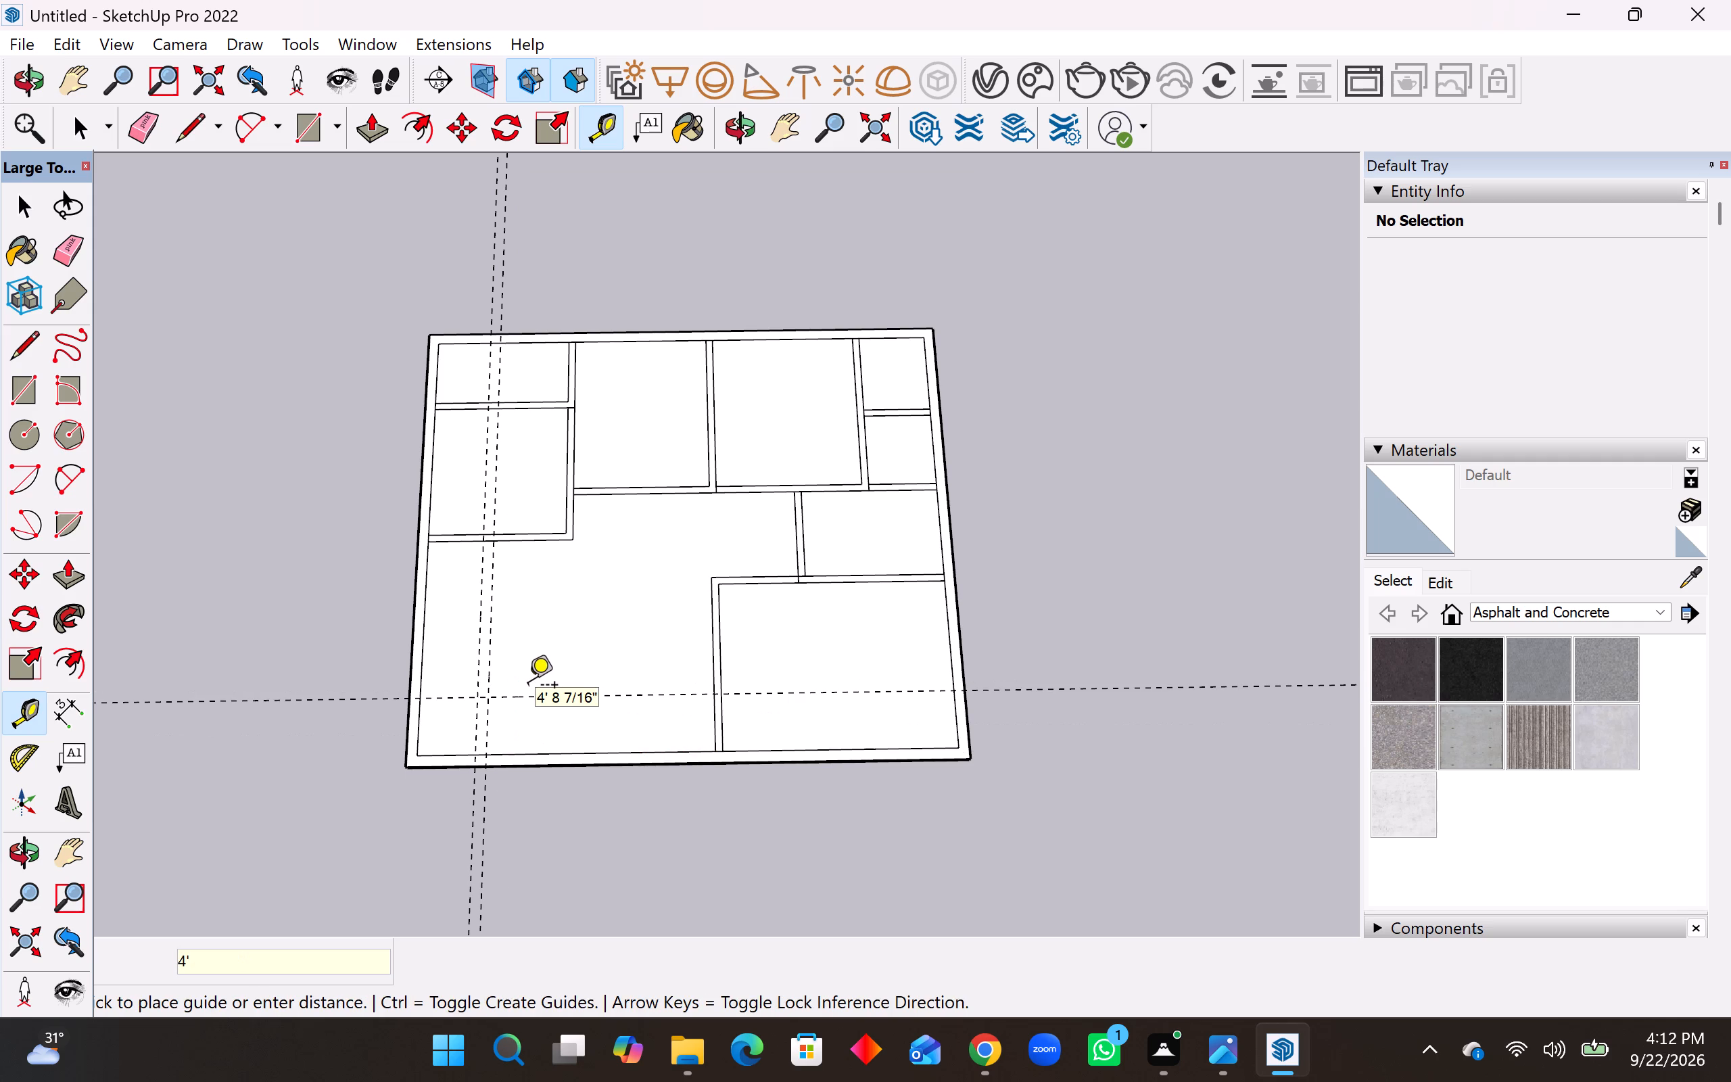
{"action": "left_click", "coordinate": [582, 692]}
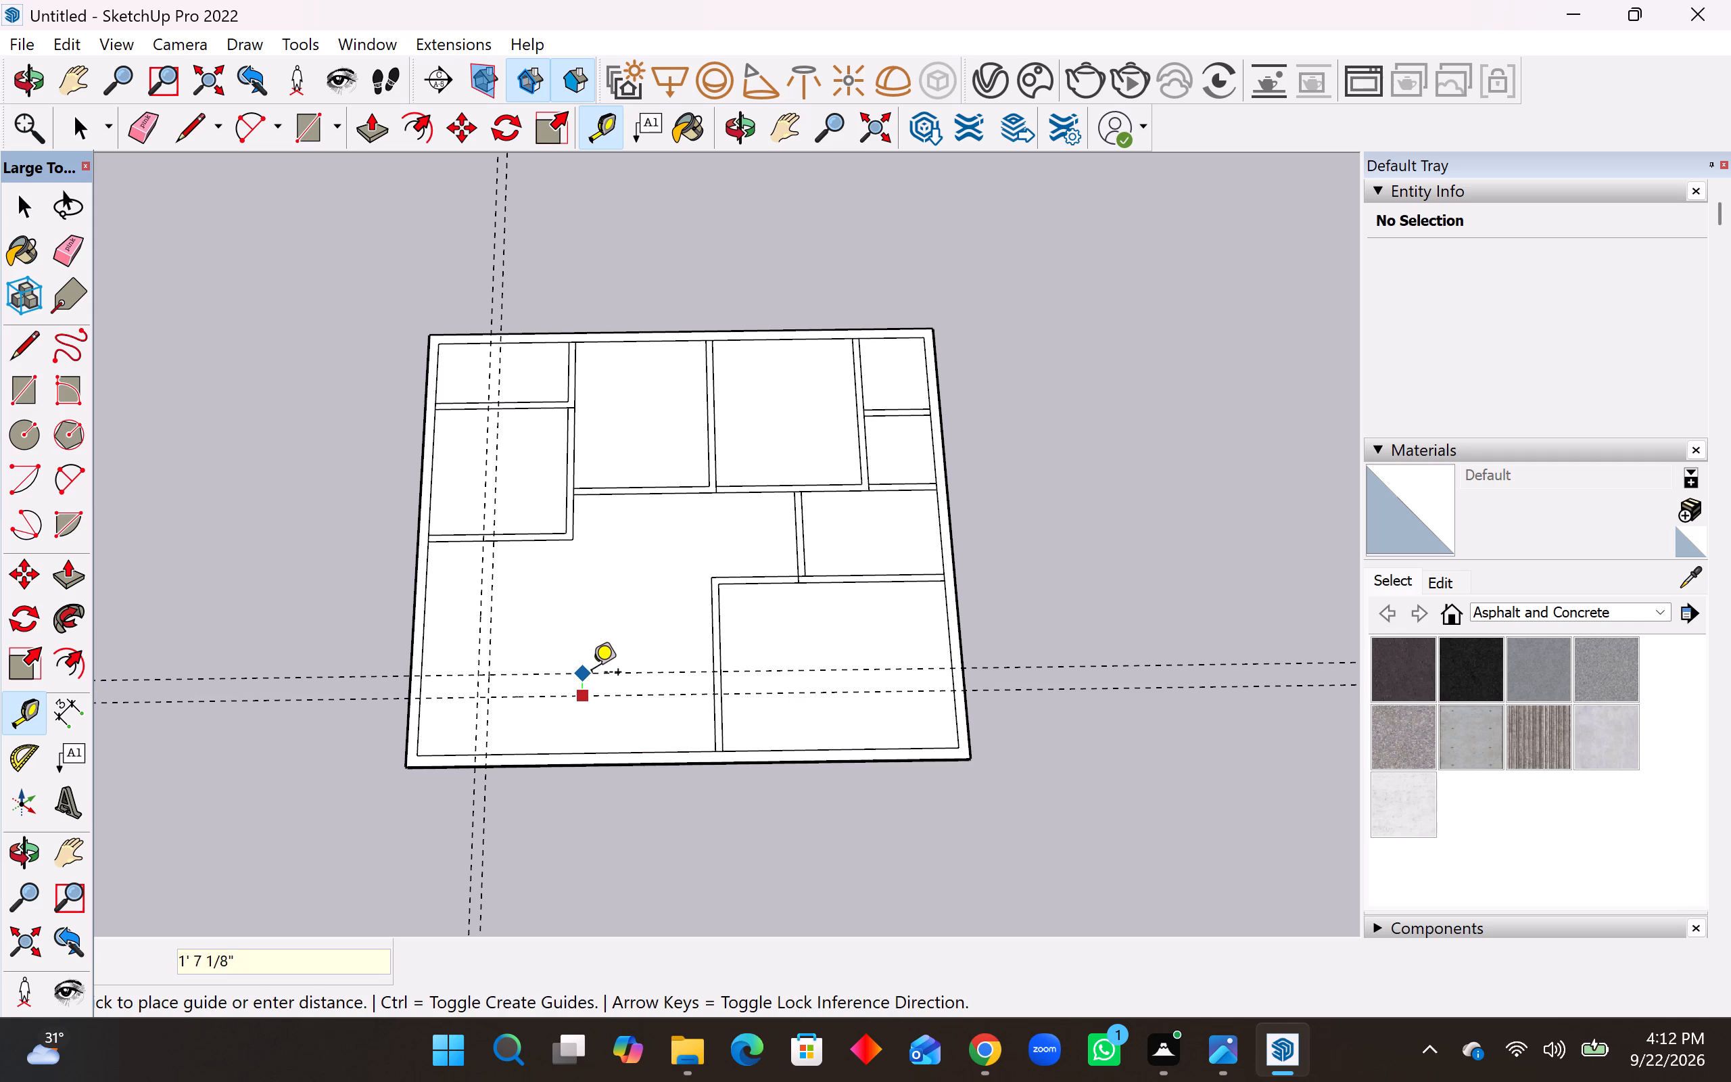
{"action": "key", "text": "9"}
{"action": "key", "text": "shift+quotedbl"}
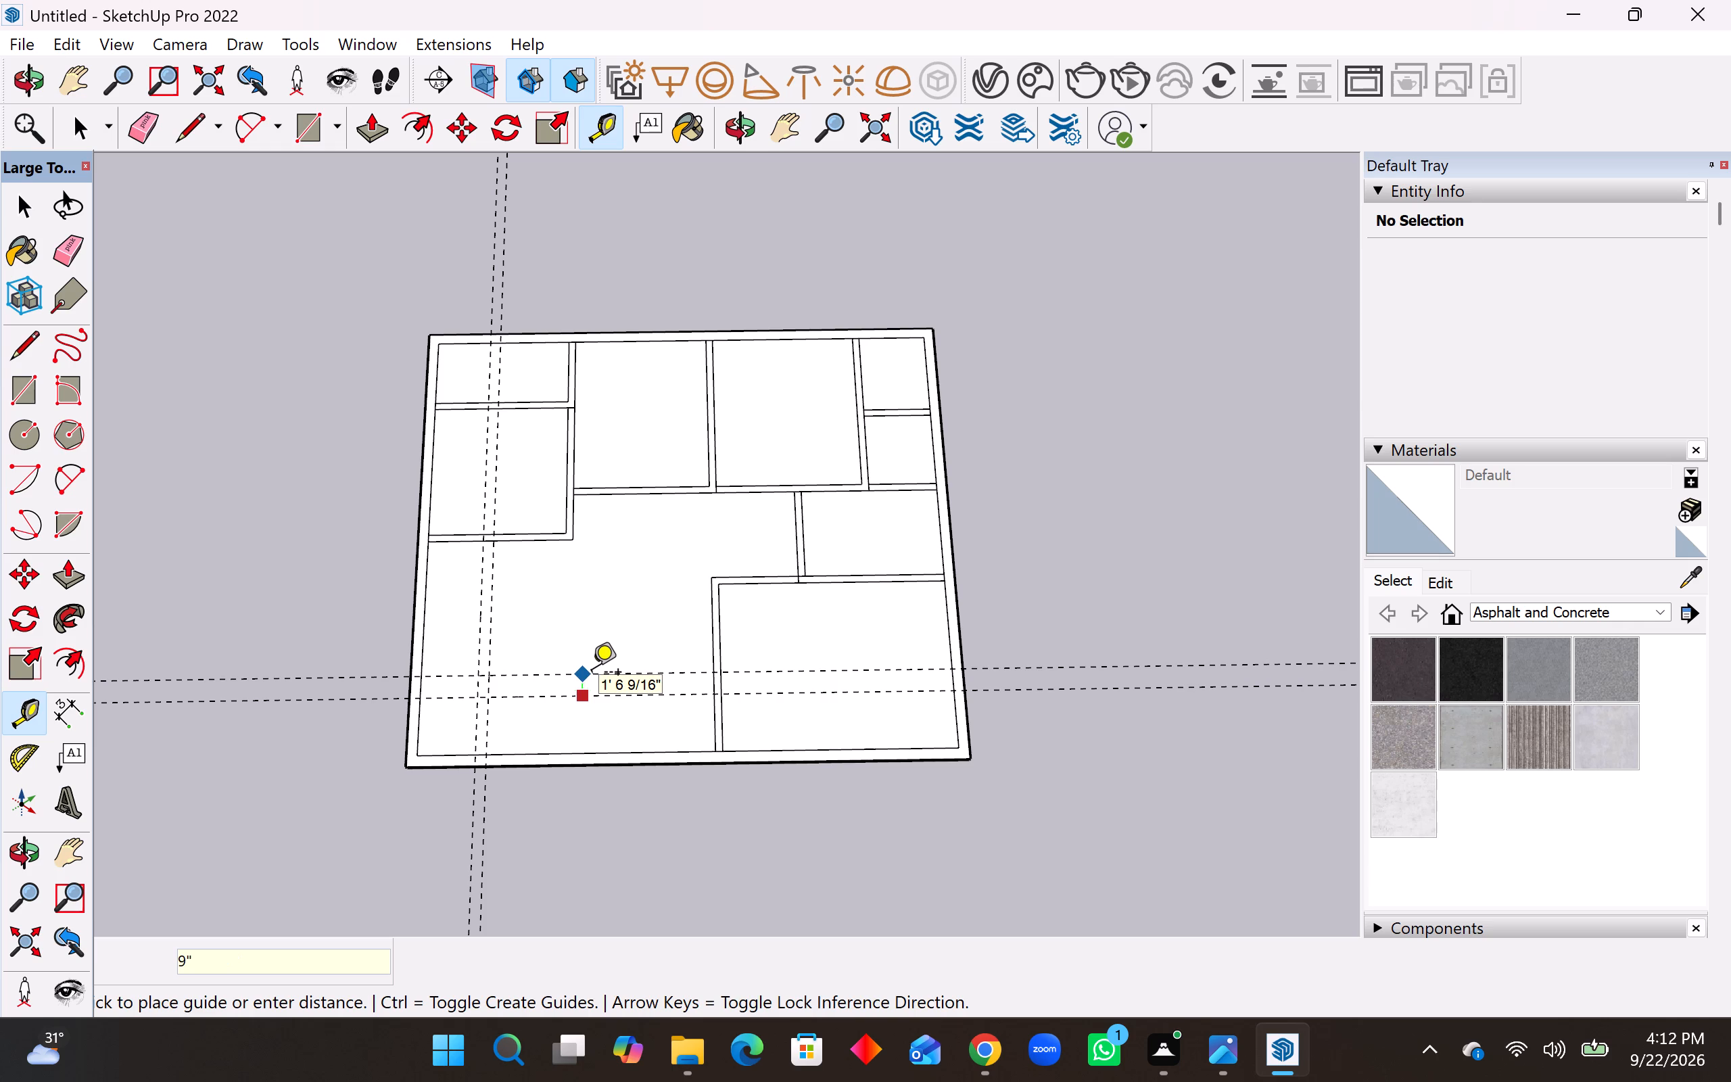
{"action": "key", "text": "Return"}
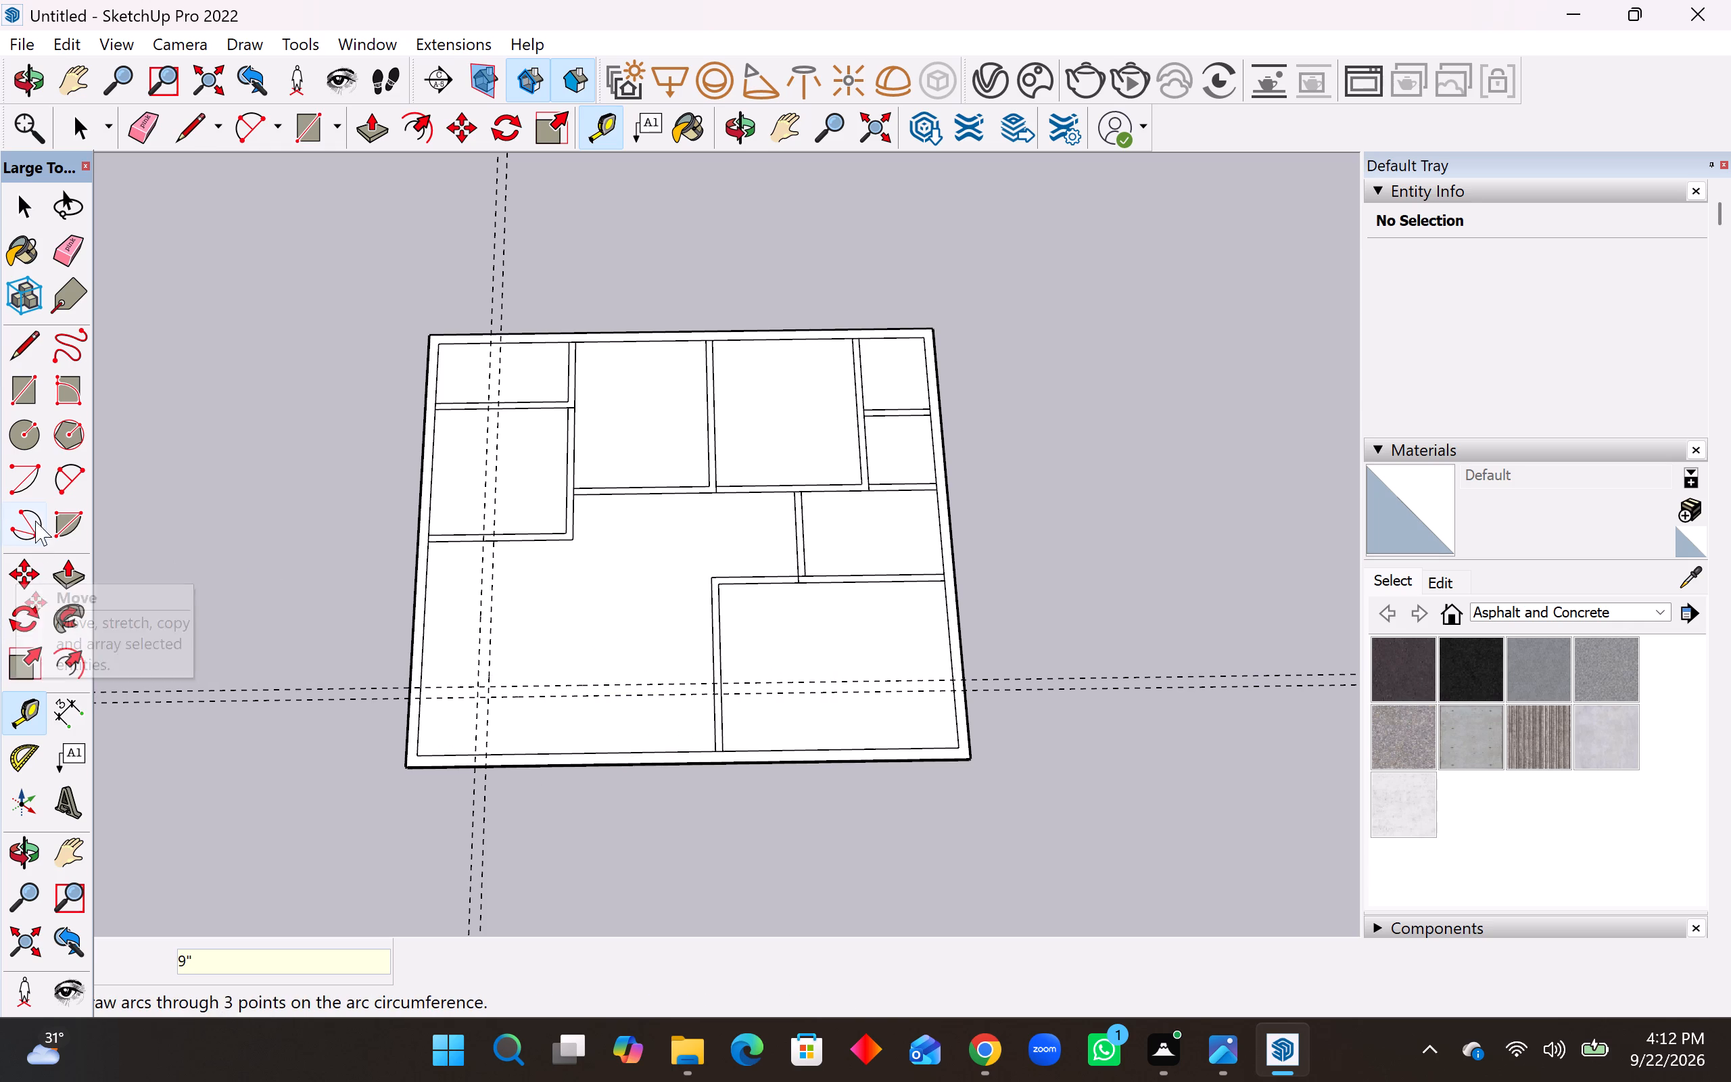
Draw 9" by 11'6" and 9" by 15'9" rectangles between the guide pairs, forming the L-shaped wall around the front-left space.
{"action": "left_click", "coordinate": [14, 397]}
{"action": "left_click", "coordinate": [486, 541]}
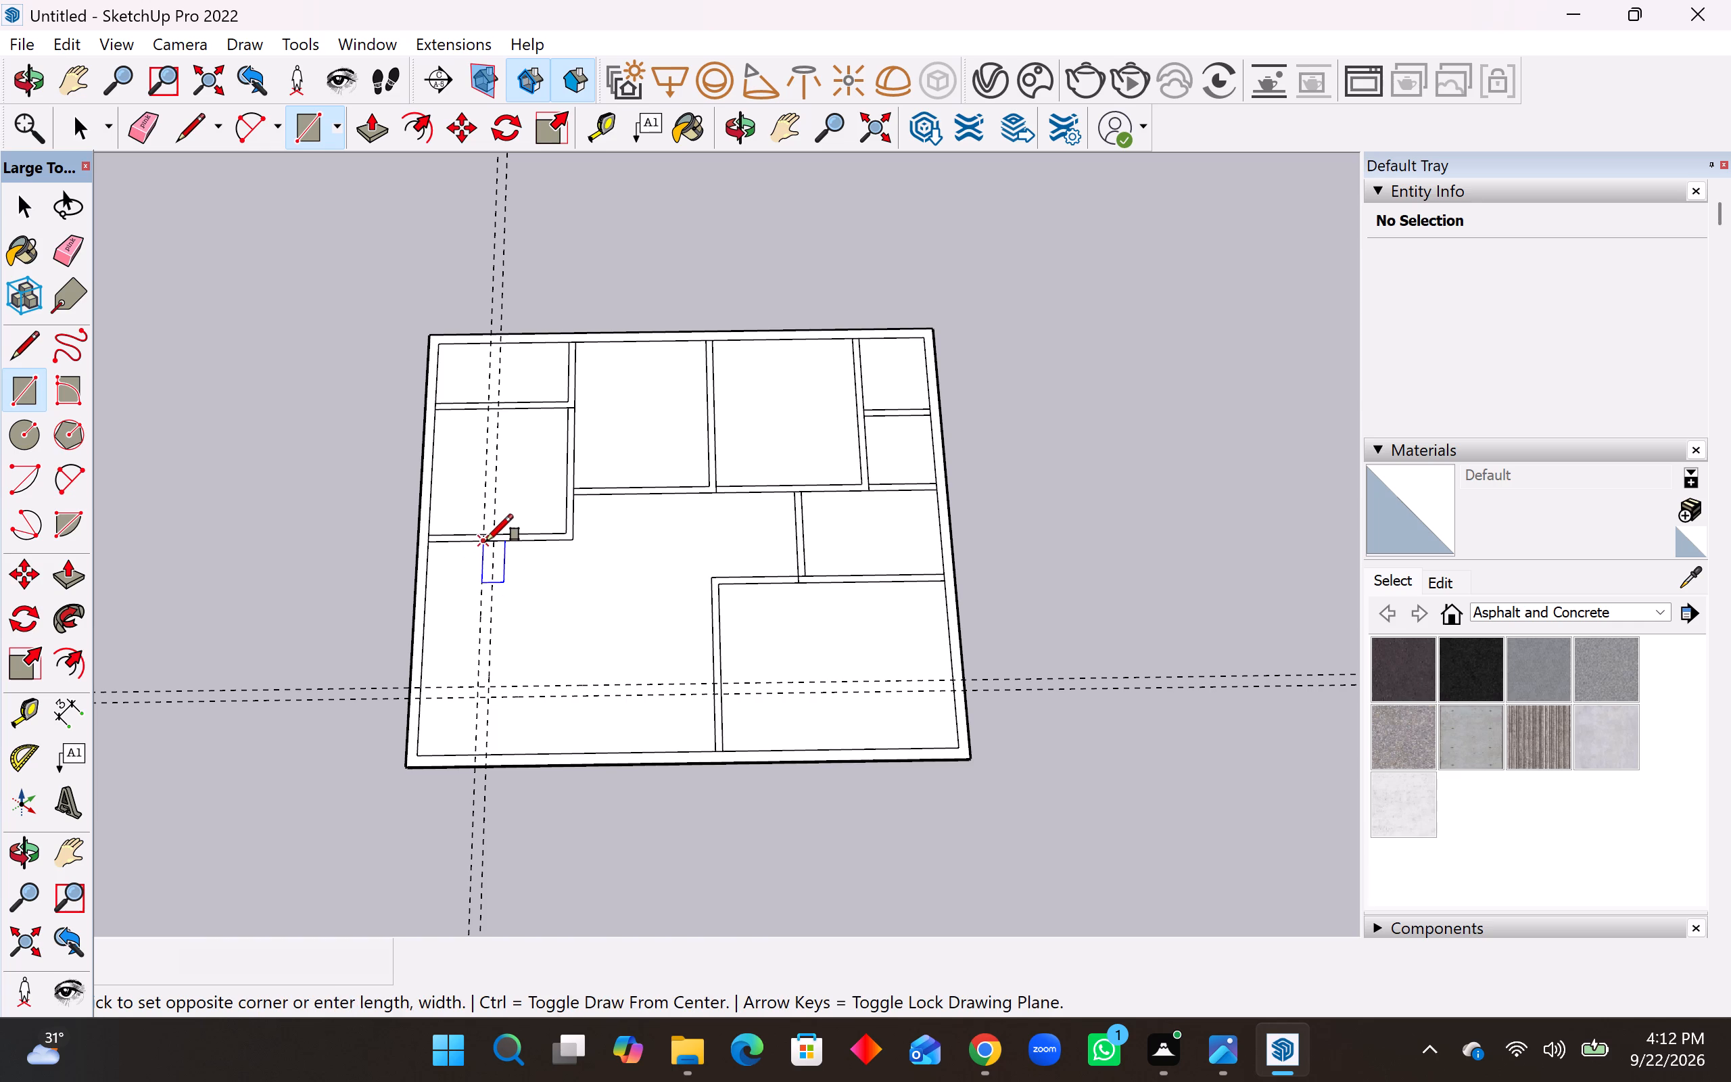
{"action": "left_click", "coordinate": [488, 699]}
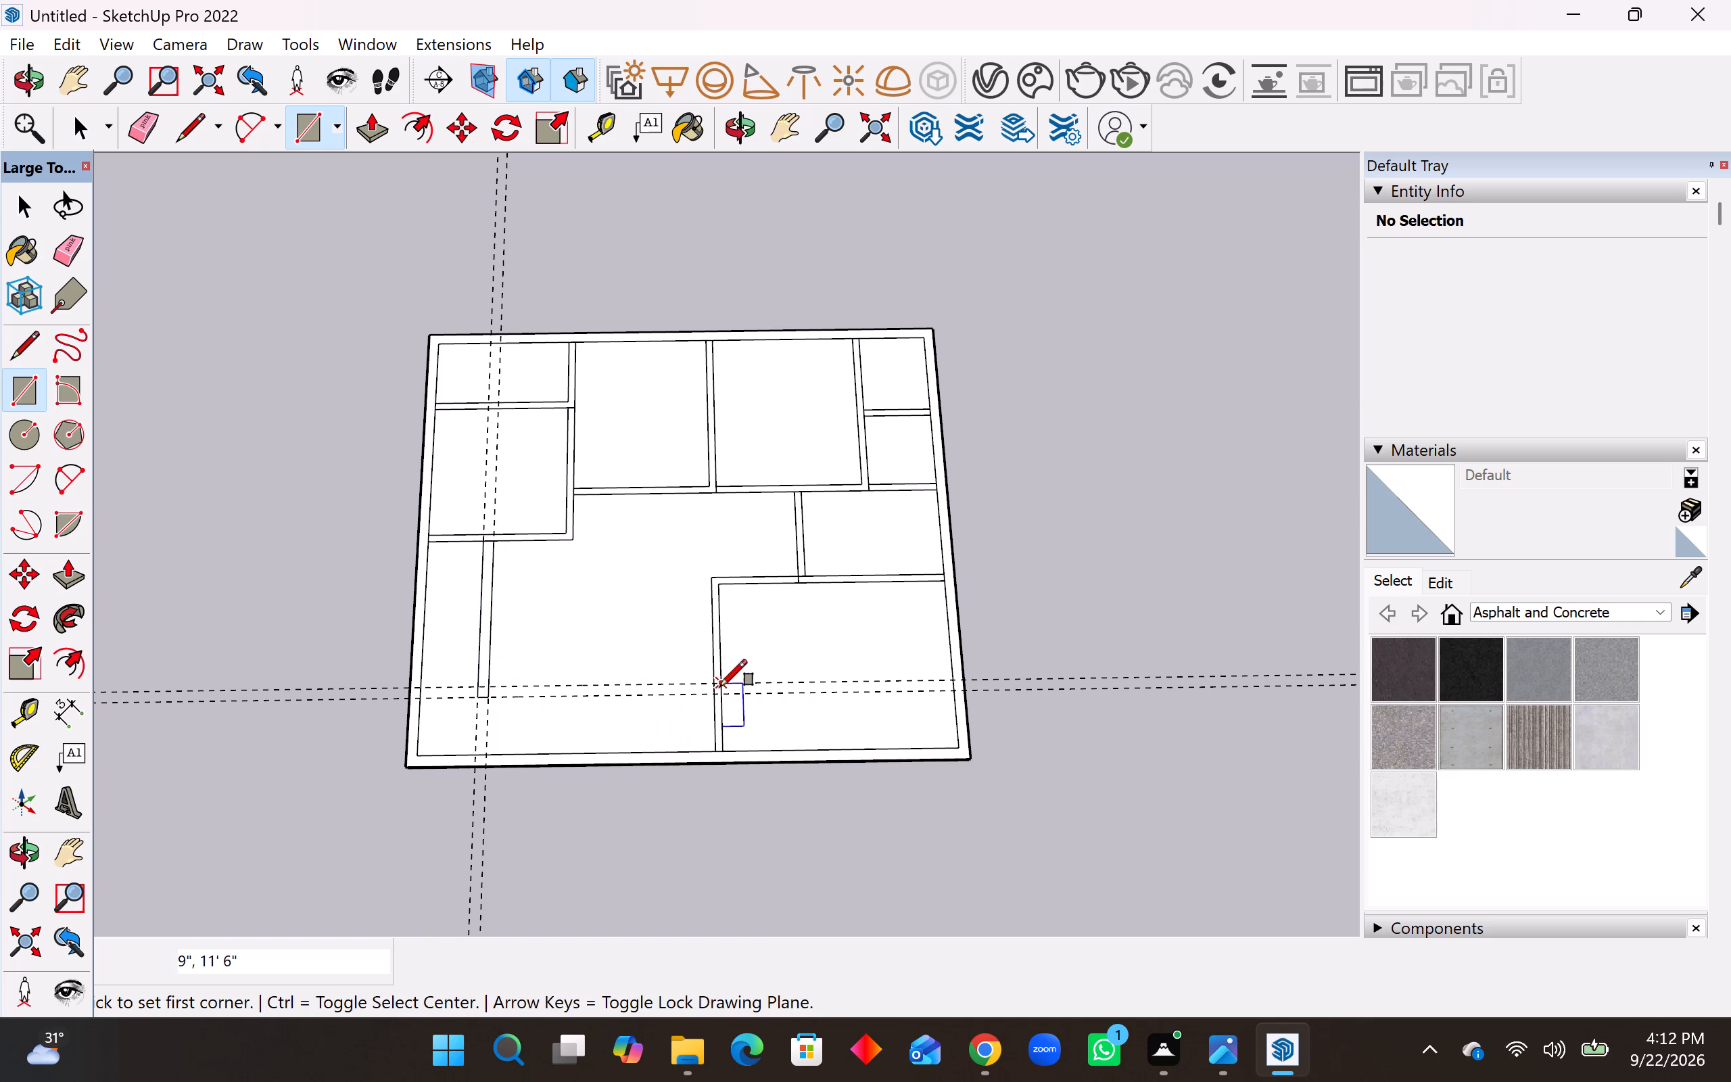
{"action": "left_click", "coordinate": [715, 682]}
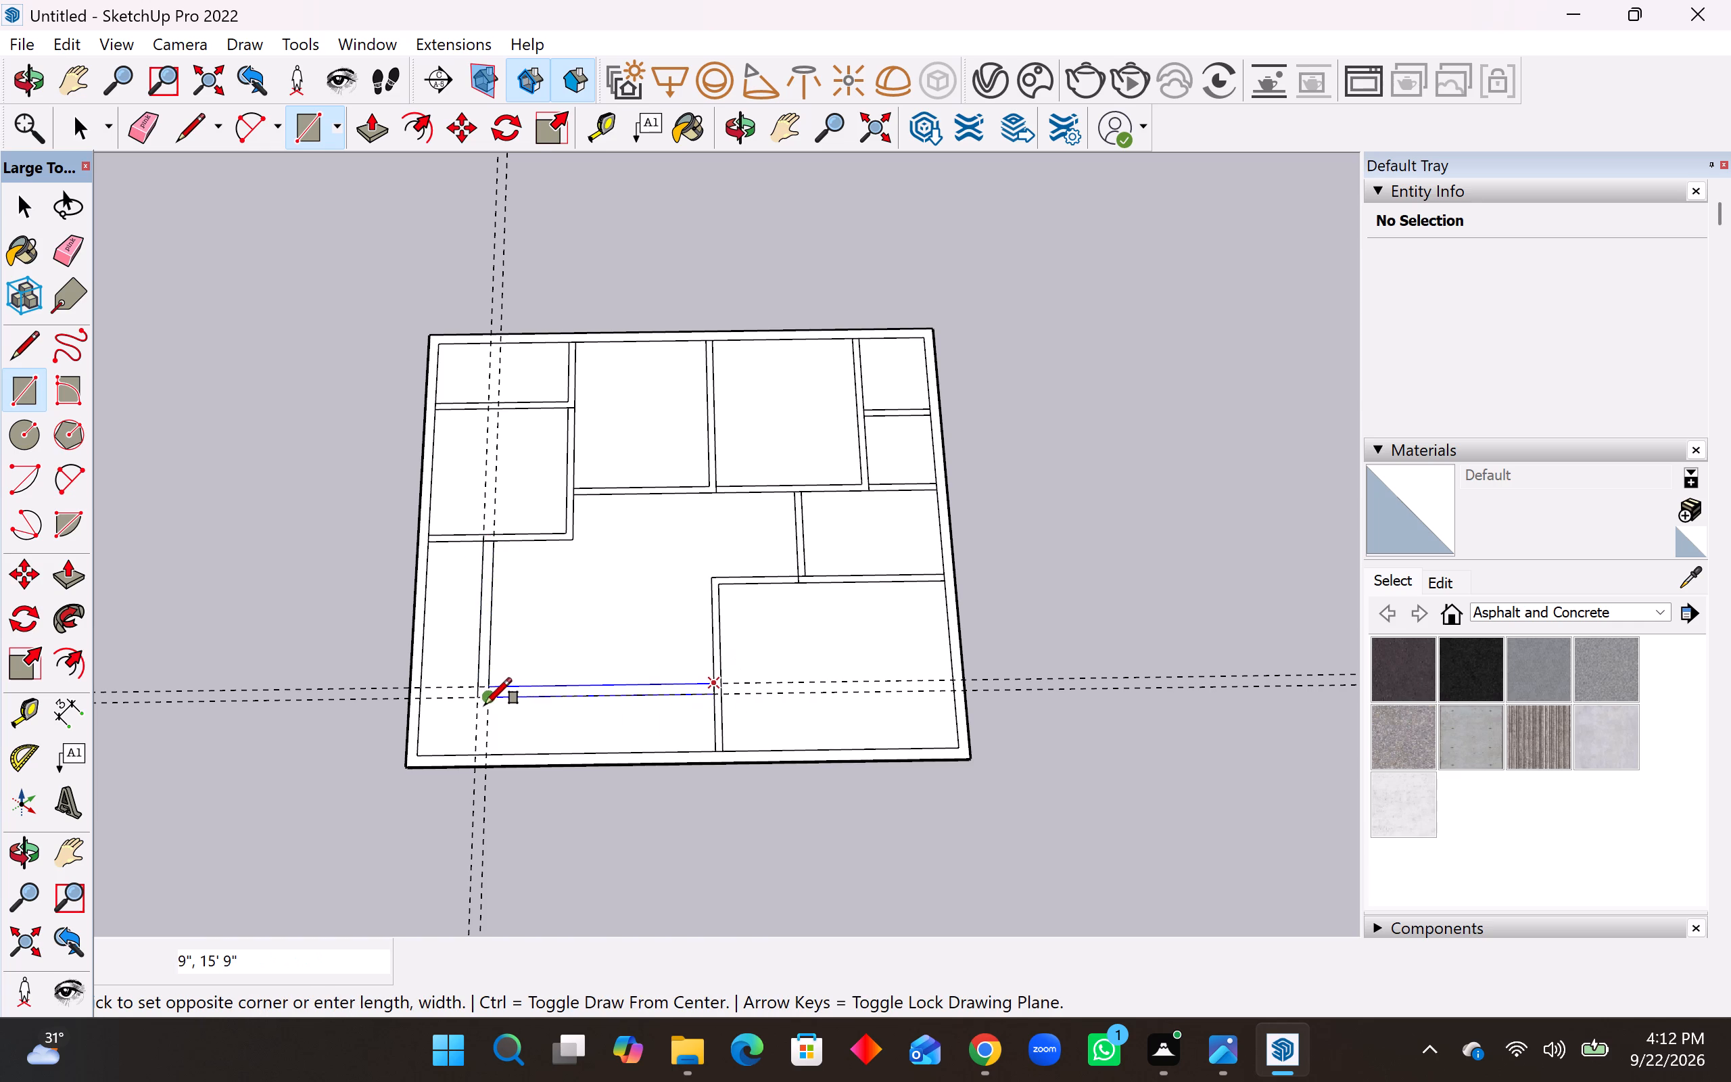
{"action": "left_click", "coordinate": [483, 703]}
{"action": "scroll", "coordinate": [630, 753], "scroll_direction": "down", "scroll_amount": 3}
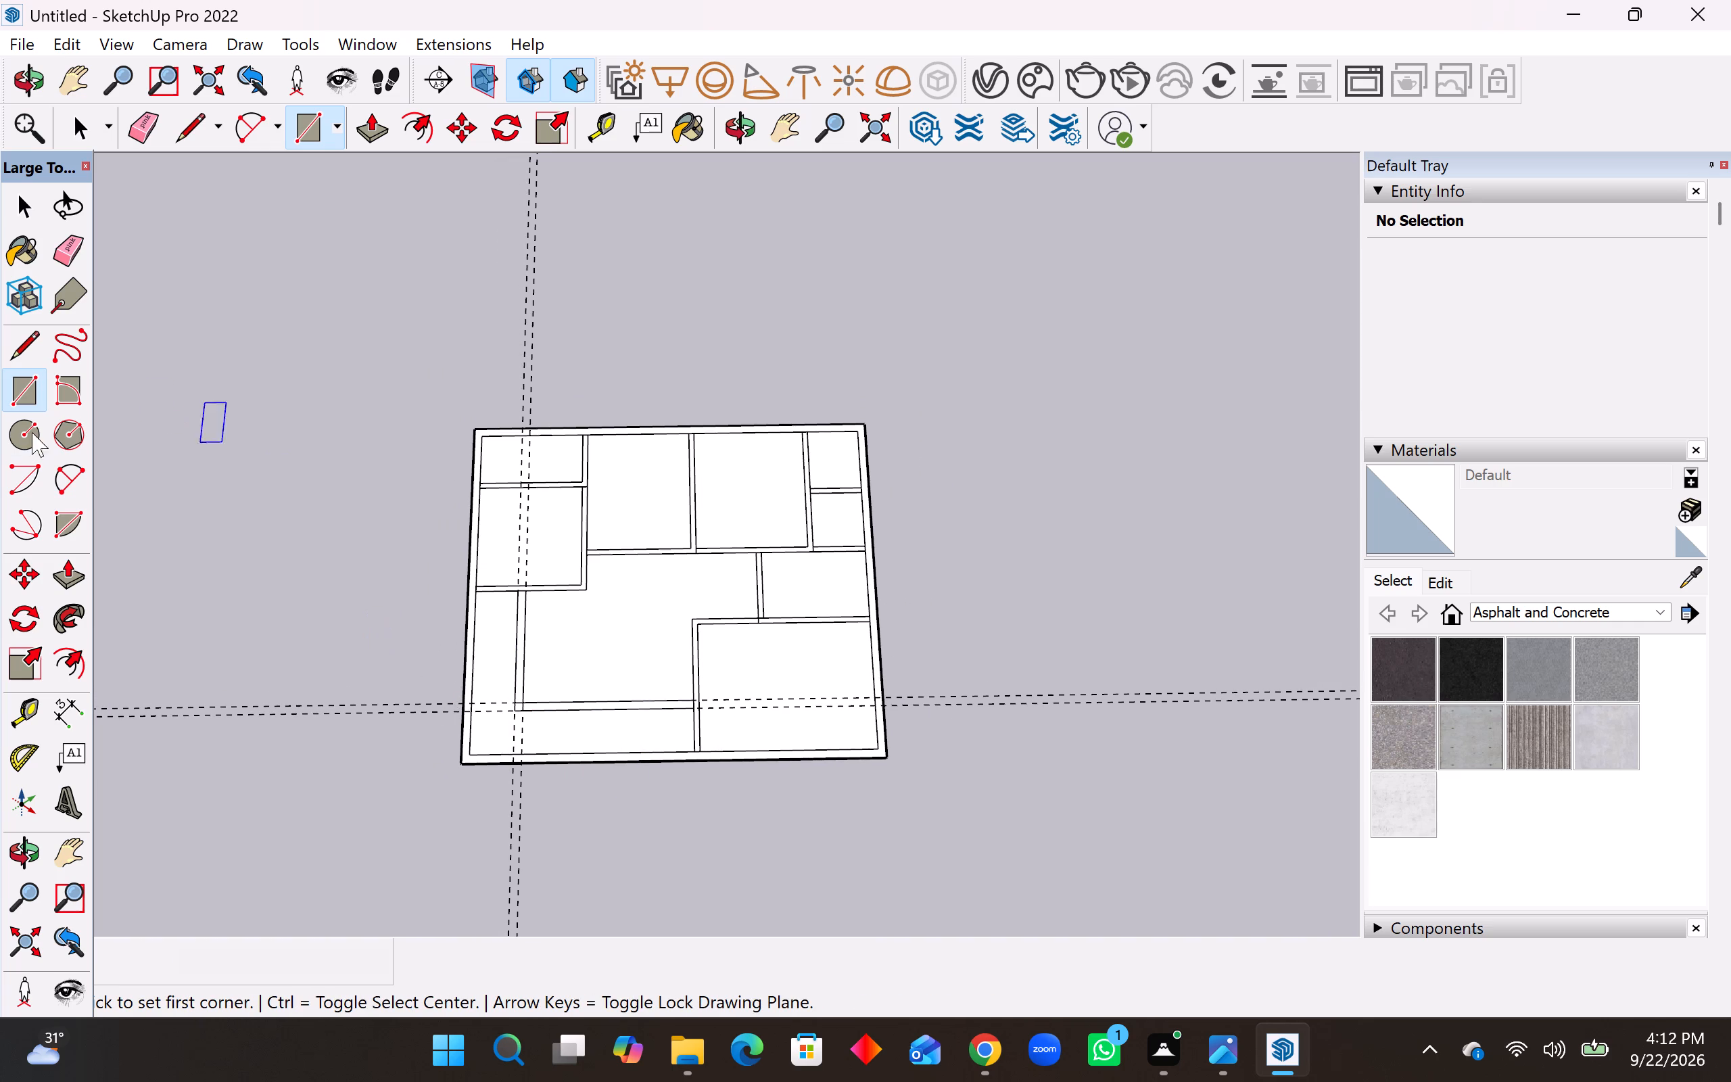
Erase all four construction guides crossing the floor plan.
{"action": "left_click", "coordinate": [63, 252]}
{"action": "left_click_drag", "start_coordinate": [536, 354], "coordinate": [483, 354]}
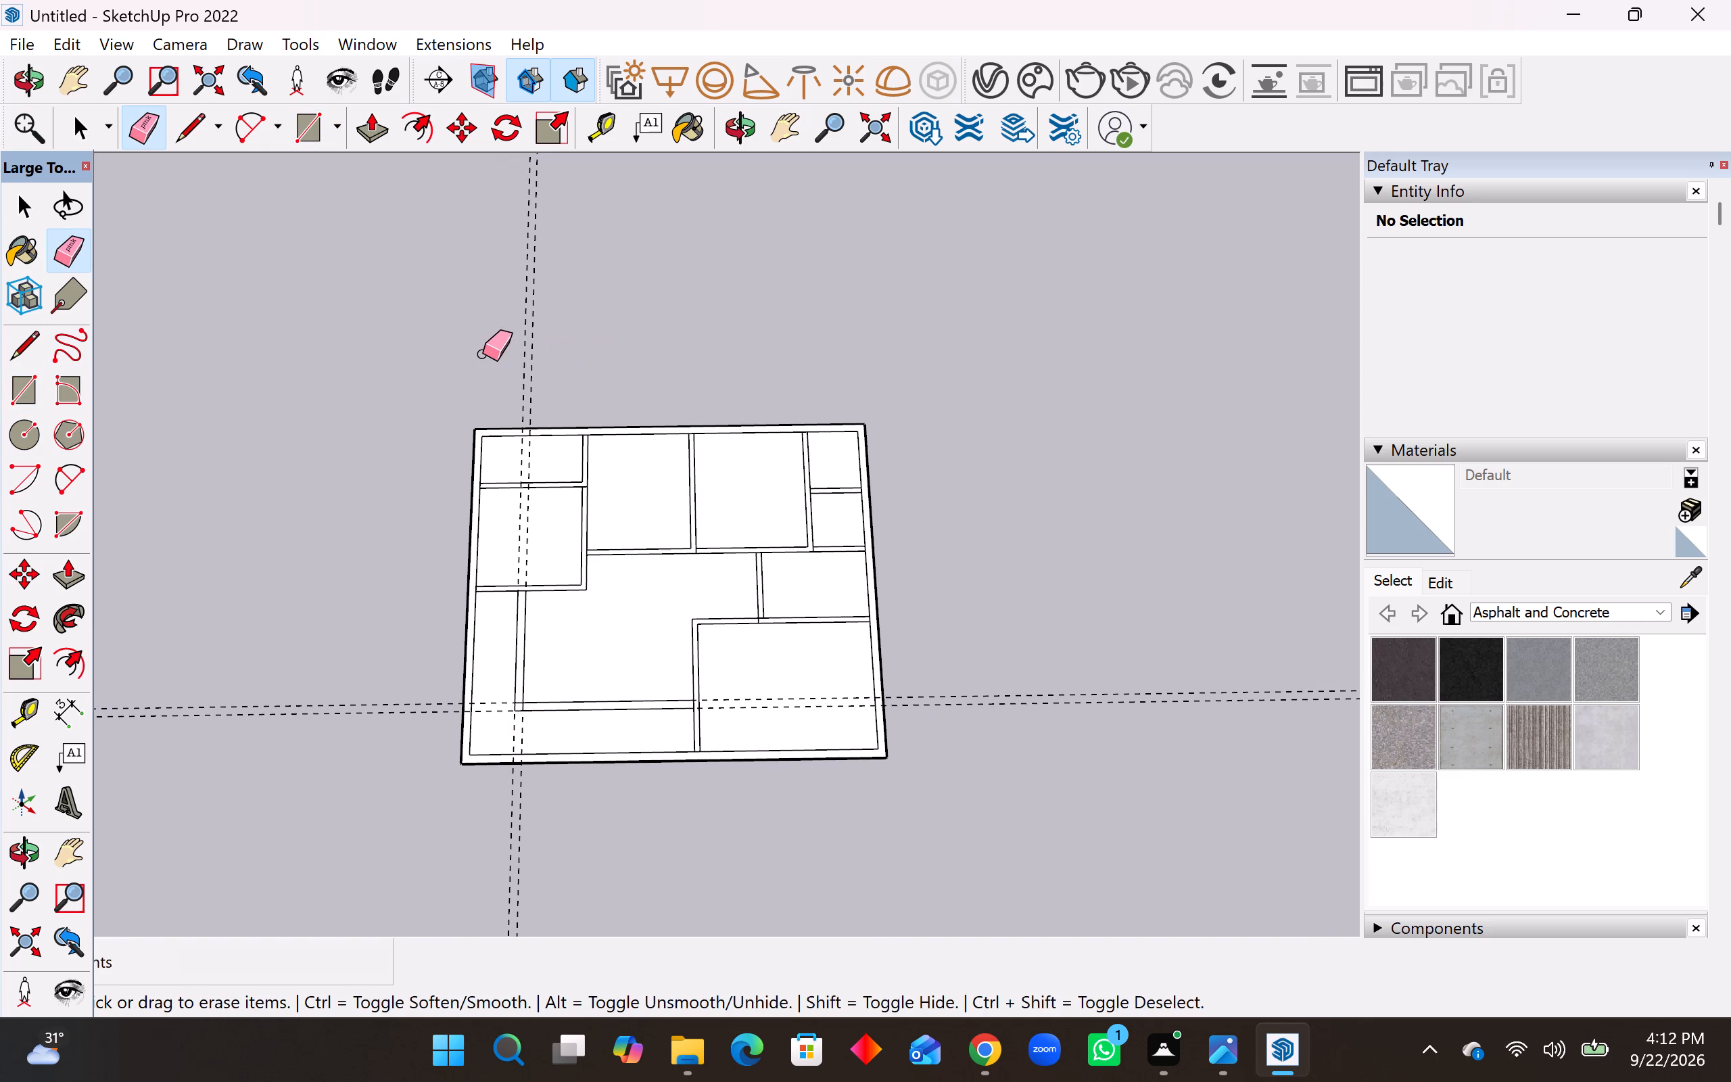
{"action": "left_click_drag", "start_coordinate": [483, 354], "coordinate": [481, 354]}
{"action": "left_click_drag", "start_coordinate": [413, 688], "coordinate": [418, 734]}
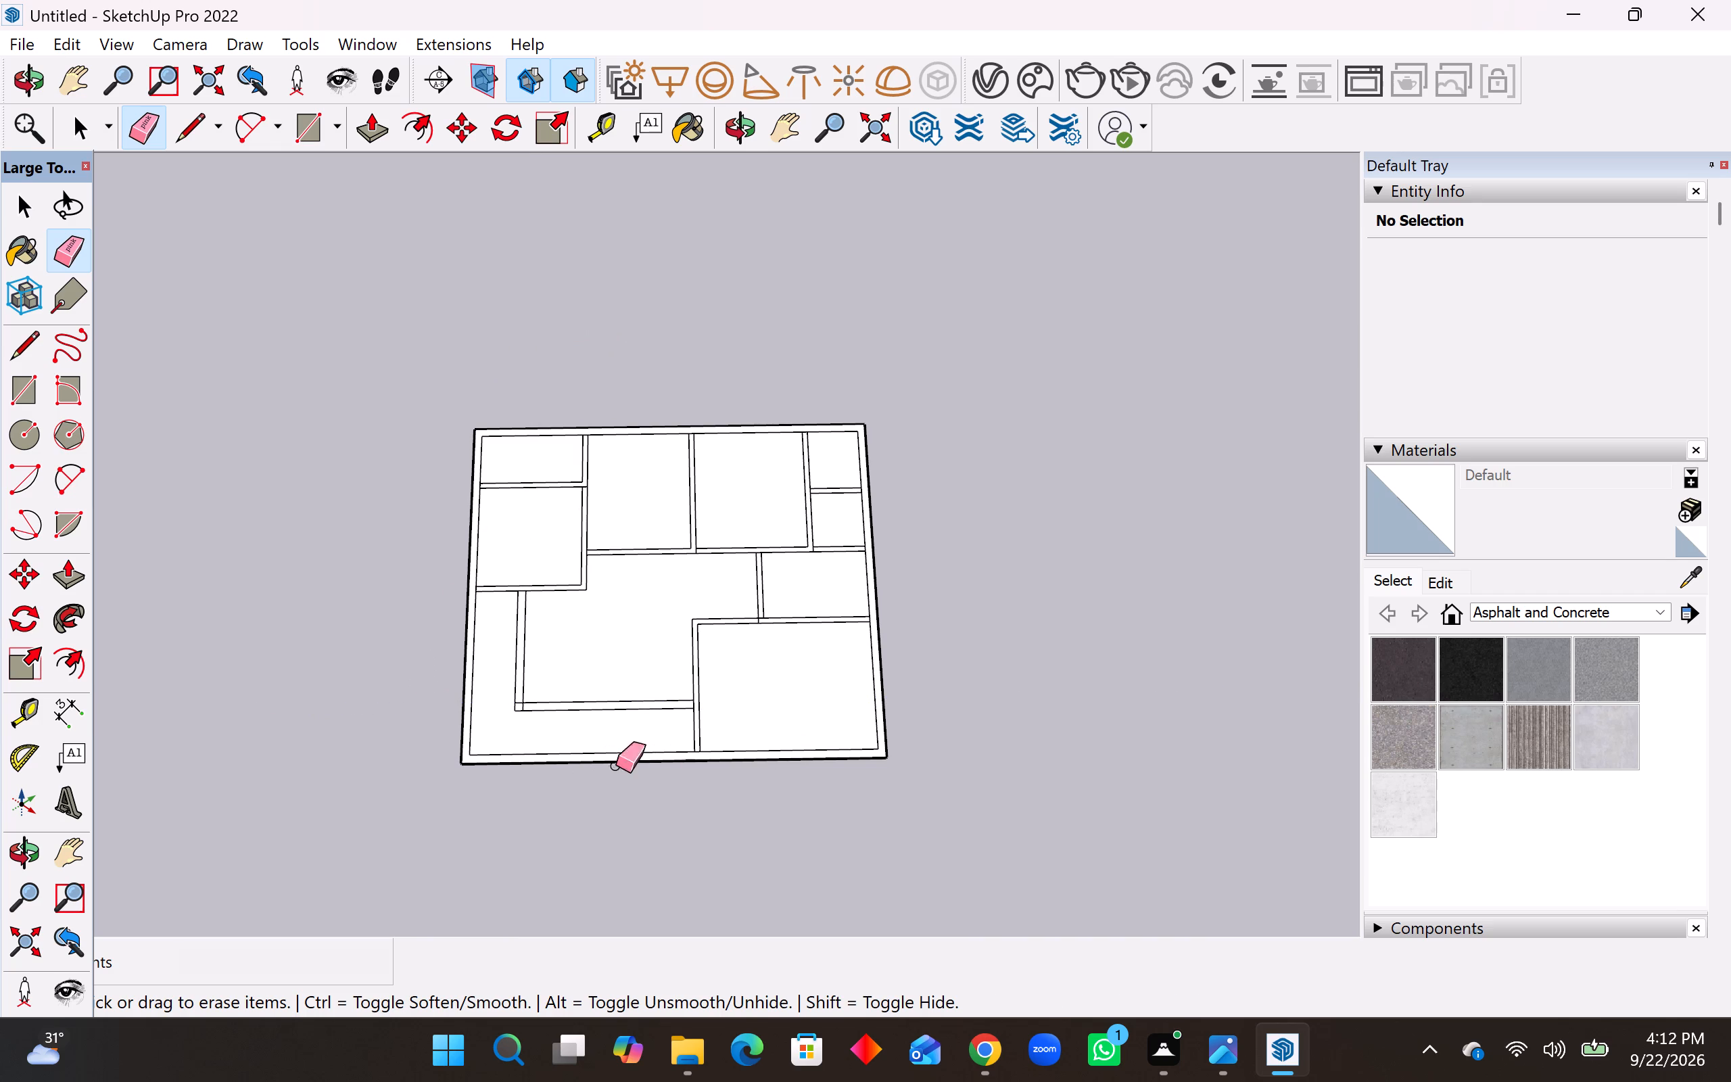
Examine the partition layout of the whole floor plan from a tilted view.
{"action": "scroll", "coordinate": [429, 747], "scroll_direction": "up", "scroll_amount": 3}
{"action": "scroll", "coordinate": [429, 747], "scroll_direction": "down", "scroll_amount": 4}
{"action": "scroll", "coordinate": [696, 824], "scroll_direction": "down", "scroll_amount": 1}
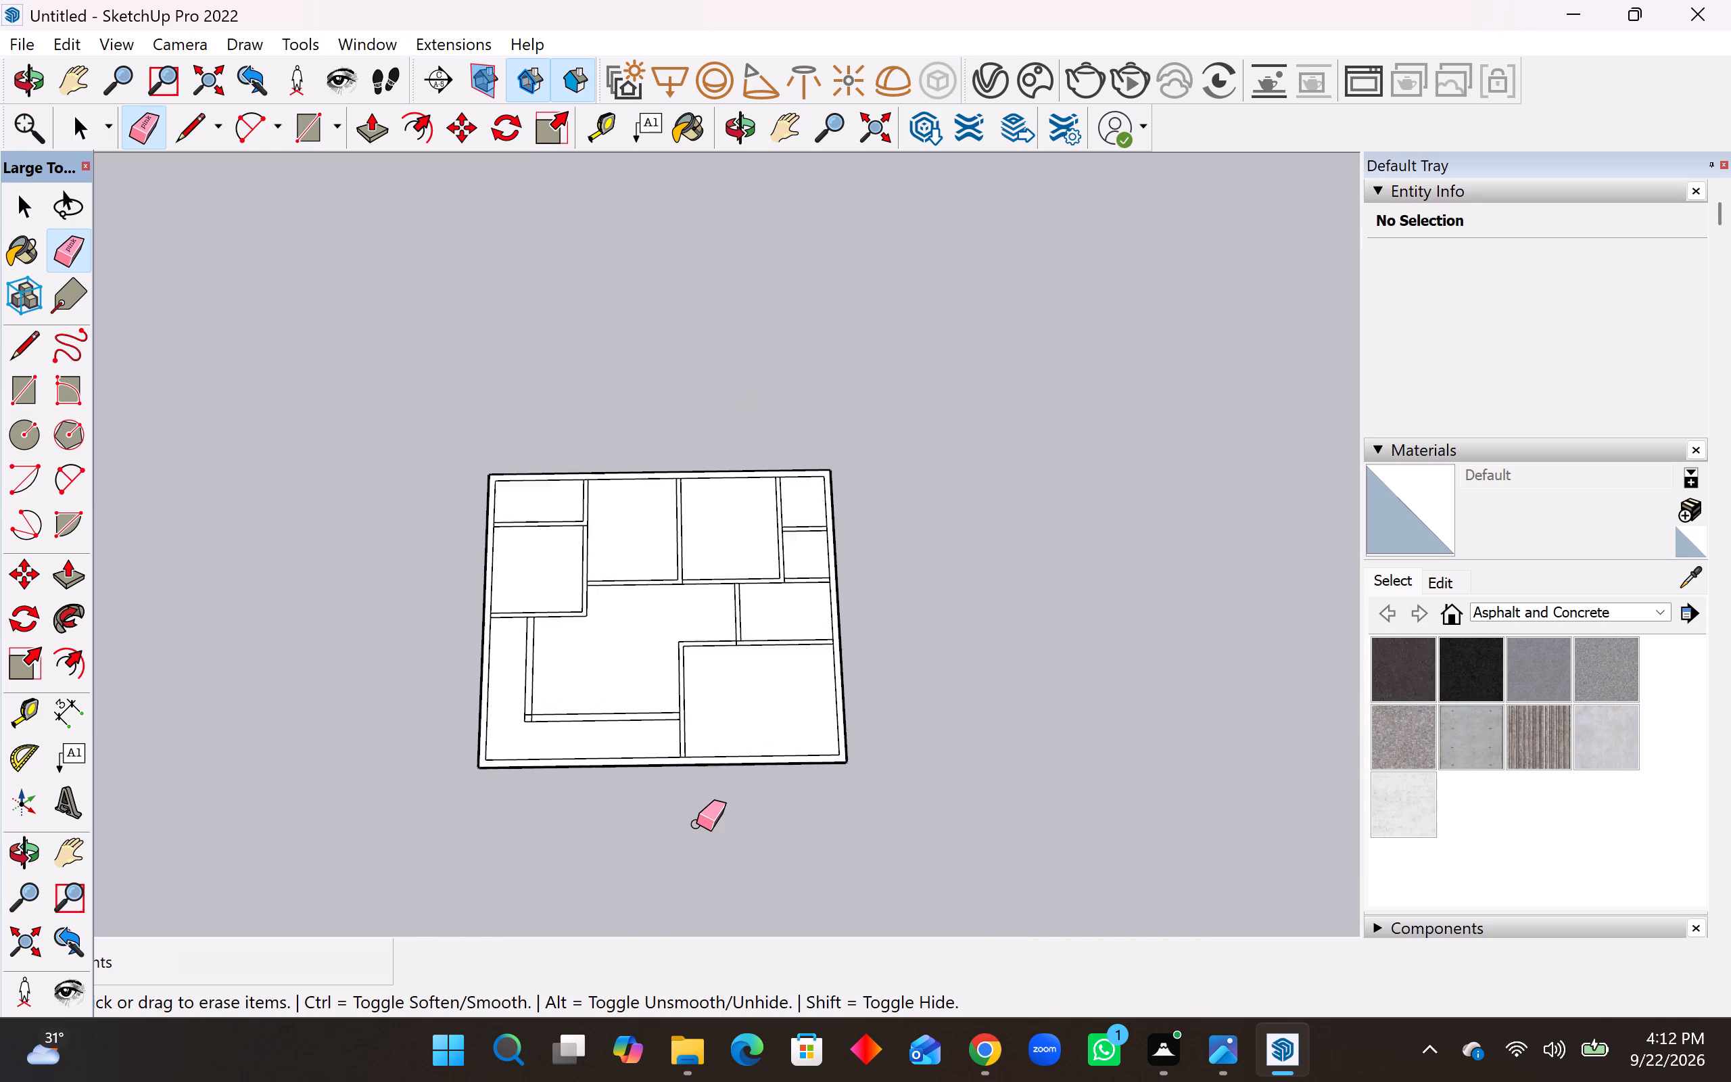
{"action": "scroll", "coordinate": [696, 824], "scroll_direction": "down", "scroll_amount": 2}
{"action": "scroll", "coordinate": [625, 797], "scroll_direction": "down", "scroll_amount": 2}
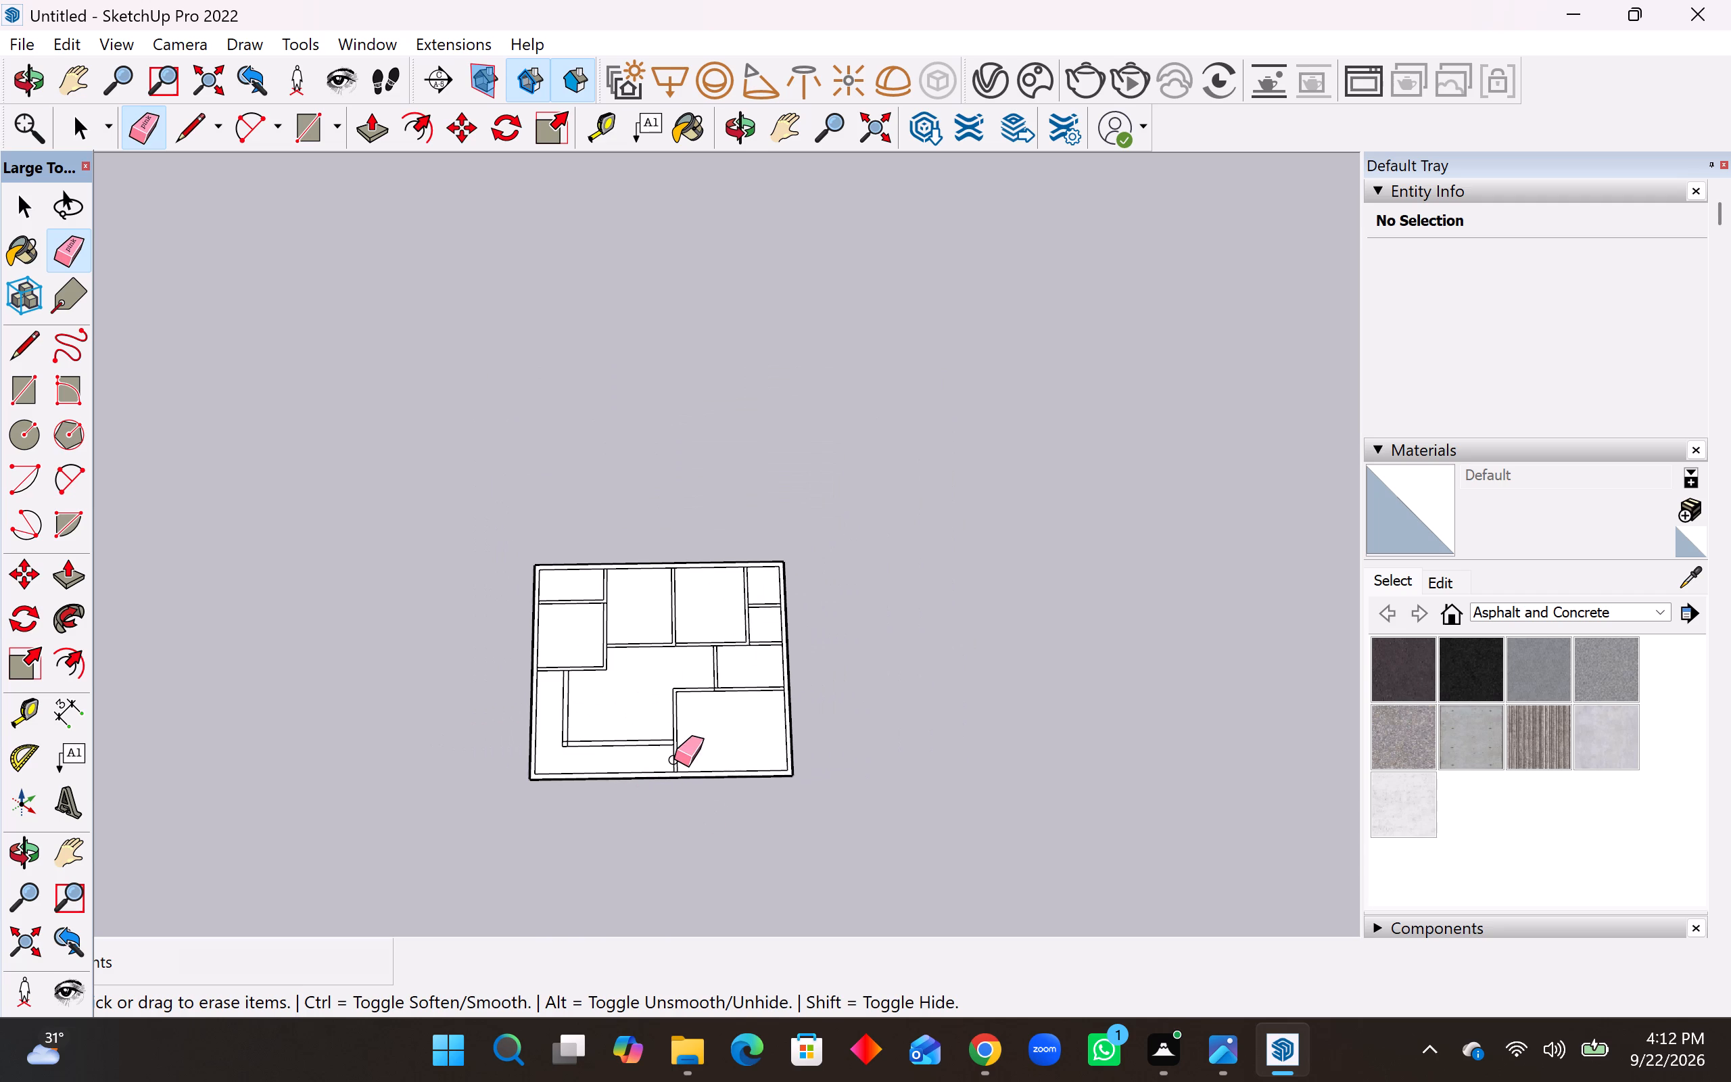
{"action": "middle_click_drag", "start_coordinate": [675, 759], "coordinate": [723, 683]}
{"action": "scroll", "coordinate": [726, 751], "scroll_direction": "up", "scroll_amount": 9}
{"action": "middle_click_drag", "start_coordinate": [751, 739], "coordinate": [705, 656]}
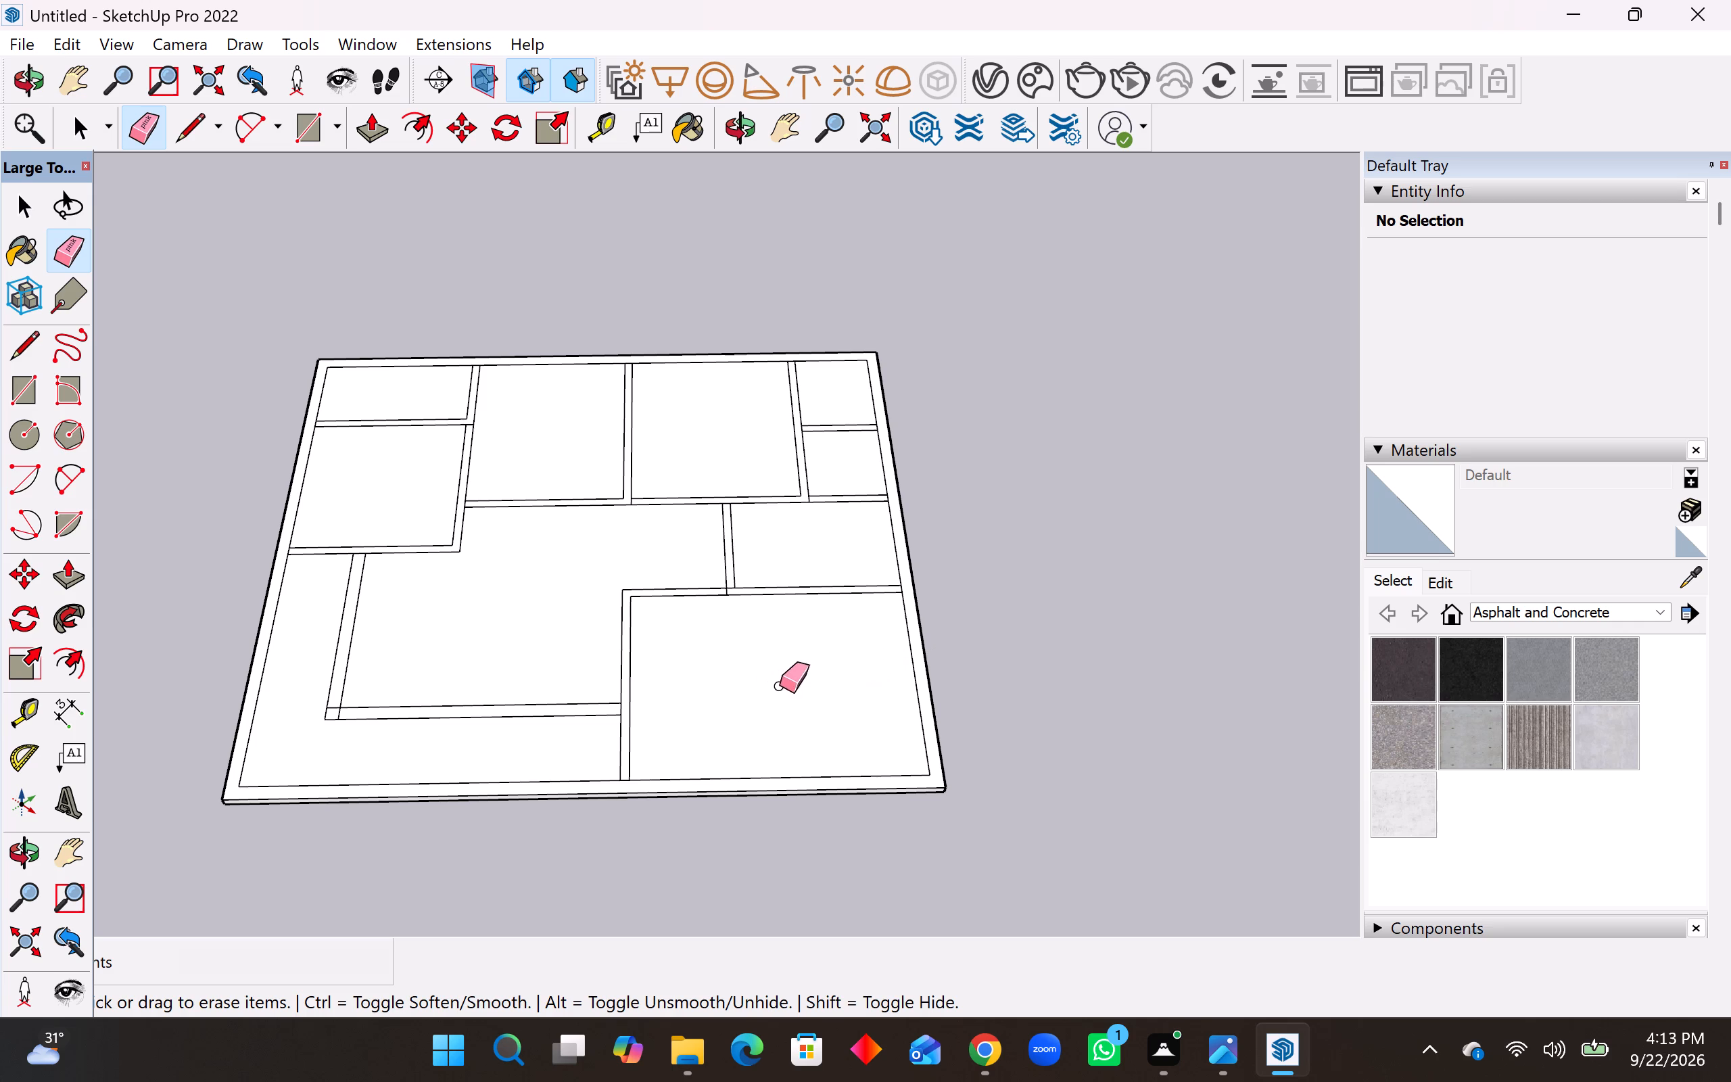
Place a guide 2" inward from the left inner wall line at the rear-left room.
{"action": "scroll", "coordinate": [801, 695], "scroll_direction": "down", "scroll_amount": 2}
{"action": "scroll", "coordinate": [330, 368], "scroll_direction": "up", "scroll_amount": 8}
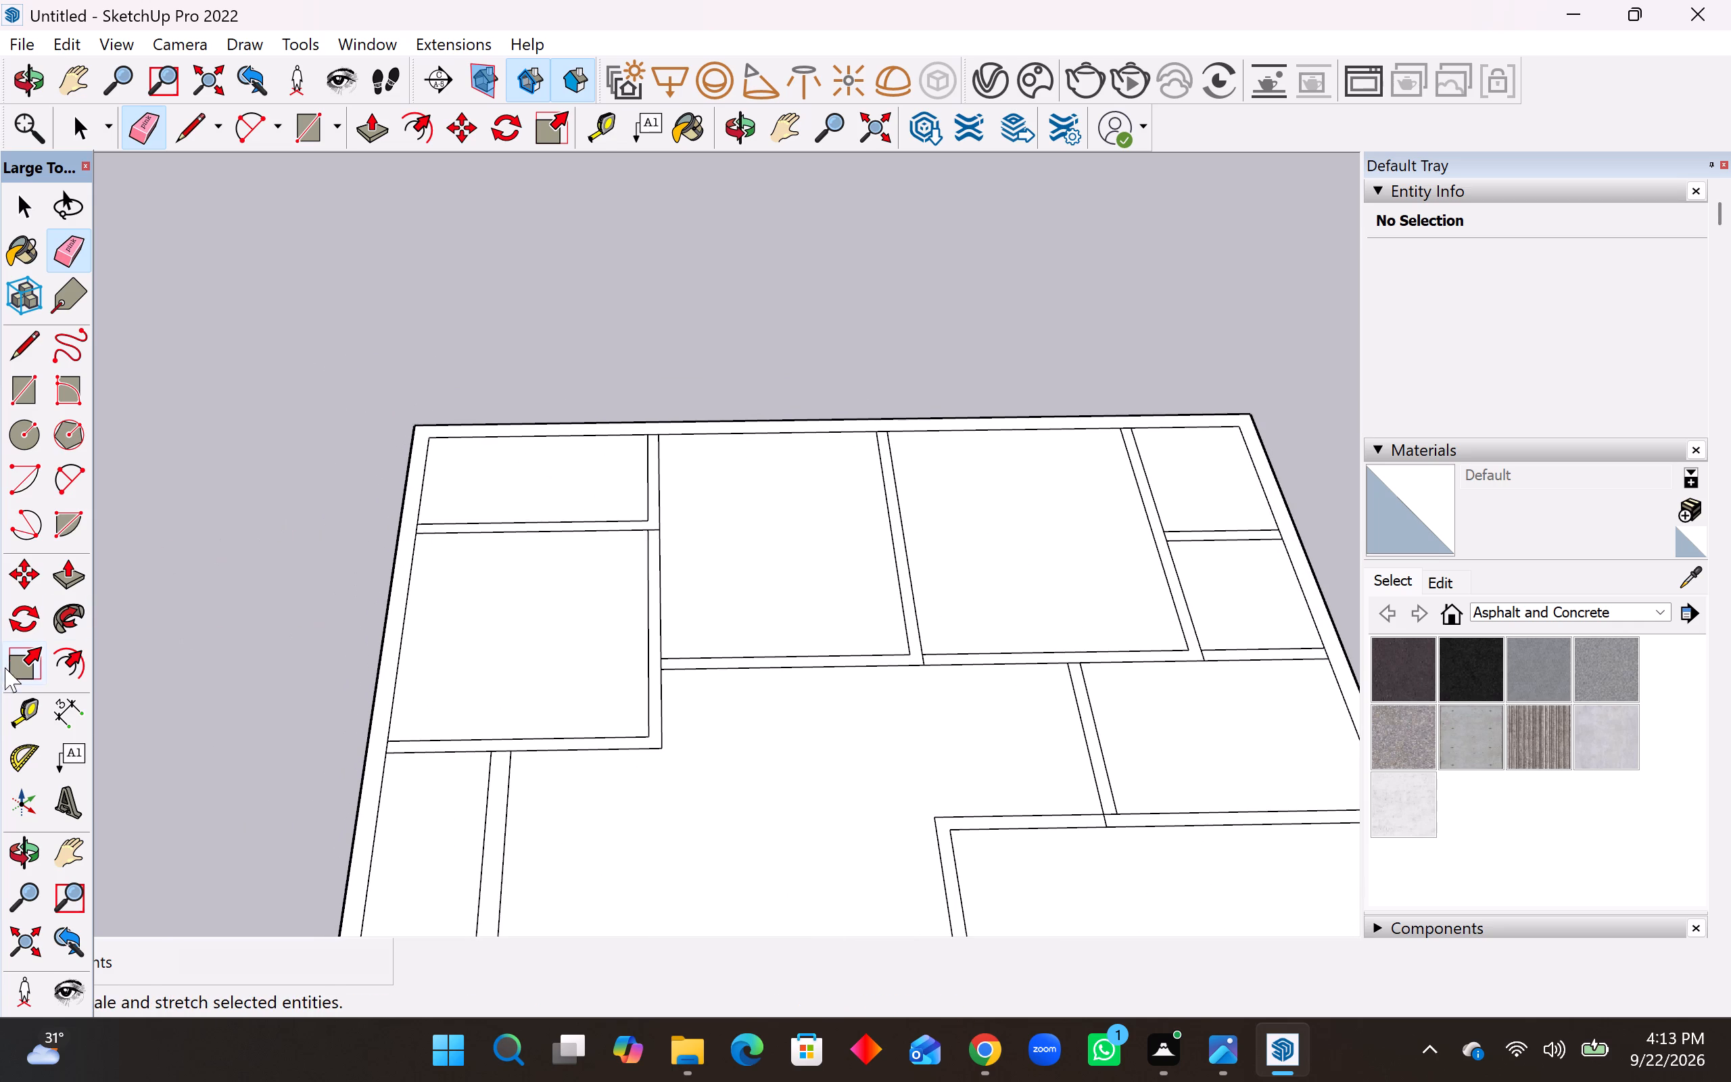
{"action": "left_click", "coordinate": [28, 710]}
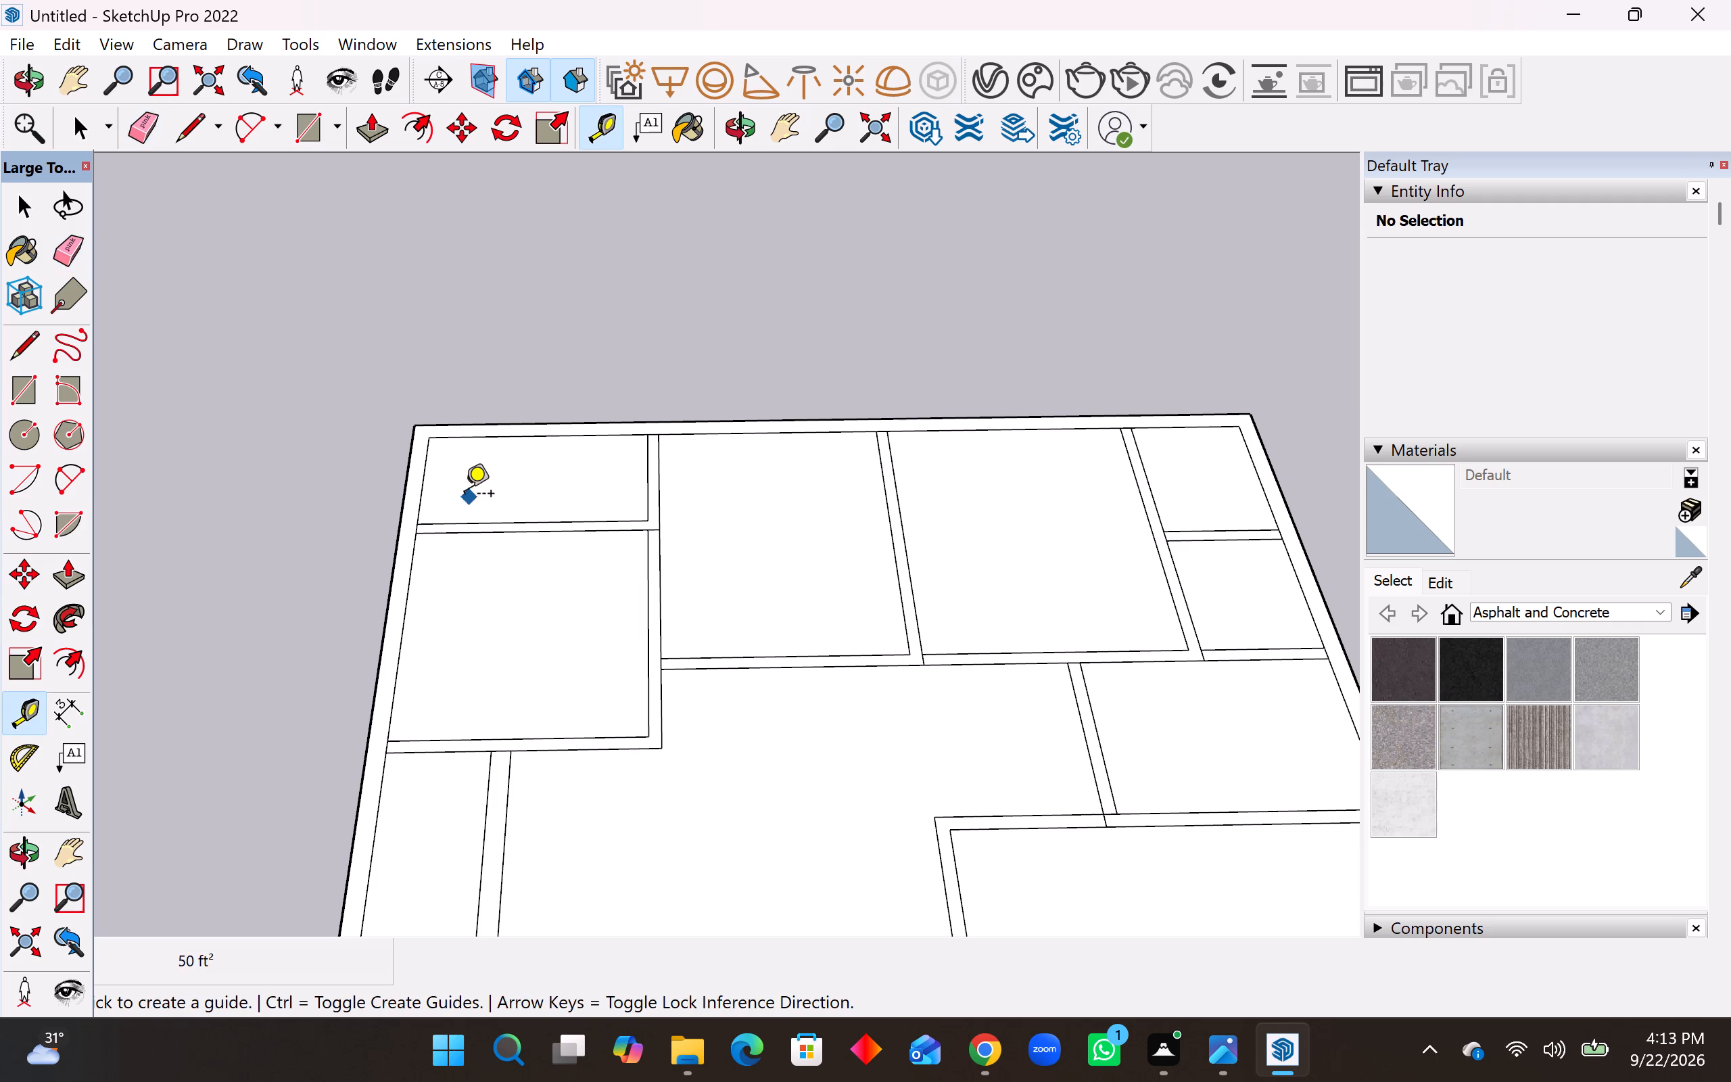
{"action": "left_click", "coordinate": [429, 488]}
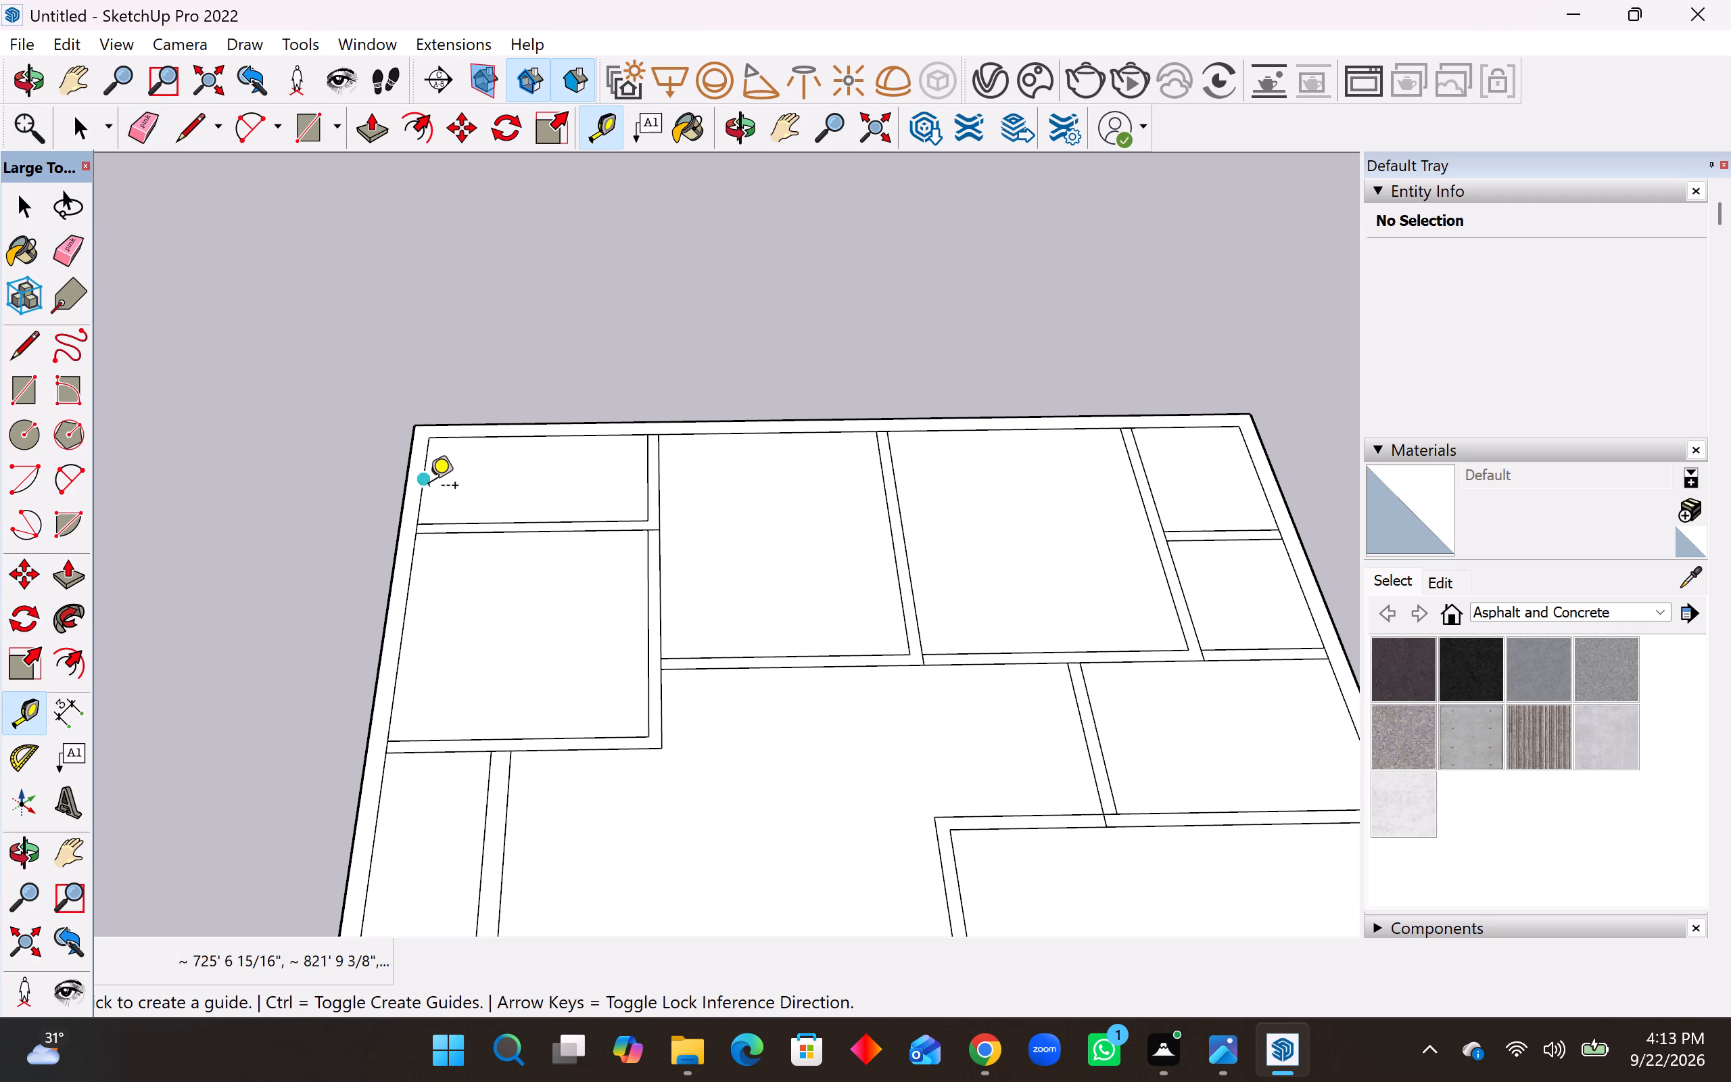
{"action": "type", "text": "2\""}
{"action": "key", "text": "Return"}
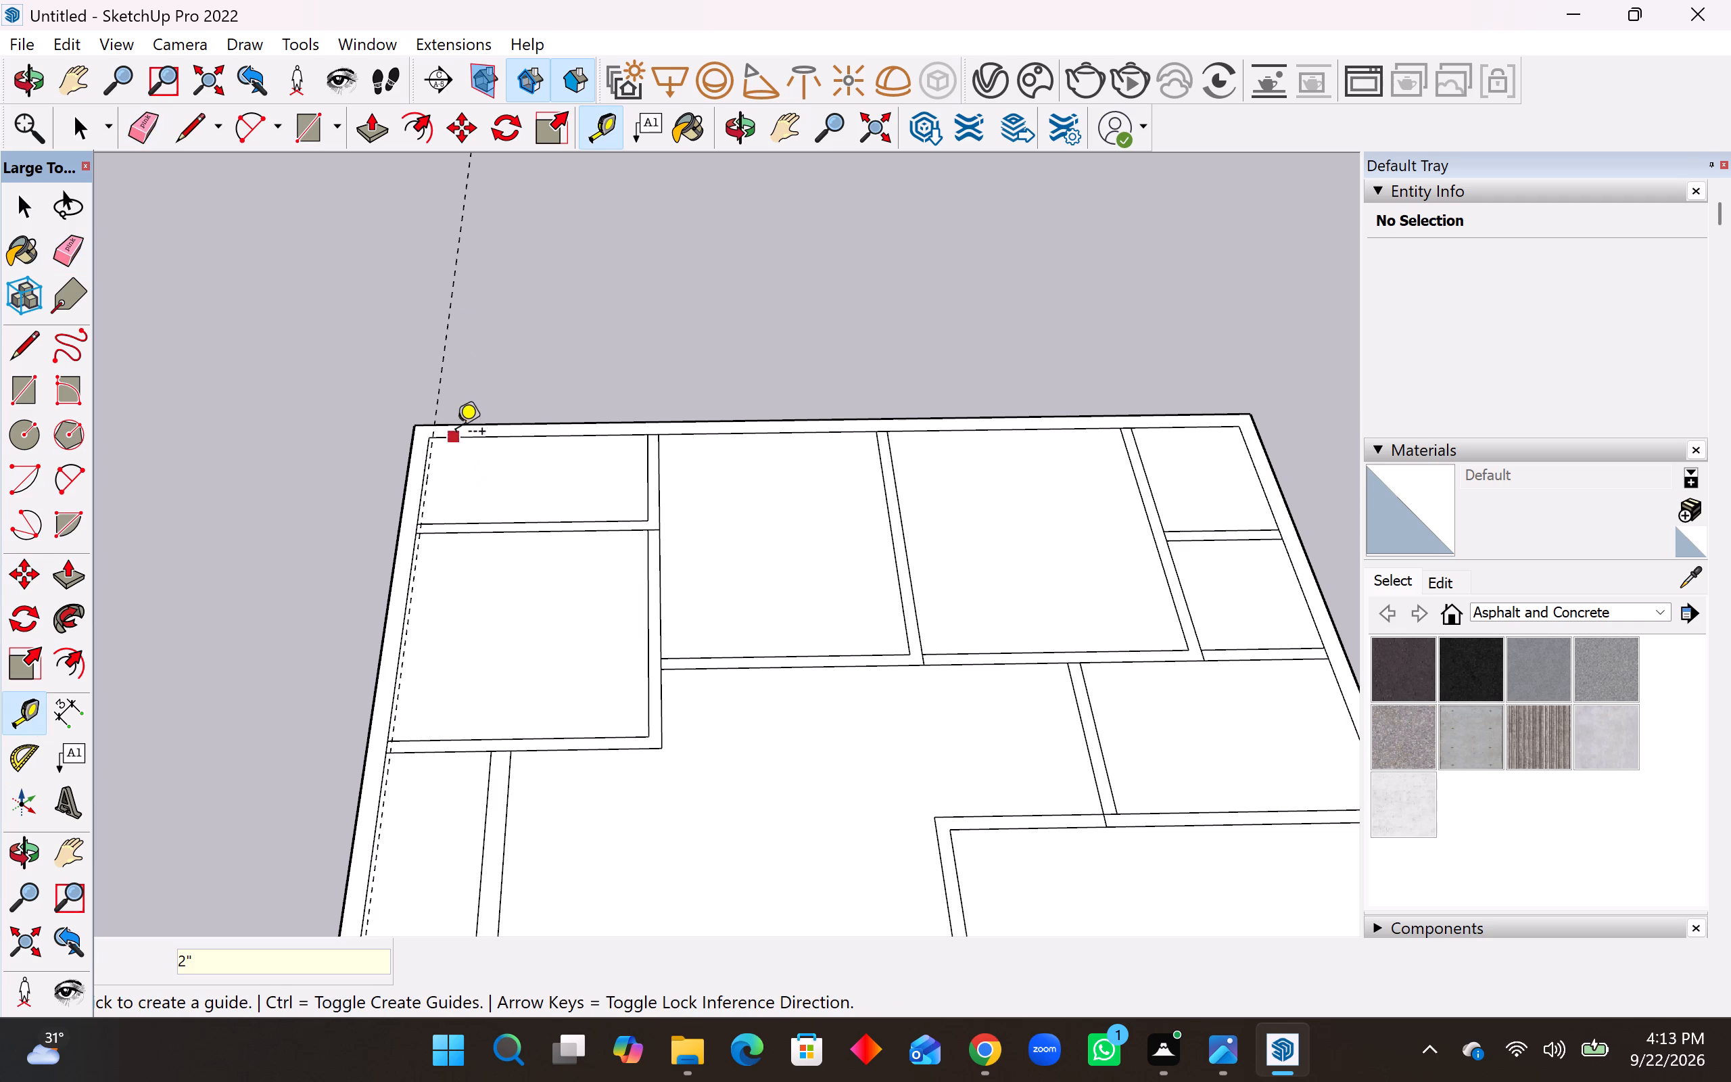
Place a second guide 3' inward from the existing guide beside the rear-left room's left wall.
{"action": "left_click", "coordinate": [439, 394]}
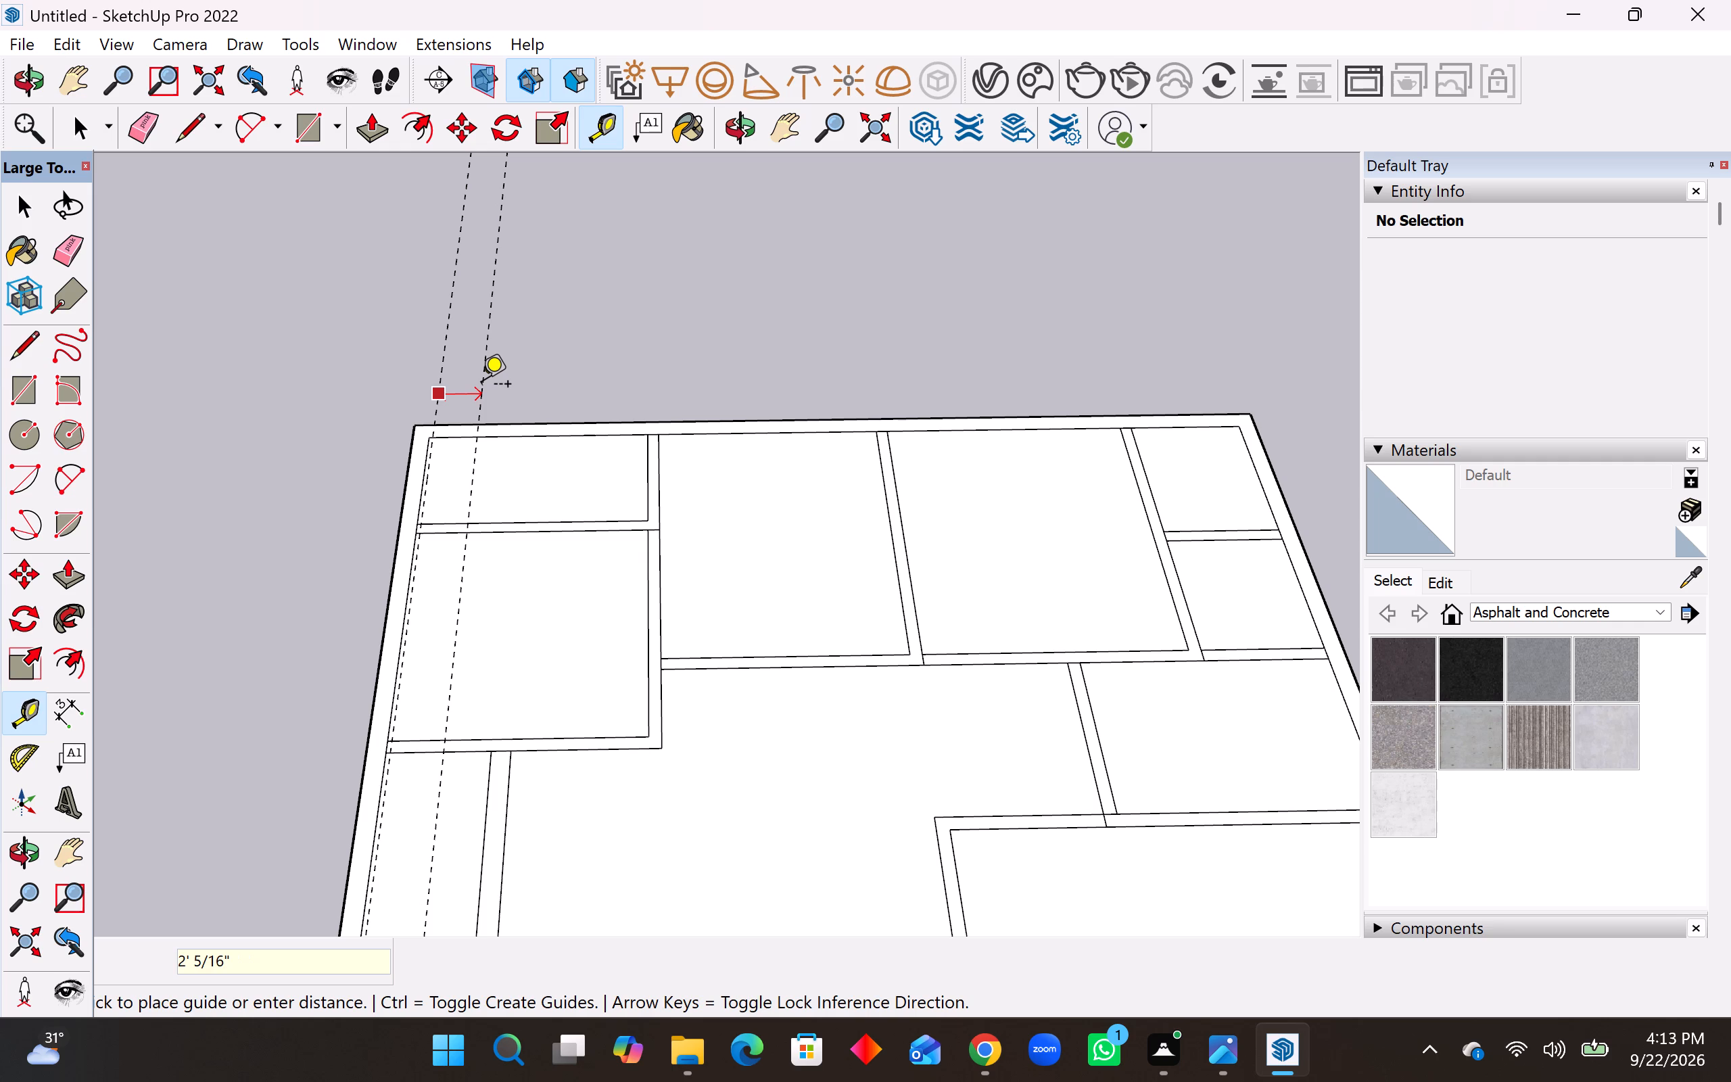
{"action": "type", "text": "3'"}
{"action": "key", "text": "Return"}
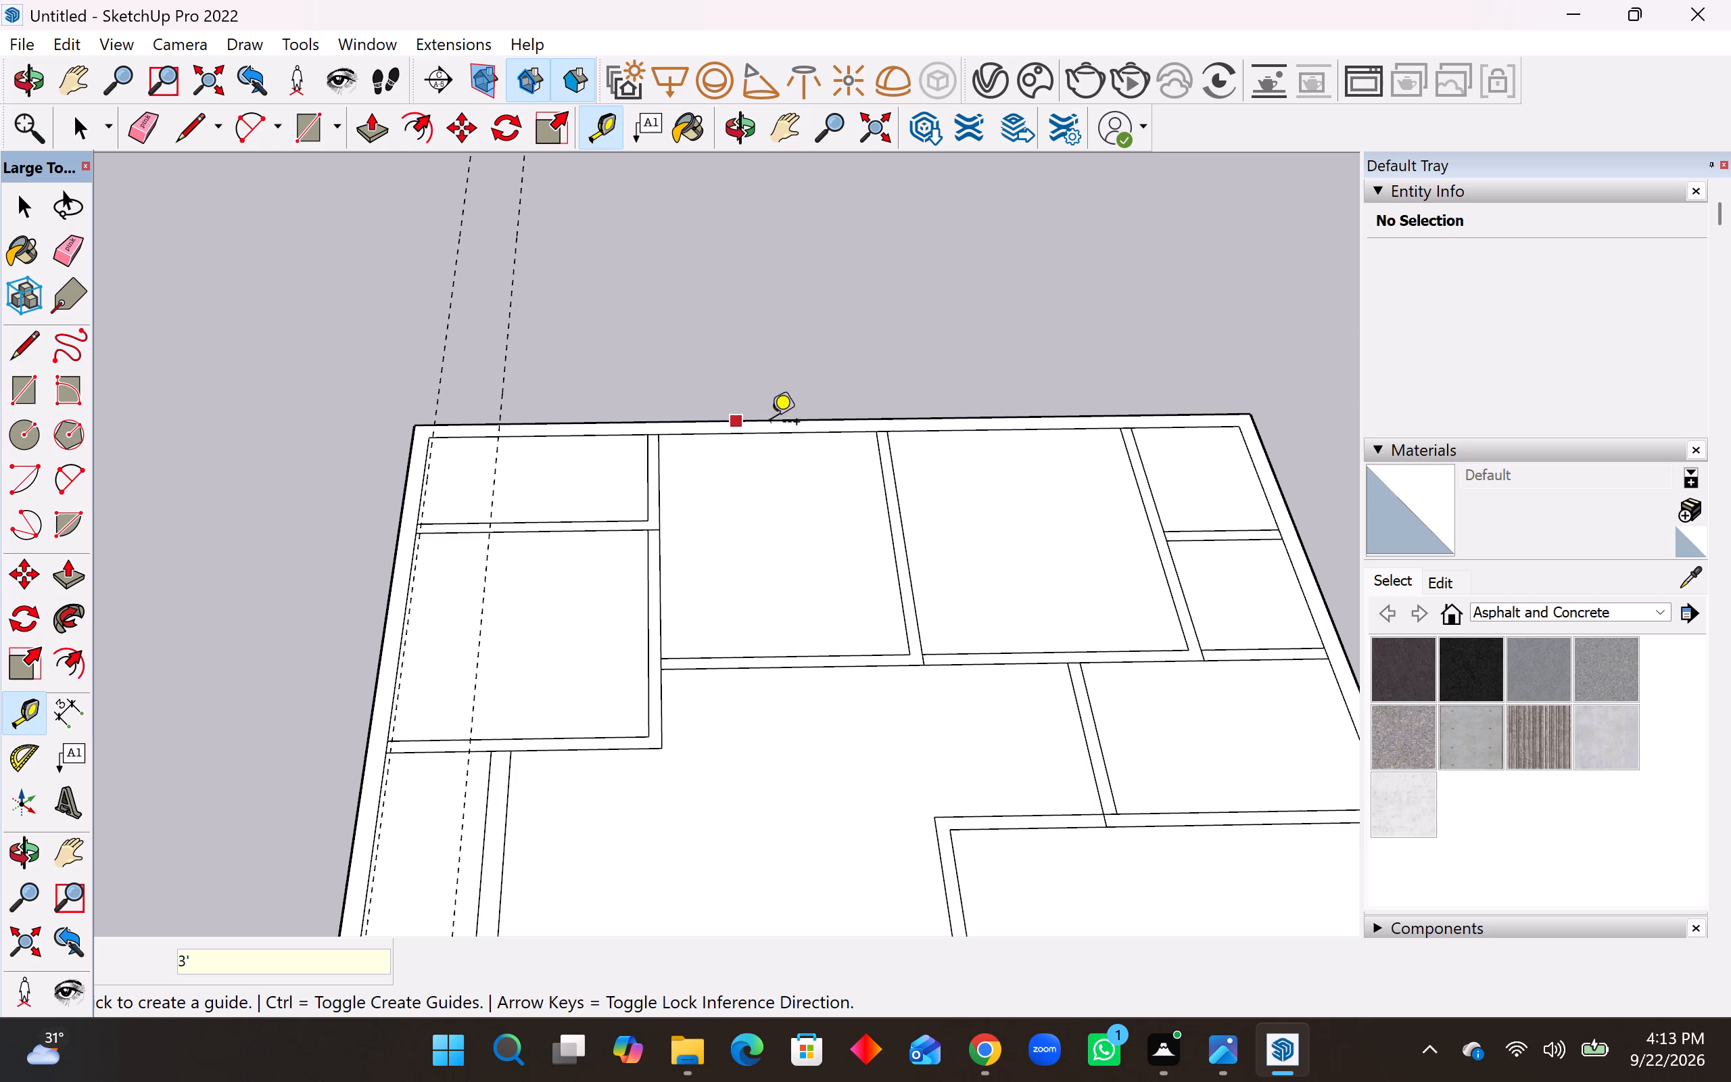
Place a guide 2" inward from the rear-left room's right wall line and another 2'6" further inward.
{"action": "left_click", "coordinate": [643, 458]}
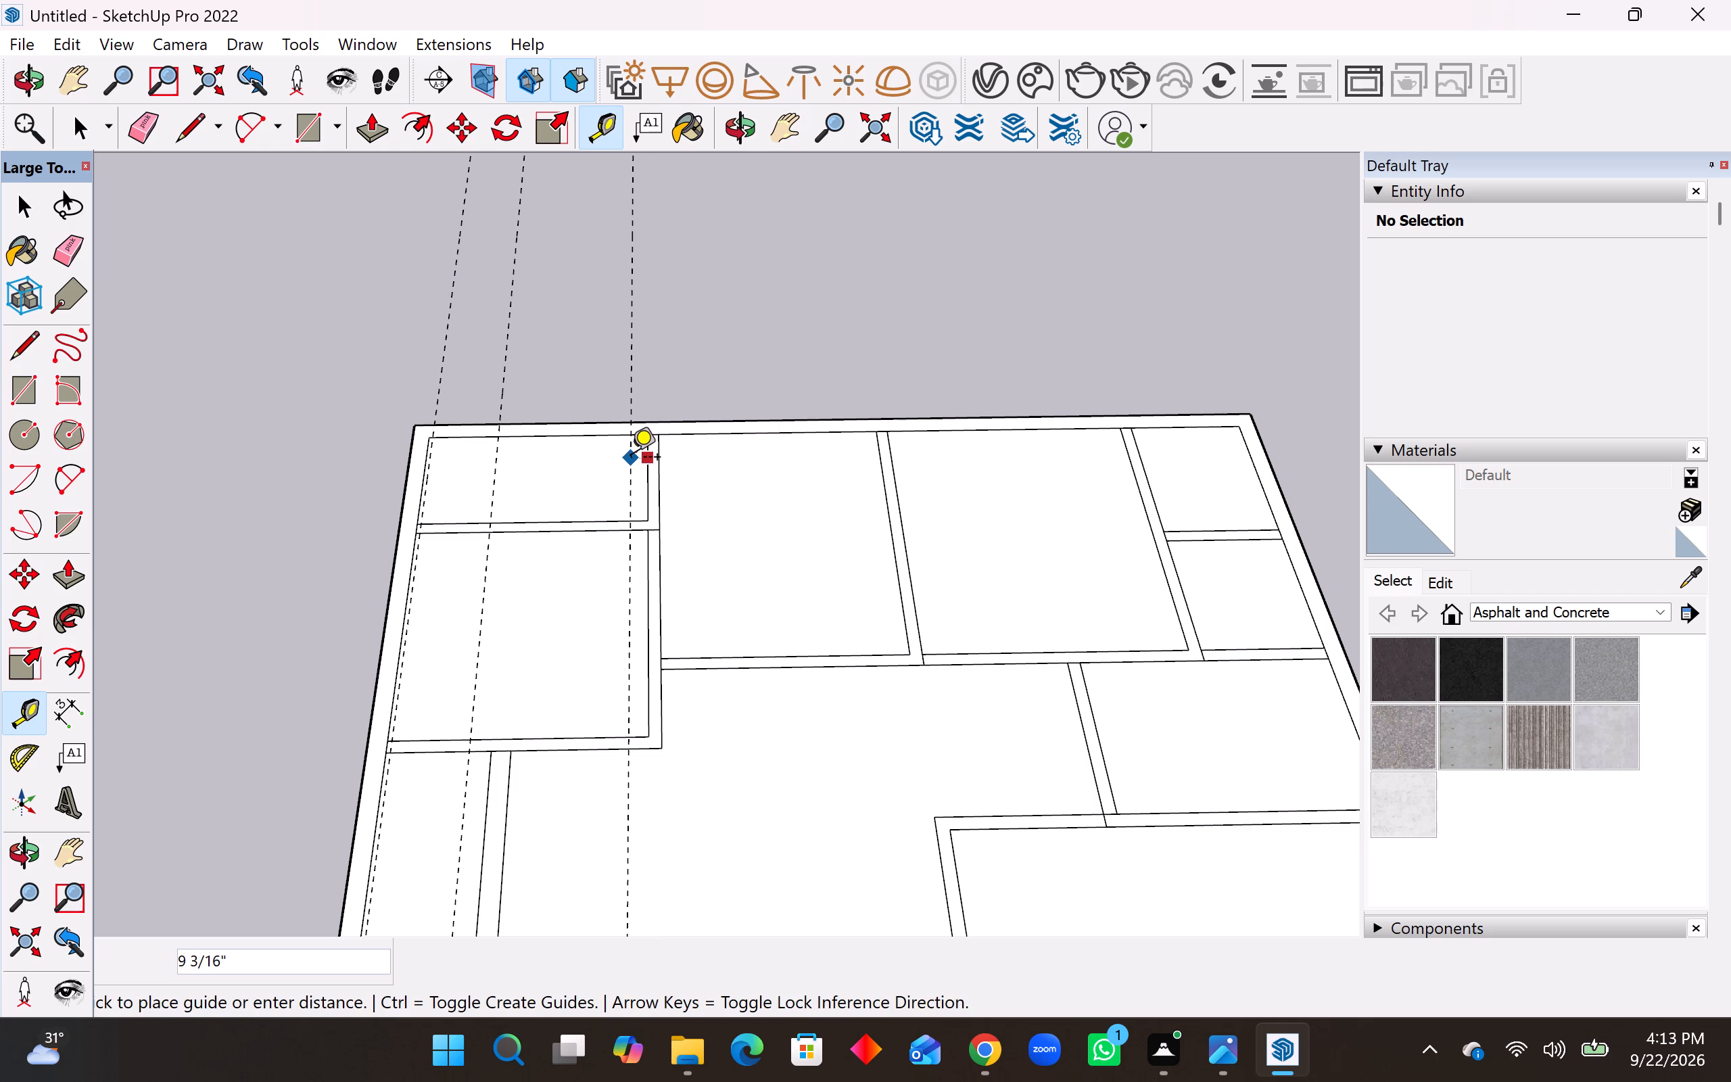
{"action": "key", "text": "2"}
{"action": "key", "text": "shift+quotedbl"}
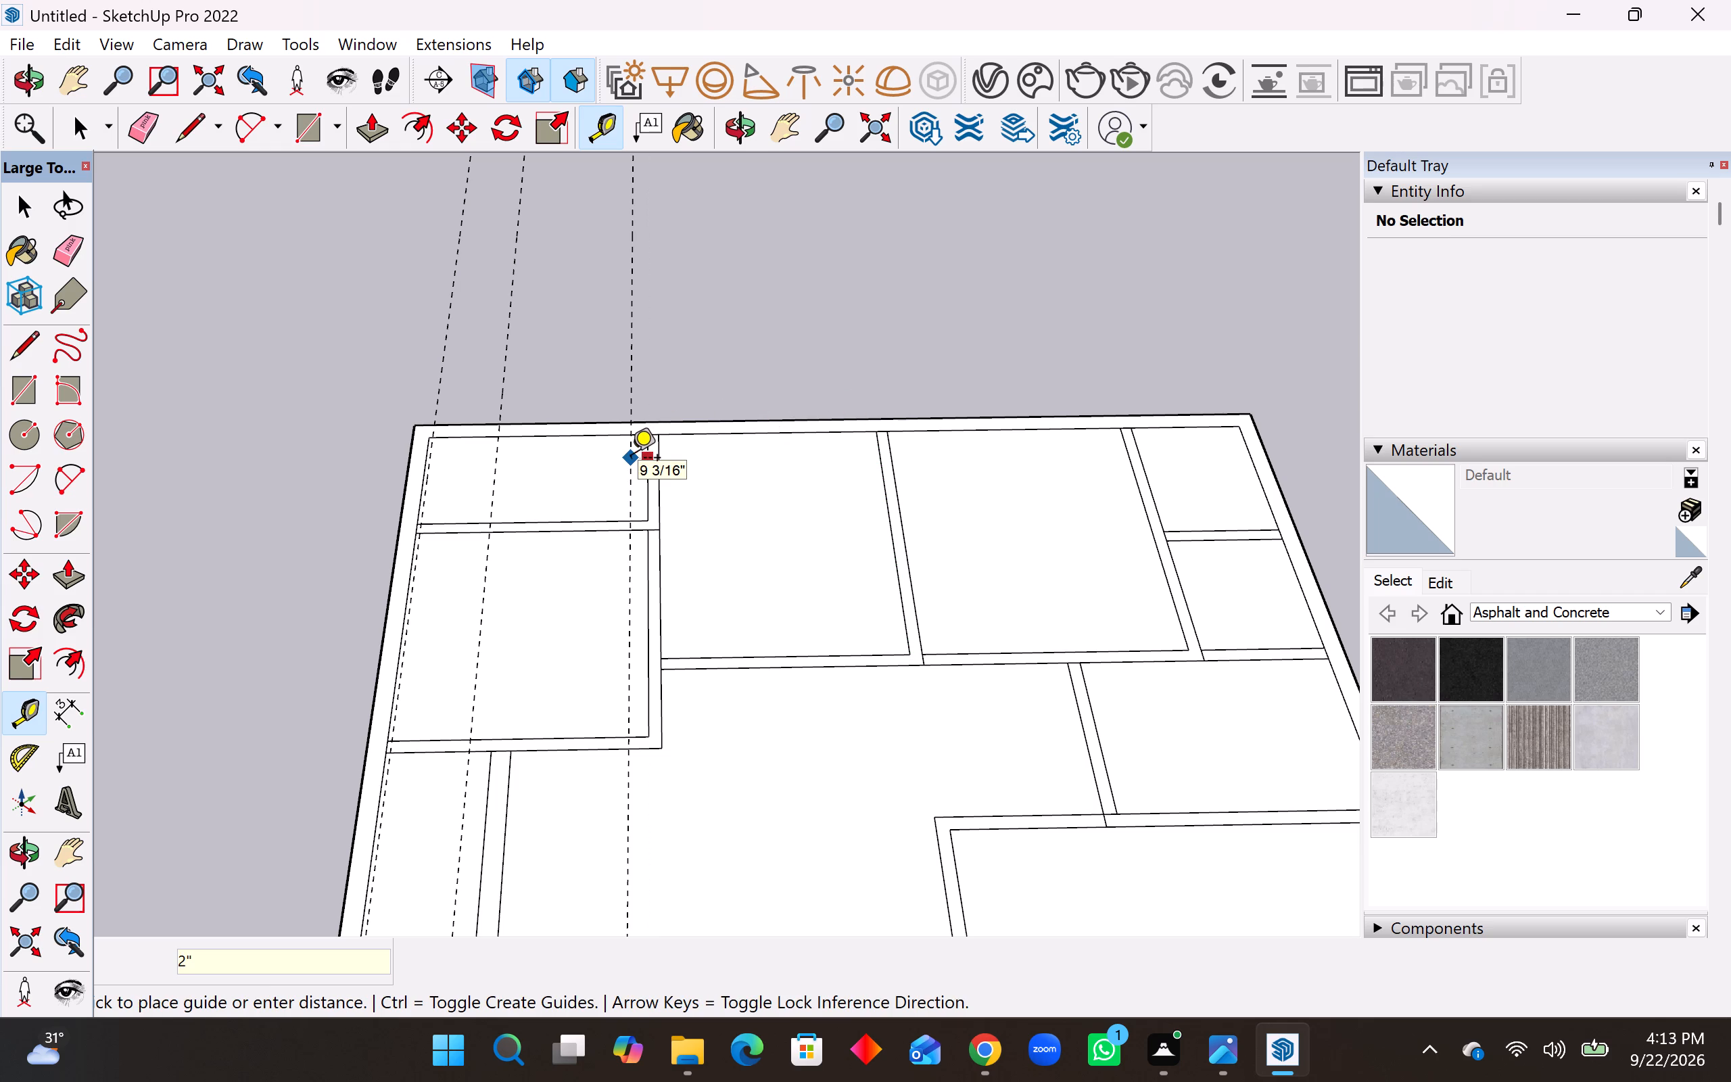
{"action": "key", "text": "Return"}
{"action": "left_click", "coordinate": [643, 389]}
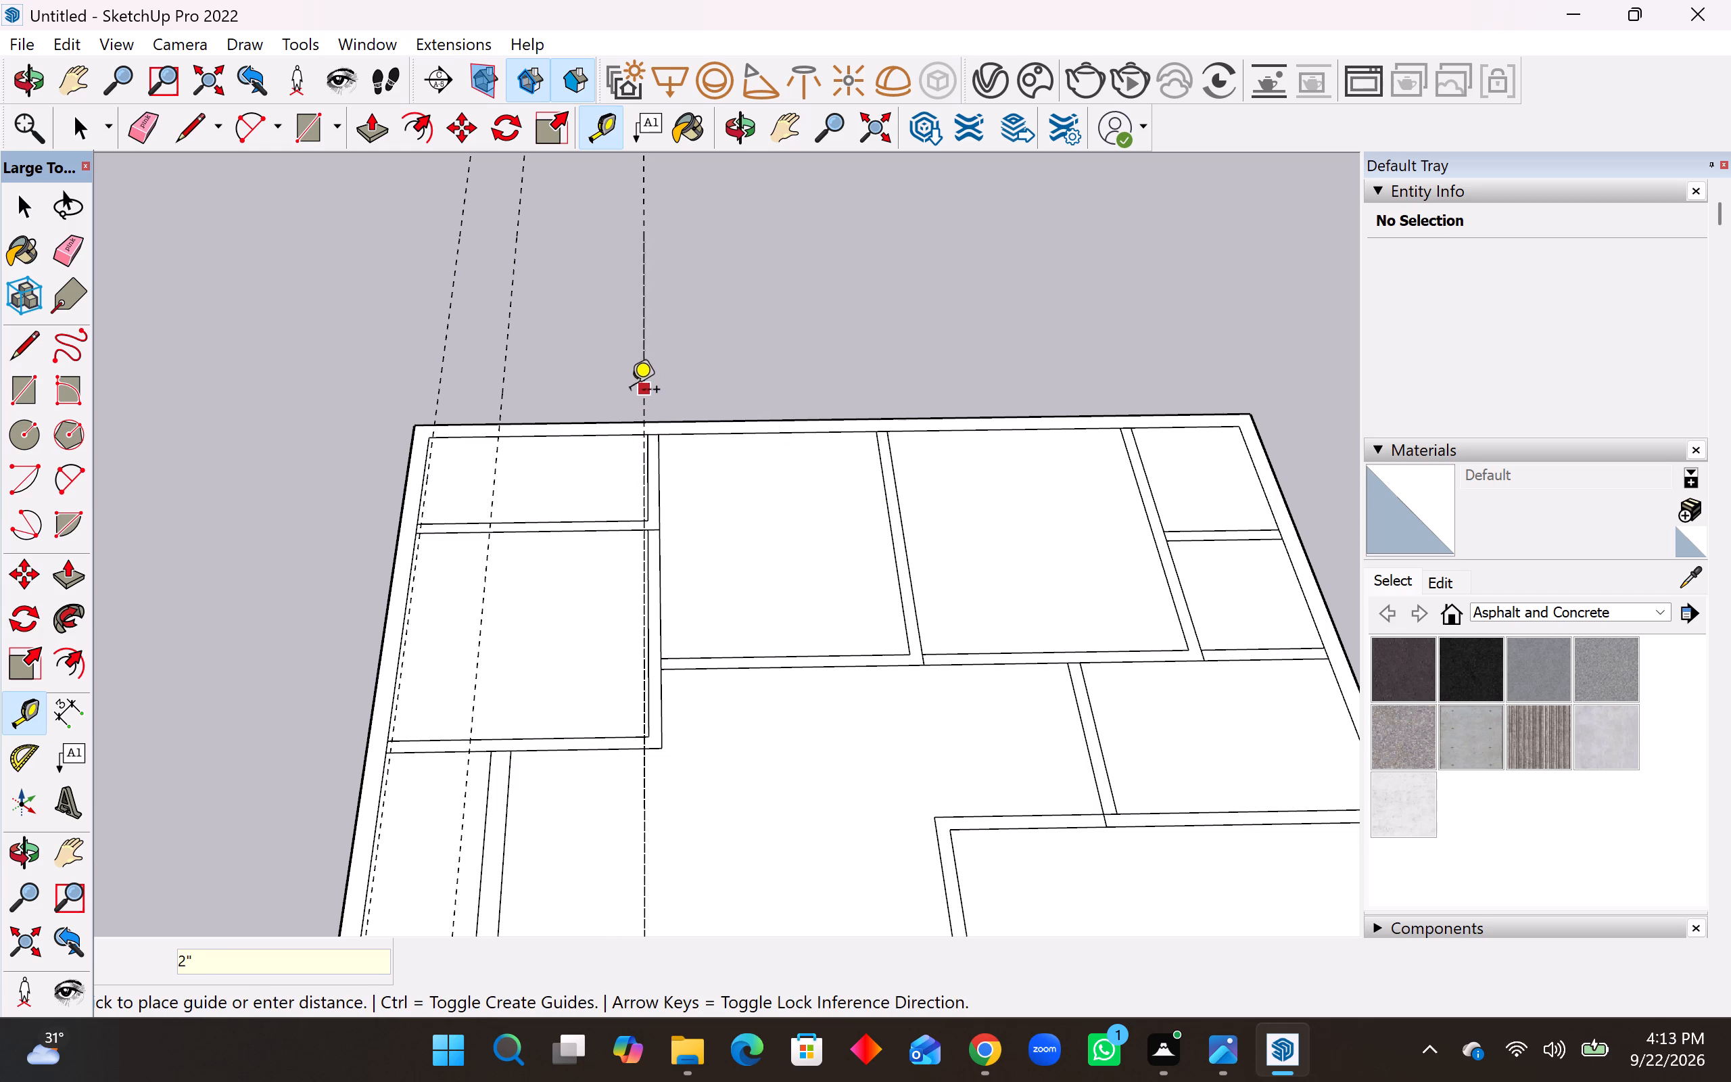
{"action": "type", "text": "2'6"}
{"action": "key", "text": "shift+quotedbl"}
{"action": "key", "text": "Return"}
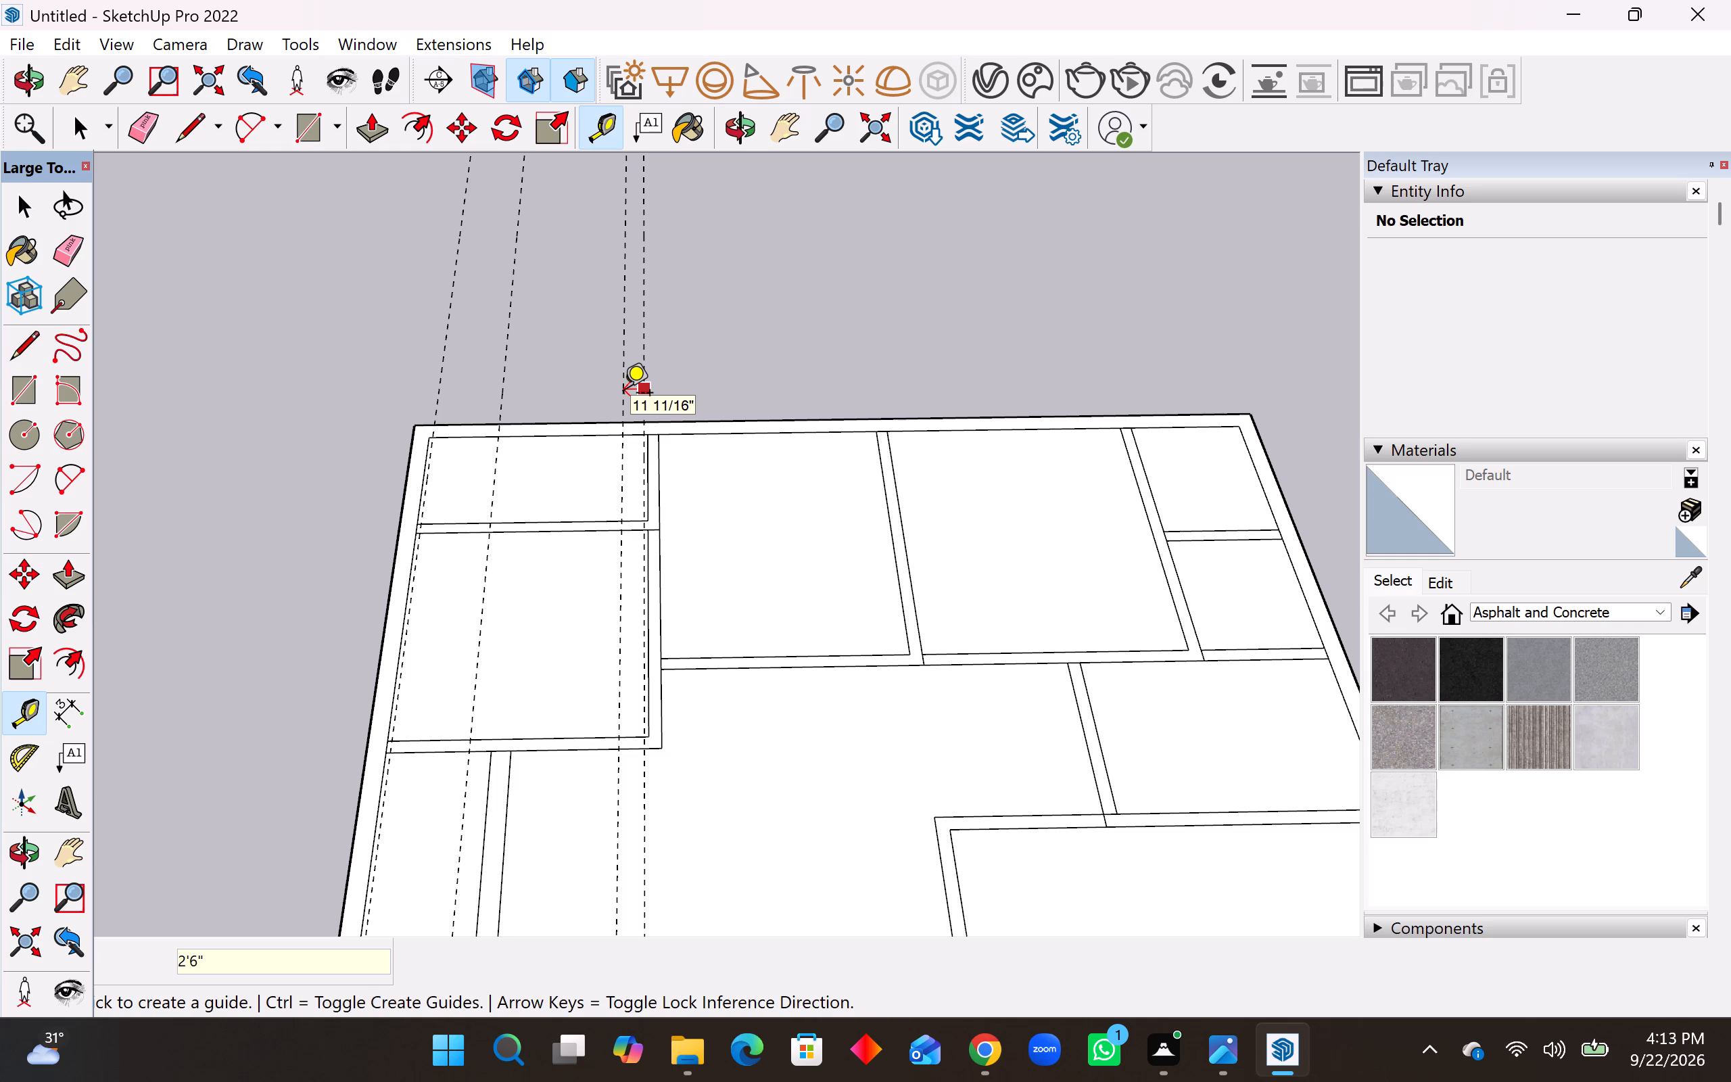
Draw two rectangles across the 9" rear wall between the guide pairs, 3' wide near the left corner and 2'6" wide near the partition.
{"action": "scroll", "coordinate": [458, 465], "scroll_direction": "up", "scroll_amount": 4}
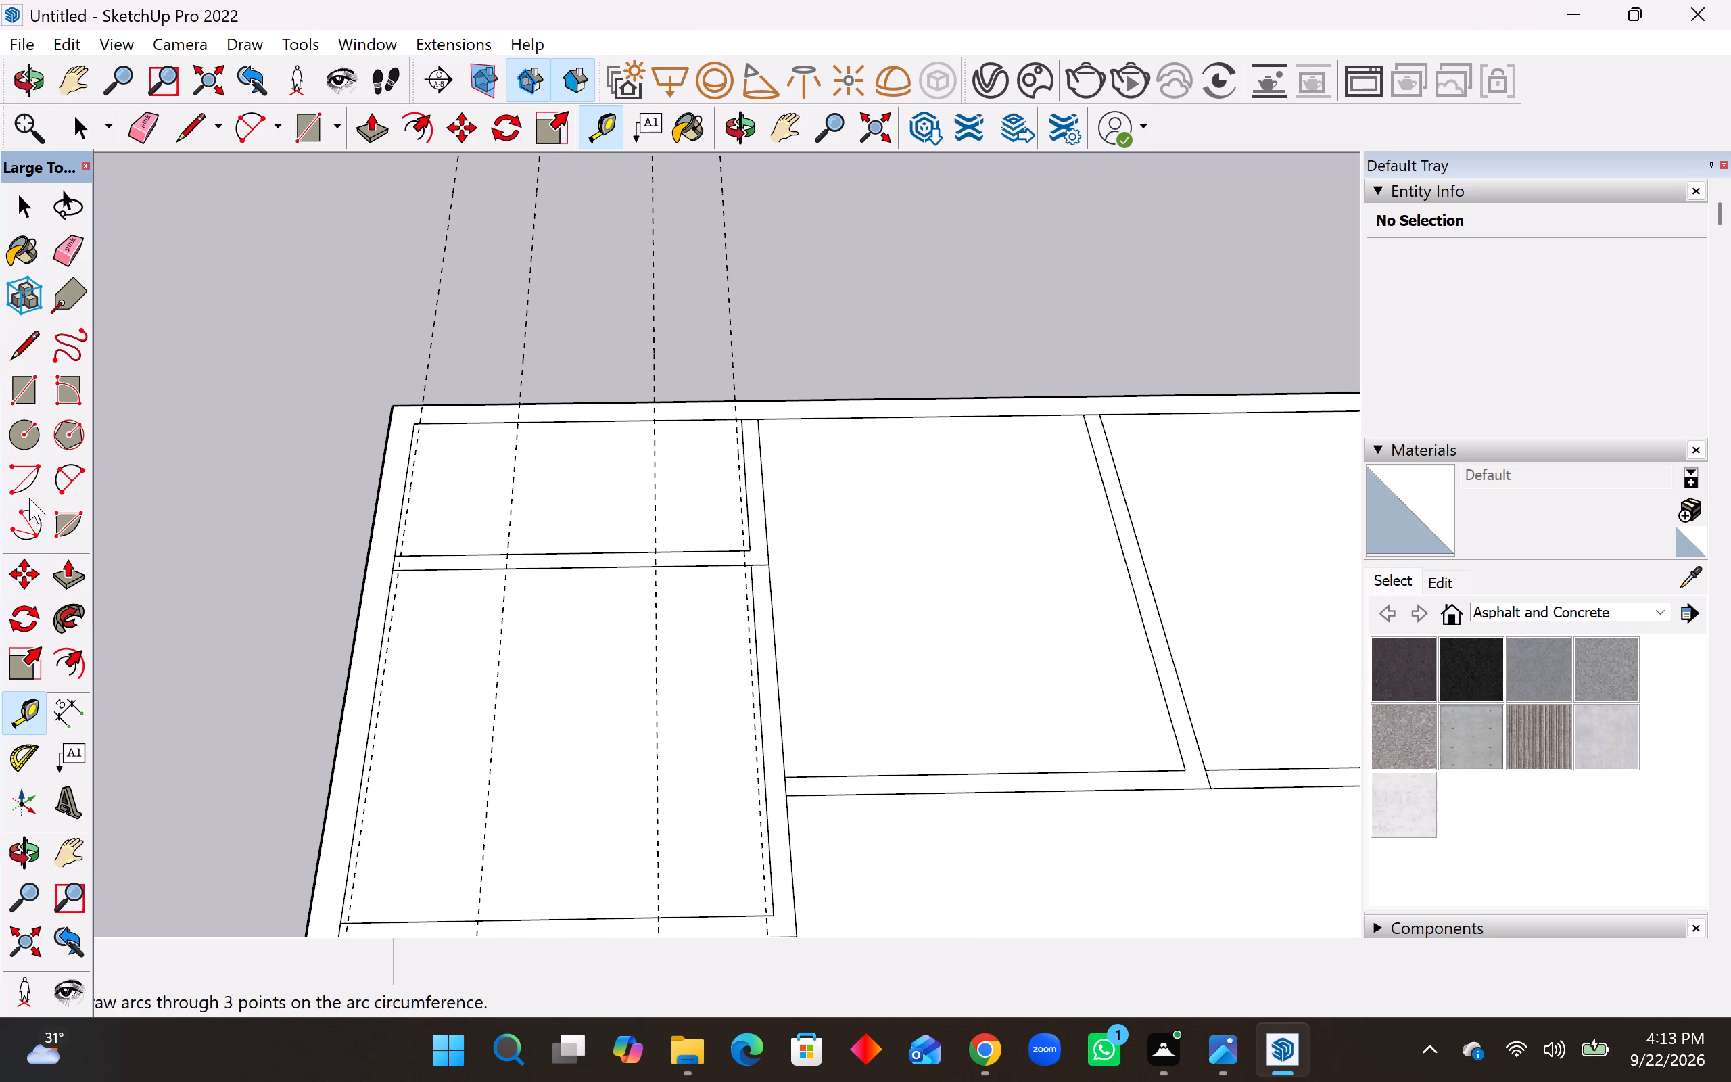
{"action": "left_click", "coordinate": [30, 395]}
{"action": "scroll", "coordinate": [508, 443], "scroll_direction": "up", "scroll_amount": 4}
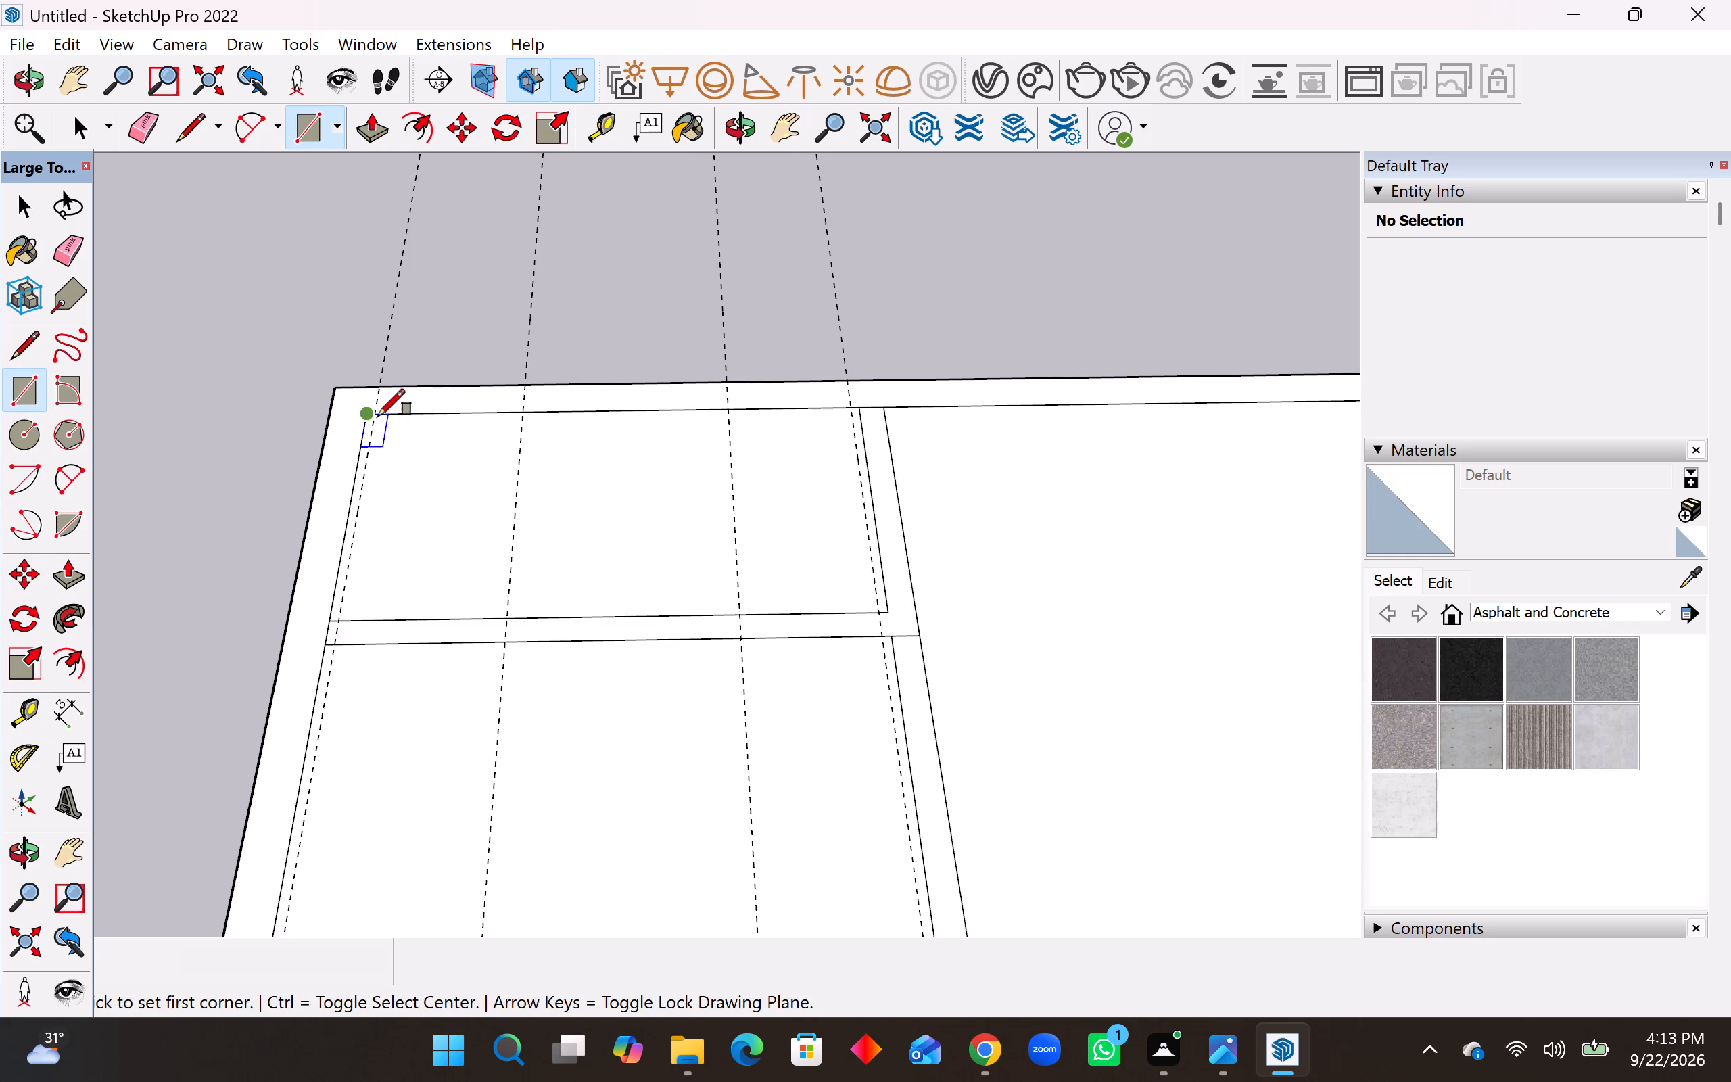
{"action": "left_click", "coordinate": [527, 412]}
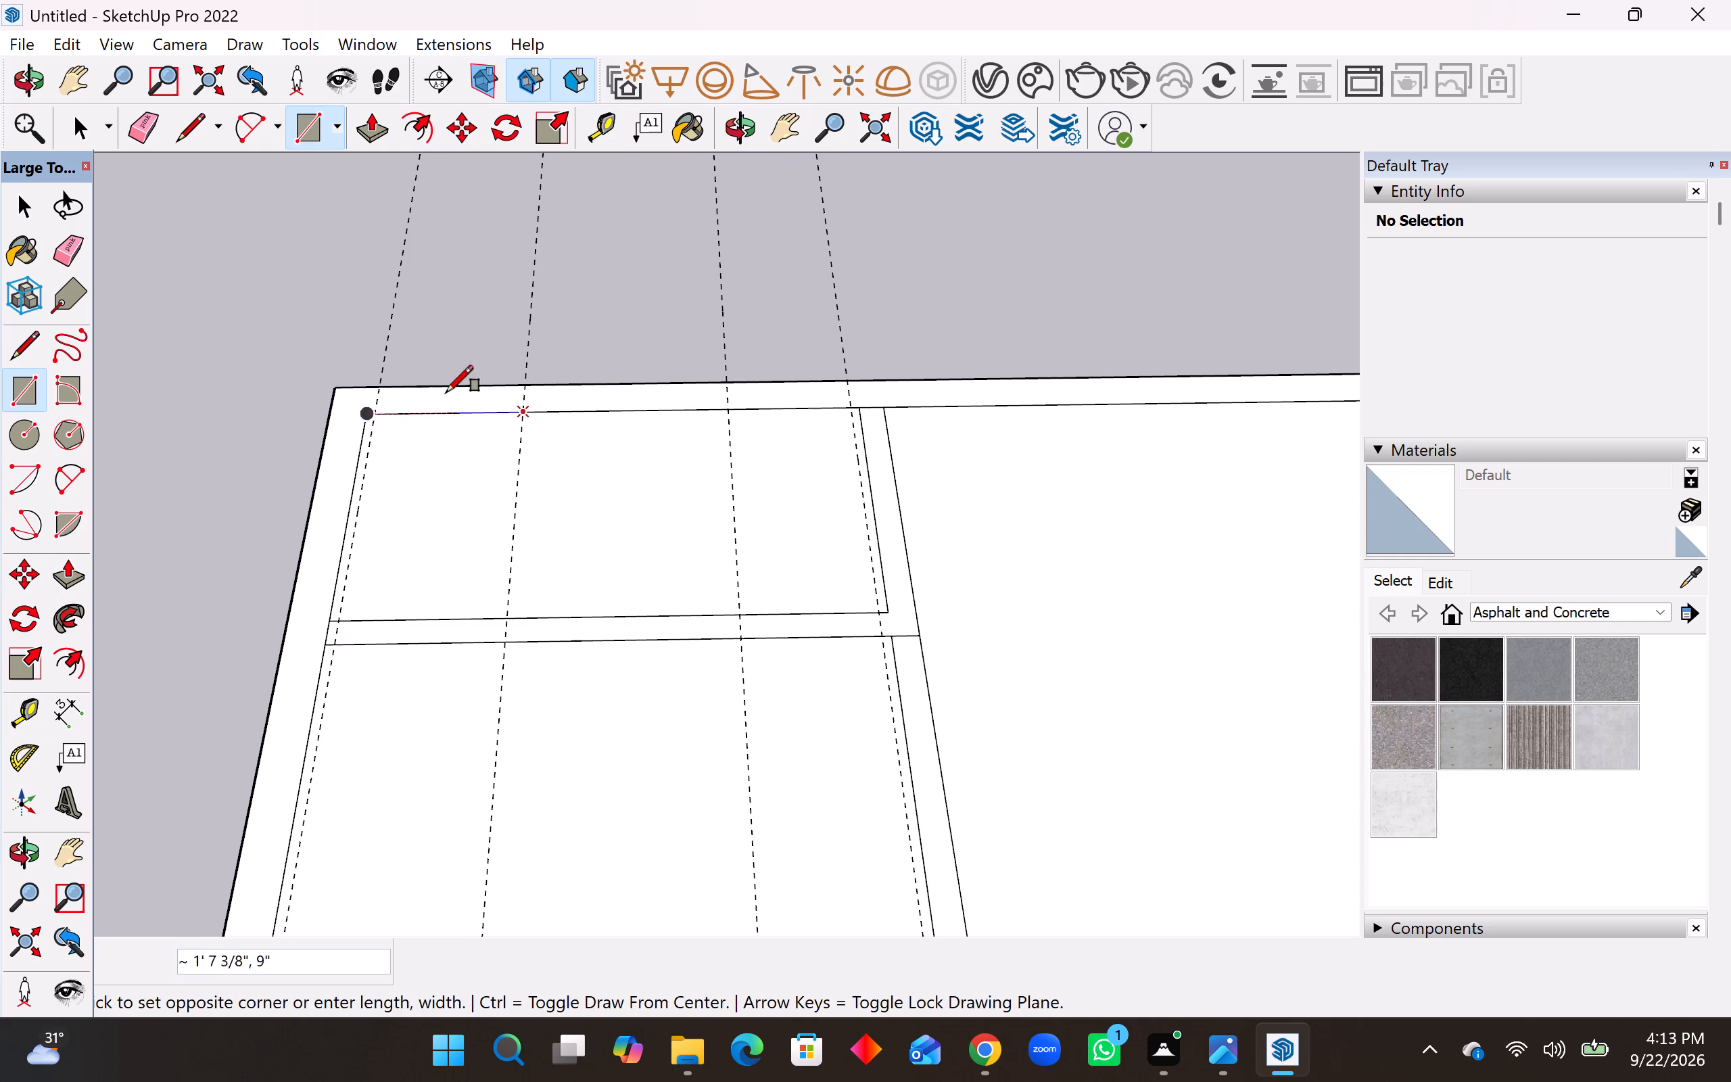
{"action": "left_click", "coordinate": [382, 389]}
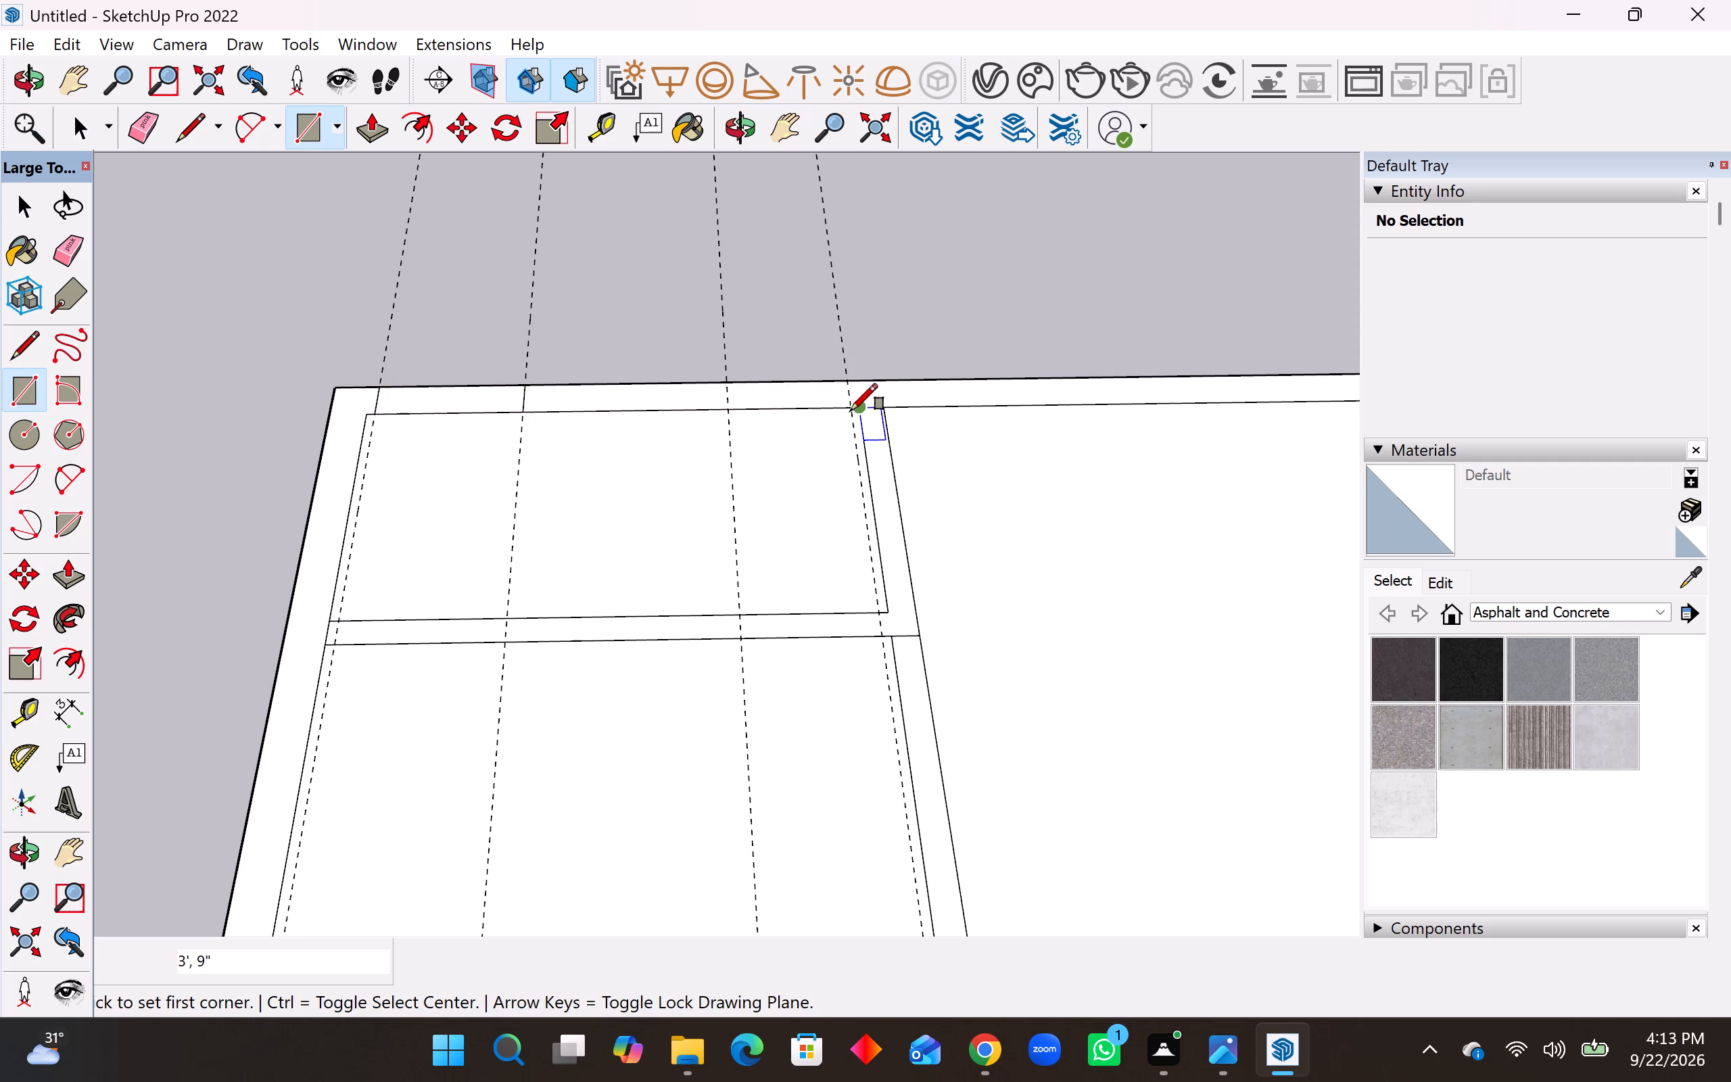
{"action": "scroll", "coordinate": [858, 408], "scroll_direction": "up", "scroll_amount": 4}
{"action": "middle_click_drag", "start_coordinate": [806, 423], "coordinate": [809, 377]}
{"action": "left_click", "coordinate": [661, 415]}
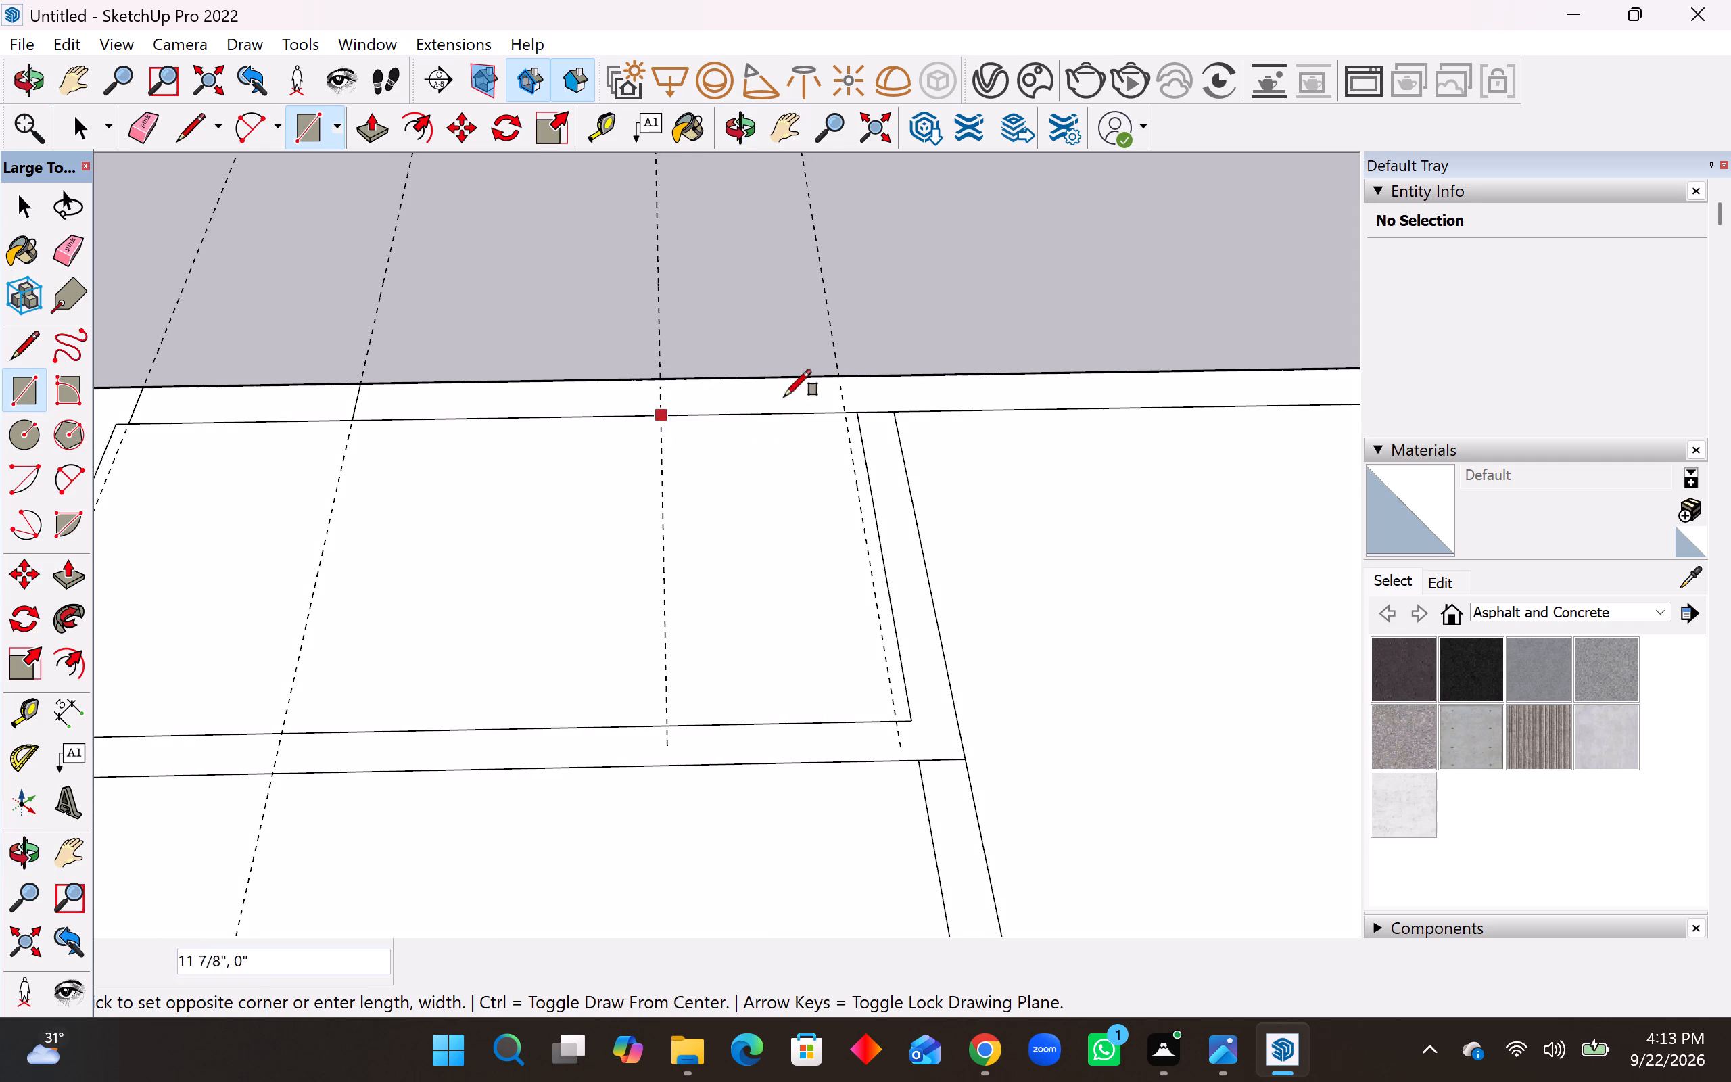
{"action": "left_click", "coordinate": [838, 376]}
{"action": "scroll", "coordinate": [731, 534], "scroll_direction": "down", "scroll_amount": 7}
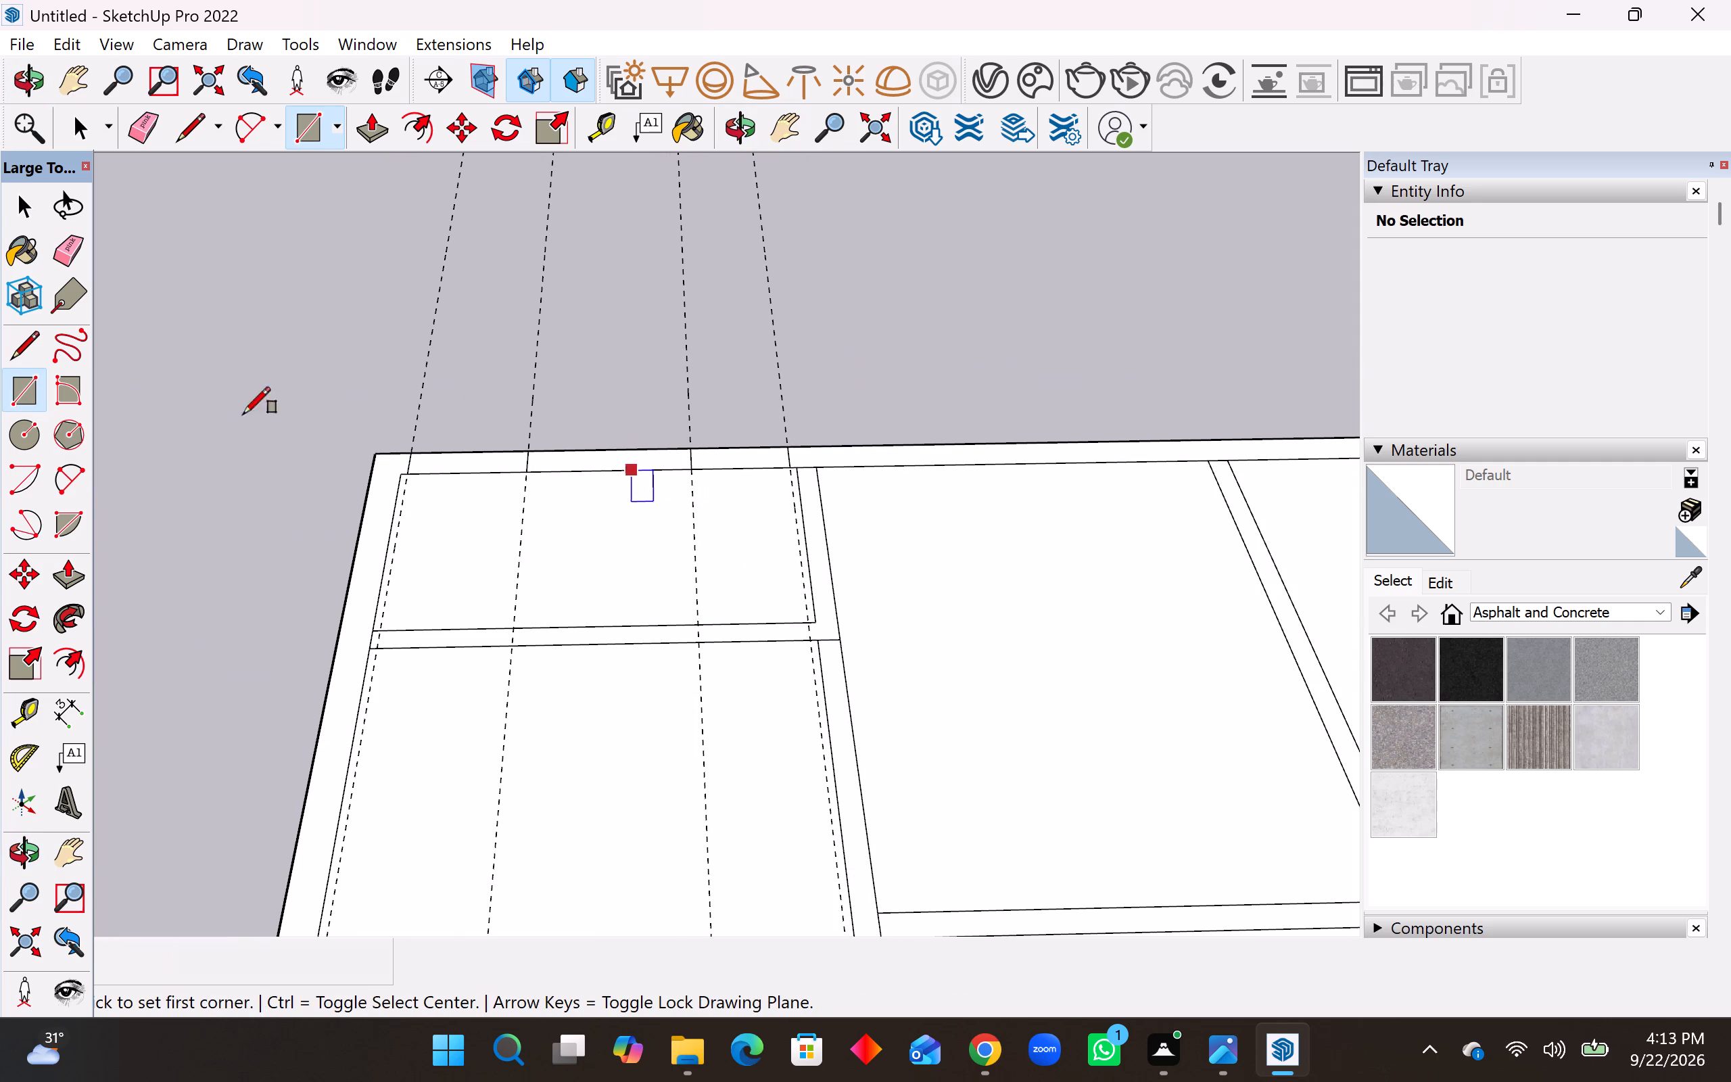
Erase all four construction guides crossing the rear-left room.
{"action": "left_click", "coordinate": [74, 256]}
{"action": "left_click_drag", "start_coordinate": [410, 404], "coordinate": [565, 386]}
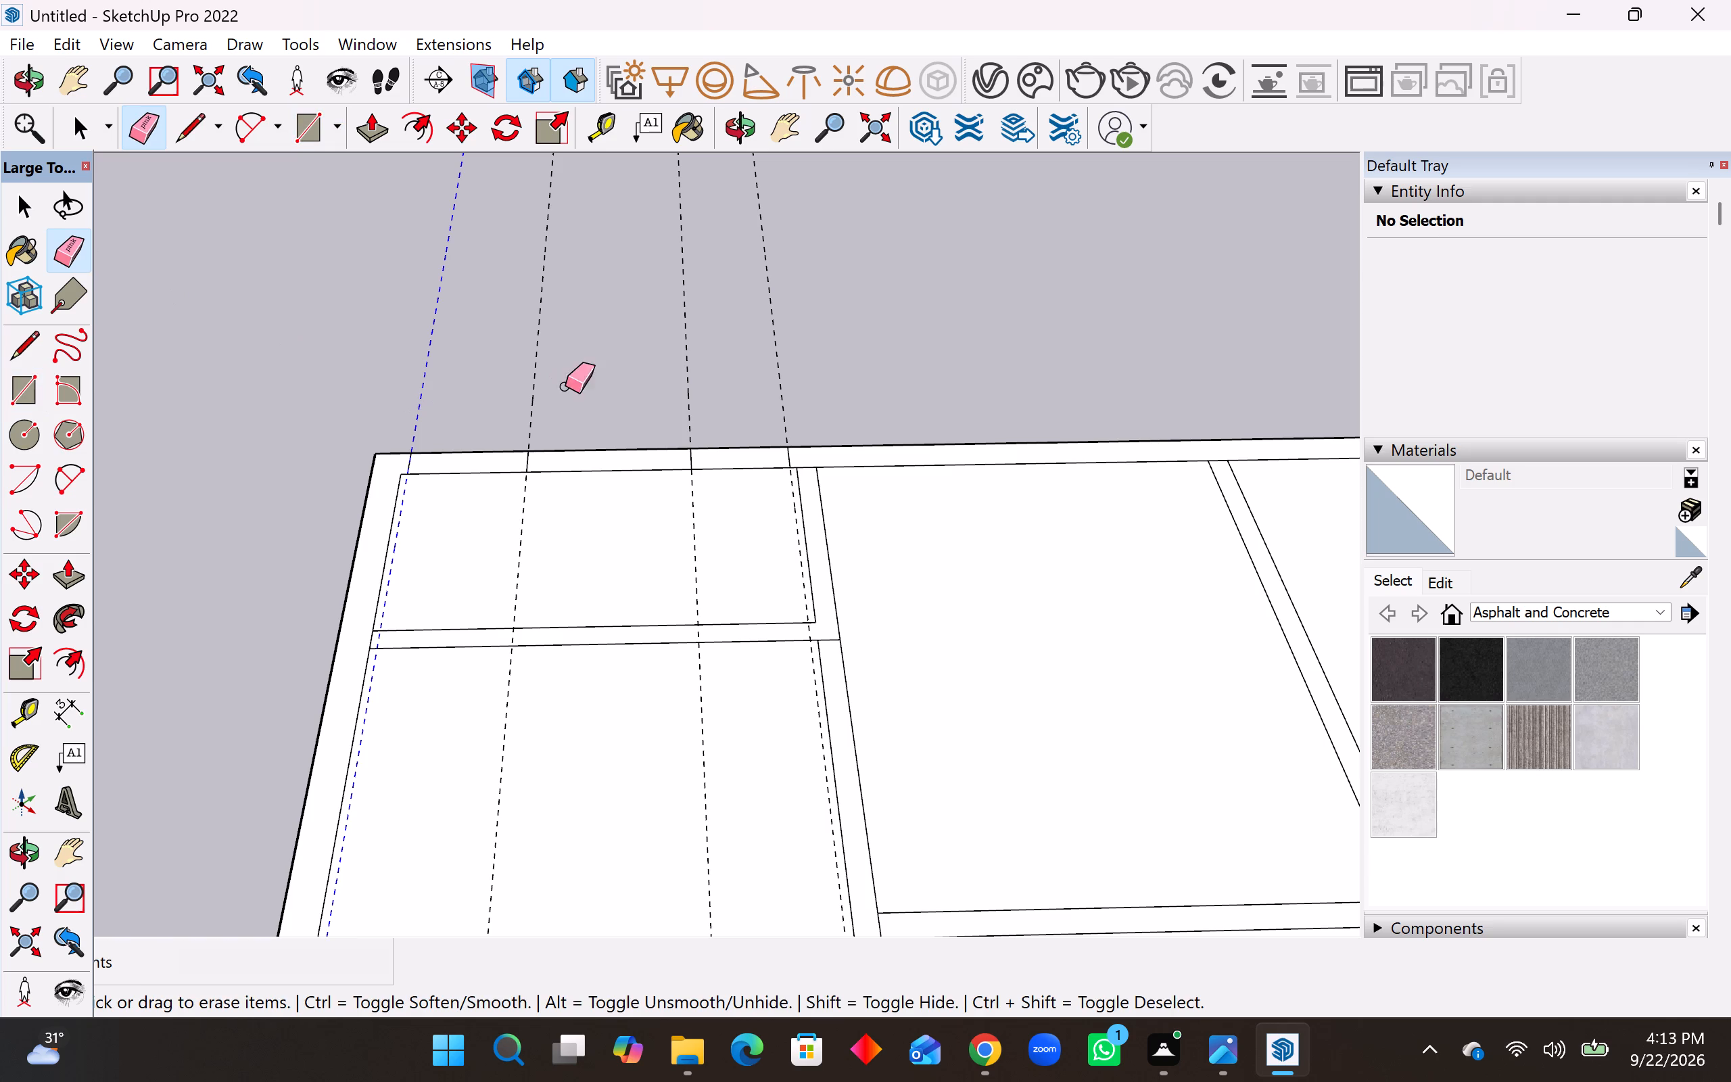
{"action": "left_click_drag", "start_coordinate": [565, 386], "coordinate": [521, 392]}
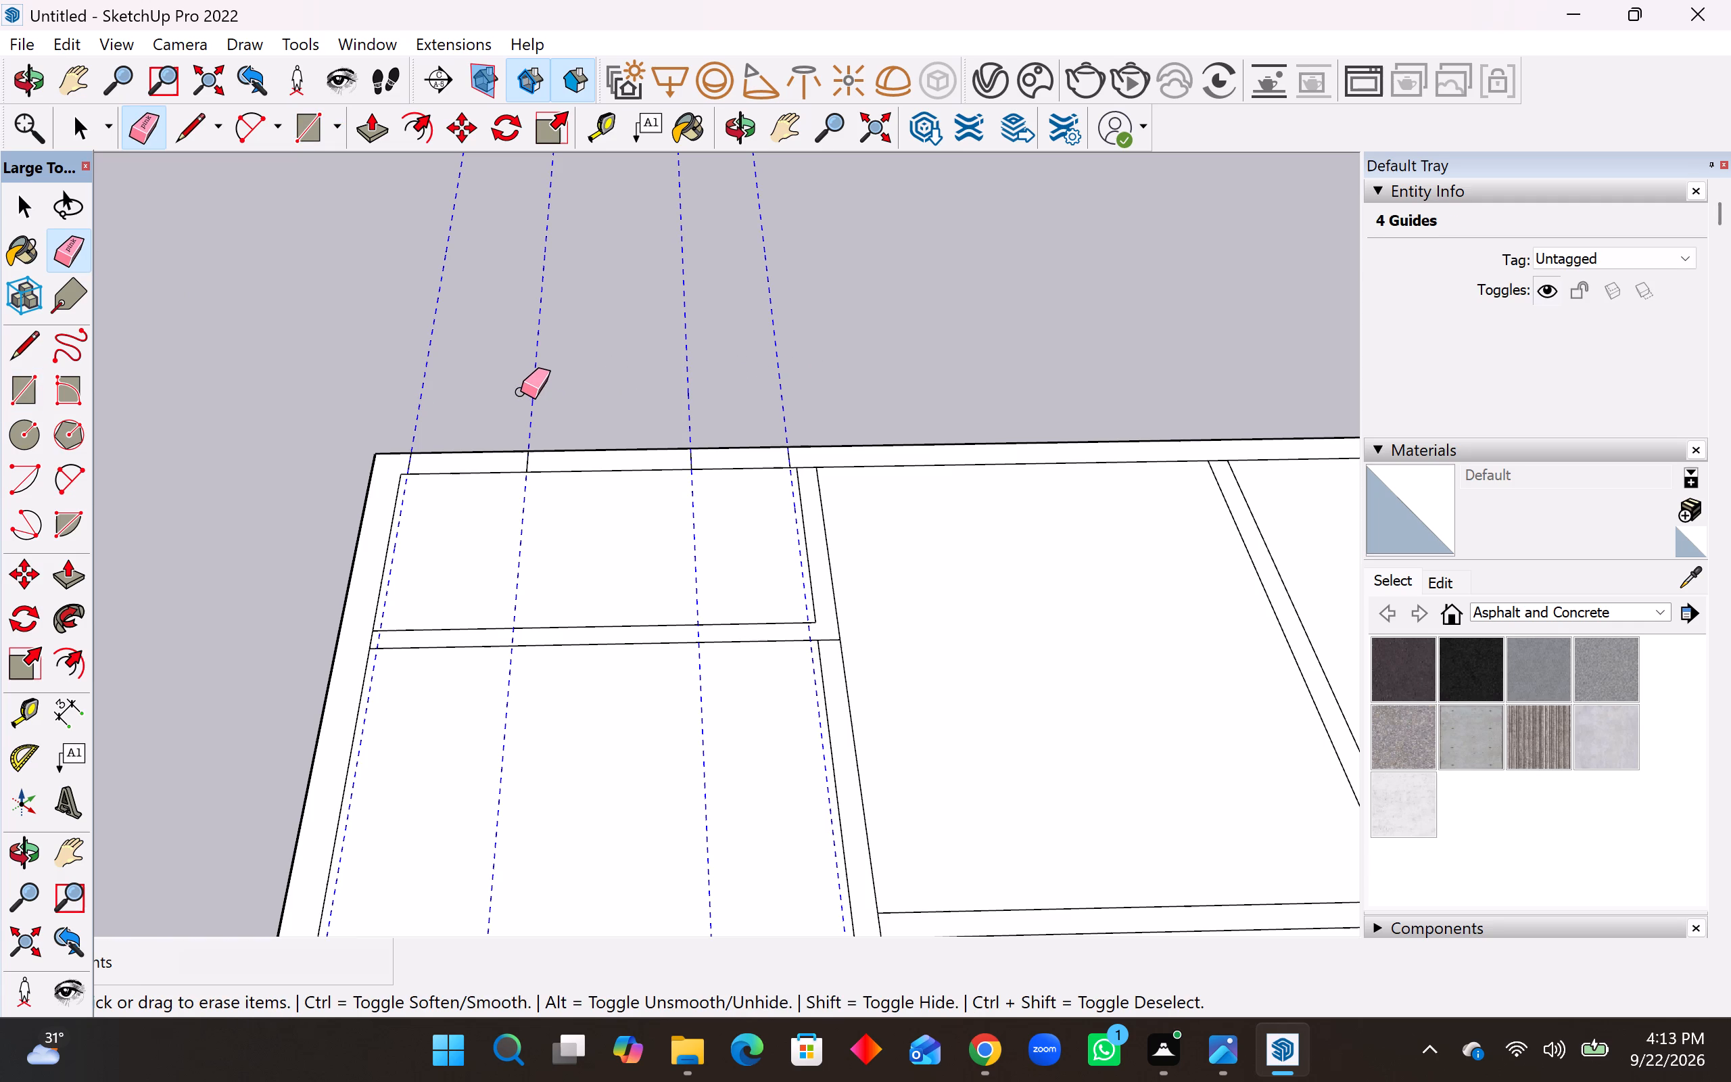
{"action": "left_click", "coordinate": [521, 392]}
Erase the rear wall's inner edge across the 3' and 2'6" opening segments of the rear-left room.
{"action": "left_click_drag", "start_coordinate": [475, 469], "coordinate": [475, 479]}
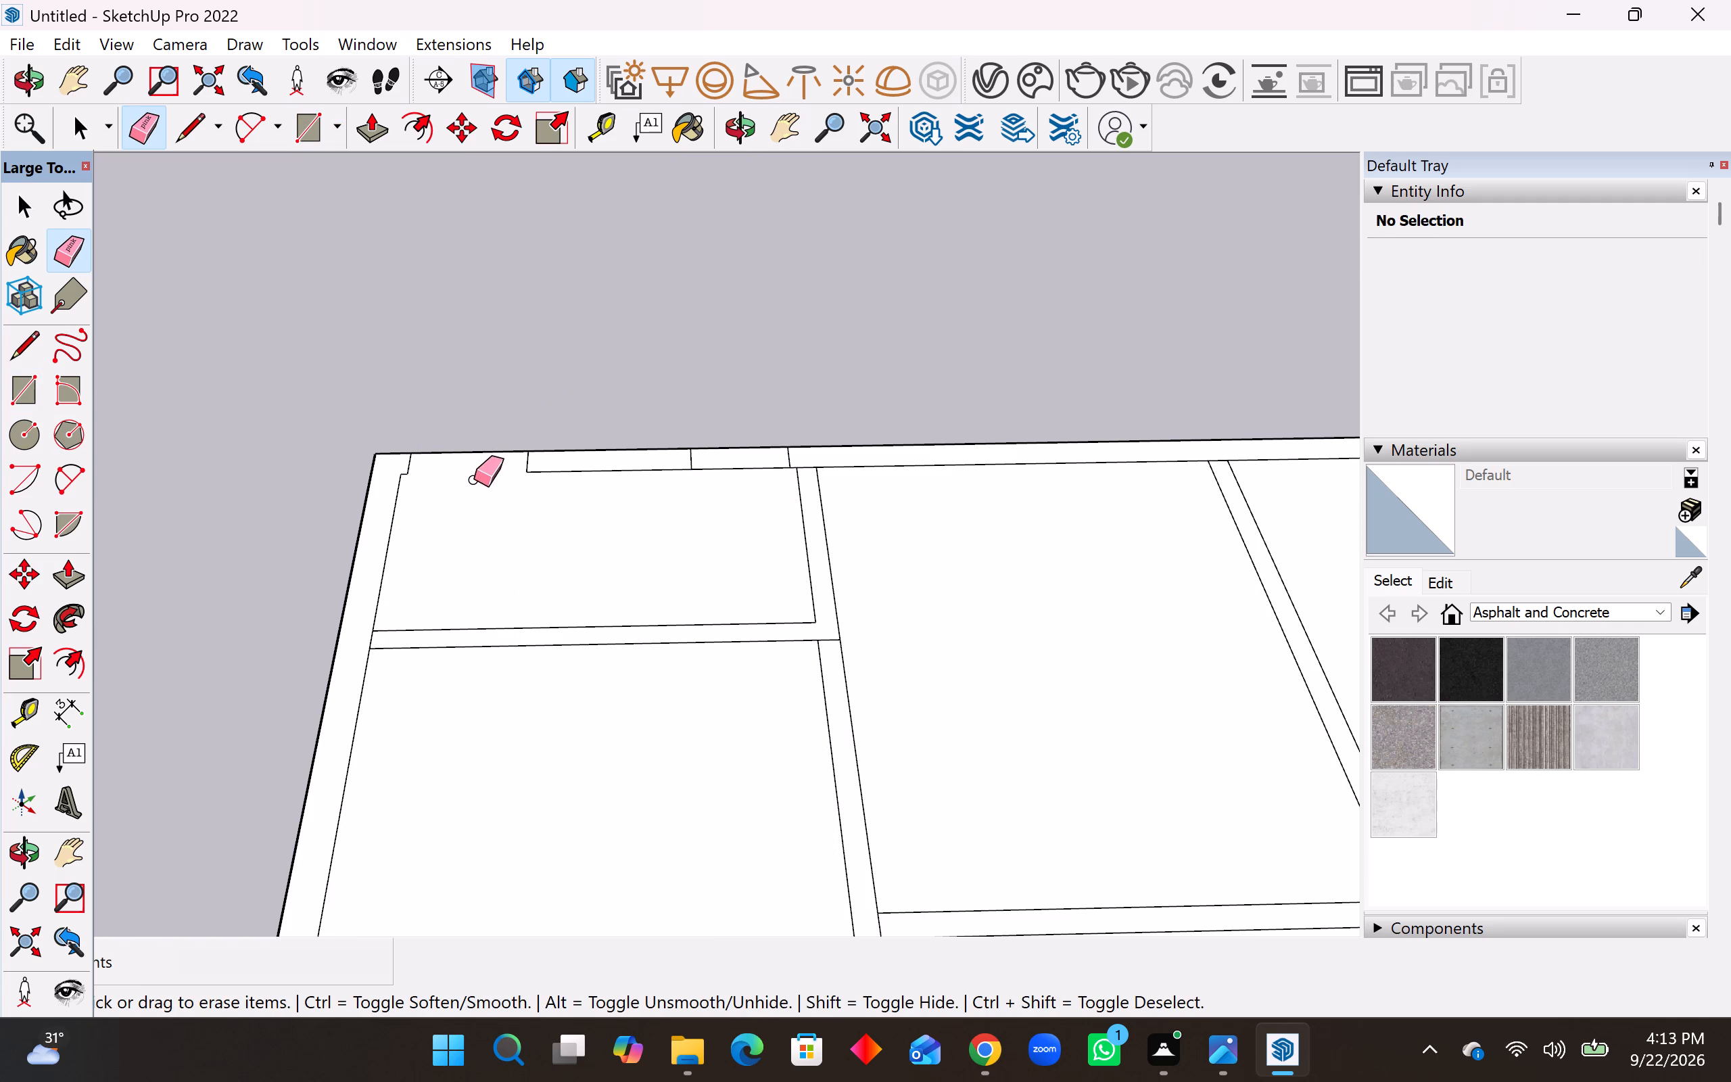
{"action": "left_click_drag", "start_coordinate": [718, 465], "coordinate": [721, 490]}
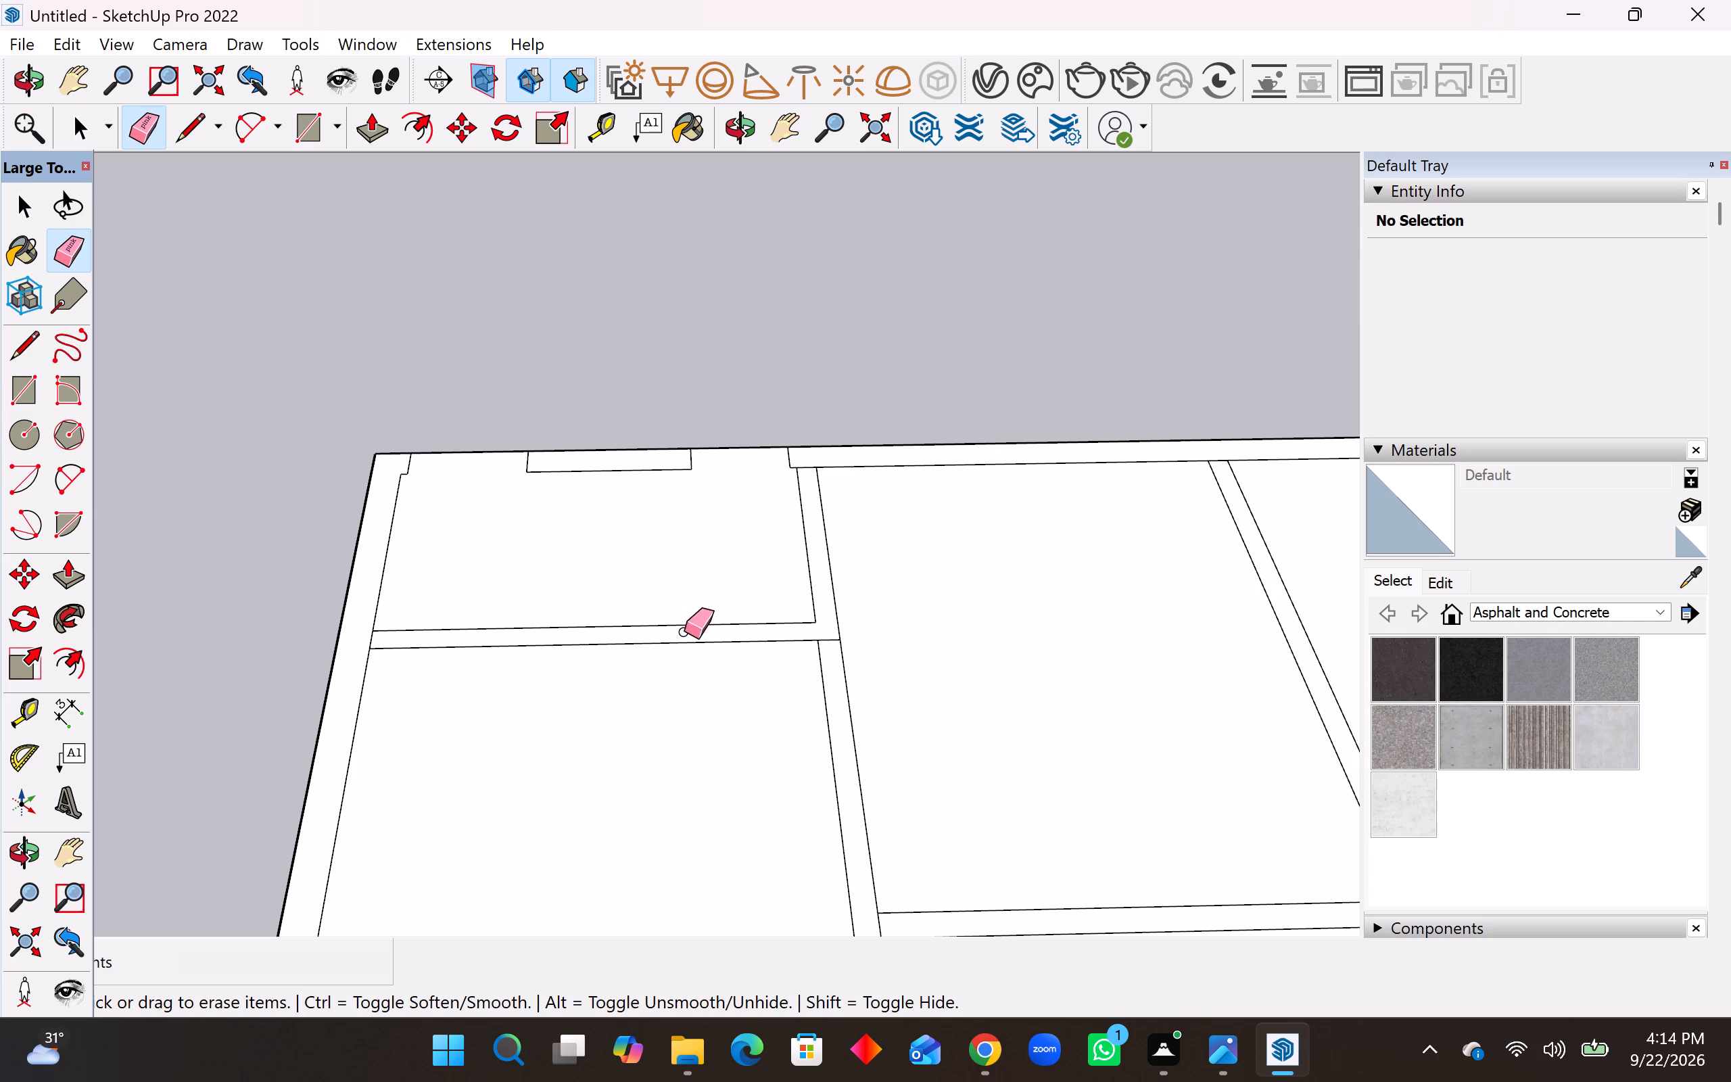
Place a guide 6" inward from the rear-left room's right wall line and another 3' further inward.
{"action": "left_click", "coordinate": [18, 720]}
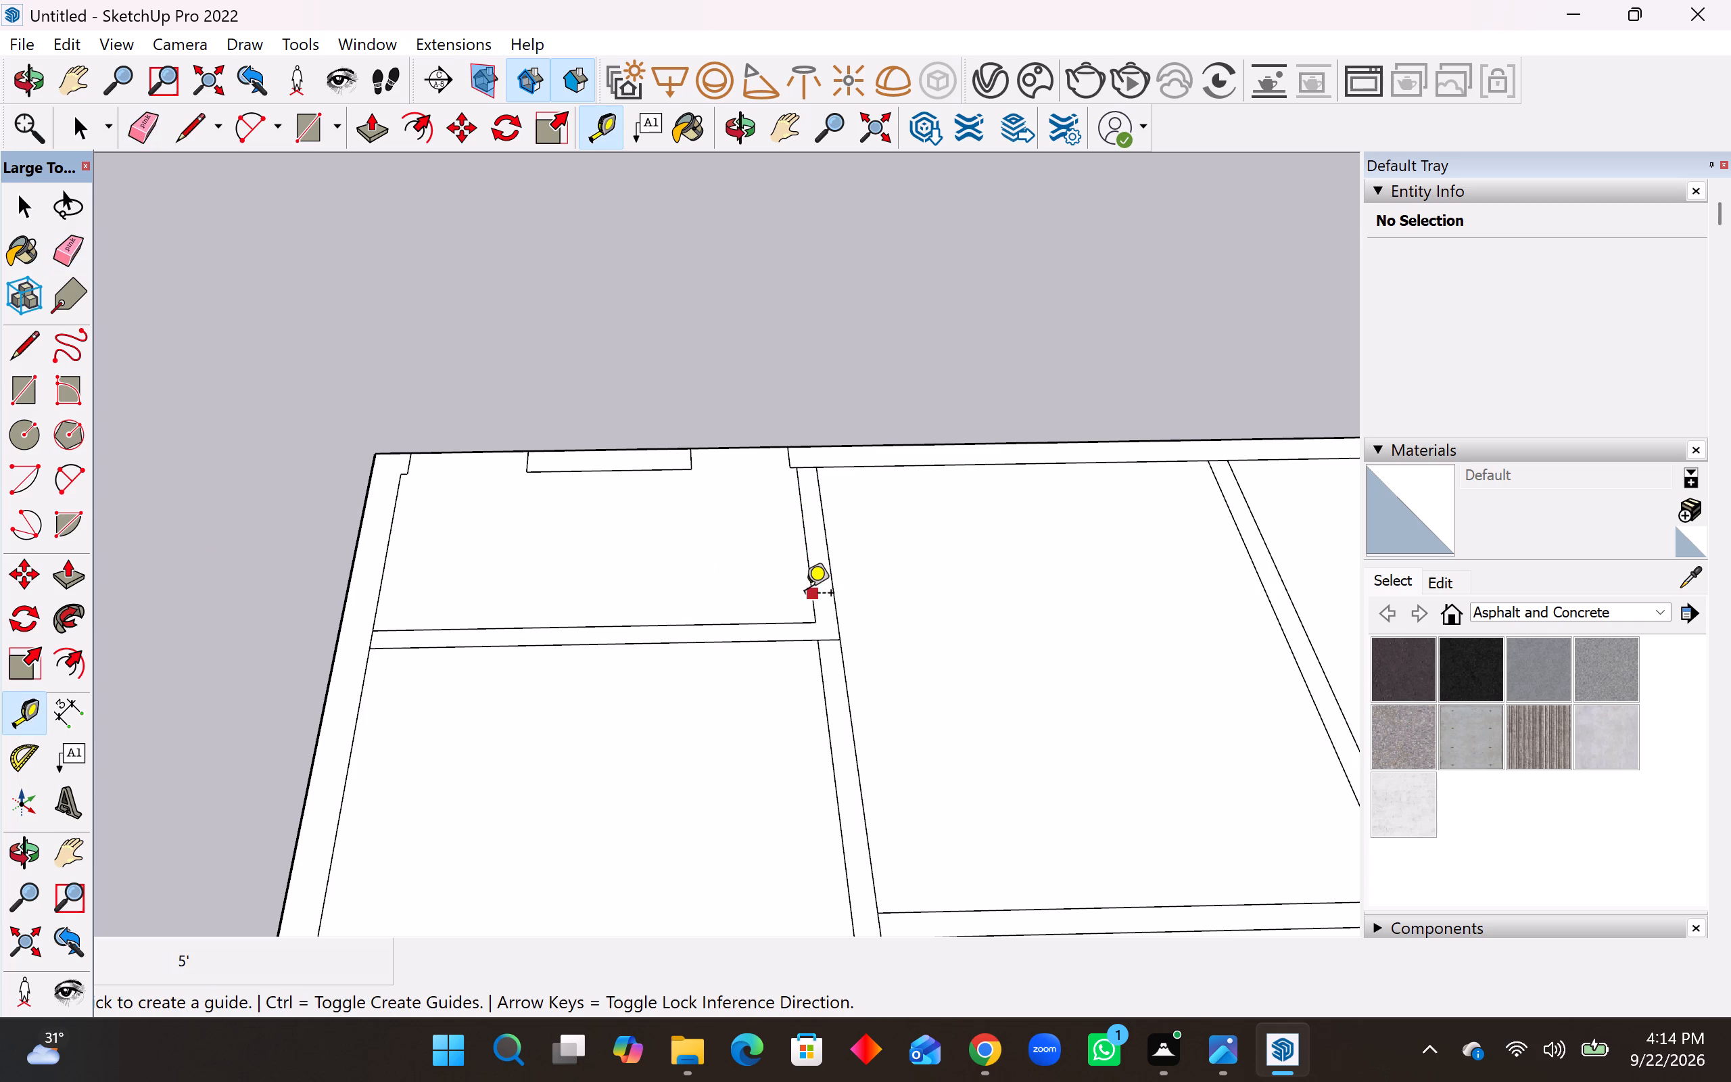
{"action": "left_click", "coordinate": [810, 595]}
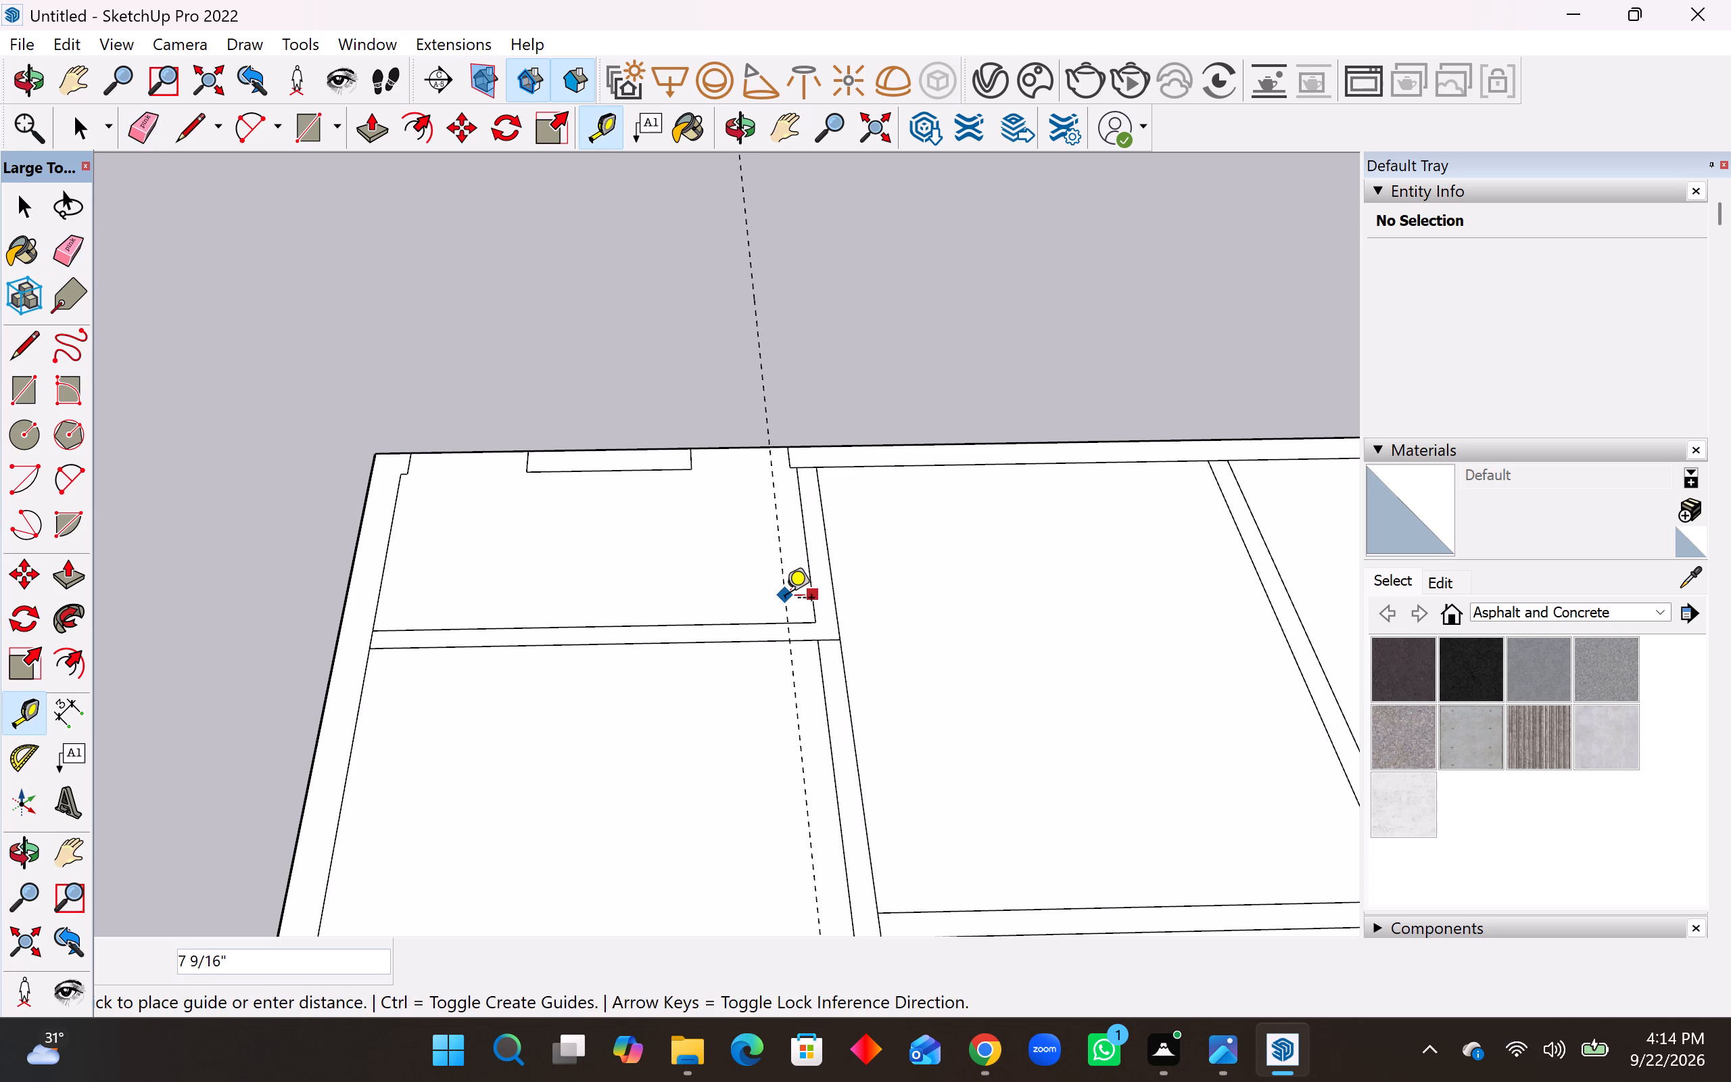
{"action": "key", "text": "6"}
{"action": "key", "text": "shift+quotedbl"}
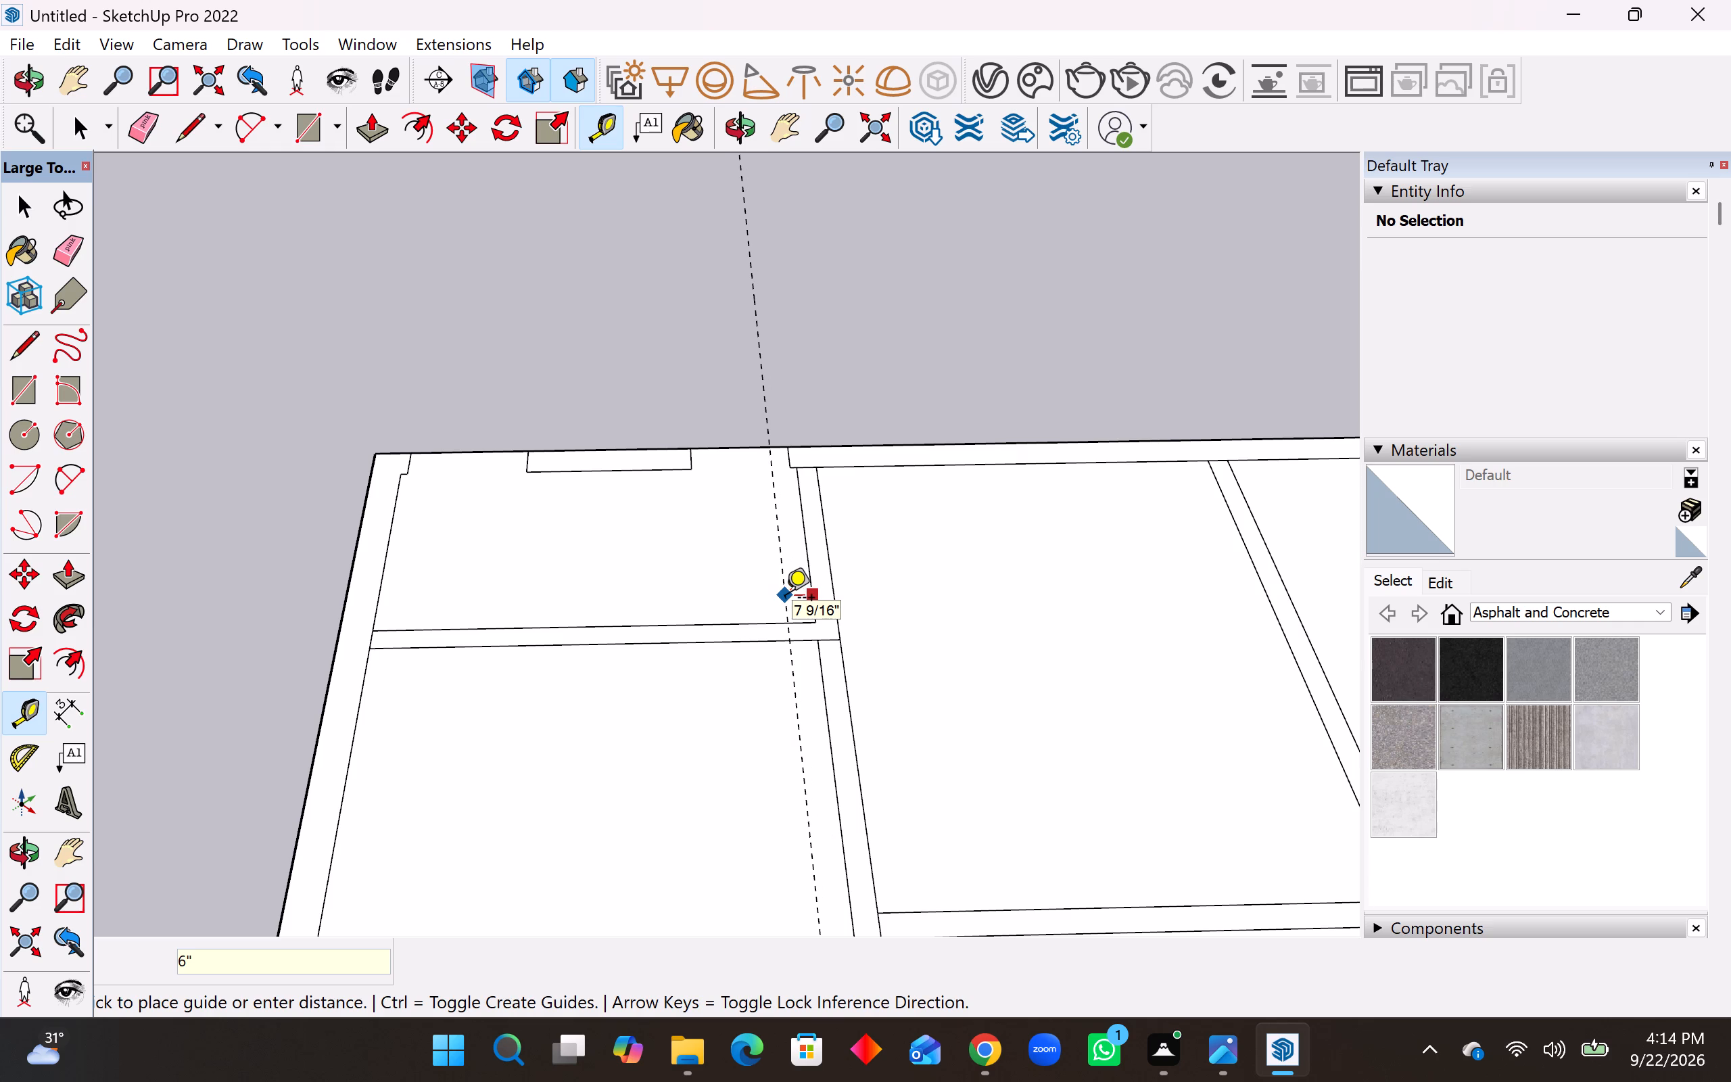
{"action": "key", "text": "Return"}
{"action": "left_click", "coordinate": [791, 605]}
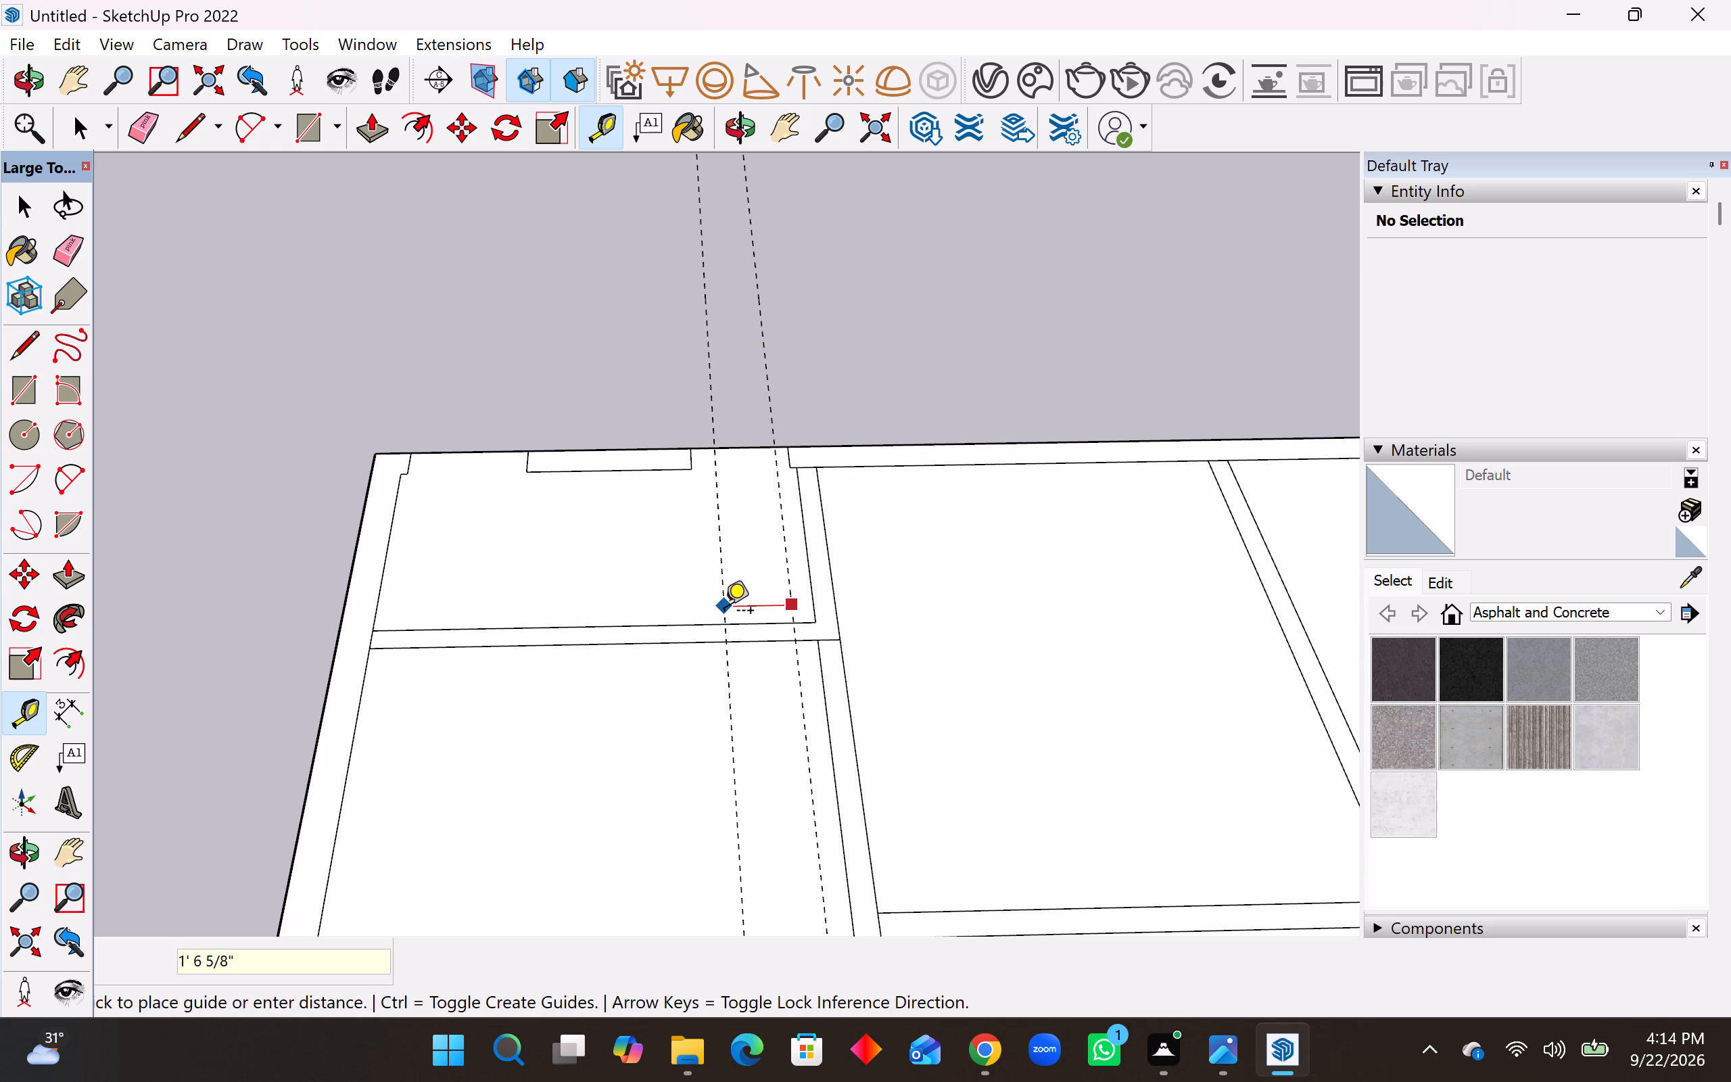
{"action": "type", "text": "3'"}
{"action": "key", "text": "Return"}
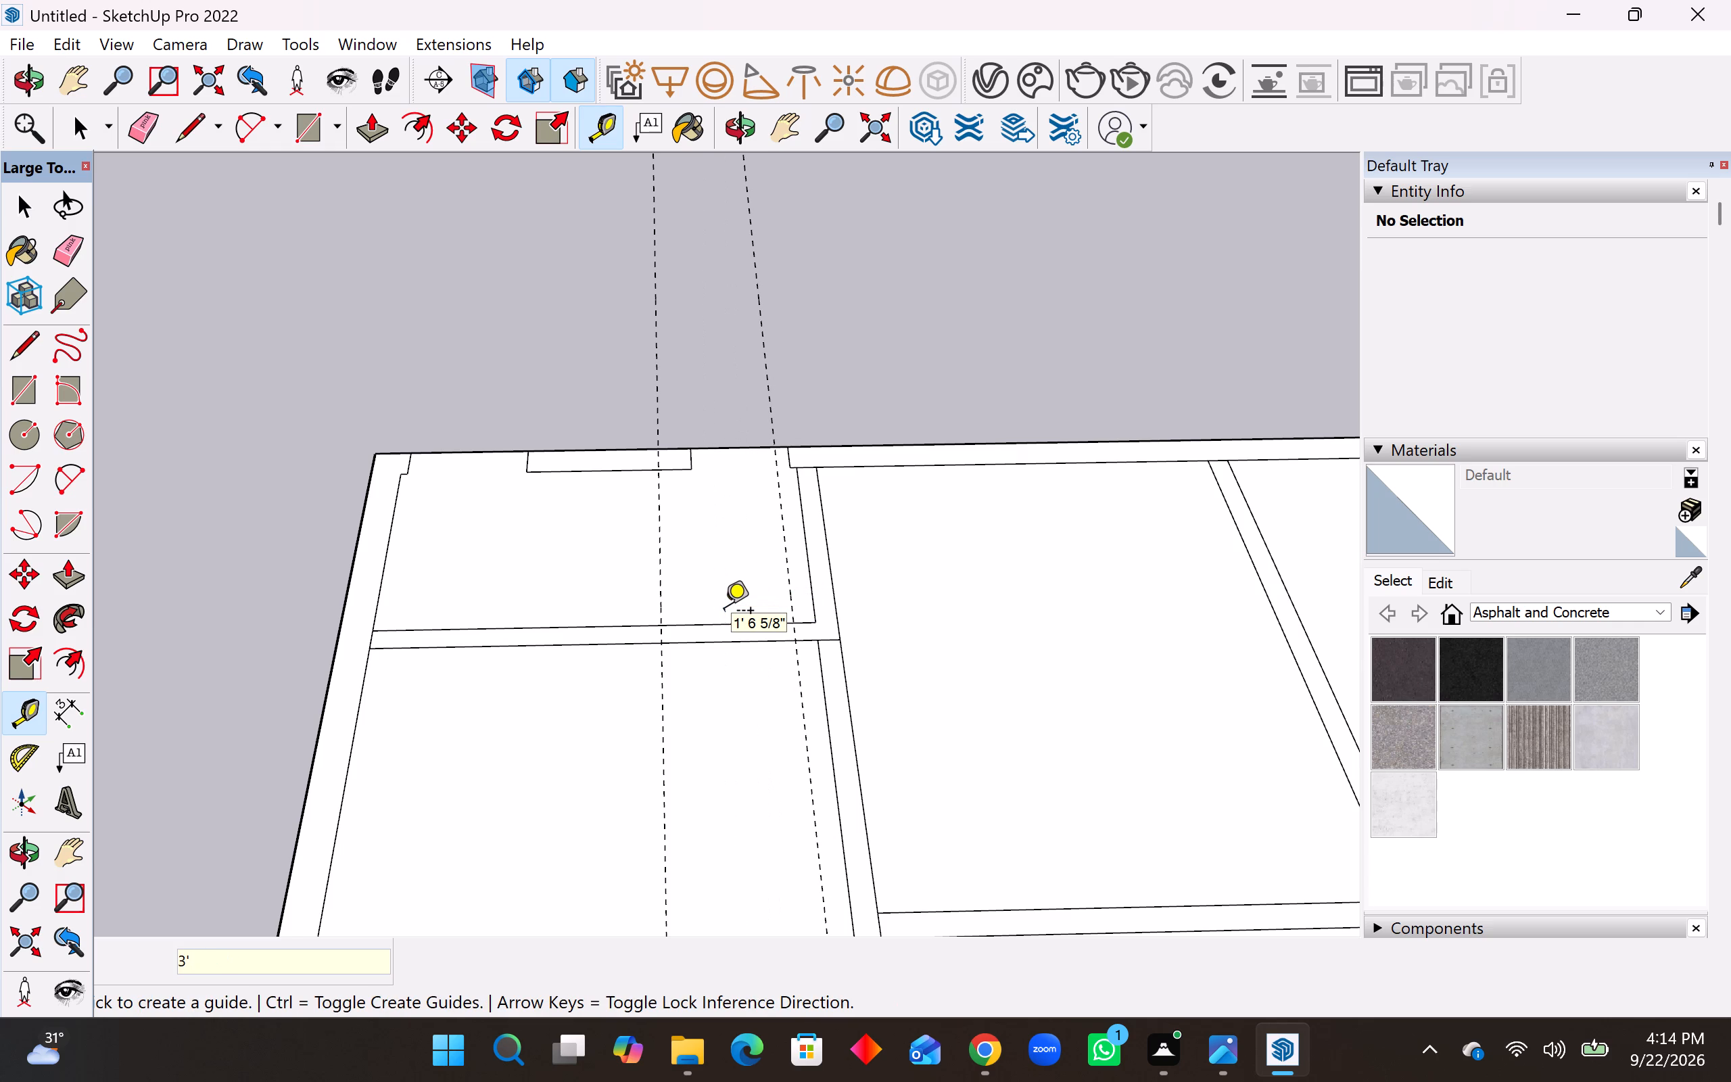
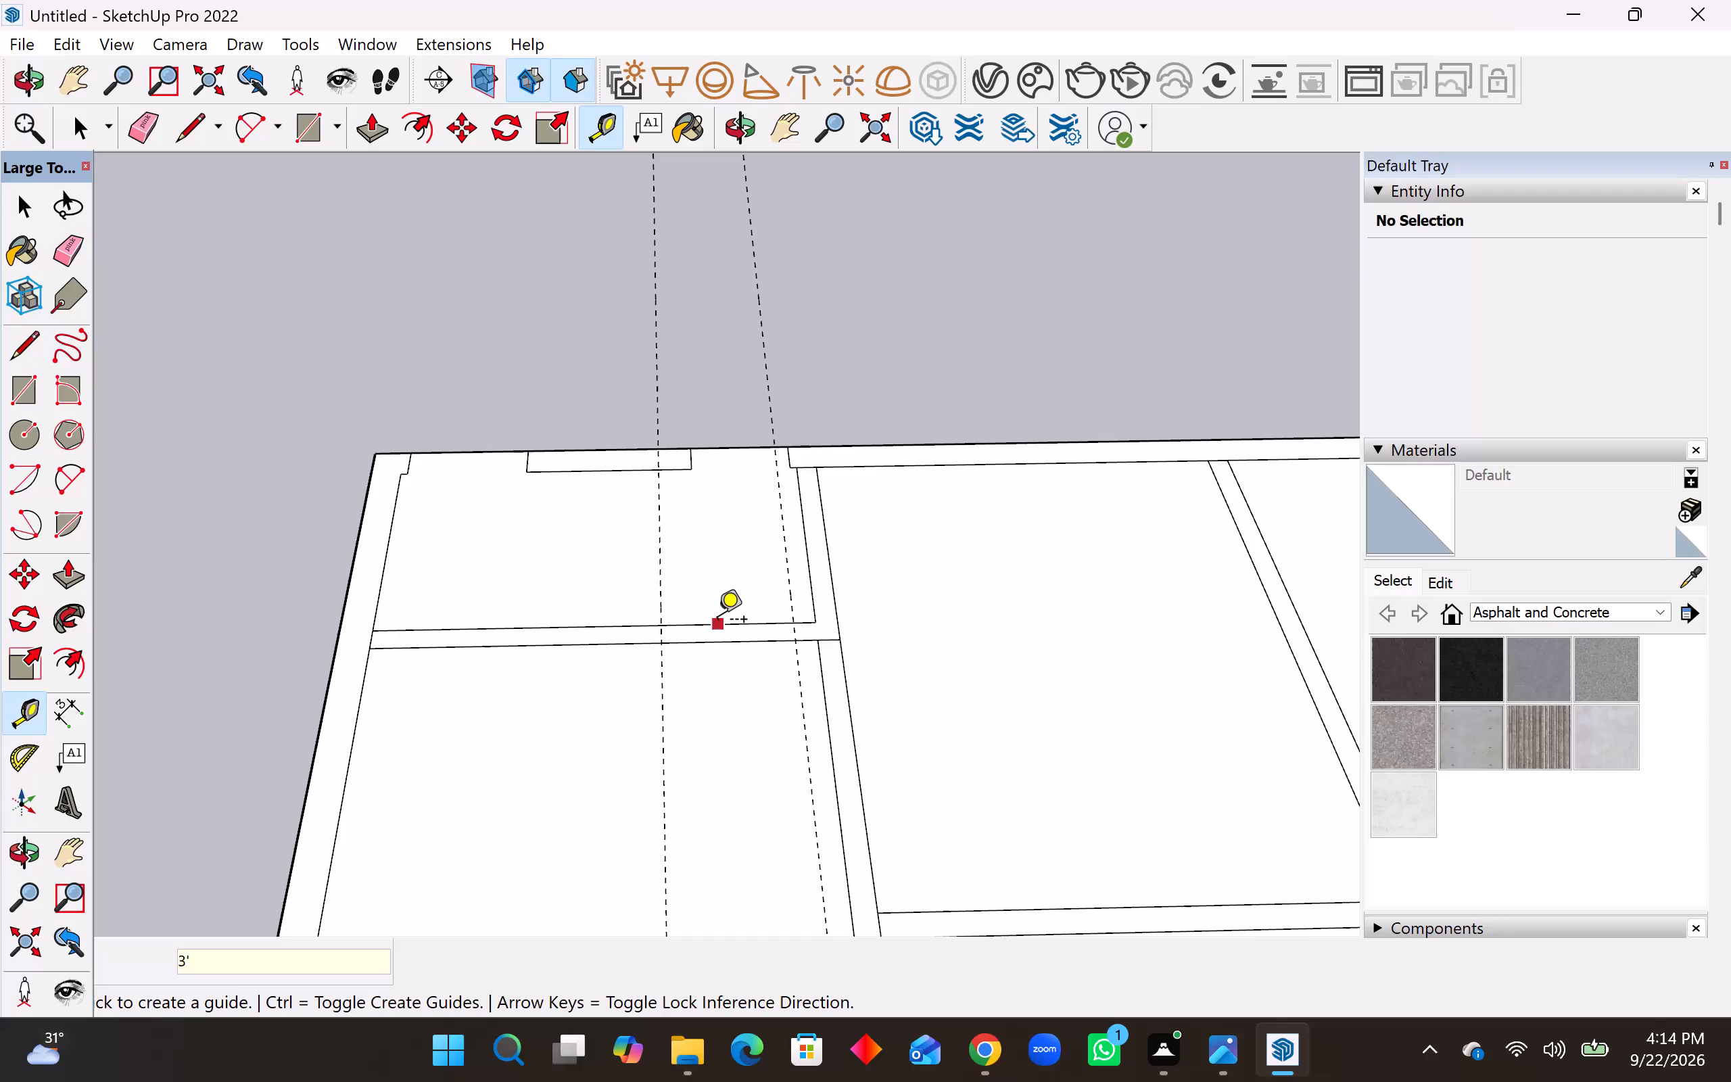
Undo the two guides last placed in the rear-left room.
{"action": "key", "text": "ctrl+z"}
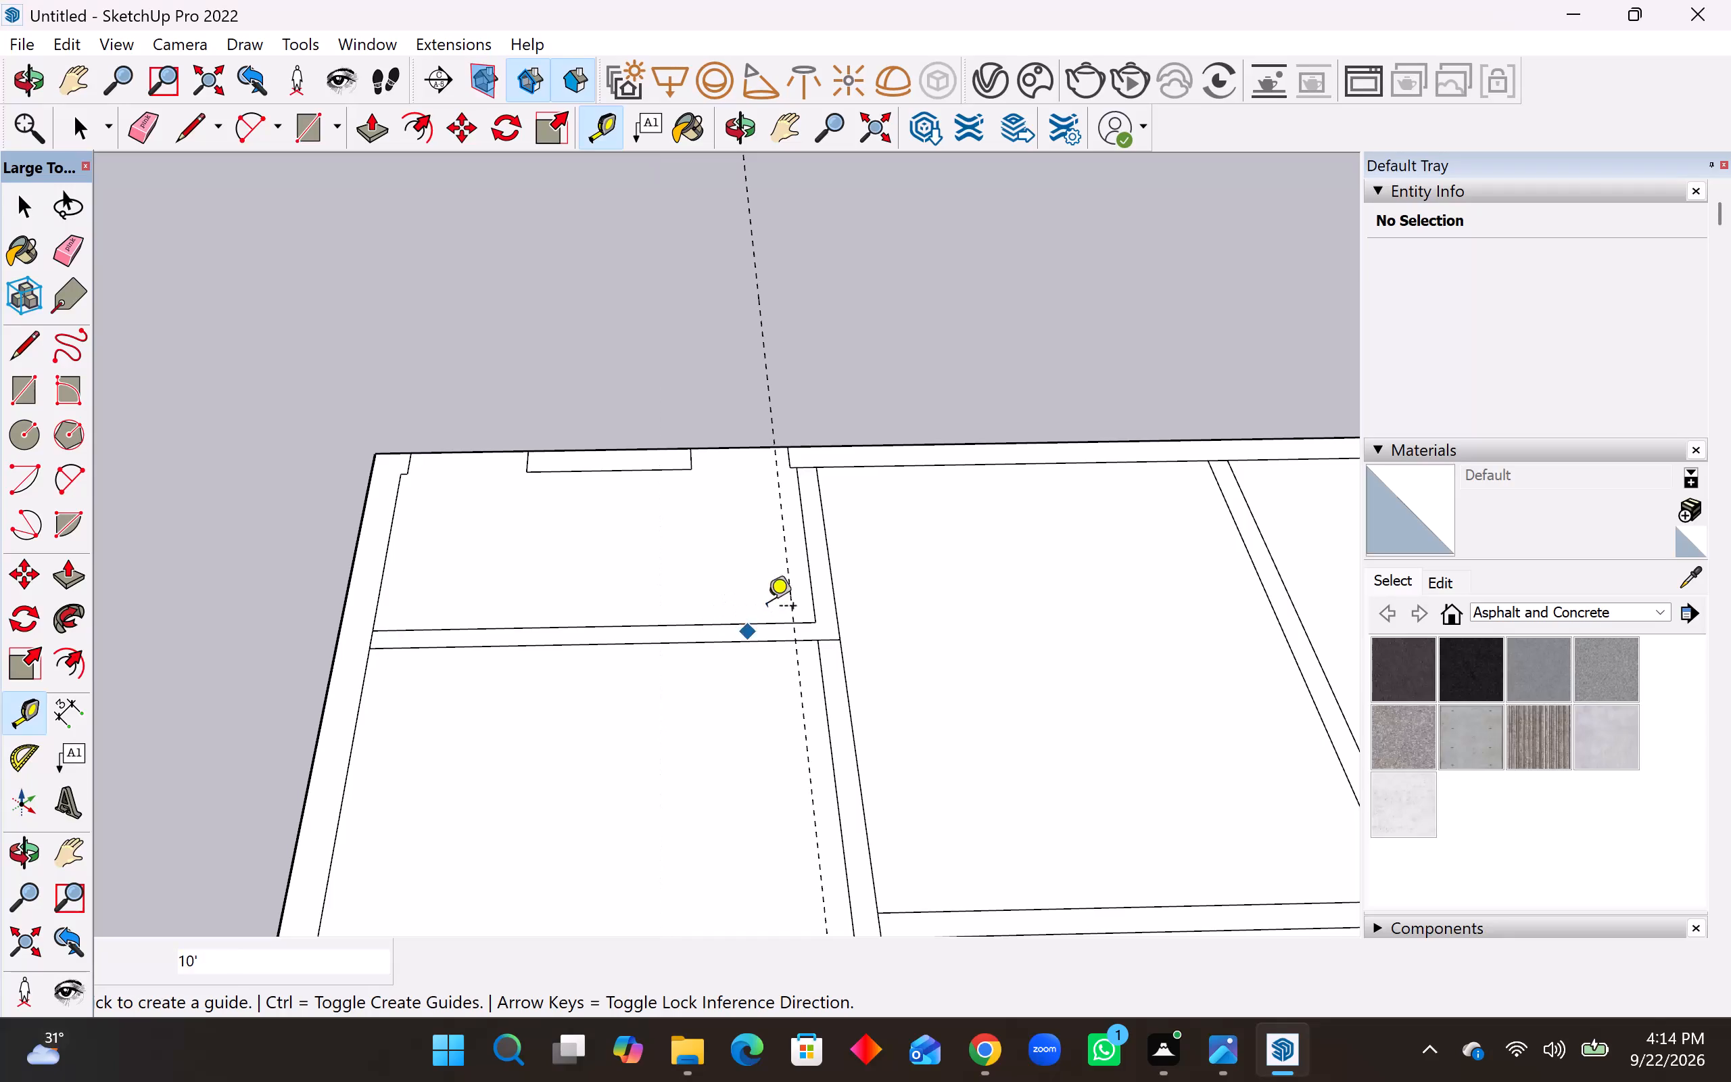
{"action": "key", "text": "ctrl+z"}
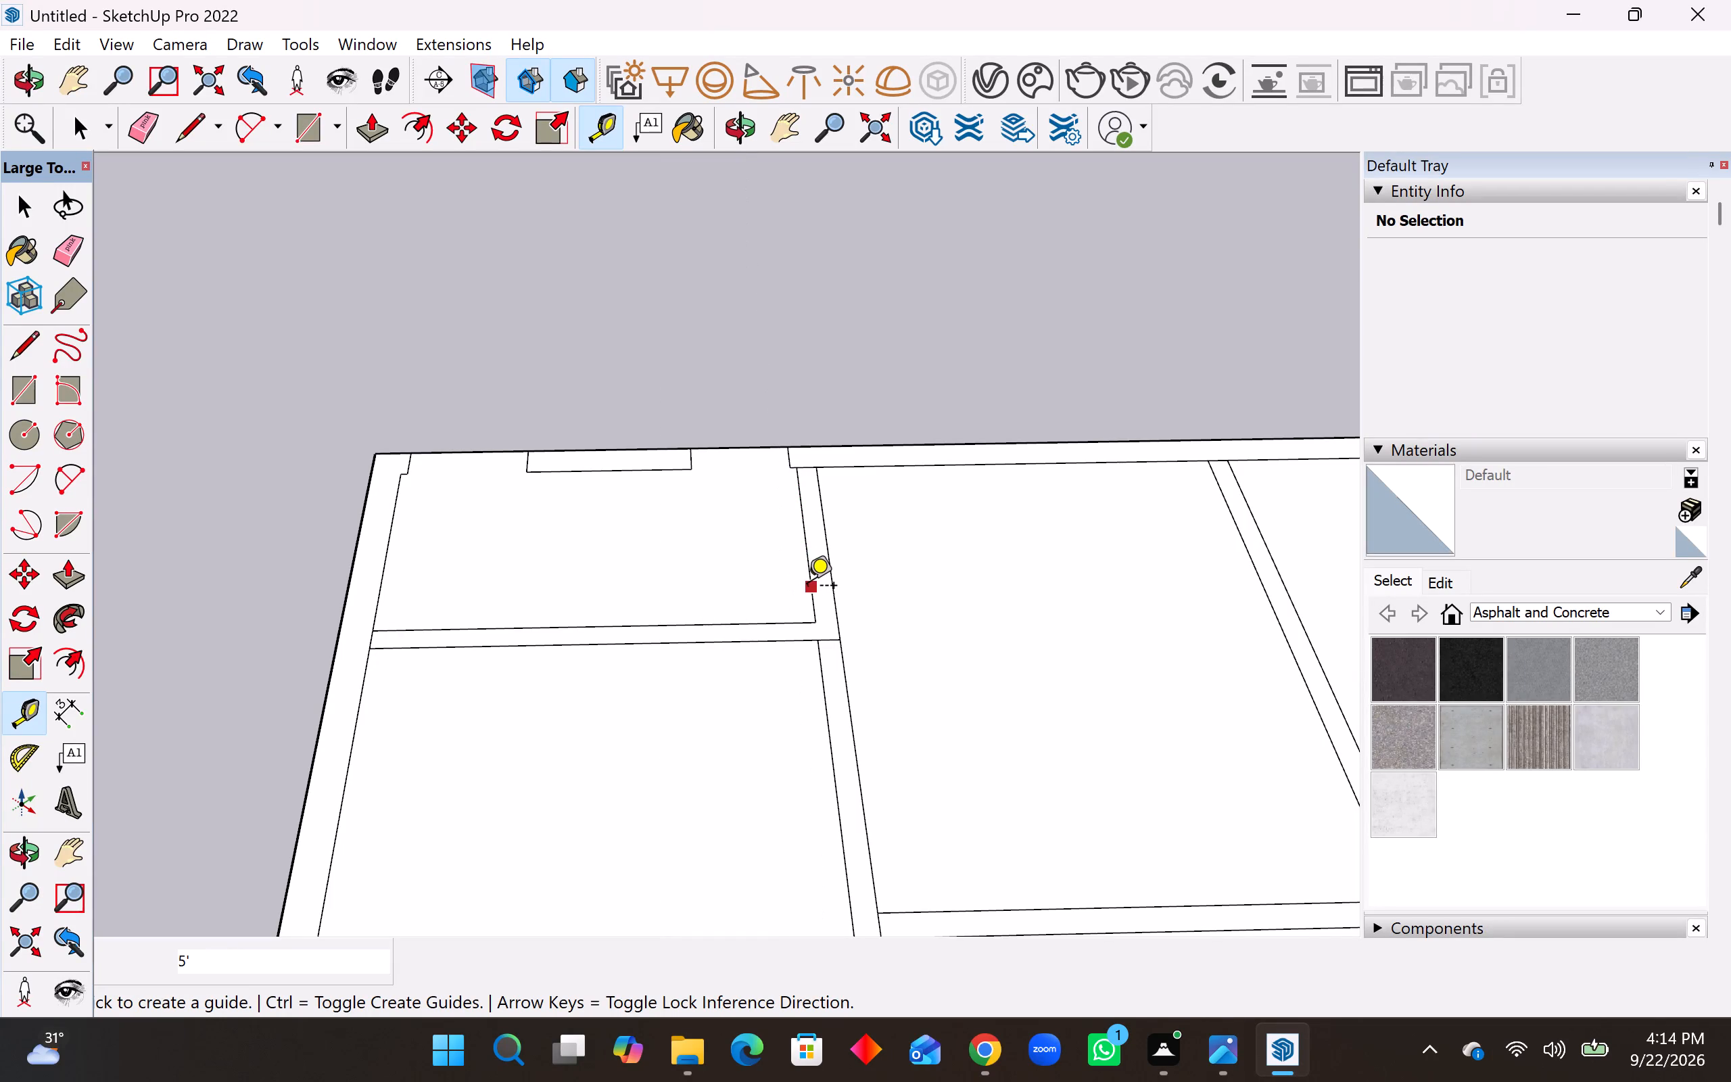
Place guides 2" and 2'6" further inward from the rear-left room's right wall line, aligned with the ends of the rear wall opening.
{"action": "left_click", "coordinate": [807, 588]}
{"action": "left_click", "coordinate": [784, 467]}
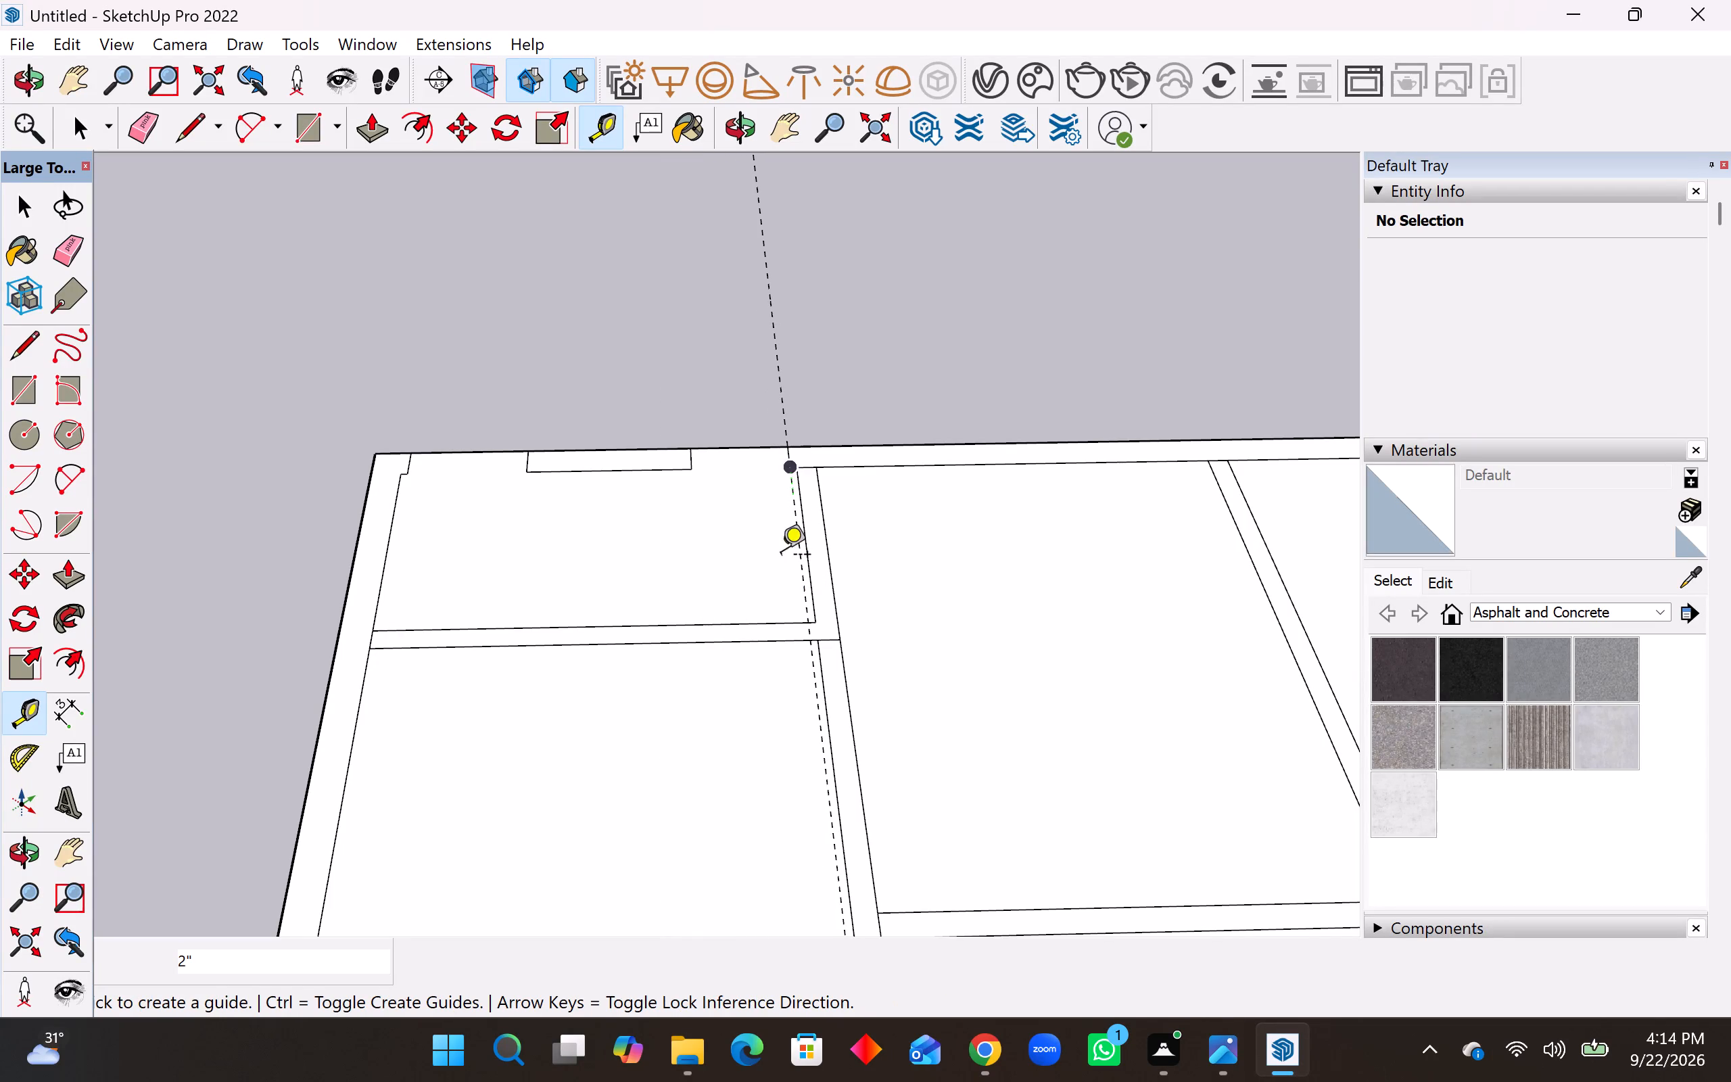
{"action": "left_click", "coordinate": [808, 590]}
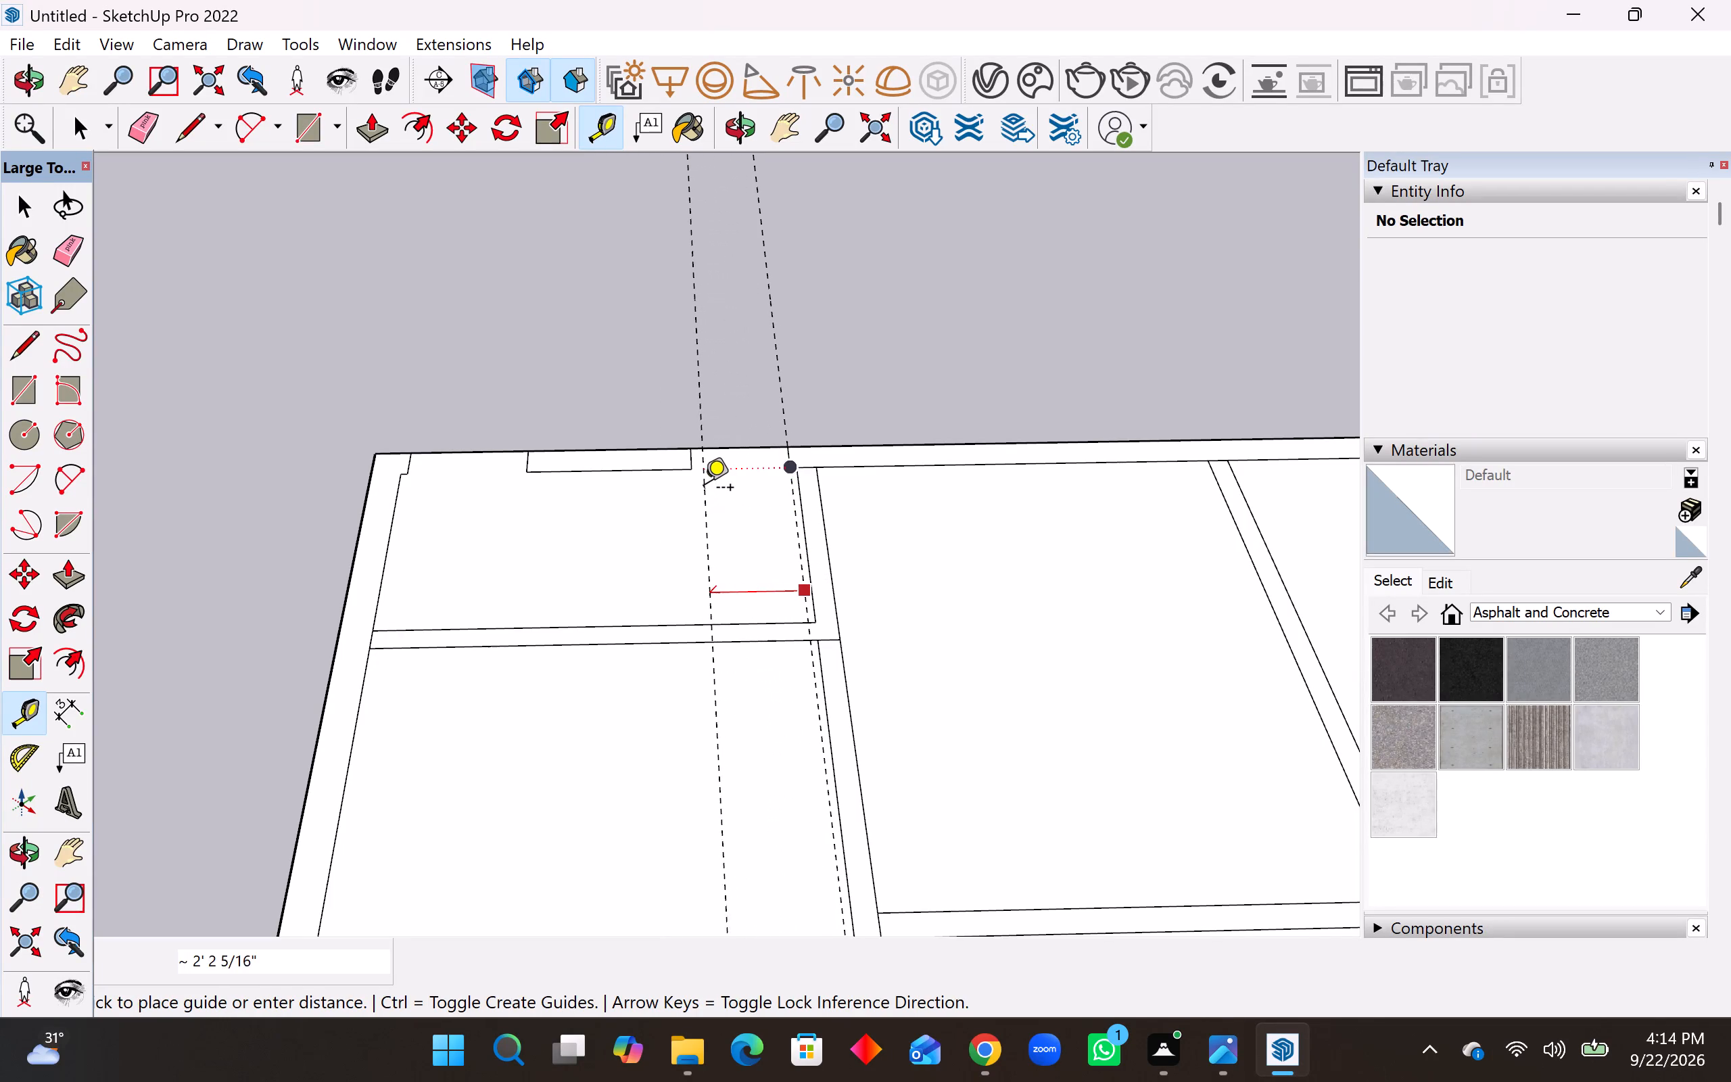
{"action": "left_click", "coordinate": [697, 473]}
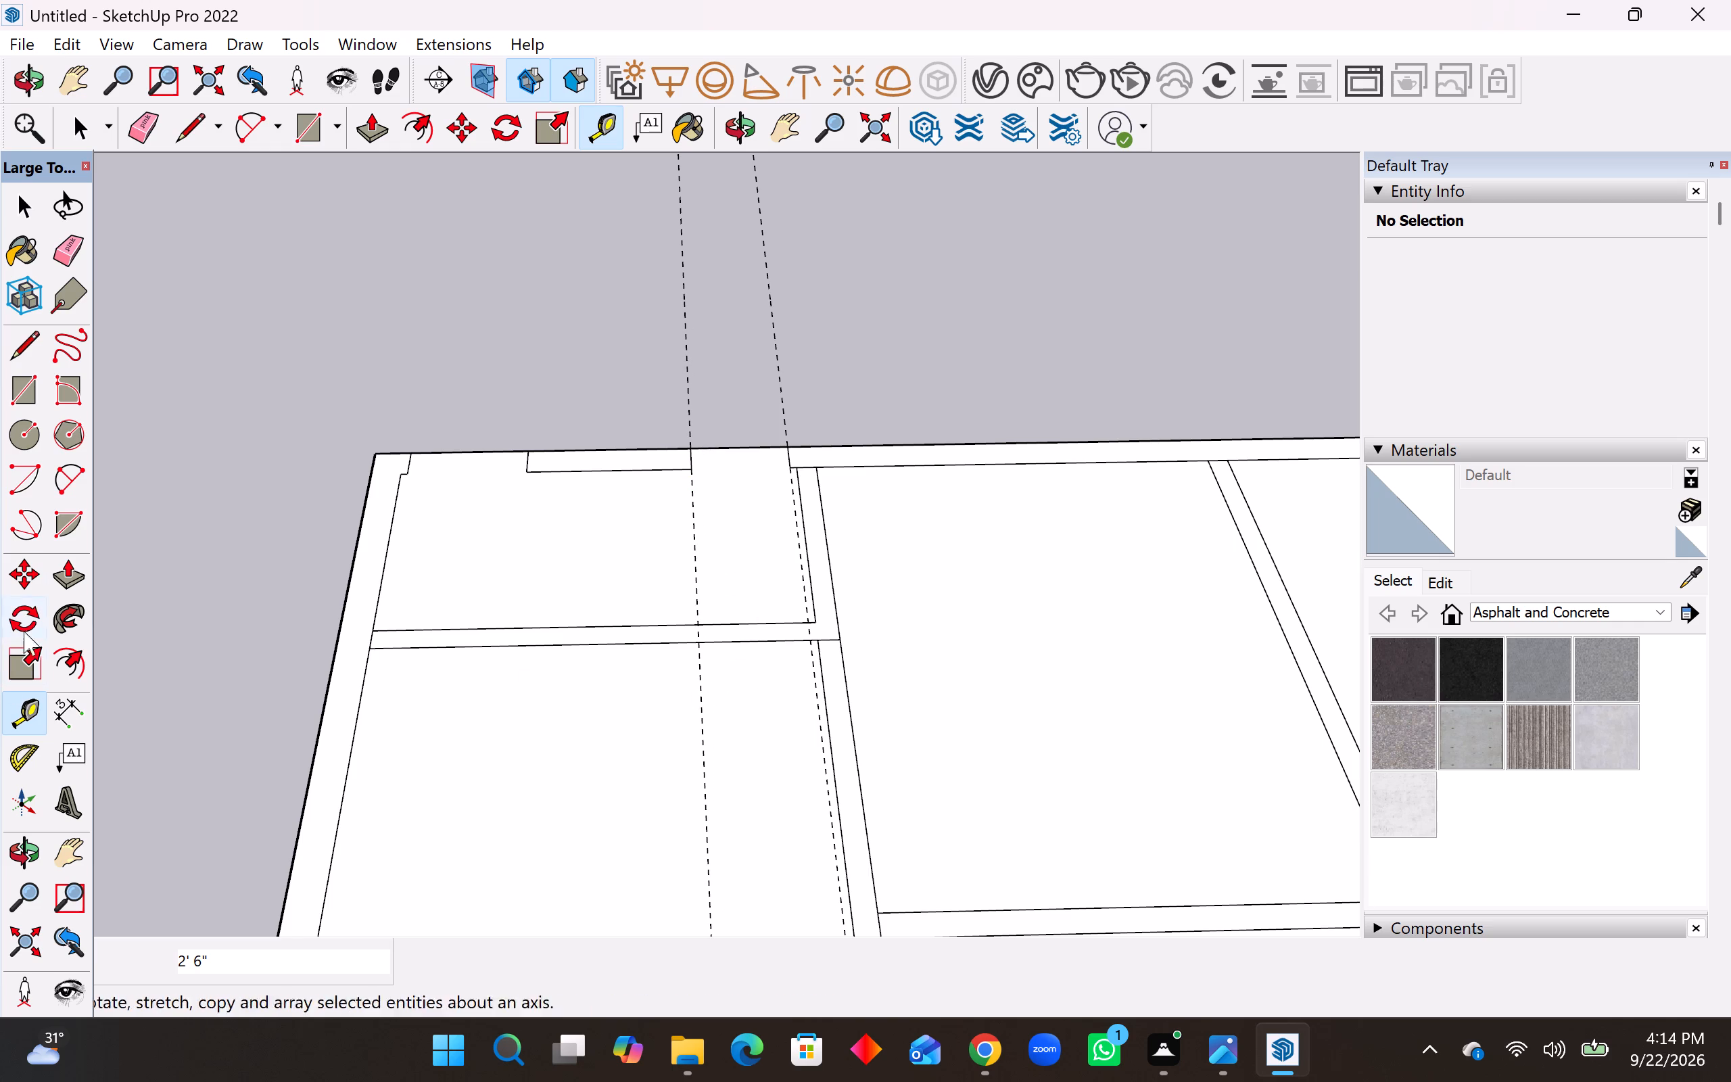
Draw a 2'6" by 6" rectangle between the guides across the cross partition in front of the rear-left room.
{"action": "left_click", "coordinate": [11, 382]}
{"action": "scroll", "coordinate": [698, 663], "scroll_direction": "up", "scroll_amount": 3}
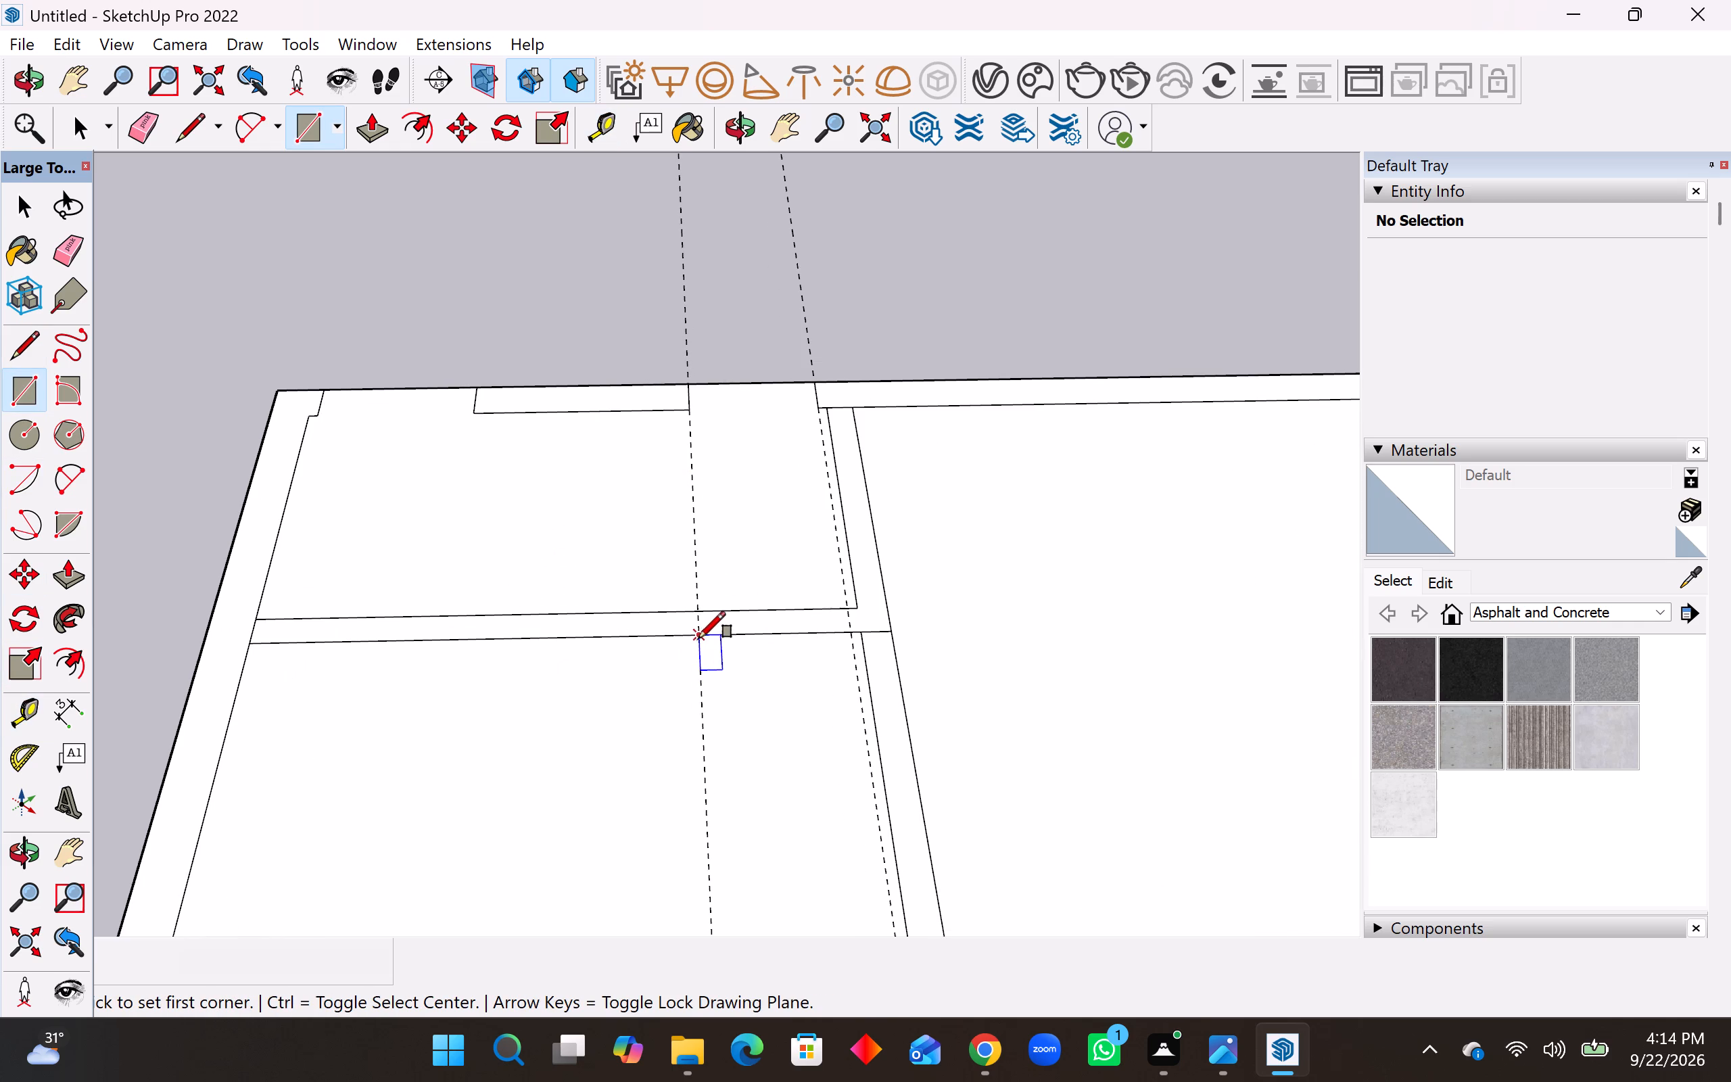
{"action": "left_click", "coordinate": [698, 638]}
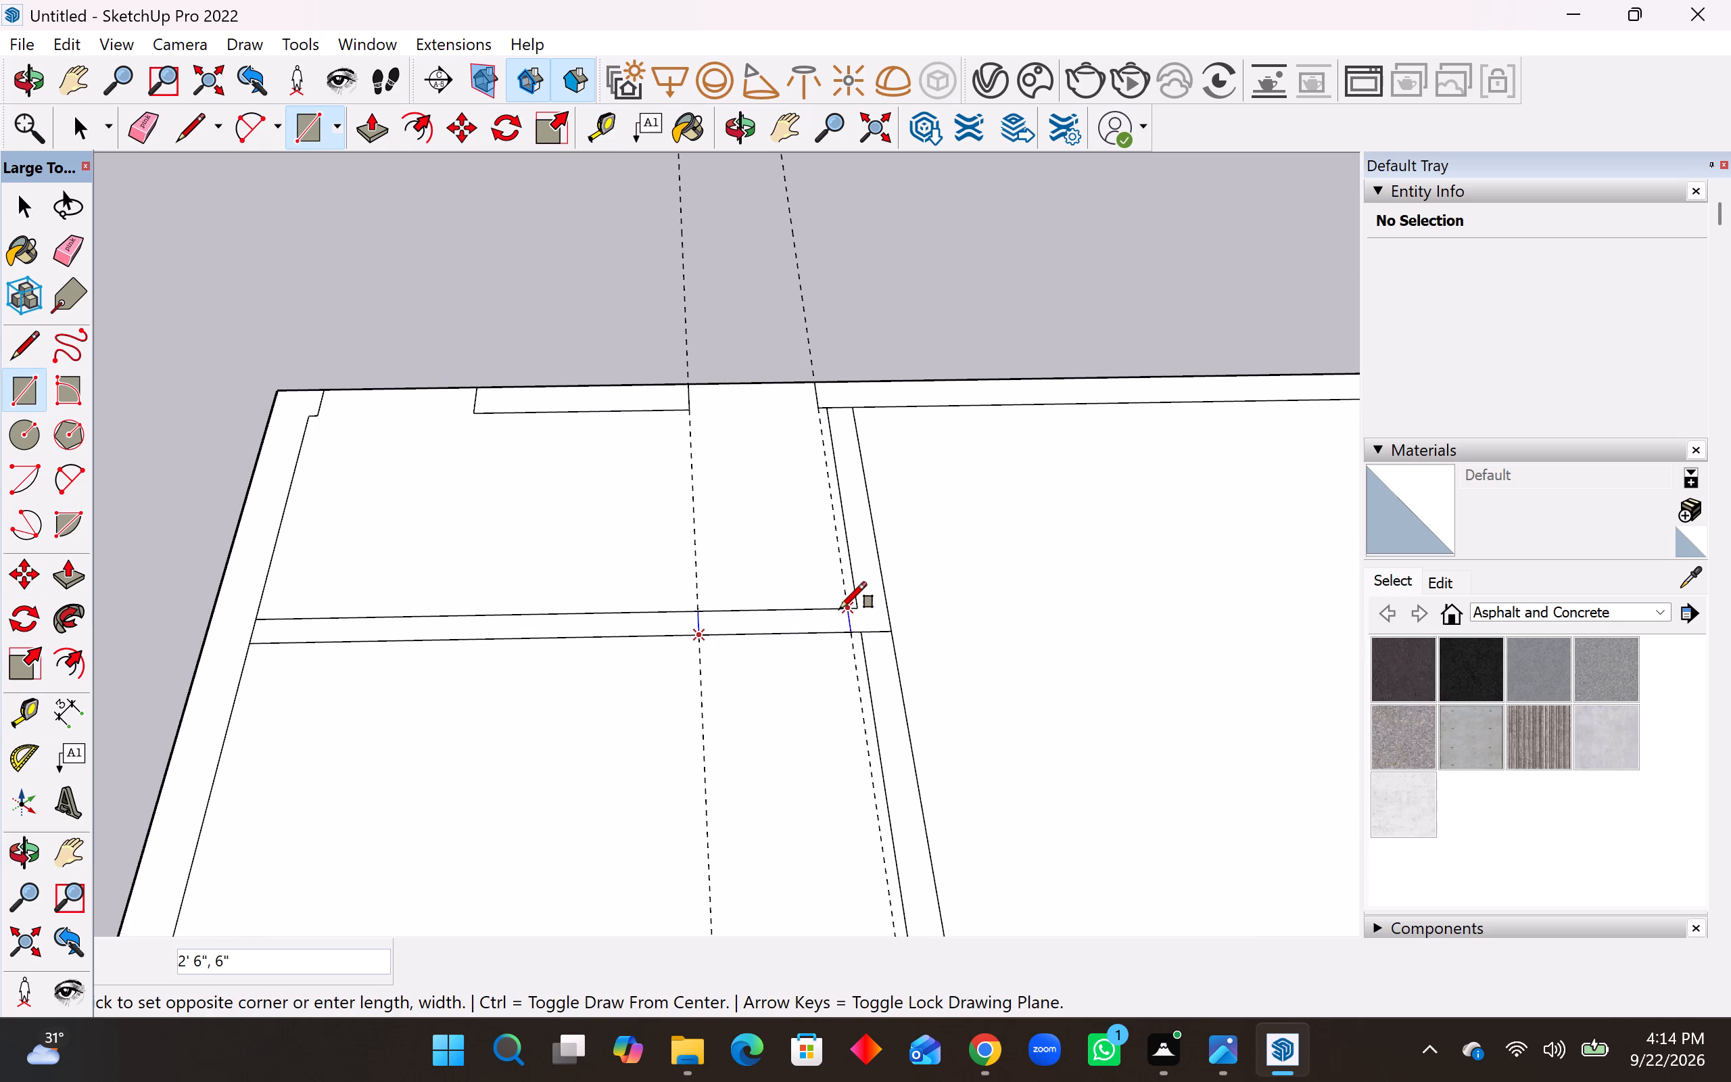
{"action": "left_click", "coordinate": [840, 609]}
Erase the cross partition's two edges within the 2'6" opening, along with both guides.
{"action": "left_click", "coordinate": [62, 249]}
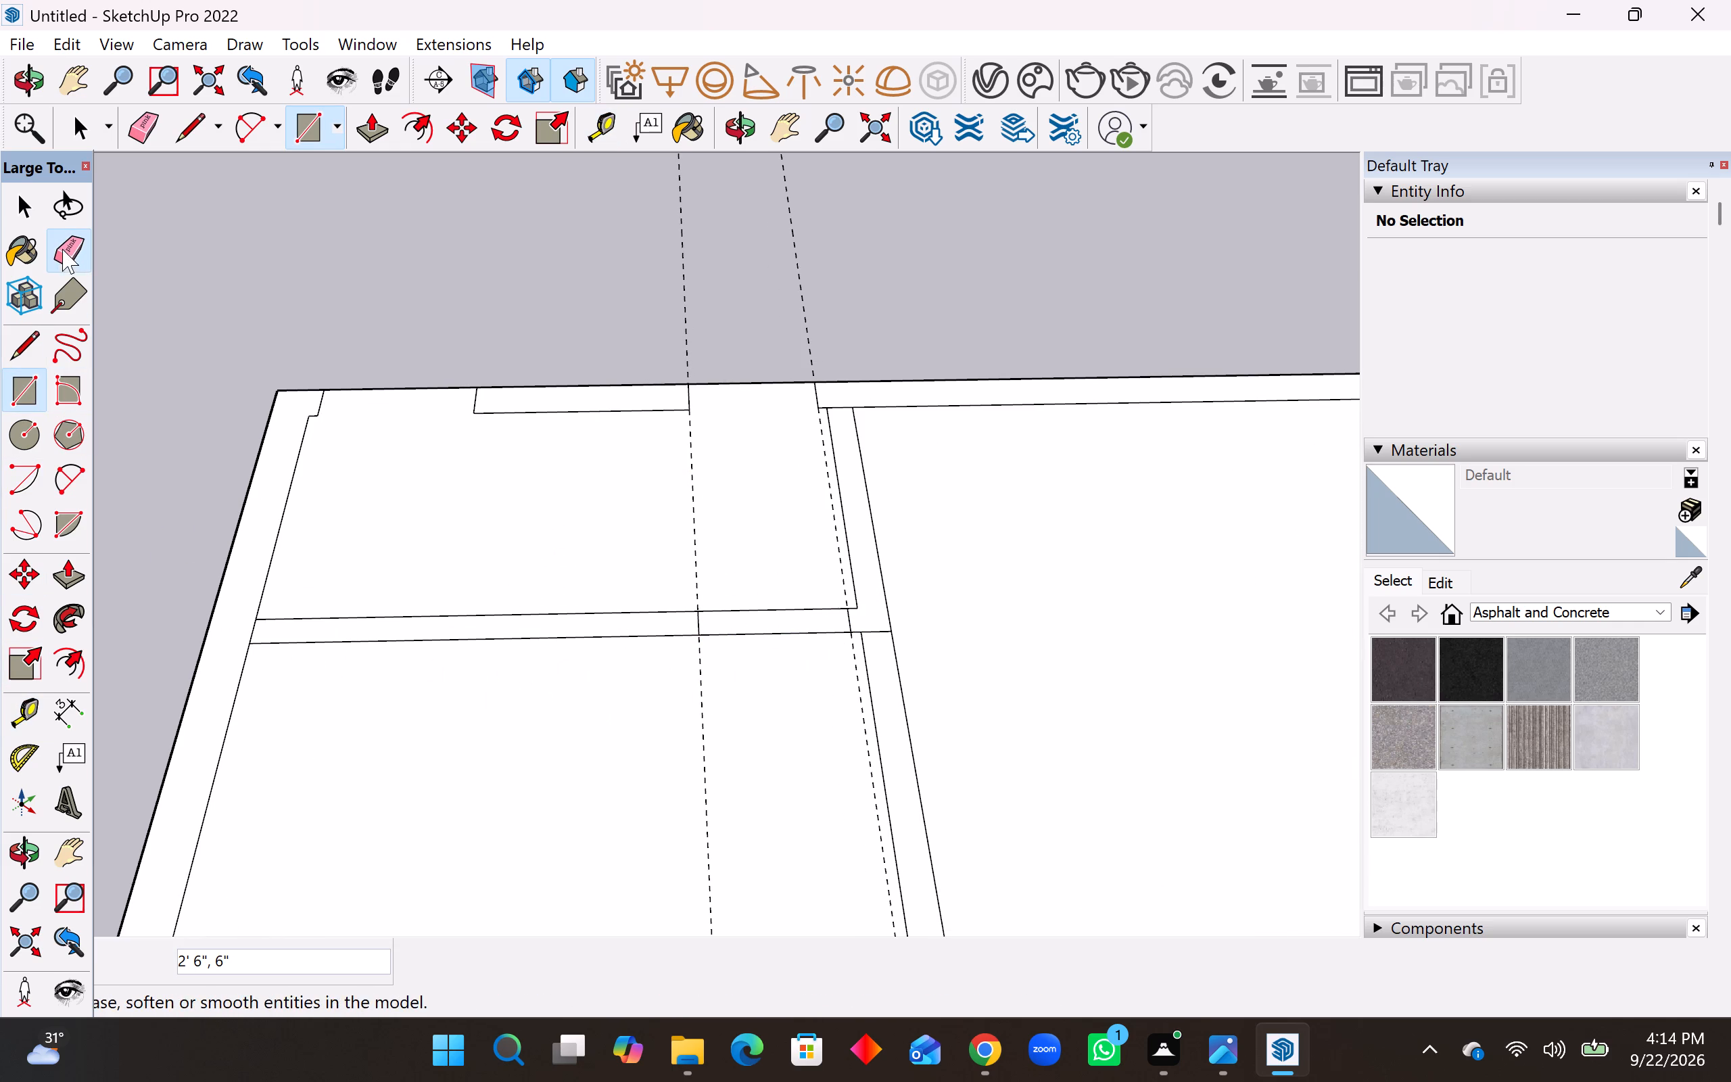
{"action": "left_click_drag", "start_coordinate": [732, 609], "coordinate": [732, 640]}
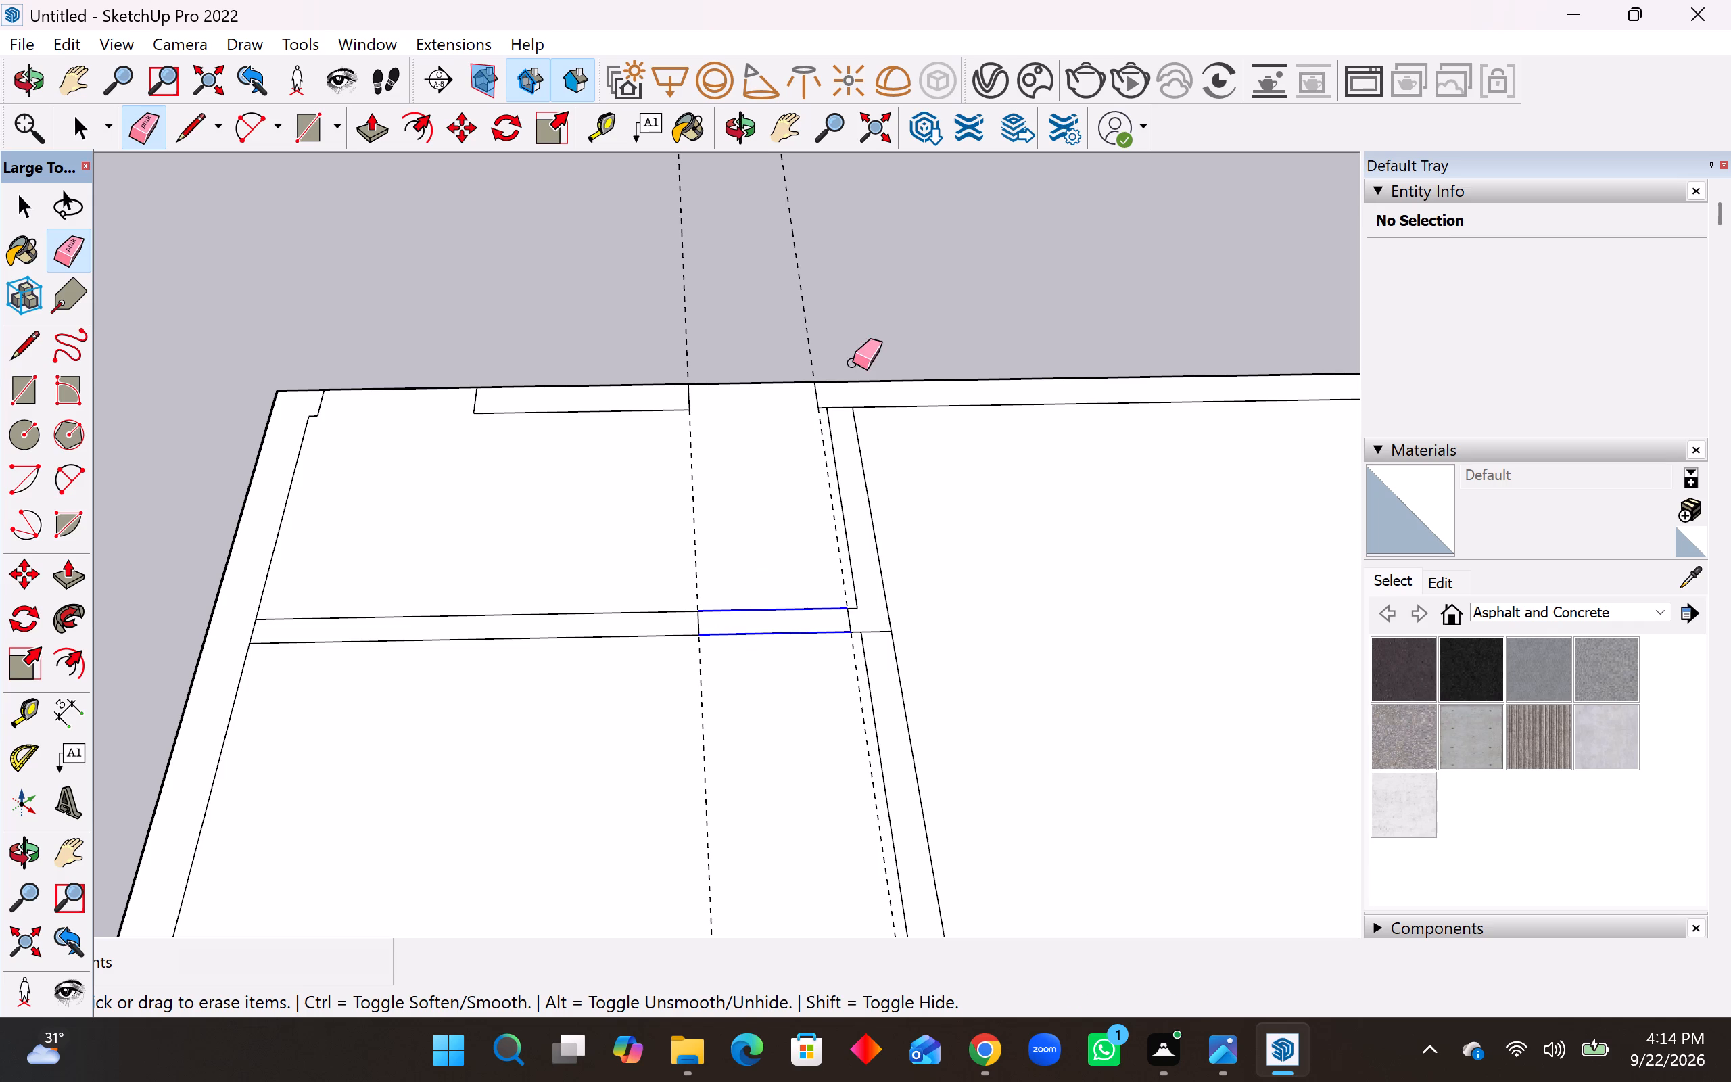
{"action": "left_click_drag", "start_coordinate": [831, 352], "coordinate": [638, 356]}
{"action": "left_click_drag", "start_coordinate": [669, 354], "coordinate": [694, 356]}
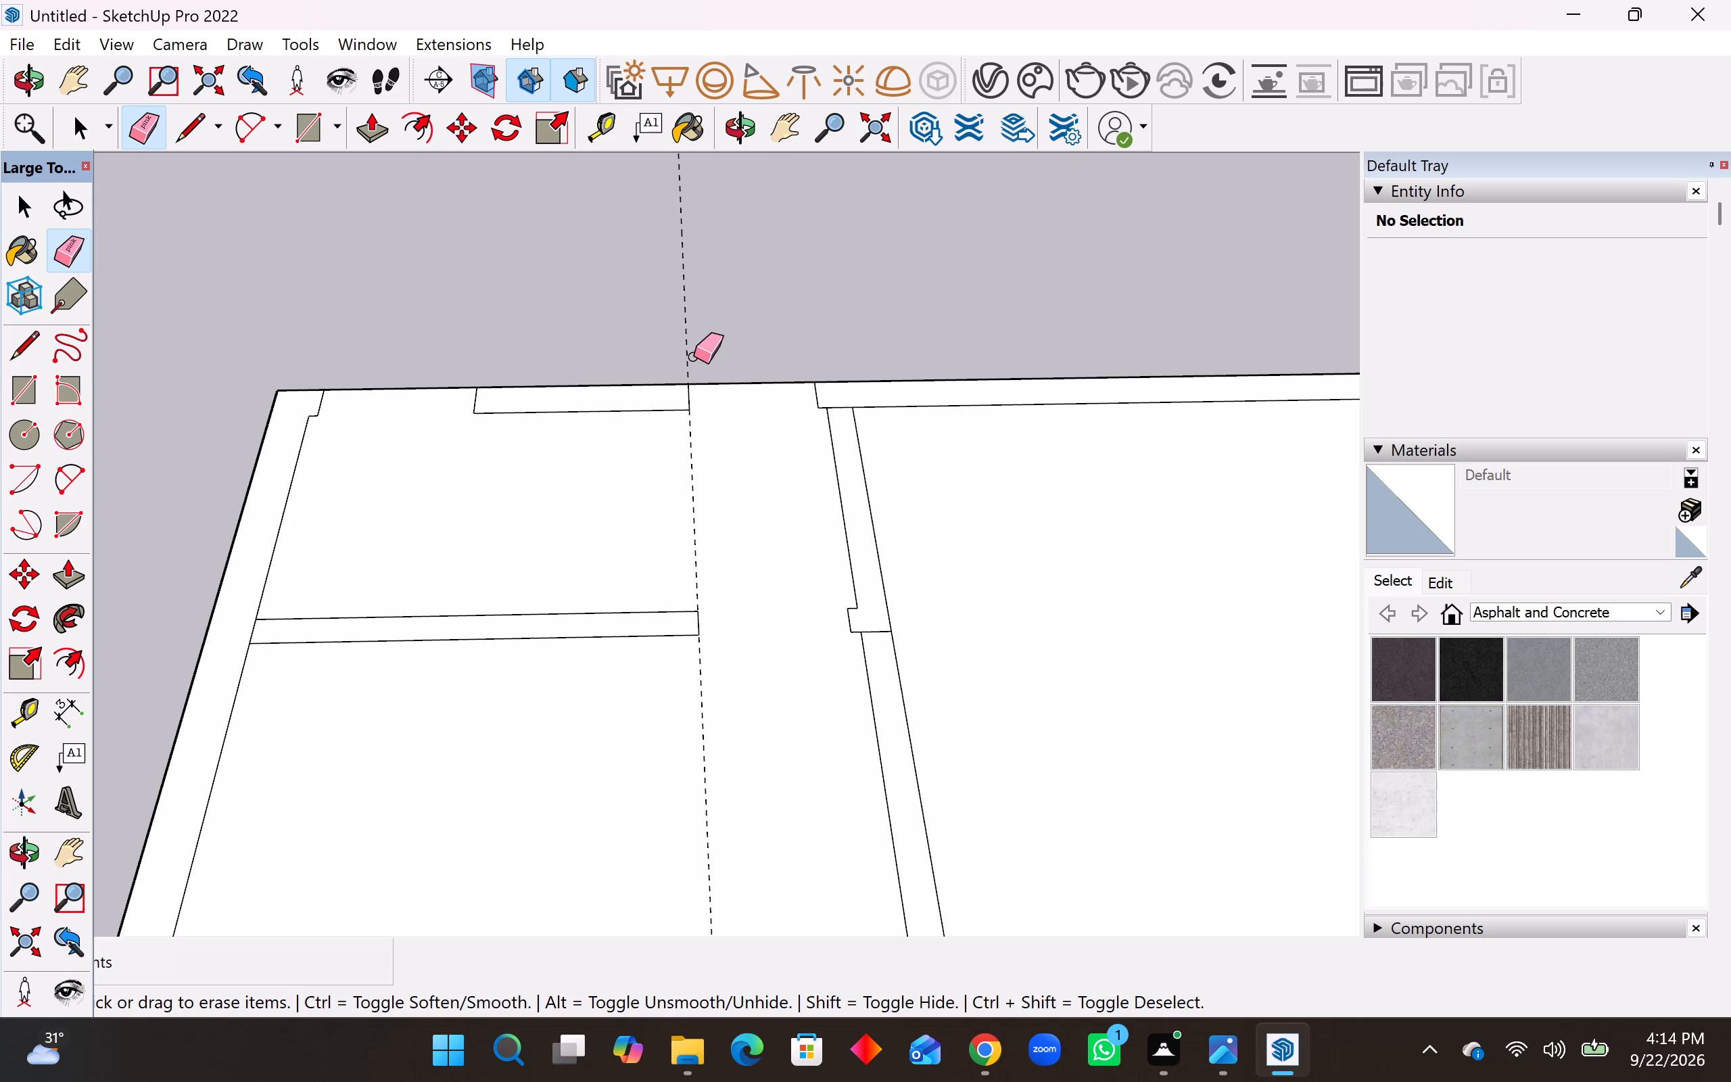
{"action": "left_click_drag", "start_coordinate": [694, 356], "coordinate": [698, 354]}
Erase the leftover edge segments where the partitions meet the rear wall, the left outer wall and each other.
{"action": "scroll", "coordinate": [849, 628], "scroll_direction": "down", "scroll_amount": 3}
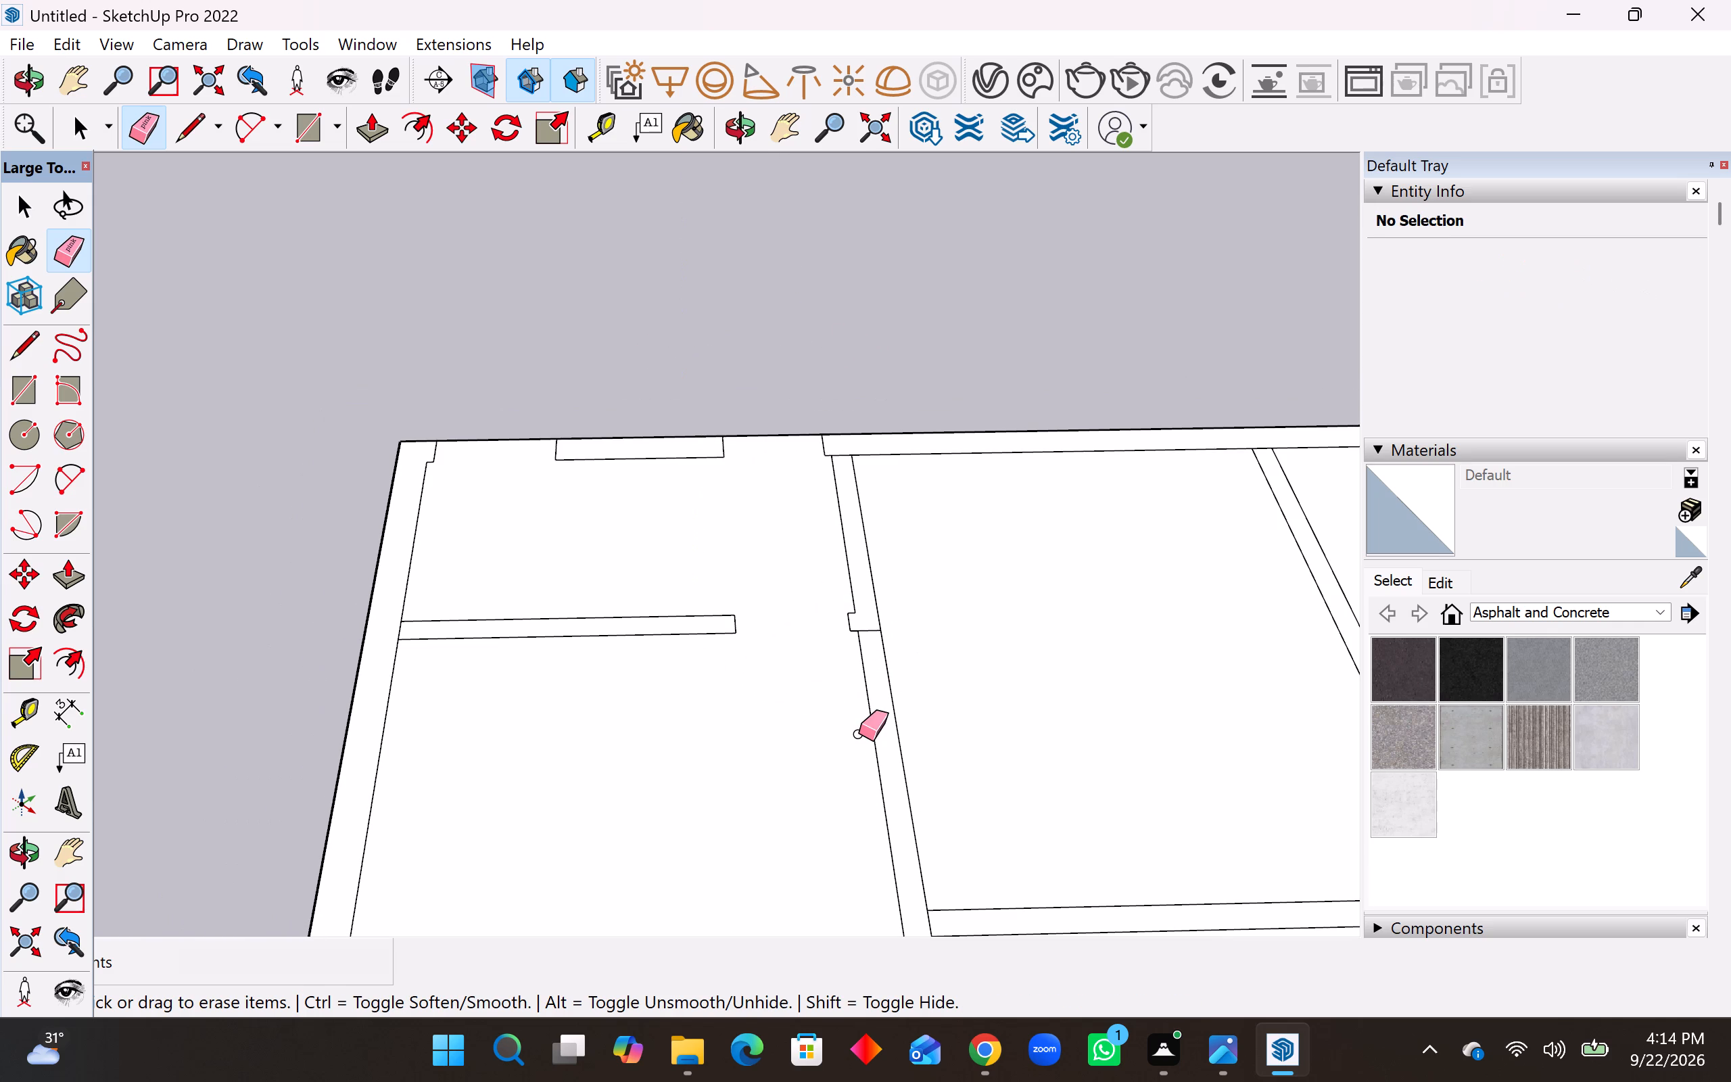
{"action": "scroll", "coordinate": [872, 451], "scroll_direction": "up", "scroll_amount": 3}
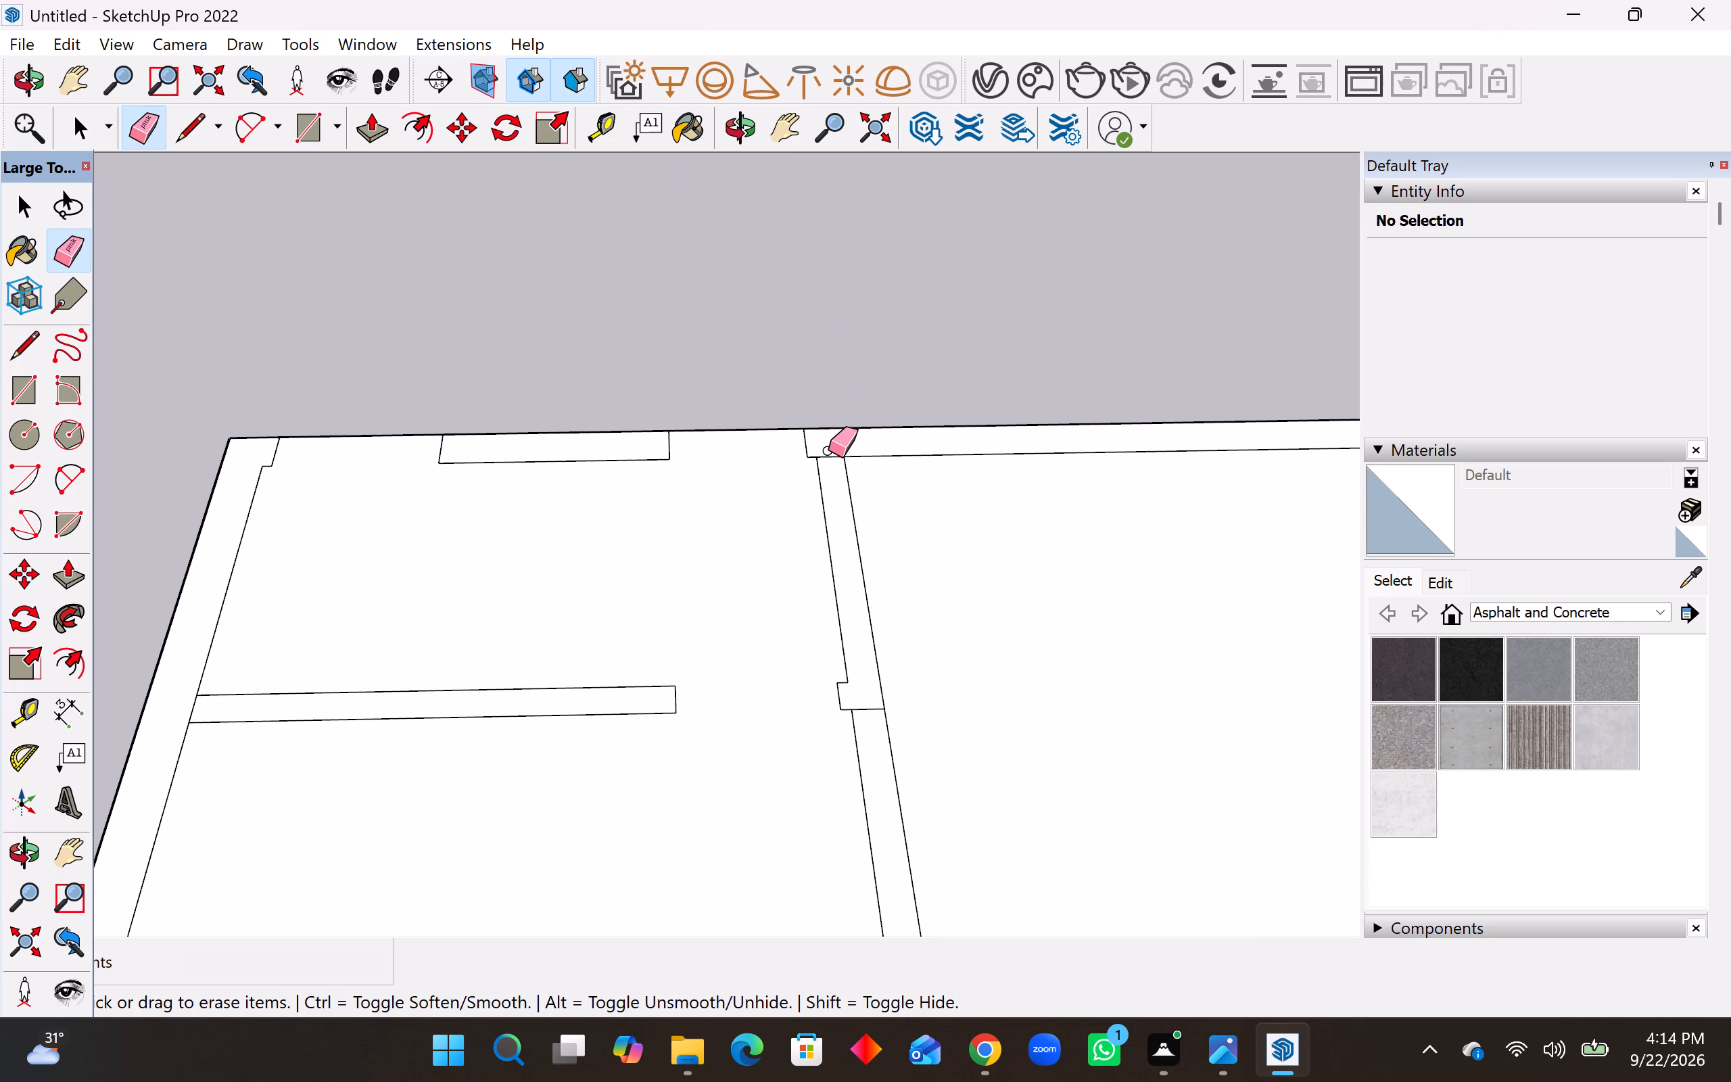
{"action": "left_click_drag", "start_coordinate": [828, 450], "coordinate": [830, 475]}
{"action": "scroll", "coordinate": [926, 544], "scroll_direction": "down", "scroll_amount": 4}
{"action": "scroll", "coordinate": [590, 690], "scroll_direction": "up", "scroll_amount": 2}
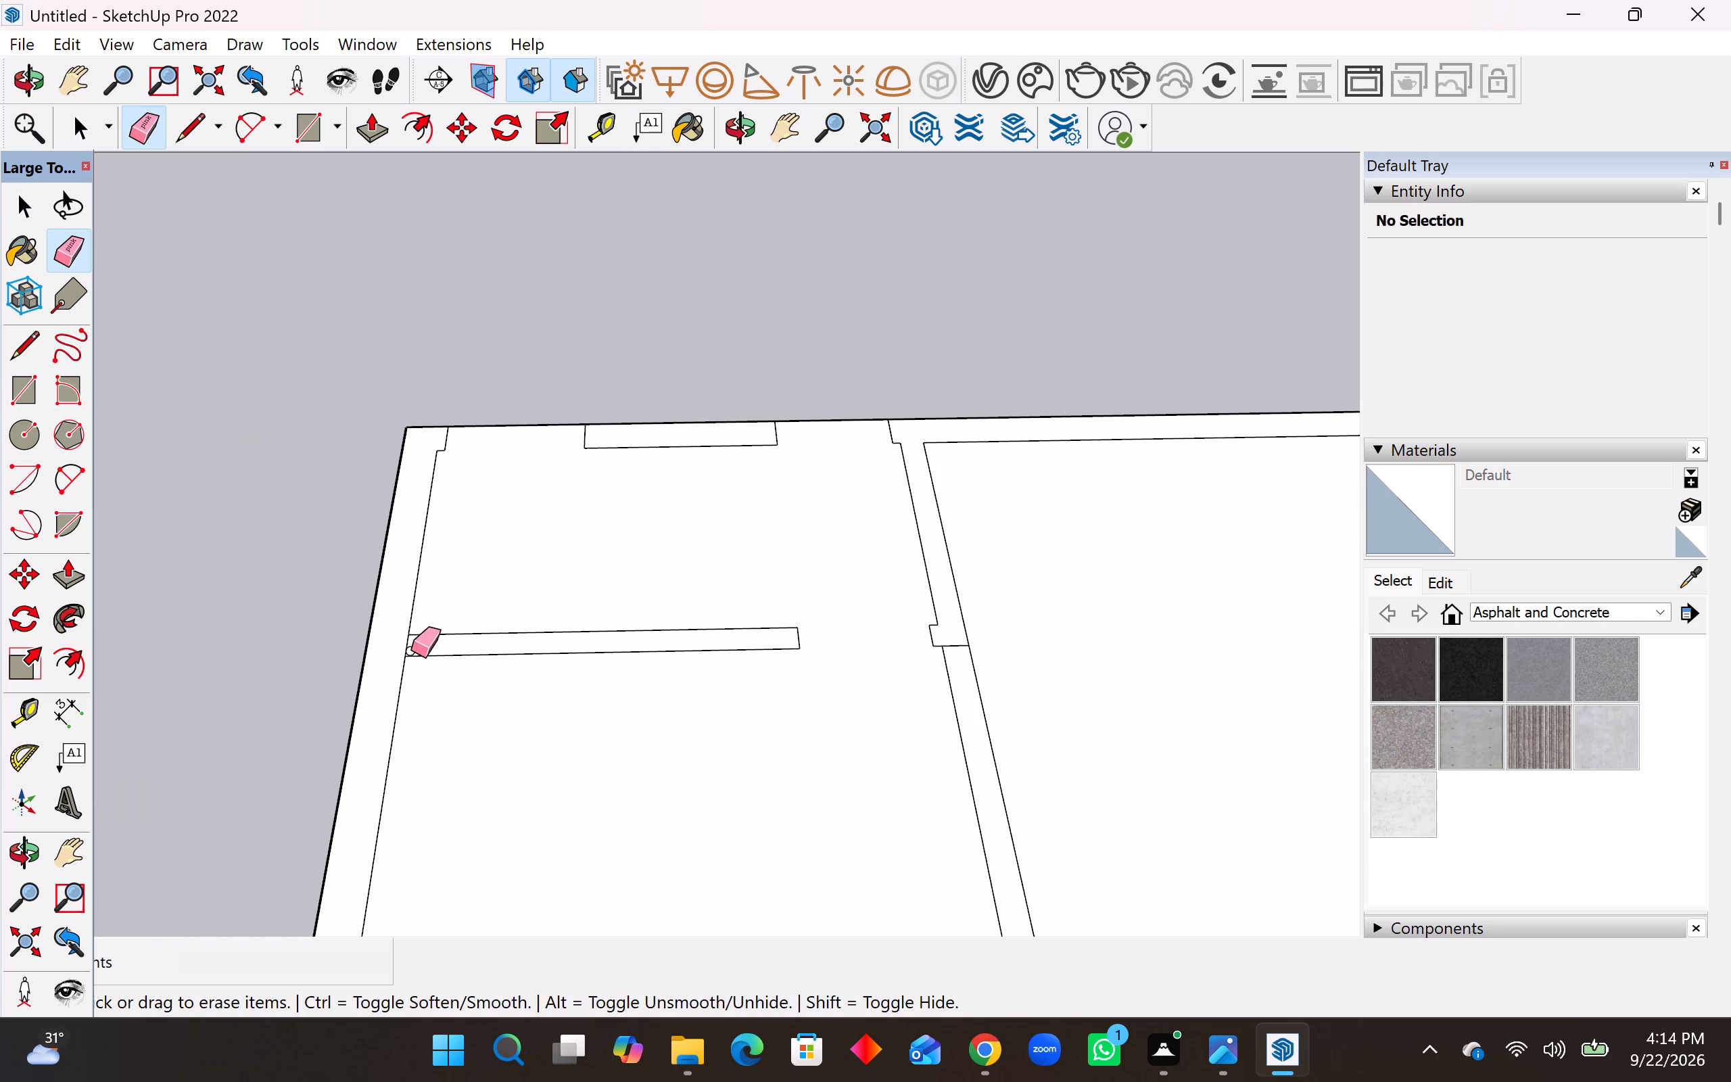
{"action": "left_click_drag", "start_coordinate": [404, 644], "coordinate": [410, 642]}
{"action": "left_click_drag", "start_coordinate": [954, 638], "coordinate": [959, 654]}
Place a guide 6" inward from the right wall line of the room in front, and another 3' further inward.
{"action": "scroll", "coordinate": [926, 573], "scroll_direction": "down", "scroll_amount": 7}
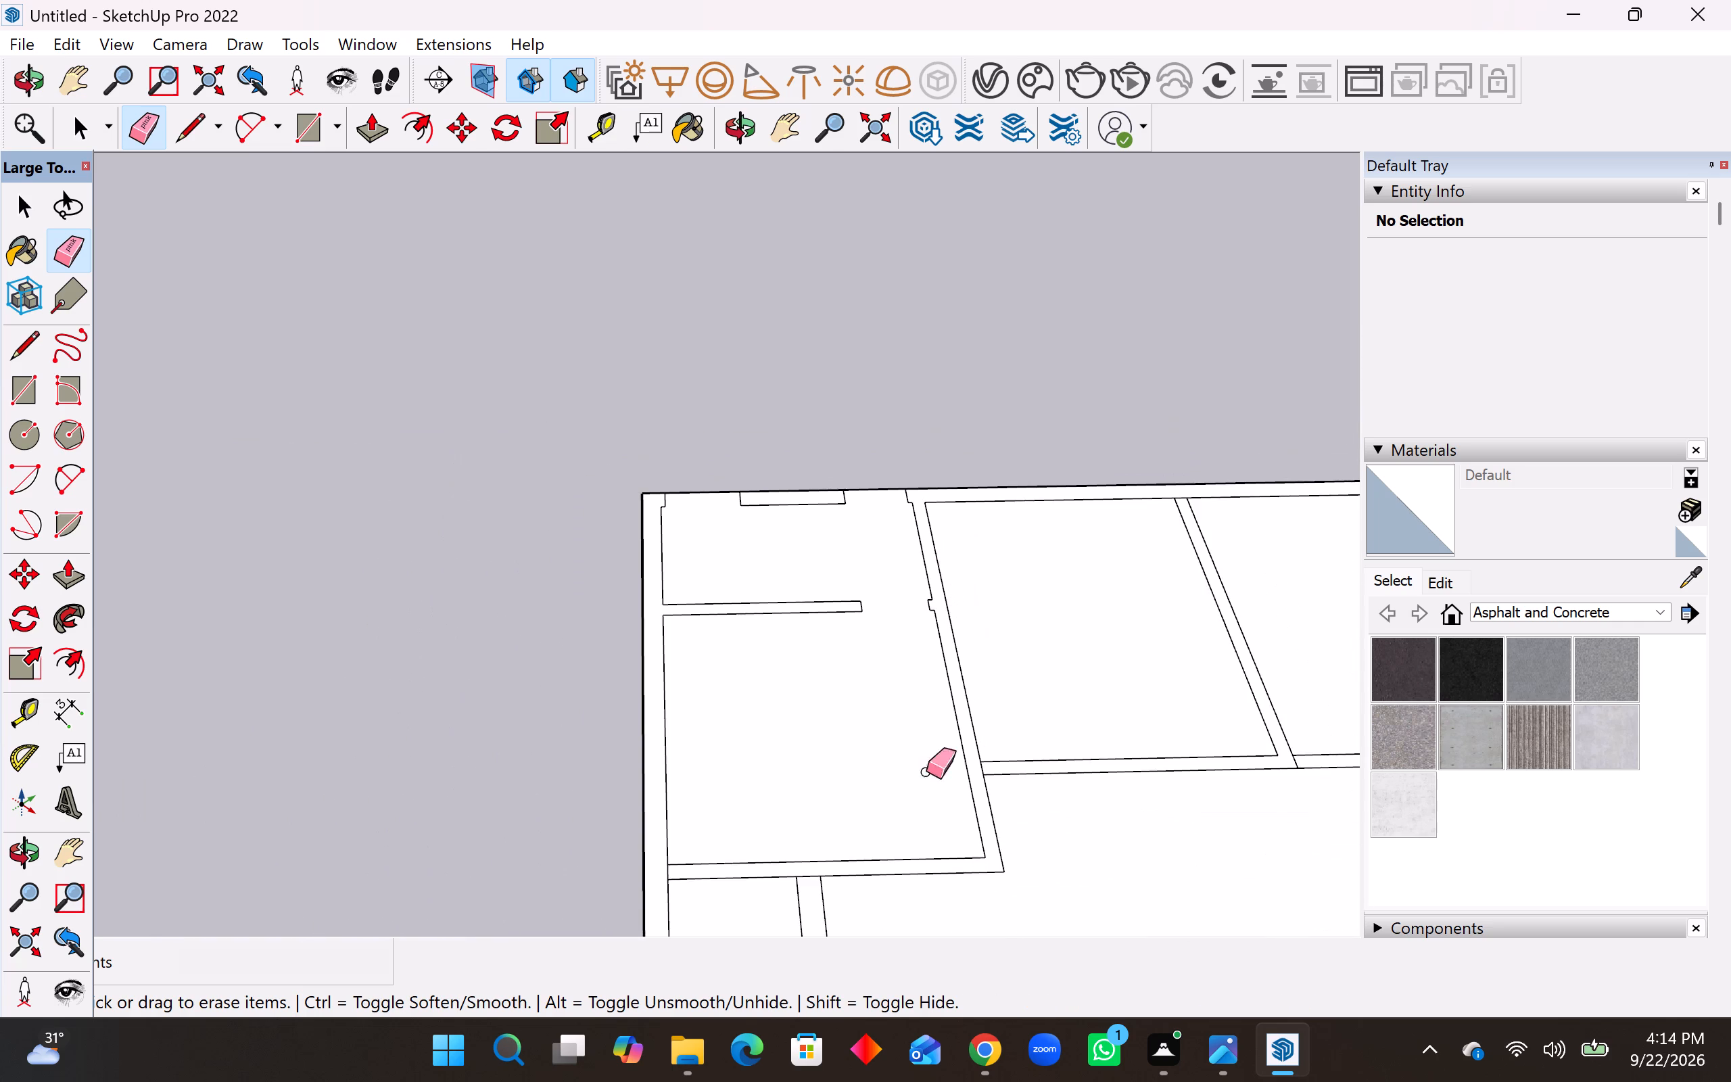
{"action": "scroll", "coordinate": [975, 910], "scroll_direction": "up", "scroll_amount": 4}
{"action": "scroll", "coordinate": [975, 910], "scroll_direction": "down", "scroll_amount": 3}
{"action": "scroll", "coordinate": [917, 786], "scroll_direction": "down", "scroll_amount": 3}
{"action": "scroll", "coordinate": [876, 966], "scroll_direction": "up", "scroll_amount": 4}
{"action": "scroll", "coordinate": [919, 854], "scroll_direction": "up", "scroll_amount": 4}
{"action": "left_click", "coordinate": [25, 711]}
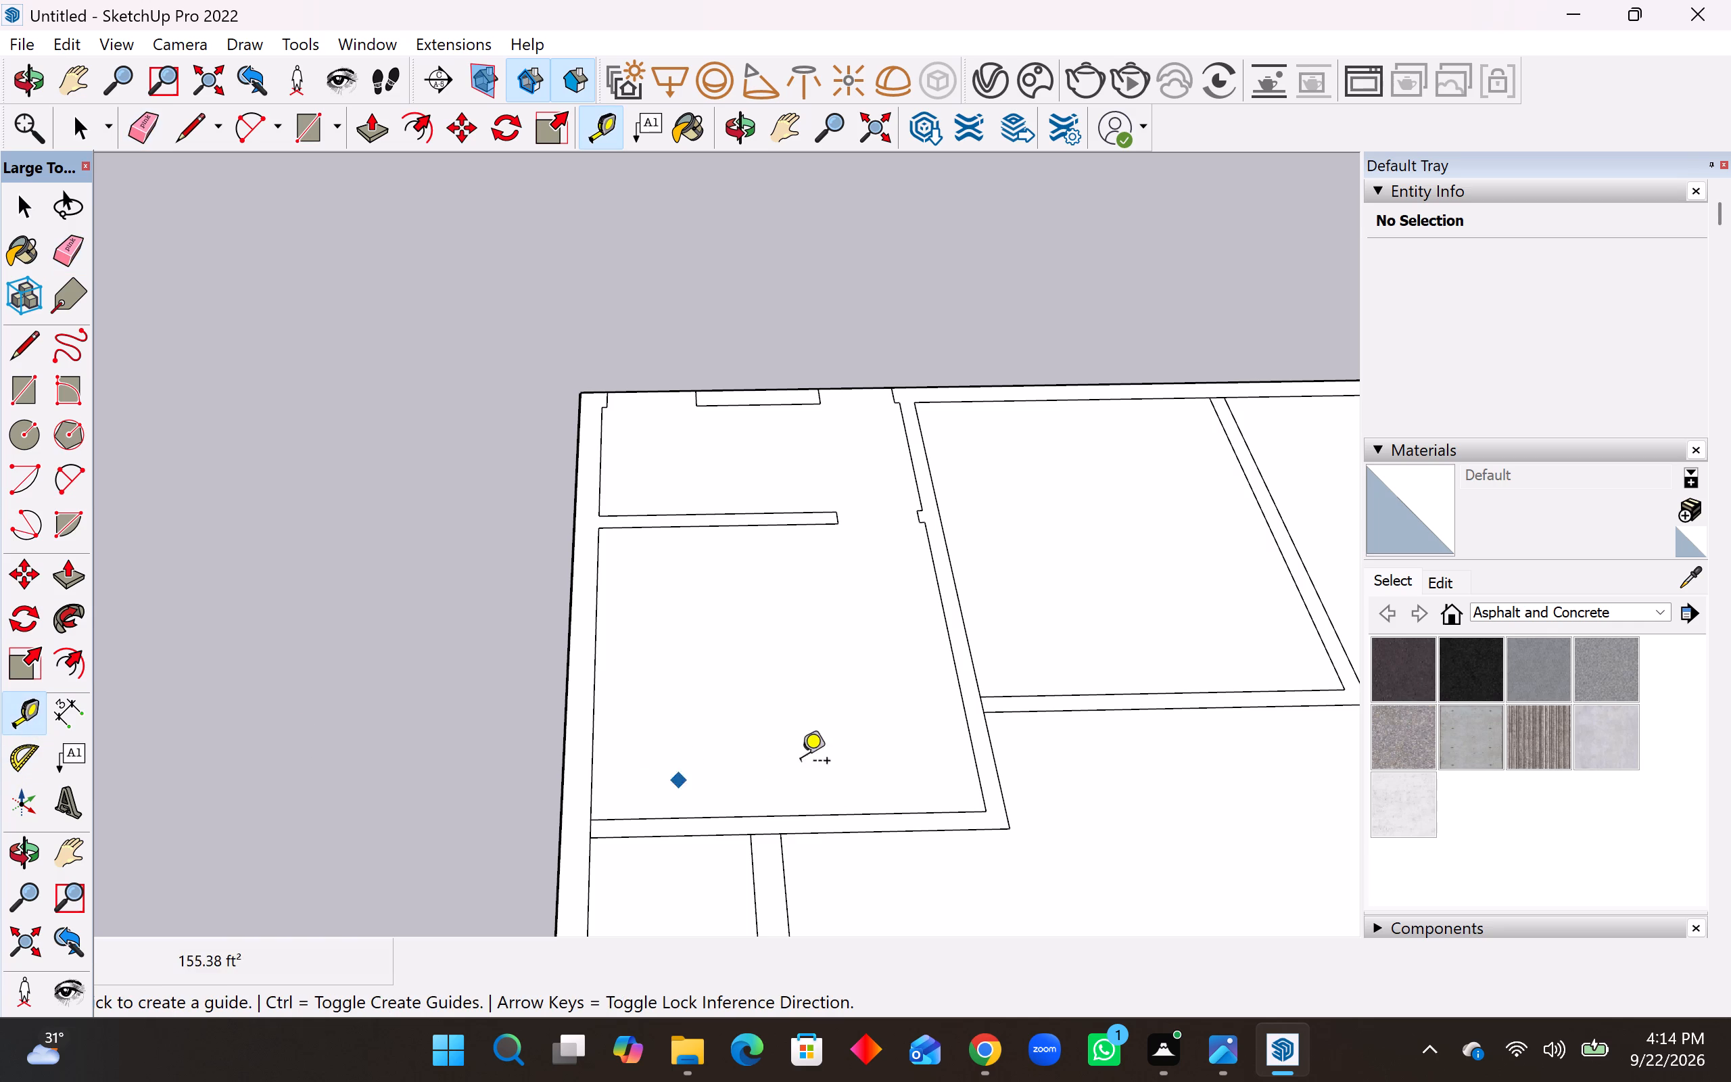
{"action": "left_click", "coordinate": [974, 738]}
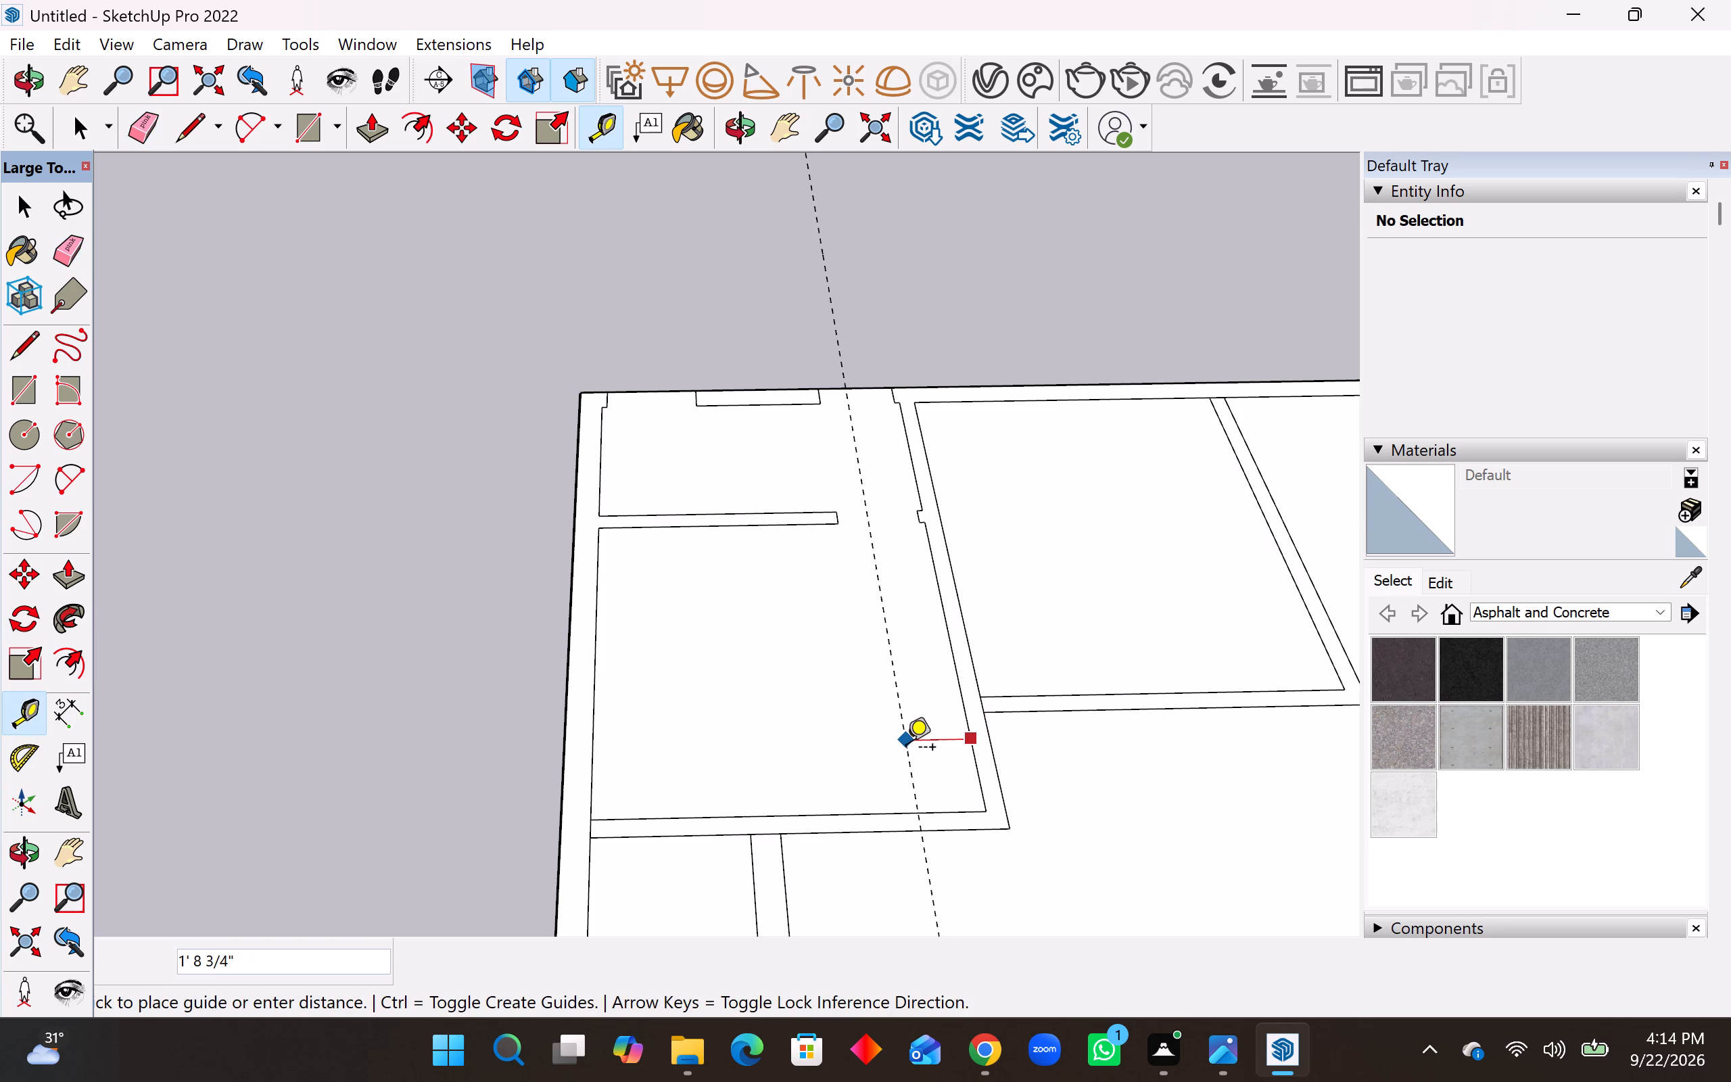
{"action": "type", "text": "6\""}
{"action": "key", "text": "Return"}
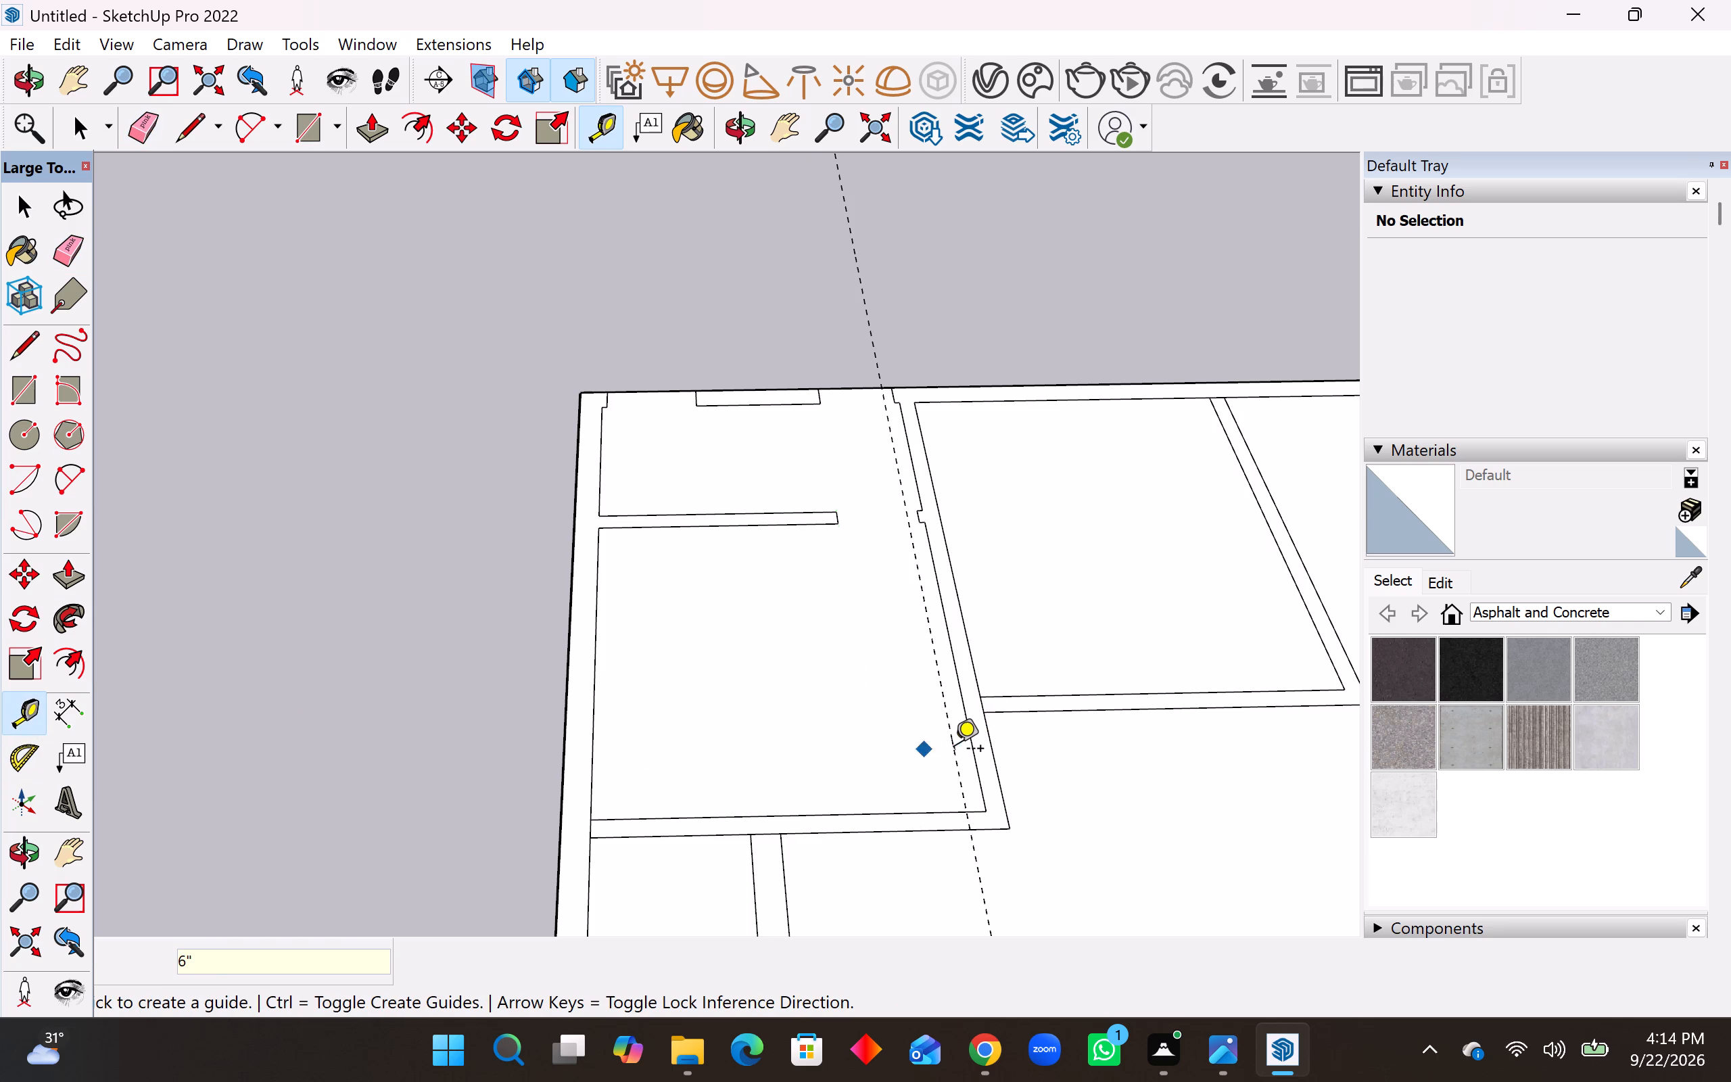
{"action": "left_click", "coordinate": [954, 751]}
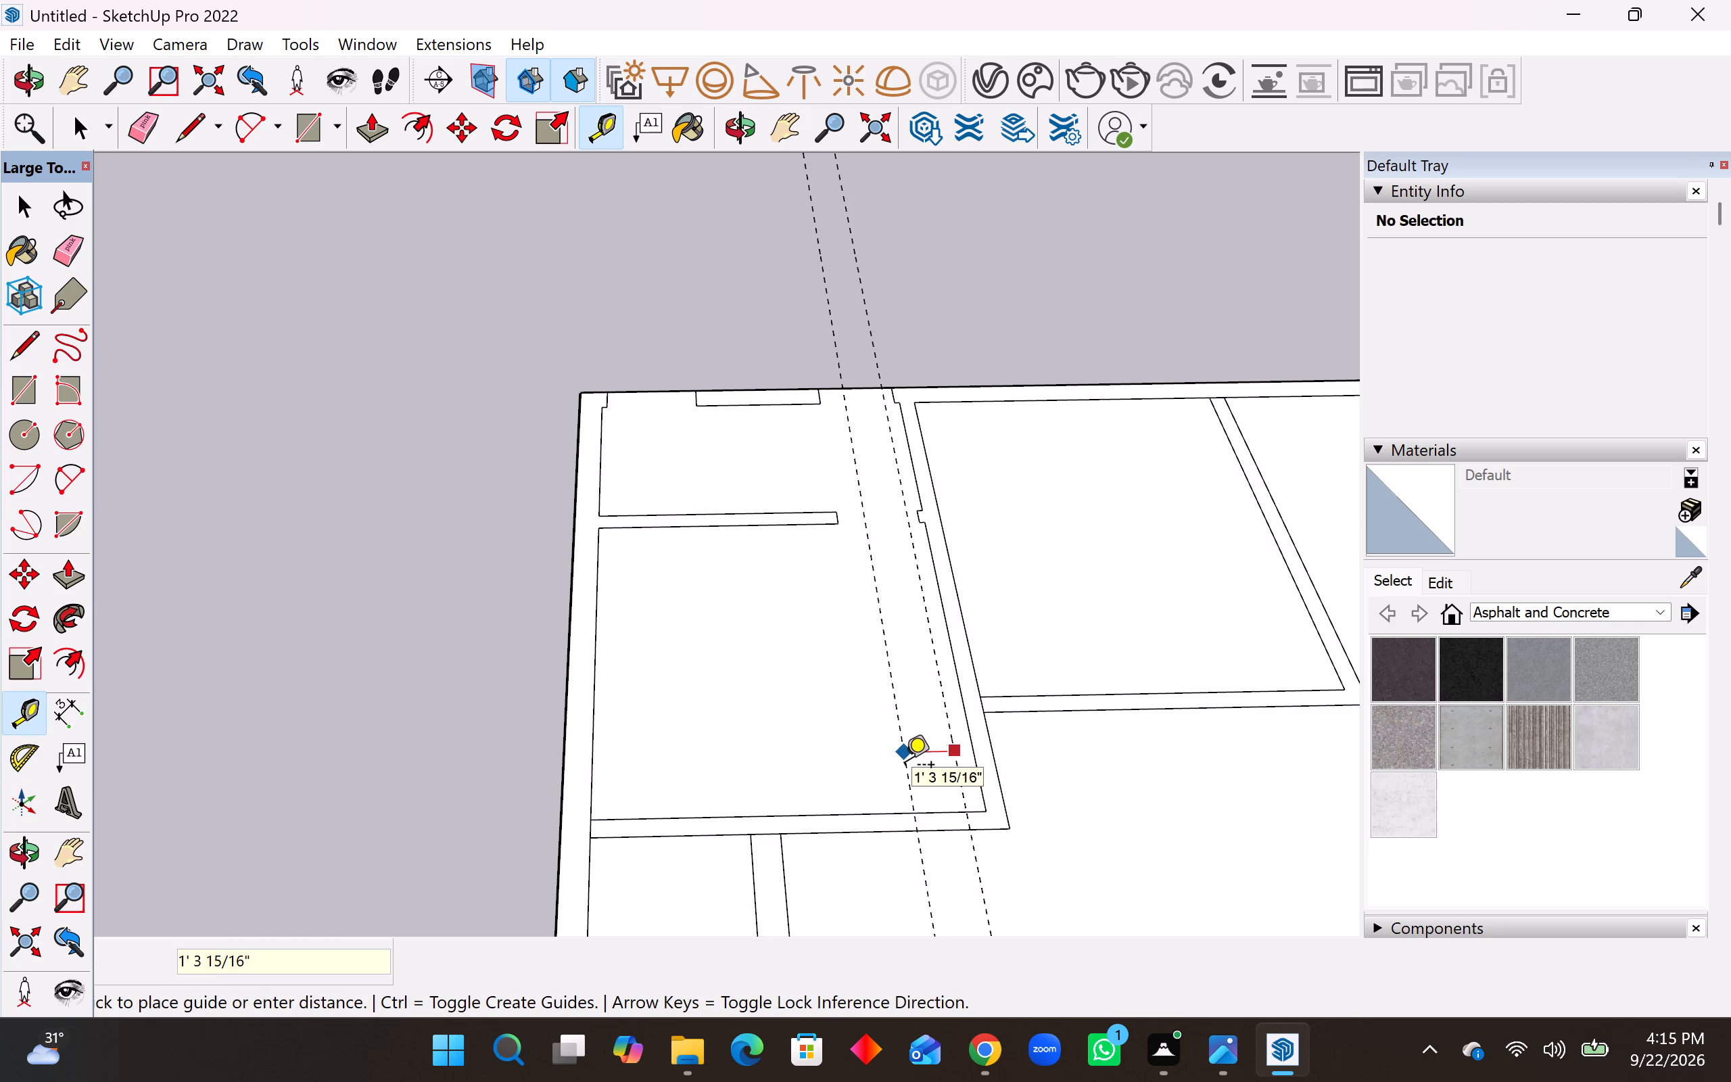
{"action": "type", "text": "3'"}
{"action": "key", "text": "Return"}
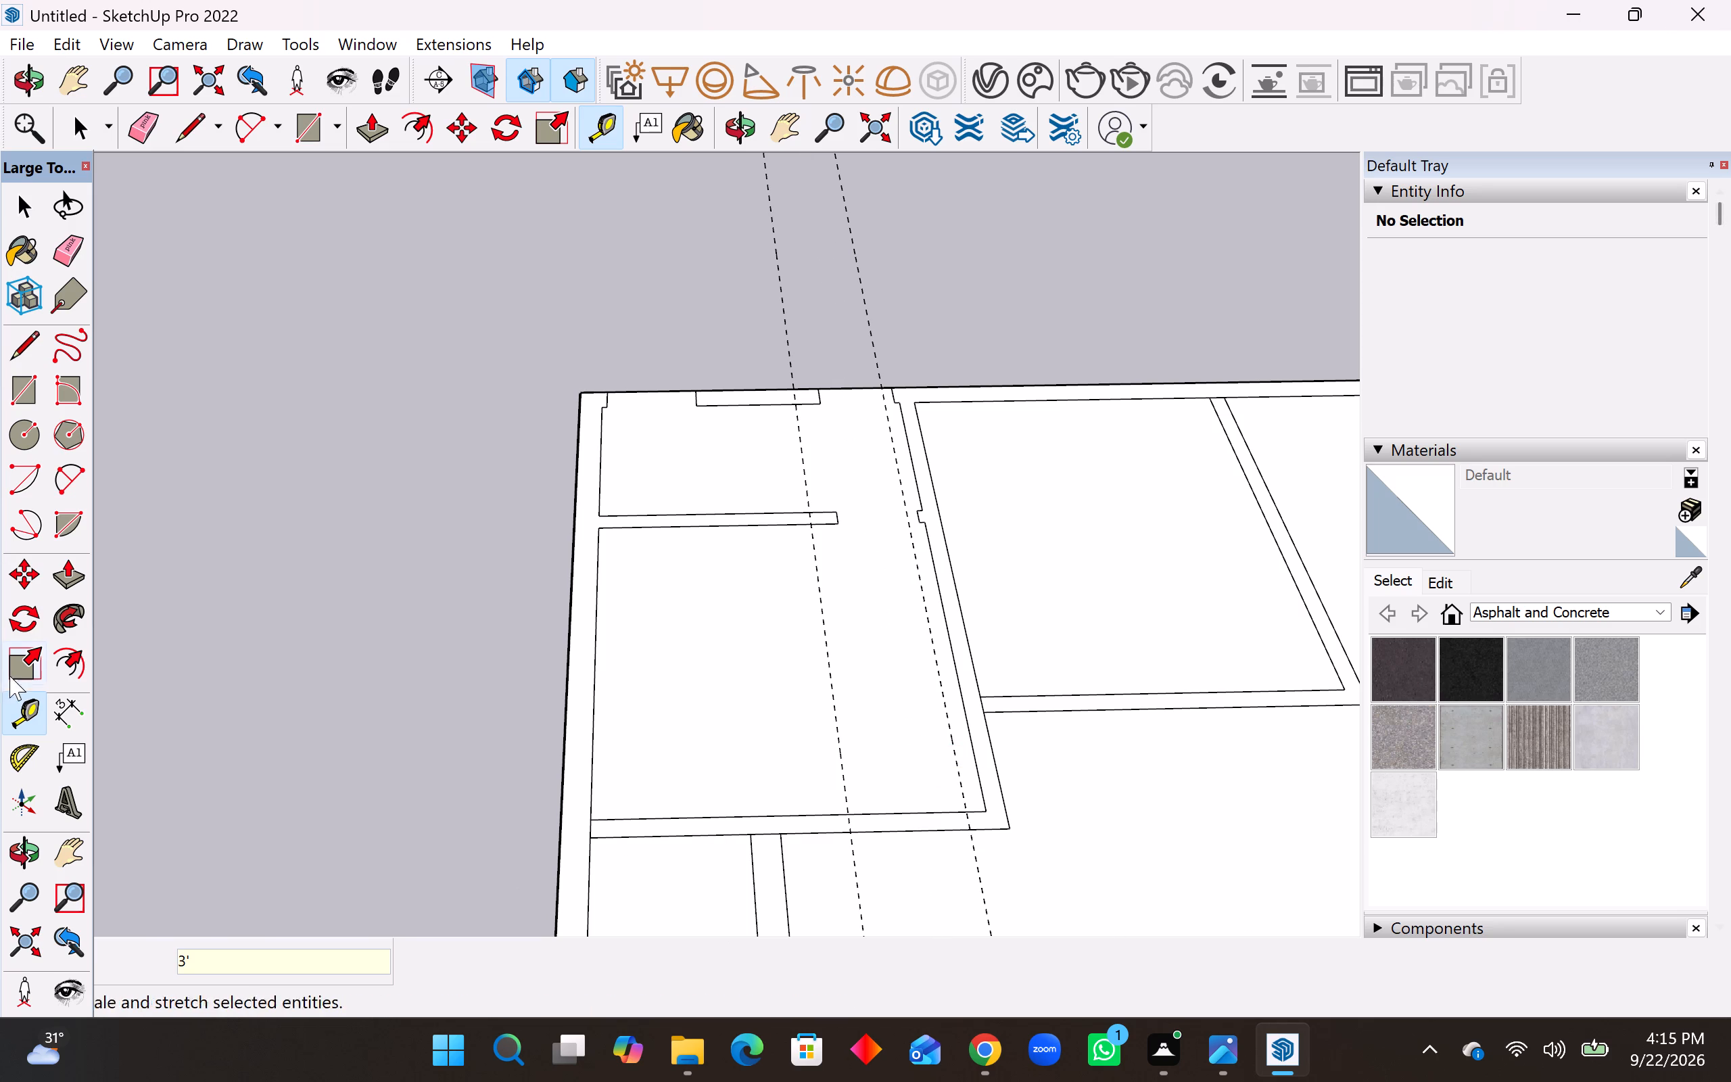
Draw a 3' by 6" rectangle between the guides across that room's front partition.
{"action": "left_click", "coordinate": [16, 392]}
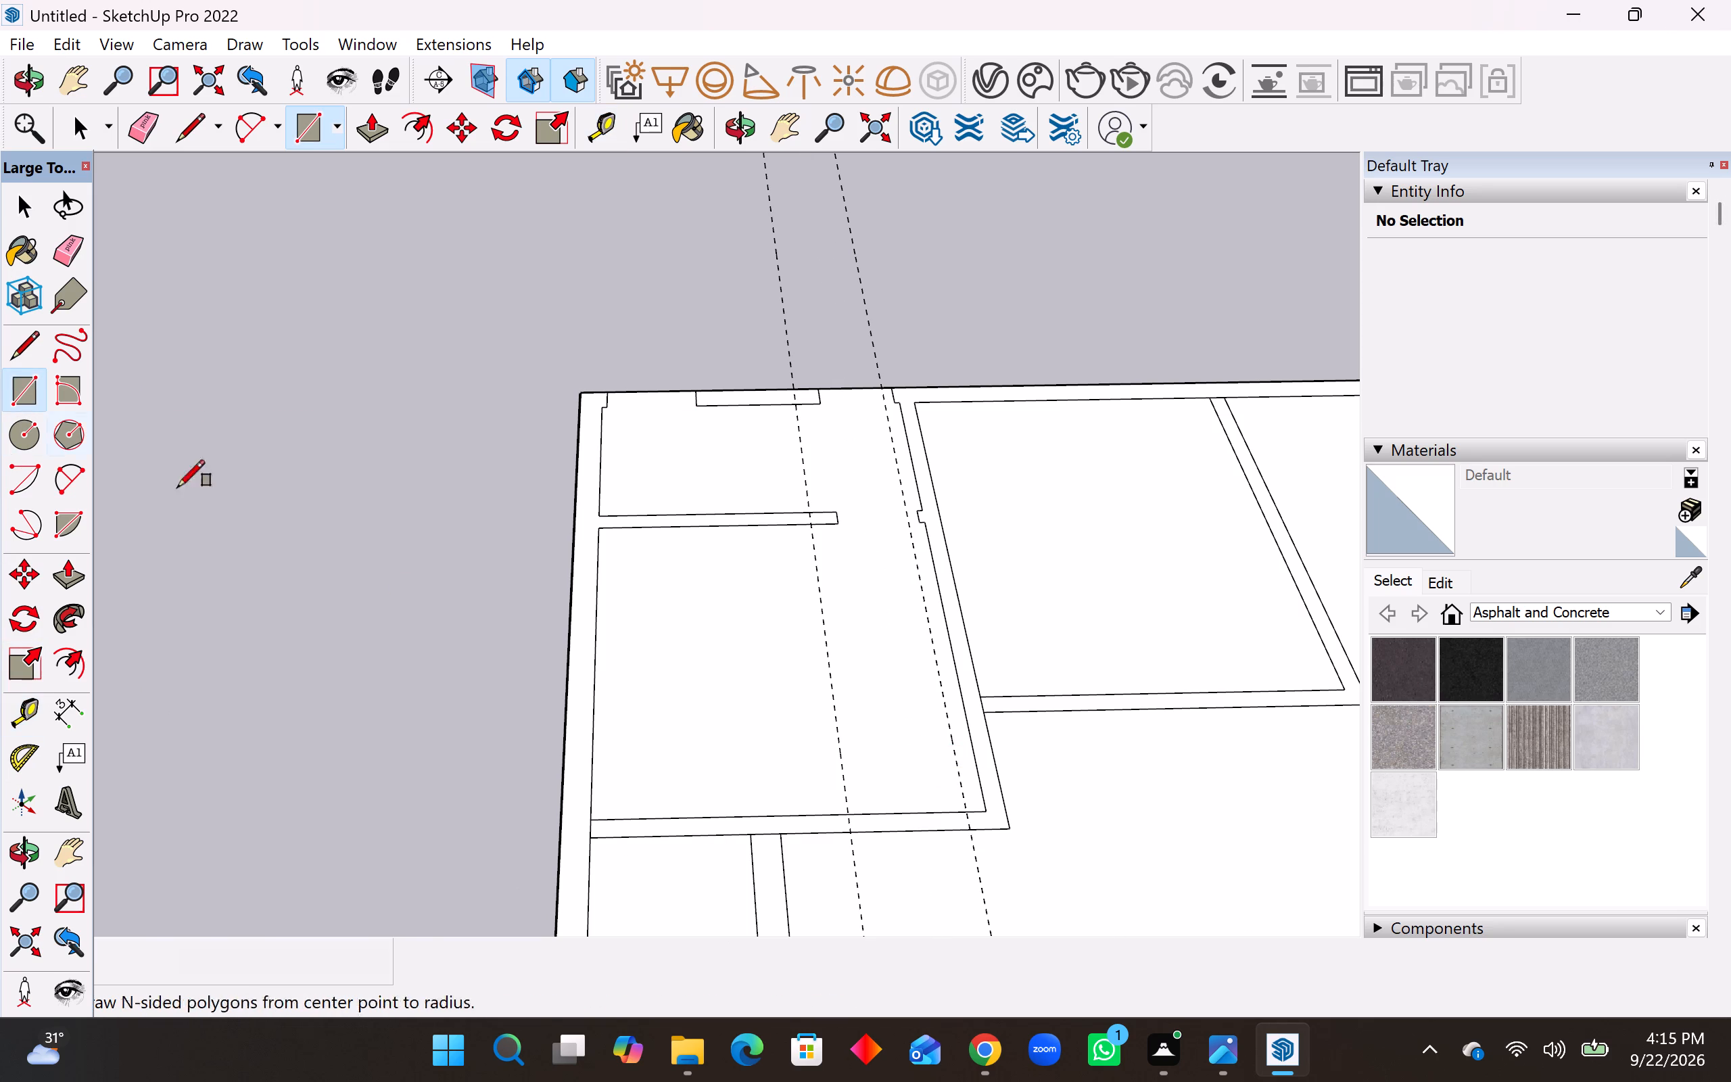
{"action": "scroll", "coordinate": [938, 887], "scroll_direction": "up", "scroll_amount": 3}
{"action": "left_click", "coordinate": [826, 818]}
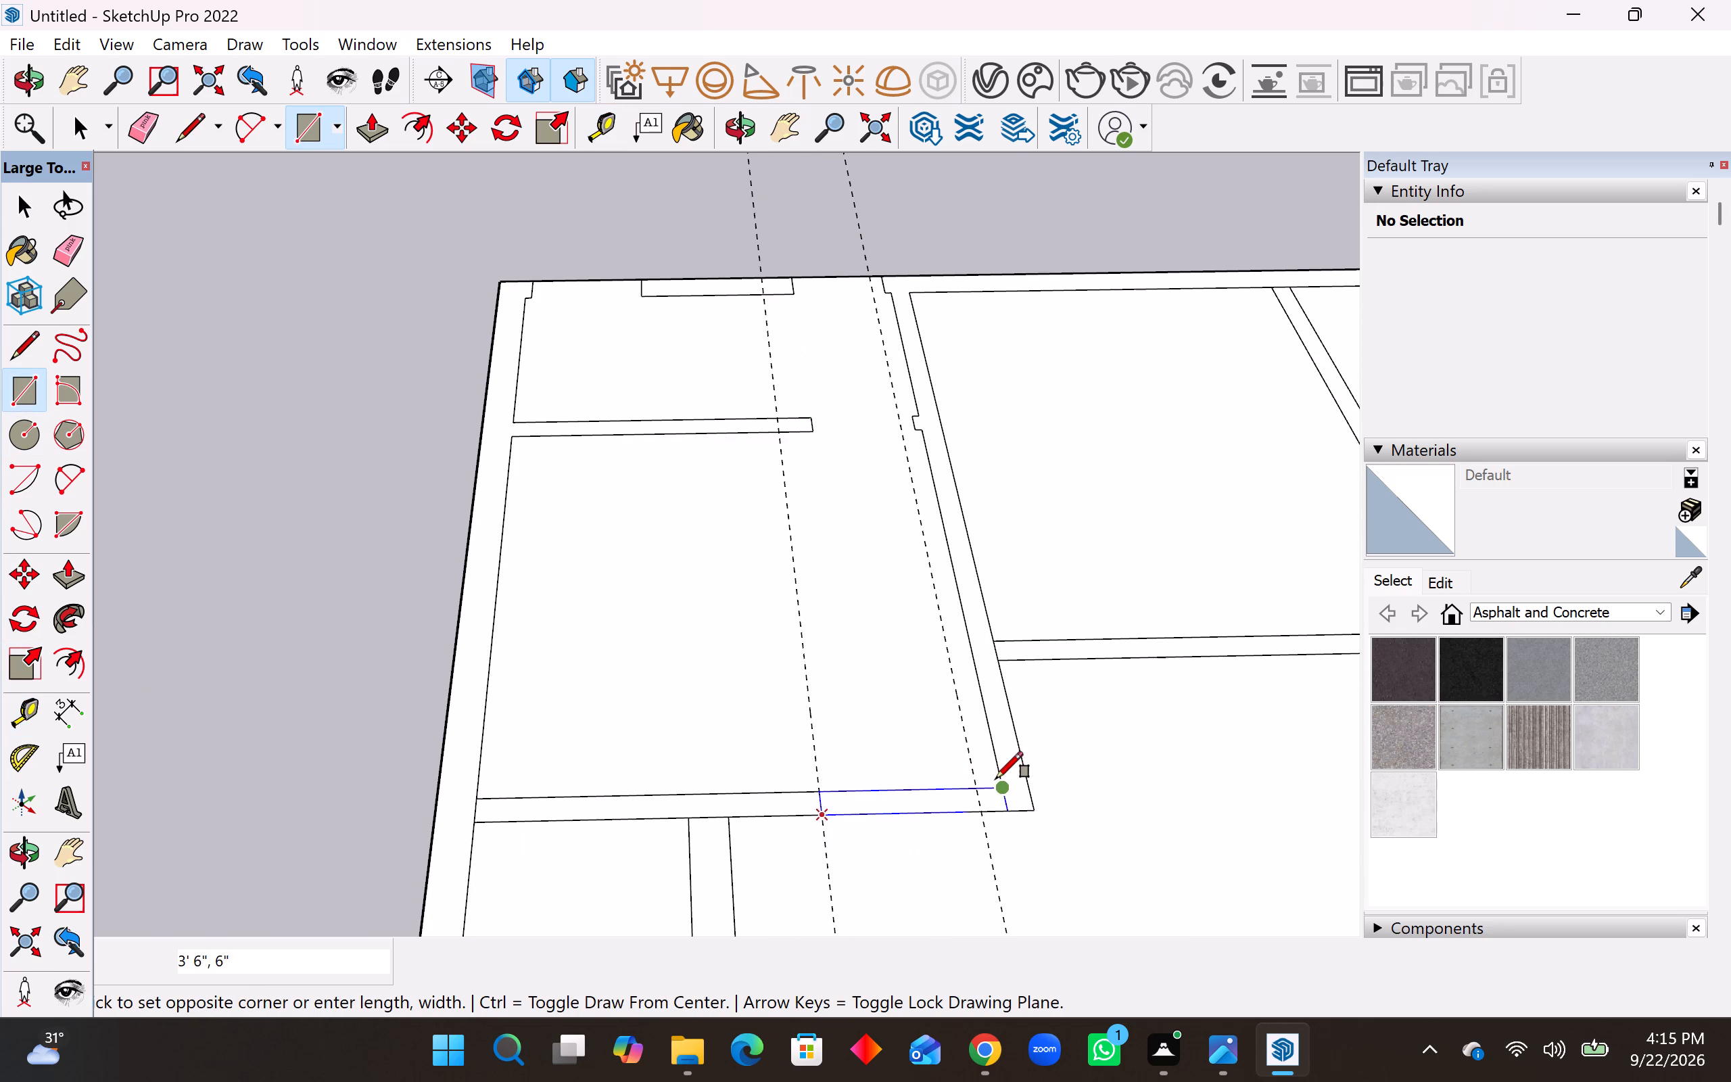
{"action": "left_click", "coordinate": [974, 790]}
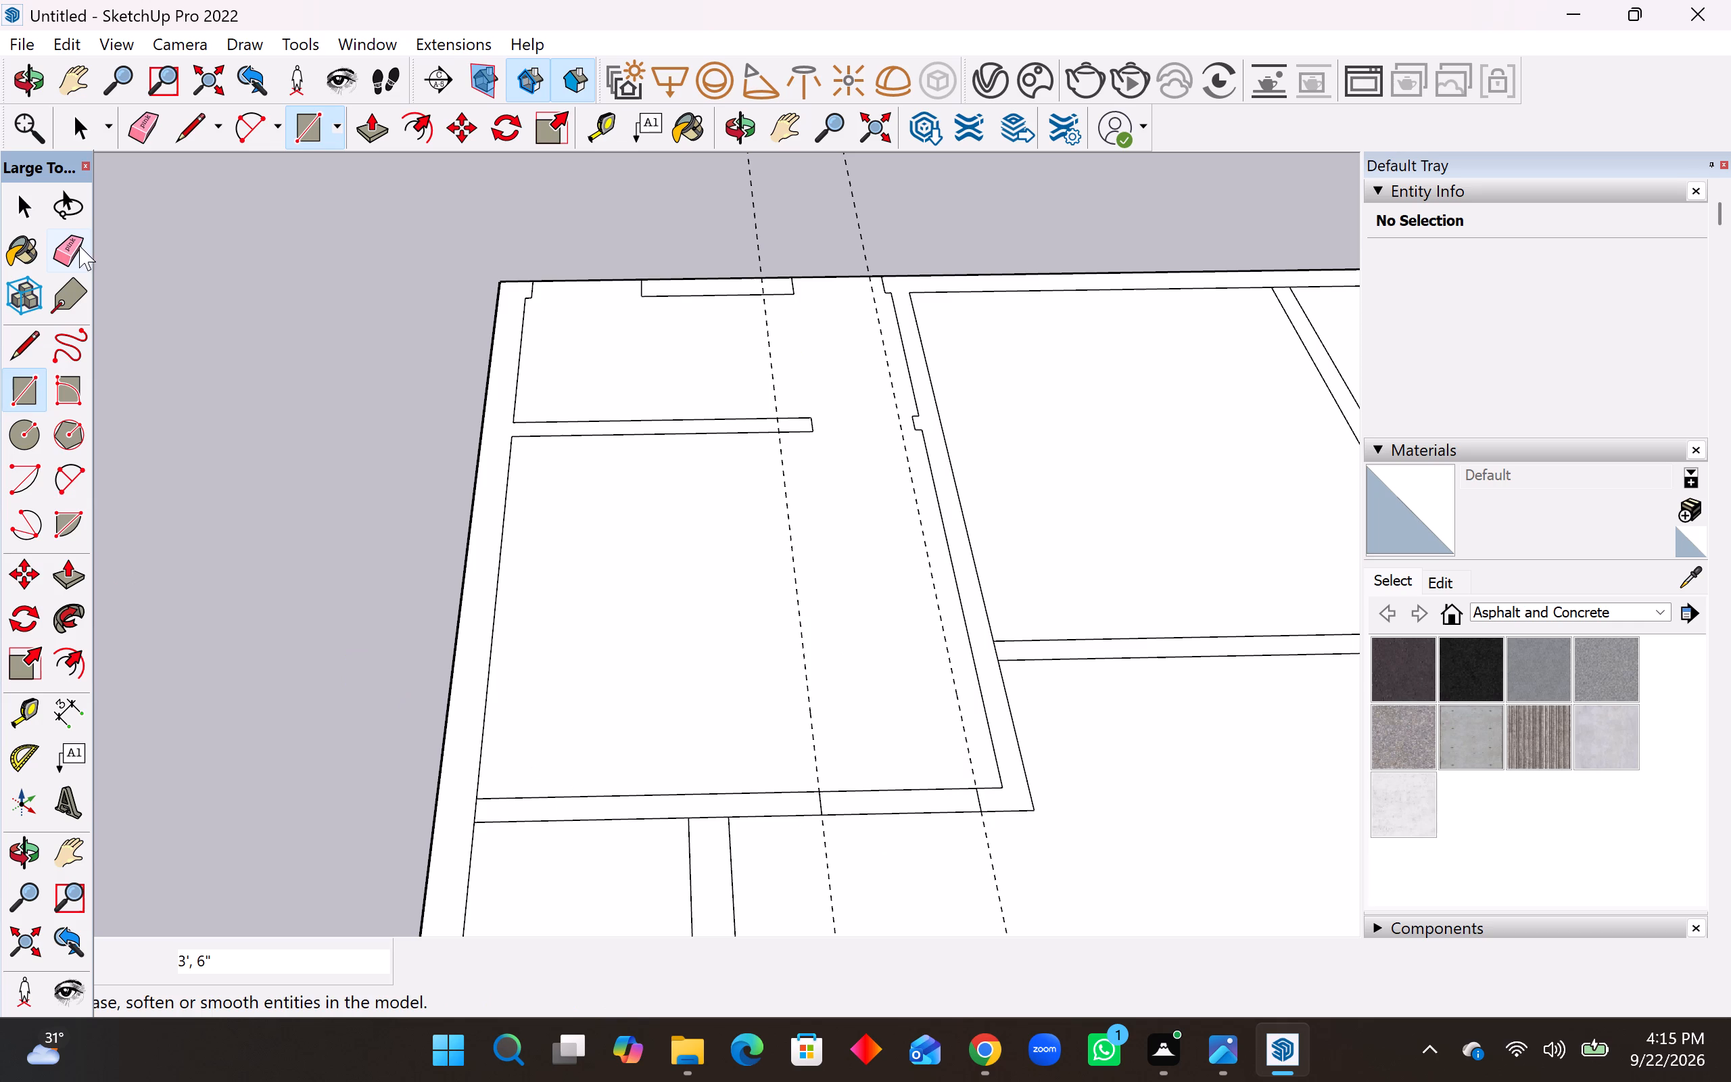
Erase both guides and the front partition's two edges within the 3' opening.
{"action": "left_click", "coordinate": [72, 250]}
{"action": "left_click_drag", "start_coordinate": [789, 638], "coordinate": [951, 640]}
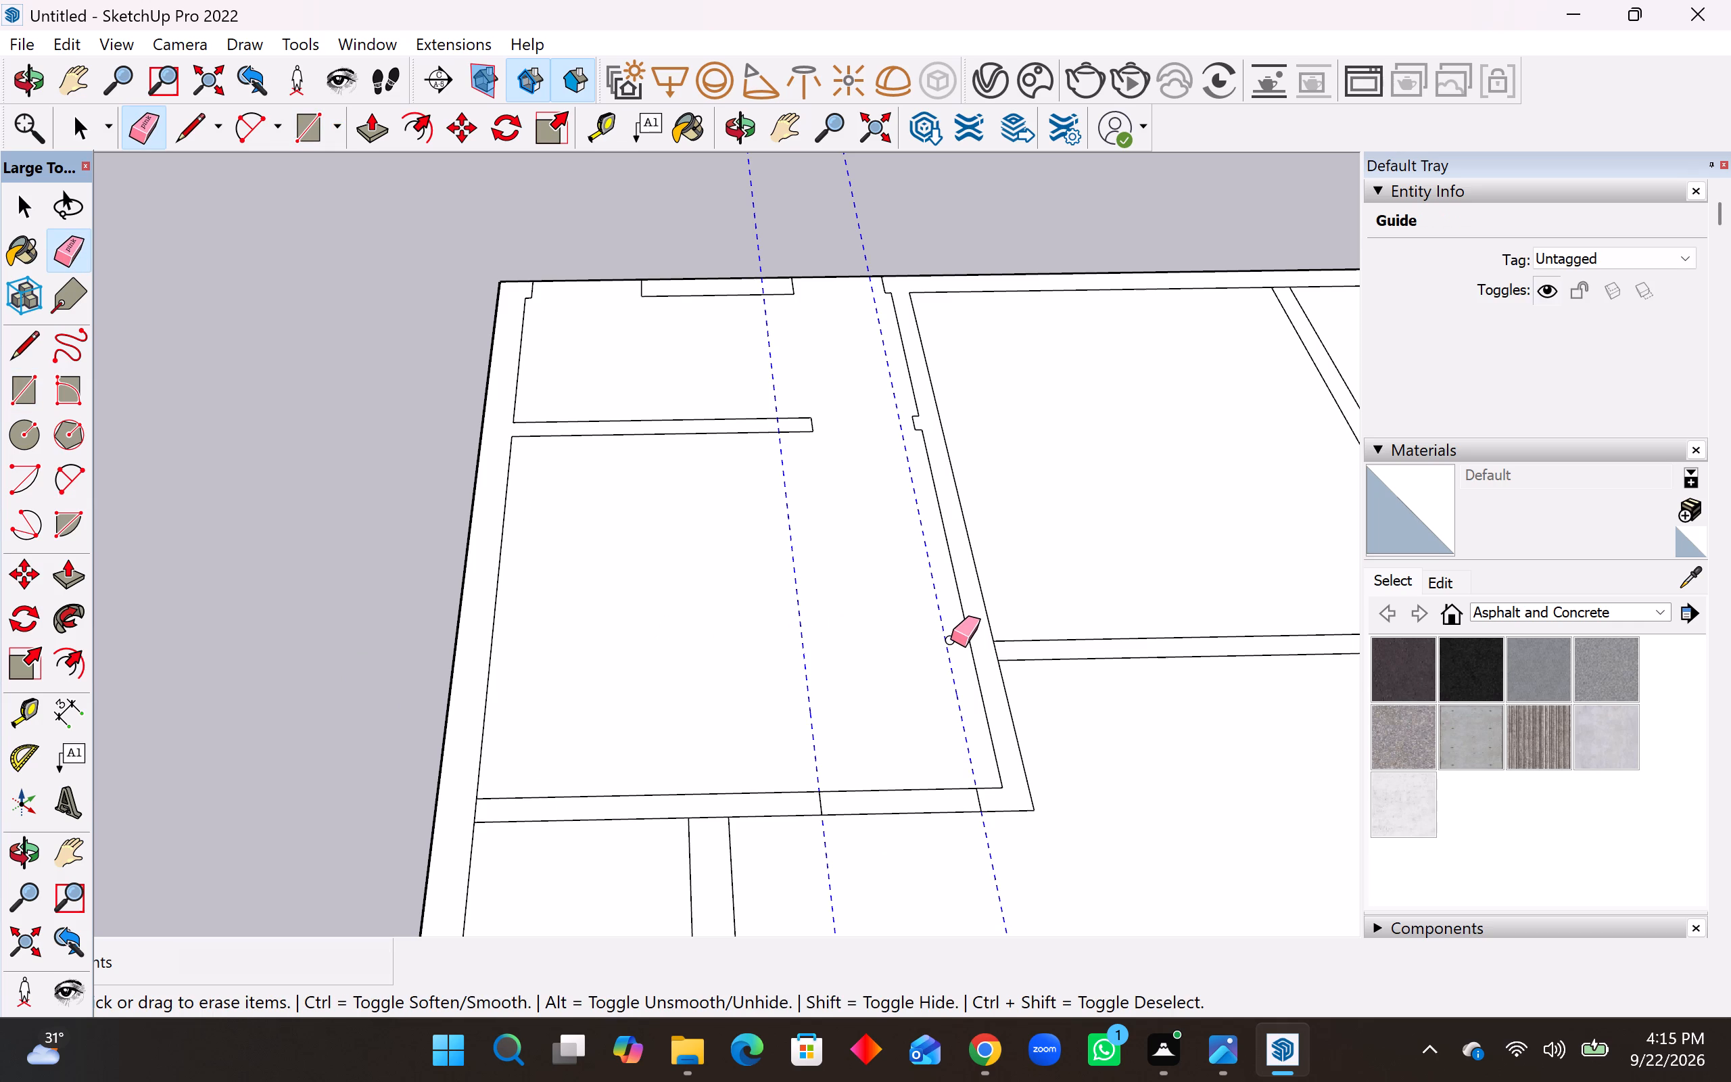
{"action": "left_click_drag", "start_coordinate": [951, 640], "coordinate": [952, 640]}
{"action": "left_click_drag", "start_coordinate": [878, 781], "coordinate": [888, 851]}
{"action": "left_click_drag", "start_coordinate": [884, 784], "coordinate": [887, 805]}
Erase the leftover edge segments where the front partition meets the left outer wall and the lengthwise partition.
{"action": "scroll", "coordinate": [777, 663], "scroll_direction": "down", "scroll_amount": 4}
{"action": "scroll", "coordinate": [720, 782], "scroll_direction": "up", "scroll_amount": 4}
{"action": "left_click_drag", "start_coordinate": [496, 750], "coordinate": [515, 749]}
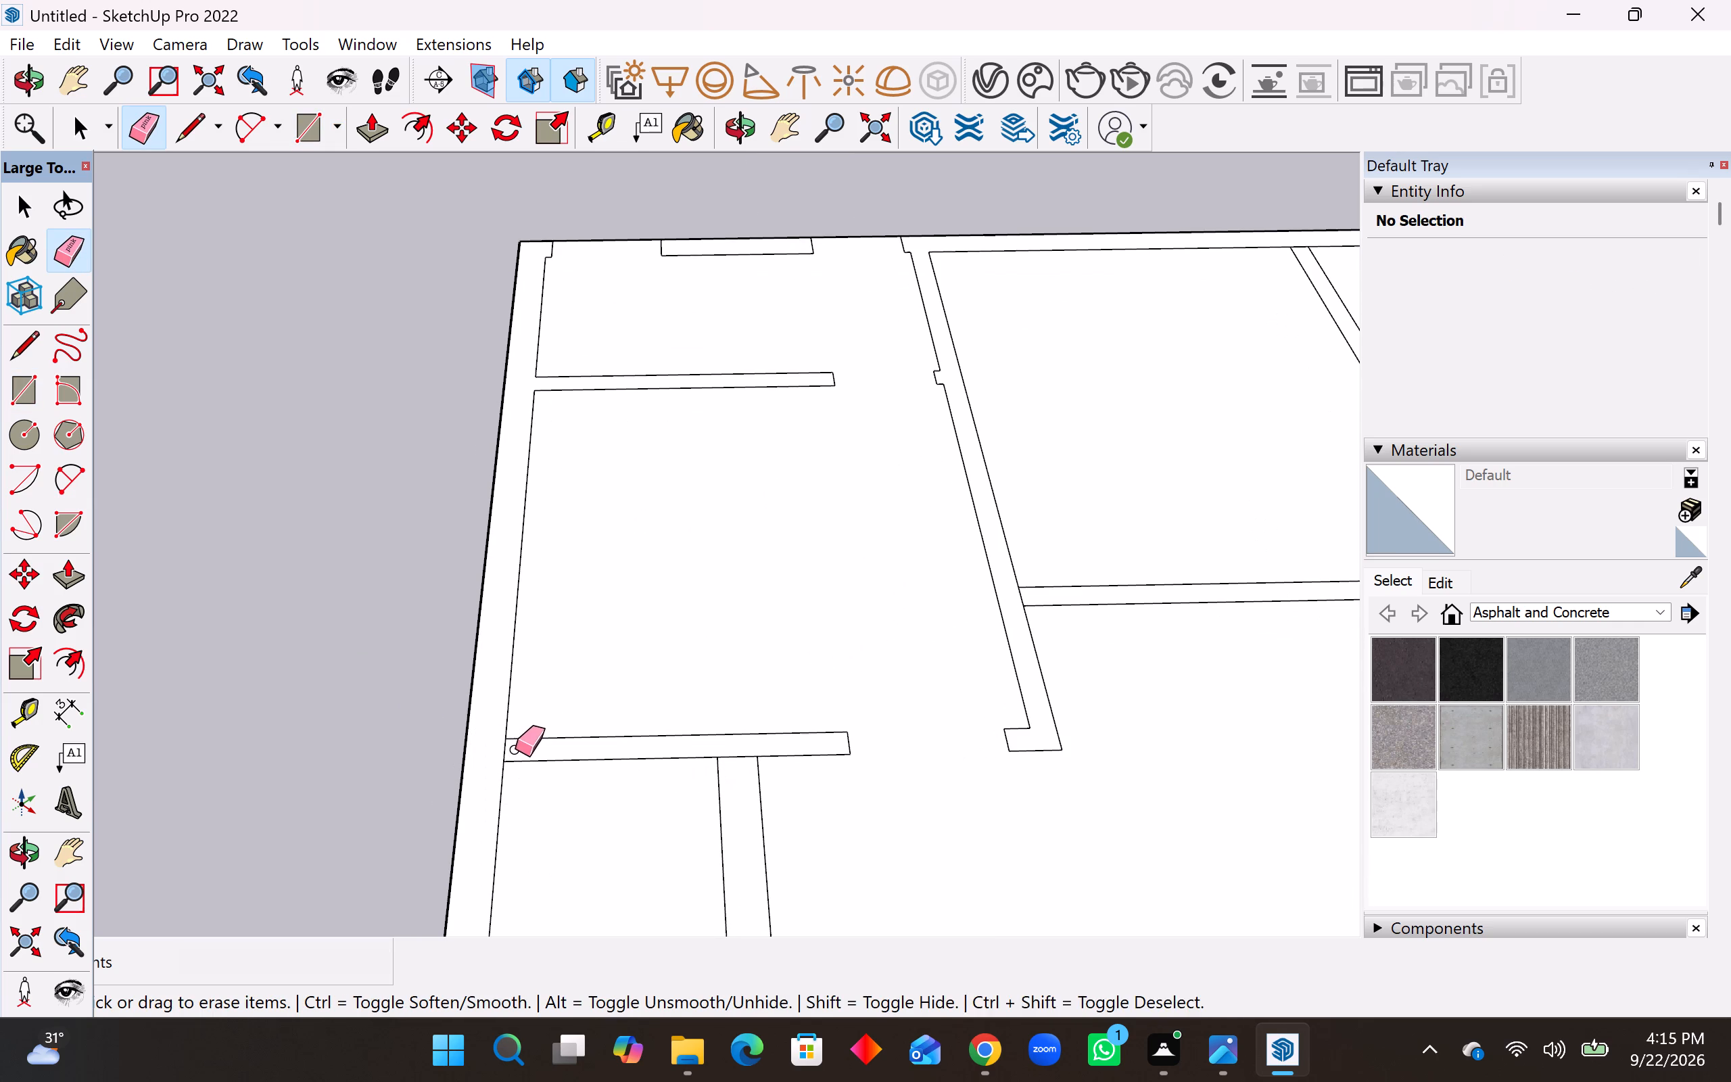
{"action": "left_click_drag", "start_coordinate": [515, 749], "coordinate": [516, 749]}
{"action": "left_click_drag", "start_coordinate": [736, 751], "coordinate": [736, 767]}
Place a guide 2" in front of the cut partition's front edge and another 3' further forward, crossing the lengthwise partition.
{"action": "scroll", "coordinate": [644, 740], "scroll_direction": "down", "scroll_amount": 2}
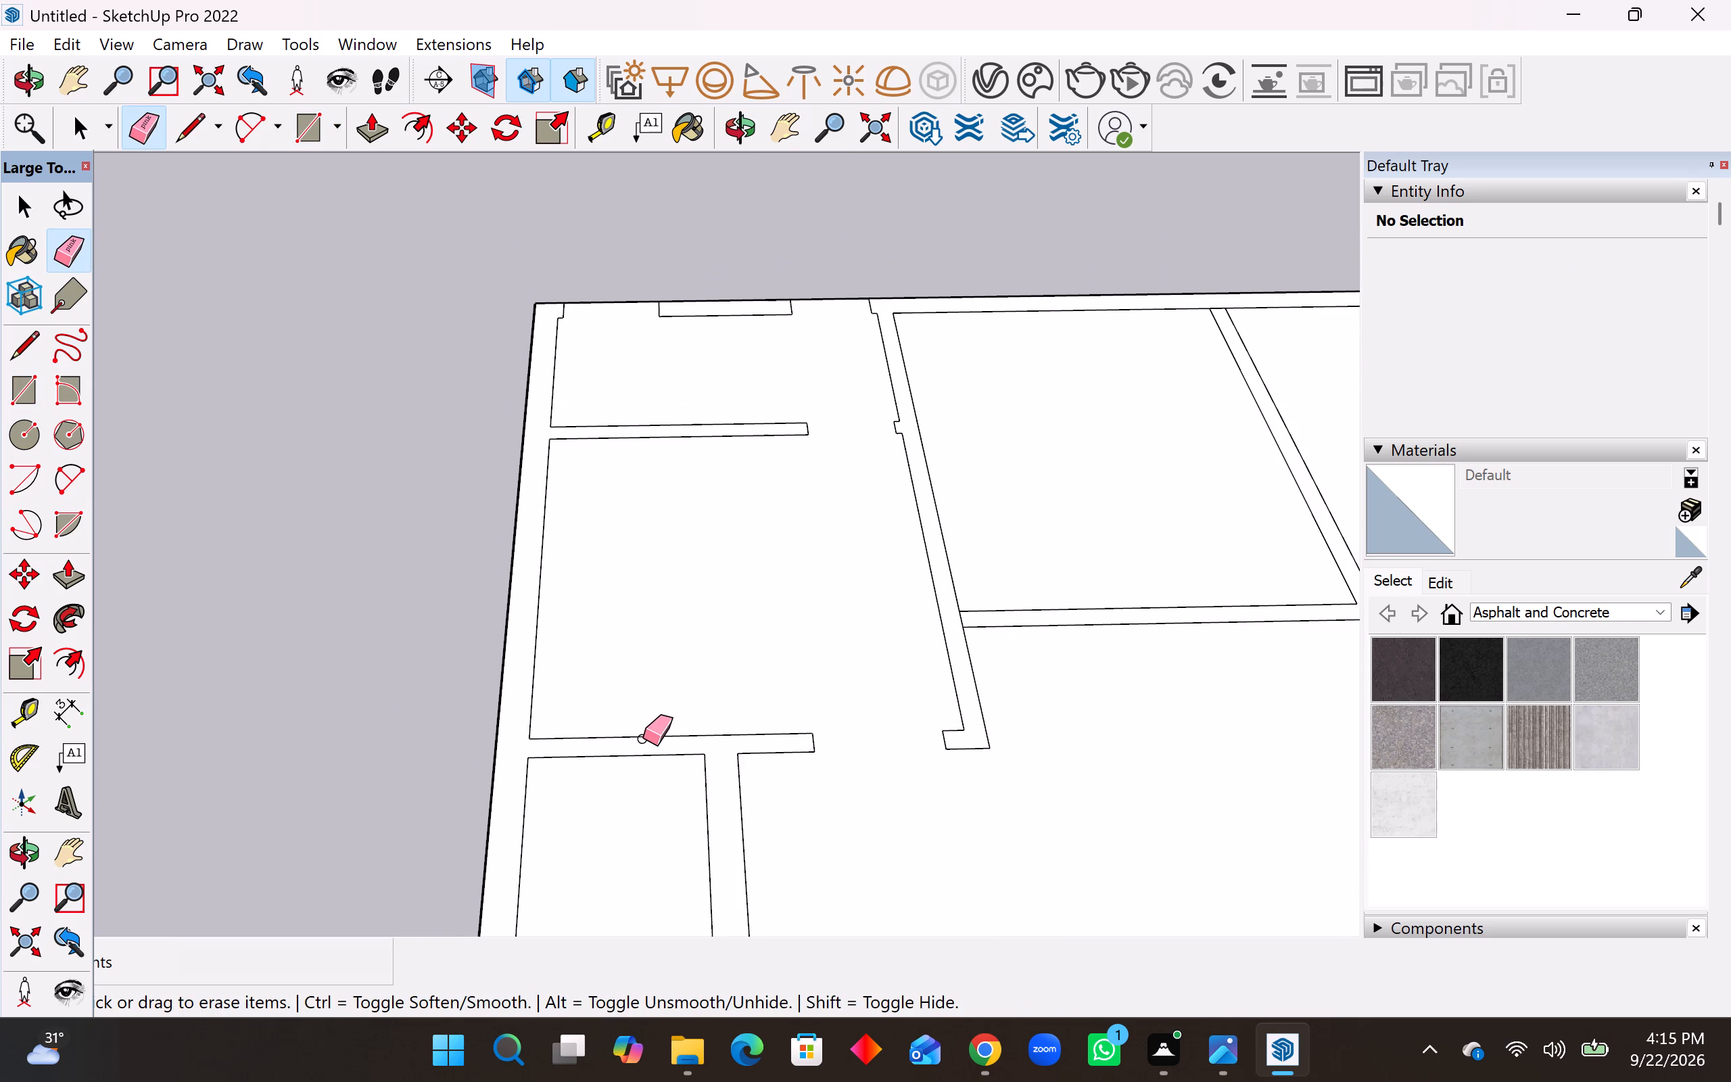
{"action": "scroll", "coordinate": [705, 723], "scroll_direction": "down", "scroll_amount": 1}
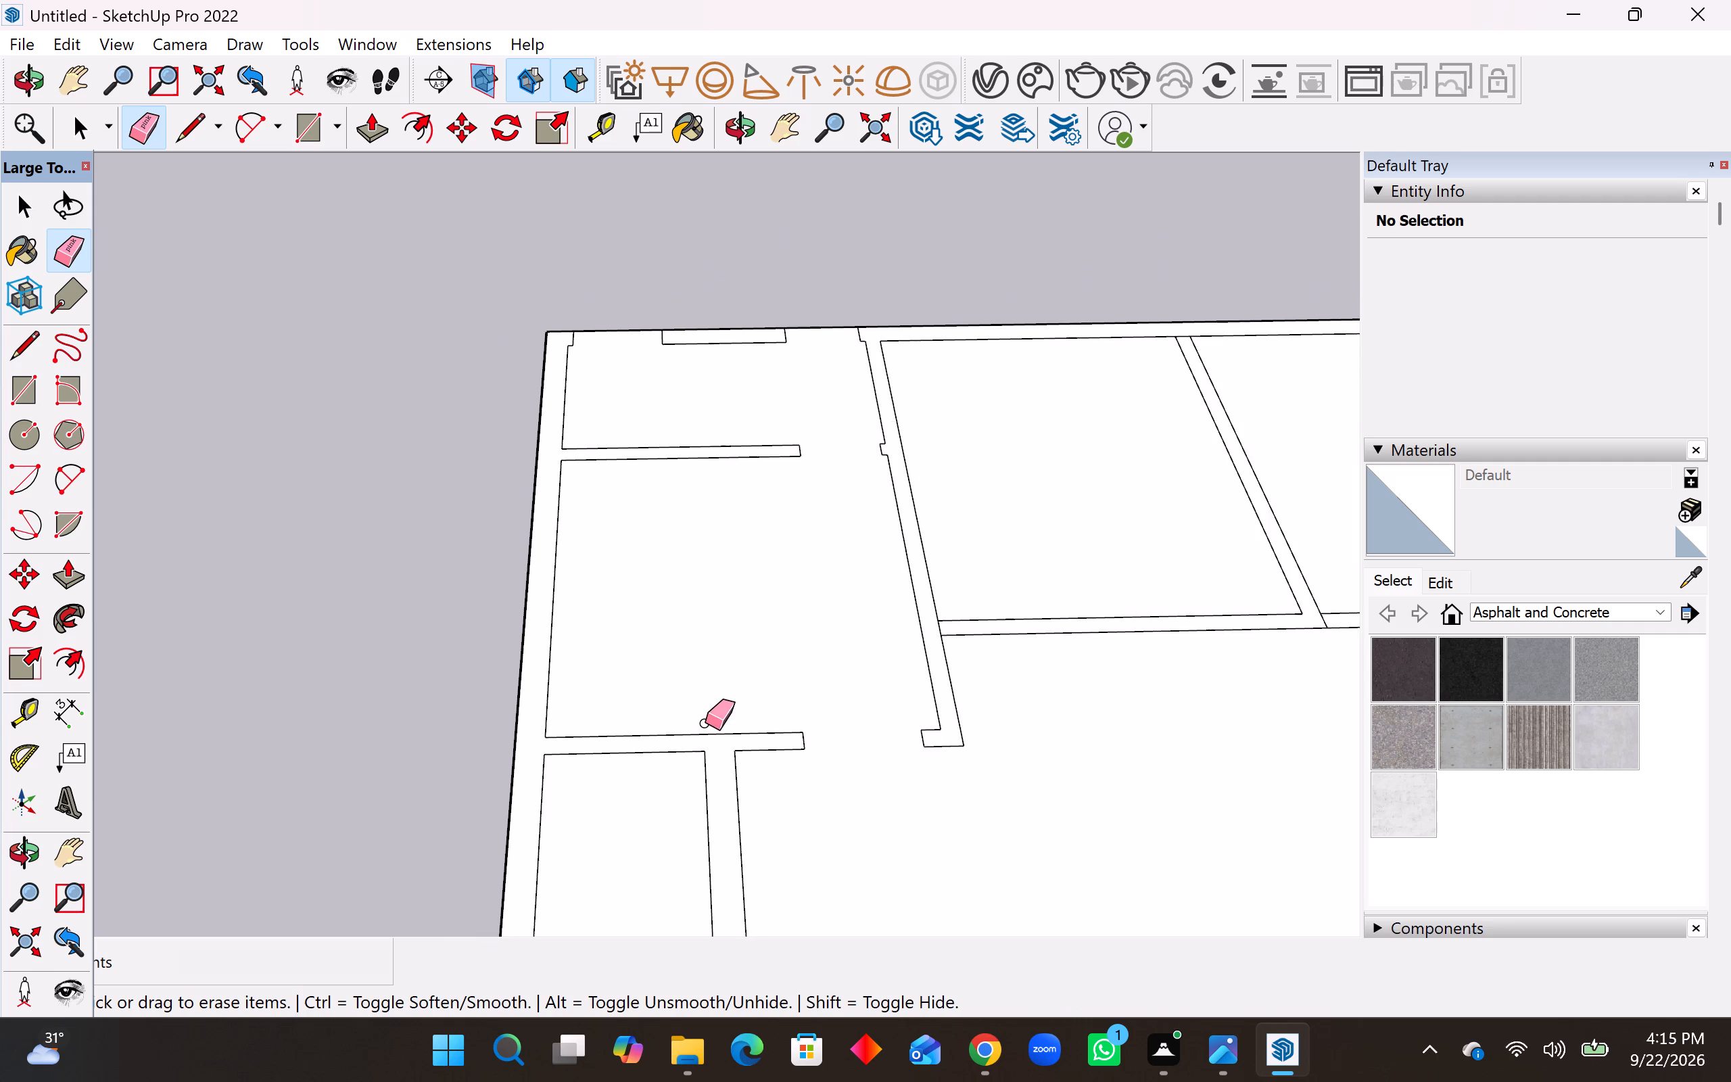
{"action": "scroll", "coordinate": [705, 723], "scroll_direction": "down", "scroll_amount": 5}
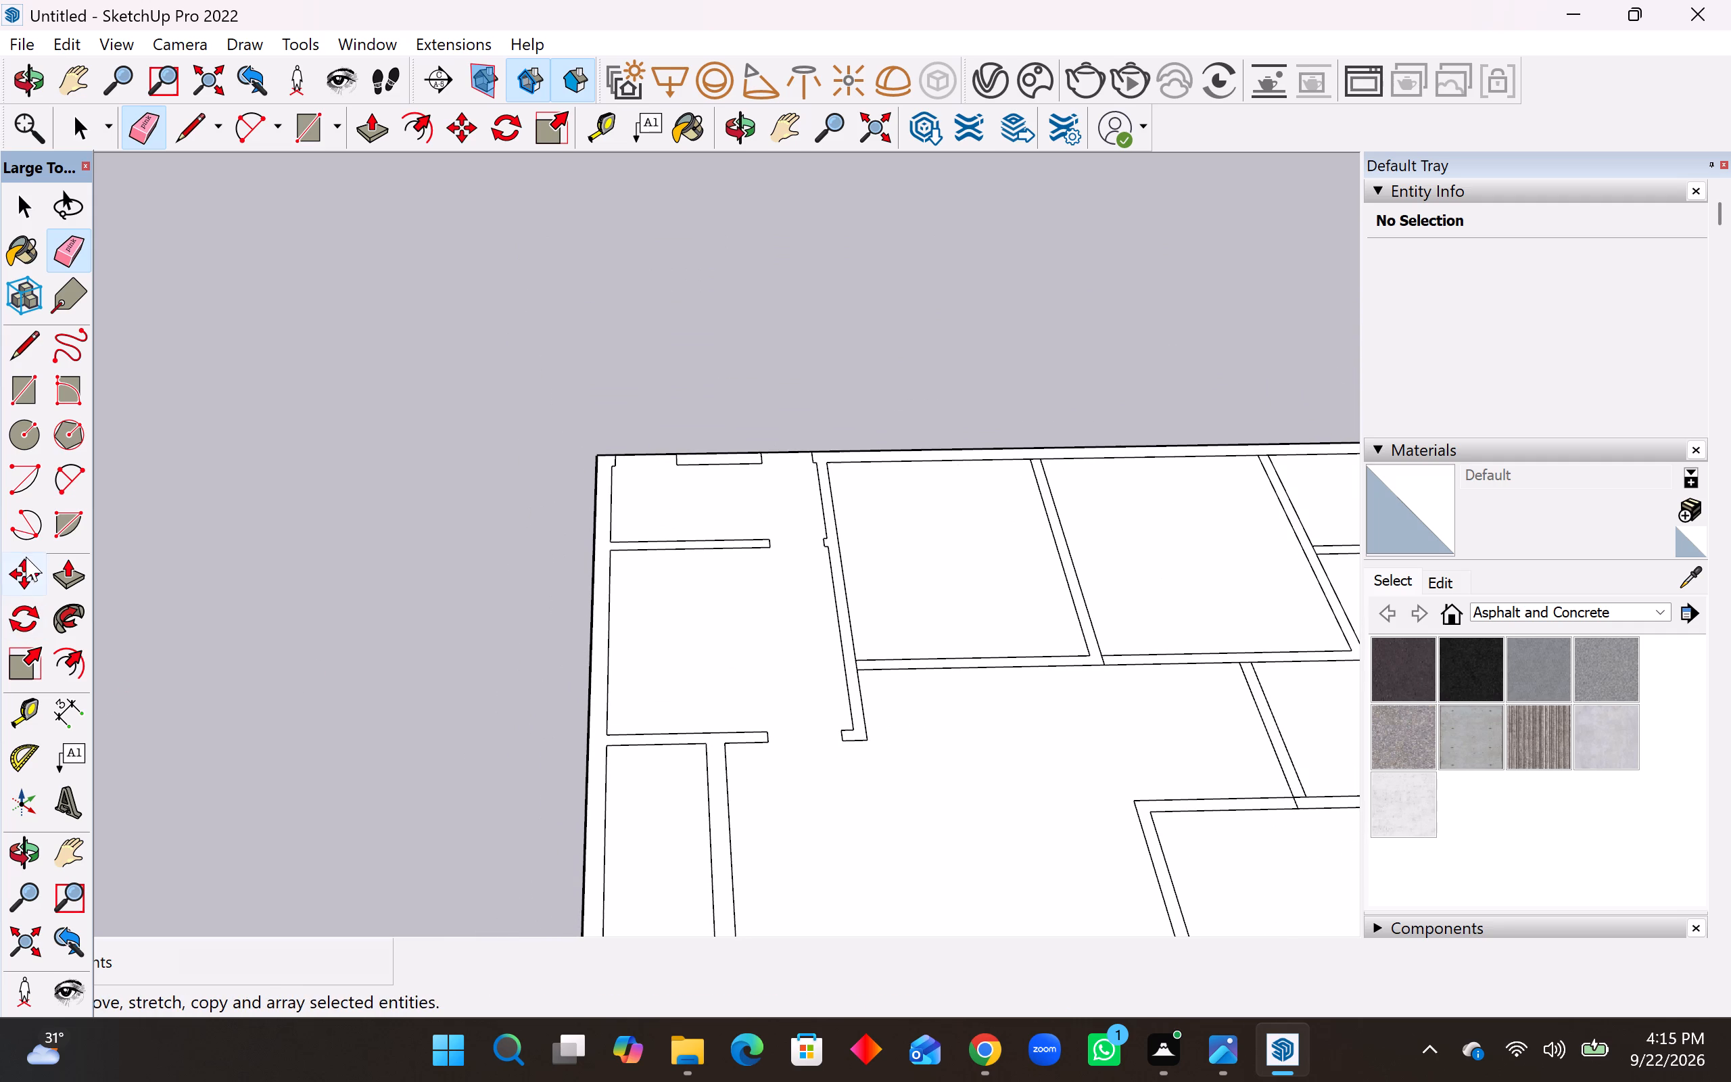
{"action": "left_click", "coordinate": [37, 718]}
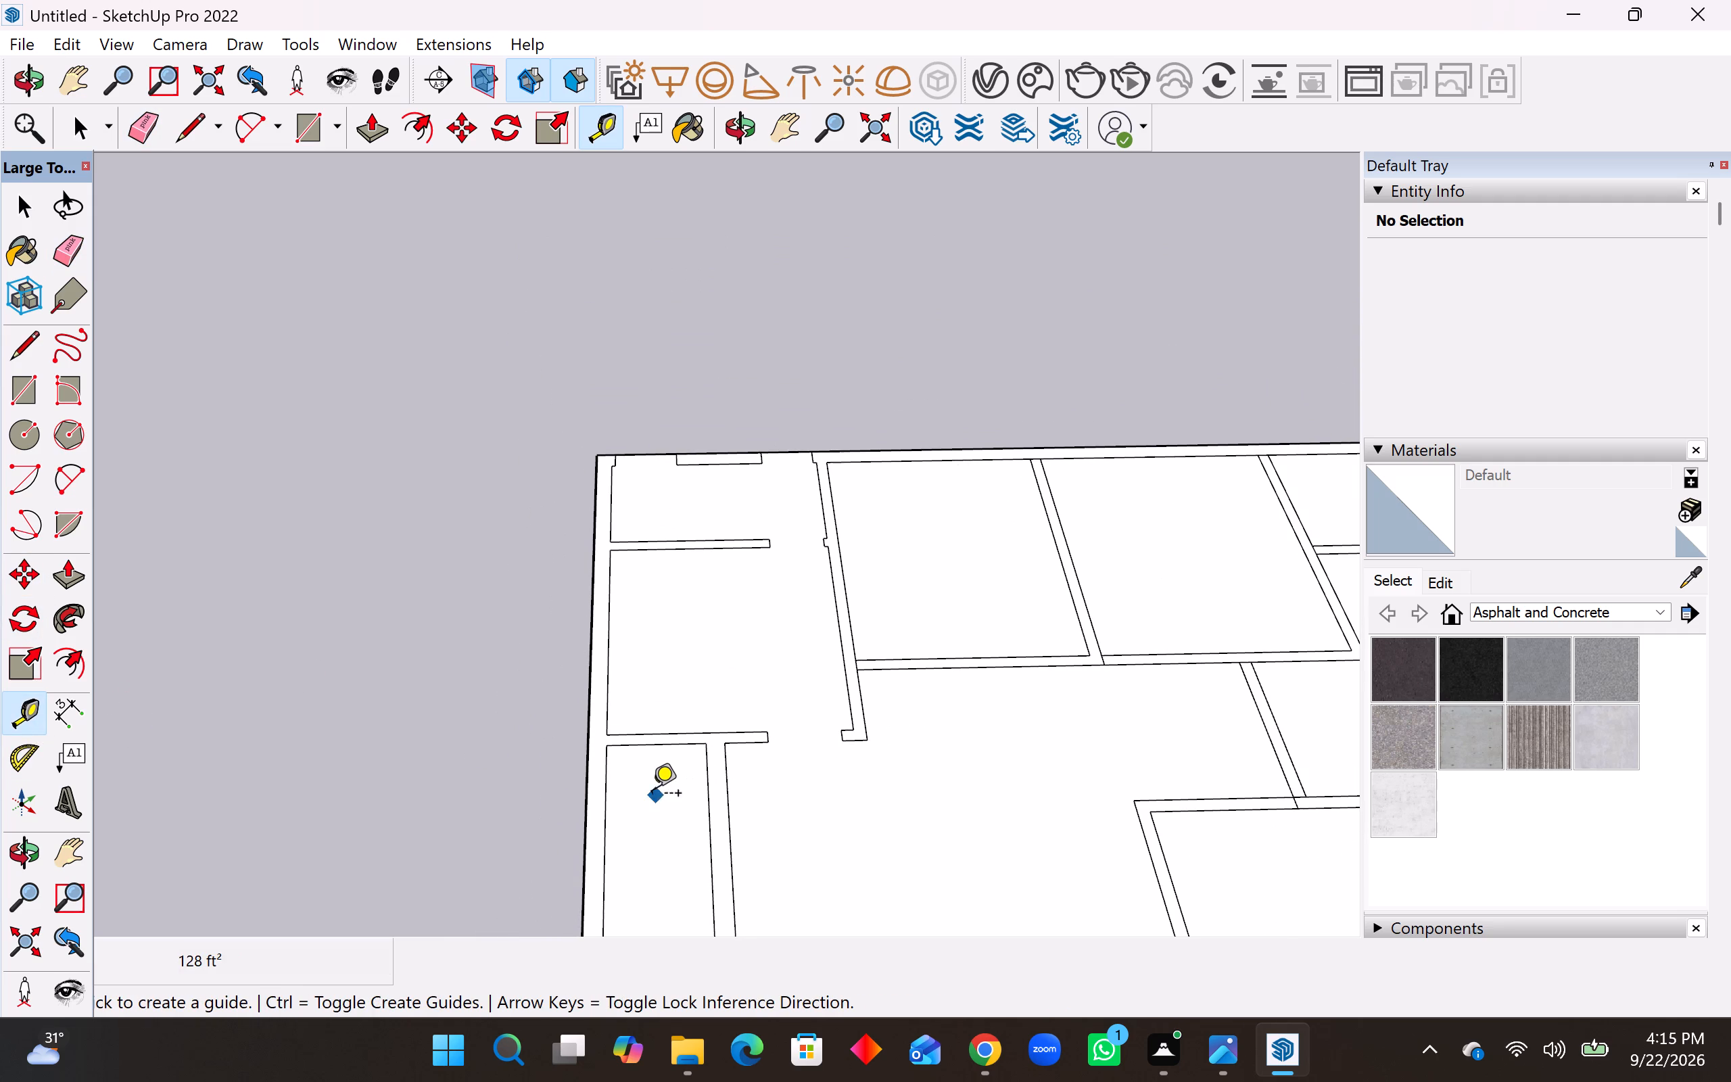
{"action": "left_click", "coordinate": [659, 745]}
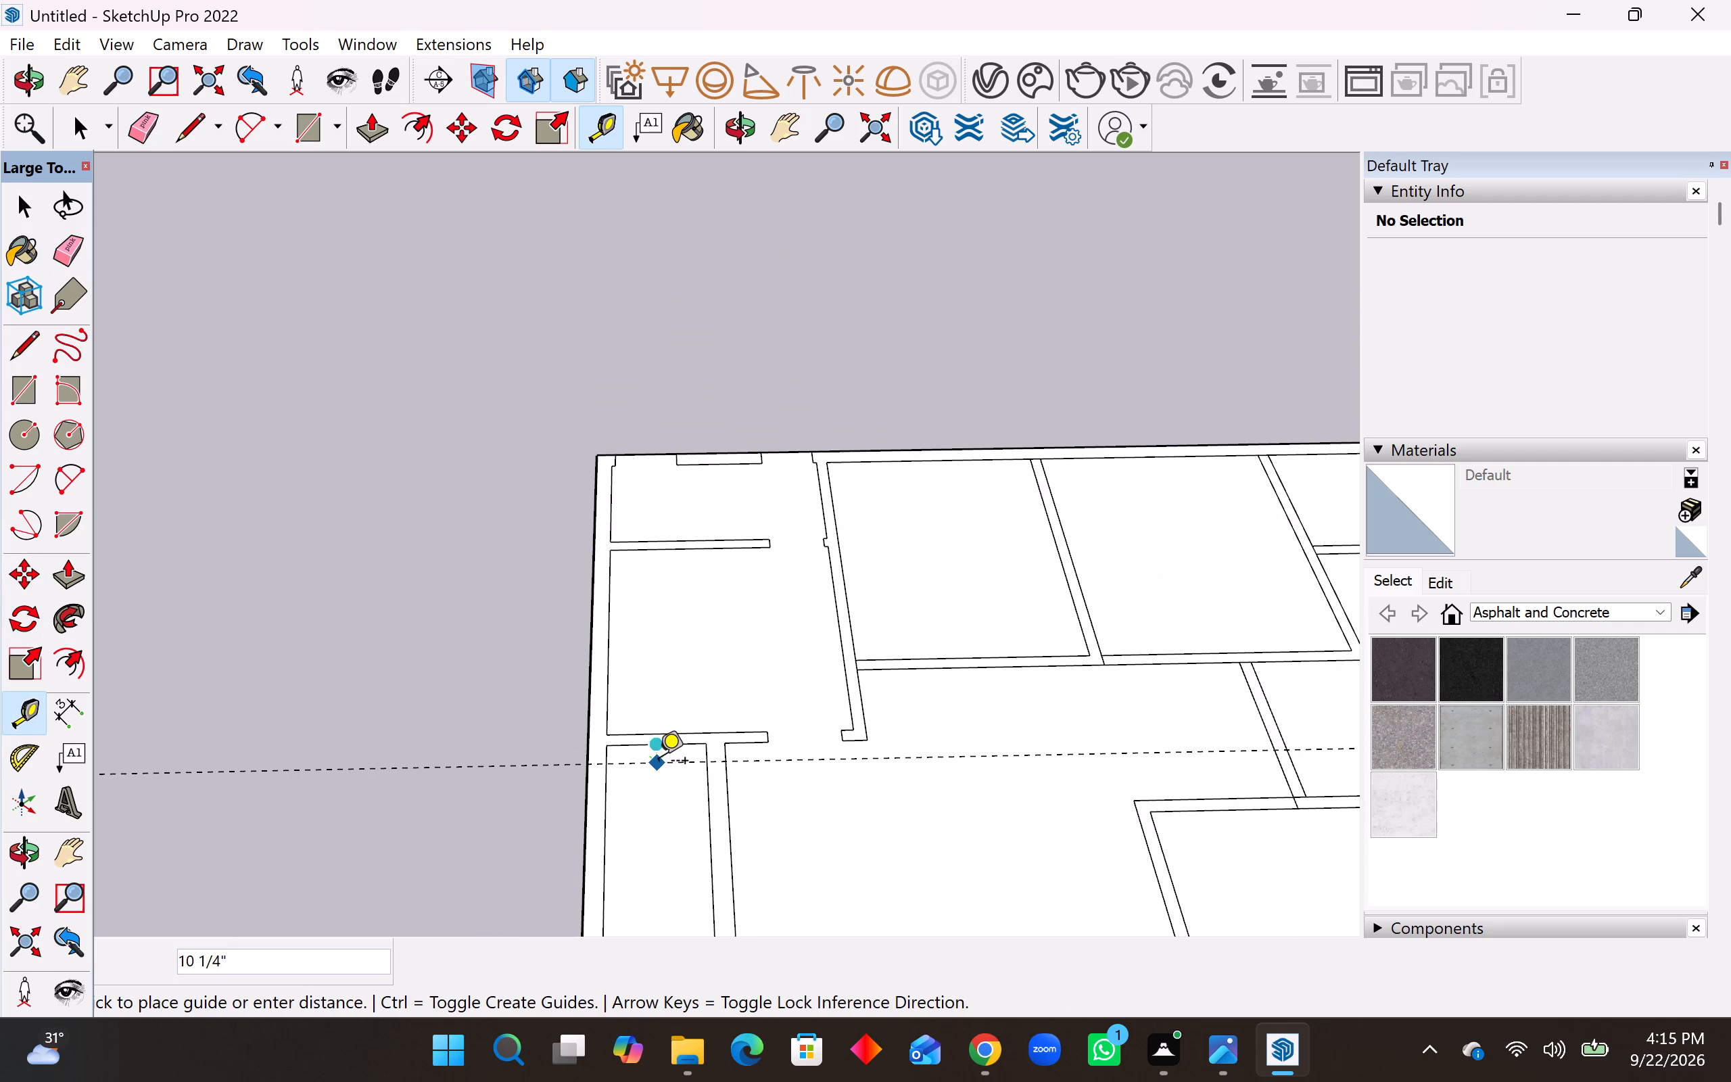
{"action": "key", "text": "2"}
{"action": "key", "text": "shift+quotedbl"}
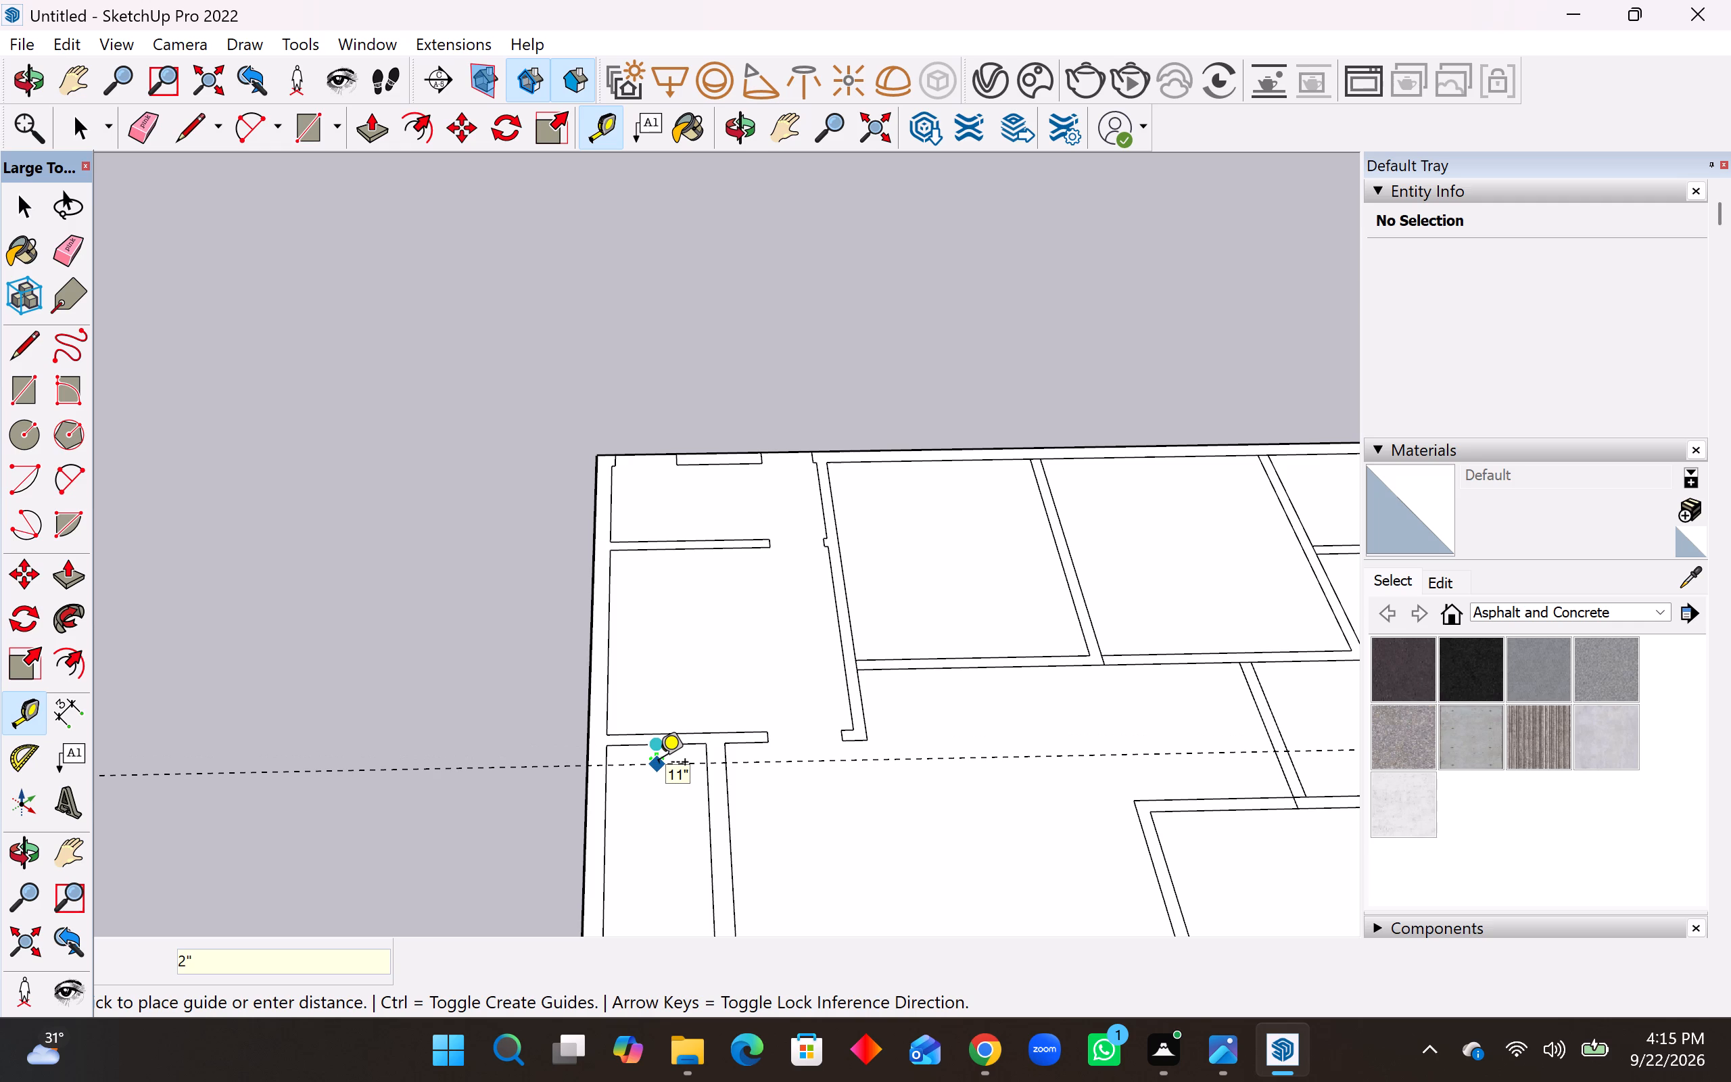
{"action": "key", "text": "Return"}
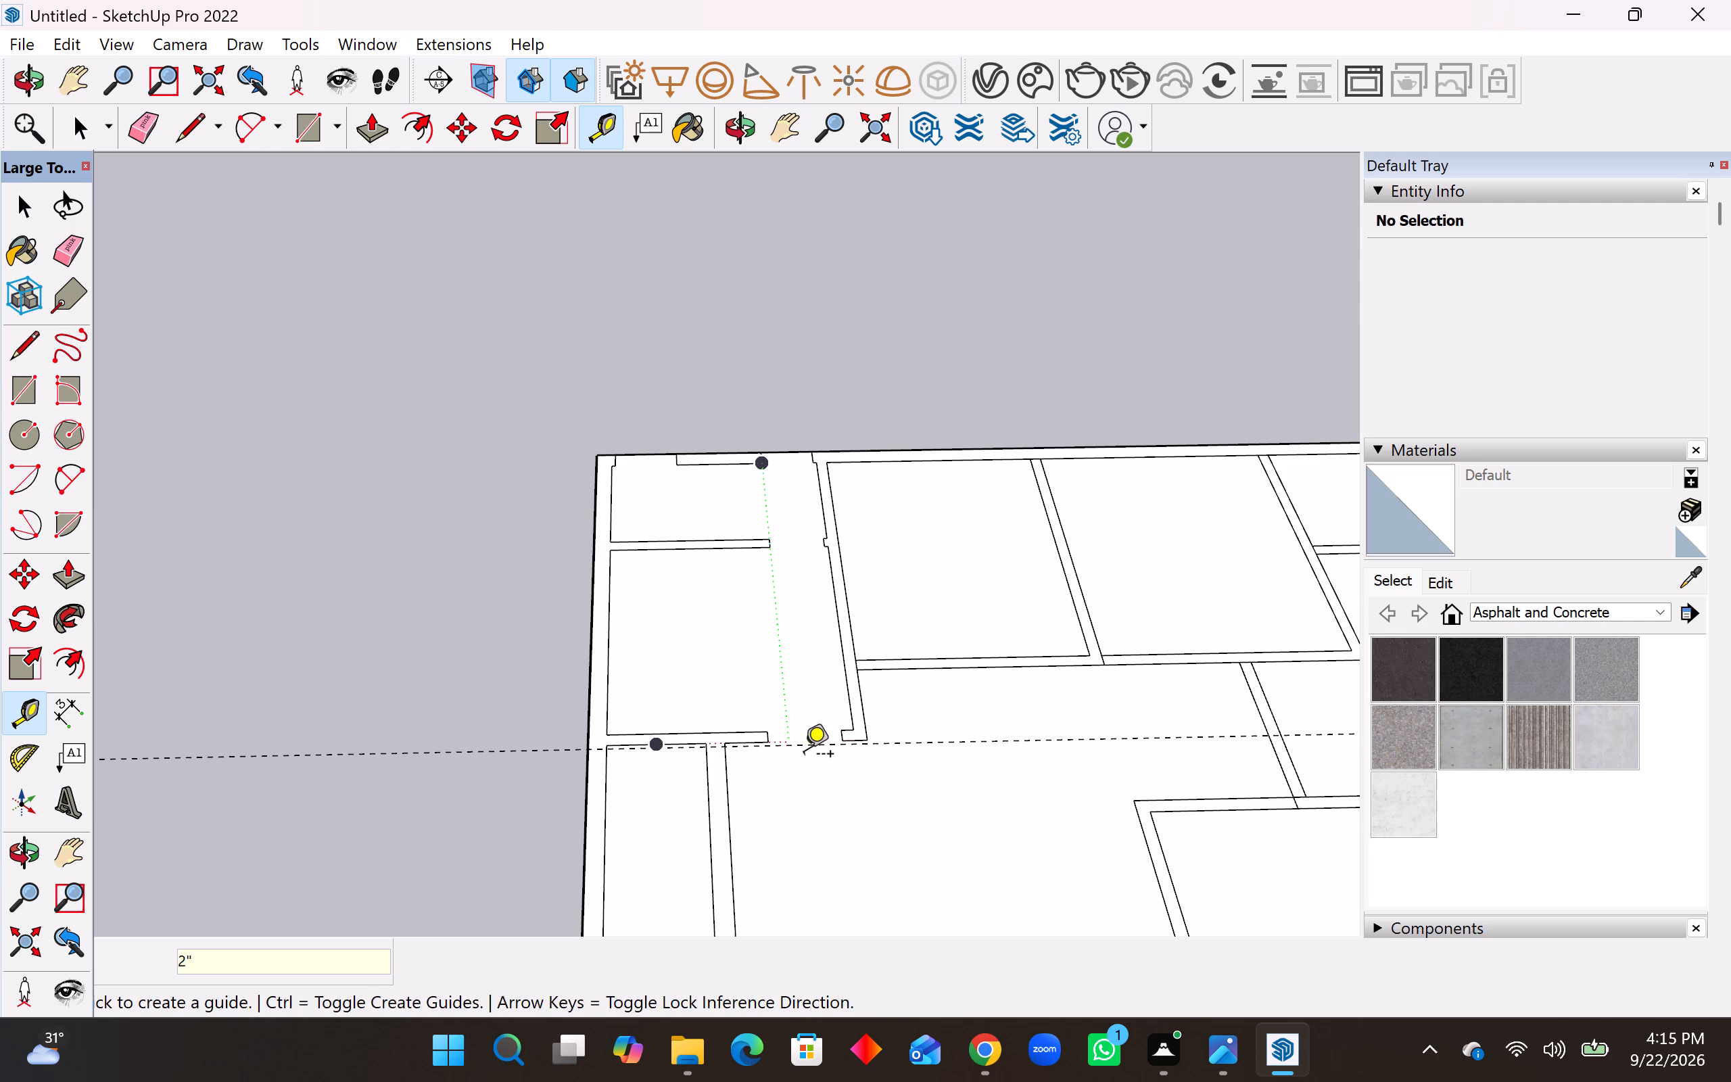
{"action": "left_click", "coordinate": [809, 749]}
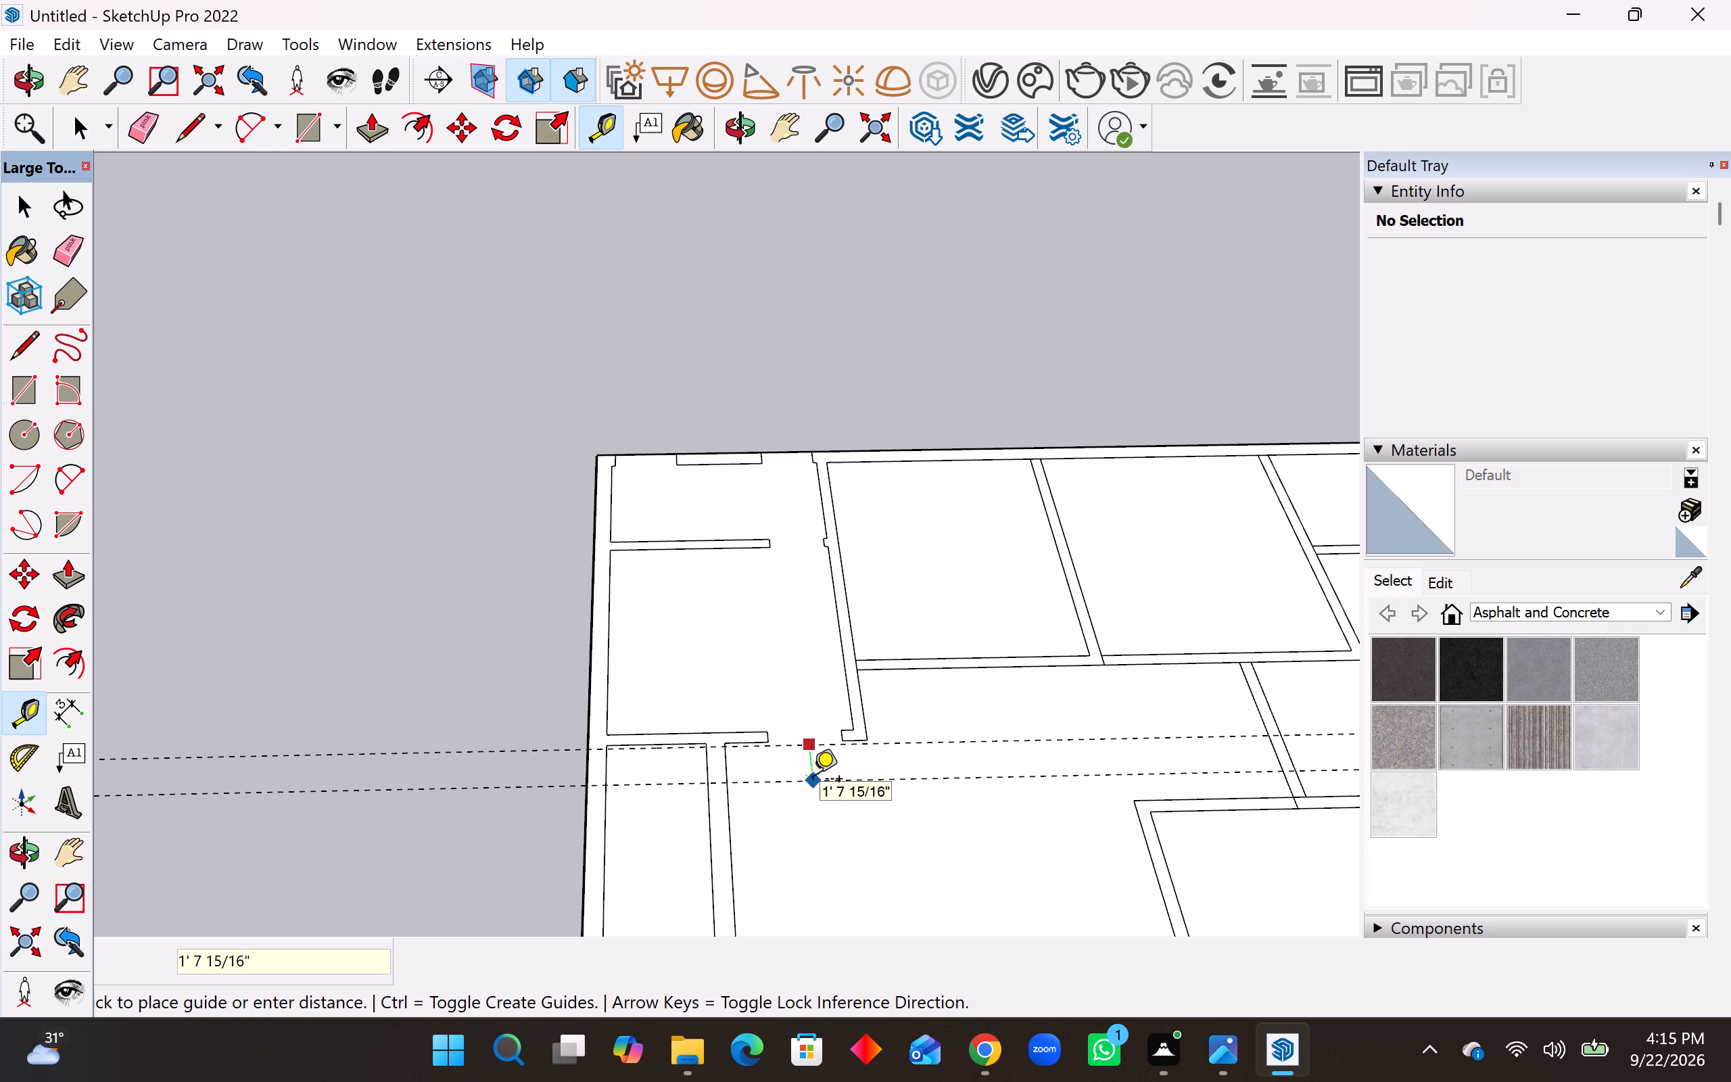
{"action": "type", "text": "3'"}
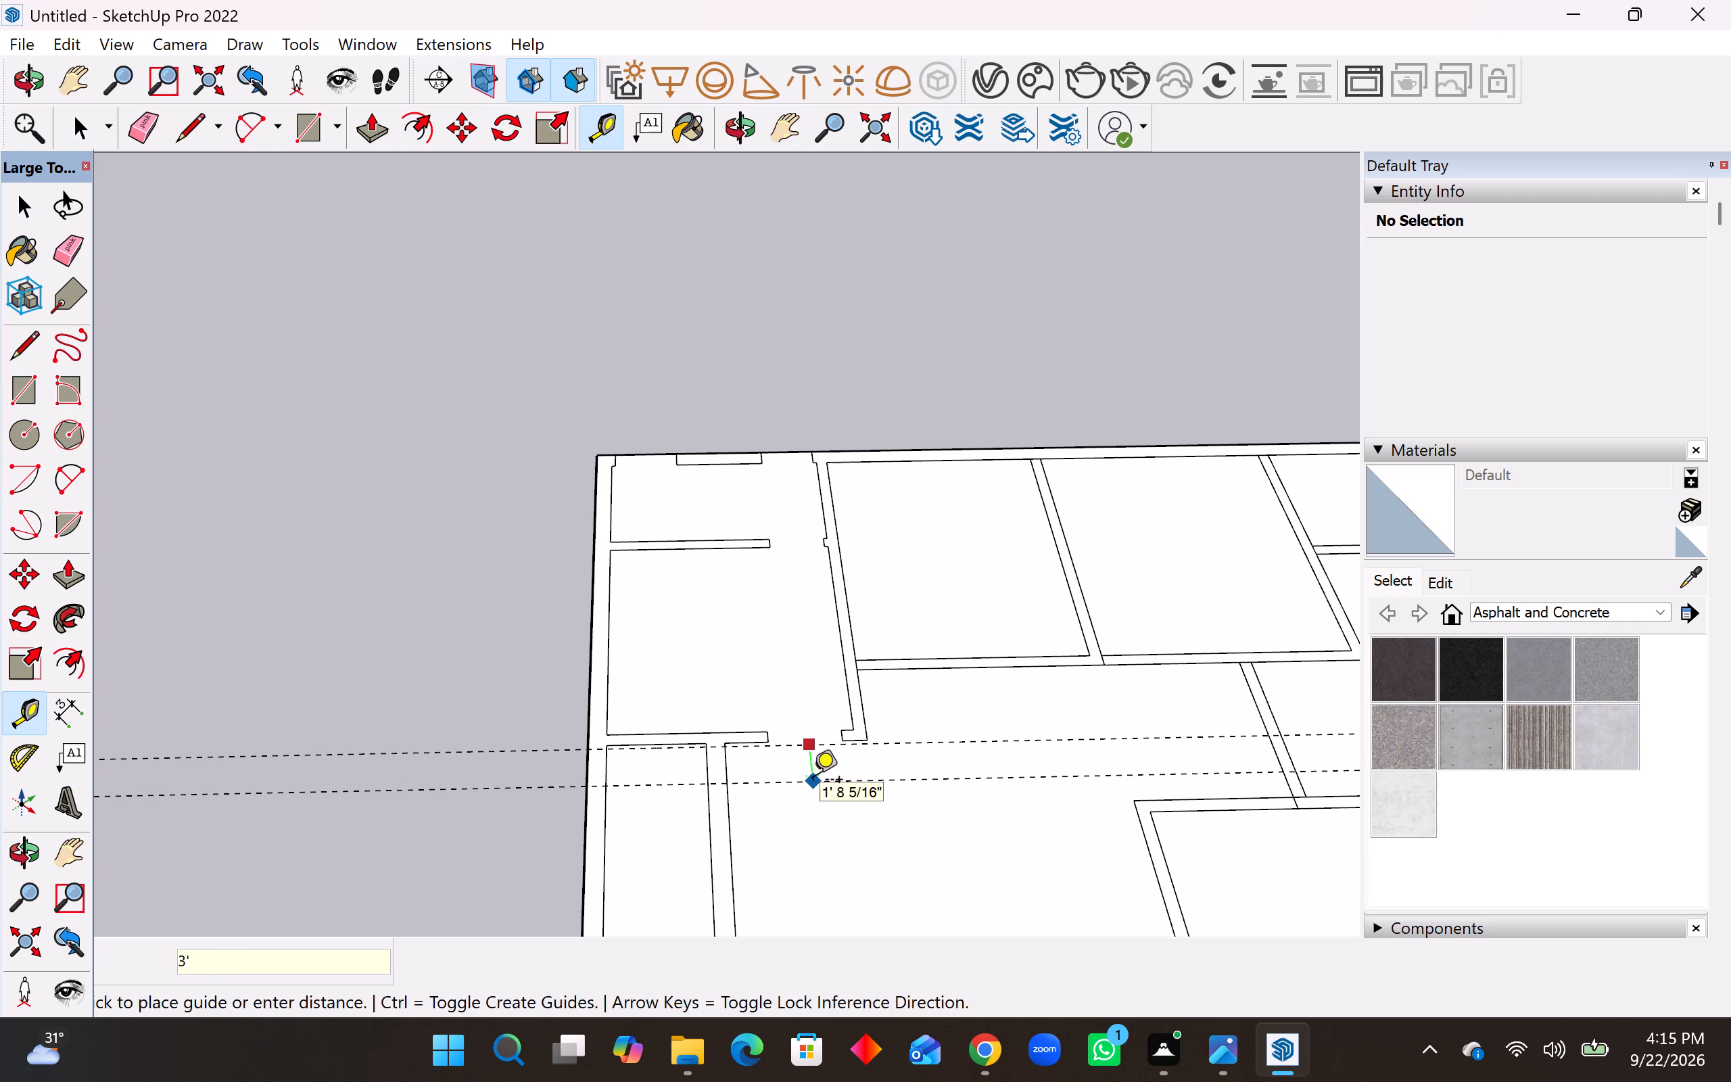
{"action": "key", "text": "Return"}
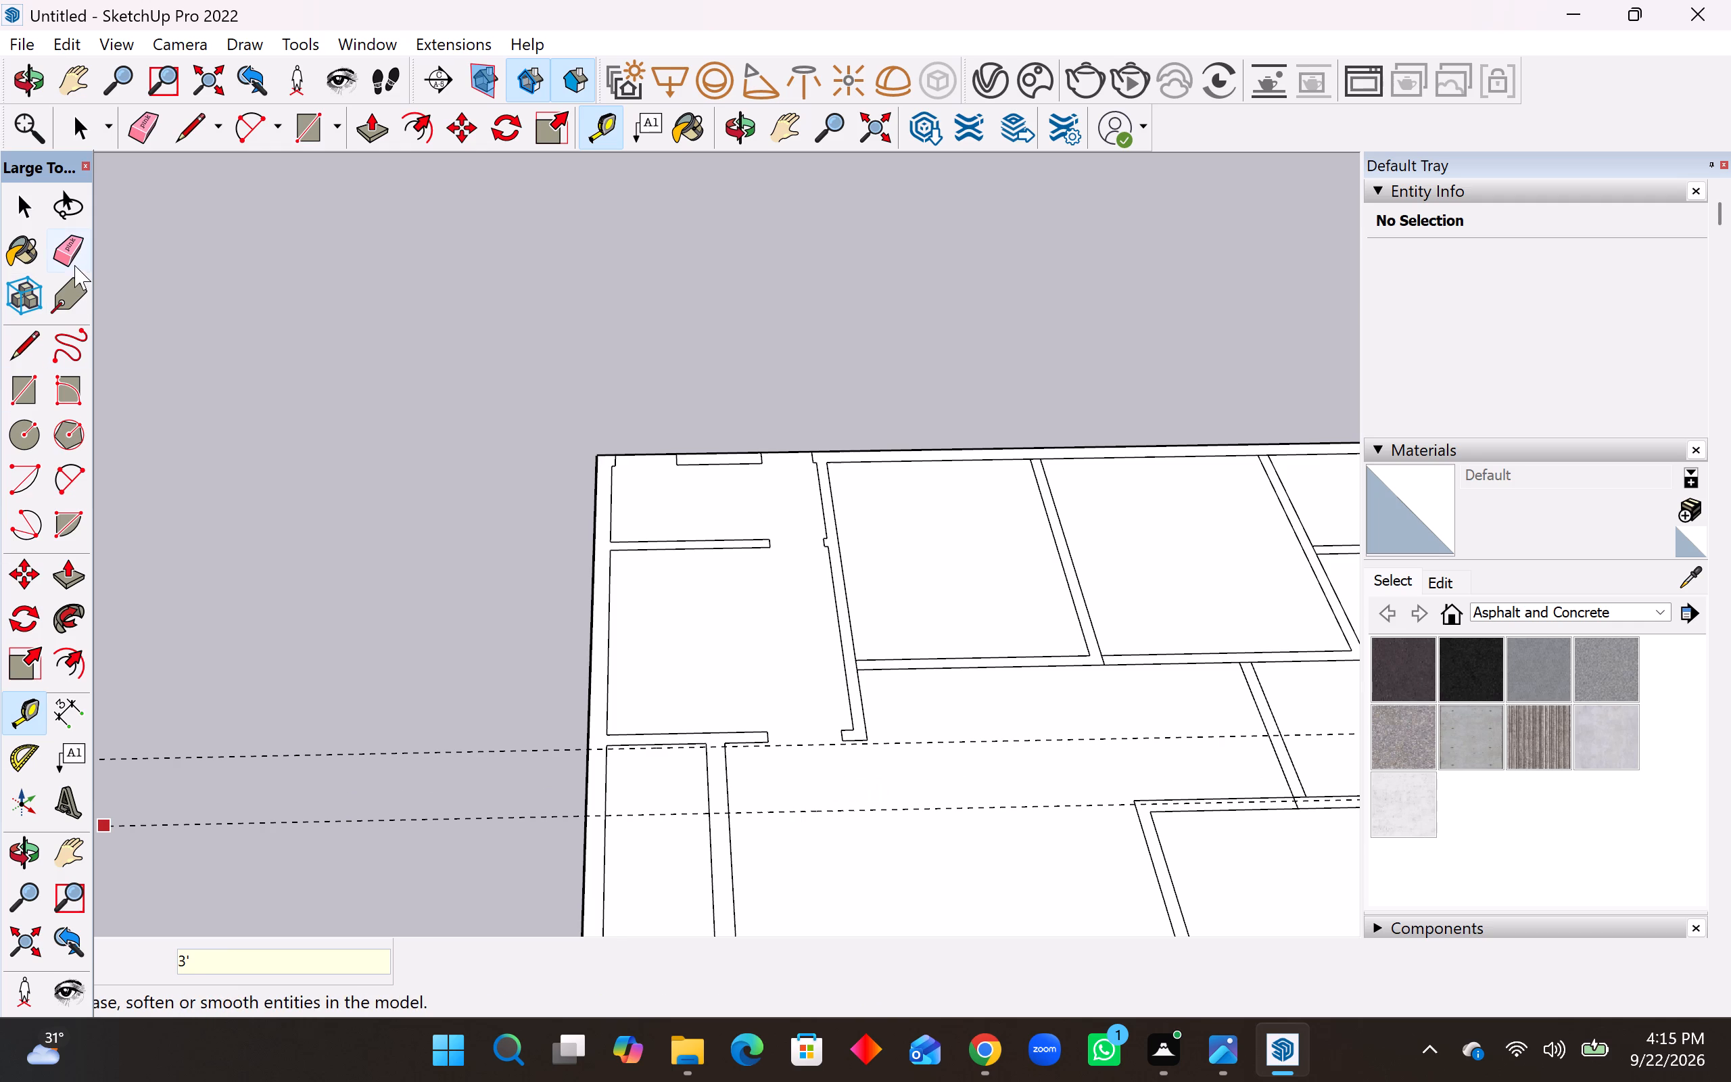
Draw a 9" wide rectangle across the lengthwise partition, spanning the opening between the two guides.
{"action": "left_click", "coordinate": [21, 392]}
{"action": "scroll", "coordinate": [751, 824], "scroll_direction": "up", "scroll_amount": 4}
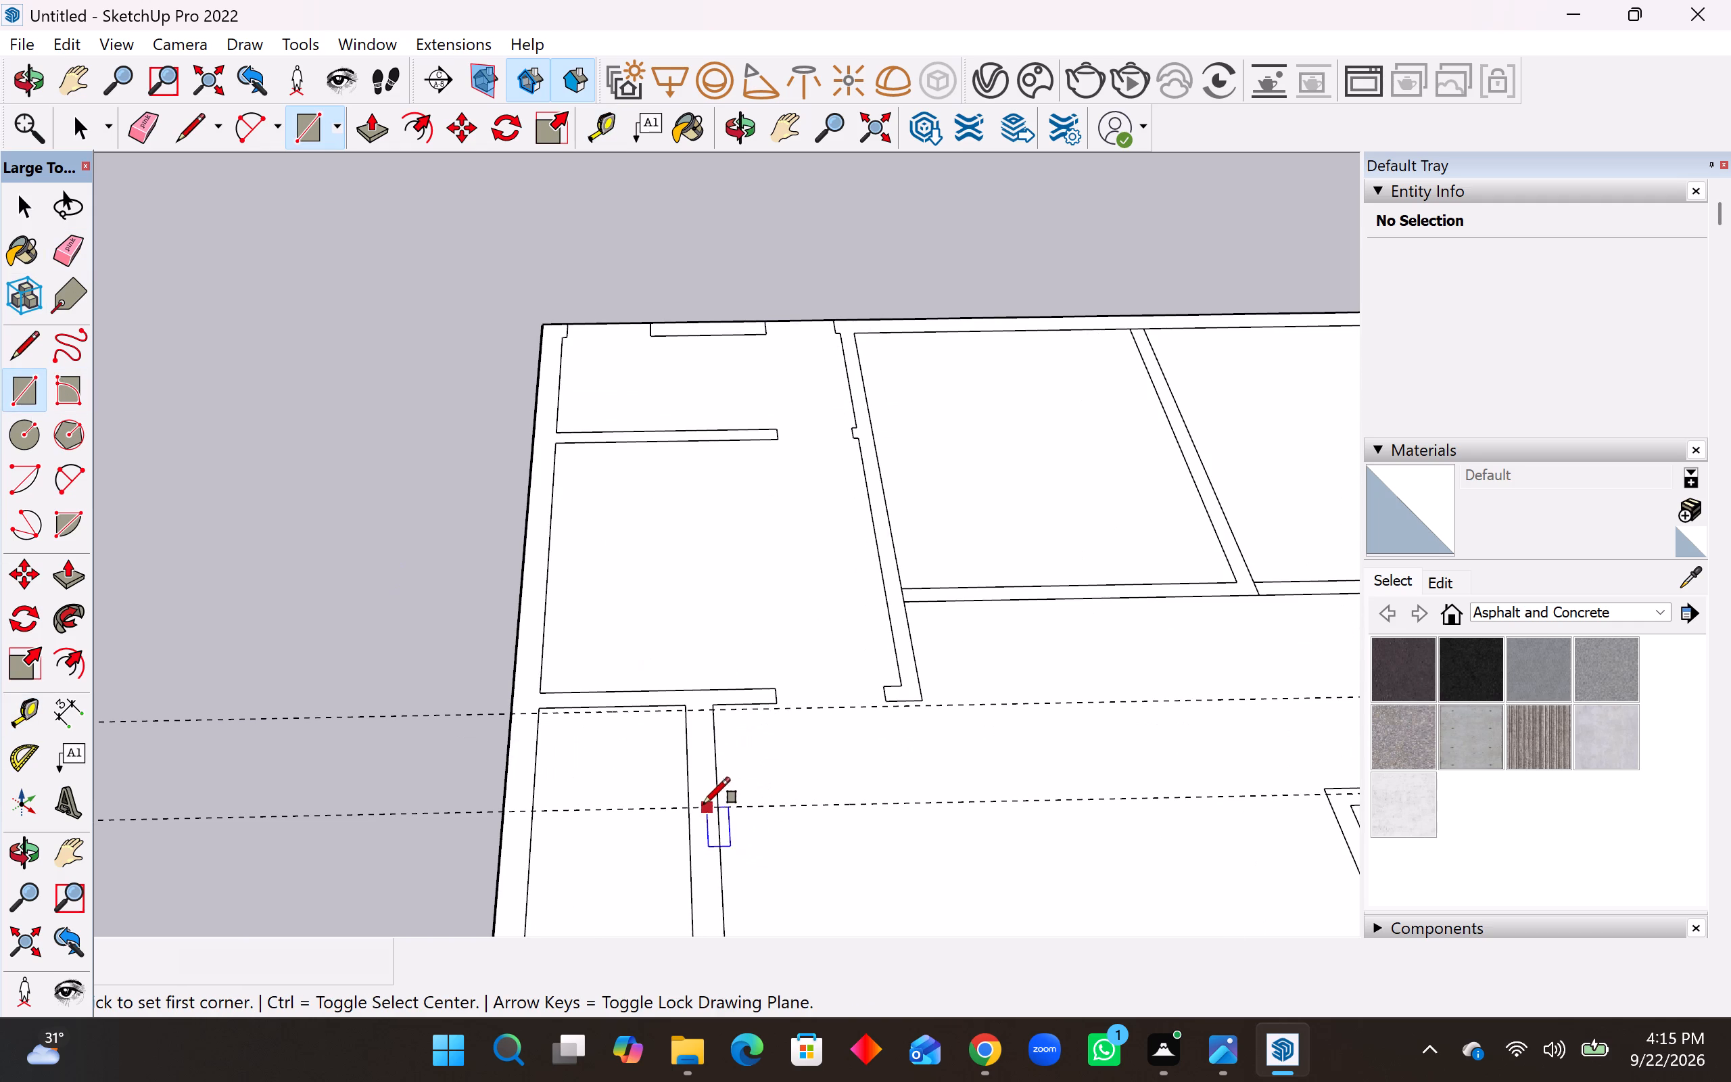
{"action": "left_click", "coordinate": [694, 809]}
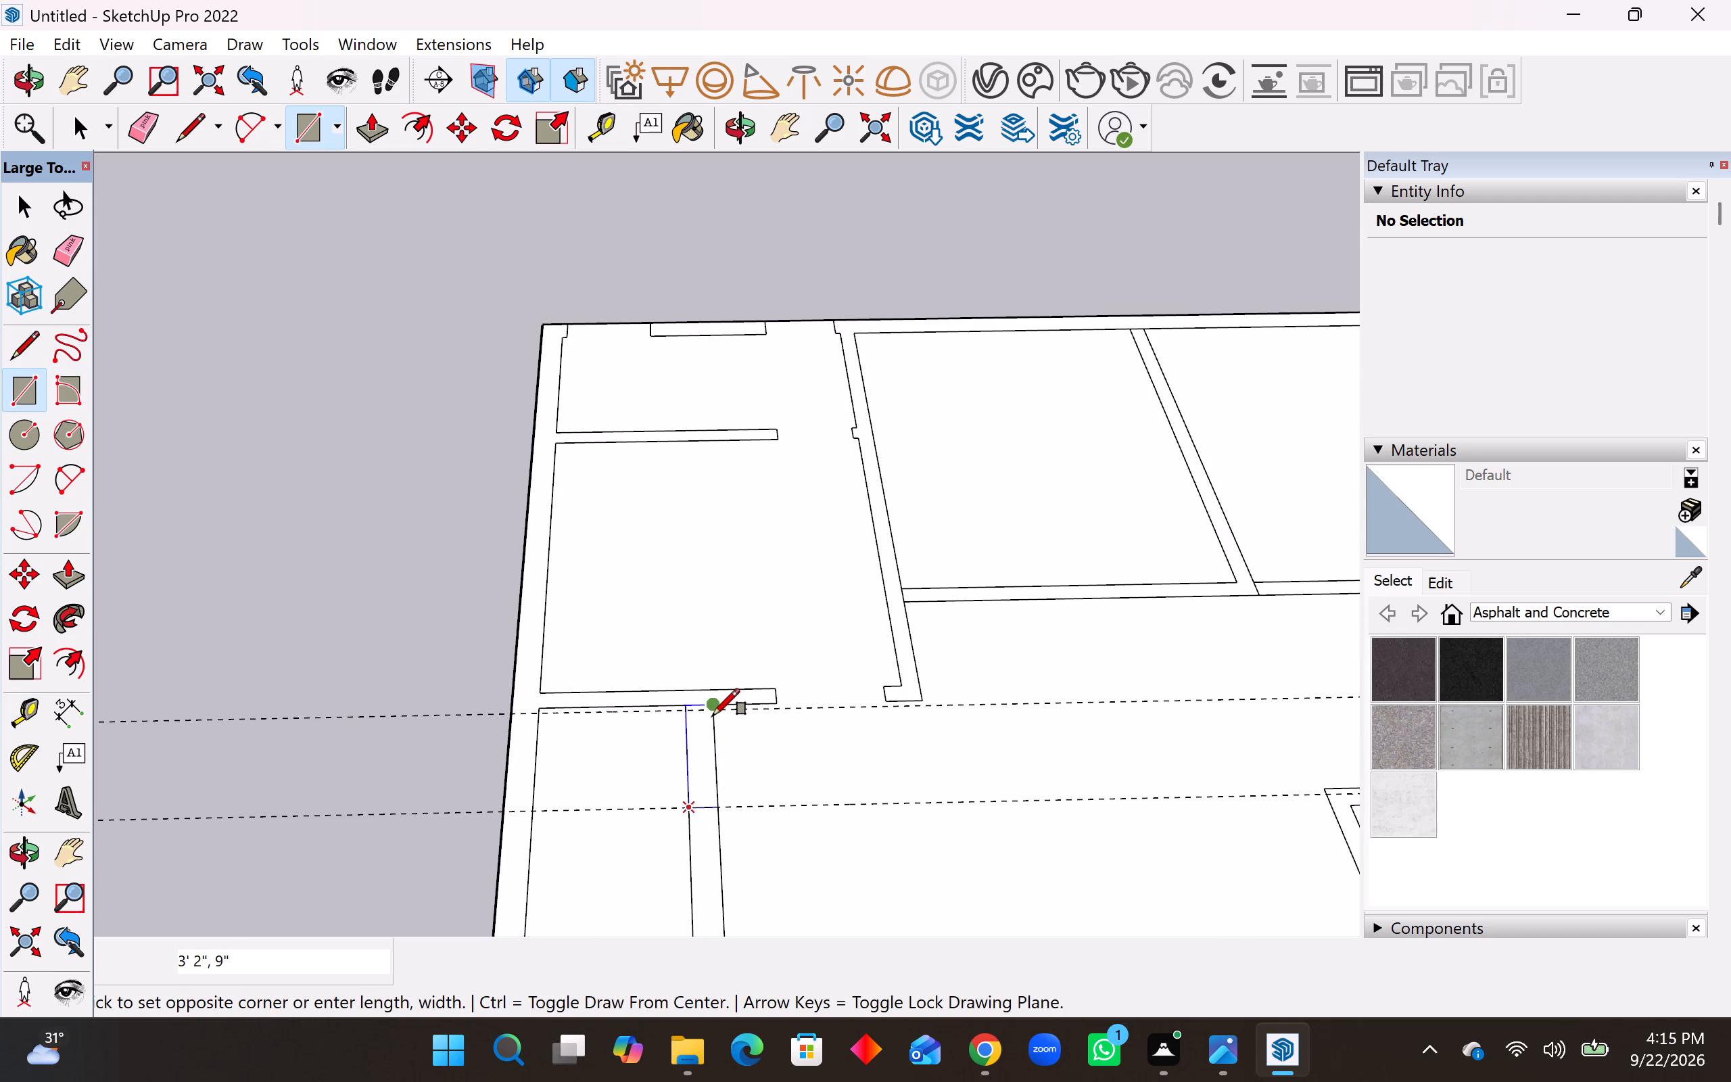
{"action": "scroll", "coordinate": [714, 718], "scroll_direction": "up", "scroll_amount": 8}
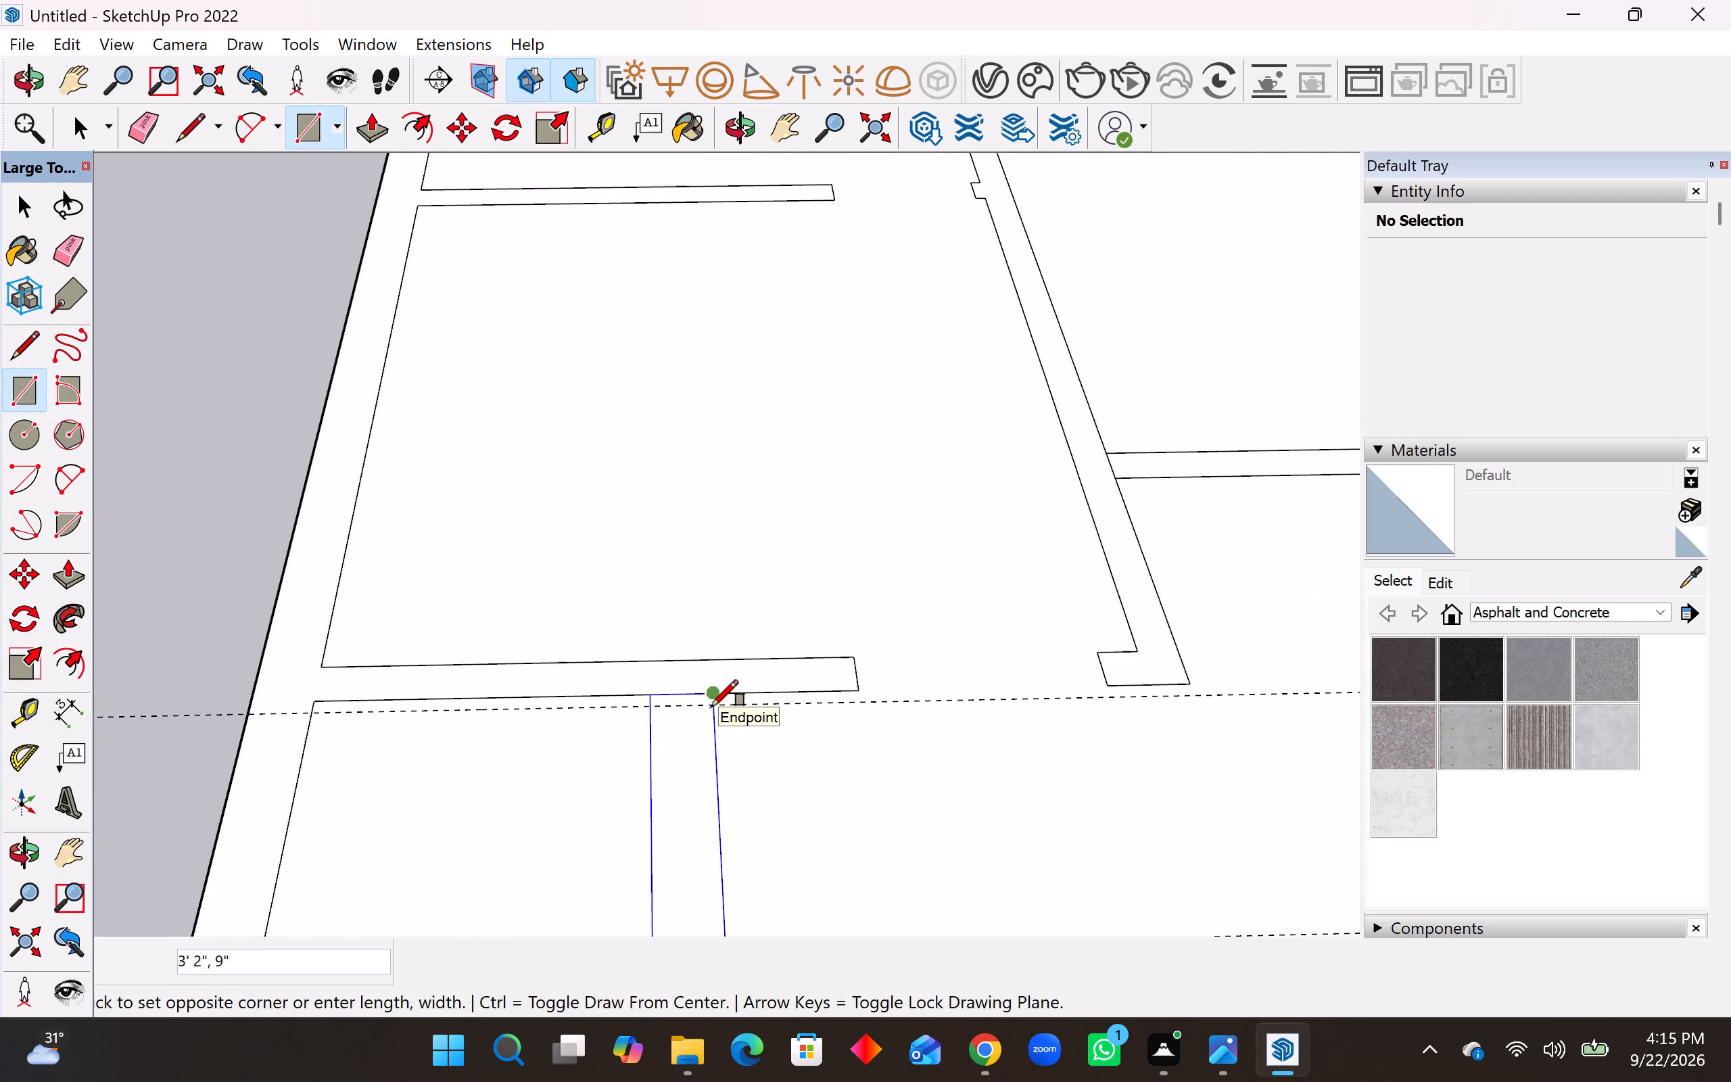
{"action": "scroll", "coordinate": [711, 707], "scroll_direction": "up", "scroll_amount": 3}
{"action": "left_click", "coordinate": [713, 707]}
{"action": "scroll", "coordinate": [751, 653], "scroll_direction": "down", "scroll_amount": 9}
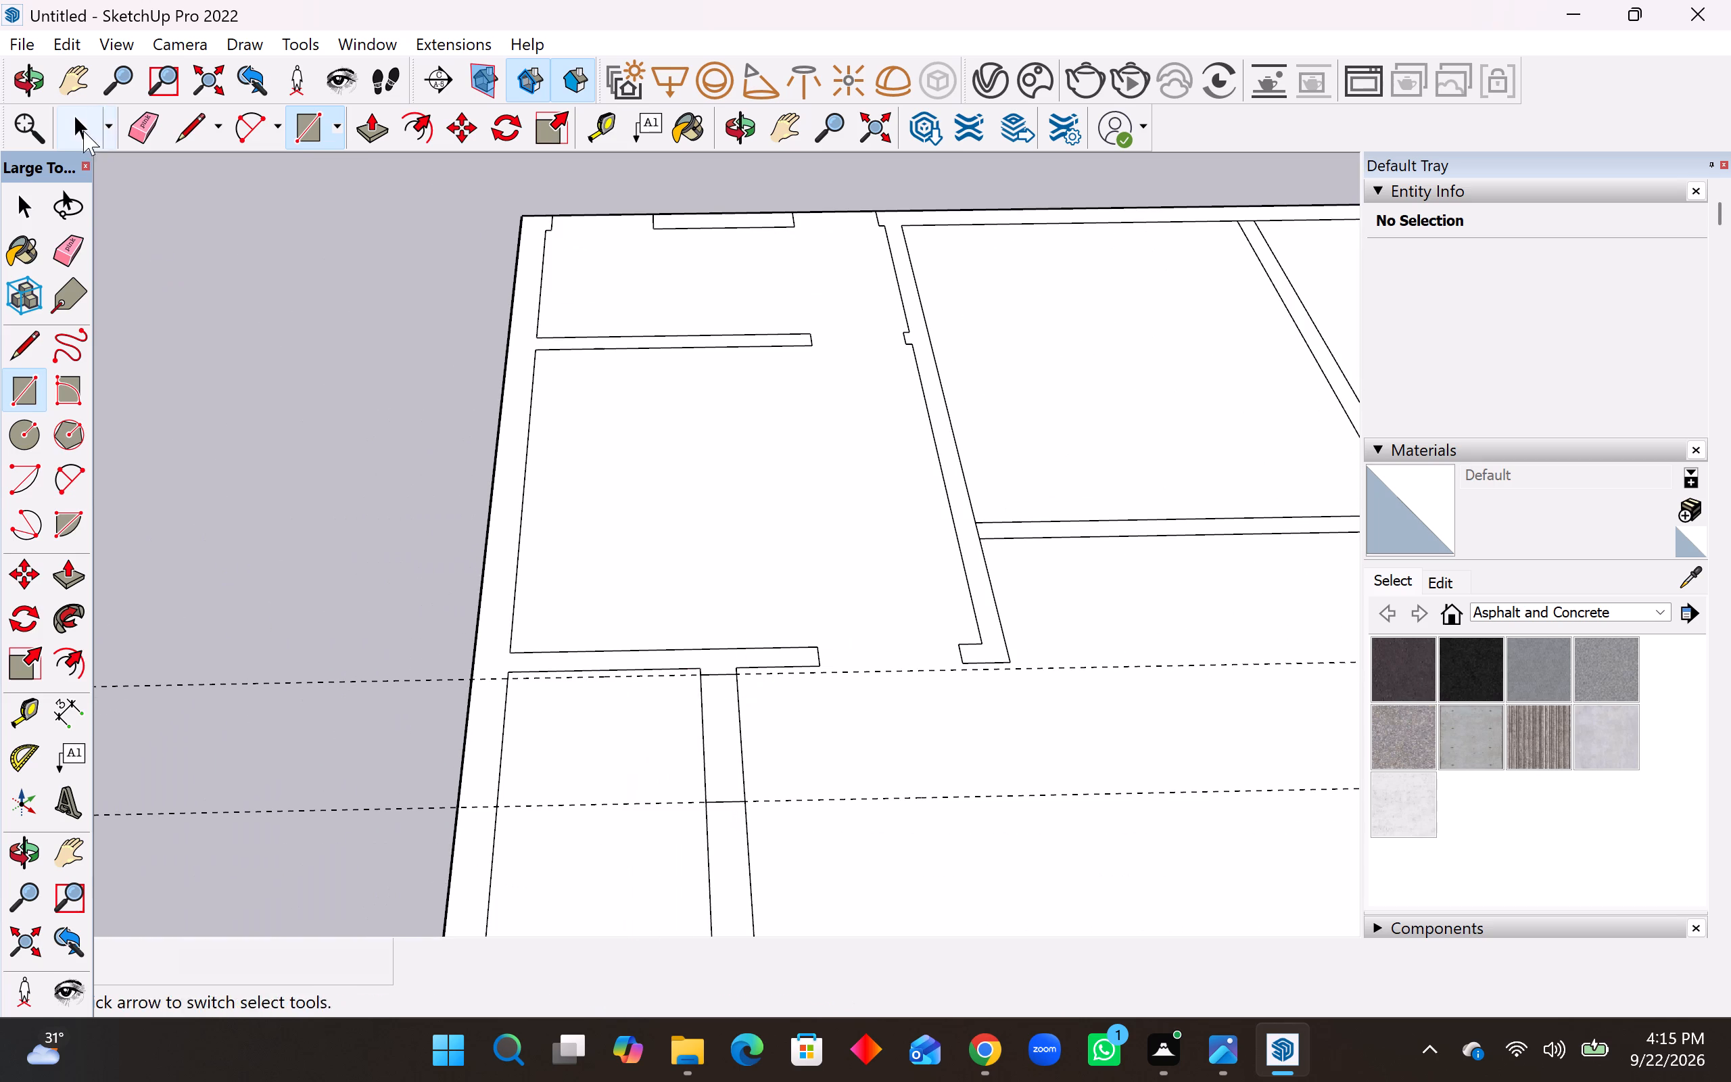
Erase both guides and the lengthwise partition's two edges within the opening.
{"action": "left_click", "coordinate": [76, 237]}
{"action": "left_click_drag", "start_coordinate": [356, 669], "coordinate": [364, 830]}
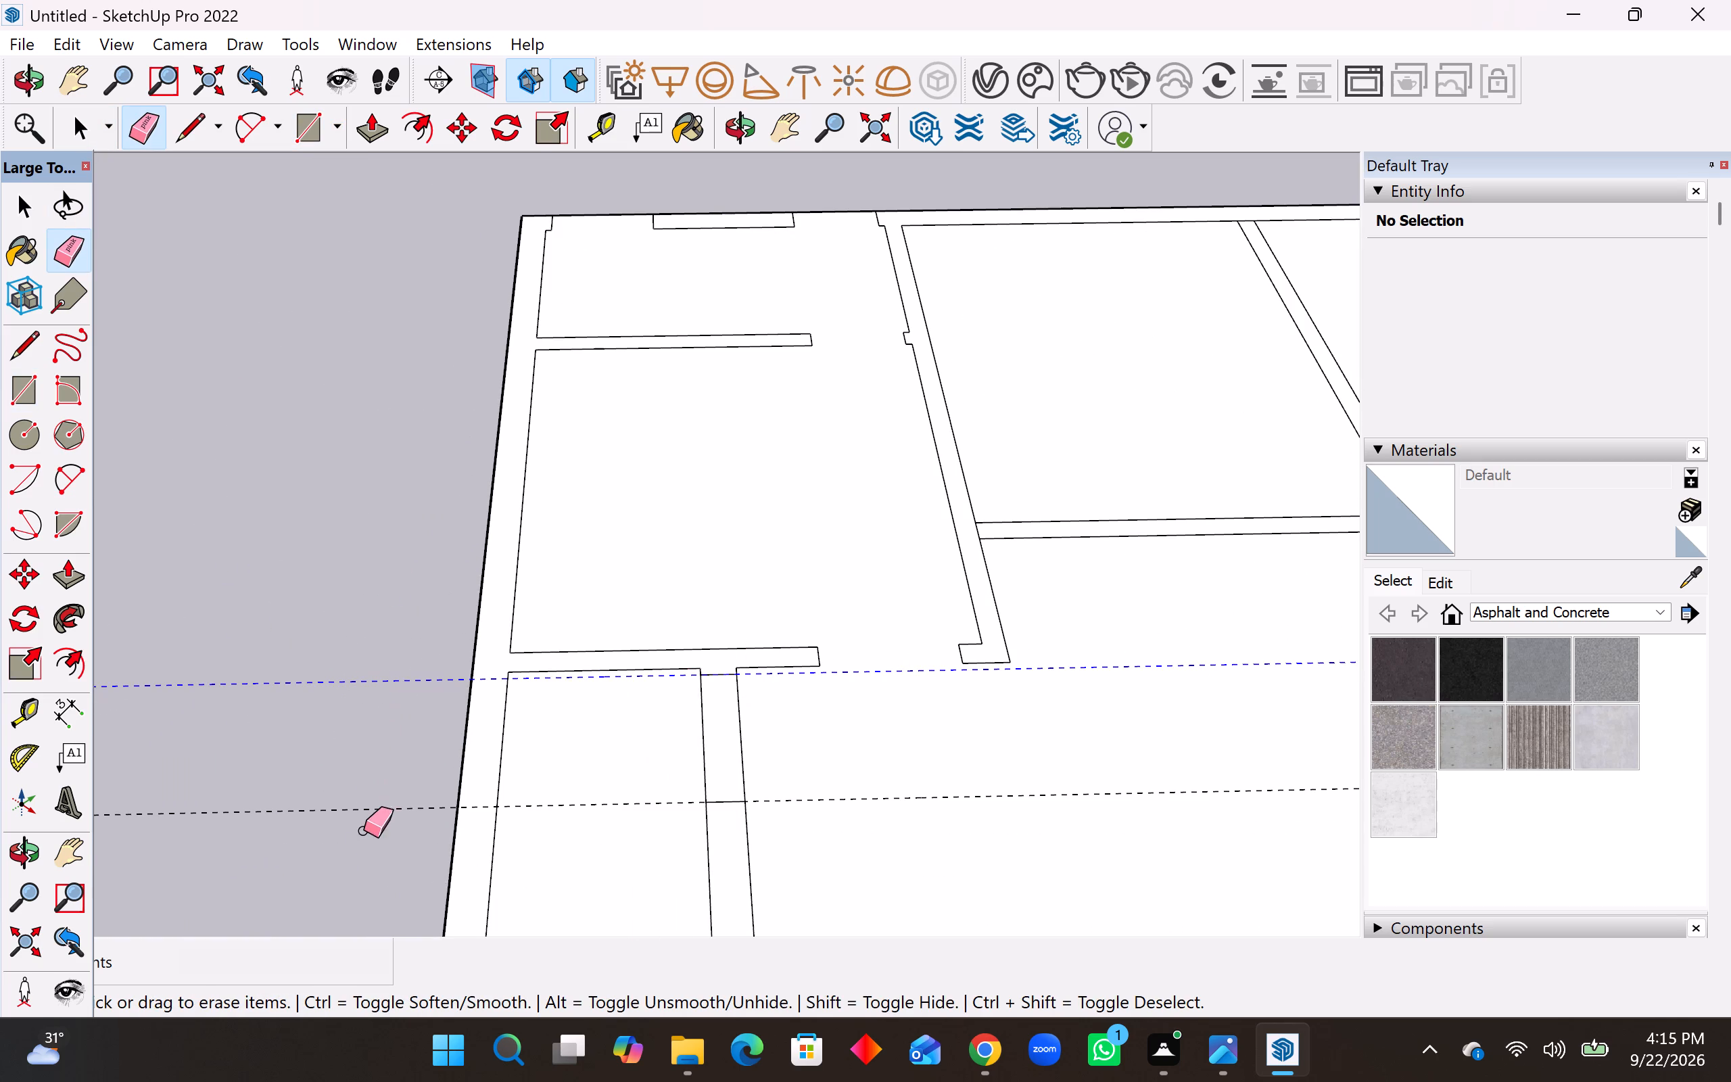
{"action": "left_click_drag", "start_coordinate": [364, 830], "coordinate": [365, 847]}
{"action": "left_click_drag", "start_coordinate": [374, 807], "coordinate": [371, 828]}
{"action": "left_click_drag", "start_coordinate": [685, 753], "coordinate": [705, 751]}
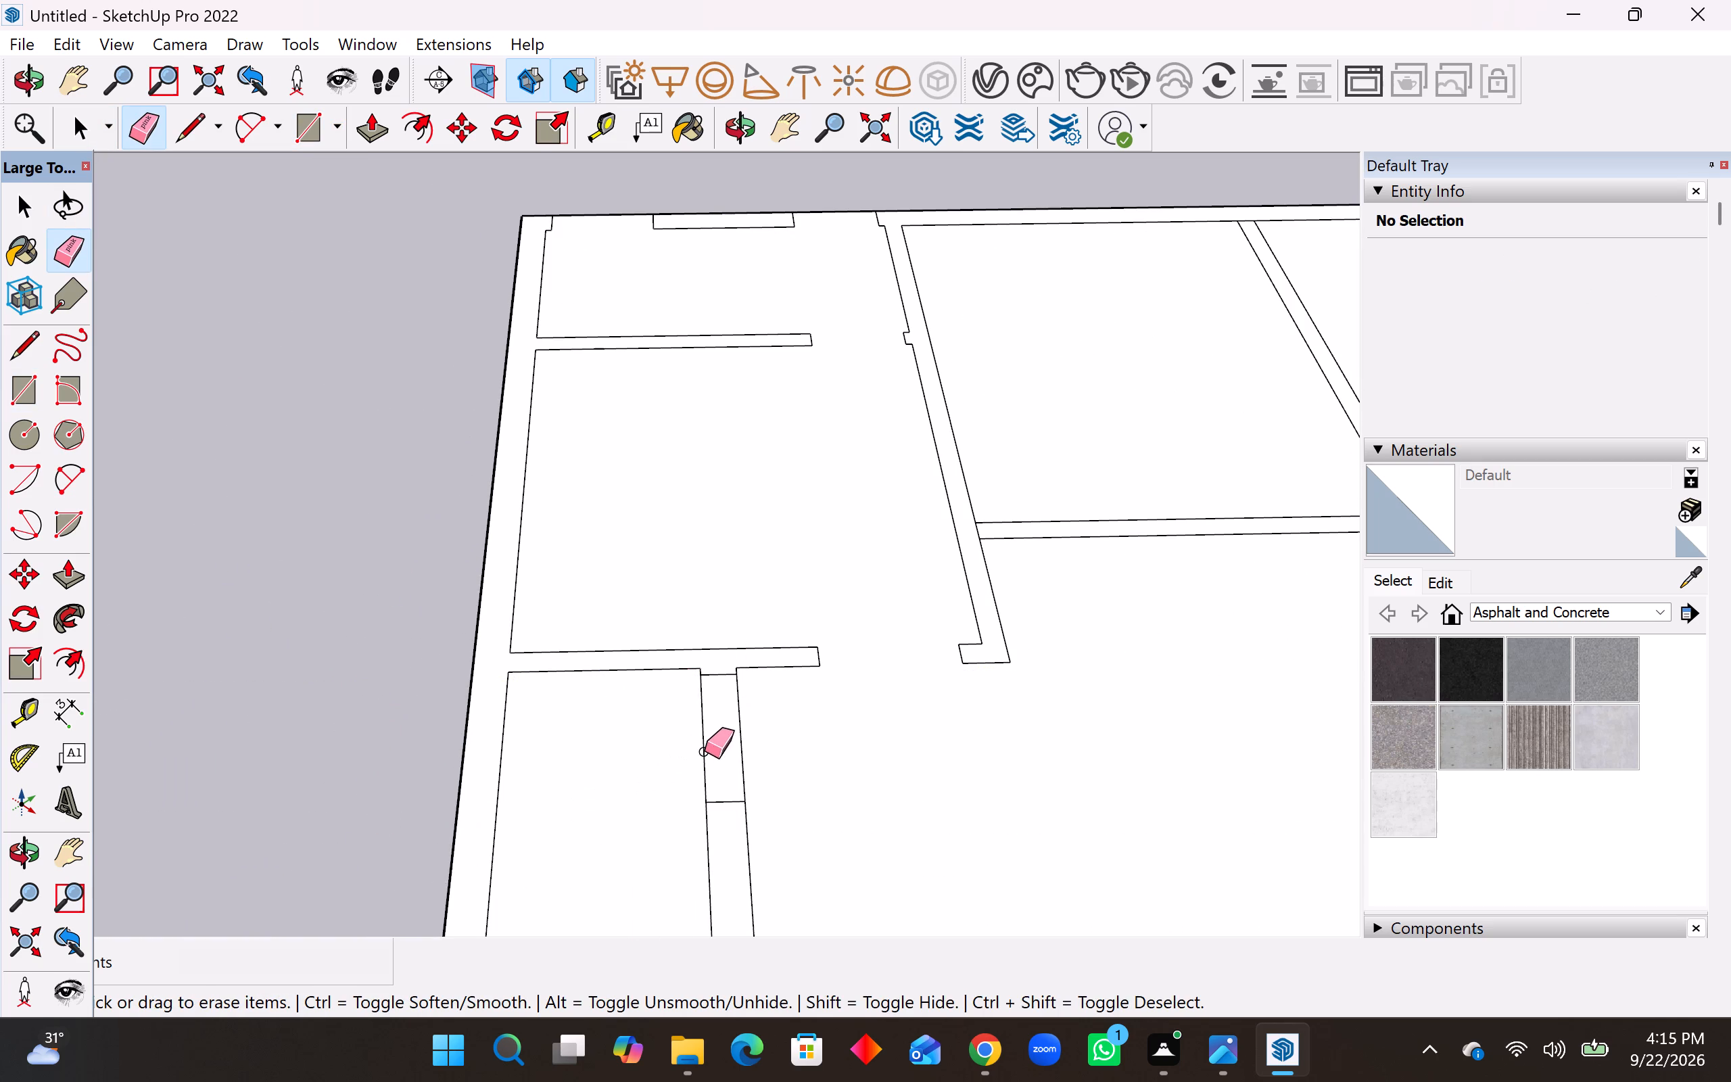
{"action": "left_click_drag", "start_coordinate": [705, 751], "coordinate": [758, 755]}
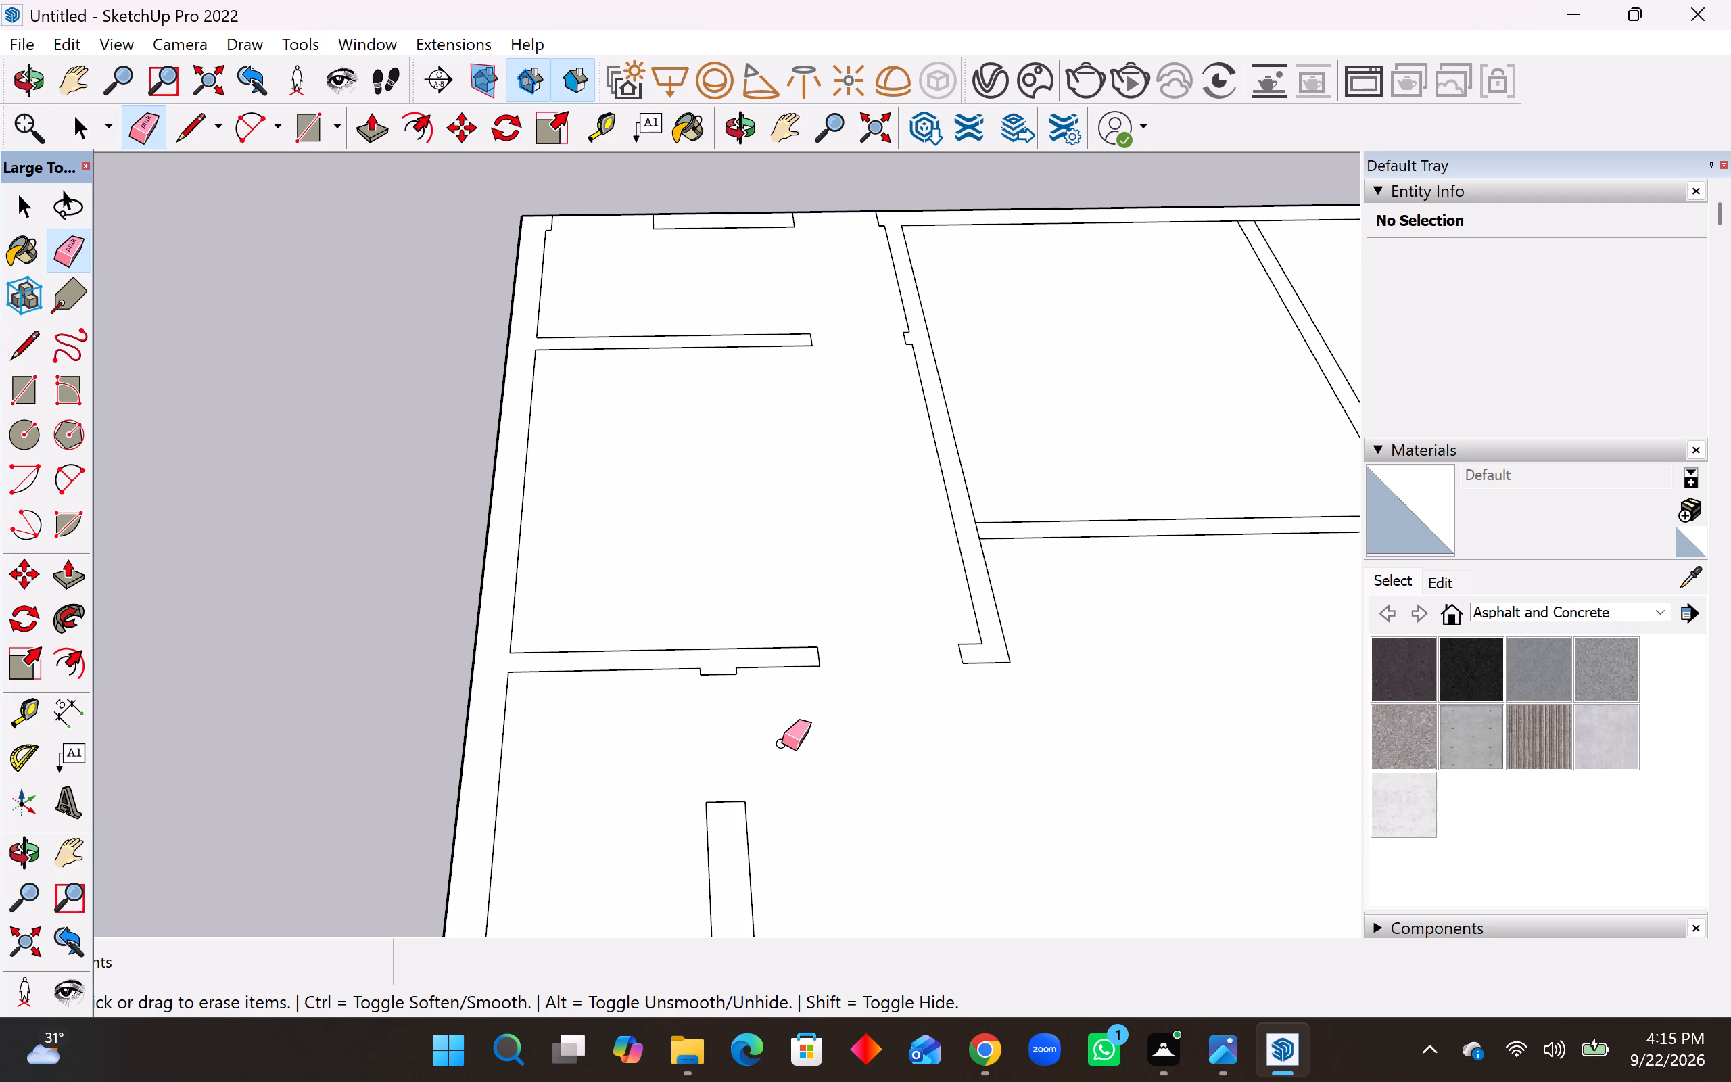
Erase the leftover edge segments where the front crosswise partition meets the lengthwise partition and the large front-right room's side partition.
{"action": "scroll", "coordinate": [776, 675], "scroll_direction": "down", "scroll_amount": 3}
{"action": "scroll", "coordinate": [614, 569], "scroll_direction": "down", "scroll_amount": 4}
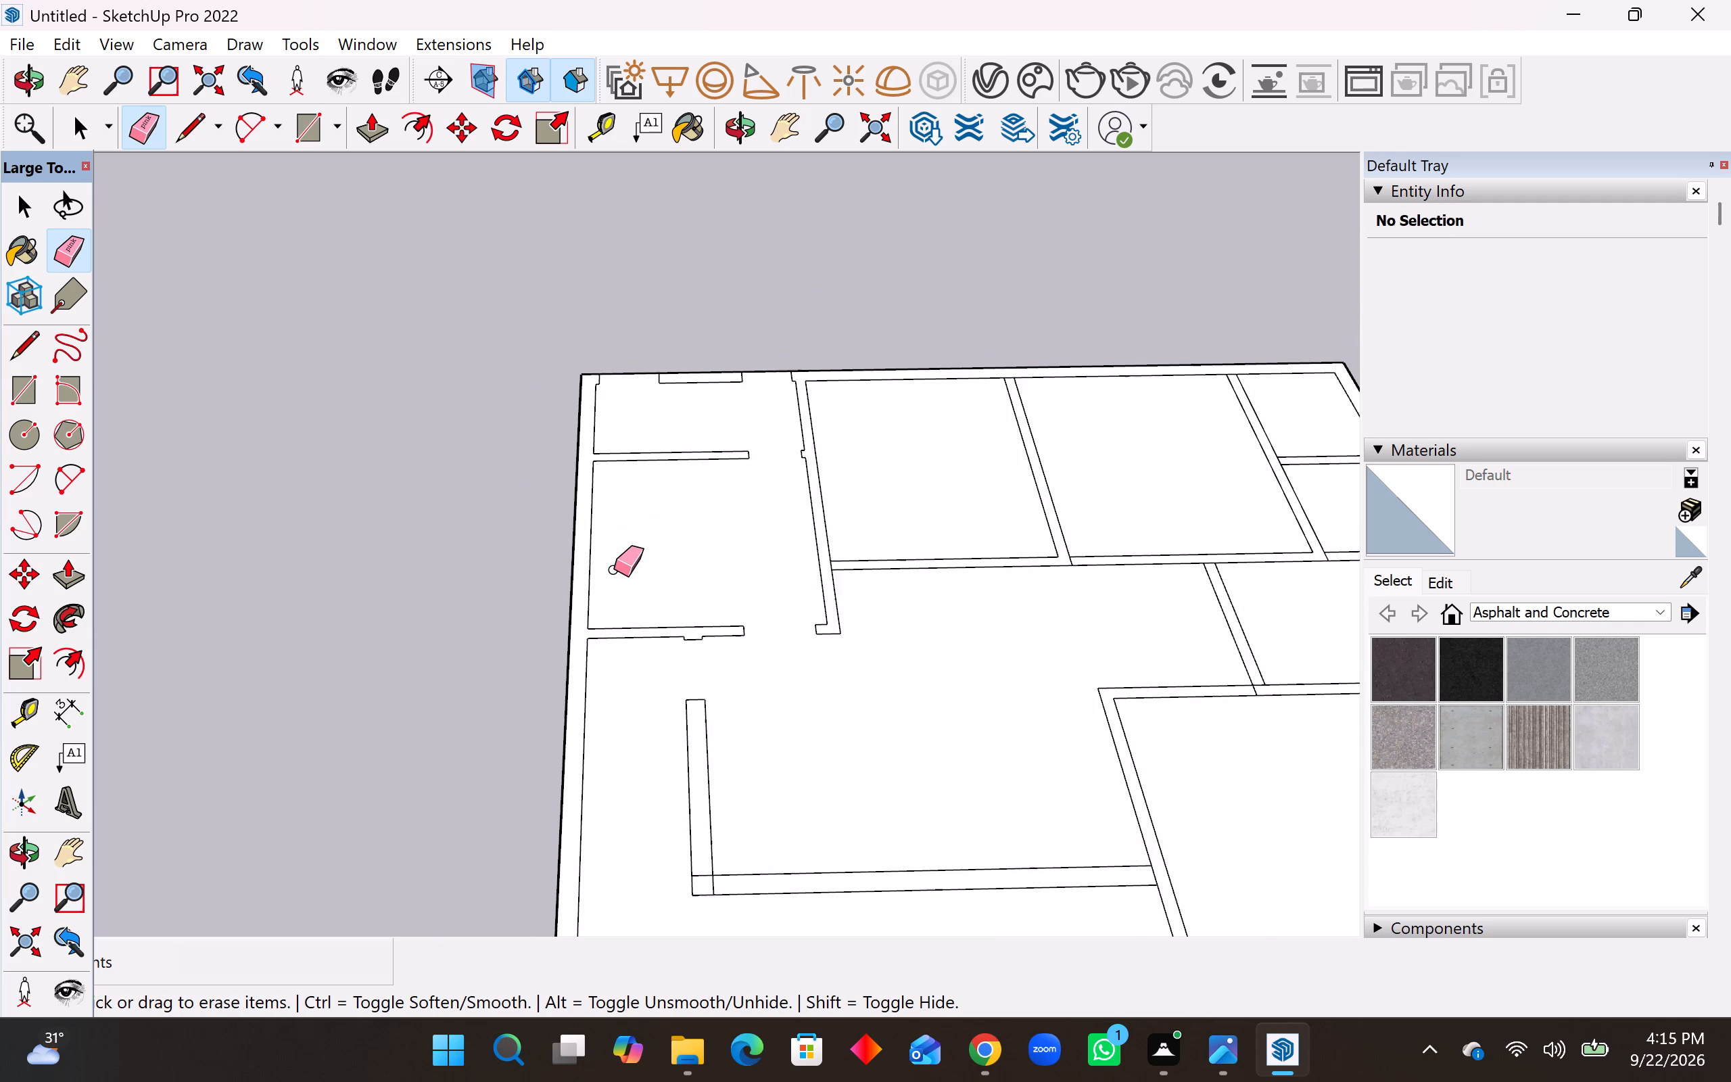
{"action": "scroll", "coordinate": [614, 569], "scroll_direction": "down", "scroll_amount": 5}
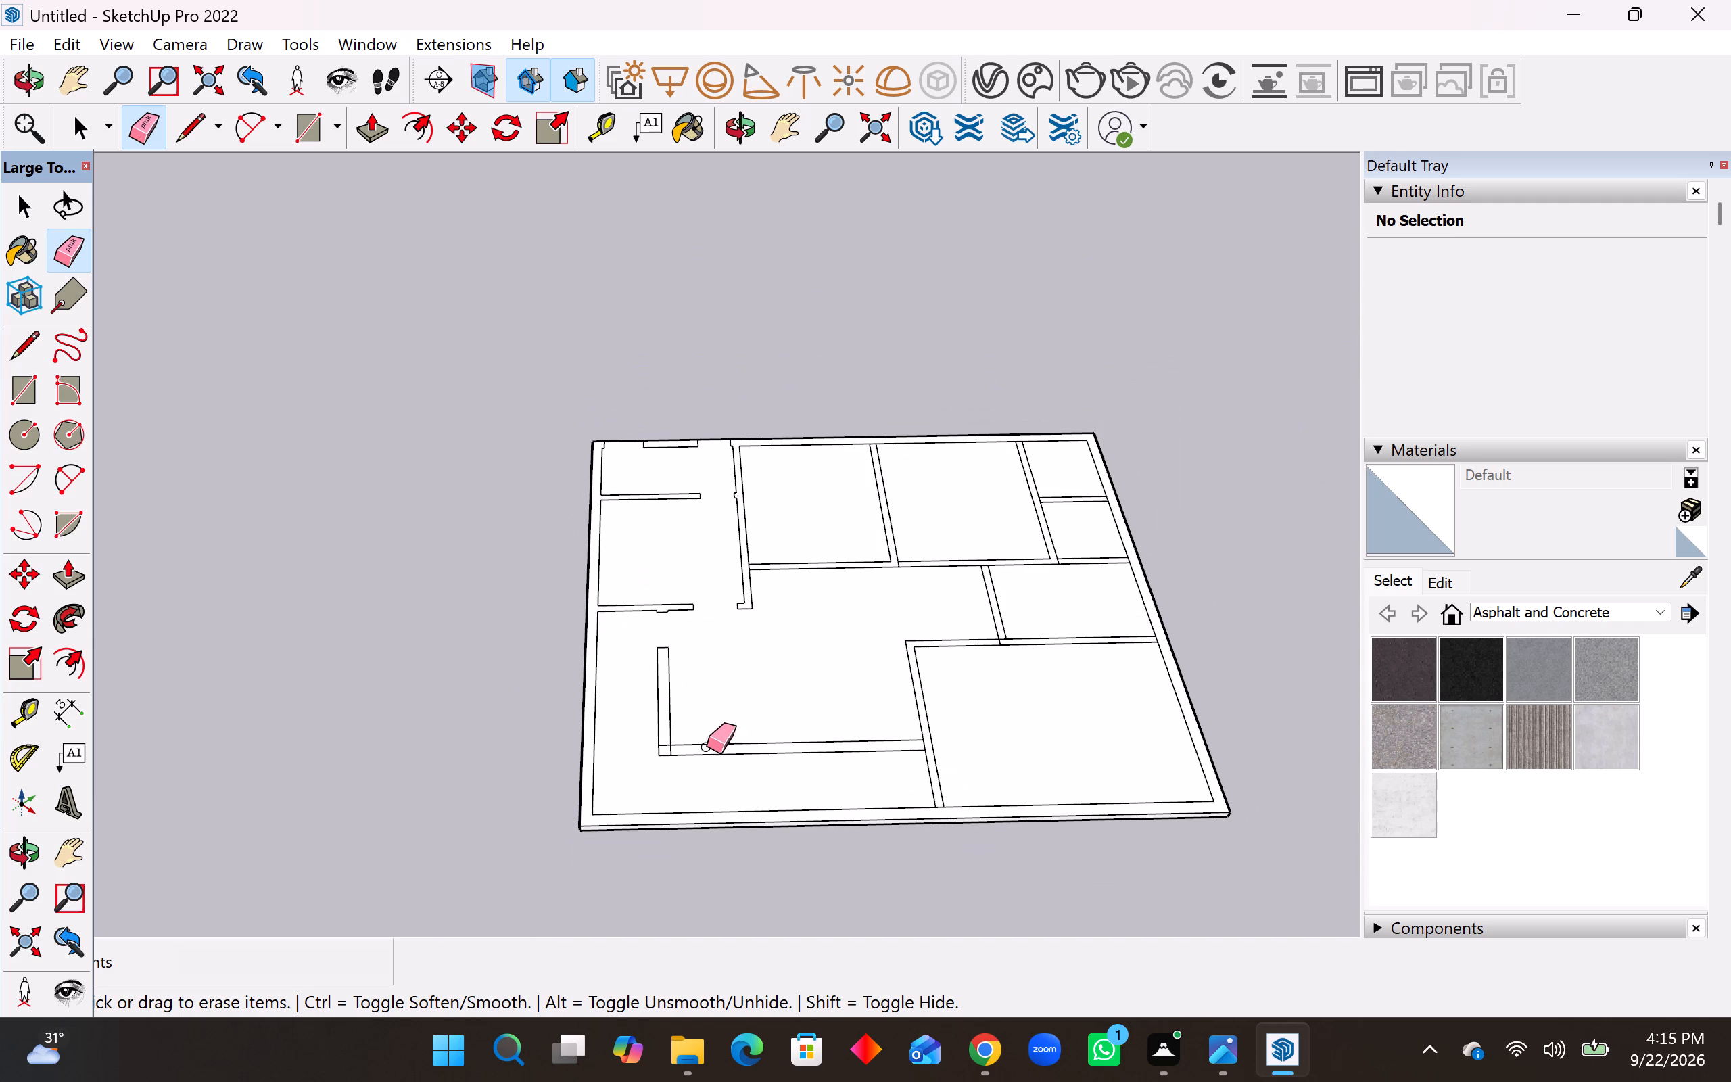
{"action": "scroll", "coordinate": [717, 768], "scroll_direction": "up", "scroll_amount": 8}
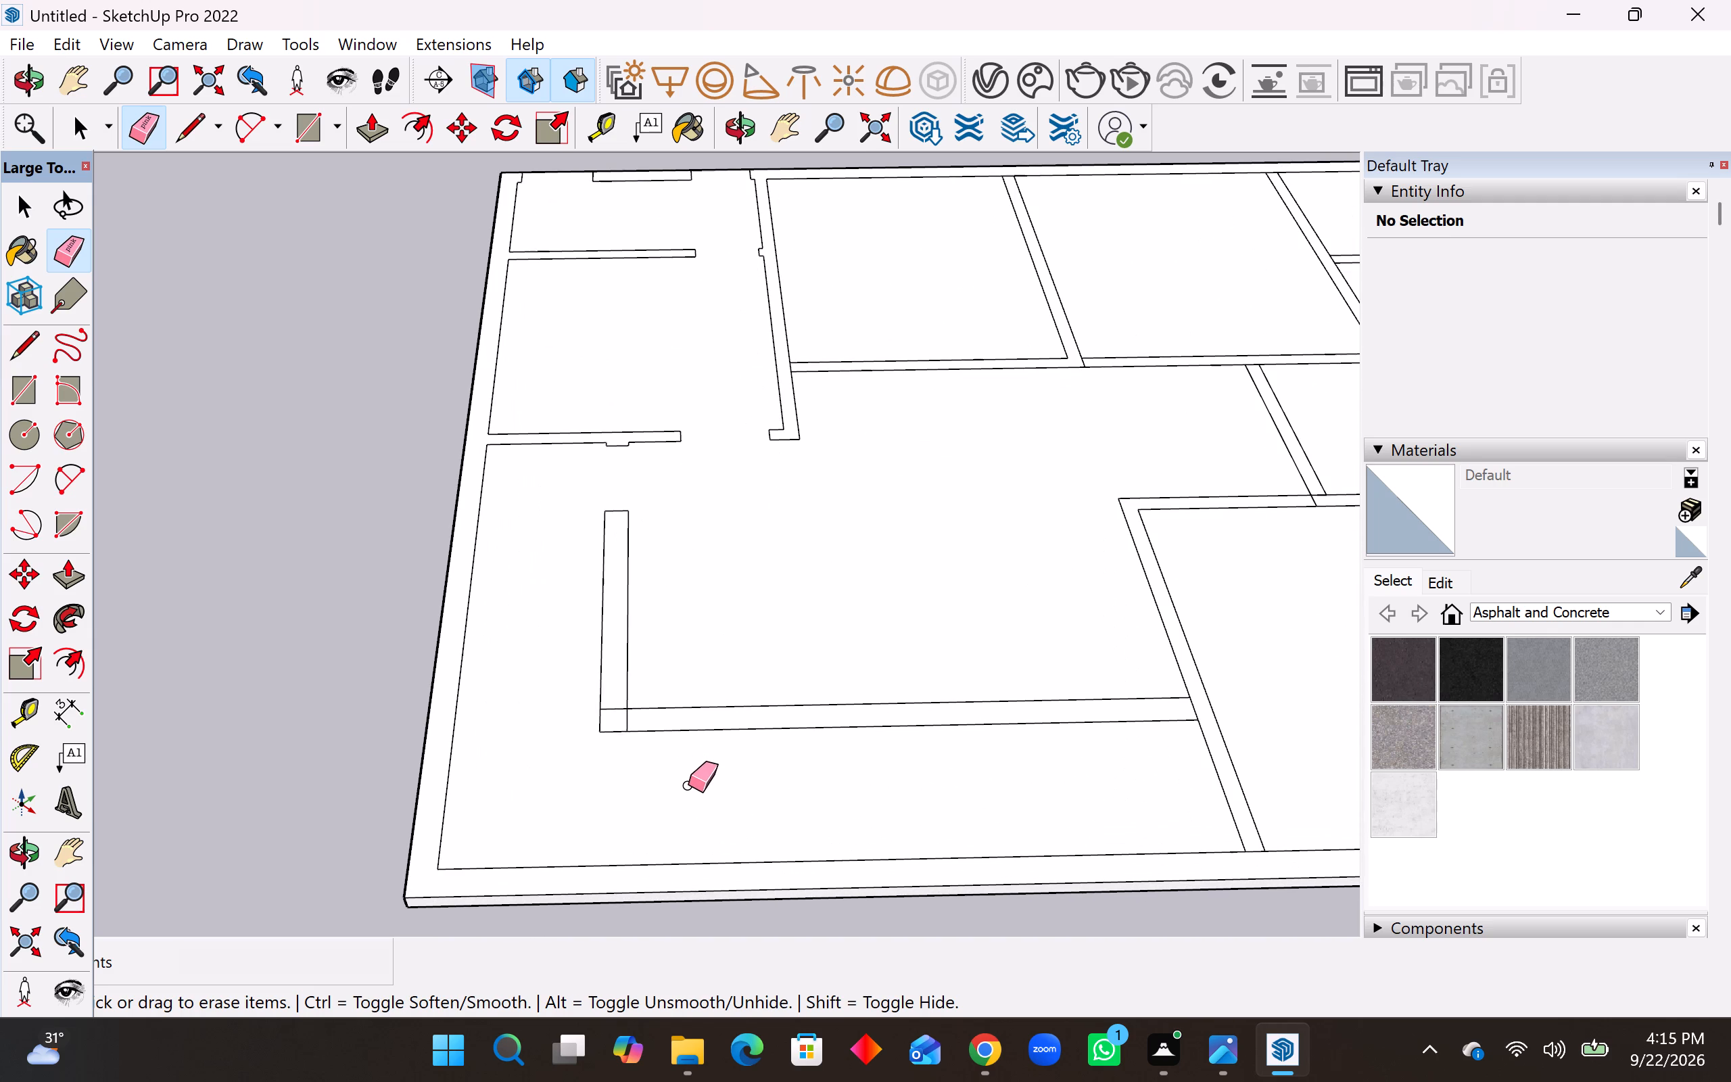
{"action": "left_click_drag", "start_coordinate": [613, 707], "coordinate": [632, 723]}
{"action": "scroll", "coordinate": [552, 715], "scroll_direction": "down", "scroll_amount": 4}
{"action": "scroll", "coordinate": [1120, 722], "scroll_direction": "up", "scroll_amount": 1}
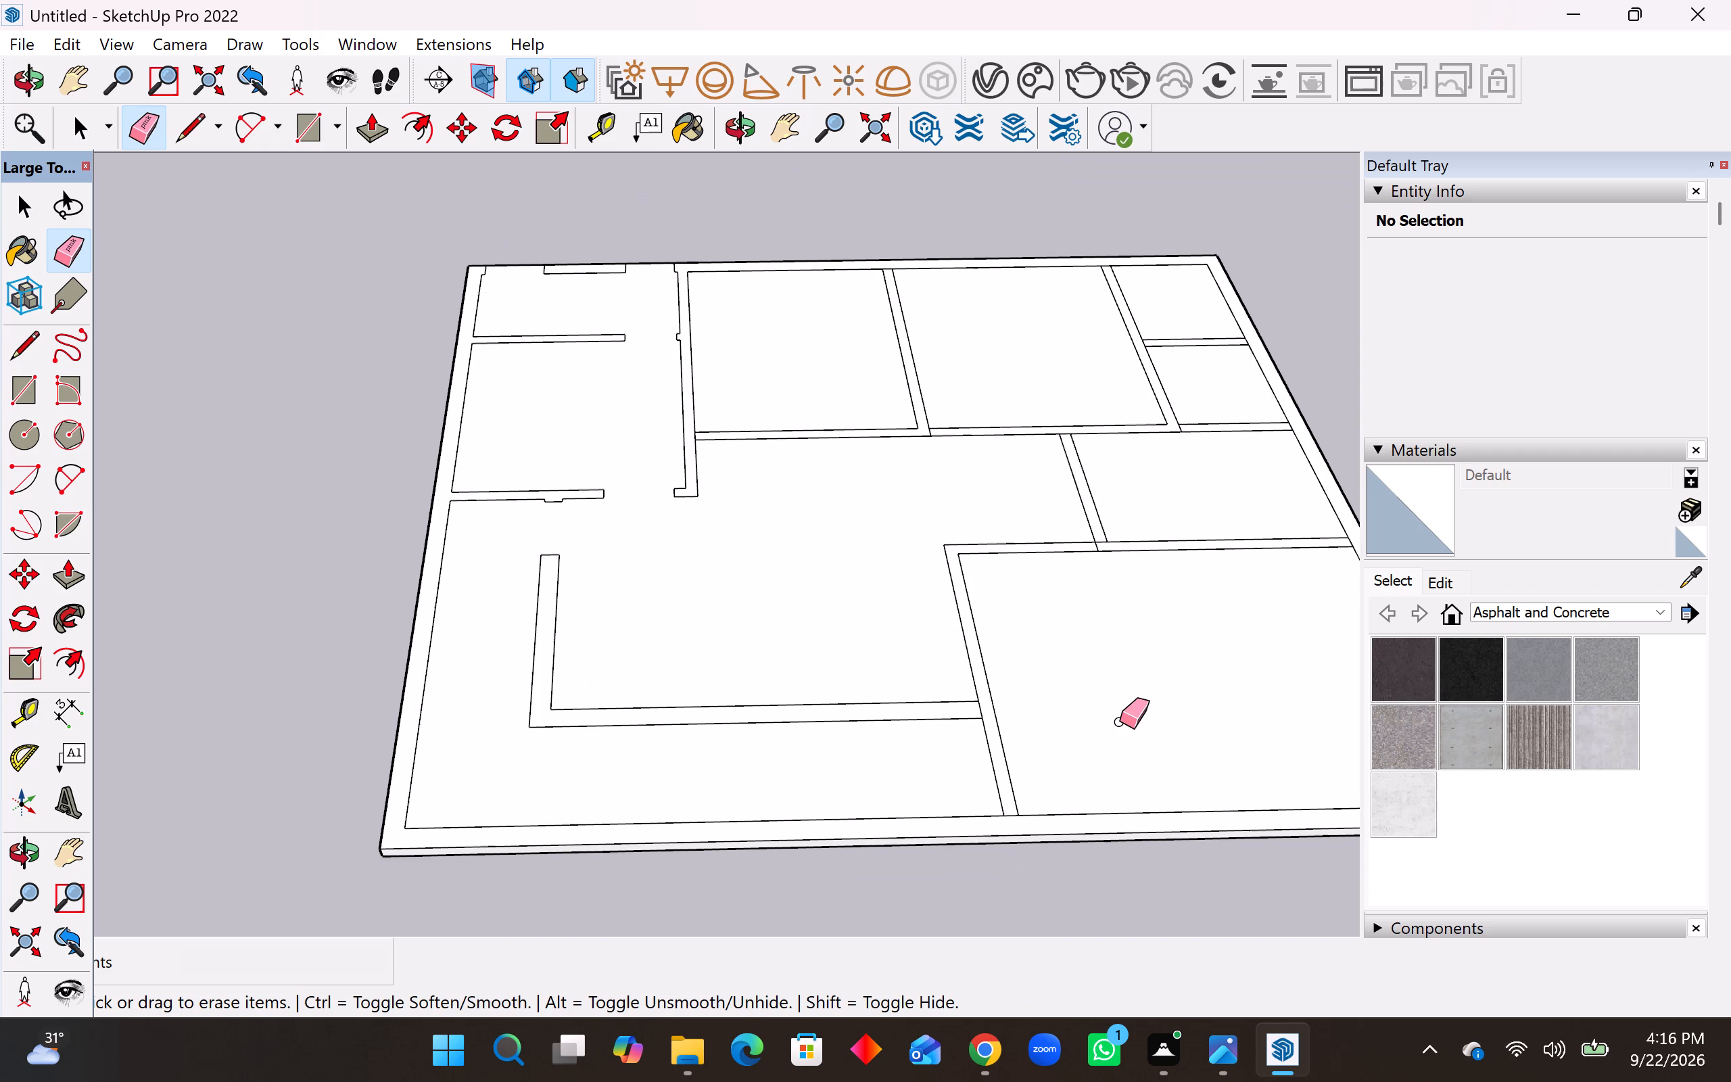
{"action": "scroll", "coordinate": [900, 718], "scroll_direction": "down", "scroll_amount": 3}
{"action": "scroll", "coordinate": [1184, 626], "scroll_direction": "up", "scroll_amount": 3}
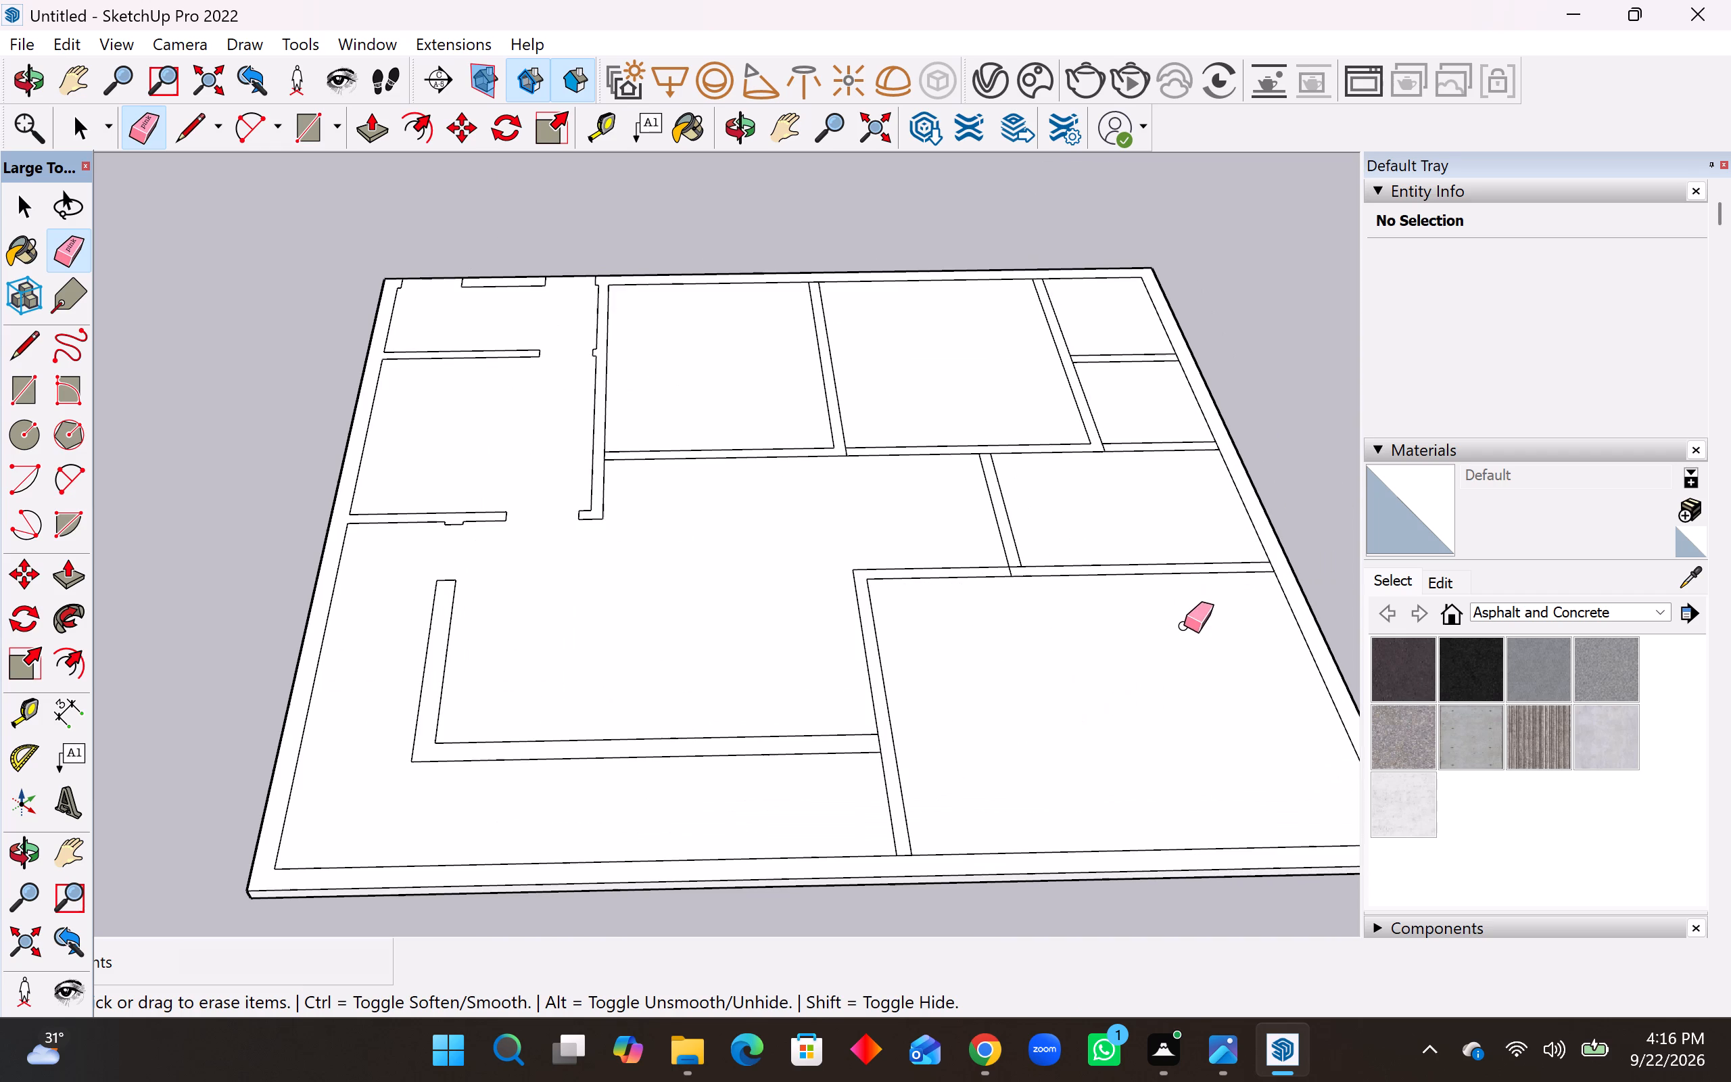
{"action": "scroll", "coordinate": [880, 741], "scroll_direction": "up", "scroll_amount": 2}
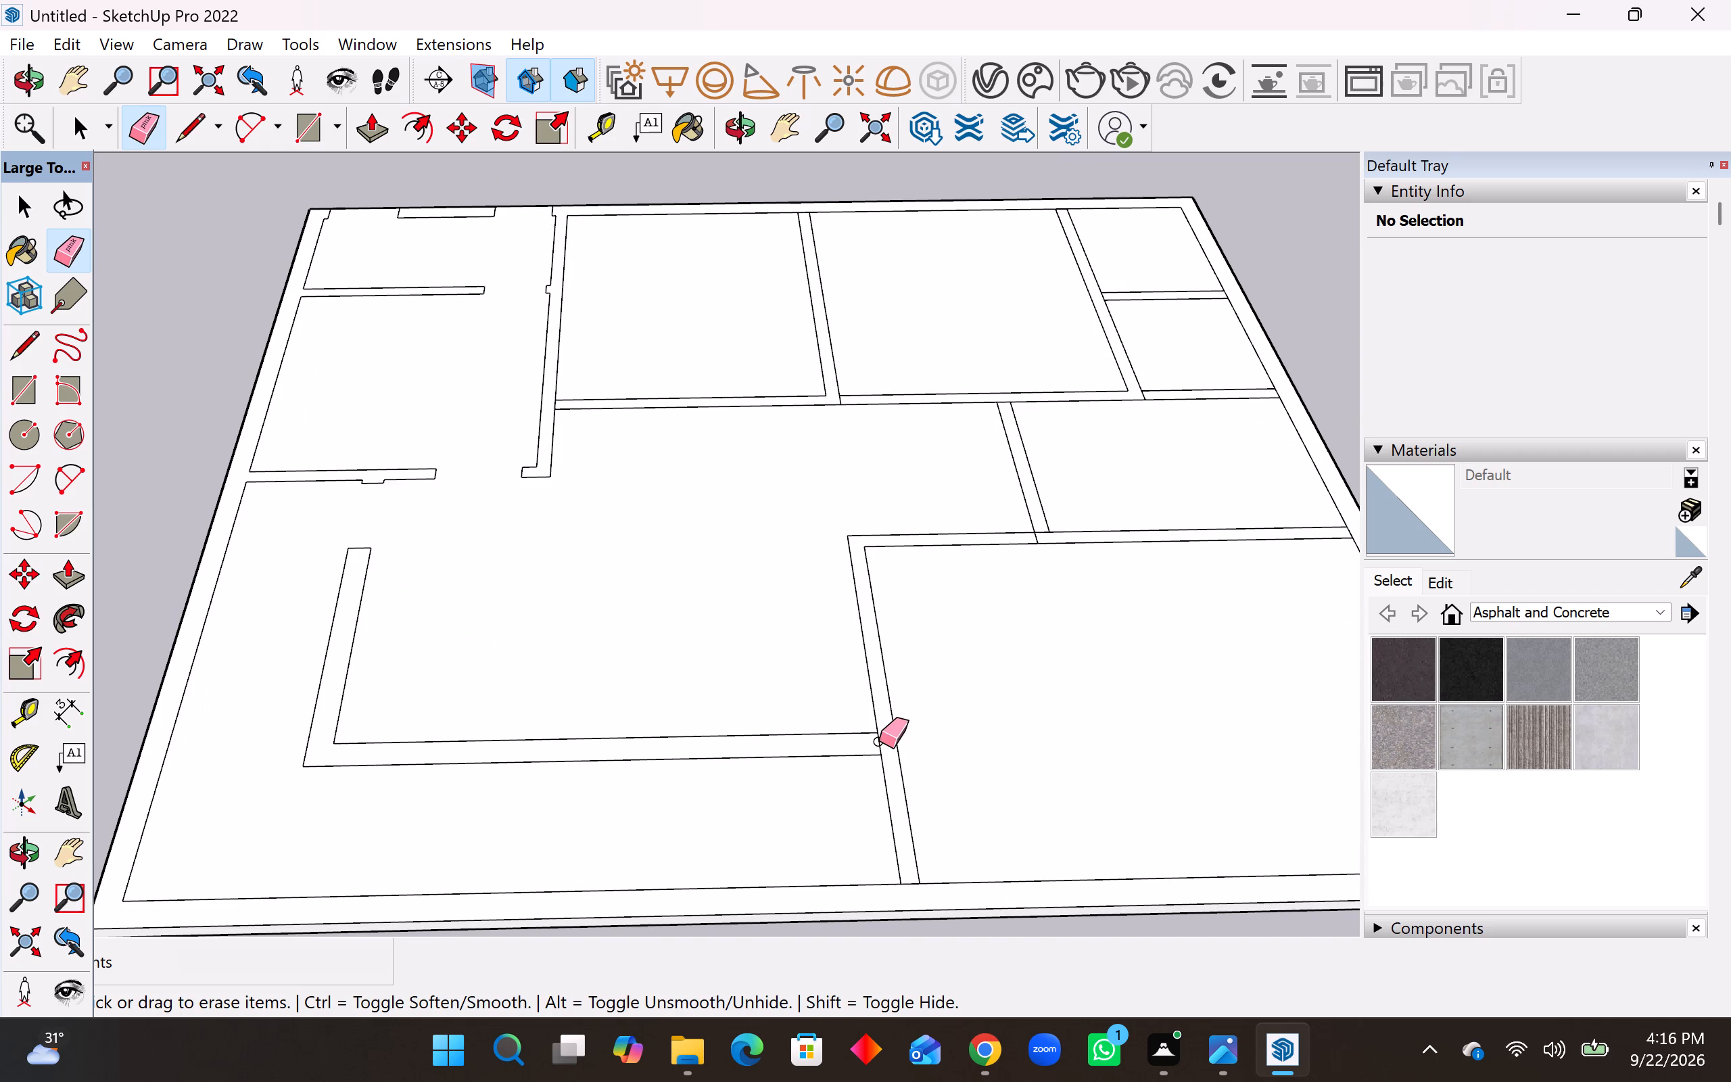
{"action": "left_click", "coordinate": [879, 741]}
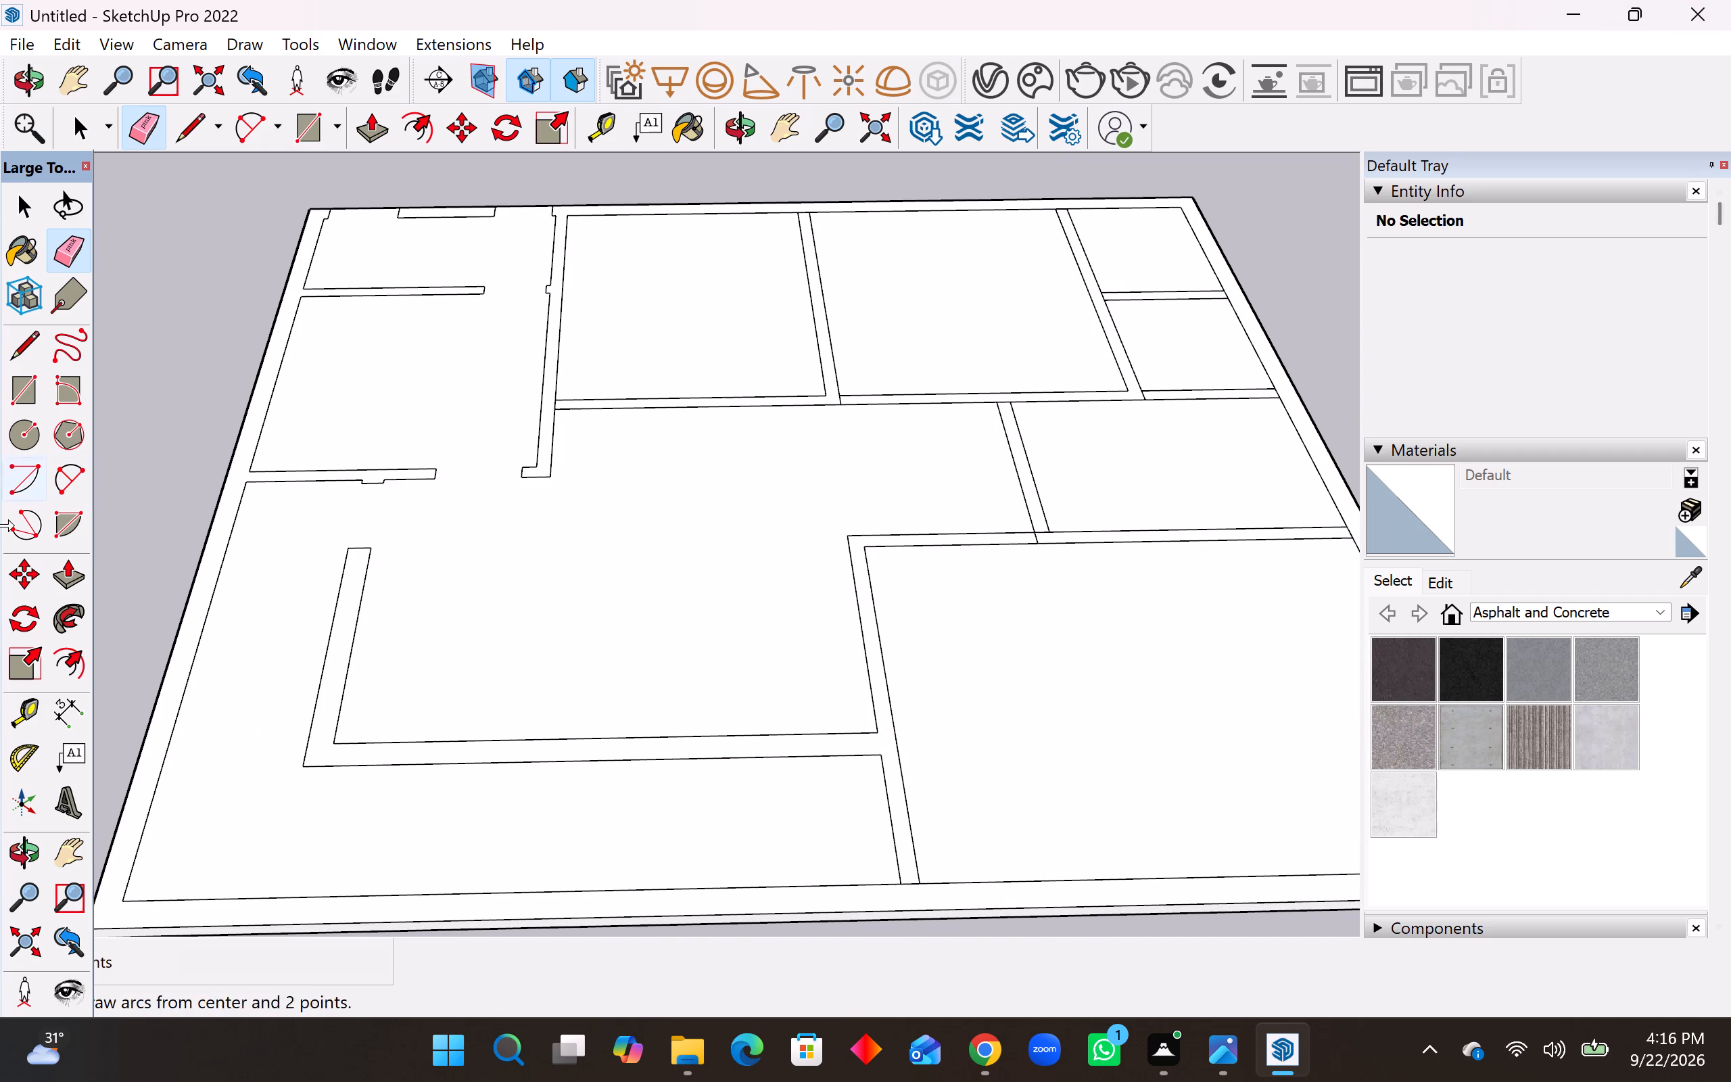
Place a guide 2" inside the large front-right room's side partition and another guide 3' further into the room.
{"action": "left_click", "coordinate": [23, 719]}
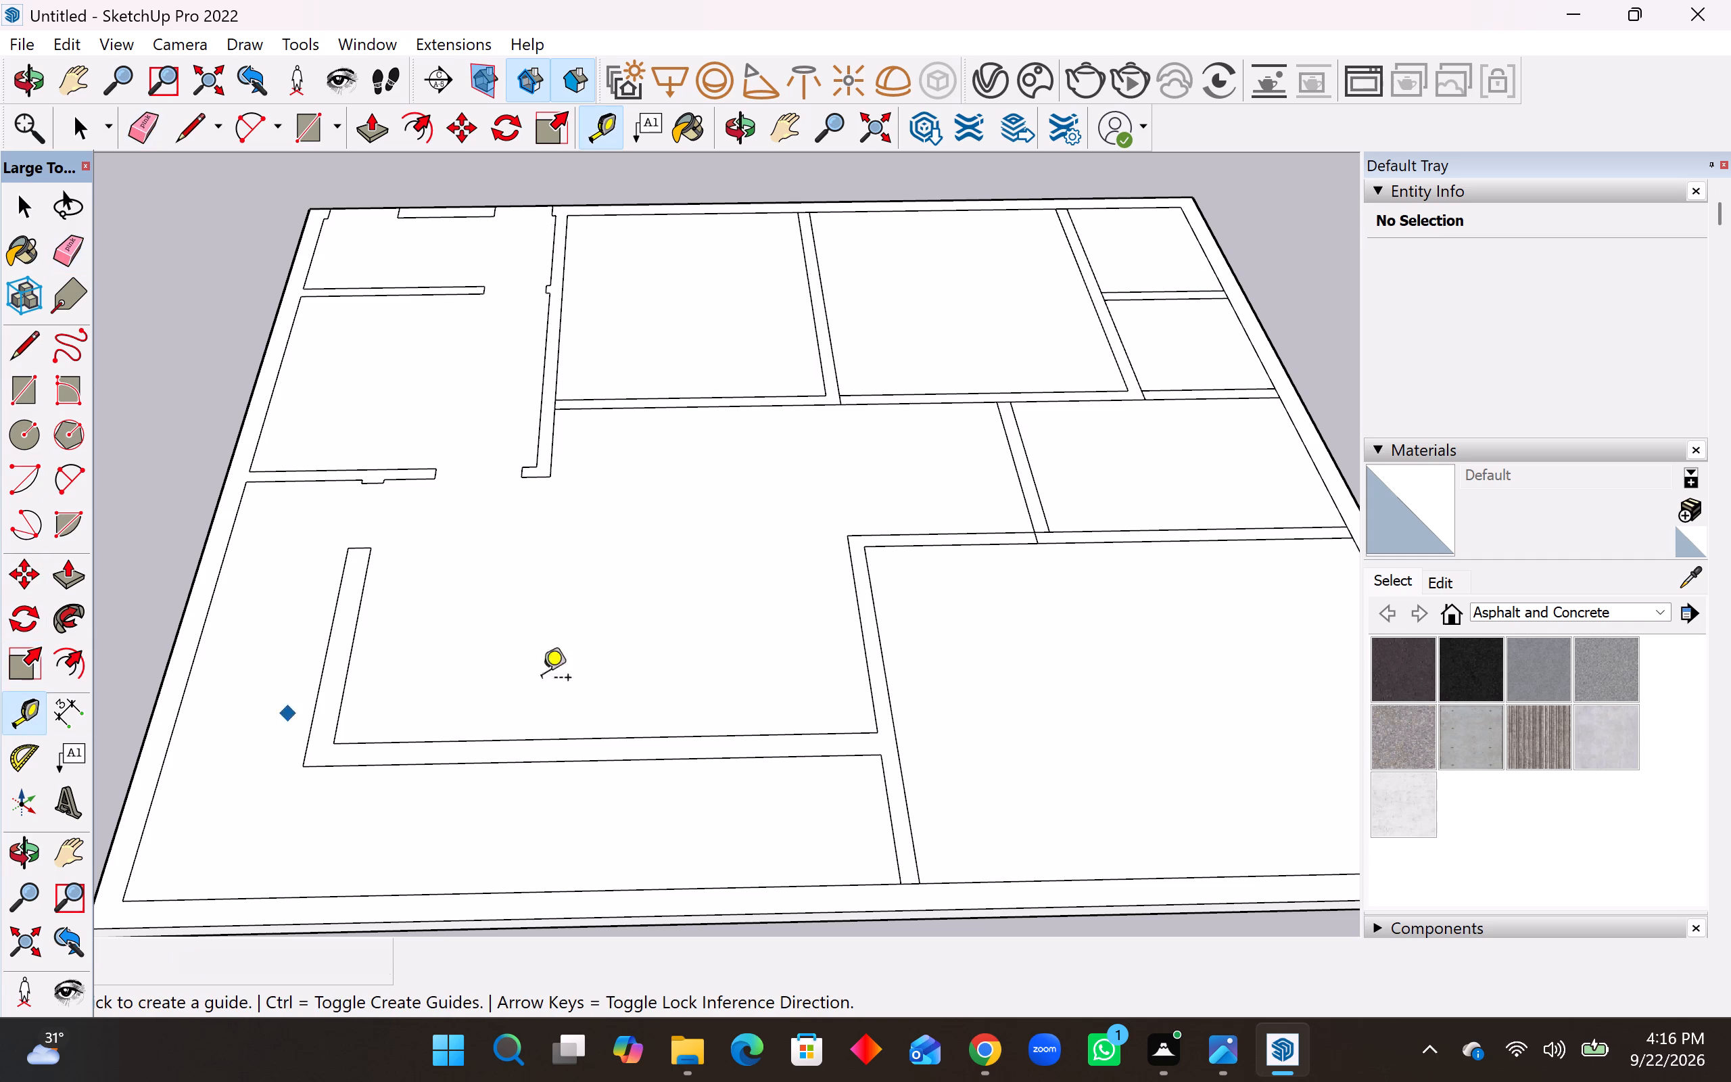
{"action": "left_click", "coordinate": [891, 652]}
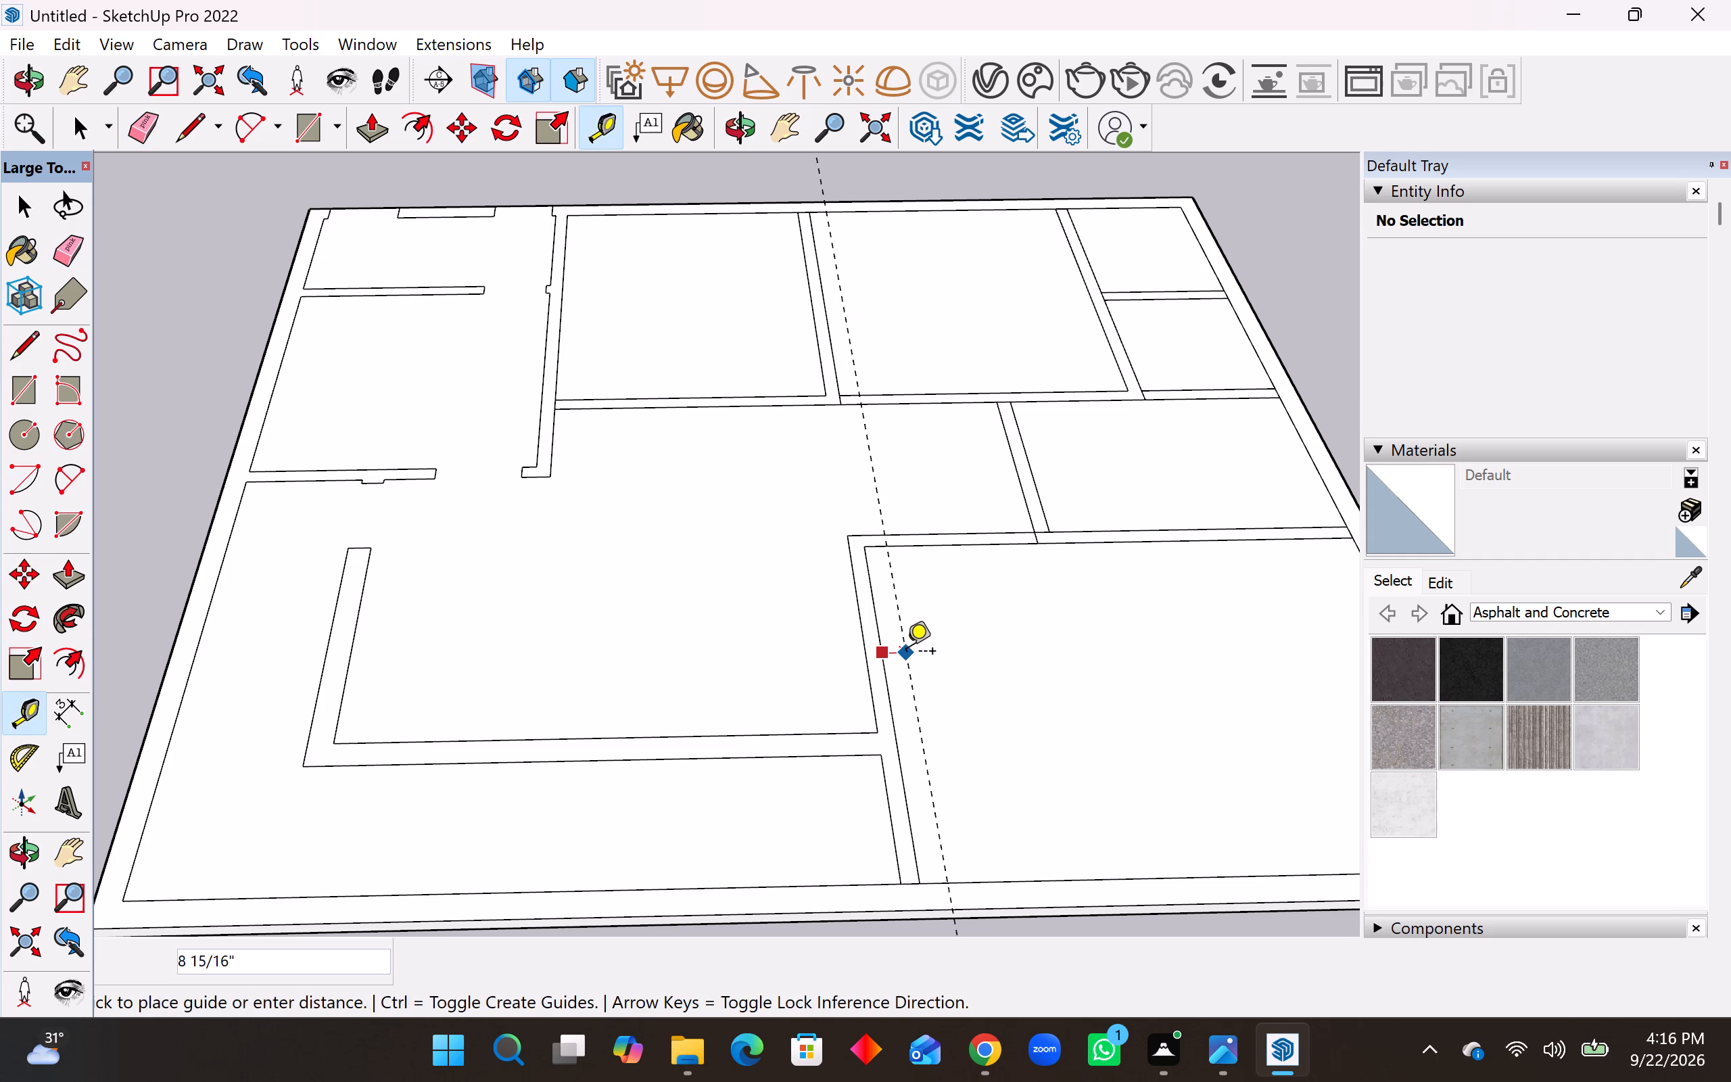
{"action": "type", "text": "2\""}
{"action": "key", "text": "Return"}
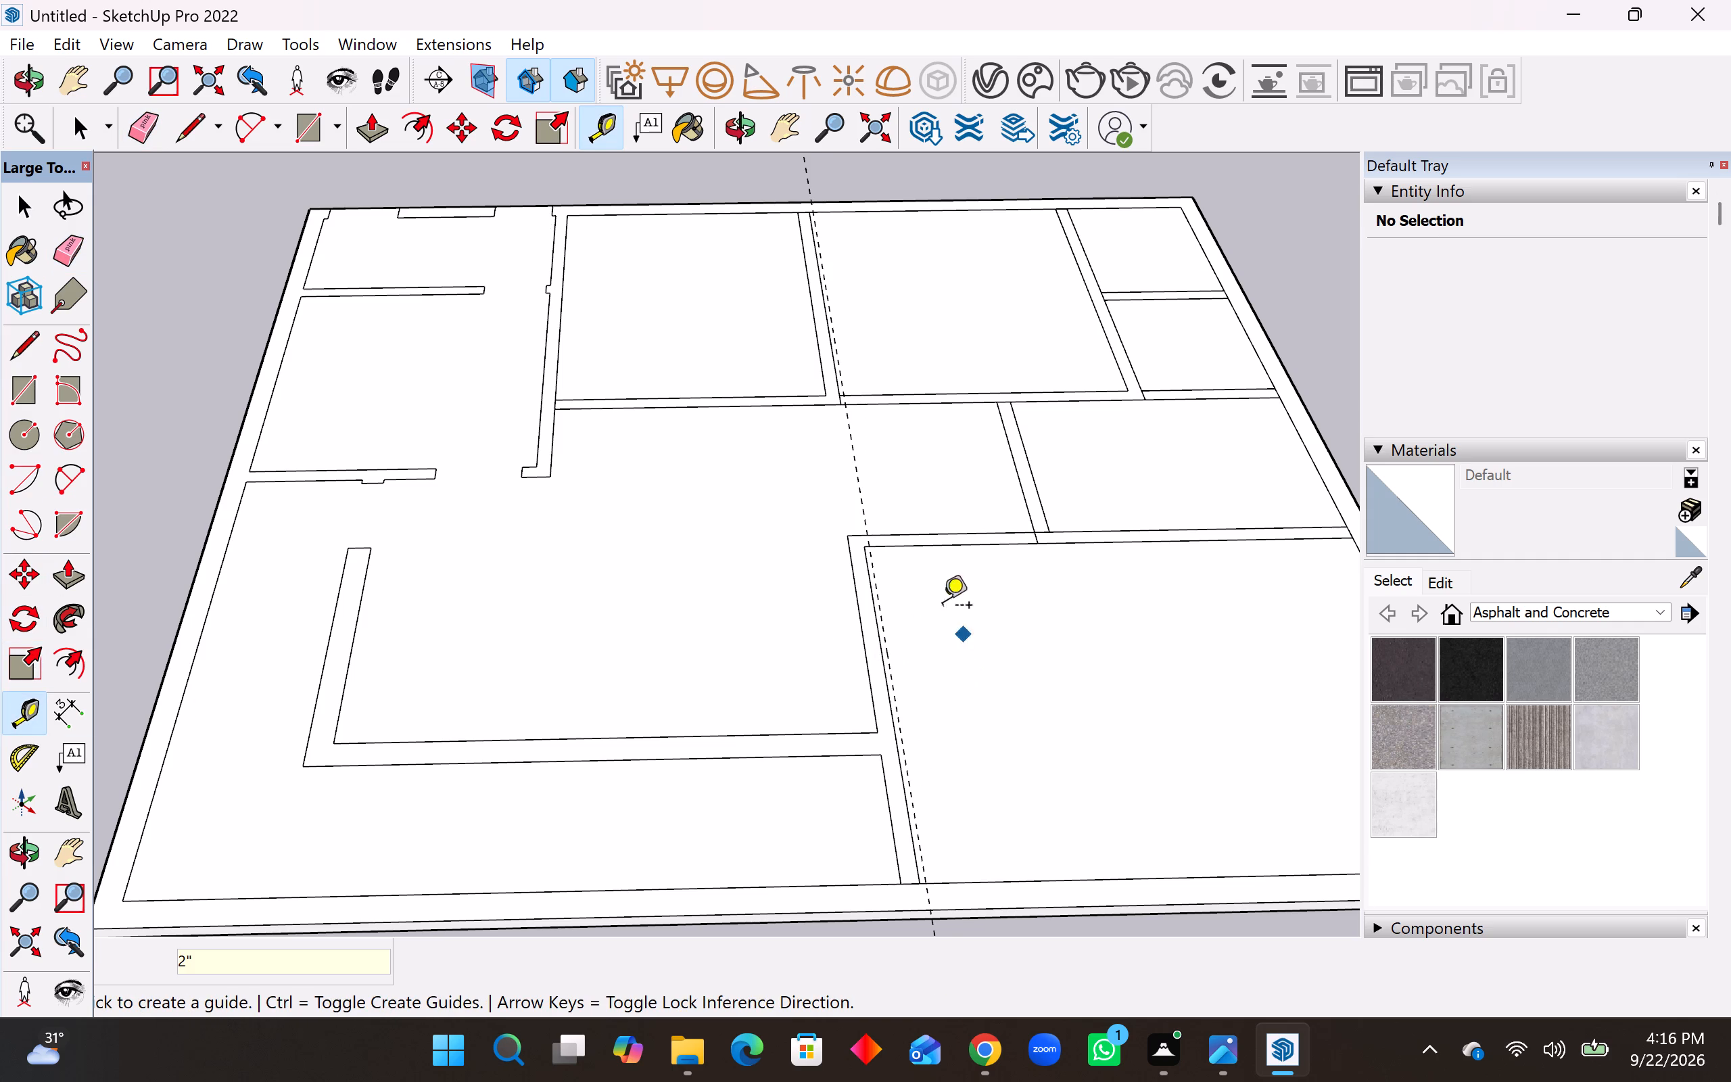
{"action": "left_click", "coordinate": [864, 500]}
{"action": "type", "text": "3'"}
{"action": "key", "text": "Return"}
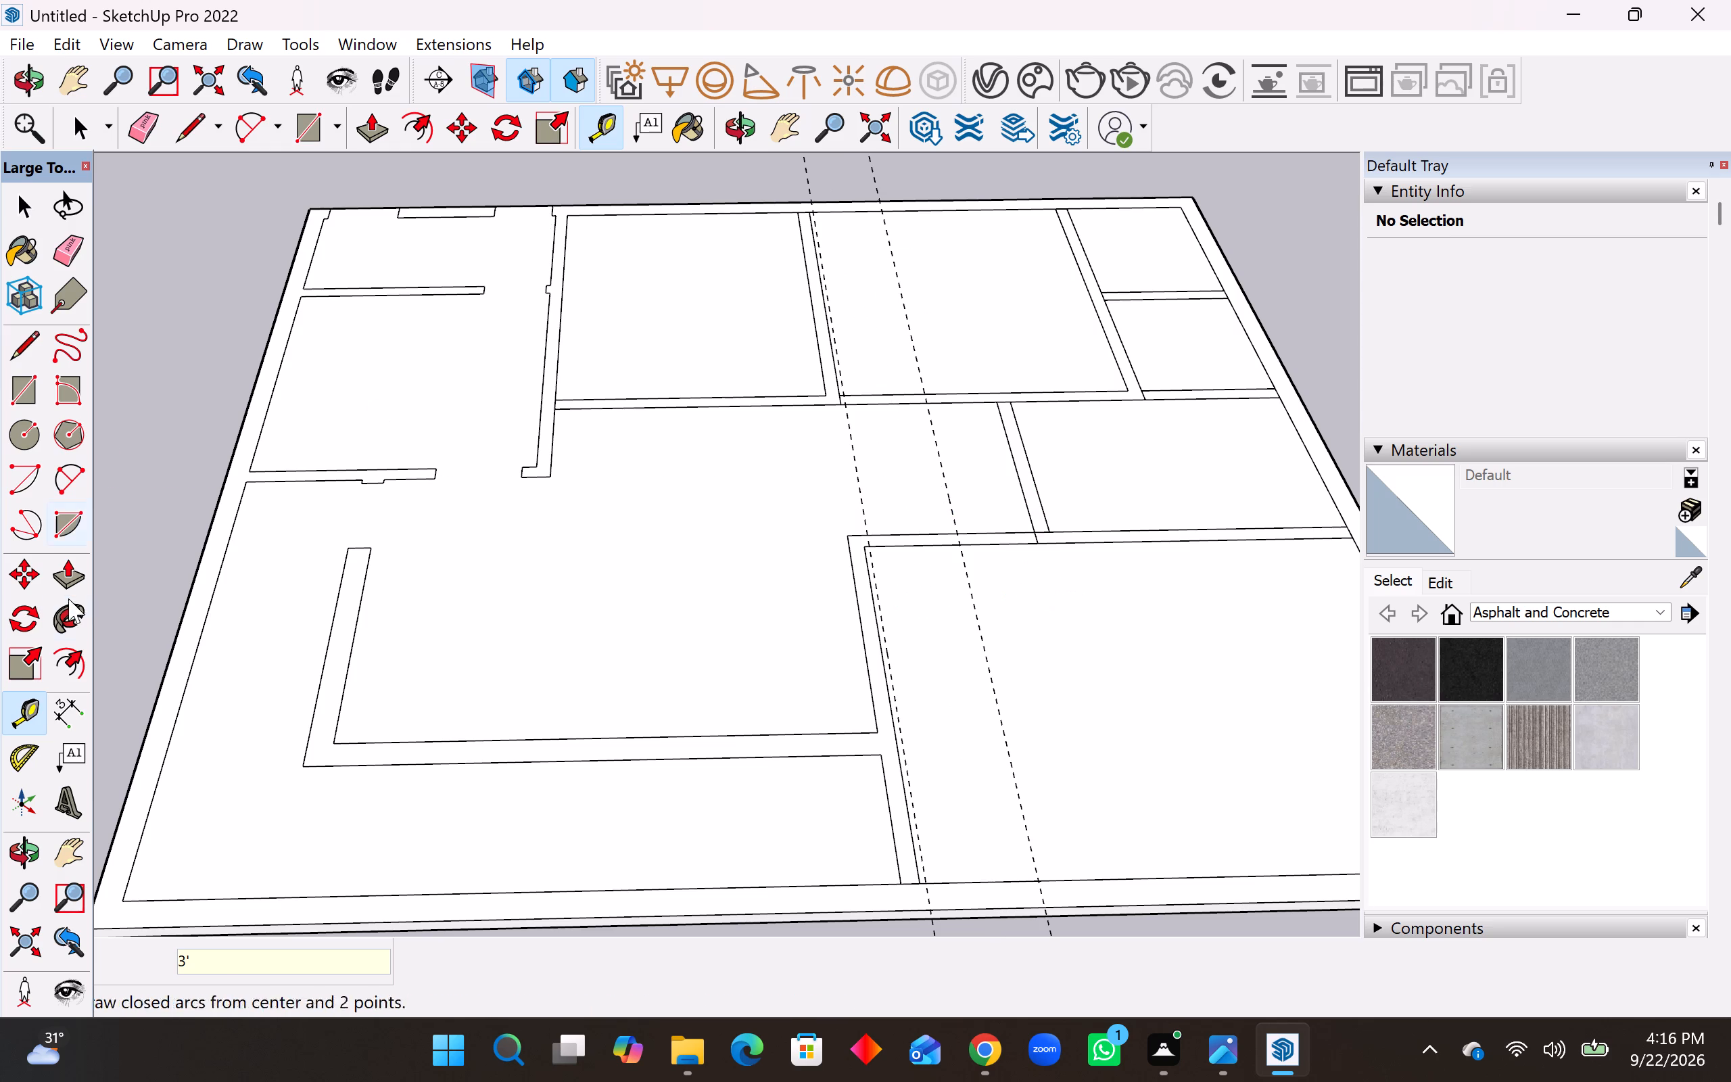
Draw 3' by 6" rectangles between the guides across the large front-right room's back partition and the middle back room's front partition.
{"action": "left_click", "coordinate": [28, 391]}
{"action": "scroll", "coordinate": [1049, 560], "scroll_direction": "up", "scroll_amount": 2}
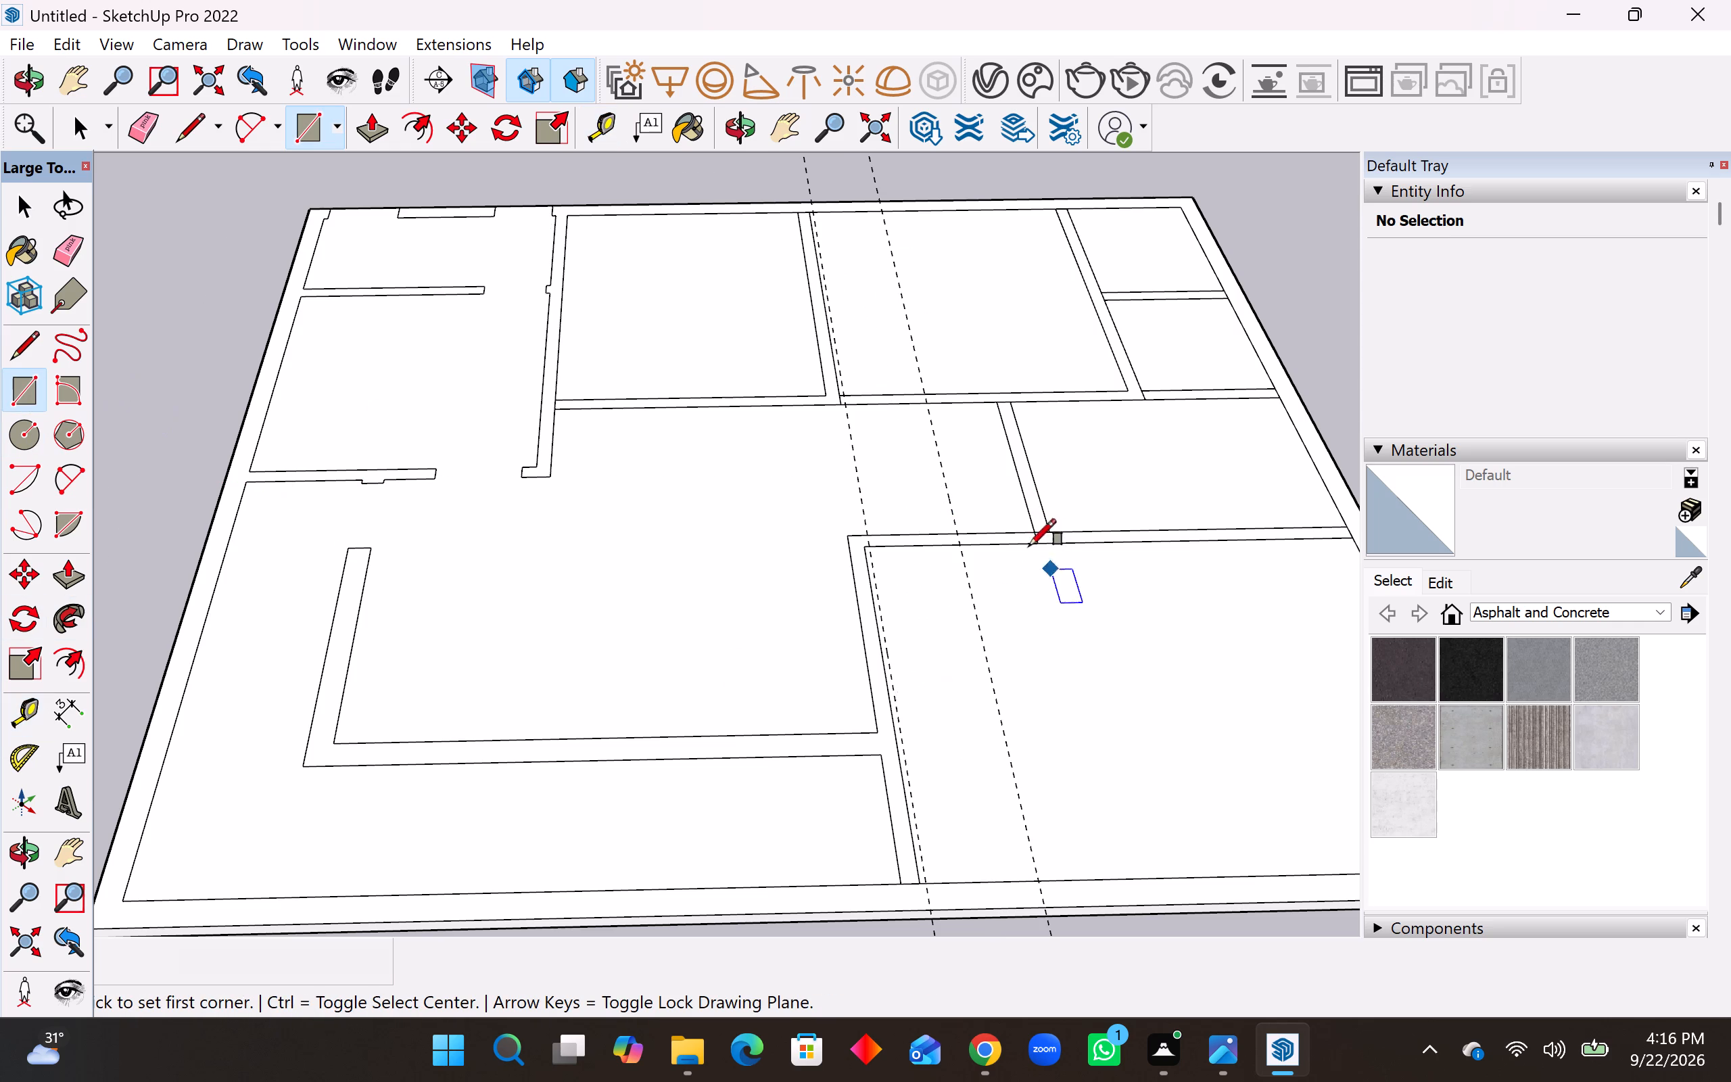
{"action": "scroll", "coordinate": [1029, 546], "scroll_direction": "up", "scroll_amount": 1}
{"action": "scroll", "coordinate": [924, 553], "scroll_direction": "up", "scroll_amount": 3}
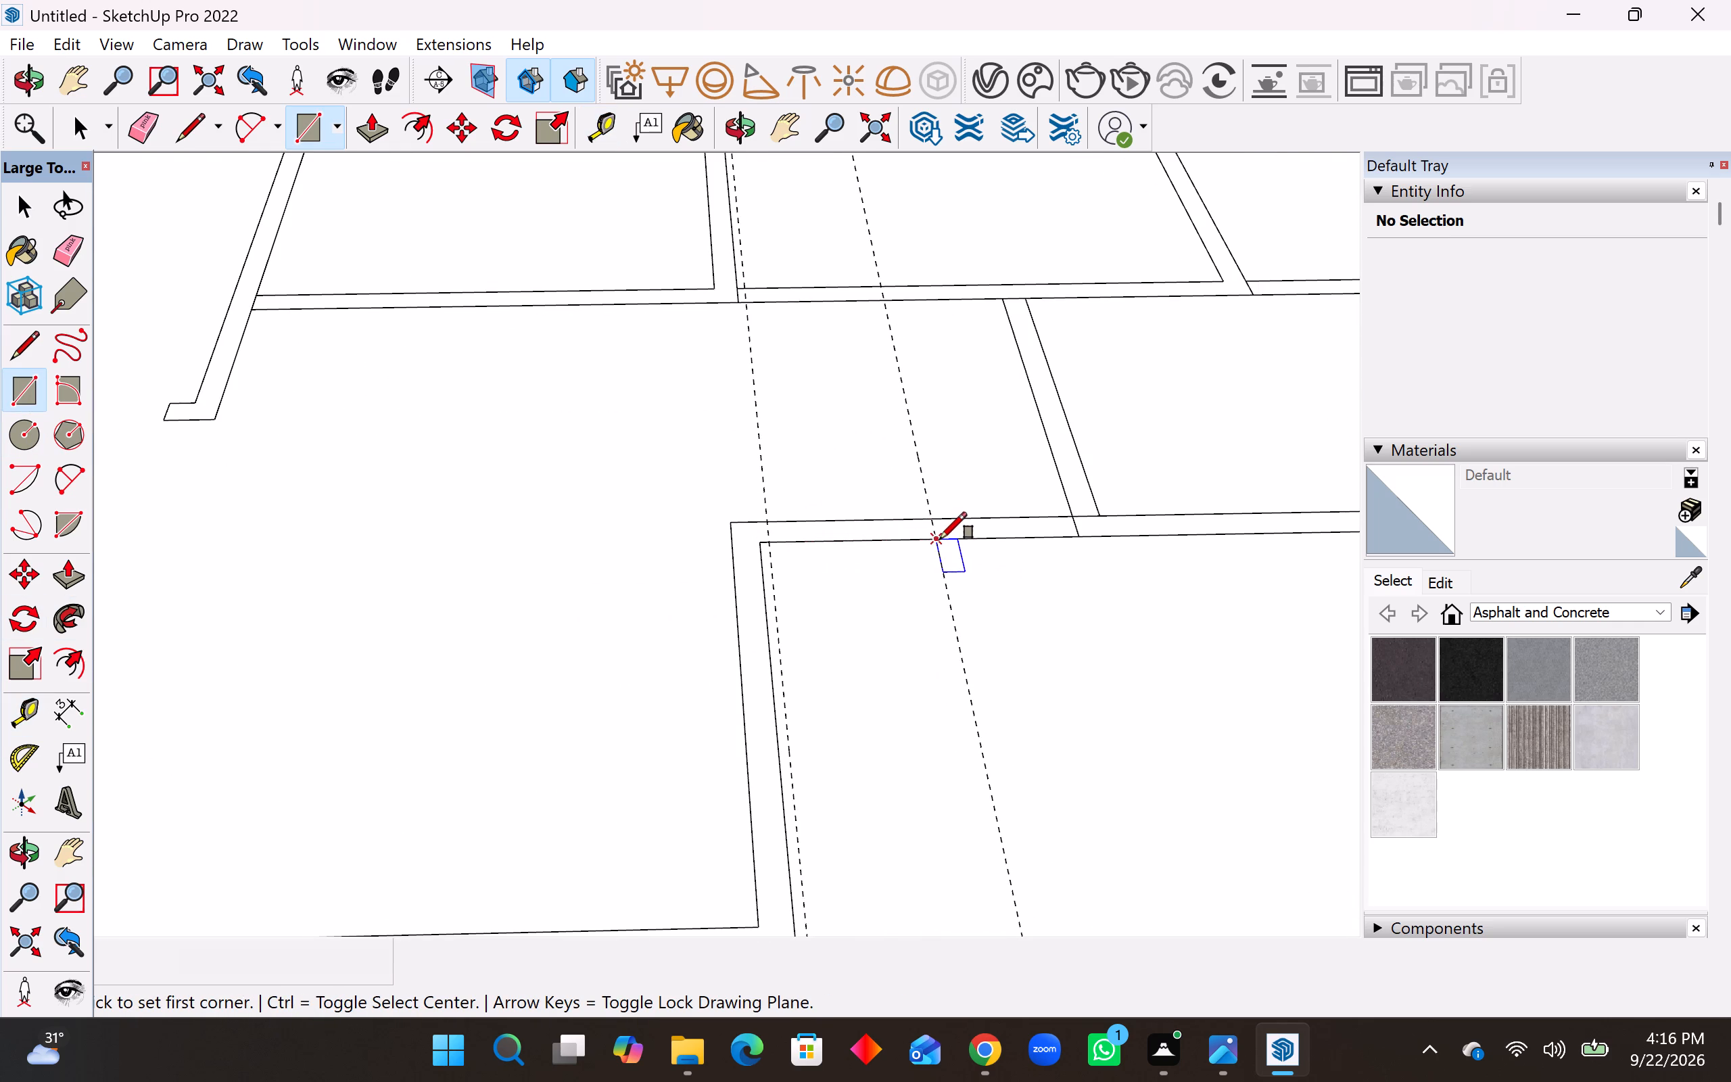
{"action": "left_click", "coordinate": [939, 539]}
{"action": "left_click", "coordinate": [770, 523]}
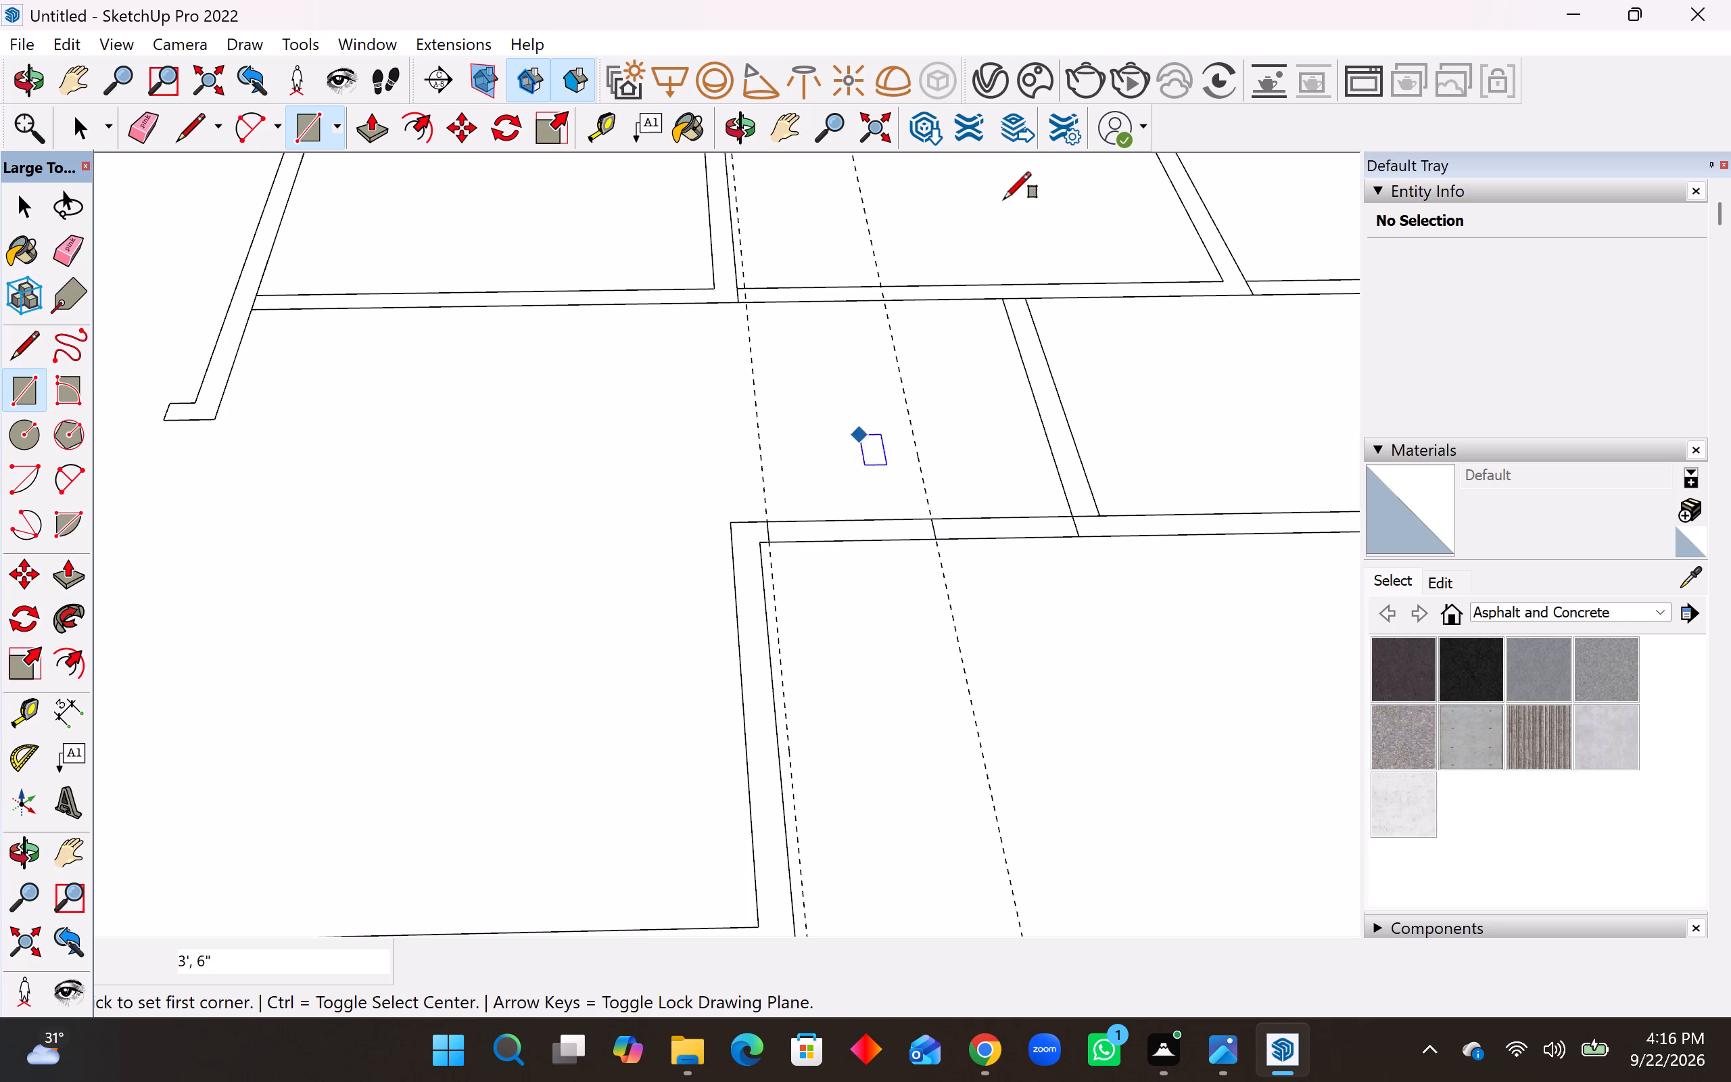
{"action": "middle_click_drag", "start_coordinate": [832, 302], "coordinate": [823, 531]}
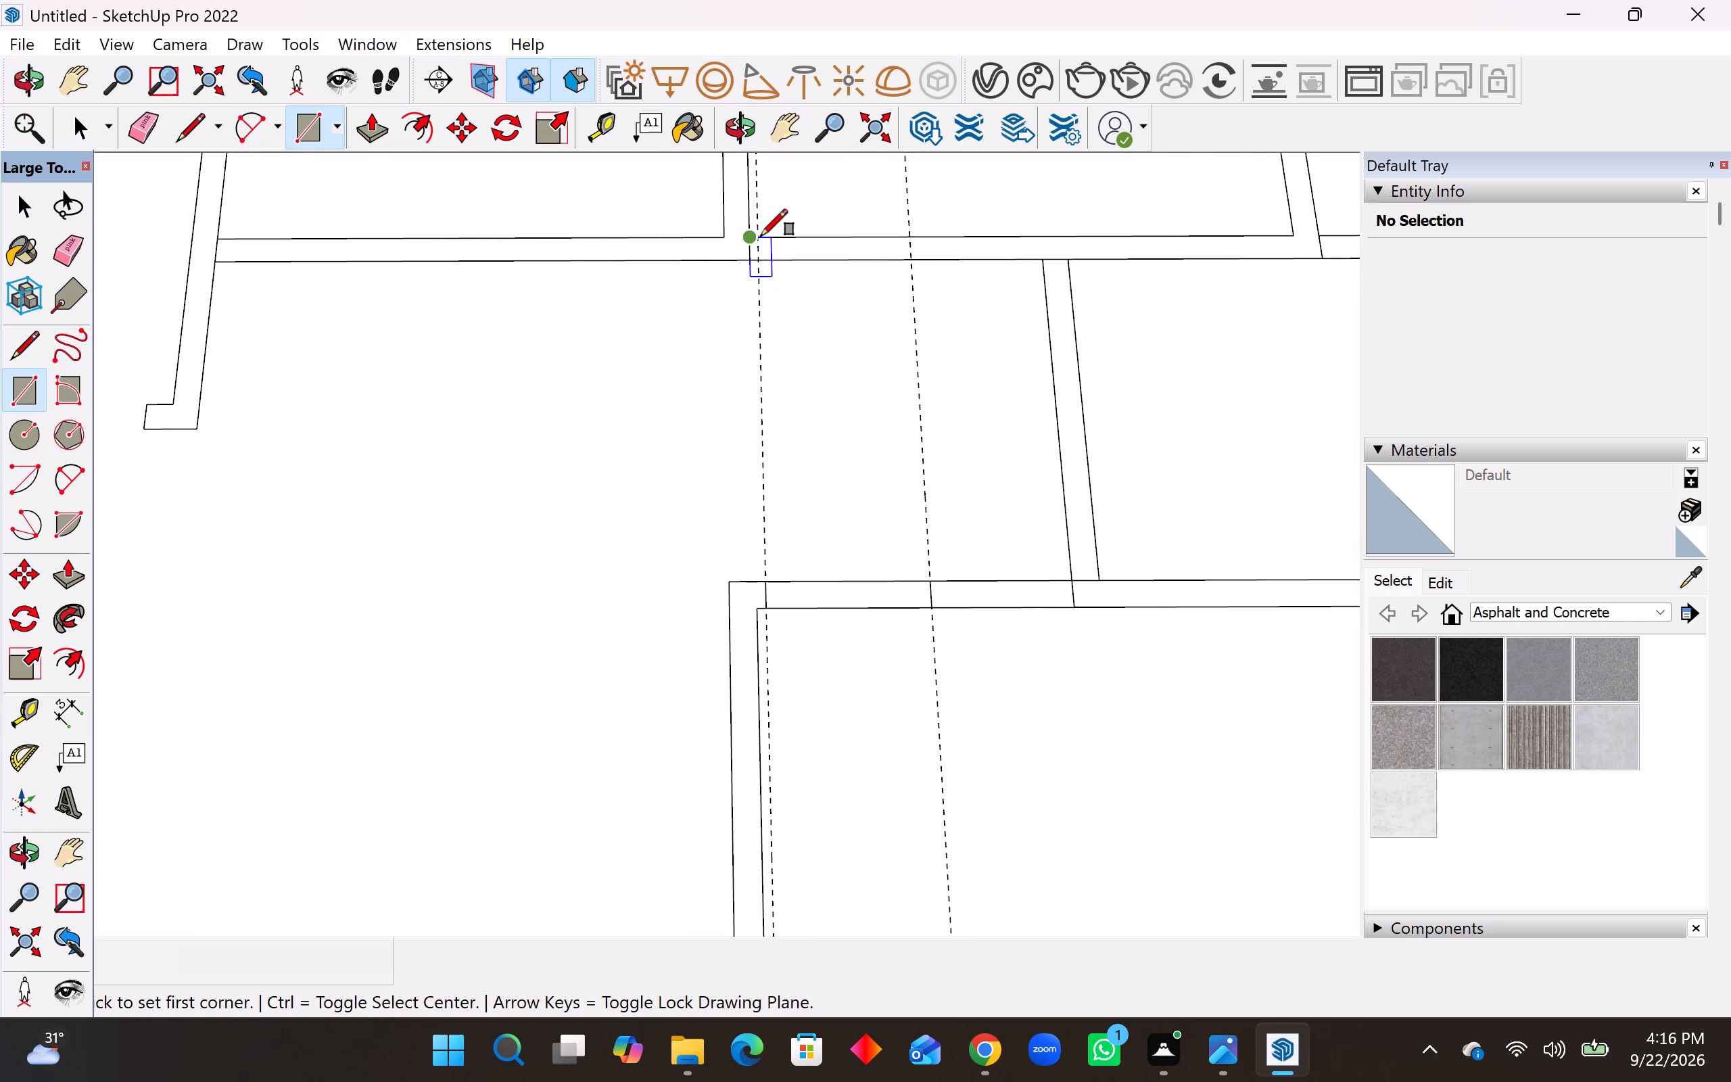
{"action": "left_click", "coordinate": [911, 239]}
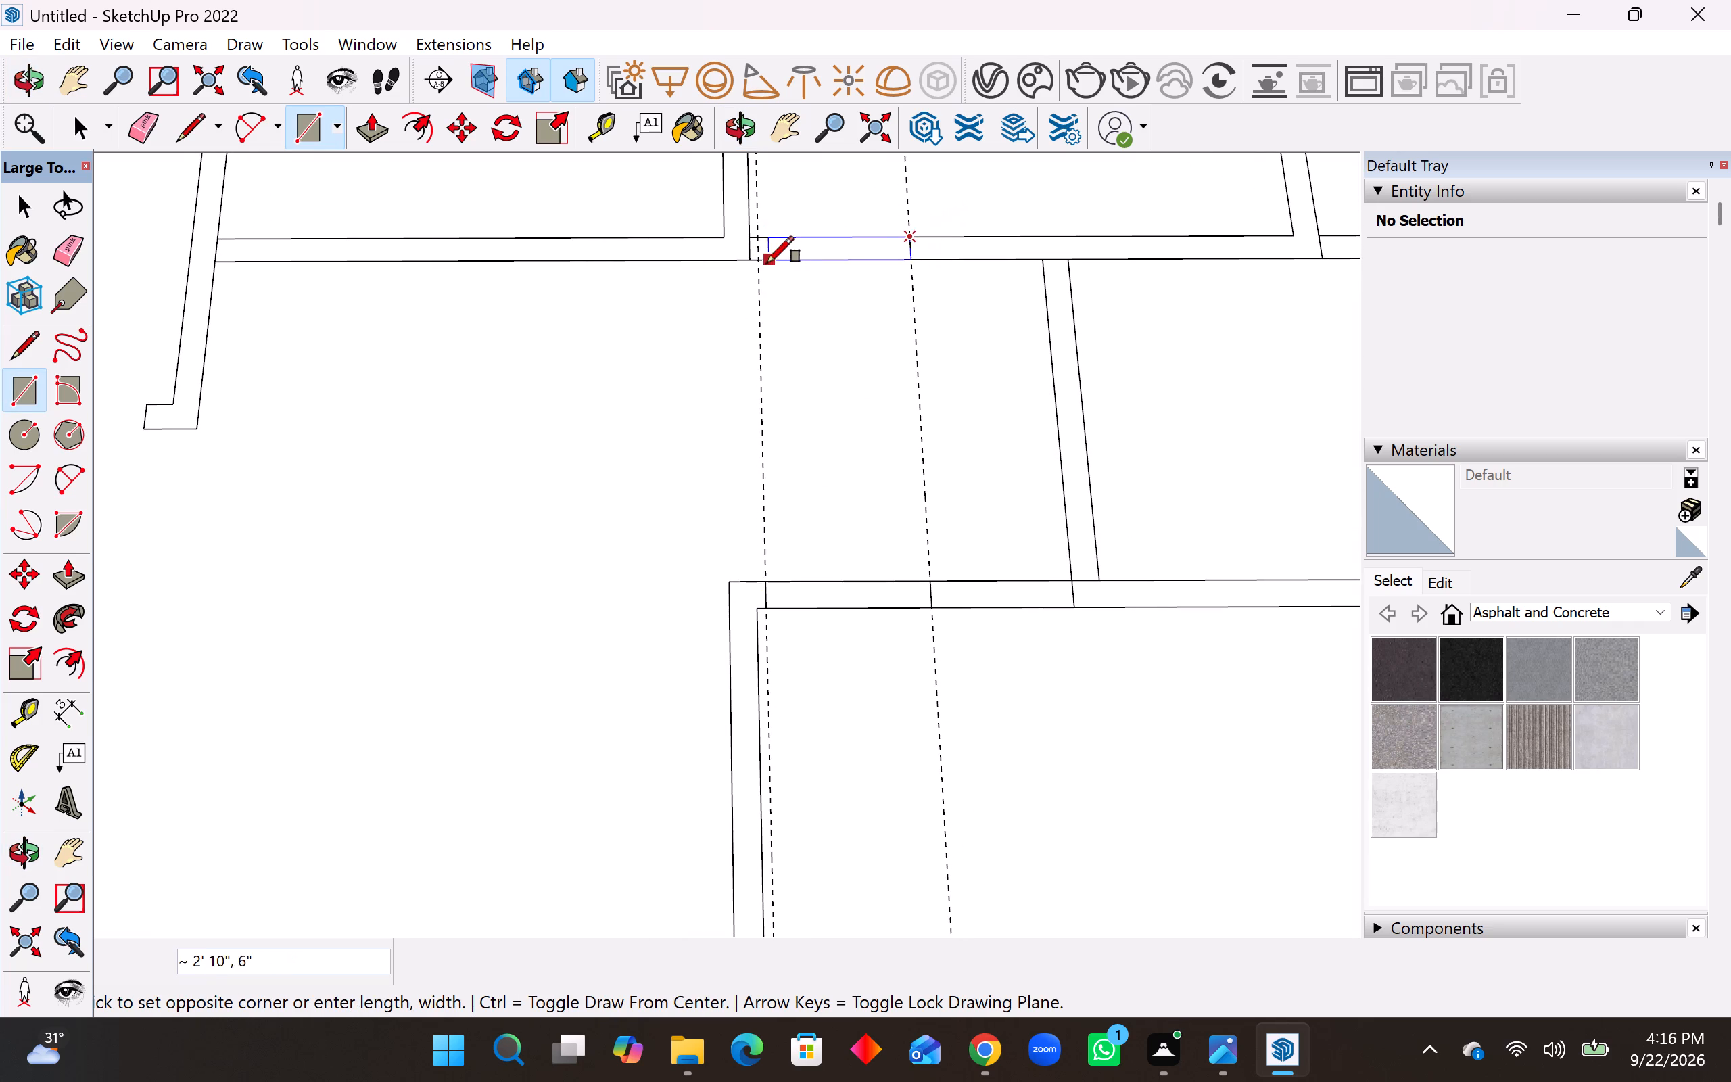
{"action": "scroll", "coordinate": [760, 260], "scroll_direction": "up", "scroll_amount": 8}
{"action": "left_click", "coordinate": [753, 262]}
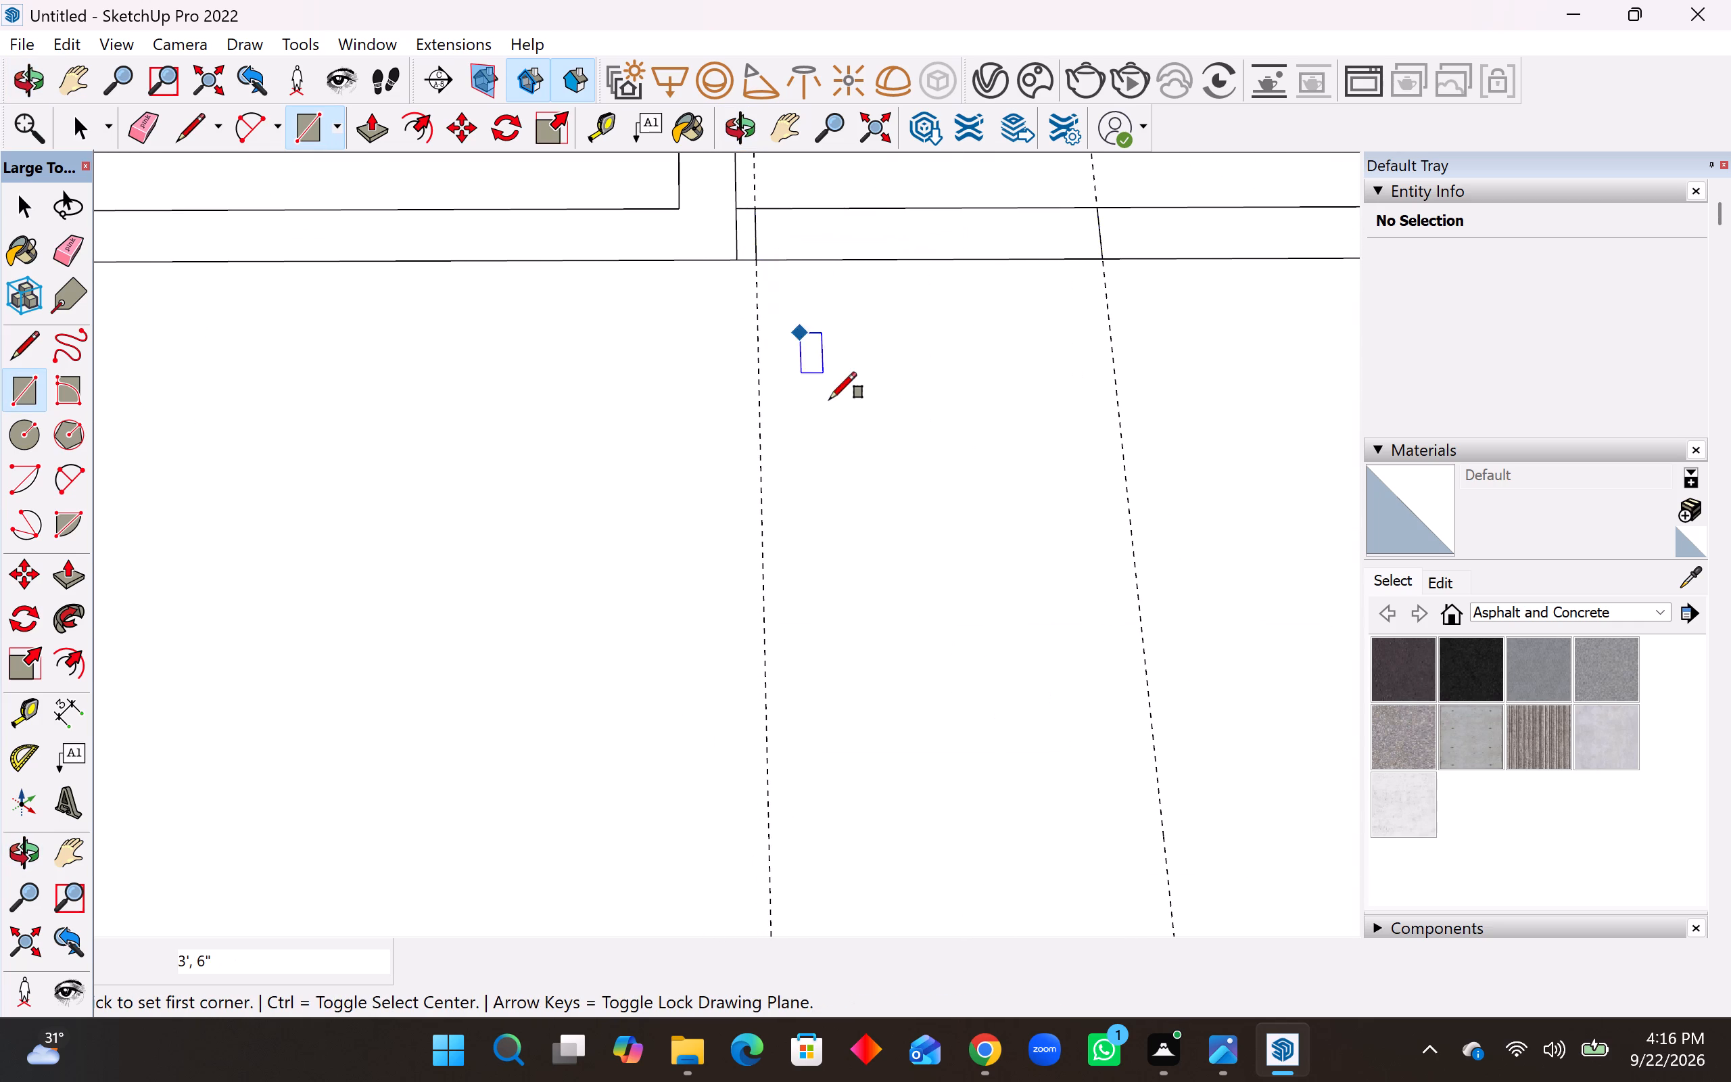
Erase the partition edges within both 3' openings and remove the two guides.
{"action": "scroll", "coordinate": [830, 399], "scroll_direction": "down", "scroll_amount": 19}
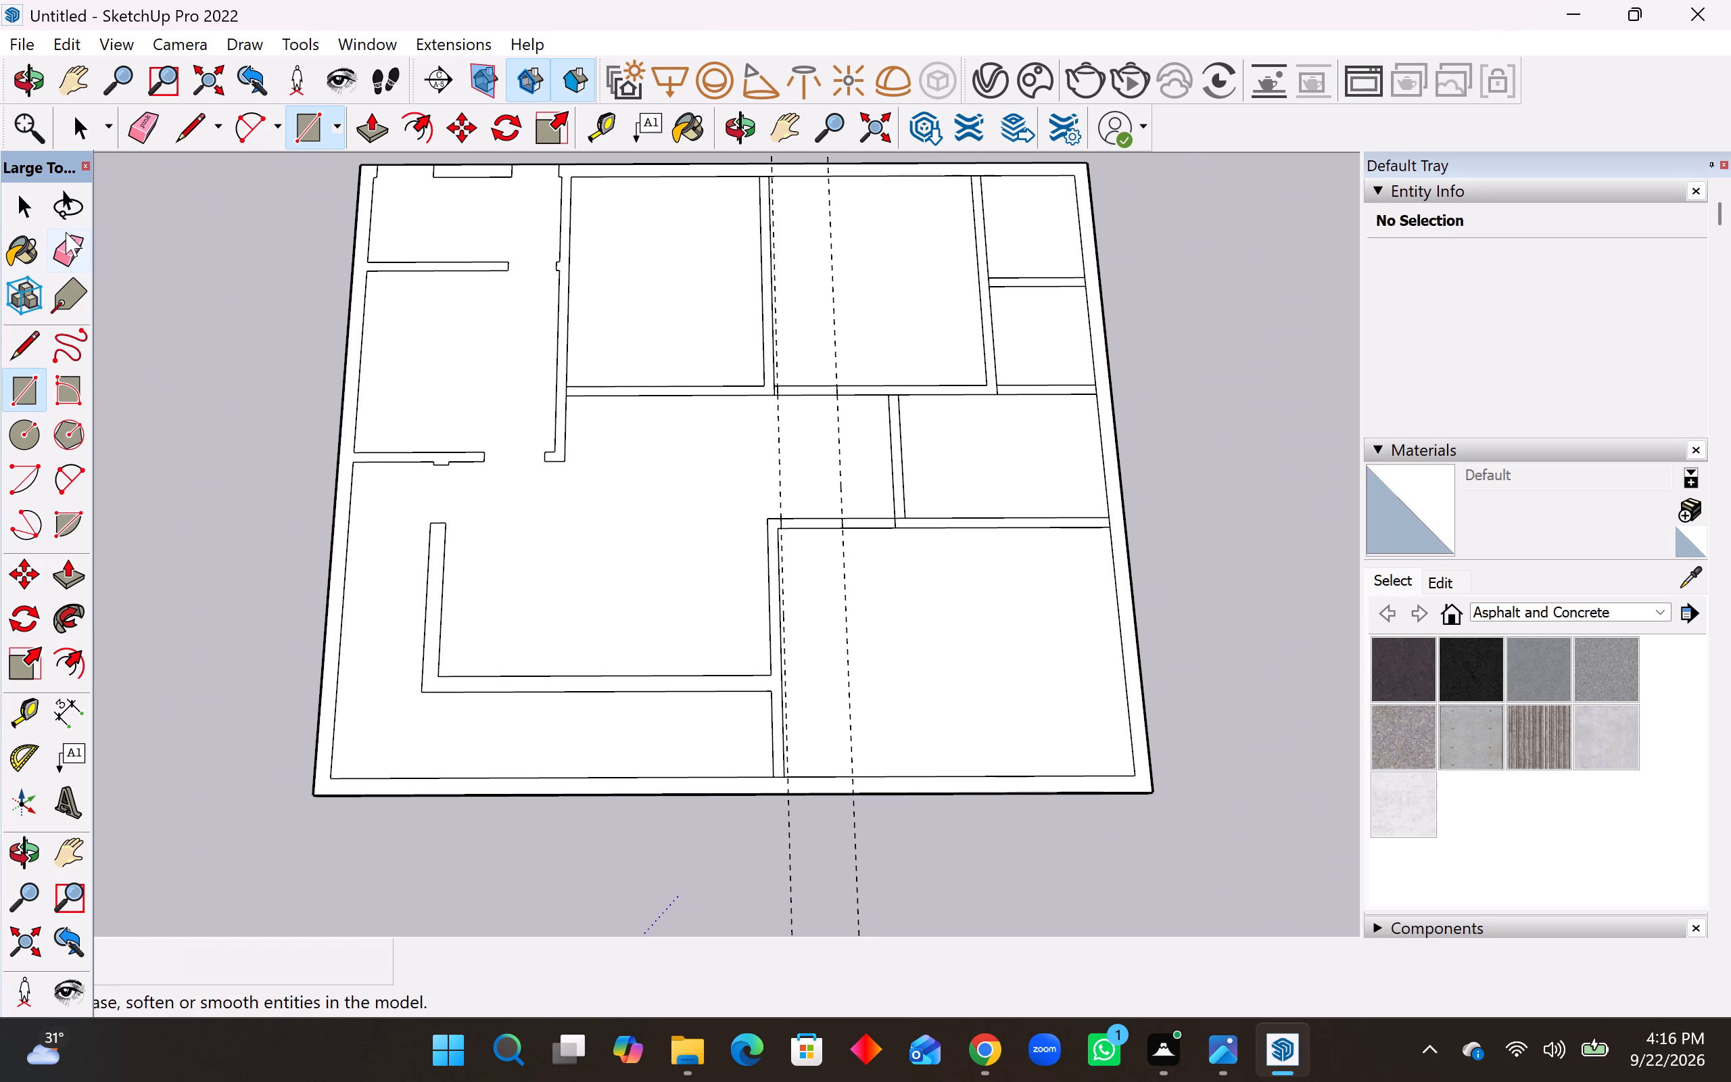
{"action": "left_click", "coordinate": [66, 240]}
{"action": "left_click_drag", "start_coordinate": [811, 507], "coordinate": [809, 552]}
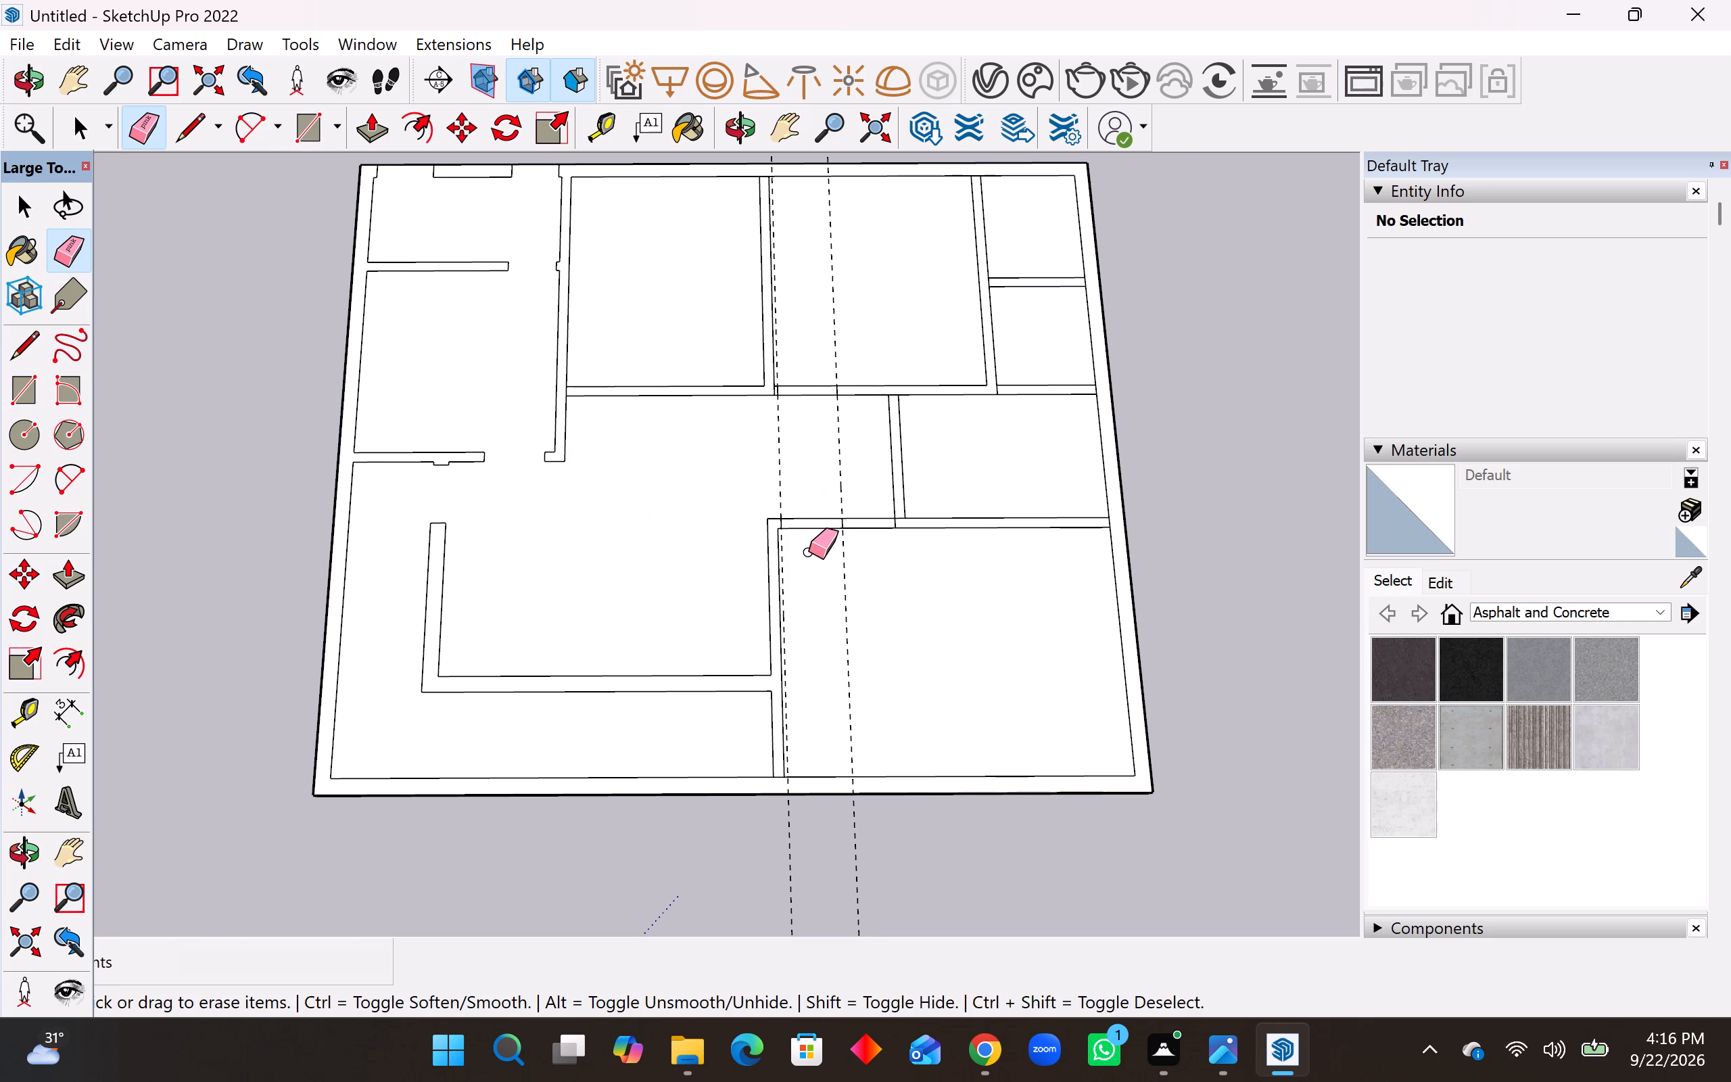
{"action": "left_click_drag", "start_coordinate": [809, 552], "coordinate": [808, 551]}
{"action": "left_click_drag", "start_coordinate": [803, 373], "coordinate": [804, 413]}
{"action": "left_click_drag", "start_coordinate": [764, 448], "coordinate": [838, 448]}
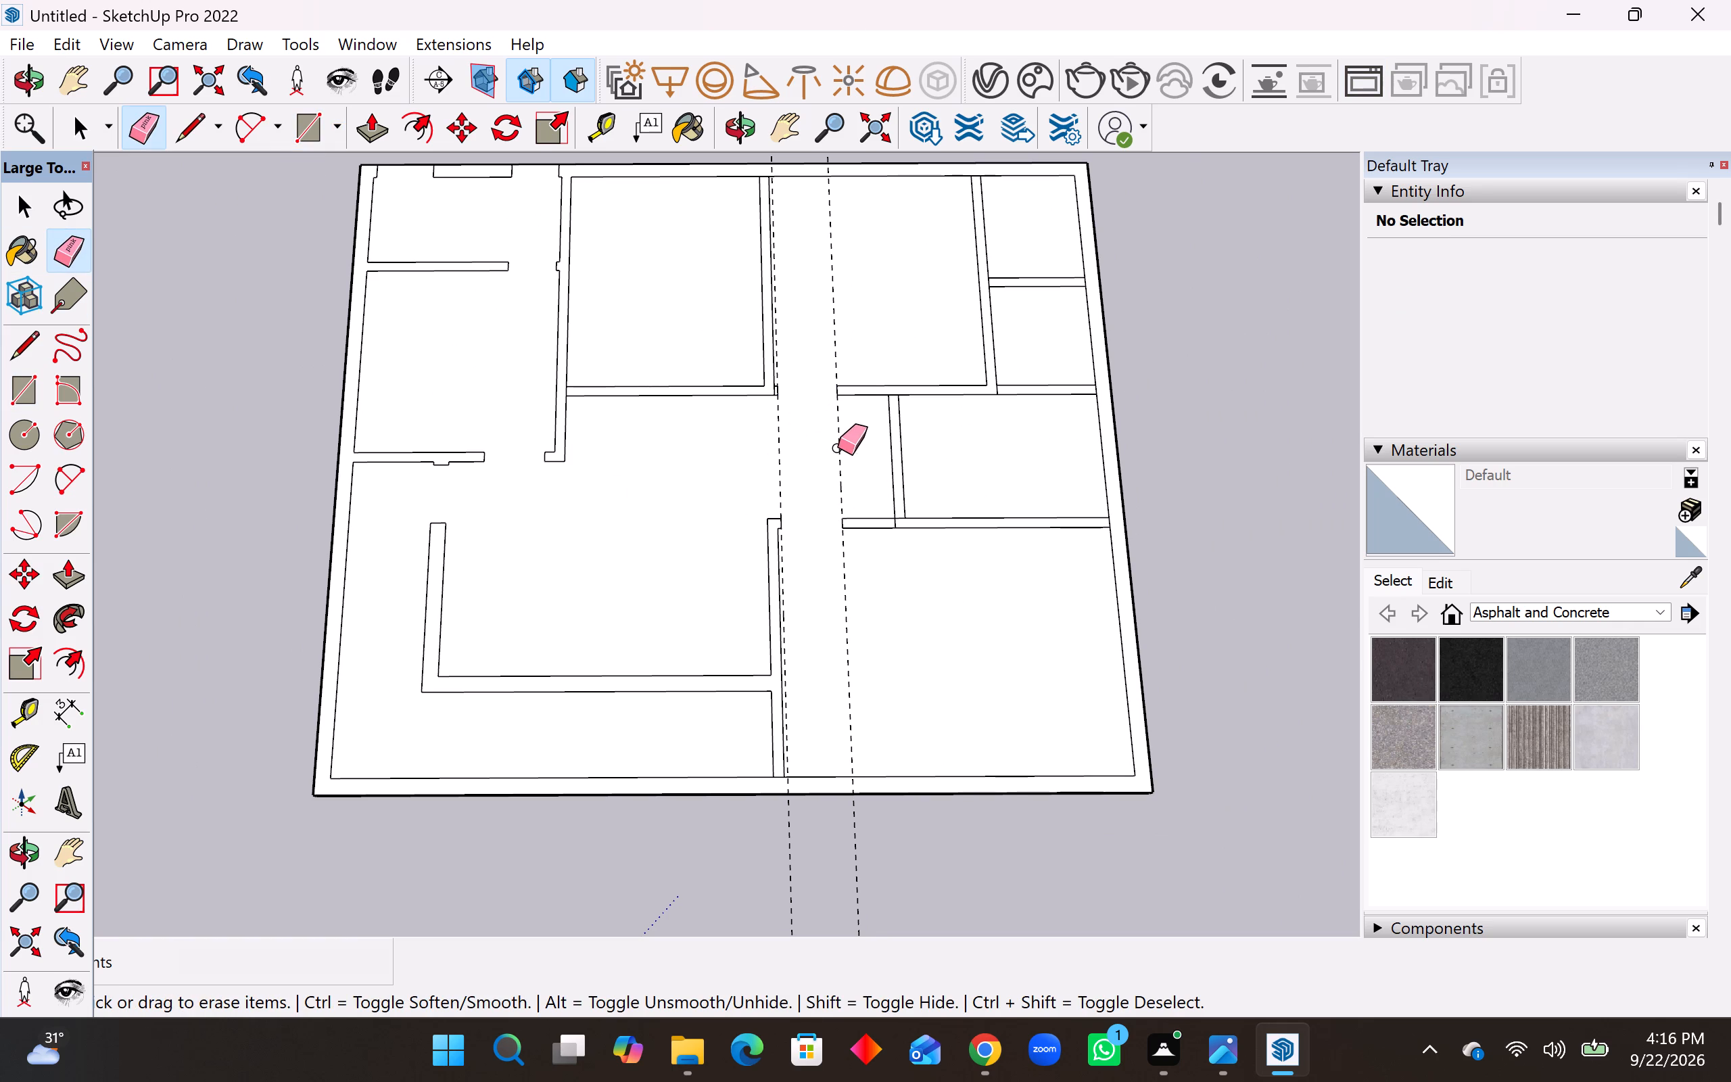
{"action": "left_click_drag", "start_coordinate": [838, 448], "coordinate": [776, 465]}
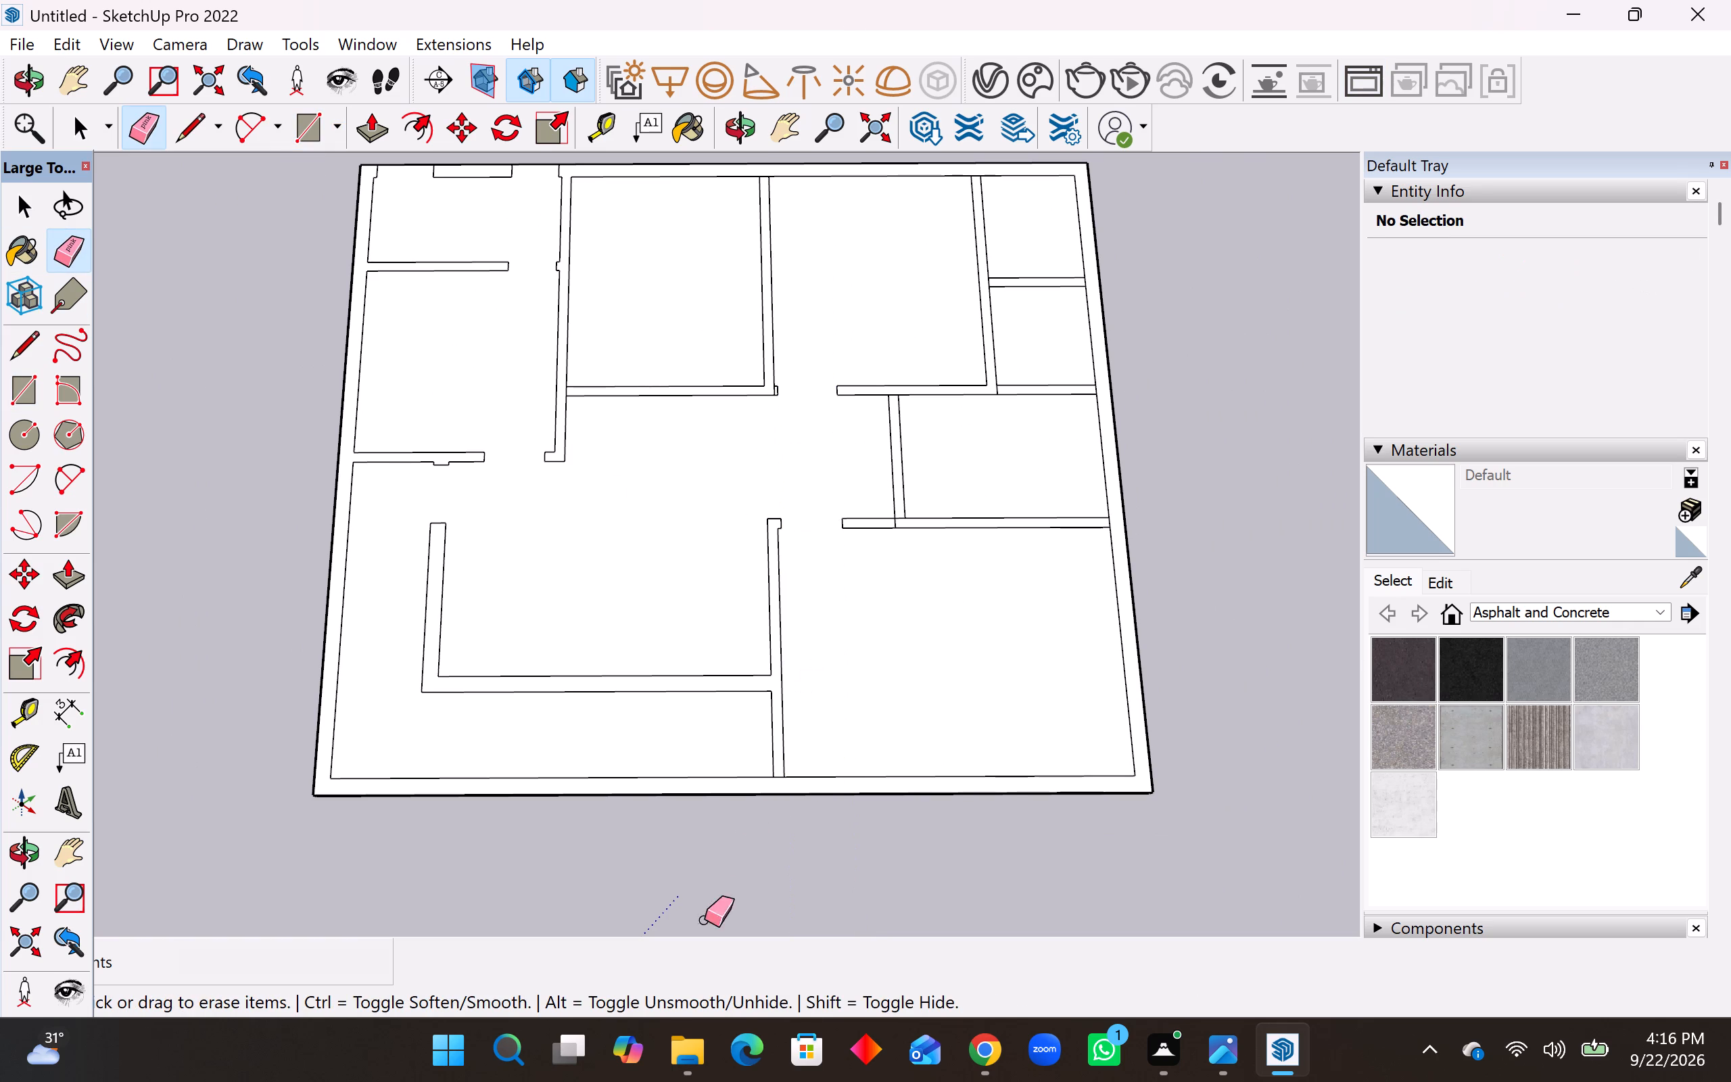
Erase the leftover edge segment where the large front-right room's side partition meets the front outer wall.
{"action": "scroll", "coordinate": [776, 789], "scroll_direction": "up", "scroll_amount": 7}
{"action": "left_click_drag", "start_coordinate": [780, 757], "coordinate": [780, 770]}
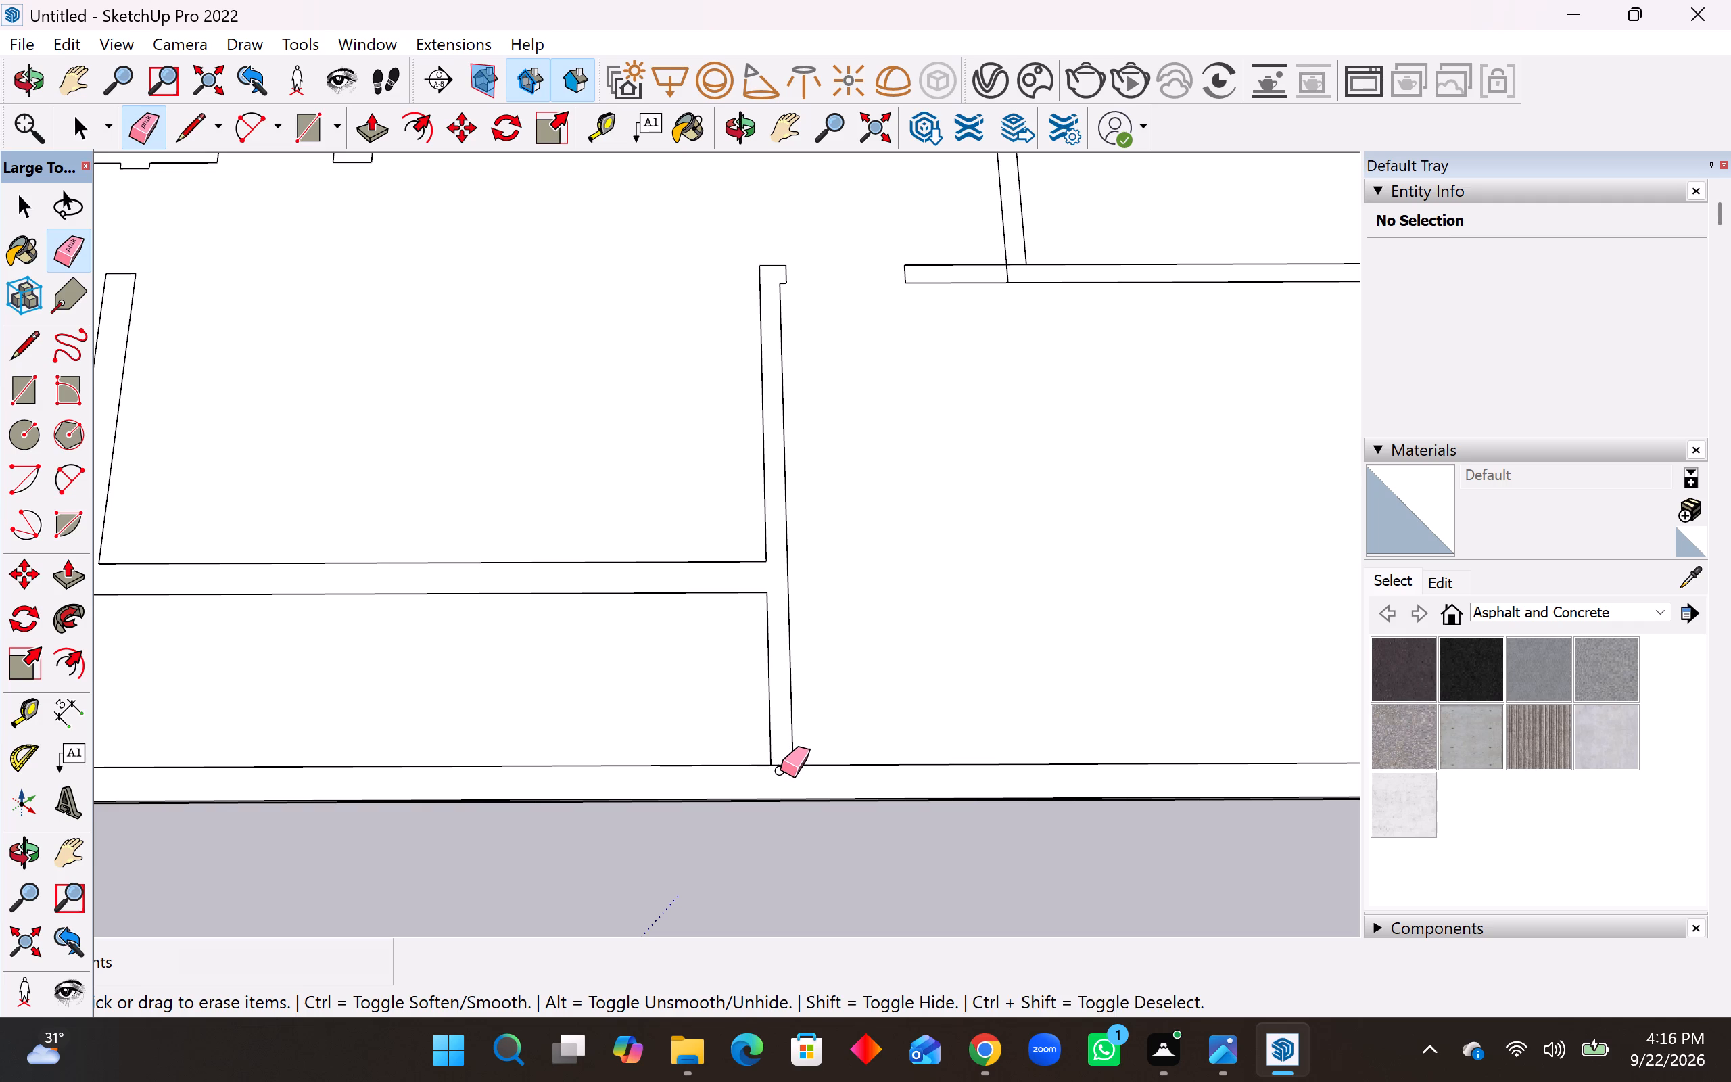
{"action": "left_click_drag", "start_coordinate": [780, 770], "coordinate": [780, 772]}
{"action": "scroll", "coordinate": [704, 724], "scroll_direction": "down", "scroll_amount": 7}
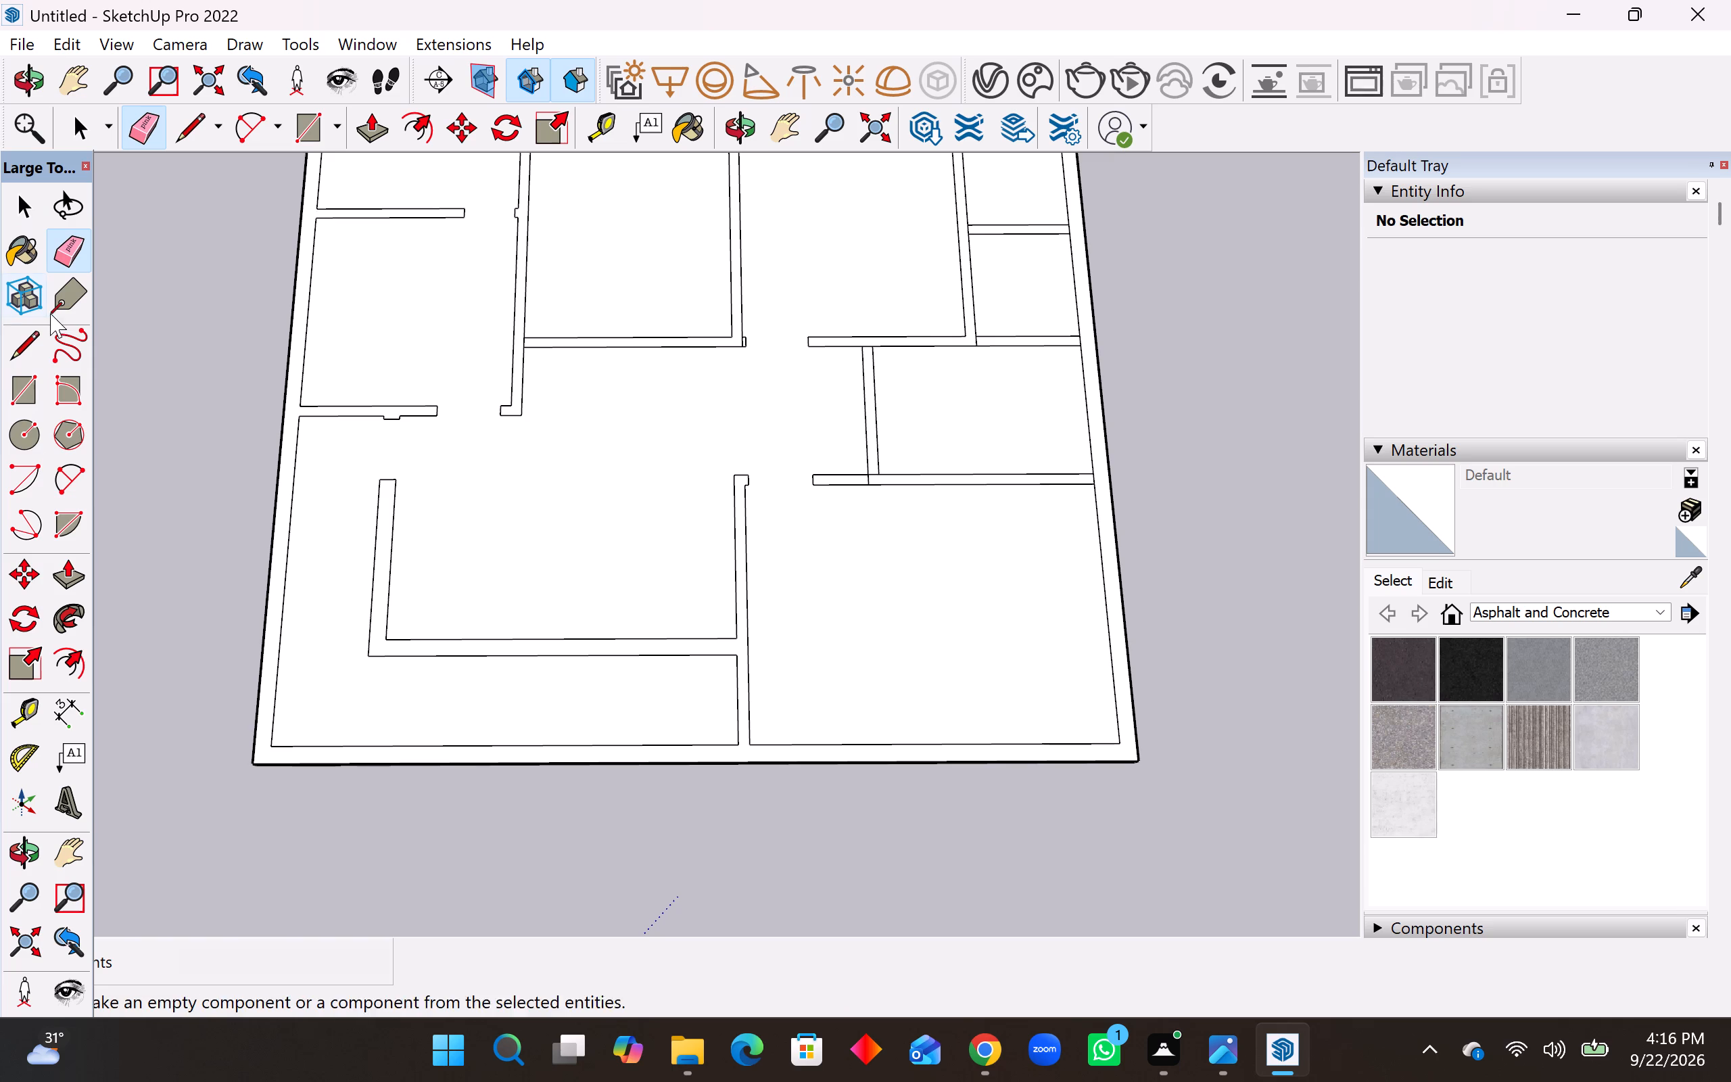
Draw 9" lines across the front outer wall at the large room's side partition and across the left outer wall at the crosswise partition.
{"action": "left_click", "coordinate": [22, 337]}
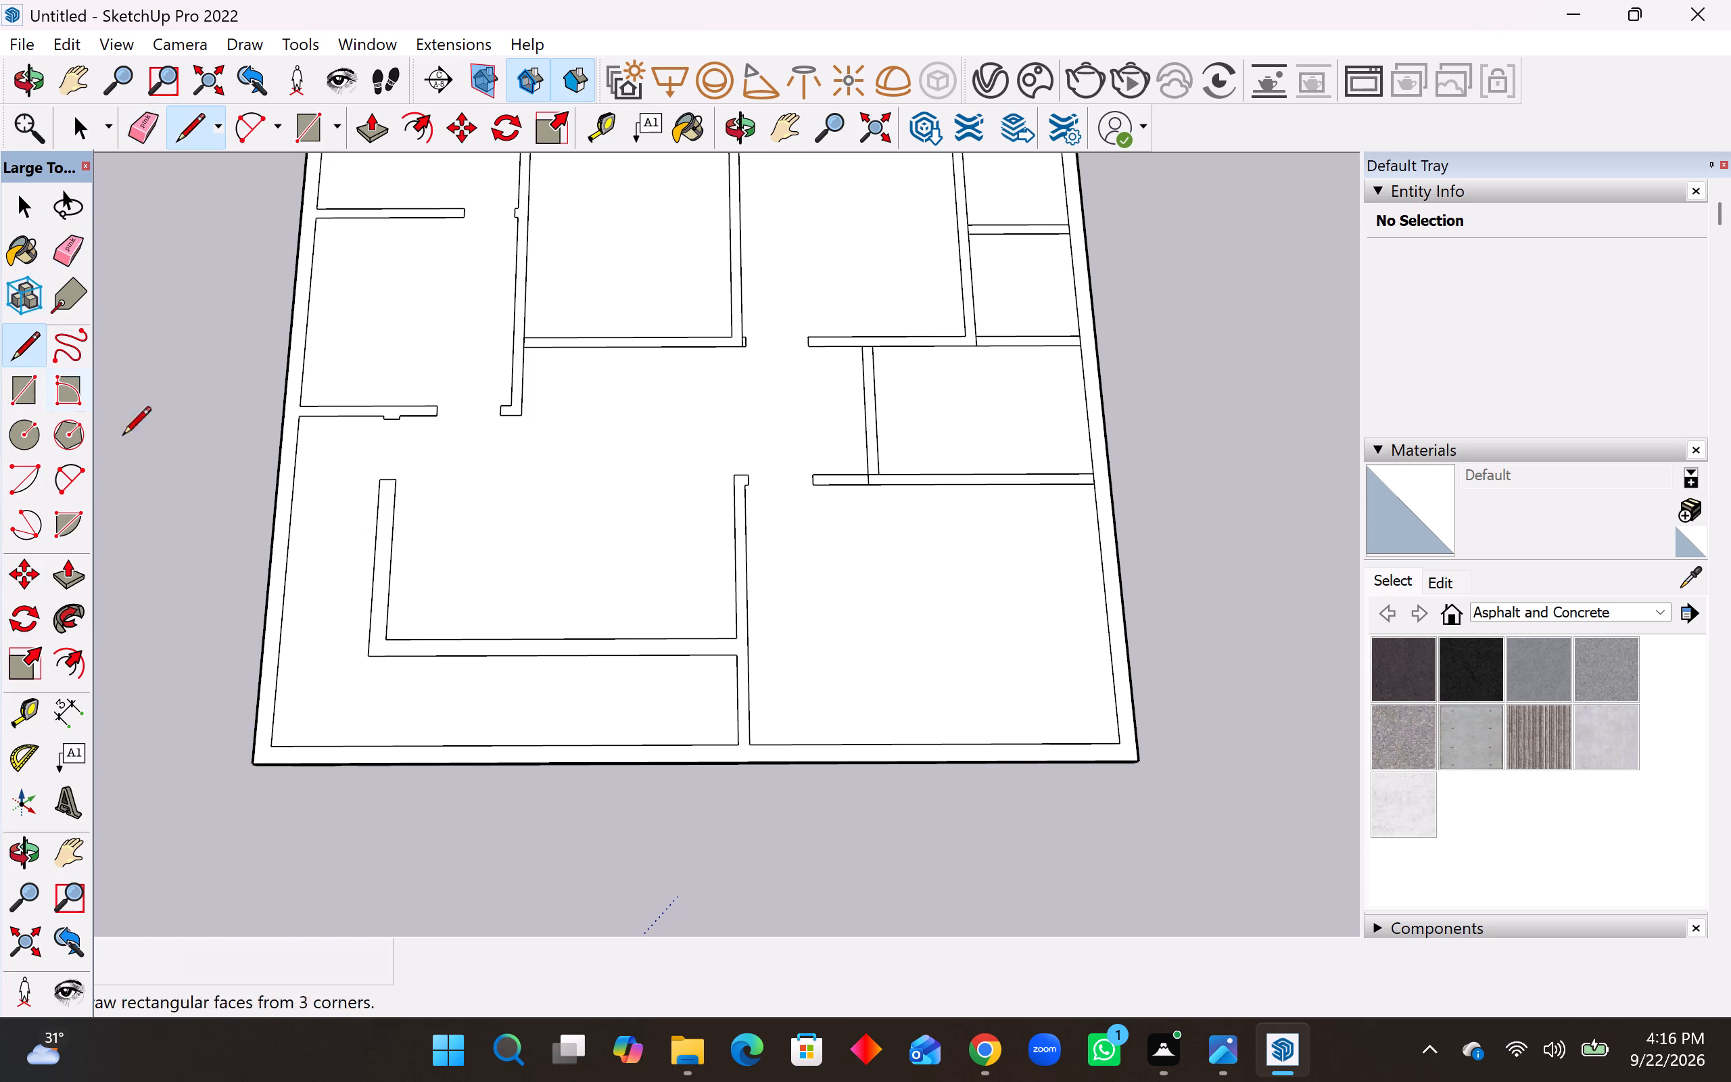
{"action": "left_click", "coordinate": [738, 751]}
{"action": "left_click", "coordinate": [737, 765]}
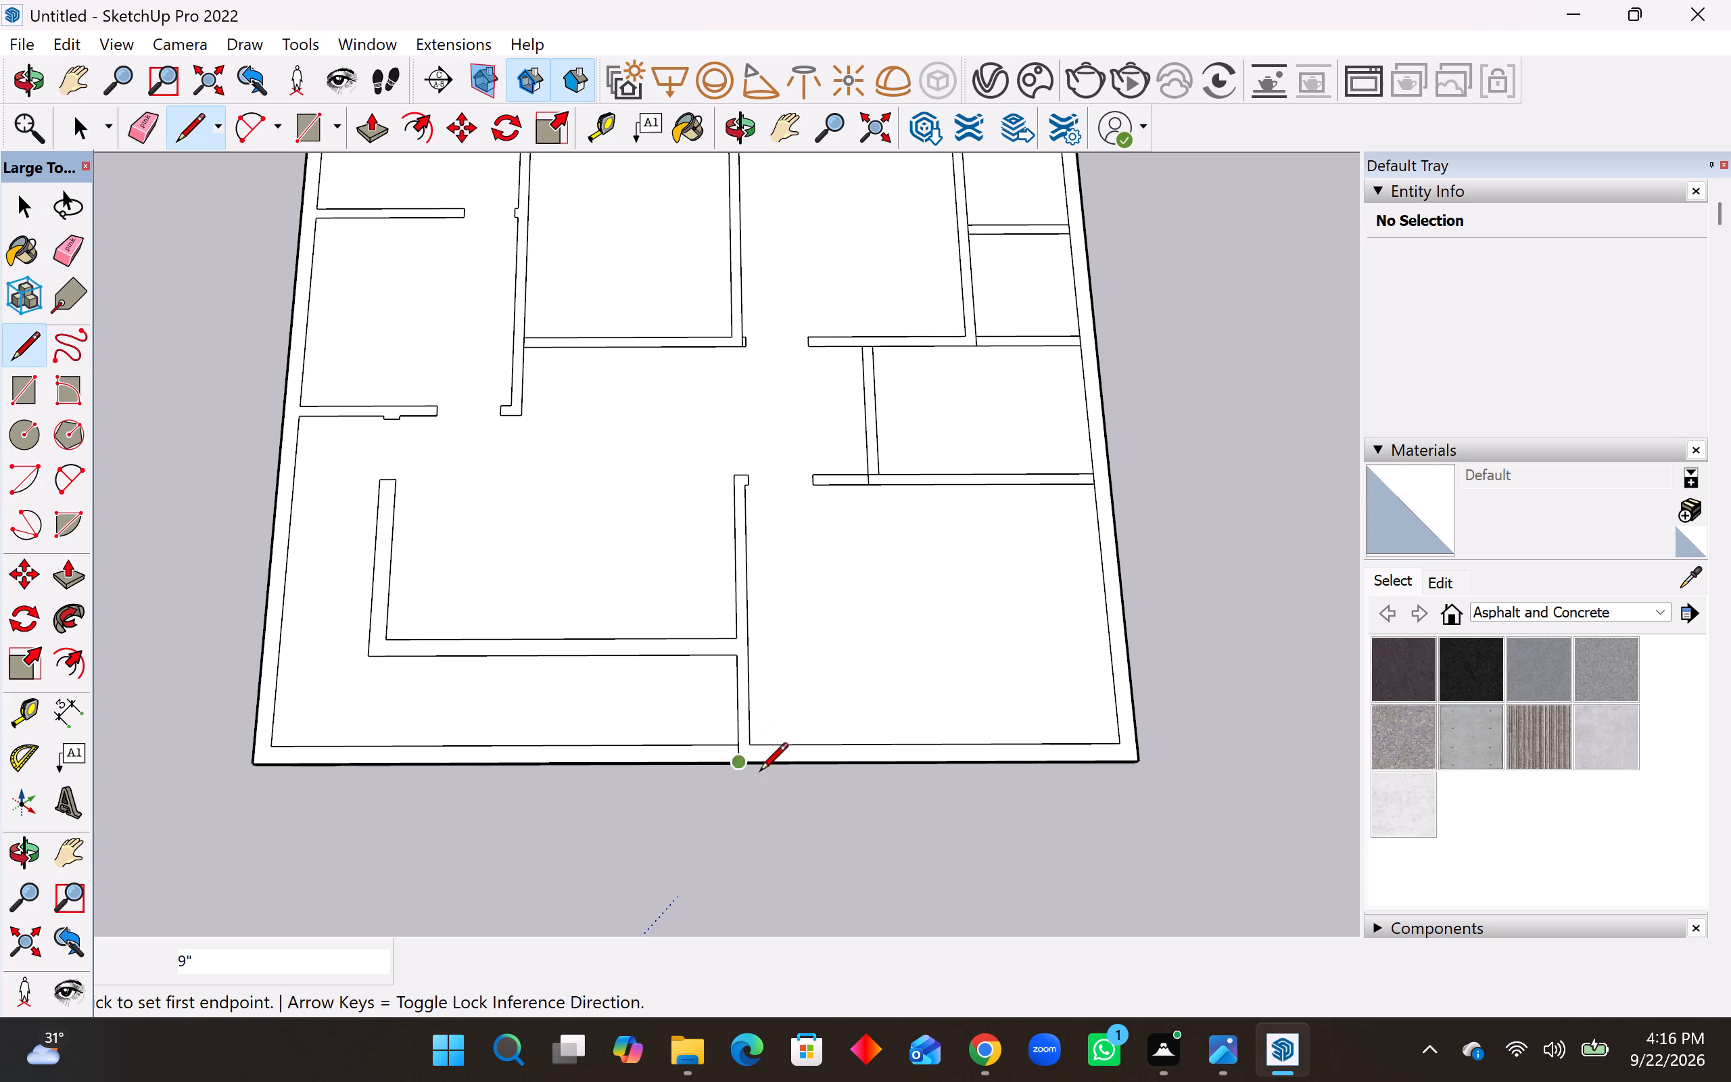
{"action": "left_click", "coordinate": [298, 421]}
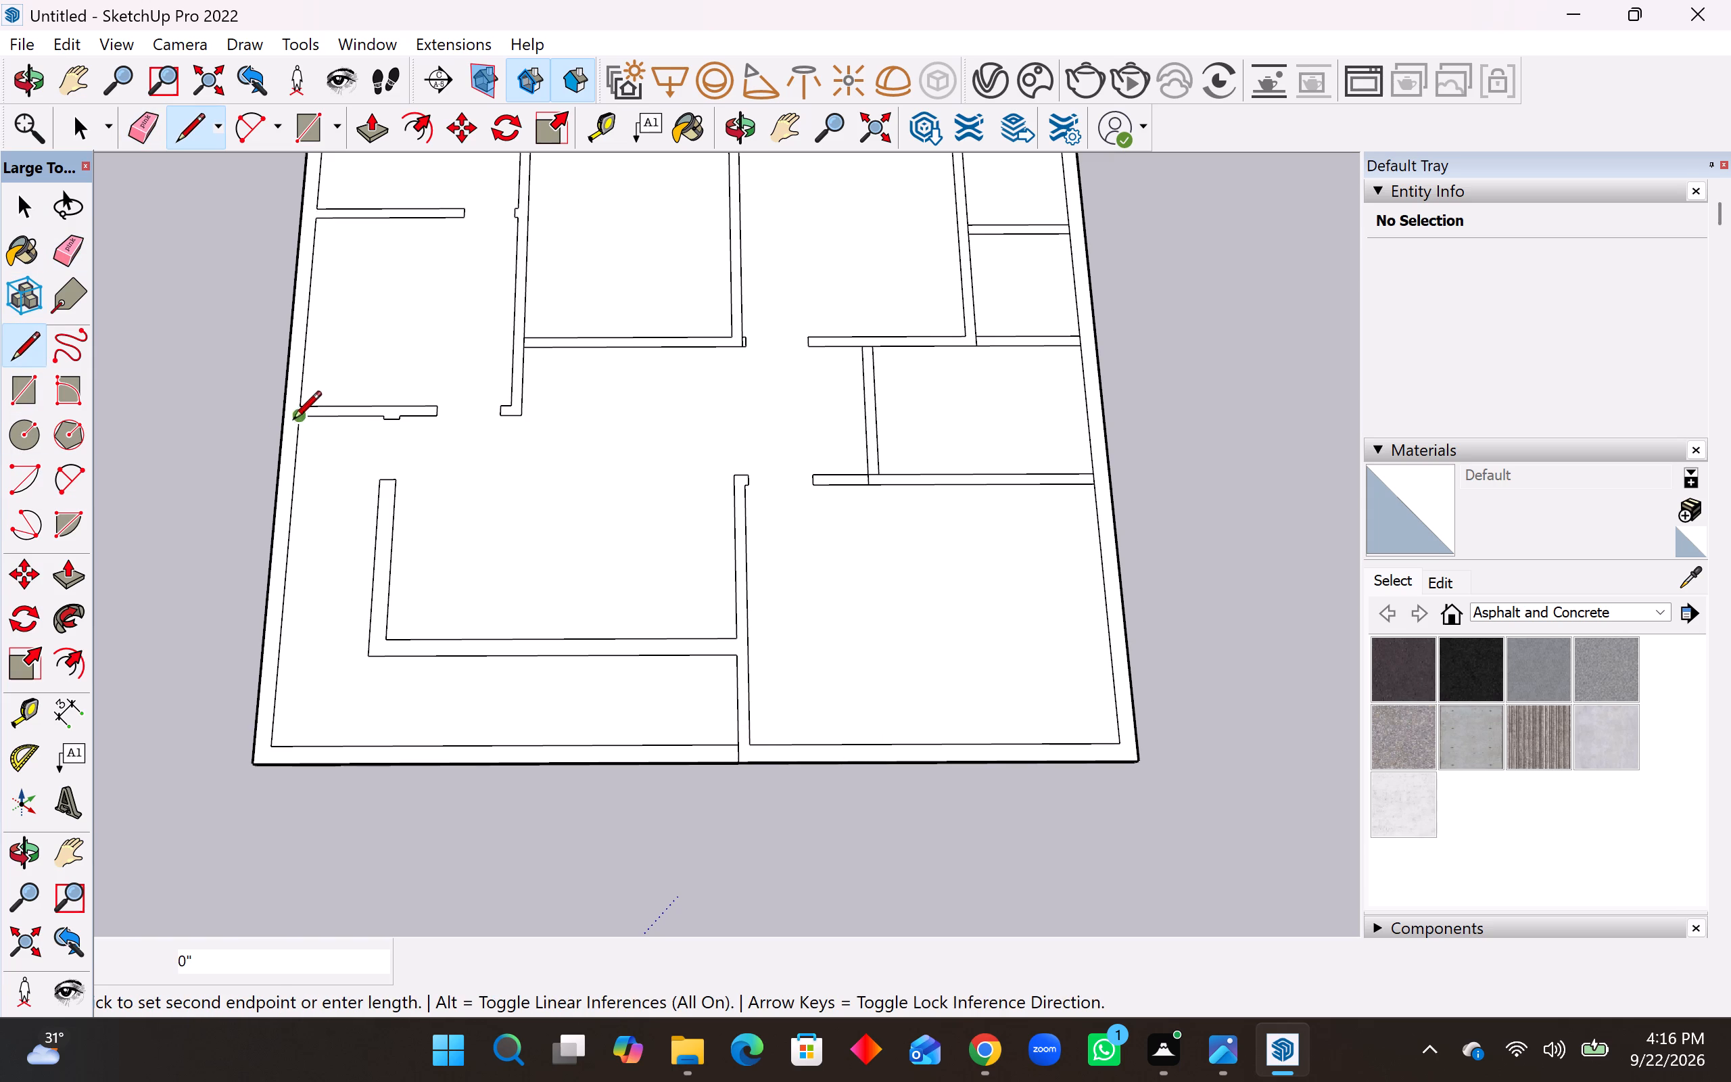
{"action": "left_click", "coordinate": [283, 423]}
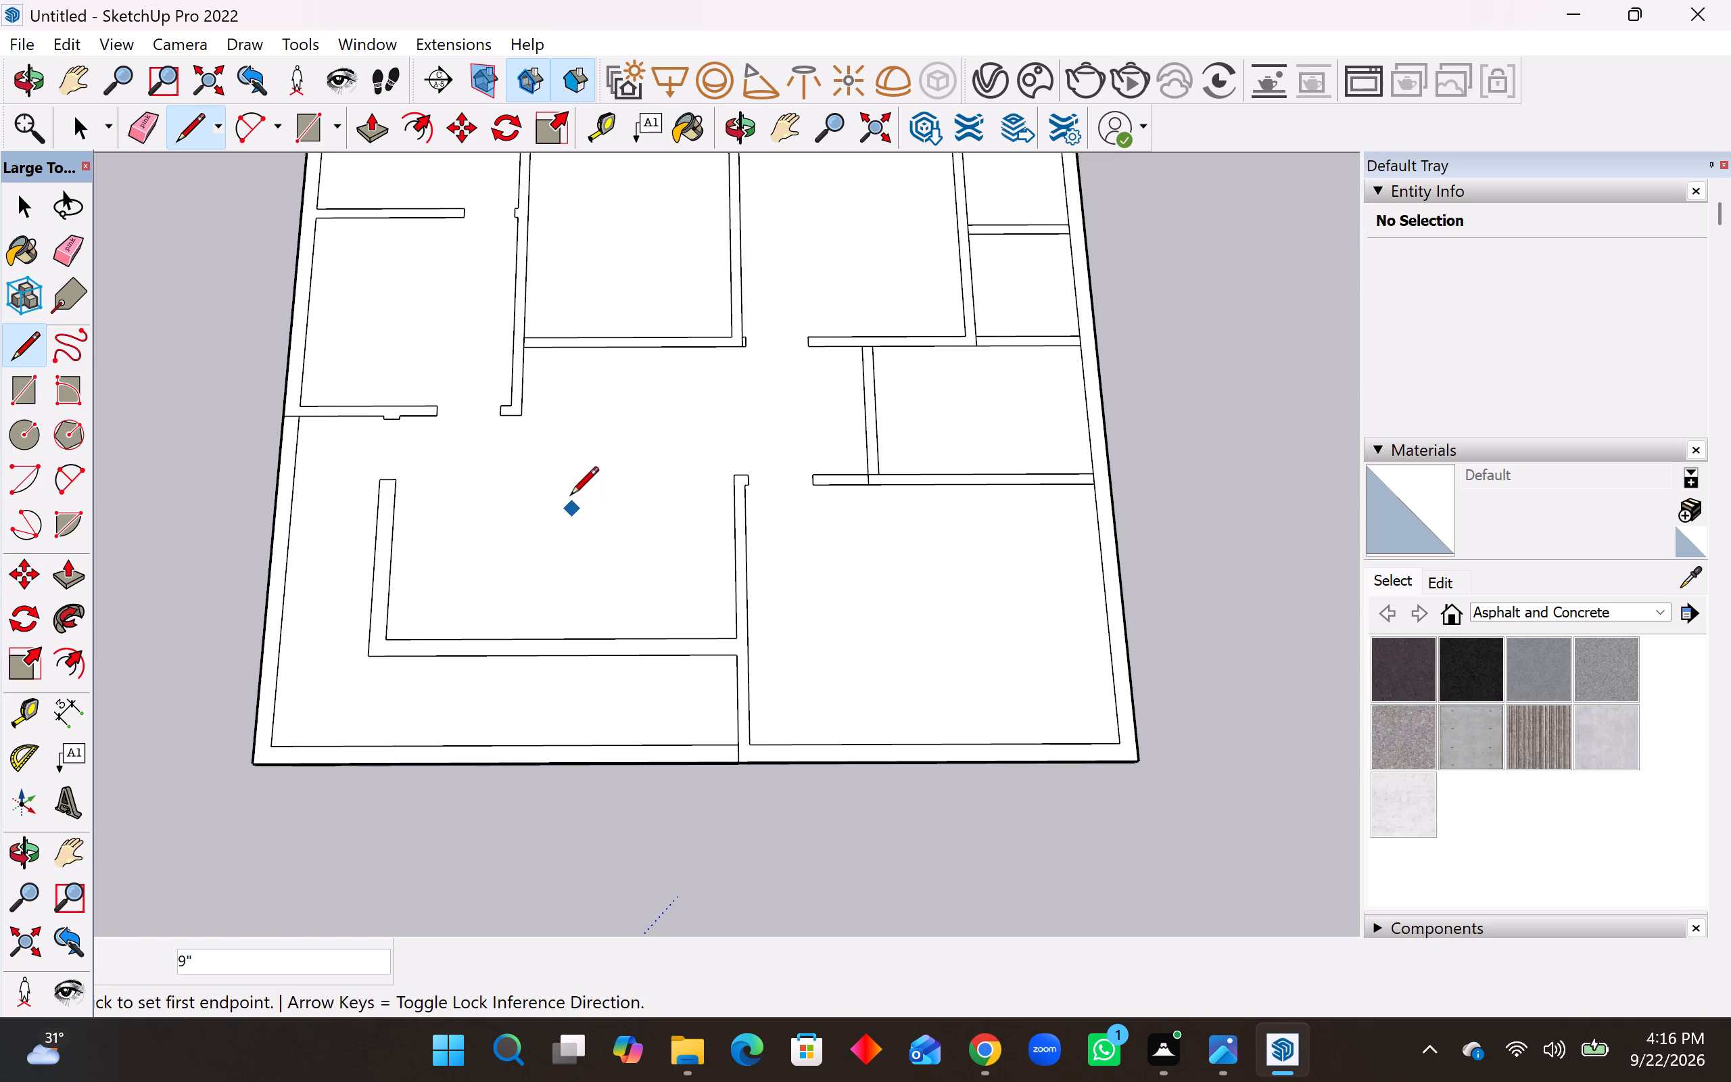
{"action": "key", "text": "space"}
{"action": "scroll", "coordinate": [763, 498], "scroll_direction": "down", "scroll_amount": 4}
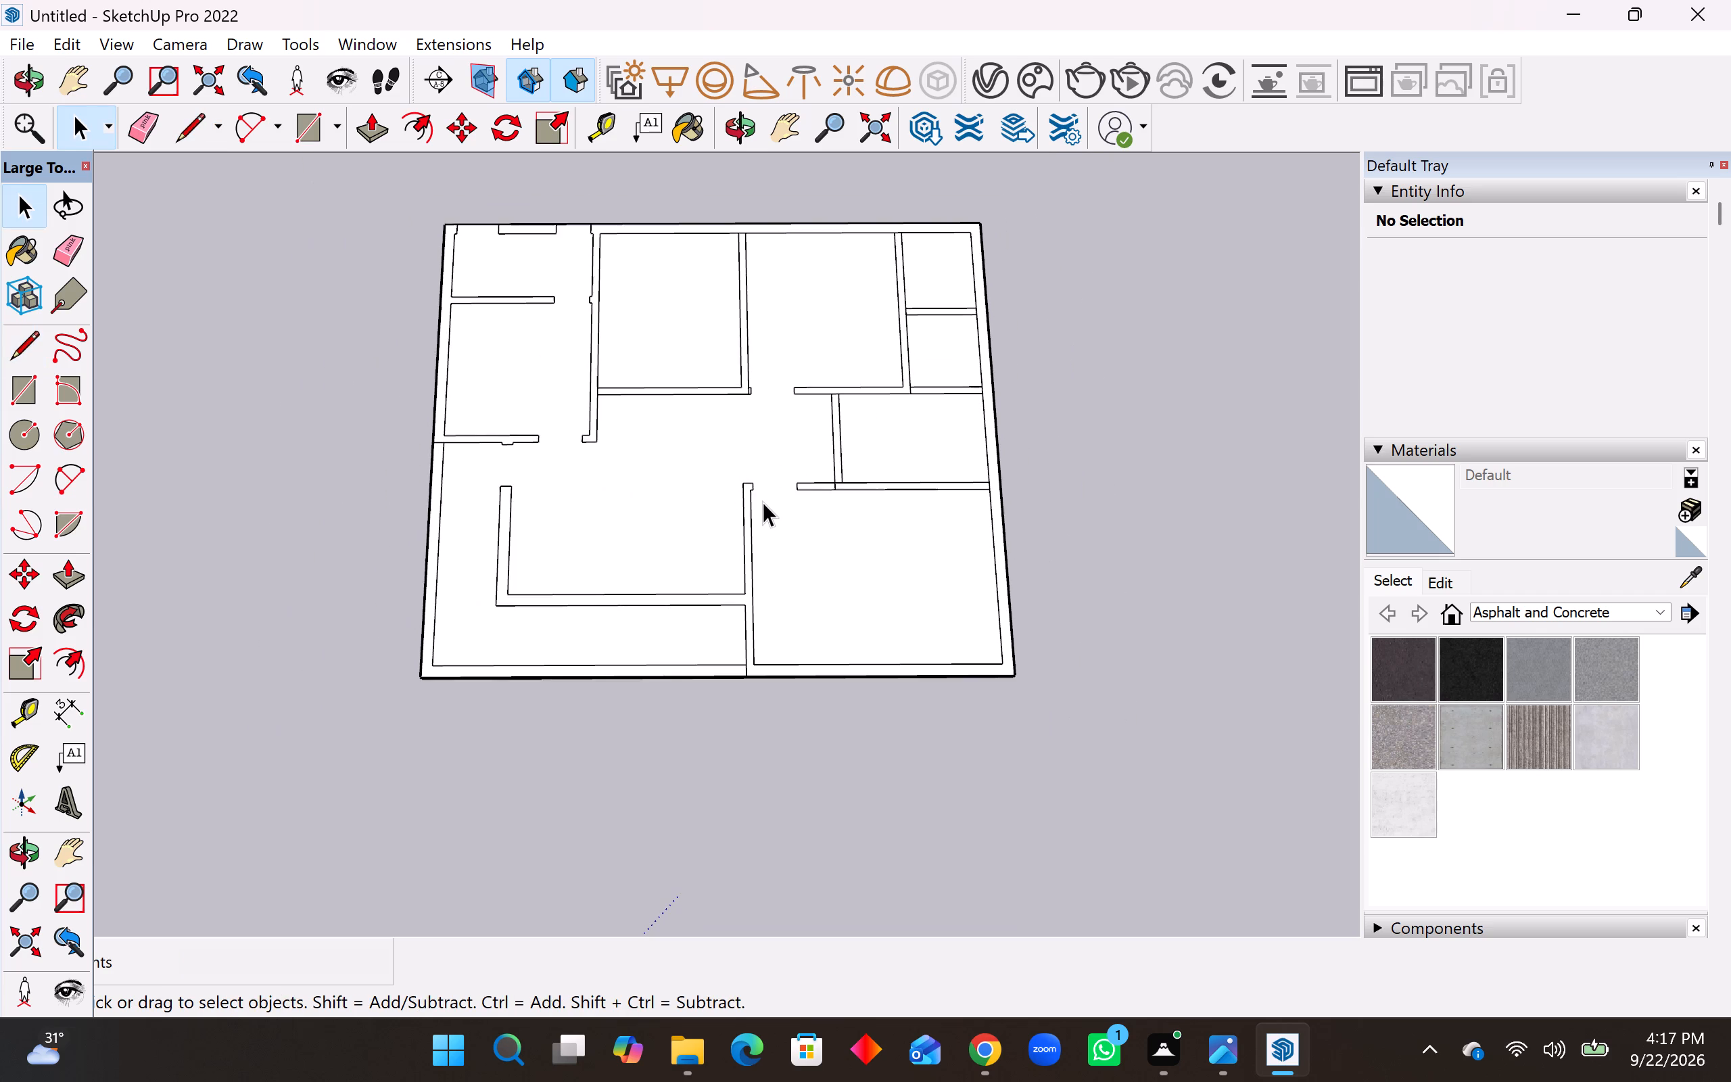
Erase the leftover edge segments where the second back room's partitions meet each other and the back outer wall.
{"action": "scroll", "coordinate": [758, 411], "scroll_direction": "up", "scroll_amount": 7}
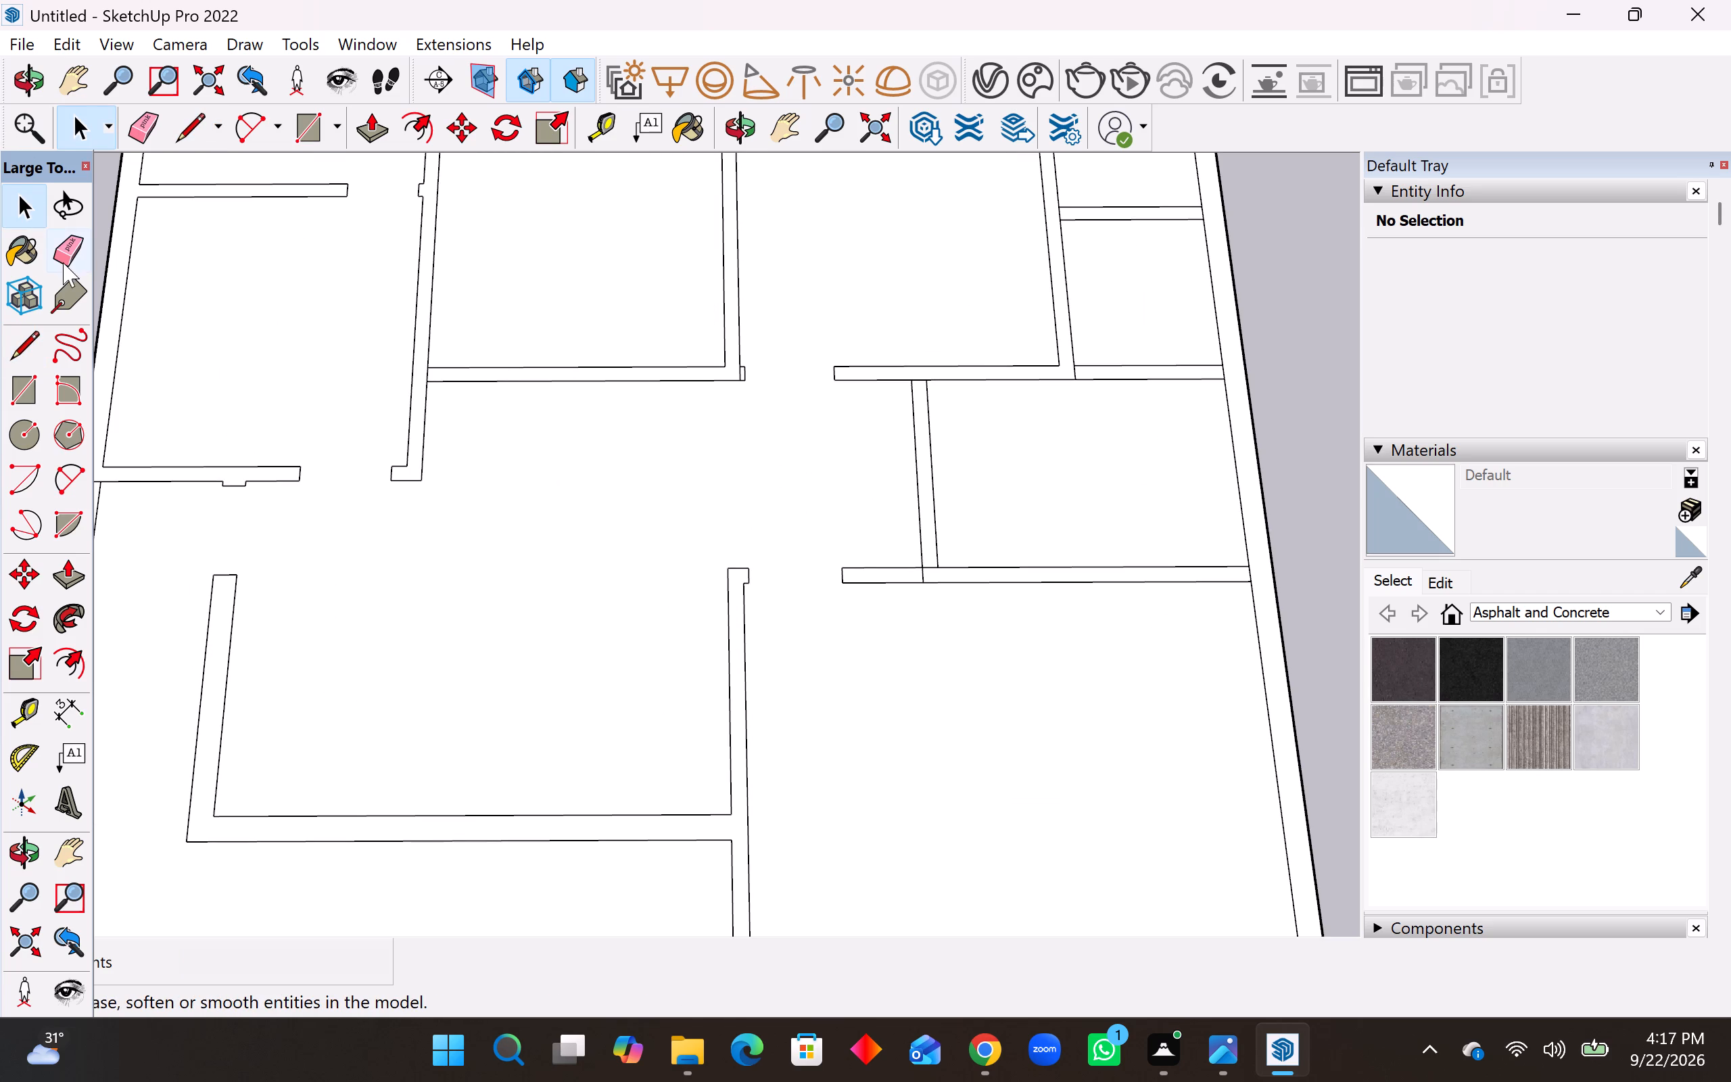
{"action": "left_click", "coordinate": [62, 250]}
{"action": "scroll", "coordinate": [710, 410], "scroll_direction": "up", "scroll_amount": 3}
{"action": "left_click", "coordinate": [750, 365]}
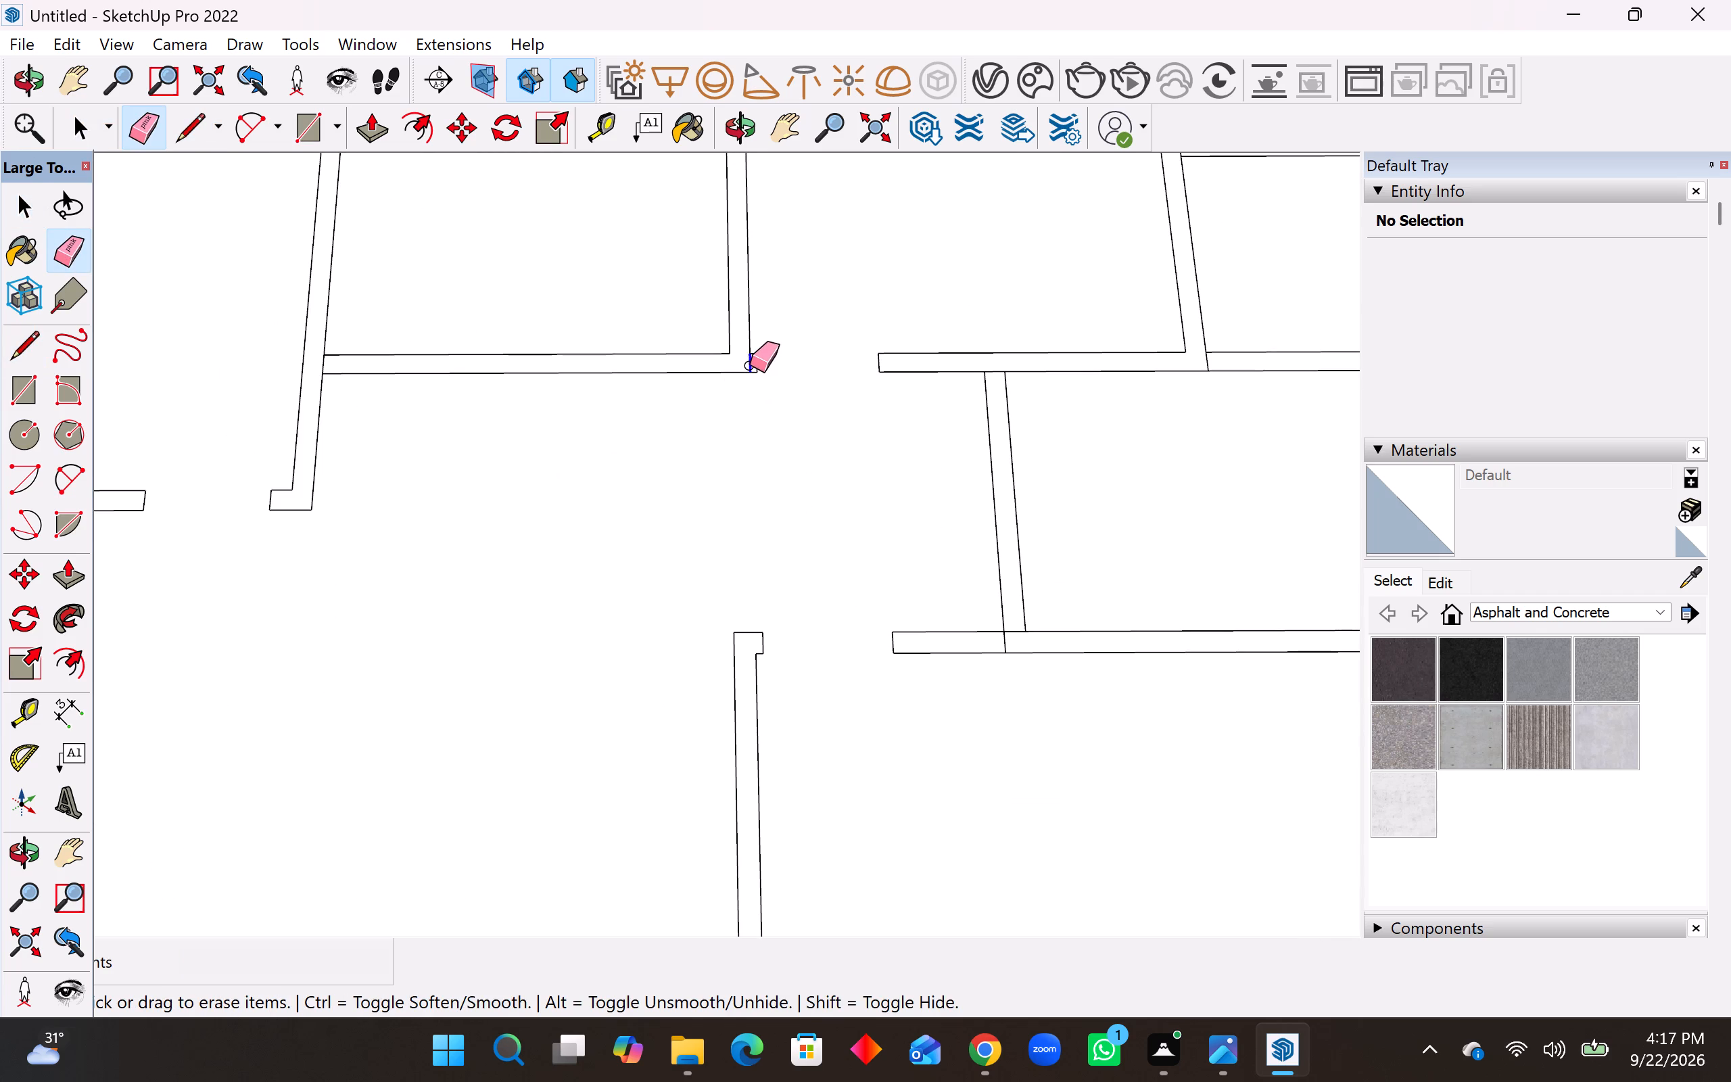
{"action": "scroll", "coordinate": [773, 544], "scroll_direction": "down", "scroll_amount": 8}
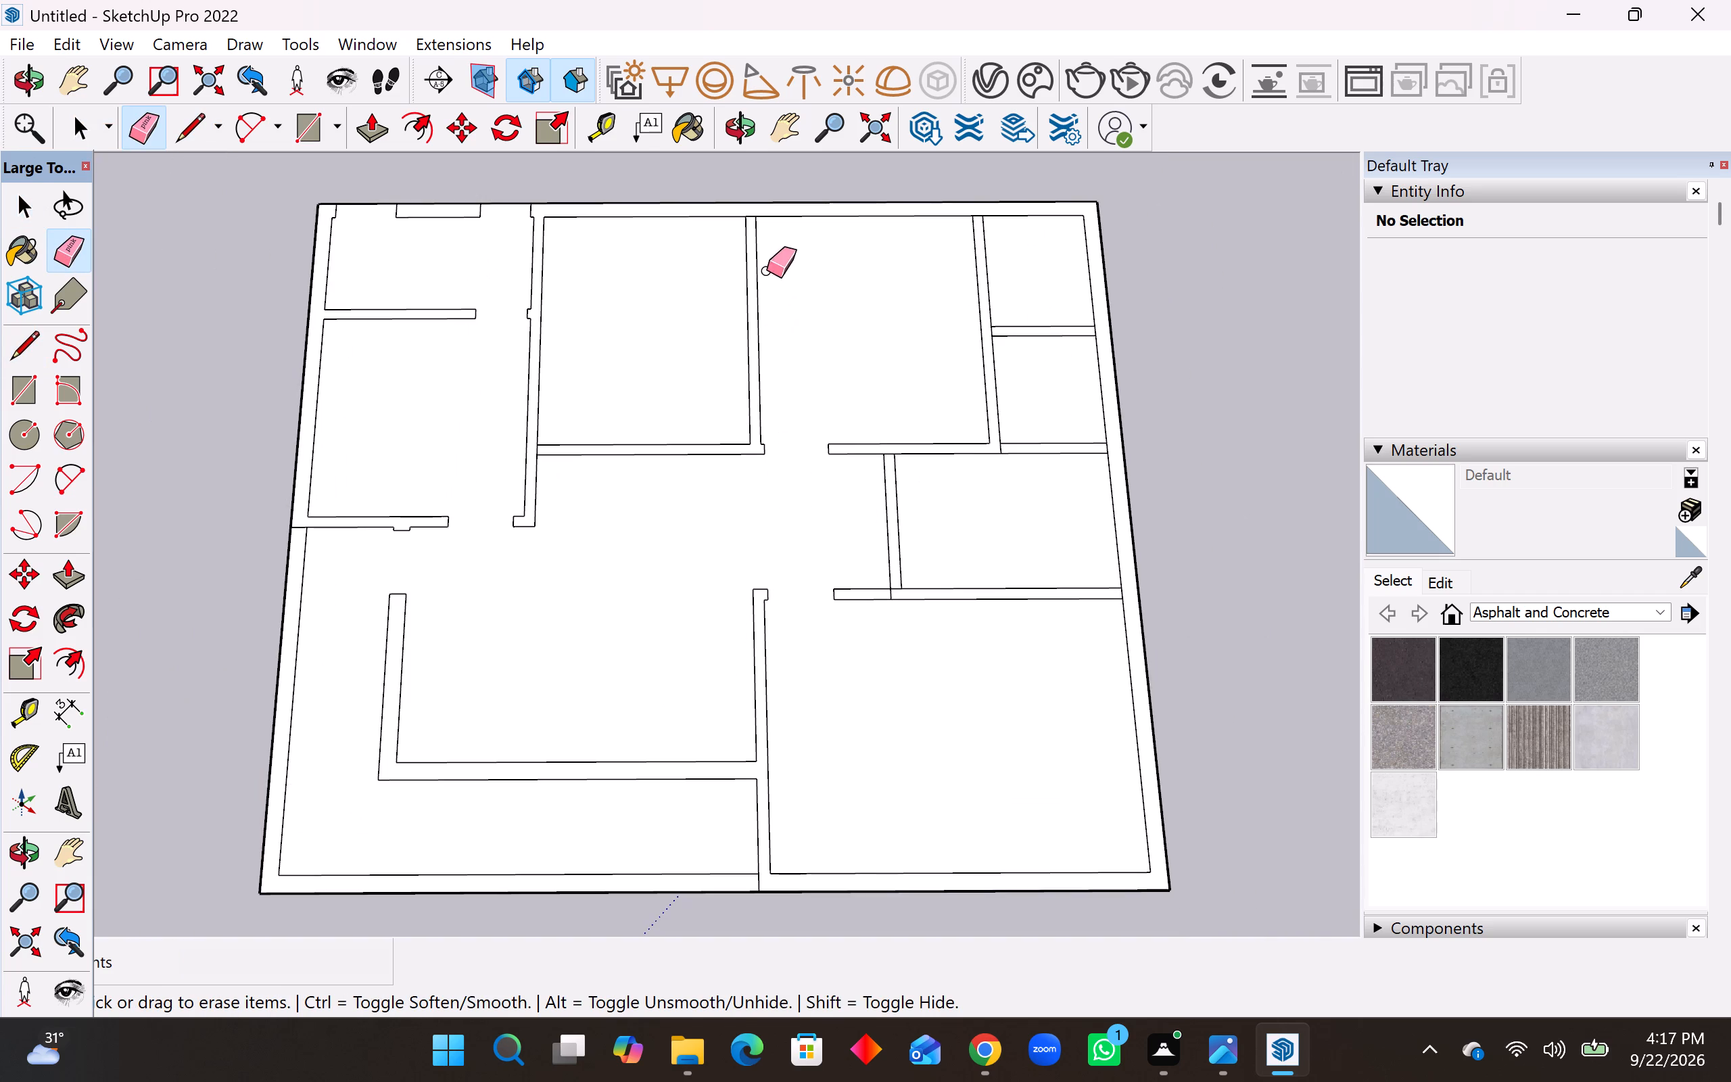
{"action": "scroll", "coordinate": [757, 244], "scroll_direction": "up", "scroll_amount": 4}
{"action": "left_click_drag", "start_coordinate": [752, 234], "coordinate": [752, 246]}
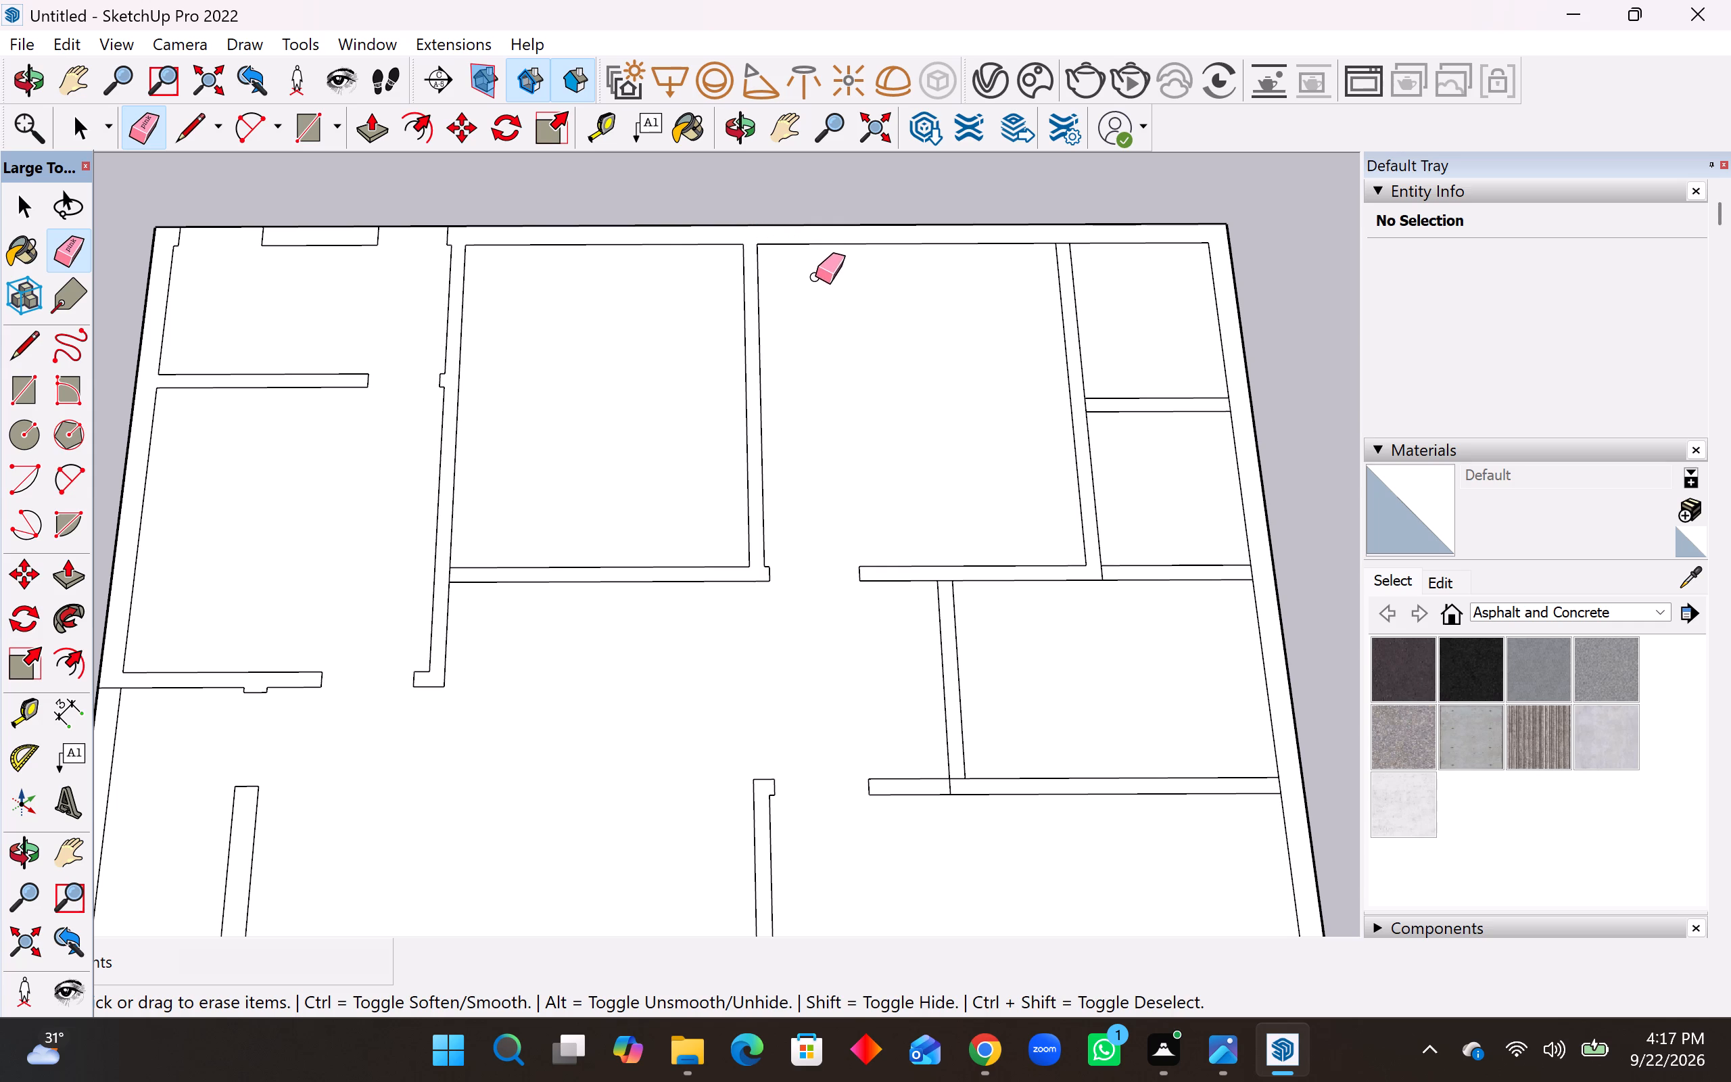
{"action": "left_click", "coordinate": [448, 575]}
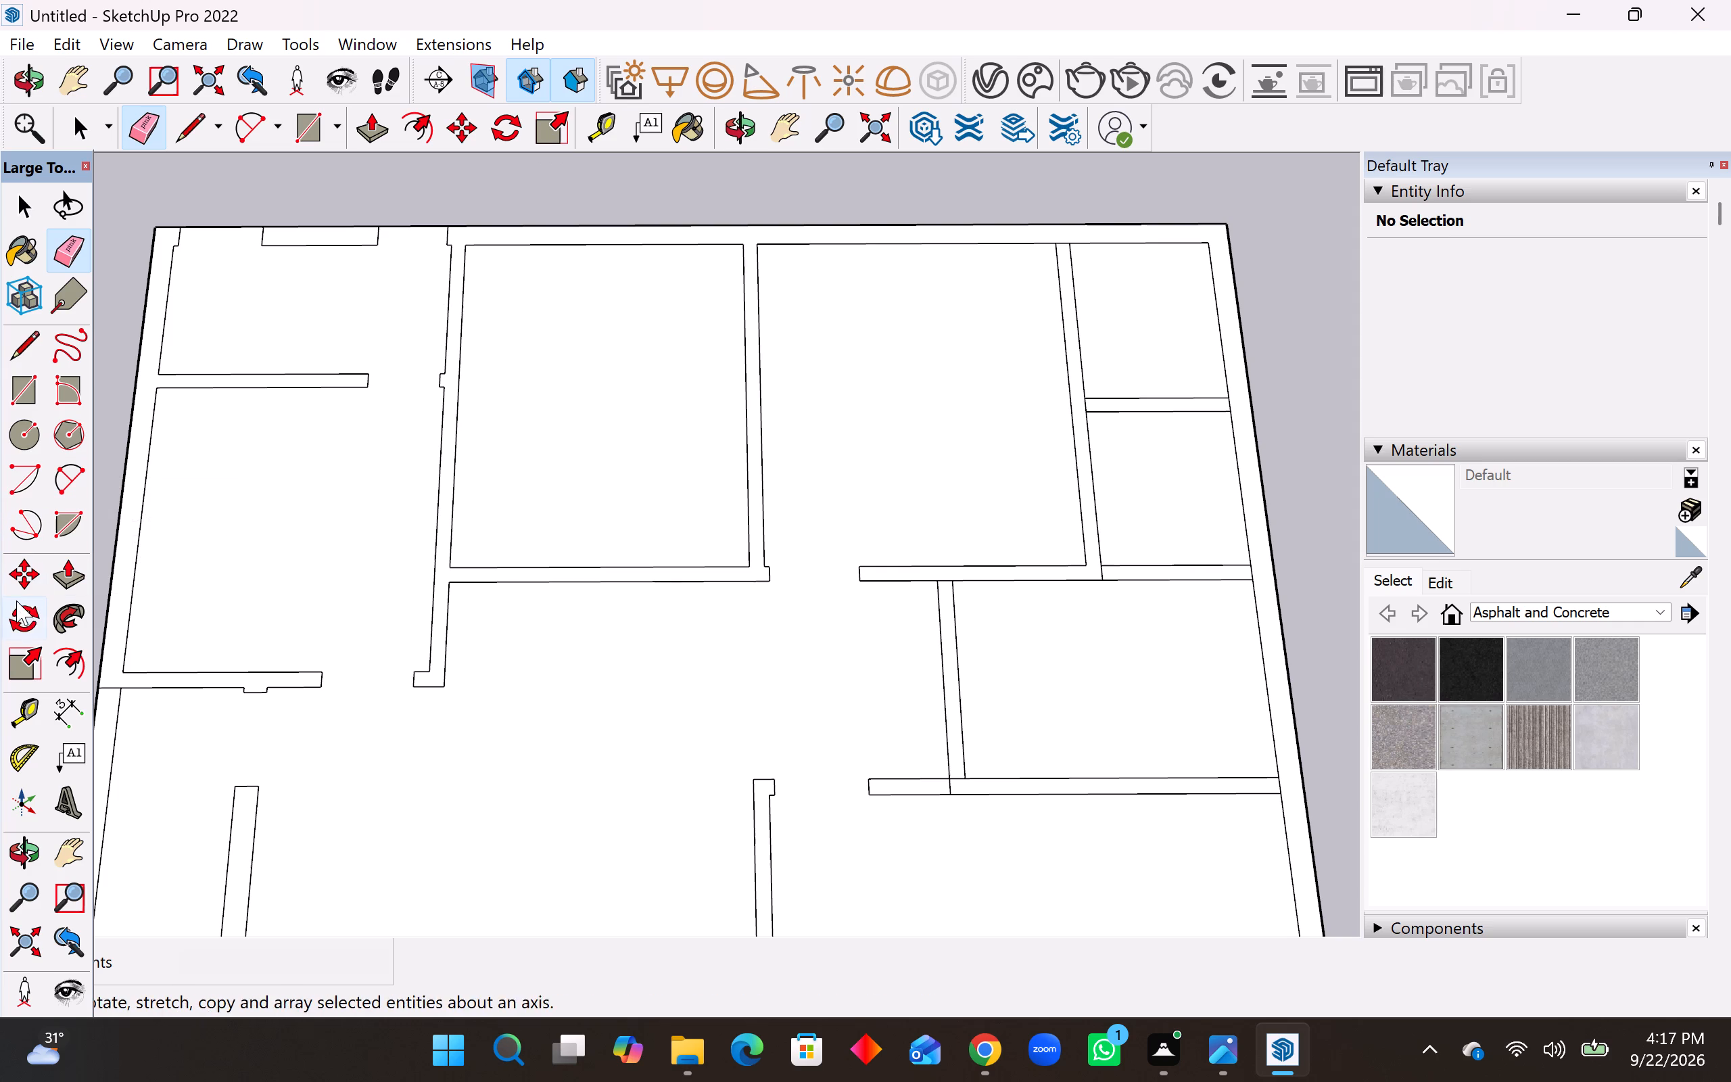
Place guides inside the second back room, one 2" from its right side partition and another 3' from the first.
{"action": "left_click", "coordinate": [27, 701]}
{"action": "left_click_drag", "start_coordinate": [751, 481], "coordinate": [744, 482]}
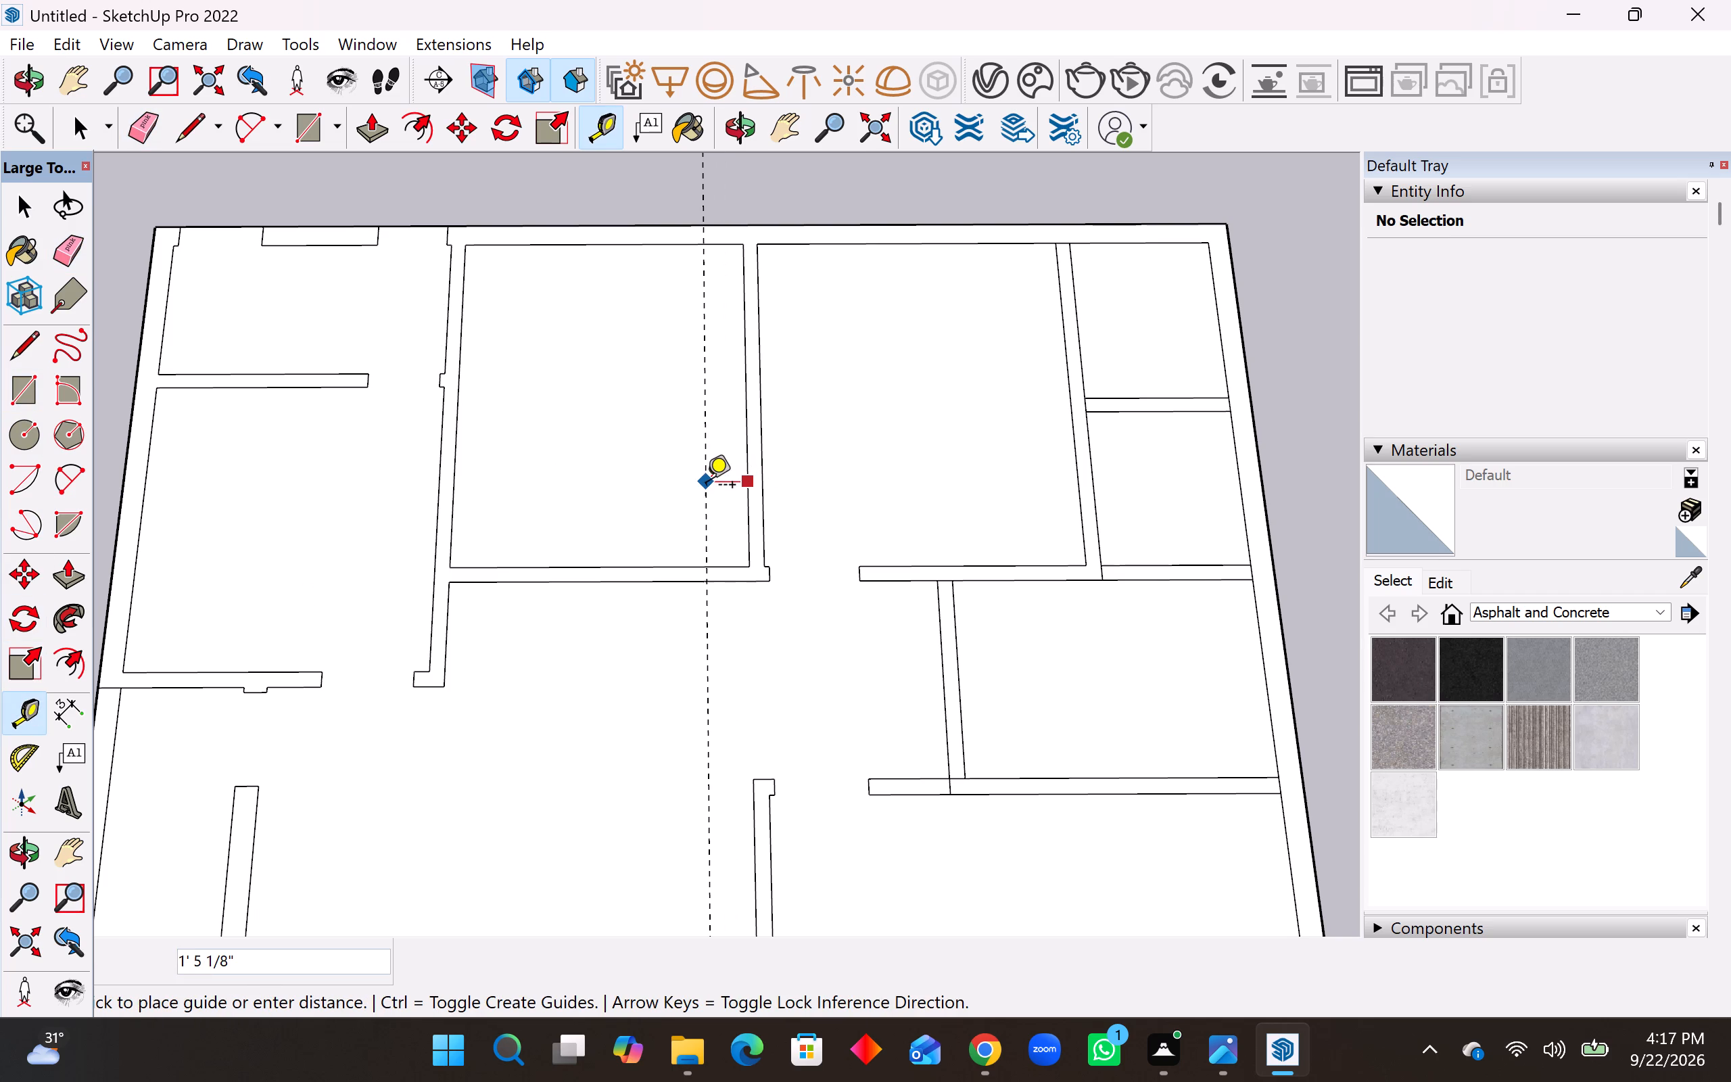
{"action": "type", "text": "2\""}
{"action": "key", "text": "Return"}
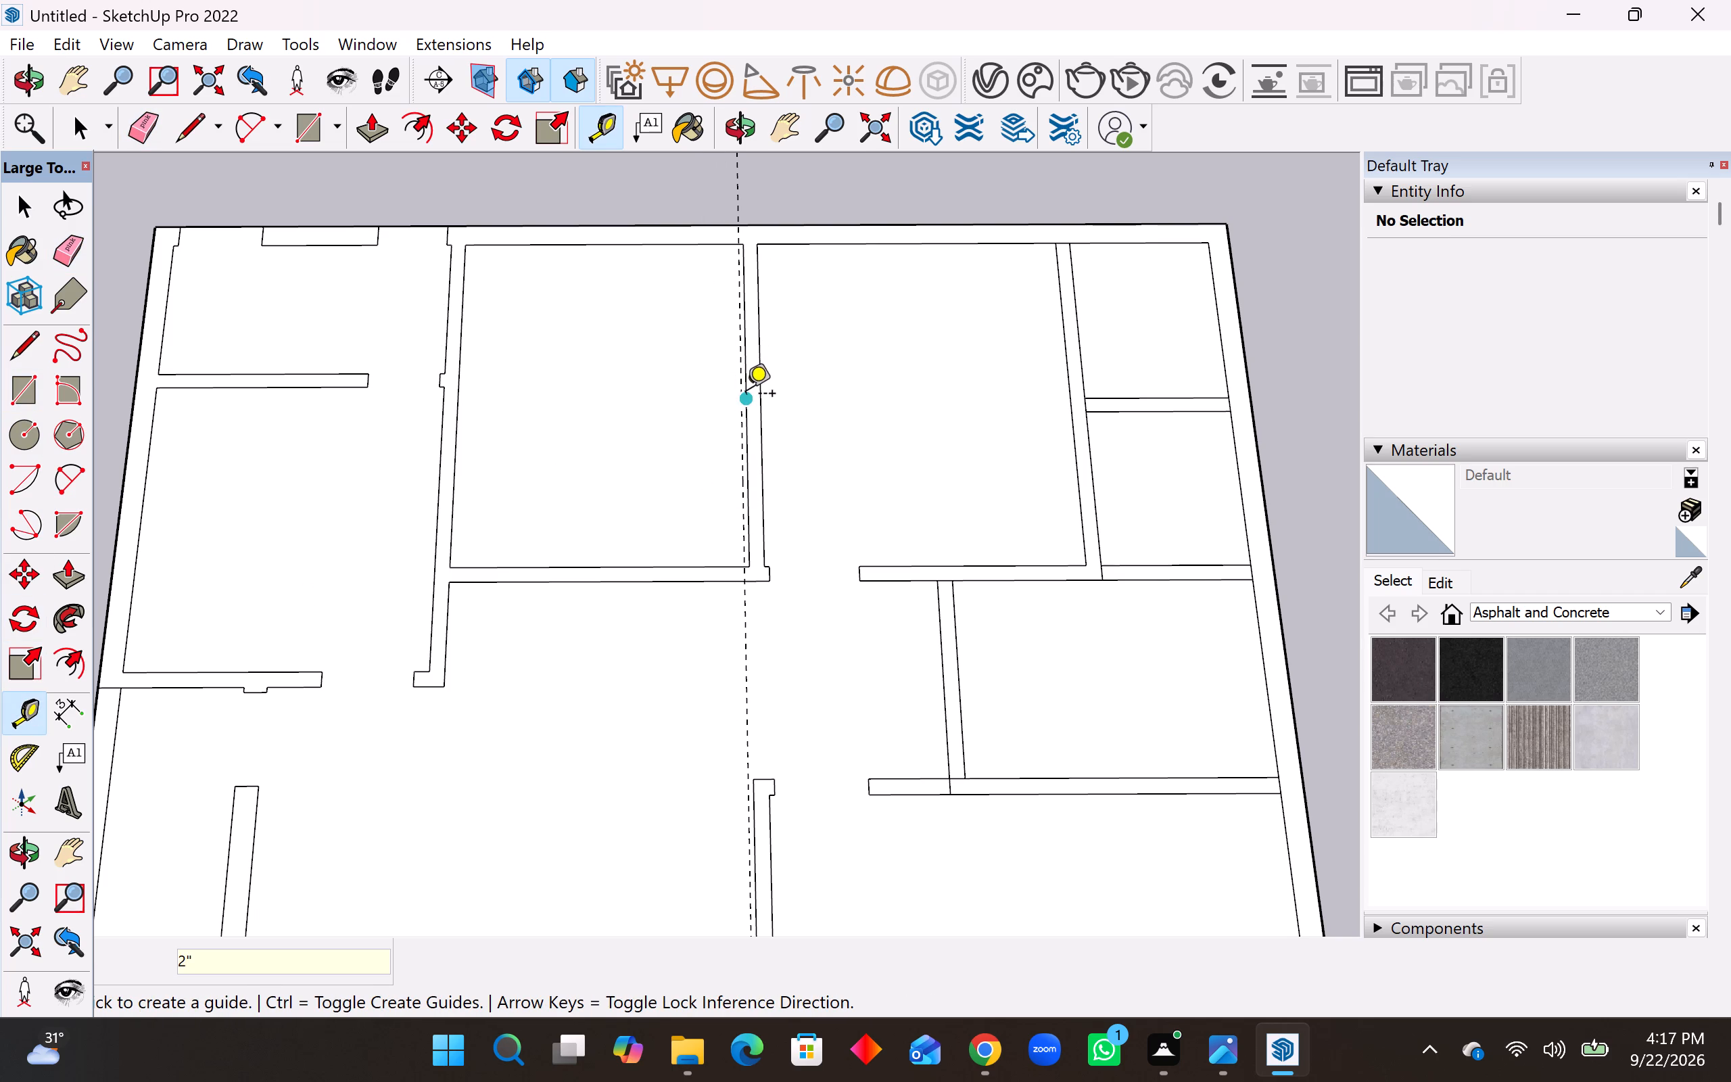
{"action": "left_click", "coordinate": [738, 404]}
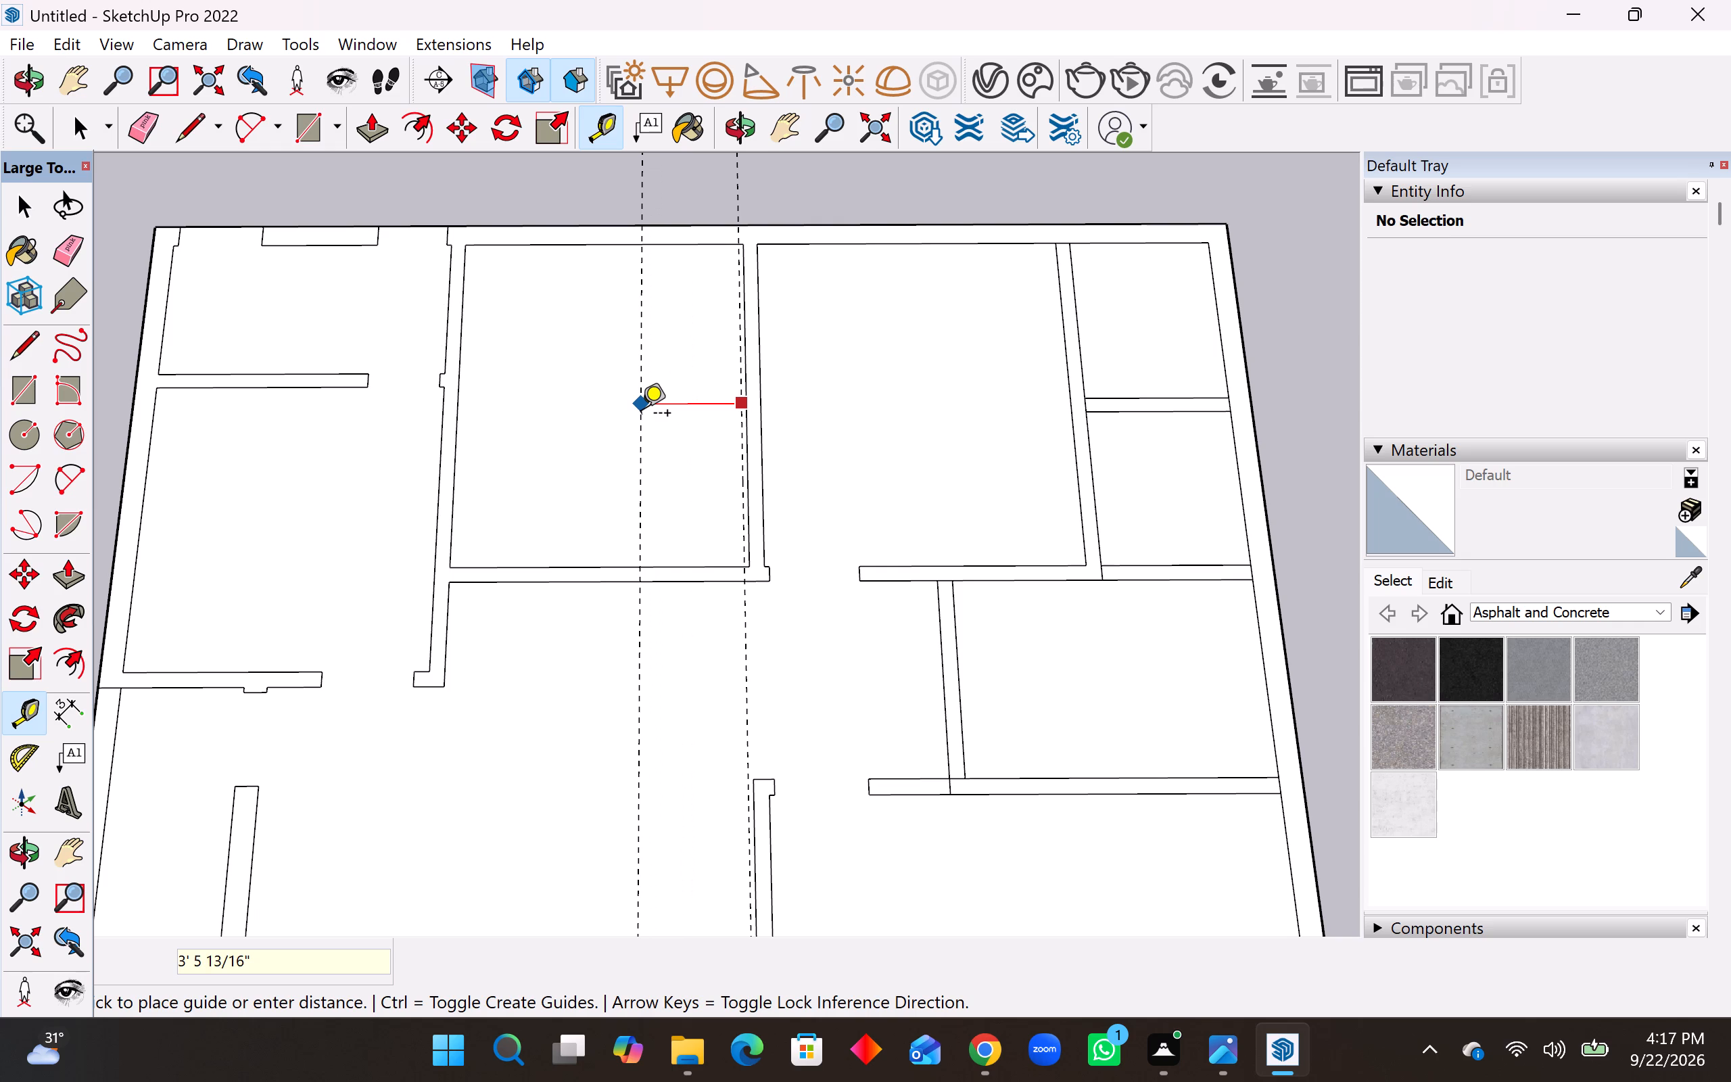
{"action": "type", "text": "3'"}
{"action": "key", "text": "Return"}
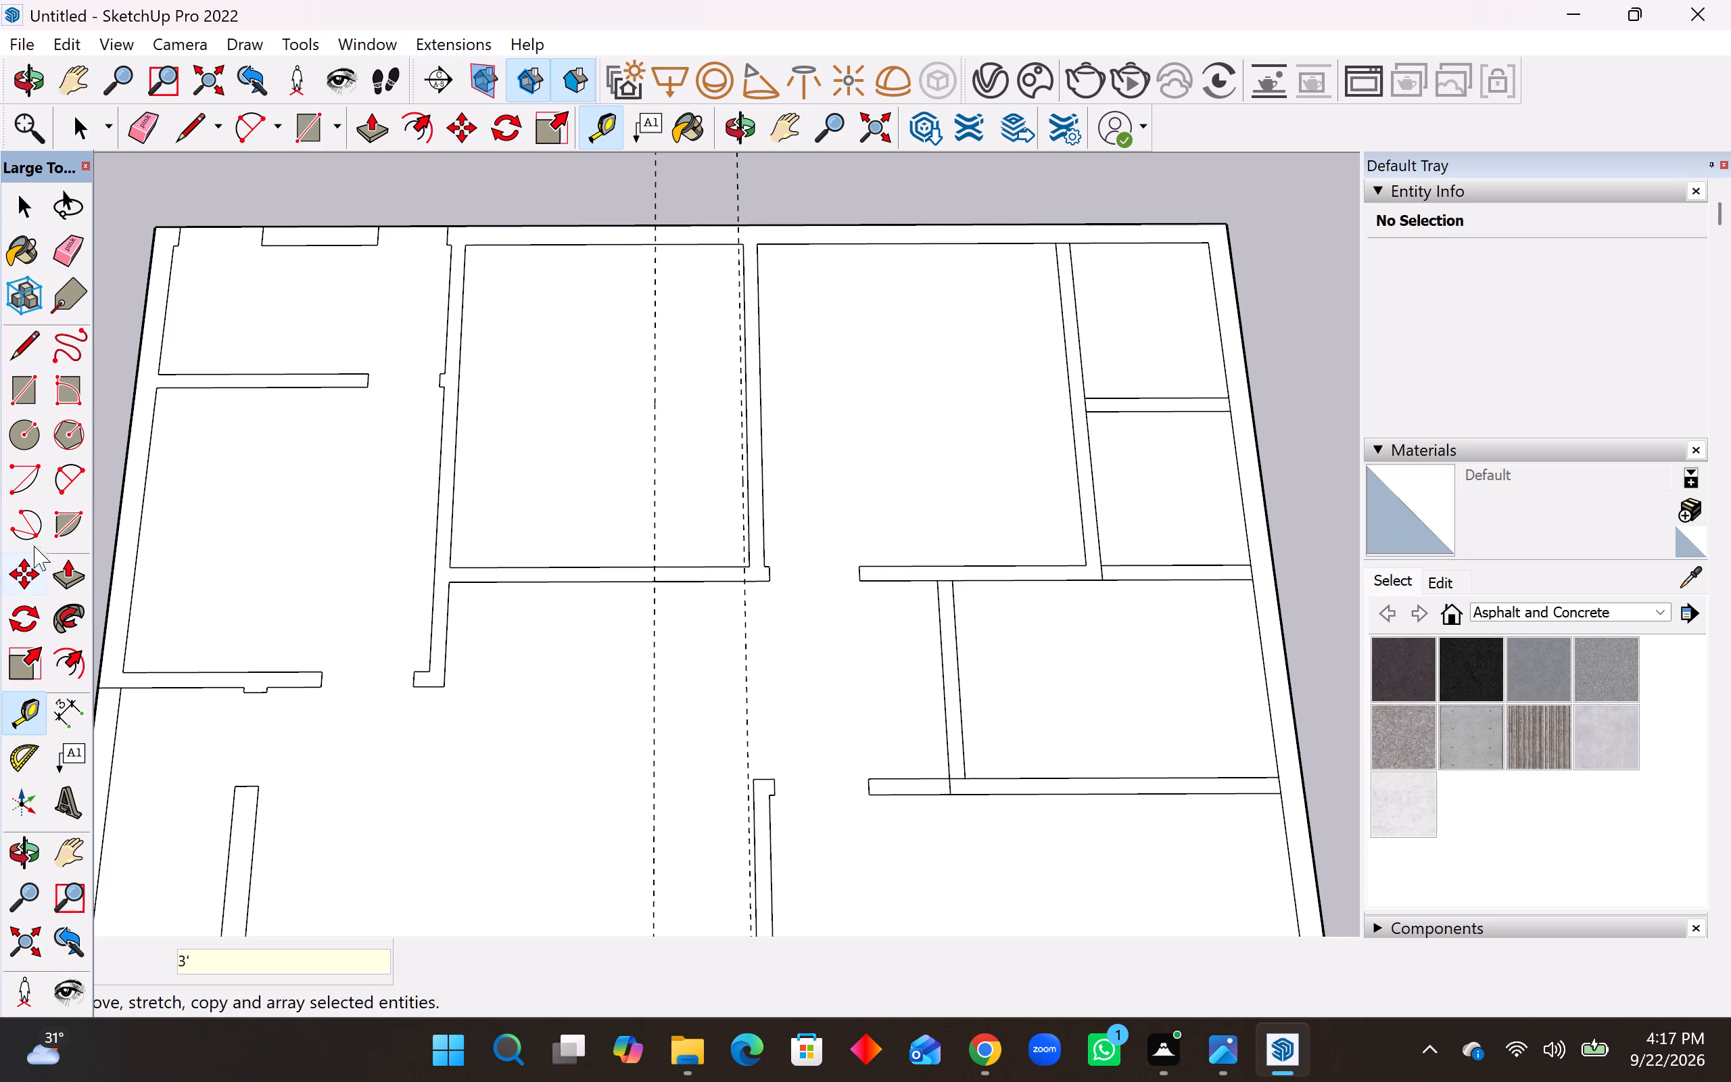
Draw a 3' by 6" rectangle between the two guides across the second back room's front partition.
{"action": "left_click", "coordinate": [20, 369]}
{"action": "scroll", "coordinate": [716, 593], "scroll_direction": "up", "scroll_amount": 4}
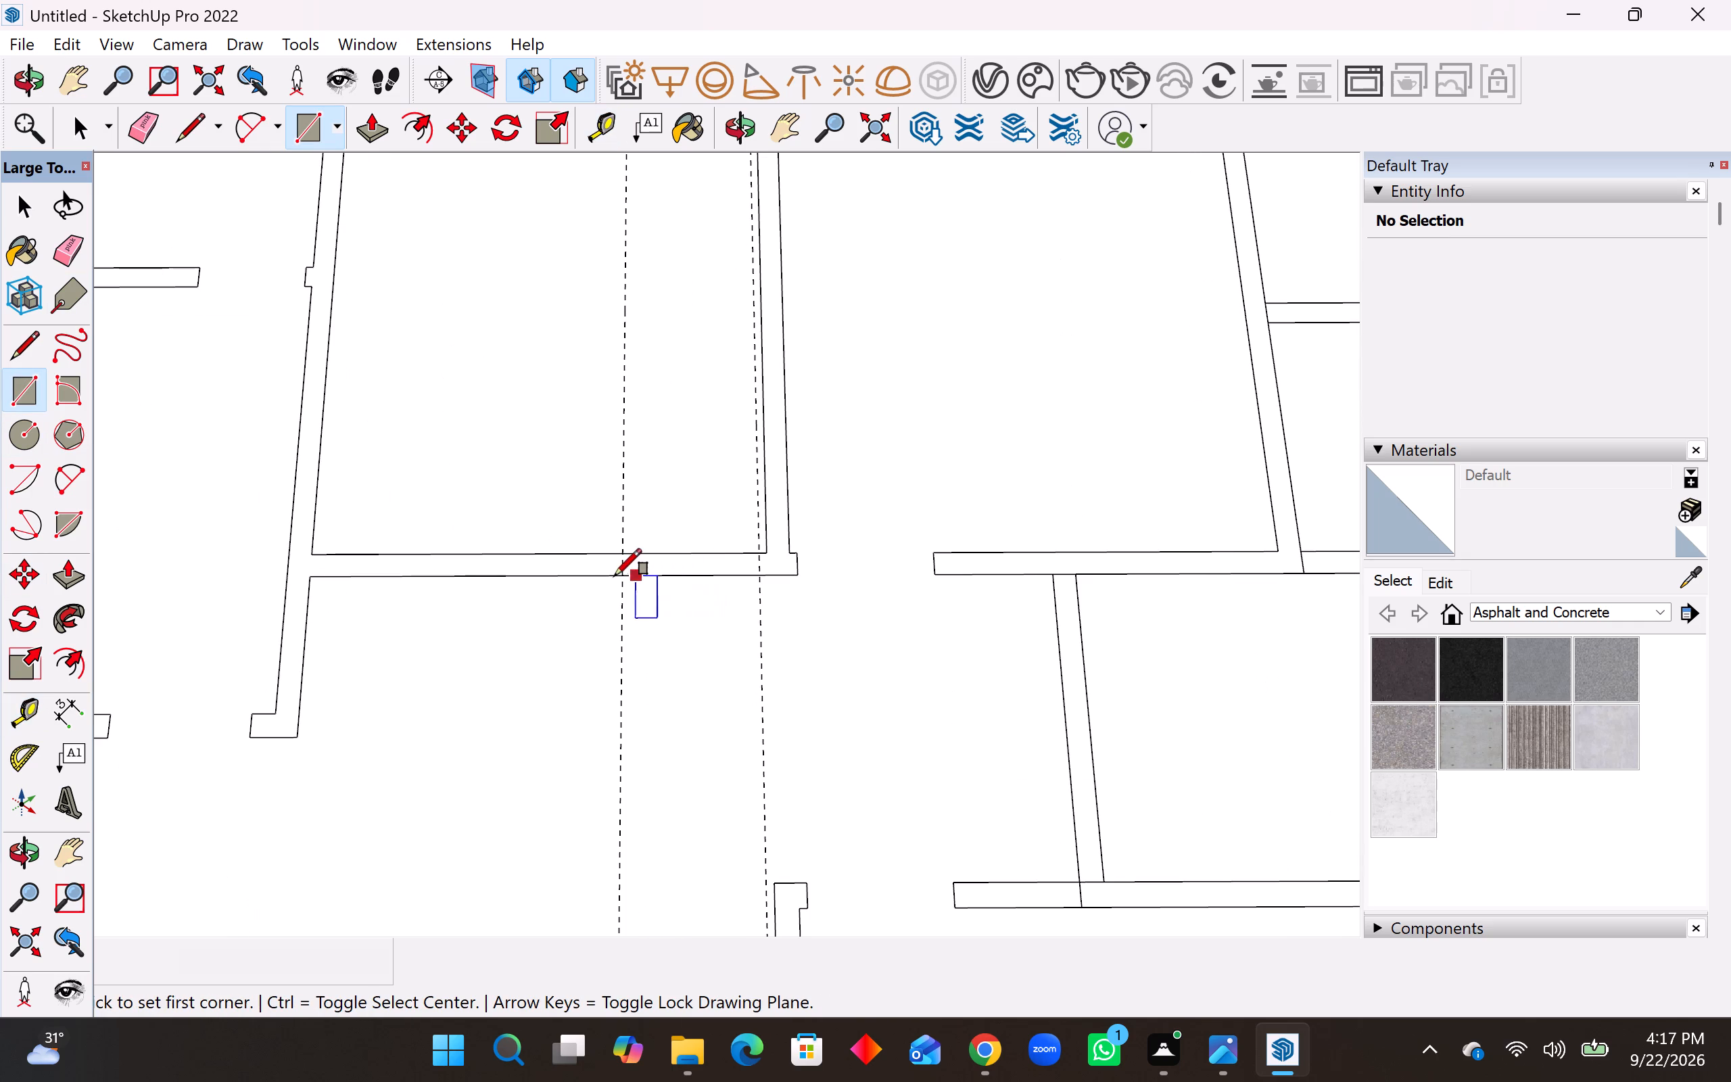
{"action": "left_click", "coordinate": [617, 576]}
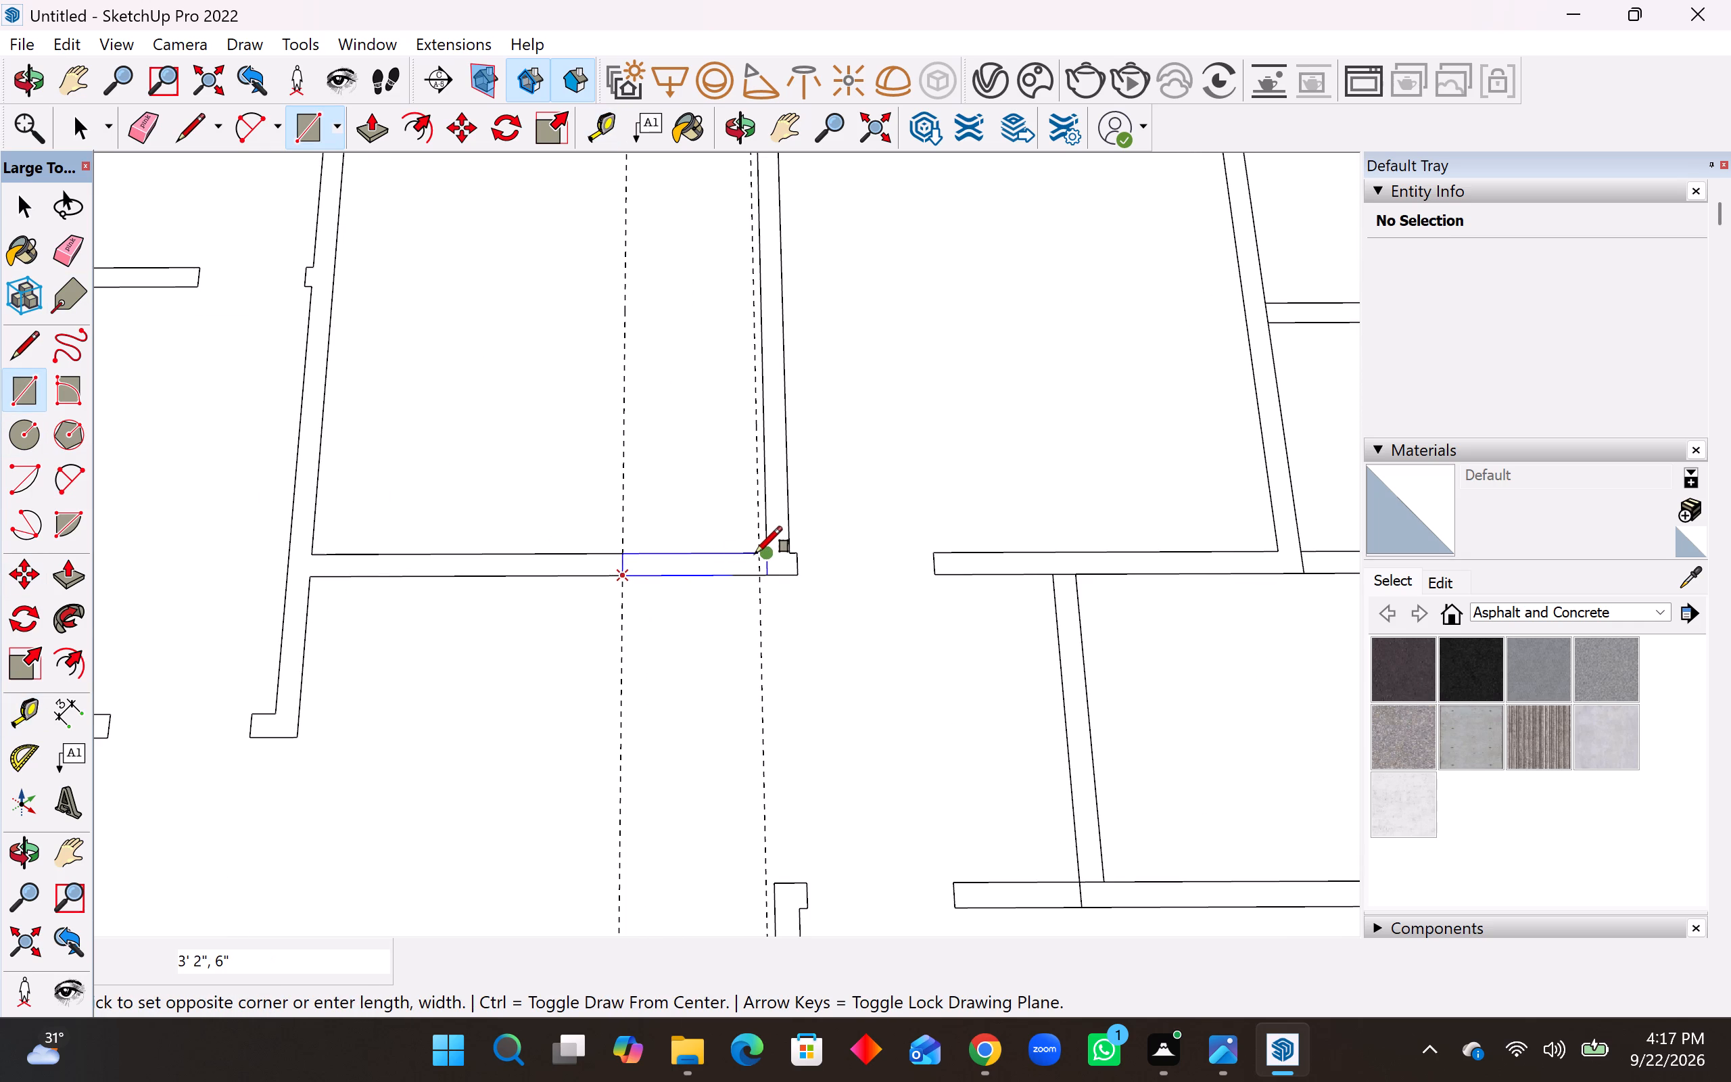
{"action": "key", "text": "Escape"}
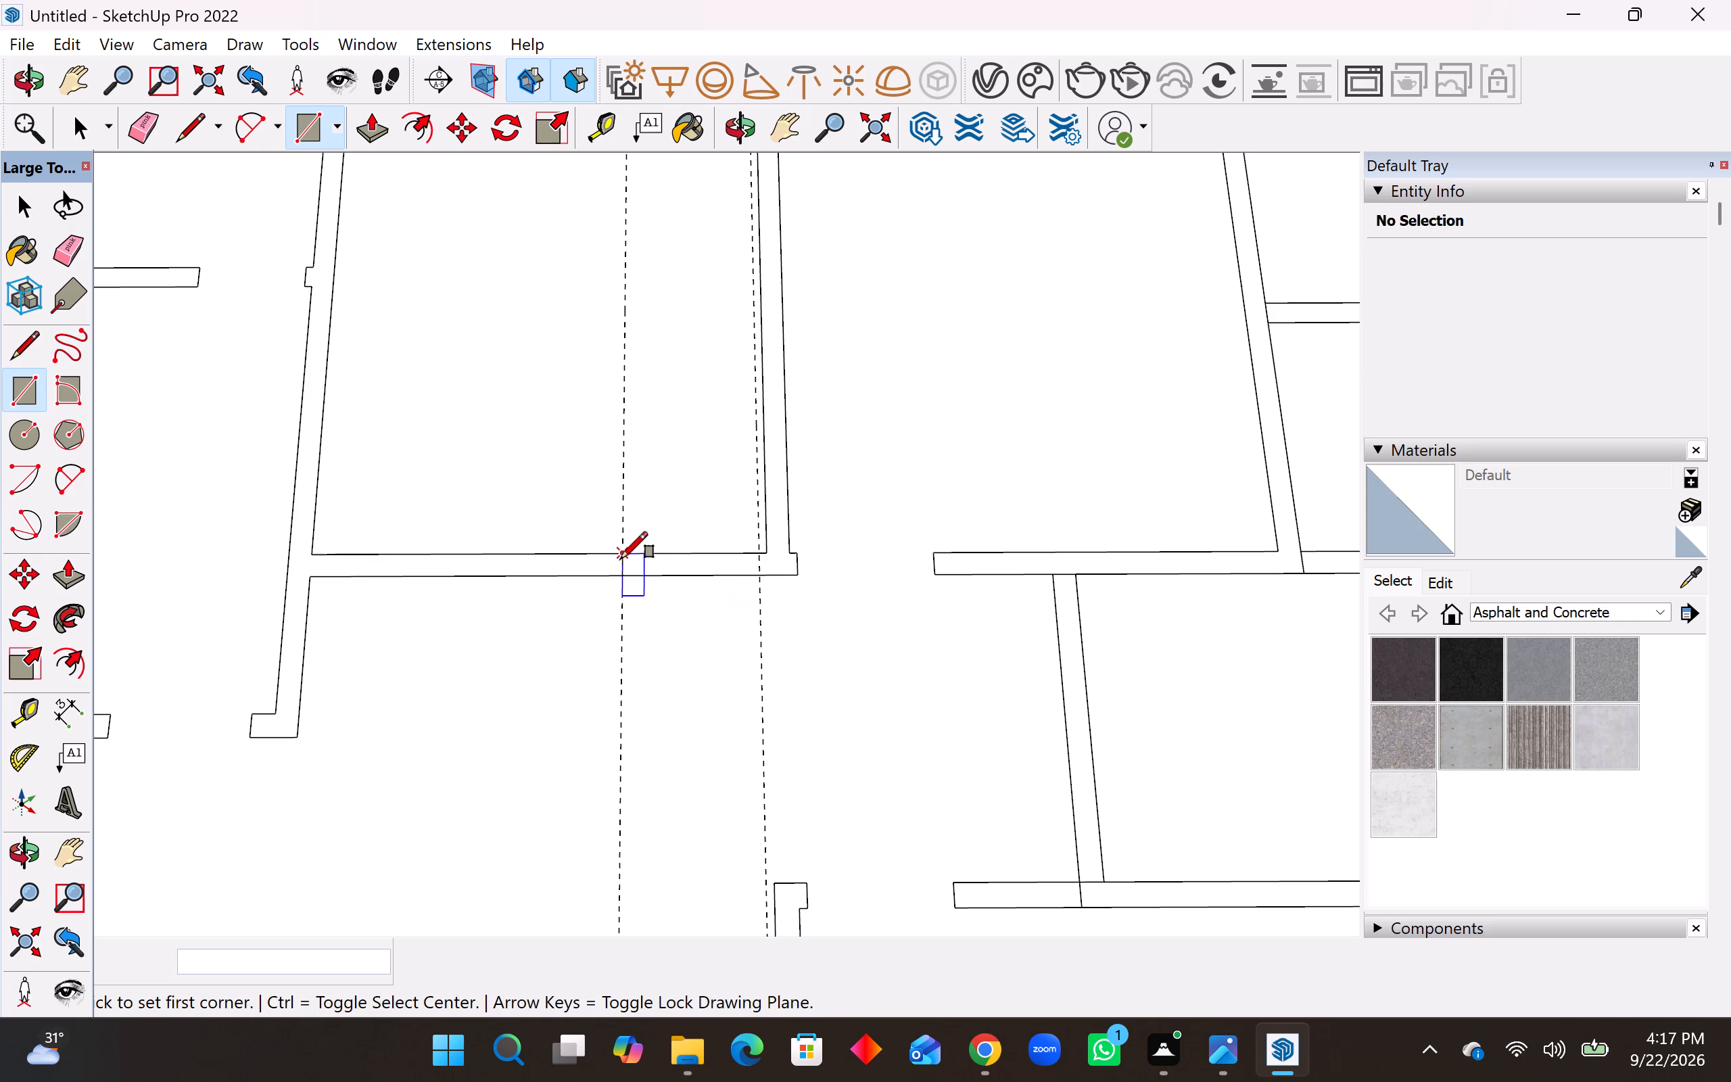
{"action": "left_click", "coordinate": [626, 557]}
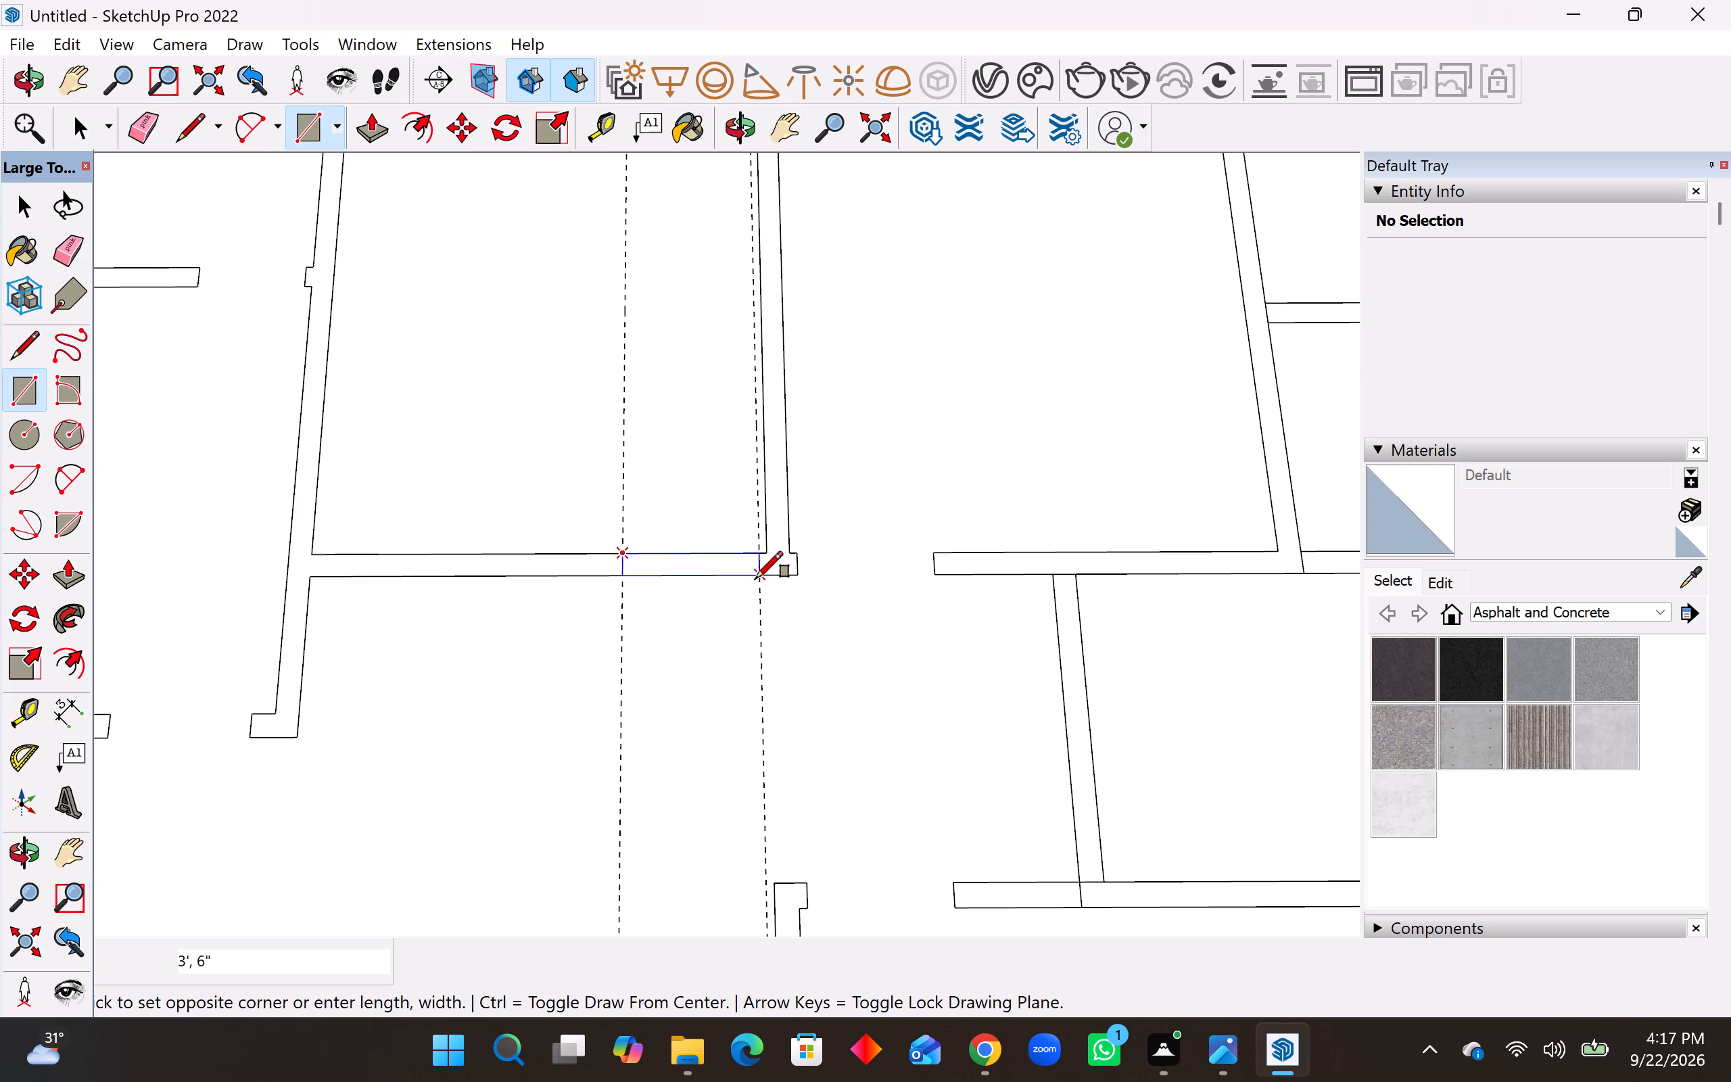
{"action": "left_click", "coordinate": [756, 578]}
Erase the front partition edges within the second back room's 3' opening and remove the two guides.
{"action": "left_click", "coordinate": [58, 262]}
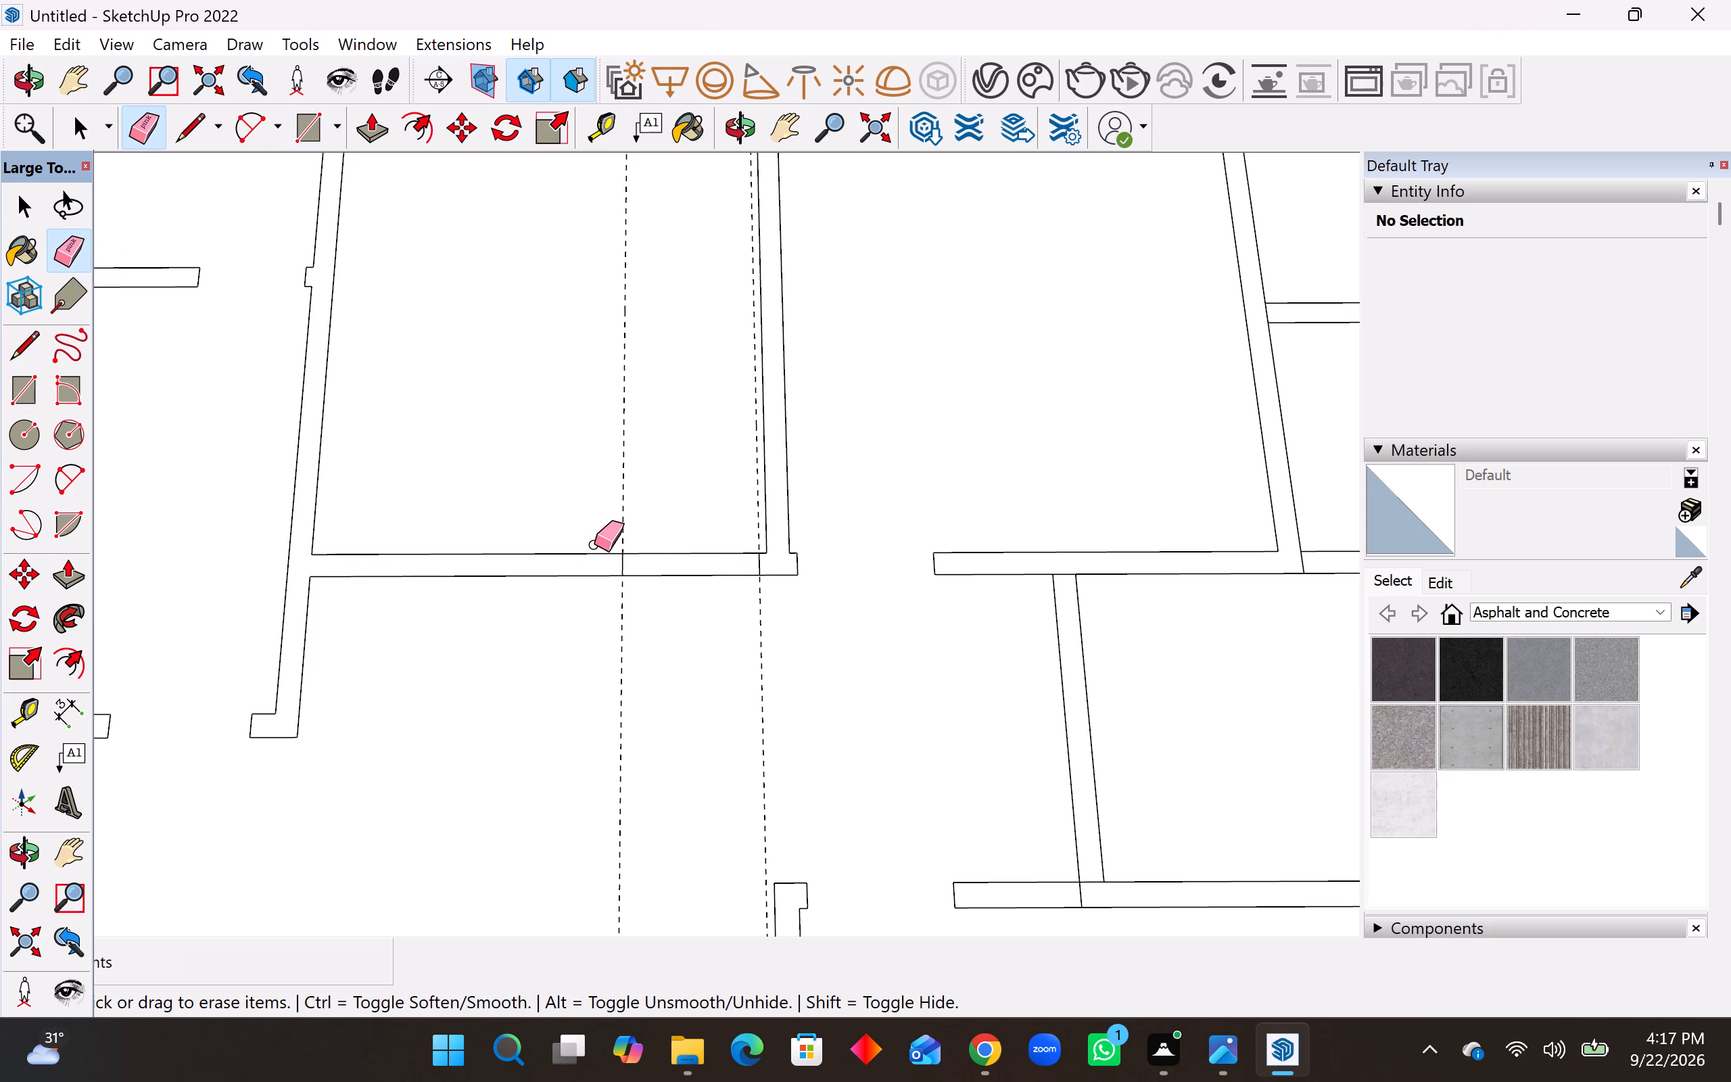
{"action": "left_click_drag", "start_coordinate": [640, 544], "coordinate": [772, 649]}
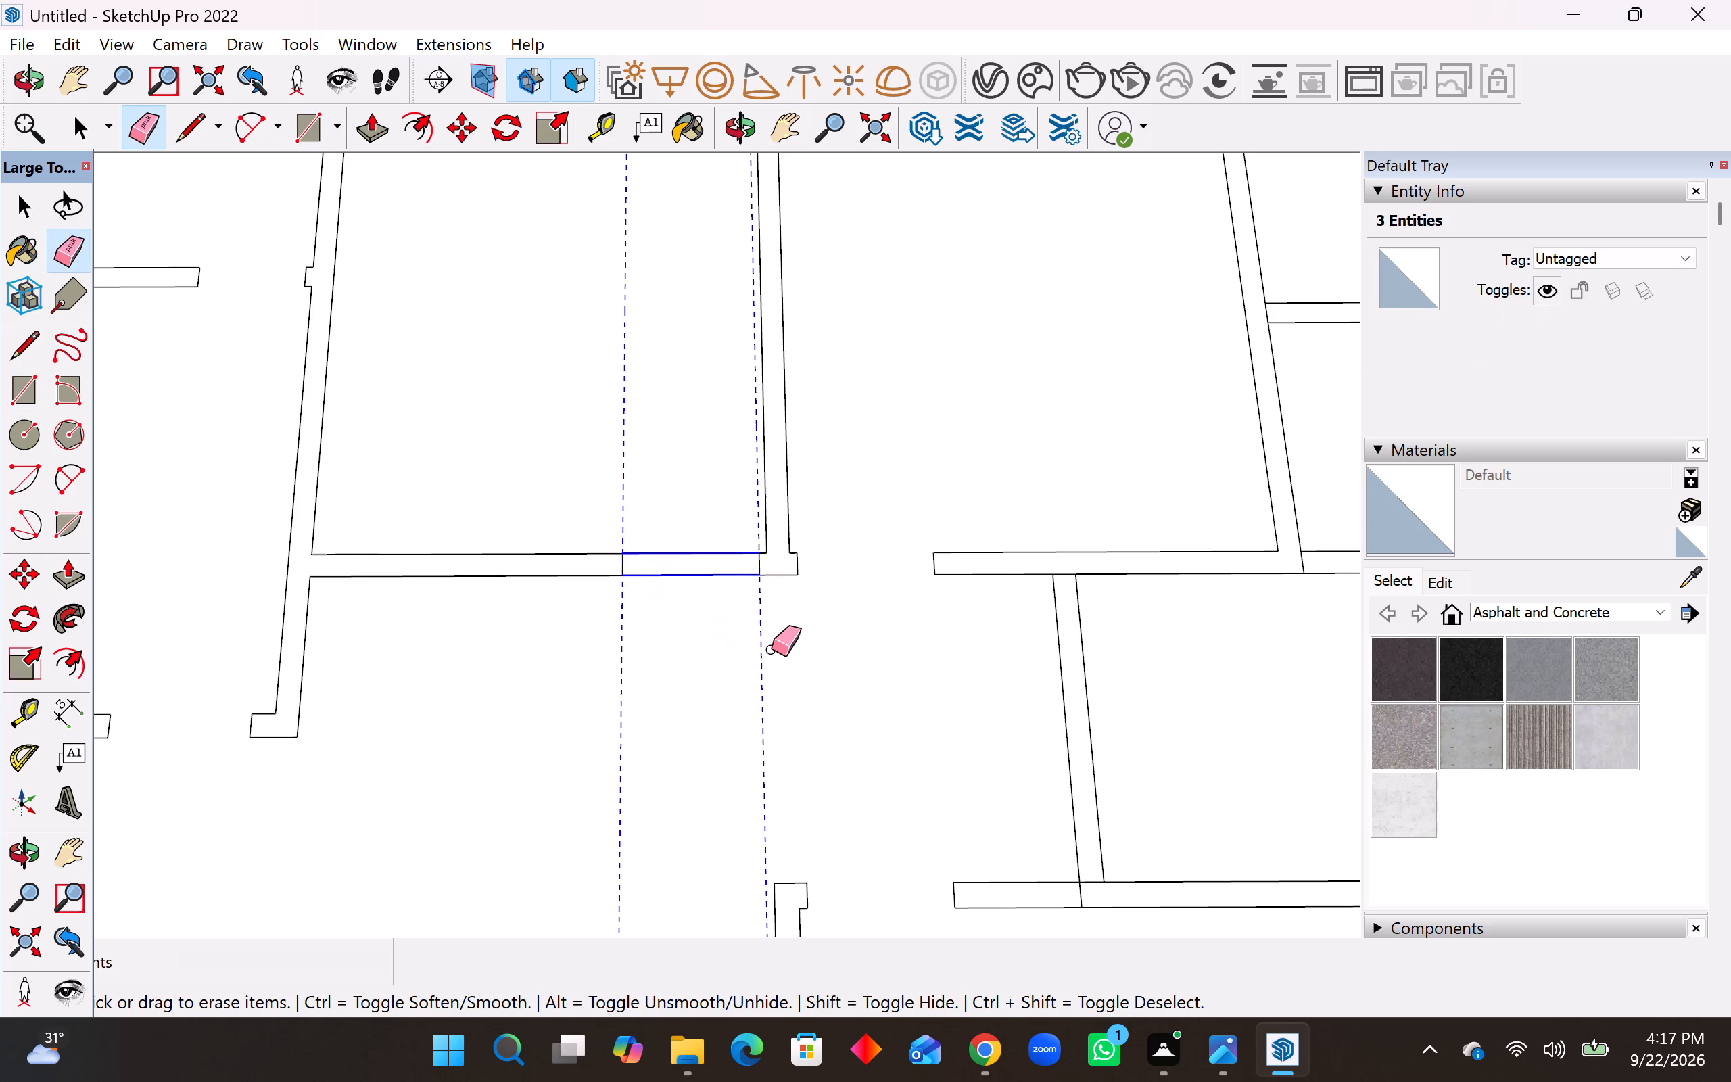
{"action": "left_click_drag", "start_coordinate": [772, 649], "coordinate": [781, 651]}
Place guides inside the small middle-right room, one 2" from its side partition and another 2'6" from the first.
{"action": "scroll", "coordinate": [683, 556], "scroll_direction": "down", "scroll_amount": 4}
{"action": "scroll", "coordinate": [496, 436], "scroll_direction": "down", "scroll_amount": 4}
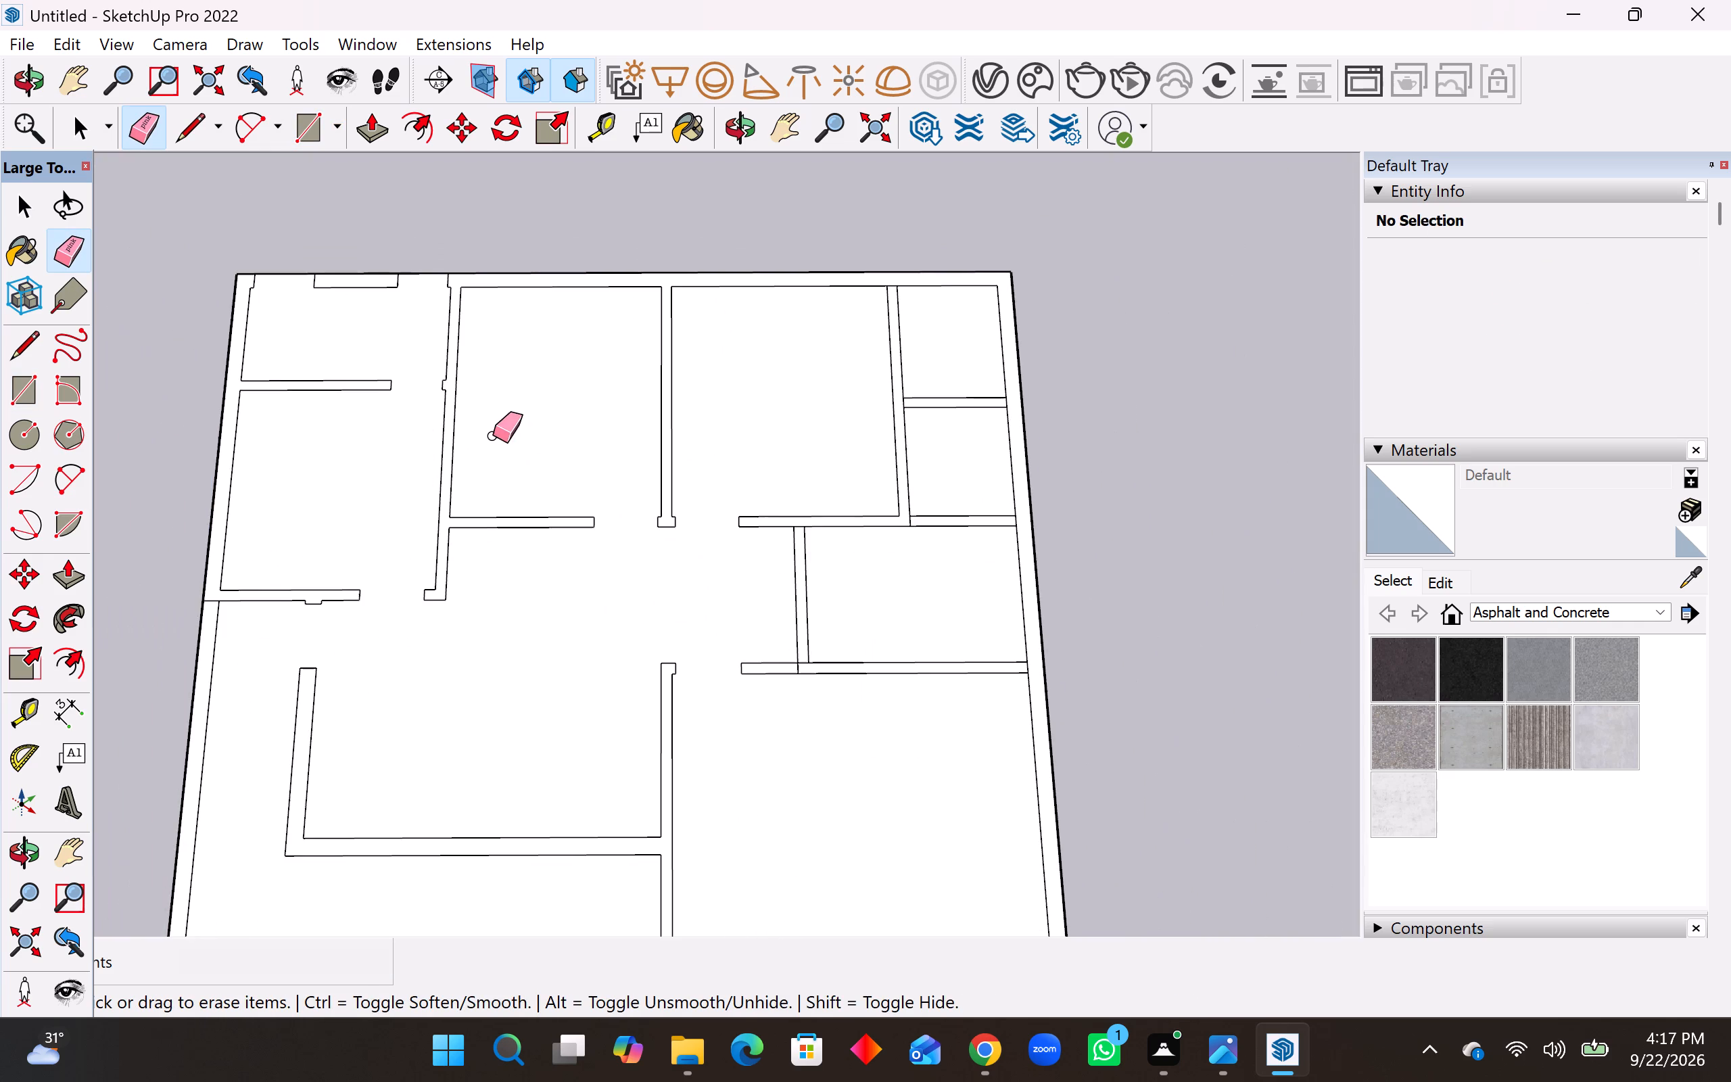
{"action": "scroll", "coordinate": [930, 530], "scroll_direction": "up", "scroll_amount": 5}
{"action": "scroll", "coordinate": [930, 530], "scroll_direction": "down", "scroll_amount": 4}
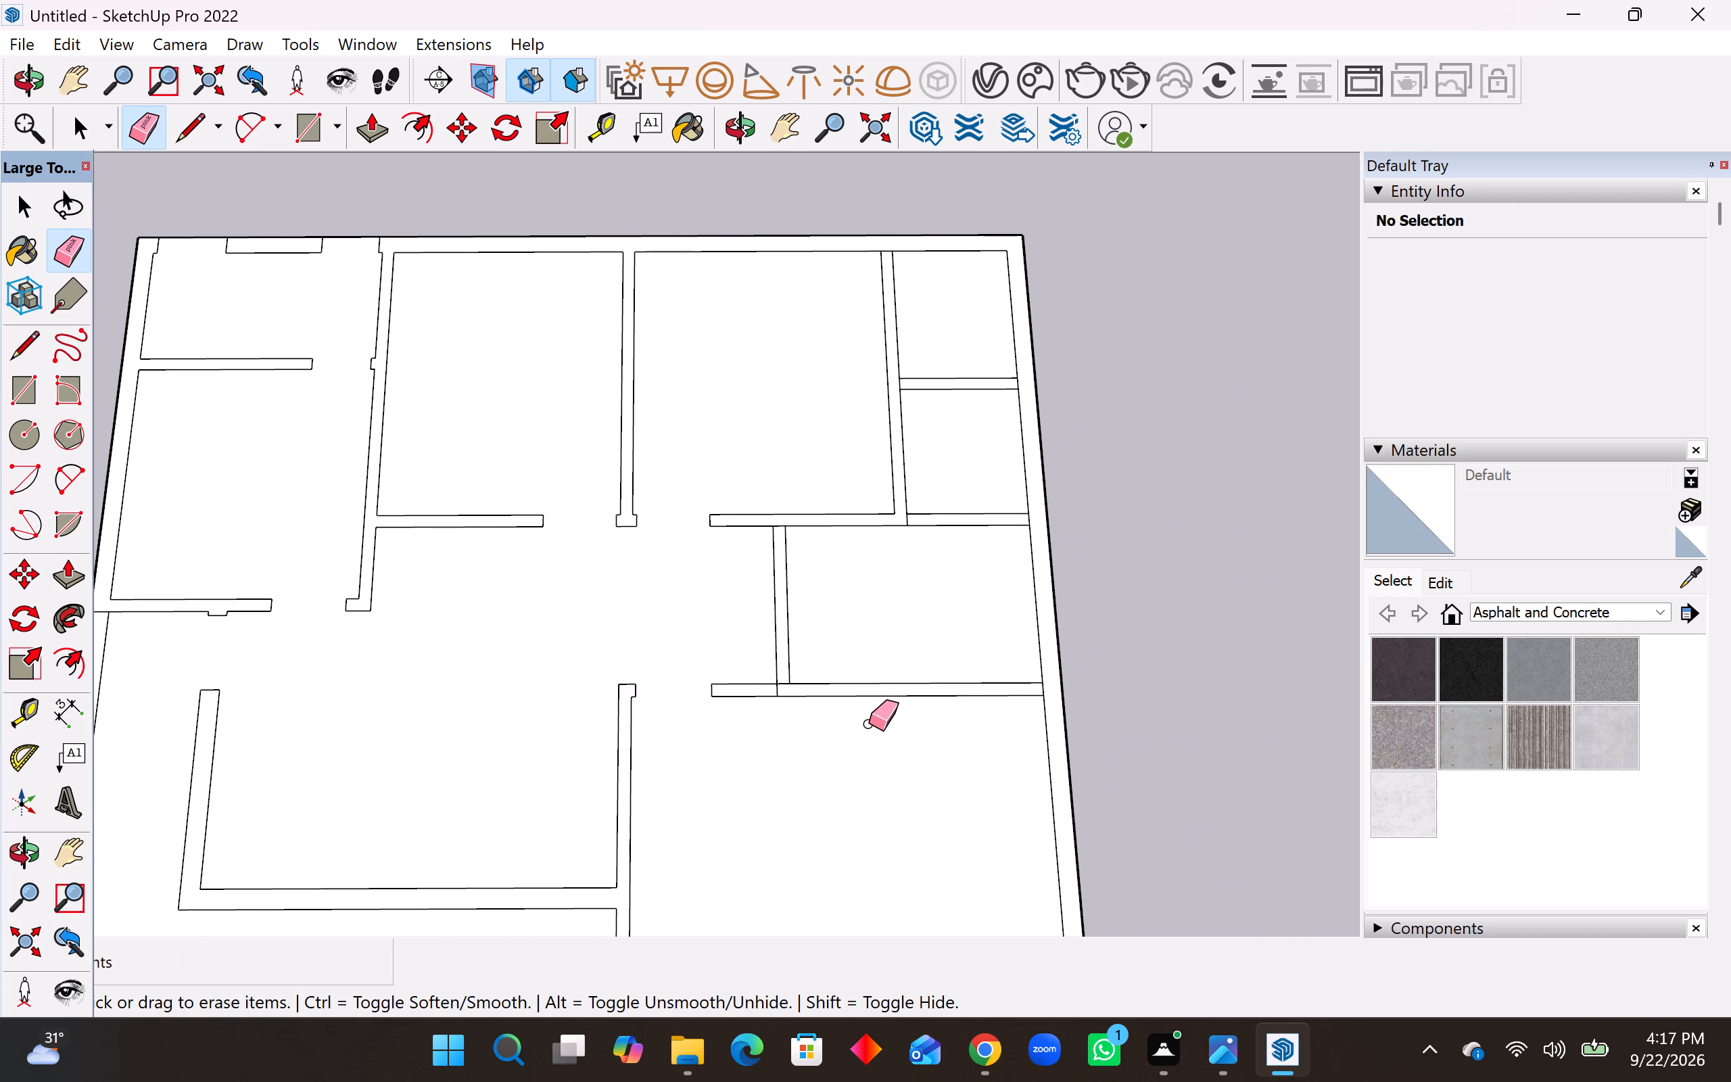
{"action": "scroll", "coordinate": [869, 724], "scroll_direction": "up", "scroll_amount": 4}
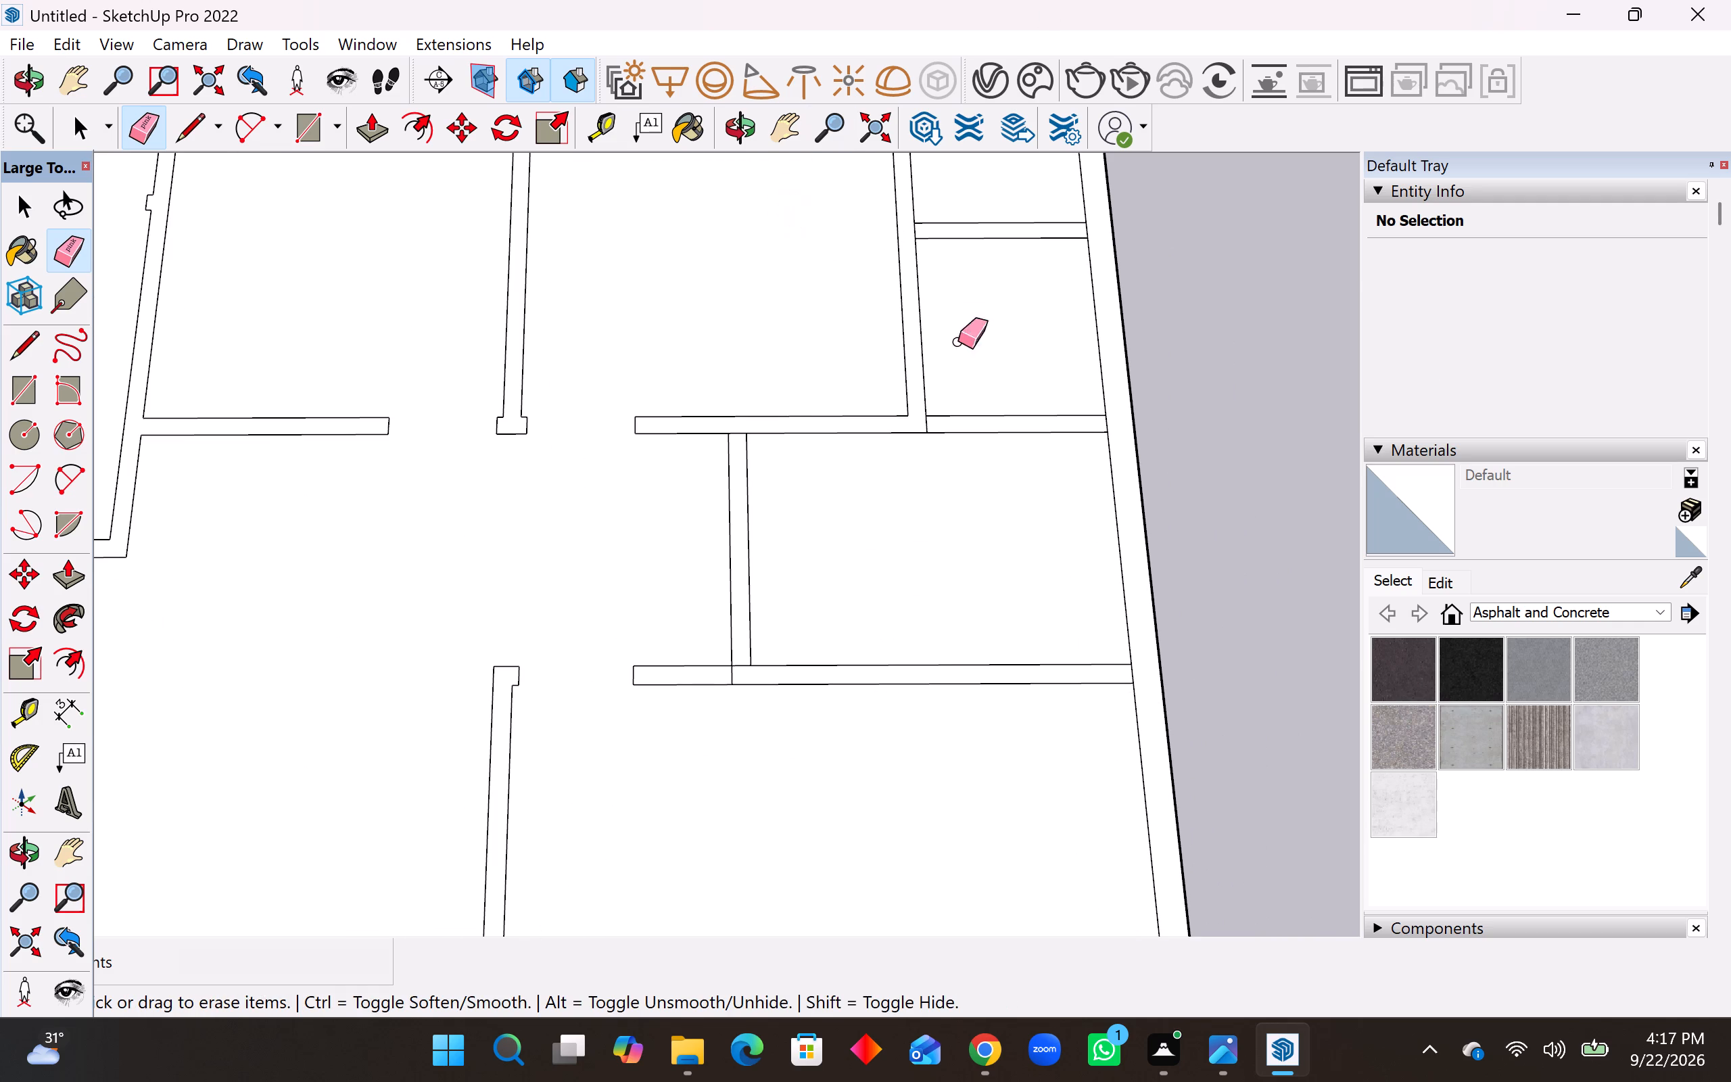
{"action": "scroll", "coordinate": [1048, 674], "scroll_direction": "down", "scroll_amount": 1}
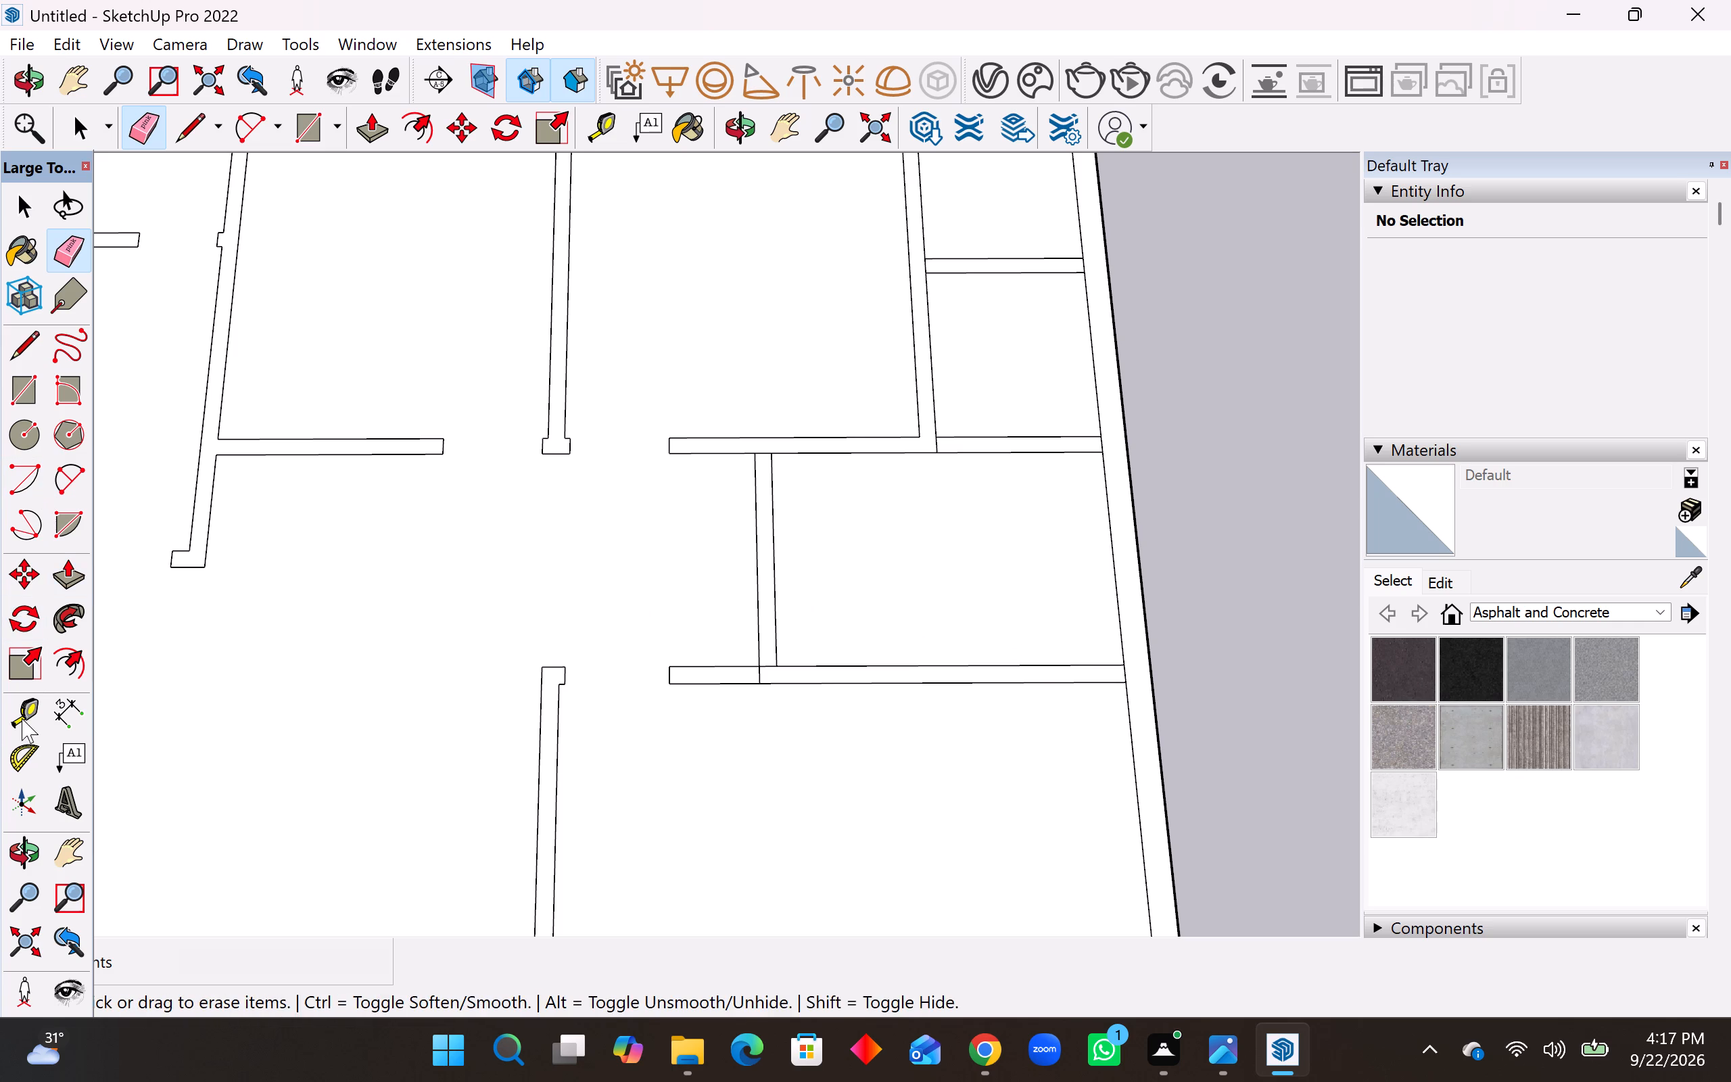
{"action": "left_click", "coordinate": [22, 713]}
{"action": "left_click", "coordinate": [773, 527]}
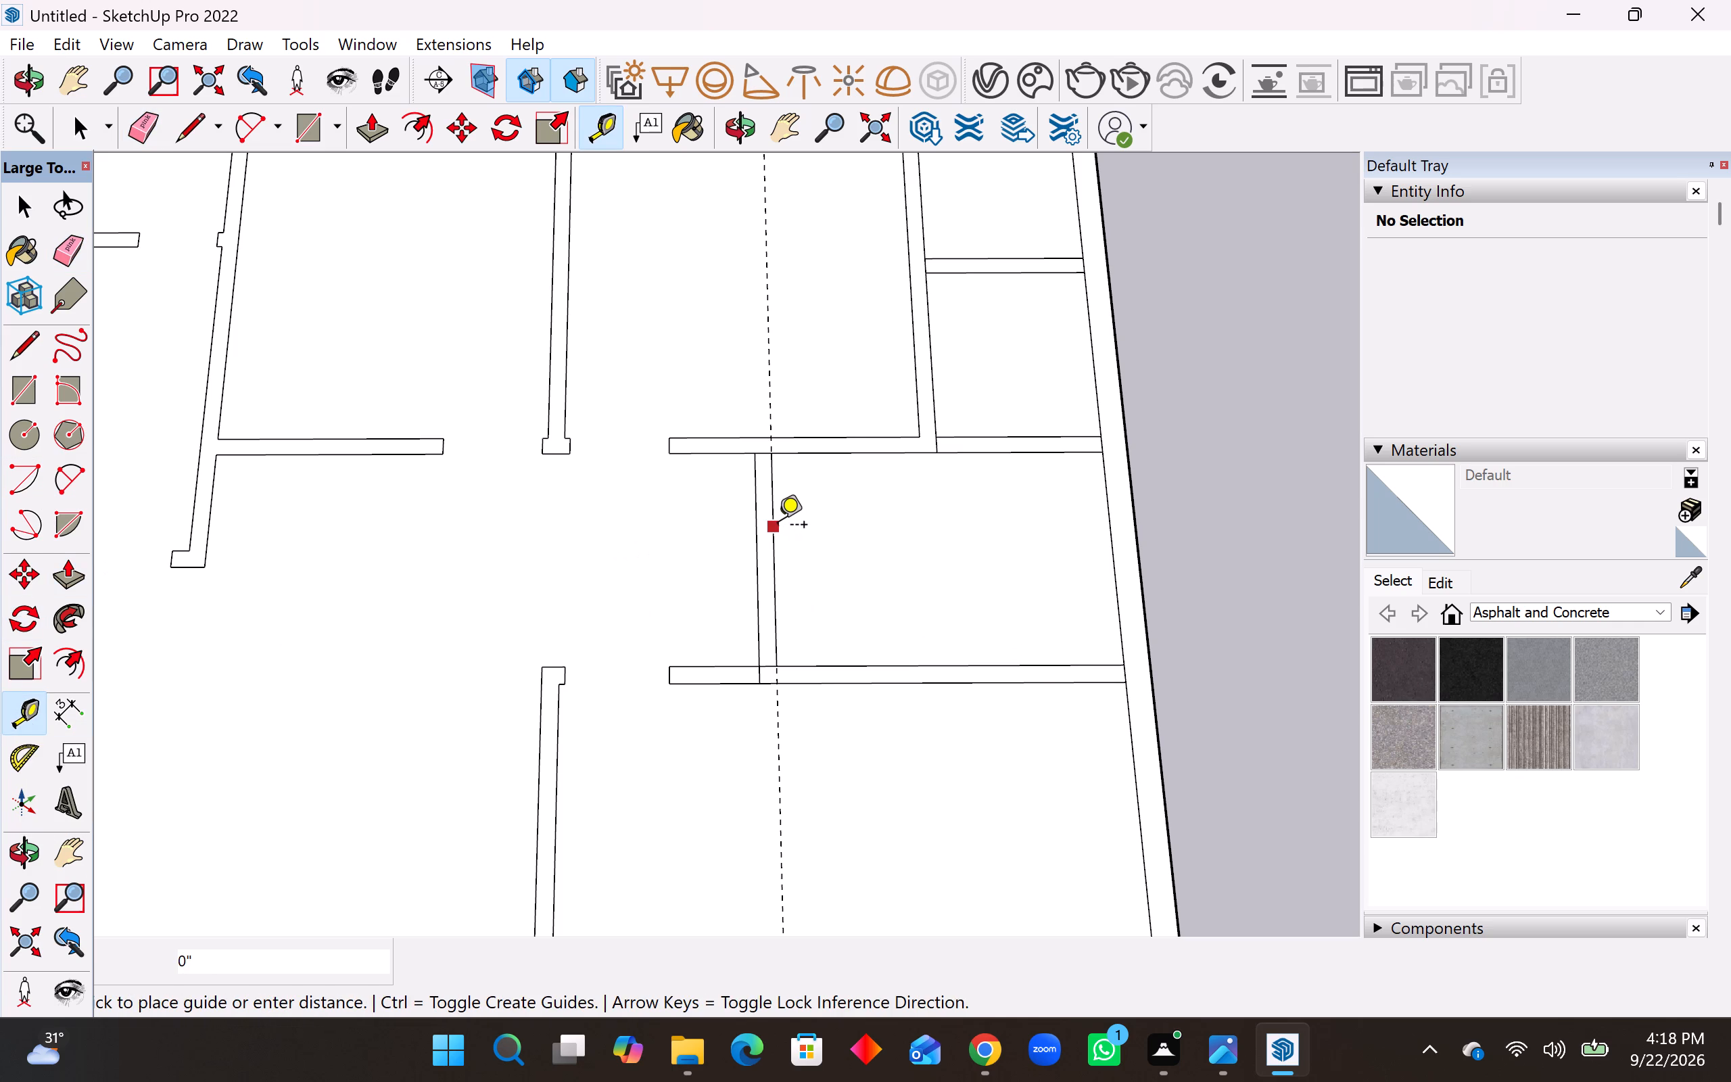
{"action": "type", "text": "2\""}
{"action": "key", "text": "Return"}
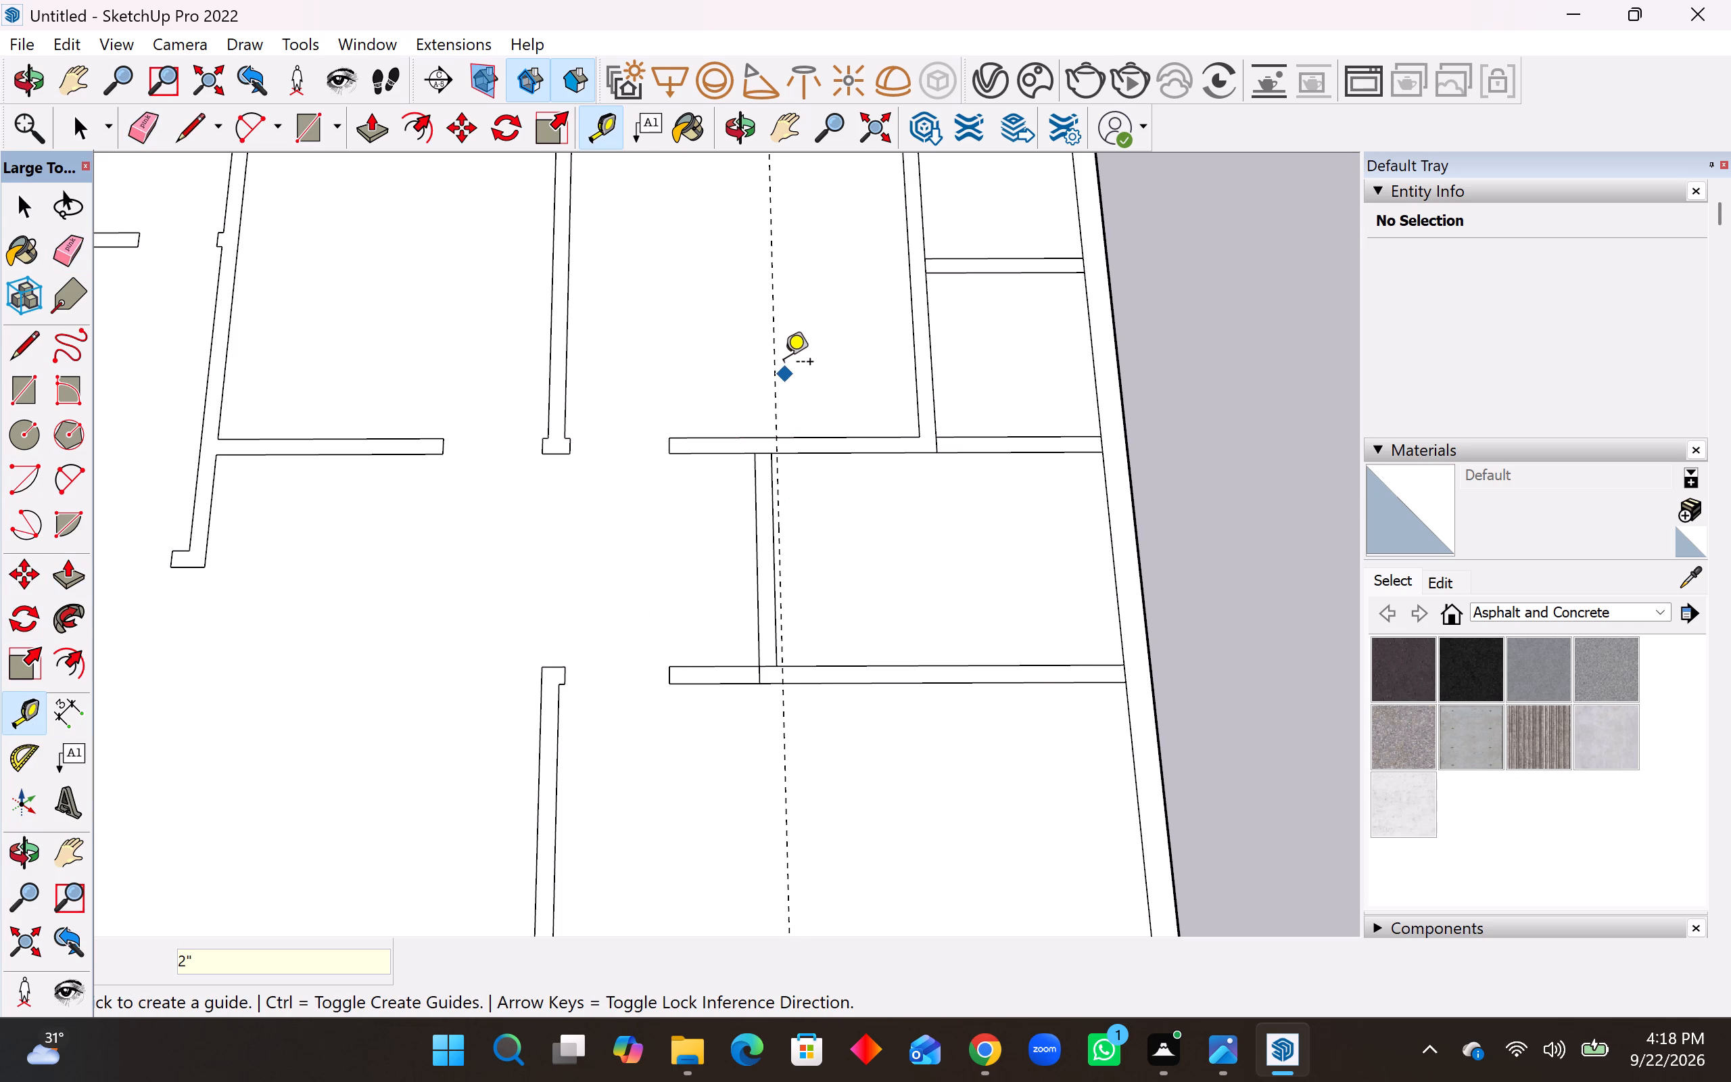
{"action": "left_click", "coordinate": [778, 365]}
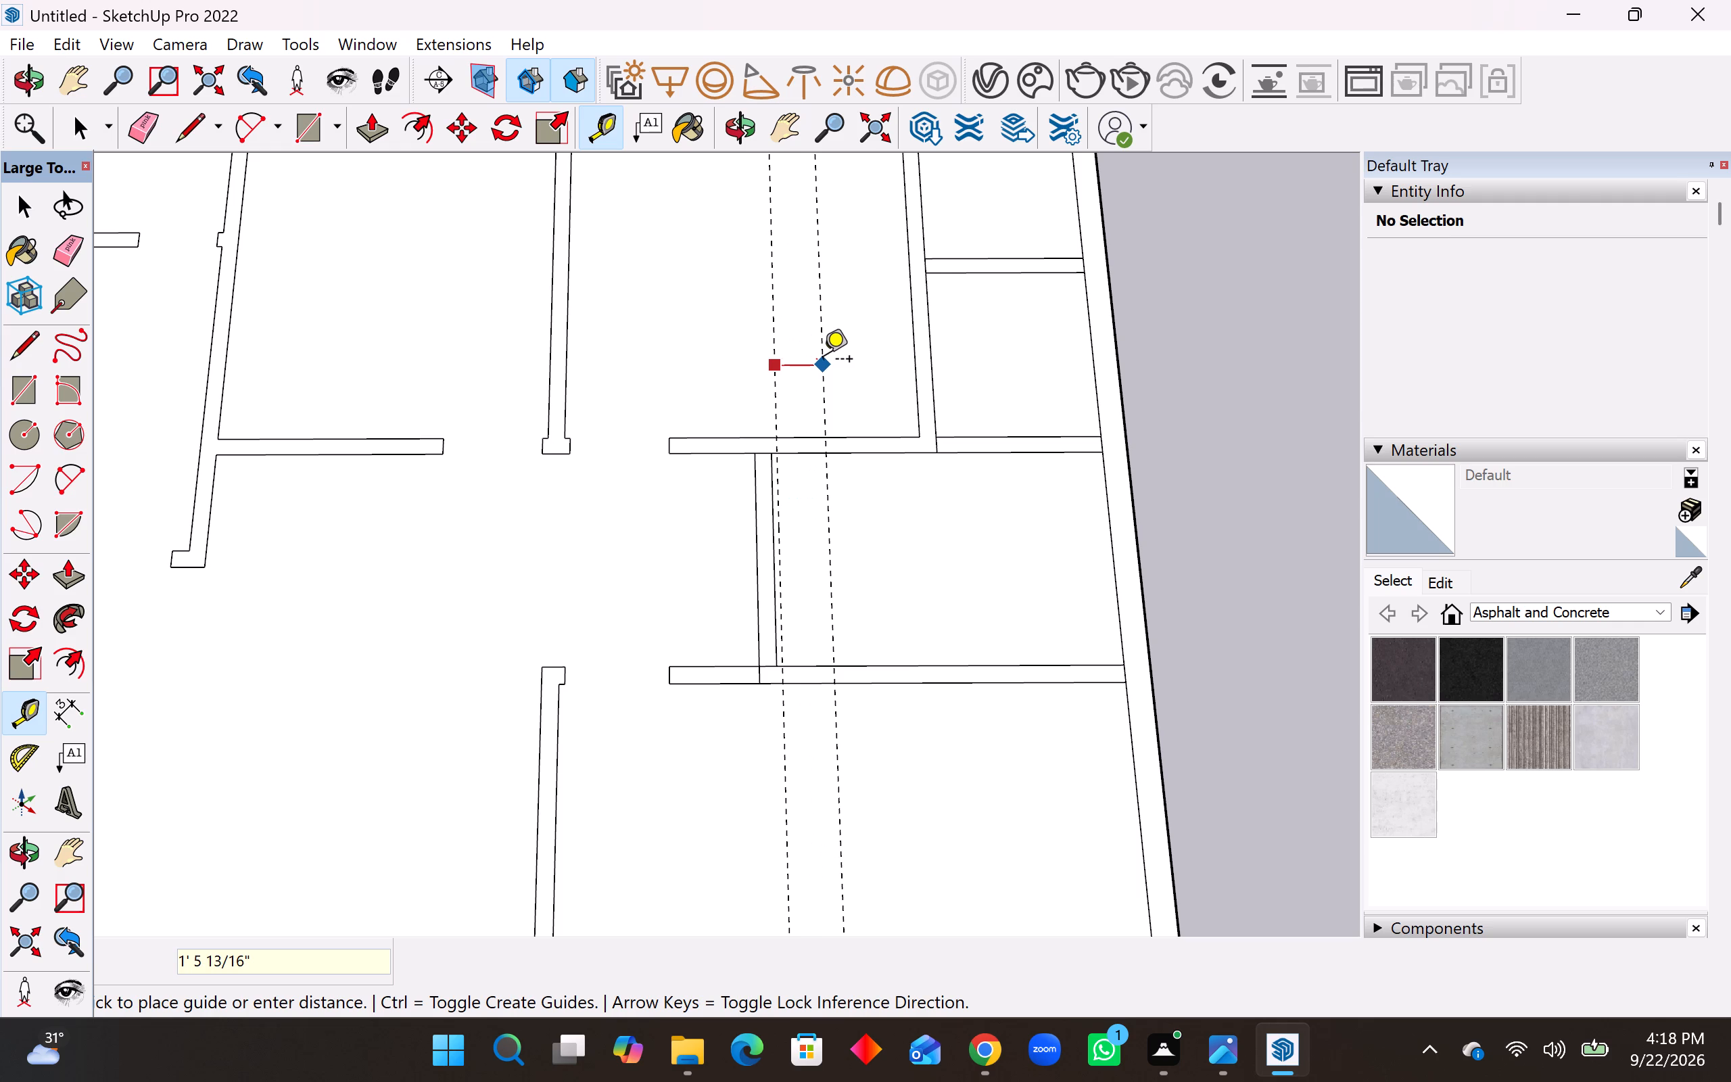
{"action": "type", "text": "2'"}
{"action": "type", "text": "6\""}
{"action": "key", "text": "Return"}
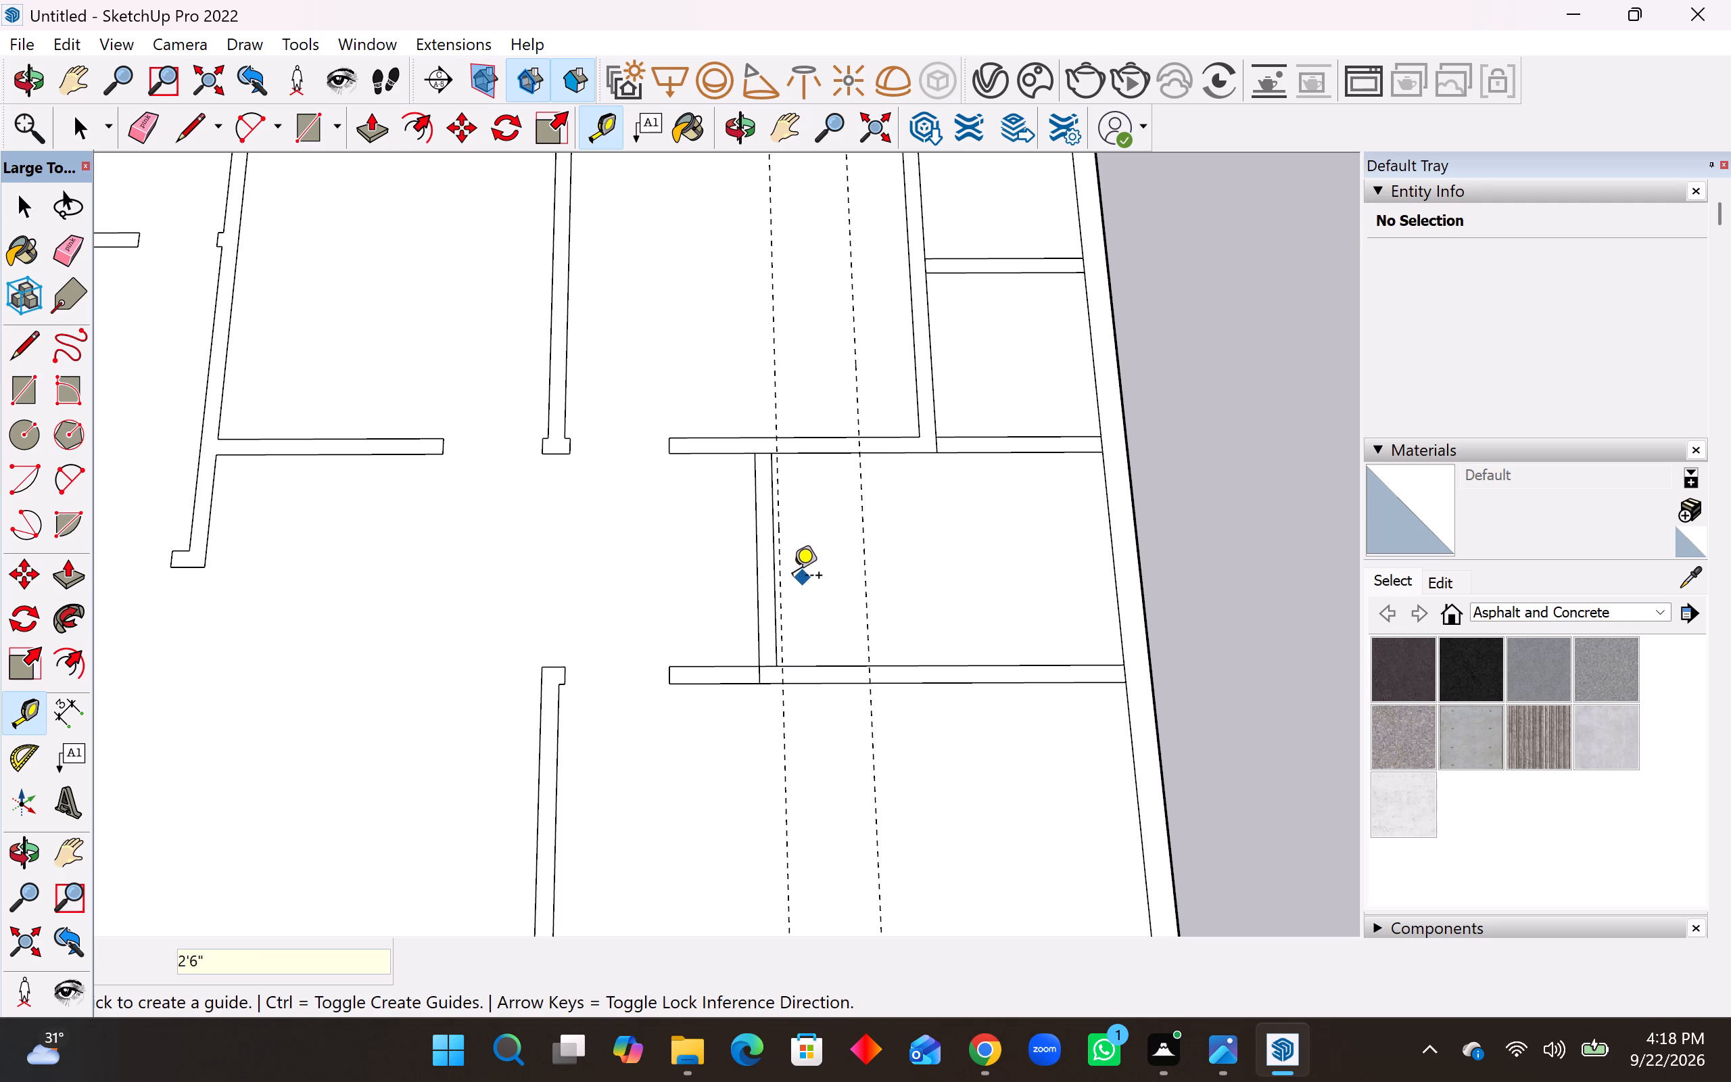
Place crosswise guides 2" behind the small middle-right room's front partition and 2'6" further back.
{"action": "left_click", "coordinate": [738, 664]}
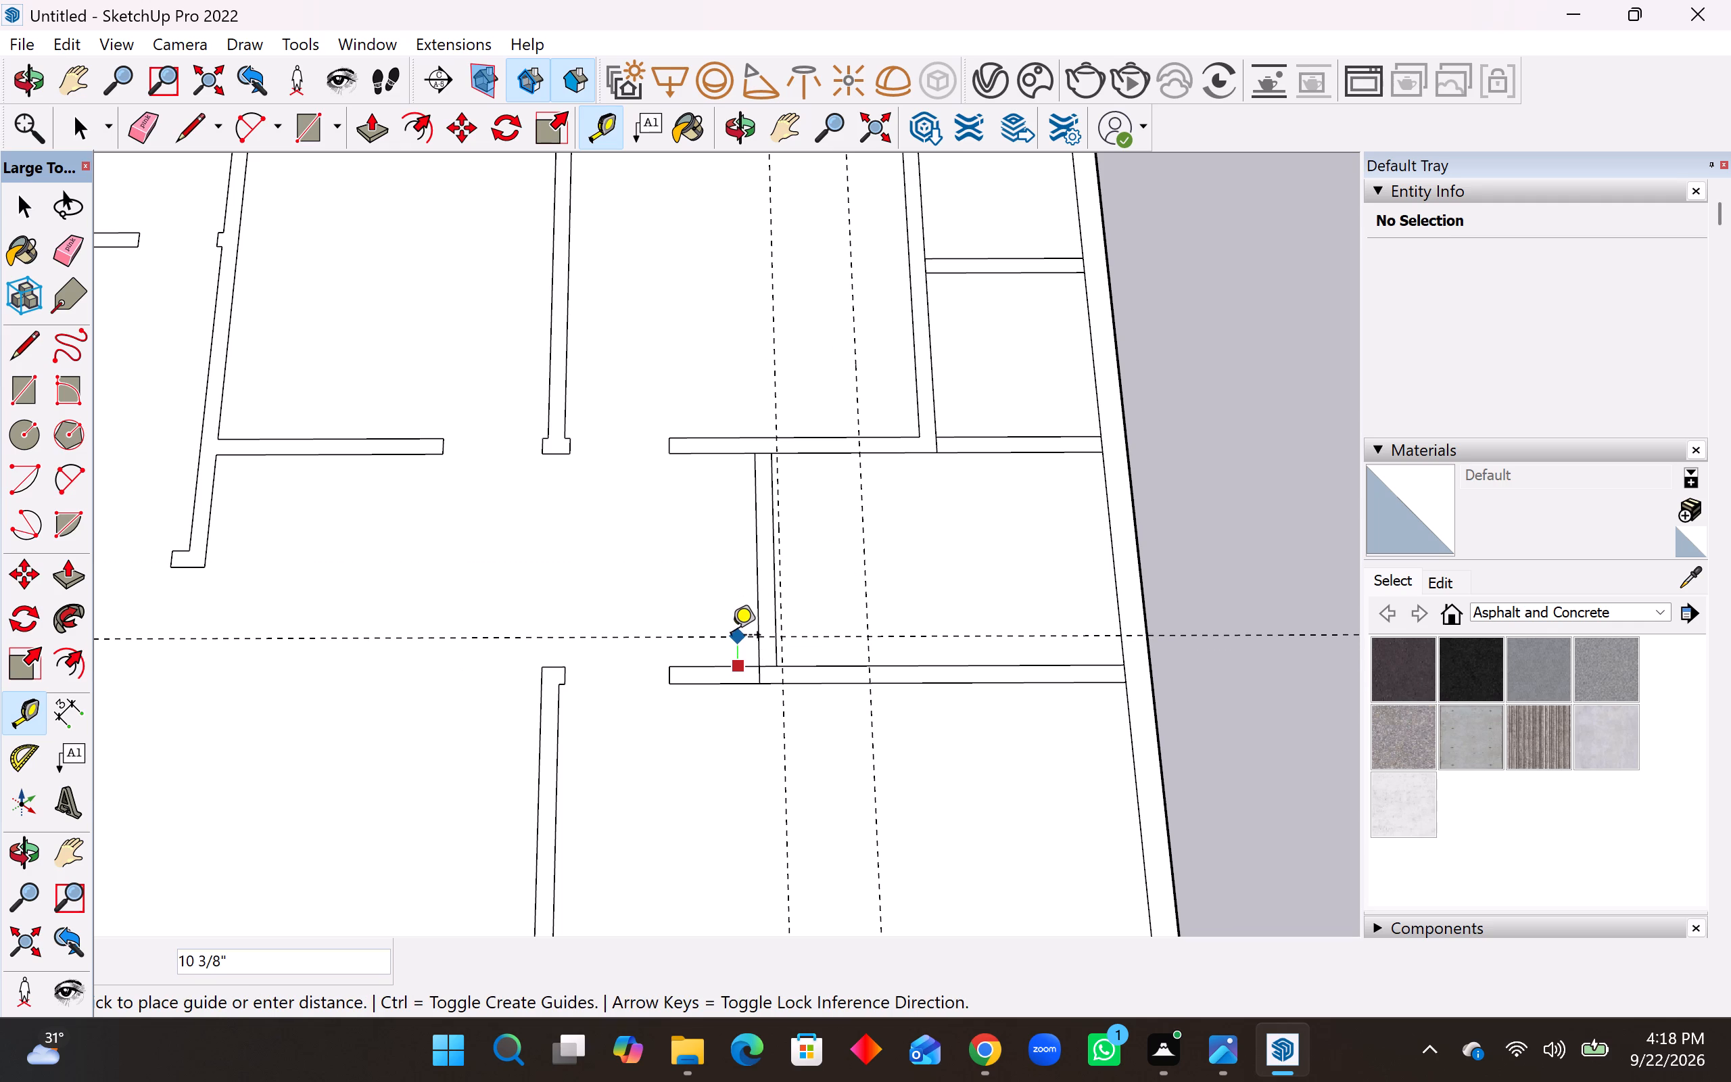
{"action": "type", "text": "2\""}
{"action": "key", "text": "Return"}
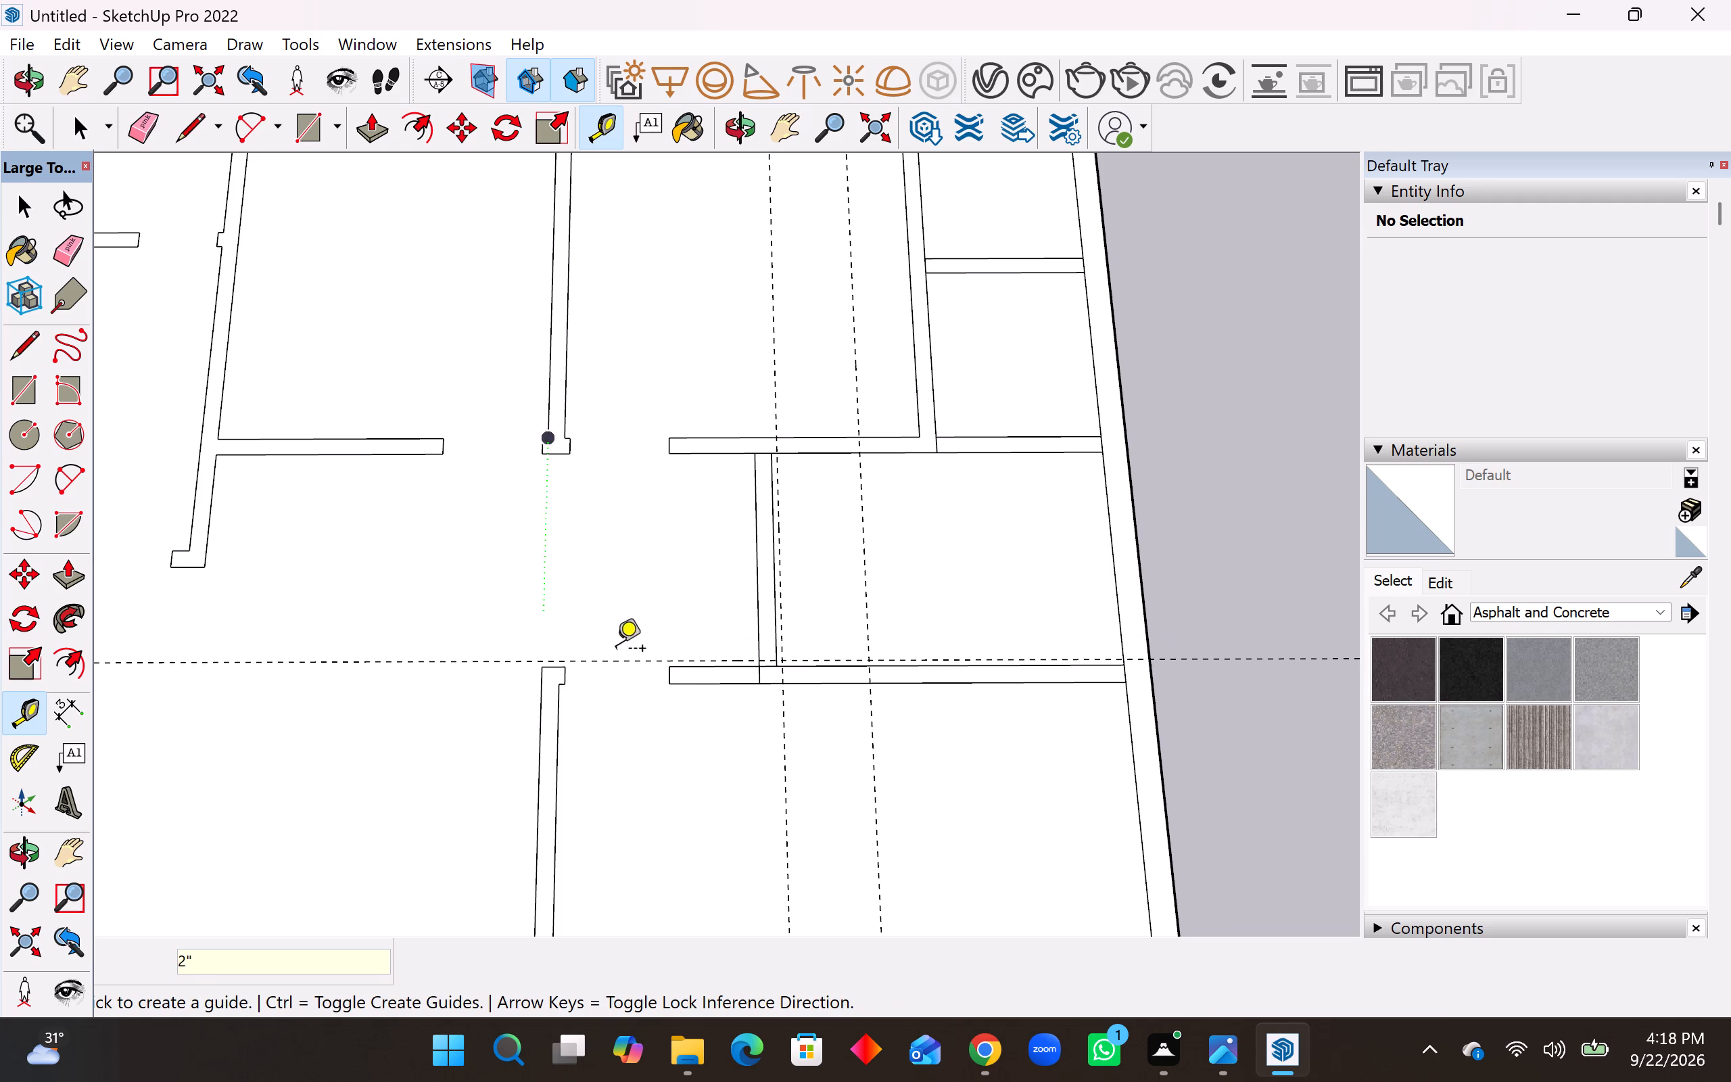
{"action": "left_click", "coordinate": [609, 668]}
{"action": "type", "text": "2'6\""}
{"action": "key", "text": "Return"}
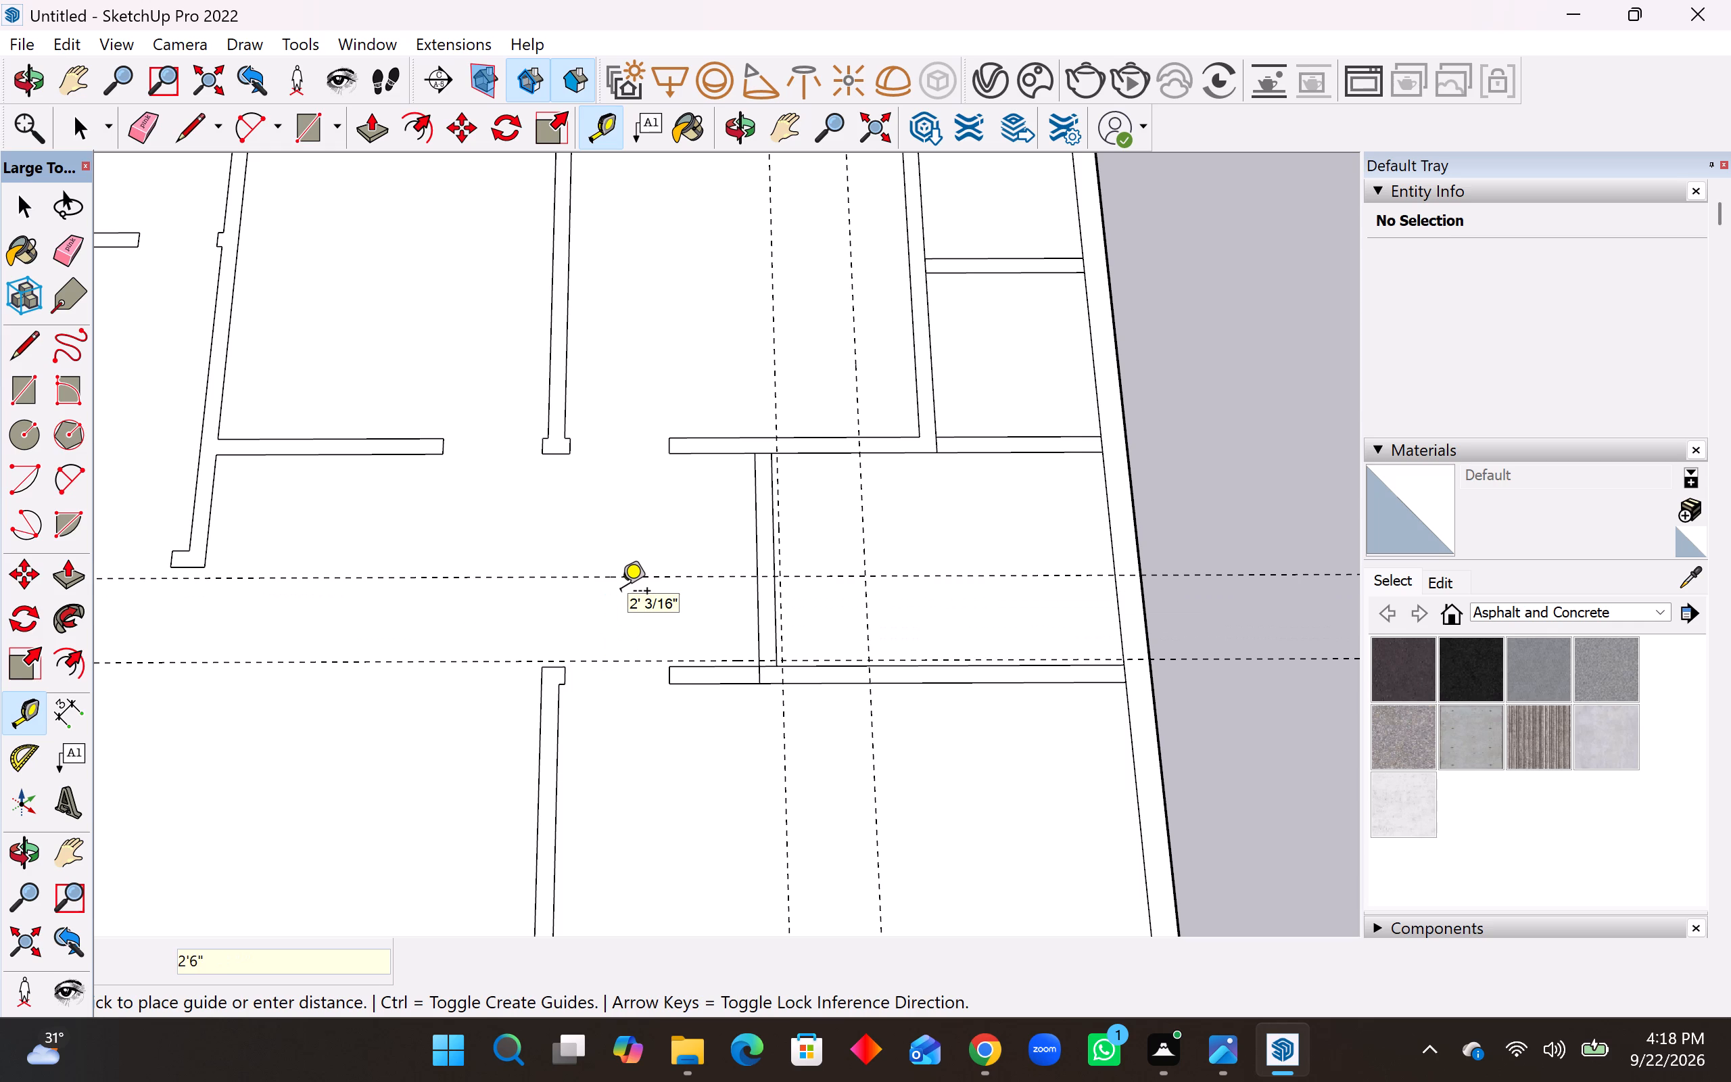
Draw 2'6" by 6" rectangles between the guides across the small middle-right room's back partition and its side partition.
{"action": "left_click", "coordinate": [13, 400]}
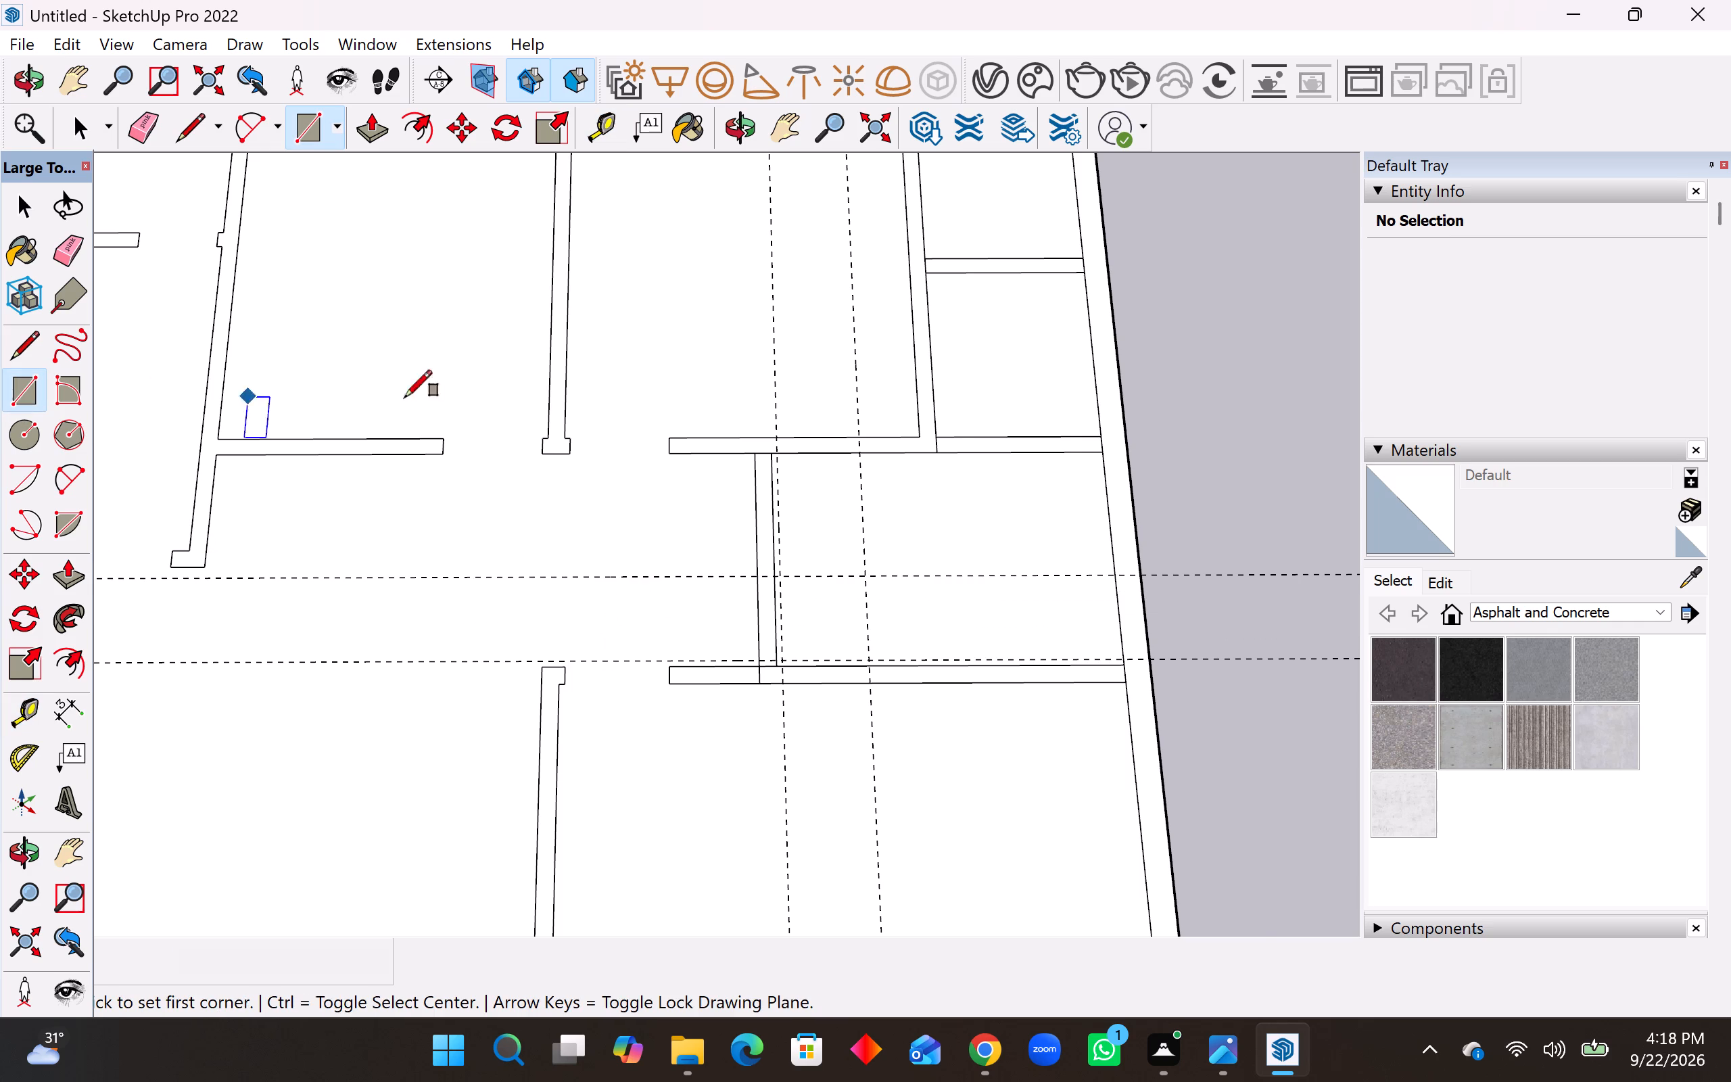
{"action": "scroll", "coordinate": [780, 415], "scroll_direction": "up", "scroll_amount": 4}
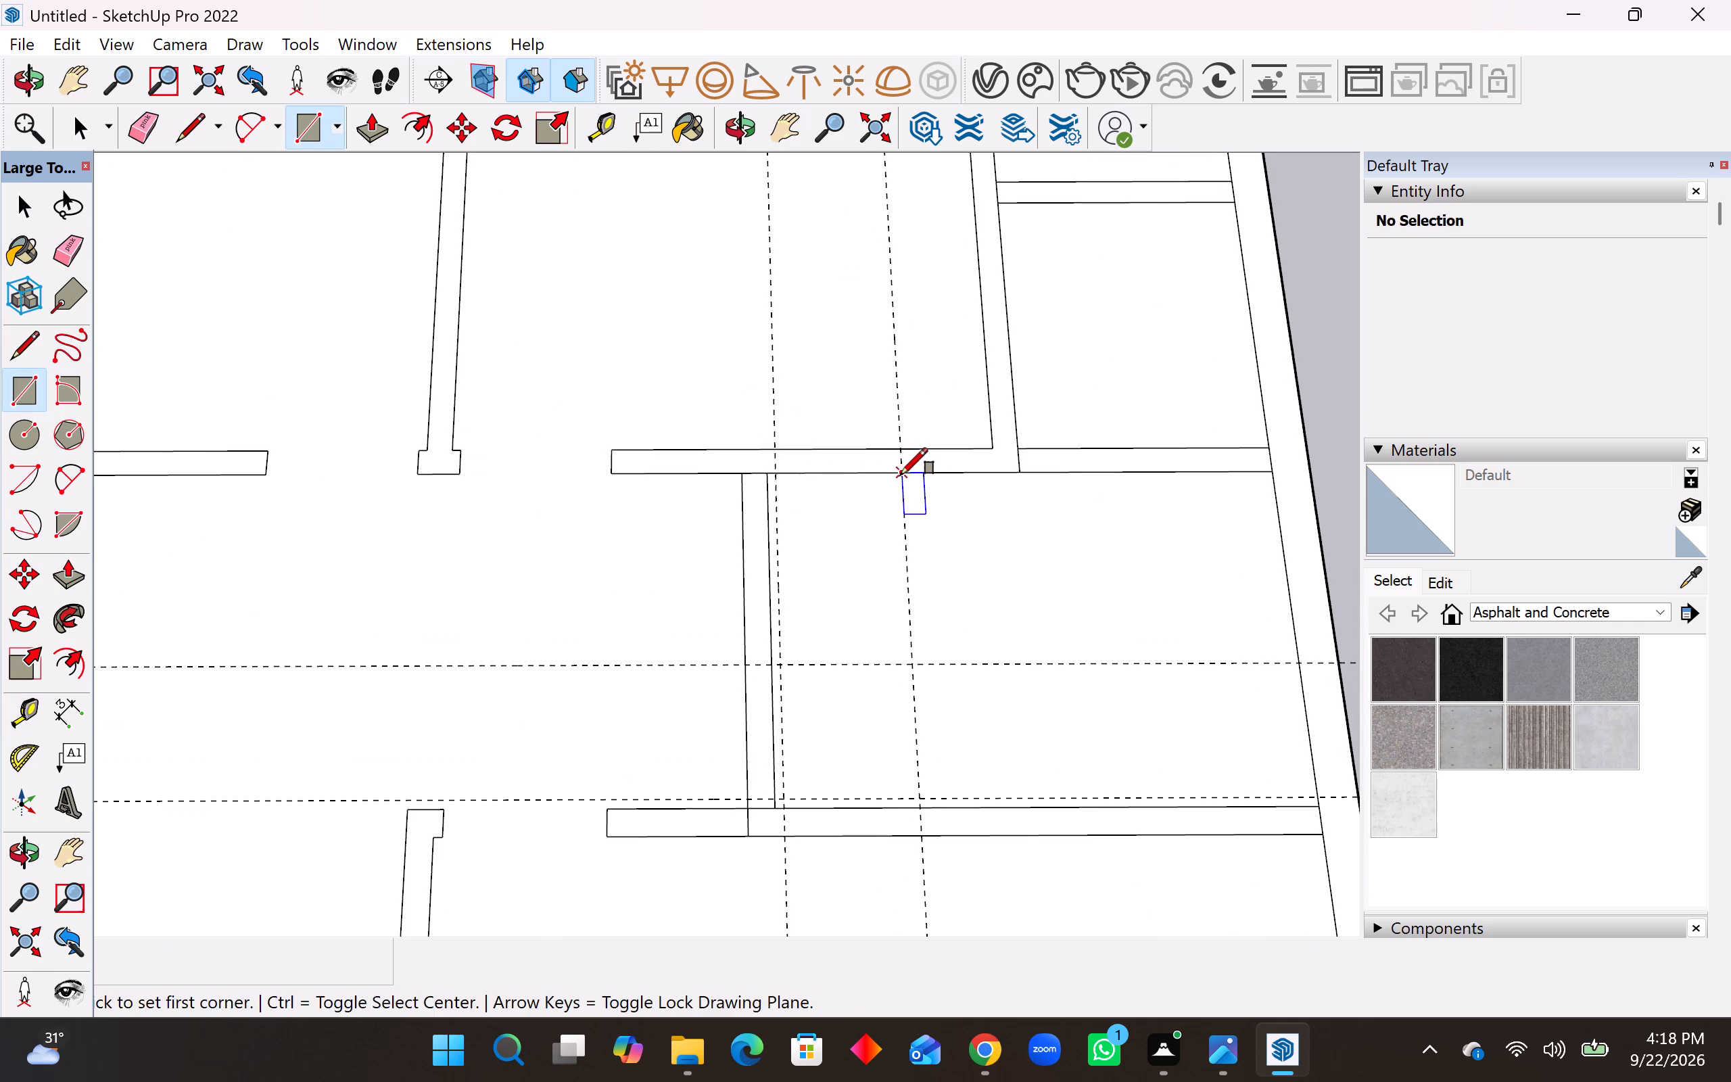
{"action": "left_click", "coordinate": [901, 475]}
{"action": "left_click", "coordinate": [778, 454]}
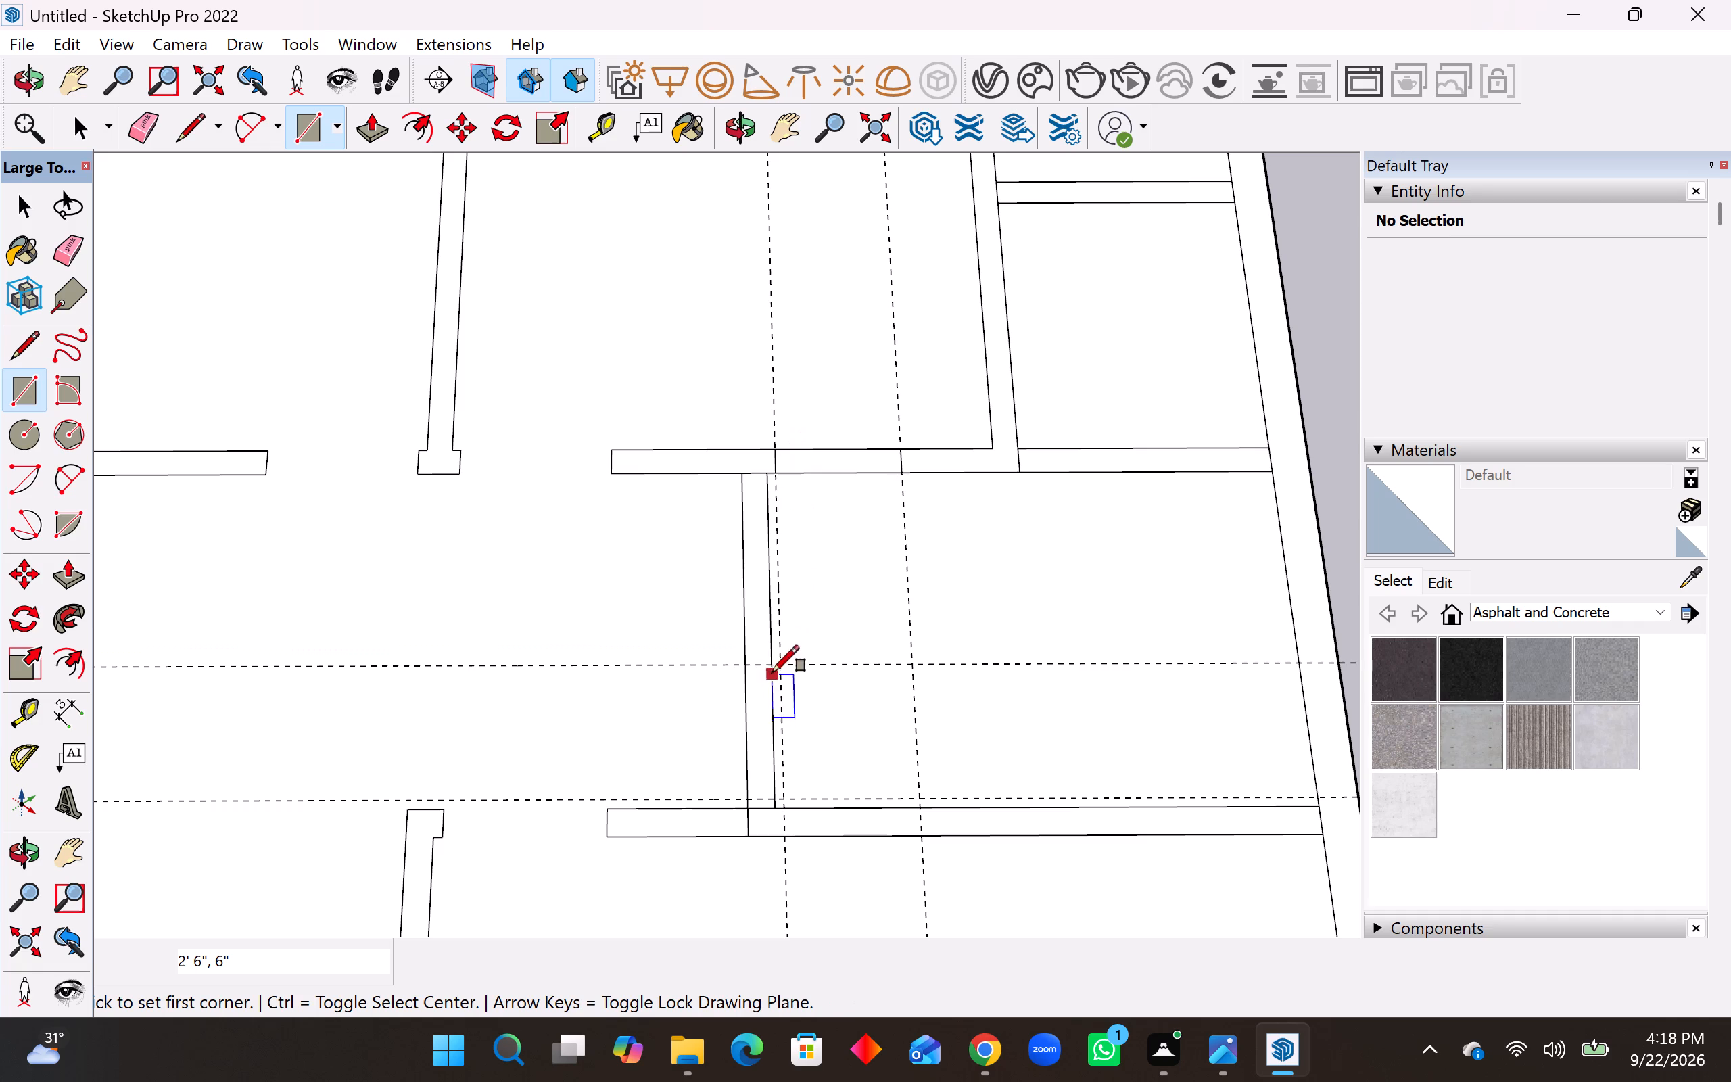
{"action": "scroll", "coordinate": [769, 799], "scroll_direction": "up", "scroll_amount": 3}
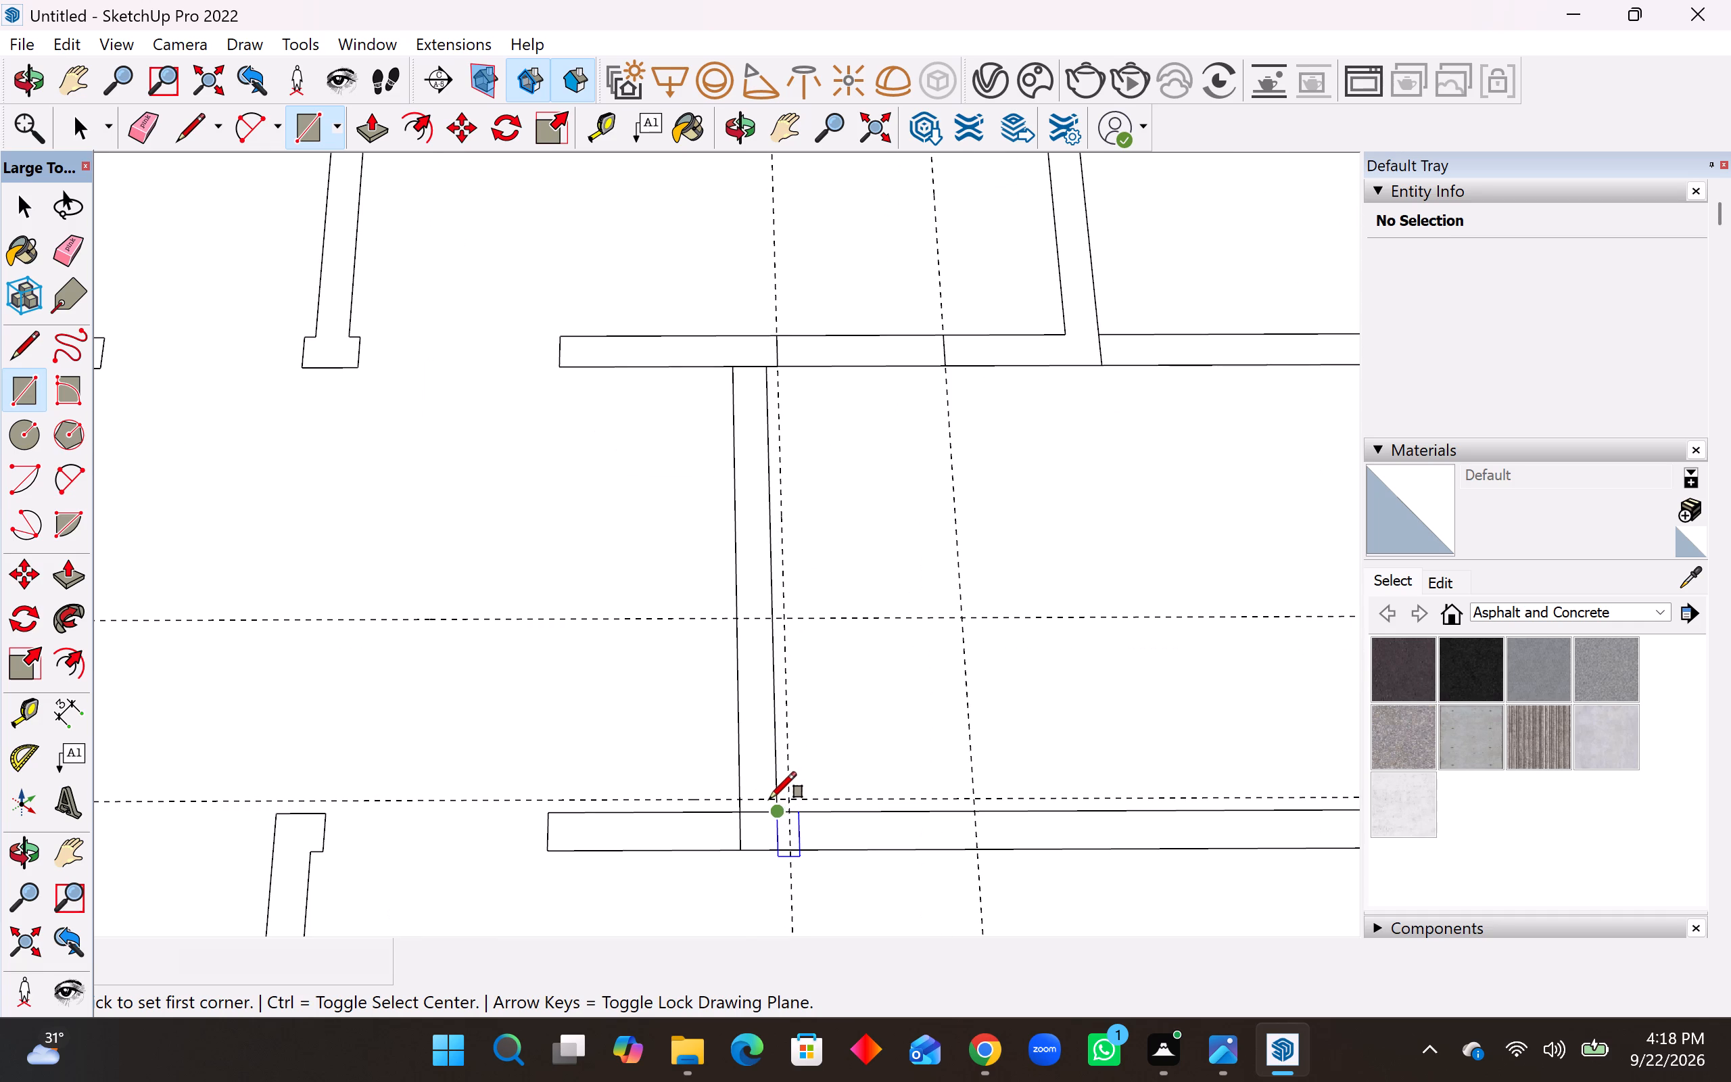
{"action": "left_click", "coordinate": [769, 619]}
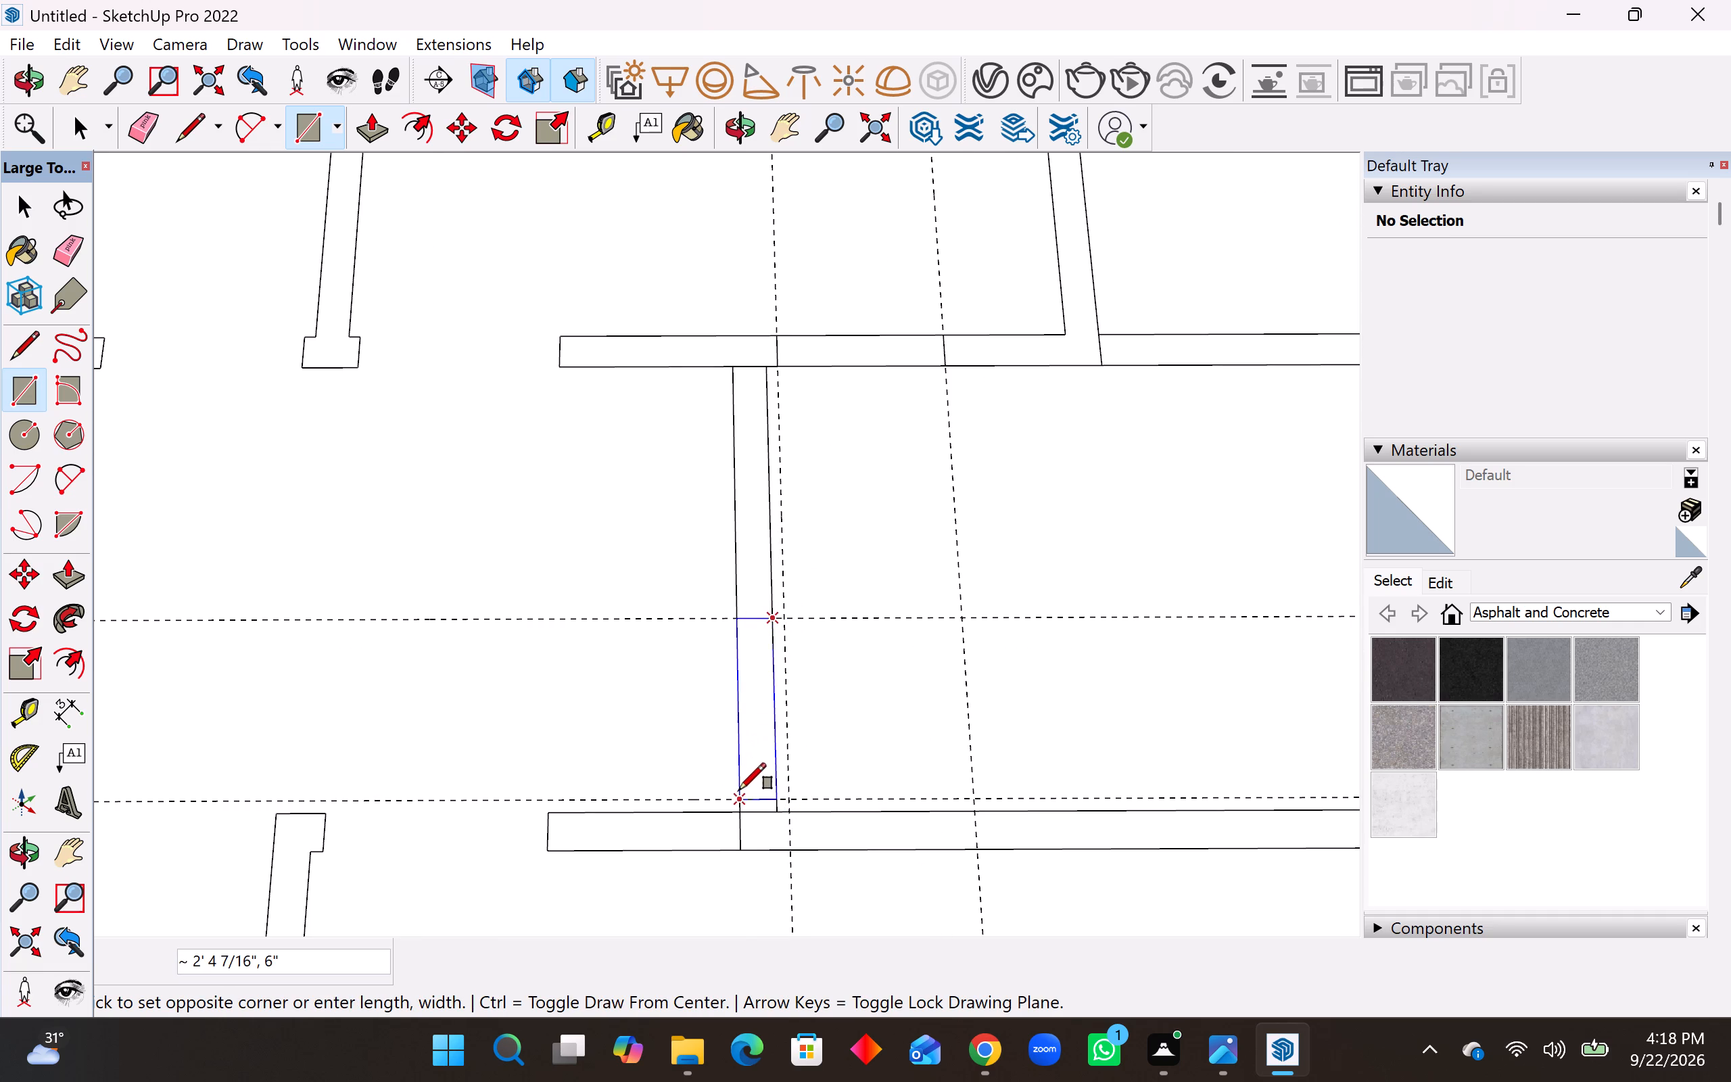
{"action": "scroll", "coordinate": [739, 789], "scroll_direction": "up", "scroll_amount": 5}
{"action": "left_click", "coordinate": [741, 801]}
Remove the four guides and erase the partition edges within the opening in the small middle-right room's side partition.
{"action": "scroll", "coordinate": [648, 728], "scroll_direction": "down", "scroll_amount": 10}
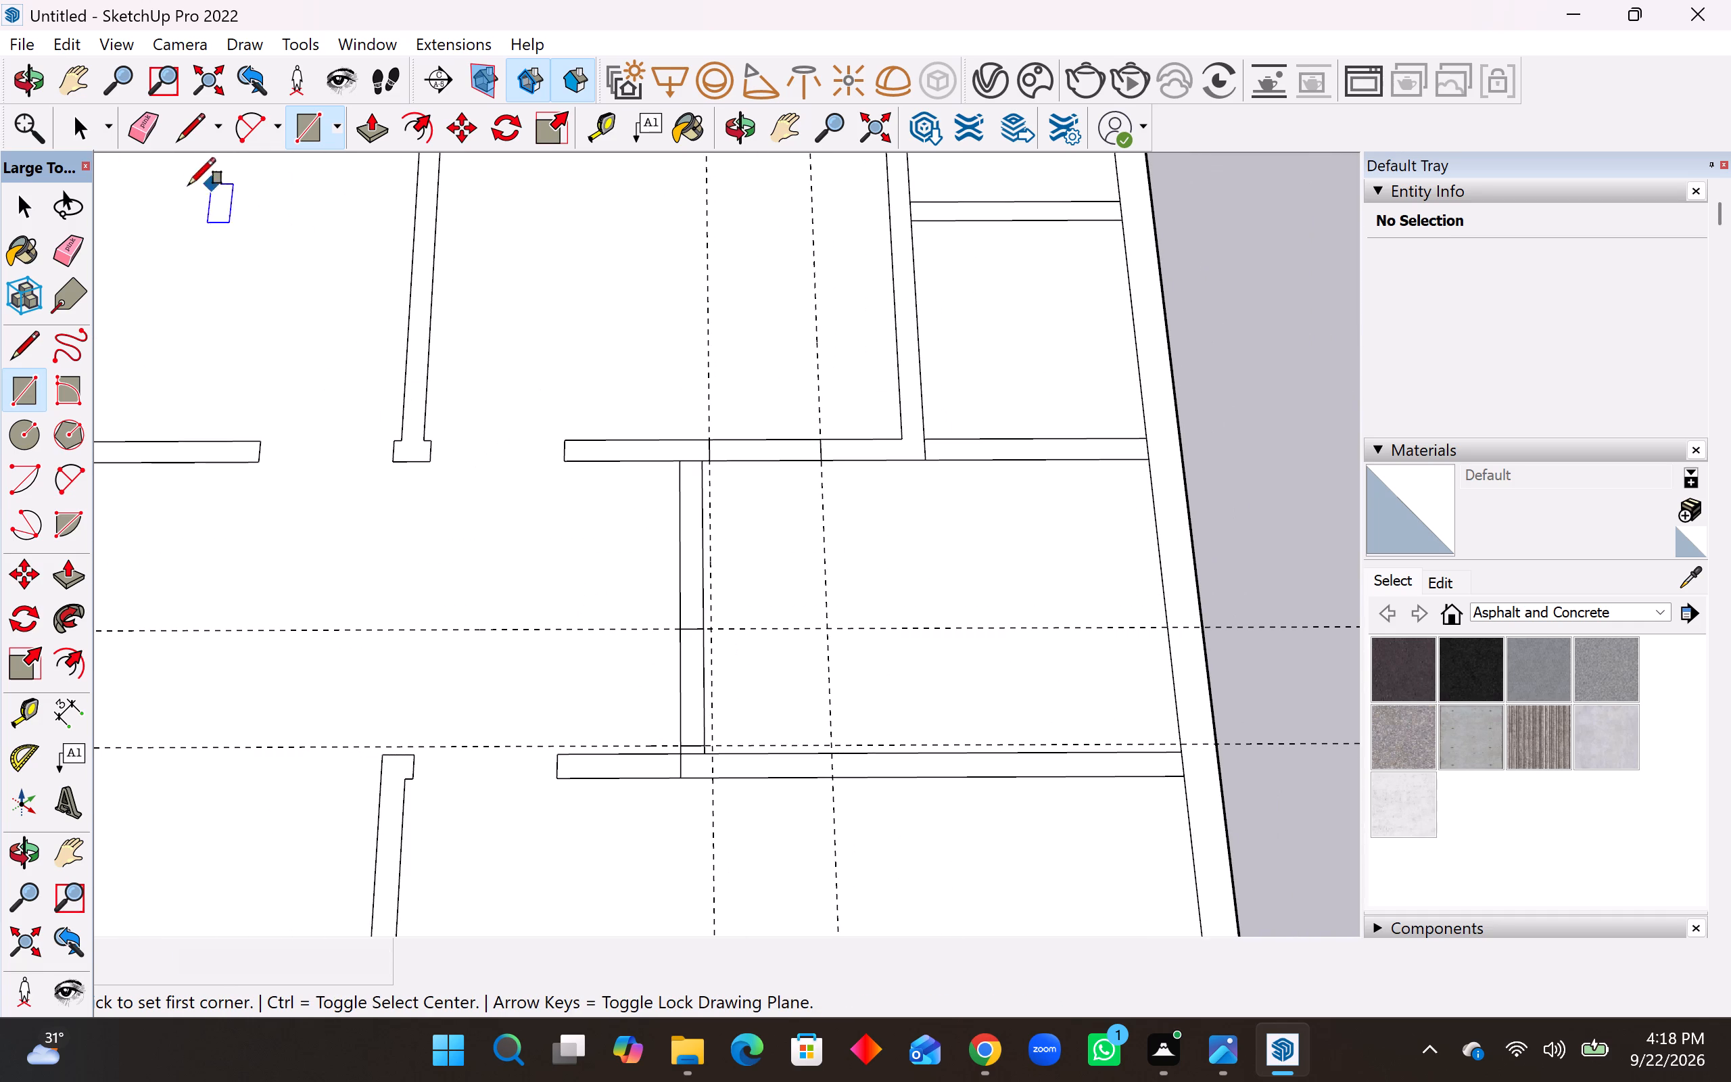
{"action": "left_click", "coordinate": [56, 257]}
{"action": "left_click_drag", "start_coordinate": [678, 316], "coordinate": [796, 313]}
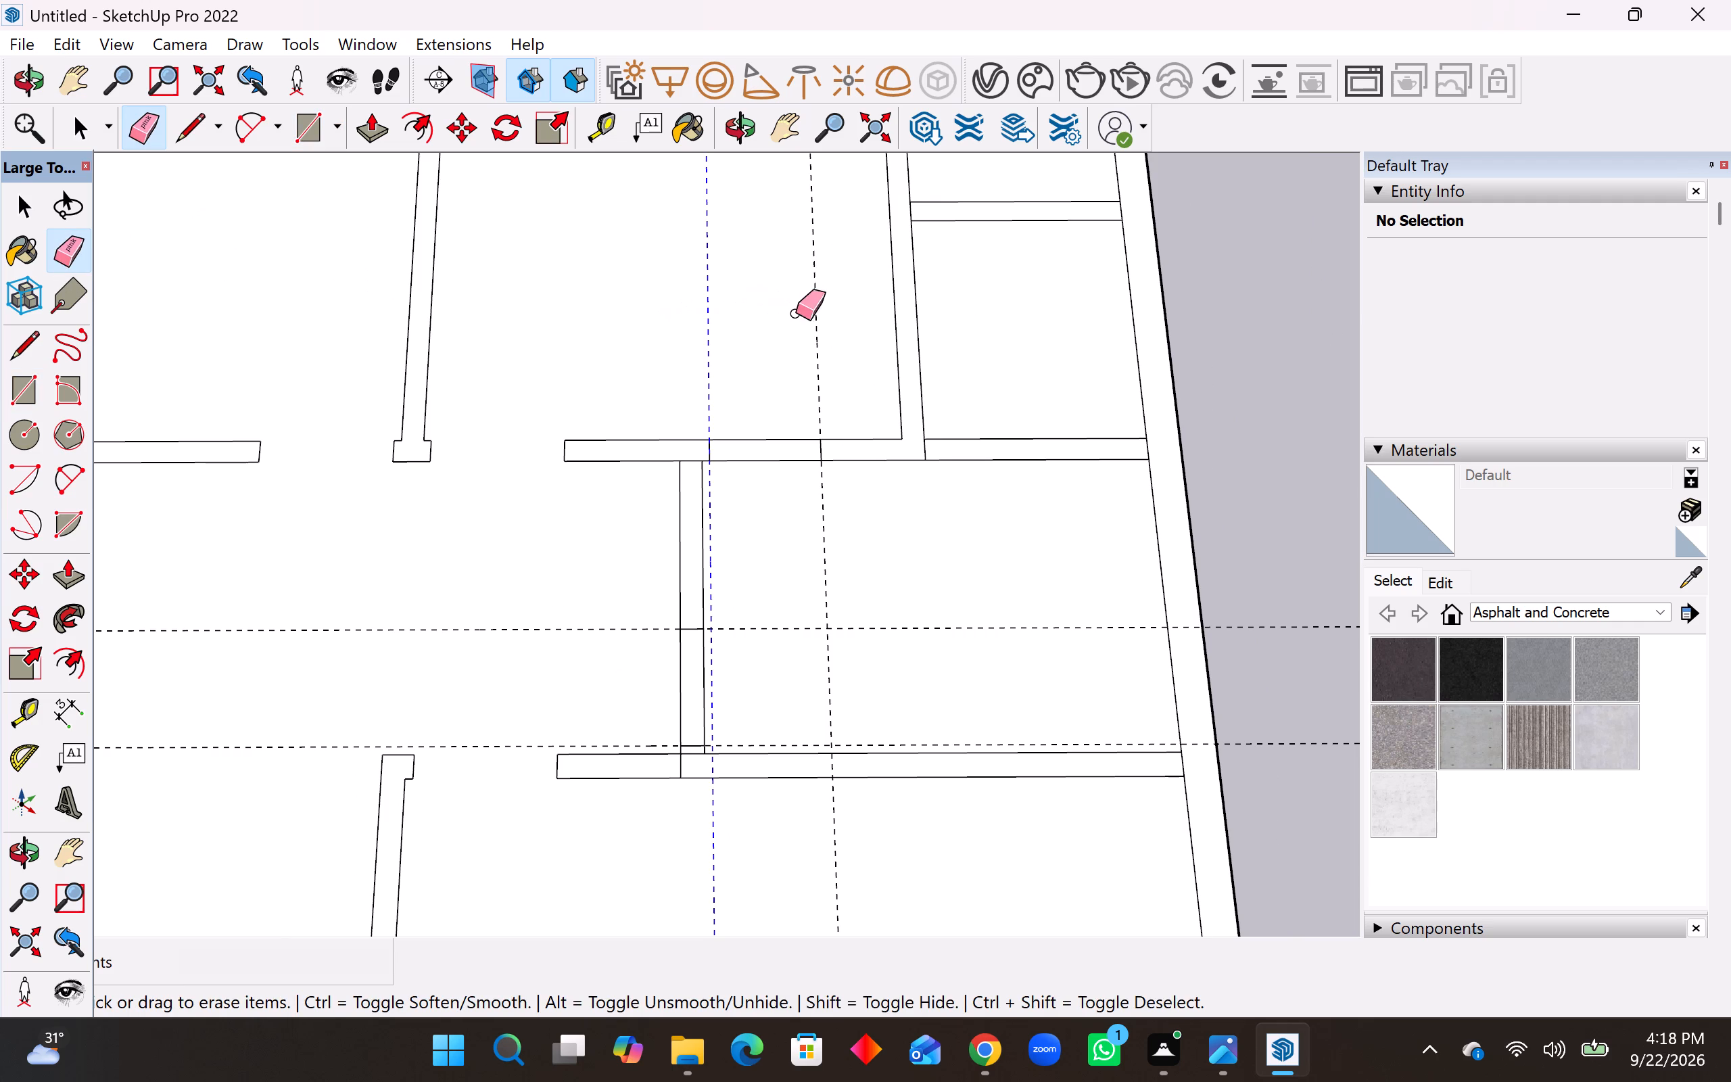
{"action": "left_click_drag", "start_coordinate": [796, 313], "coordinate": [827, 311]}
{"action": "left_click_drag", "start_coordinate": [901, 621], "coordinate": [900, 746]}
{"action": "left_click_drag", "start_coordinate": [719, 698], "coordinate": [643, 688]}
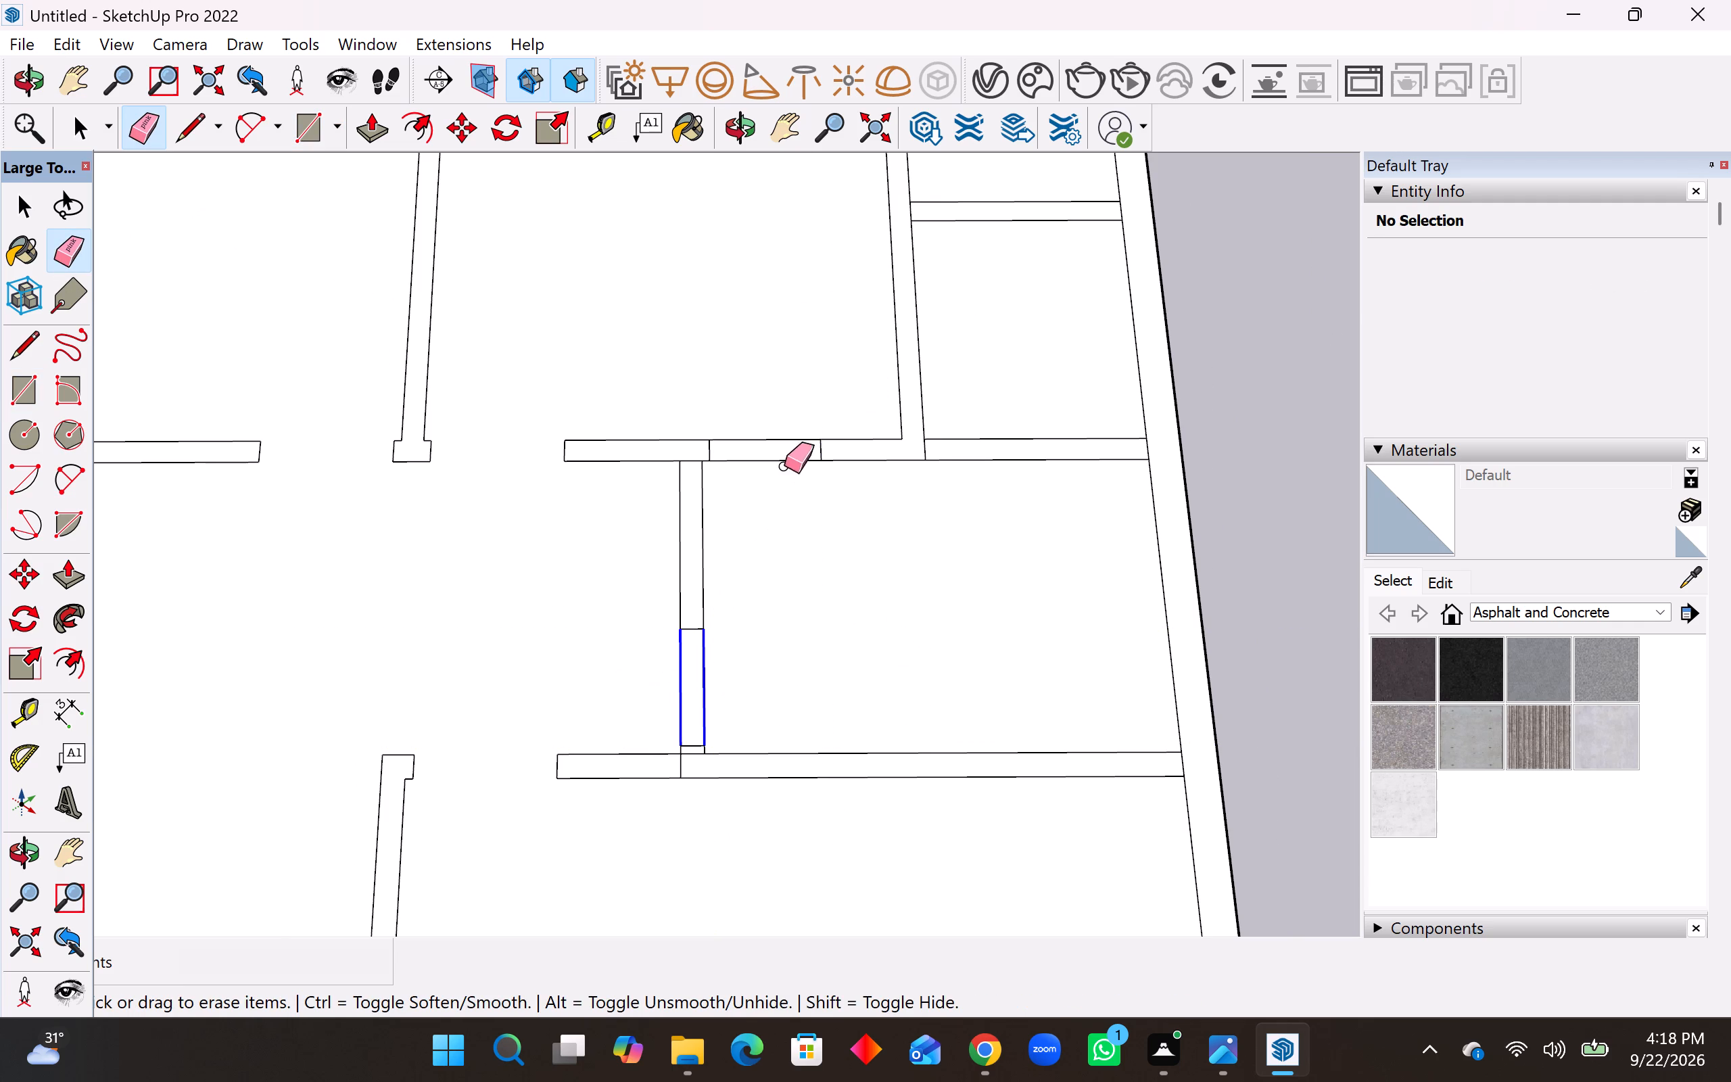
Erase the partition edges inside the small middle-right room's back opening and the leftover lines at its wall junctions.
{"action": "left_click", "coordinate": [751, 417]}
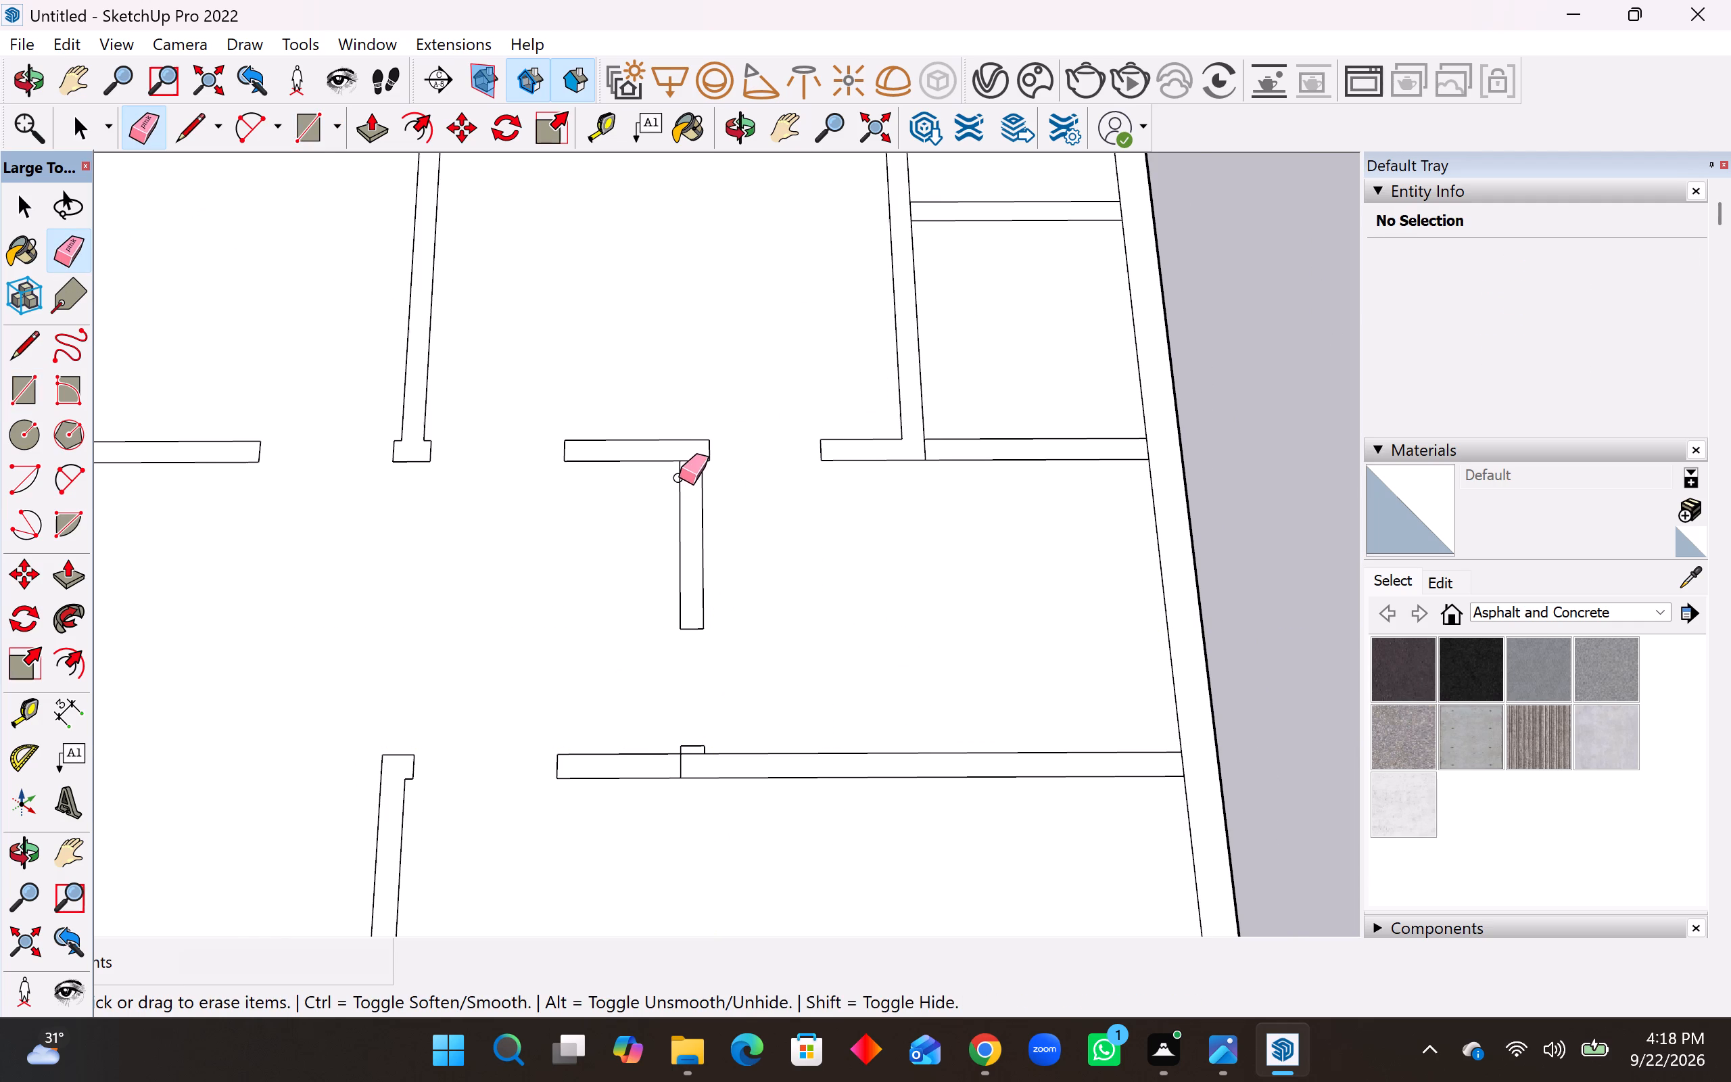
{"action": "scroll", "coordinate": [679, 478], "scroll_direction": "up", "scroll_amount": 4}
{"action": "left_click_drag", "start_coordinate": [691, 446], "coordinate": [694, 456]}
{"action": "scroll", "coordinate": [723, 435], "scroll_direction": "down", "scroll_amount": 5}
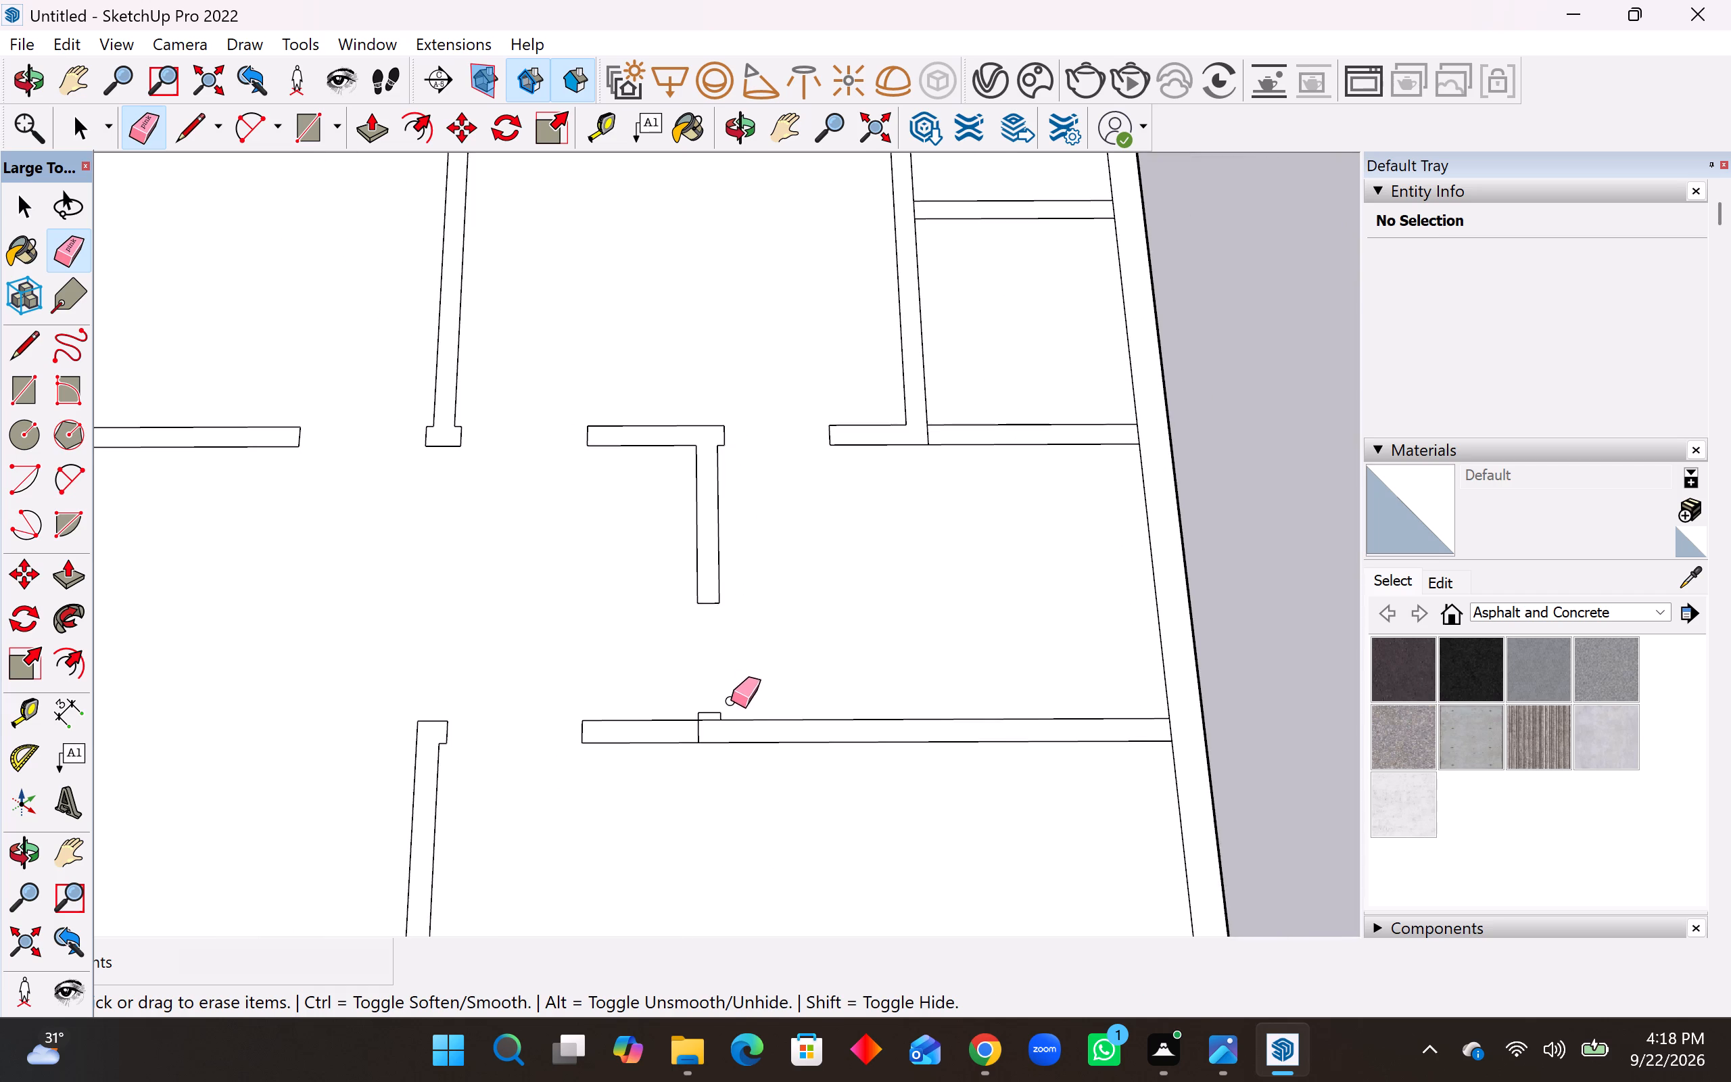
{"action": "scroll", "coordinate": [730, 719], "scroll_direction": "up", "scroll_amount": 7}
{"action": "left_click_drag", "start_coordinate": [671, 738], "coordinate": [690, 705]}
{"action": "scroll", "coordinate": [682, 705], "scroll_direction": "down", "scroll_amount": 7}
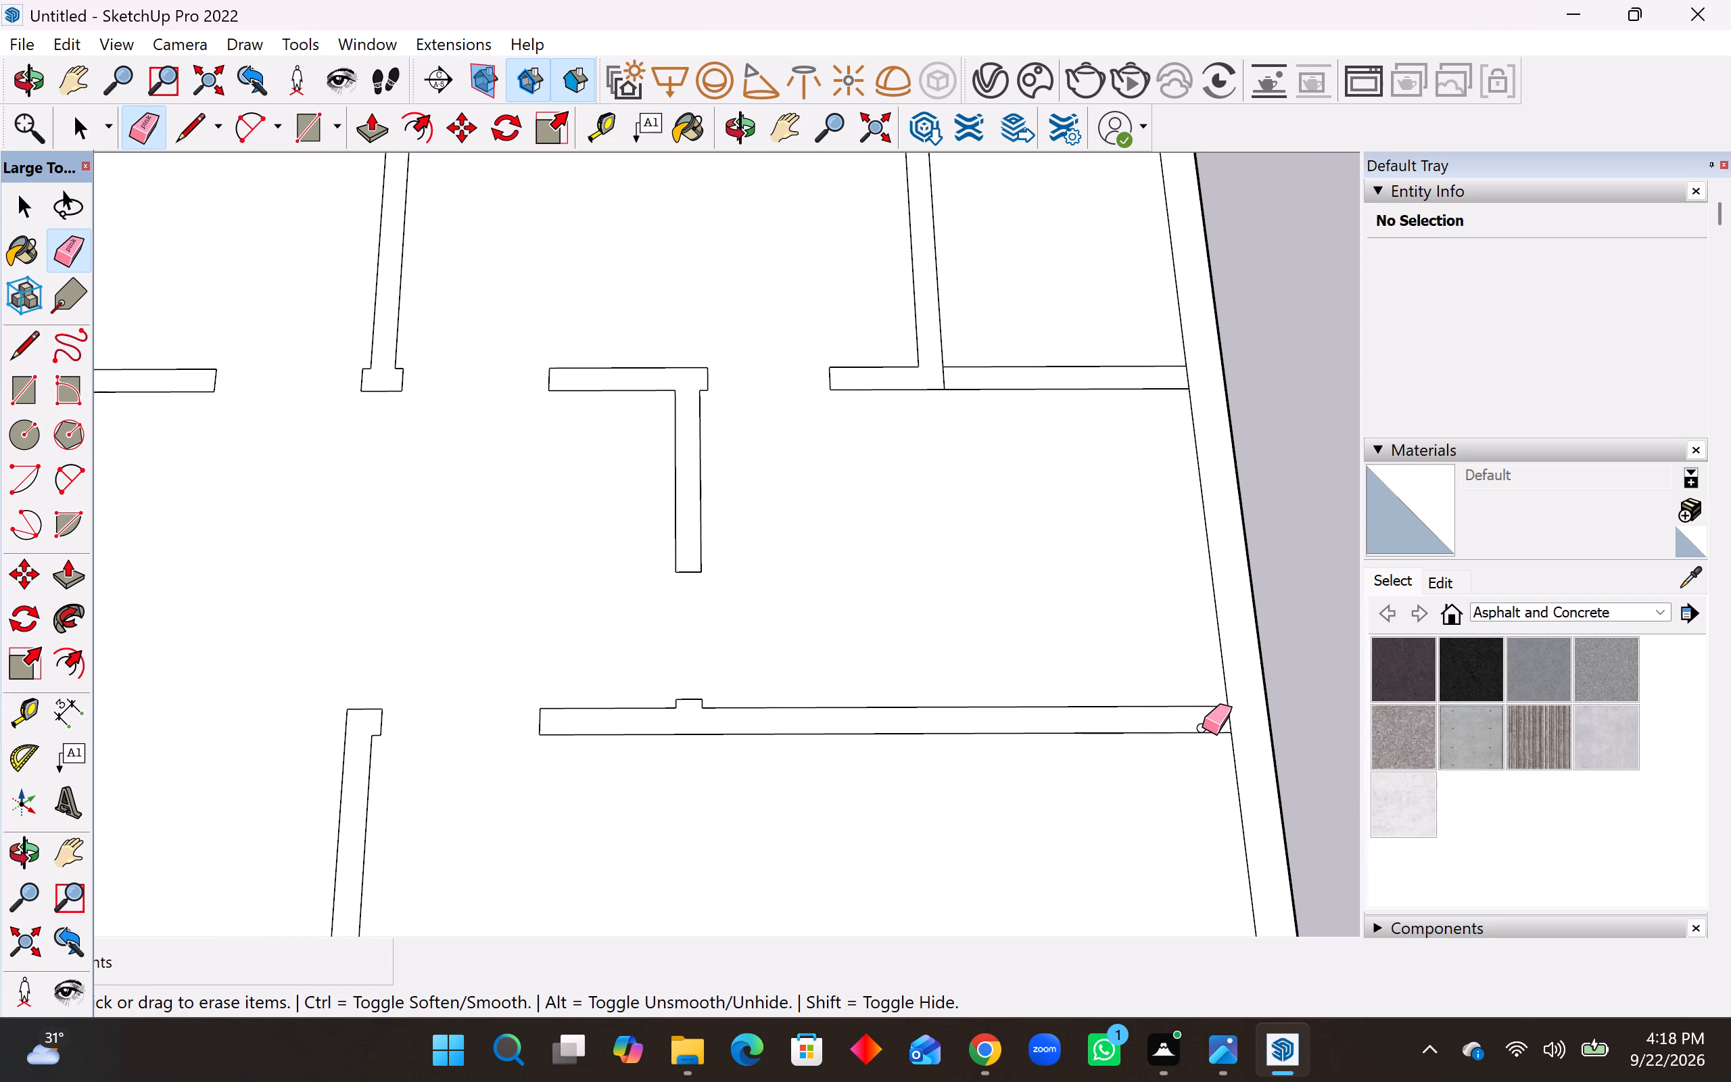
{"action": "left_click_drag", "start_coordinate": [1177, 718], "coordinate": [1185, 717]}
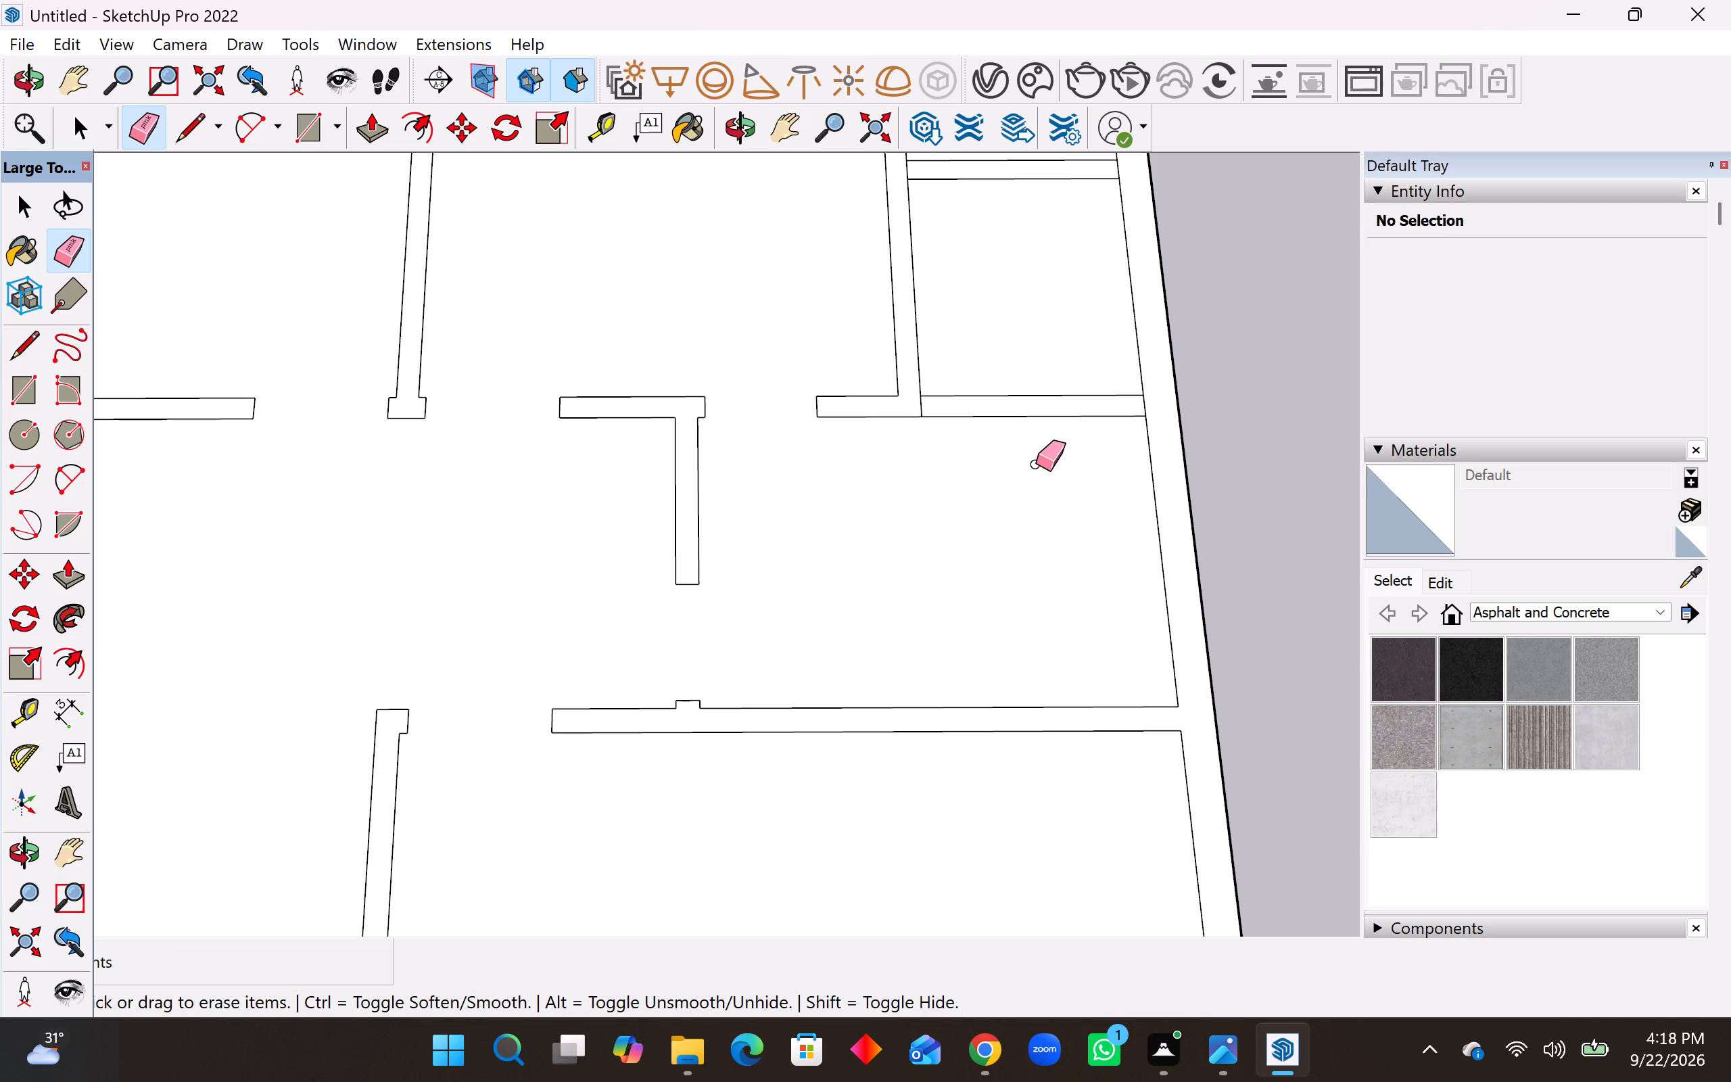
Place guides inside the two small back-right rooms, one 2" from their side partition and another 2'6" from the first.
{"action": "scroll", "coordinate": [867, 598], "scroll_direction": "down", "scroll_amount": 5}
{"action": "scroll", "coordinate": [1121, 375], "scroll_direction": "up", "scroll_amount": 4}
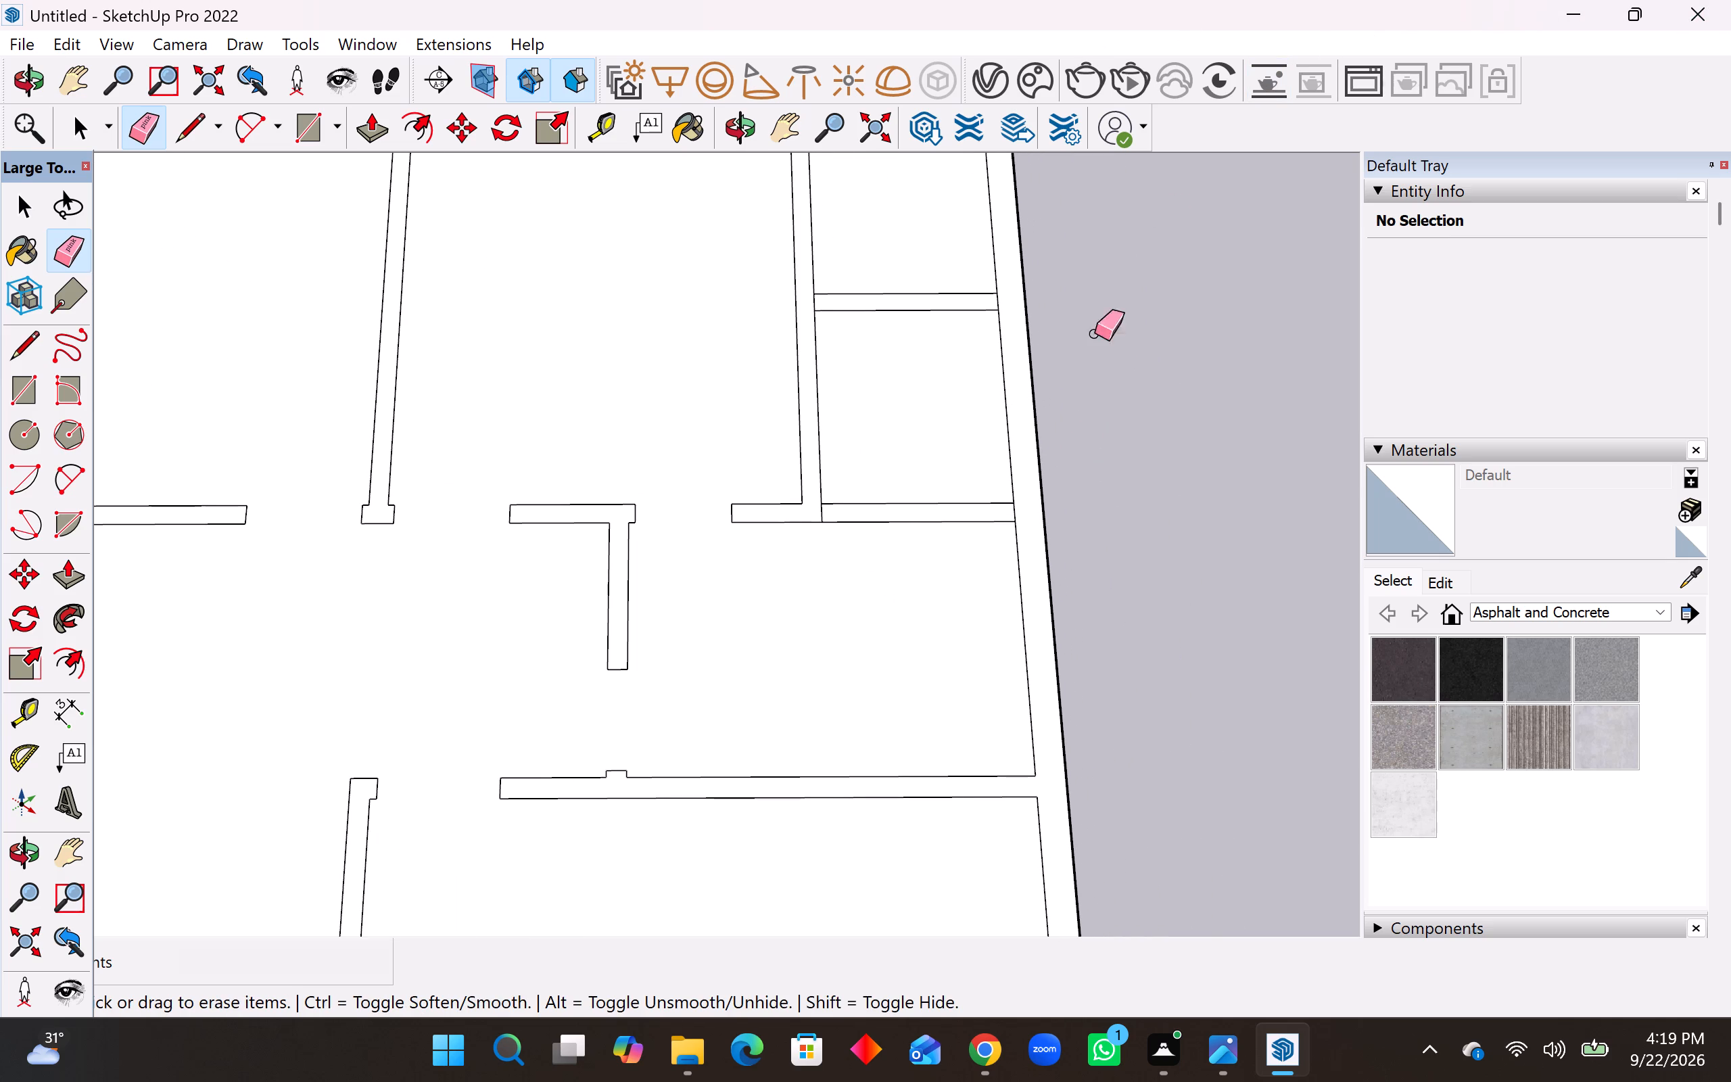
{"action": "scroll", "coordinate": [924, 548], "scroll_direction": "down", "scroll_amount": 2}
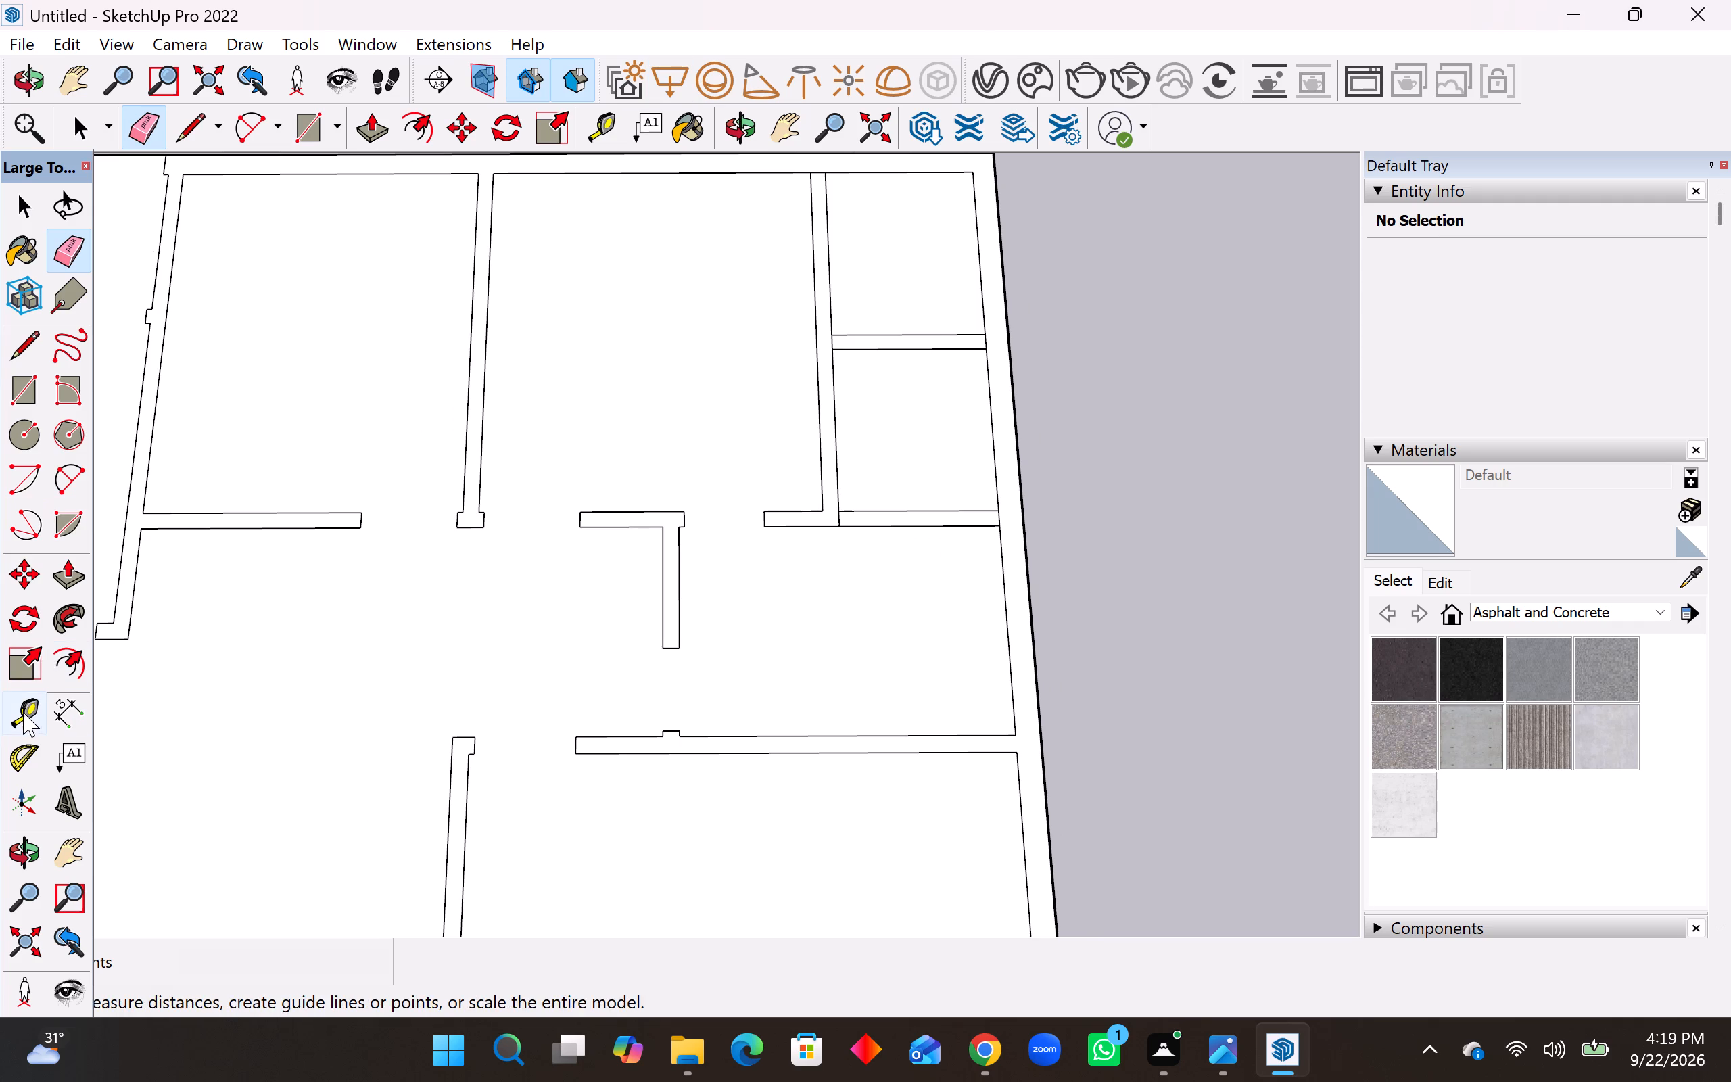
{"action": "left_click", "coordinate": [22, 713]}
{"action": "left_click", "coordinate": [835, 305]}
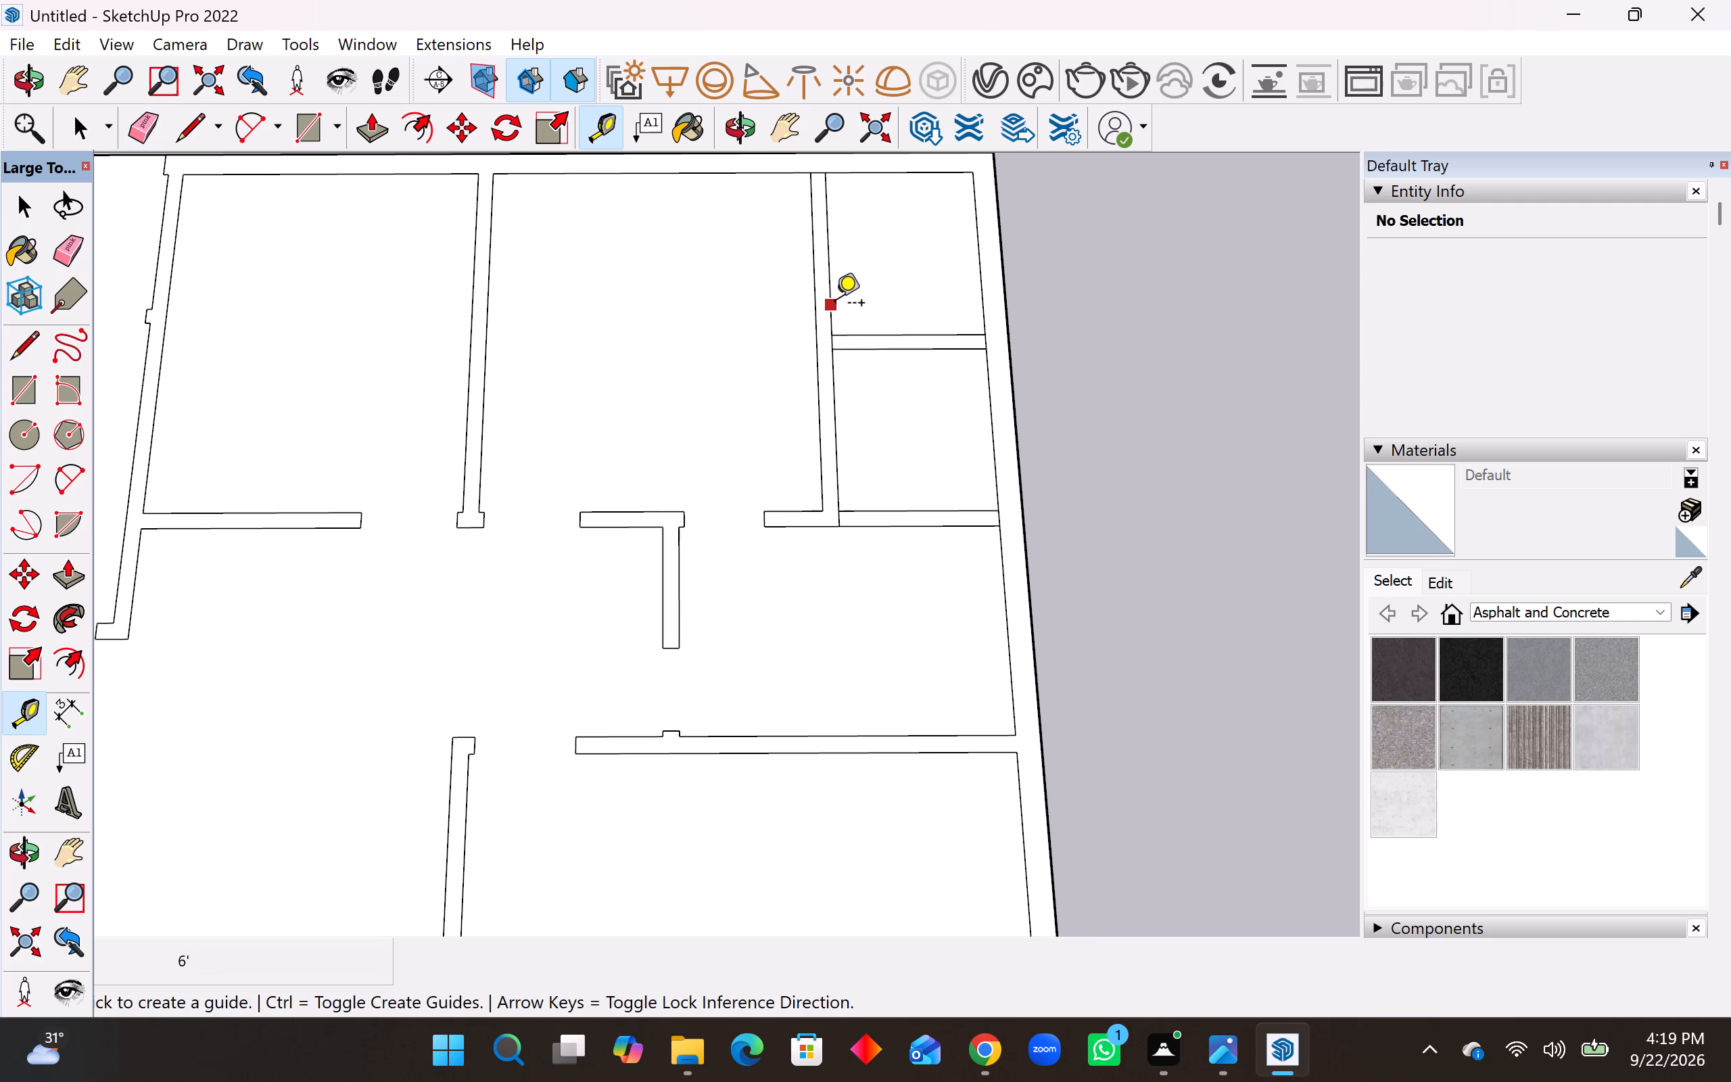
{"action": "type", "text": "2\""}
{"action": "key", "text": "Return"}
{"action": "left_click", "coordinate": [840, 319]}
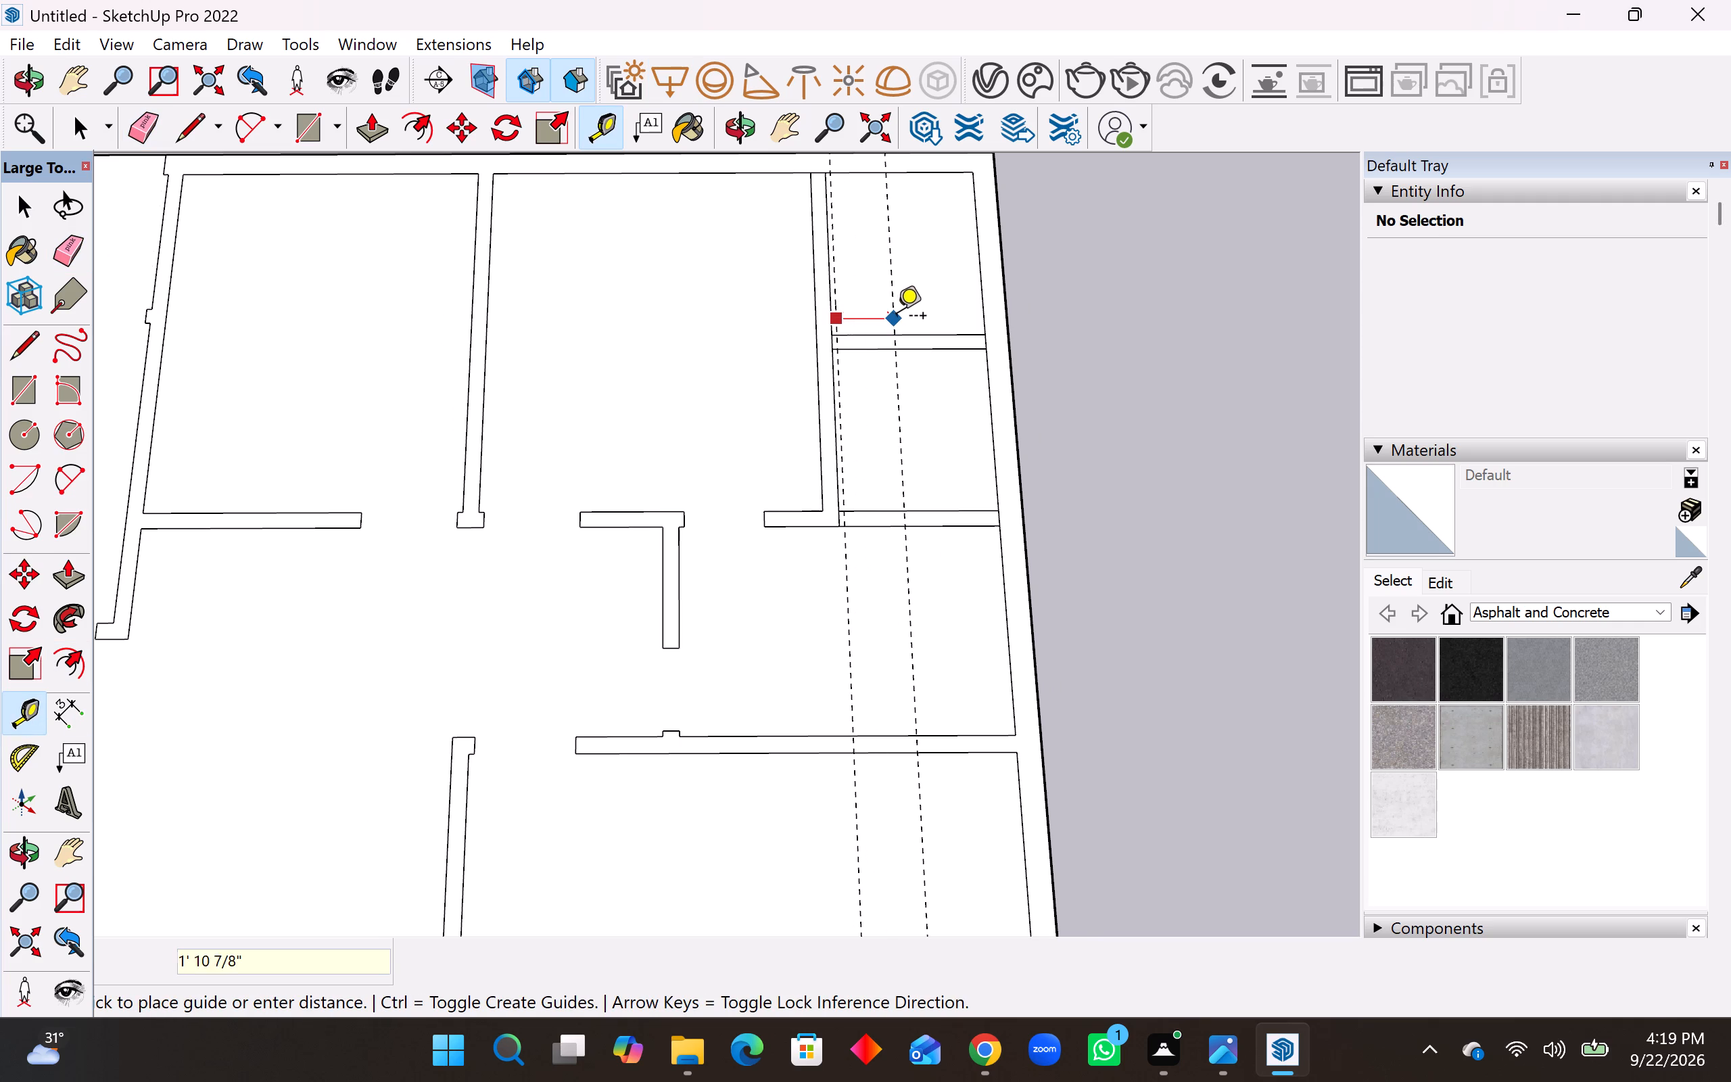
{"action": "type", "text": "2'6\""}
{"action": "key", "text": "Return"}
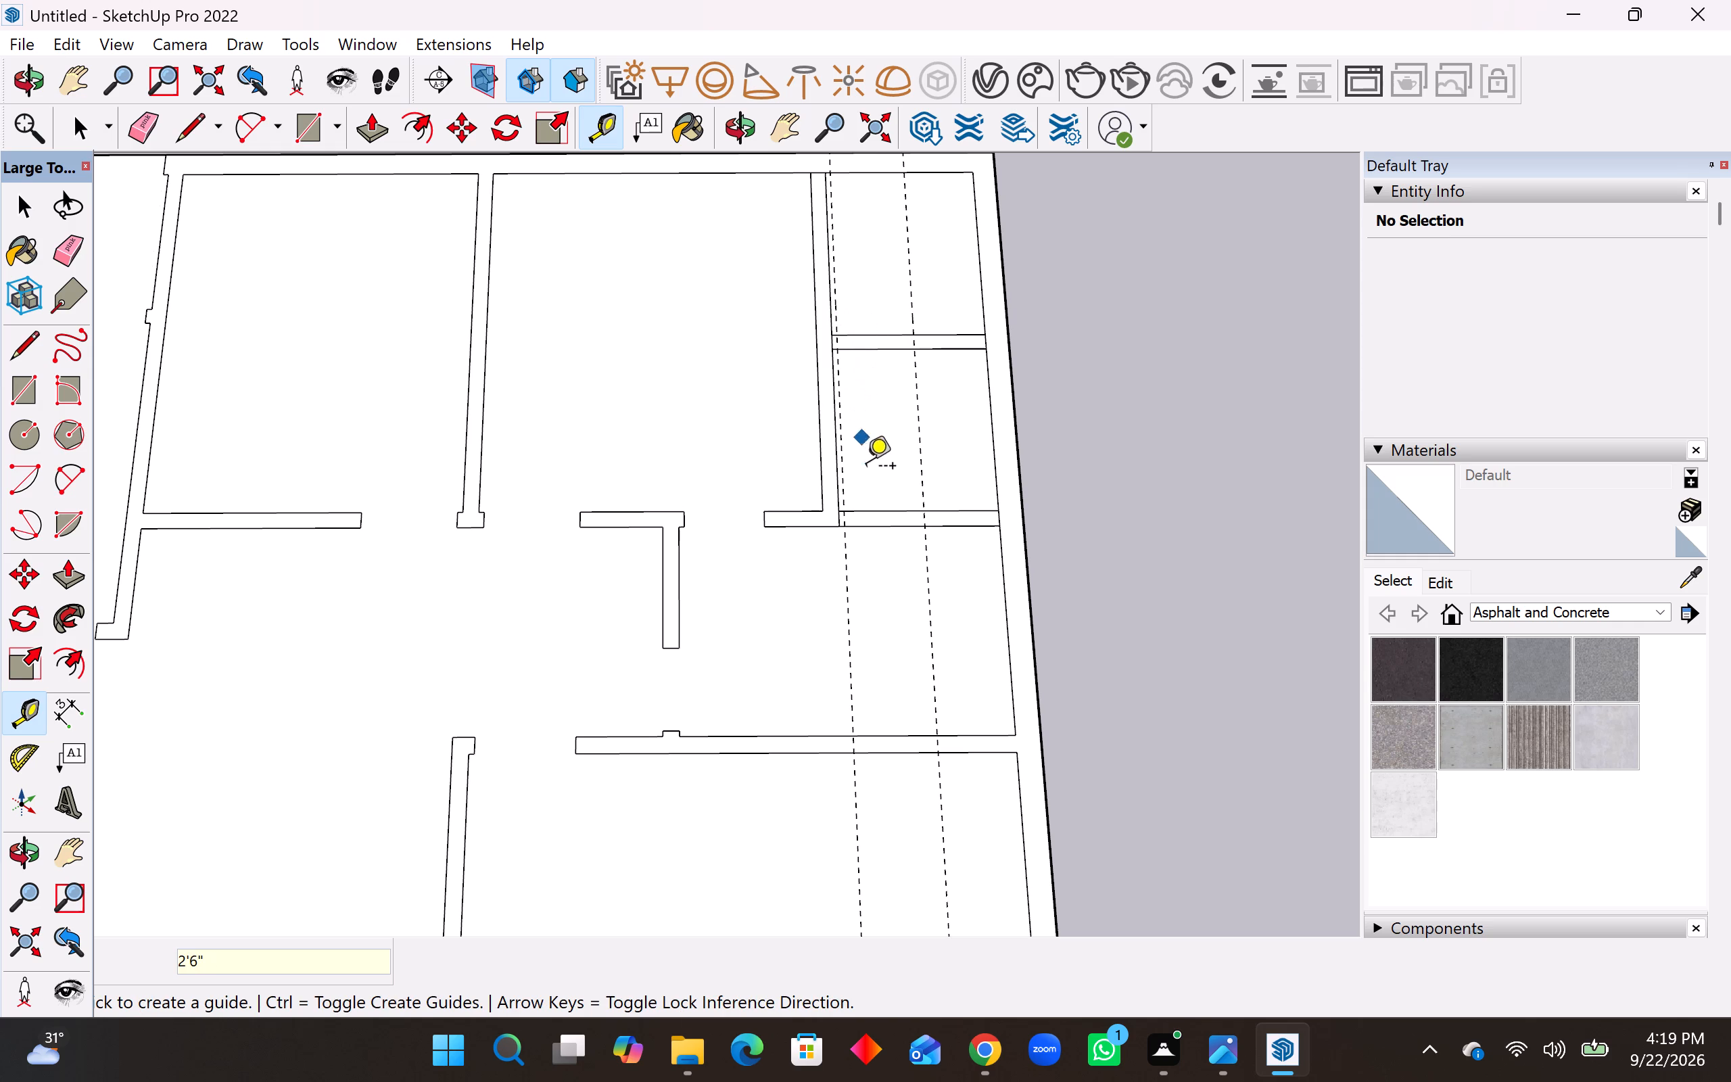
Place crosswise guides 2" behind the small back-right rooms' front partition and 2'6" further back.
{"action": "left_click", "coordinate": [882, 511]}
{"action": "key", "text": "2"}
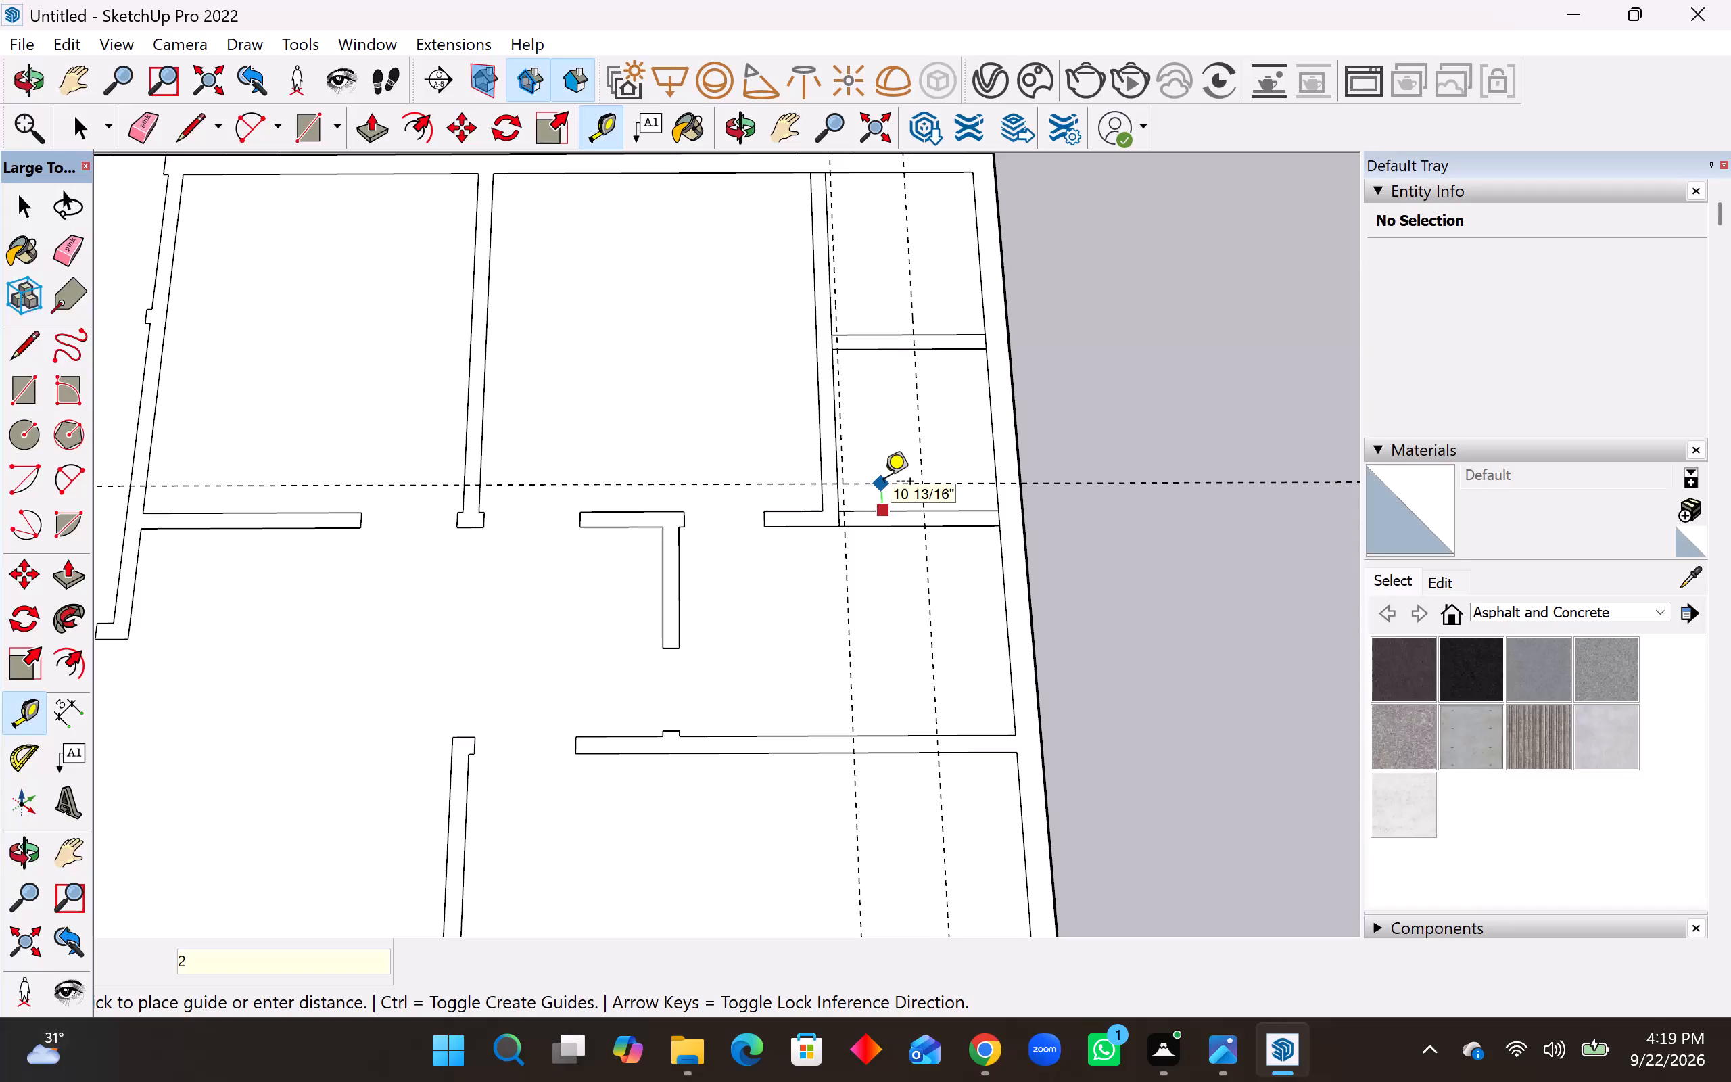
{"action": "key", "text": "shift+quotedbl"}
{"action": "key", "text": "Return"}
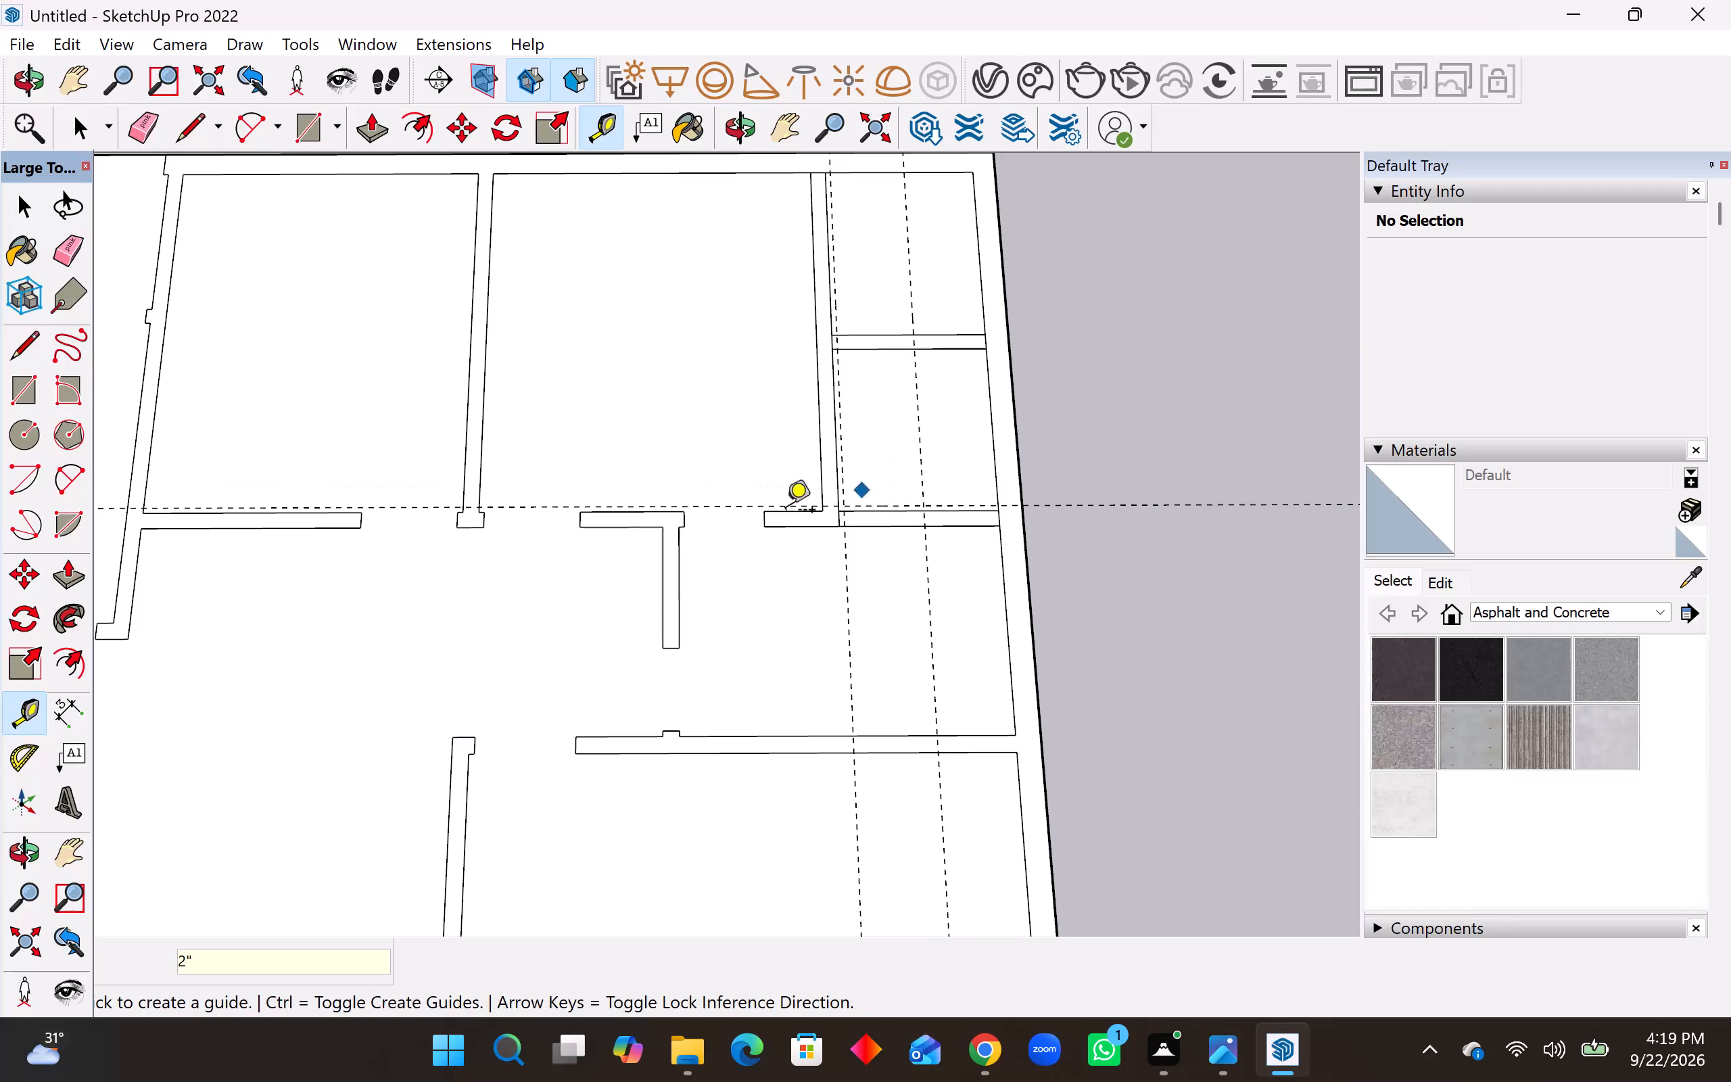
{"action": "left_click", "coordinate": [732, 514]}
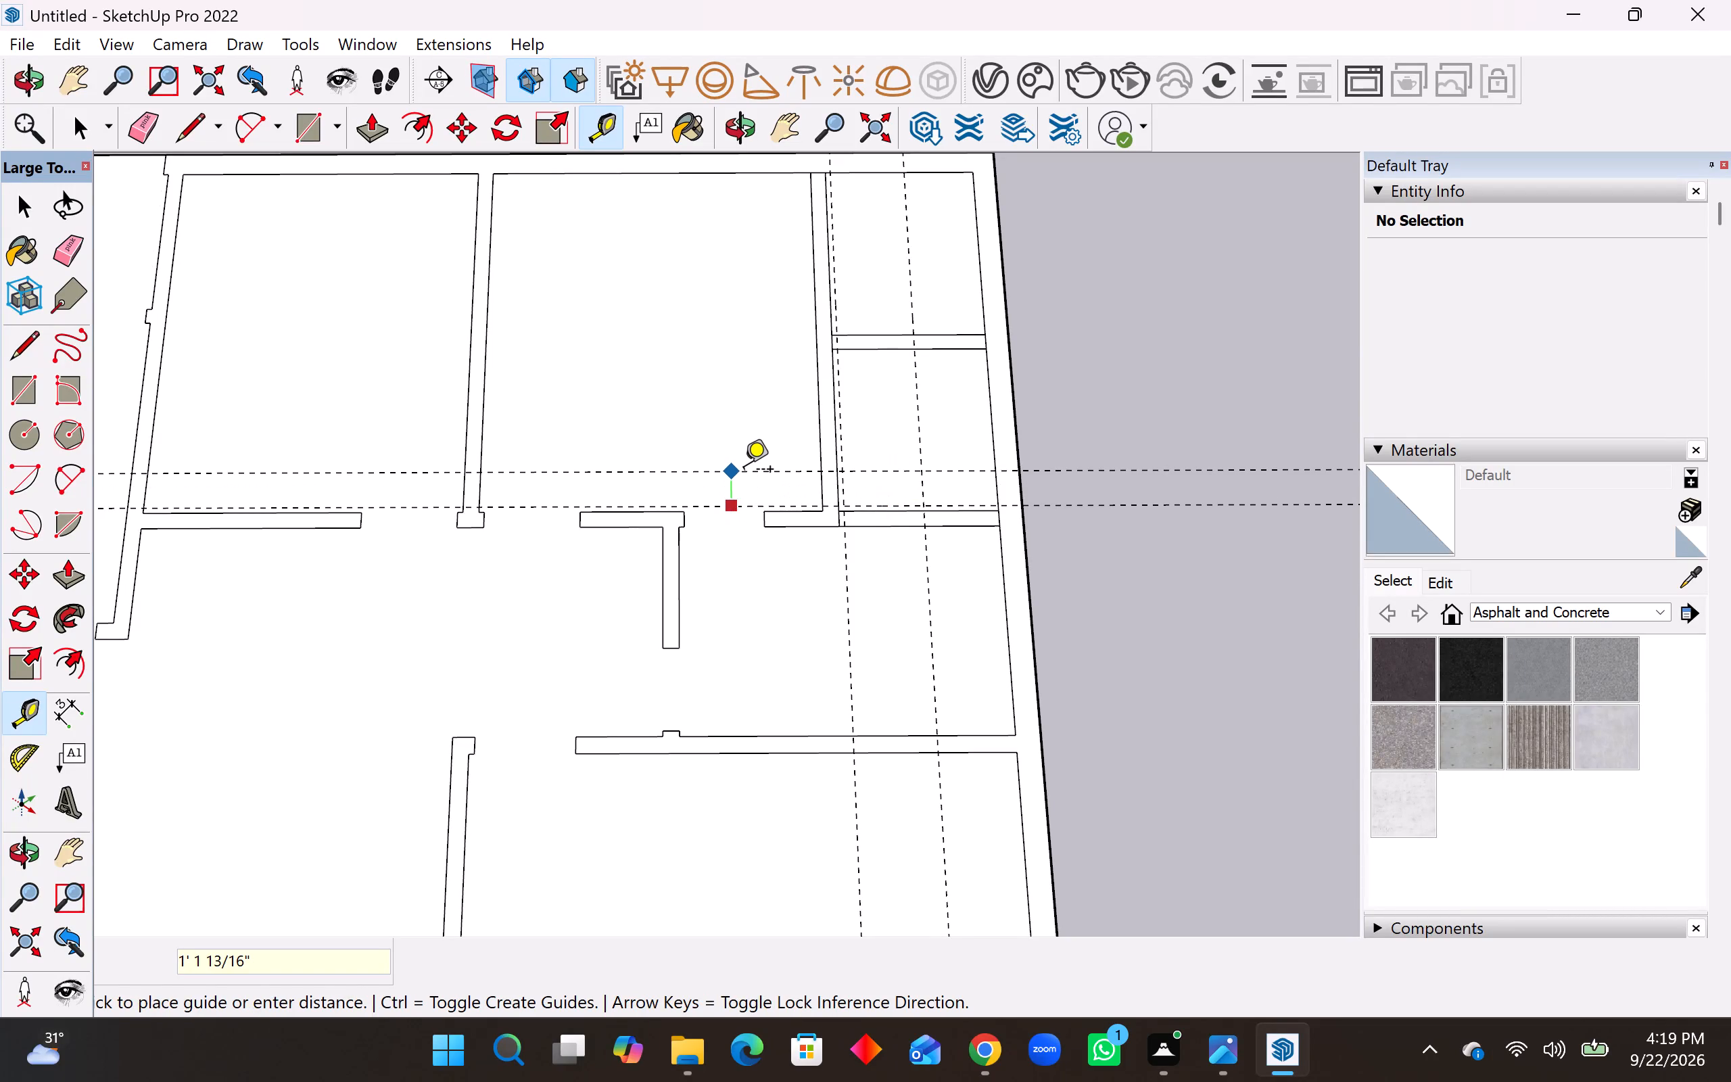
{"action": "type", "text": "2'6\""}
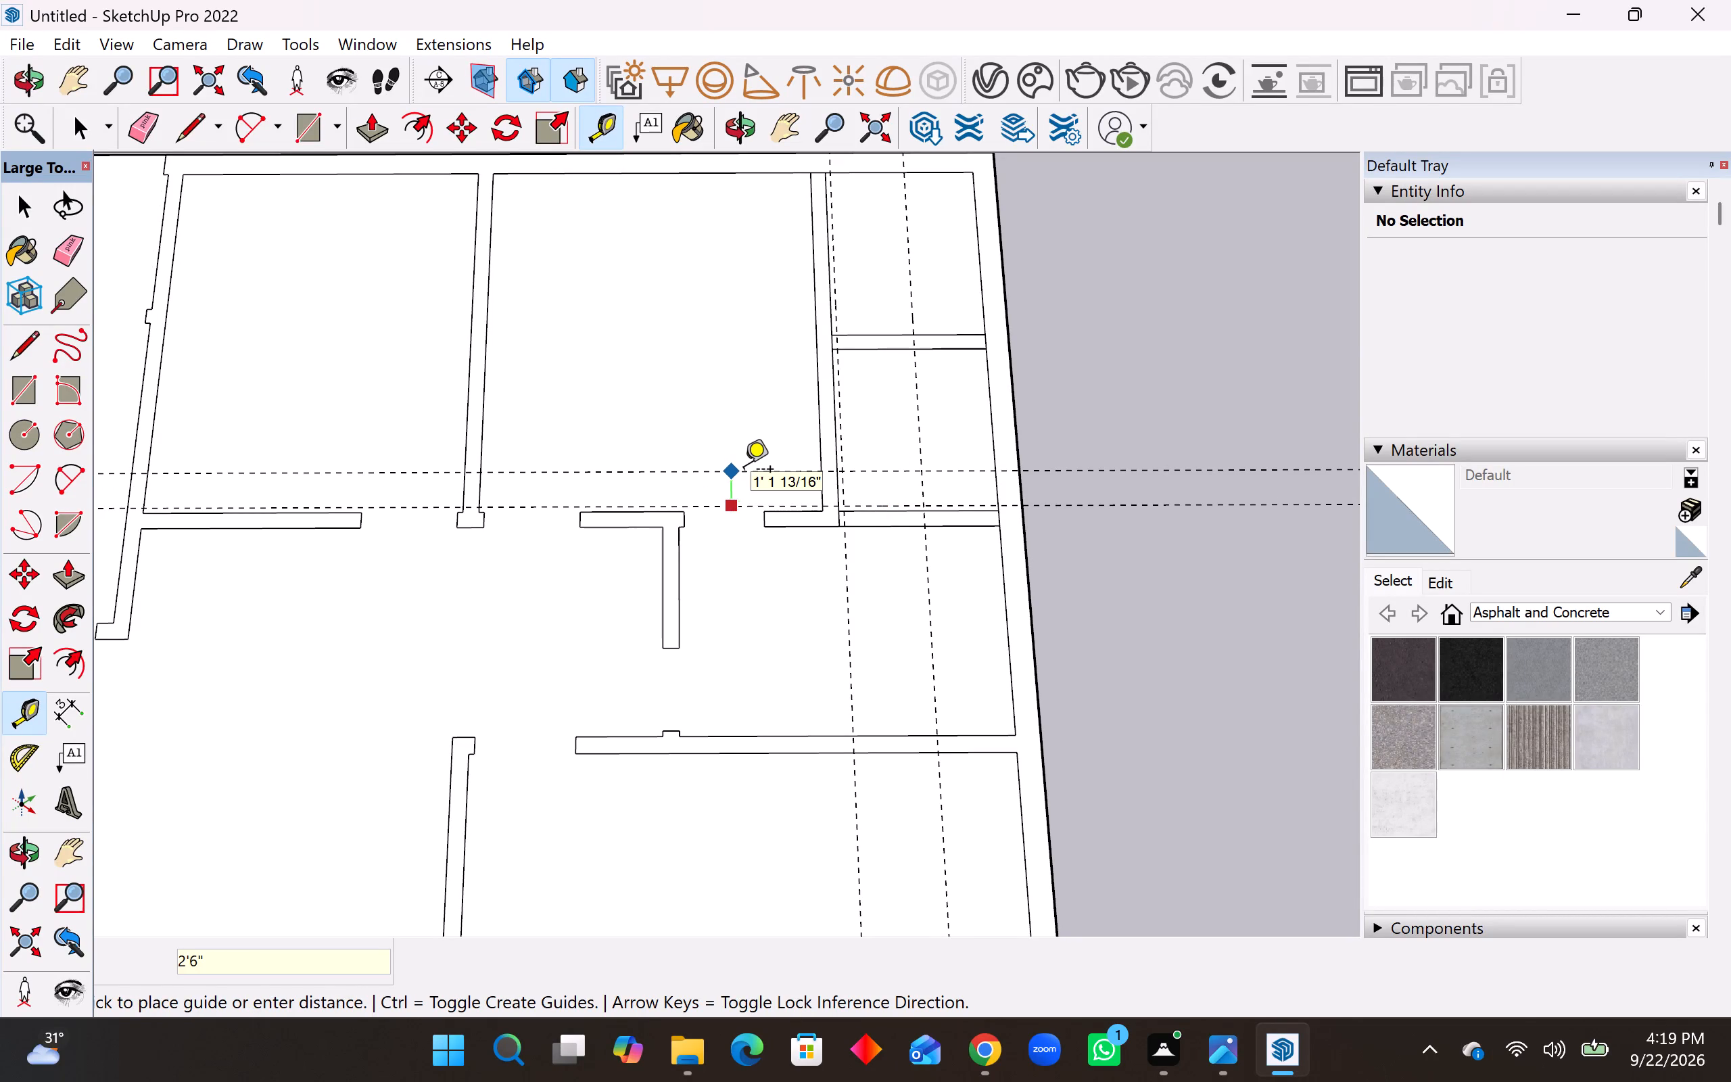
{"action": "key", "text": "Return"}
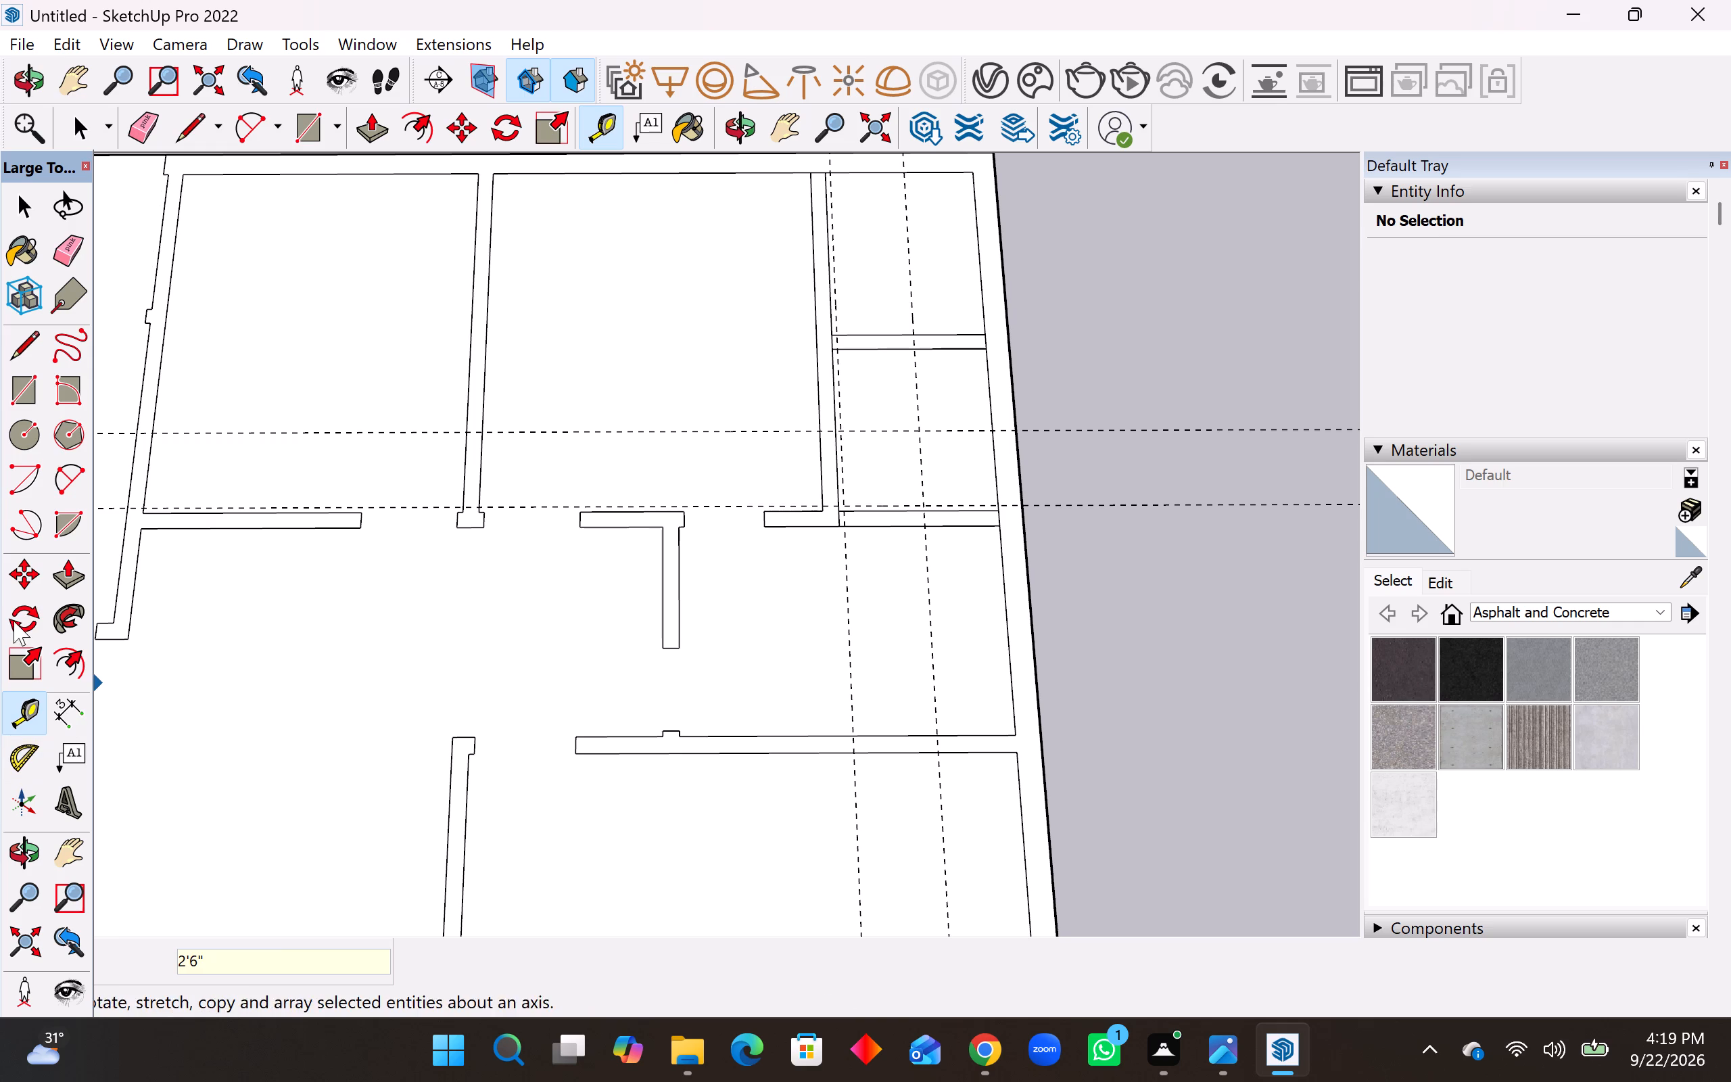
Draw 2'6" by 6" rectangles between the guides across the back-right rooms' side partition and the partition dividing the two rooms.
{"action": "left_click", "coordinate": [26, 400]}
{"action": "scroll", "coordinate": [828, 499], "scroll_direction": "up", "scroll_amount": 4}
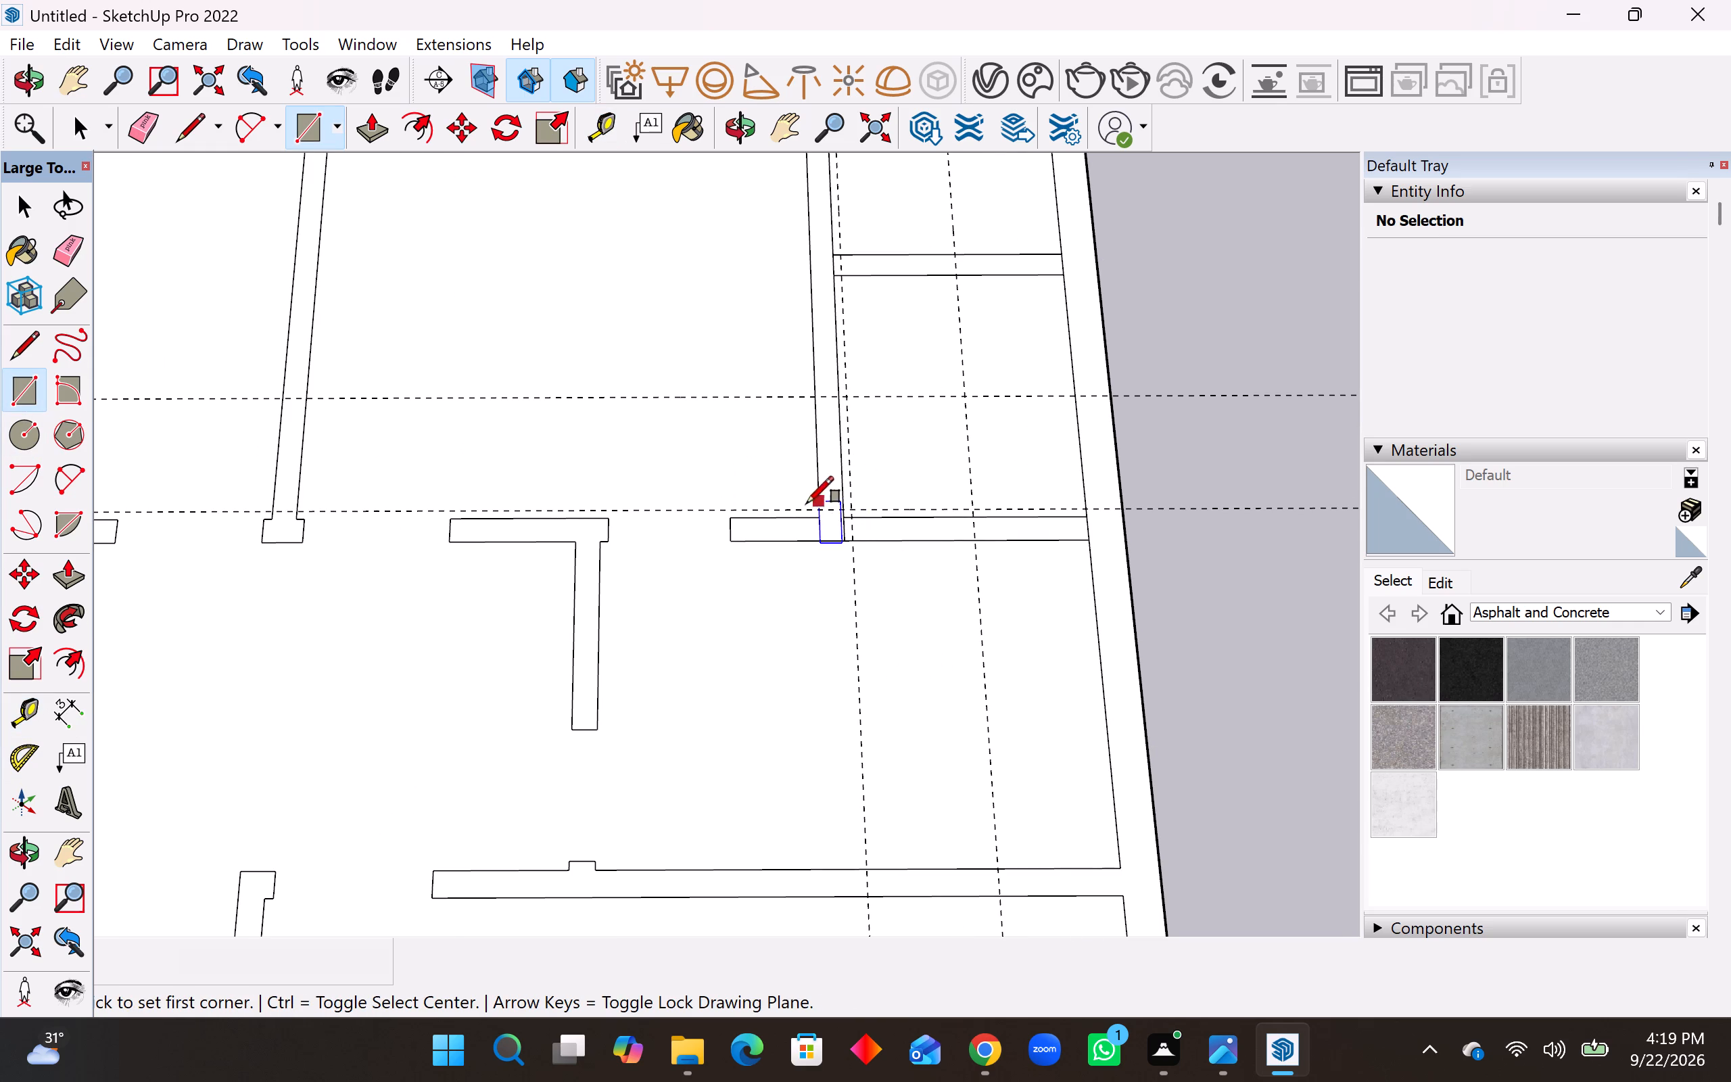
{"action": "scroll", "coordinate": [842, 507], "scroll_direction": "up", "scroll_amount": 4}
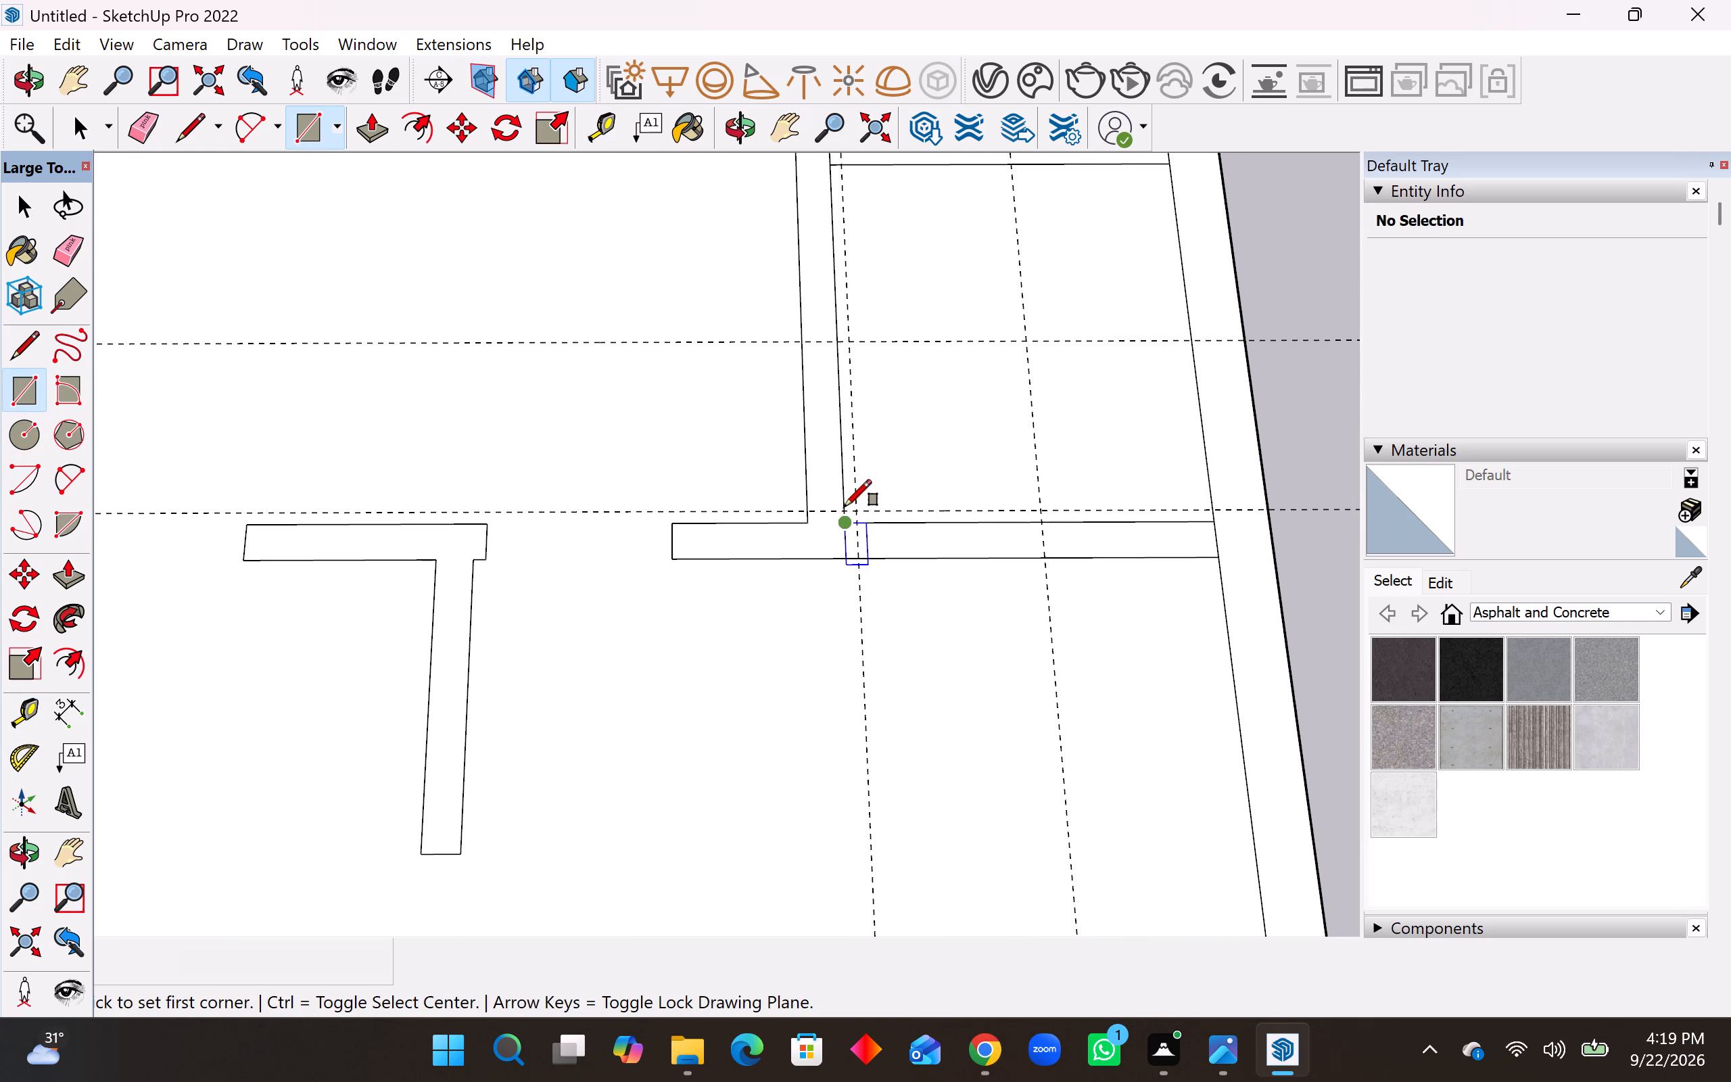
{"action": "left_click", "coordinate": [845, 507]}
{"action": "left_click", "coordinate": [799, 344]}
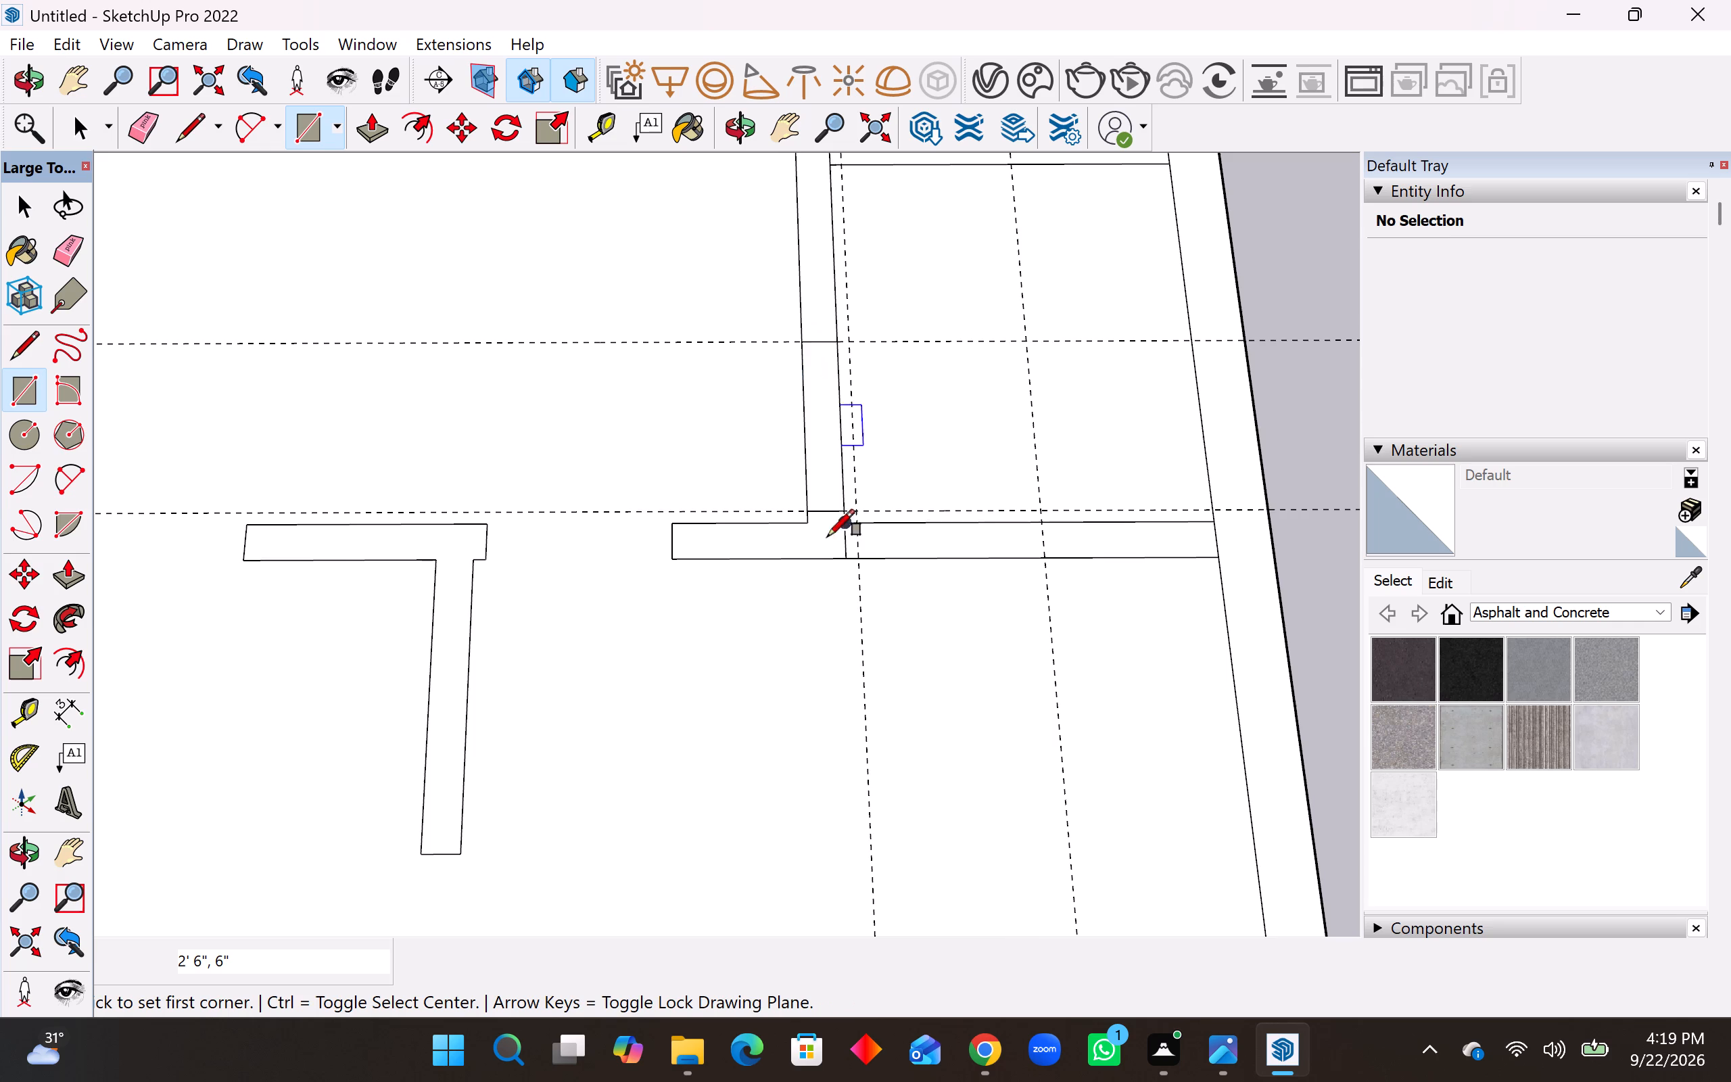
{"action": "scroll", "coordinate": [830, 545], "scroll_direction": "down", "scroll_amount": 7}
{"action": "scroll", "coordinate": [932, 293], "scroll_direction": "up", "scroll_amount": 5}
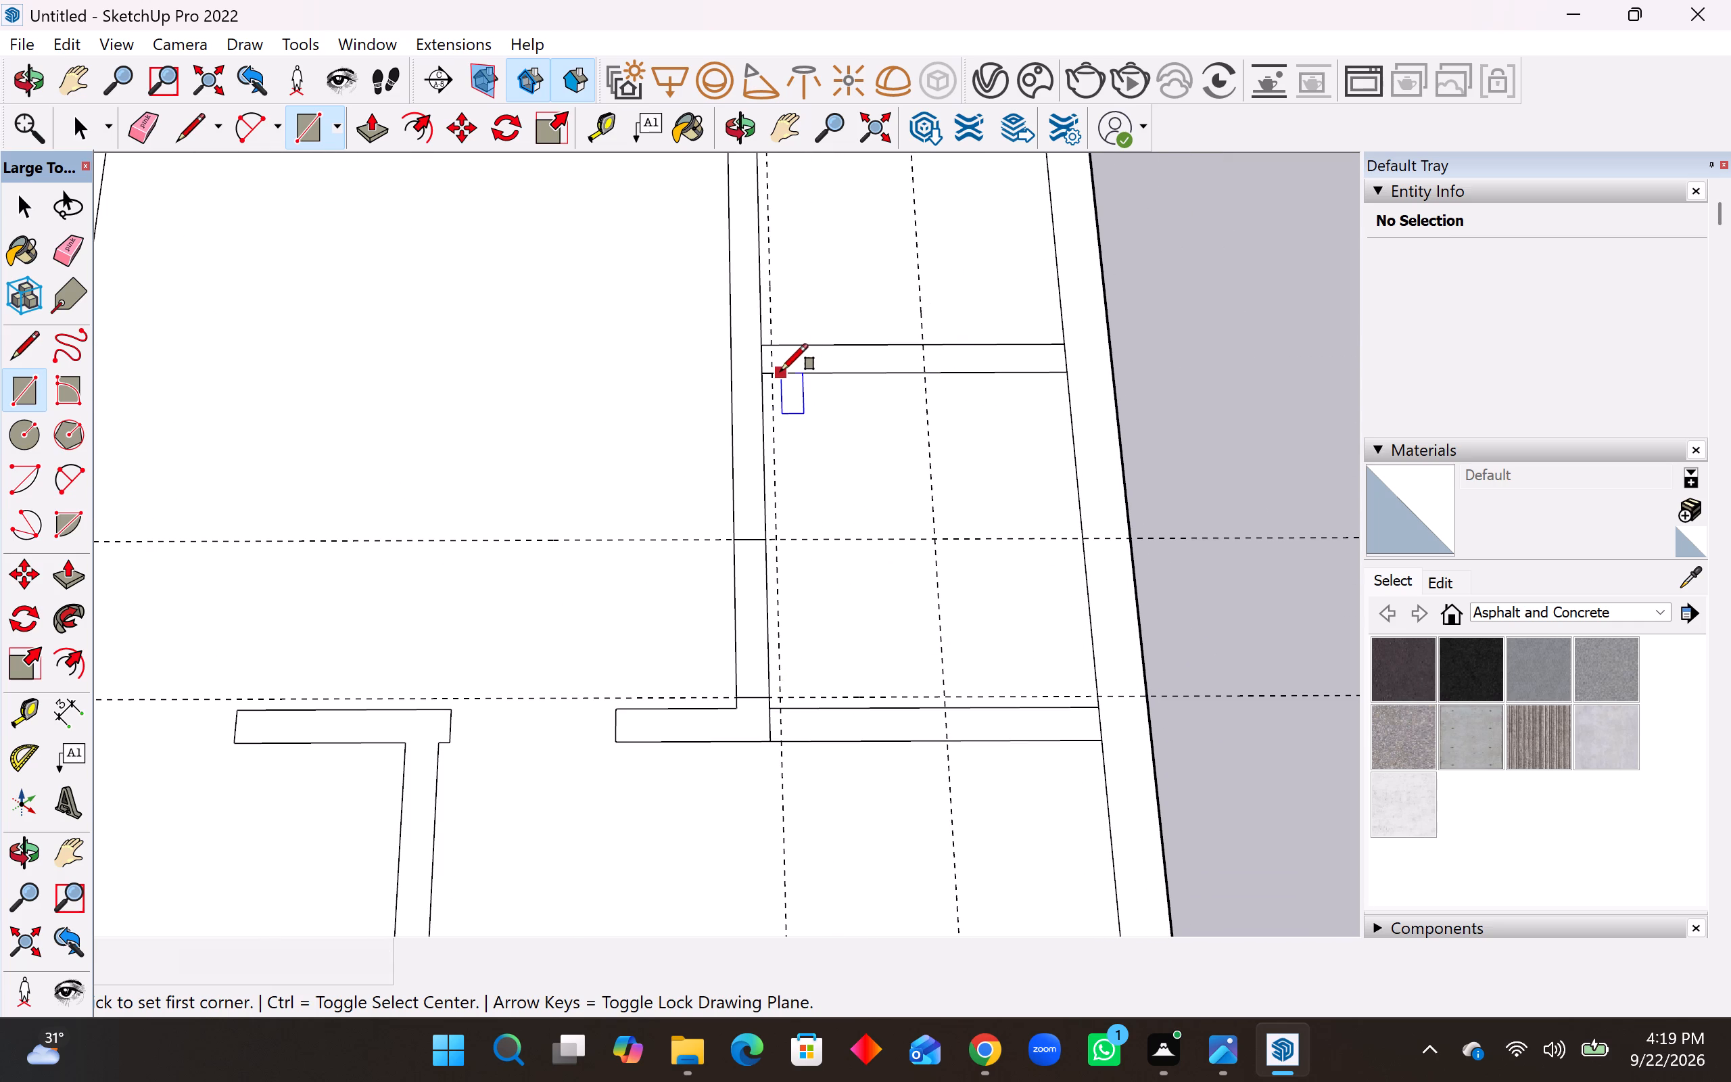
{"action": "left_click", "coordinate": [779, 371]}
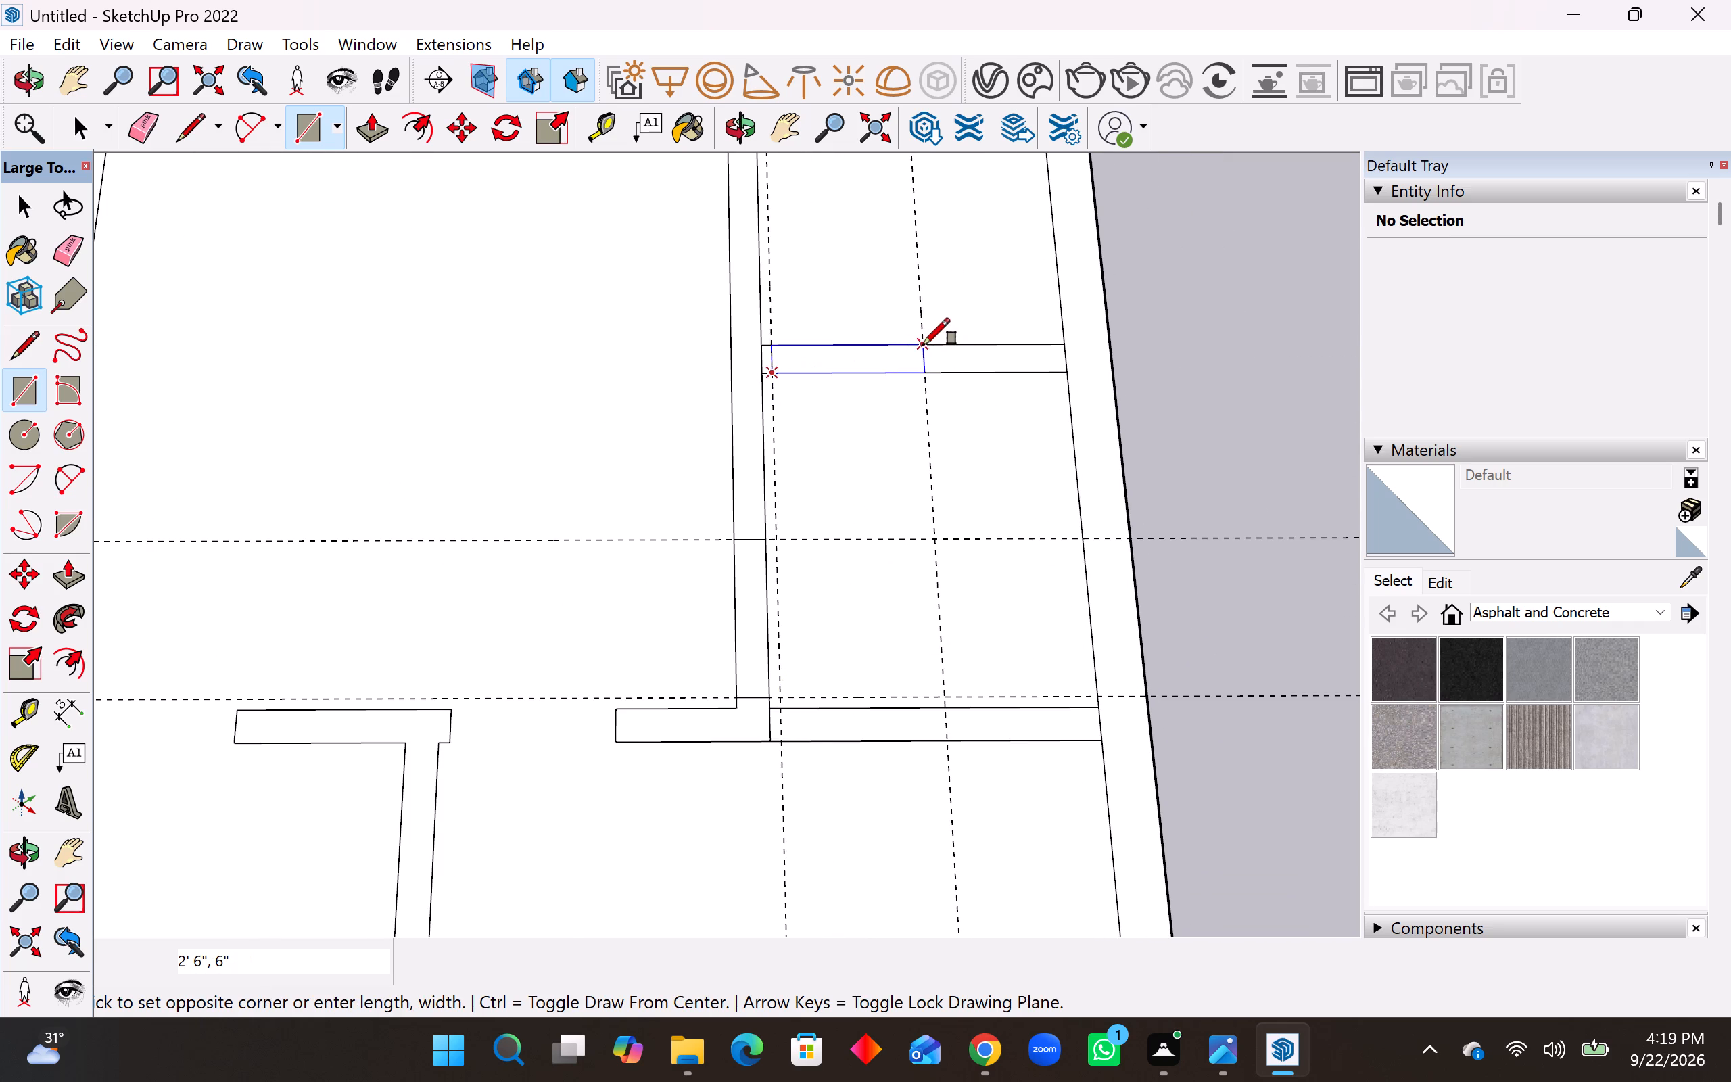
{"action": "left_click", "coordinate": [923, 345]}
Remove the four guides and erase the partition edges within both new openings of the small back-right rooms.
{"action": "scroll", "coordinate": [921, 528], "scroll_direction": "down", "scroll_amount": 4}
{"action": "scroll", "coordinate": [773, 527], "scroll_direction": "down", "scroll_amount": 3}
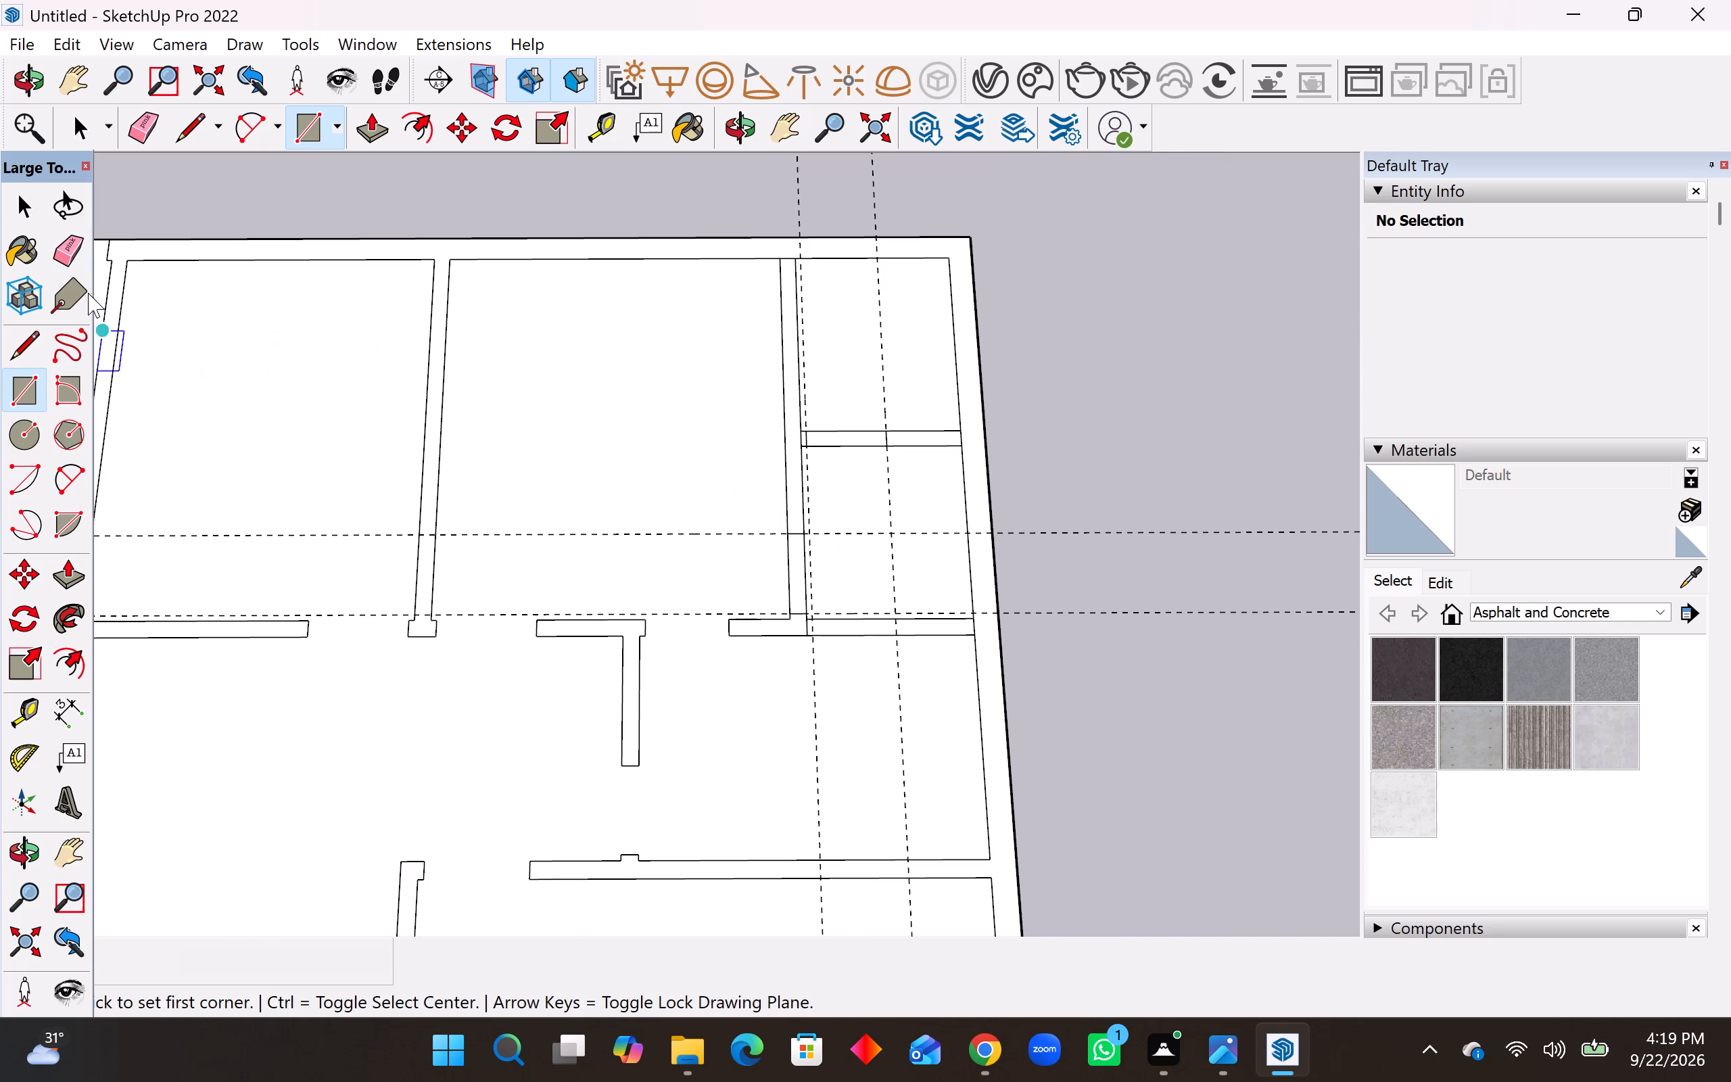
{"action": "left_click", "coordinate": [64, 251]}
{"action": "left_click_drag", "start_coordinate": [668, 521], "coordinate": [677, 630]}
{"action": "left_click_drag", "start_coordinate": [780, 577], "coordinate": [886, 573]}
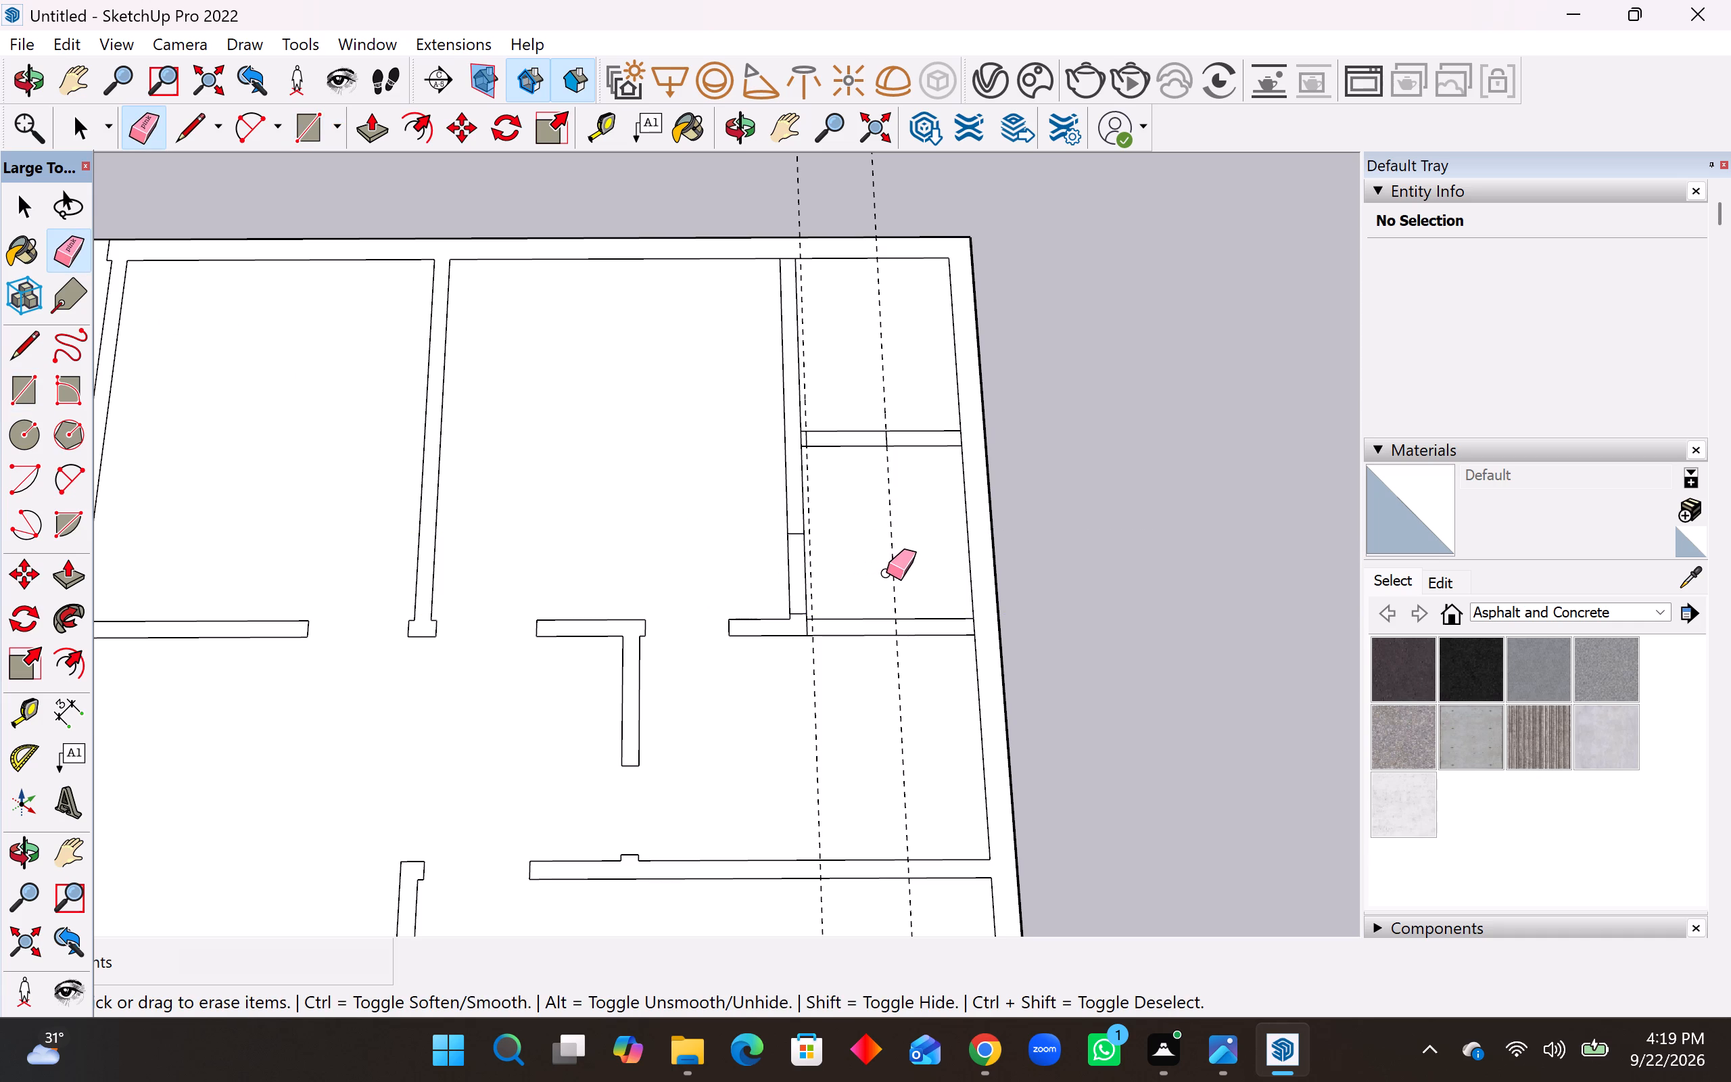
{"action": "left_click_drag", "start_coordinate": [886, 573], "coordinate": [762, 585]}
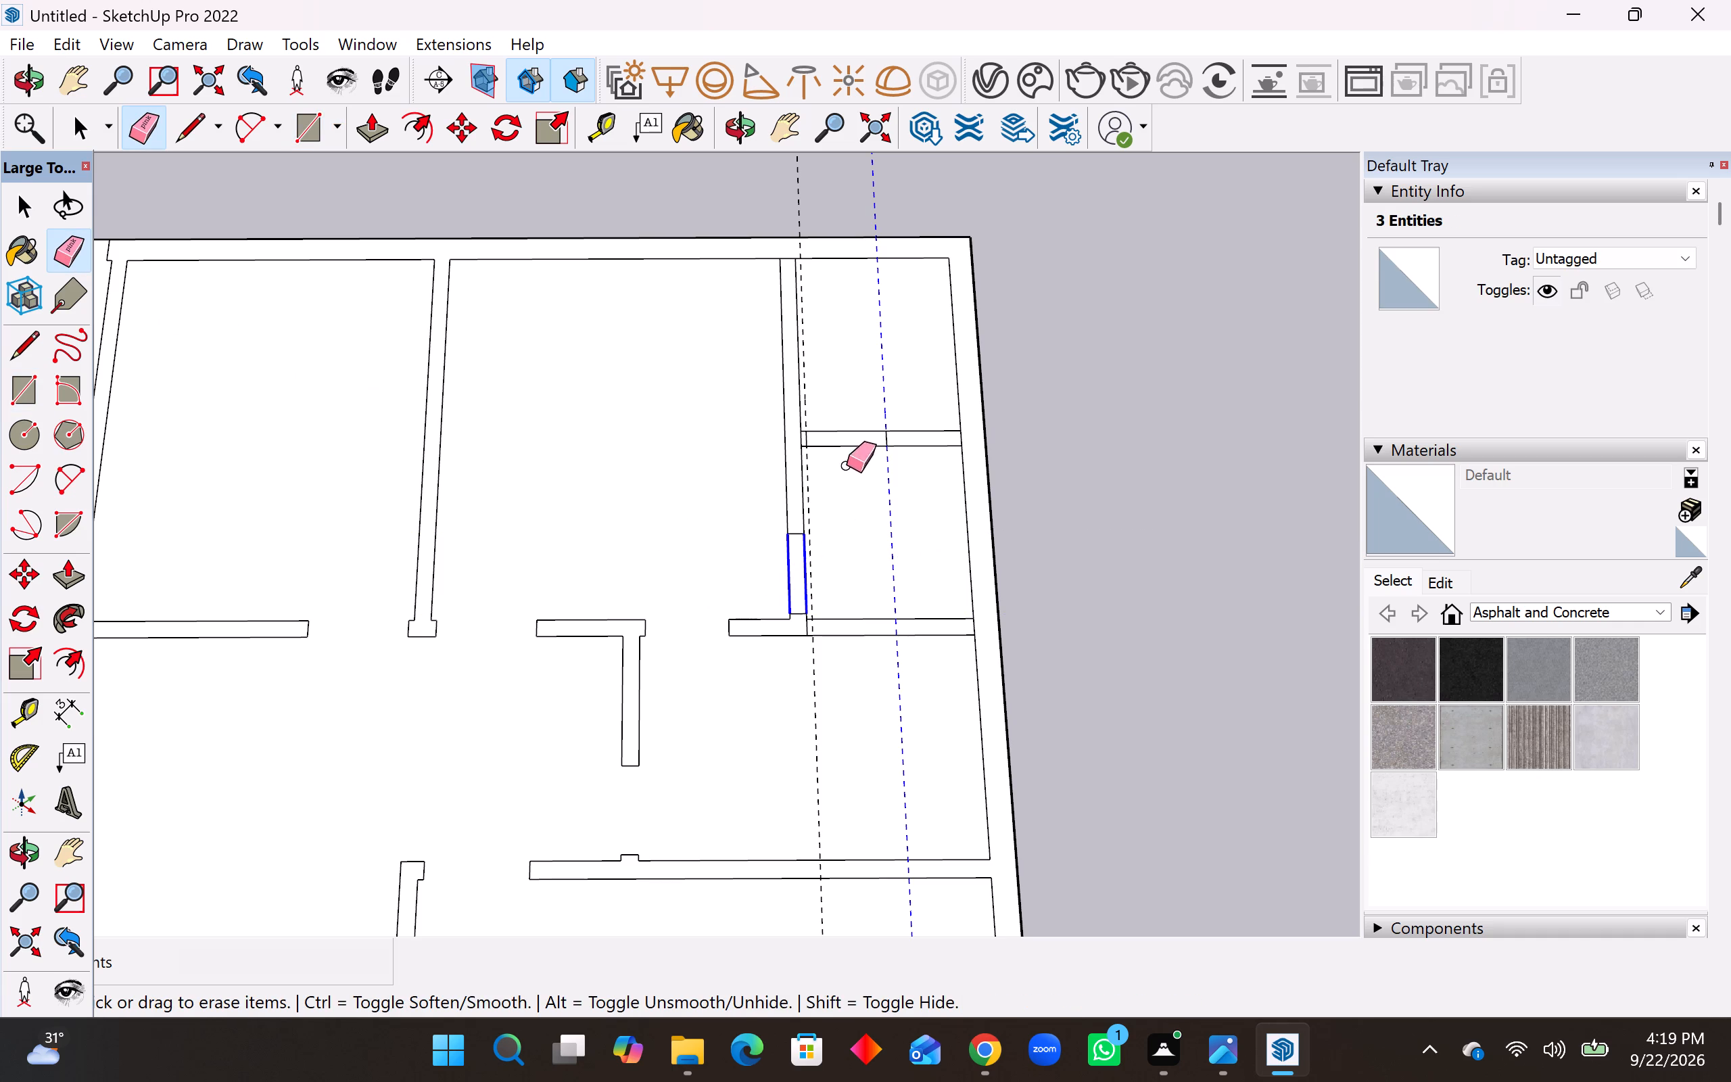
{"action": "left_click_drag", "start_coordinate": [820, 565], "coordinate": [755, 573]}
{"action": "left_click_drag", "start_coordinate": [830, 429], "coordinate": [832, 456]}
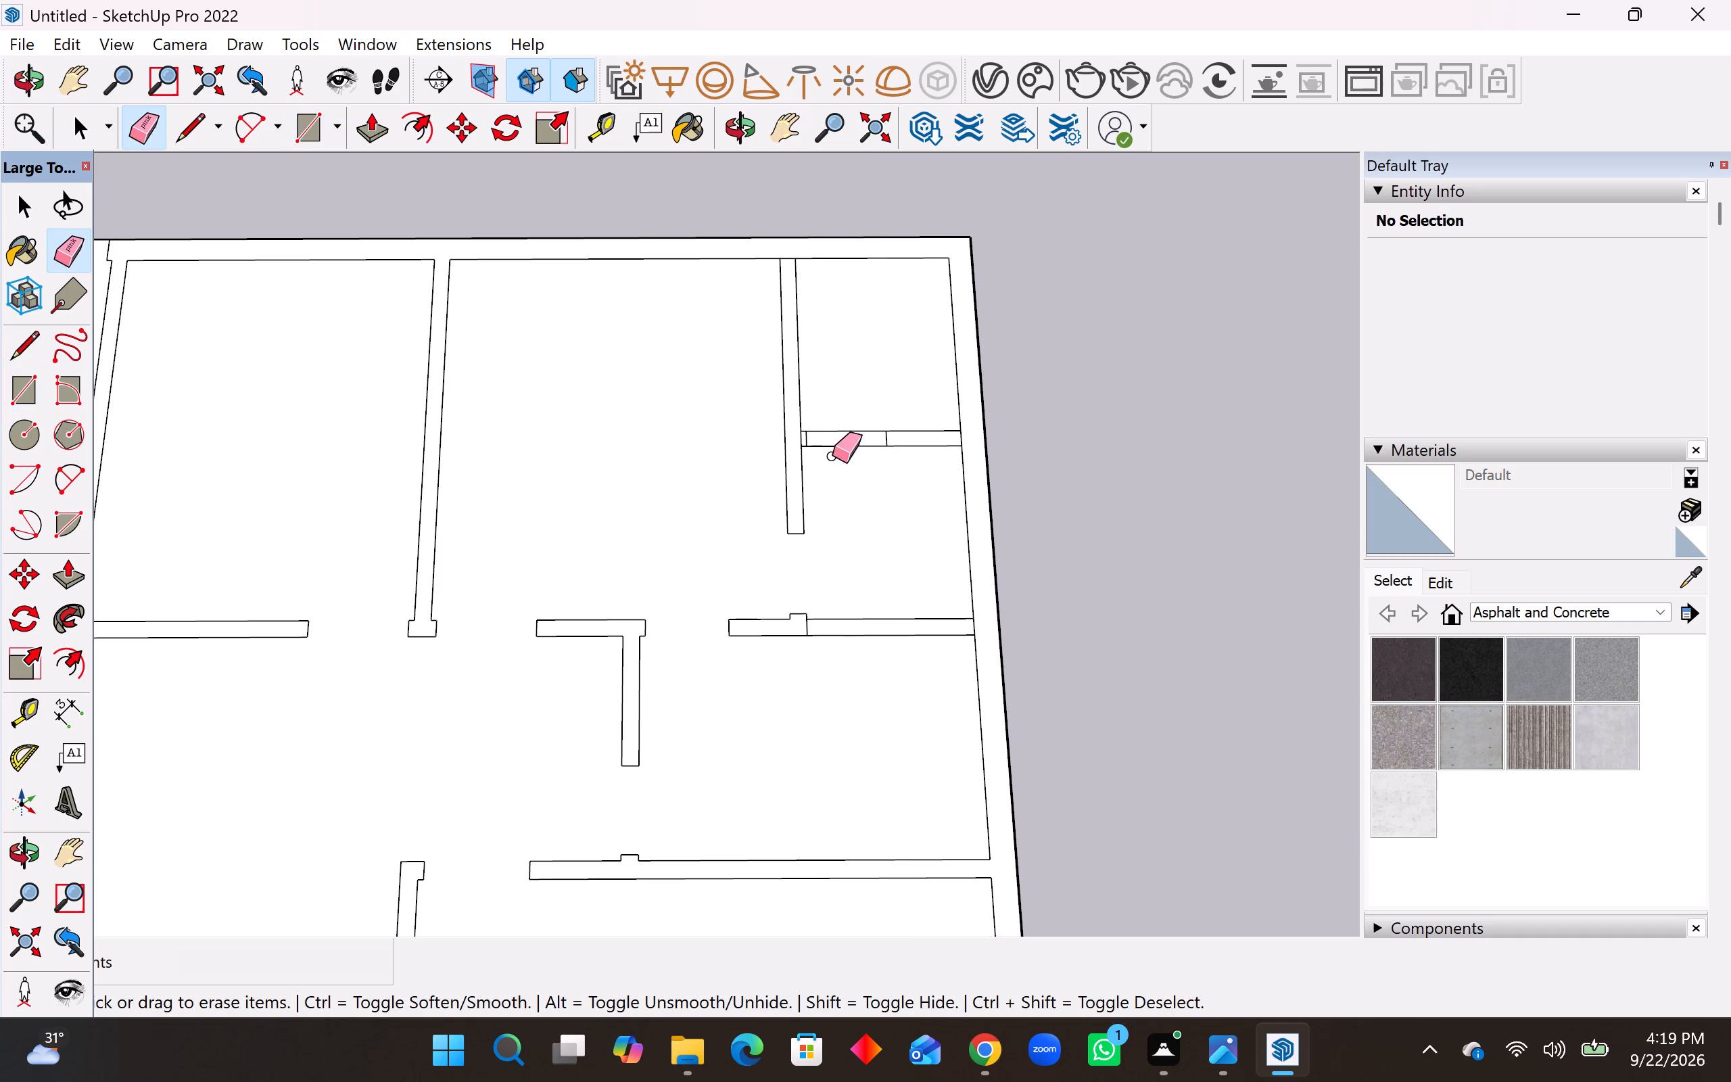
{"action": "left_click_drag", "start_coordinate": [832, 456], "coordinate": [840, 531]}
Erase the leftover junction lines where the back-right rooms' front, dividing and side partitions meet each other and the outer walls.
{"action": "scroll", "coordinate": [827, 657], "scroll_direction": "up", "scroll_amount": 4}
{"action": "left_click", "coordinate": [797, 616]}
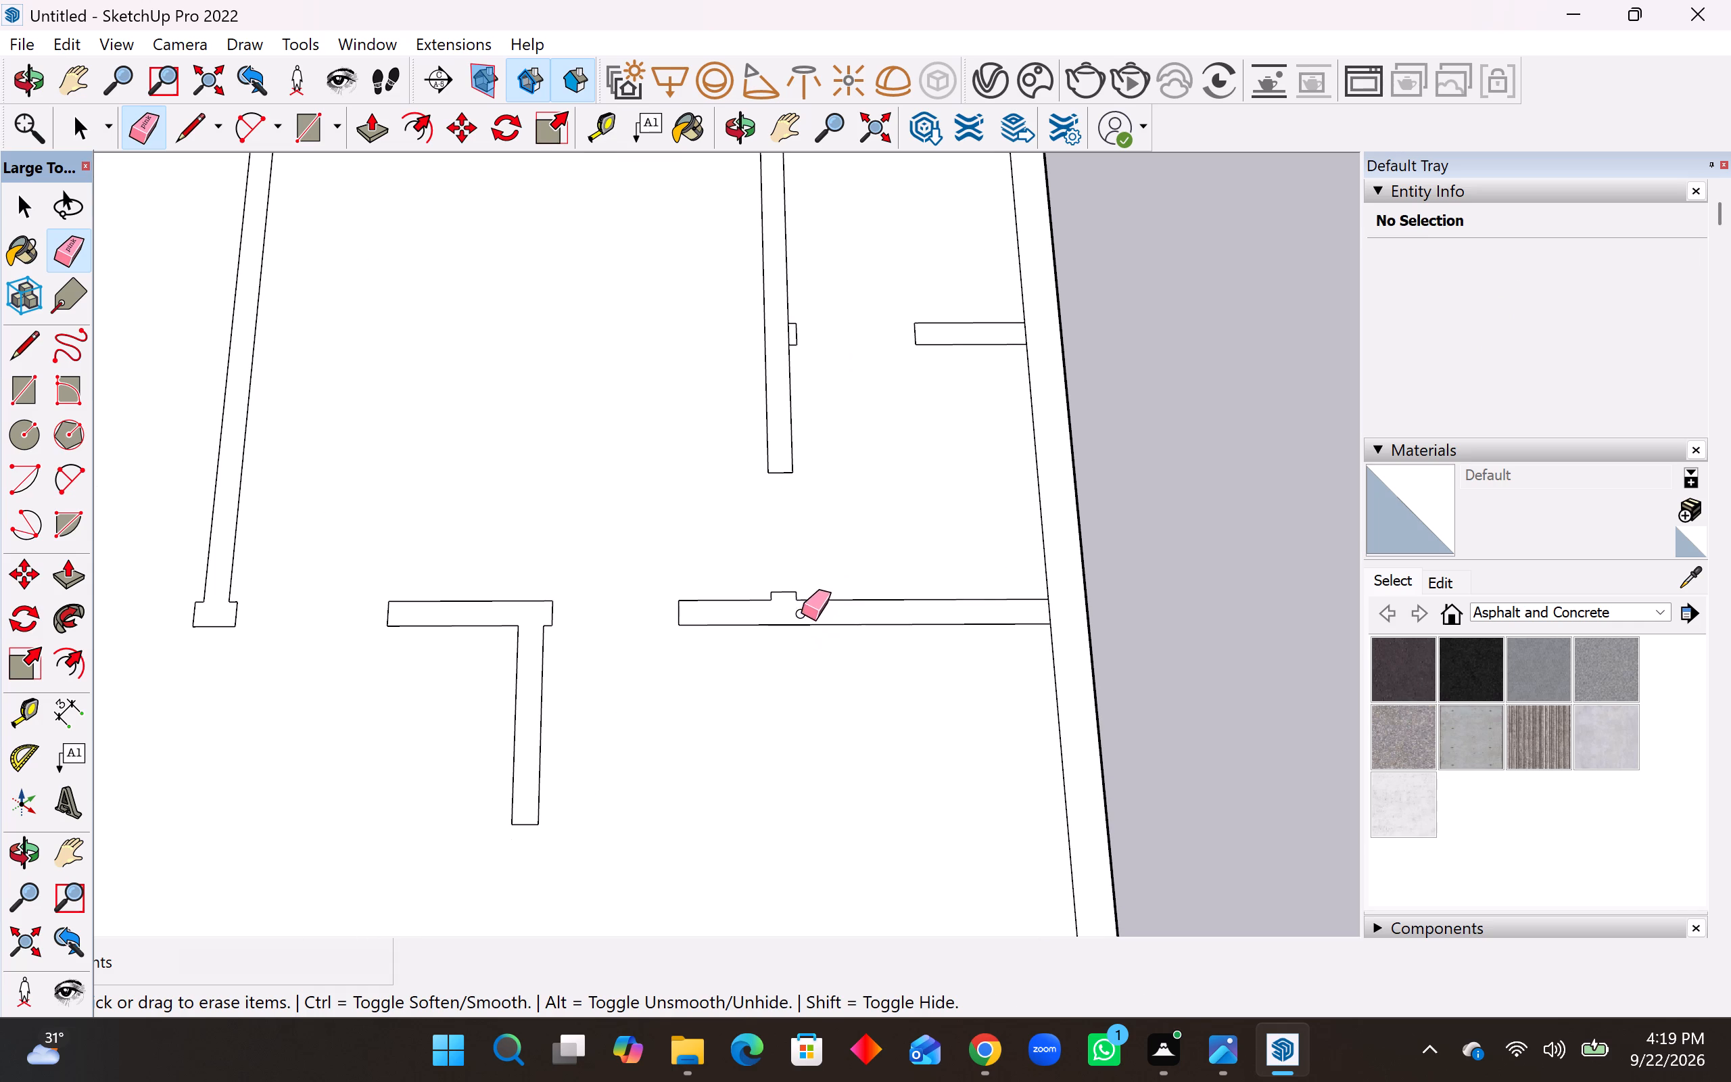
{"action": "left_click_drag", "start_coordinate": [1043, 611], "coordinate": [1061, 612]}
{"action": "left_click_drag", "start_coordinate": [1022, 335], "coordinate": [1035, 333]}
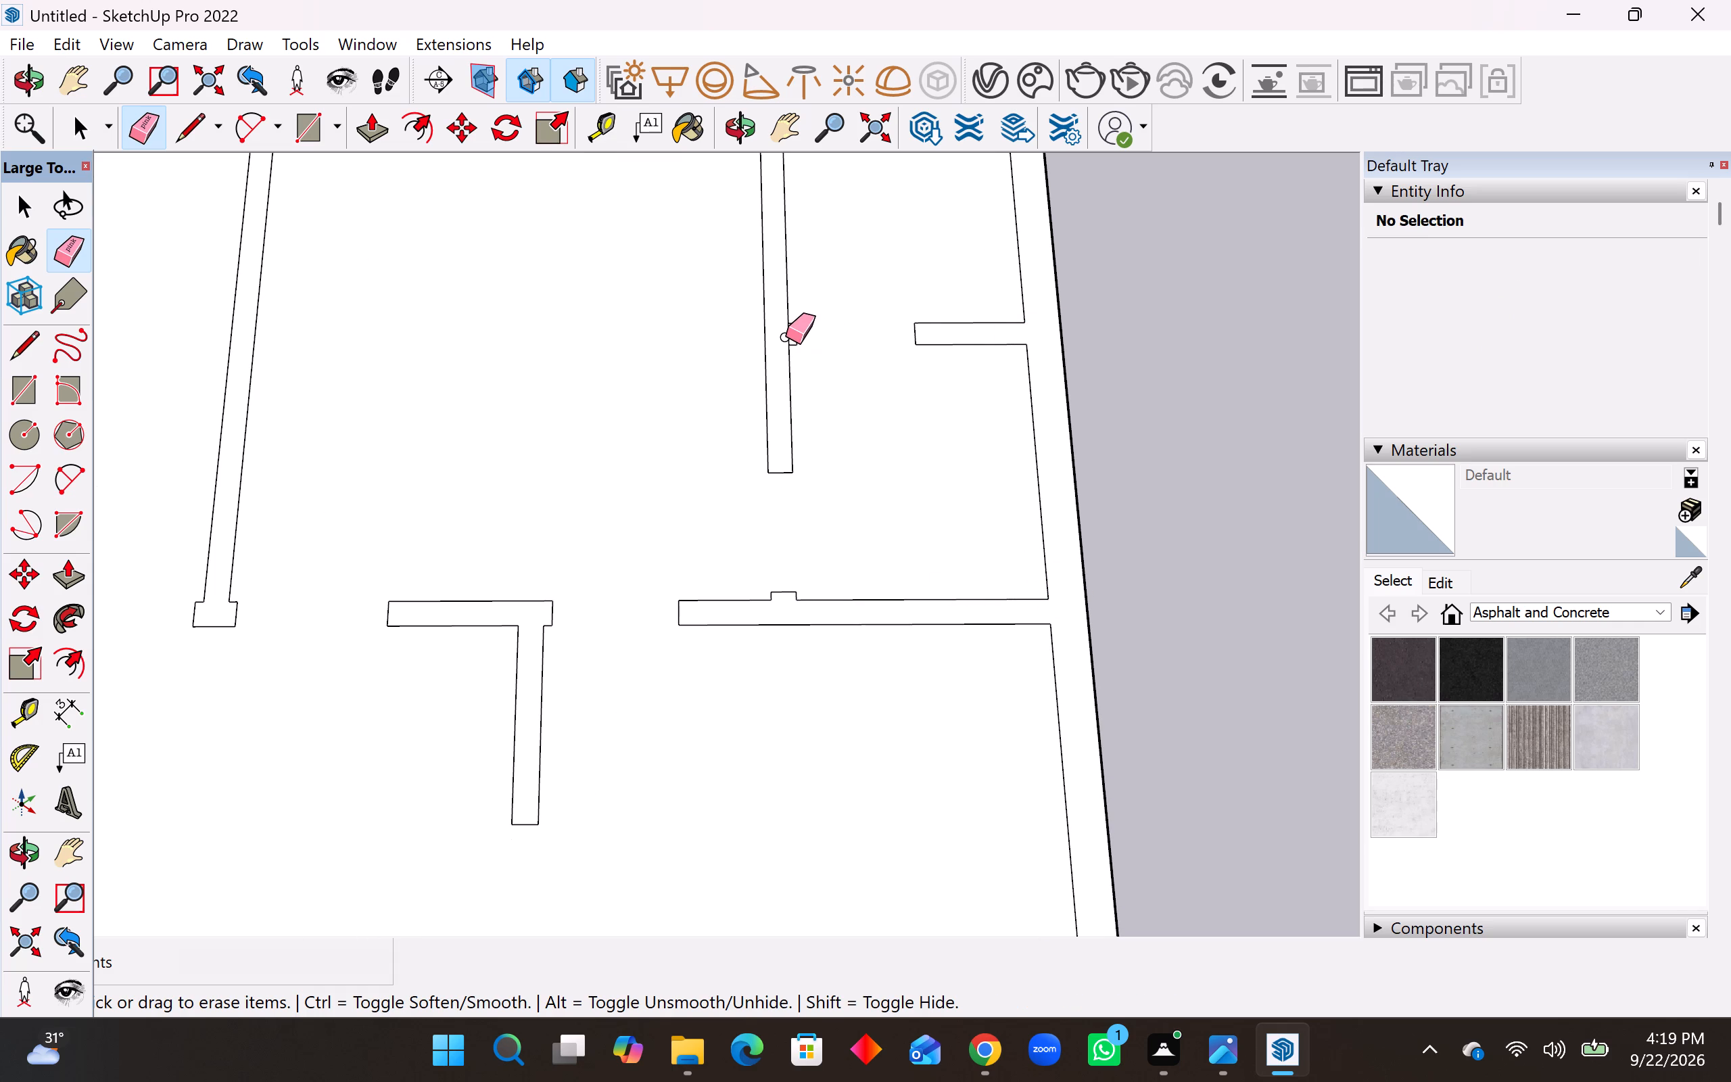
{"action": "left_click", "coordinate": [786, 337]}
{"action": "scroll", "coordinate": [907, 573], "scroll_direction": "down", "scroll_amount": 8}
{"action": "scroll", "coordinate": [817, 319], "scroll_direction": "up", "scroll_amount": 3}
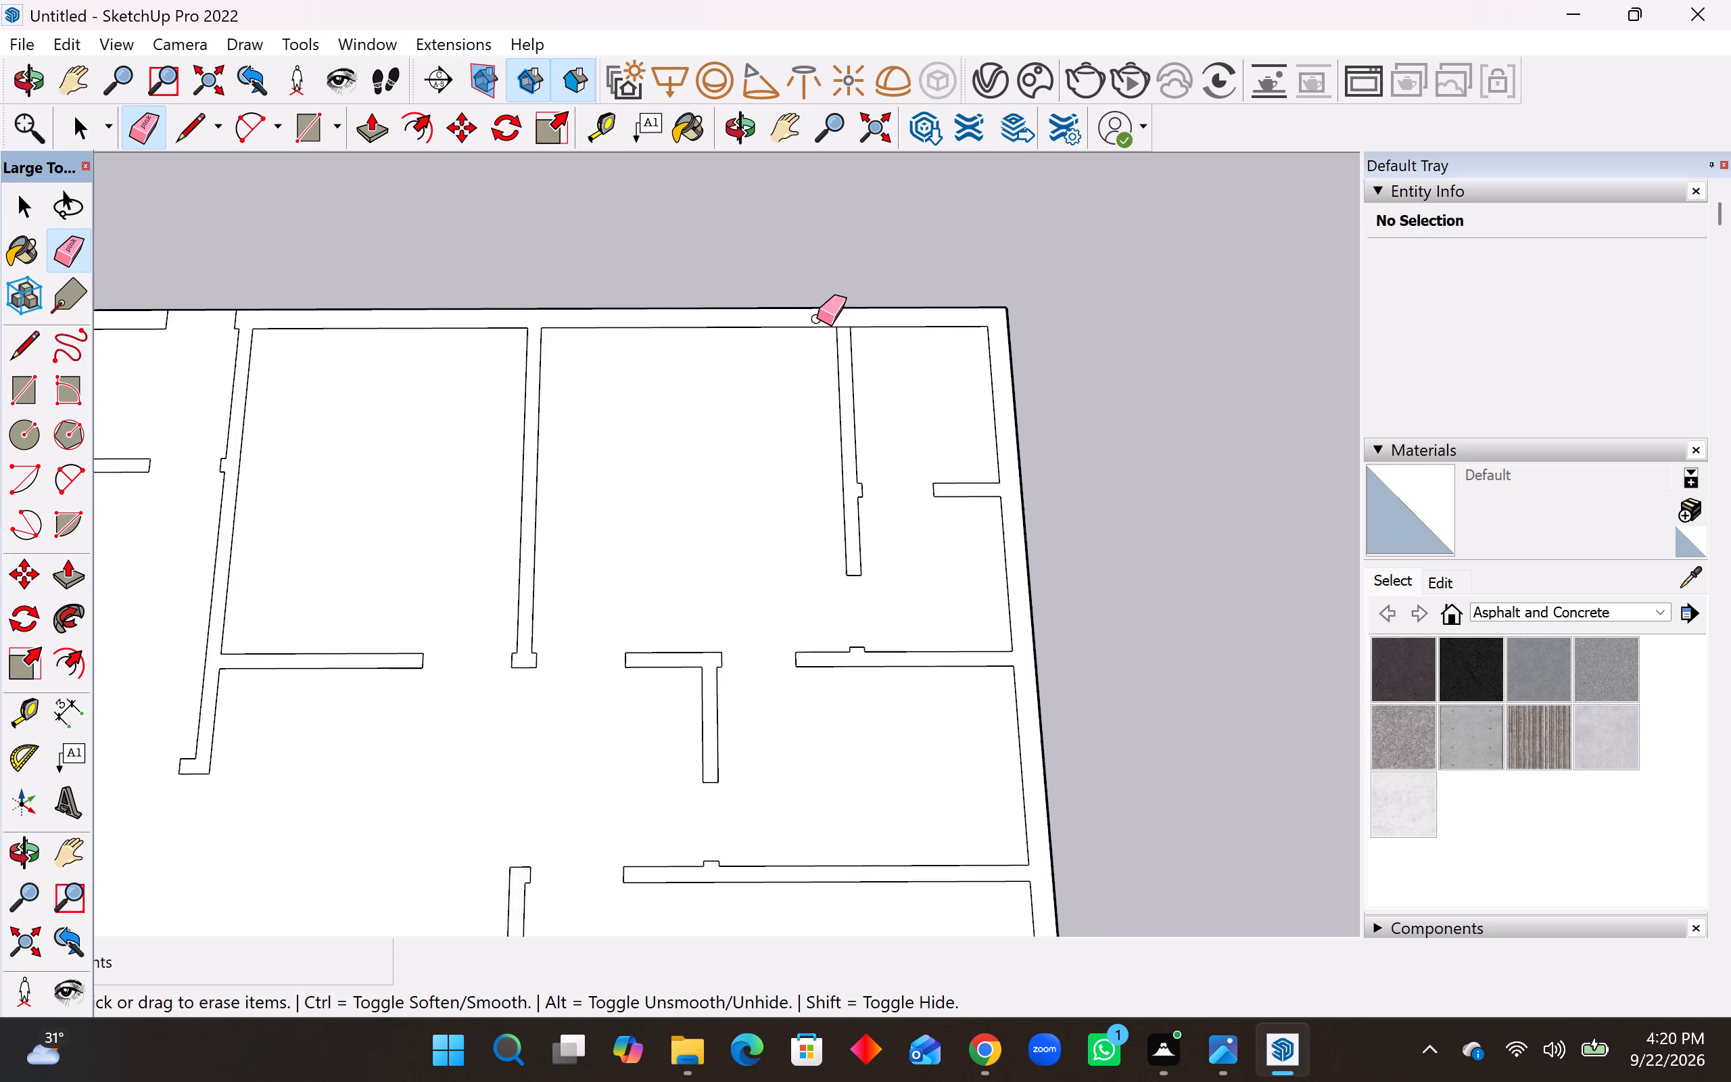
{"action": "scroll", "coordinate": [817, 319], "scroll_direction": "up", "scroll_amount": 2}
{"action": "left_click_drag", "start_coordinate": [856, 325], "coordinate": [856, 343]}
{"action": "scroll", "coordinate": [870, 469], "scroll_direction": "down", "scroll_amount": 3}
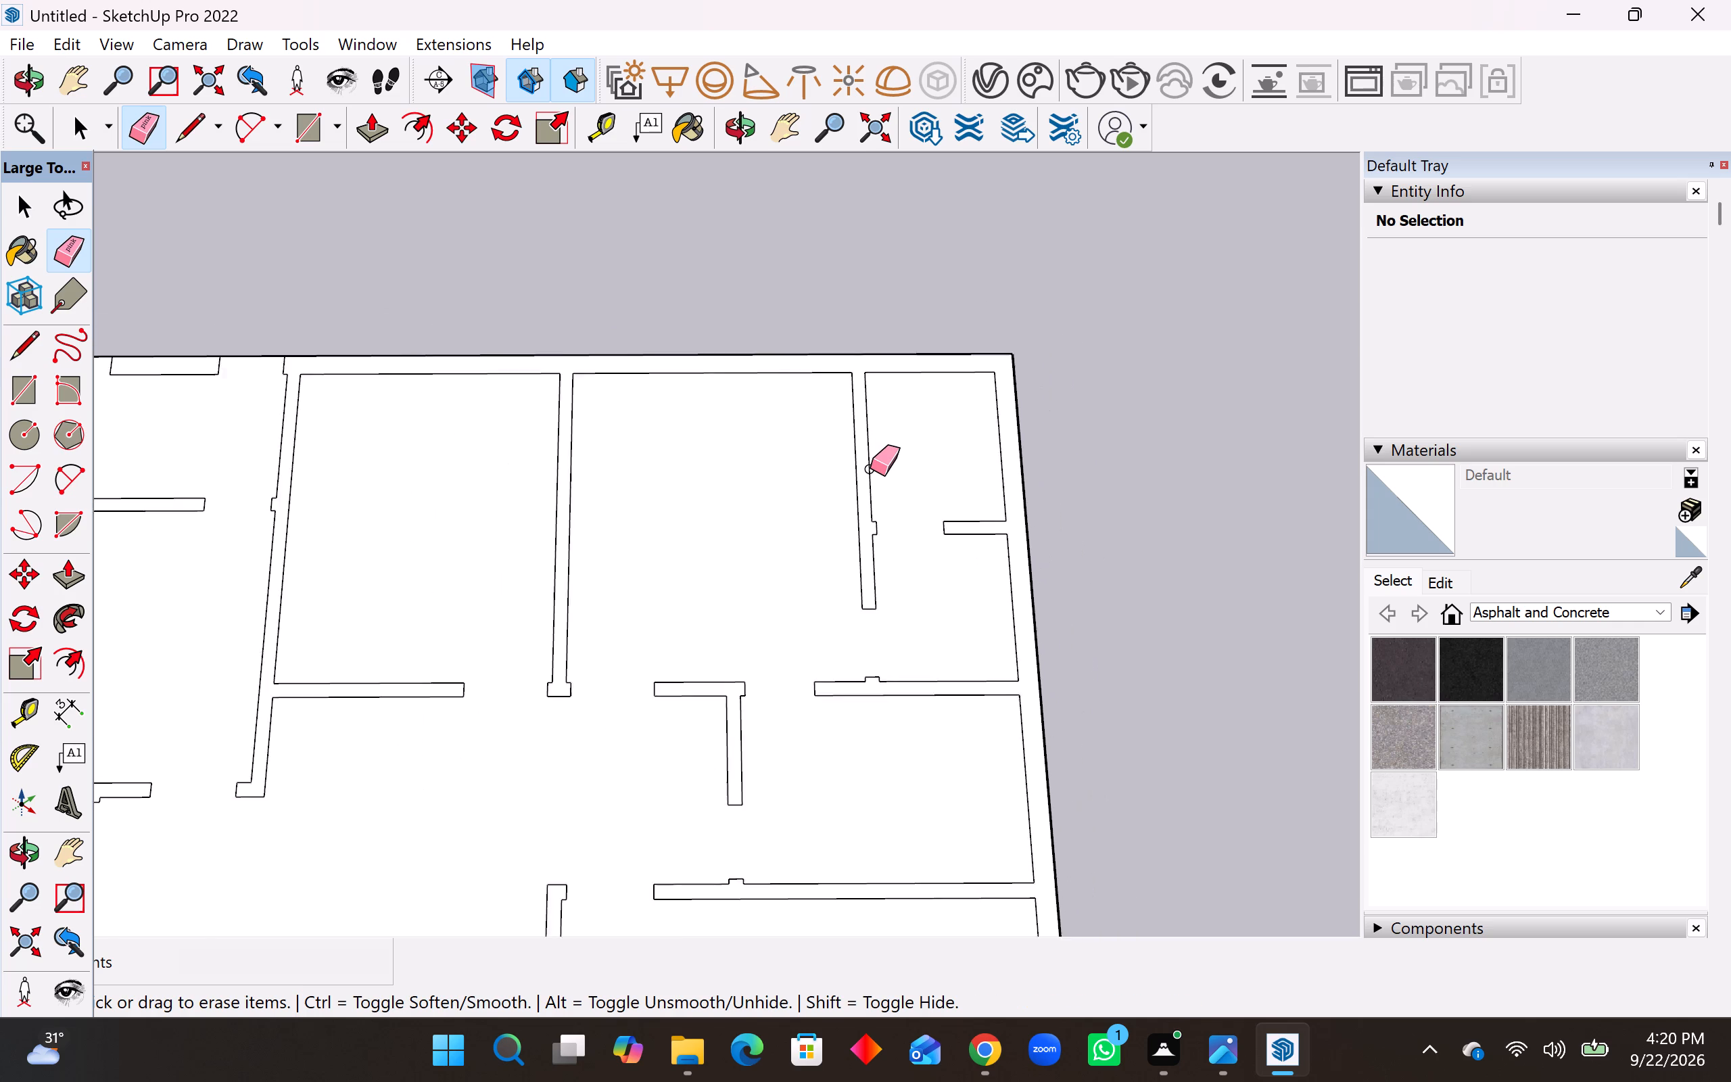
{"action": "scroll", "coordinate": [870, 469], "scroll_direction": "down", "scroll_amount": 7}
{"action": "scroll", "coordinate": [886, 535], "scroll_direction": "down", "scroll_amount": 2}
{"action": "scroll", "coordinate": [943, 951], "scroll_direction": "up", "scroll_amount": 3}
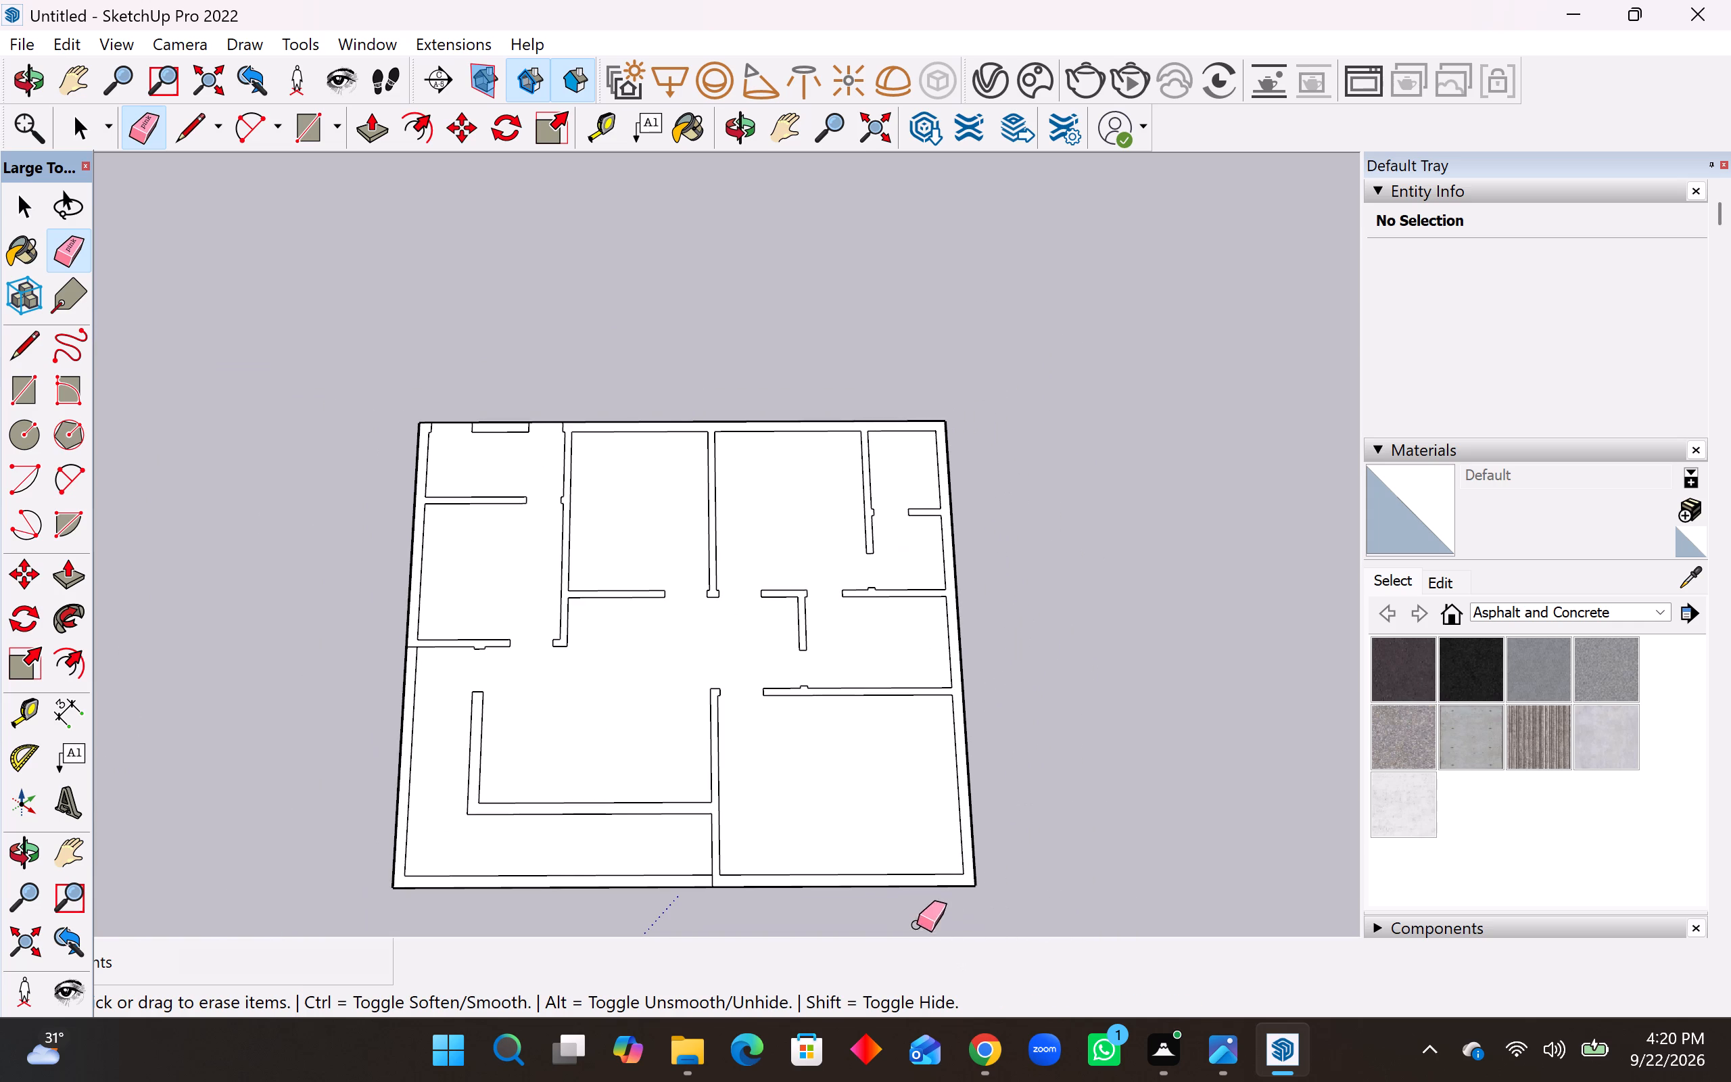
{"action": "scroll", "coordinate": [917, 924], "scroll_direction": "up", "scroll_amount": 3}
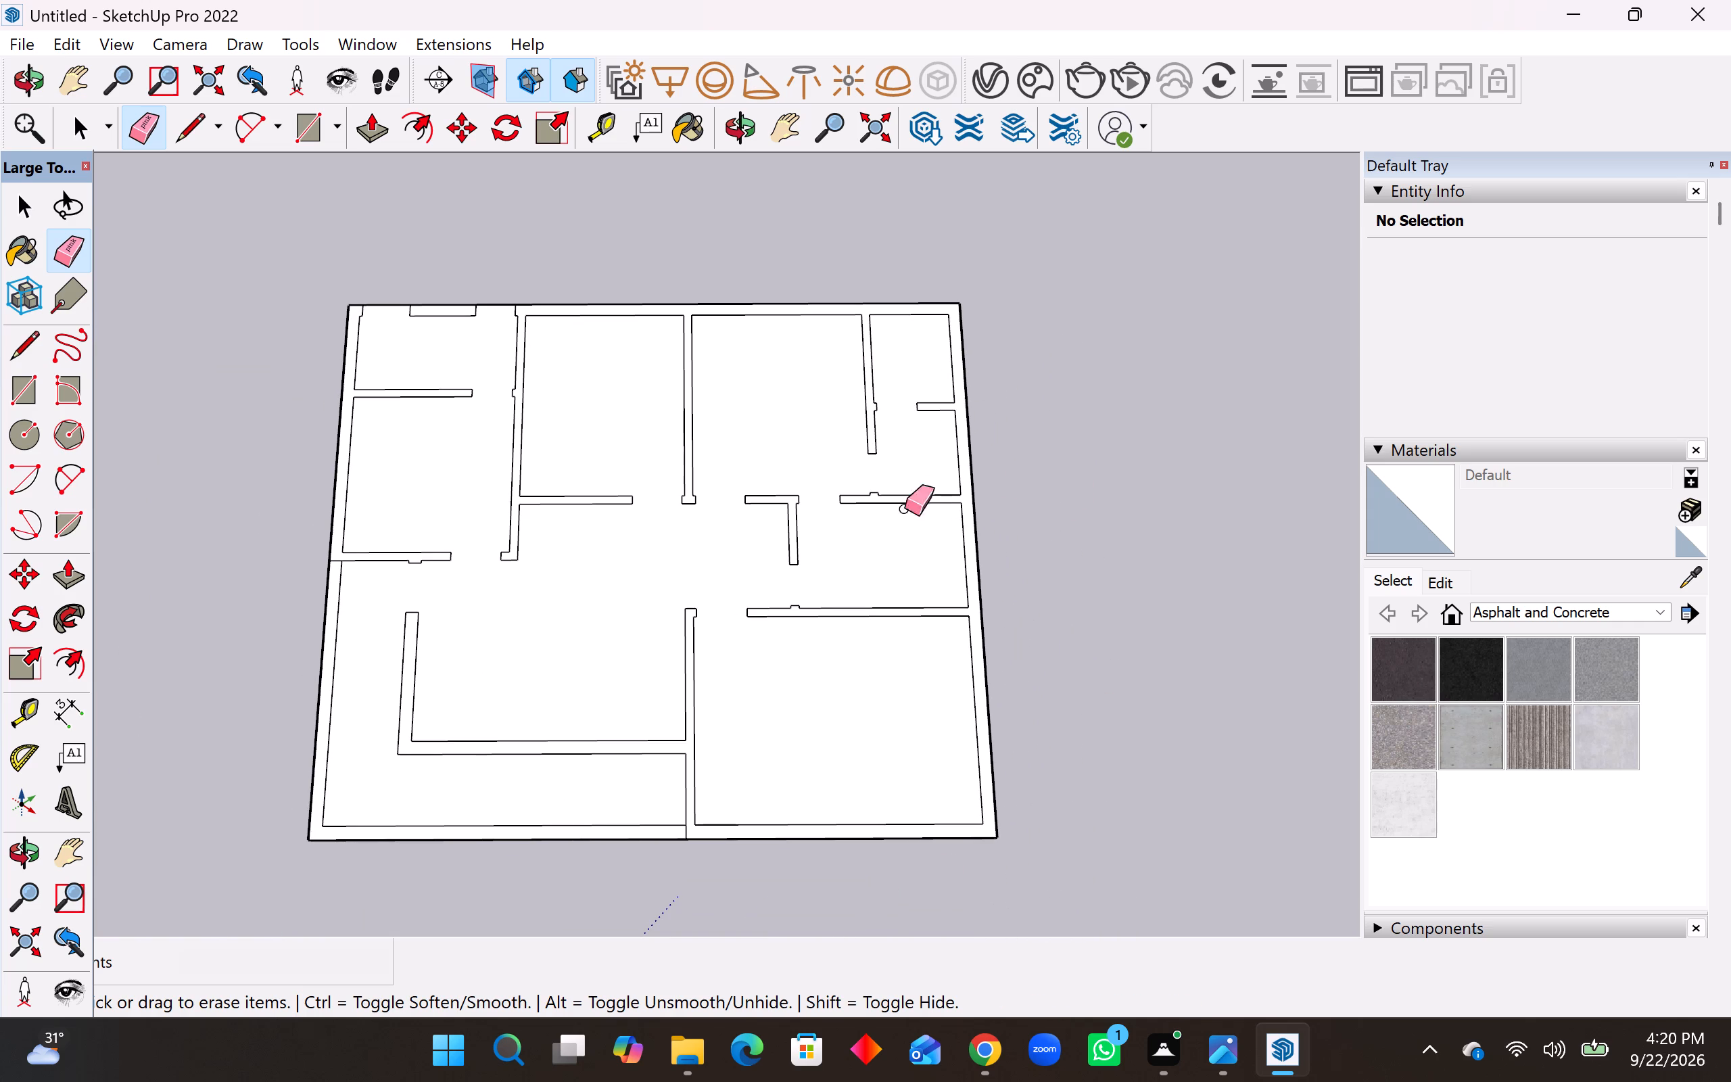
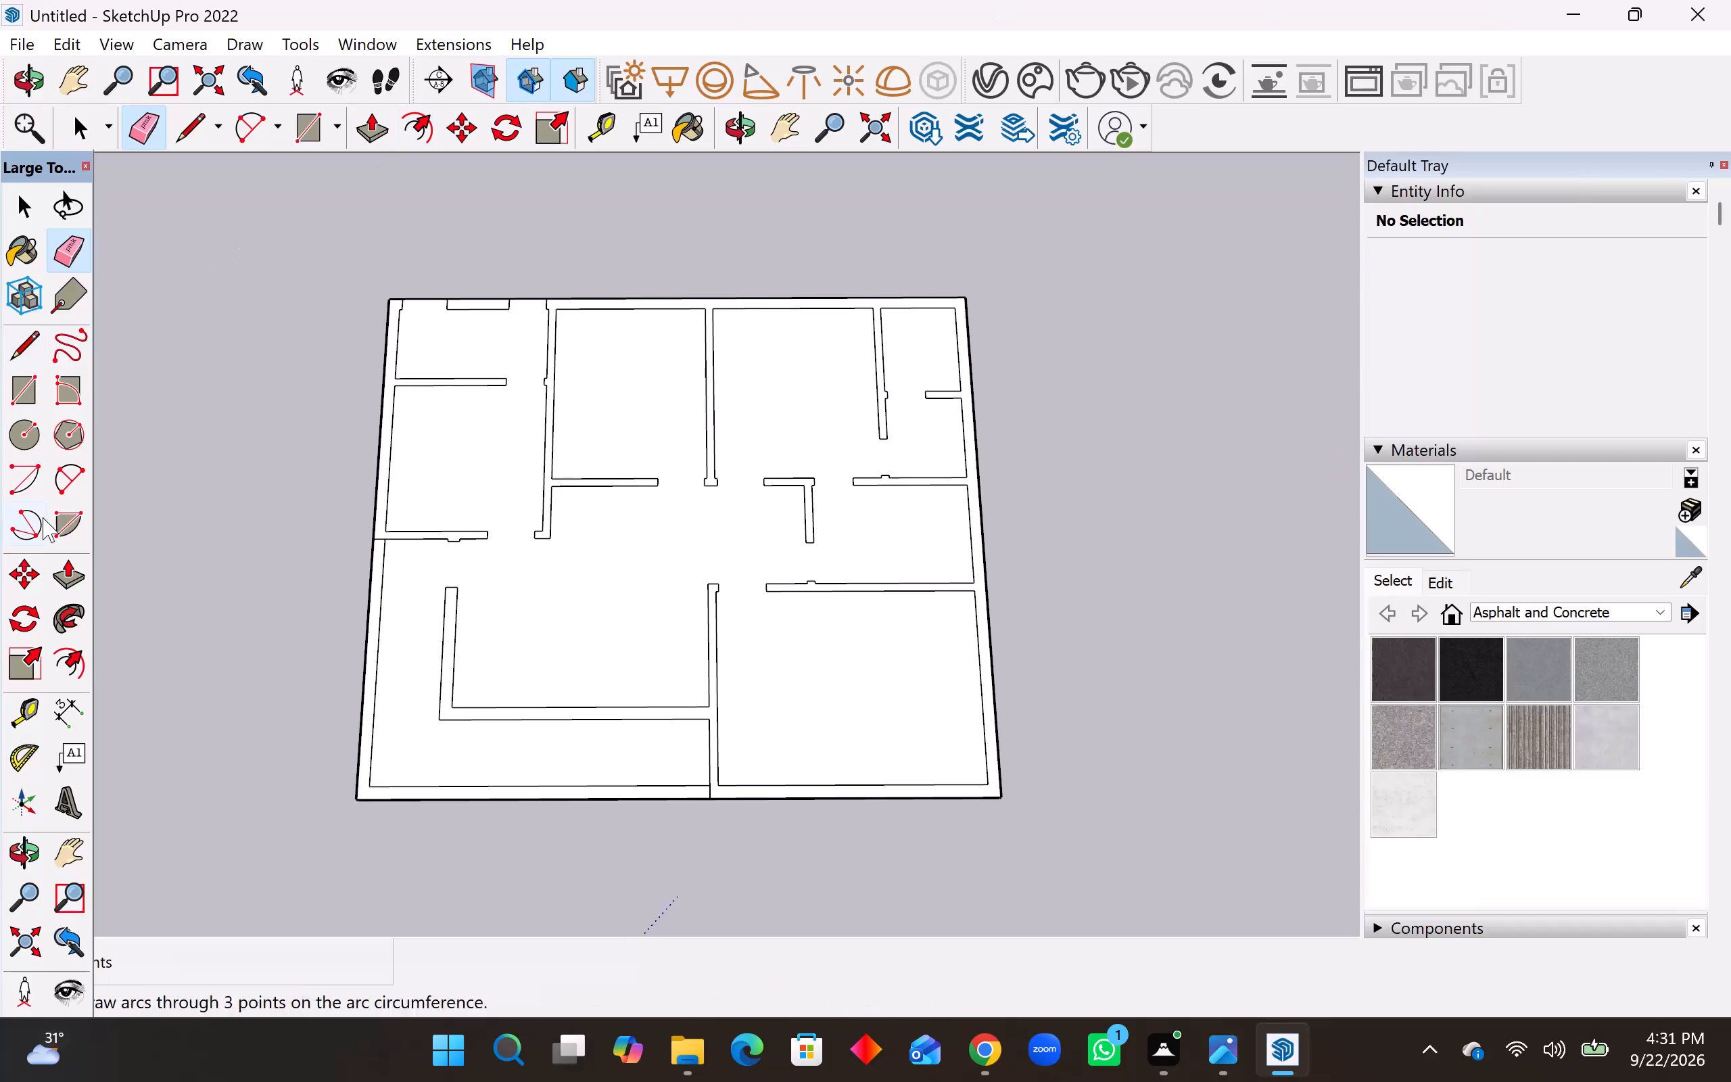
Push/Pull the left outer wall footprint with its two attached partitions up 10'.
{"action": "left_click", "coordinate": [59, 582]}
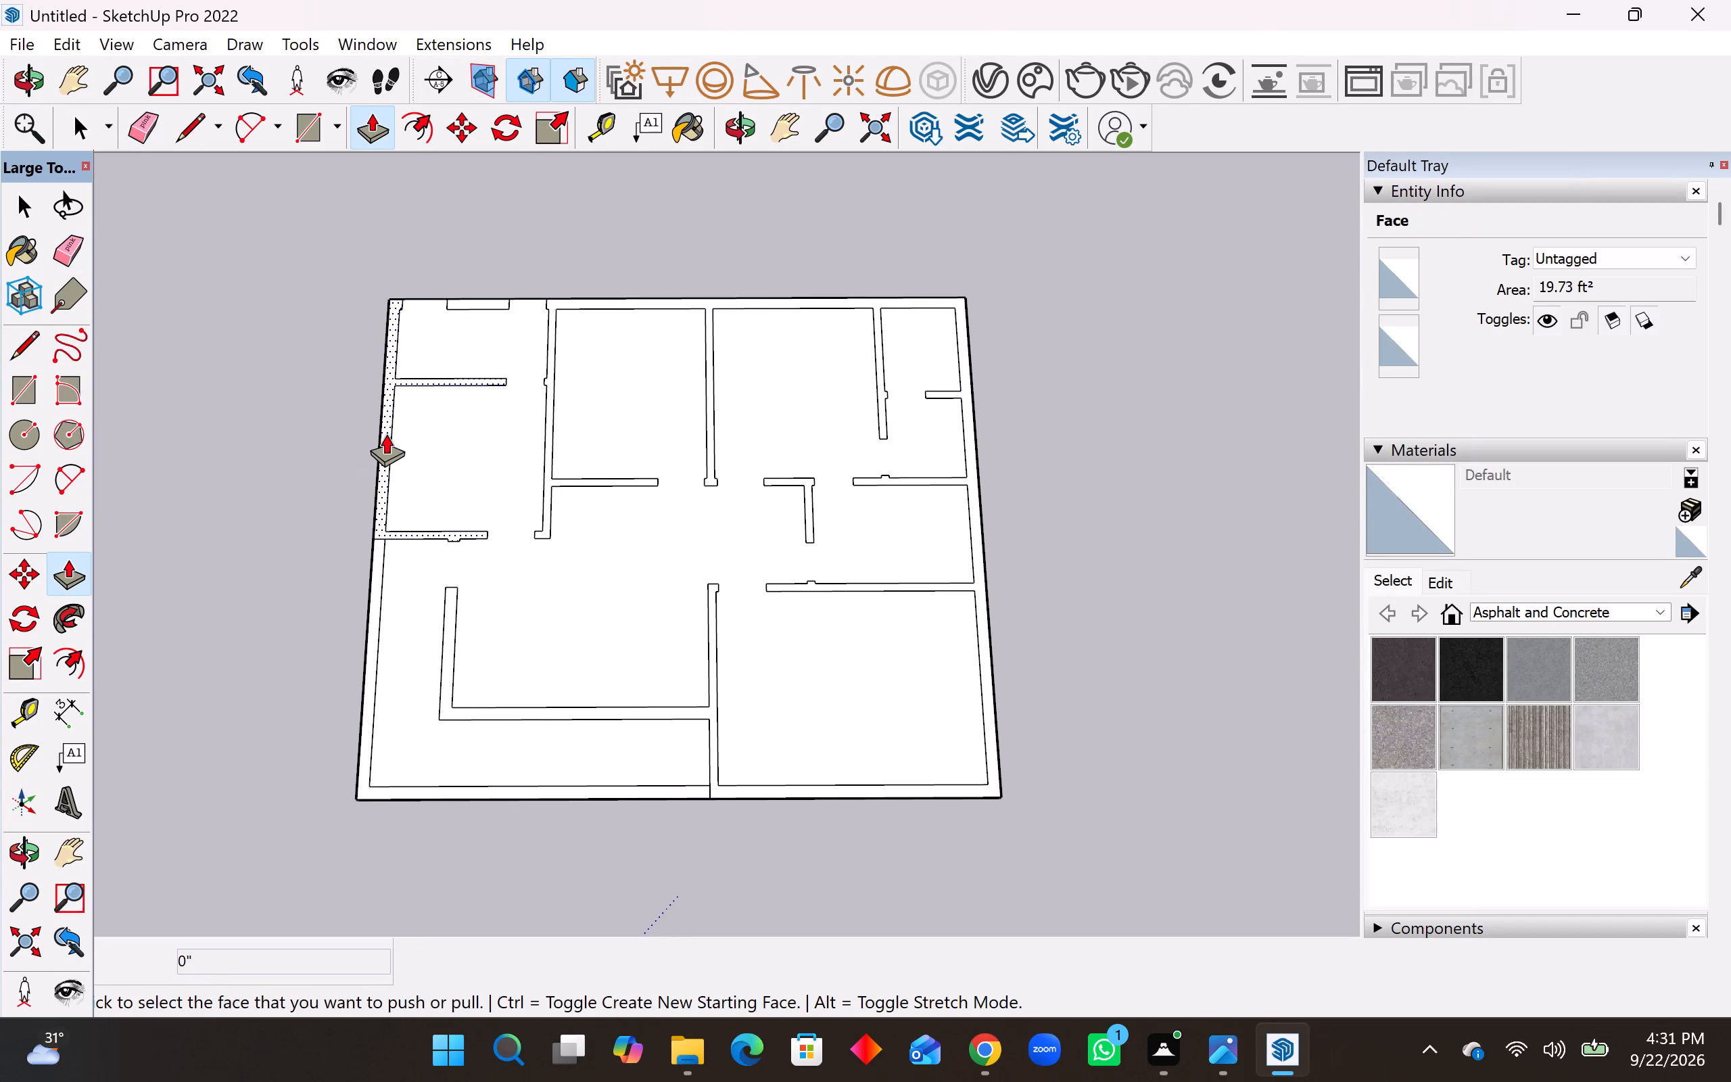
{"action": "left_click", "coordinate": [386, 433]}
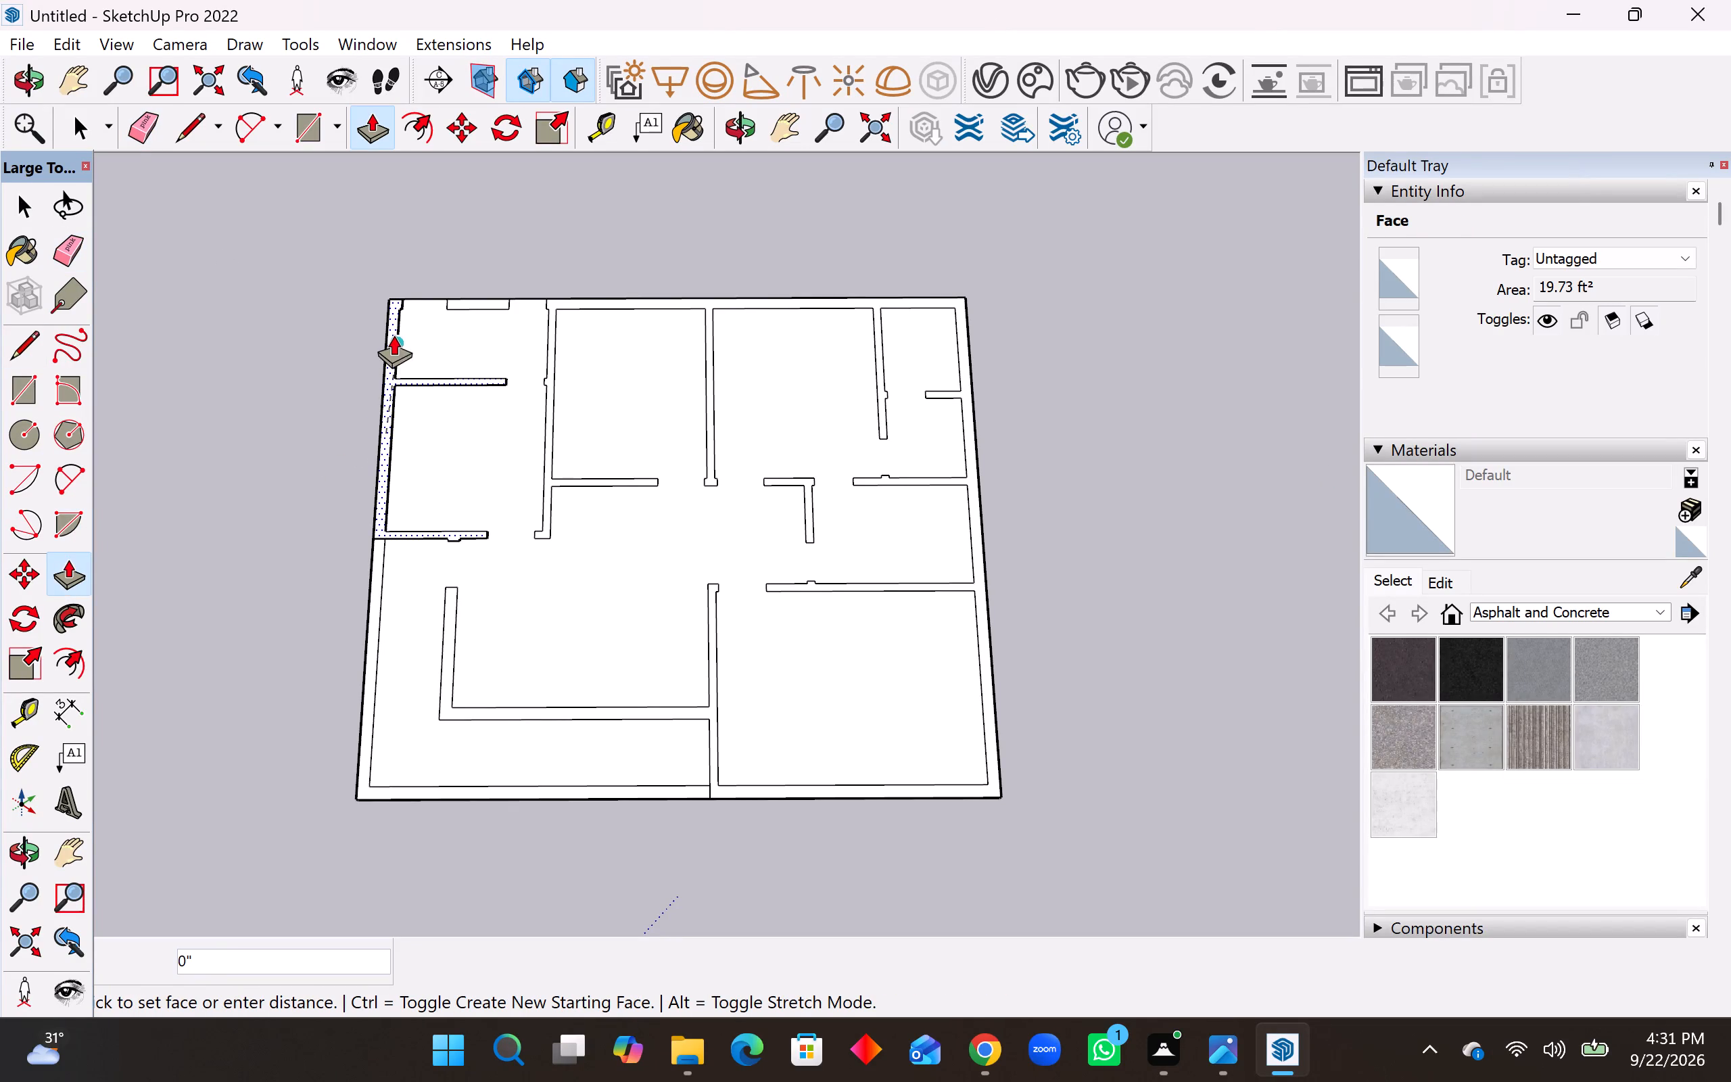
{"action": "middle_click_drag", "start_coordinate": [431, 401], "coordinate": [440, 192]}
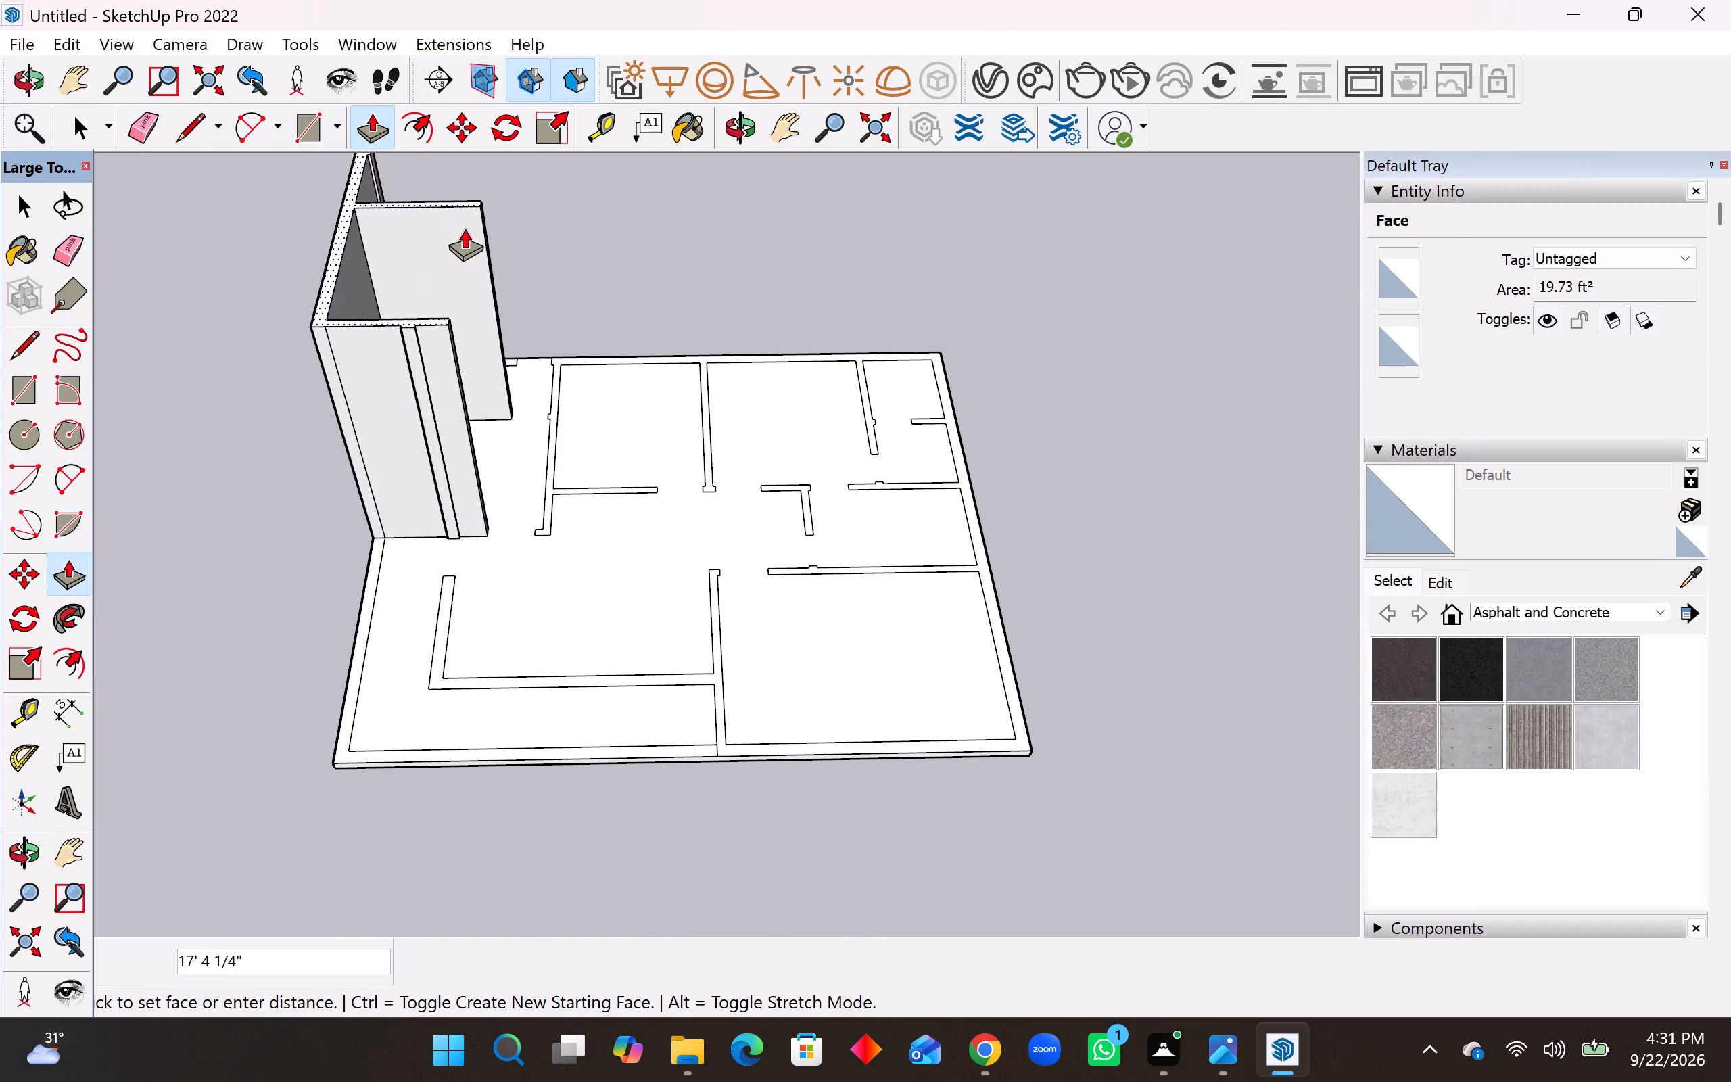
{"action": "type", "text": "10"}
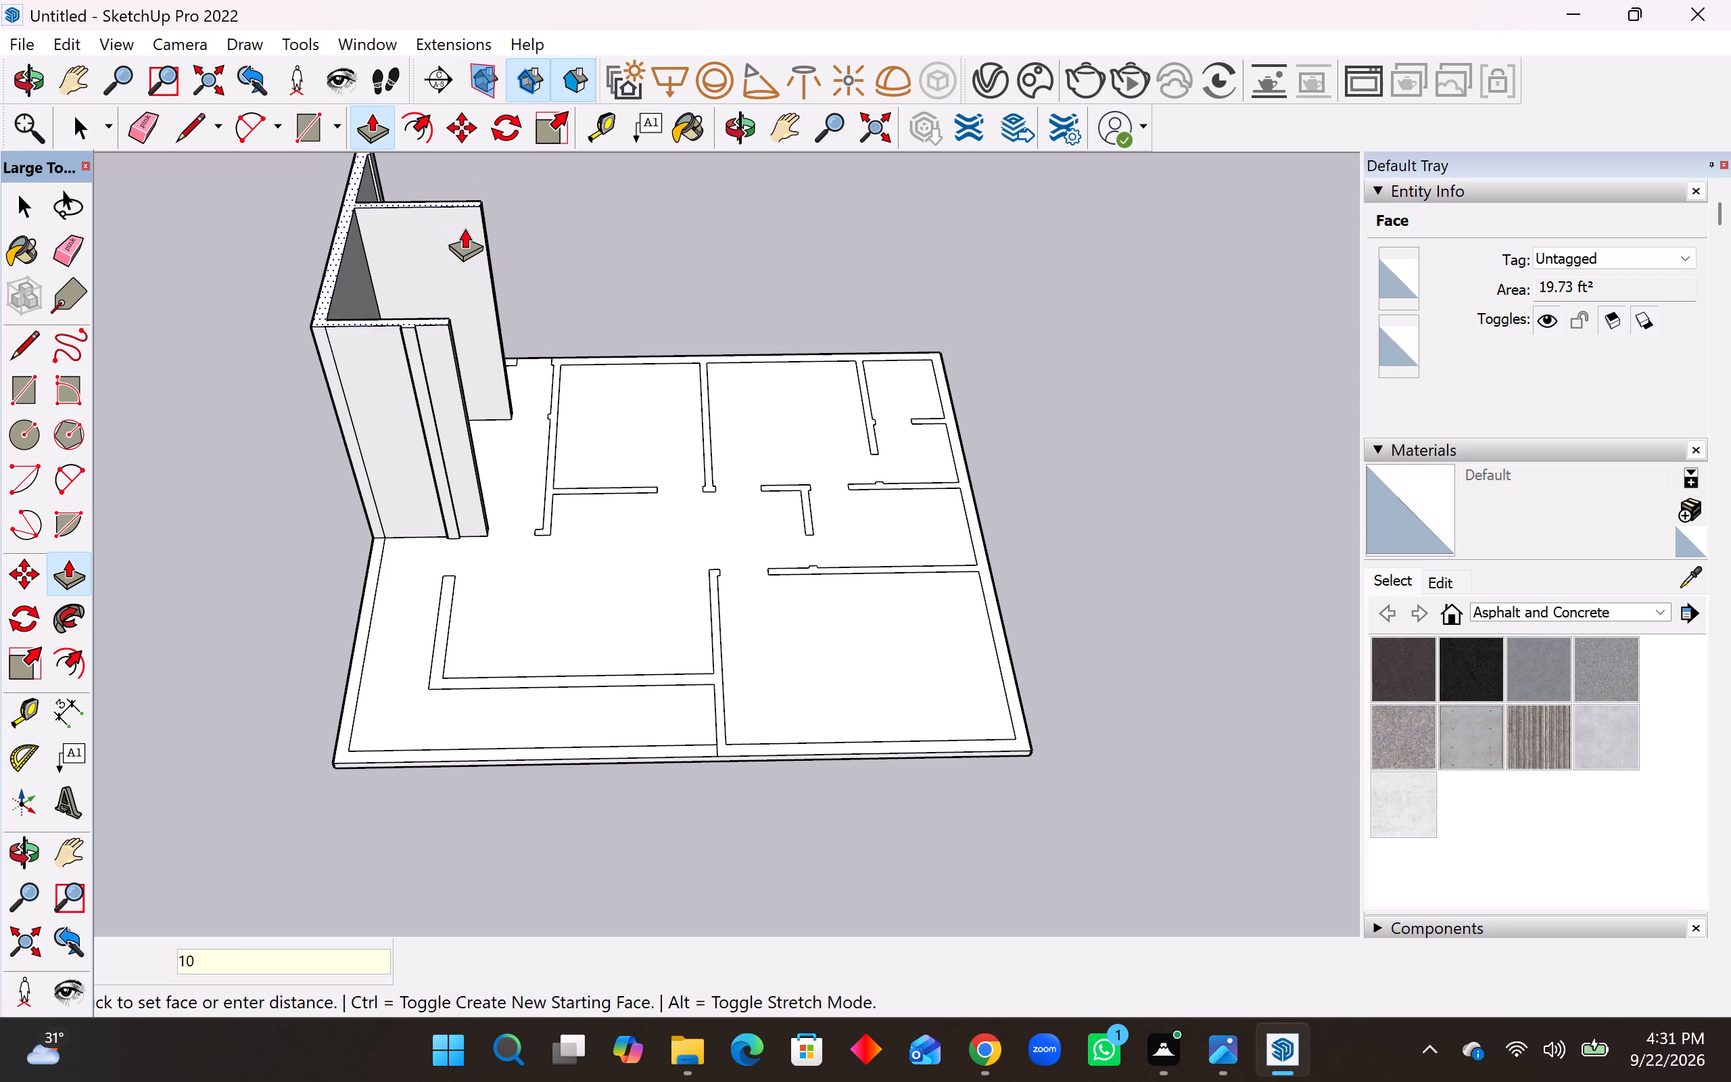
{"action": "key", "text": "apostrophe"}
{"action": "key", "text": "Return"}
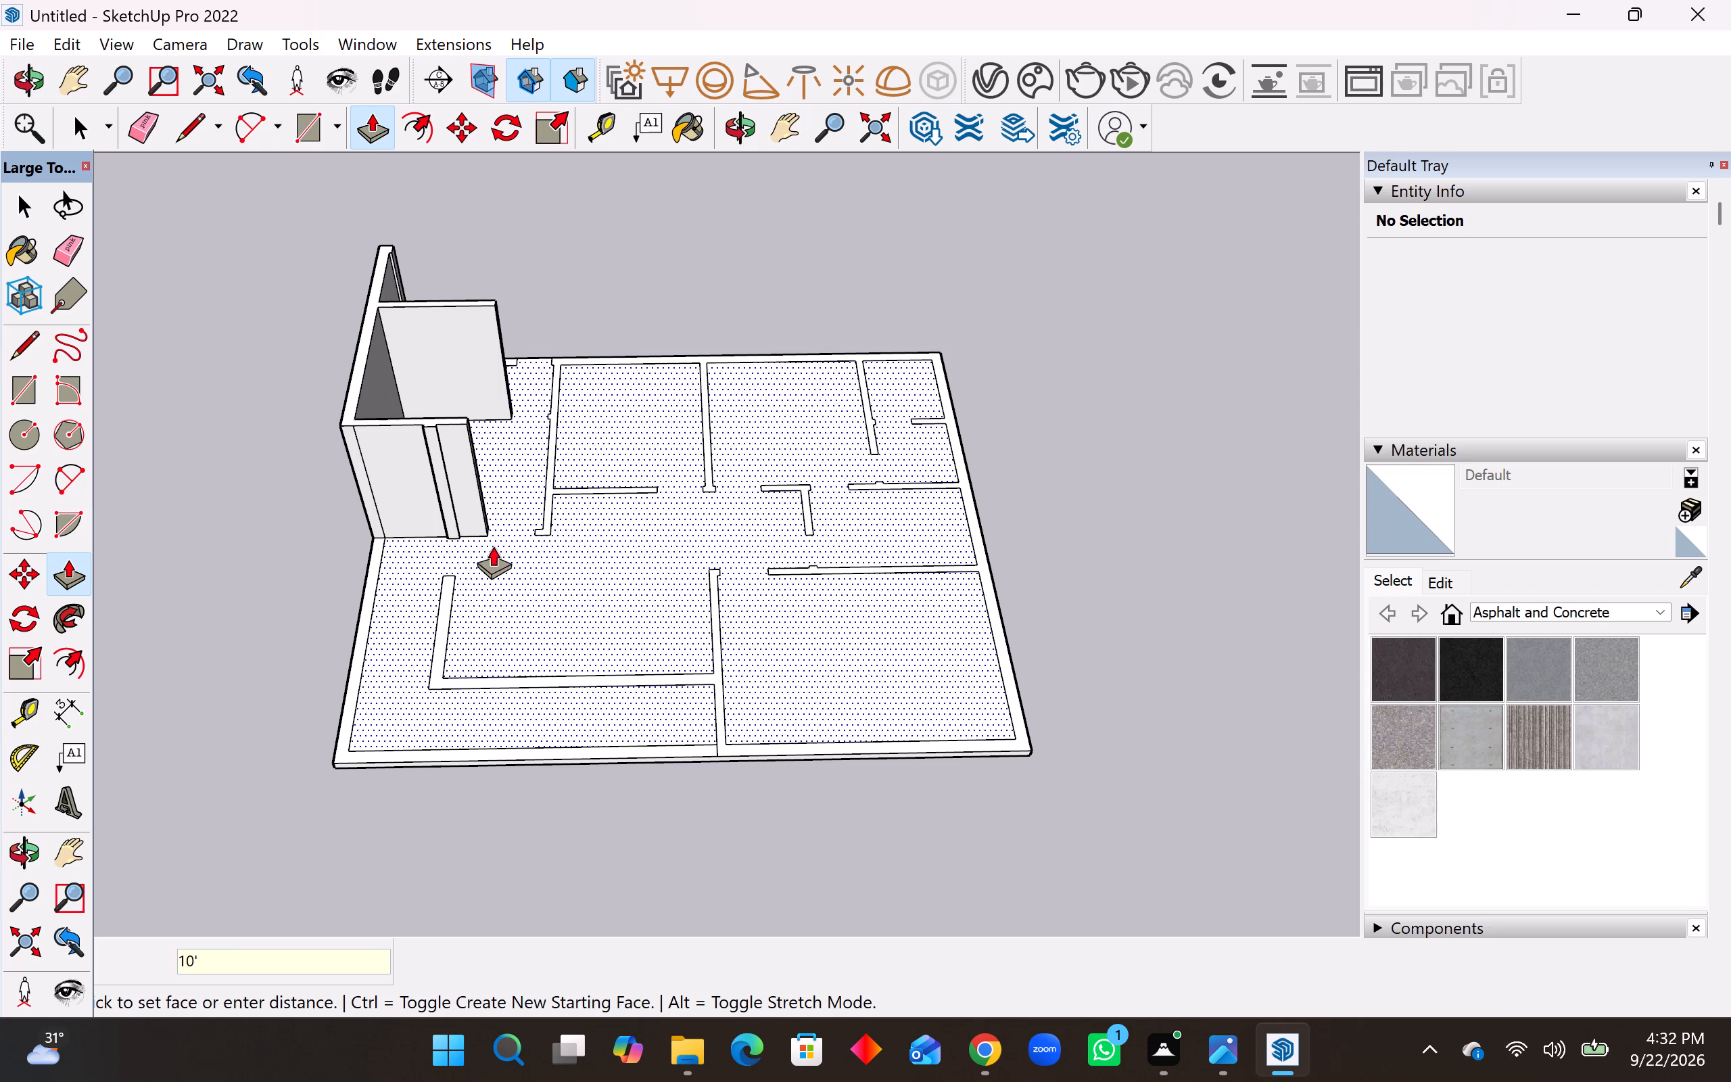
Raise the main connected wall footprint and the separate L-shaped partition to the same 10' height.
{"action": "left_click", "coordinate": [719, 709]}
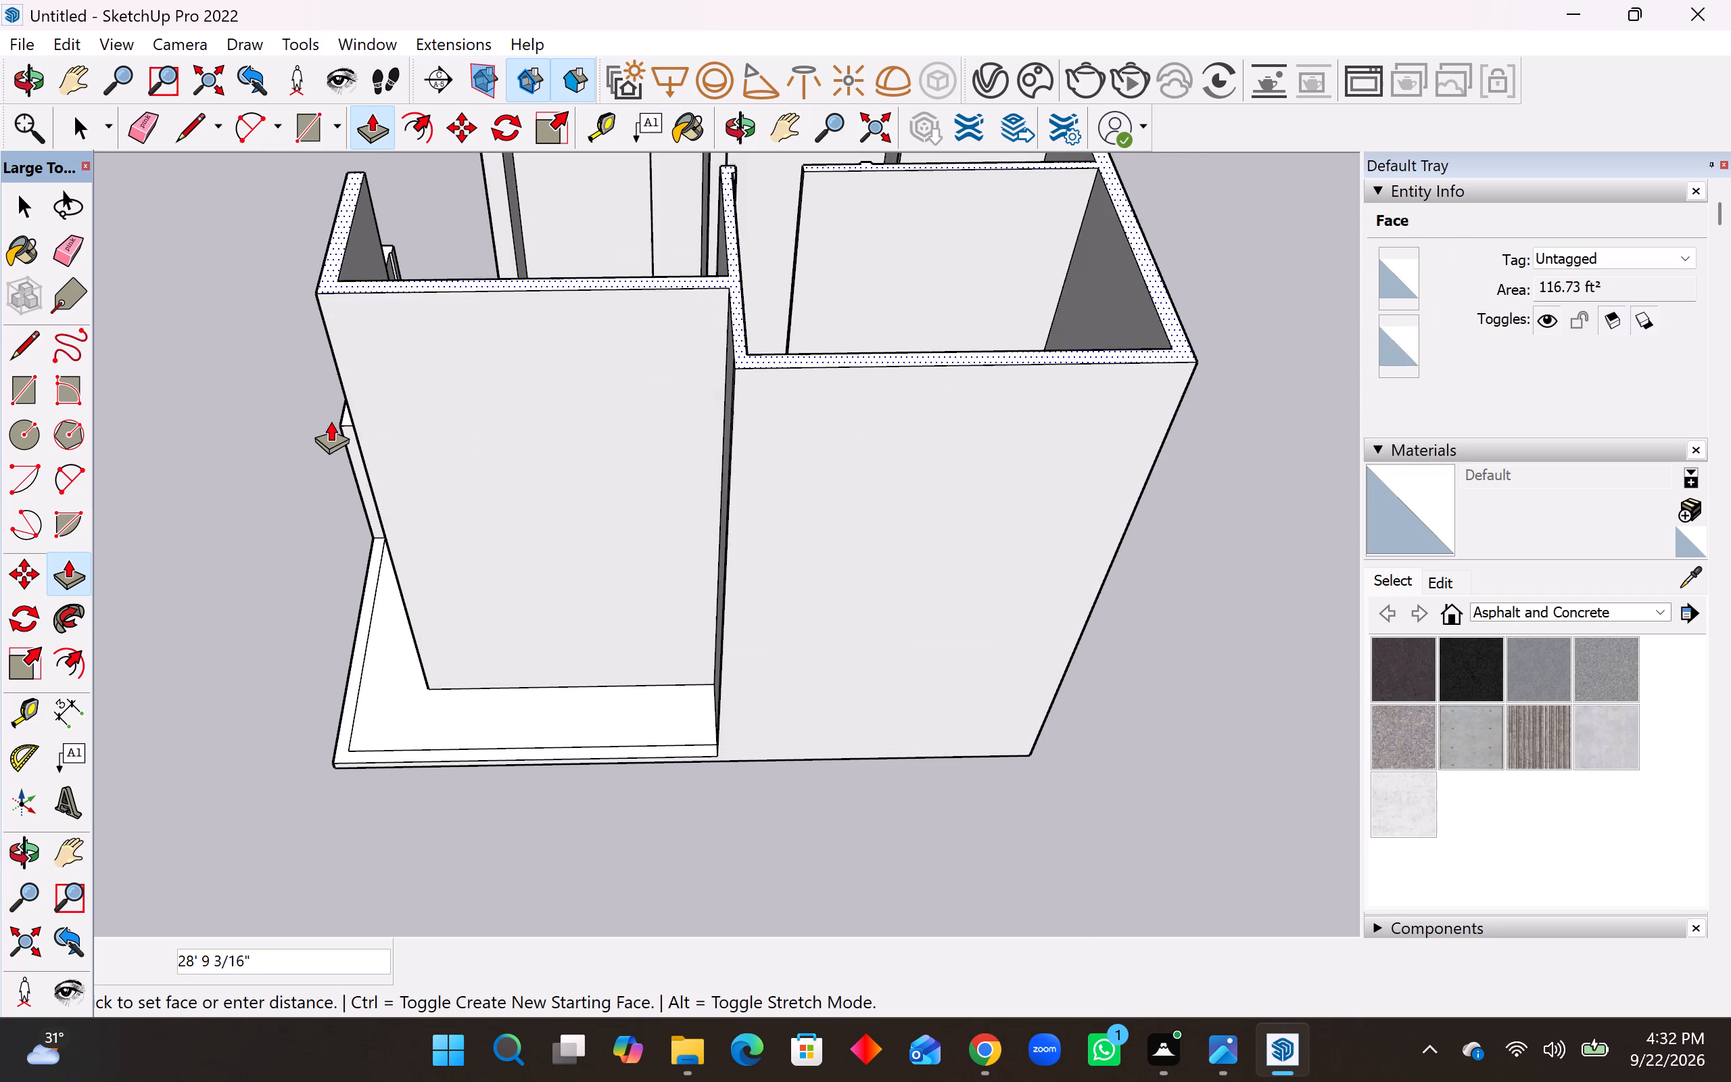
{"action": "left_click", "coordinate": [339, 405]}
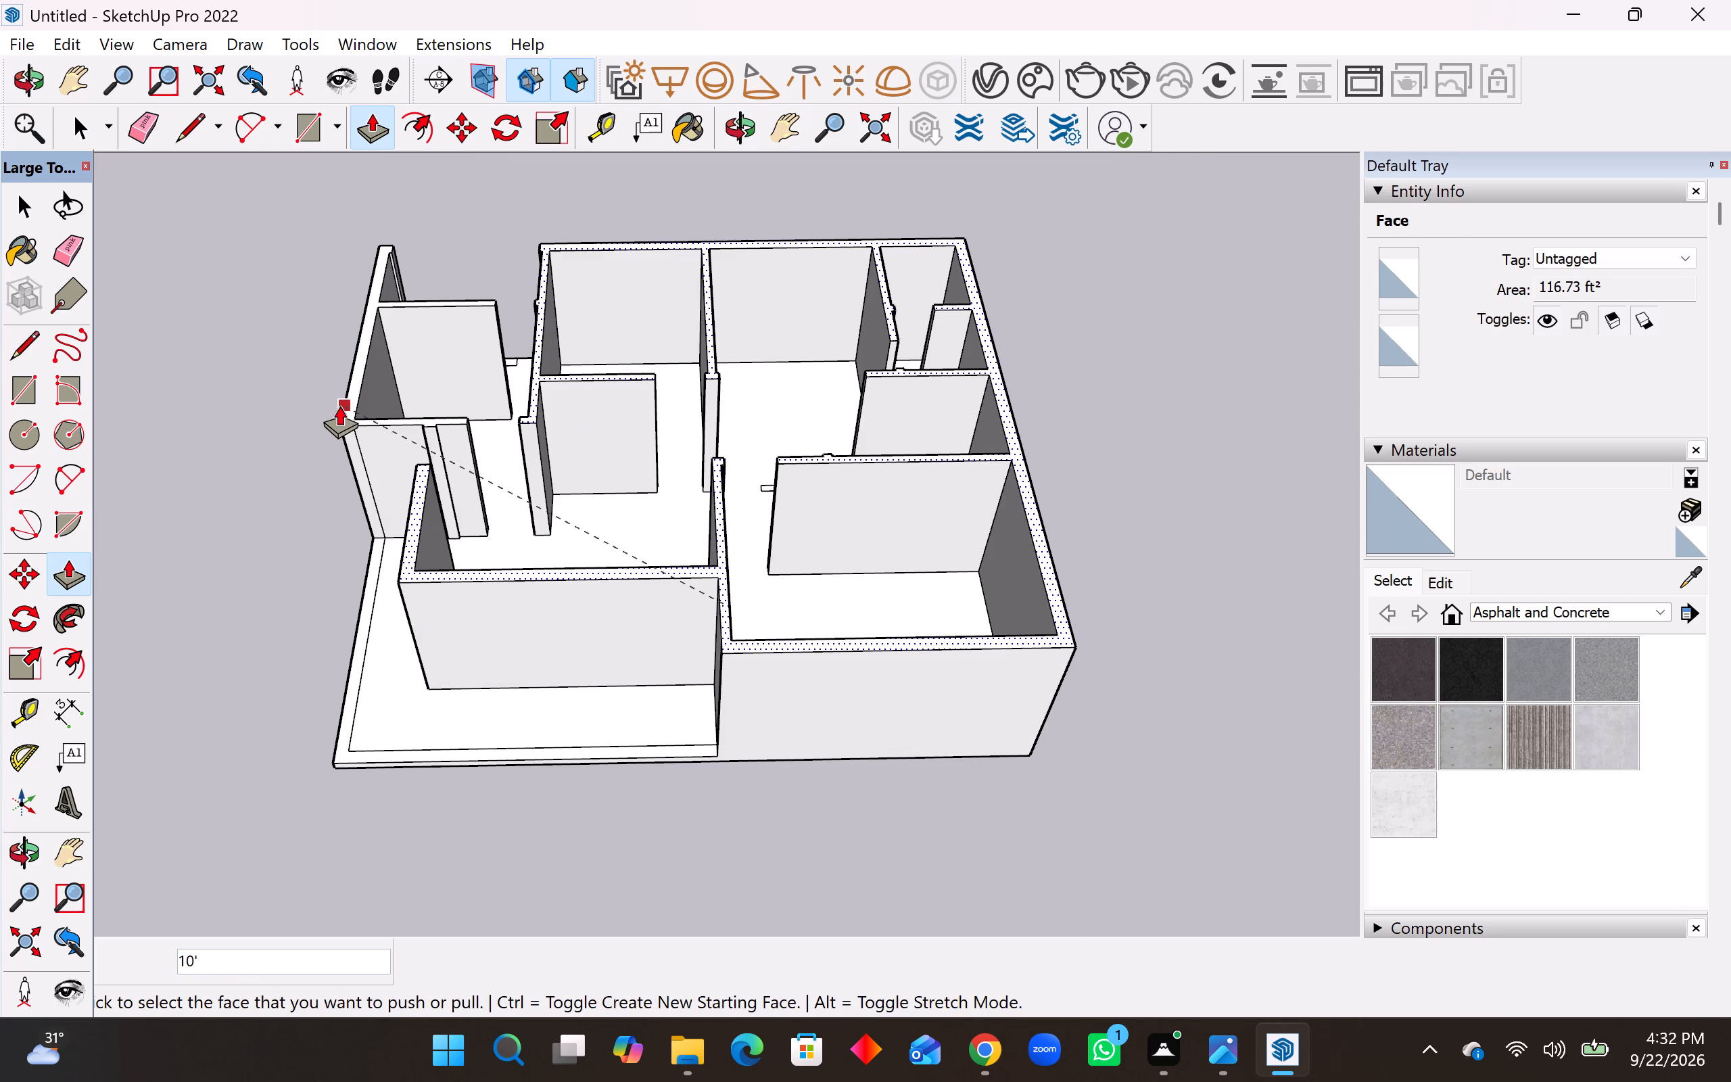
{"action": "middle_click_drag", "start_coordinate": [721, 465], "coordinate": [790, 678]}
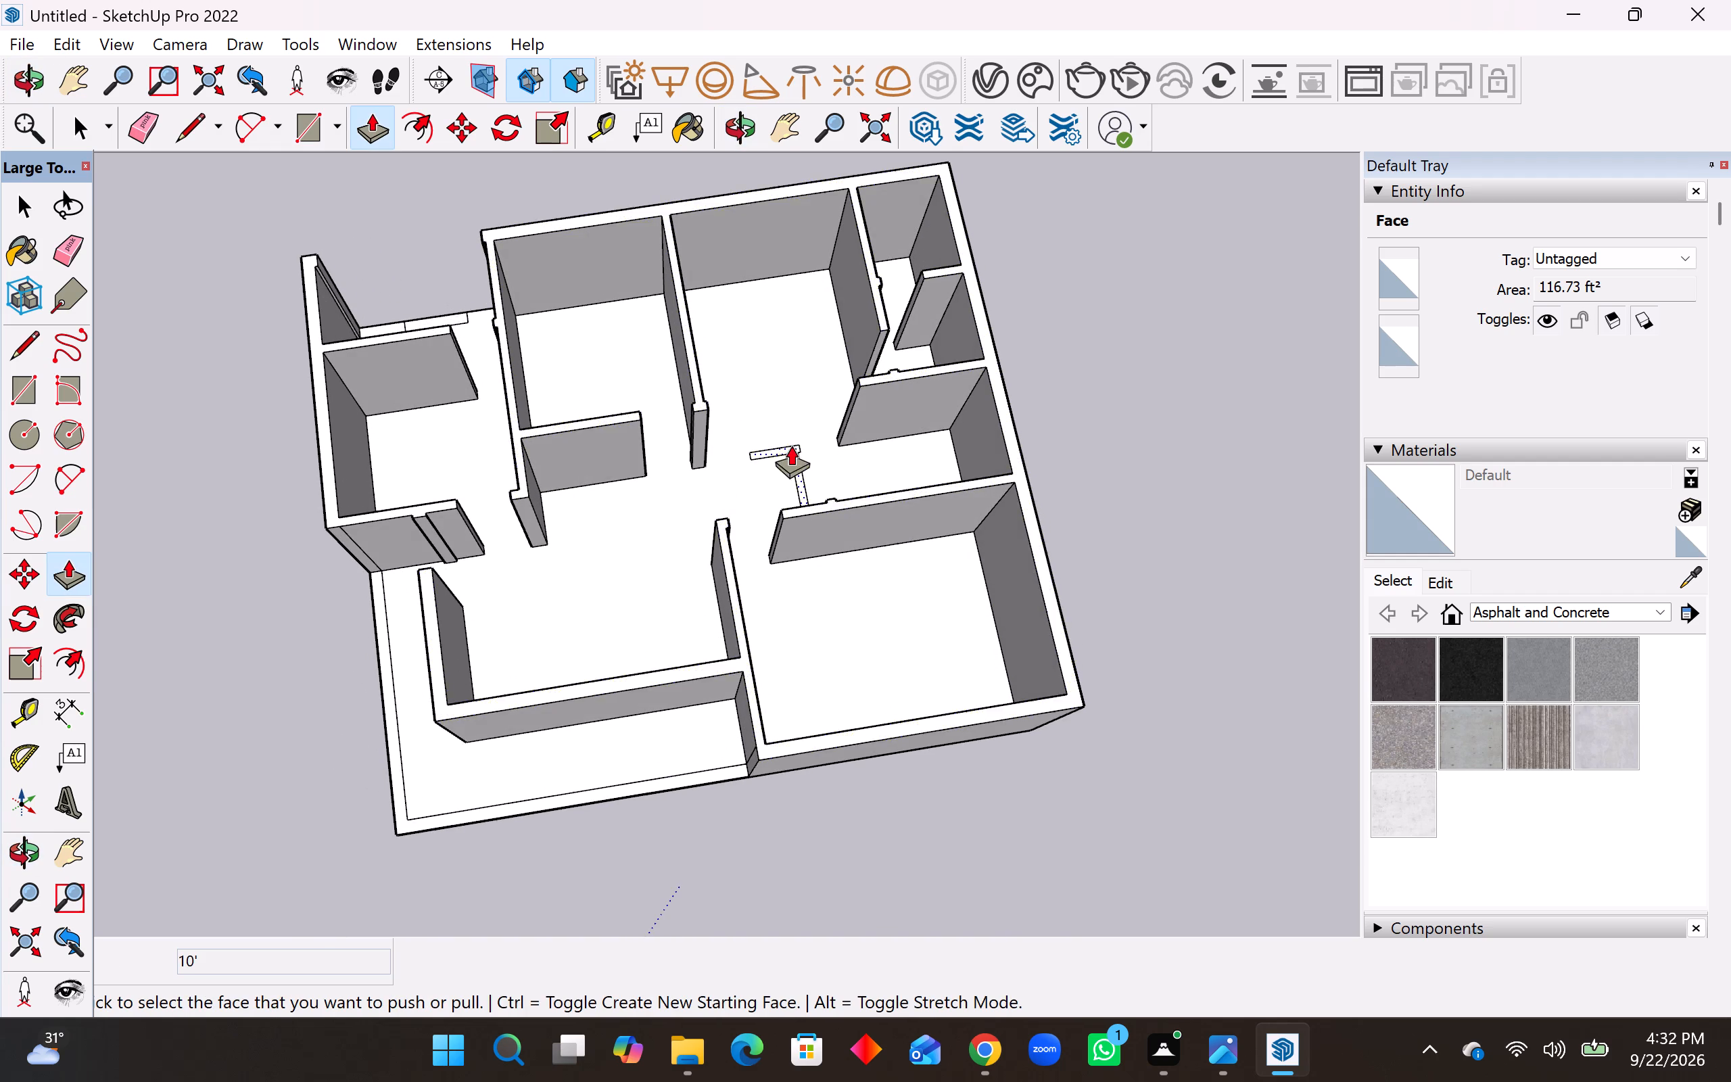
{"action": "scroll", "coordinate": [792, 441], "scroll_direction": "up", "scroll_amount": 2}
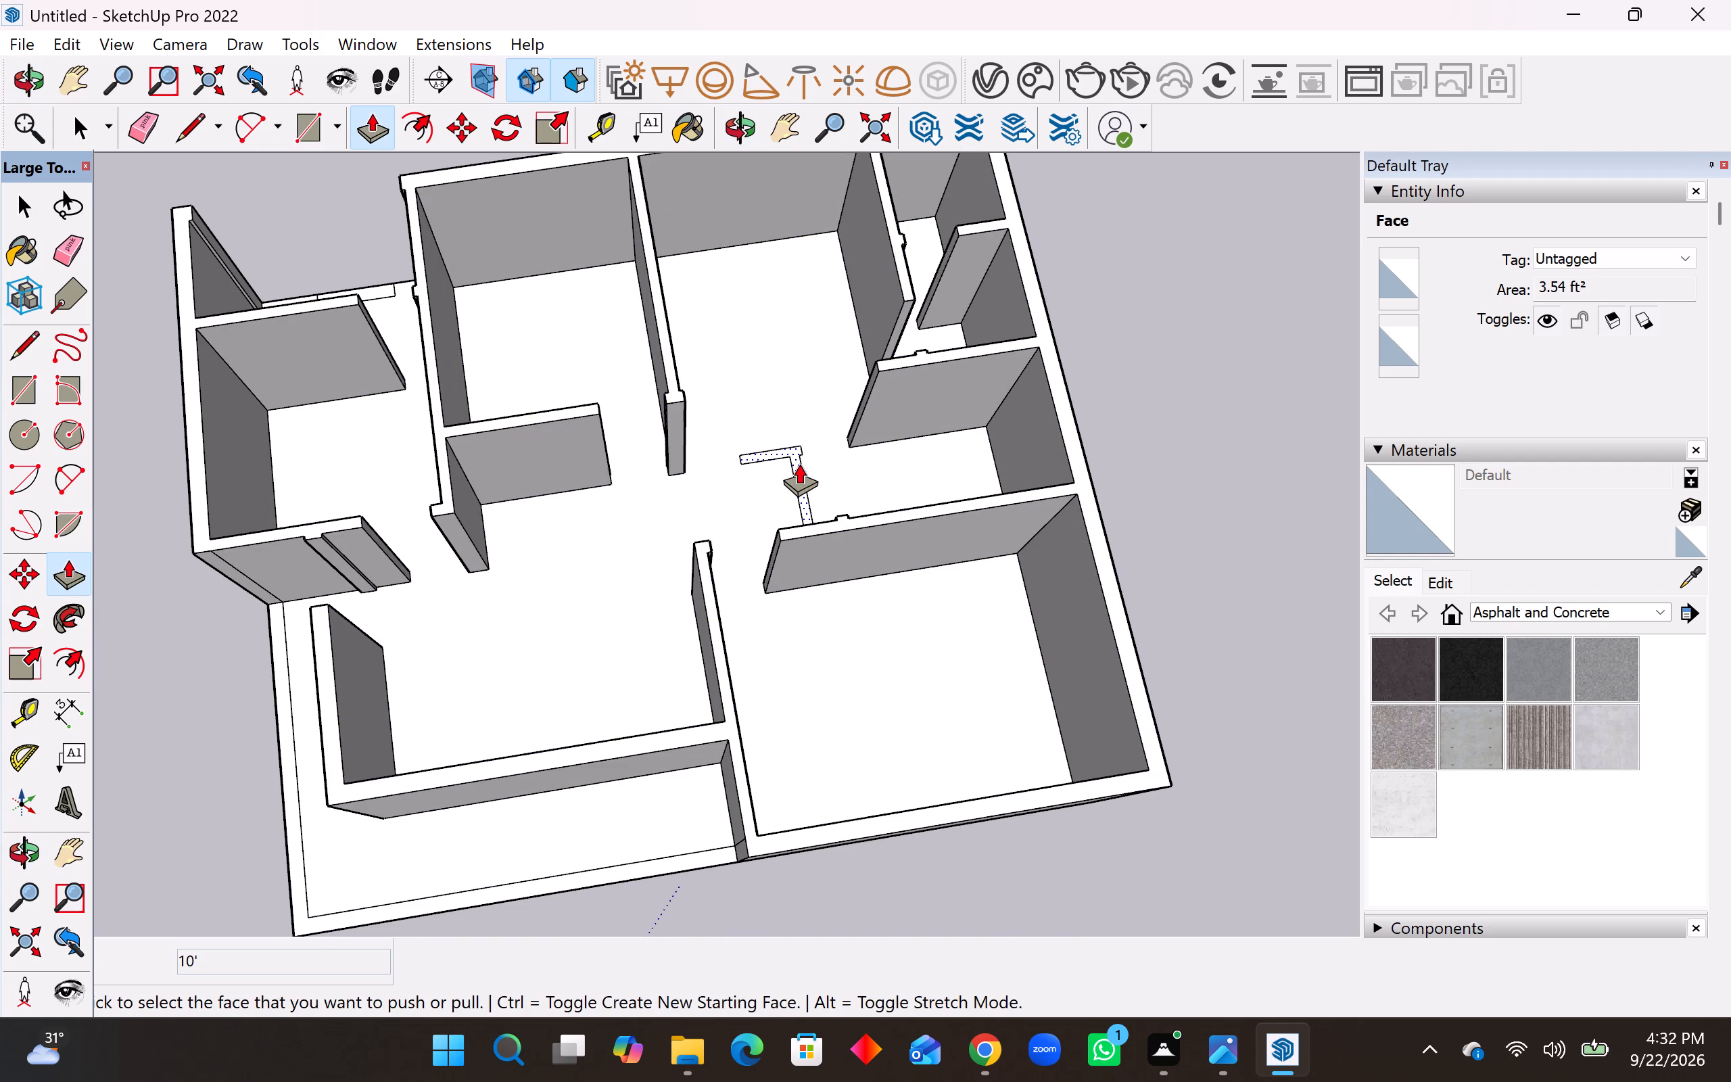
{"action": "left_click", "coordinate": [799, 463]}
{"action": "left_click", "coordinate": [808, 523]}
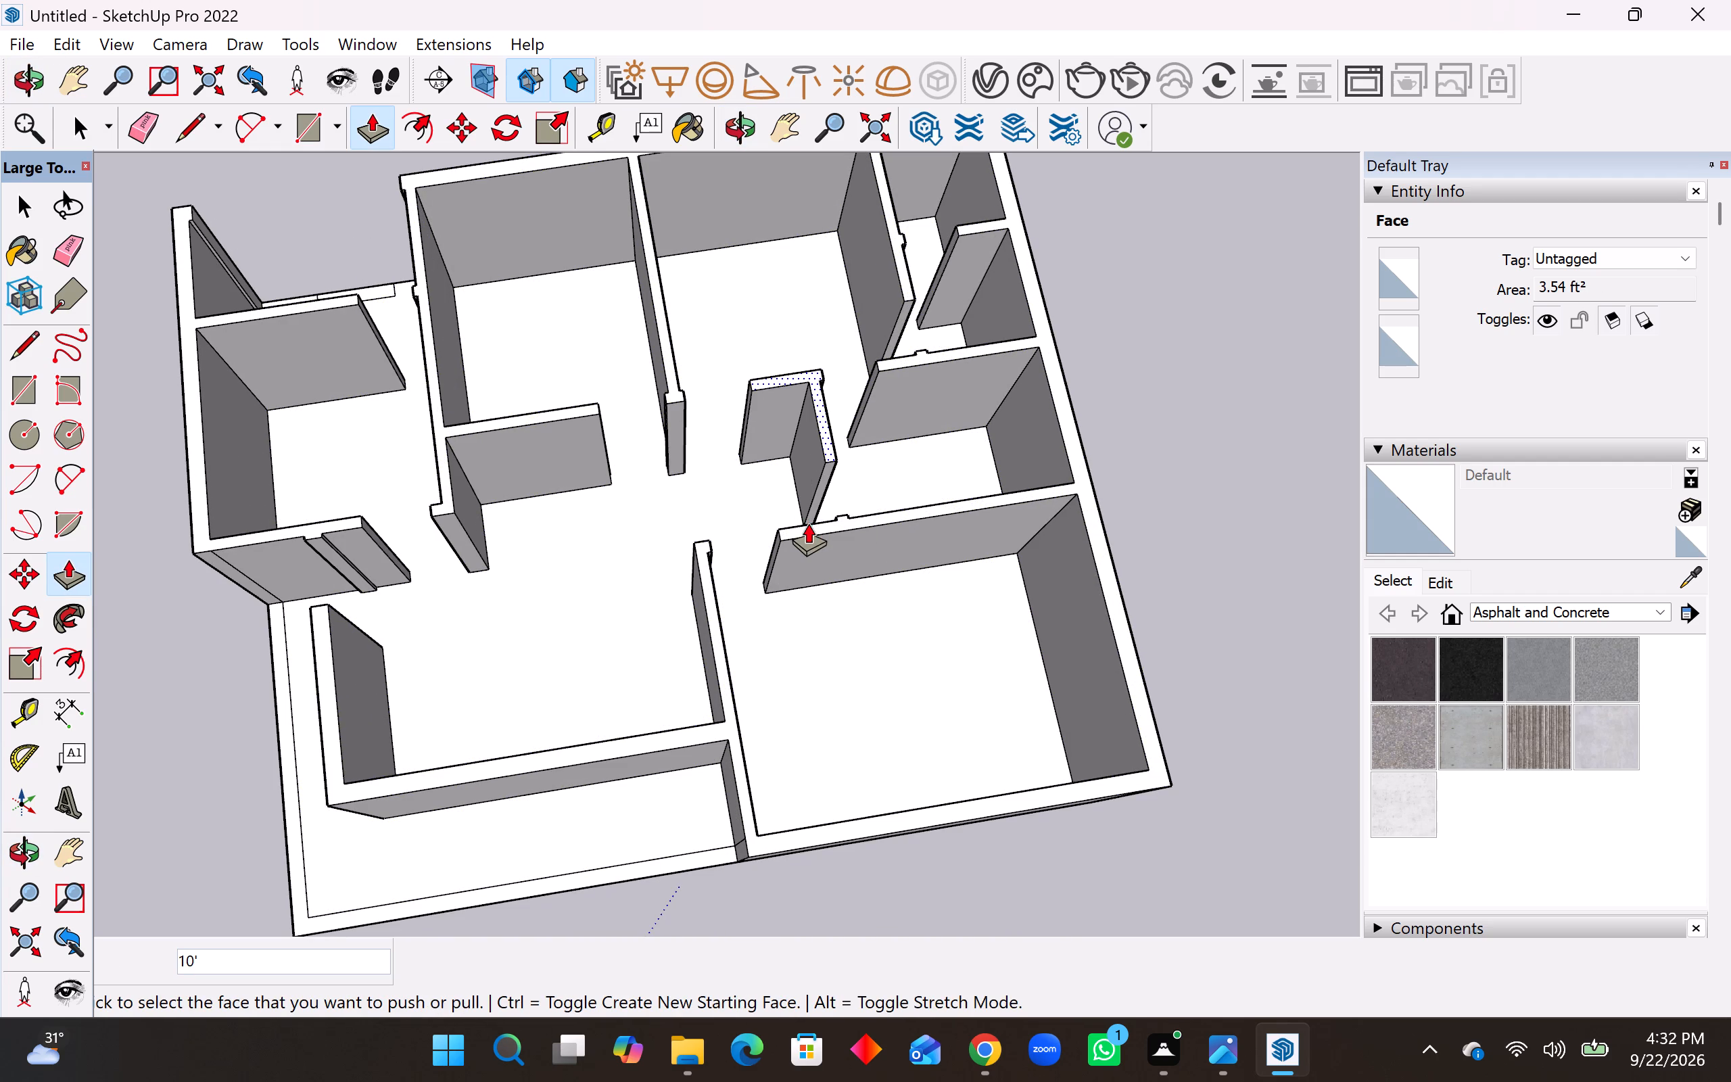
{"action": "key", "text": "space"}
Raise the short isolated wall segment on the back edge near the back-left room to 10'.
{"action": "middle_click_drag", "start_coordinate": [841, 571], "coordinate": [903, 541]}
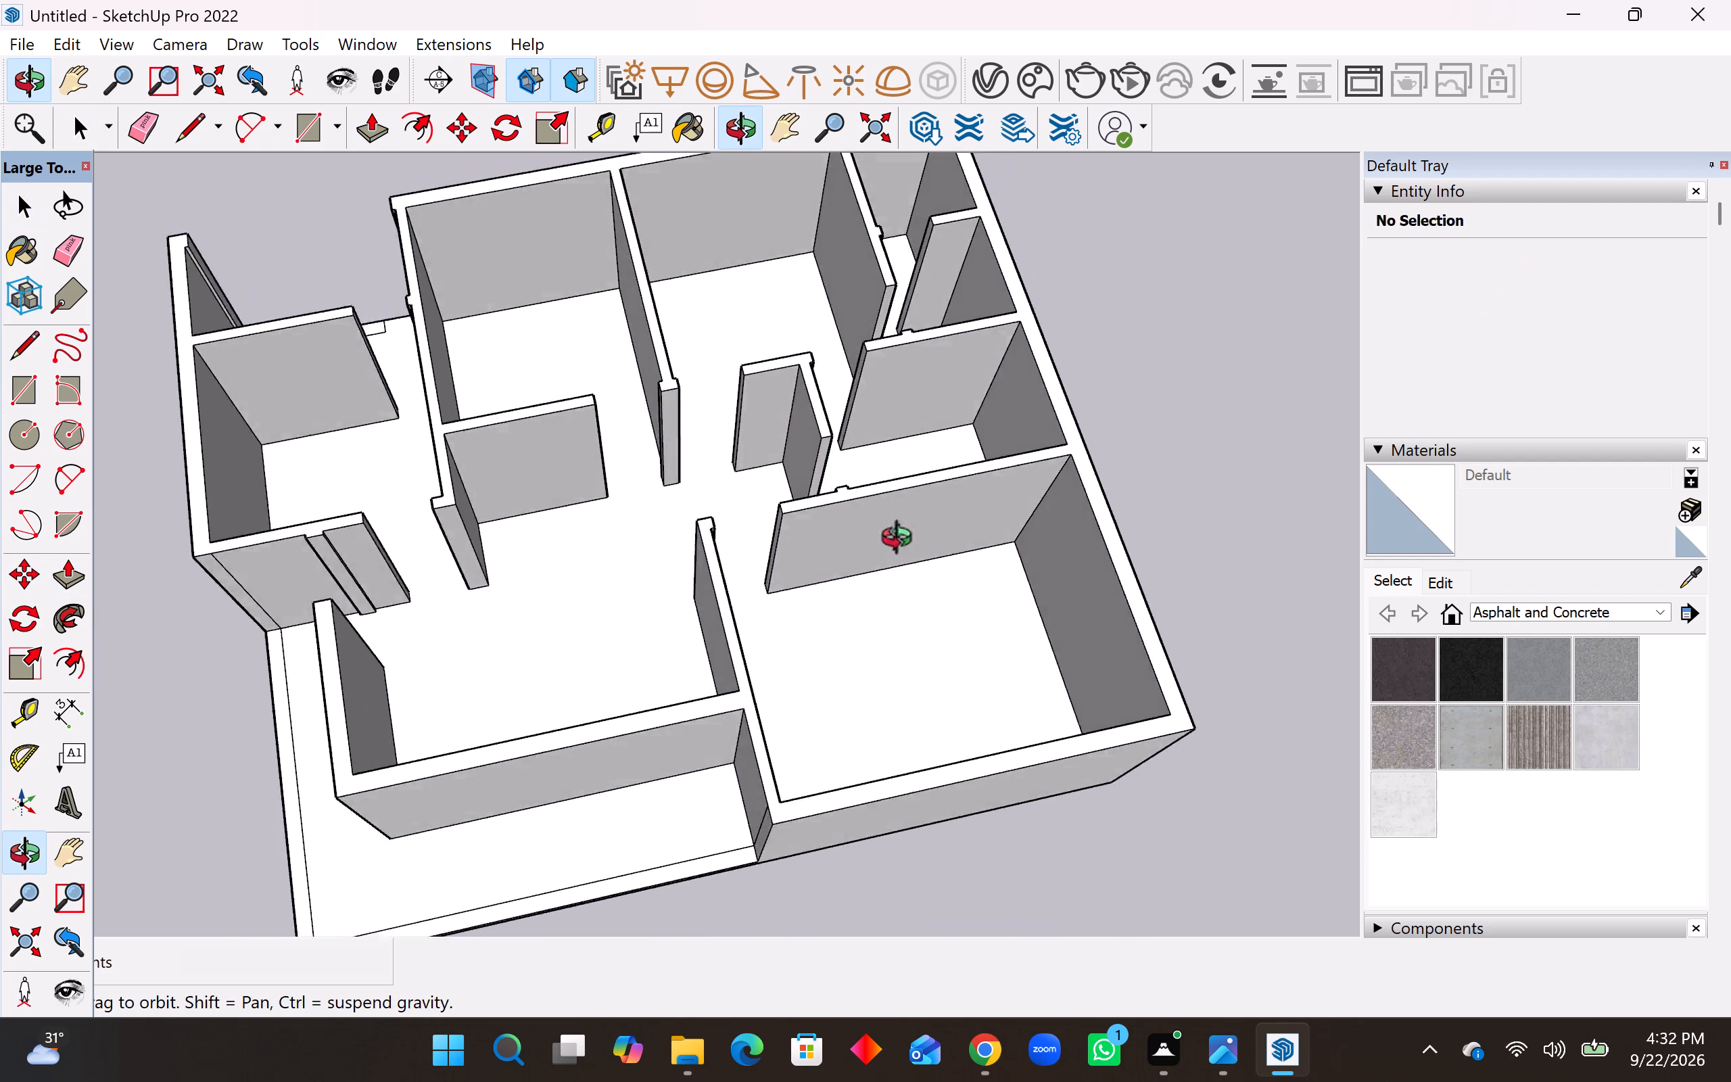
{"action": "middle_click_drag", "start_coordinate": [903, 541], "coordinate": [979, 601]}
{"action": "scroll", "coordinate": [79, 396], "scroll_direction": "up", "scroll_amount": 6}
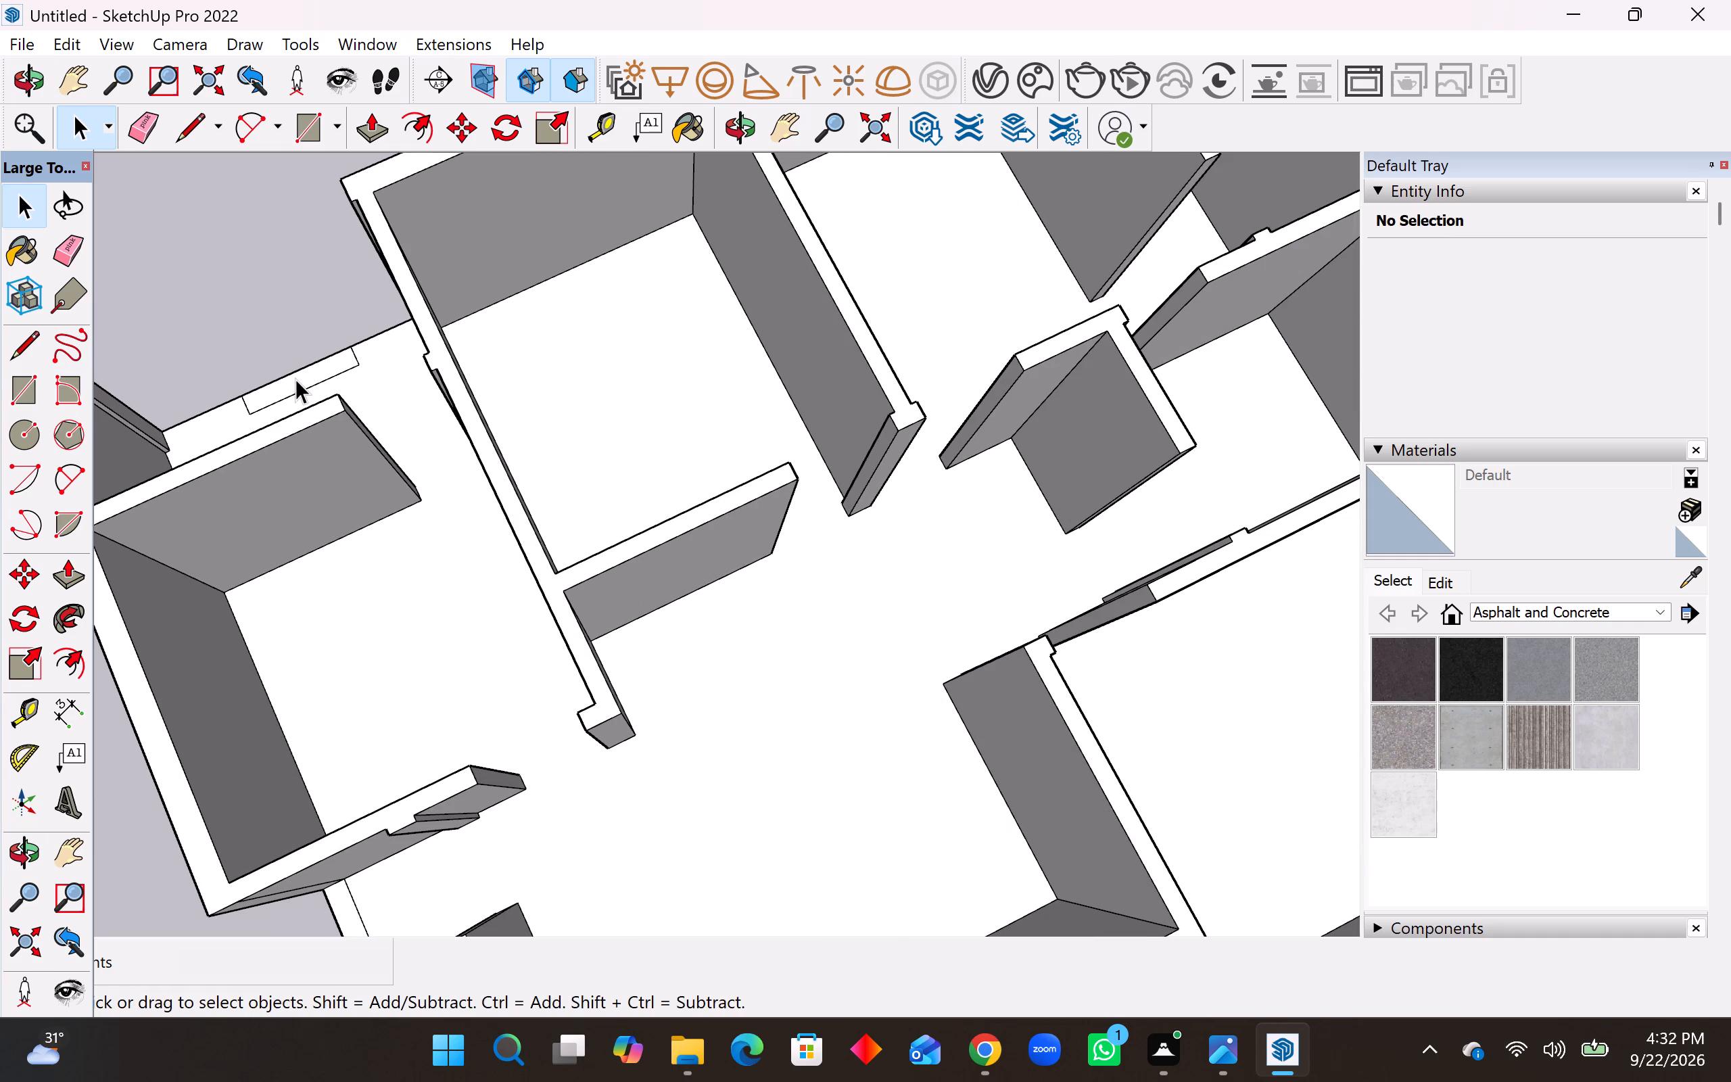
{"action": "left_click", "coordinate": [65, 570]}
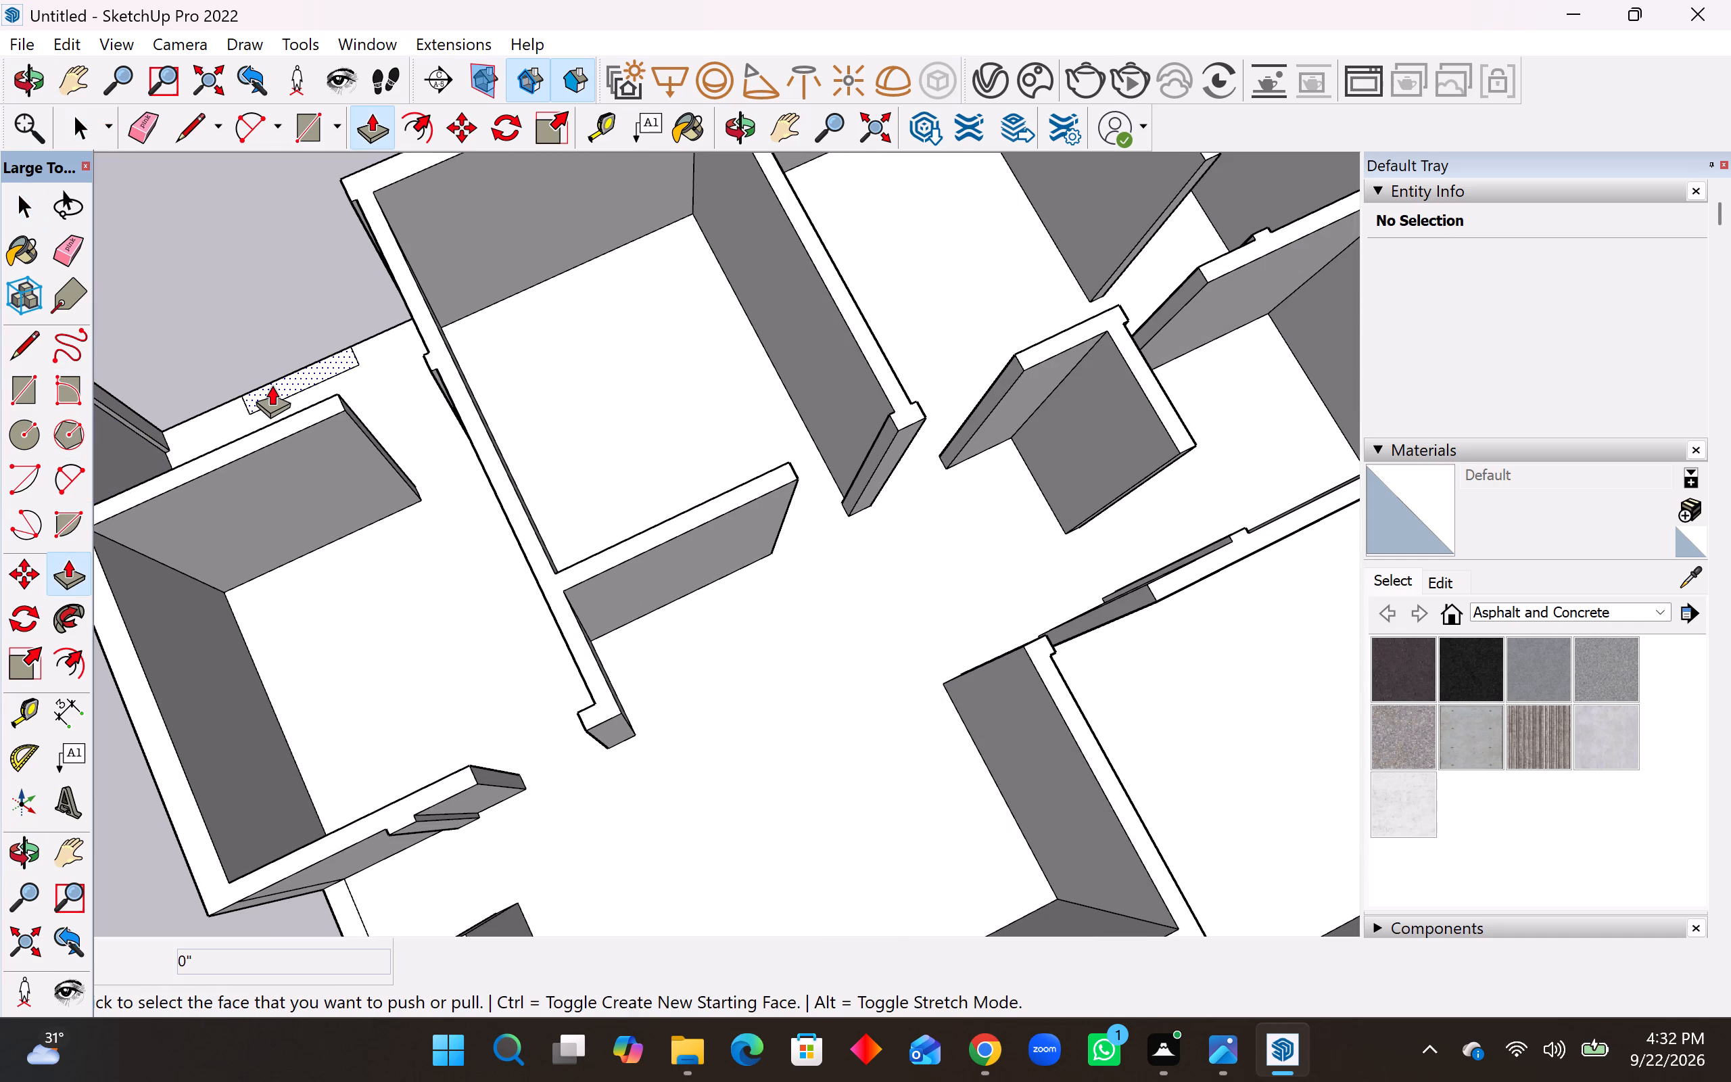
{"action": "left_click", "coordinate": [272, 385]}
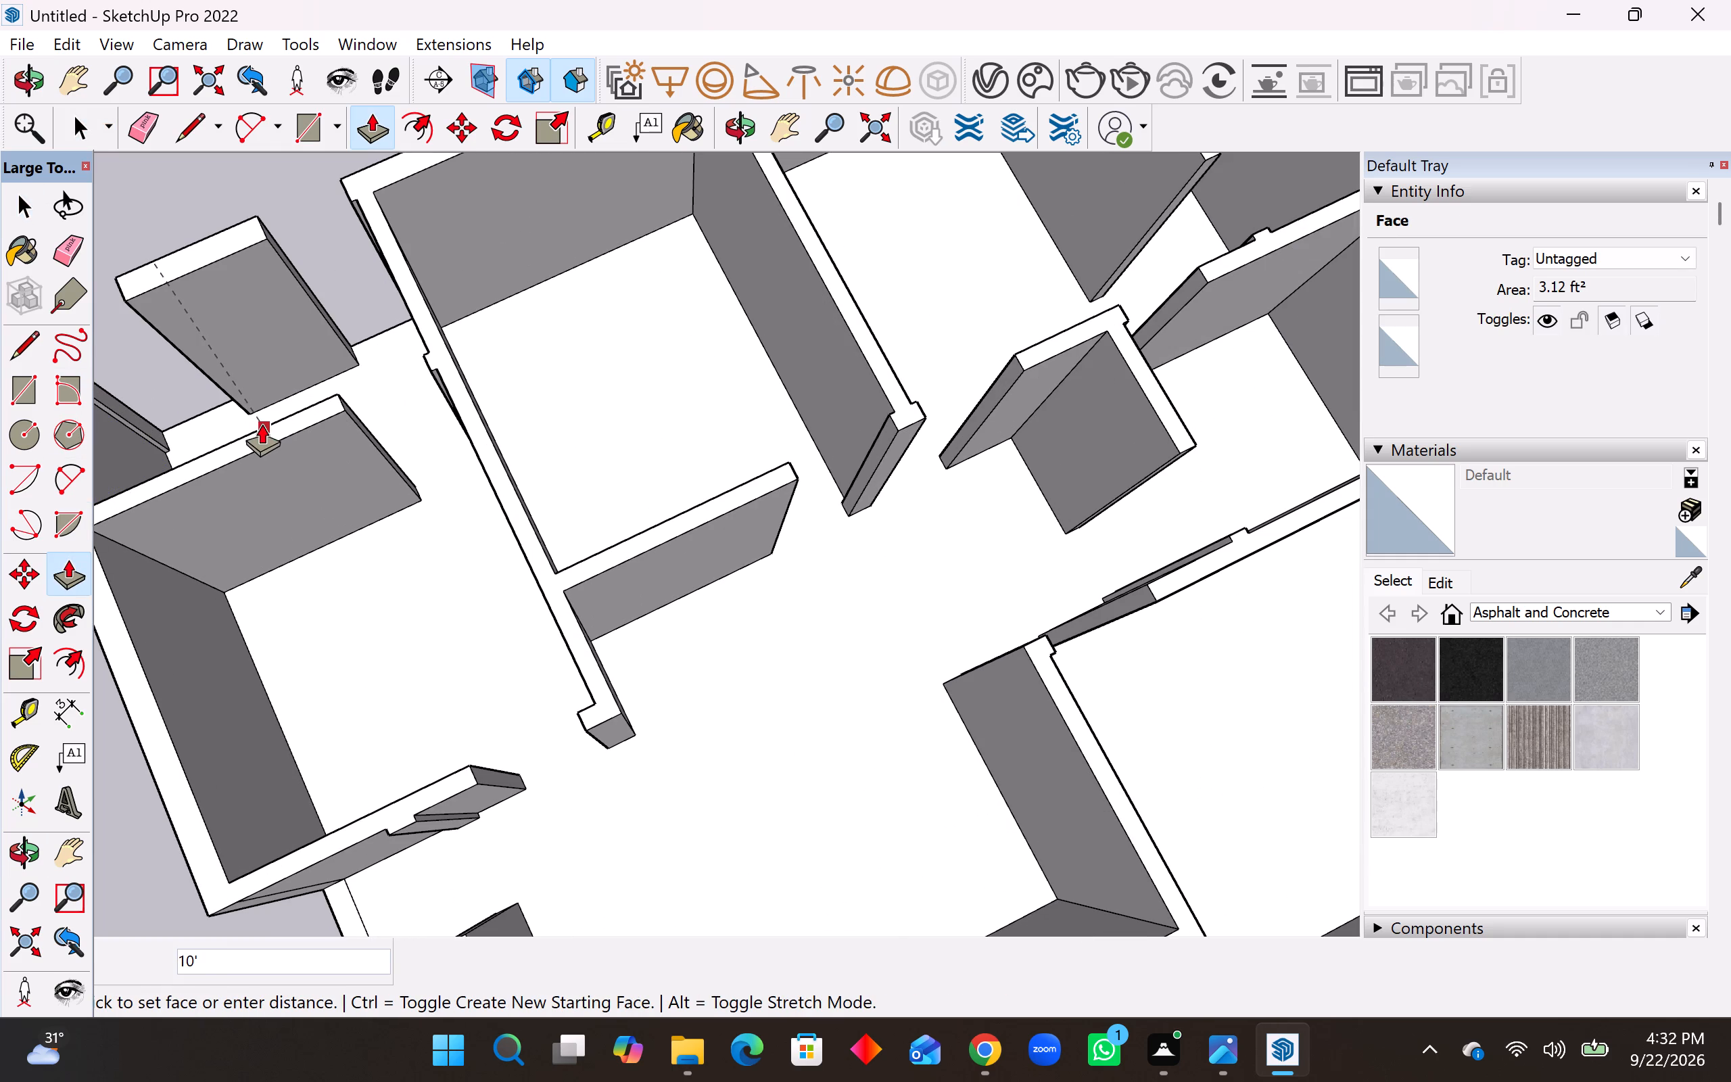
{"action": "left_click", "coordinate": [262, 431]}
{"action": "key", "text": "space"}
Examine the raised walls and door openings from several sides of the house.
{"action": "middle_click_drag", "start_coordinate": [445, 423], "coordinate": [391, 325]}
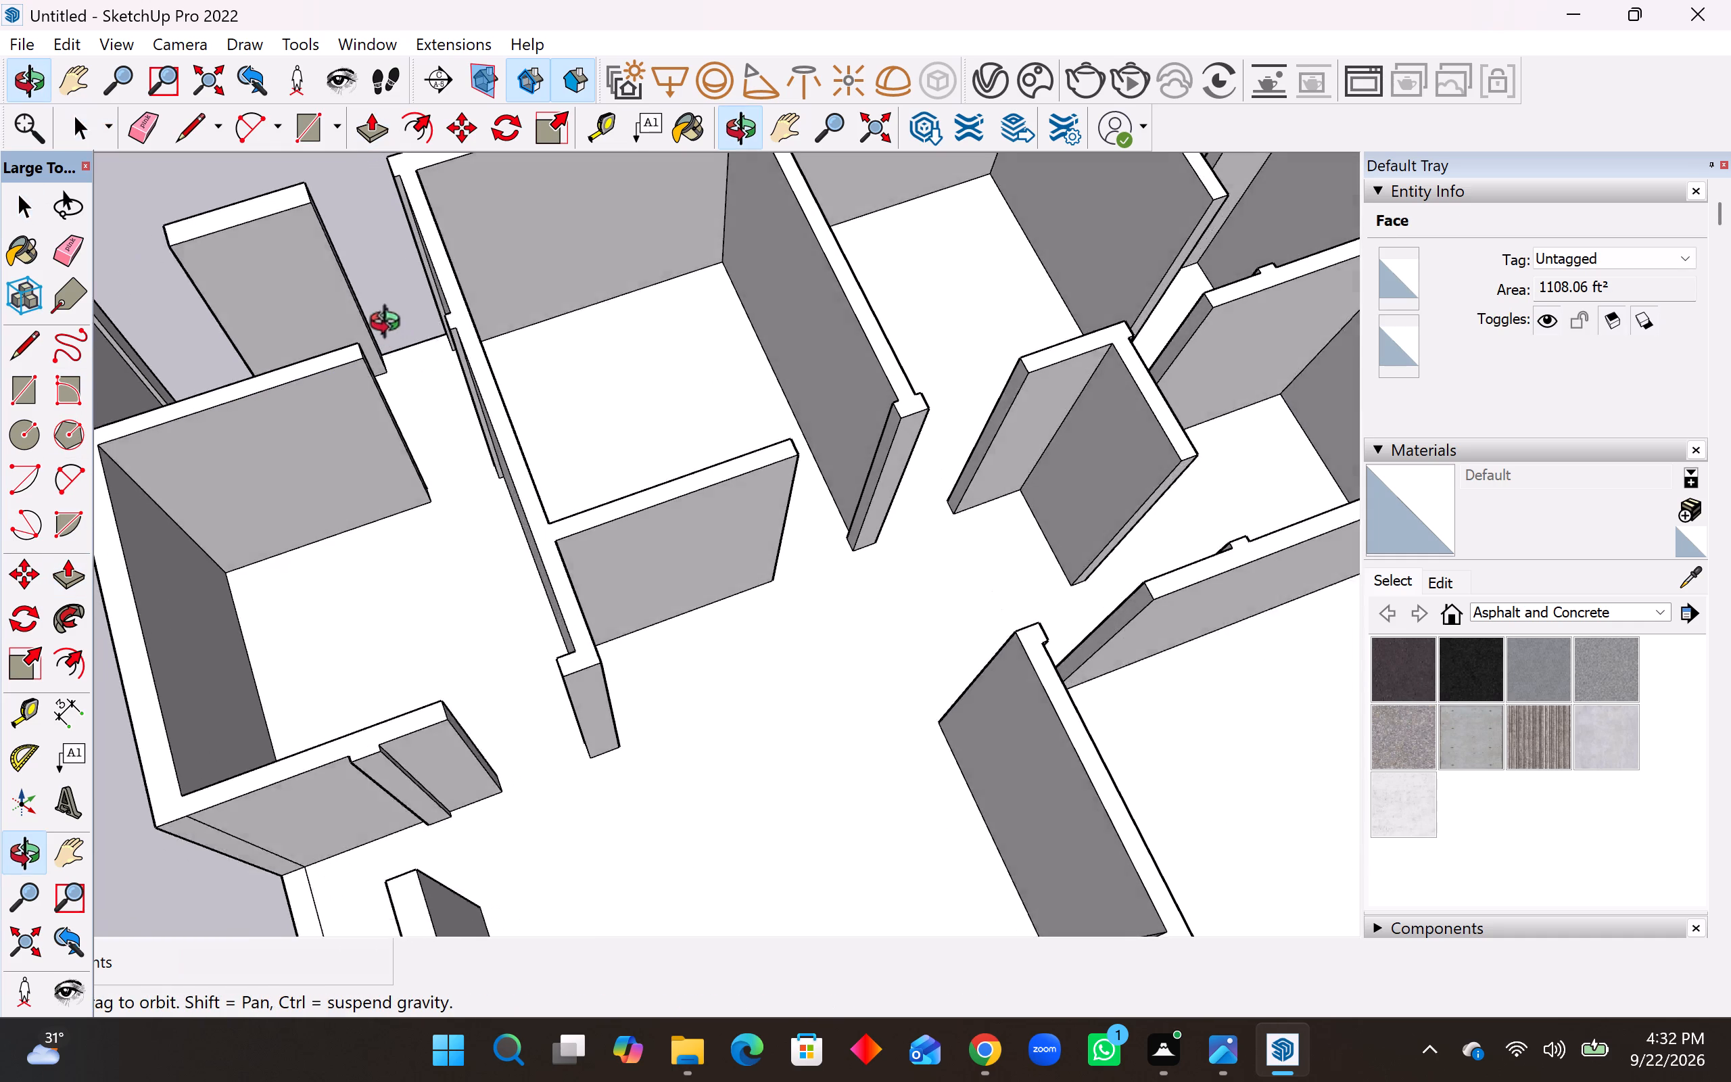
{"action": "middle_click_drag", "start_coordinate": [391, 325], "coordinate": [372, 236]}
{"action": "scroll", "coordinate": [556, 354], "scroll_direction": "down", "scroll_amount": 10}
{"action": "middle_click_drag", "start_coordinate": [560, 353], "coordinate": [1145, 320]}
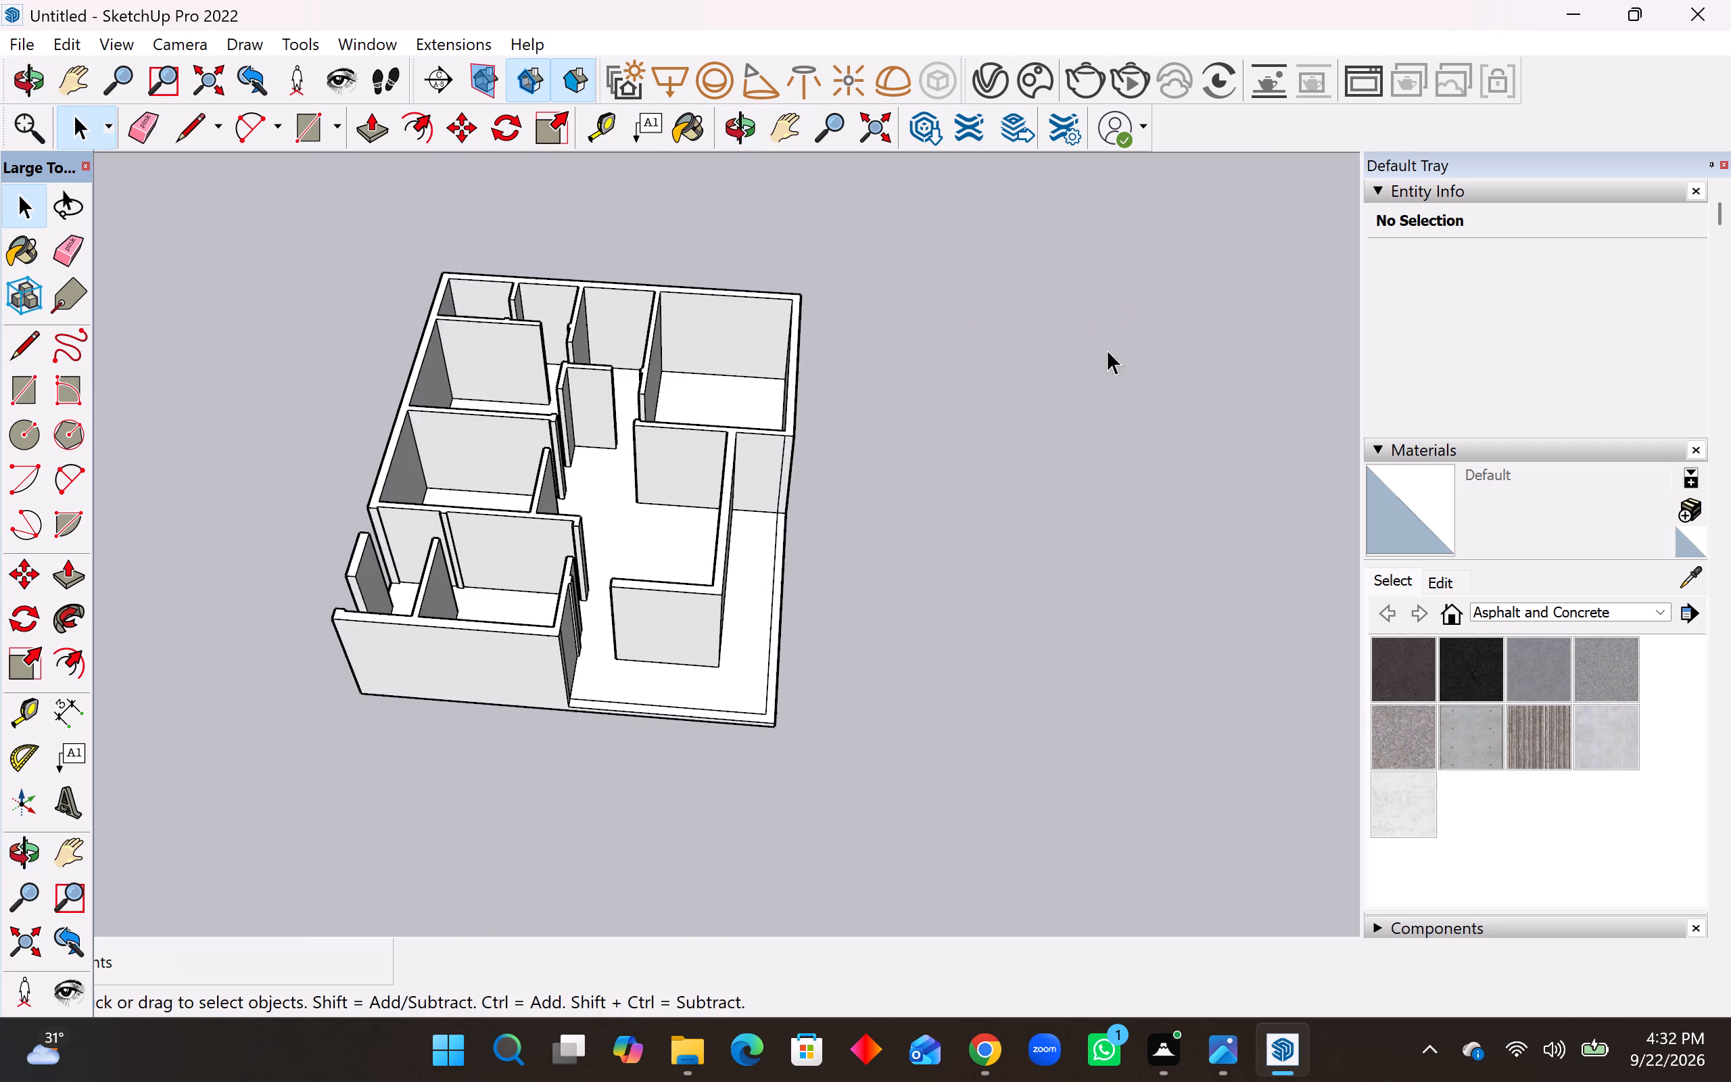
{"action": "middle_click_drag", "start_coordinate": [890, 431], "coordinate": [991, 304]}
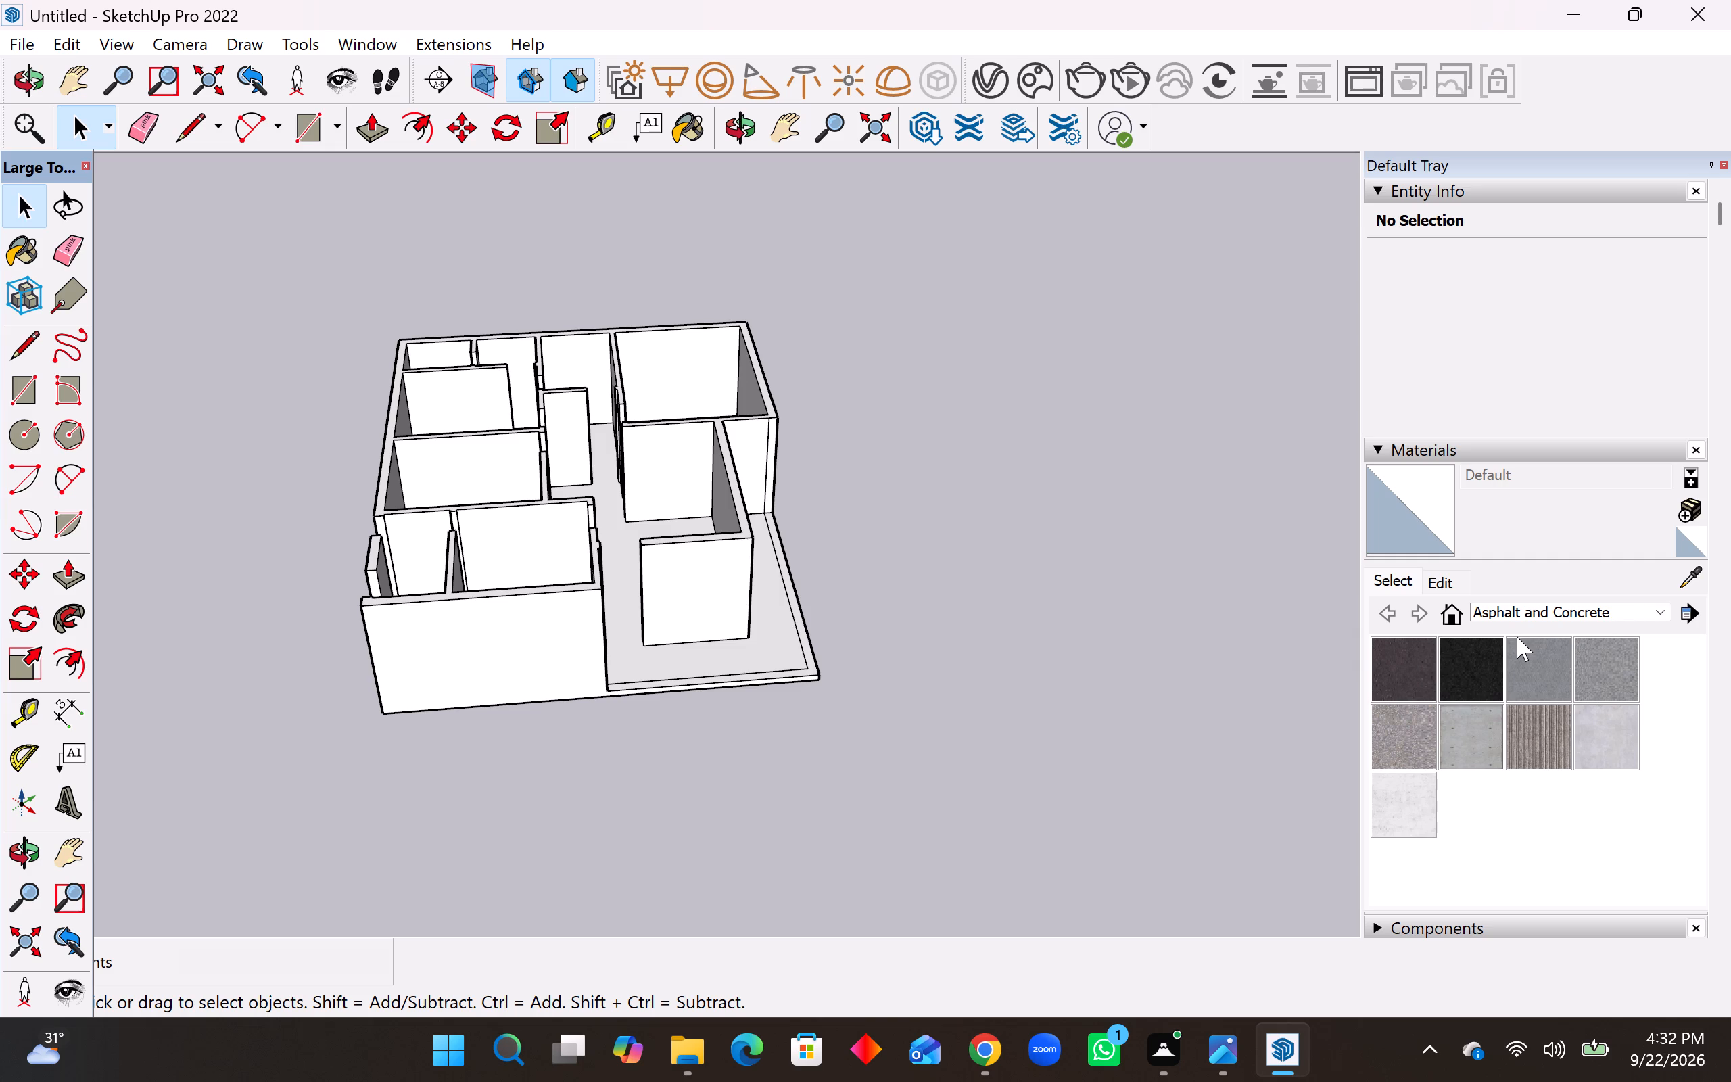
{"action": "middle_click_drag", "start_coordinate": [847, 632], "coordinate": [803, 761]}
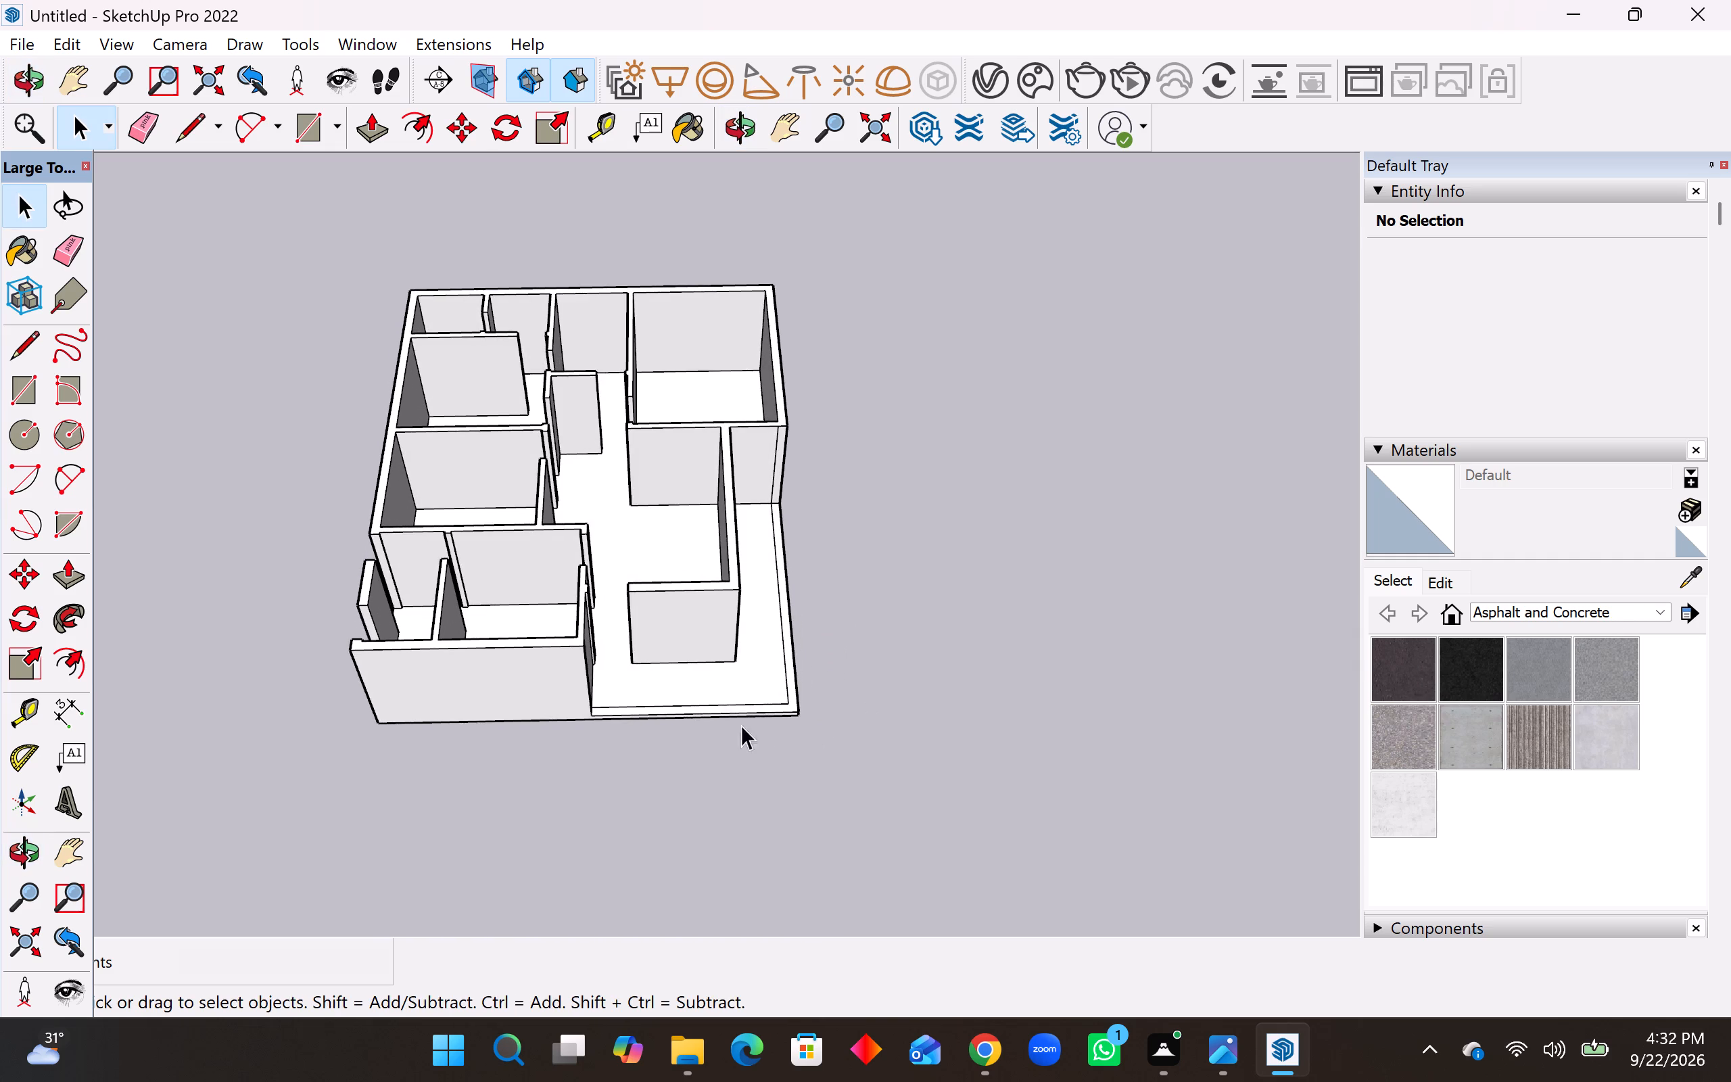
{"action": "scroll", "coordinate": [682, 688], "scroll_direction": "up", "scroll_amount": 5}
{"action": "middle_click_drag", "start_coordinate": [788, 669], "coordinate": [703, 746]}
{"action": "scroll", "coordinate": [881, 726], "scroll_direction": "down", "scroll_amount": 9}
{"action": "middle_click_drag", "start_coordinate": [888, 728], "coordinate": [566, 722]}
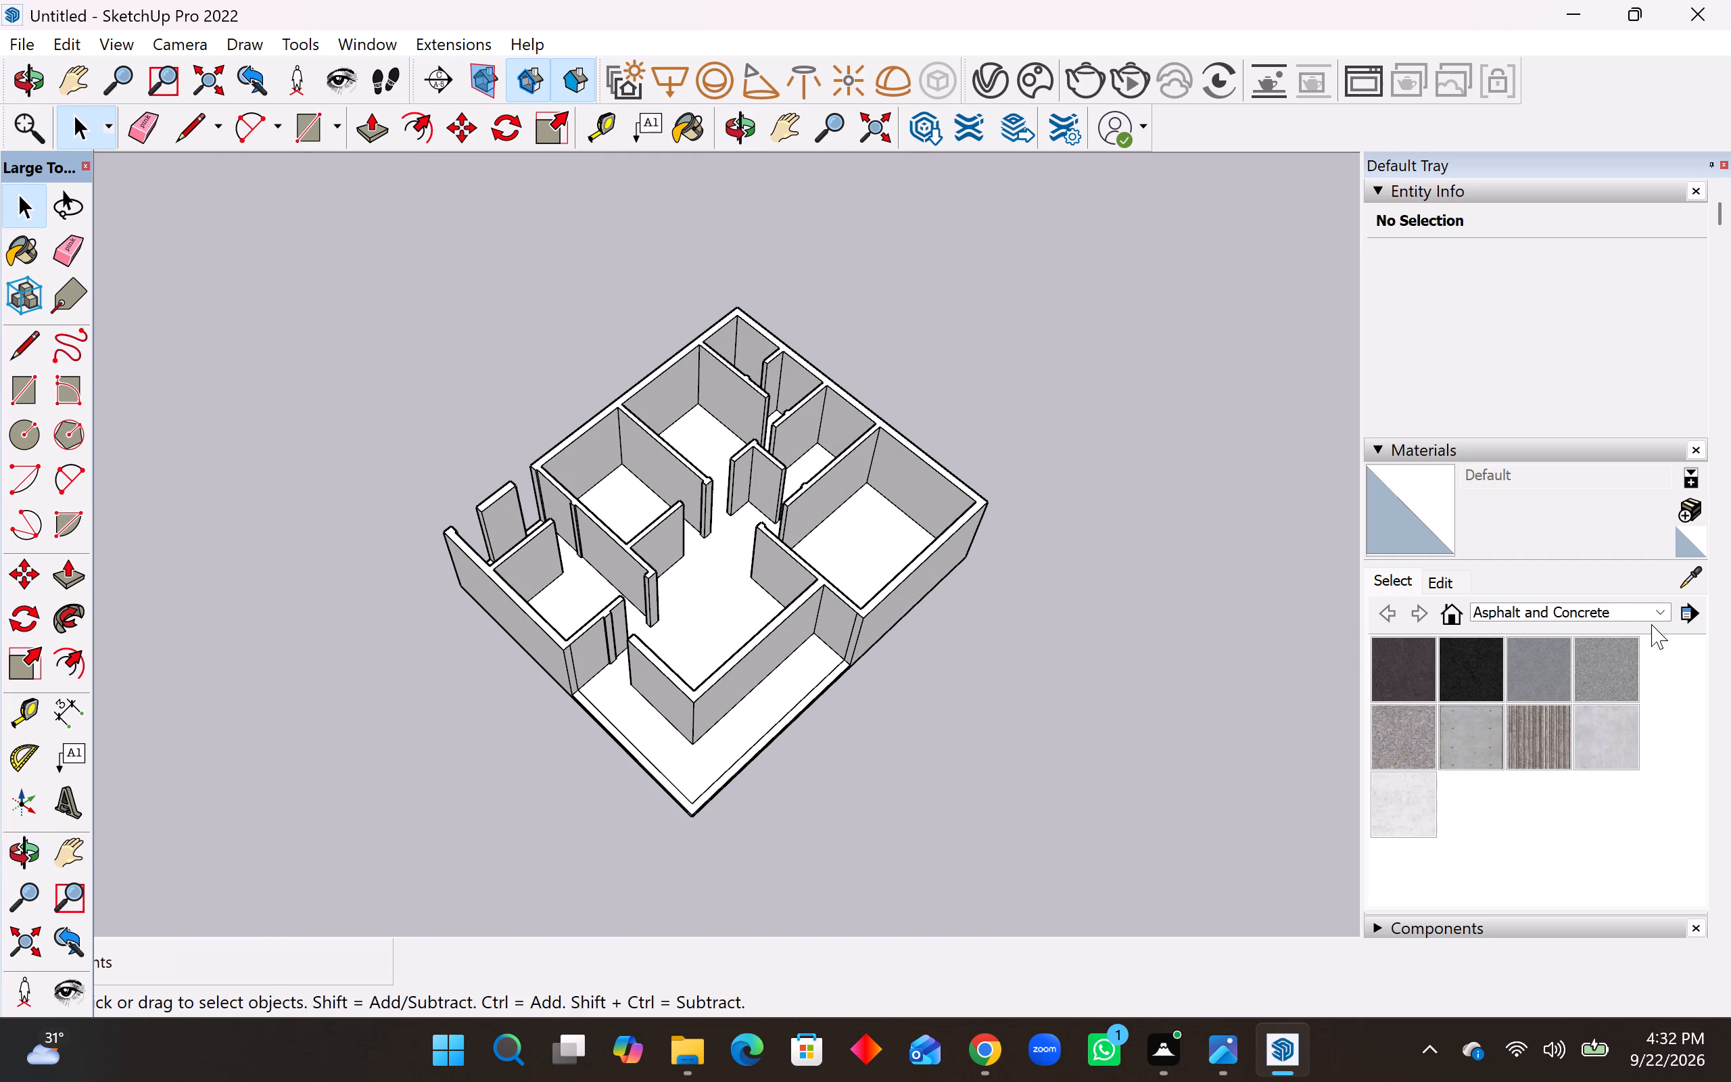
Paint the front-right room's front wall, the front-centre room's outer faces and the back-left room's outer walls with Blacktop Old 01.
{"action": "left_click", "coordinate": [1530, 649]}
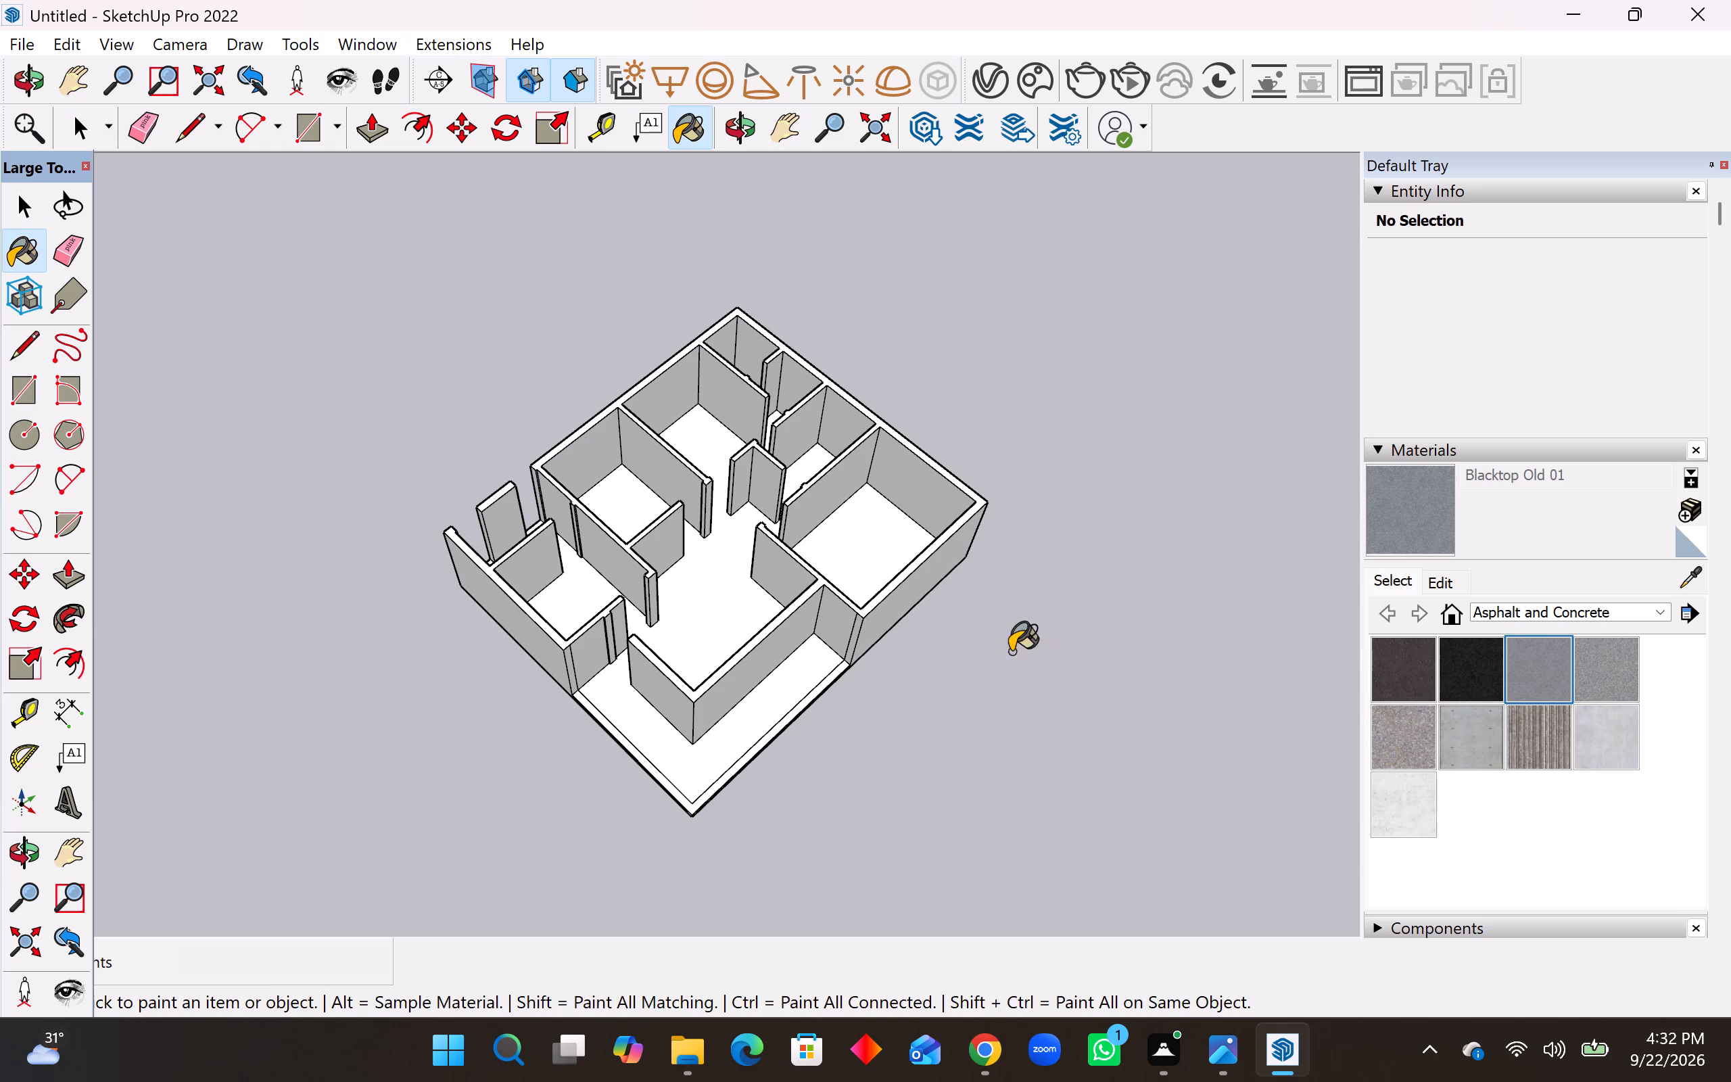
{"action": "middle_click_drag", "start_coordinate": [882, 618], "coordinate": [838, 464]}
{"action": "left_click", "coordinate": [889, 590]}
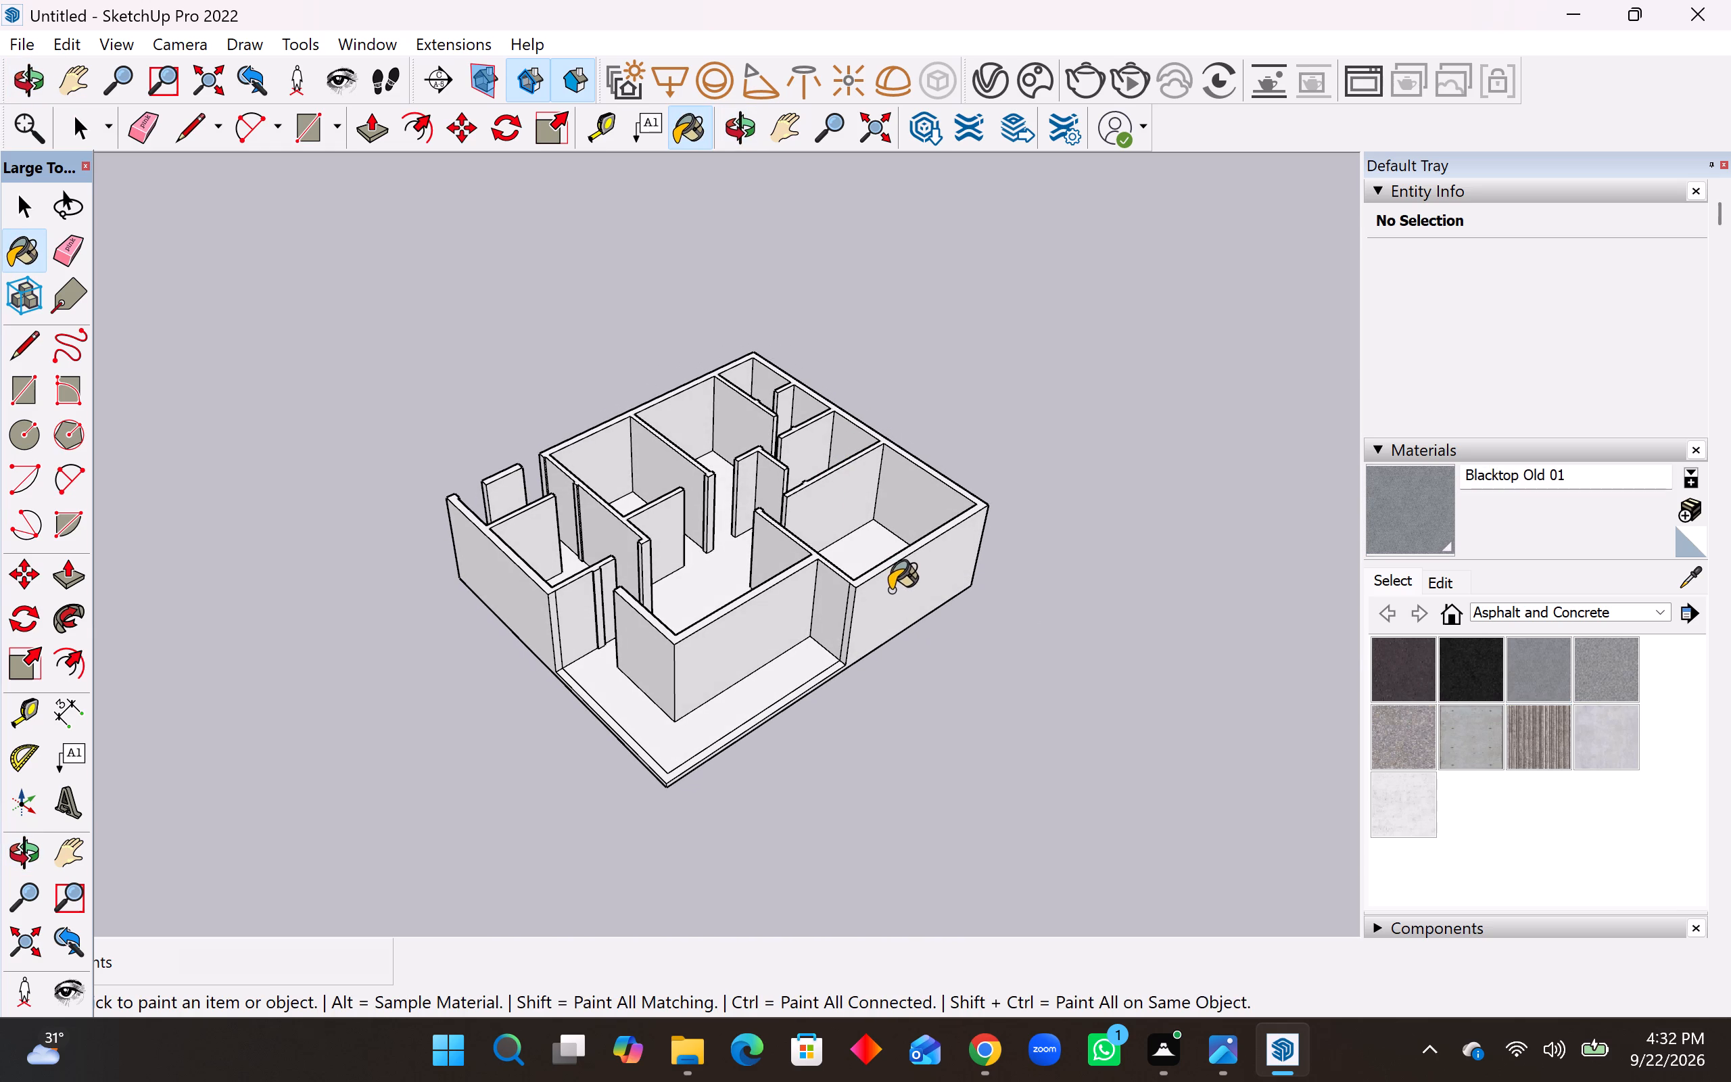
{"action": "middle_click_drag", "start_coordinate": [877, 653], "coordinate": [905, 500]}
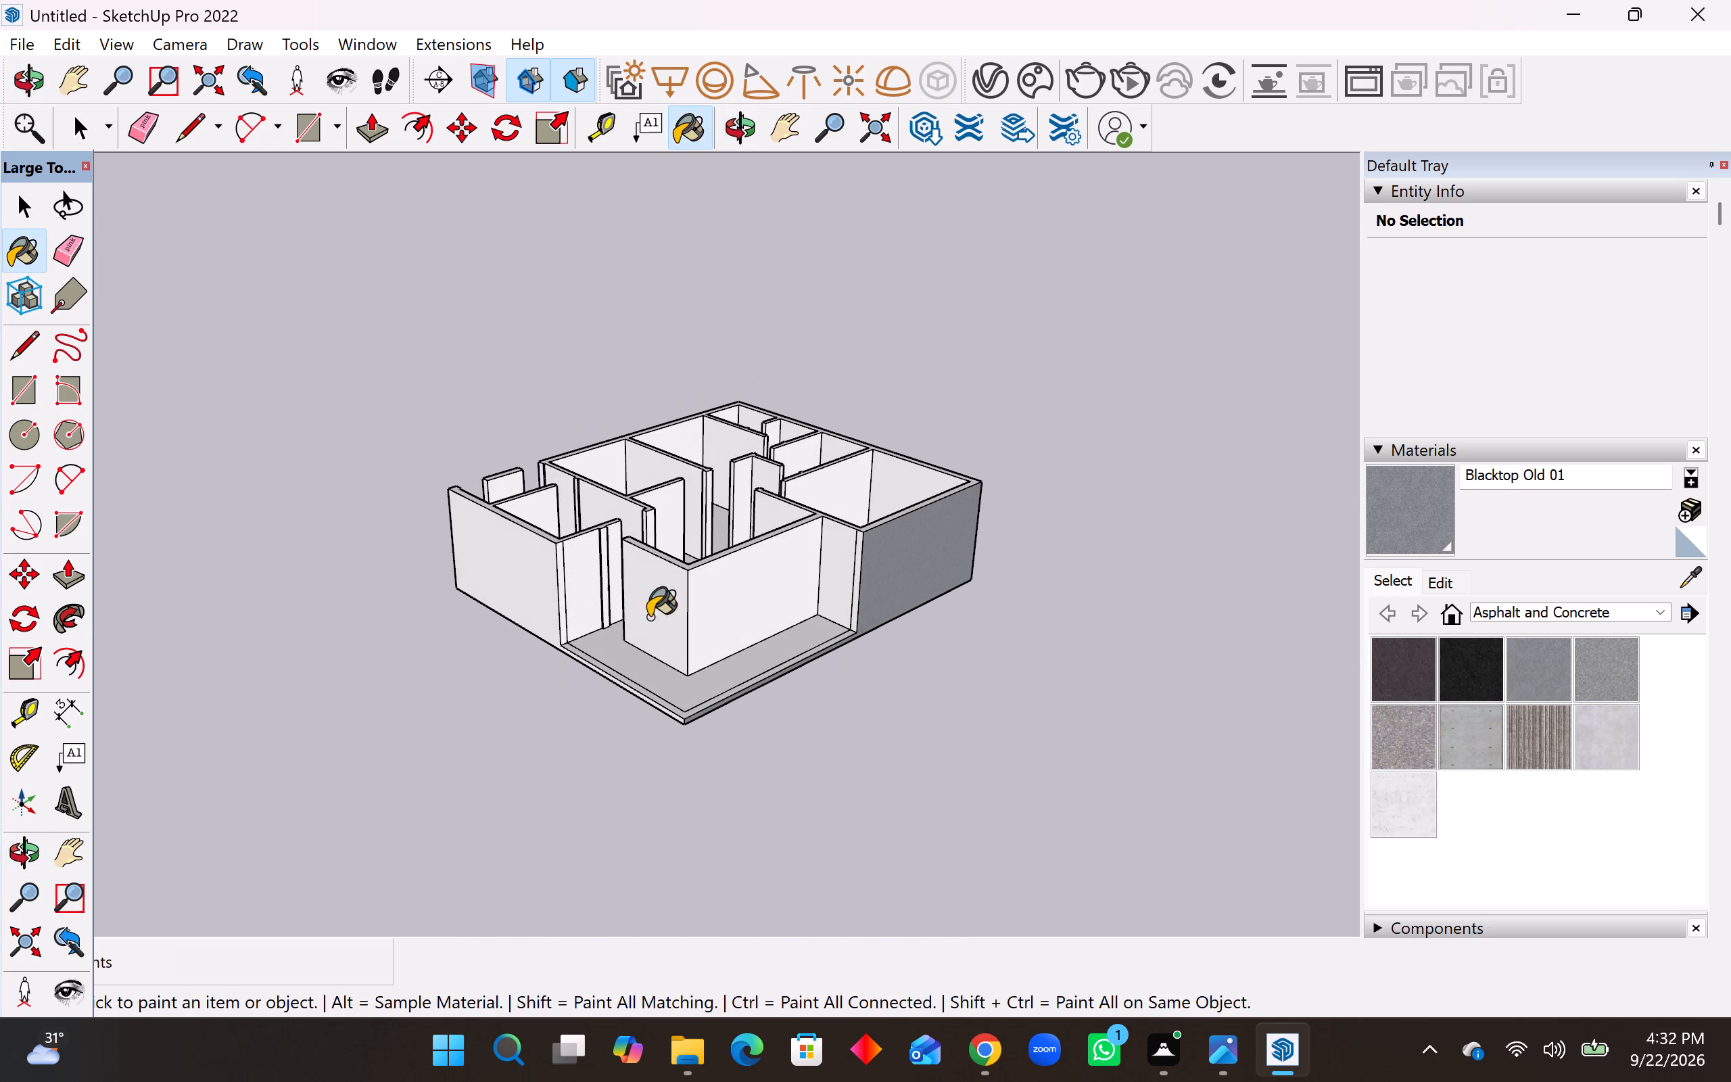
{"action": "left_click", "coordinate": [734, 606]}
{"action": "left_click", "coordinate": [661, 616]}
{"action": "left_click", "coordinate": [509, 602]}
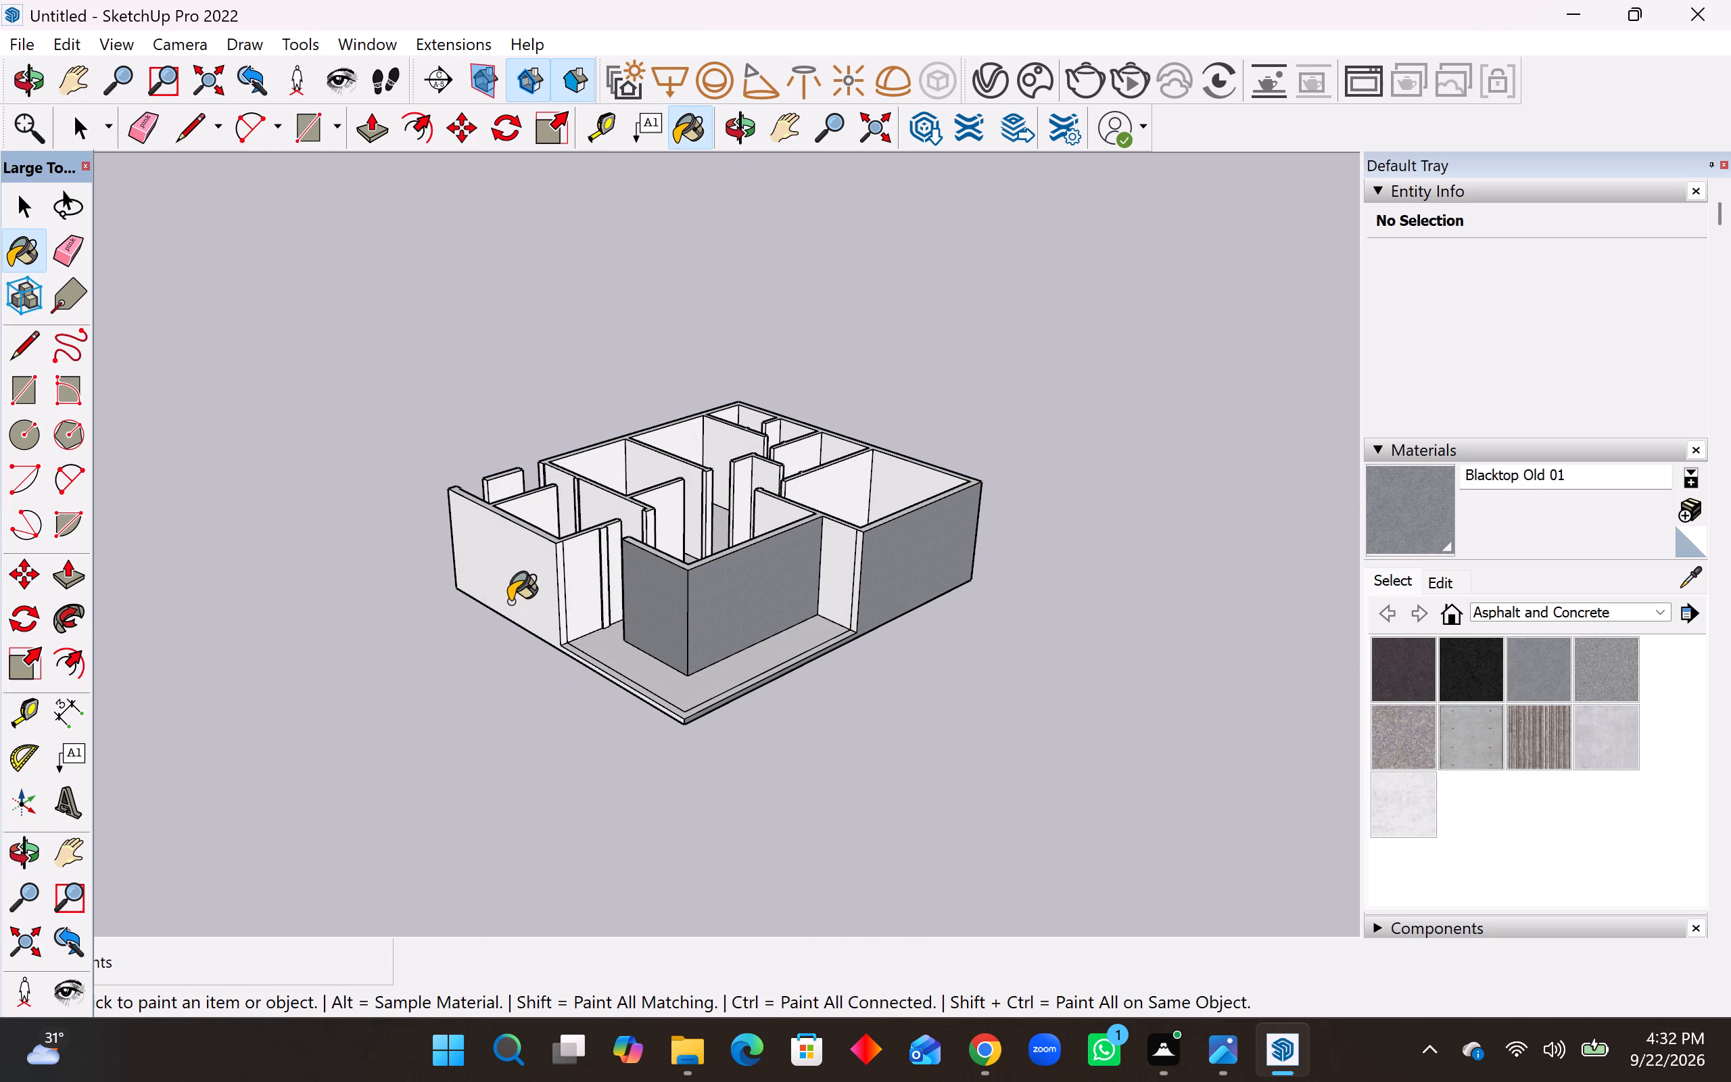
{"action": "left_click", "coordinate": [571, 596]}
Paint the left outer wall's narrow end strip and the thin jamb face beside the porch doorway with Blacktop Old 01.
{"action": "scroll", "coordinate": [573, 600], "scroll_direction": "up", "scroll_amount": 7}
{"action": "middle_click_drag", "start_coordinate": [561, 631], "coordinate": [488, 650]}
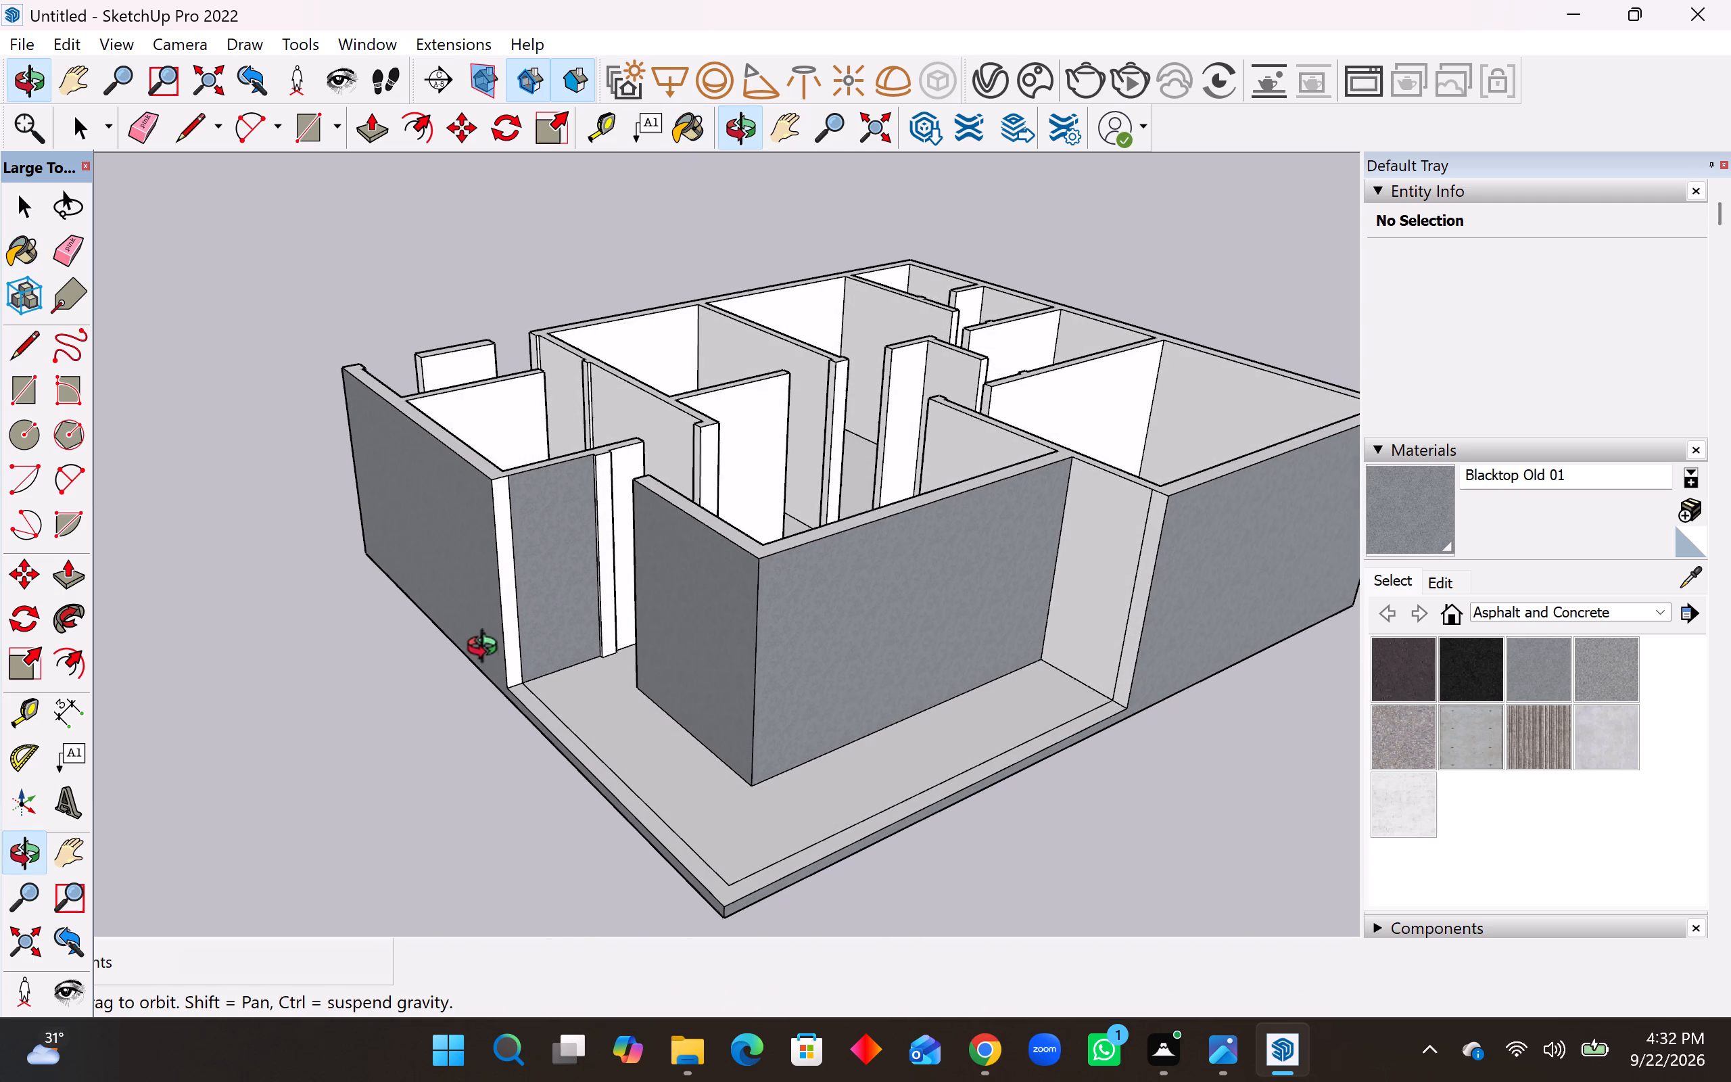
{"action": "middle_click_drag", "start_coordinate": [488, 650], "coordinate": [476, 659]}
{"action": "left_click", "coordinate": [502, 609]}
{"action": "scroll", "coordinate": [592, 573], "scroll_direction": "up", "scroll_amount": 3}
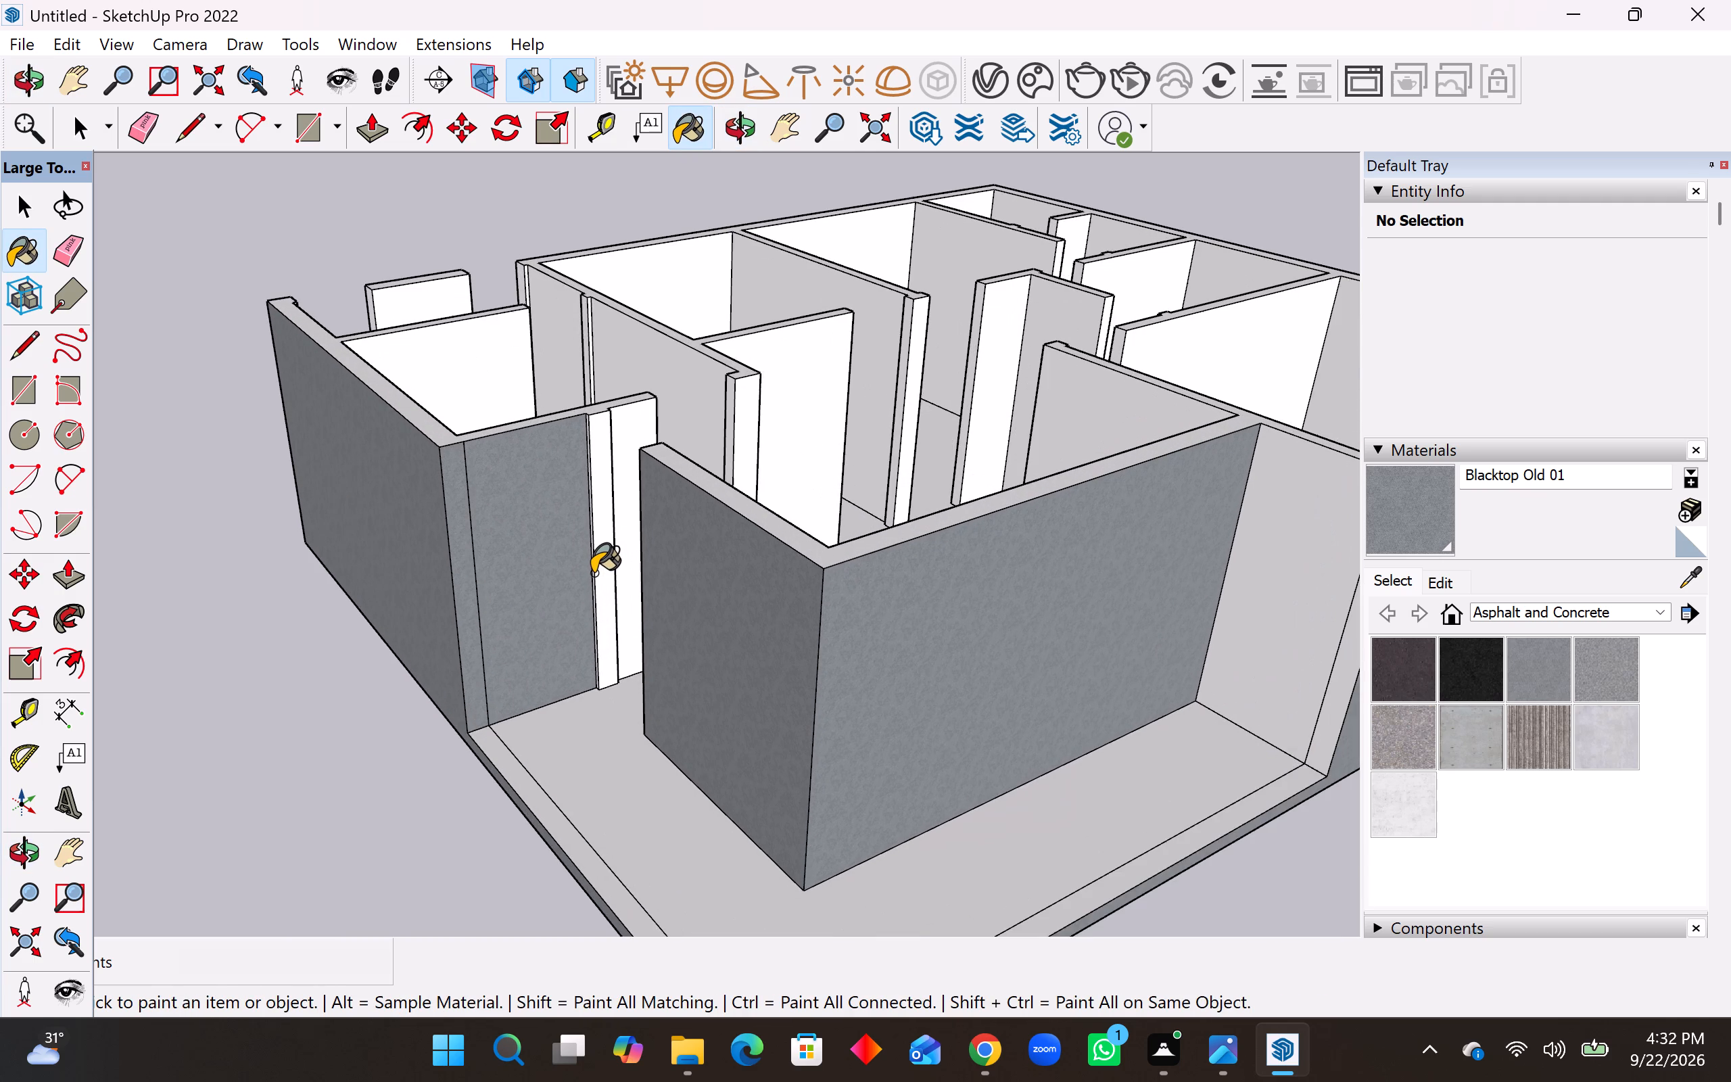
{"action": "scroll", "coordinate": [592, 573], "scroll_direction": "up", "scroll_amount": 1}
{"action": "middle_click_drag", "start_coordinate": [592, 573], "coordinate": [770, 578]}
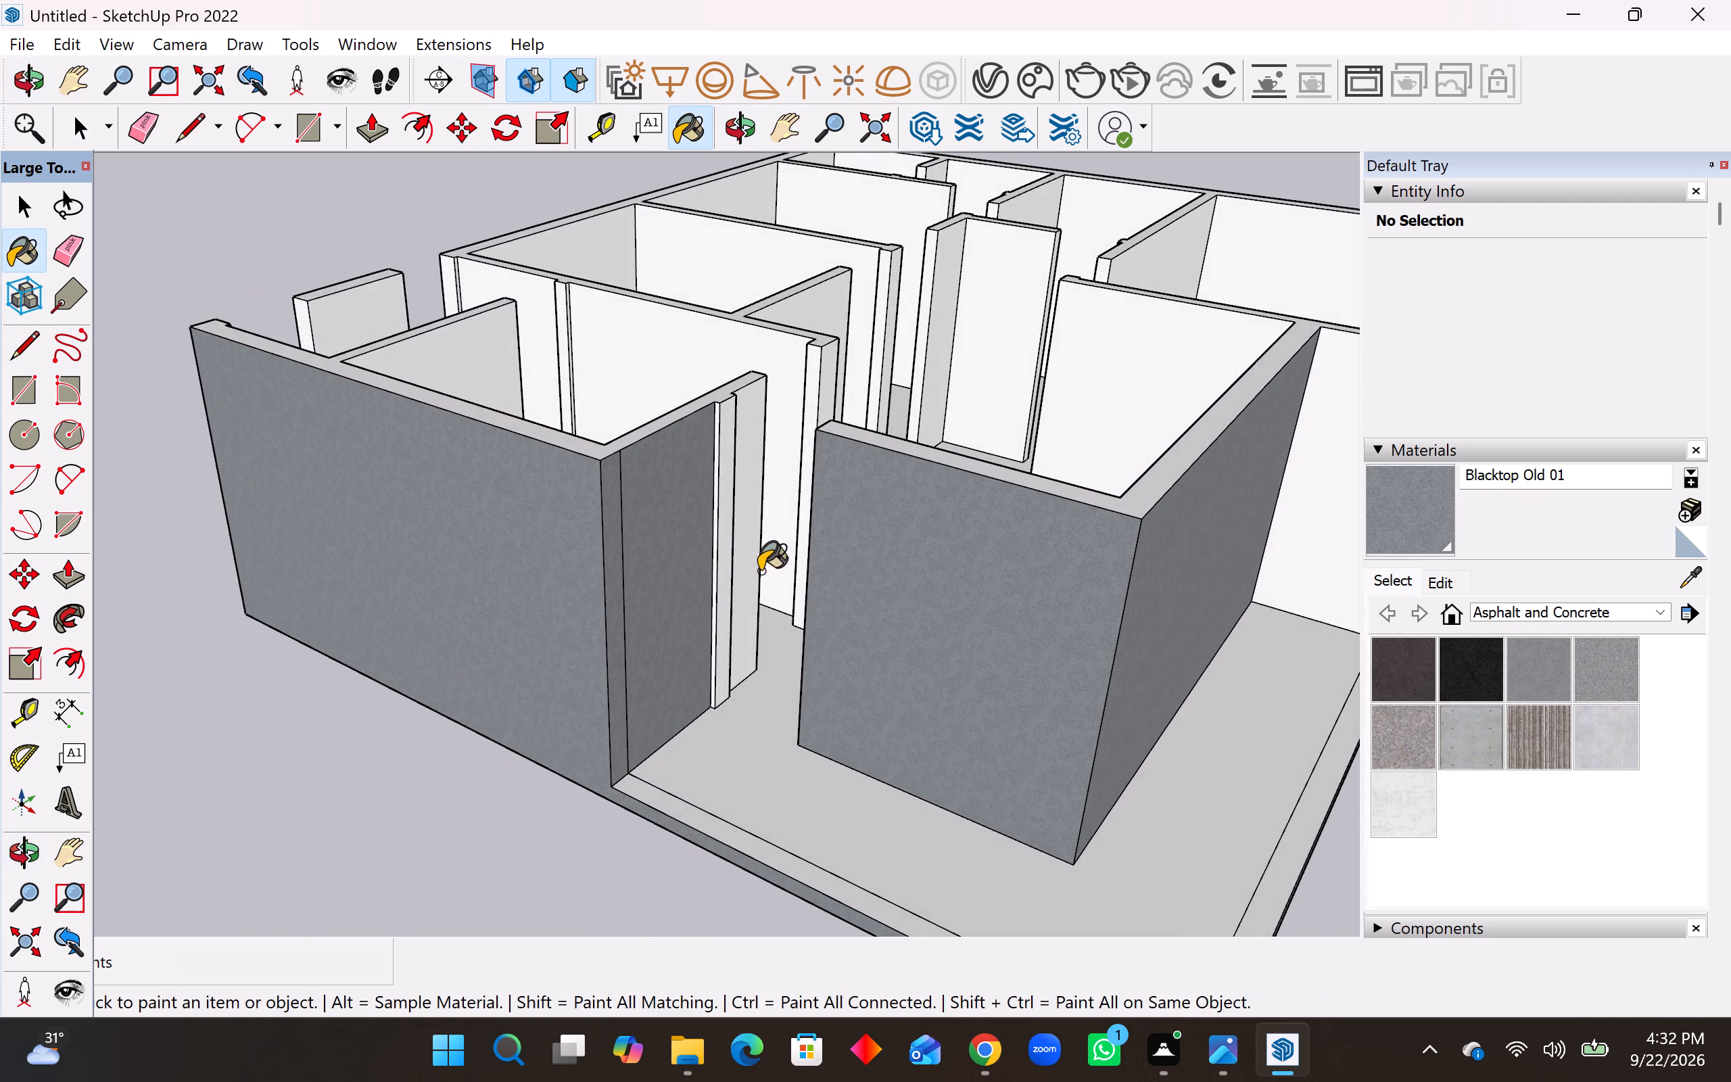
{"action": "scroll", "coordinate": [703, 562], "scroll_direction": "up", "scroll_amount": 5}
{"action": "left_click", "coordinate": [720, 561]}
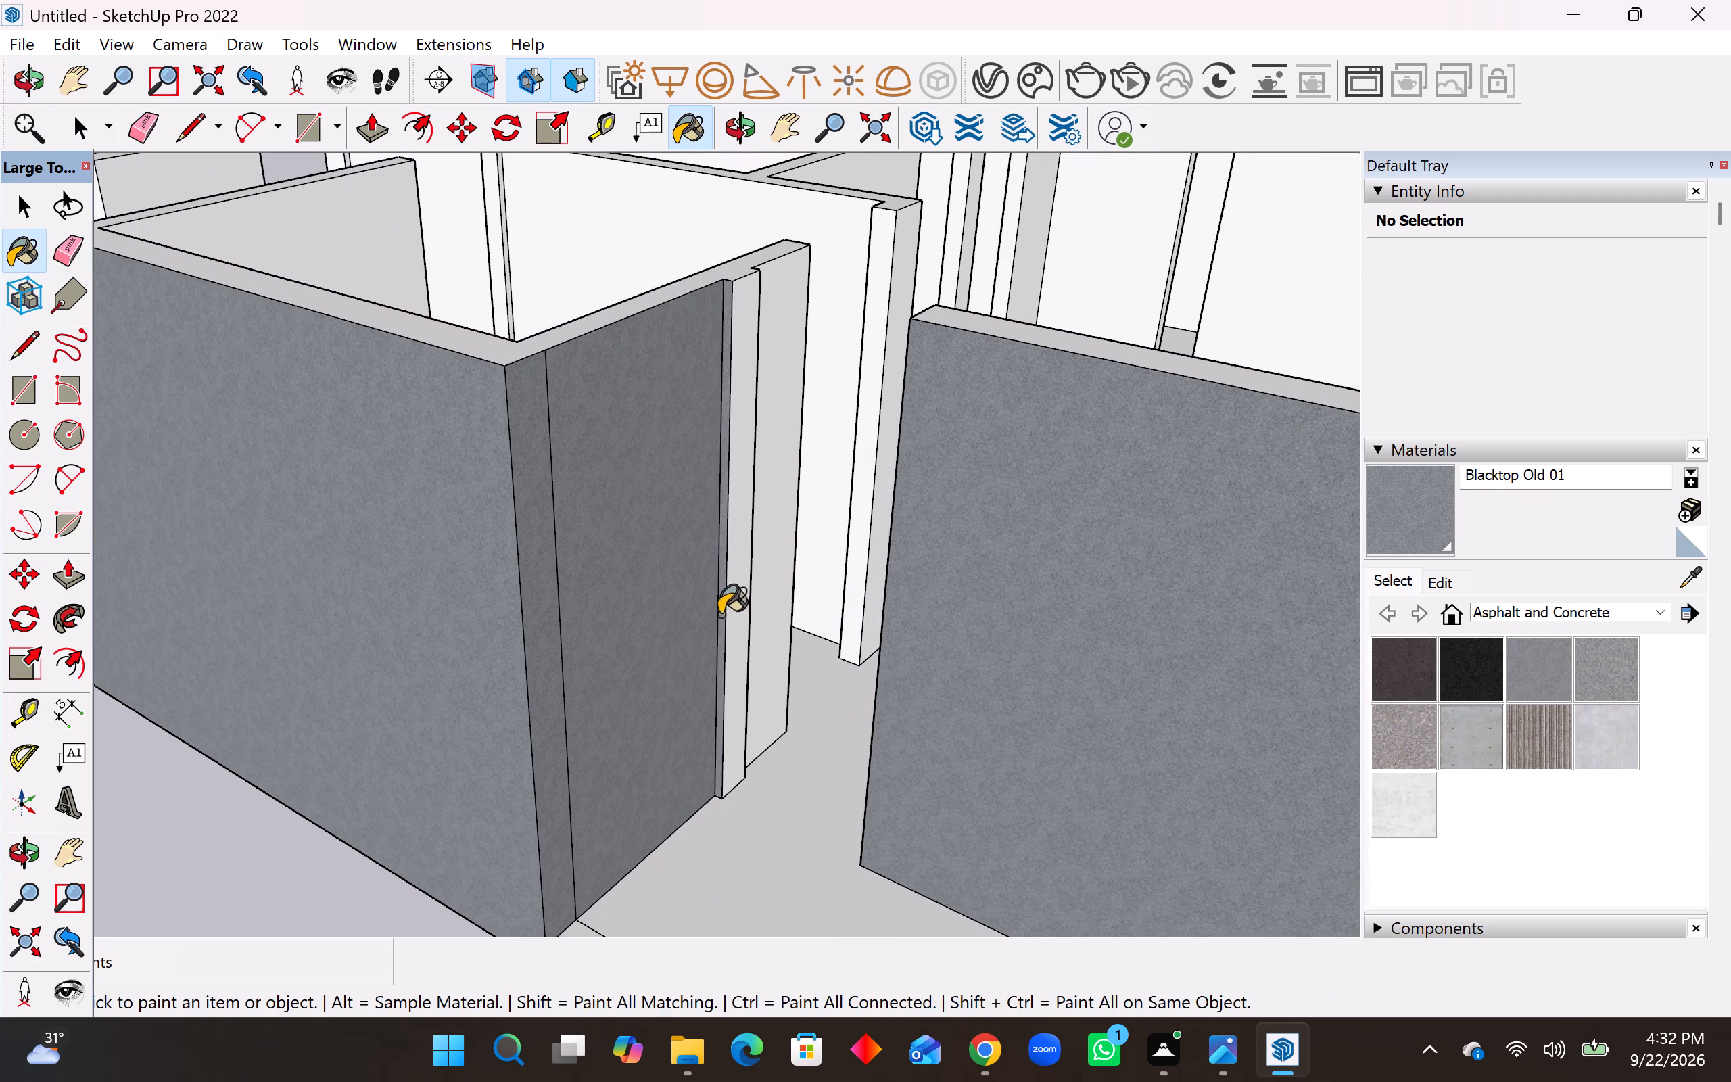
Paint the left wall's end face at the back corner and the right outer side wall with Blacktop Old 01.
{"action": "scroll", "coordinate": [701, 646], "scroll_direction": "down", "scroll_amount": 7}
{"action": "middle_click_drag", "start_coordinate": [780, 690], "coordinate": [1278, 656]}
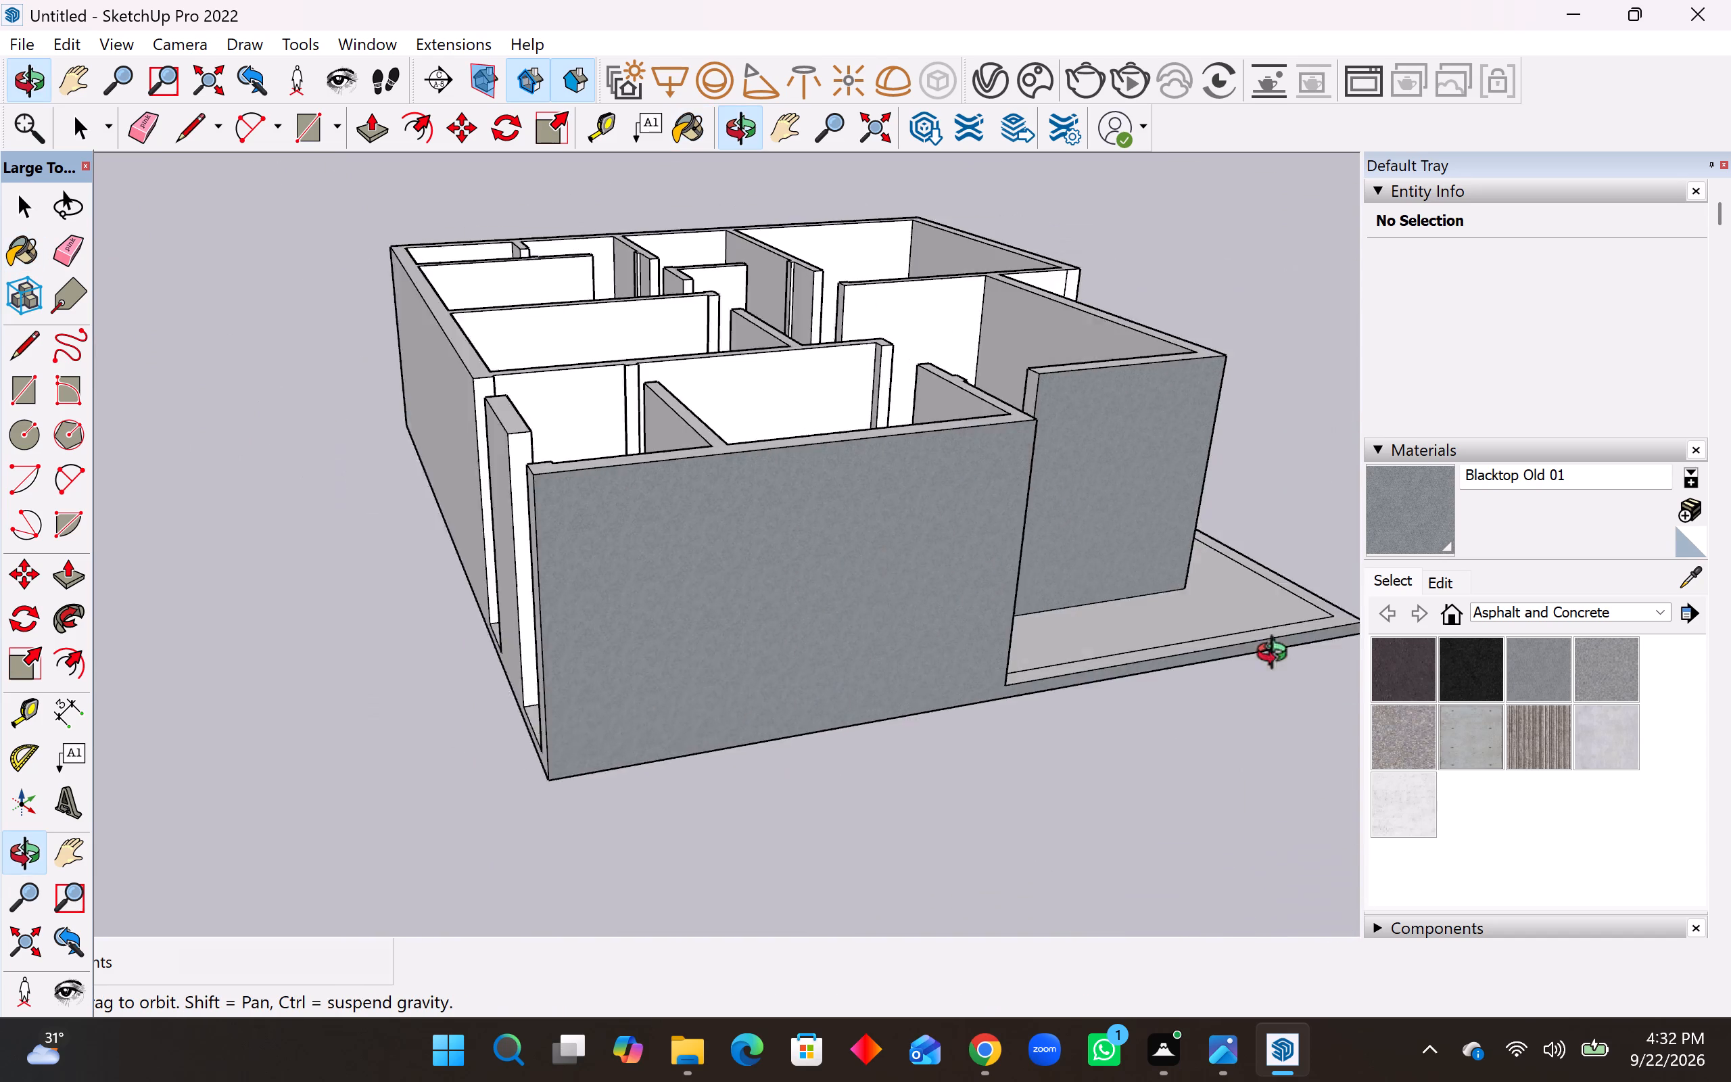
{"action": "middle_click_drag", "start_coordinate": [1278, 656], "coordinate": [1494, 646]}
{"action": "middle_click_drag", "start_coordinate": [1008, 616], "coordinate": [1375, 598]}
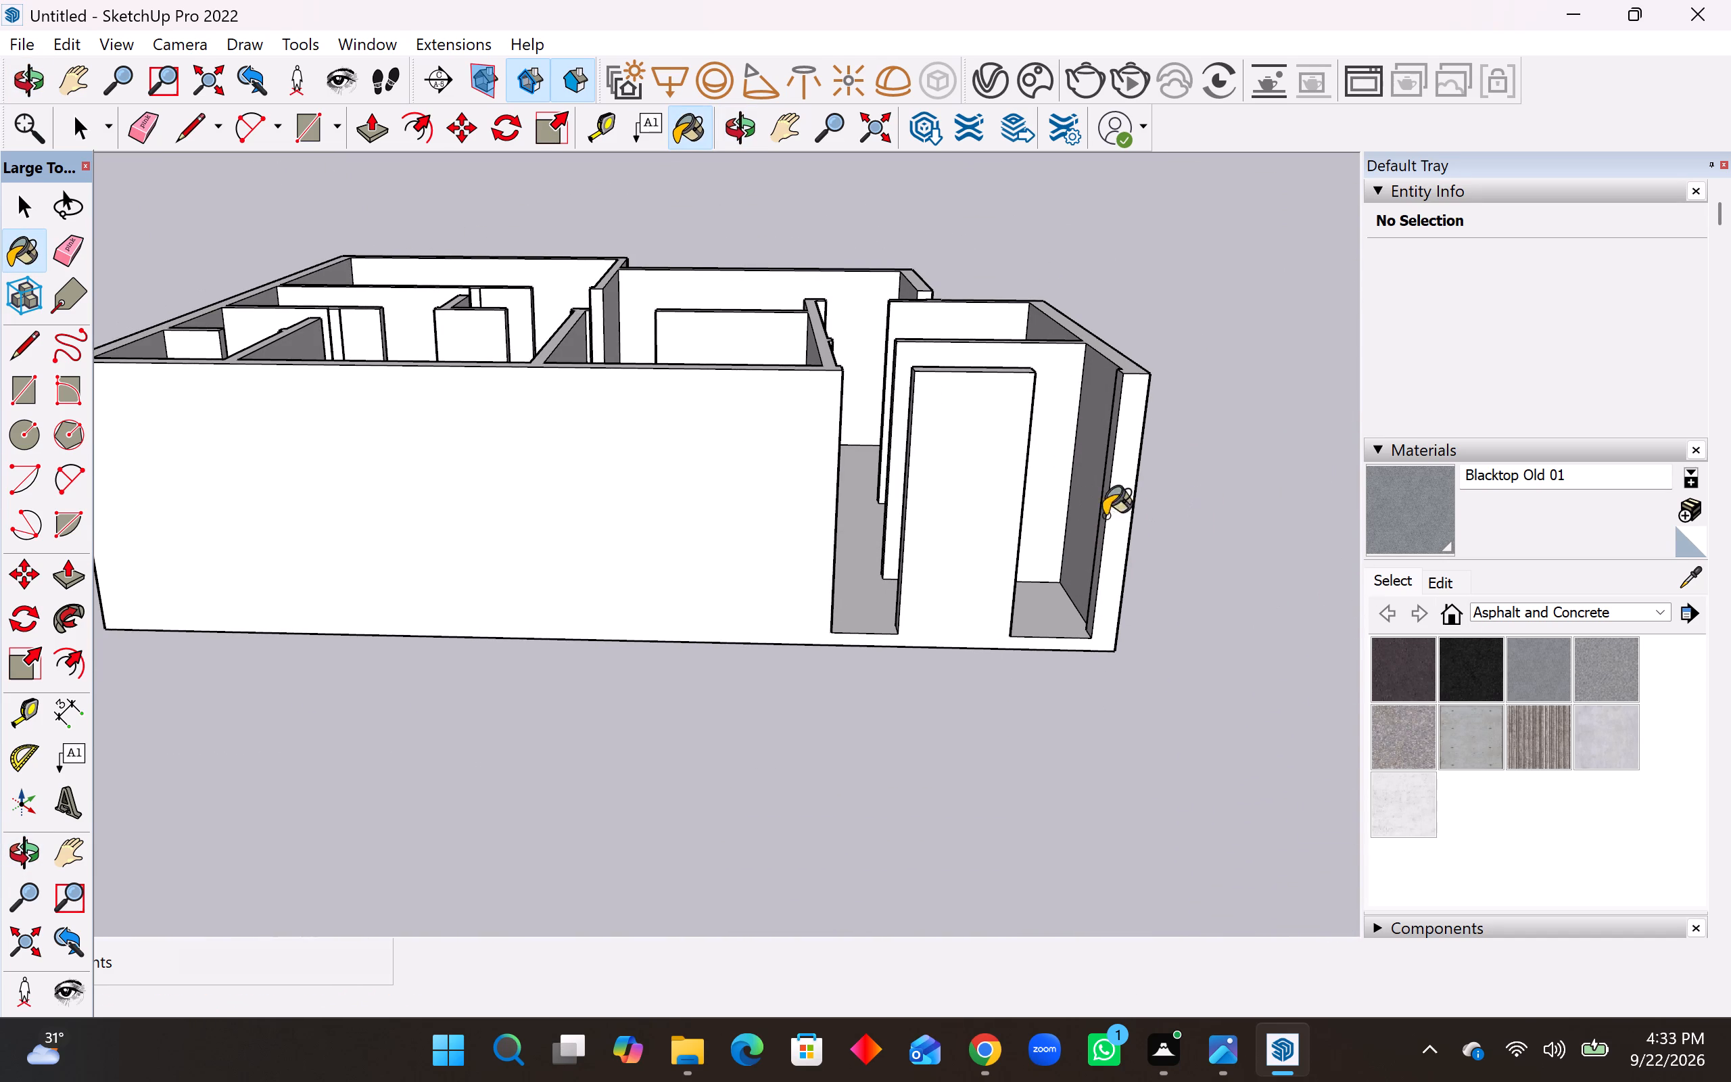
{"action": "left_click", "coordinate": [1124, 517]}
{"action": "middle_click_drag", "start_coordinate": [903, 588], "coordinate": [1517, 596]}
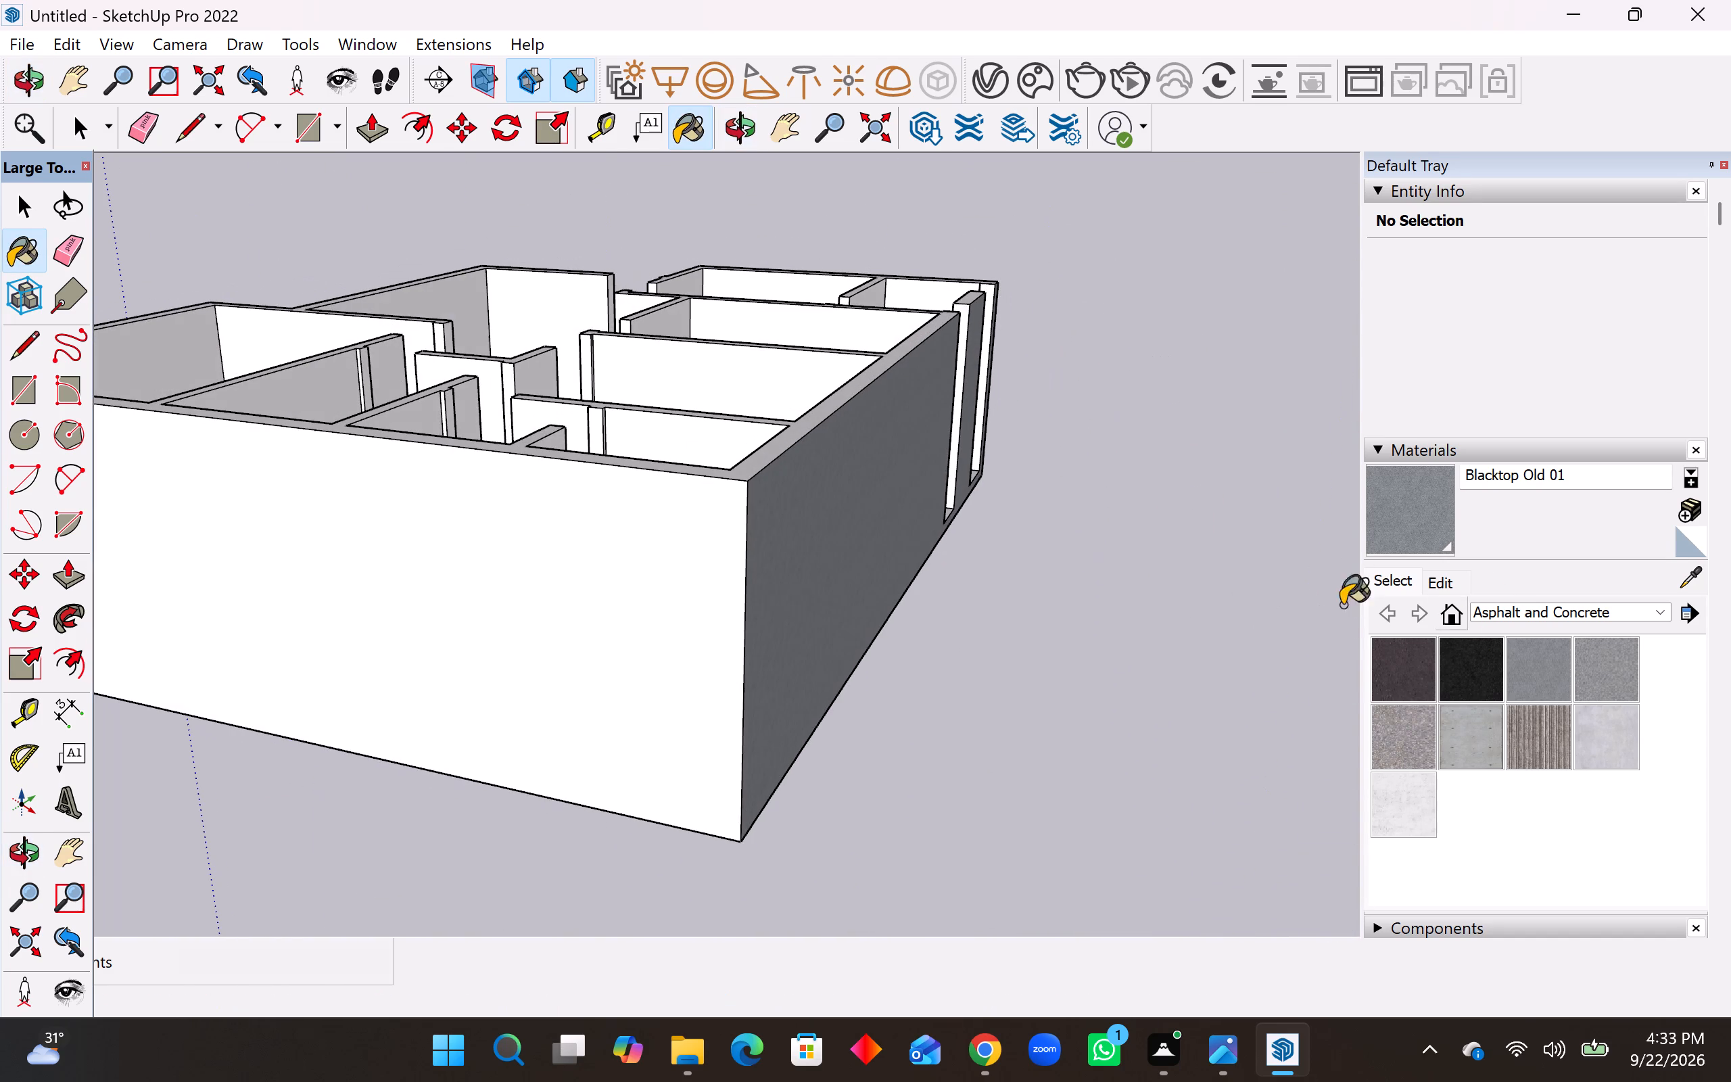
{"action": "left_click", "coordinate": [648, 626]}
Paint the porch's side wall and the narrow strip at its front end with Blacktop Old 01.
{"action": "middle_click_drag", "start_coordinate": [701, 626], "coordinate": [1406, 581]}
{"action": "middle_click_drag", "start_coordinate": [559, 580], "coordinate": [1087, 665]}
{"action": "scroll", "coordinate": [1037, 600], "scroll_direction": "down", "scroll_amount": 8}
{"action": "middle_click_drag", "start_coordinate": [971, 650], "coordinate": [1218, 672]}
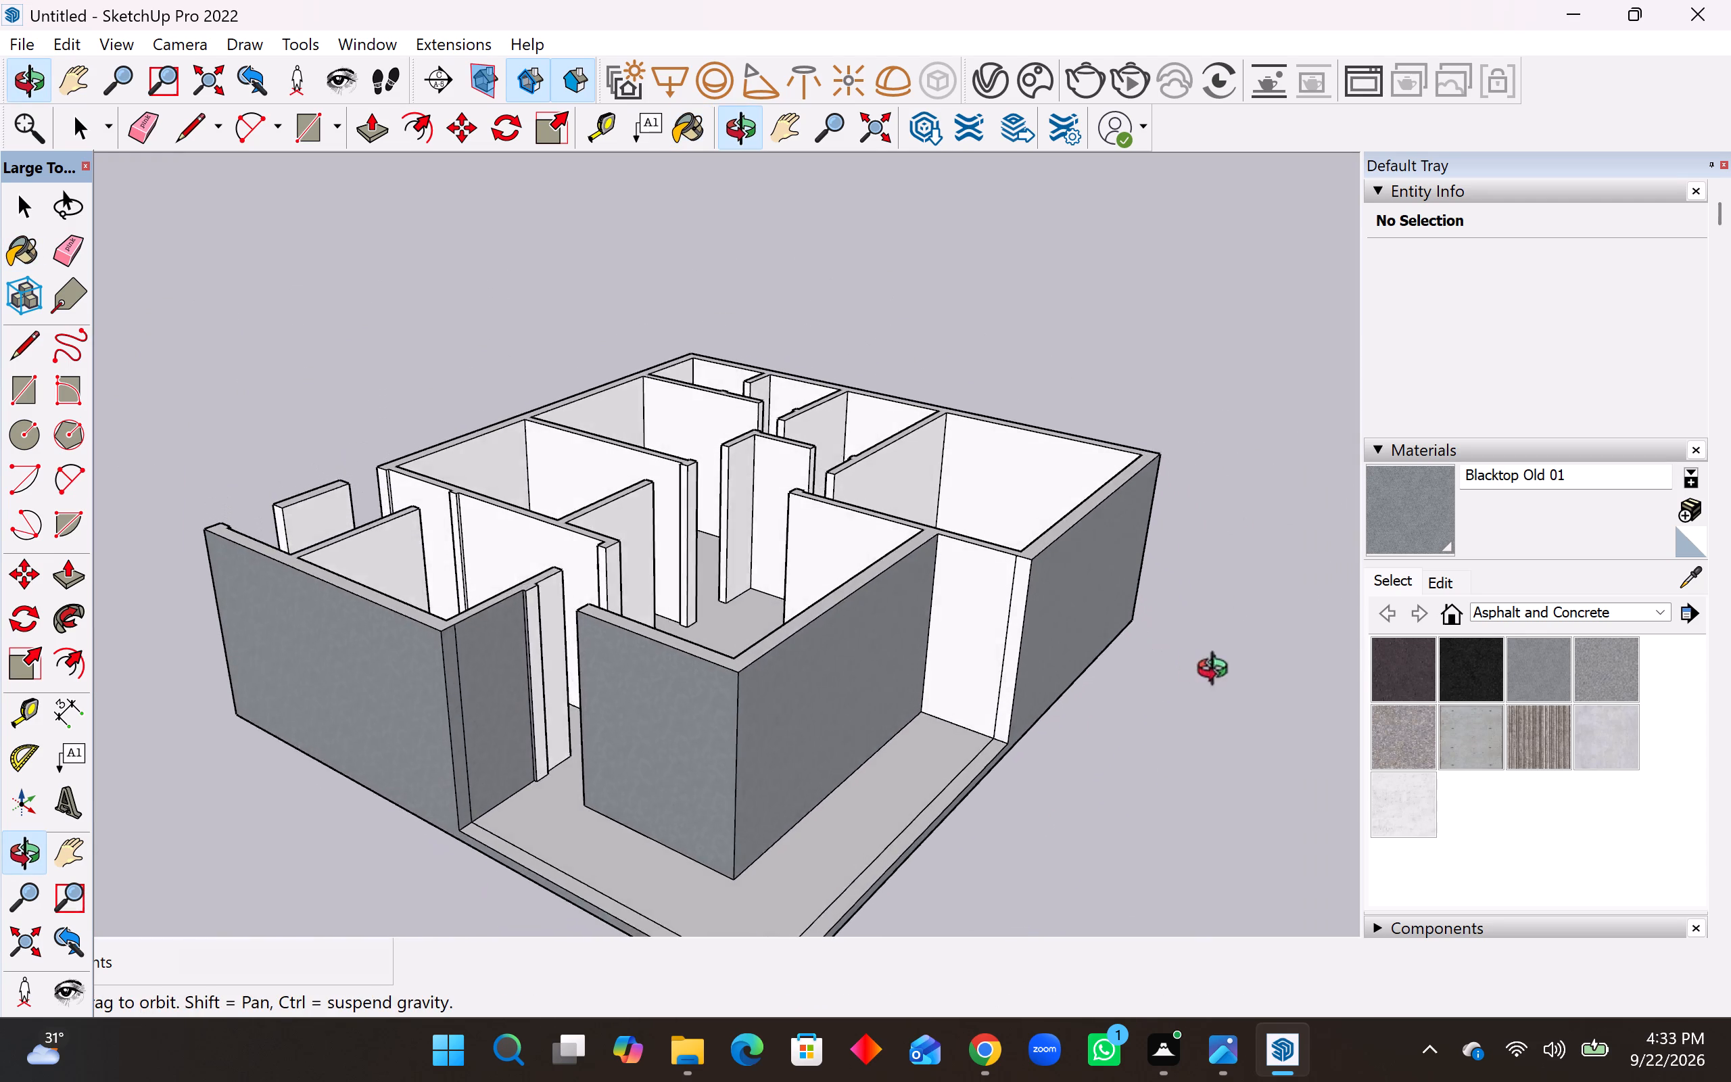
{"action": "middle_click_drag", "start_coordinate": [1218, 672], "coordinate": [1220, 672]}
{"action": "left_click", "coordinate": [993, 620]}
{"action": "left_click", "coordinate": [1030, 636]}
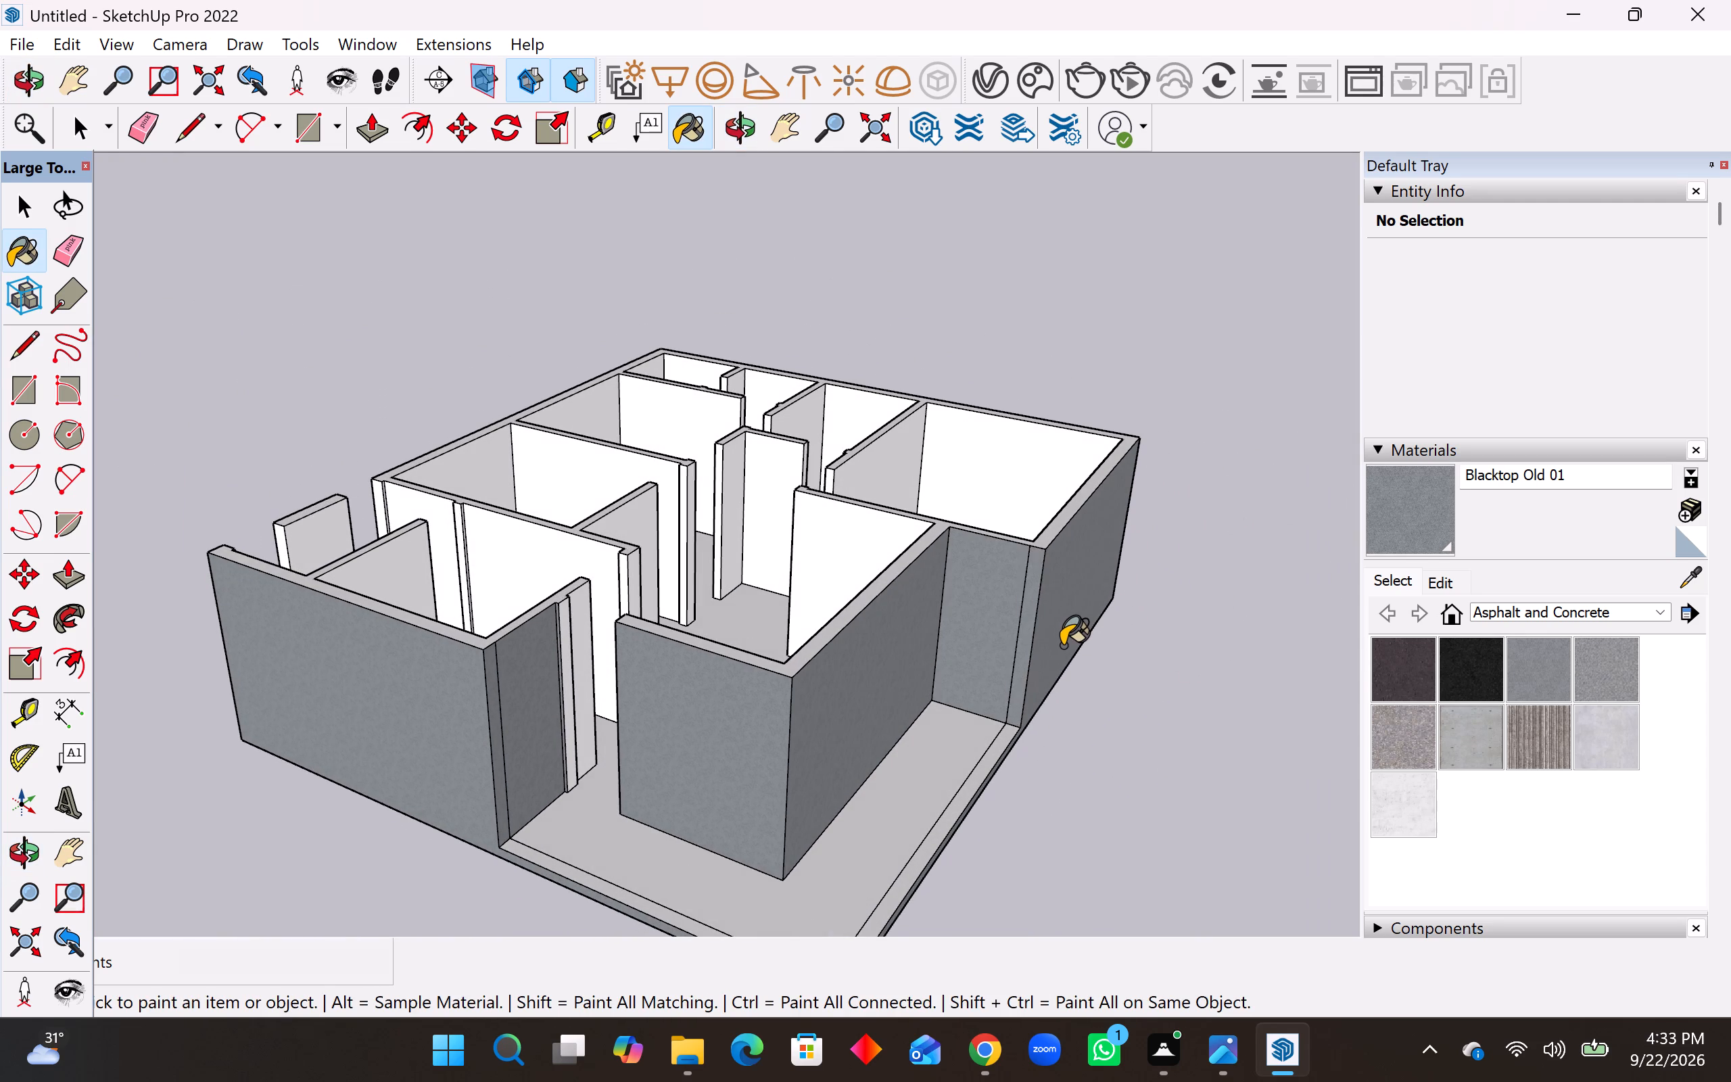
{"action": "scroll", "coordinate": [1062, 646], "scroll_direction": "down", "scroll_amount": 3}
{"action": "key", "text": "space"}
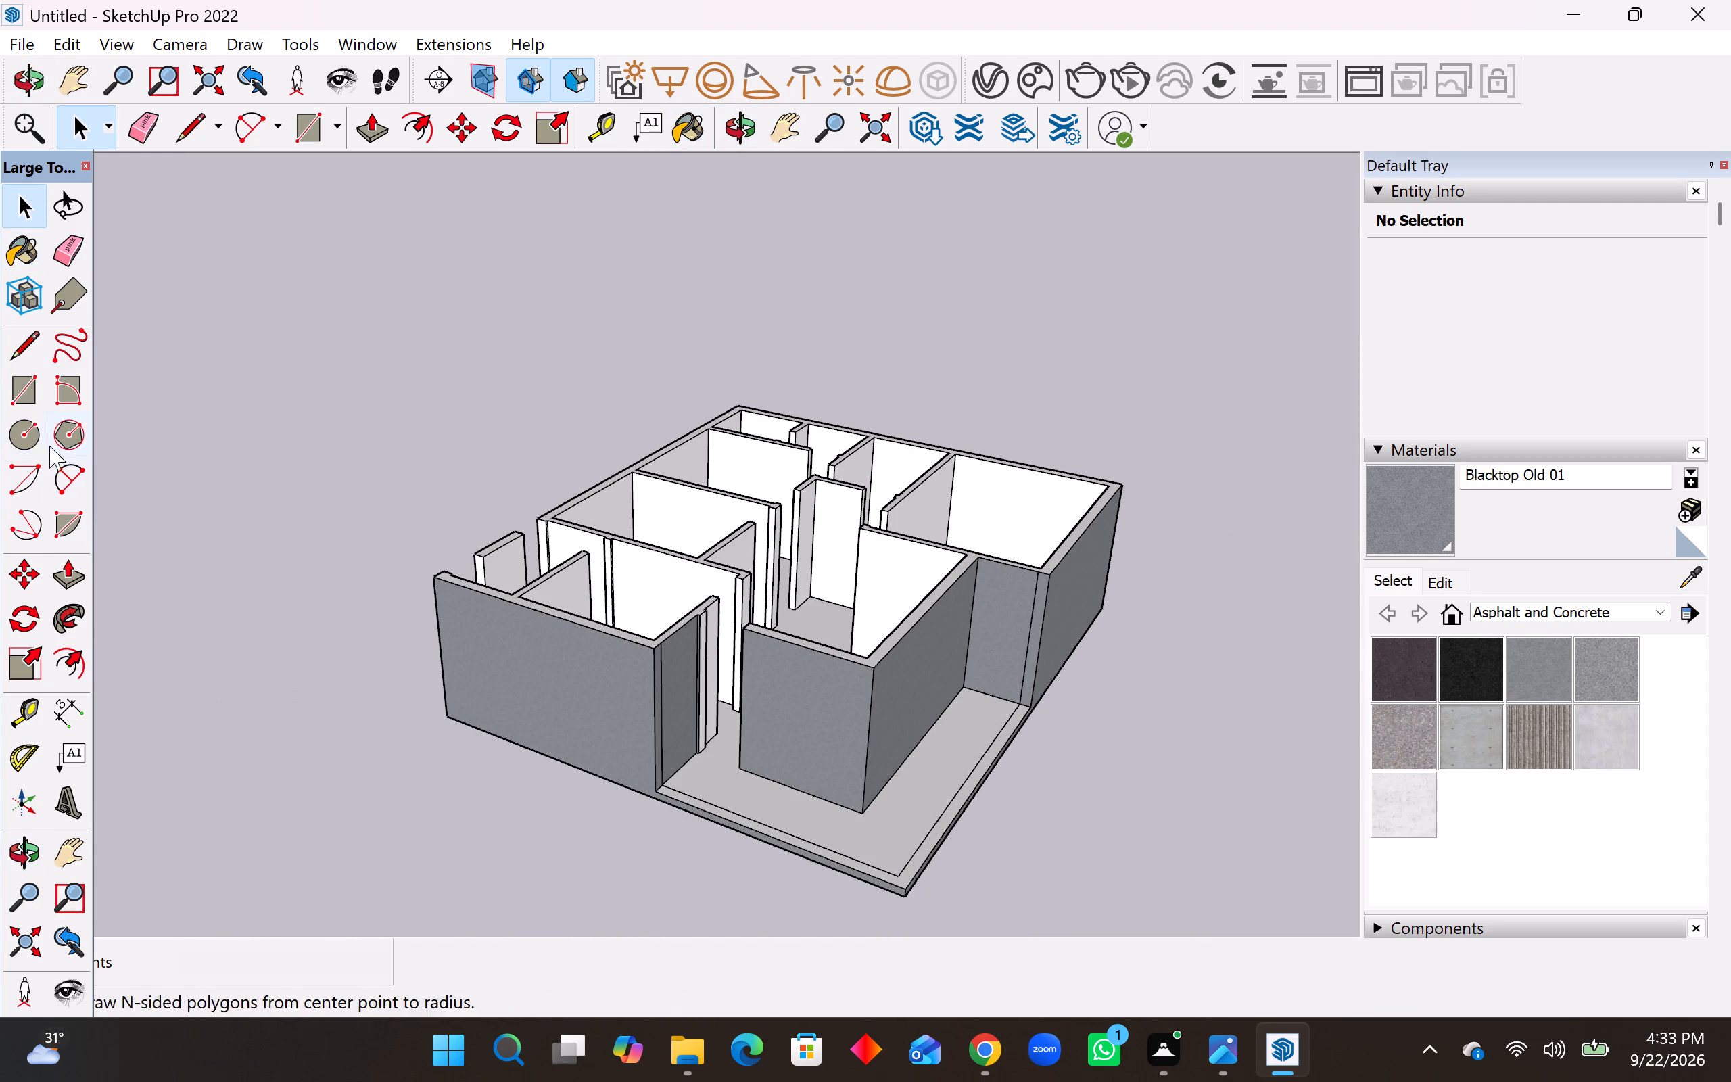
Erase the vertical edge separating the left outer wall's end strip from the back-left room's porch-facing wall.
{"action": "left_click", "coordinate": [75, 252]}
{"action": "scroll", "coordinate": [701, 720], "scroll_direction": "up", "scroll_amount": 7}
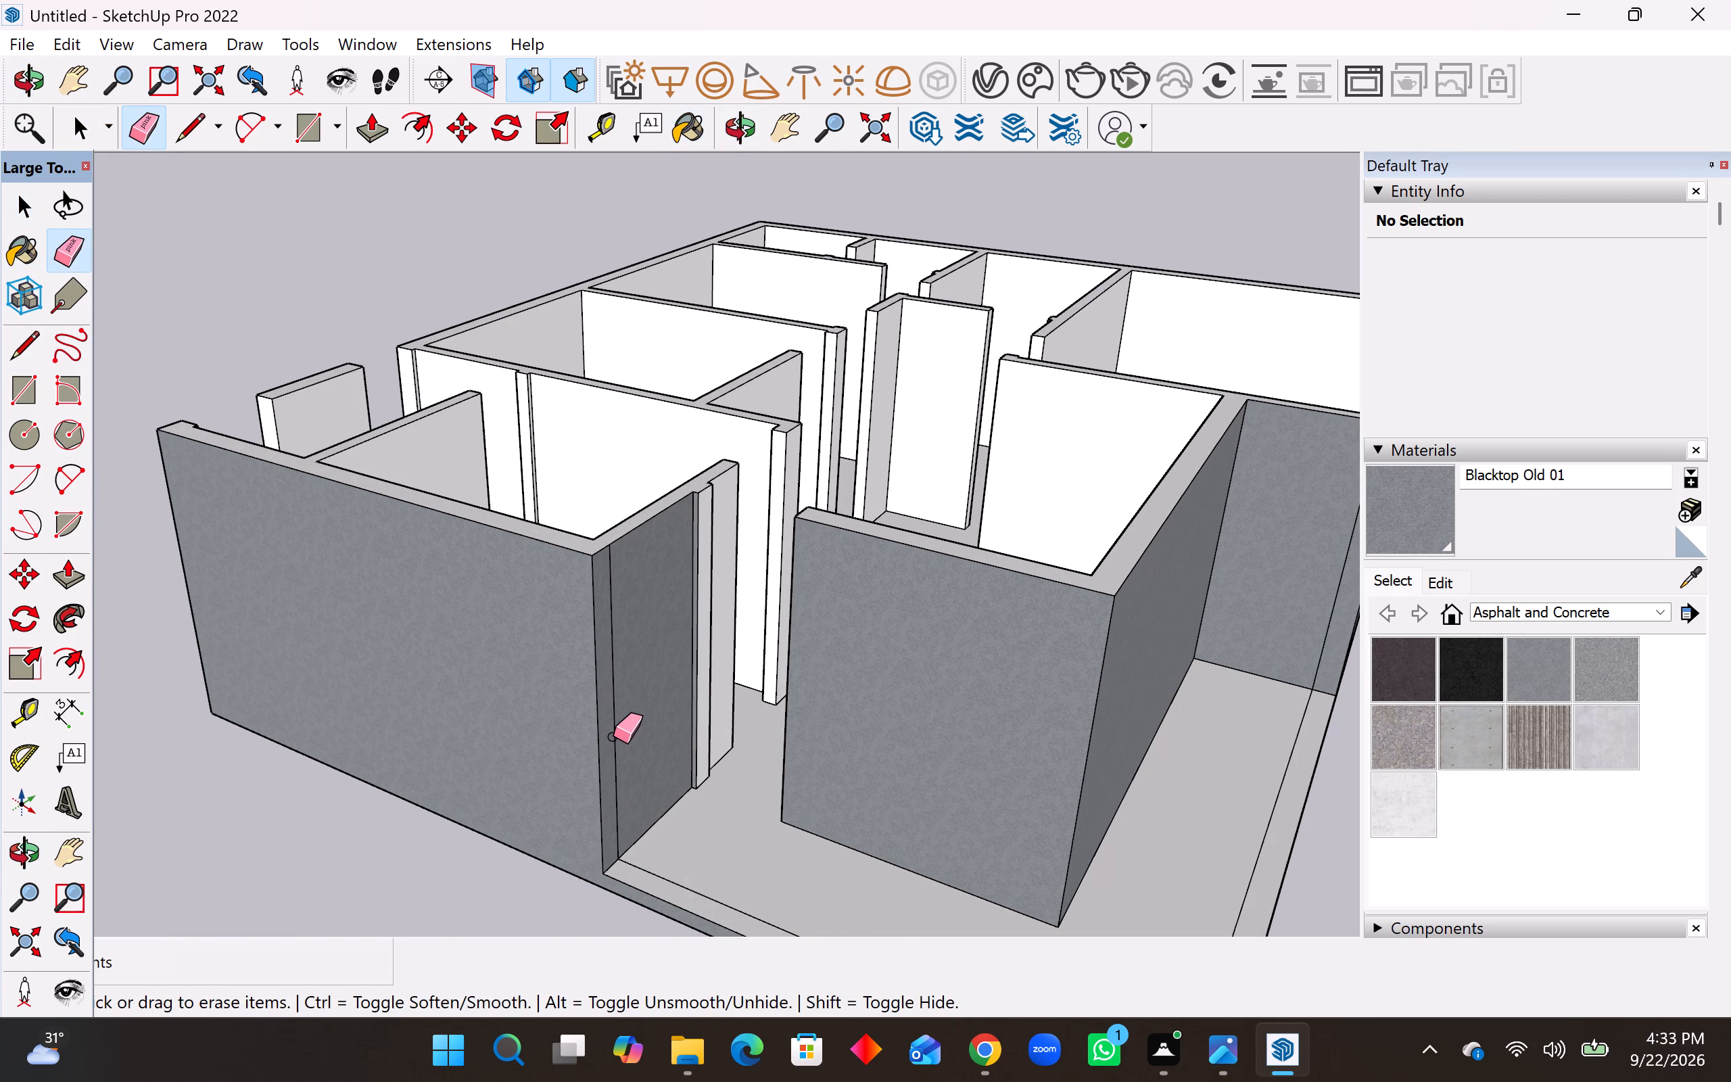
{"action": "left_click_drag", "start_coordinate": [614, 736], "coordinate": [636, 728]}
{"action": "scroll", "coordinate": [696, 720], "scroll_direction": "up", "scroll_amount": 4}
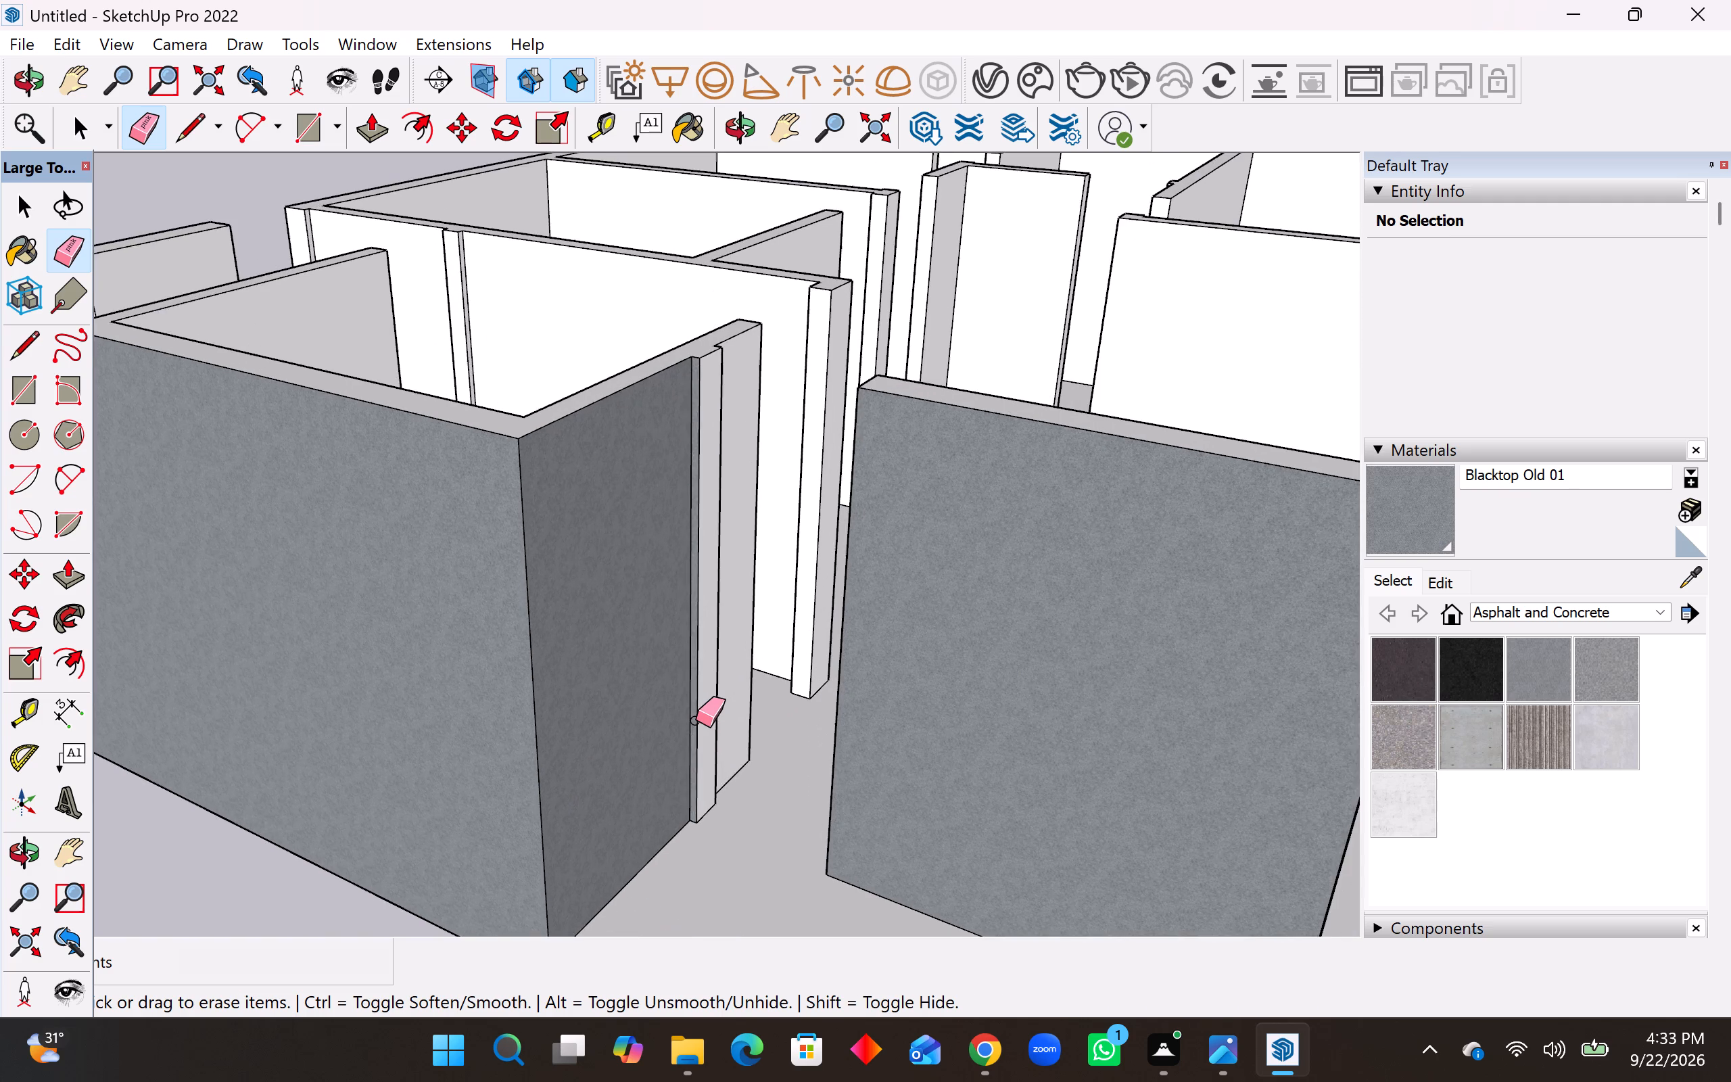
Erase the vertical edge separating the porch's side wall from the narrow strip at its front end.
{"action": "scroll", "coordinate": [598, 747], "scroll_direction": "down", "scroll_amount": 10}
{"action": "scroll", "coordinate": [1138, 717], "scroll_direction": "up", "scroll_amount": 4}
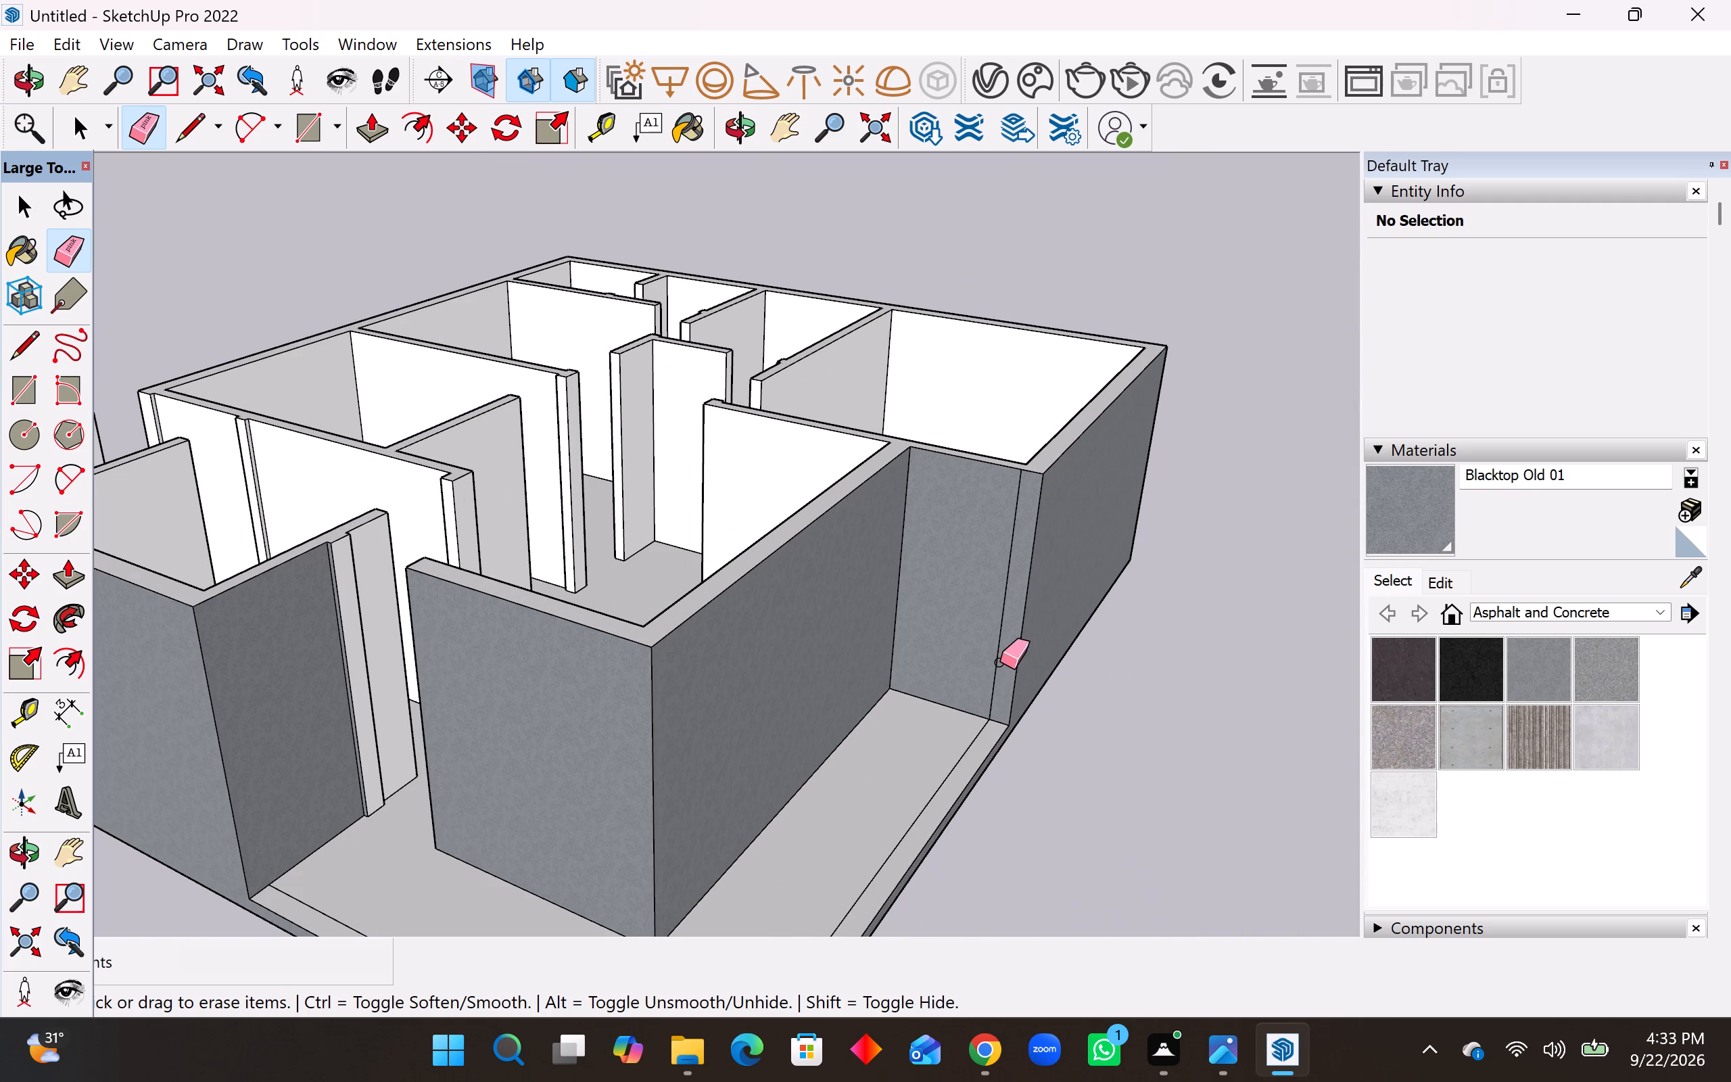
{"action": "left_click_drag", "start_coordinate": [995, 656], "coordinate": [1007, 659]}
{"action": "scroll", "coordinate": [999, 711], "scroll_direction": "down", "scroll_amount": 3}
{"action": "key", "text": "space"}
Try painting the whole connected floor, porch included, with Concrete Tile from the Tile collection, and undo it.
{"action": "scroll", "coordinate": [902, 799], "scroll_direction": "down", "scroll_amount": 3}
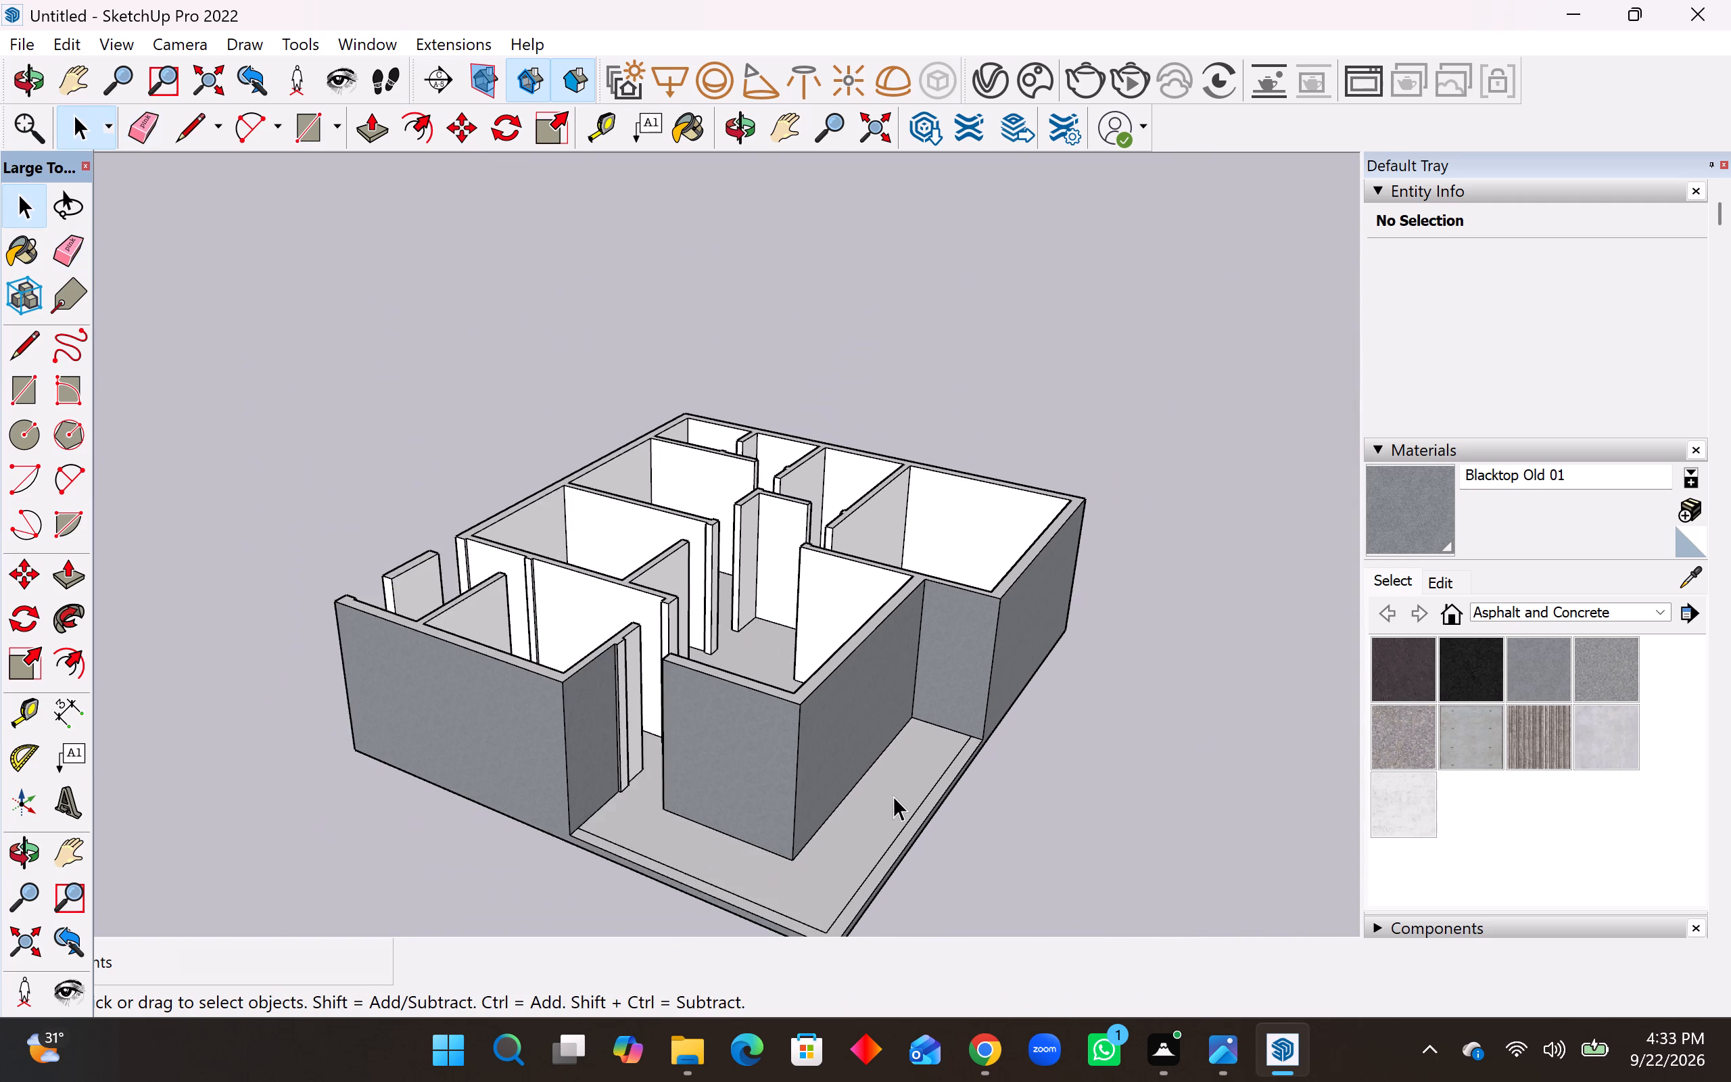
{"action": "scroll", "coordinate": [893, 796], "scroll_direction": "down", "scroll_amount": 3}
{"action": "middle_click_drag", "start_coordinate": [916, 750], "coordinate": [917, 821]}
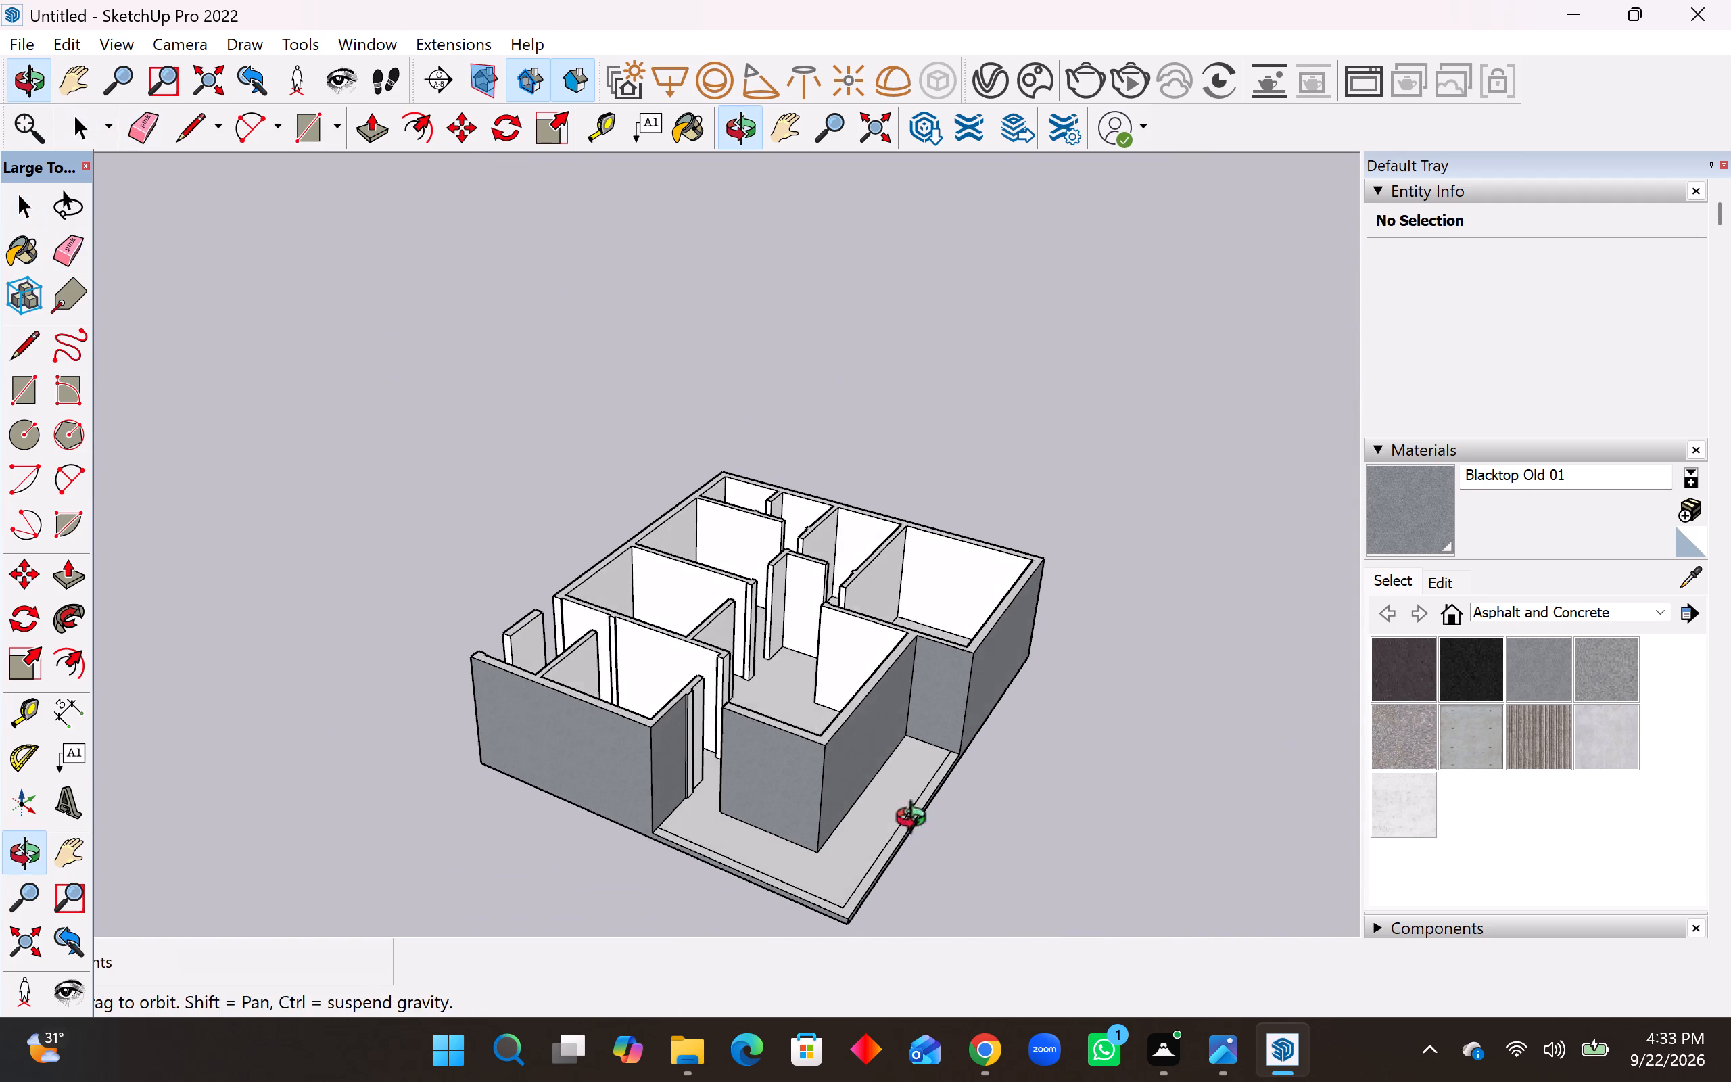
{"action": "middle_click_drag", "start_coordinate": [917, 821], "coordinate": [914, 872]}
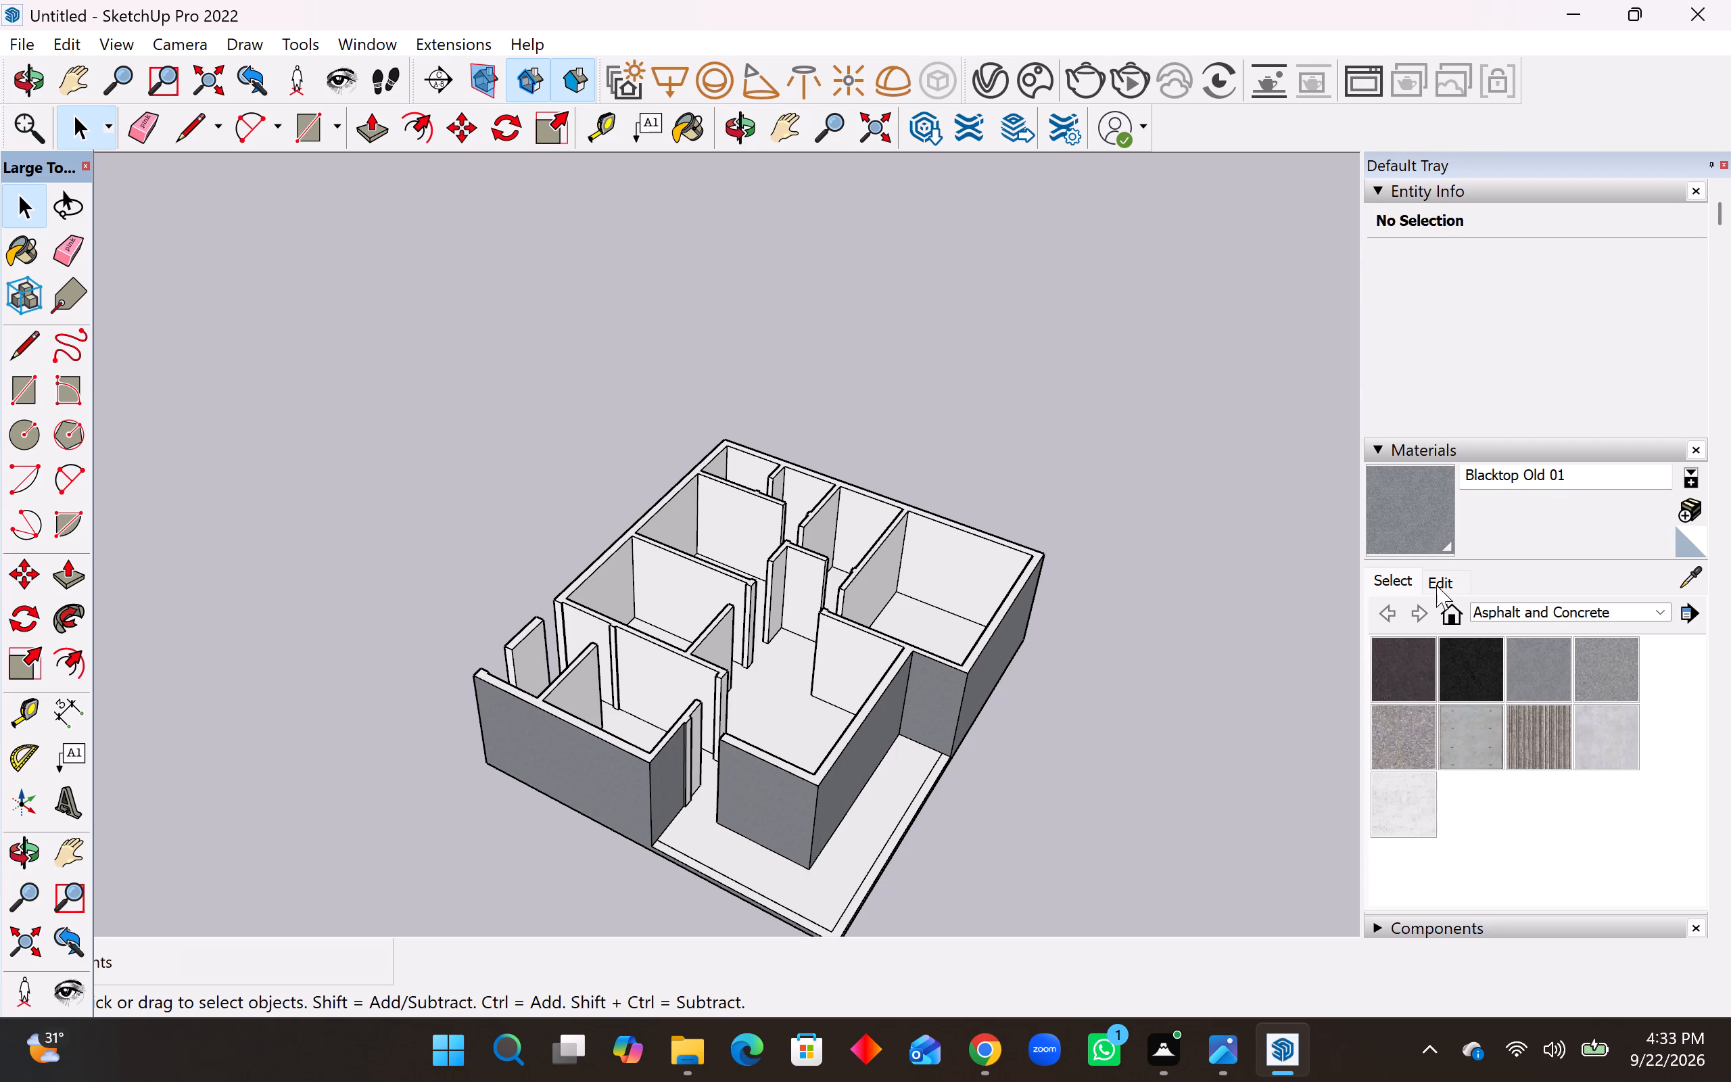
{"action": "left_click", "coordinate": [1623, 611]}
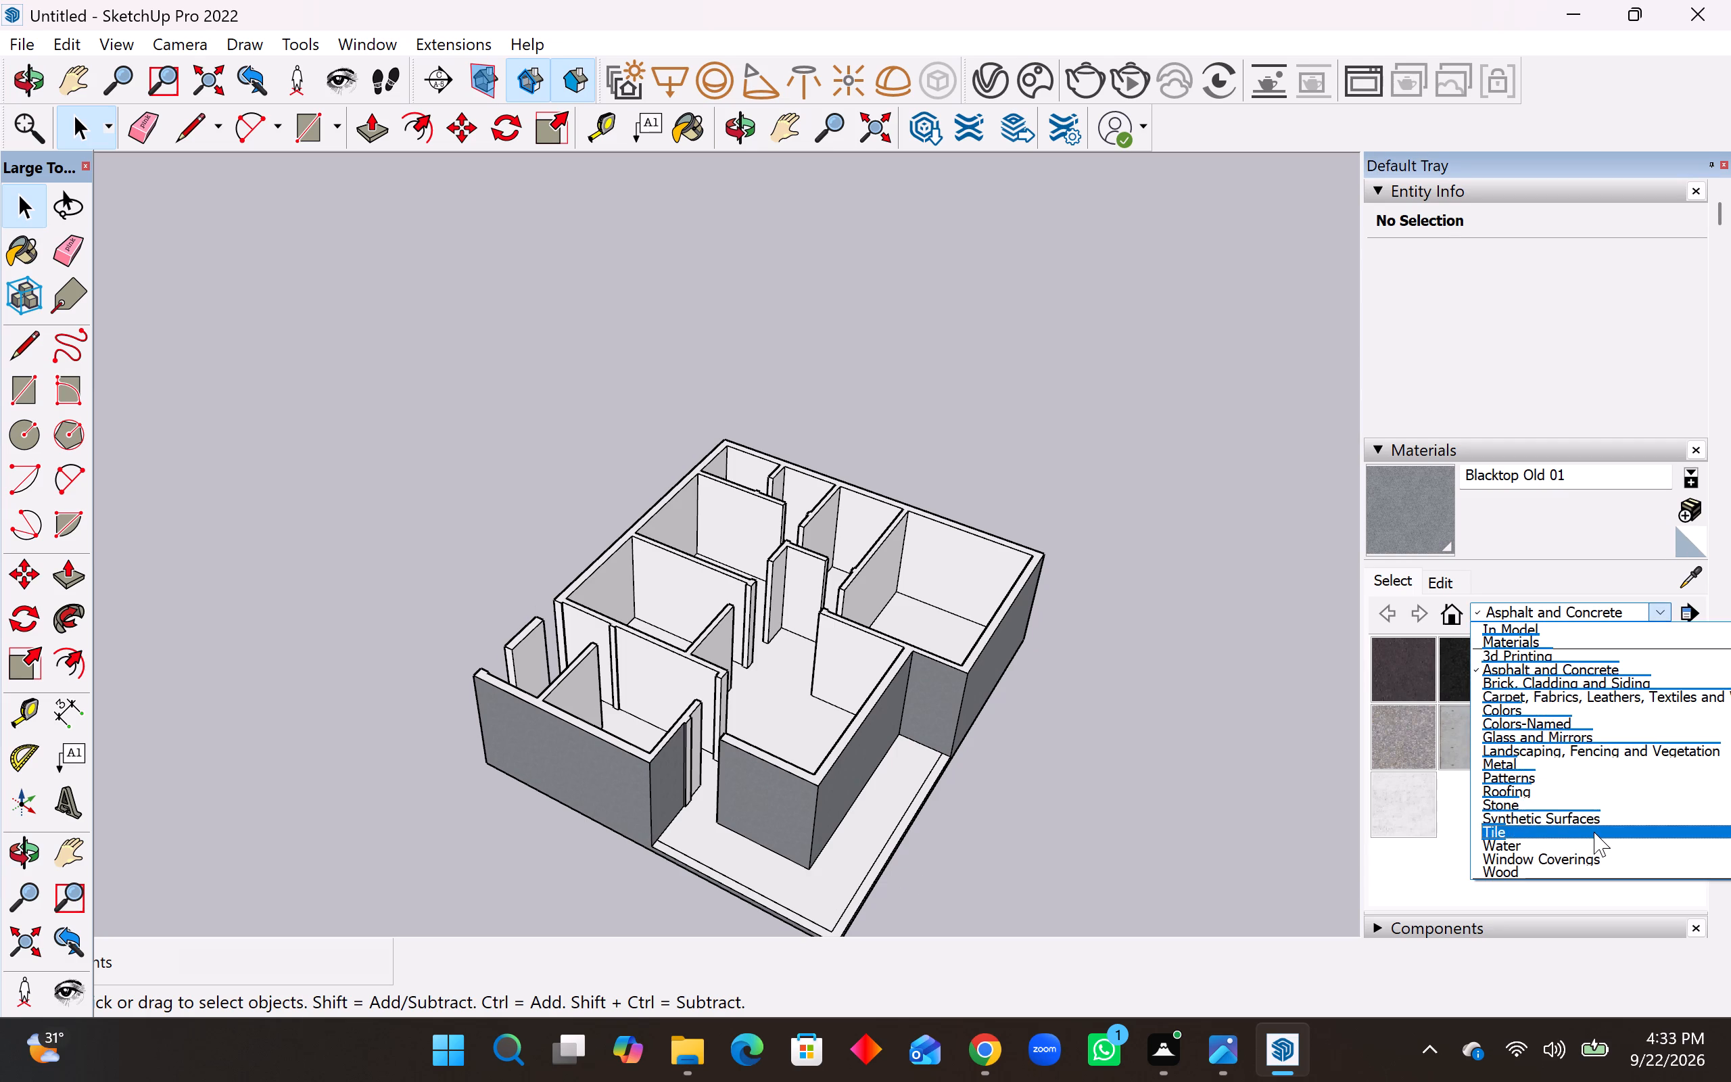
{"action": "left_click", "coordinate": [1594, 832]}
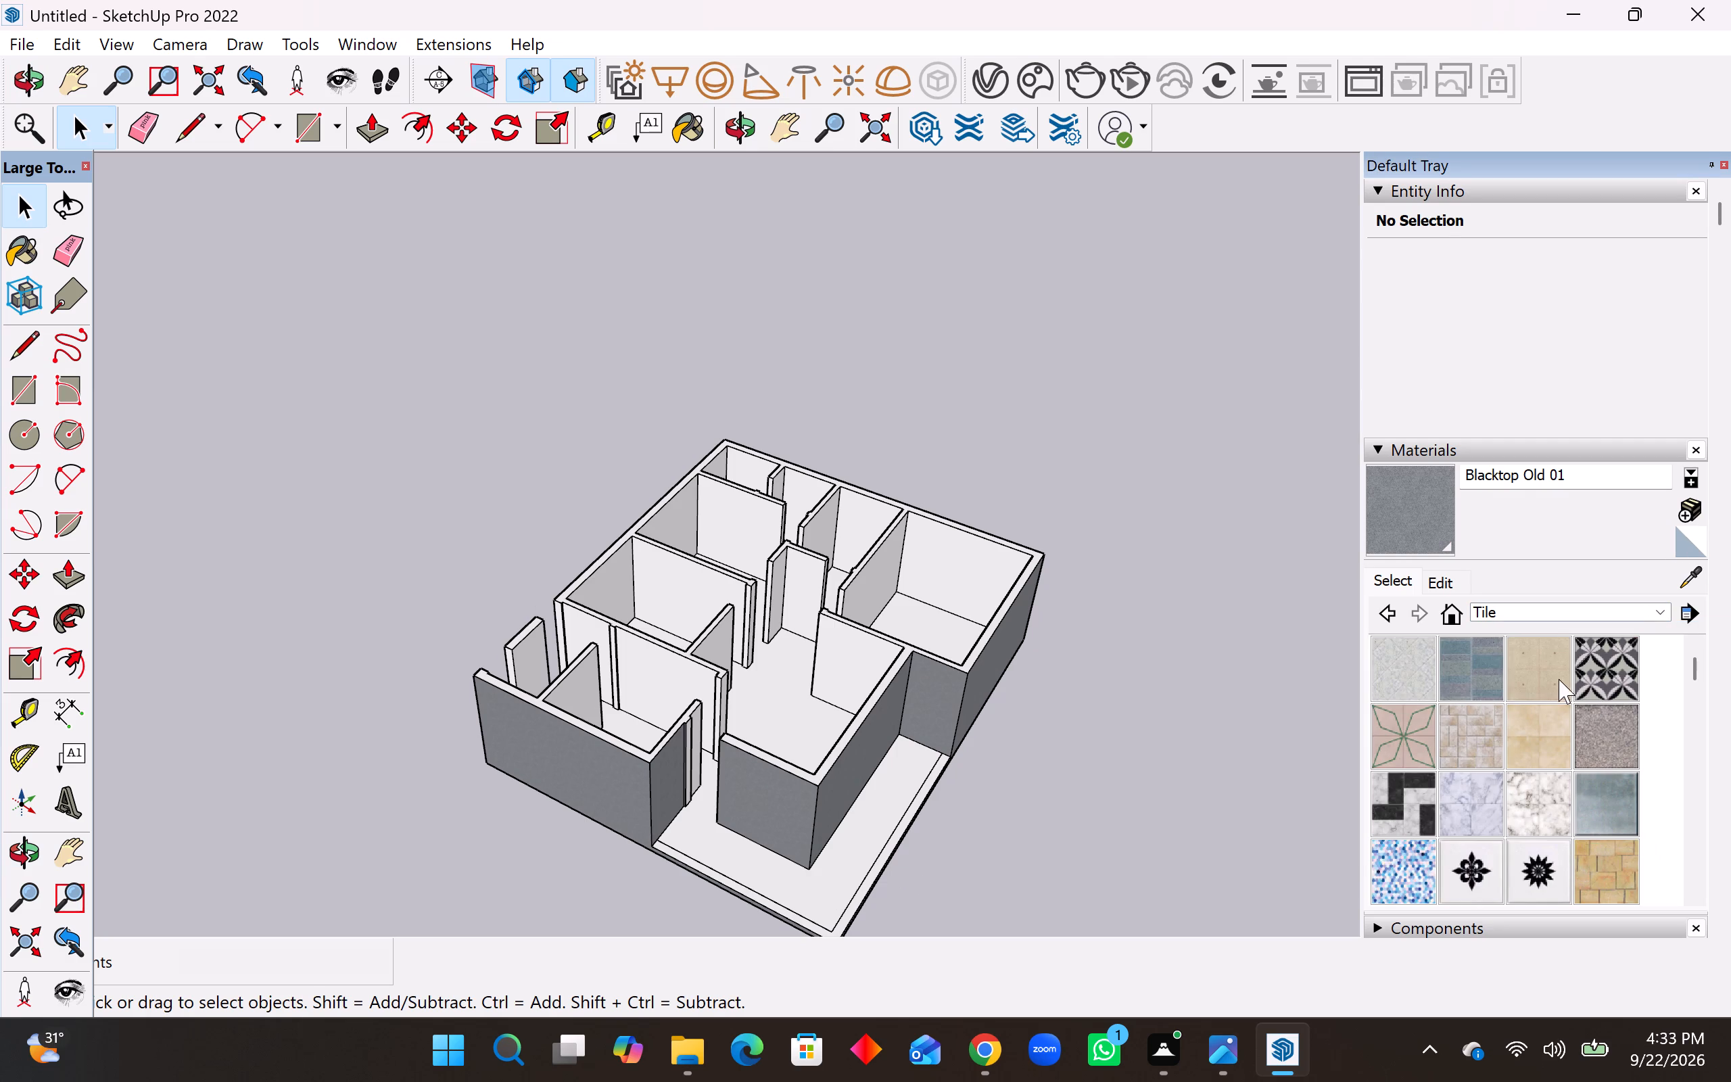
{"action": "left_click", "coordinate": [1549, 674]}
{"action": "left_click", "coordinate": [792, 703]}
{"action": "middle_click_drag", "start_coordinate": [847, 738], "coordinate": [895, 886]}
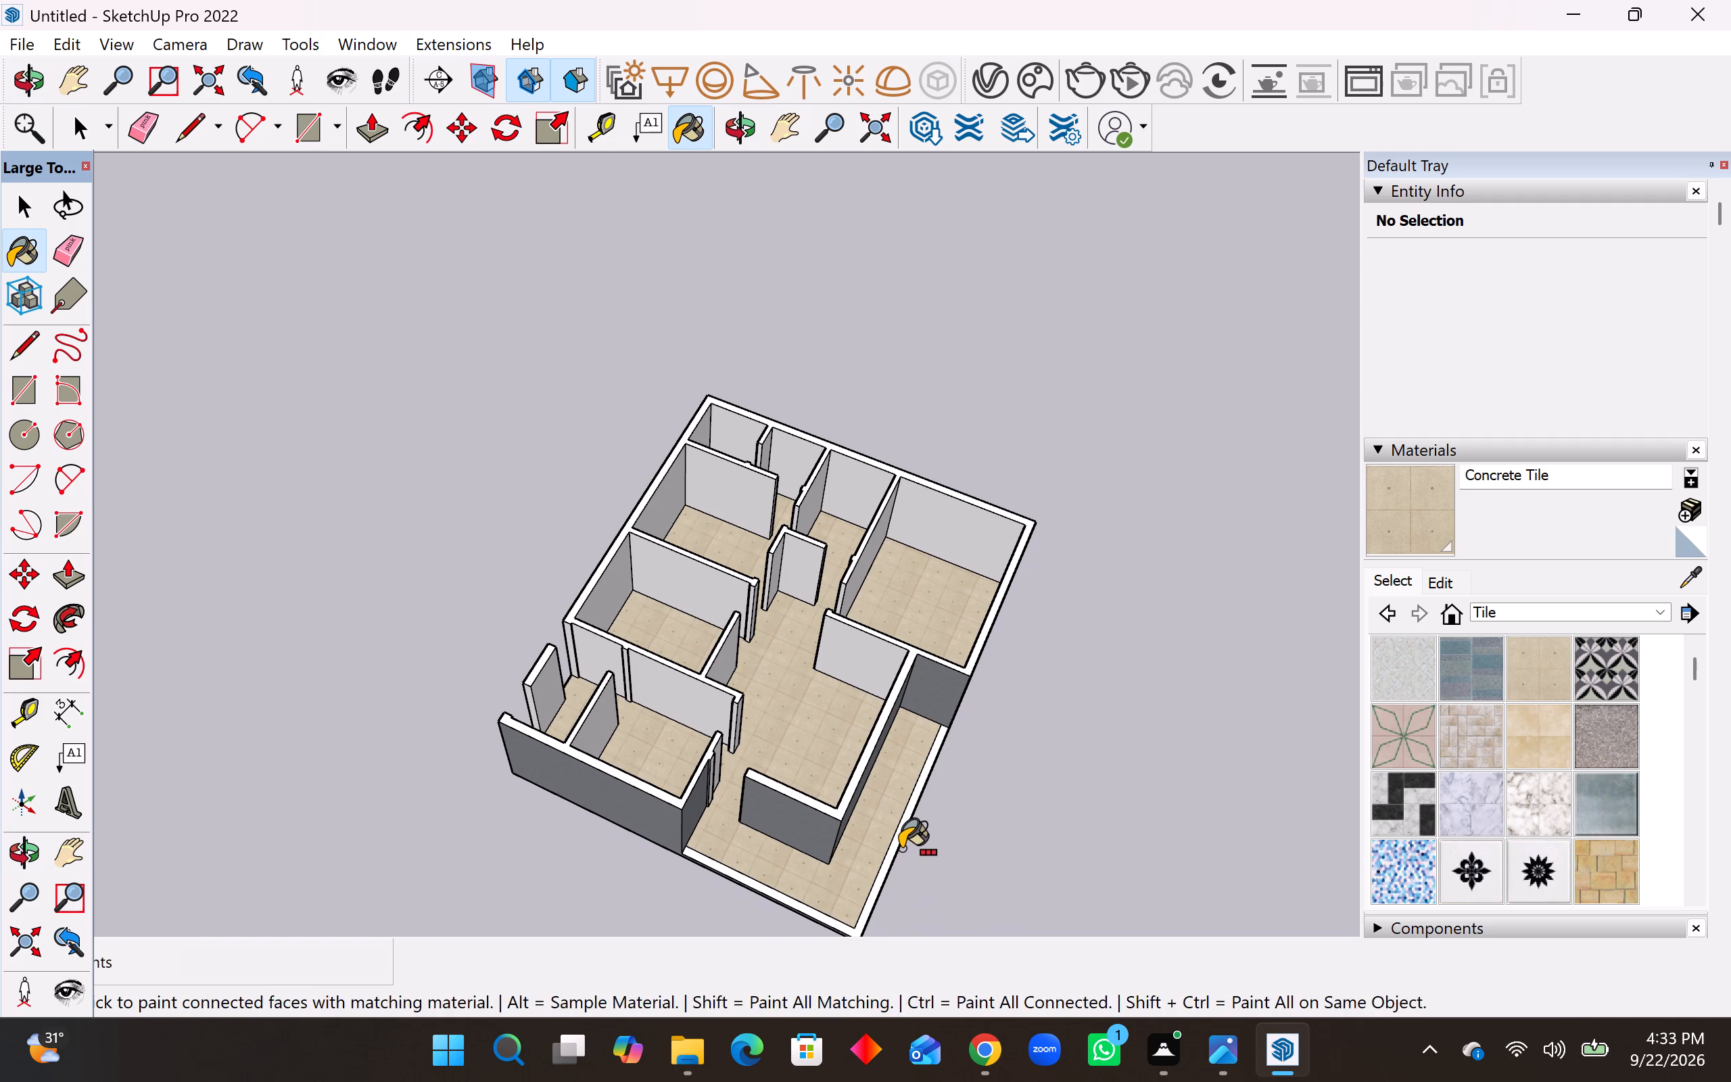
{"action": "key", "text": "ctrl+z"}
Draw a 3' line across the porch doorway at floor level to split the porch floor from the interior floor.
{"action": "scroll", "coordinate": [741, 834], "scroll_direction": "up", "scroll_amount": 3}
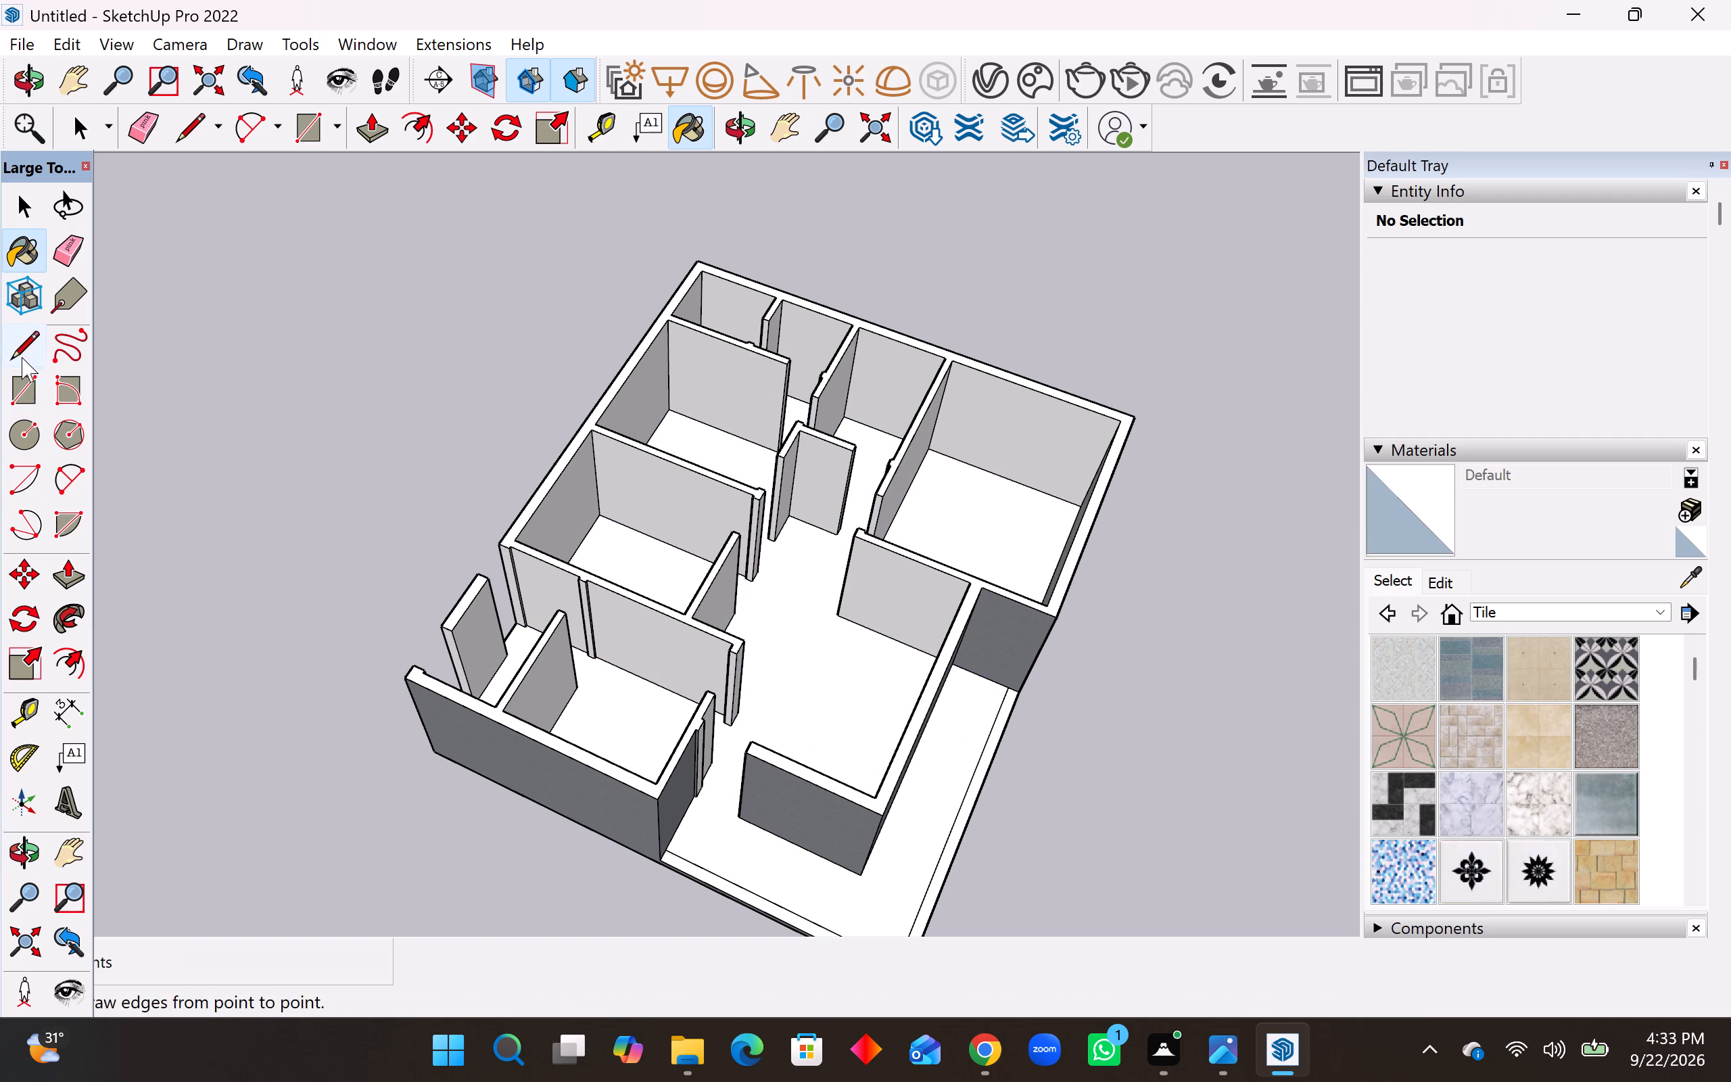
{"action": "left_click", "coordinate": [22, 354]}
{"action": "scroll", "coordinate": [632, 822], "scroll_direction": "up", "scroll_amount": 11}
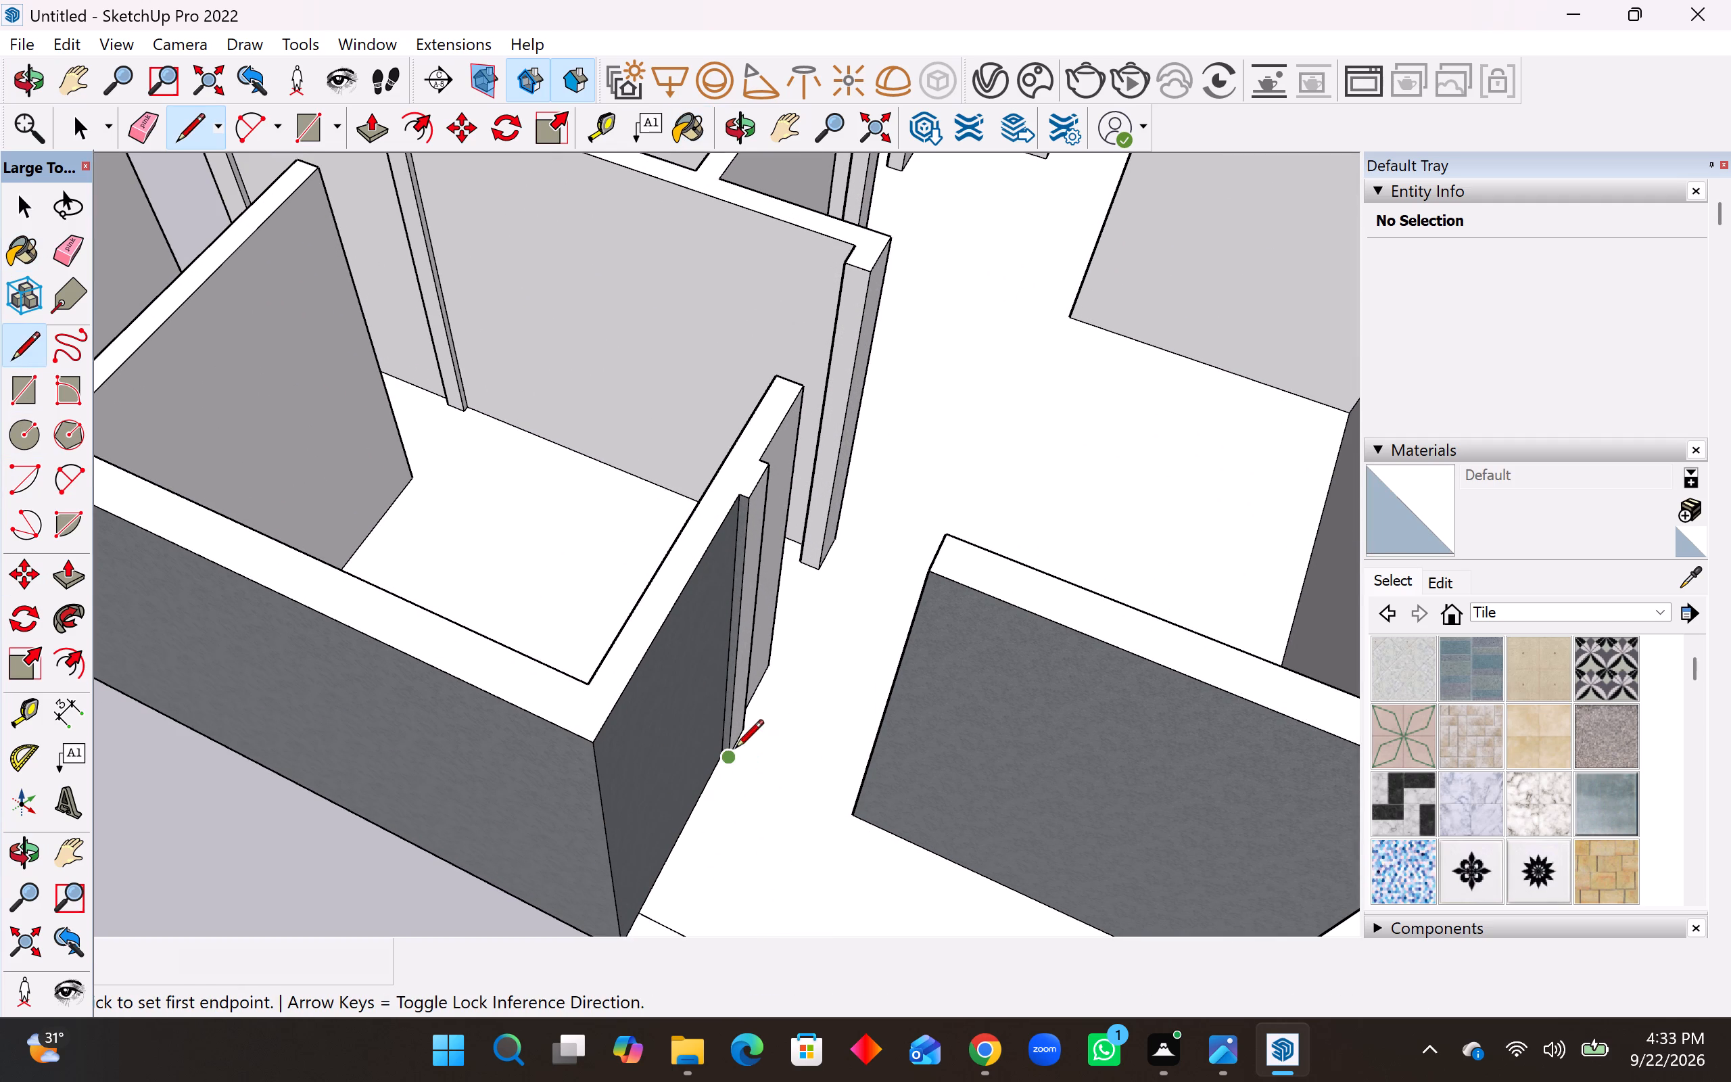
{"action": "left_click", "coordinate": [731, 758]}
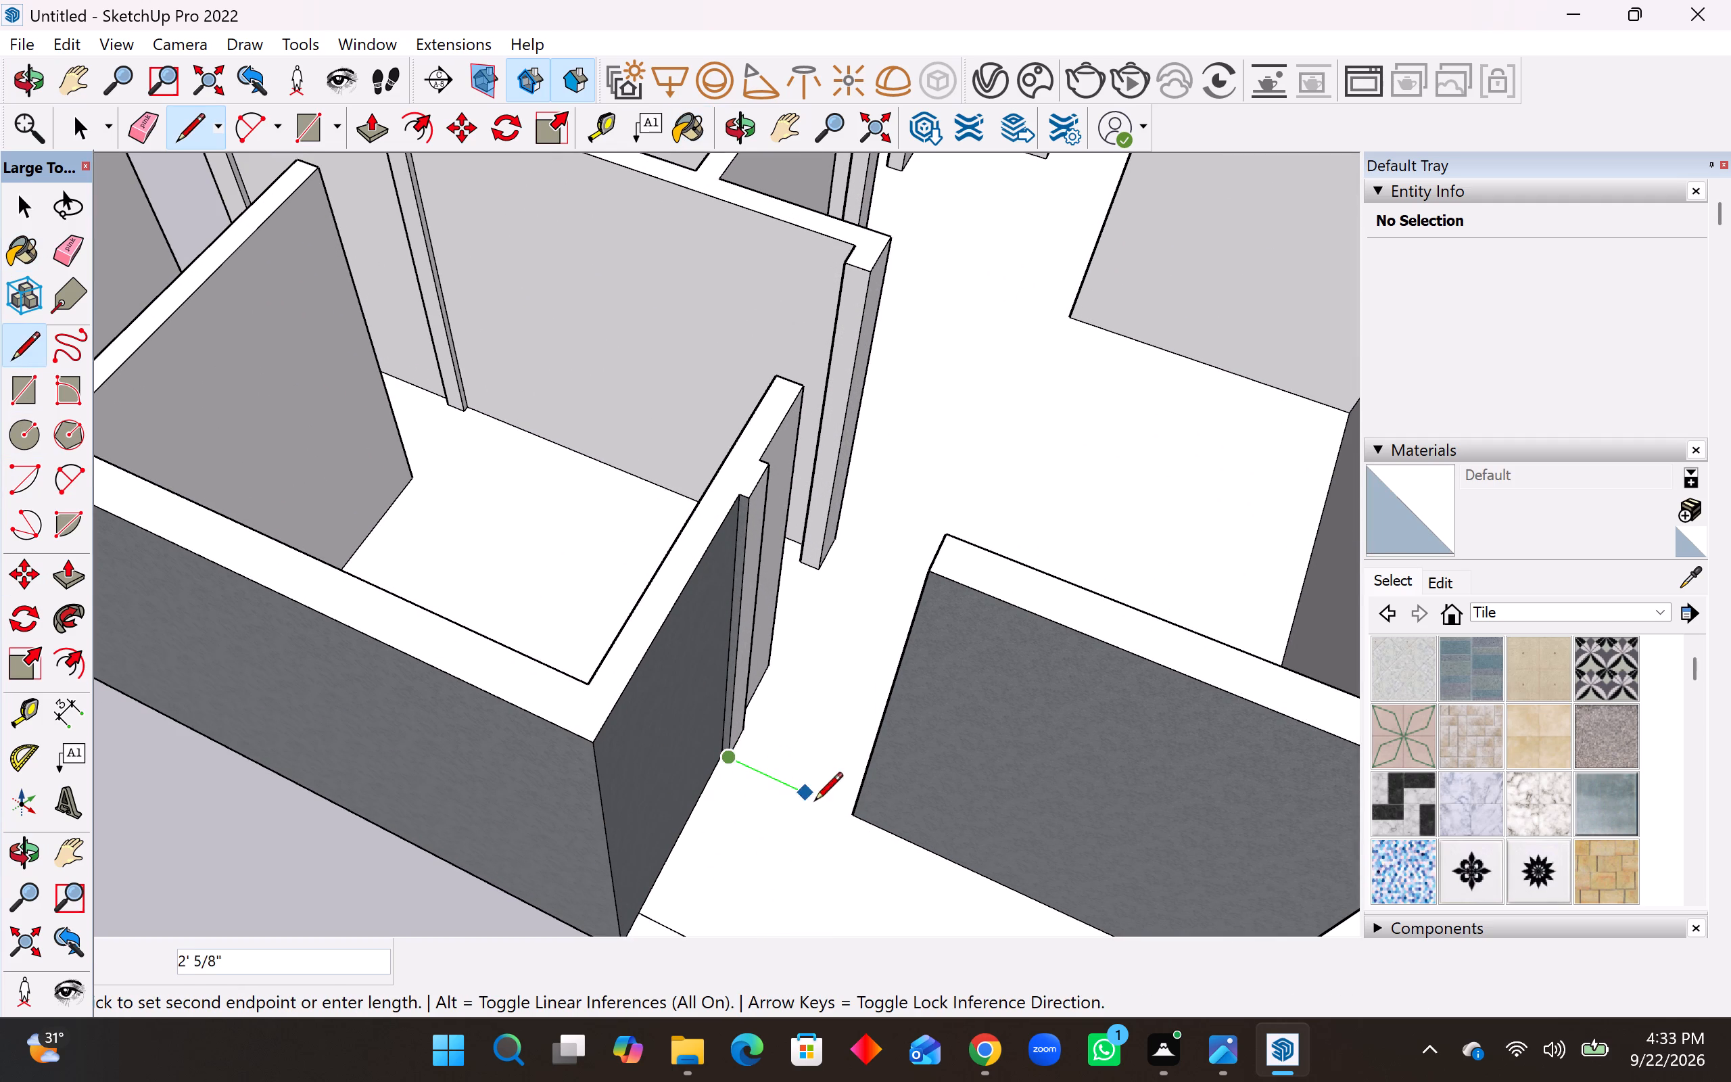
{"action": "left_click", "coordinate": [850, 817]}
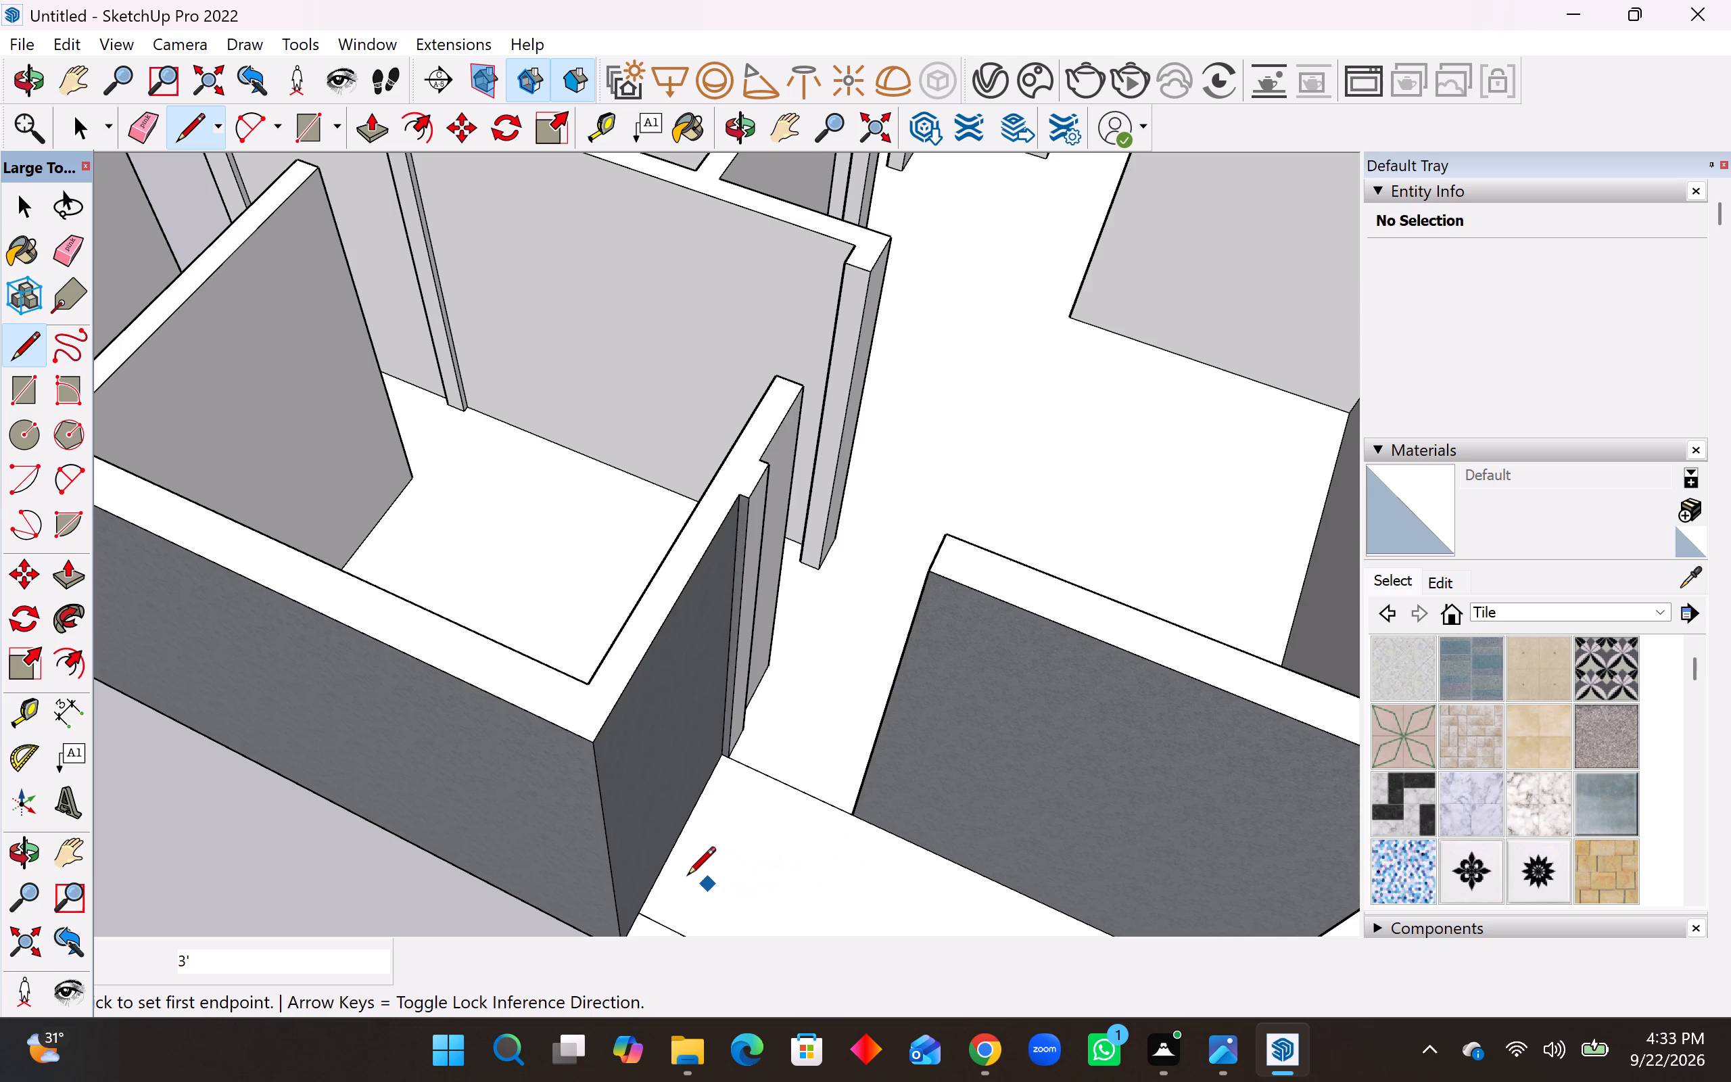
Paint the interior floor with Concrete Tile, leaving the porch floor unpainted.
{"action": "scroll", "coordinate": [687, 870], "scroll_direction": "down", "scroll_amount": 3}
{"action": "left_click", "coordinate": [1544, 656]}
{"action": "left_click", "coordinate": [1019, 636]}
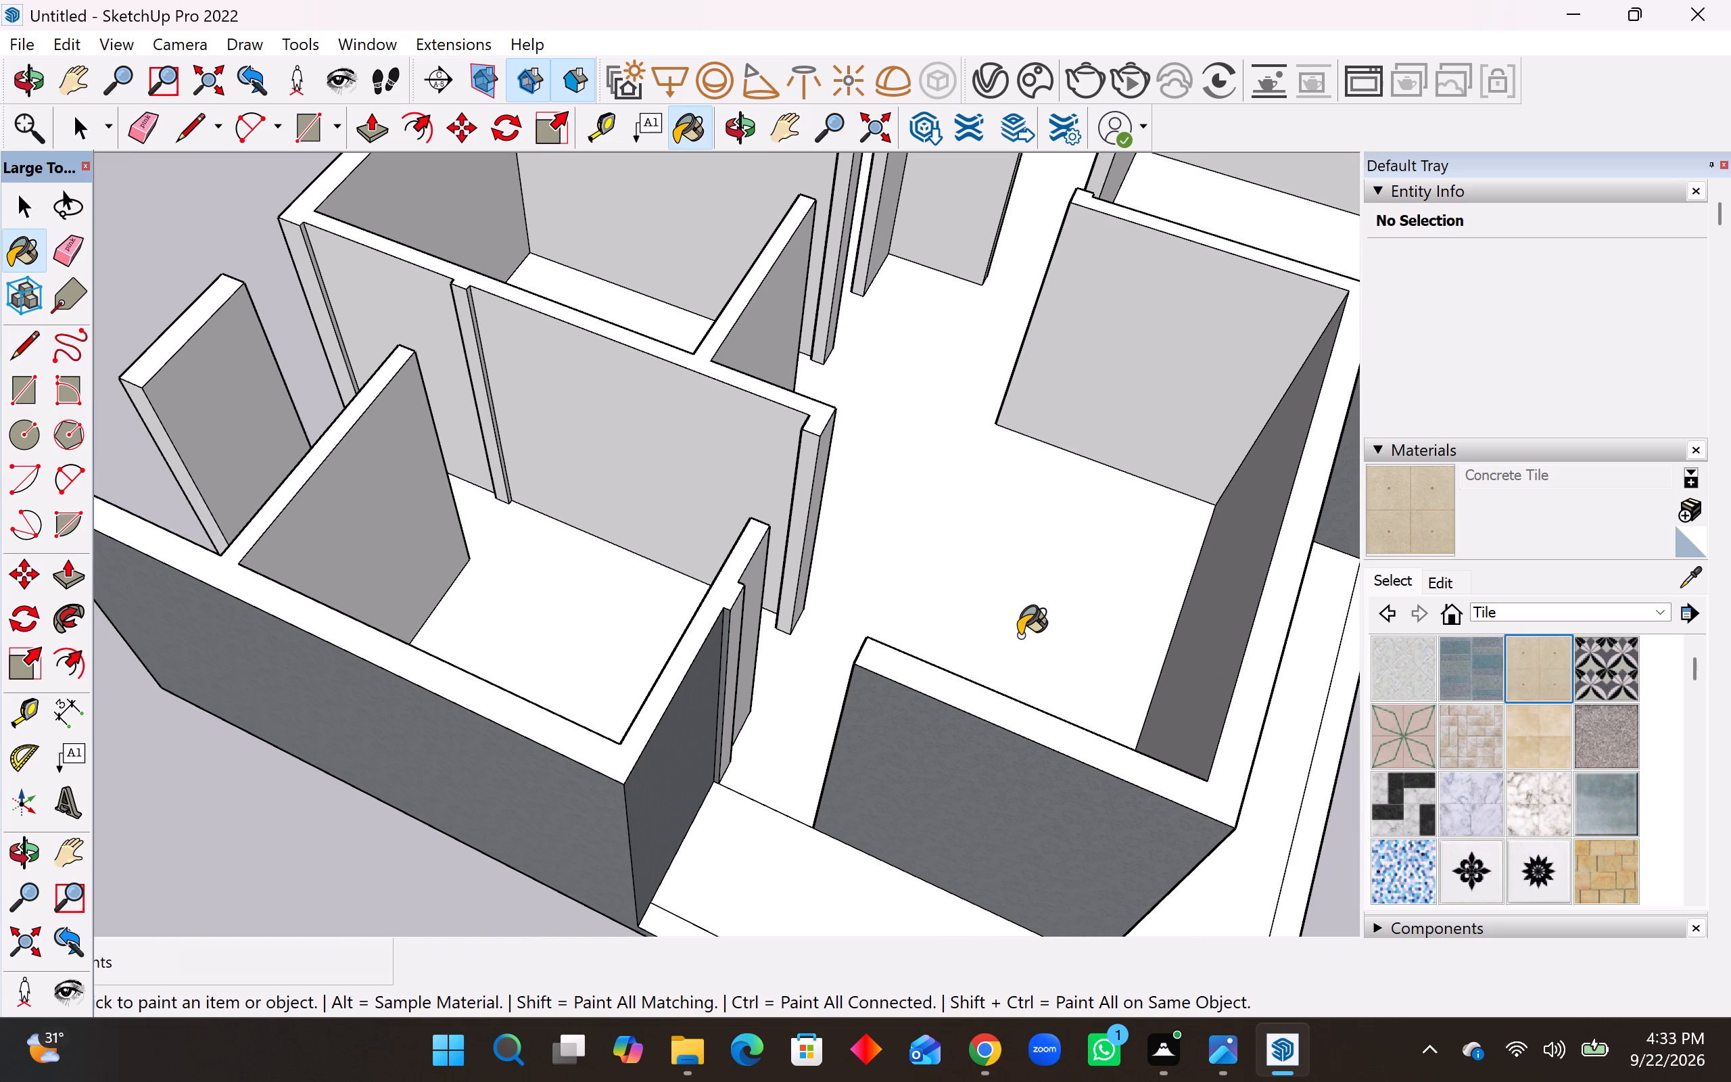
Set the Concrete Tile texture's width to 6'.
{"action": "scroll", "coordinate": [1088, 724], "scroll_direction": "down", "scroll_amount": 2}
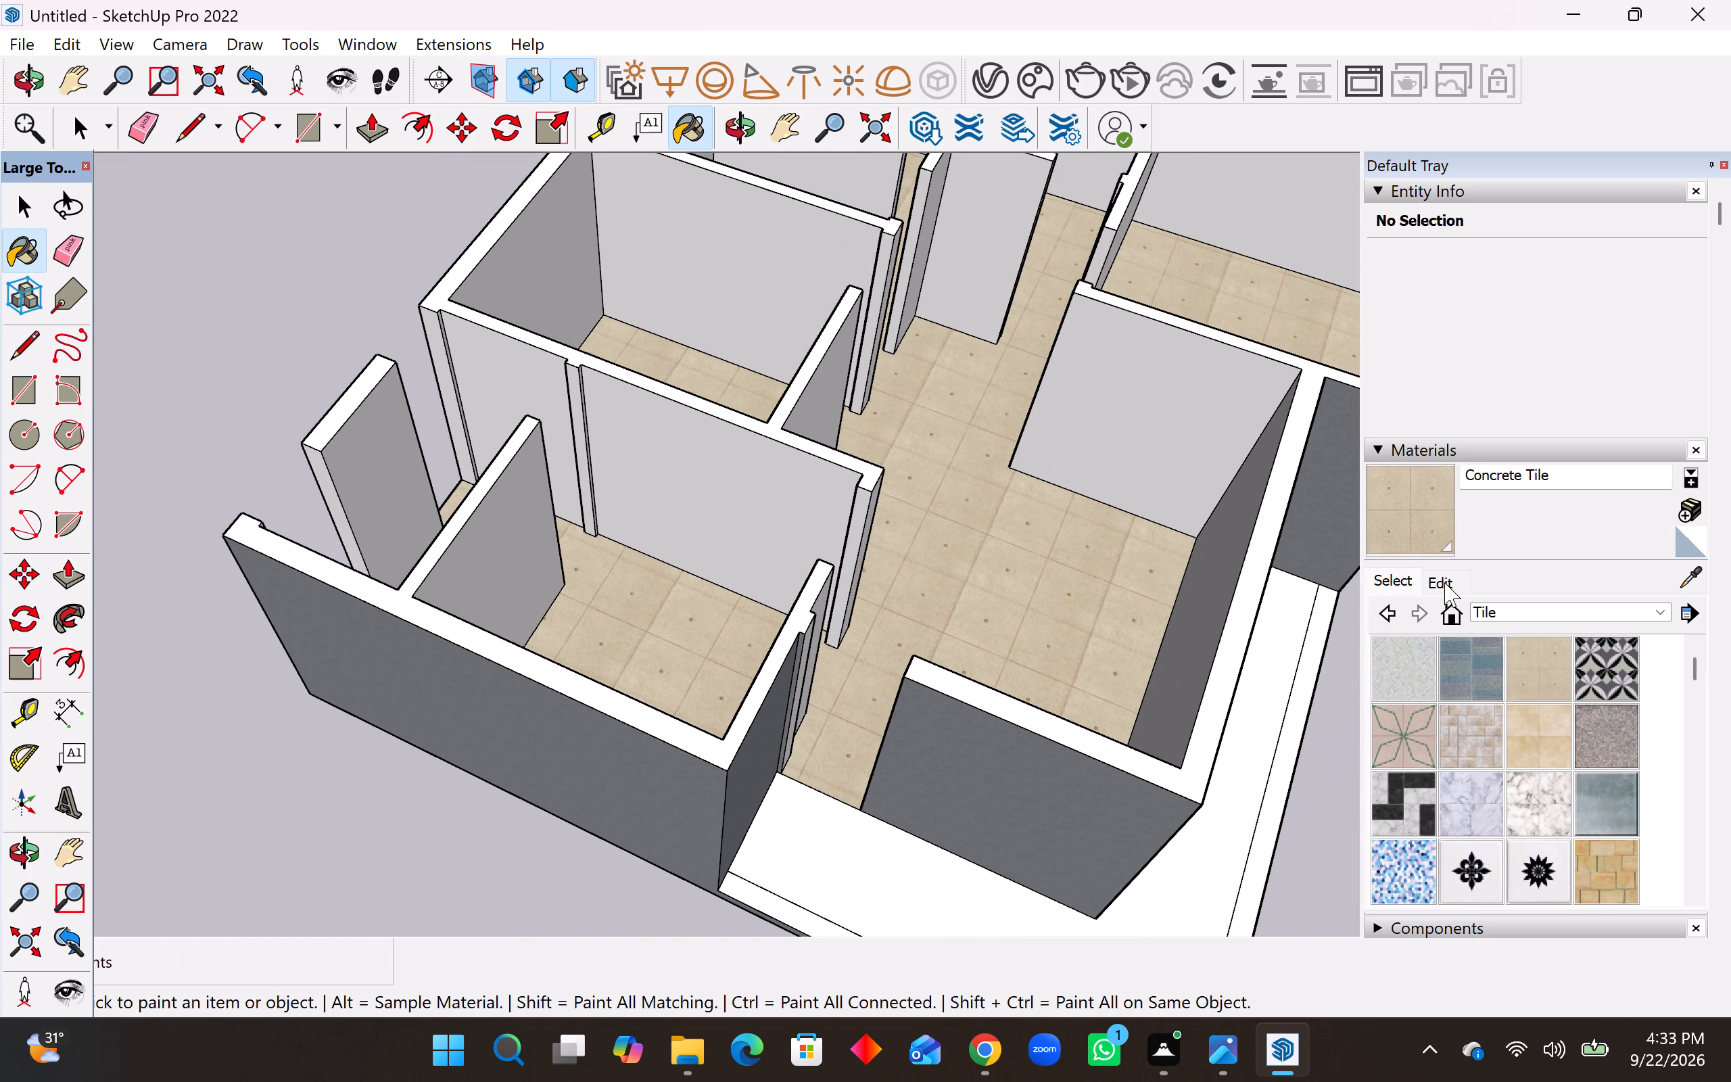
{"action": "left_click", "coordinate": [1444, 582]}
{"action": "left_click_drag", "start_coordinate": [1444, 878], "coordinate": [1423, 878]}
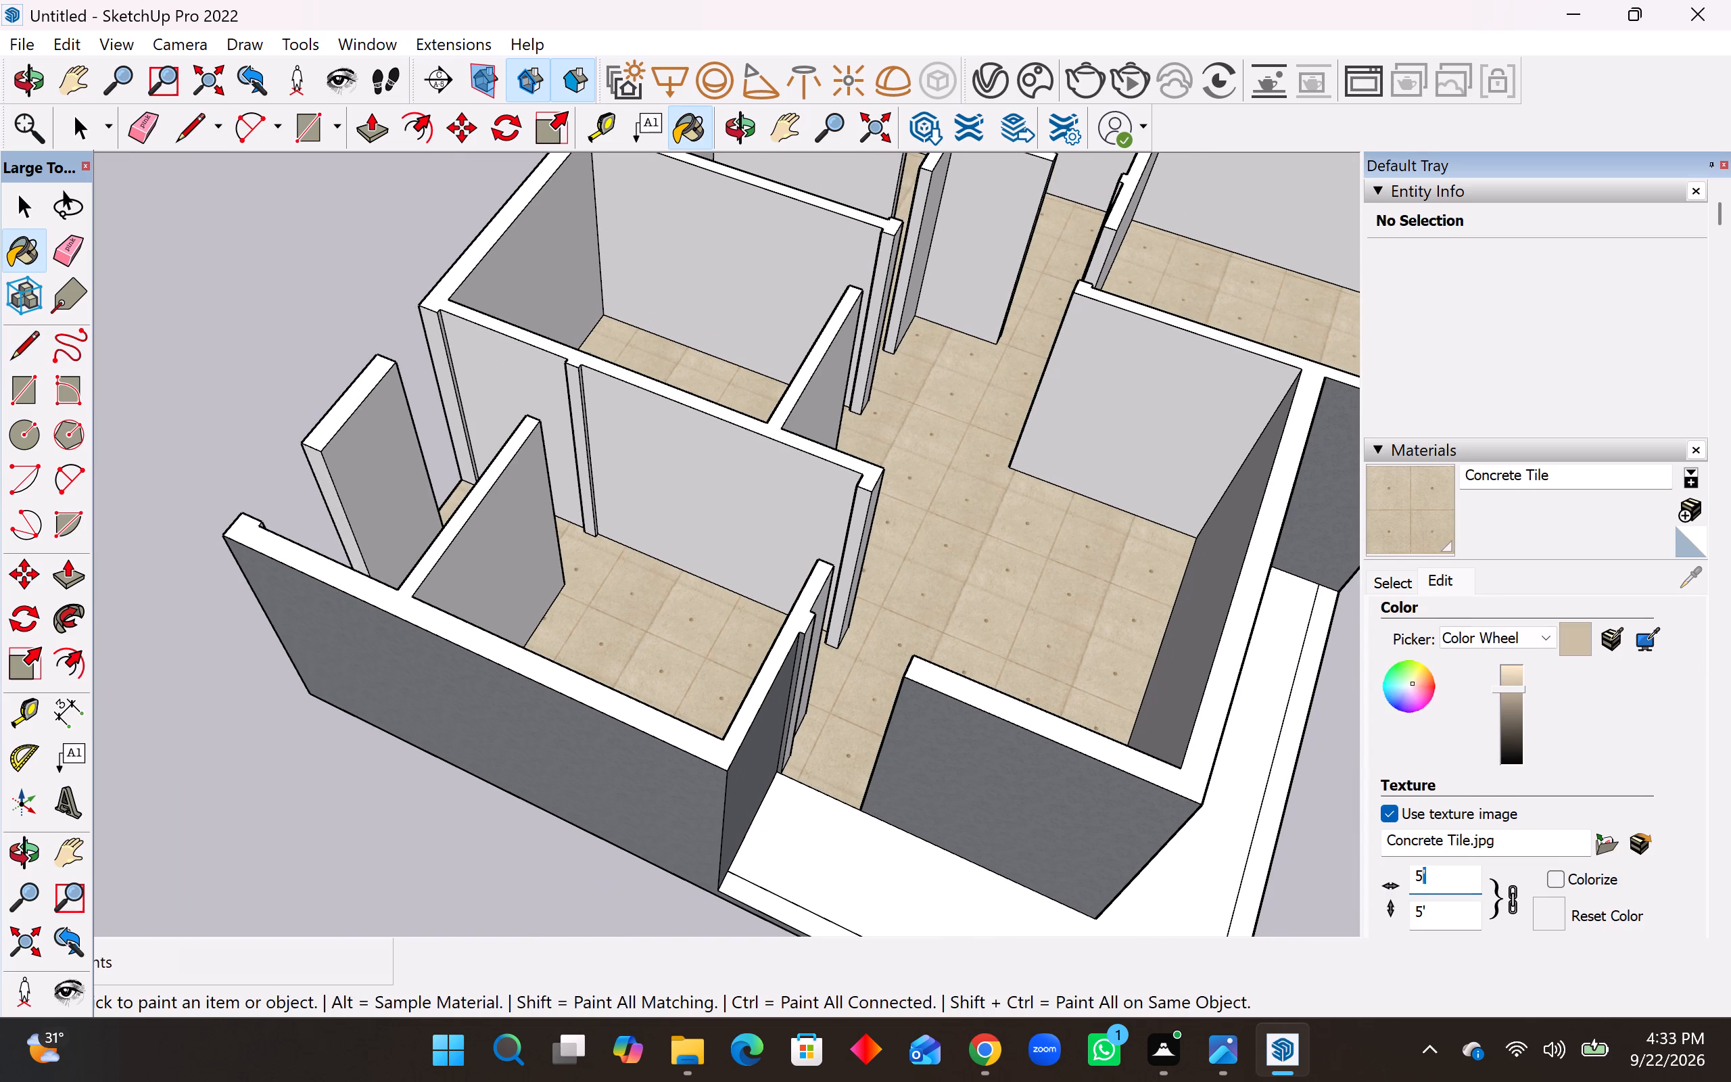
{"action": "left_click_drag", "start_coordinate": [1423, 878], "coordinate": [1409, 879]}
{"action": "type", "text": "6'"}
{"action": "key", "text": "Return"}
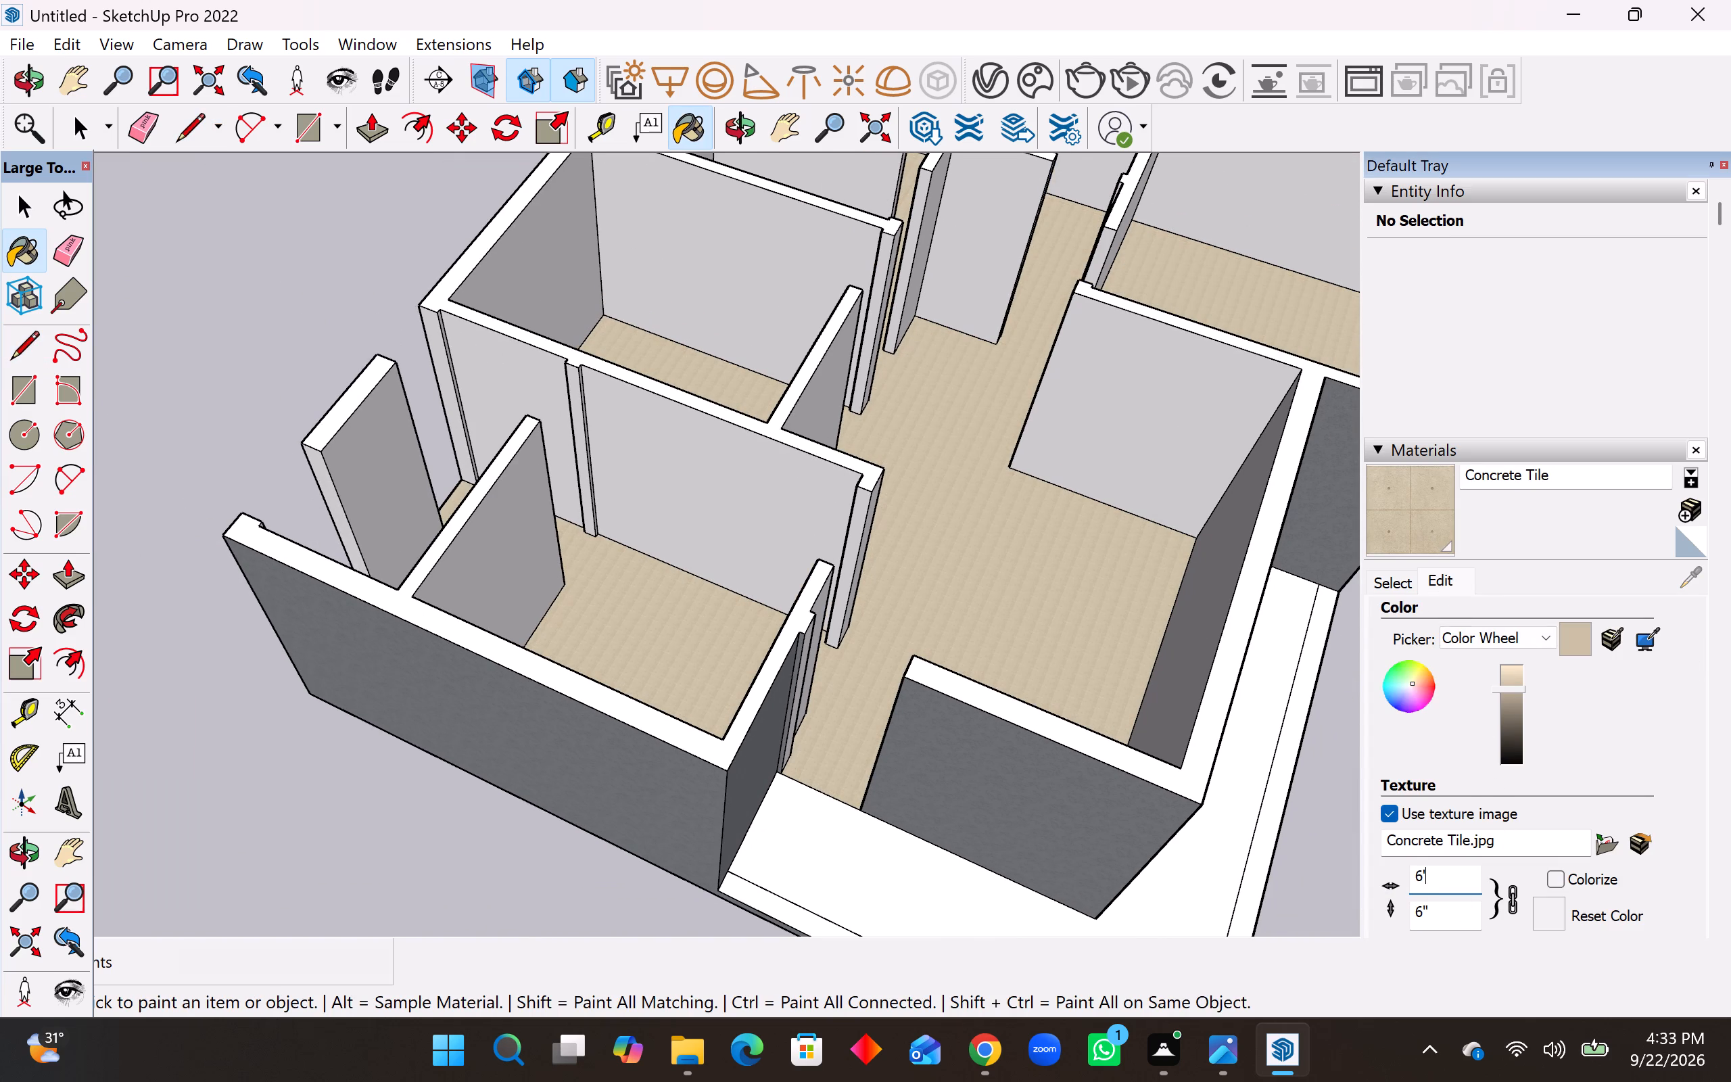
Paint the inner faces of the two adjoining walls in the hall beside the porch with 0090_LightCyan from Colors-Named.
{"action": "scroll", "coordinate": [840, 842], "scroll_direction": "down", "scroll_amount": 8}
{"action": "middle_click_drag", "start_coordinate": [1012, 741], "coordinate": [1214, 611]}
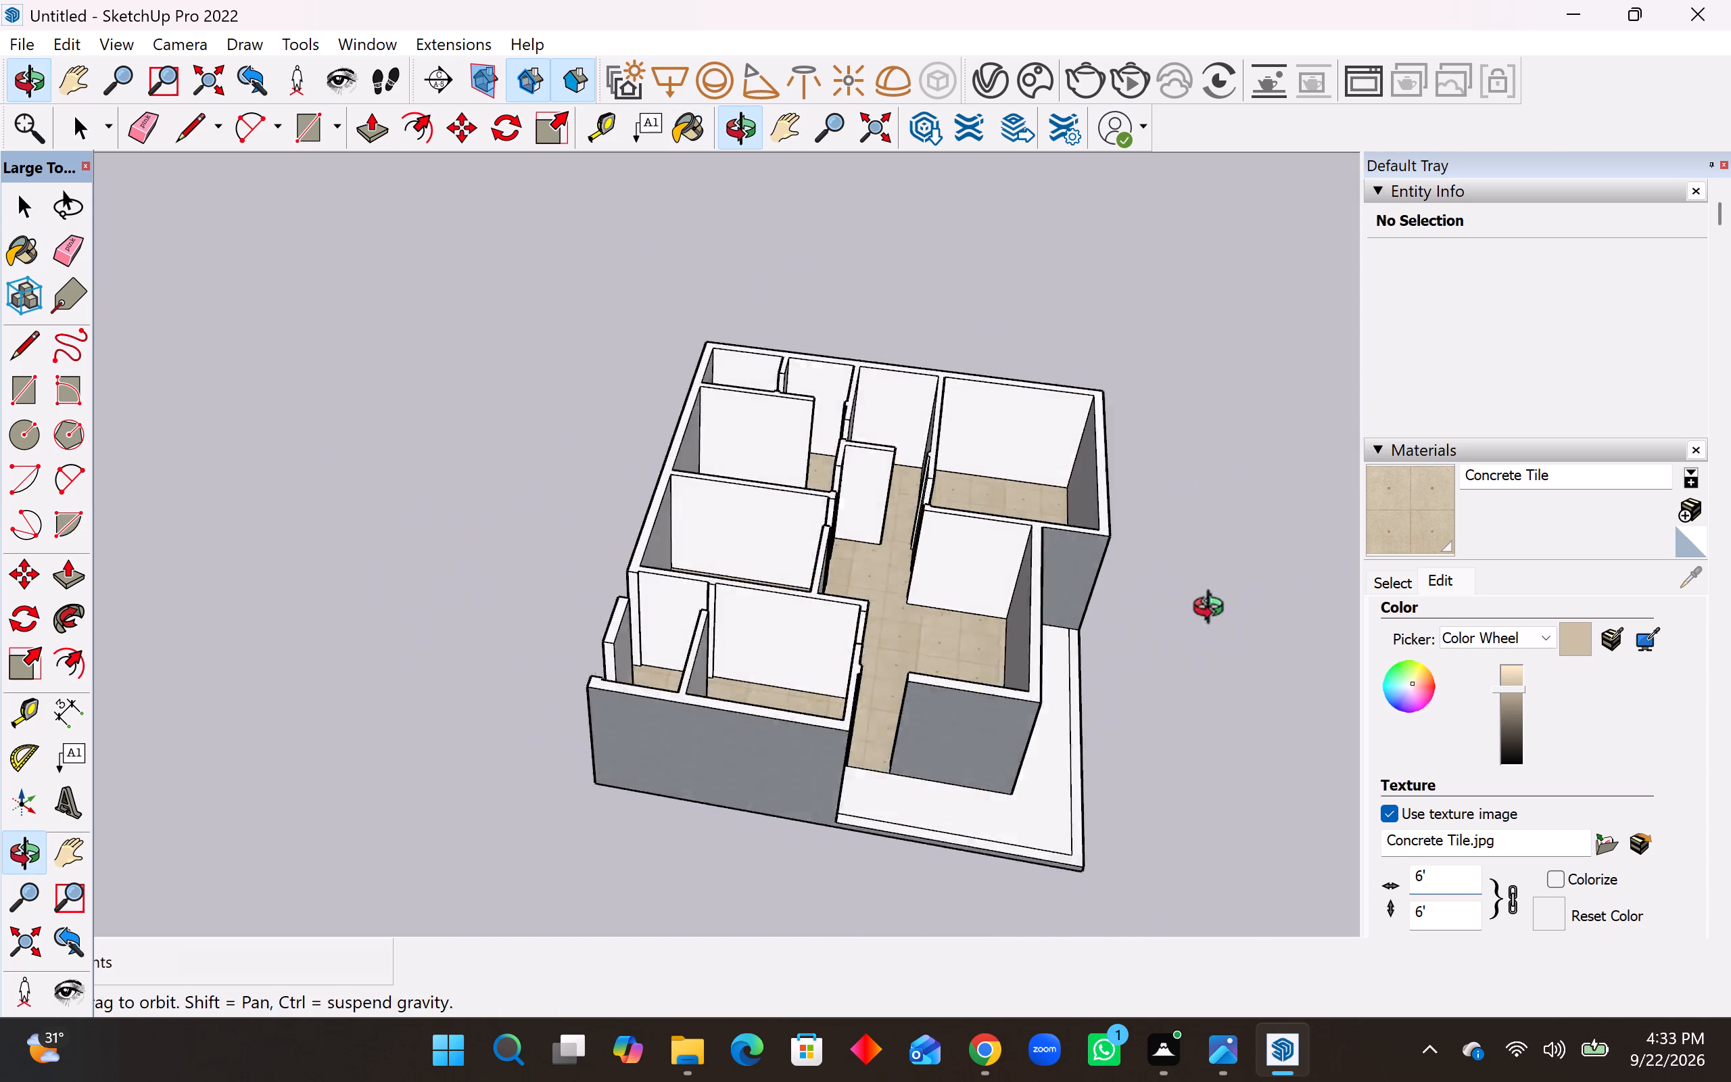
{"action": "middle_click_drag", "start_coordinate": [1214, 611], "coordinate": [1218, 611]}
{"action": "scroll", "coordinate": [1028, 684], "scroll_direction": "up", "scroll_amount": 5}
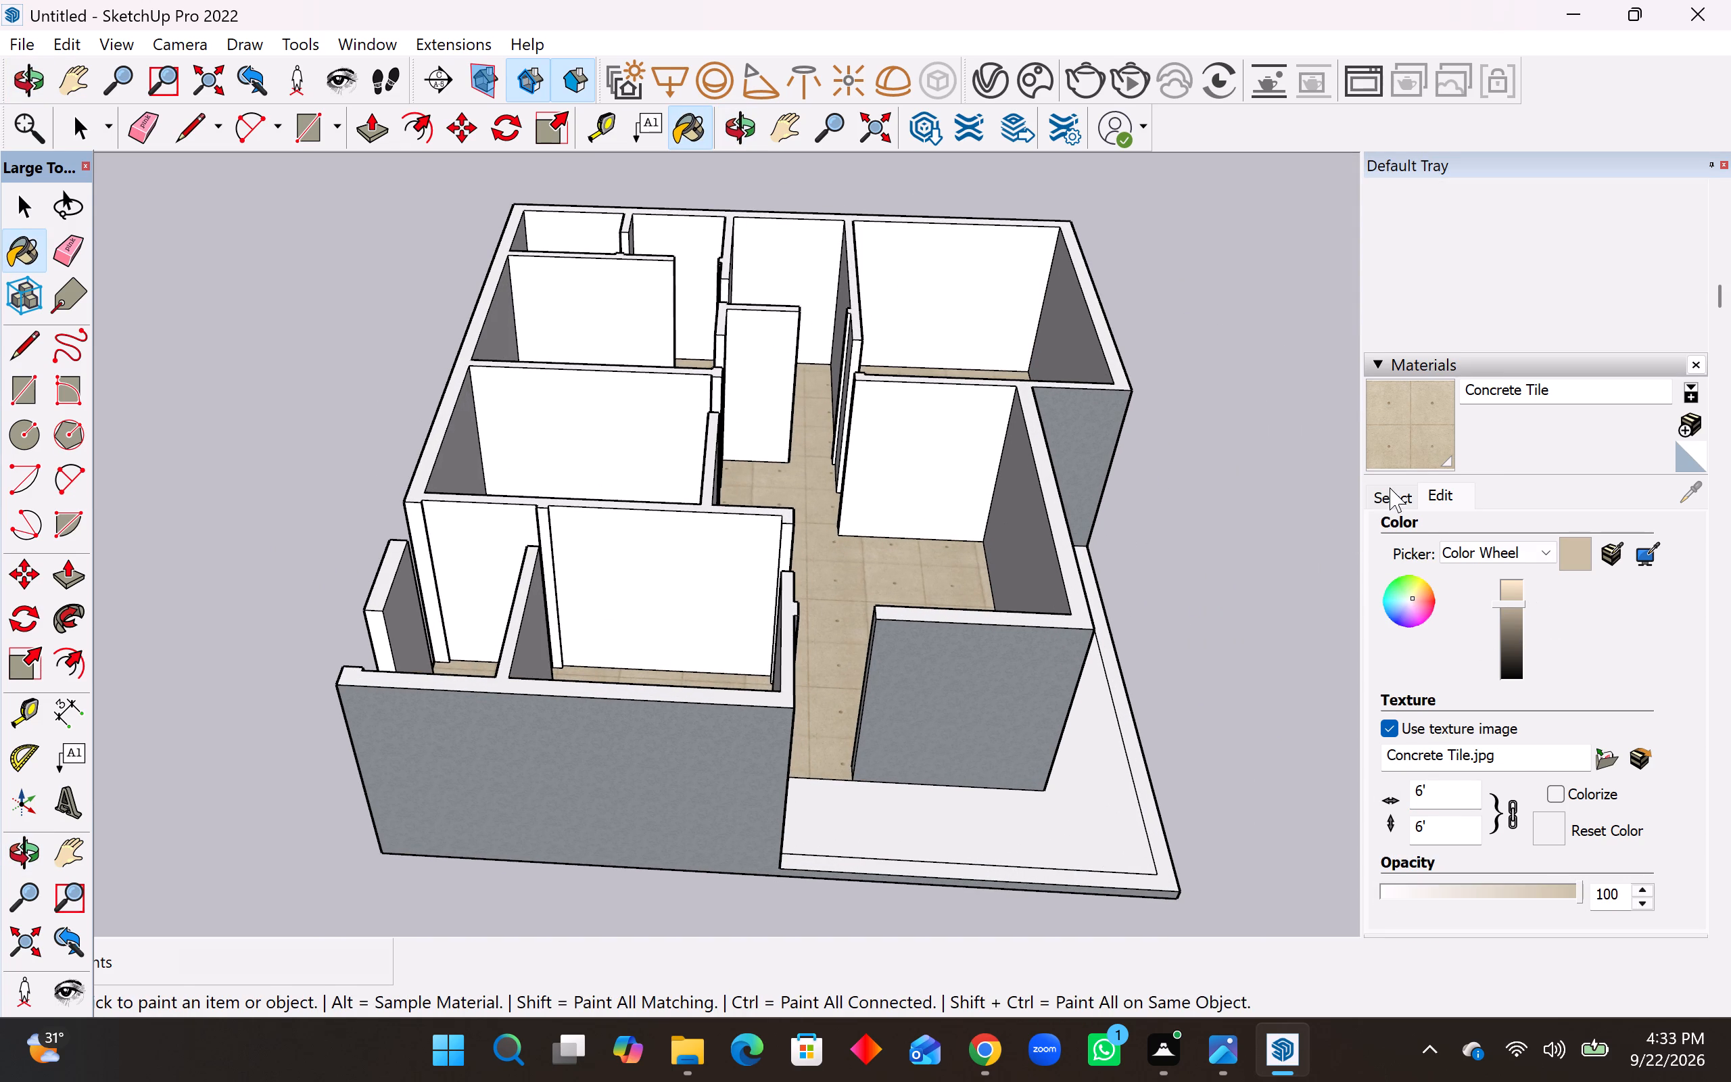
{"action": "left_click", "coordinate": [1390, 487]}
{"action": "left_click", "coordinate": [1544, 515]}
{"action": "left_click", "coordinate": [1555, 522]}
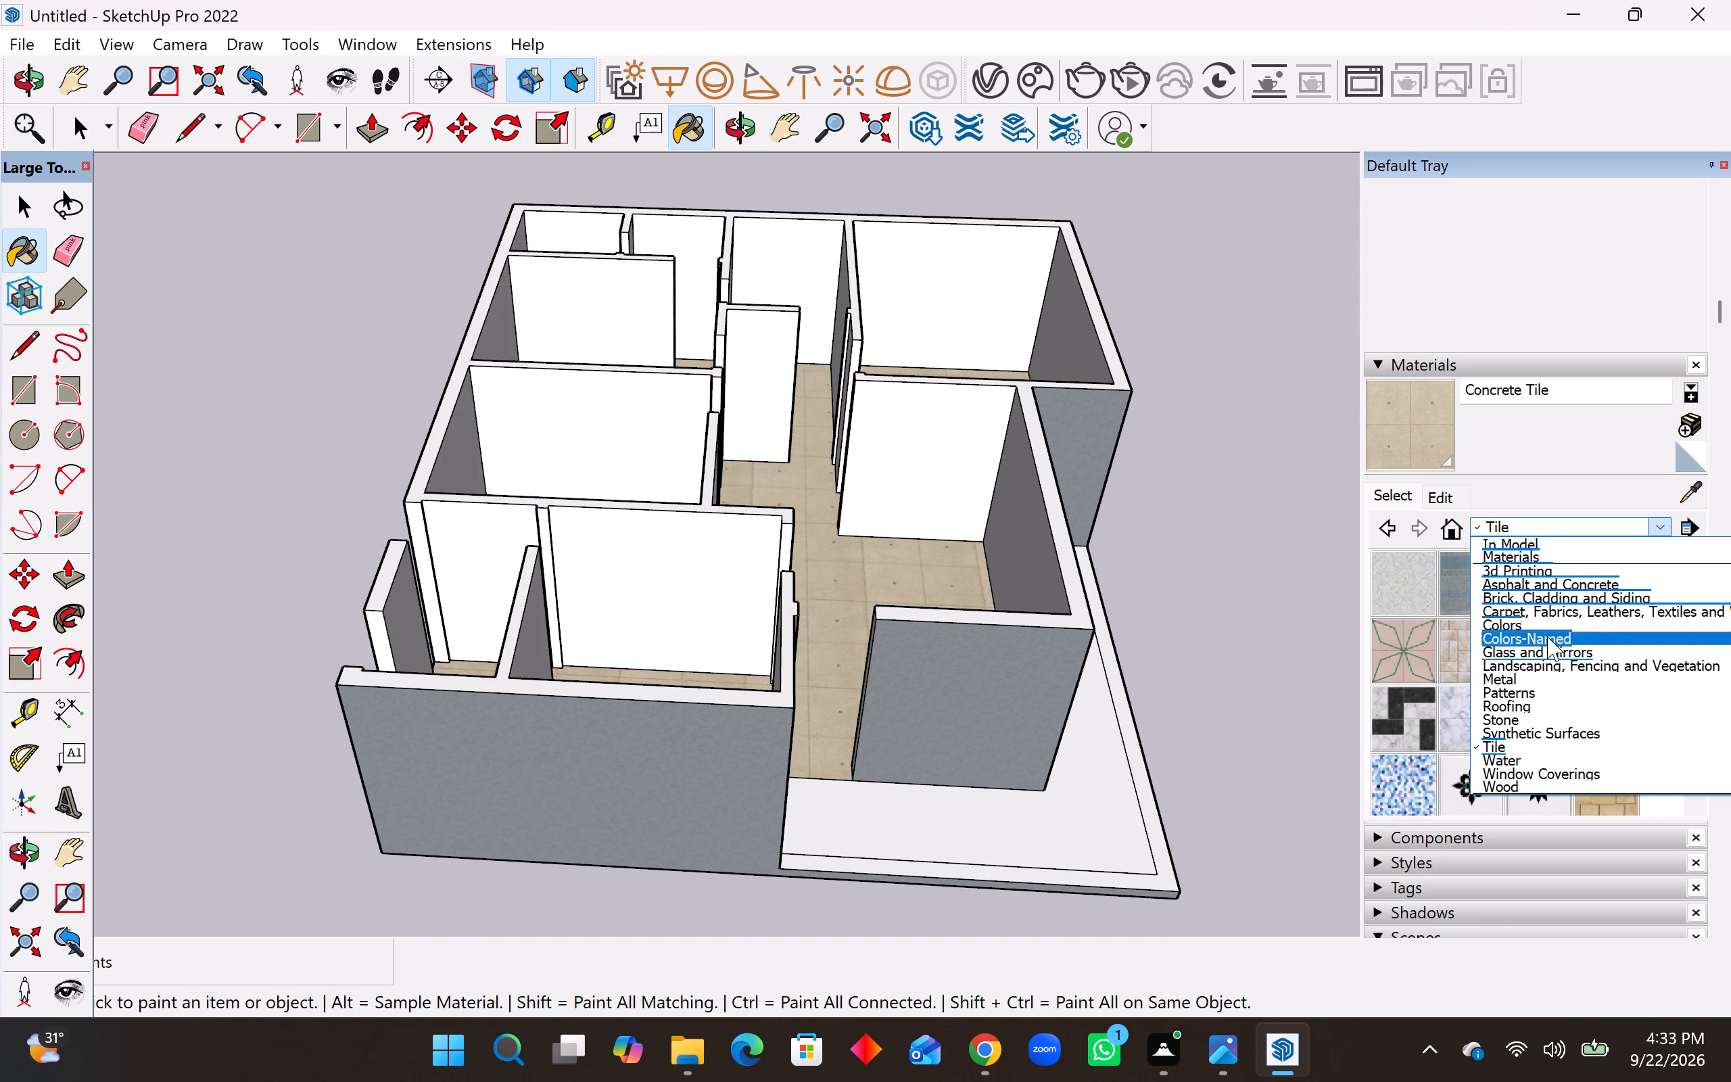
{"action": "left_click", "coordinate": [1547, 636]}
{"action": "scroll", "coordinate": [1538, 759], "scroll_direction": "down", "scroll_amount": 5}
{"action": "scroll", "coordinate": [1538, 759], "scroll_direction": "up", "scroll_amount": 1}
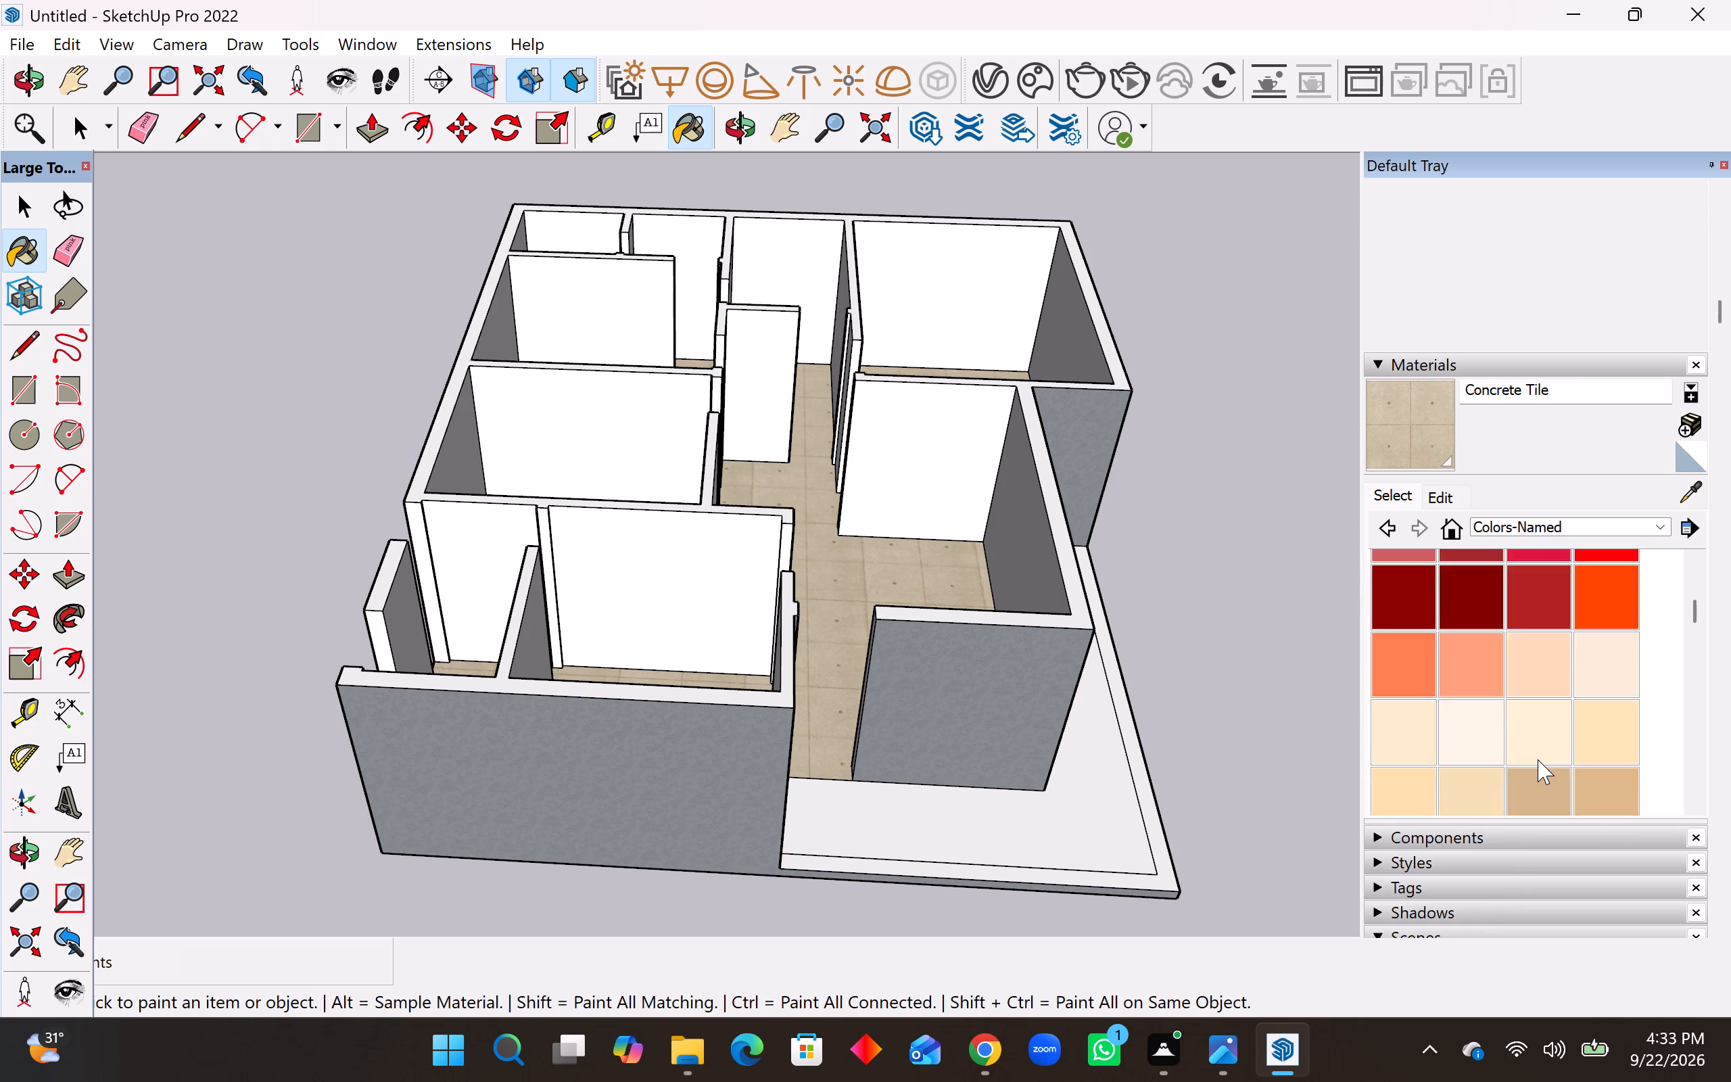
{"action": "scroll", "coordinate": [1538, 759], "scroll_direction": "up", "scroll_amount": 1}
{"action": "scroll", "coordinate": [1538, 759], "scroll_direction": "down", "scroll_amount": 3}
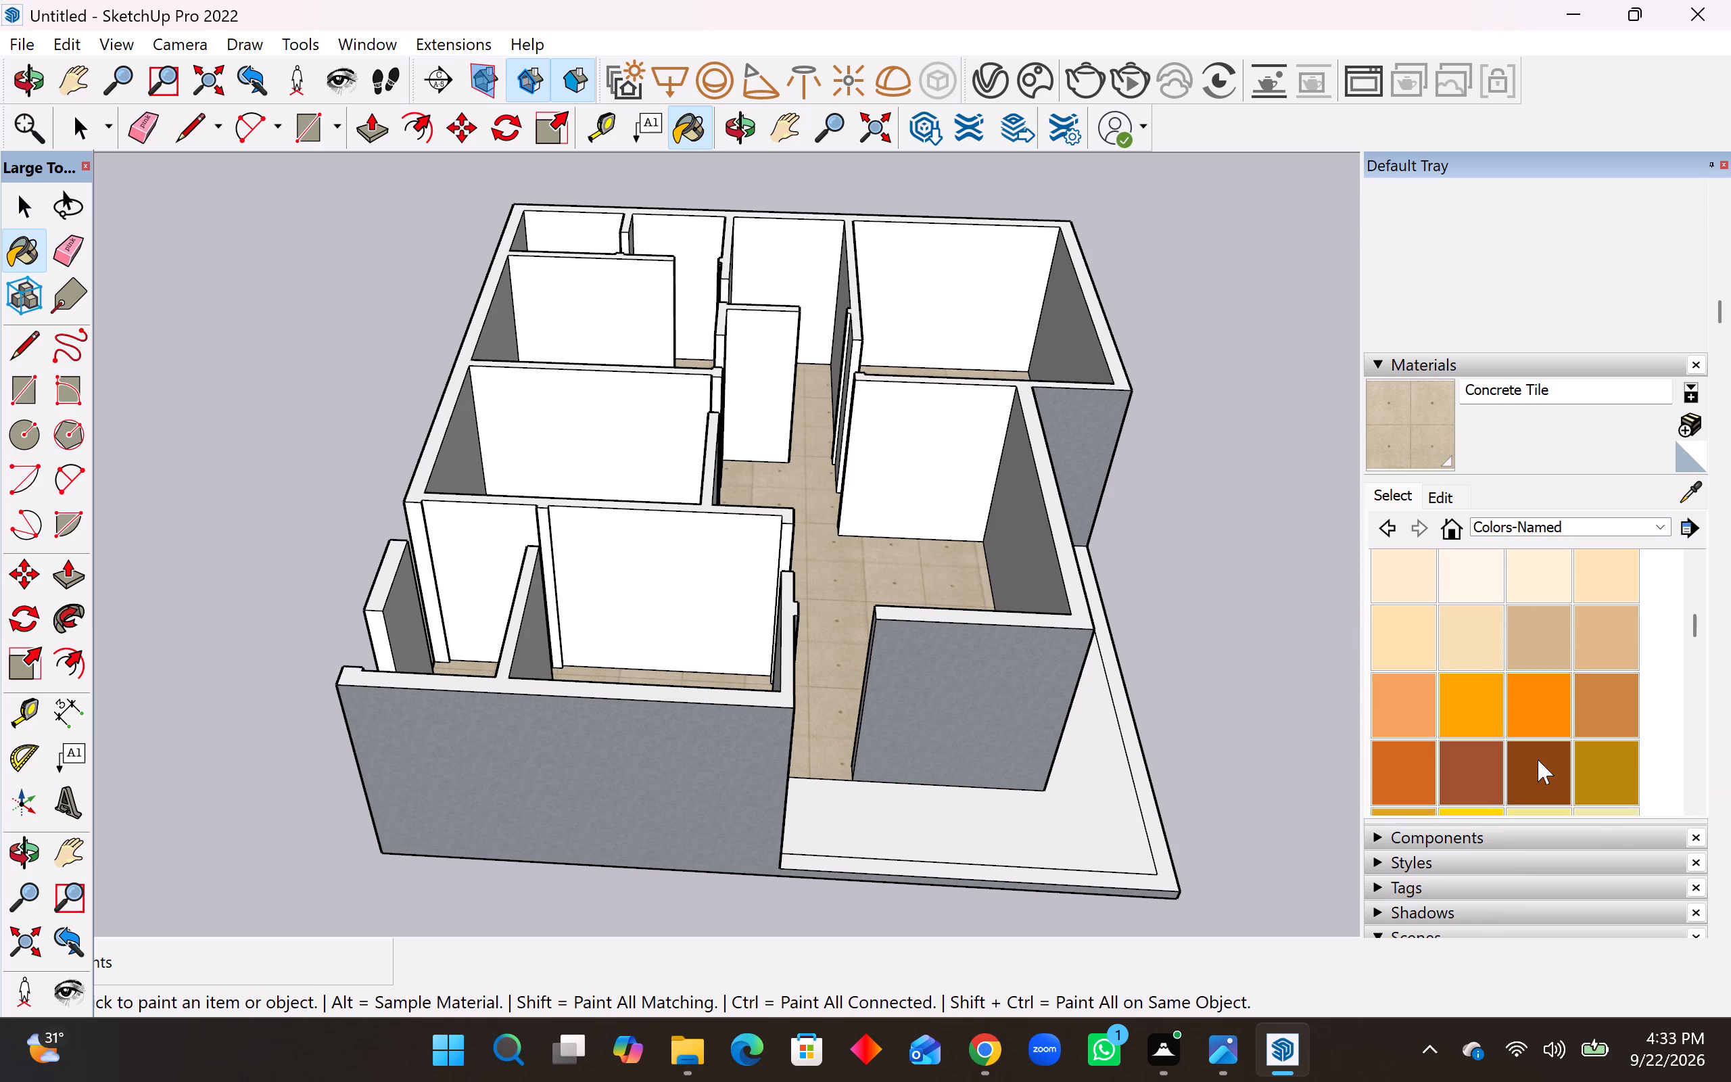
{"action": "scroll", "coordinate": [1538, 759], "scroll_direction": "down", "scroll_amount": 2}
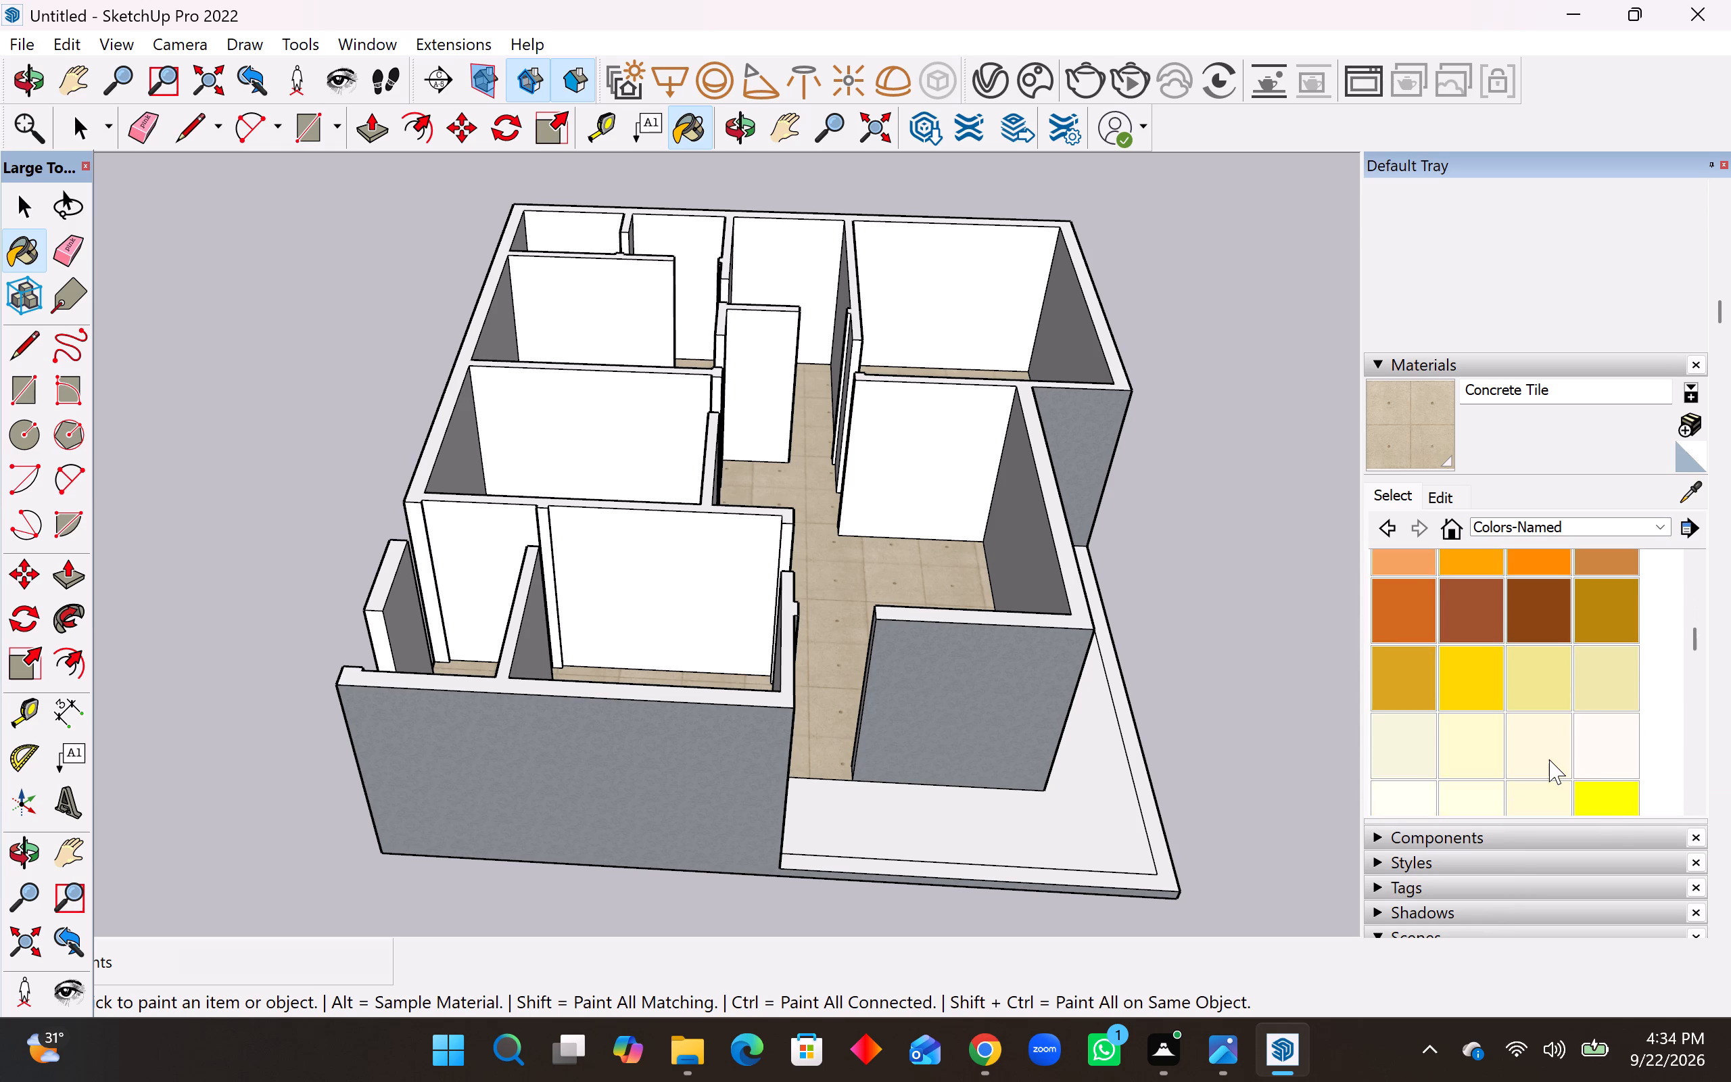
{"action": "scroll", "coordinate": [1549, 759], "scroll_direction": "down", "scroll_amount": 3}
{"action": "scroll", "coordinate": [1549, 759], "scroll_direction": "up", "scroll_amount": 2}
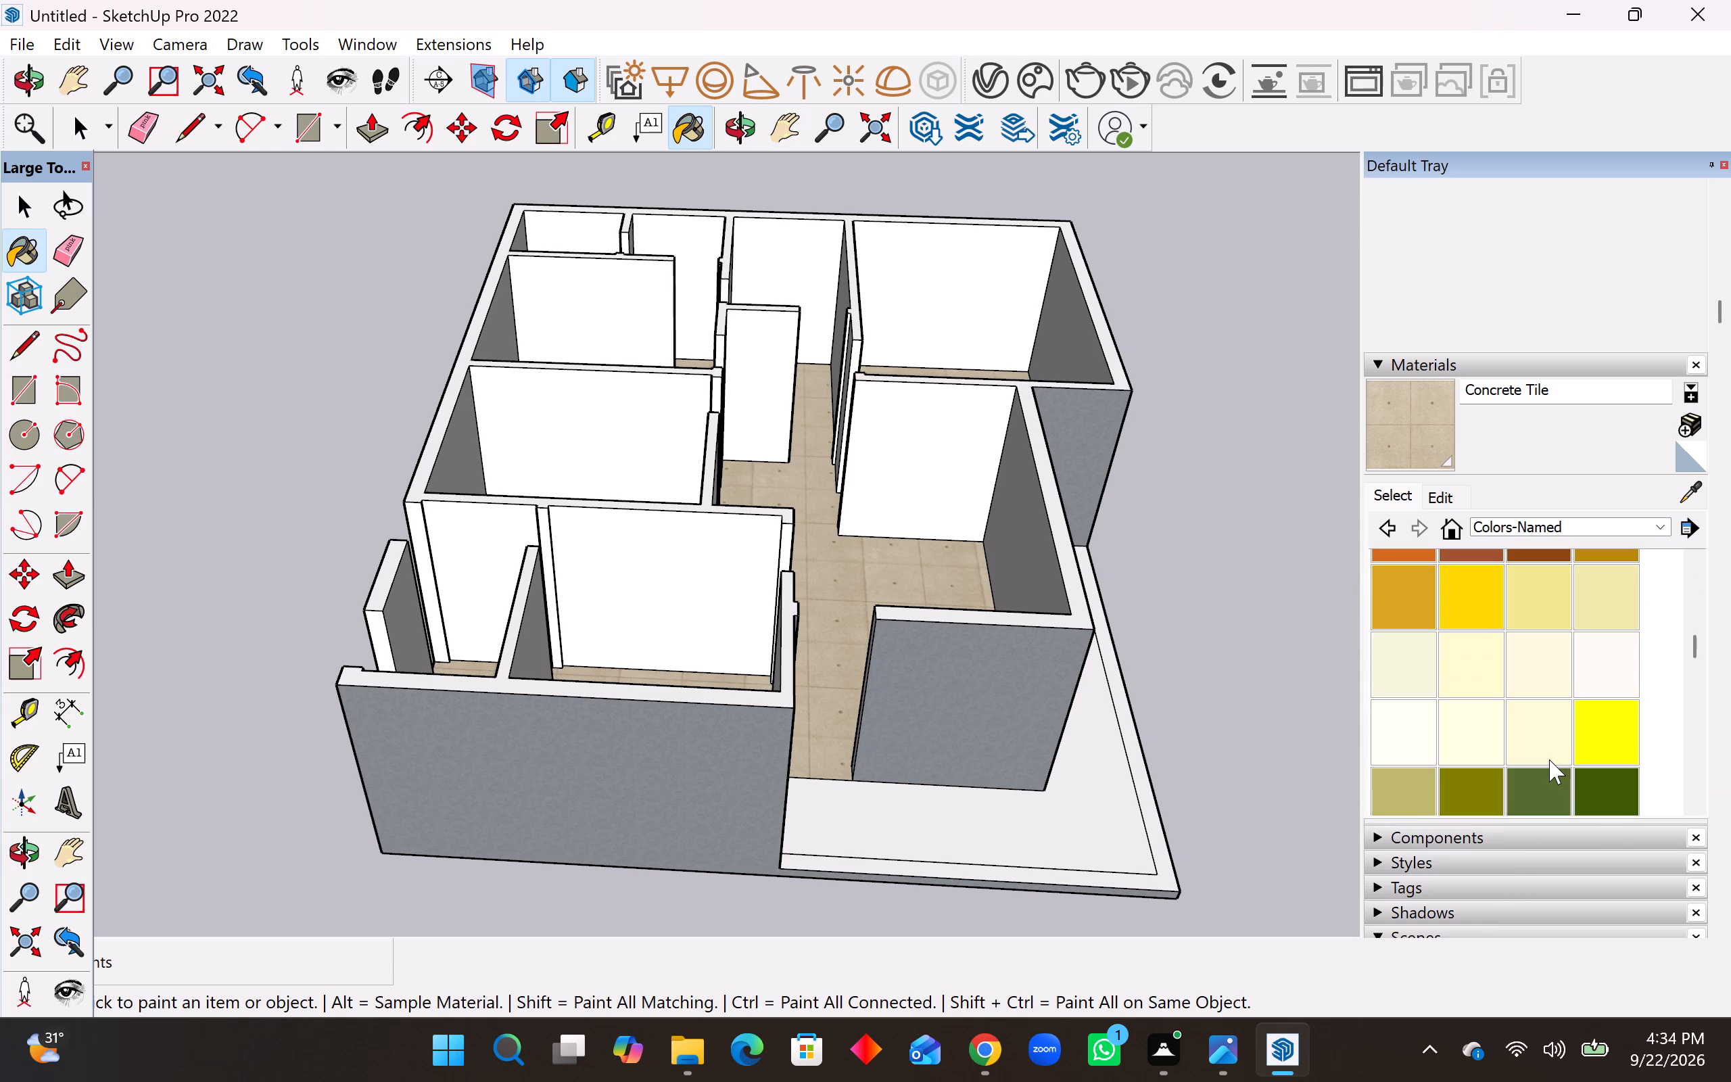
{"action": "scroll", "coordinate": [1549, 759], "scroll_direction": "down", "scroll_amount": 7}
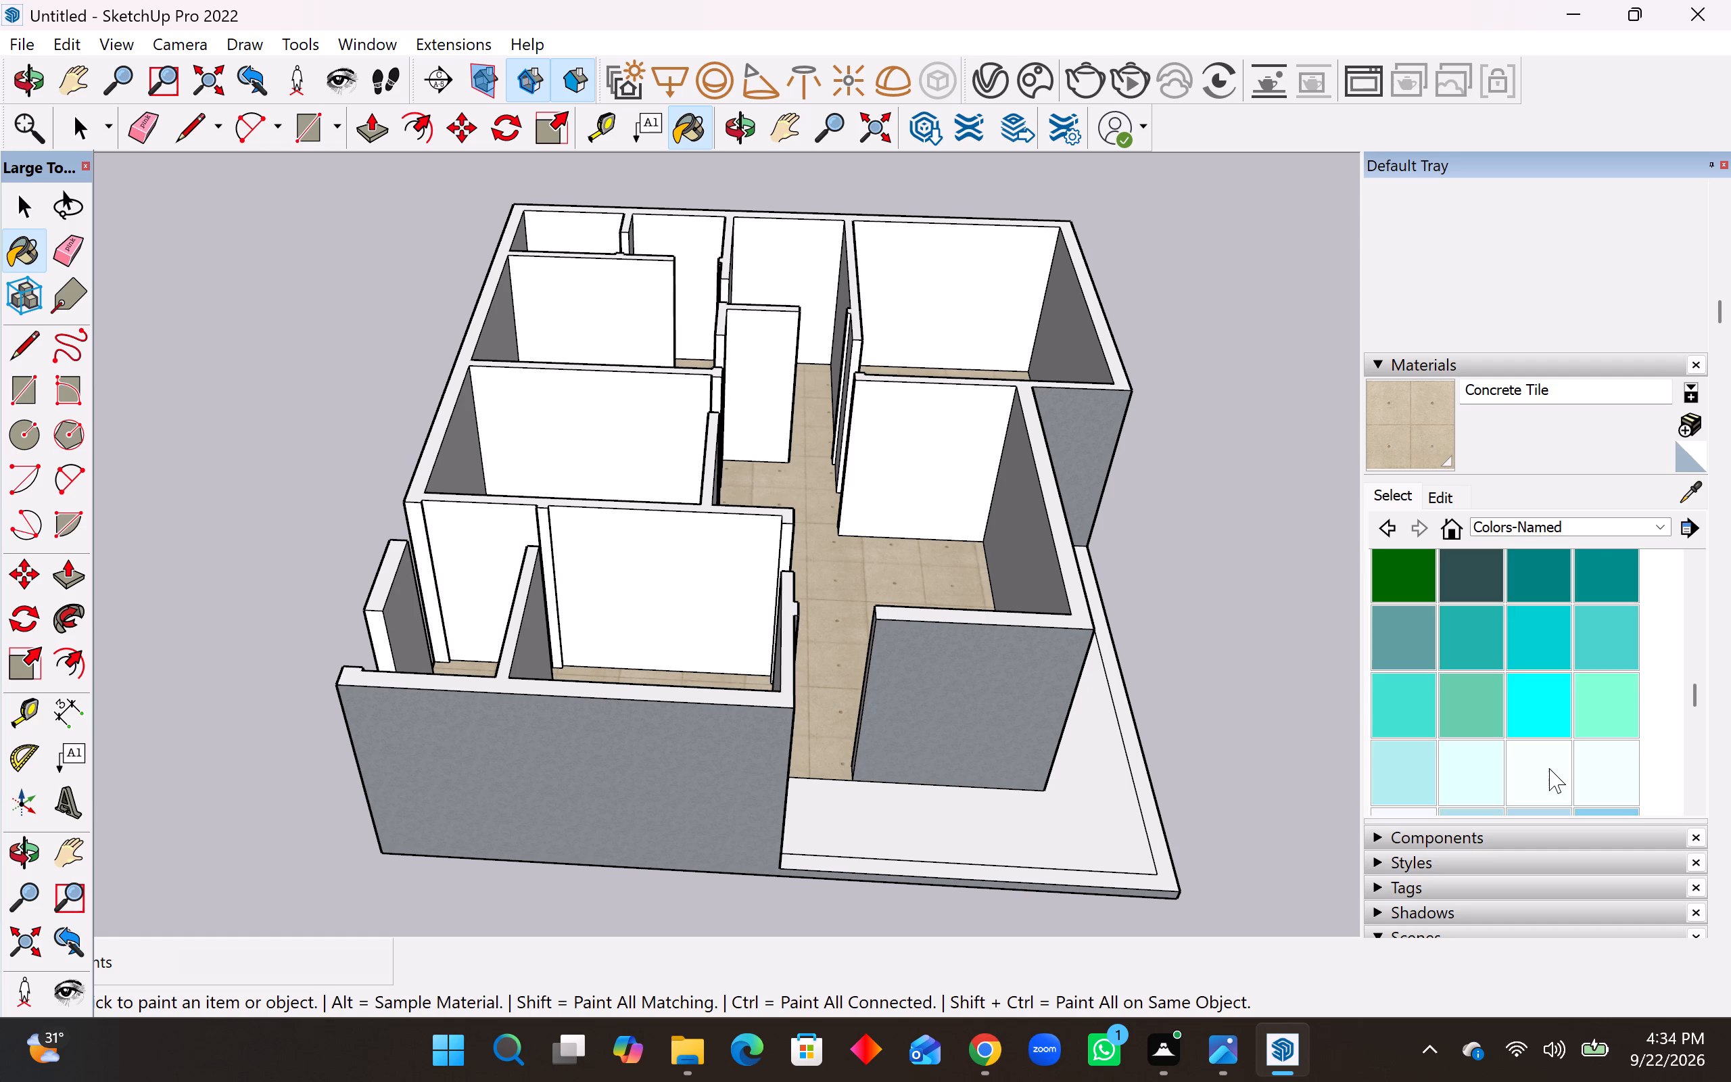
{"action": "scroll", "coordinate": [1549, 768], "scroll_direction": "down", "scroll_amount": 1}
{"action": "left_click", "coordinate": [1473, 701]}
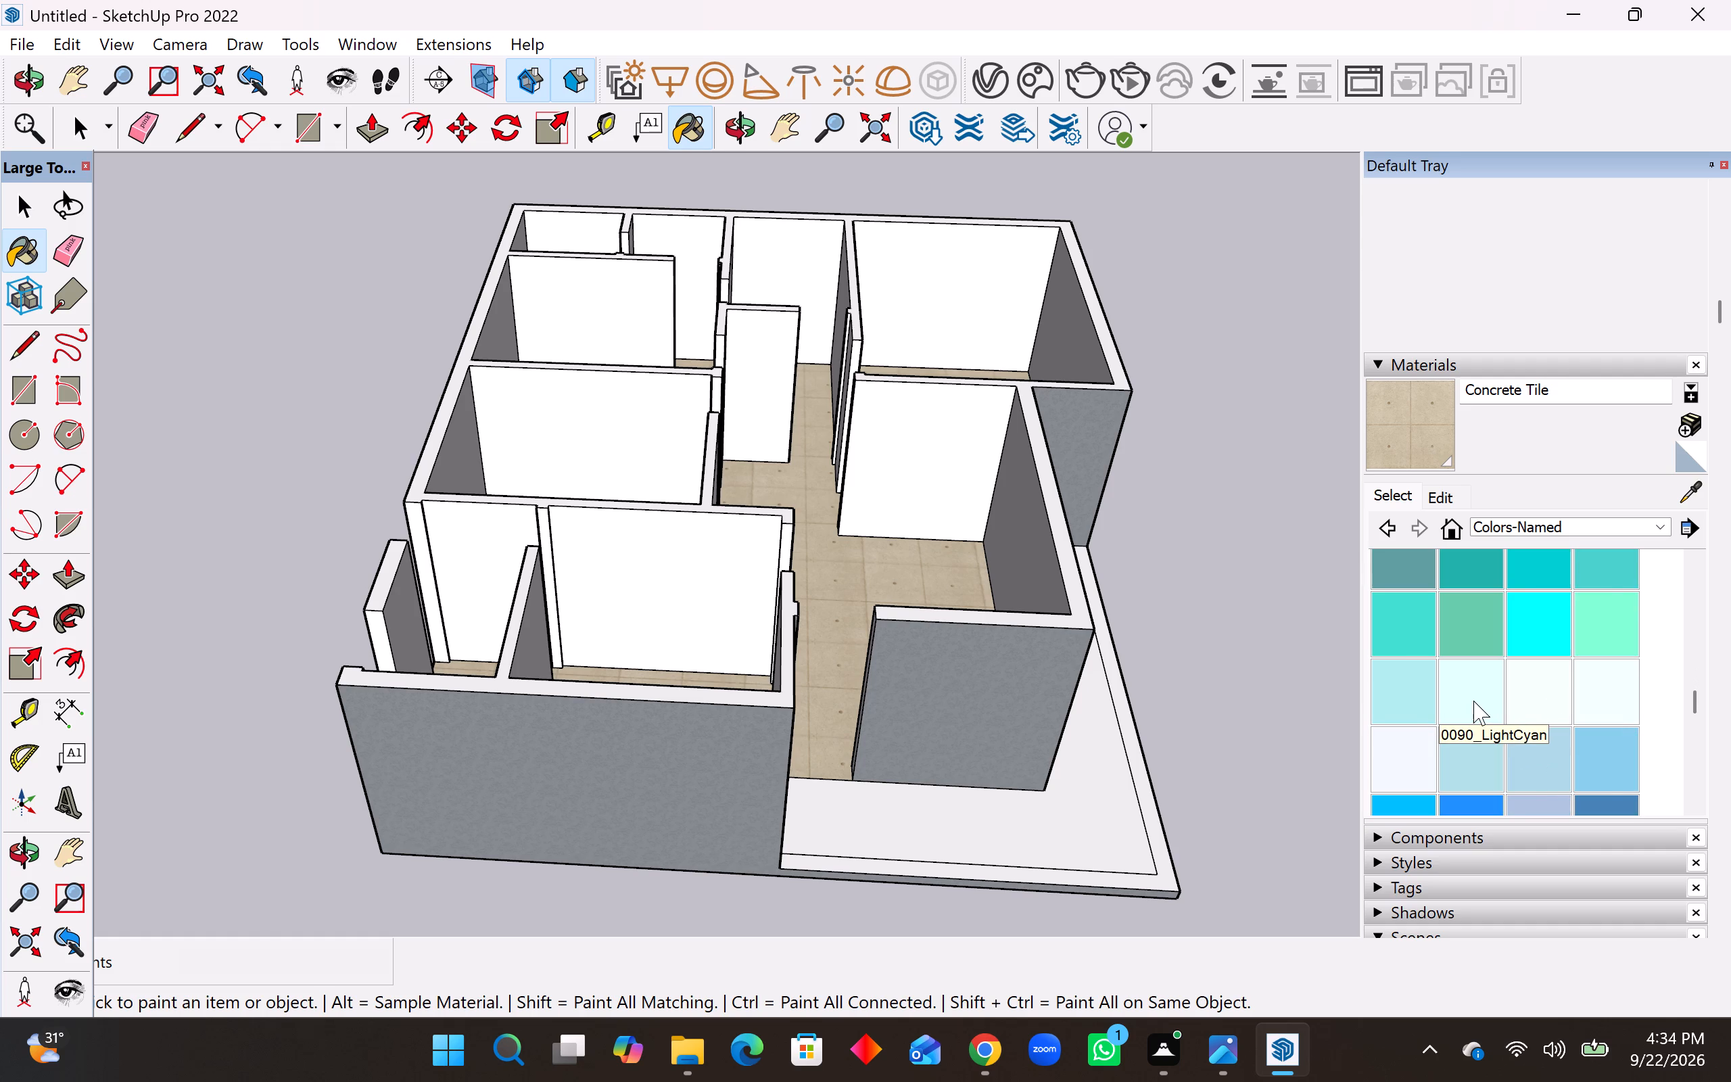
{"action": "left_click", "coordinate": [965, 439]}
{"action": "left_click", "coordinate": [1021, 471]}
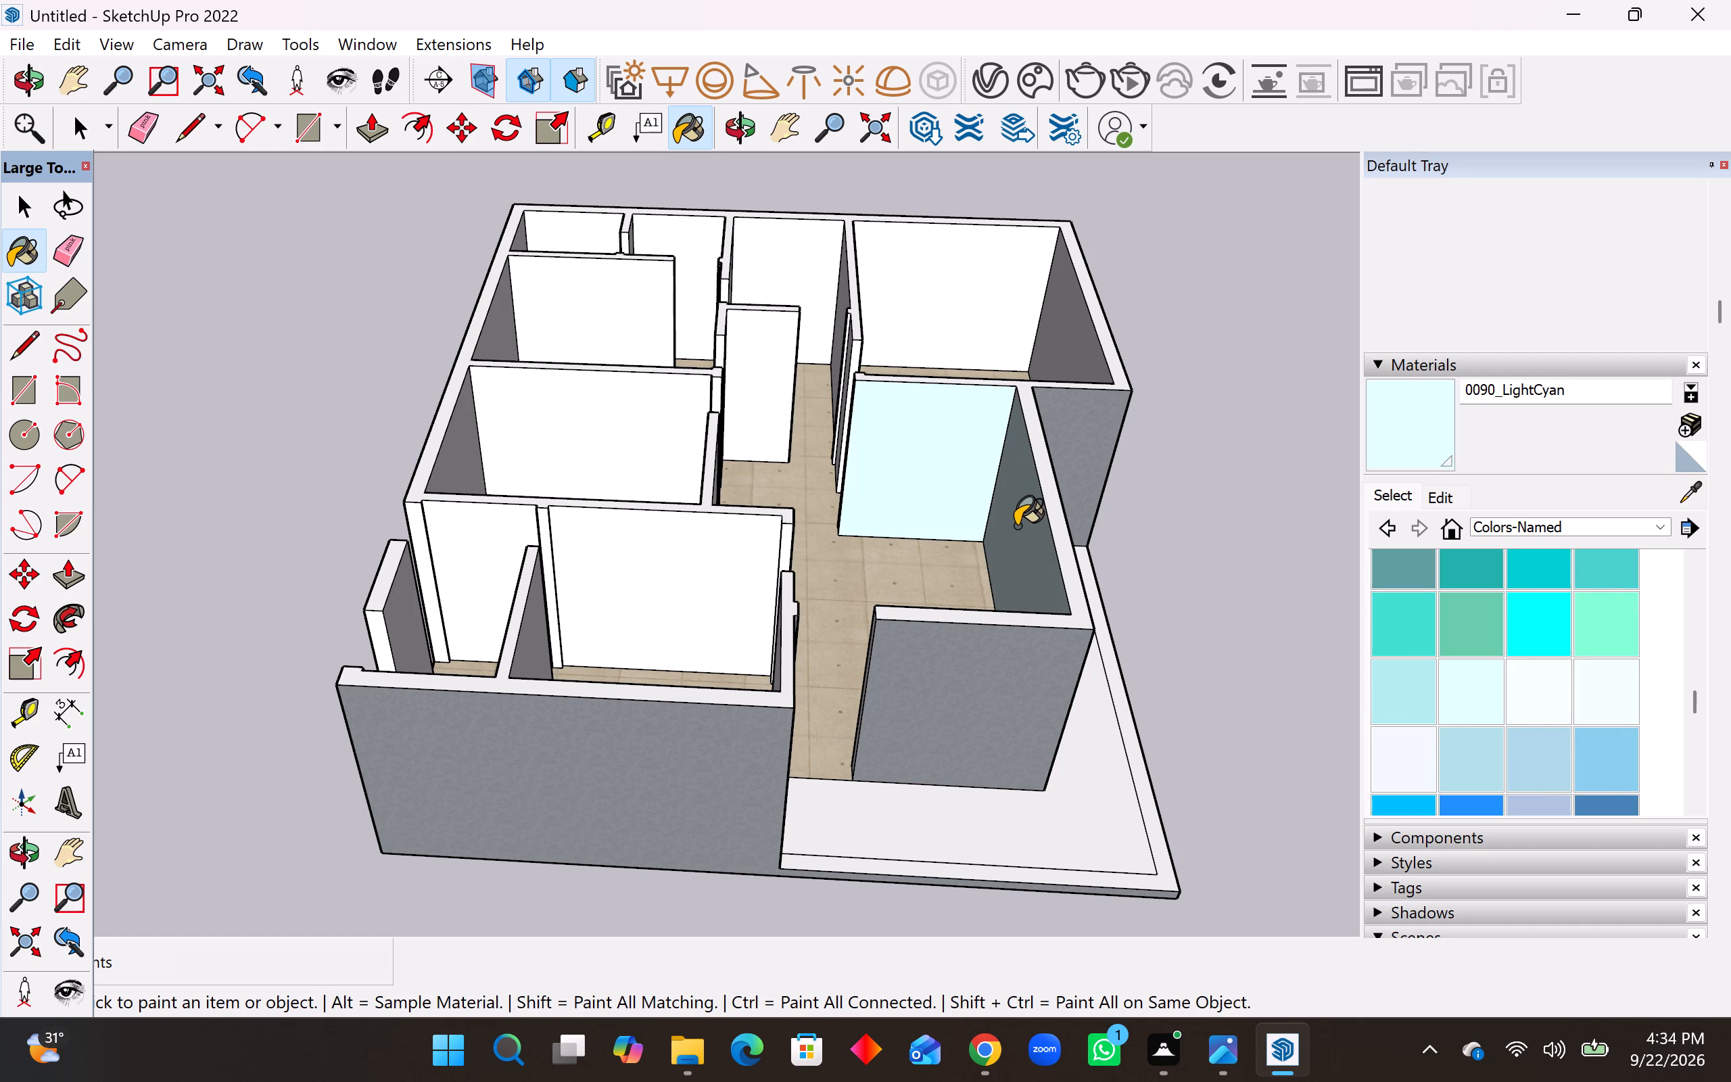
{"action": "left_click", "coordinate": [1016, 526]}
Paint the two light-cyan wall faces of the hall beside the porch with 0131_Silver from Colors-Named.
{"action": "middle_click_drag", "start_coordinate": [1021, 555], "coordinate": [1329, 519]}
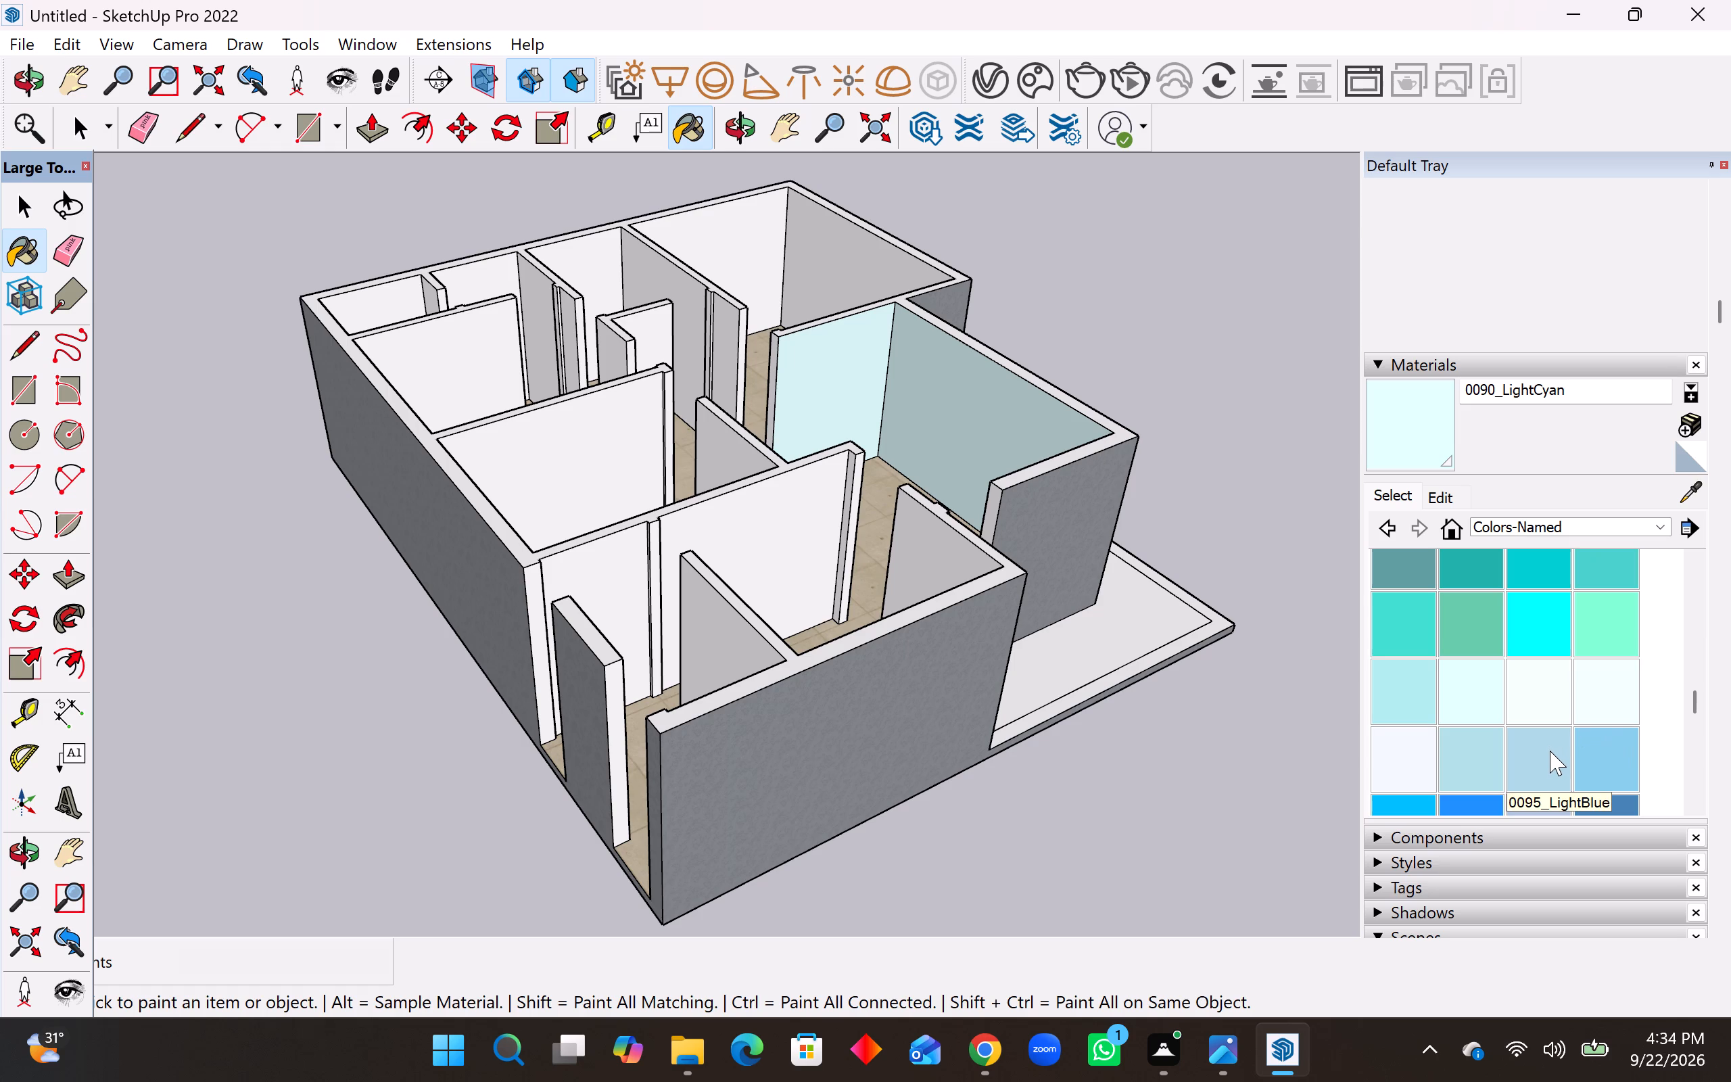
{"action": "scroll", "coordinate": [1560, 757], "scroll_direction": "down", "scroll_amount": 2}
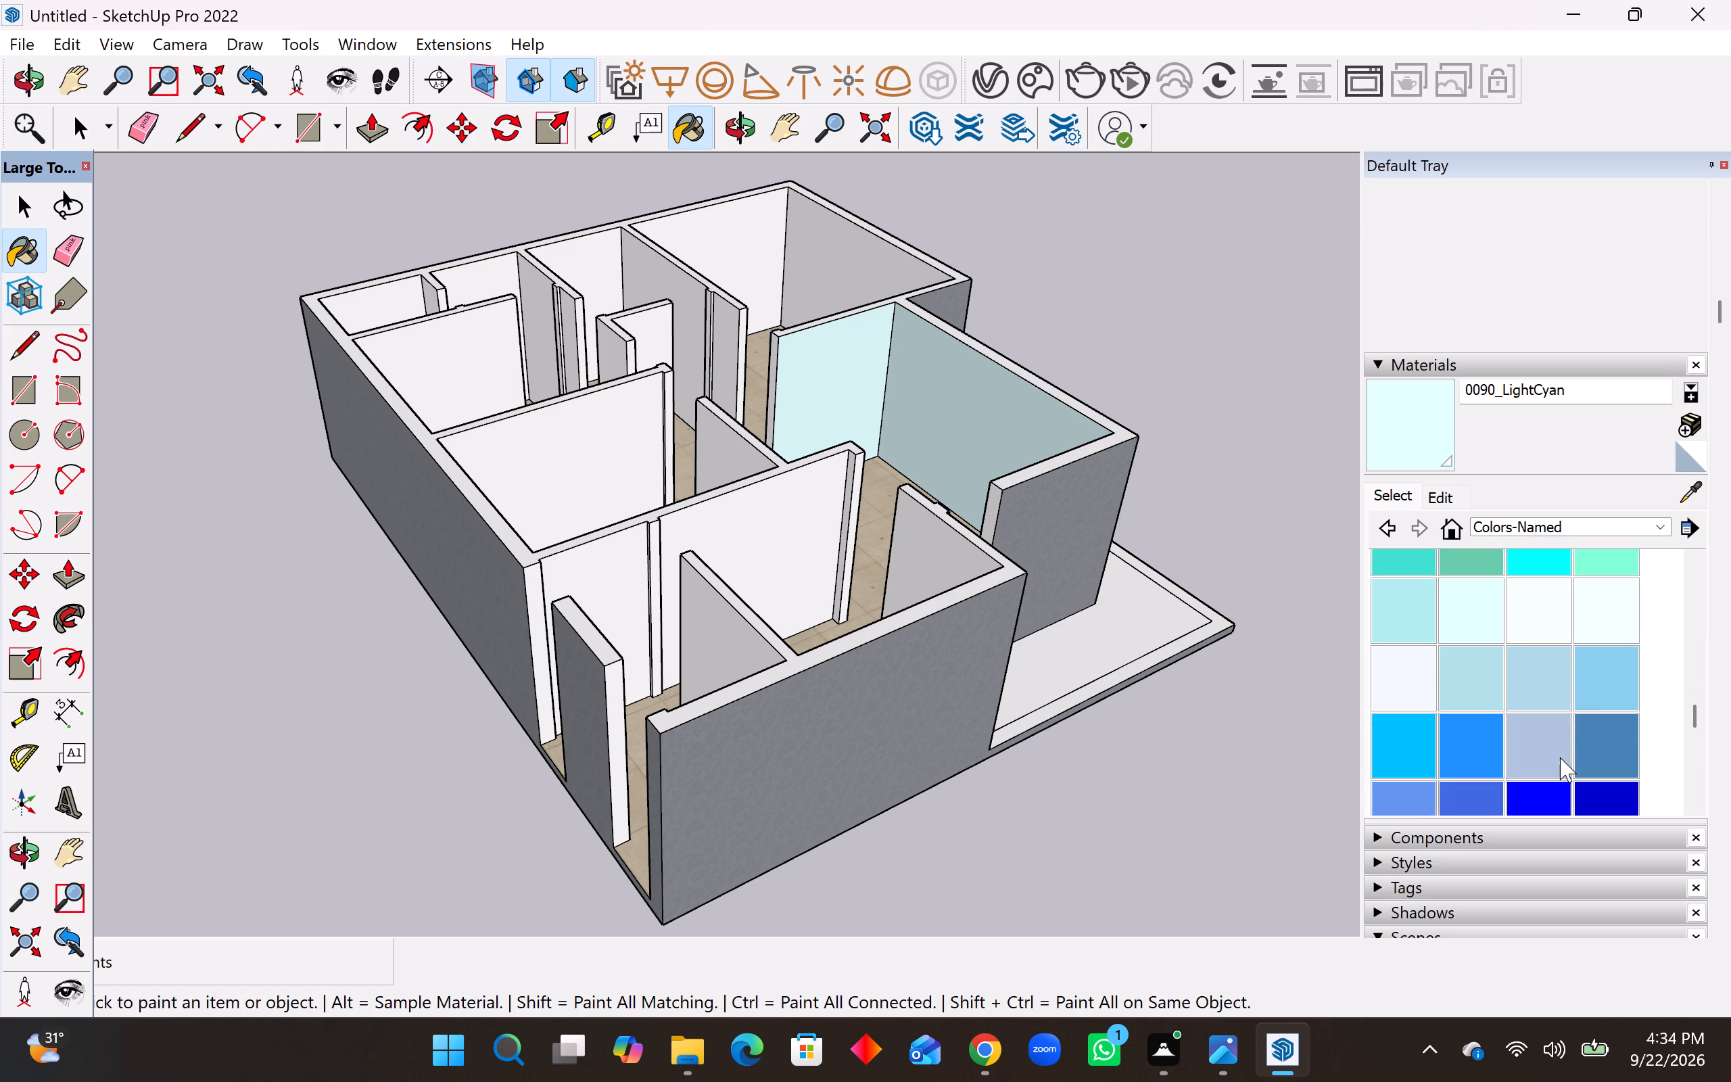
{"action": "scroll", "coordinate": [1560, 757], "scroll_direction": "down", "scroll_amount": 3}
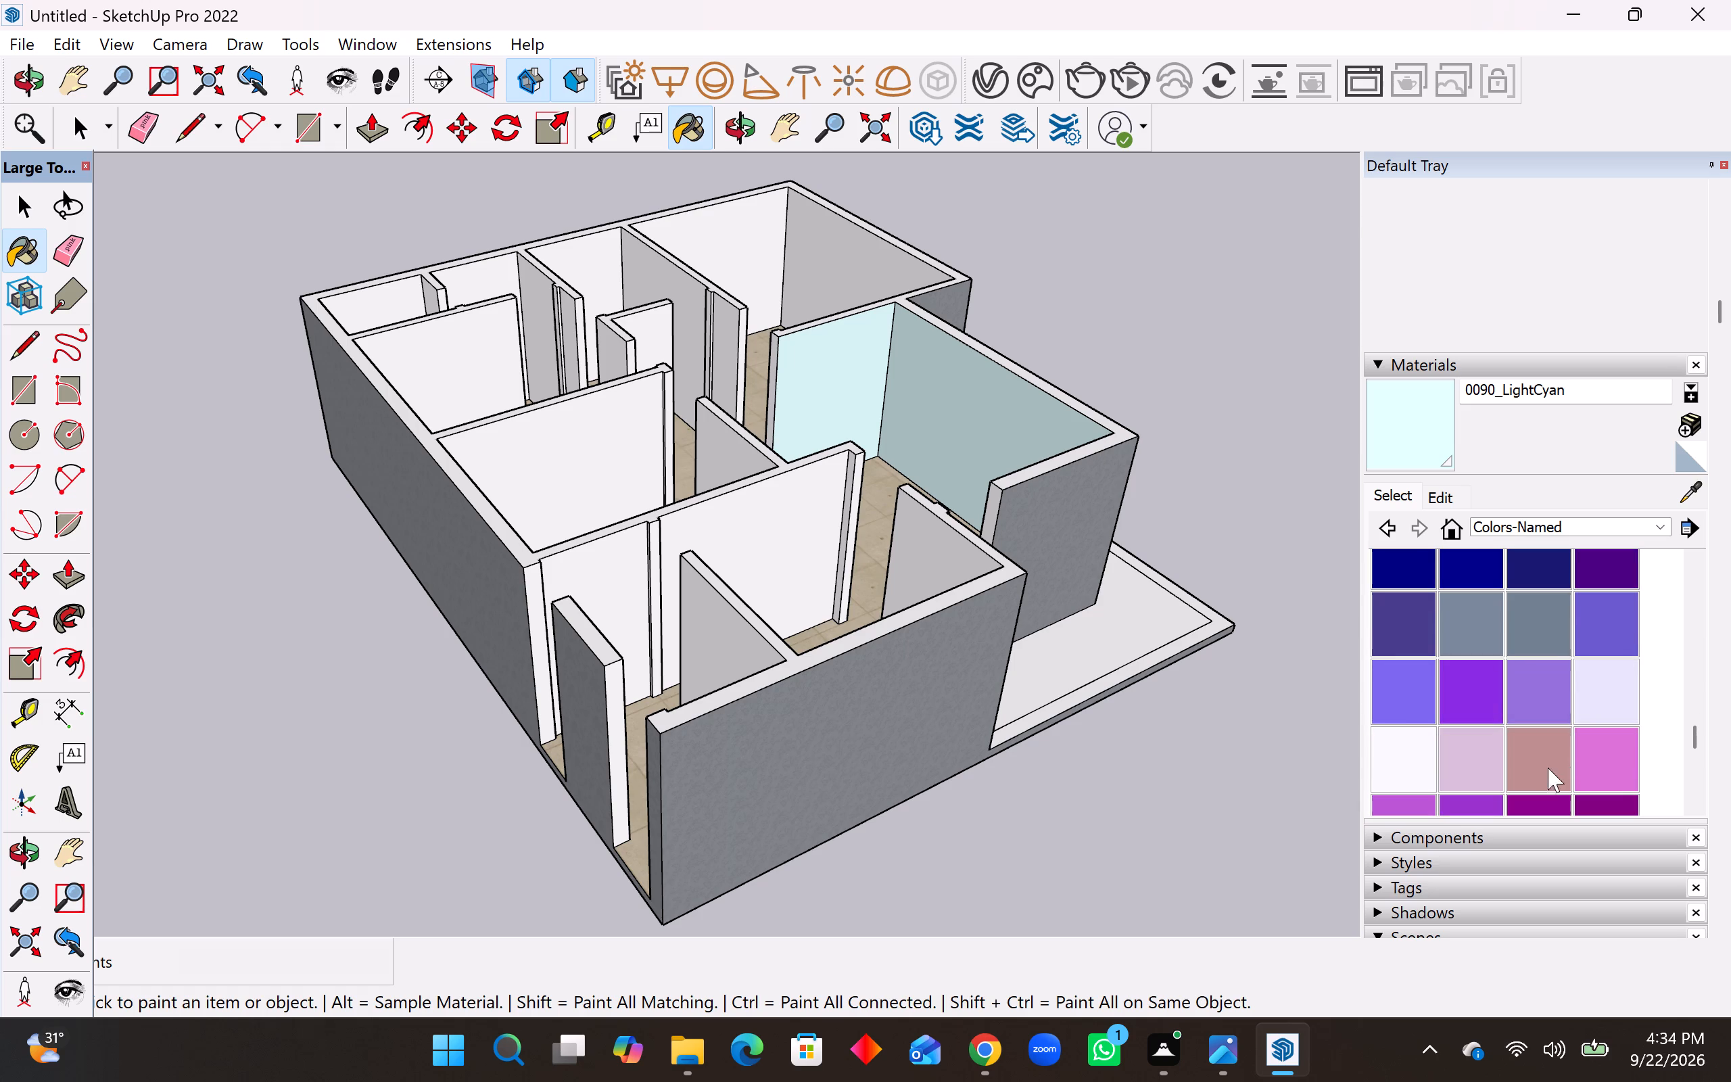
{"action": "scroll", "coordinate": [1540, 770], "scroll_direction": "down", "scroll_amount": 4}
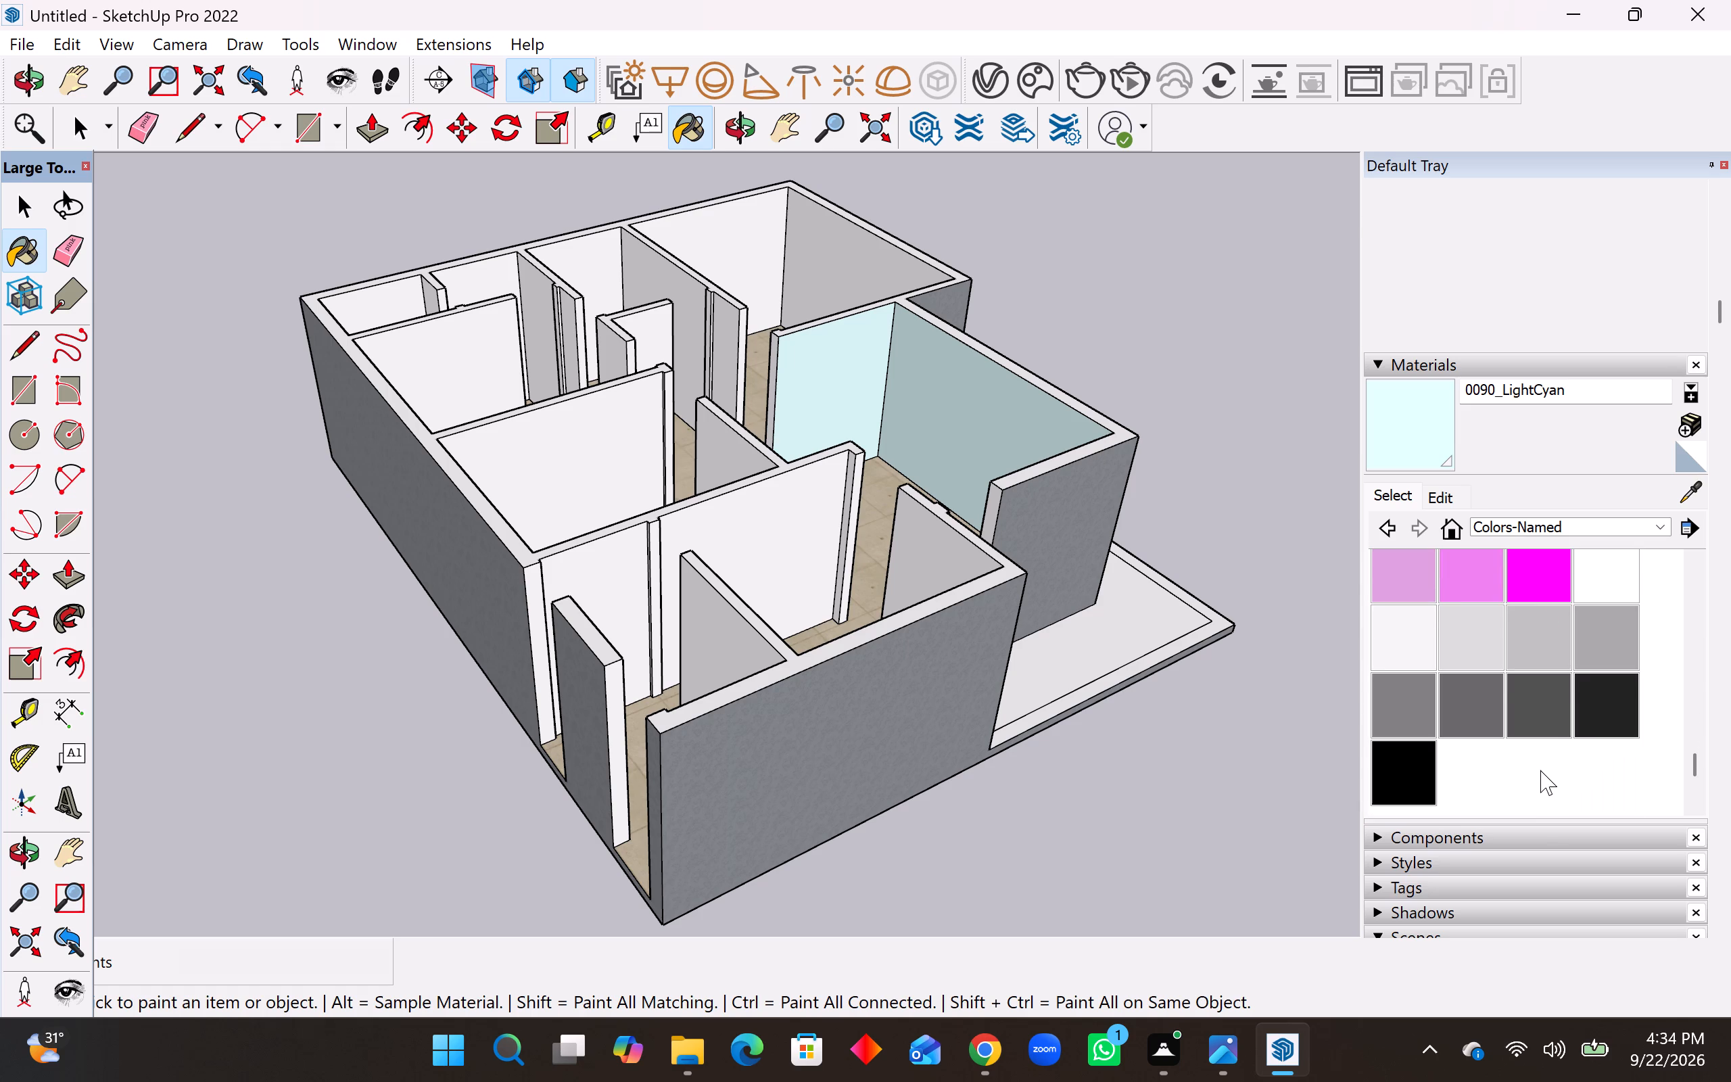
{"action": "left_click", "coordinate": [1552, 647]}
{"action": "left_click", "coordinate": [1039, 431]}
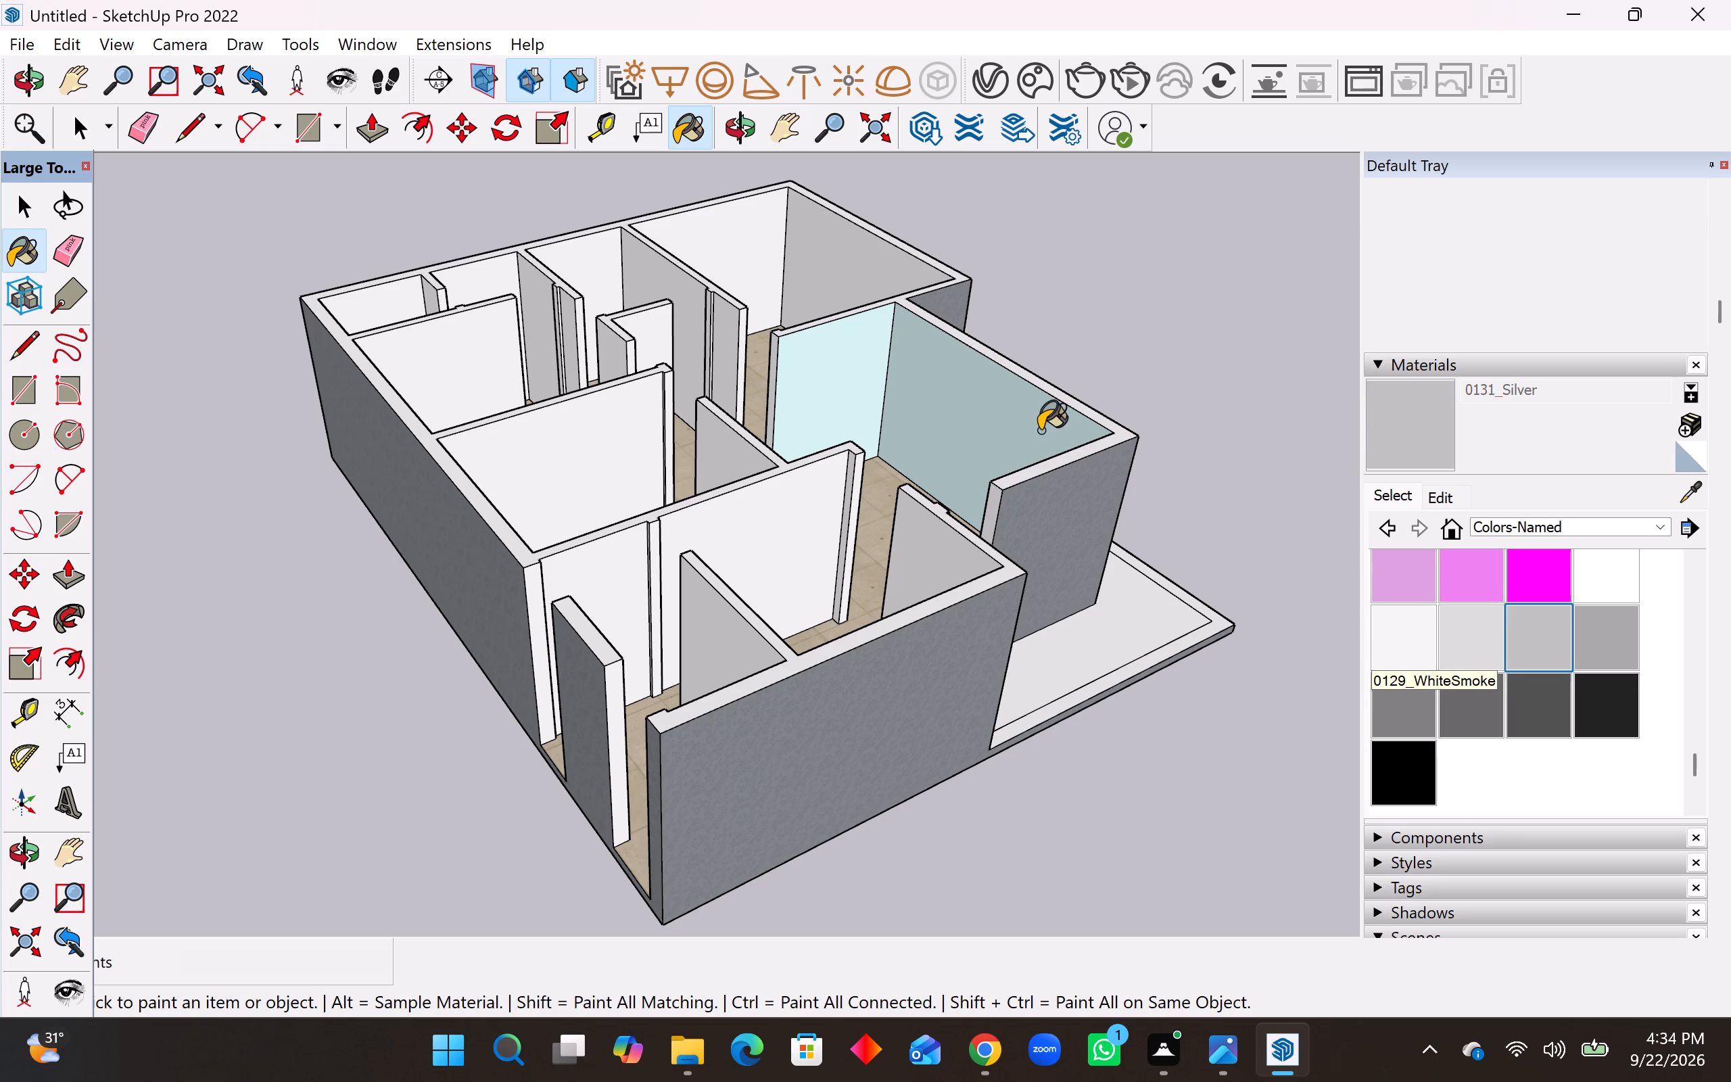
{"action": "left_click", "coordinate": [843, 379]}
Paint the inner porch-side wall and the long partition wall of the room beside the porch doorway with 0131_Silver.
{"action": "scroll", "coordinate": [900, 517], "scroll_direction": "up", "scroll_amount": 3}
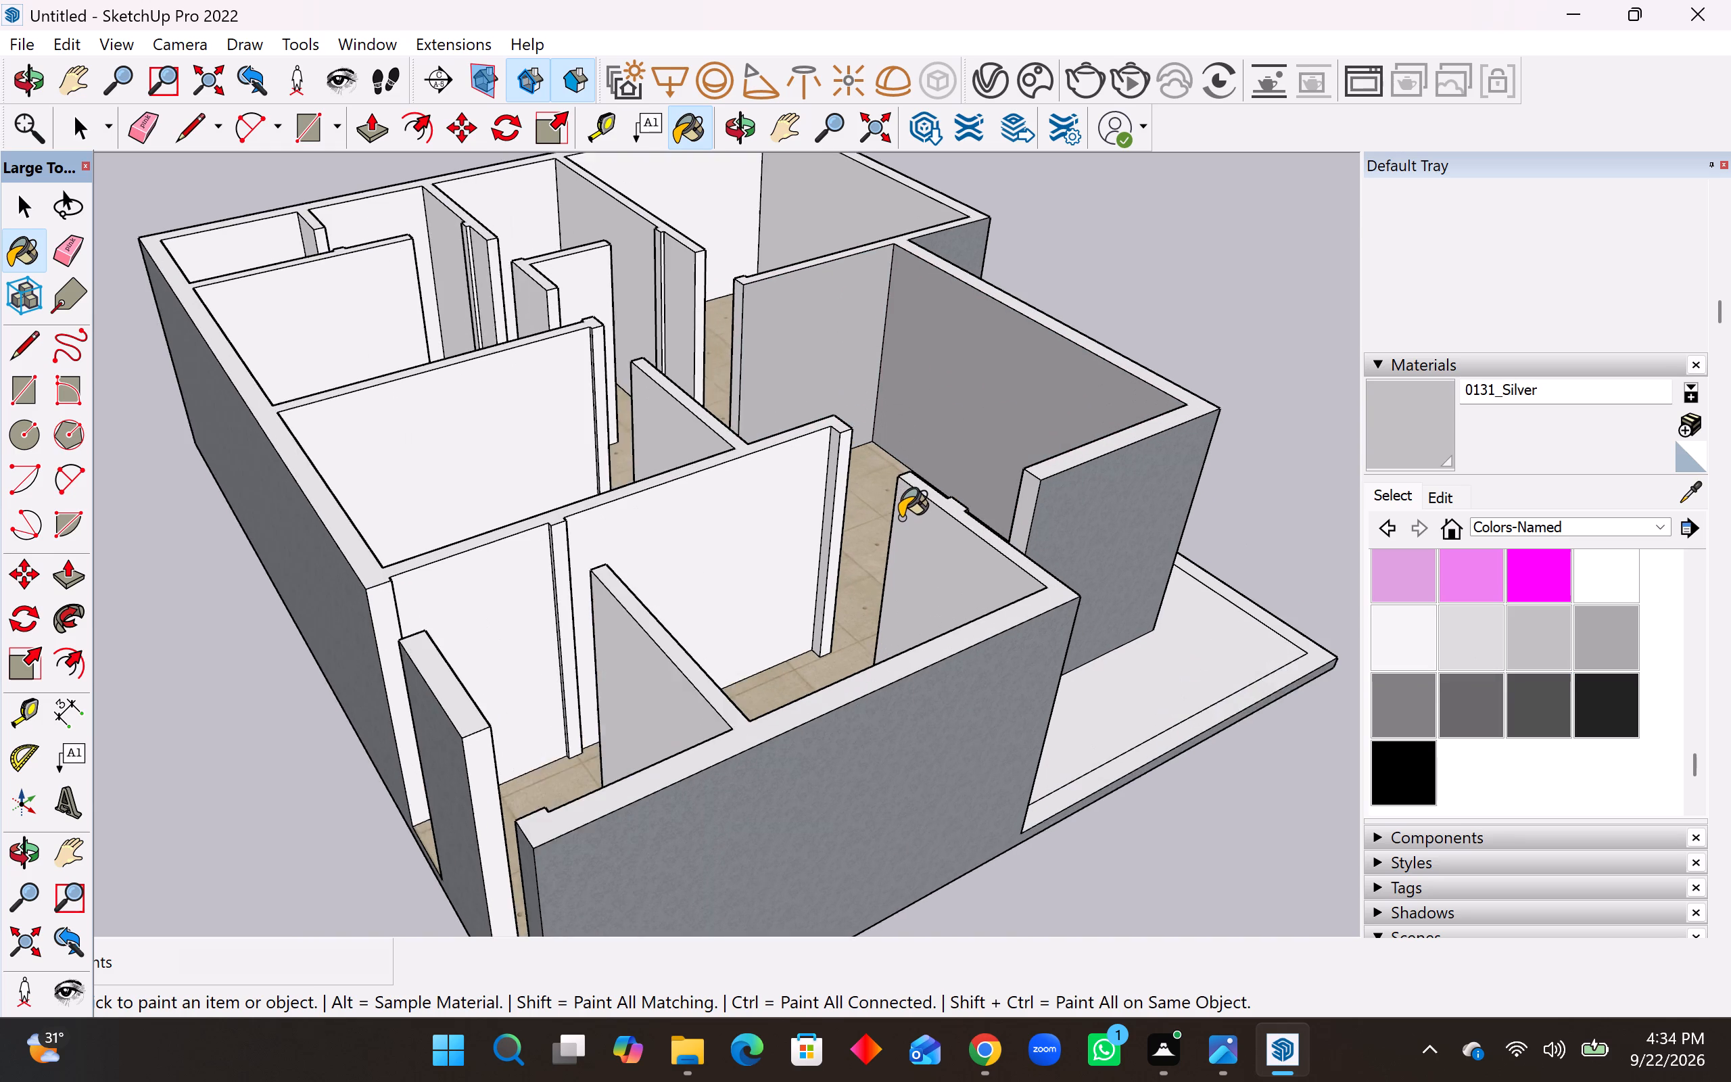
{"action": "scroll", "coordinate": [900, 518], "scroll_direction": "up", "scroll_amount": 2}
{"action": "left_click", "coordinate": [916, 542]}
{"action": "left_click", "coordinate": [744, 513]}
Paint the two adjoining inner walls of the hall beside the porch with 0055_LightGoldenrodYellow from Colors-Named.
{"action": "middle_click_drag", "start_coordinate": [788, 523], "coordinate": [737, 634]}
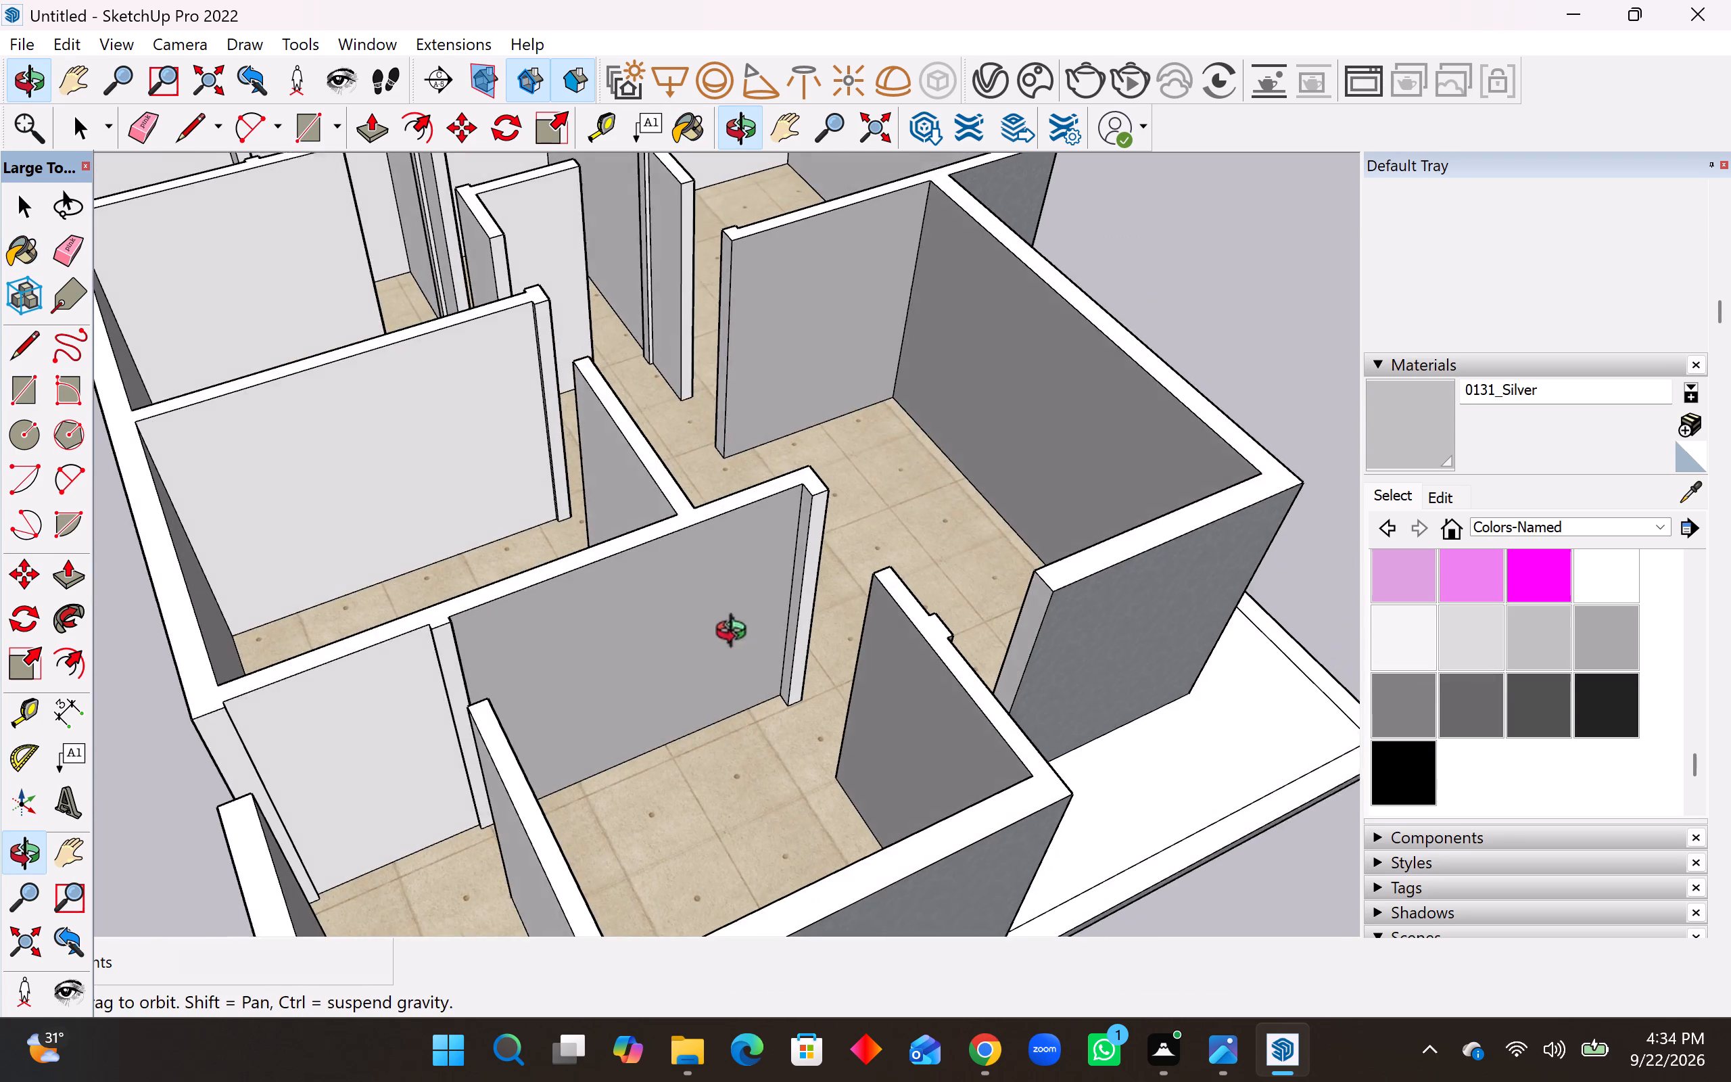
{"action": "middle_click_drag", "start_coordinate": [737, 634], "coordinate": [686, 649]}
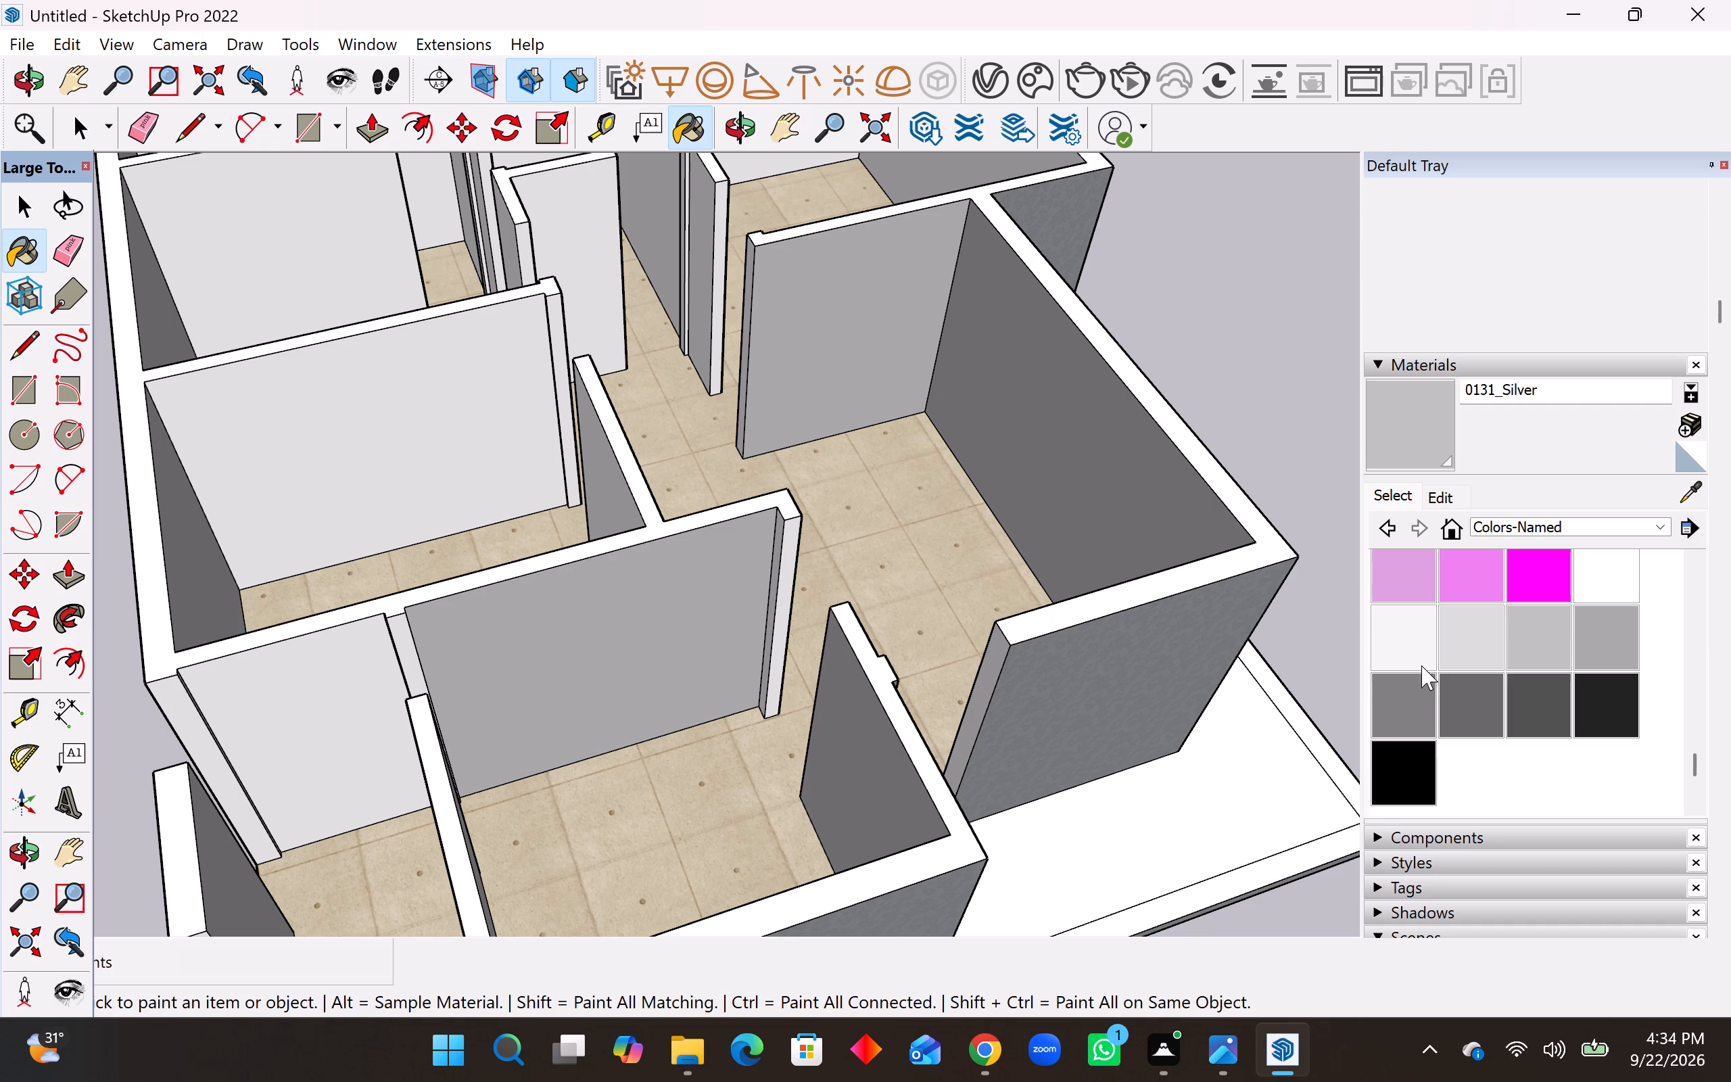
{"action": "scroll", "coordinate": [1546, 627], "scroll_direction": "up", "scroll_amount": 6}
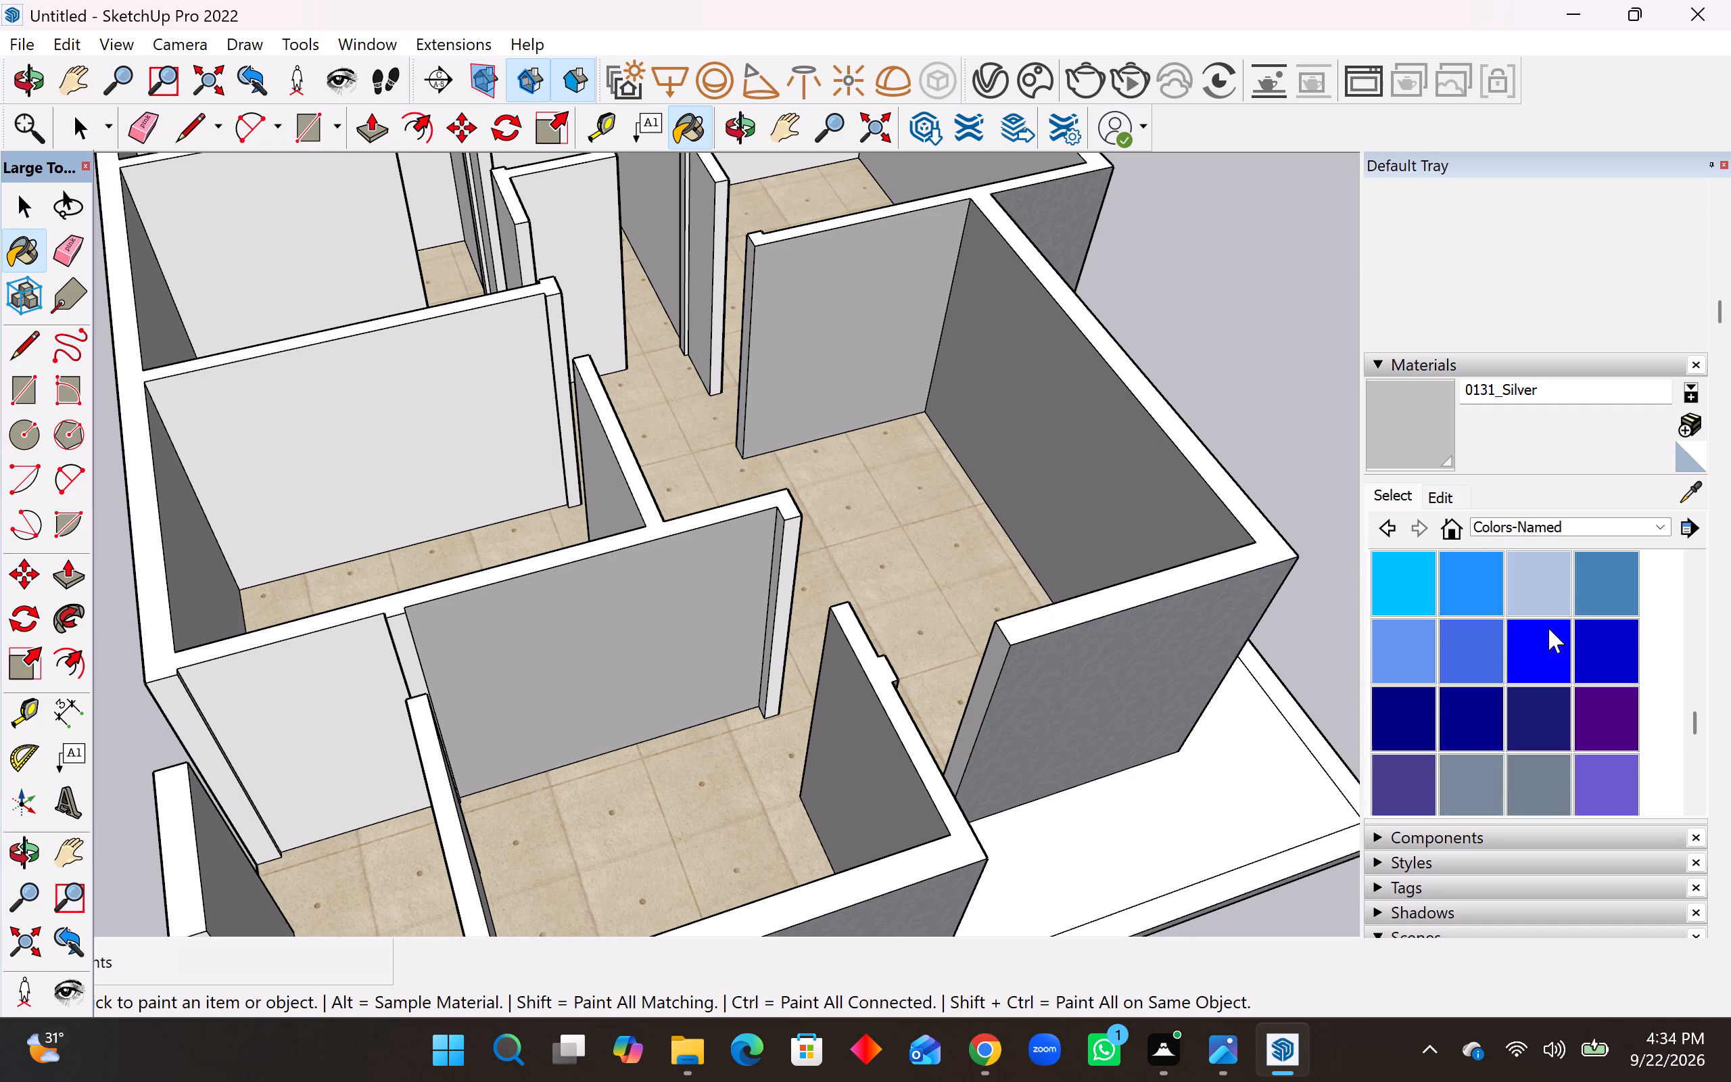
{"action": "scroll", "coordinate": [1548, 628], "scroll_direction": "up", "scroll_amount": 7}
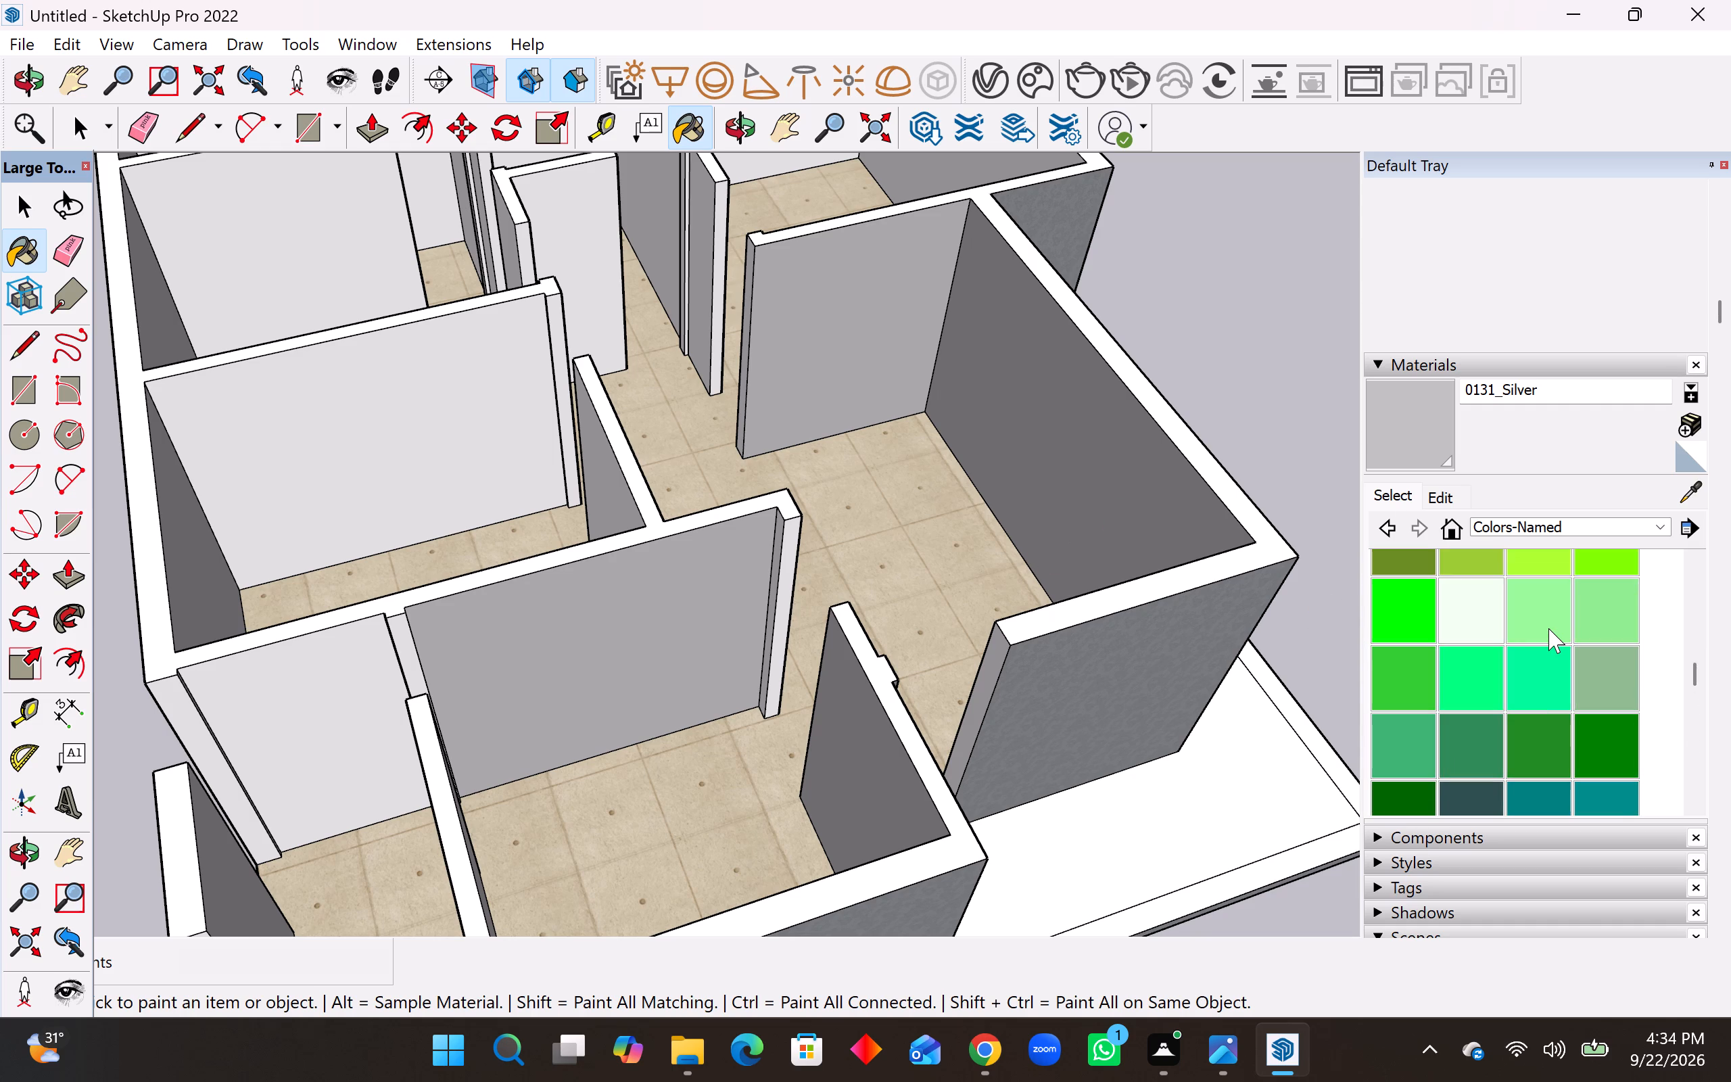
{"action": "scroll", "coordinate": [1548, 628], "scroll_direction": "up", "scroll_amount": 2}
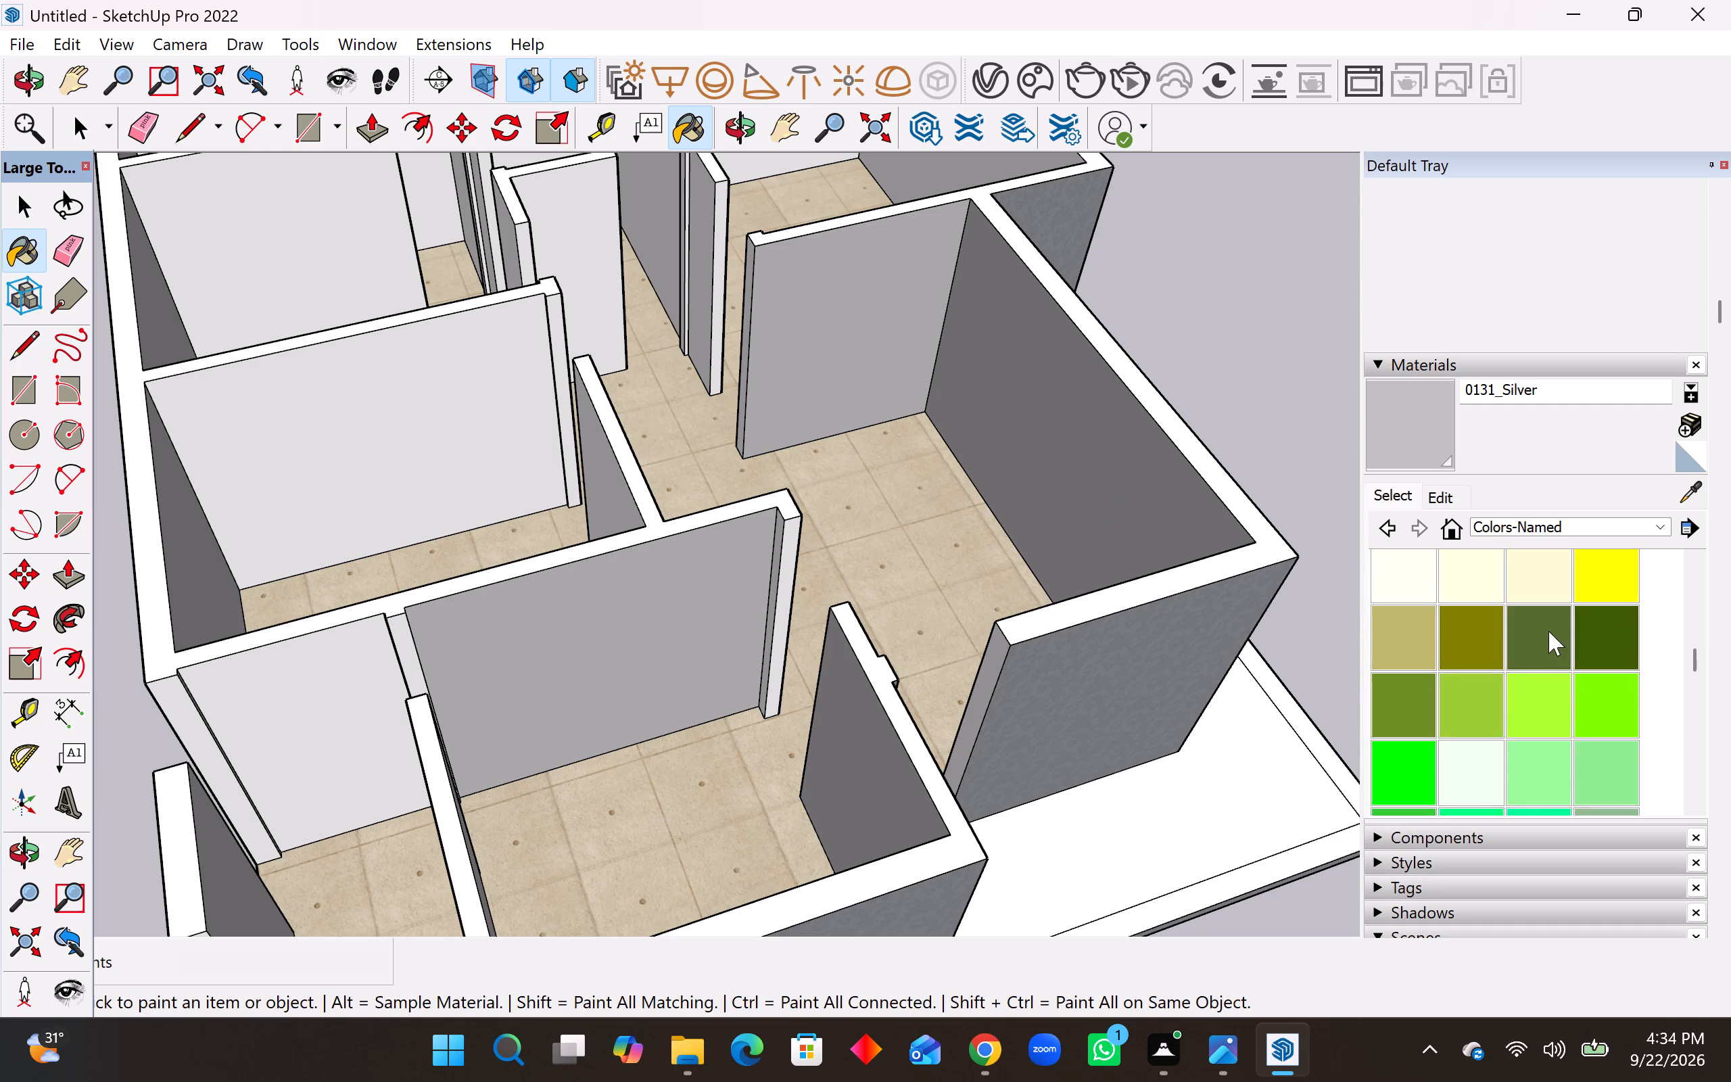
{"action": "scroll", "coordinate": [1548, 631], "scroll_direction": "up", "scroll_amount": 1}
{"action": "left_click", "coordinate": [1542, 642]}
{"action": "left_click", "coordinate": [1135, 504]}
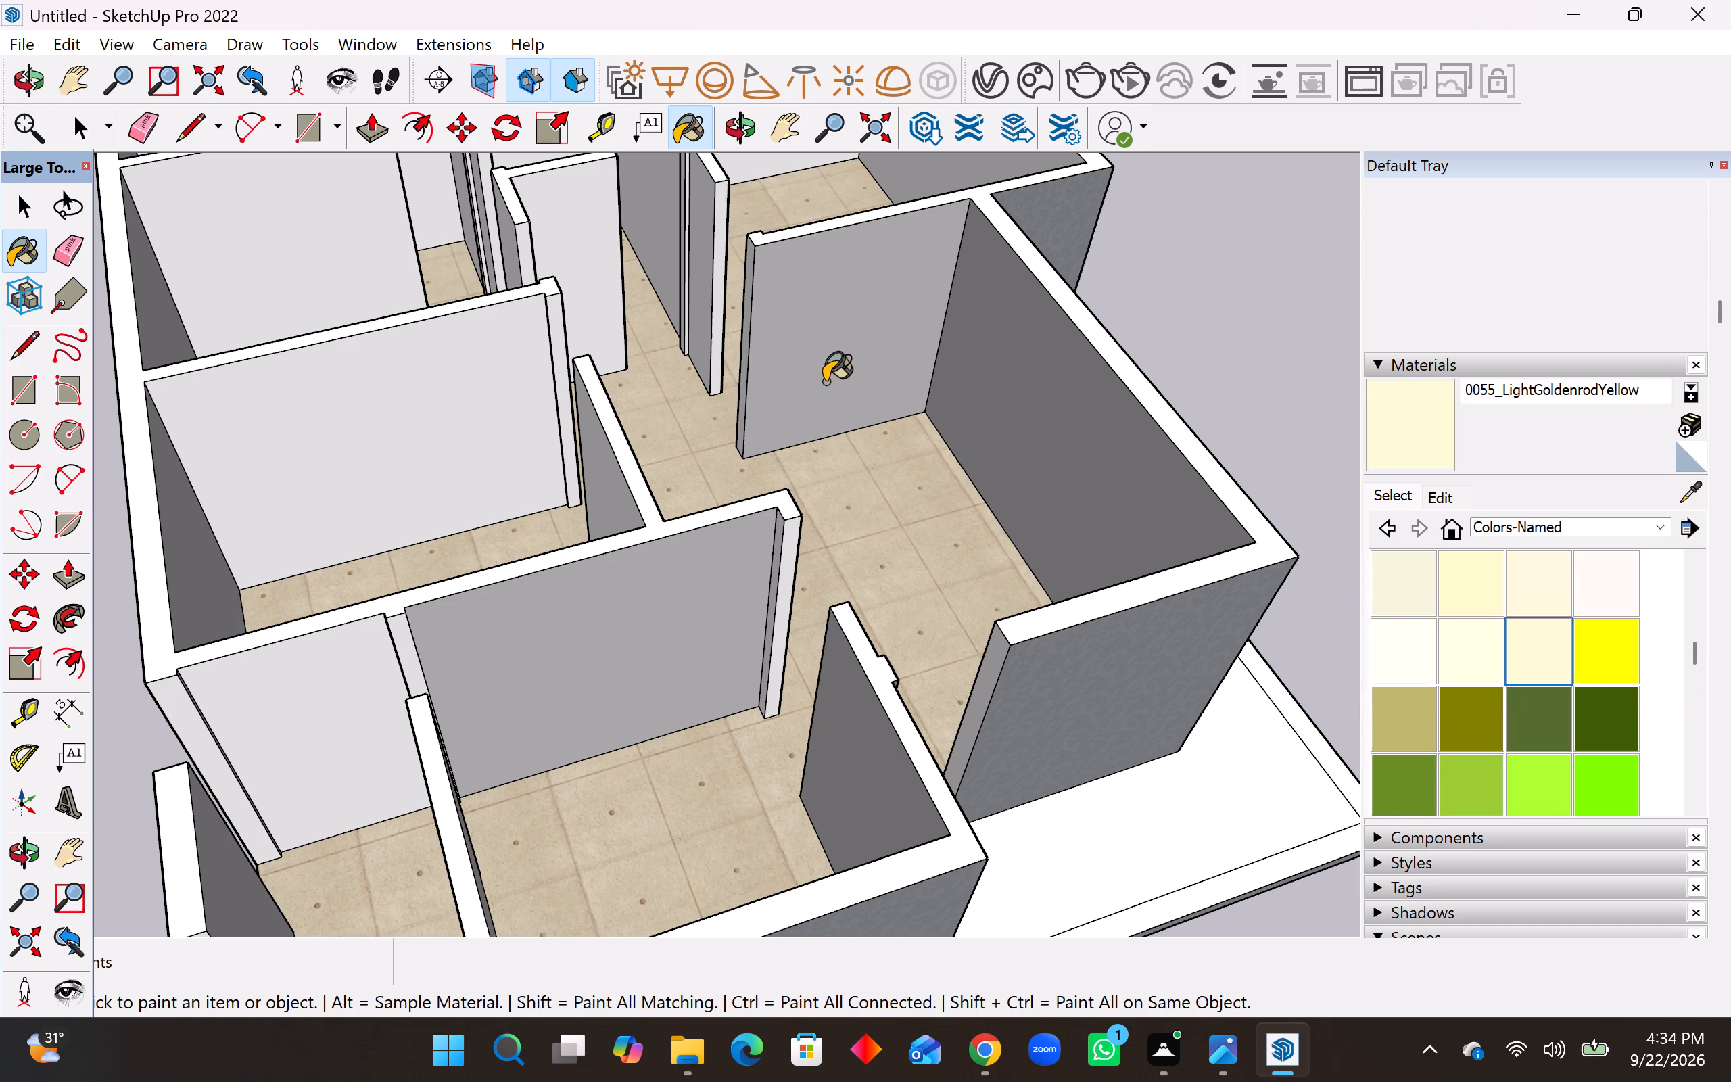
{"action": "left_click", "coordinate": [842, 340]}
Paint the long partition, its end face and the porch-side wall of the room beside the porch doorway with 0055_LightGoldenrodYellow.
{"action": "left_click", "coordinate": [696, 590]}
{"action": "middle_click_drag", "start_coordinate": [712, 585], "coordinate": [770, 399]}
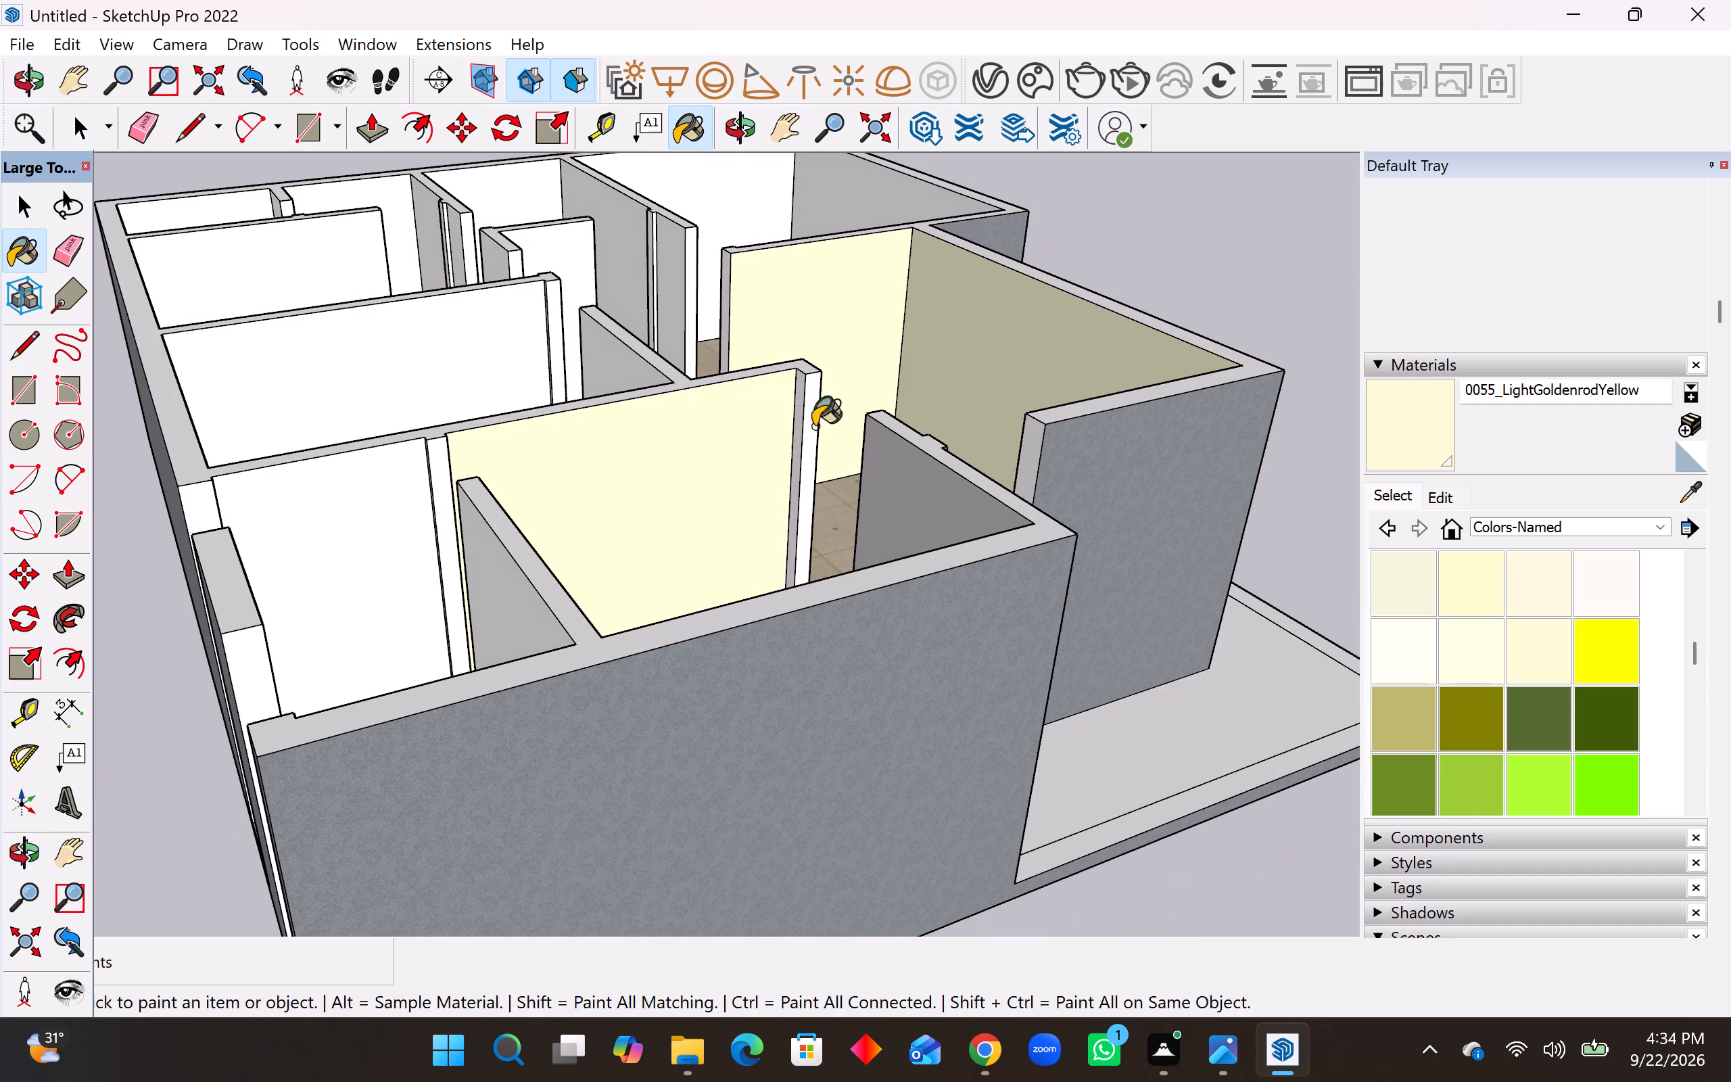
{"action": "left_click", "coordinate": [941, 493]}
{"action": "left_click", "coordinate": [793, 469]}
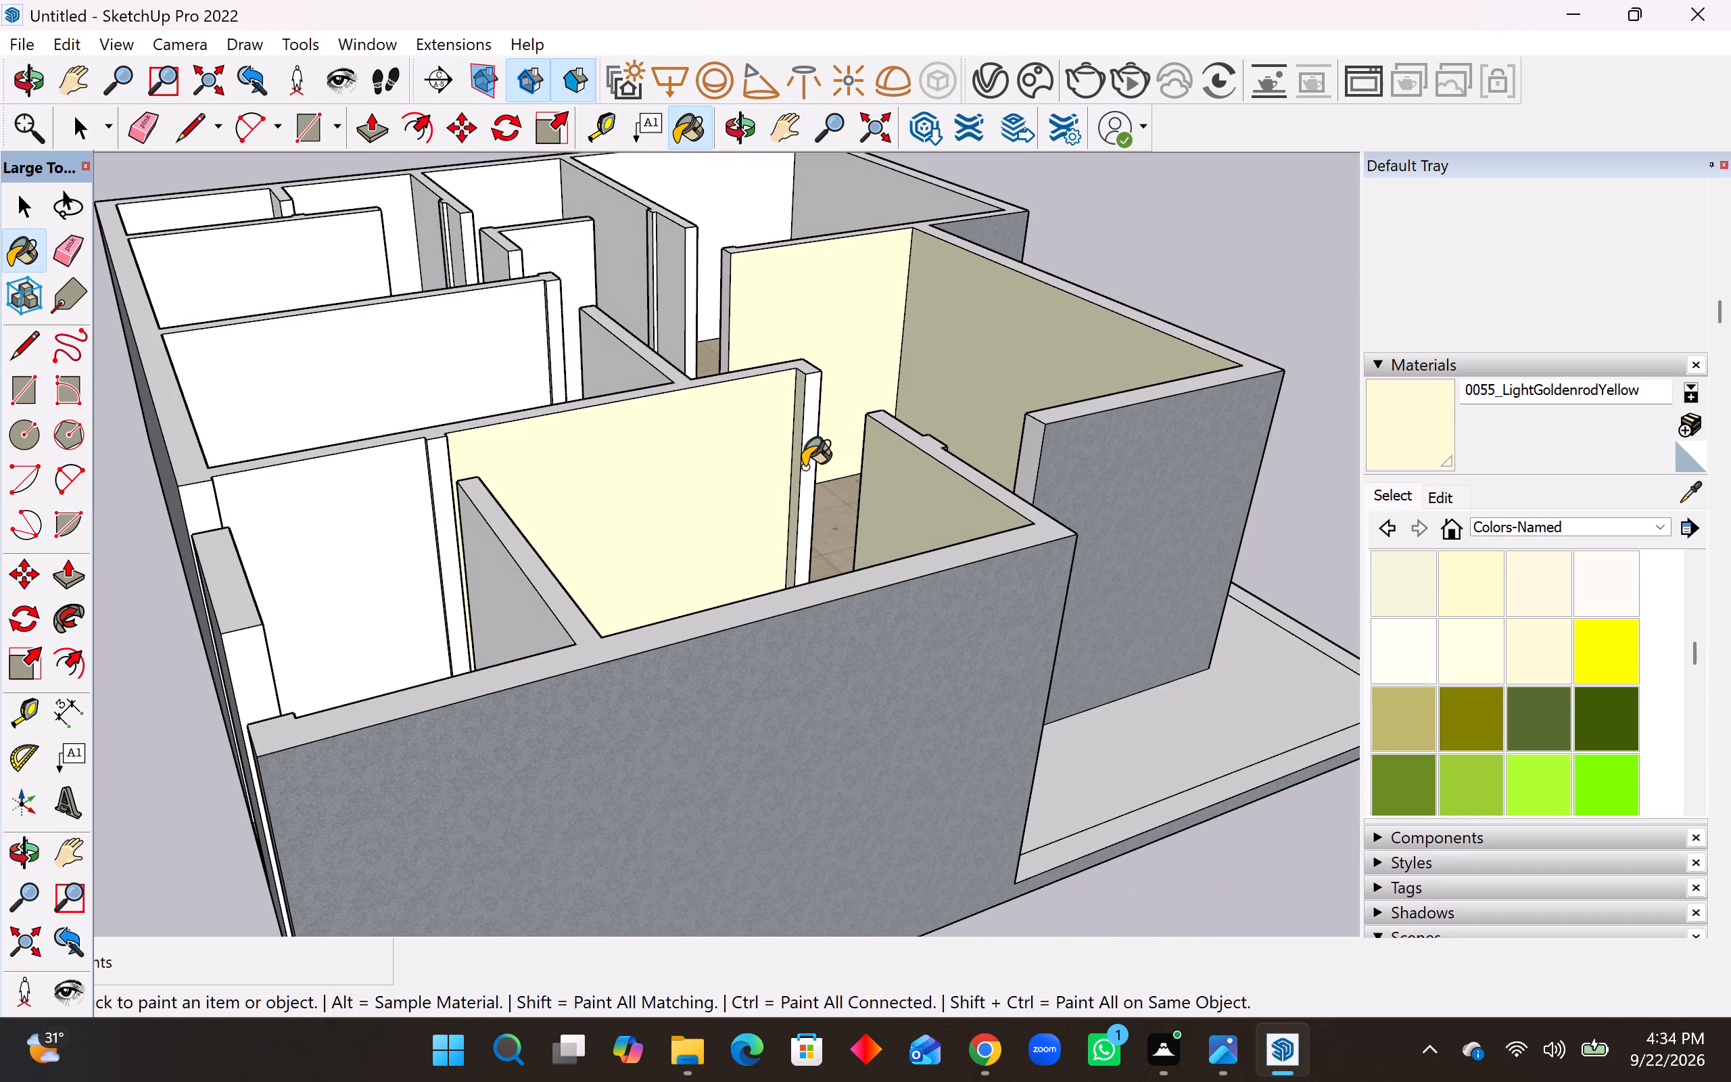
{"action": "left_click", "coordinate": [803, 467]}
Paint the top faces of the walls and the hall's doorway end face with 0055_LightGoldenrodYellow.
{"action": "left_click", "coordinate": [941, 456]}
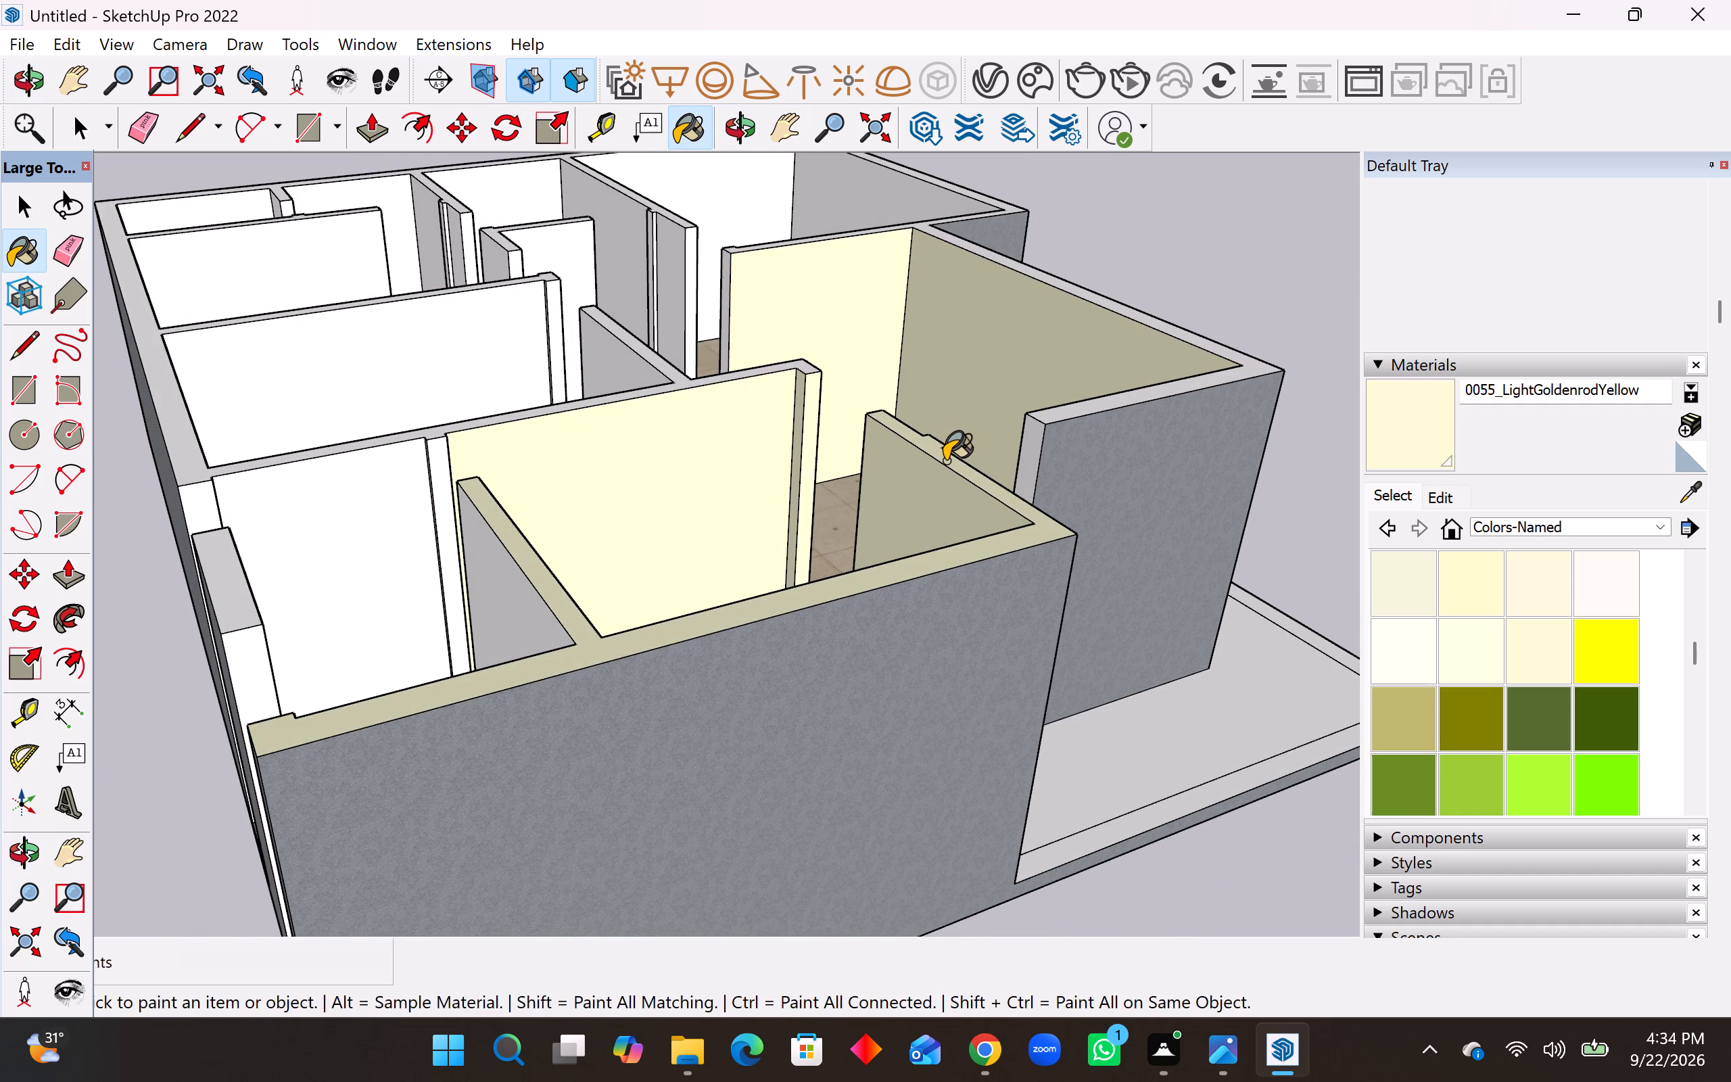
{"action": "left_click", "coordinate": [1037, 431]}
{"action": "left_click", "coordinate": [1064, 412]}
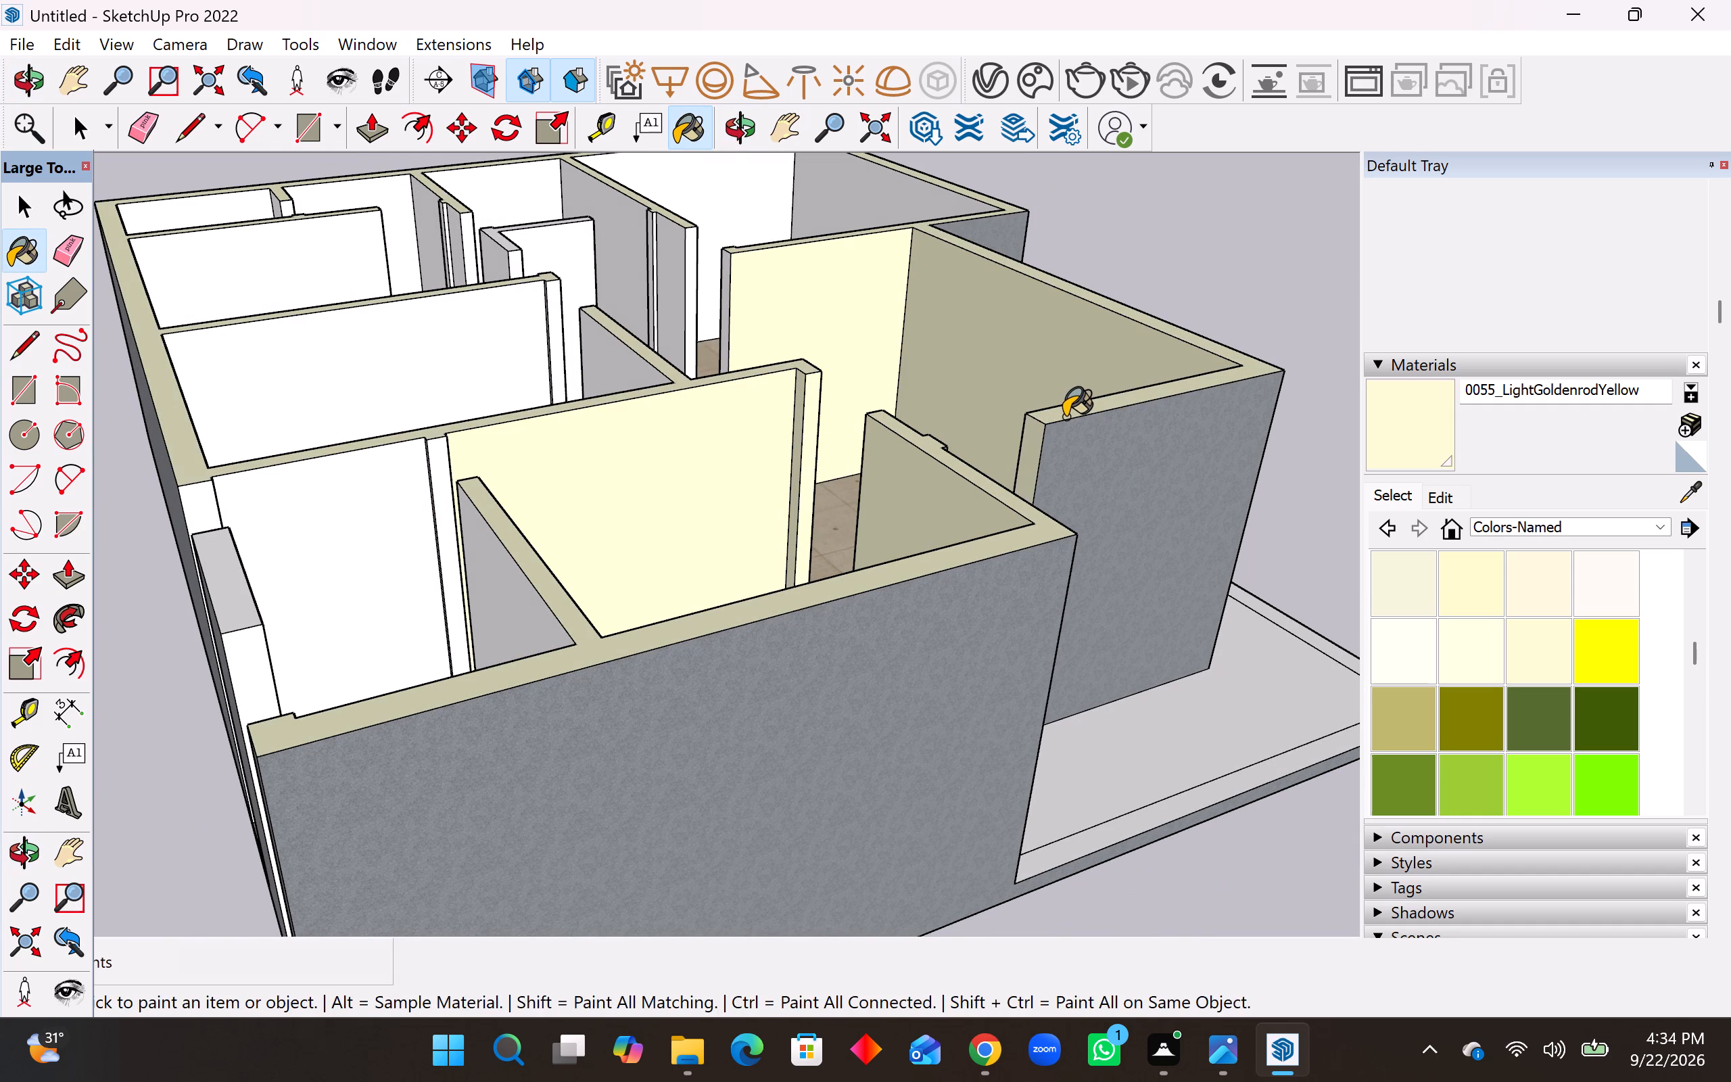
Paint the small room behind the porch-side room with 0055_LightGoldenrodYellow, covering its long wall, door reveals, detached wall's top and dividing partition.
{"action": "middle_click_drag", "start_coordinate": [1070, 421], "coordinate": [1084, 587]}
{"action": "left_click", "coordinate": [396, 667]}
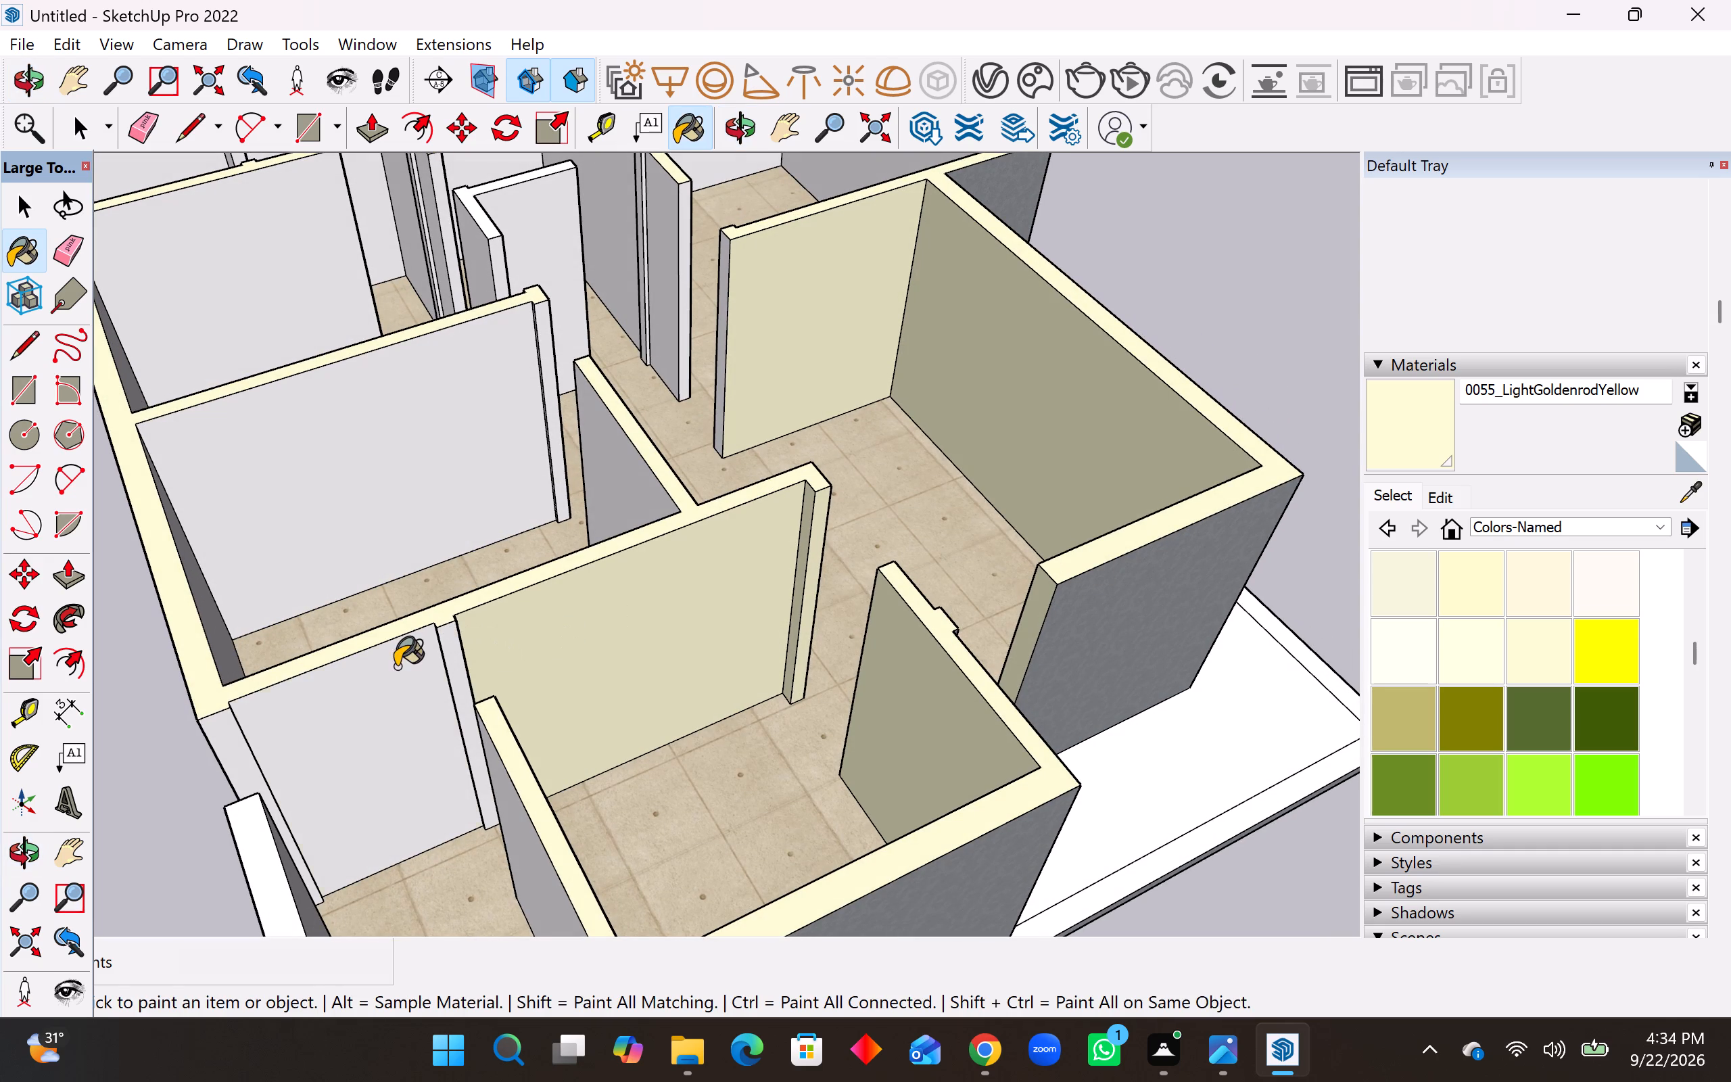
{"action": "left_click", "coordinate": [443, 659]}
{"action": "left_click", "coordinate": [450, 655]}
{"action": "left_click", "coordinate": [227, 730]}
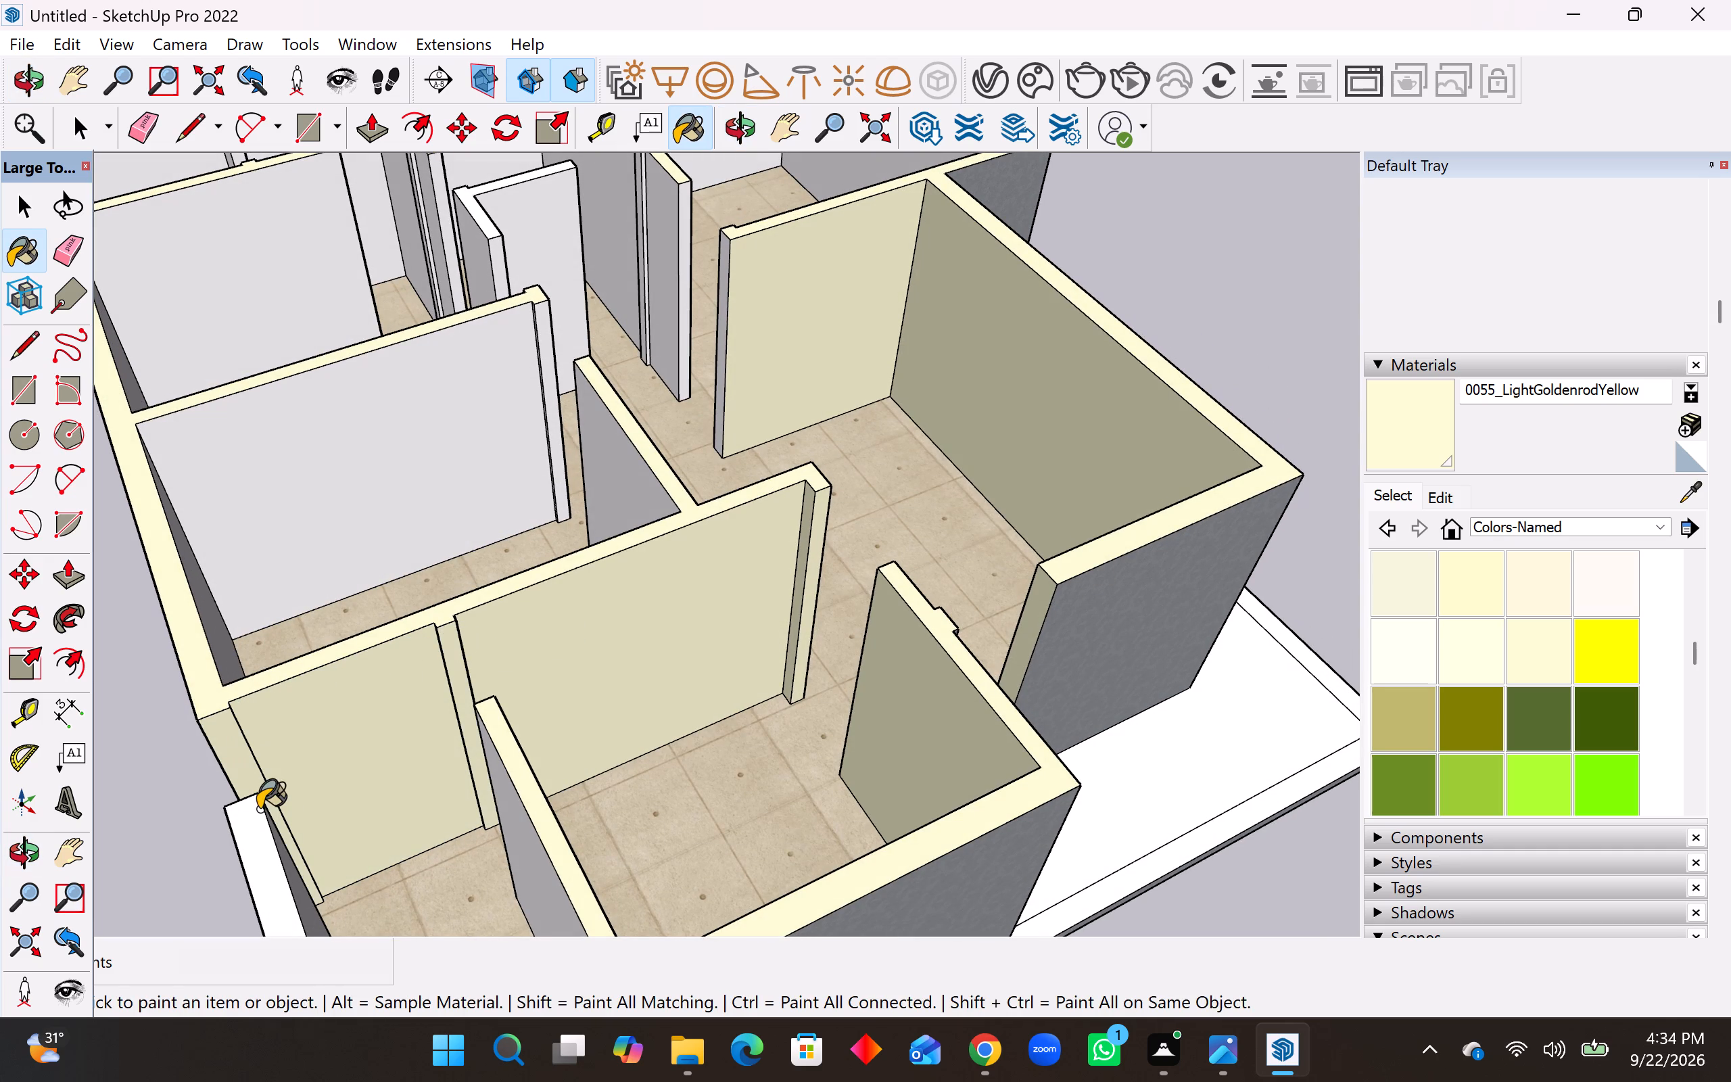
{"action": "left_click", "coordinate": [255, 818]}
{"action": "left_click", "coordinate": [517, 814]}
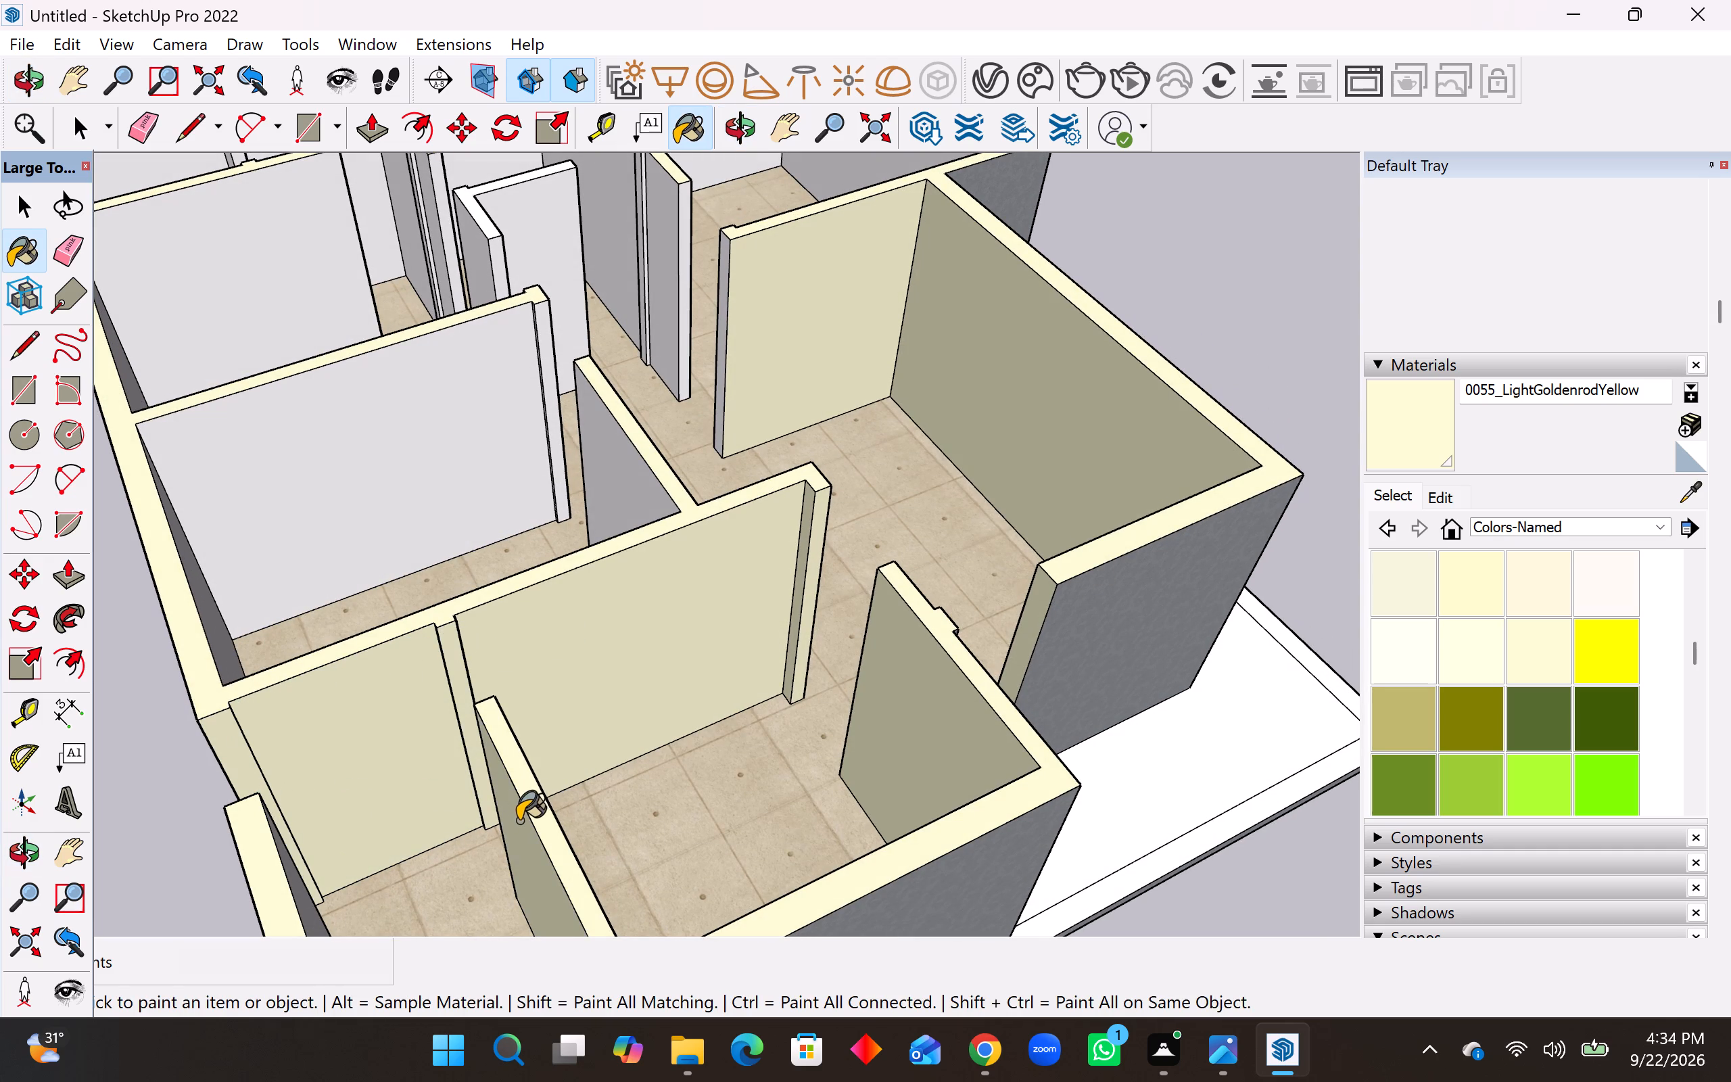
Paint the middle room's long wall and reveal, the L-shaped partition and the long corridor wall with 0055_LightGoldenrodYellow.
{"action": "left_click", "coordinate": [472, 416]}
{"action": "left_click", "coordinate": [541, 373]}
{"action": "left_click", "coordinate": [553, 377]}
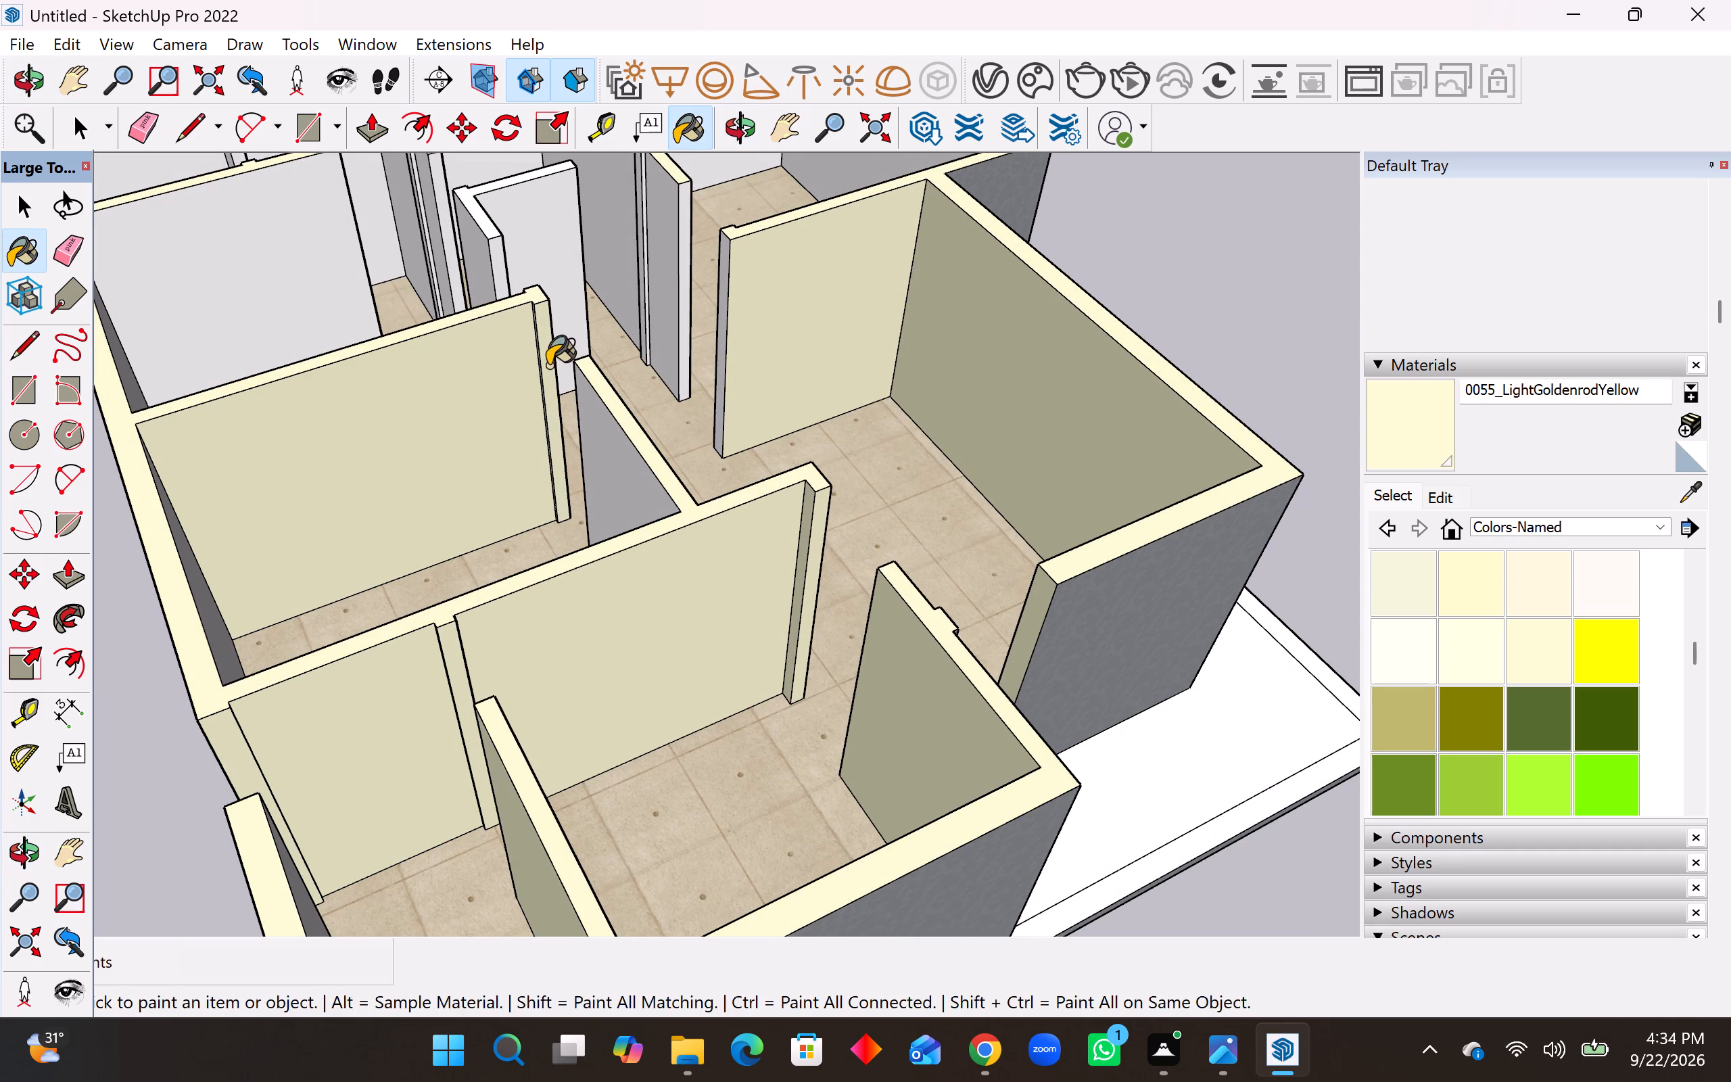
{"action": "left_click", "coordinate": [564, 299]}
{"action": "left_click", "coordinate": [624, 254]}
{"action": "left_click", "coordinate": [643, 257]}
{"action": "left_click", "coordinate": [670, 258]}
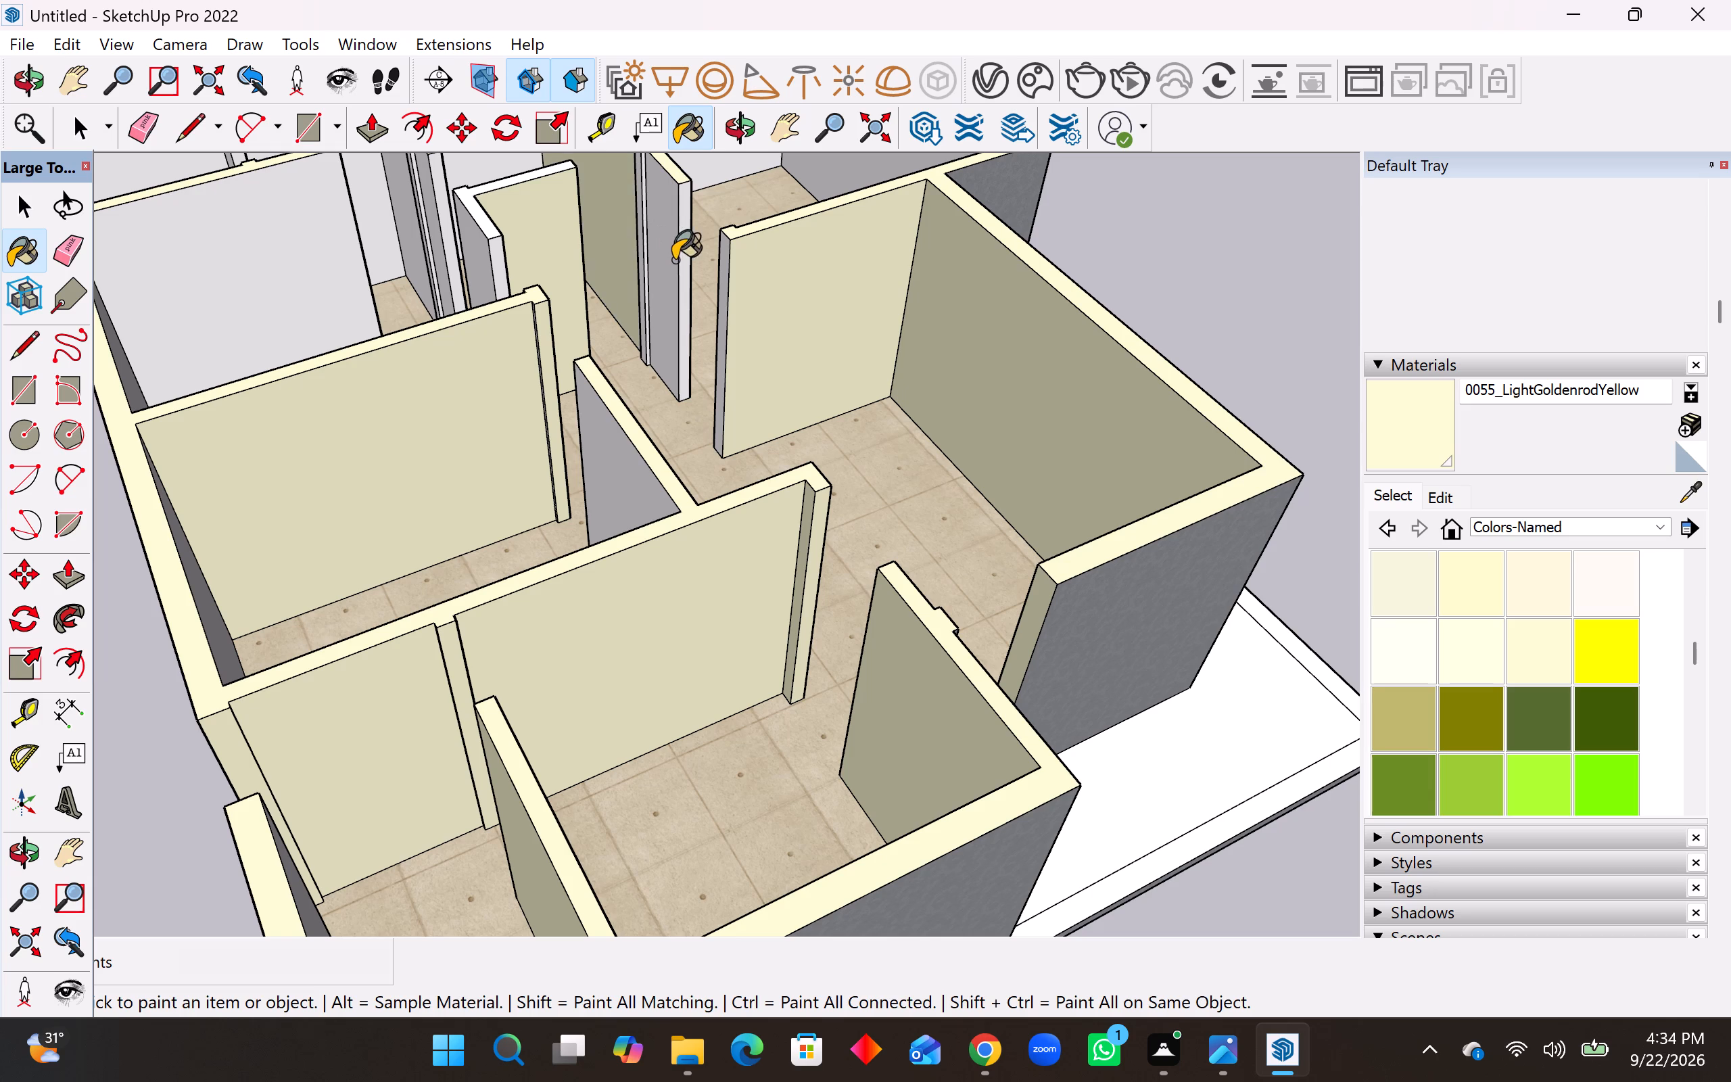
{"action": "left_click", "coordinate": [686, 267]}
{"action": "left_click", "coordinate": [642, 254]}
{"action": "left_click", "coordinate": [637, 254]}
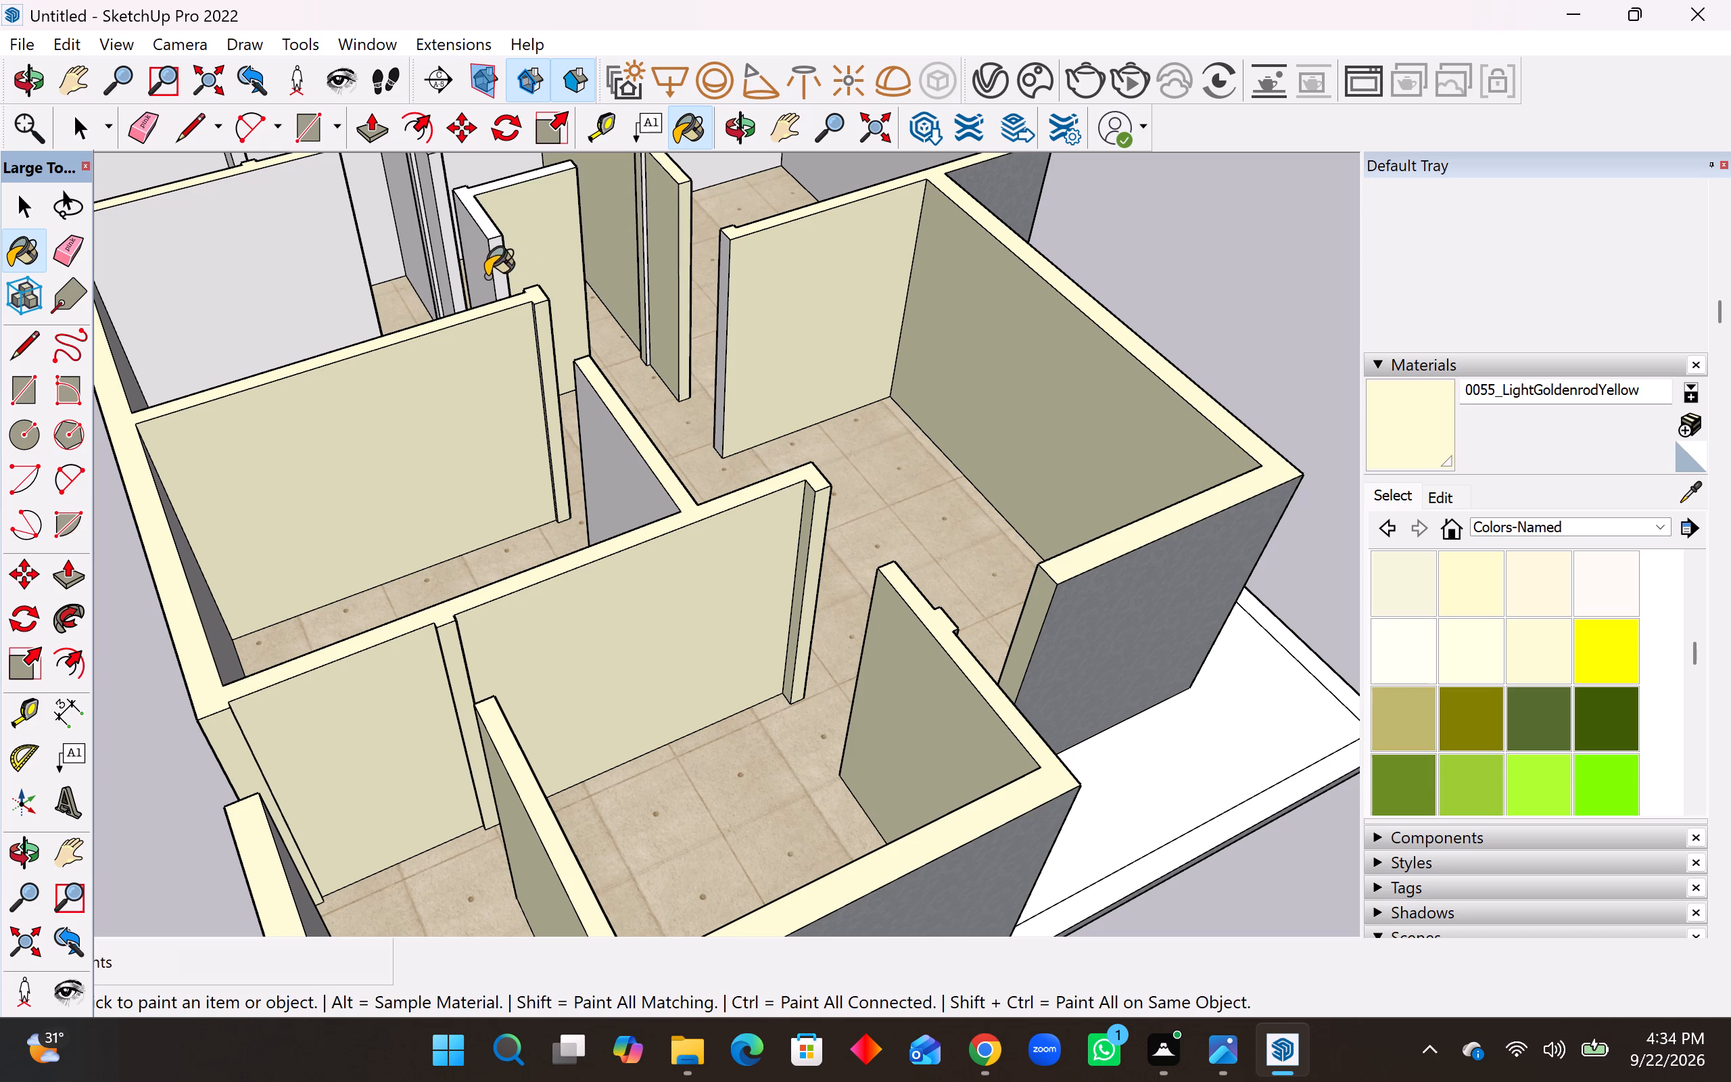
Paint the short arm and end of the L-shaped partition, the back room's wall and the adjoining doorway wall with 0055_LightGoldenrodYellow.
{"action": "left_click", "coordinate": [485, 275]}
{"action": "left_click", "coordinate": [316, 259]}
{"action": "left_click", "coordinate": [417, 237]}
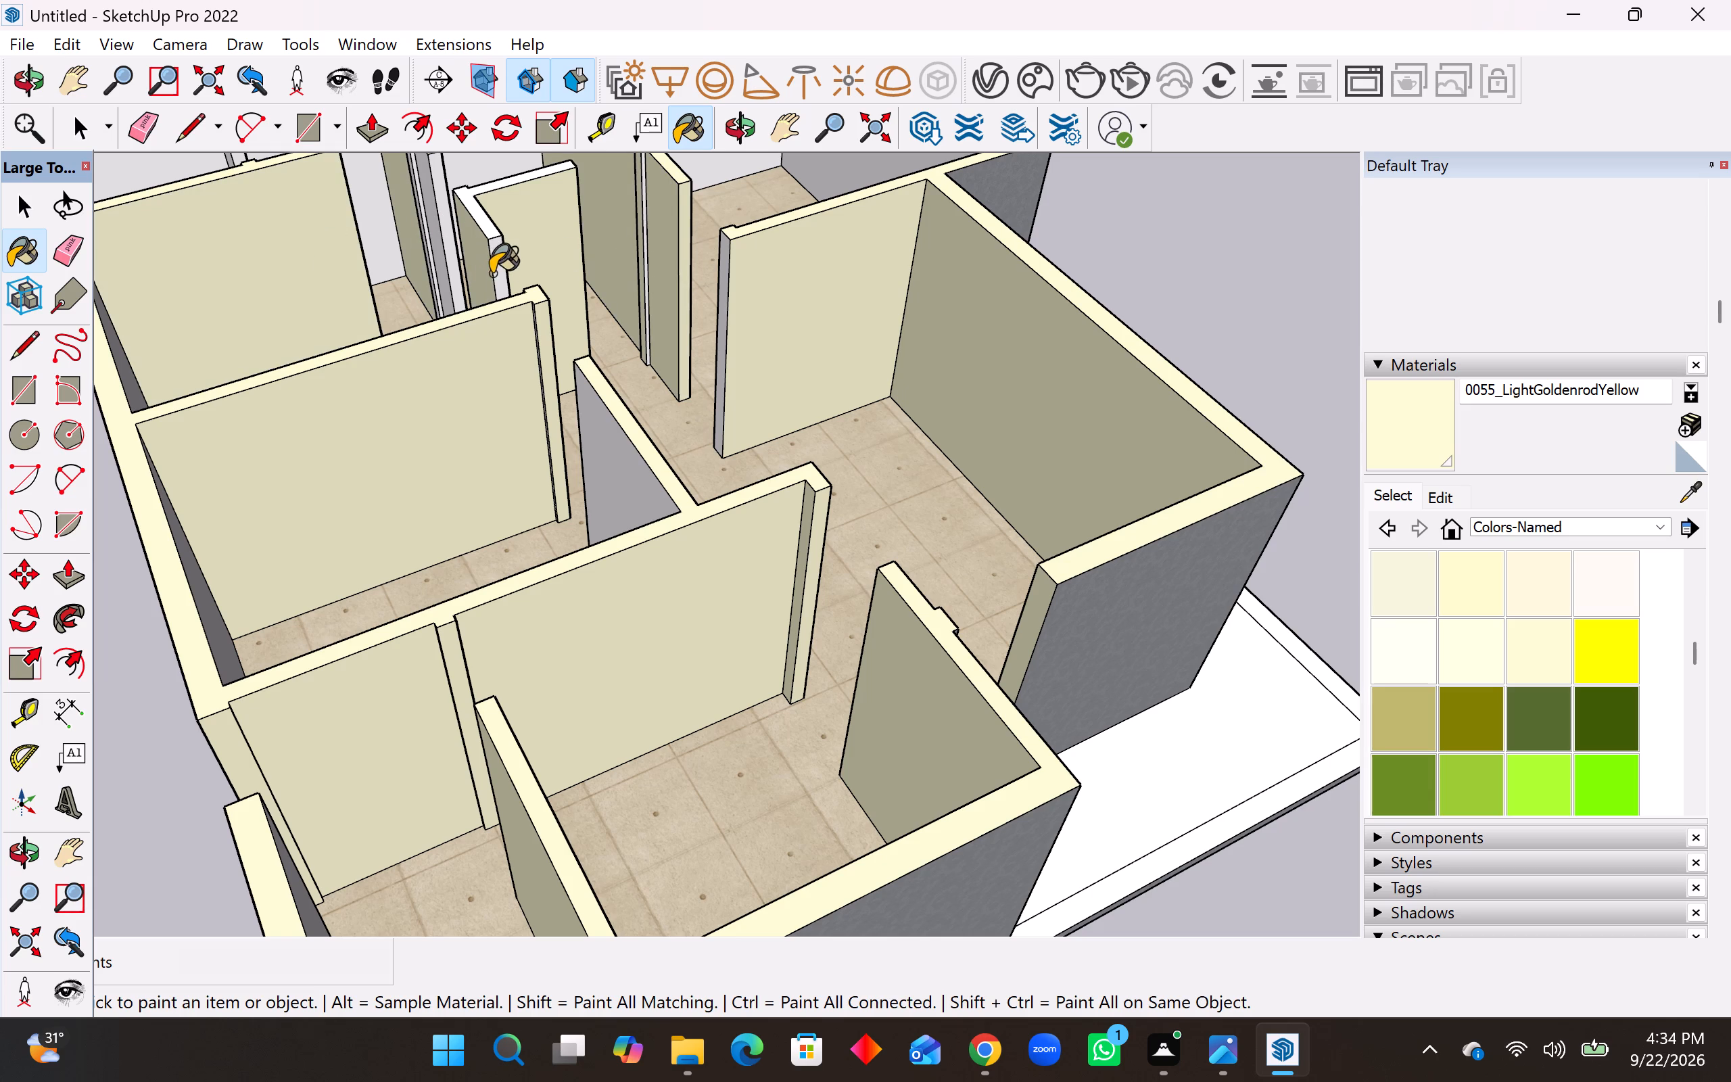
{"action": "left_click", "coordinate": [497, 274]}
{"action": "left_click", "coordinate": [440, 256]}
{"action": "left_click", "coordinate": [446, 246]}
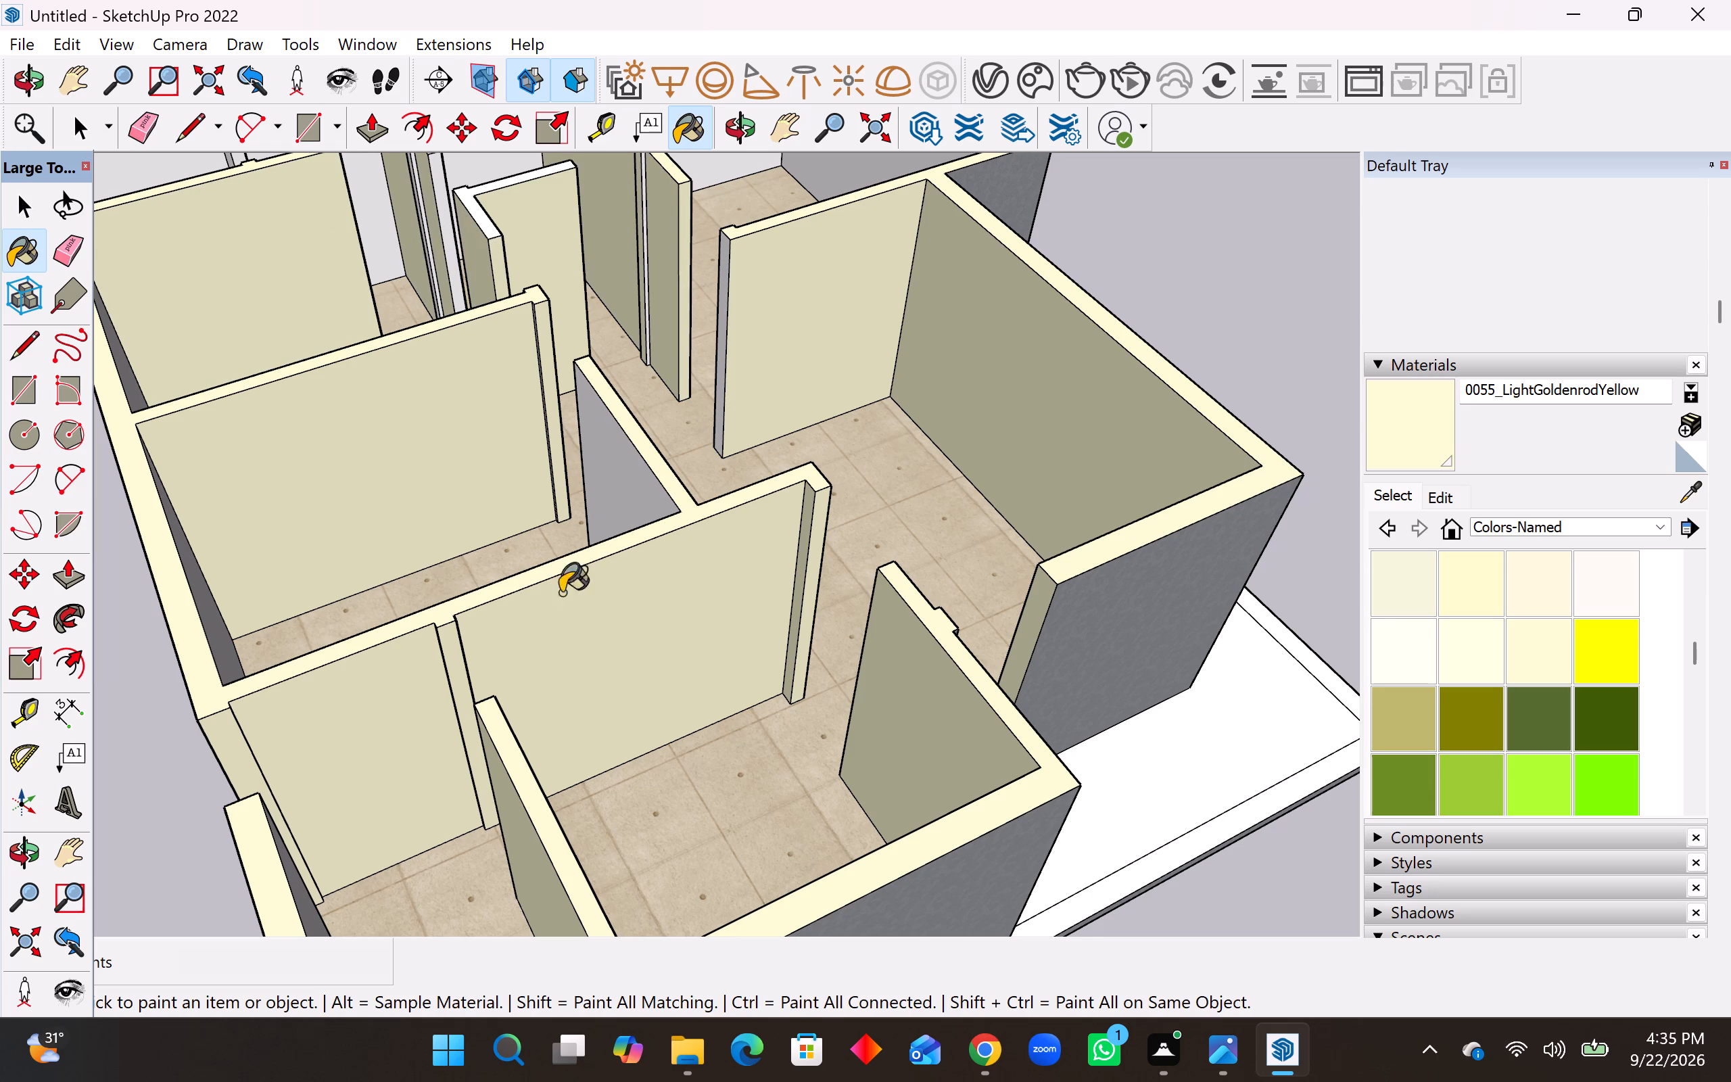
Paint the inner faces of the far outer walls and the top of the L-shaped partition with 0055_LightGoldenrodYellow.
{"action": "scroll", "coordinate": [573, 690], "scroll_direction": "down", "scroll_amount": 7}
{"action": "scroll", "coordinate": [388, 354], "scroll_direction": "up", "scroll_amount": 4}
{"action": "left_click", "coordinate": [308, 371]}
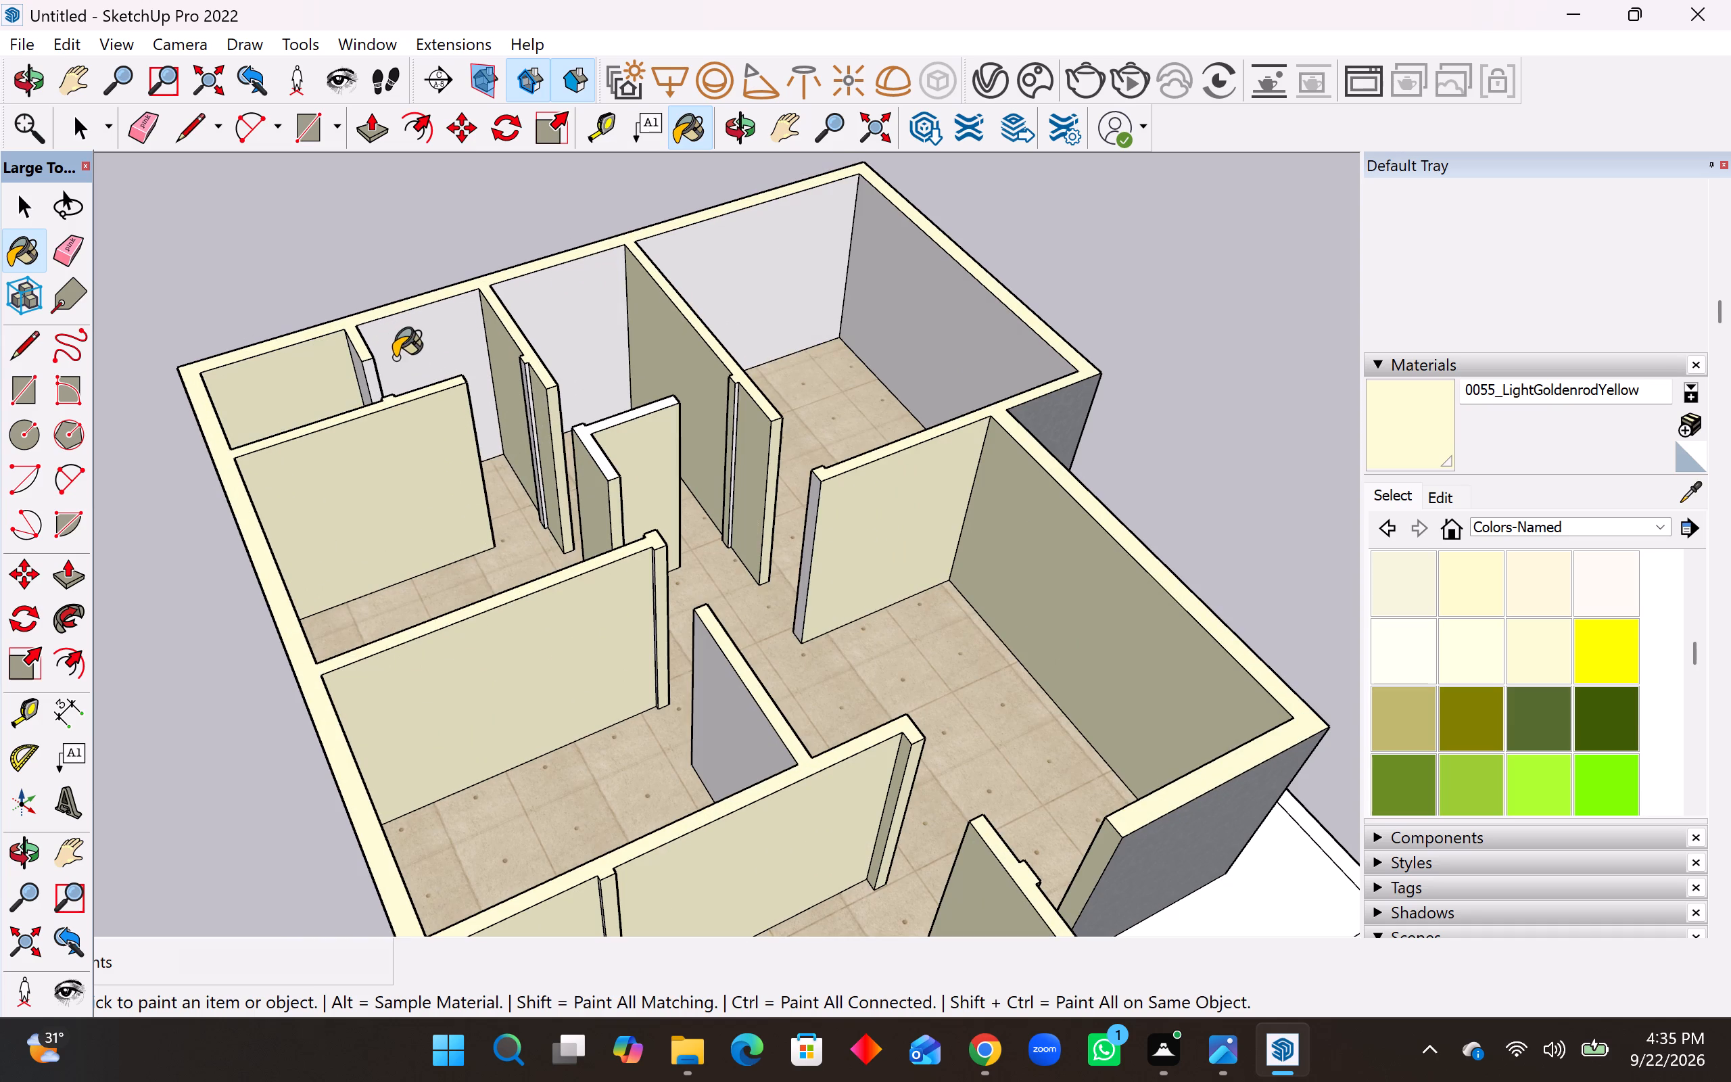
{"action": "left_click_drag", "start_coordinate": [394, 358], "coordinate": [402, 354]}
{"action": "left_click", "coordinate": [559, 306]}
{"action": "left_click", "coordinate": [372, 380]}
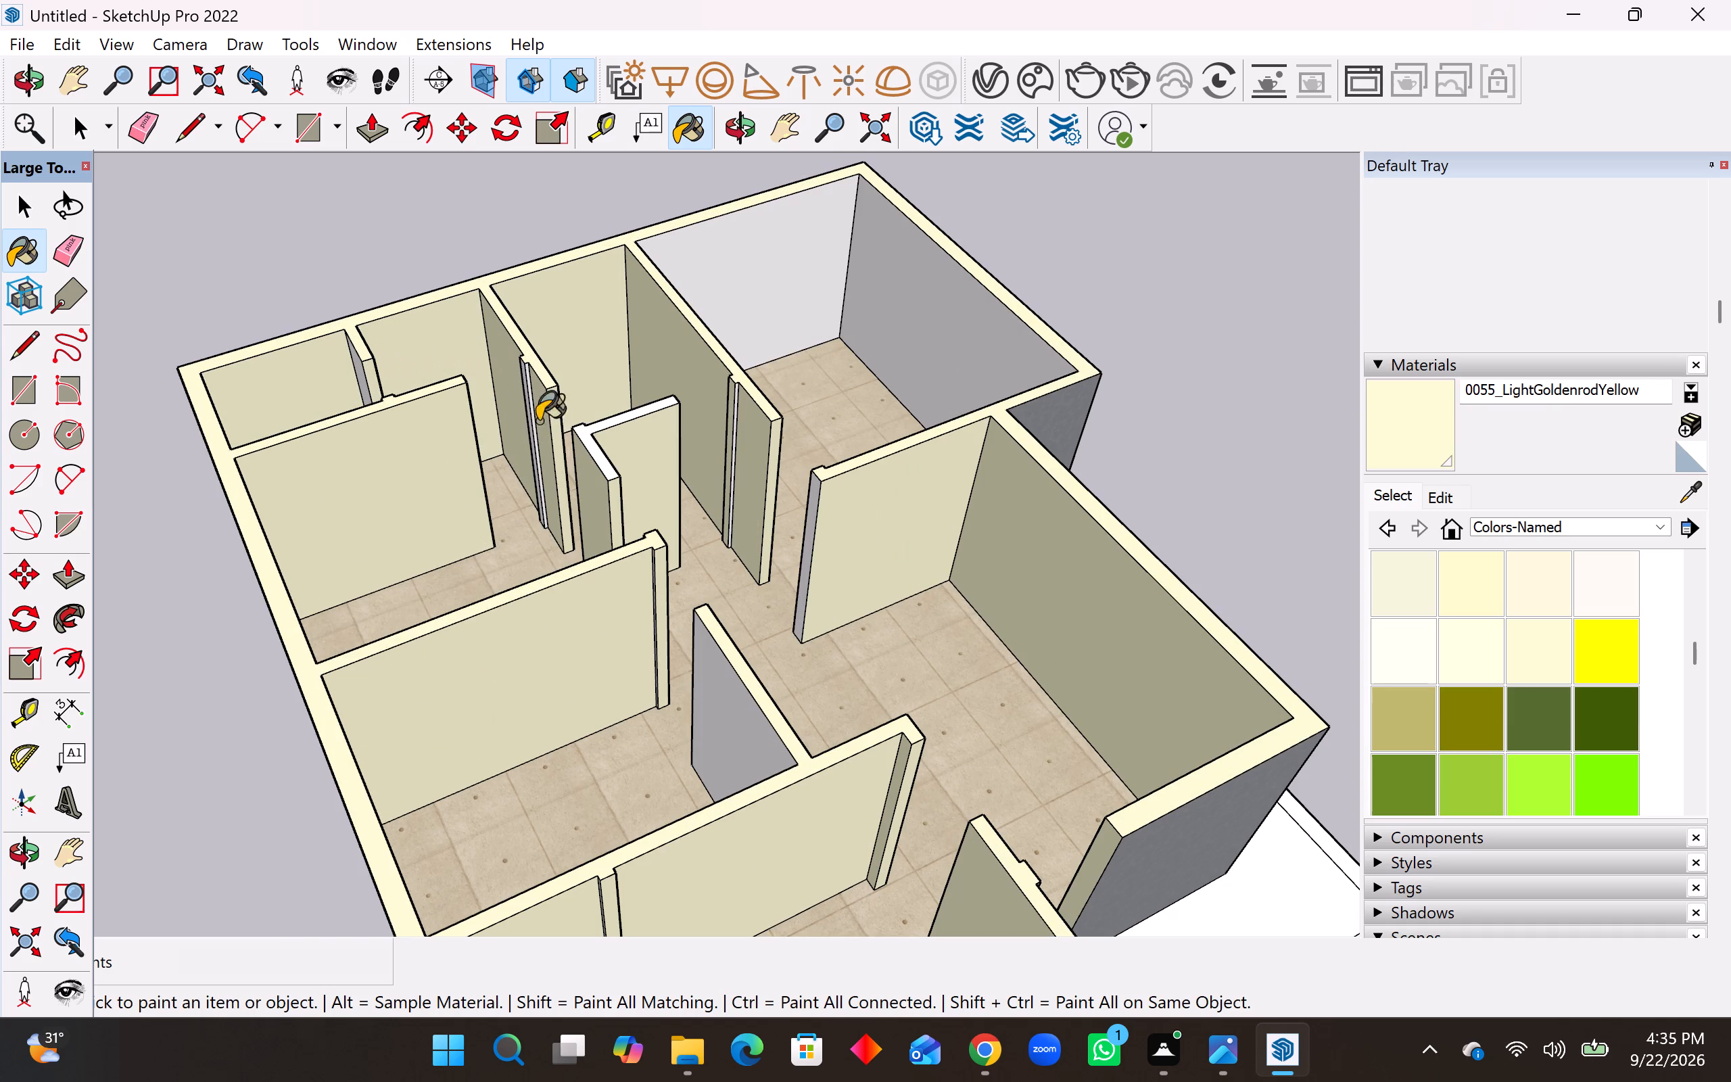
{"action": "left_click", "coordinate": [588, 446]}
{"action": "left_click", "coordinate": [779, 291]}
{"action": "left_click", "coordinate": [941, 325]}
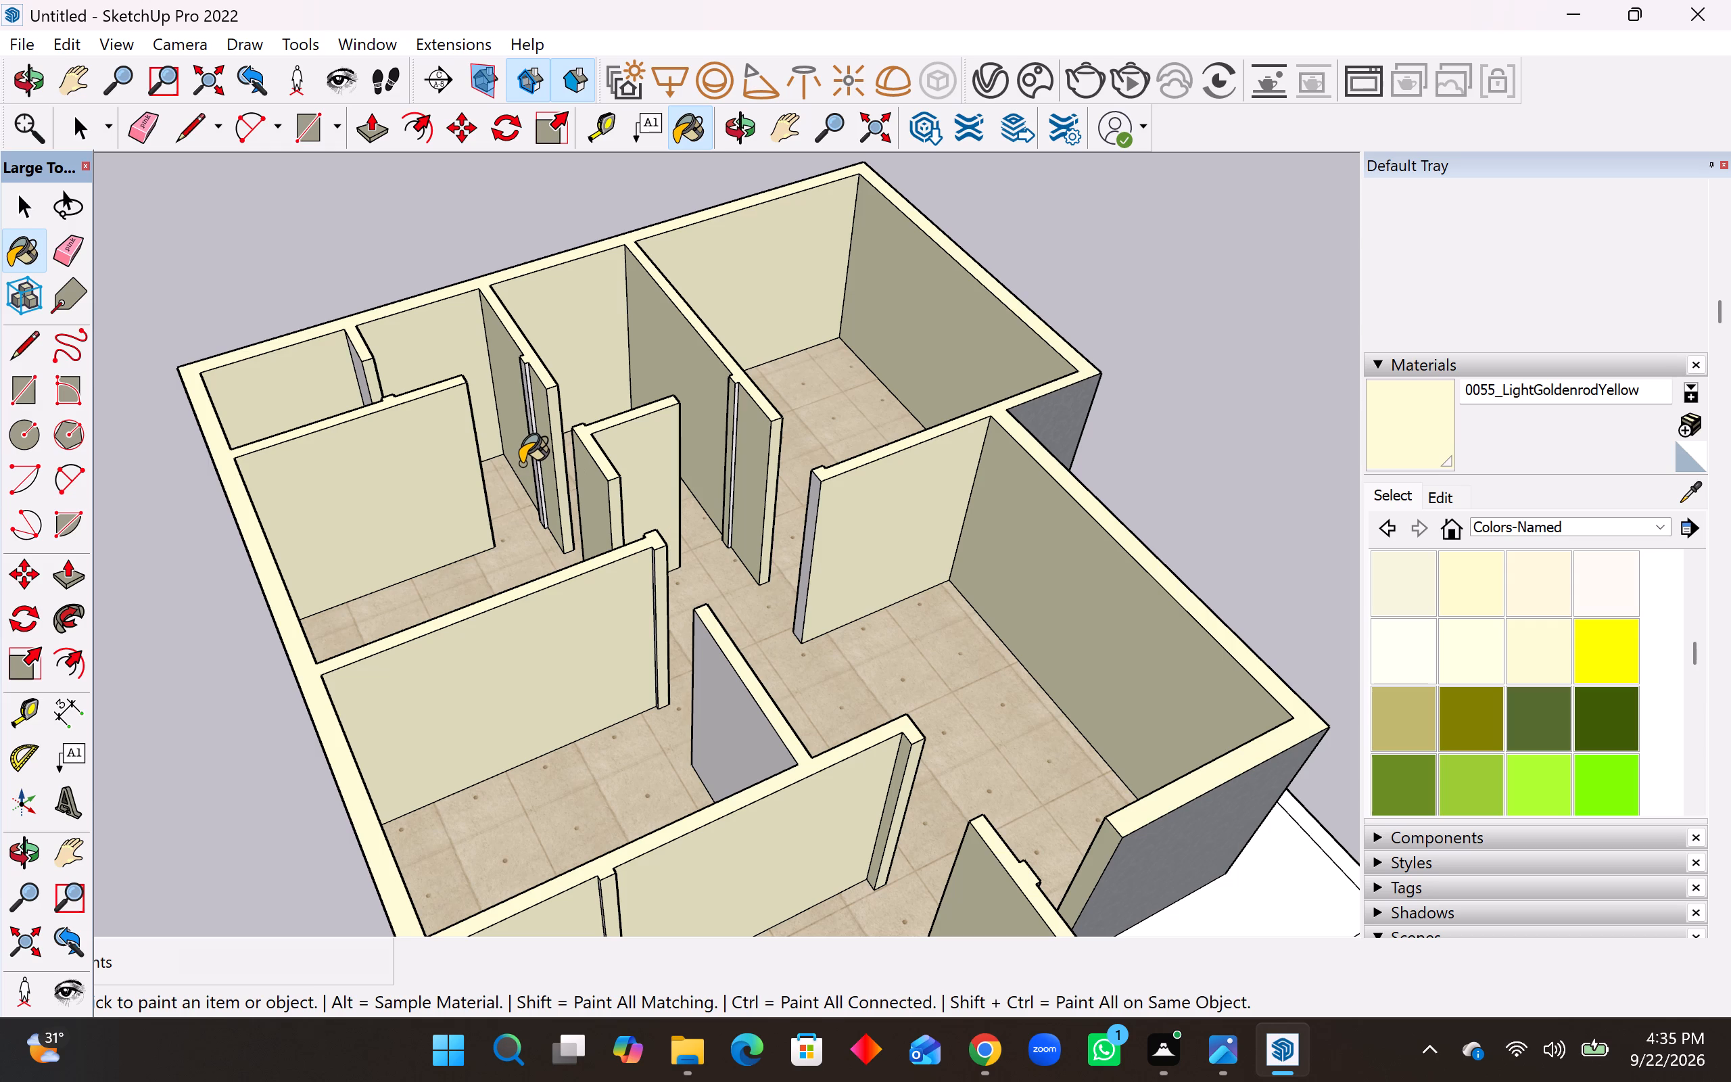
Paint the middle partition, the hall wall's end face and the corridor wall's narrow door reveal with 0055_LightGoldenrodYellow.
{"action": "scroll", "coordinate": [797, 514], "scroll_direction": "up", "scroll_amount": 3}
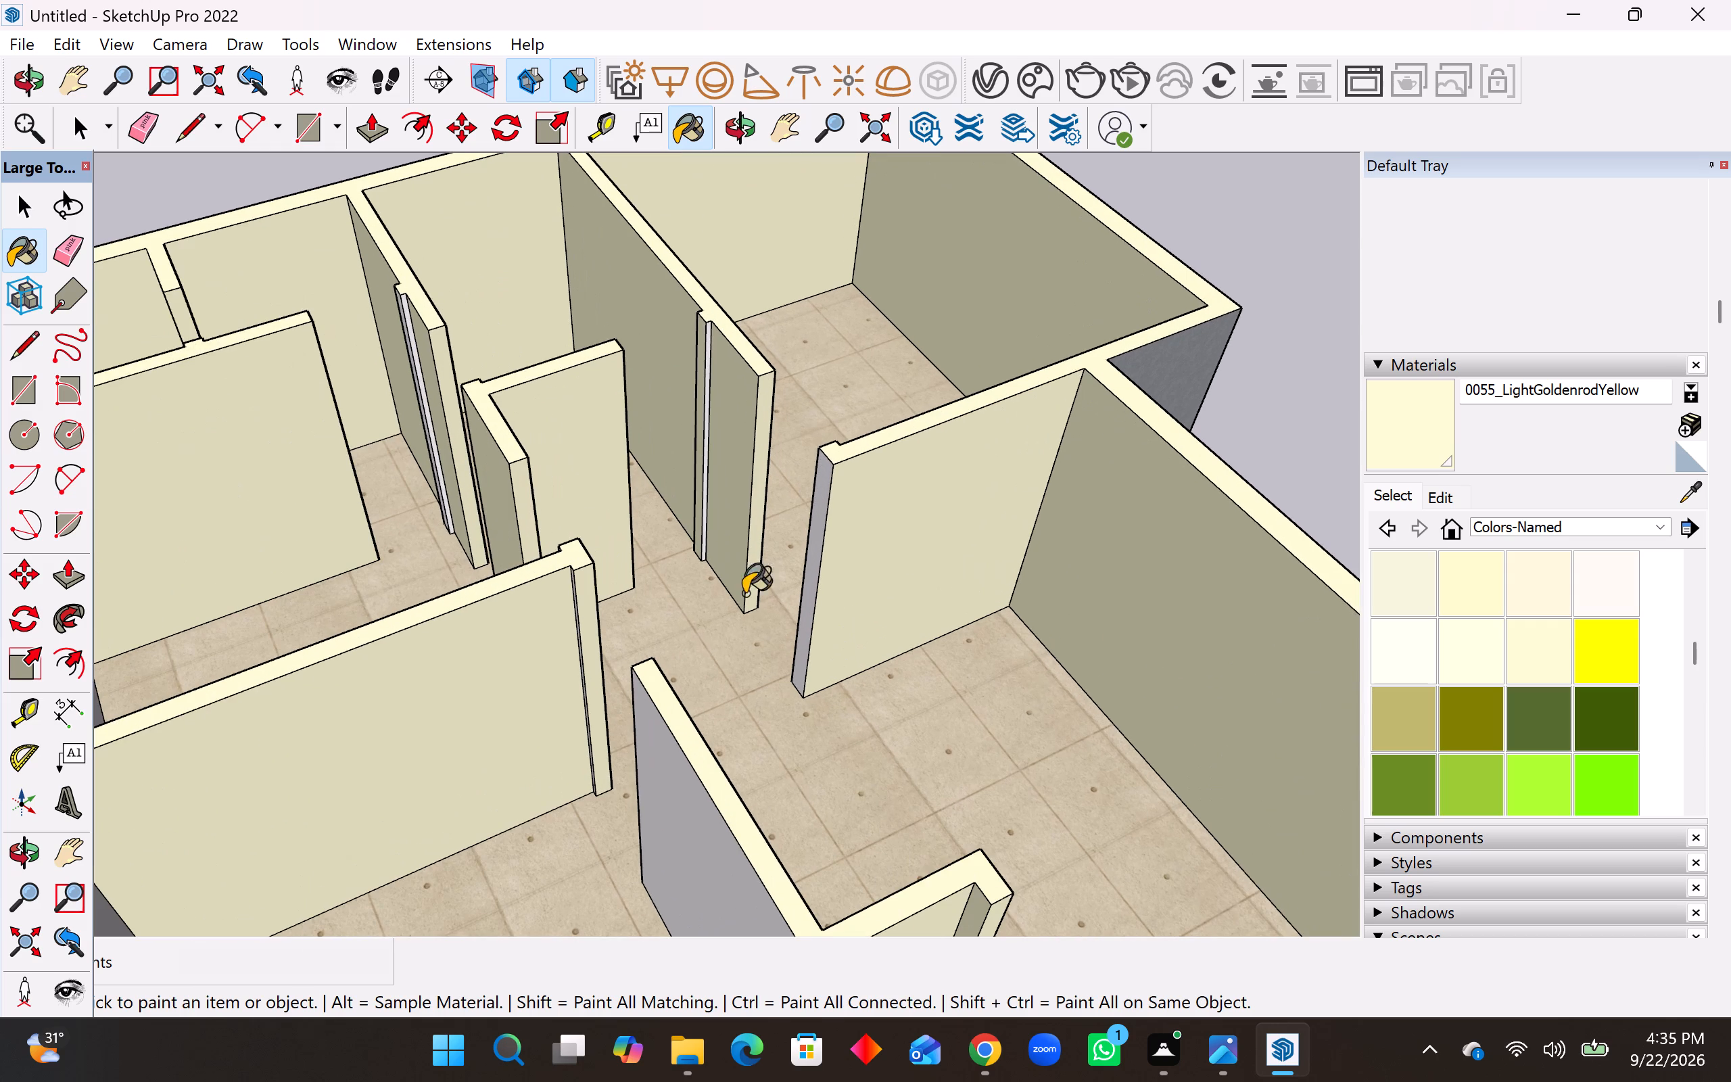
{"action": "left_click", "coordinate": [644, 796]}
{"action": "left_click", "coordinate": [810, 553]}
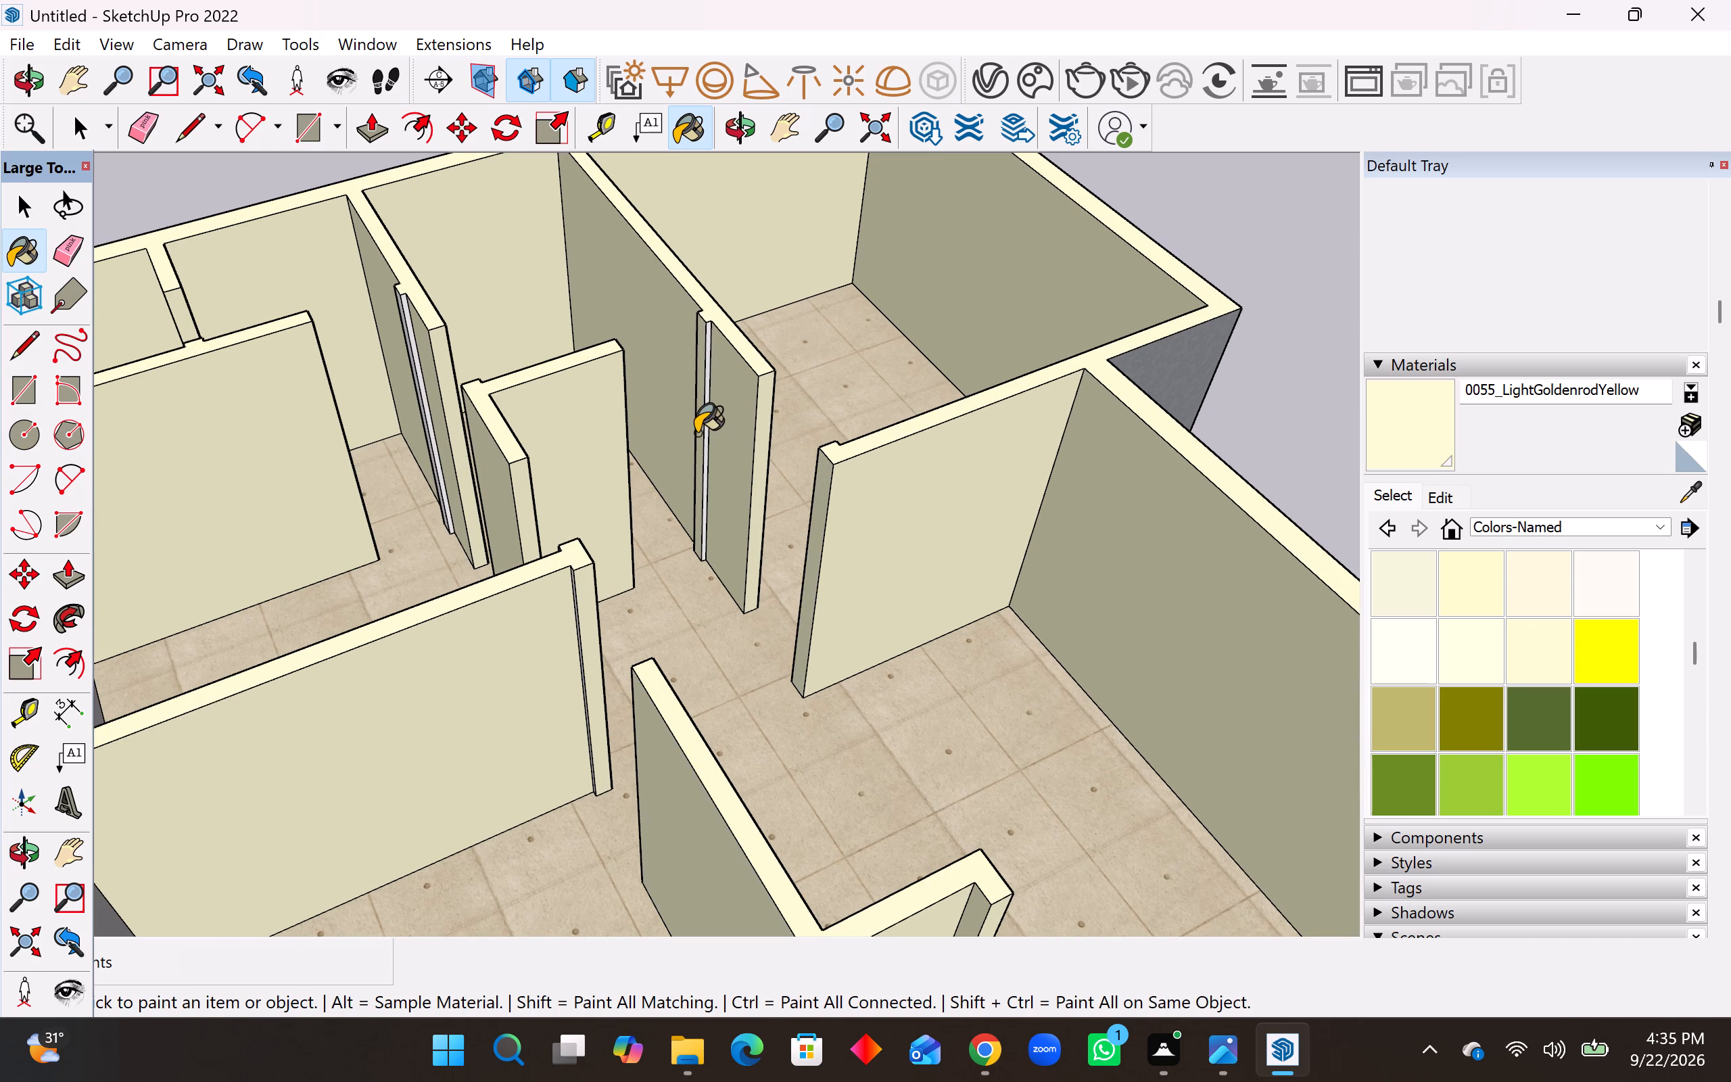
{"action": "left_click", "coordinate": [696, 433]}
{"action": "left_click", "coordinate": [703, 431]}
{"action": "scroll", "coordinate": [709, 429], "scroll_direction": "up", "scroll_amount": 4}
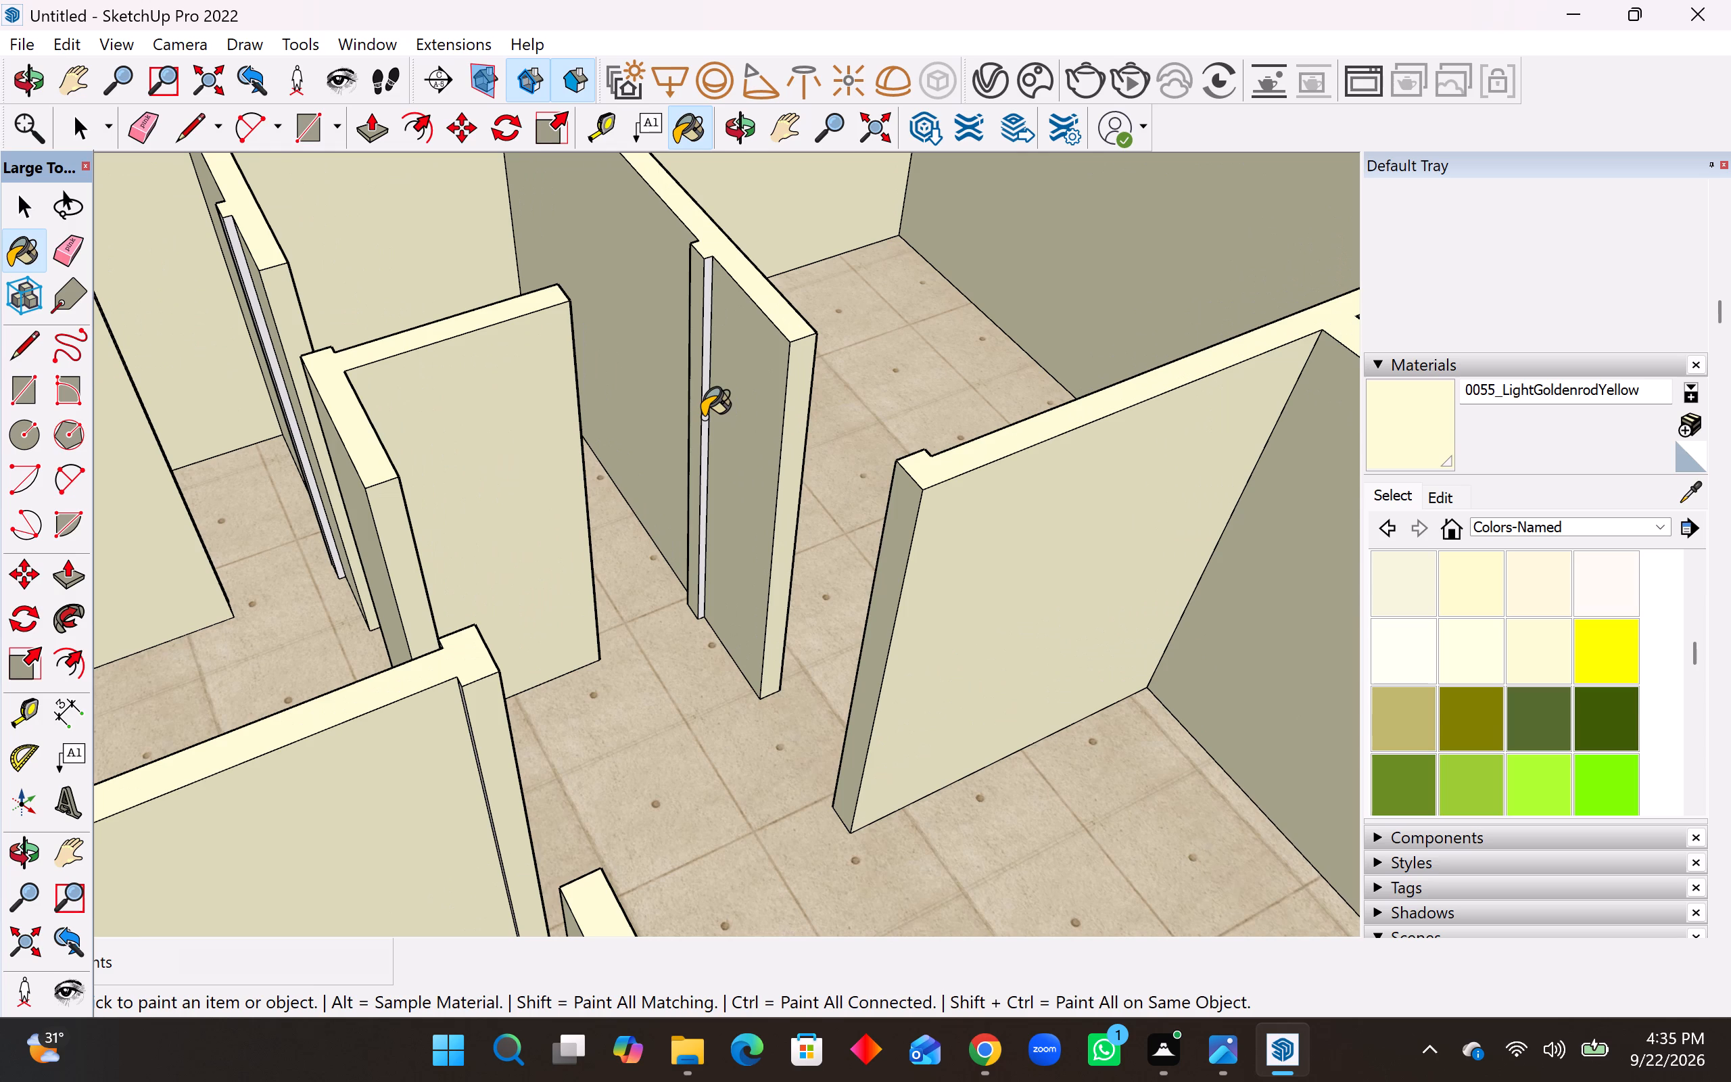
{"action": "left_click", "coordinate": [703, 417]}
Paint the remaining white door reveals on the back room's doorway wall and the middle room's wall with 0055_LightGoldenrodYellow.
{"action": "left_click", "coordinate": [295, 431]}
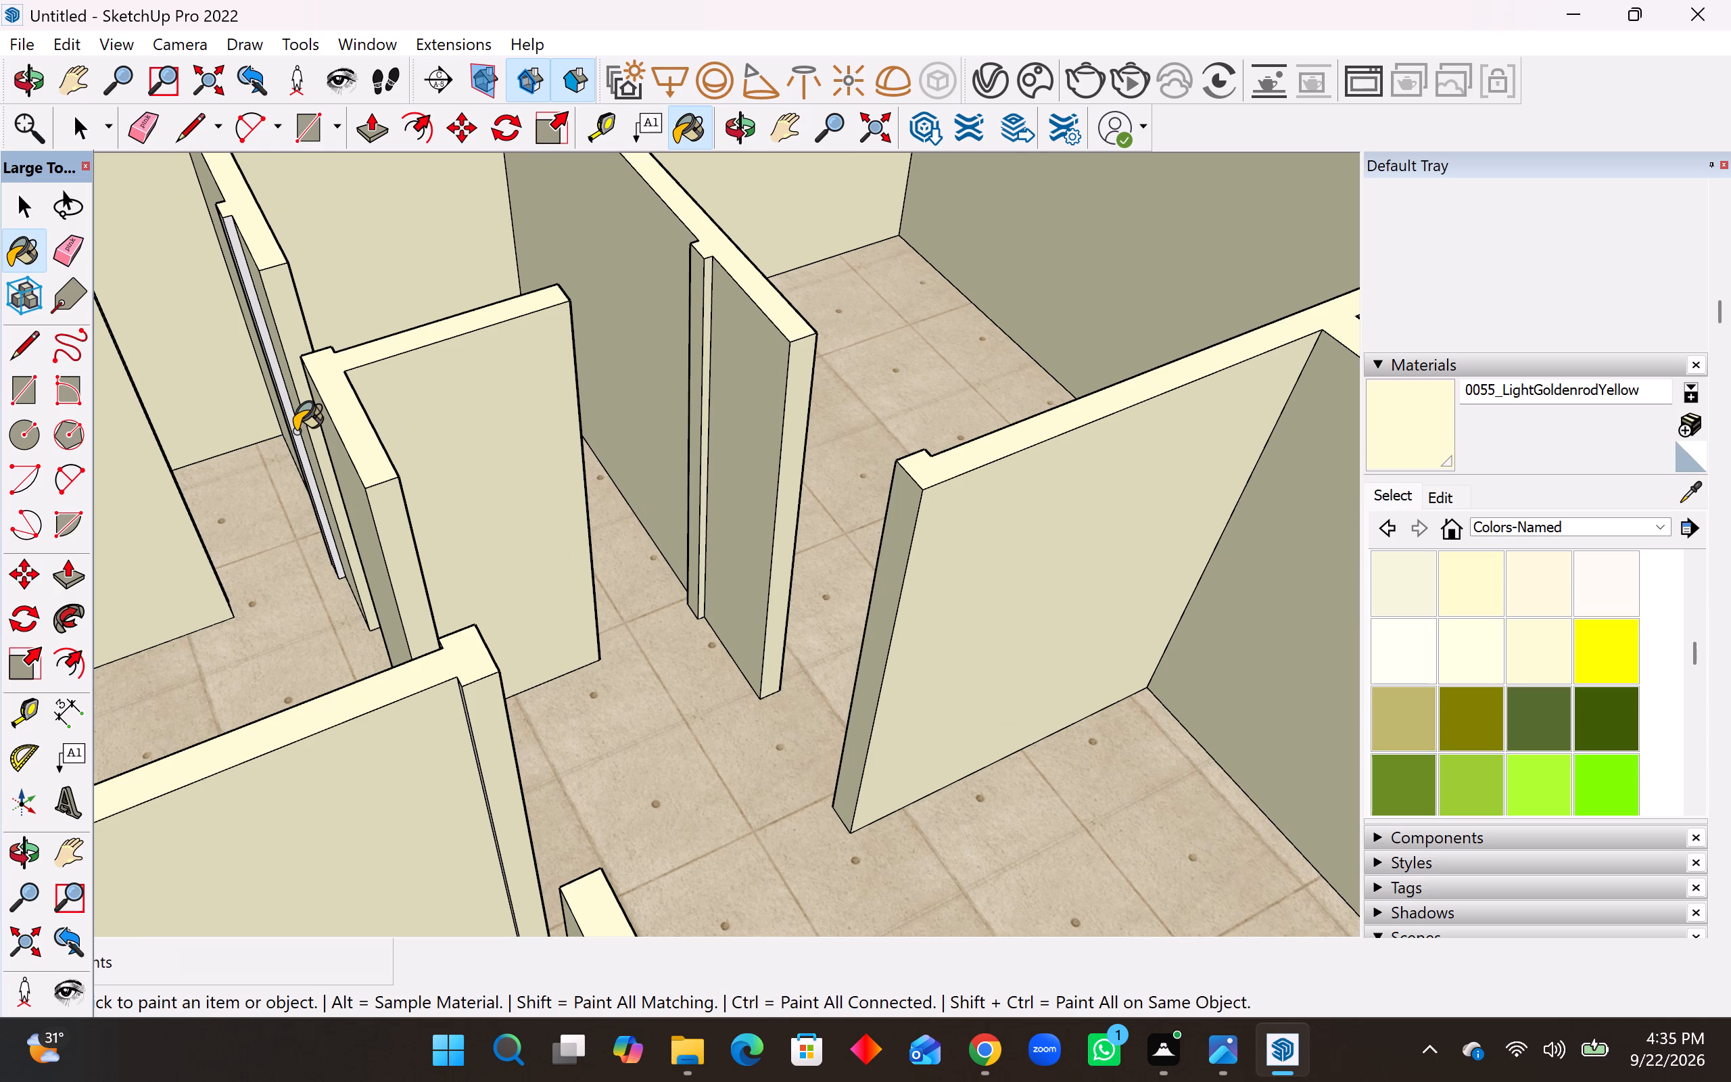
{"action": "middle_click_drag", "start_coordinate": [292, 431], "coordinate": [612, 342]}
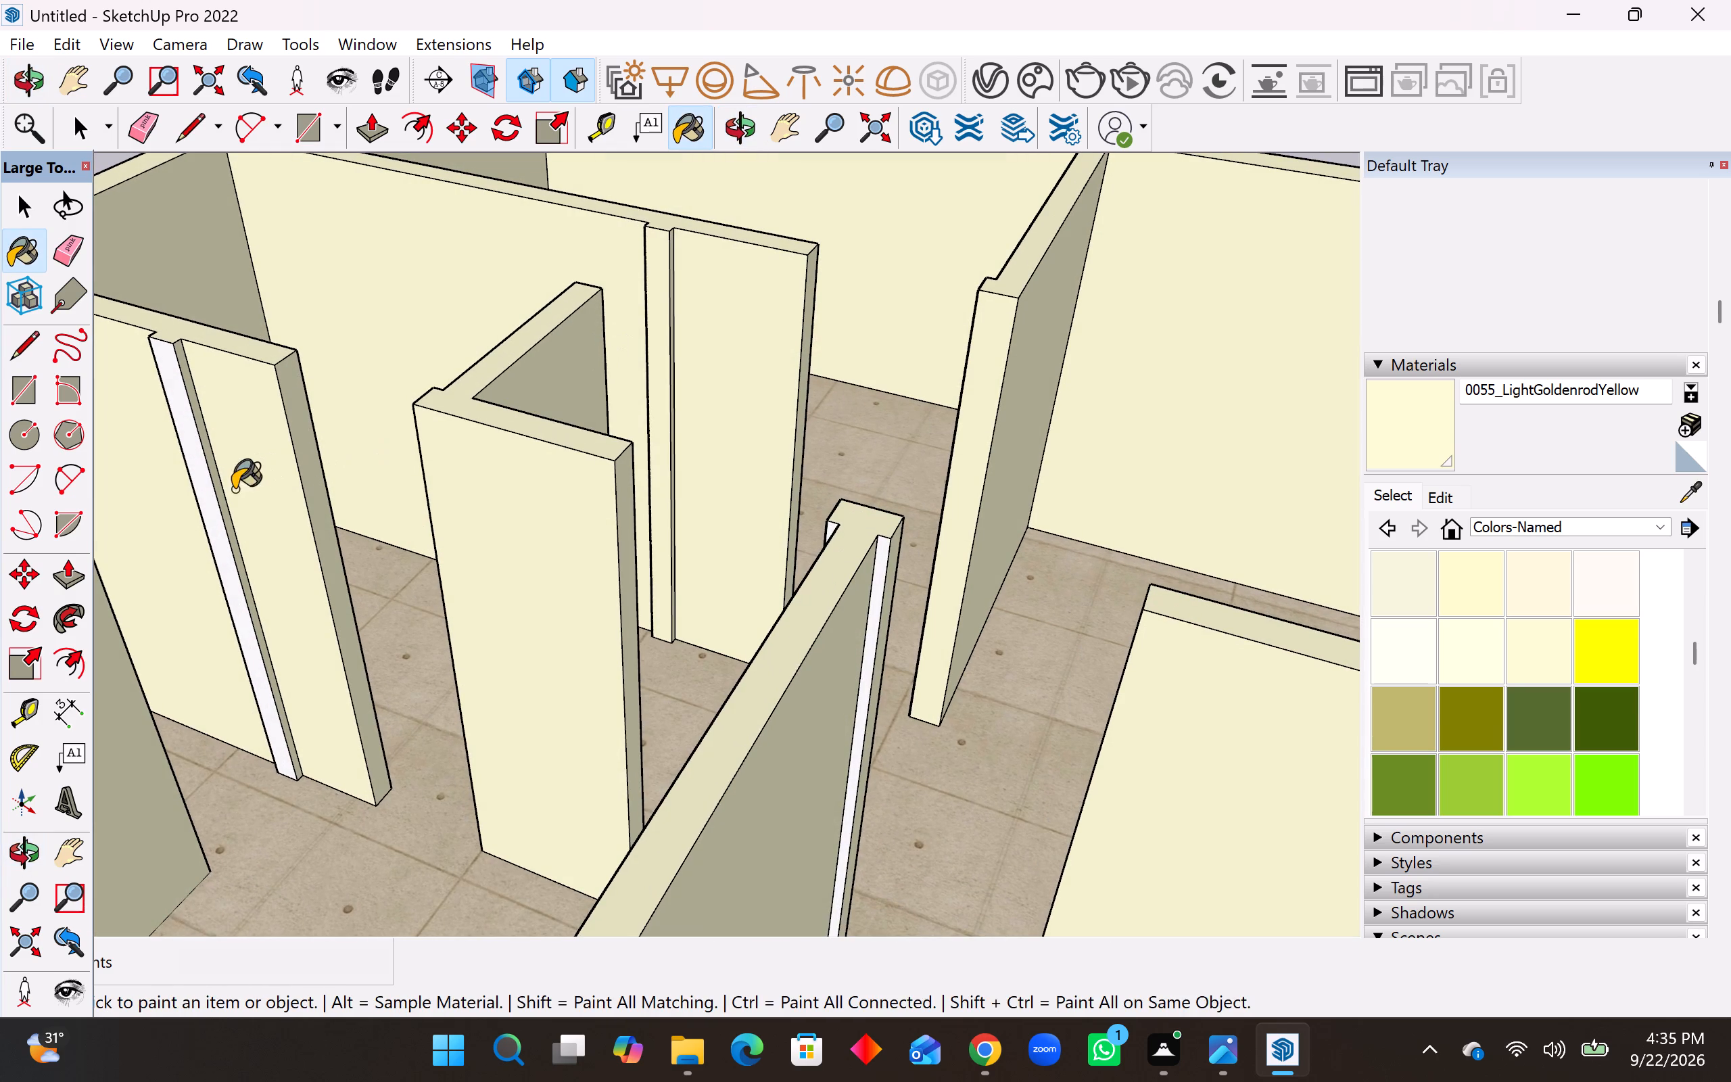
{"action": "left_click", "coordinate": [199, 498]}
{"action": "scroll", "coordinate": [419, 462], "scroll_direction": "down", "scroll_amount": 4}
{"action": "scroll", "coordinate": [715, 667], "scroll_direction": "up", "scroll_amount": 4}
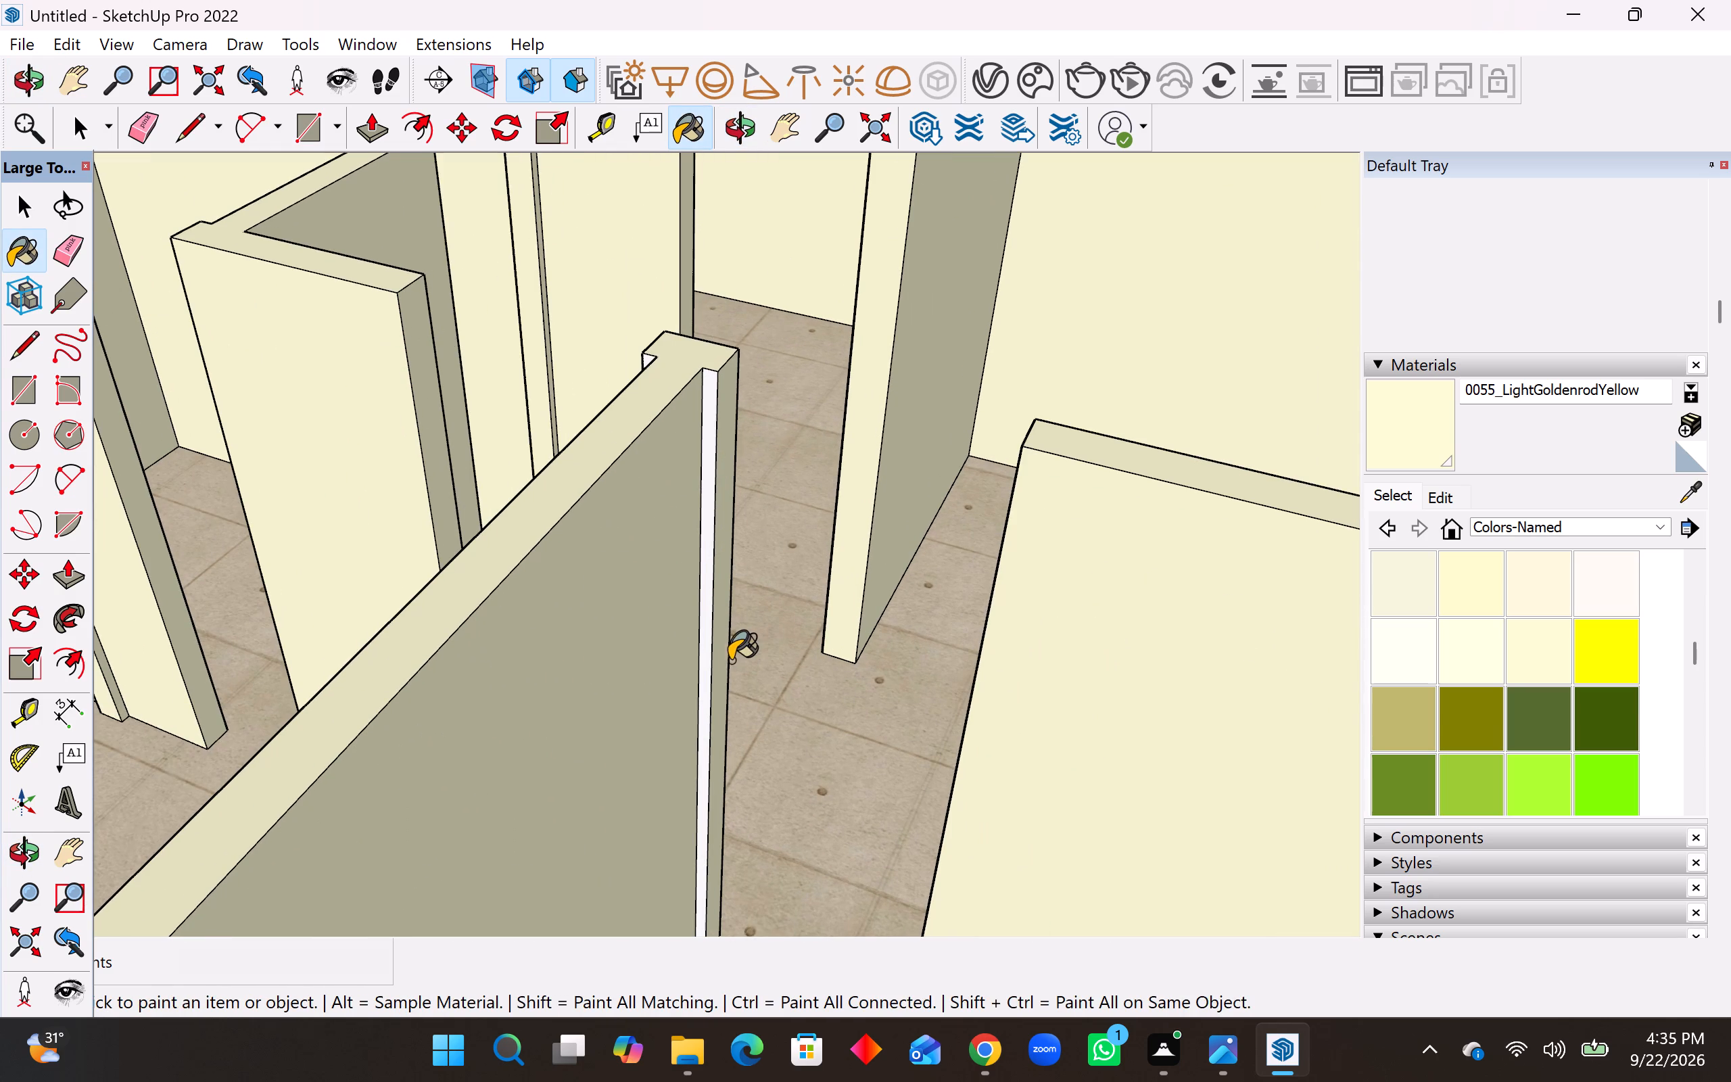
{"action": "left_click", "coordinate": [707, 656]}
{"action": "scroll", "coordinate": [753, 596], "scroll_direction": "down", "scroll_amount": 9}
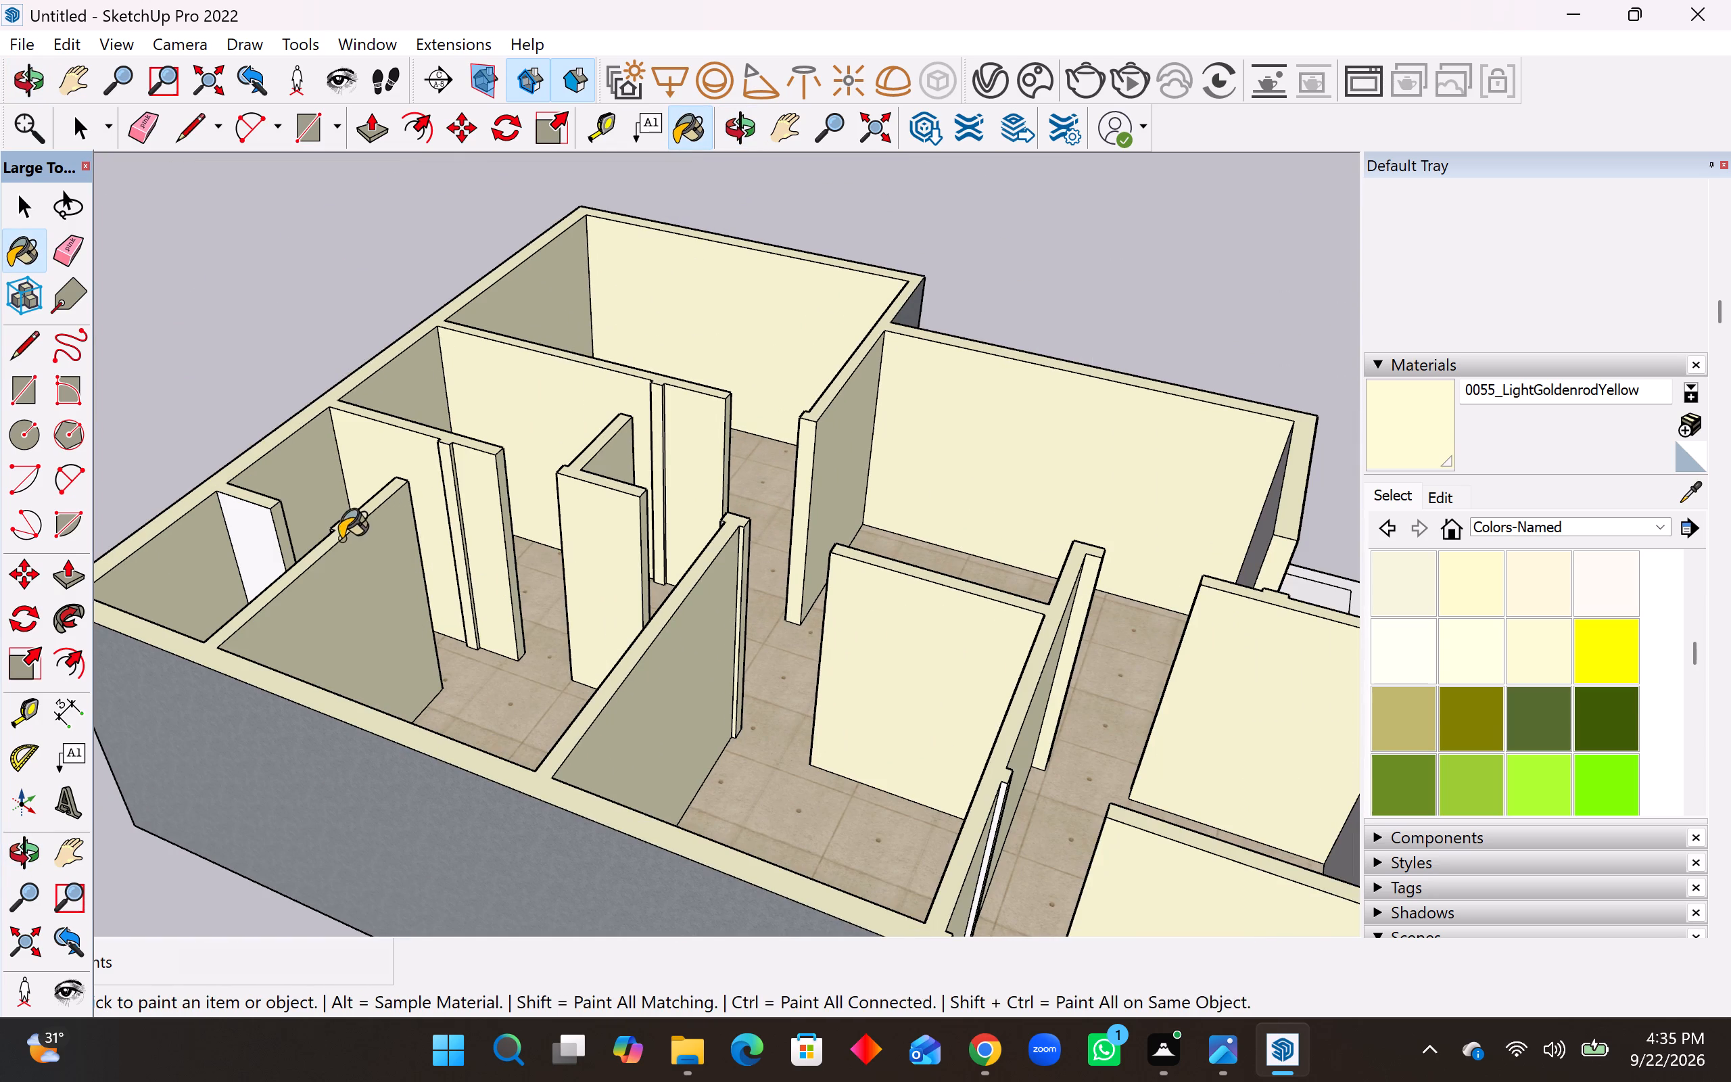
{"action": "left_click", "coordinate": [324, 546]}
Paint the white walls facing the front room, entrance room and three far rooms, plus the far partition ends, with 0055_LightGoldenrodYellow.
{"action": "middle_click_drag", "start_coordinate": [324, 546], "coordinate": [769, 688]}
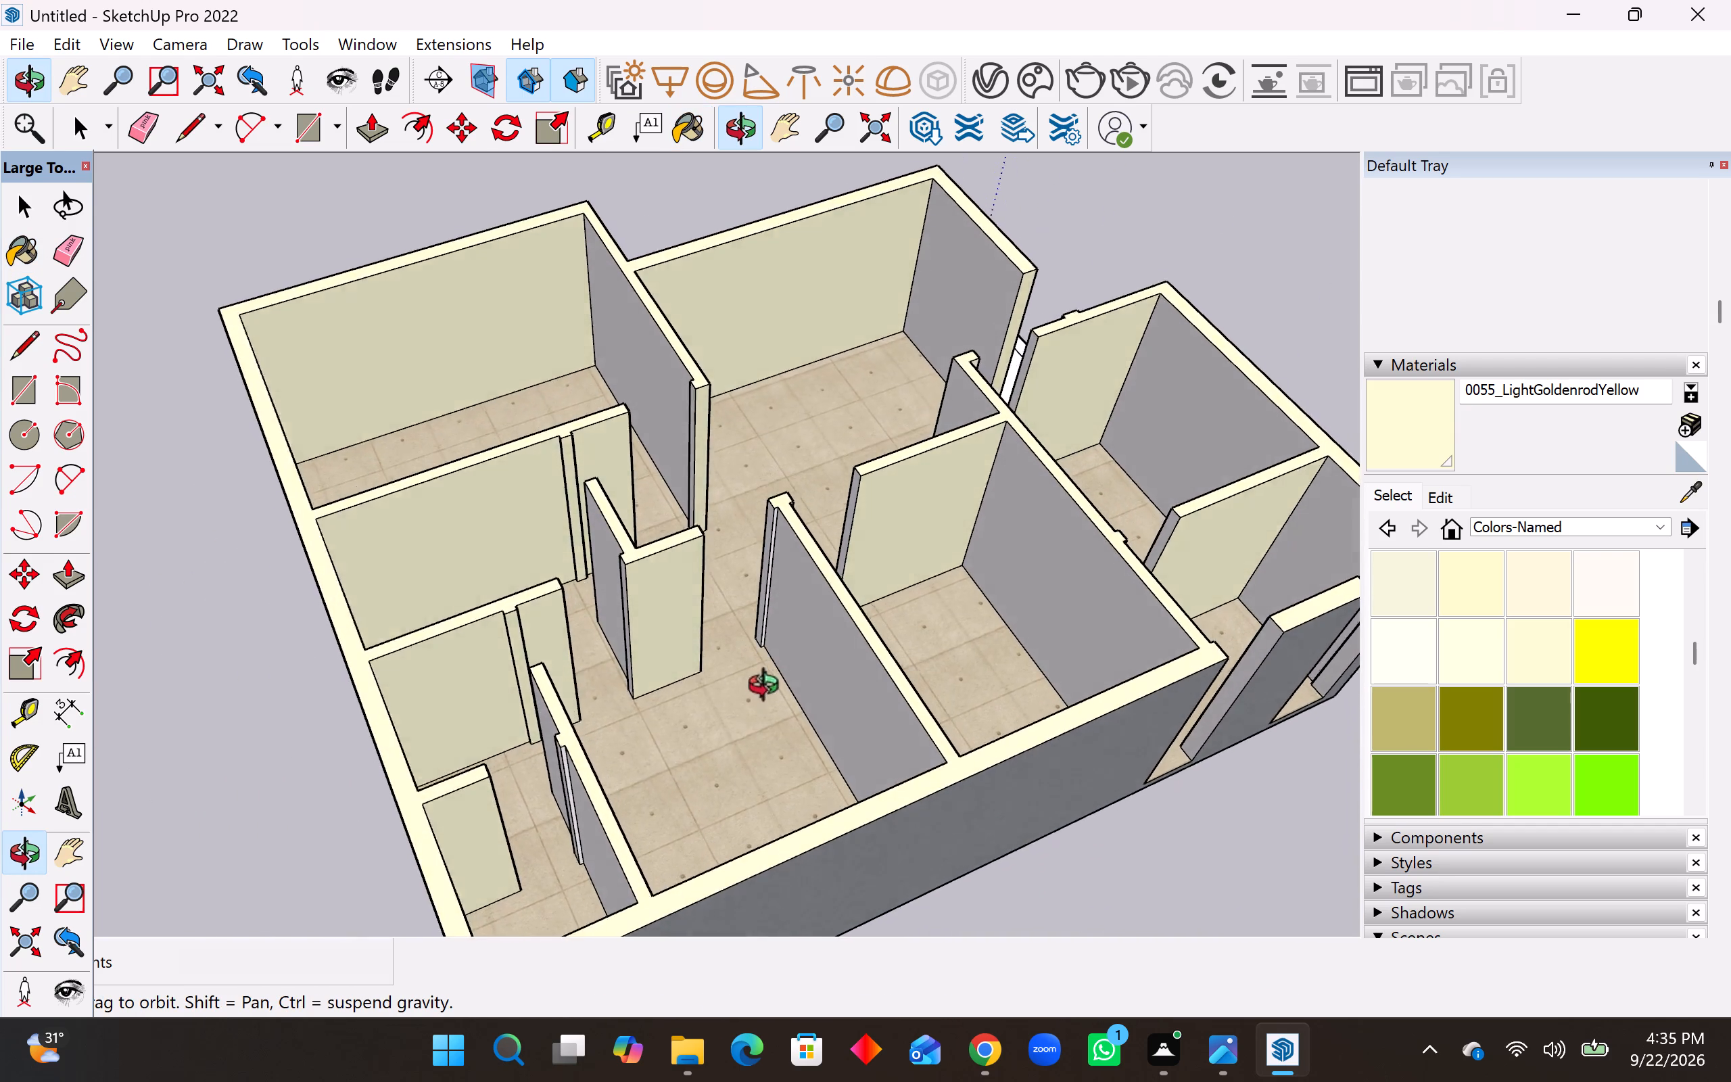
{"action": "middle_click_drag", "start_coordinate": [769, 688], "coordinate": [1362, 588]}
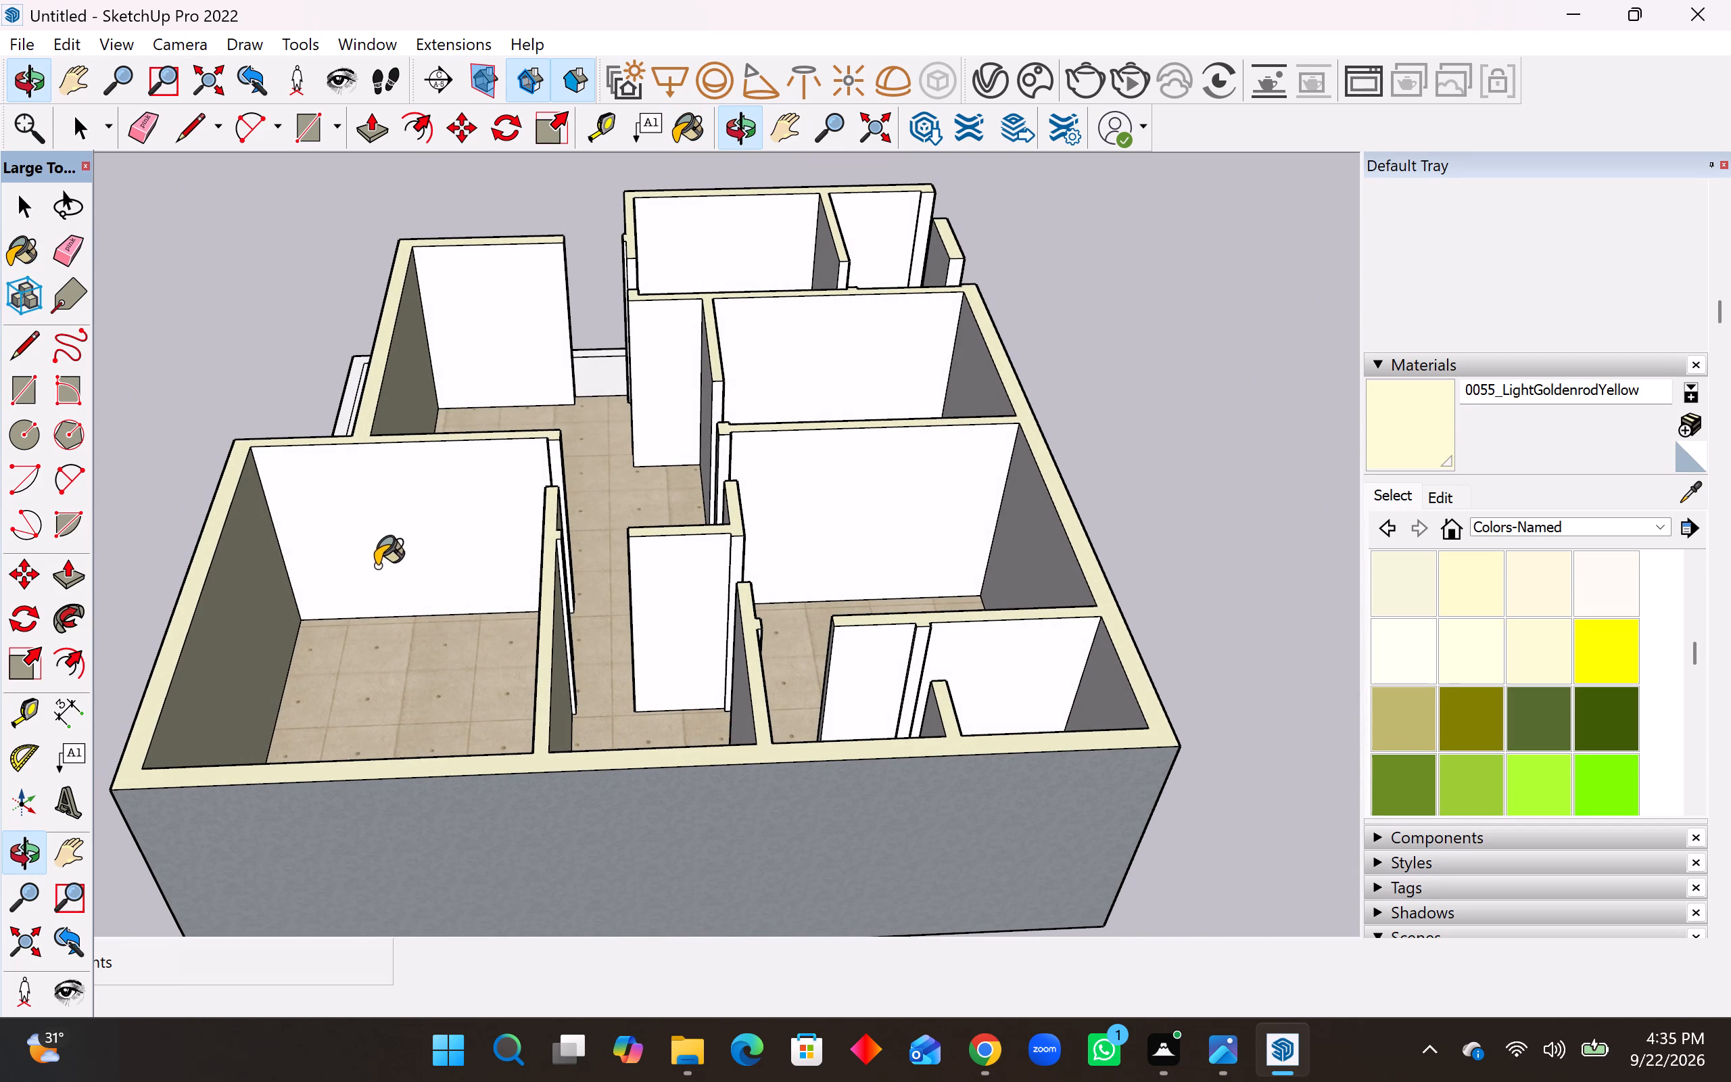
{"action": "left_click", "coordinate": [383, 517]}
{"action": "left_click", "coordinate": [439, 356]}
{"action": "left_click", "coordinate": [707, 276]}
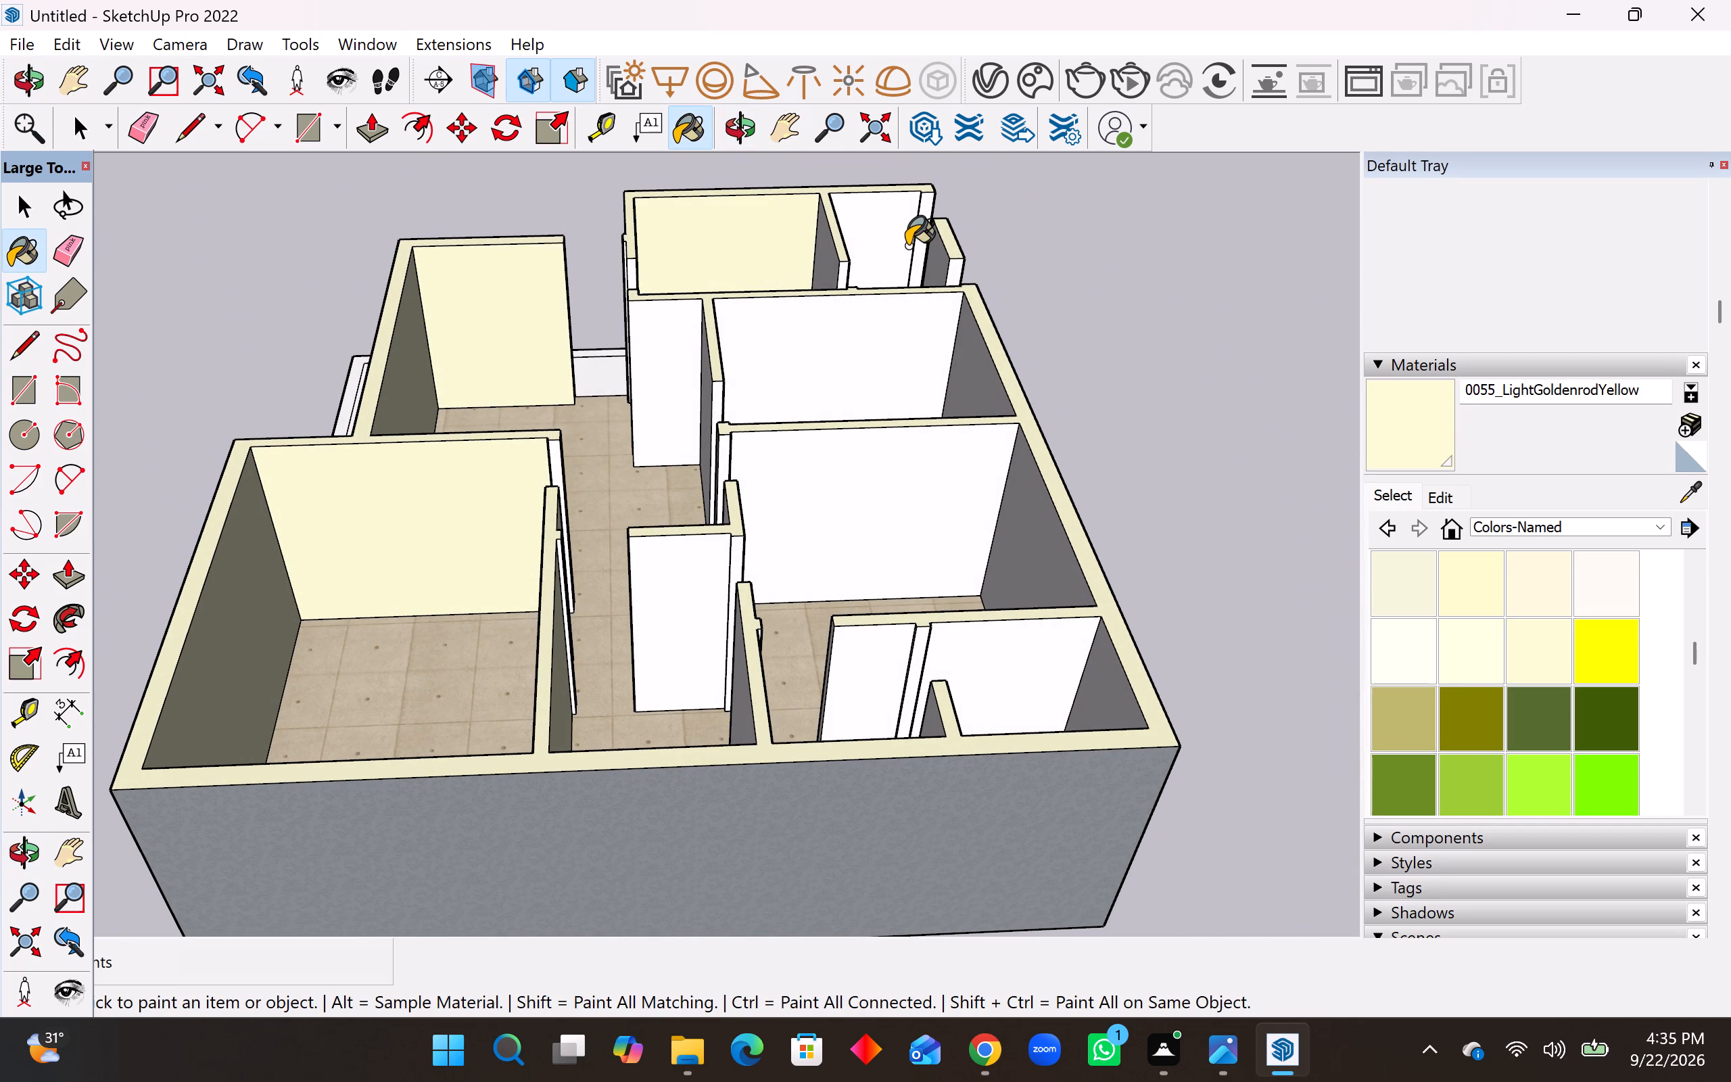
{"action": "left_click", "coordinate": [907, 246]}
{"action": "left_click", "coordinate": [948, 272]}
{"action": "left_click", "coordinate": [923, 234]}
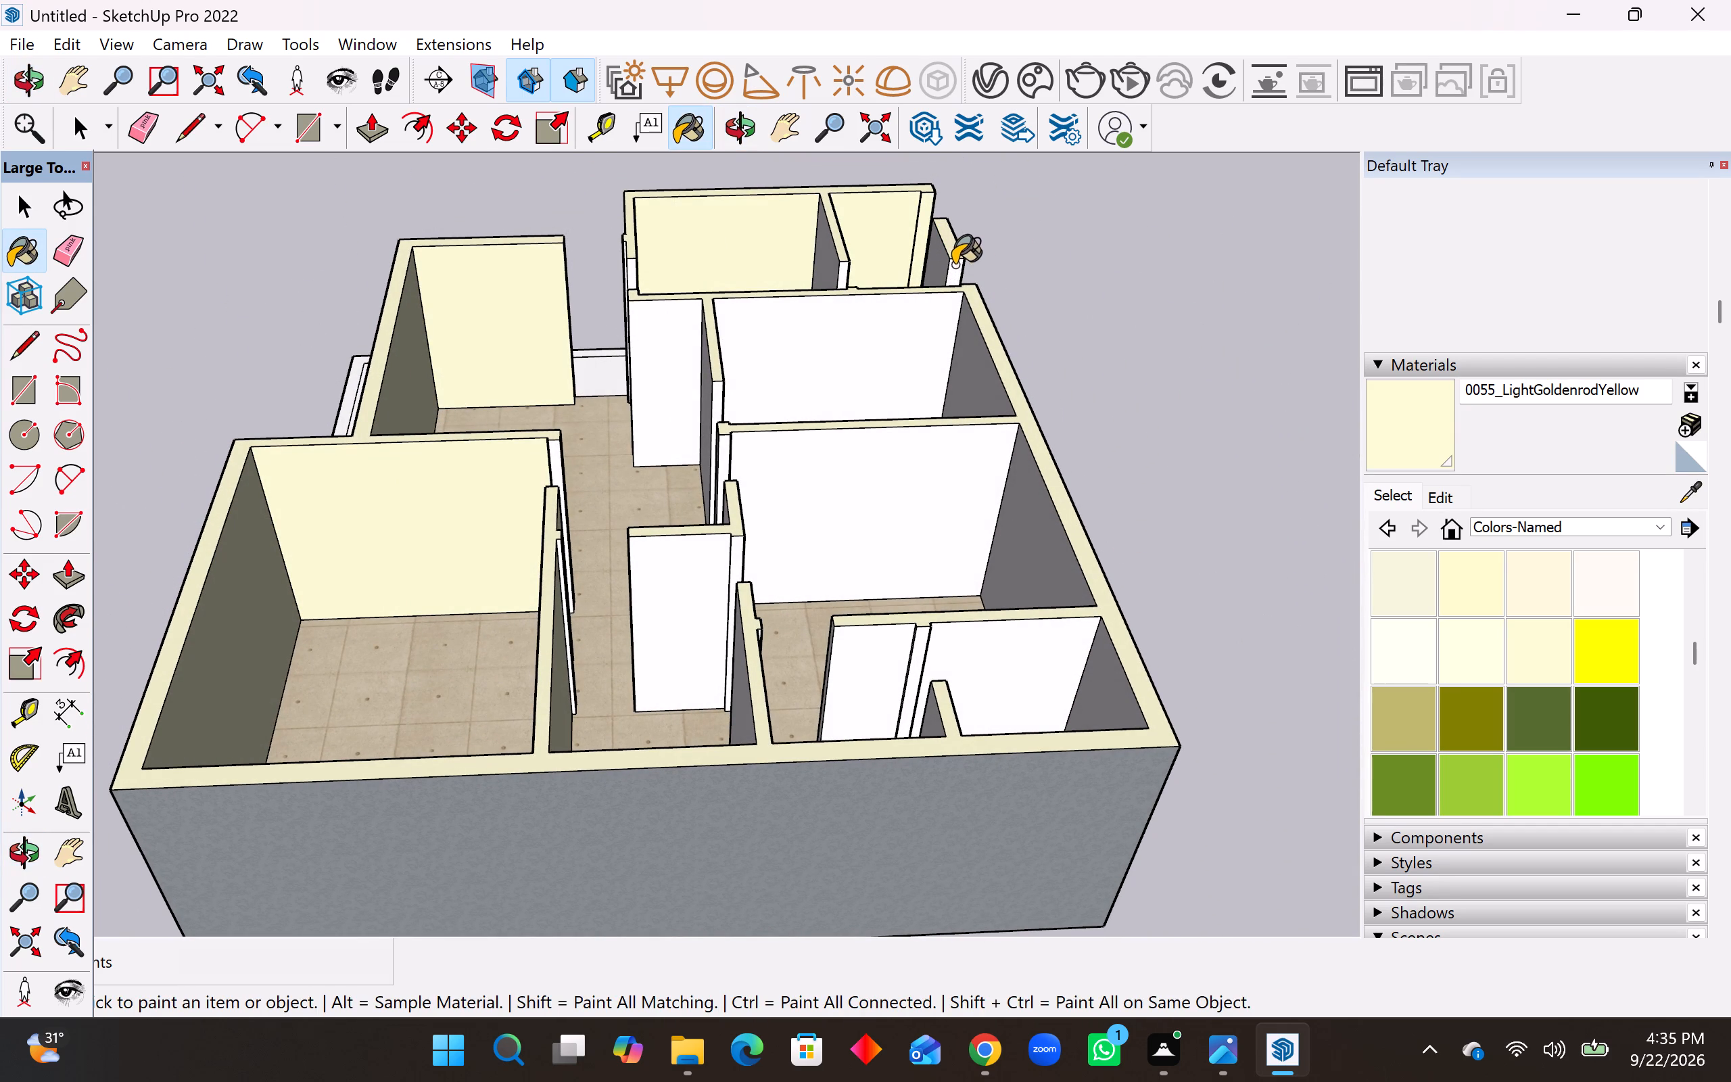
{"action": "left_click", "coordinate": [957, 268]}
{"action": "left_click", "coordinate": [951, 329]}
{"action": "left_click", "coordinate": [847, 269]}
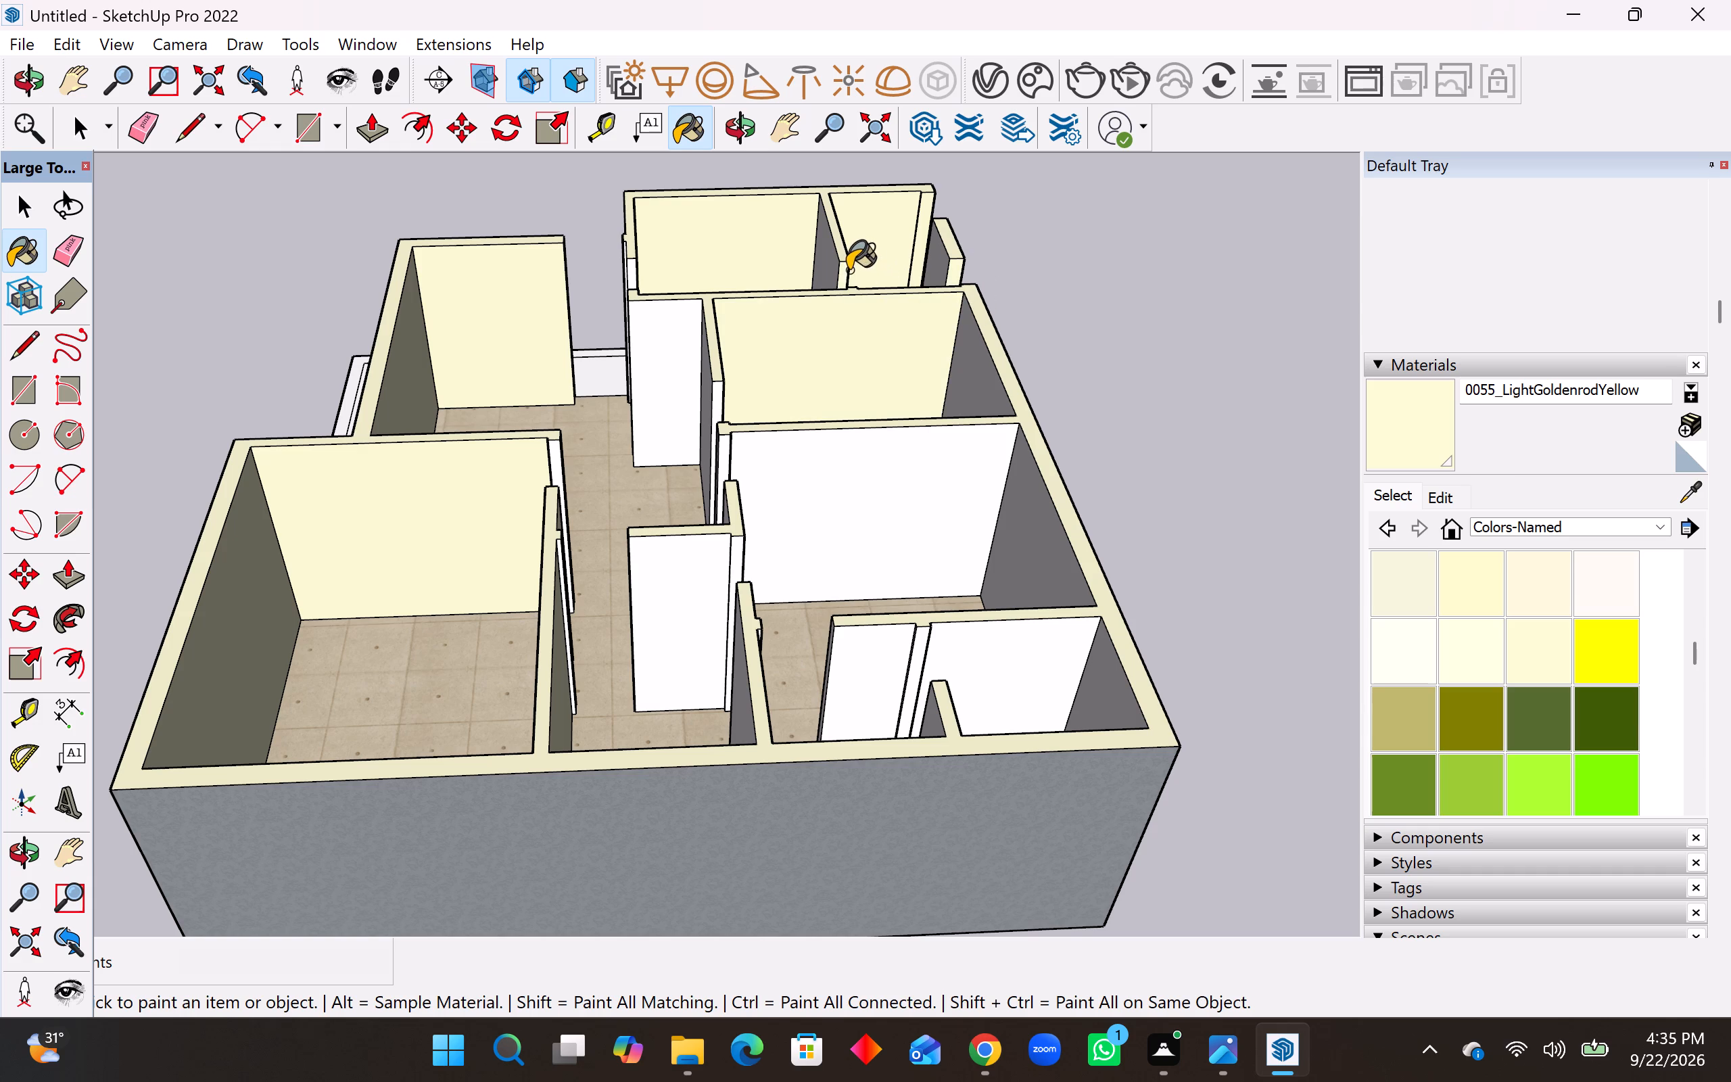
Paint the end and narrow door reveals of the far room's wall beside the entrance opening with 0055_LightGoldenrodYellow.
{"action": "scroll", "coordinate": [605, 270], "scroll_direction": "up", "scroll_amount": 3}
{"action": "left_click", "coordinate": [641, 266]}
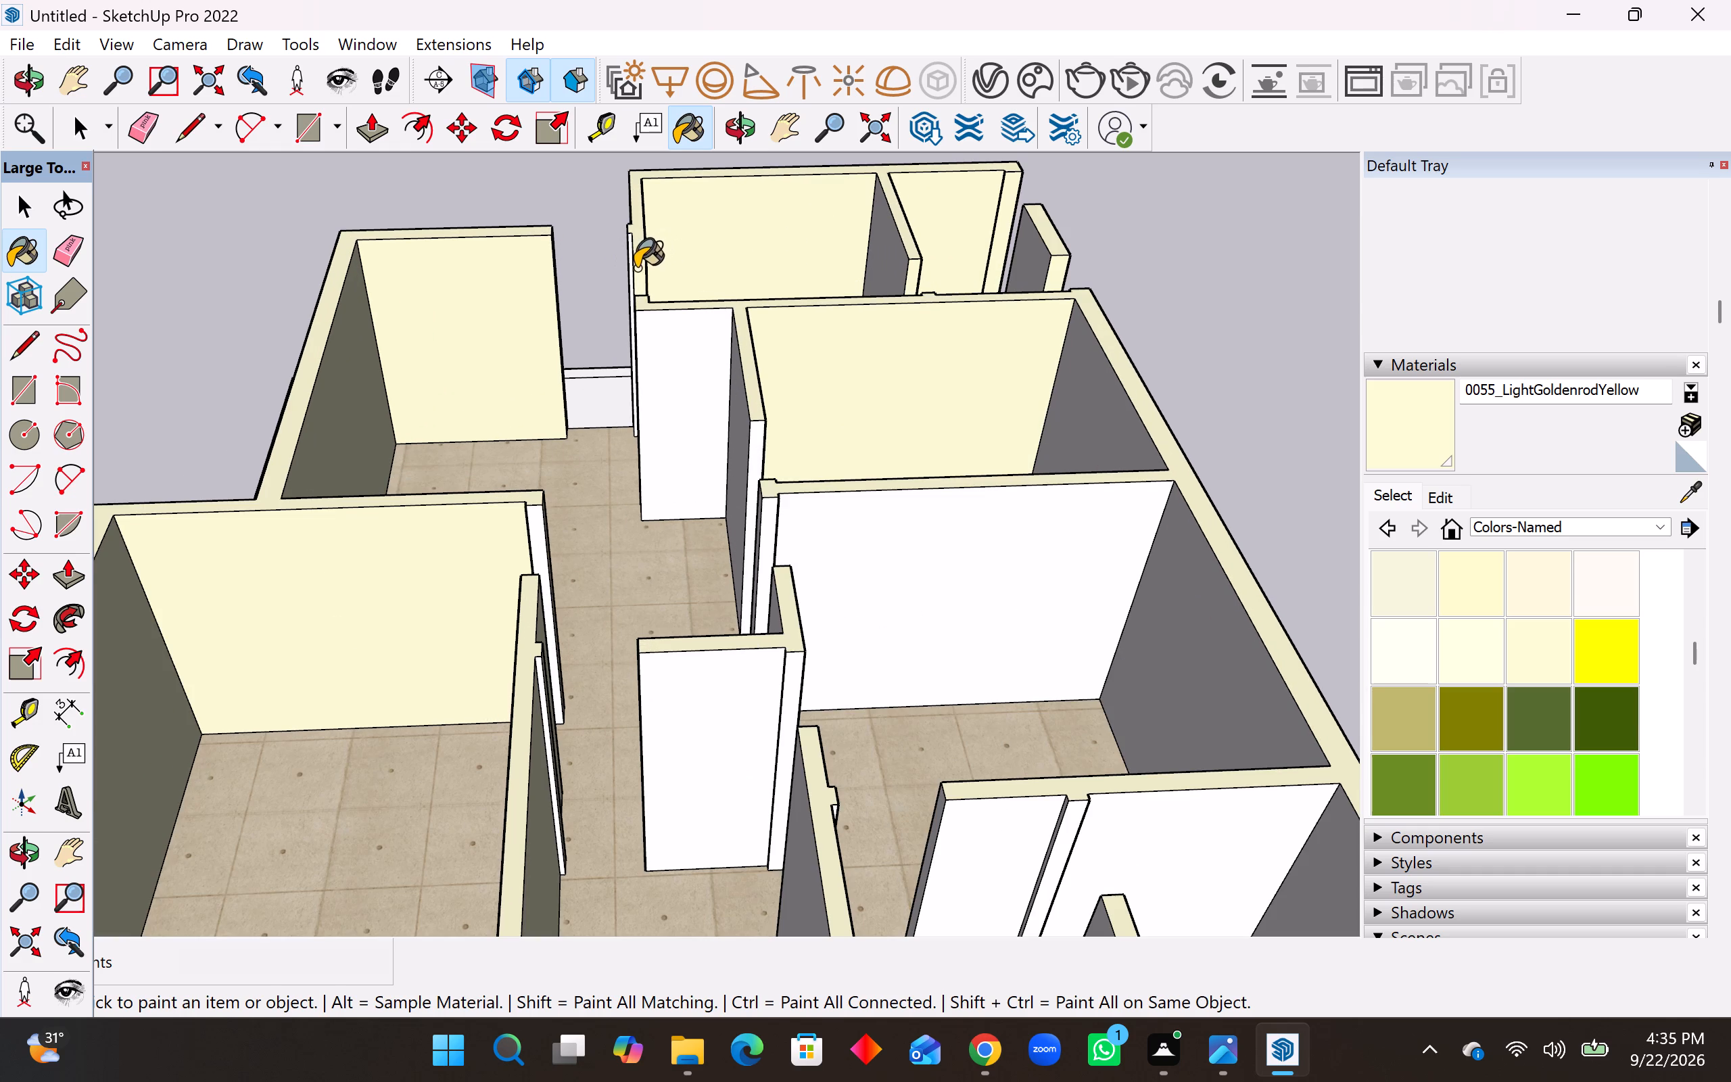
{"action": "middle_click_drag", "start_coordinate": [636, 268], "coordinate": [806, 226]}
{"action": "left_click", "coordinate": [551, 319]}
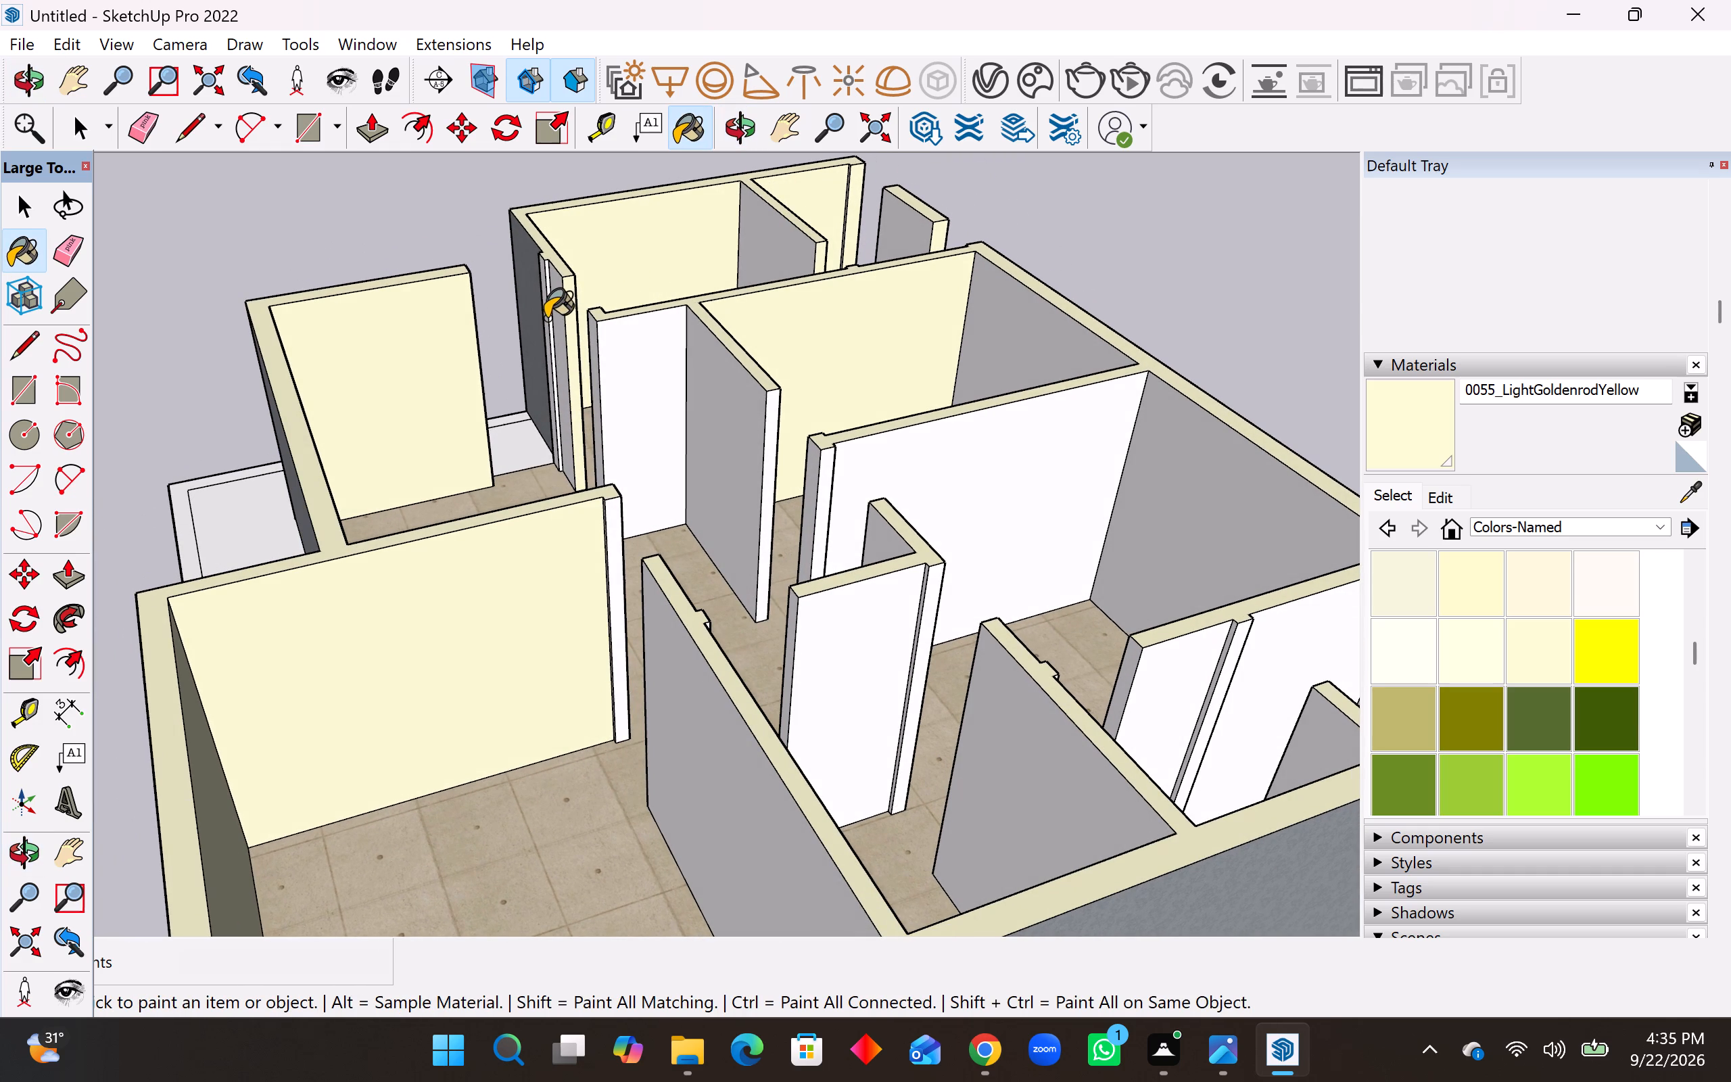
{"action": "left_click", "coordinate": [546, 319]}
{"action": "left_click", "coordinate": [552, 312]}
{"action": "scroll", "coordinate": [548, 312], "scroll_direction": "up", "scroll_amount": 8}
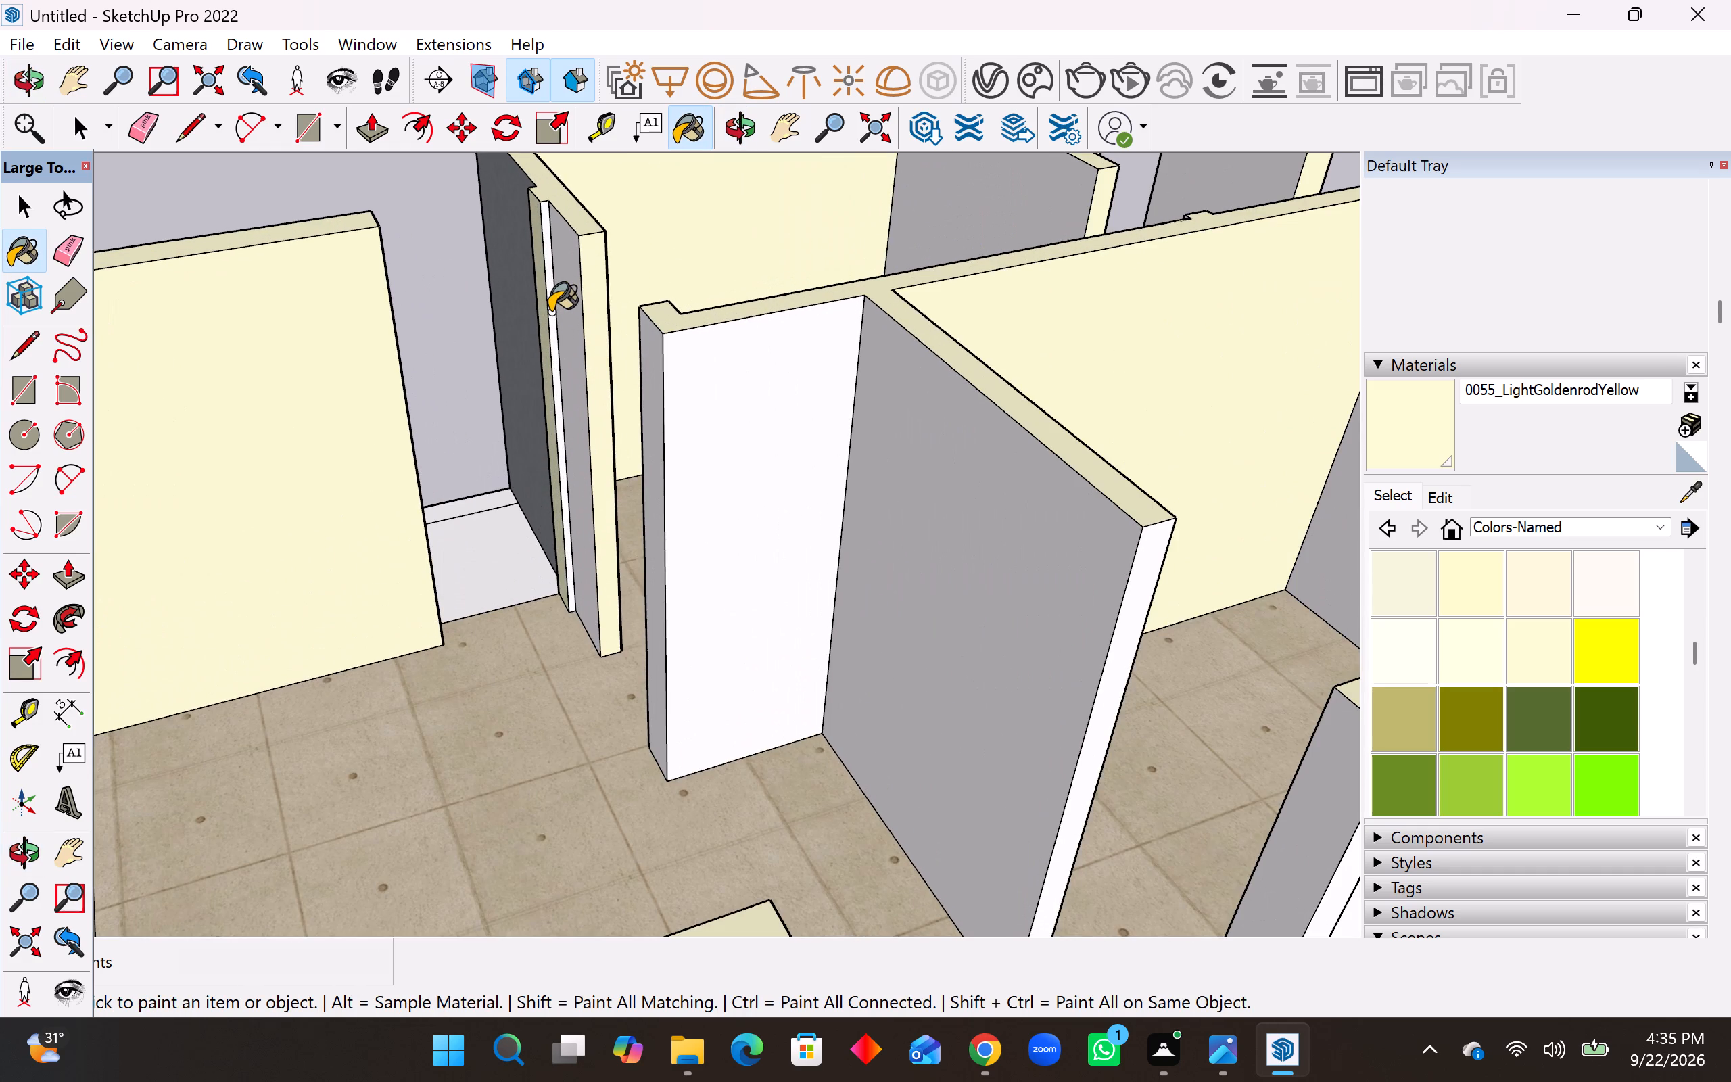
{"action": "left_click", "coordinate": [550, 312]}
{"action": "left_click", "coordinate": [571, 312]}
Paint the short return wall, its end face and the adjoining partition's side and end with 0055_LightGoldenrodYellow.
{"action": "left_click", "coordinate": [682, 418]}
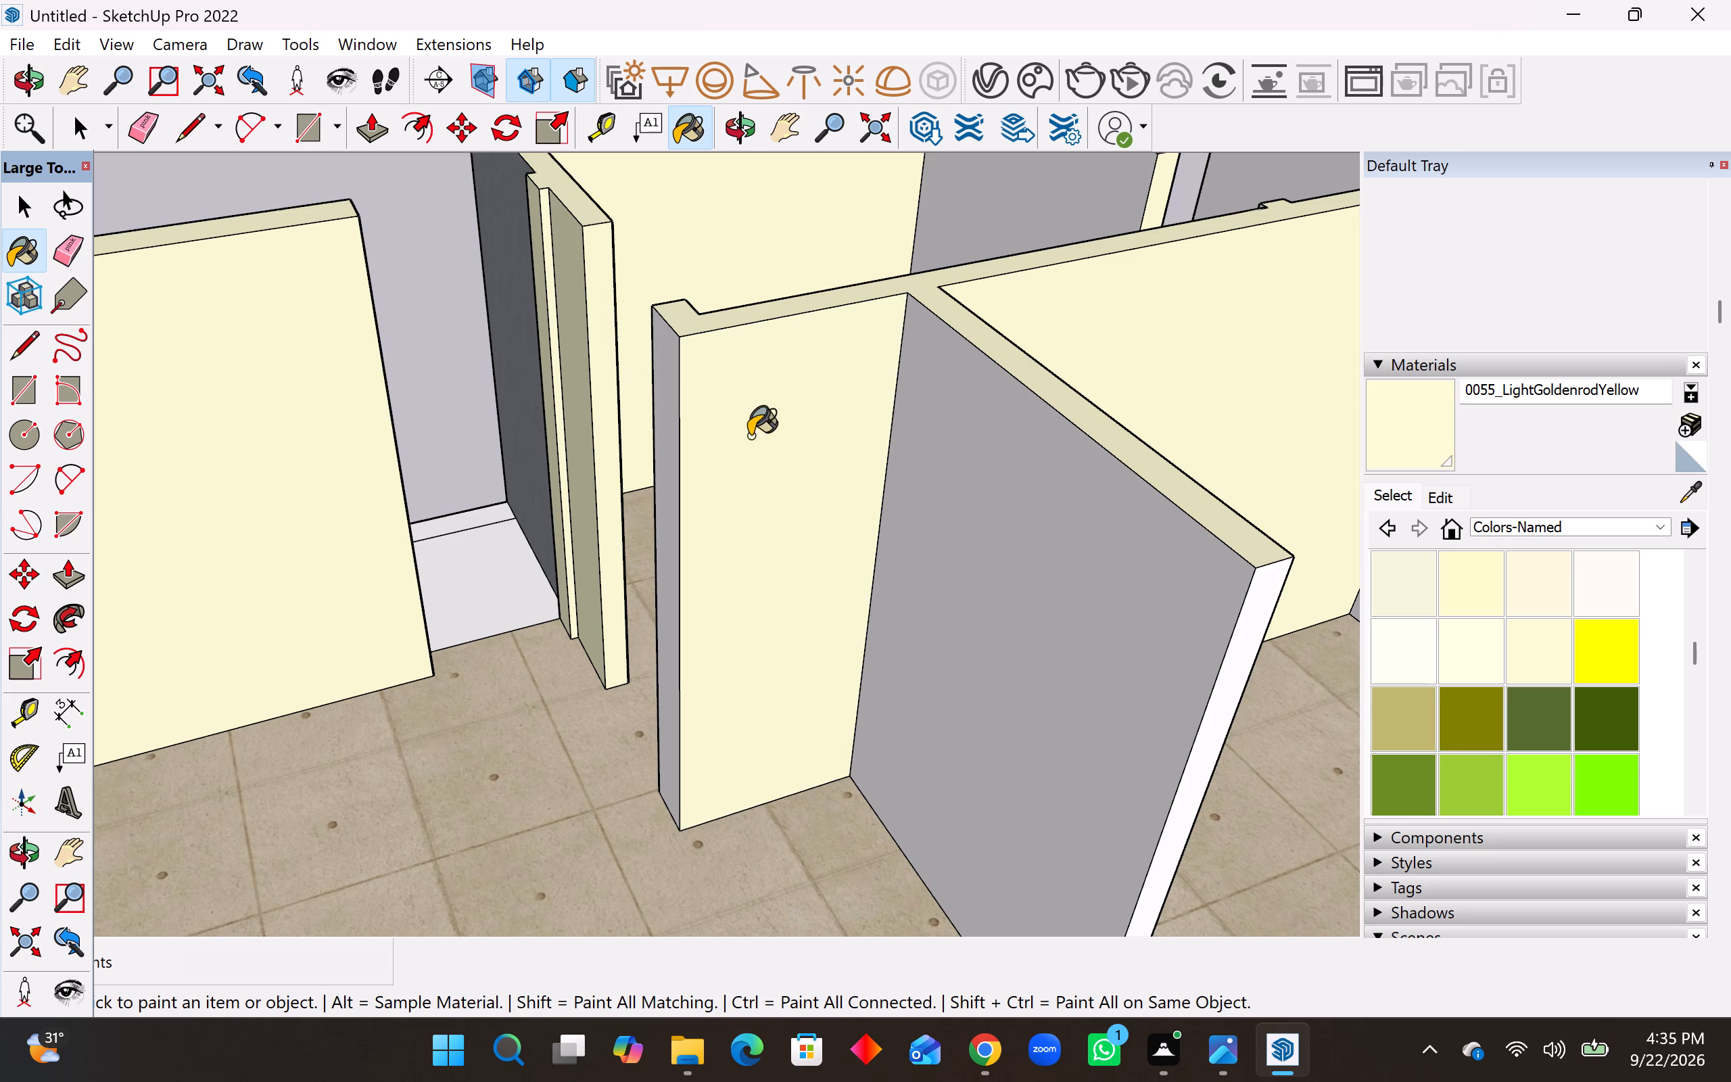
{"action": "left_click", "coordinate": [663, 423]}
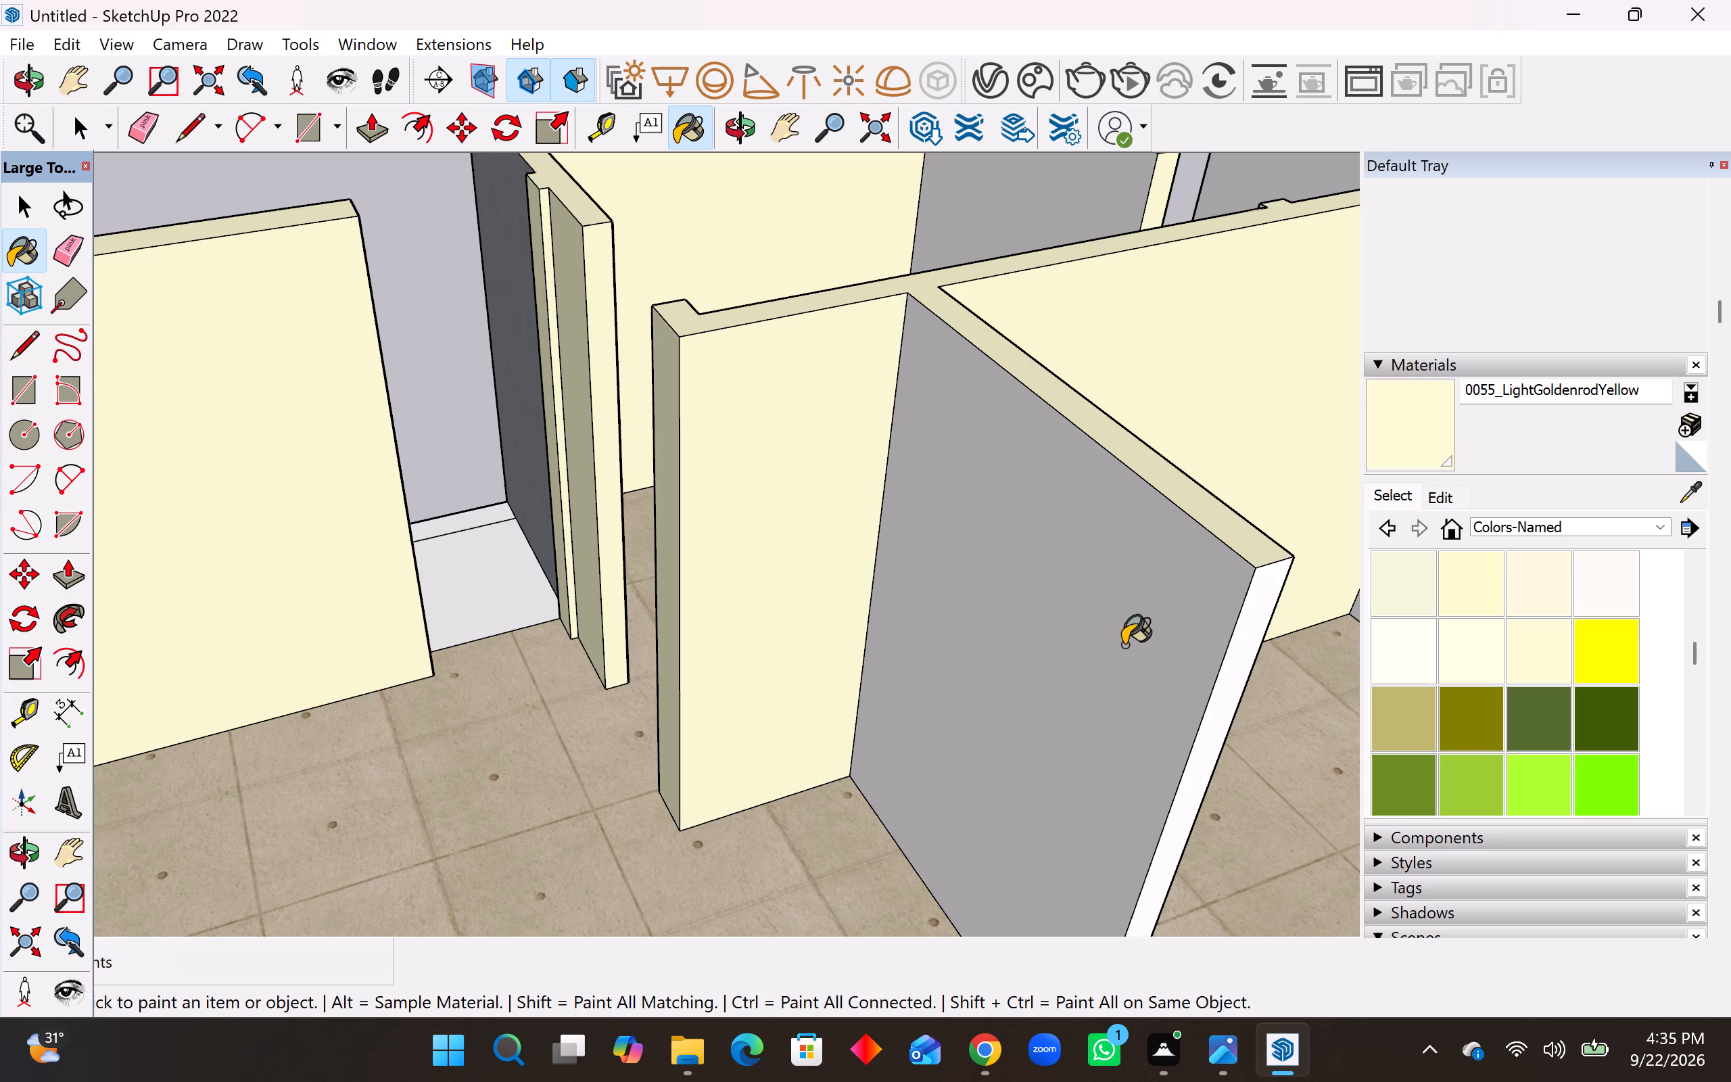
{"action": "left_click", "coordinate": [1123, 645]}
{"action": "left_click", "coordinate": [1220, 682]}
Paint the front room wall's white end and door reveal and the long corridor partition with 0055_LightGoldenrodYellow.
{"action": "scroll", "coordinate": [1127, 580], "scroll_direction": "down", "scroll_amount": 7}
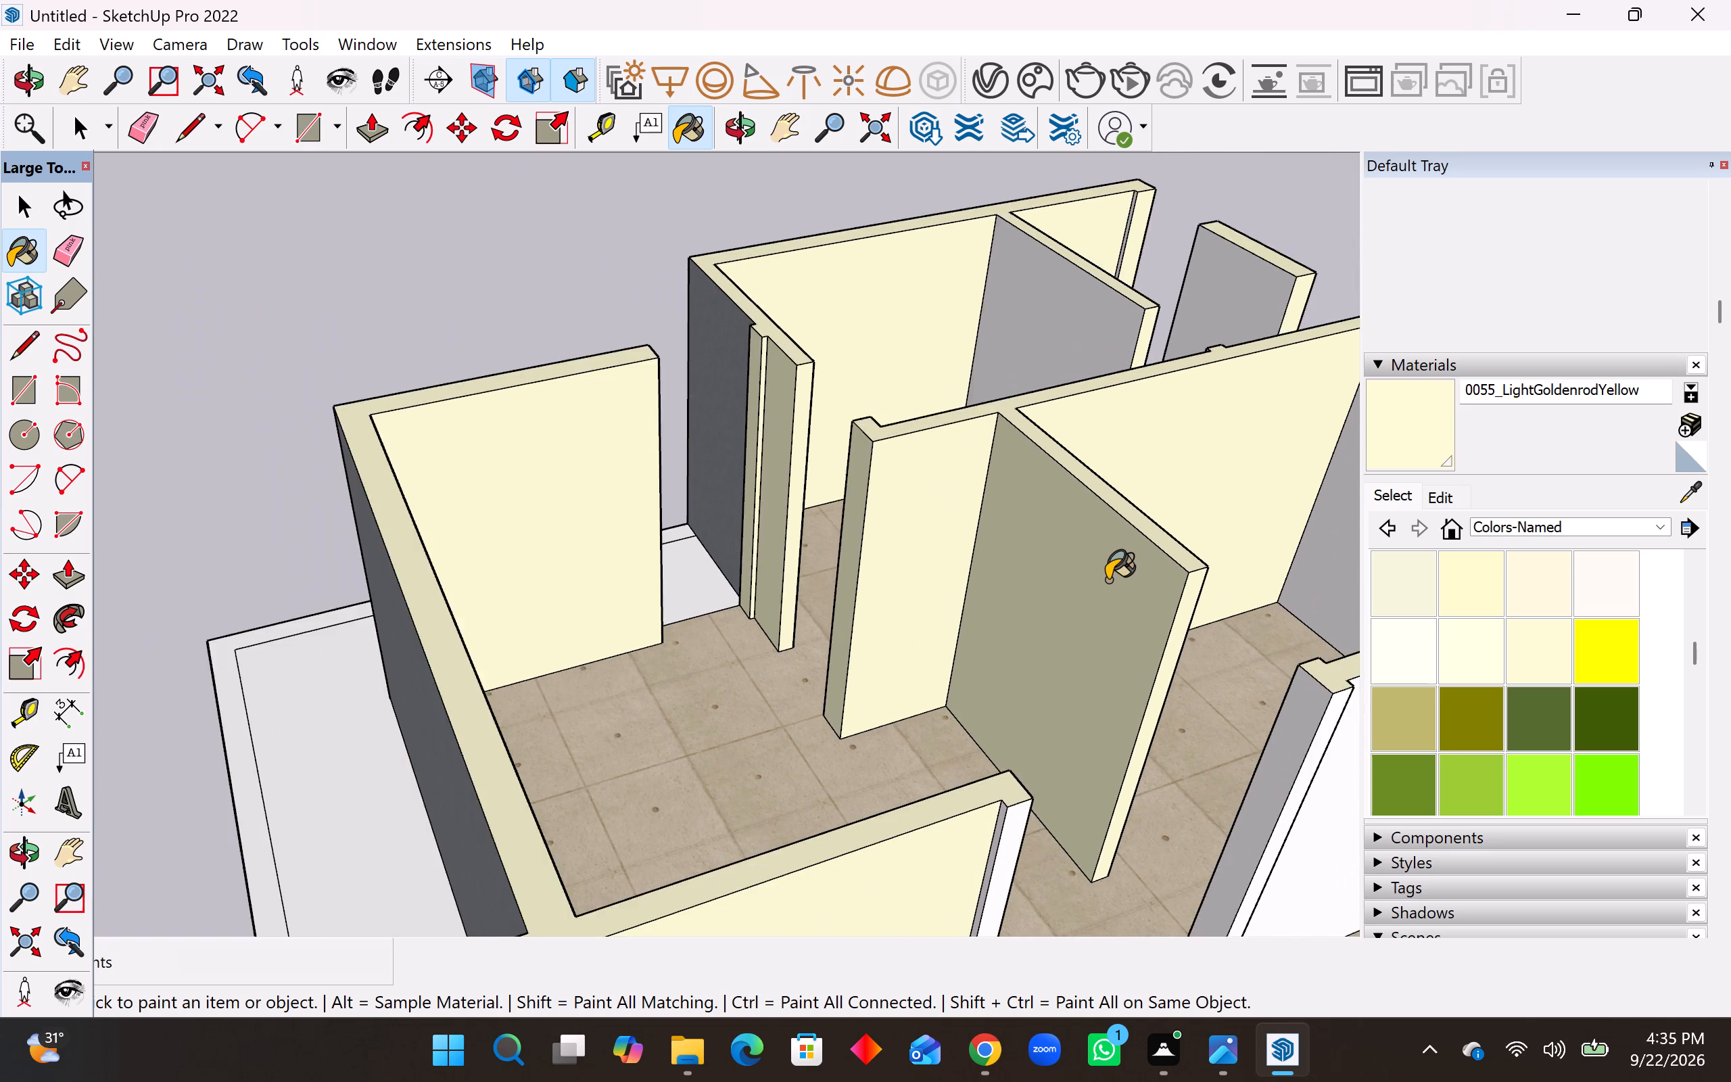
{"action": "scroll", "coordinate": [1072, 590], "scroll_direction": "down", "scroll_amount": 4}
{"action": "middle_click_drag", "start_coordinate": [999, 620], "coordinate": [820, 543]}
{"action": "scroll", "coordinate": [822, 555], "scroll_direction": "down", "scroll_amount": 1}
{"action": "scroll", "coordinate": [838, 757], "scroll_direction": "up", "scroll_amount": 1}
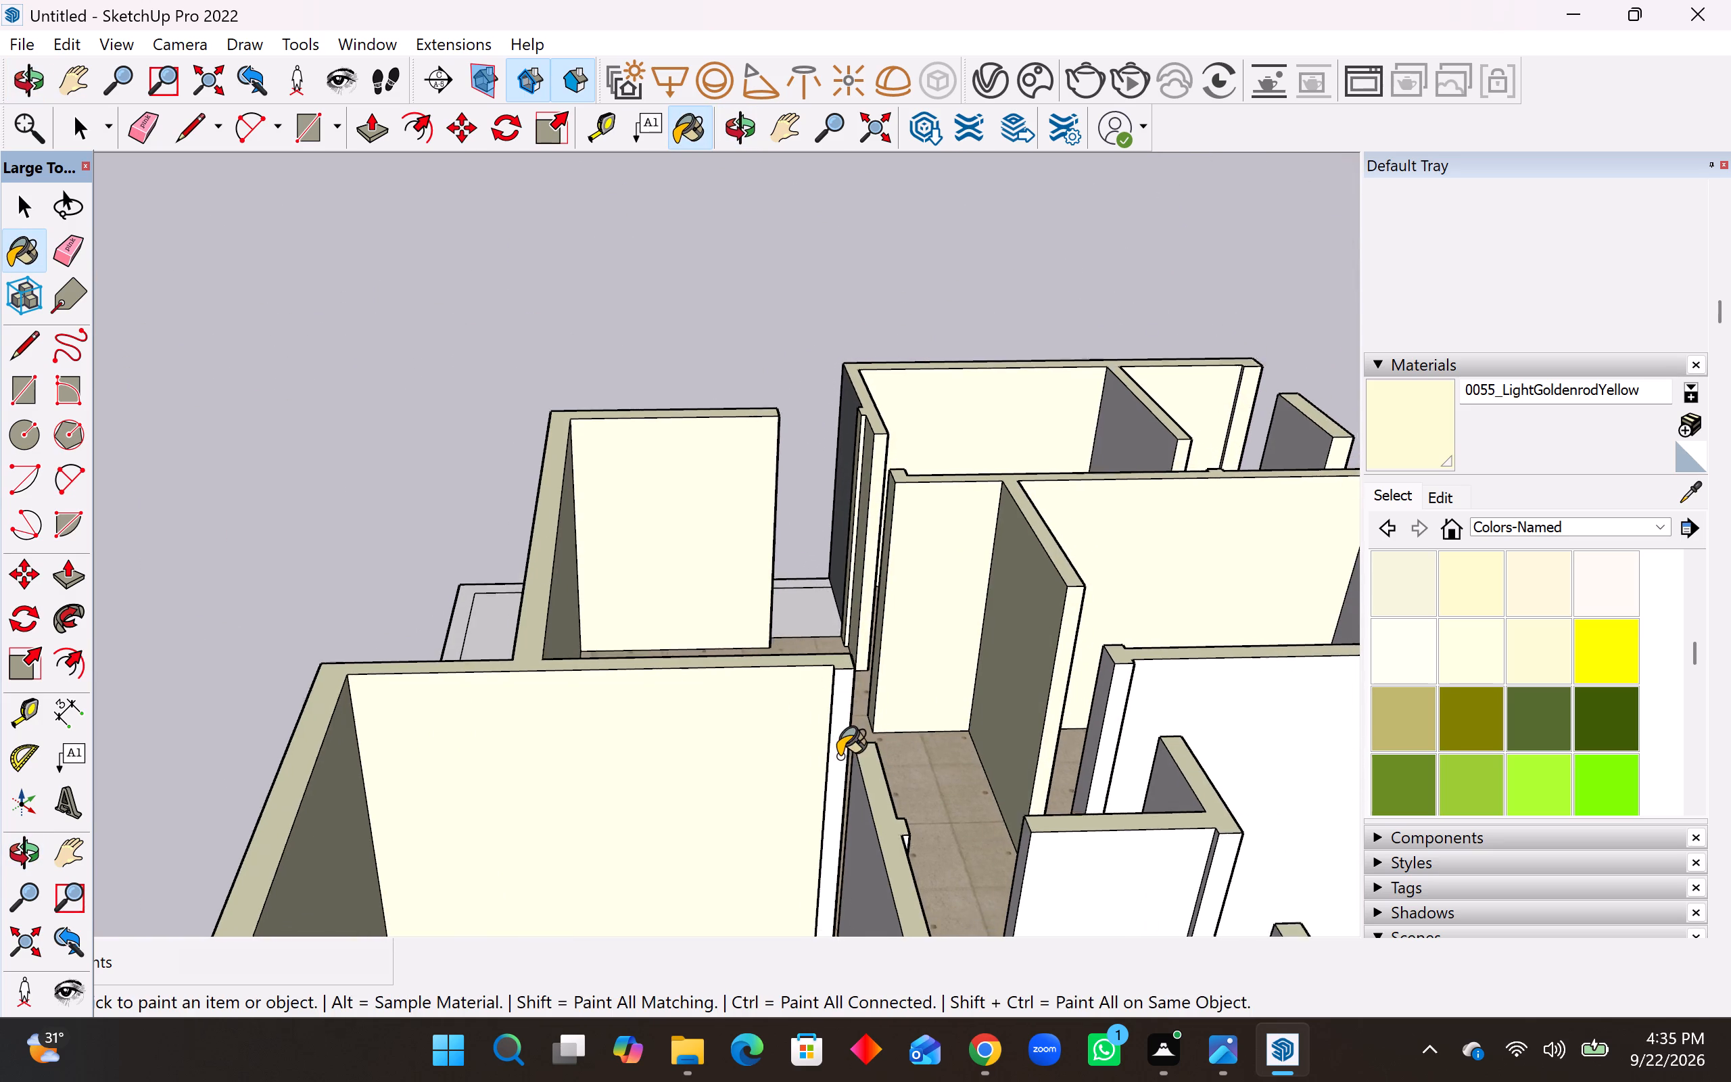
{"action": "scroll", "coordinate": [838, 757], "scroll_direction": "up", "scroll_amount": 6}
{"action": "left_click", "coordinate": [834, 699]}
{"action": "middle_click_drag", "start_coordinate": [798, 712], "coordinate": [1004, 703]}
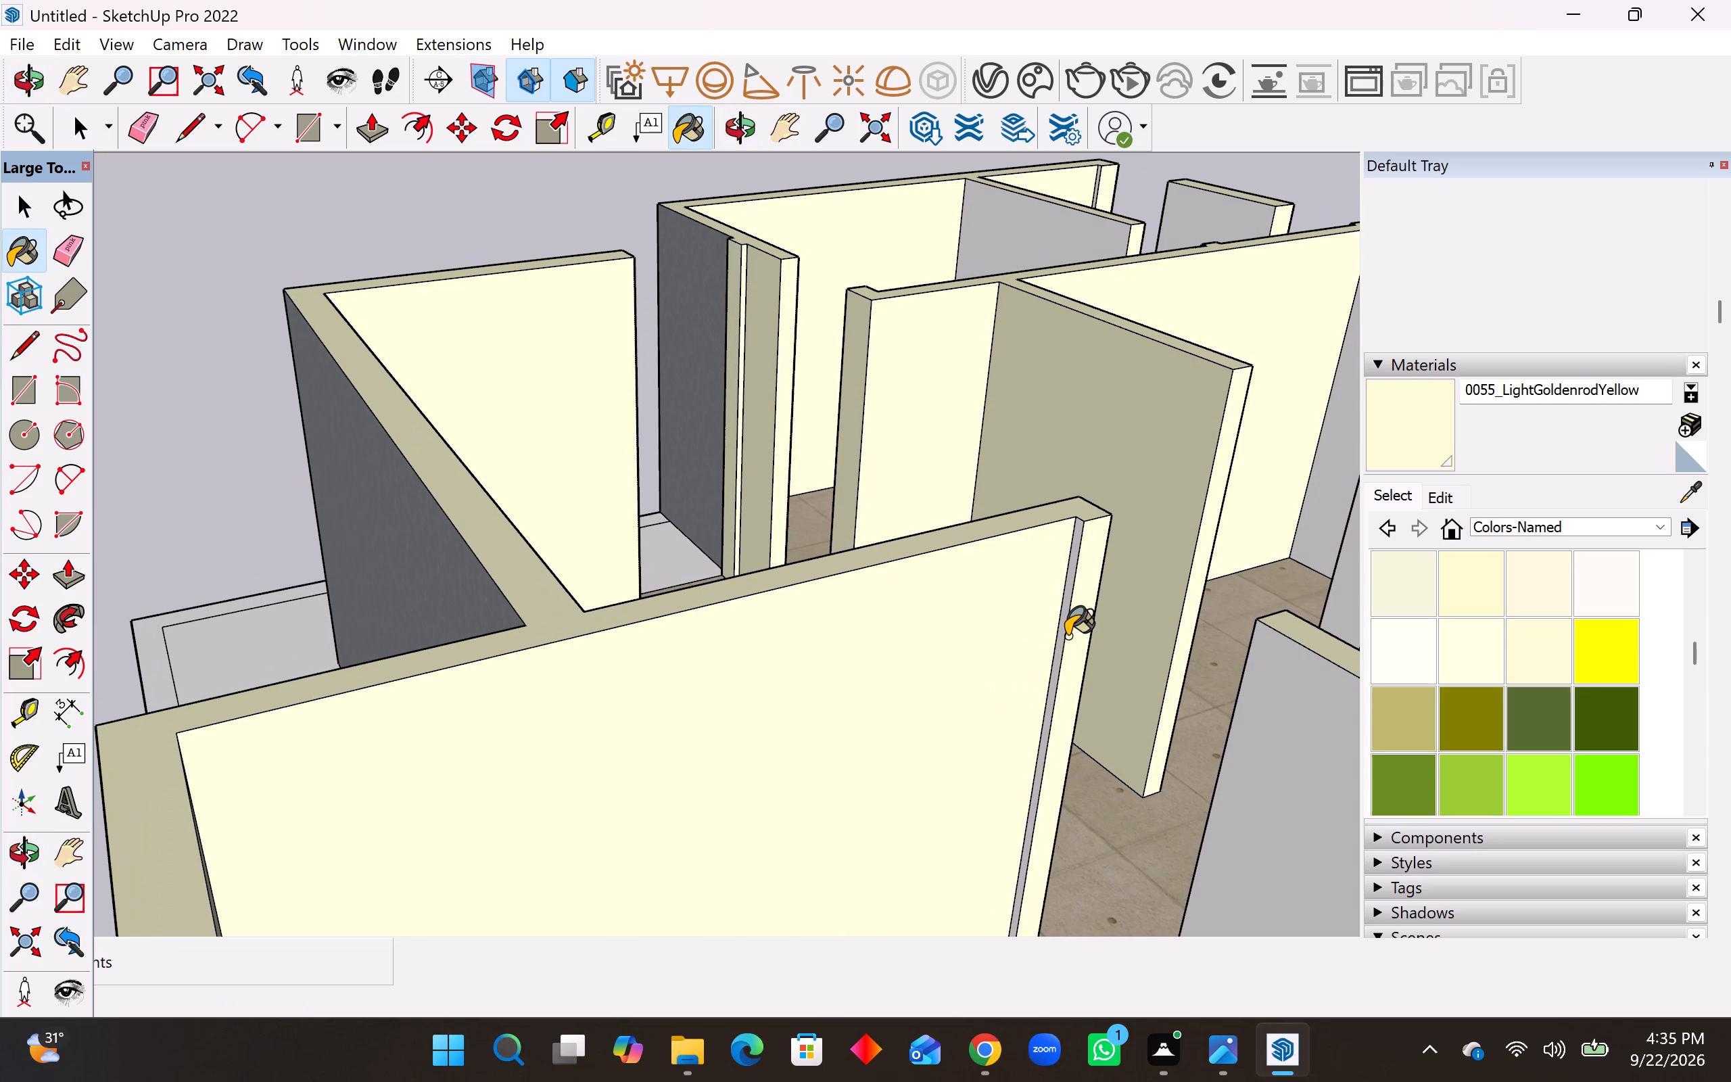
{"action": "left_click", "coordinate": [1064, 634]}
{"action": "scroll", "coordinate": [569, 529], "scroll_direction": "down", "scroll_amount": 5}
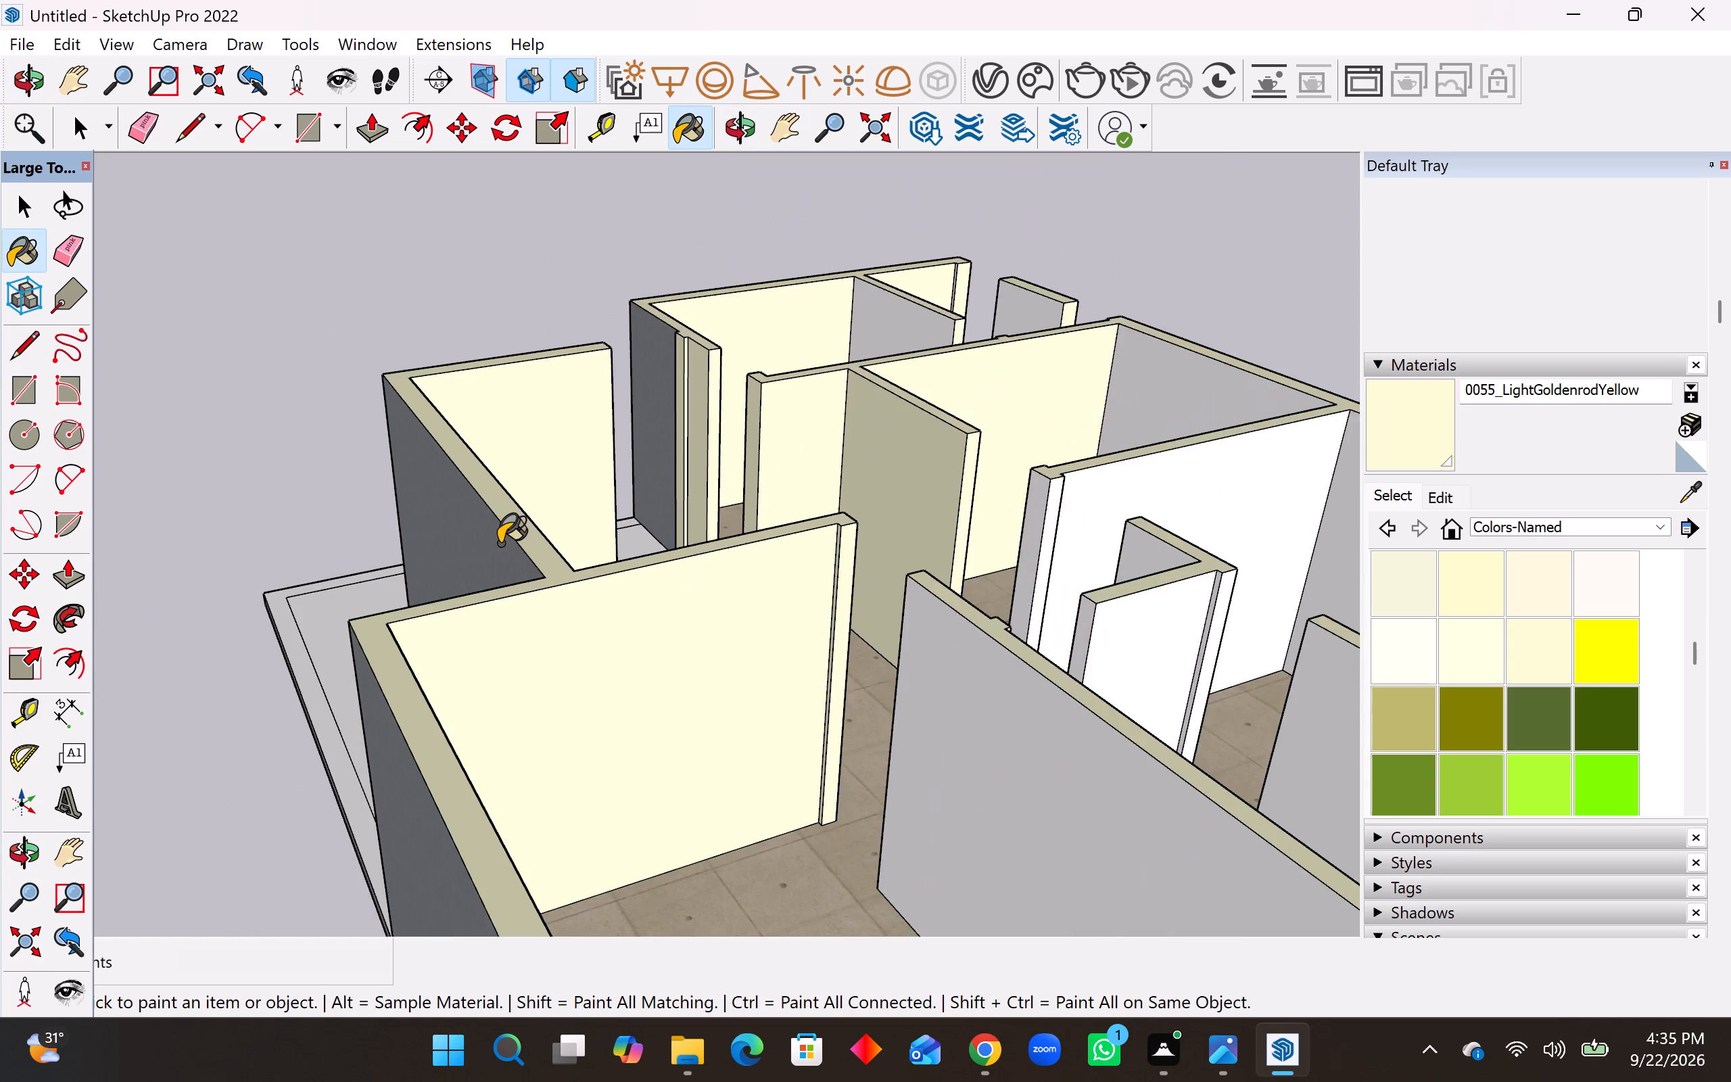
{"action": "scroll", "coordinate": [499, 544], "scroll_direction": "down", "scroll_amount": 3}
{"action": "left_click", "coordinate": [818, 663]}
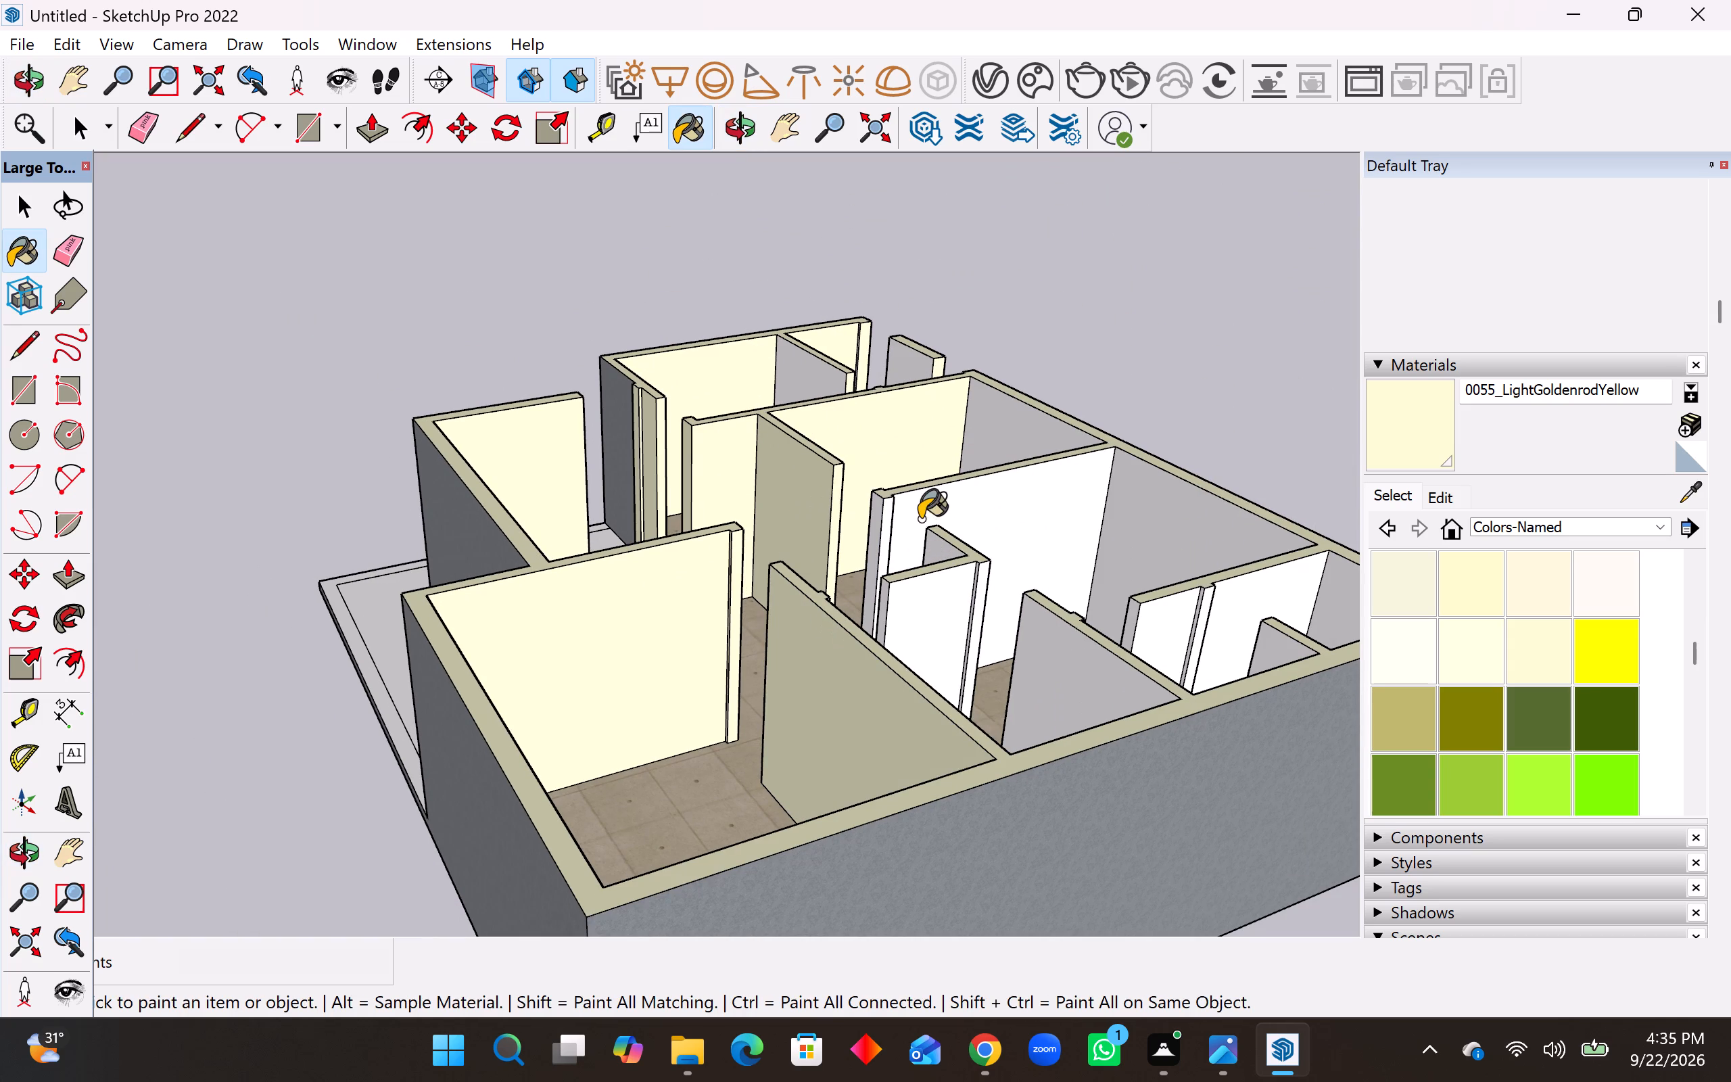
Paint the middle room's white wall and end faces and the visible faces of the L-shaped partition with 0055_LightGoldenrodYellow.
{"action": "left_click", "coordinate": [920, 519]}
{"action": "left_click", "coordinate": [878, 524]}
{"action": "left_click", "coordinate": [887, 527]}
{"action": "left_click", "coordinate": [955, 564]}
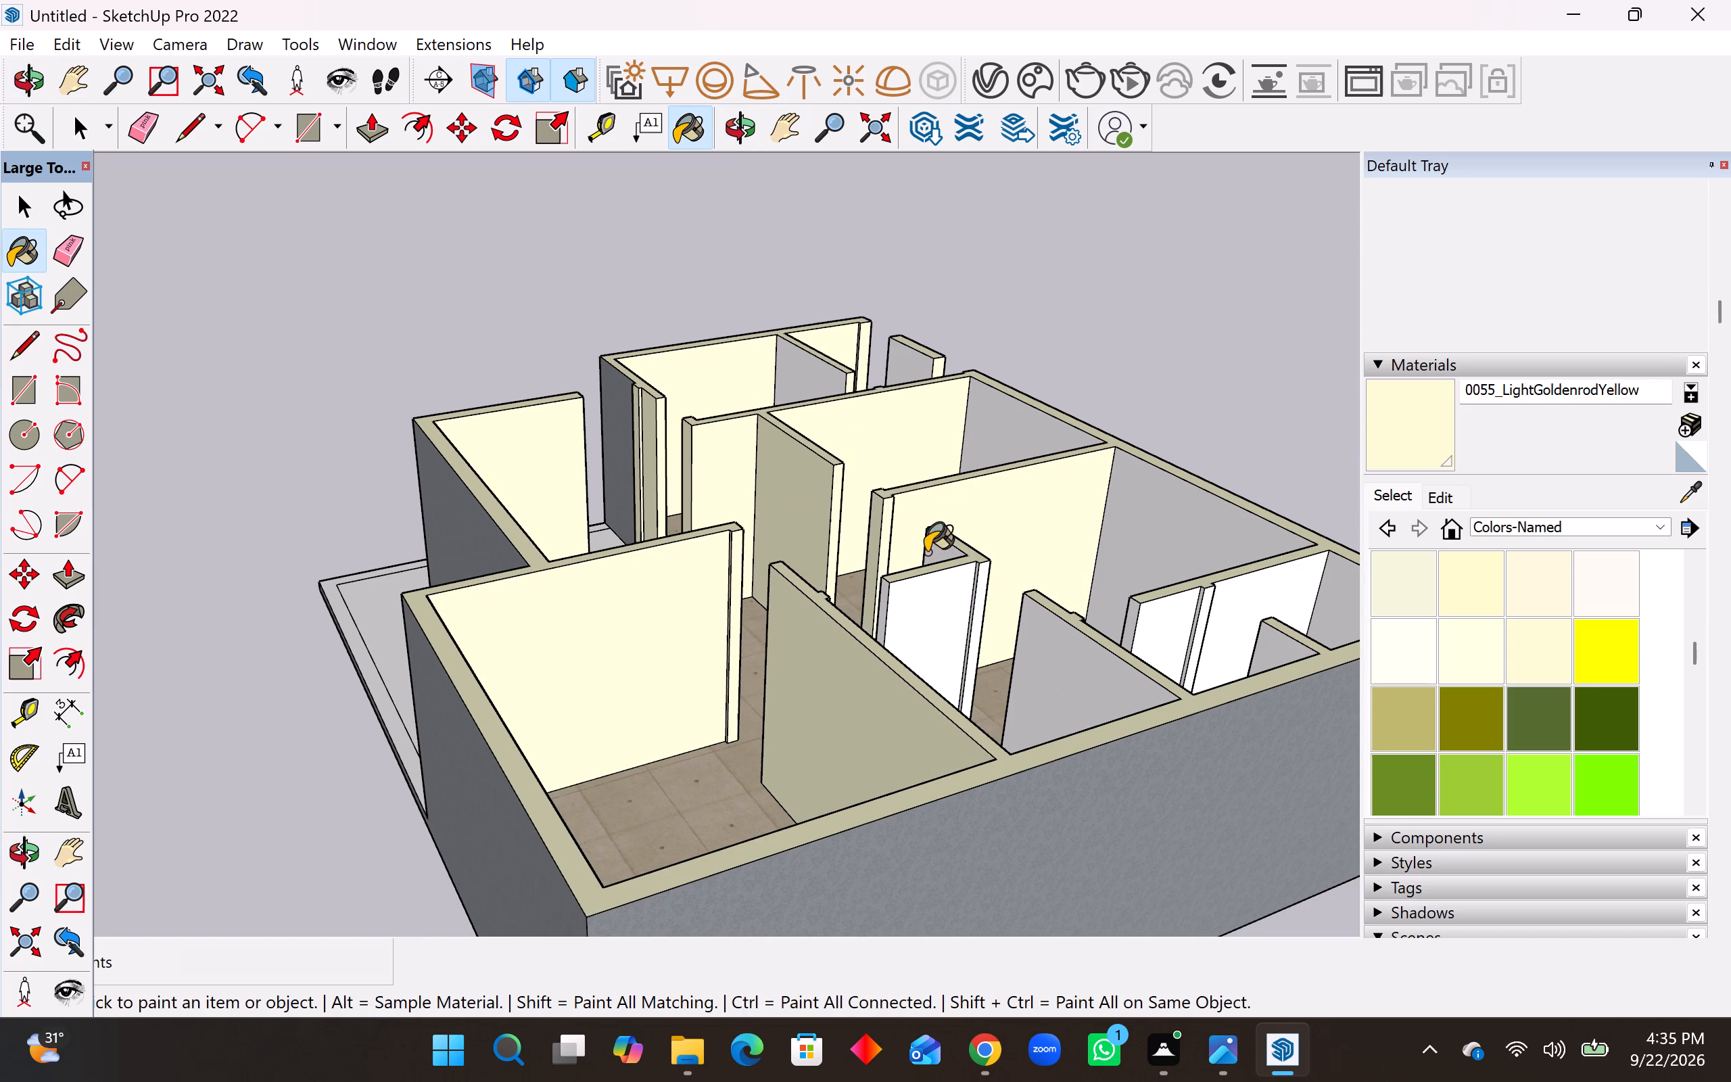
{"action": "left_click", "coordinate": [926, 550]}
{"action": "left_click", "coordinate": [942, 585]}
{"action": "left_click", "coordinate": [883, 596]}
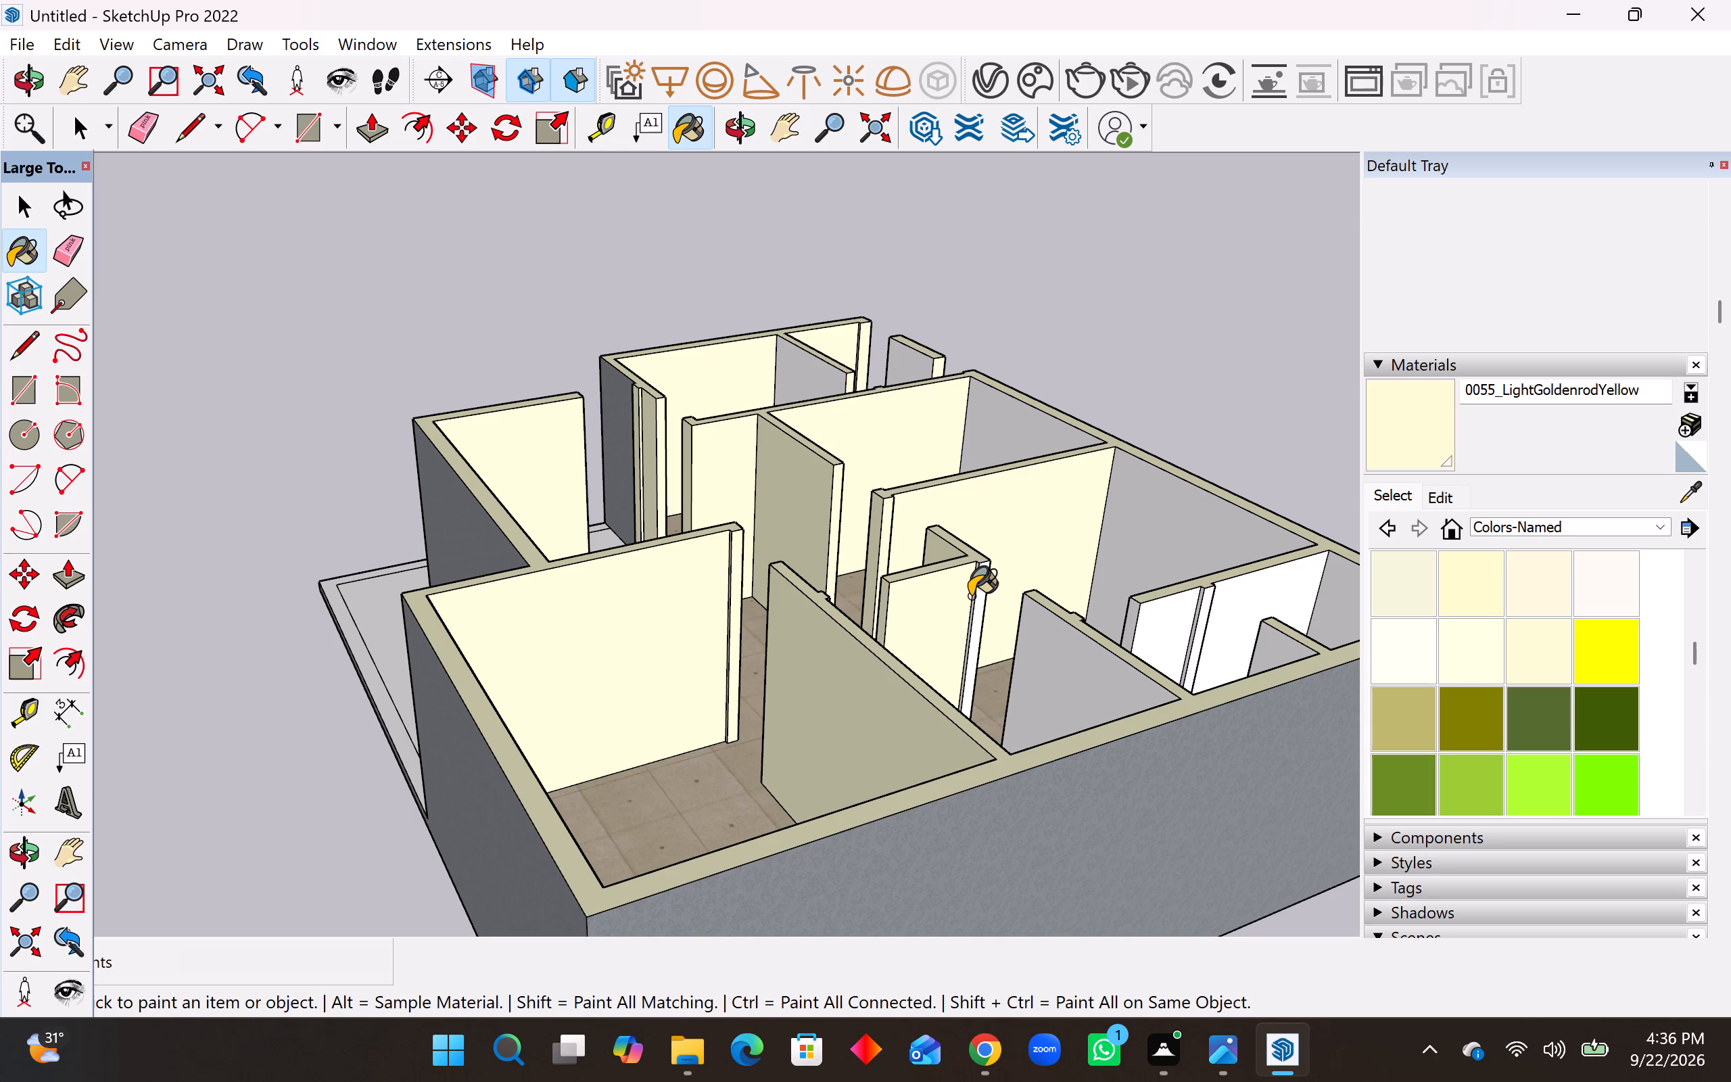
{"action": "left_click", "coordinate": [982, 592]}
Paint the back partitions, both sections of the back doorway wall and the adjoining outer walls' inner faces with 0055_LightGoldenrodYellow.
{"action": "left_click", "coordinate": [1047, 655]}
{"action": "left_click", "coordinate": [1172, 614]}
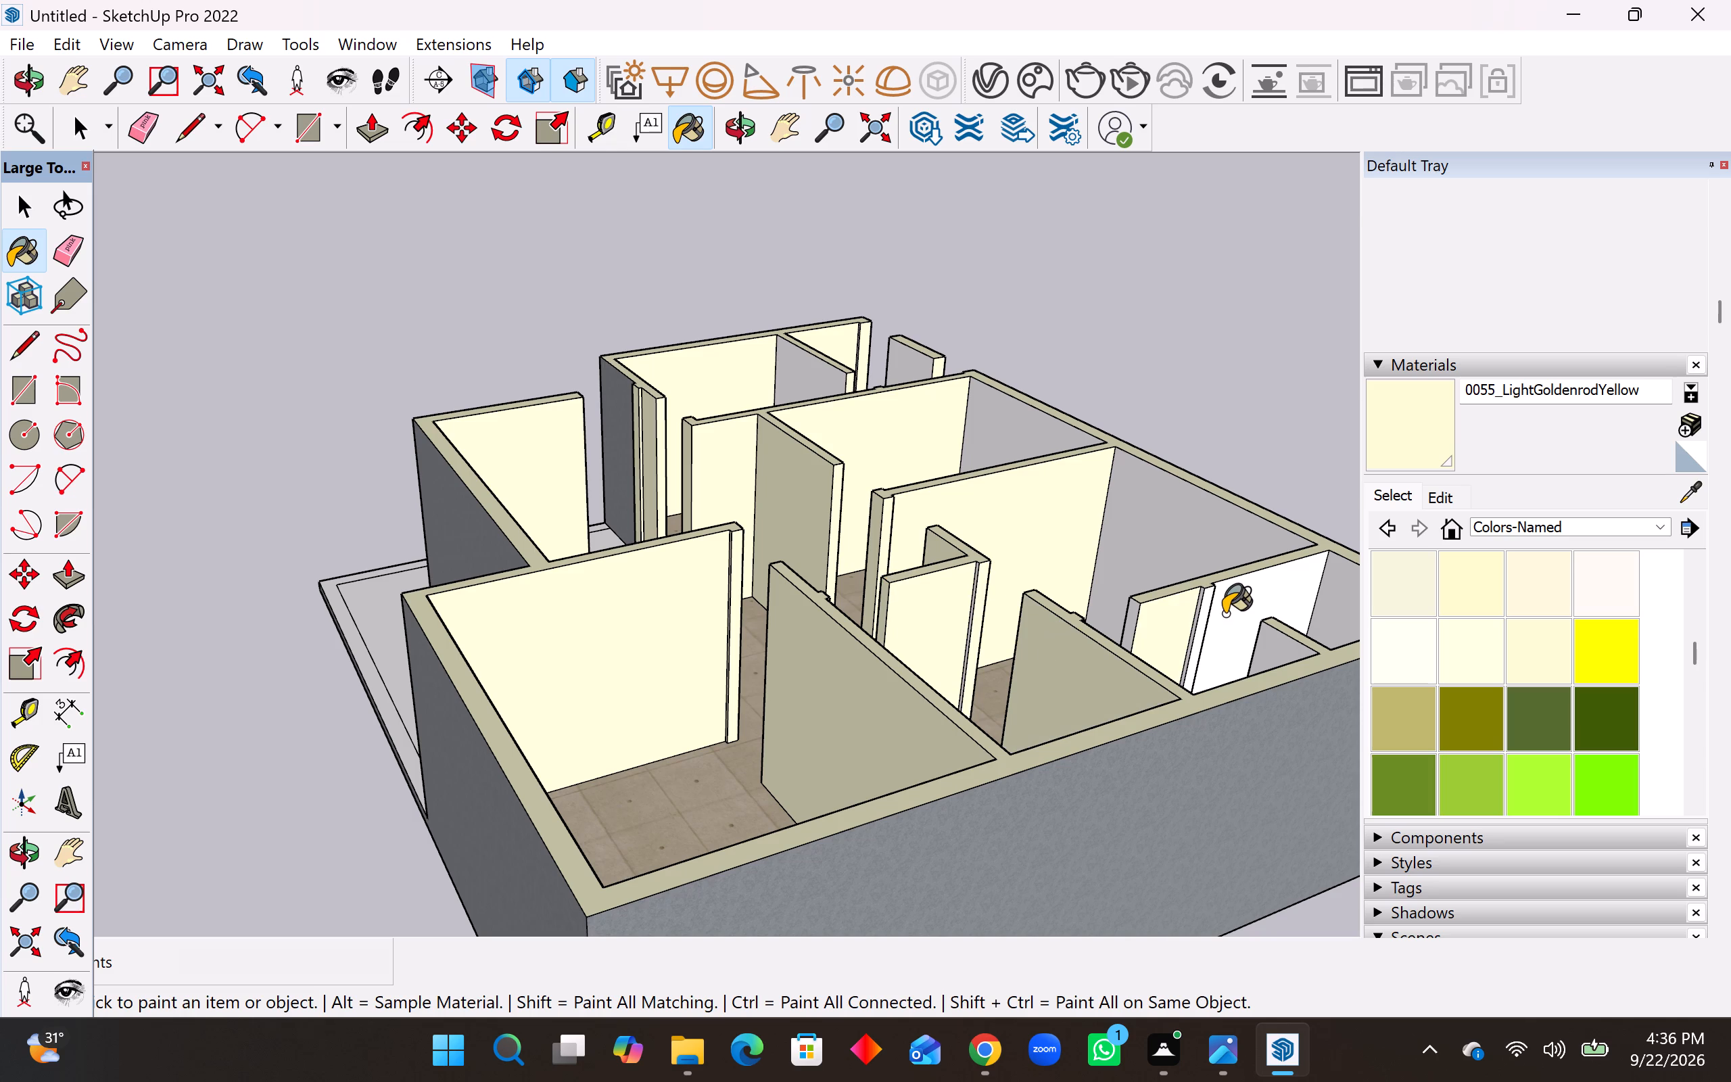
{"action": "left_click", "coordinate": [1202, 617]}
{"action": "left_click", "coordinate": [1126, 620]}
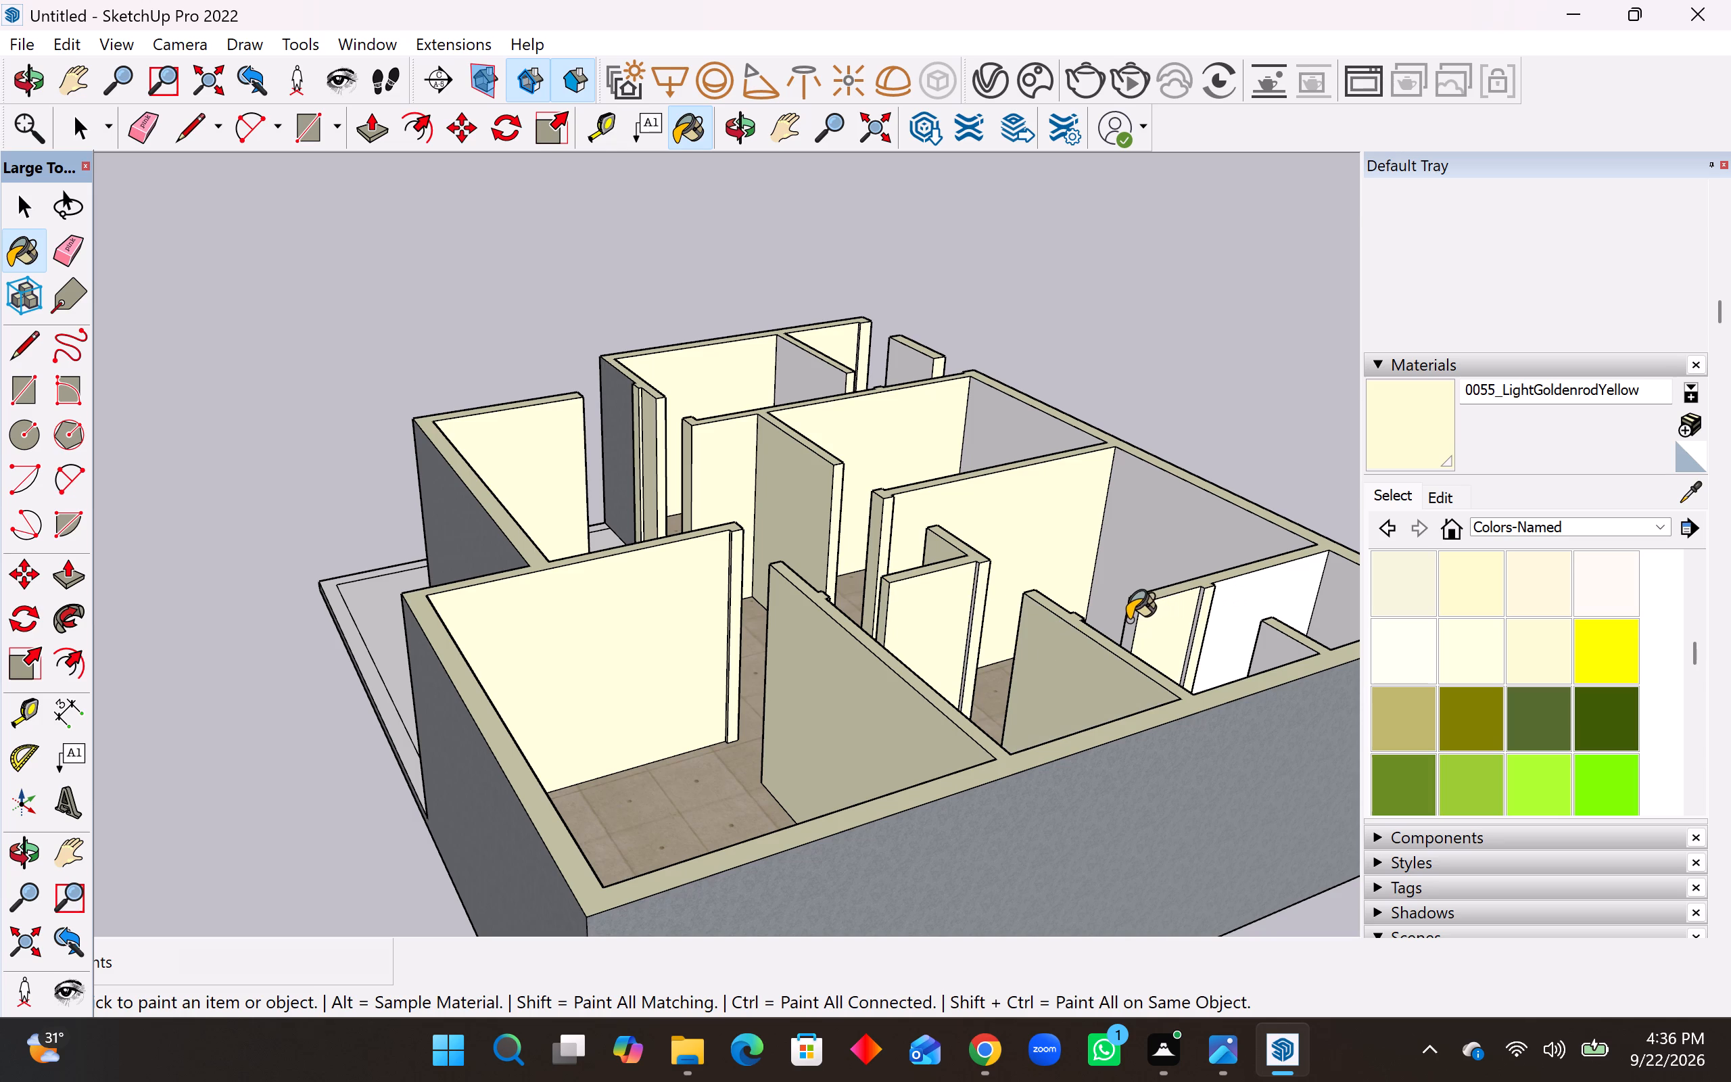
{"action": "left_click", "coordinate": [1263, 649]}
{"action": "left_click", "coordinate": [1271, 595]}
{"action": "left_click", "coordinate": [1325, 594]}
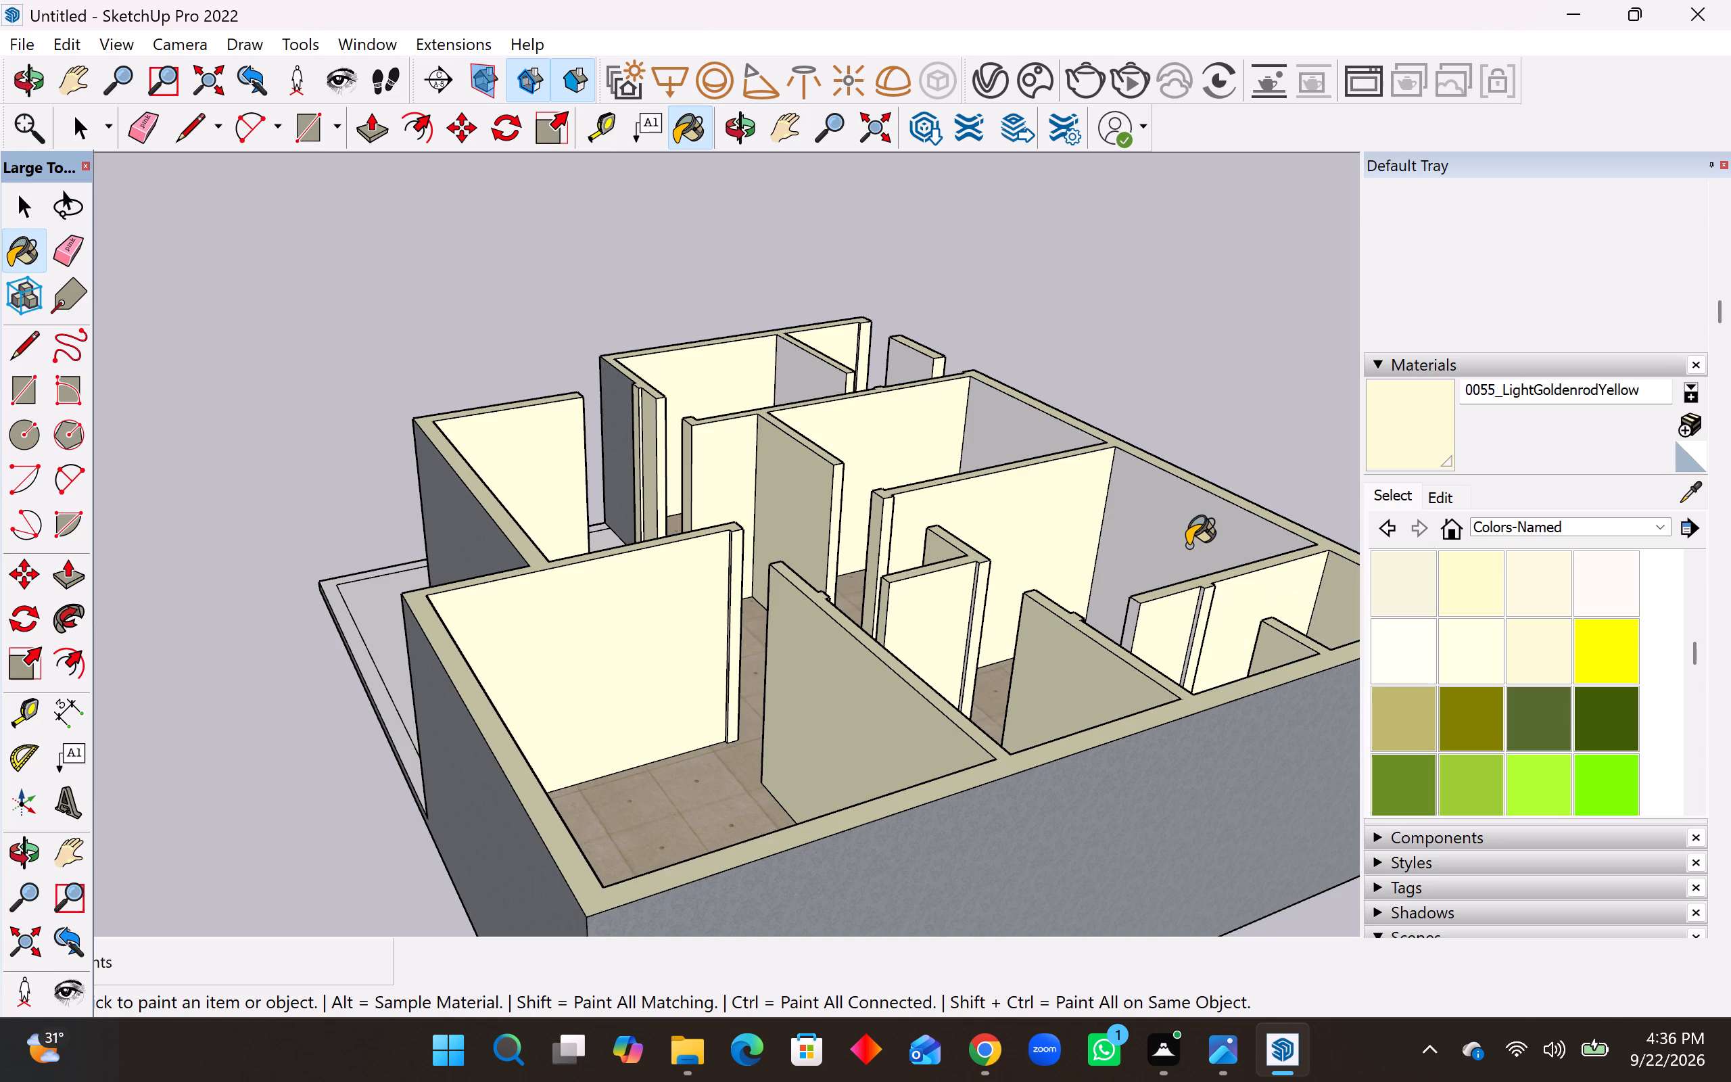
{"action": "left_click", "coordinate": [1187, 546]}
{"action": "left_click", "coordinate": [1127, 617]}
{"action": "left_click", "coordinate": [1131, 615]}
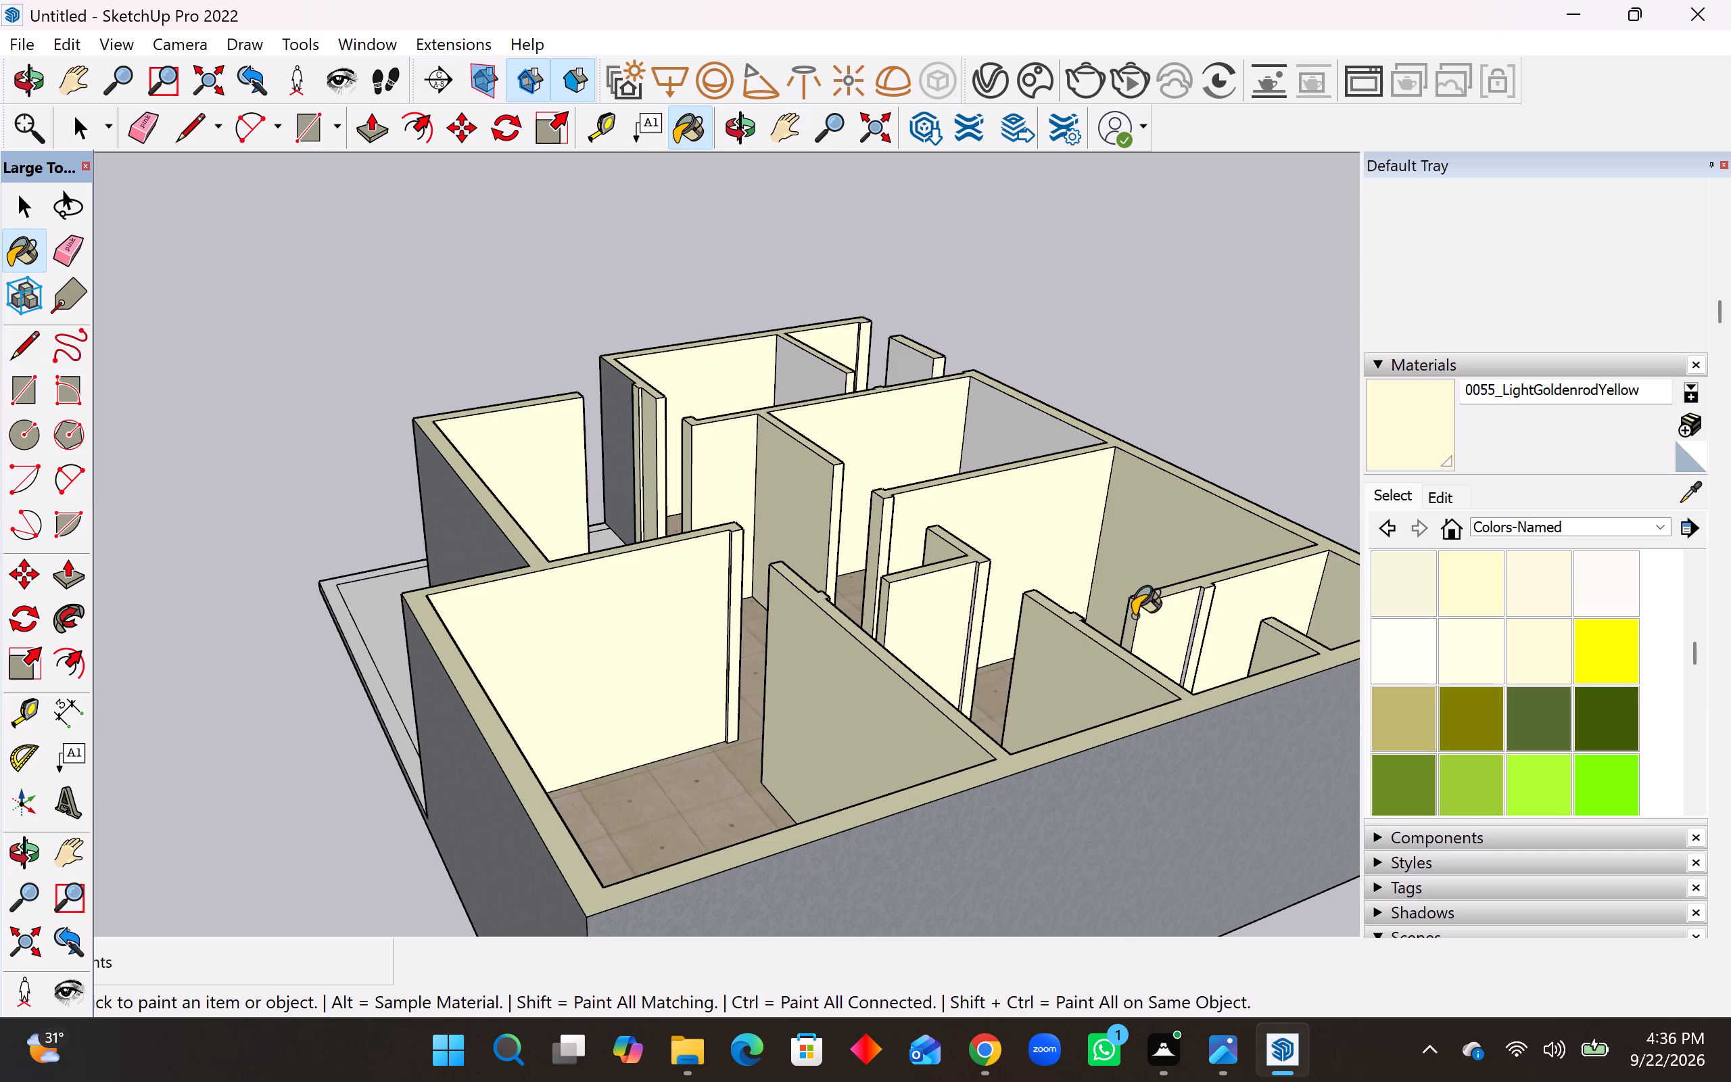
Paint the far outer wall, the detached wall, the far room partition and the L-shaped partition's white reveal with 0055_LightGoldenrodYellow.
{"action": "middle_click_drag", "start_coordinate": [1042, 643], "coordinate": [1225, 745]}
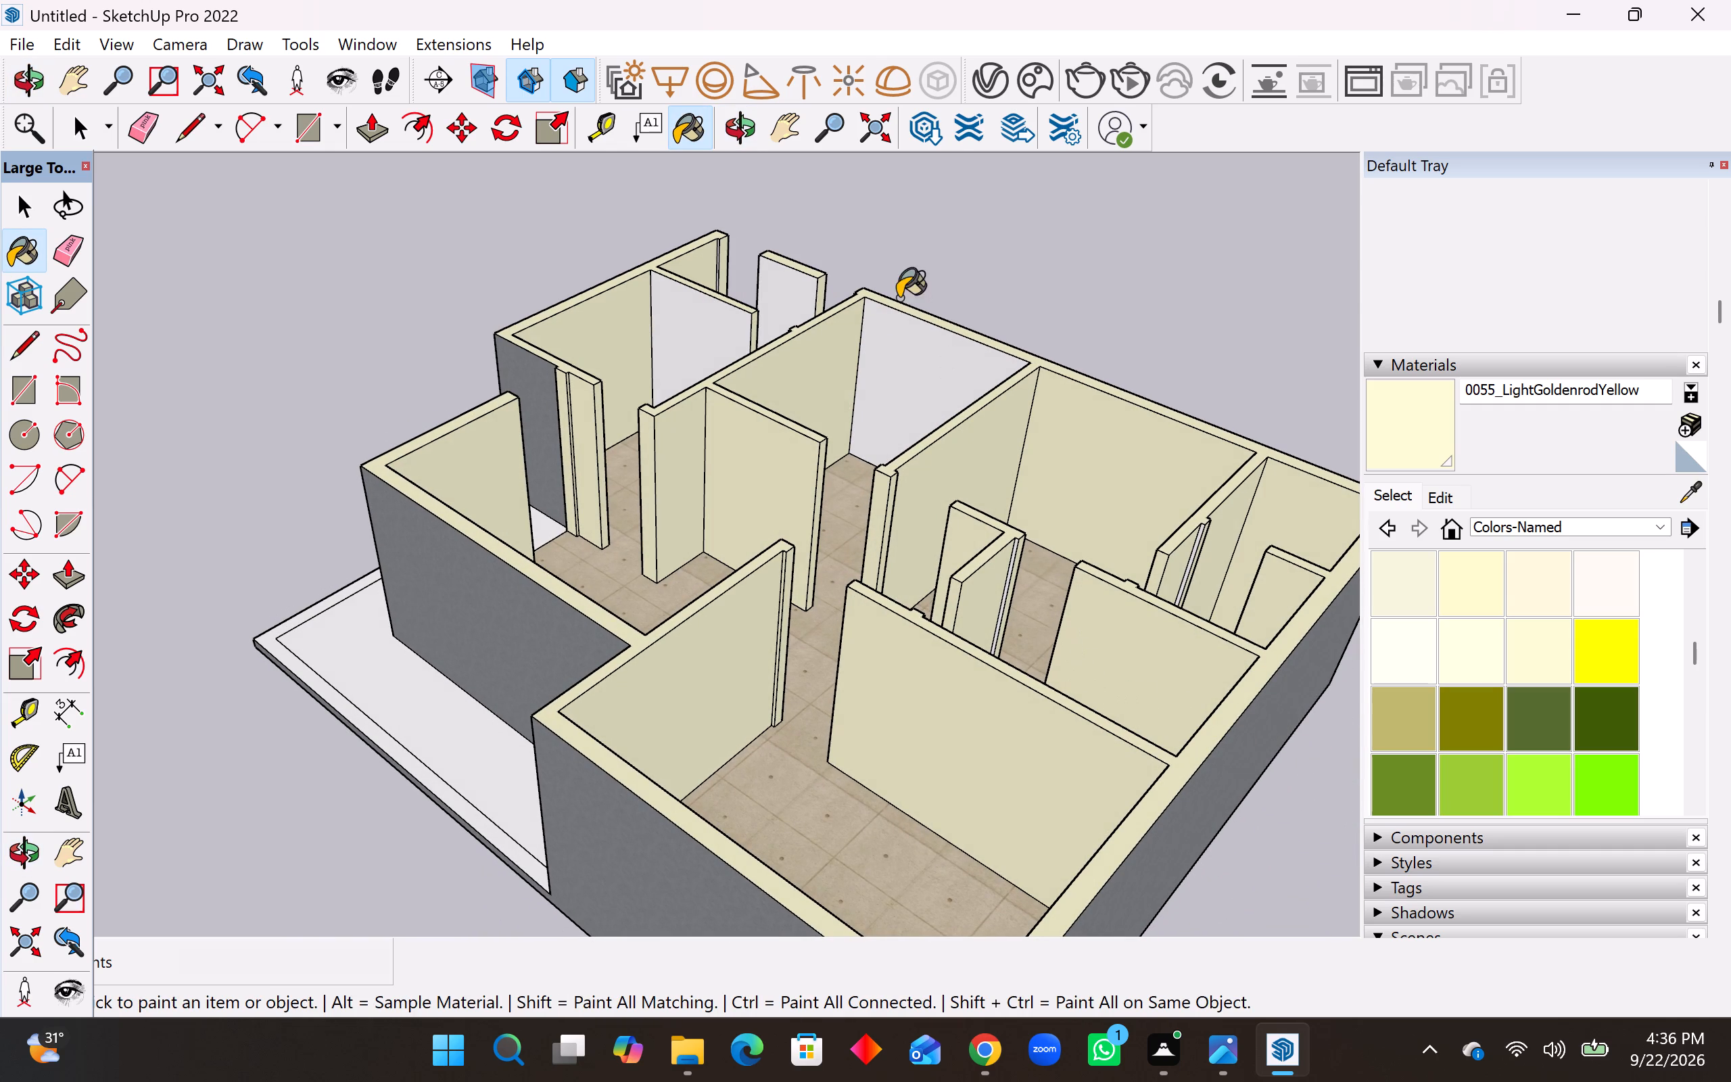
{"action": "left_click", "coordinate": [877, 368]}
{"action": "left_click", "coordinate": [780, 306]}
{"action": "left_click", "coordinate": [717, 329]}
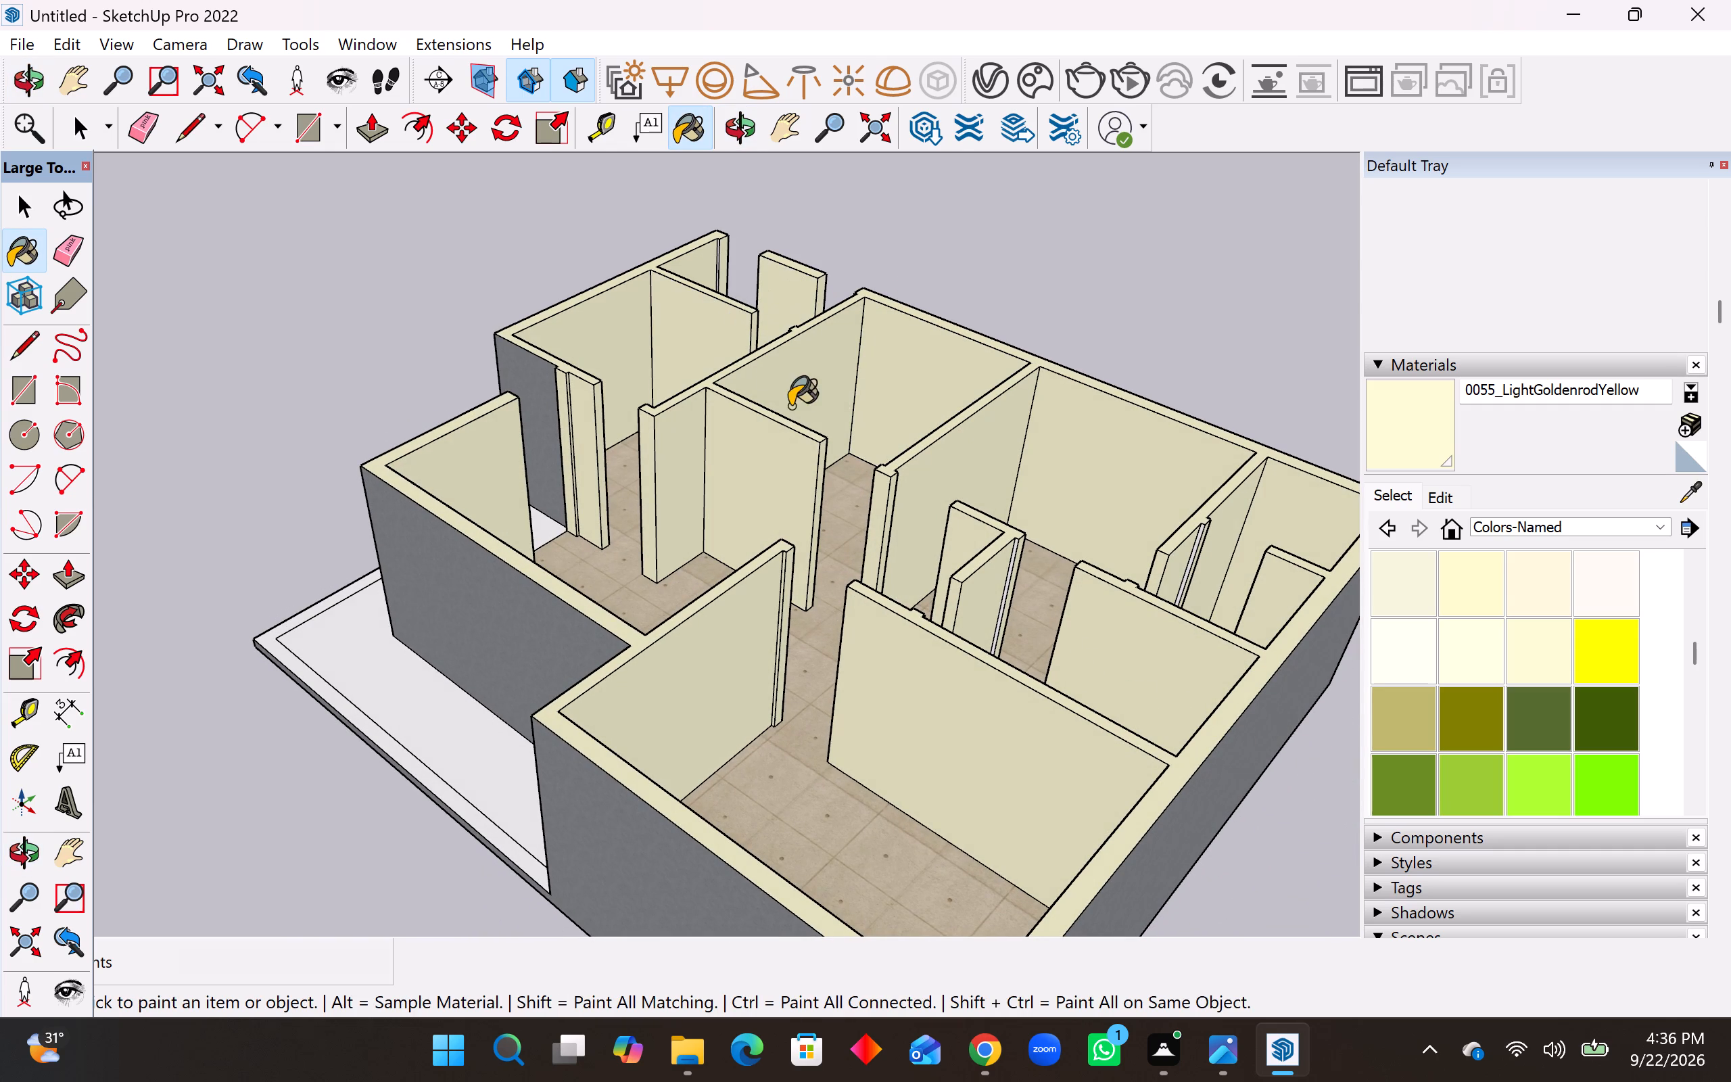
{"action": "scroll", "coordinate": [1059, 660], "scroll_direction": "up", "scroll_amount": 8}
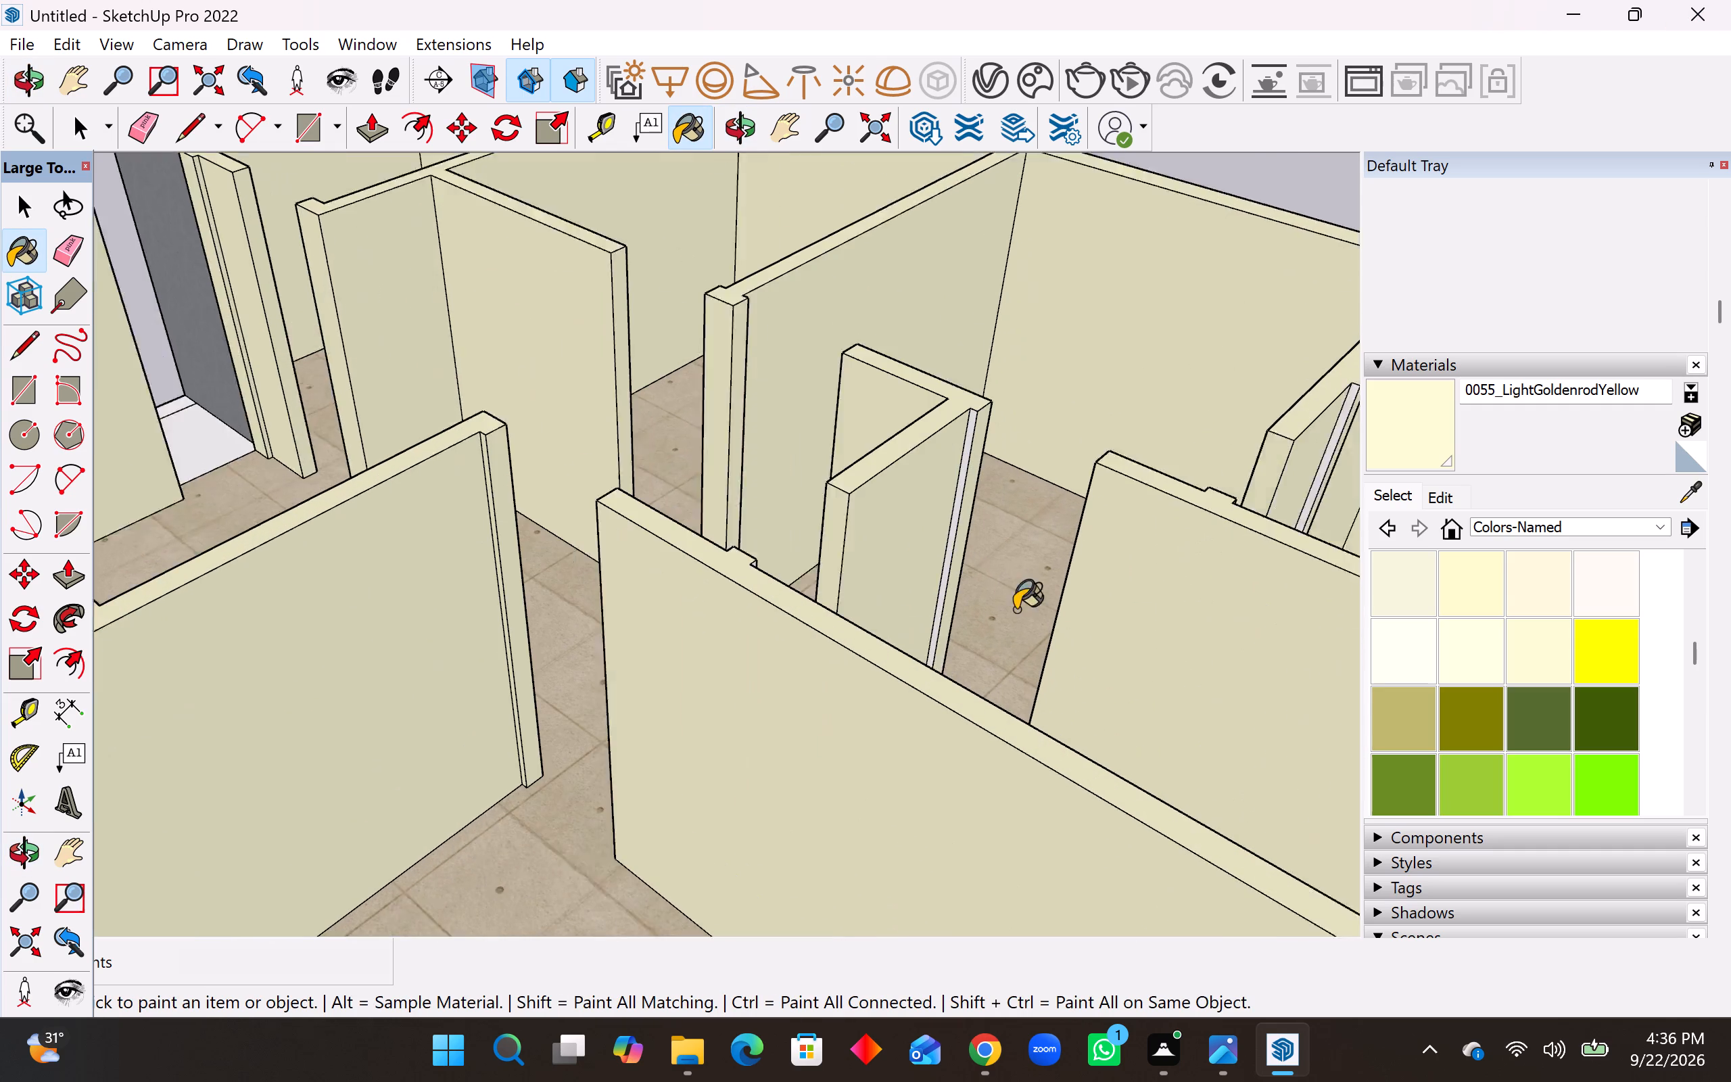
{"action": "left_click", "coordinate": [933, 546]}
Examine the house interior from several angles for wall faces still lacking the yellow paint.
{"action": "middle_click_drag", "start_coordinate": [573, 757], "coordinate": [934, 753]}
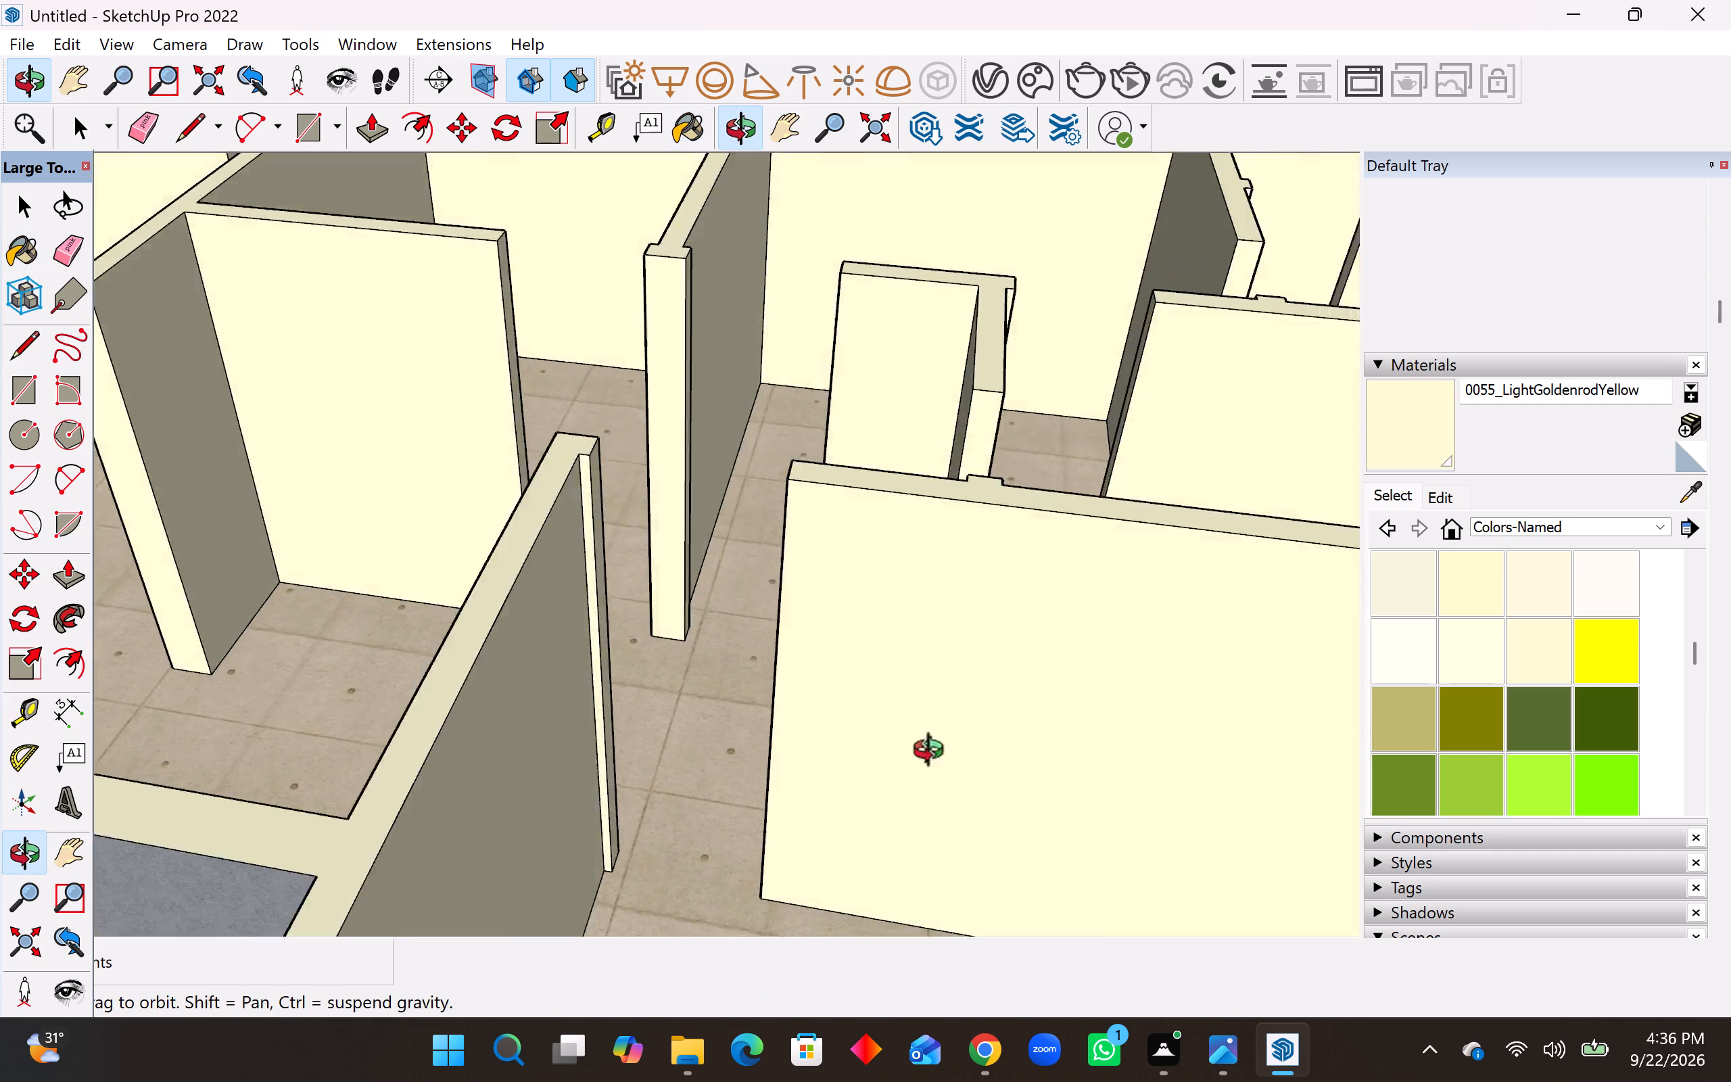
{"action": "middle_click_drag", "start_coordinate": [934, 753], "coordinate": [900, 766]}
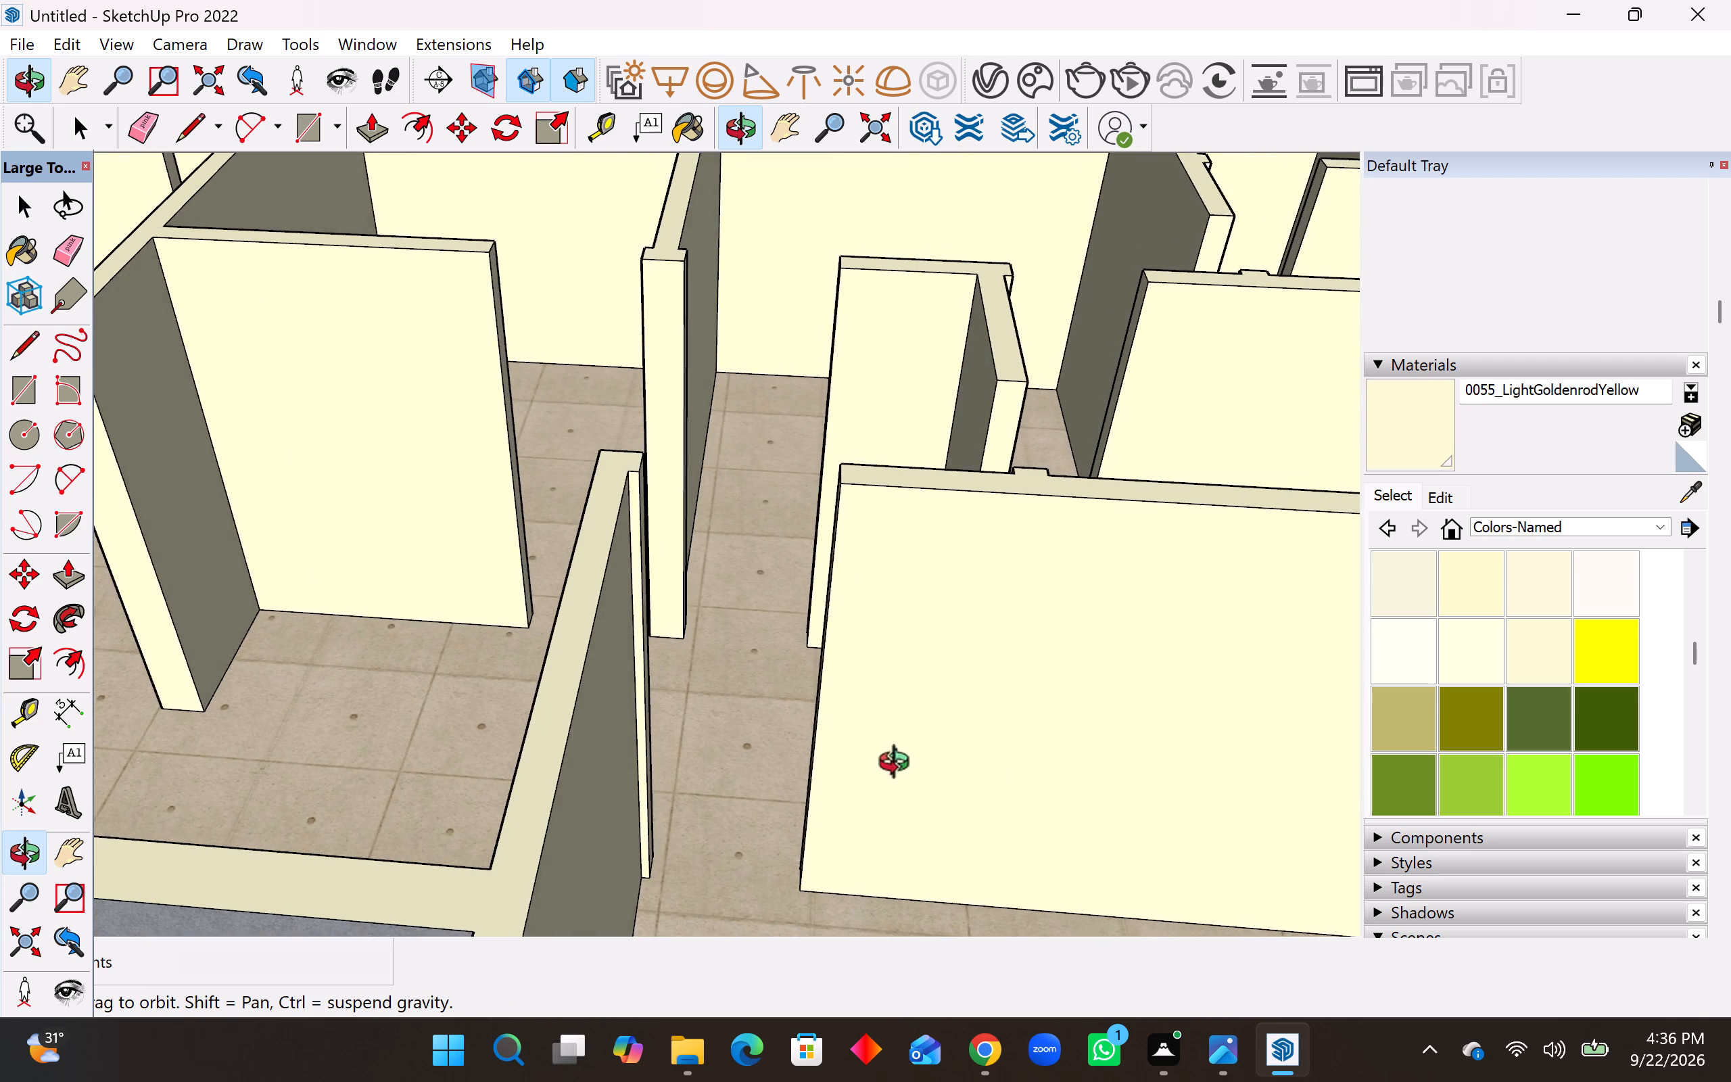
{"action": "middle_click_drag", "start_coordinate": [900, 766], "coordinate": [871, 732]}
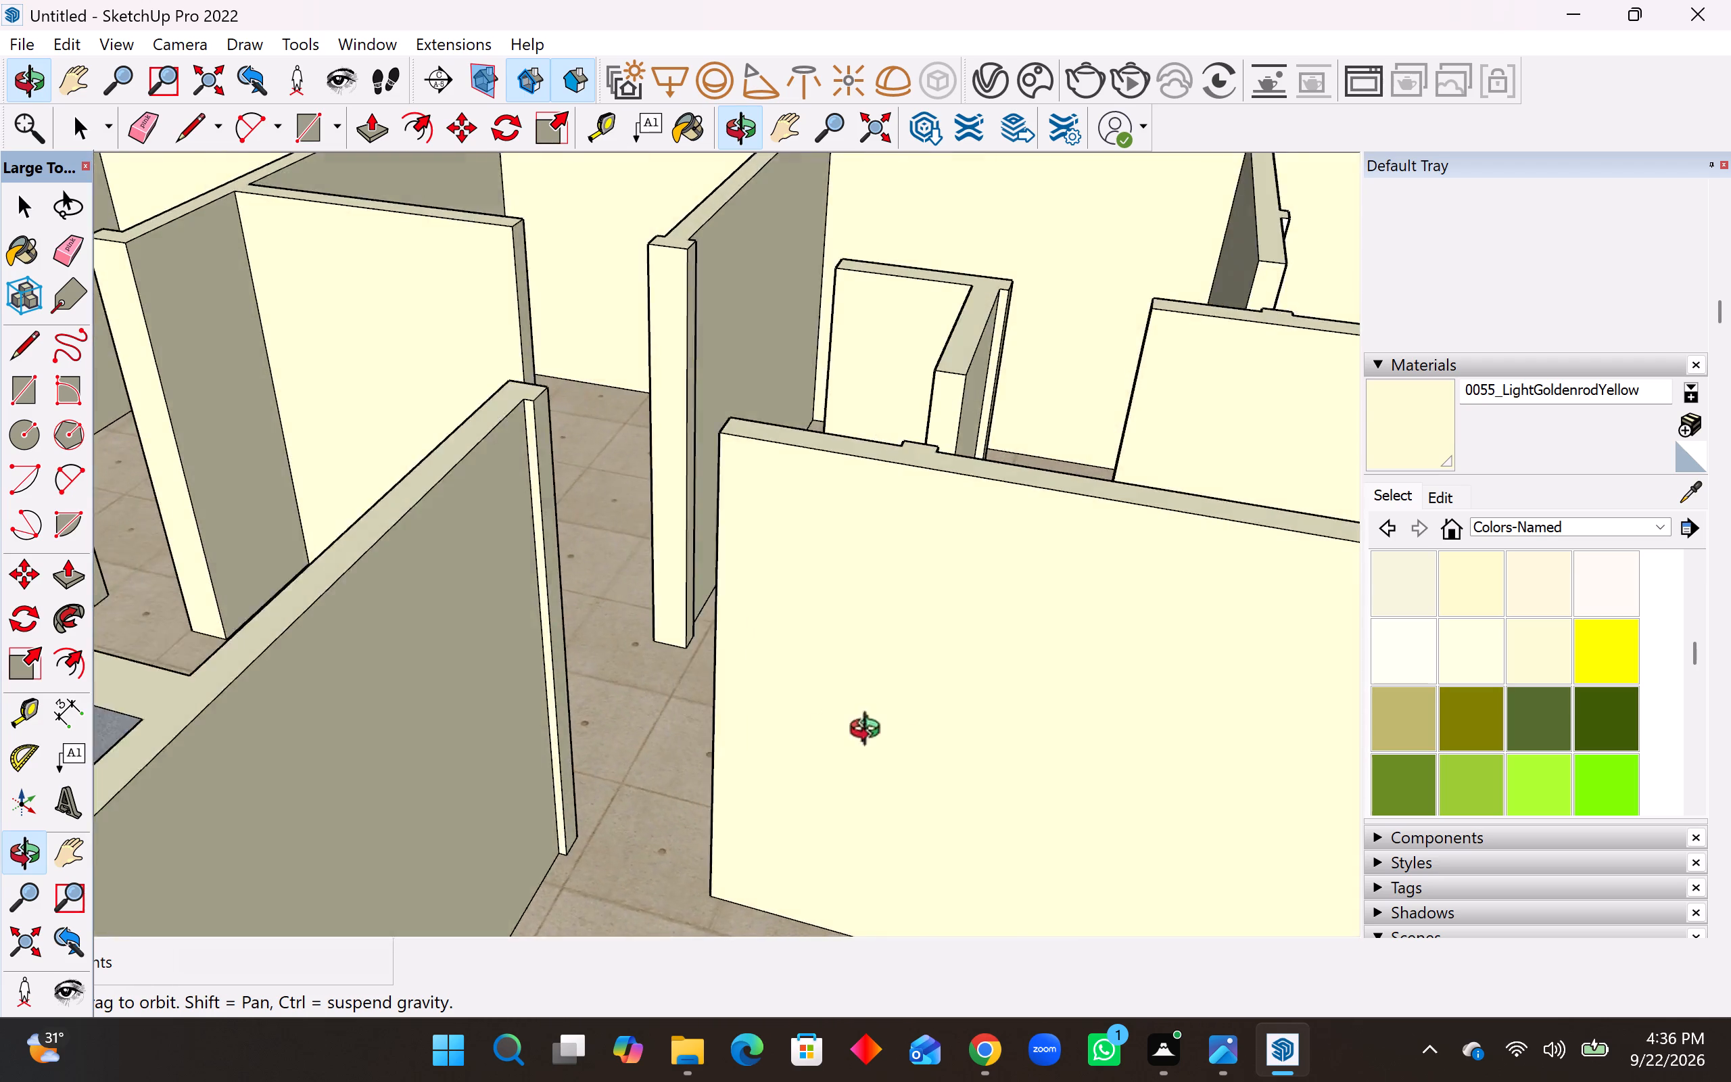
{"action": "middle_click_drag", "start_coordinate": [871, 732], "coordinate": [1328, 772]}
{"action": "scroll", "coordinate": [737, 737], "scroll_direction": "down", "scroll_amount": 7}
{"action": "middle_click_drag", "start_coordinate": [1033, 663], "coordinate": [746, 849]}
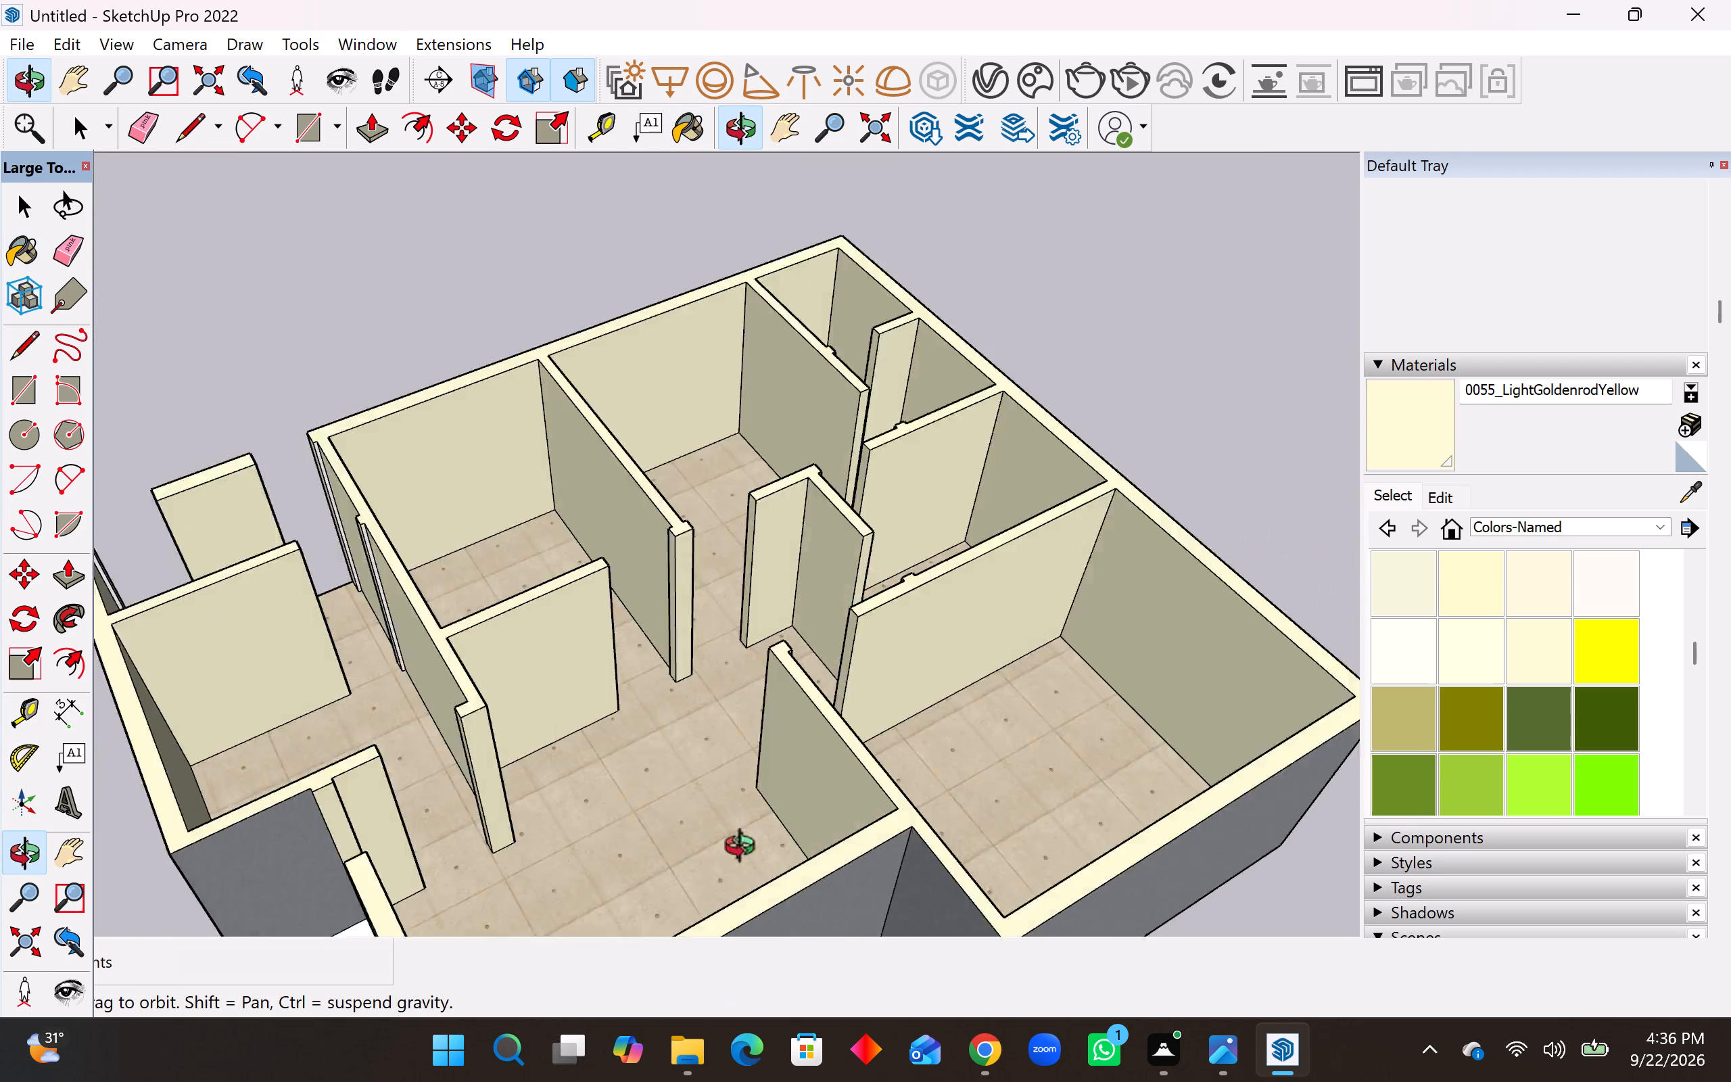
{"action": "middle_click_drag", "start_coordinate": [746, 849], "coordinate": [261, 699]}
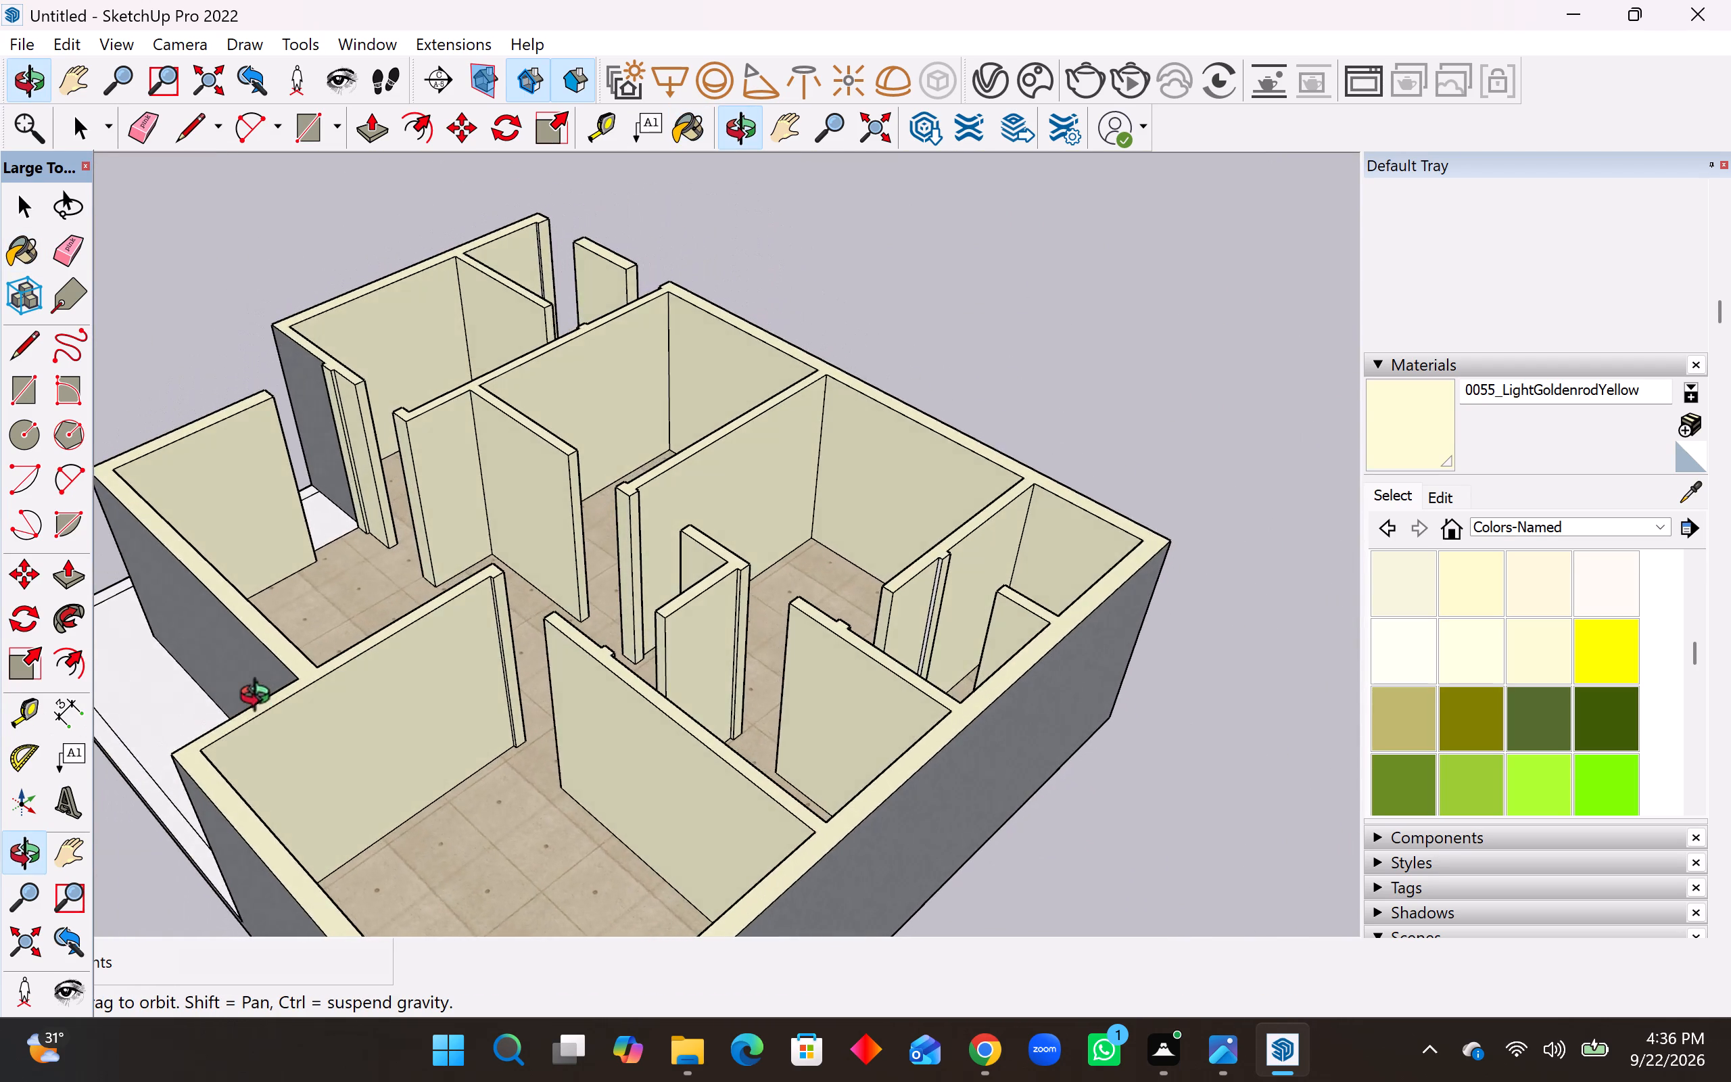
{"action": "middle_click_drag", "start_coordinate": [261, 699], "coordinate": [174, 809]}
{"action": "middle_click_drag", "start_coordinate": [632, 741], "coordinate": [191, 763]}
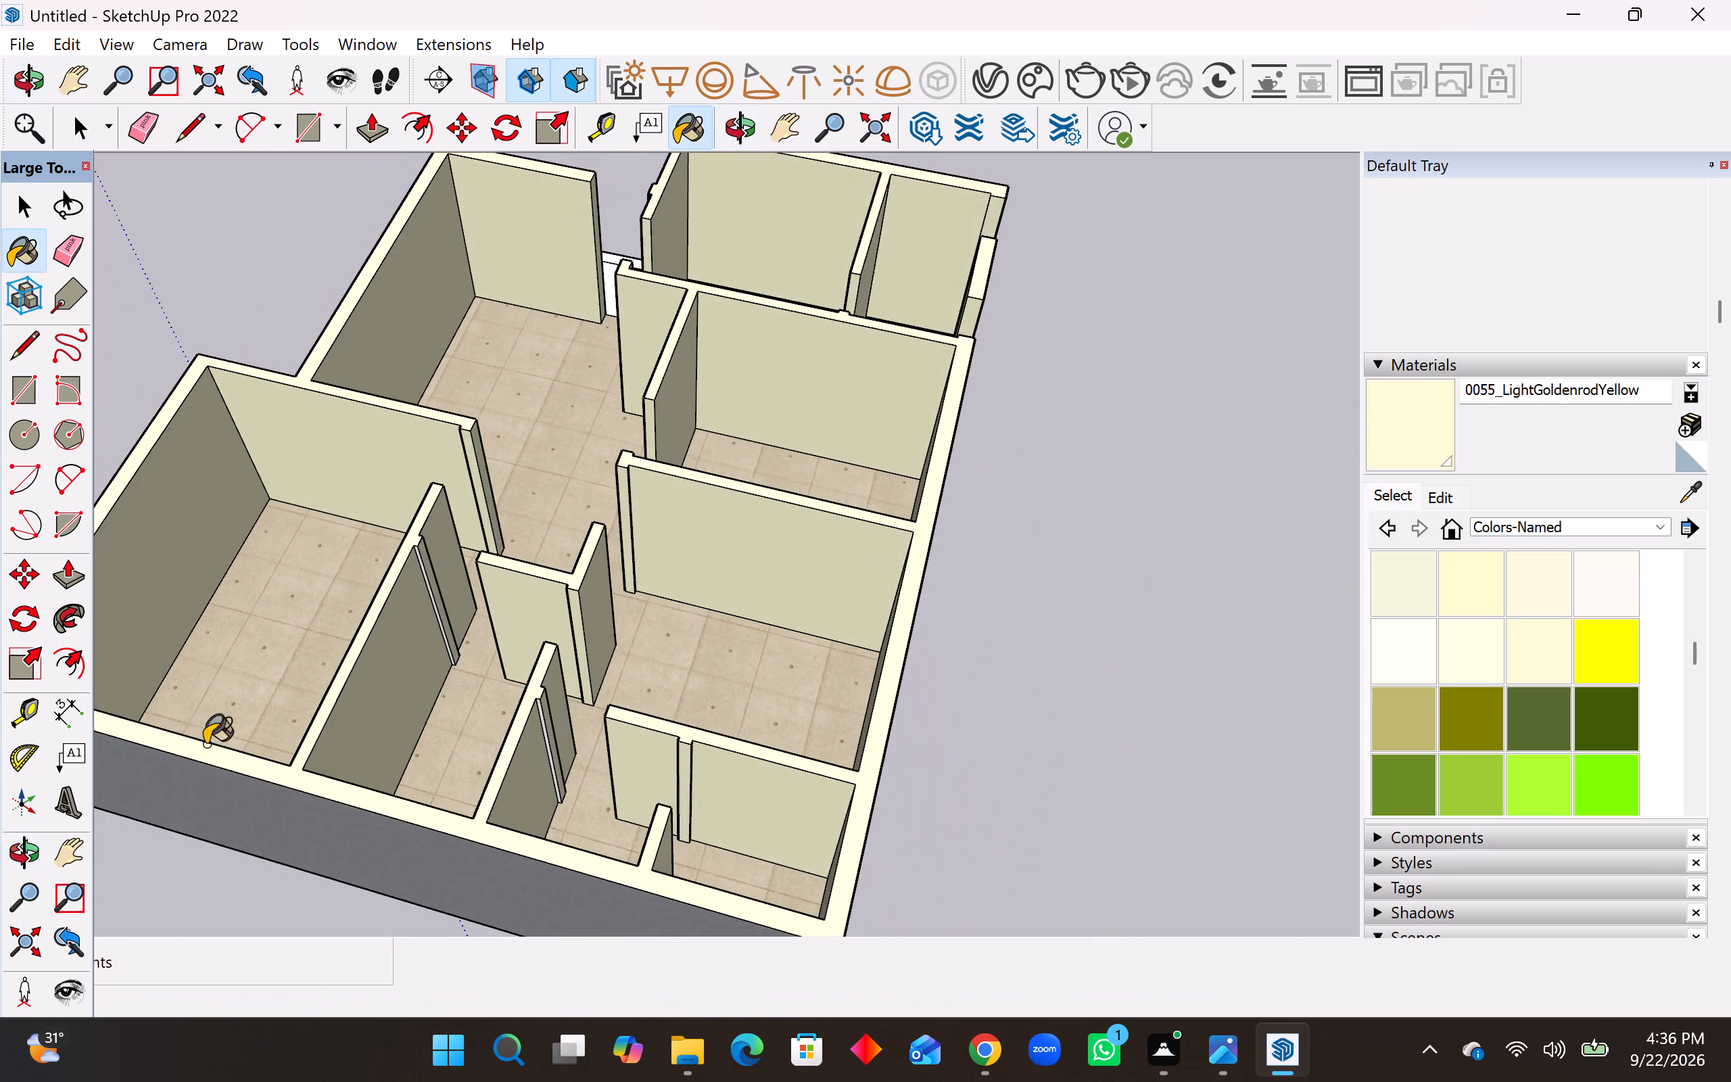
Paint the narrow door reveals on the corridor partition, the back room partition and the back doorway wall with 0055_LightGoldenrodYellow.
{"action": "scroll", "coordinate": [511, 617], "scroll_direction": "up", "scroll_amount": 8}
{"action": "left_click", "coordinate": [352, 589]}
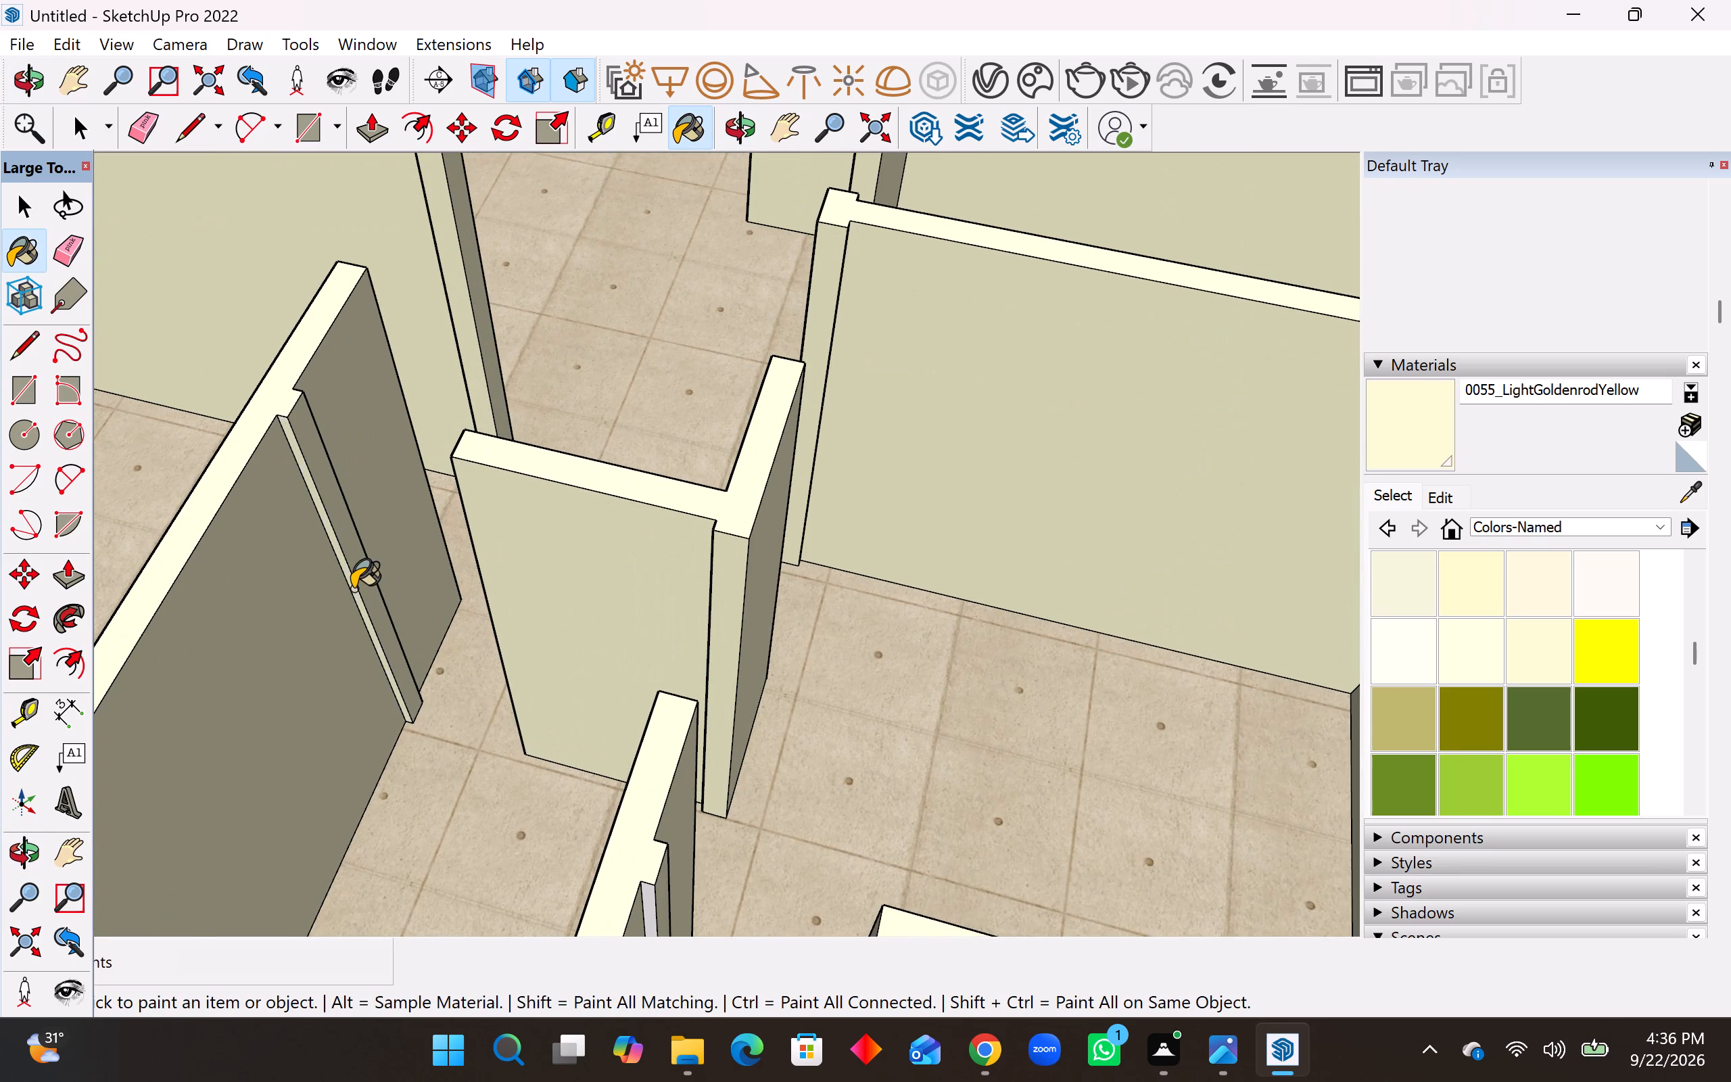
{"action": "middle_click_drag", "start_coordinate": [356, 589], "coordinate": [535, 535]}
{"action": "left_click", "coordinate": [390, 539]}
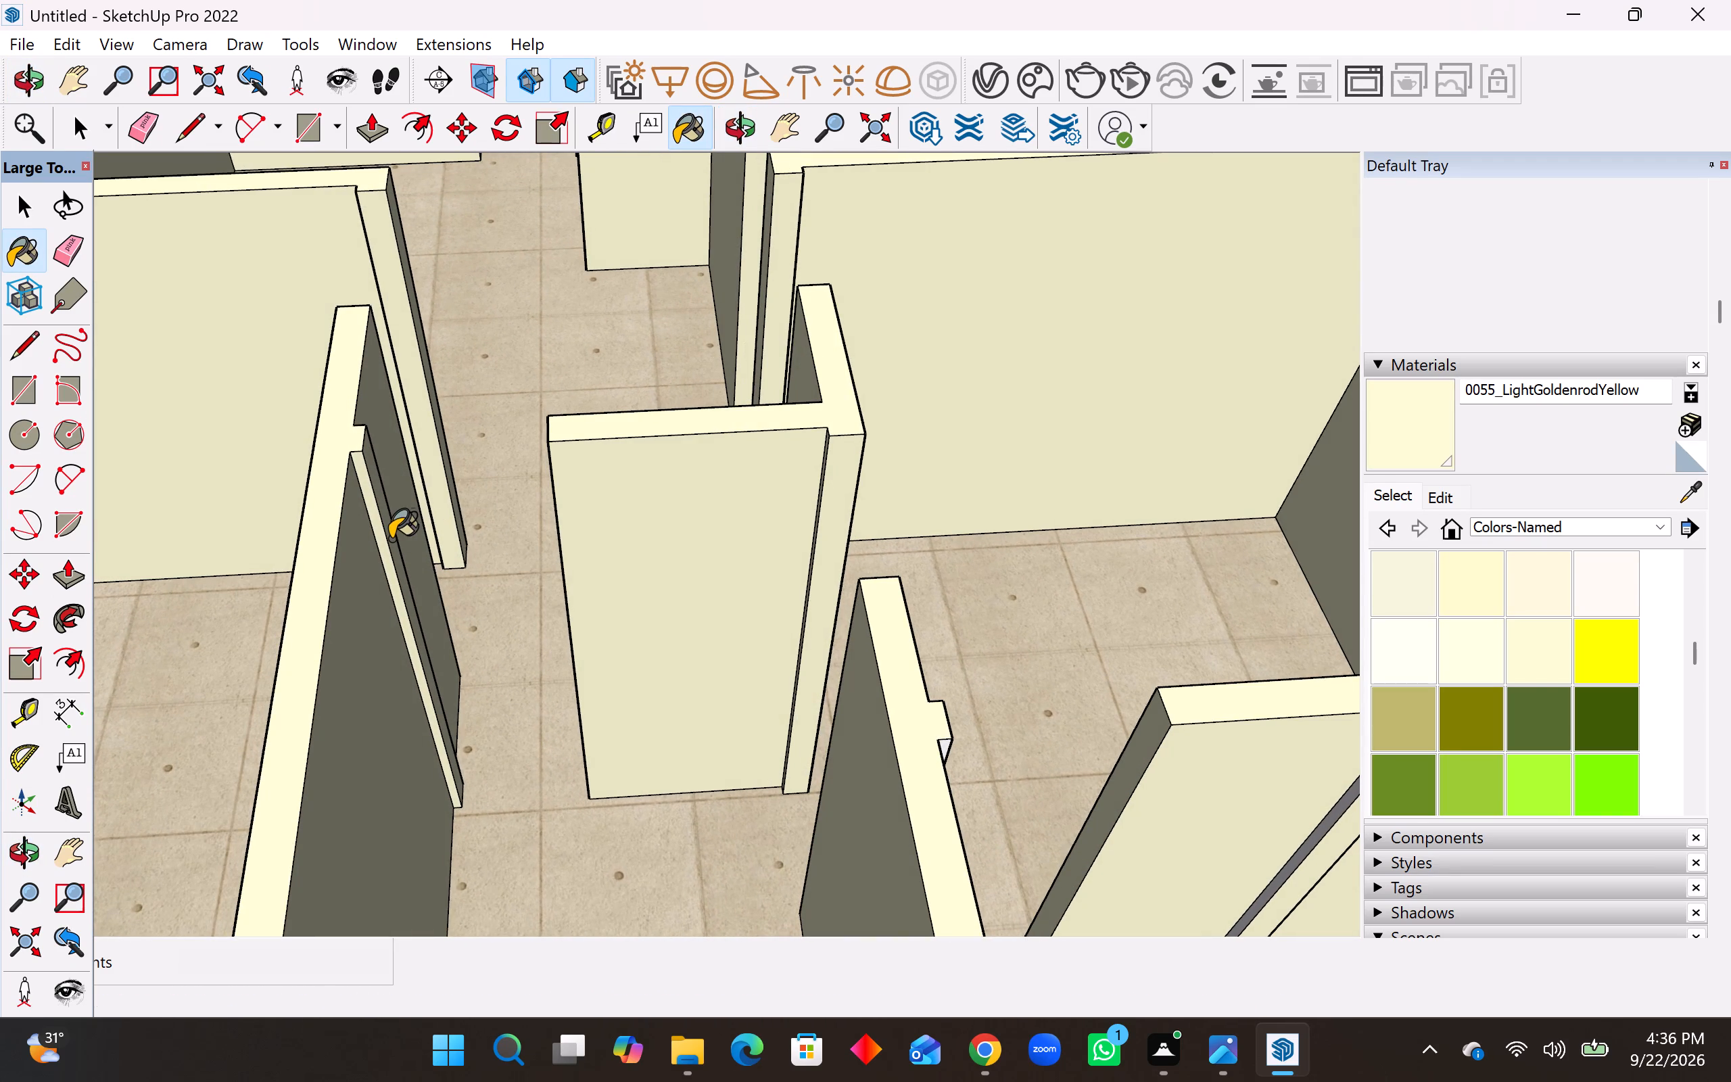
{"action": "scroll", "coordinate": [722, 630], "scroll_direction": "down", "scroll_amount": 6}
{"action": "scroll", "coordinate": [792, 709], "scroll_direction": "down", "scroll_amount": 3}
{"action": "scroll", "coordinate": [907, 811], "scroll_direction": "up", "scroll_amount": 8}
{"action": "middle_click_drag", "start_coordinate": [799, 742], "coordinate": [671, 669]}
{"action": "left_click", "coordinate": [573, 555]}
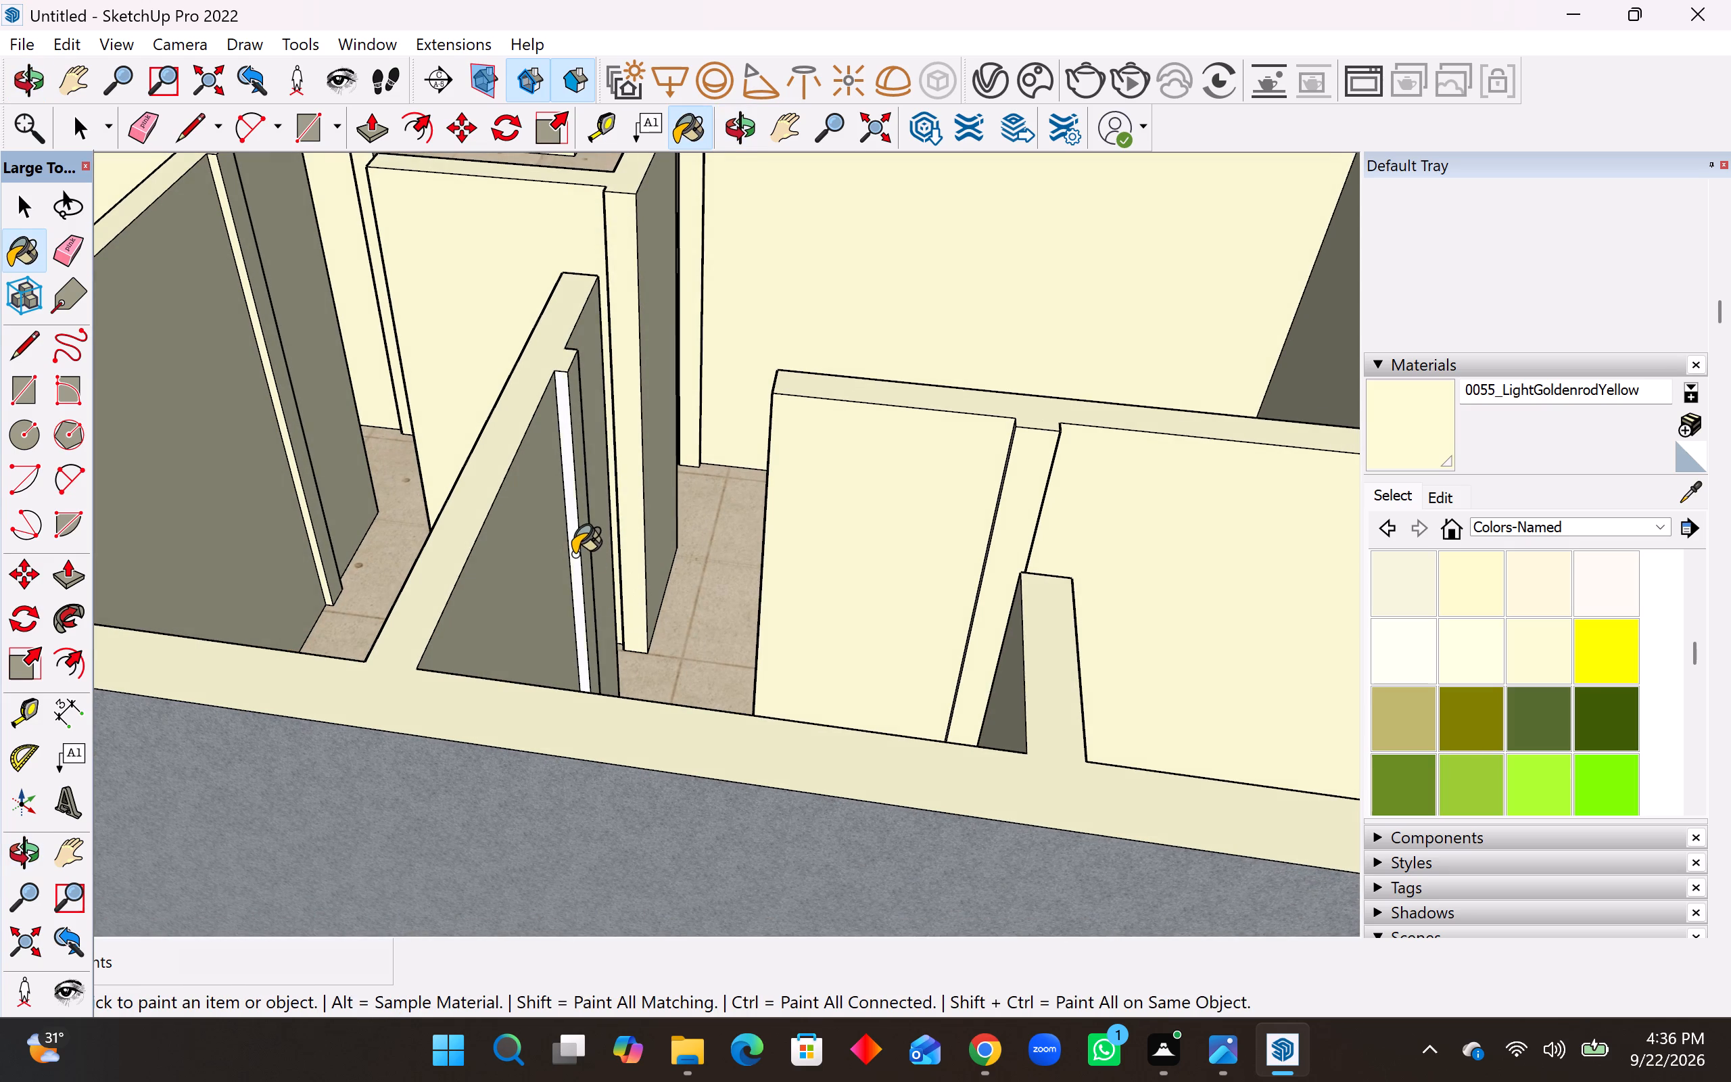
{"action": "middle_click_drag", "start_coordinate": [606, 557], "coordinate": [1025, 628]}
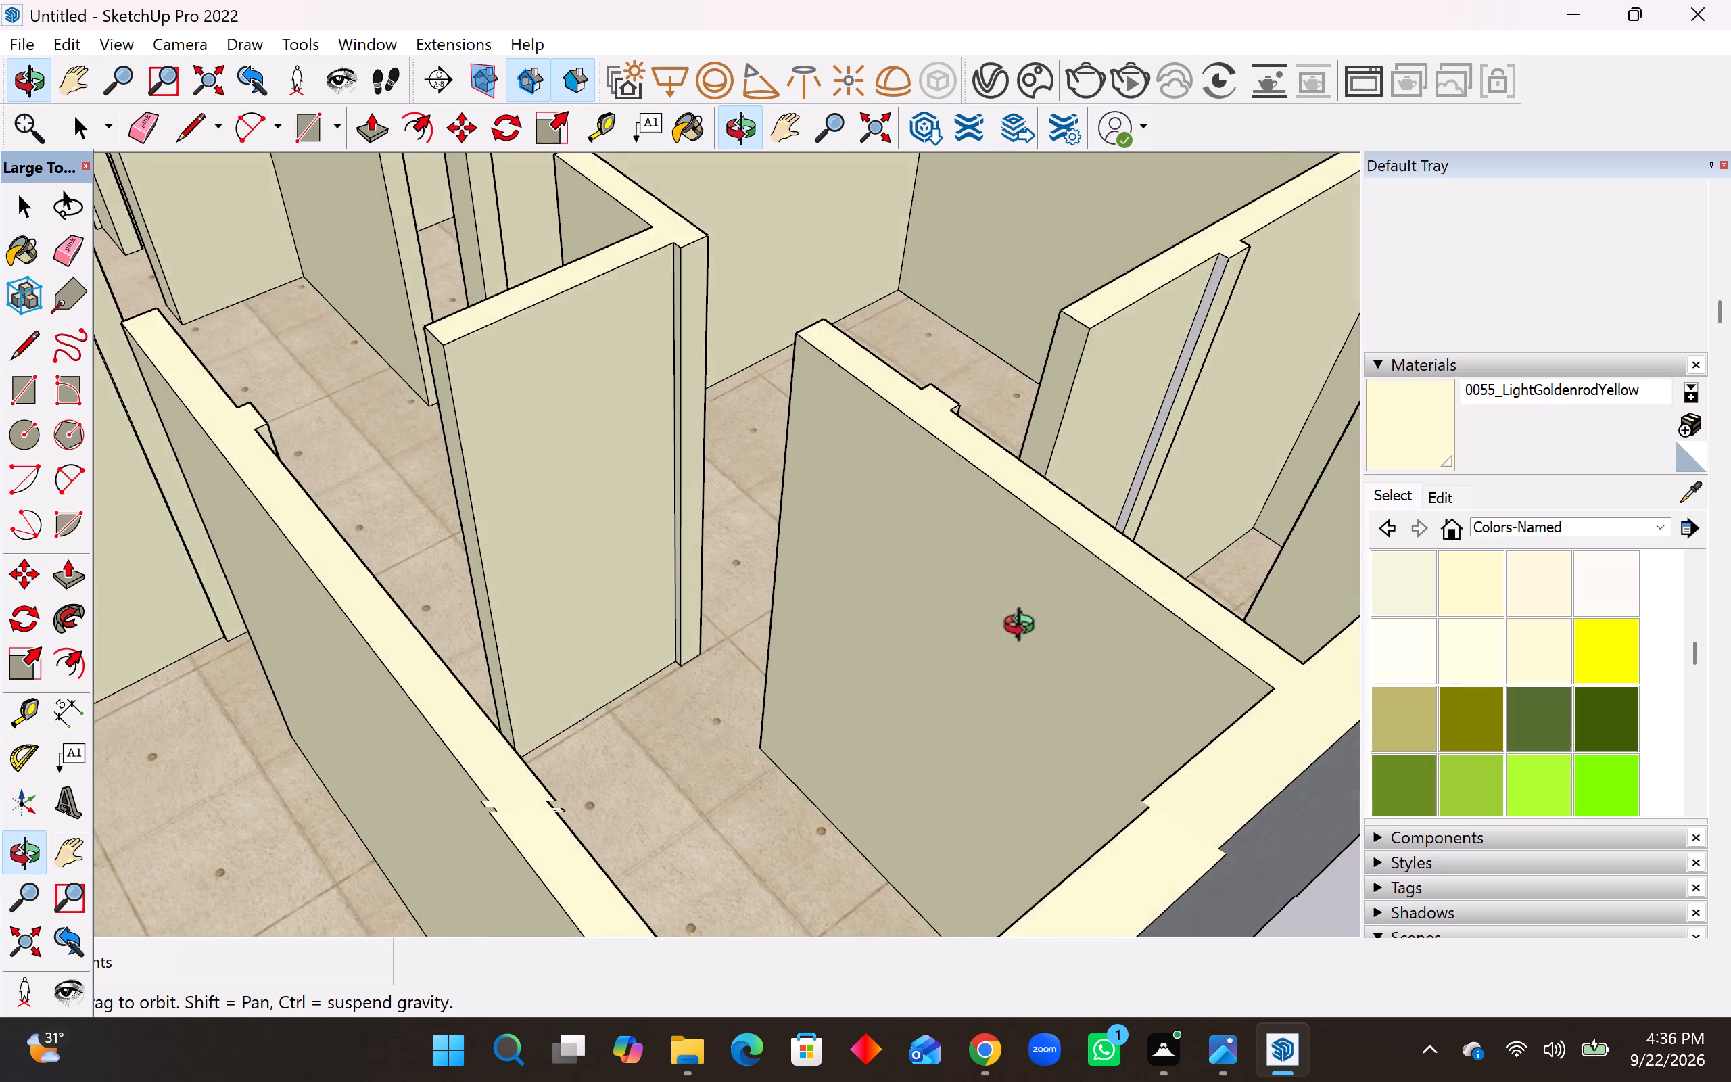
{"action": "middle_click_drag", "start_coordinate": [1025, 628], "coordinate": [1027, 668]}
{"action": "left_click", "coordinate": [1147, 493]}
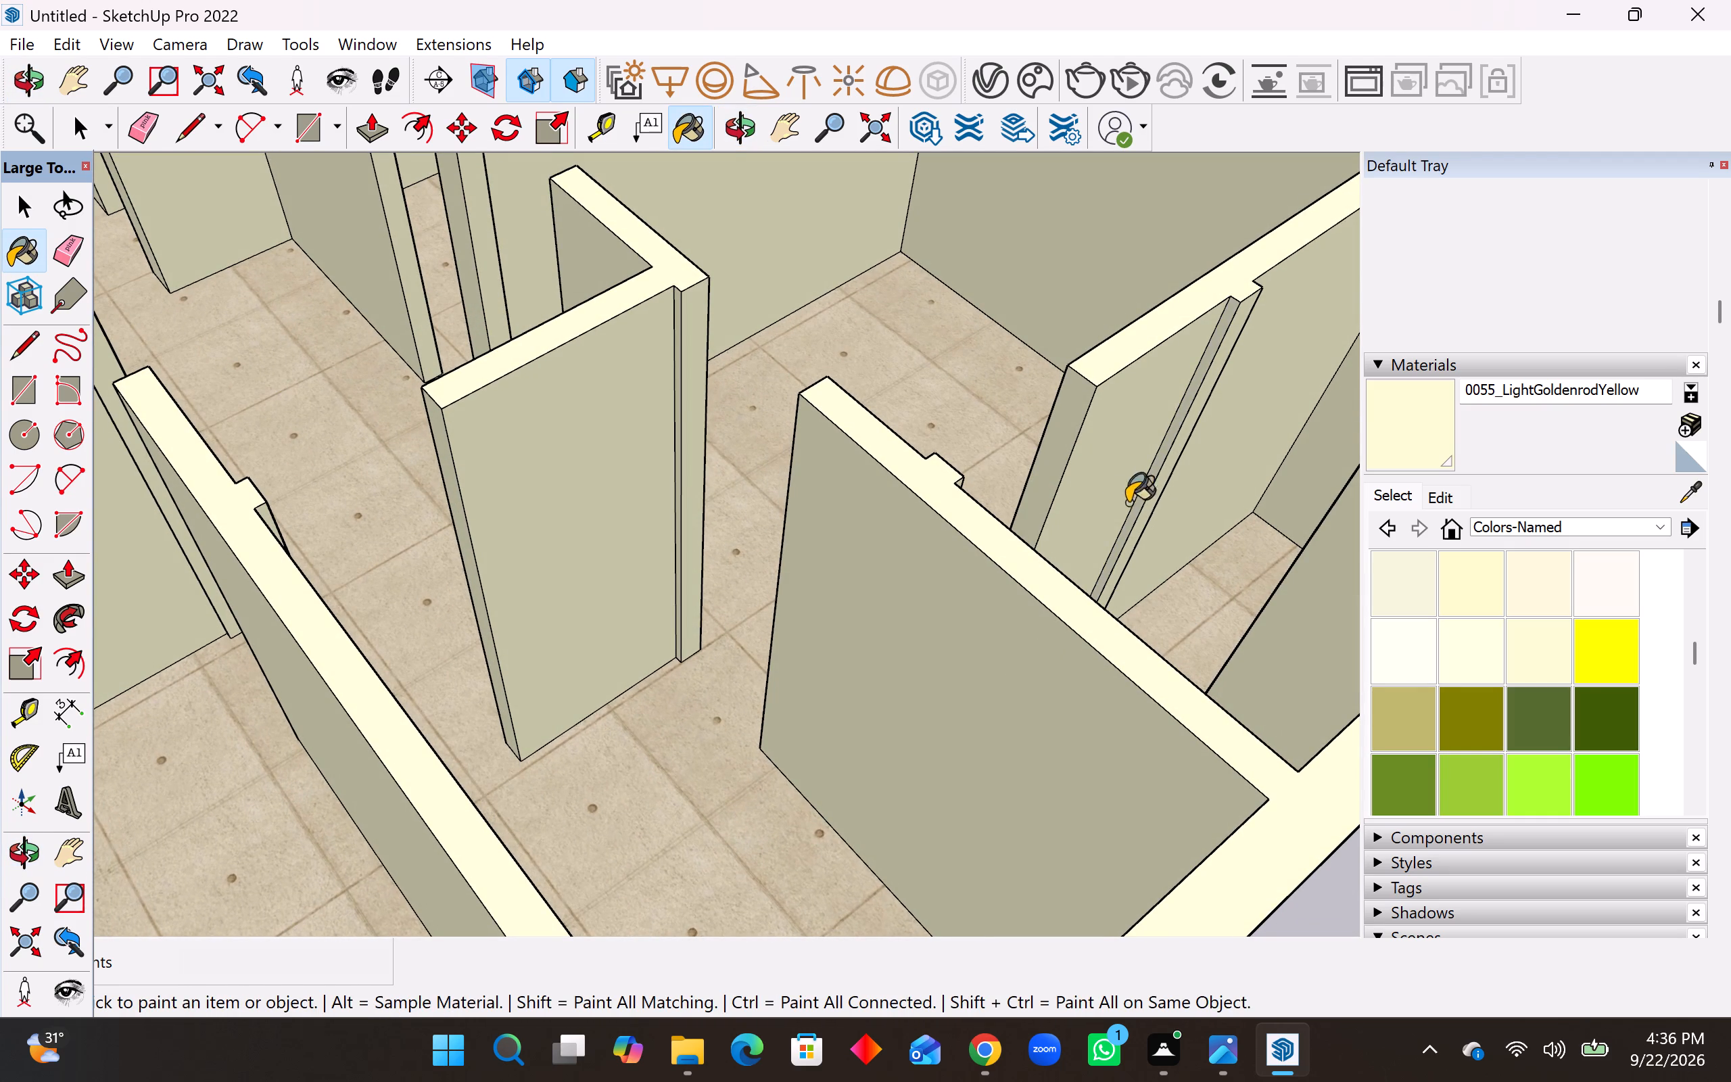
Paint the white door reveal midway along the corridor partition and the one at its far end with 0055_LightGoldenrodYellow.
{"action": "scroll", "coordinate": [990, 561], "scroll_direction": "down", "scroll_amount": 7}
{"action": "middle_click_drag", "start_coordinate": [982, 575], "coordinate": [1423, 684]}
{"action": "middle_click_drag", "start_coordinate": [999, 553], "coordinate": [1271, 266]}
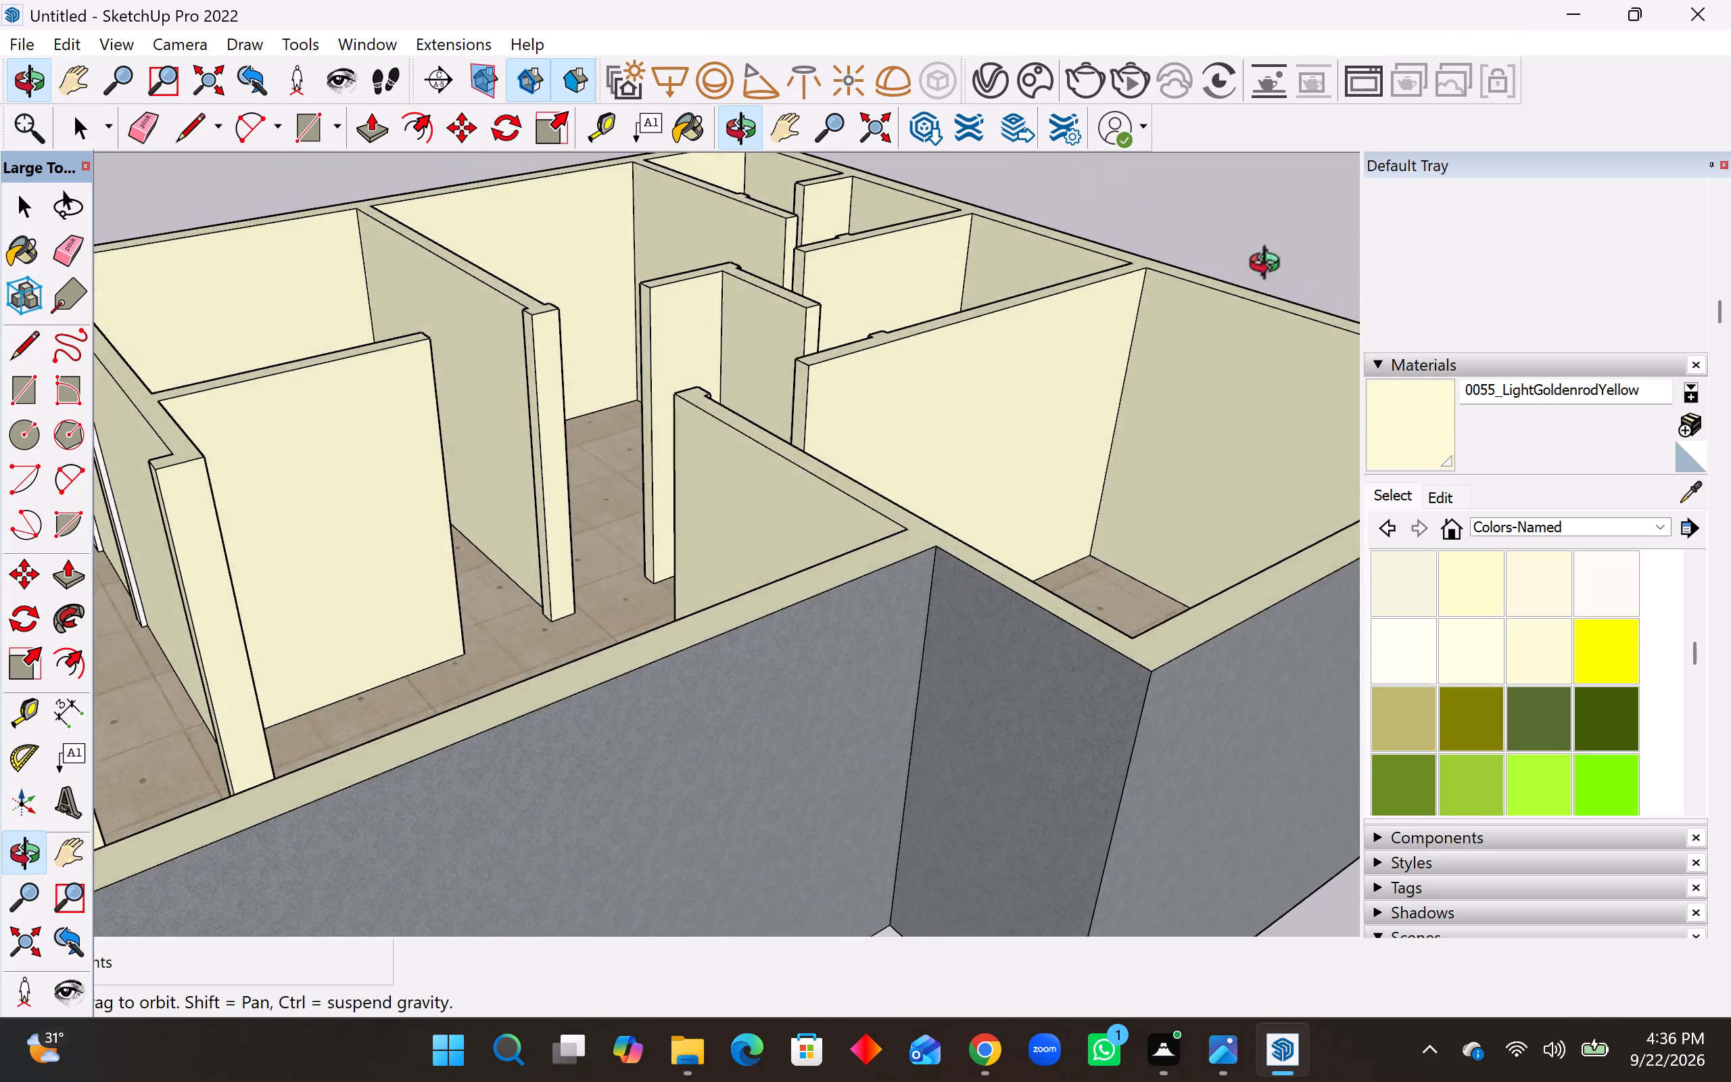
{"action": "middle_click_drag", "start_coordinate": [1271, 266], "coordinate": [818, 476]}
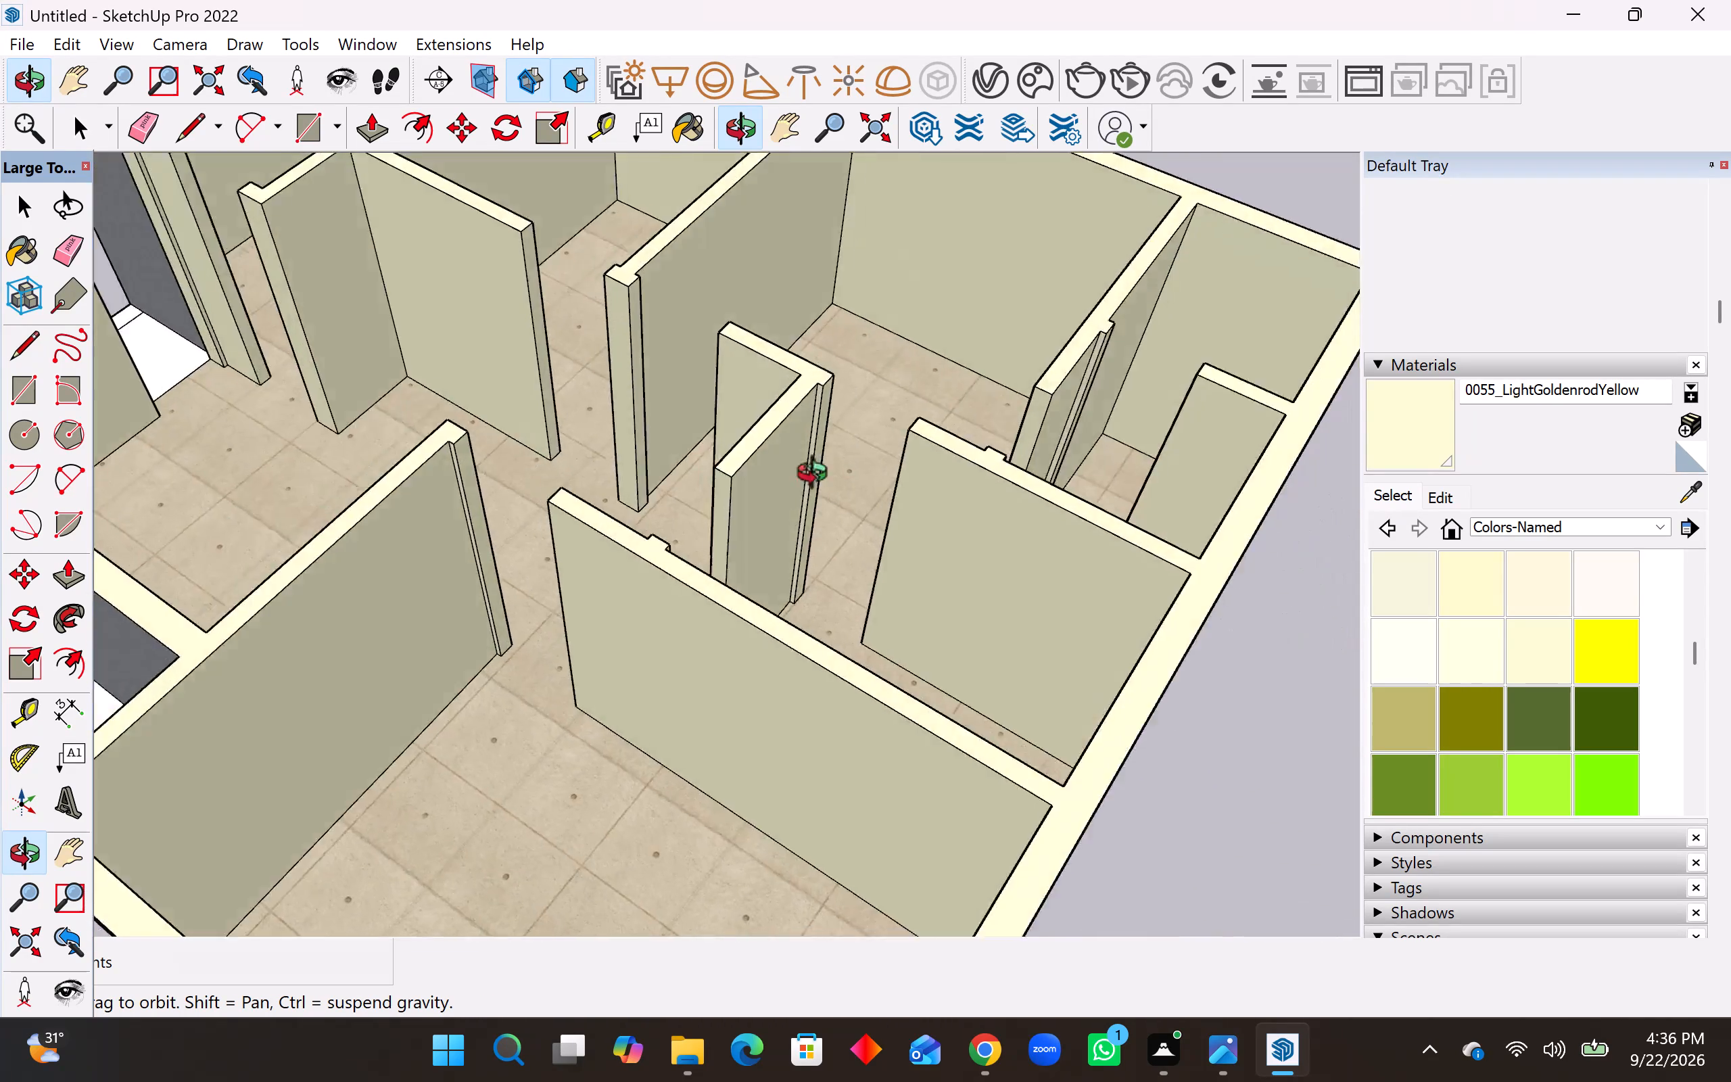
{"action": "middle_click_drag", "start_coordinate": [818, 476], "coordinate": [1152, 450]}
{"action": "scroll", "coordinate": [1152, 448], "scroll_direction": "down", "scroll_amount": 8}
{"action": "middle_click_drag", "start_coordinate": [831, 452], "coordinate": [769, 453]}
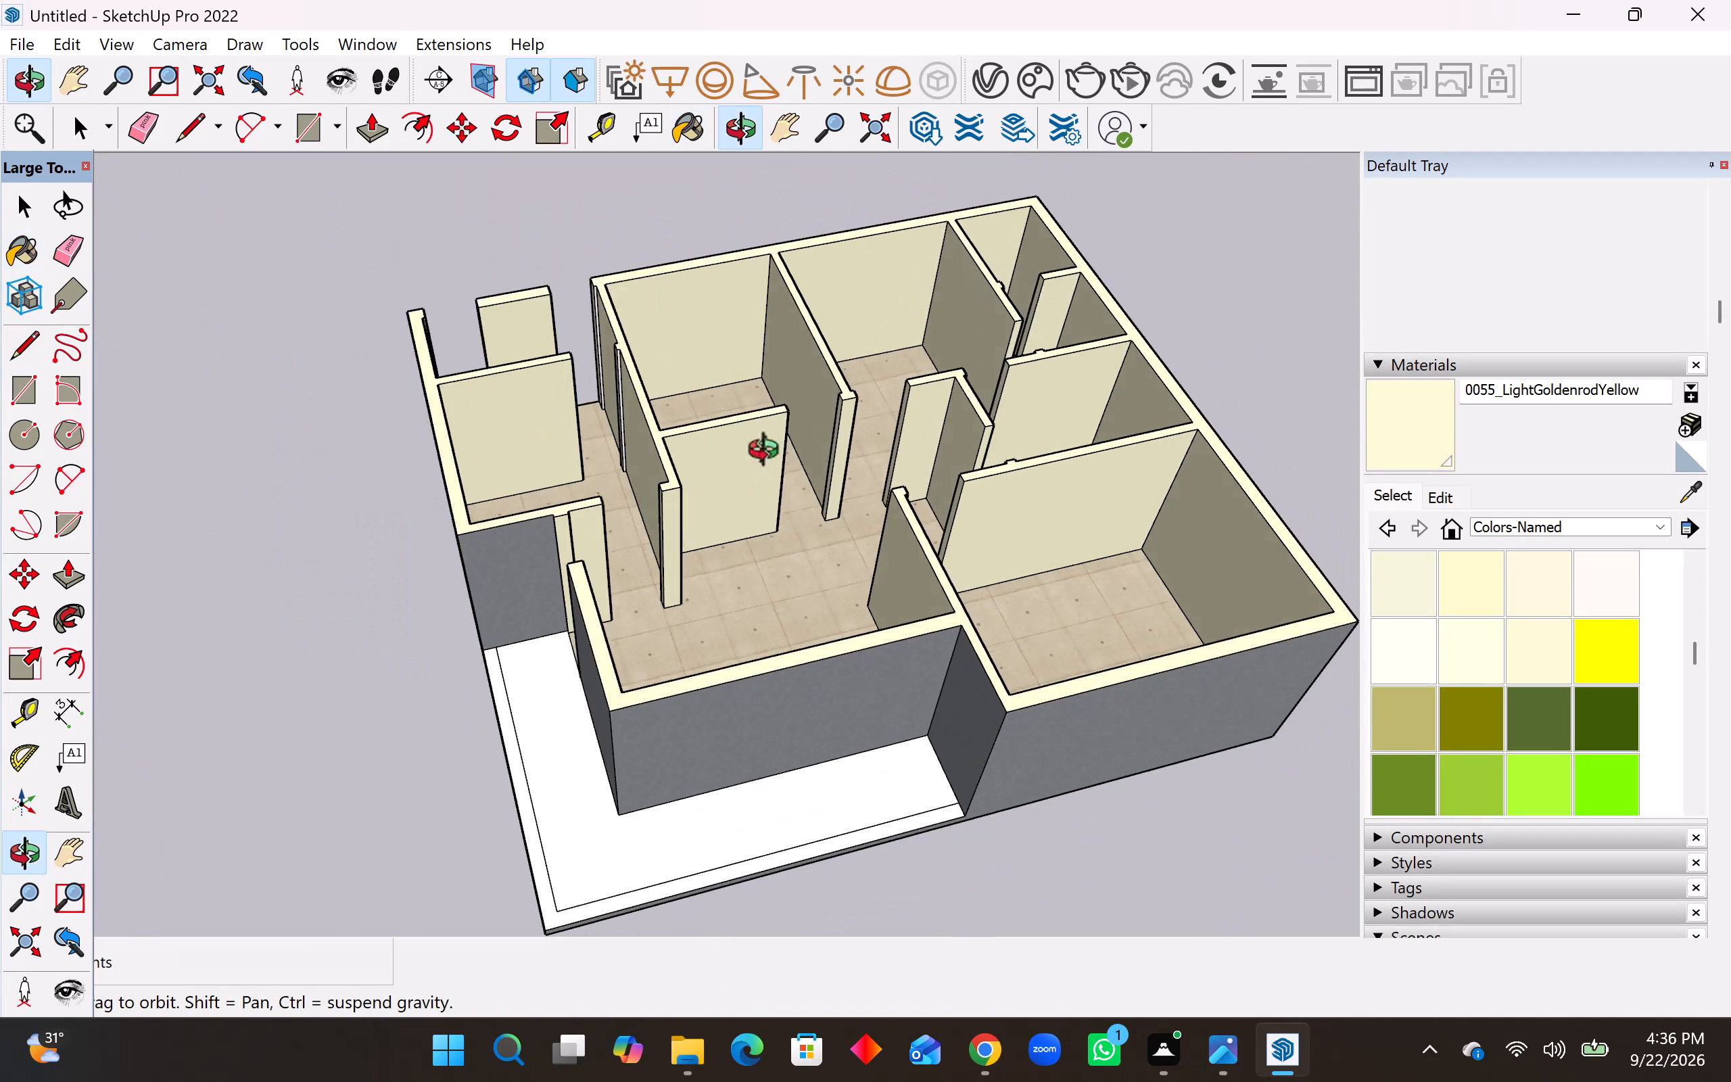
{"action": "middle_click_drag", "start_coordinate": [769, 453], "coordinate": [900, 430]}
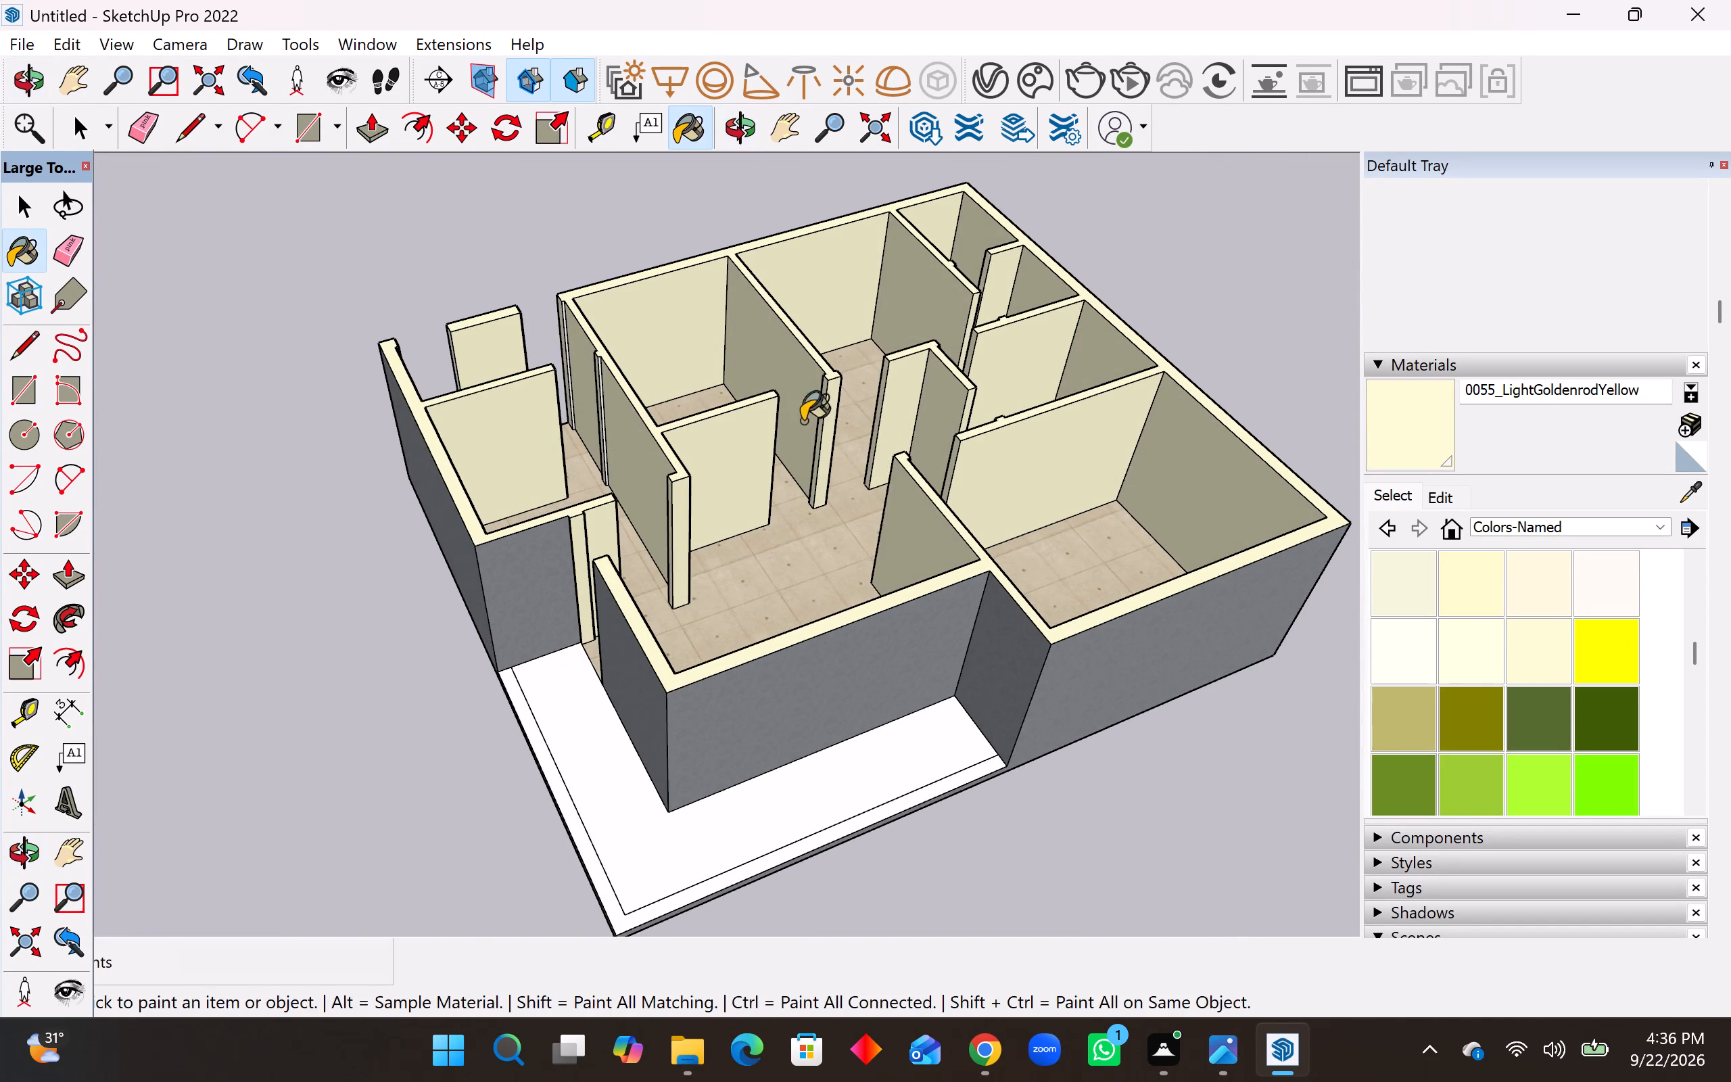
{"action": "scroll", "coordinate": [617, 420], "scroll_direction": "up", "scroll_amount": 8}
{"action": "left_click", "coordinate": [589, 420]}
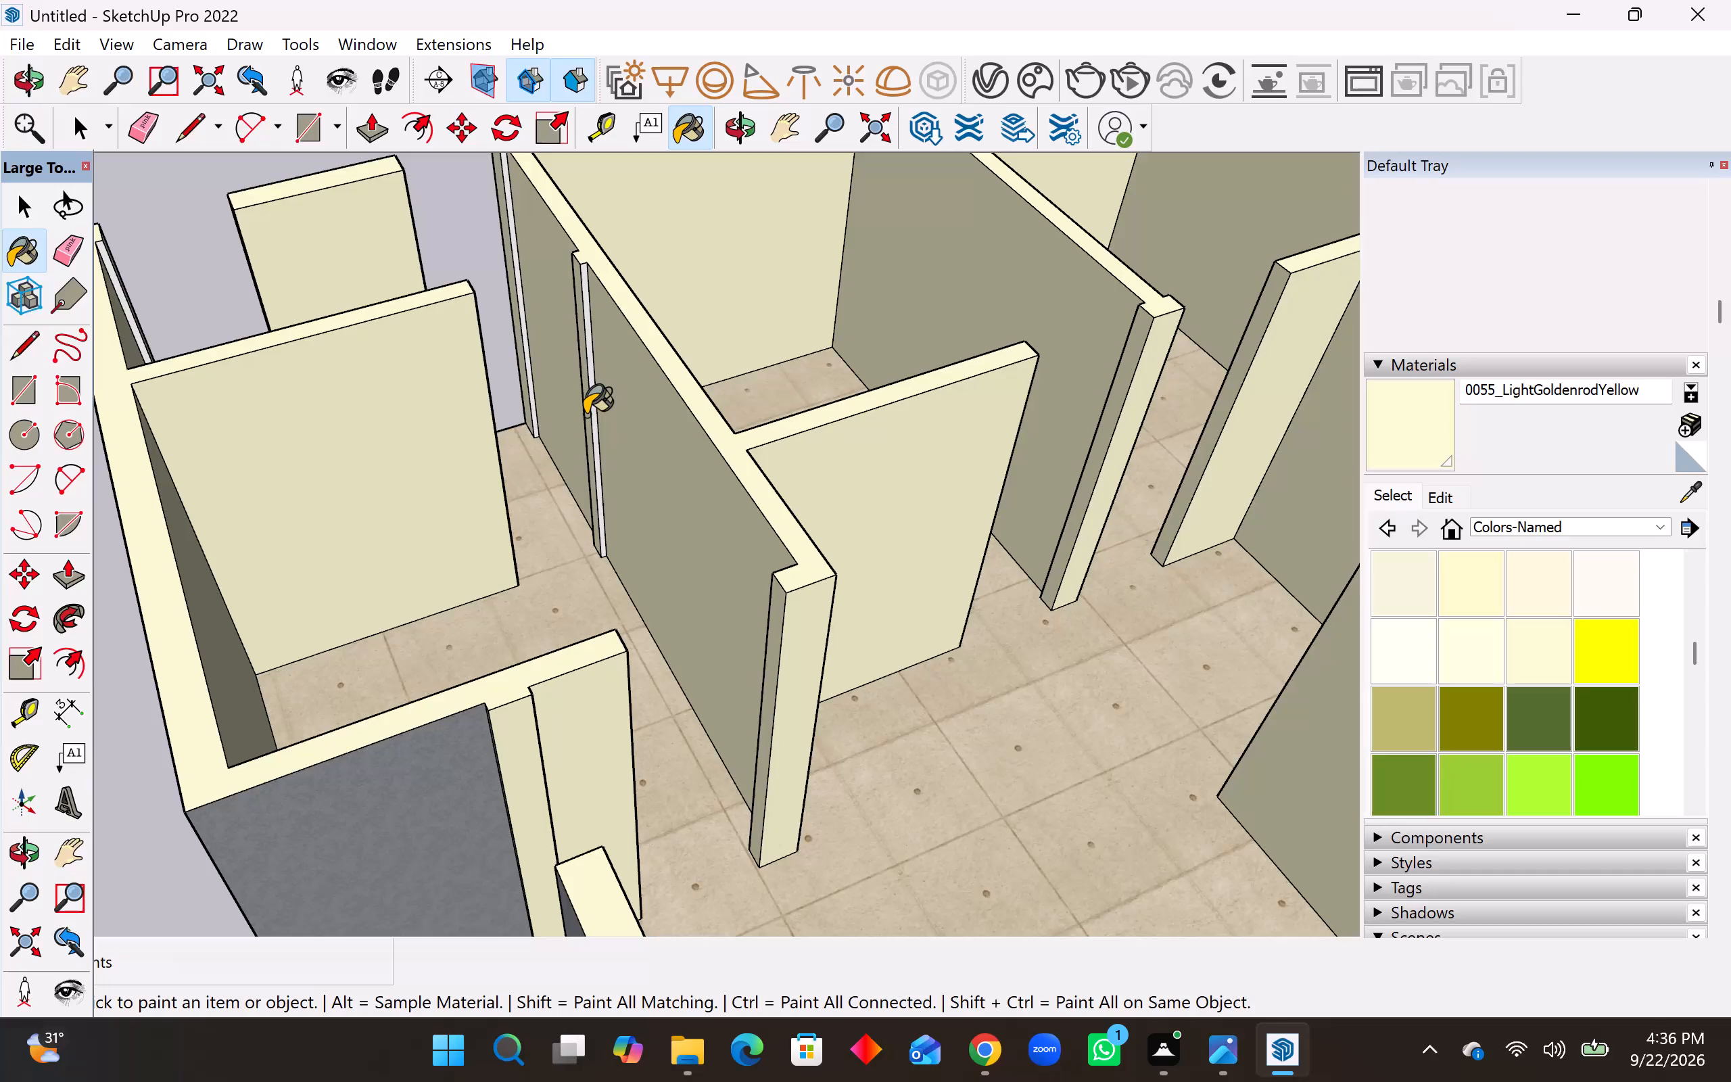
{"action": "left_click", "coordinate": [591, 410]}
{"action": "left_click", "coordinate": [591, 410]}
{"action": "scroll", "coordinate": [591, 410], "scroll_direction": "up", "scroll_amount": 4}
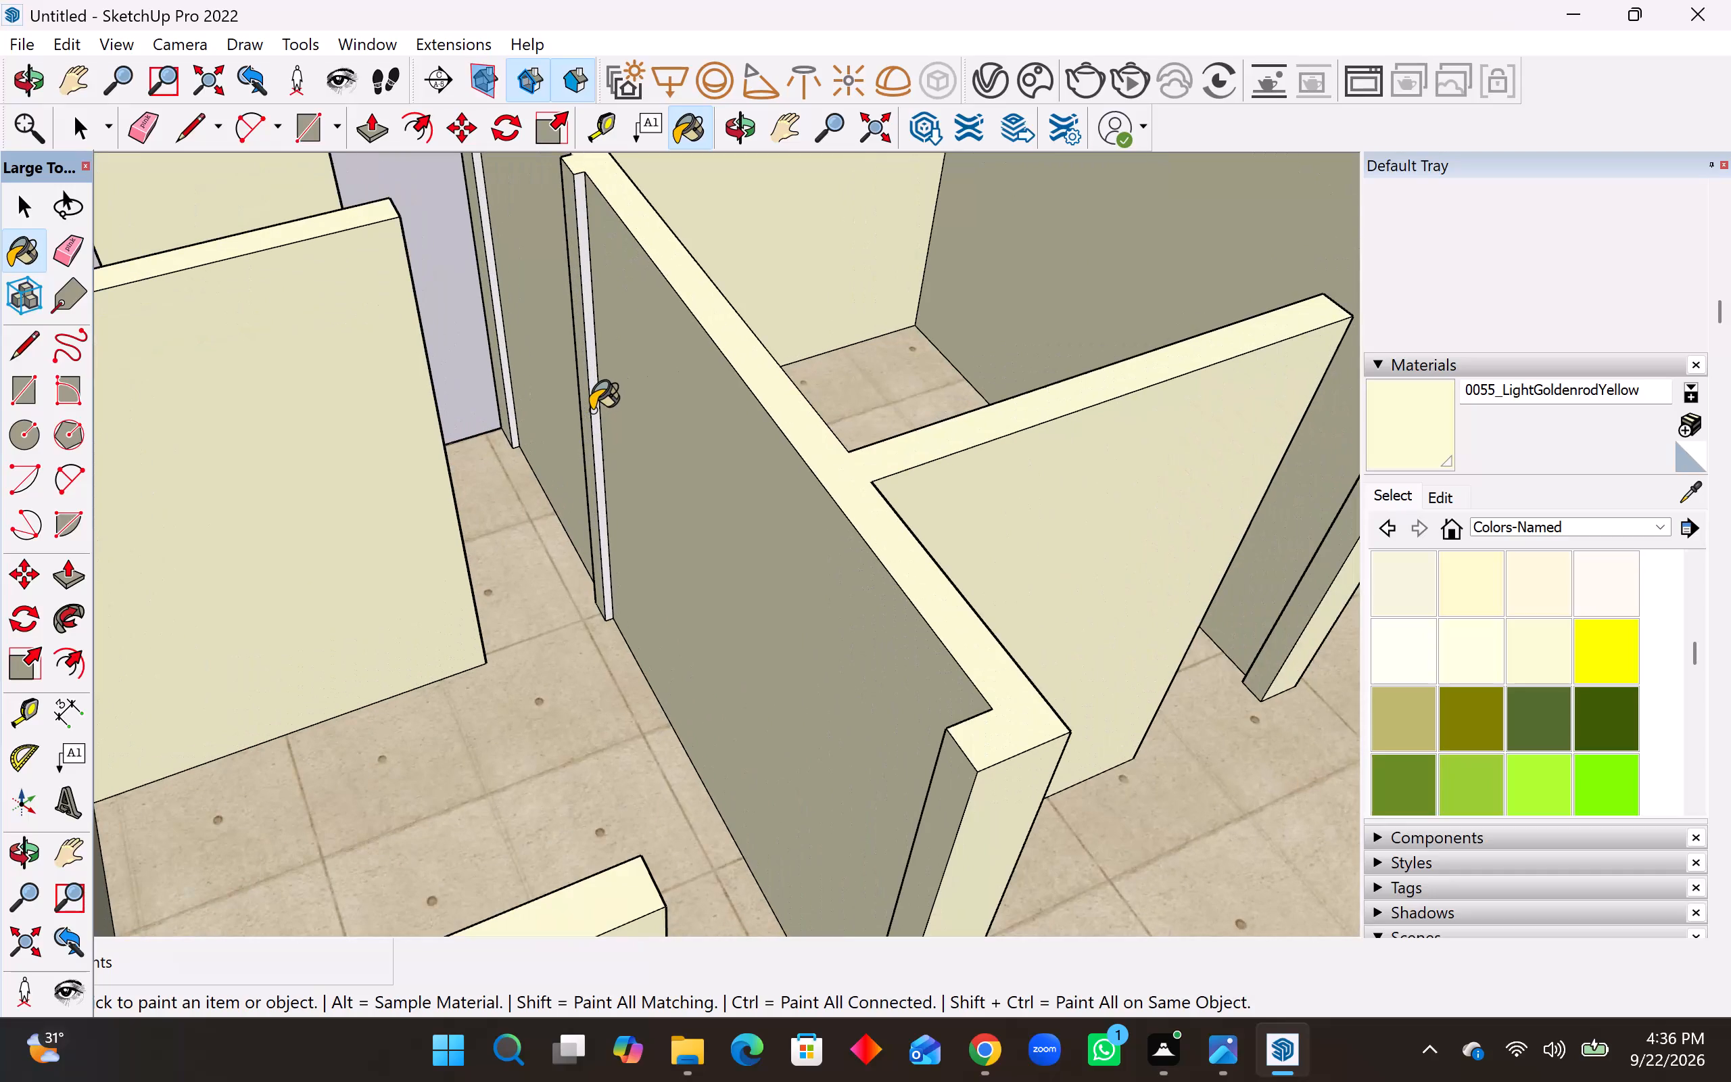
{"action": "left_click", "coordinate": [591, 410]}
{"action": "left_click", "coordinate": [596, 411]}
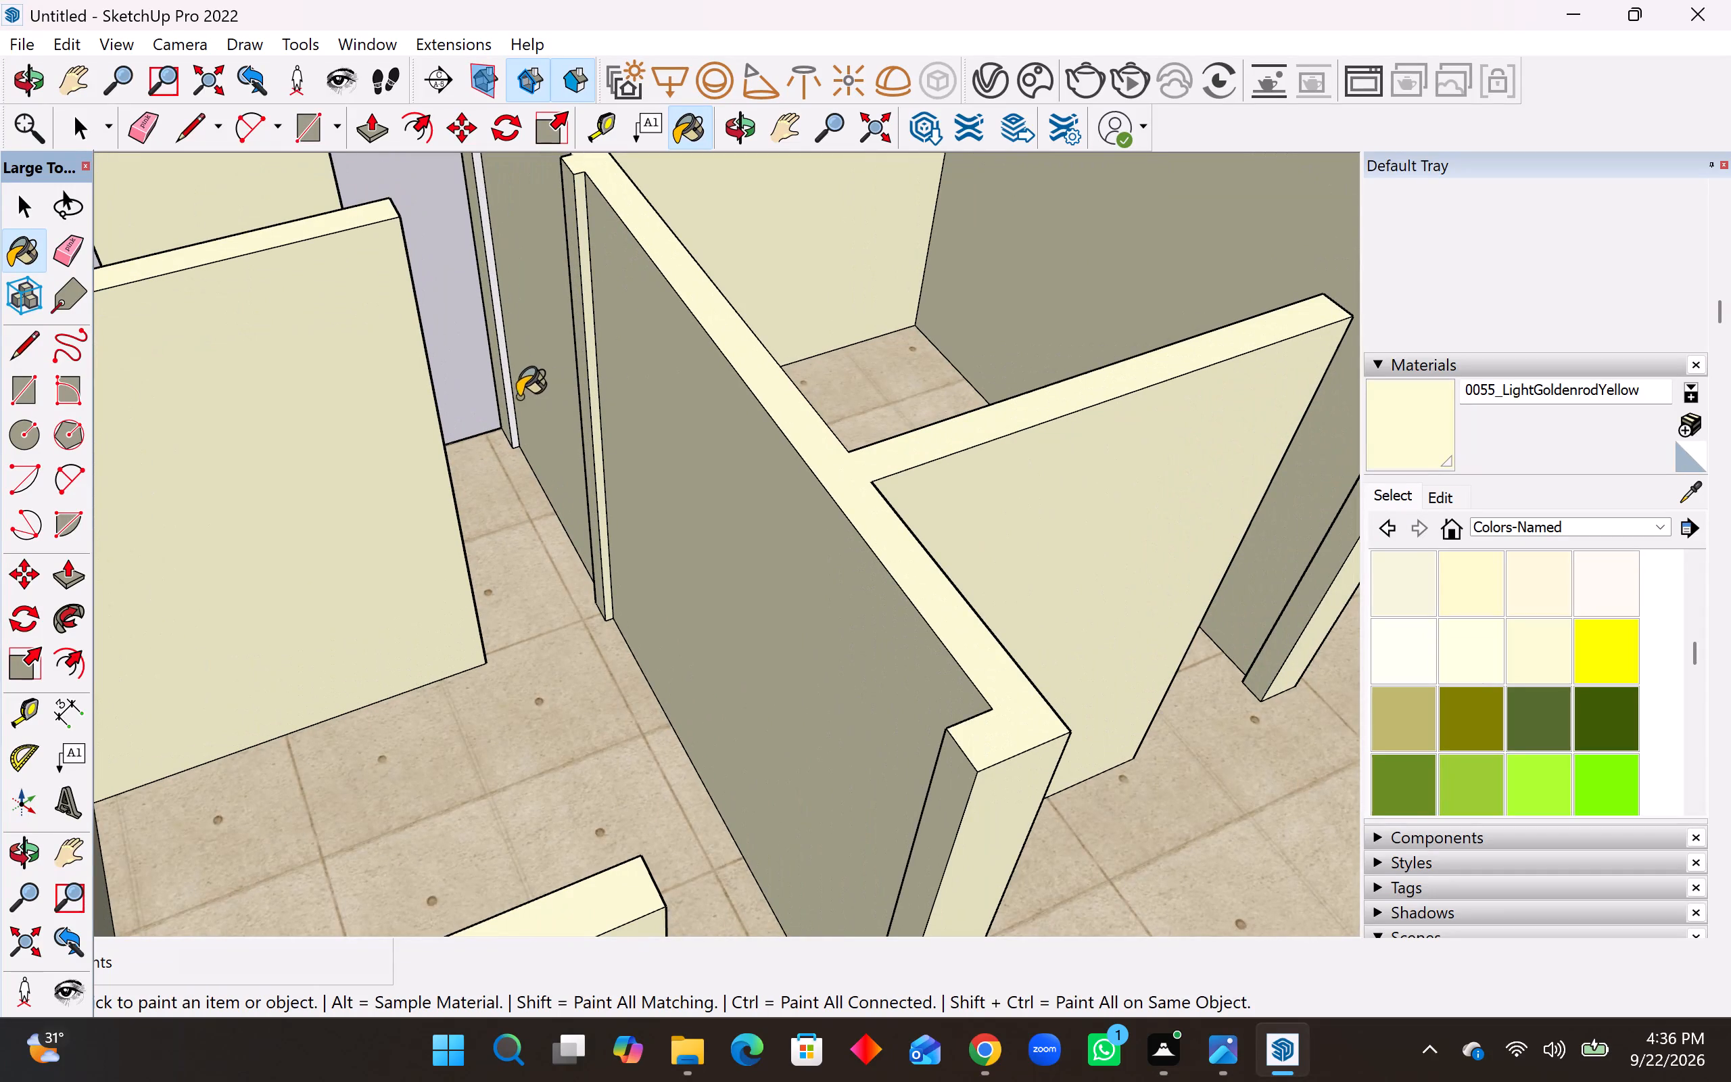
{"action": "left_click", "coordinate": [508, 391]}
{"action": "left_click", "coordinate": [501, 383]}
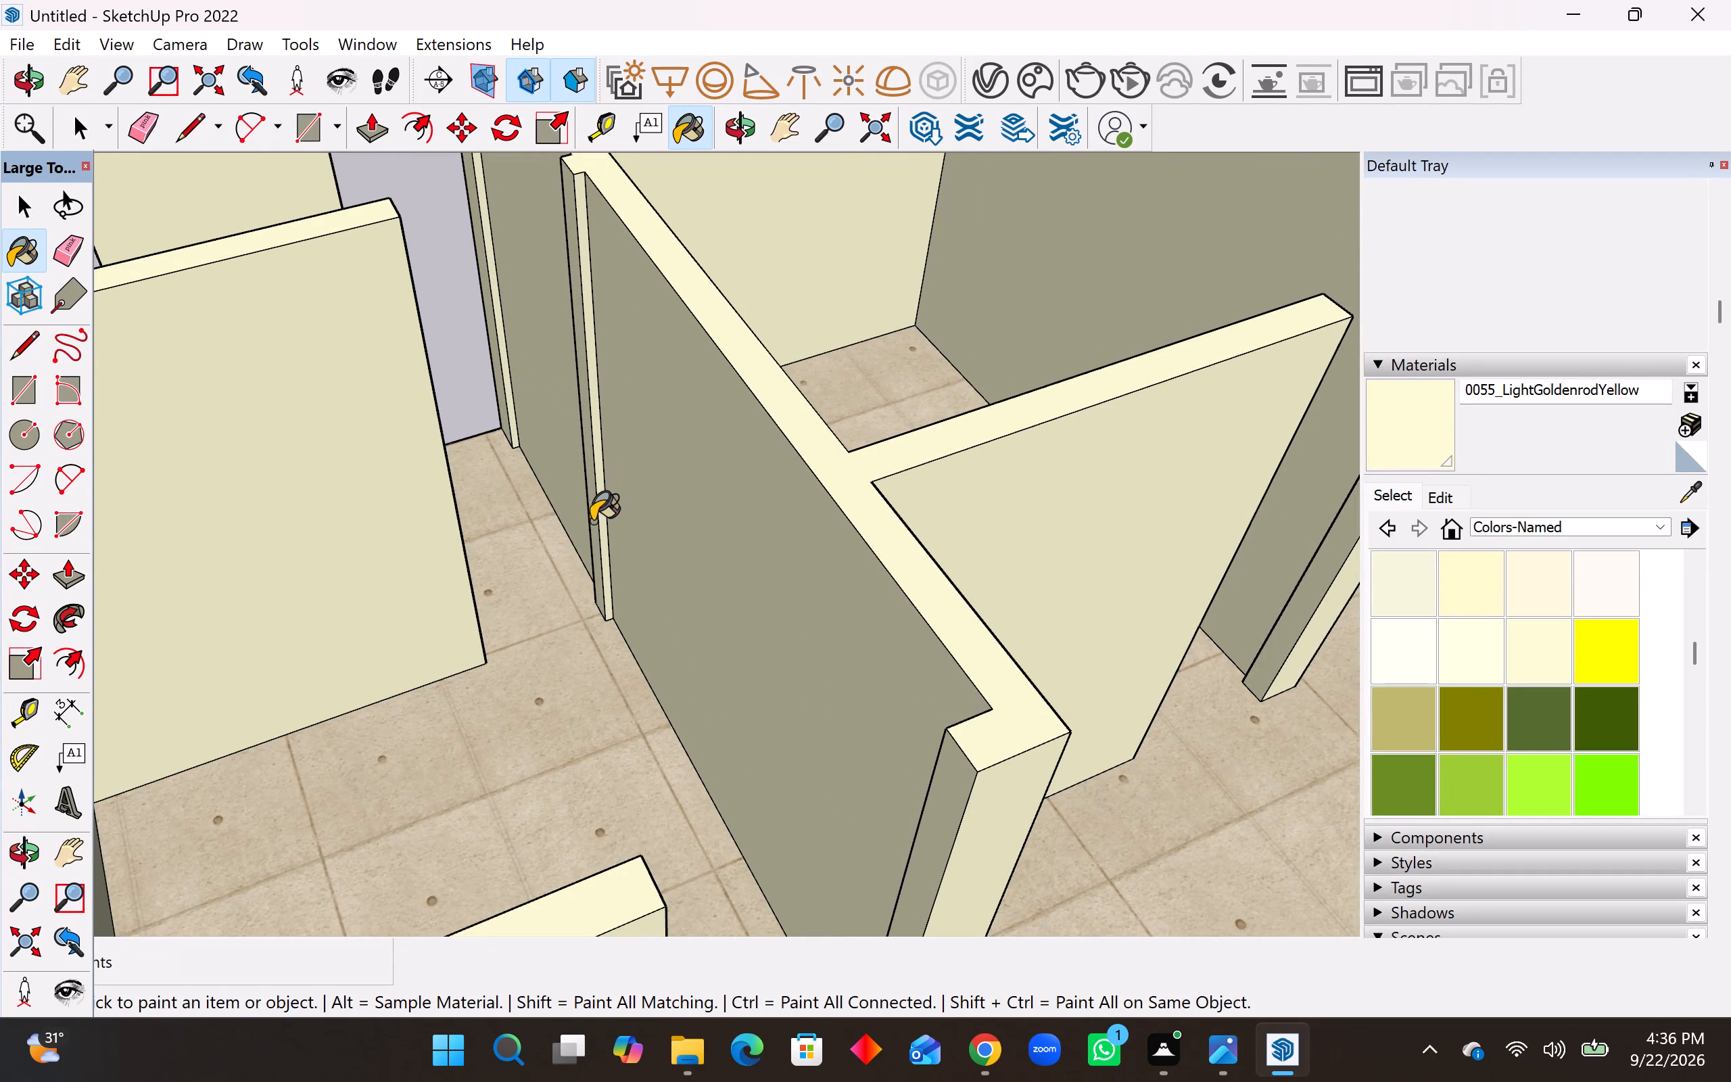
Paint the narrow reveal of the far outer wall at the back opening and the detached wall's end face with 0055_LightGoldenrodYellow.
{"action": "middle_click_drag", "start_coordinate": [586, 519], "coordinate": [612, 578]}
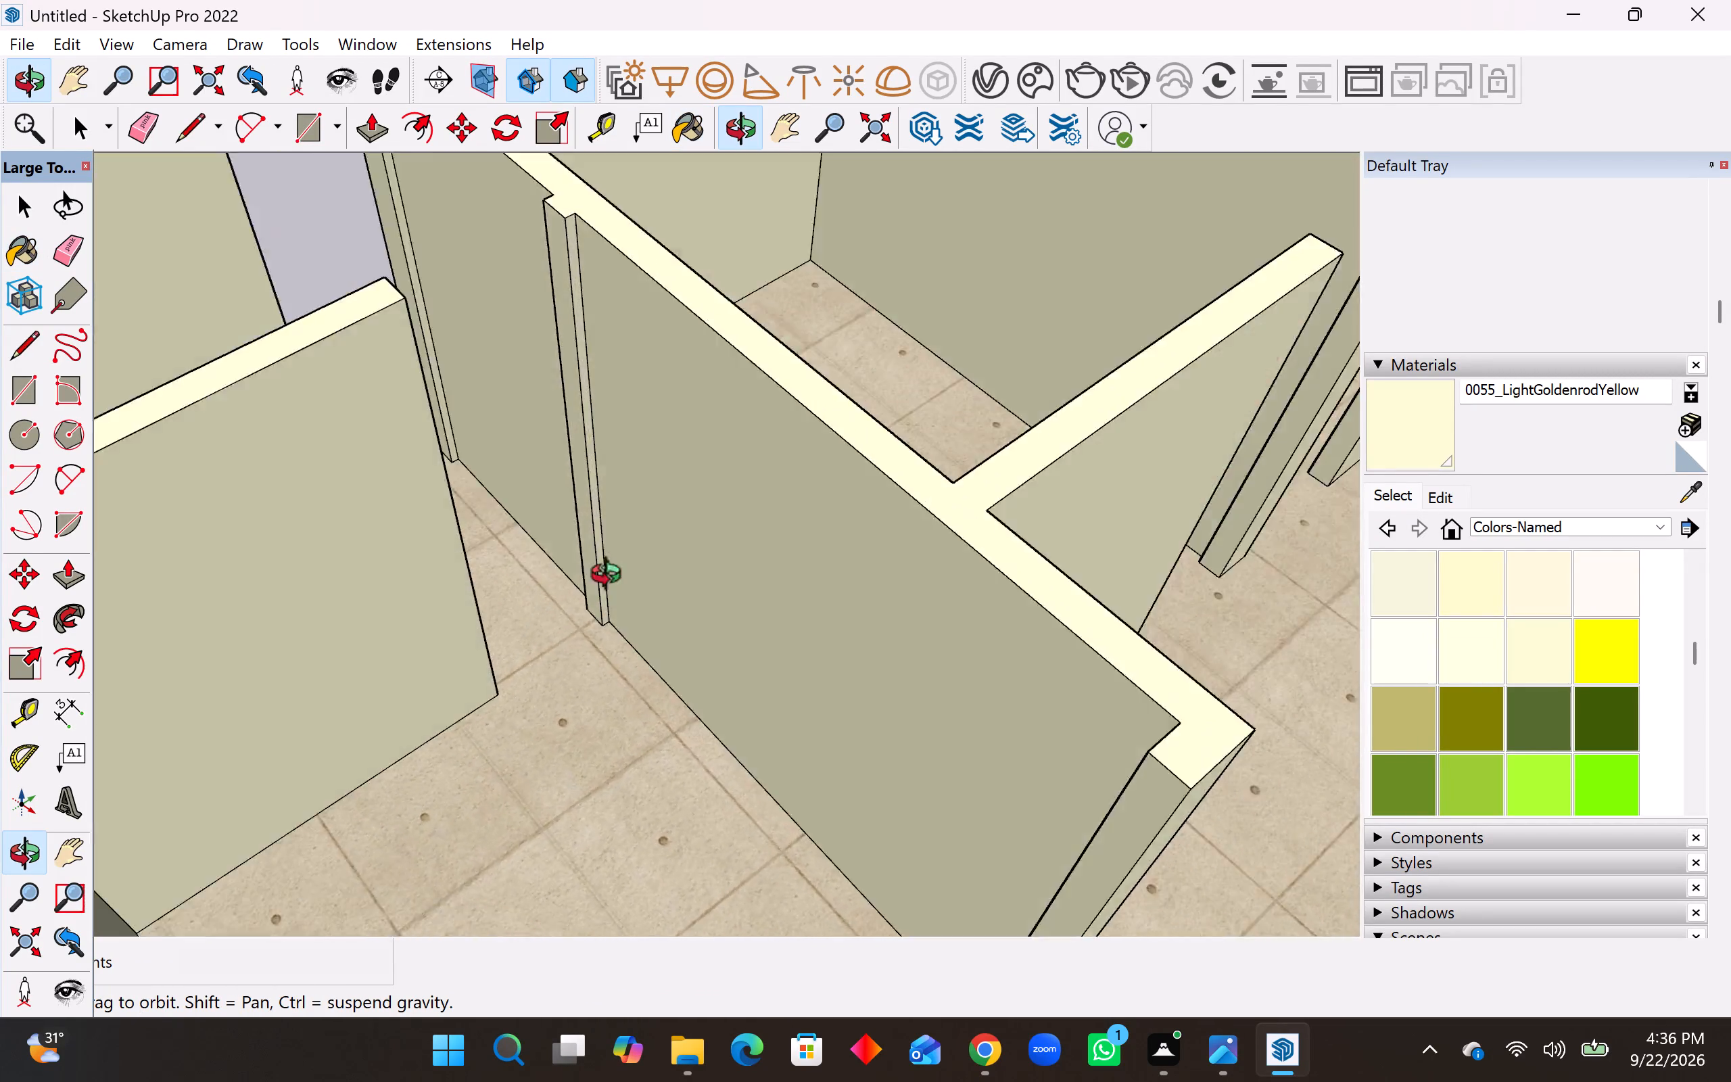
{"action": "middle_click_drag", "start_coordinate": [612, 578], "coordinate": [500, 411]}
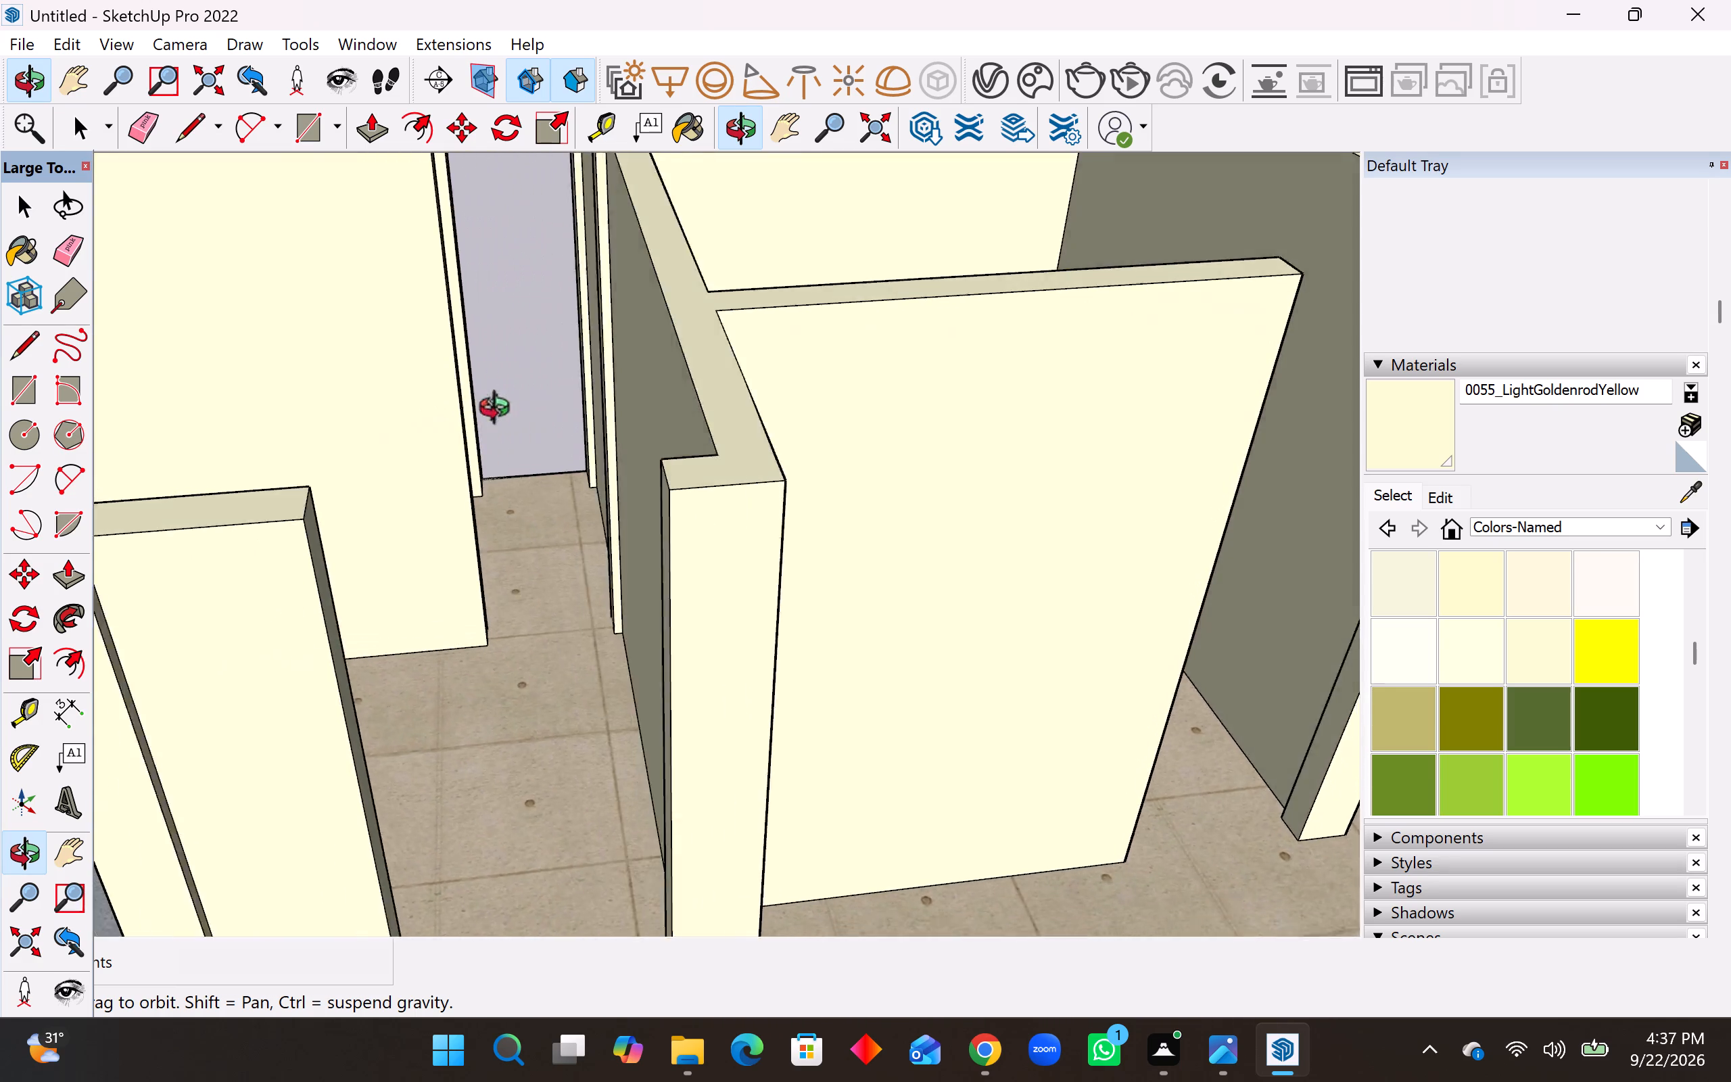
{"action": "middle_click_drag", "start_coordinate": [500, 411], "coordinate": [272, 561]}
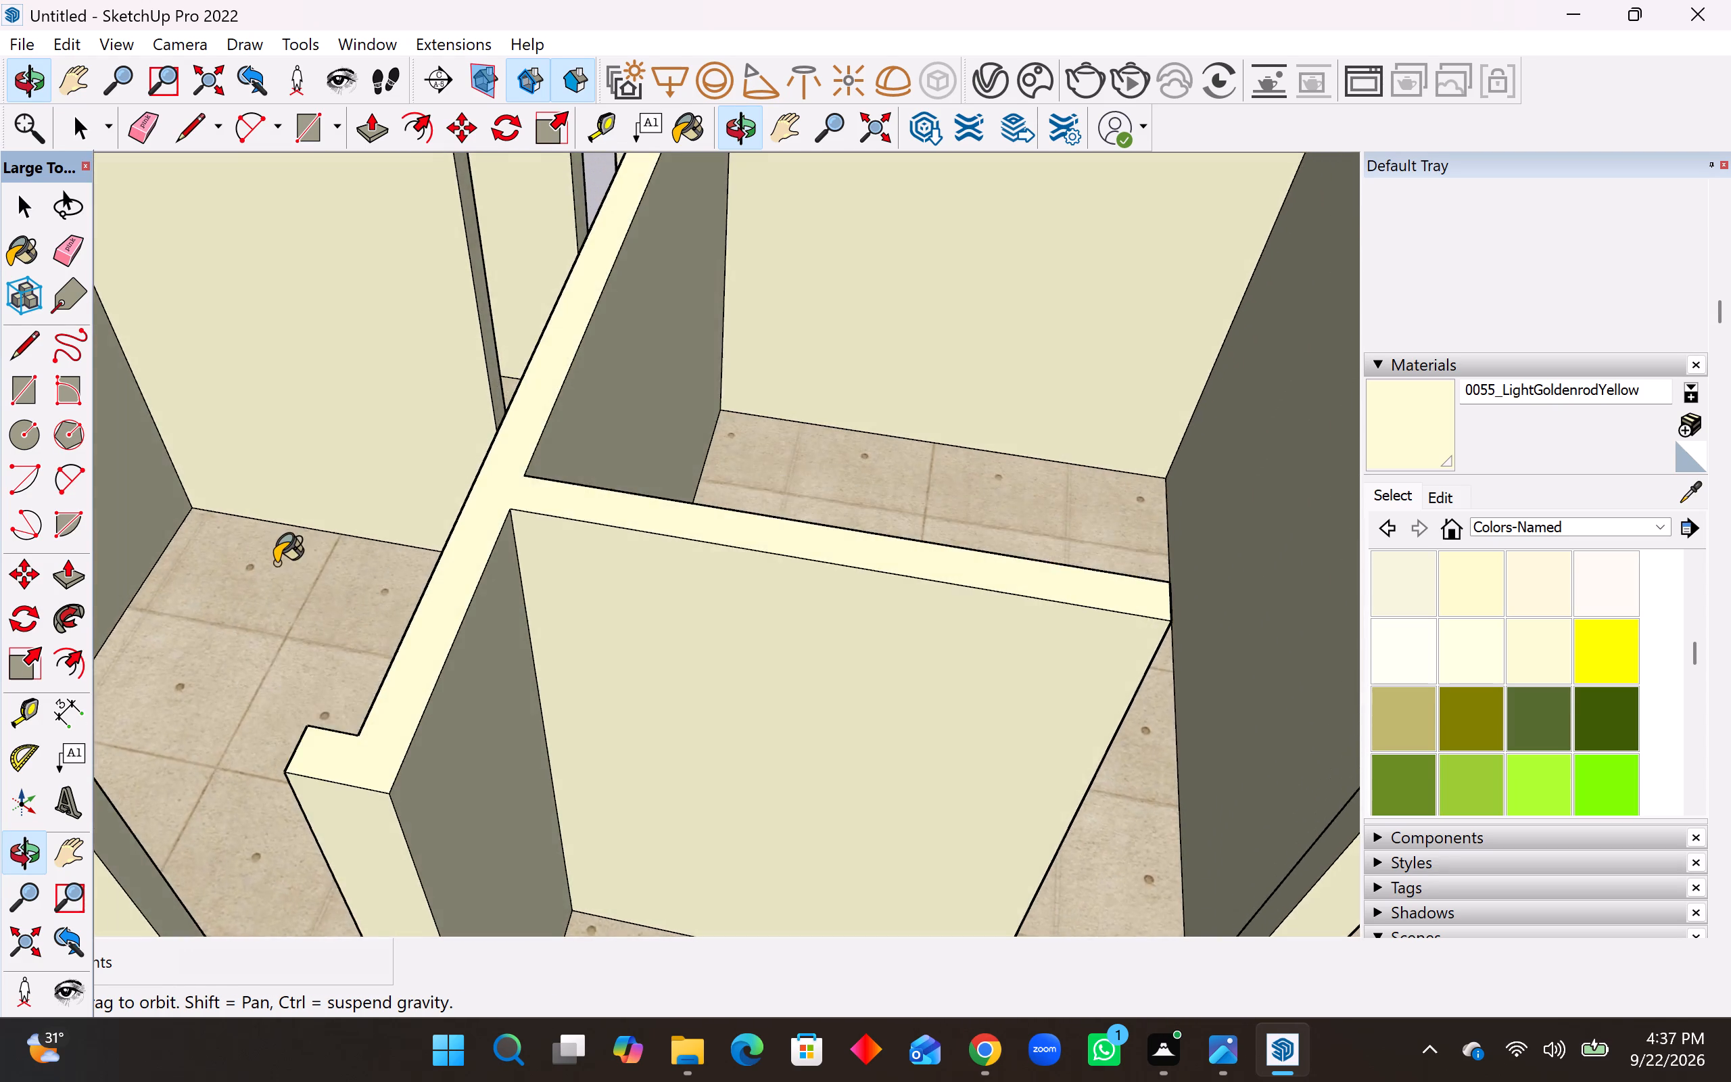
{"action": "scroll", "coordinate": [291, 569], "scroll_direction": "down", "scroll_amount": 9}
{"action": "middle_click_drag", "start_coordinate": [384, 510], "coordinate": [214, 603]}
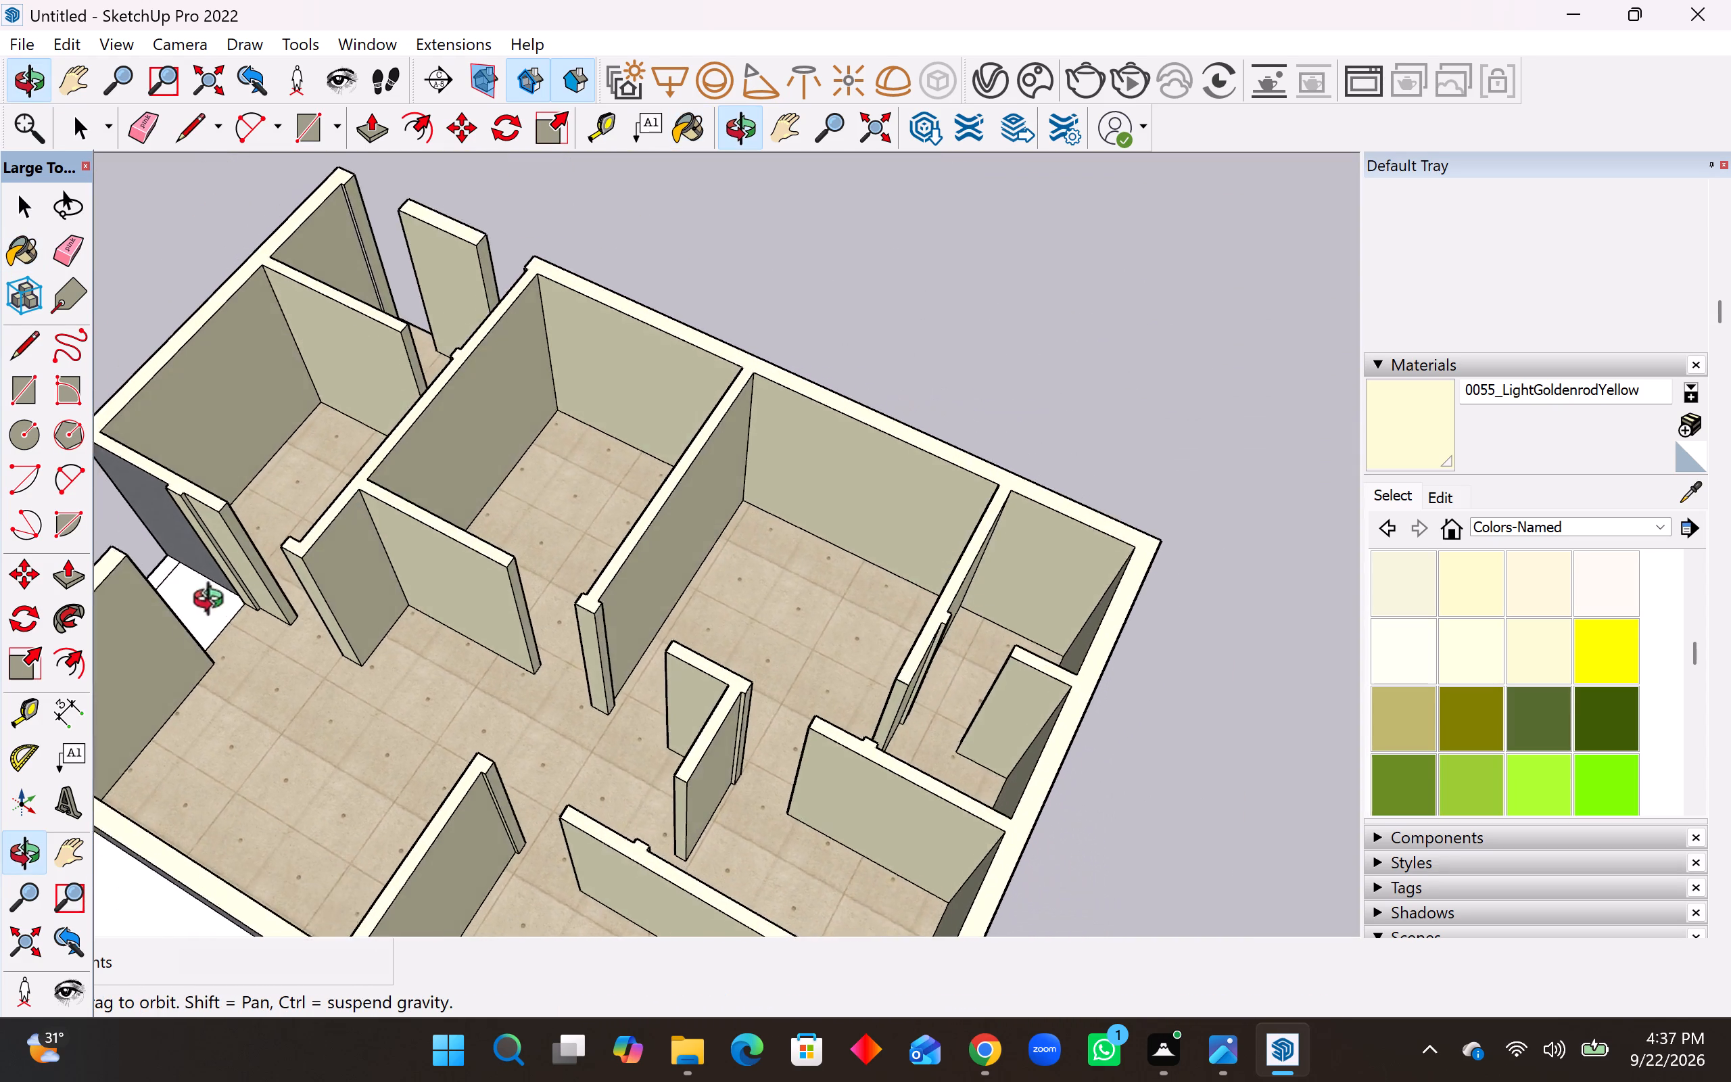
{"action": "middle_click_drag", "start_coordinate": [214, 603], "coordinate": [187, 590]}
{"action": "scroll", "coordinate": [324, 331], "scroll_direction": "up", "scroll_amount": 7}
{"action": "middle_click_drag", "start_coordinate": [558, 302], "coordinate": [882, 249]}
{"action": "scroll", "coordinate": [247, 262], "scroll_direction": "up", "scroll_amount": 3}
{"action": "left_click", "coordinate": [190, 279]}
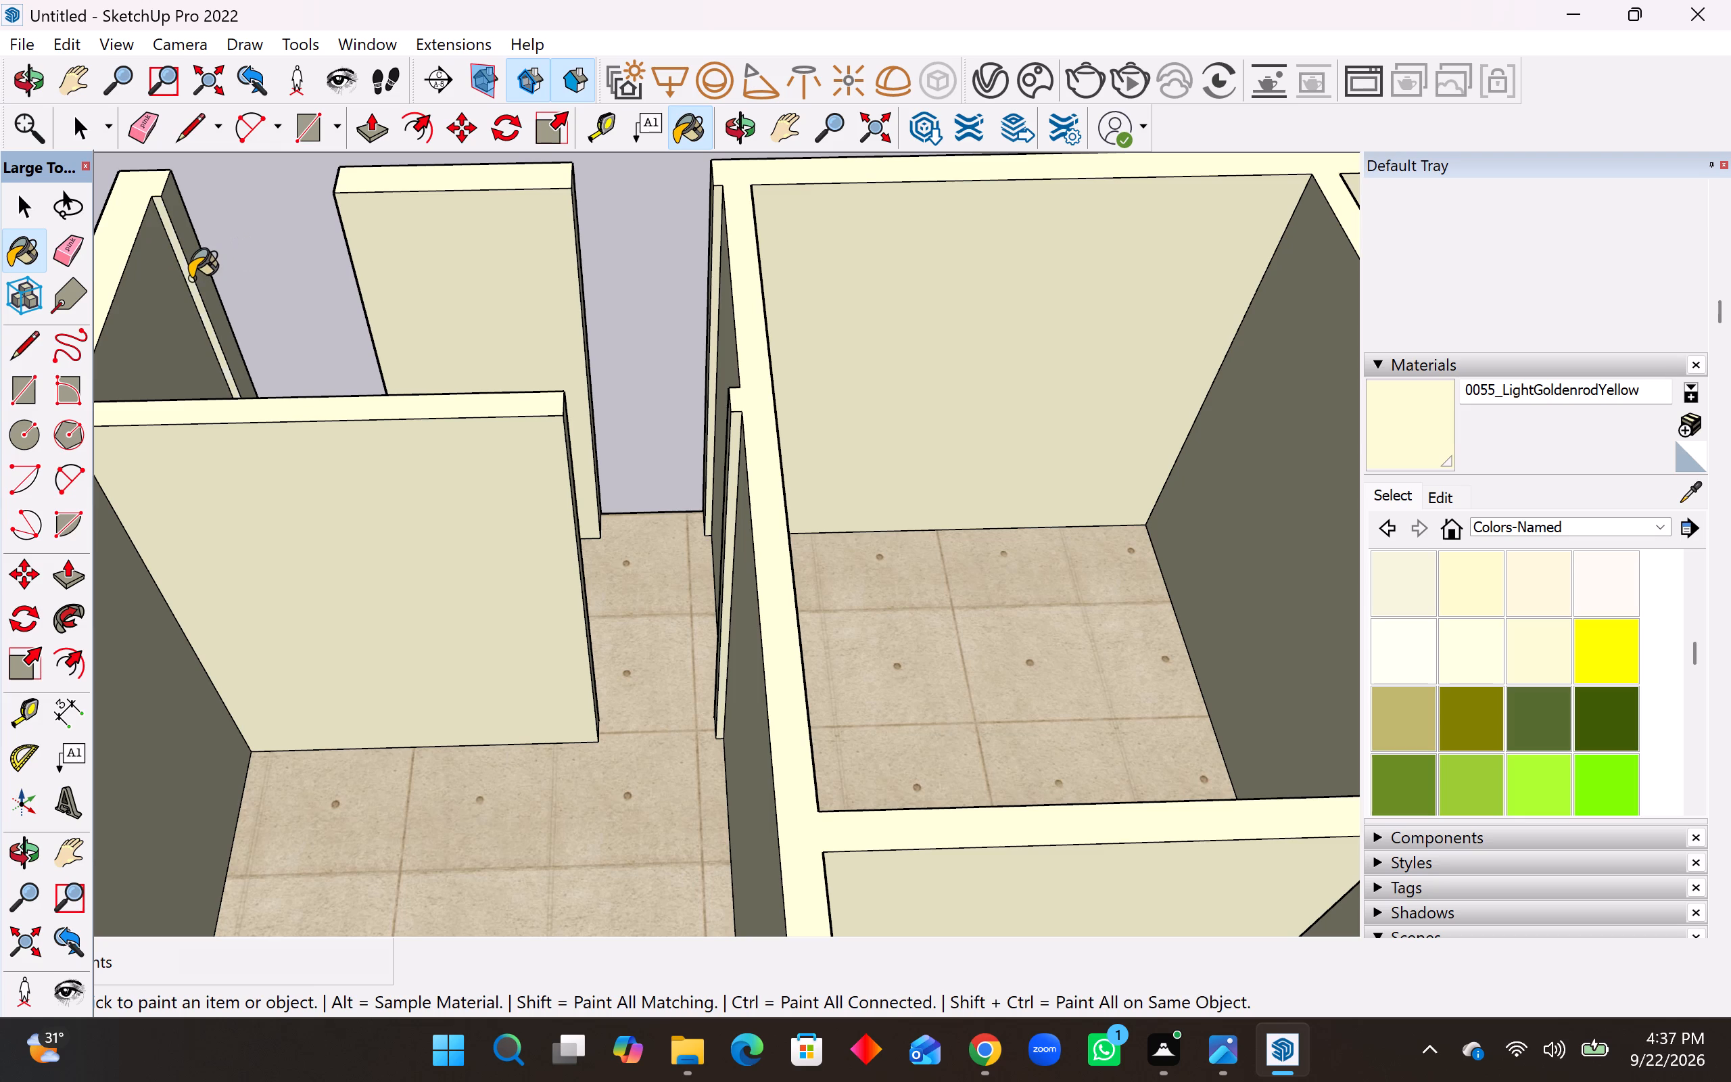
{"action": "scroll", "coordinate": [245, 337], "scroll_direction": "down", "scroll_amount": 5}
{"action": "middle_click_drag", "start_coordinate": [262, 374], "coordinate": [1062, 375]}
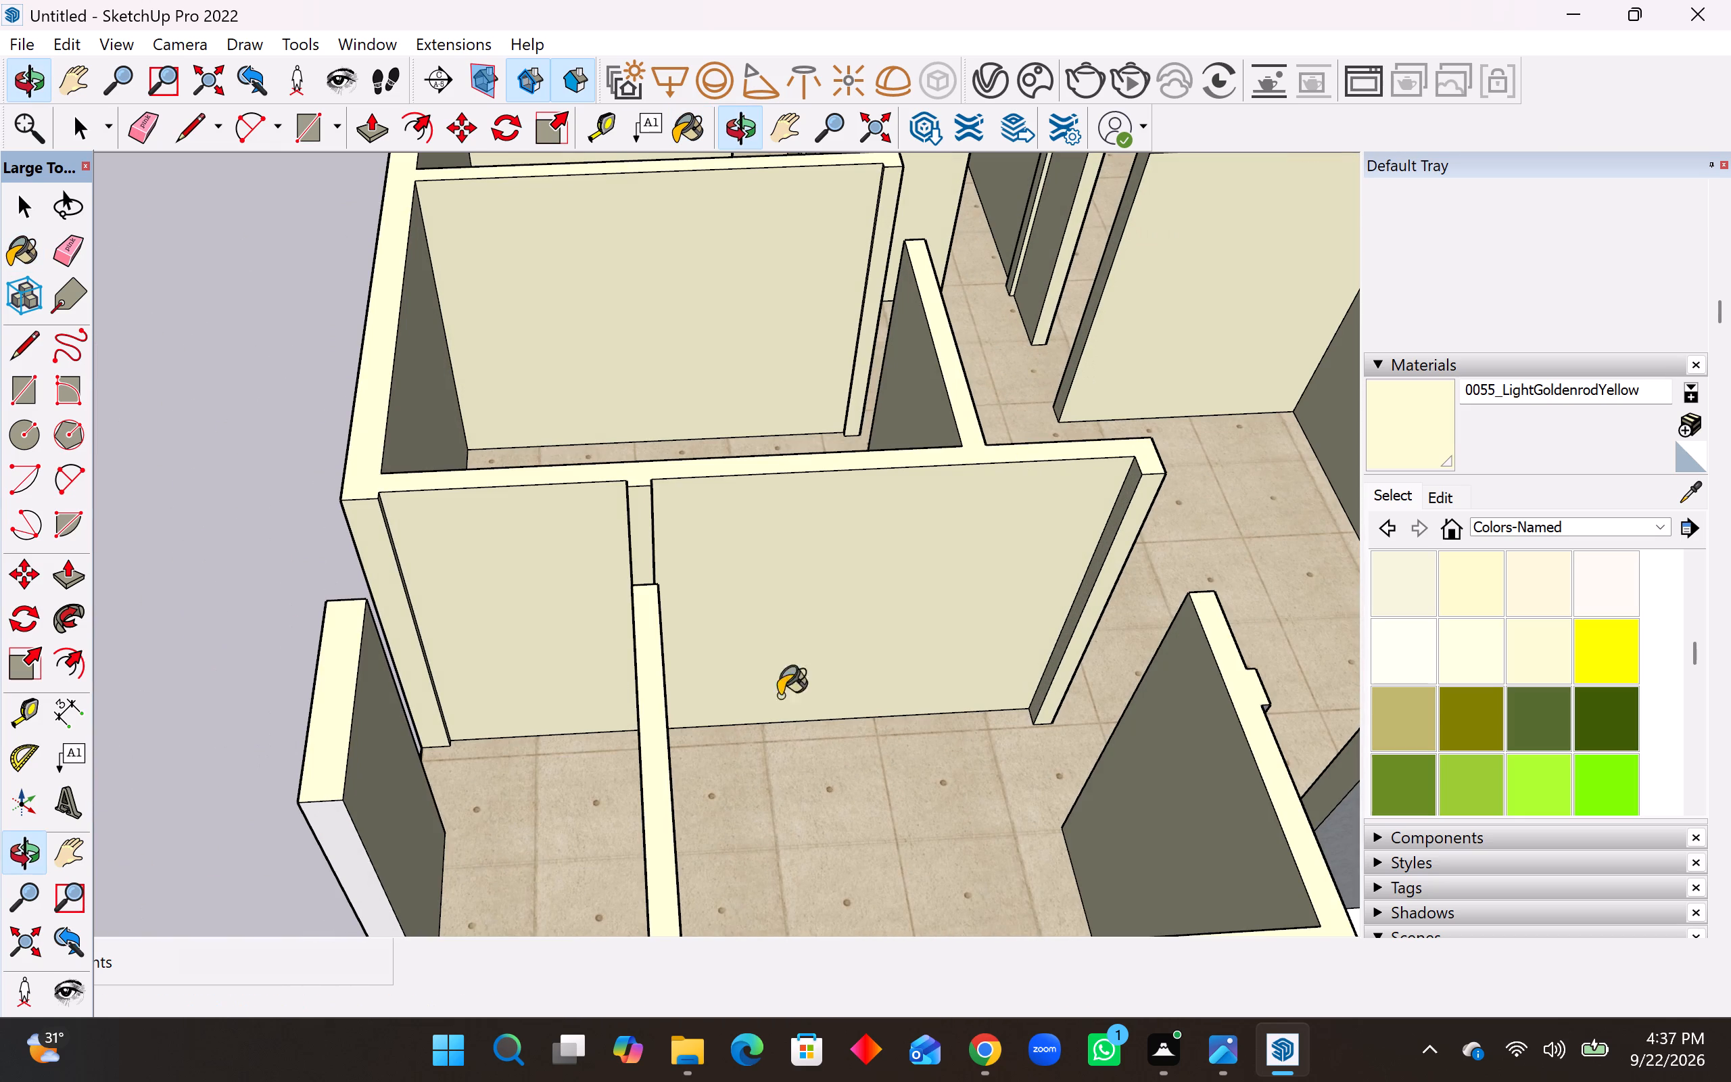
{"action": "left_click", "coordinate": [346, 864]}
Paint the narrow door reveal on the room partition facing the back passage with 0055_LightGoldenrodYellow.
{"action": "middle_click_drag", "start_coordinate": [385, 640], "coordinate": [279, 858]}
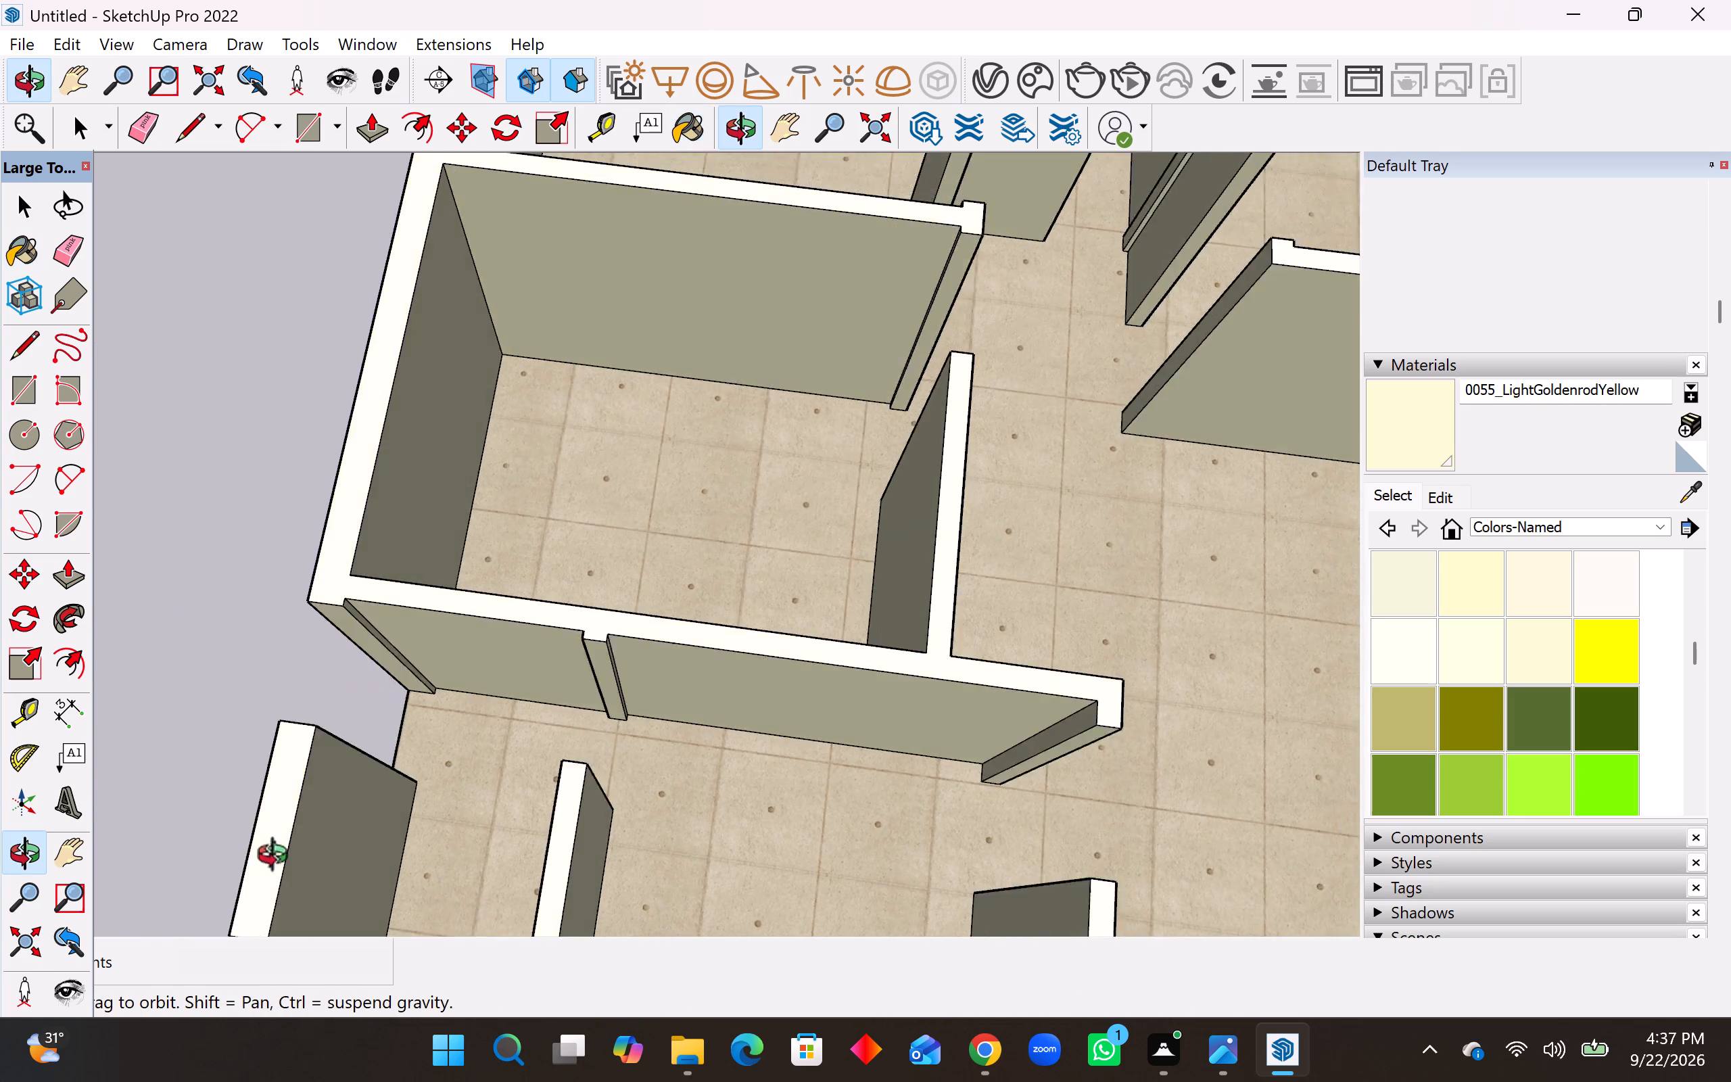
{"action": "middle_click_drag", "start_coordinate": [279, 858], "coordinate": [189, 993]}
{"action": "middle_click_drag", "start_coordinate": [504, 851], "coordinate": [241, 824]}
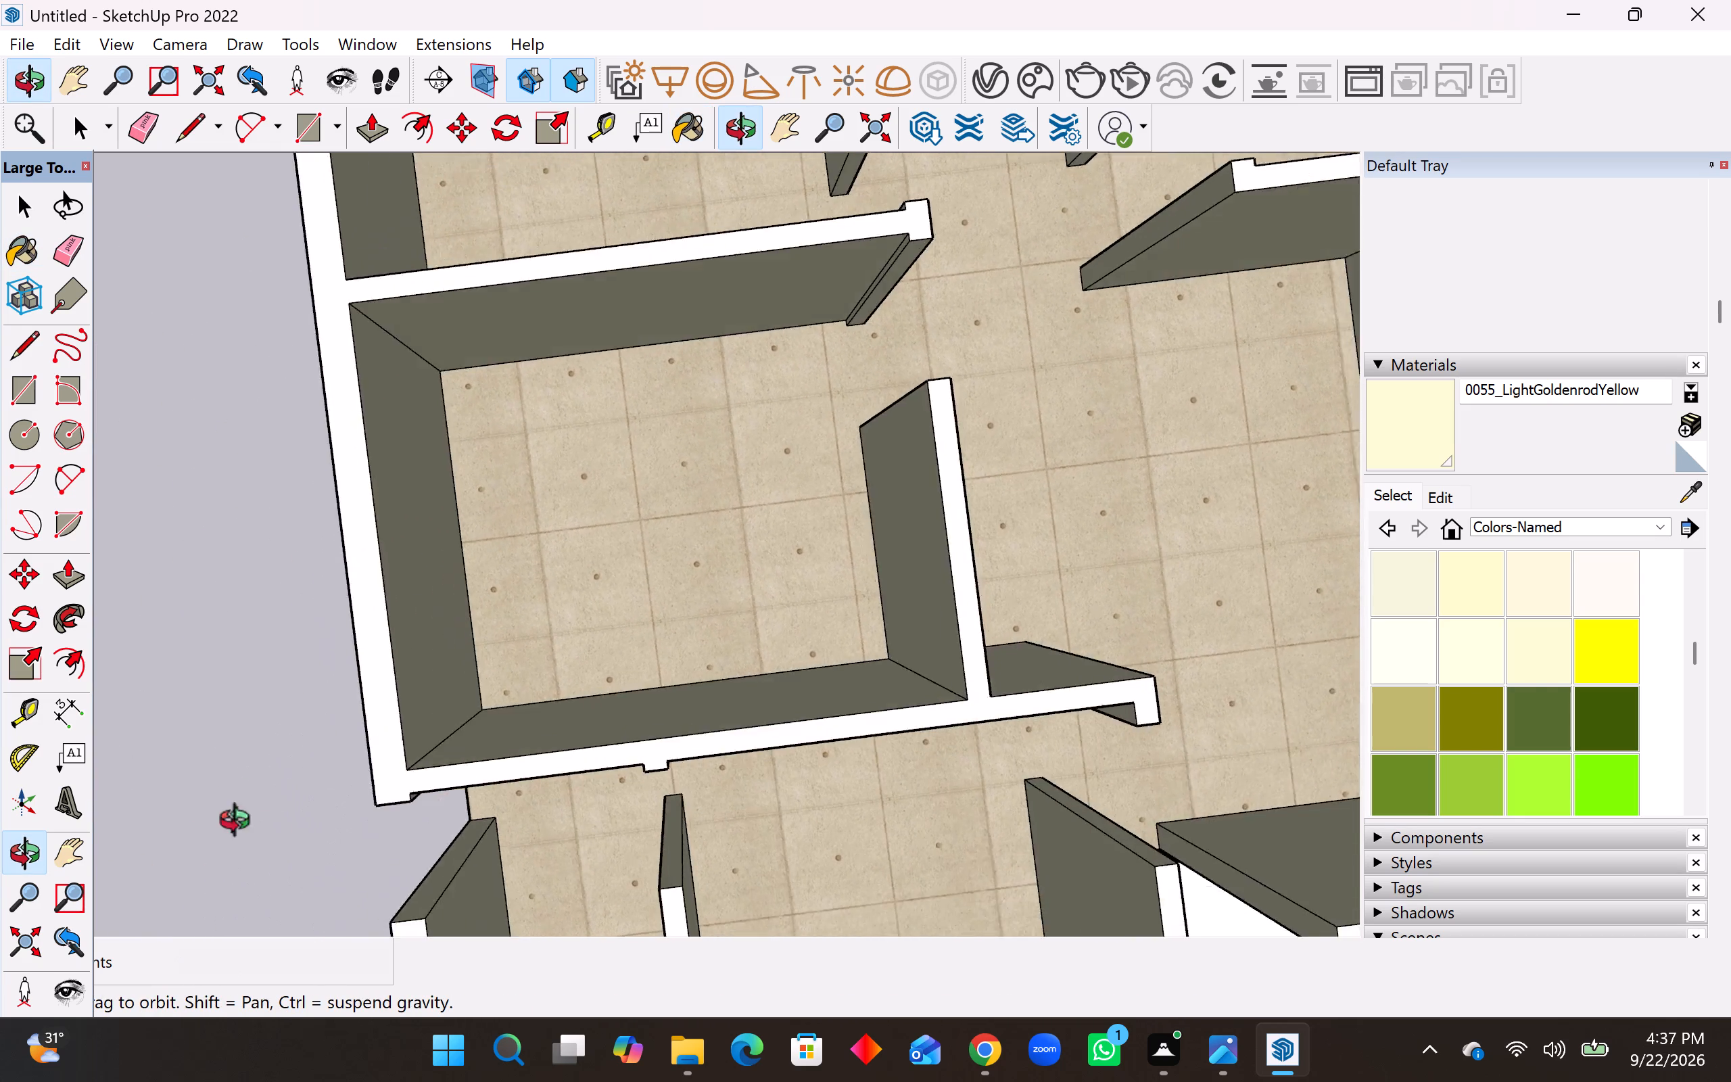
{"action": "middle_click_drag", "start_coordinate": [241, 824], "coordinate": [1245, 627]}
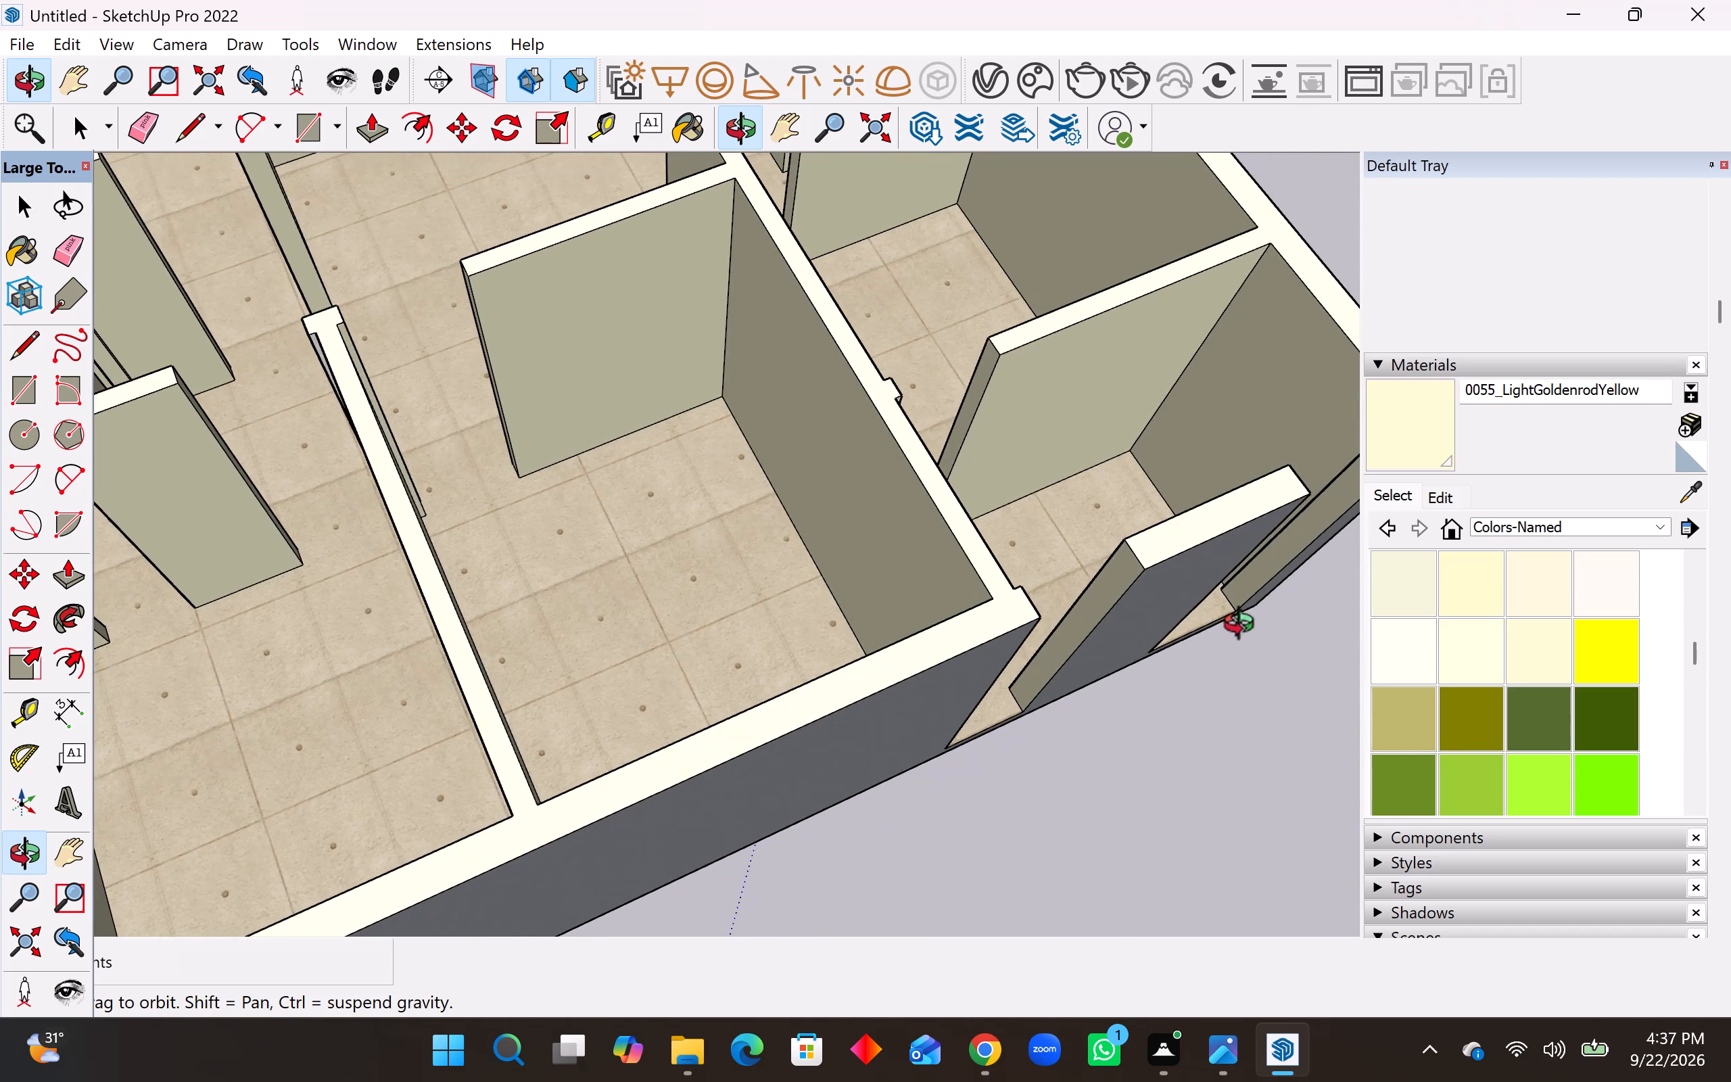
{"action": "middle_click_drag", "start_coordinate": [1245, 627], "coordinate": [835, 581]}
{"action": "scroll", "coordinate": [849, 581], "scroll_direction": "up", "scroll_amount": 5}
{"action": "left_click", "coordinate": [849, 581]}
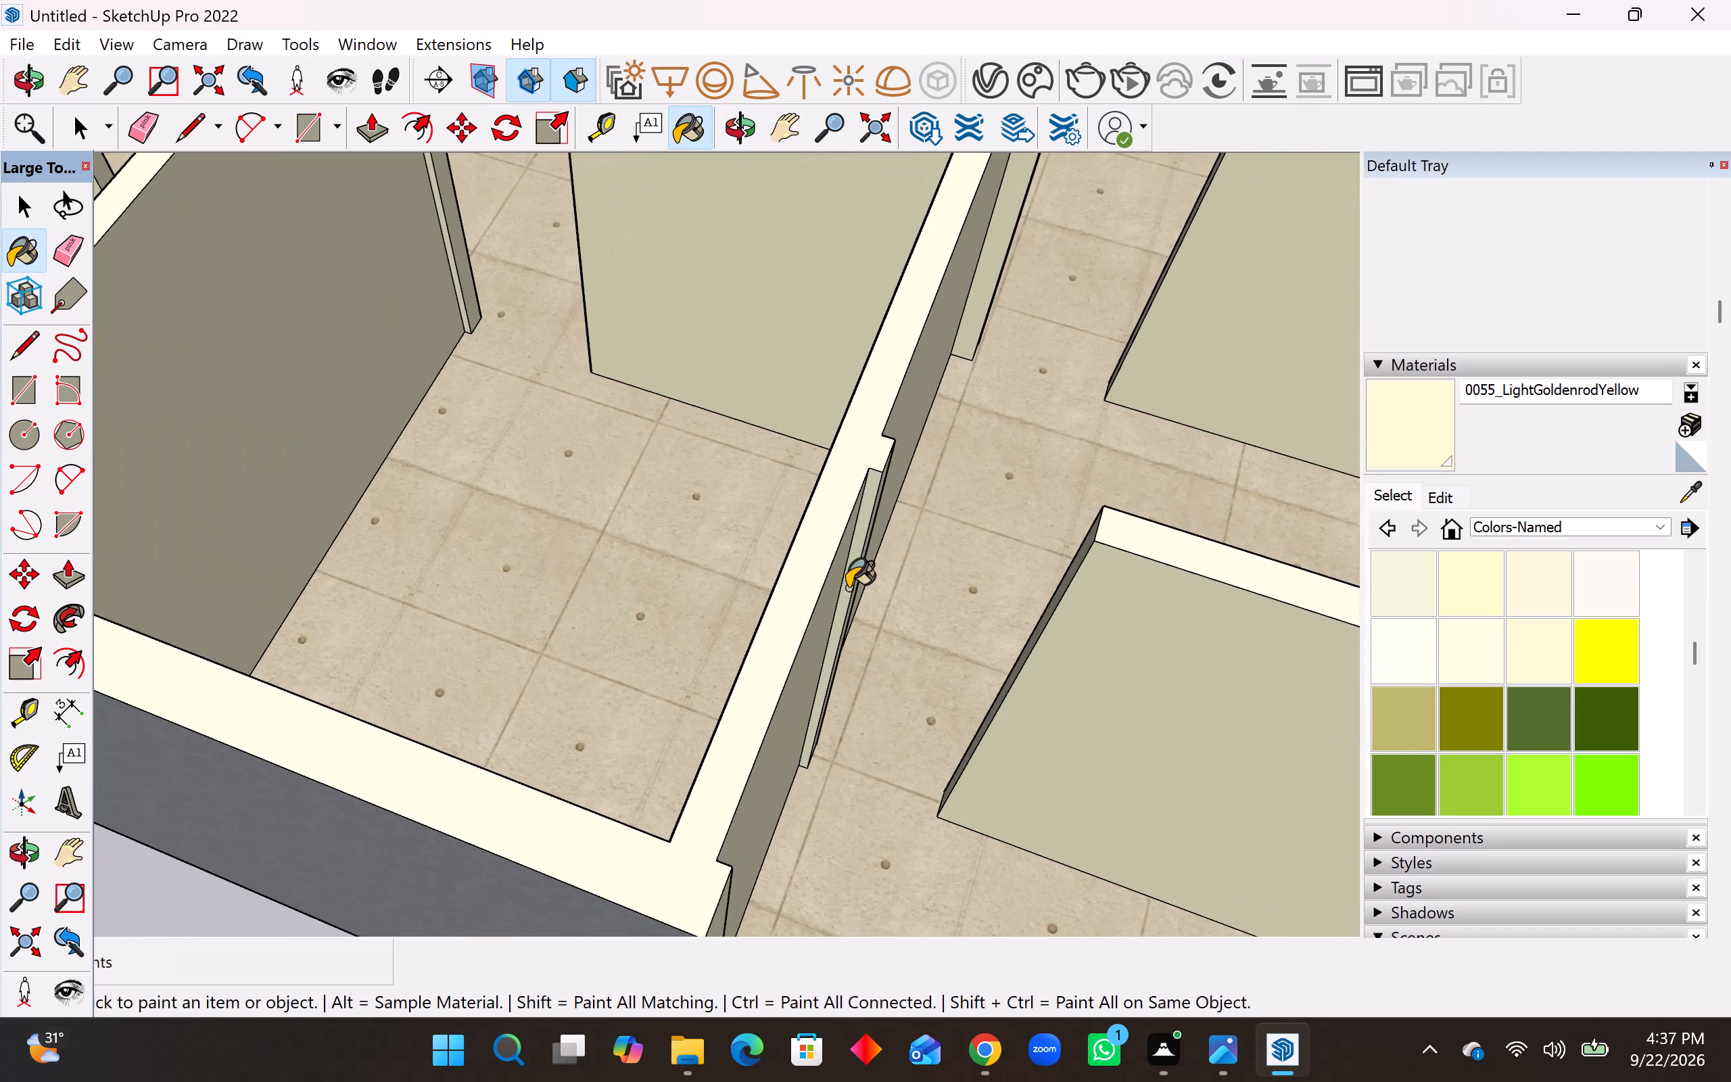
Examine the whole house from the back and side for wall faces still lacking the yellow paint.
{"action": "scroll", "coordinate": [773, 688], "scroll_direction": "down", "scroll_amount": 10}
{"action": "middle_click_drag", "start_coordinate": [765, 827], "coordinate": [1158, 727]}
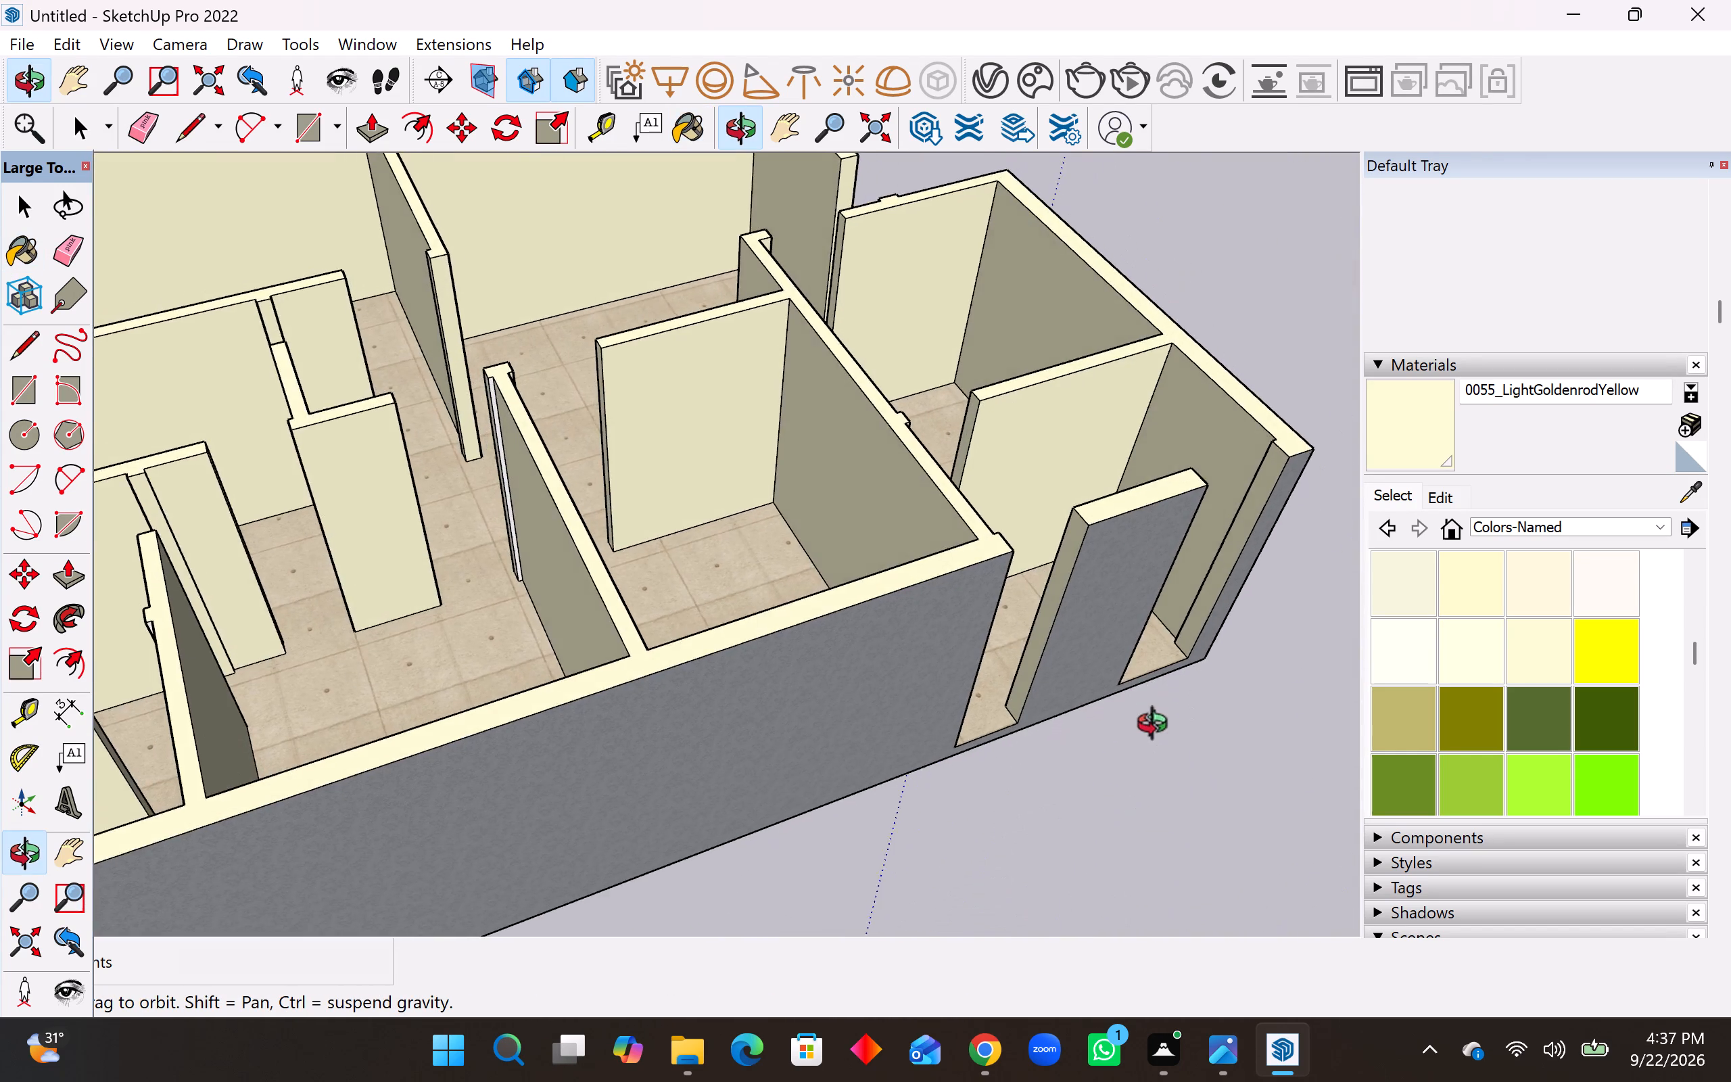
{"action": "middle_click_drag", "start_coordinate": [1158, 727], "coordinate": [479, 621]}
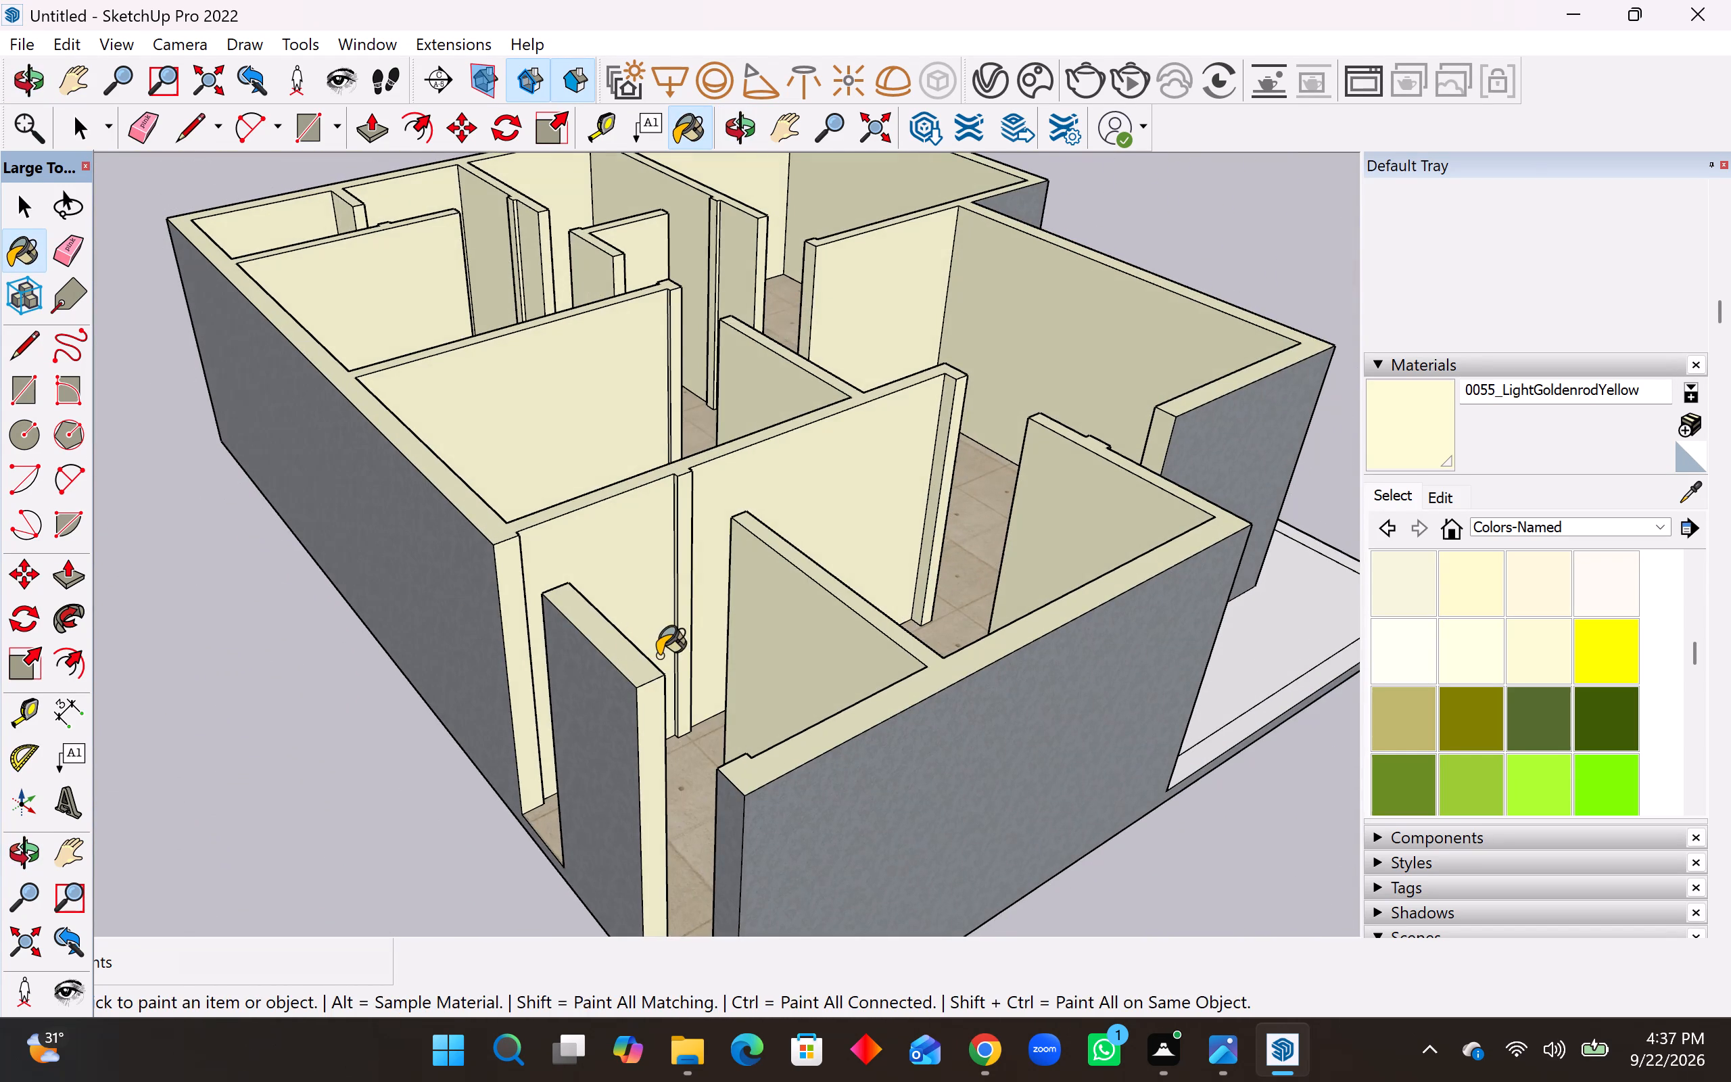
{"action": "scroll", "coordinate": [658, 656], "scroll_direction": "down", "scroll_amount": 8}
{"action": "middle_click_drag", "start_coordinate": [698, 661], "coordinate": [536, 716]}
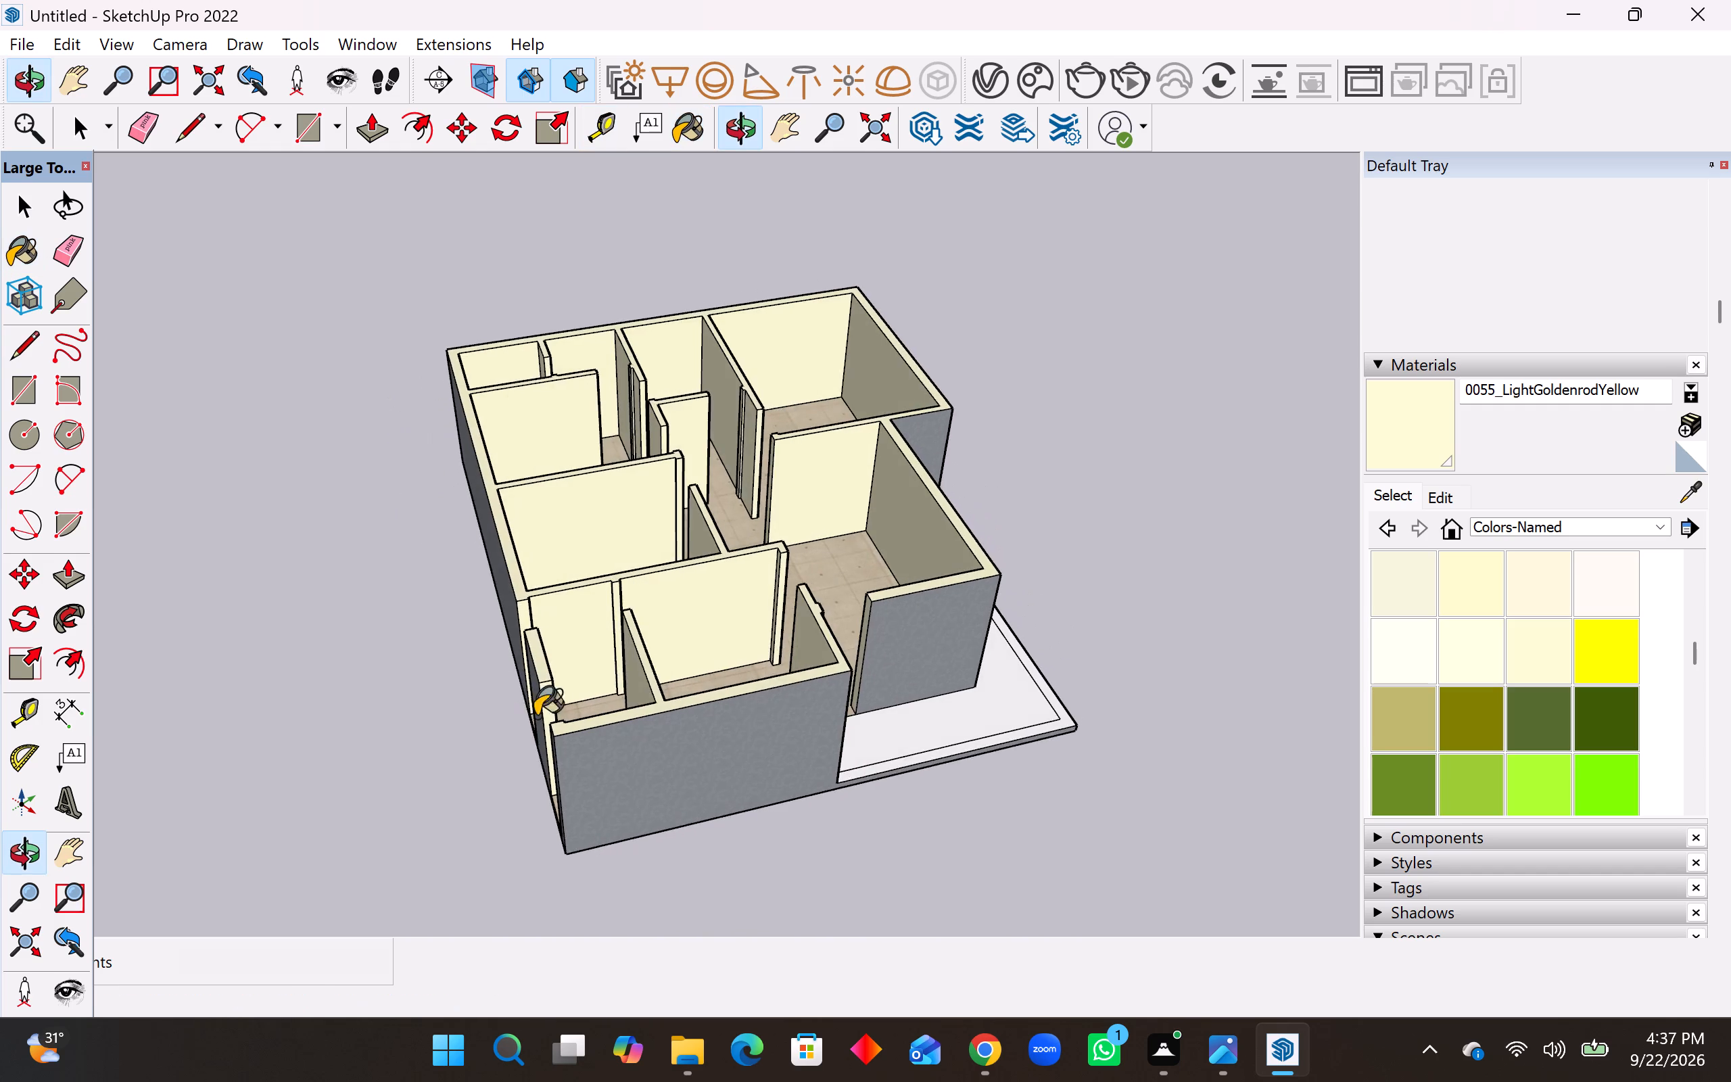
{"action": "scroll", "coordinate": [765, 701], "scroll_direction": "up", "scroll_amount": 4}
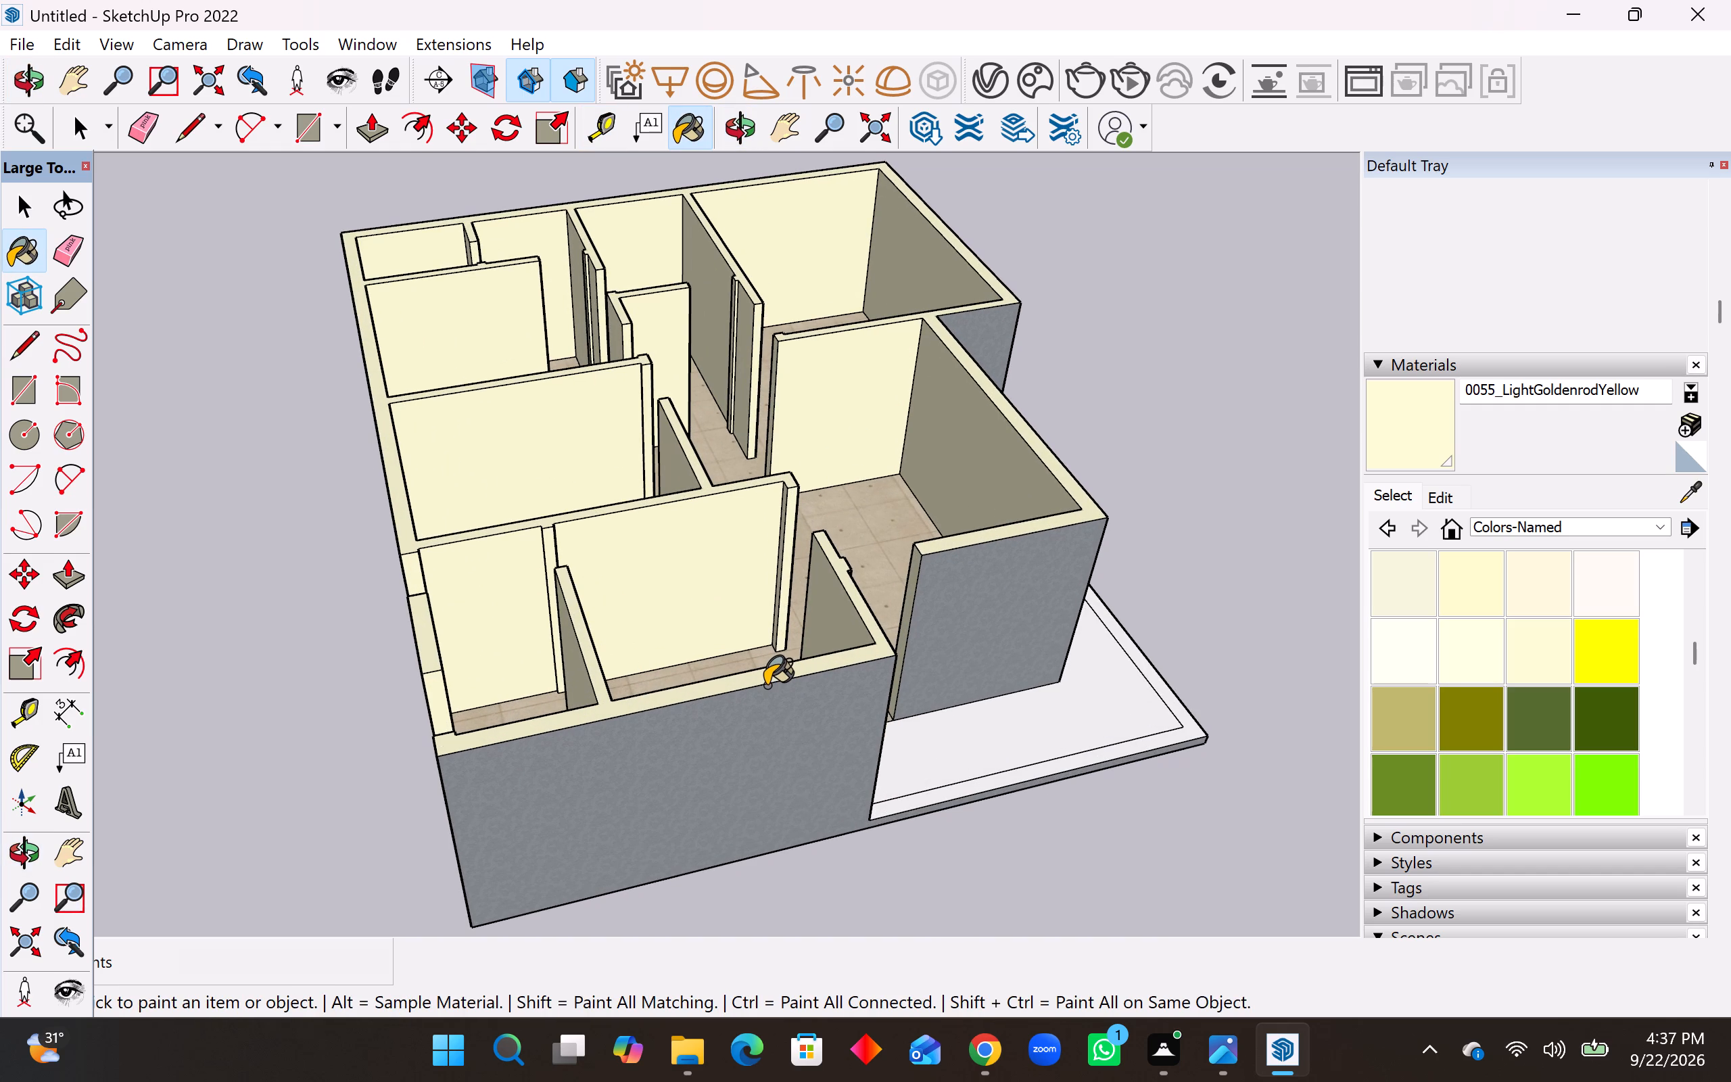
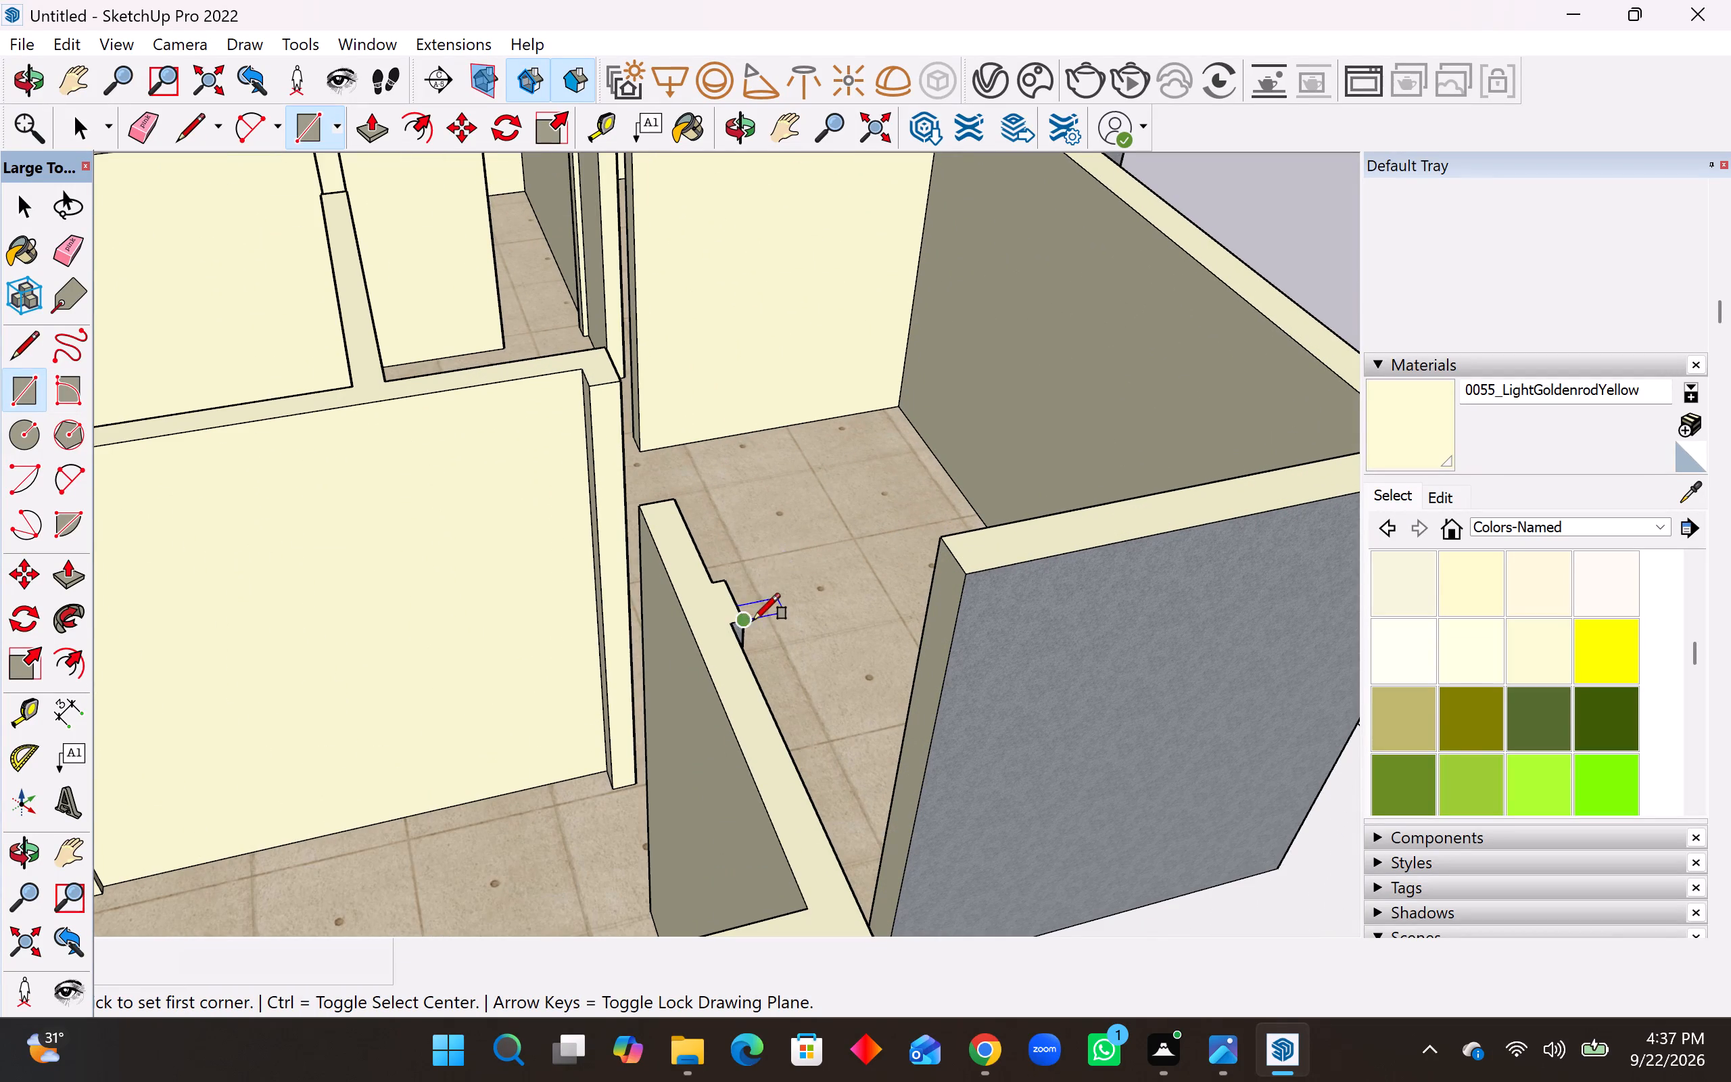
Draw wall-top rectangles across the three exterior door openings: two 3' by 9" and one 2' 6" by 9".
{"action": "left_click", "coordinate": [746, 621]}
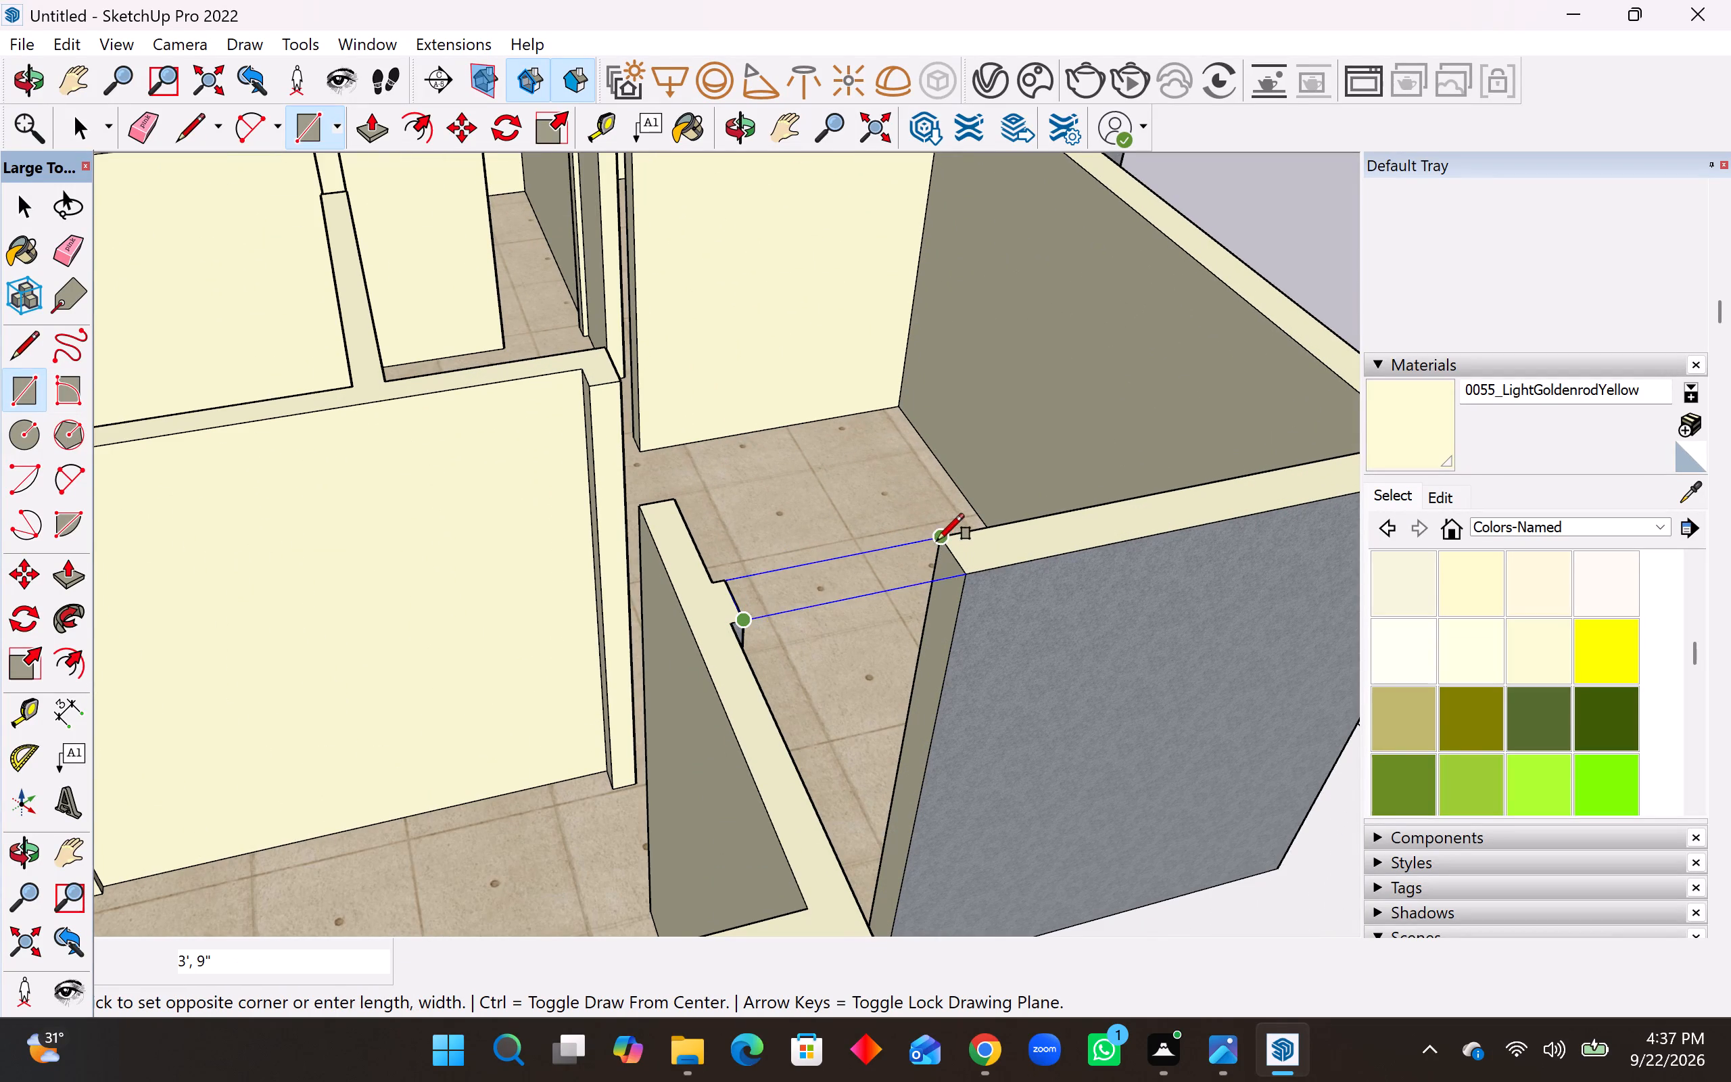
{"action": "left_click", "coordinate": [937, 540]}
{"action": "scroll", "coordinate": [767, 597], "scroll_direction": "down", "scroll_amount": 14}
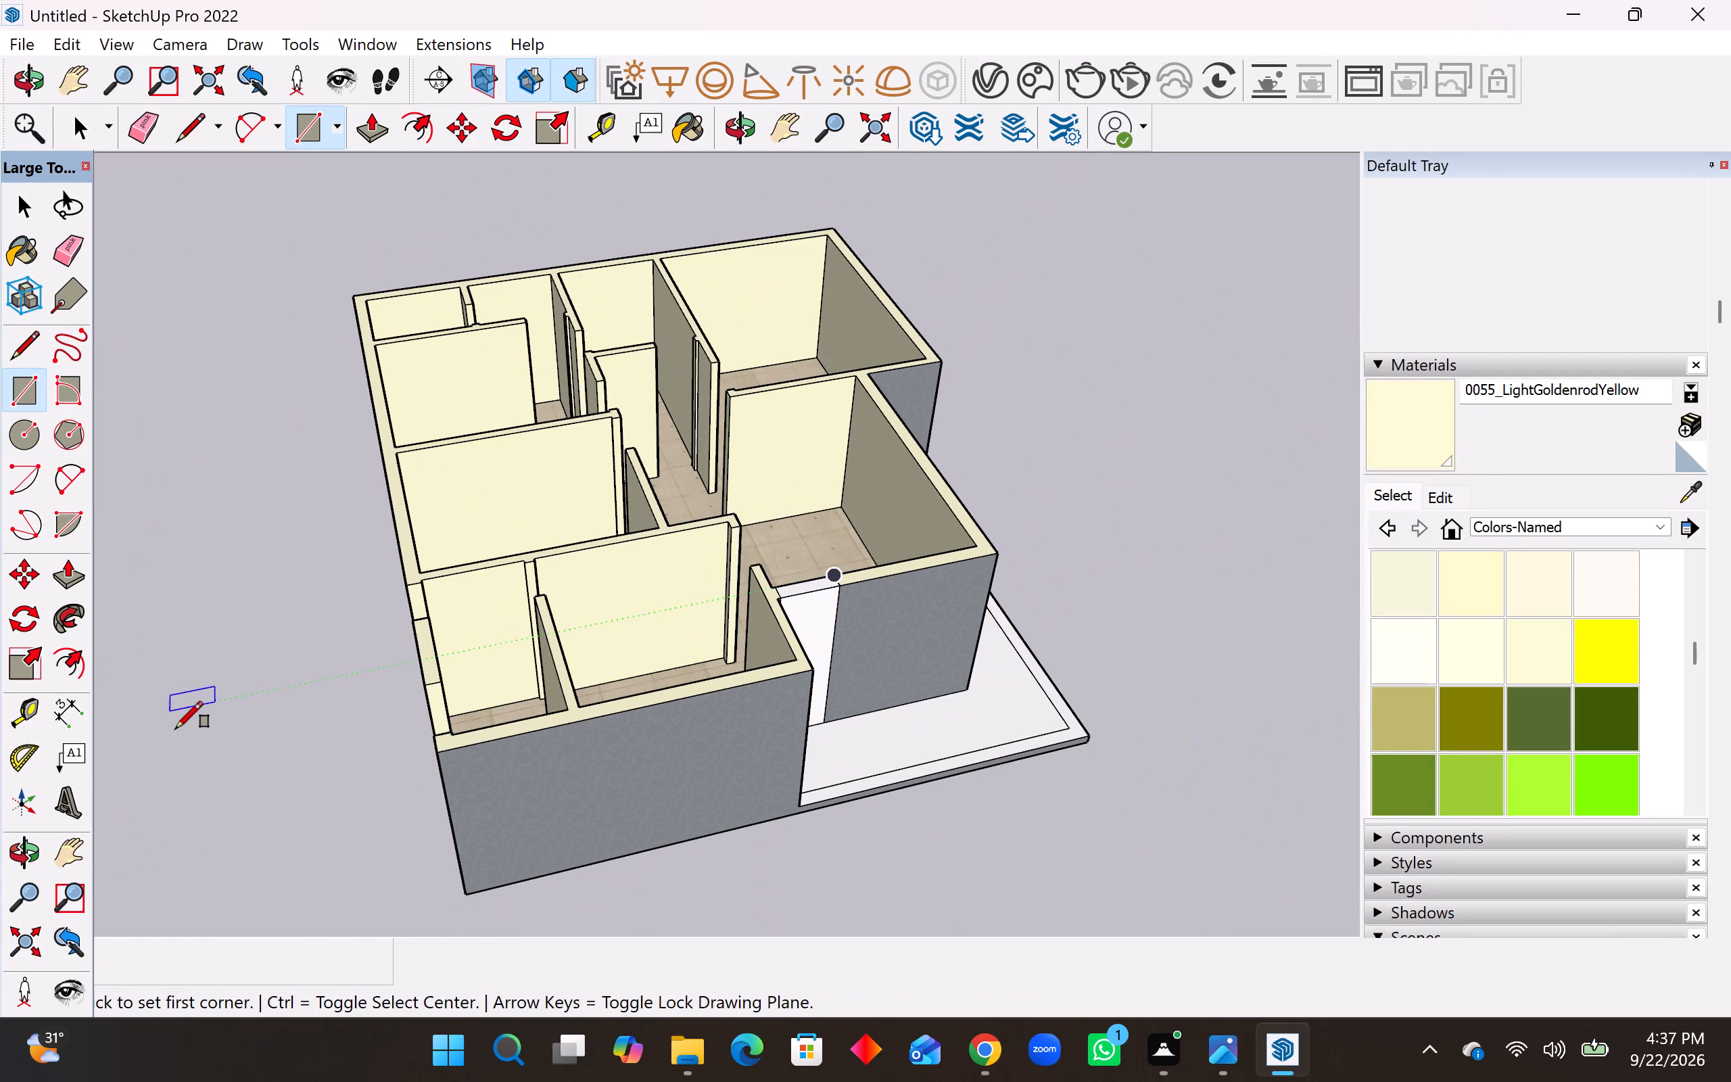
{"action": "middle_click_drag", "start_coordinate": [451, 753], "coordinate": [1229, 718]}
{"action": "scroll", "coordinate": [1037, 622], "scroll_direction": "up", "scroll_amount": 5}
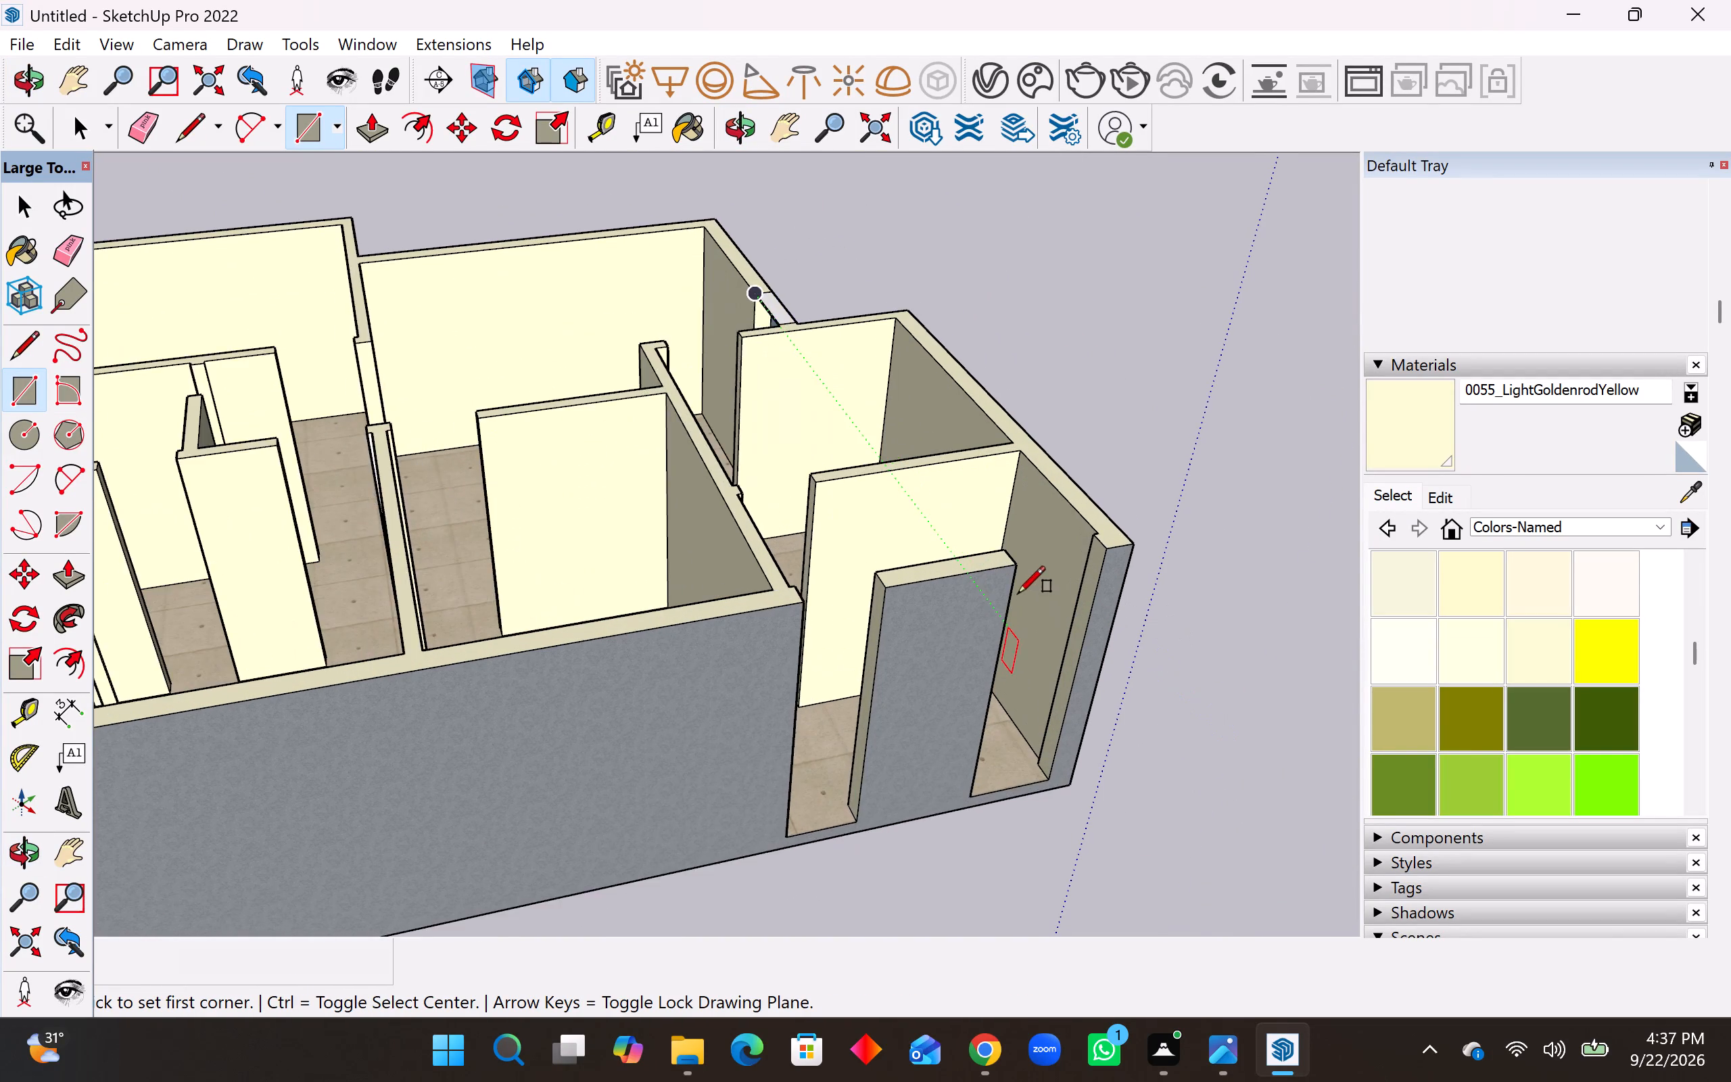
{"action": "left_click", "coordinate": [1012, 565]}
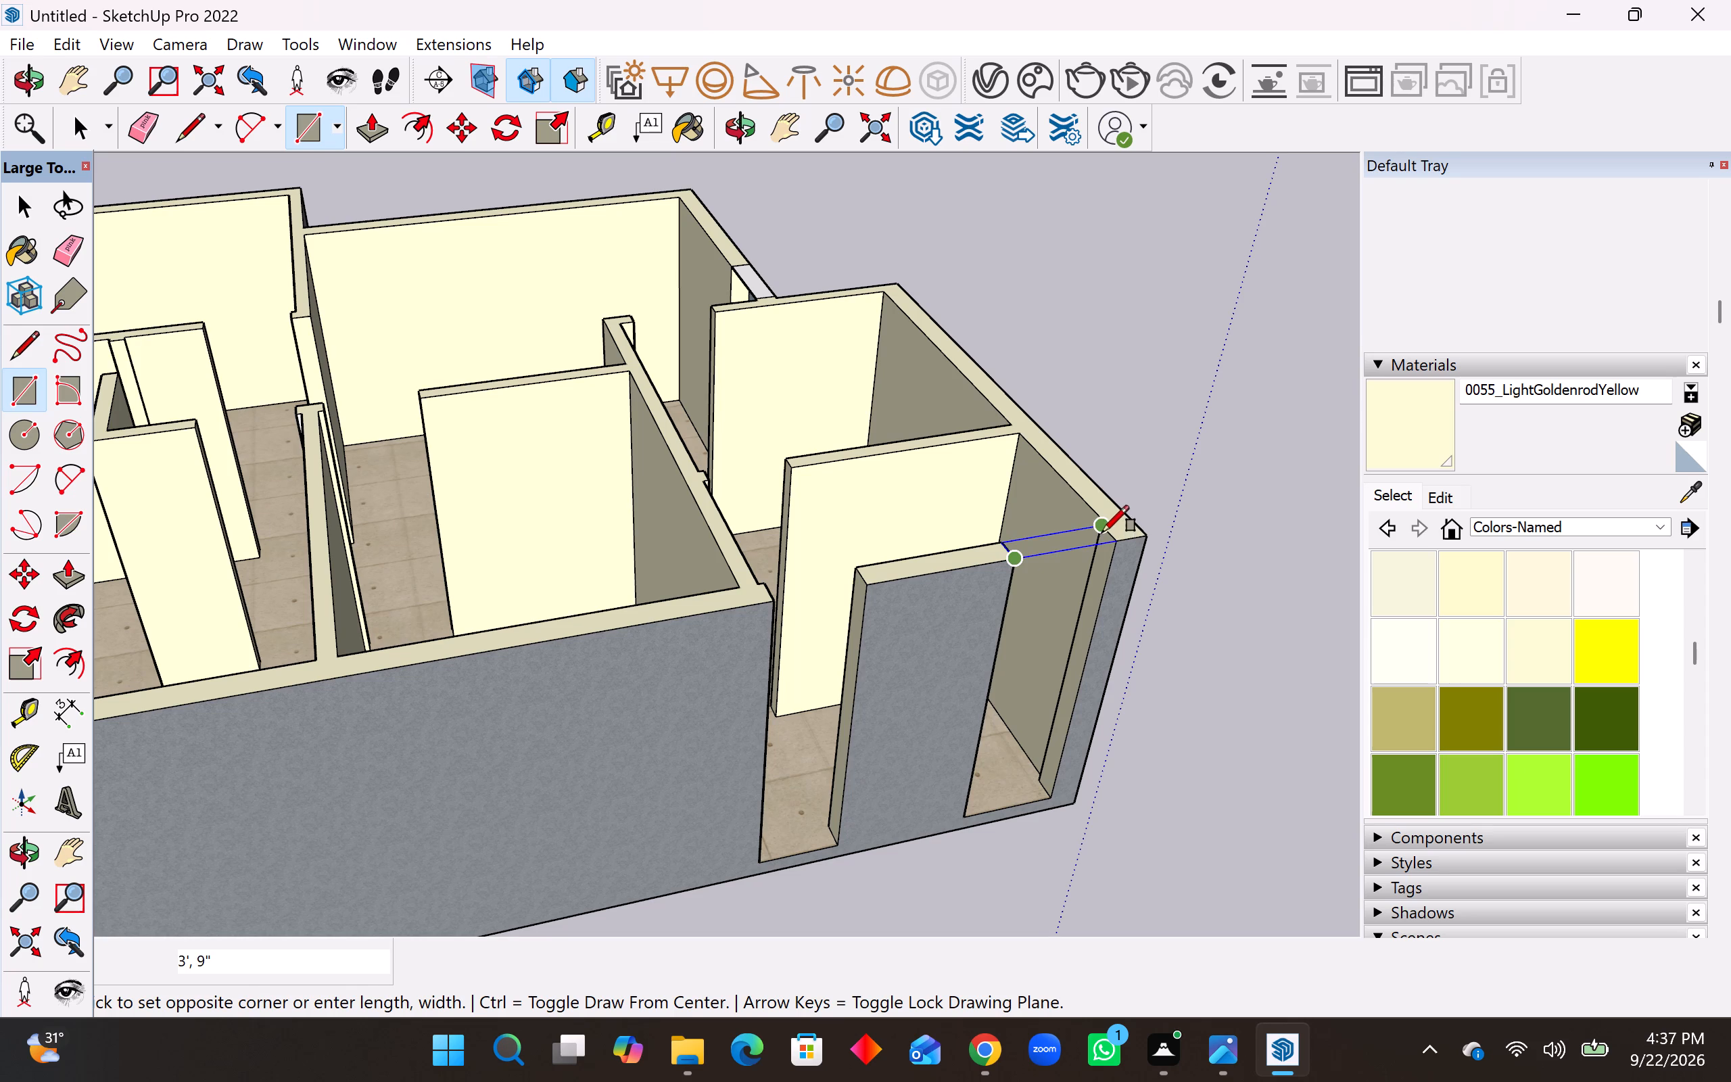
{"action": "left_click", "coordinate": [1102, 532]}
{"action": "middle_click_drag", "start_coordinate": [853, 619], "coordinate": [831, 819]}
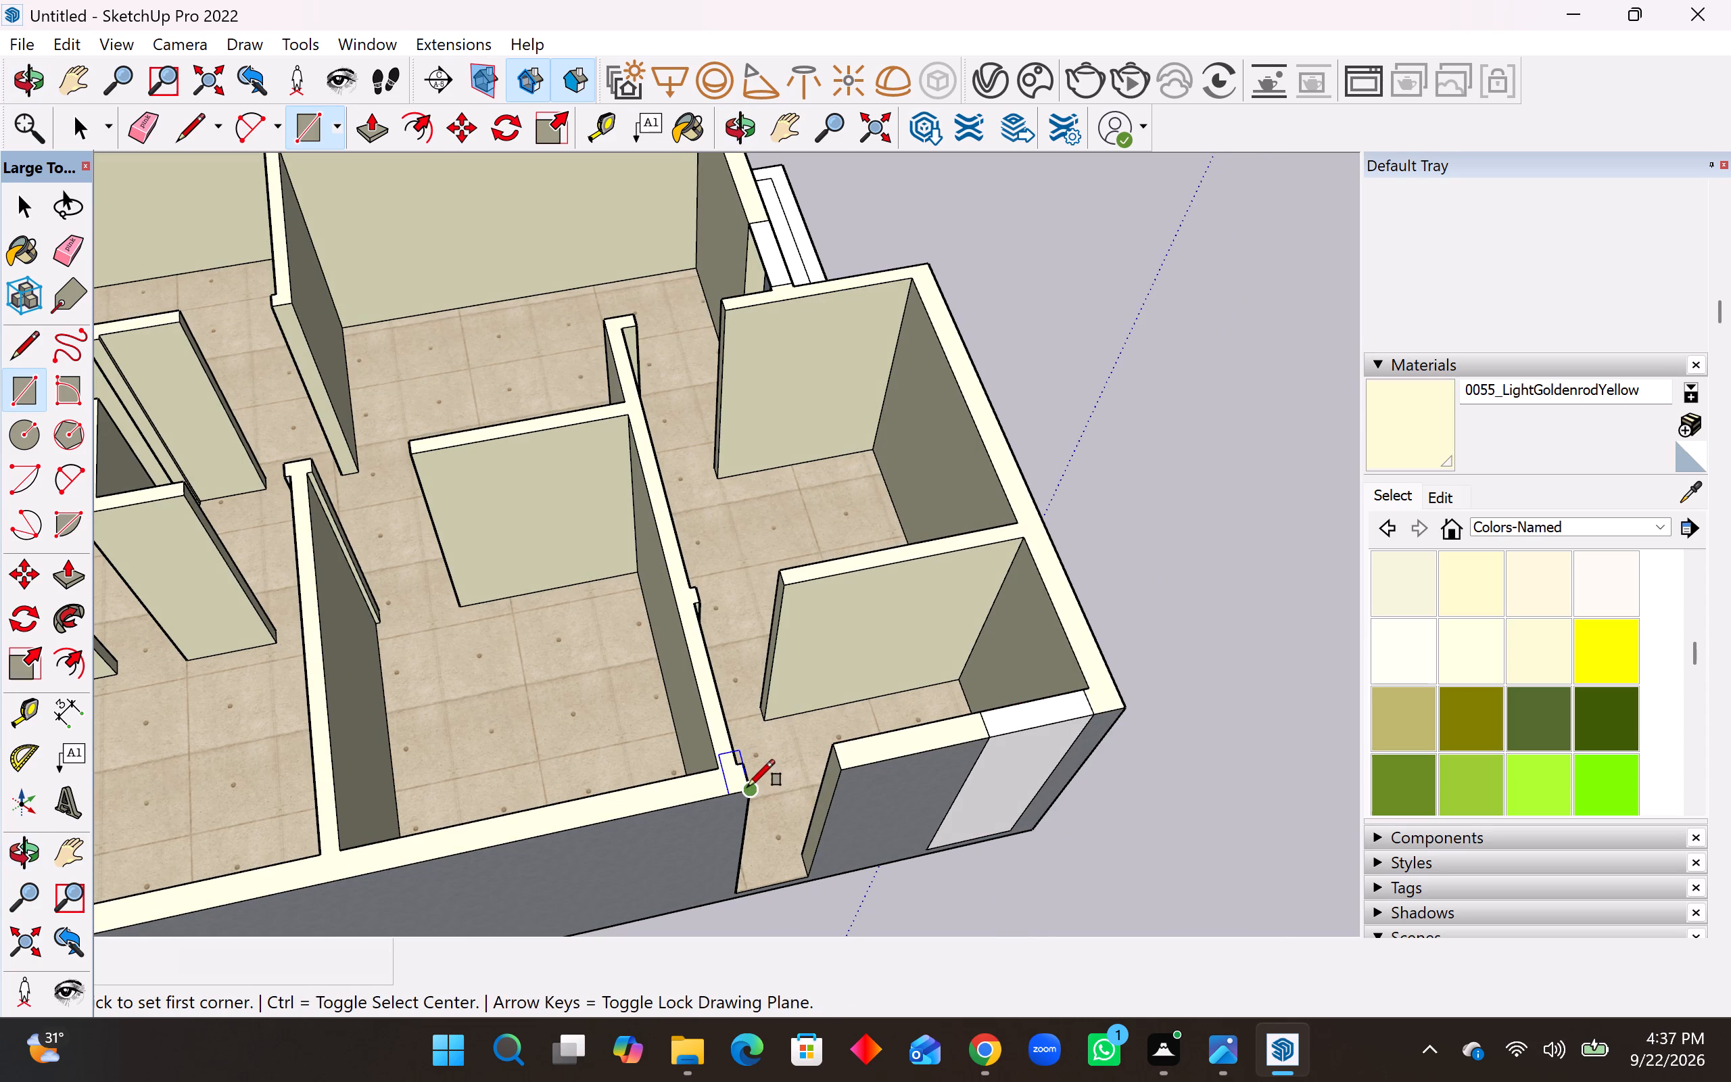
{"action": "left_click", "coordinate": [748, 786]}
{"action": "left_click", "coordinate": [834, 747]}
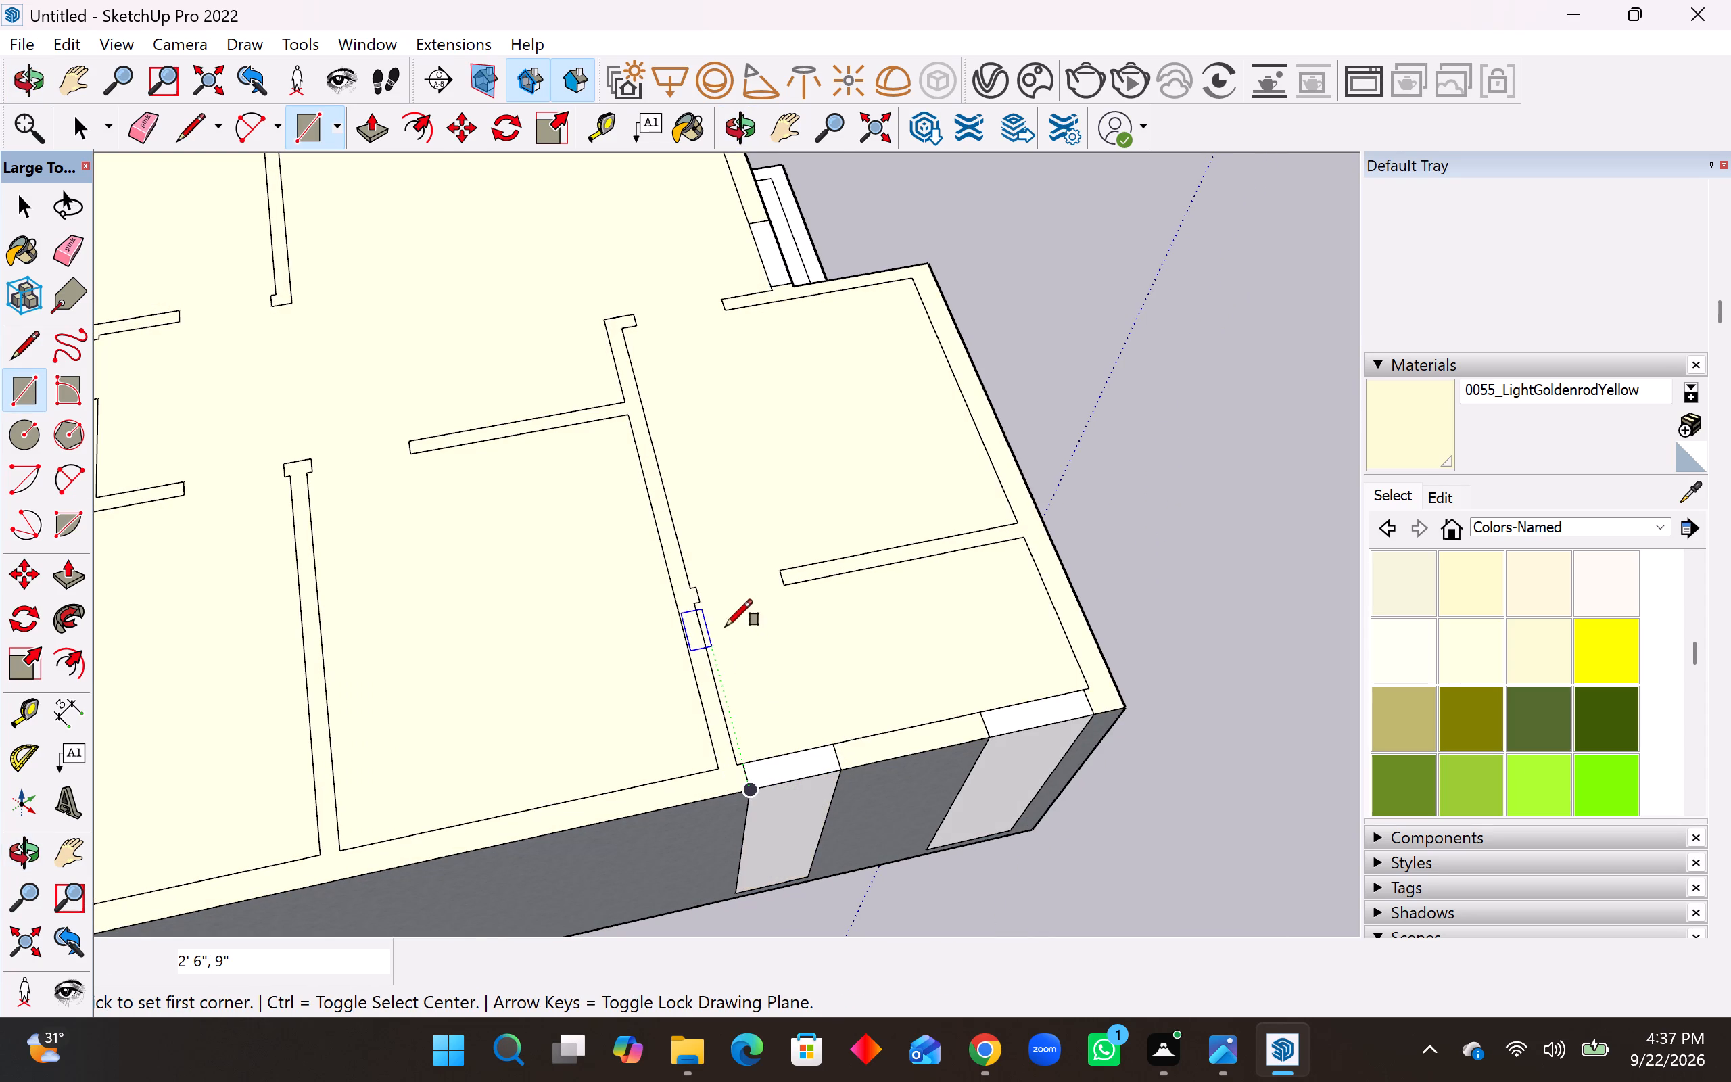
Draw wall-top rectangles across the two door openings of the room beside the outer side rooms, 2' 6" by 6" and 3' by 6".
{"action": "scroll", "coordinate": [745, 592], "scroll_direction": "up", "scroll_amount": 3}
{"action": "left_click", "coordinate": [686, 604]}
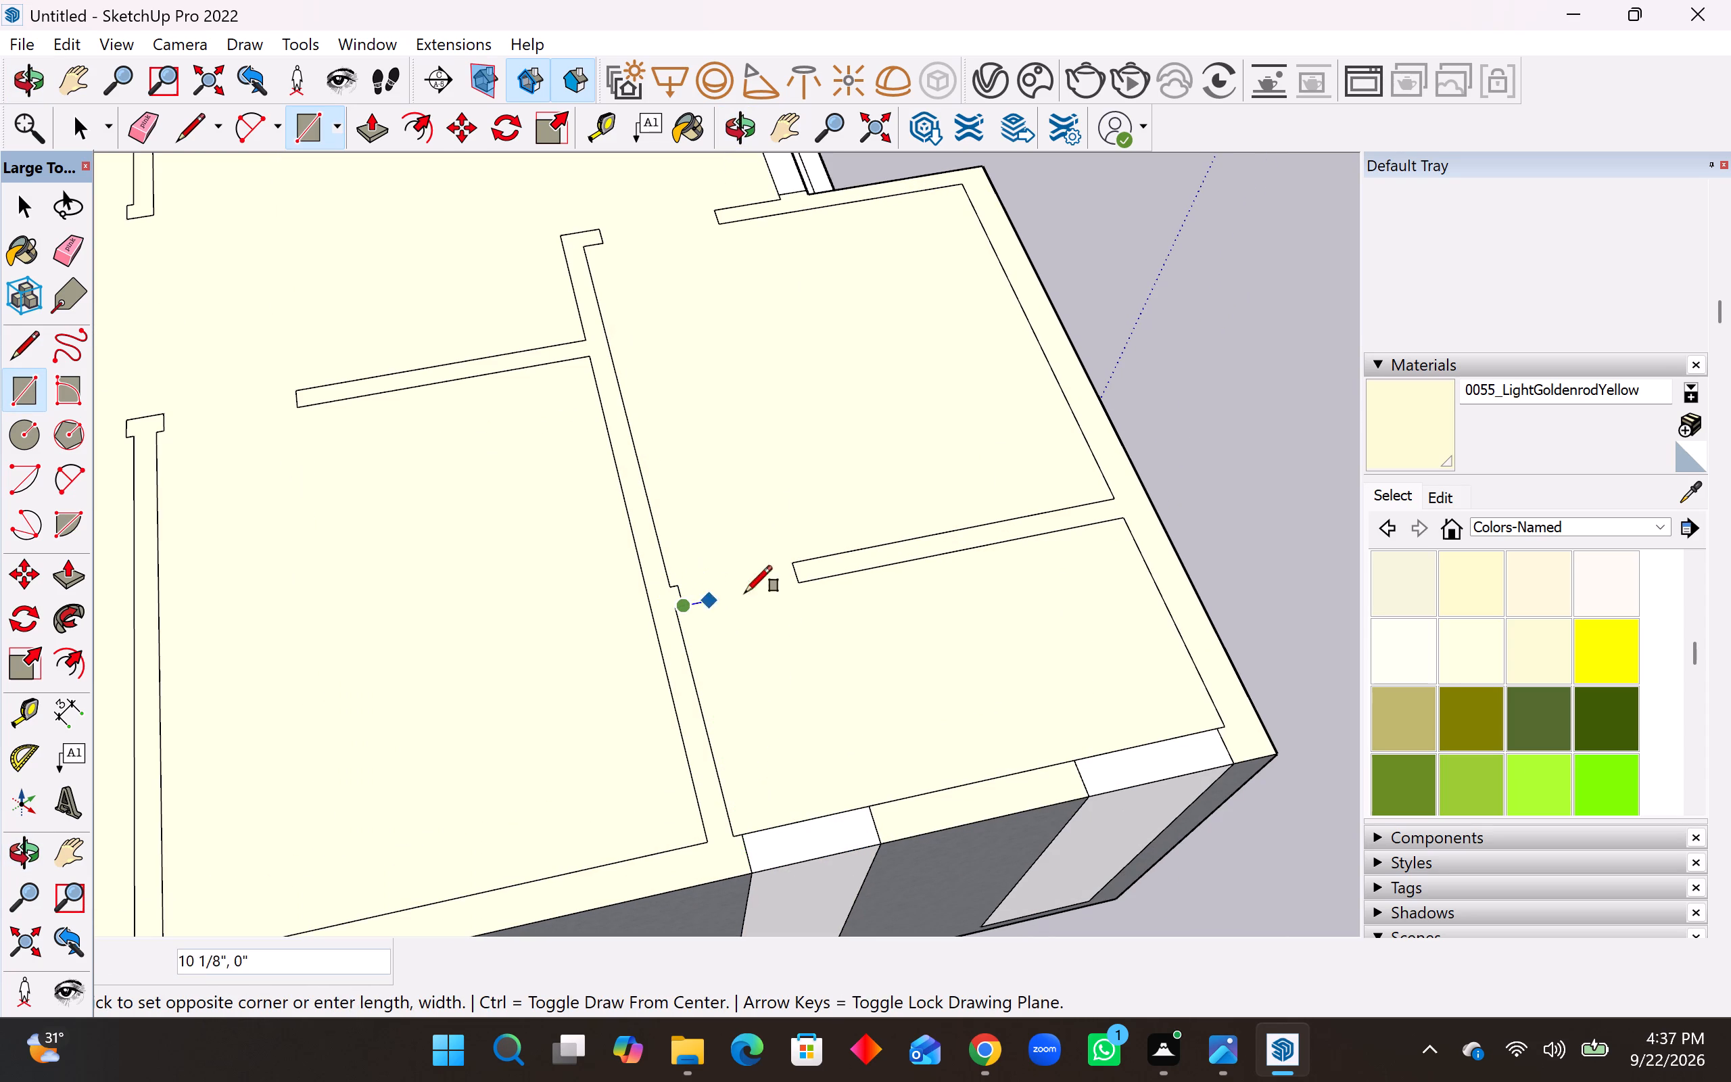
{"action": "left_click", "coordinate": [792, 569]}
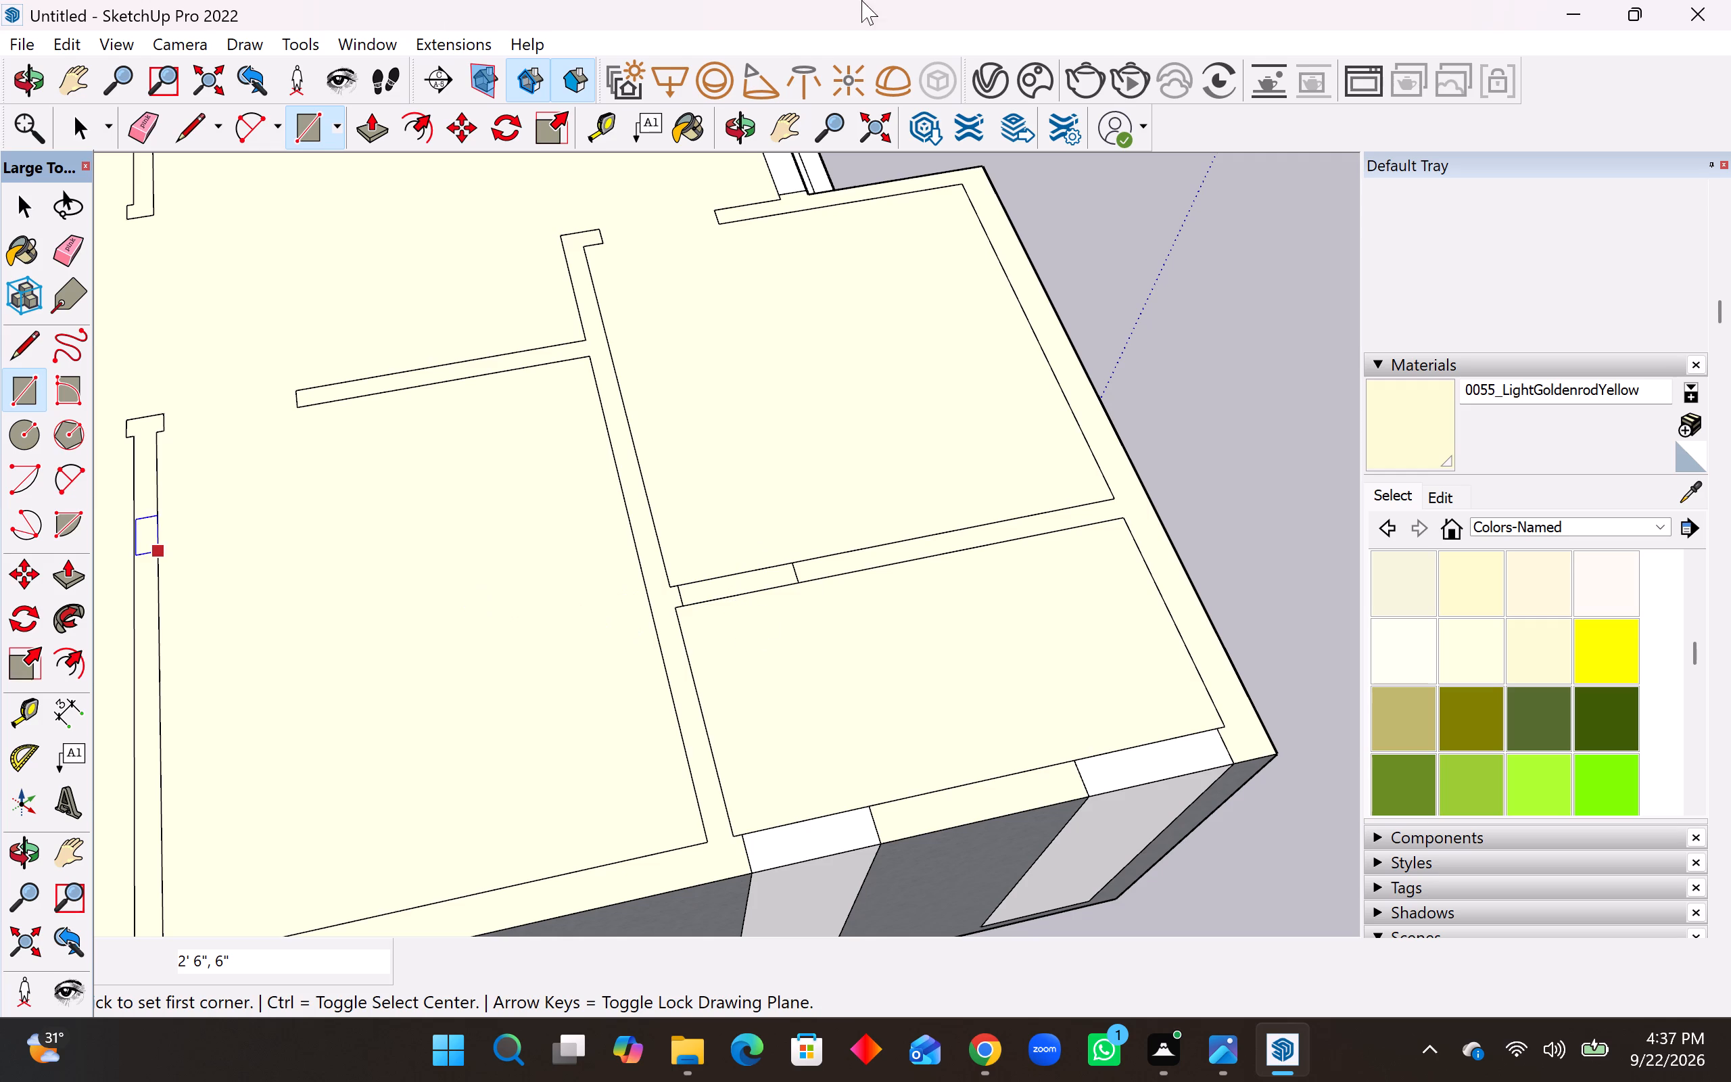
{"action": "scroll", "coordinate": [837, 333], "scroll_direction": "down", "scroll_amount": 4}
{"action": "scroll", "coordinate": [763, 223], "scroll_direction": "up", "scroll_amount": 7}
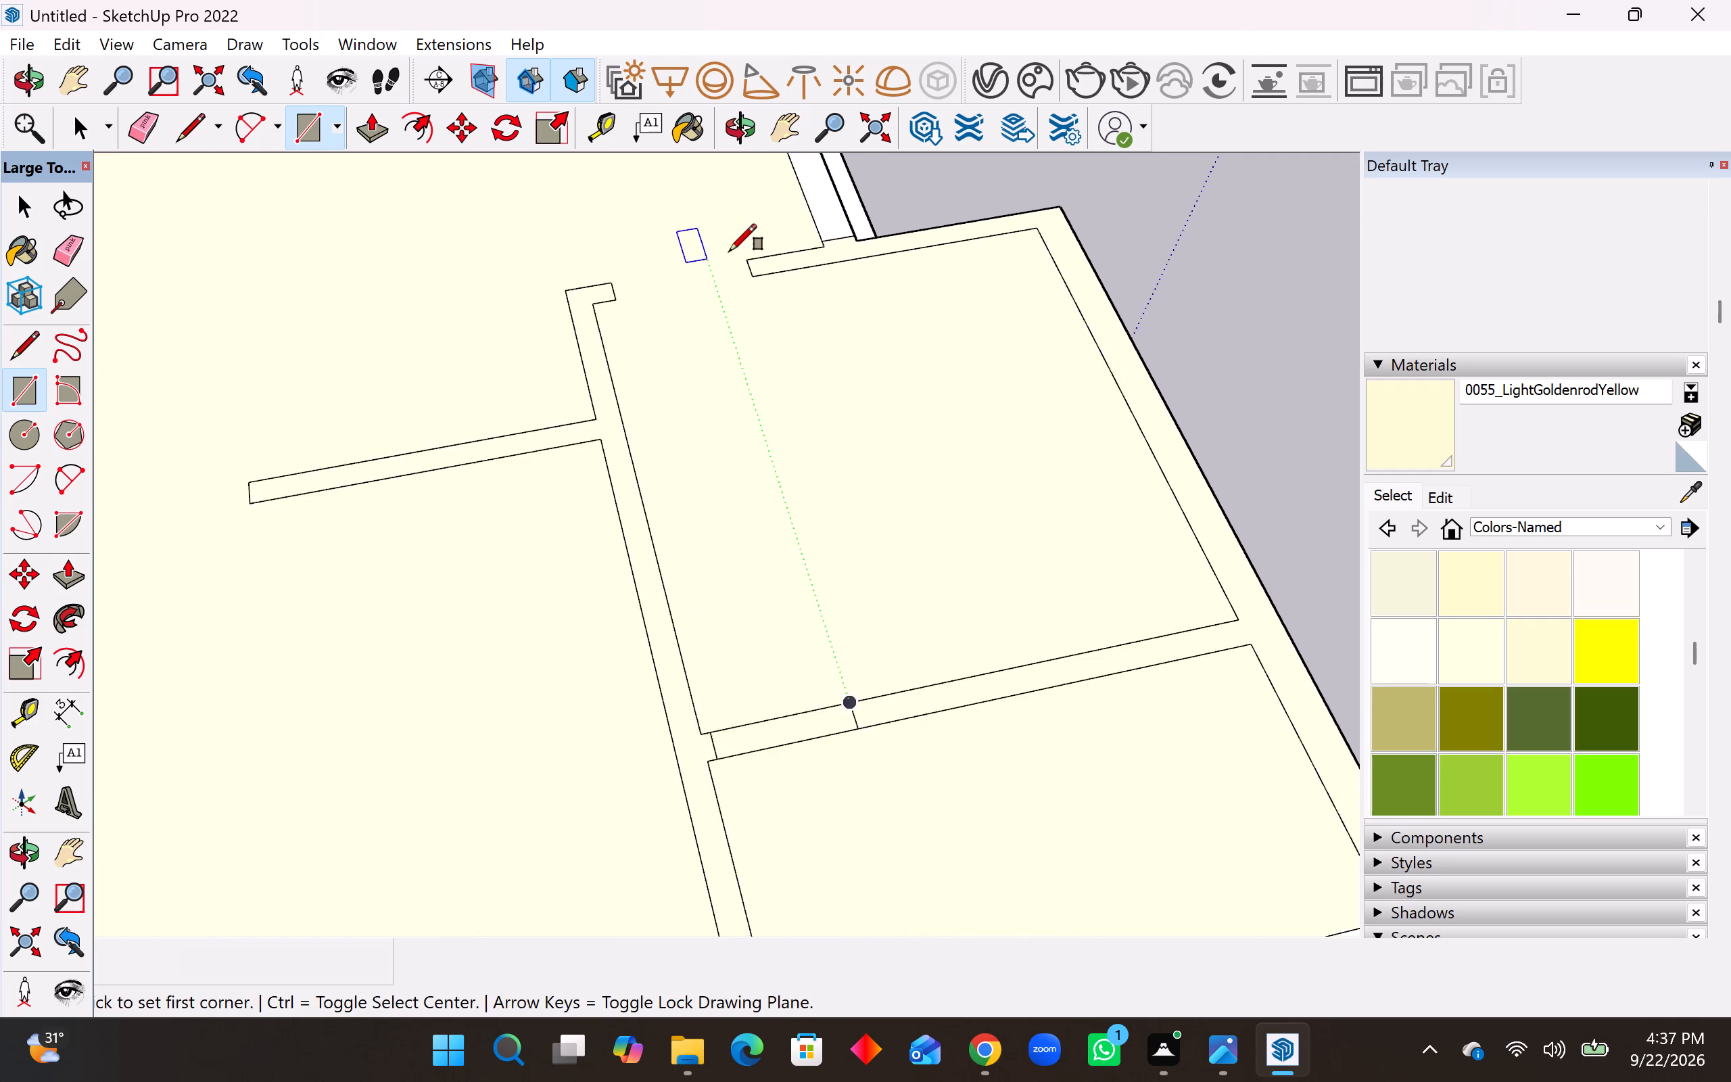
{"action": "left_click", "coordinate": [755, 266]}
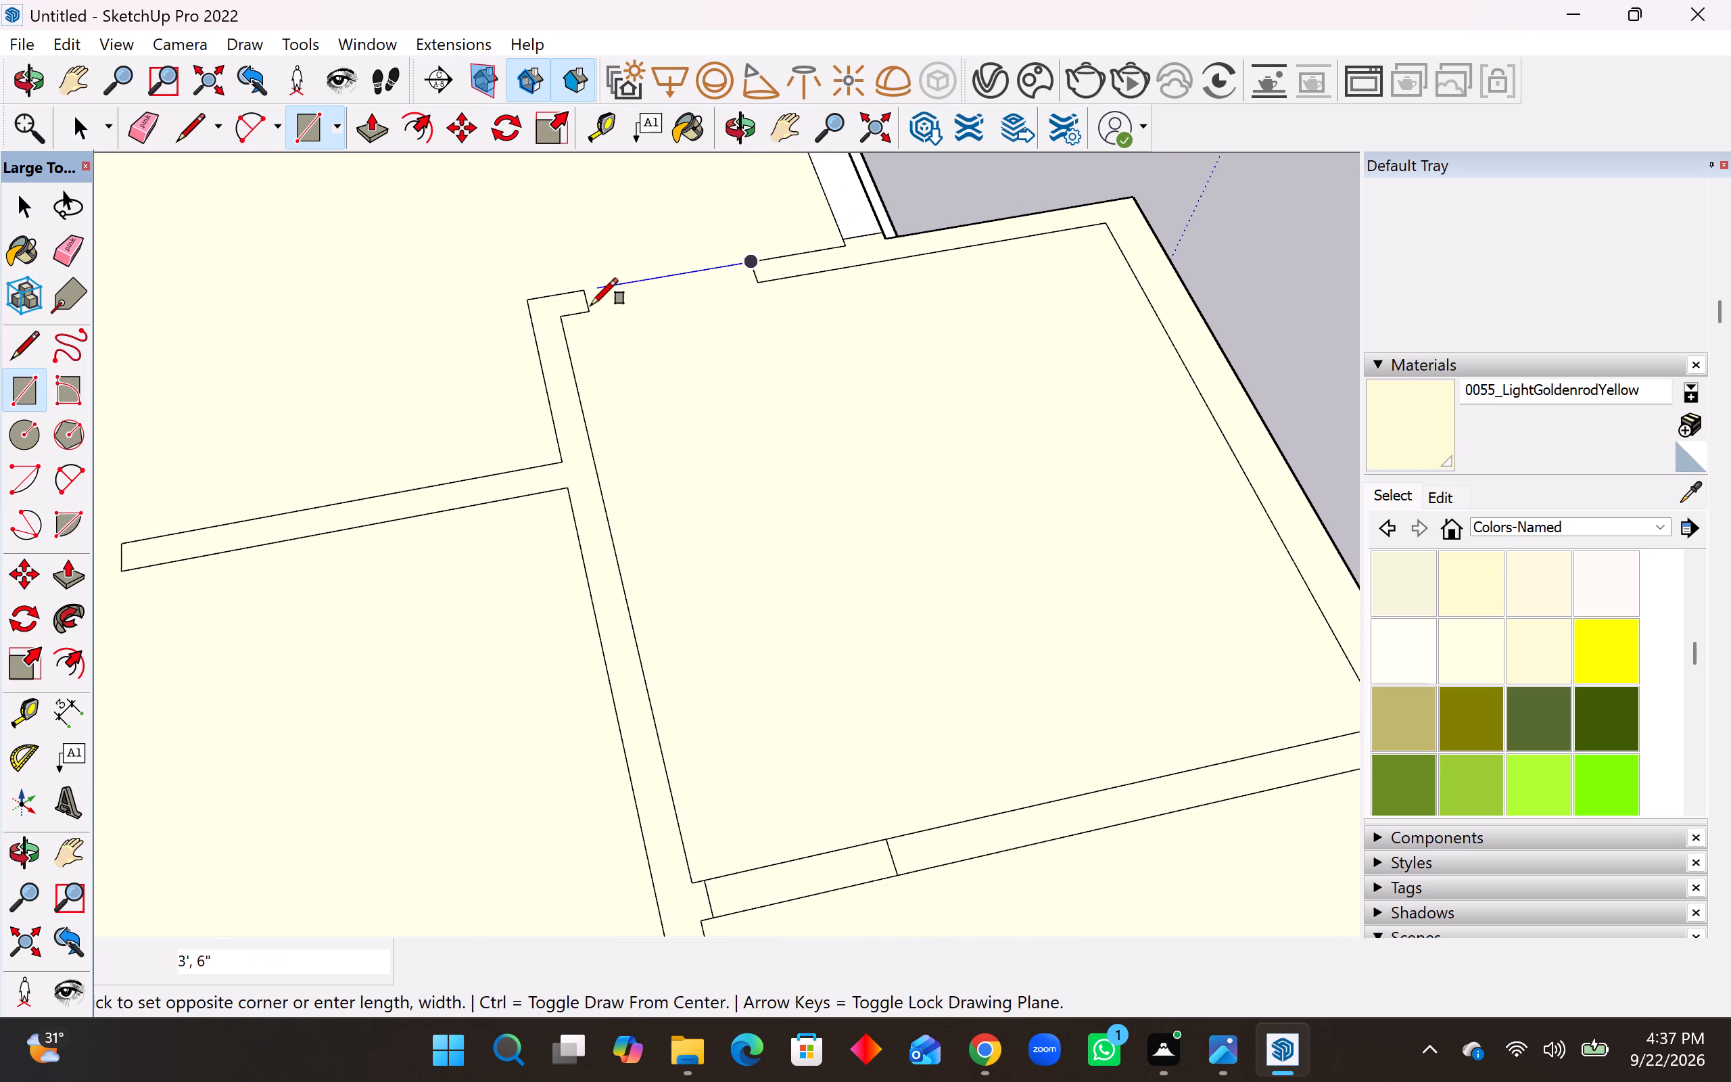
{"action": "left_click", "coordinate": [590, 308]}
{"action": "scroll", "coordinate": [741, 410], "scroll_direction": "down", "scroll_amount": 16}
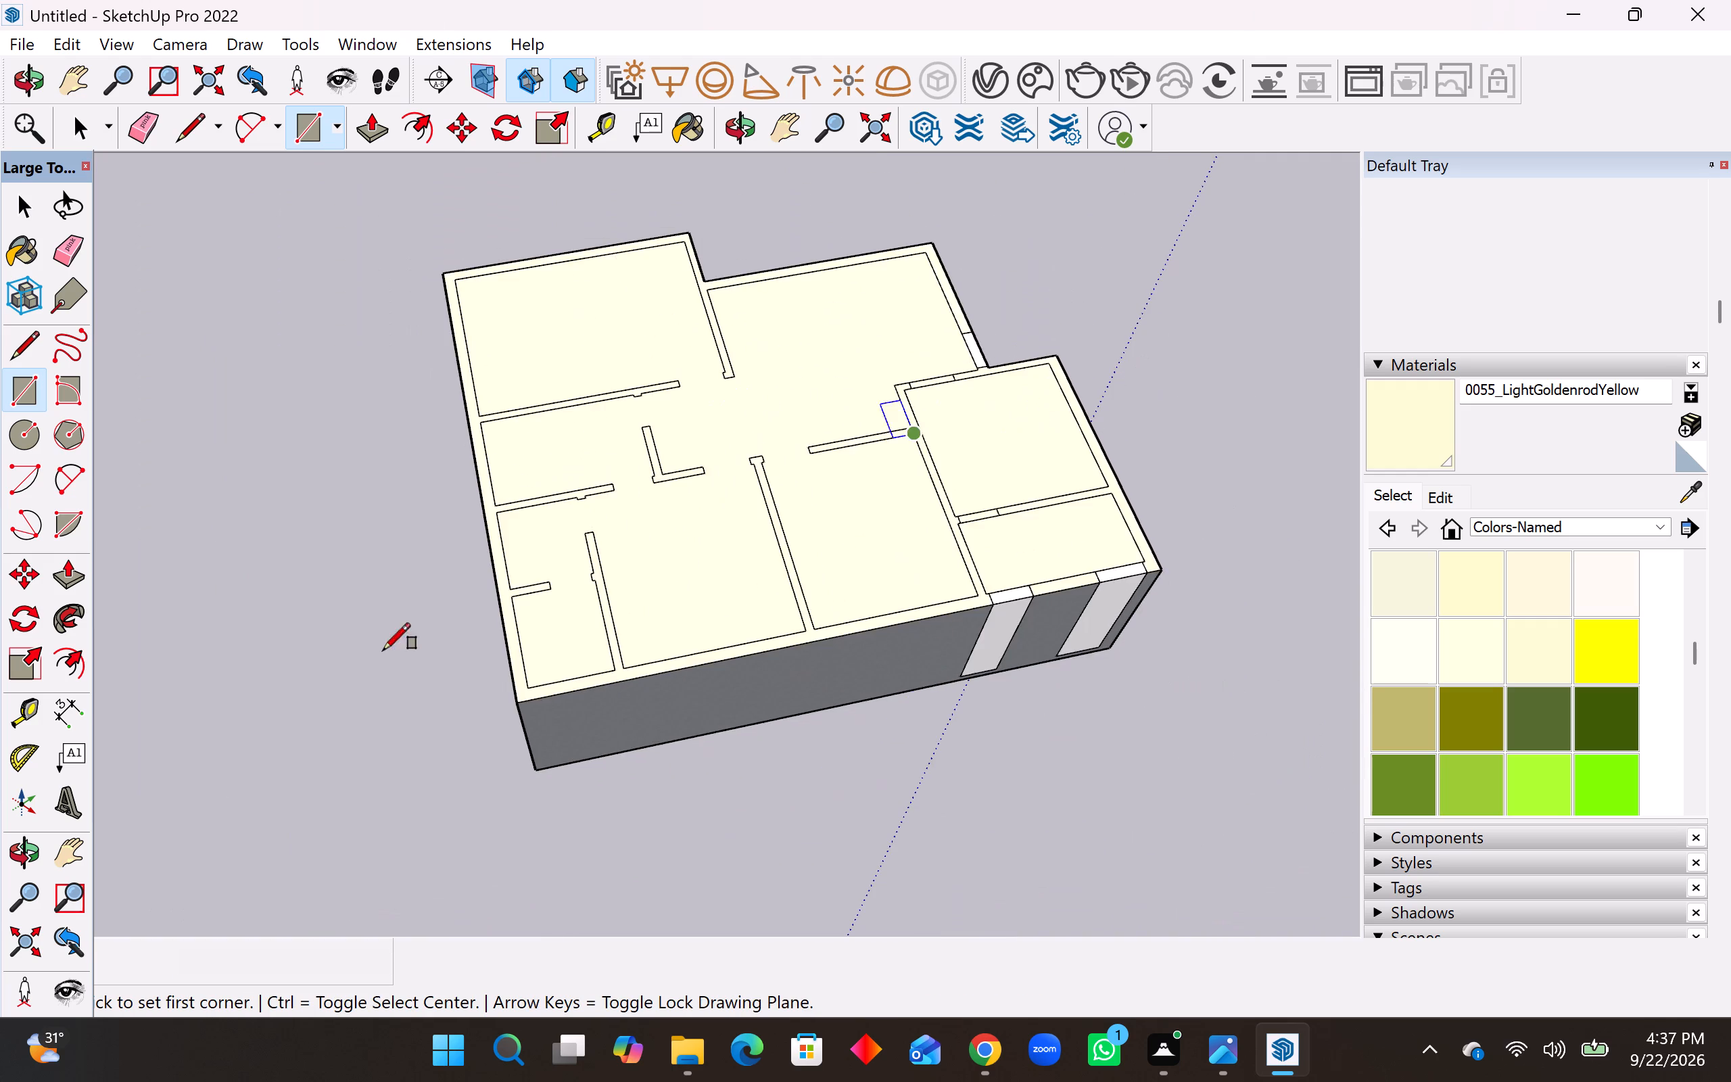
Draw 2' 6" by 6" wall-top rectangles across the door openings of the two small rooms at the opposite end of the house.
{"action": "scroll", "coordinate": [392, 648], "scroll_direction": "up", "scroll_amount": 3}
{"action": "scroll", "coordinate": [762, 452], "scroll_direction": "up", "scroll_amount": 3}
{"action": "scroll", "coordinate": [839, 380], "scroll_direction": "up", "scroll_amount": 4}
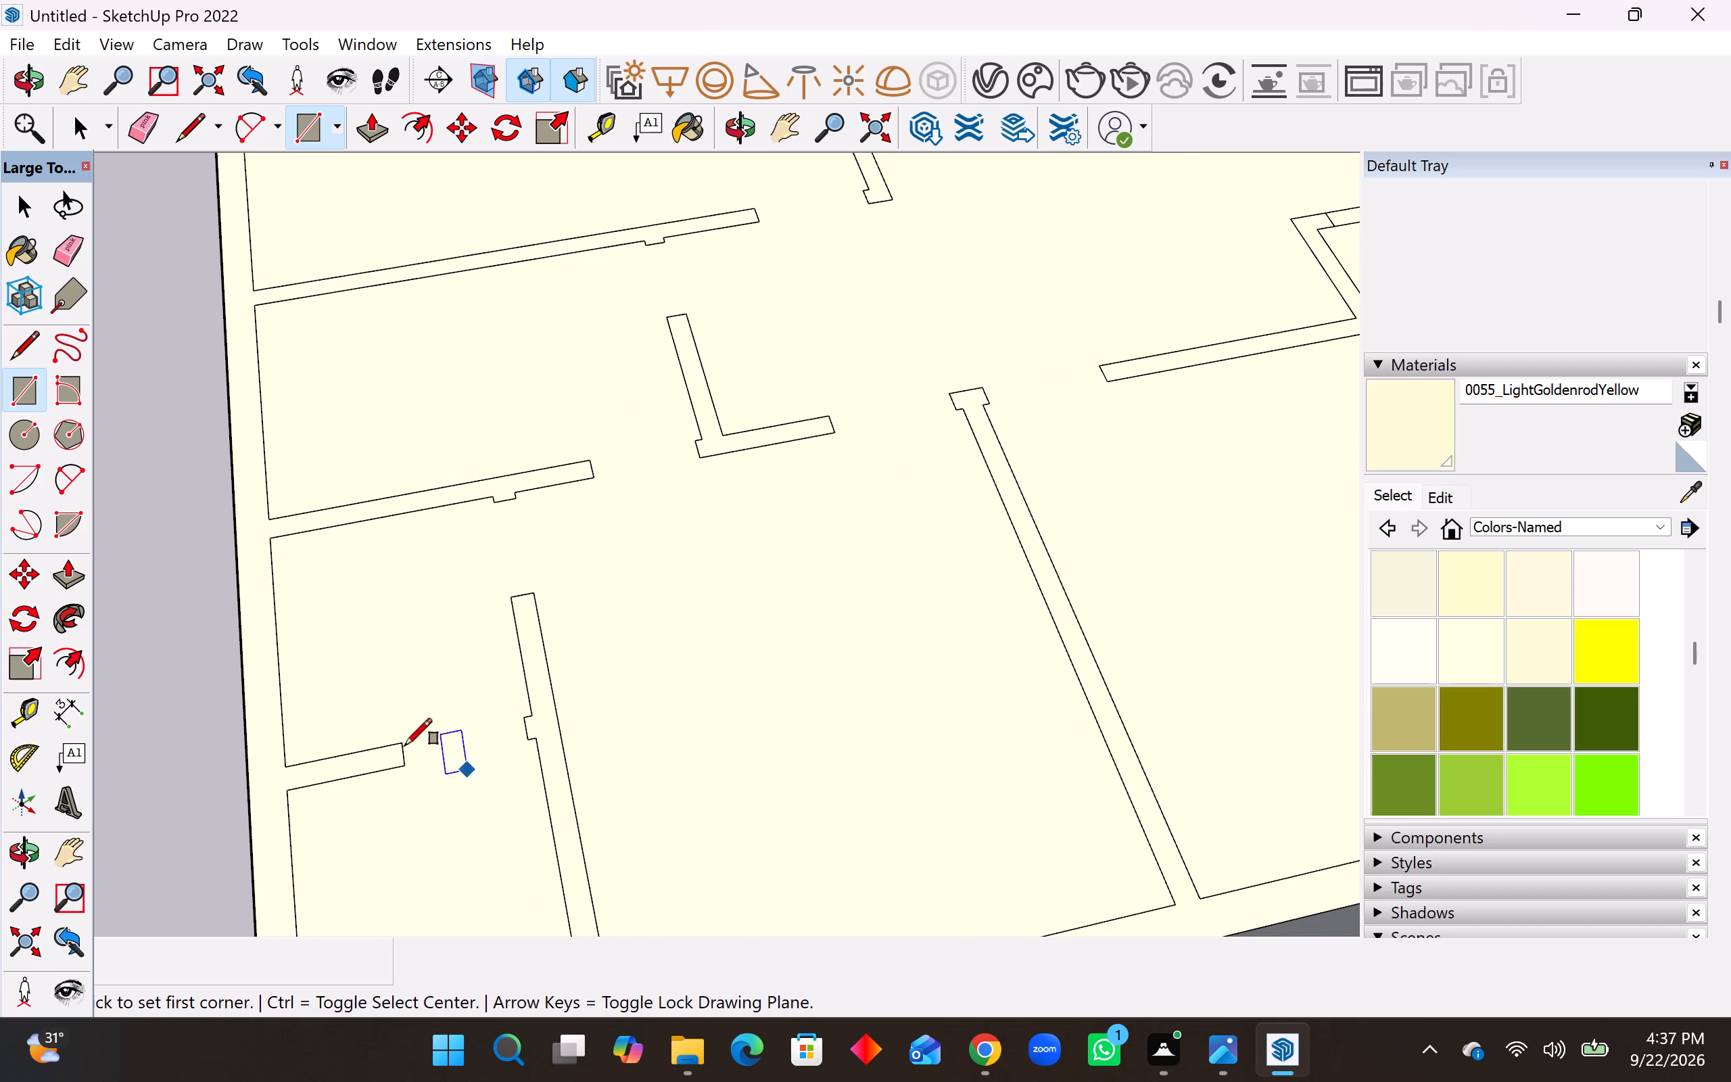
{"action": "left_click", "coordinate": [399, 768]}
{"action": "left_click", "coordinate": [523, 712]}
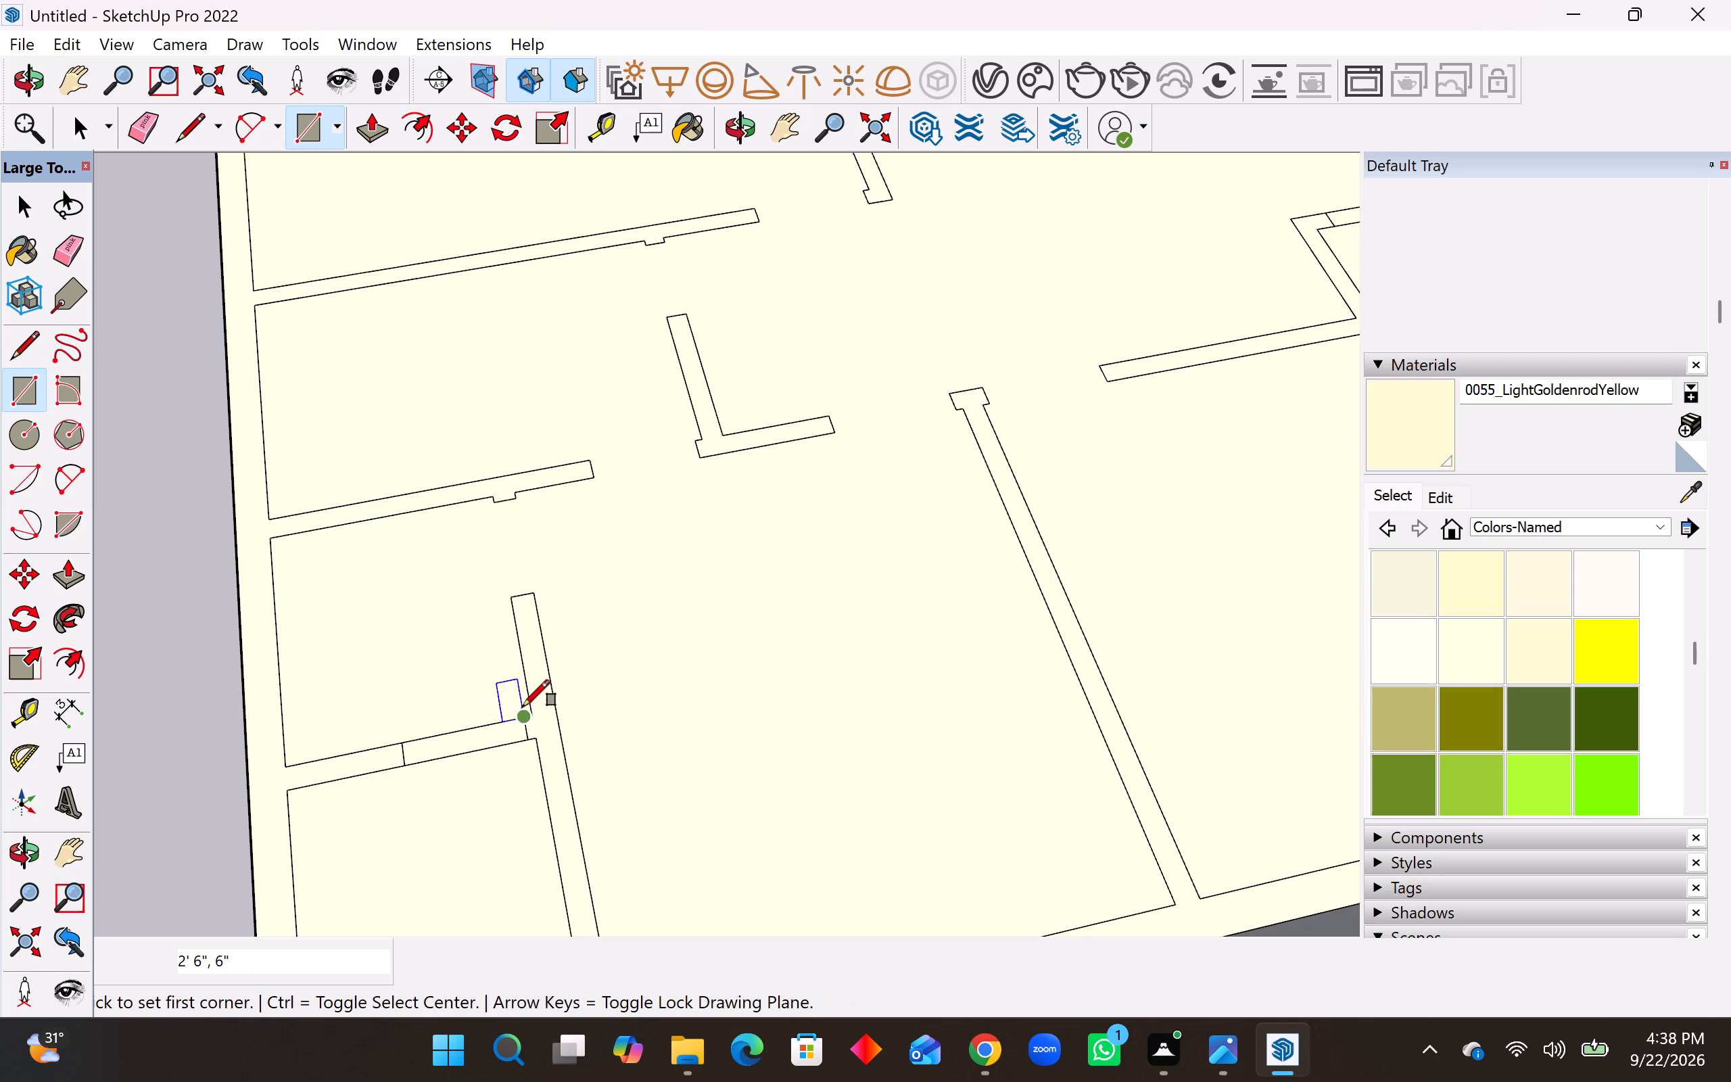
{"action": "left_click", "coordinate": [513, 498]}
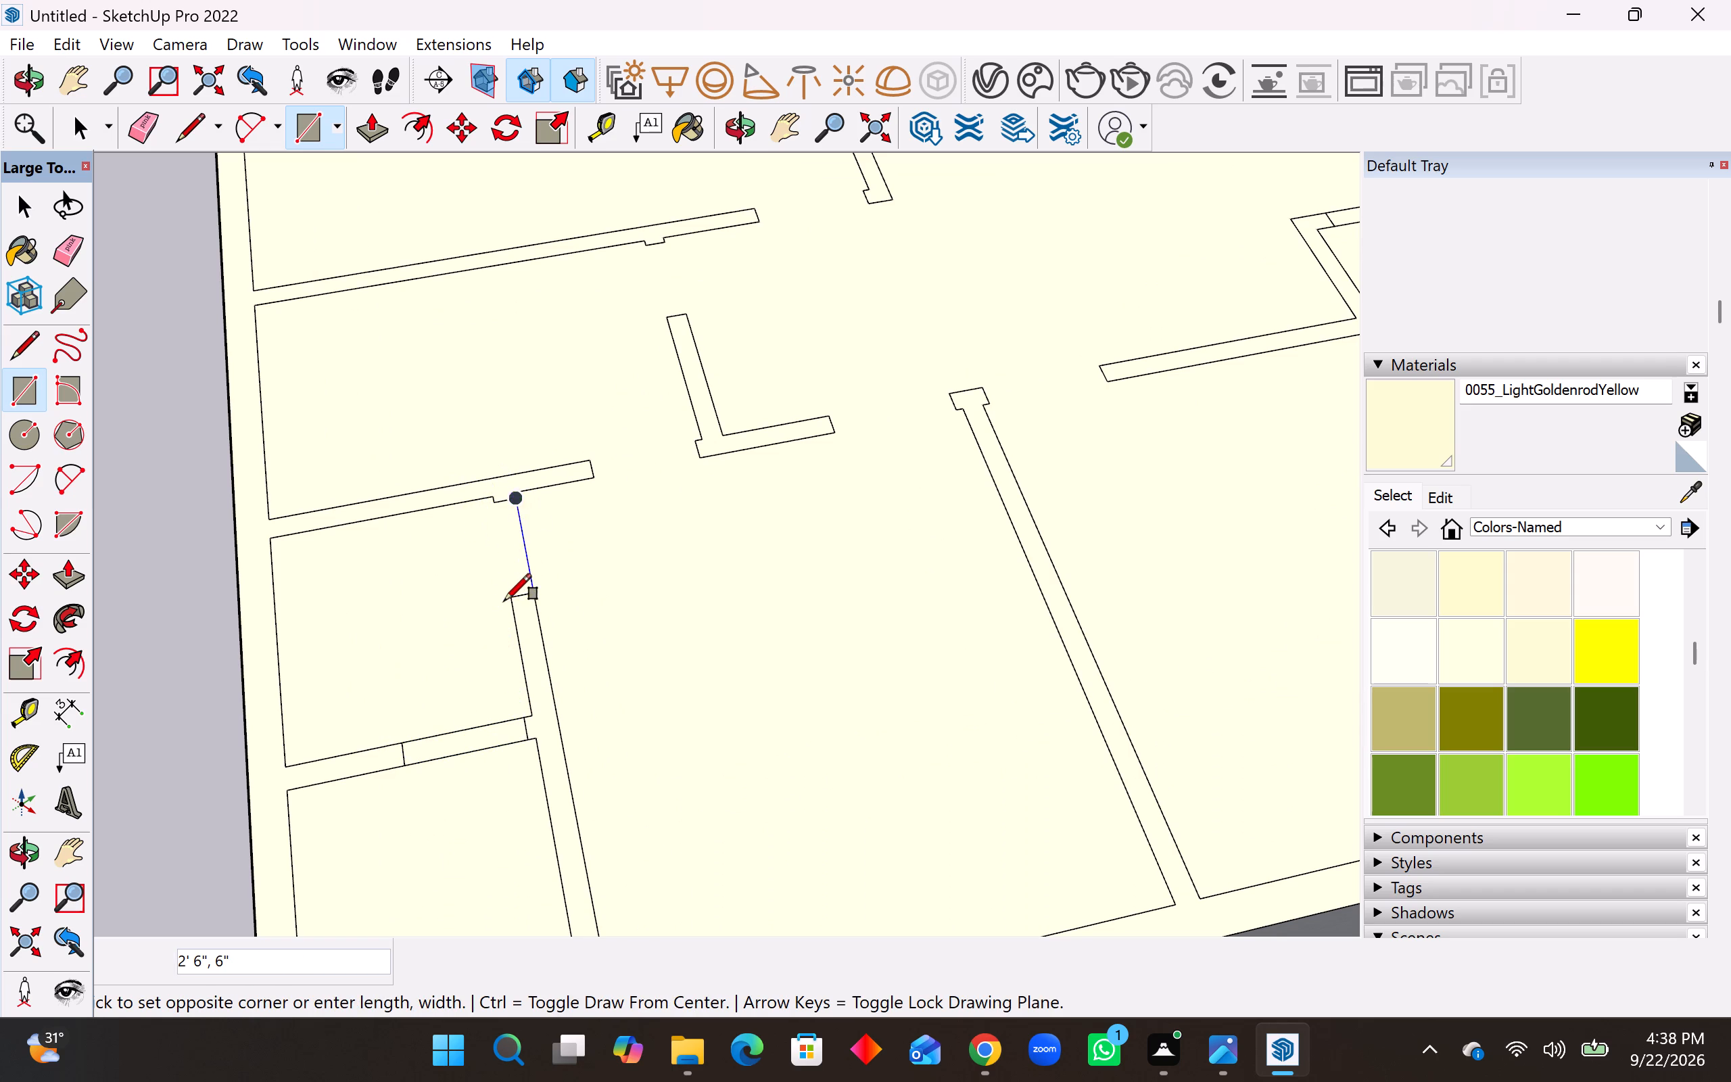
{"action": "left_click", "coordinate": [505, 599]}
Draw wall-top rectangles across the three openings in the long central partition: one 2' 6" by 6" and two 3' by 6".
{"action": "left_click", "coordinate": [599, 475]}
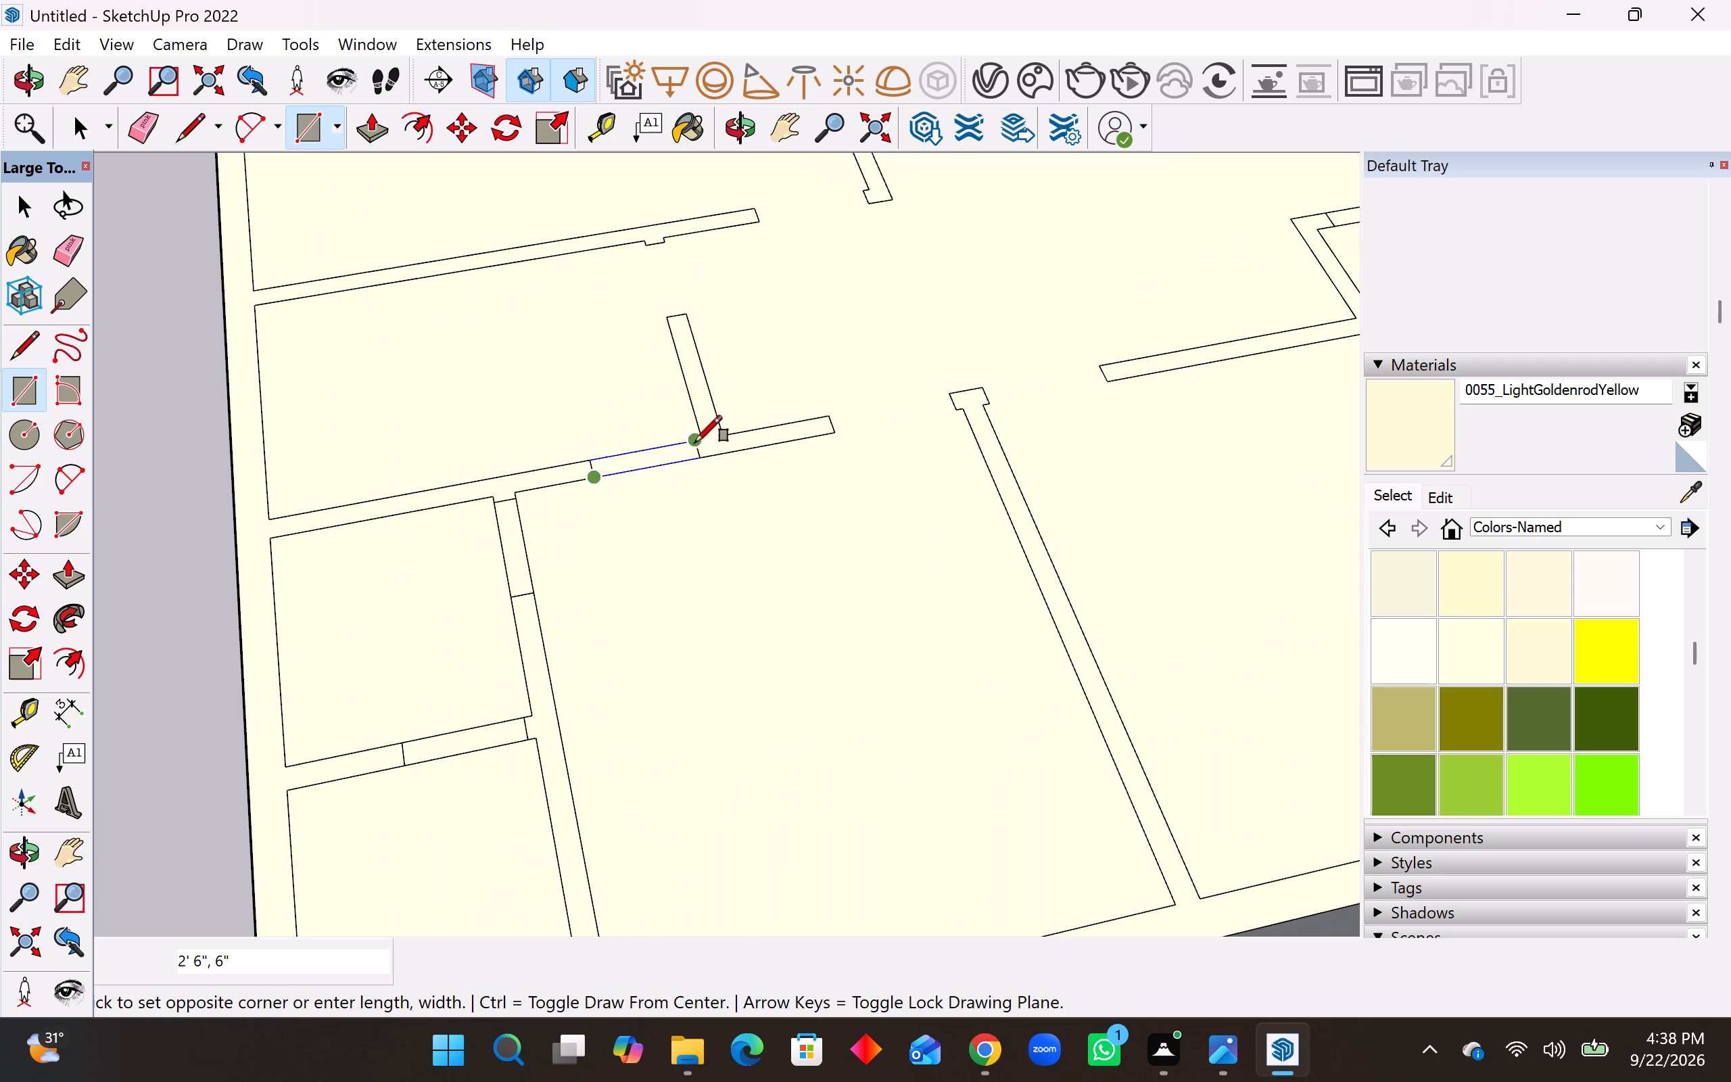
{"action": "left_click", "coordinate": [694, 442]}
{"action": "left_click", "coordinate": [827, 421]}
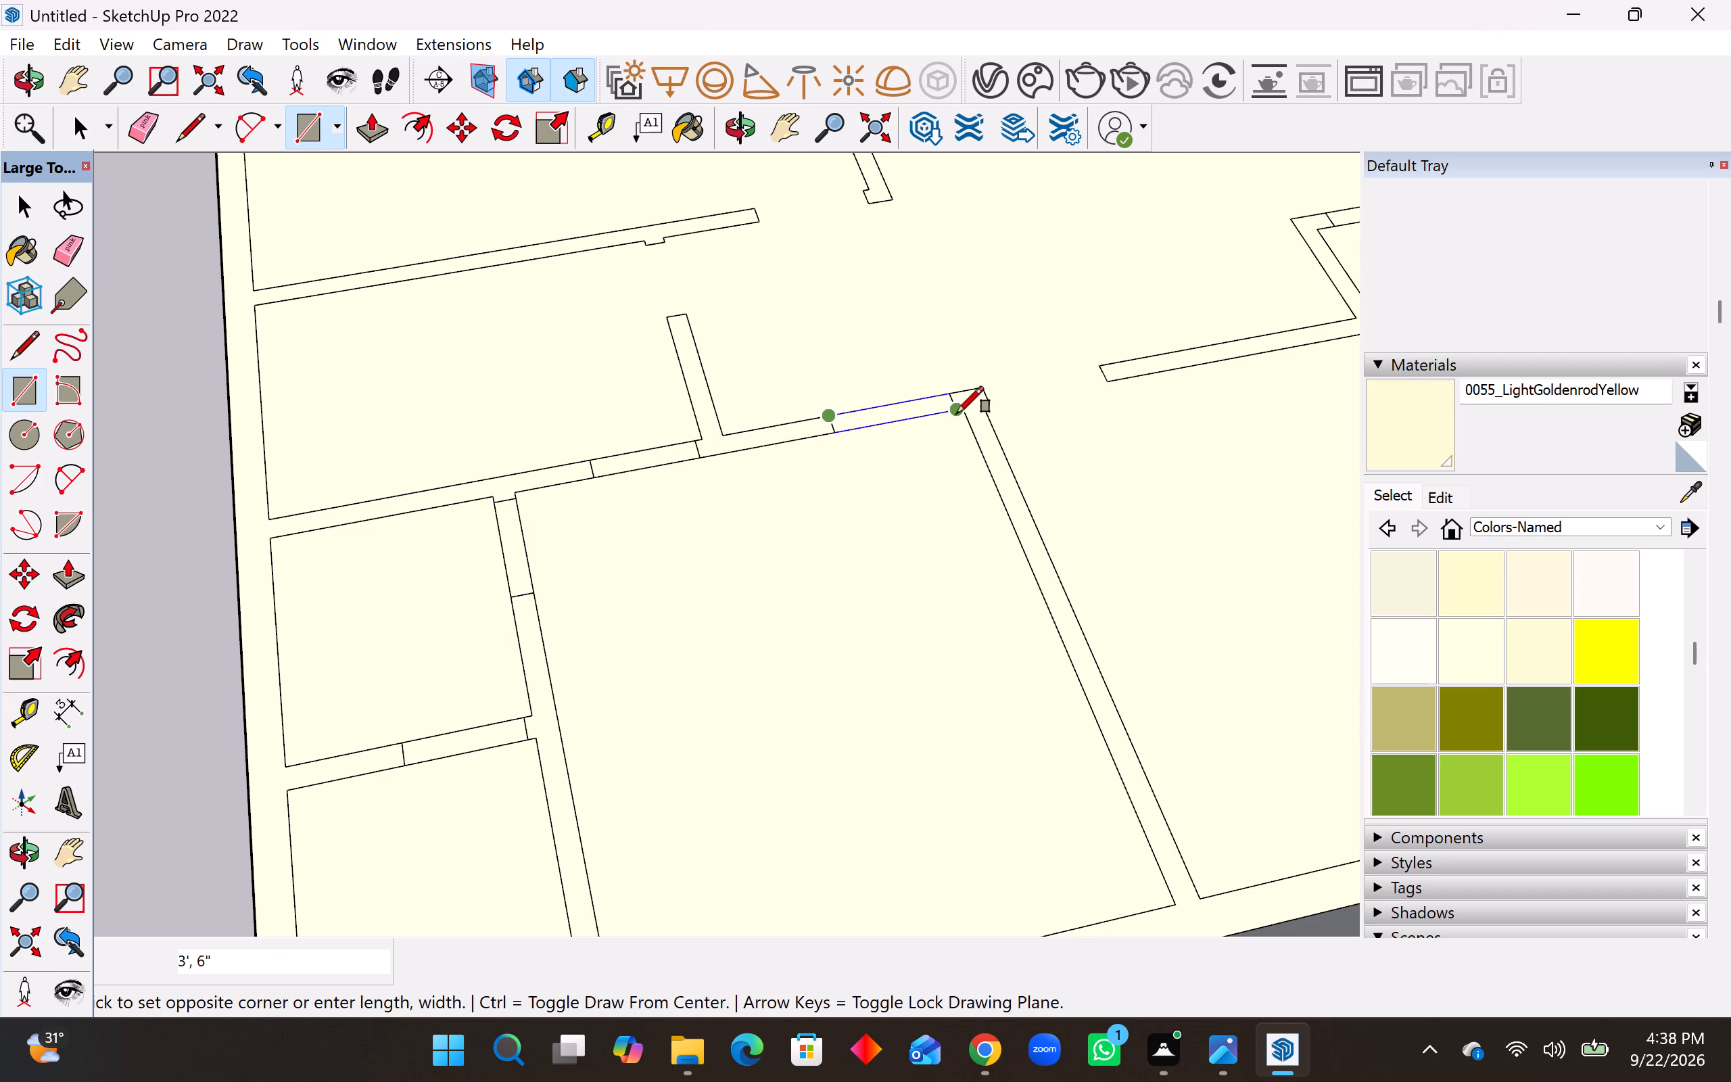
{"action": "left_click", "coordinate": [957, 413]}
{"action": "left_click", "coordinate": [987, 390]}
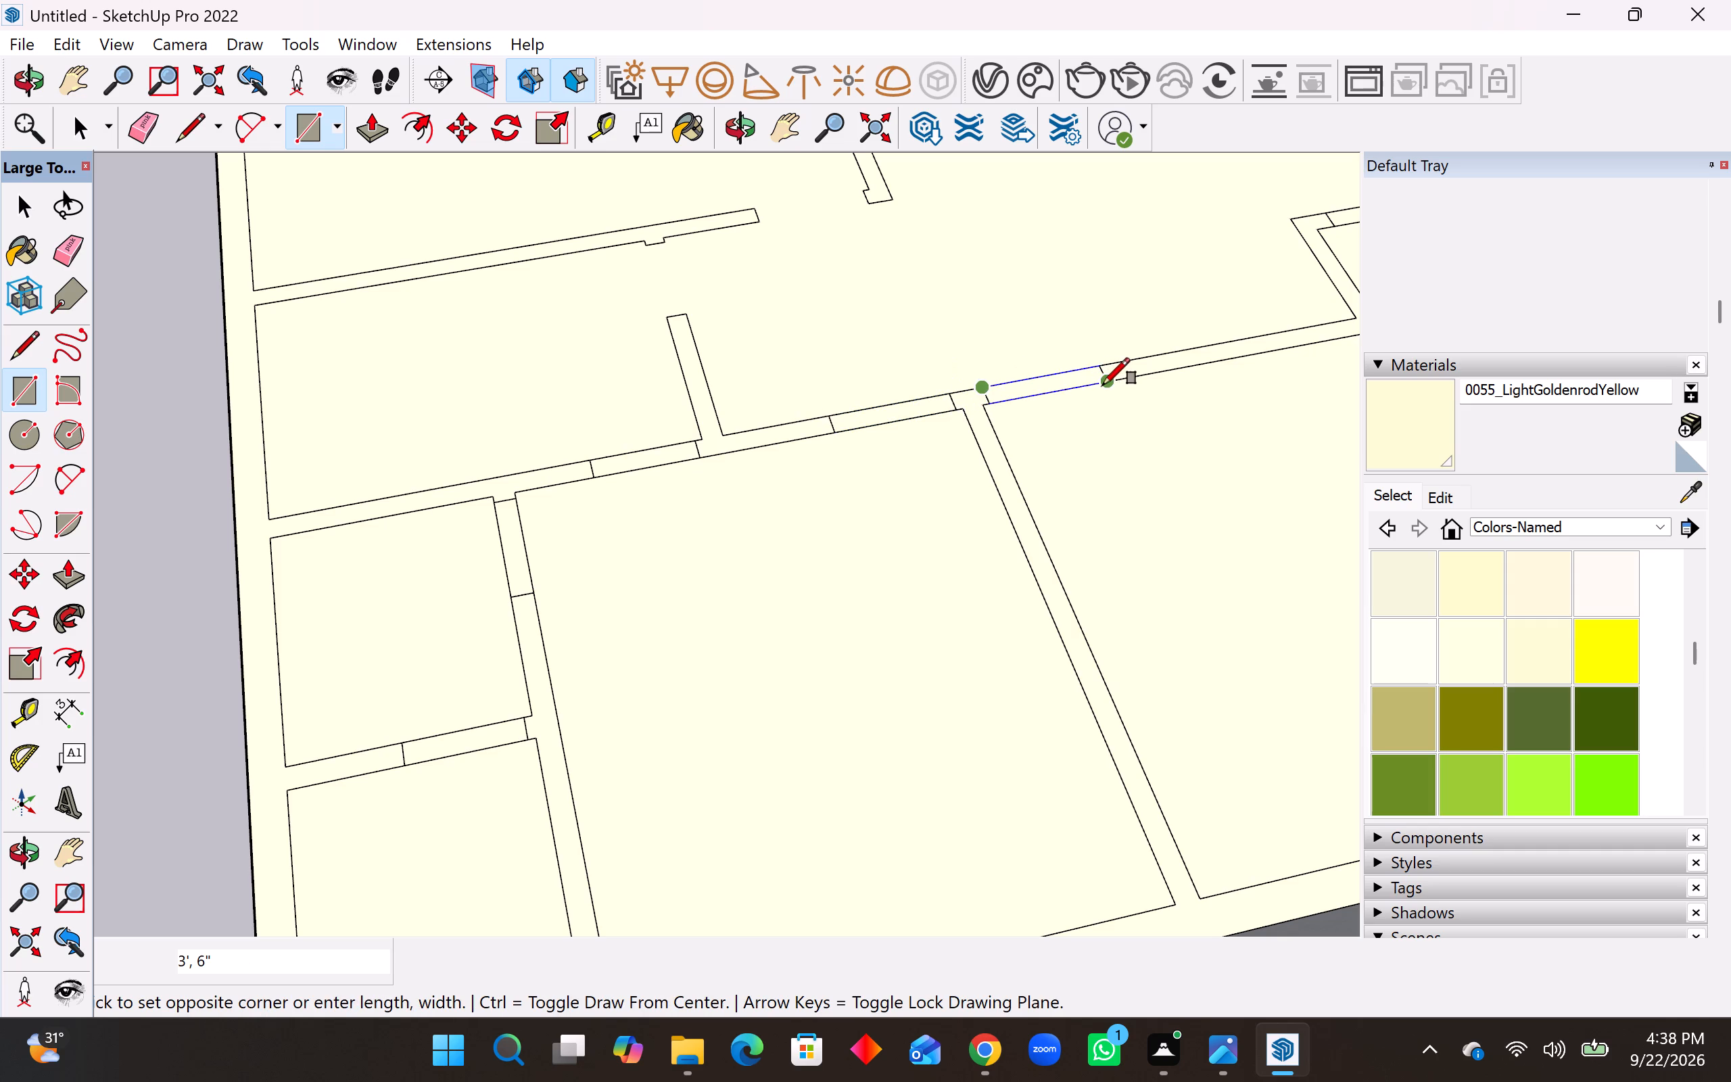
{"action": "left_click", "coordinate": [1103, 385]}
Draw wall-top rectangles across the far corner room's 3' by 6" opening and the opening at the adjoining short partition.
{"action": "scroll", "coordinate": [692, 664], "scroll_direction": "down", "scroll_amount": 8}
{"action": "scroll", "coordinate": [763, 452], "scroll_direction": "up", "scroll_amount": 4}
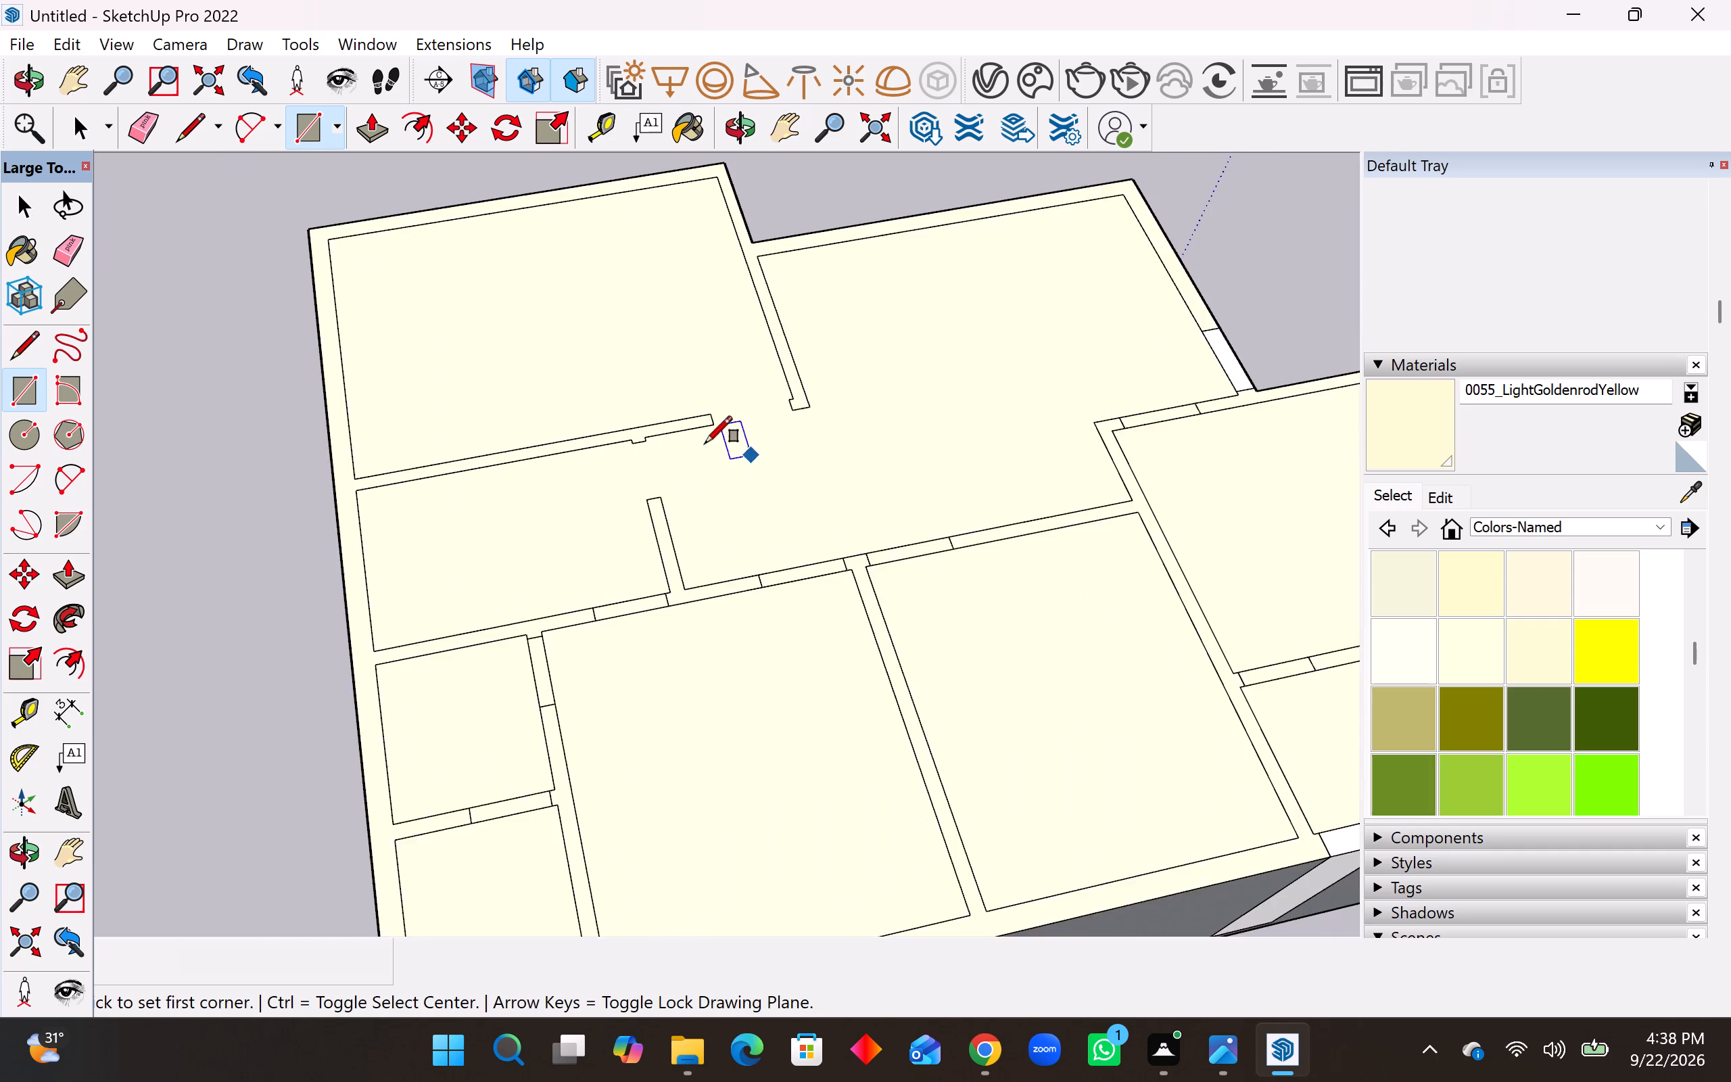
{"action": "scroll", "coordinate": [705, 443], "scroll_direction": "up", "scroll_amount": 3}
{"action": "left_click", "coordinate": [719, 406]}
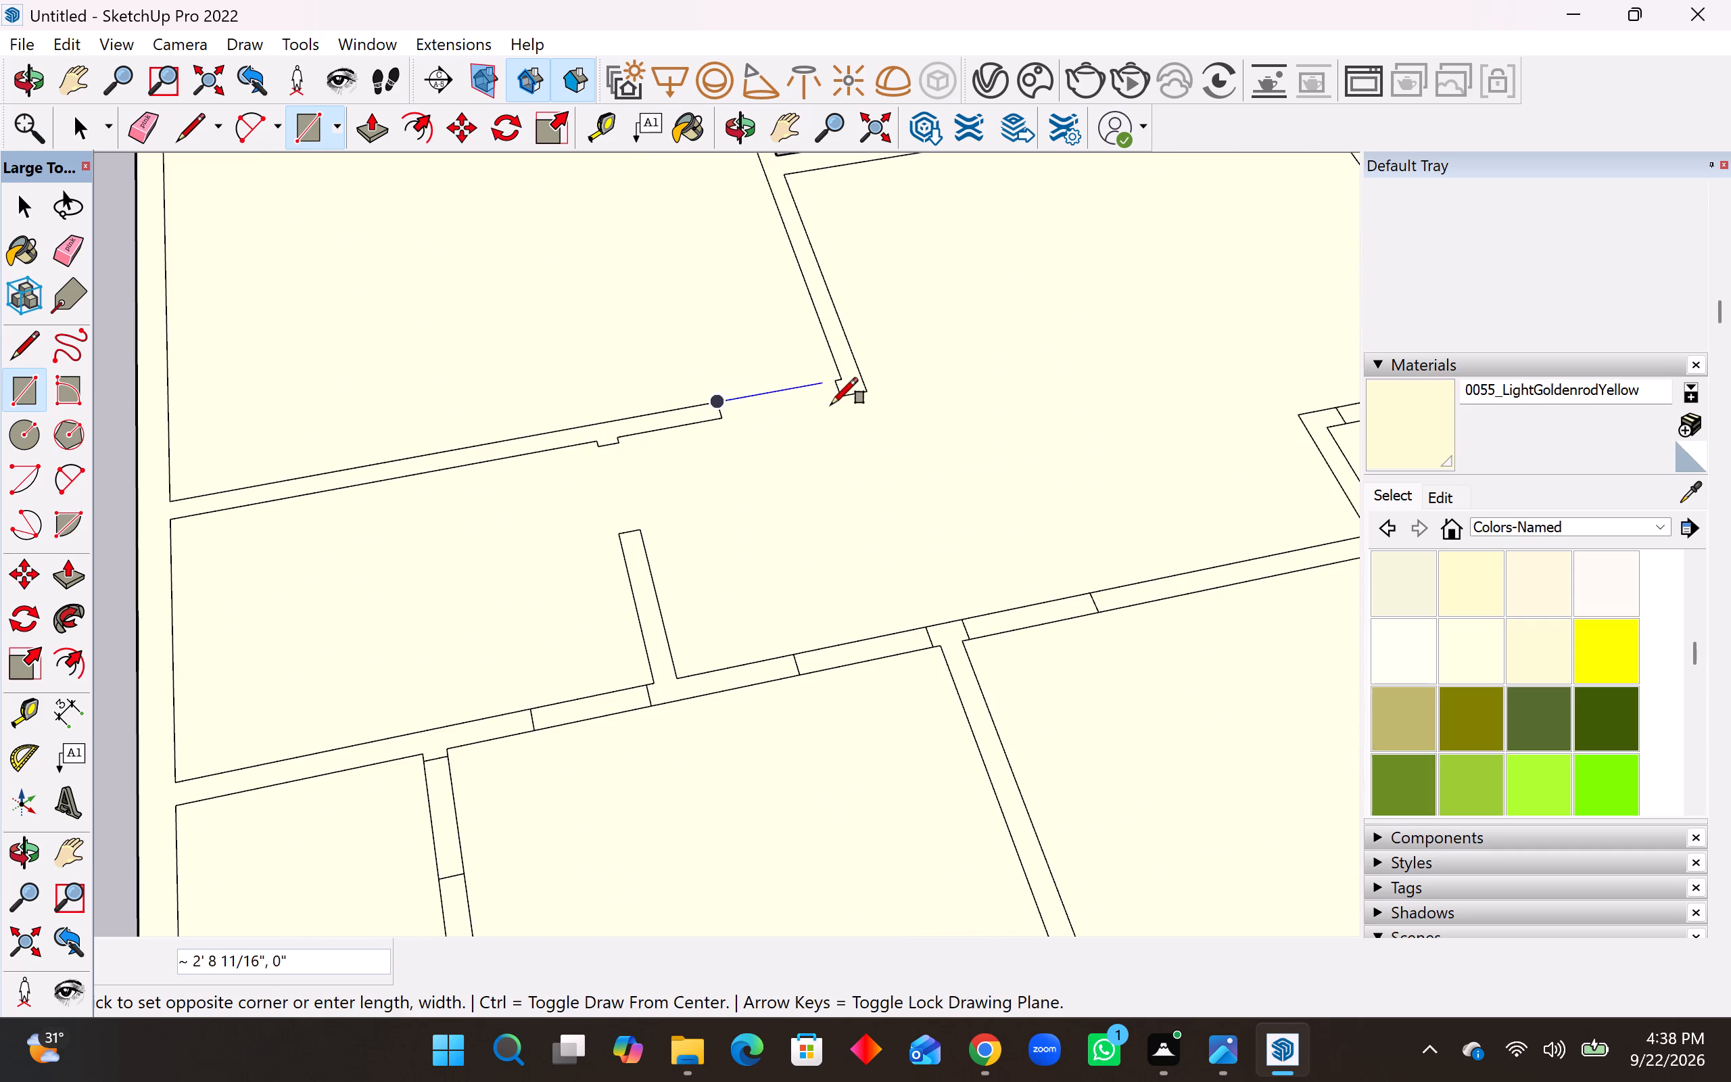
{"action": "left_click", "coordinate": [839, 400]}
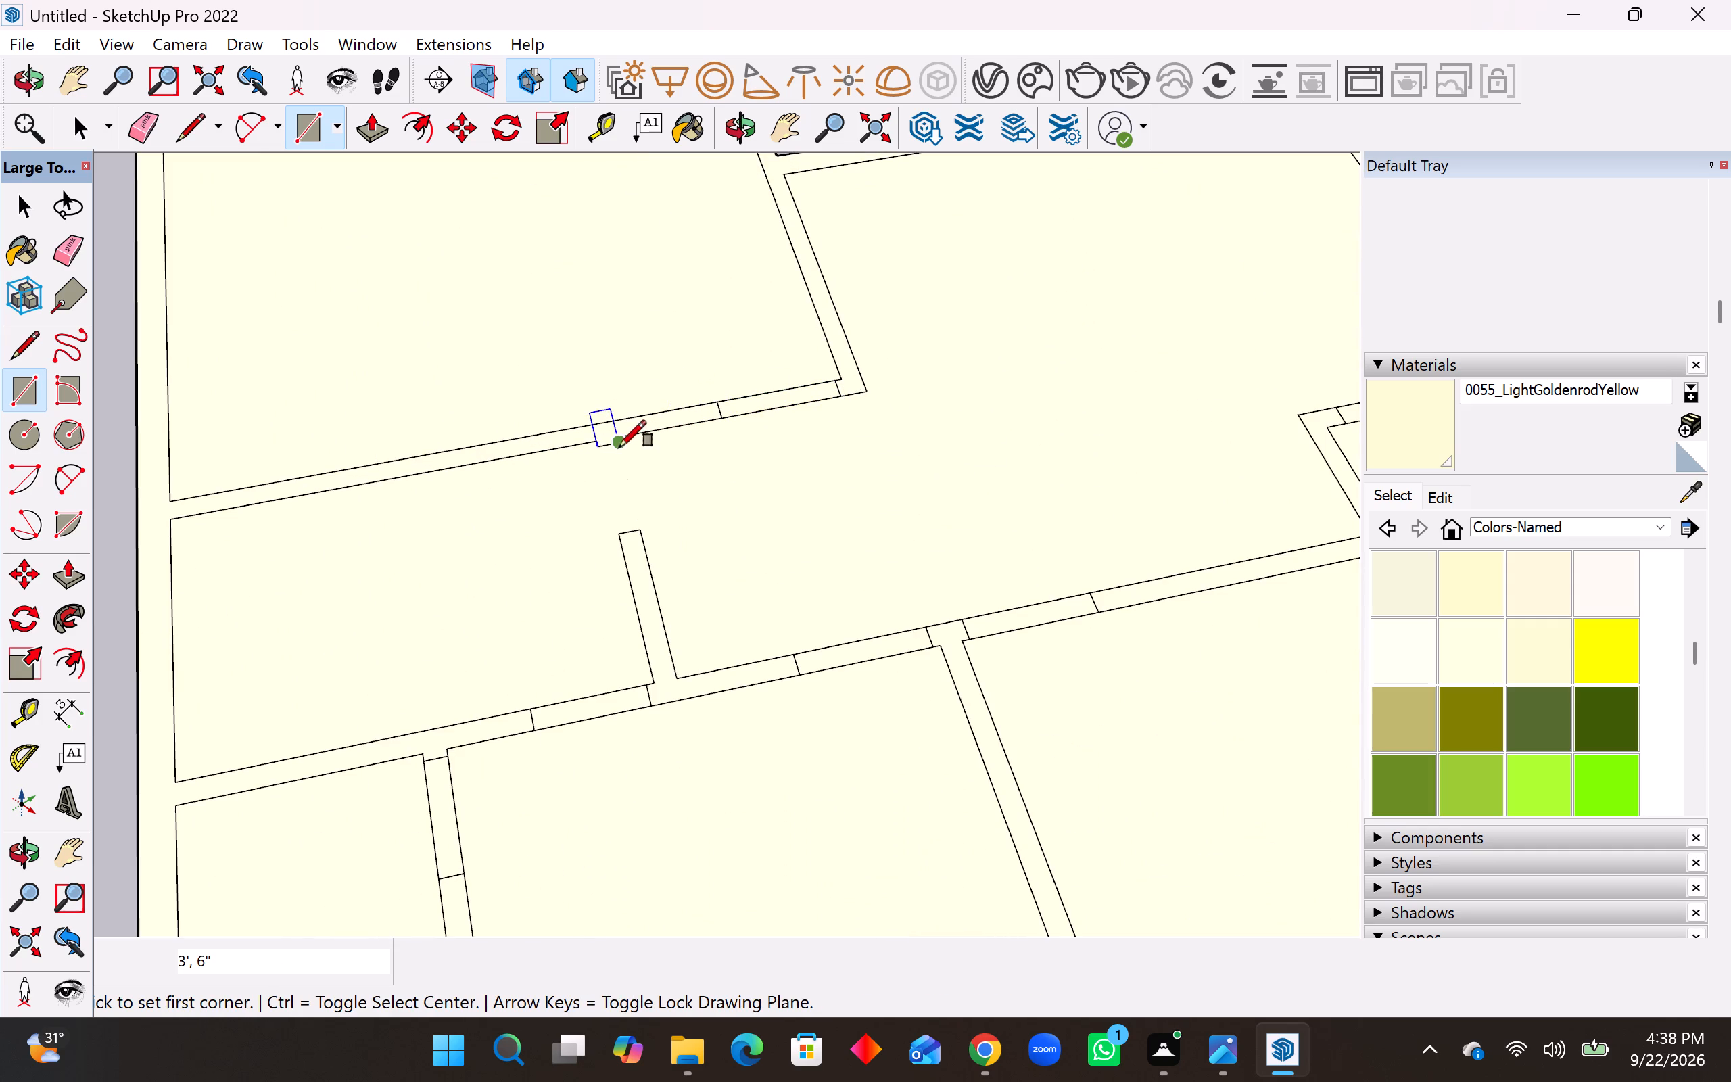
{"action": "left_click", "coordinate": [619, 447]}
{"action": "left_click", "coordinate": [615, 526]}
{"action": "scroll", "coordinate": [564, 584], "scroll_direction": "down", "scroll_amount": 5}
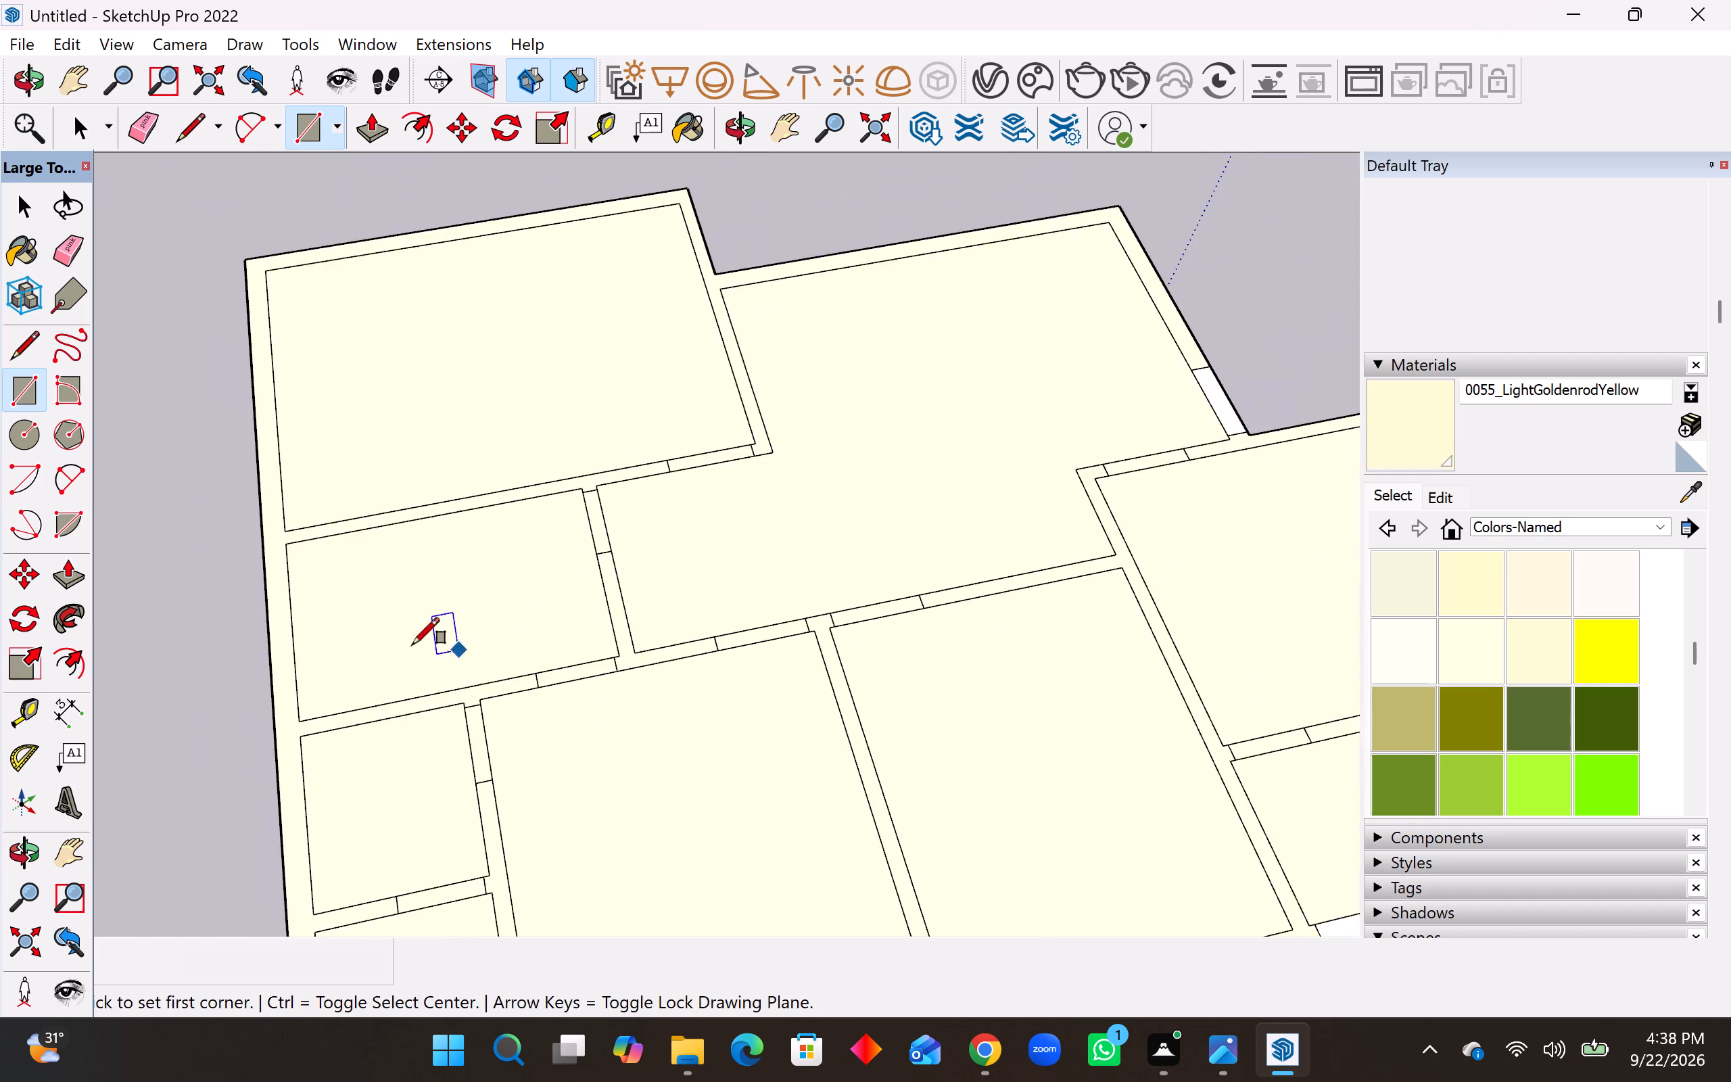
Delete the top faces covering the large far corner room, the L-shaped hall and the room next to the hall.
{"action": "scroll", "coordinate": [412, 644], "scroll_direction": "down", "scroll_amount": 6}
{"action": "scroll", "coordinate": [734, 626], "scroll_direction": "up", "scroll_amount": 8}
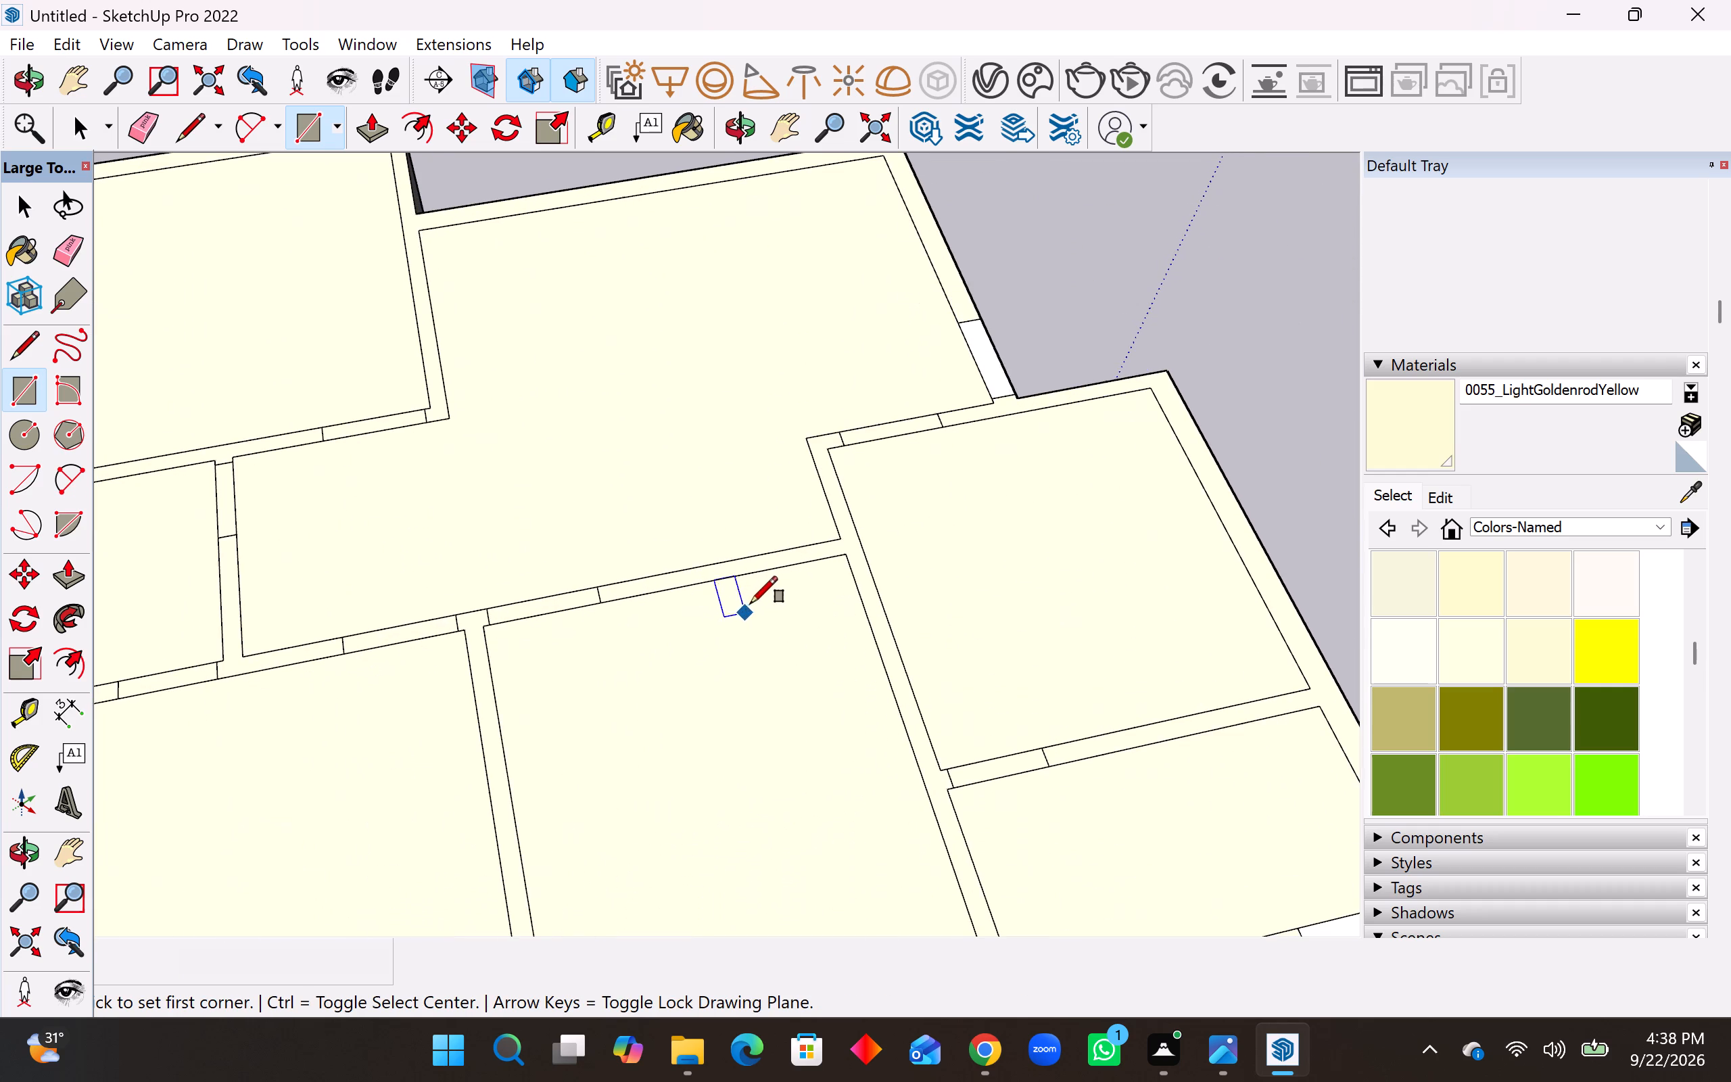
{"action": "middle_click_drag", "start_coordinate": [754, 597], "coordinate": [648, 531]}
{"action": "scroll", "coordinate": [730, 496], "scroll_direction": "down", "scroll_amount": 9}
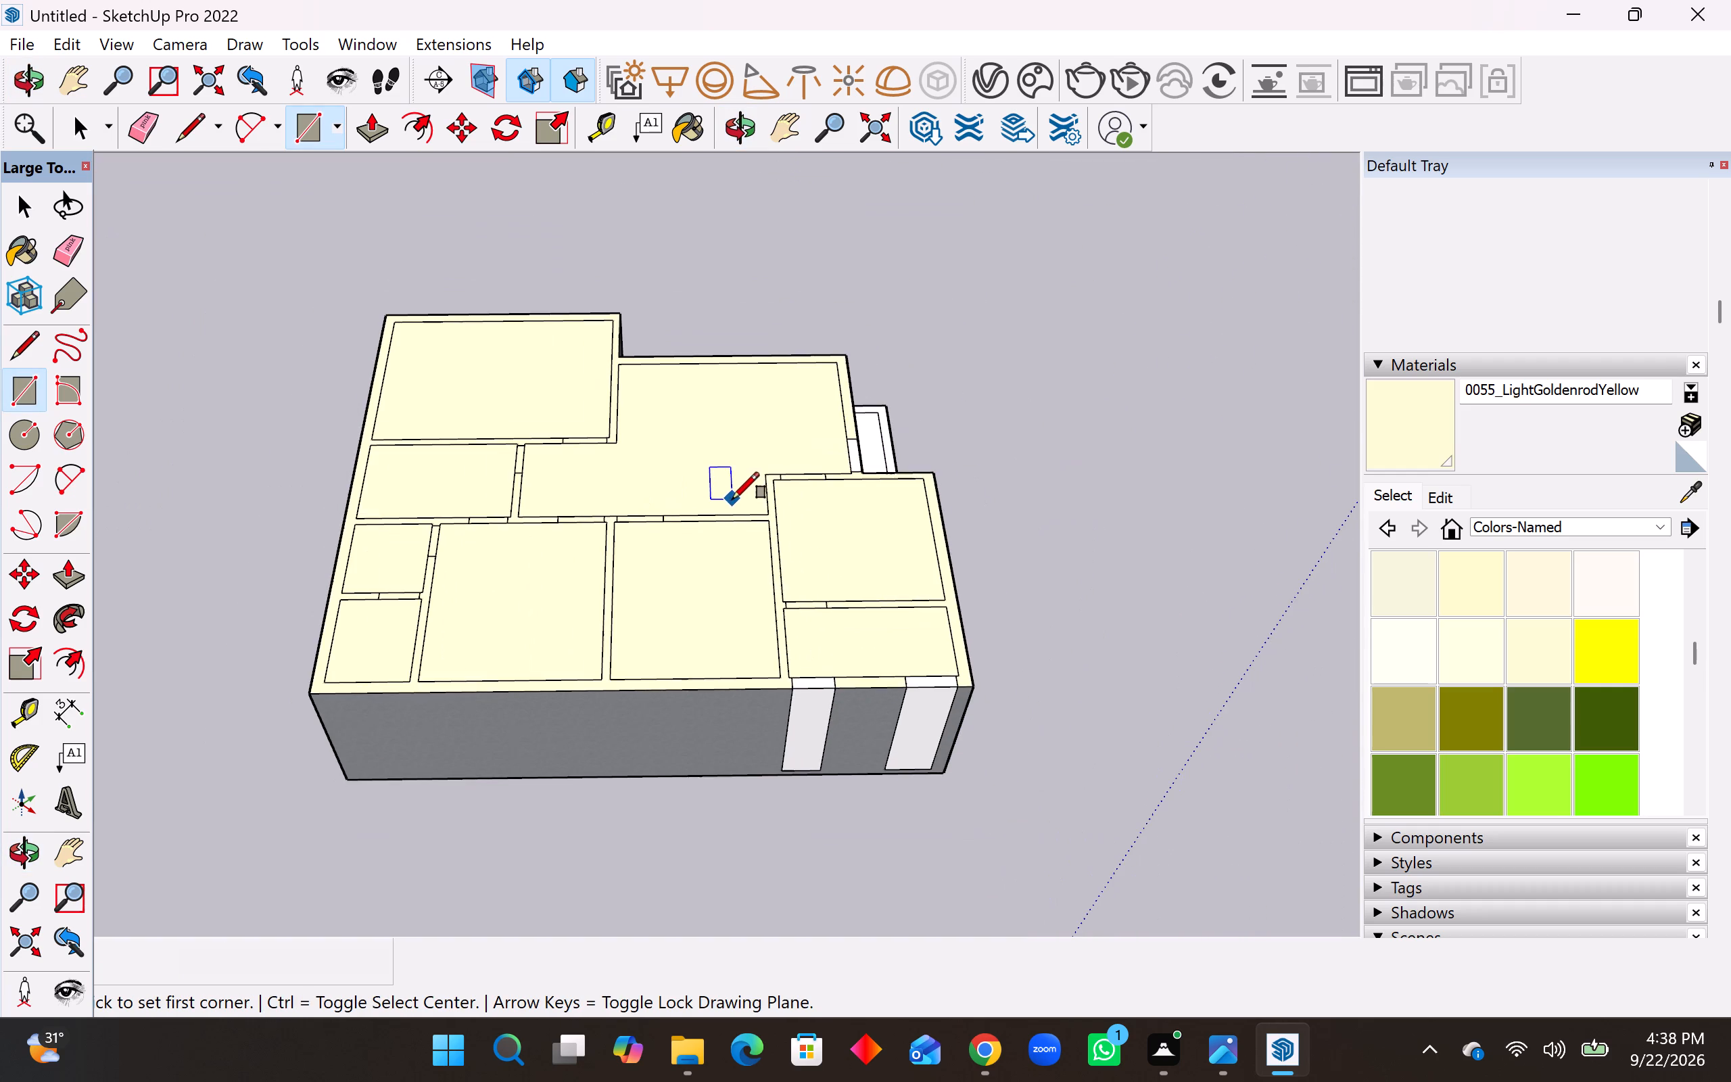
{"action": "scroll", "coordinate": [761, 587], "scroll_direction": "up", "scroll_amount": 5}
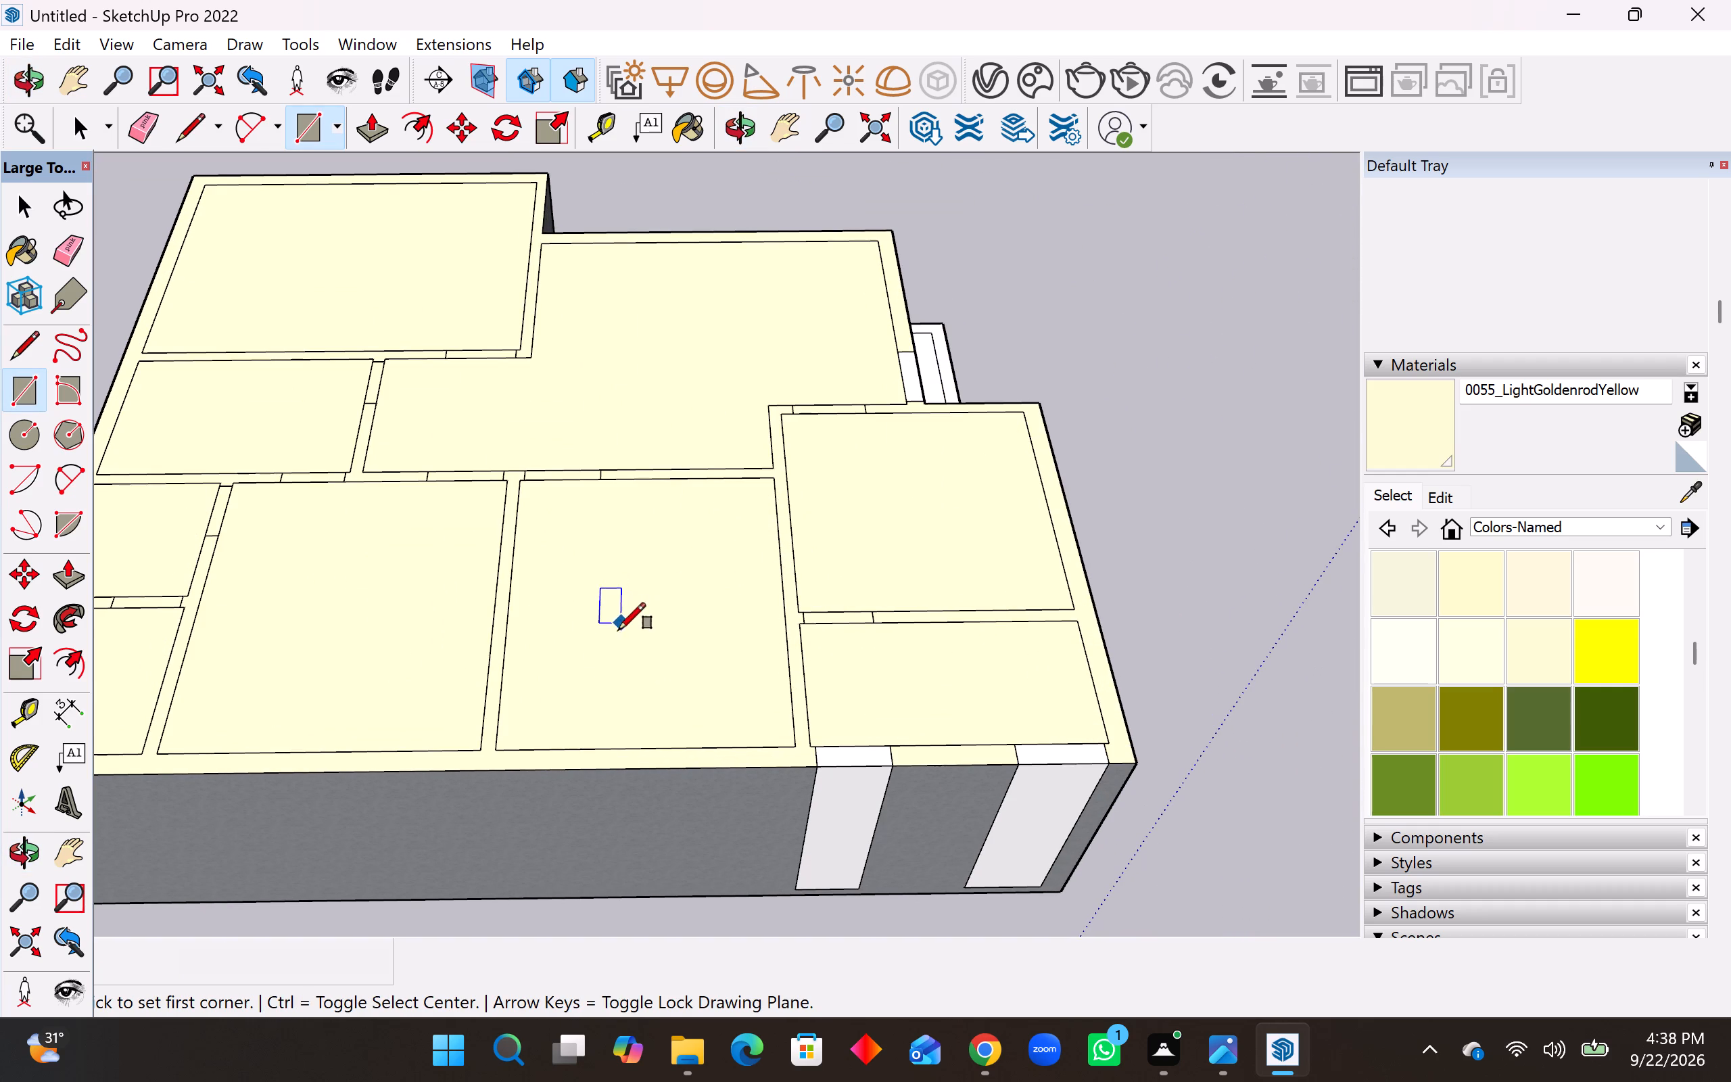
{"action": "key", "text": "space"}
{"action": "left_click", "coordinate": [436, 287]}
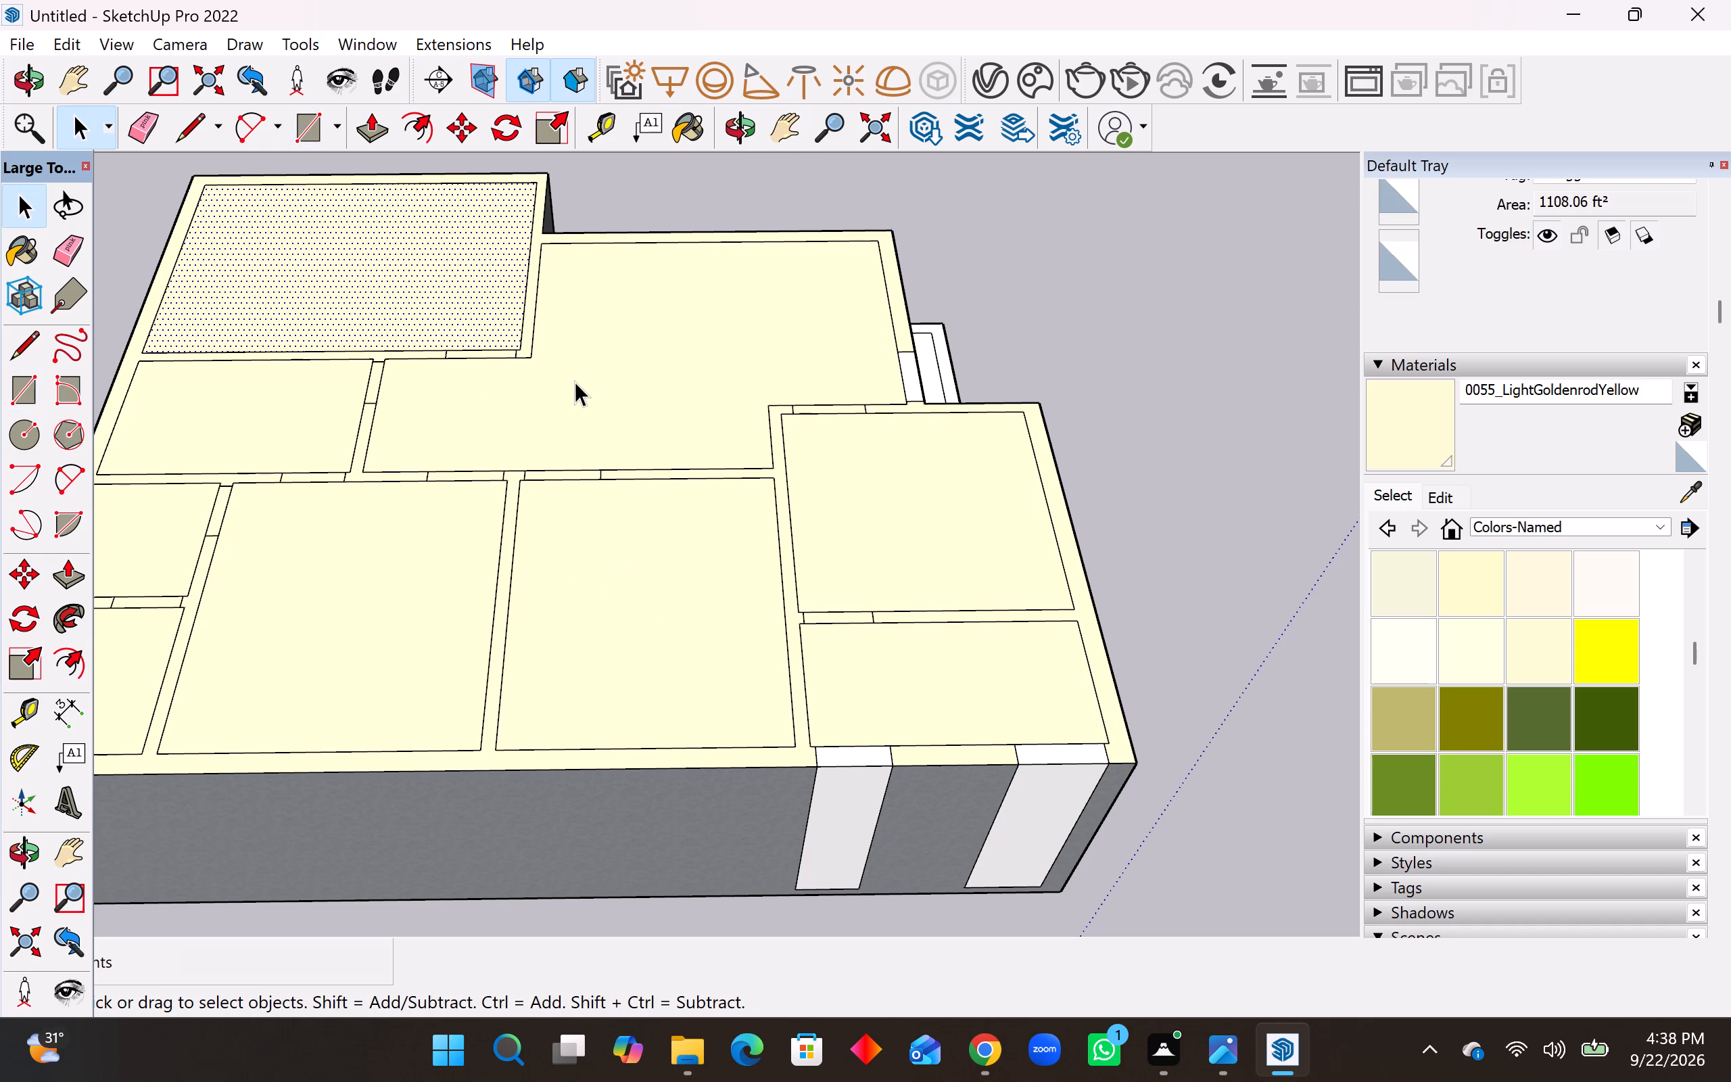
{"action": "key", "text": "Delete"}
{"action": "left_click", "coordinate": [454, 428]}
{"action": "key", "text": "Delete"}
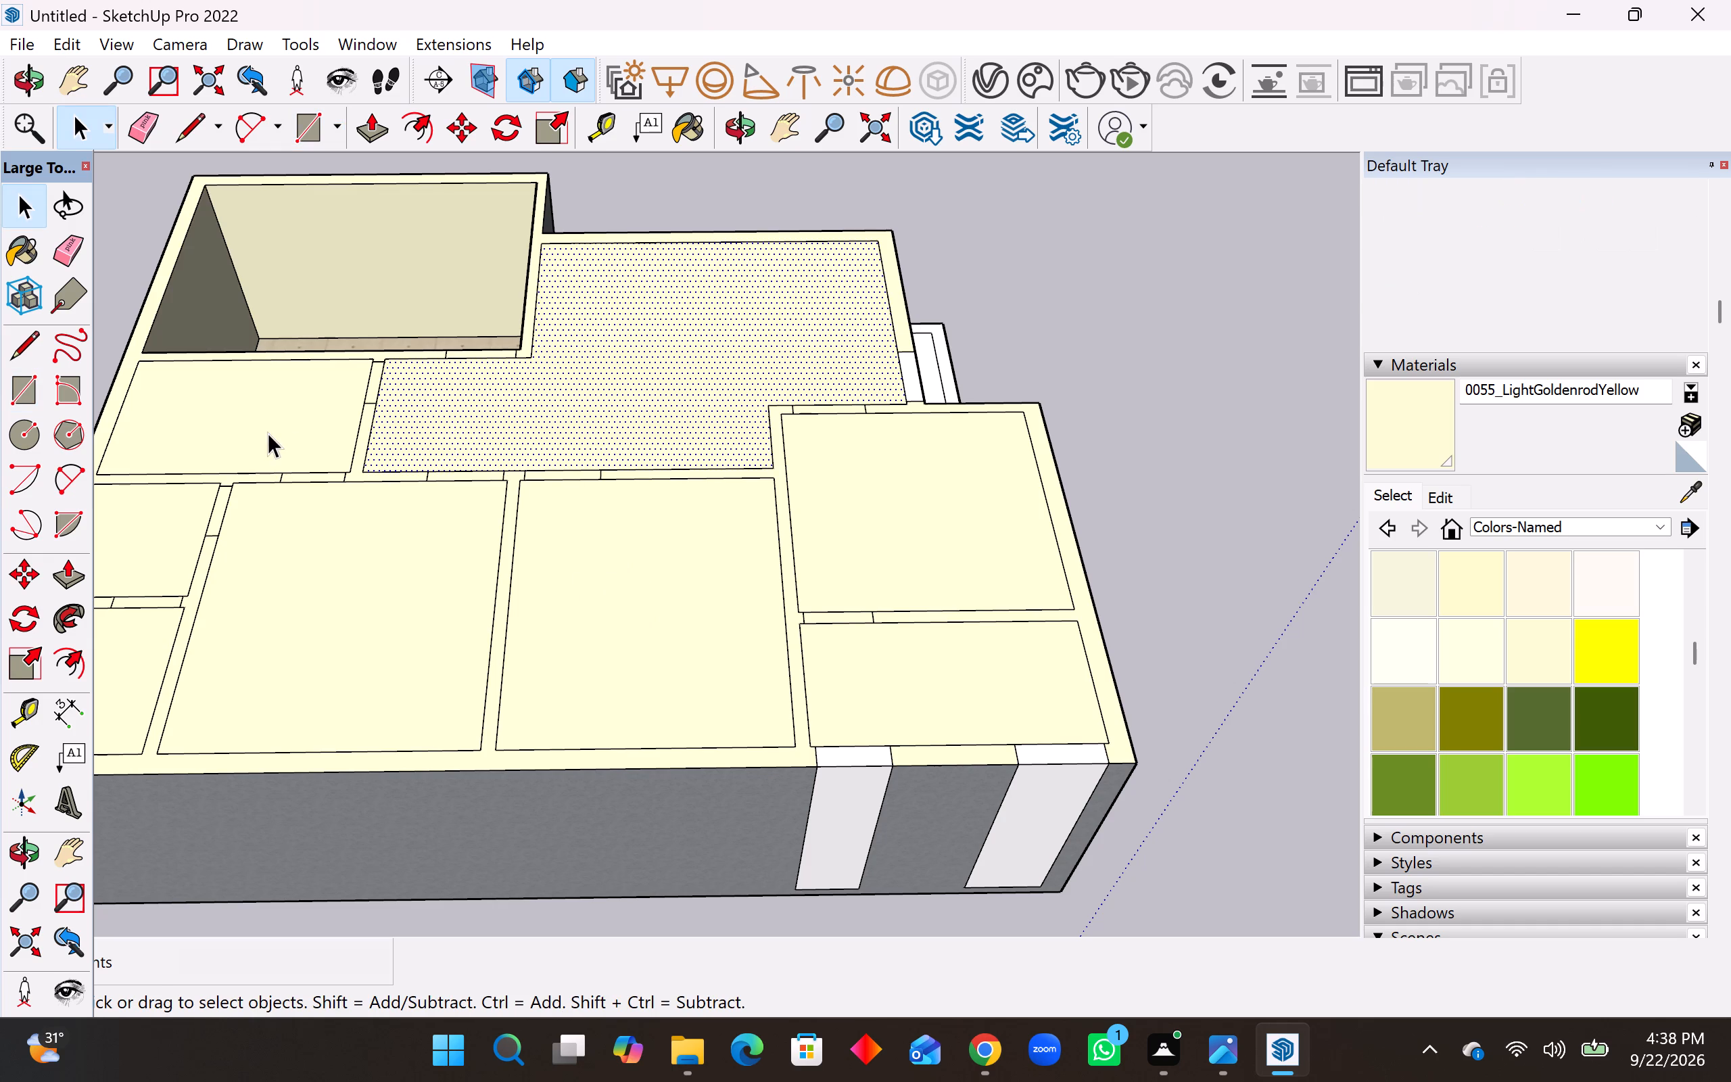
{"action": "left_click", "coordinate": [268, 433]}
{"action": "key", "text": "Delete"}
Delete the top faces covering the larger bedroom and the two small rooms beside it.
{"action": "left_click", "coordinate": [292, 566]}
{"action": "key", "text": "Delete"}
{"action": "left_click", "coordinate": [169, 559]}
{"action": "key", "text": "Delete"}
{"action": "left_click", "coordinate": [128, 665]}
{"action": "key", "text": "Delete"}
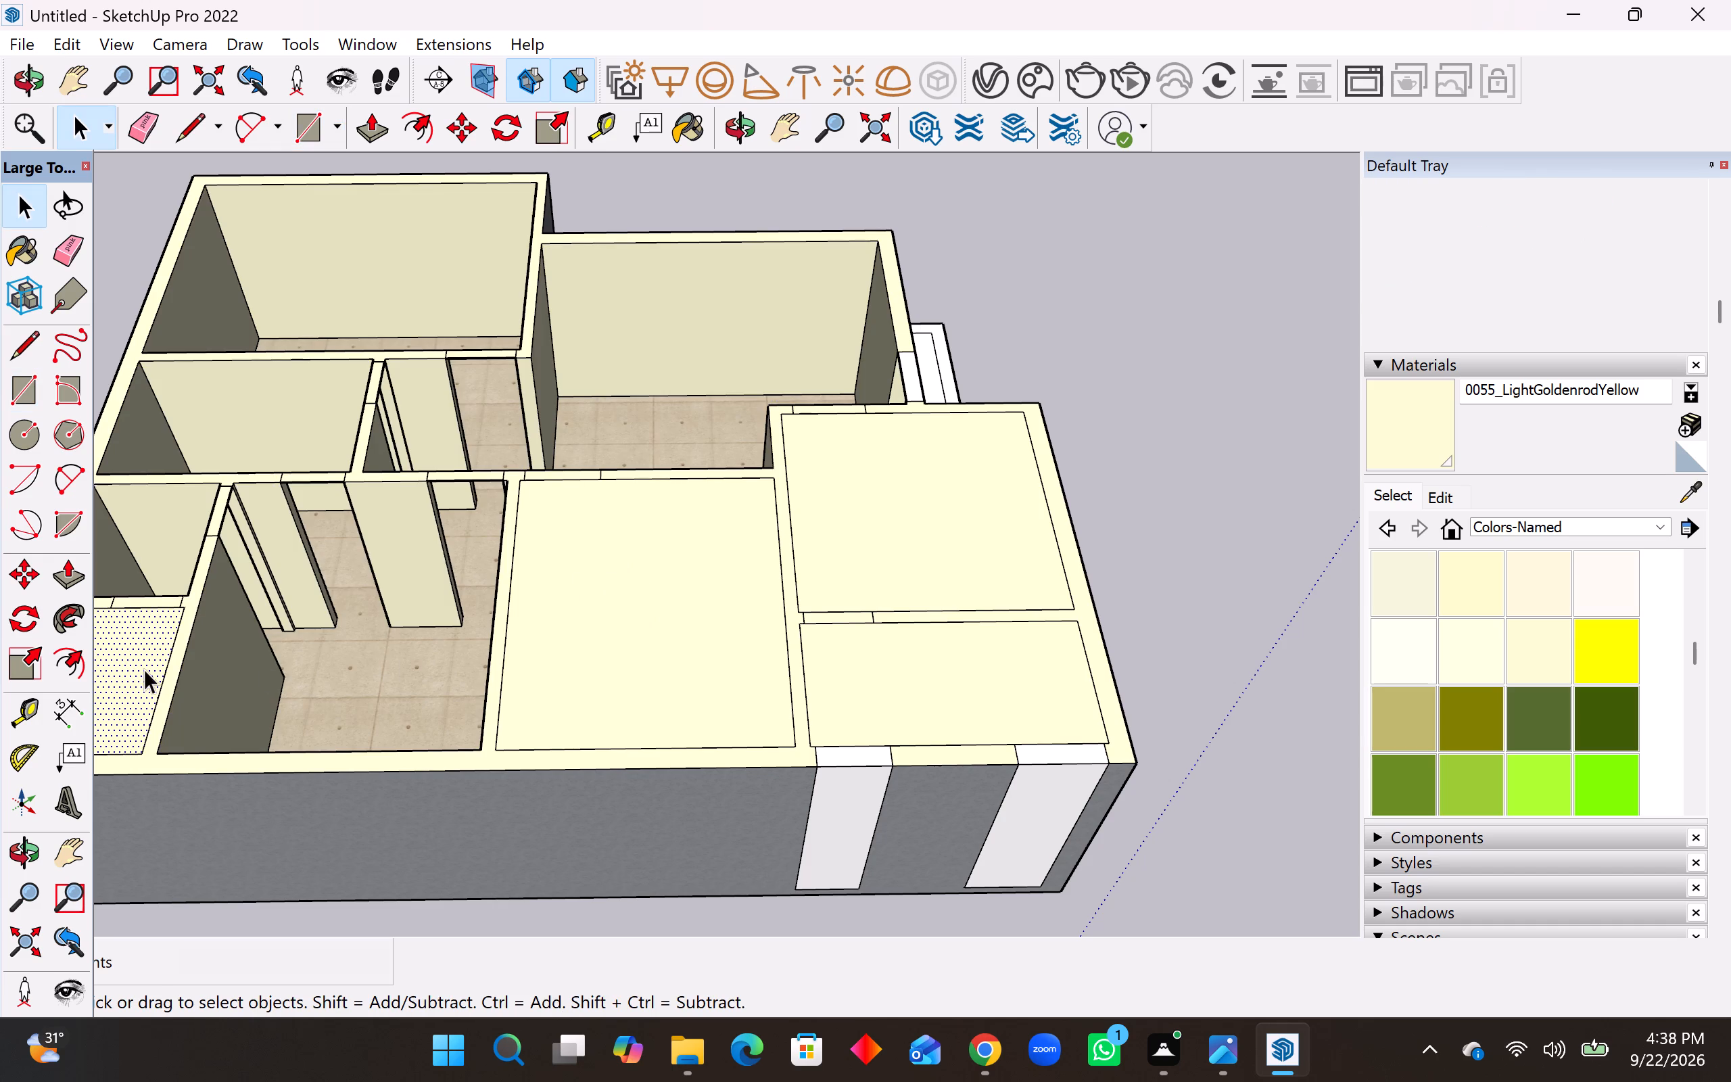
Delete the top faces covering the remaining middle room and the two rooms at the house's projecting end.
{"action": "left_click", "coordinate": [526, 630]}
{"action": "key", "text": "Delete"}
{"action": "left_click", "coordinate": [889, 500]}
{"action": "key", "text": "Delete"}
{"action": "left_click", "coordinate": [922, 675]}
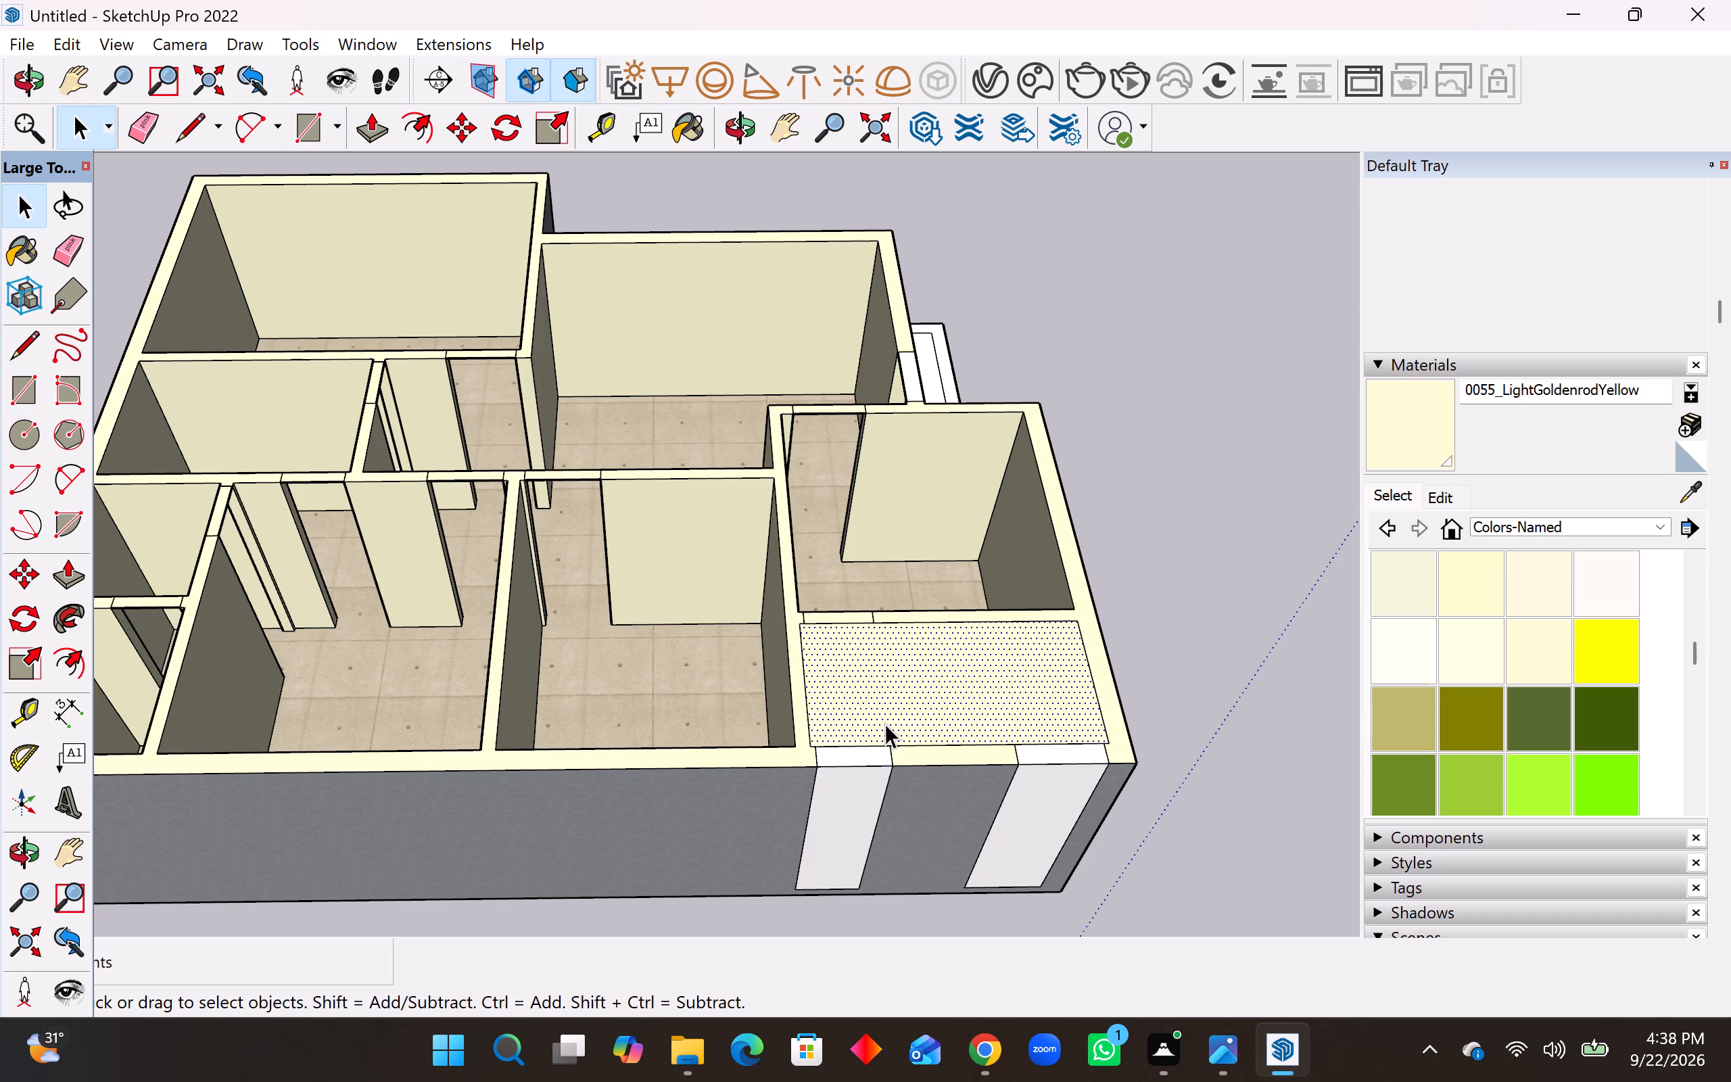
{"action": "key", "text": "Delete"}
Delete the vertical faces closing the two exterior side-wall doorways and the doorway onto the porch.
{"action": "left_click", "coordinate": [872, 793]}
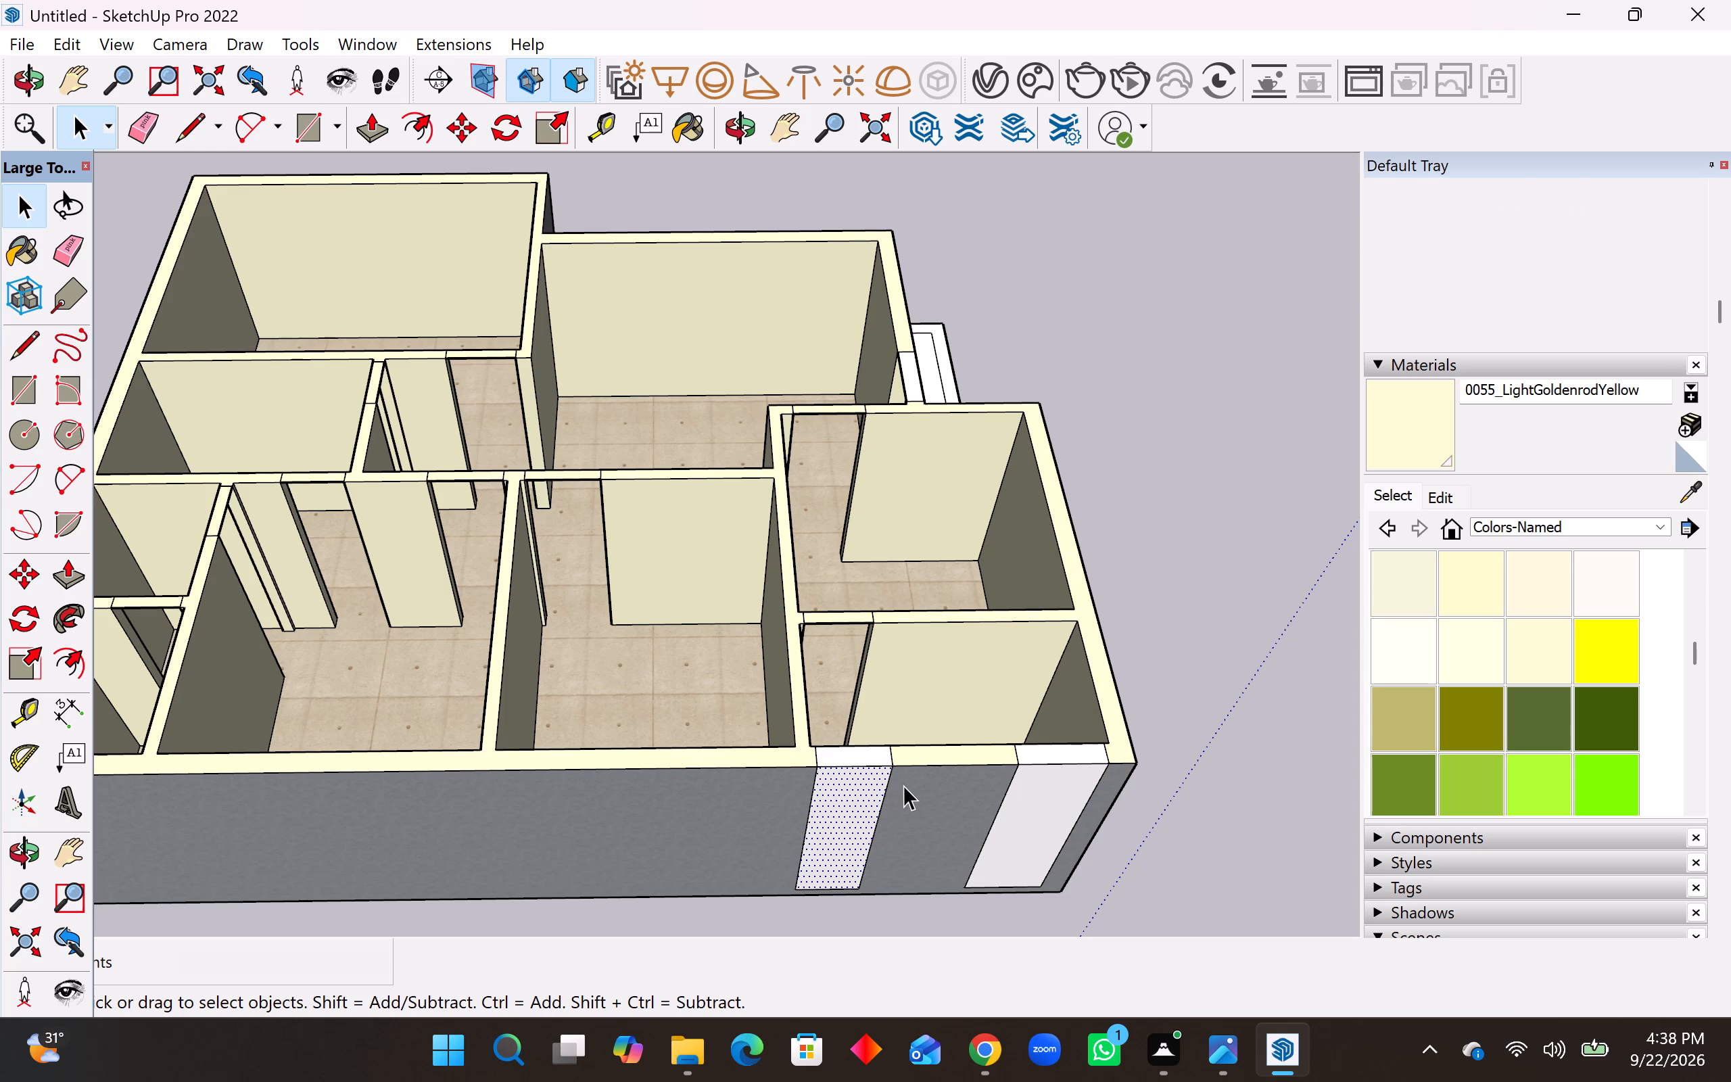
{"action": "key", "text": "Delete"}
{"action": "left_click", "coordinate": [1069, 821]}
{"action": "key", "text": "Delete"}
{"action": "middle_click_drag", "start_coordinate": [1220, 777], "coordinate": [895, 761]}
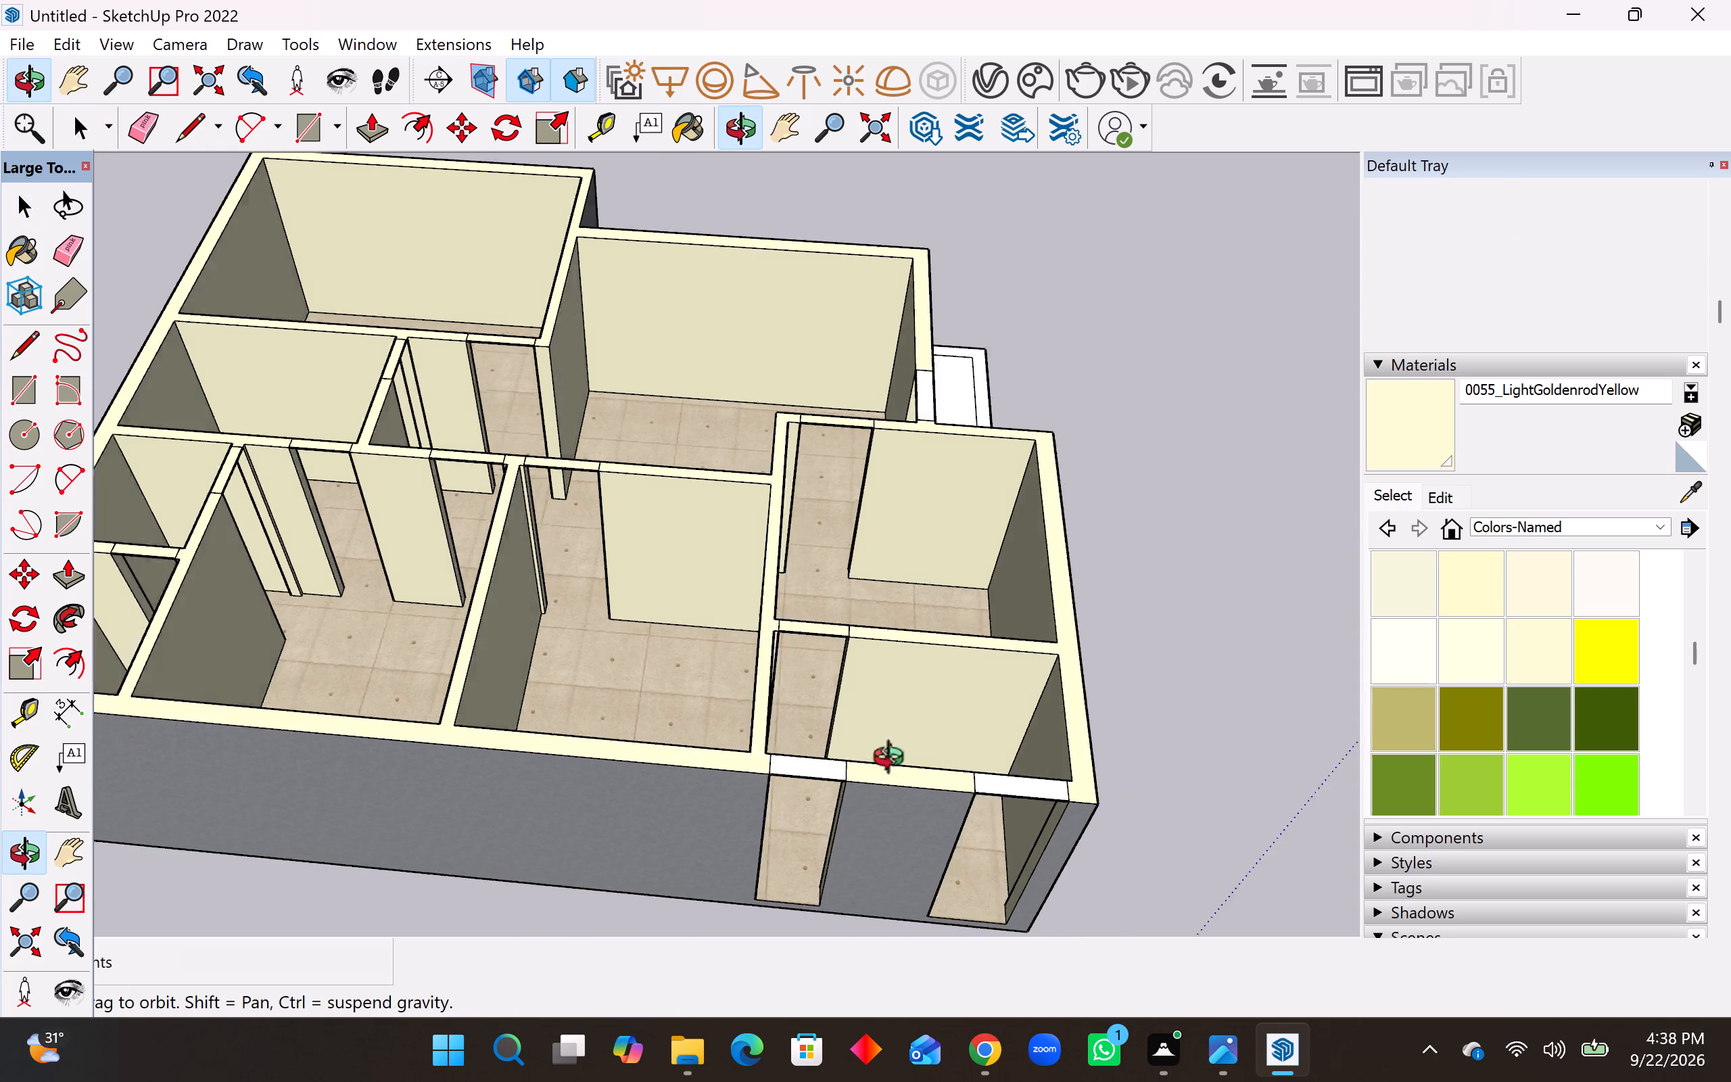
{"action": "middle_click_drag", "start_coordinate": [895, 761], "coordinate": [453, 603]}
{"action": "left_click", "coordinate": [841, 654]}
{"action": "key", "text": "Delete"}
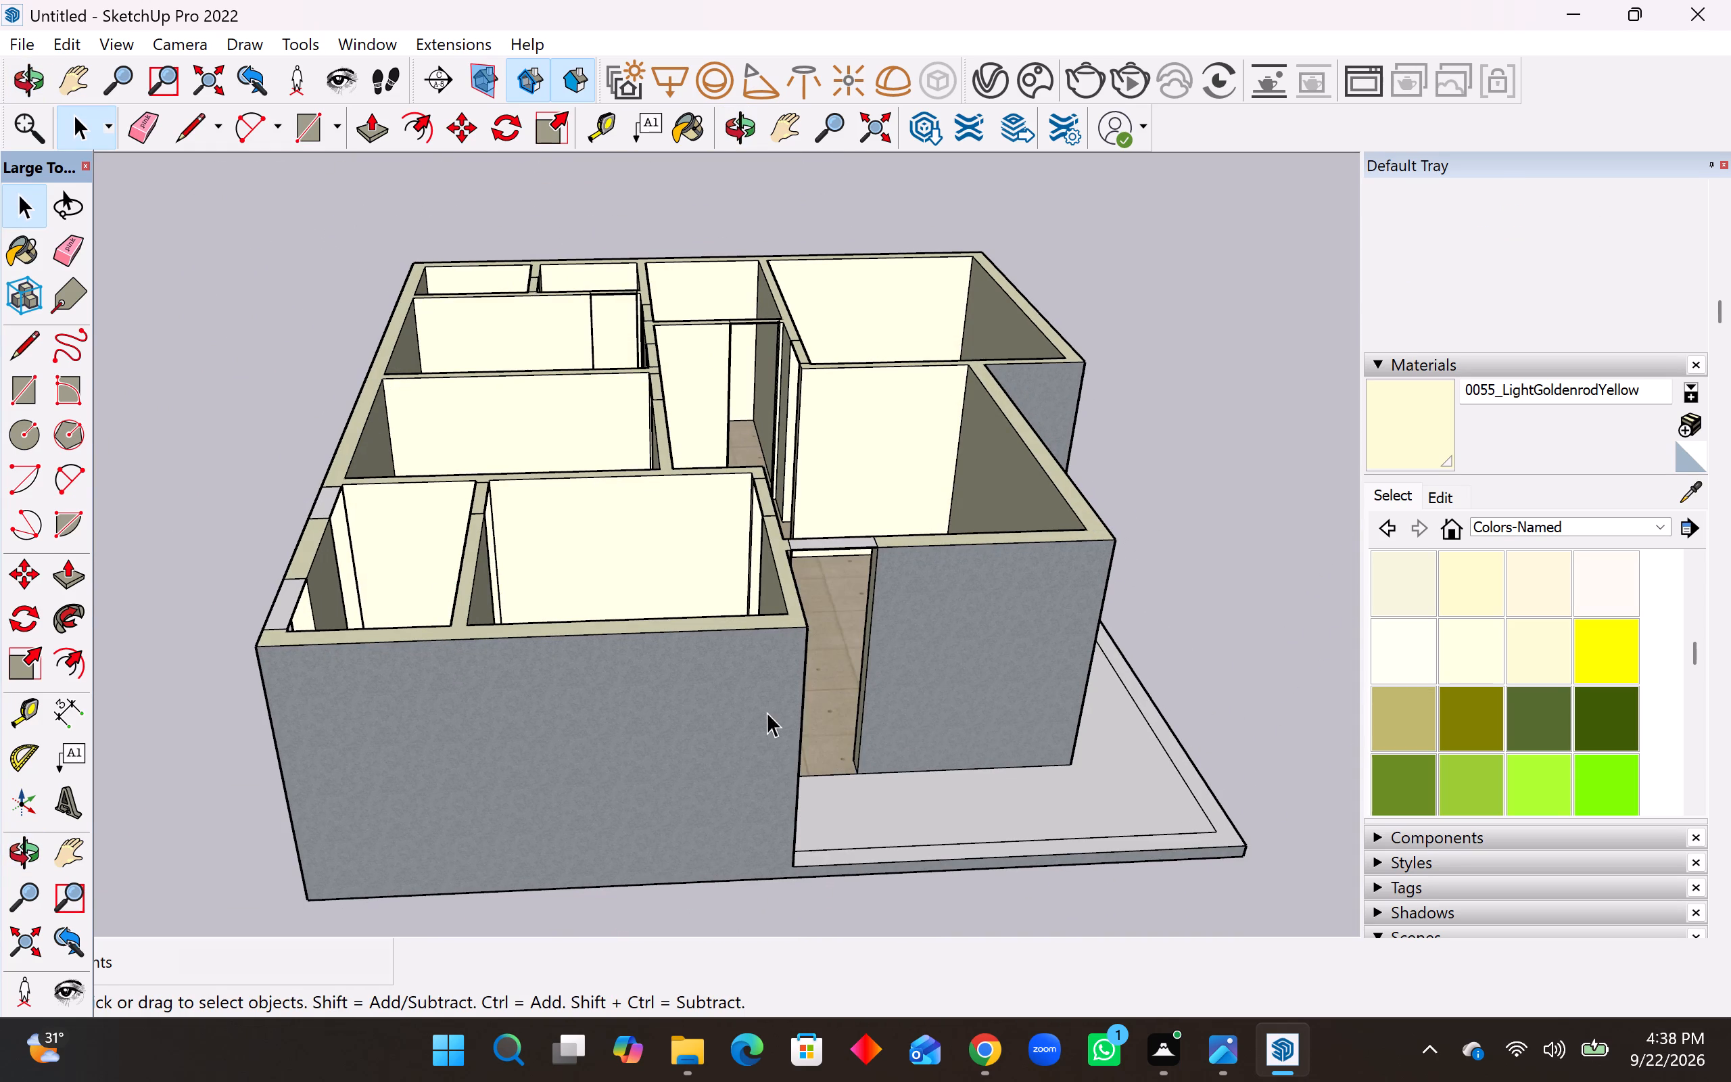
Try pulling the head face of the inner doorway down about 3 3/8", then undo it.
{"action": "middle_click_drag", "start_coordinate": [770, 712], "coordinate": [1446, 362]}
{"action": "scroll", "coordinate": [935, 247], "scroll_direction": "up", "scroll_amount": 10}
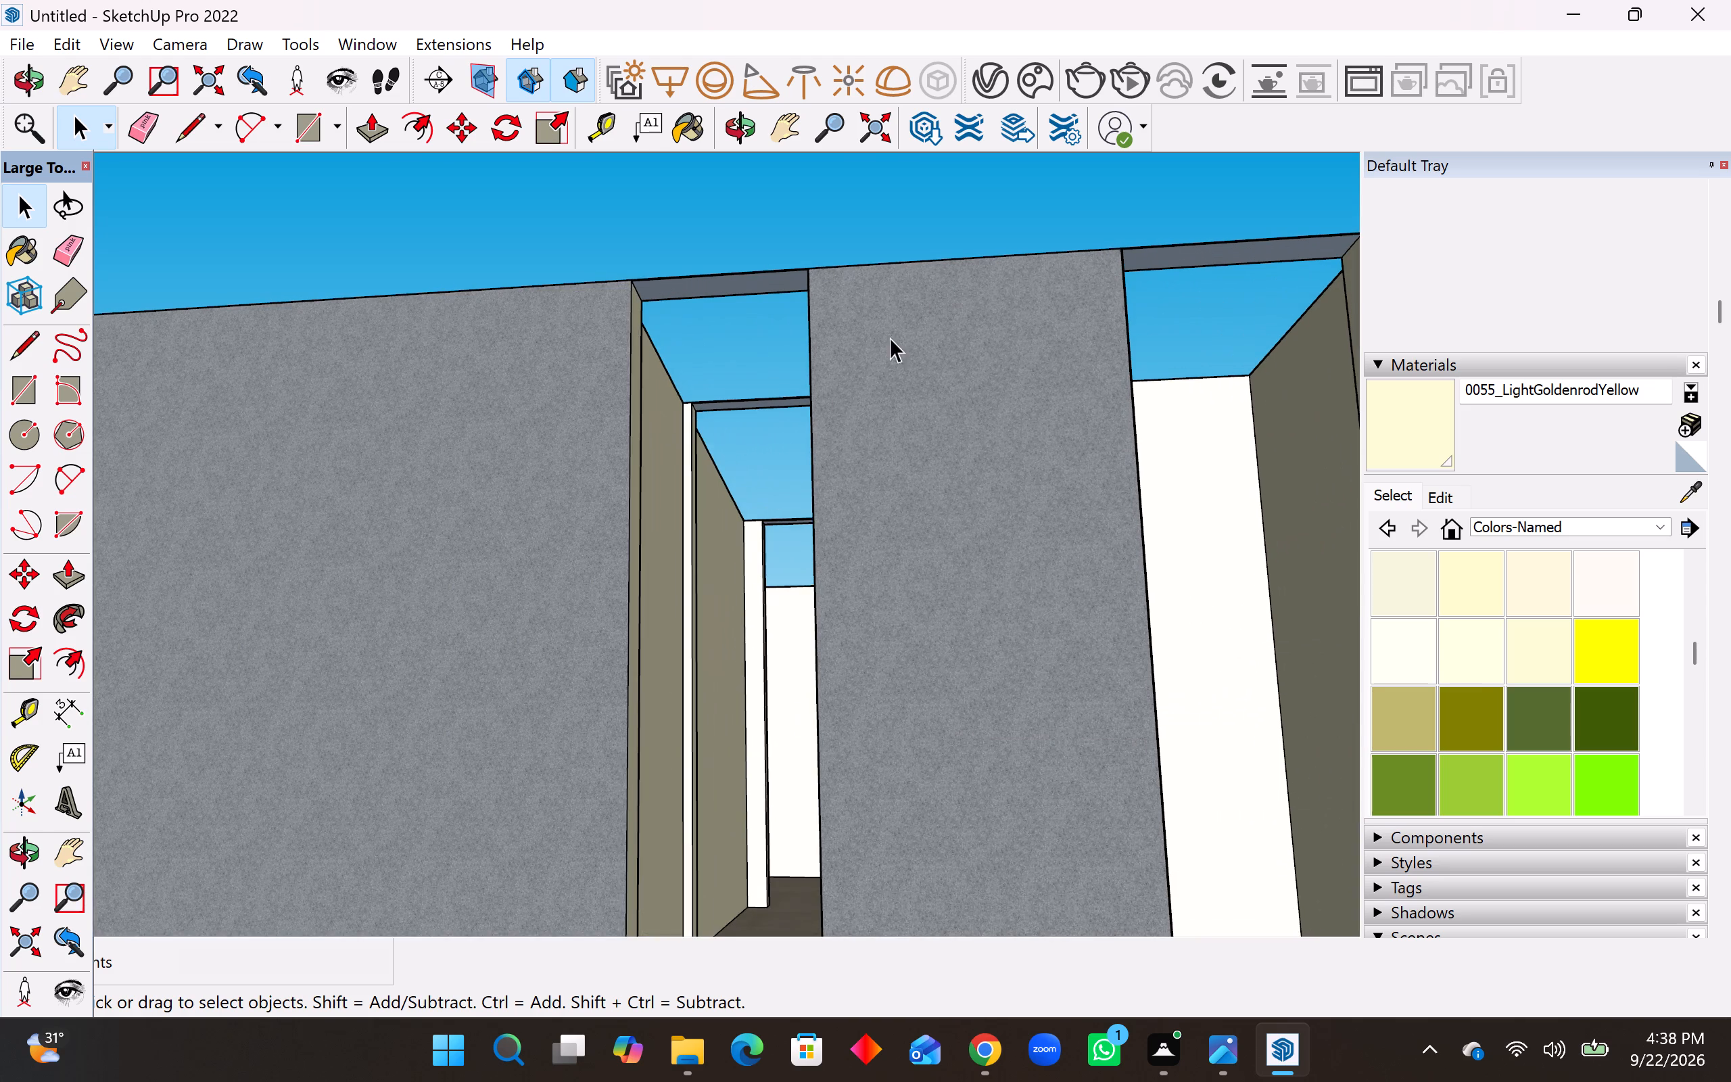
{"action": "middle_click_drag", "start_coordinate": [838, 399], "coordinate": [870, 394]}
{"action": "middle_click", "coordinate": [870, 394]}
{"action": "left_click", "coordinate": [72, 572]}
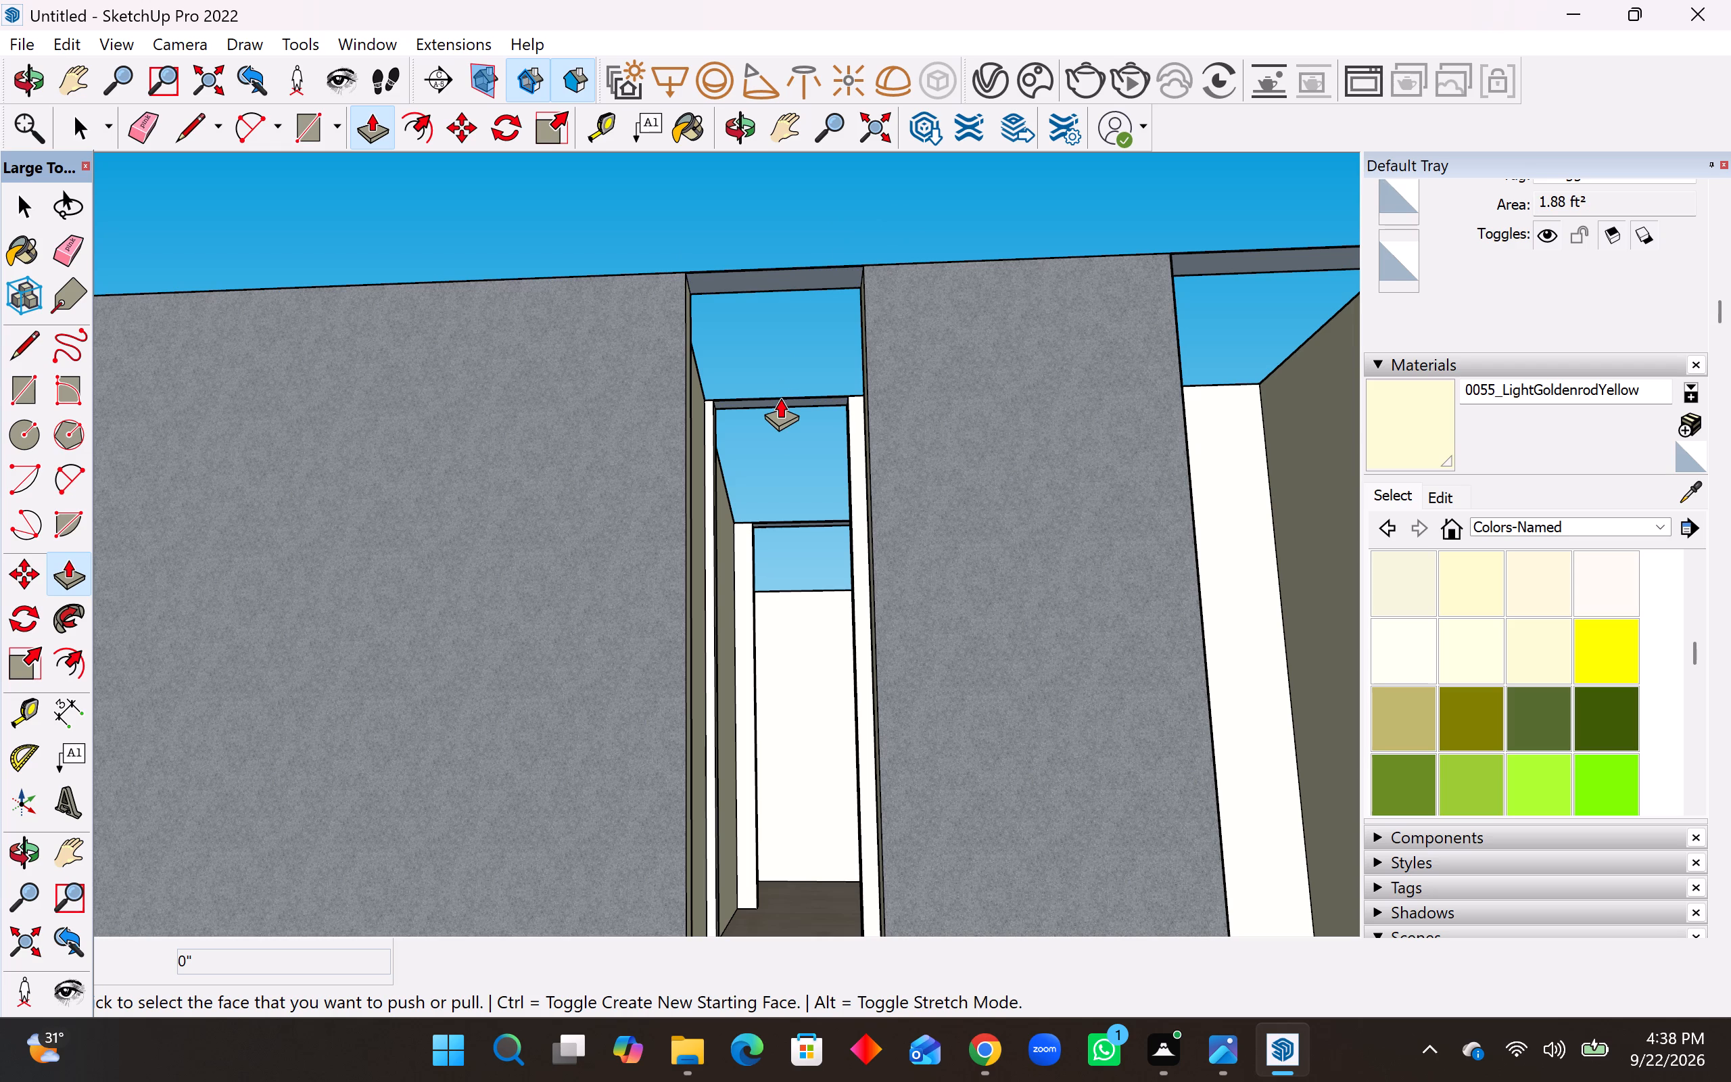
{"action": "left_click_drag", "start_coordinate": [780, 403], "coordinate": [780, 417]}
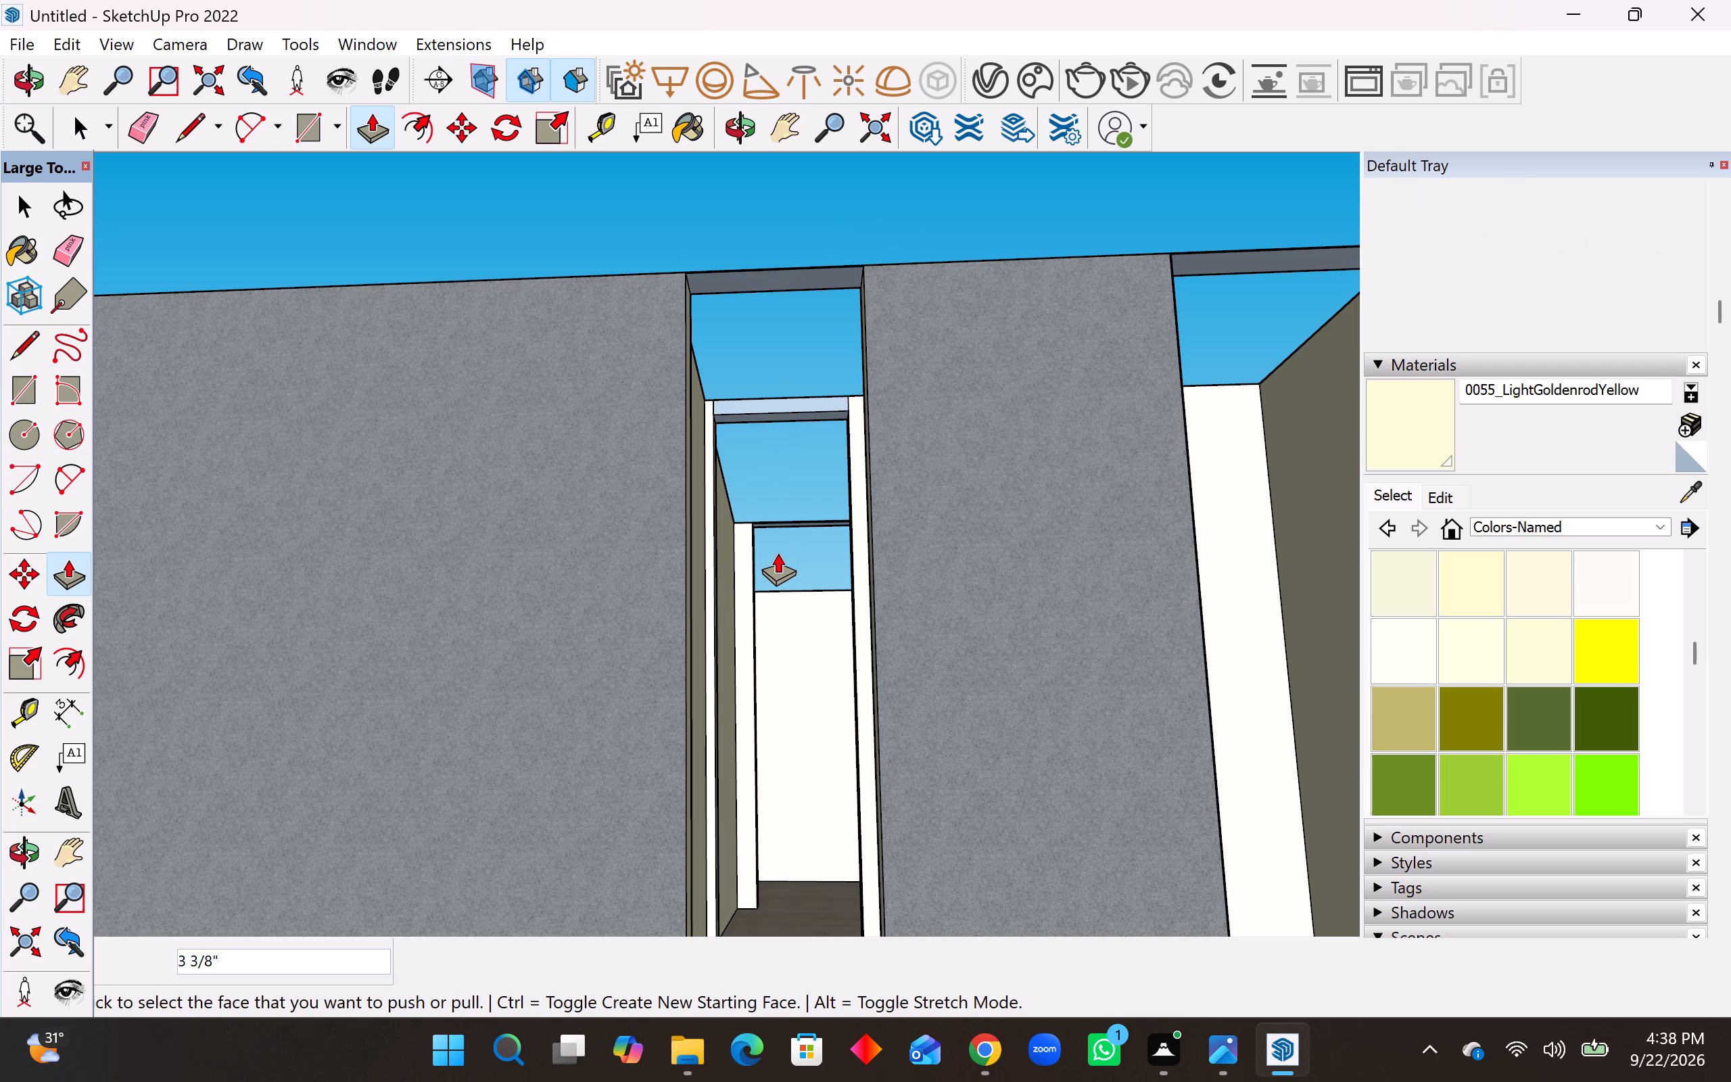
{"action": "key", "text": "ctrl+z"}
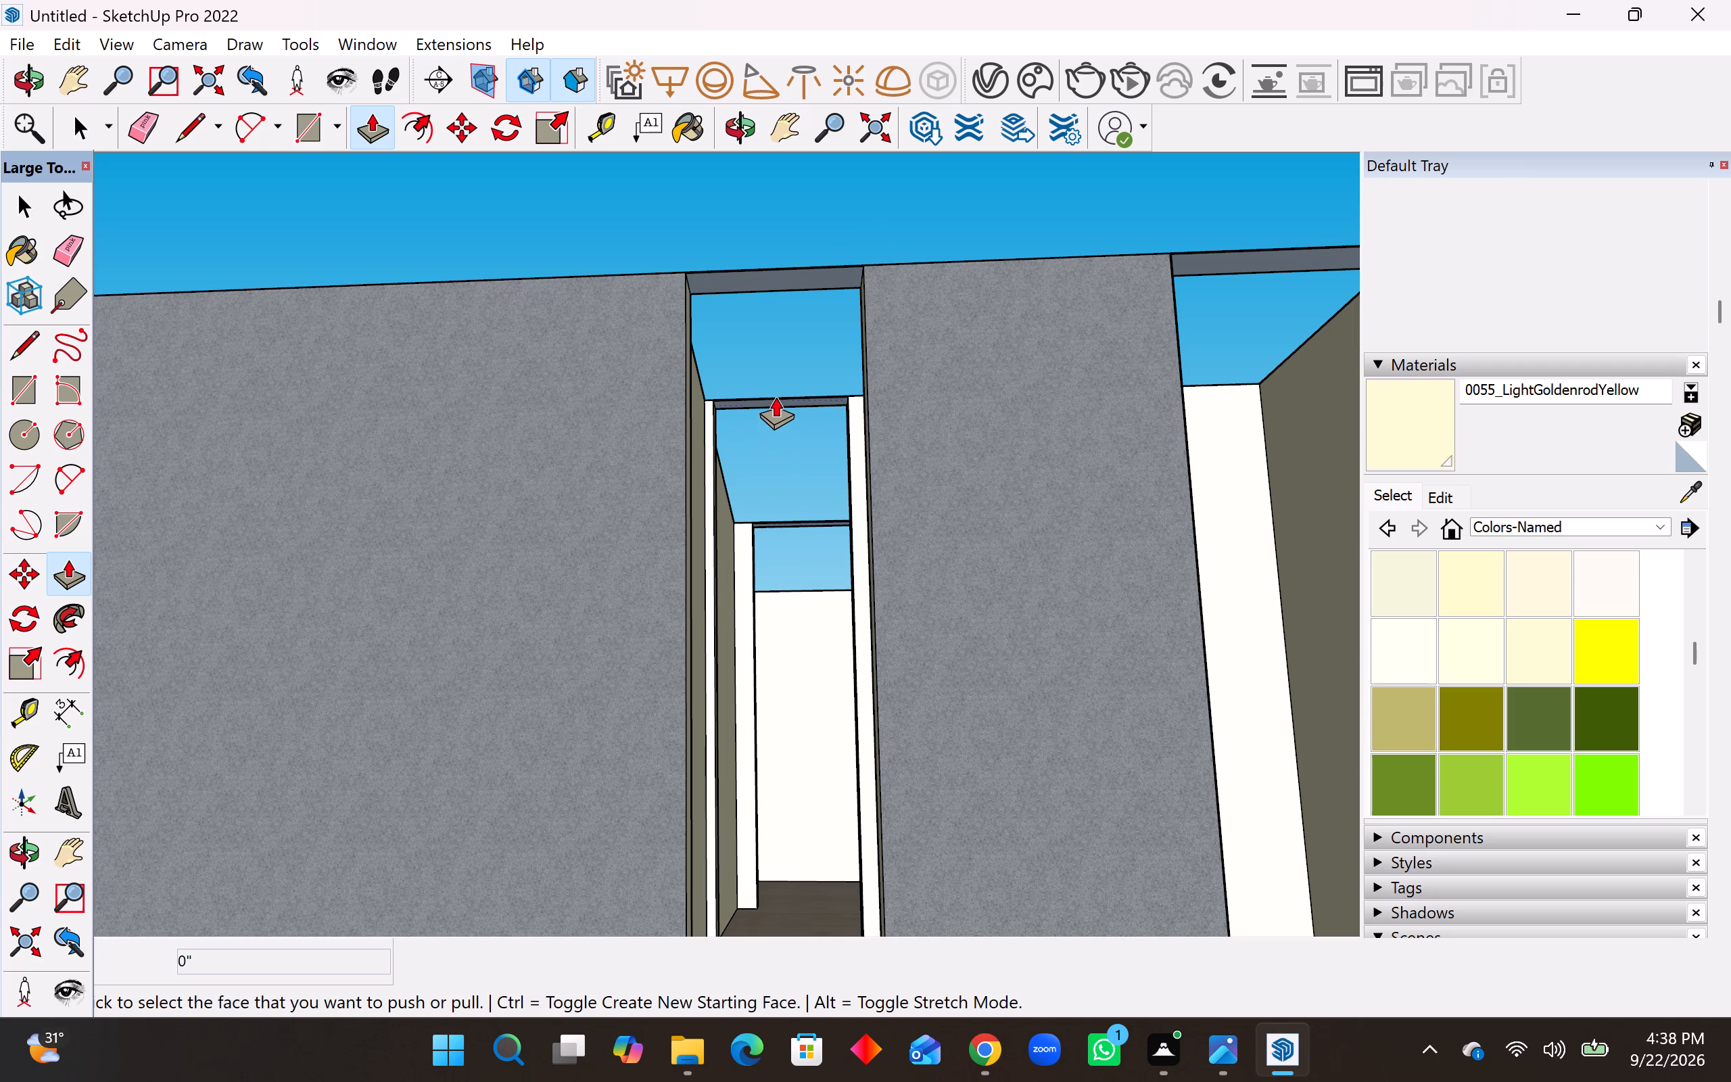
Pull the head faces of the inner doorway, the exterior doorway in front of it and the adjacent wider exterior doorway down 3'.
{"action": "left_click", "coordinate": [776, 402]}
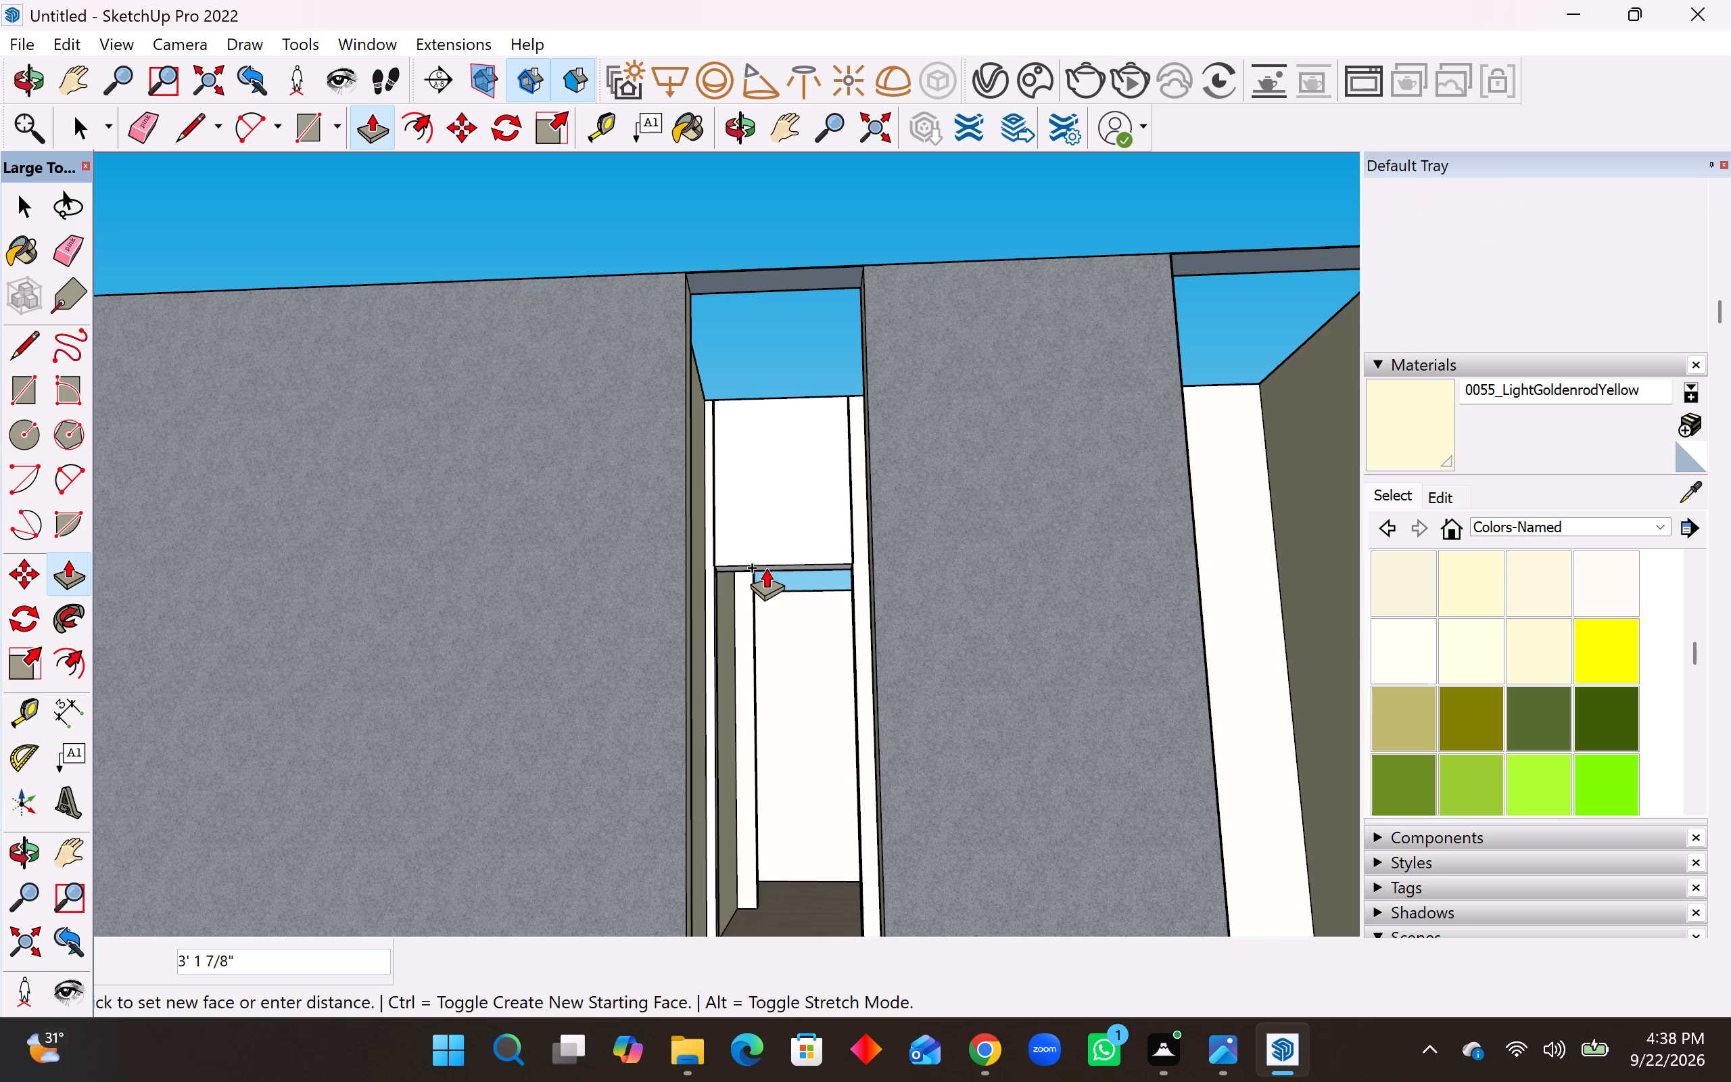
{"action": "type", "text": "3'"}
{"action": "key", "text": "Return"}
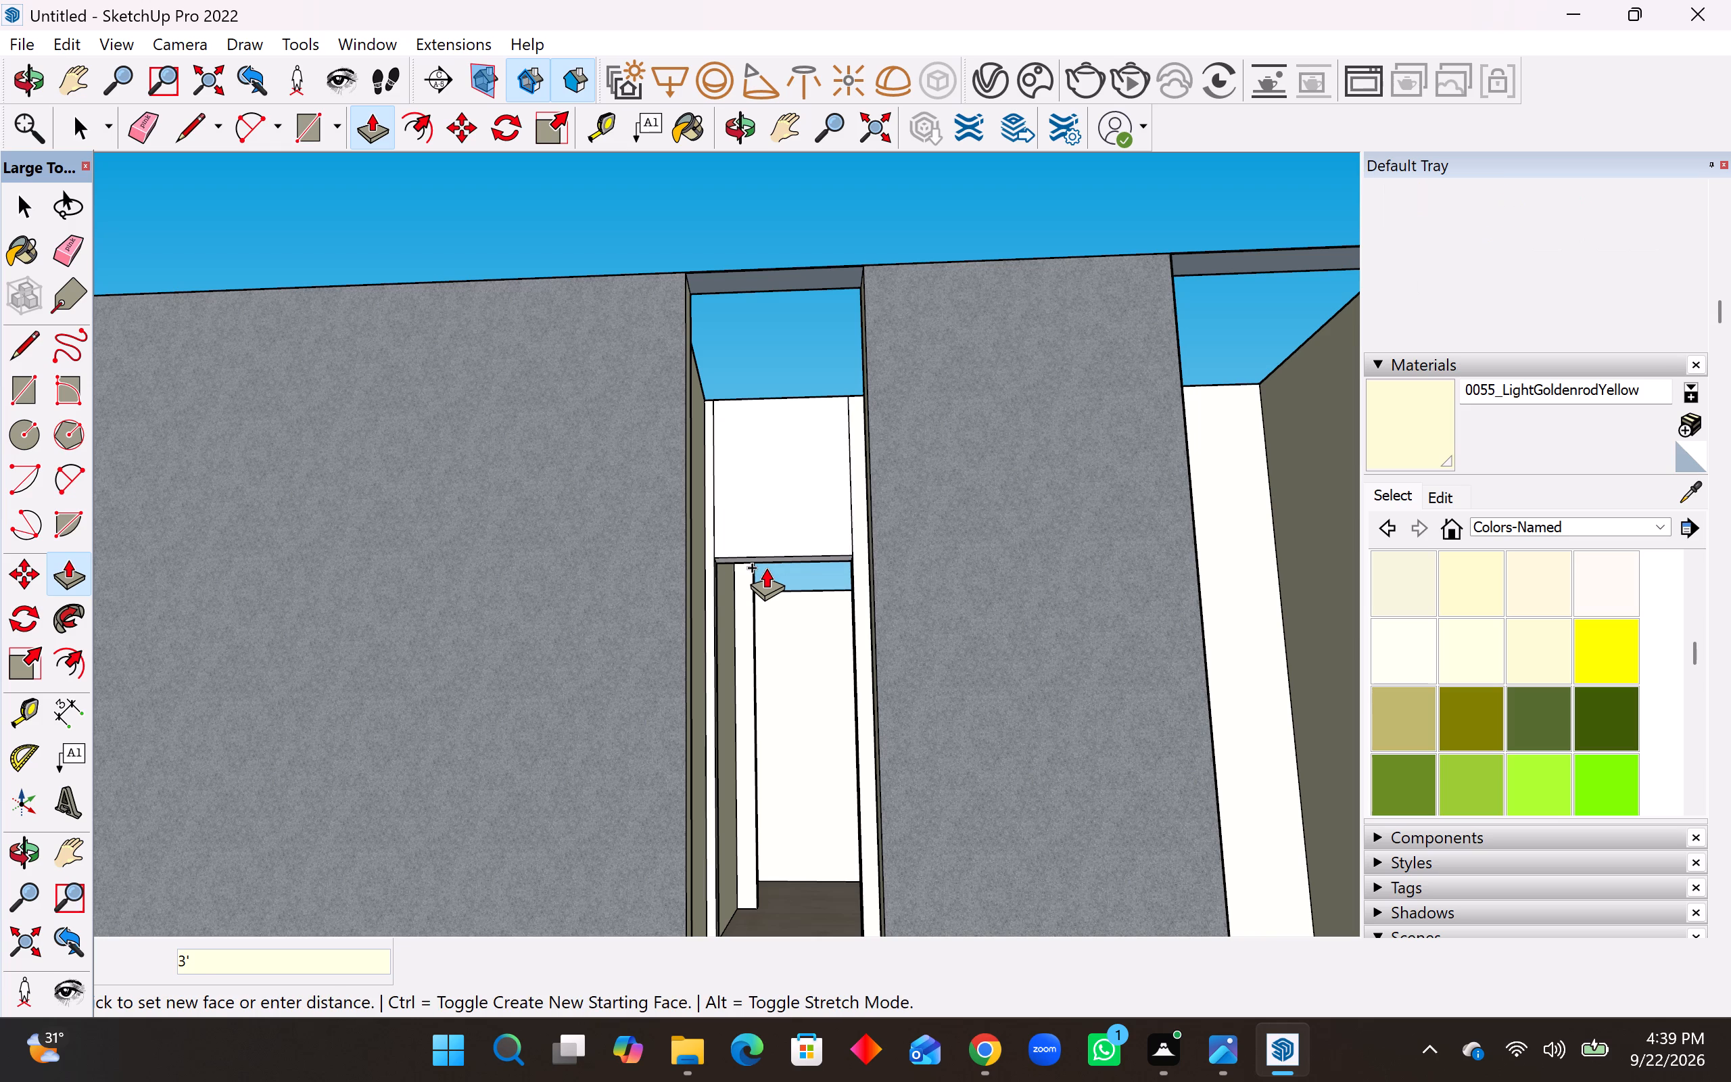
{"action": "left_click", "coordinate": [786, 274]}
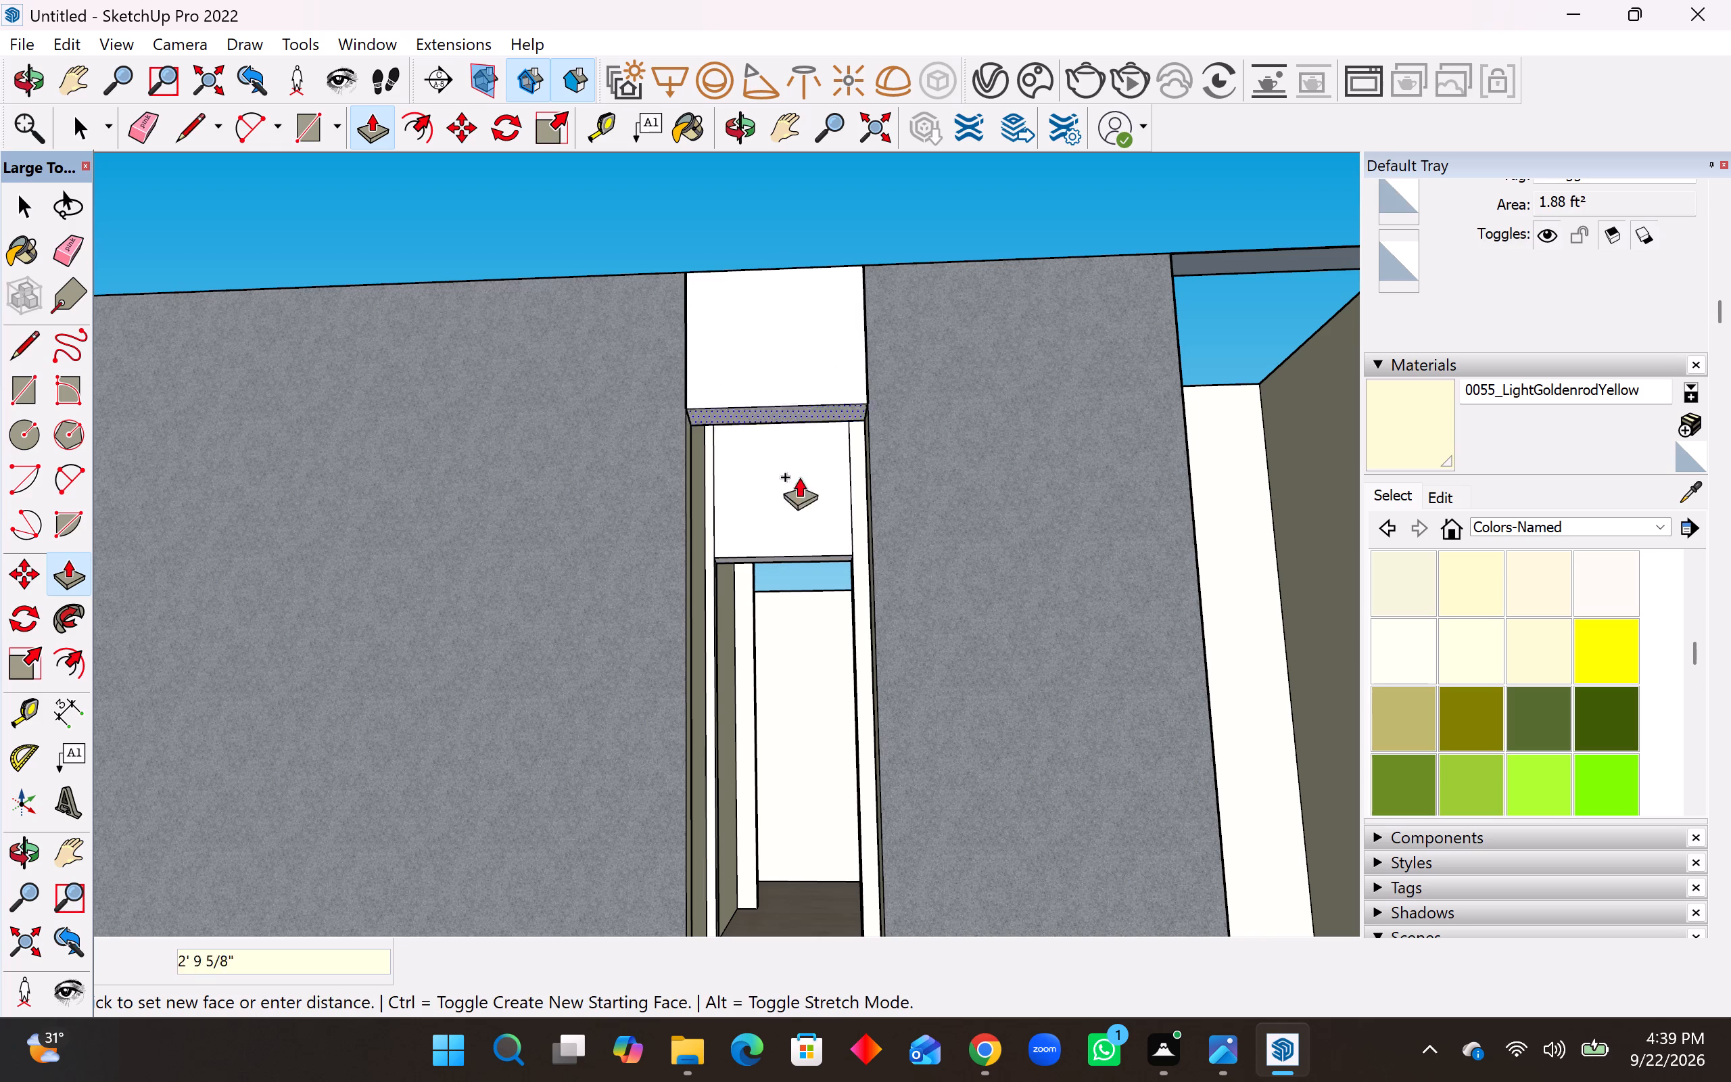
{"action": "type", "text": "3'"}
{"action": "key", "text": "Return"}
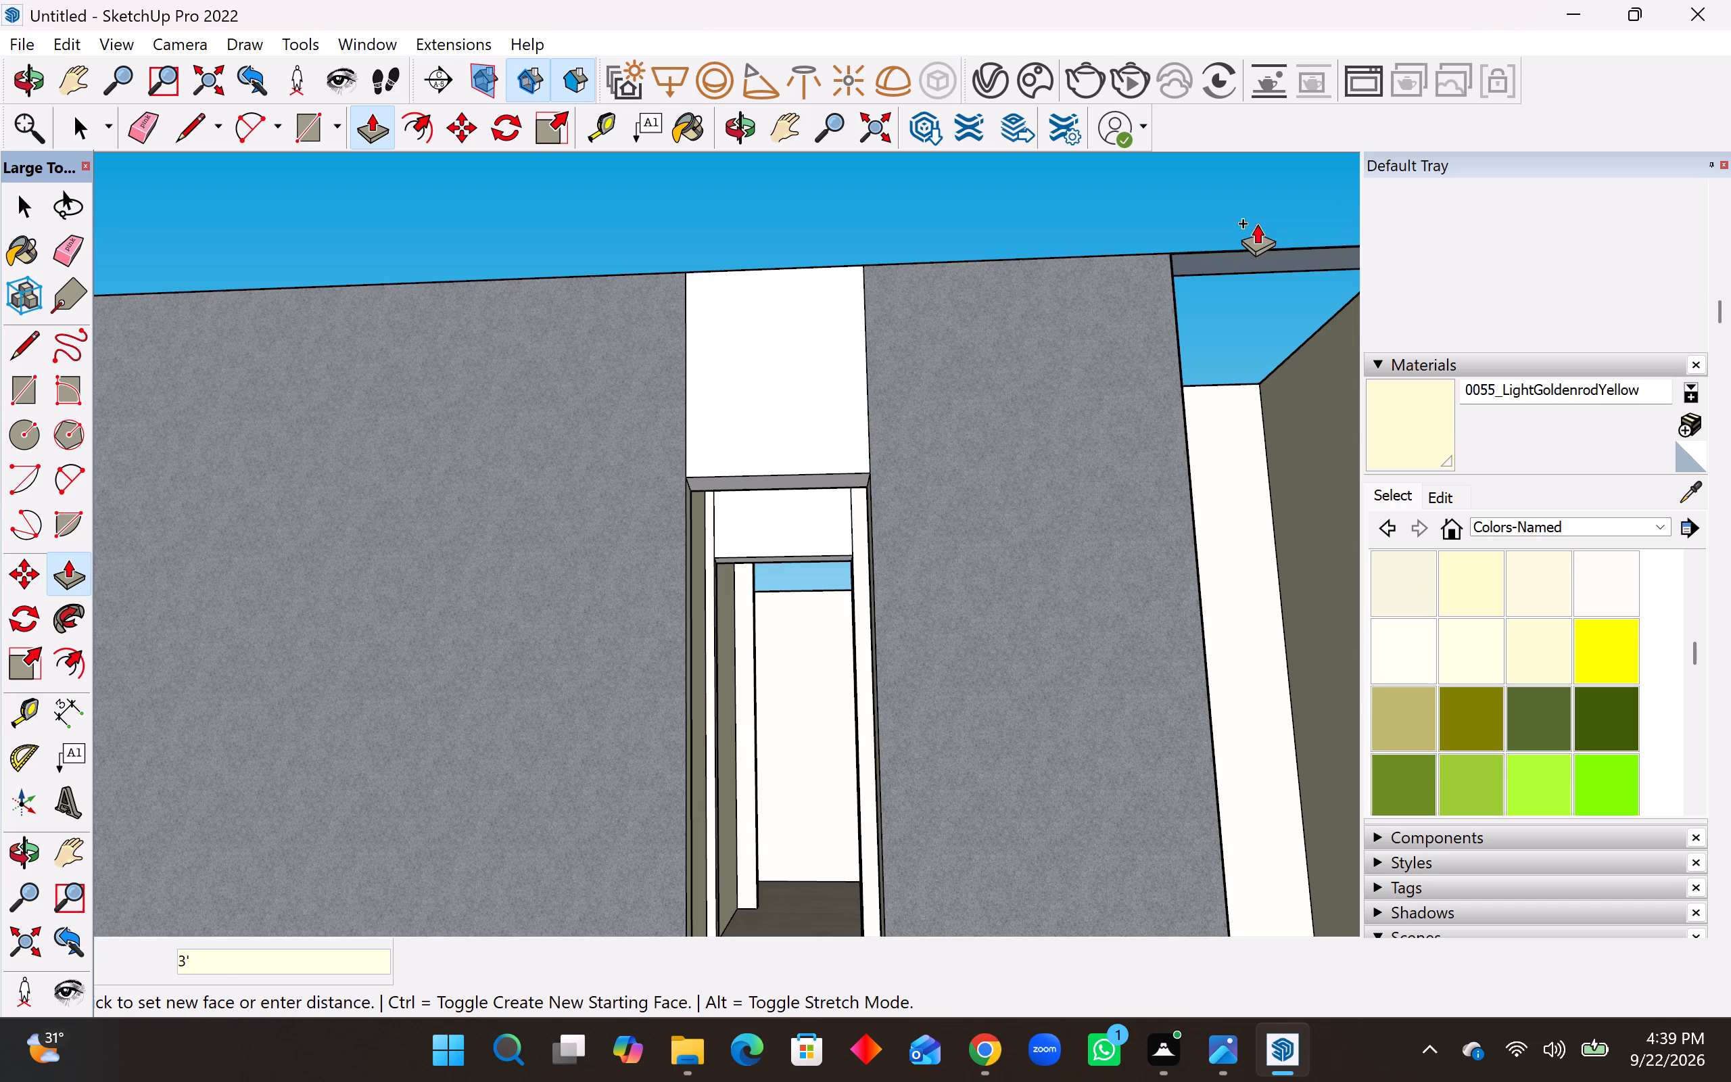
{"action": "left_click", "coordinate": [1243, 258]}
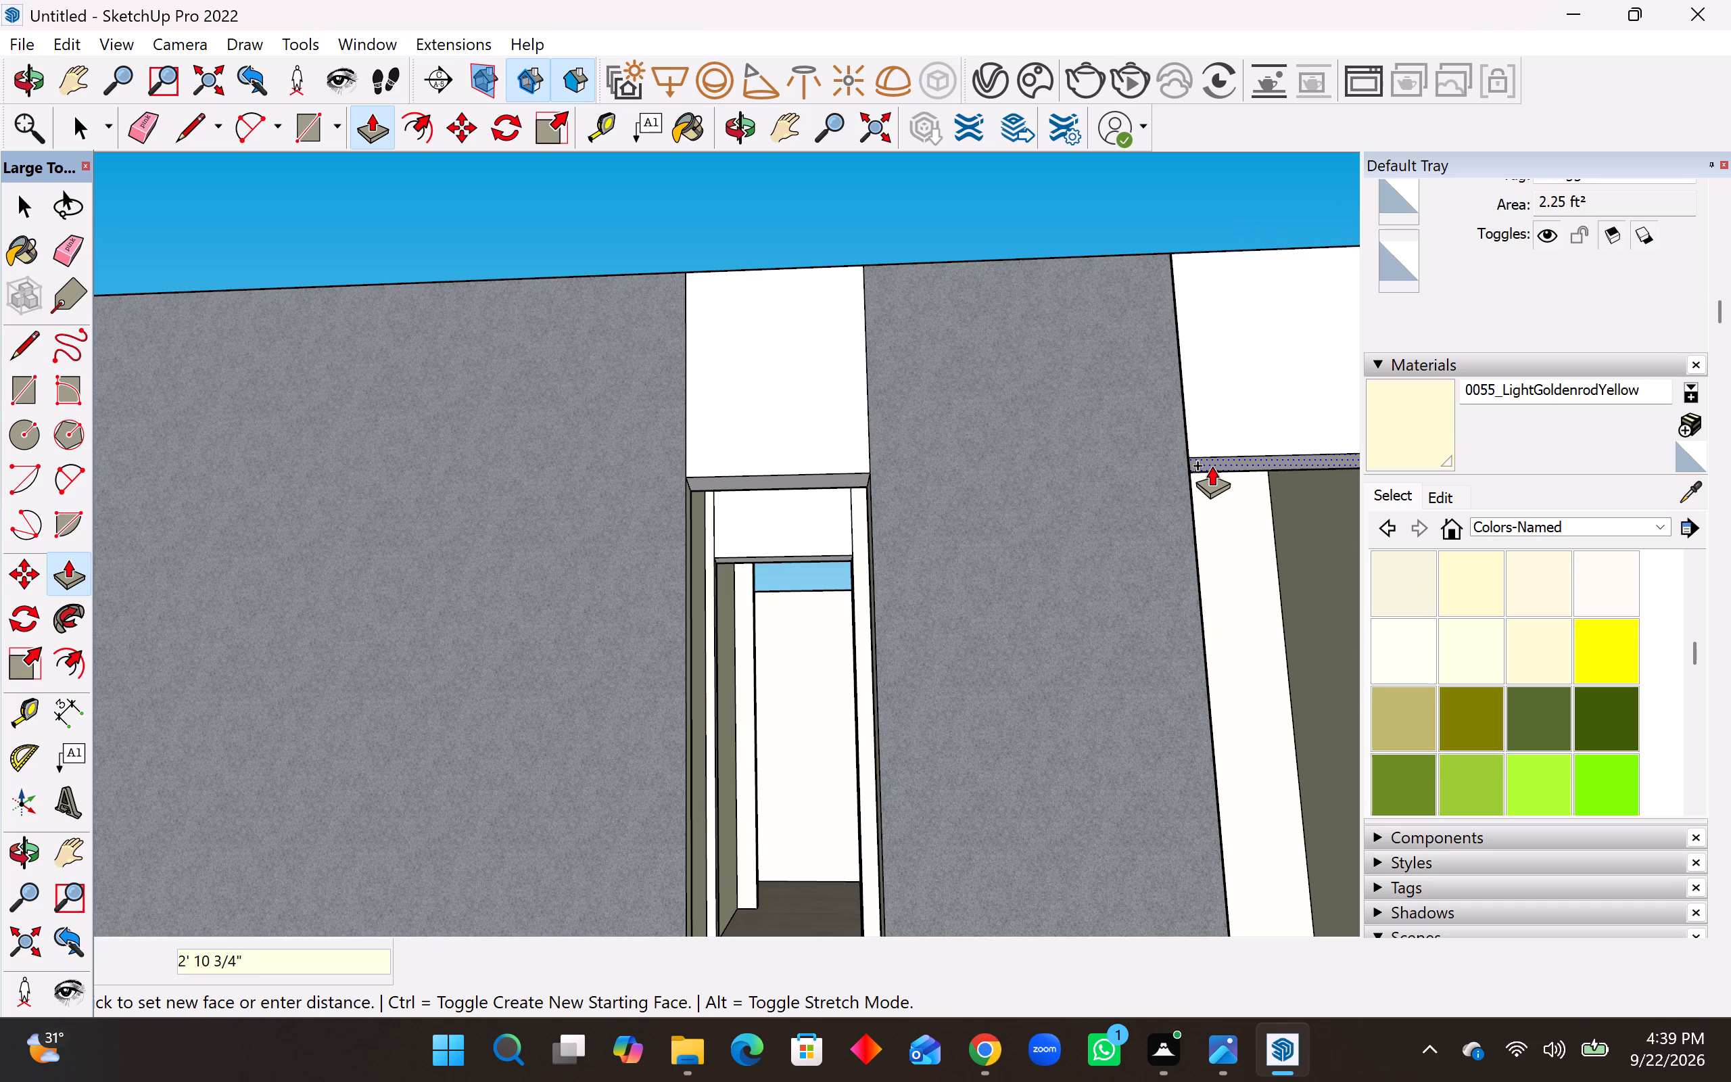
{"action": "type", "text": "3'"}
{"action": "key", "text": "Return"}
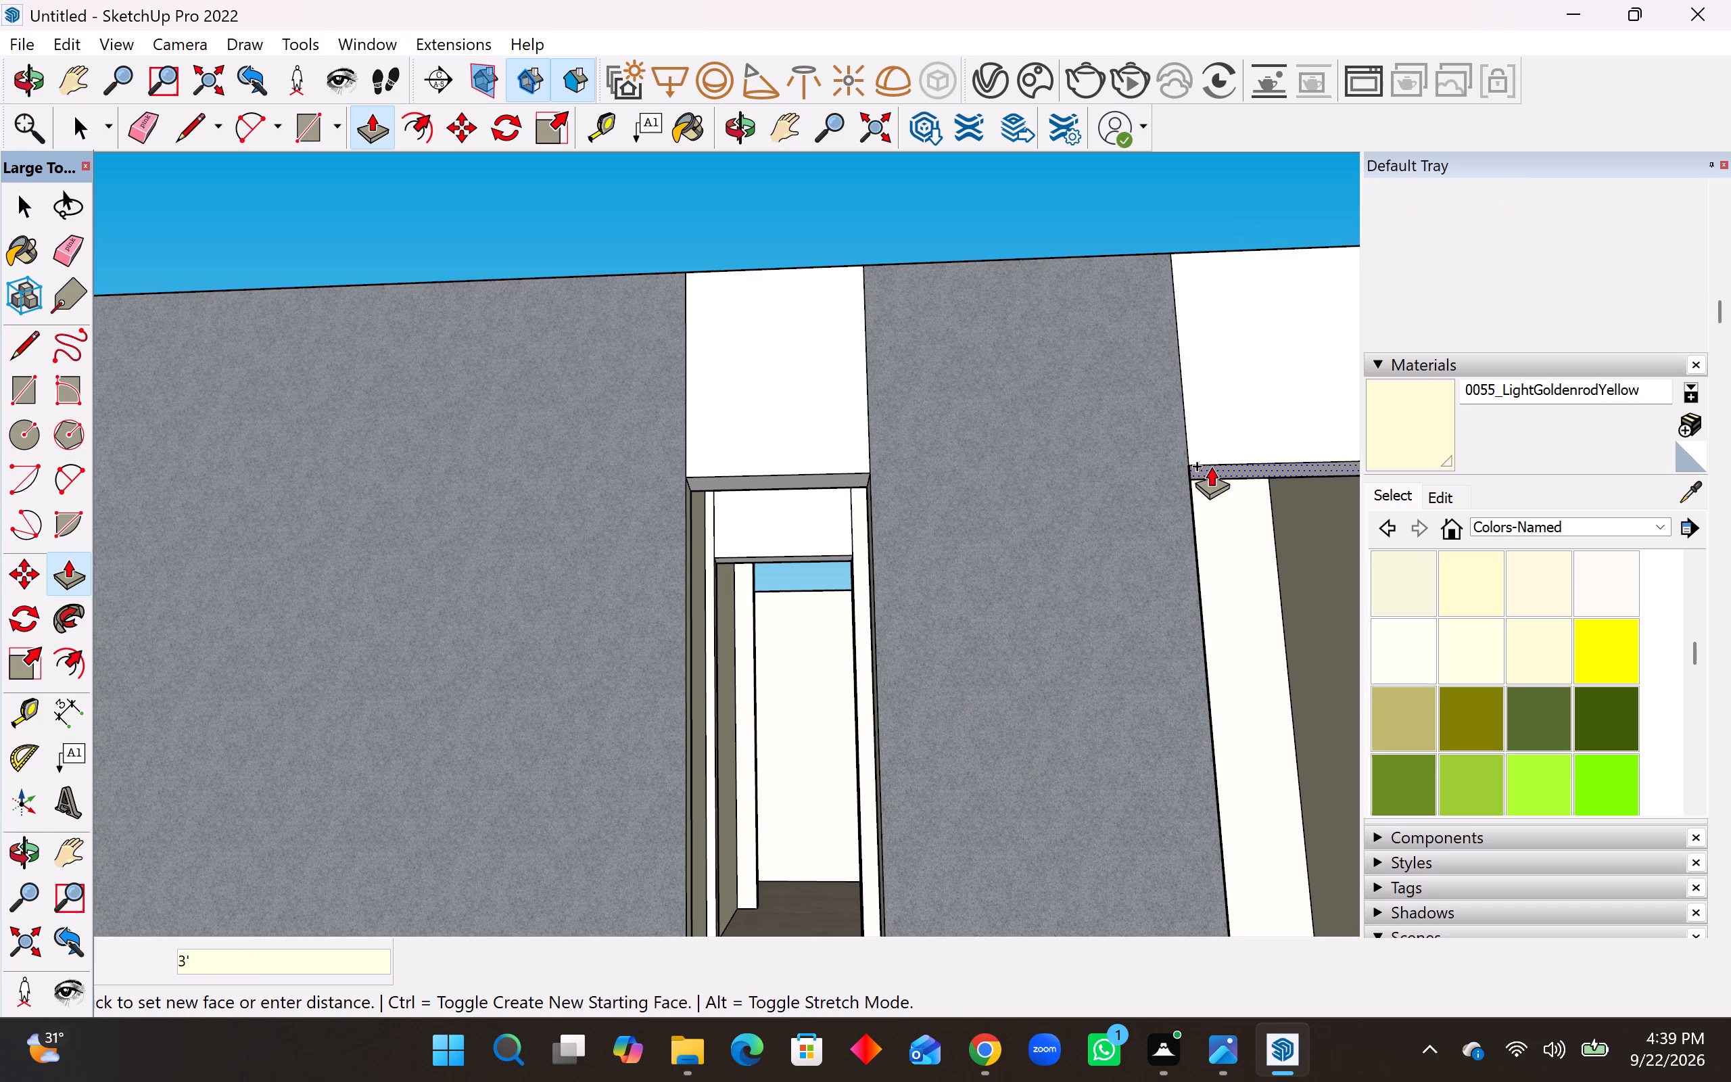
Pull the head face of the interior doorway beside the wall corner down 3' to form the wall above it.
{"action": "middle_click_drag", "start_coordinate": [1197, 482], "coordinate": [1171, 843]}
{"action": "scroll", "coordinate": [786, 378], "scroll_direction": "up", "scroll_amount": 9}
{"action": "middle_click_drag", "start_coordinate": [866, 408], "coordinate": [1130, 422]}
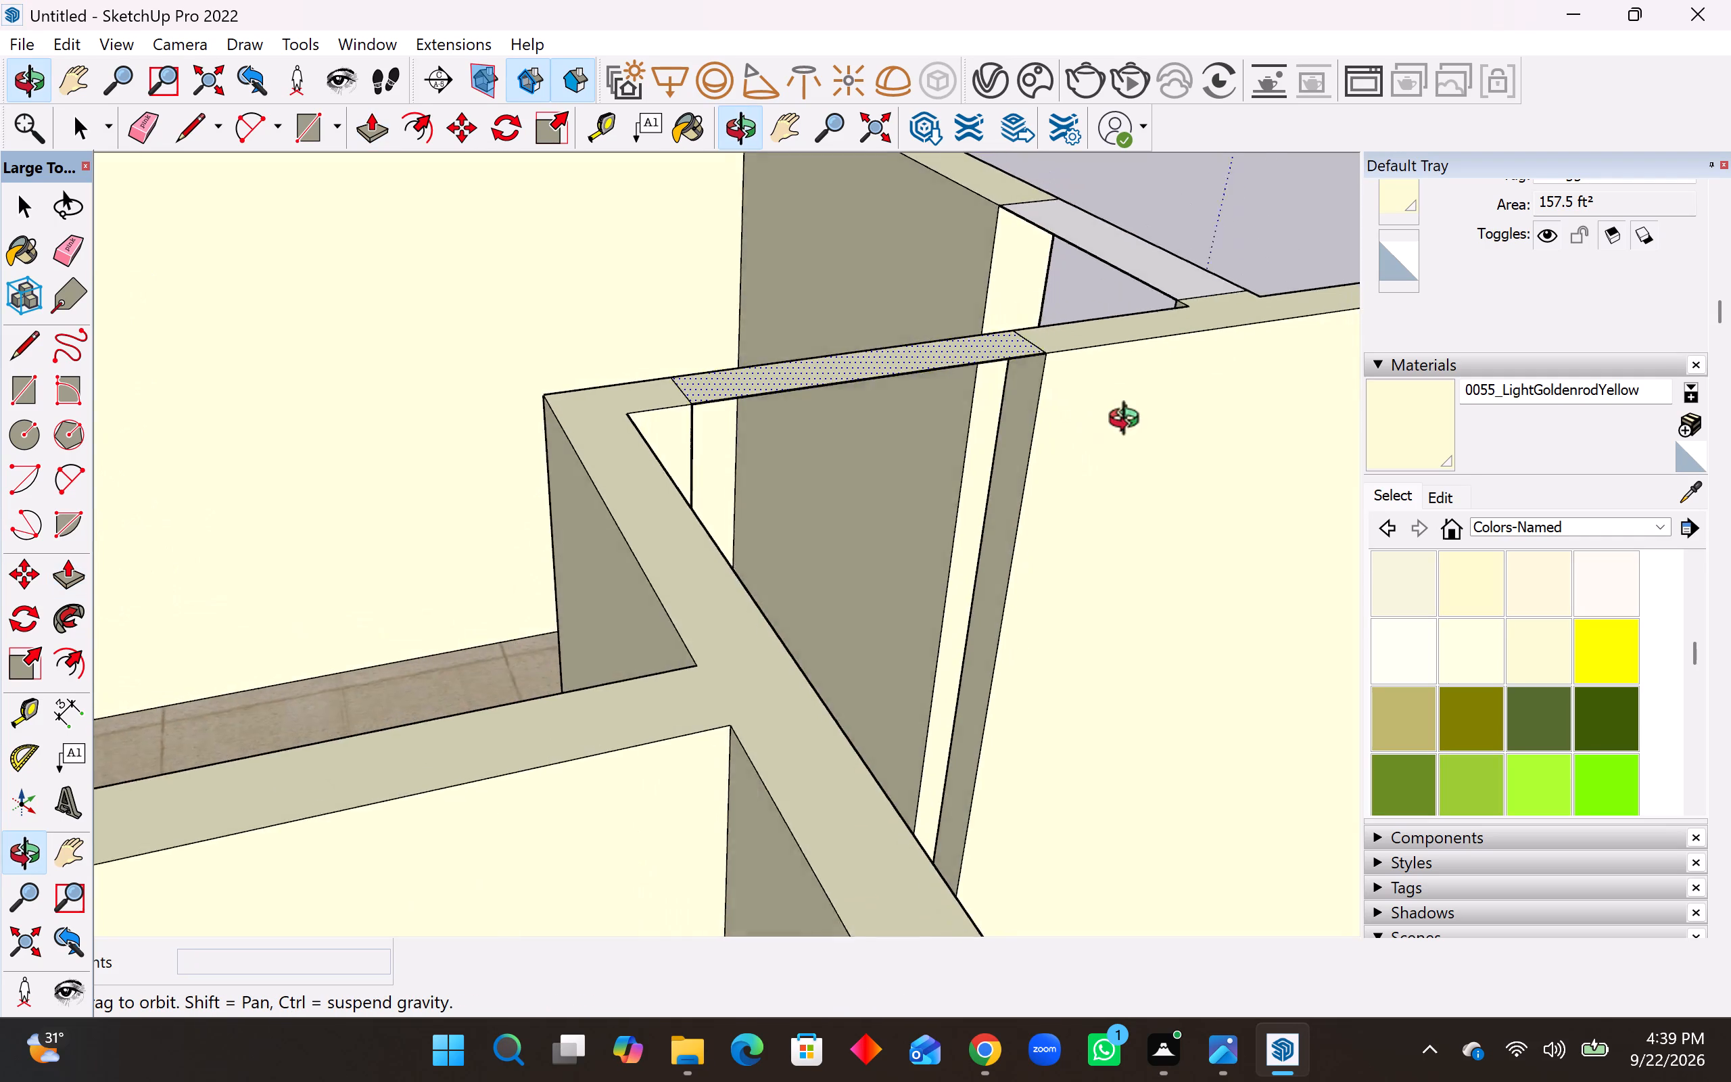
{"action": "middle_click_drag", "start_coordinate": [1130, 422], "coordinate": [916, 241]}
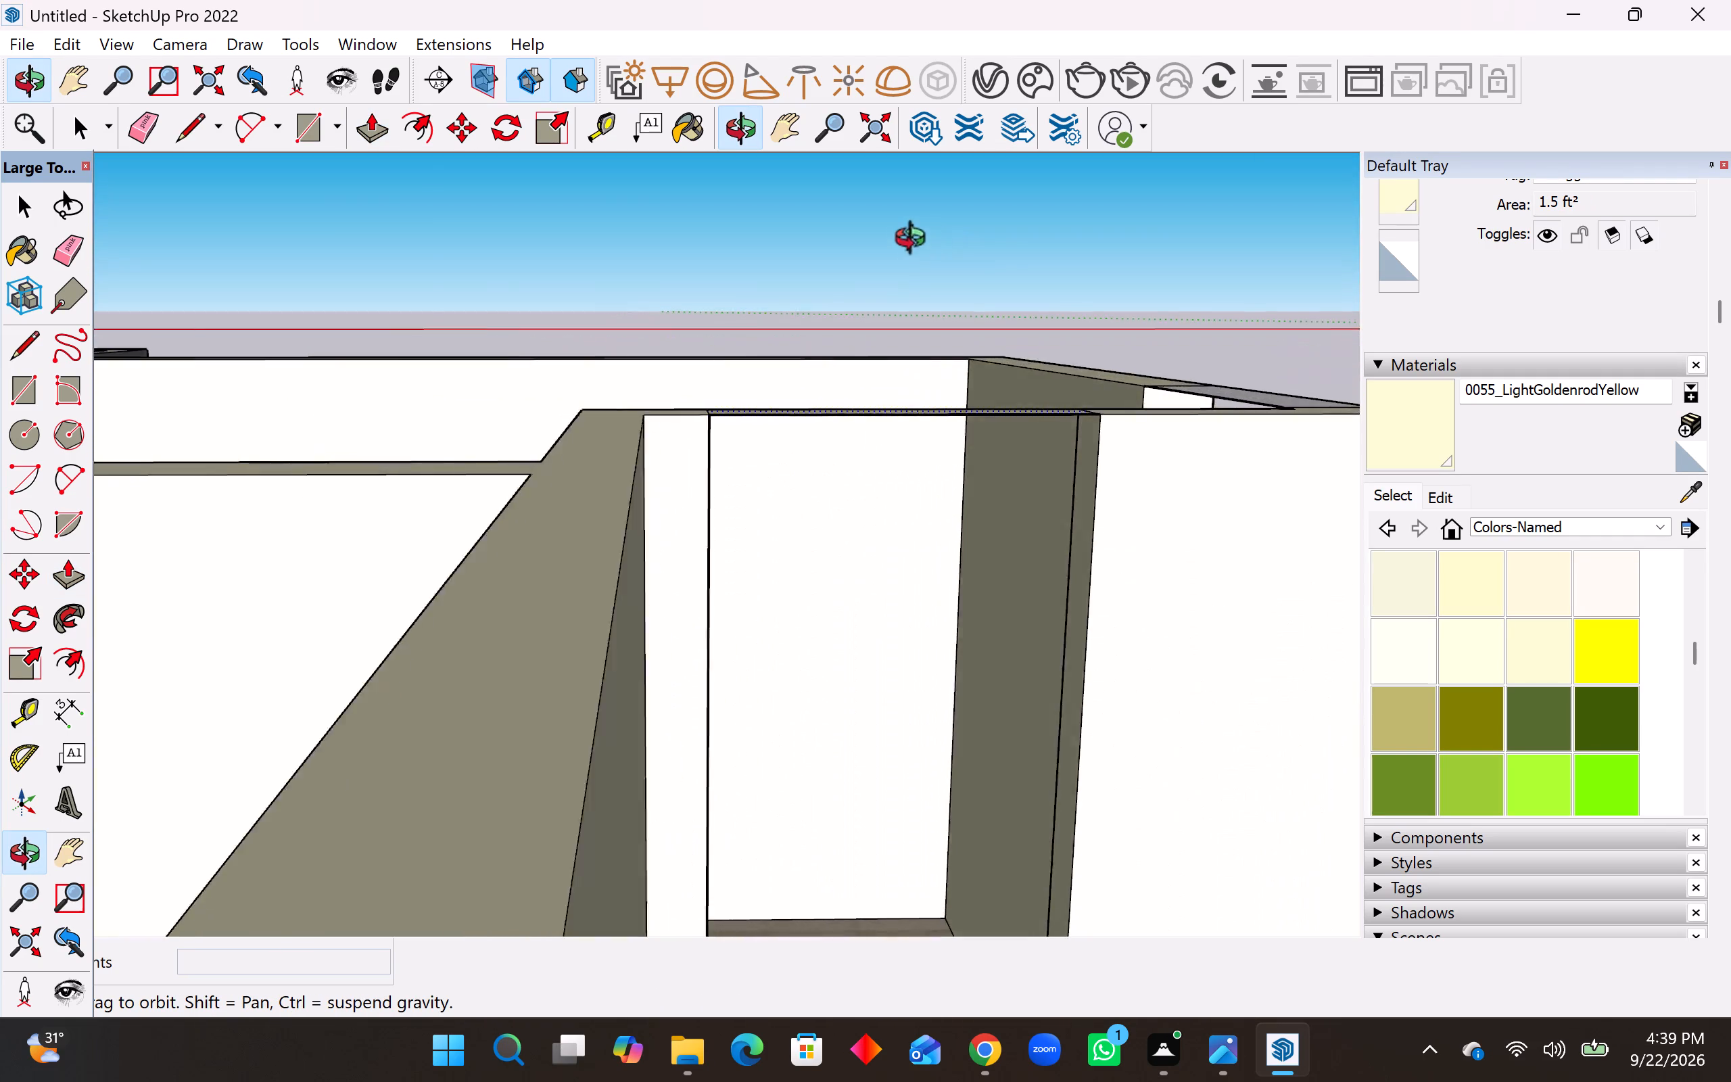
{"action": "middle_click_drag", "start_coordinate": [916, 241], "coordinate": [891, 210]}
{"action": "middle_click_drag", "start_coordinate": [891, 202], "coordinate": [905, 115]}
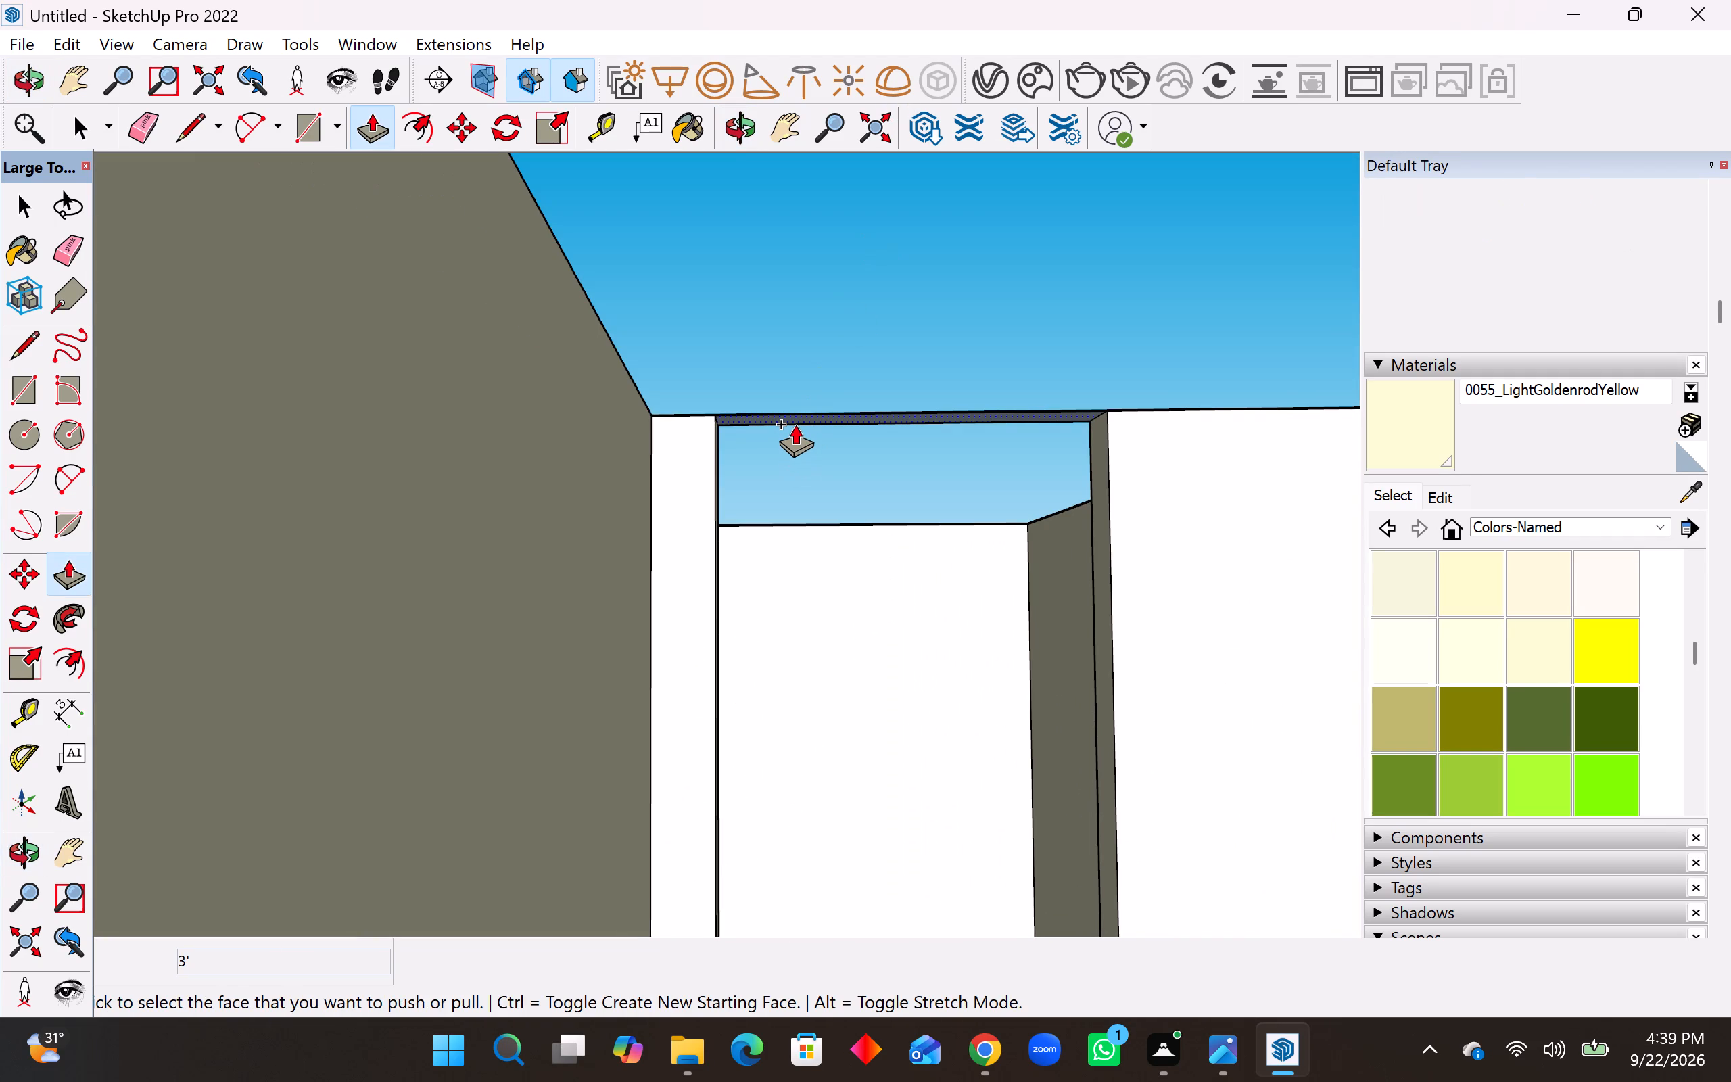
{"action": "left_click", "coordinate": [795, 424]}
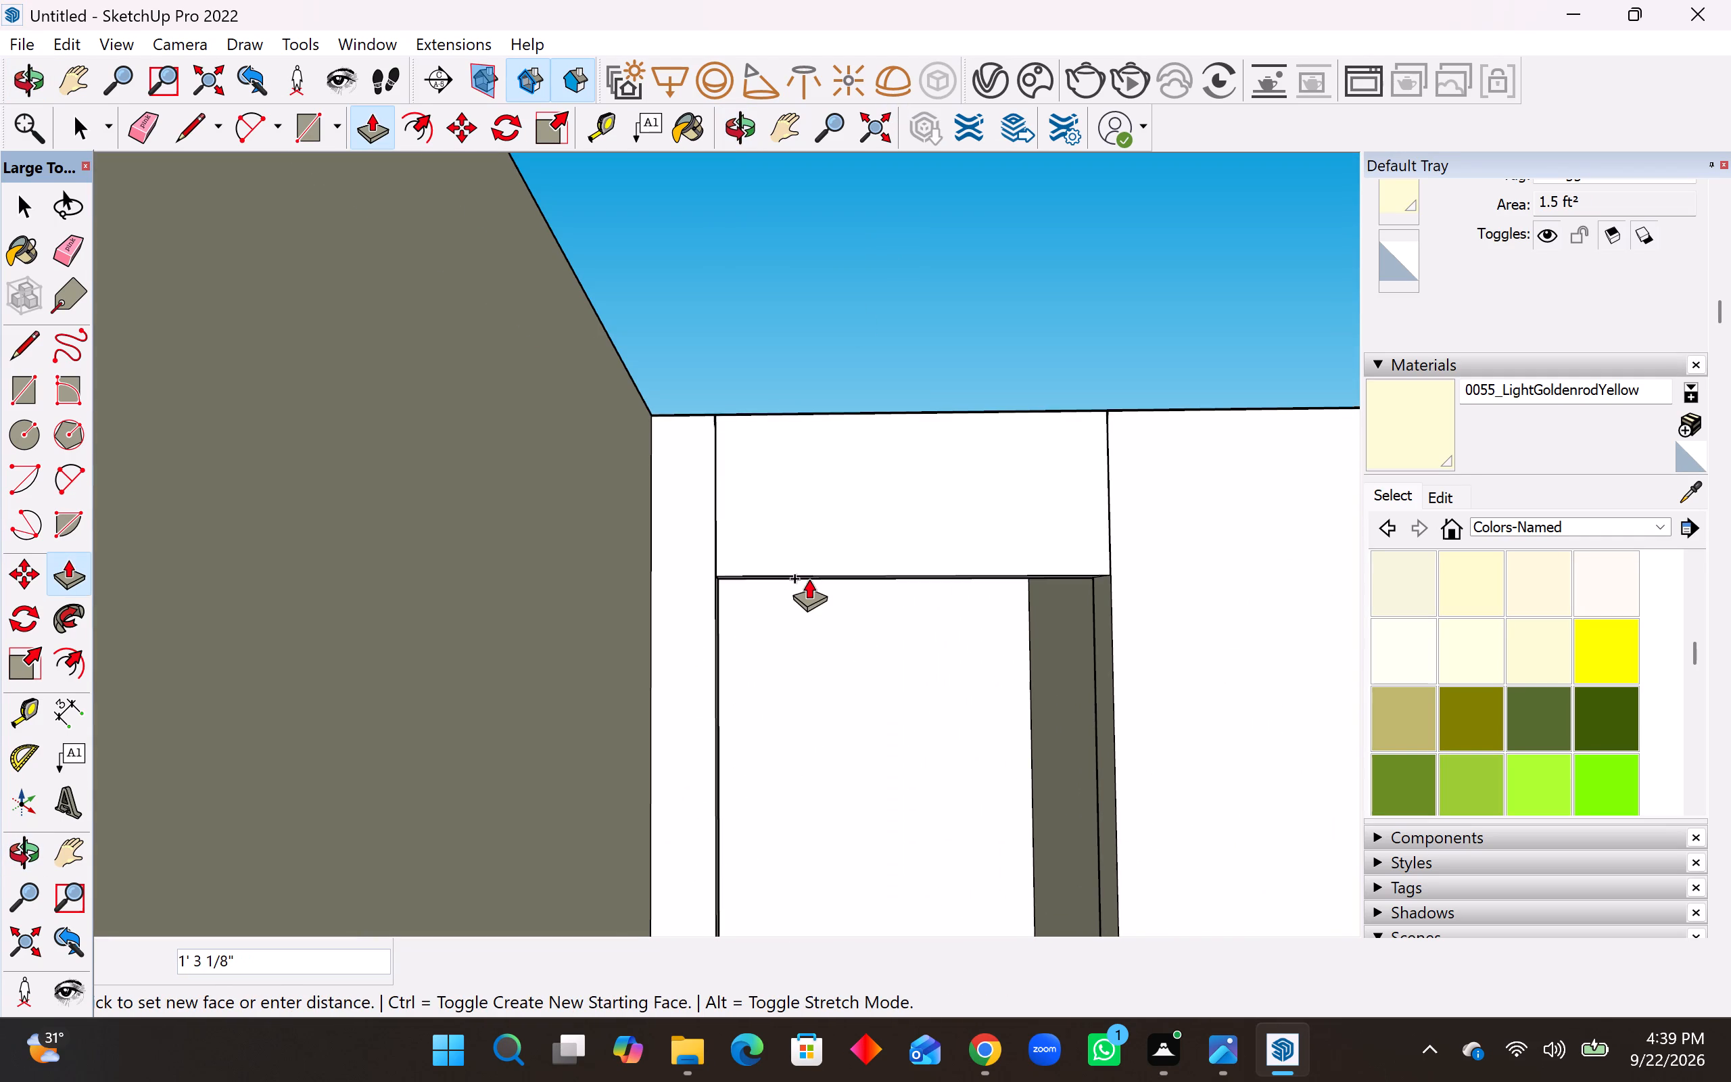
{"action": "type", "text": "3'"}
{"action": "key", "text": "Return"}
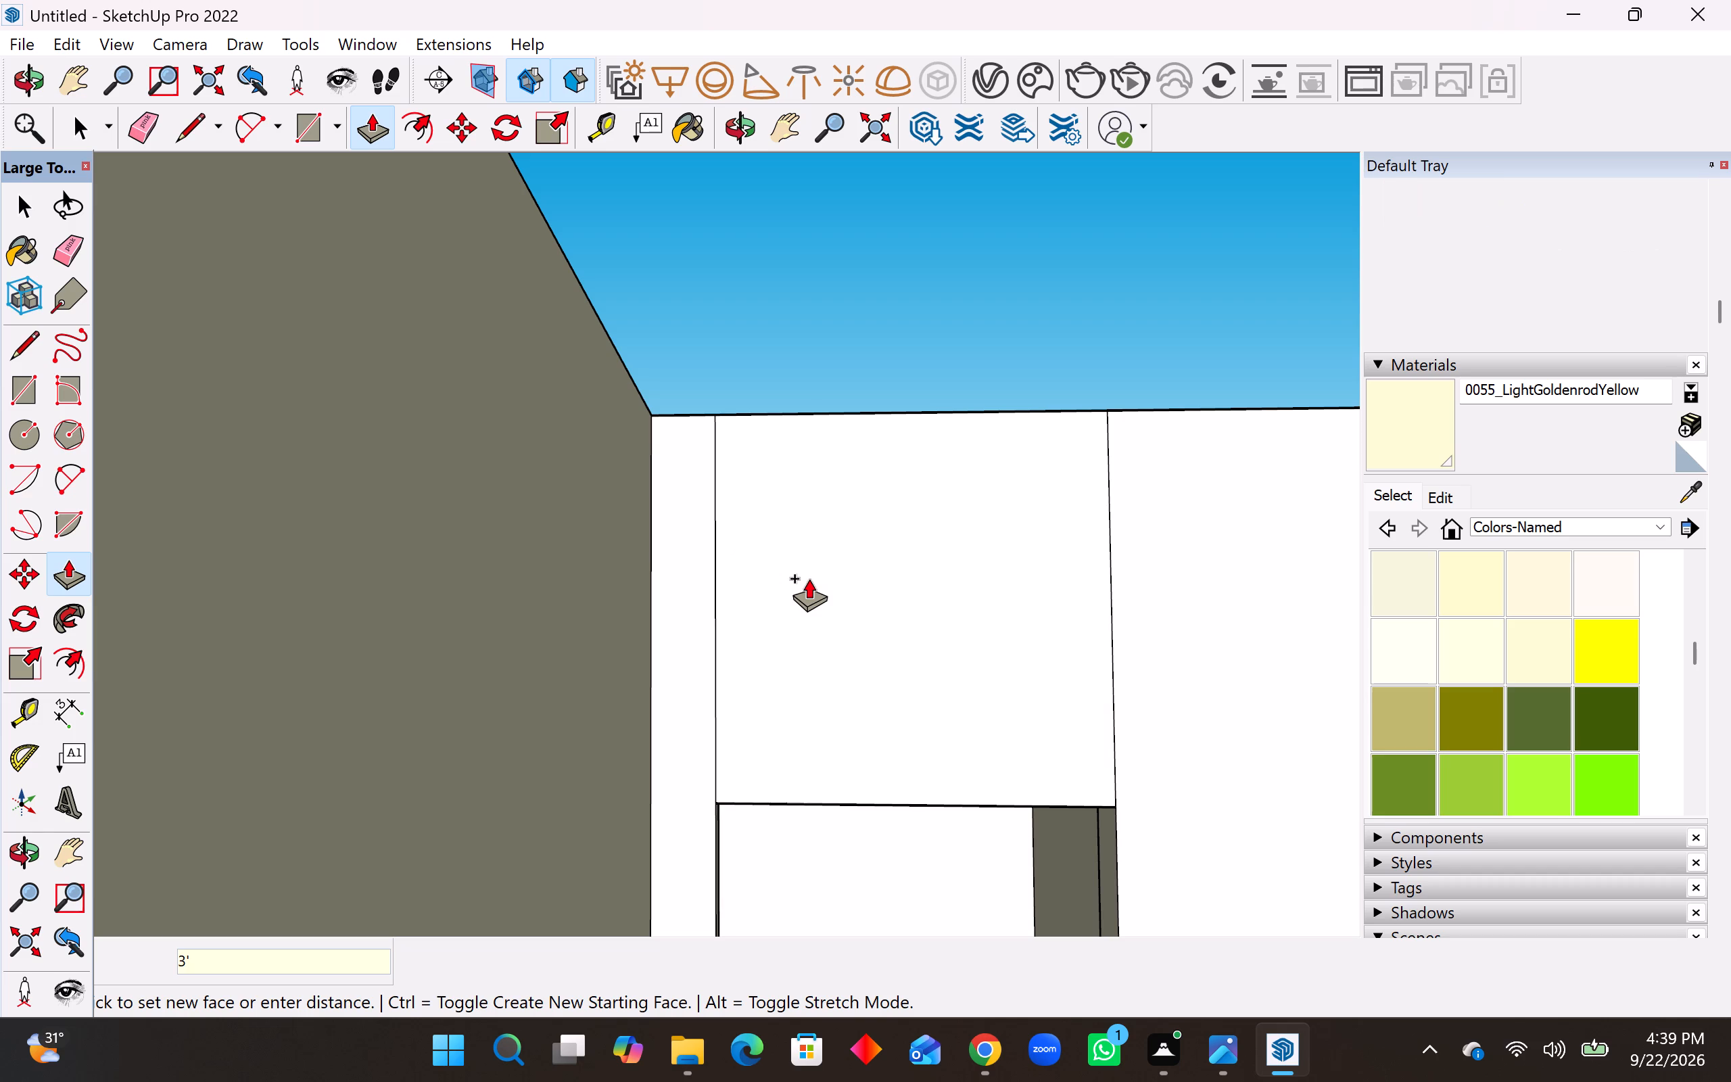
Pull the head face of the nearby doorway opening to the outside down 3'.
{"action": "middle_click_drag", "start_coordinate": [817, 571], "coordinate": [866, 824]}
{"action": "middle_click_drag", "start_coordinate": [1147, 307], "coordinate": [1577, 275]}
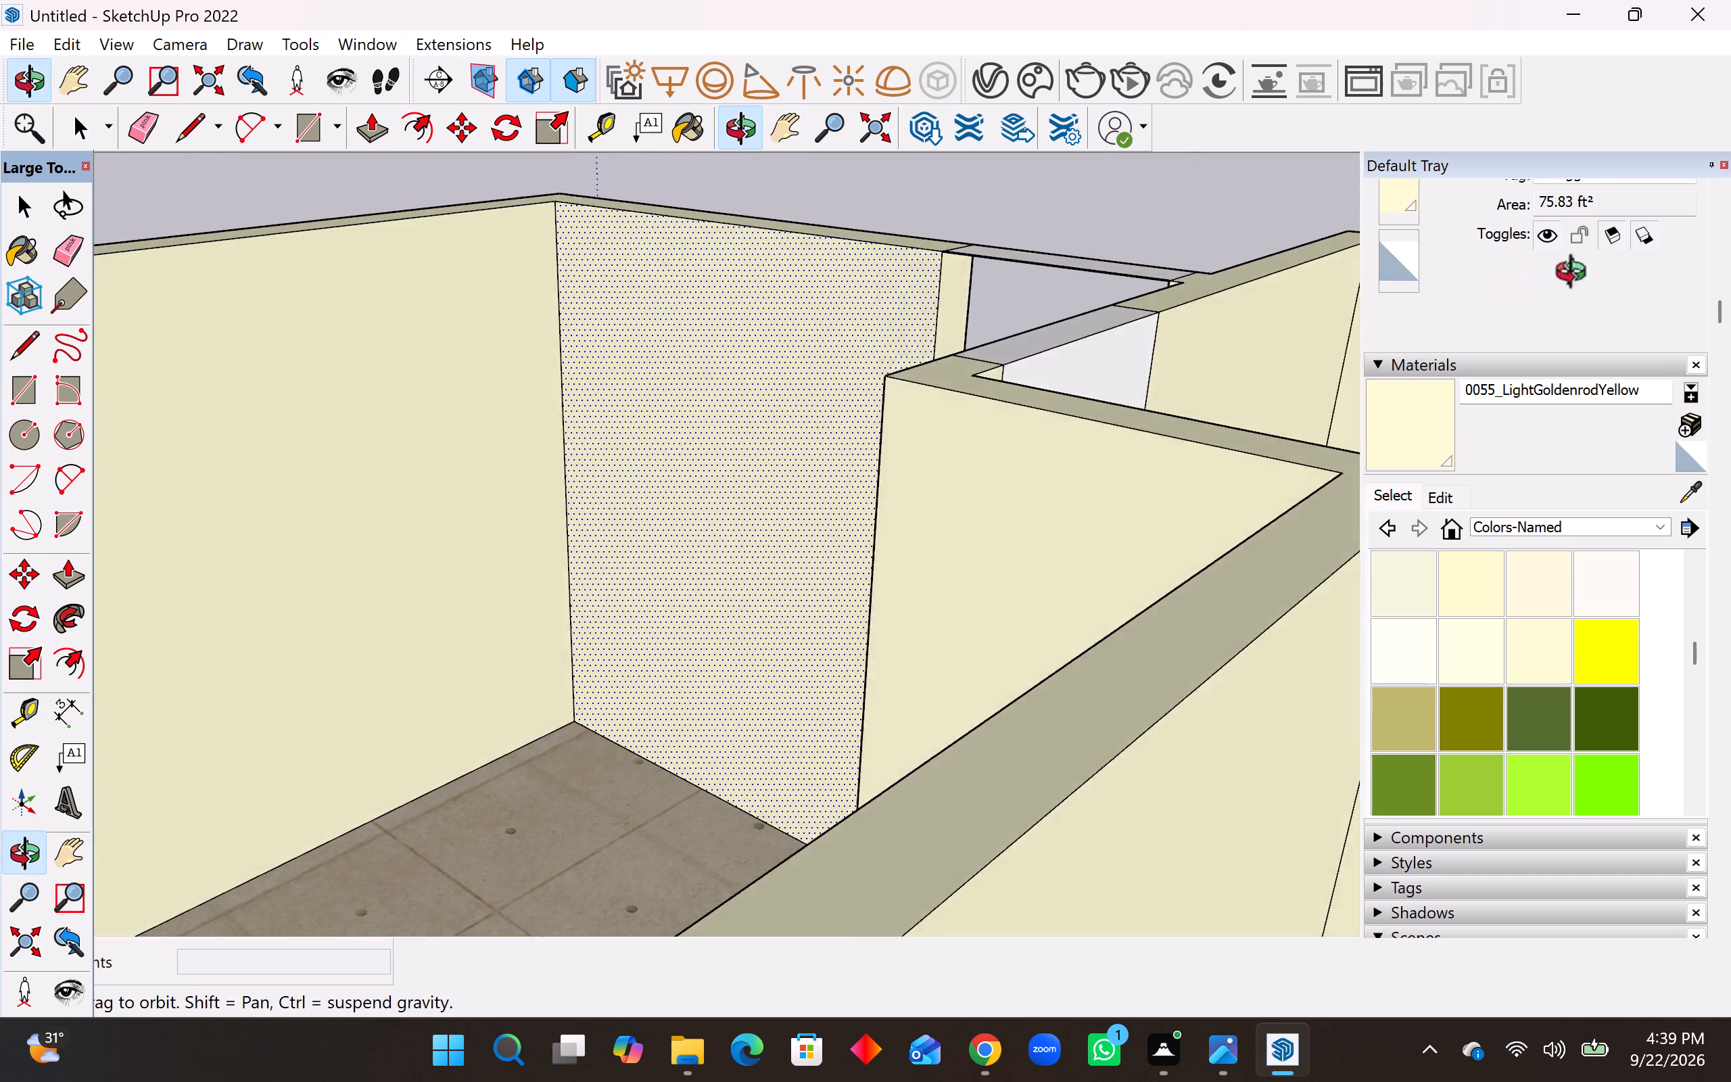
{"action": "middle_click_drag", "start_coordinate": [1577, 275], "coordinate": [1655, 270]}
{"action": "scroll", "coordinate": [933, 203], "scroll_direction": "up", "scroll_amount": 5}
{"action": "middle_click_drag", "start_coordinate": [941, 282], "coordinate": [1114, 58]}
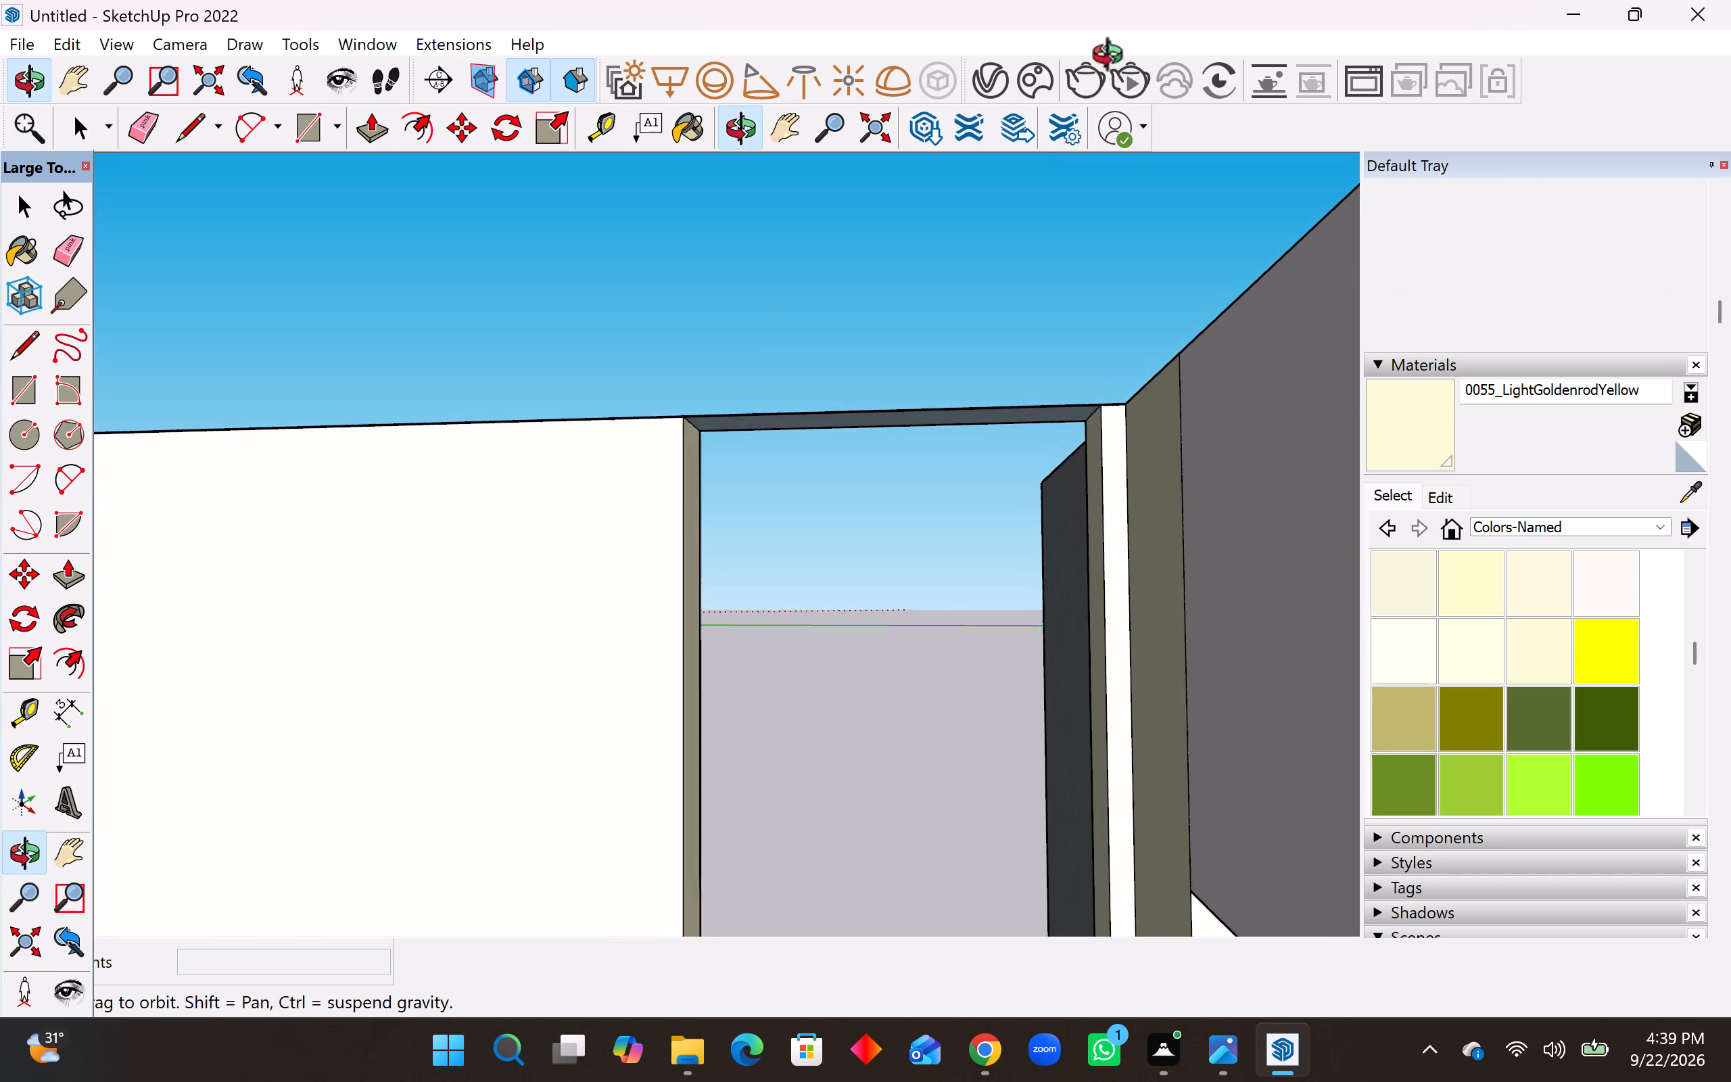
{"action": "middle_click_drag", "start_coordinate": [1114, 58], "coordinate": [1117, 16]}
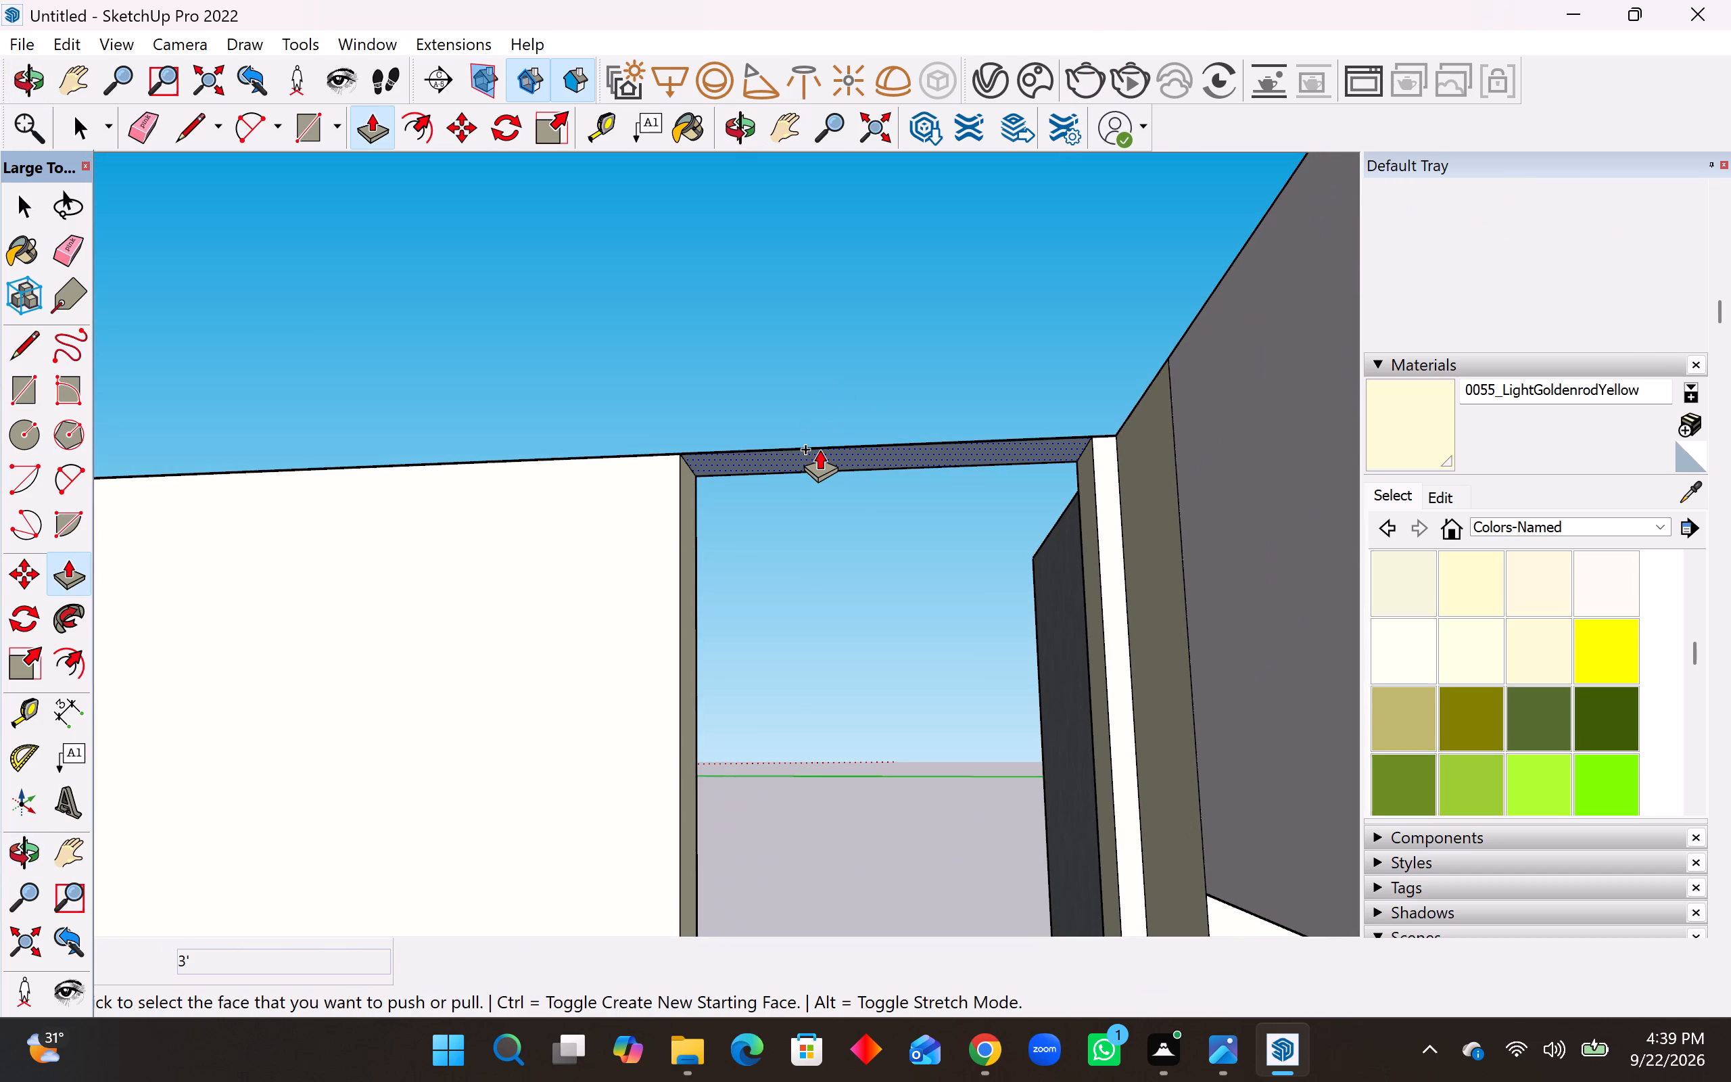
{"action": "left_click", "coordinate": [820, 449]}
{"action": "type", "text": "3'"}
{"action": "key", "text": "Return"}
Pull down by 3' the head face of the farther of two interior doorways lying one behind the other.
{"action": "scroll", "coordinate": [813, 756], "scroll_direction": "down", "scroll_amount": 9}
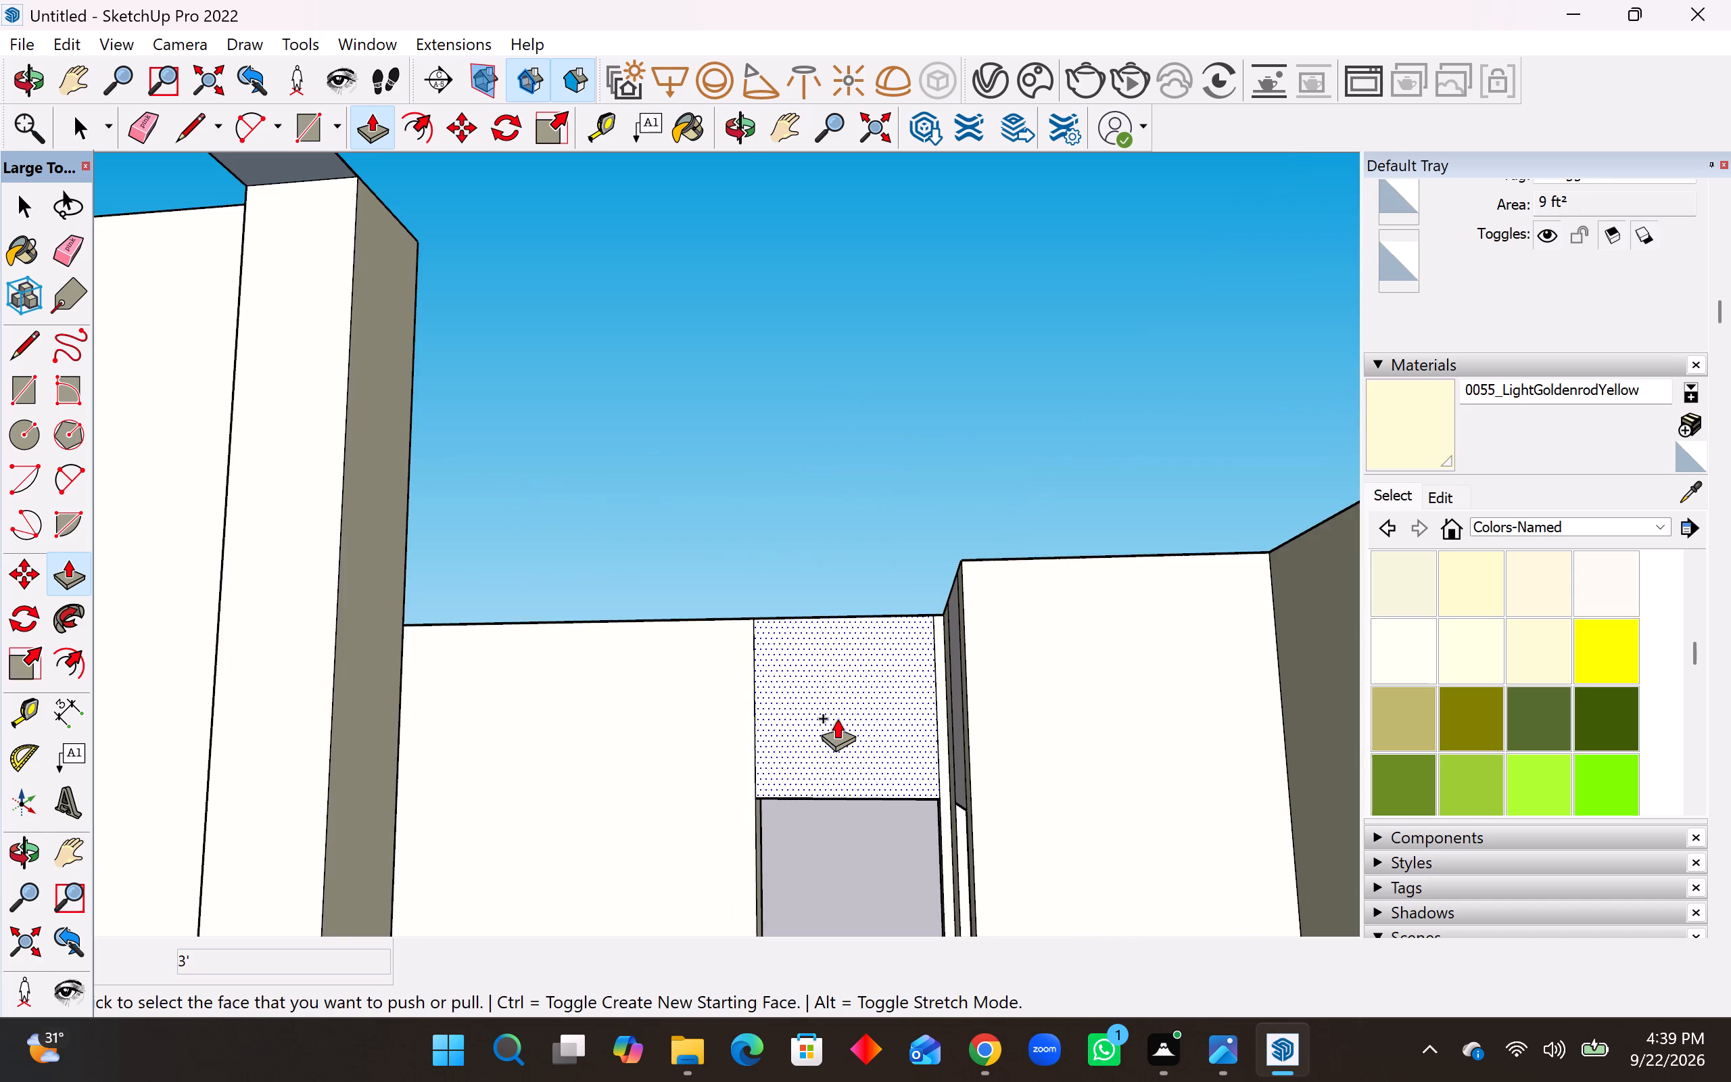
{"action": "middle_click_drag", "start_coordinate": [852, 696], "coordinate": [809, 920]}
{"action": "scroll", "coordinate": [860, 735], "scroll_direction": "down", "scroll_amount": 10}
{"action": "scroll", "coordinate": [989, 782], "scroll_direction": "down", "scroll_amount": 3}
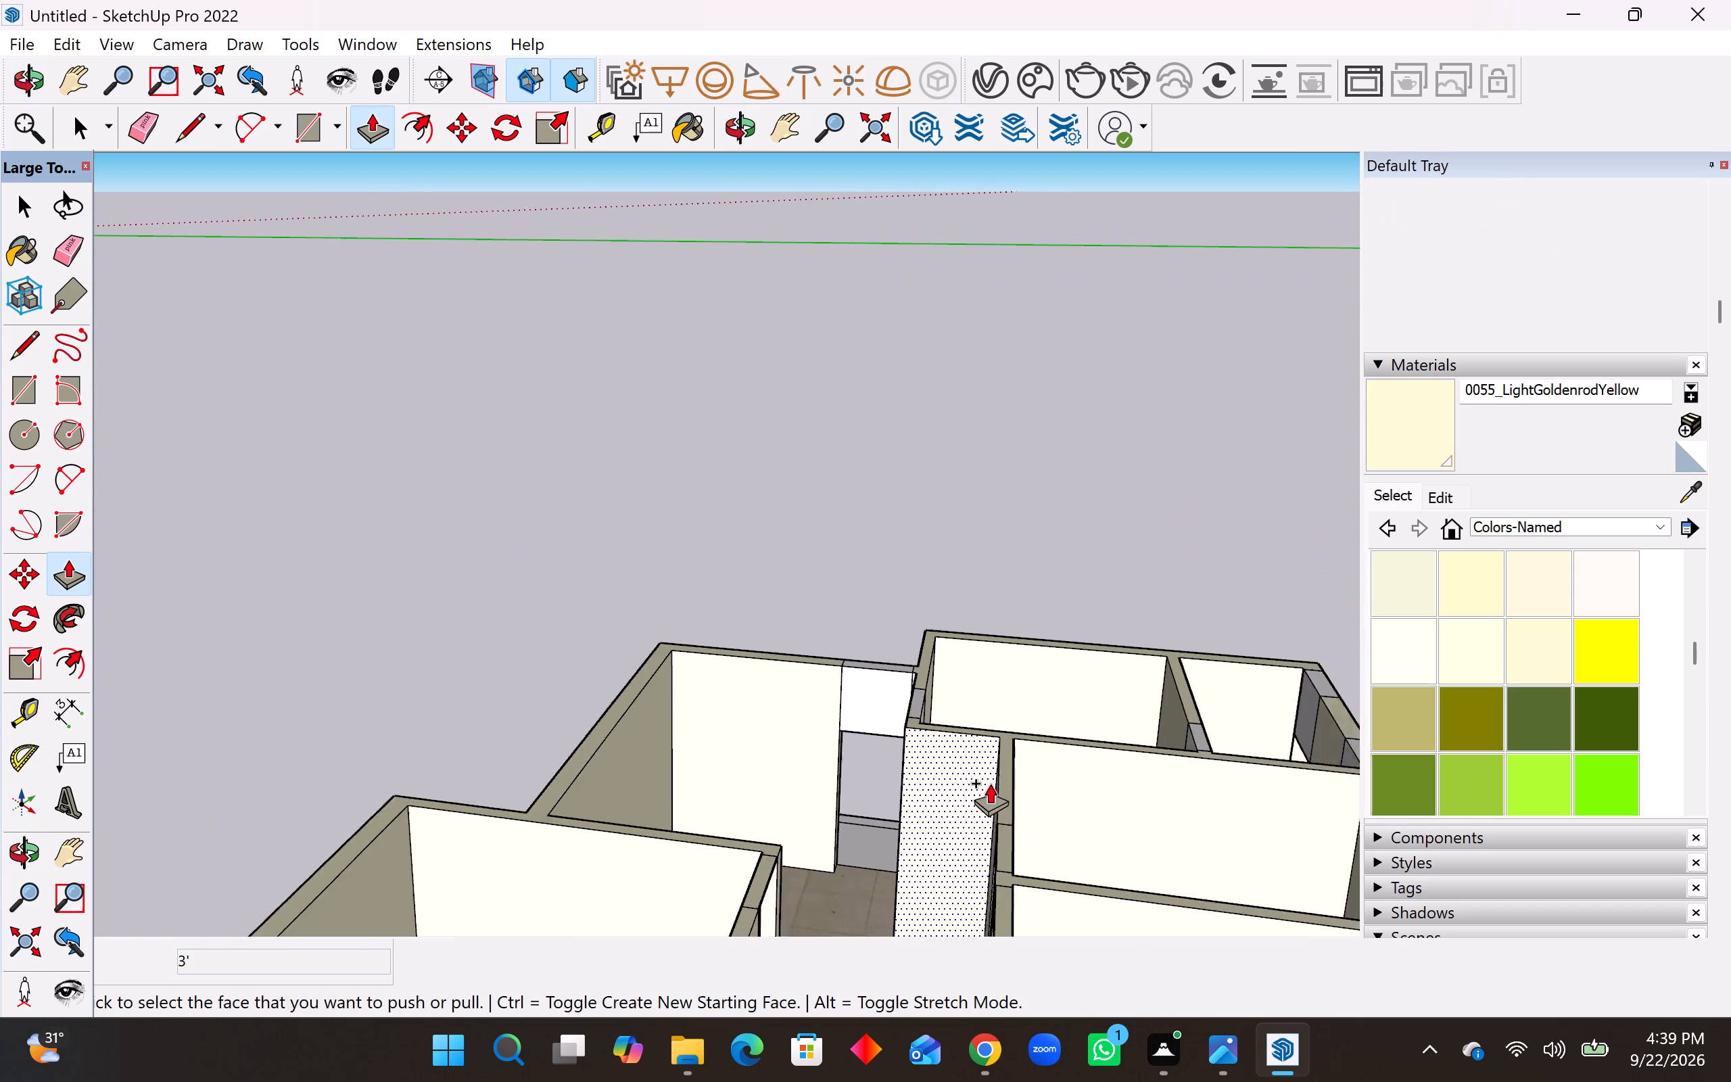
{"action": "scroll", "coordinate": [990, 783], "scroll_direction": "down", "scroll_amount": 2}
{"action": "middle_click_drag", "start_coordinate": [1001, 786], "coordinate": [430, 757]}
{"action": "scroll", "coordinate": [359, 809], "scroll_direction": "up", "scroll_amount": 5}
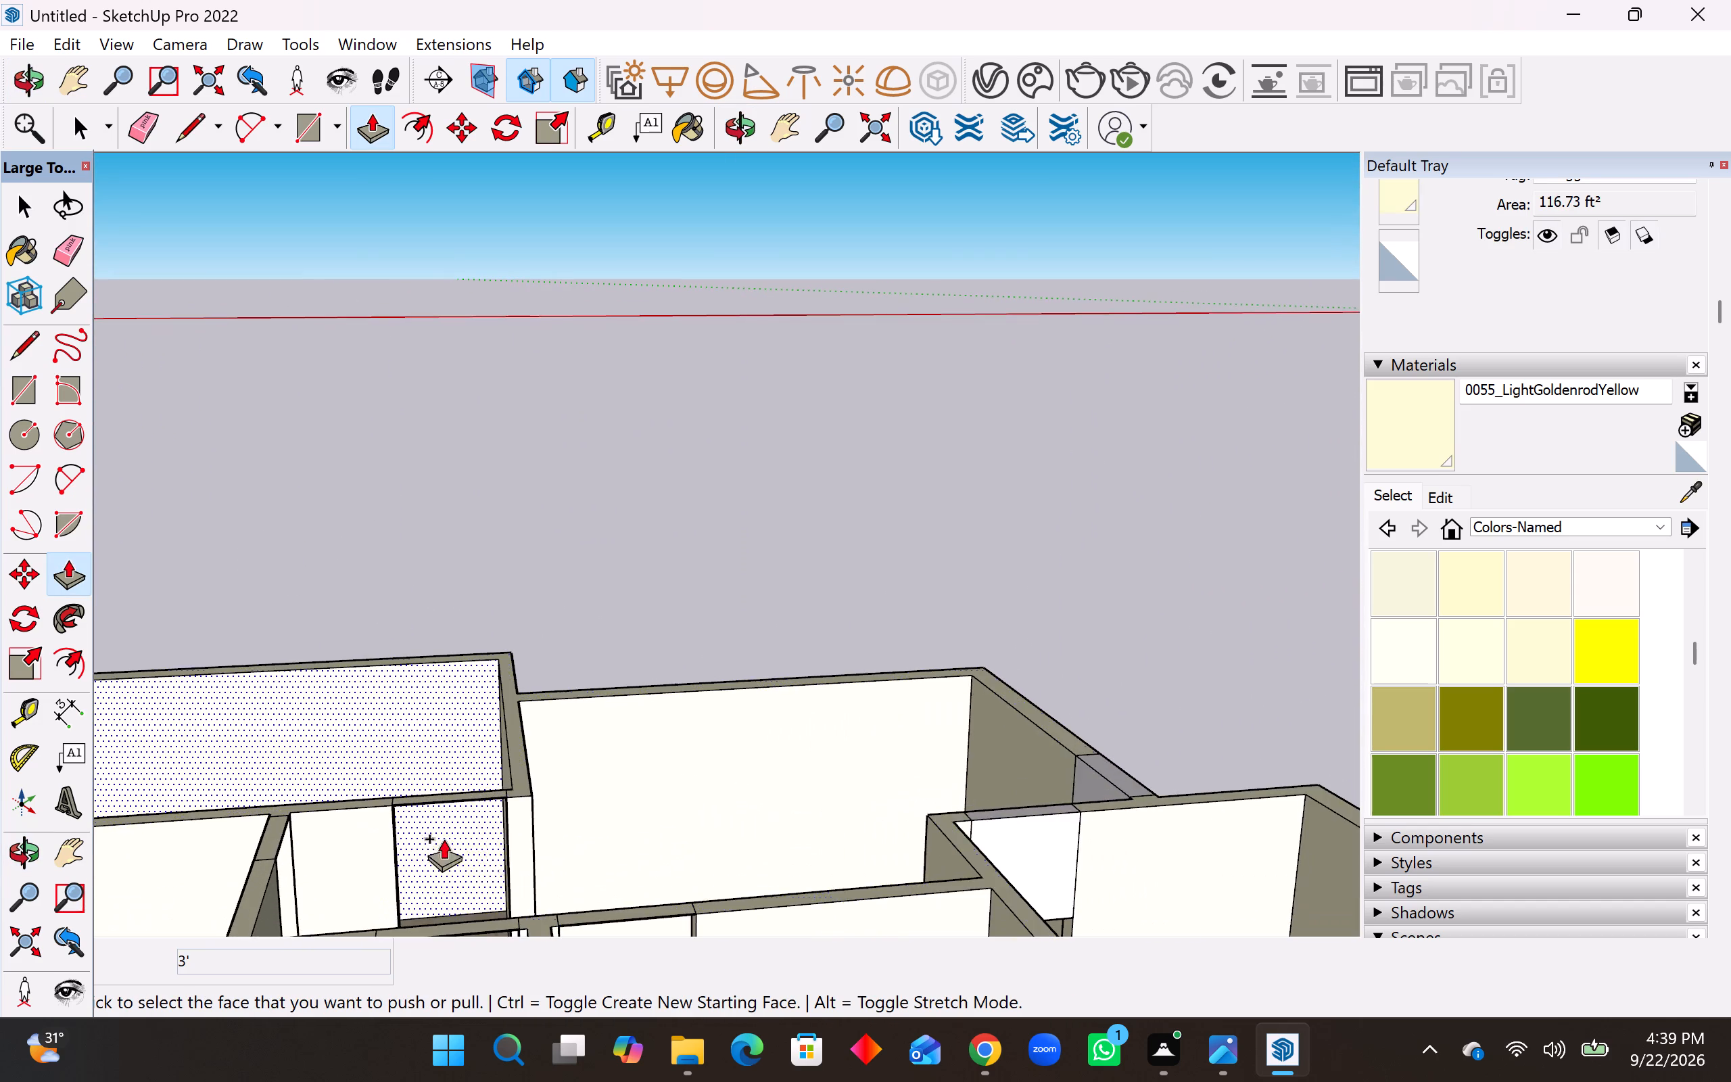
{"action": "middle_click_drag", "start_coordinate": [496, 826], "coordinate": [396, 719]}
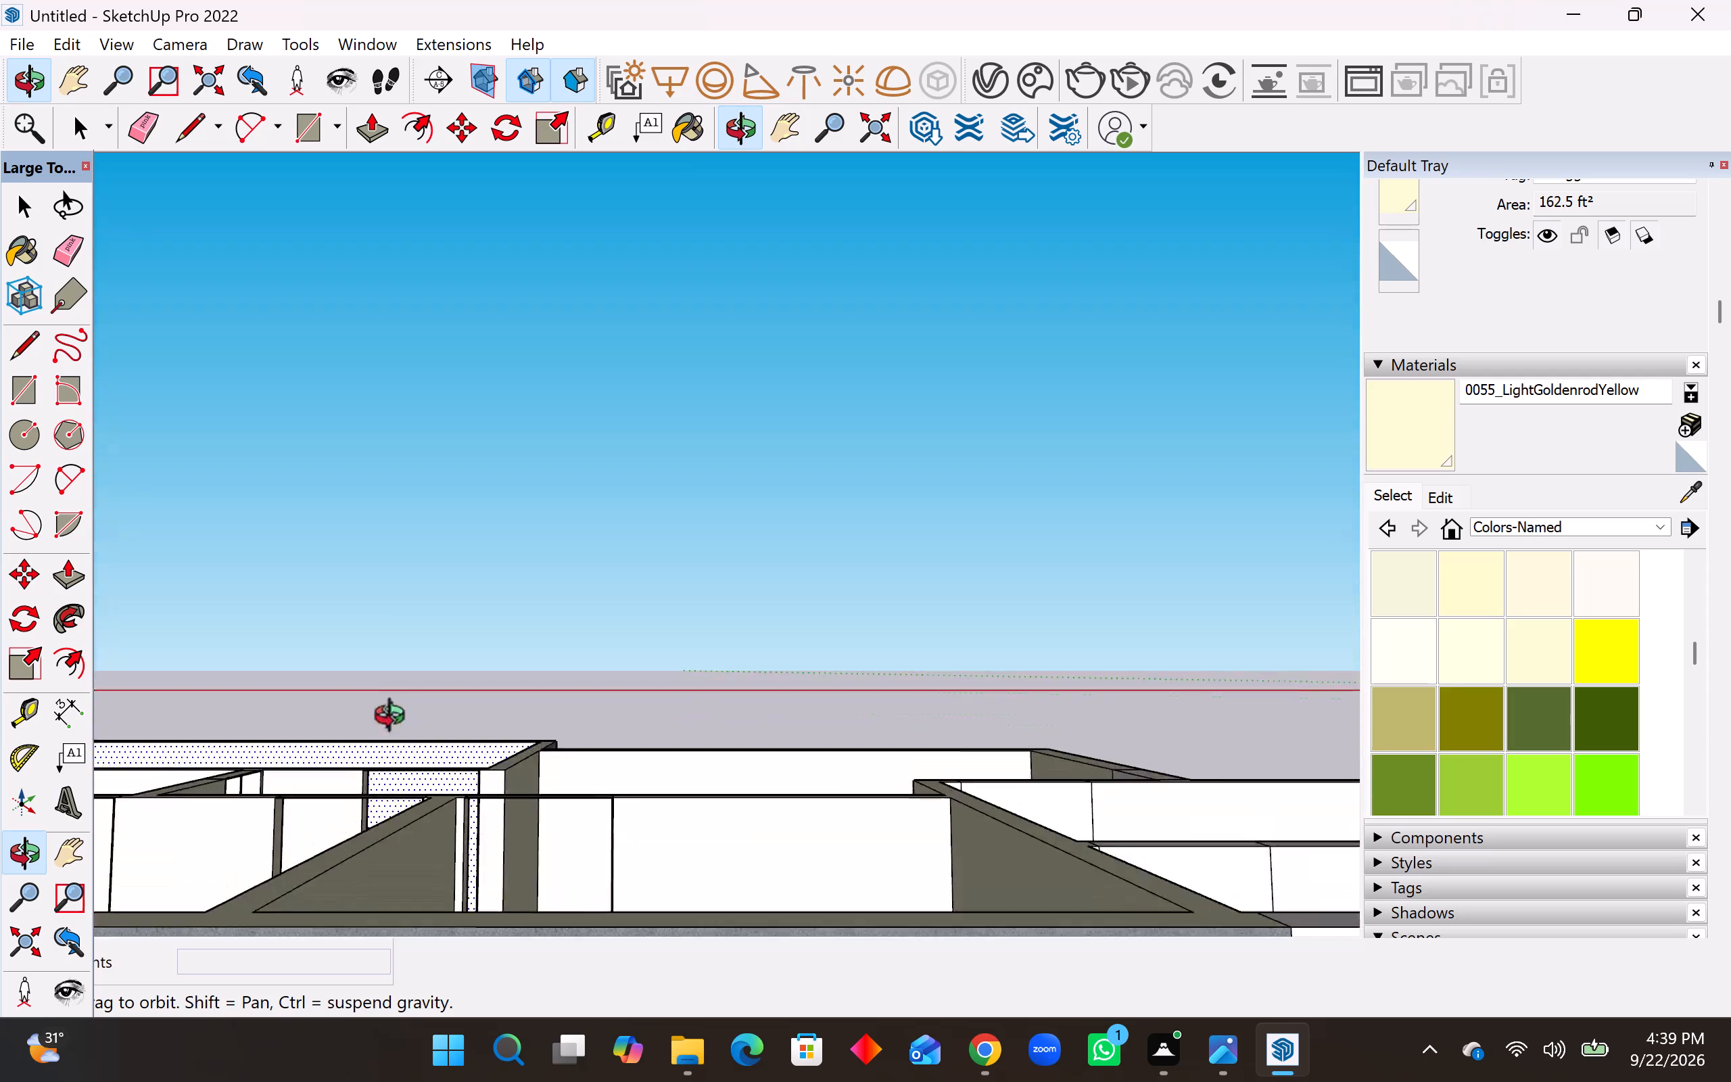
{"action": "middle_click_drag", "start_coordinate": [396, 719], "coordinate": [393, 729]}
{"action": "scroll", "coordinate": [272, 879], "scroll_direction": "up", "scroll_amount": 9}
{"action": "middle_click_drag", "start_coordinate": [468, 866], "coordinate": [504, 786]}
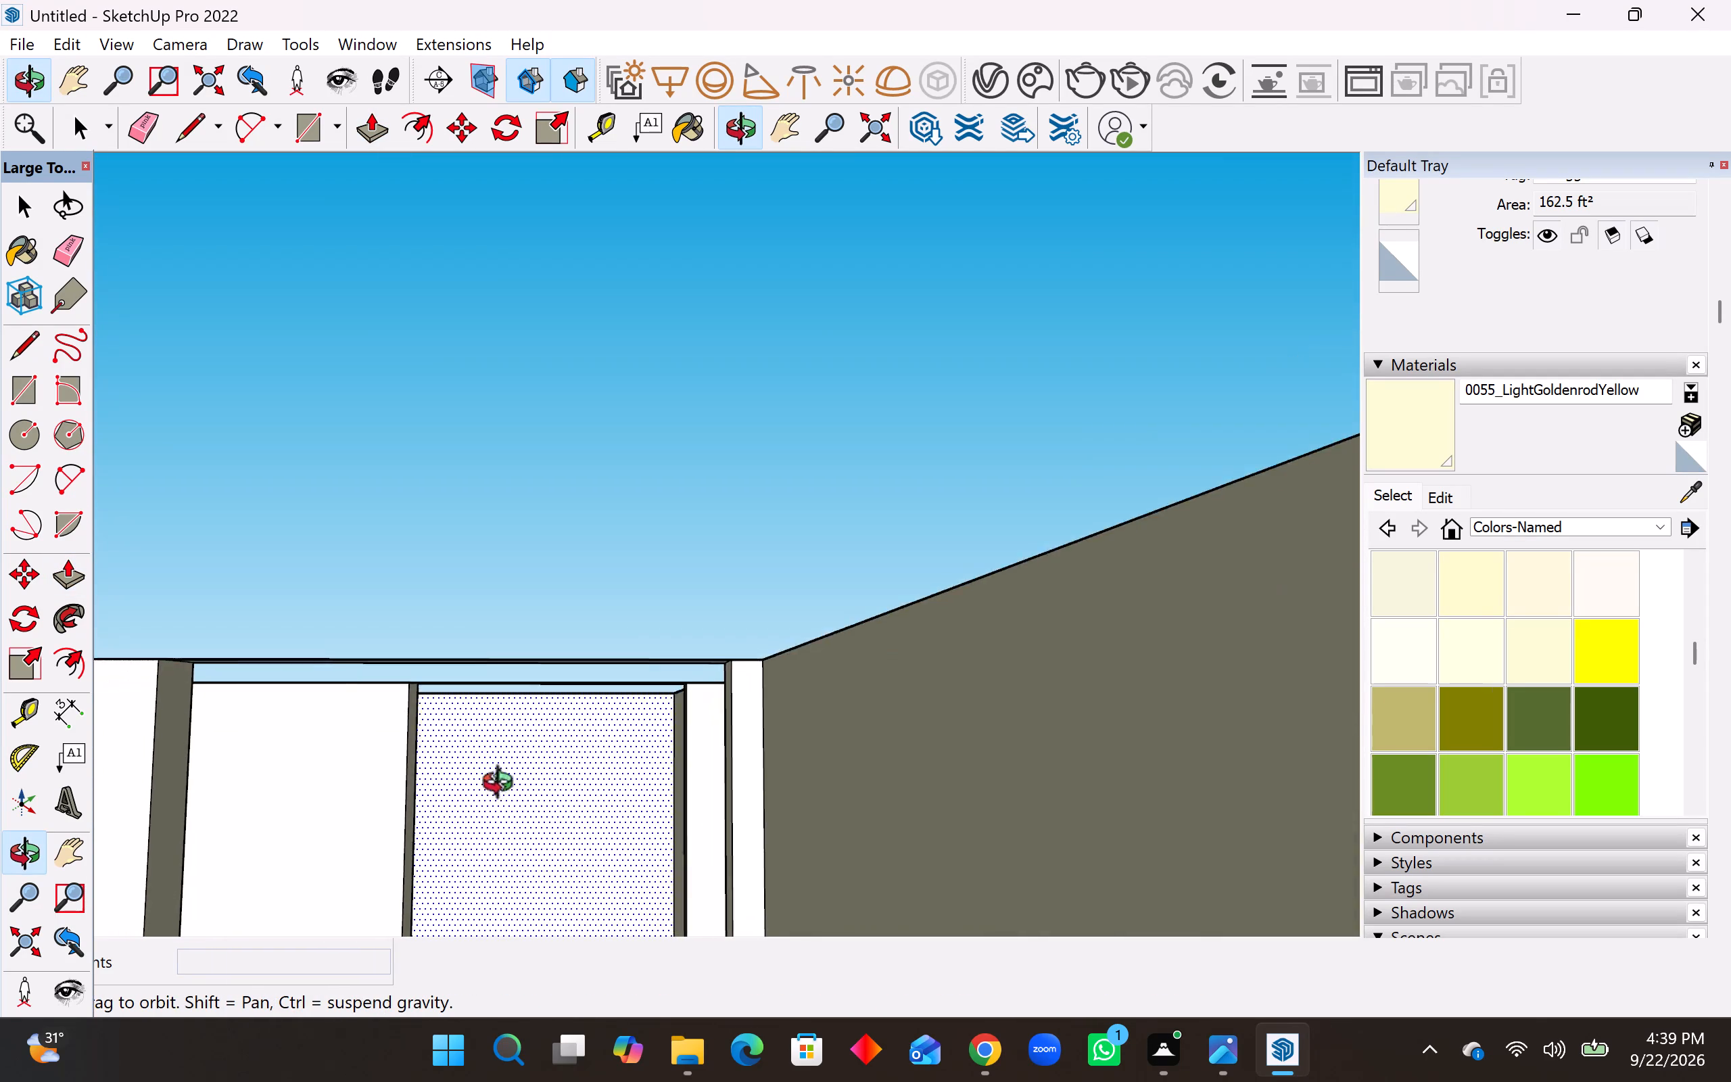
{"action": "middle_click_drag", "start_coordinate": [504, 786], "coordinate": [519, 762]}
{"action": "middle_click_drag", "start_coordinate": [533, 713], "coordinate": [536, 669]}
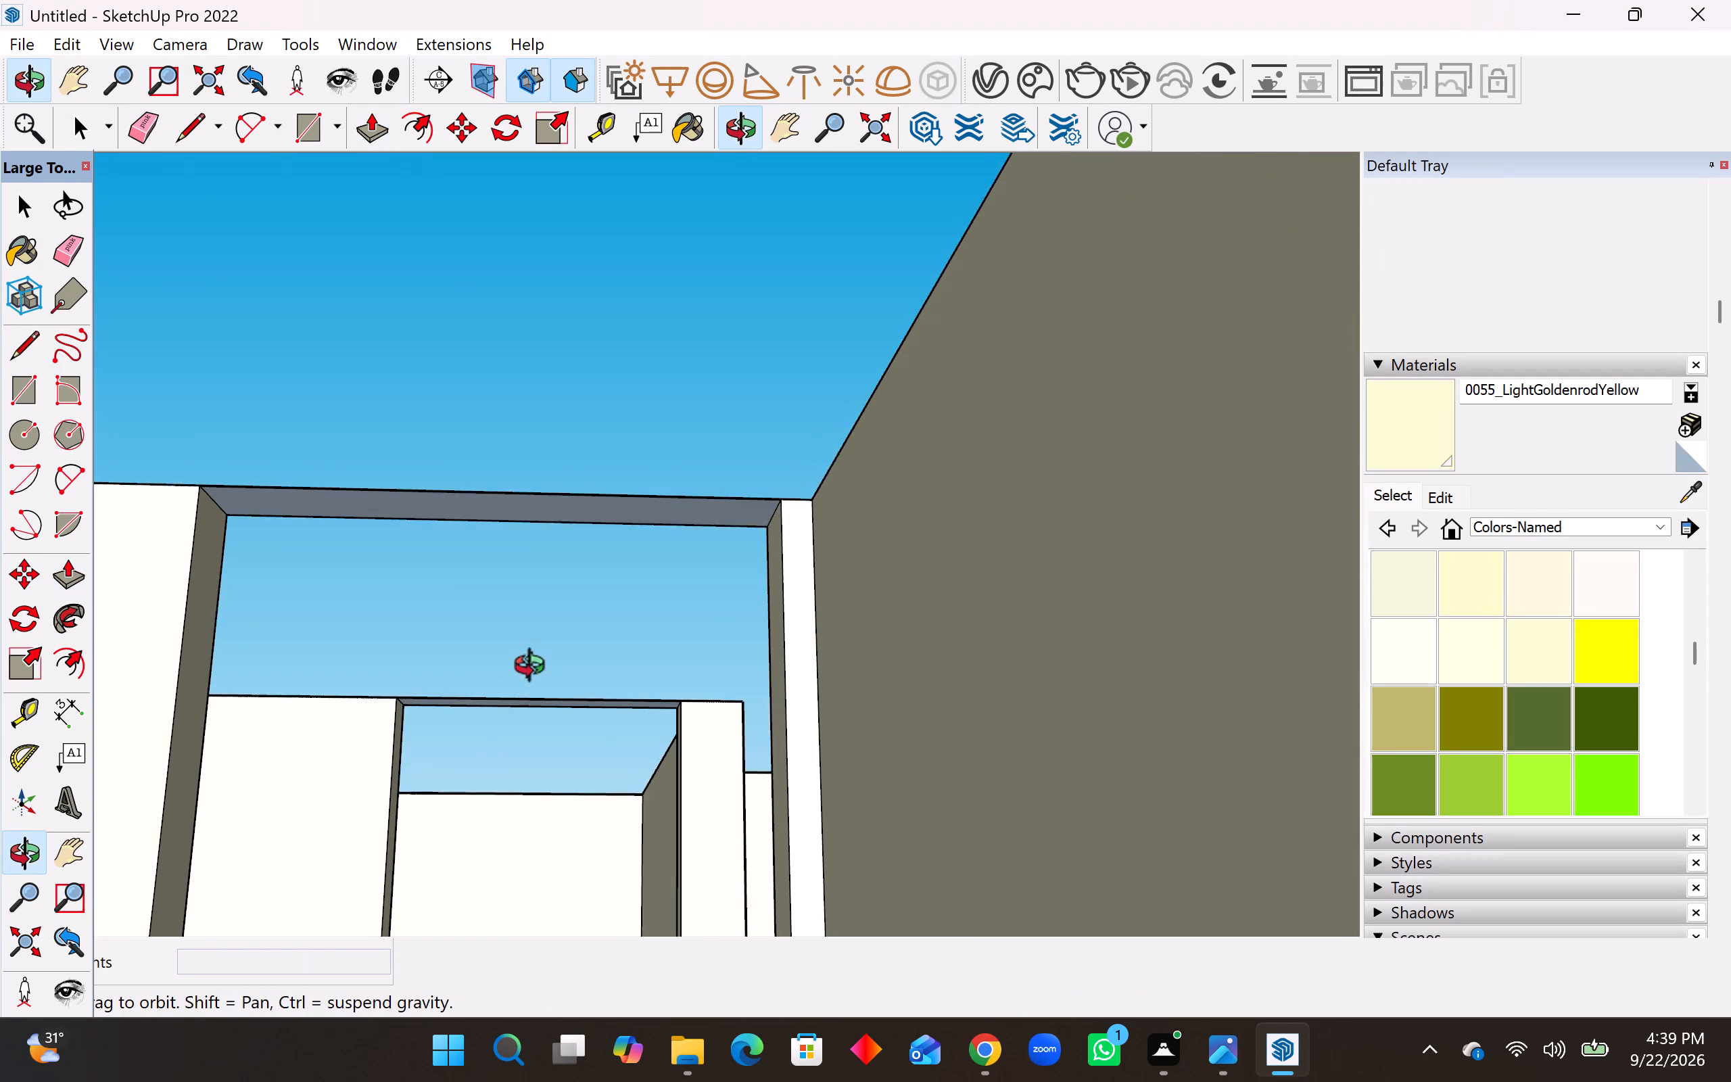
{"action": "middle_click_drag", "start_coordinate": [536, 669], "coordinate": [544, 654]}
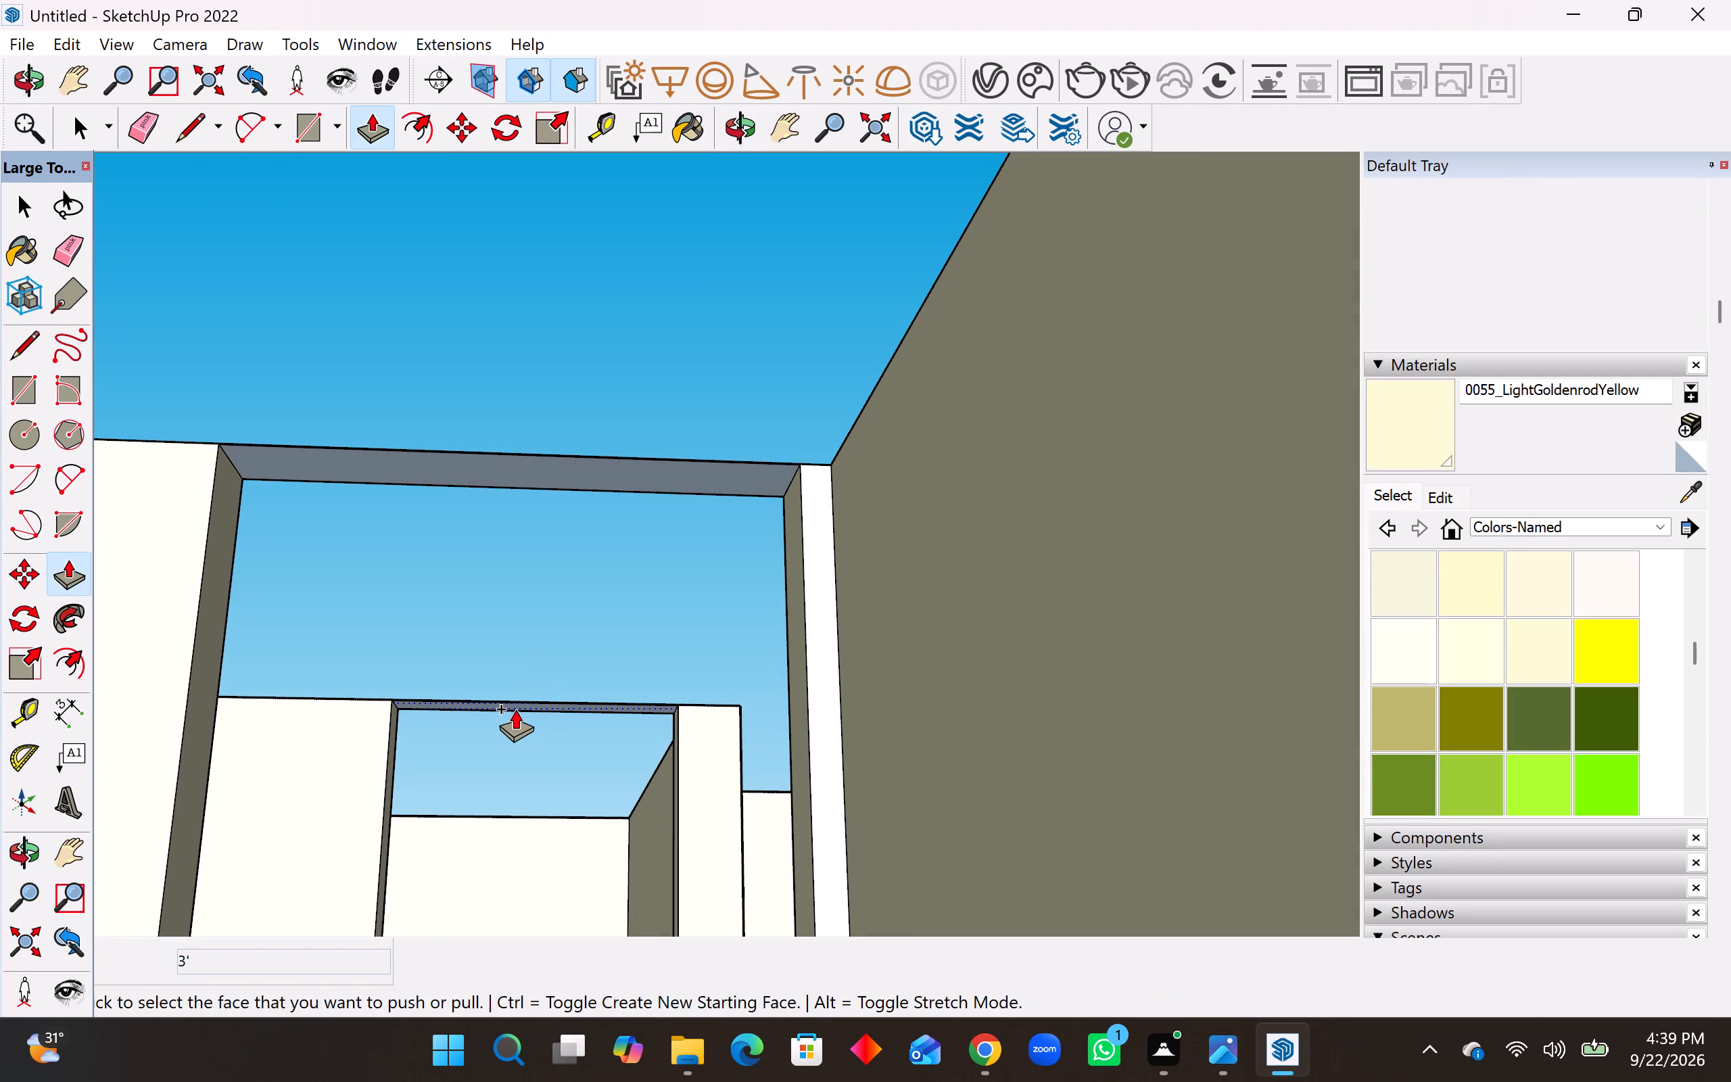
{"action": "left_click", "coordinate": [508, 709]}
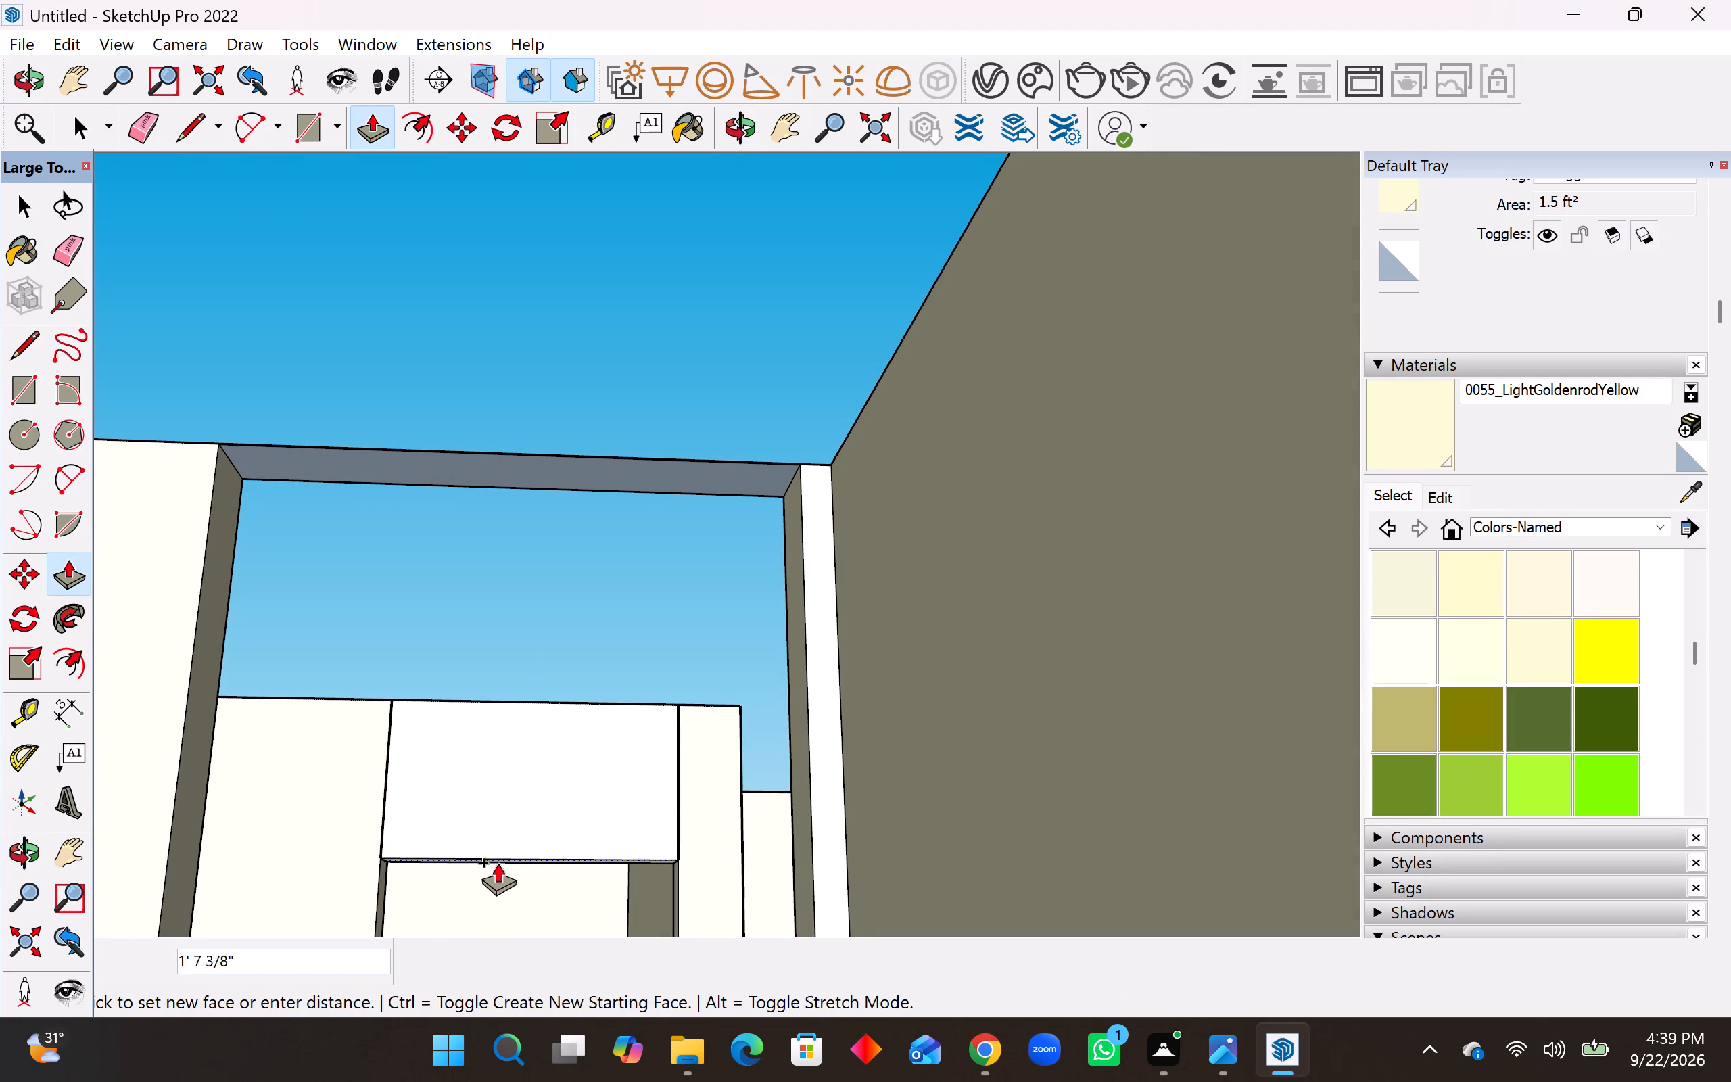
{"action": "type", "text": "3'"}
{"action": "key", "text": "Return"}
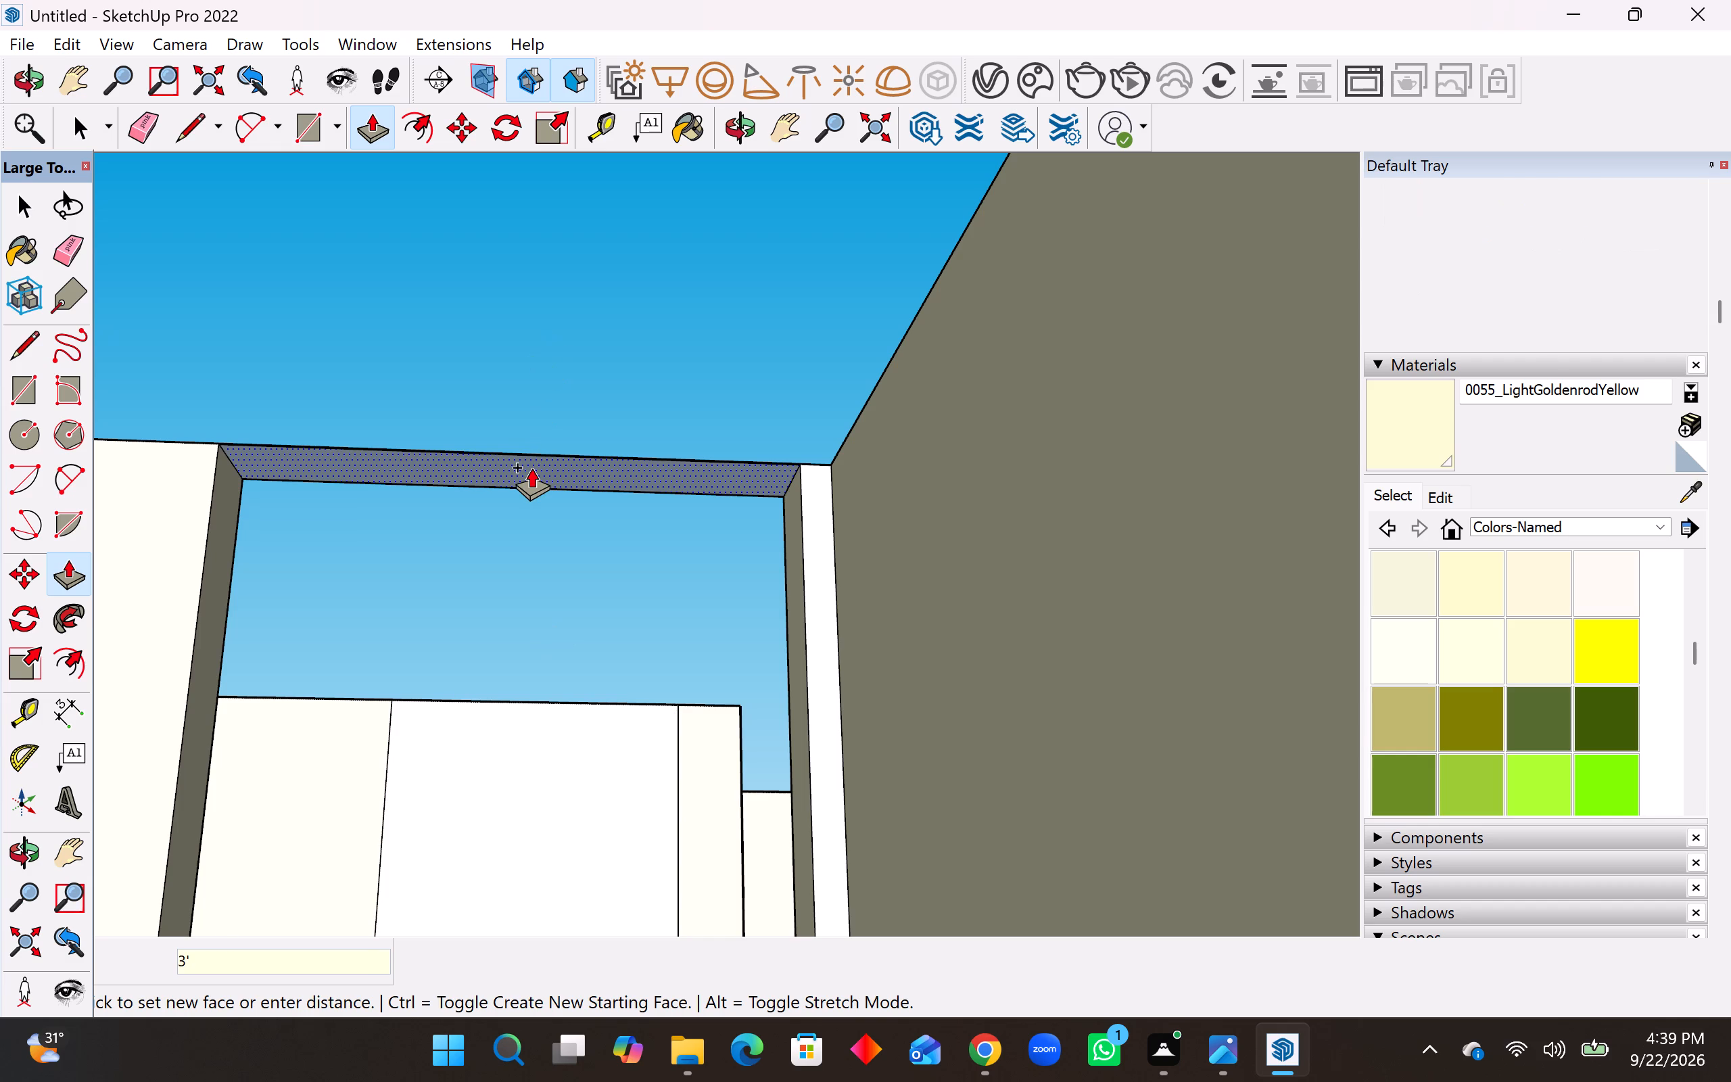
Pull the head face of the nearer doorway in that line and of the doorway beside the adjacent room's corner down 3'.
{"action": "left_click", "coordinate": [531, 467]}
{"action": "type", "text": "3'"}
{"action": "key", "text": "Return"}
{"action": "middle_click_drag", "start_coordinate": [473, 700], "coordinate": [281, 912]}
{"action": "middle_click_drag", "start_coordinate": [1235, 519], "coordinate": [1225, 358]}
{"action": "left_click", "coordinate": [1199, 467]}
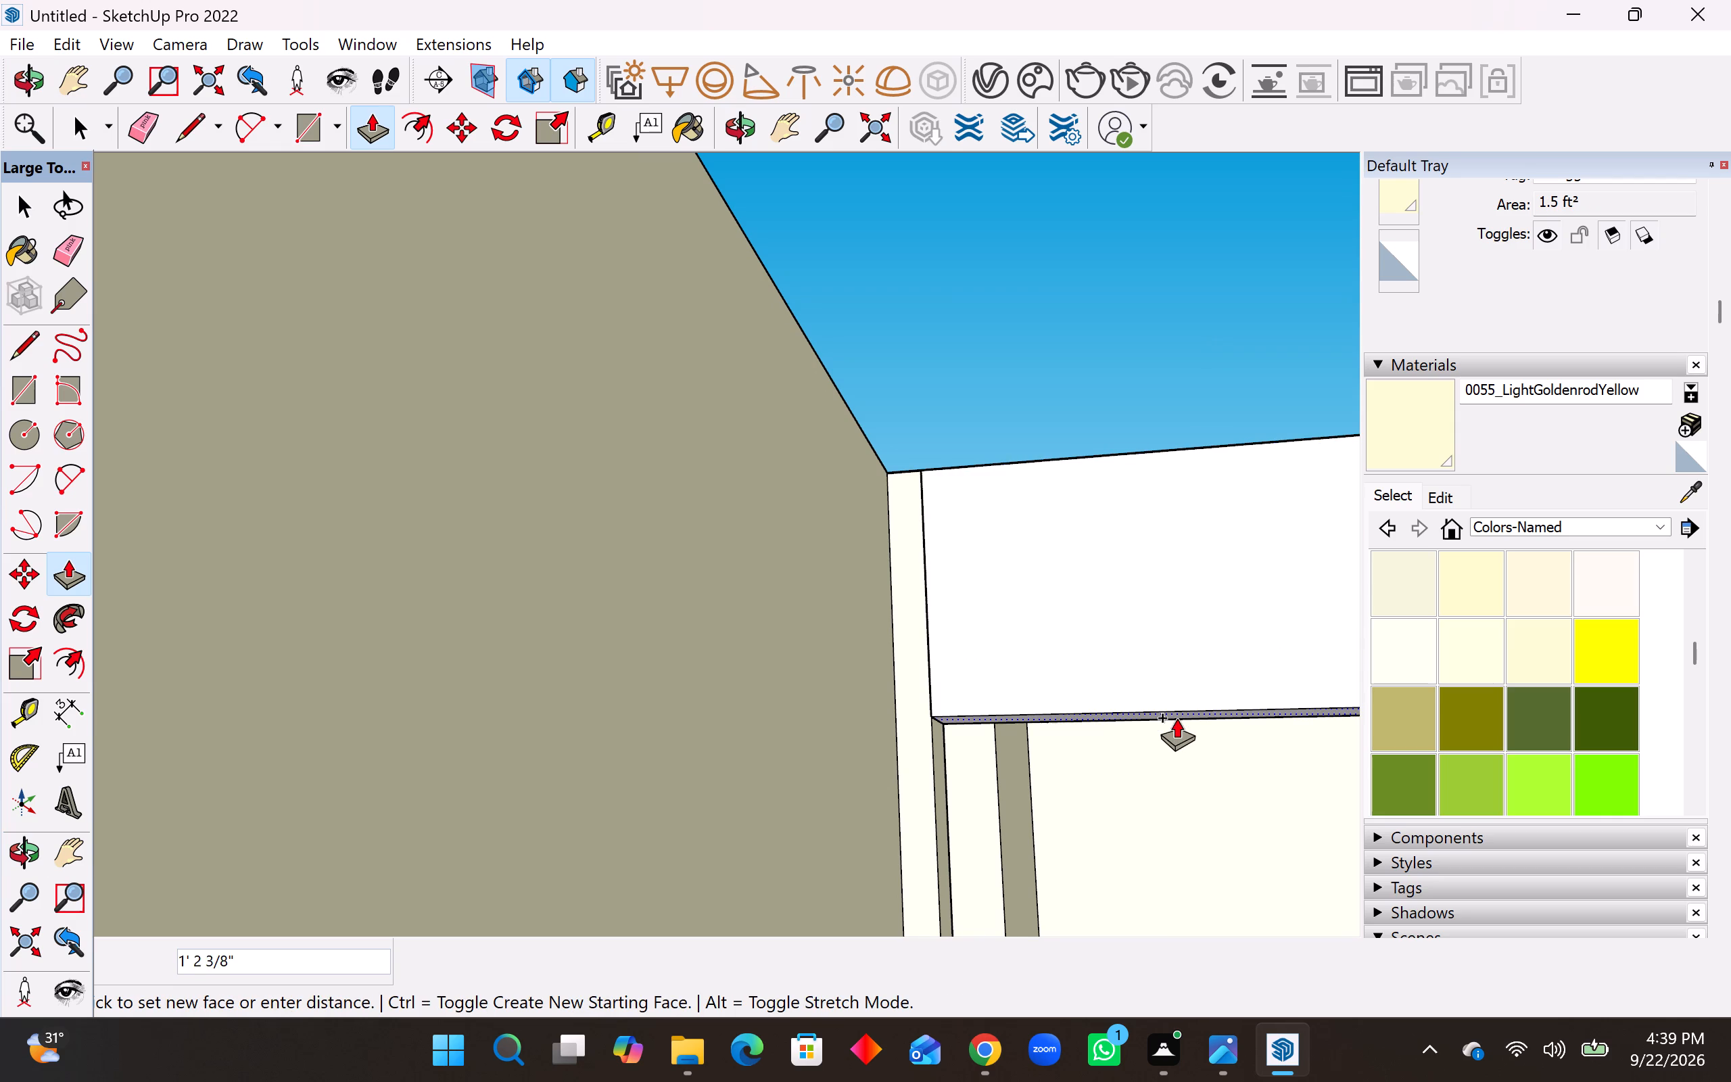
{"action": "type", "text": "3'"}
{"action": "key", "text": "Return"}
Pull the head face of the narrow doorway in the cross wall of the small middle room down 3'.
{"action": "middle_click_drag", "start_coordinate": [1205, 500], "coordinate": [1184, 826]}
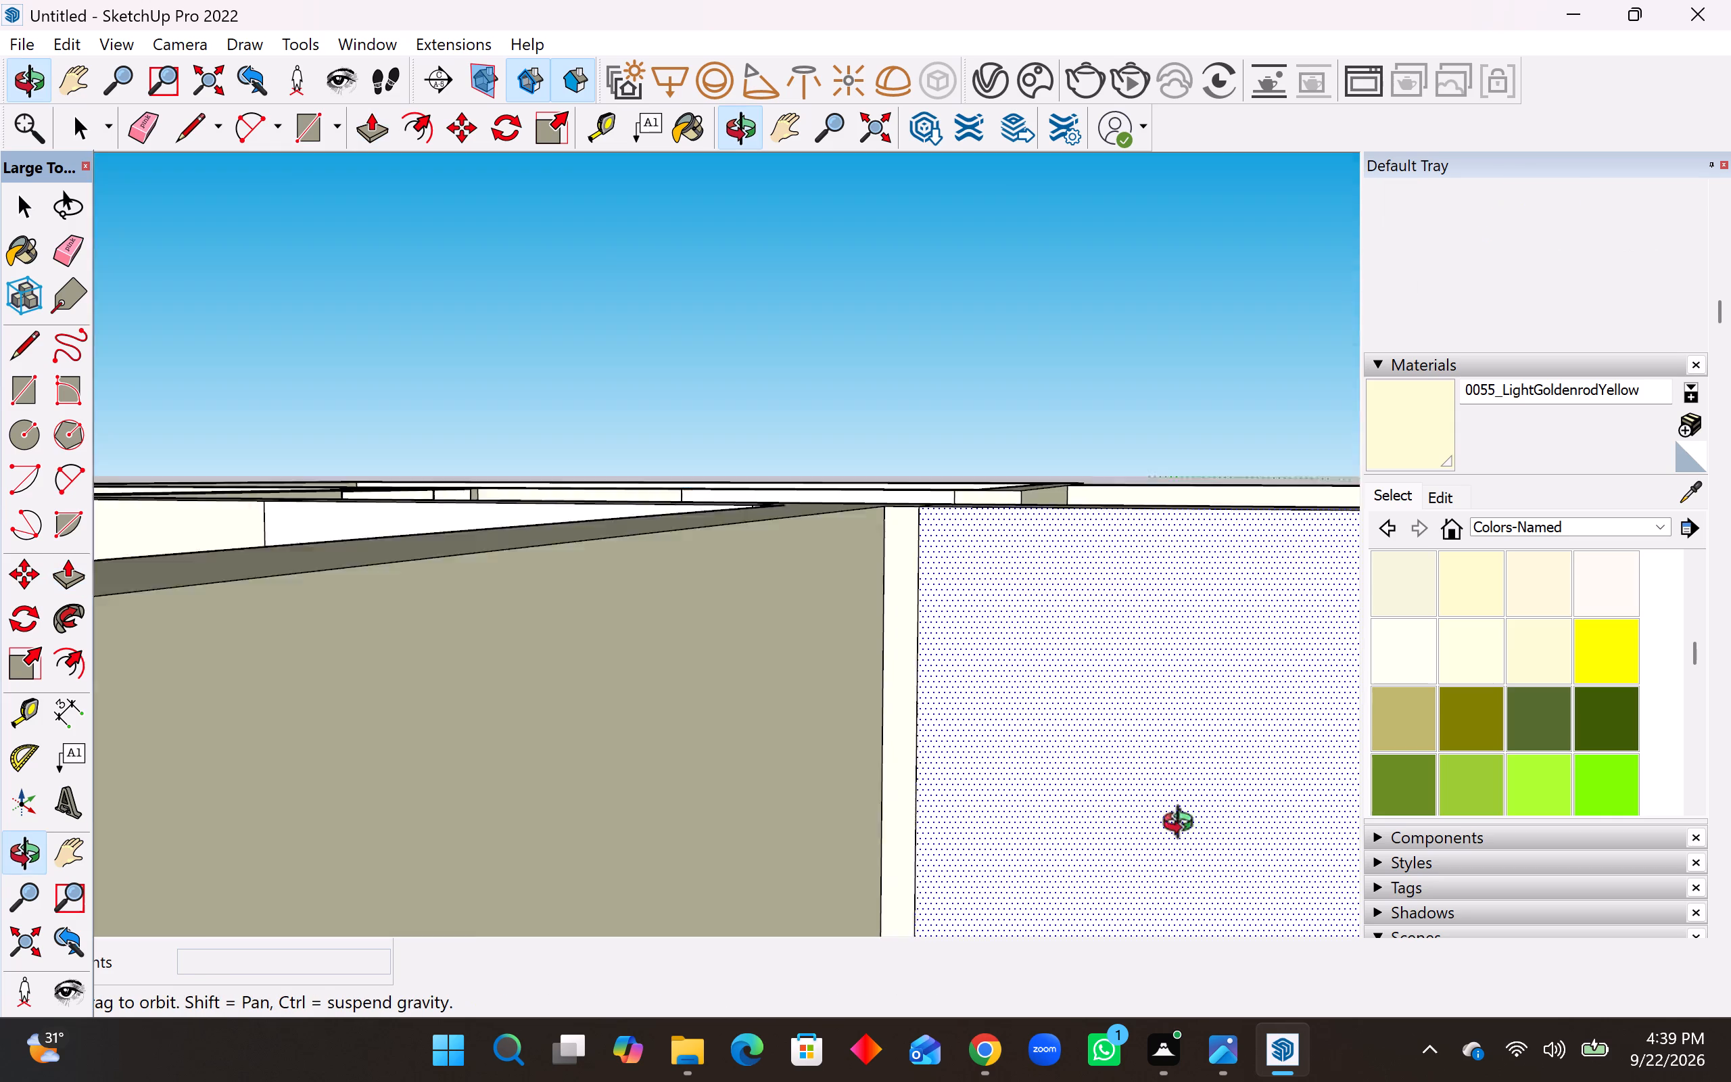
{"action": "middle_click_drag", "start_coordinate": [1184, 826], "coordinate": [1186, 850]}
{"action": "scroll", "coordinate": [1172, 603], "scroll_direction": "down", "scroll_amount": 11}
{"action": "scroll", "coordinate": [1103, 597], "scroll_direction": "down", "scroll_amount": 4}
{"action": "middle_click_drag", "start_coordinate": [724, 610], "coordinate": [864, 387]}
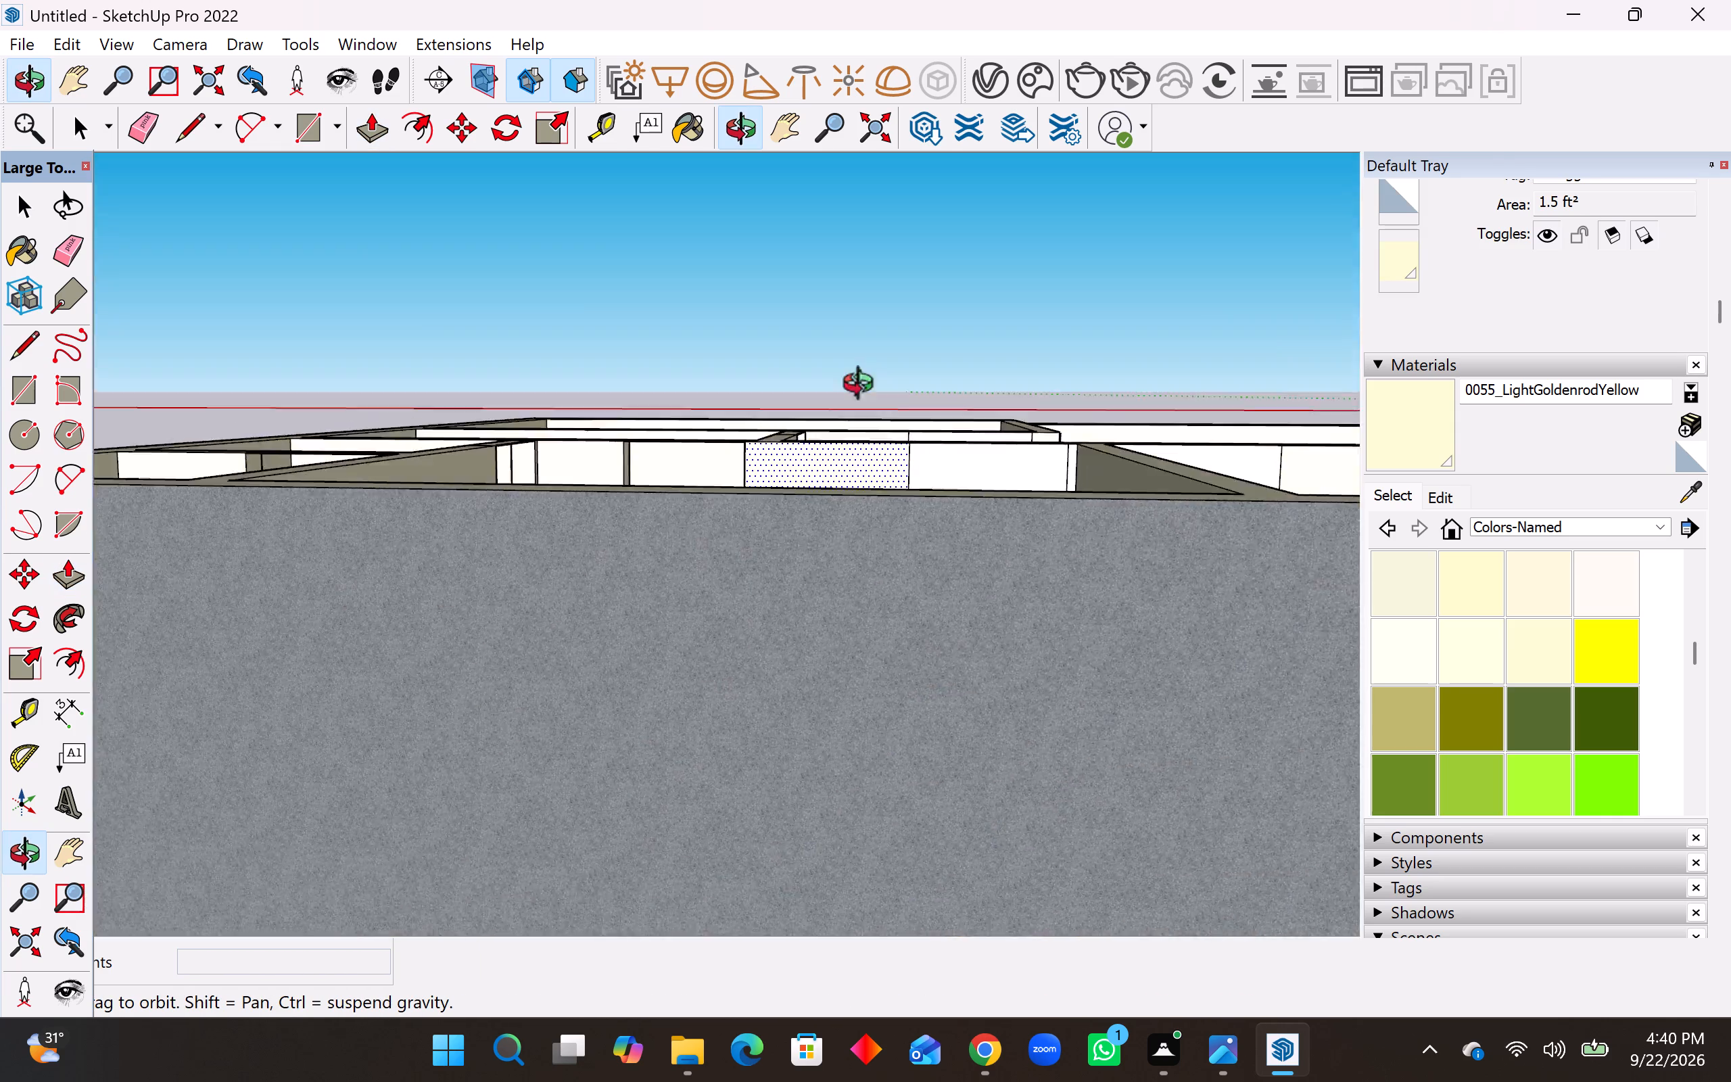
{"action": "middle_click_drag", "start_coordinate": [864, 387], "coordinate": [963, 559]}
{"action": "scroll", "coordinate": [657, 538], "scroll_direction": "up", "scroll_amount": 9}
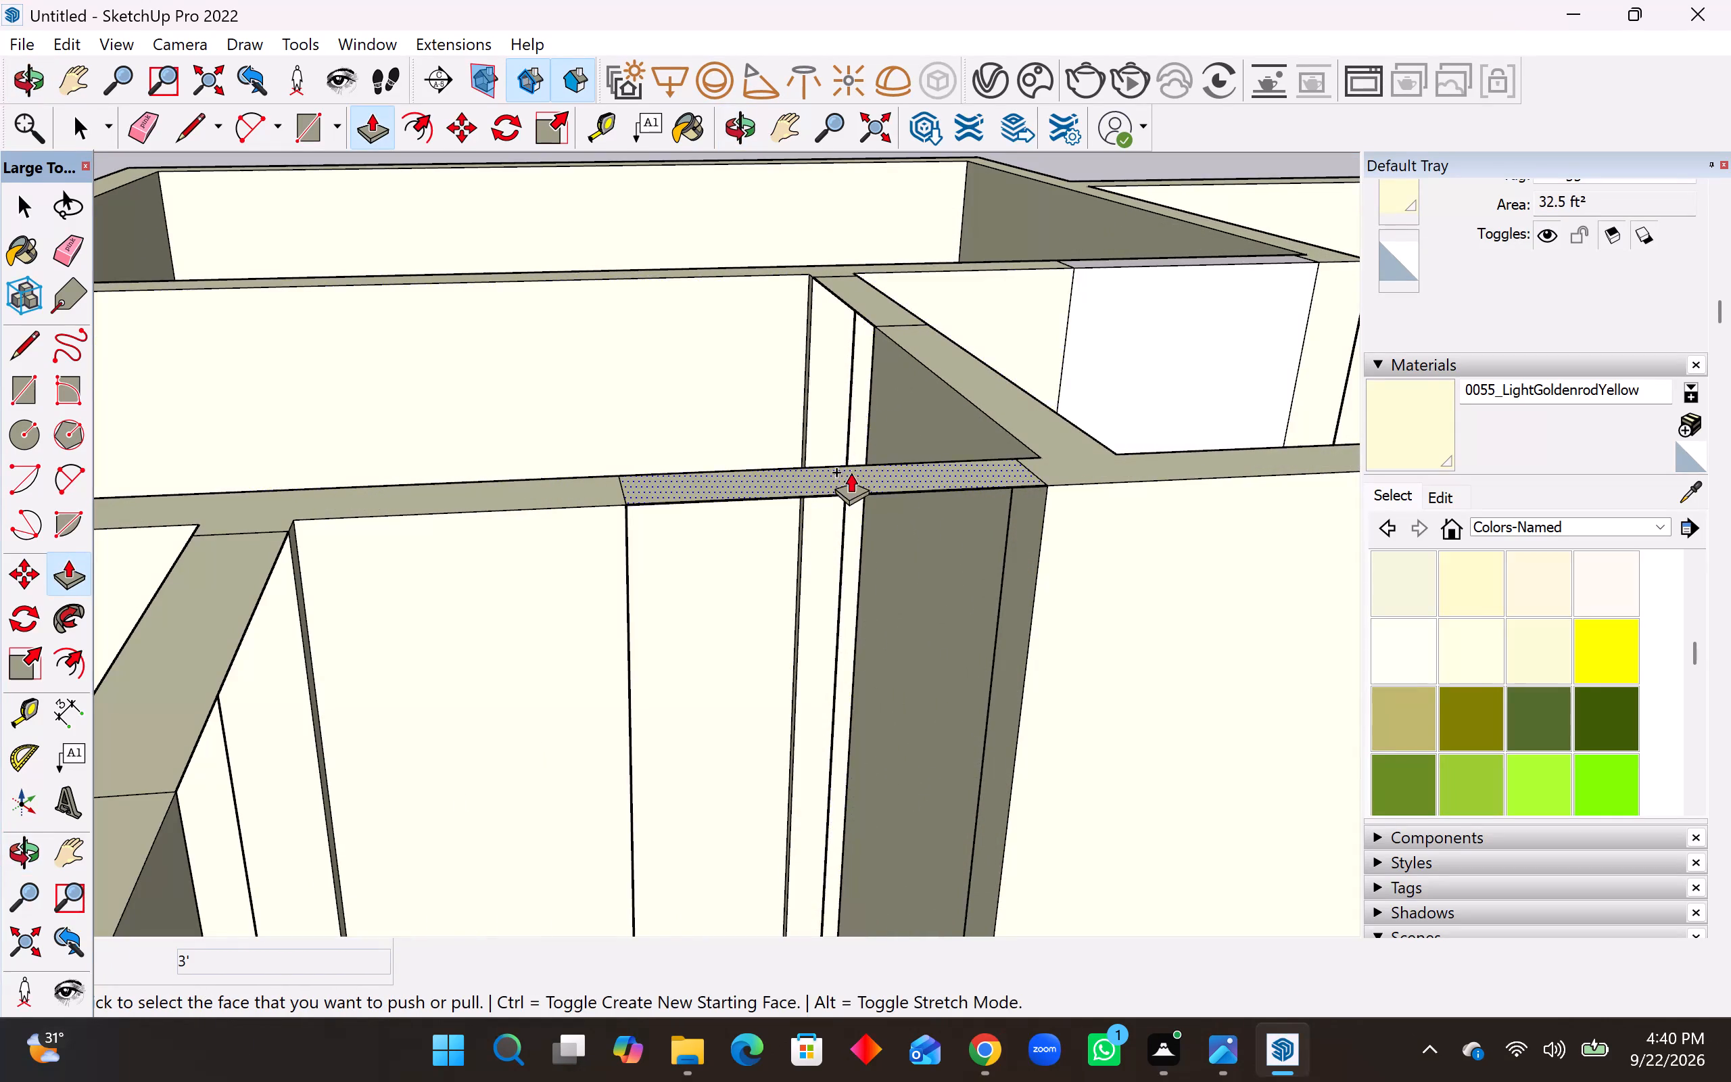
{"action": "middle_click_drag", "start_coordinate": [855, 476], "coordinate": [868, 225]}
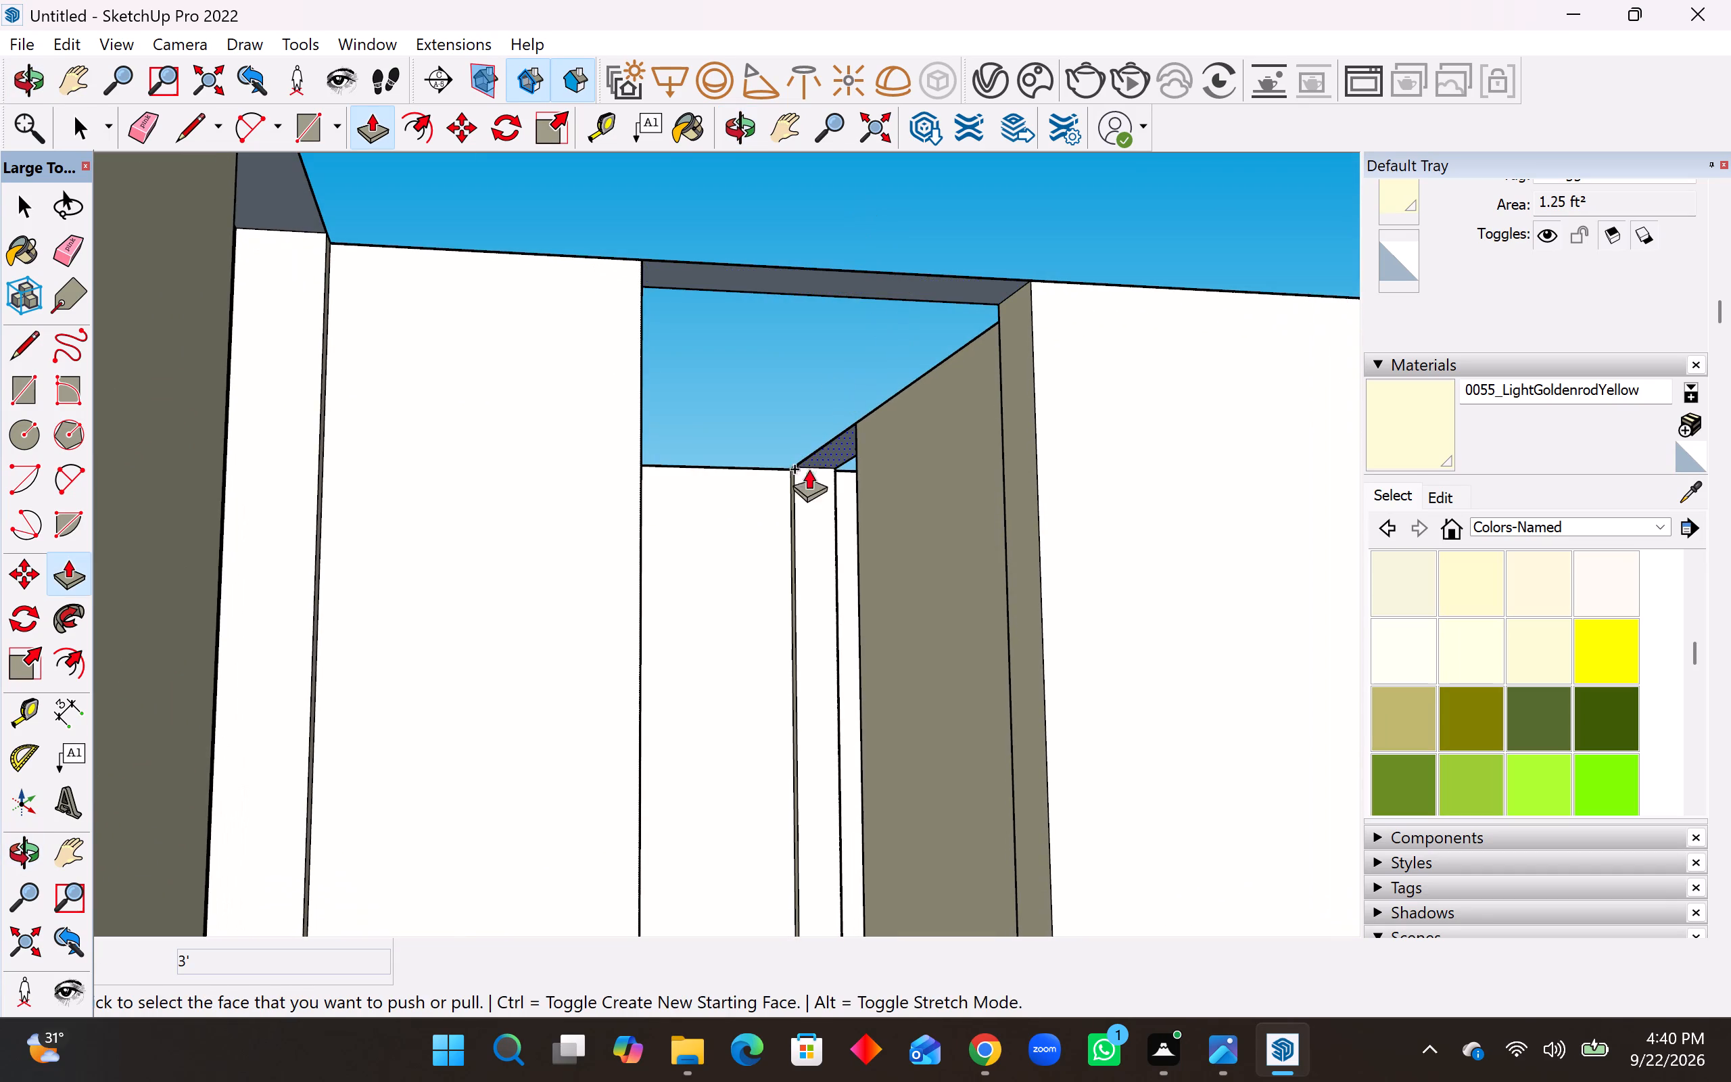
{"action": "scroll", "coordinate": [817, 458], "scroll_direction": "up", "scroll_amount": 4}
{"action": "left_click", "coordinate": [816, 452]}
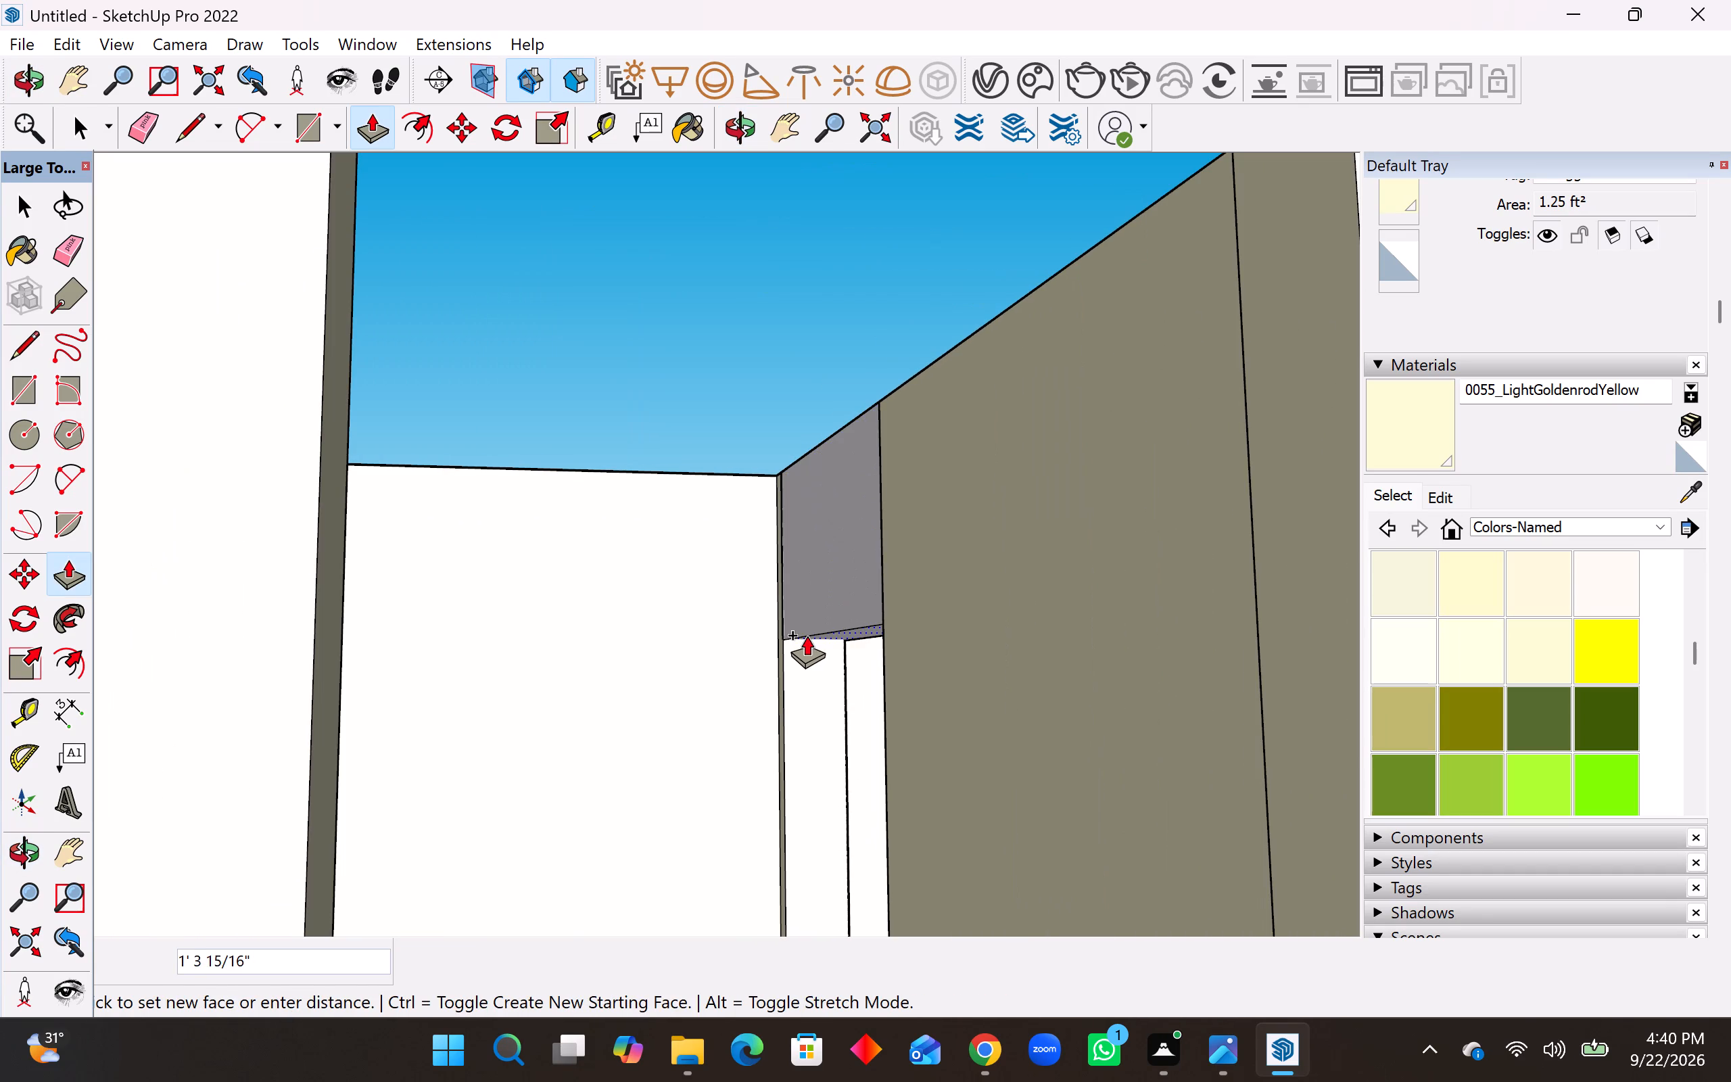
{"action": "type", "text": "3'"}
{"action": "key", "text": "Return"}
Pull the head face of the doorway leading into that small middle room down 3'.
{"action": "scroll", "coordinate": [820, 647], "scroll_direction": "down", "scroll_amount": 2}
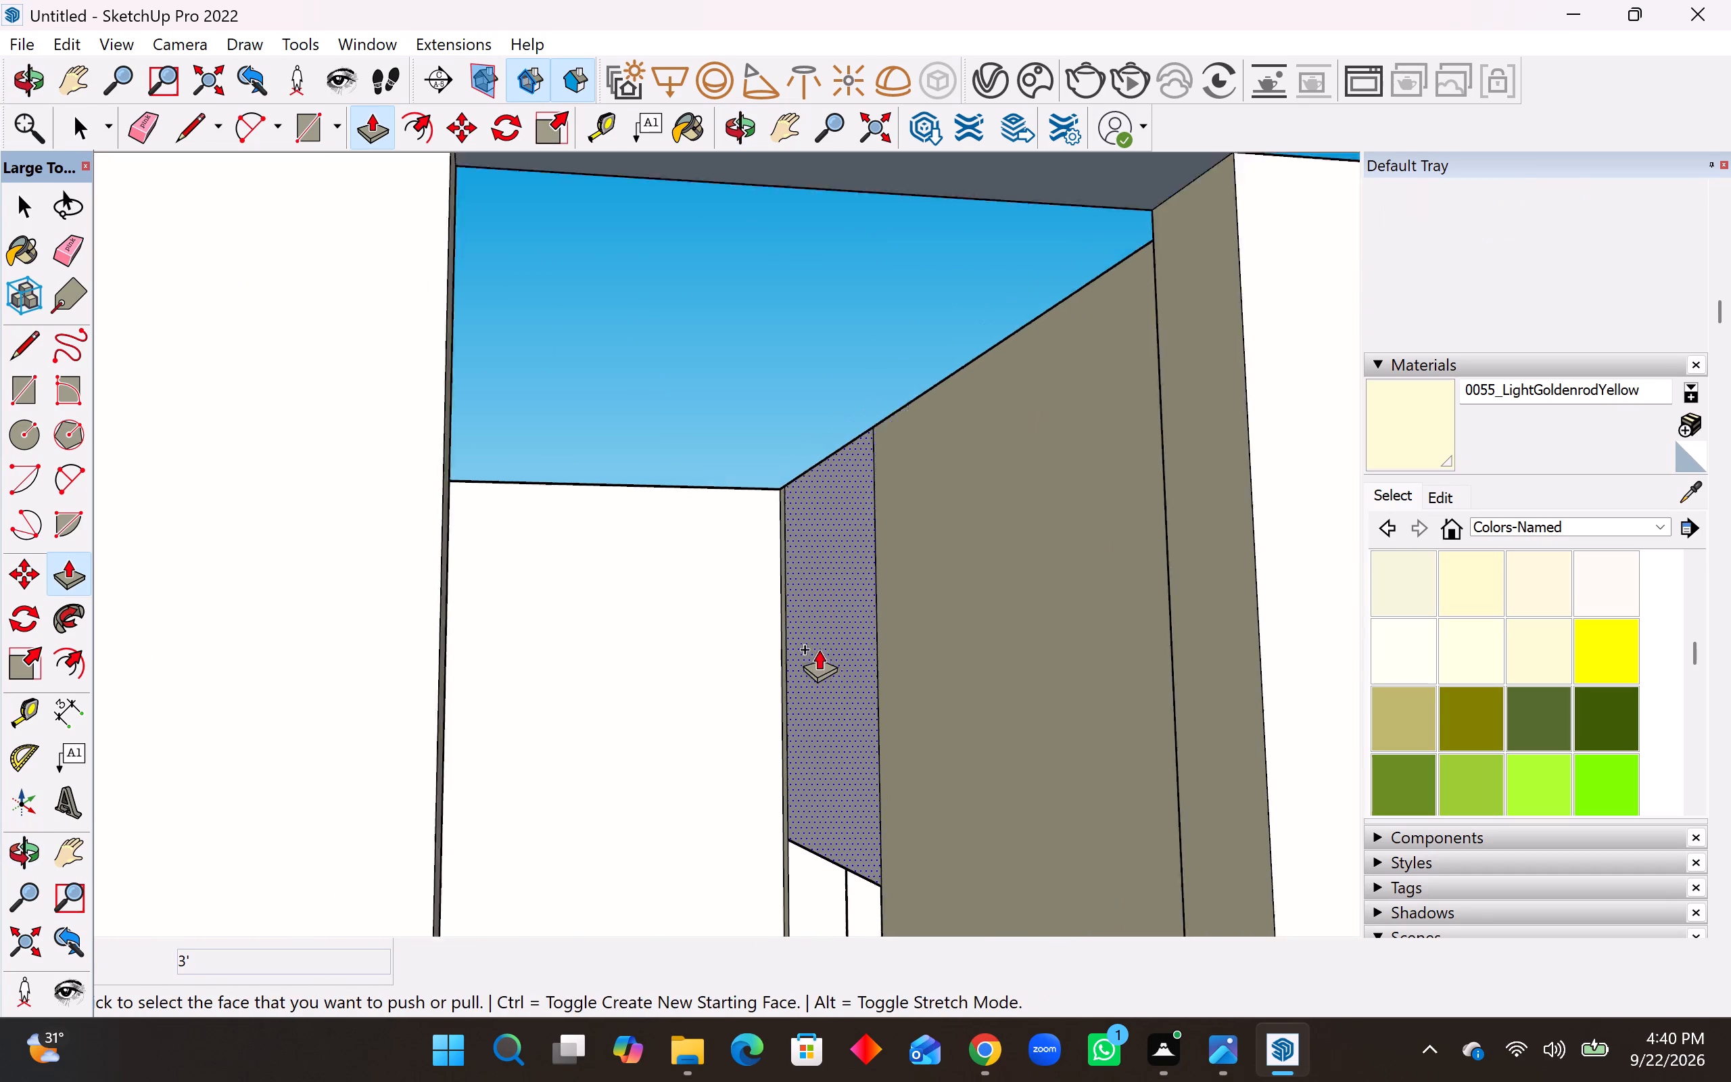
{"action": "scroll", "coordinate": [819, 649], "scroll_direction": "down", "scroll_amount": 1}
{"action": "left_click", "coordinate": [706, 306]}
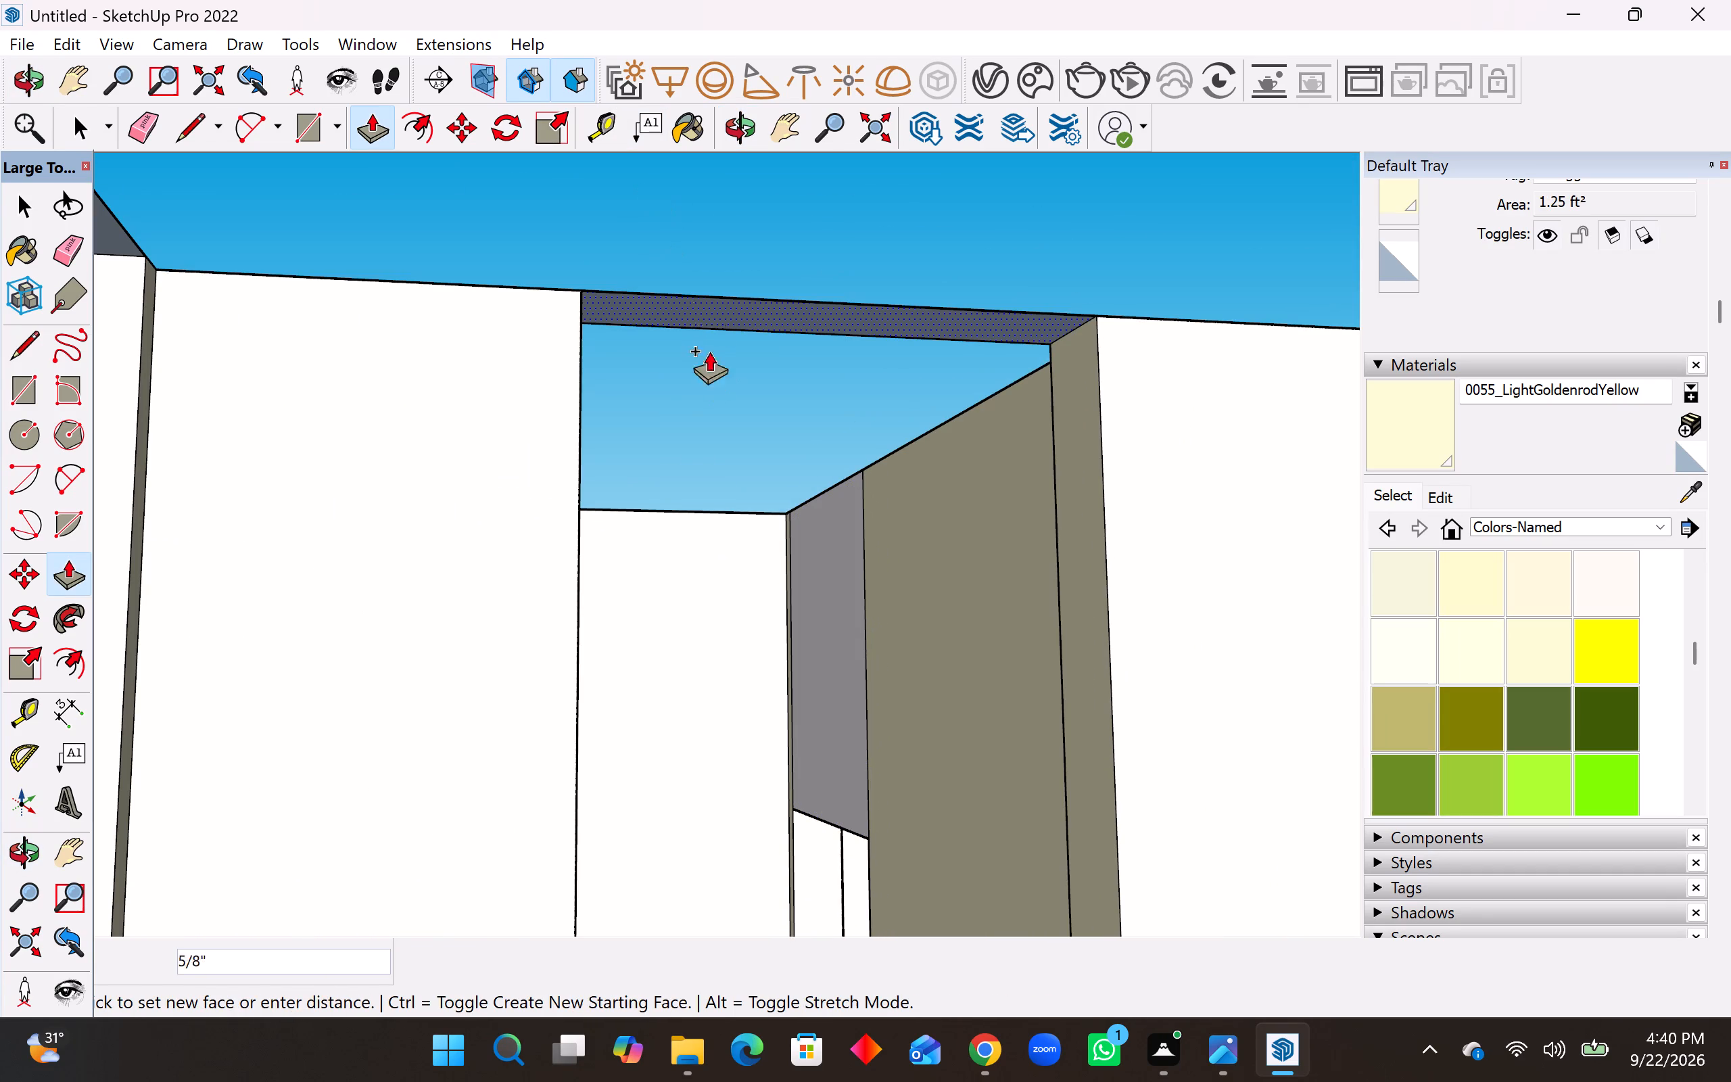
{"action": "type", "text": "3'"}
{"action": "key", "text": "Return"}
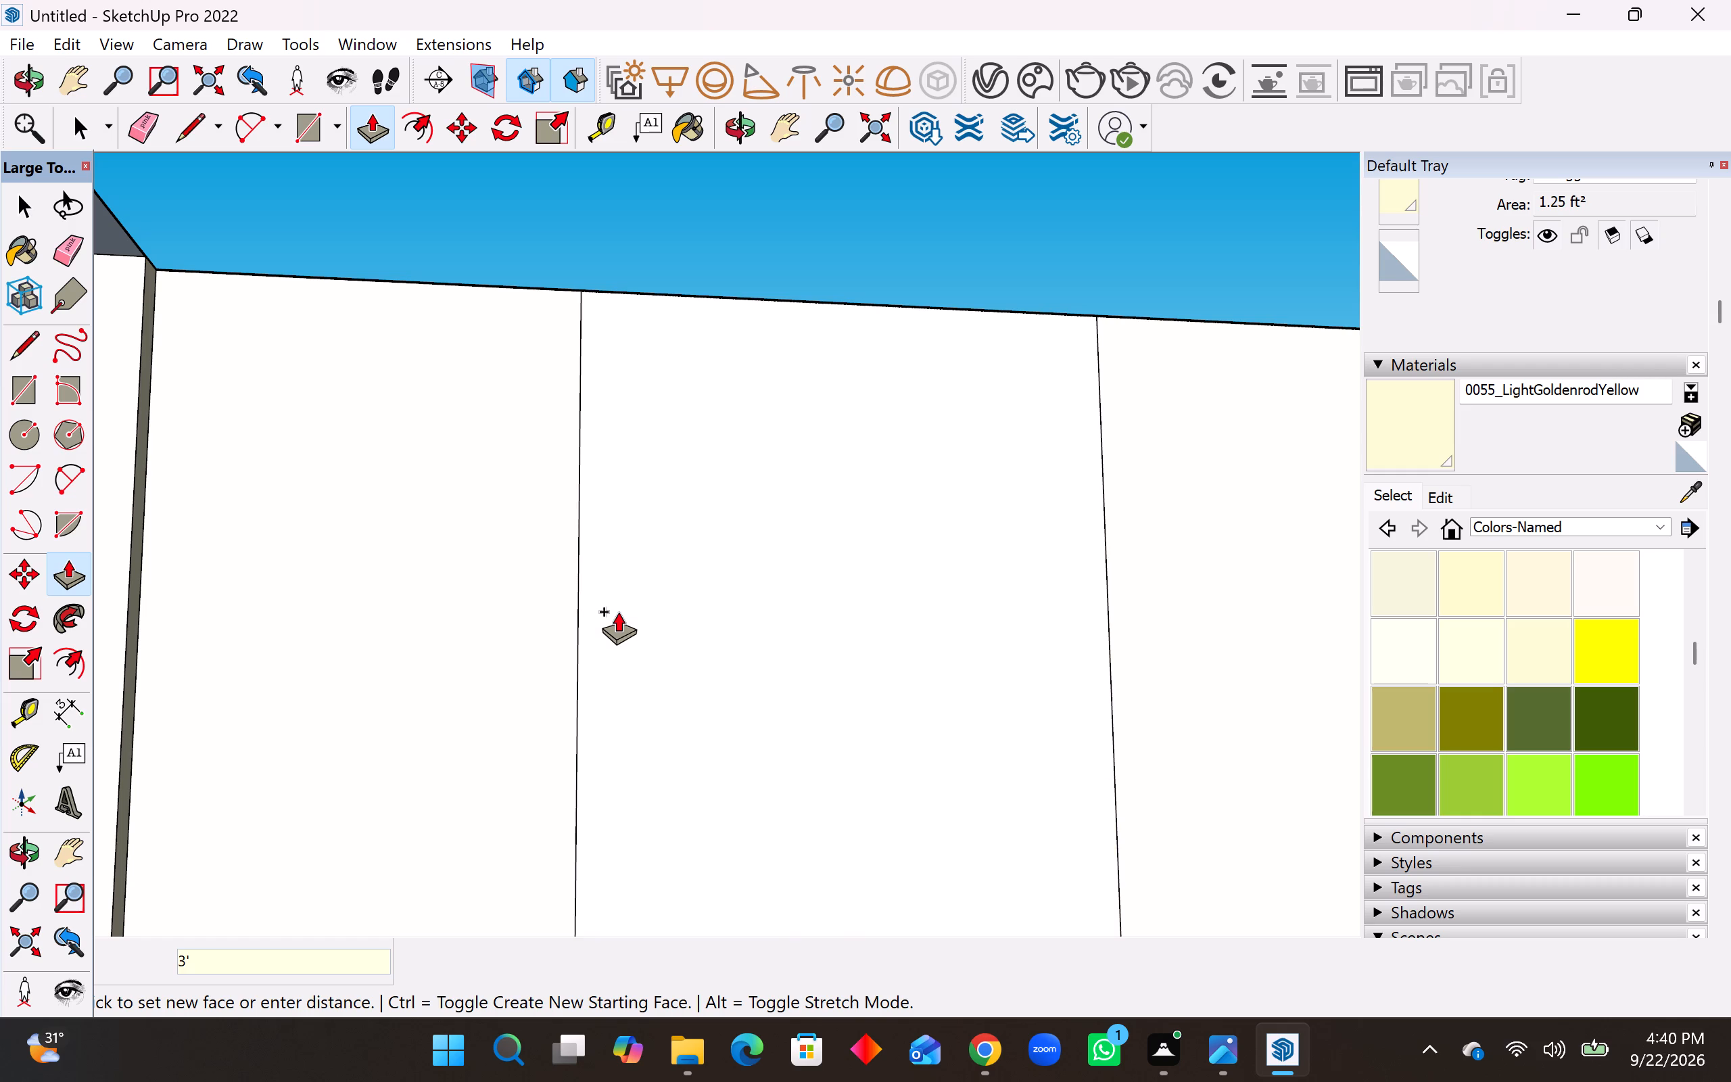
Pull the head face of the doorway between the hall and the second small room from the house corner down 3'.
{"action": "middle_click_drag", "start_coordinate": [788, 524], "coordinate": [641, 789]}
{"action": "scroll", "coordinate": [1061, 587], "scroll_direction": "down", "scroll_amount": 9}
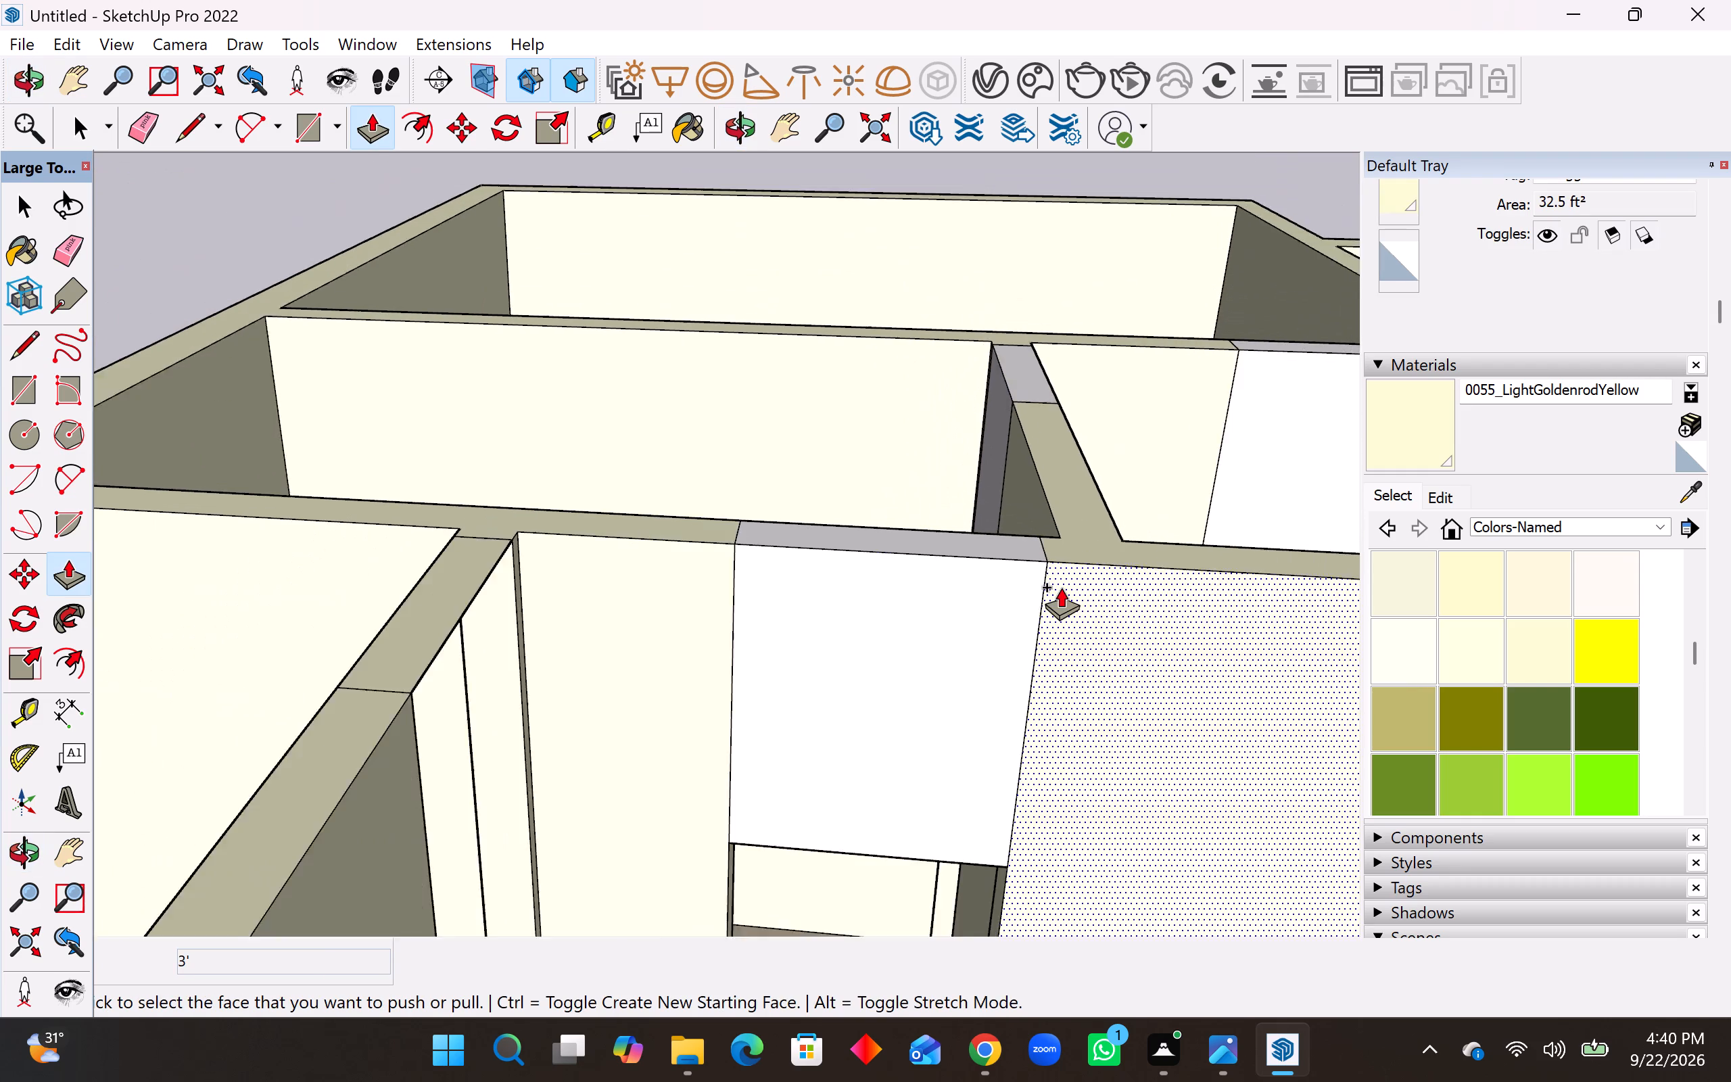
{"action": "middle_click_drag", "start_coordinate": [938, 697], "coordinate": [692, 695]}
{"action": "scroll", "coordinate": [987, 534], "scroll_direction": "down", "scroll_amount": 10}
{"action": "middle_click_drag", "start_coordinate": [717, 594], "coordinate": [696, 588]}
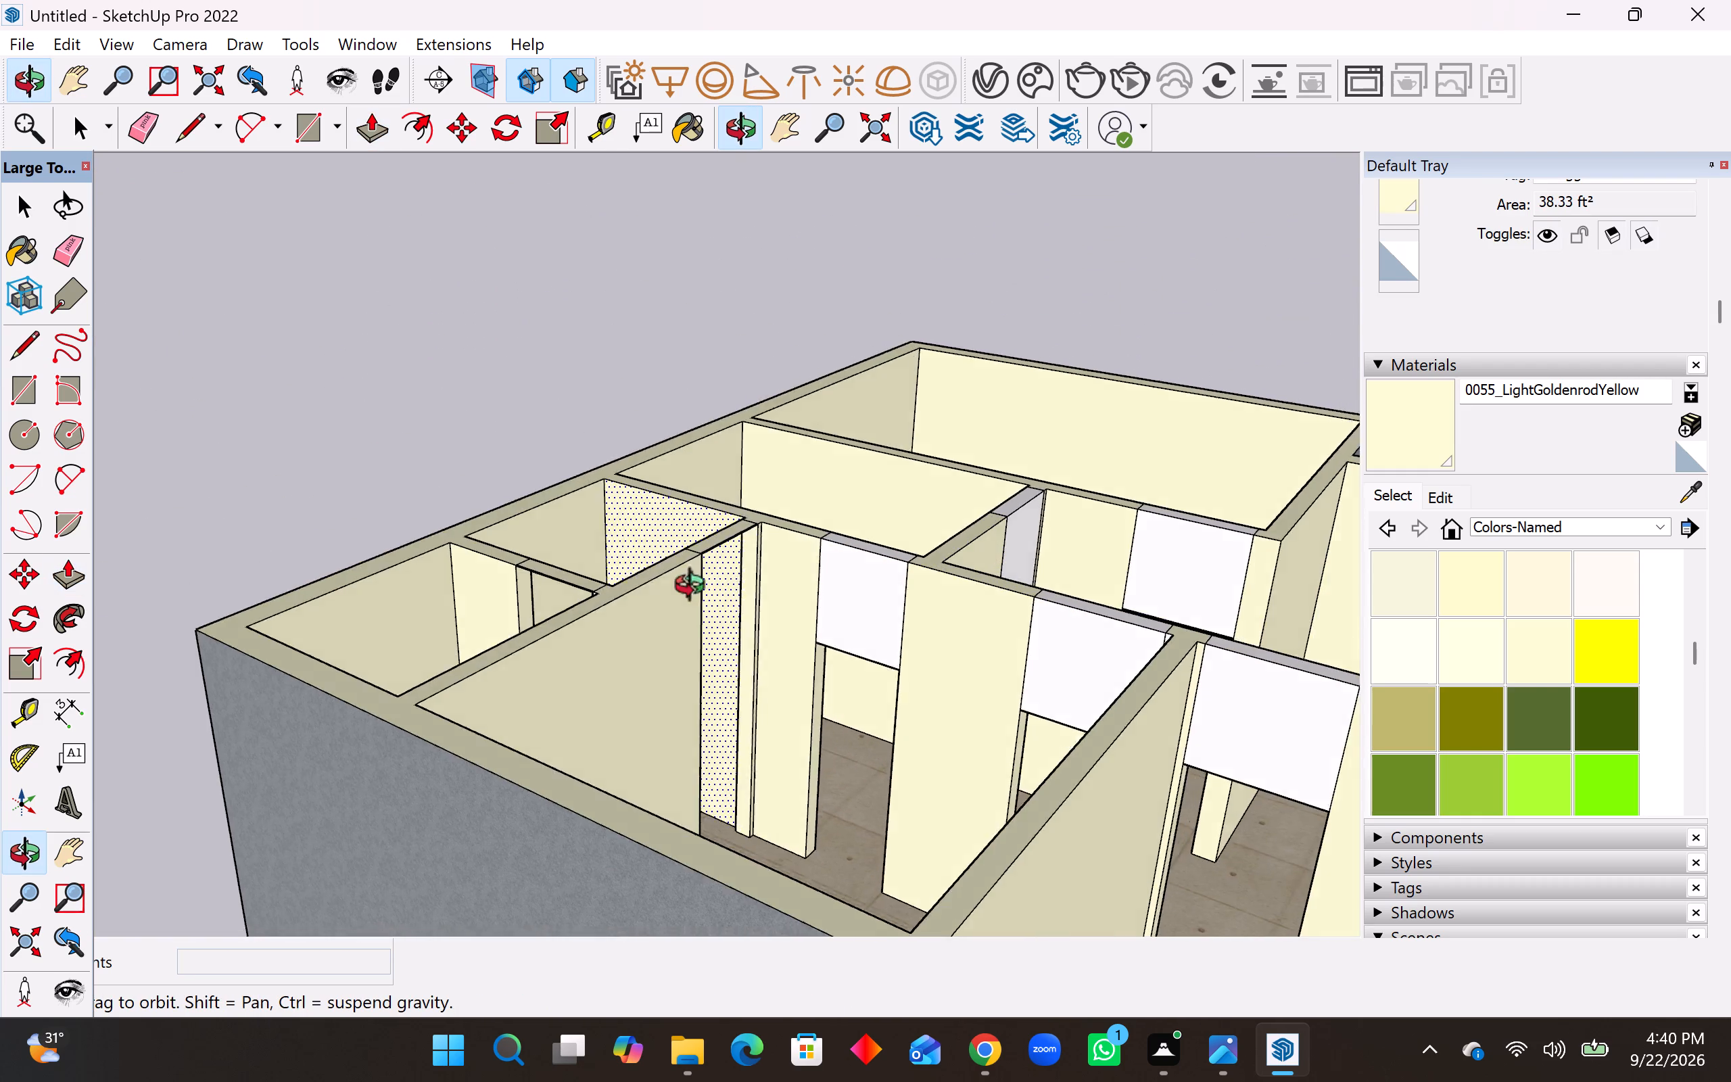
{"action": "middle_click_drag", "start_coordinate": [696, 588], "coordinate": [449, 465]}
{"action": "scroll", "coordinate": [659, 490], "scroll_direction": "up", "scroll_amount": 9}
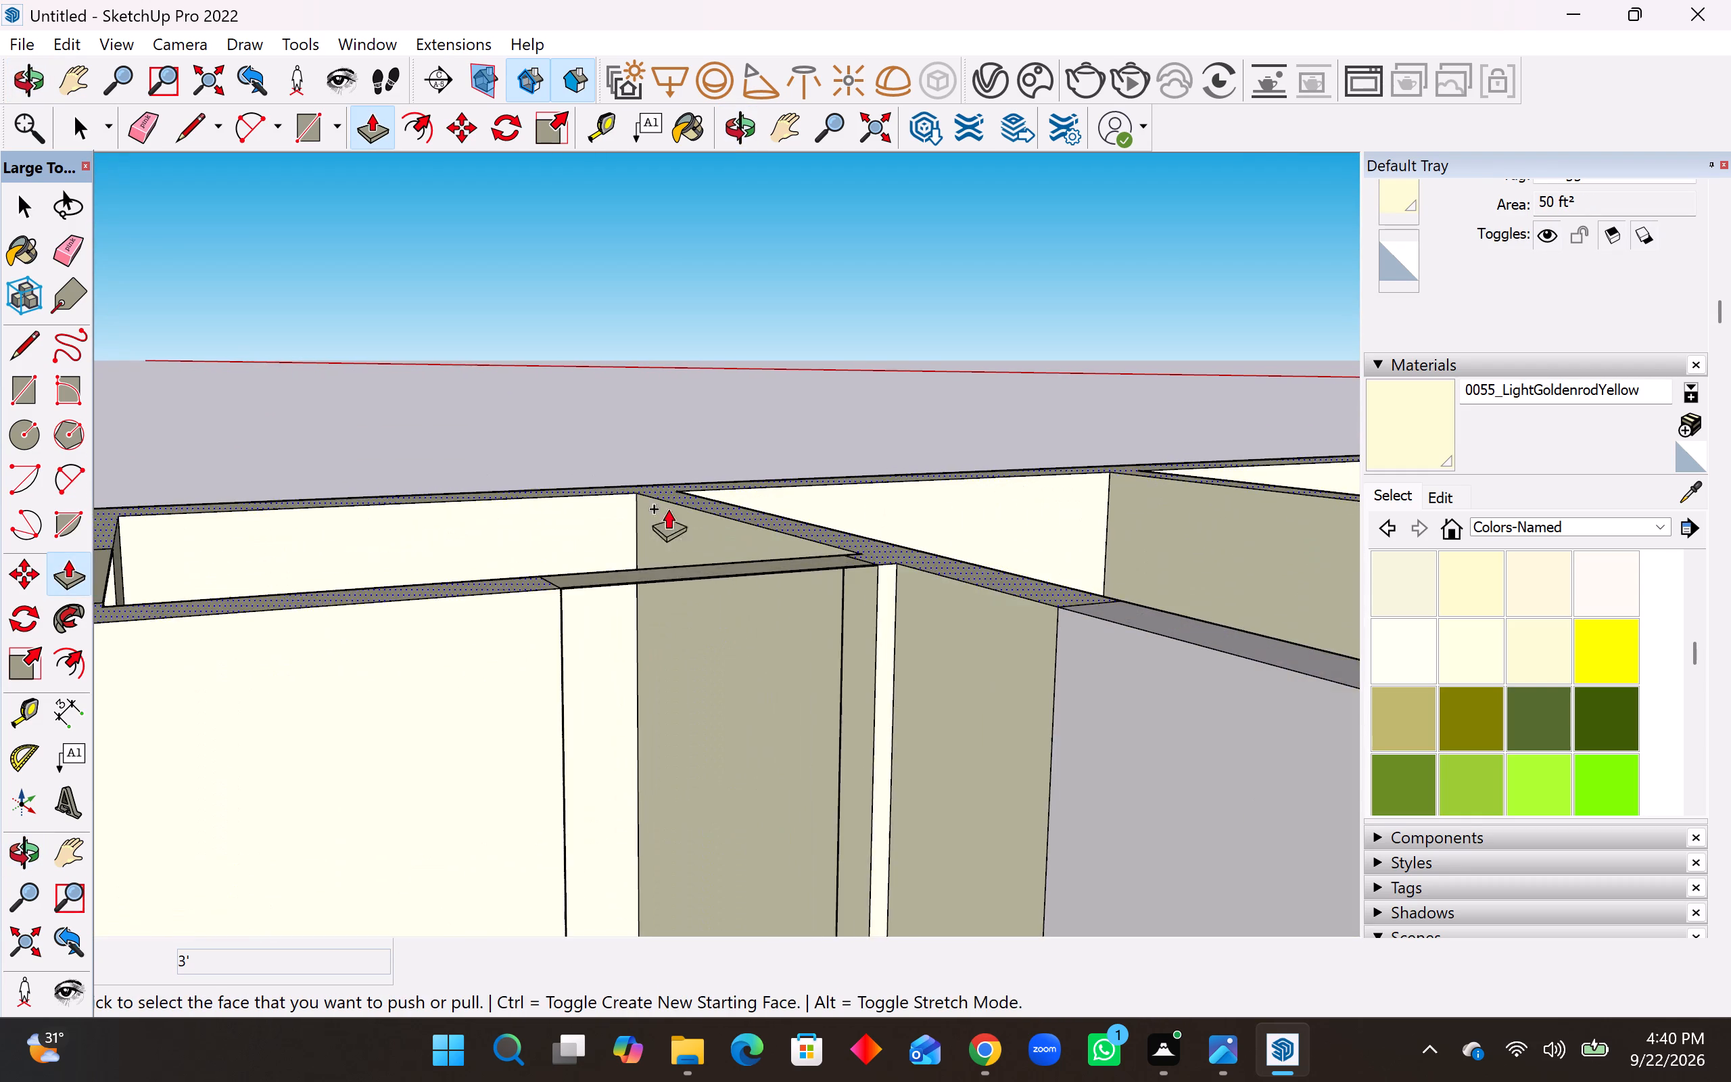
{"action": "middle_click_drag", "start_coordinate": [694, 577], "coordinate": [690, 346]}
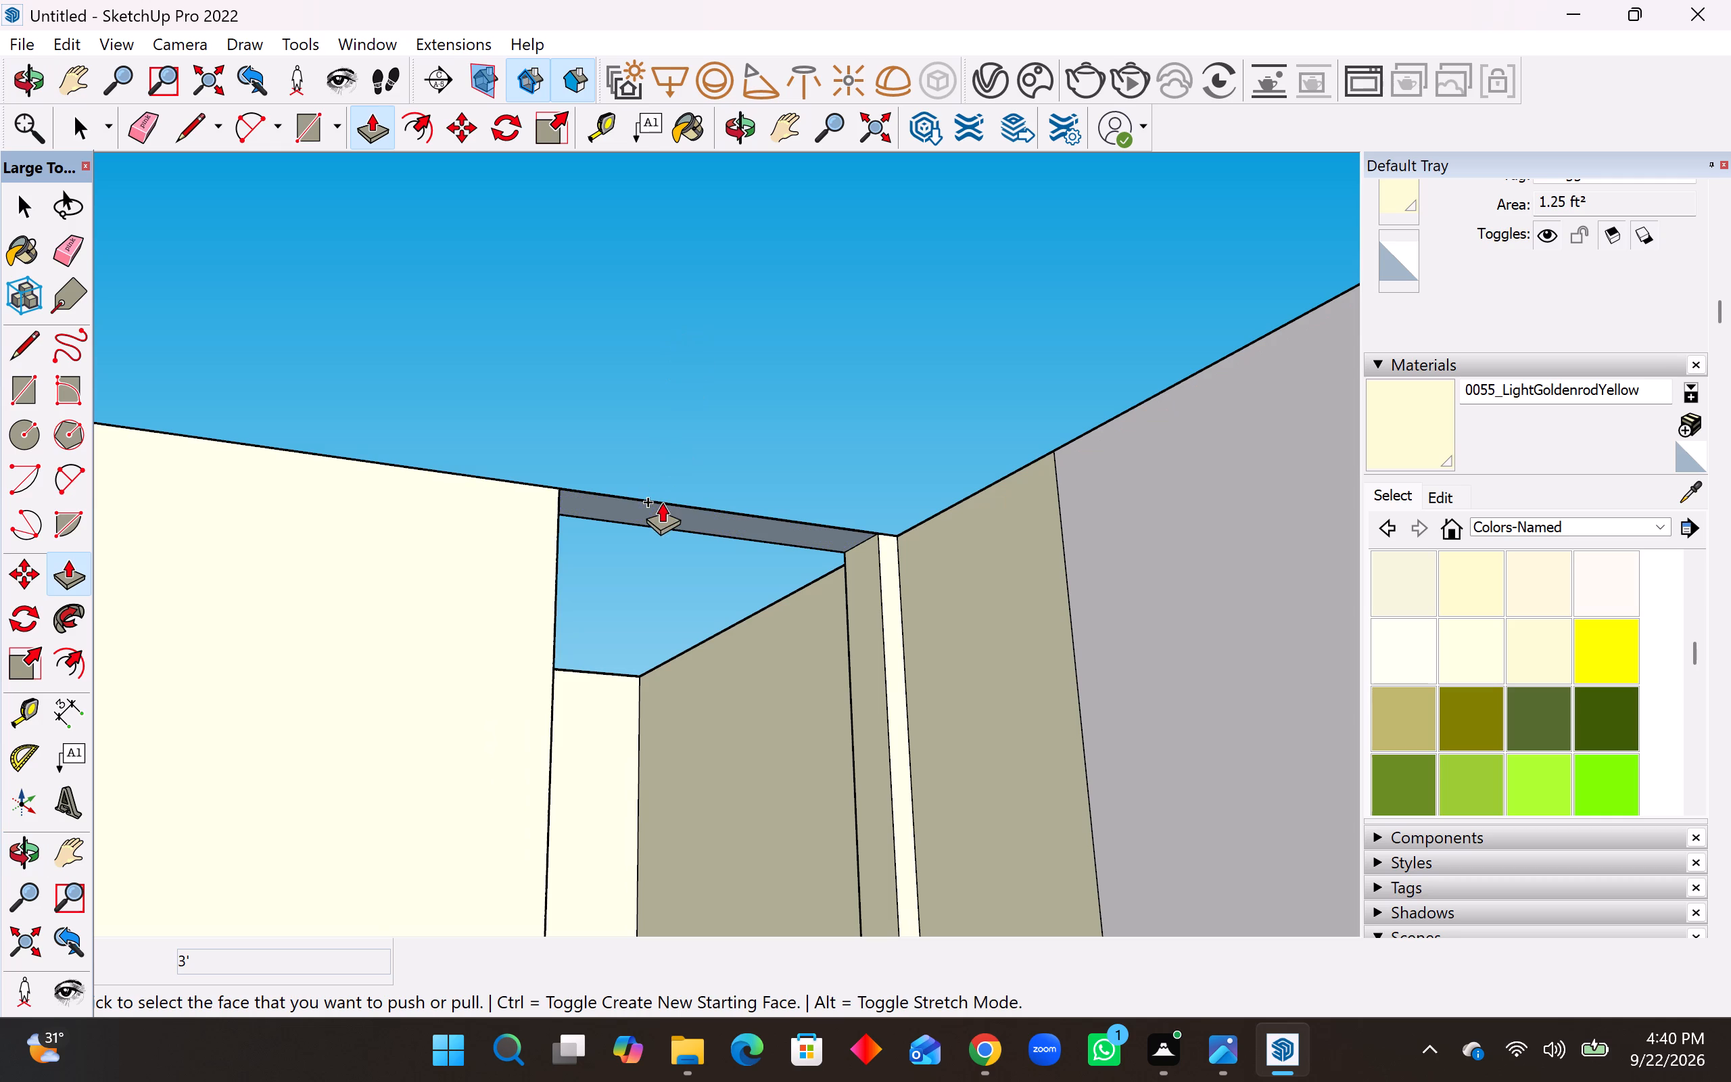
{"action": "left_click", "coordinate": [662, 517]}
{"action": "type", "text": "3'"}
{"action": "key", "text": "Return"}
Pull the head face of the doorway in the partition between the small corner room and its neighbouring room down 3'.
{"action": "middle_click_drag", "start_coordinate": [1091, 749], "coordinate": [1030, 975]}
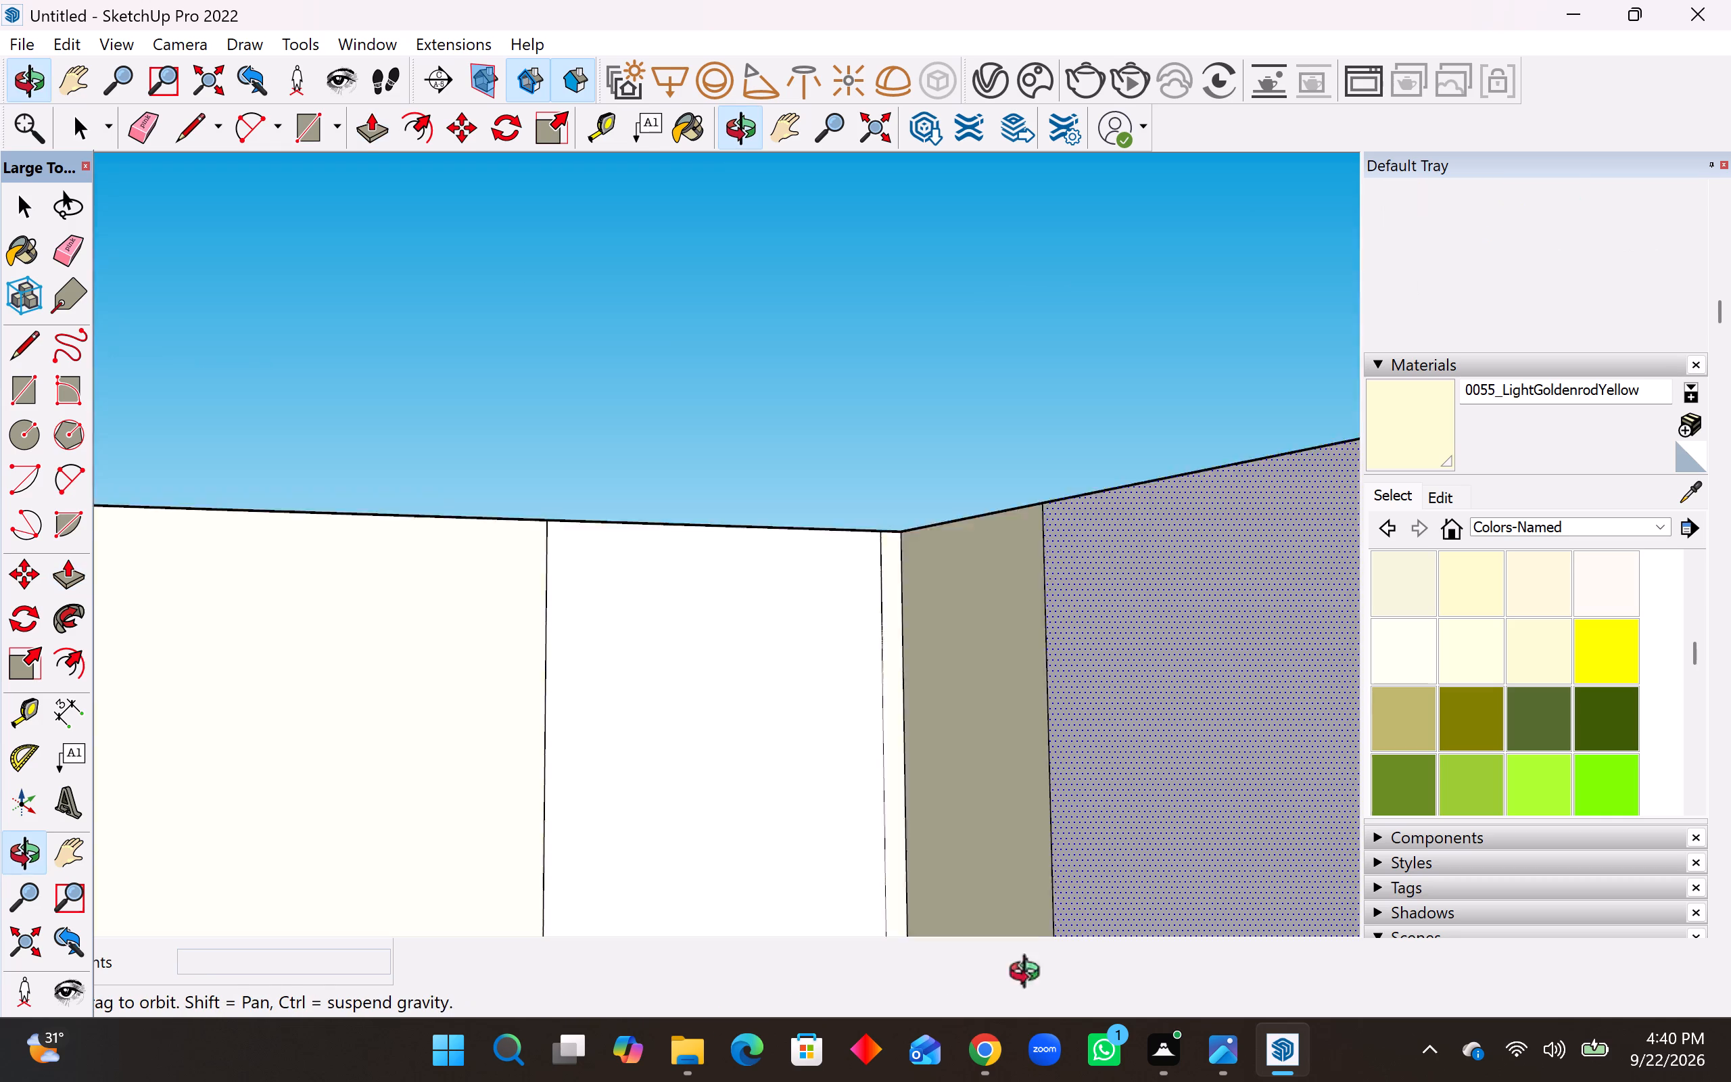
{"action": "middle_click_drag", "start_coordinate": [1030, 975], "coordinate": [1031, 1052]}
{"action": "scroll", "coordinate": [1089, 494], "scroll_direction": "down", "scroll_amount": 10}
{"action": "middle_click_drag", "start_coordinate": [807, 527], "coordinate": [1571, 701]}
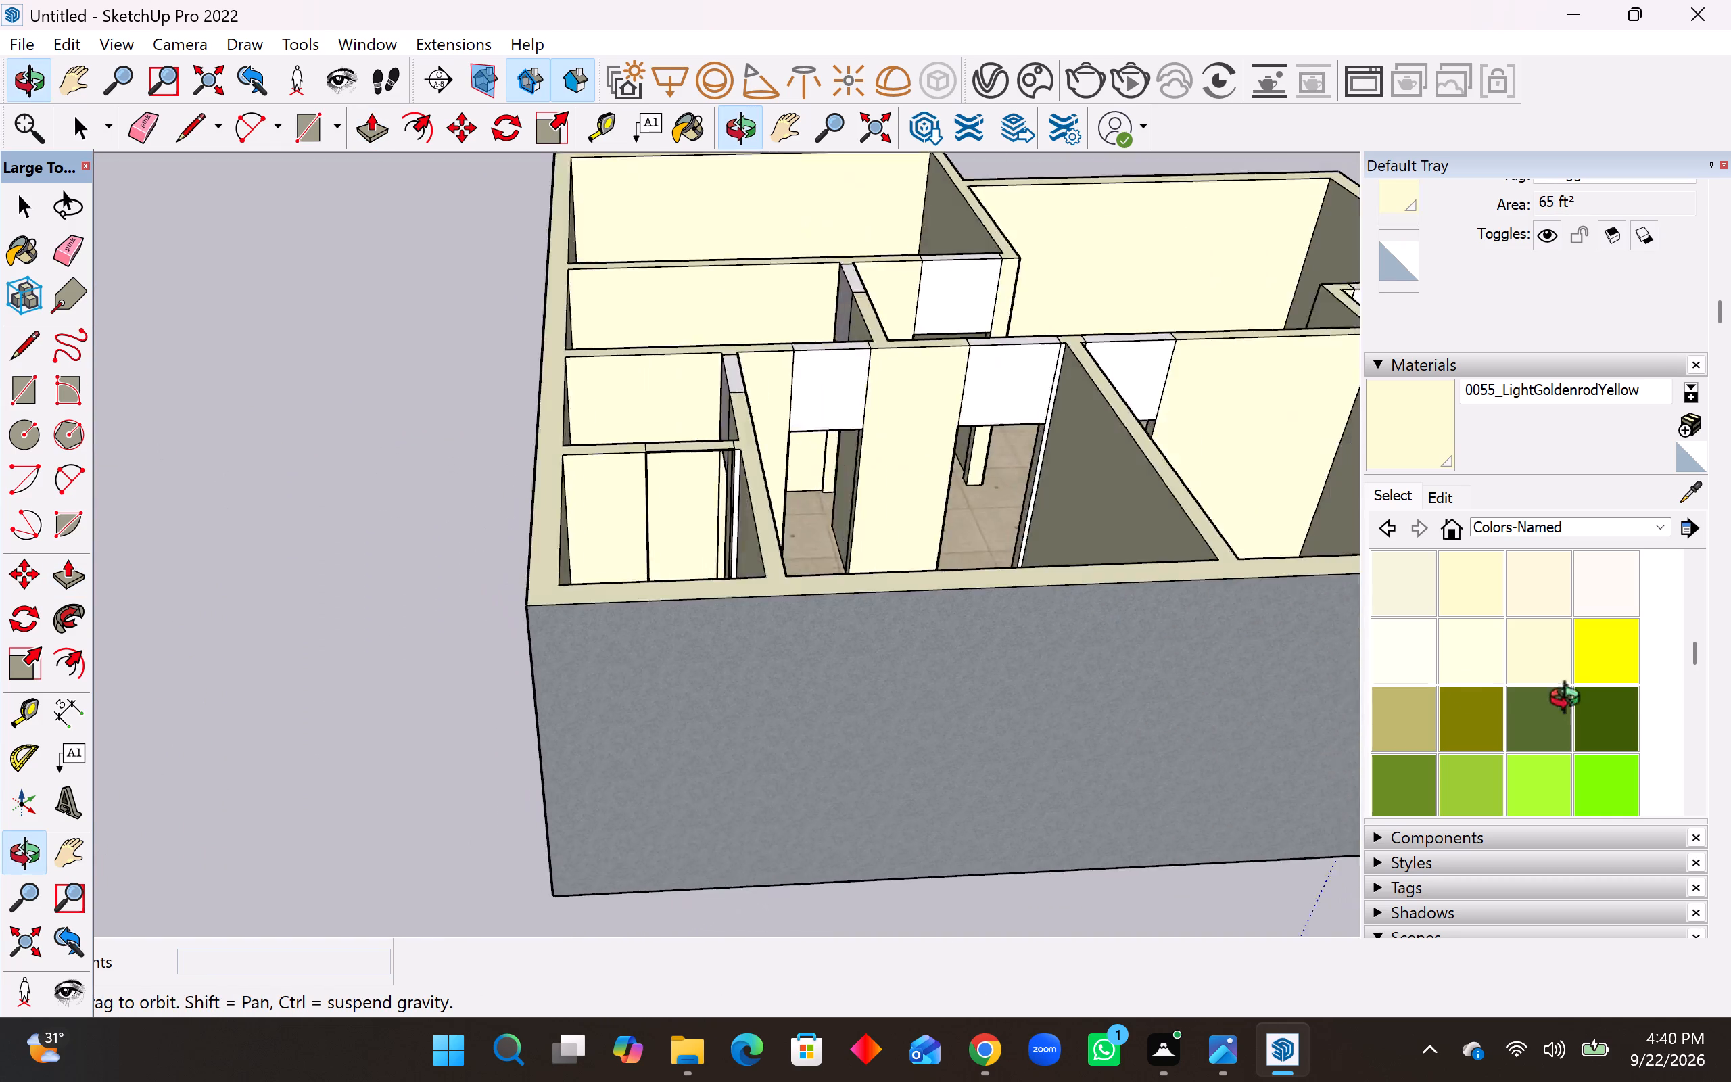
{"action": "middle_click_drag", "start_coordinate": [1571, 701], "coordinate": [1730, 567]}
{"action": "scroll", "coordinate": [653, 463], "scroll_direction": "up", "scroll_amount": 12}
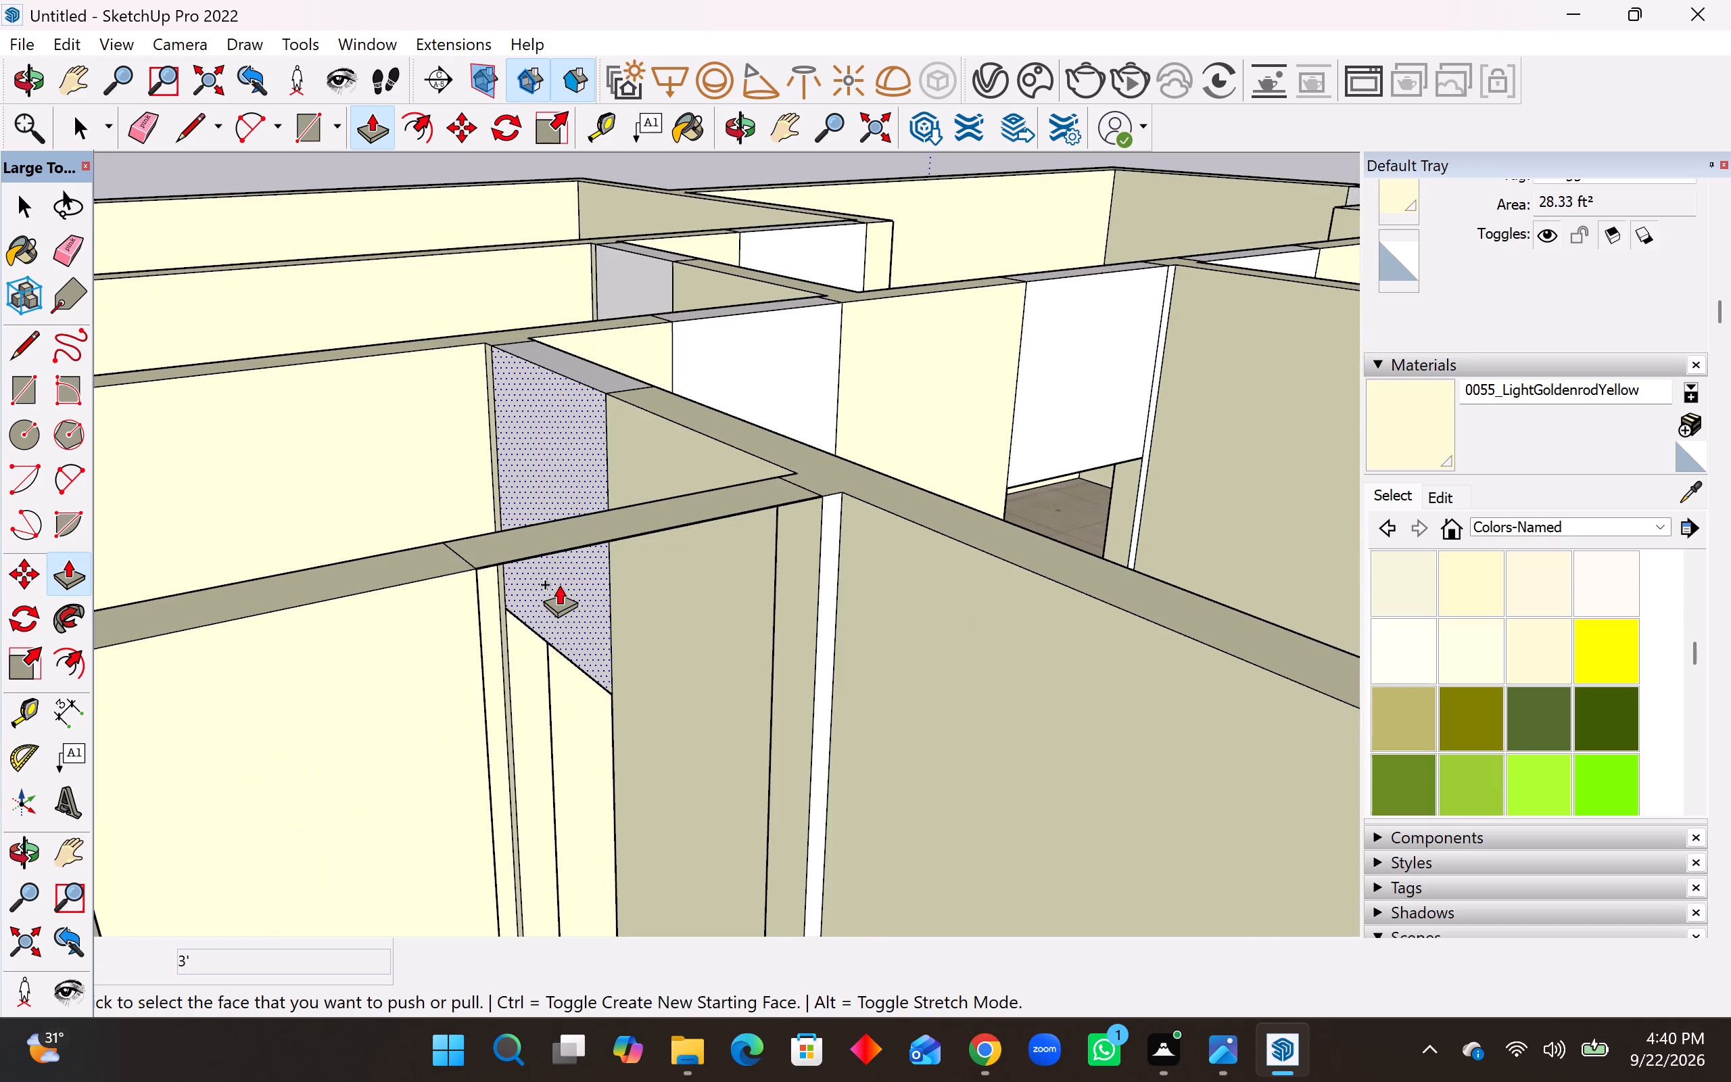
{"action": "middle_click_drag", "start_coordinate": [560, 553], "coordinate": [556, 455]}
{"action": "scroll", "coordinate": [529, 417], "scroll_direction": "up", "scroll_amount": 5}
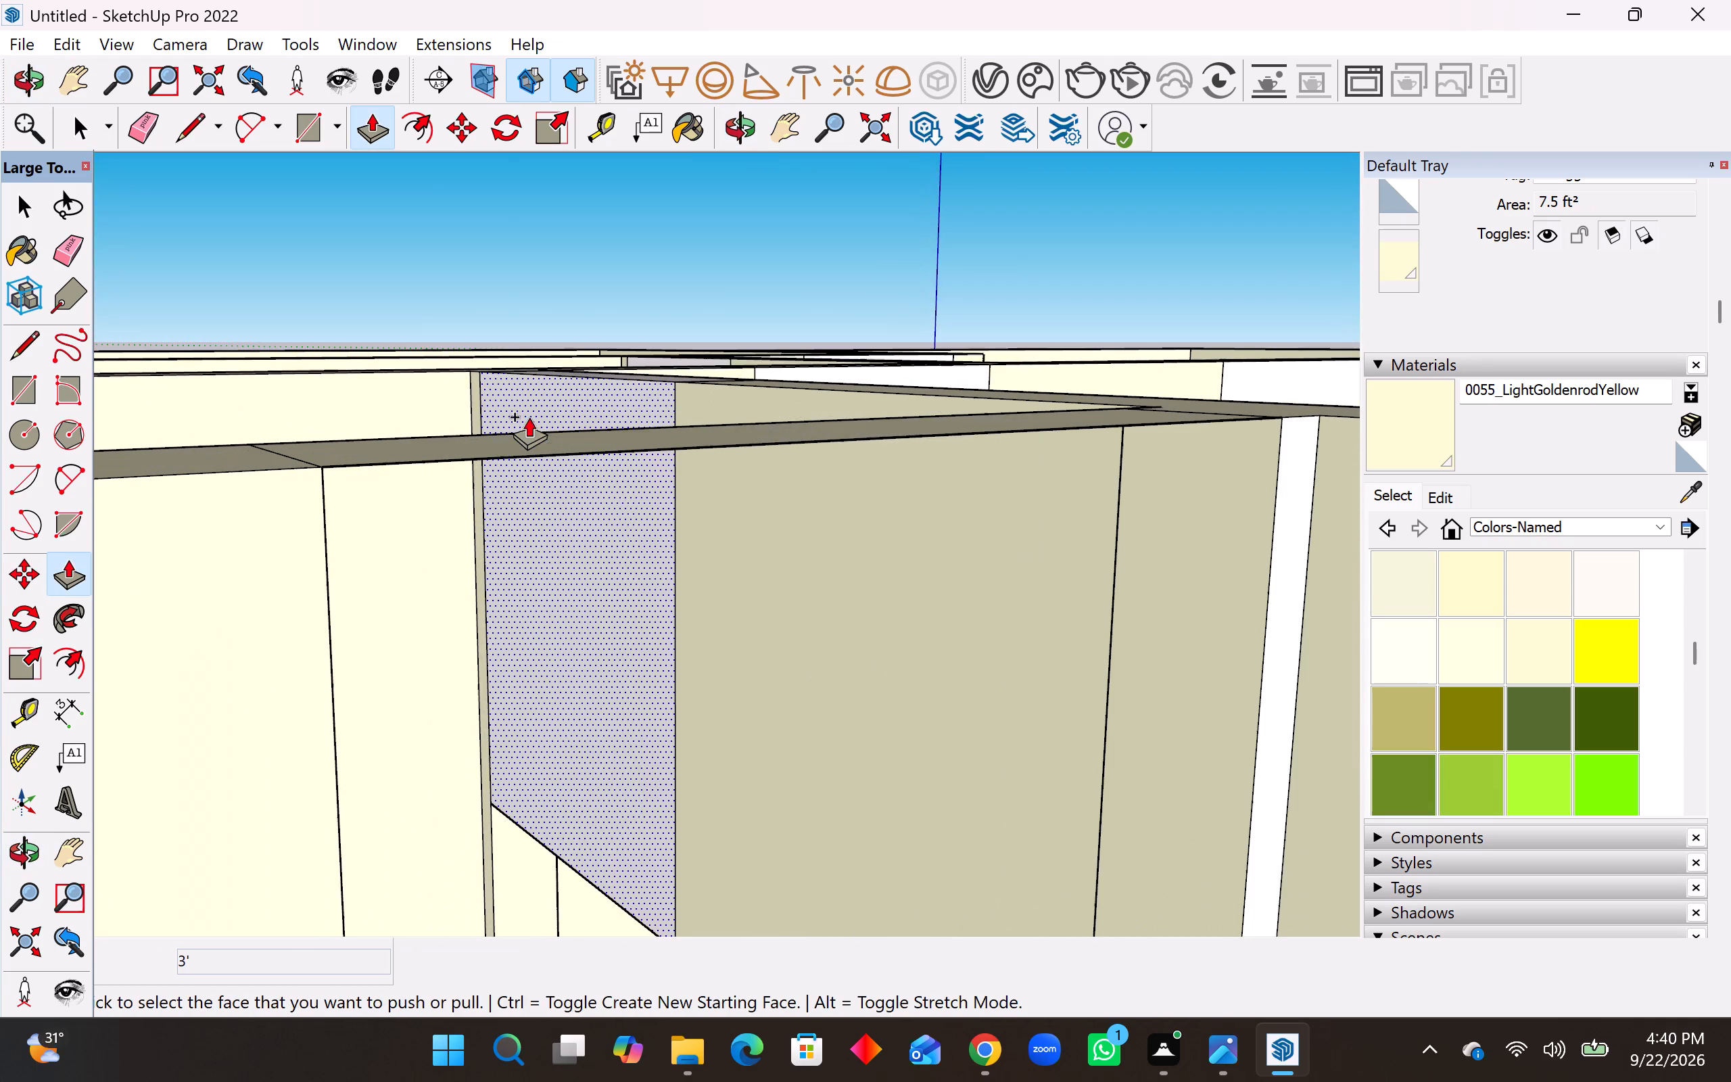
{"action": "middle_click_drag", "start_coordinate": [531, 434], "coordinate": [525, 309]}
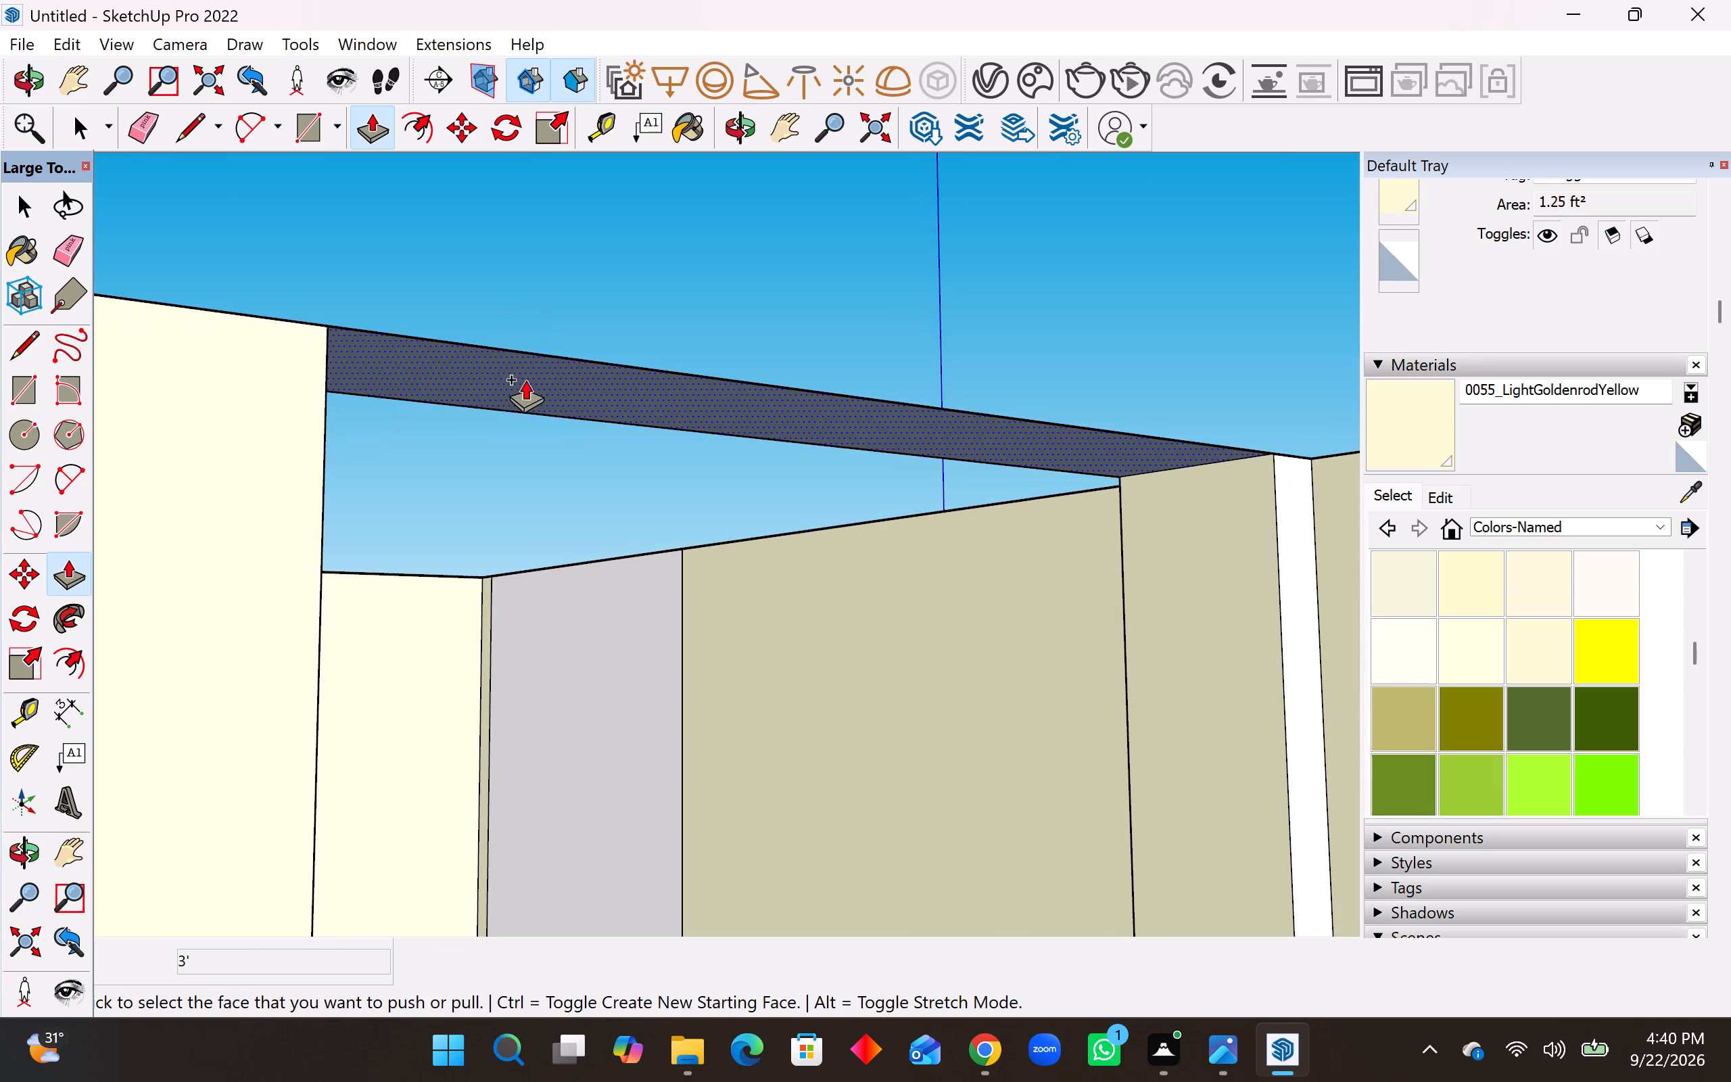
{"action": "left_click", "coordinate": [525, 379]}
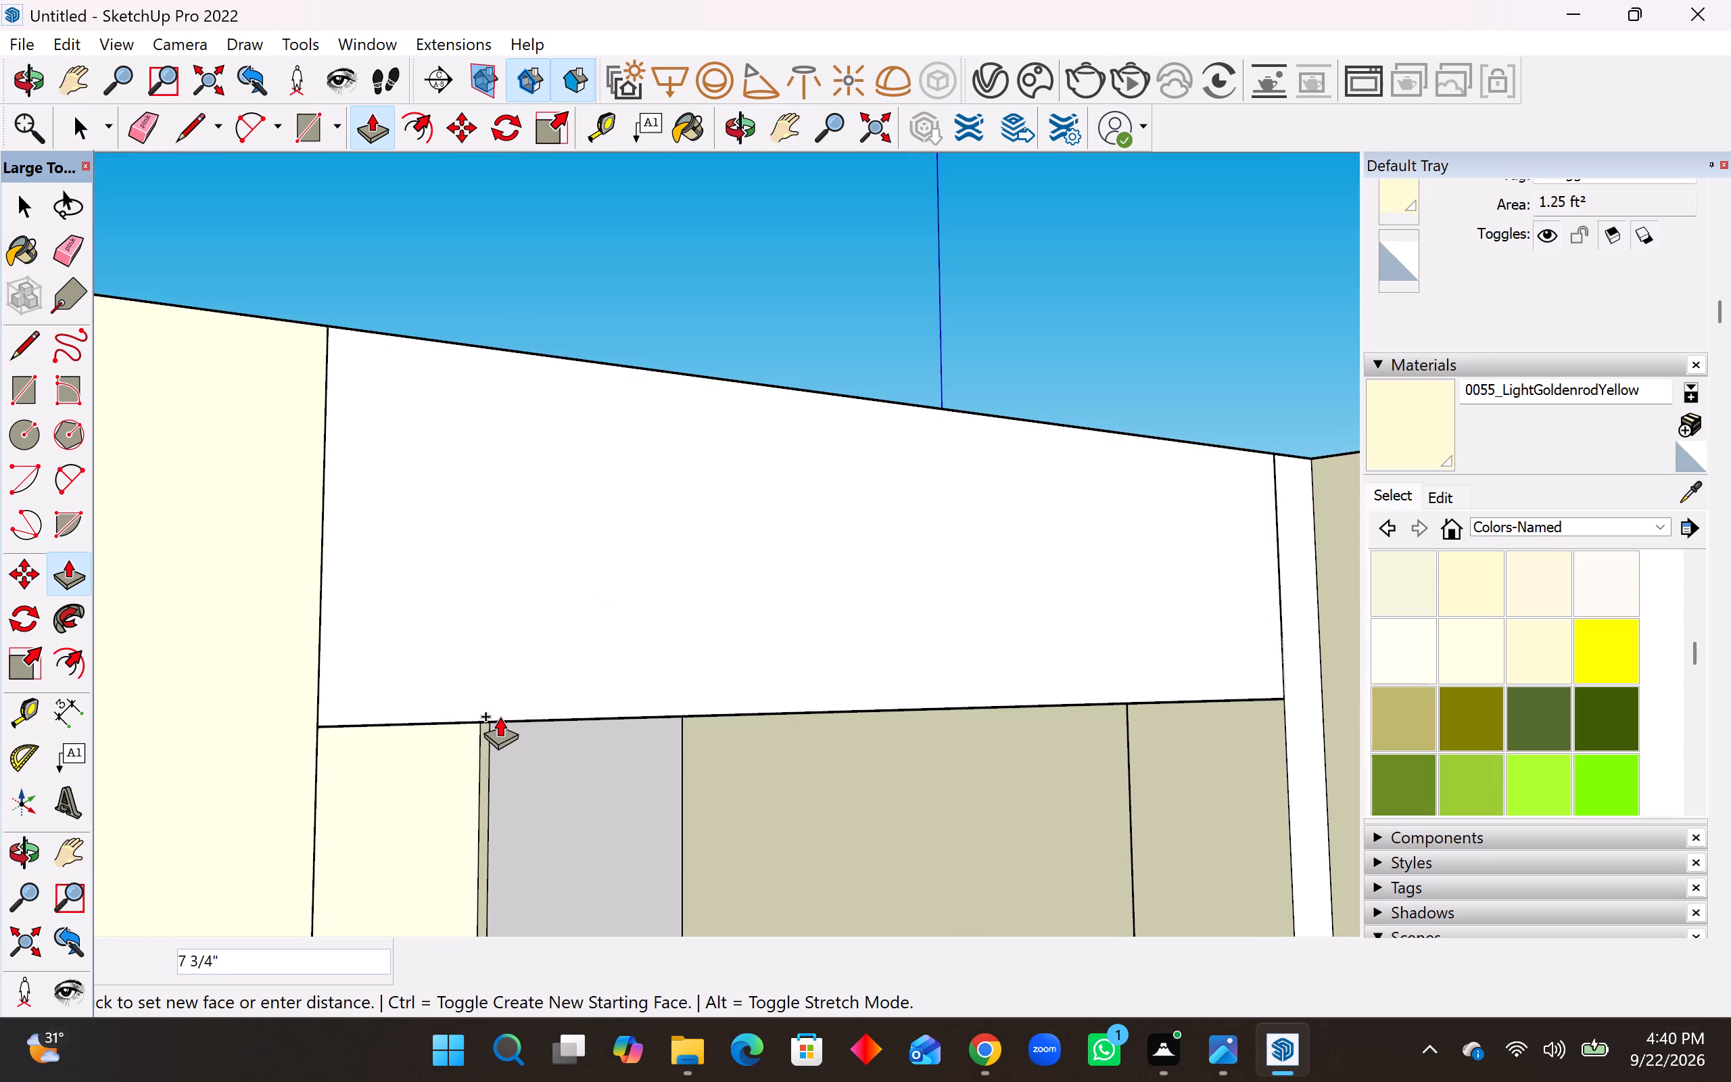
{"action": "type", "text": "3'"}
{"action": "key", "text": "Return"}
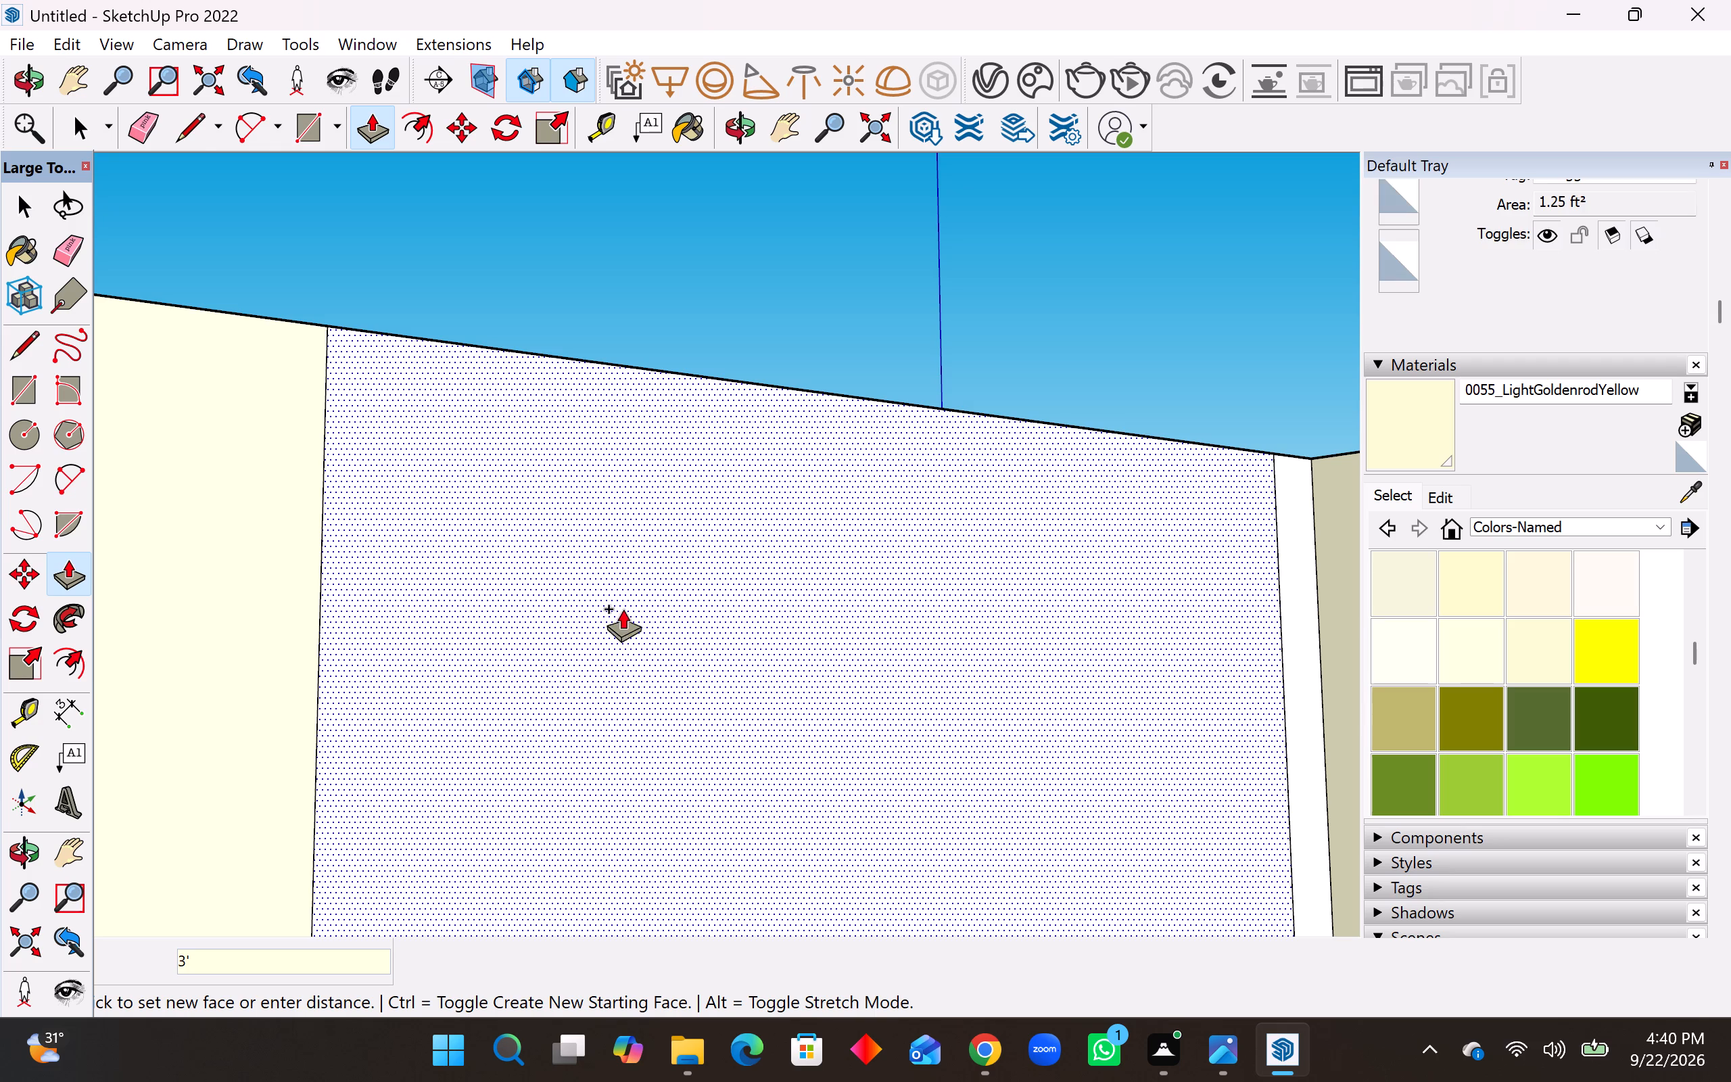
{"action": "scroll", "coordinate": [620, 592], "scroll_direction": "down", "scroll_amount": 9}
{"action": "key", "text": "space"}
Erase the vertical seams facing the corner room and the top seams of the new wall section above the partition doorway.
{"action": "middle_click_drag", "start_coordinate": [616, 582], "coordinate": [569, 754]}
{"action": "scroll", "coordinate": [659, 575], "scroll_direction": "down", "scroll_amount": 9}
{"action": "scroll", "coordinate": [653, 684], "scroll_direction": "up", "scroll_amount": 5}
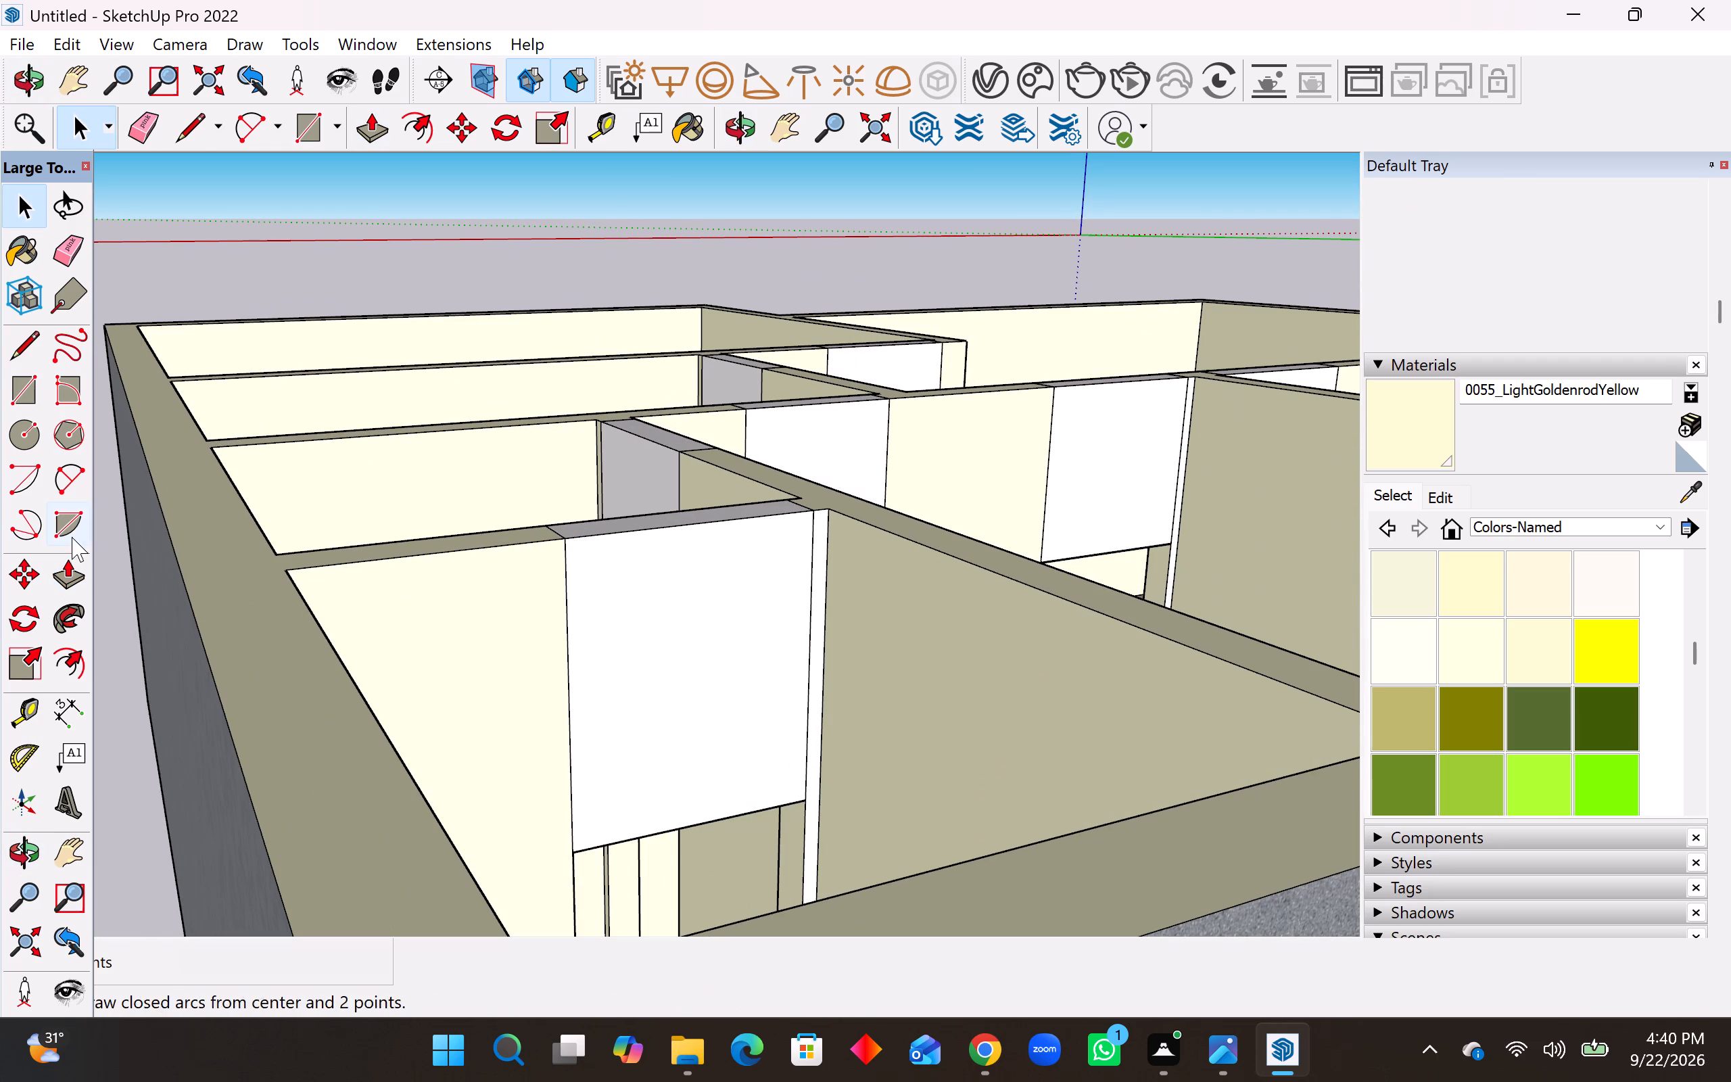
{"action": "left_click", "coordinate": [65, 244]}
{"action": "scroll", "coordinate": [809, 614], "scroll_direction": "up", "scroll_amount": 2}
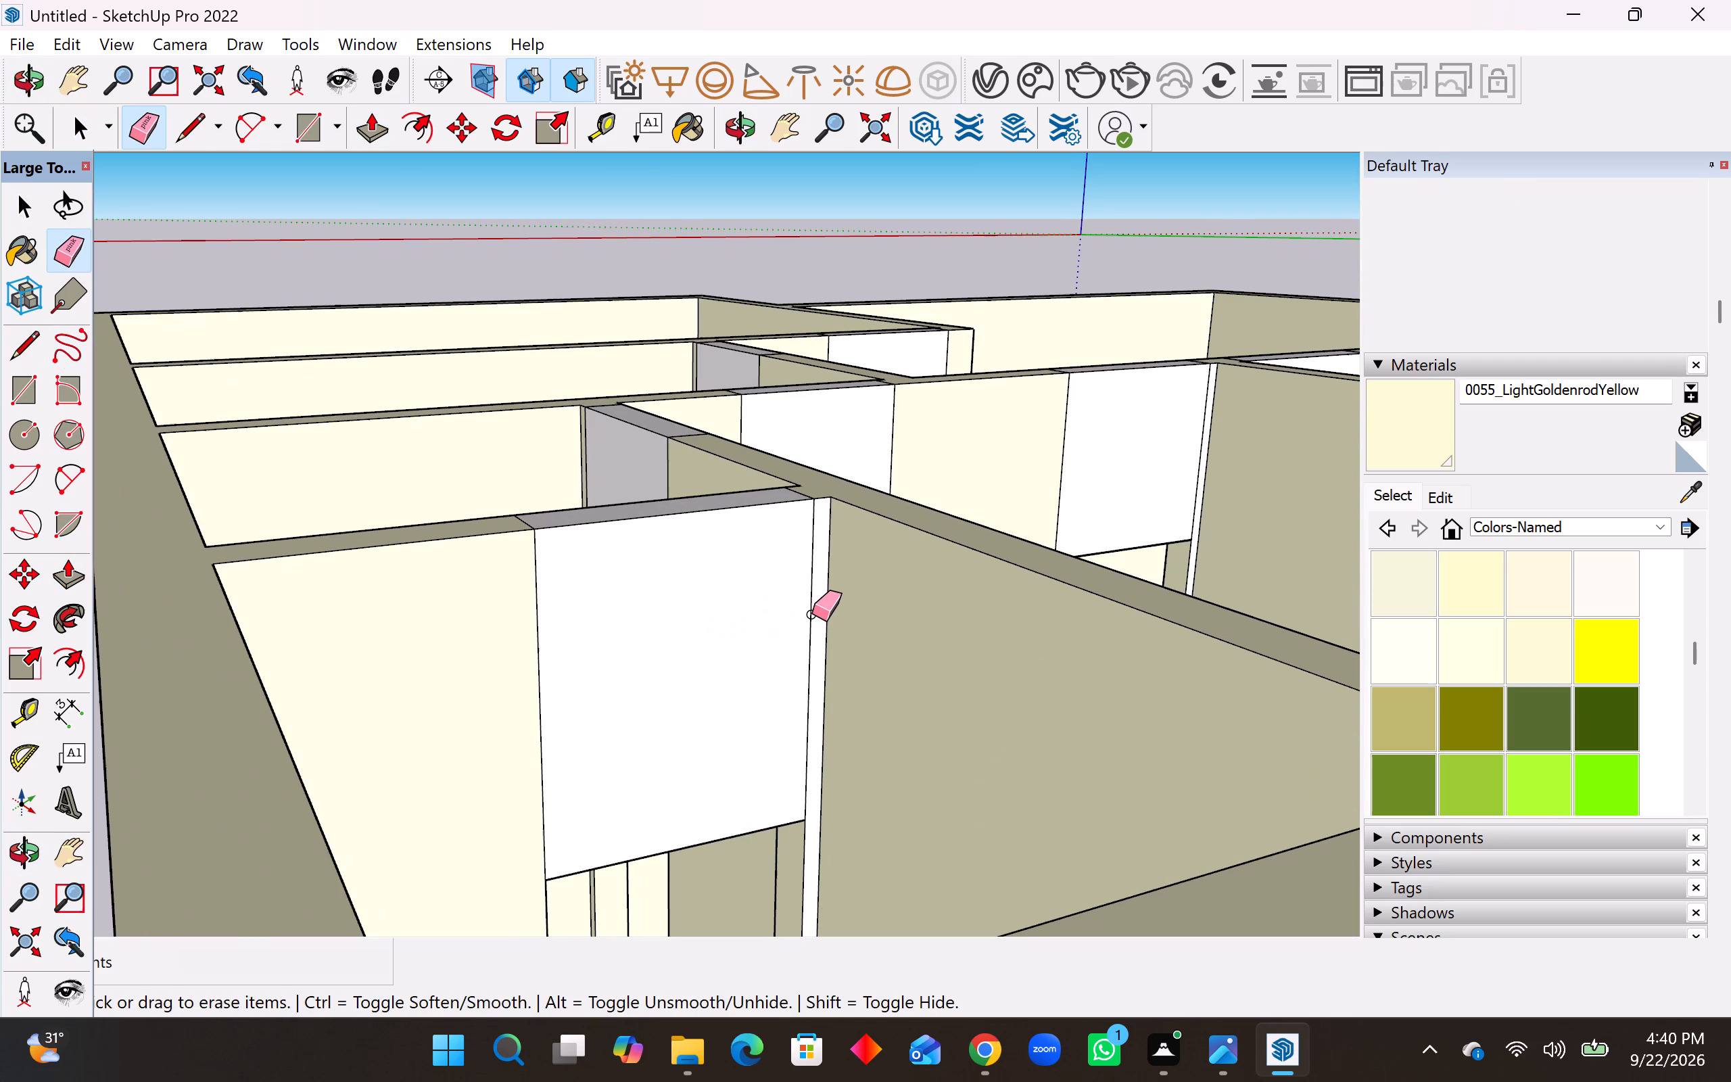
{"action": "left_click_drag", "start_coordinate": [812, 614], "coordinate": [484, 667]}
{"action": "middle_click_drag", "start_coordinate": [596, 569], "coordinate": [598, 570]}
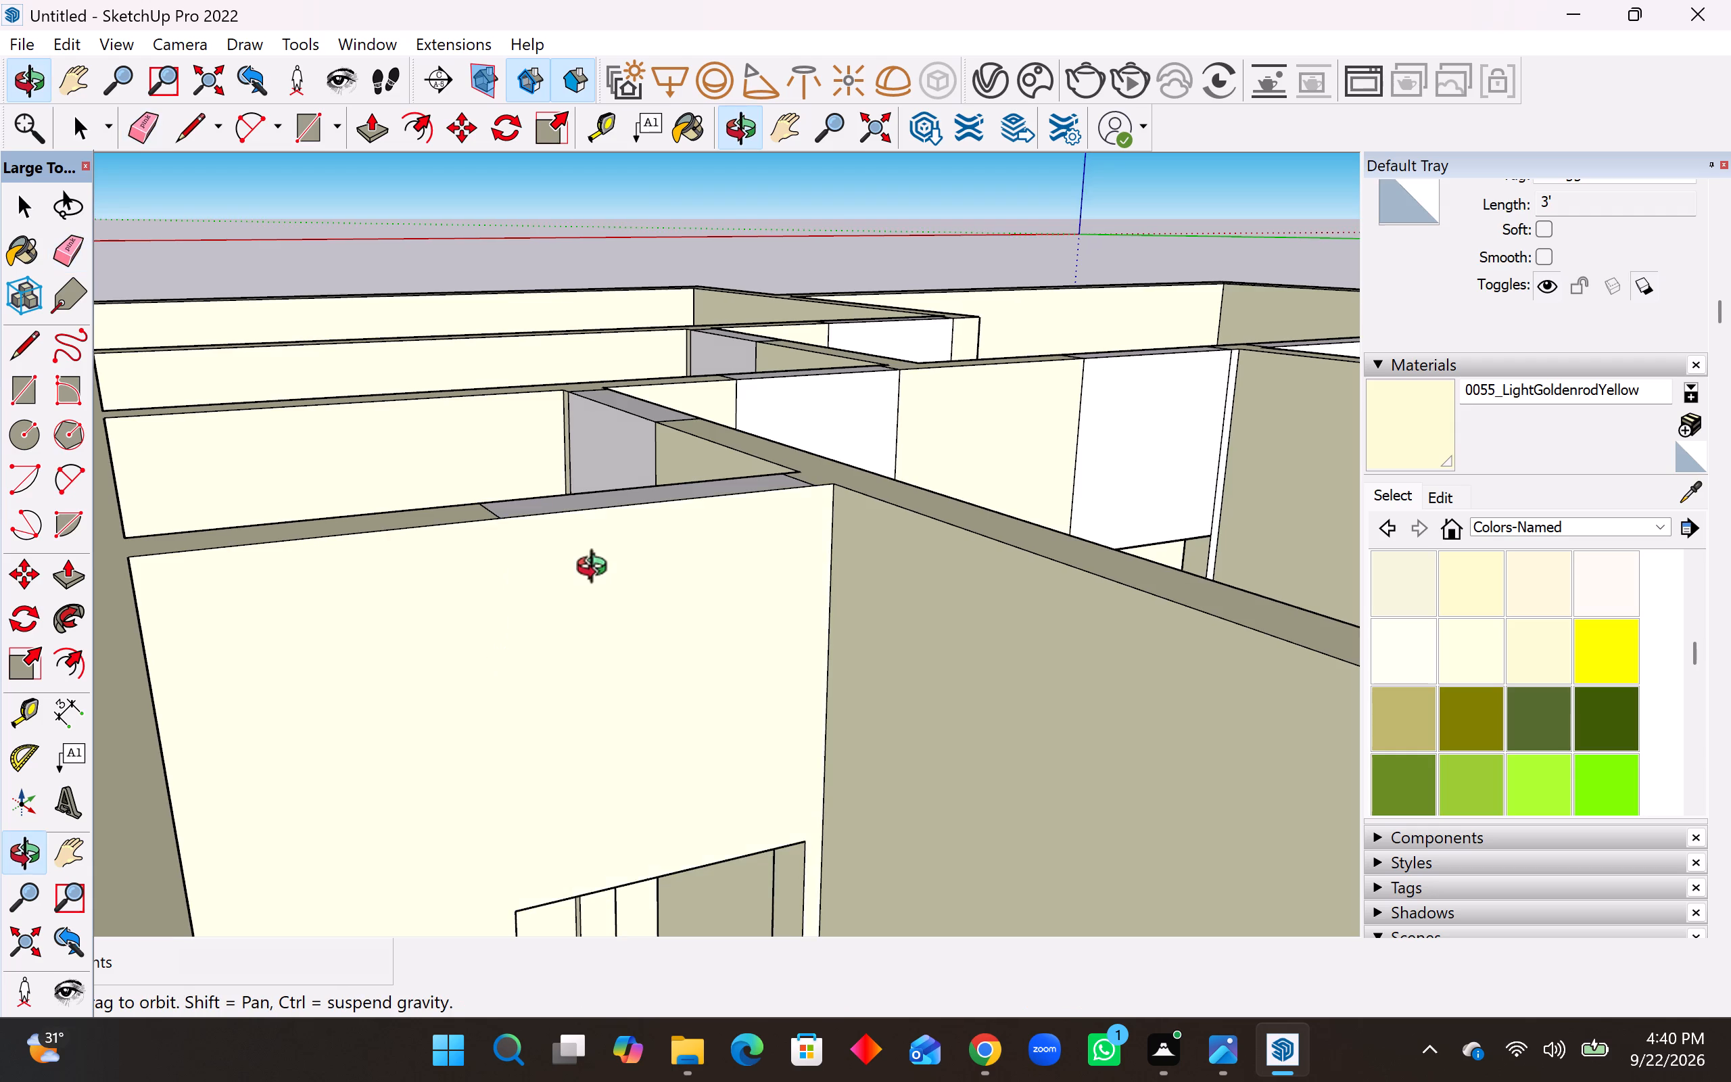
{"action": "middle_click_drag", "start_coordinate": [598, 570], "coordinate": [608, 806]}
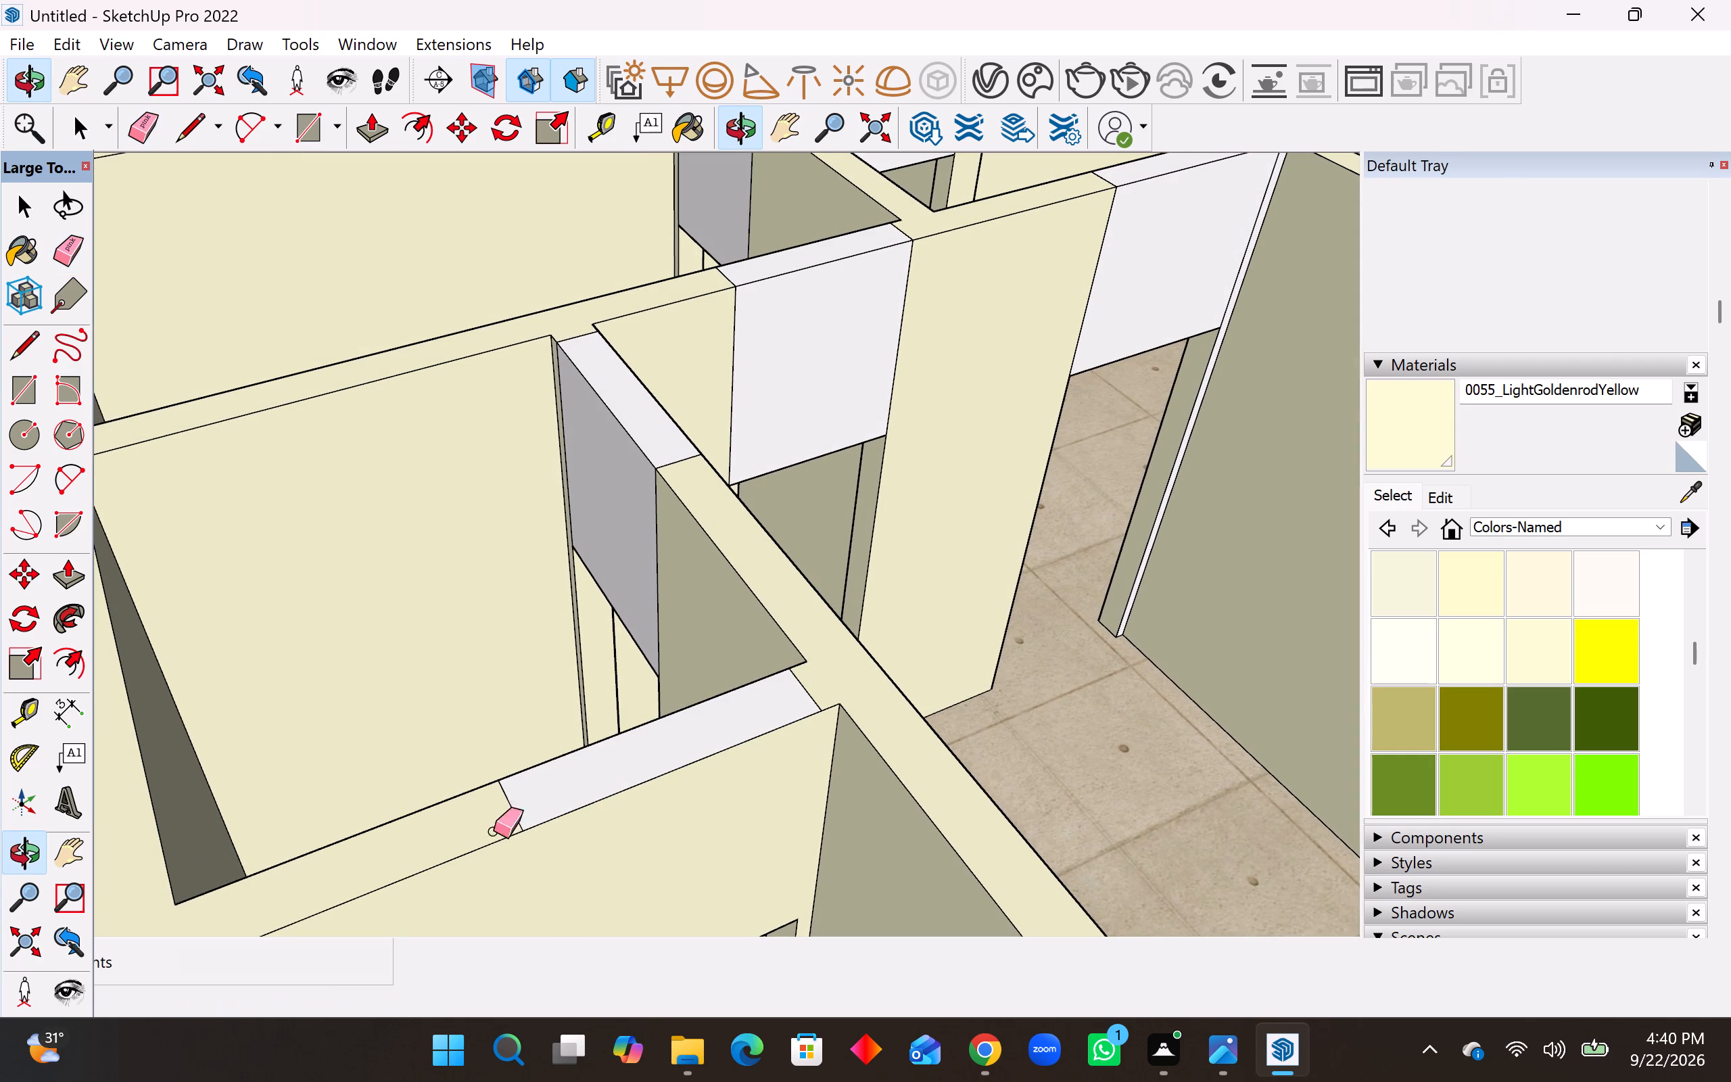
{"action": "left_click_drag", "start_coordinate": [493, 812], "coordinate": [823, 681]}
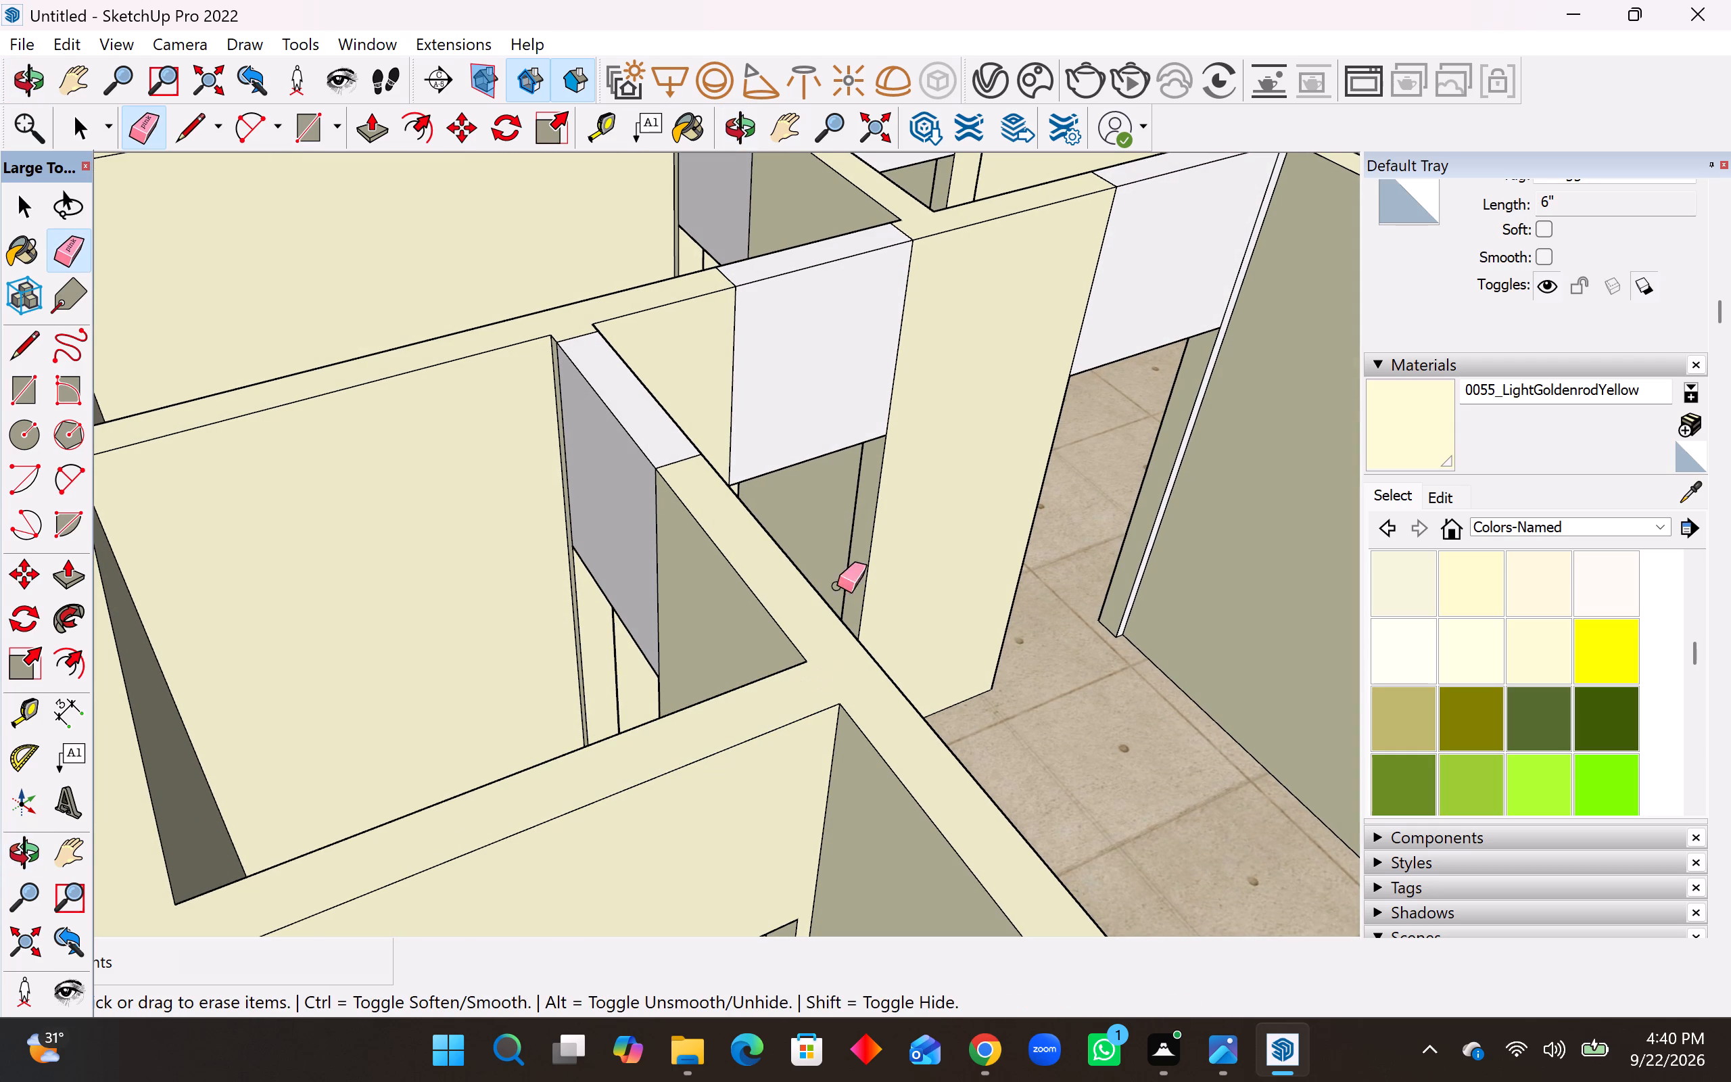
Erase the top seams and the room-side vertical seams of the wall section above the adjoining doorway into the hall.
{"action": "left_click_drag", "start_coordinate": [579, 326], "coordinate": [667, 461]}
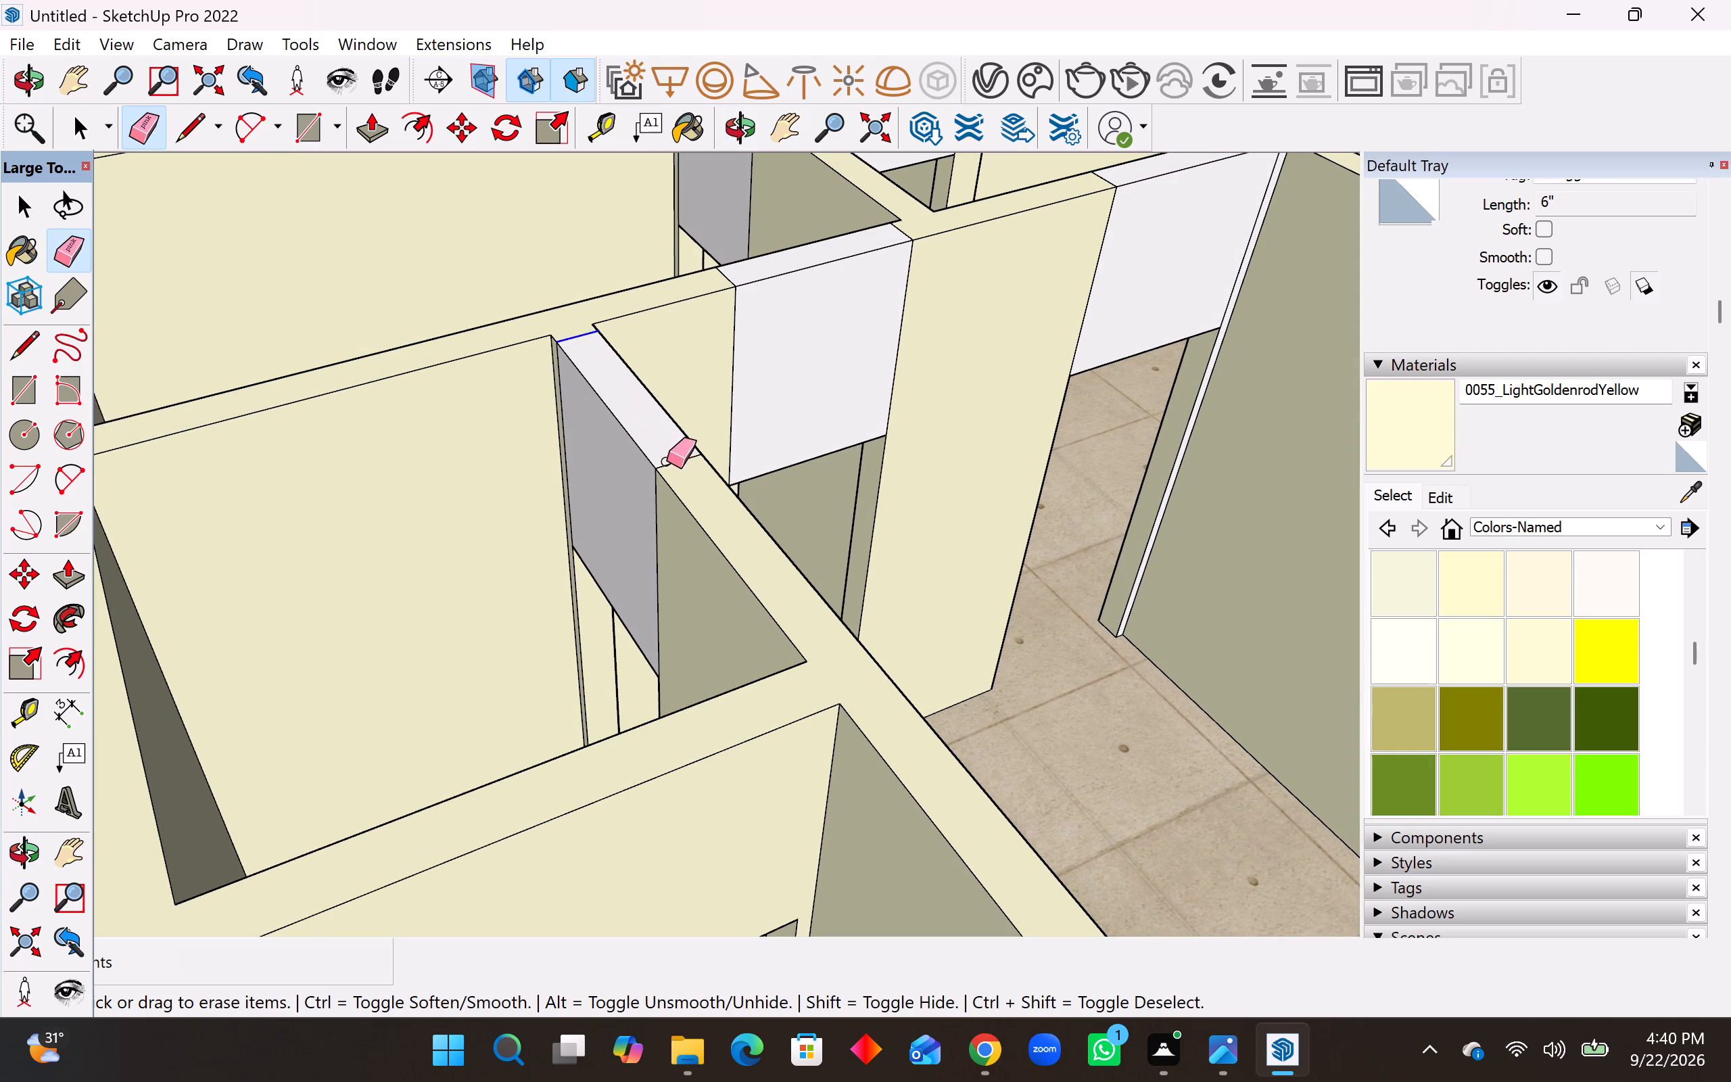
{"action": "left_click_drag", "start_coordinate": [667, 461], "coordinate": [686, 481]}
{"action": "middle_click_drag", "start_coordinate": [636, 570], "coordinate": [1014, 585]}
{"action": "scroll", "coordinate": [868, 524], "scroll_direction": "up", "scroll_amount": 3}
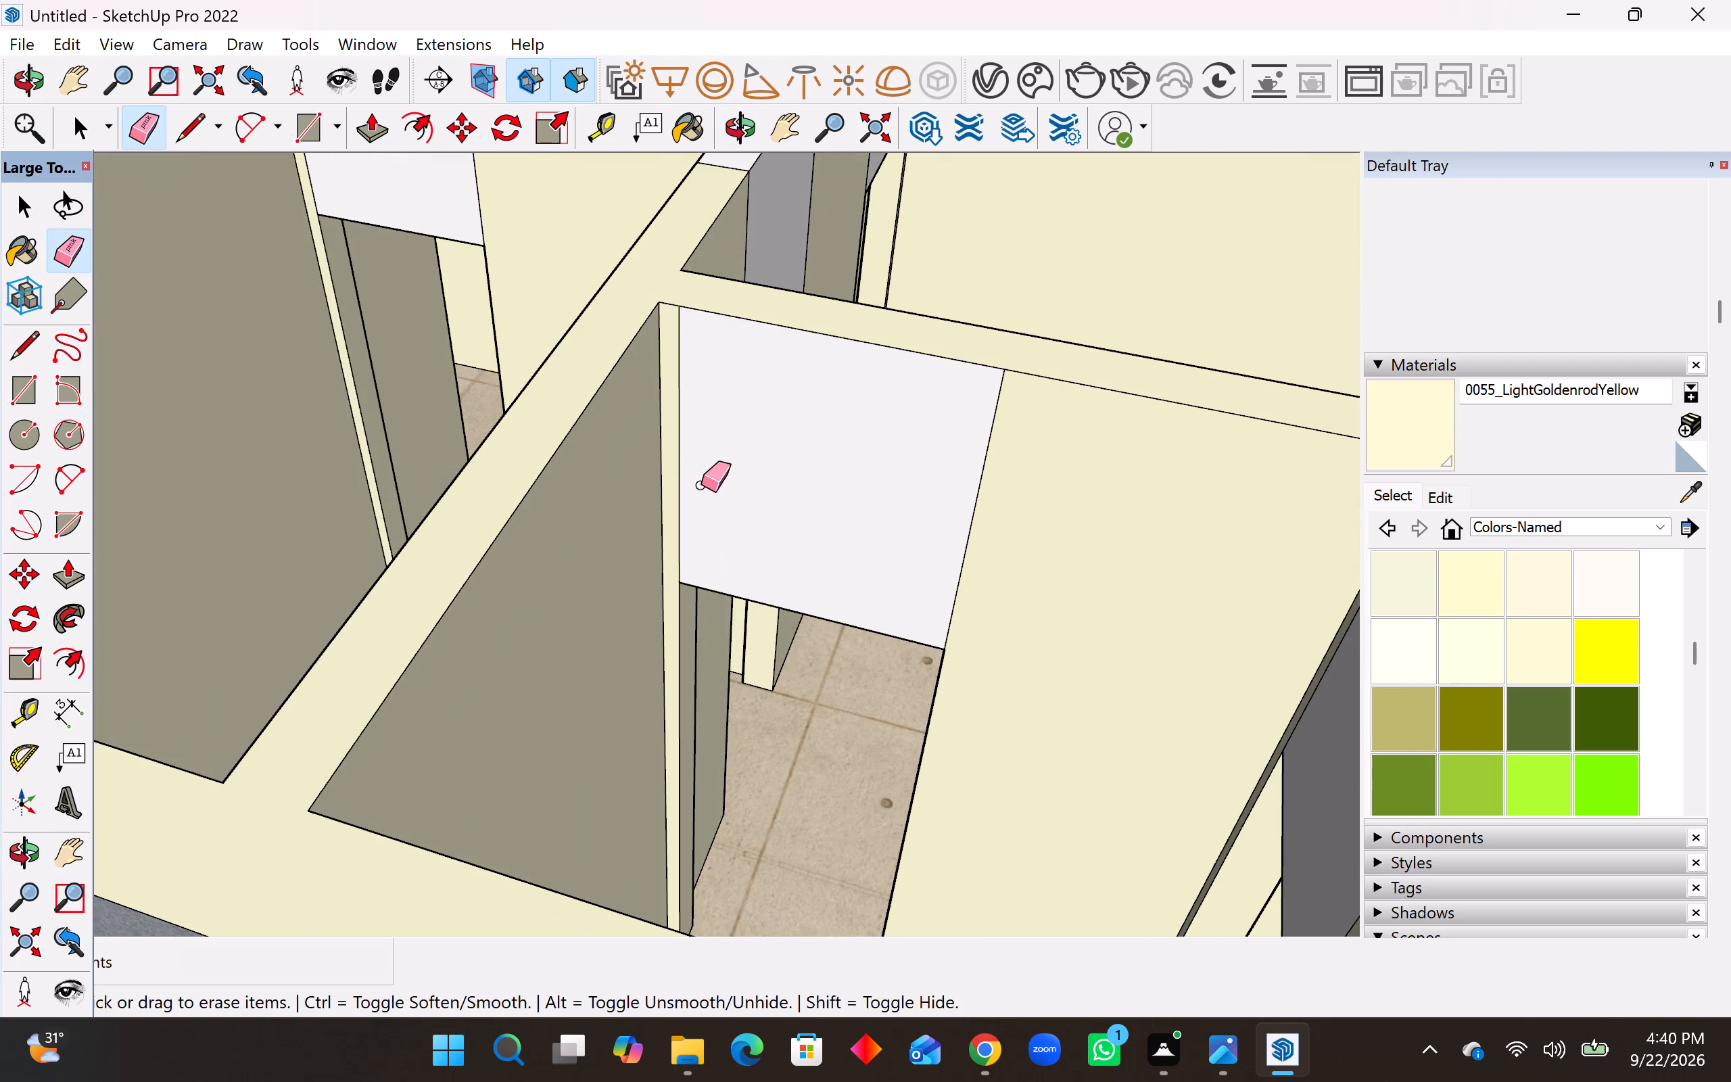
{"action": "left_click_drag", "start_coordinate": [676, 463], "coordinate": [997, 528]}
Erase the seams above the nearest doorway in the hall's cross wall, plus the hall-side vertical seams above the adjacent side-wall doorway.
{"action": "scroll", "coordinate": [1002, 539], "scroll_direction": "down", "scroll_amount": 5}
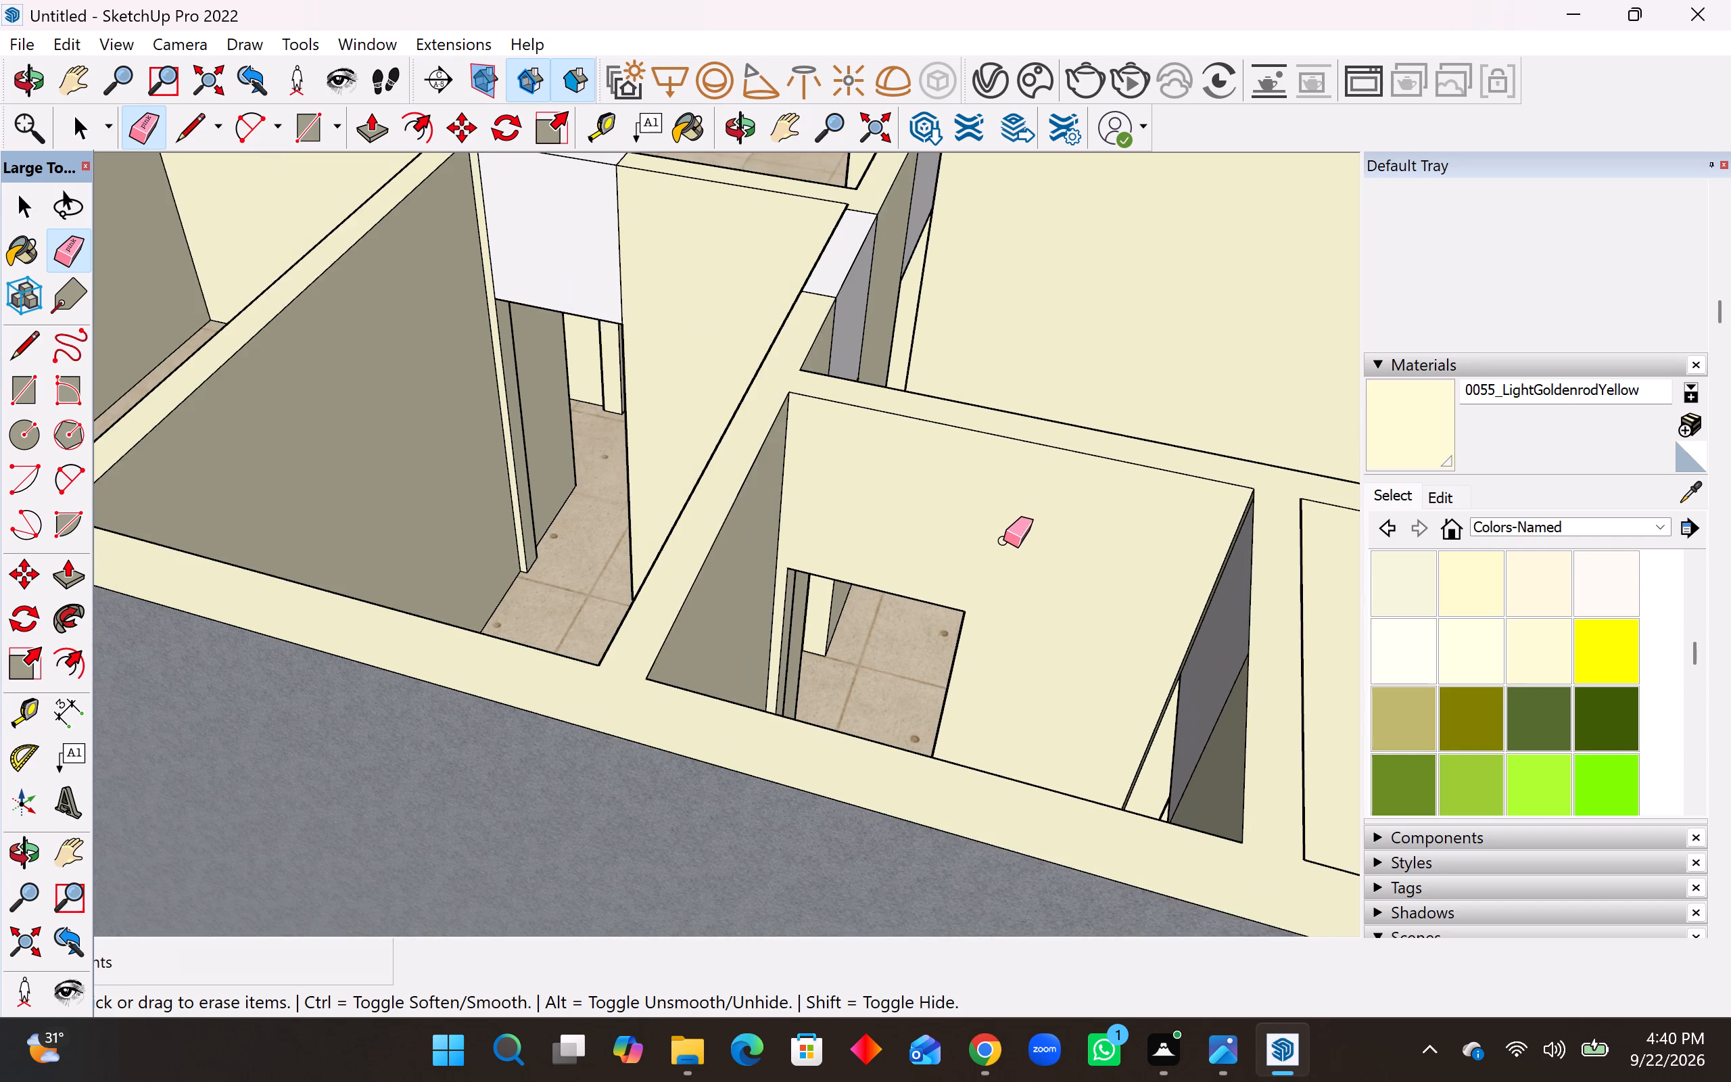
{"action": "middle_click_drag", "start_coordinate": [1026, 523], "coordinate": [389, 597]}
{"action": "scroll", "coordinate": [725, 464], "scroll_direction": "up", "scroll_amount": 4}
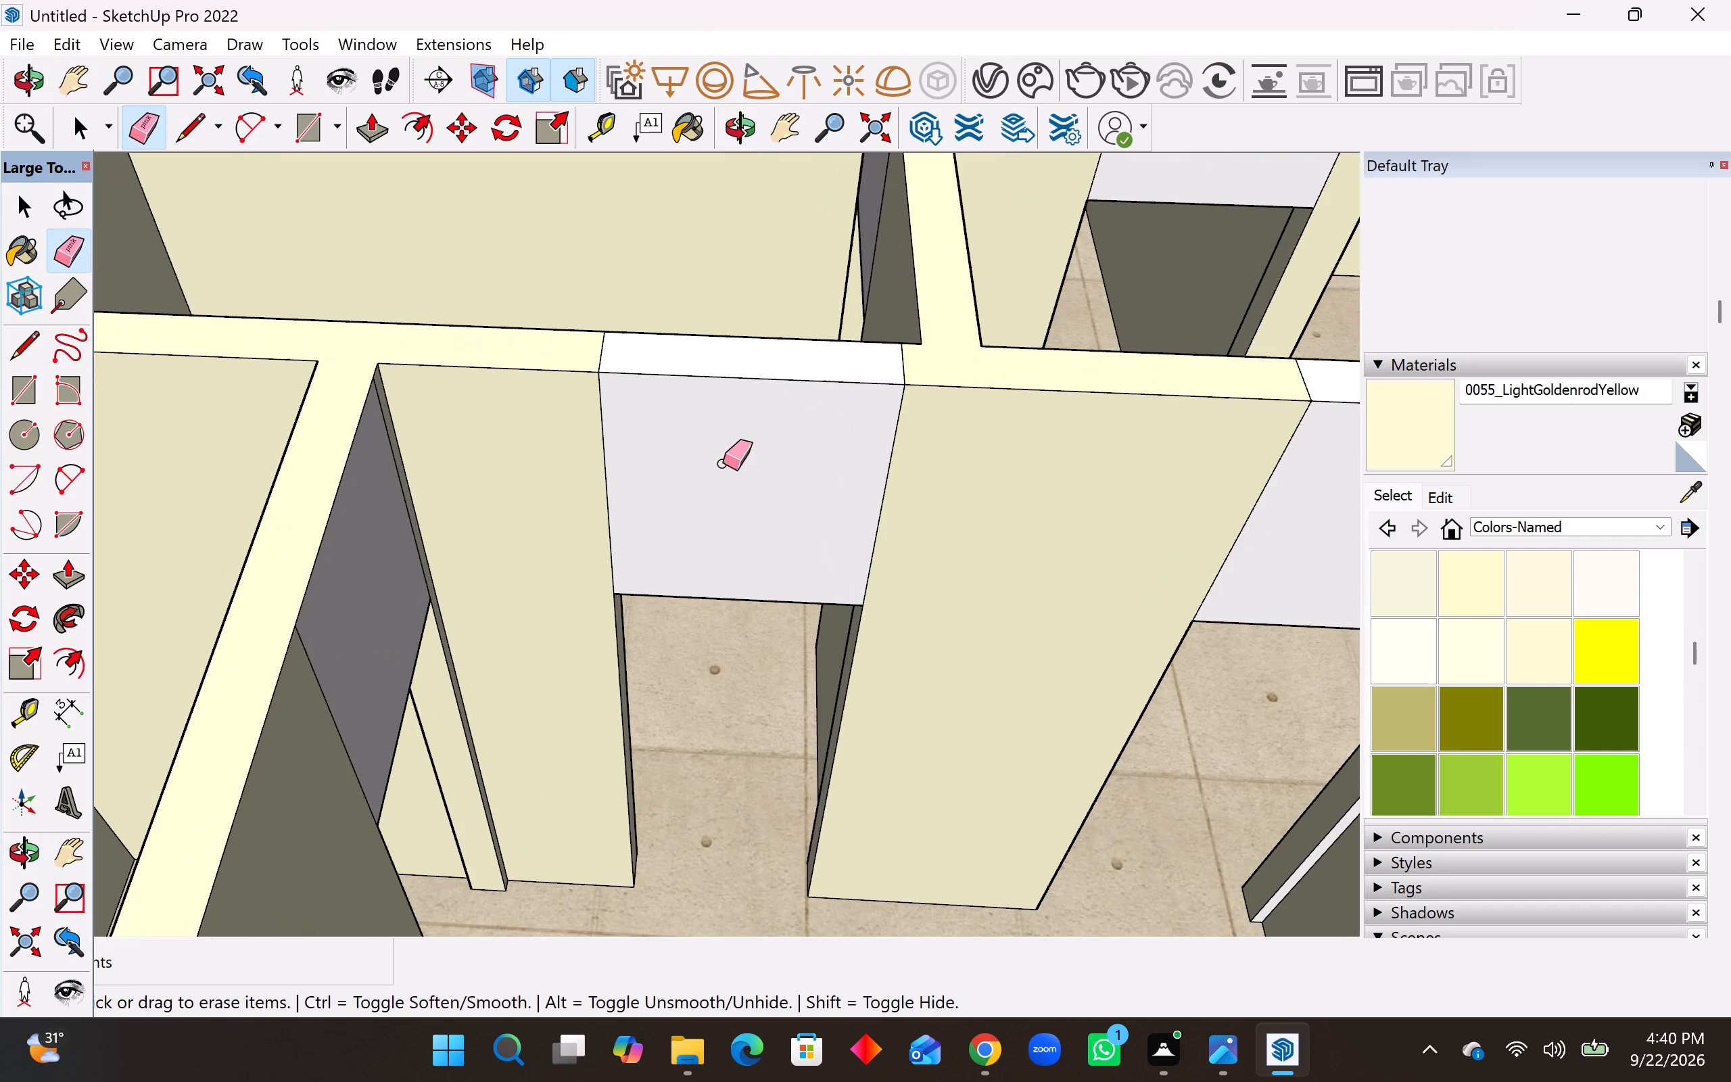
{"action": "left_click_drag", "start_coordinate": [602, 475], "coordinate": [573, 485]}
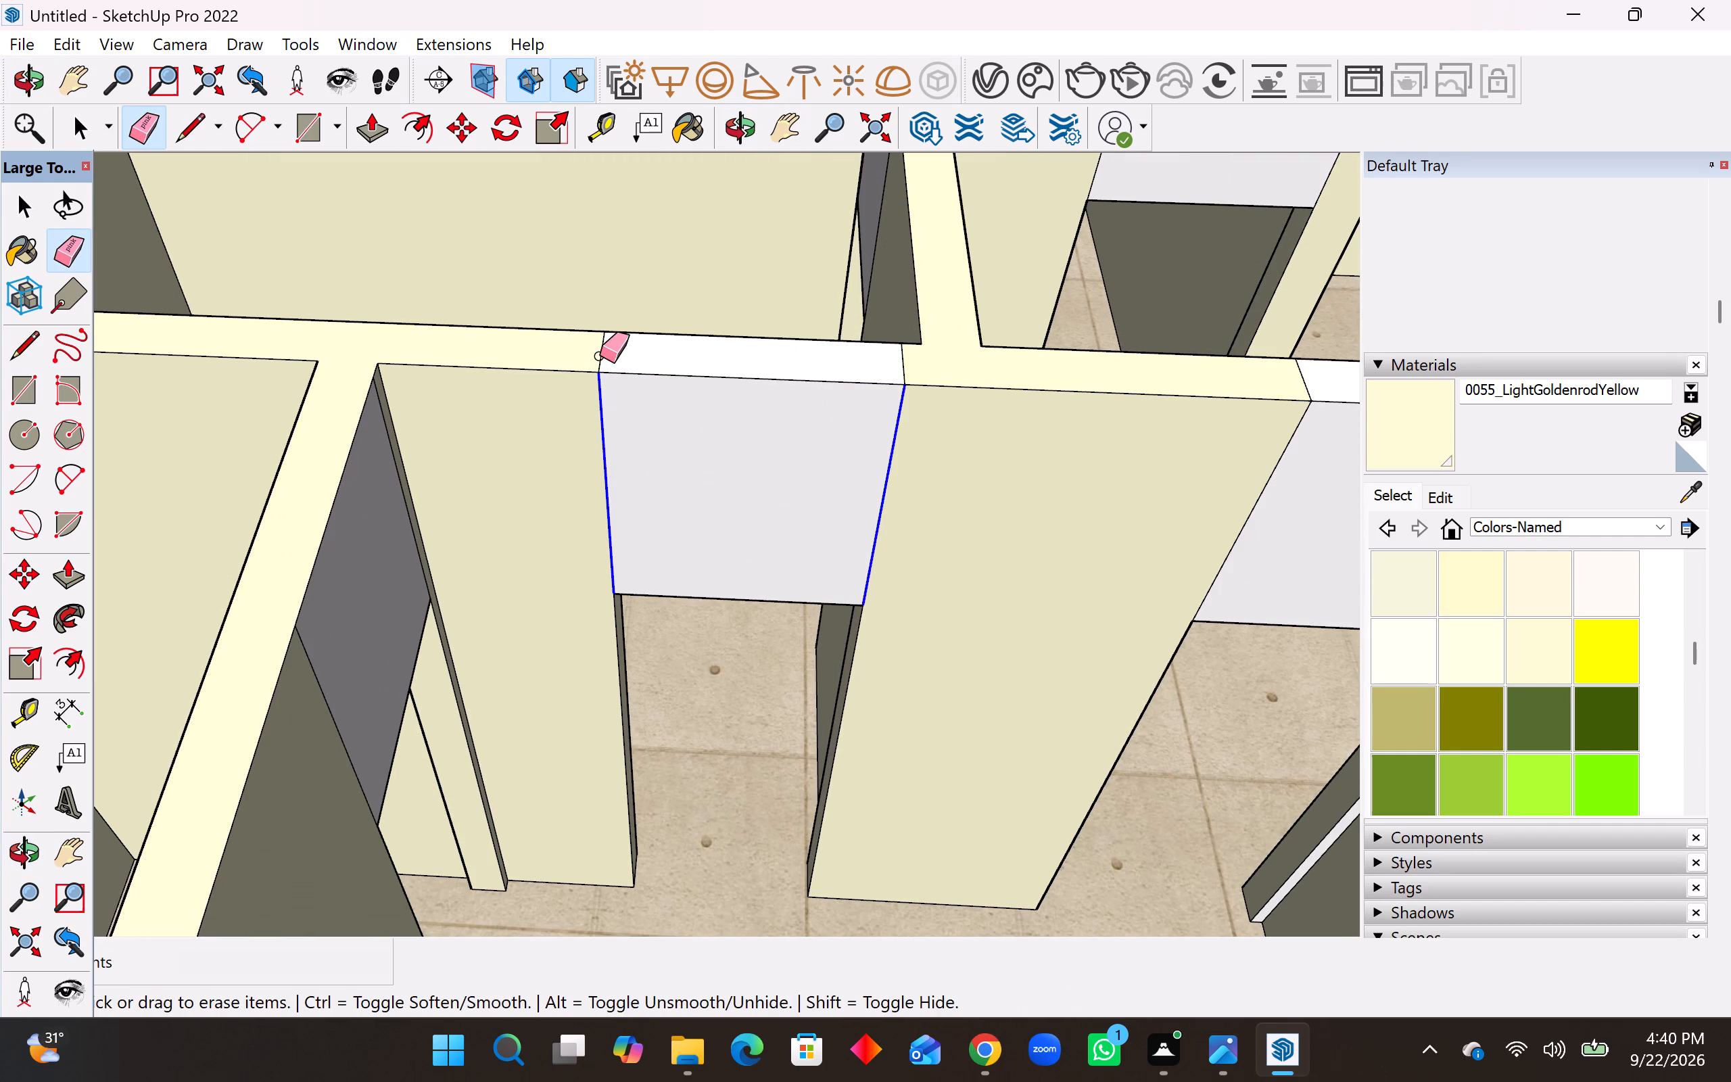
{"action": "left_click_drag", "start_coordinate": [600, 356], "coordinate": [936, 358]}
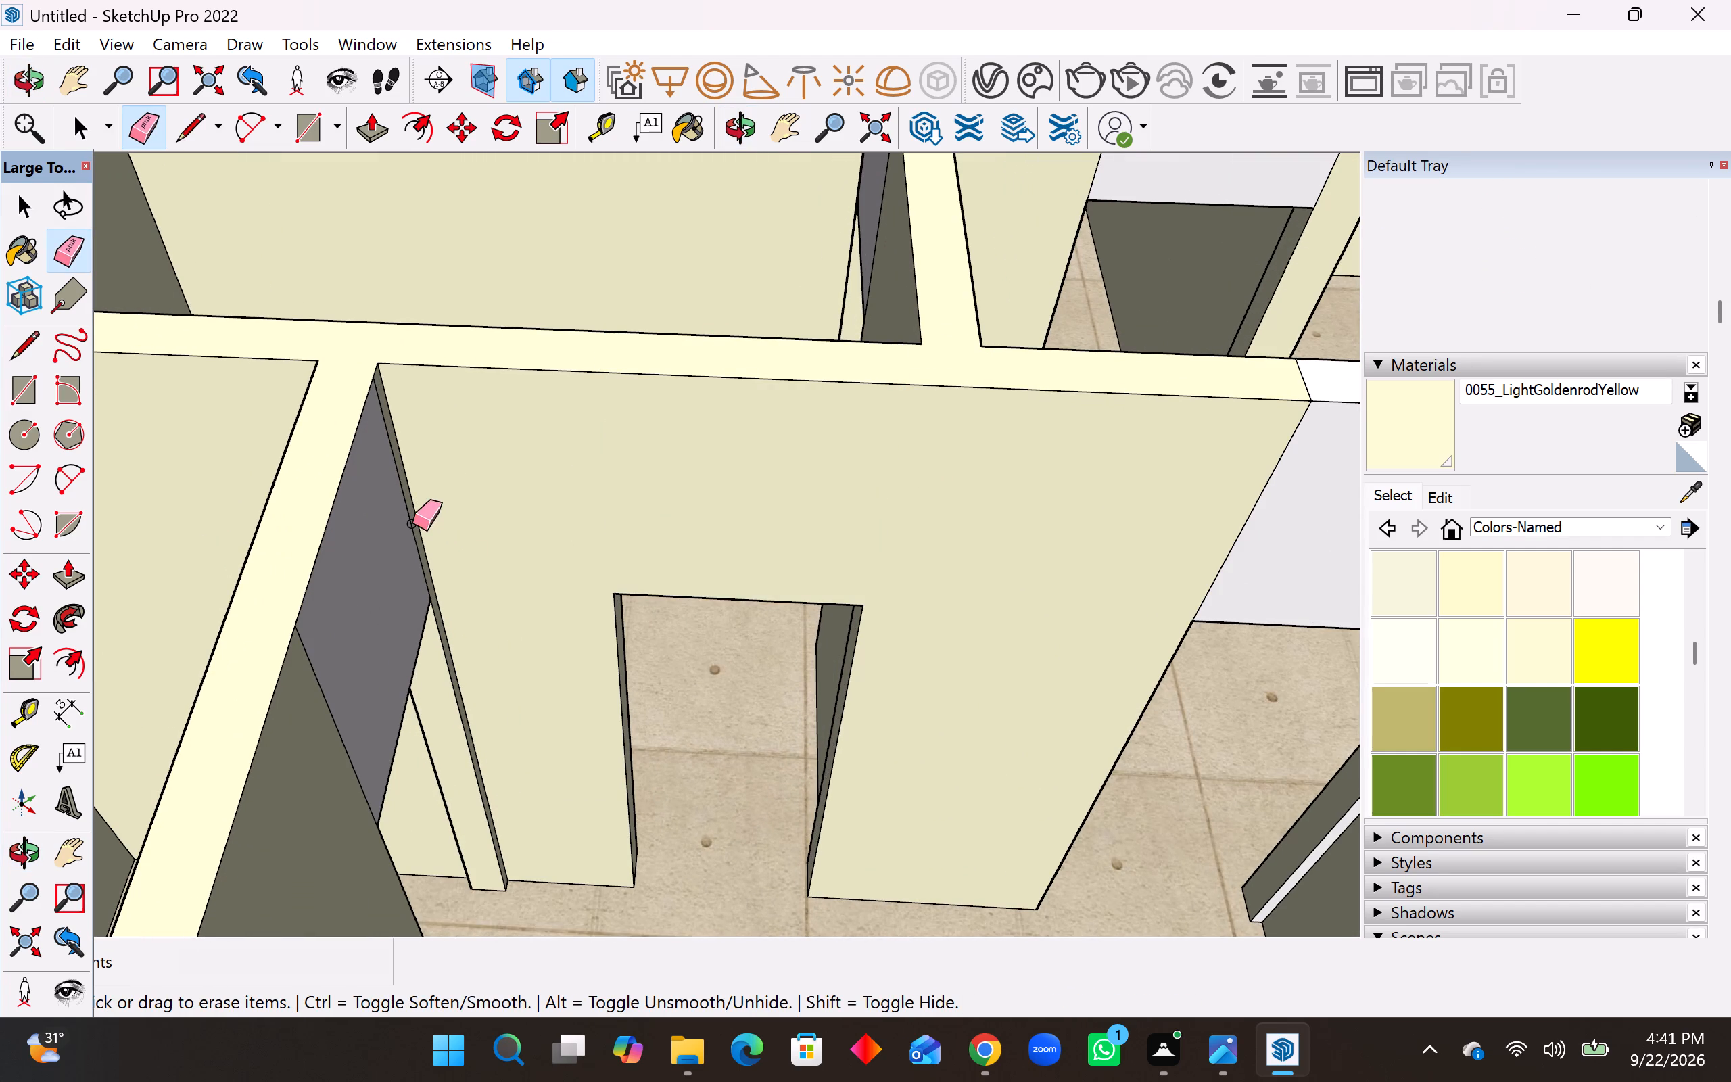
{"action": "left_click_drag", "start_coordinate": [412, 523], "coordinate": [296, 720]}
Erase the vertical and top seams above the next doorway along the cross wall, including the top seam just past the wall junction.
{"action": "scroll", "coordinate": [325, 655], "scroll_direction": "down", "scroll_amount": 9}
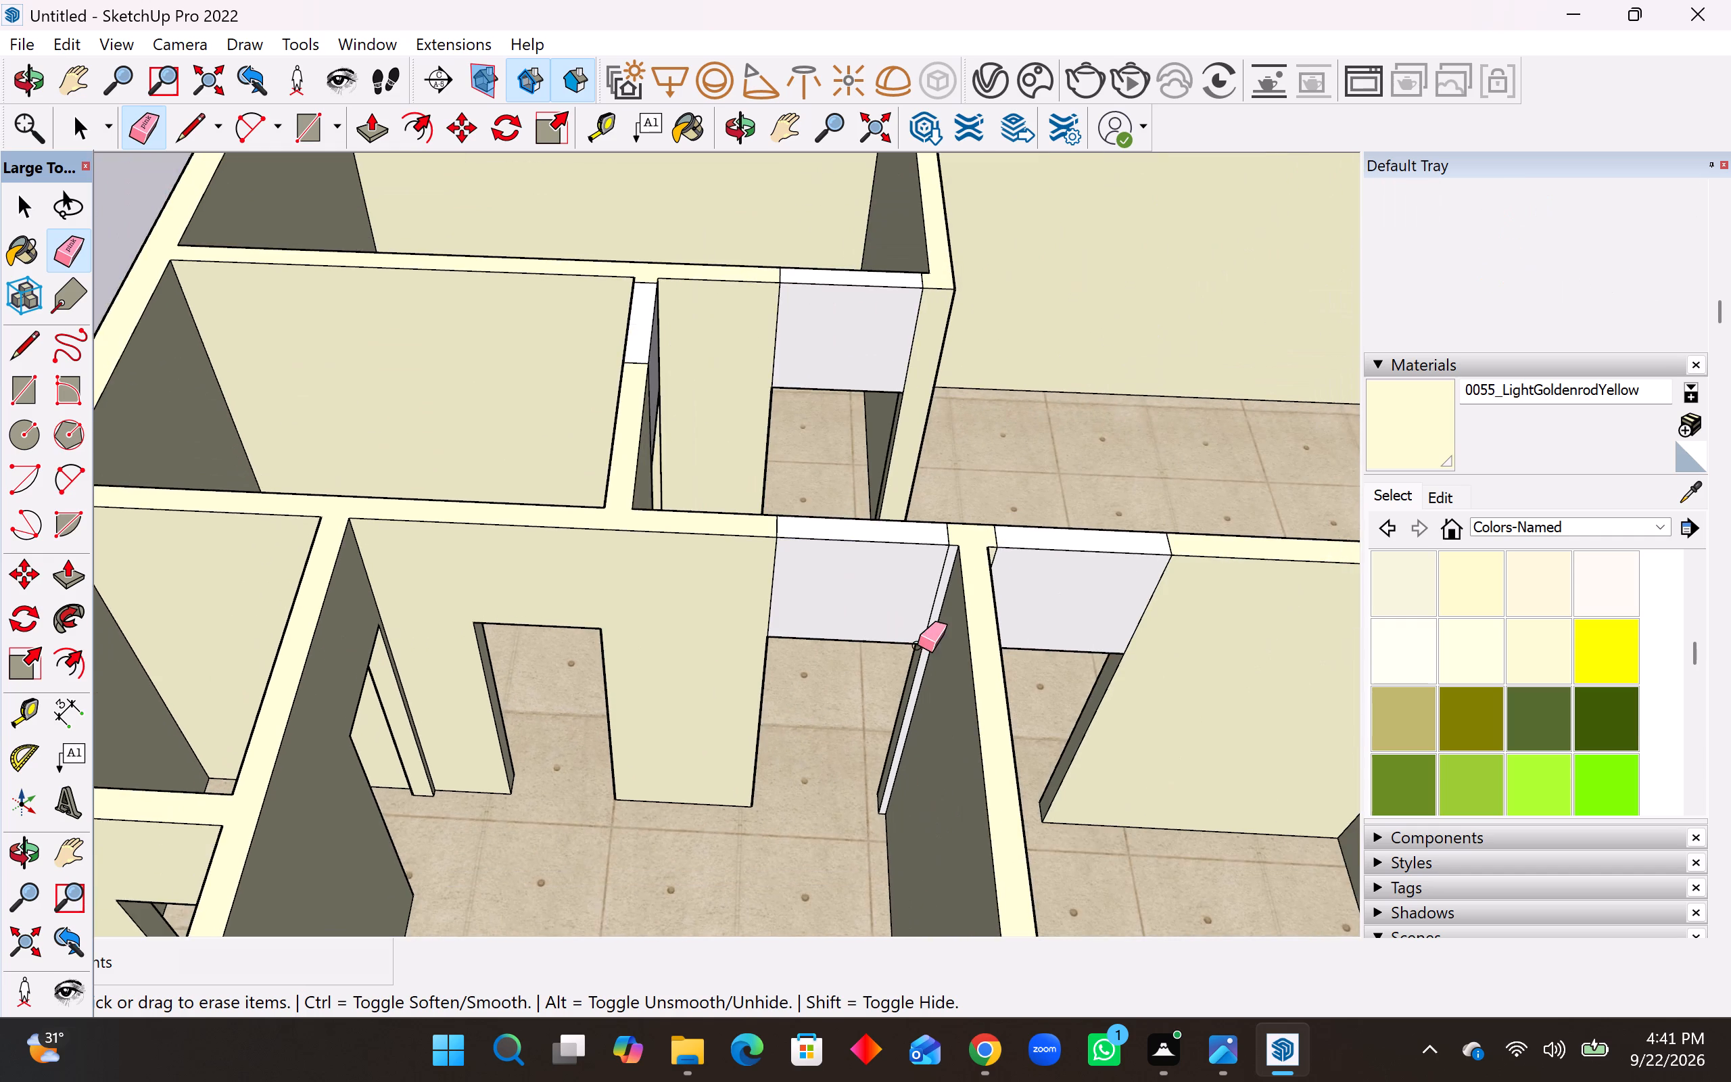
{"action": "scroll", "coordinate": [930, 619], "scroll_direction": "up", "scroll_amount": 6}
{"action": "left_click_drag", "start_coordinate": [937, 600], "coordinate": [620, 597]}
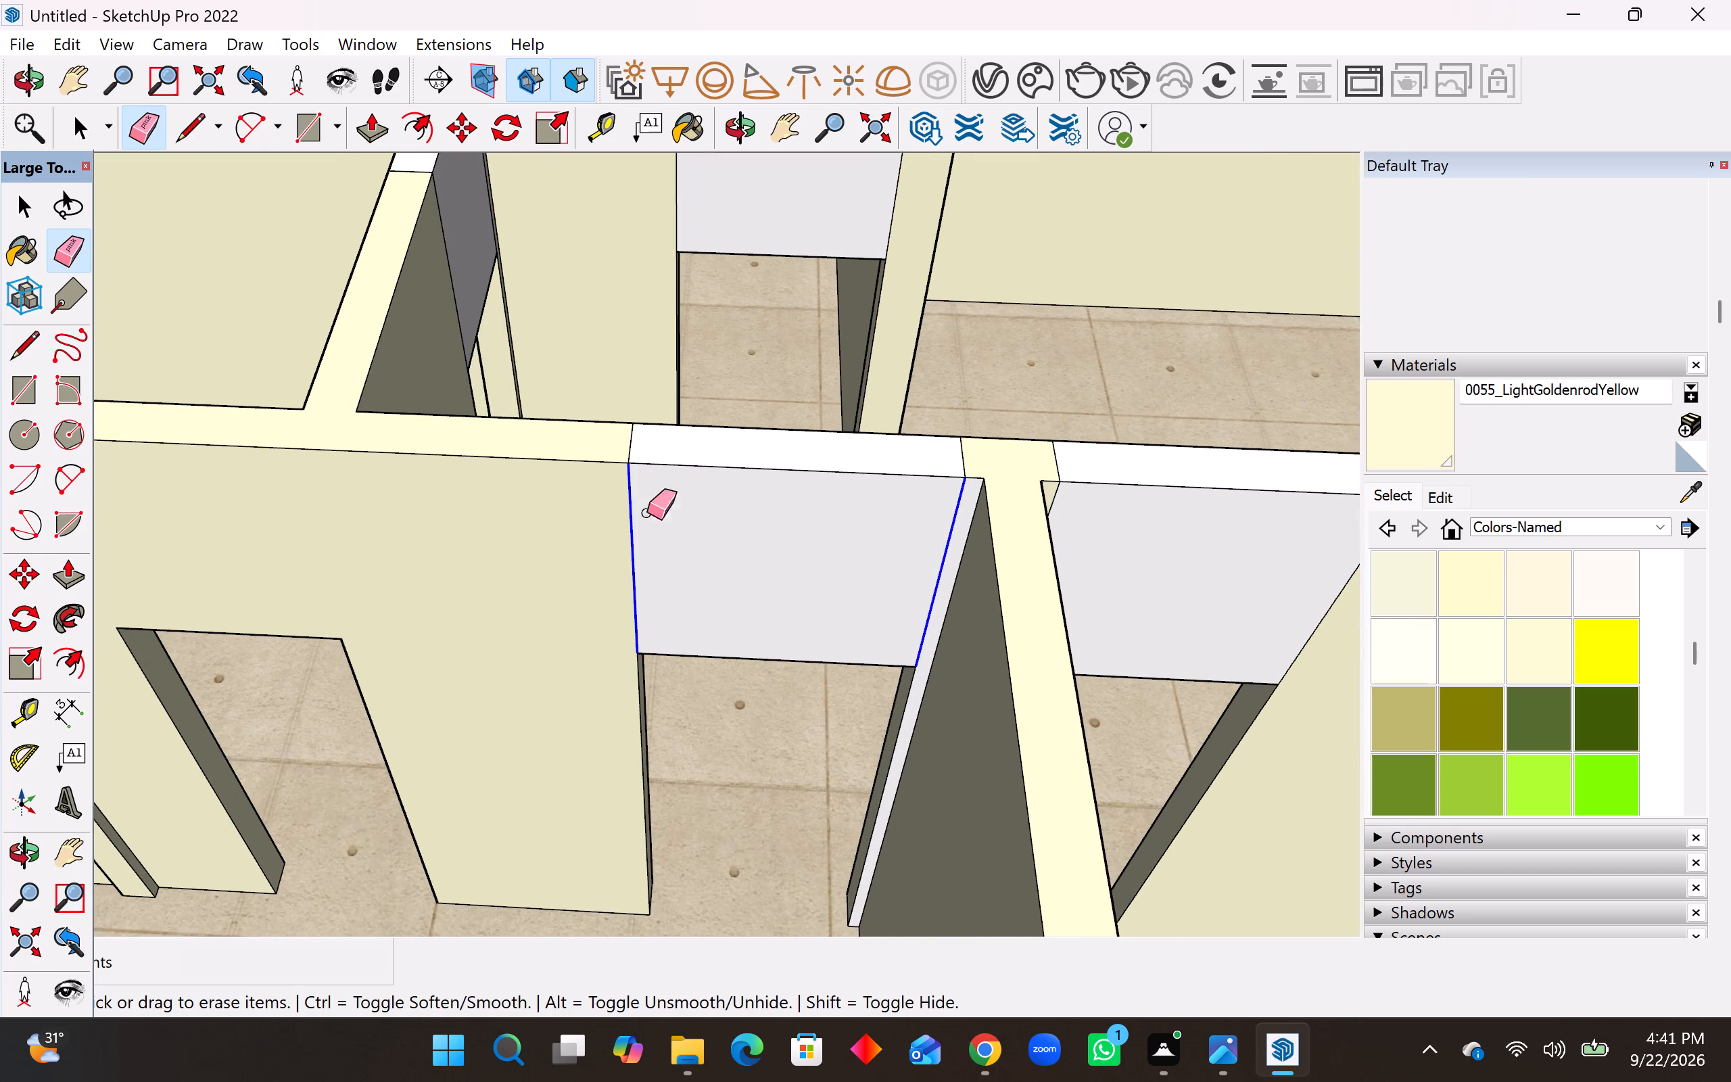
{"action": "middle_click_drag", "start_coordinate": [781, 500], "coordinate": [795, 601]}
{"action": "left_click_drag", "start_coordinate": [630, 538], "coordinate": [711, 543]}
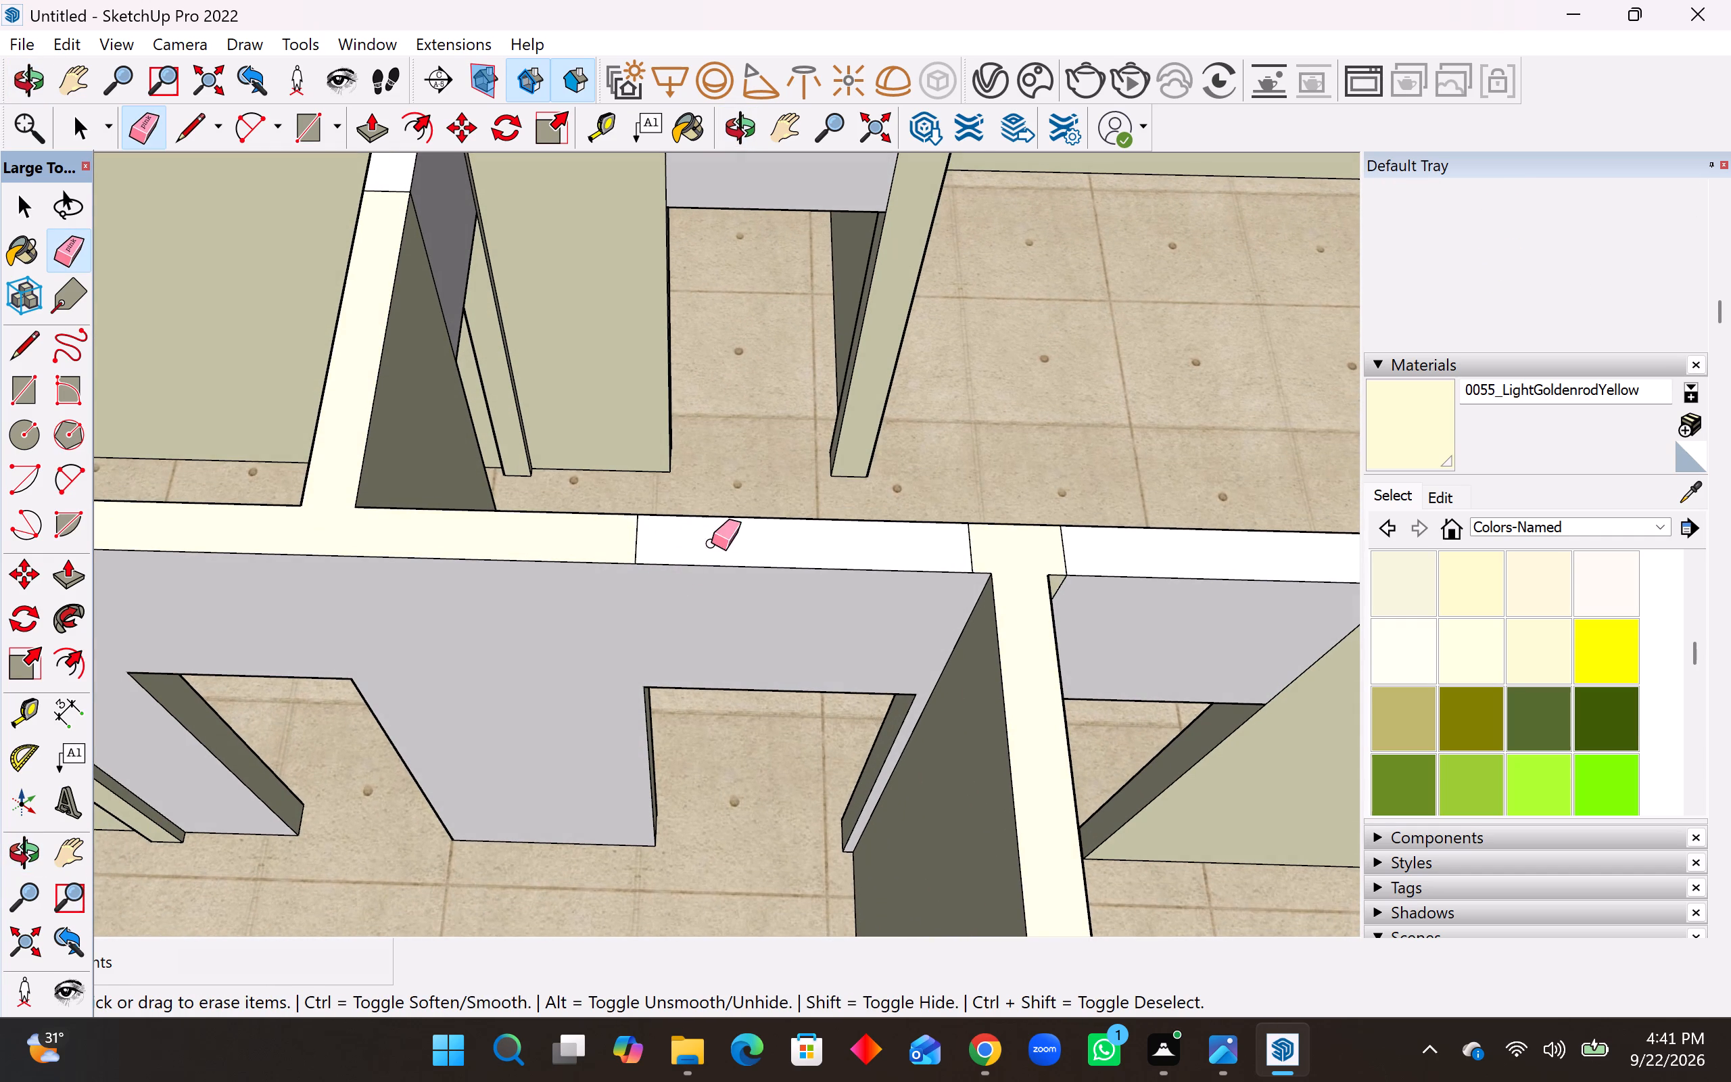
{"action": "left_click_drag", "start_coordinate": [711, 543], "coordinate": [1116, 546]}
Erase the vertical and top seams of the wall section above the narrow doorway in the small middle room's cross wall.
{"action": "scroll", "coordinate": [1112, 575], "scroll_direction": "down", "scroll_amount": 5}
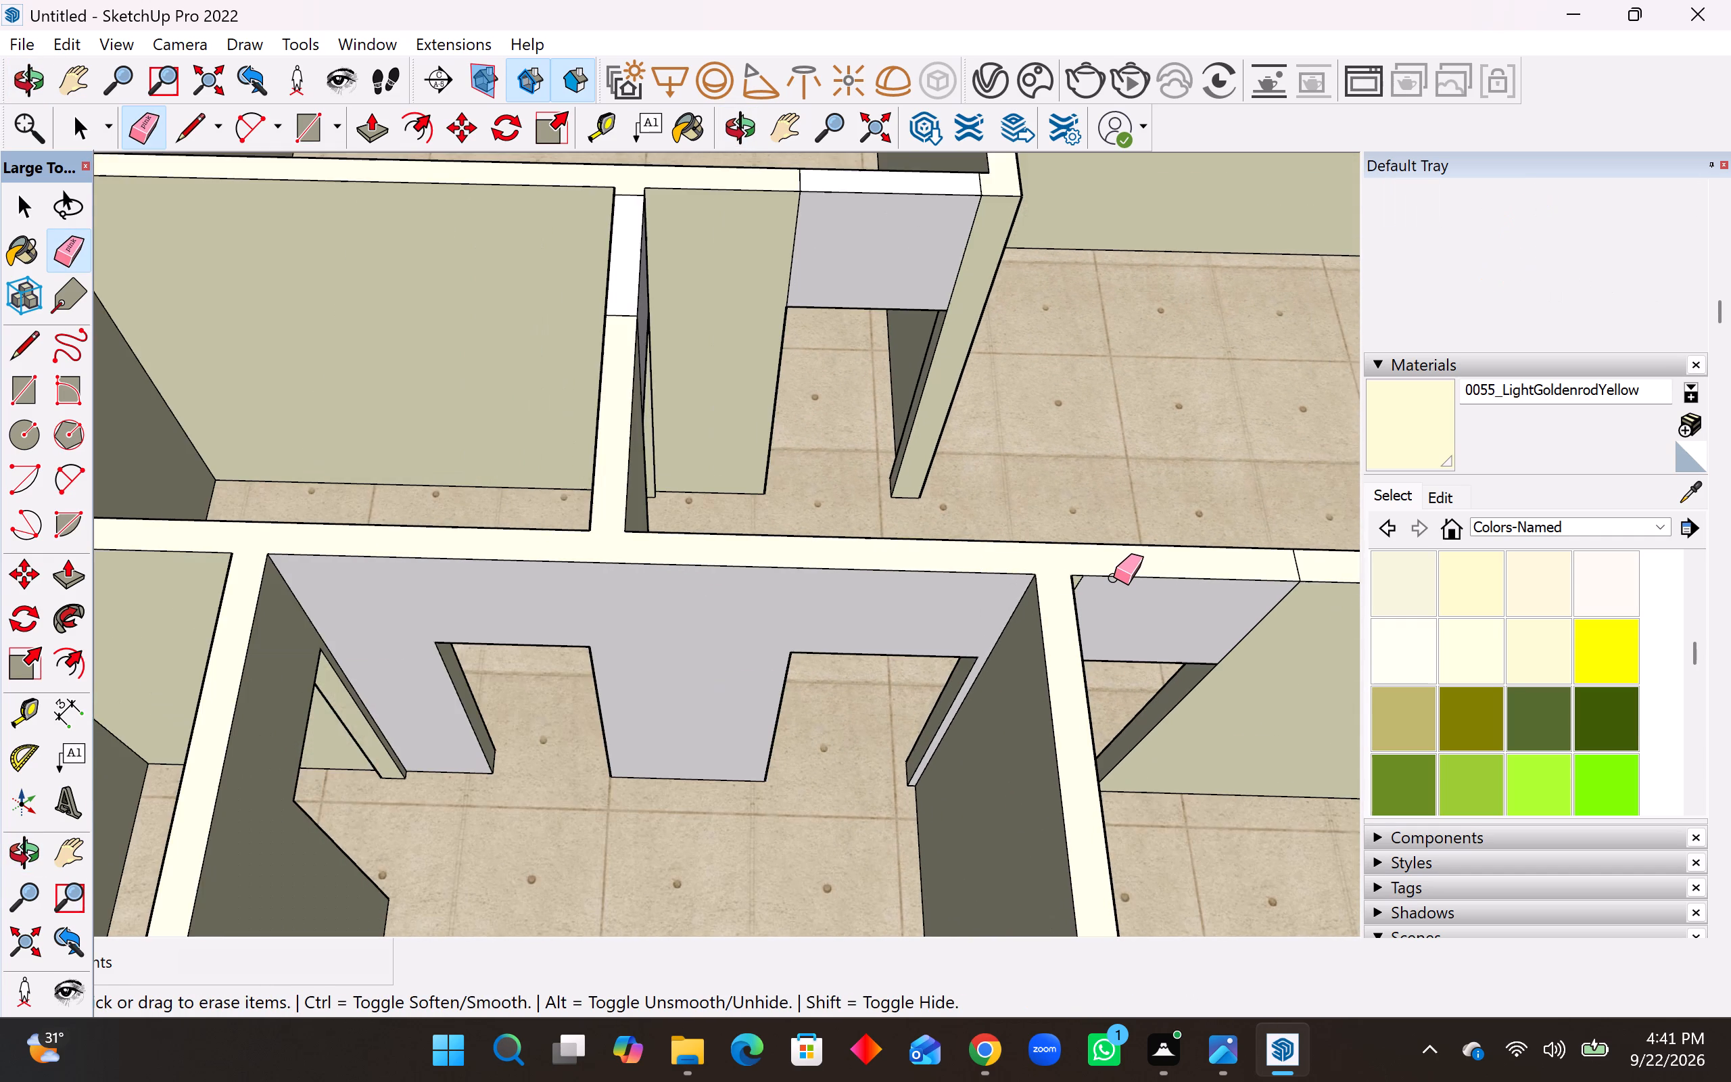
{"action": "scroll", "coordinate": [1114, 578], "scroll_direction": "down", "scroll_amount": 3}
{"action": "middle_click_drag", "start_coordinate": [1088, 588], "coordinate": [726, 446]}
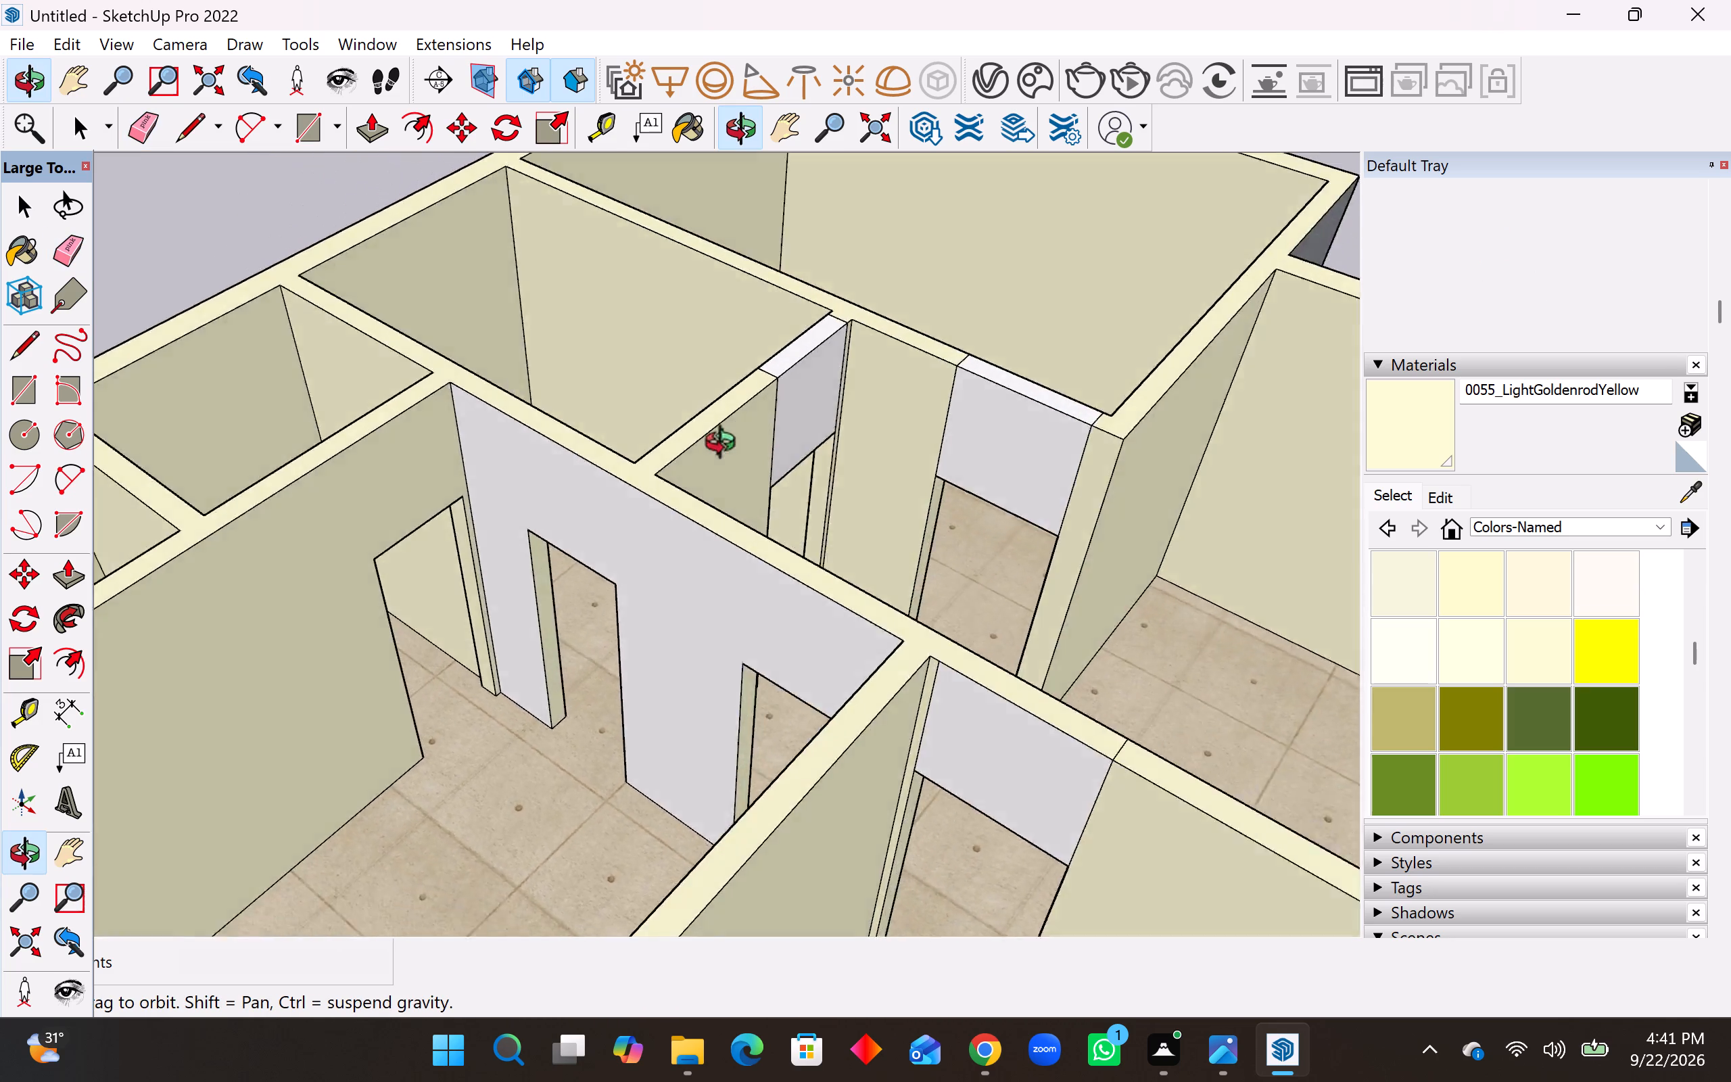
{"action": "middle_click_drag", "start_coordinate": [726, 446], "coordinate": [346, 409]}
{"action": "scroll", "coordinate": [827, 452], "scroll_direction": "up", "scroll_amount": 4}
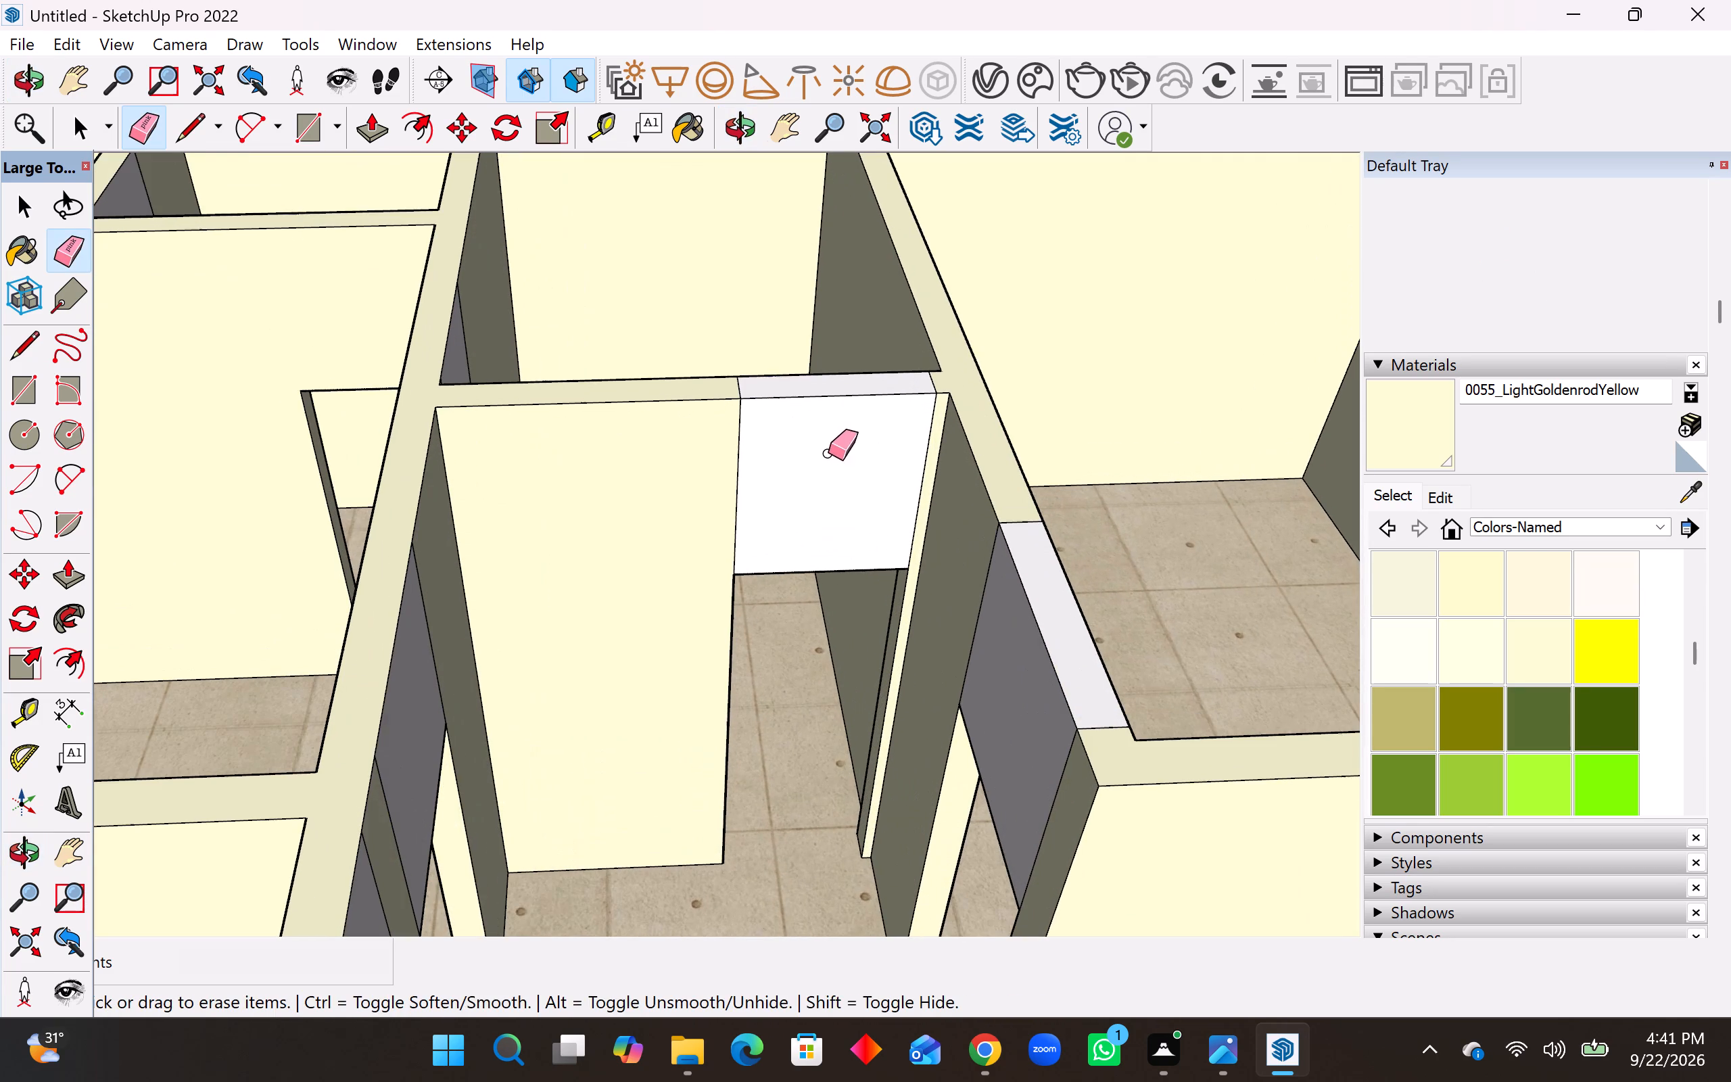
{"action": "left_click_drag", "start_coordinate": [730, 473], "coordinate": [929, 466]}
{"action": "middle_click_drag", "start_coordinate": [881, 425], "coordinate": [861, 591]}
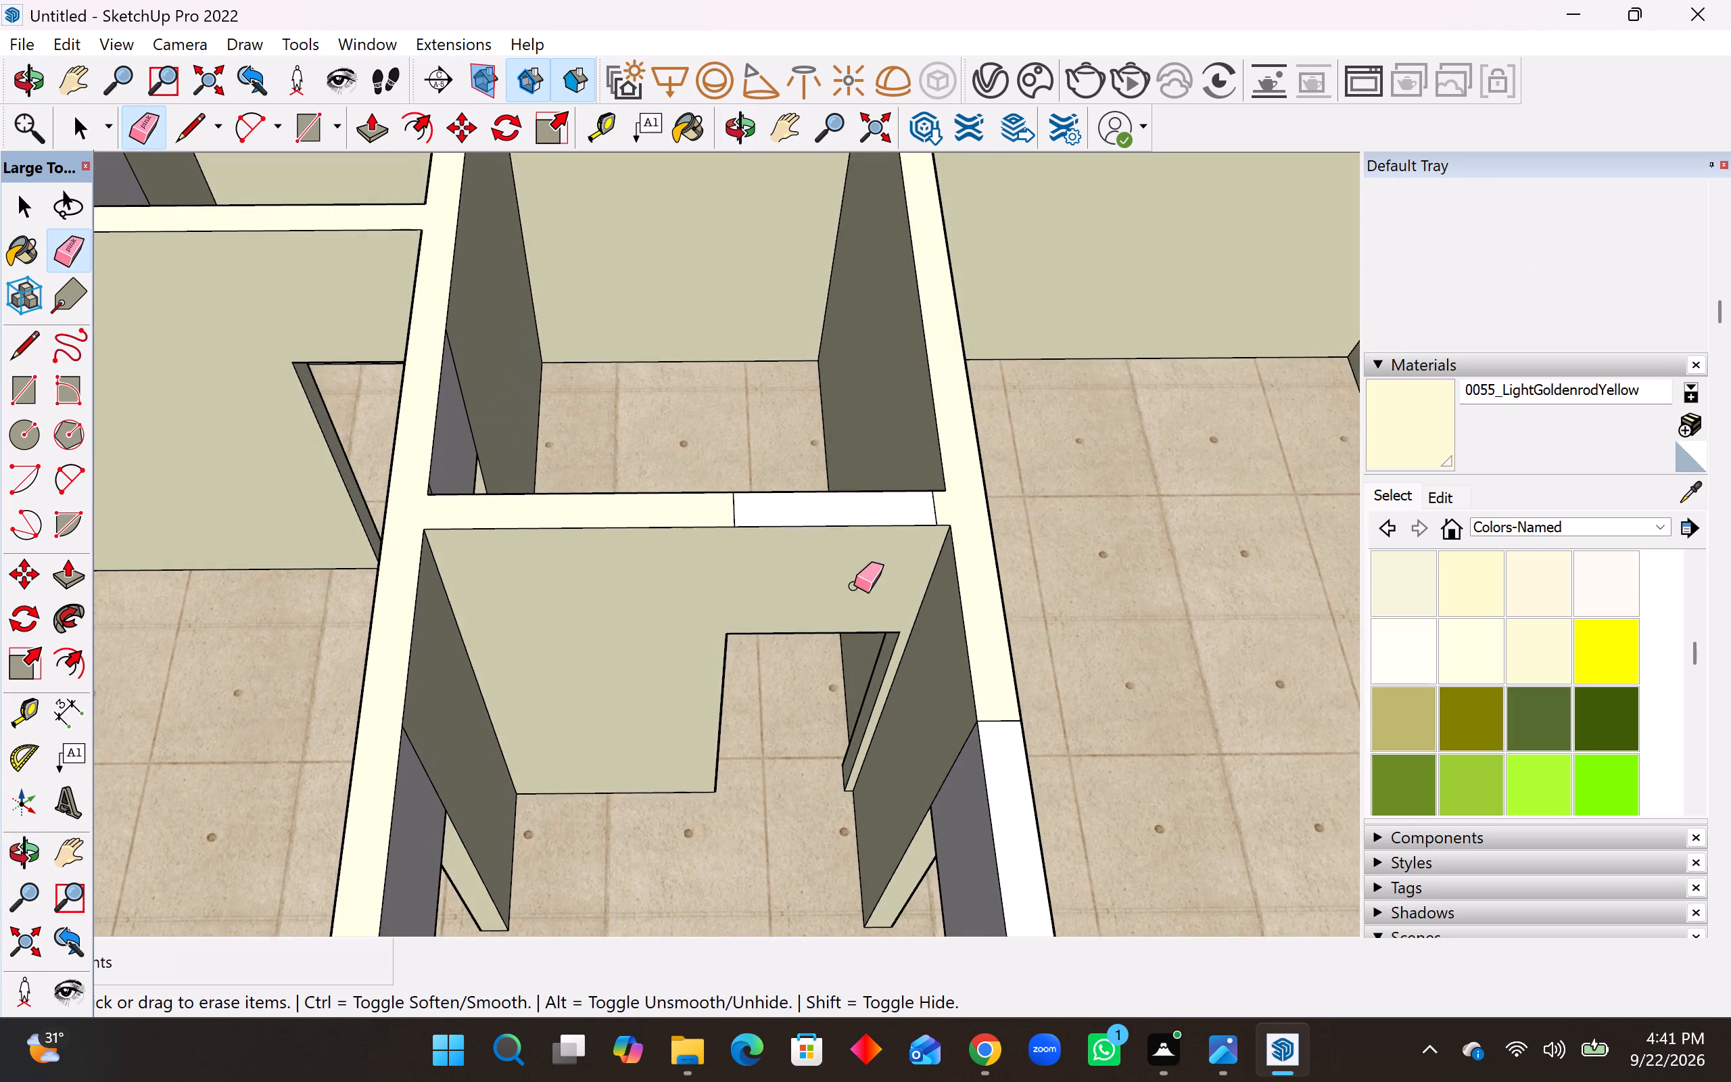
{"action": "scroll", "coordinate": [796, 529], "scroll_direction": "up", "scroll_amount": 3}
{"action": "left_click_drag", "start_coordinate": [698, 500], "coordinate": [991, 494]}
{"action": "left_click_drag", "start_coordinate": [707, 503], "coordinate": [745, 502]}
Erase the top and vertical seams of the wall section above the doorway leading into the small middle room.
{"action": "scroll", "coordinate": [790, 510], "scroll_direction": "down", "scroll_amount": 8}
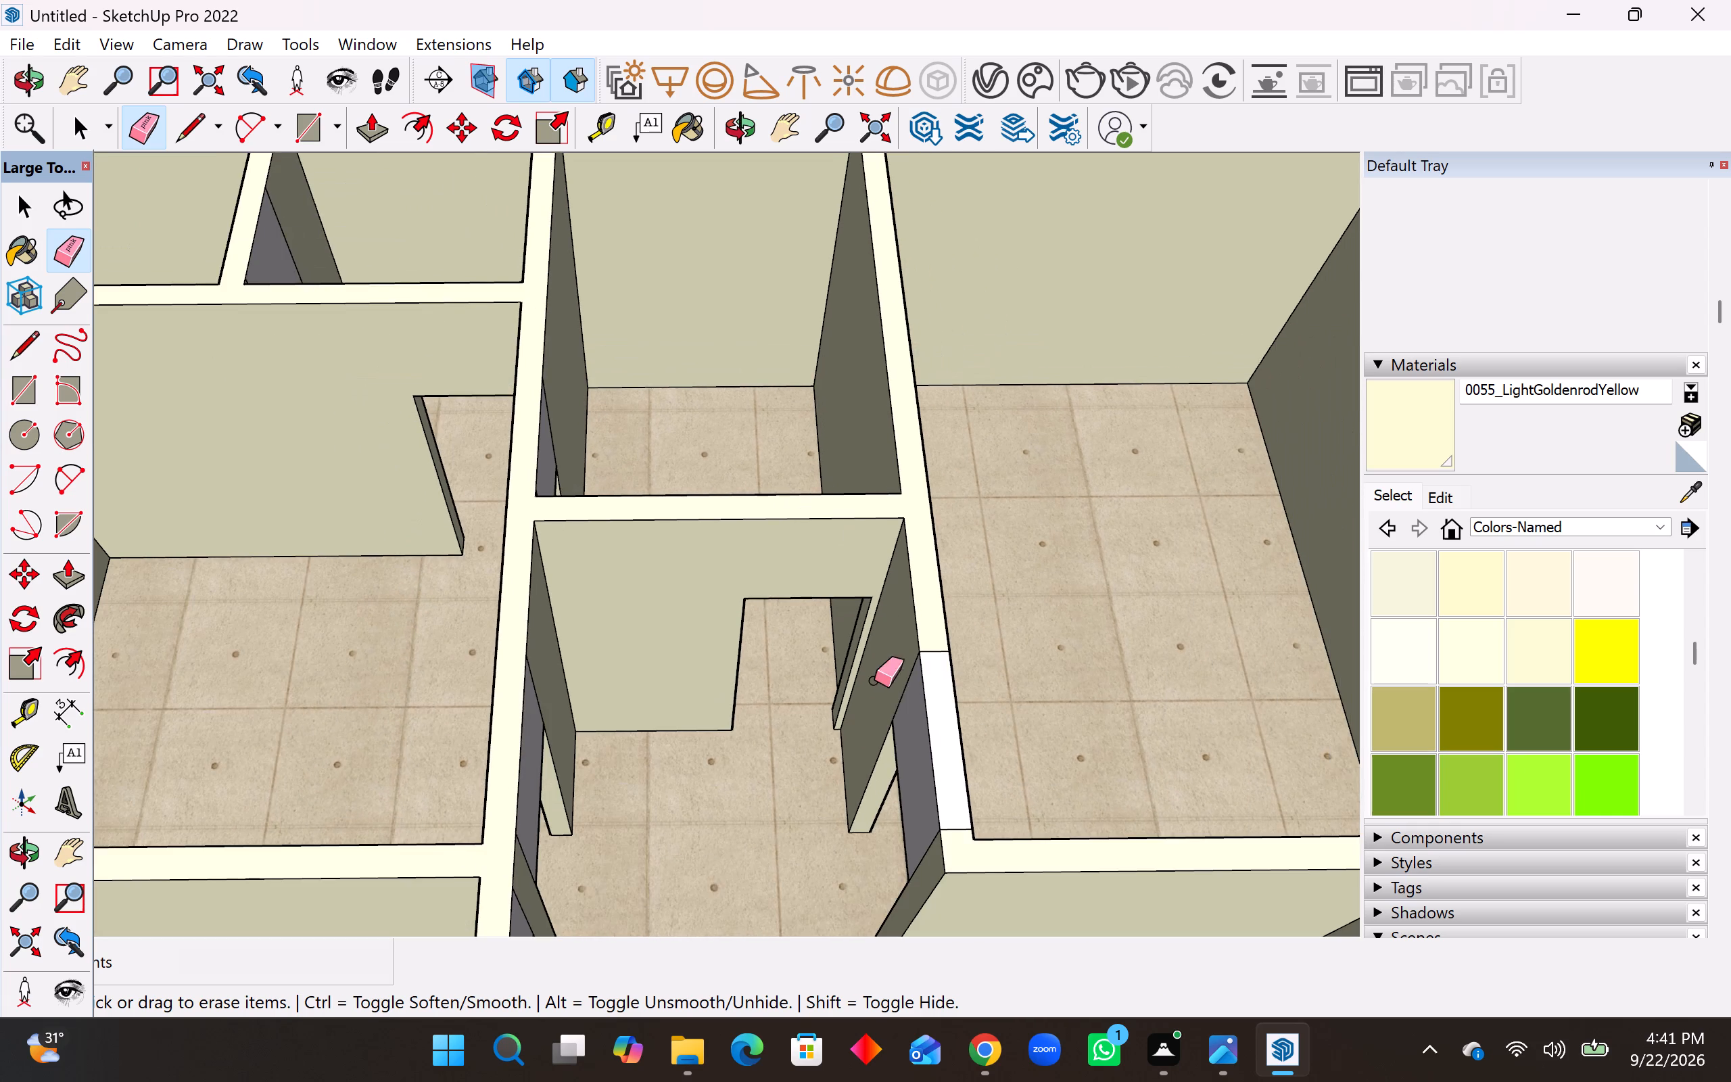
{"action": "scroll", "coordinate": [941, 830], "scroll_direction": "up", "scroll_amount": 5}
{"action": "left_click_drag", "start_coordinate": [911, 521], "coordinate": [916, 550]}
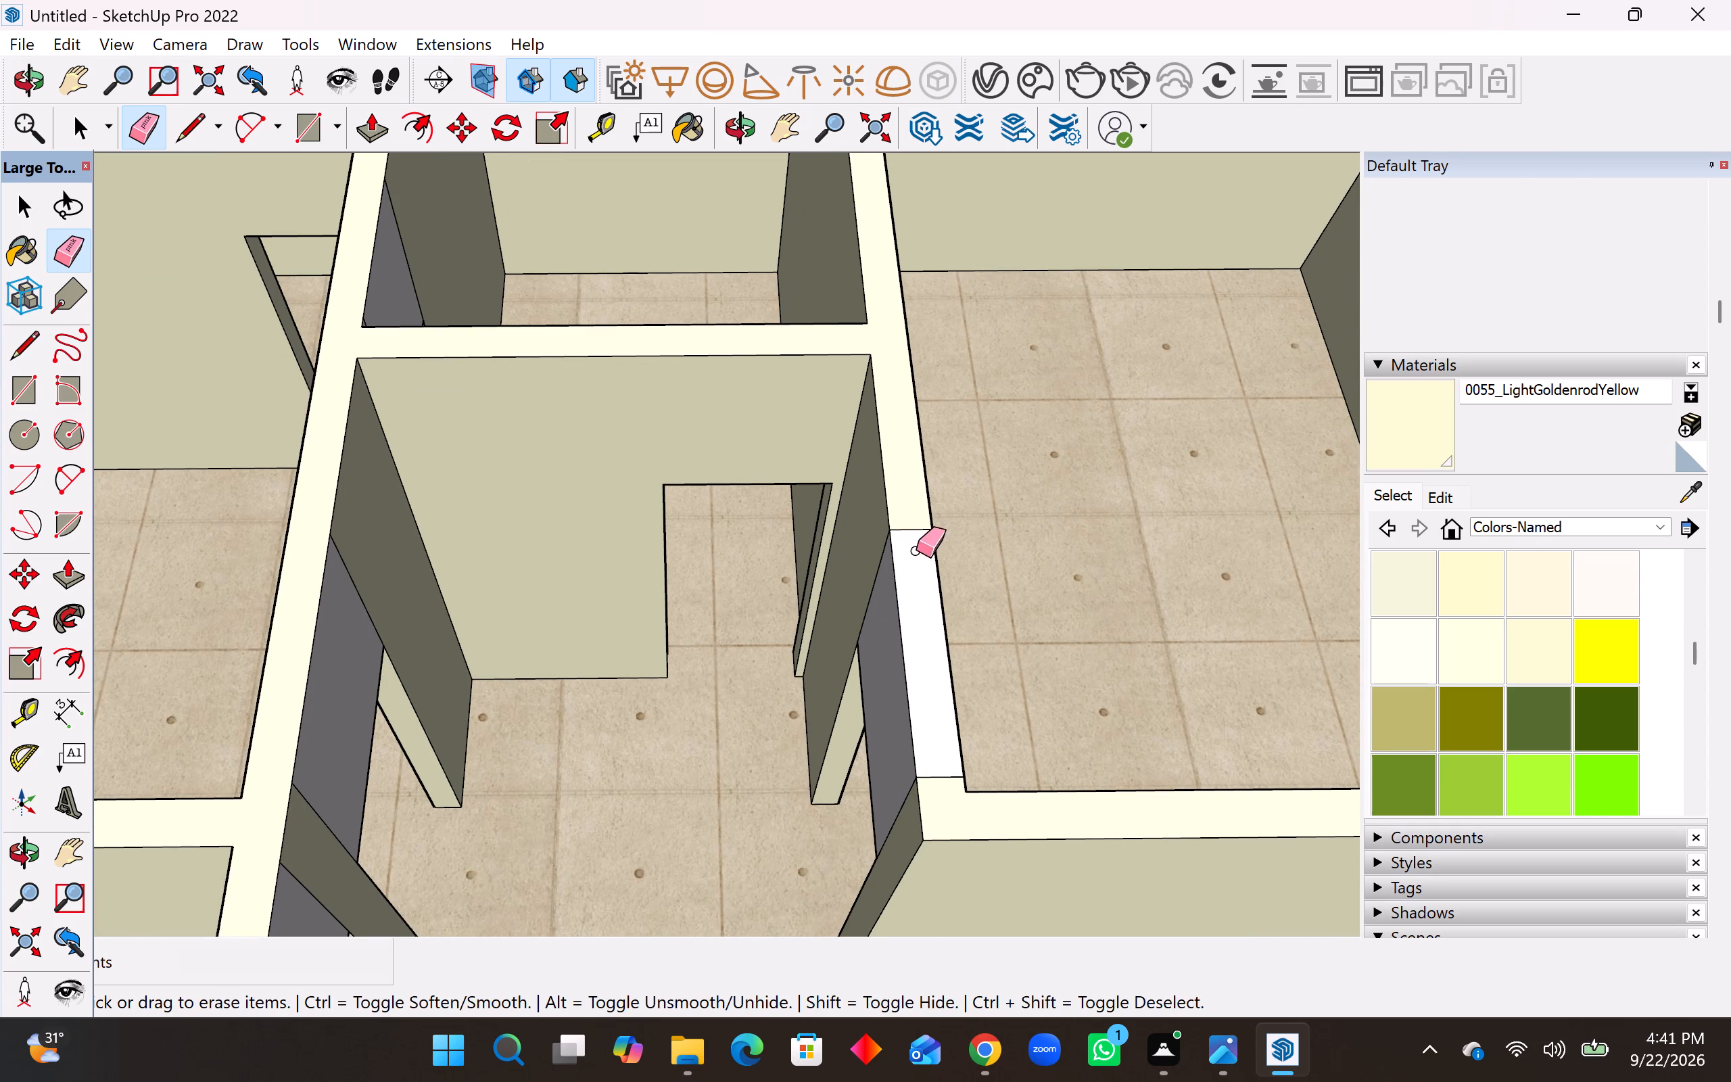
{"action": "left_click_drag", "start_coordinate": [916, 550], "coordinate": [943, 797]}
{"action": "middle_click_drag", "start_coordinate": [883, 780], "coordinate": [884, 780]}
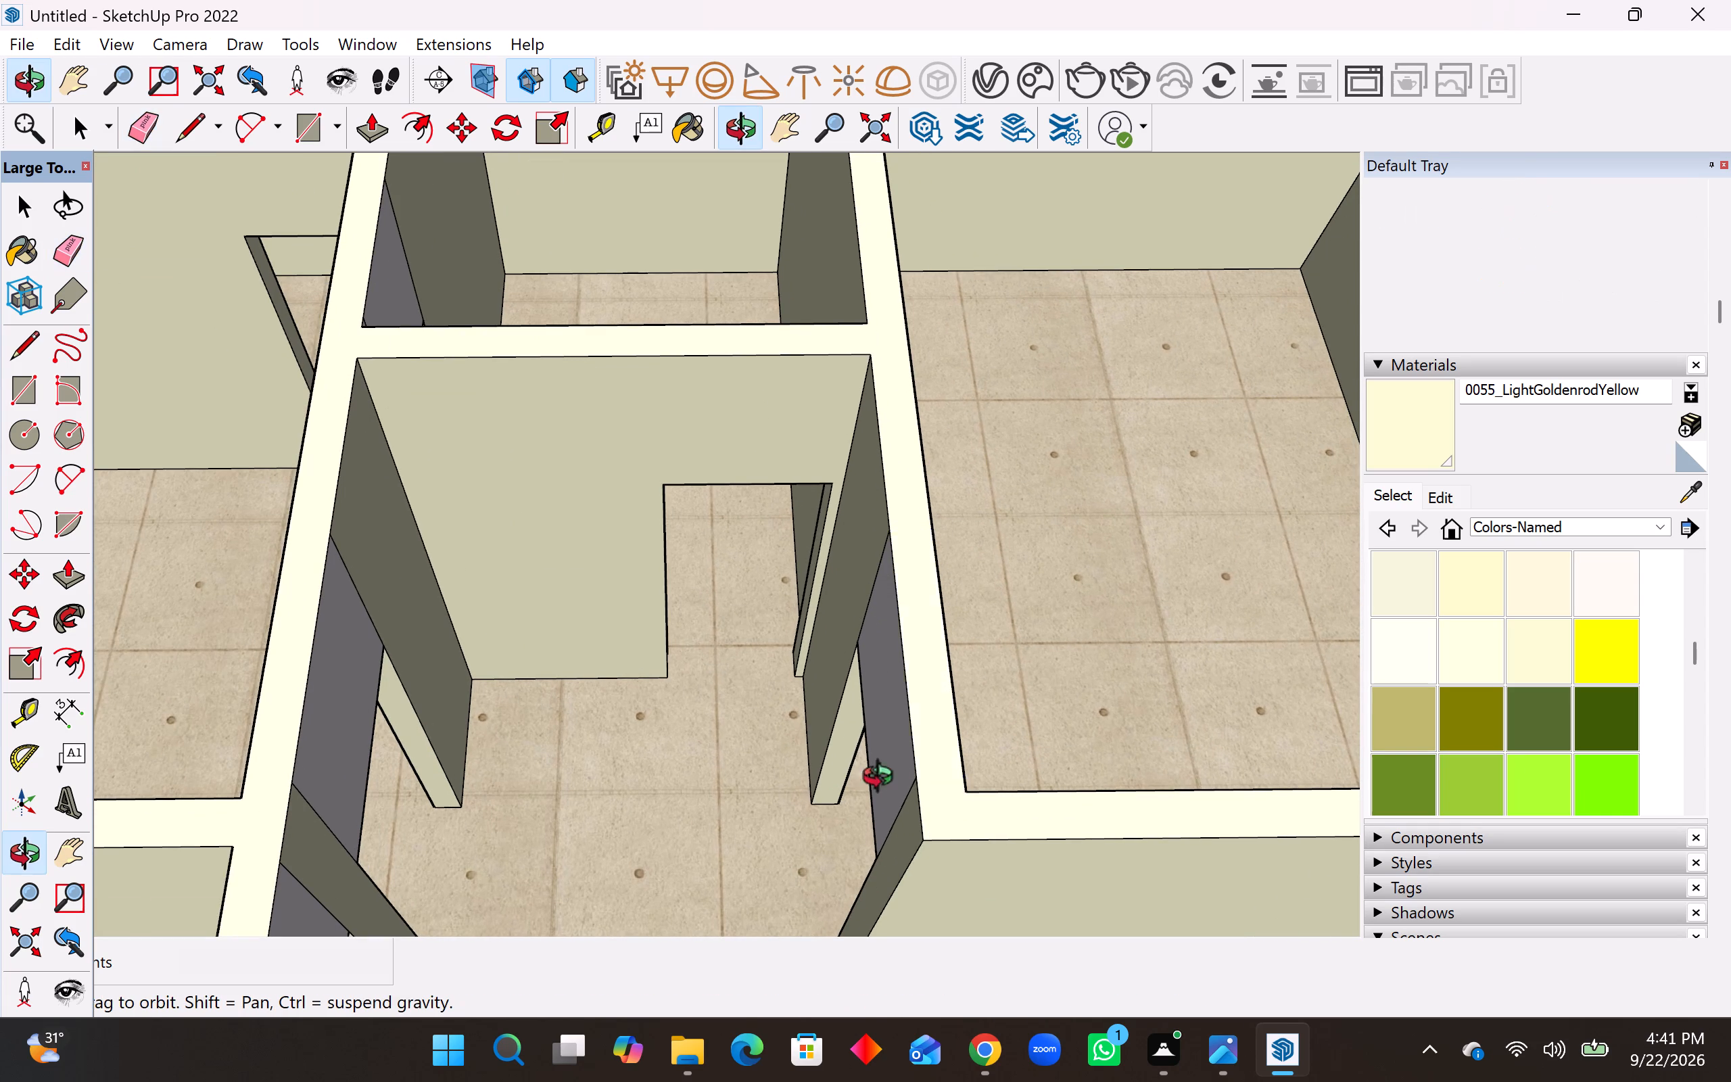
{"action": "middle_click_drag", "start_coordinate": [884, 780], "coordinate": [1337, 715]}
{"action": "left_click_drag", "start_coordinate": [923, 387], "coordinate": [1180, 440]}
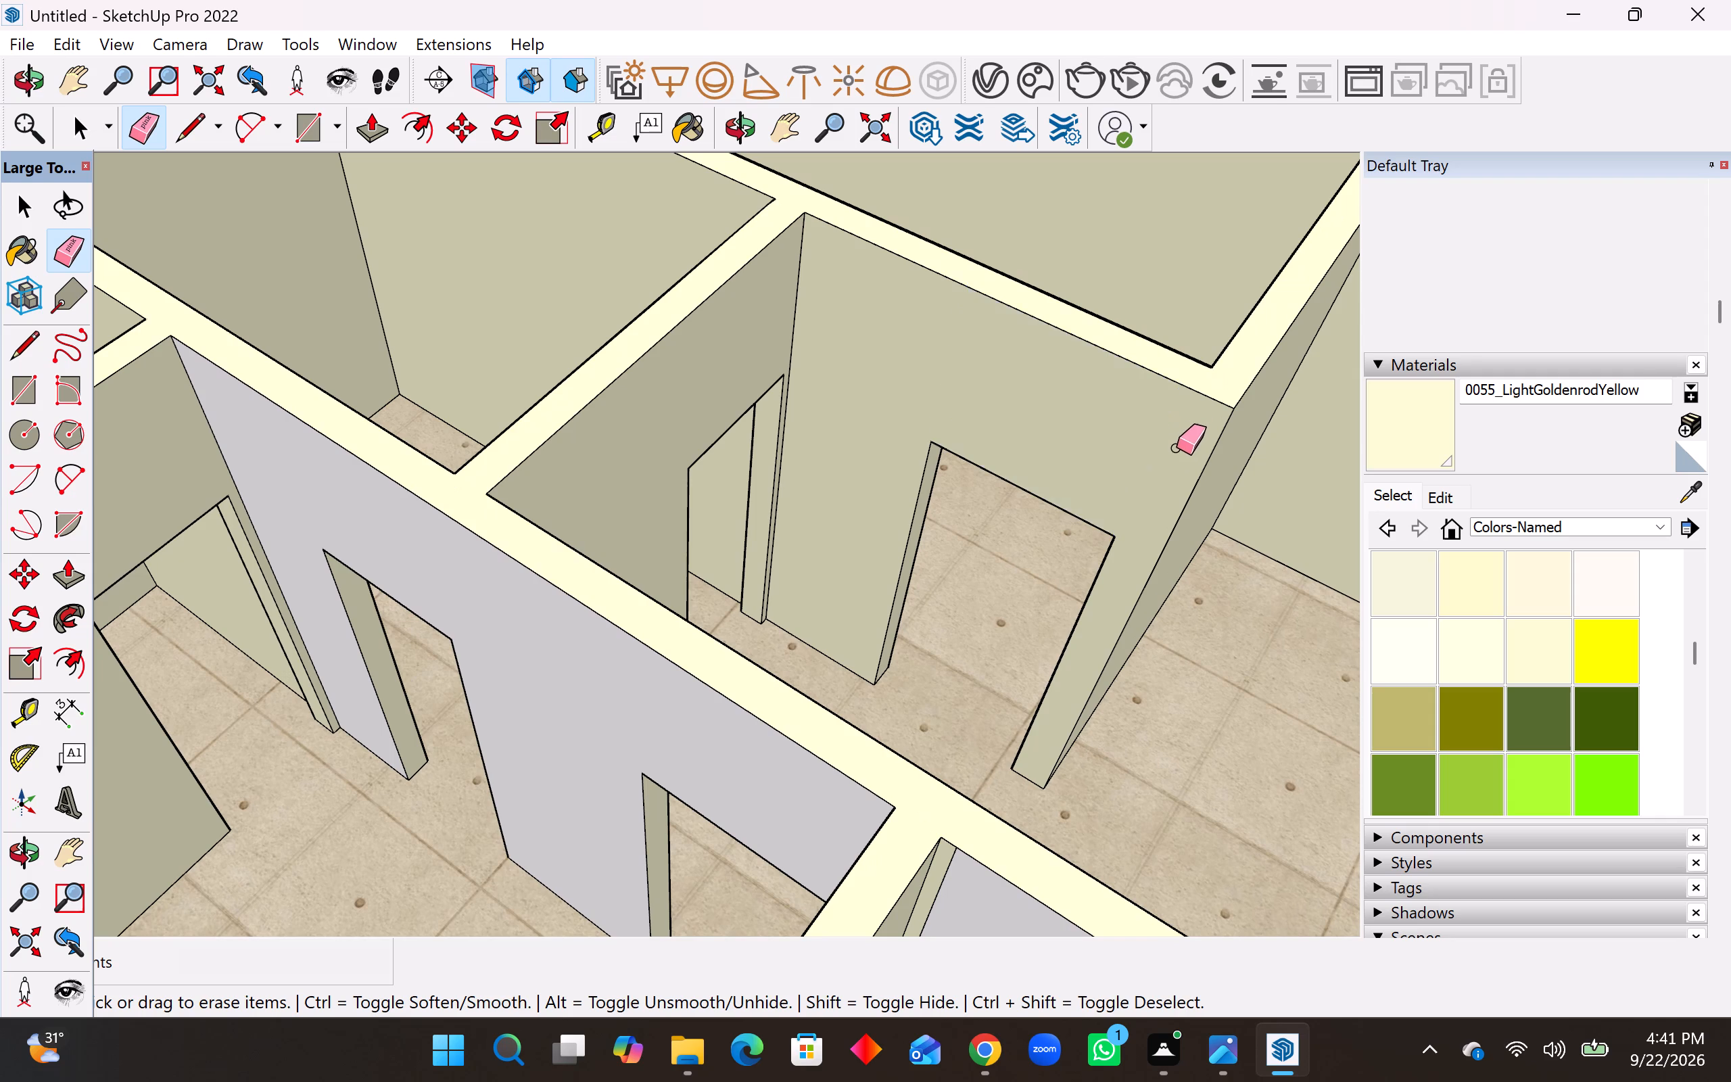
Erase the vertical seams above the small middle room's cross-wall doorway and above the adjacent side-wall doorway.
{"action": "scroll", "coordinate": [807, 572], "scroll_direction": "down", "scroll_amount": 4}
{"action": "middle_click_drag", "start_coordinate": [746, 593], "coordinate": [1457, 516]}
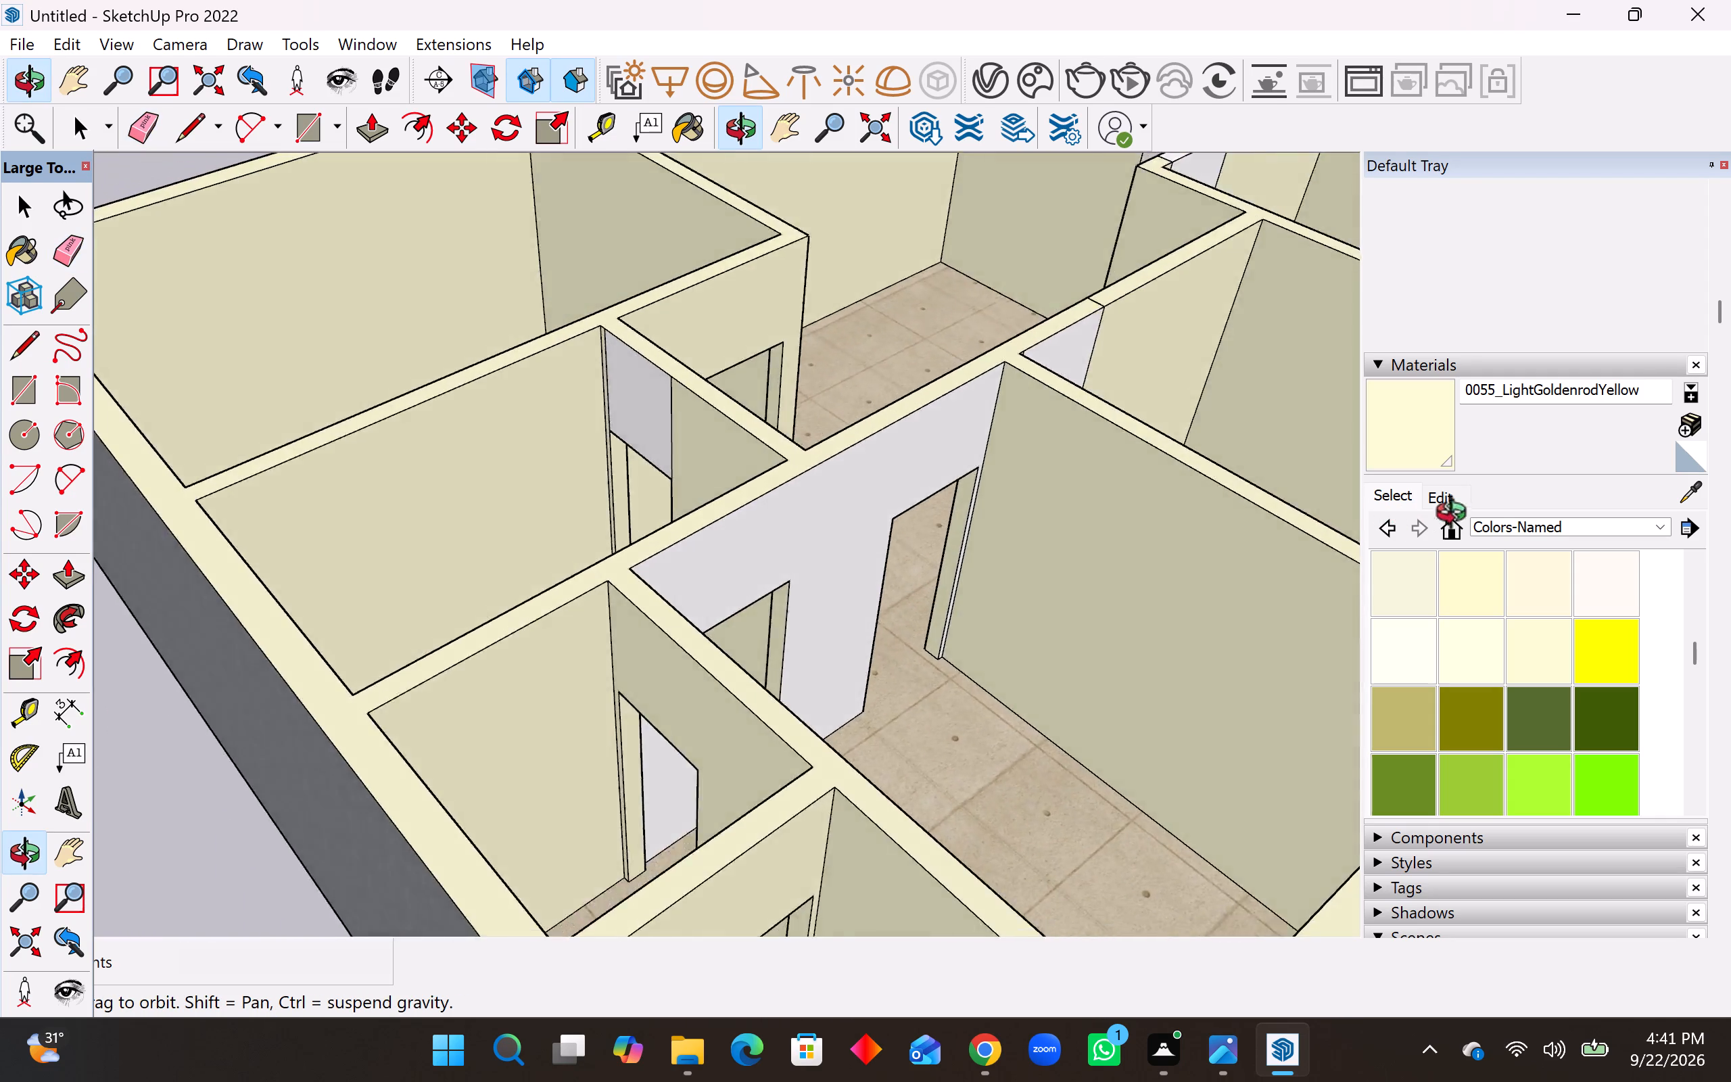
{"action": "middle_click_drag", "start_coordinate": [1457, 516], "coordinate": [1545, 499]}
{"action": "middle_click_drag", "start_coordinate": [780, 605], "coordinate": [1323, 609]}
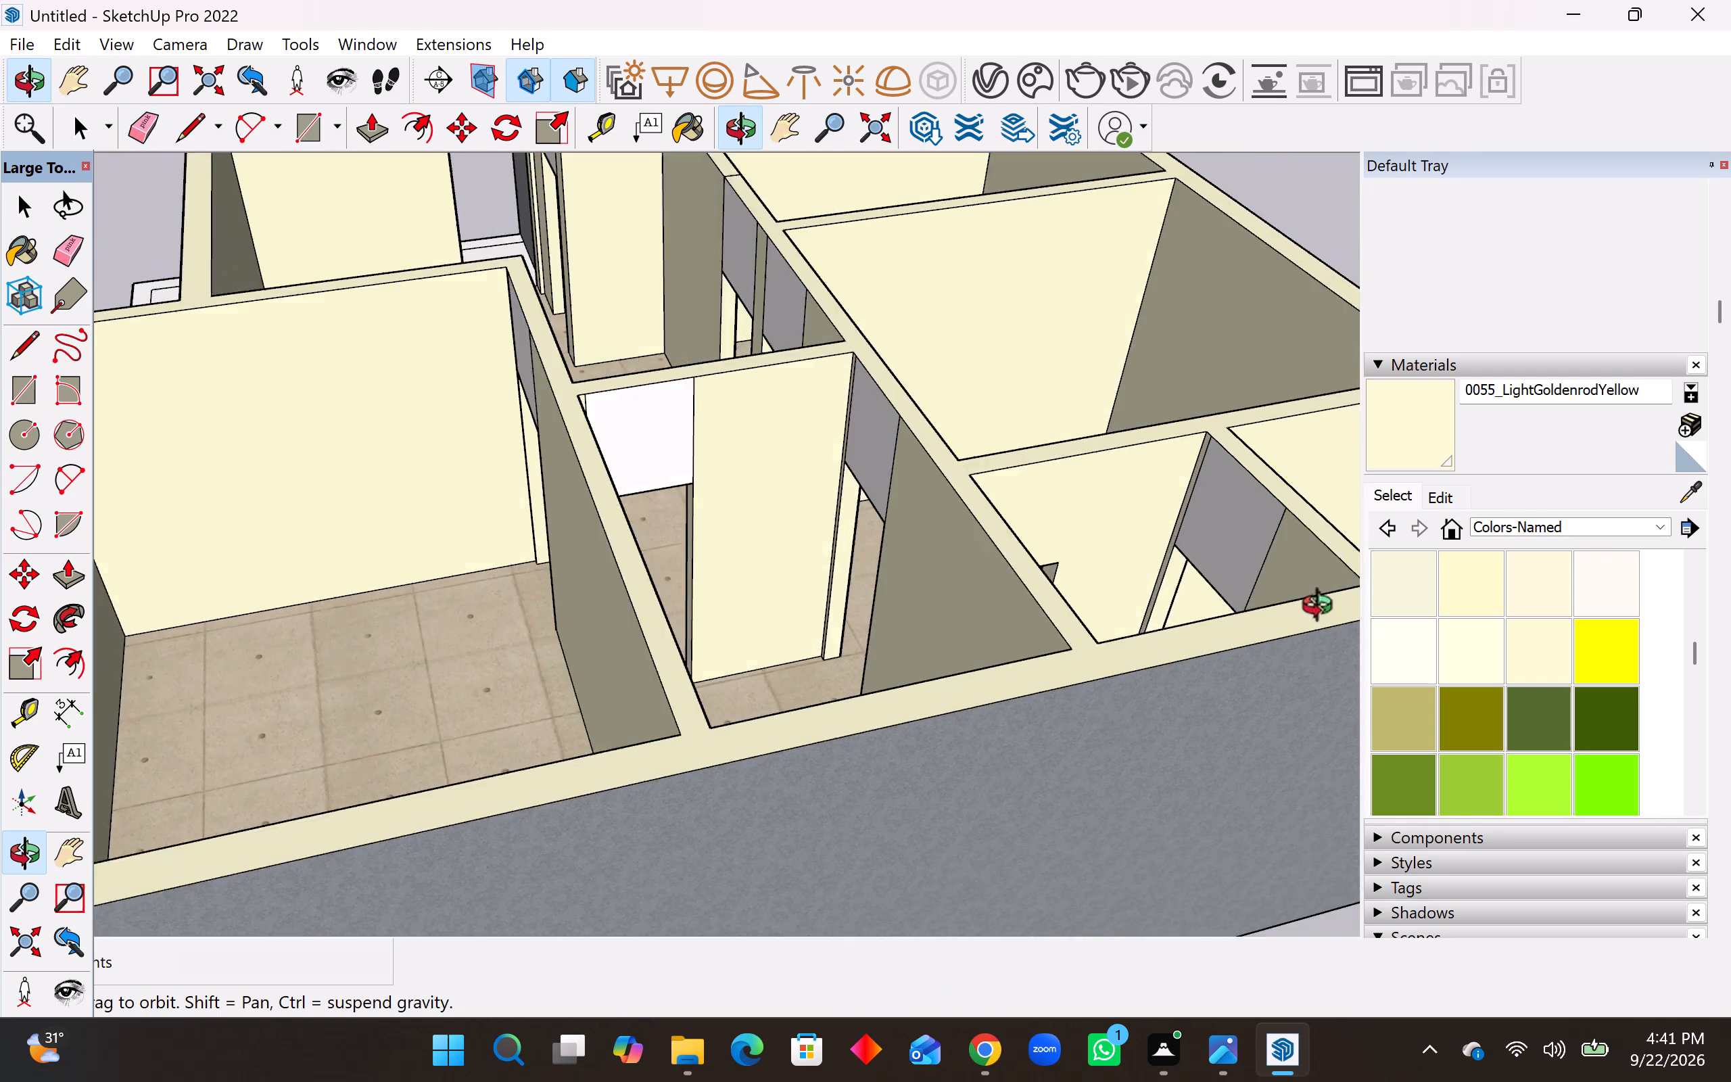
{"action": "middle_click_drag", "start_coordinate": [1323, 609], "coordinate": [1262, 676]}
{"action": "scroll", "coordinate": [709, 437], "scroll_direction": "up", "scroll_amount": 7}
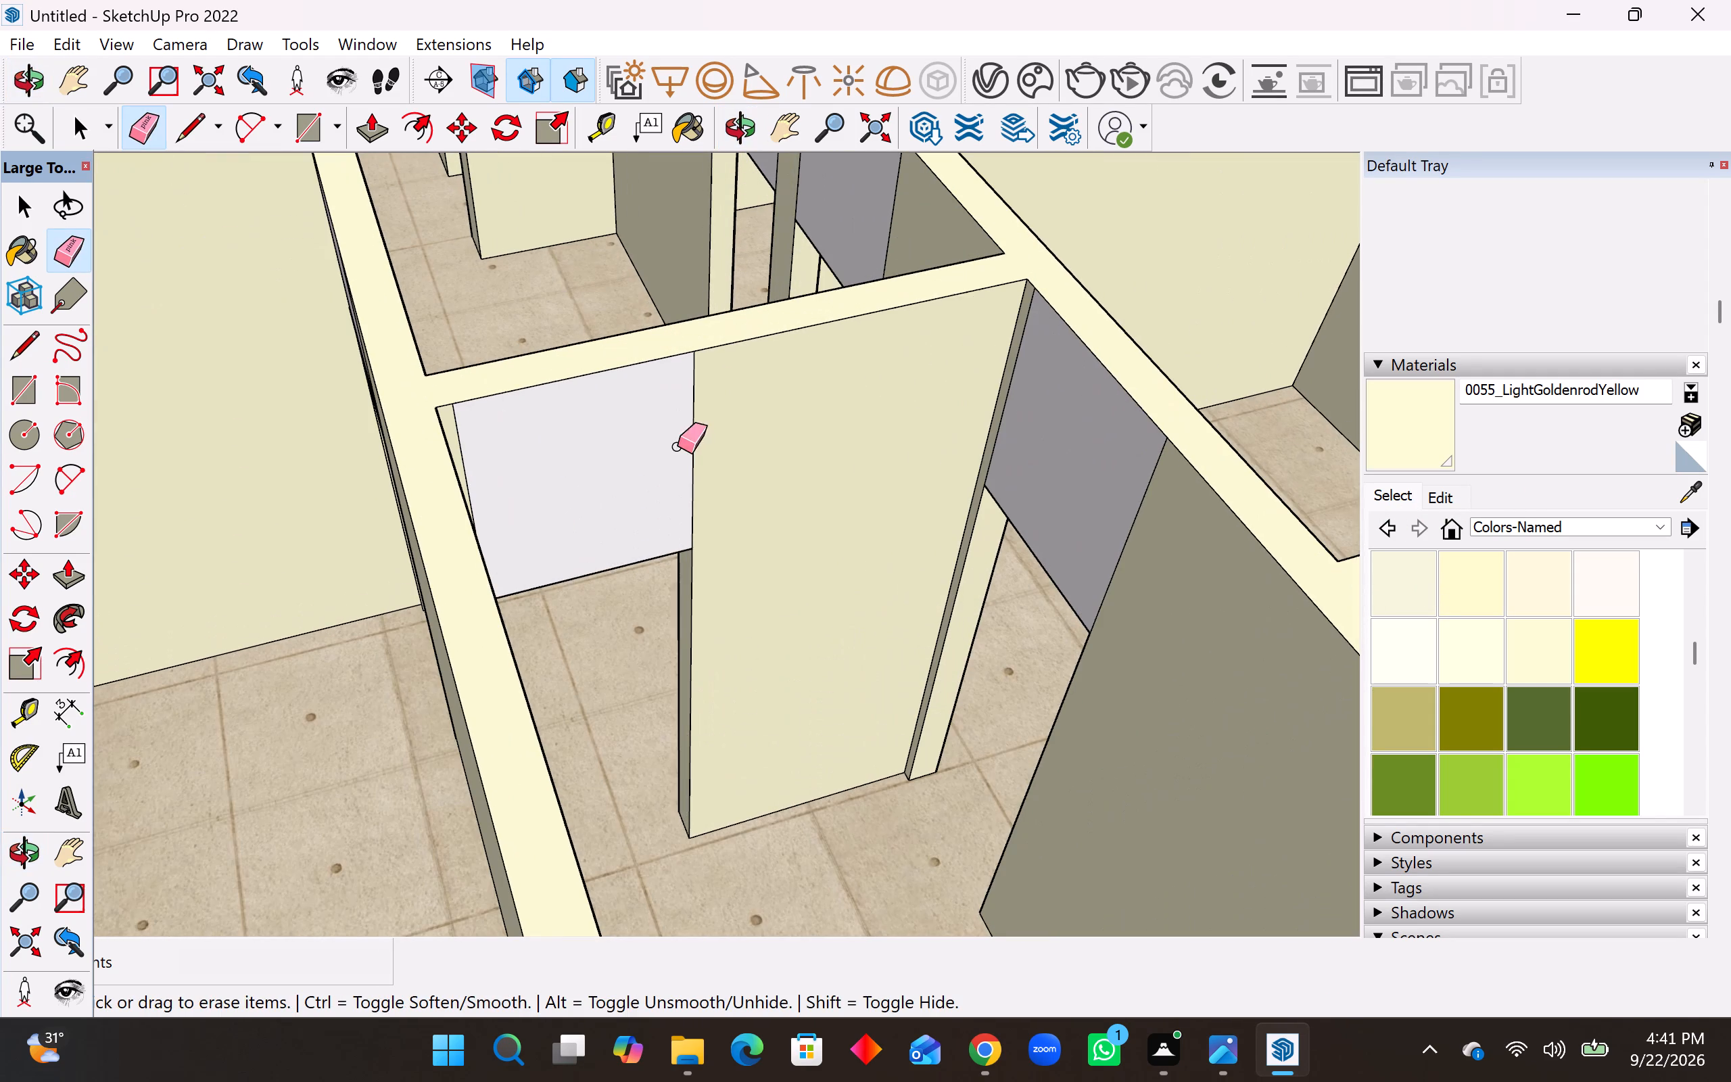
{"action": "left_click_drag", "start_coordinate": [464, 446], "coordinate": [702, 425]}
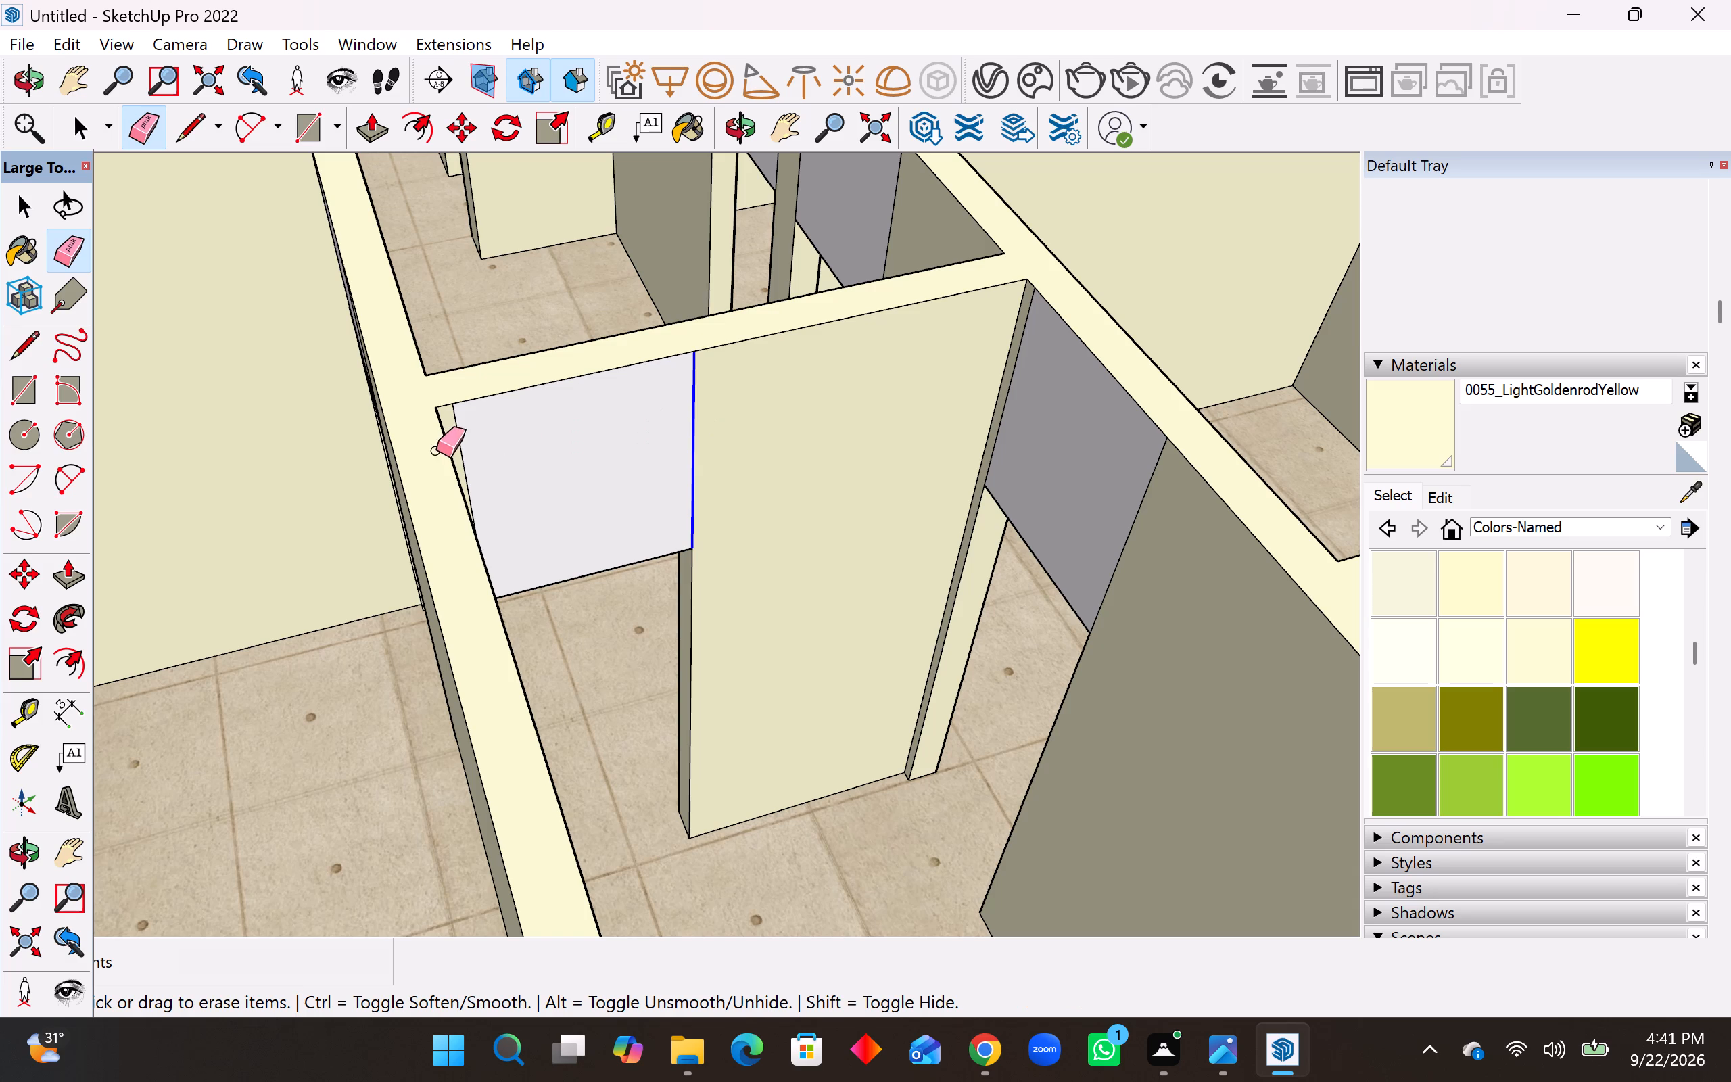
{"action": "left_click_drag", "start_coordinate": [456, 444], "coordinate": [469, 442]}
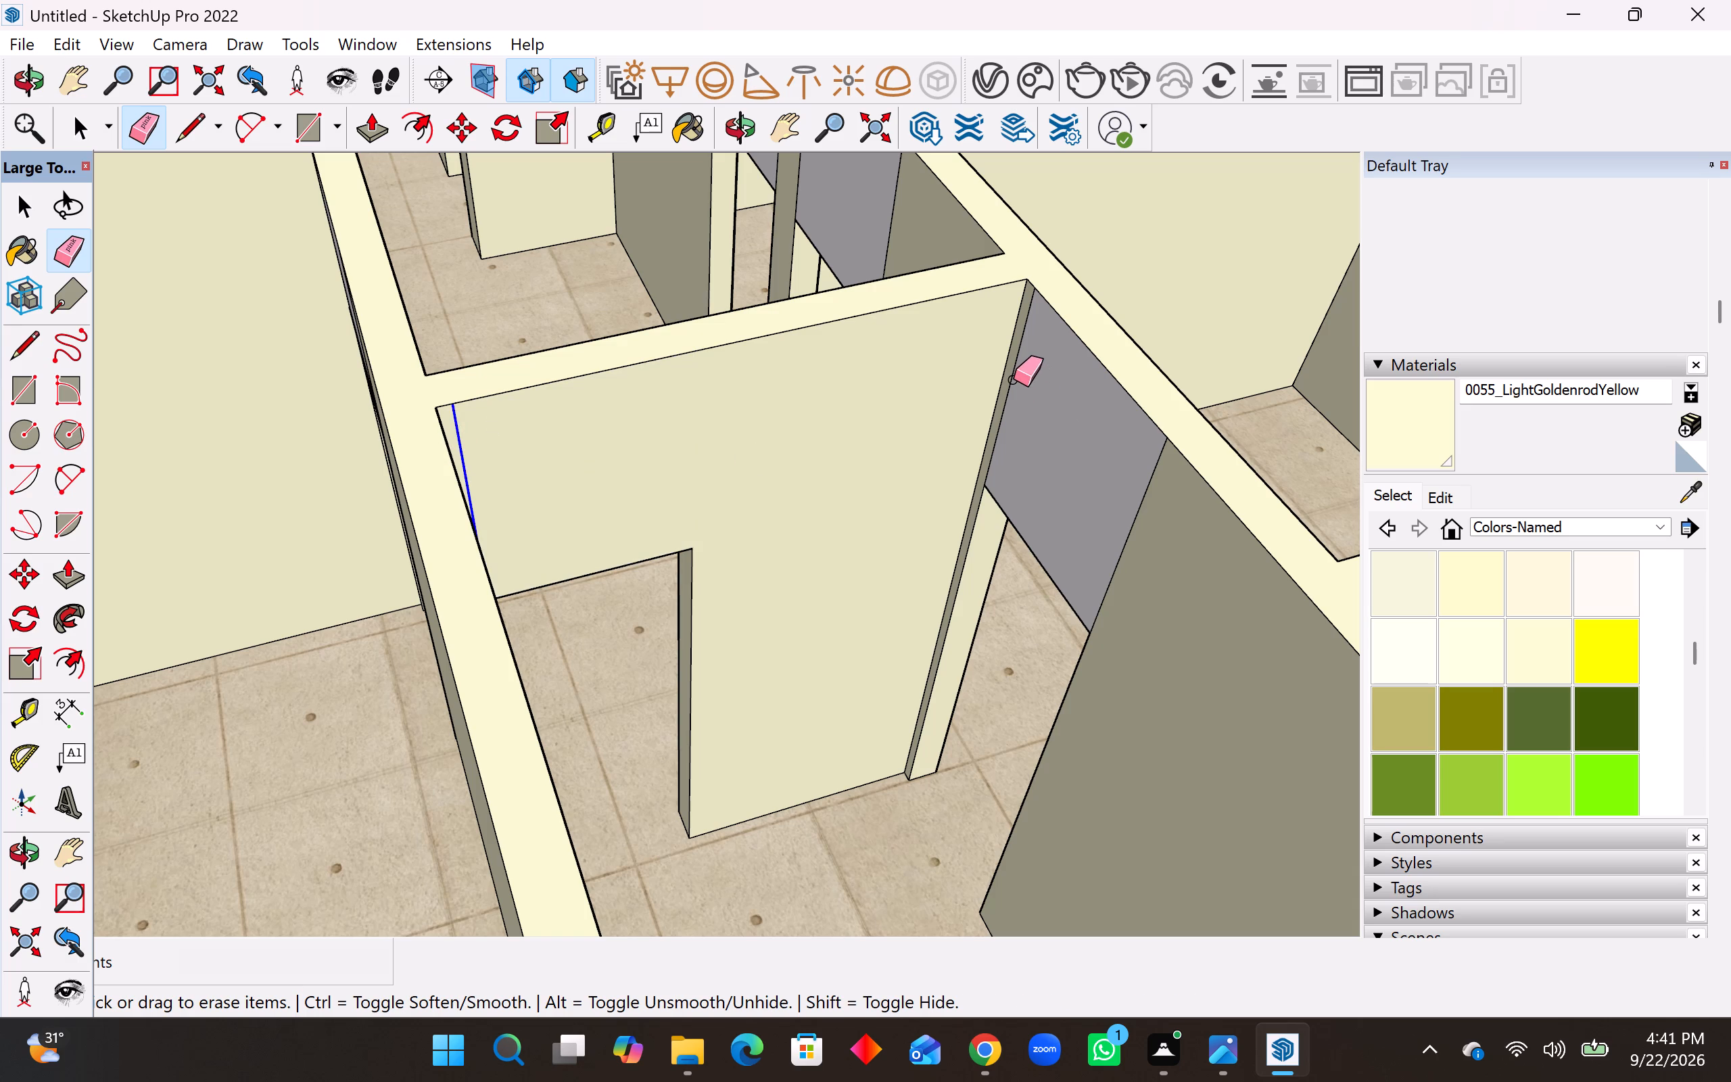
{"action": "left_click_drag", "start_coordinate": [1014, 379], "coordinate": [1162, 521]}
{"action": "scroll", "coordinate": [1040, 404], "scroll_direction": "up", "scroll_amount": 3}
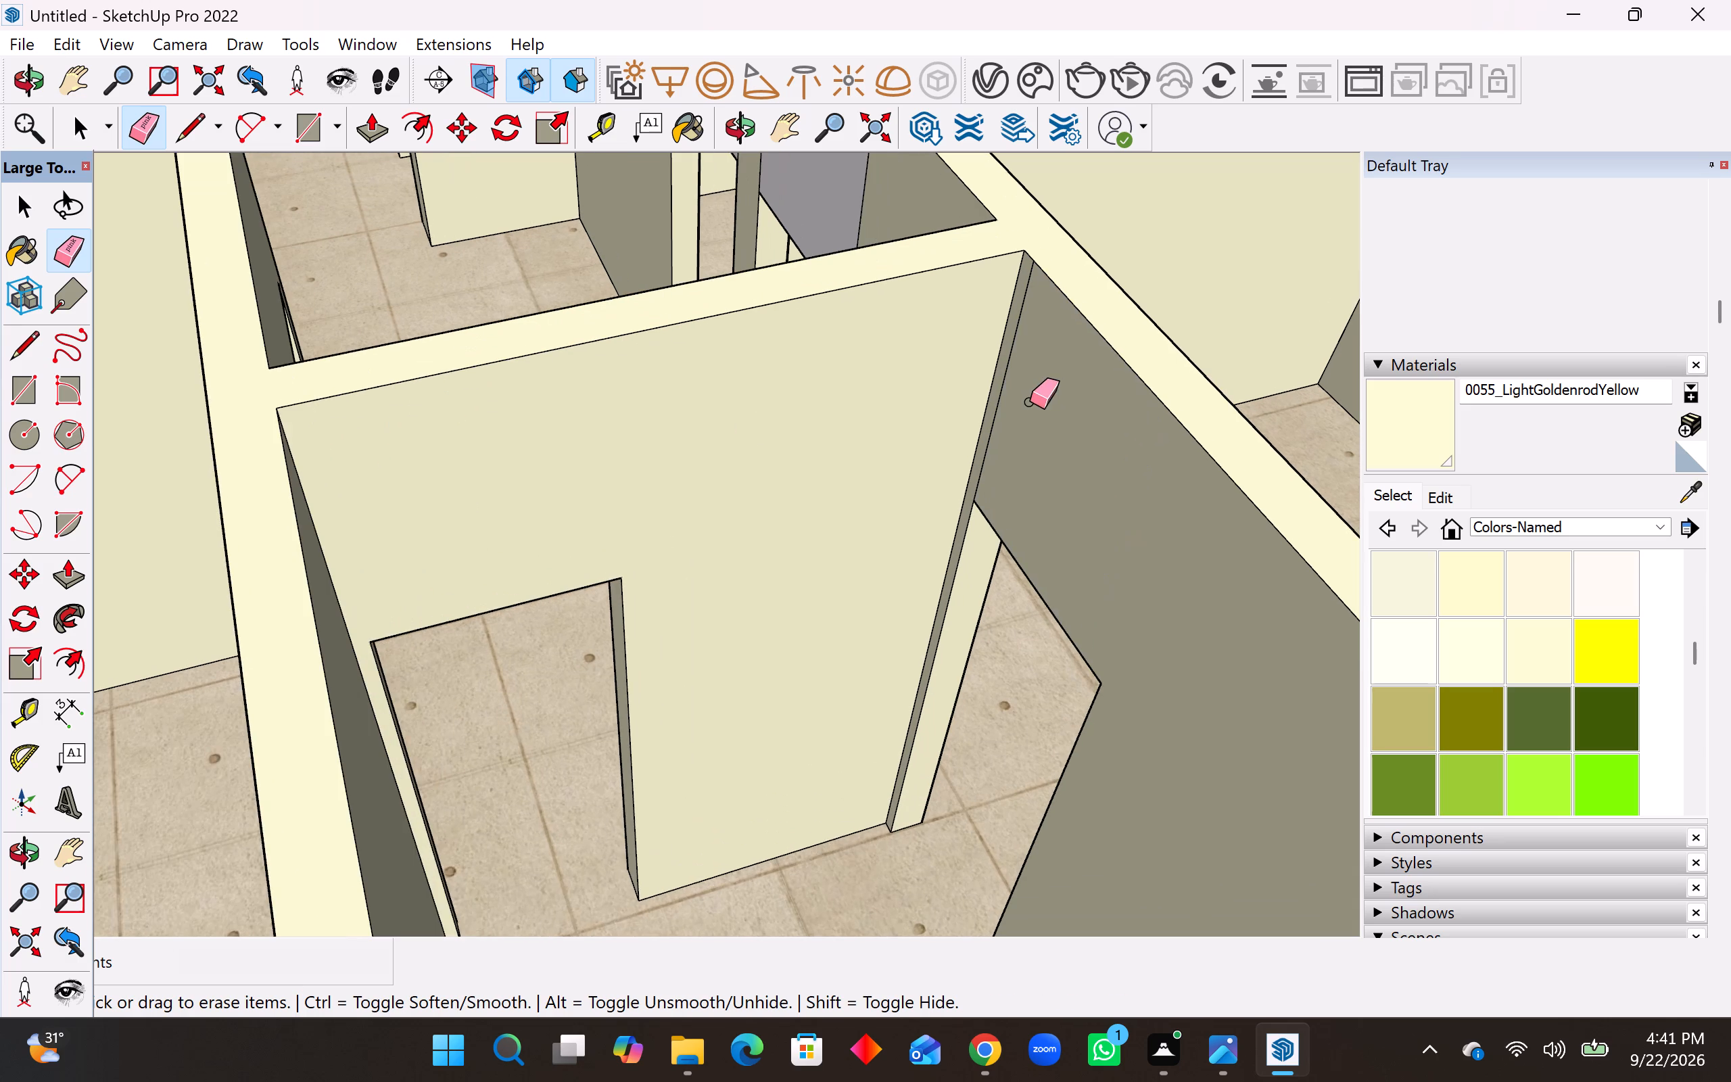
{"action": "left_click_drag", "start_coordinate": [998, 383], "coordinate": [1006, 383]}
Erase the two vertical seams above the doorway inside the large corner room beside the small middle room.
{"action": "scroll", "coordinate": [1008, 442], "scroll_direction": "down", "scroll_amount": 12}
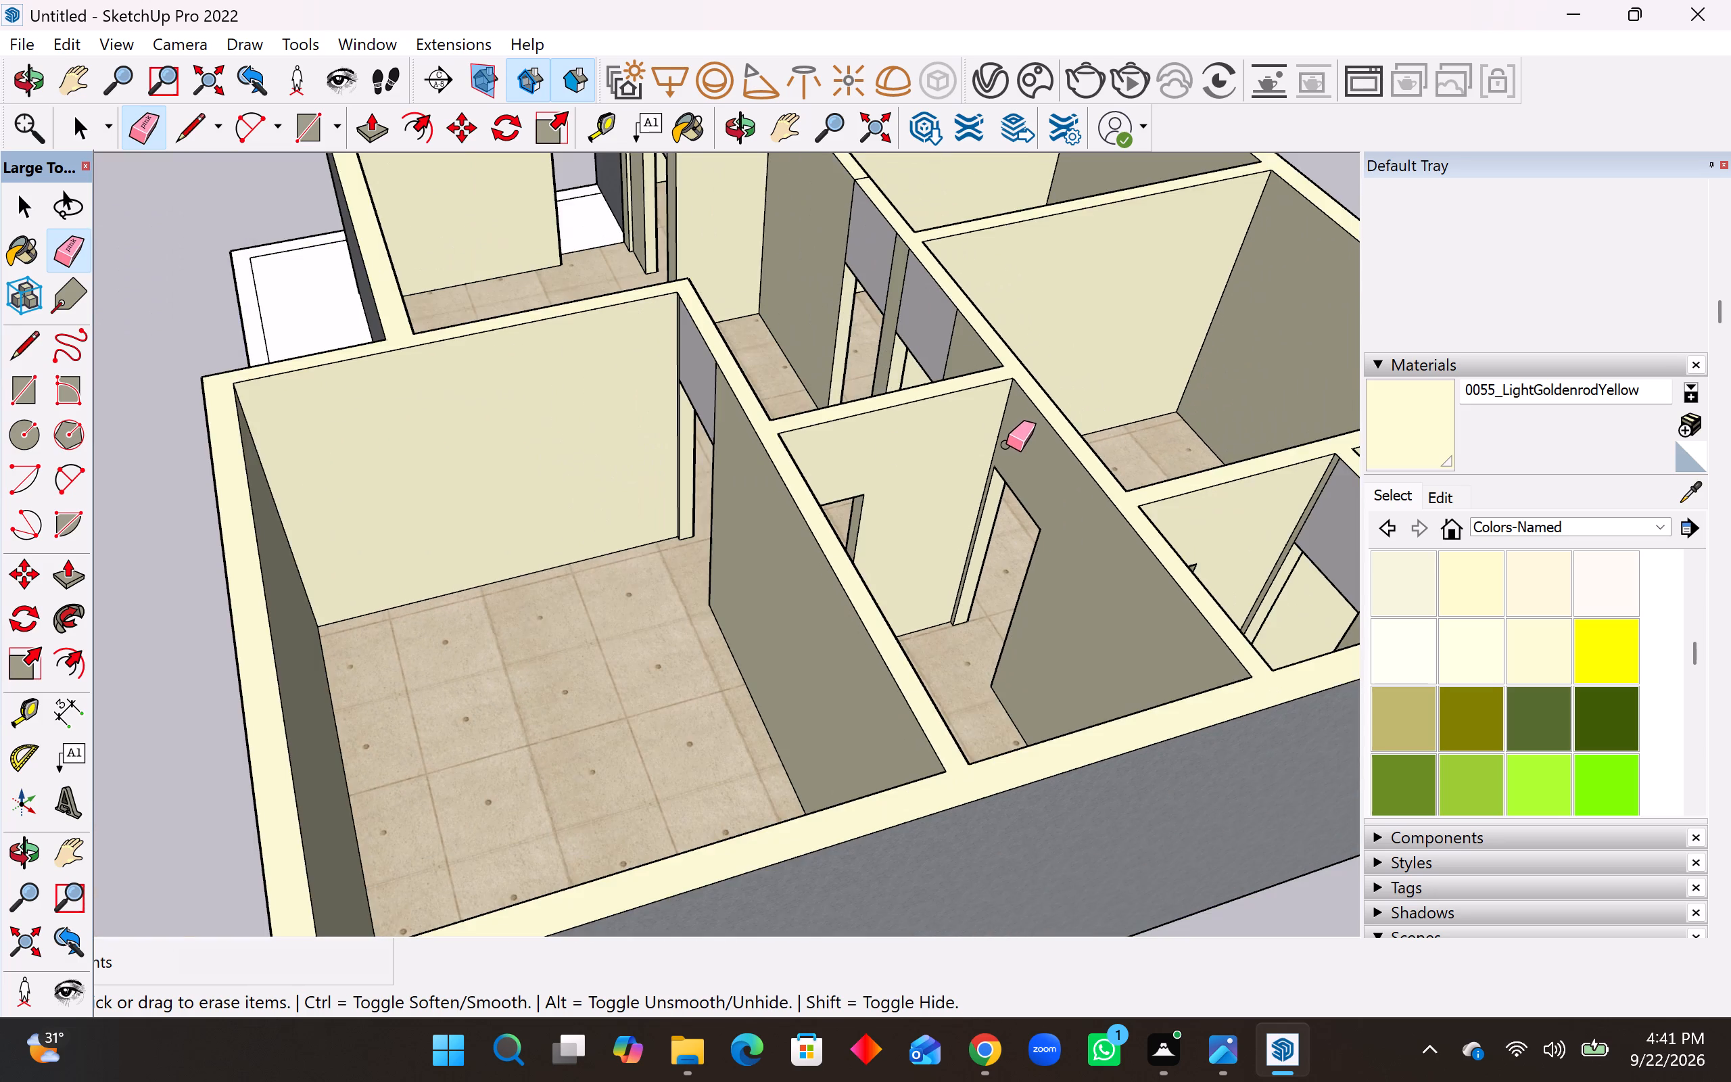
{"action": "middle_click_drag", "start_coordinate": [748, 447], "coordinate": [1312, 368]}
{"action": "scroll", "coordinate": [821, 287], "scroll_direction": "up", "scroll_amount": 8}
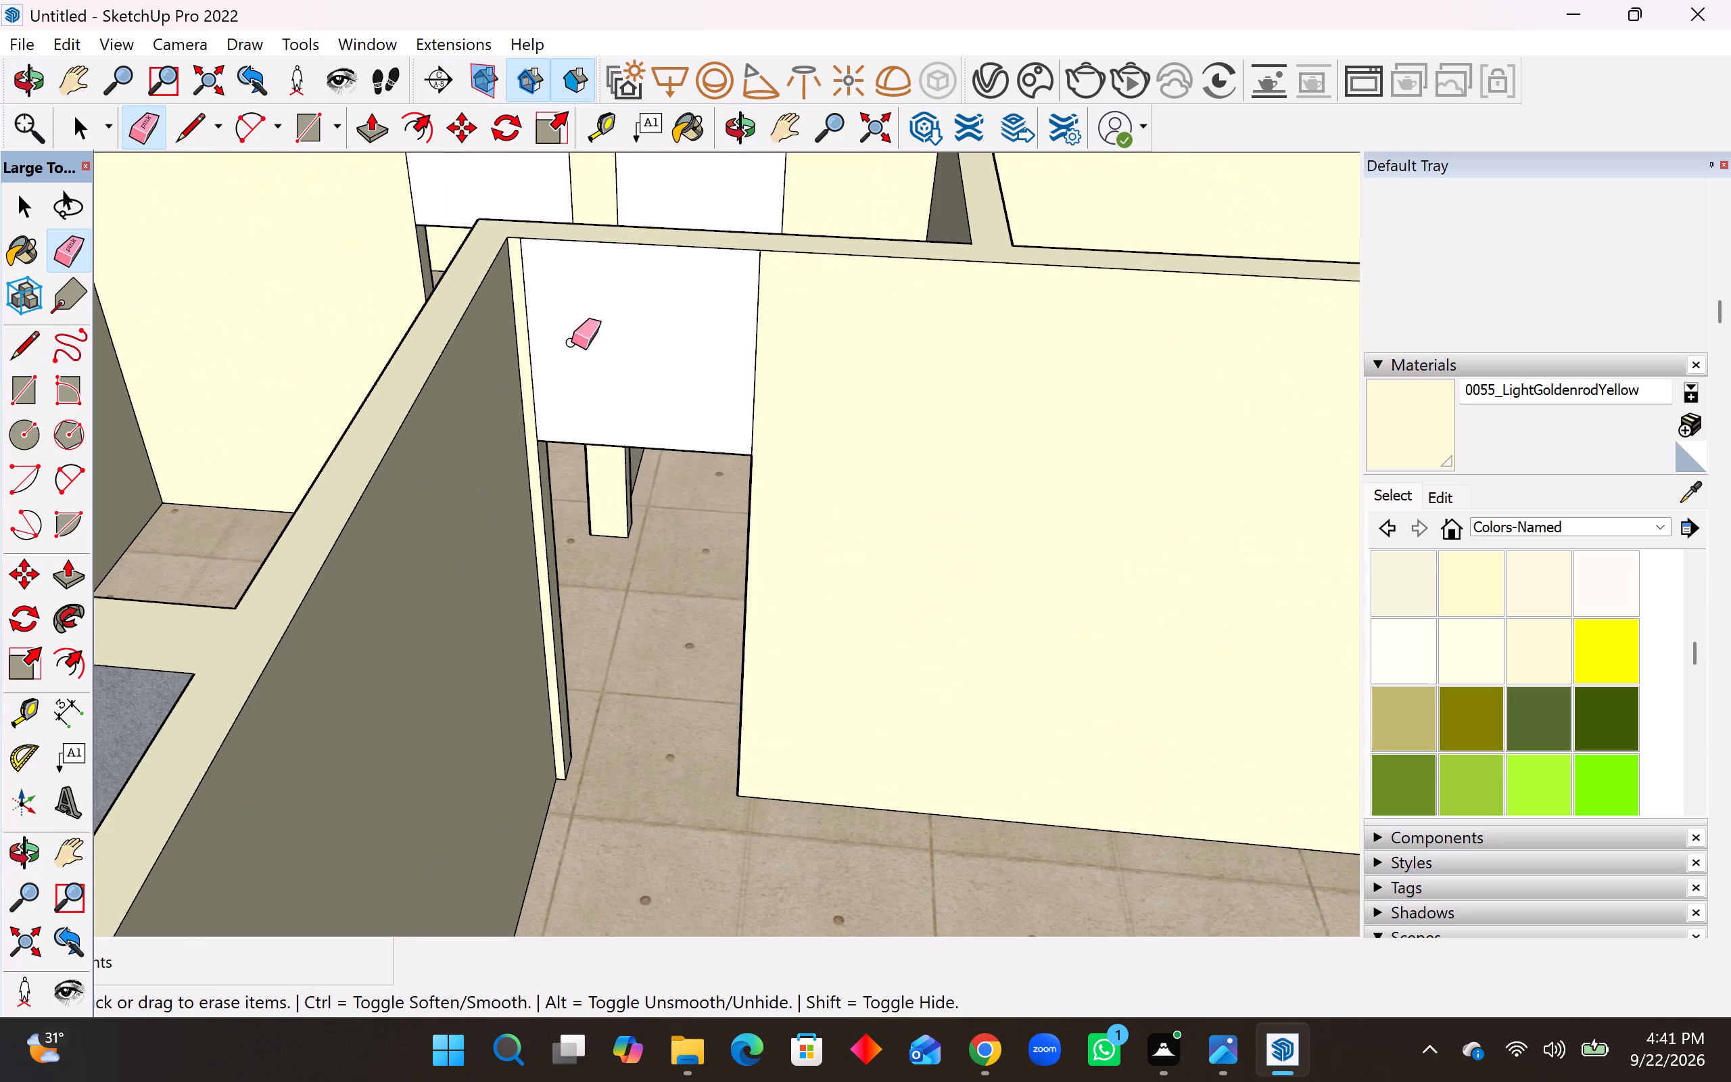
{"action": "left_click_drag", "start_coordinate": [528, 344], "coordinate": [742, 354]}
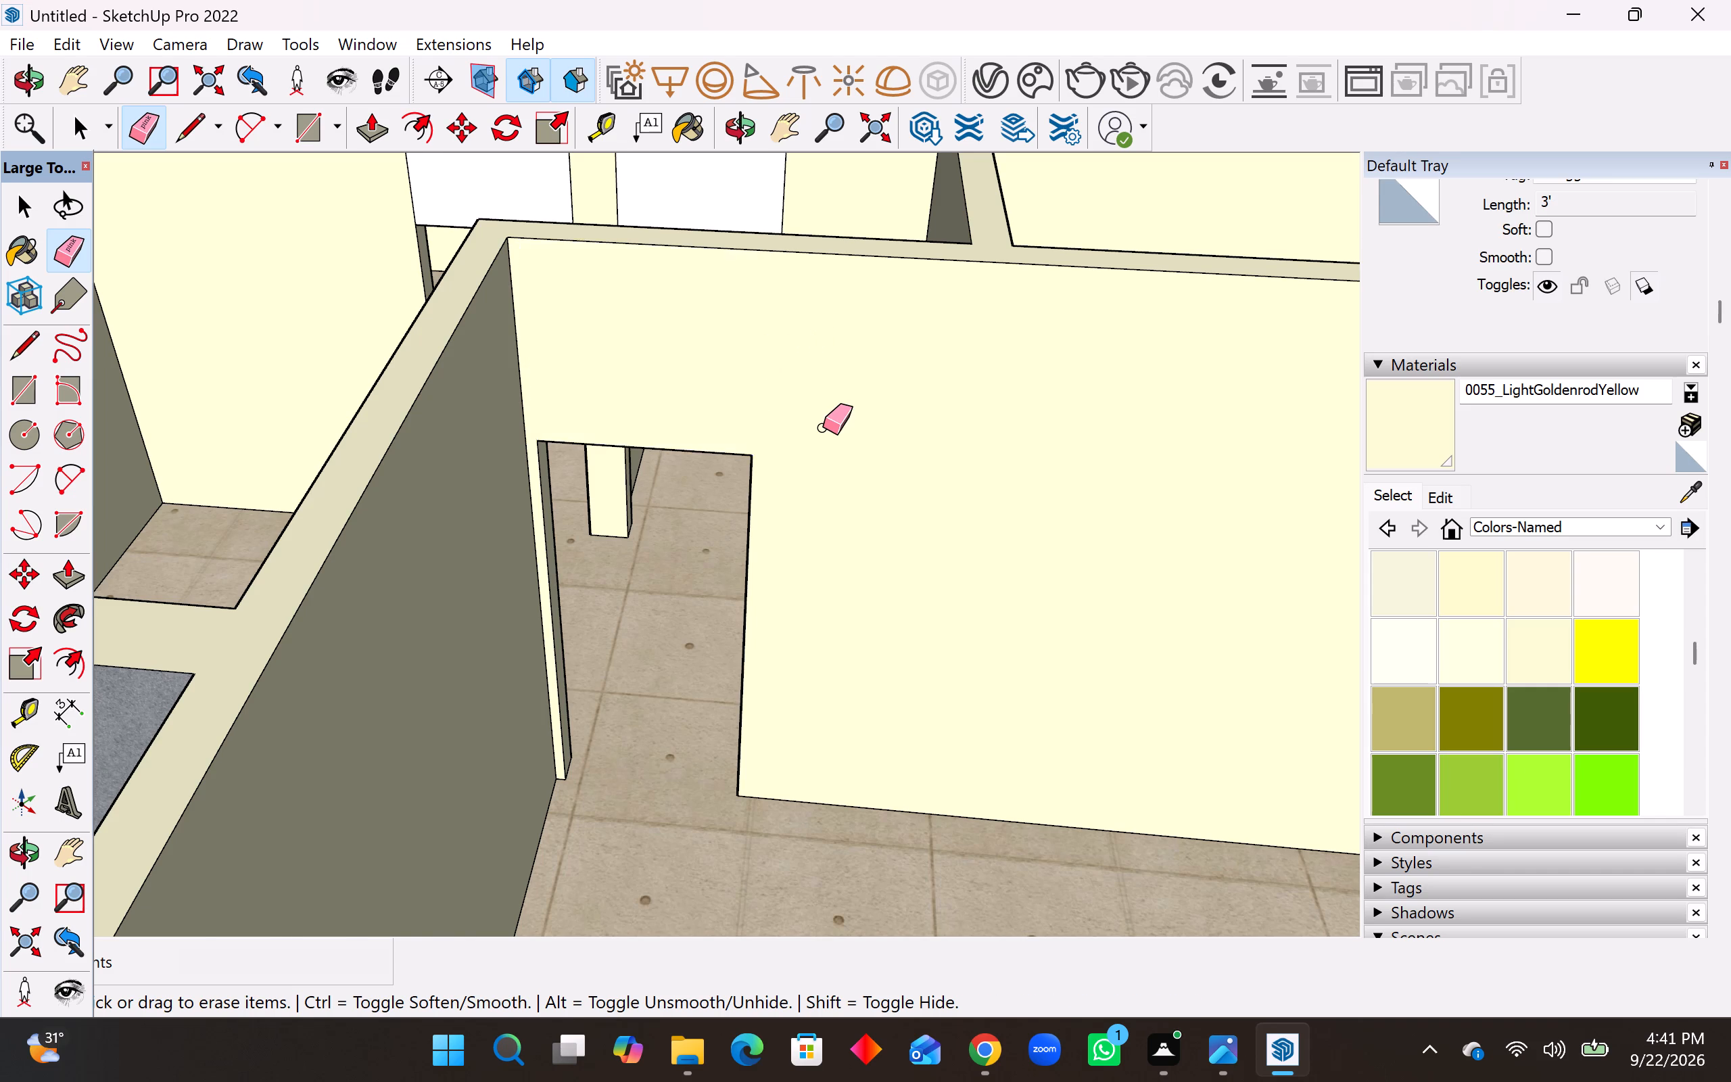
Erase the hall-side vertical seams above the two neighbouring doorways in the hall's long wall.
{"action": "scroll", "coordinate": [823, 427], "scroll_direction": "down", "scroll_amount": 9}
{"action": "scroll", "coordinate": [885, 546], "scroll_direction": "down", "scroll_amount": 4}
{"action": "scroll", "coordinate": [700, 348], "scroll_direction": "up", "scroll_amount": 2}
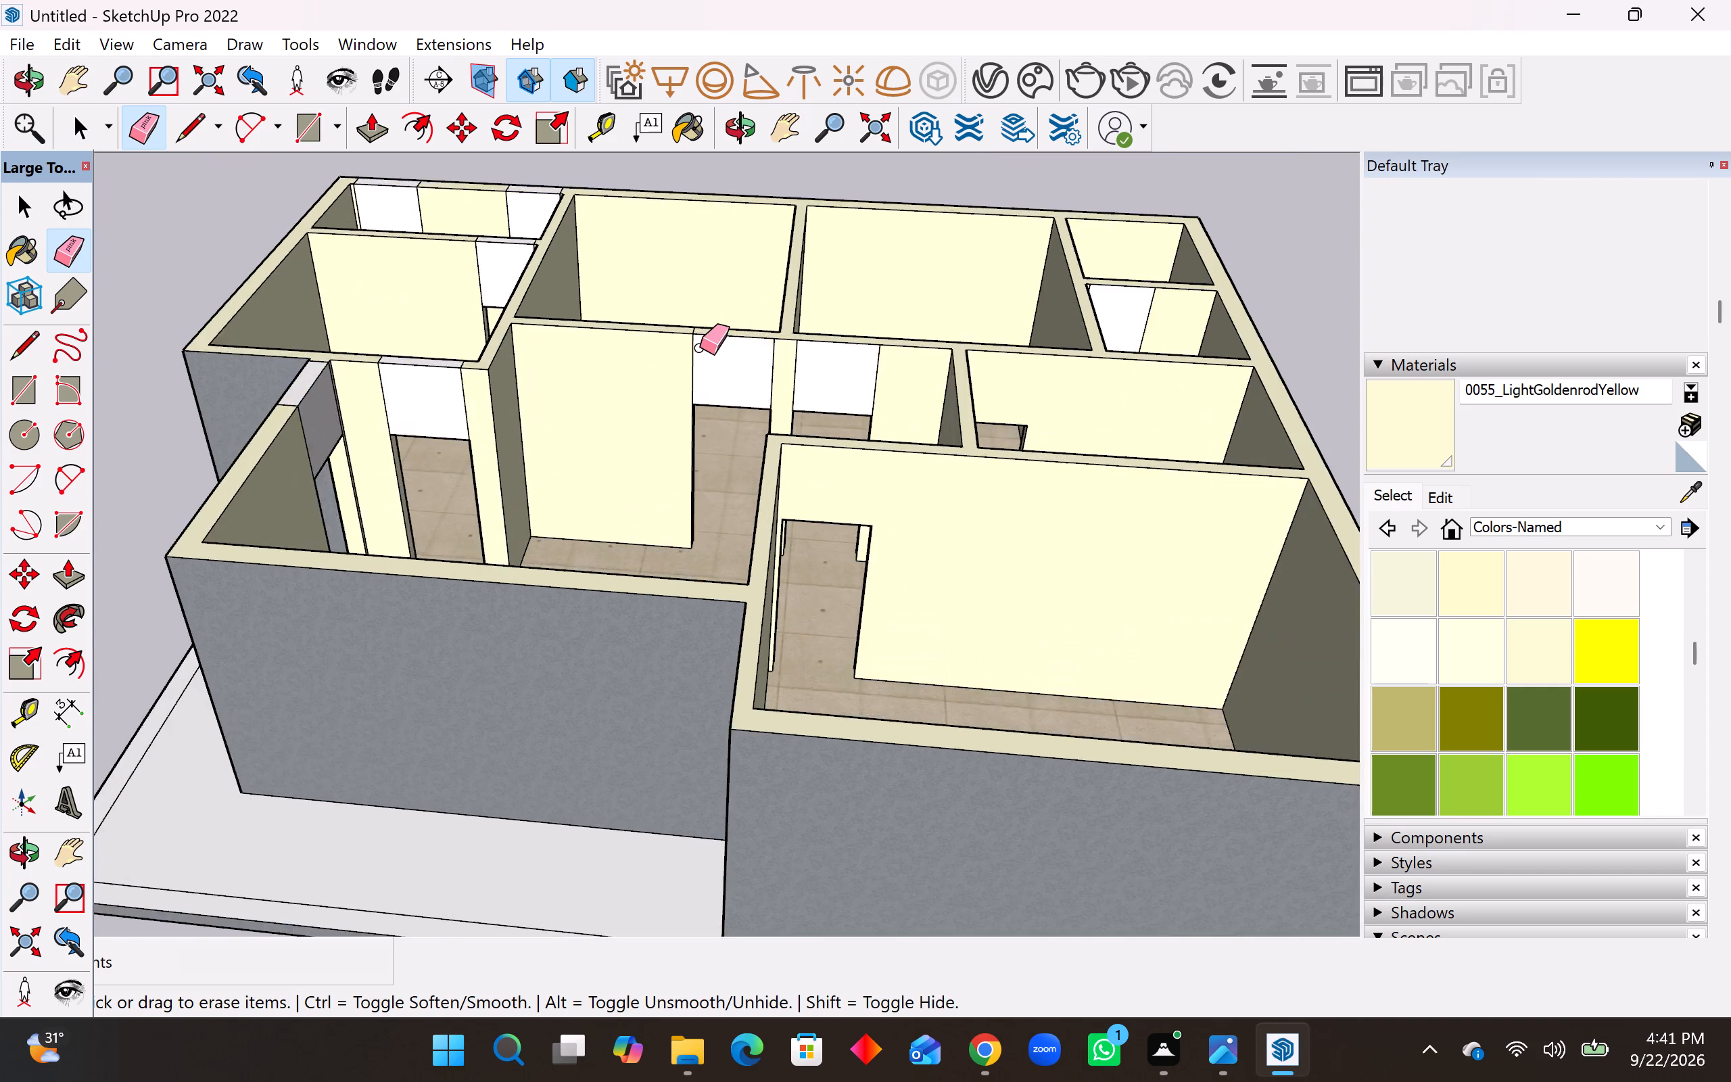
{"action": "scroll", "coordinate": [700, 348], "scroll_direction": "up", "scroll_amount": 5}
{"action": "left_click_drag", "start_coordinate": [680, 364], "coordinate": [980, 377]}
{"action": "middle_click_drag", "start_coordinate": [949, 386], "coordinate": [986, 623]}
{"action": "scroll", "coordinate": [732, 485], "scroll_direction": "up", "scroll_amount": 4}
{"action": "left_click_drag", "start_coordinate": [663, 398], "coordinate": [678, 394]}
Erase the hall-side vertical seams above the doorway in the hall's short end wall.
{"action": "scroll", "coordinate": [736, 461], "scroll_direction": "down", "scroll_amount": 13}
{"action": "scroll", "coordinate": [663, 581], "scroll_direction": "up", "scroll_amount": 3}
{"action": "scroll", "coordinate": [621, 539], "scroll_direction": "up", "scroll_amount": 4}
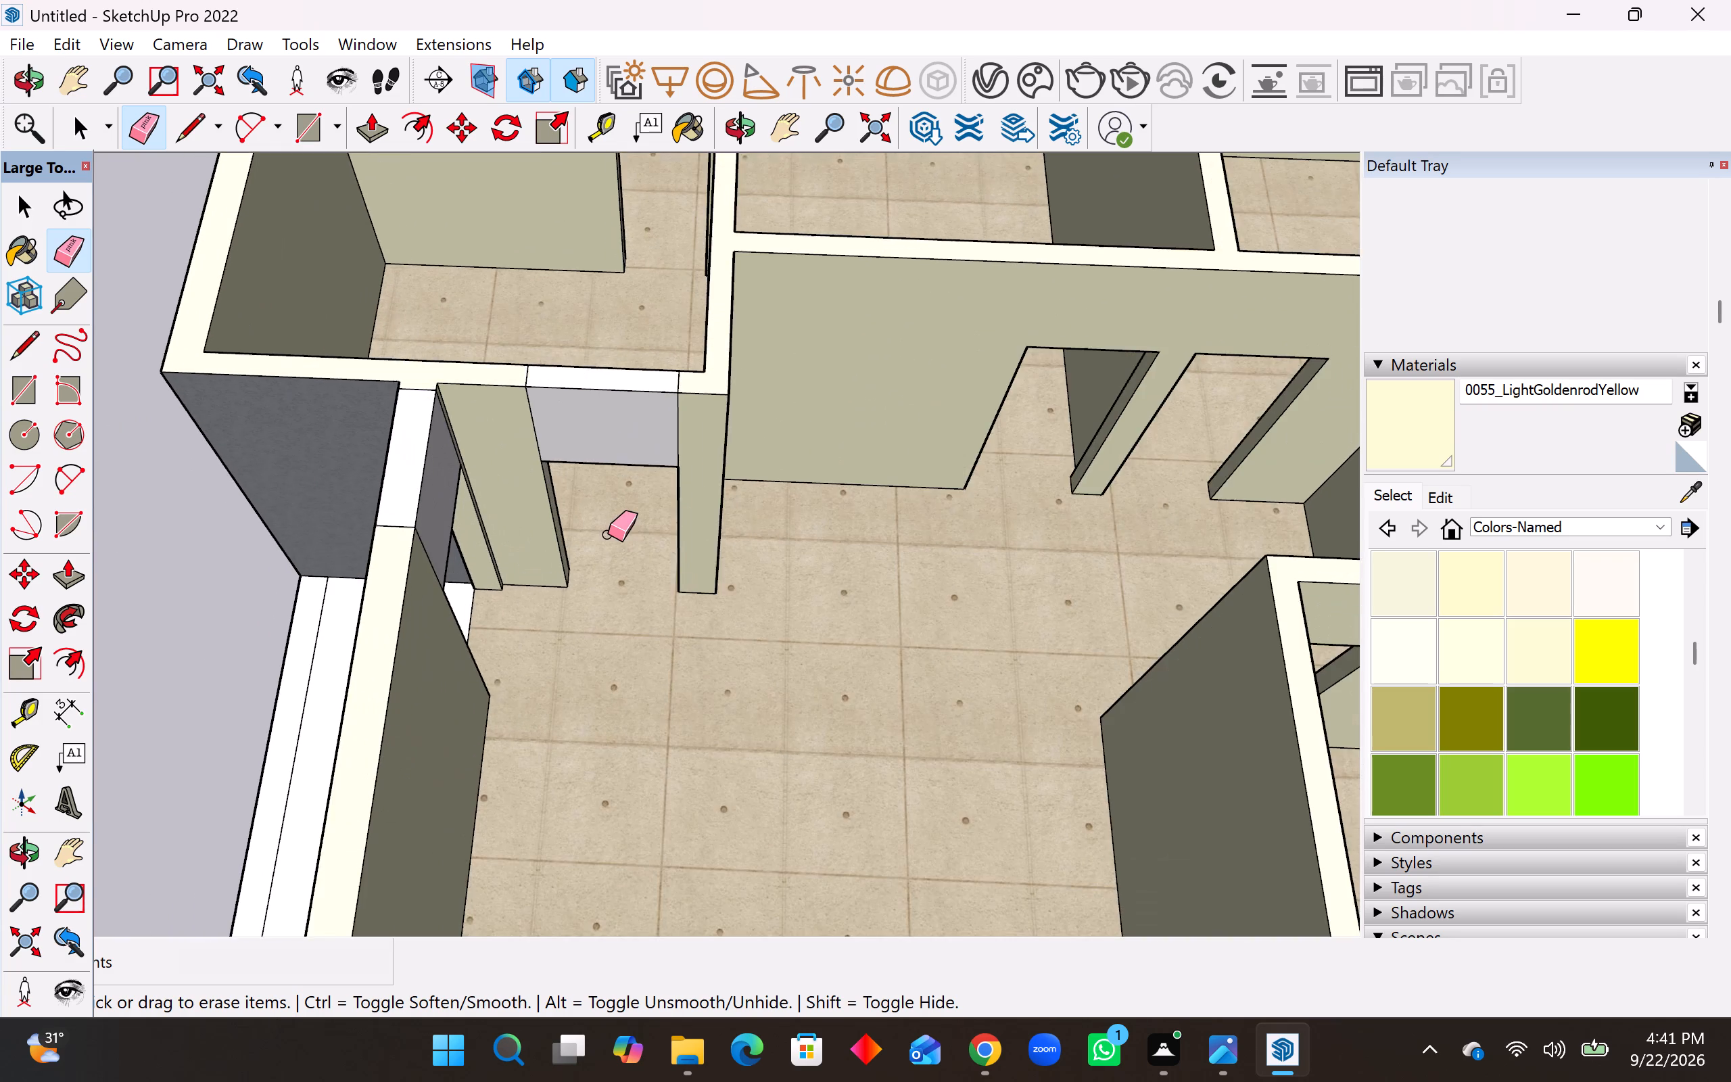
{"action": "scroll", "coordinate": [608, 534], "scroll_direction": "up", "scroll_amount": 4}
{"action": "left_click_drag", "start_coordinate": [475, 363], "coordinate": [761, 358]}
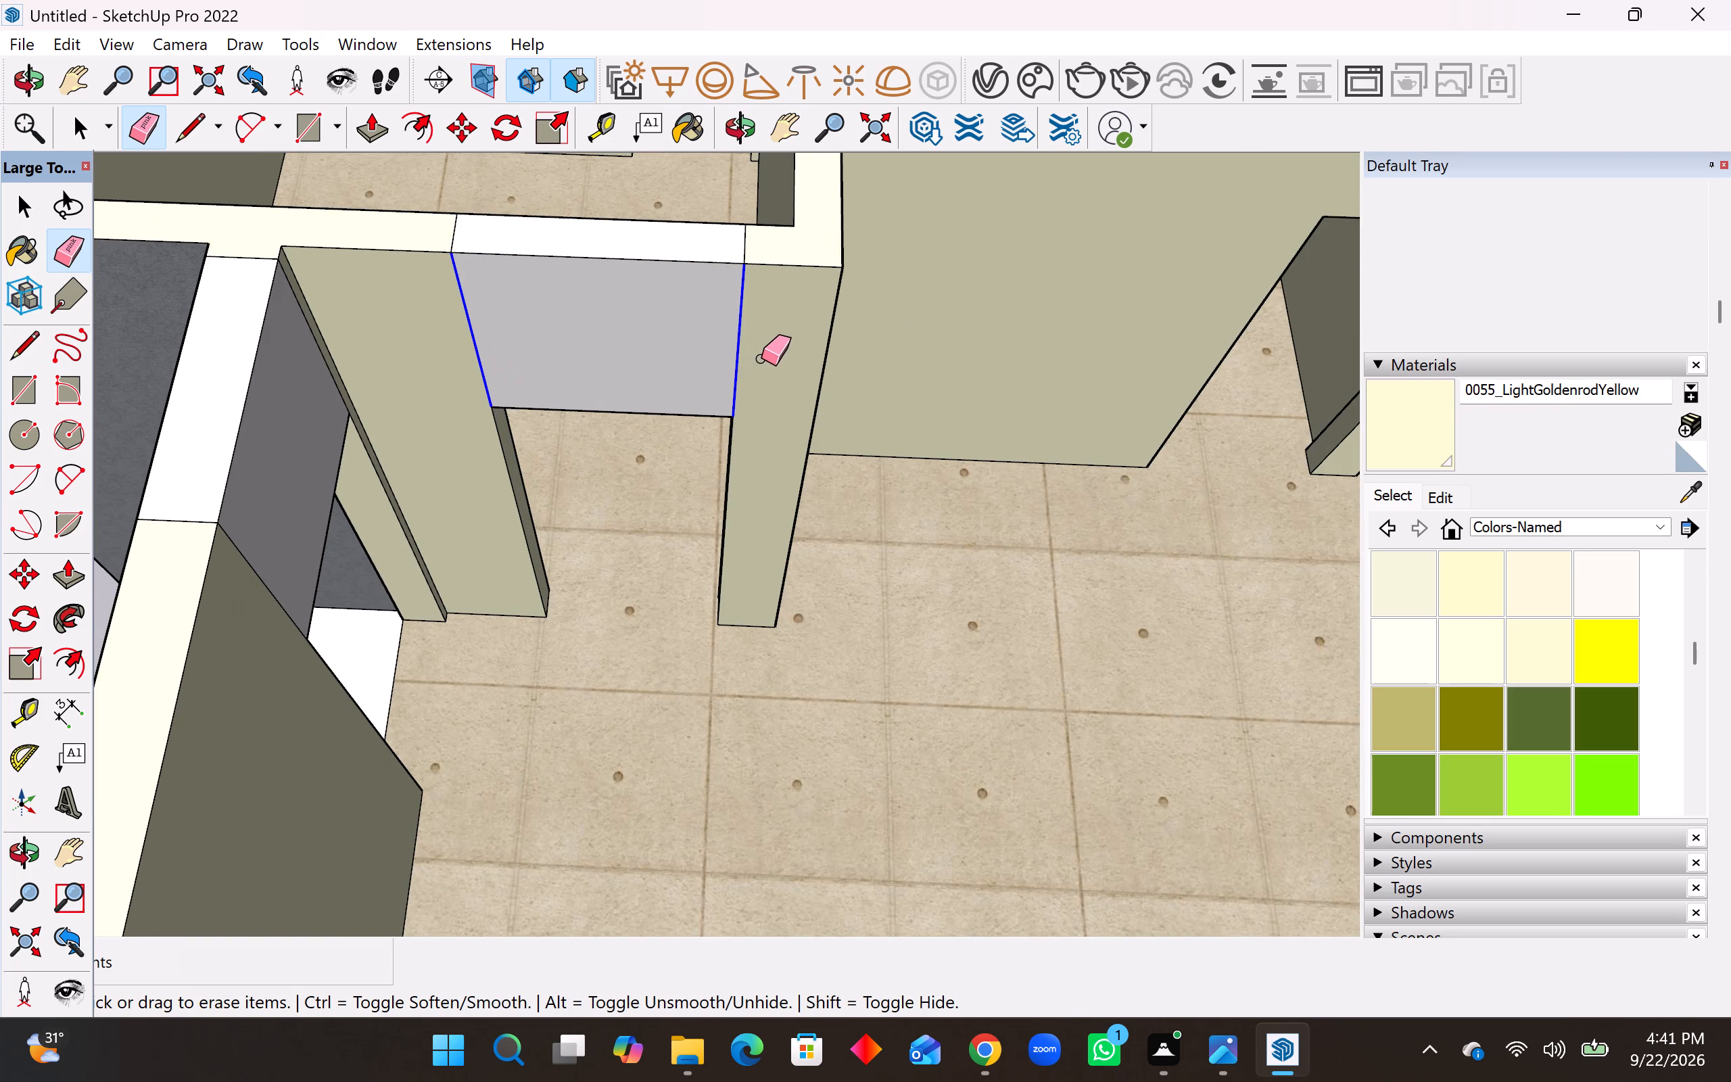
Erase the top seams and inner vertical seams of the wall section above the entrance doorway leading to the porch.
{"action": "left_click_drag", "start_coordinate": [175, 536], "coordinate": [185, 422]}
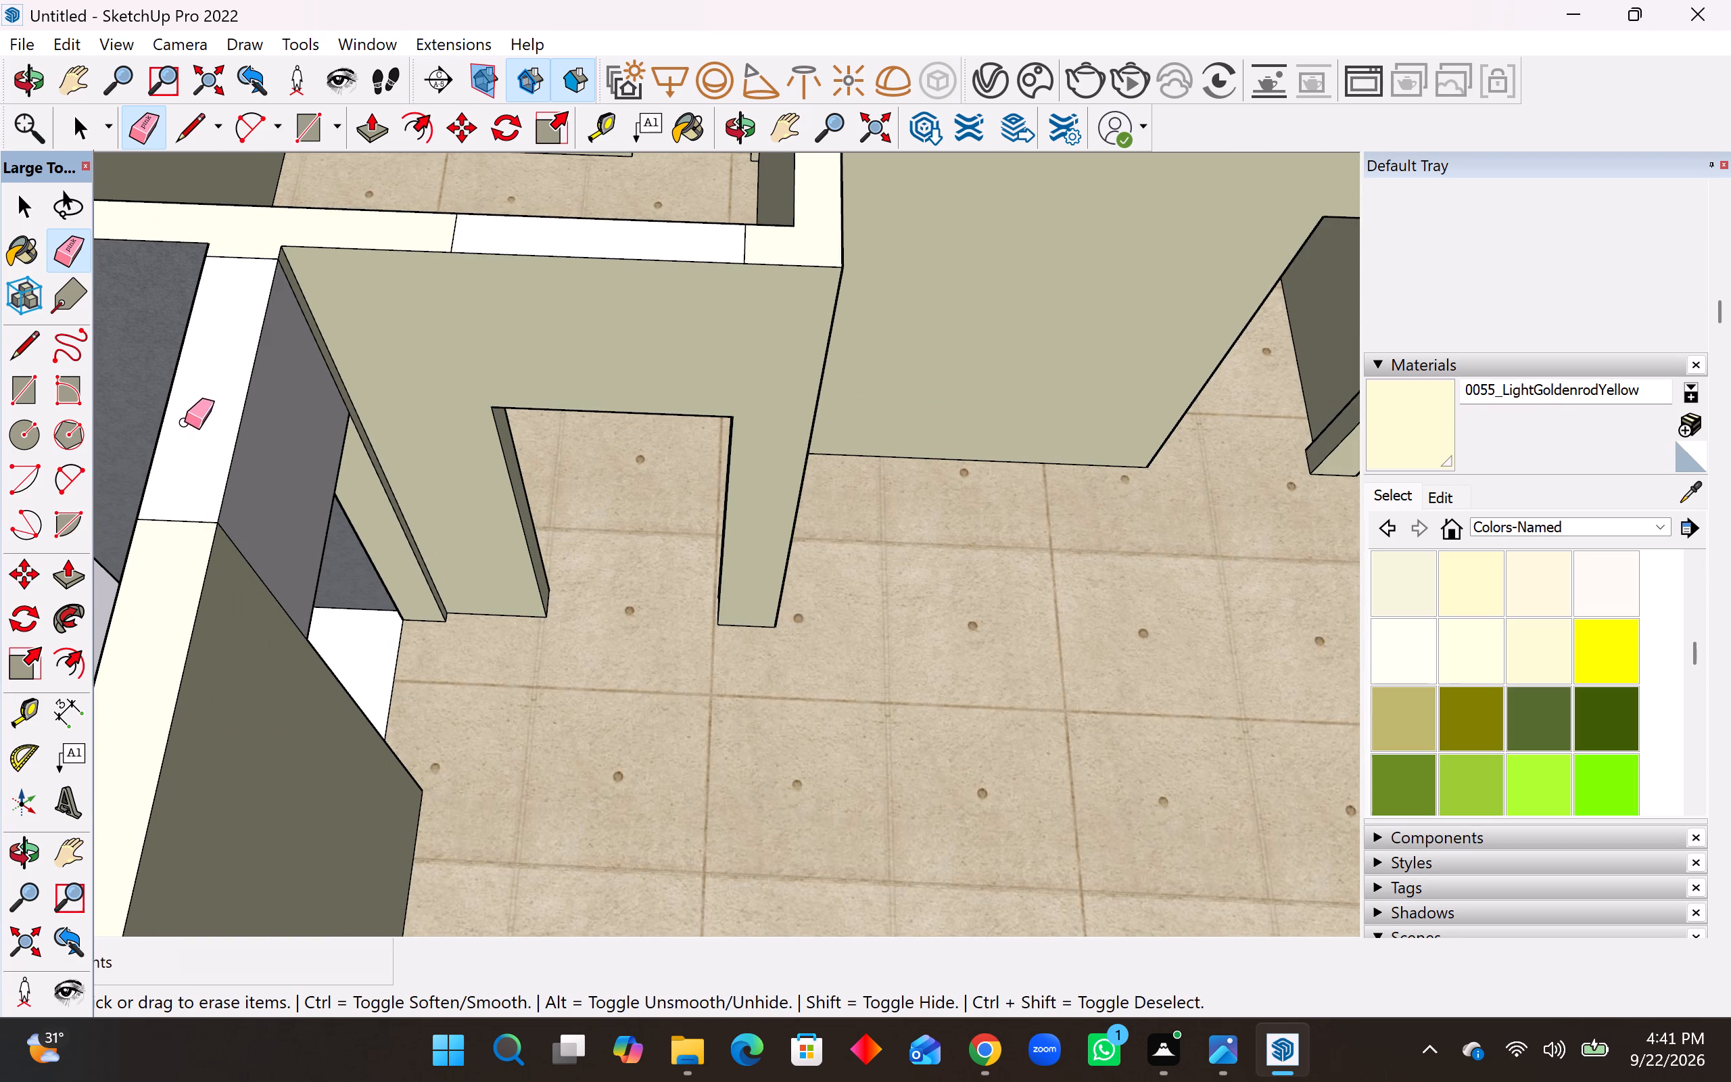
{"action": "left_click_drag", "start_coordinate": [185, 422], "coordinate": [241, 246]}
{"action": "left_click_drag", "start_coordinate": [272, 554], "coordinate": [254, 596]}
{"action": "left_click_drag", "start_coordinate": [309, 345], "coordinate": [312, 336]}
Erase the two top seams across the wall section above the doorway in the hall's short end wall.
{"action": "left_click_drag", "start_coordinate": [447, 234], "coordinate": [604, 237]}
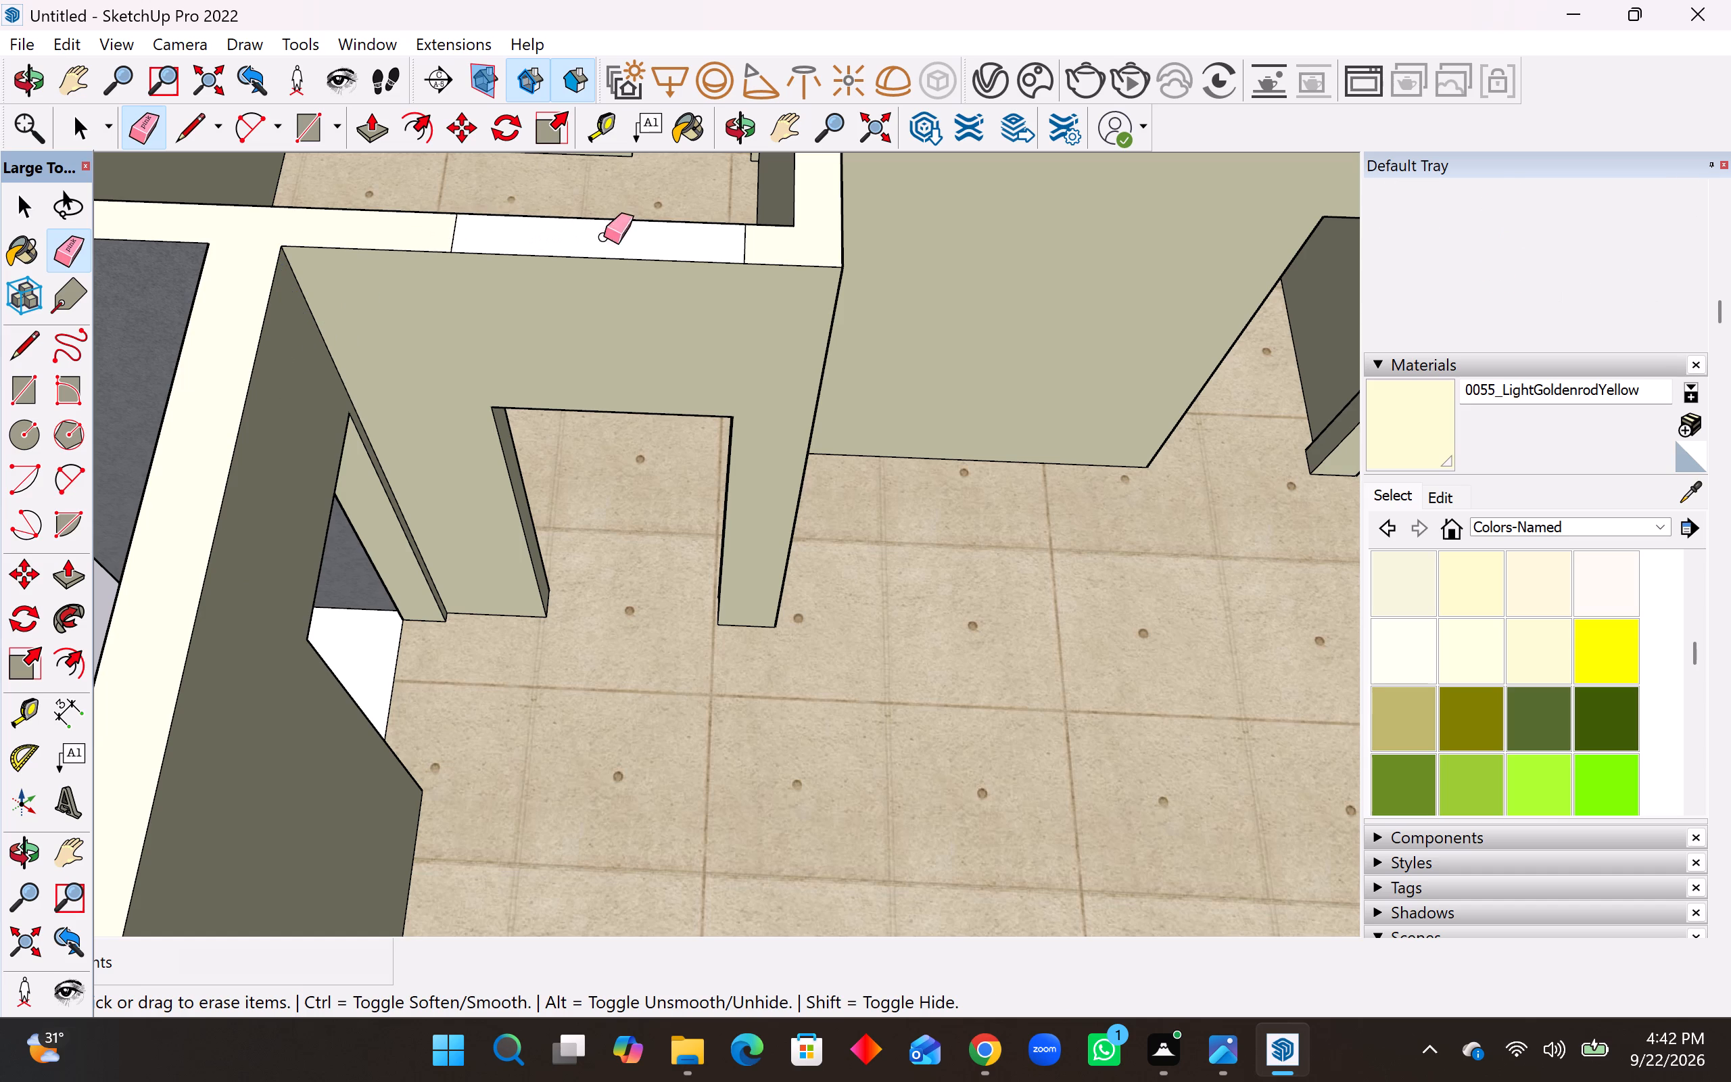
{"action": "left_click_drag", "start_coordinate": [604, 237], "coordinate": [490, 237]}
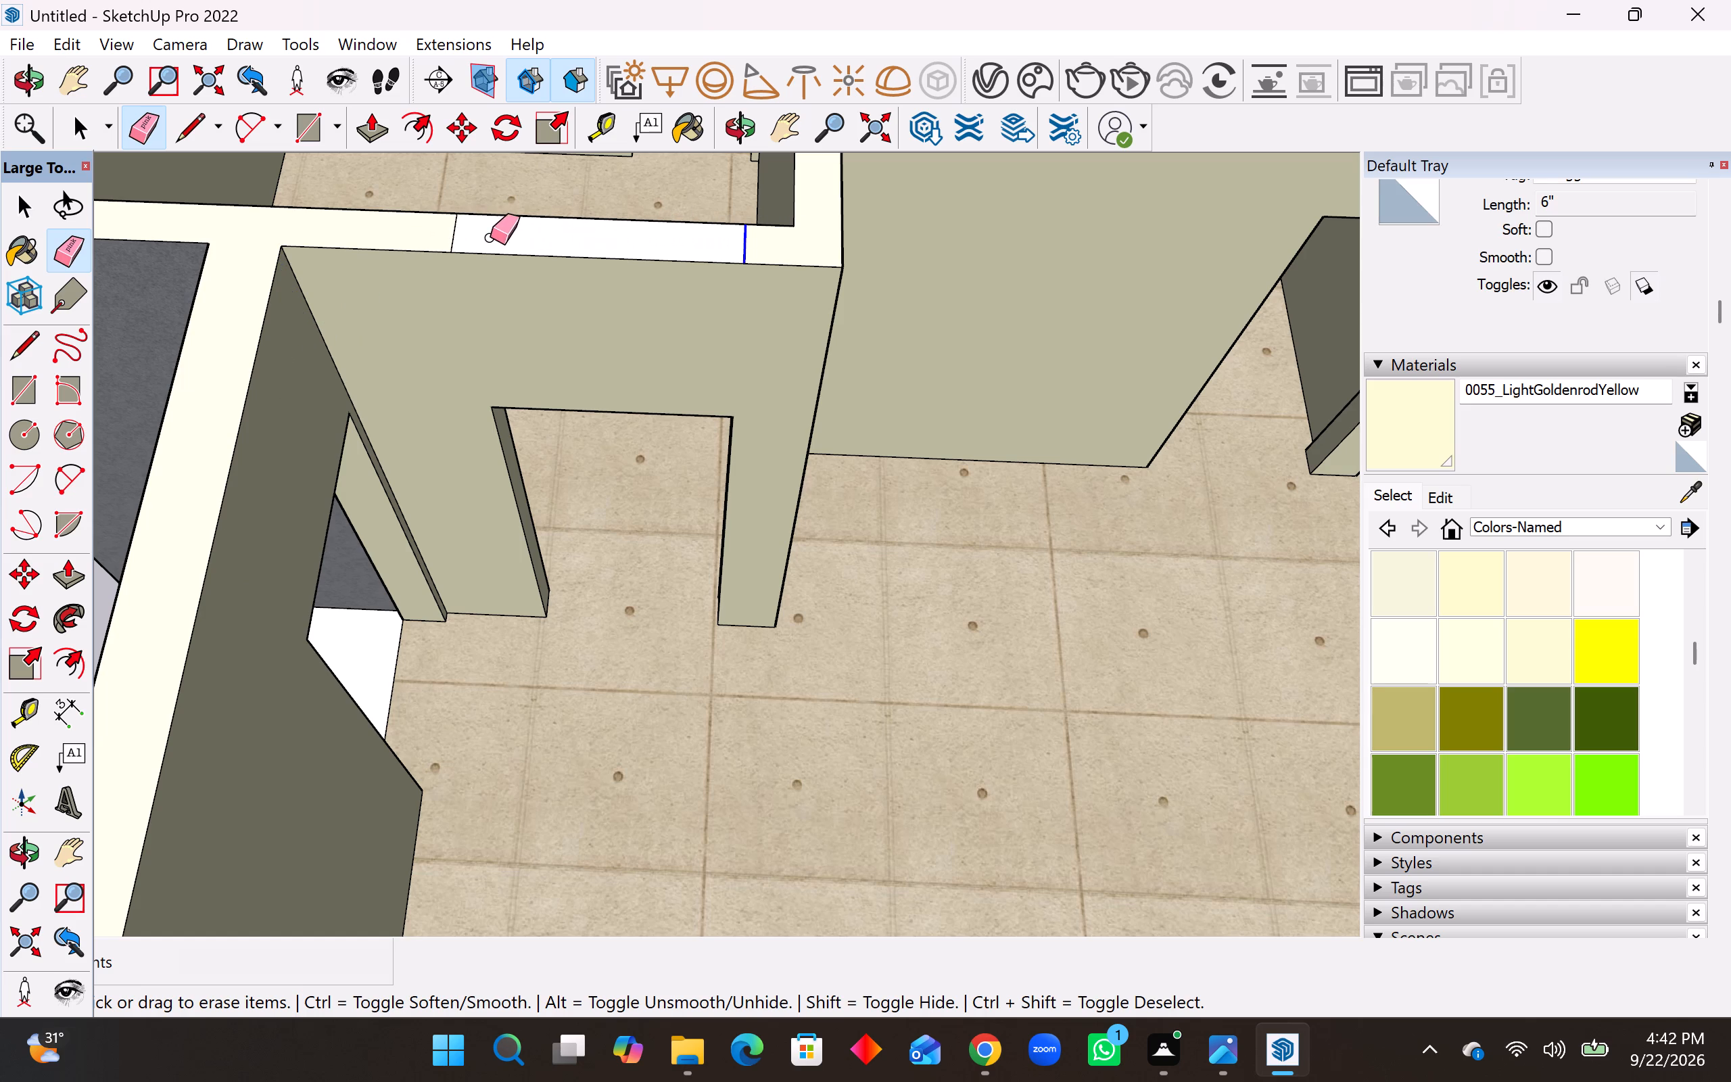
{"action": "left_click_drag", "start_coordinate": [490, 237], "coordinate": [398, 238]}
Erase the vertical seams above the entrance doorway on the exterior, porch-side wall face.
{"action": "scroll", "coordinate": [497, 422], "scroll_direction": "down", "scroll_amount": 7}
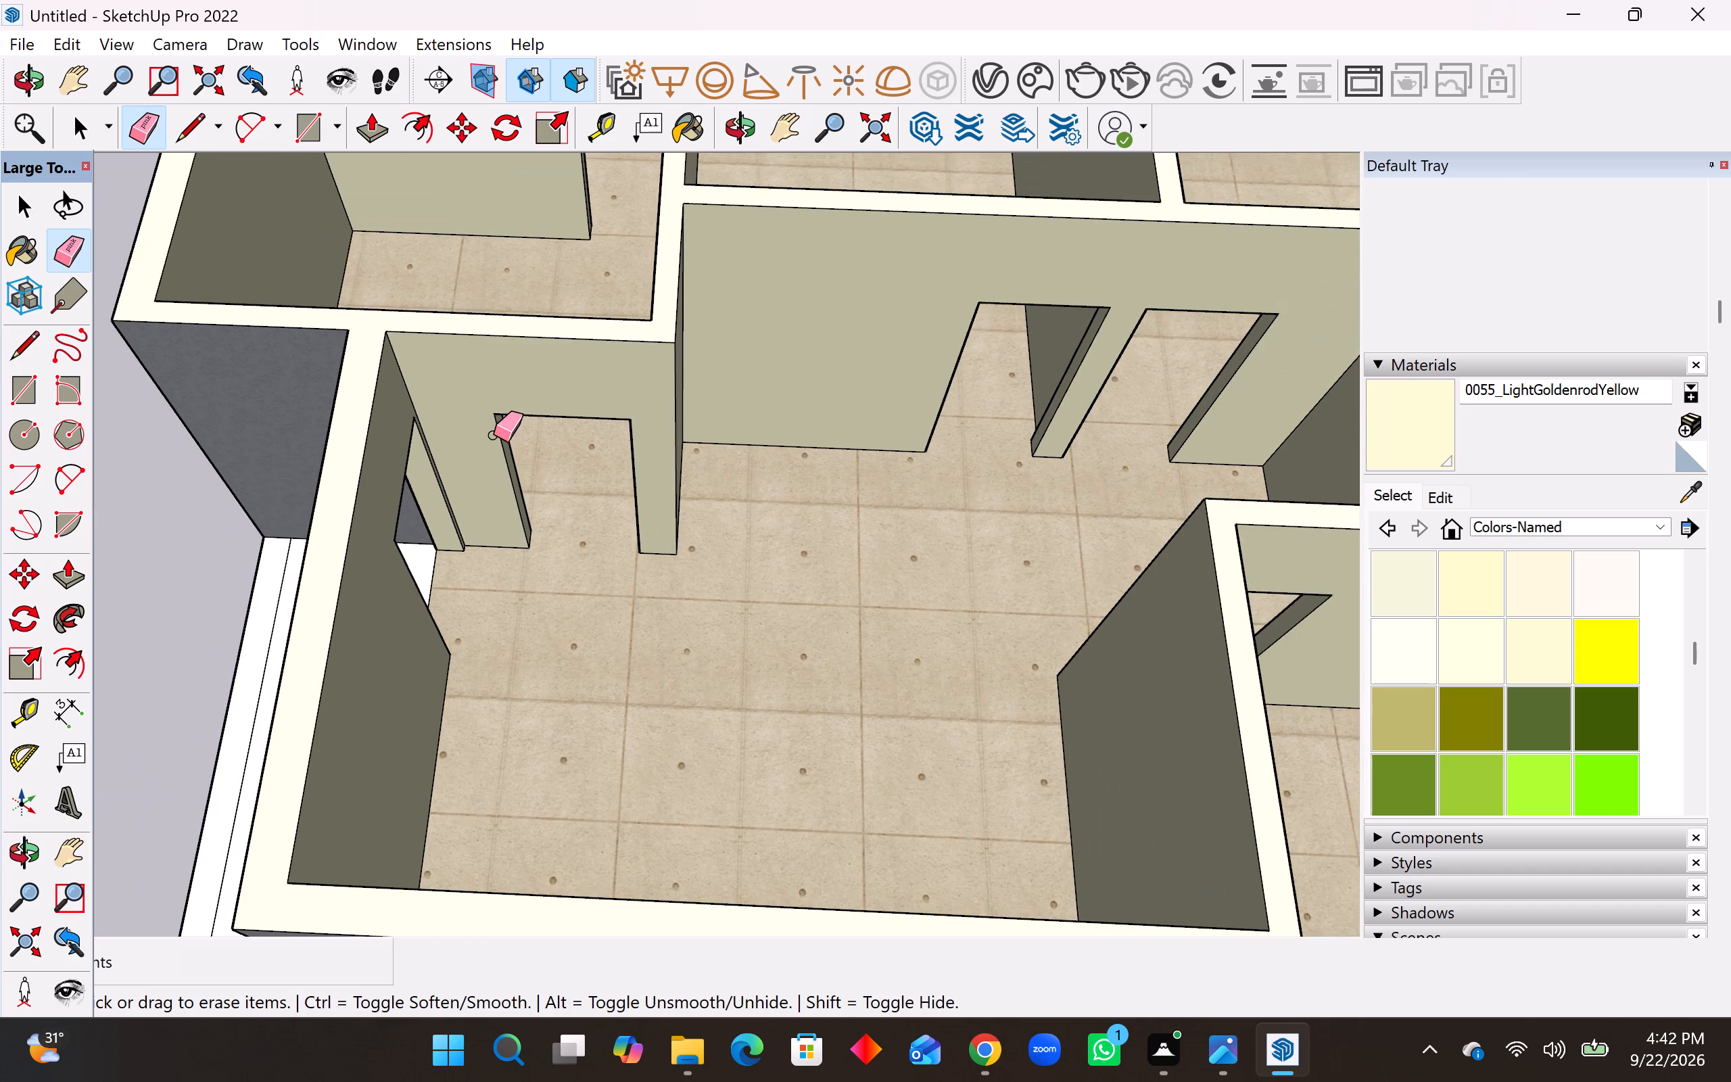
{"action": "scroll", "coordinate": [491, 442], "scroll_direction": "down", "scroll_amount": 4}
{"action": "middle_click_drag", "start_coordinate": [490, 527], "coordinate": [454, 471]}
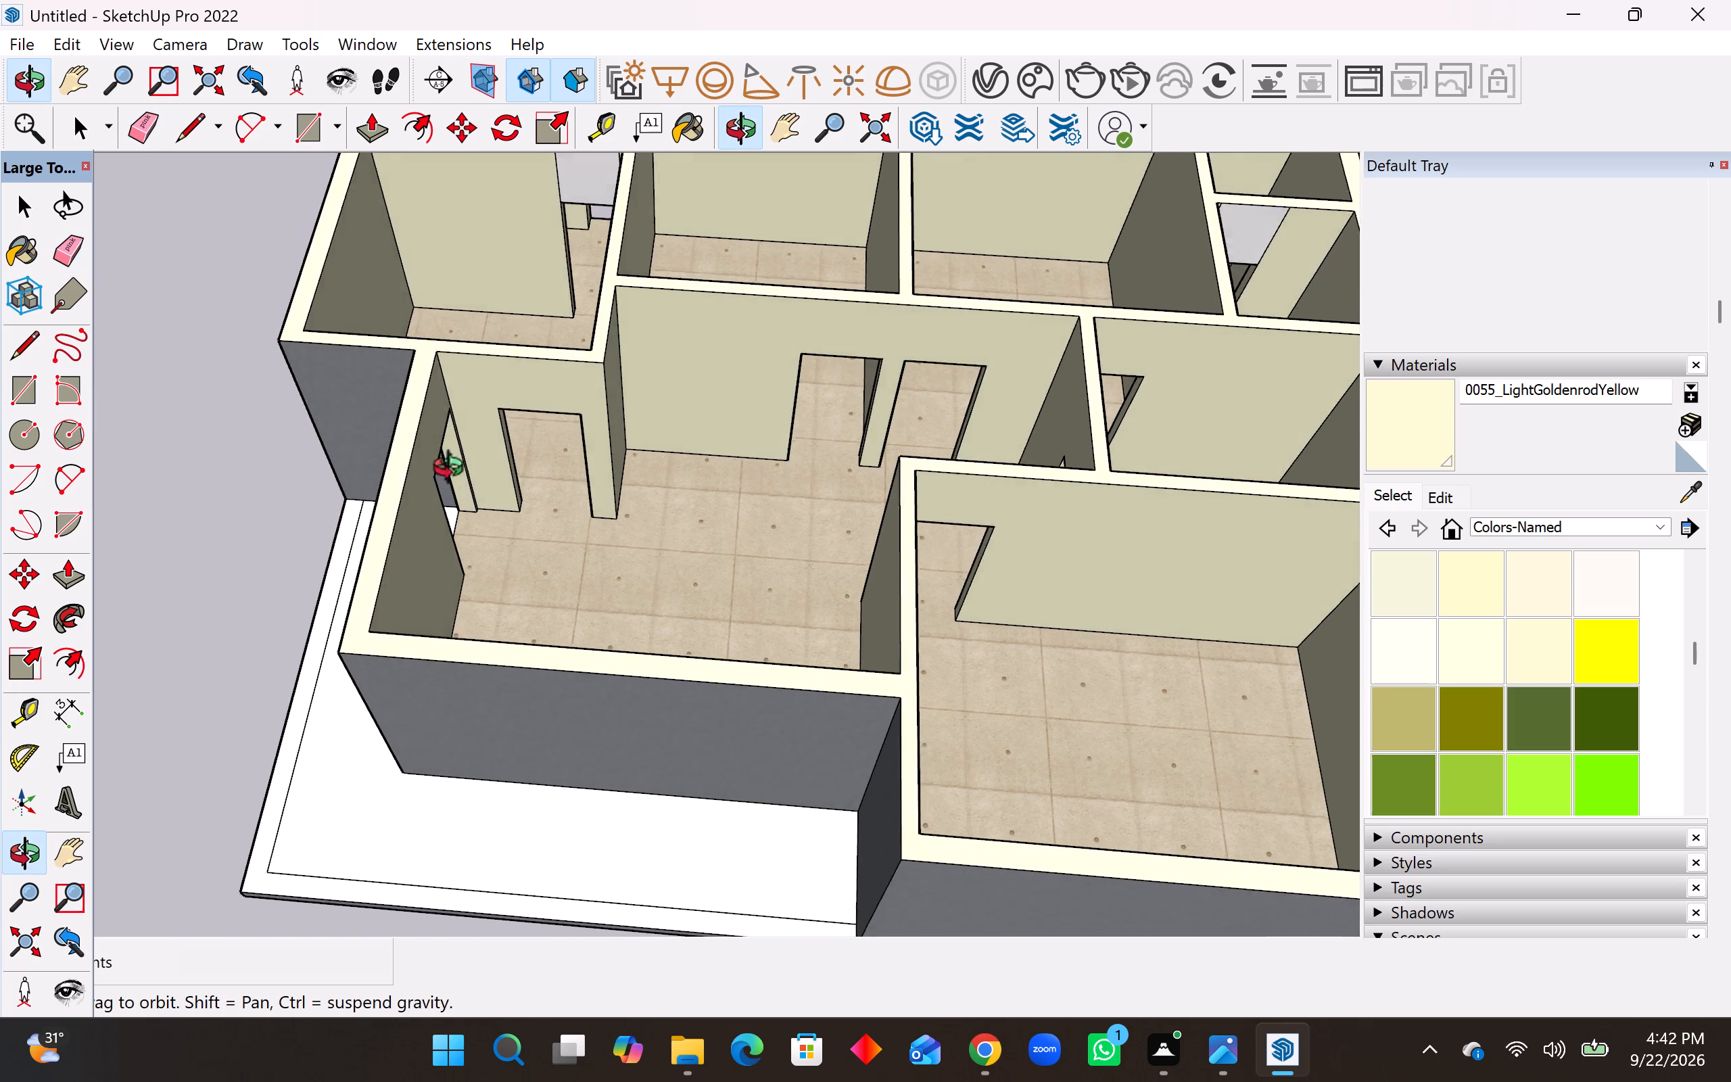
{"action": "middle_click_drag", "start_coordinate": [454, 471], "coordinate": [426, 458]}
{"action": "scroll", "coordinate": [521, 471], "scroll_direction": "down", "scroll_amount": 9}
{"action": "middle_click_drag", "start_coordinate": [417, 458], "coordinate": [462, 458]}
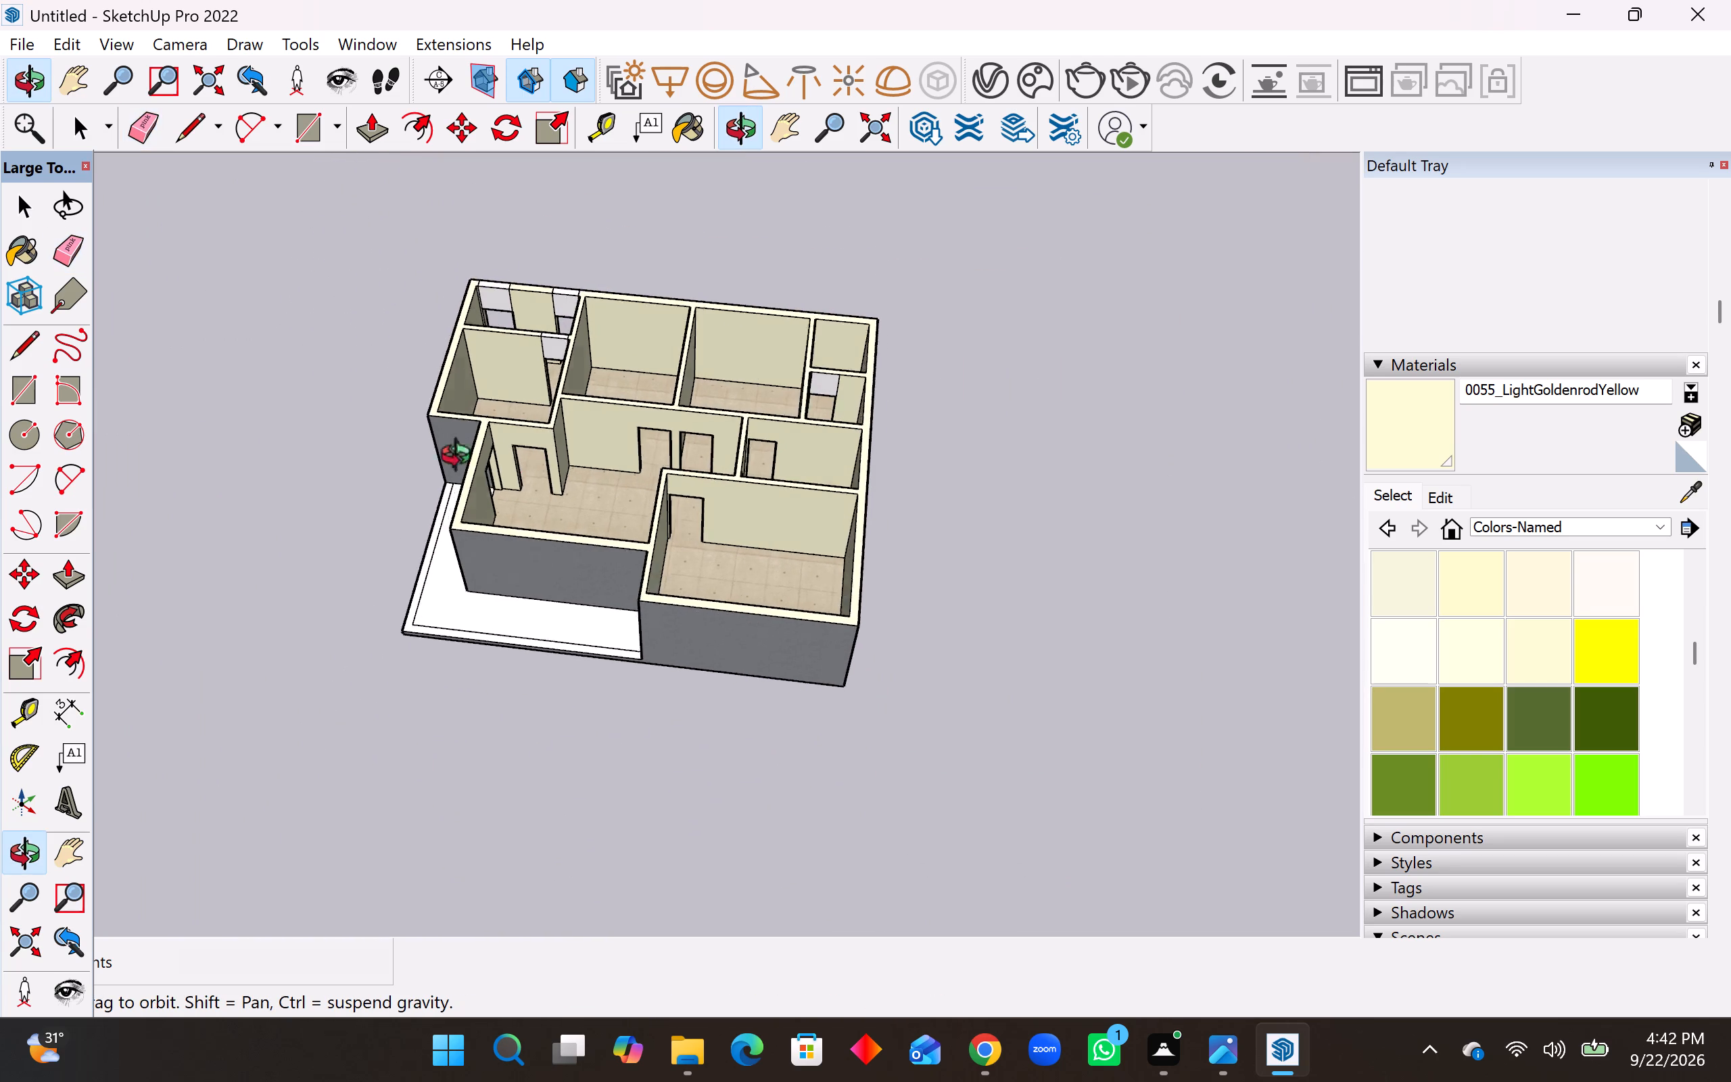
{"action": "middle_click_drag", "start_coordinate": [462, 458], "coordinate": [1135, 348]}
{"action": "scroll", "coordinate": [542, 648], "scroll_direction": "up", "scroll_amount": 4}
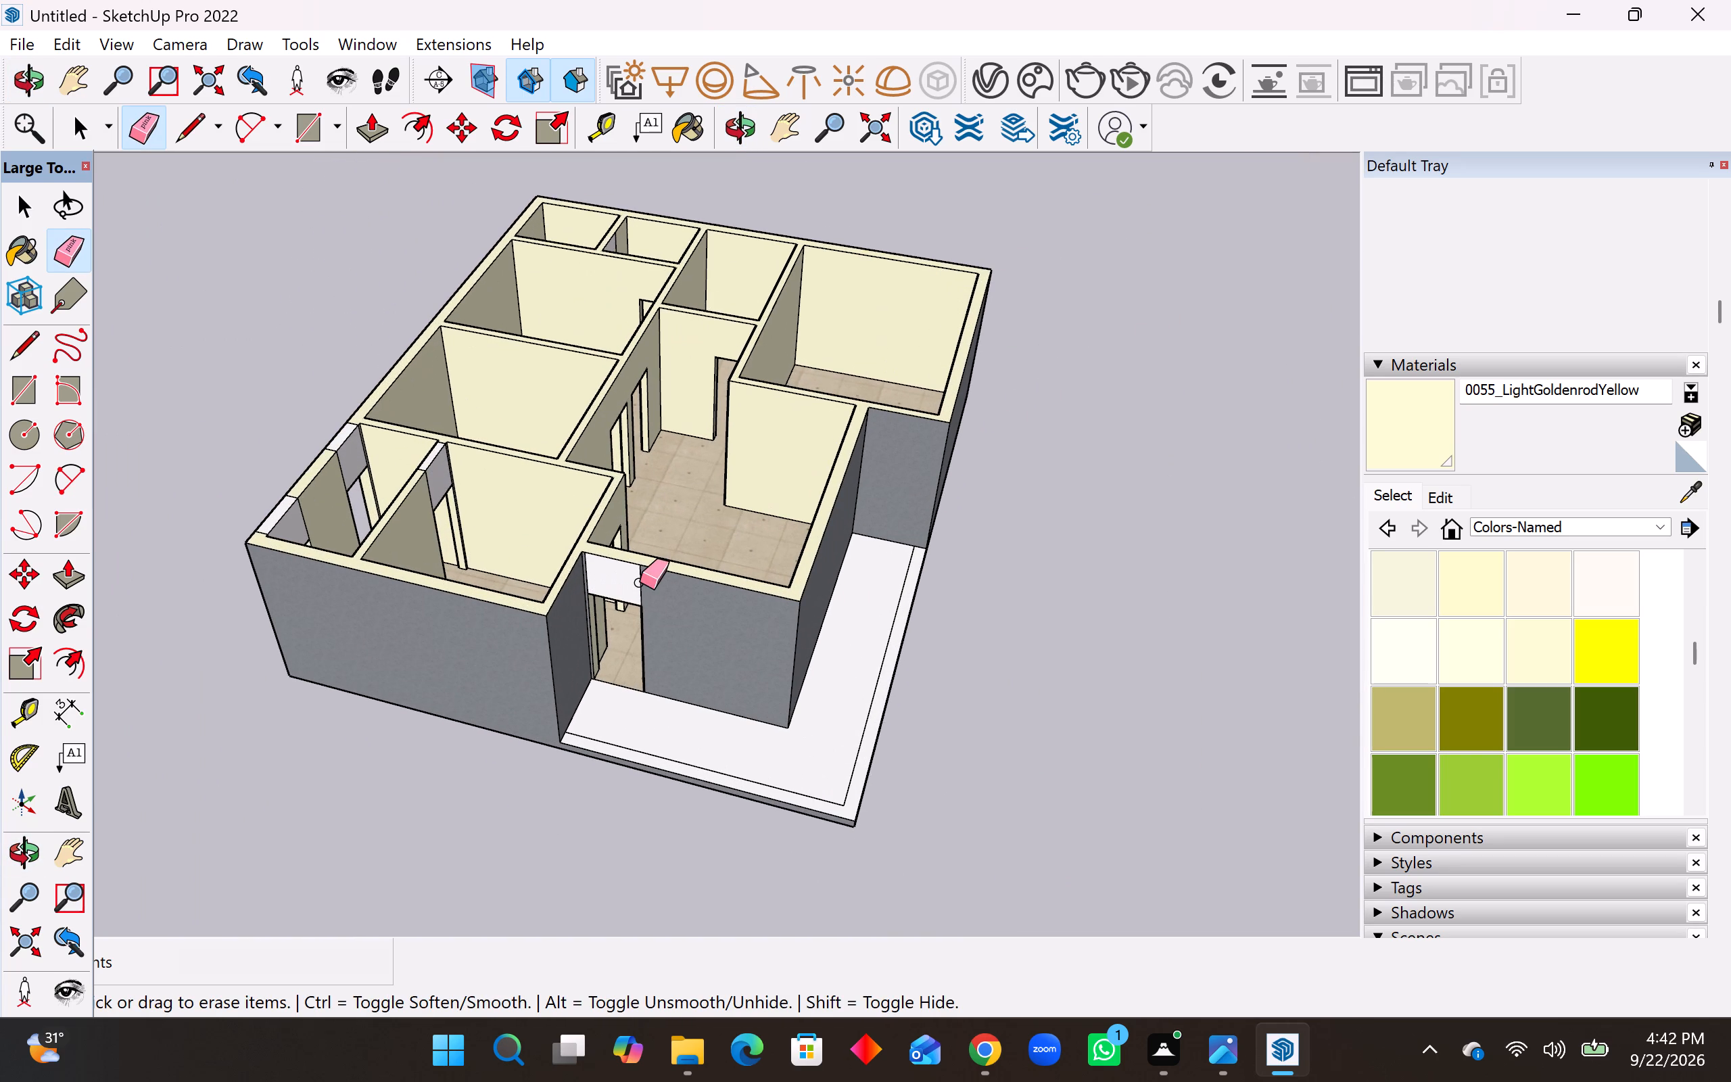
{"action": "left_click_drag", "start_coordinate": [636, 582], "coordinate": [648, 582]}
{"action": "scroll", "coordinate": [584, 593], "scroll_direction": "up", "scroll_amount": 7}
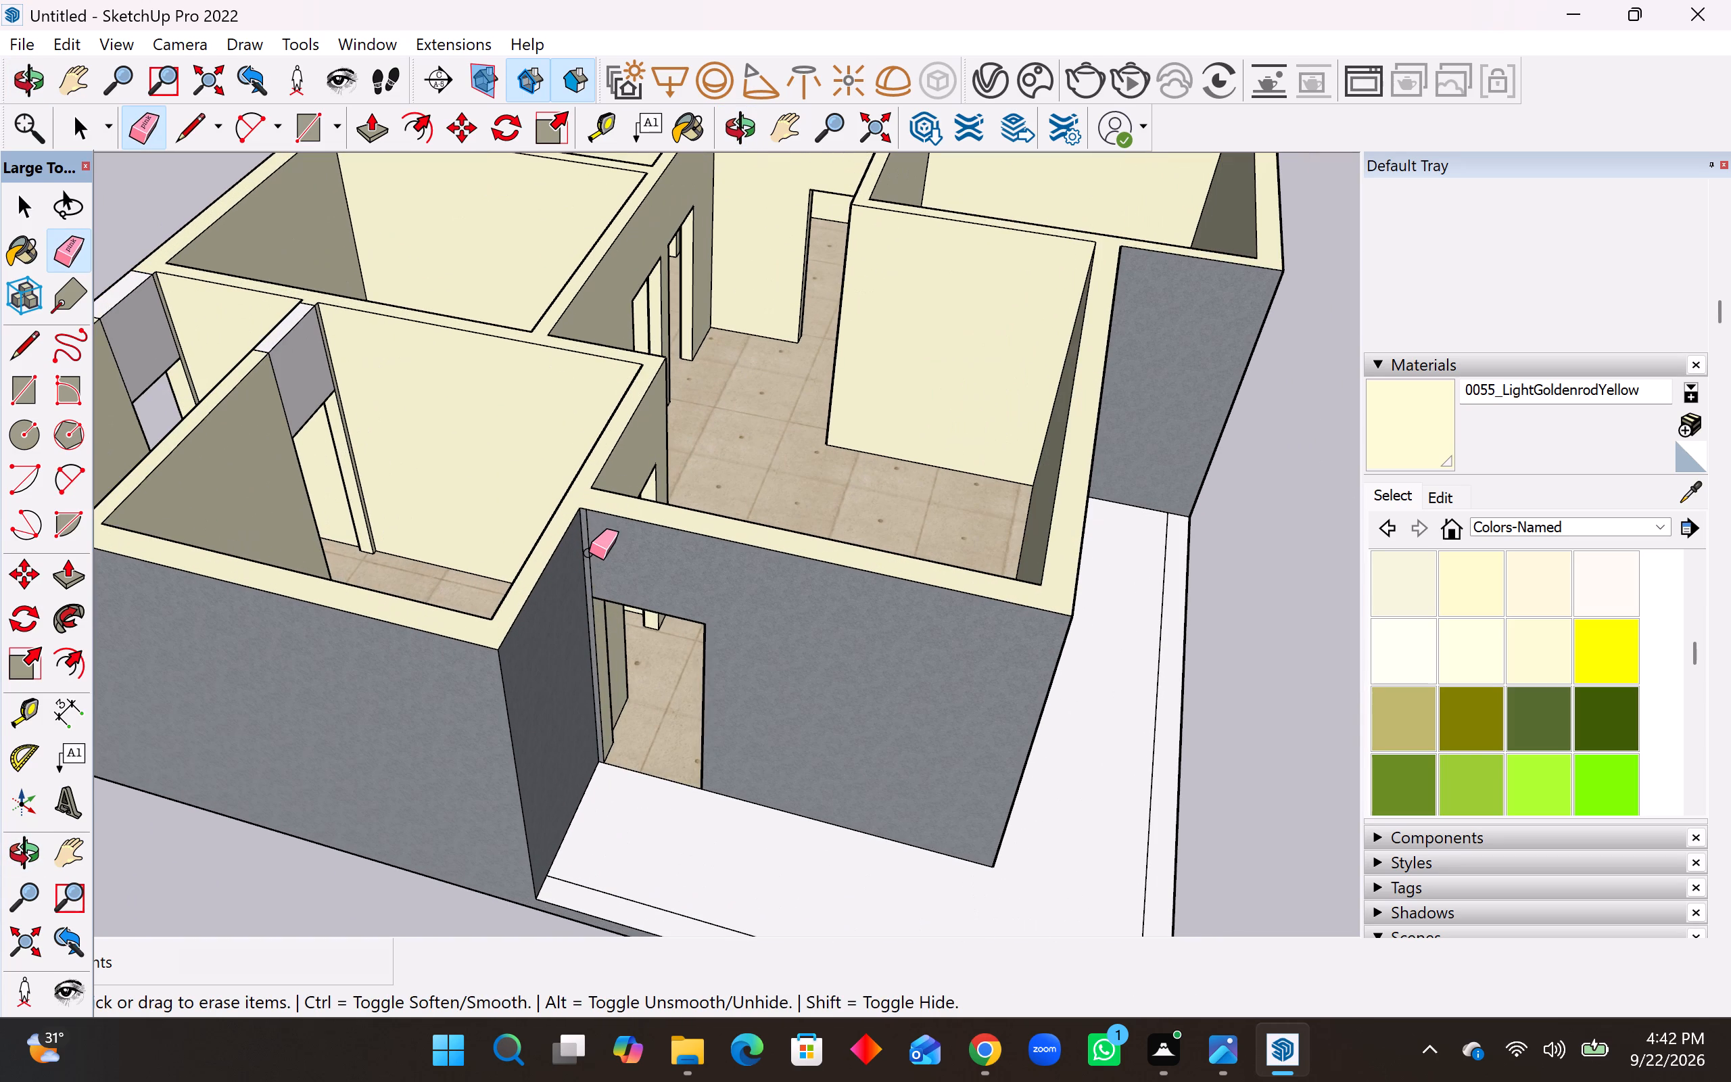
{"action": "left_click_drag", "start_coordinate": [589, 552], "coordinate": [617, 559]}
Erase the vertical seams above the hall's end-wall doorway on its other face, inside the adjoining room.
{"action": "middle_click_drag", "start_coordinate": [618, 545], "coordinate": [1211, 515]}
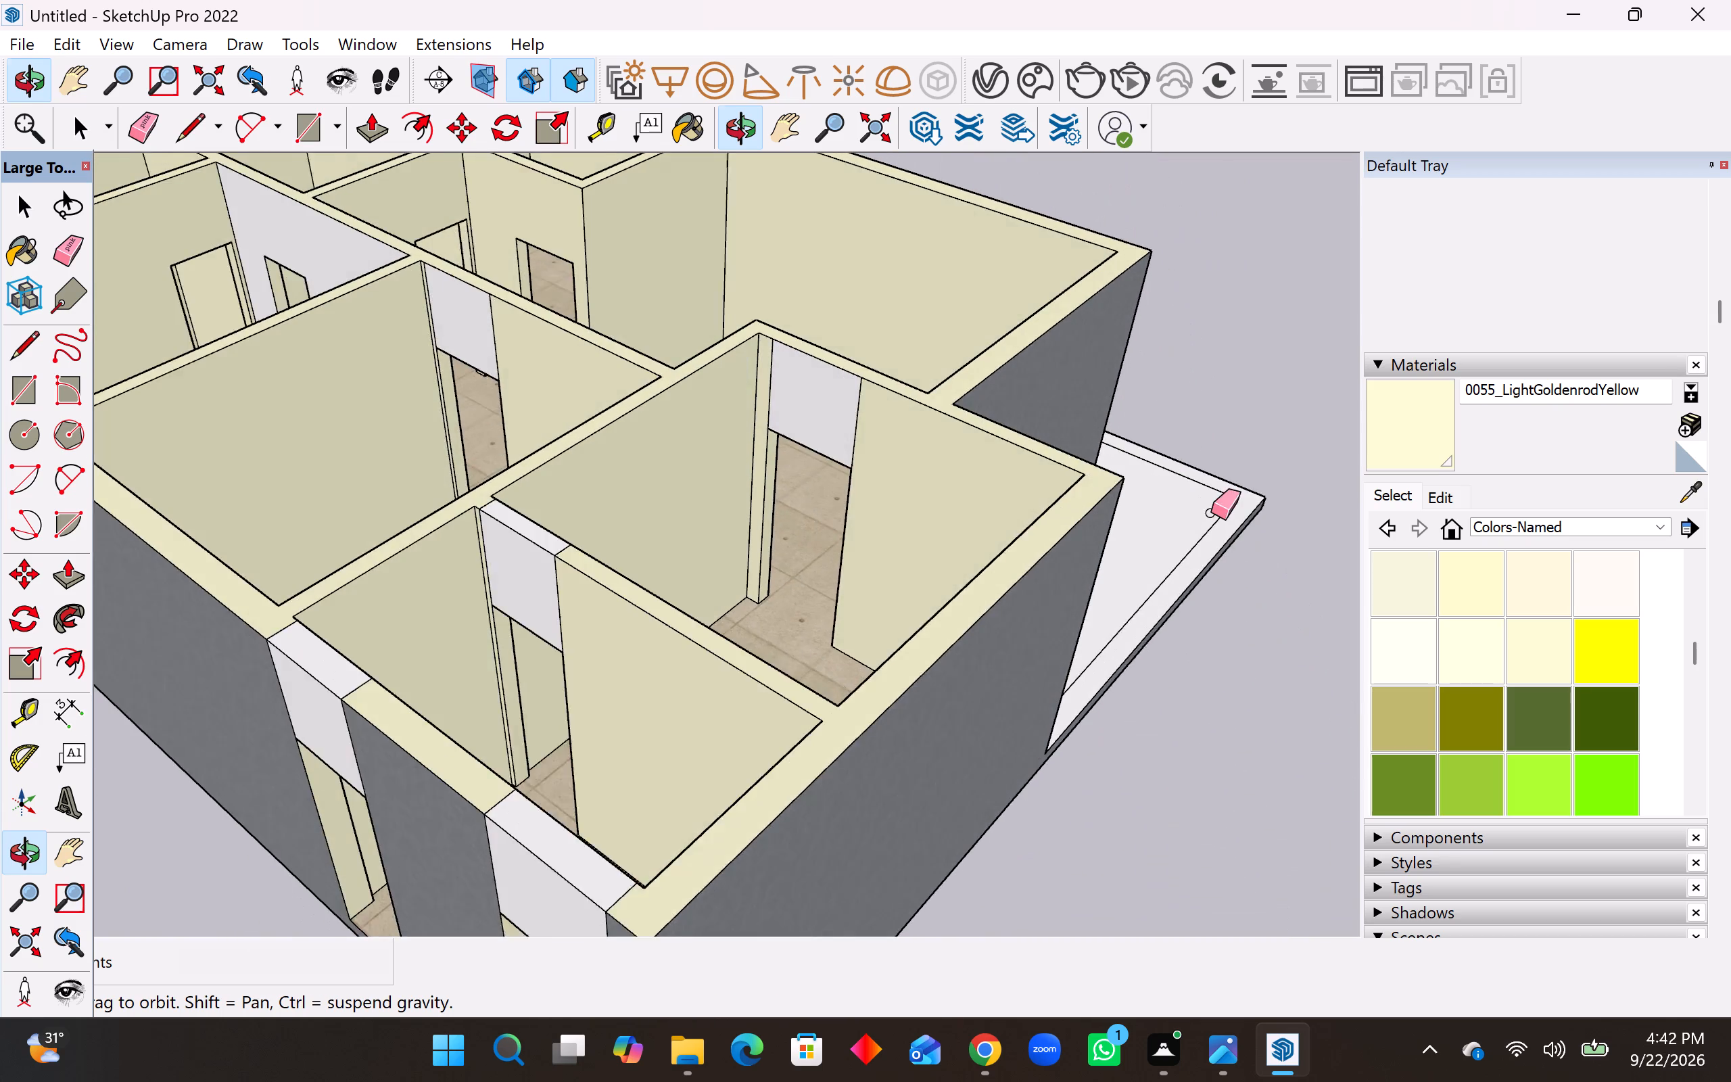
{"action": "scroll", "coordinate": [846, 425], "scroll_direction": "up", "scroll_amount": 3}
{"action": "left_click_drag", "start_coordinate": [742, 393], "coordinate": [884, 434]}
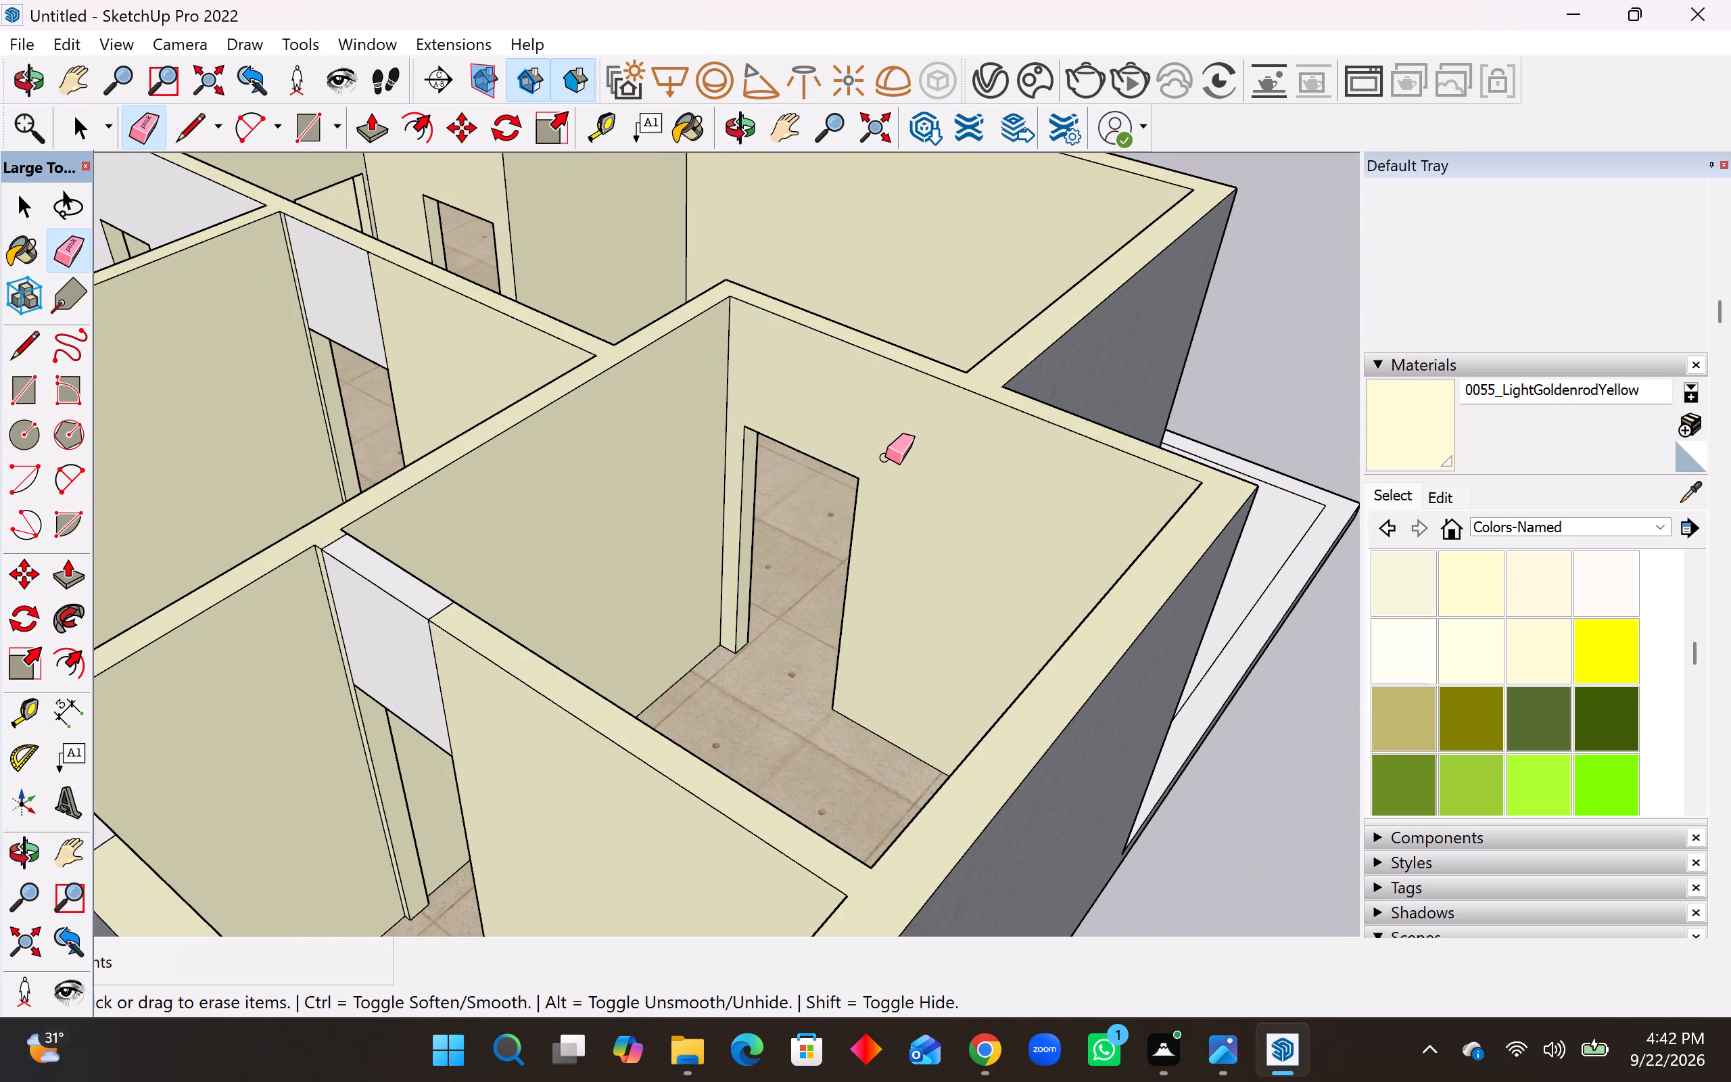
Erase the two top seams of the exterior wall section above the corner room's first outer opening.
{"action": "middle_click_drag", "start_coordinate": [444, 663], "coordinate": [642, 609]}
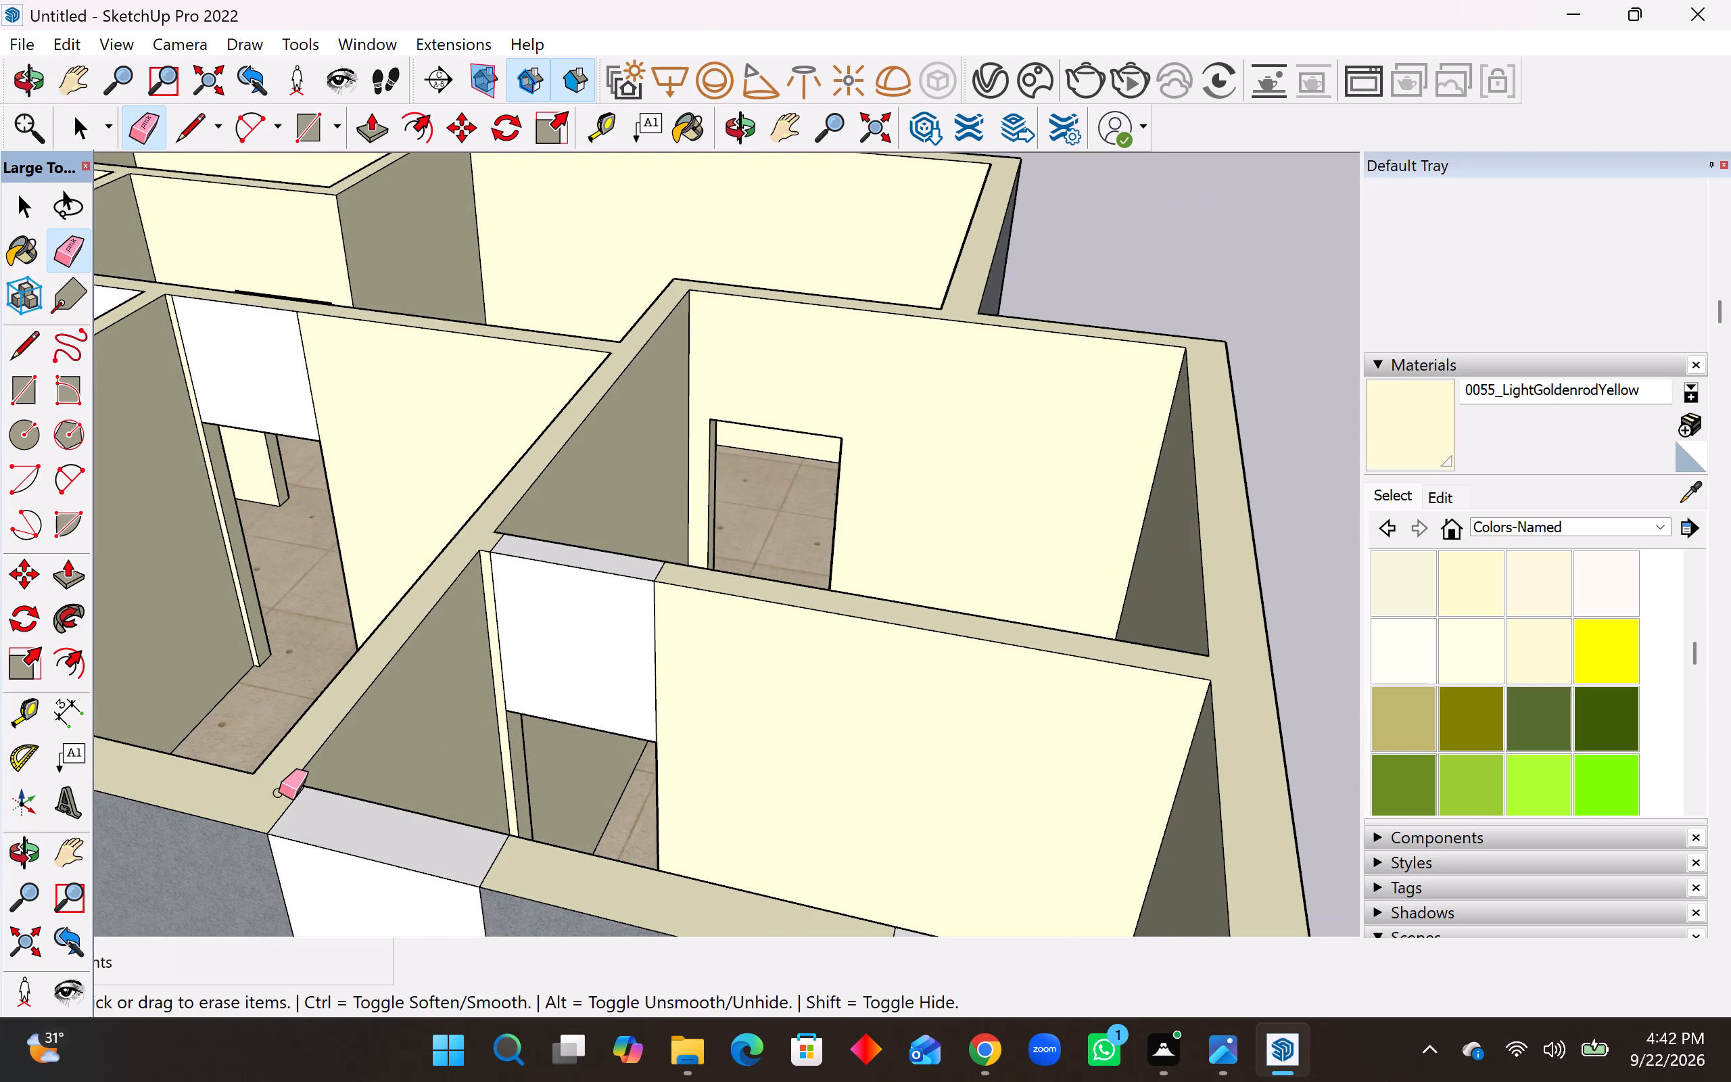
{"action": "left_click_drag", "start_coordinate": [267, 814], "coordinate": [500, 868]}
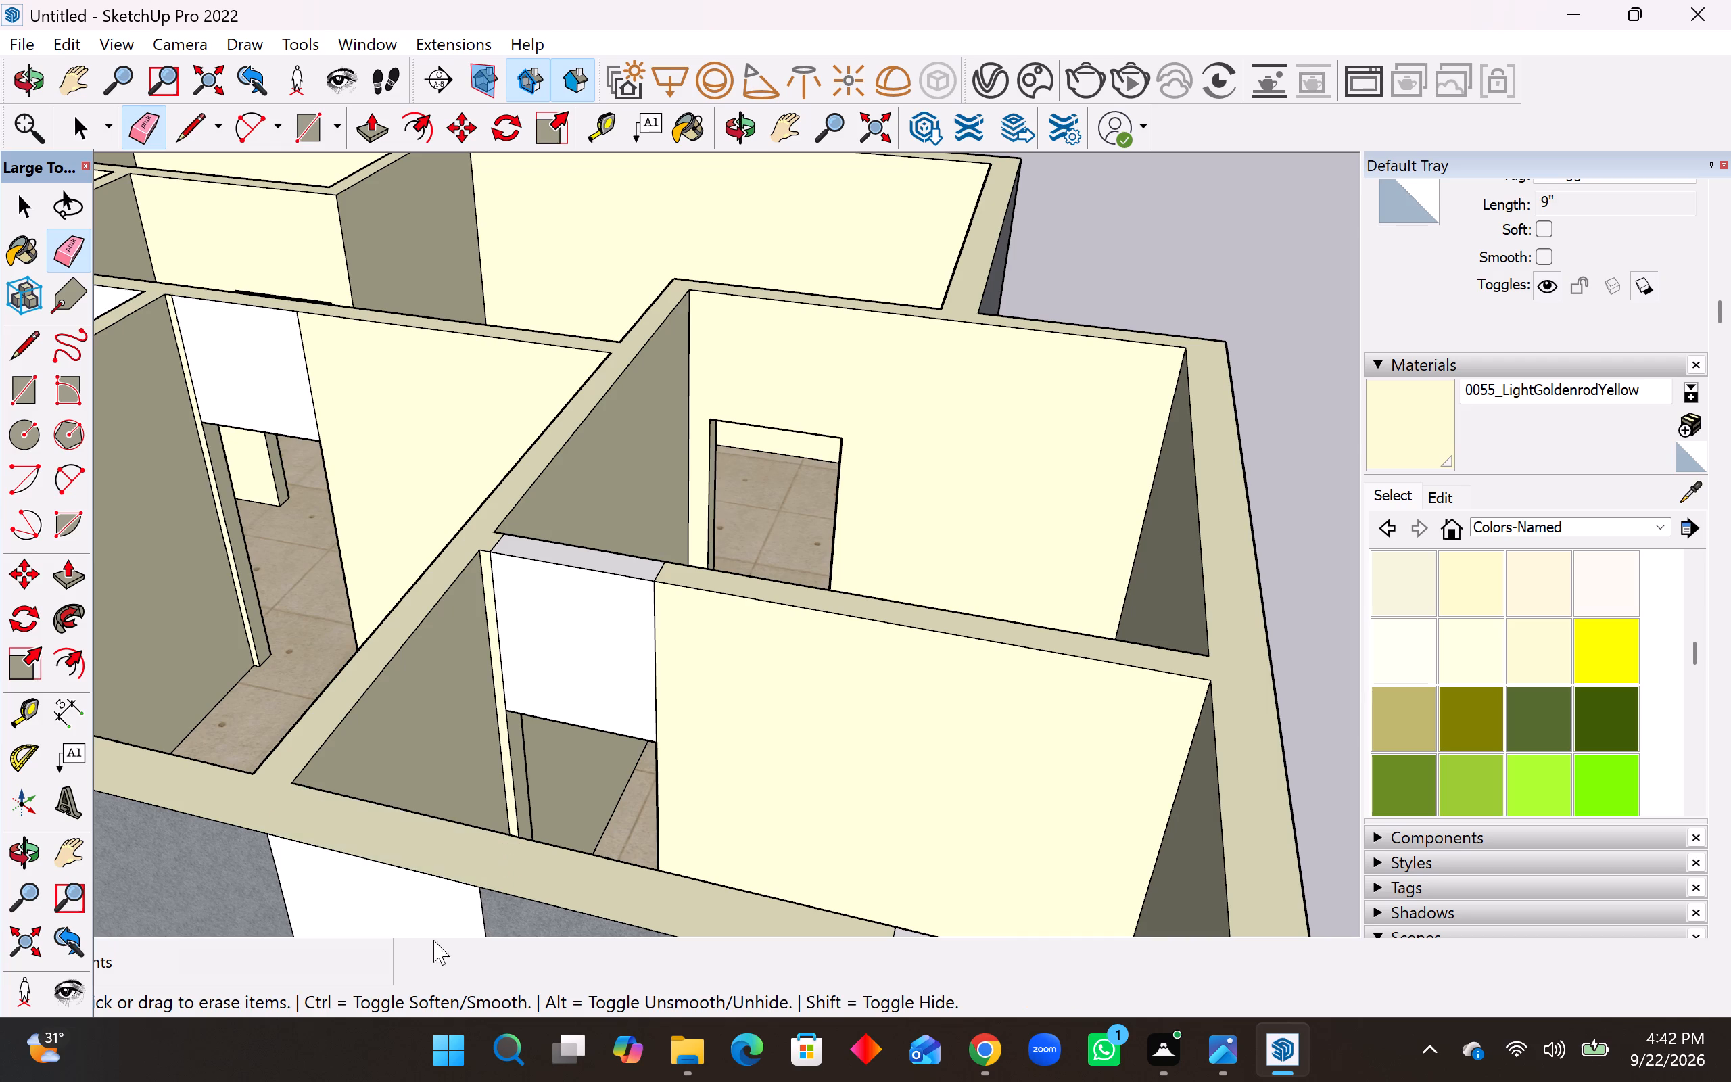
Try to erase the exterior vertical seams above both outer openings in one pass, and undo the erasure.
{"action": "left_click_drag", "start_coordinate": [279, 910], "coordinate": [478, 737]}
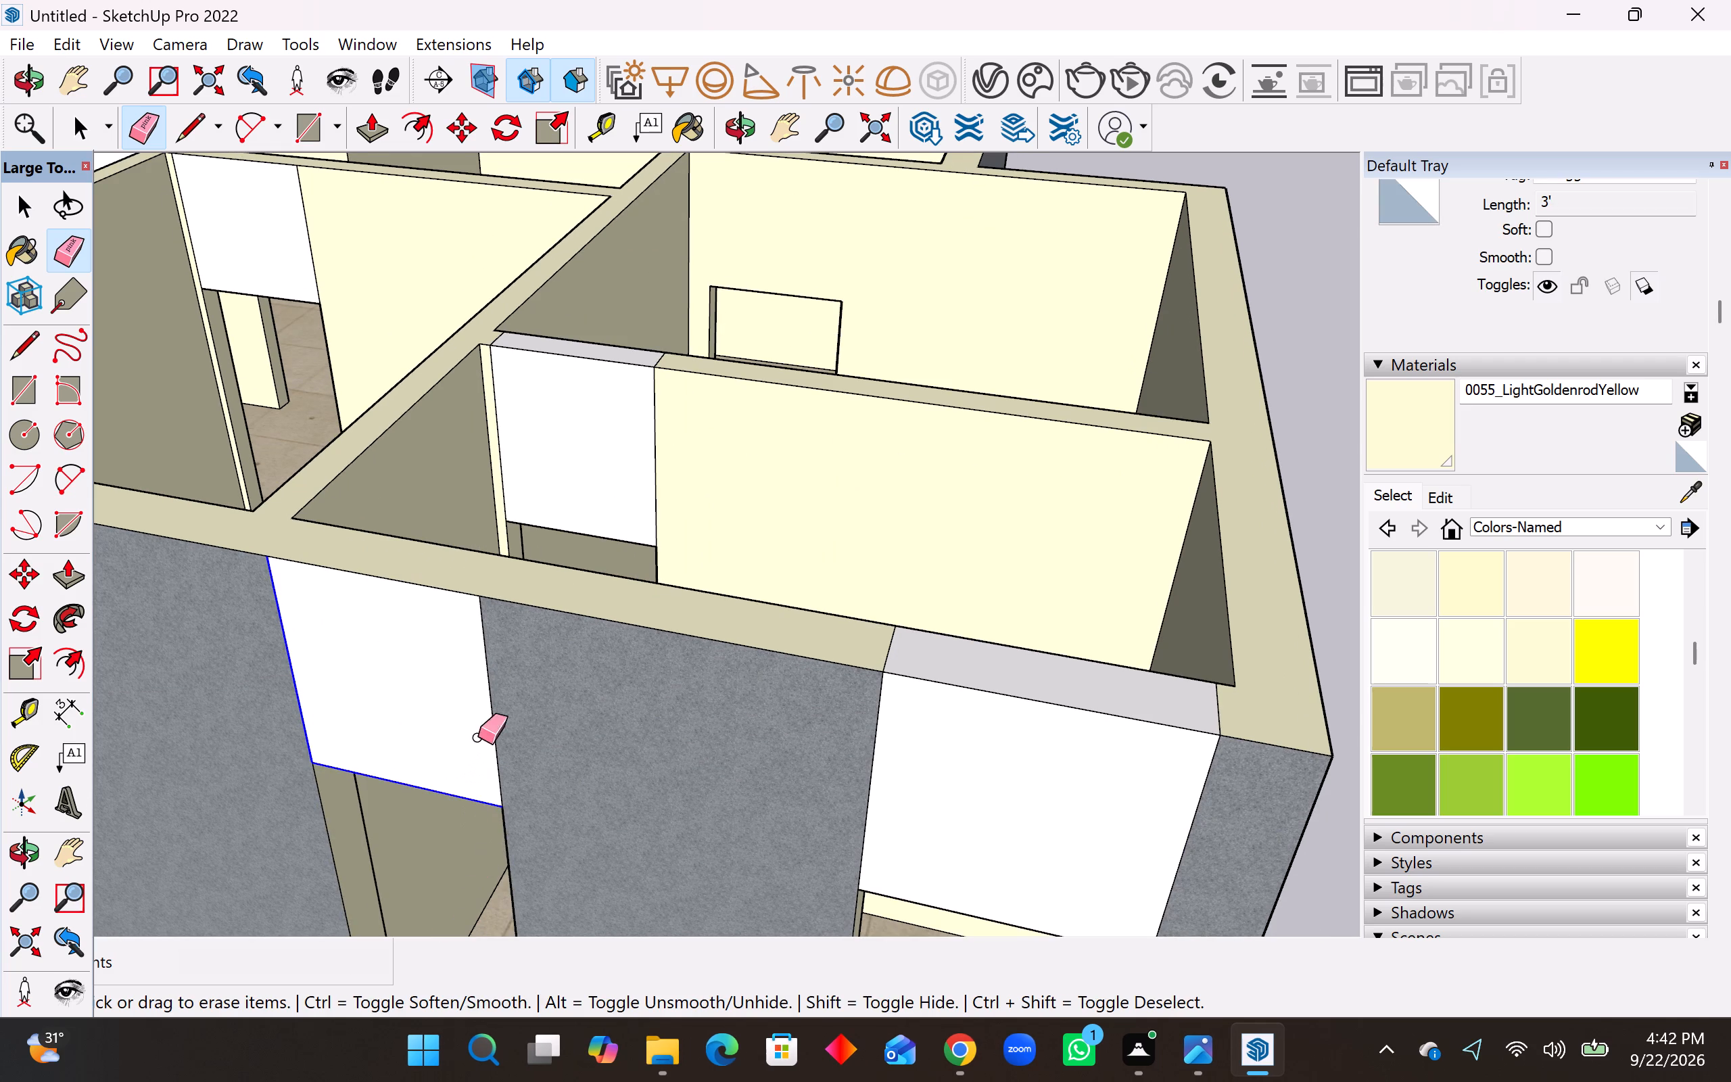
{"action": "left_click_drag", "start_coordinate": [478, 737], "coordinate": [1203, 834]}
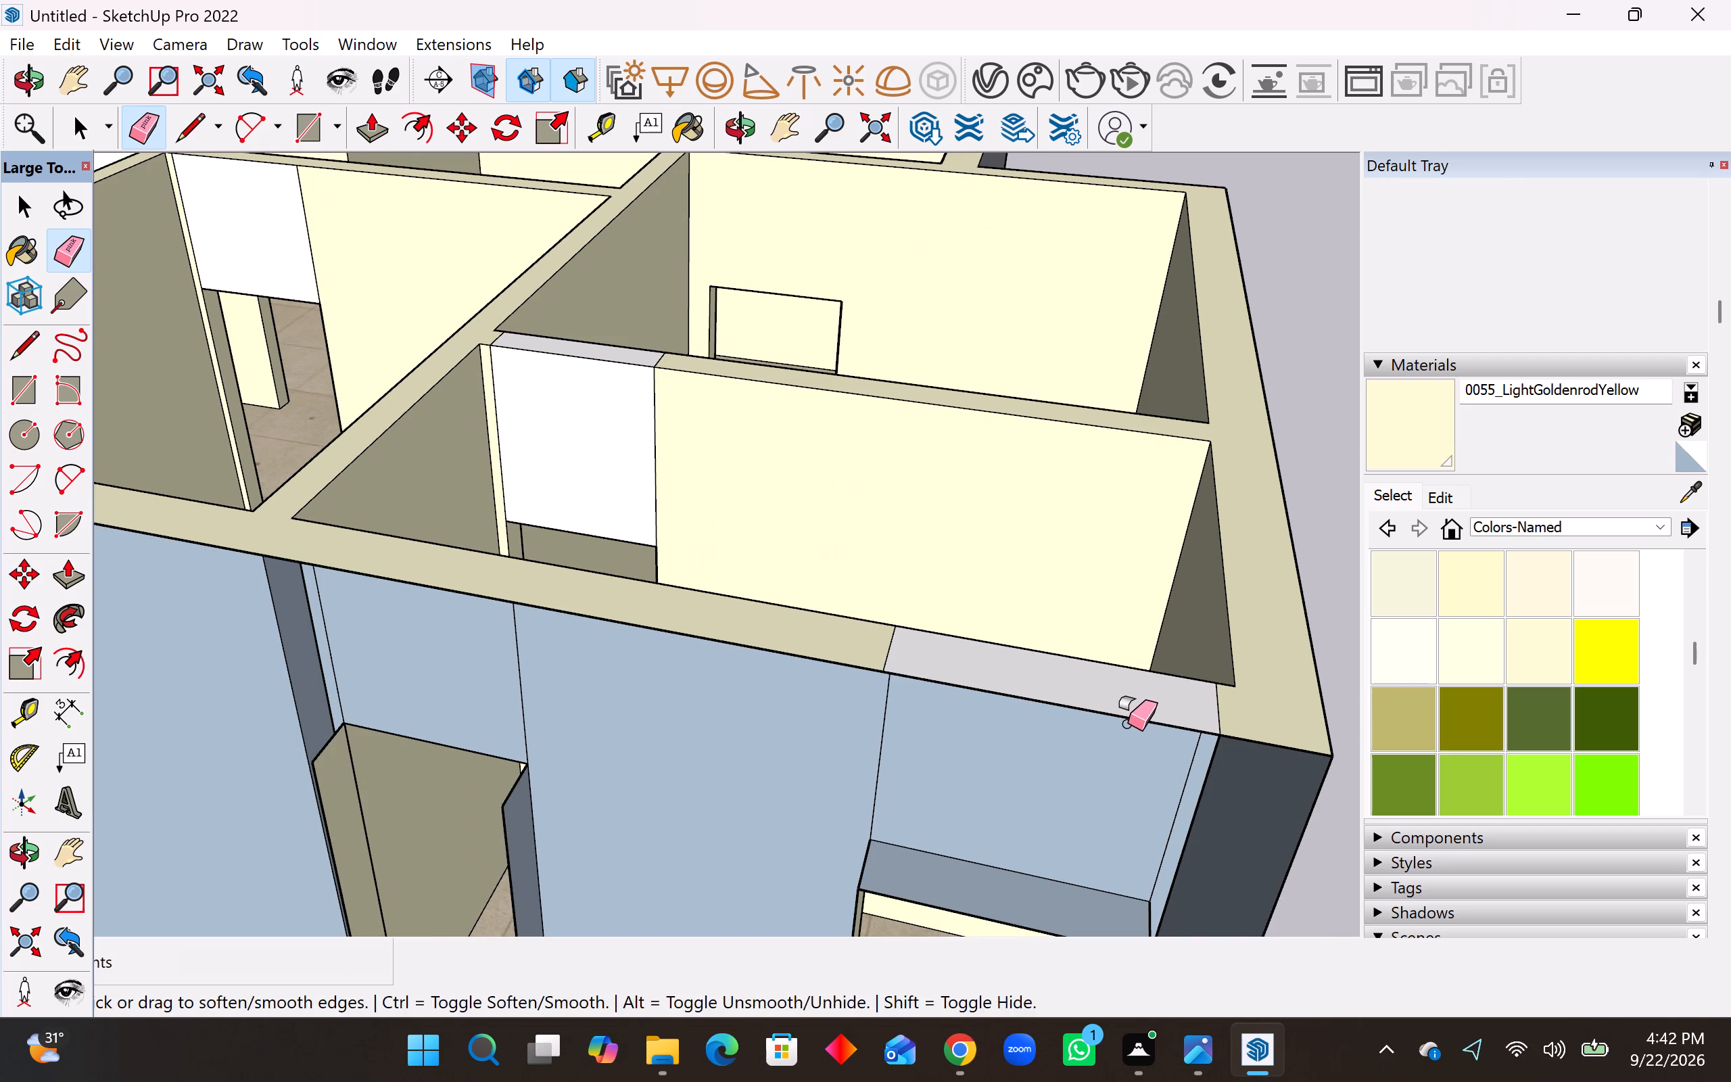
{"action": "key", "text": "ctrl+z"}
Erase the exterior vertical seams above the corner room's first outer opening, keeping the opening's head edge.
{"action": "left_click_drag", "start_coordinate": [288, 682], "coordinate": [502, 706]}
{"action": "left_click_drag", "start_coordinate": [283, 680], "coordinate": [310, 676]}
Erase the exterior vertical seams and the top seams of the wall section above the outer opening nearest the building corner.
{"action": "left_click_drag", "start_coordinate": [852, 781], "coordinate": [916, 783]}
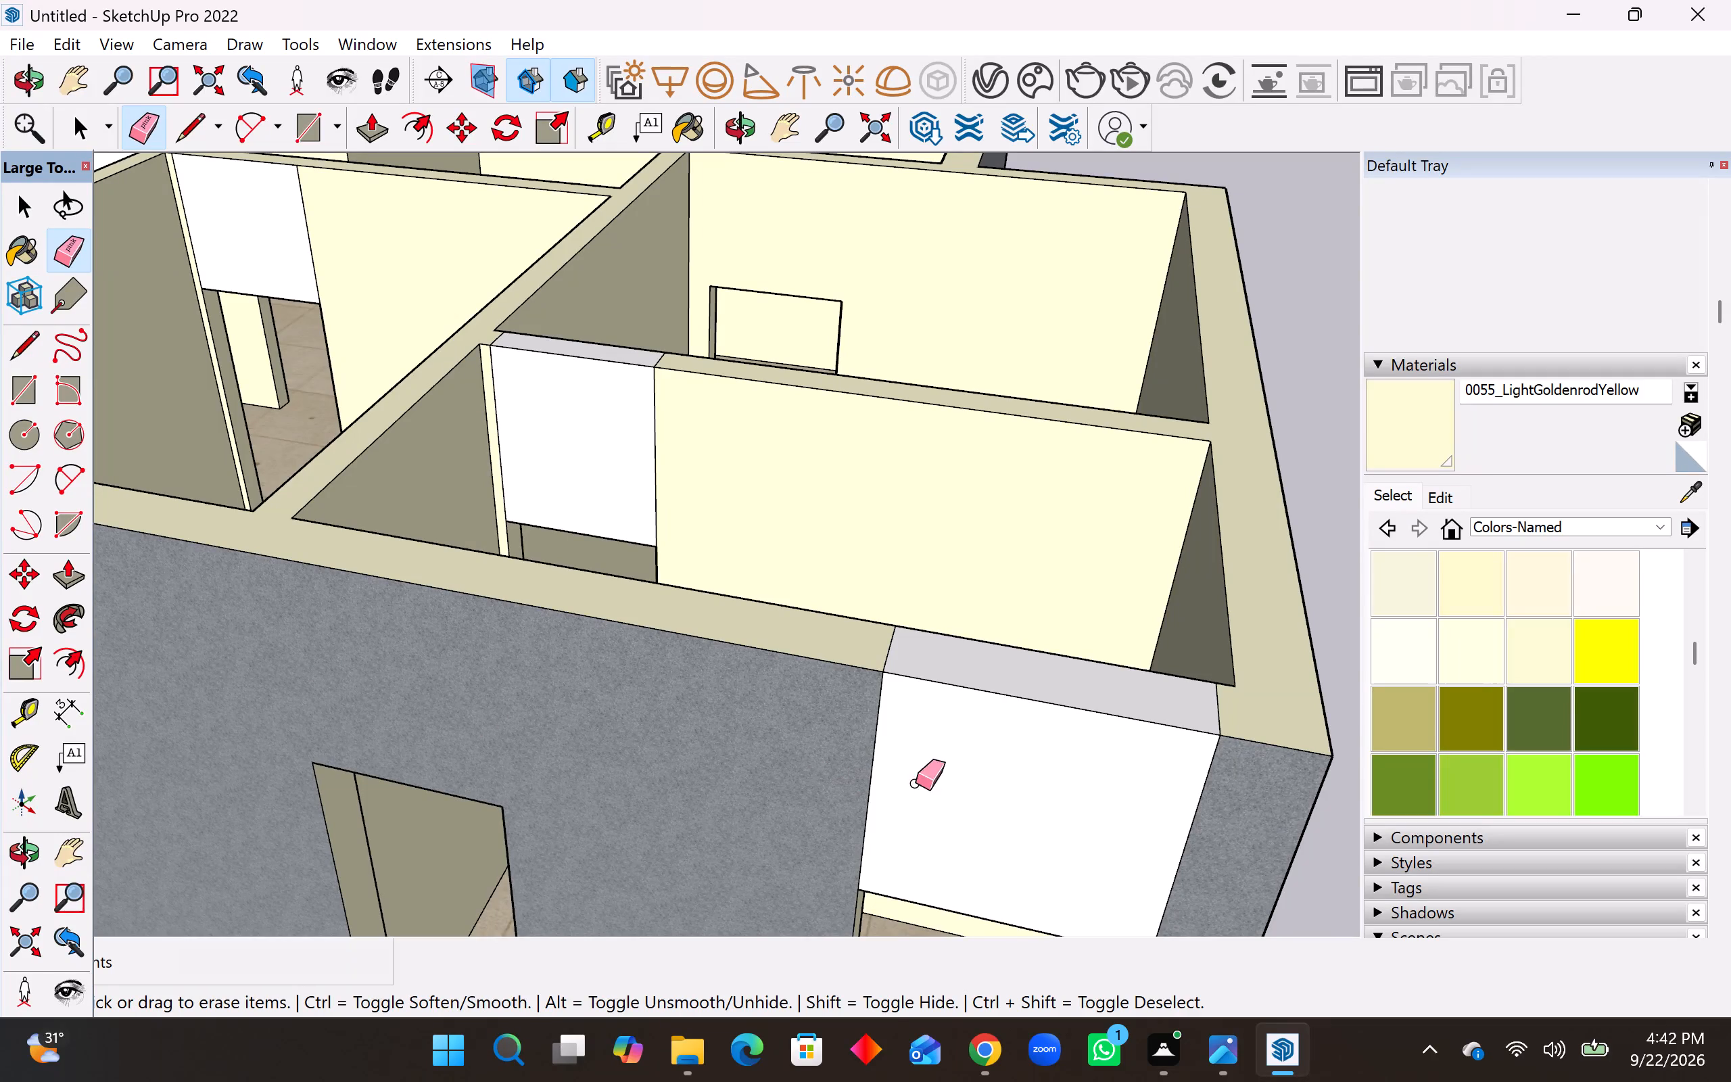
{"action": "left_click_drag", "start_coordinate": [916, 783], "coordinate": [1221, 832]}
{"action": "middle_click_drag", "start_coordinate": [1135, 757], "coordinate": [1179, 876]}
{"action": "left_click_drag", "start_coordinate": [903, 725], "coordinate": [1247, 762]}
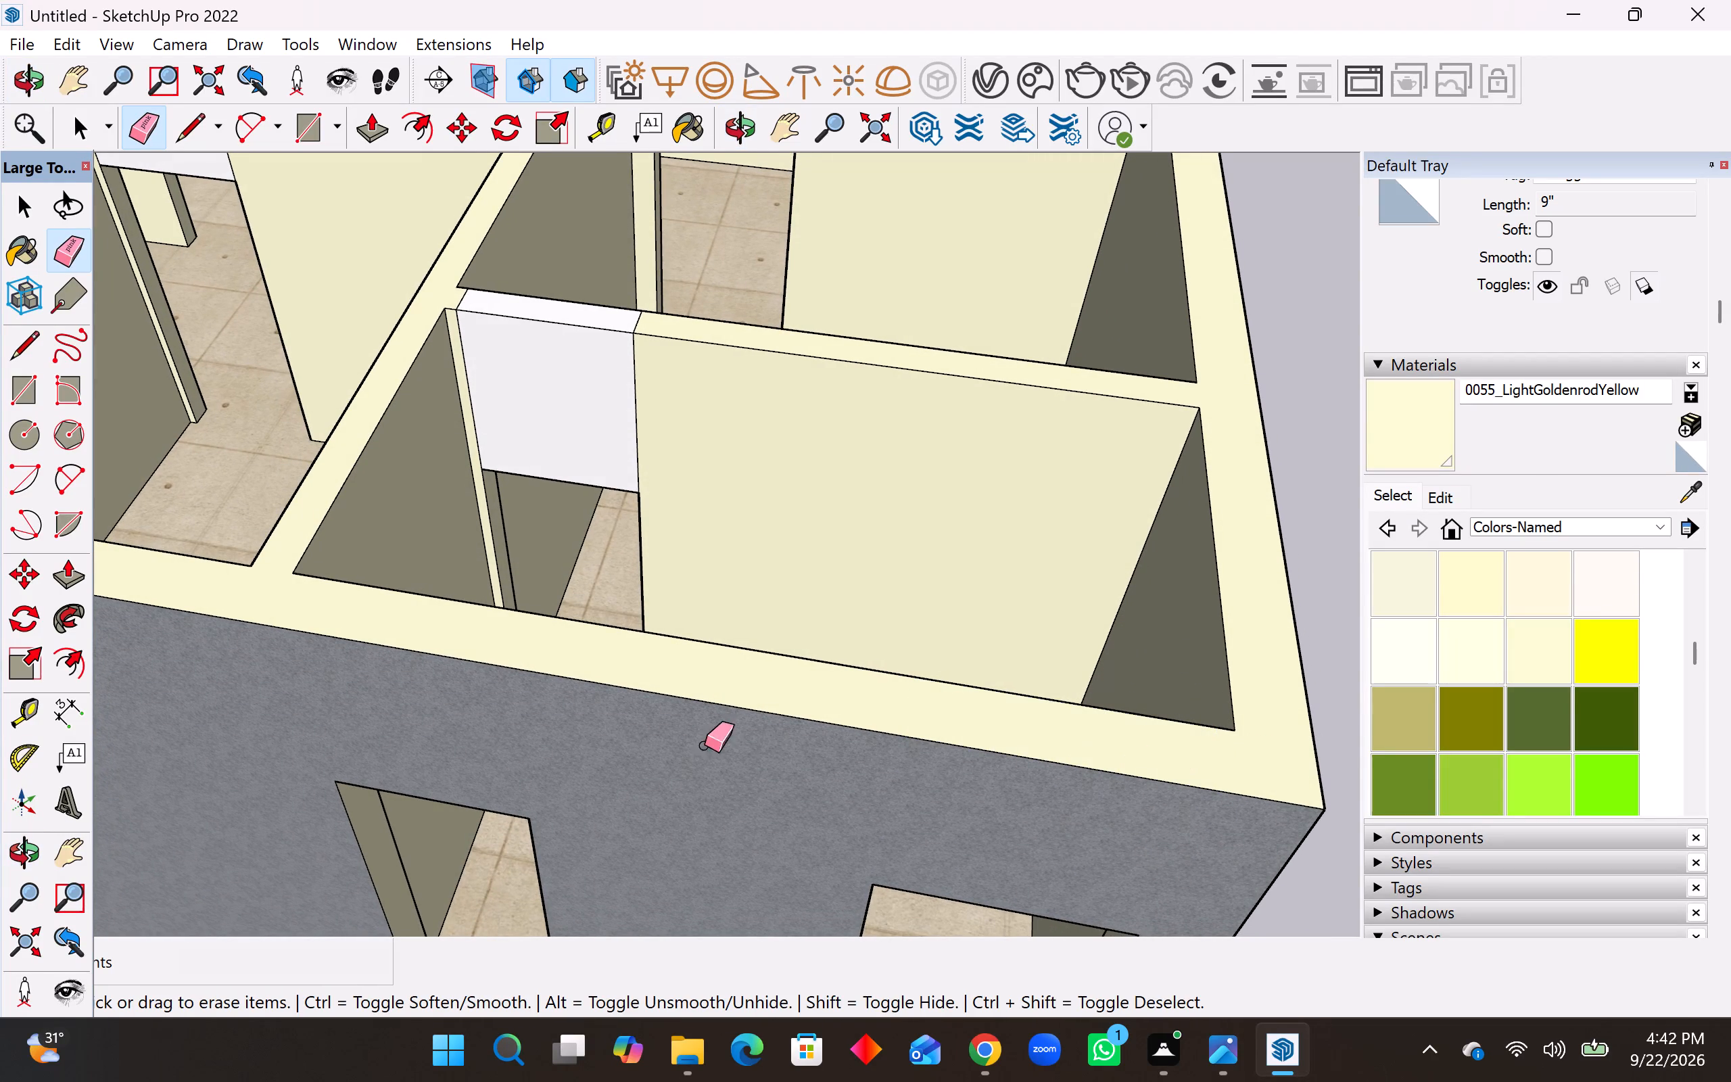
Erase the vertical and top seams of the wall section above the inner doorway of the corner room with the outer openings.
{"action": "left_click_drag", "start_coordinate": [475, 414], "coordinate": [659, 413]}
{"action": "scroll", "coordinate": [499, 404], "scroll_direction": "up", "scroll_amount": 3}
{"action": "left_click", "coordinate": [461, 410]}
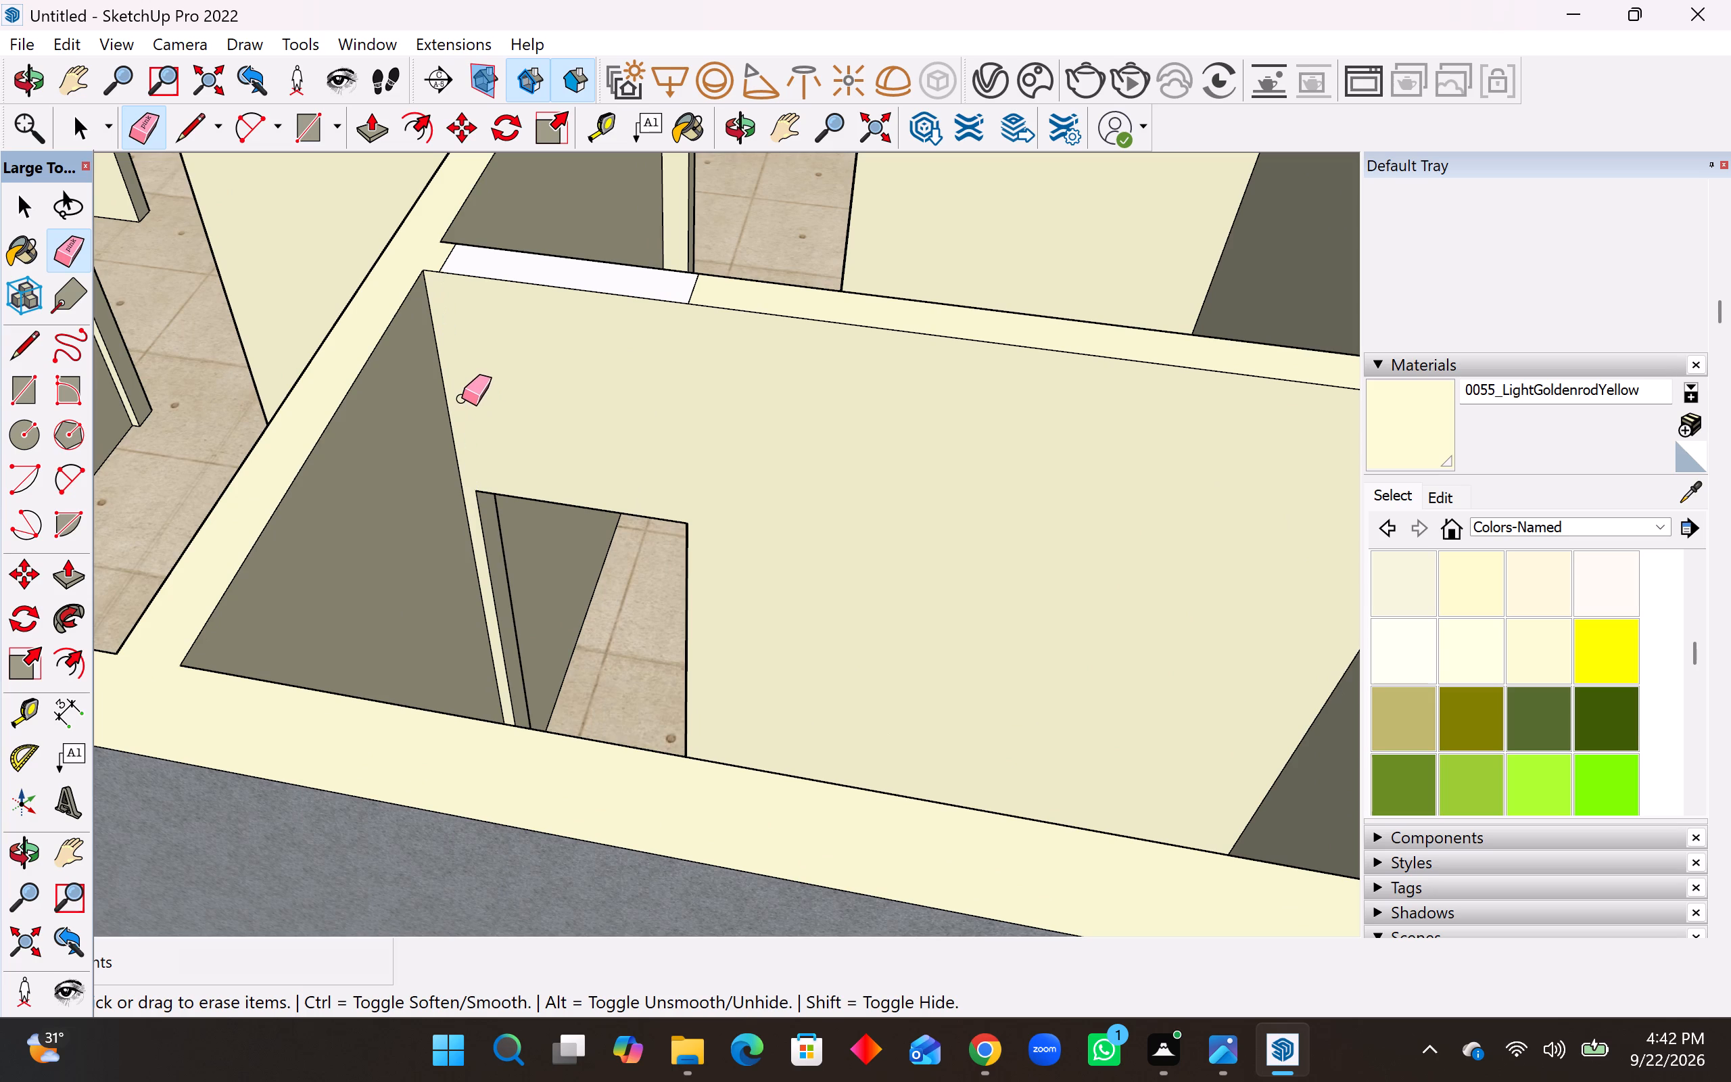
{"action": "left_click_drag", "start_coordinate": [438, 262], "coordinate": [454, 258]}
{"action": "left_click_drag", "start_coordinate": [684, 292], "coordinate": [698, 291]}
Erase the vertical seams above the doorway in the bedroom adjoining the room with the unpainted white wall.
{"action": "scroll", "coordinate": [797, 371], "scroll_direction": "down", "scroll_amount": 10}
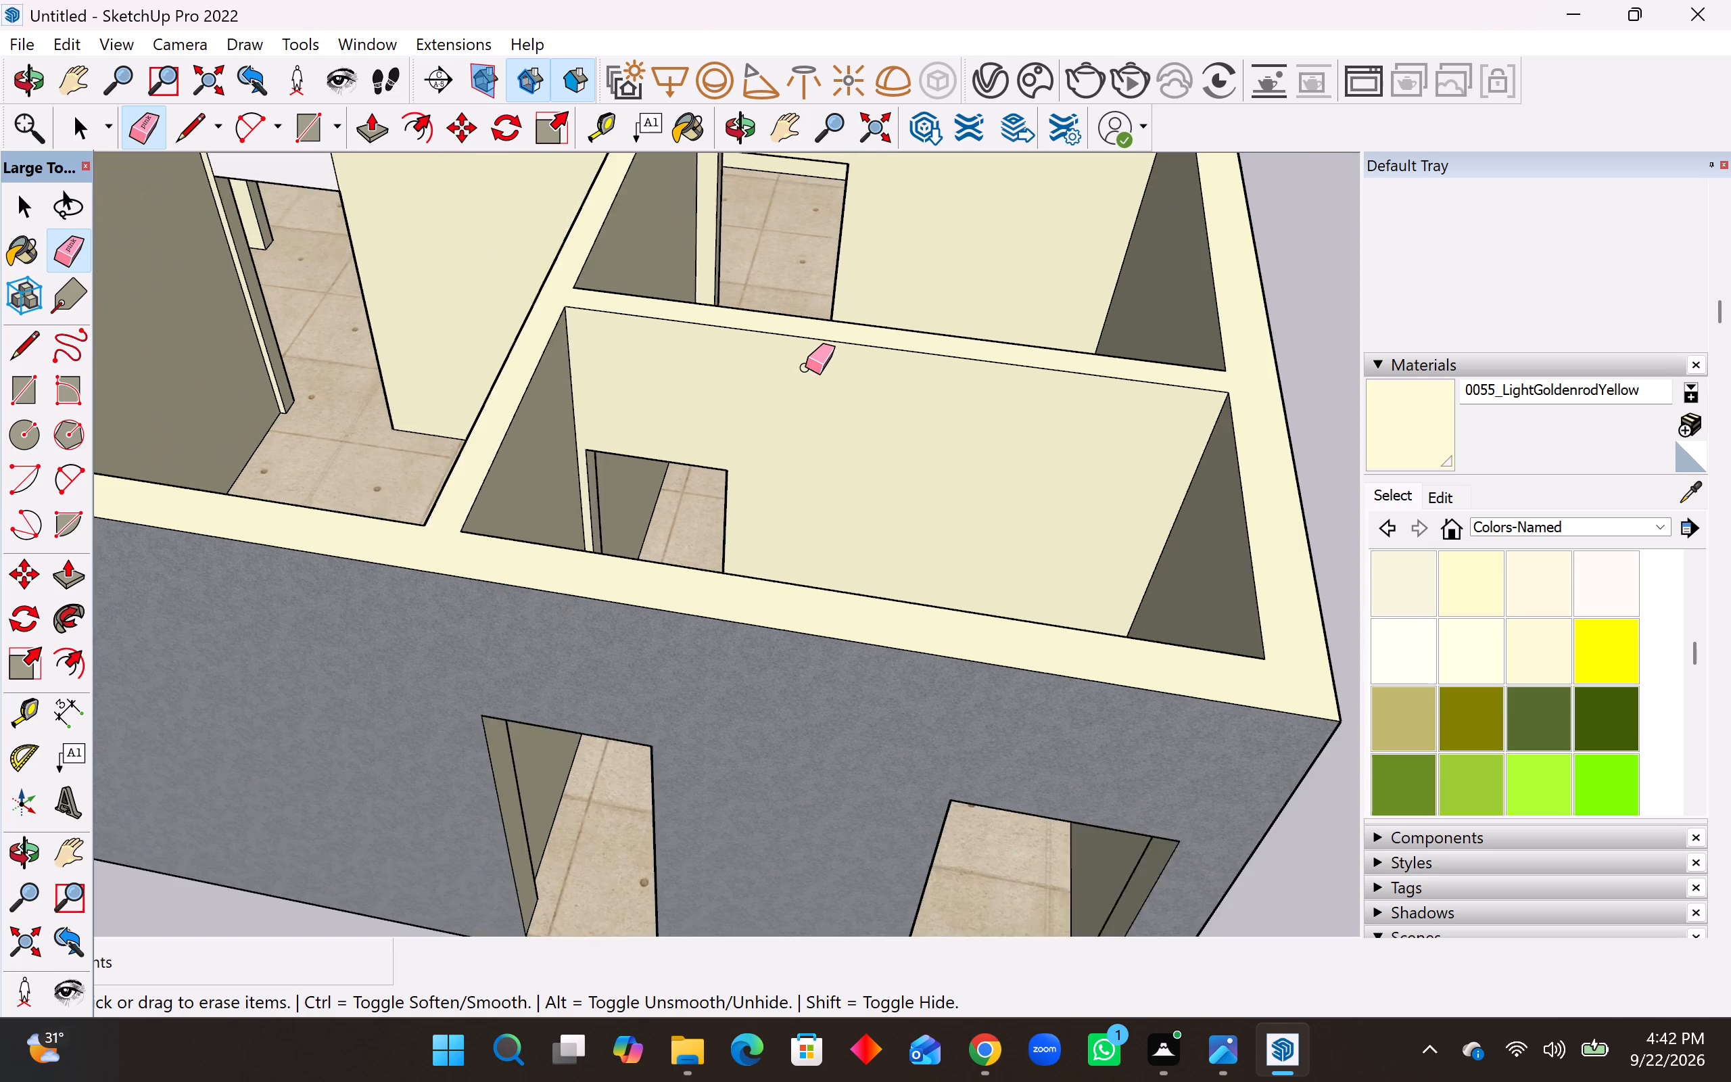
{"action": "scroll", "coordinate": [805, 367], "scroll_direction": "down", "scroll_amount": 14}
{"action": "scroll", "coordinate": [461, 199], "scroll_direction": "up", "scroll_amount": 10}
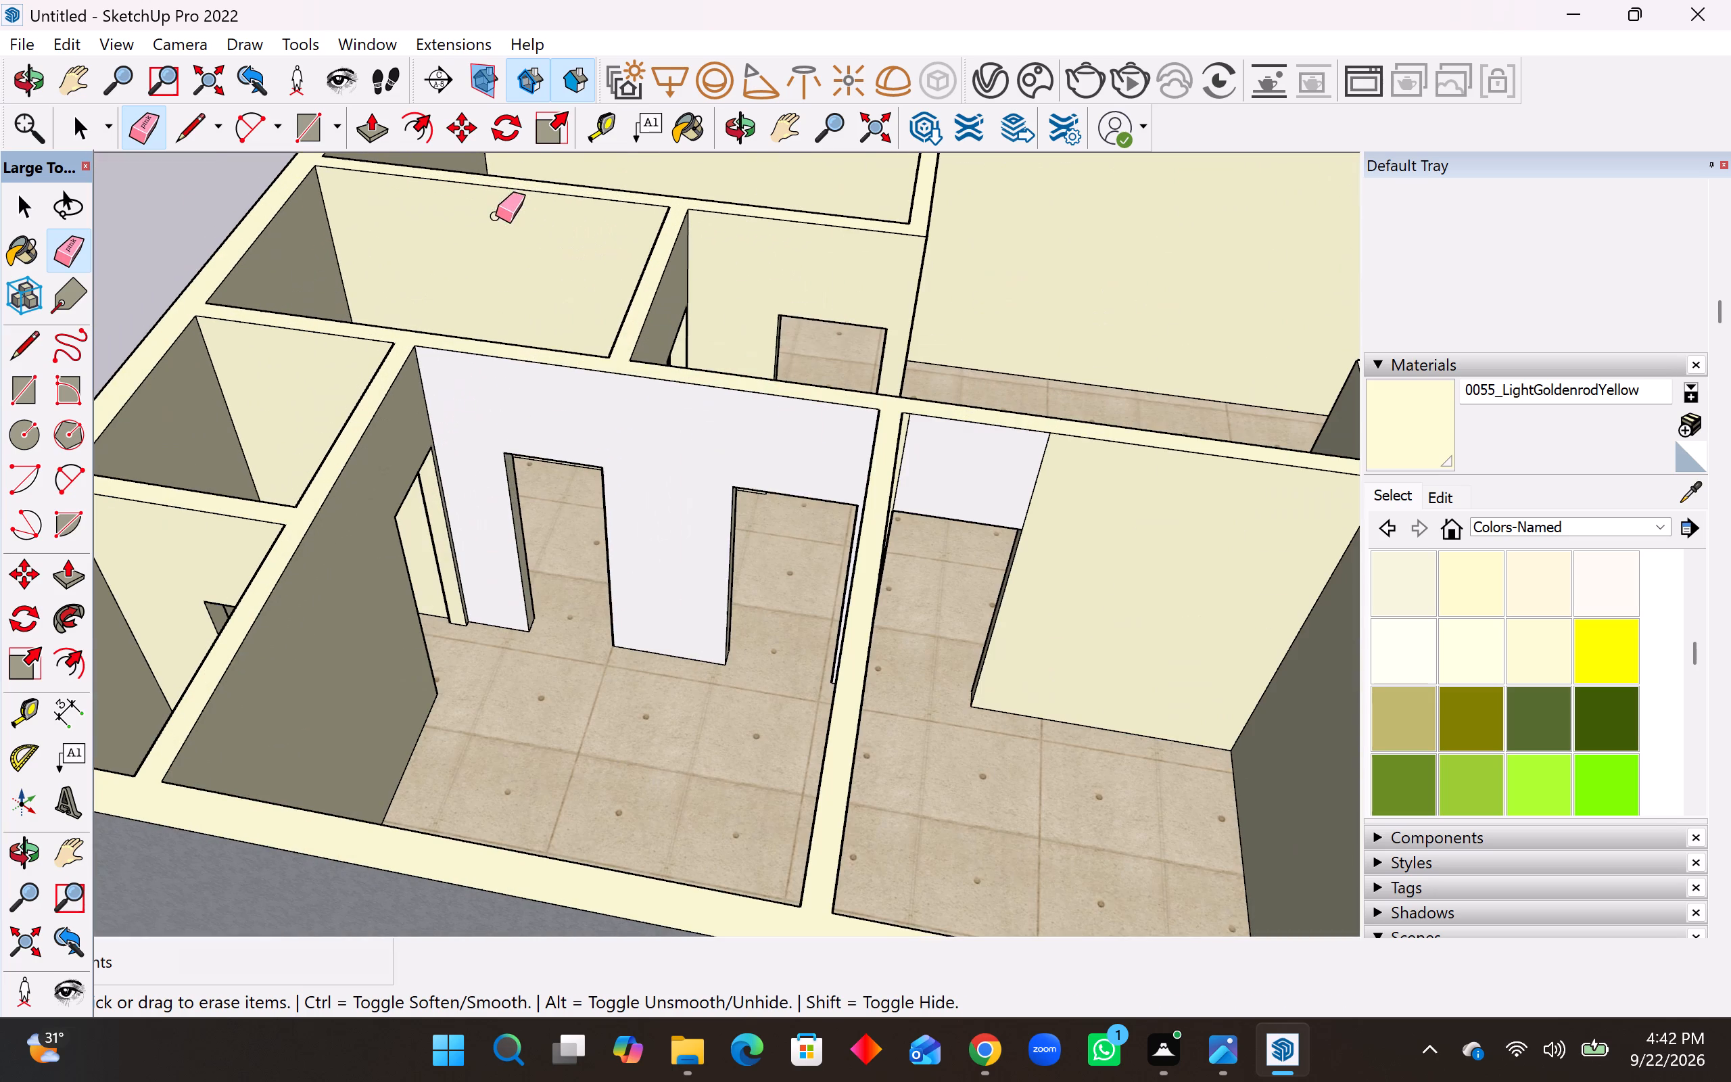
{"action": "left_click_drag", "start_coordinate": [907, 440], "coordinate": [994, 443]}
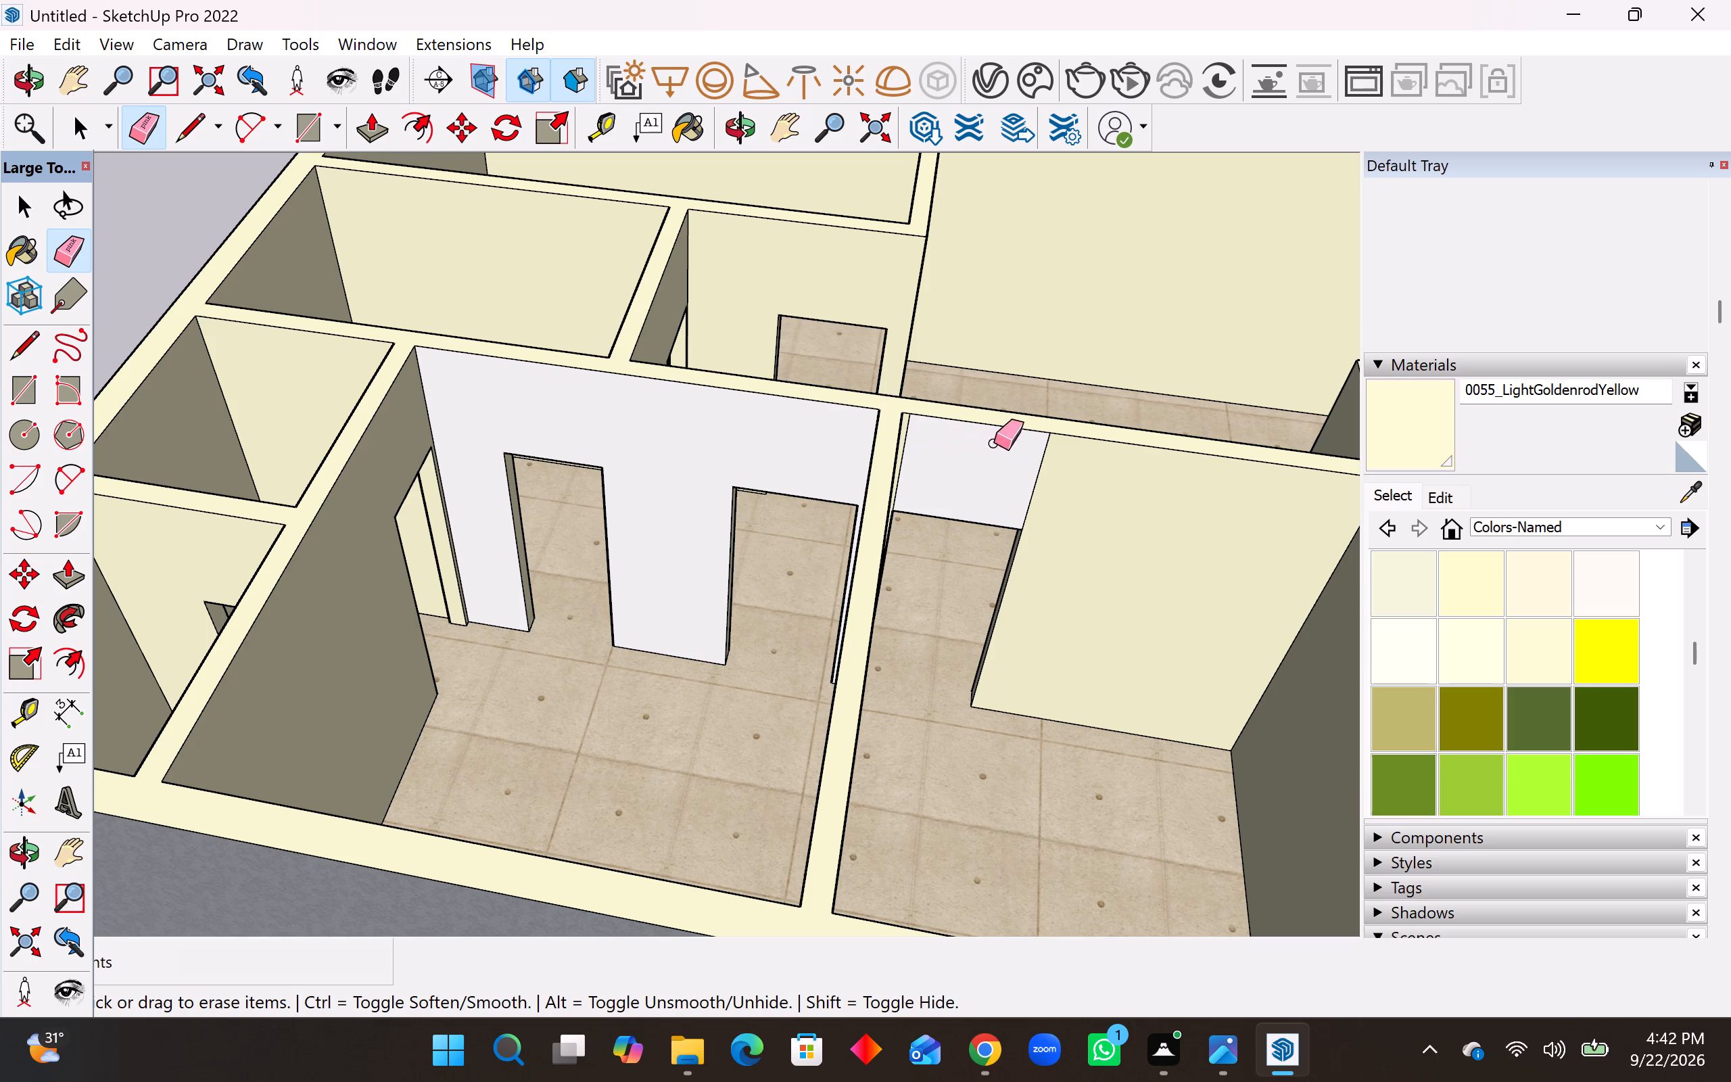
{"action": "left_click_drag", "start_coordinate": [994, 443], "coordinate": [1059, 461]}
{"action": "scroll", "coordinate": [955, 475], "scroll_direction": "up", "scroll_amount": 4}
{"action": "left_click", "coordinate": [876, 448]}
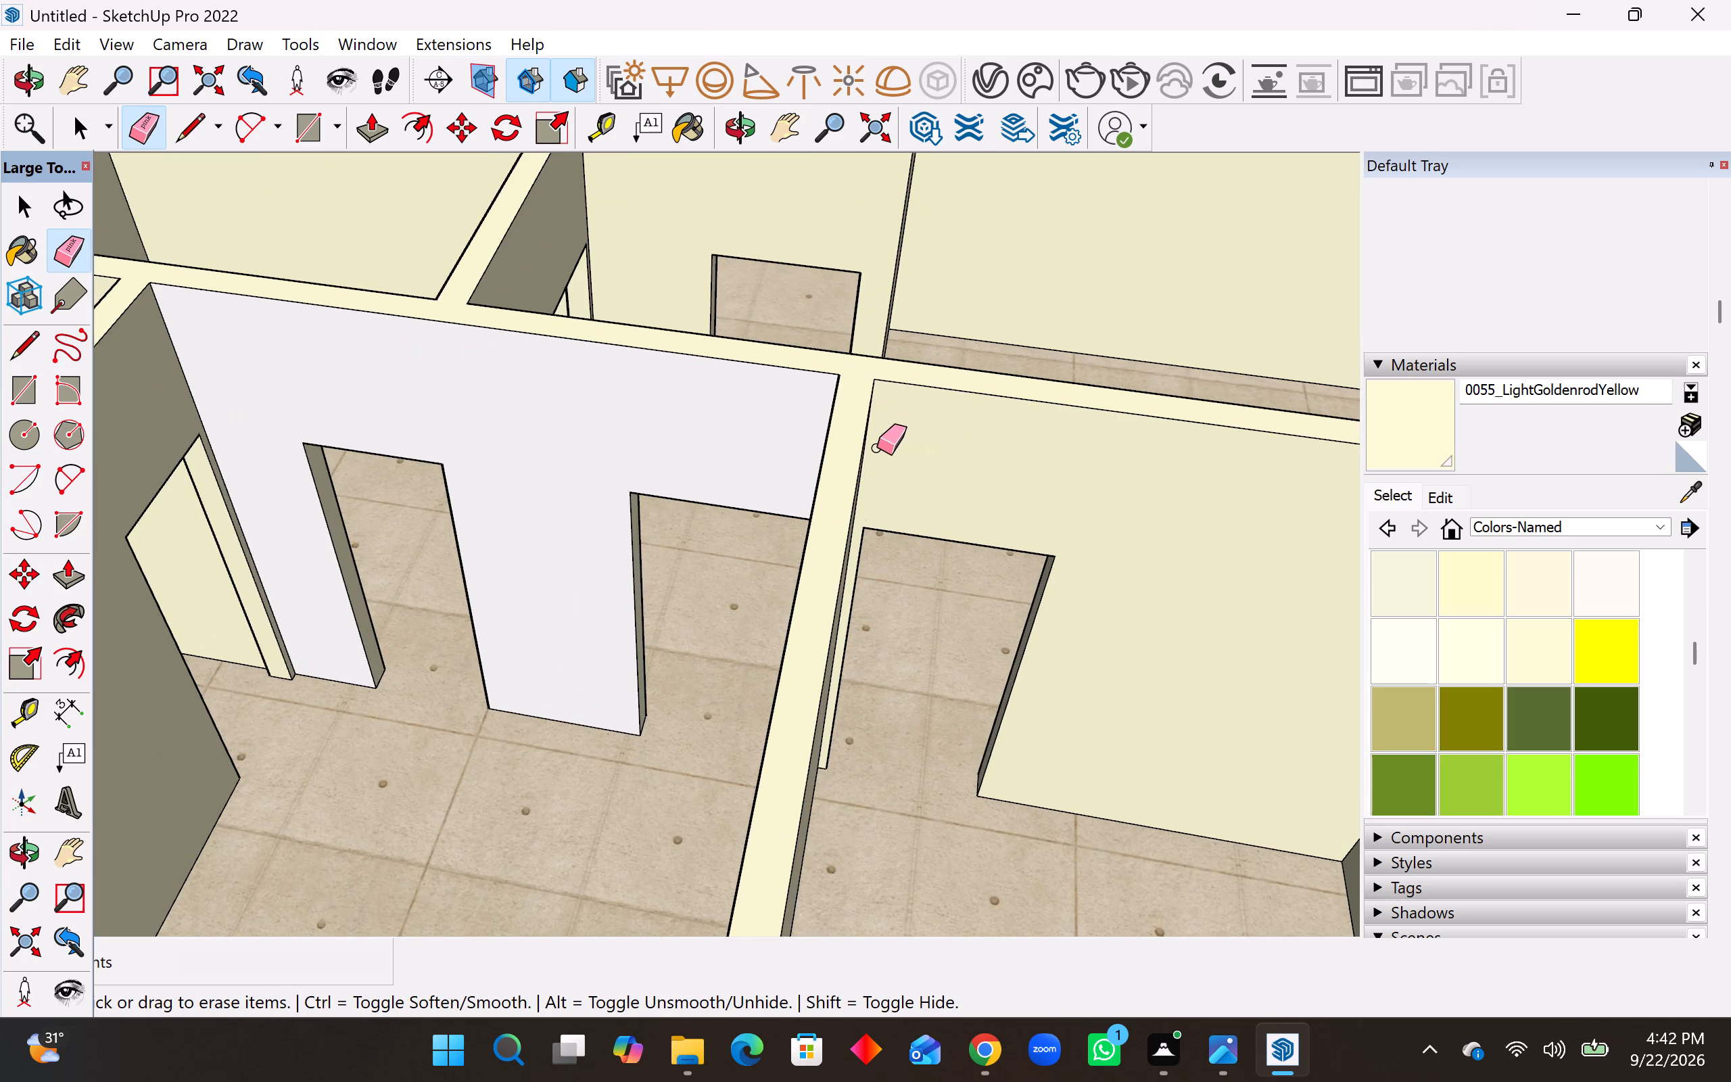
{"action": "scroll", "coordinate": [865, 479], "scroll_direction": "down", "scroll_amount": 10}
{"action": "middle_click_drag", "start_coordinate": [793, 634], "coordinate": [445, 476]}
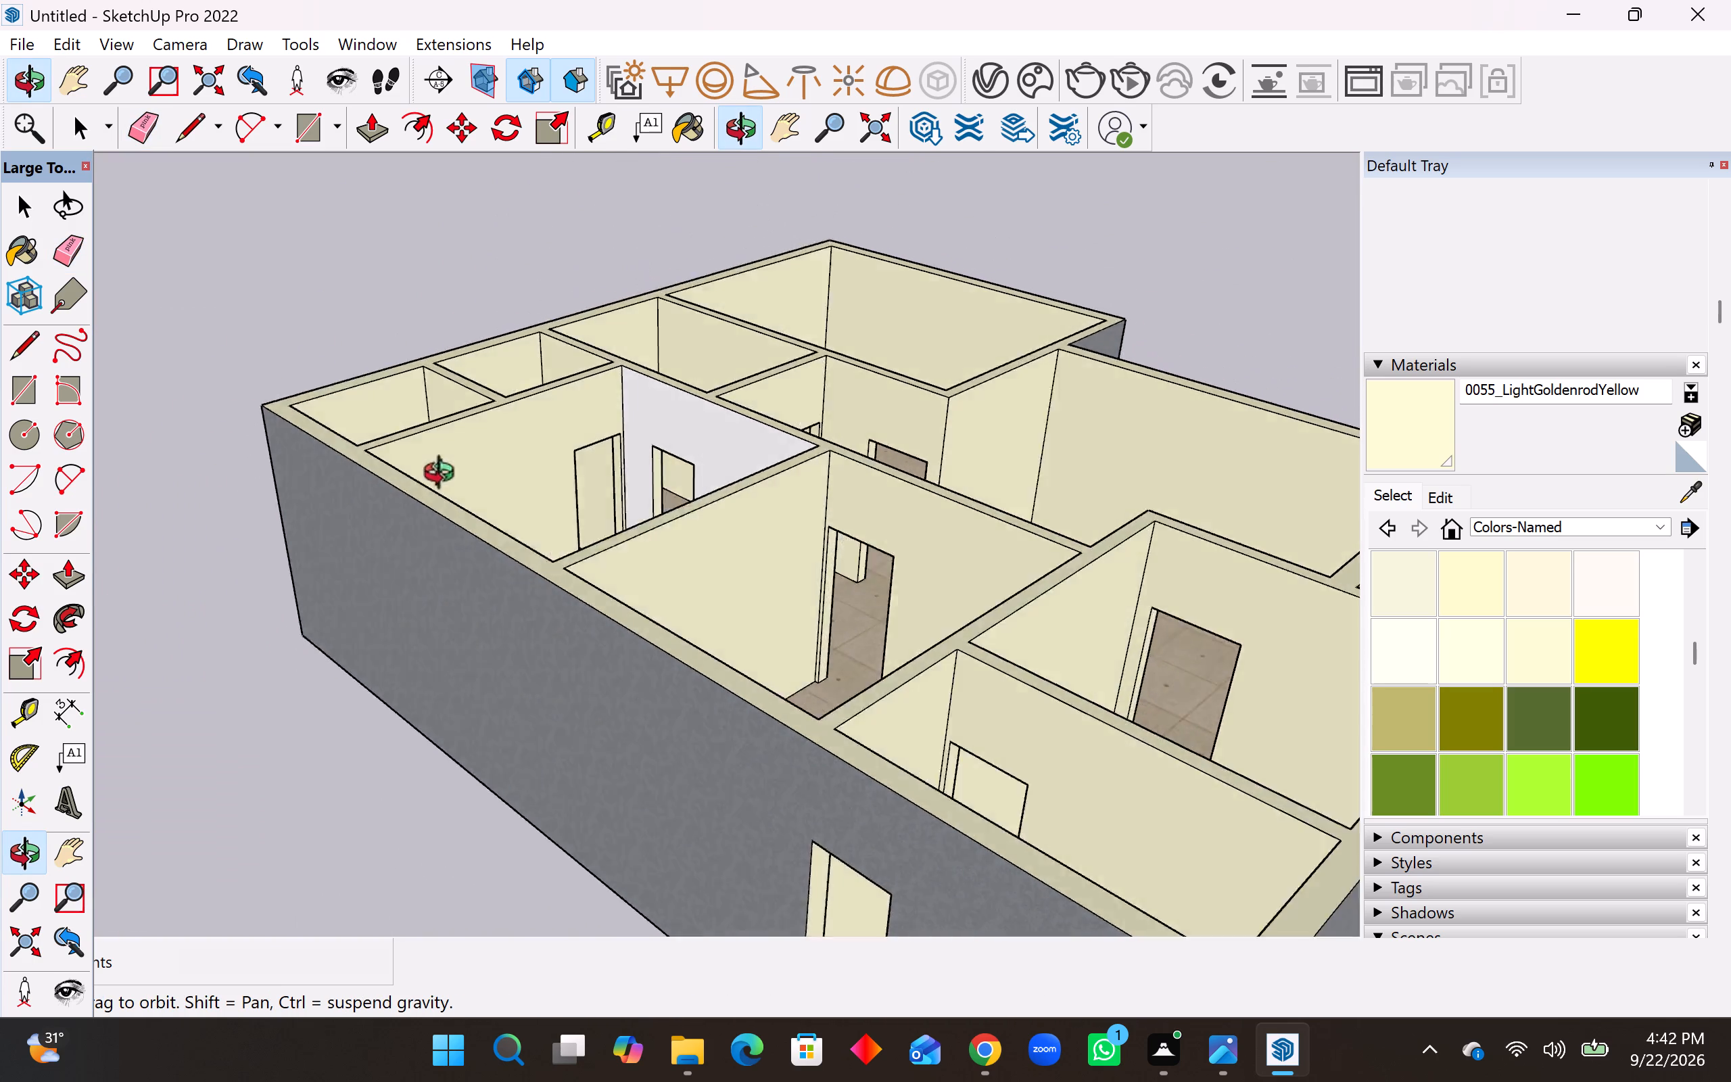
Erase the interior vertical seams above the doorway between the kitchen and the corner room with the outer openings.
{"action": "middle_click_drag", "start_coordinate": [445, 476], "coordinate": [0, 512]}
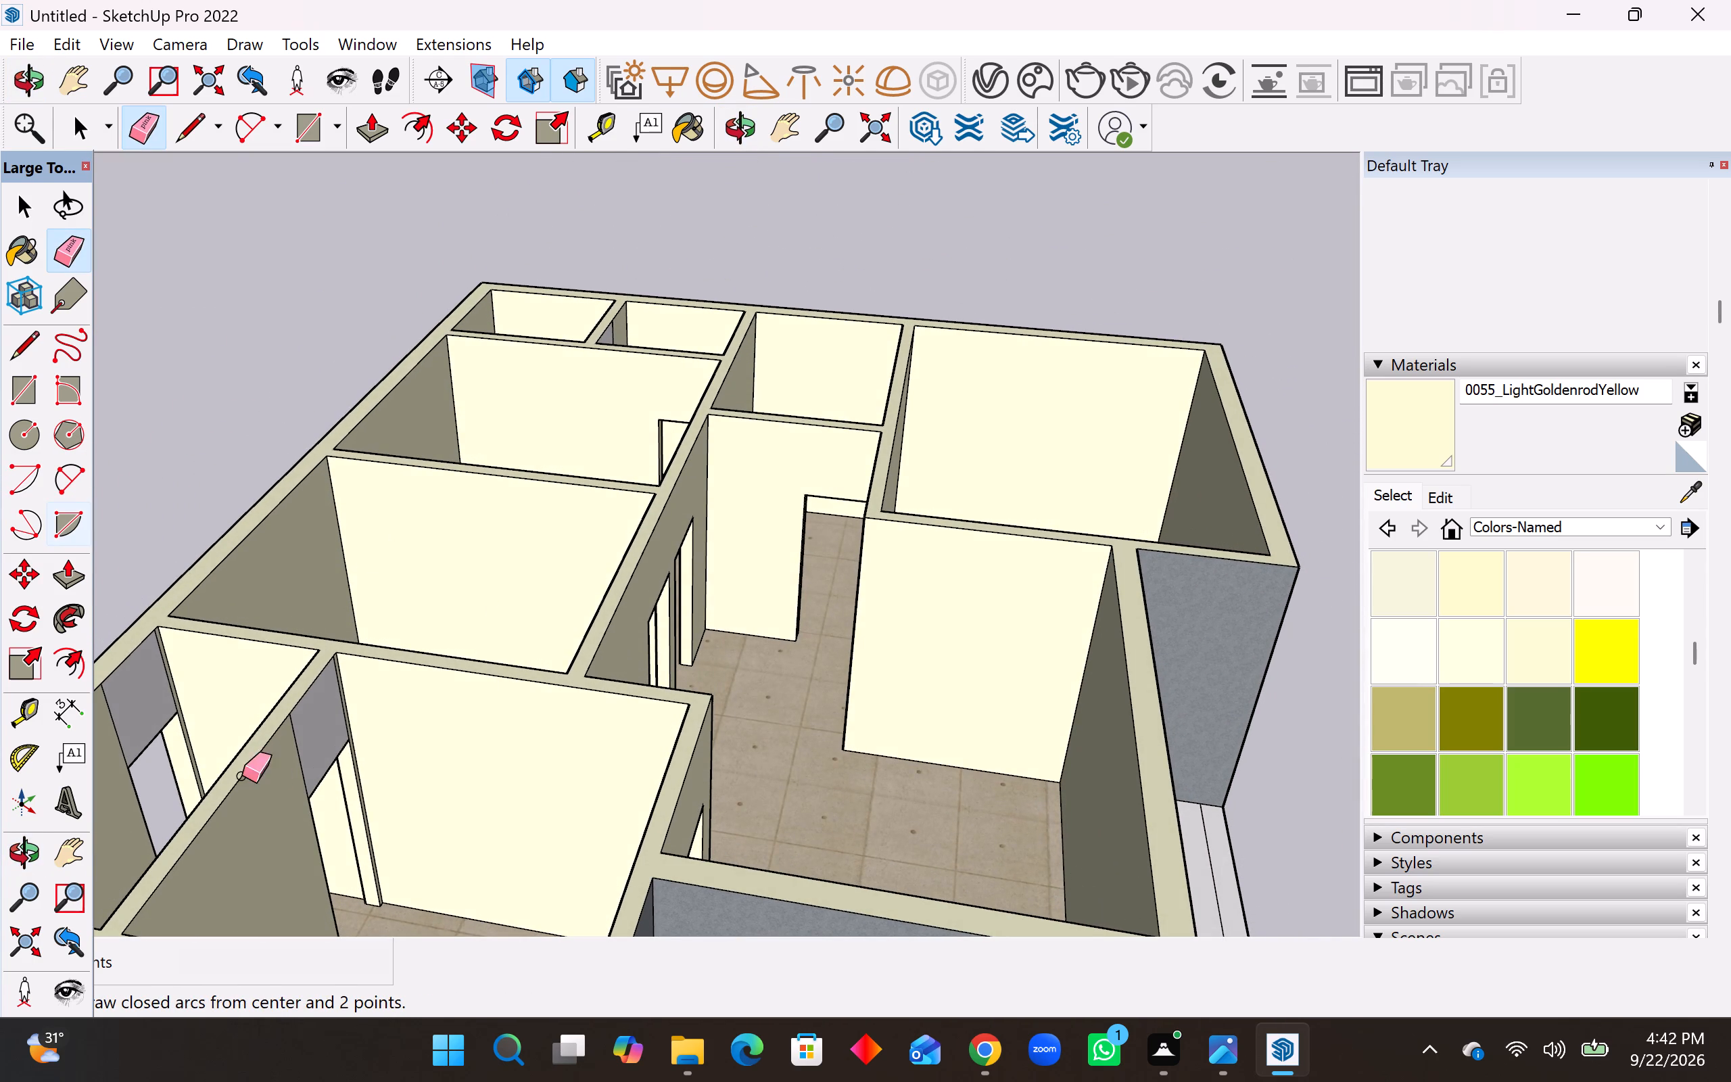
{"action": "scroll", "coordinate": [701, 637], "scroll_direction": "down", "scroll_amount": 4}
{"action": "middle_click_drag", "start_coordinate": [515, 740], "coordinate": [427, 704]}
{"action": "scroll", "coordinate": [515, 740], "scroll_direction": "up", "scroll_amount": 1}
{"action": "scroll", "coordinate": [375, 690], "scroll_direction": "up", "scroll_amount": 5}
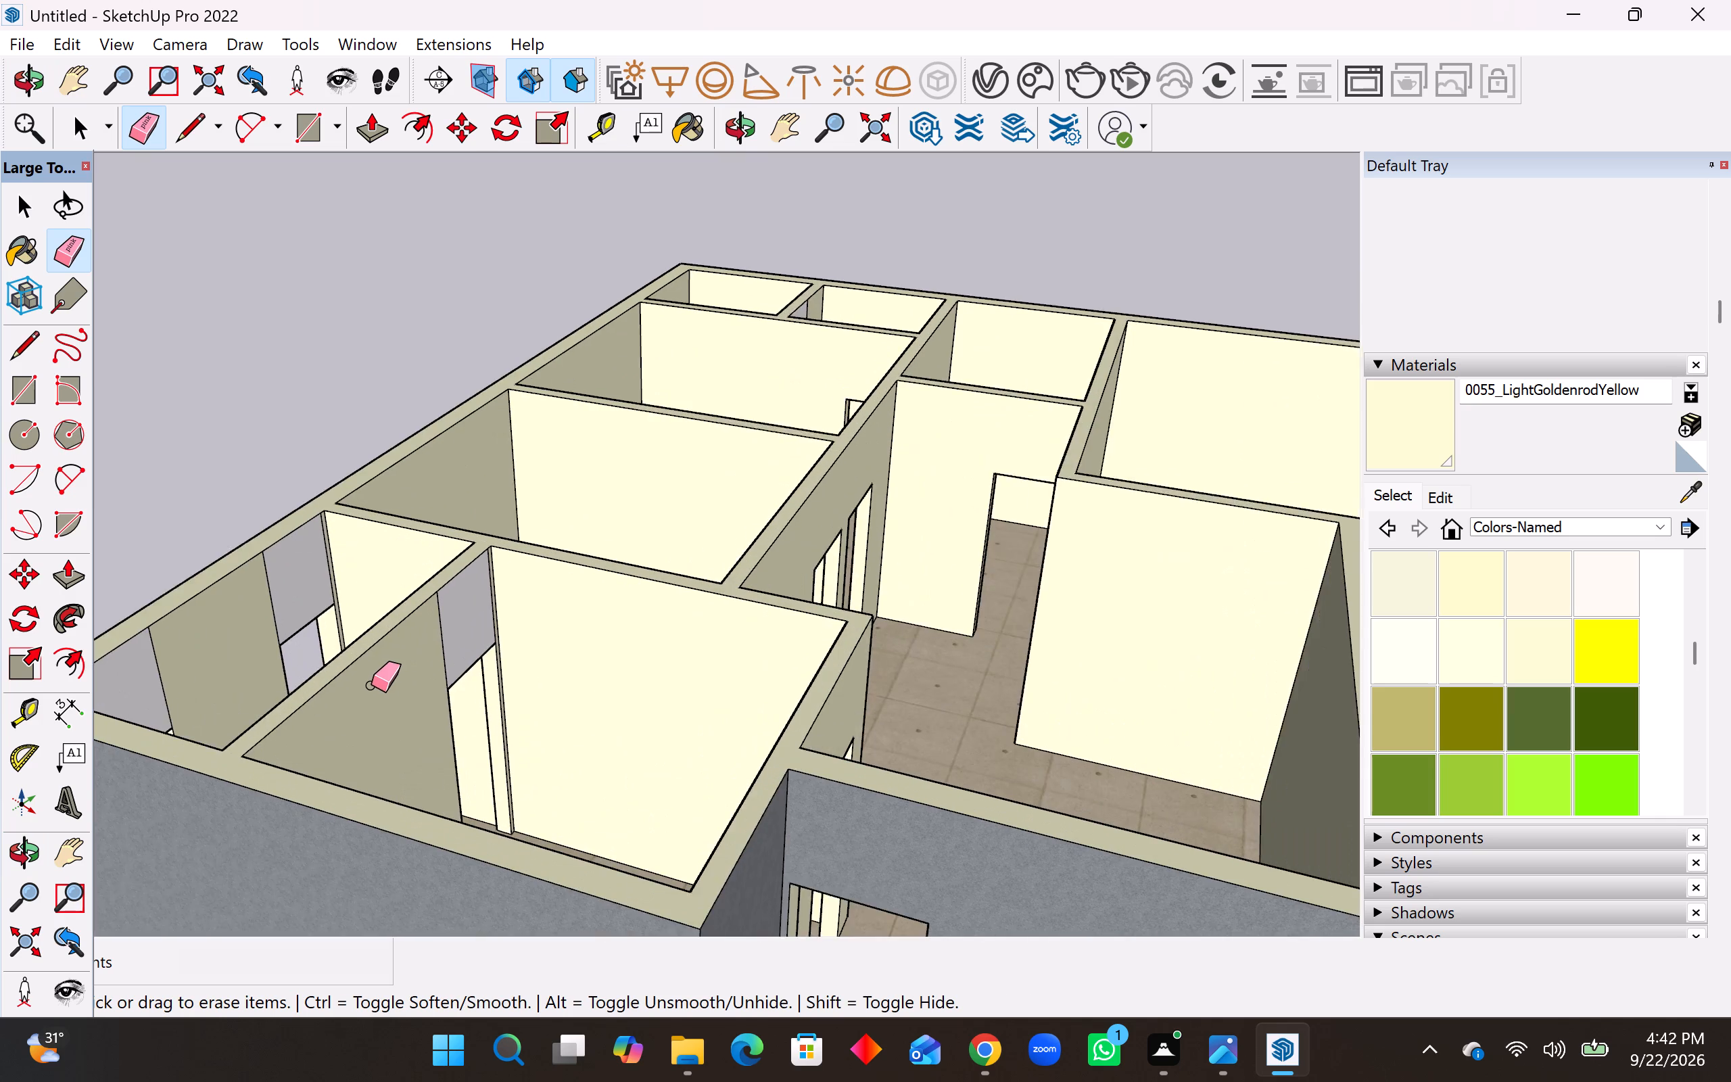
{"action": "scroll", "coordinate": [371, 685], "scroll_direction": "up", "scroll_amount": 2}
{"action": "scroll", "coordinate": [490, 653], "scroll_direction": "down", "scroll_amount": 4}
{"action": "middle_click_drag", "start_coordinate": [435, 664], "coordinate": [105, 775]}
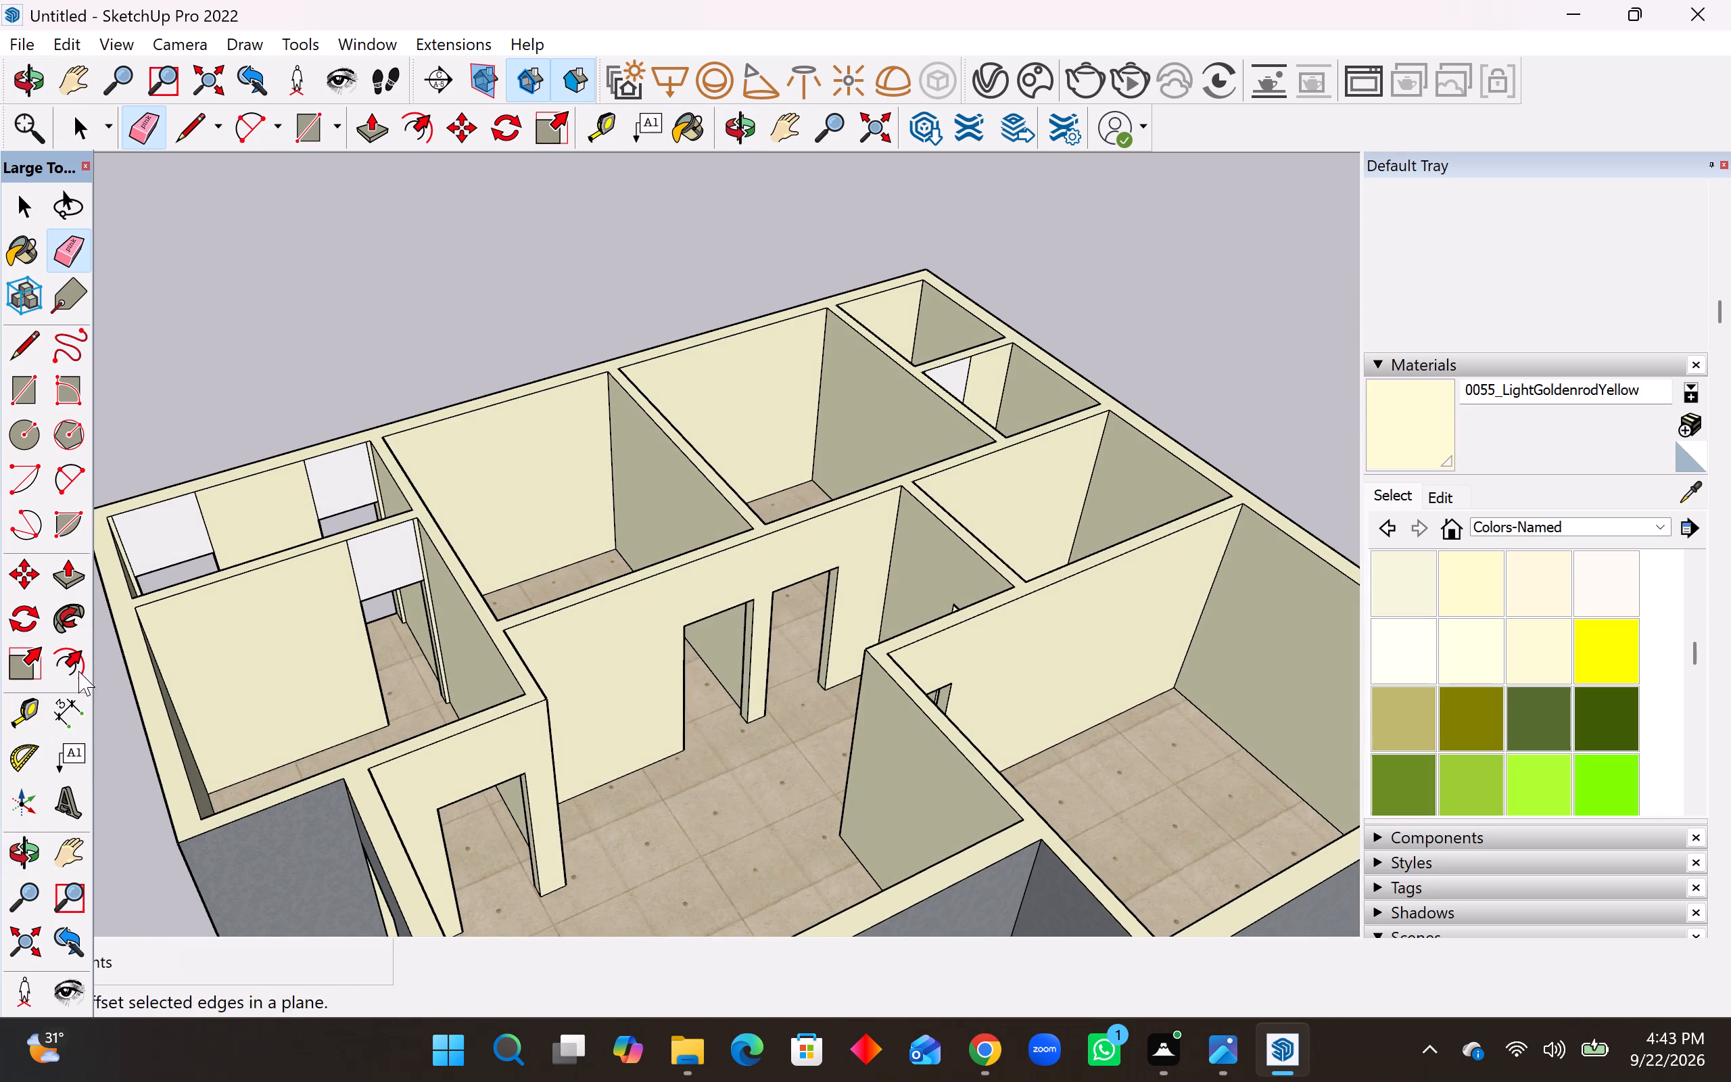
{"action": "scroll", "coordinate": [147, 522], "scroll_direction": "up", "scroll_amount": 5}
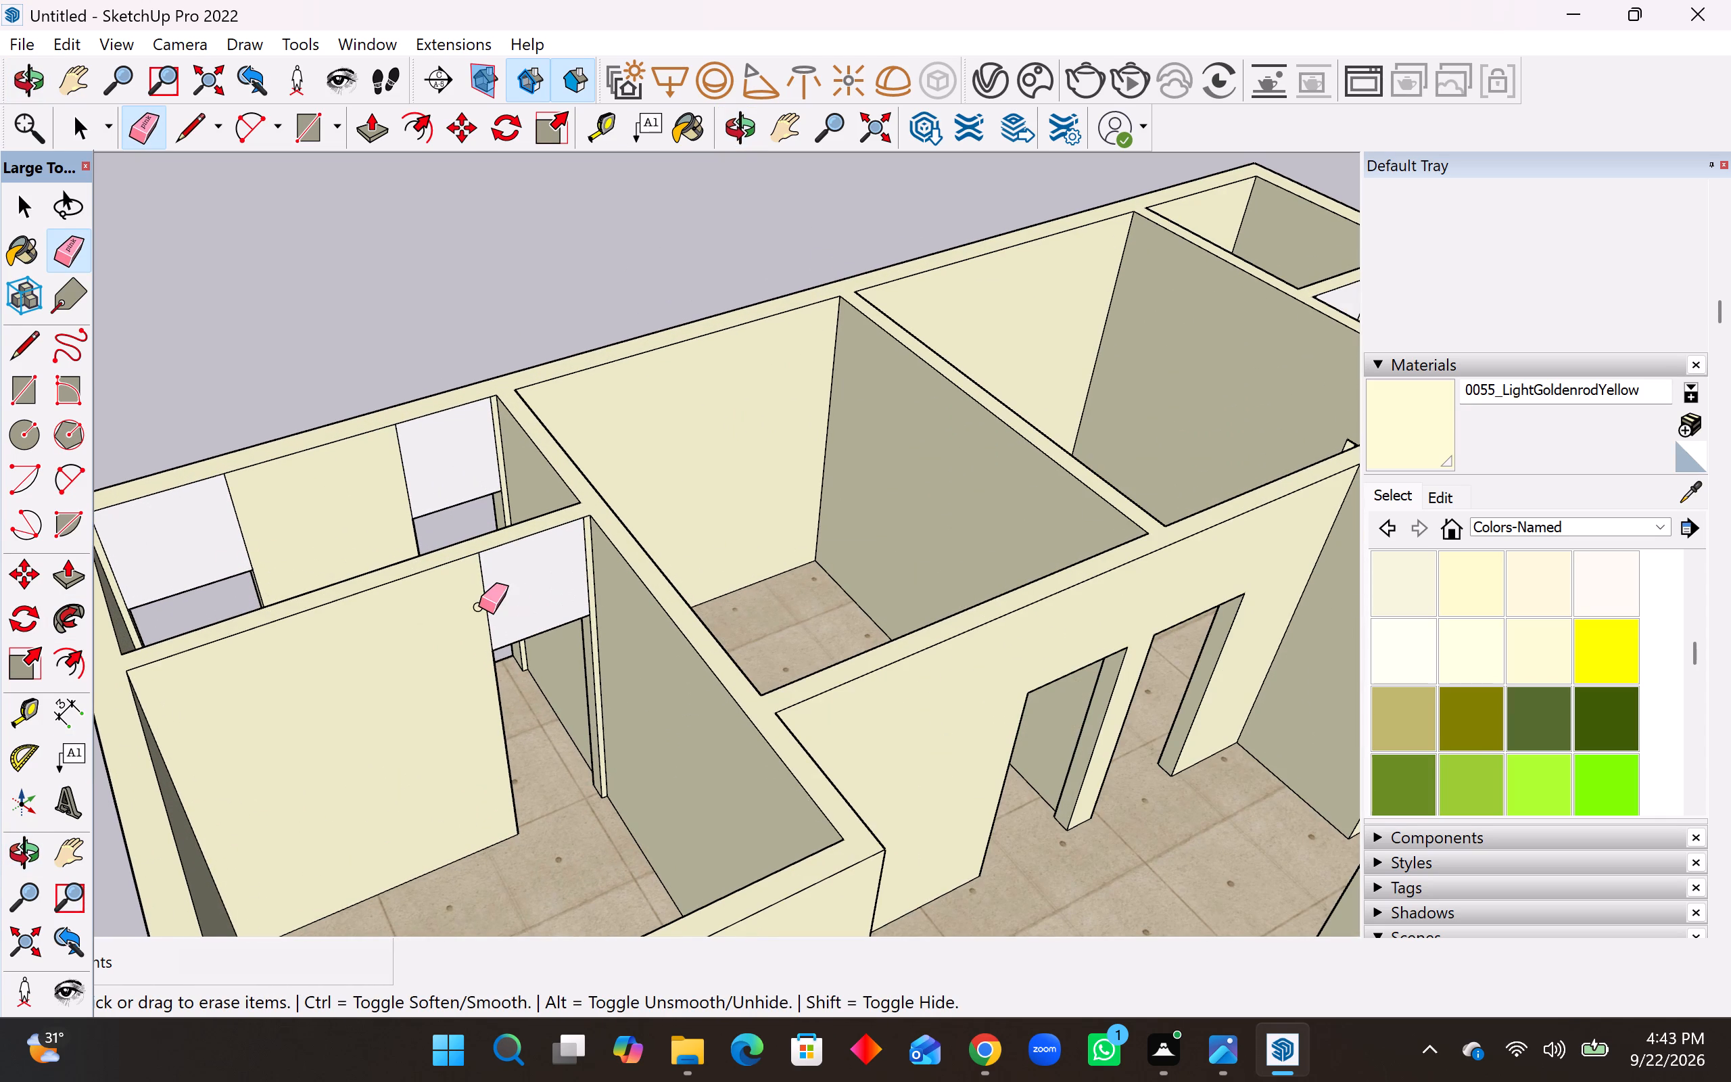
{"action": "left_click_drag", "start_coordinate": [479, 607], "coordinate": [590, 566]}
Erase the interior vertical seams above both outer openings of the corner room.
{"action": "left_click_drag", "start_coordinate": [392, 461], "coordinate": [476, 453]}
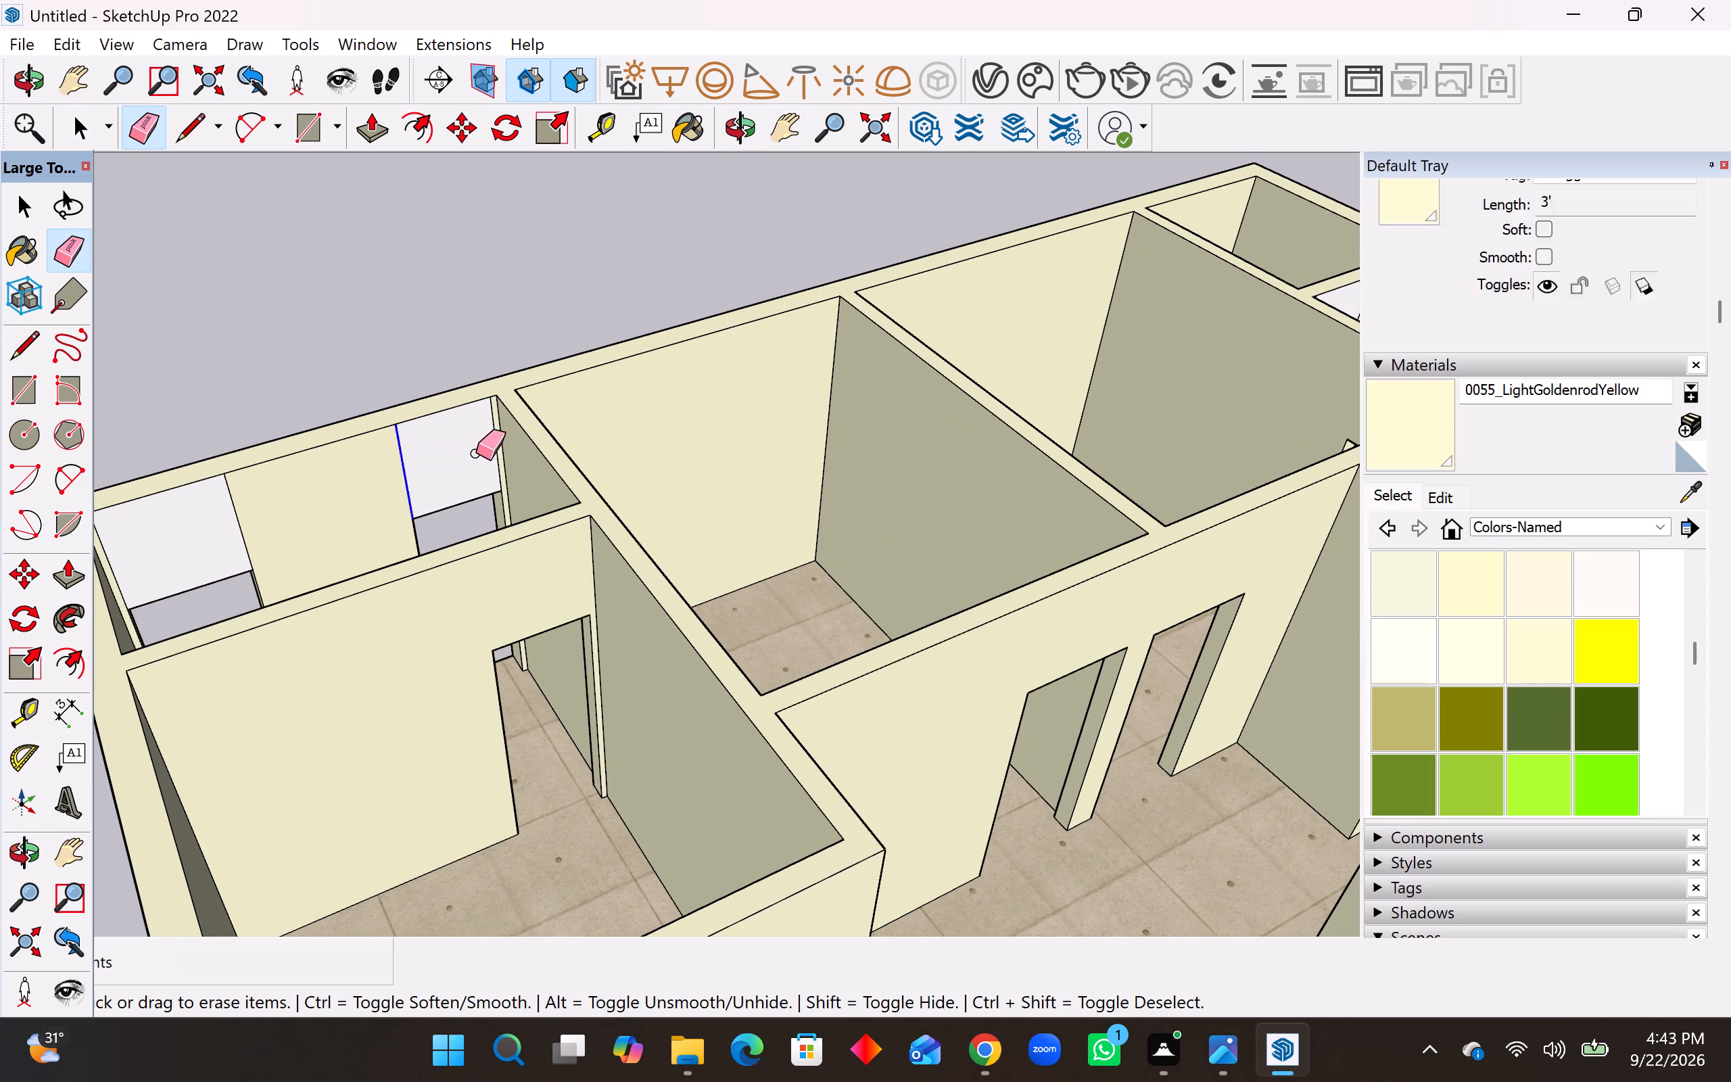
{"action": "left_click_drag", "start_coordinate": [476, 453], "coordinate": [497, 445]}
{"action": "scroll", "coordinate": [561, 485], "scroll_direction": "down", "scroll_amount": 2}
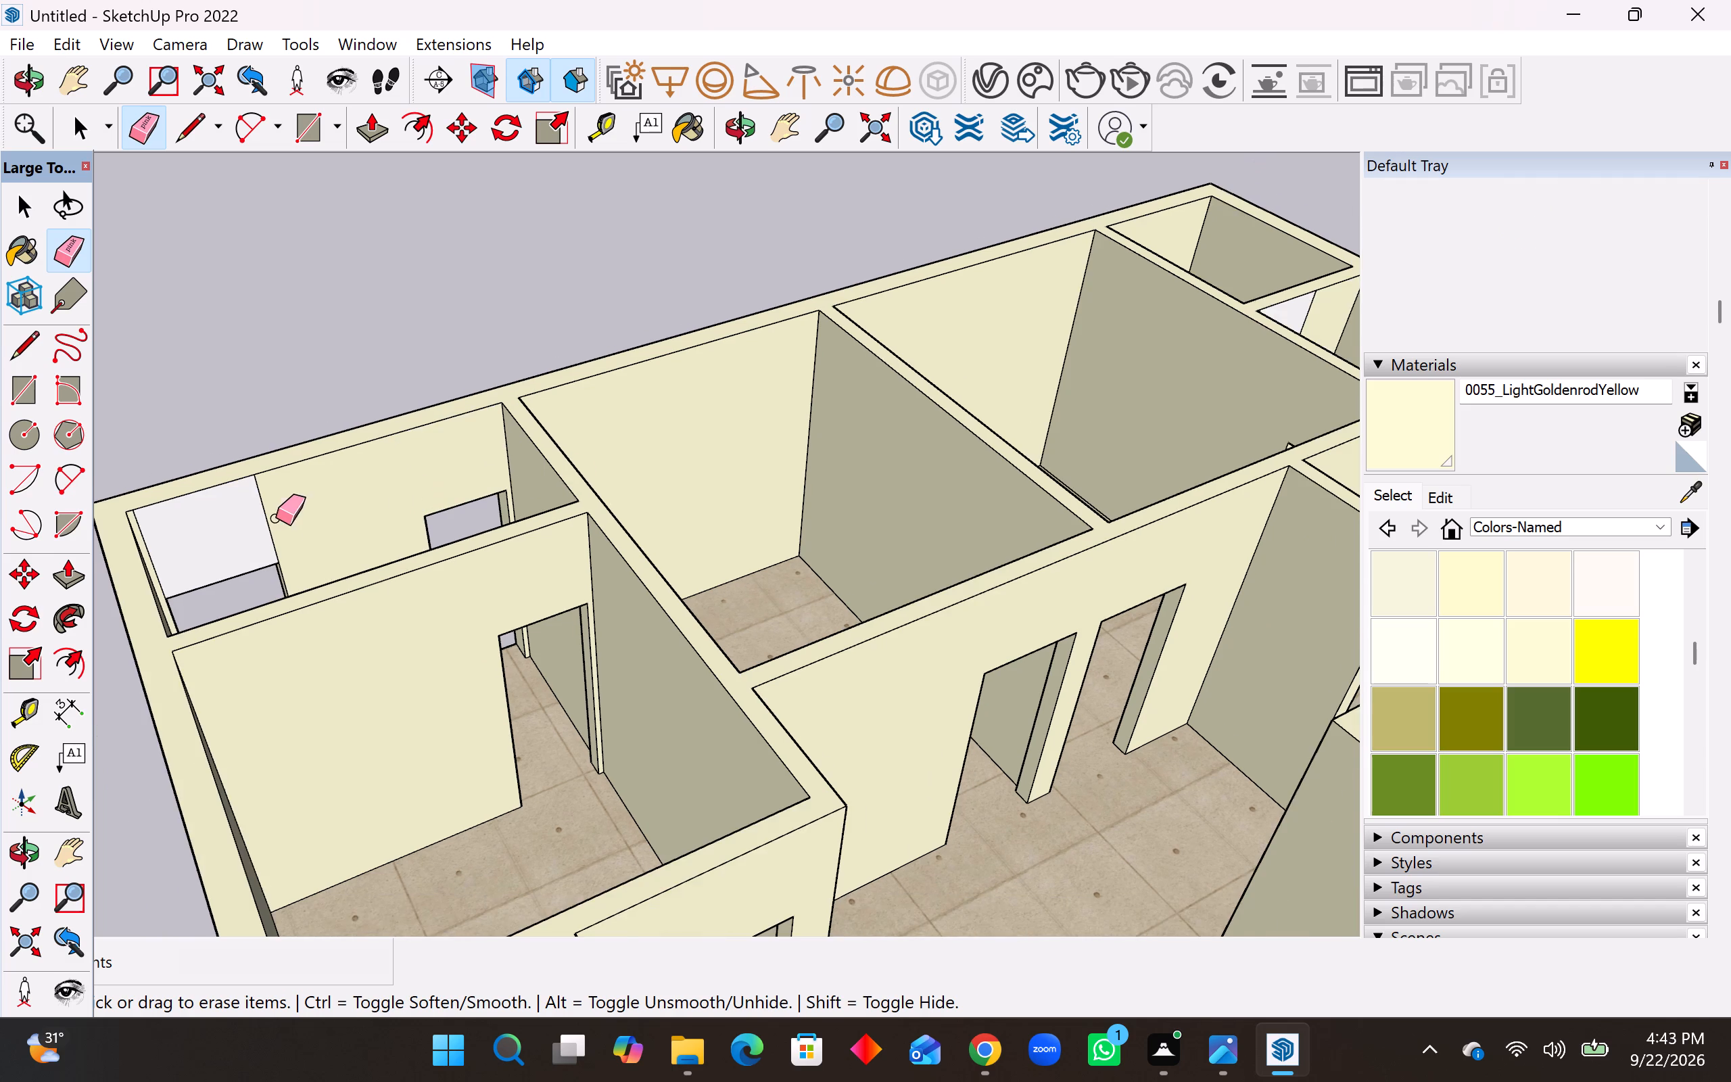
{"action": "scroll", "coordinate": [276, 518], "scroll_direction": "up", "scroll_amount": 7}
{"action": "left_click_drag", "start_coordinate": [113, 578], "coordinate": [341, 507]}
Paint the bedroom's white wall with the two door openings in 0055_LightGoldenrodYellow.
{"action": "scroll", "coordinate": [433, 521], "scroll_direction": "down", "scroll_amount": 9}
{"action": "middle_click_drag", "start_coordinate": [437, 525], "coordinate": [538, 569]}
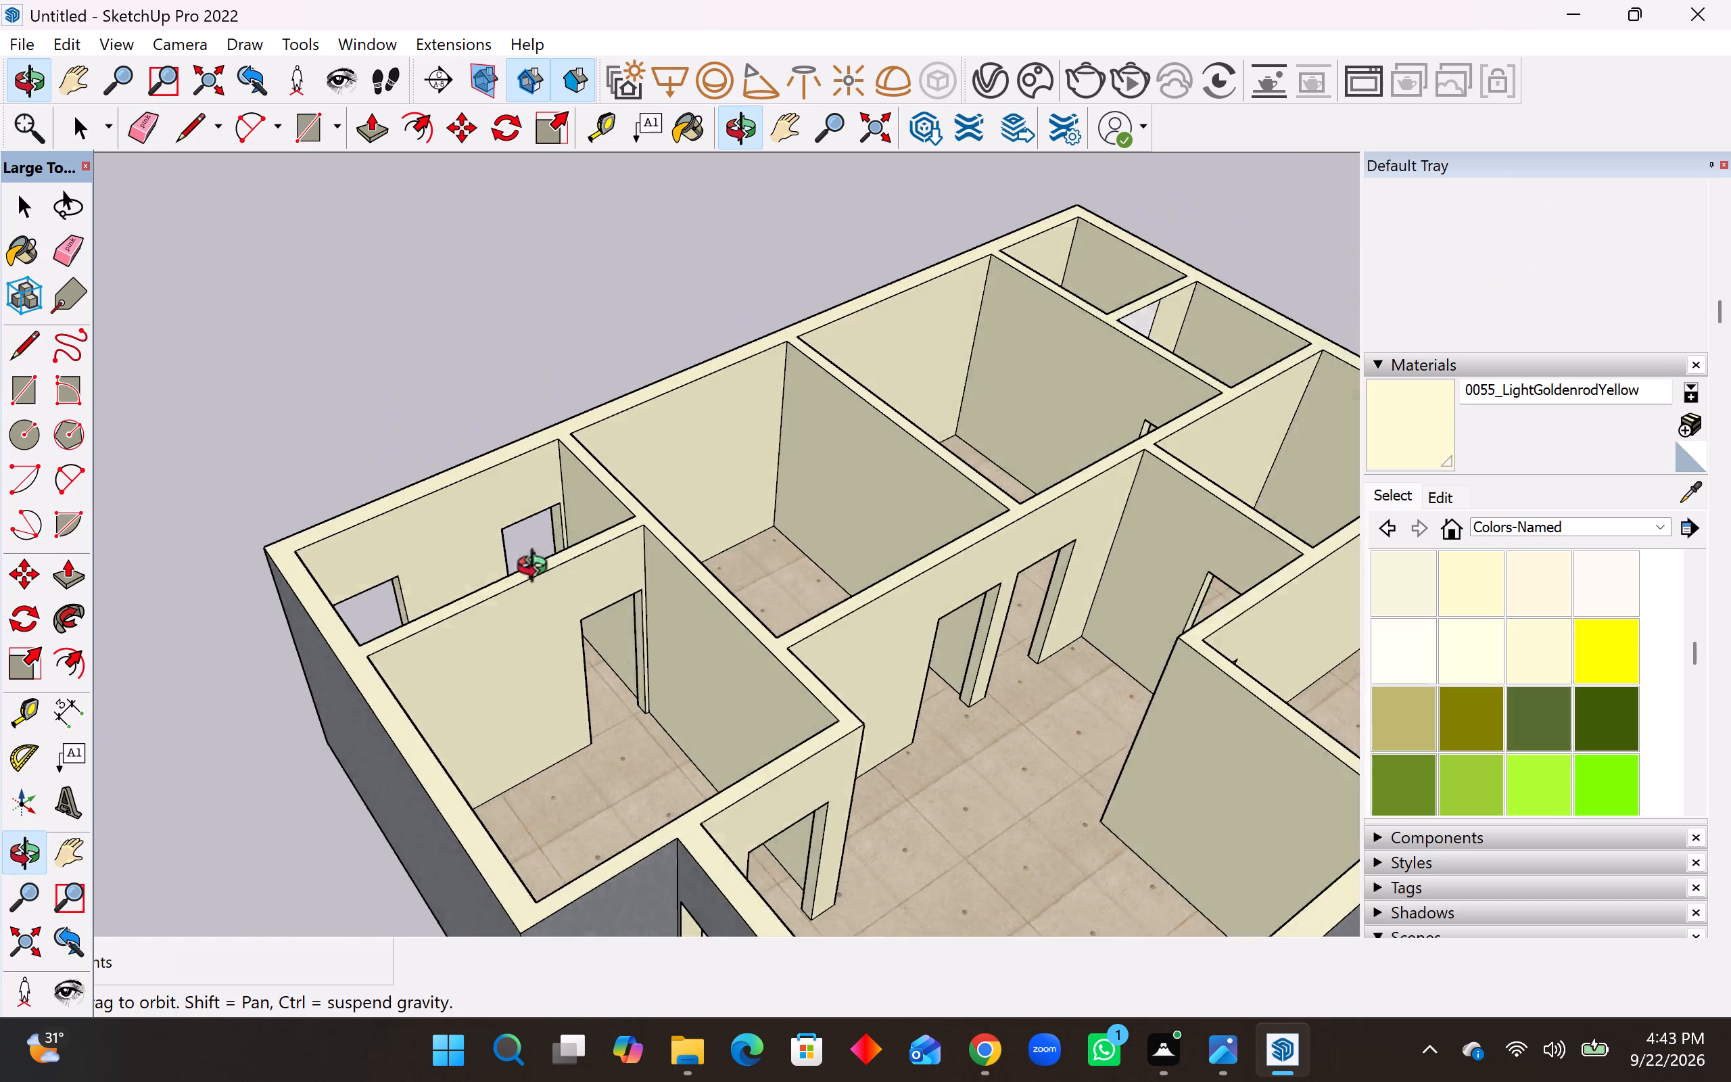
{"action": "middle_click_drag", "start_coordinate": [538, 569], "coordinate": [1351, 451]}
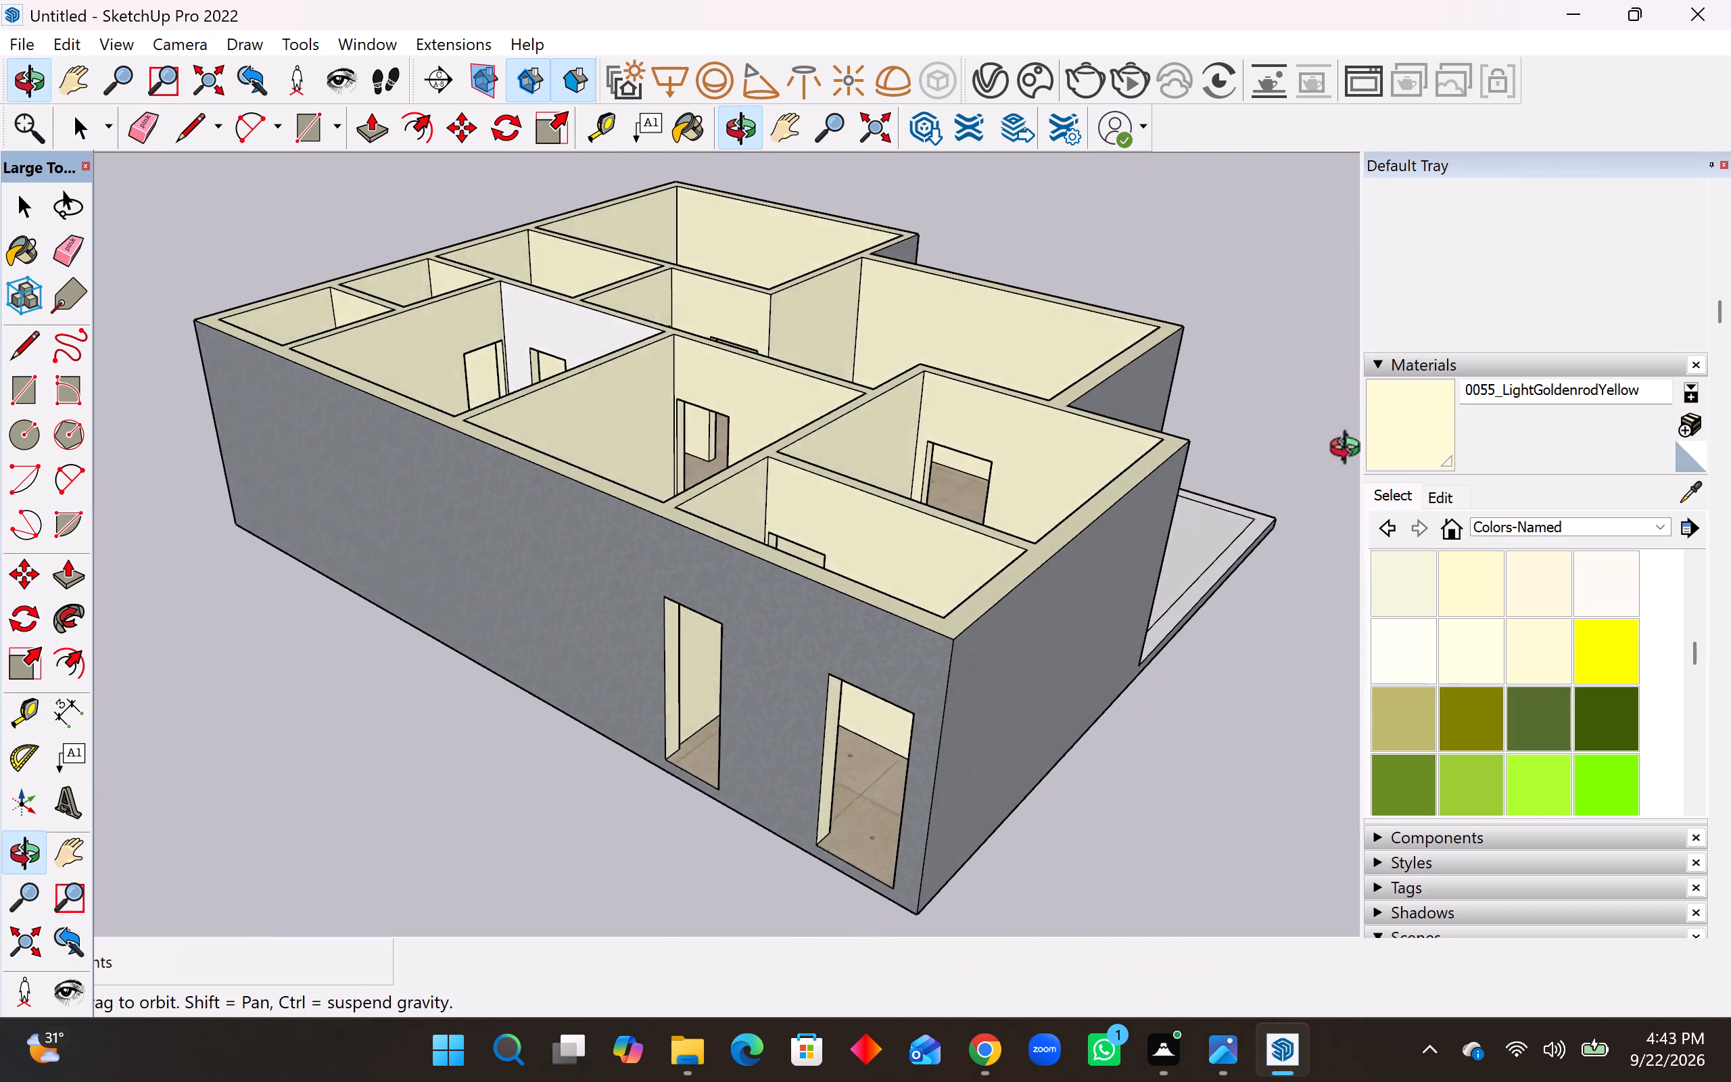
{"action": "middle_click_drag", "start_coordinate": [1351, 451], "coordinate": [320, 526]}
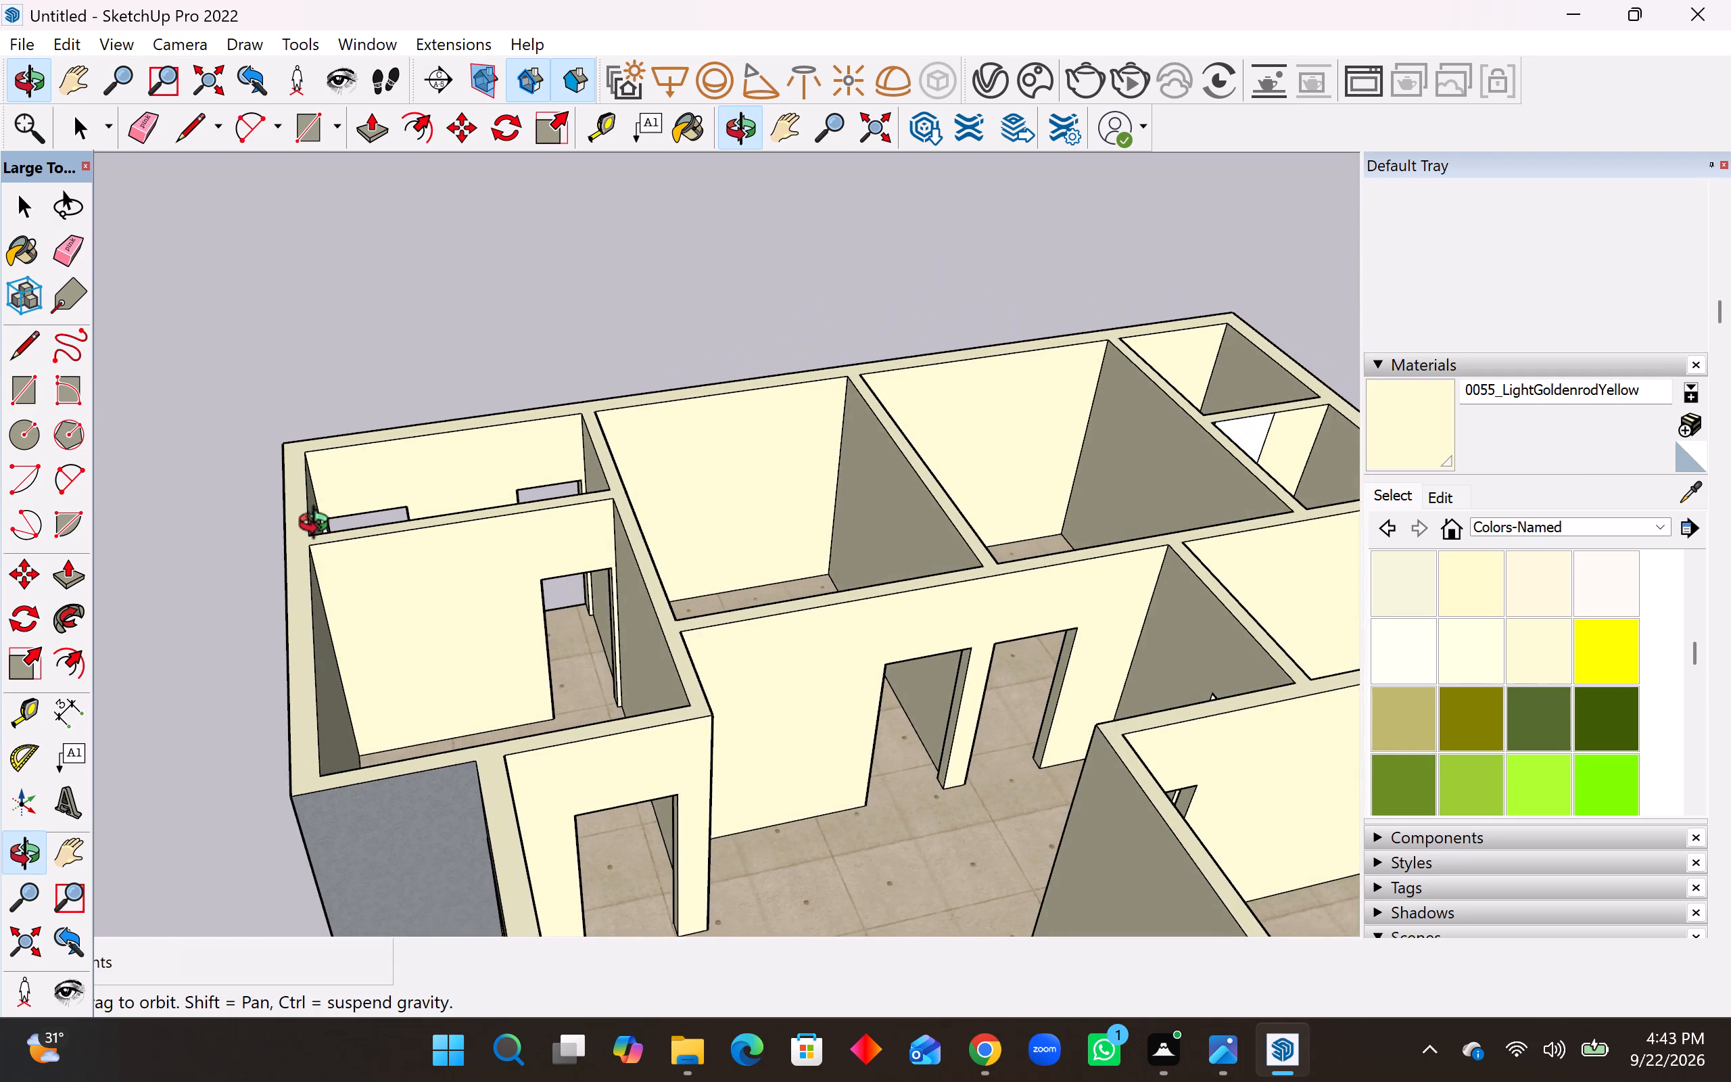
{"action": "middle_click_drag", "start_coordinate": [320, 526], "coordinate": [1690, 383]}
{"action": "middle_click_drag", "start_coordinate": [459, 423], "coordinate": [1264, 517]}
{"action": "middle_click_drag", "start_coordinate": [852, 550], "coordinate": [1391, 450]}
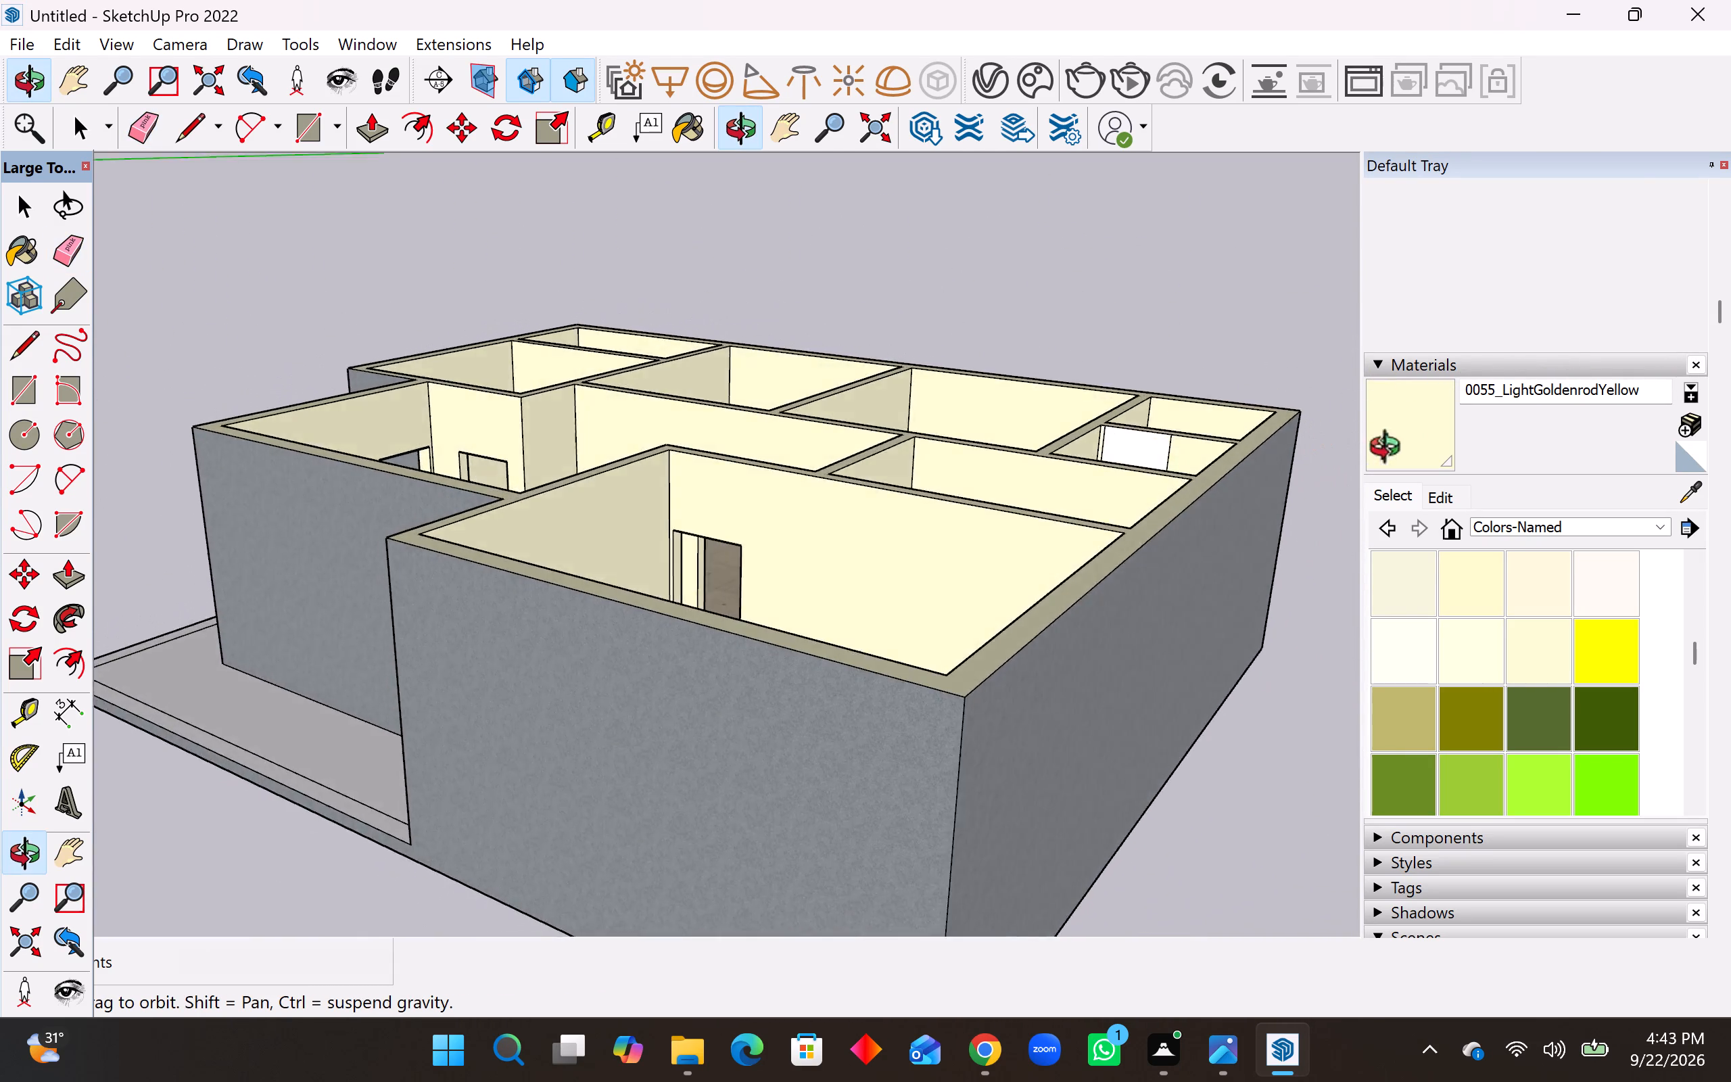
{"action": "middle_click_drag", "start_coordinate": [1391, 450], "coordinate": [909, 566]}
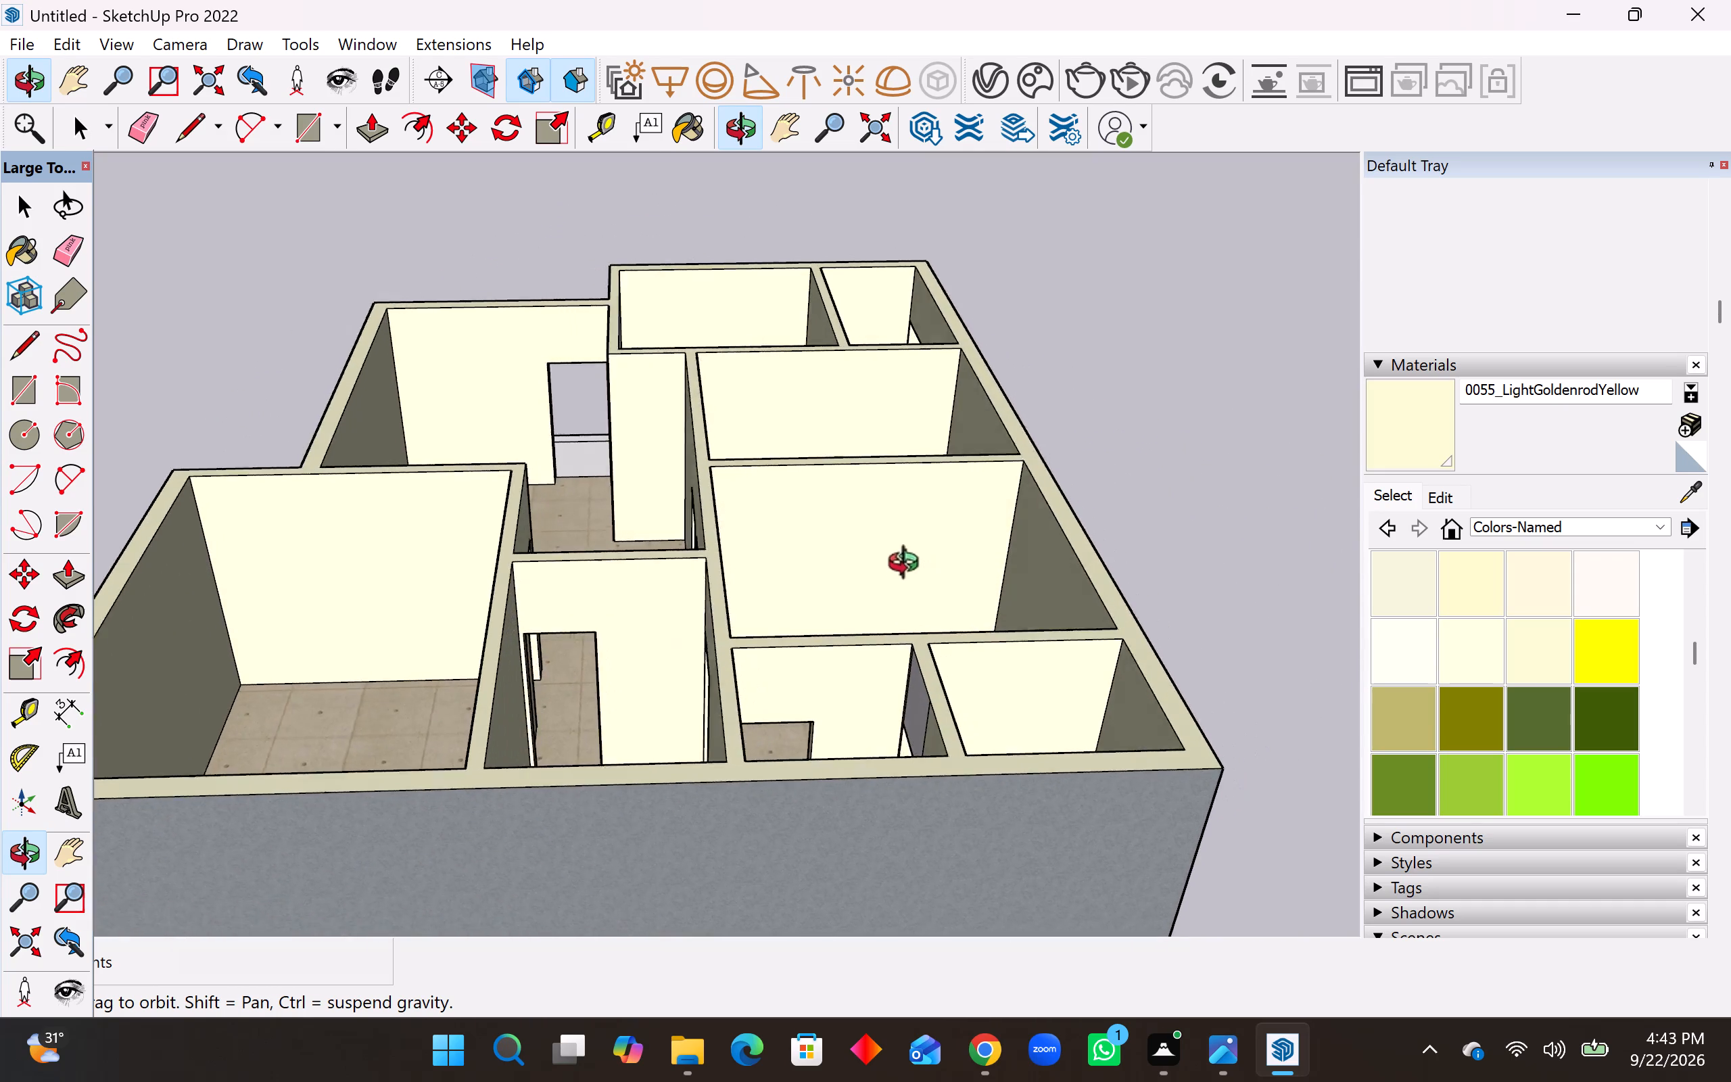
{"action": "middle_click_drag", "start_coordinate": [909, 566], "coordinate": [135, 584]}
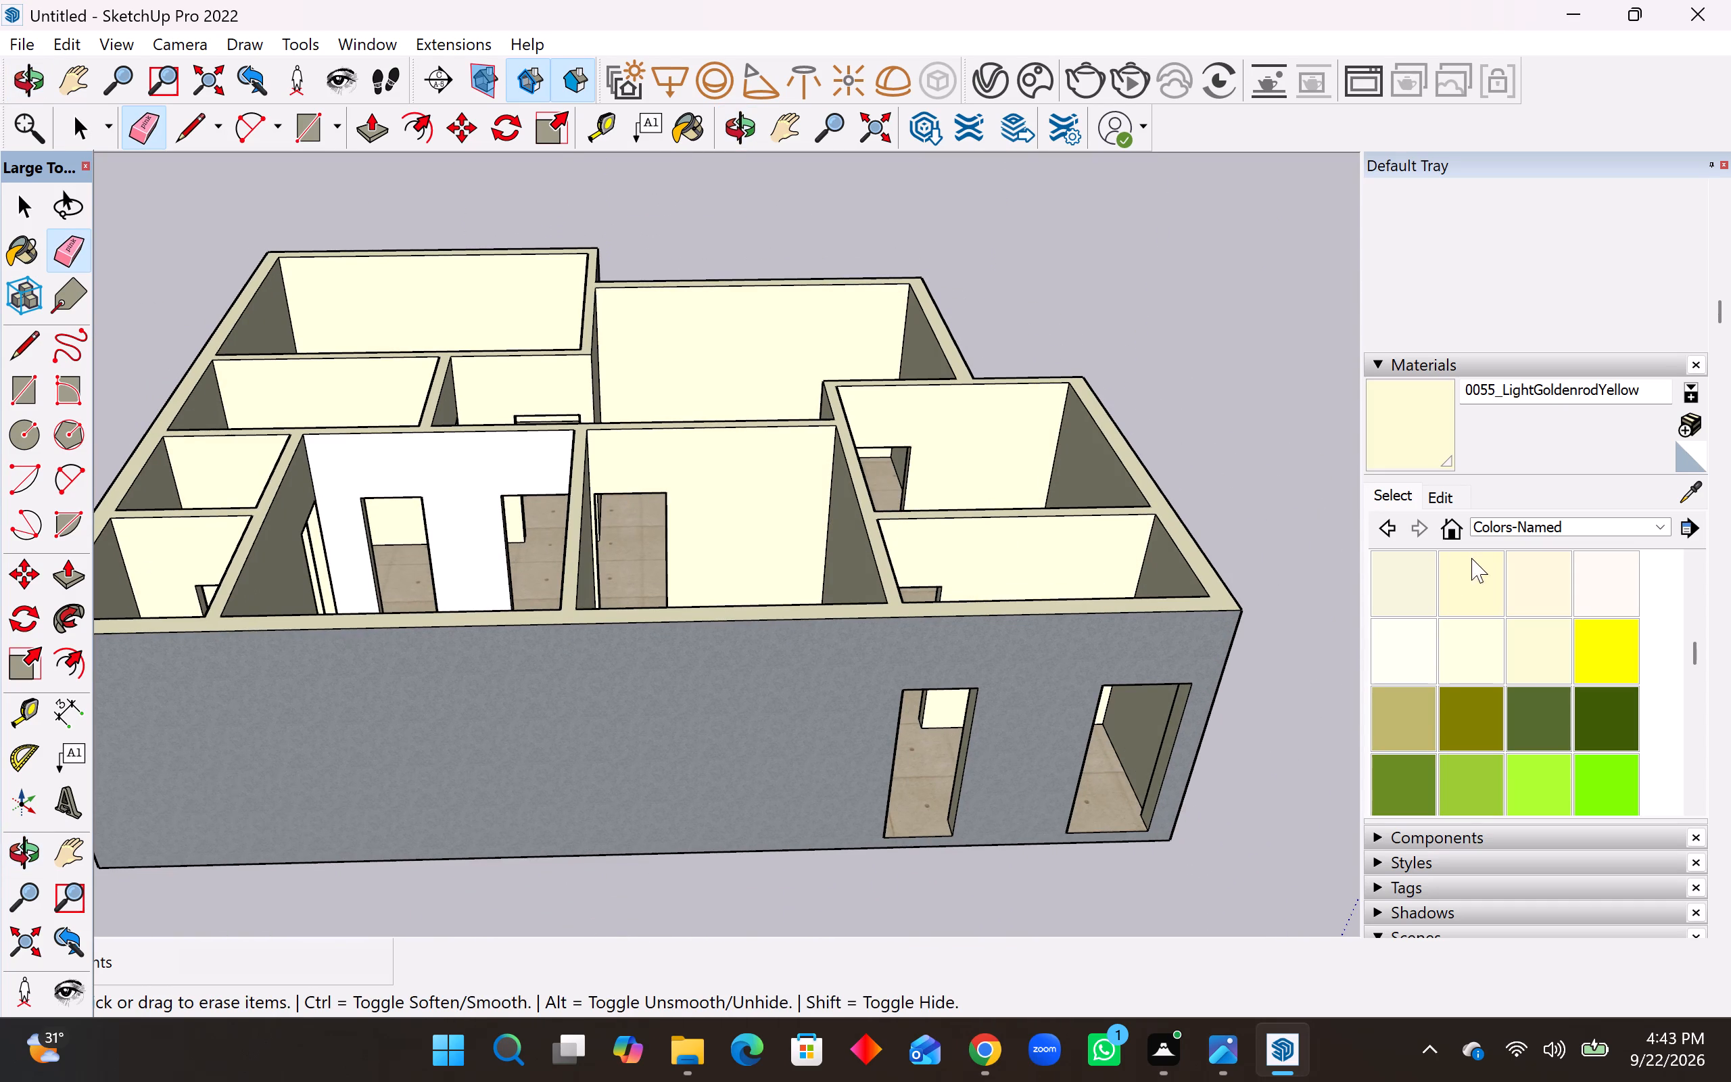
{"action": "left_click", "coordinate": [1538, 653]}
{"action": "left_click", "coordinate": [400, 463]}
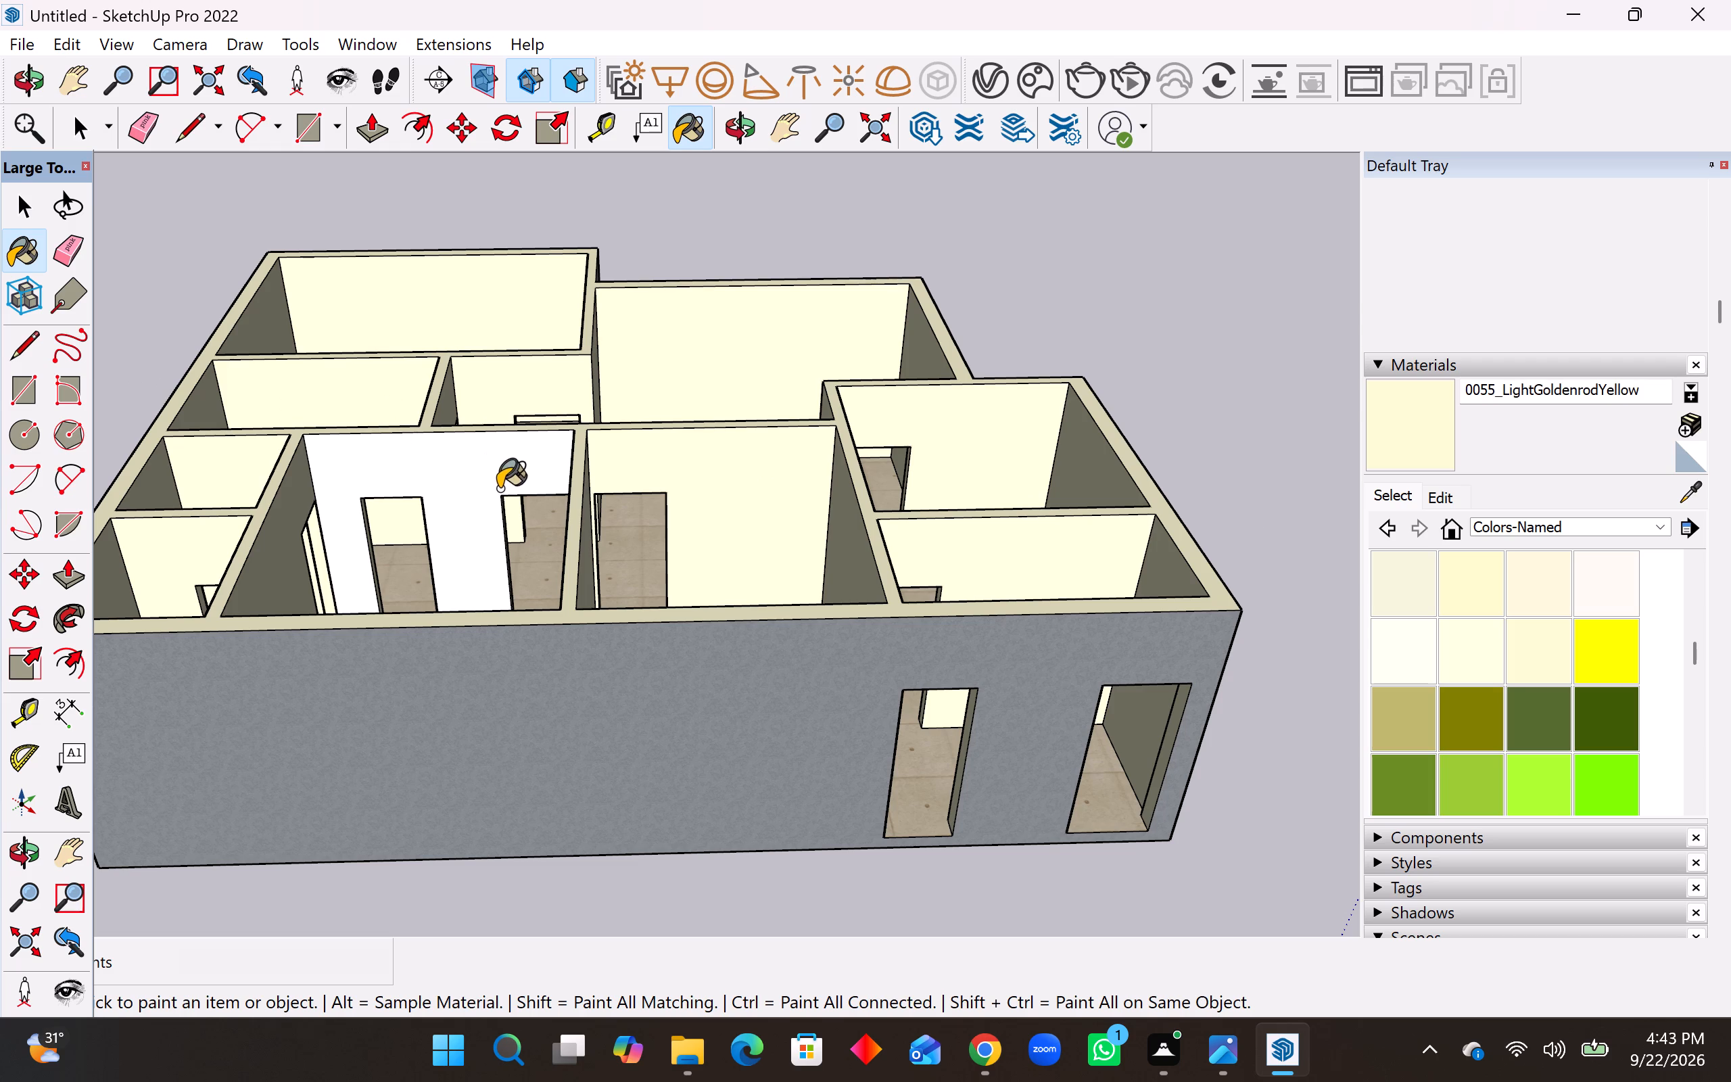
Erase the vertical seams around the white section above the doorway in the small room beside the other corner room.
{"action": "scroll", "coordinate": [523, 494], "scroll_direction": "down", "scroll_amount": 4}
{"action": "middle_click_drag", "start_coordinate": [530, 499], "coordinate": [1204, 628]}
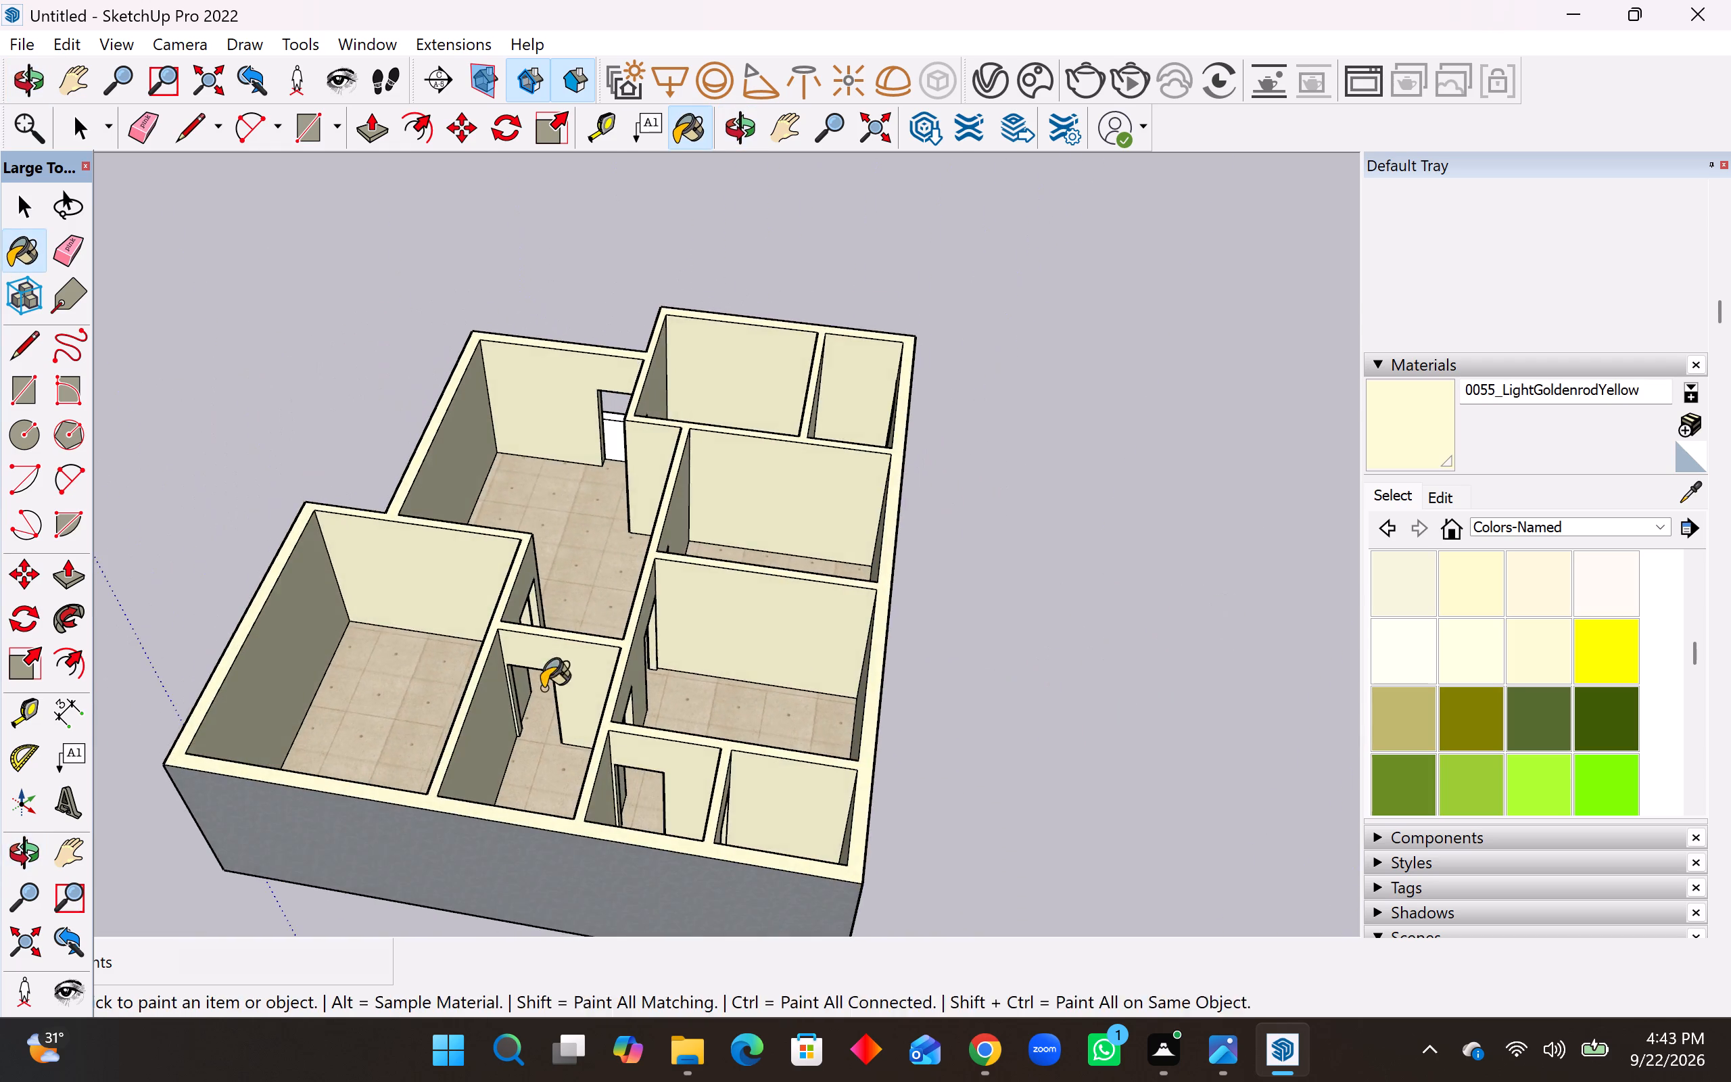
{"action": "middle_click_drag", "start_coordinate": [542, 690], "coordinate": [1101, 561]}
{"action": "key", "text": "space"}
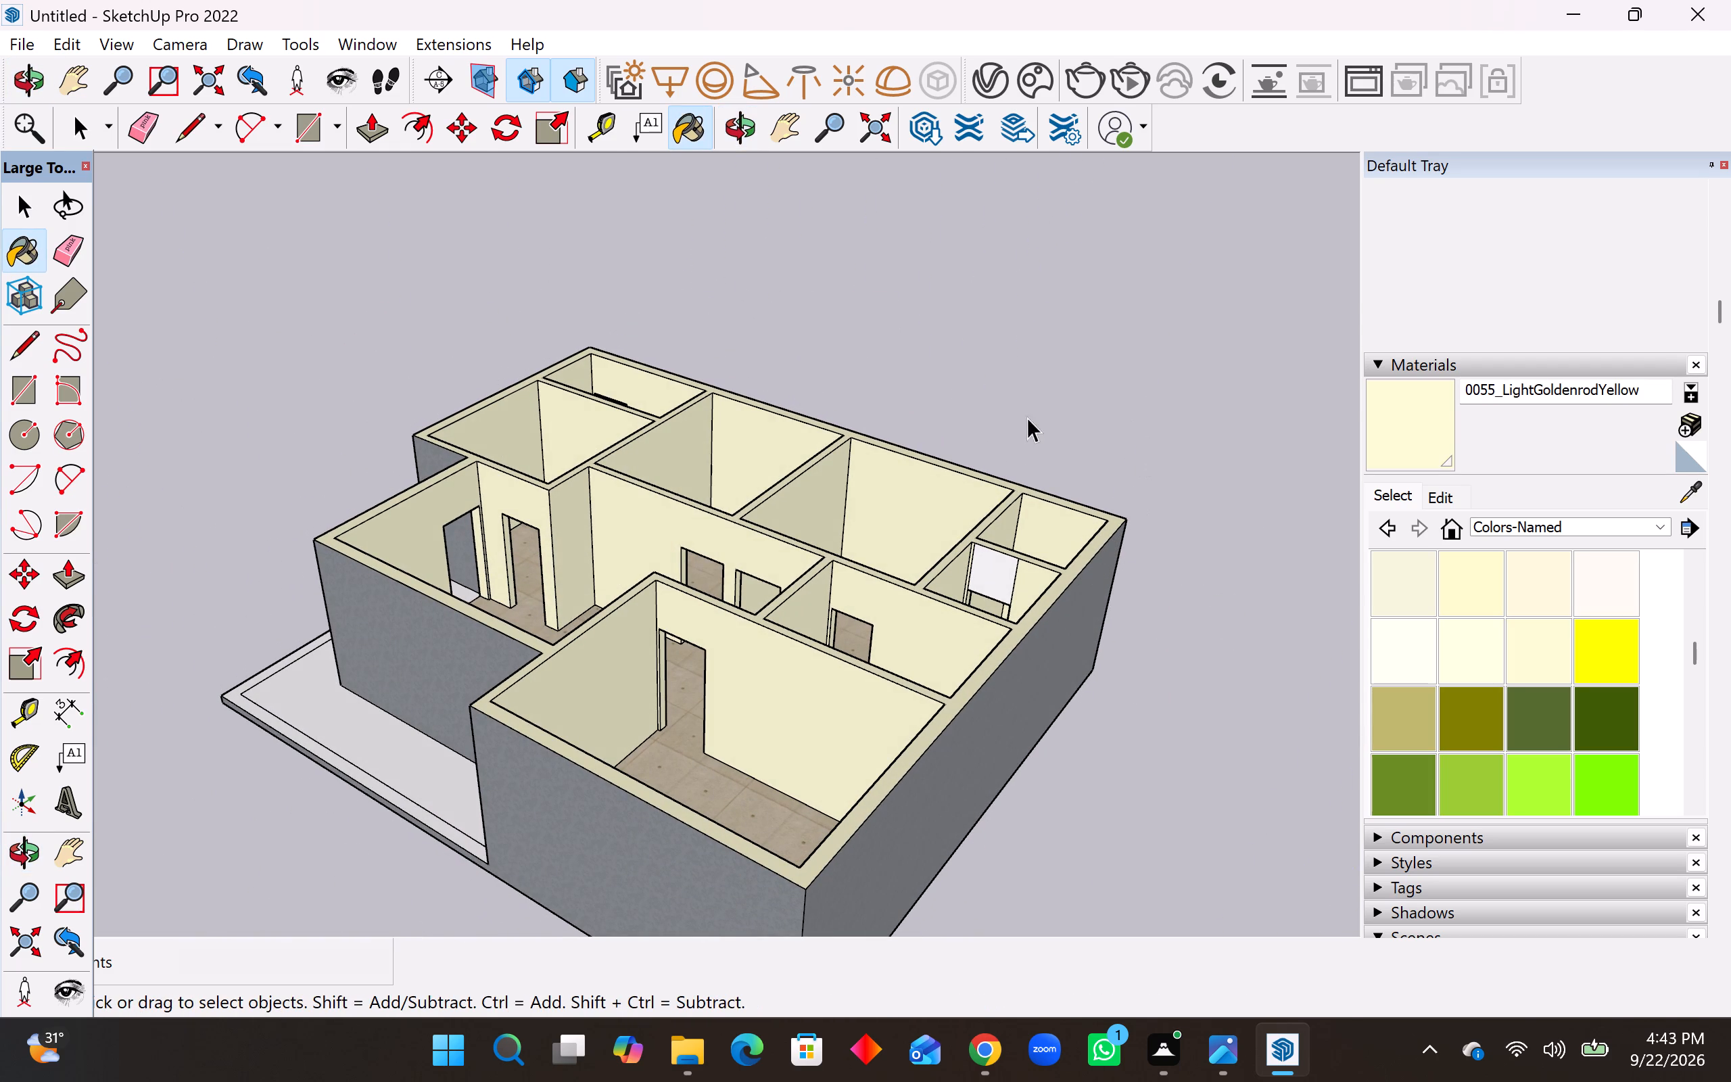
{"action": "scroll", "coordinate": [802, 582], "scroll_direction": "up", "scroll_amount": 2}
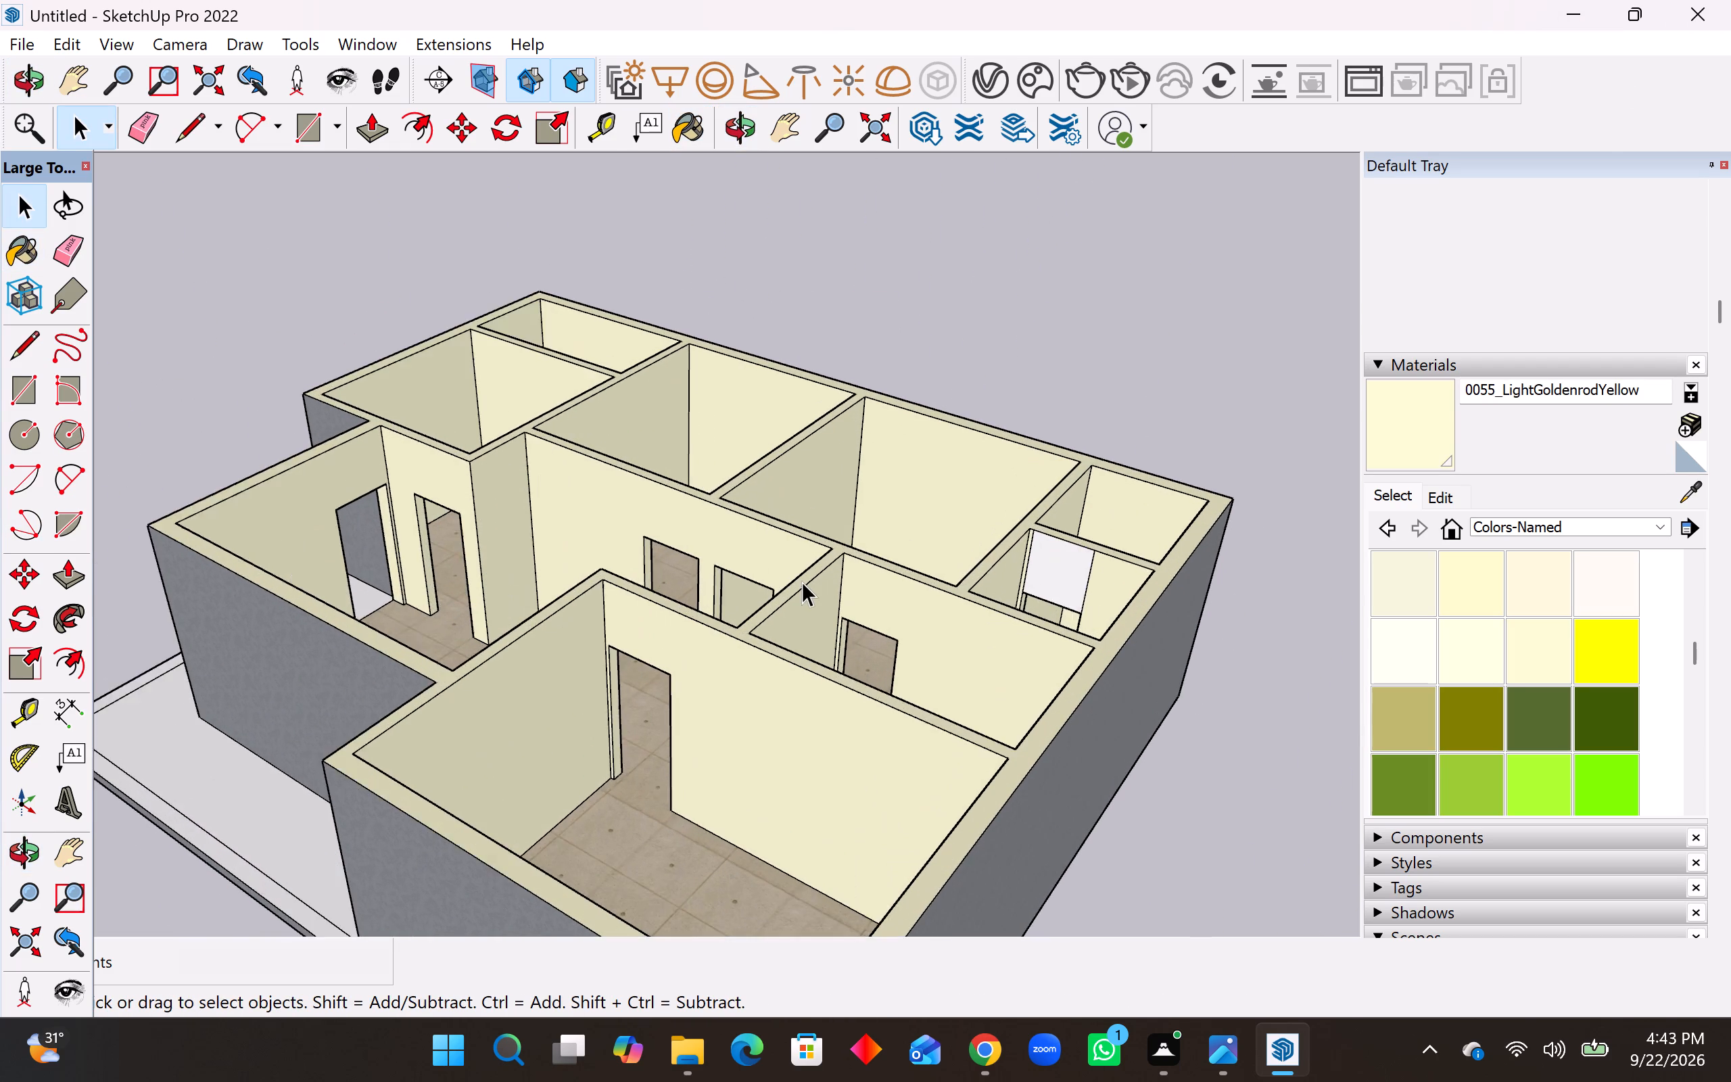
{"action": "scroll", "coordinate": [802, 582], "scroll_direction": "up", "scroll_amount": 4}
{"action": "left_click", "coordinate": [68, 250]}
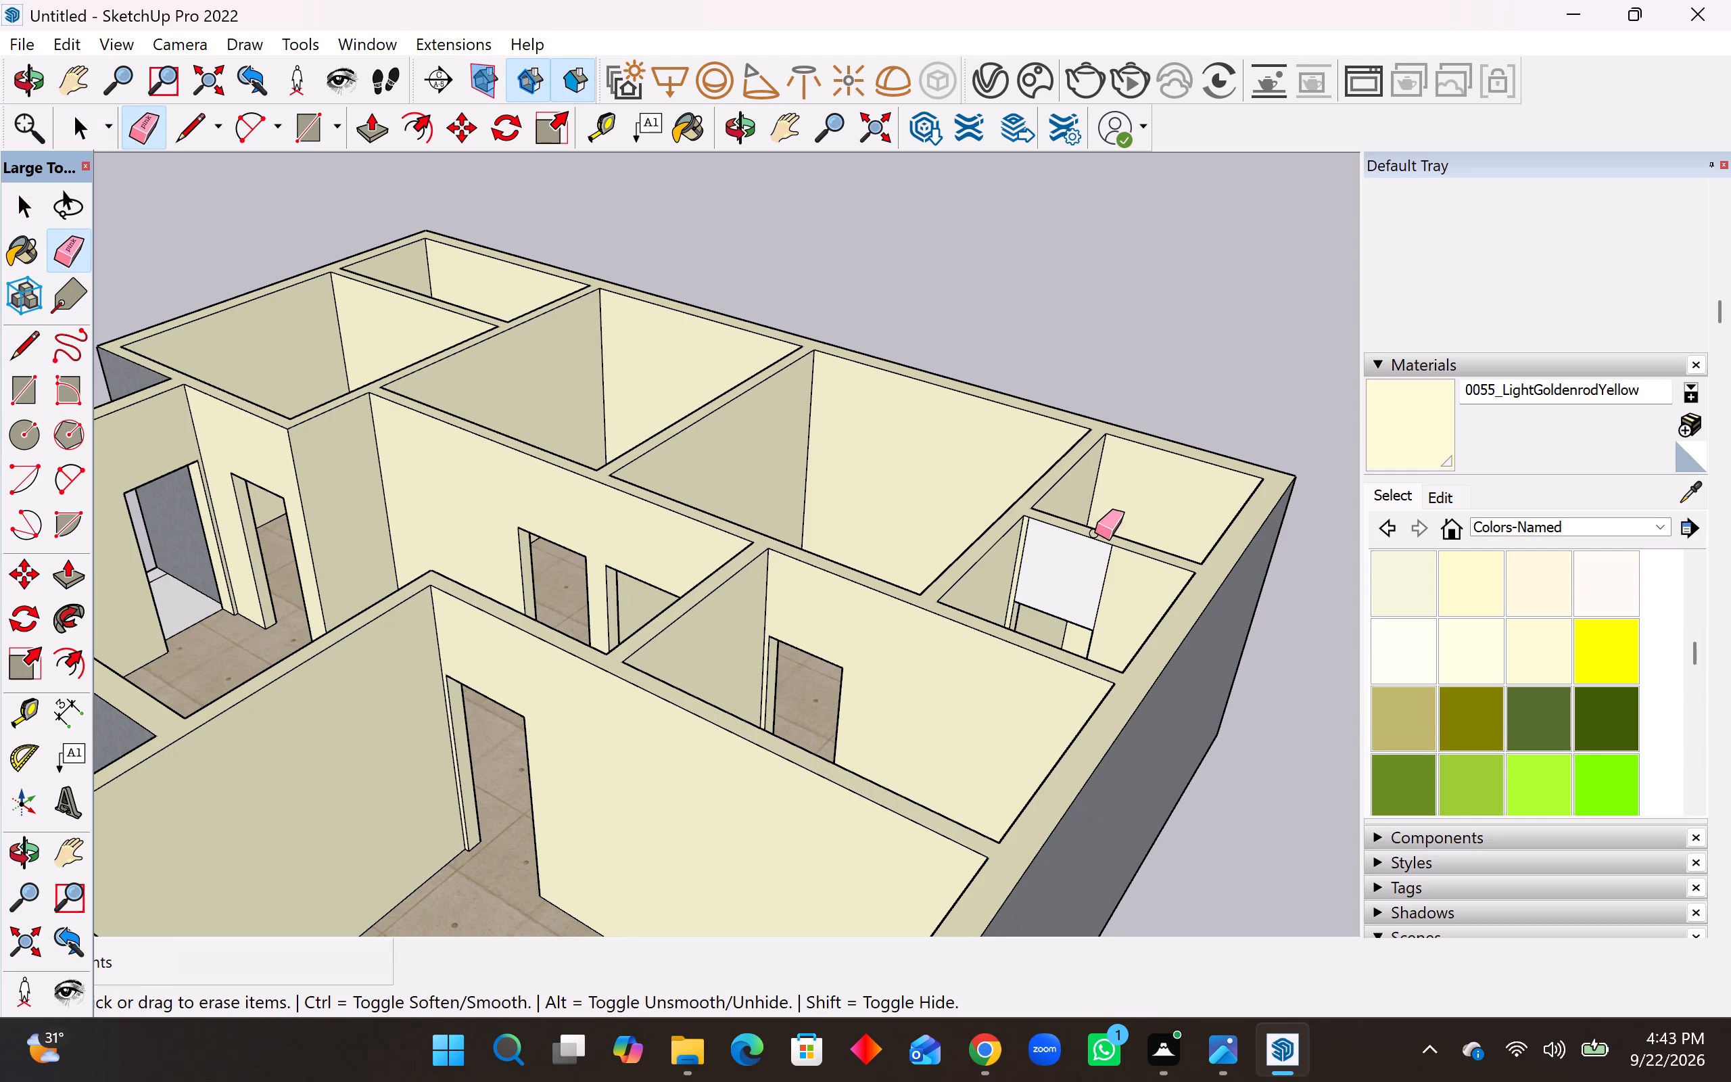
{"action": "scroll", "coordinate": [1120, 533], "scroll_direction": "up", "scroll_amount": 3}
{"action": "left_click_drag", "start_coordinate": [993, 569], "coordinate": [1067, 603]}
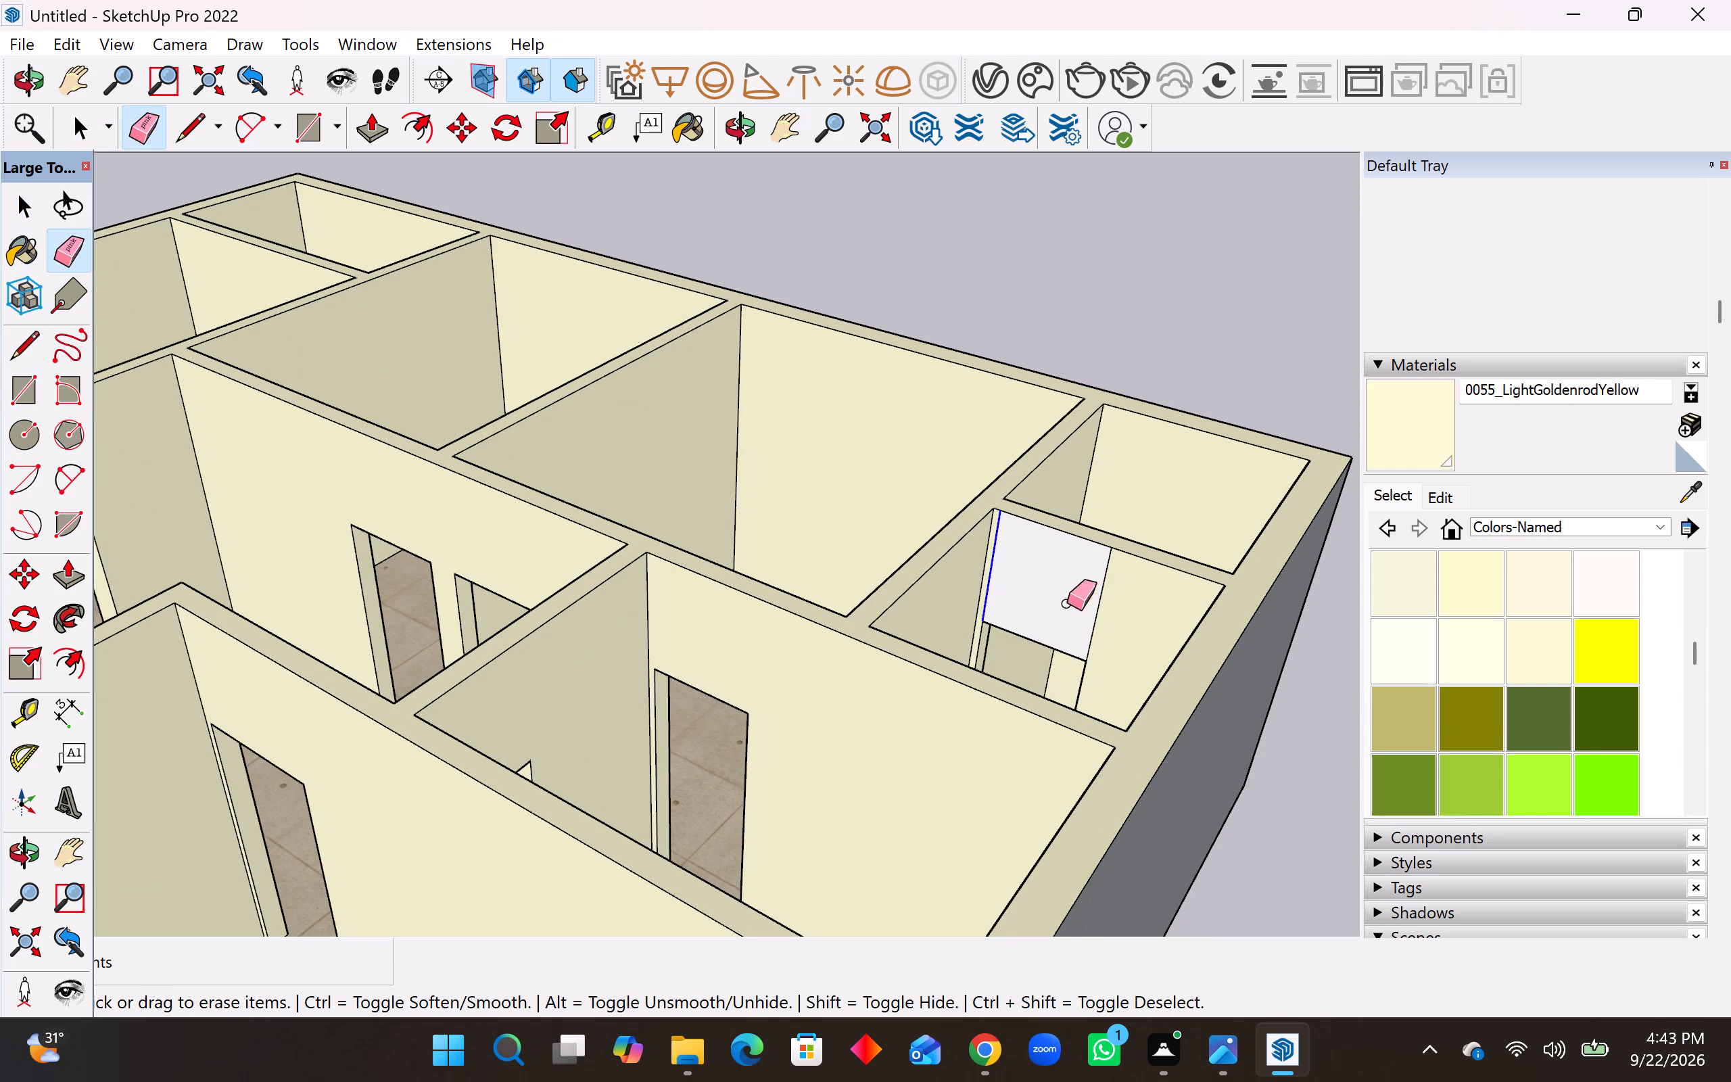
{"action": "left_click_drag", "start_coordinate": [1067, 603], "coordinate": [1114, 611]}
{"action": "scroll", "coordinate": [1114, 611], "scroll_direction": "down", "scroll_amount": 9}
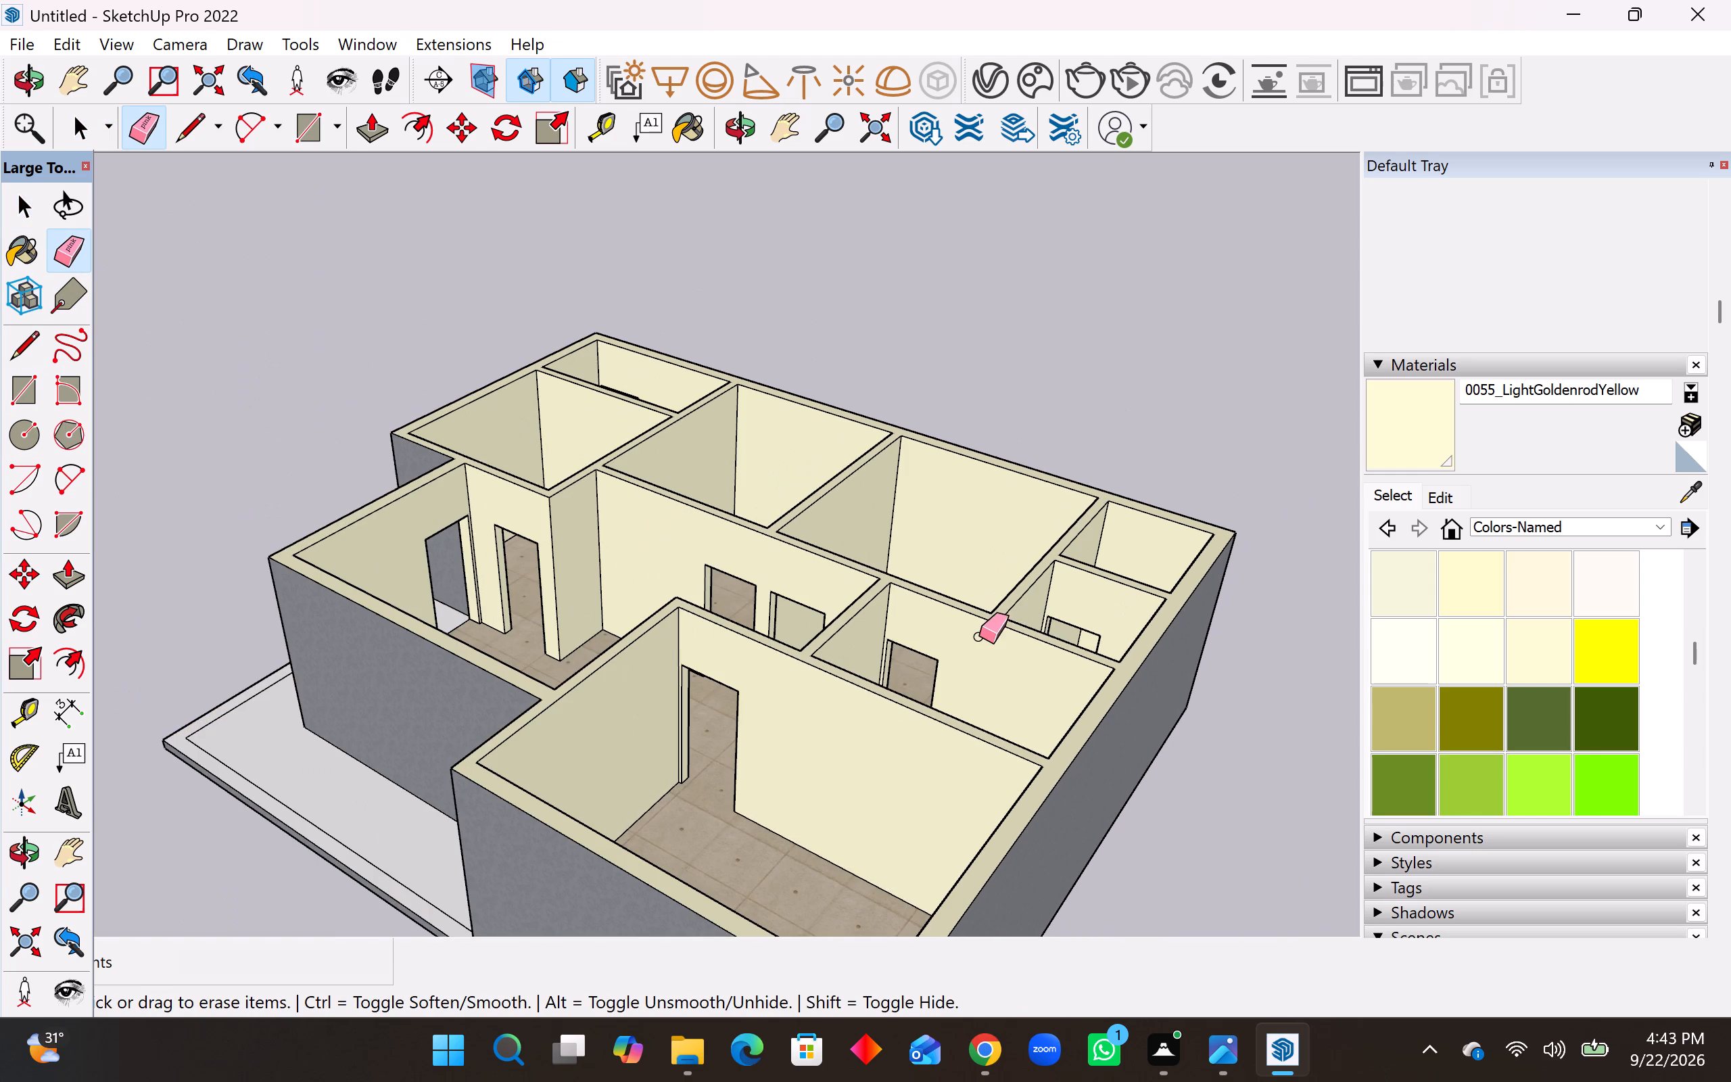
{"action": "key", "text": "space"}
Examine the whole house from above and from several sides, checking the walls, door openings and floors of all rooms.
{"action": "middle_click_drag", "start_coordinate": [979, 634], "coordinate": [1419, 683]}
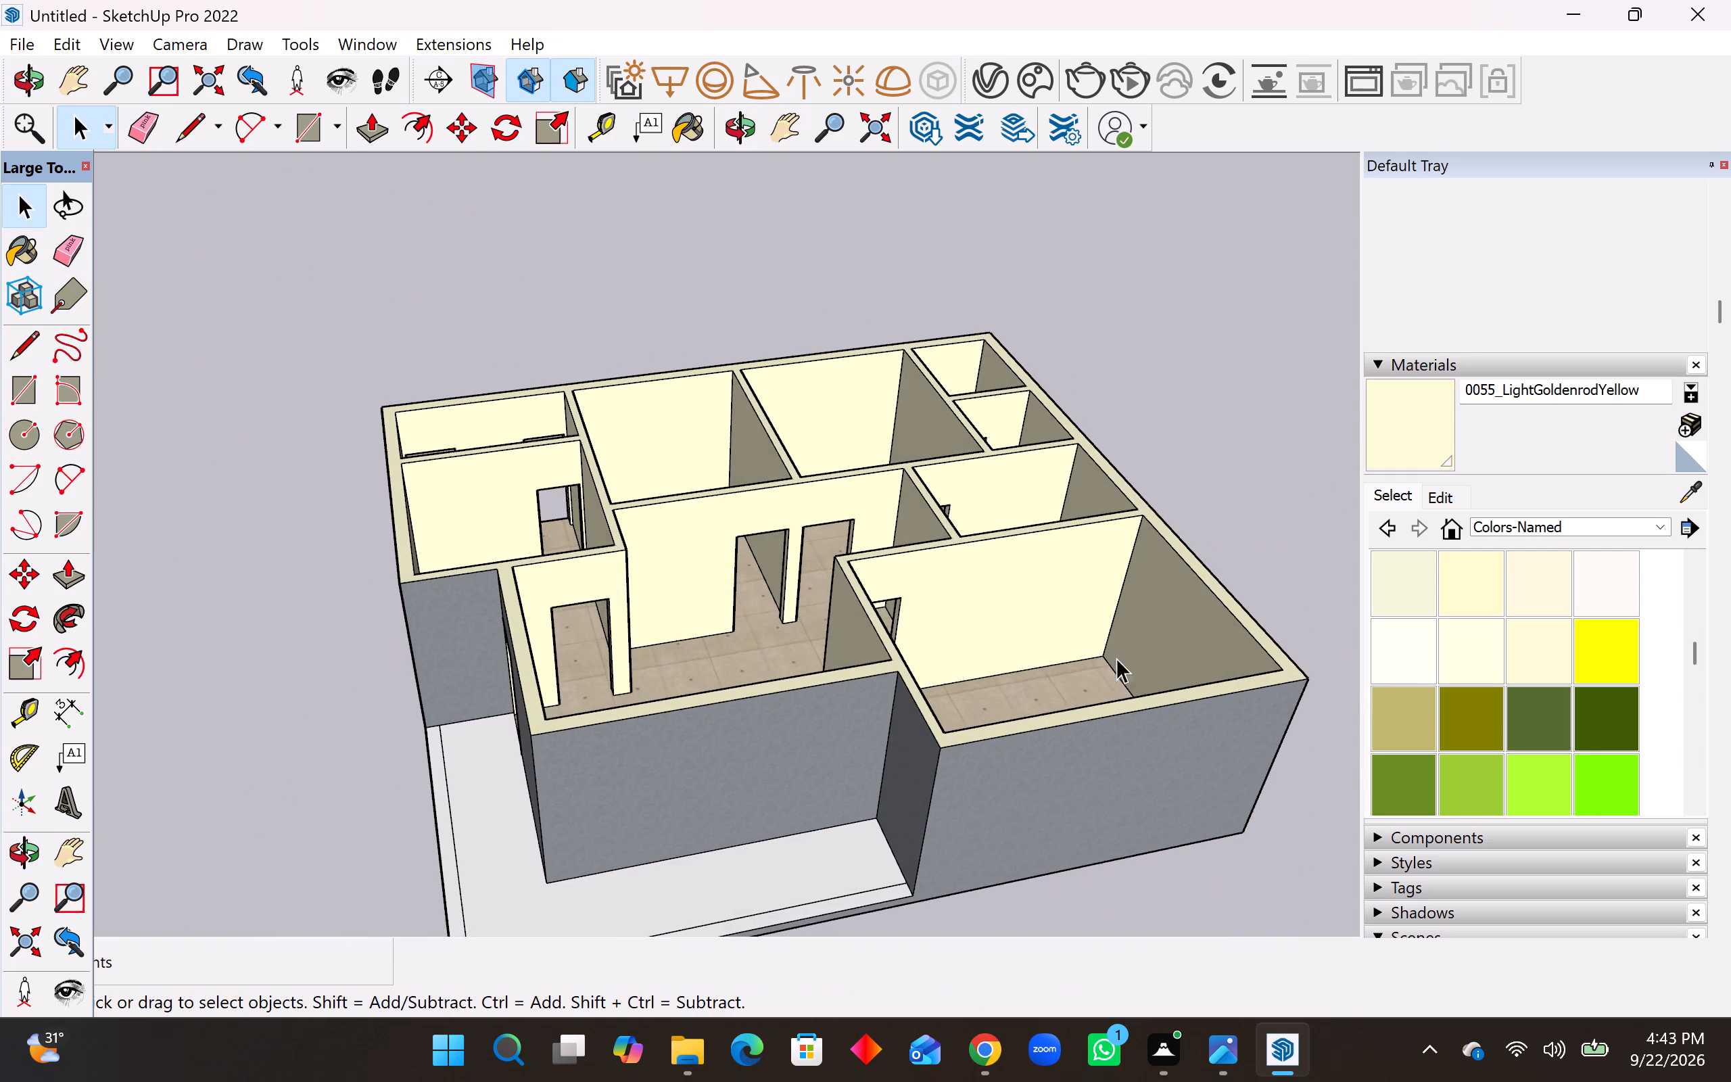
{"action": "scroll", "coordinate": [840, 588], "scroll_direction": "up", "scroll_amount": 9}
{"action": "middle_click_drag", "start_coordinate": [845, 623], "coordinate": [1334, 659]}
{"action": "scroll", "coordinate": [1024, 603], "scroll_direction": "down", "scroll_amount": 8}
{"action": "middle_click_drag", "start_coordinate": [995, 629], "coordinate": [1172, 831]}
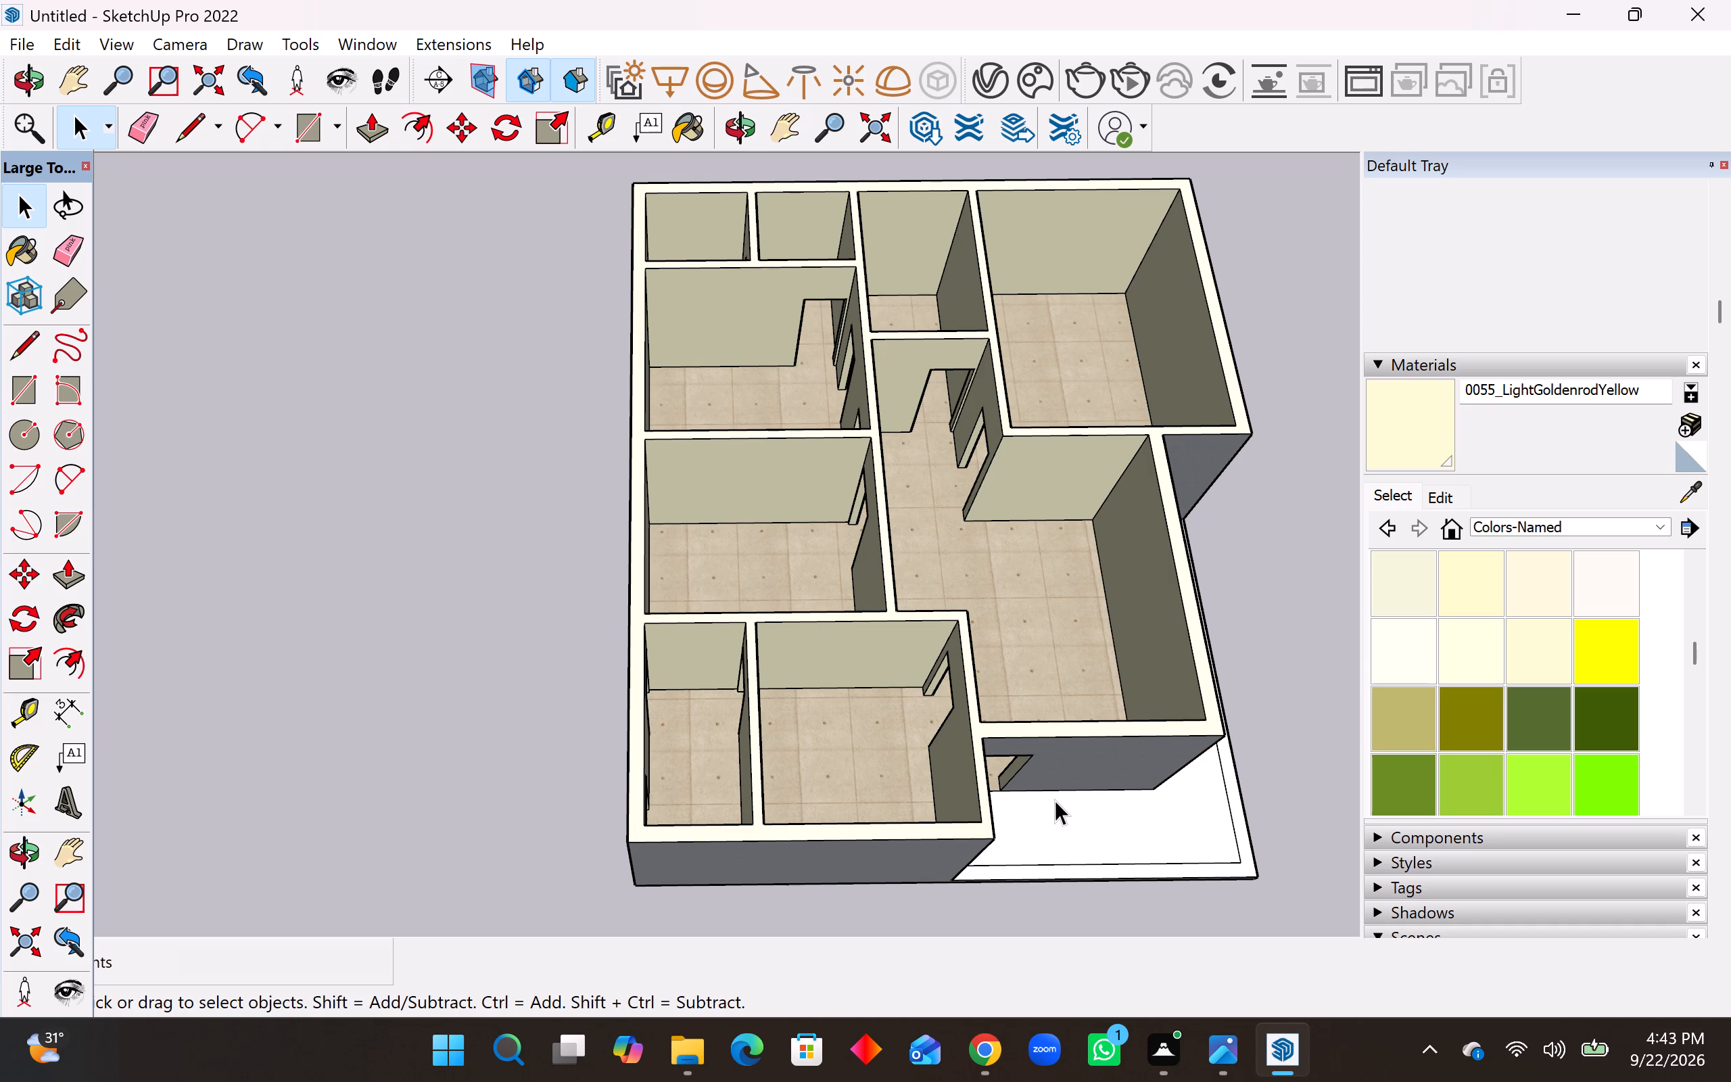
{"action": "middle_click_drag", "start_coordinate": [1041, 750], "coordinate": [724, 711]}
{"action": "scroll", "coordinate": [977, 824], "scroll_direction": "up", "scroll_amount": 4}
{"action": "scroll", "coordinate": [863, 703], "scroll_direction": "down", "scroll_amount": 4}
{"action": "scroll", "coordinate": [1006, 881], "scroll_direction": "up", "scroll_amount": 4}
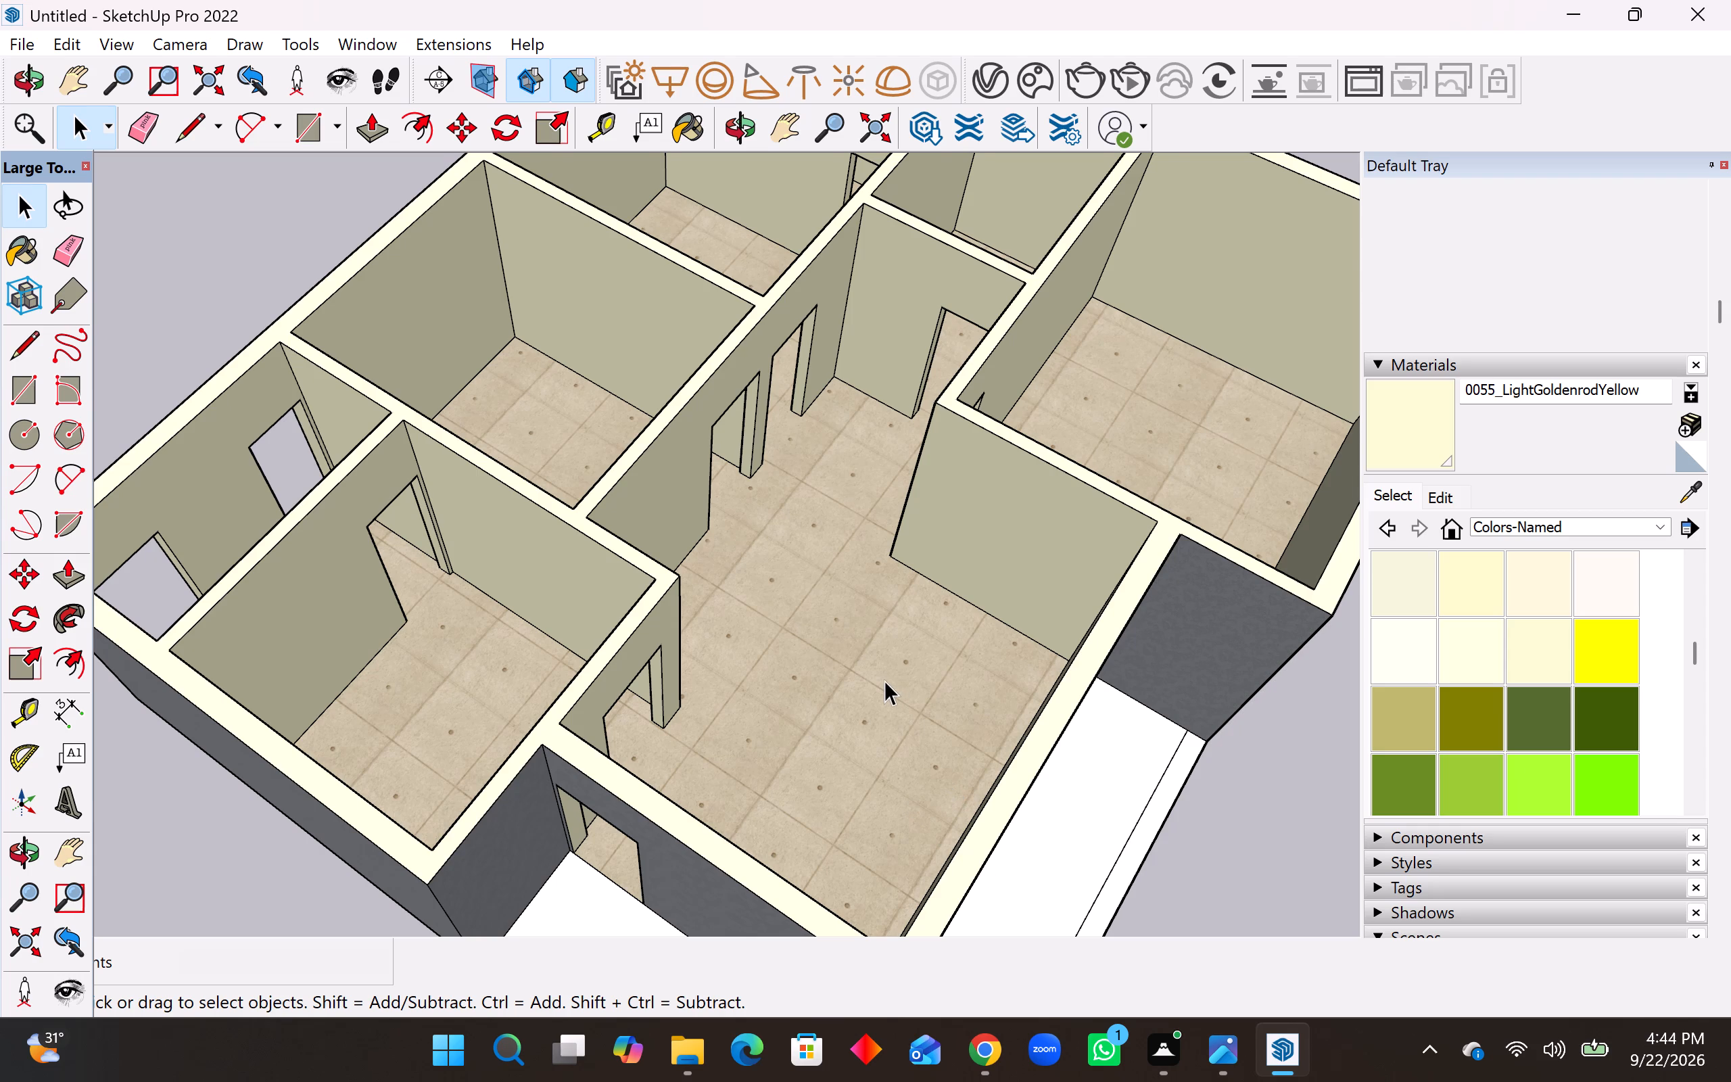
{"action": "scroll", "coordinate": [884, 680], "scroll_direction": "down", "scroll_amount": 9}
{"action": "middle_click_drag", "start_coordinate": [897, 759], "coordinate": [856, 761]}
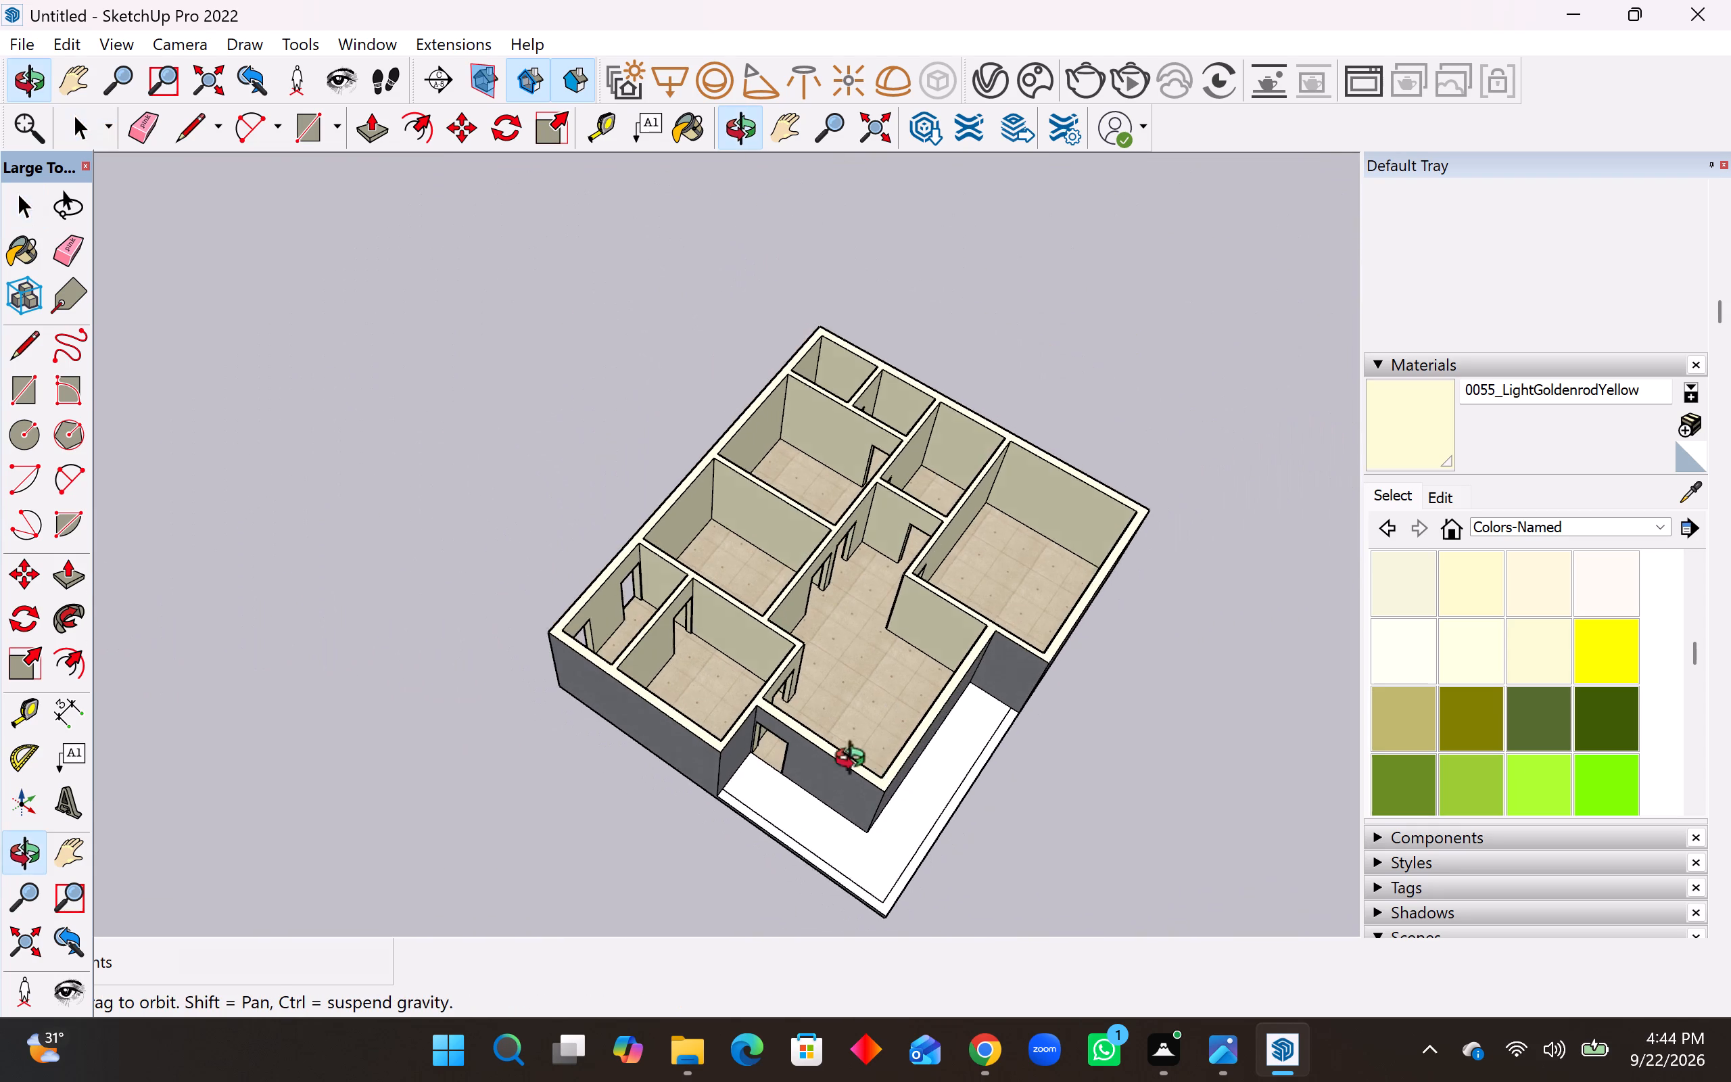
{"action": "middle_click_drag", "start_coordinate": [856, 761], "coordinate": [653, 796]}
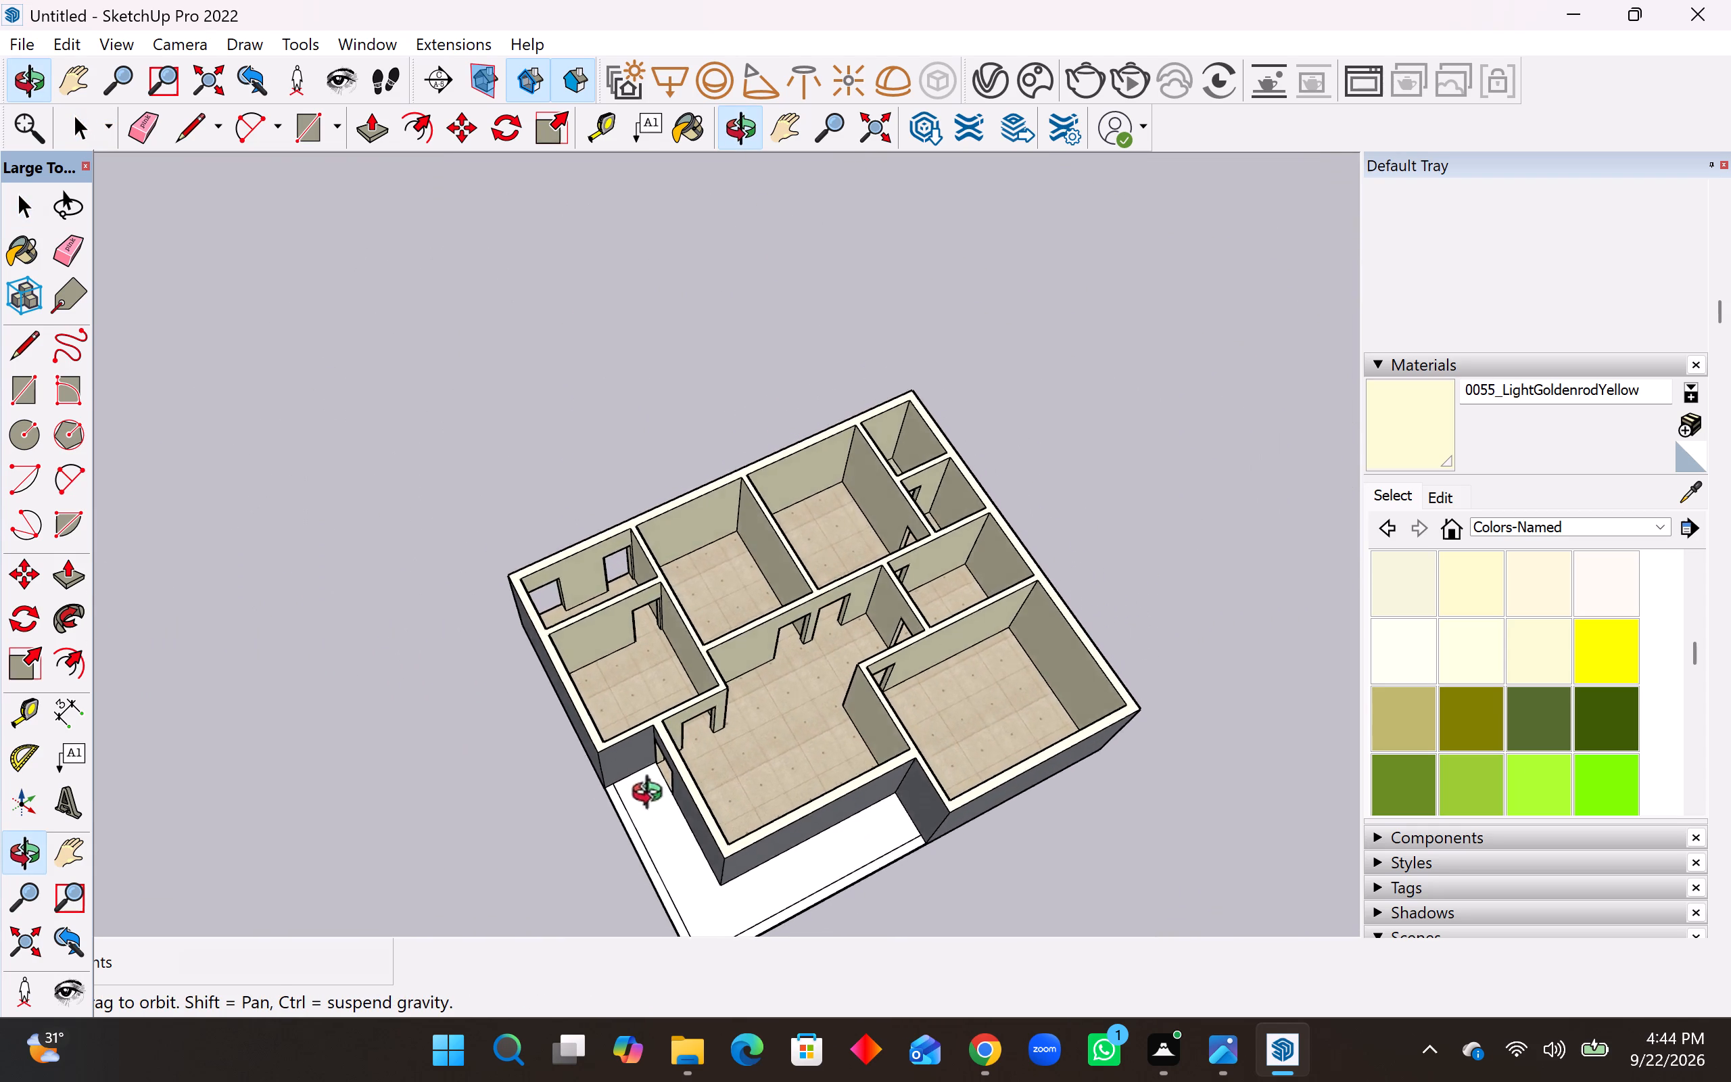
{"action": "middle_click_drag", "start_coordinate": [653, 796], "coordinate": [588, 803]}
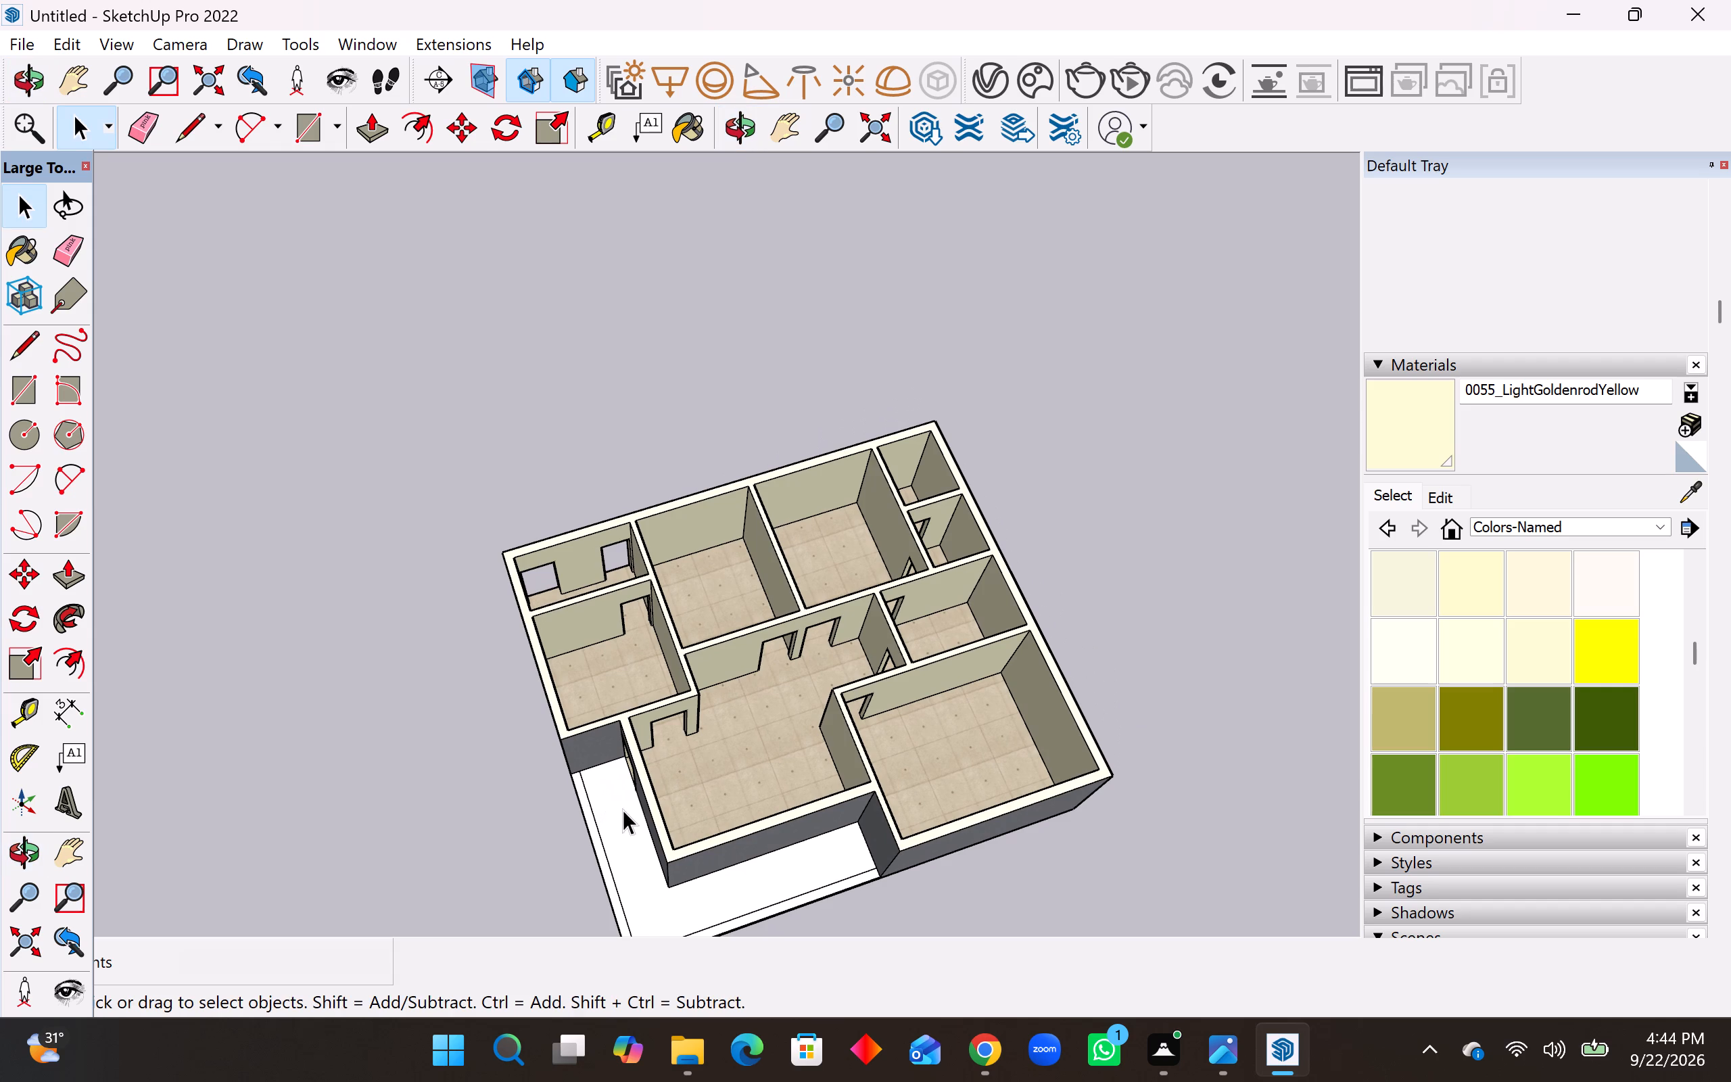
{"action": "scroll", "coordinate": [744, 807], "scroll_direction": "down", "scroll_amount": 3}
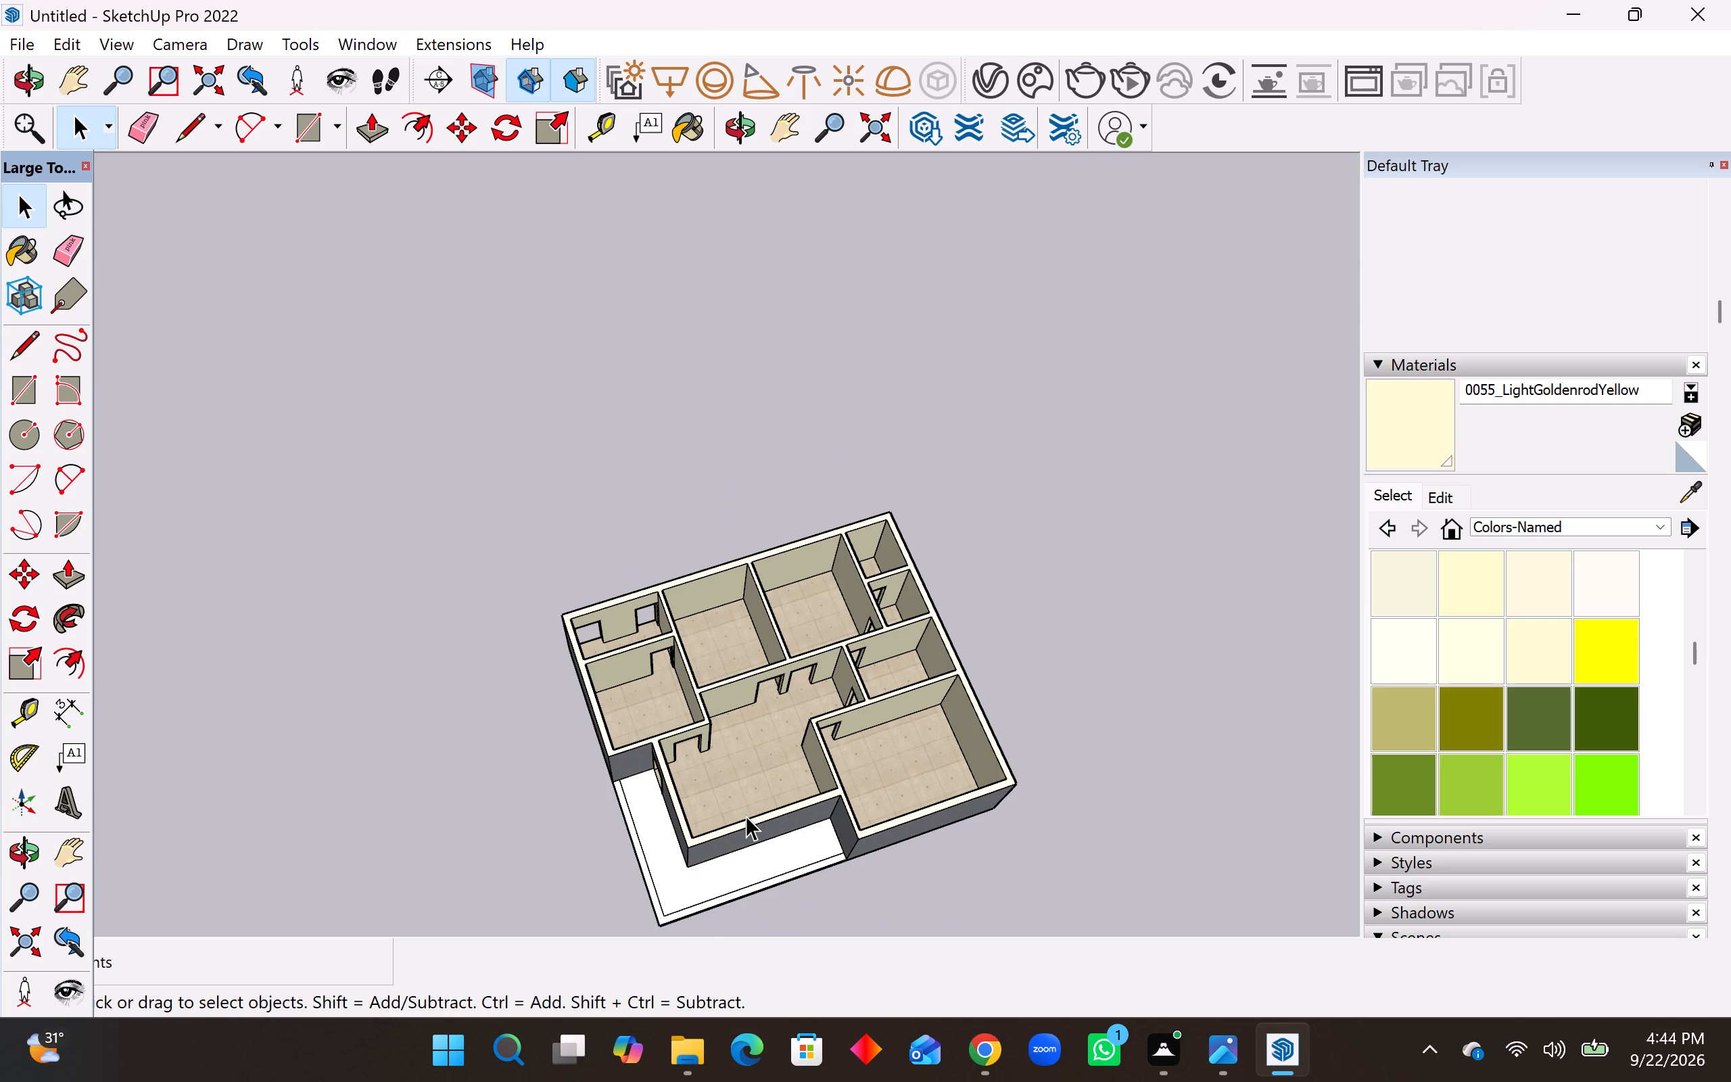
{"action": "scroll", "coordinate": [644, 844], "scroll_direction": "down", "scroll_amount": 3}
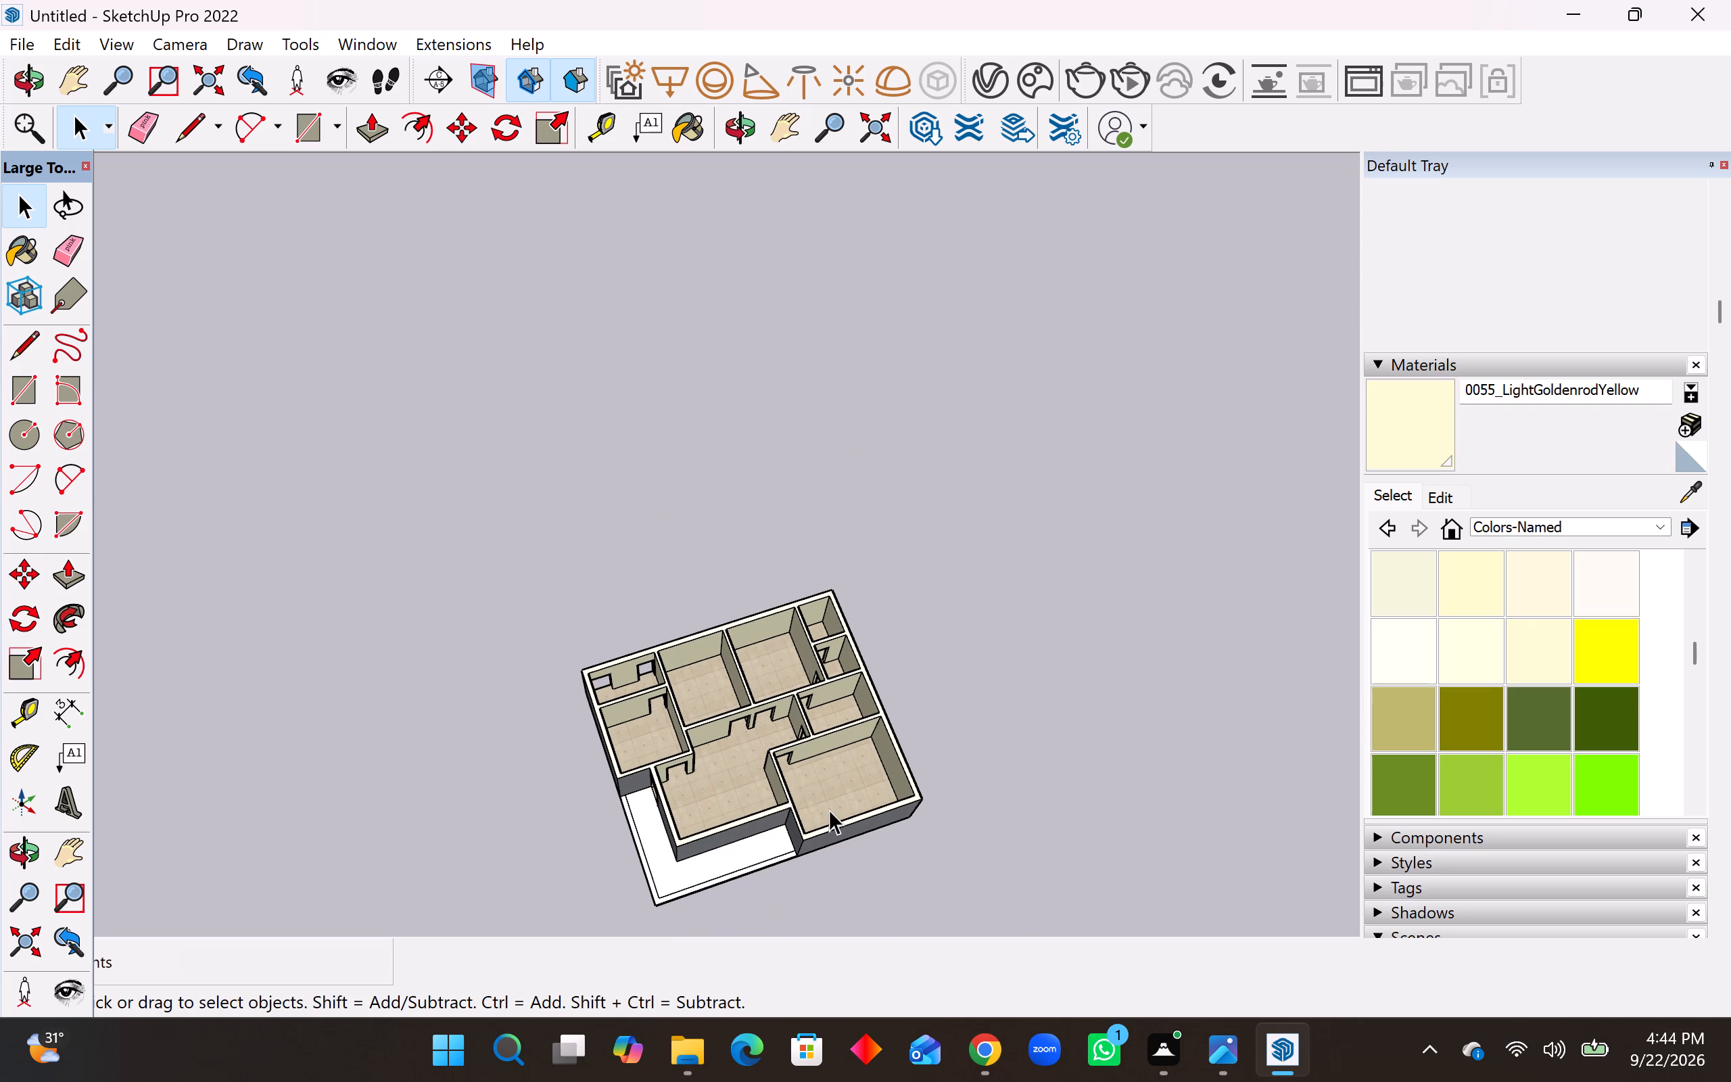
{"action": "middle_click_drag", "start_coordinate": [831, 809], "coordinate": [639, 832]}
{"action": "scroll", "coordinate": [729, 870], "scroll_direction": "up", "scroll_amount": 10}
{"action": "middle_click_drag", "start_coordinate": [808, 861], "coordinate": [904, 867]}
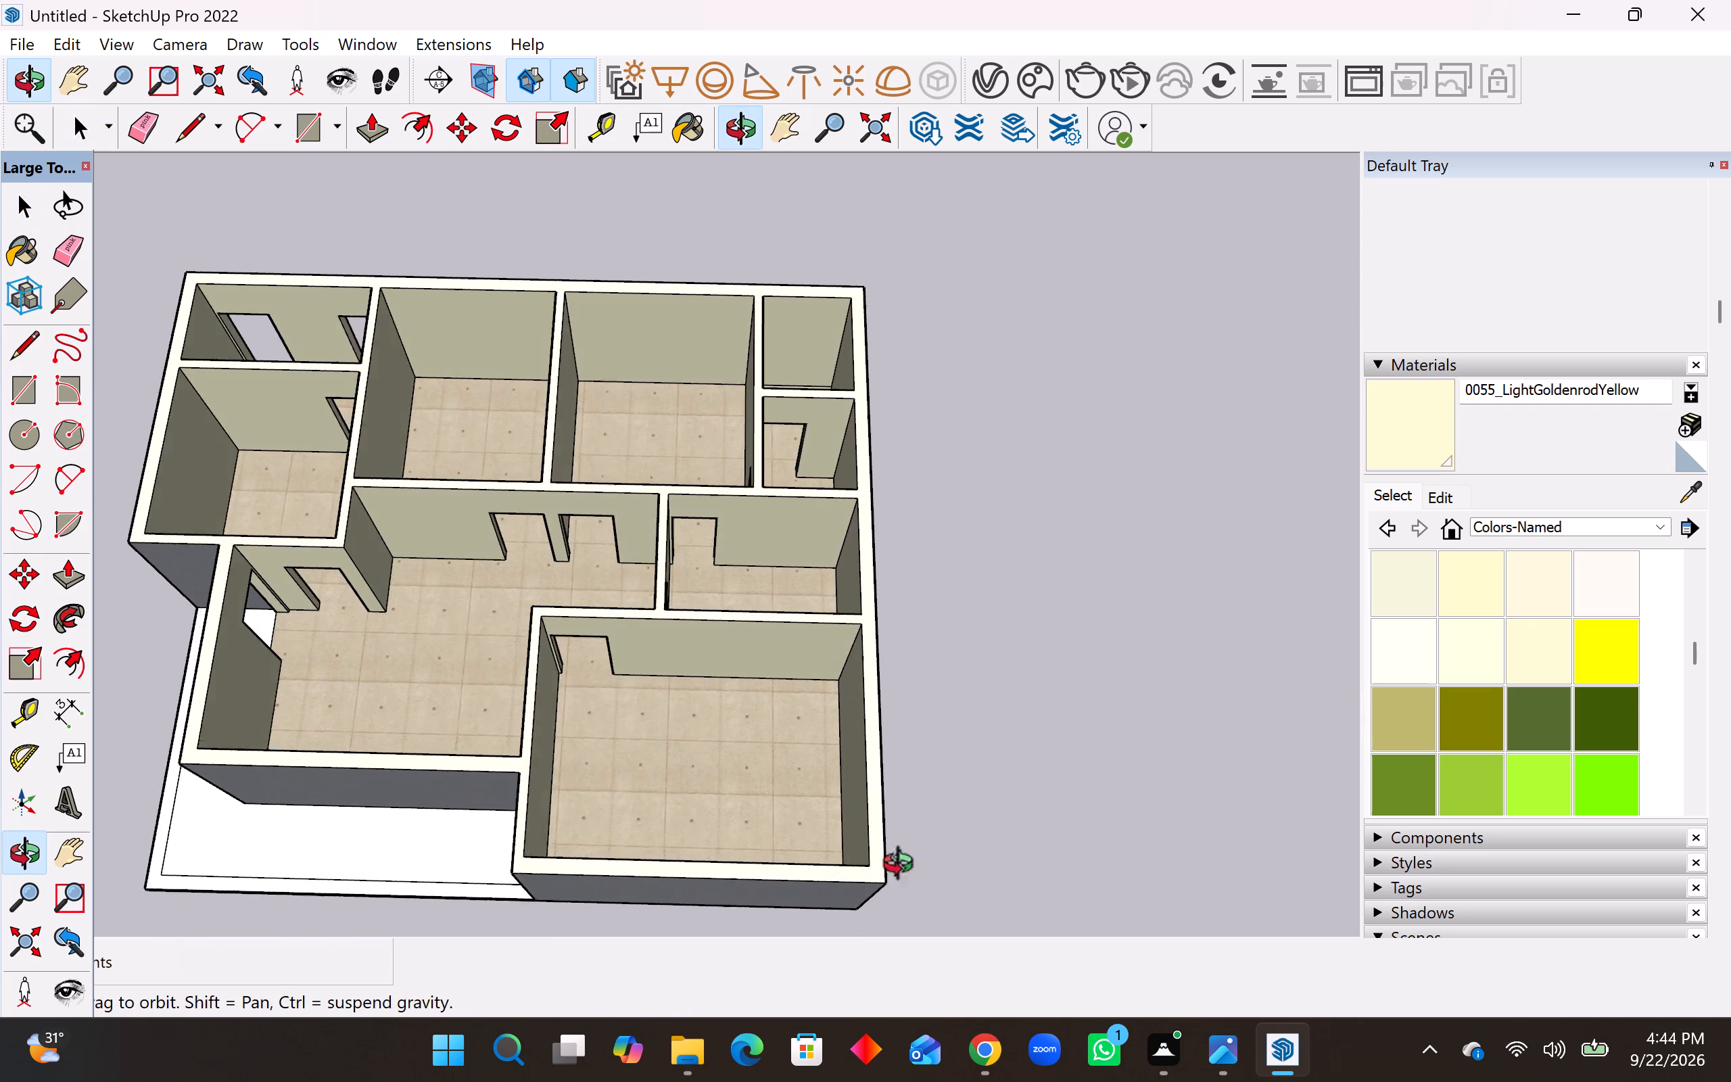
{"action": "middle_click_drag", "start_coordinate": [904, 867], "coordinate": [936, 866]}
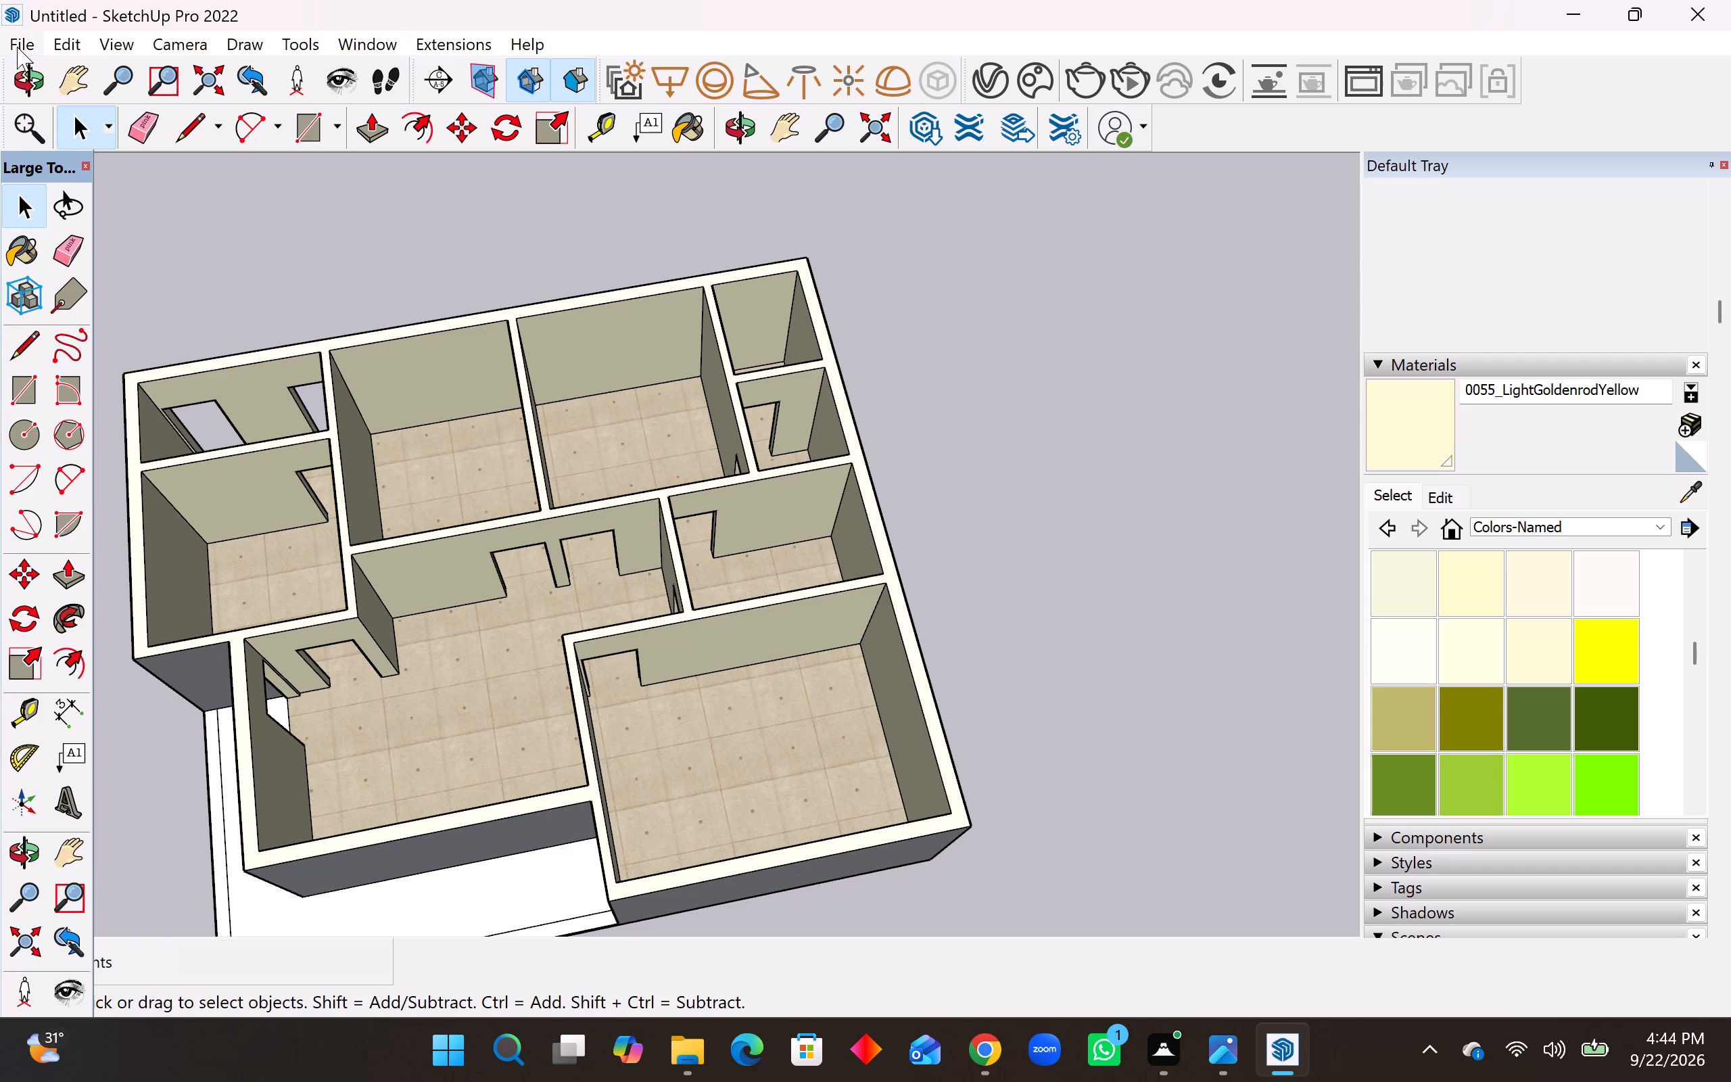
Switch to Chrome and search 3D Warehouse for sofa models.
{"action": "left_click", "coordinate": [980, 1060]}
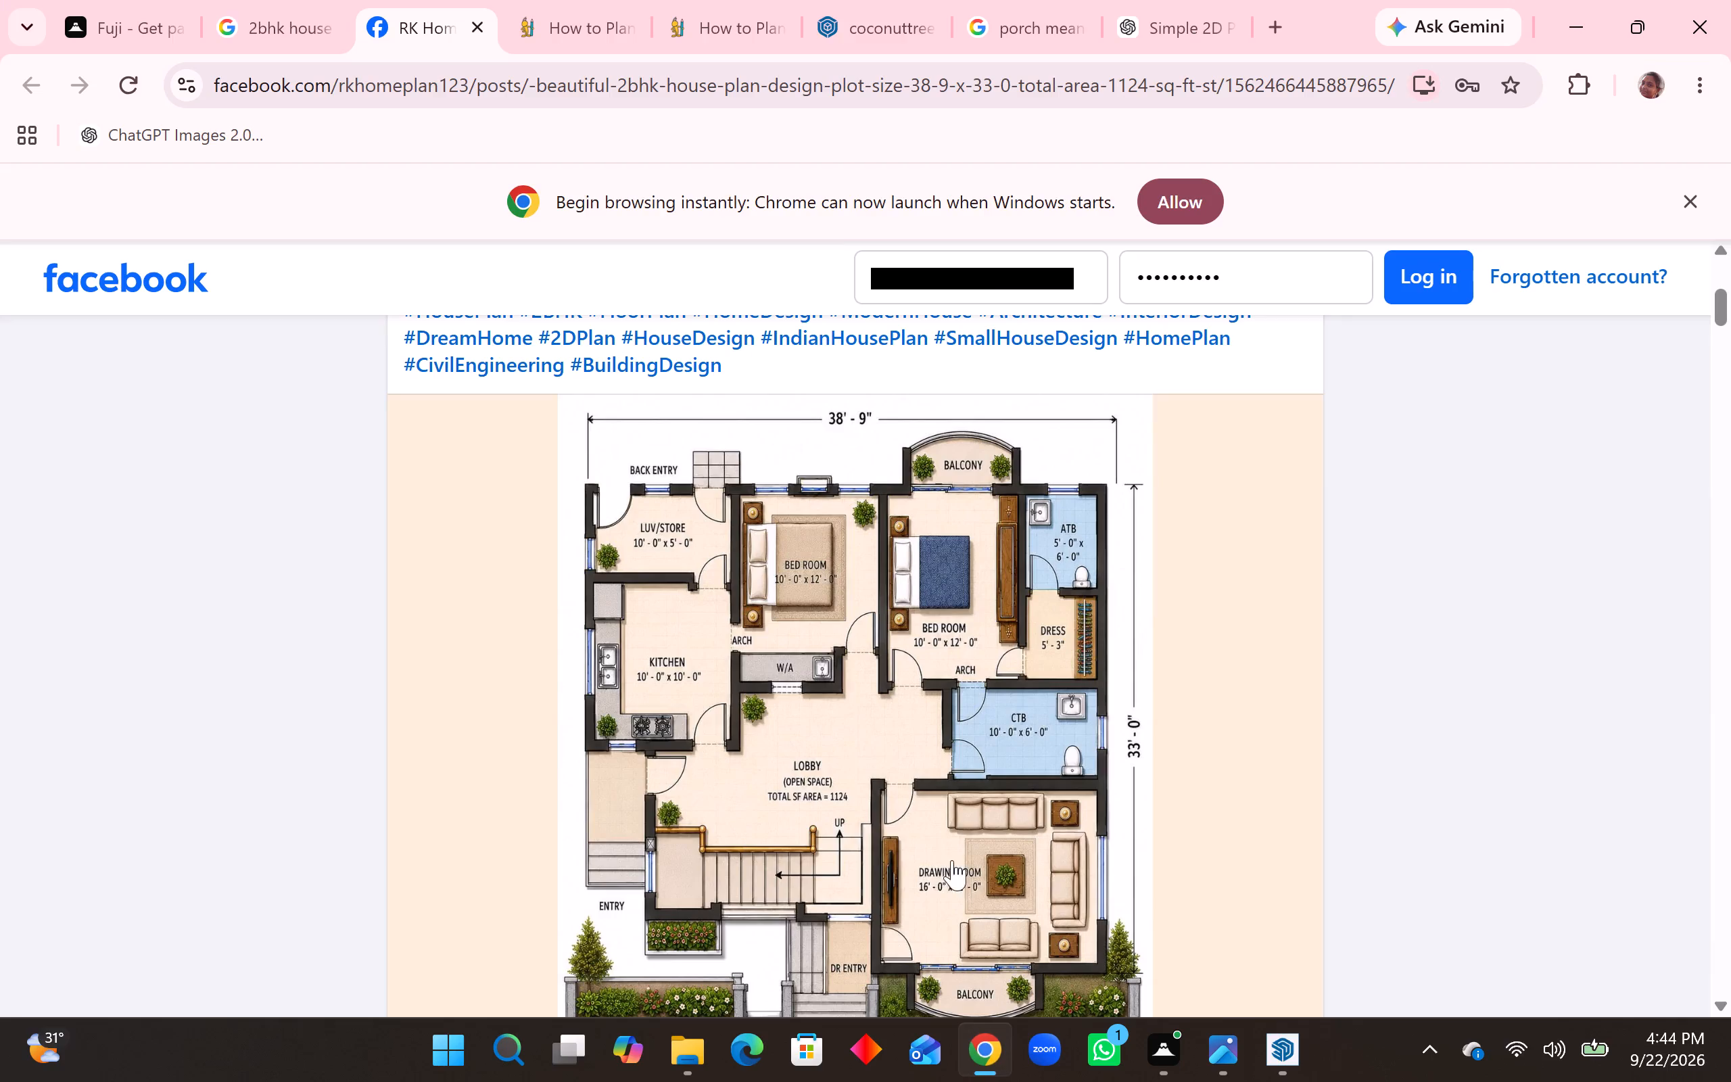
{"action": "left_click", "coordinate": [886, 28]}
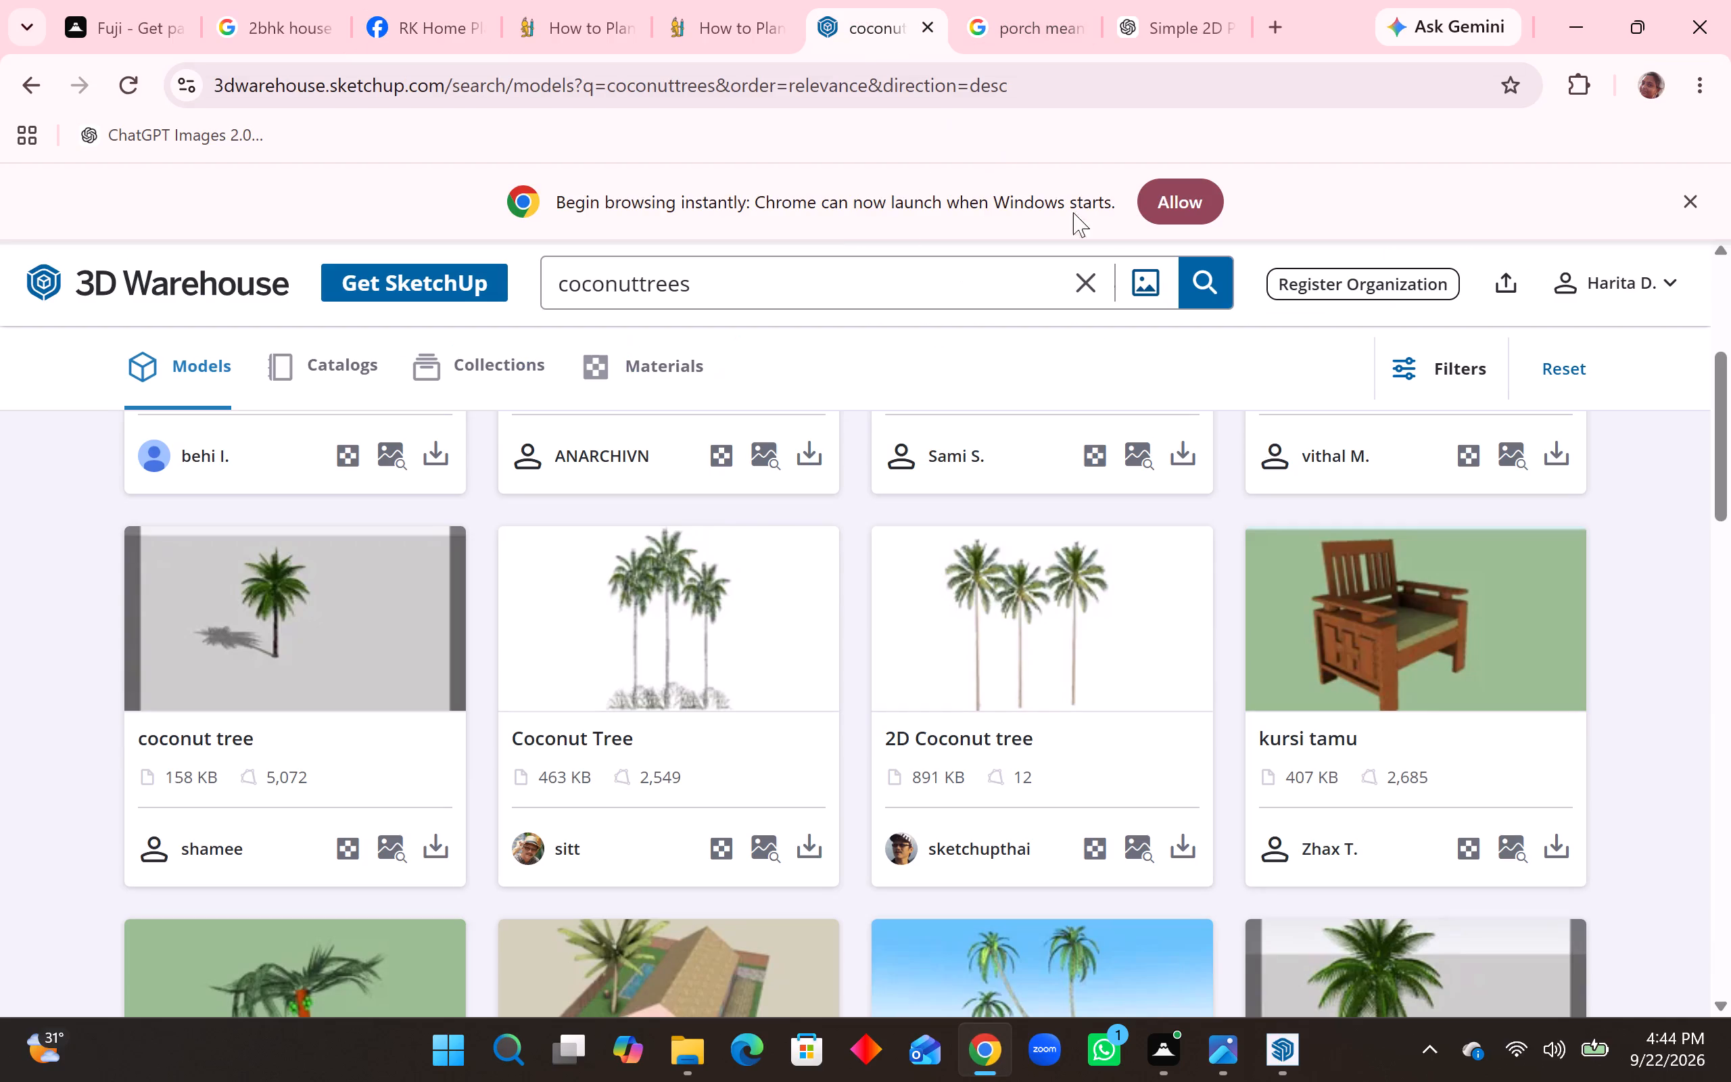
{"action": "left_click", "coordinate": [1088, 278]}
{"action": "left_click", "coordinate": [1029, 283]}
{"action": "type", "text": "sofa"}
{"action": "key", "text": "space"}
{"action": "key", "text": "Return"}
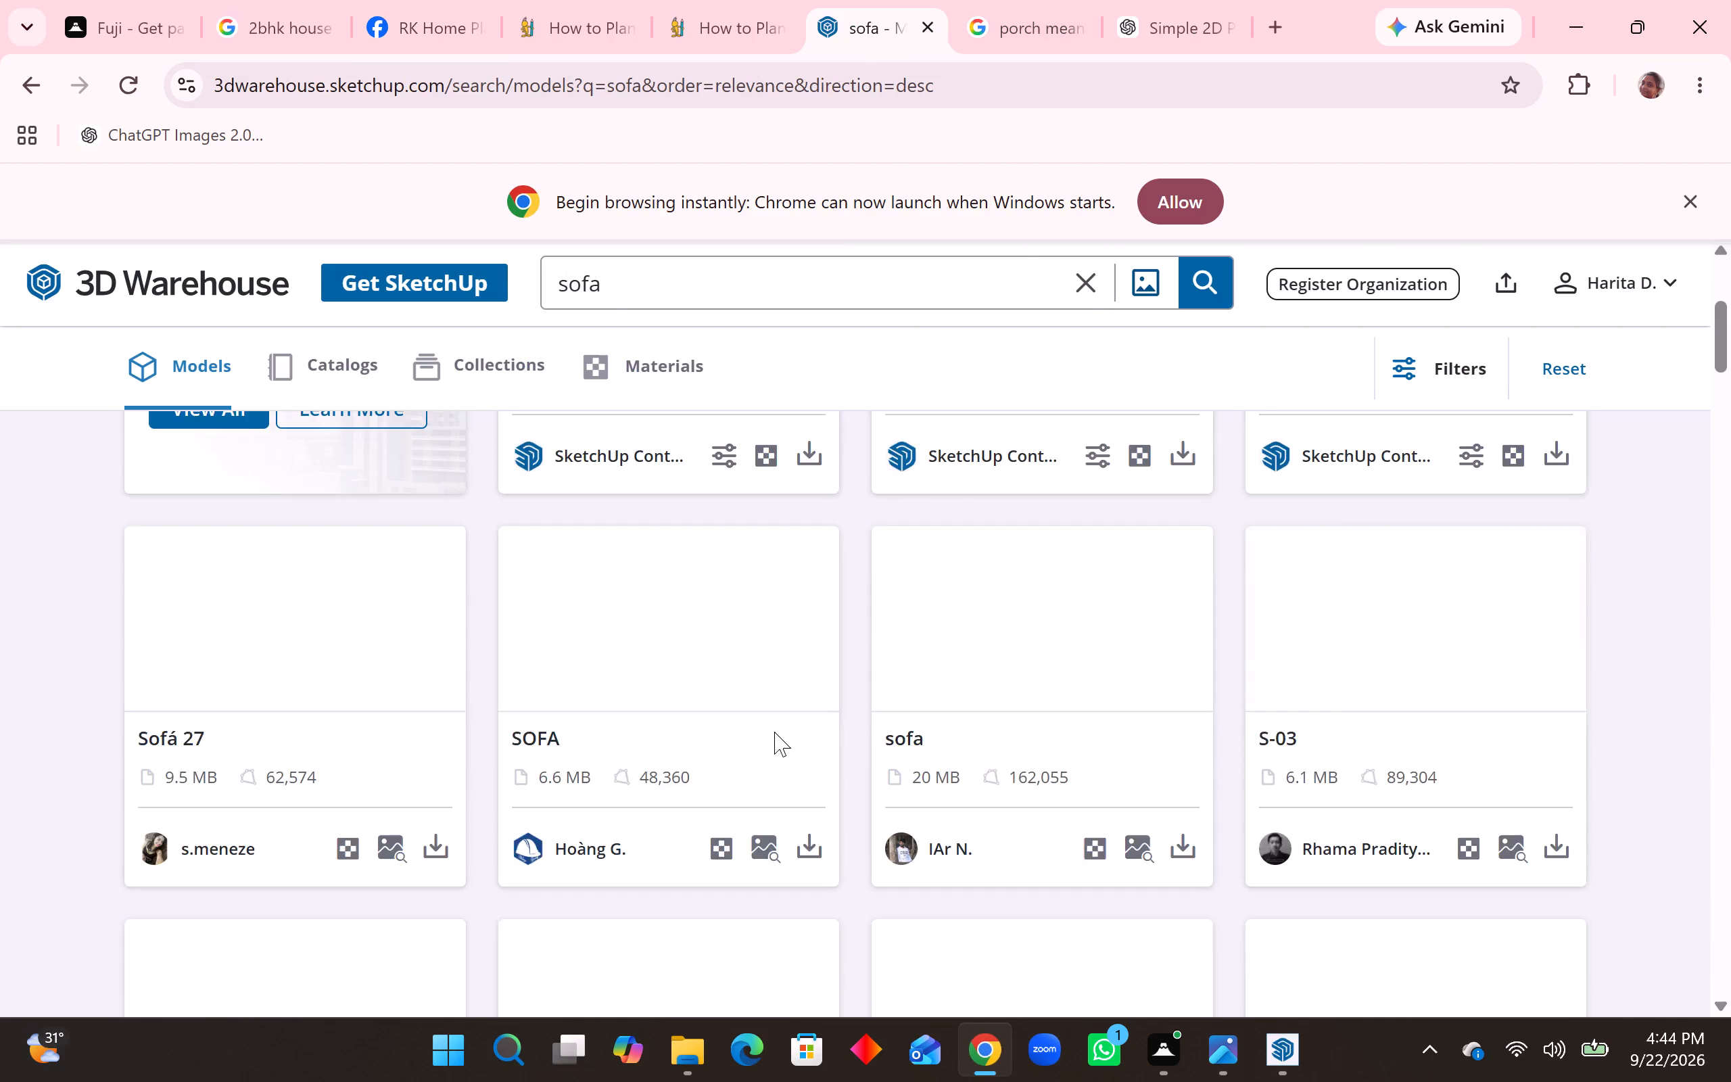
Browse the 3D Warehouse sofa results and compare the models to find a suitable sofa set for the house.
{"action": "scroll", "coordinate": [784, 740], "scroll_direction": "up", "scroll_amount": 6}
{"action": "scroll", "coordinate": [775, 739], "scroll_direction": "down", "scroll_amount": 3}
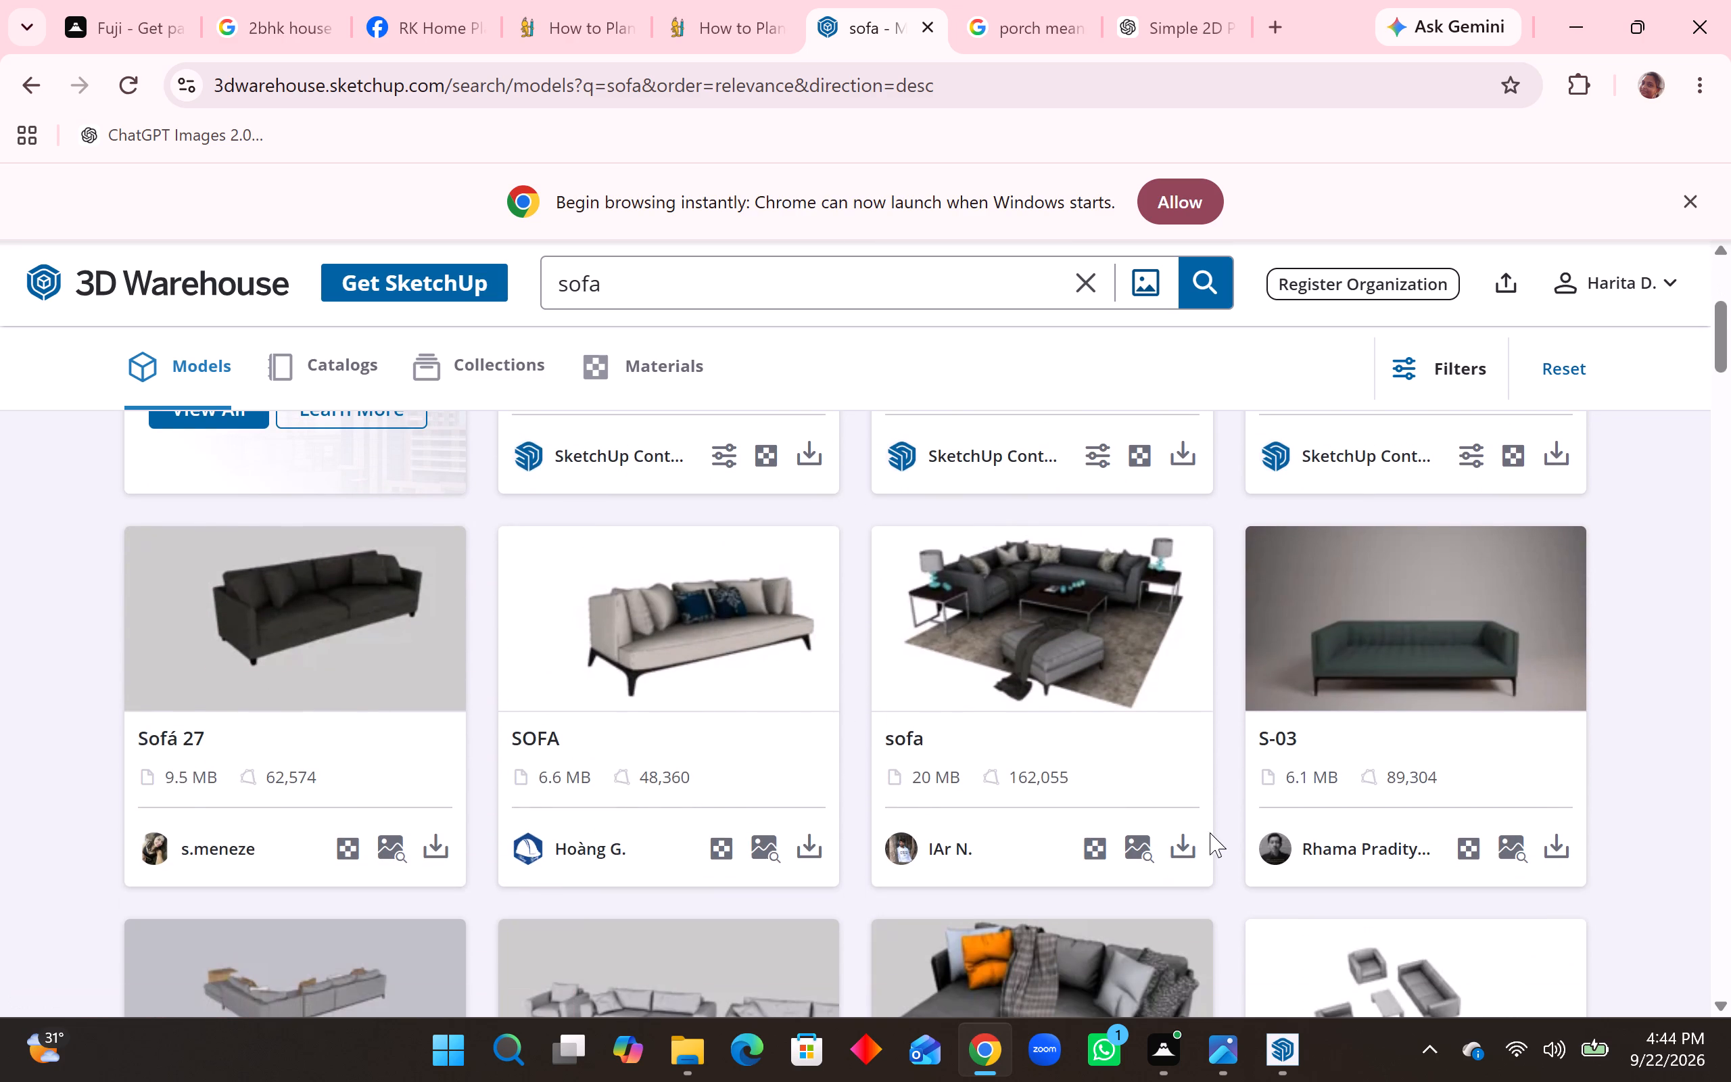
{"action": "scroll", "coordinate": [1041, 818], "scroll_direction": "down", "scroll_amount": 3}
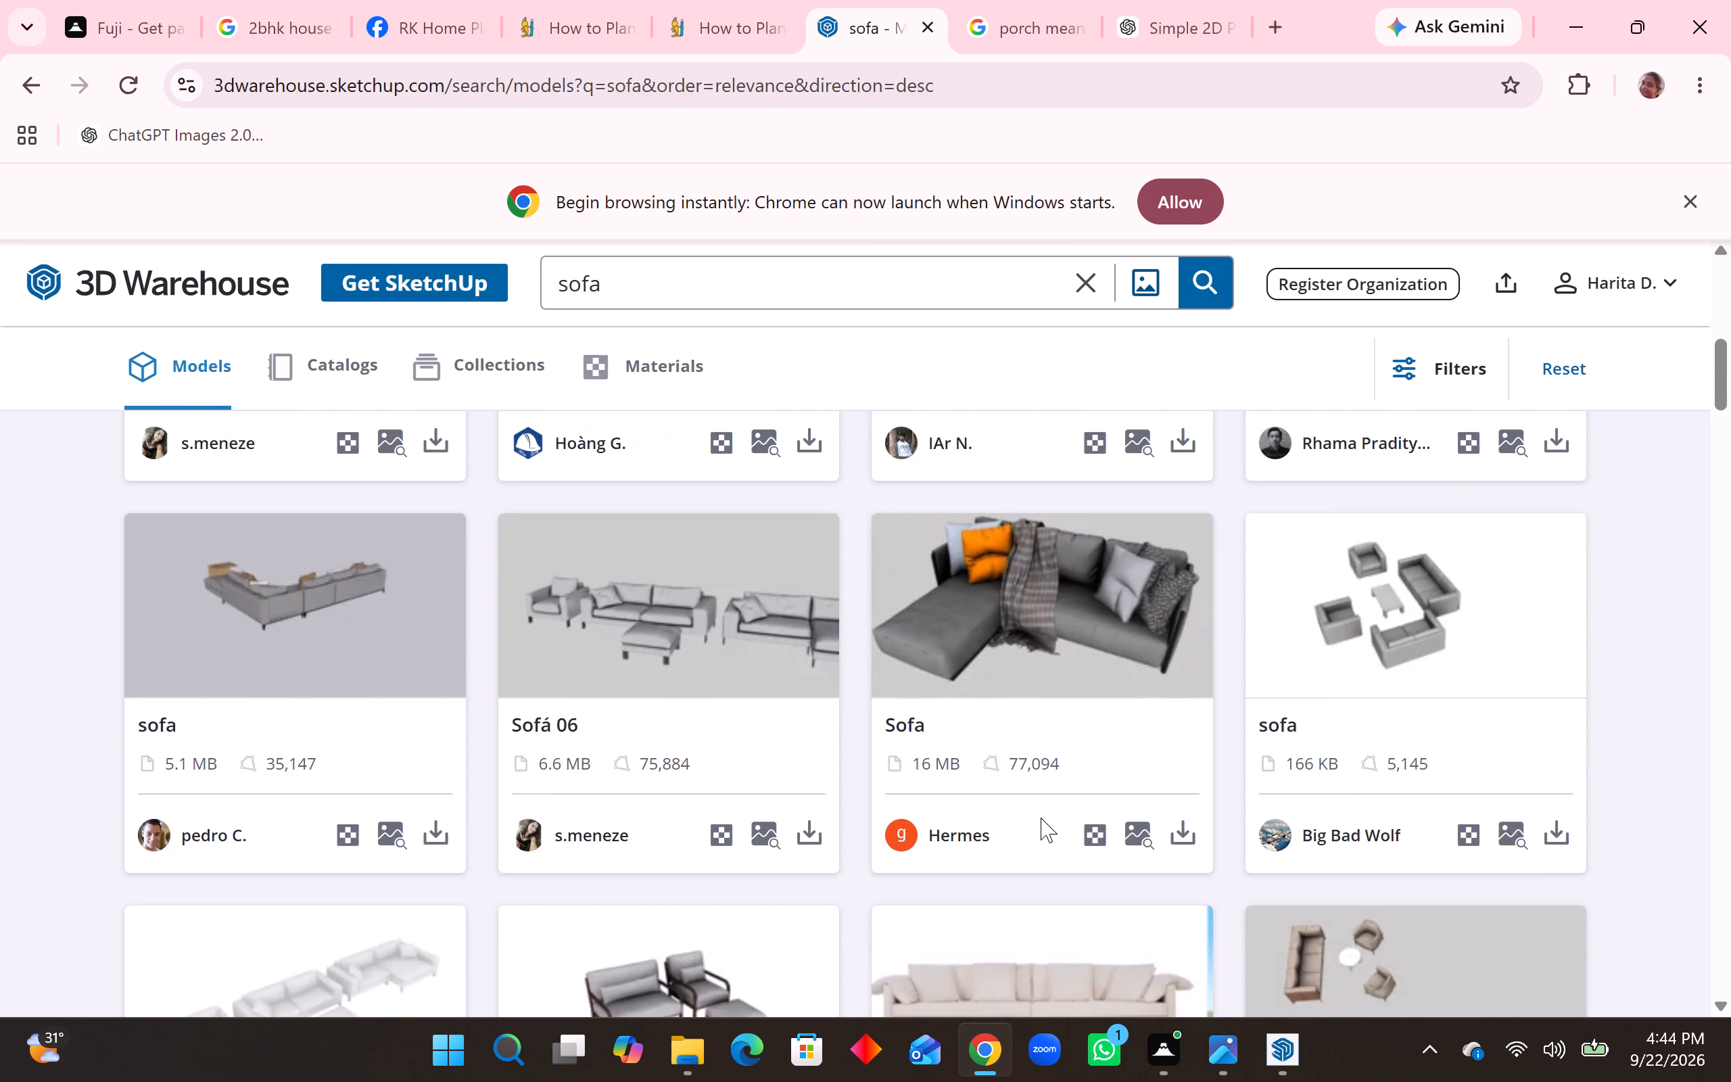
{"action": "scroll", "coordinate": [1041, 818], "scroll_direction": "down", "scroll_amount": 5}
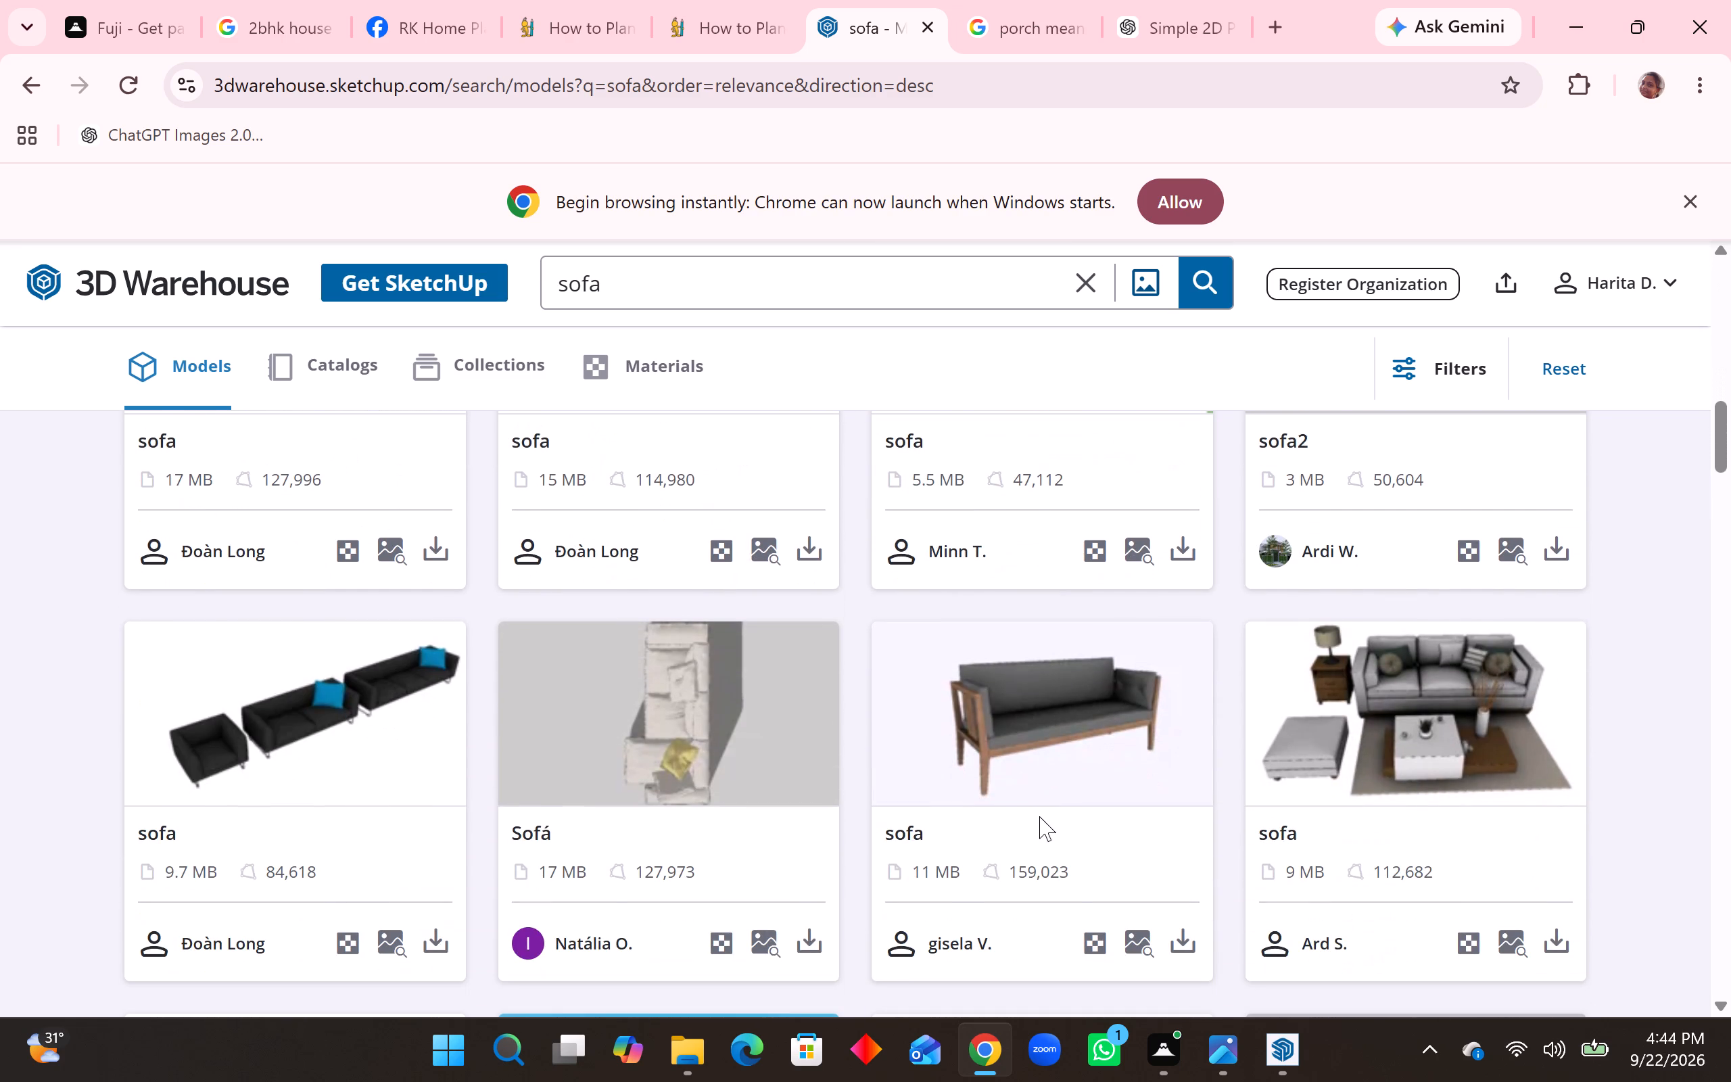
{"action": "scroll", "coordinate": [1039, 816], "scroll_direction": "down", "scroll_amount": 10}
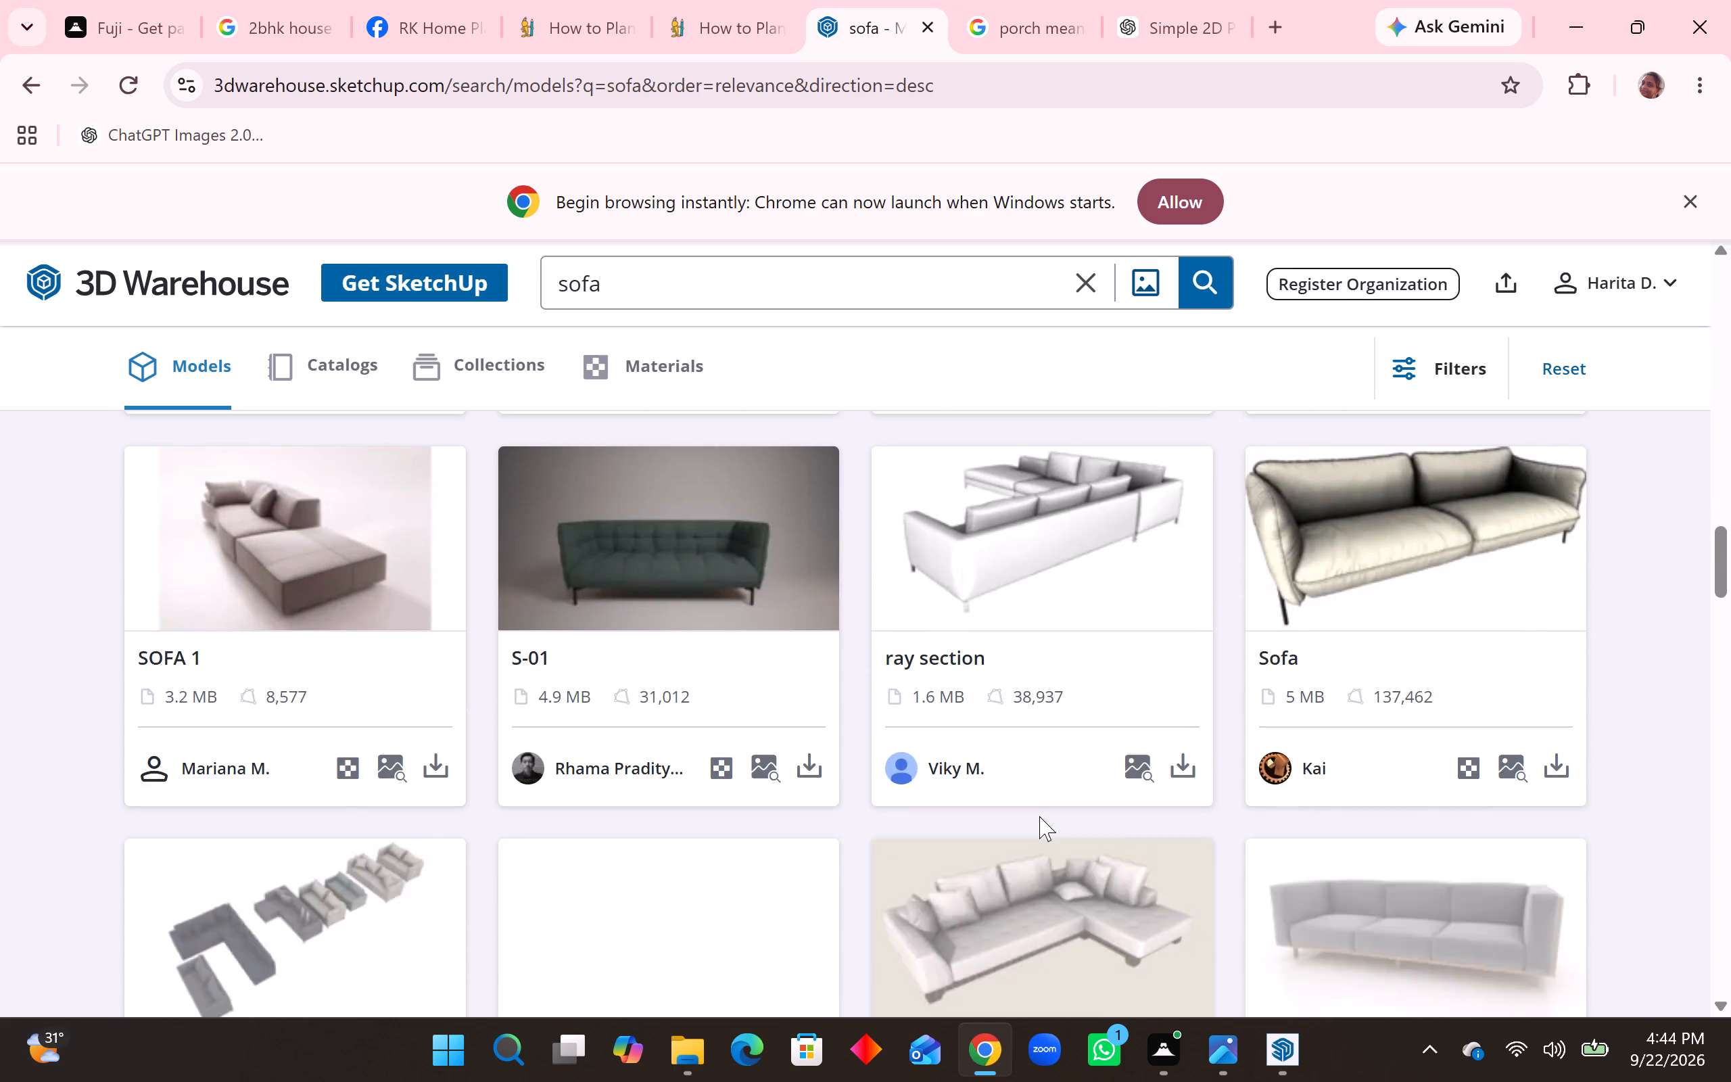
{"action": "scroll", "coordinate": [1039, 816], "scroll_direction": "down", "scroll_amount": 8}
{"action": "scroll", "coordinate": [1039, 816], "scroll_direction": "up", "scroll_amount": 1}
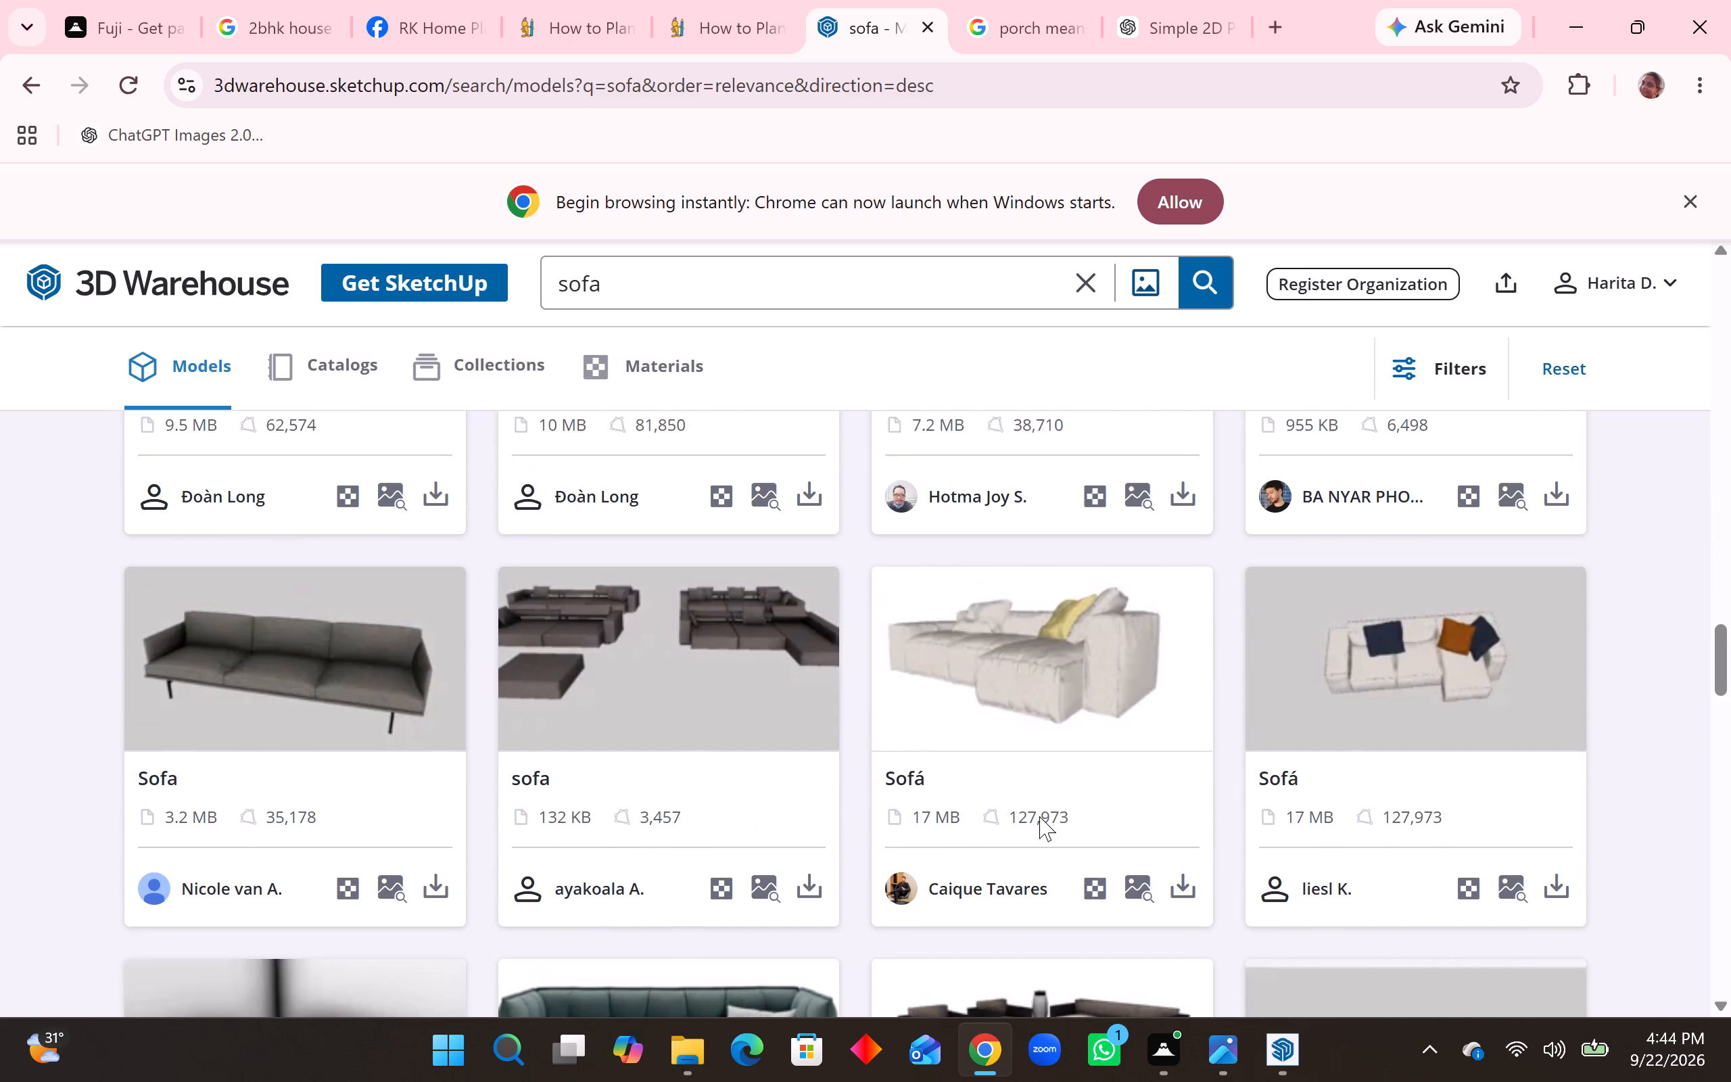
{"action": "scroll", "coordinate": [1039, 816], "scroll_direction": "down", "scroll_amount": 8}
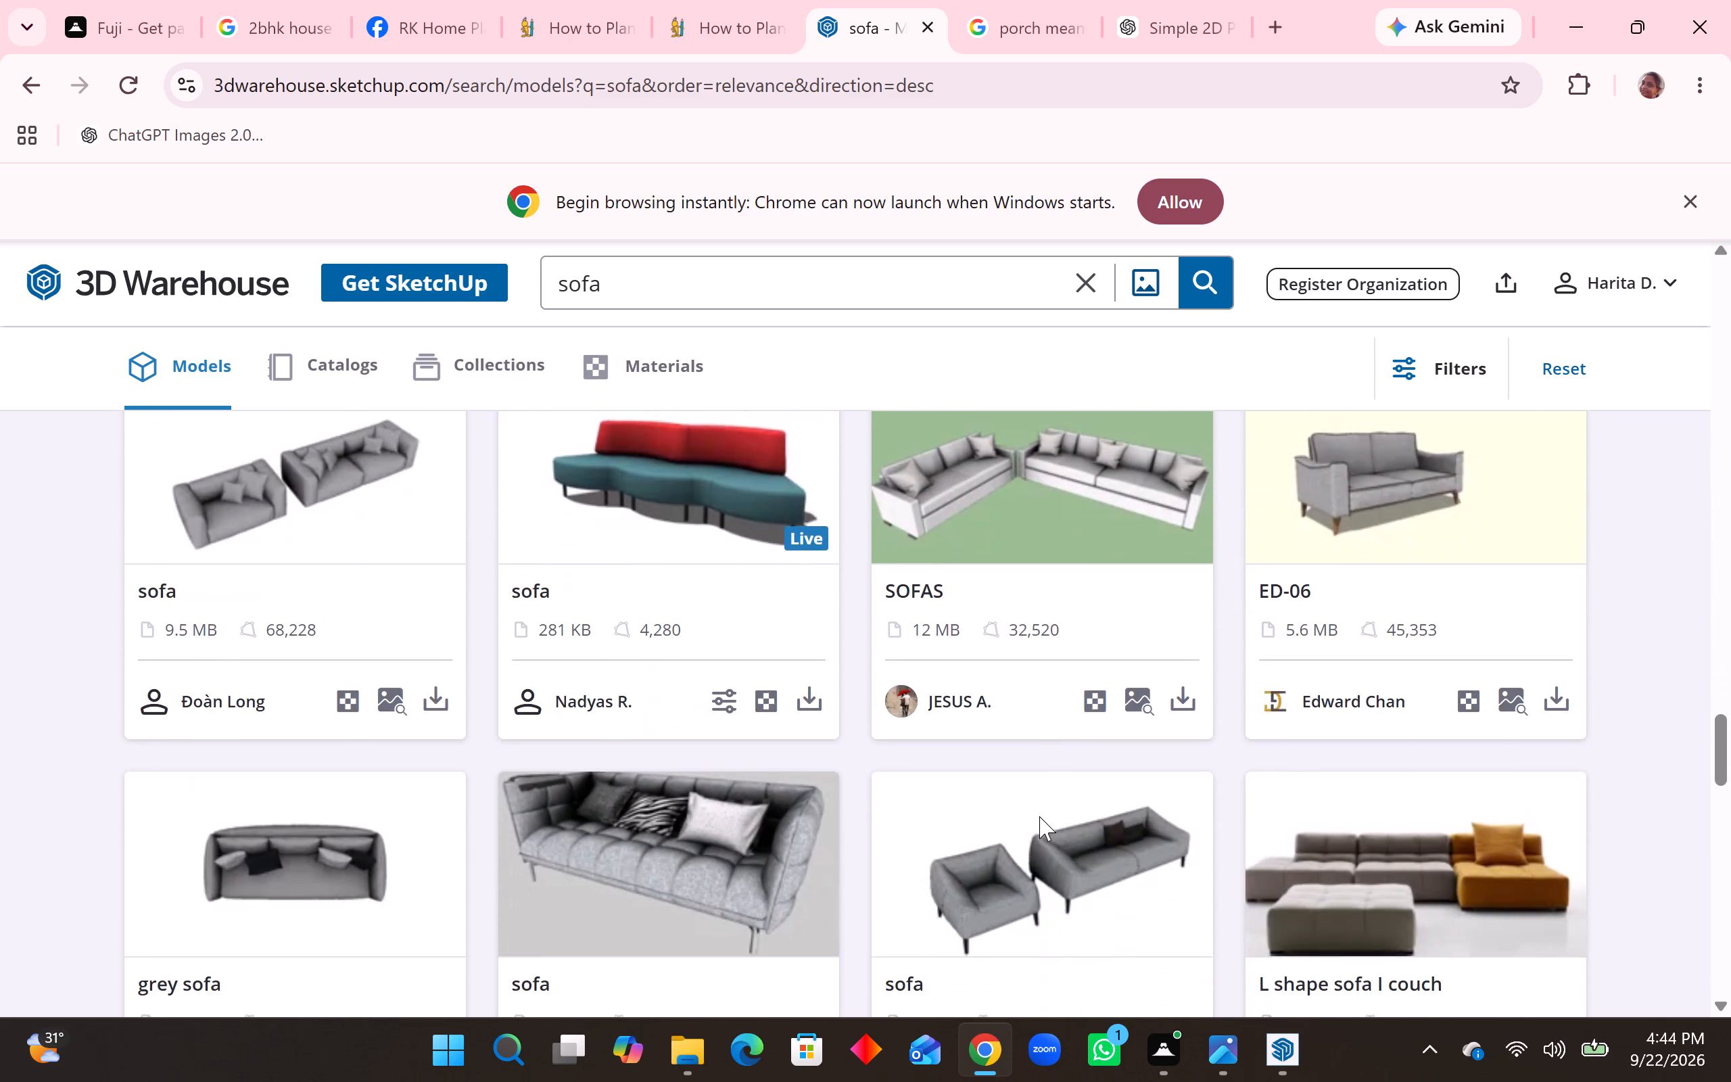
{"action": "scroll", "coordinate": [1039, 816], "scroll_direction": "up", "scroll_amount": 20}
{"action": "scroll", "coordinate": [1039, 816], "scroll_direction": "up", "scroll_amount": 4}
{"action": "scroll", "coordinate": [952, 743], "scroll_direction": "up", "scroll_amount": 15}
{"action": "scroll", "coordinate": [952, 743], "scroll_direction": "down", "scroll_amount": 2}
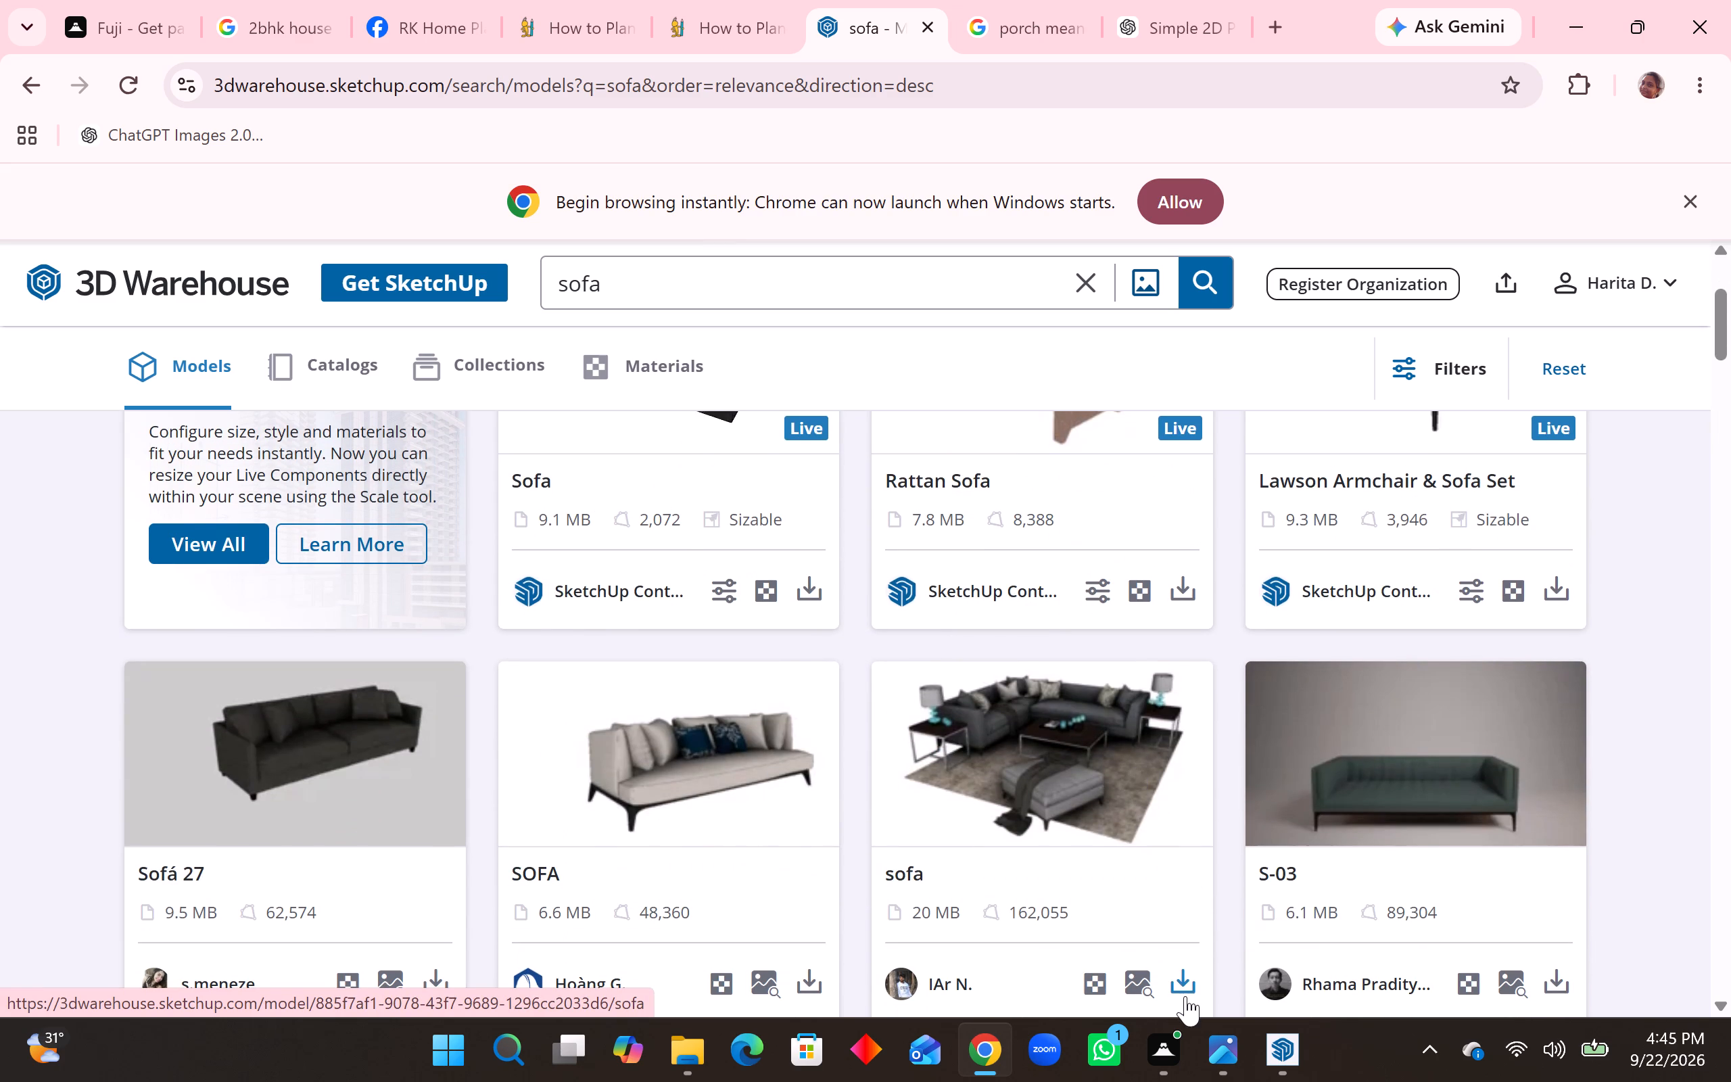
Download the 20 MB corner sofa set with ottoman, coffee table, side tables and lamps.
{"action": "left_click", "coordinate": [1184, 974]}
{"action": "left_click", "coordinate": [1217, 749]}
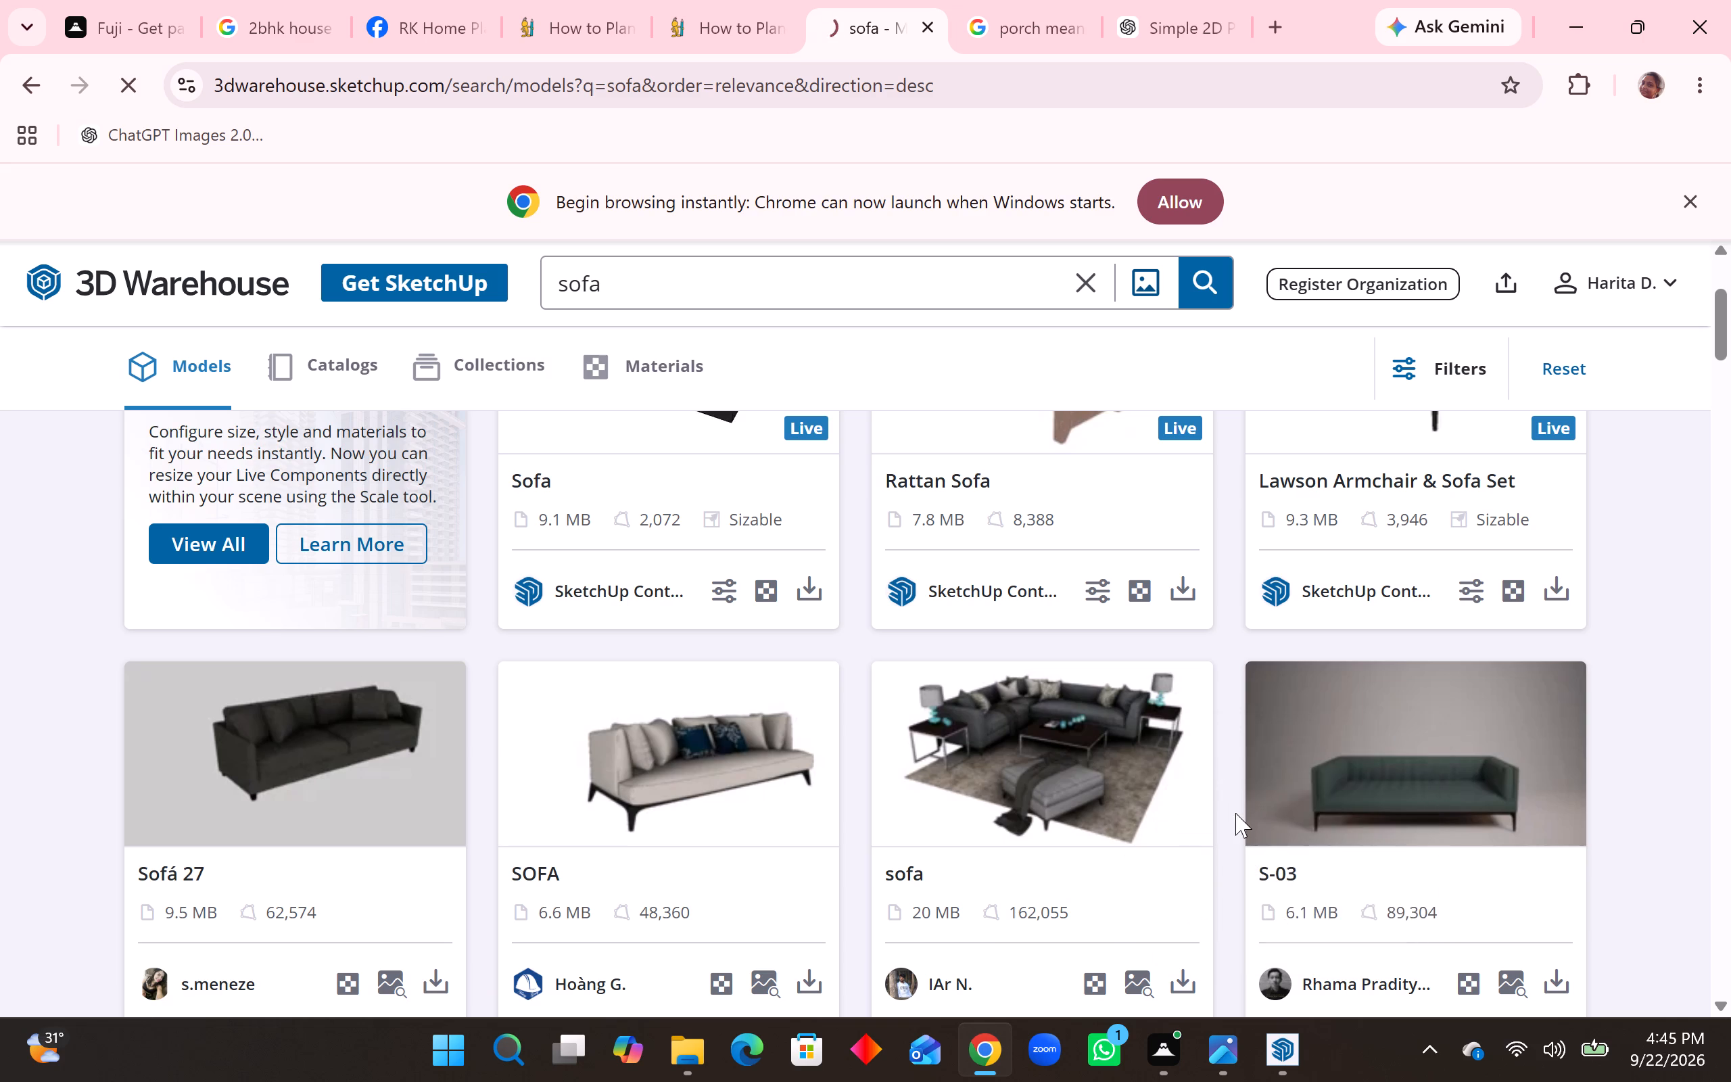
Switch to SketchUp and import the newly downloaded sofa model from the Downloads folder into the house model.
{"action": "left_click", "coordinate": [1292, 1048]}
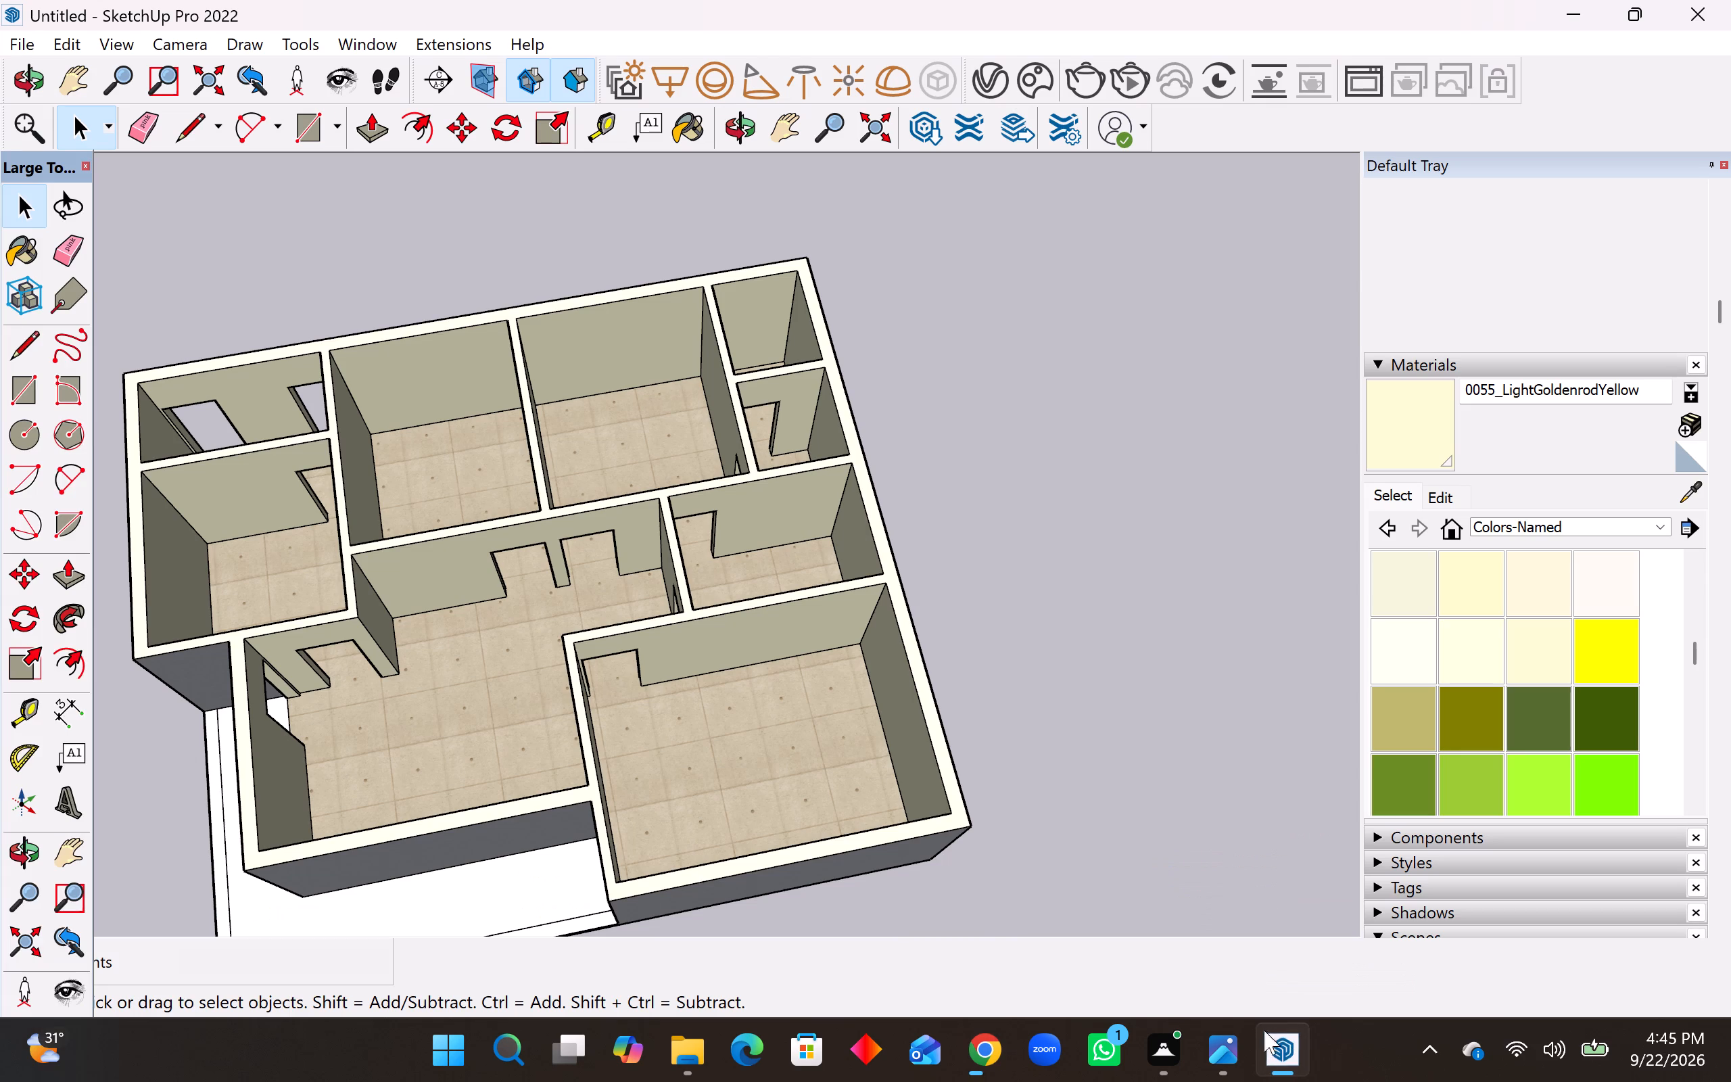
{"action": "left_click", "coordinate": [12, 41]}
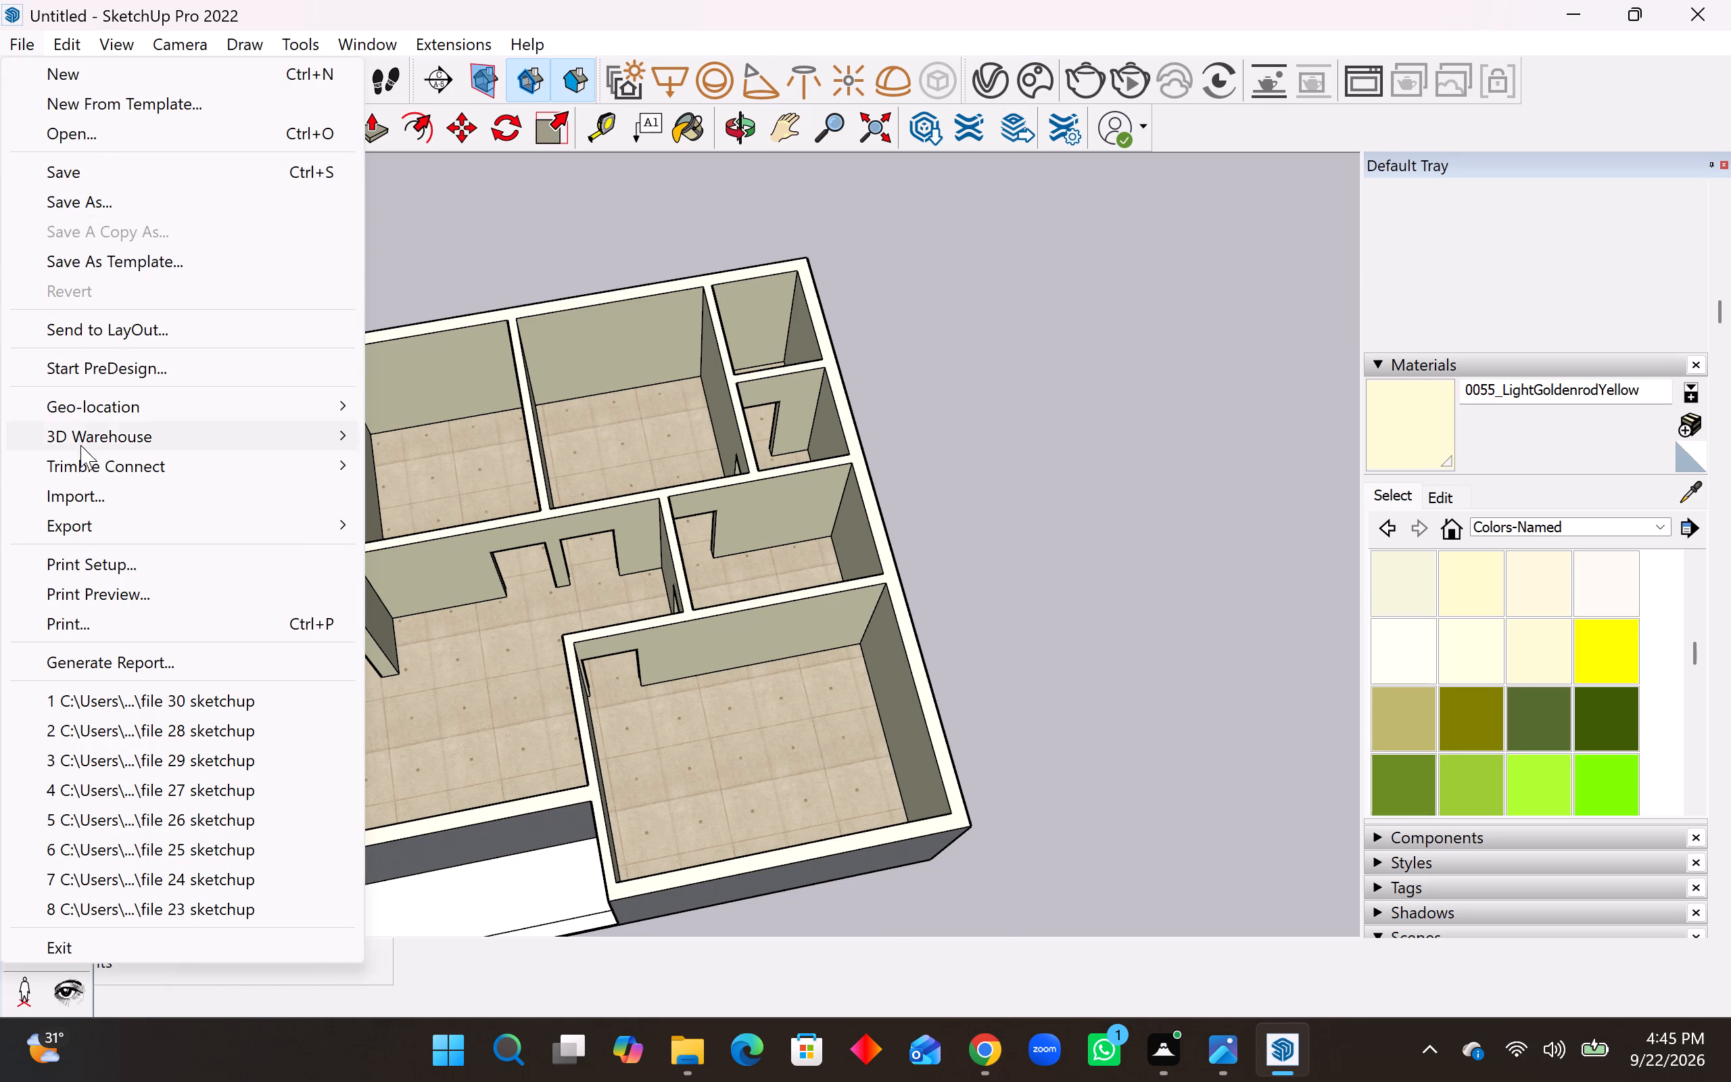
{"action": "left_click", "coordinate": [83, 484]}
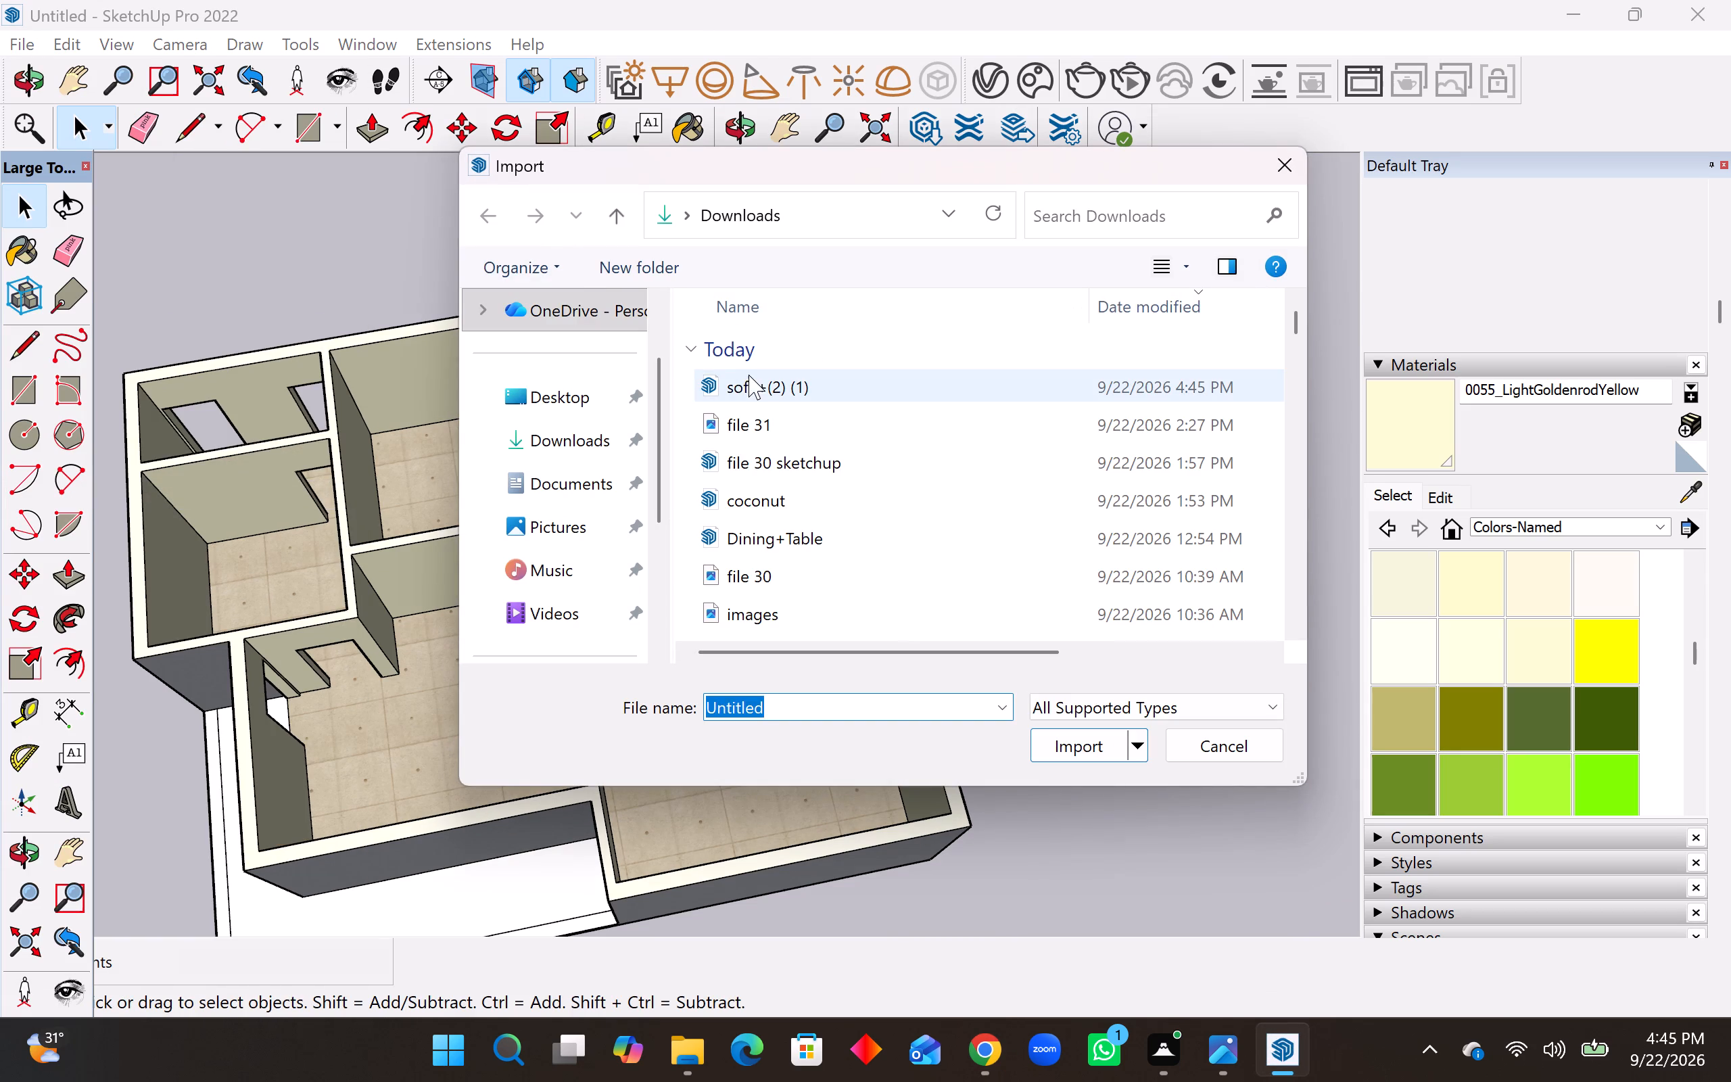
{"action": "left_click", "coordinate": [749, 388]}
{"action": "left_click", "coordinate": [1063, 743]}
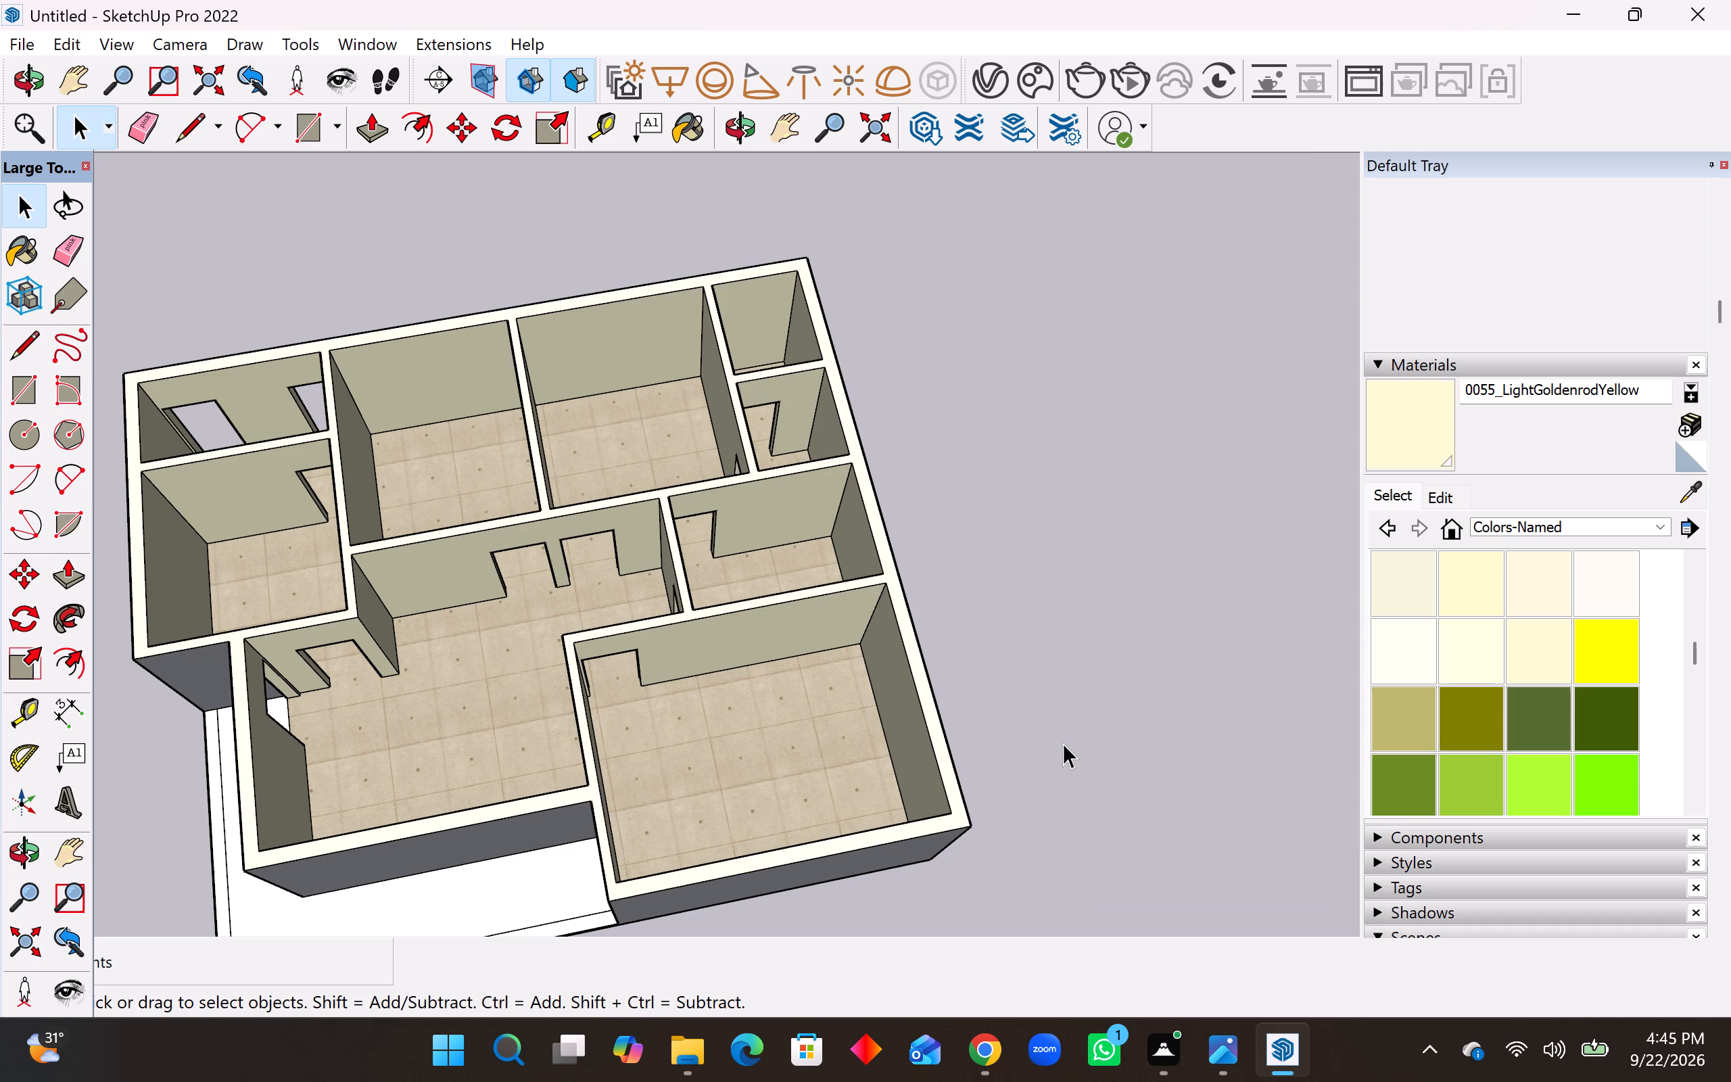
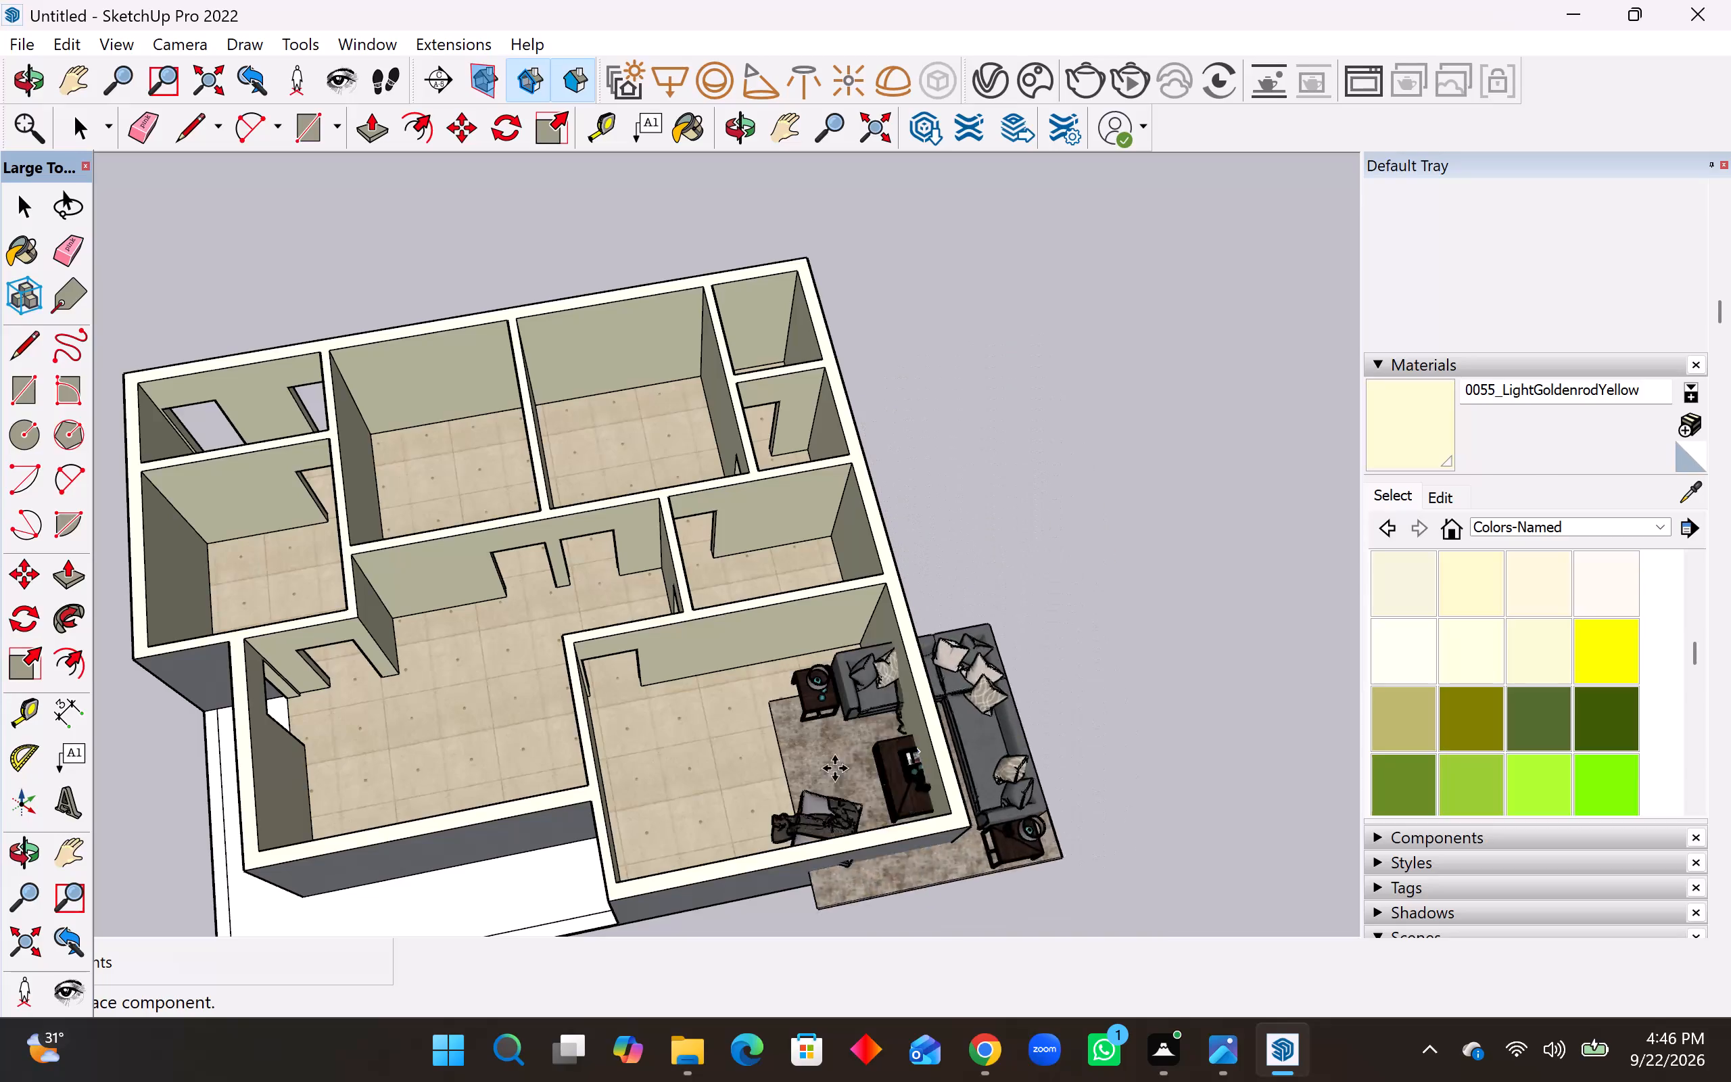
Place the imported sofa set on the empty ground beside the house.
{"action": "left_click", "coordinate": [1161, 594]}
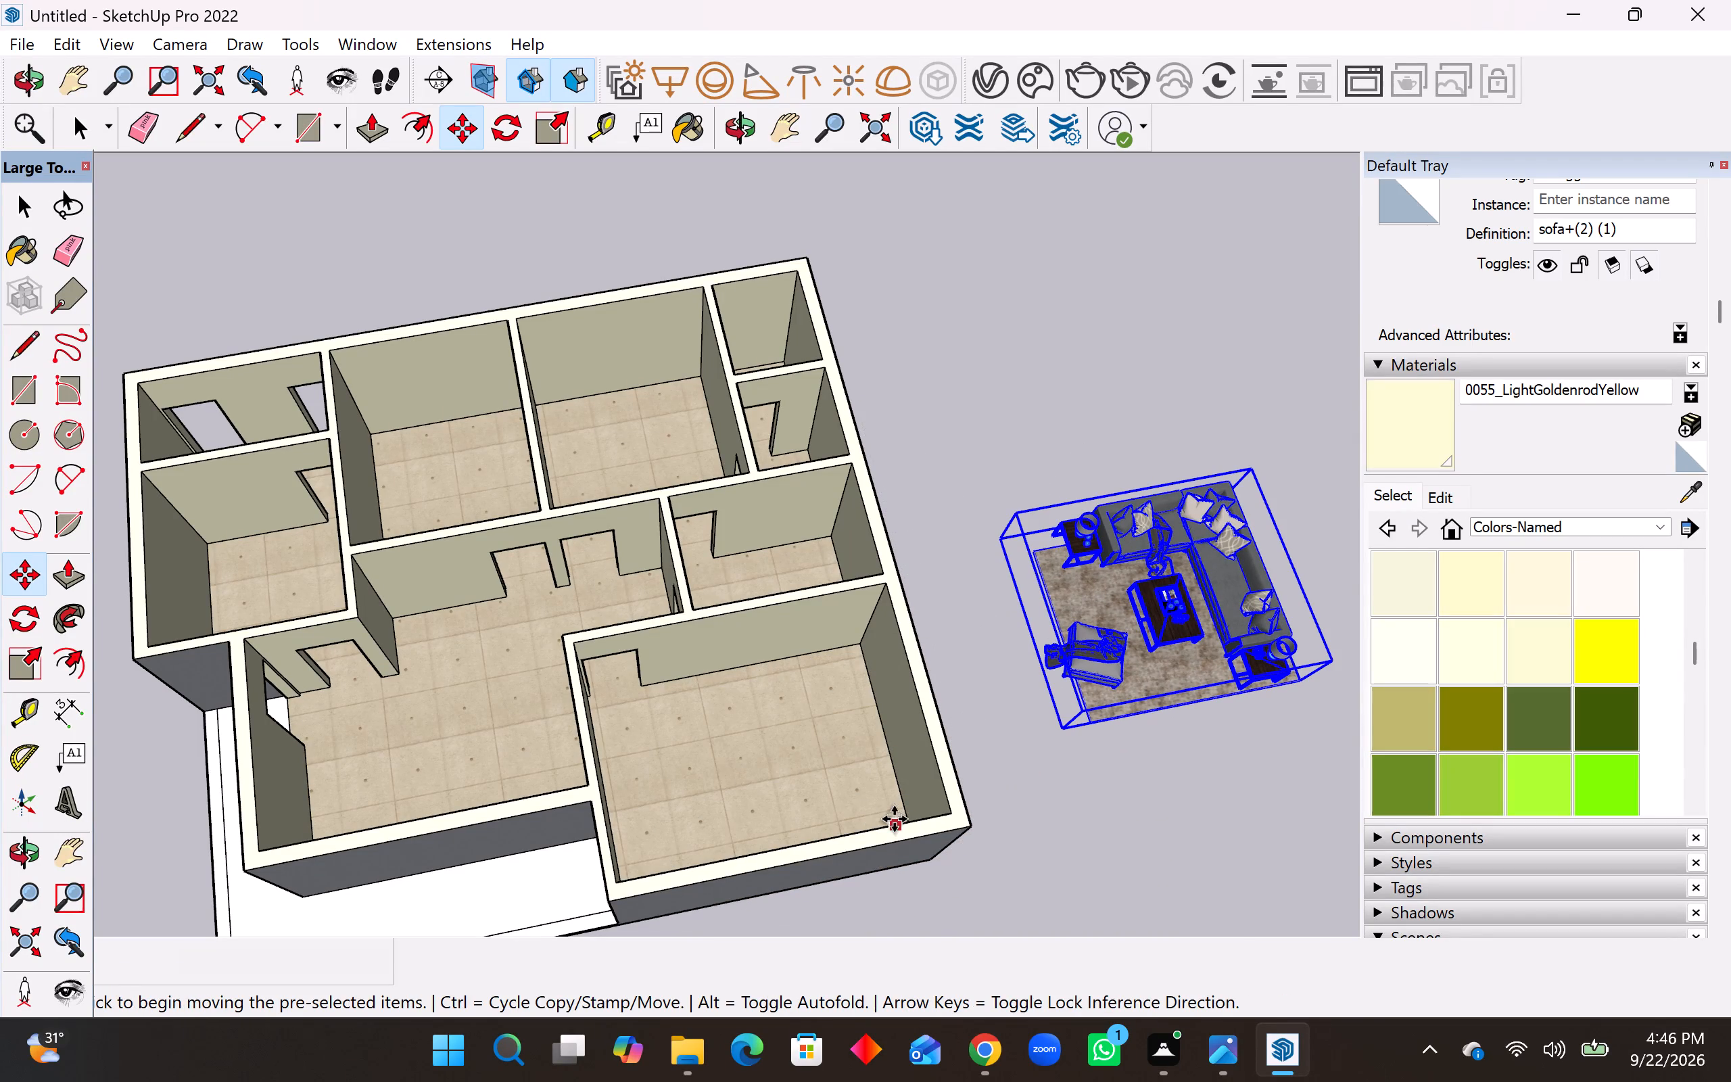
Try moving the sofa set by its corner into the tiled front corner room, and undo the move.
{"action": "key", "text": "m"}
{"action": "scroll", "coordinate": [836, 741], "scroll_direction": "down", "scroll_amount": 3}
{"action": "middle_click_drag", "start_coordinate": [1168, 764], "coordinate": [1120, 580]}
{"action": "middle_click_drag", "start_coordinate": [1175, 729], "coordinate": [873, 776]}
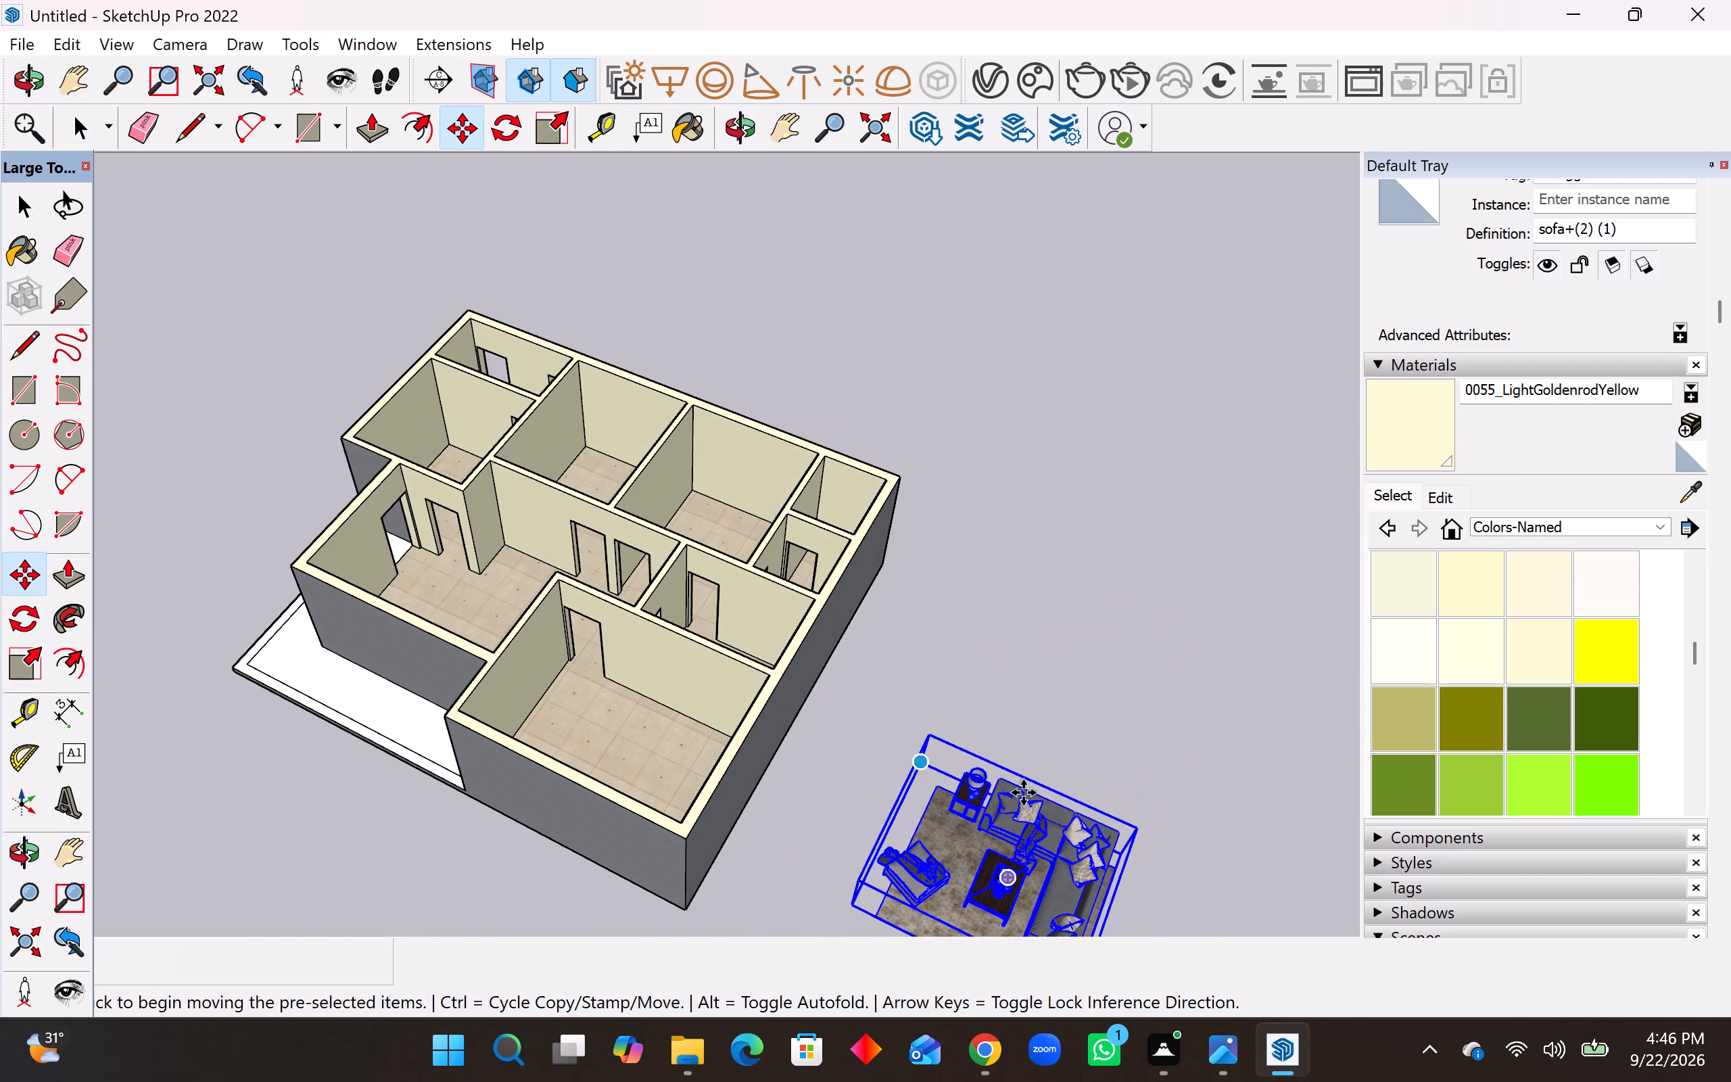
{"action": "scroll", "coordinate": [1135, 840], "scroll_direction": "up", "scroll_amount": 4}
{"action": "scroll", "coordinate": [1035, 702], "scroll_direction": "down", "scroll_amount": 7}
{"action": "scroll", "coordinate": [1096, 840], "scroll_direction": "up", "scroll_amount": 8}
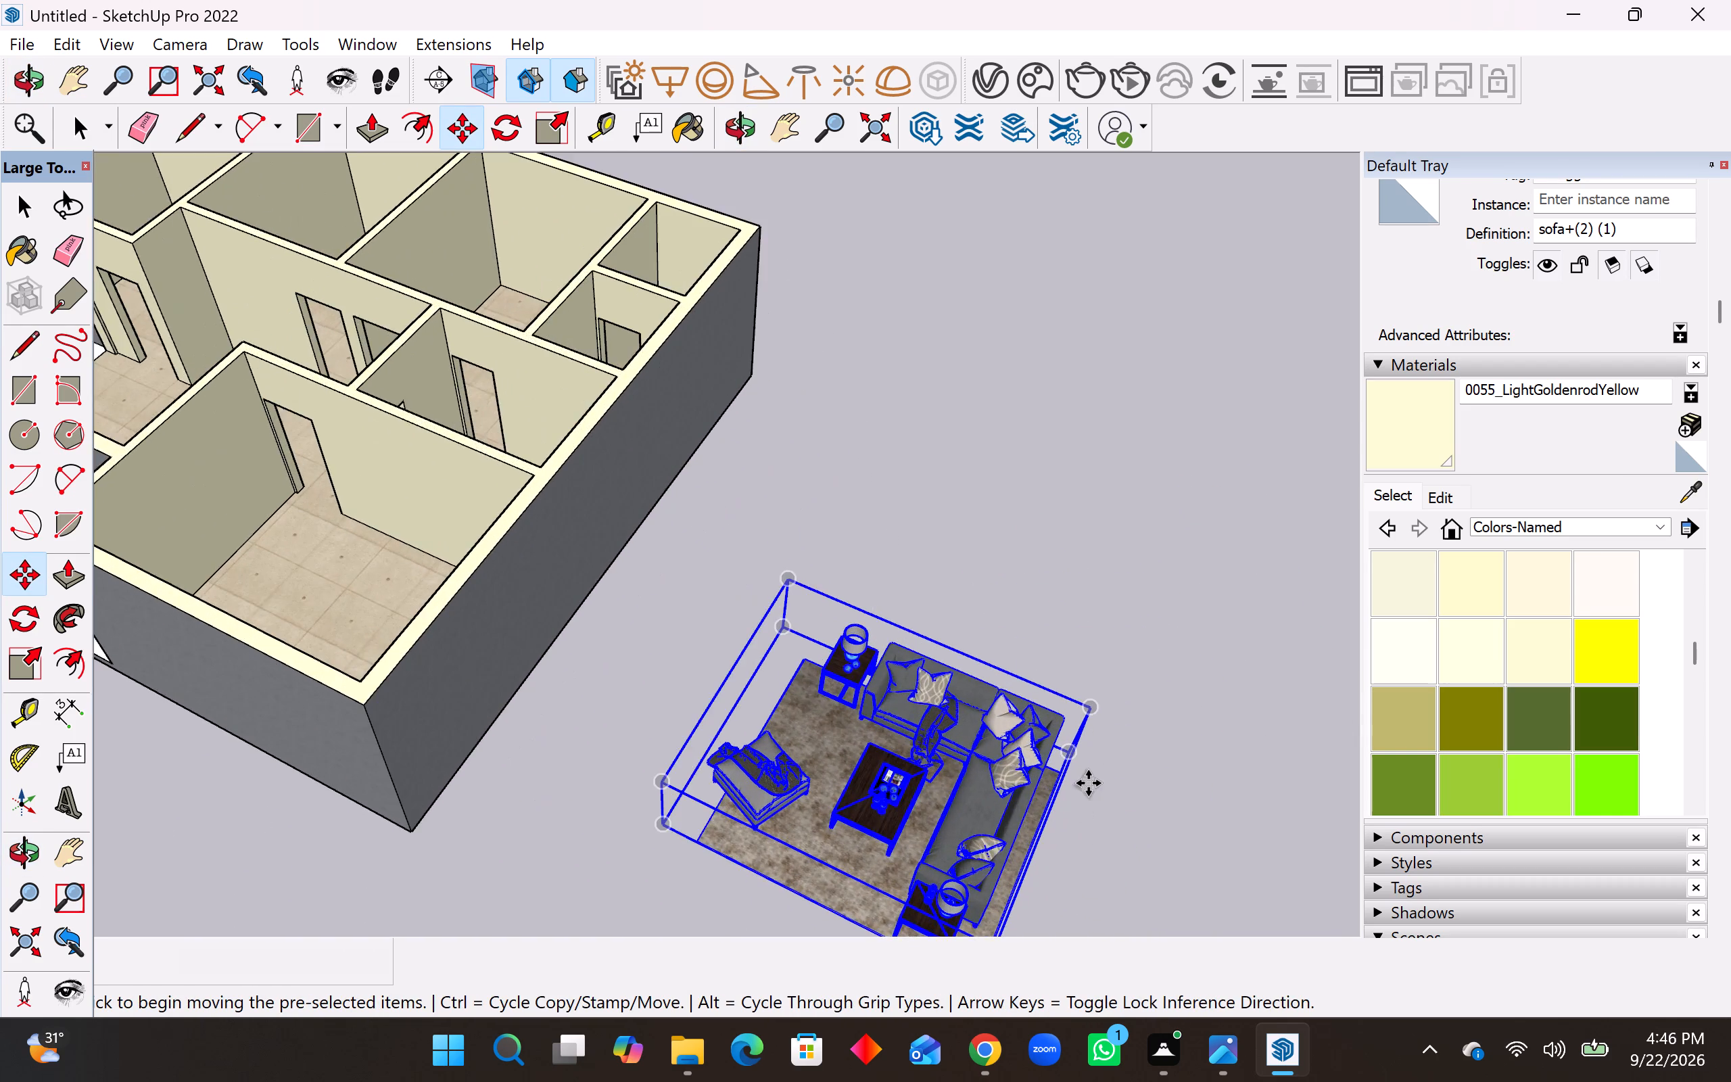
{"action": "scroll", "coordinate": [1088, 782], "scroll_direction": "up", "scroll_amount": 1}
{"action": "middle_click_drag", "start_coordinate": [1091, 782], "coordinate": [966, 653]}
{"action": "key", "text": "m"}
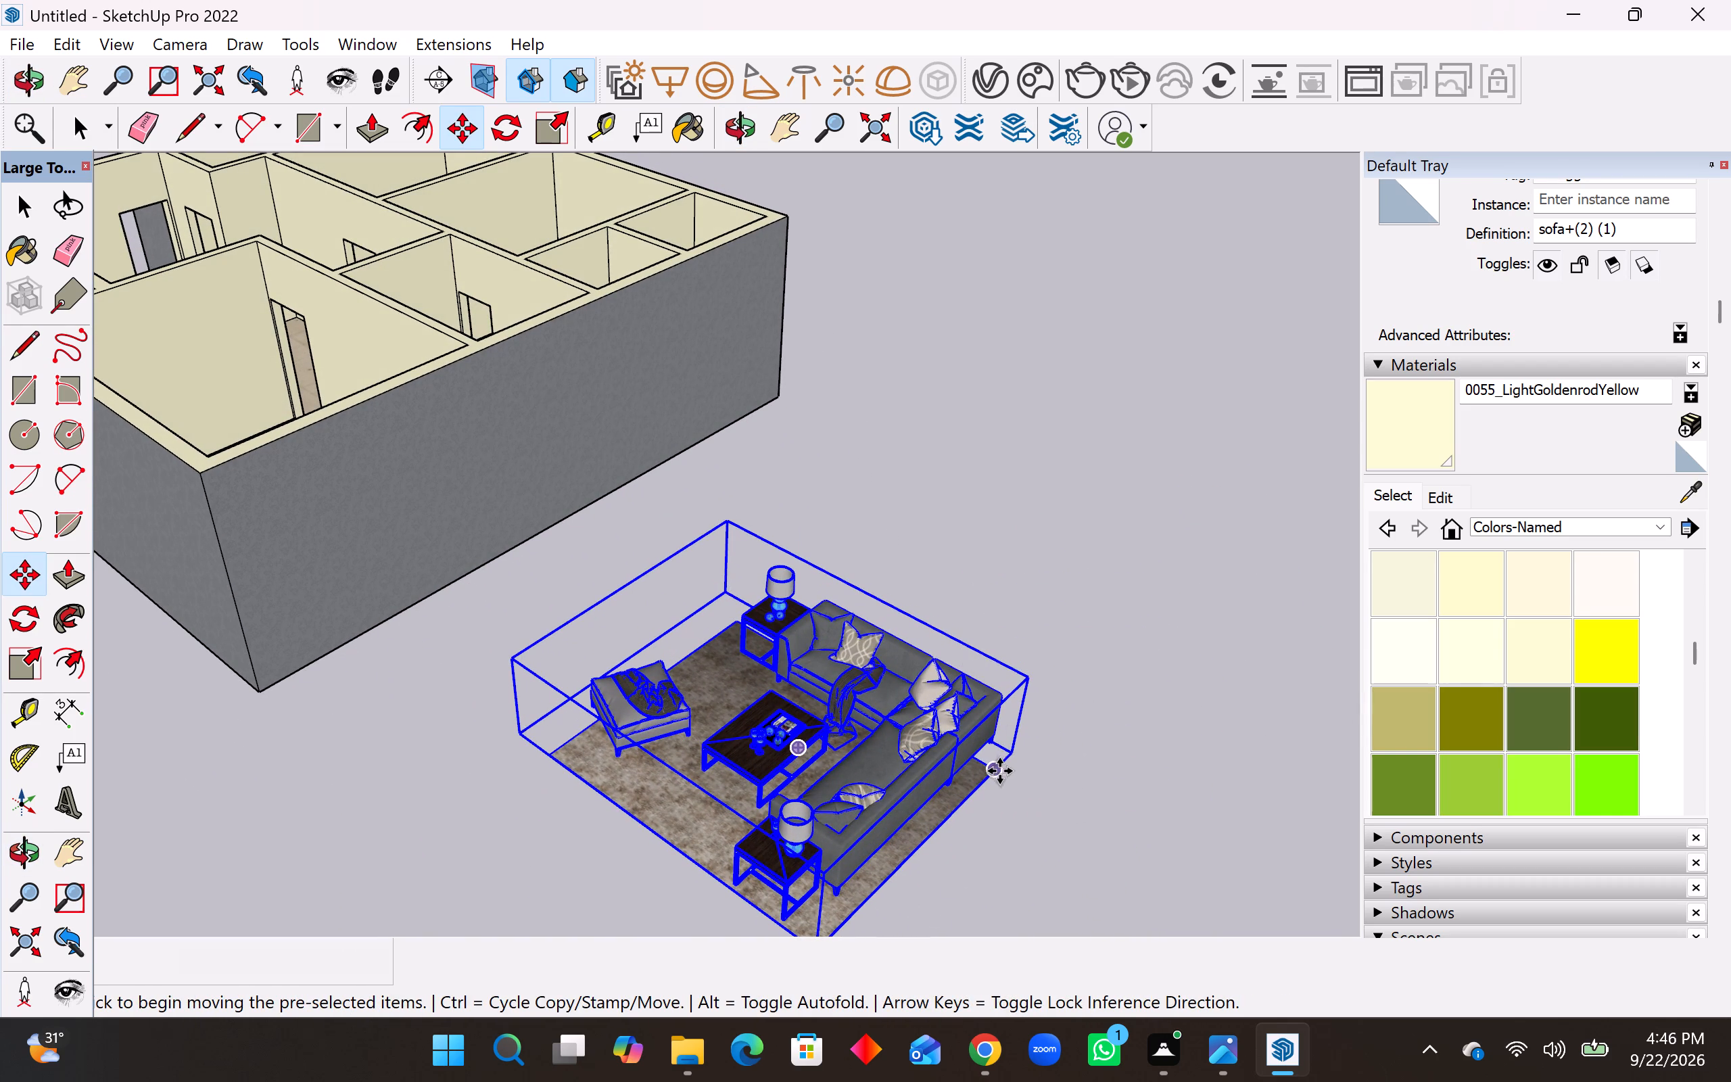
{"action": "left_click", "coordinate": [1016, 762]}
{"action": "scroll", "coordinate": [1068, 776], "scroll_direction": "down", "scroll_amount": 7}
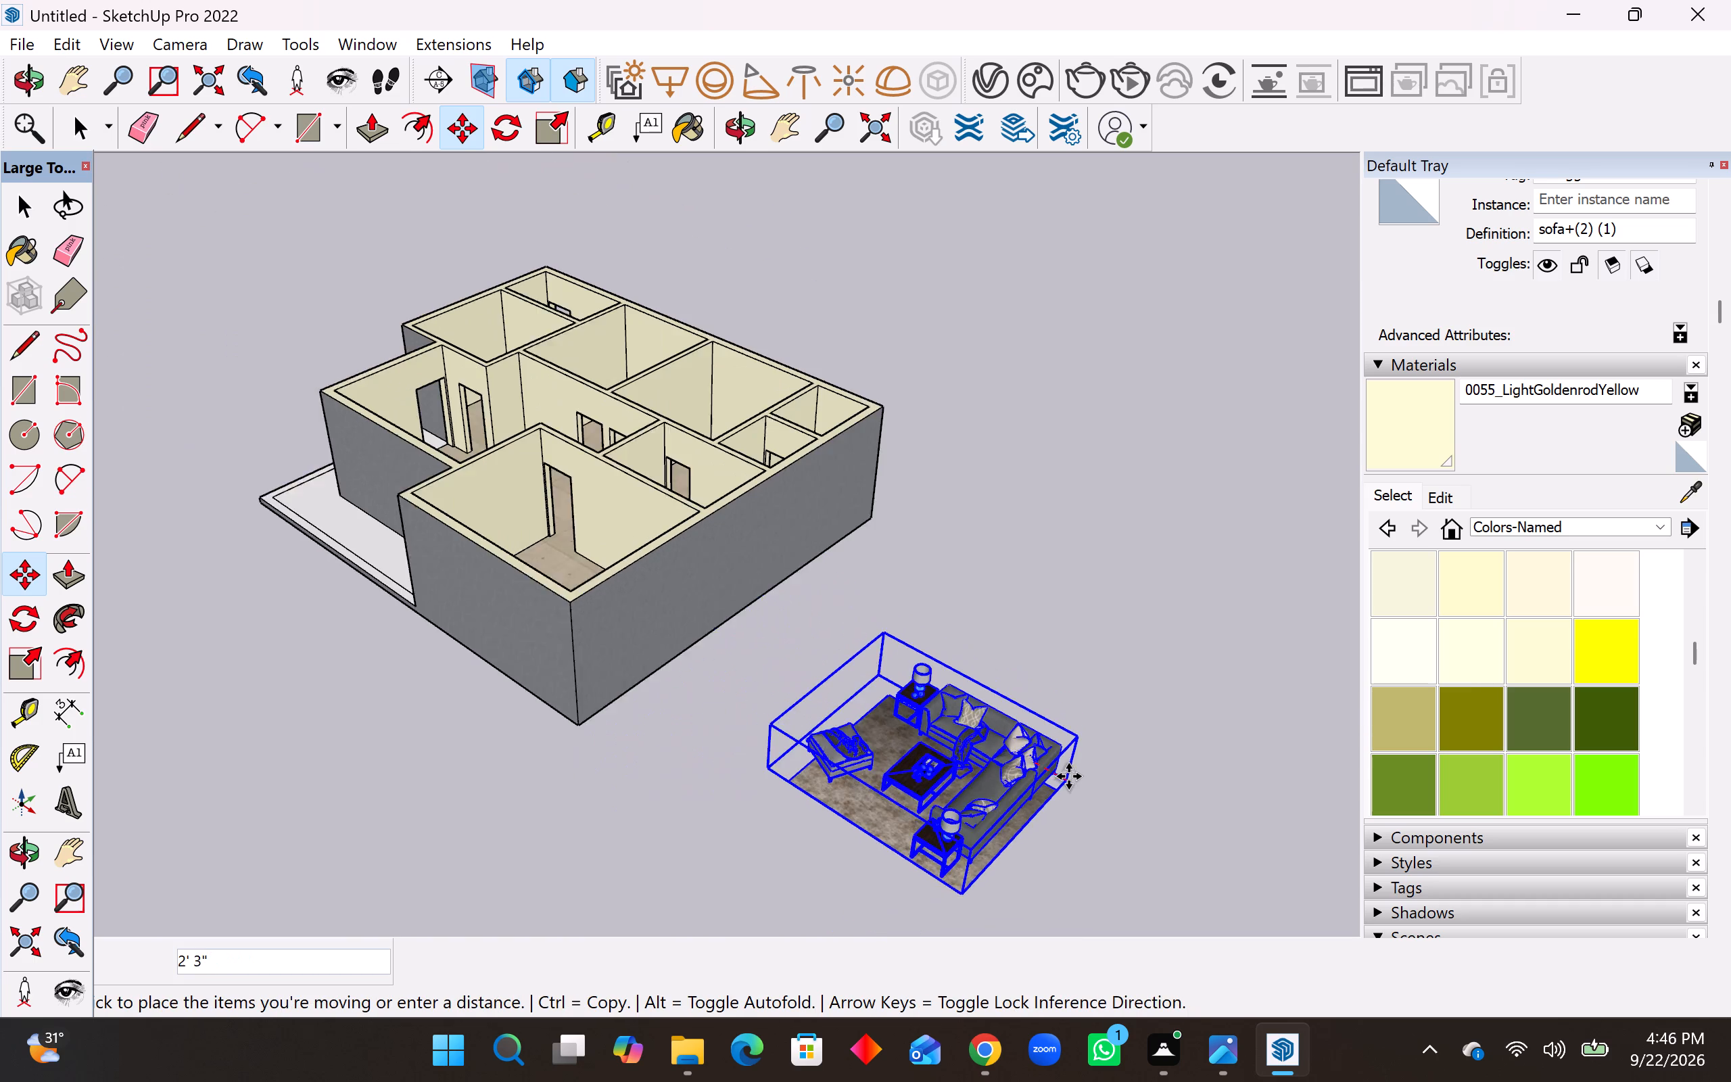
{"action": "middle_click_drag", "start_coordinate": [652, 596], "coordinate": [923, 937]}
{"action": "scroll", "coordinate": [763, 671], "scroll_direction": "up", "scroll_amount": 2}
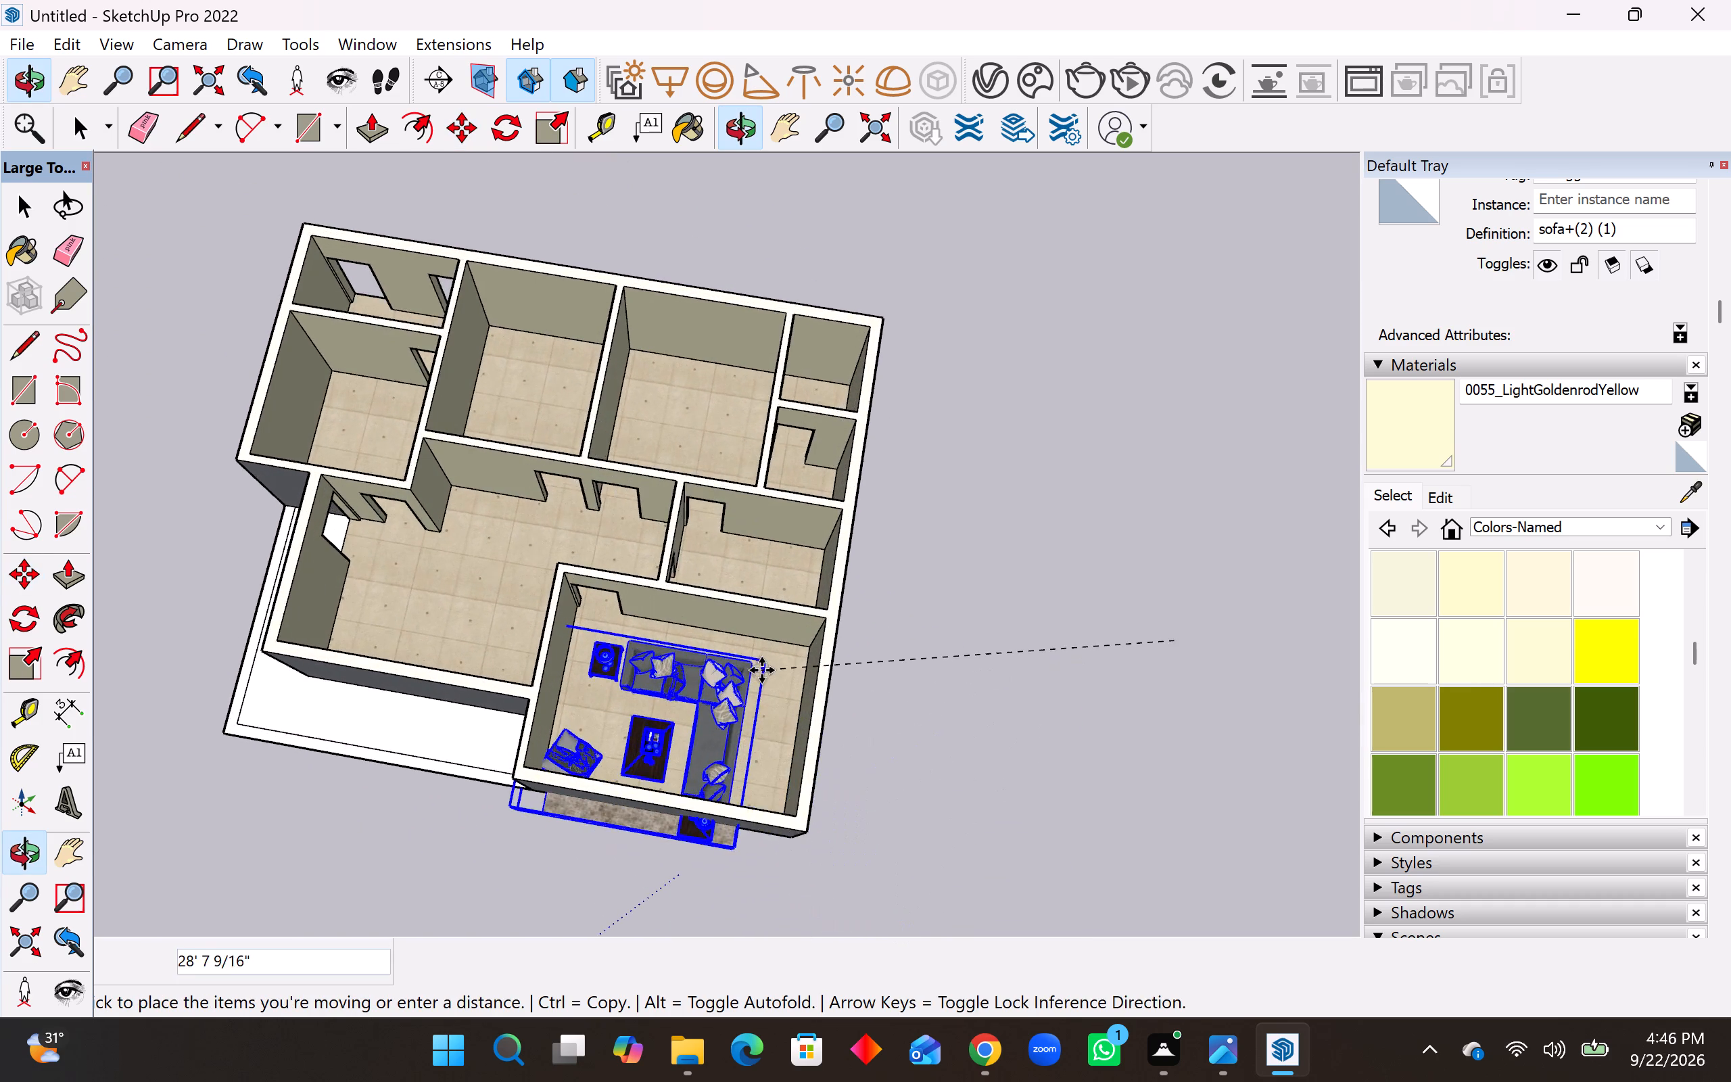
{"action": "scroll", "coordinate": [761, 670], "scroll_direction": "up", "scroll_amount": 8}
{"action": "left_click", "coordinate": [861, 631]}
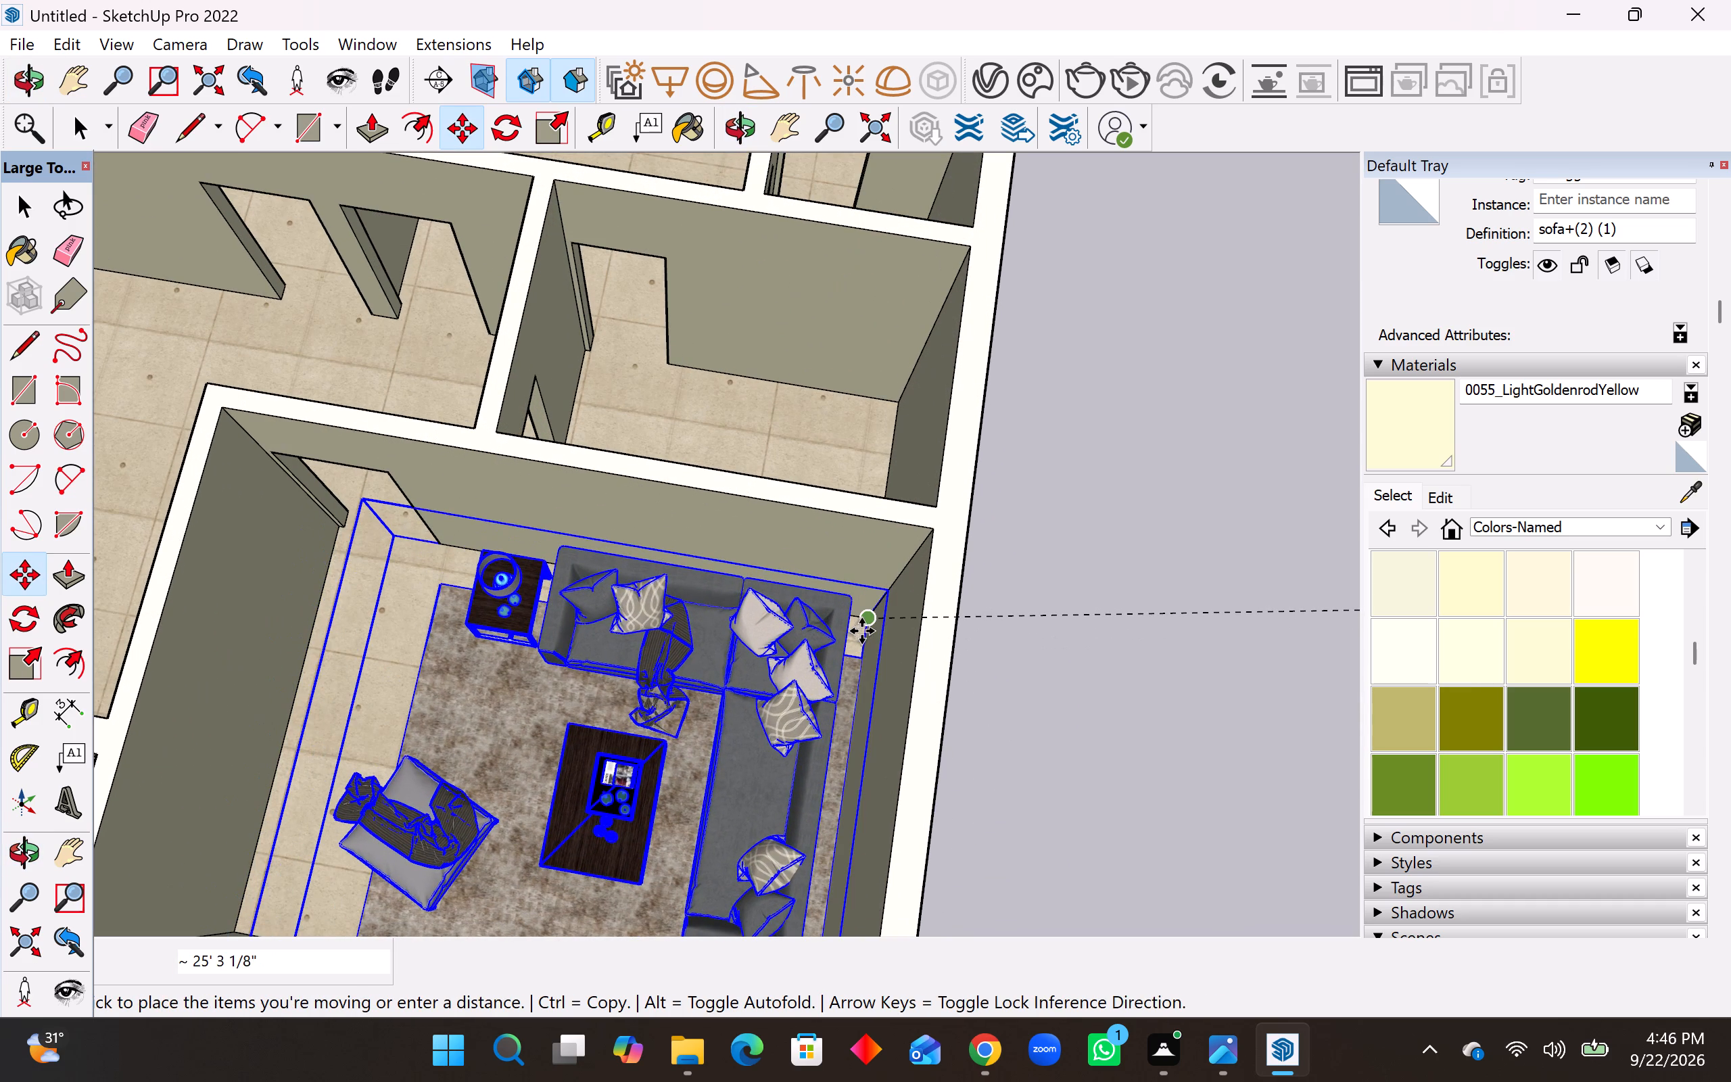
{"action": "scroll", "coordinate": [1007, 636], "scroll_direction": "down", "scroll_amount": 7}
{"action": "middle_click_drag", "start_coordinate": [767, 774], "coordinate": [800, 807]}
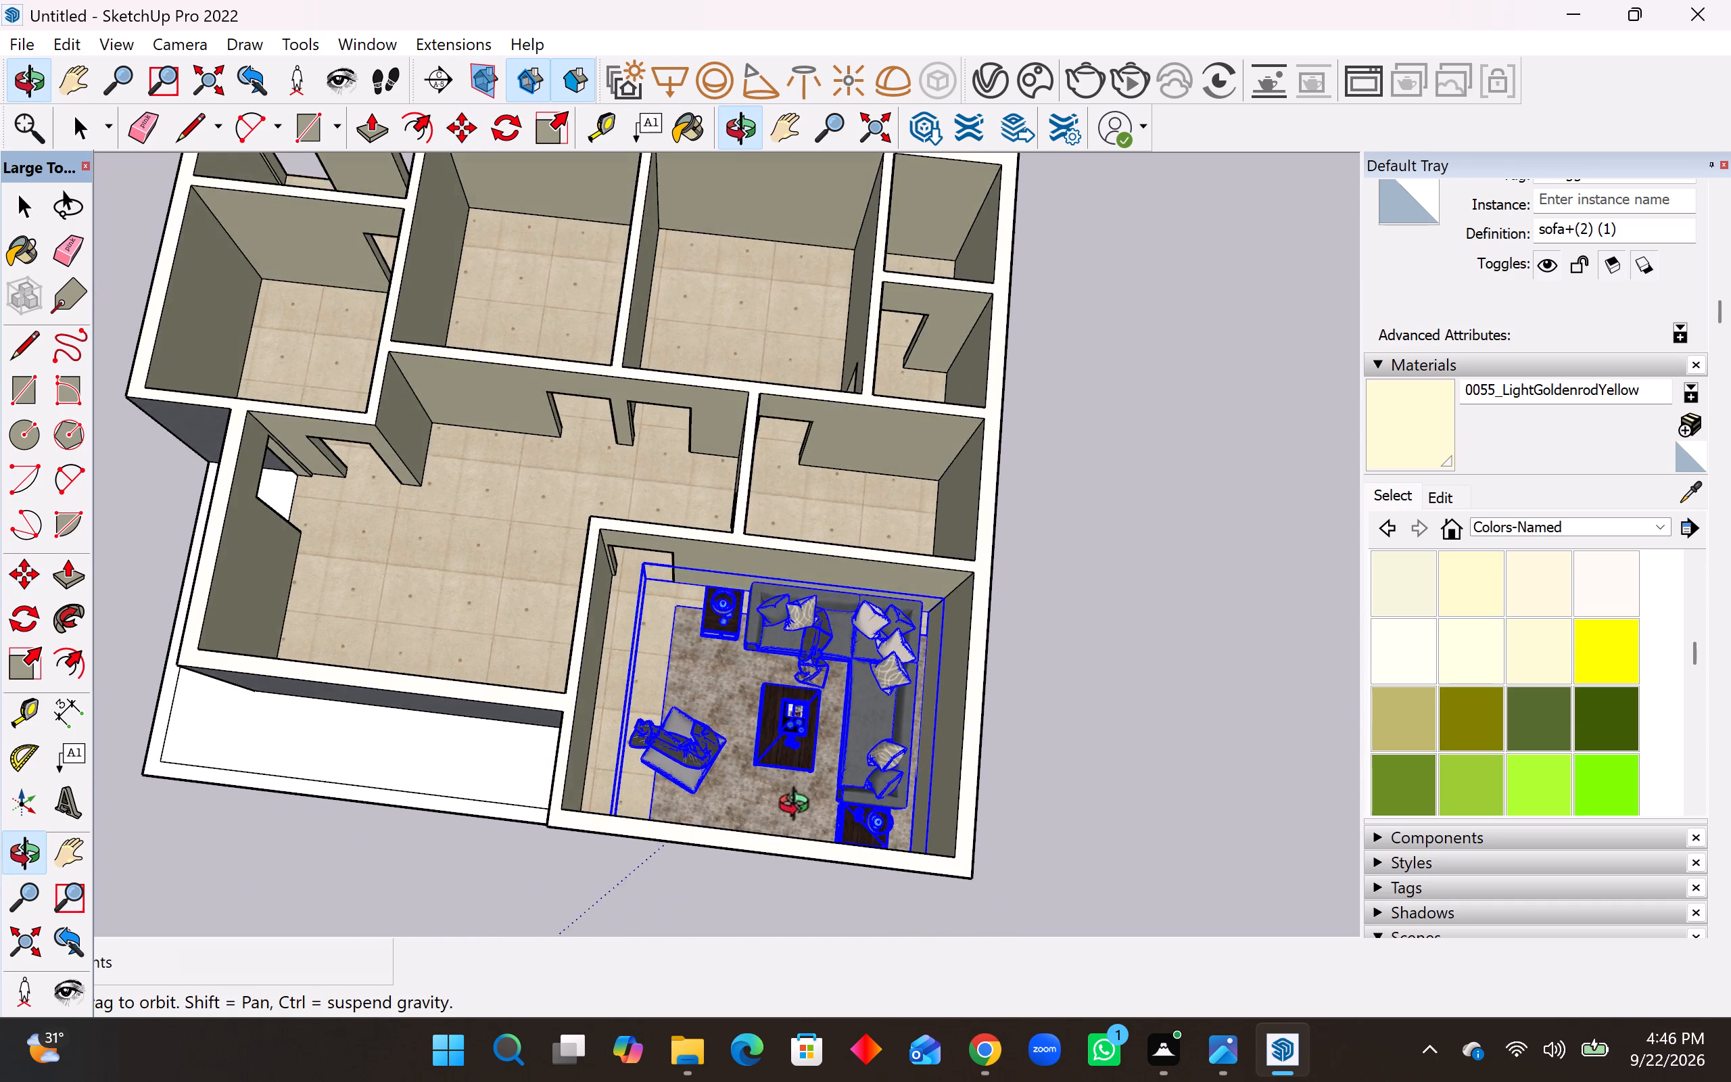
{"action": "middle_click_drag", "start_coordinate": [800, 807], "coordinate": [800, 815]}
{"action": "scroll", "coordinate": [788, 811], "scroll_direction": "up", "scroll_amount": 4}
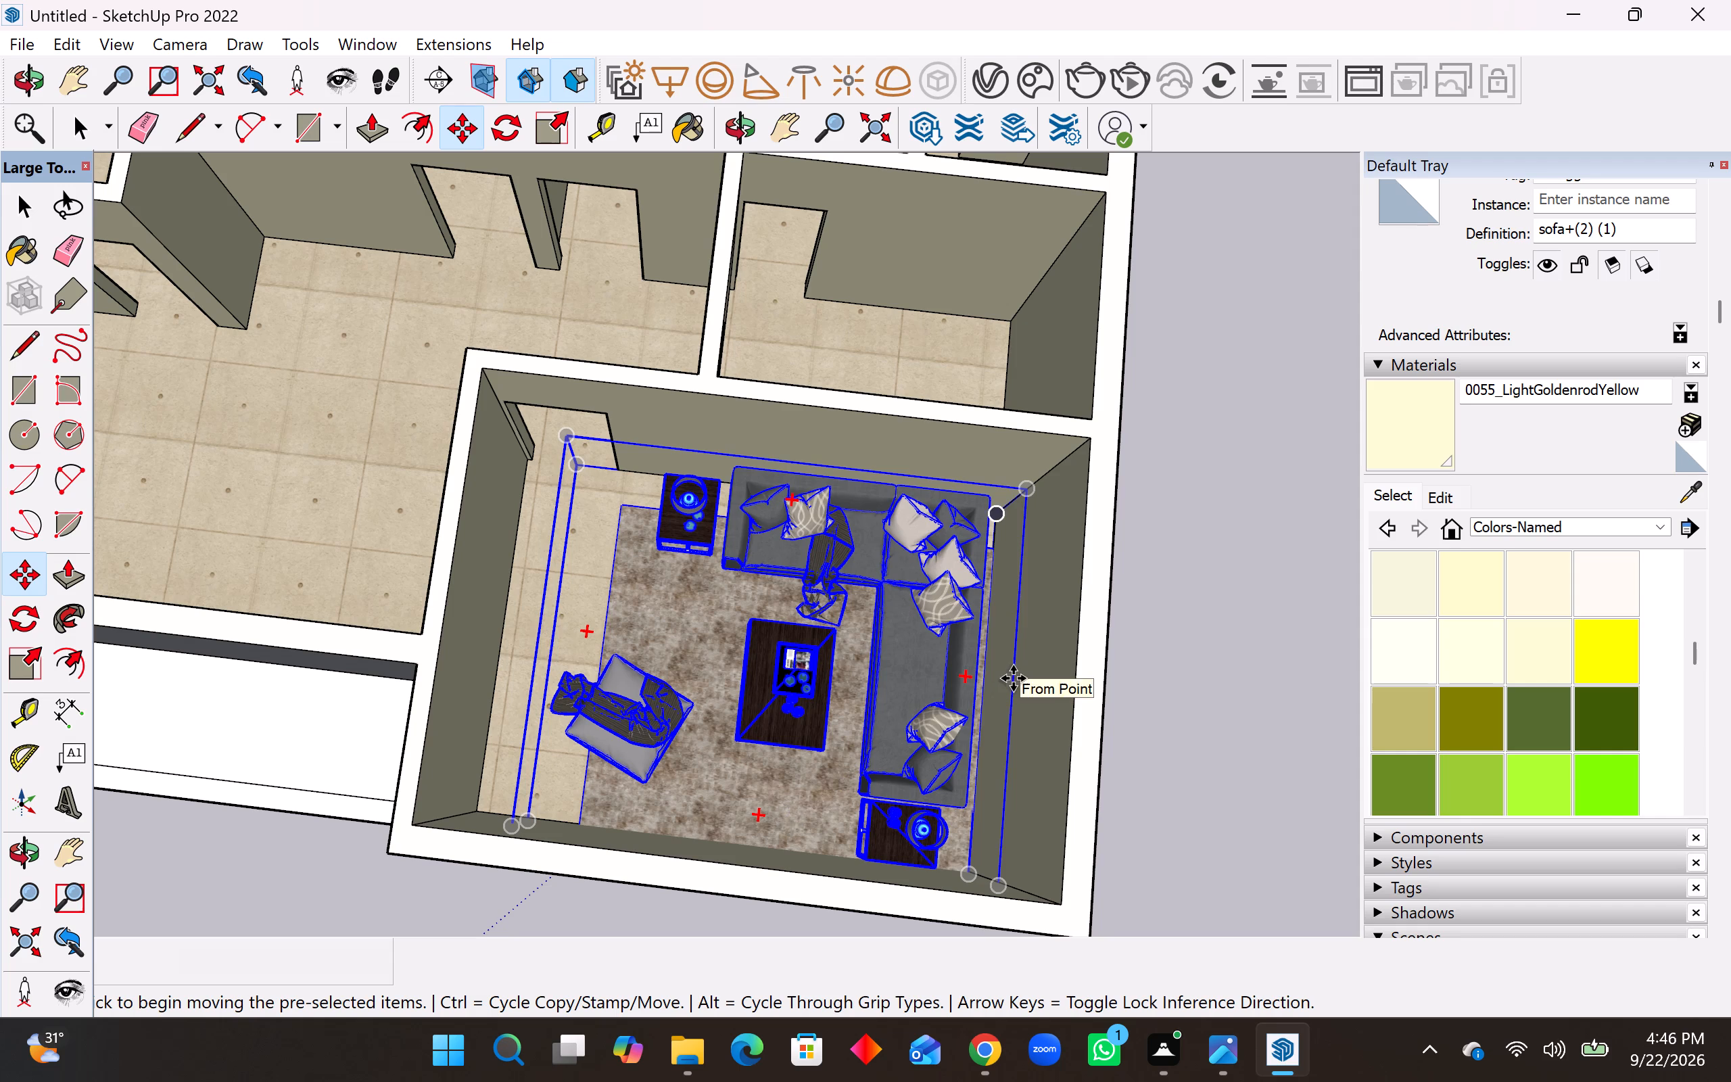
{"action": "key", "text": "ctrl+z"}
Scale the sofa set to about 0.92 along its depth and about 0.90 along its width.
{"action": "scroll", "coordinate": [621, 502], "scroll_direction": "down", "scroll_amount": 7}
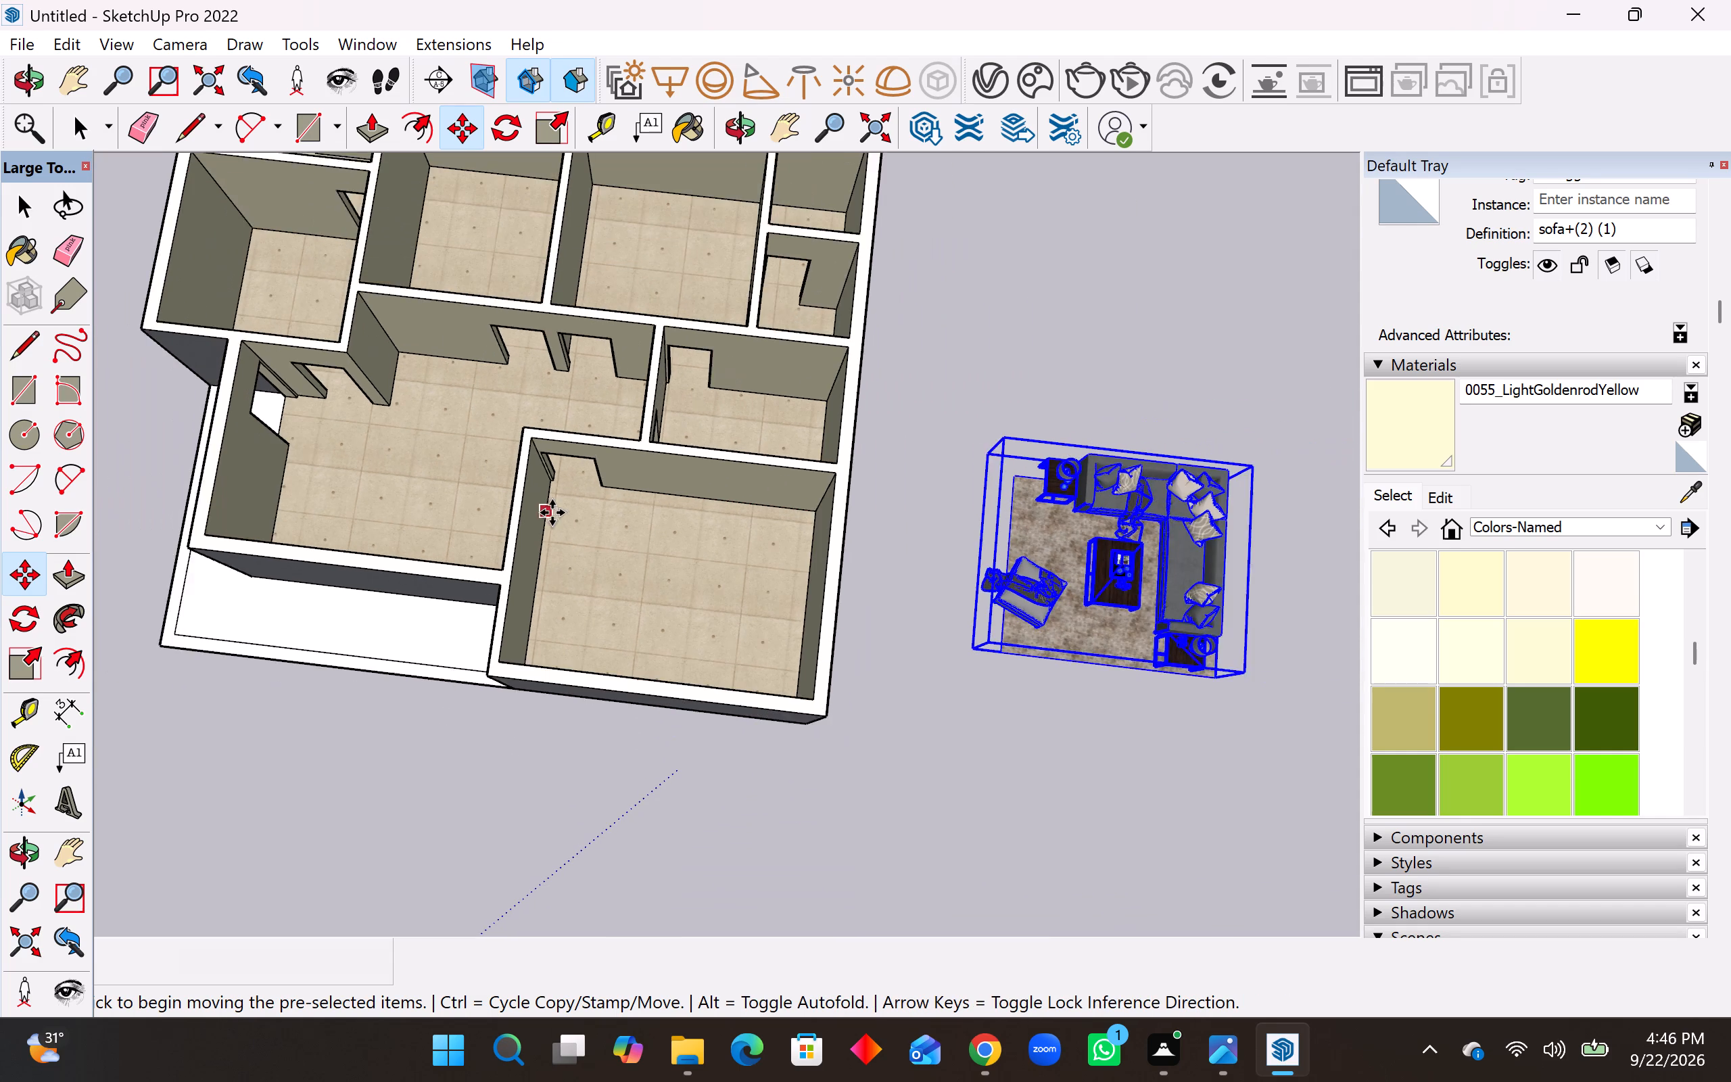
{"action": "scroll", "coordinate": [1104, 630], "scroll_direction": "up", "scroll_amount": 7}
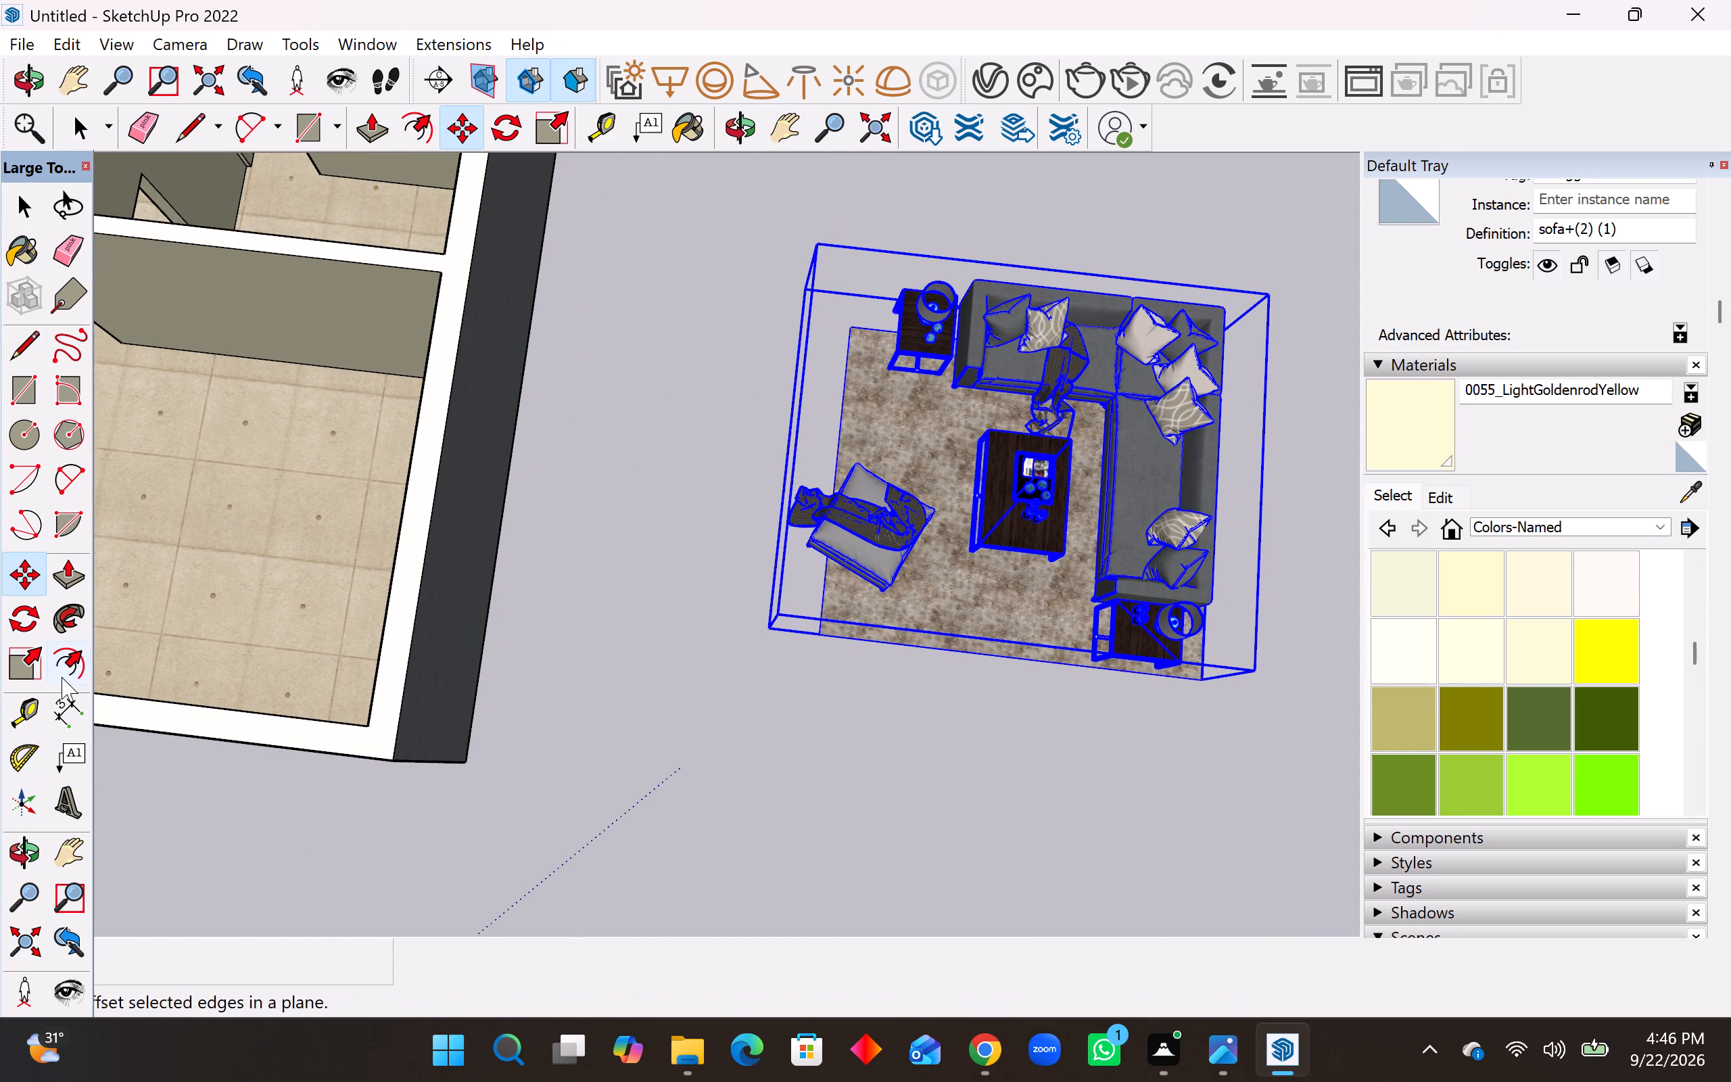
{"action": "left_click", "coordinate": [16, 674]}
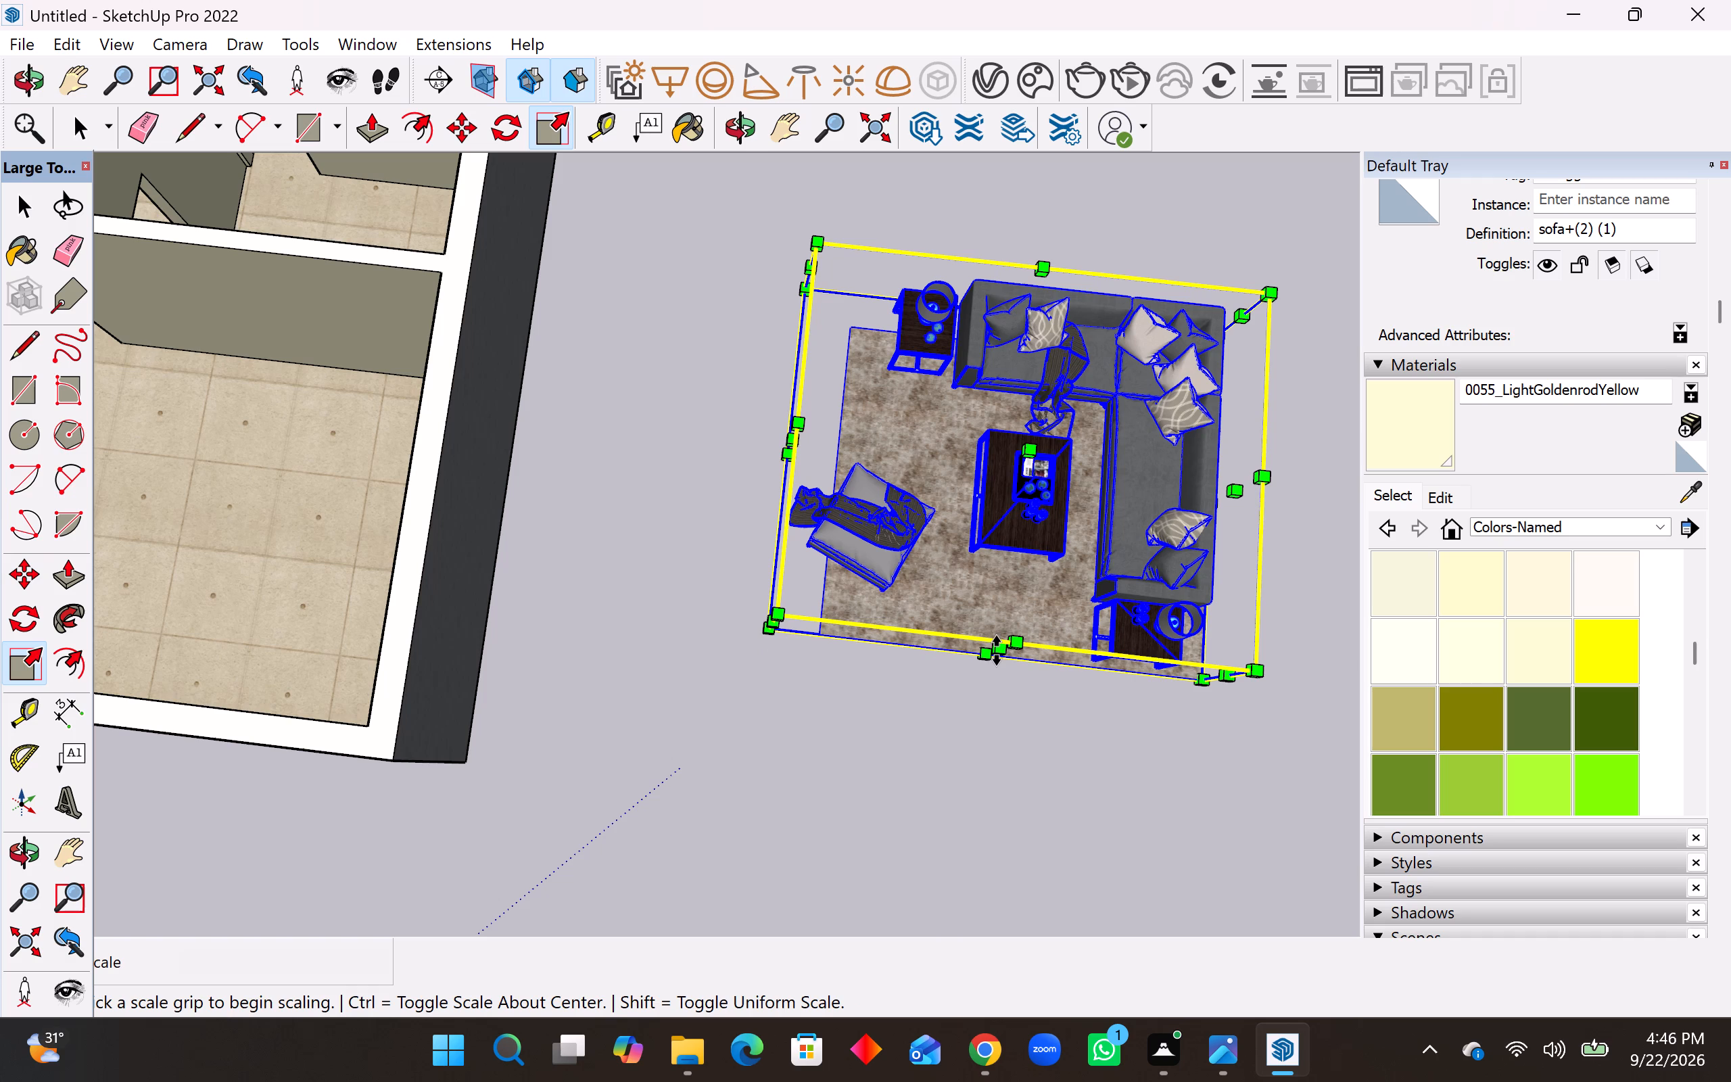
{"action": "left_click", "coordinate": [997, 651]}
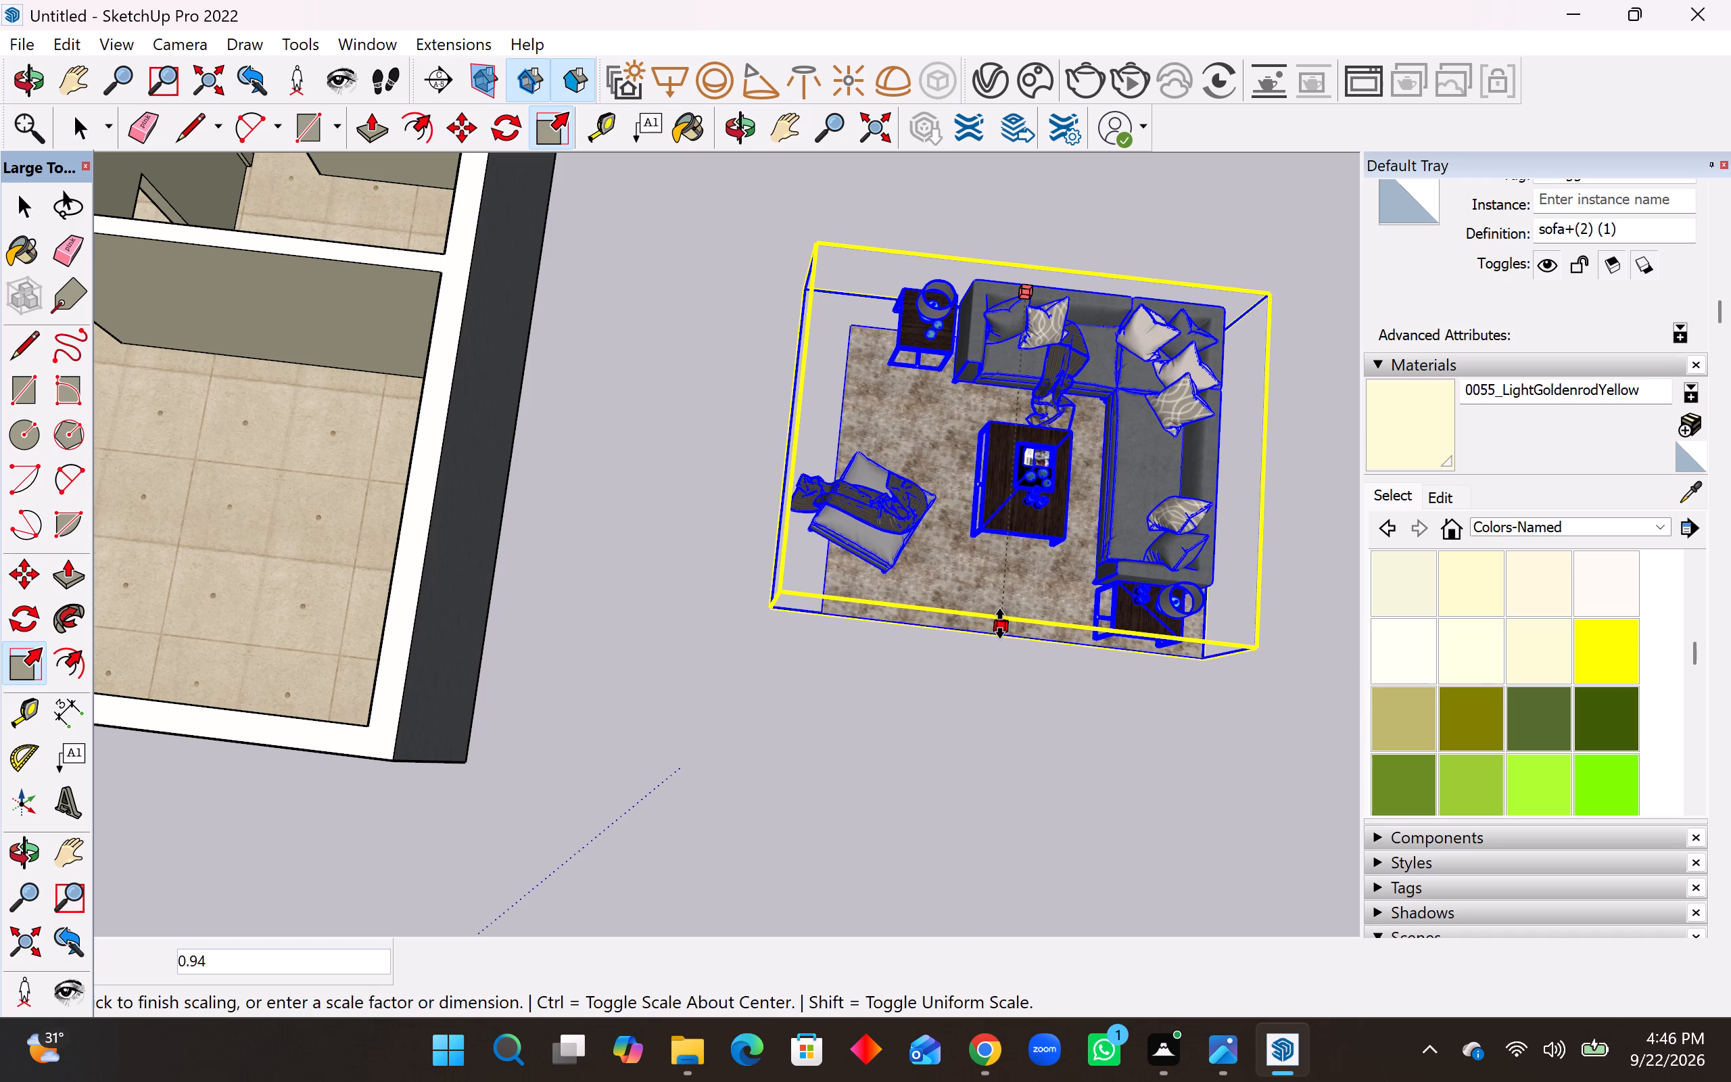
{"action": "left_click", "coordinate": [1000, 617]}
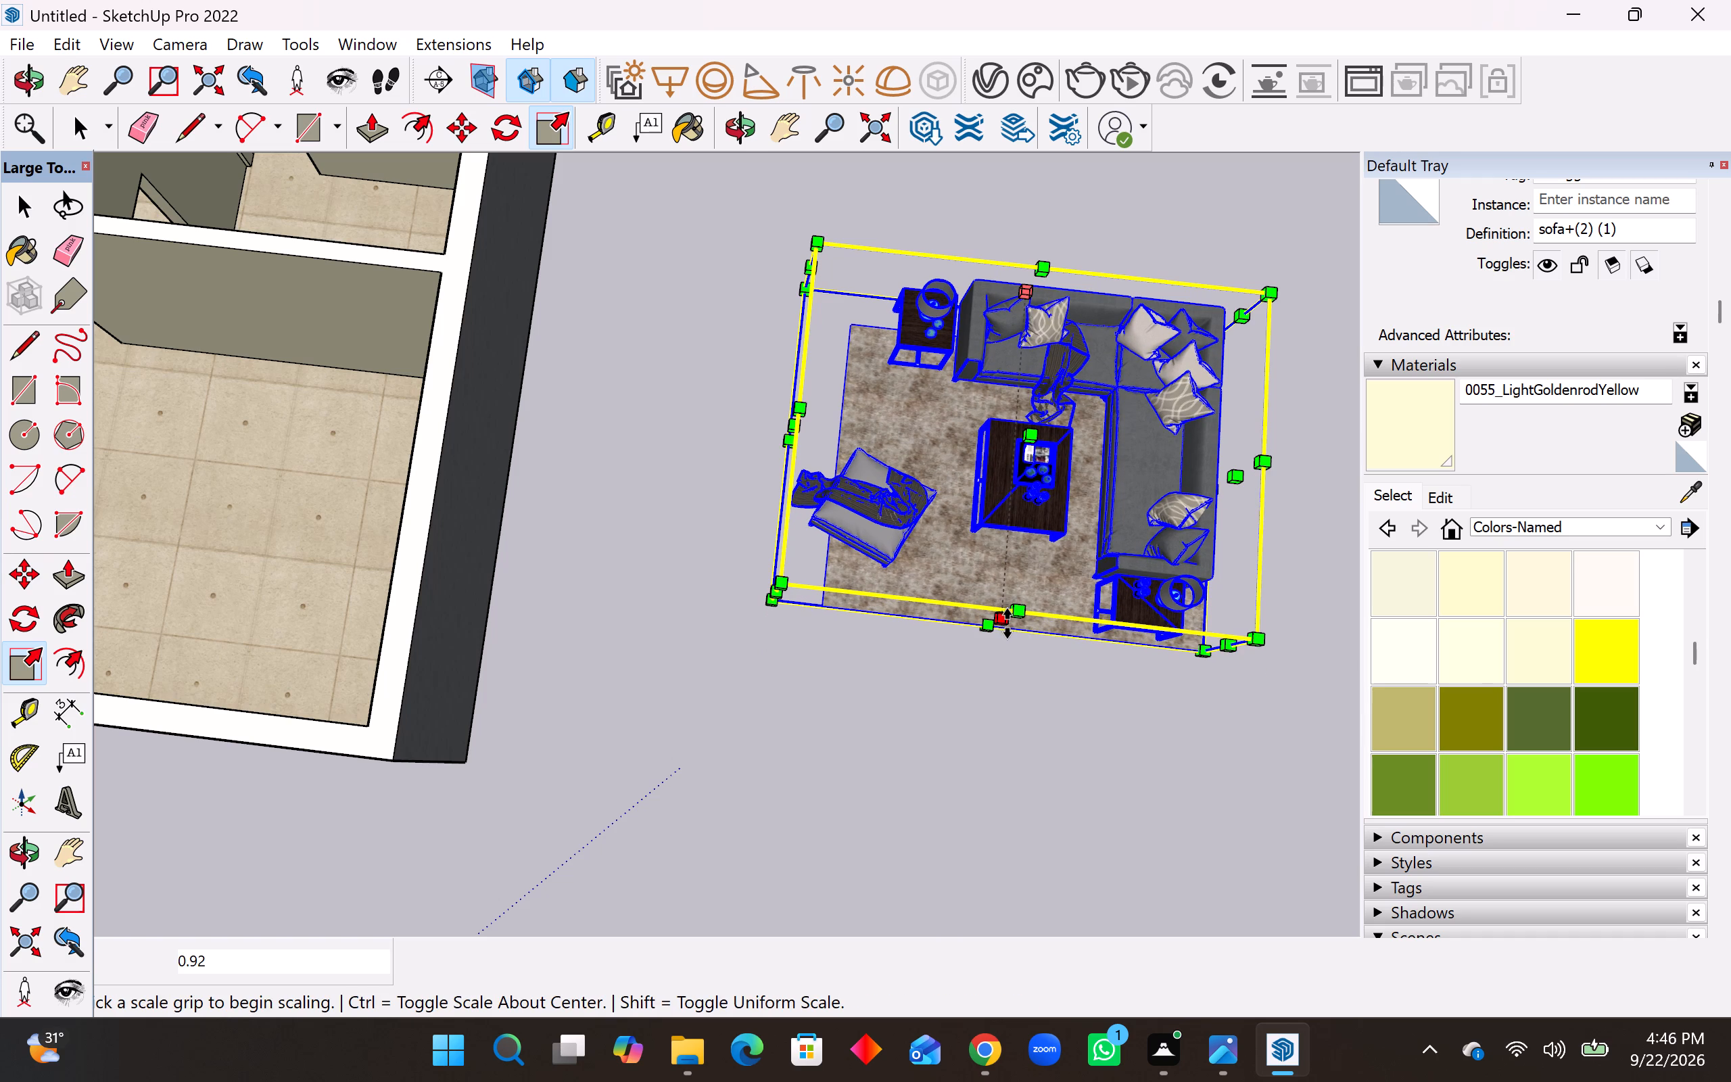
{"action": "left_click", "coordinate": [794, 426]}
{"action": "left_click", "coordinate": [834, 446]}
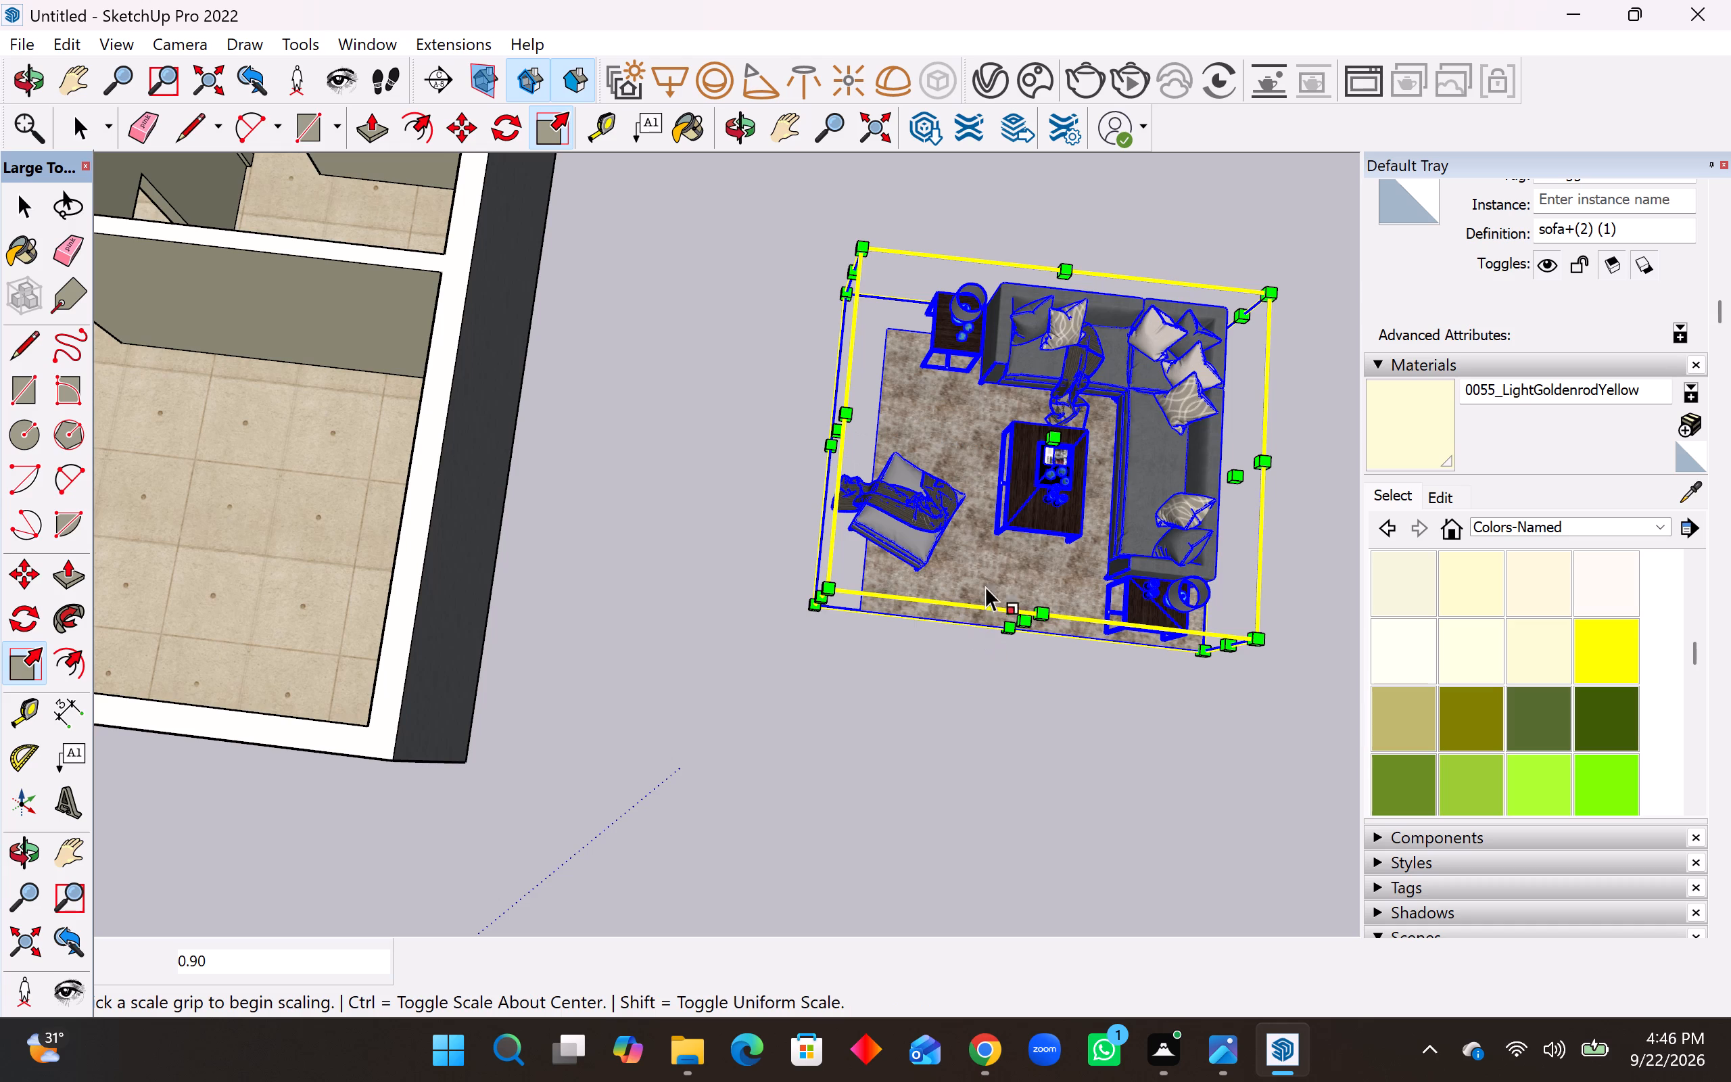
Explode the sofa set component into its separate pieces and clear the selection.
{"action": "middle_click_drag", "start_coordinate": [1012, 586], "coordinate": [1022, 457]}
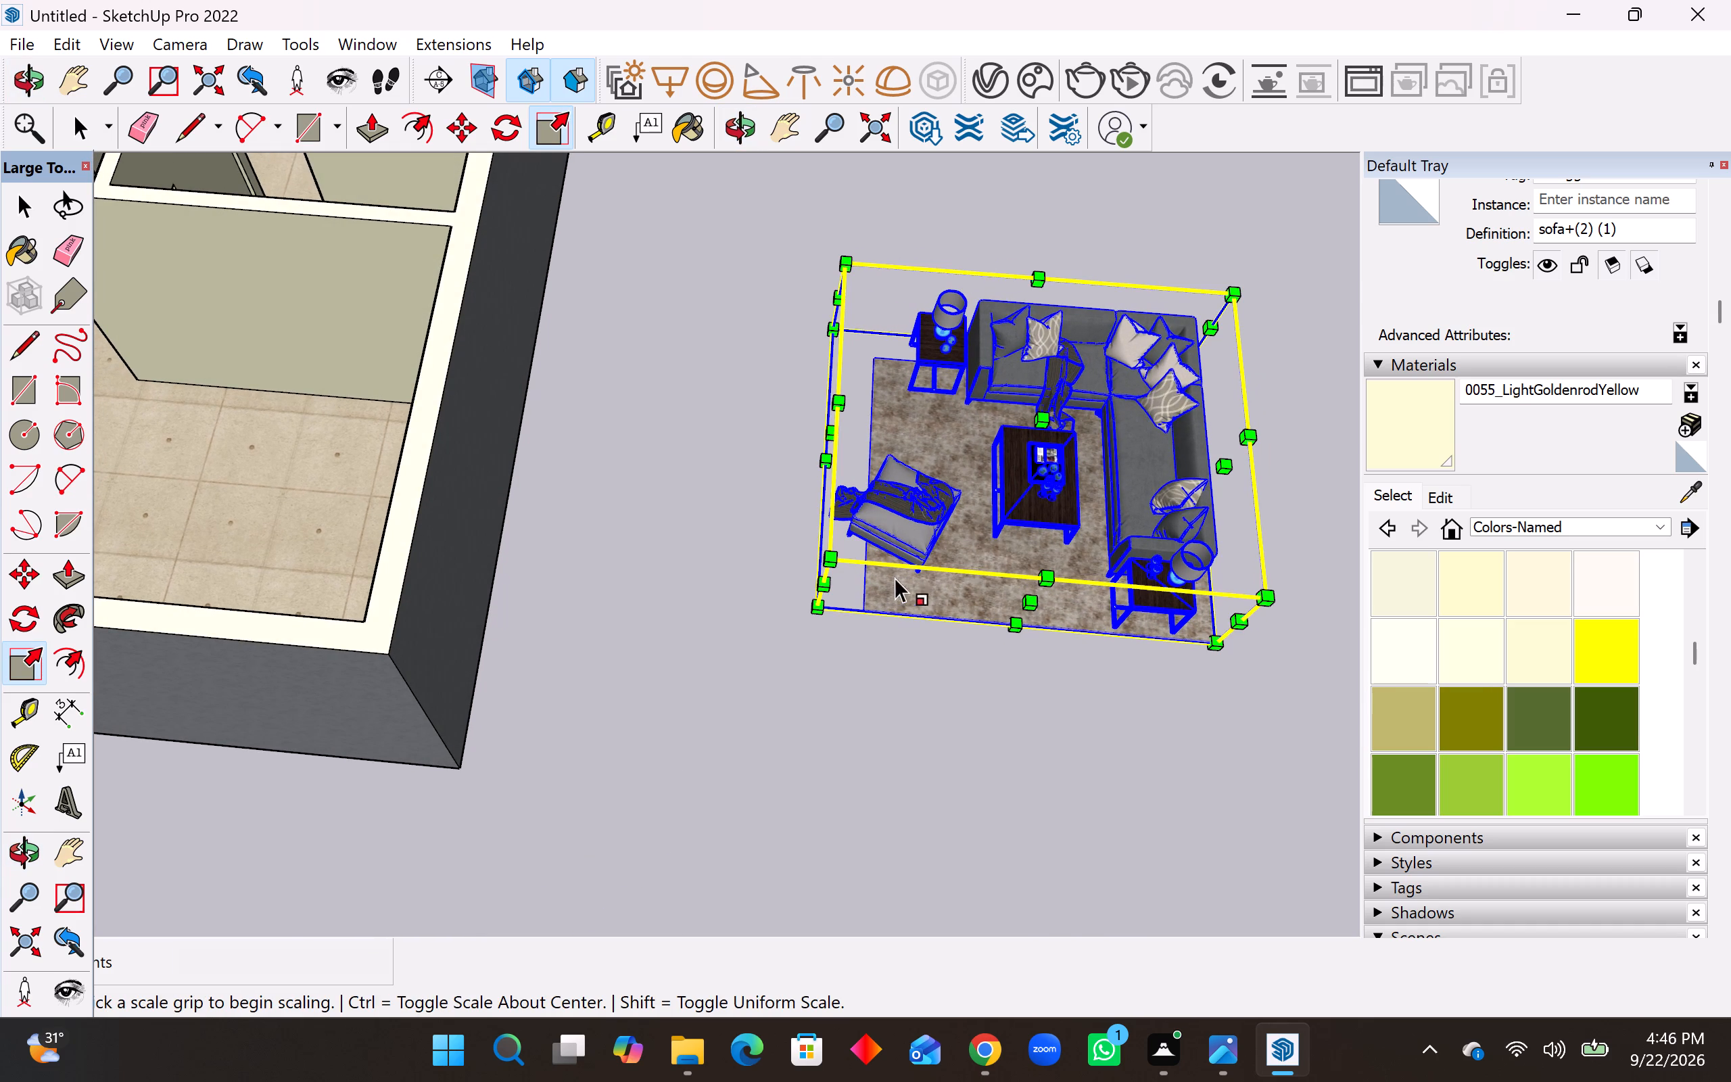
{"action": "right_click", "coordinate": [964, 478]}
{"action": "left_click", "coordinate": [1032, 484]}
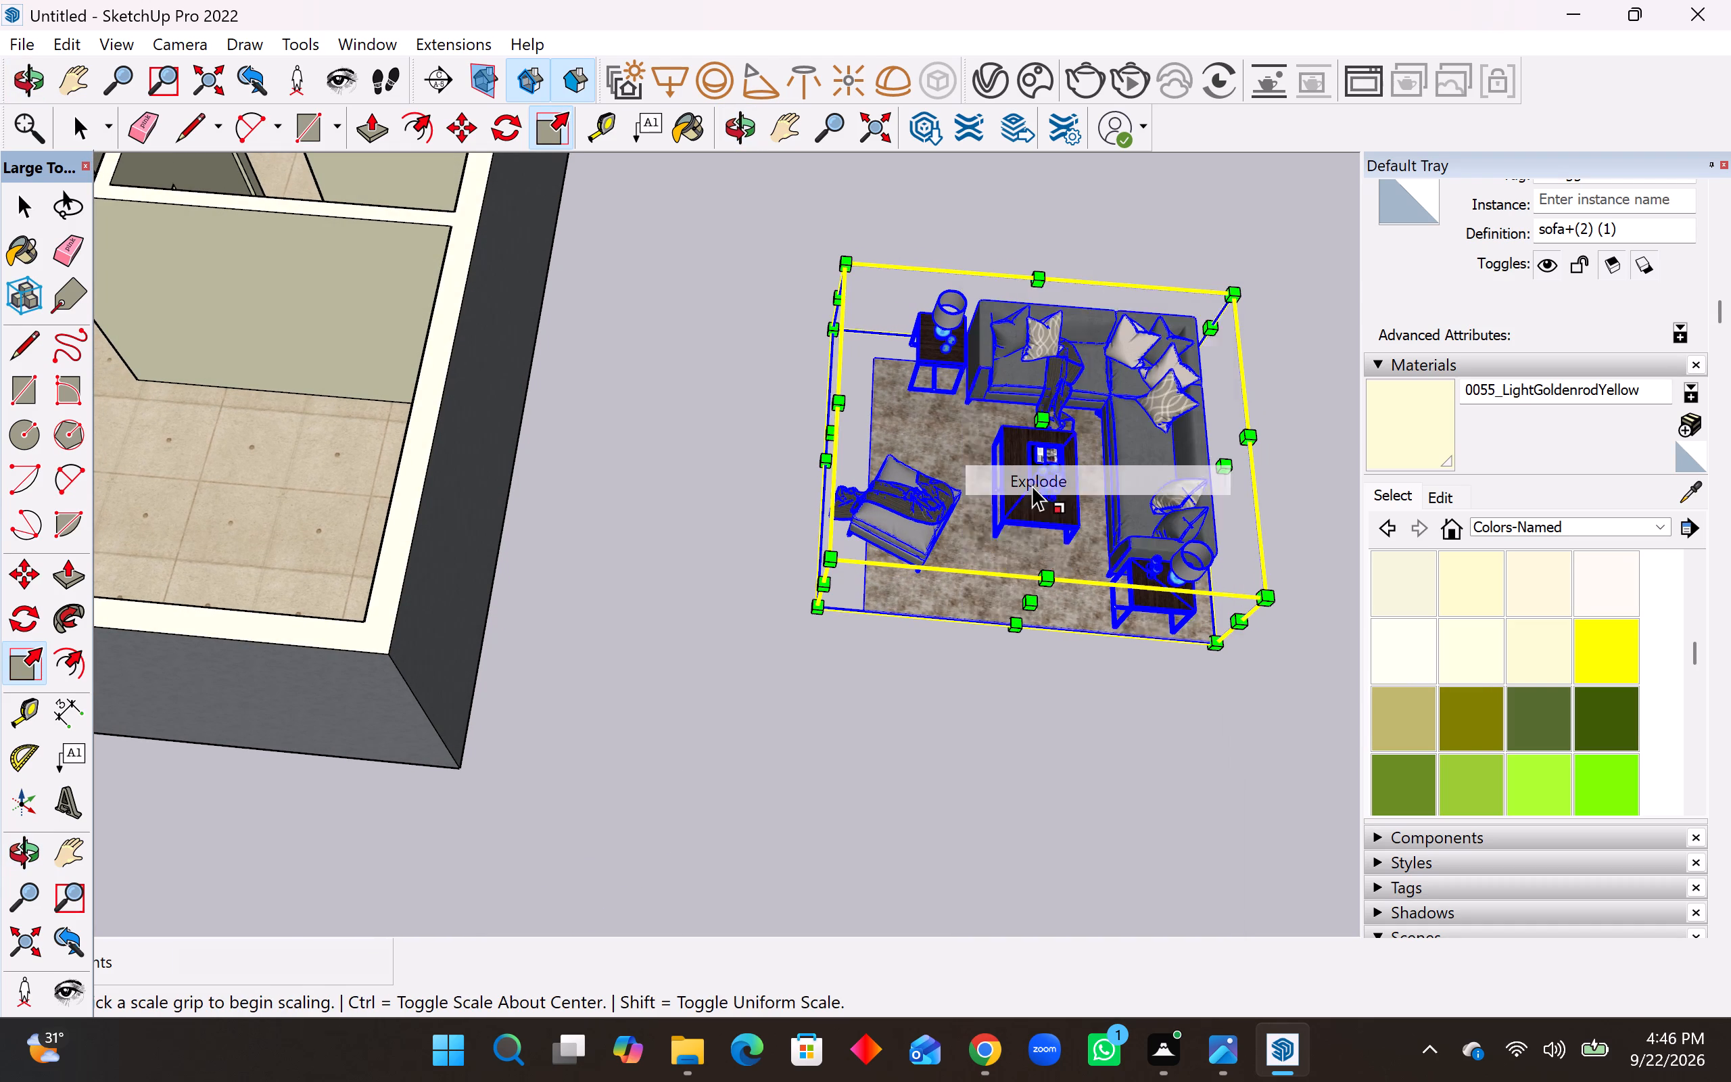
{"action": "left_click", "coordinate": [850, 716]}
{"action": "left_click", "coordinate": [744, 639]}
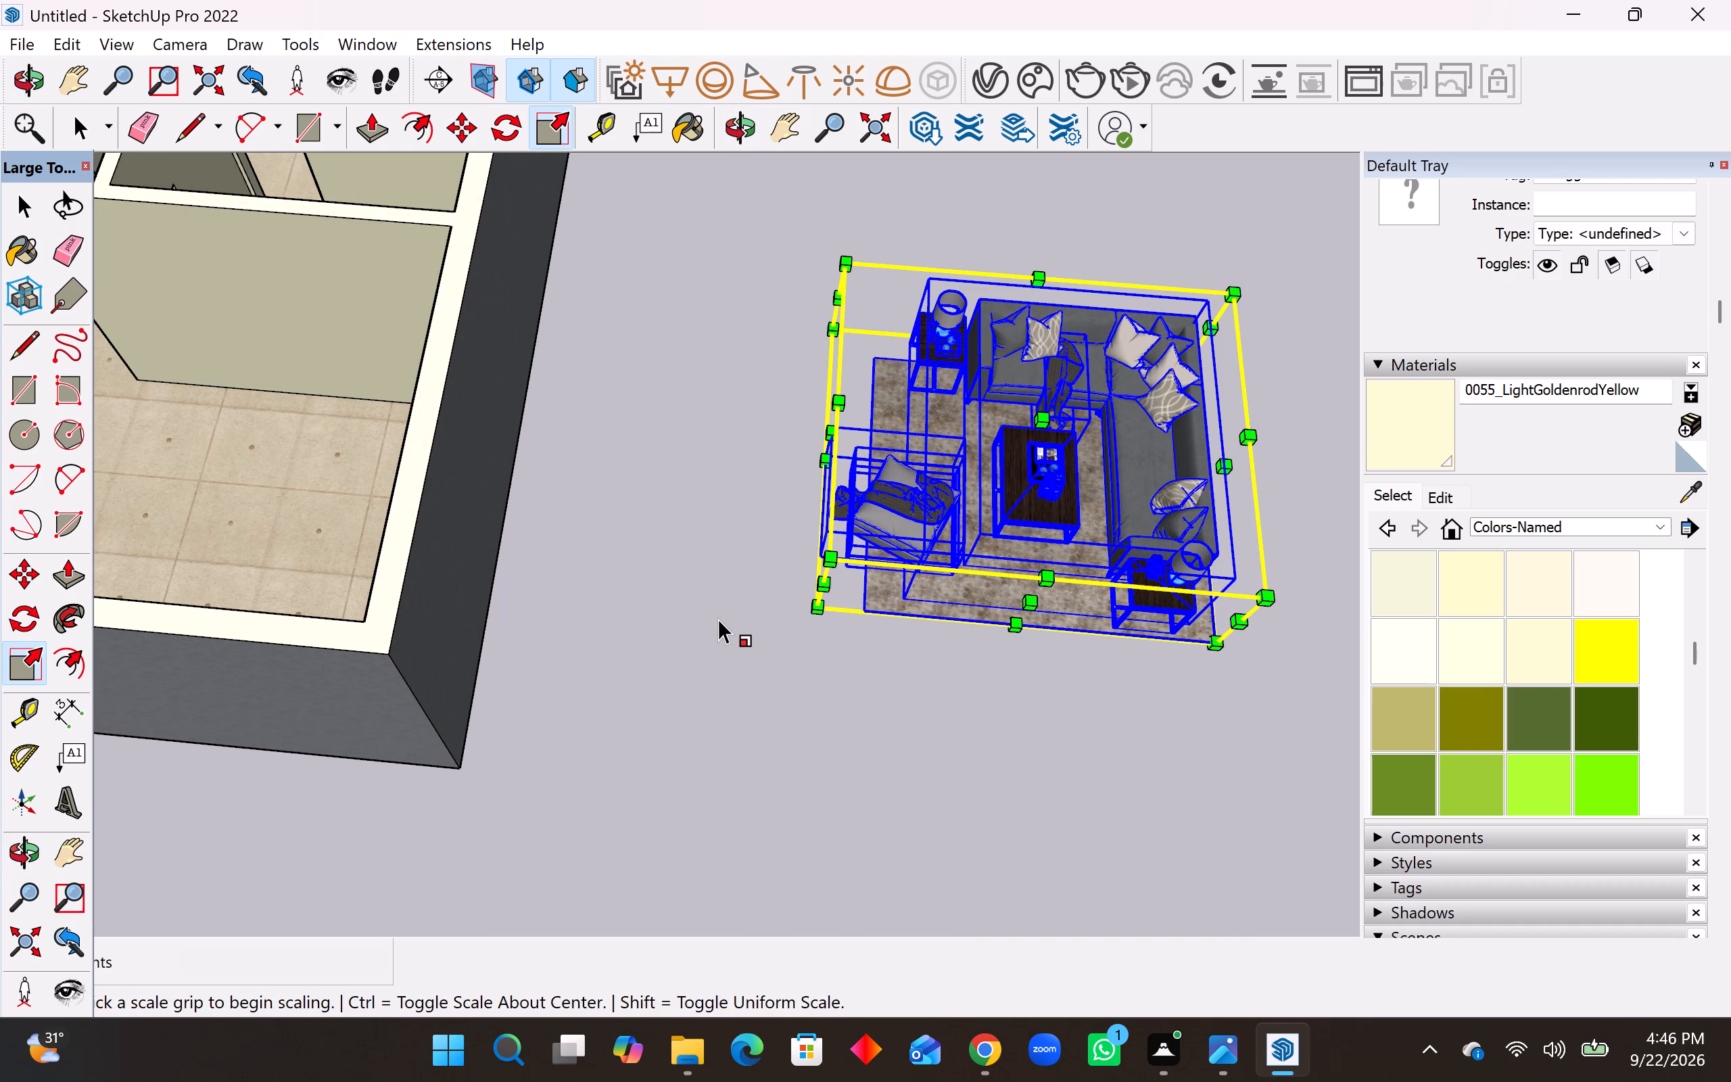
{"action": "key", "text": "space"}
{"action": "left_click", "coordinate": [721, 627]}
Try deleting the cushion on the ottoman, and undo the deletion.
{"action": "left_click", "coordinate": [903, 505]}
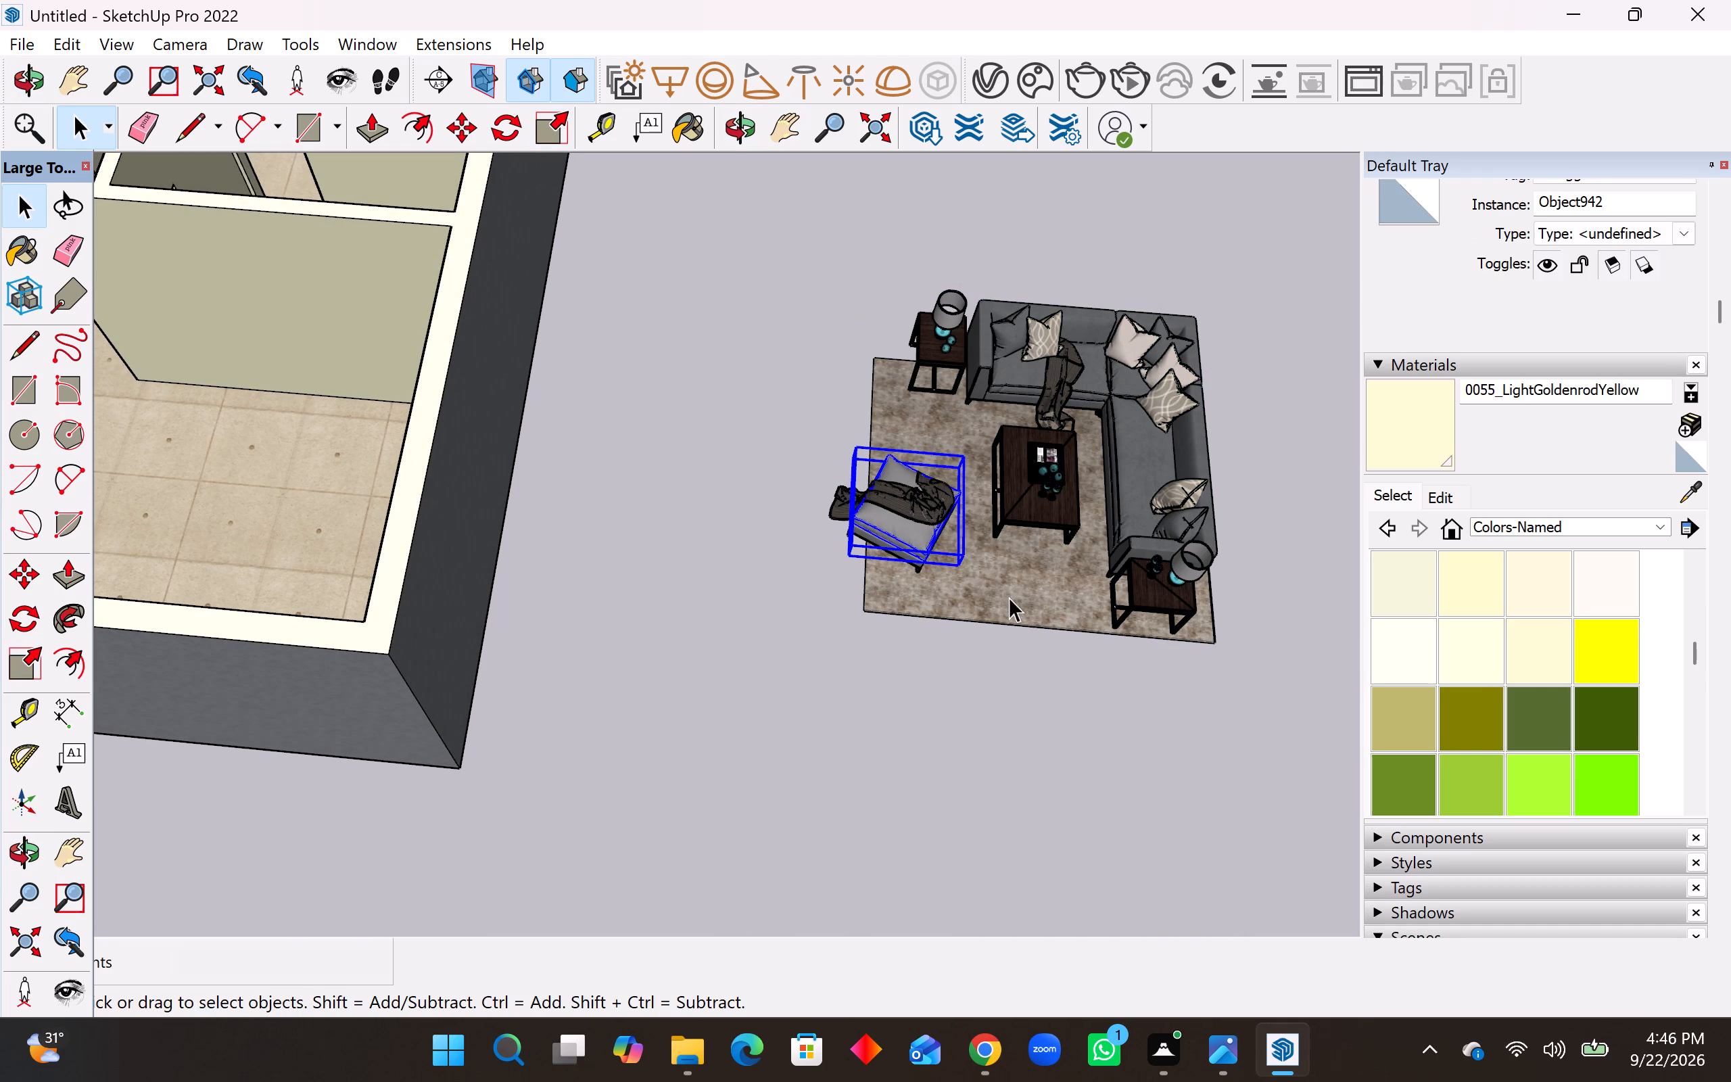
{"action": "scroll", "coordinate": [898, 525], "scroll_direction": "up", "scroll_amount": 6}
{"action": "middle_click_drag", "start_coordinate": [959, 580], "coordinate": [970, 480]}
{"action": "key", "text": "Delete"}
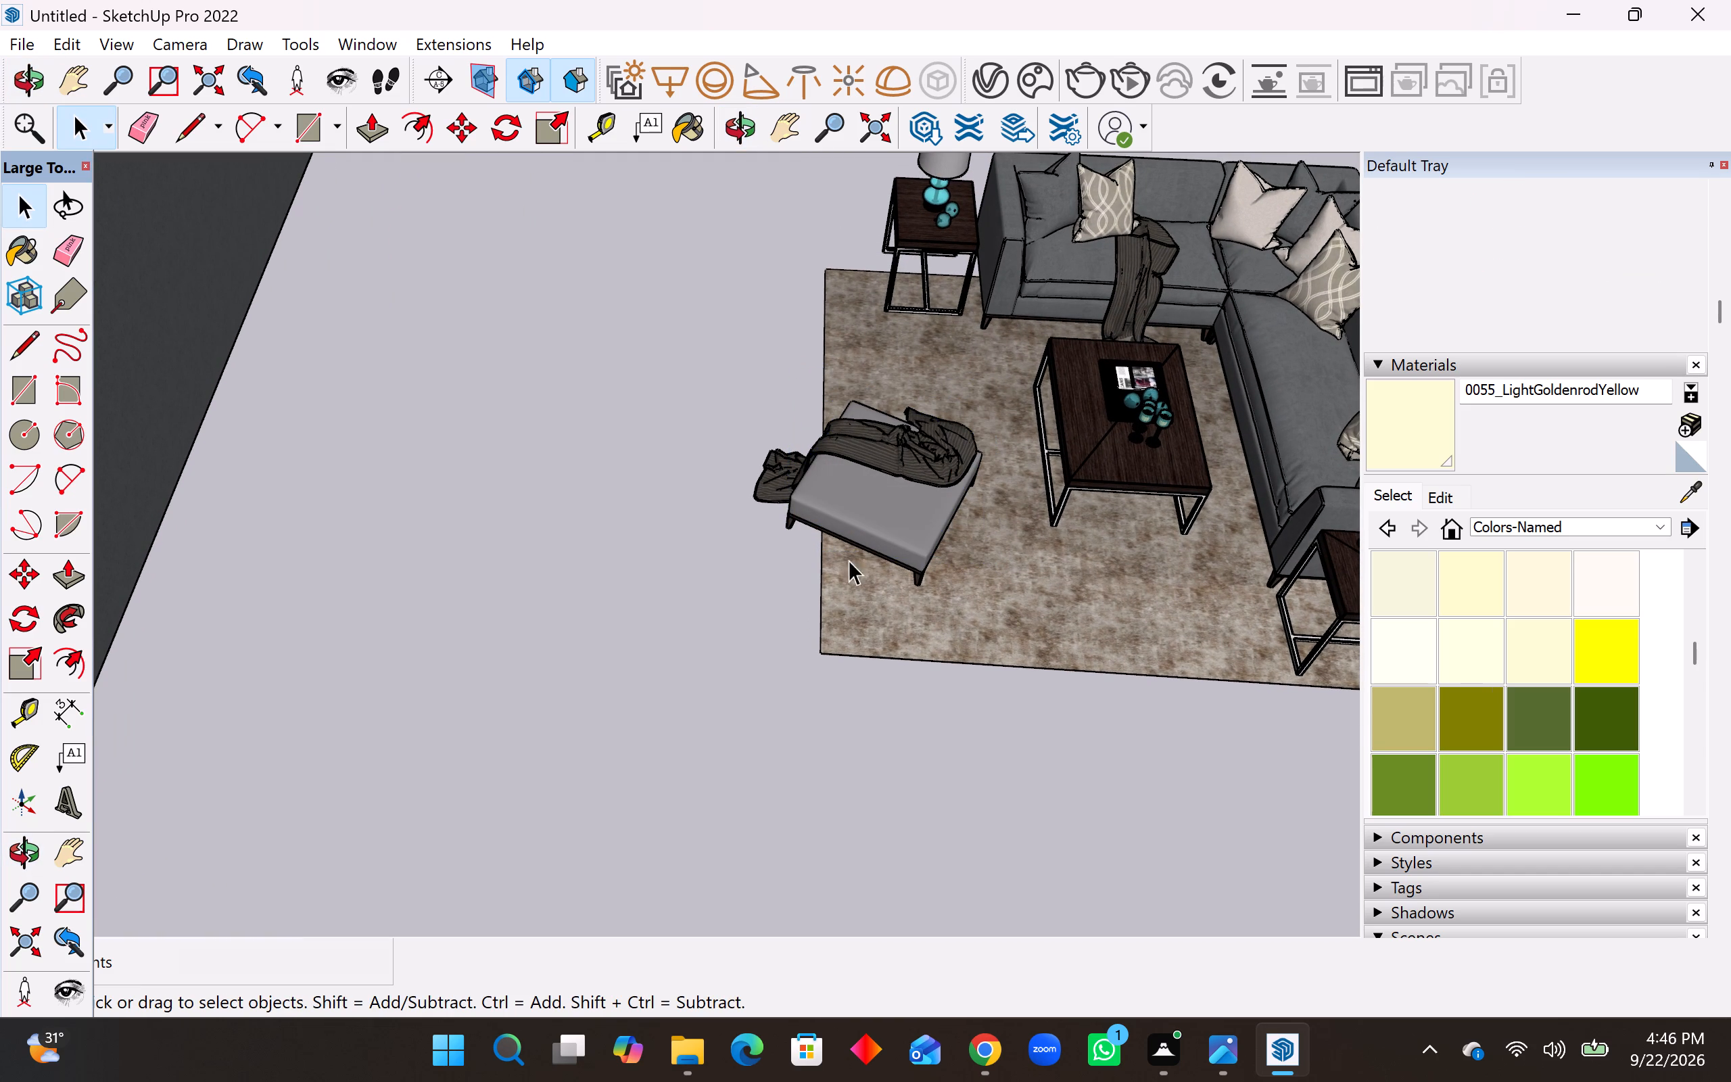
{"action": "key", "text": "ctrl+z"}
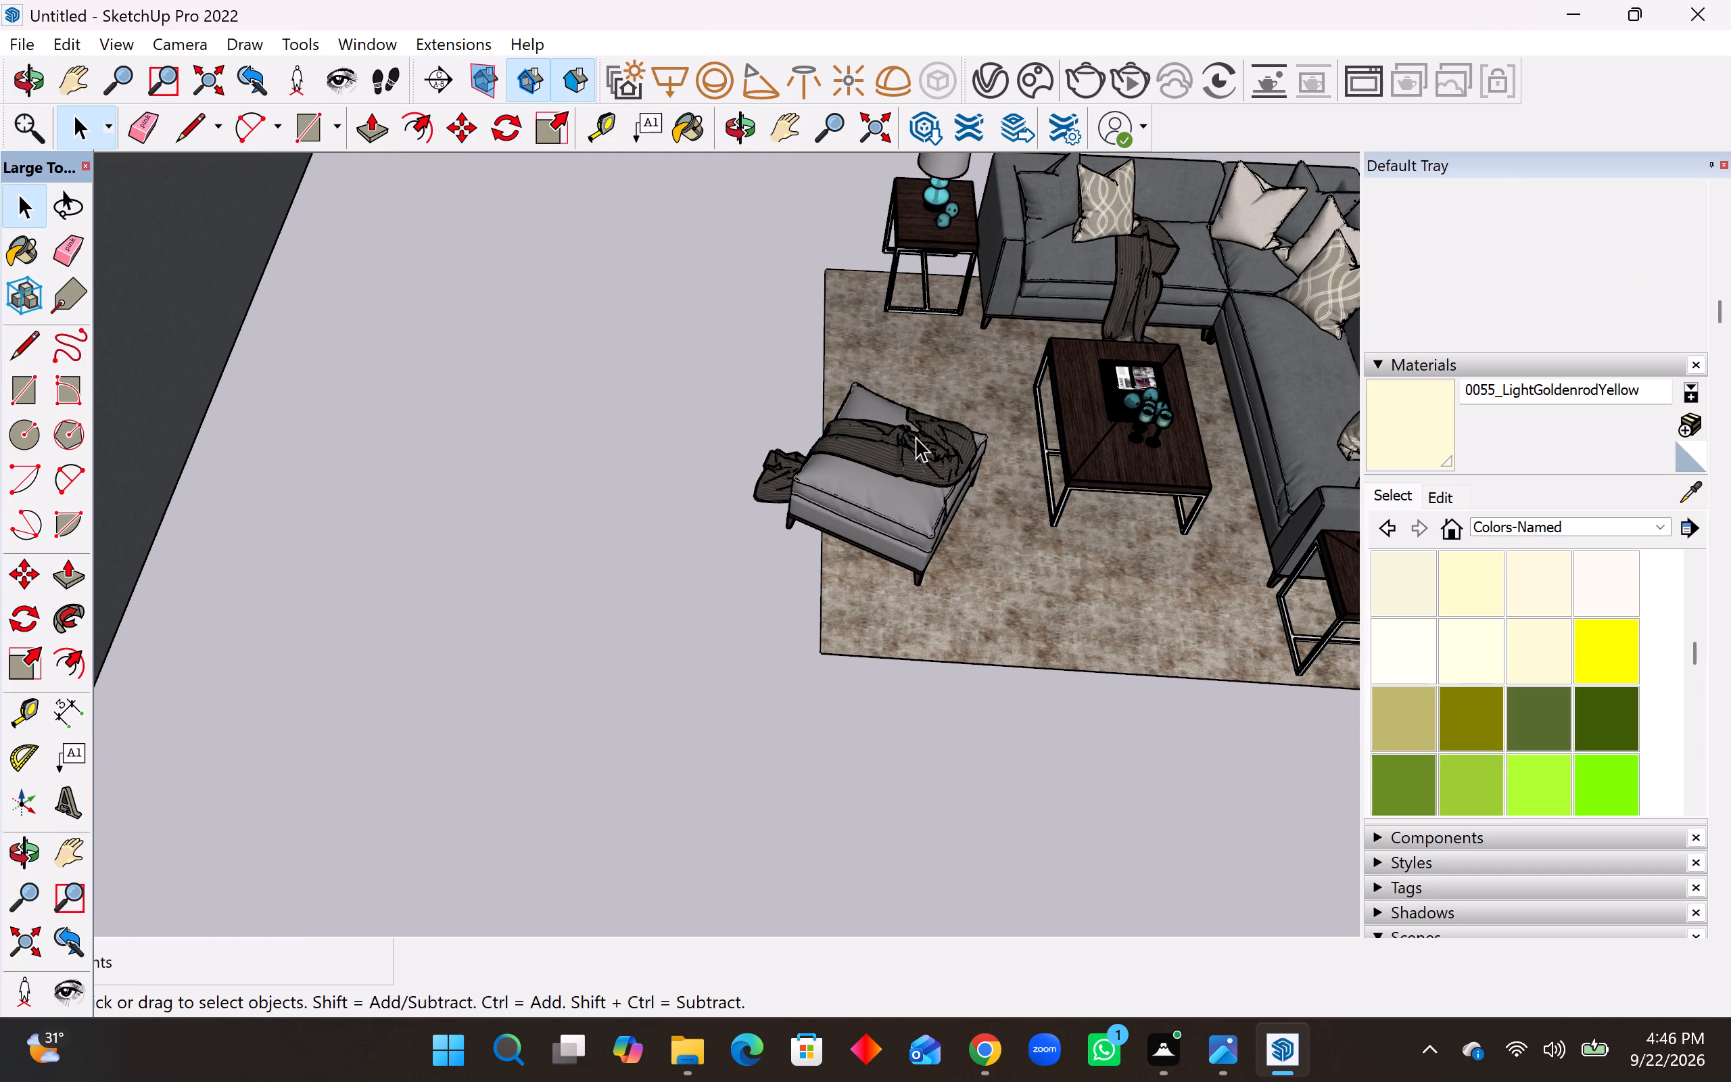
Explode the nested groups of the throw blanket on the ottoman and delete the blanket.
{"action": "left_click", "coordinate": [916, 437]}
{"action": "left_click", "coordinate": [901, 457]}
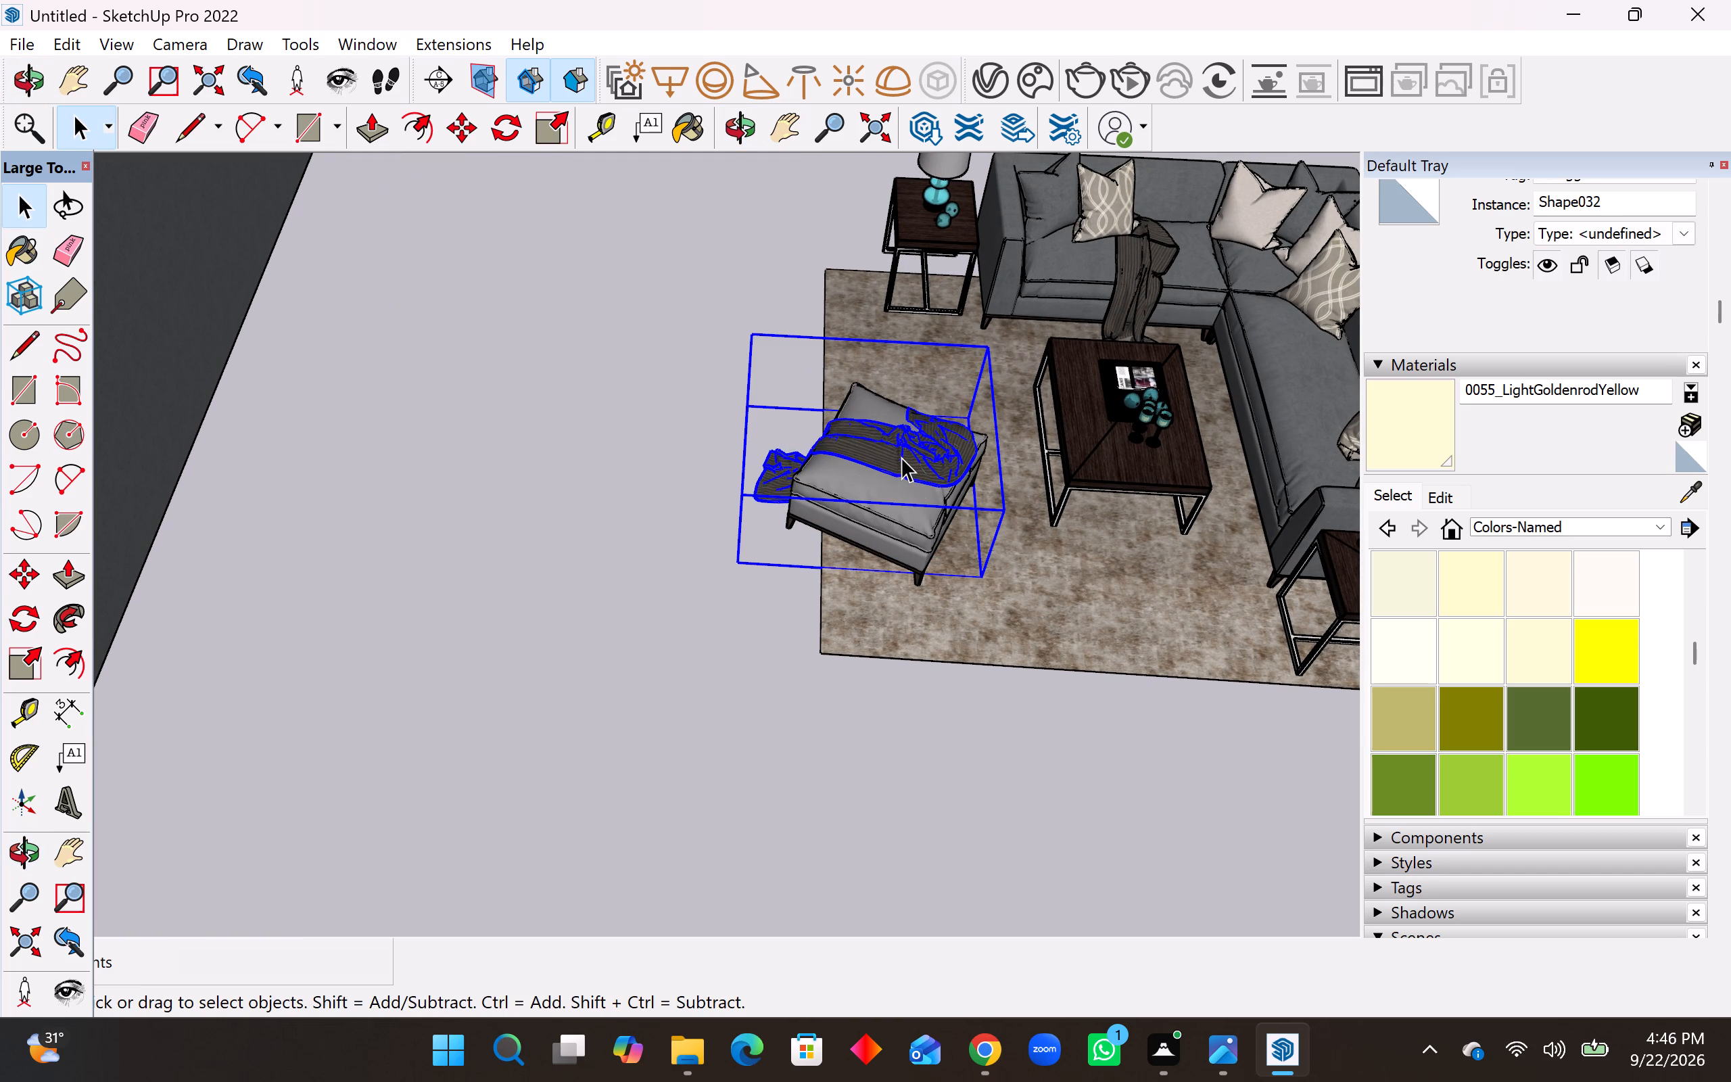
{"action": "right_click", "coordinate": [901, 457]}
{"action": "left_click", "coordinate": [968, 642]}
{"action": "left_click", "coordinate": [742, 671]}
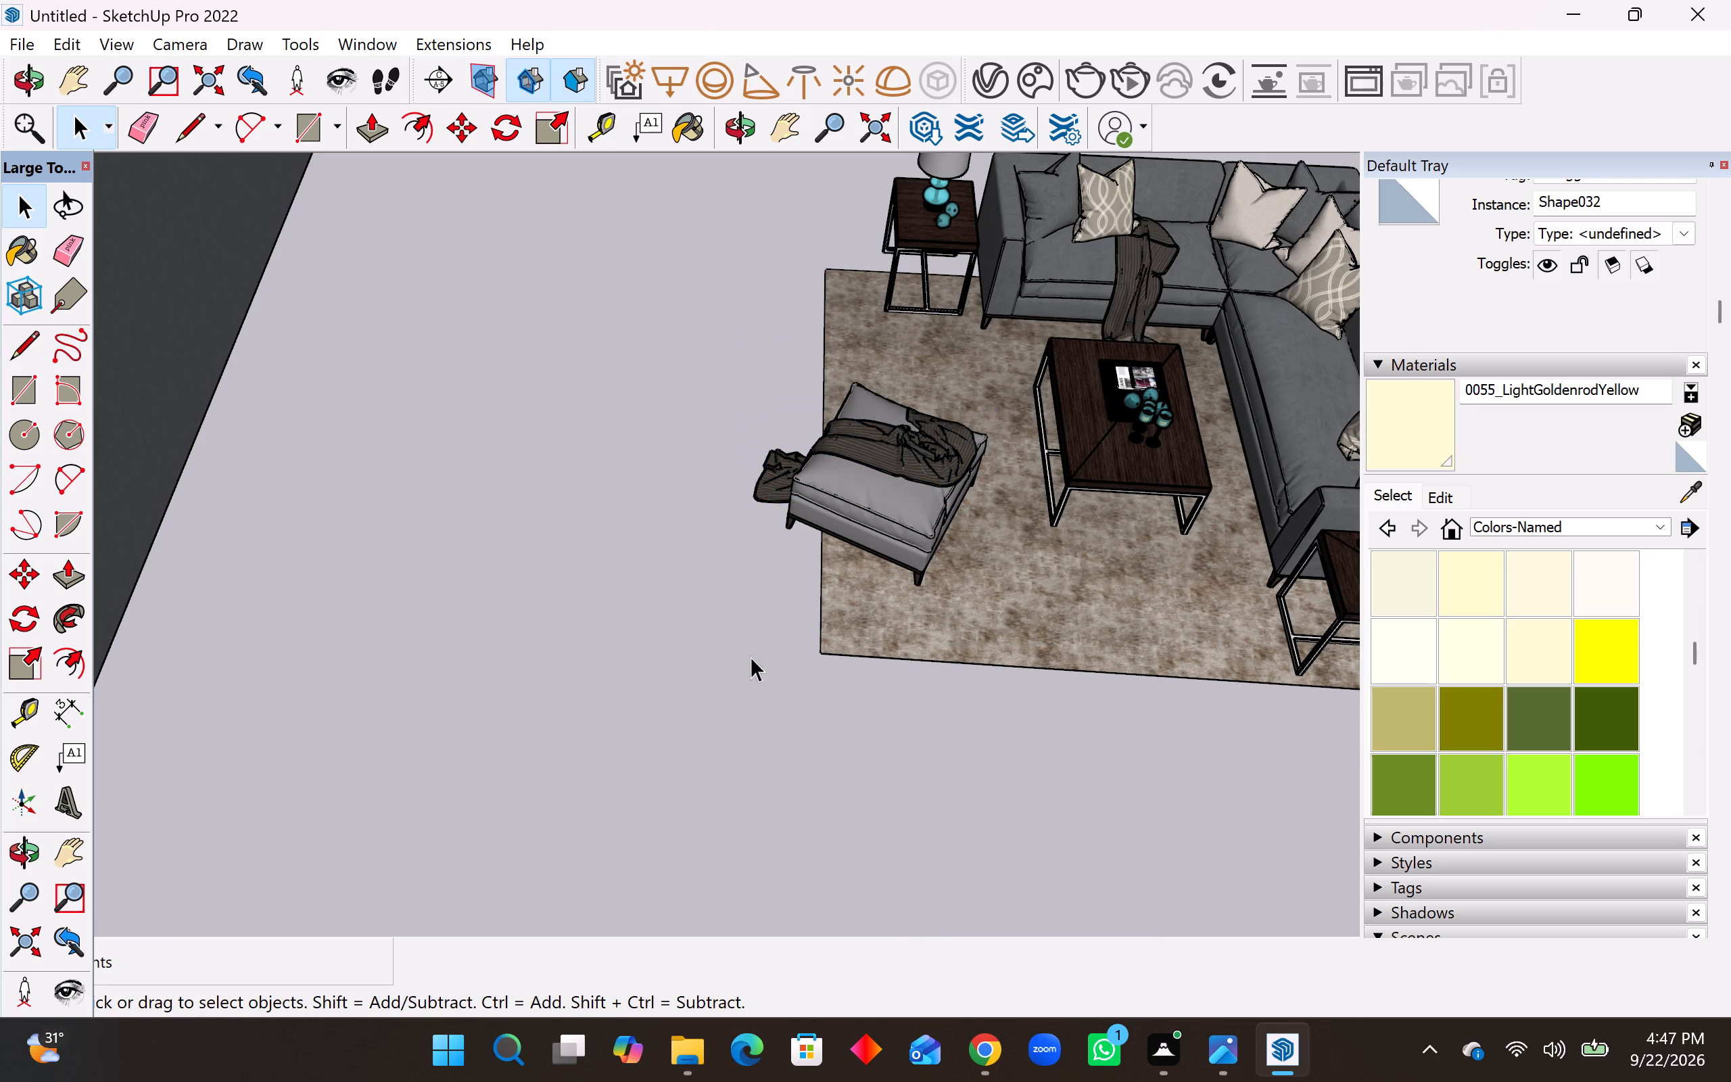
{"action": "left_click", "coordinate": [905, 461]}
{"action": "right_click", "coordinate": [892, 471]}
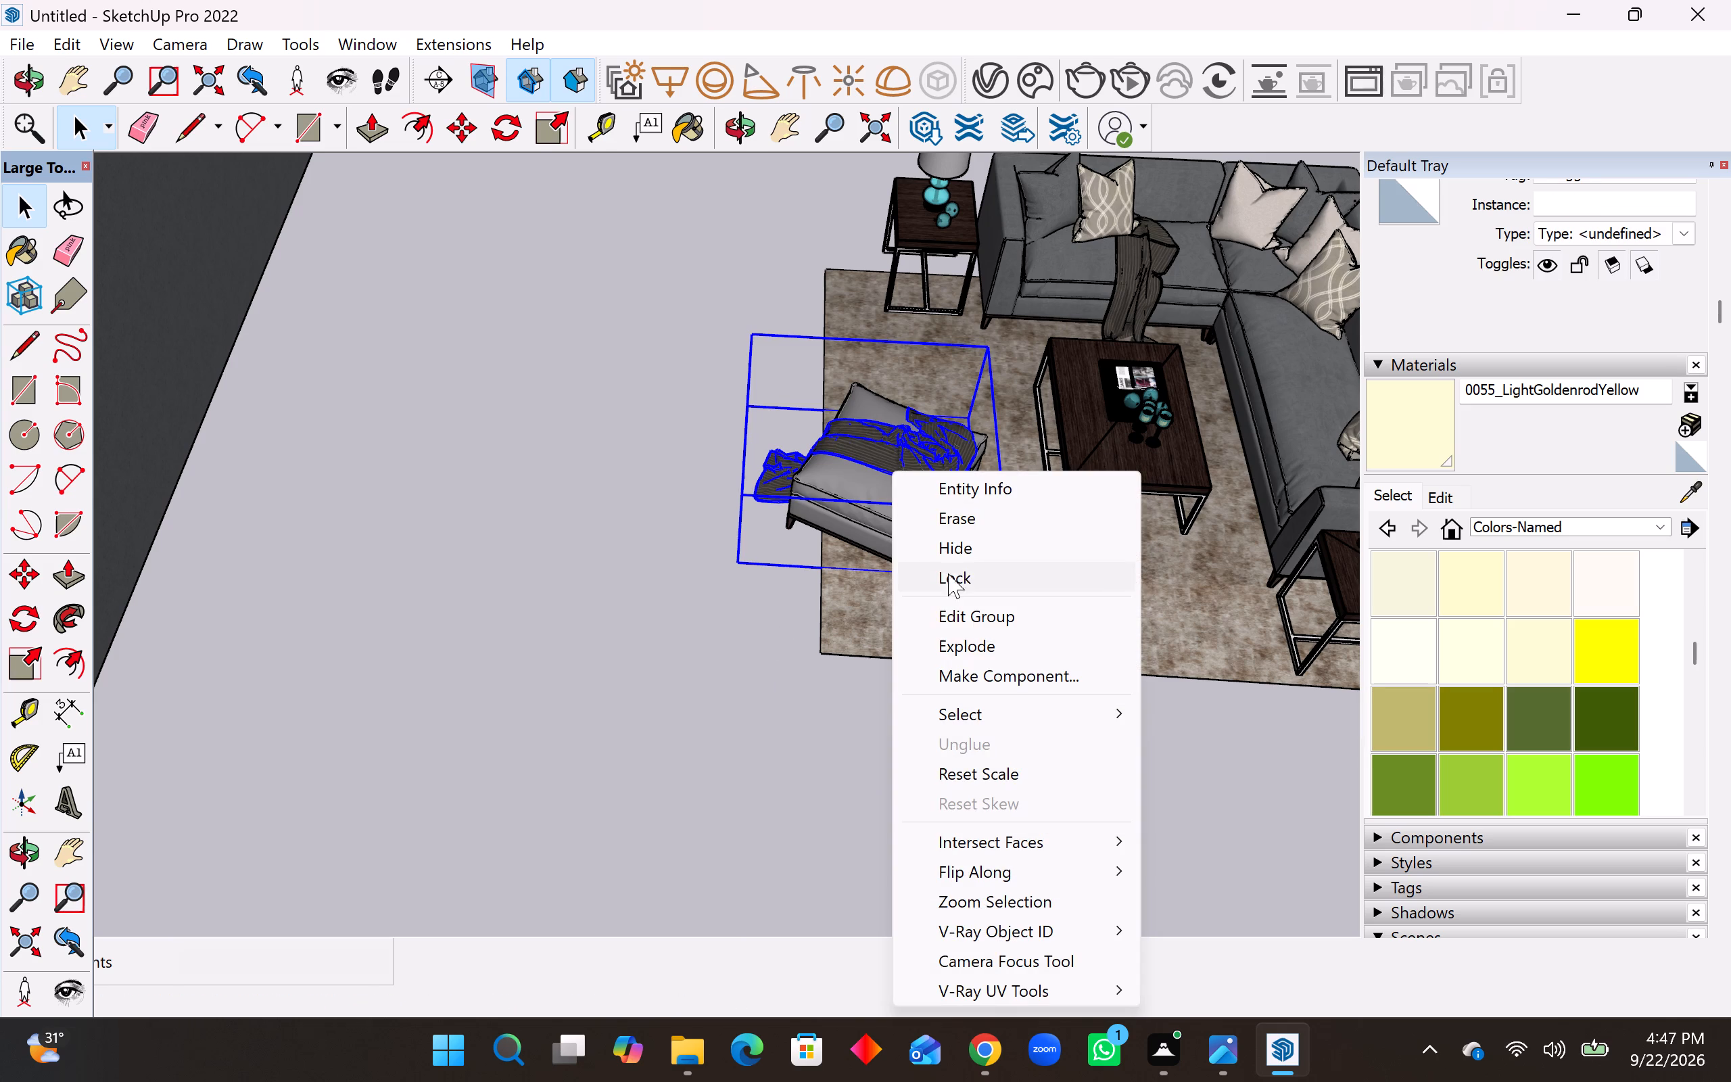
{"action": "left_click", "coordinate": [954, 642]}
{"action": "left_click", "coordinate": [578, 585]}
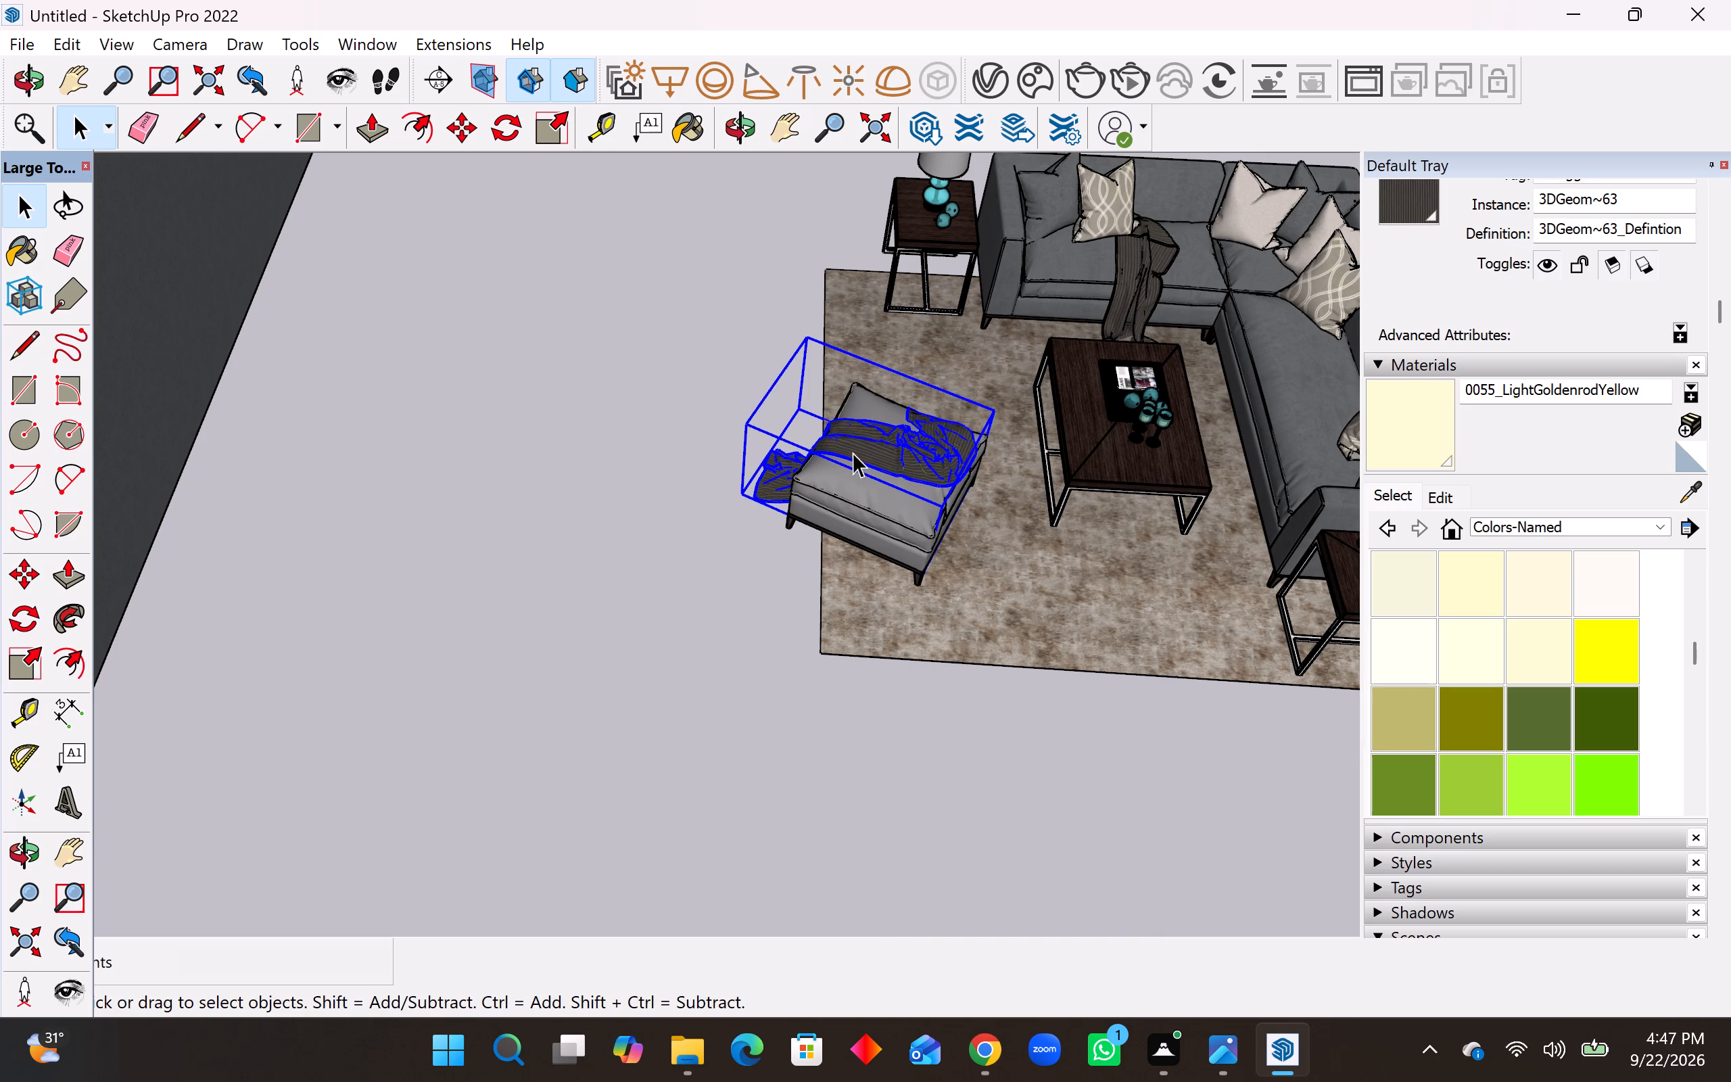
{"action": "left_click", "coordinate": [856, 438]}
{"action": "key", "text": "Delete"}
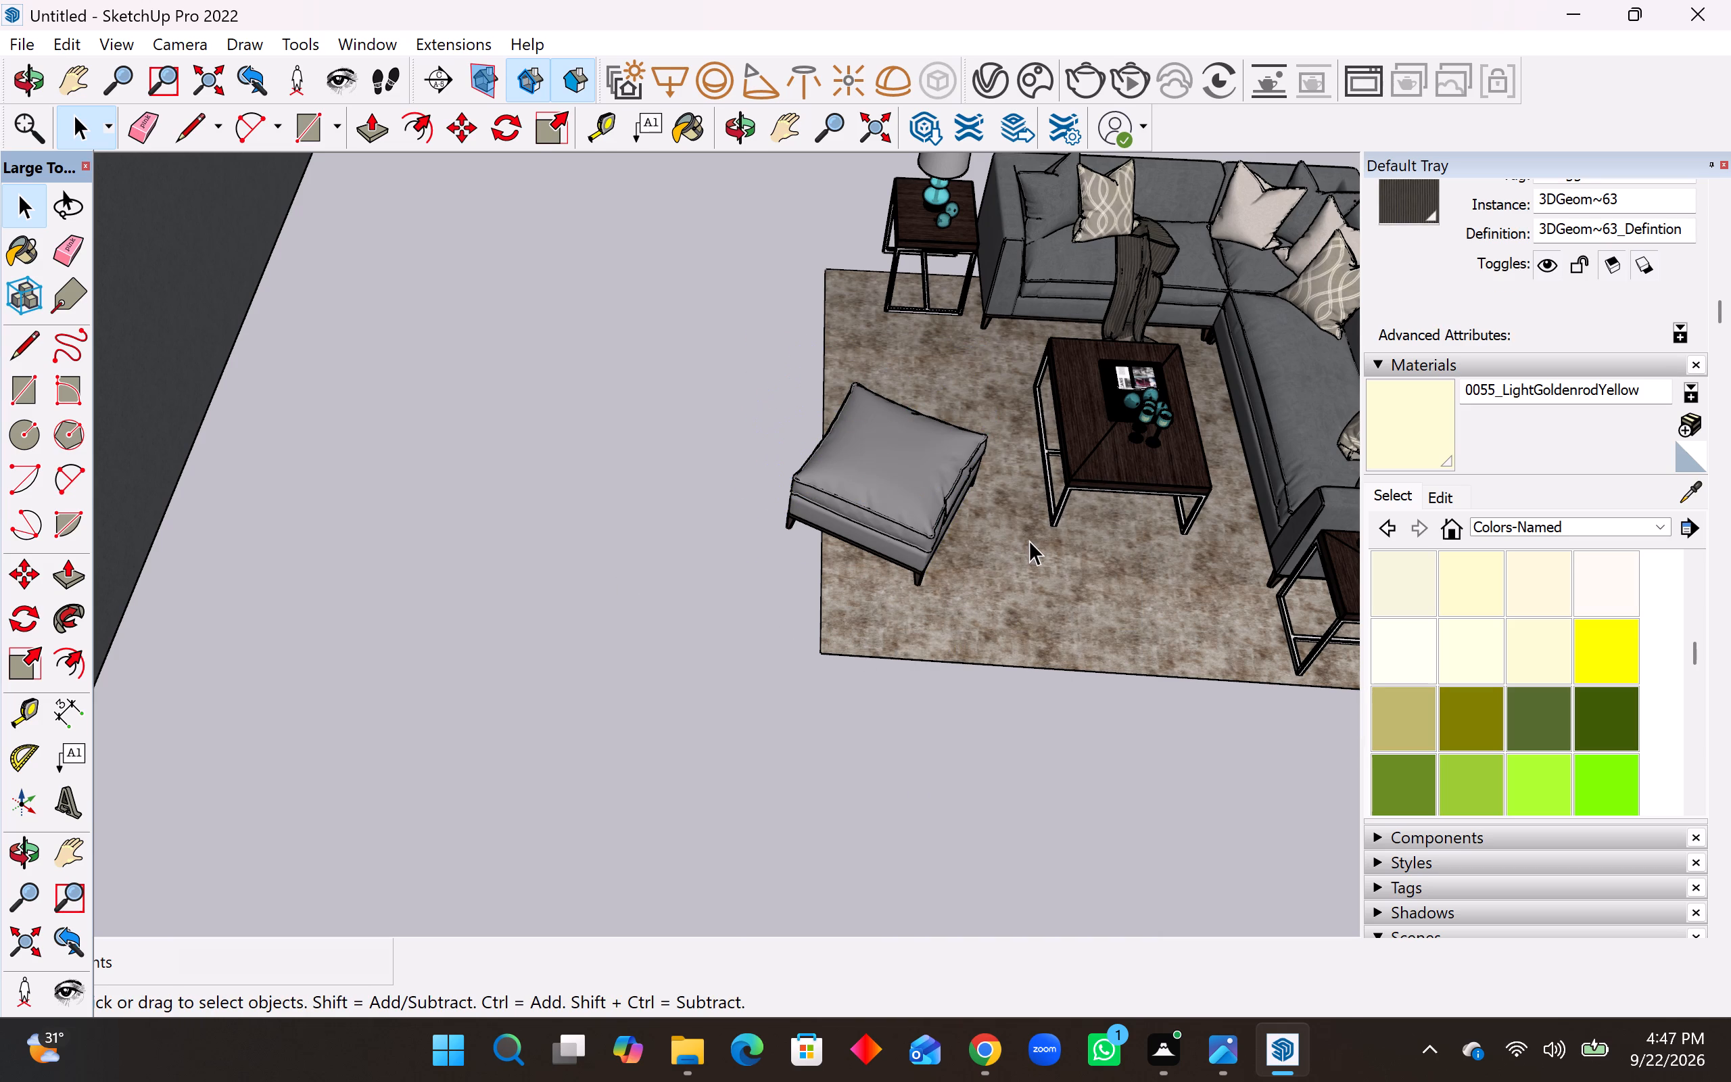
Delete the throw blanket draped over the corner sofa's seat.
{"action": "scroll", "coordinate": [678, 592], "scroll_direction": "down", "scroll_amount": 6}
{"action": "scroll", "coordinate": [918, 436], "scroll_direction": "up", "scroll_amount": 4}
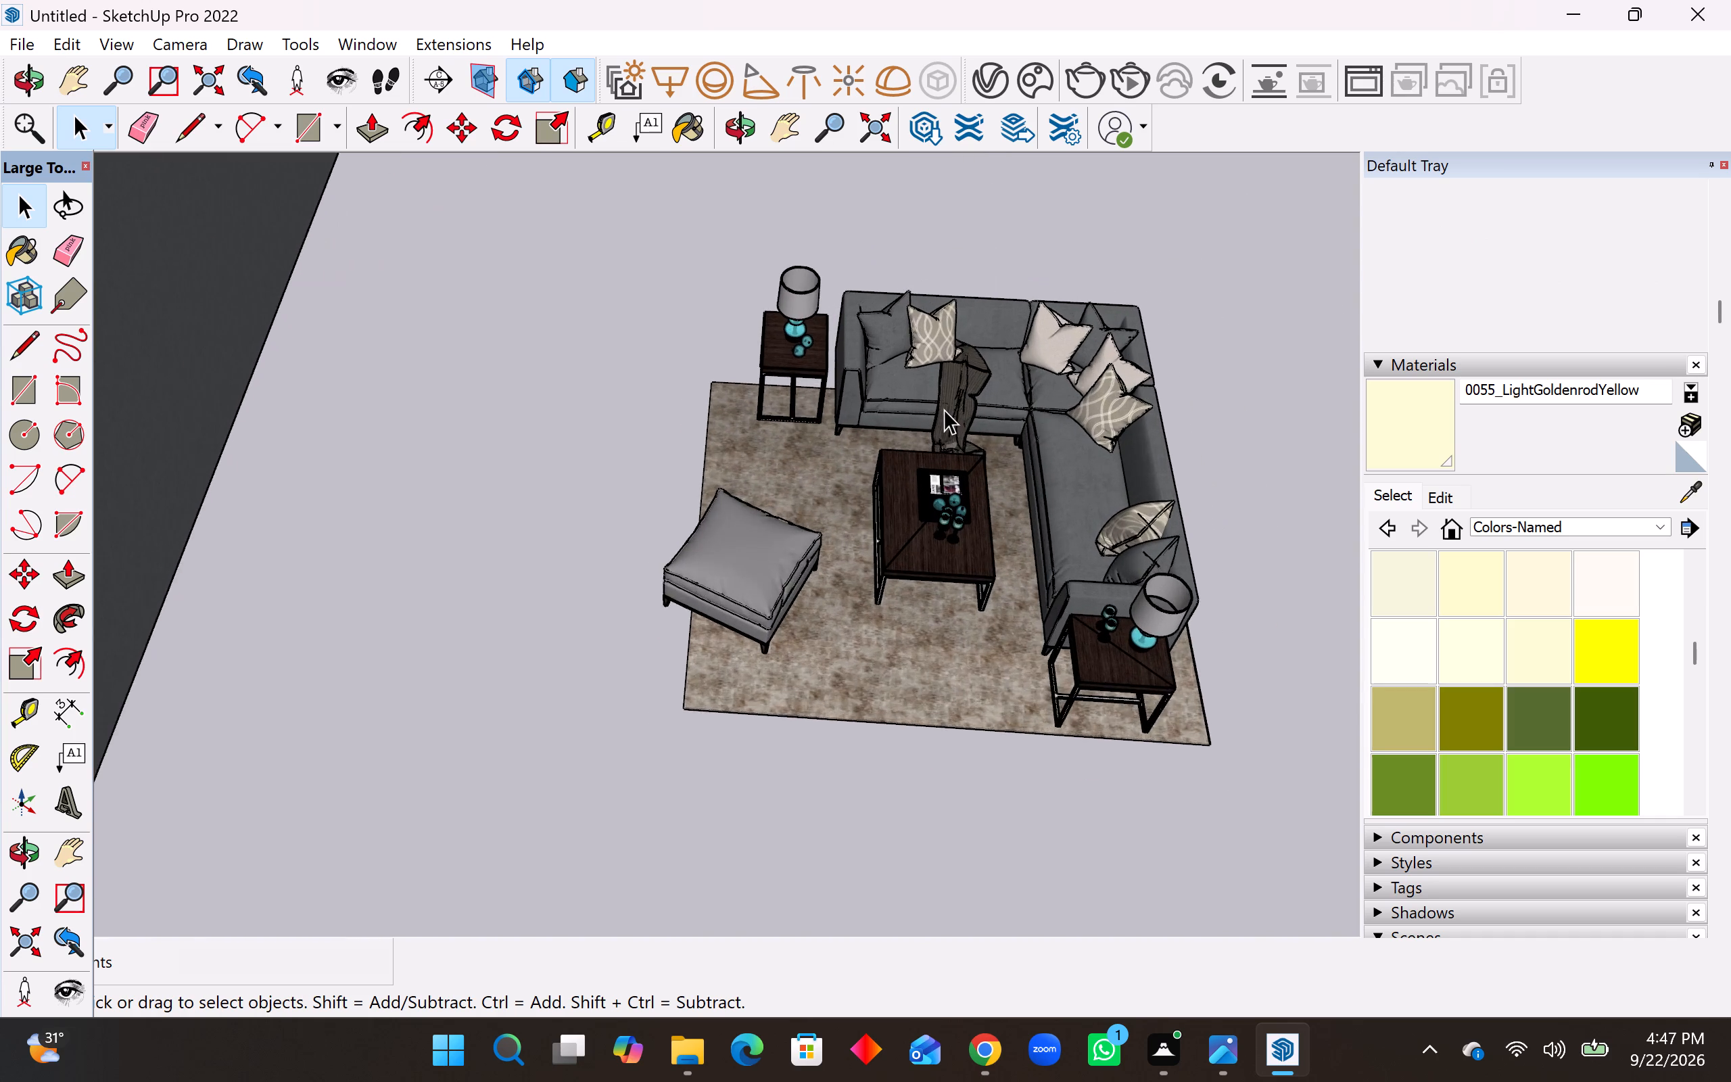
{"action": "scroll", "coordinate": [944, 409], "scroll_direction": "up", "scroll_amount": 1}
{"action": "left_click", "coordinate": [960, 394]}
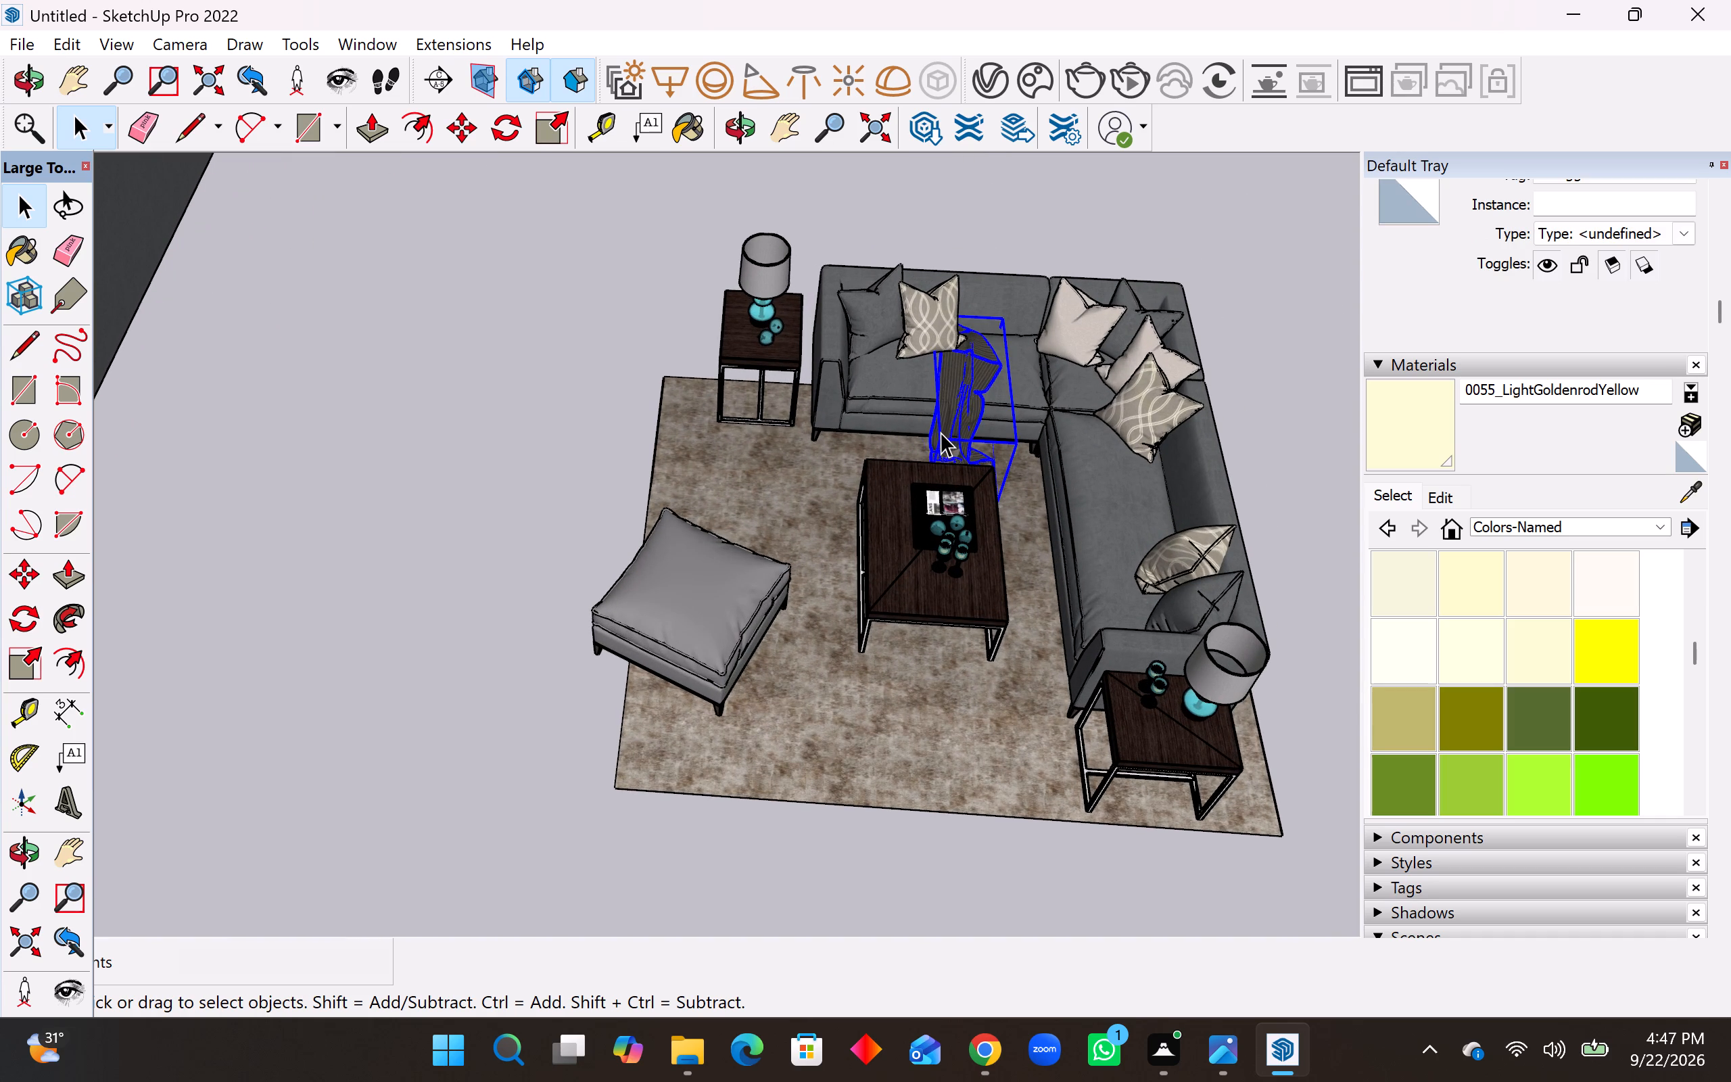
{"action": "key", "text": "Delete"}
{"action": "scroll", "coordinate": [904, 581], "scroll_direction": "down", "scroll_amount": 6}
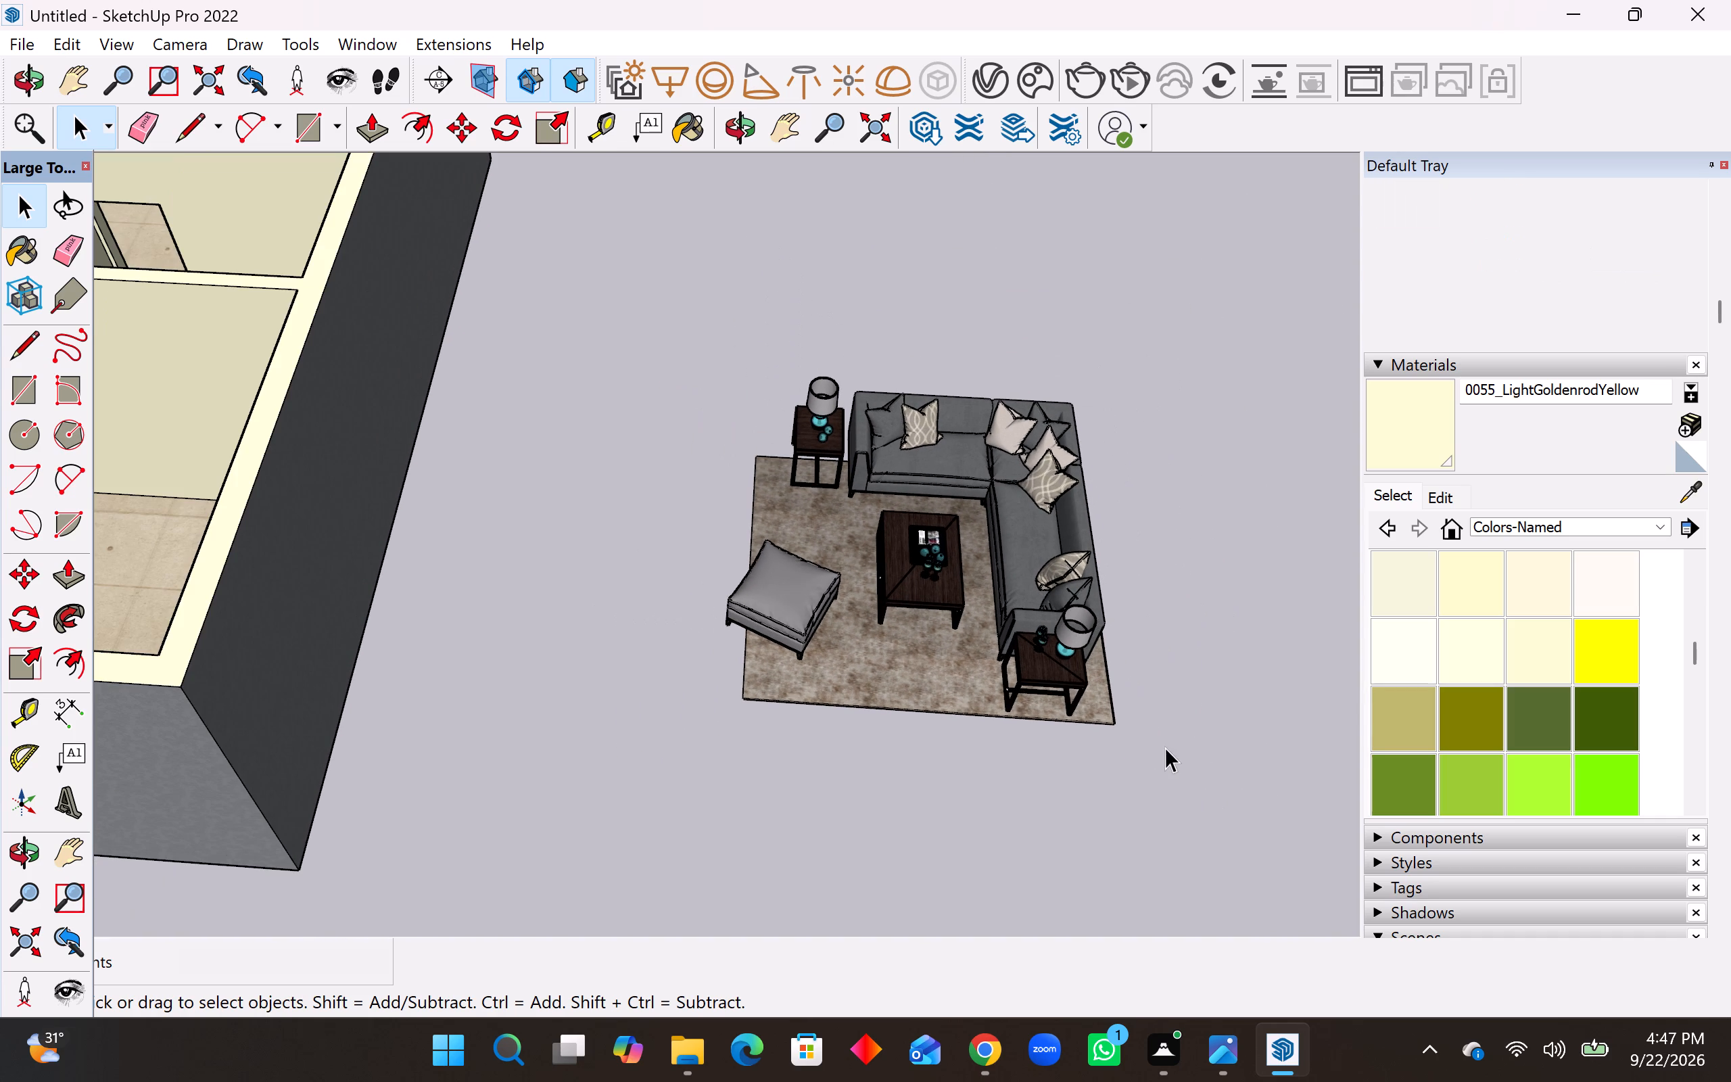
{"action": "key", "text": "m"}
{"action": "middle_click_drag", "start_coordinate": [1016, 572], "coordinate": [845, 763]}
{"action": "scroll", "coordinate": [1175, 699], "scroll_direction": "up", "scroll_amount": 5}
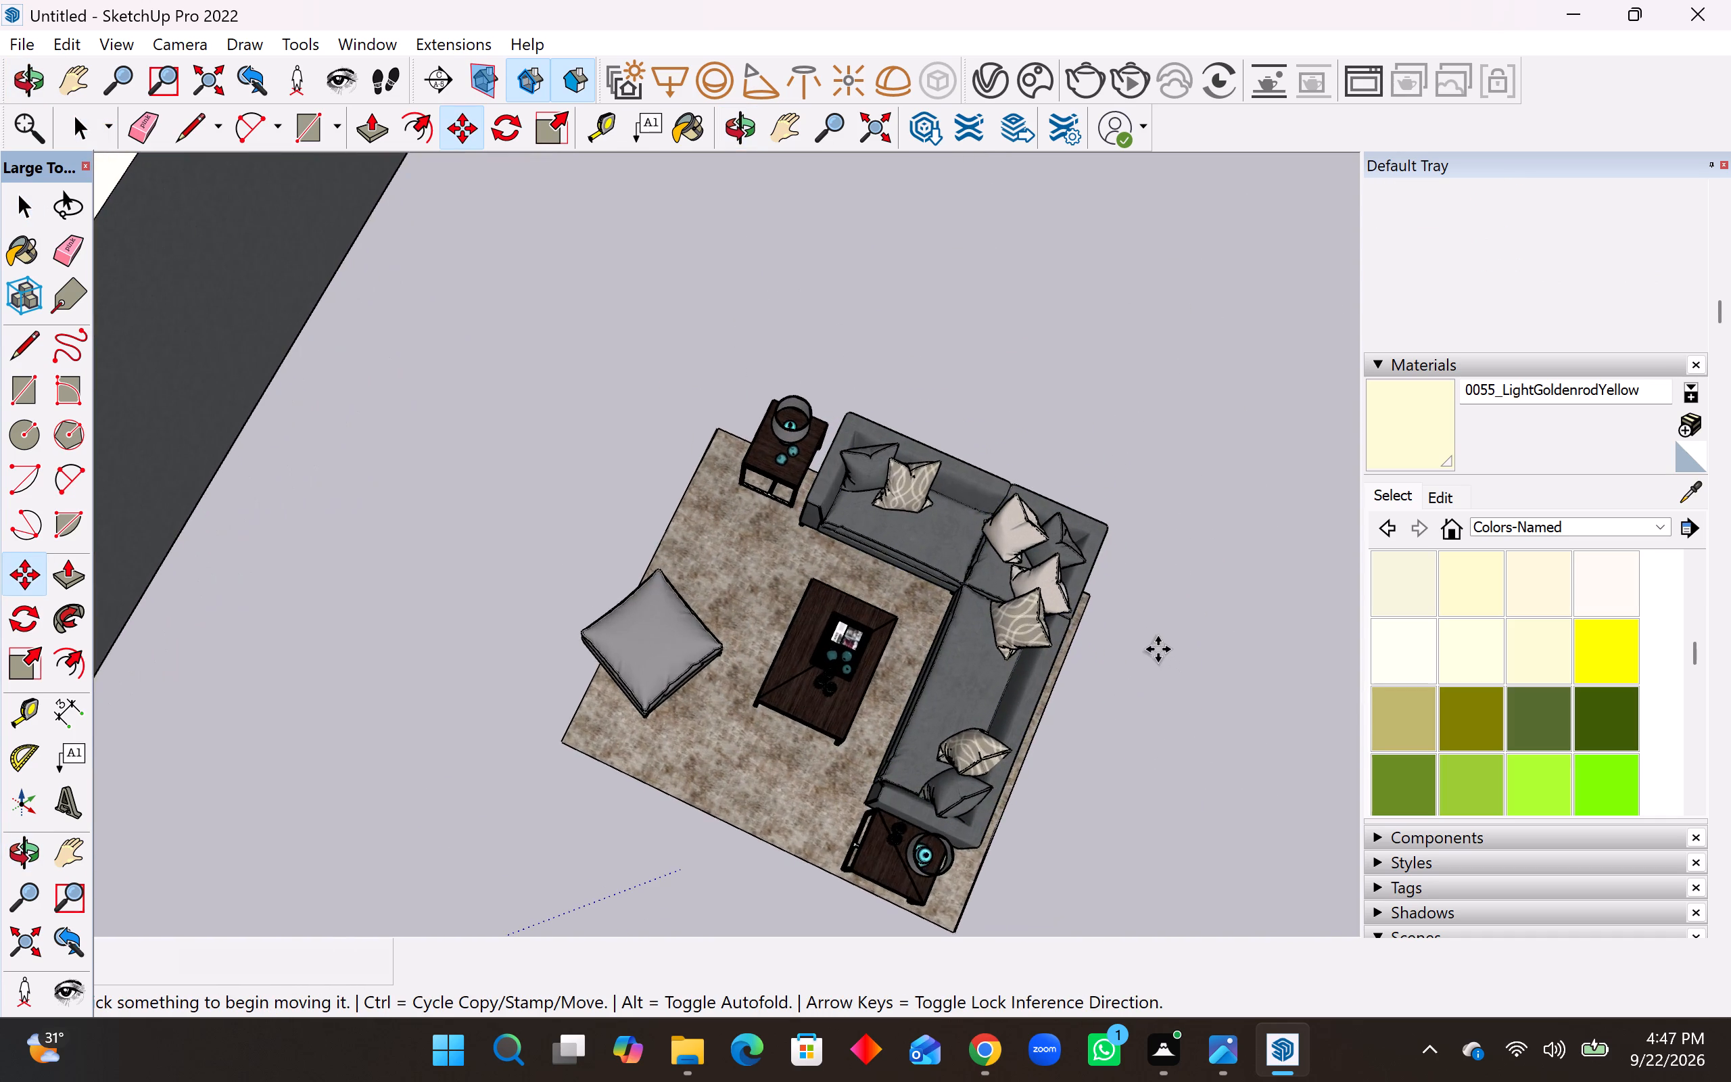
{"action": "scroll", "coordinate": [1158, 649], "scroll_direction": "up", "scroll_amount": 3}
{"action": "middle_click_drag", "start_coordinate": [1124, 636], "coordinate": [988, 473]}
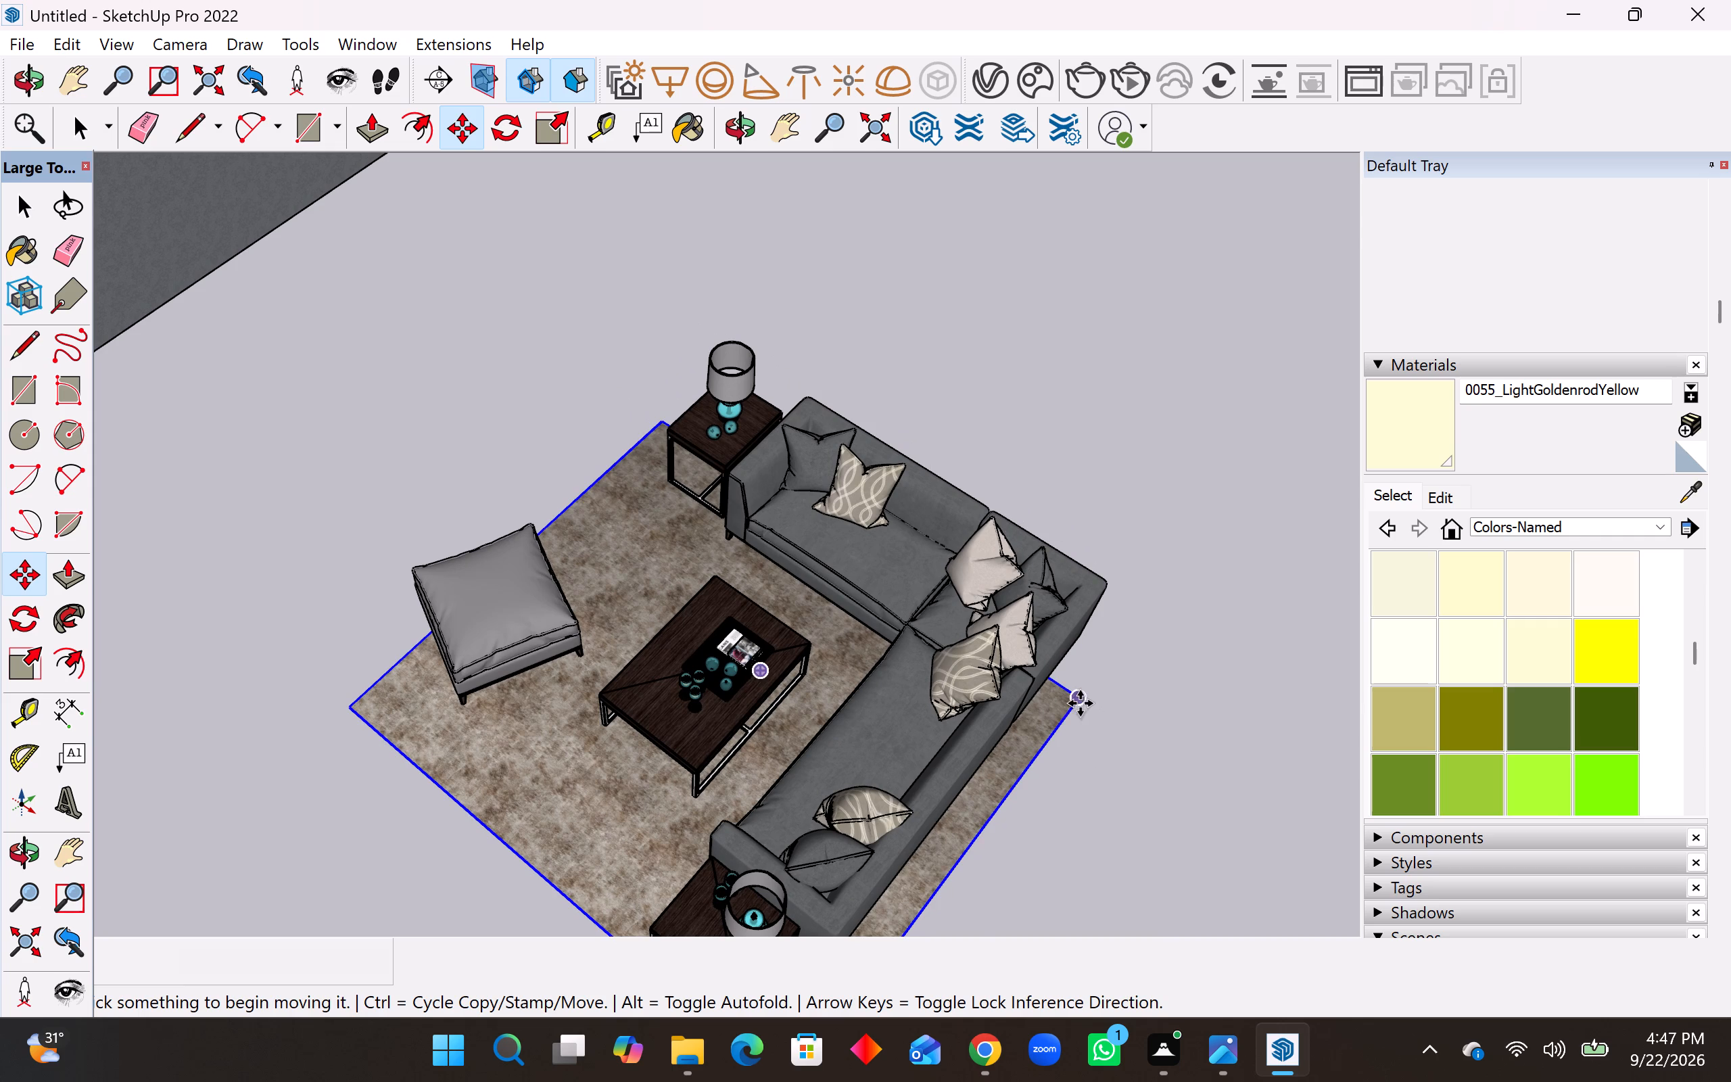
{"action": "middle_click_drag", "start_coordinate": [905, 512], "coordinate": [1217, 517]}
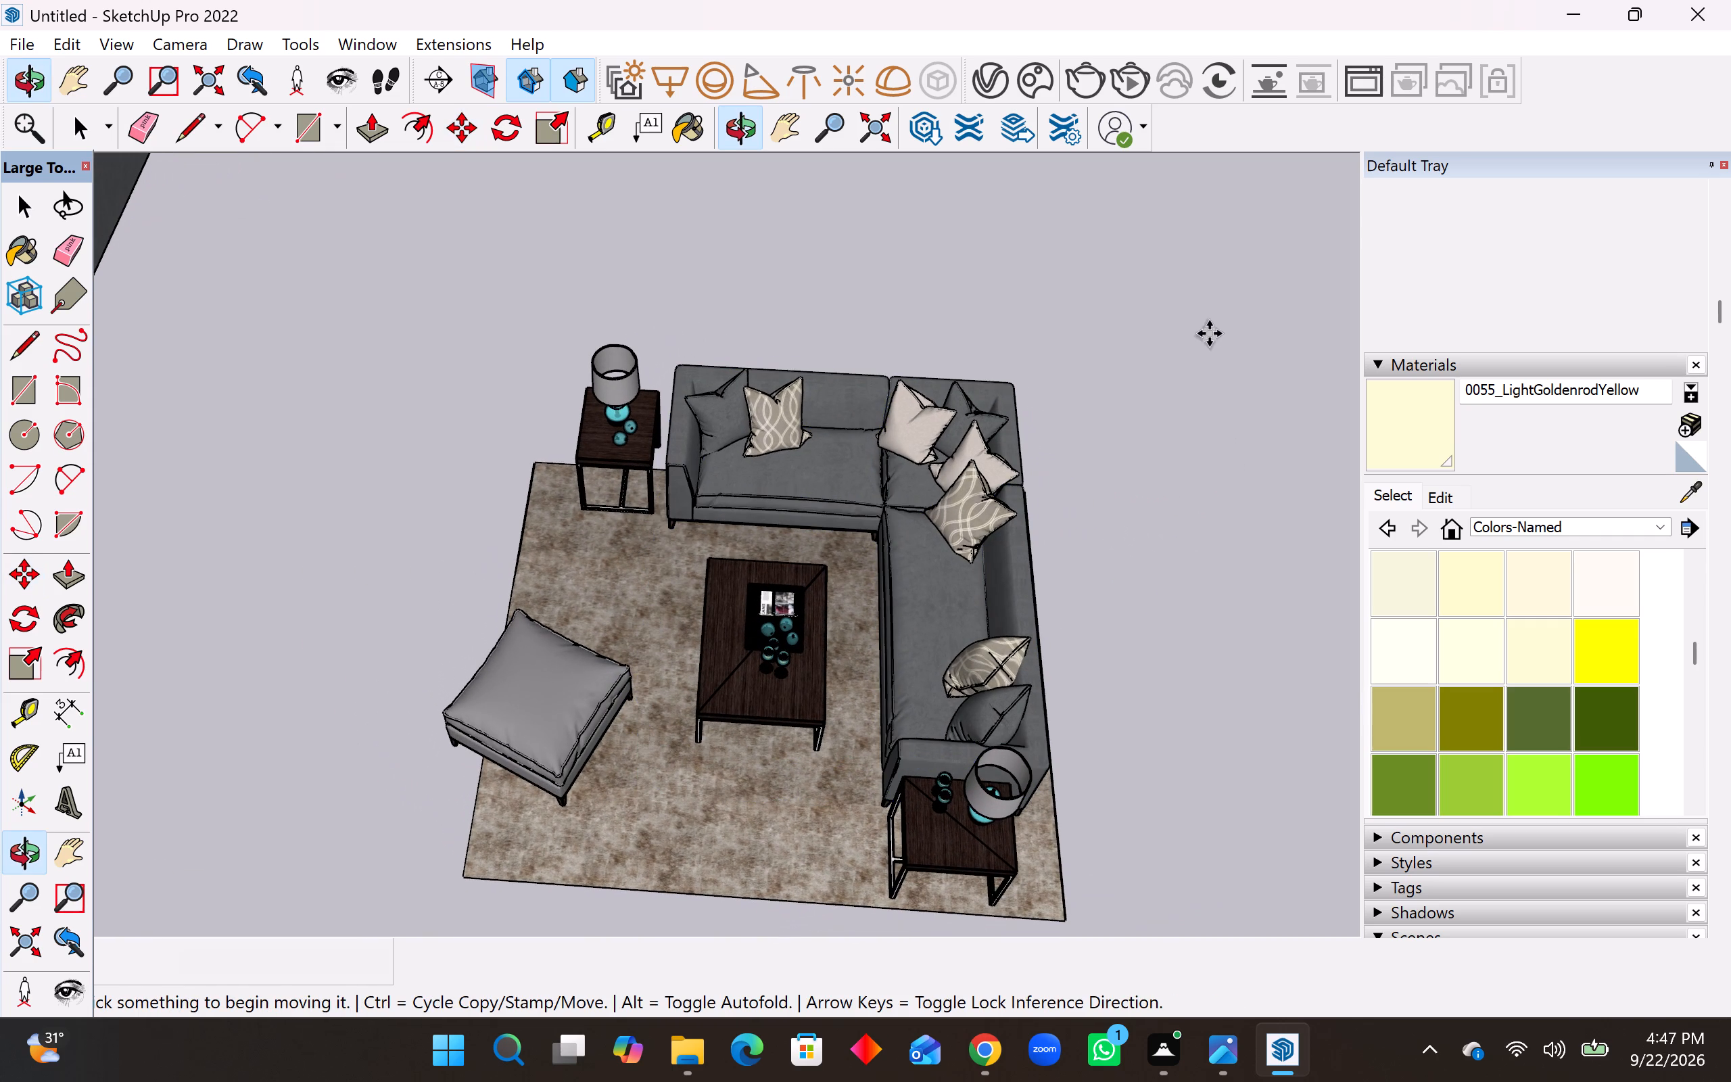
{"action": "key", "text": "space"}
Select all the sofa set pieces, including the rug, tables and ottoman, and make them one group.
{"action": "scroll", "coordinate": [1107, 466], "scroll_direction": "down", "scroll_amount": 4}
{"action": "left_click_drag", "start_coordinate": [1181, 362], "coordinate": [957, 592]}
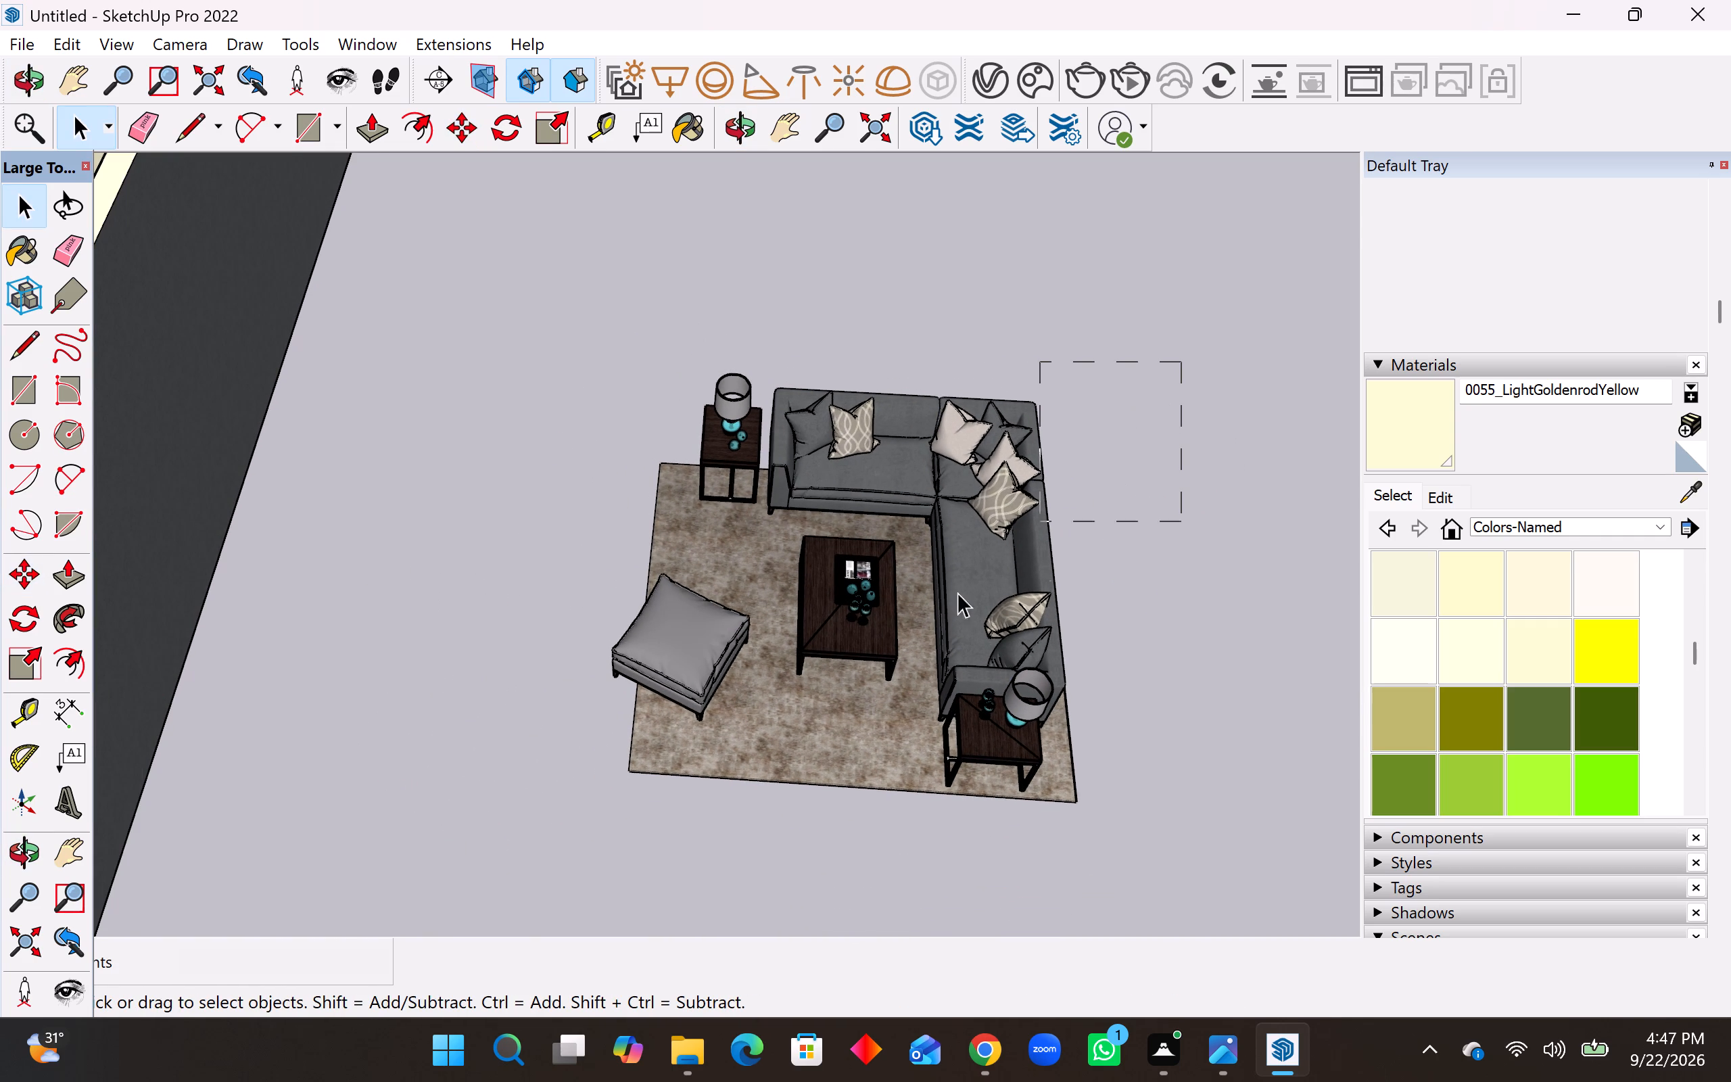
{"action": "left_click_drag", "start_coordinate": [957, 592], "coordinate": [557, 852]}
{"action": "right_click", "coordinate": [738, 674]}
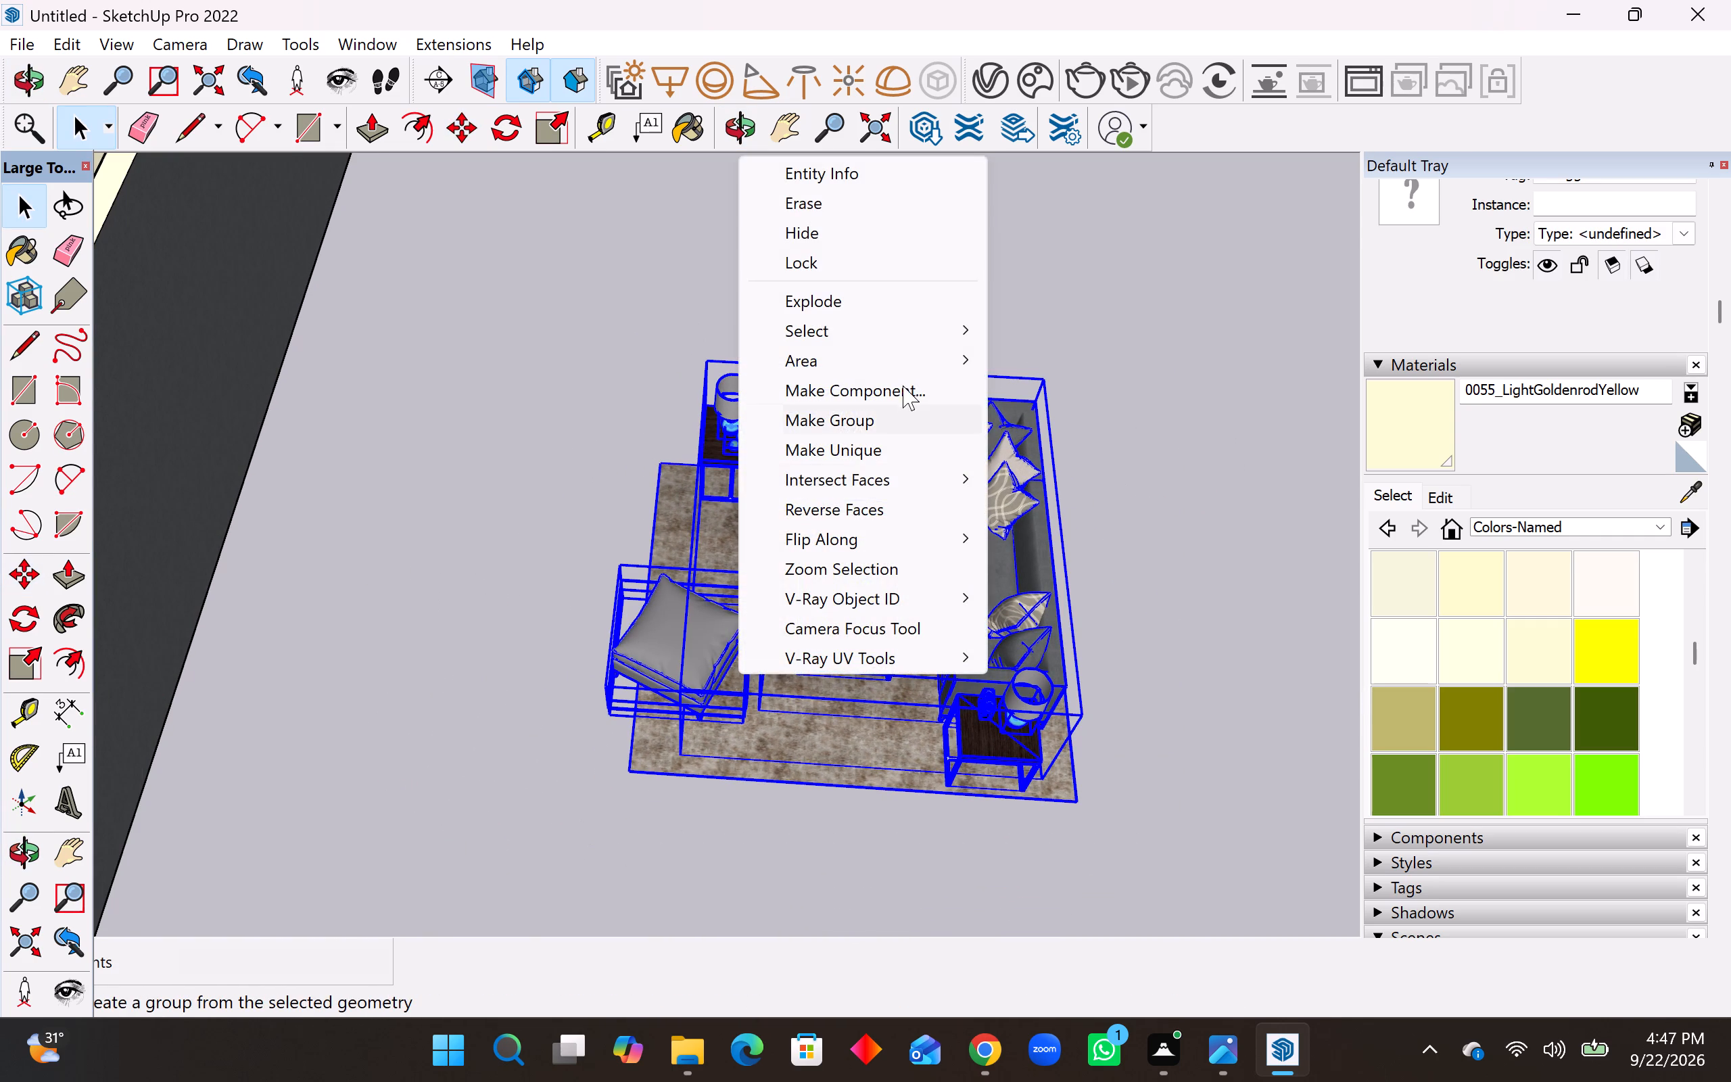
{"action": "left_click", "coordinate": [880, 414]}
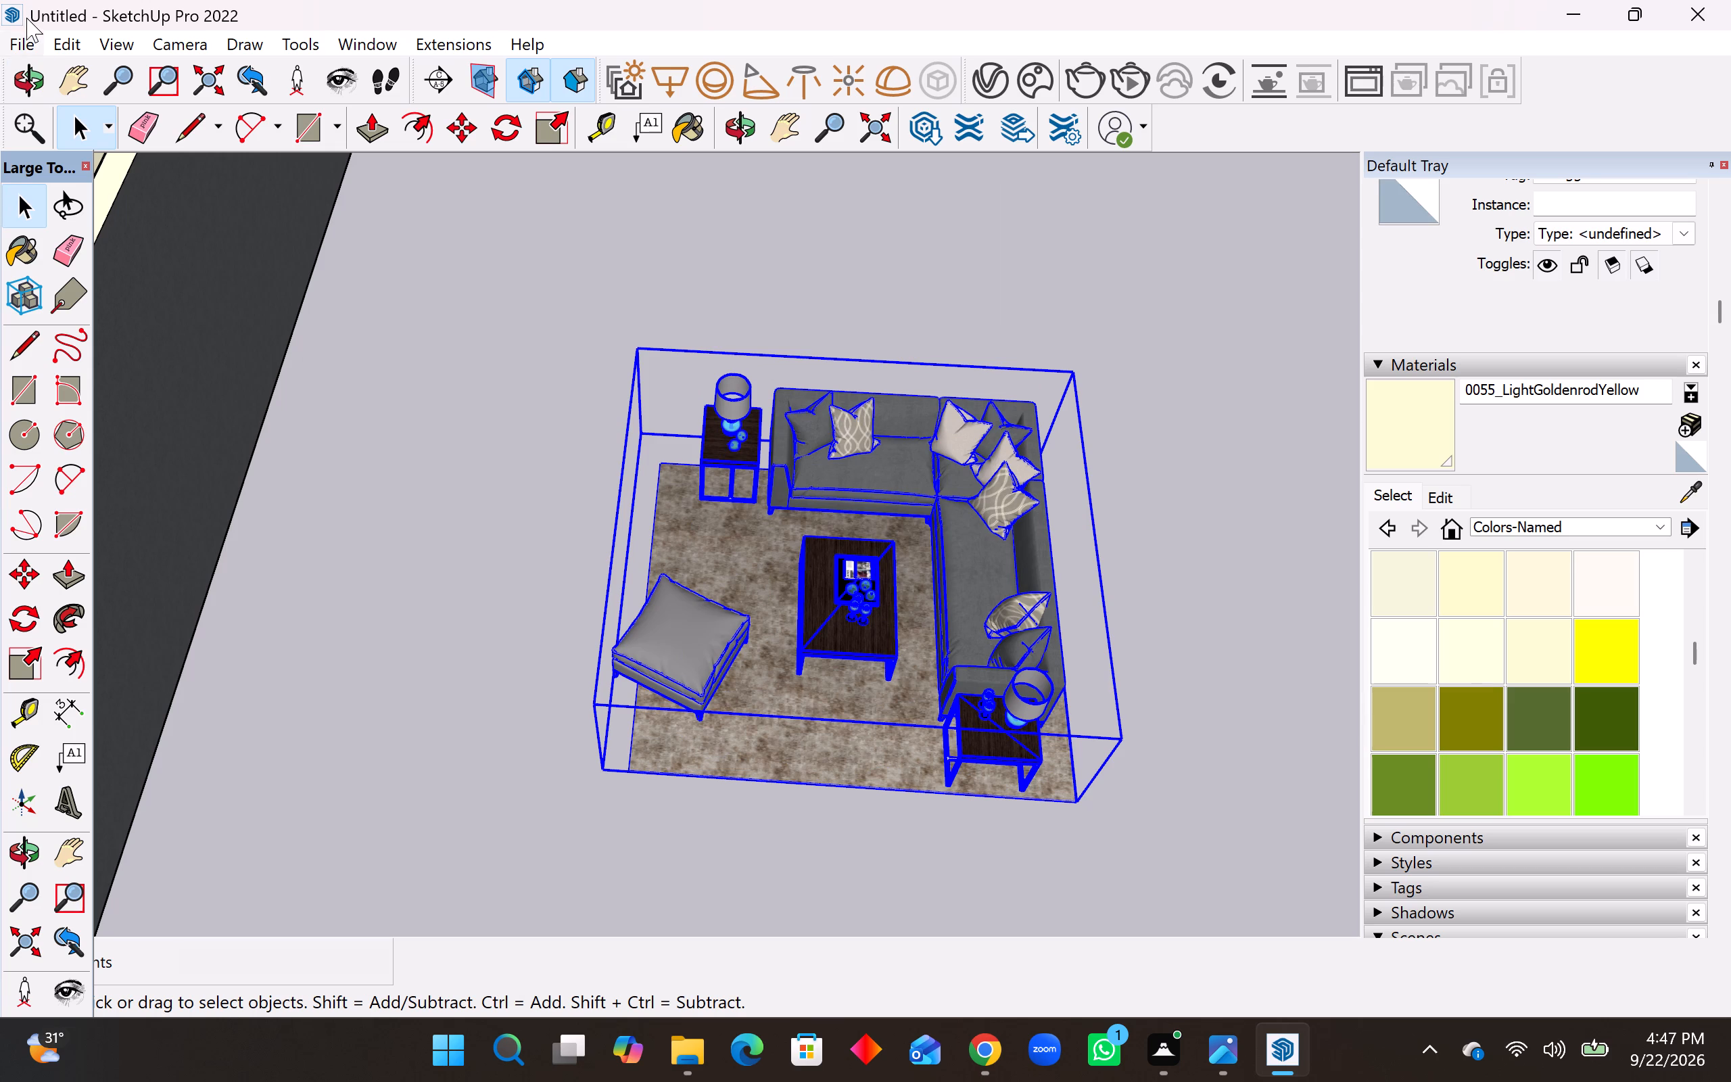
Save the model in Documents as "file 31 sketchup", checking the number against the reference plan's file name.
{"action": "left_click", "coordinate": [4, 47]}
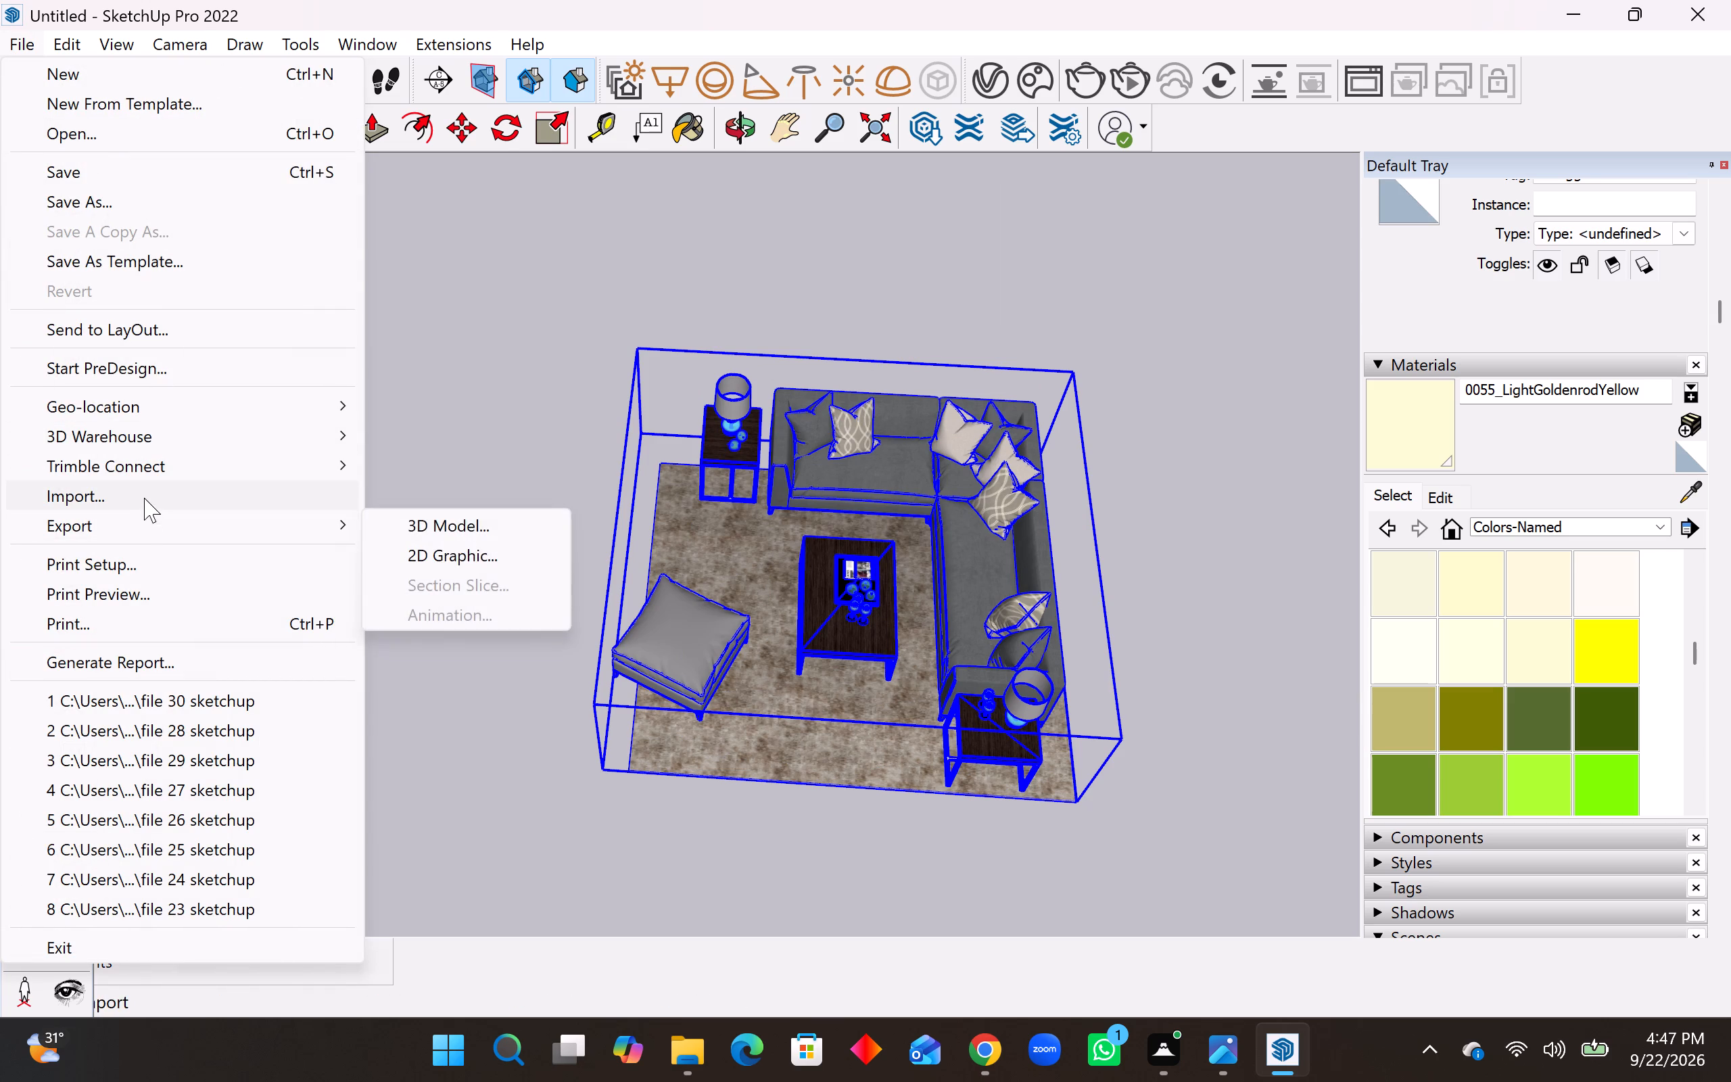
{"action": "left_click", "coordinate": [182, 197]}
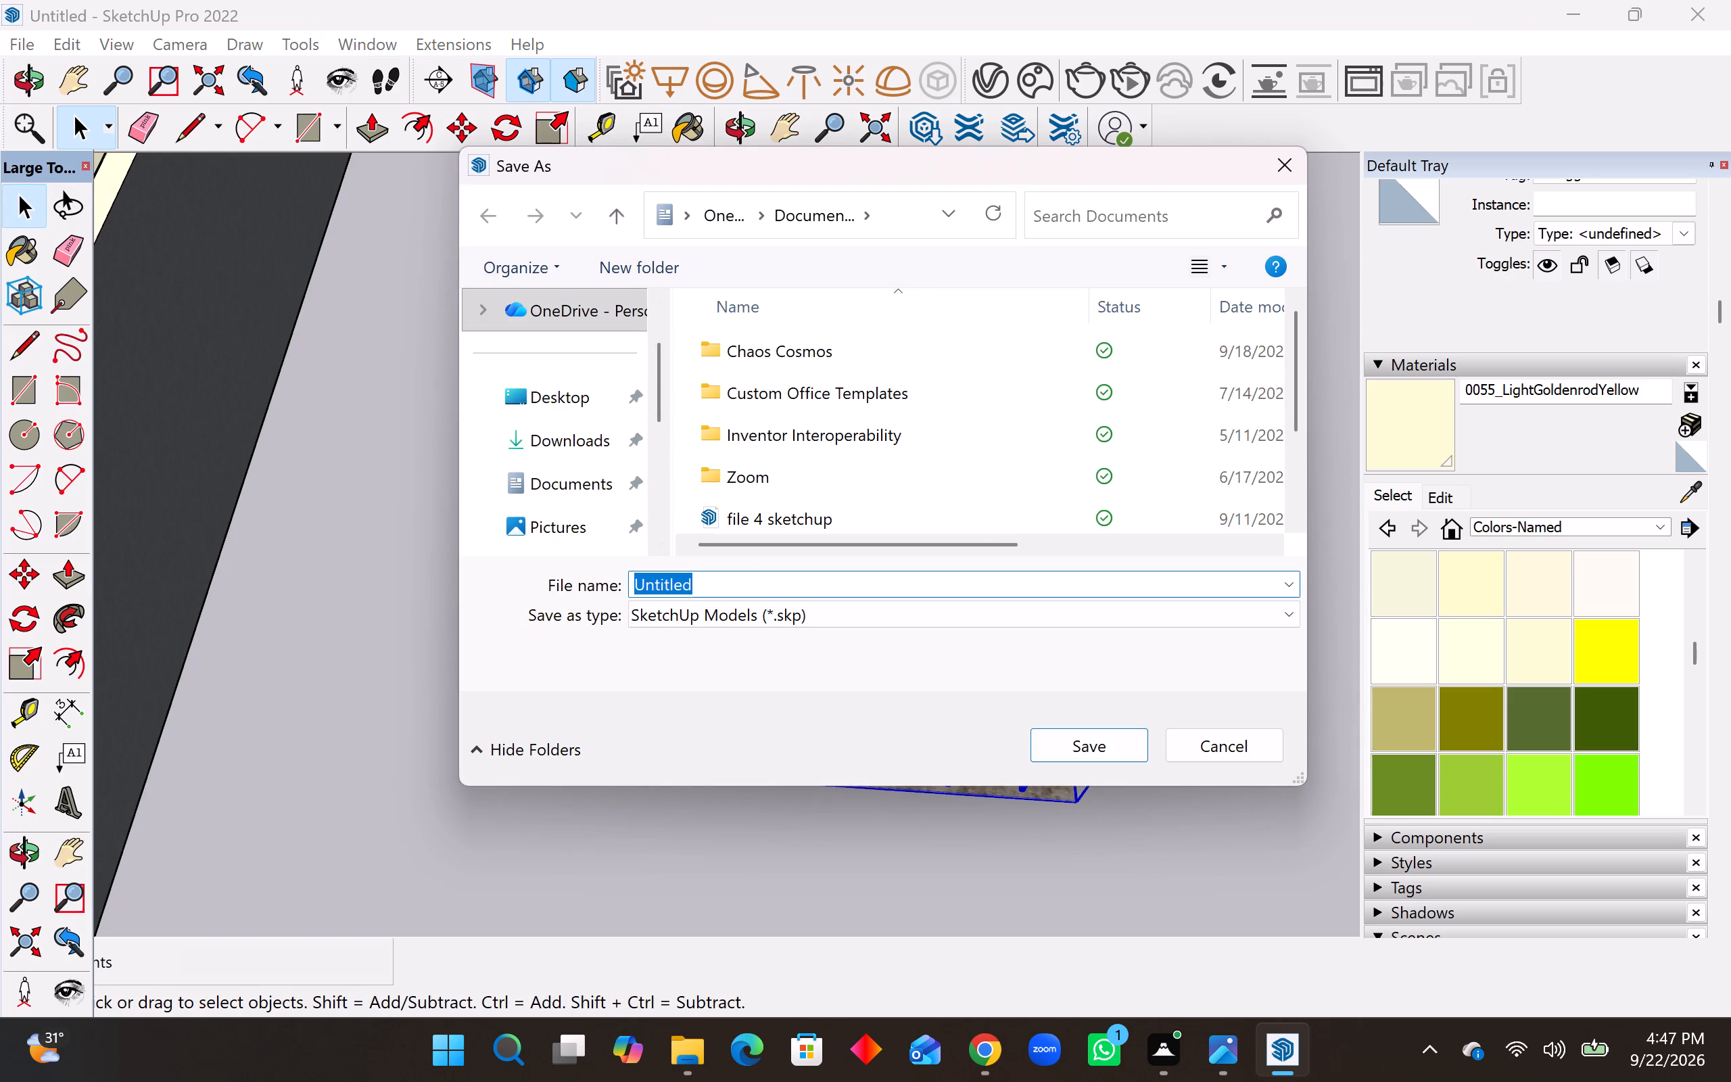
{"action": "type", "text": "file 2"}
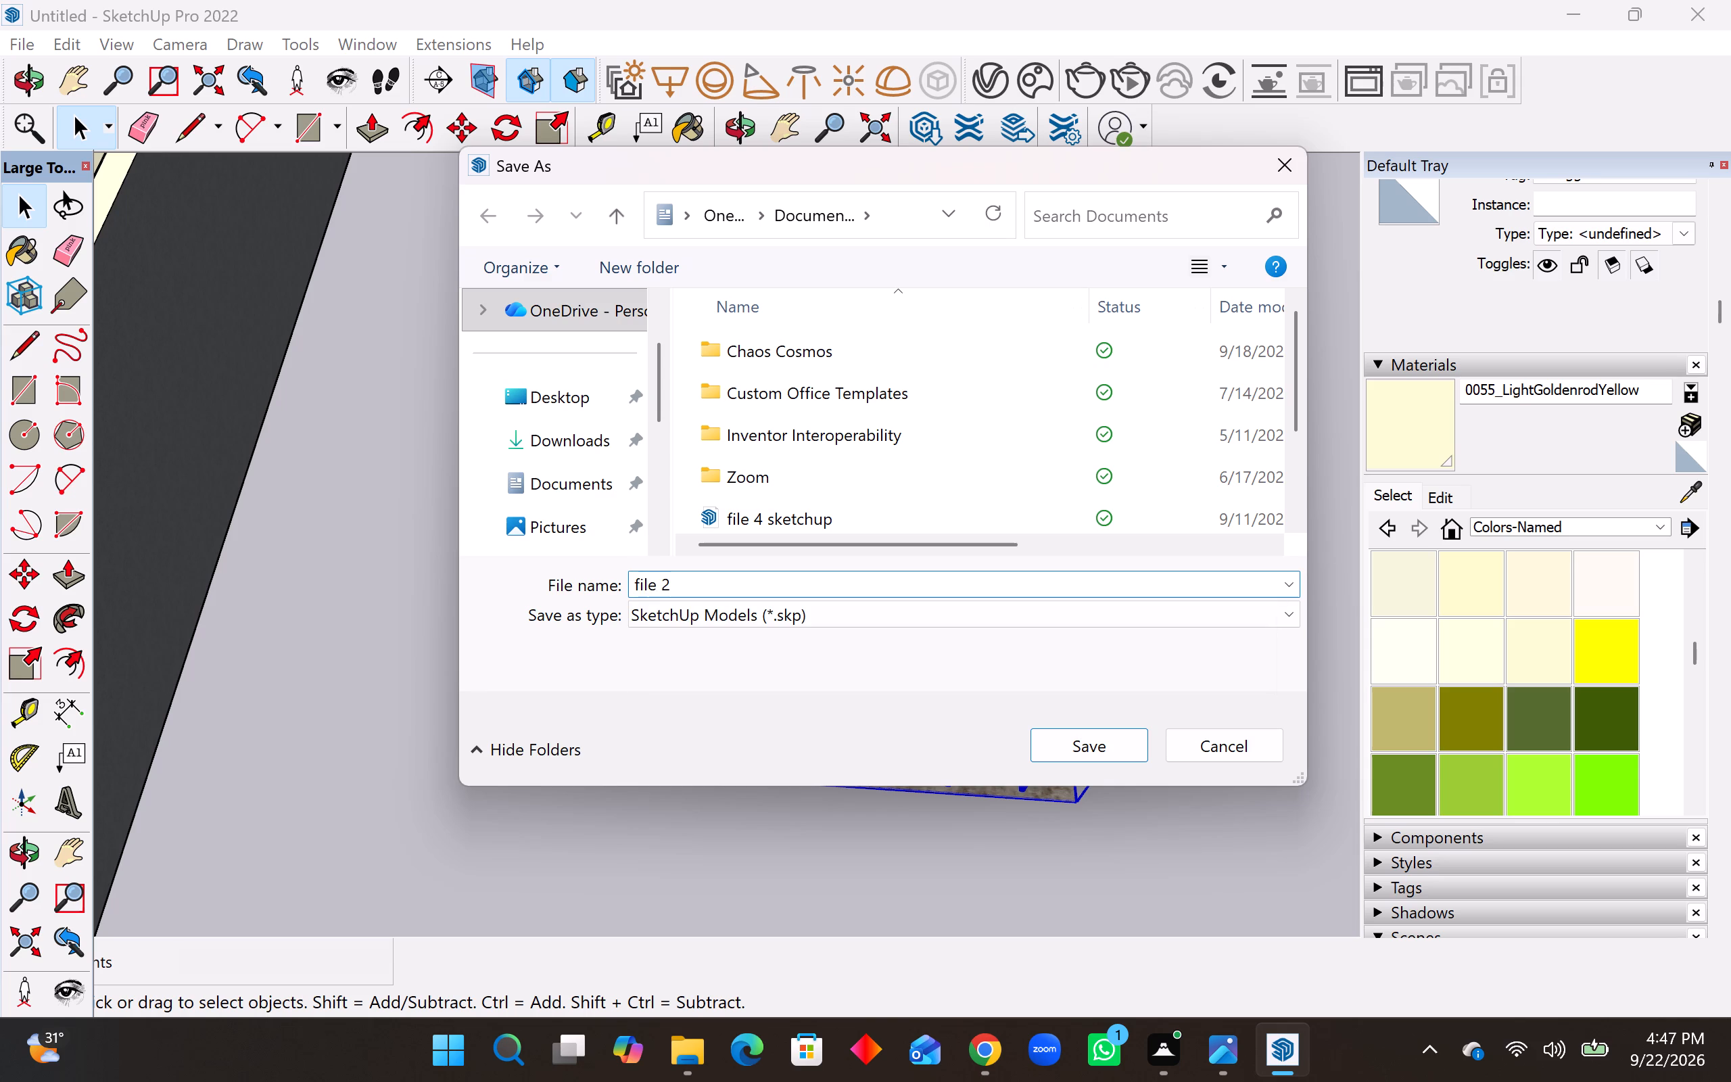
{"action": "key", "text": "BackSpace"}
{"action": "type", "text": "31"}
{"action": "left_click", "coordinate": [1214, 1062]}
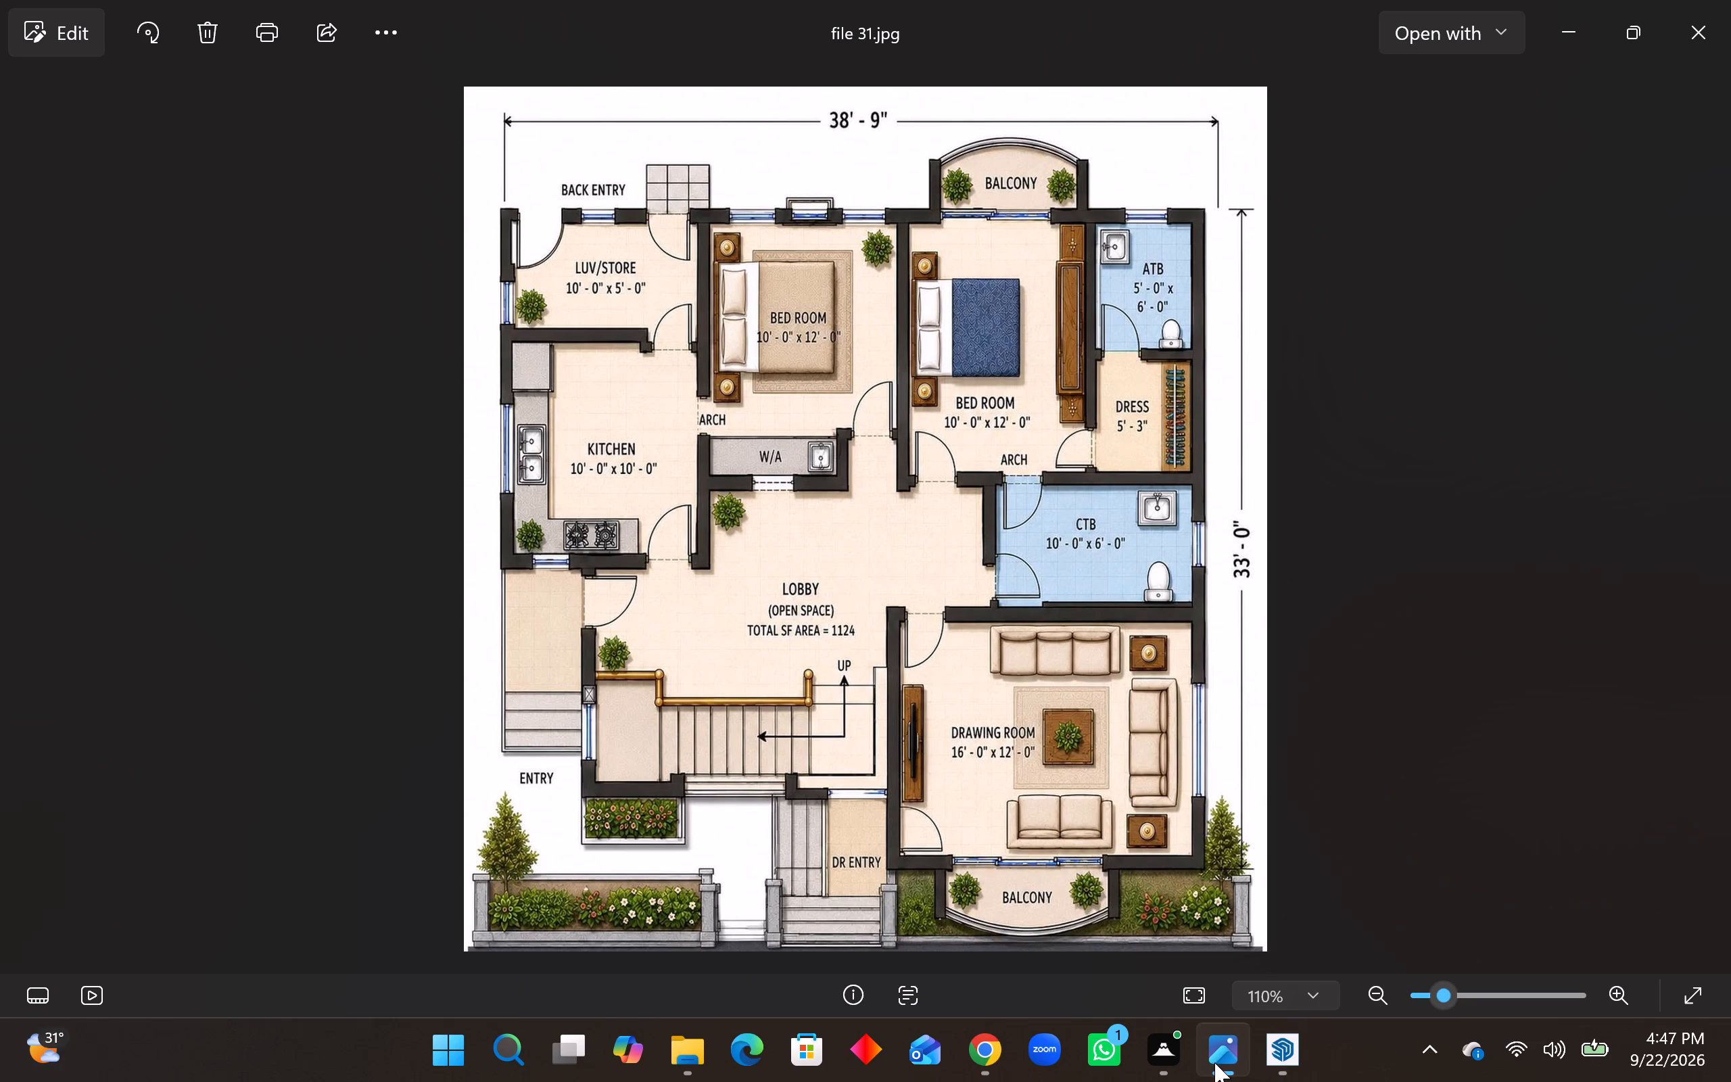
{"action": "left_click", "coordinate": [1559, 30]}
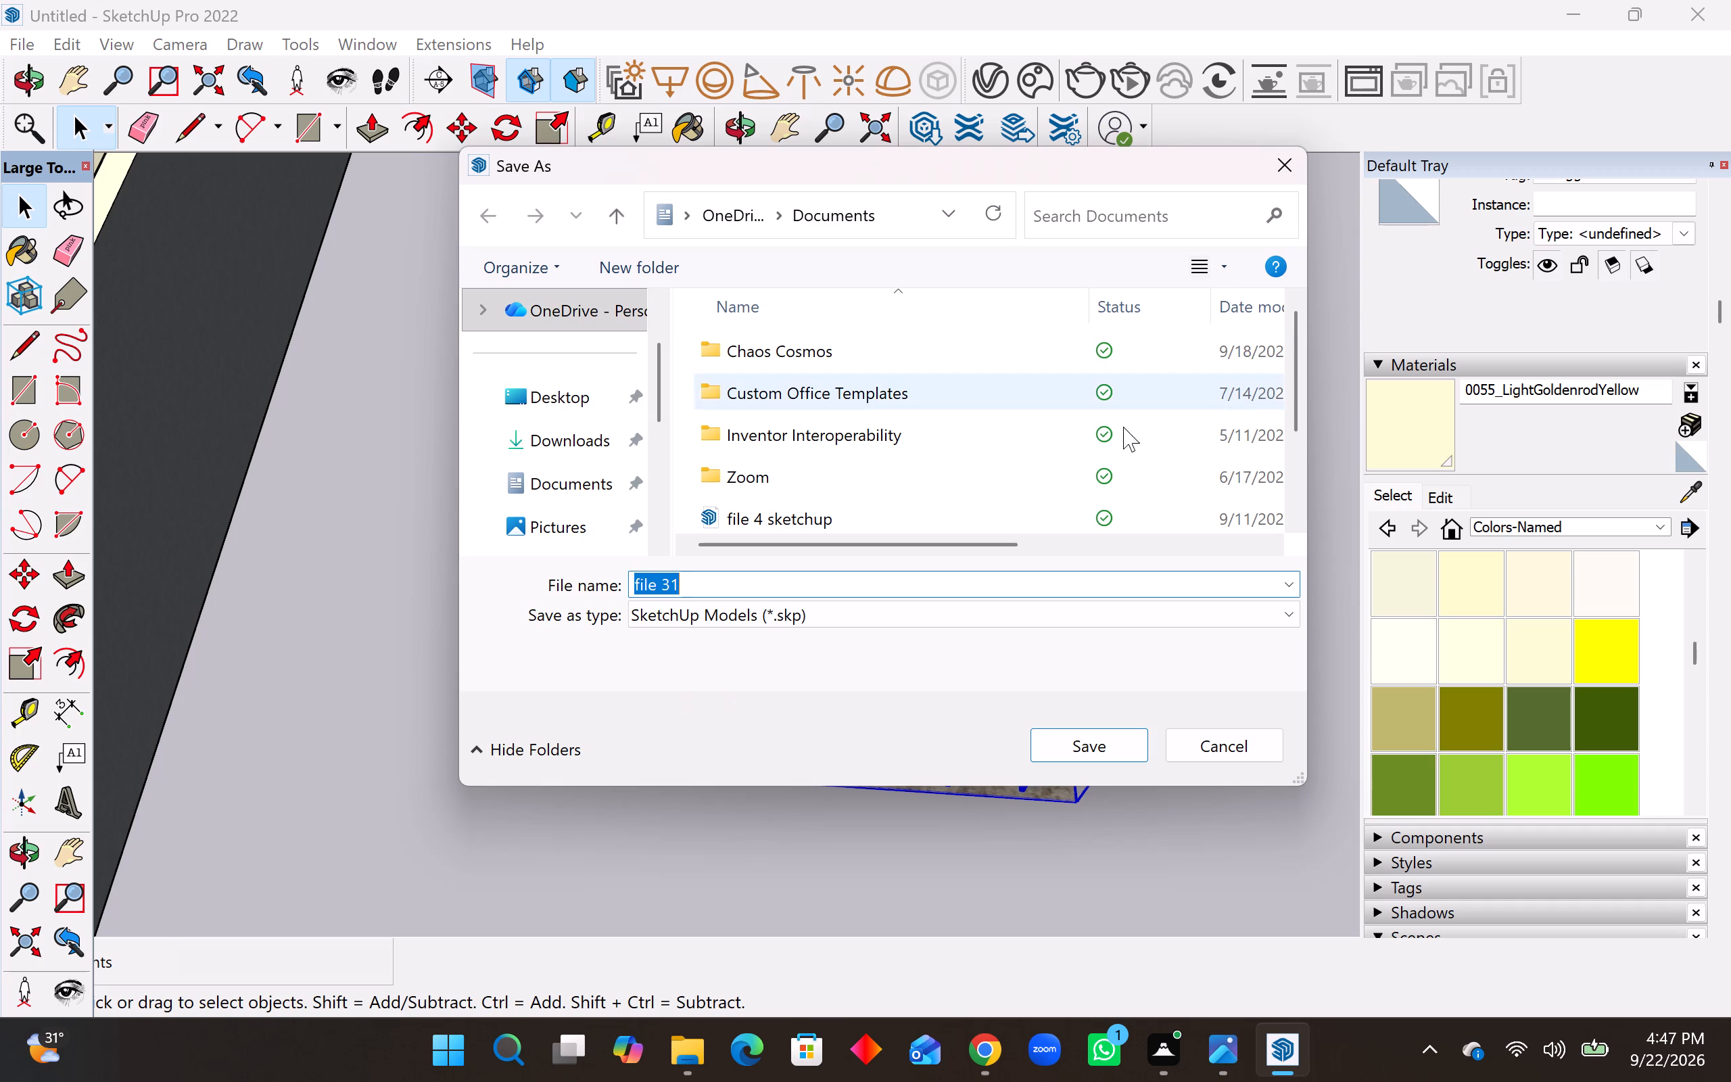
{"action": "key", "text": "space"}
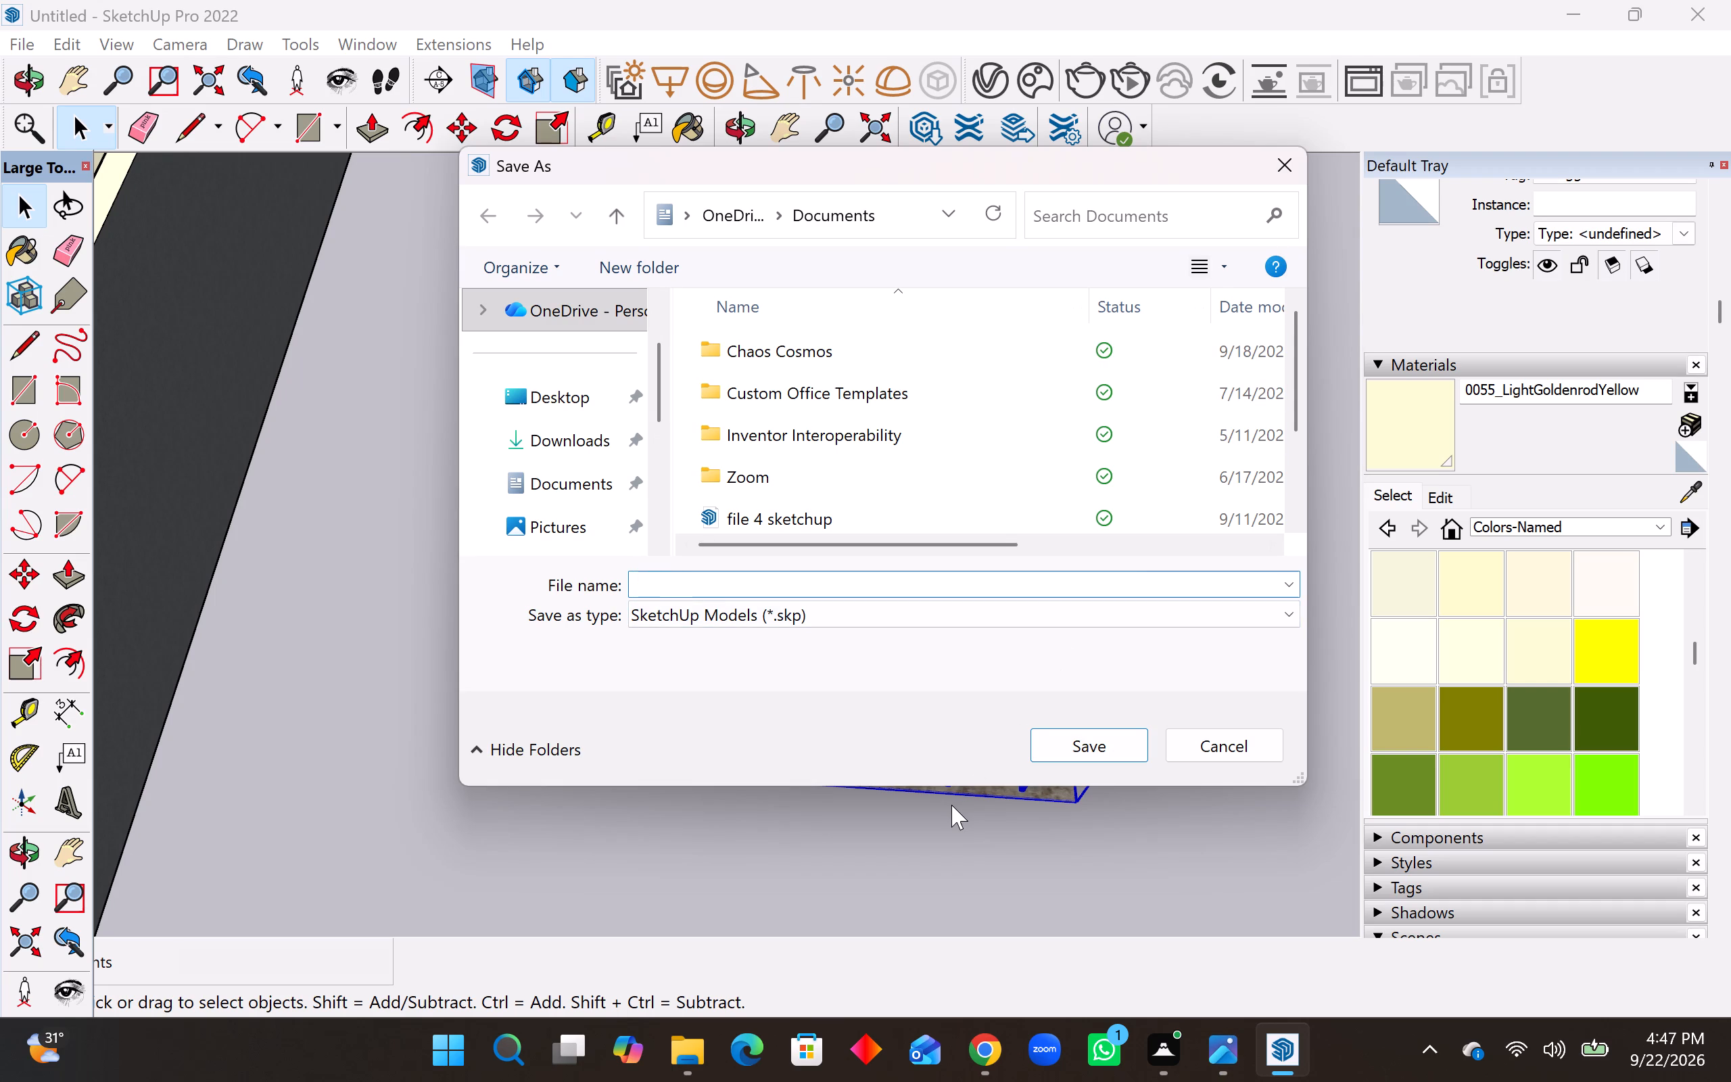
{"action": "type", "text": "sketchup"}
{"action": "left_click", "coordinate": [634, 587]}
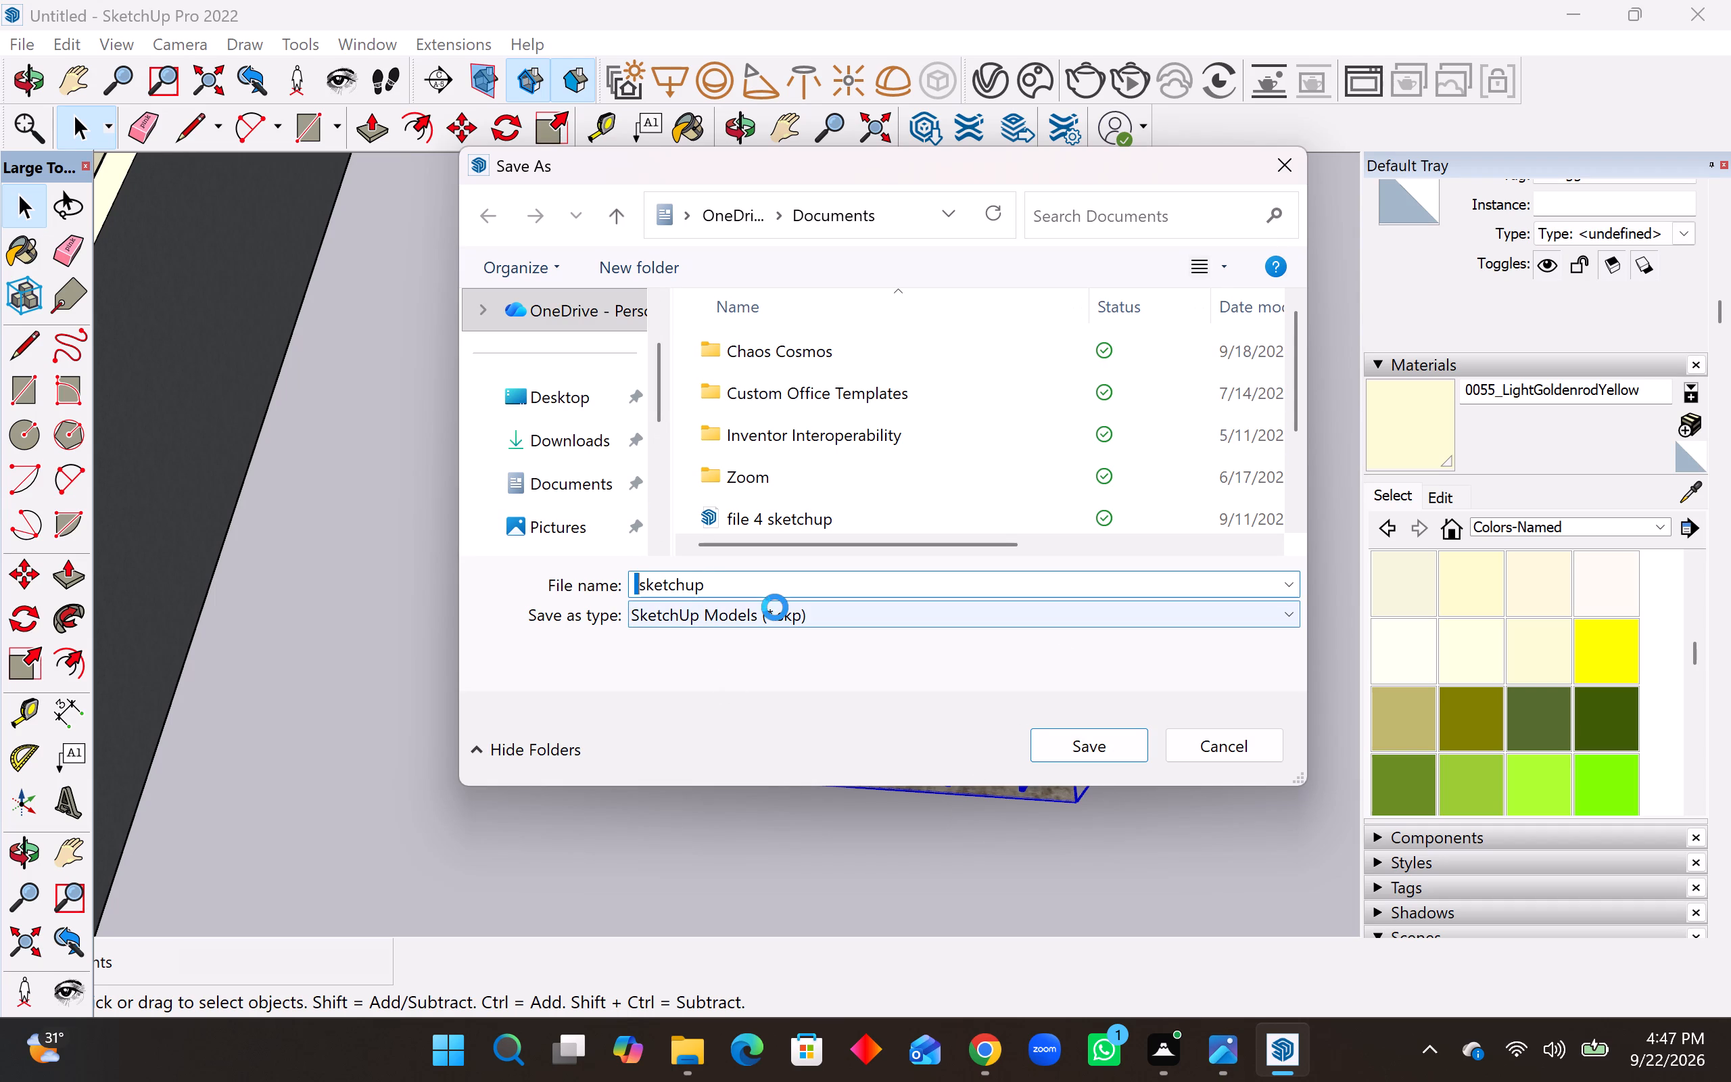
{"action": "left_click", "coordinate": [634, 582]}
{"action": "type", "text": "file"}
{"action": "key", "text": "space"}
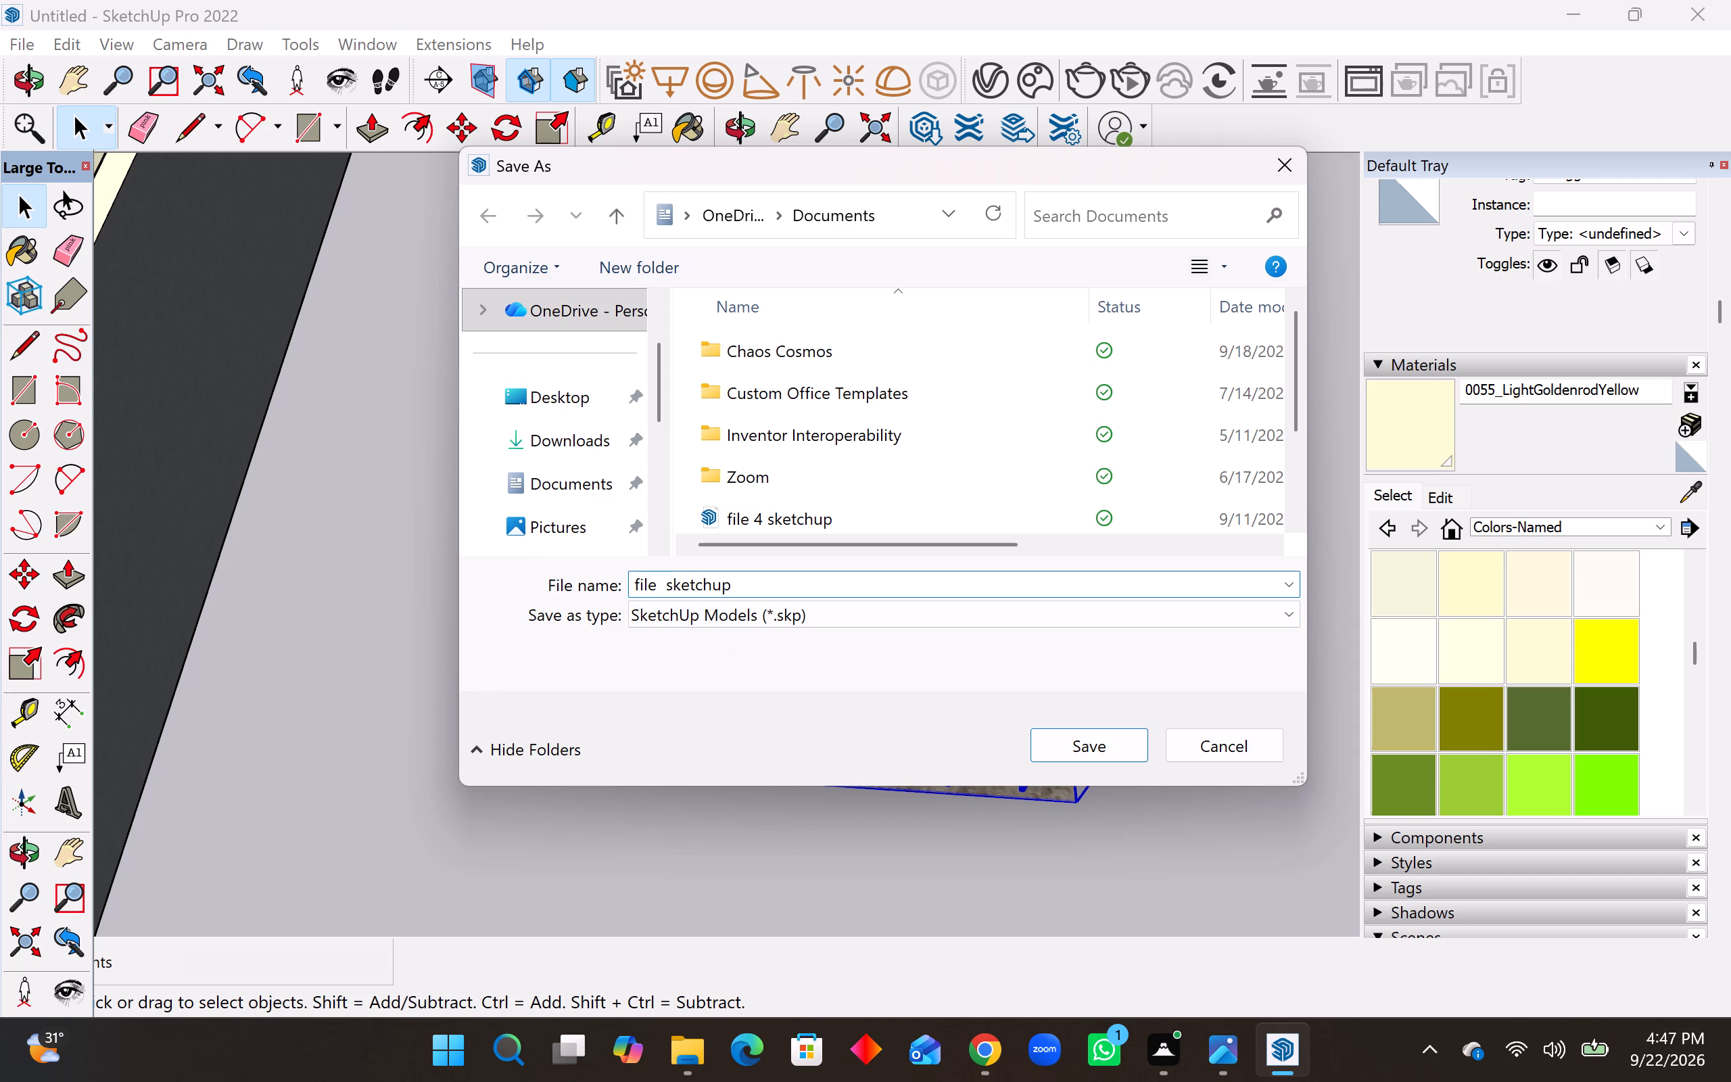
{"action": "type", "text": "31"}
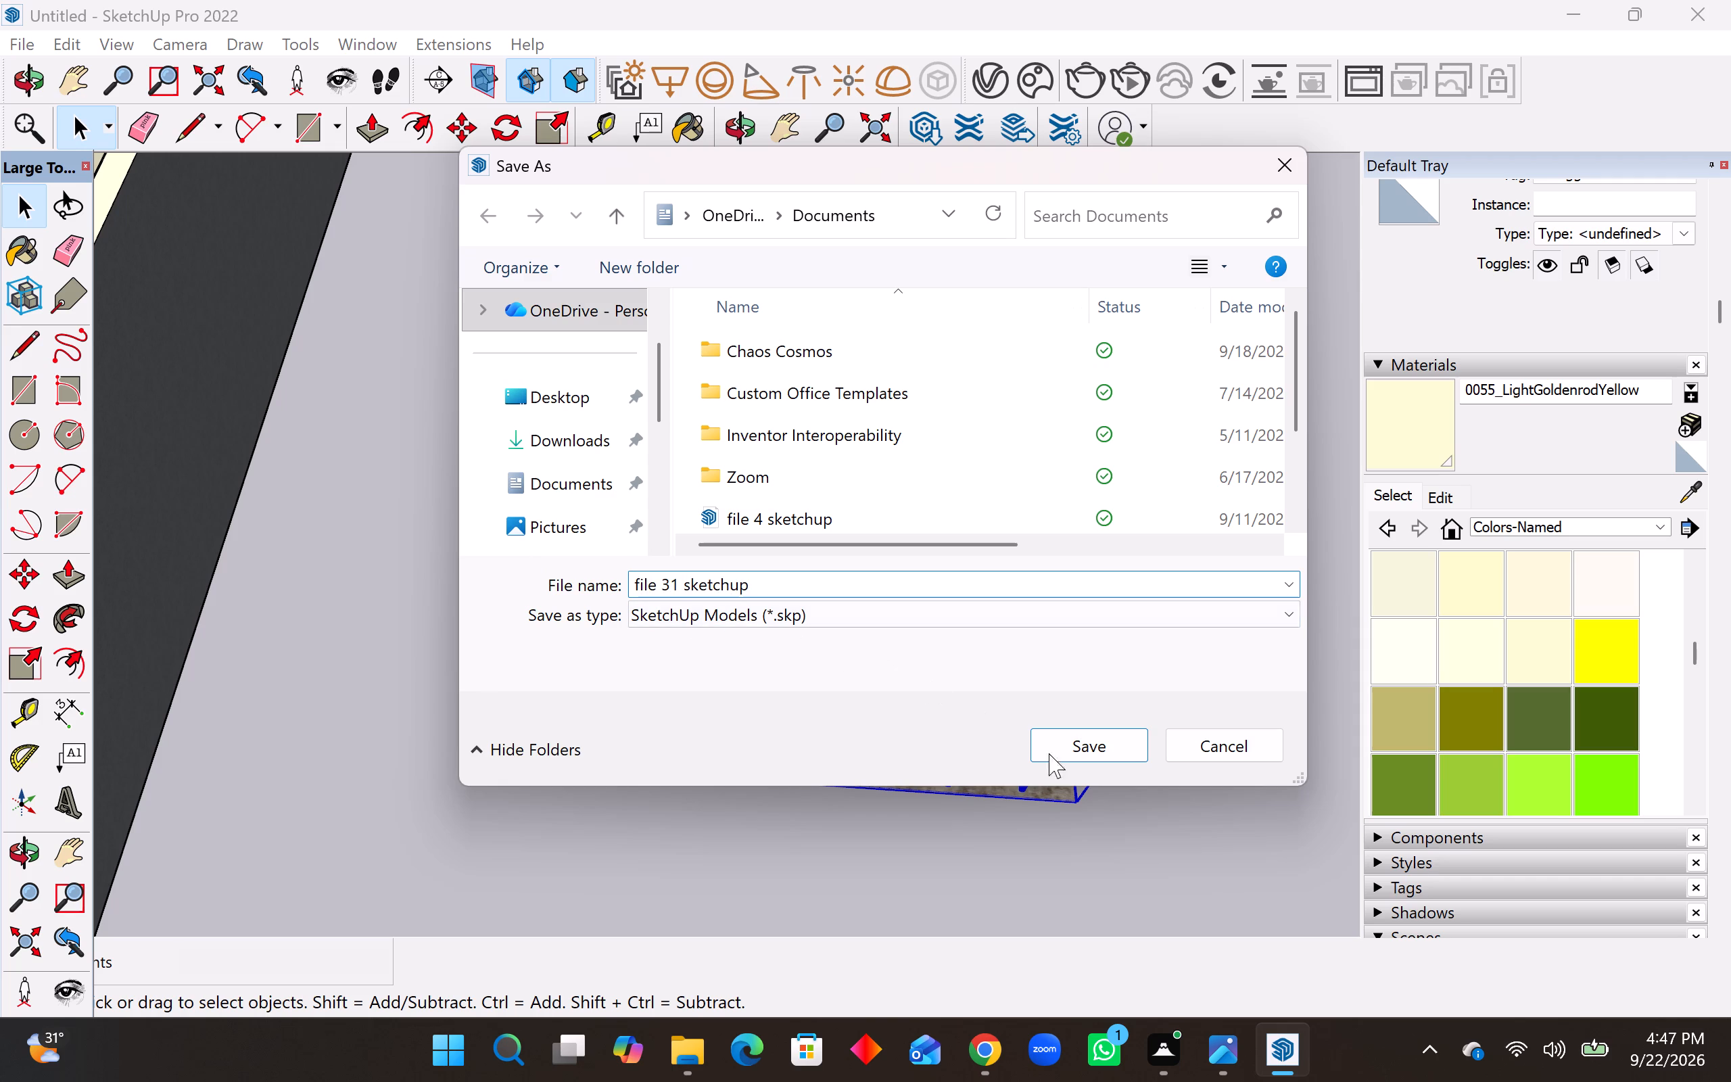
{"action": "left_click", "coordinate": [1110, 740]}
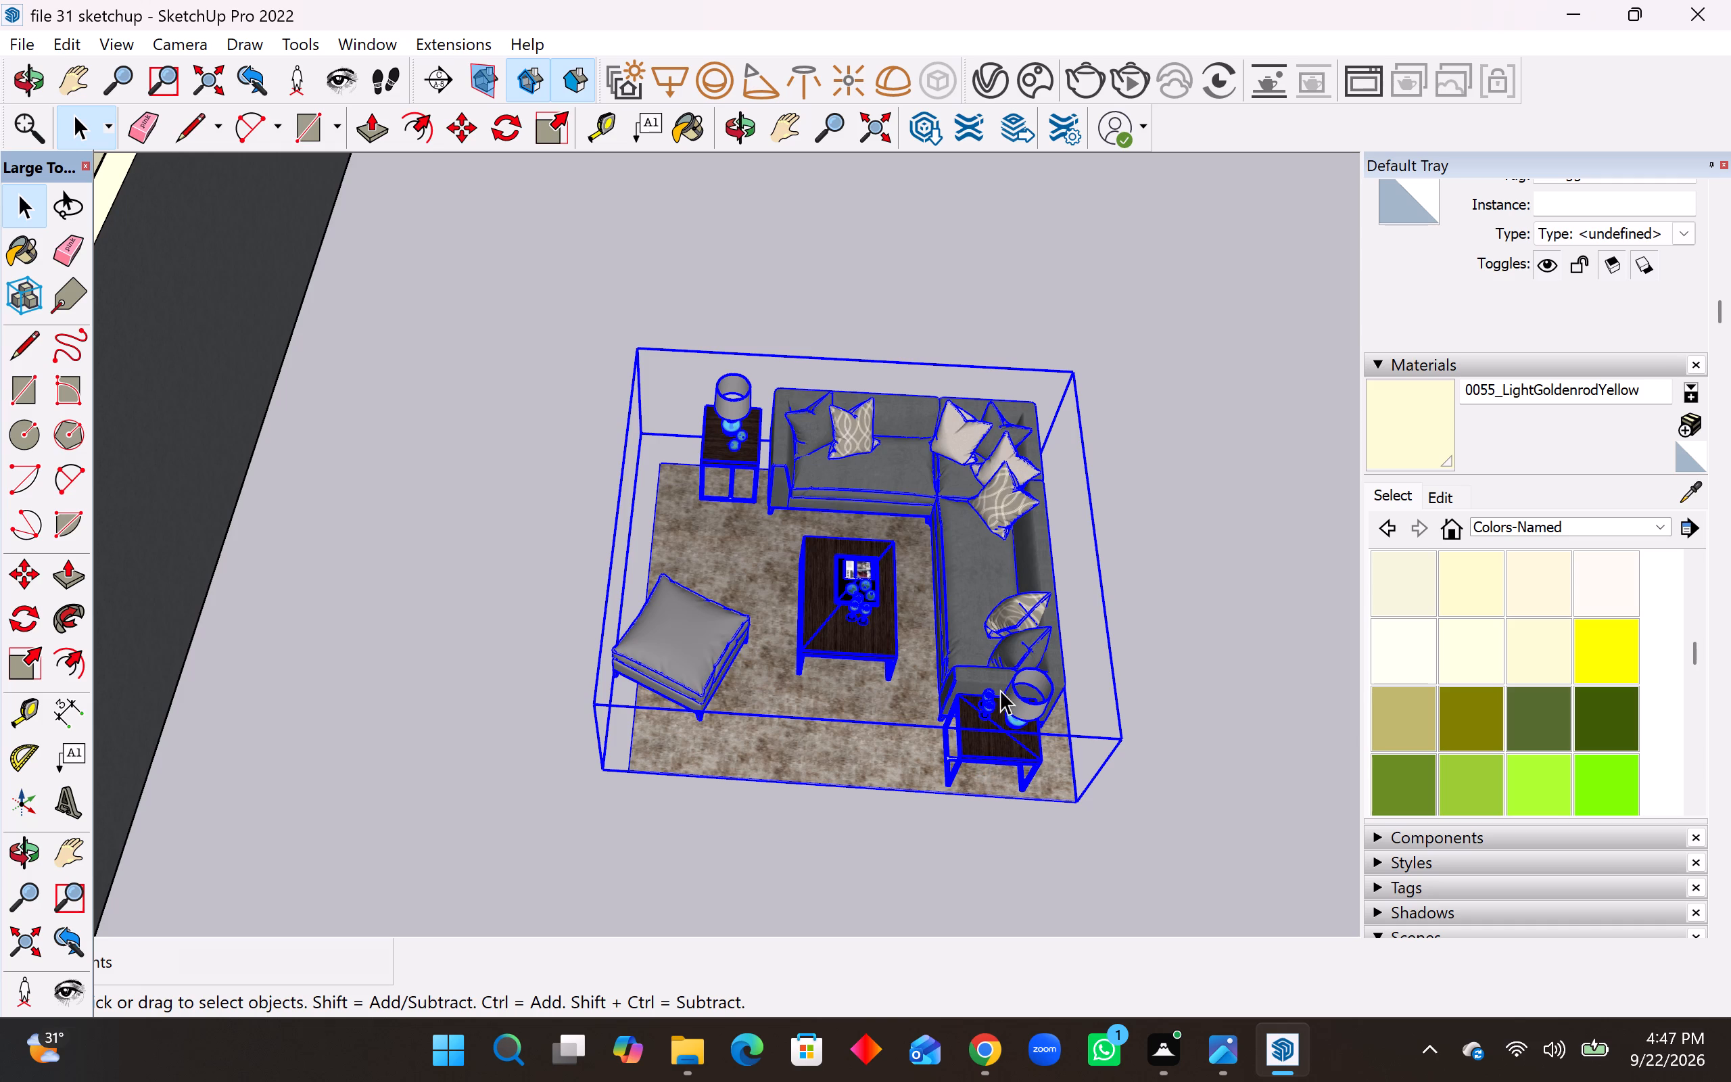
Move the sofa set group by its base corner into the drawing room's inner corner, where the outer wall meets the adjoining room's partition.
{"action": "middle_click_drag", "start_coordinate": [997, 646], "coordinate": [597, 468]}
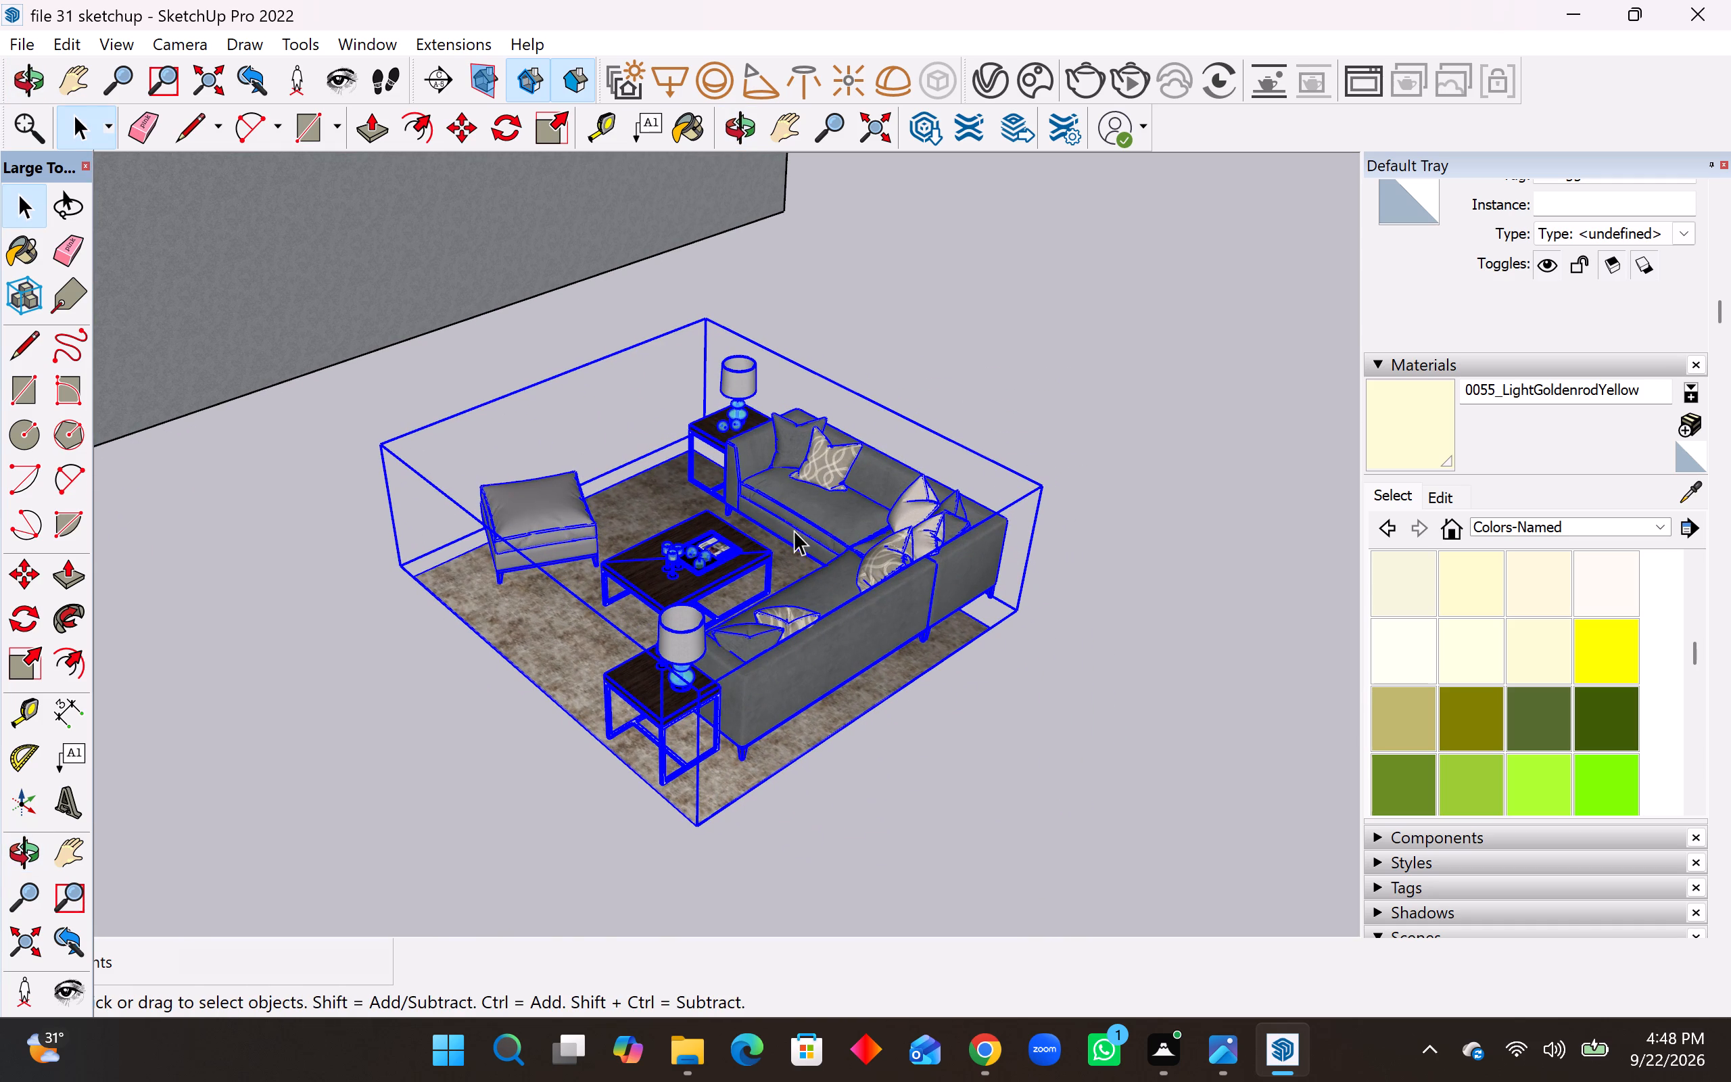
{"action": "key", "text": "m"}
{"action": "scroll", "coordinate": [1045, 682], "scroll_direction": "up", "scroll_amount": 3}
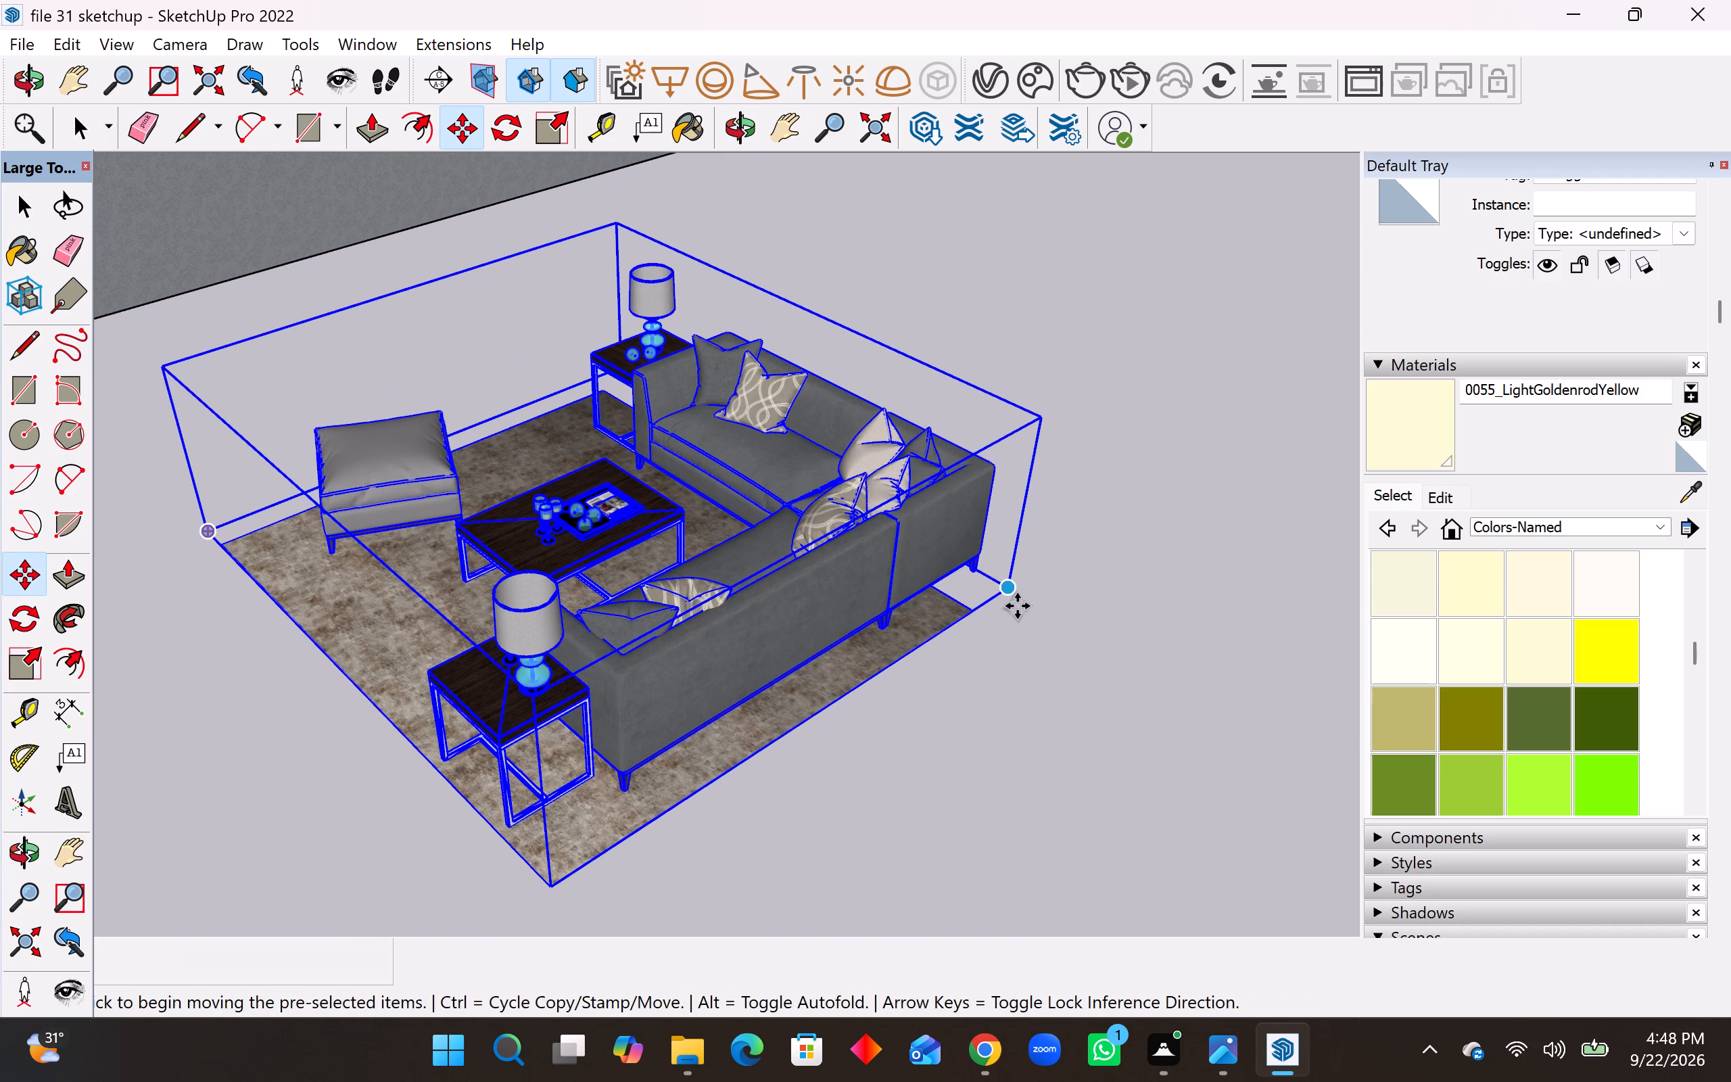
{"action": "left_click", "coordinate": [1014, 595]}
{"action": "scroll", "coordinate": [1047, 626], "scroll_direction": "down", "scroll_amount": 19}
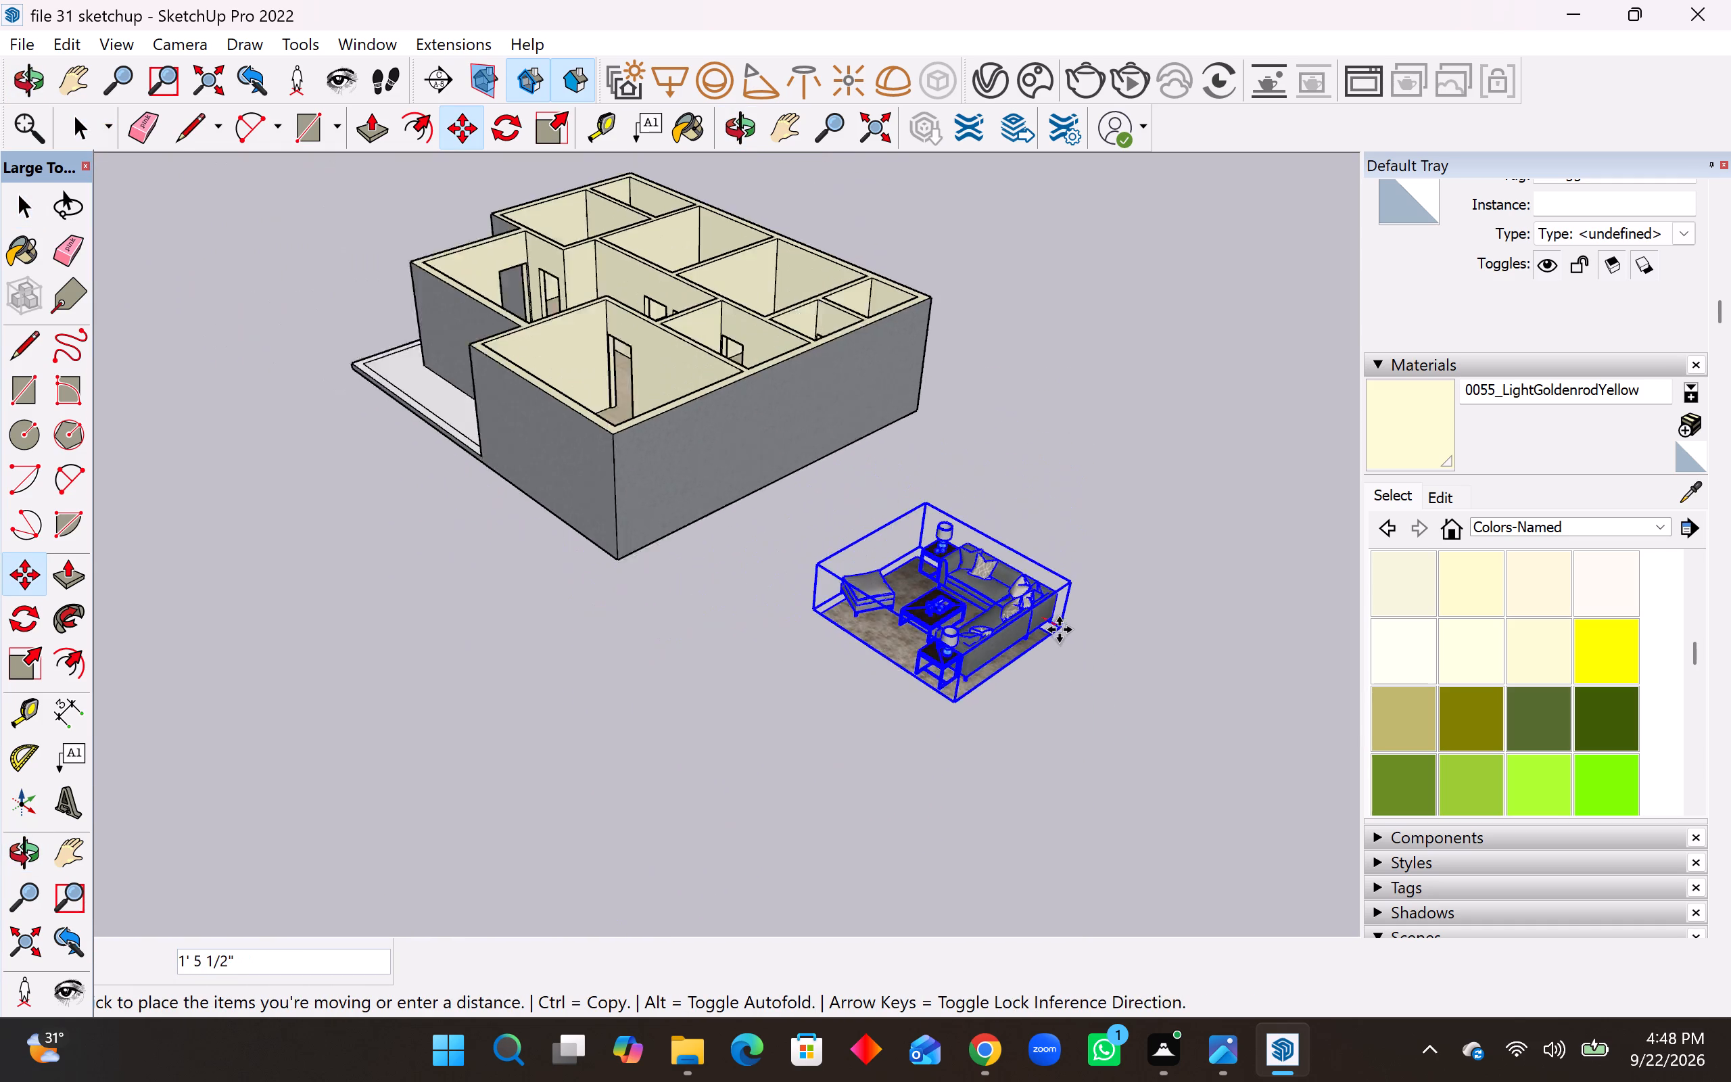
{"action": "middle_click_drag", "start_coordinate": [717, 462], "coordinate": [667, 885]}
{"action": "scroll", "coordinate": [736, 677], "scroll_direction": "up", "scroll_amount": 6}
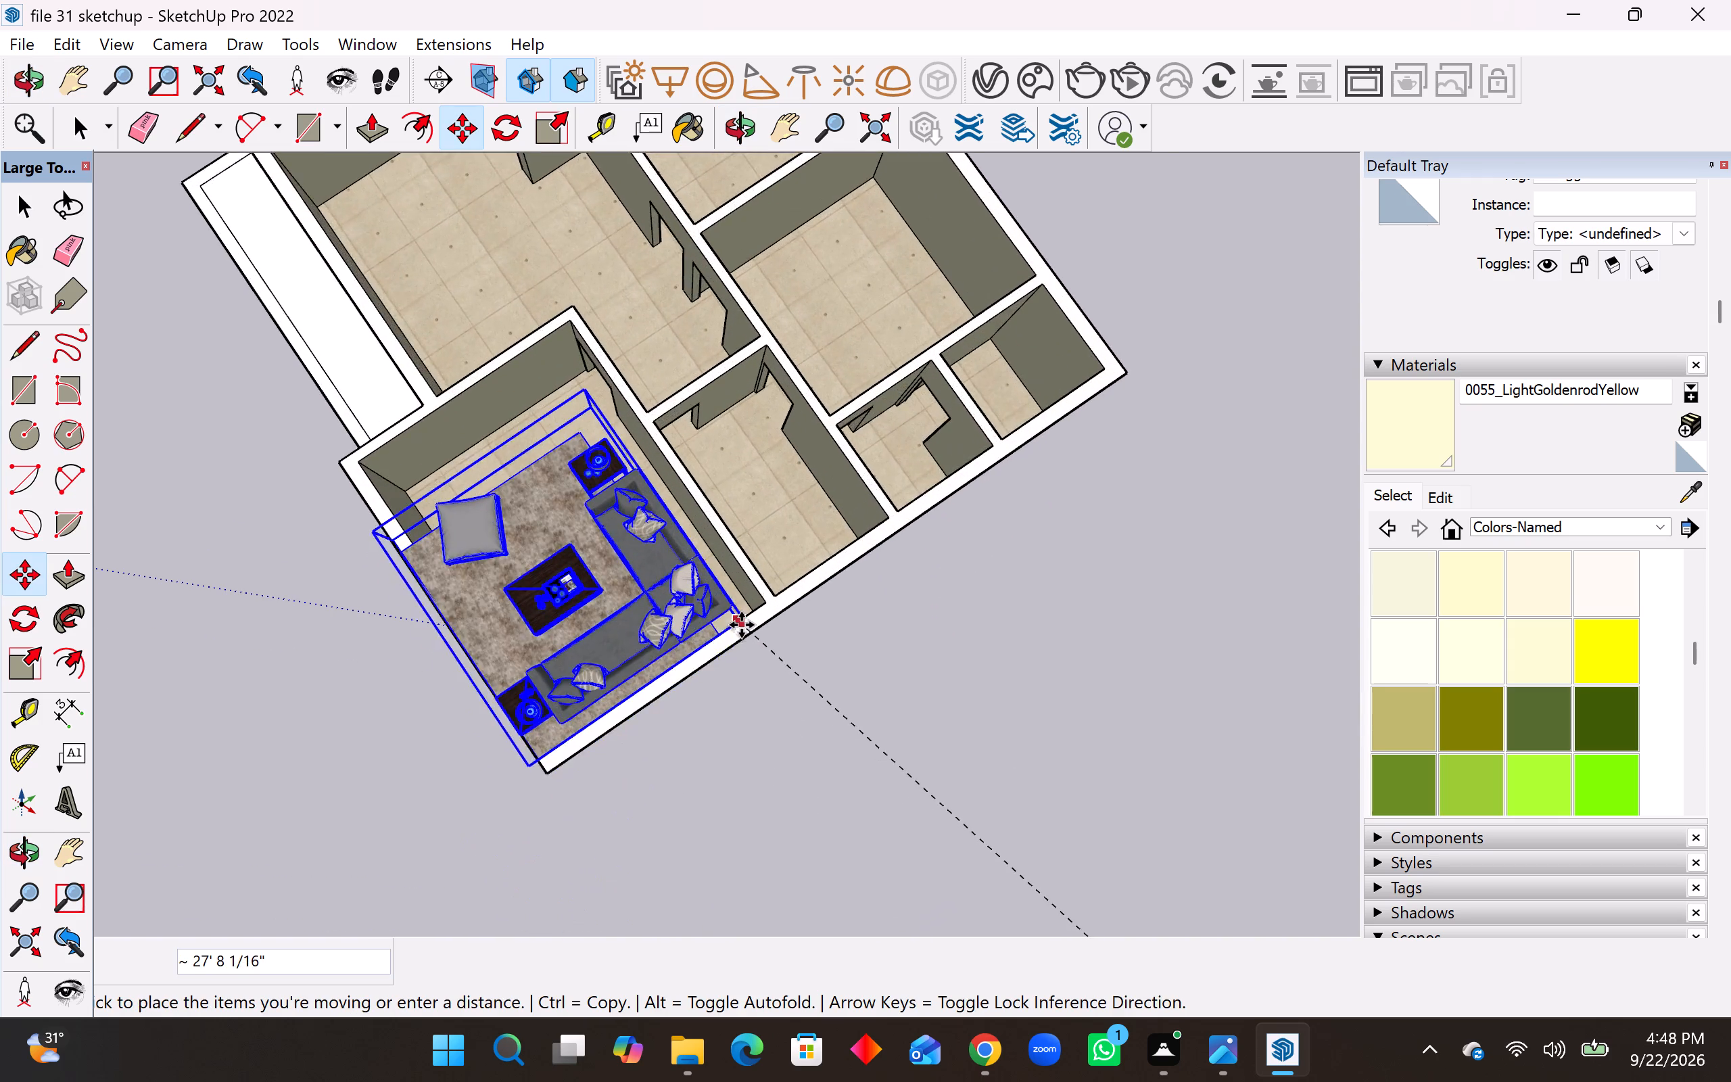
{"action": "scroll", "coordinate": [741, 625], "scroll_direction": "up", "scroll_amount": 7}
{"action": "middle_click_drag", "start_coordinate": [745, 601], "coordinate": [817, 634]}
{"action": "scroll", "coordinate": [753, 567], "scroll_direction": "up", "scroll_amount": 3}
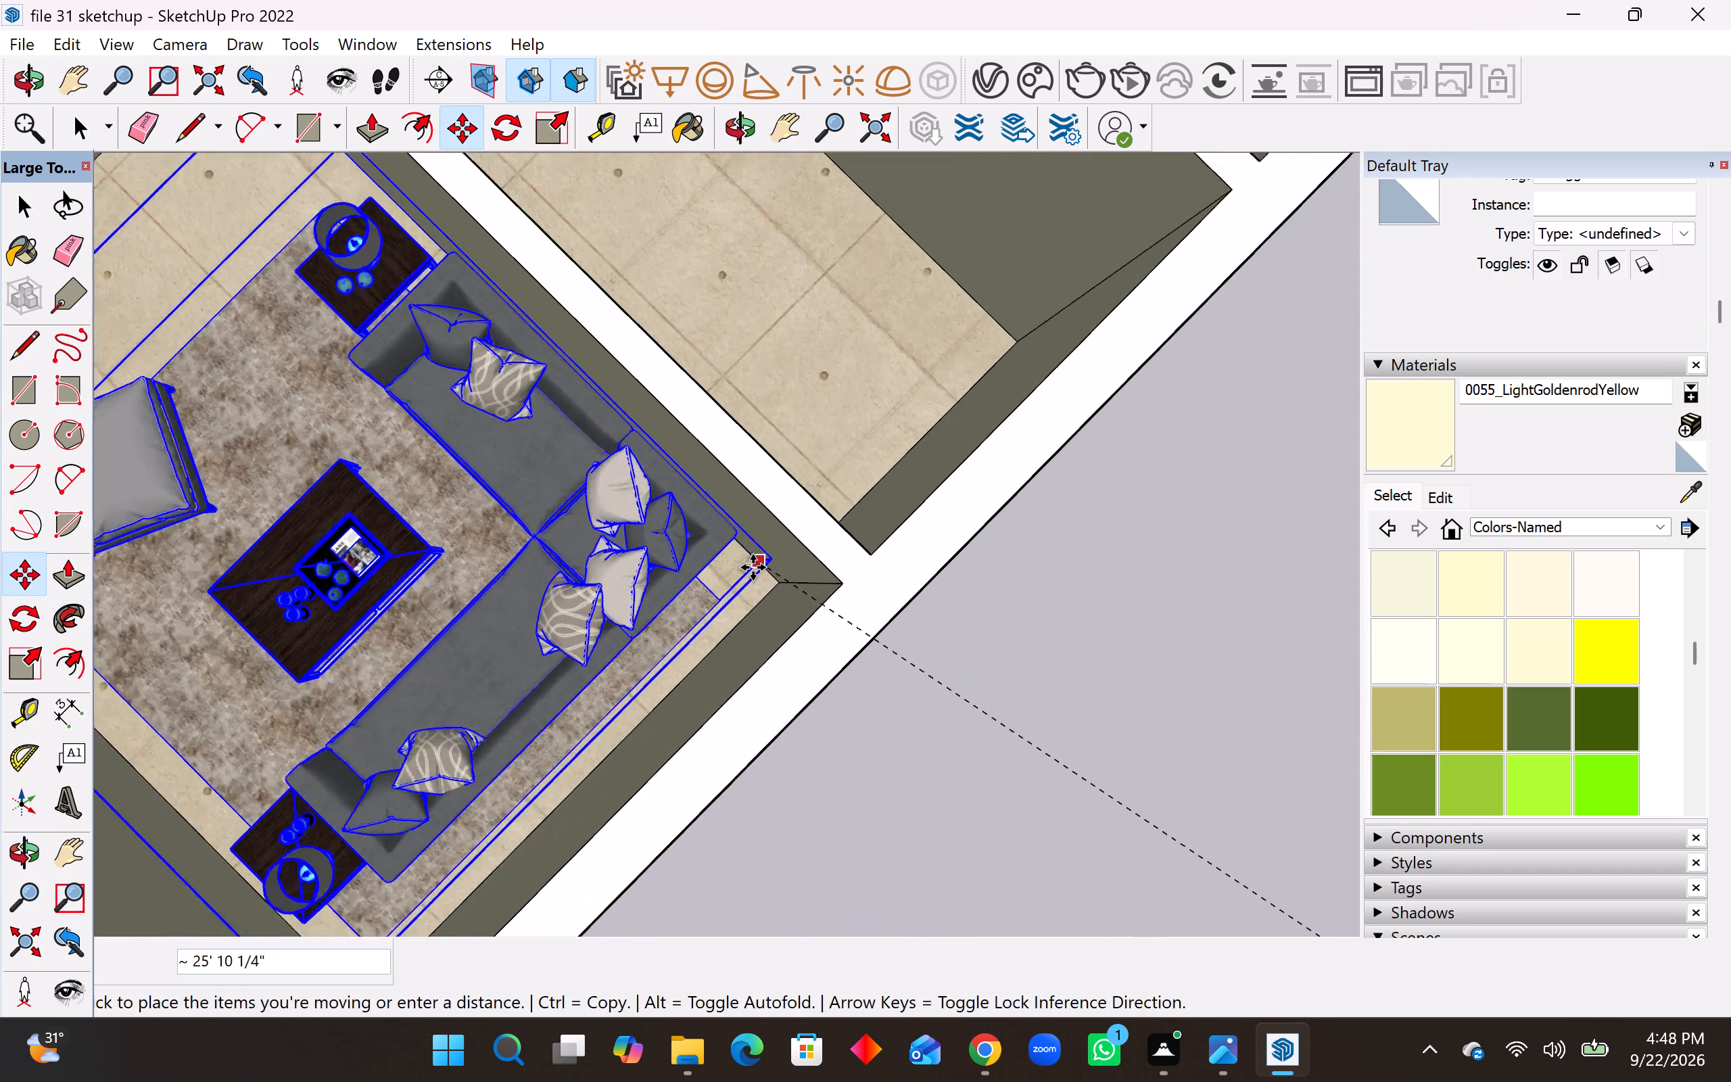
{"action": "scroll", "coordinate": [753, 567], "scroll_direction": "up", "scroll_amount": 5}
{"action": "left_click", "coordinate": [789, 586]}
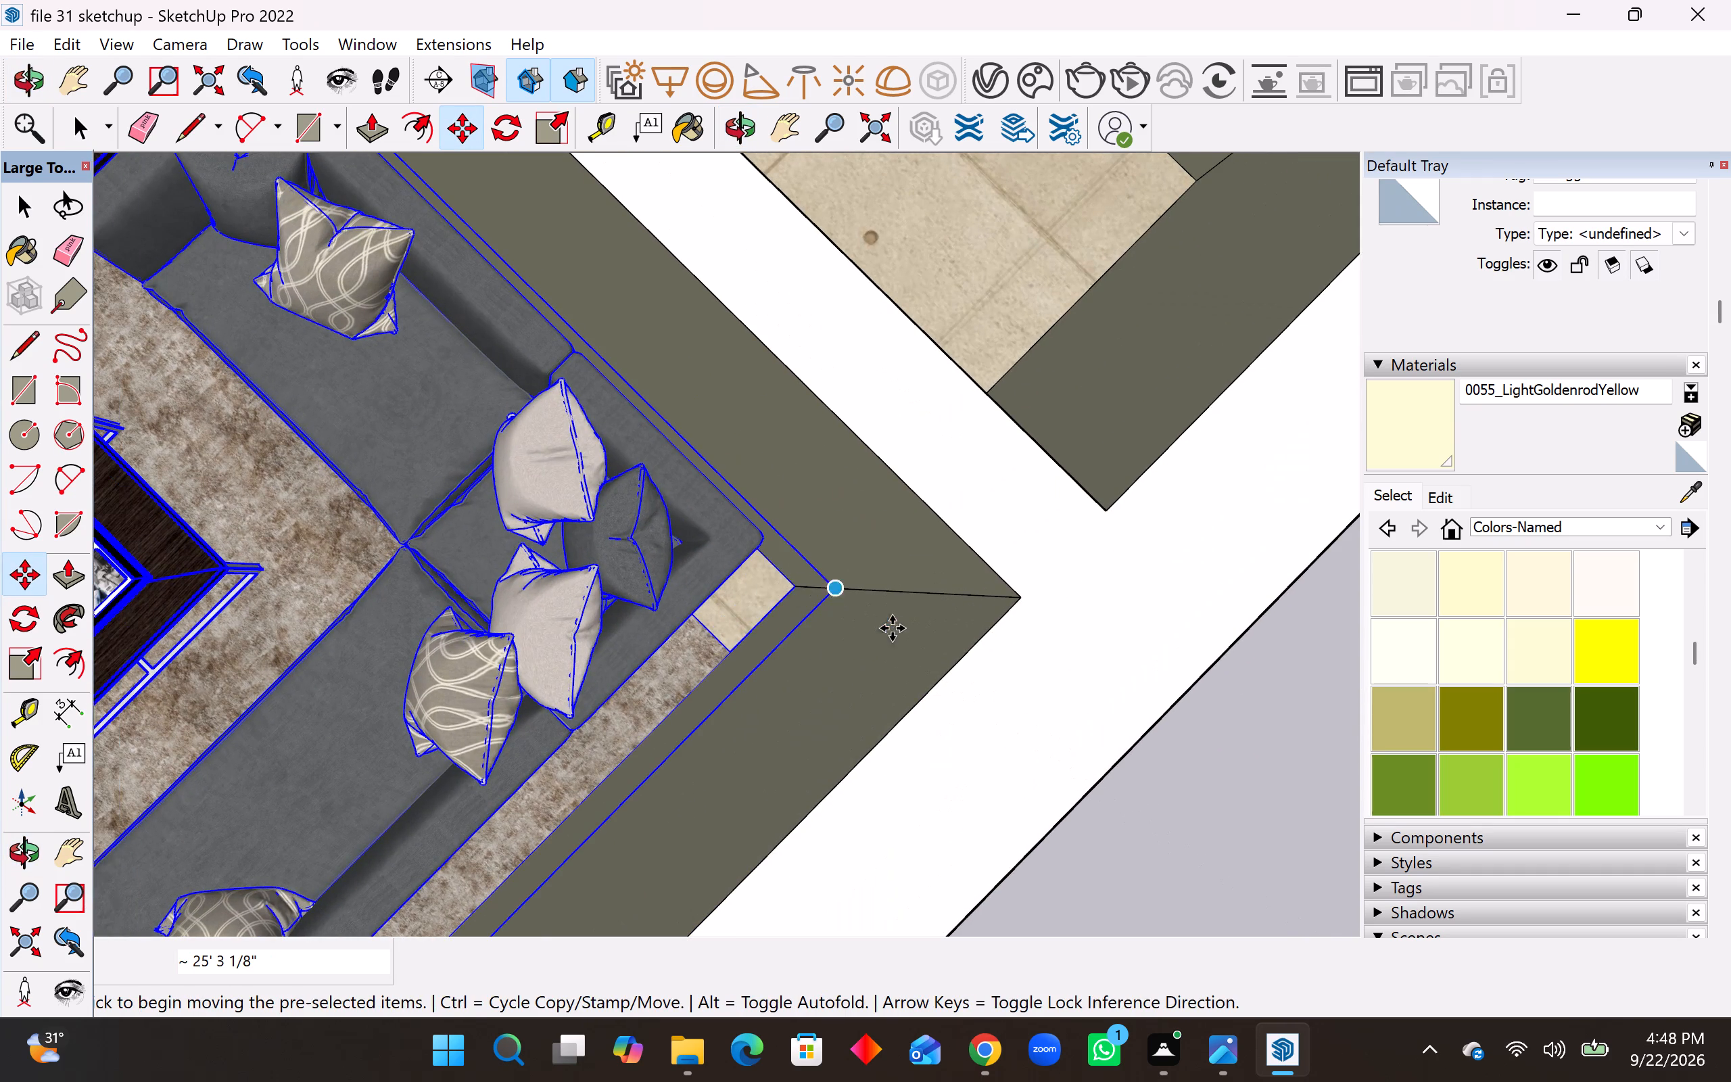
Scale the sofa set group to about 1.08 along the outer wall and about 0.82 perpendicular to it, and clear the selection.
{"action": "scroll", "coordinate": [892, 628], "scroll_direction": "down", "scroll_amount": 18}
{"action": "middle_click_drag", "start_coordinate": [746, 713], "coordinate": [595, 550]}
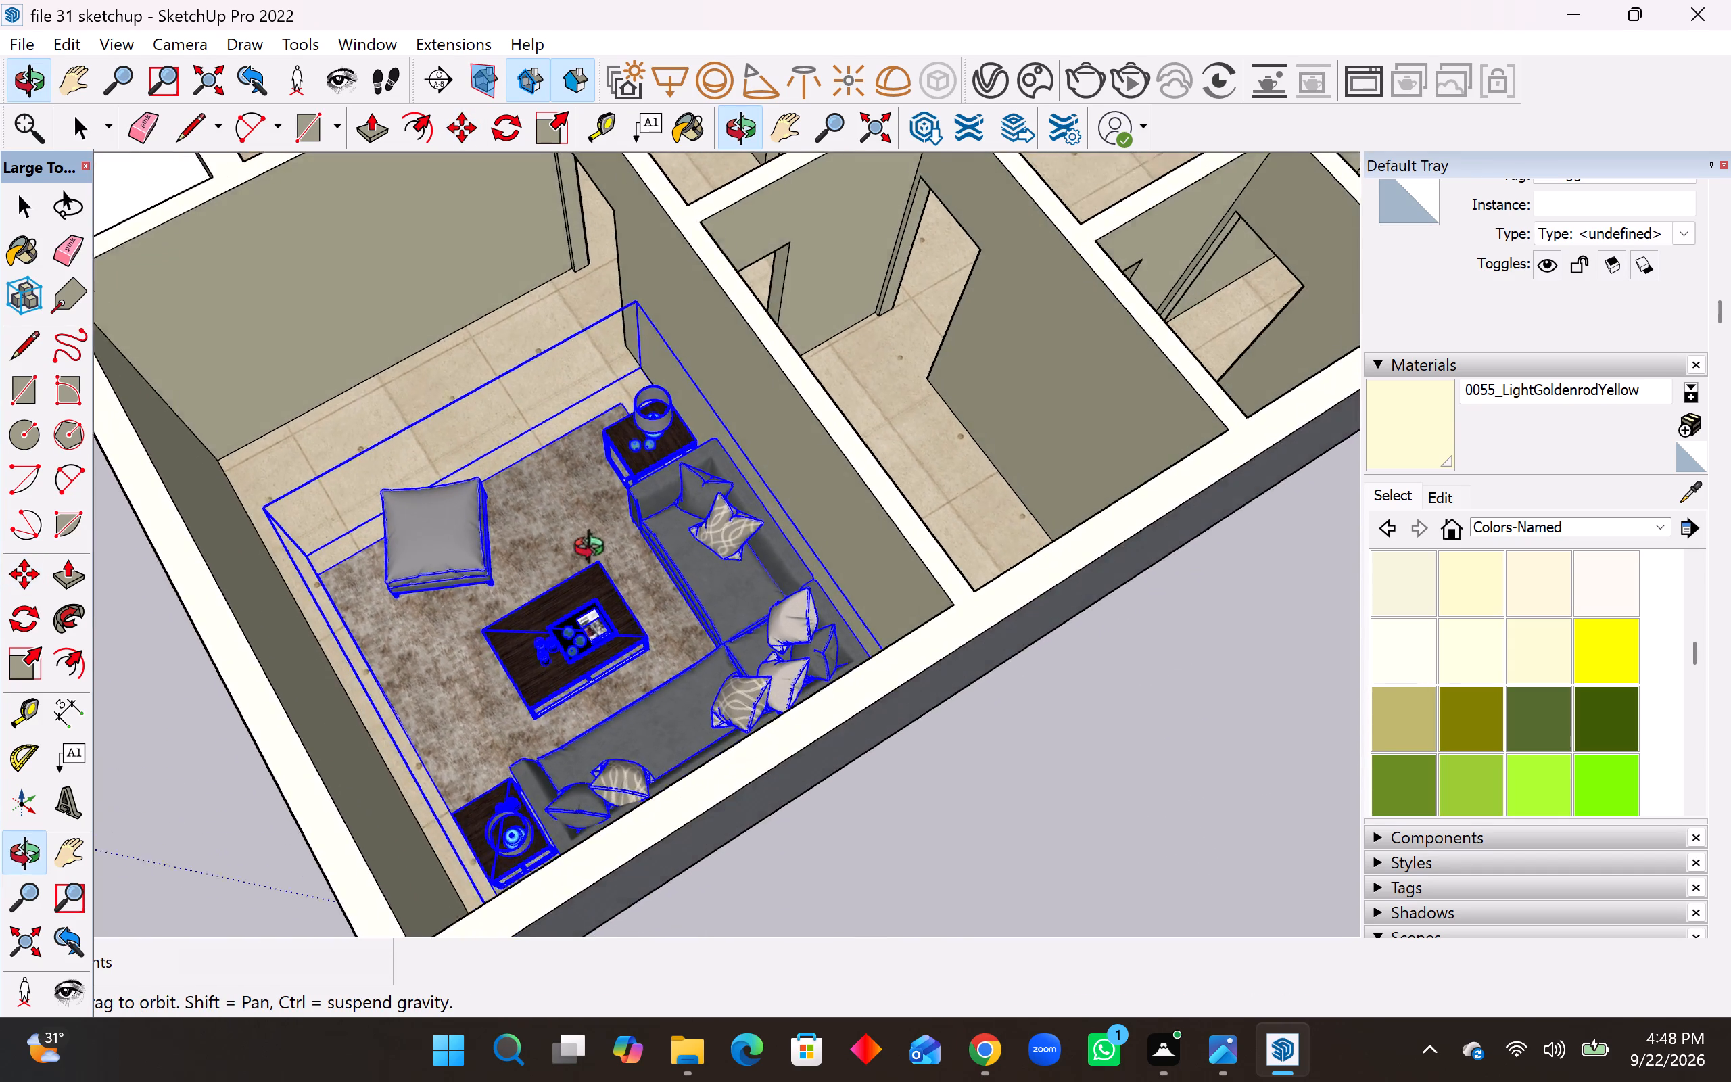
{"action": "middle_click_drag", "start_coordinate": [595, 550], "coordinate": [534, 532]}
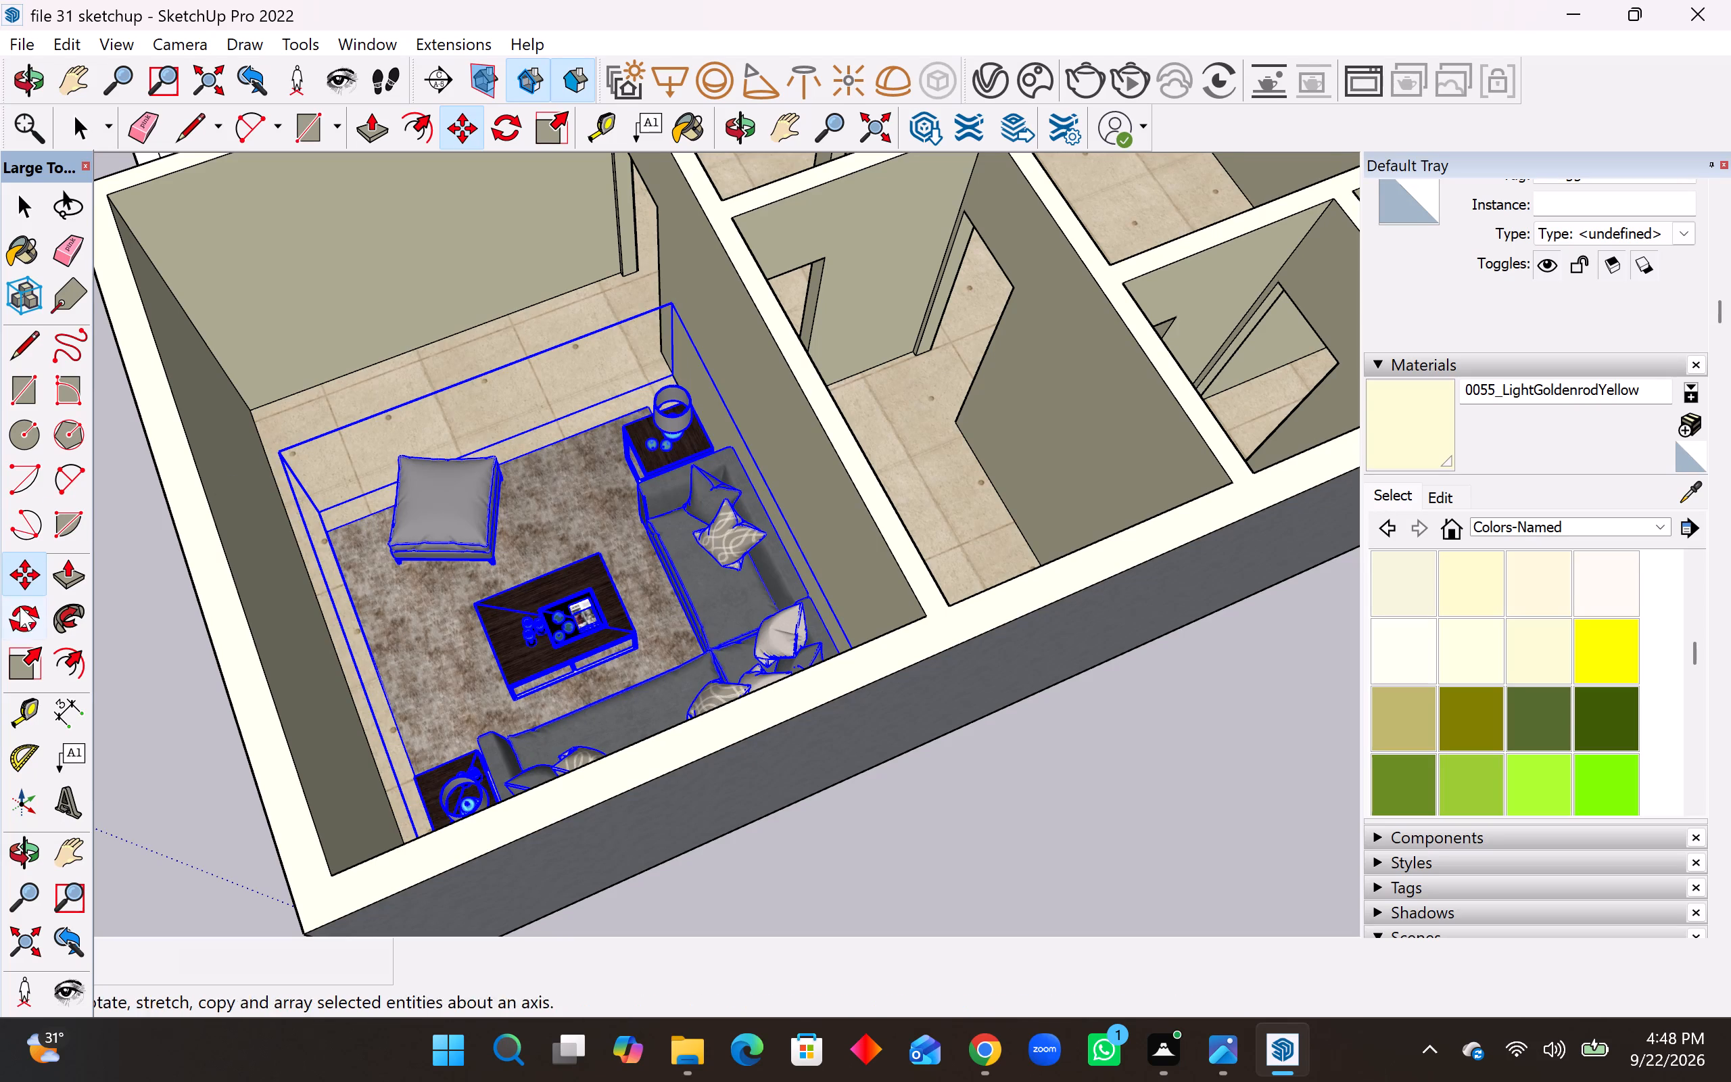
{"action": "left_click", "coordinate": [26, 664]}
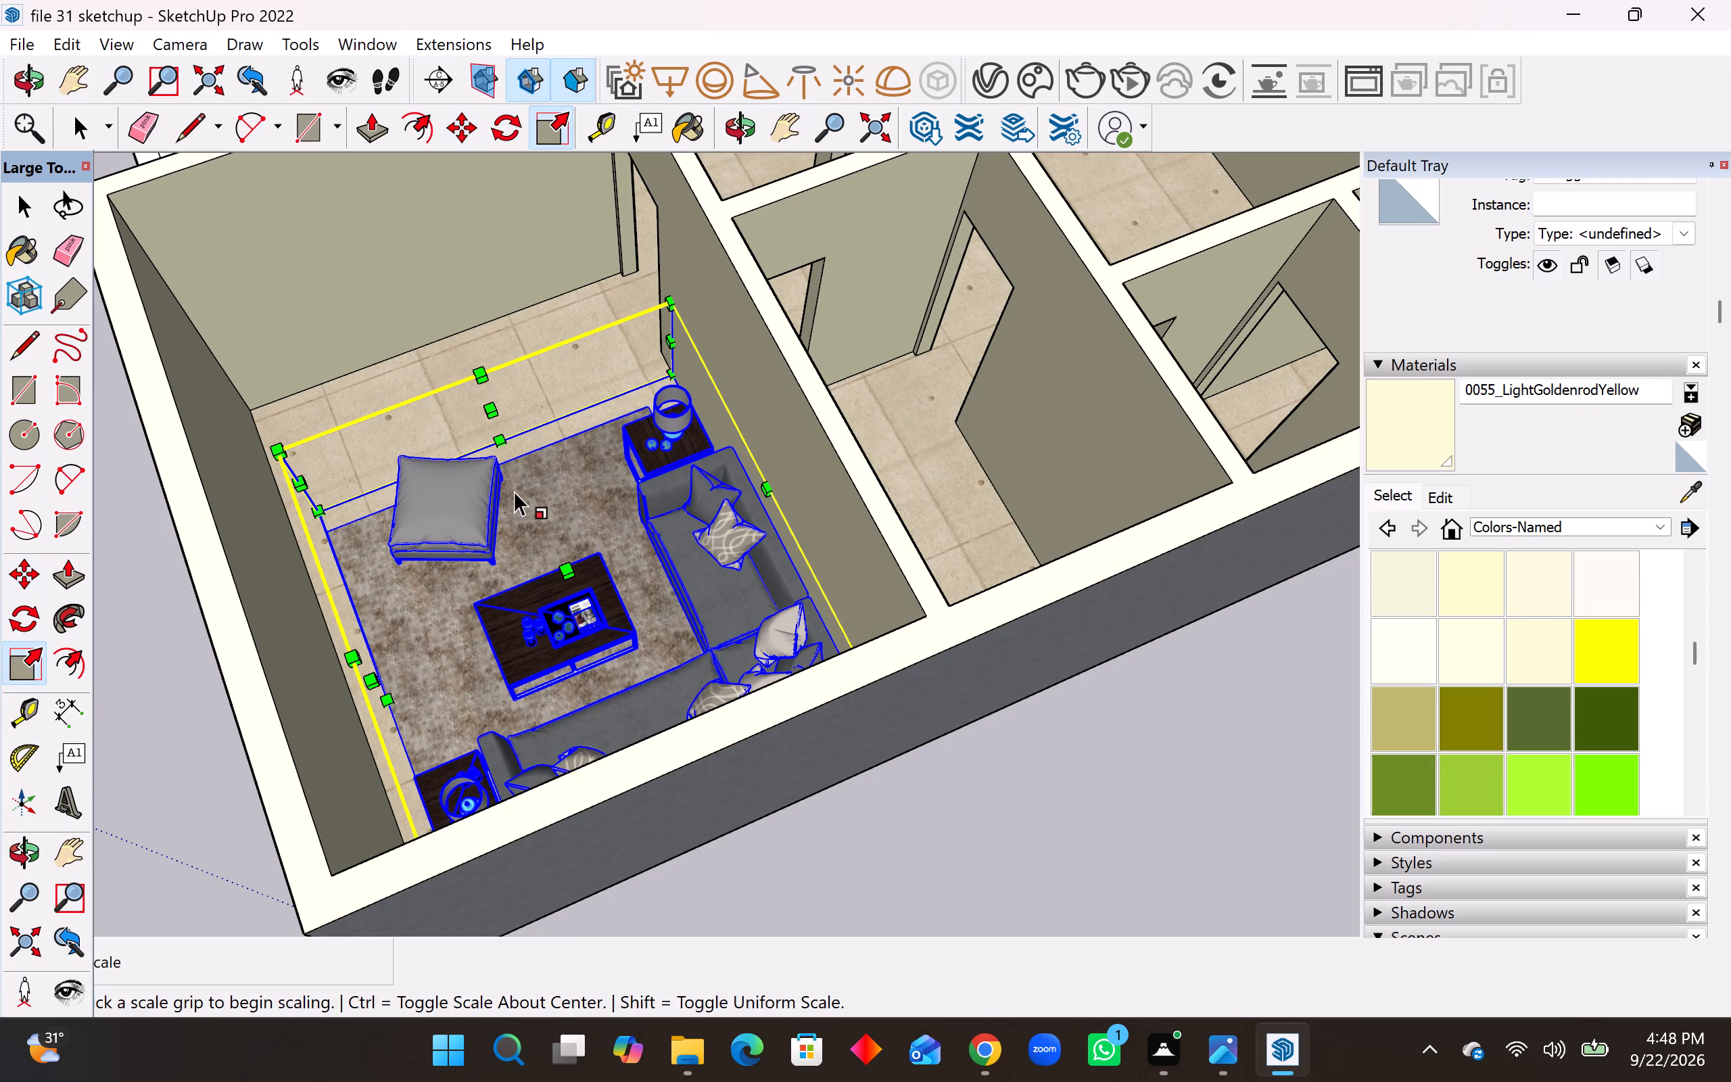
{"action": "left_click", "coordinate": [368, 680]}
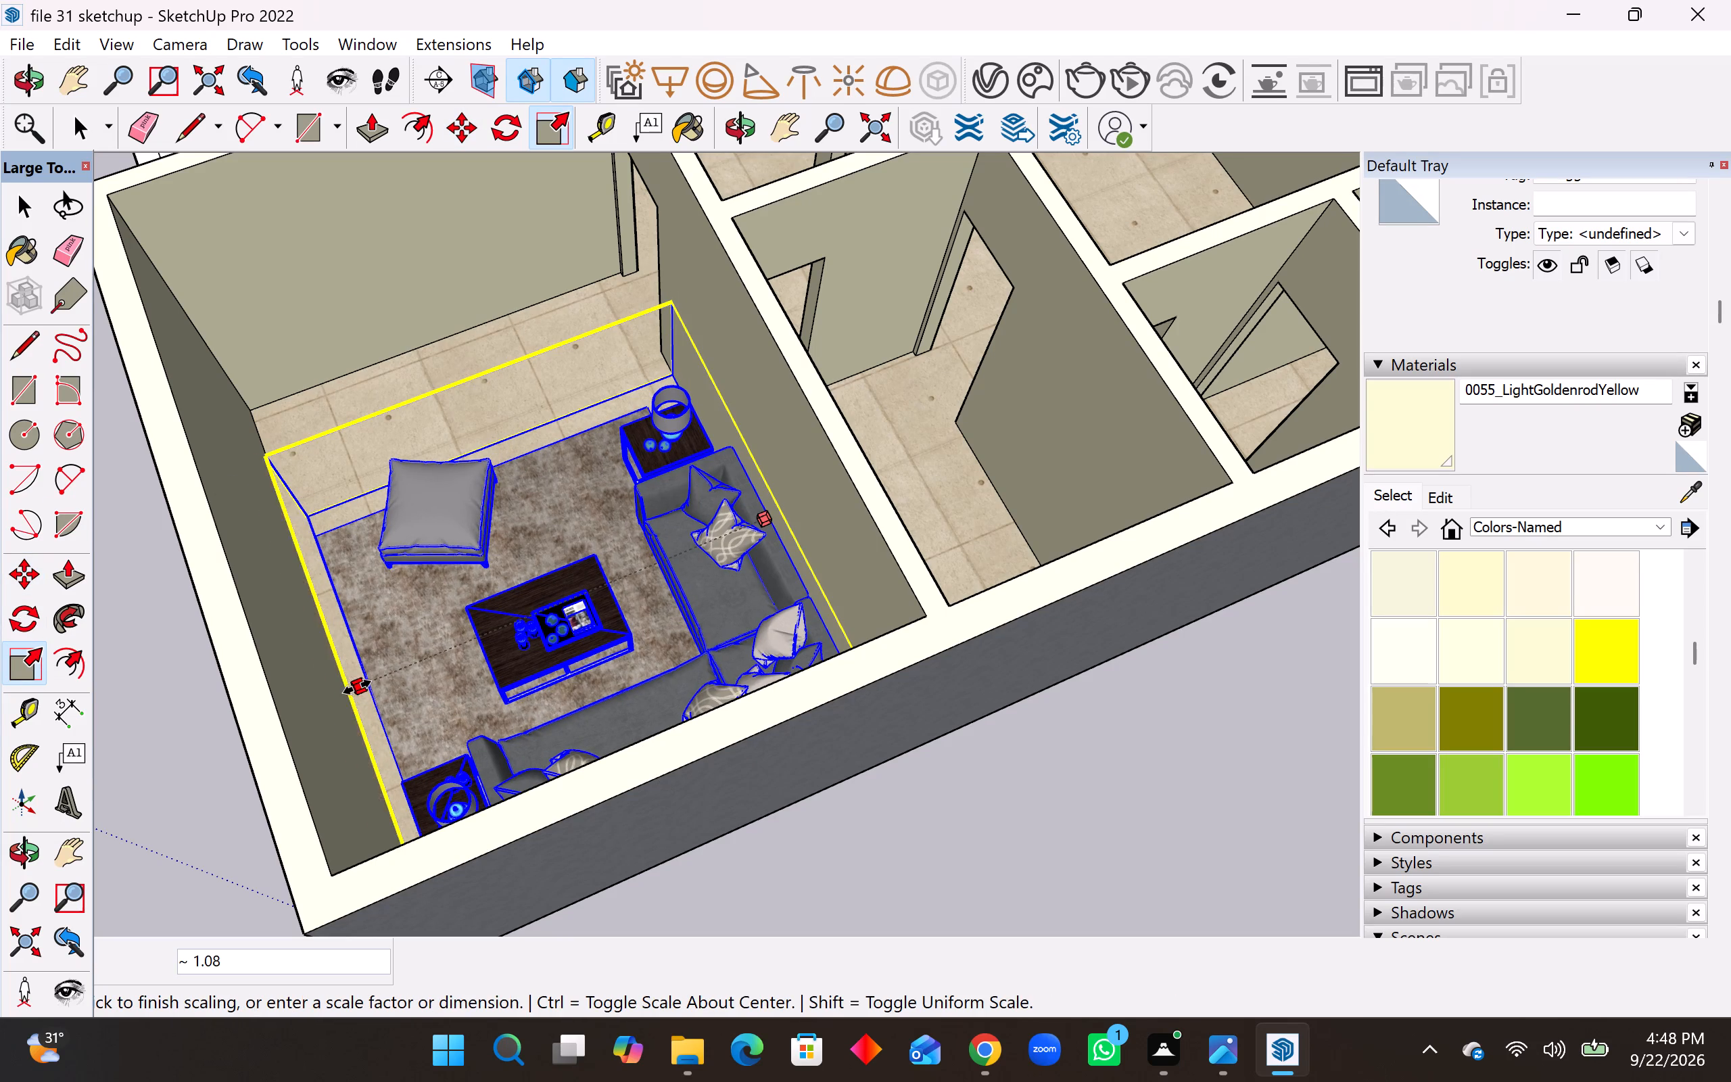
{"action": "left_click", "coordinate": [349, 688]}
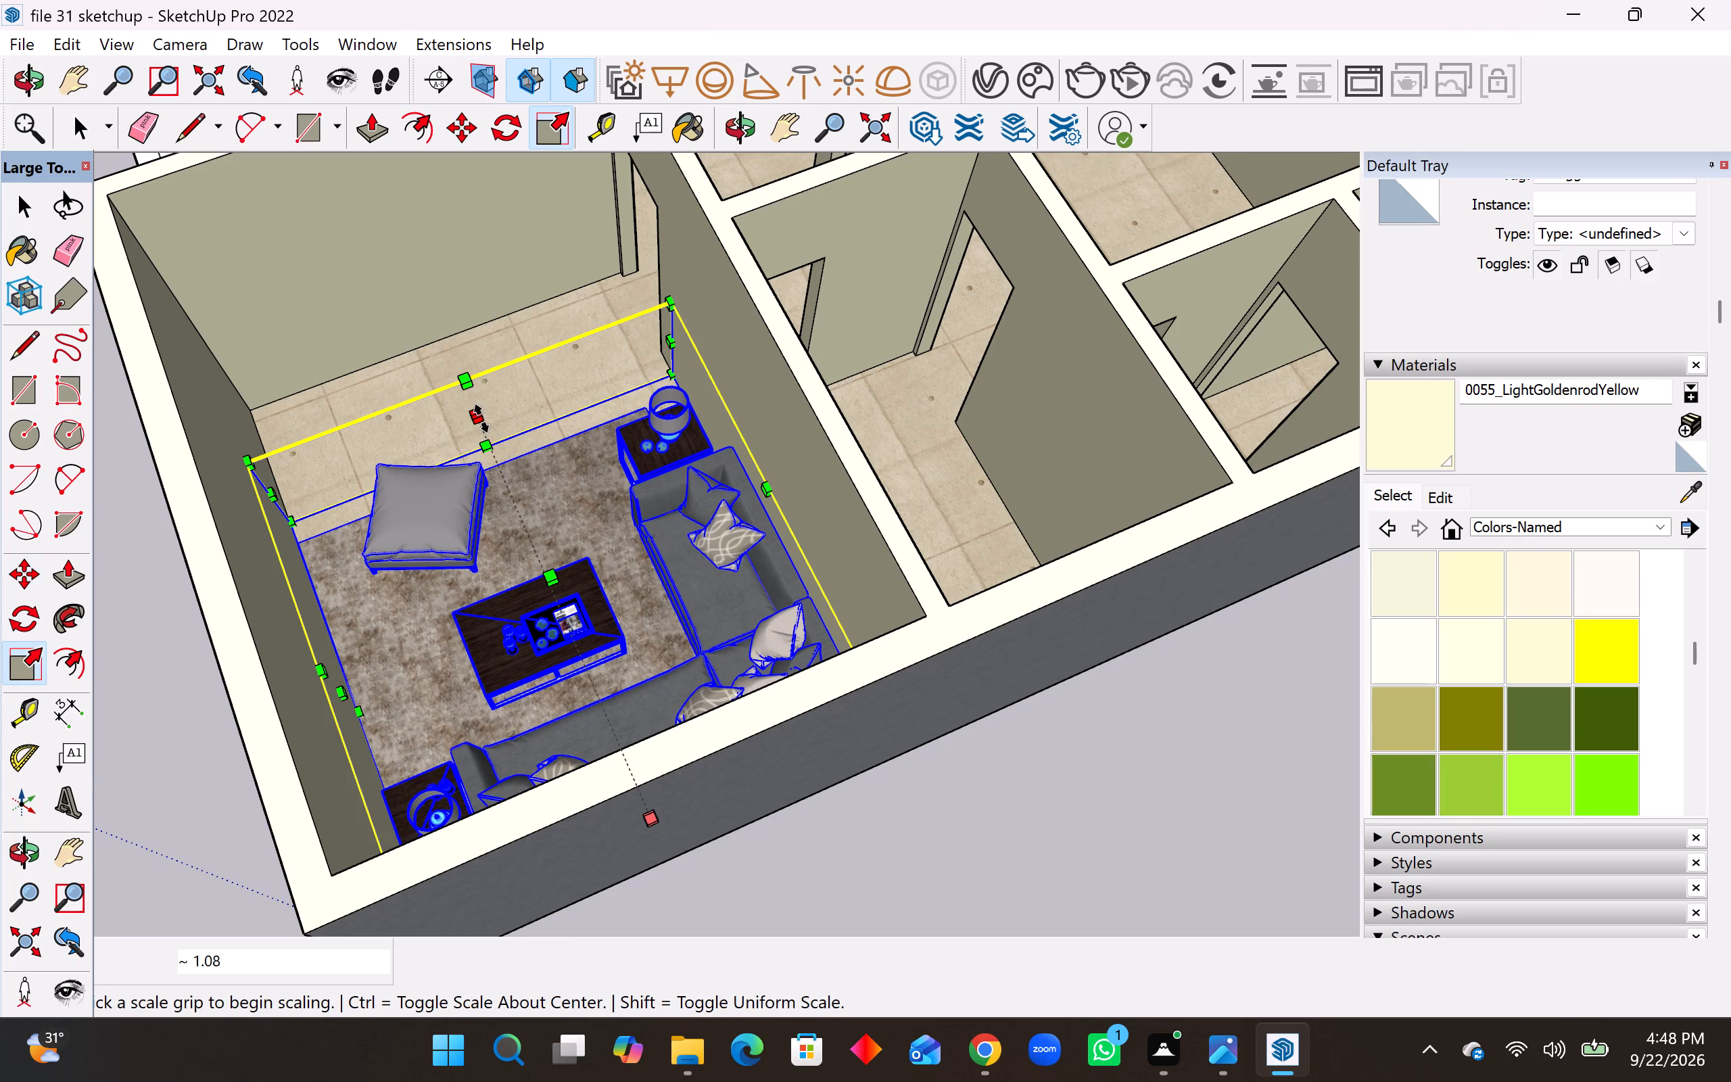
{"action": "left_click", "coordinate": [481, 419]}
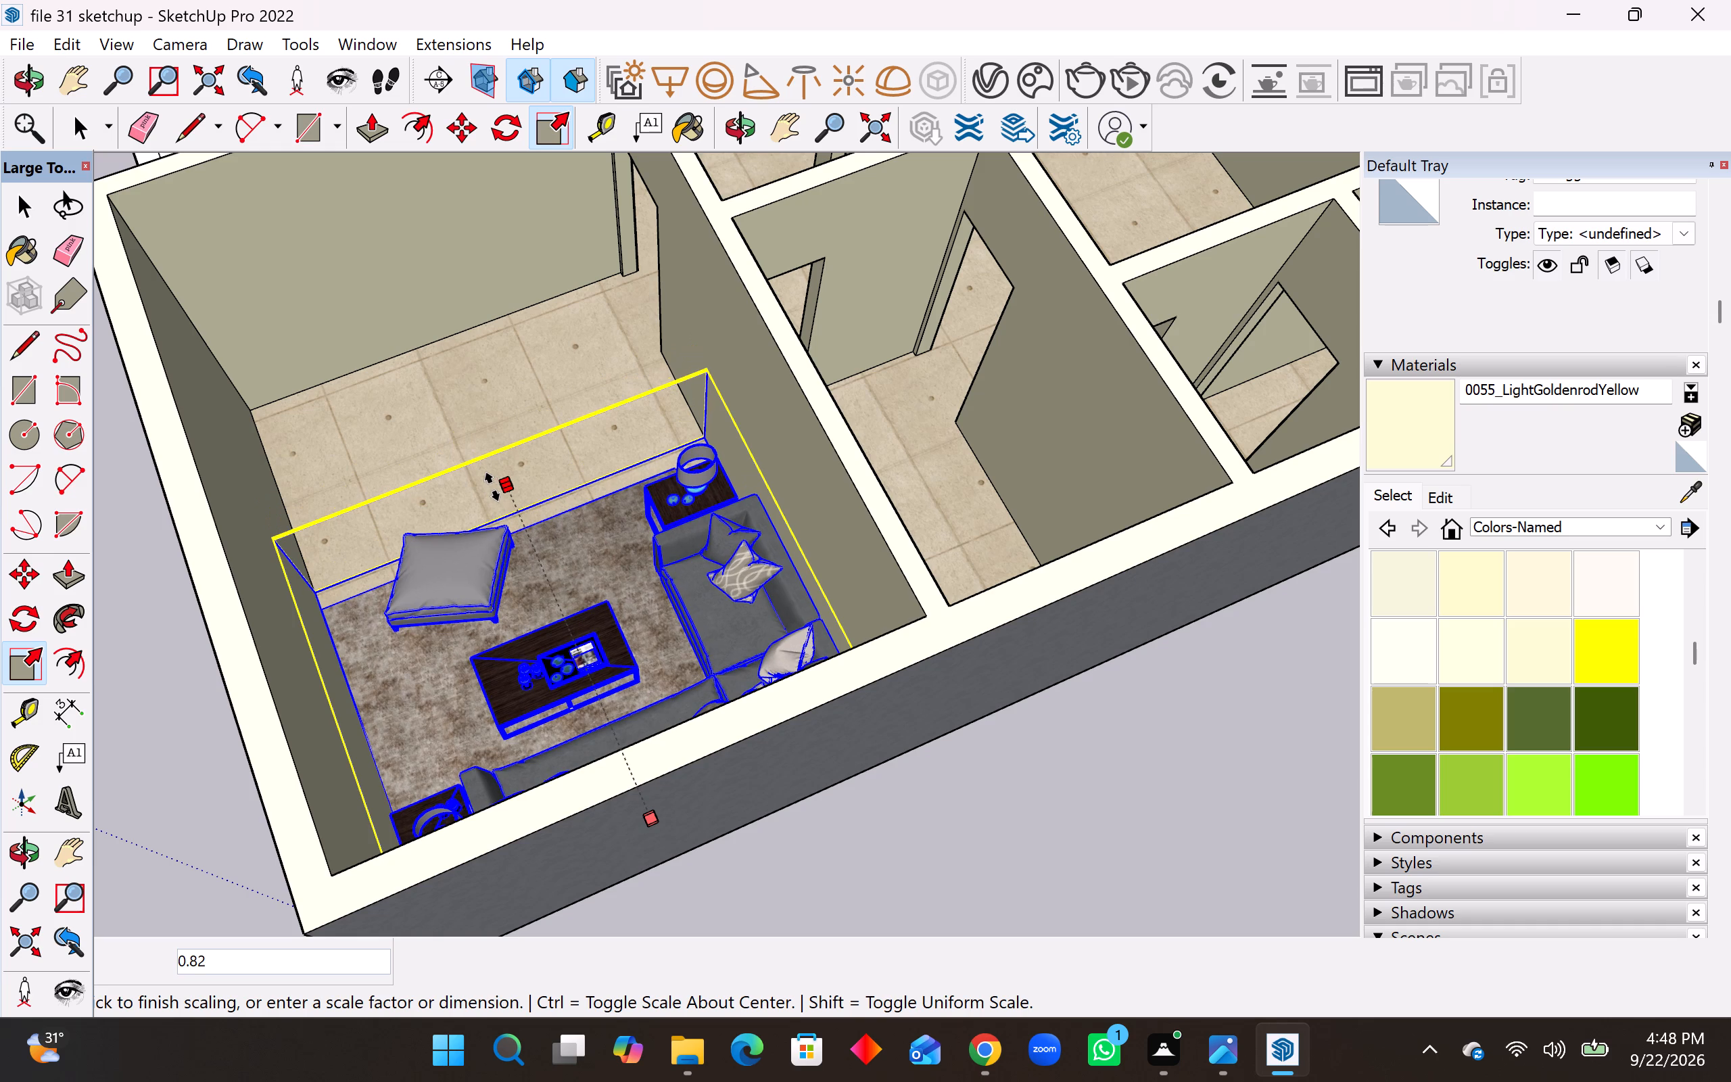
{"action": "left_click", "coordinate": [492, 487]}
{"action": "key", "text": "space"}
{"action": "left_click", "coordinate": [886, 781]}
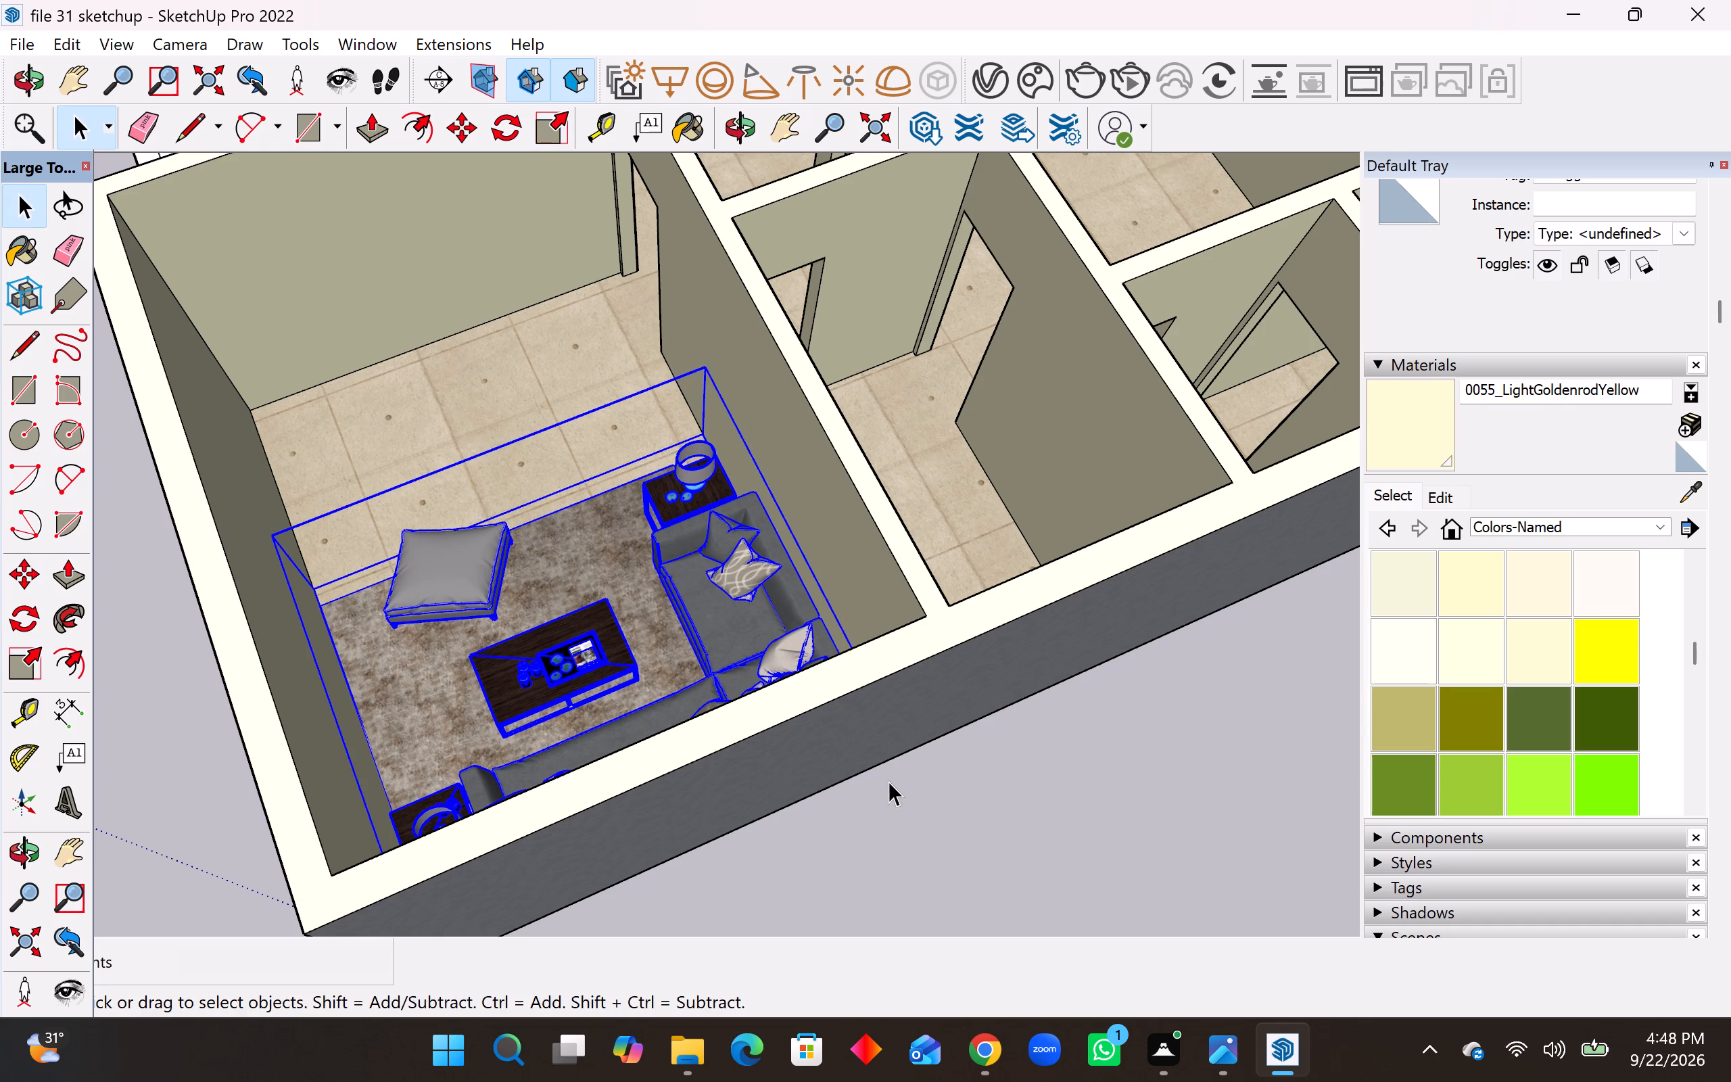
Import the Tv+Unit model from Downloads and place it outside the house, beyond the drawing room's side.
{"action": "middle_click_drag", "start_coordinate": [671, 724], "coordinate": [1242, 621]}
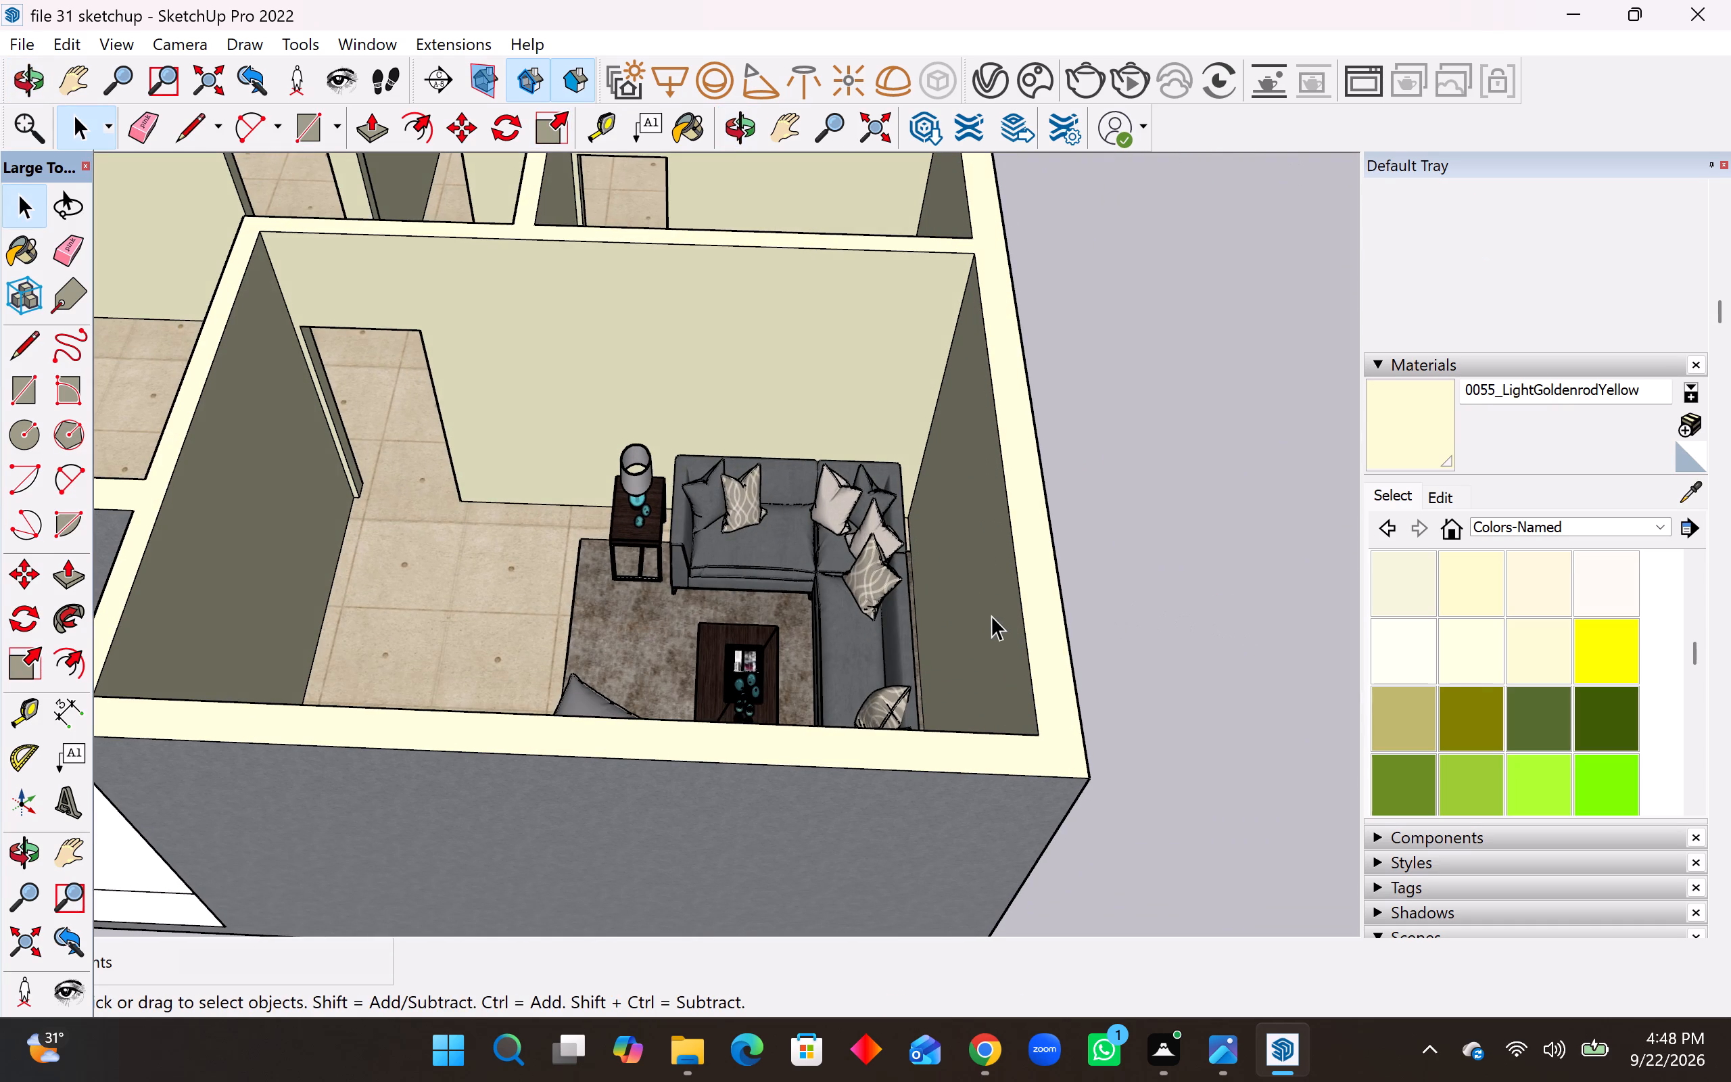
{"action": "scroll", "coordinate": [991, 615], "scroll_direction": "down", "scroll_amount": 4}
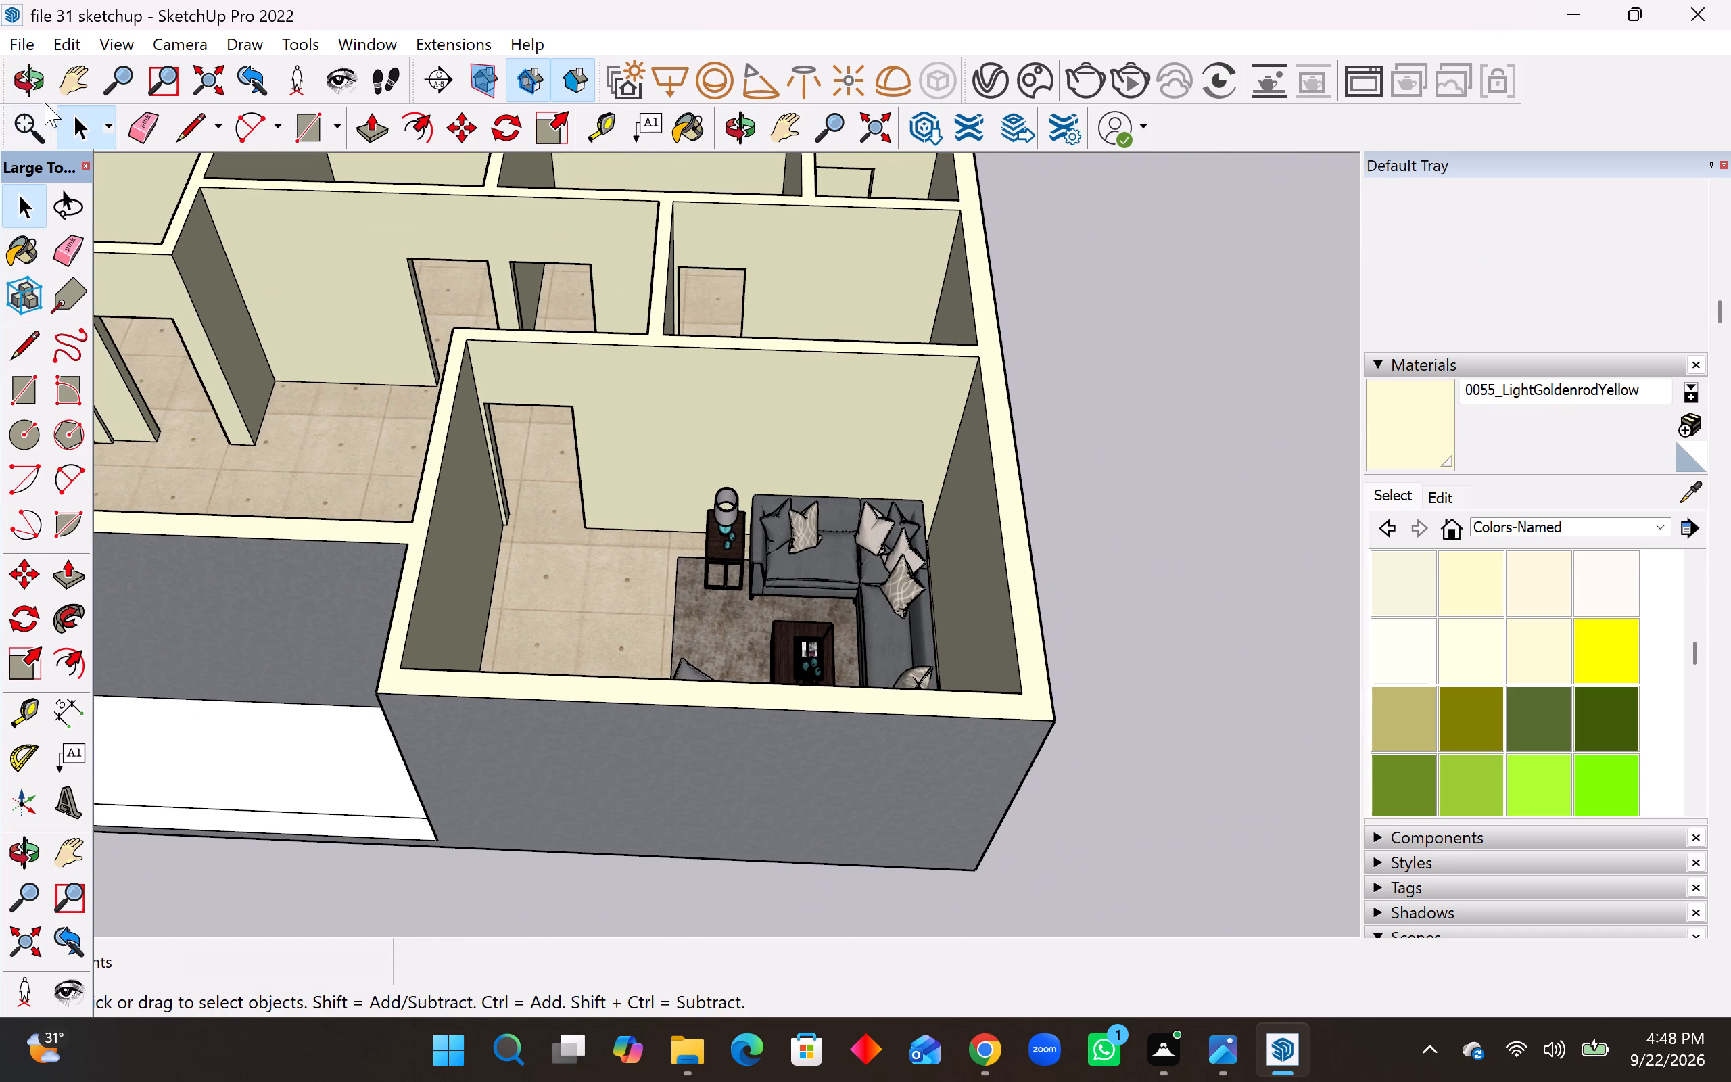
{"action": "left_click", "coordinate": [29, 47]}
{"action": "left_click", "coordinate": [127, 485]}
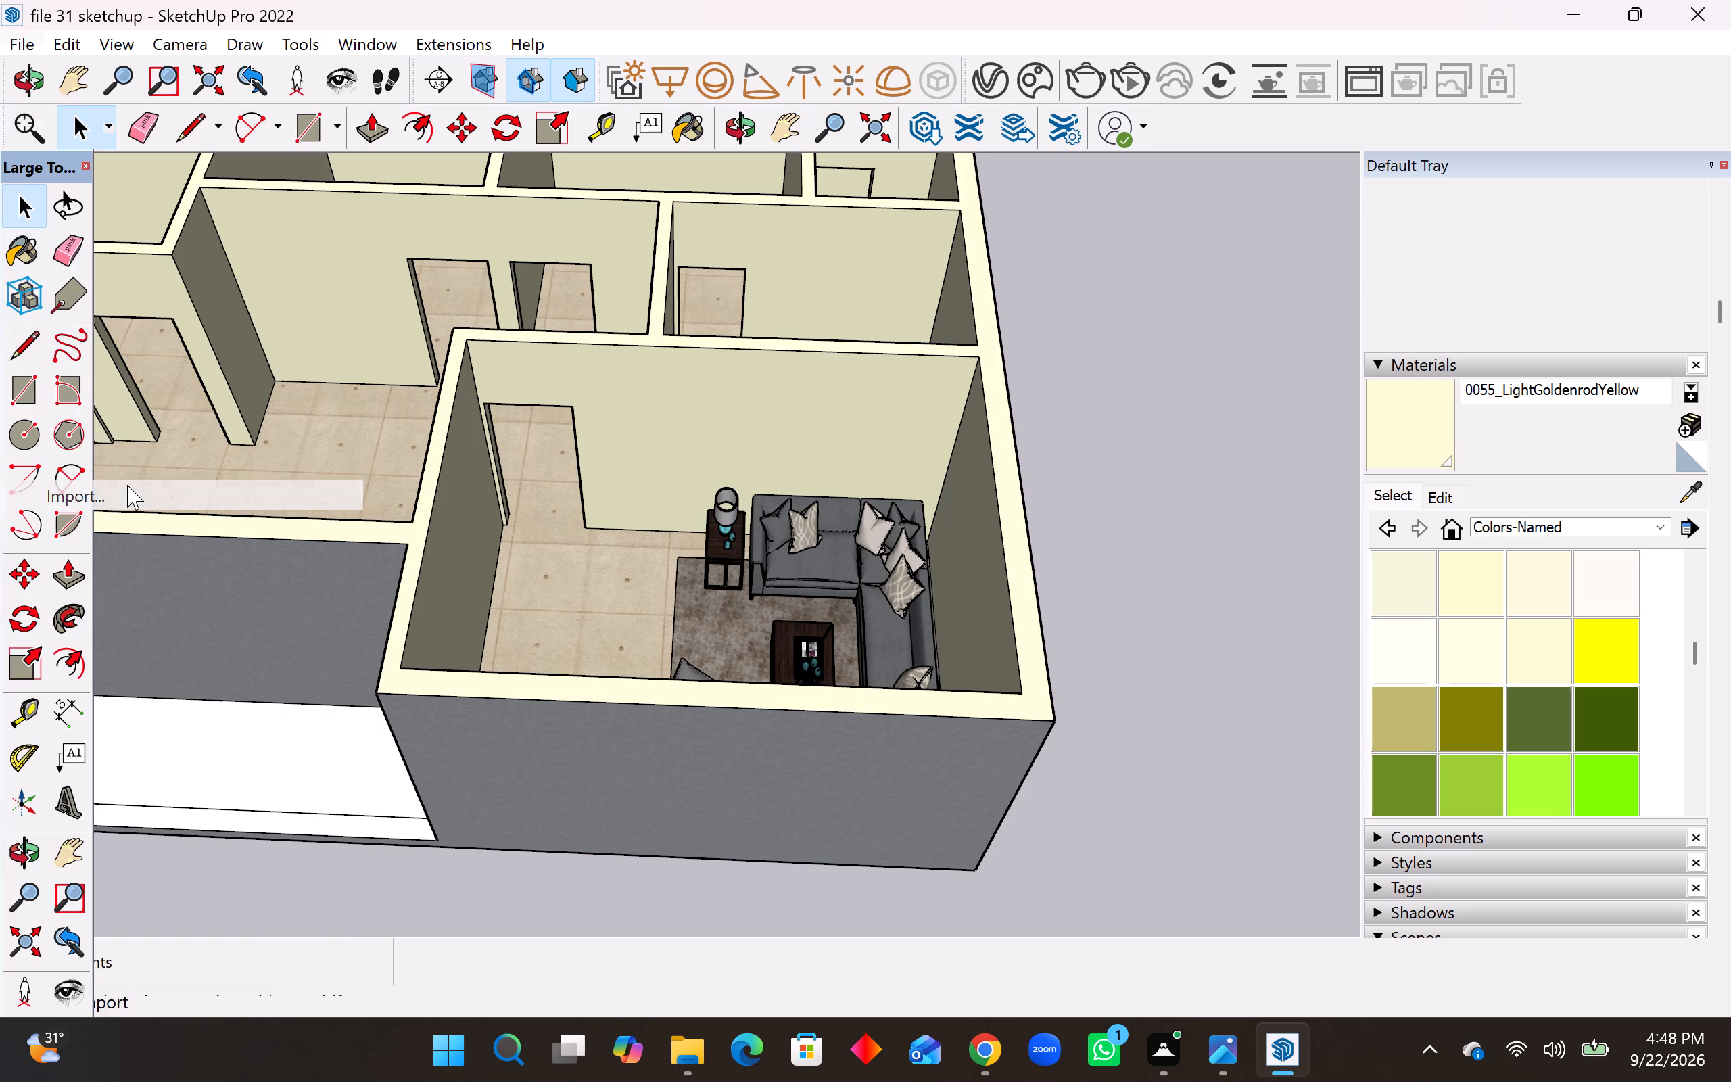
{"action": "scroll", "coordinate": [836, 561], "scroll_direction": "down", "scroll_amount": 3}
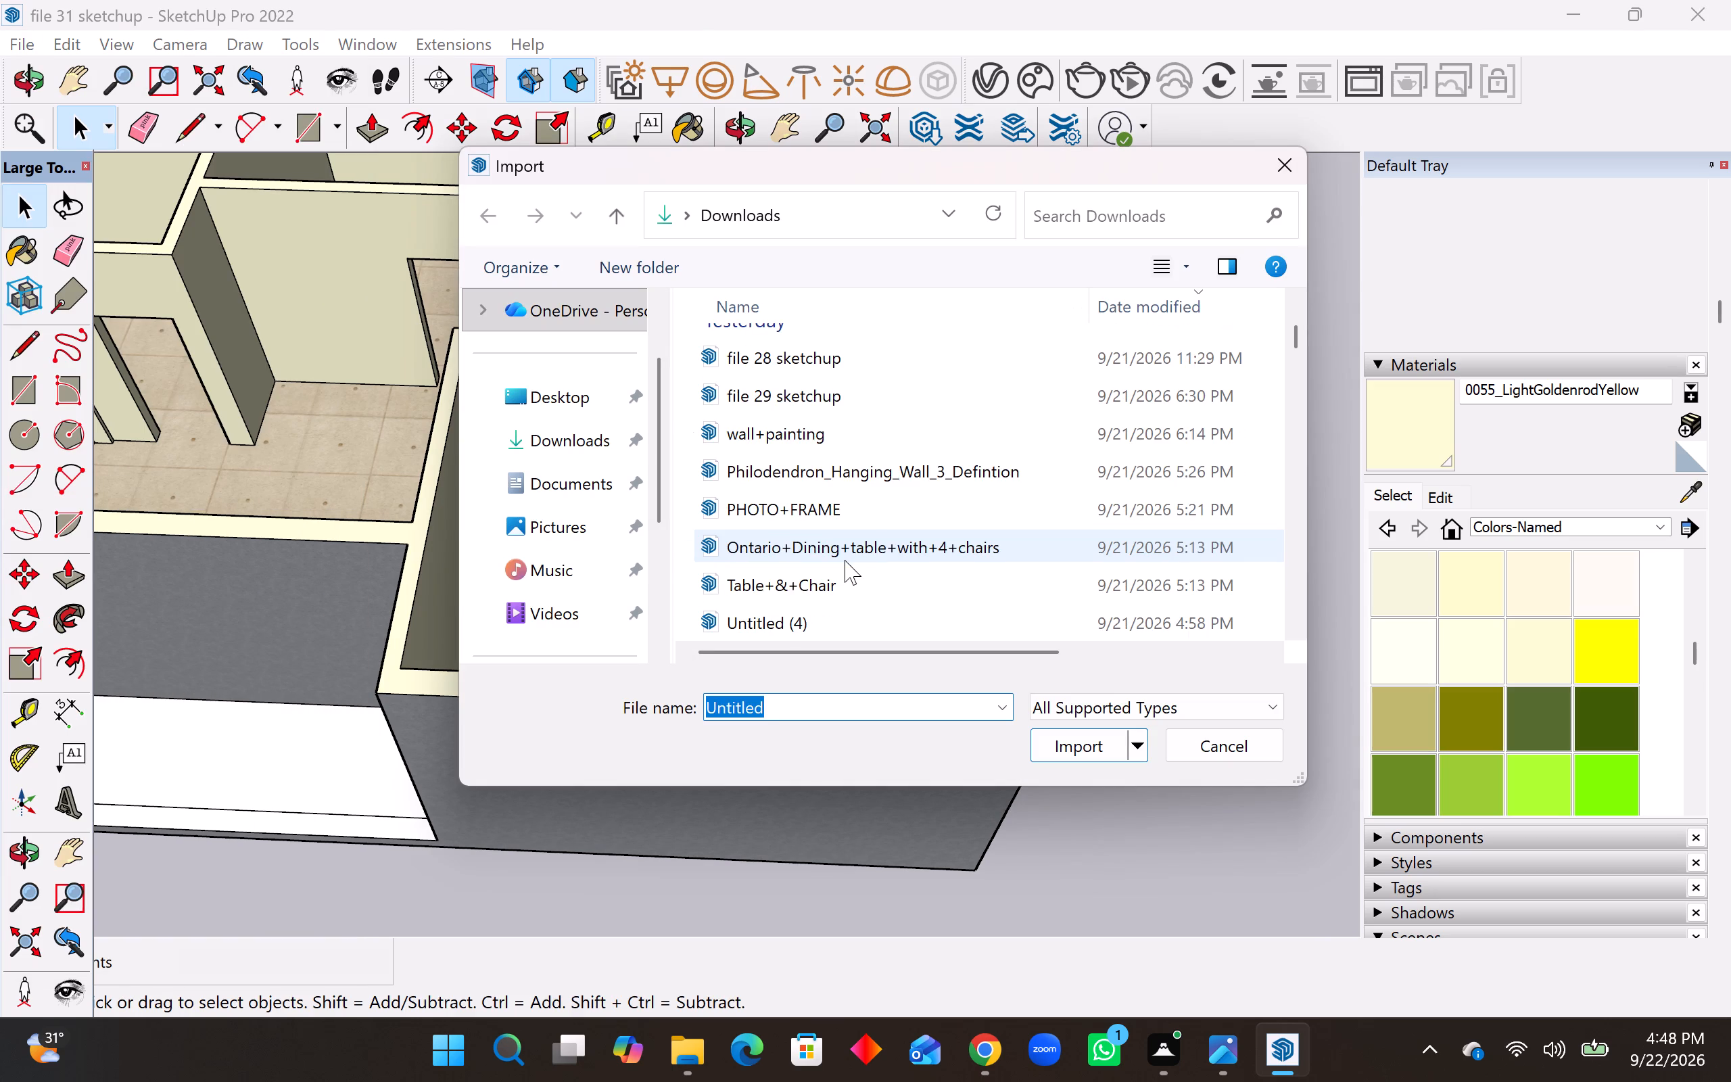
{"action": "scroll", "coordinate": [845, 560], "scroll_direction": "down", "scroll_amount": 5}
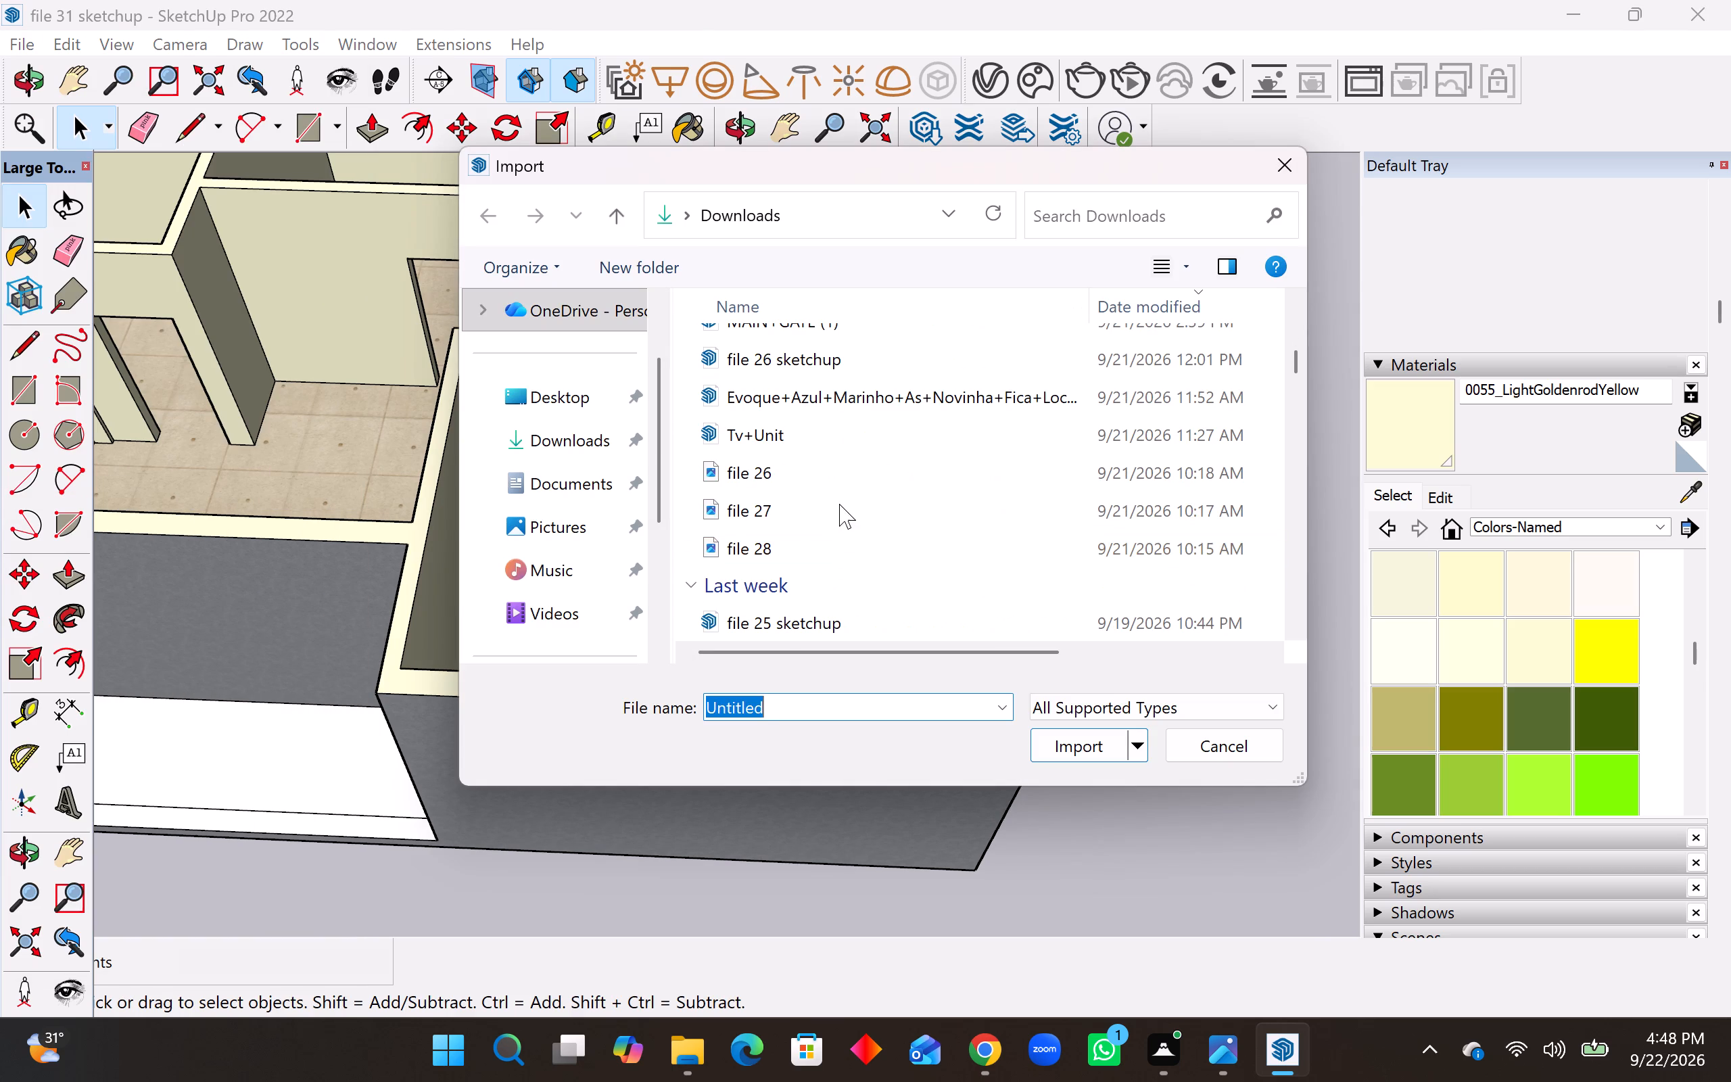
{"action": "left_click", "coordinate": [831, 436]}
{"action": "left_click", "coordinate": [1050, 743]}
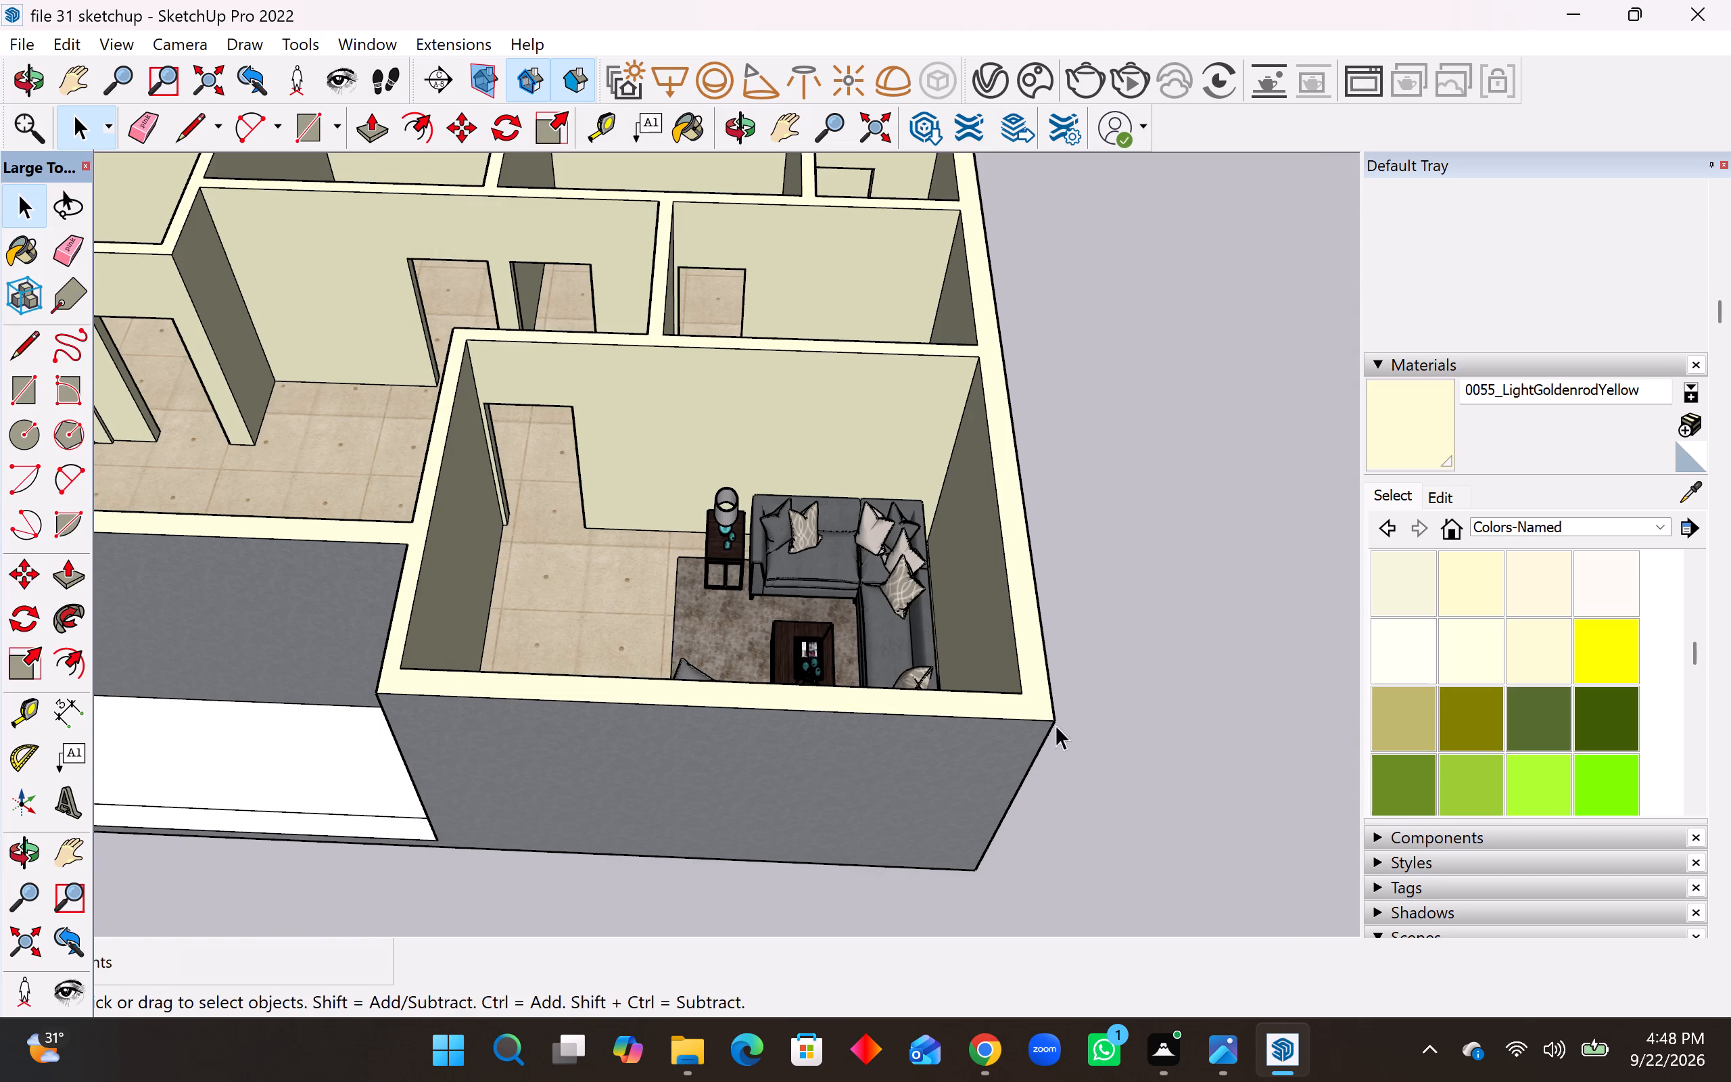
{"action": "scroll", "coordinate": [677, 763], "scroll_direction": "down", "scroll_amount": 3}
{"action": "scroll", "coordinate": [943, 638], "scroll_direction": "down", "scroll_amount": 2}
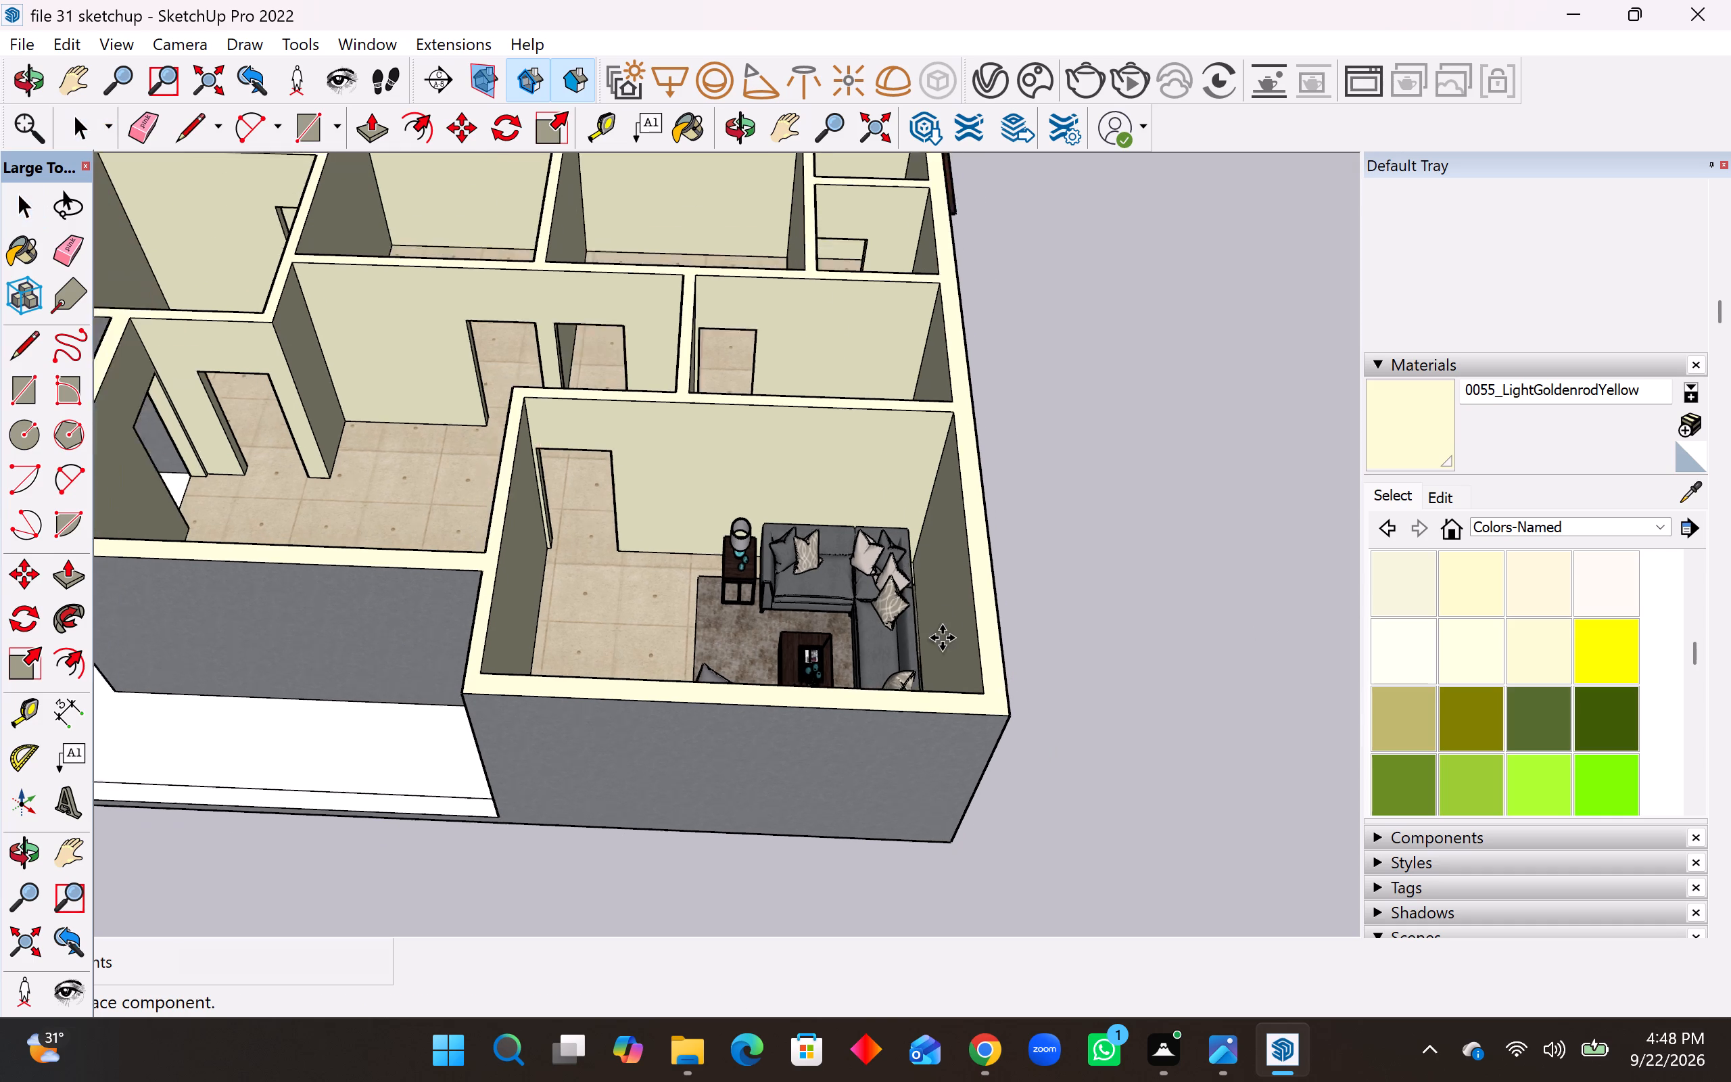
{"action": "scroll", "coordinate": [942, 638], "scroll_direction": "down", "scroll_amount": 5}
{"action": "left_click", "coordinate": [1039, 578]}
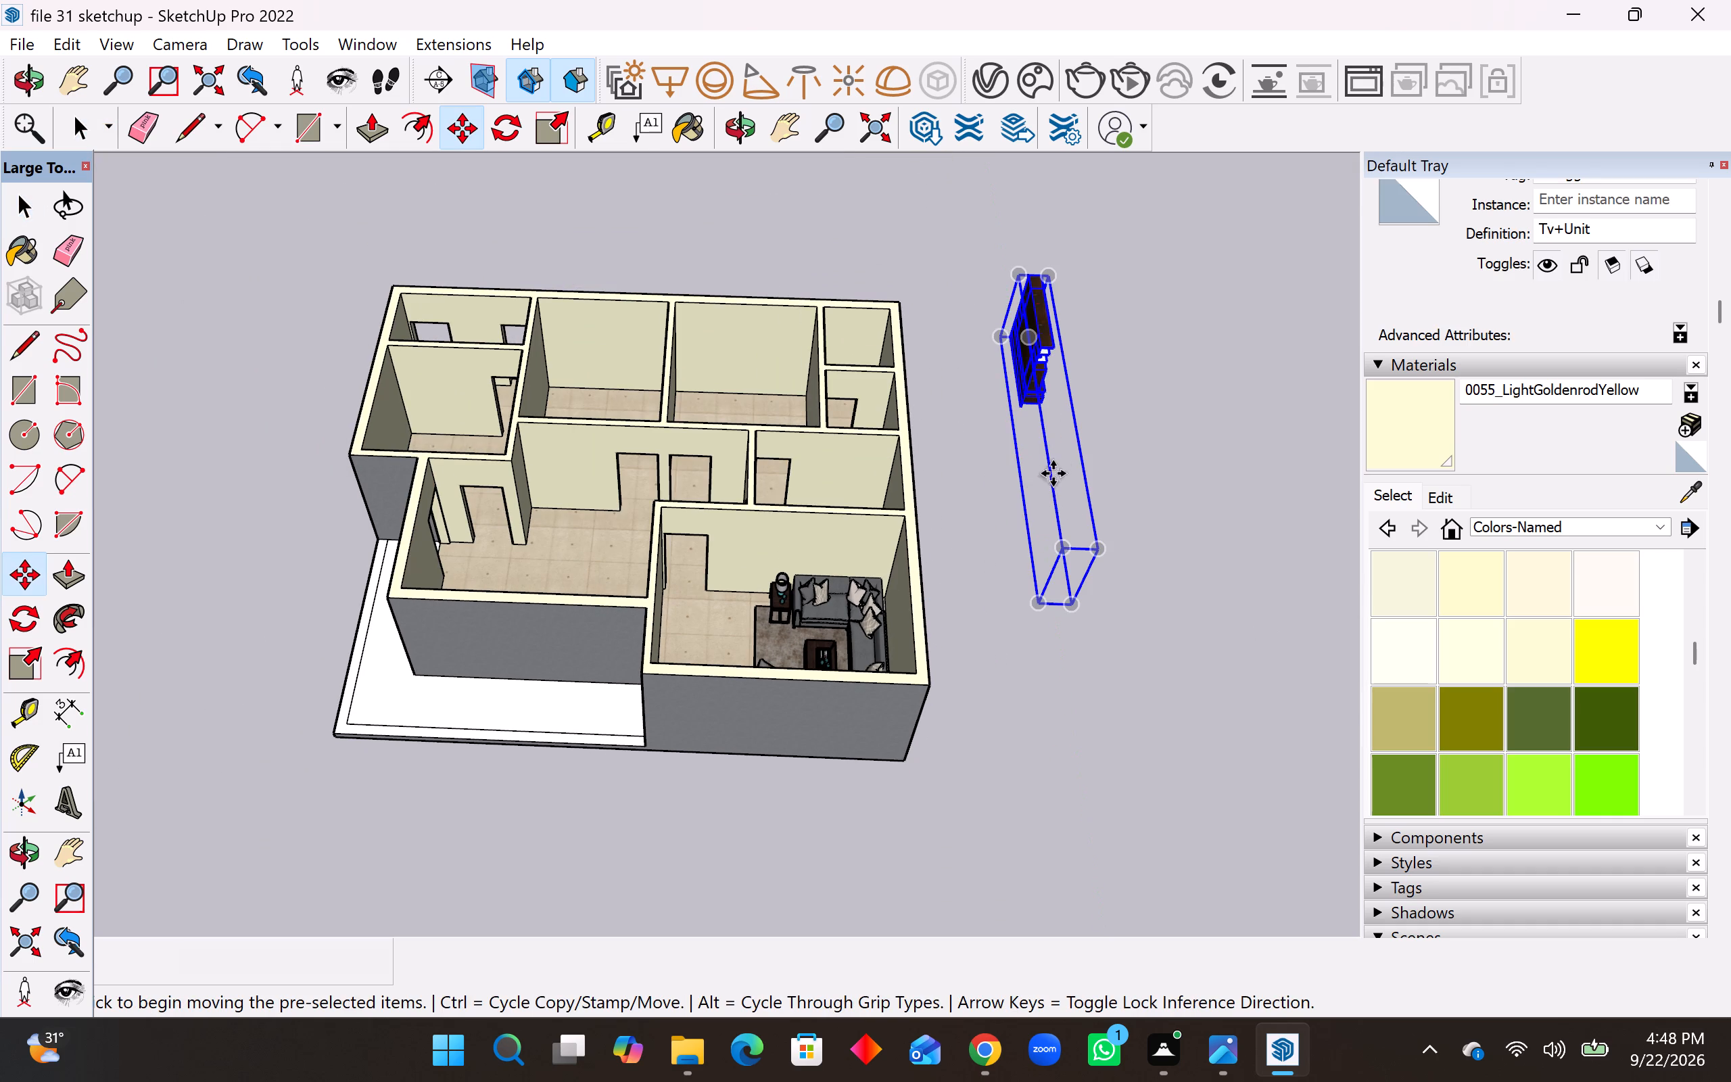
Explode the imported TV unit component and move the unit about 15' along the green axis outside the house.
{"action": "right_click", "coordinate": [1047, 368]}
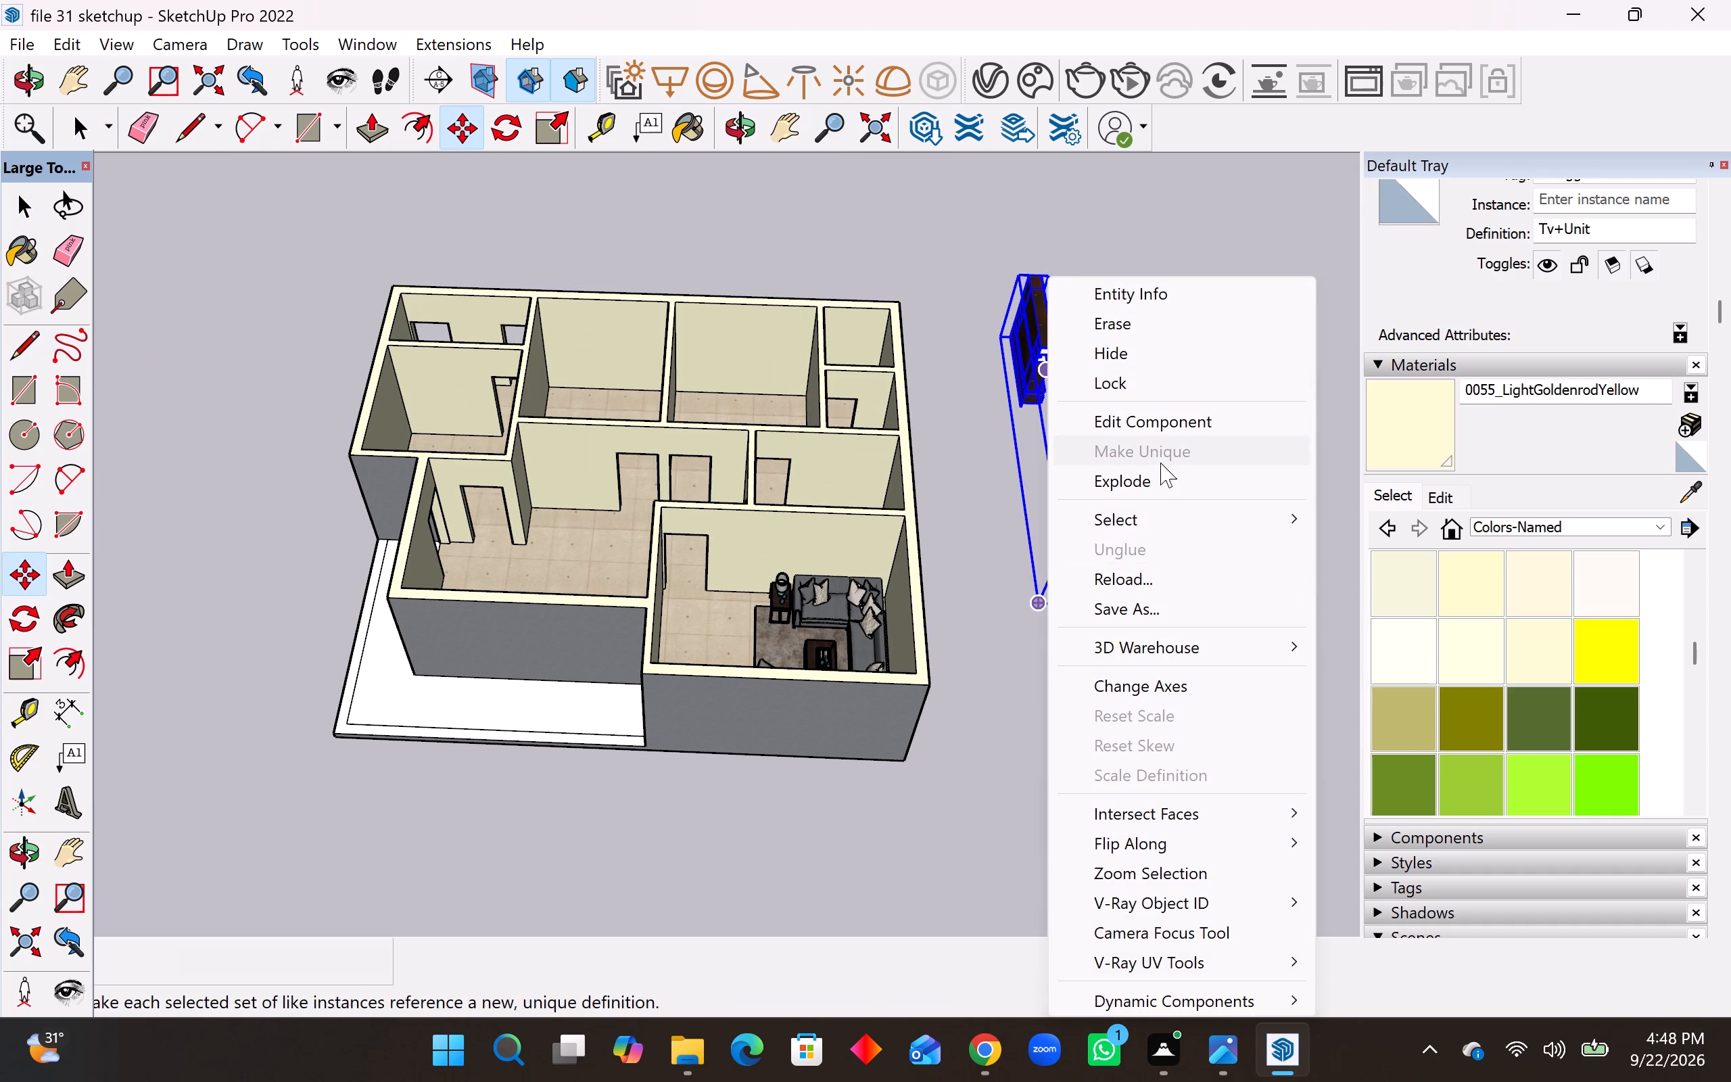
{"action": "left_click", "coordinate": [1152, 484]}
{"action": "left_click", "coordinate": [1152, 527]}
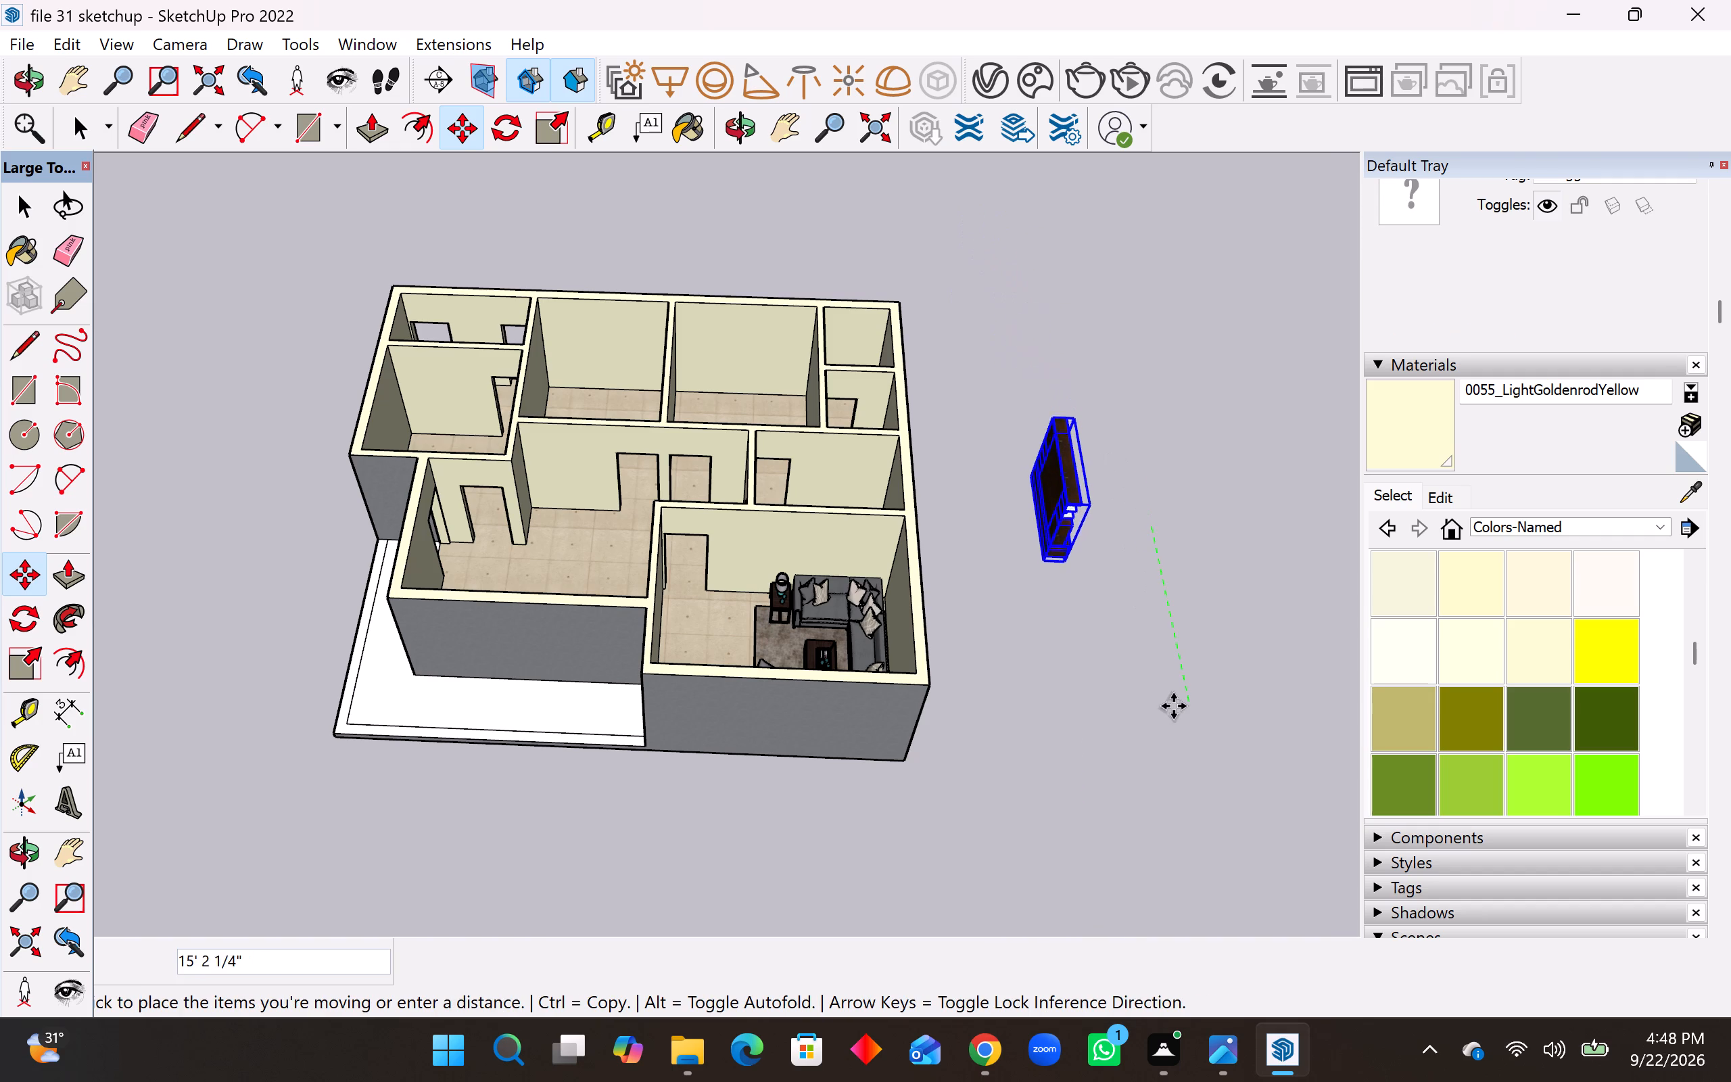
{"action": "left_click", "coordinate": [1172, 706]}
Move the TV unit by its rear base corner into the drawing room, with its back against the wall facing the sofa.
{"action": "key", "text": "m"}
{"action": "middle_click_drag", "start_coordinate": [1135, 634], "coordinate": [466, 604]}
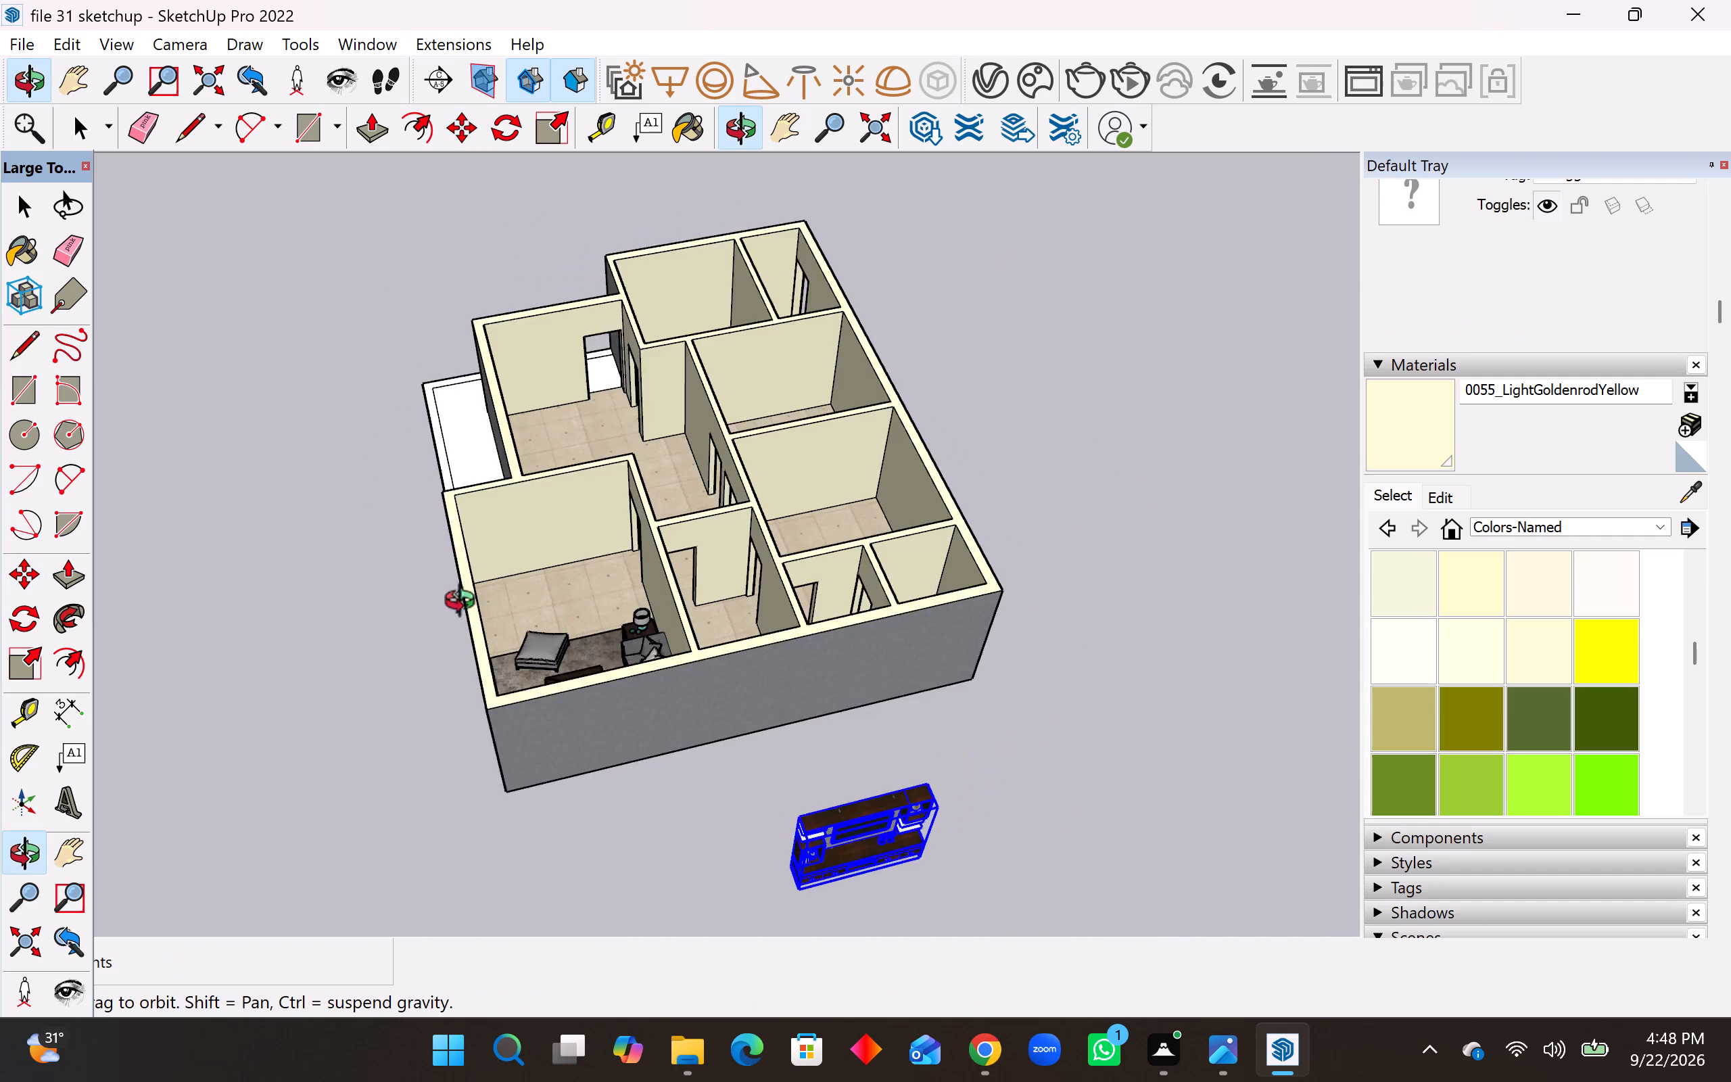
{"action": "middle_click_drag", "start_coordinate": [466, 604], "coordinate": [462, 601]}
{"action": "scroll", "coordinate": [731, 829], "scroll_direction": "up", "scroll_amount": 11}
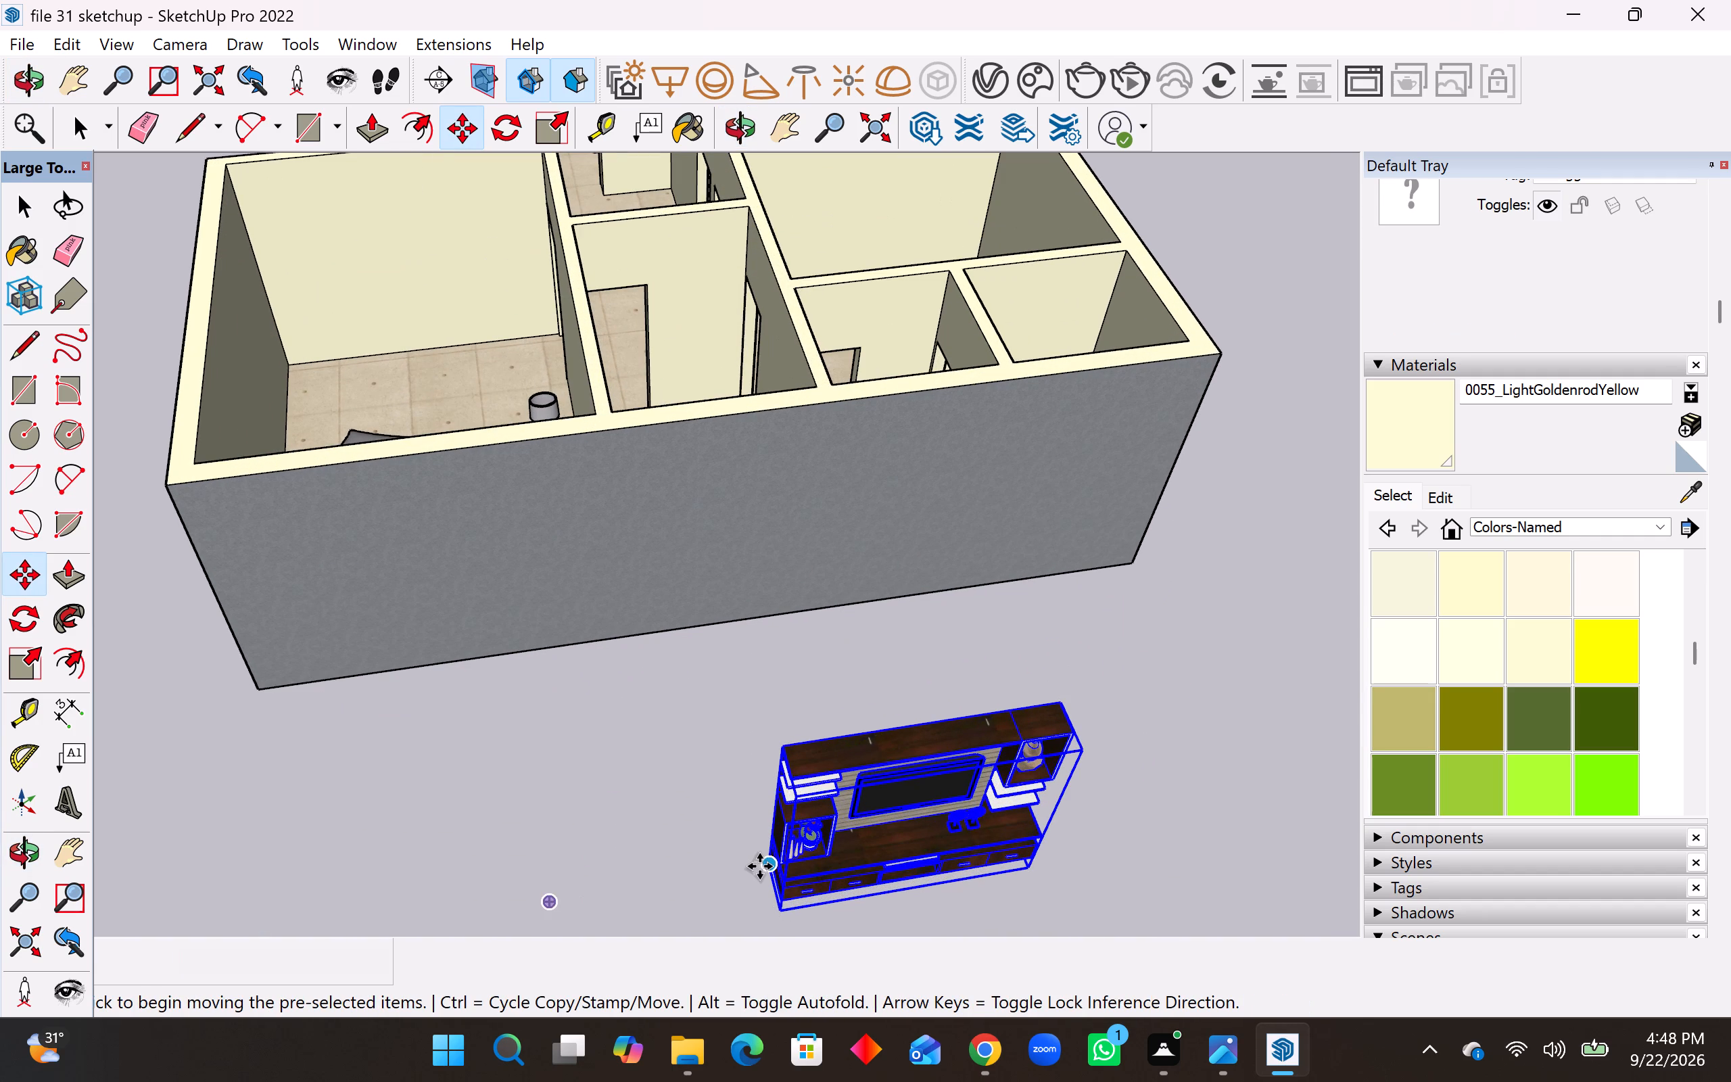
{"action": "left_click", "coordinate": [759, 866]}
{"action": "scroll", "coordinate": [834, 832], "scroll_direction": "down", "scroll_amount": 10}
{"action": "scroll", "coordinate": [526, 536], "scroll_direction": "up", "scroll_amount": 8}
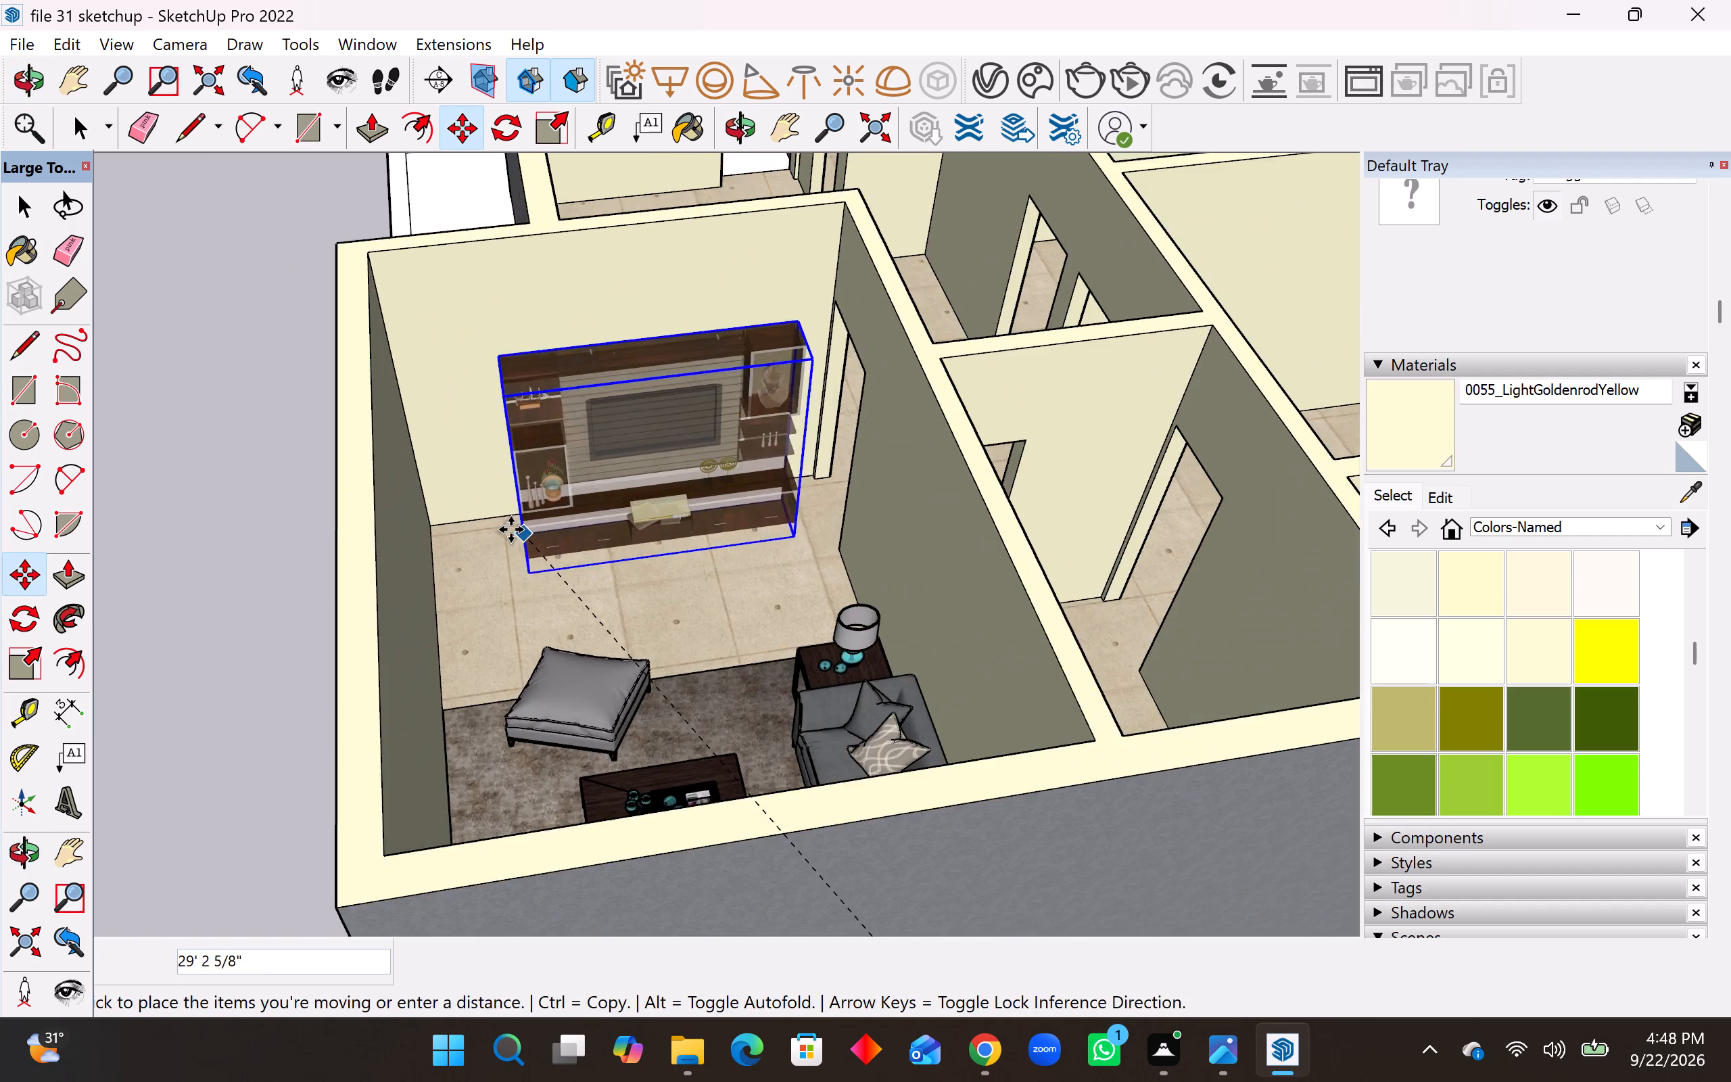
{"action": "scroll", "coordinate": [511, 530], "scroll_direction": "up", "scroll_amount": 4}
{"action": "middle_click_drag", "start_coordinate": [501, 519], "coordinate": [551, 556]}
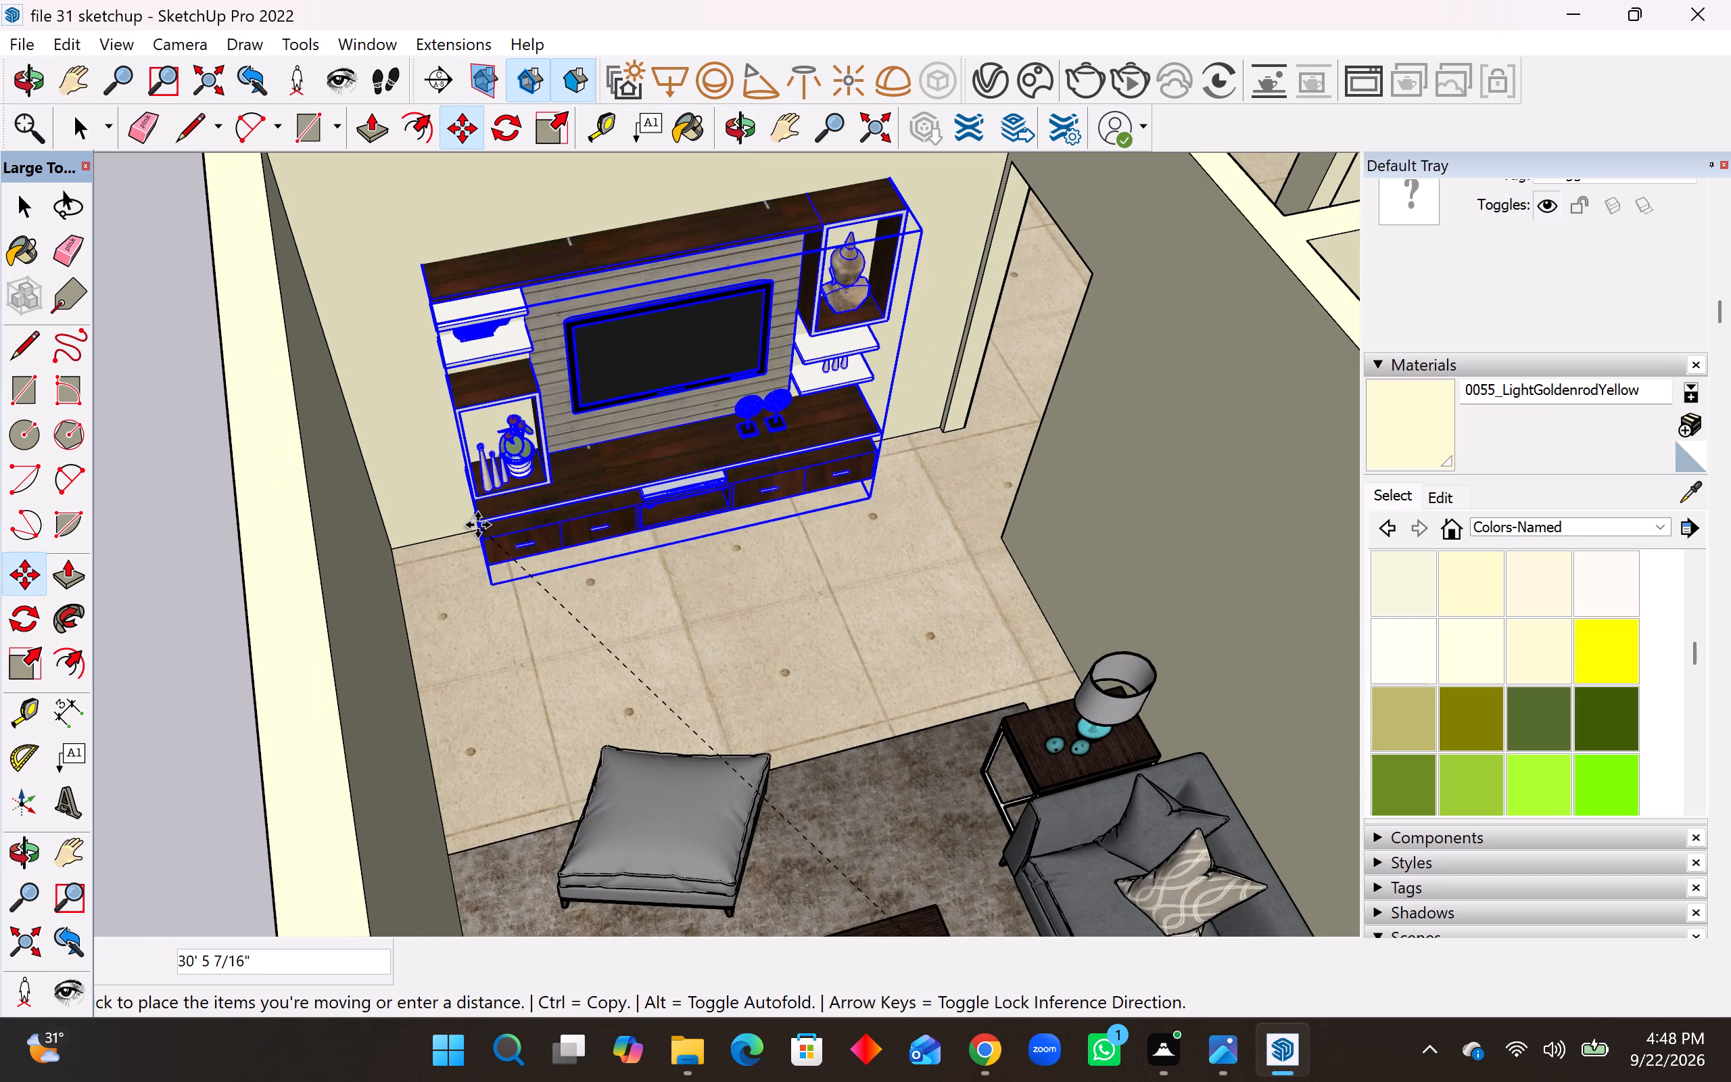
{"action": "left_click", "coordinate": [457, 538]}
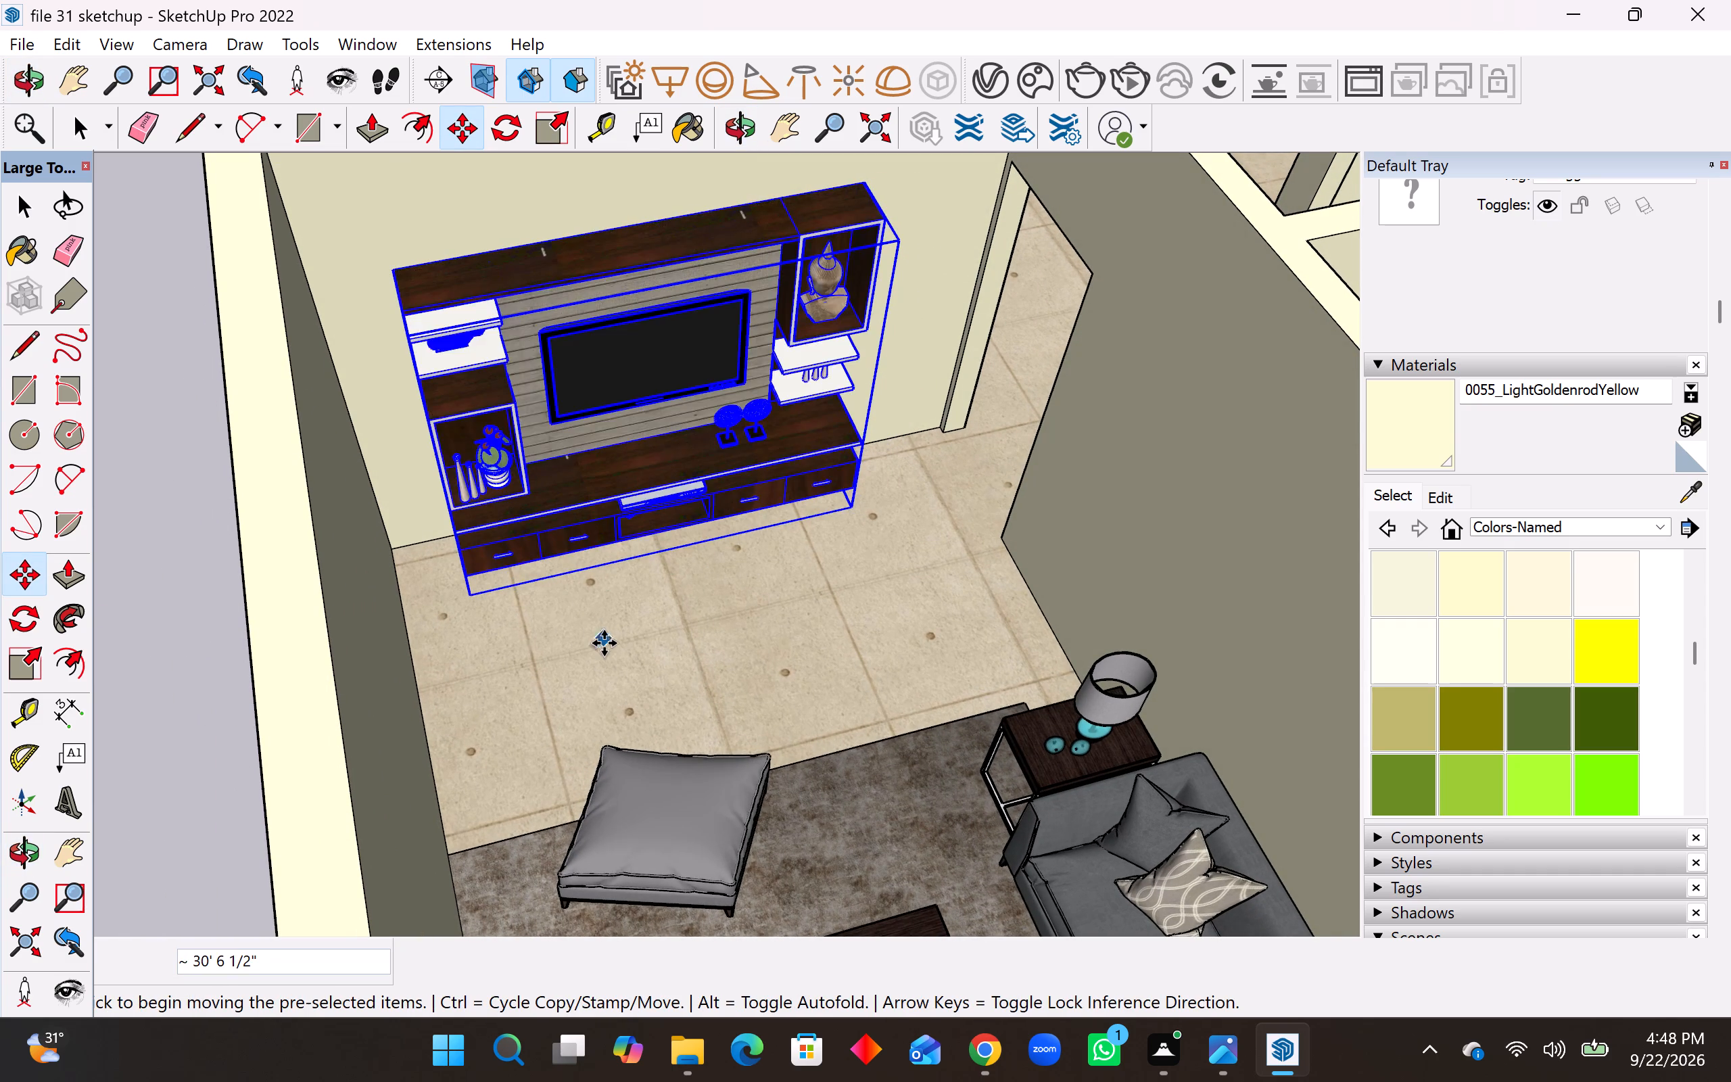
Slide the TV unit about 7 1/2" along its wall towards the drawing room's doorway.
{"action": "scroll", "coordinate": [604, 643], "scroll_direction": "down", "scroll_amount": 13}
{"action": "middle_click_drag", "start_coordinate": [643, 658], "coordinate": [440, 846]}
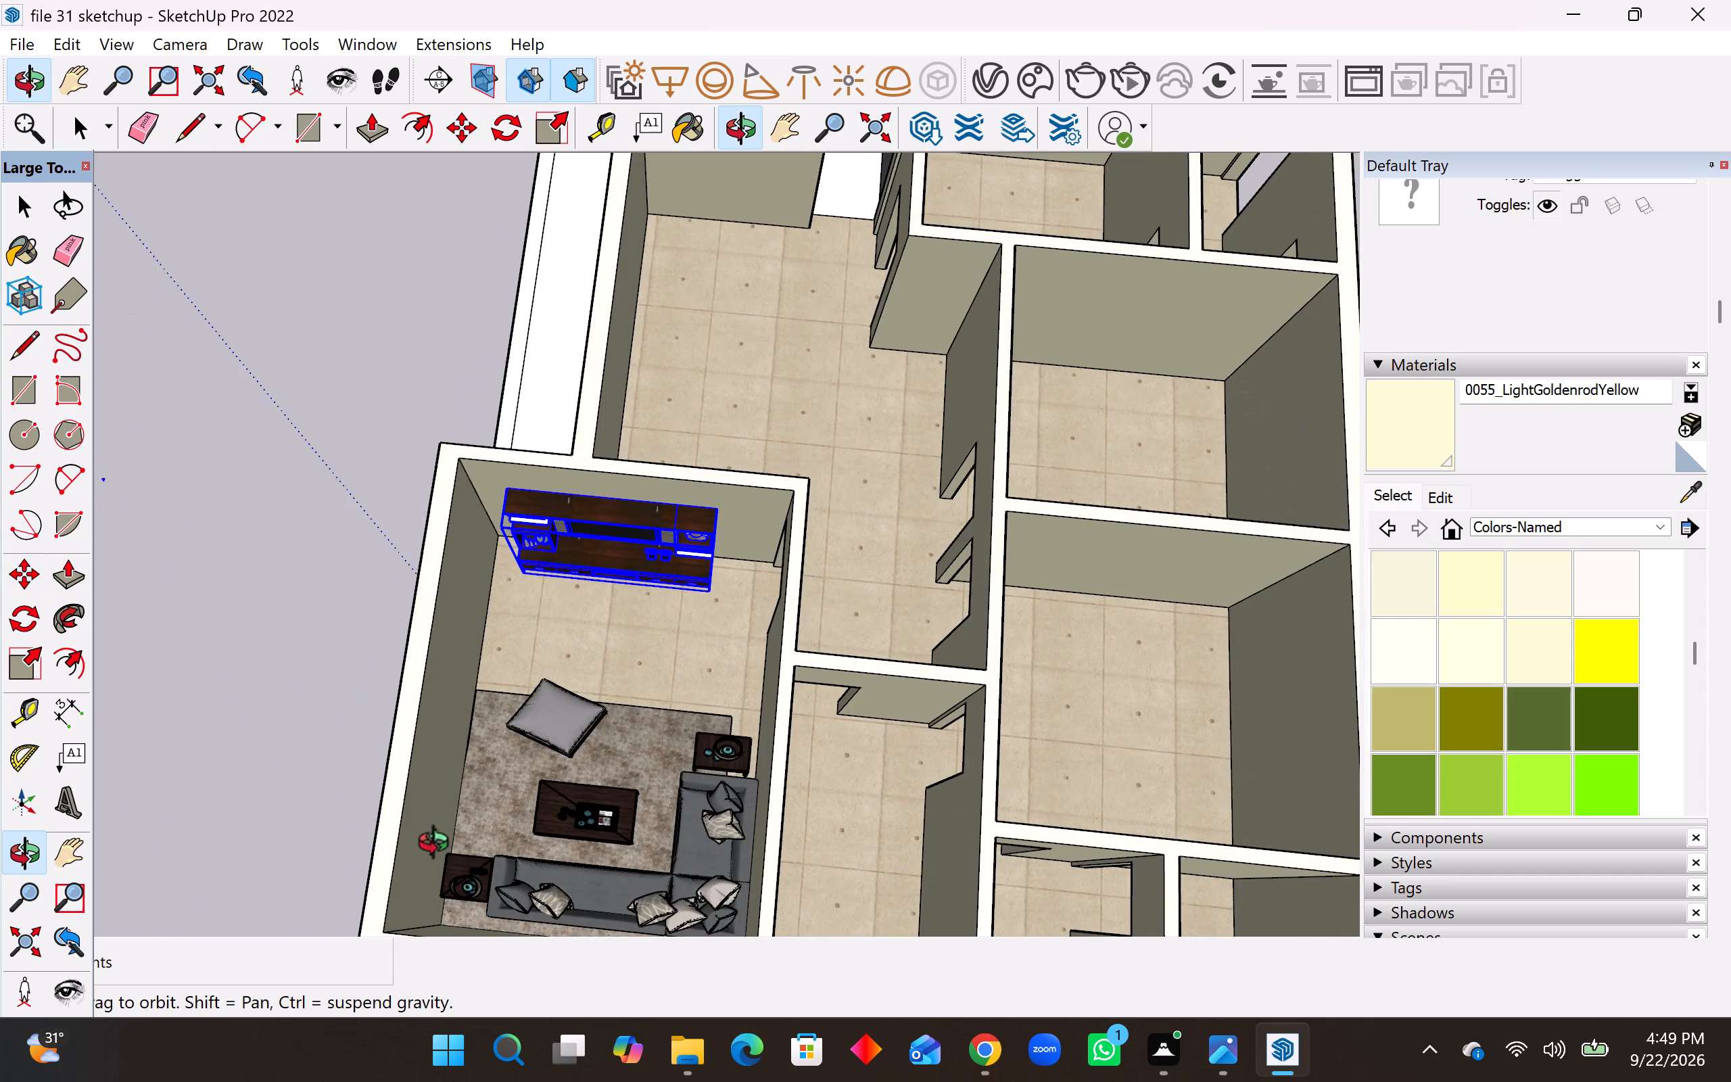
{"action": "middle_click_drag", "start_coordinate": [440, 846], "coordinate": [398, 816]}
{"action": "scroll", "coordinate": [786, 609], "scroll_direction": "up", "scroll_amount": 10}
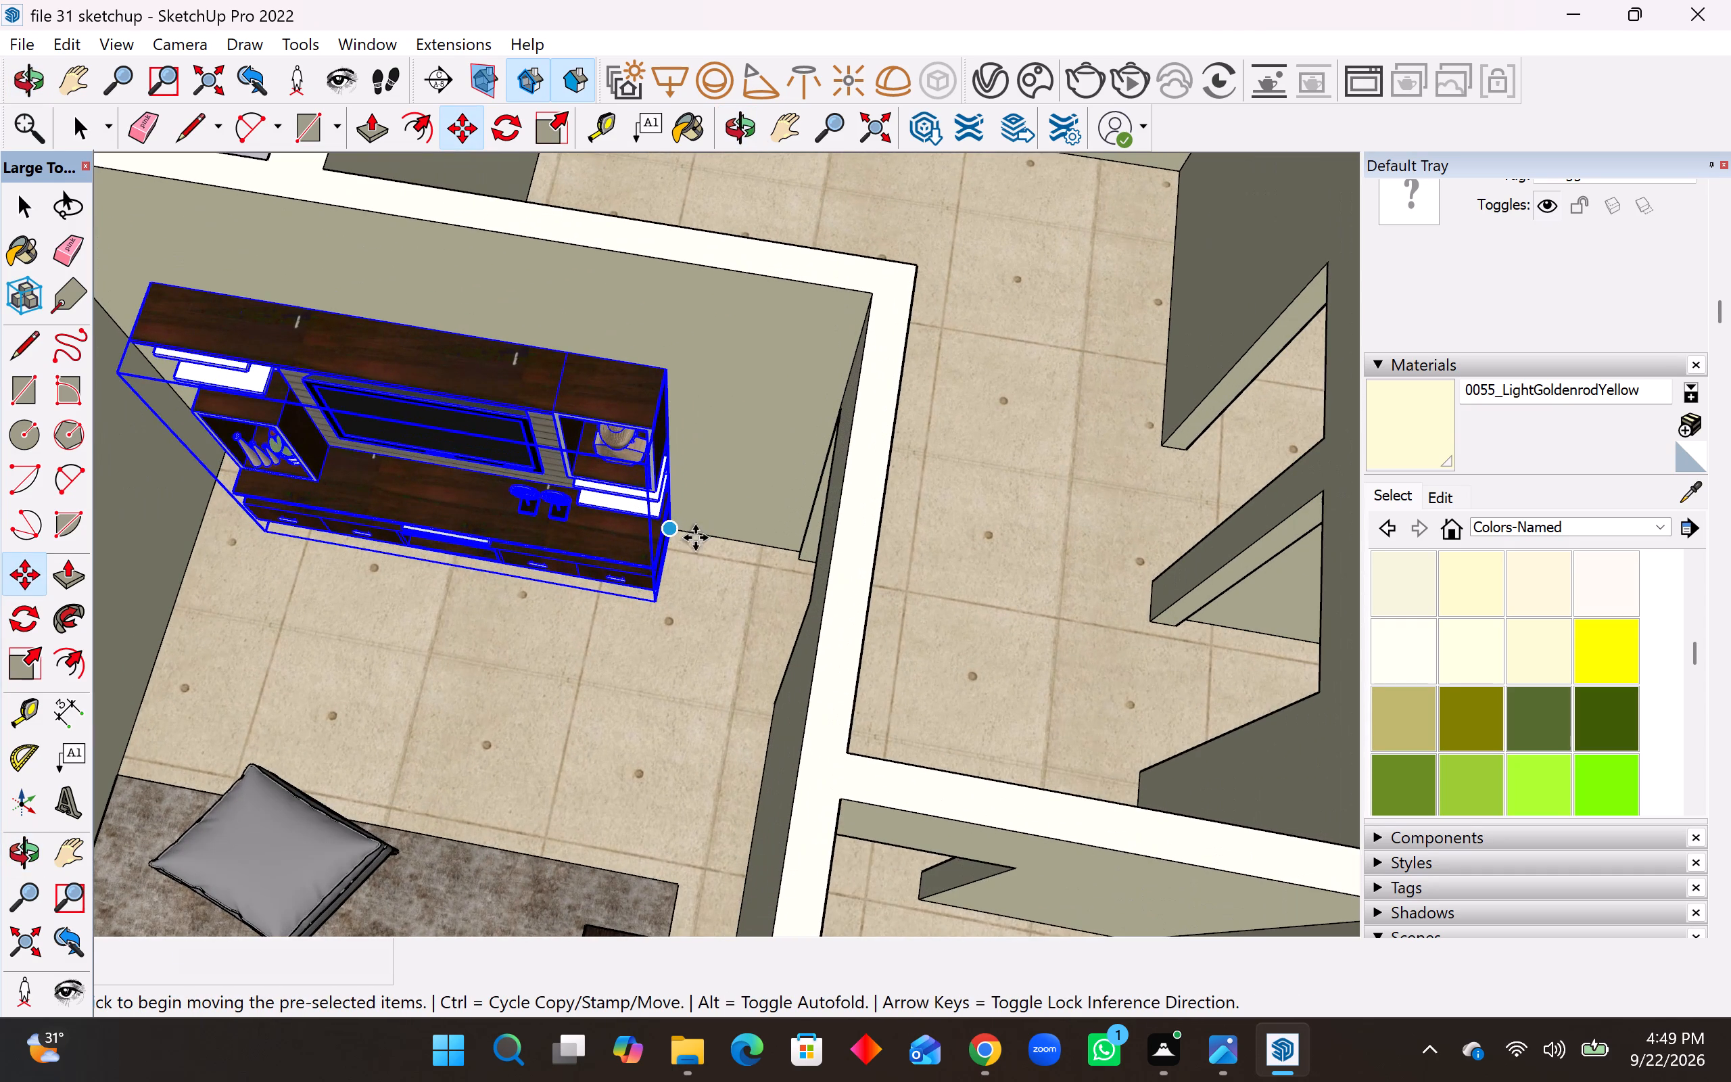
{"action": "left_click", "coordinate": [681, 539]}
{"action": "left_click", "coordinate": [699, 541]}
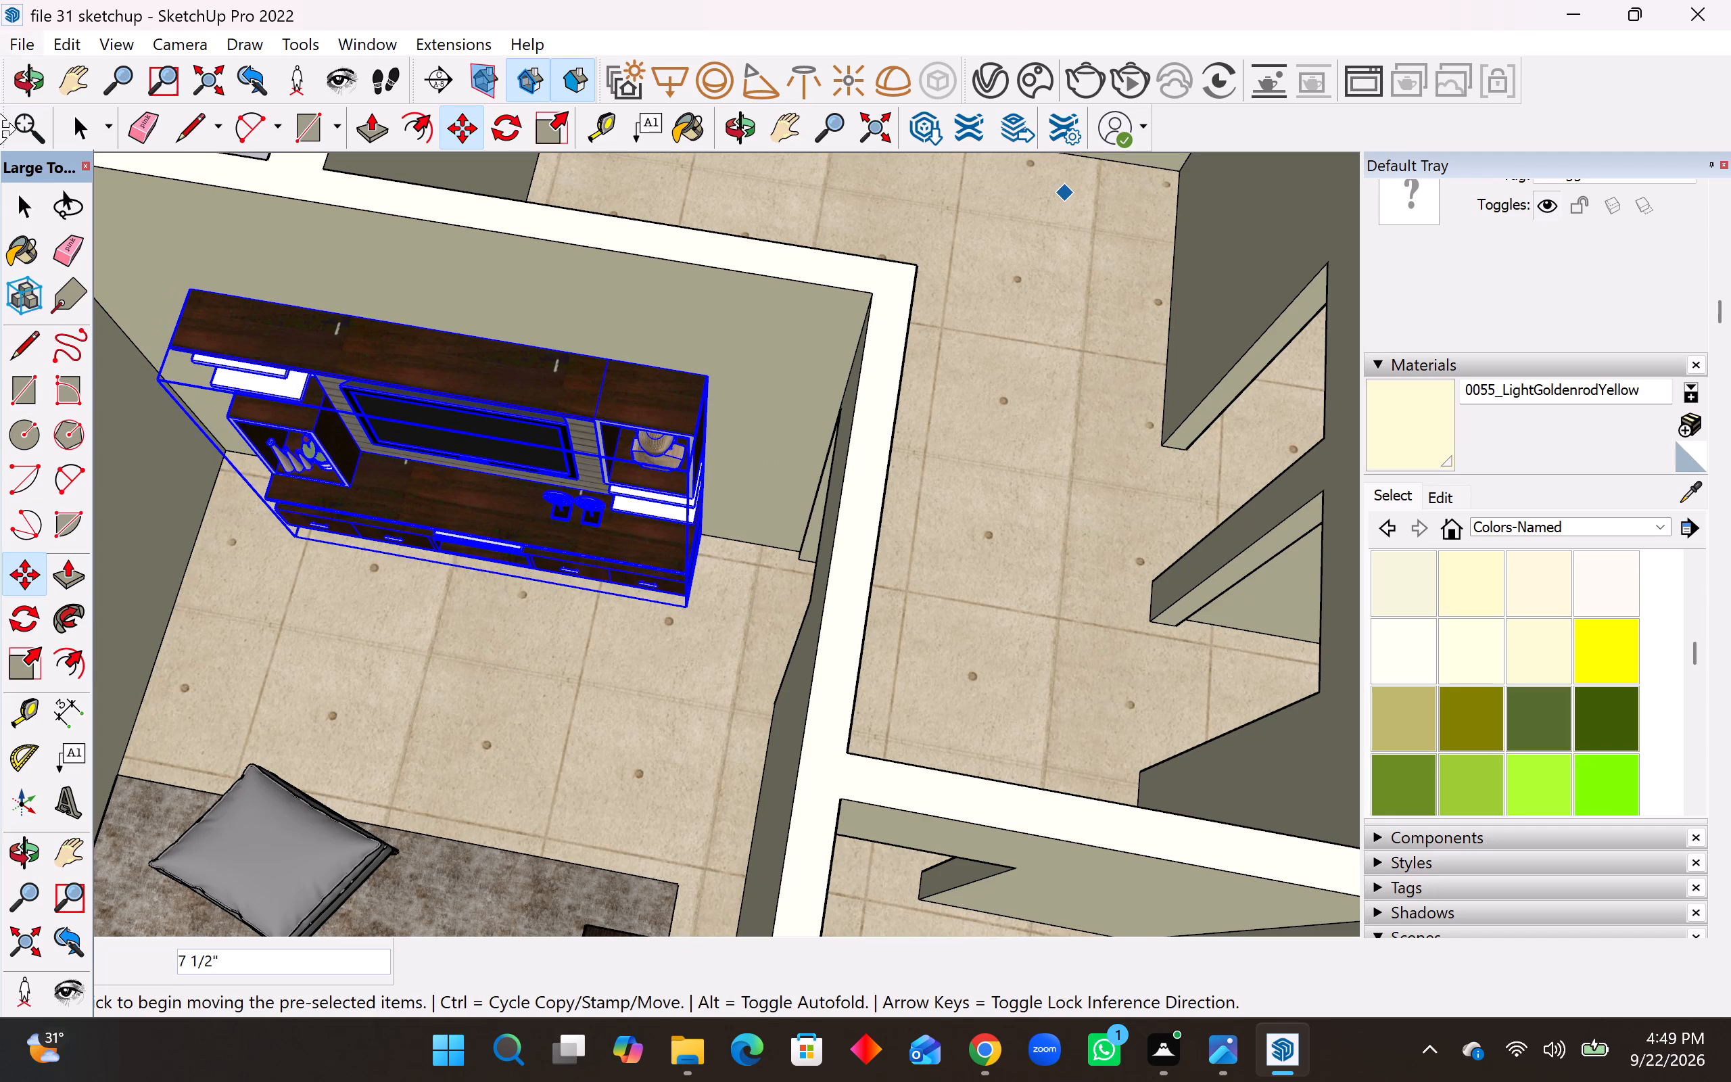
{"action": "key", "text": "space"}
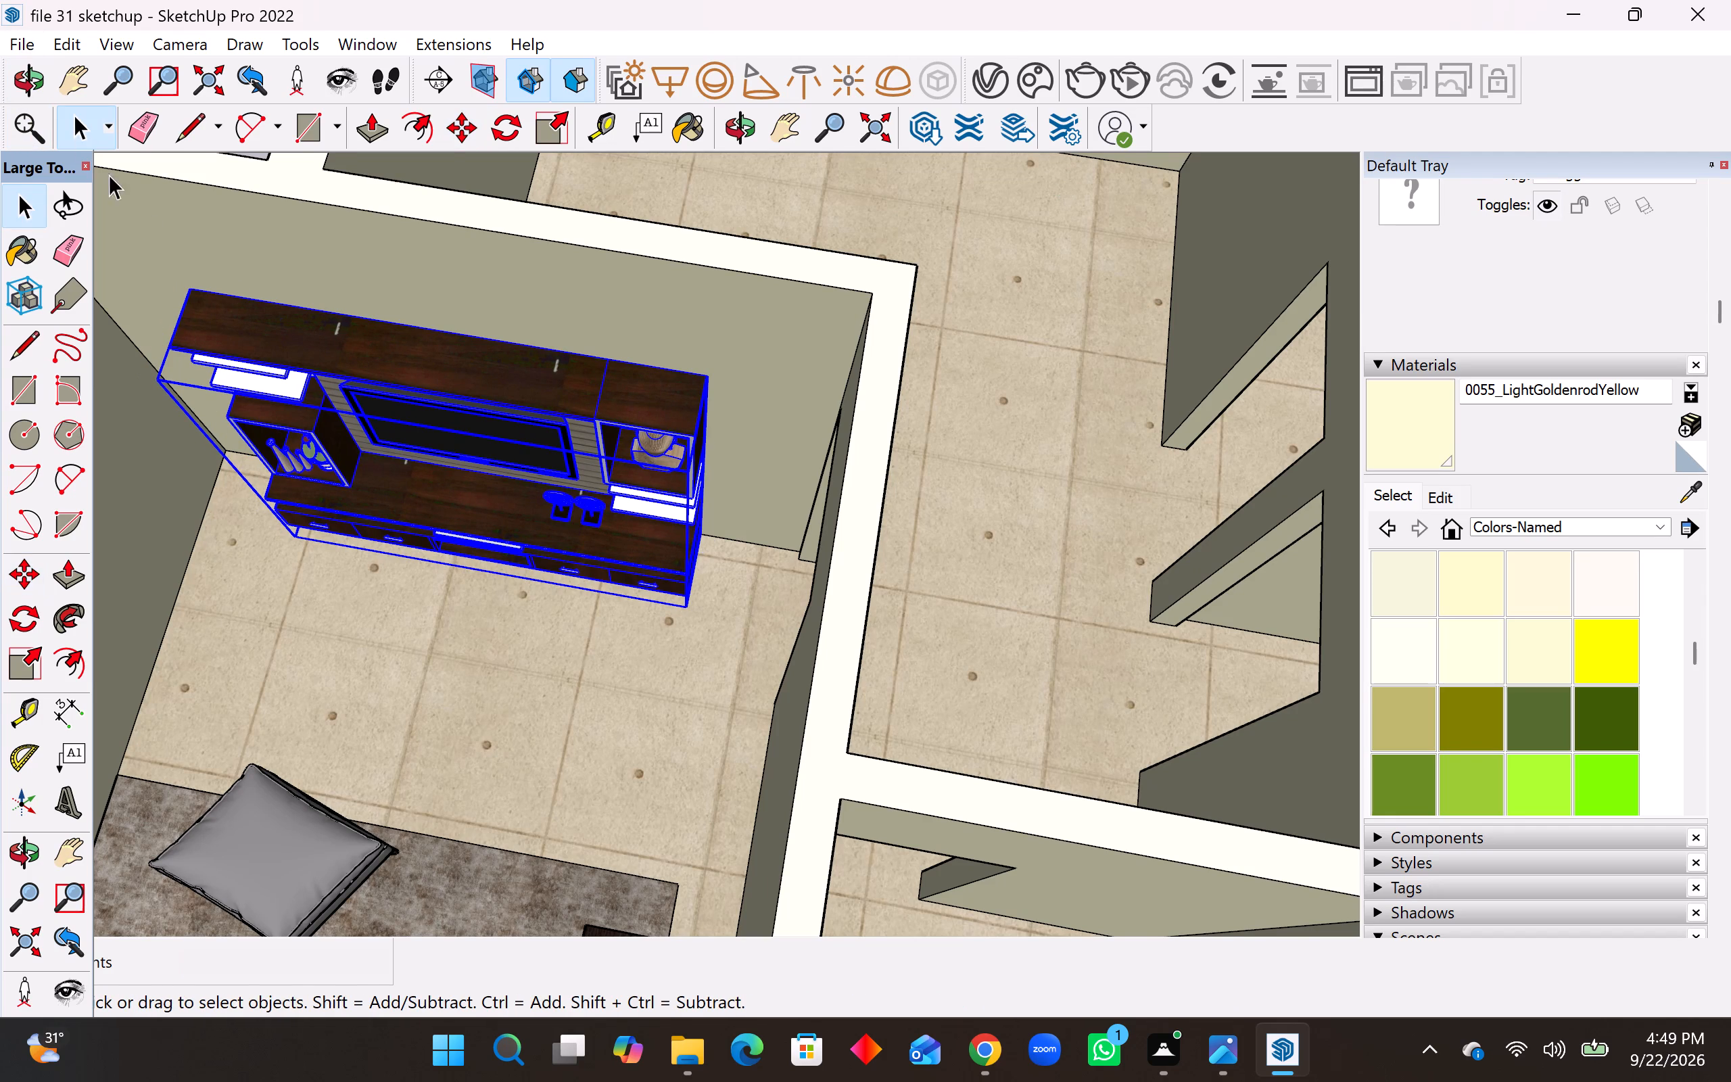
Save the model with the TV unit in place.
{"action": "scroll", "coordinate": [331, 330], "scroll_direction": "down", "scroll_amount": 4}
{"action": "key", "text": "ctrl+s"}
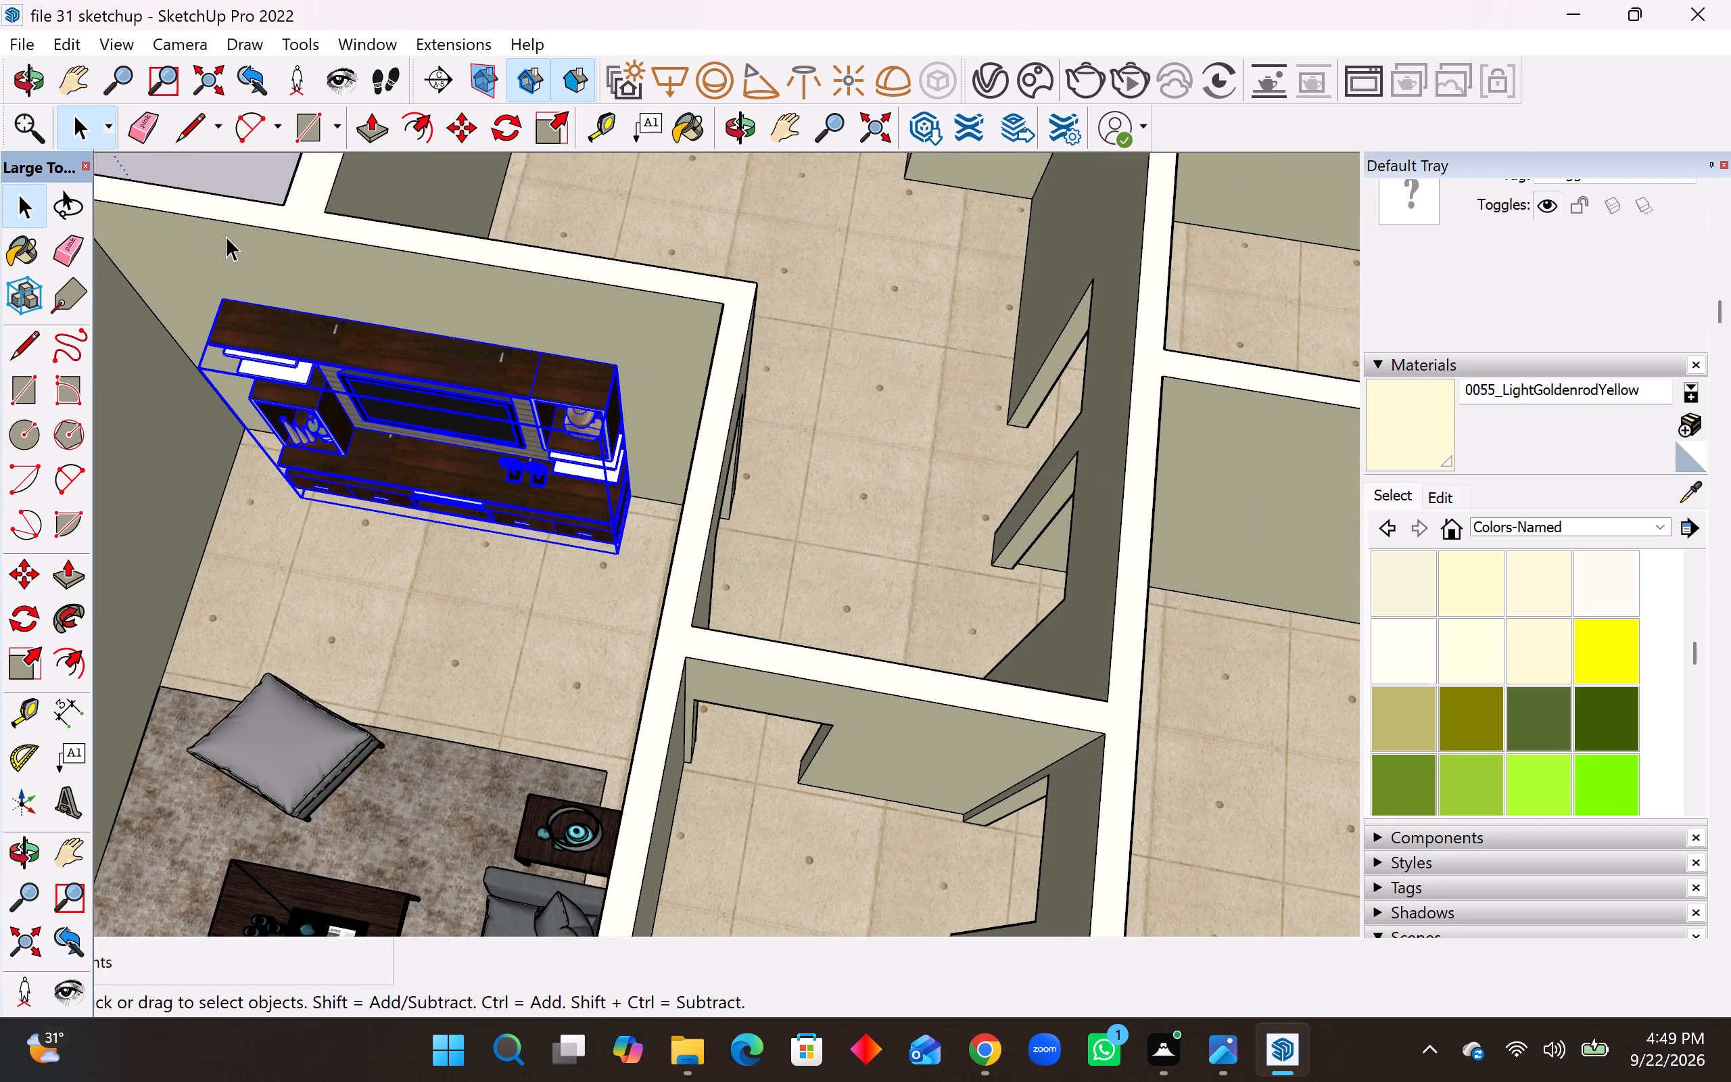
Import the door drawings model dated 9/18/2026 8:58 PM from Downloads and place it on the ground outside the house.
{"action": "left_click", "coordinate": [24, 43]}
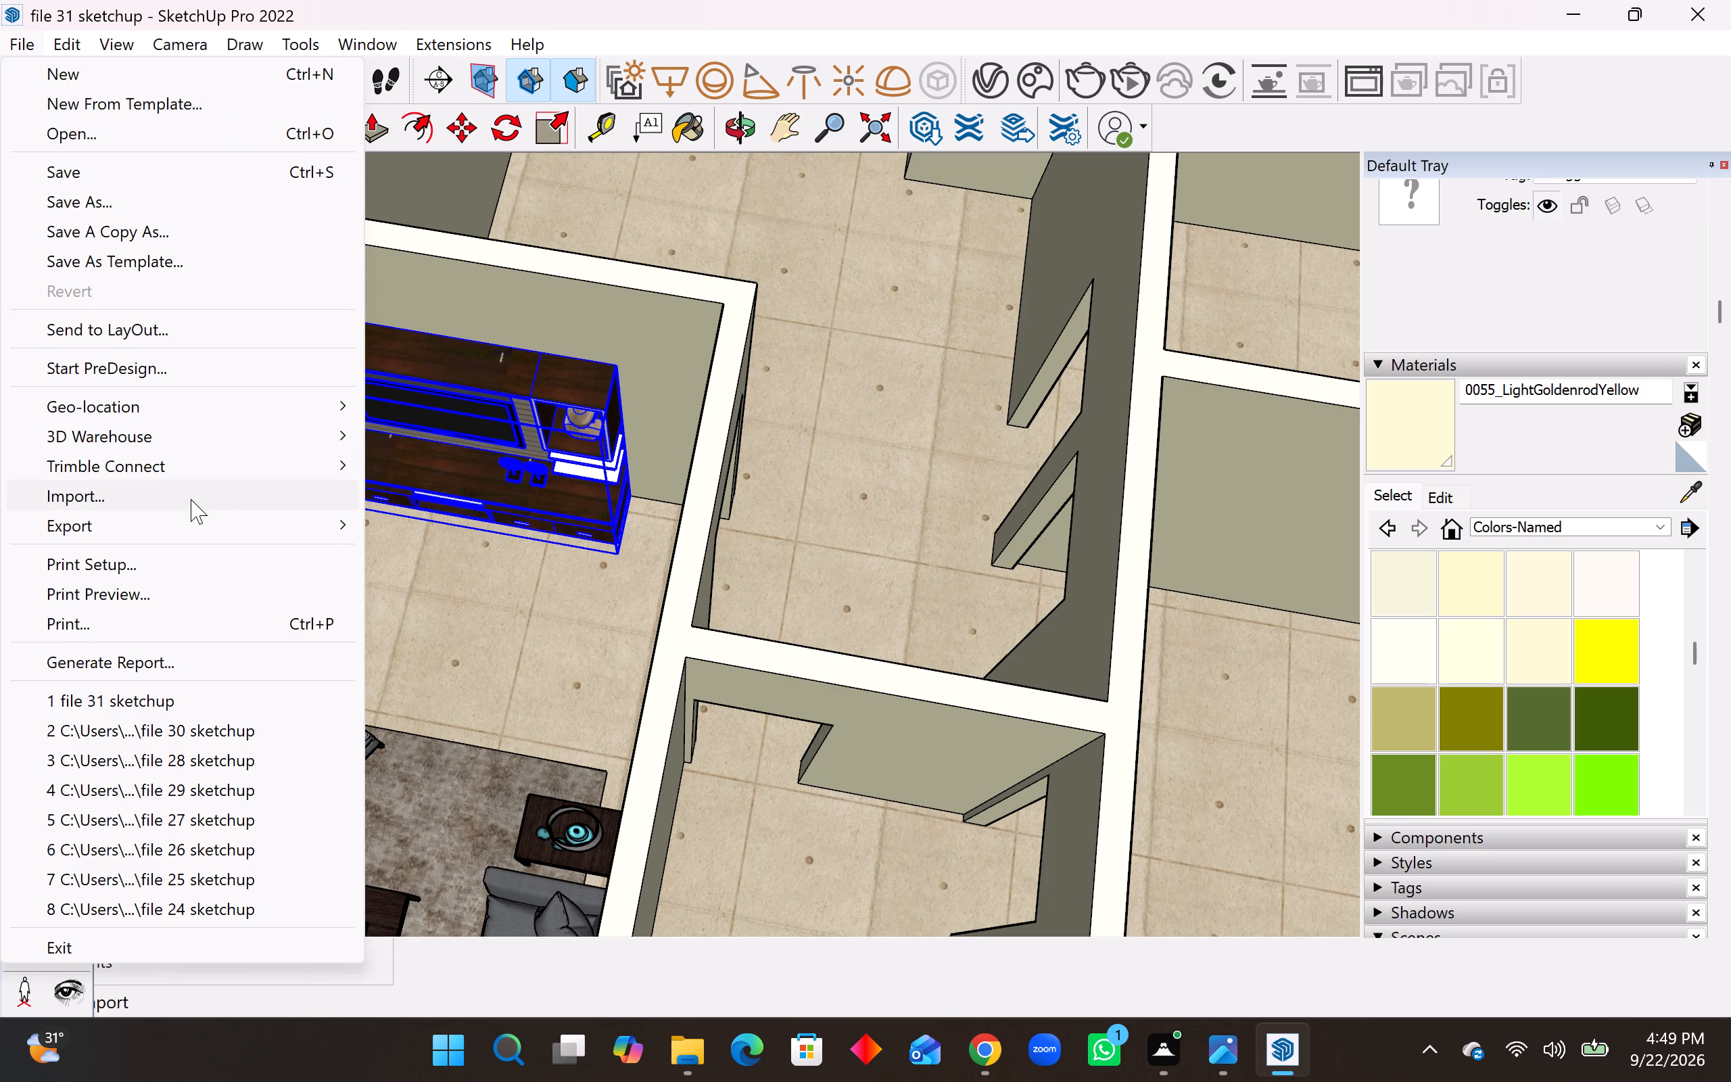
{"action": "left_click", "coordinate": [191, 499]}
{"action": "scroll", "coordinate": [951, 525], "scroll_direction": "down", "scroll_amount": 1}
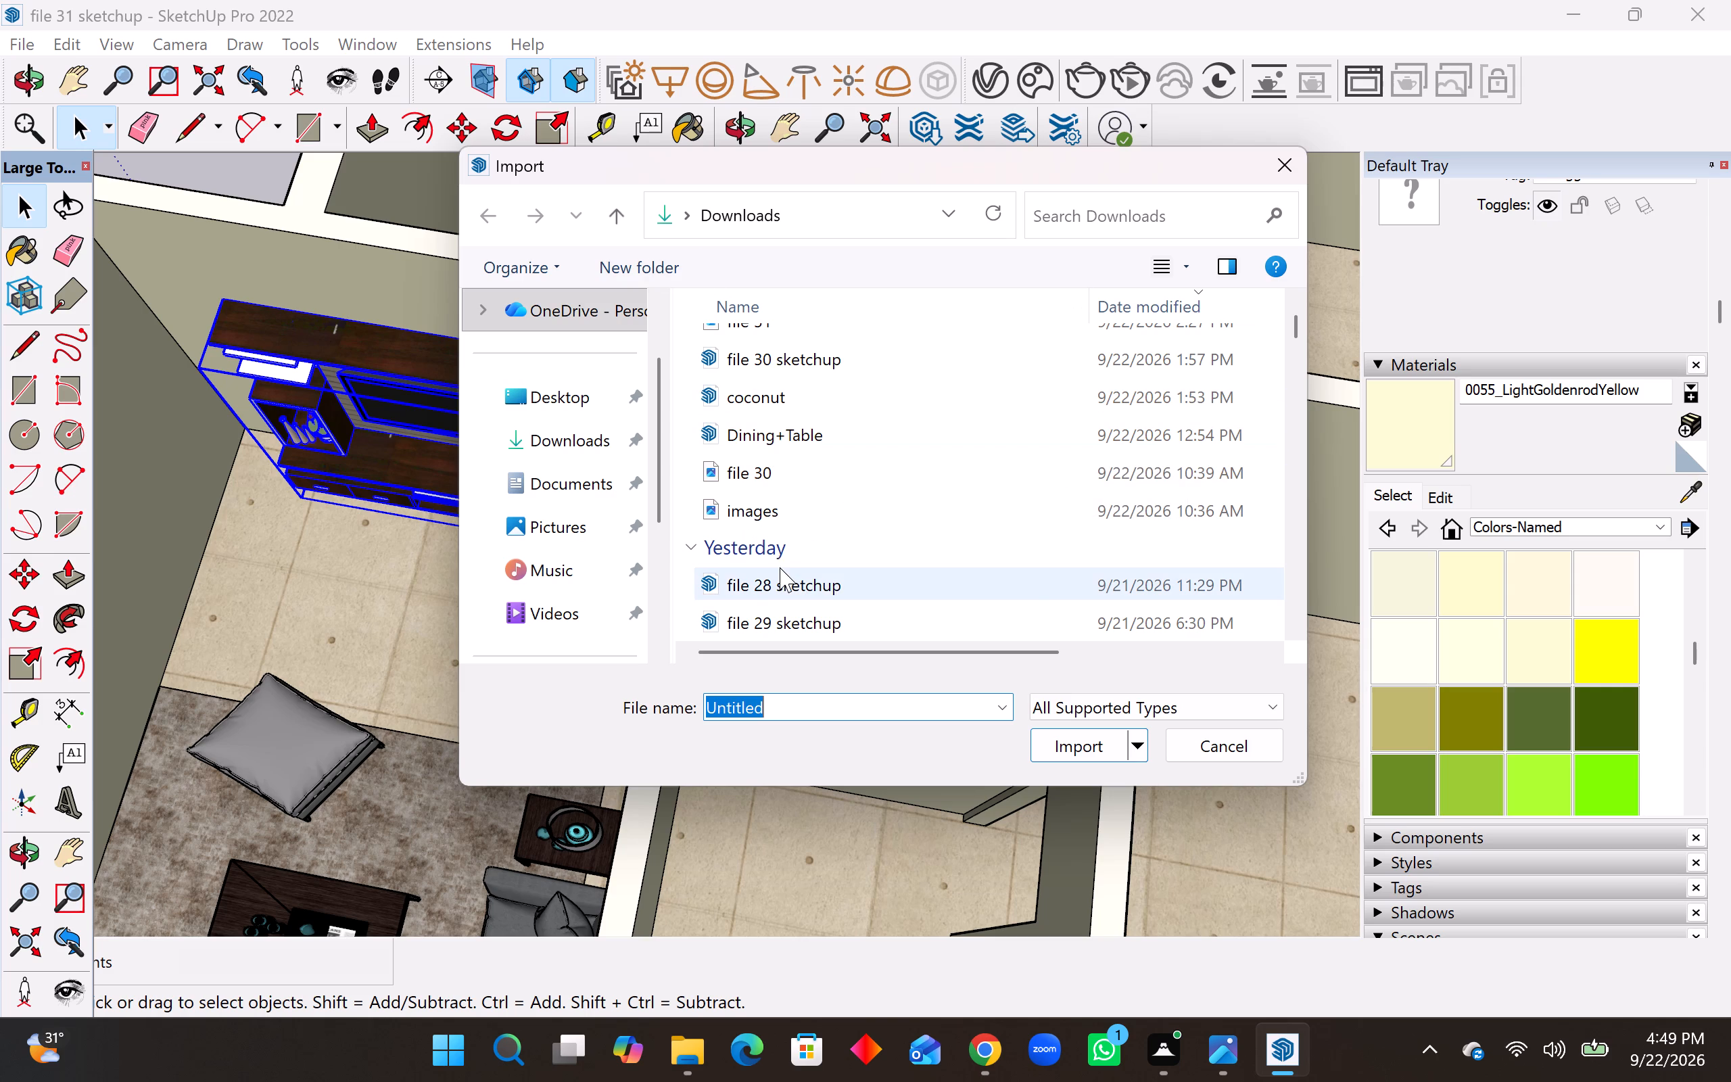
{"action": "scroll", "coordinate": [780, 567], "scroll_direction": "down", "scroll_amount": 3}
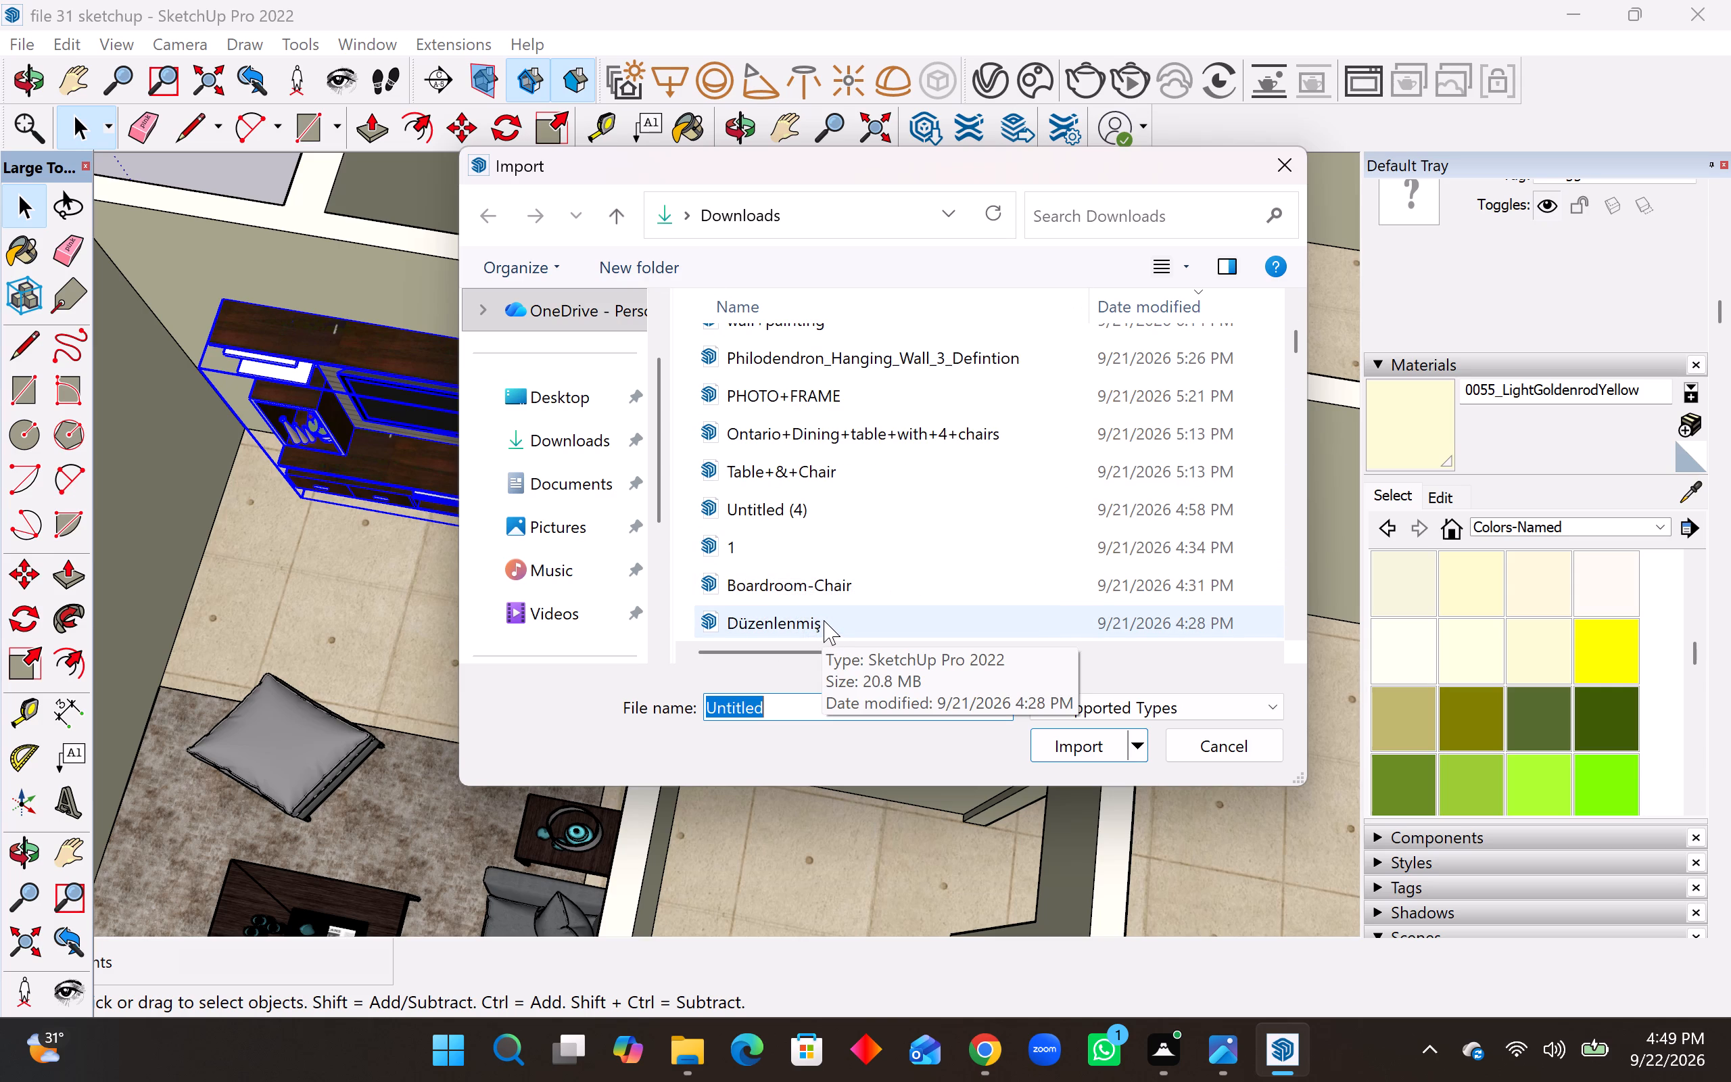
{"action": "scroll", "coordinate": [822, 616], "scroll_direction": "down", "scroll_amount": 2}
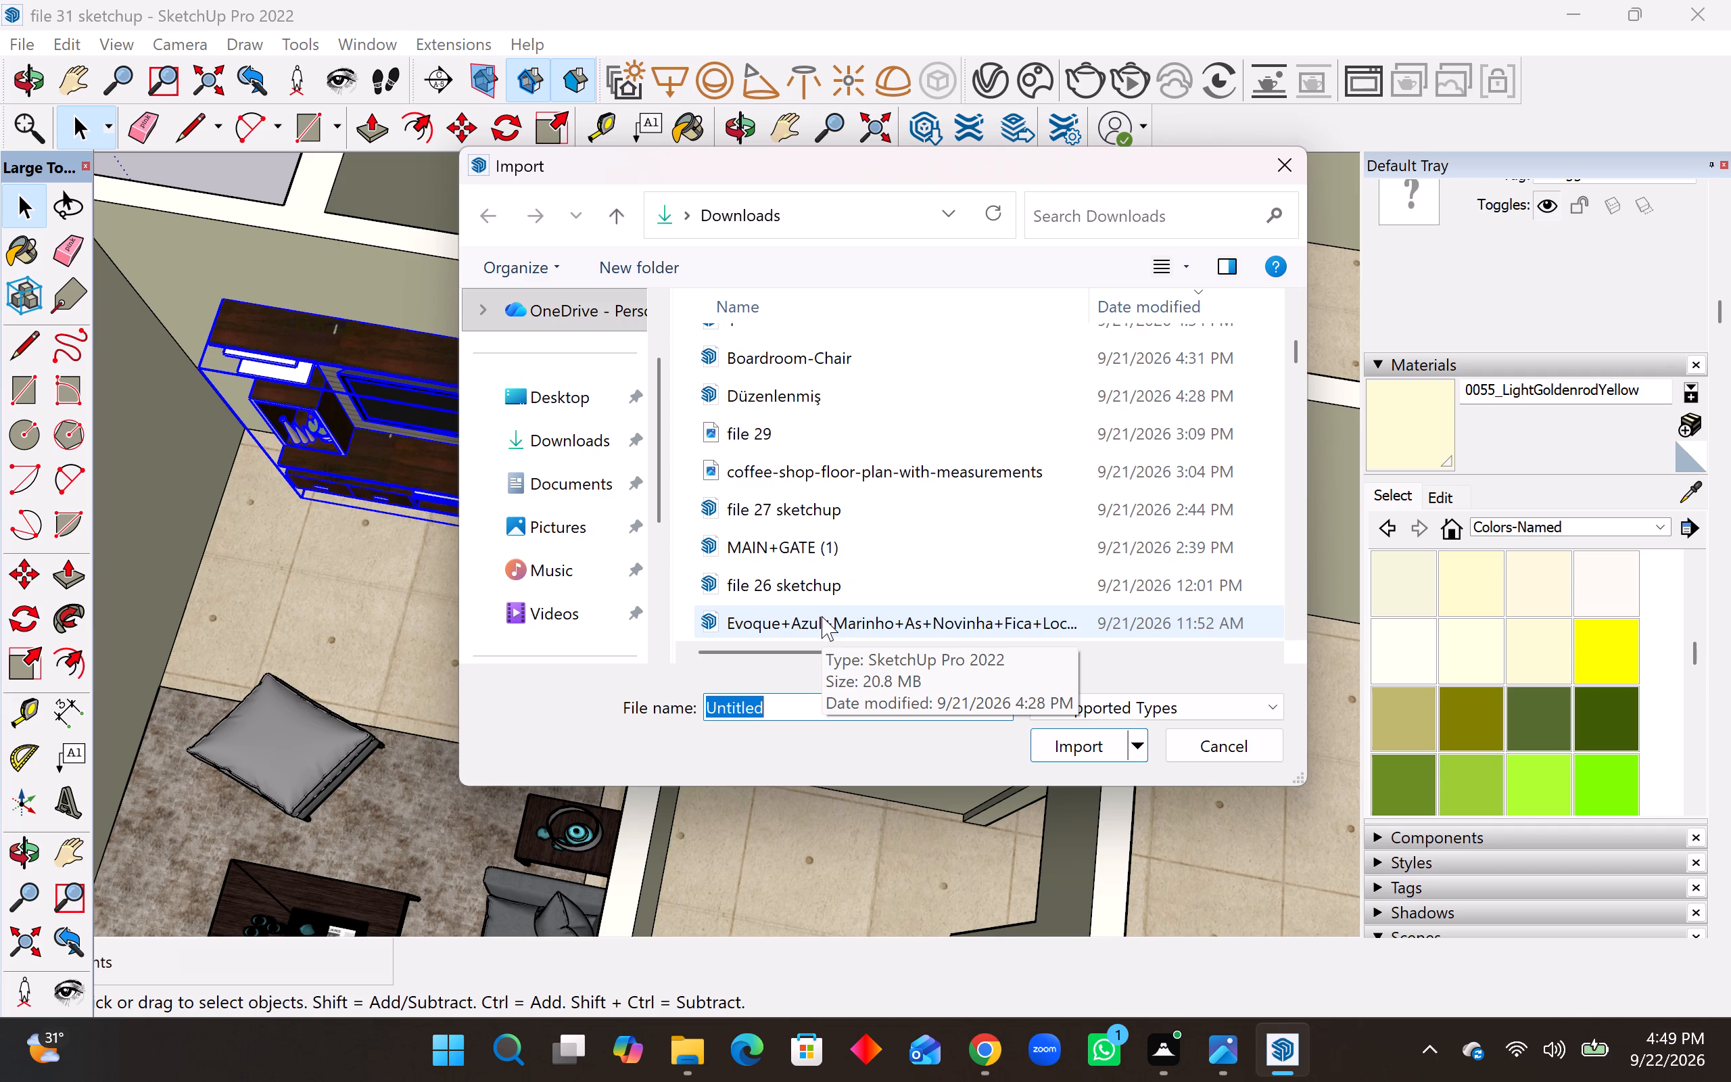
{"action": "scroll", "coordinate": [822, 616], "scroll_direction": "down", "scroll_amount": 1}
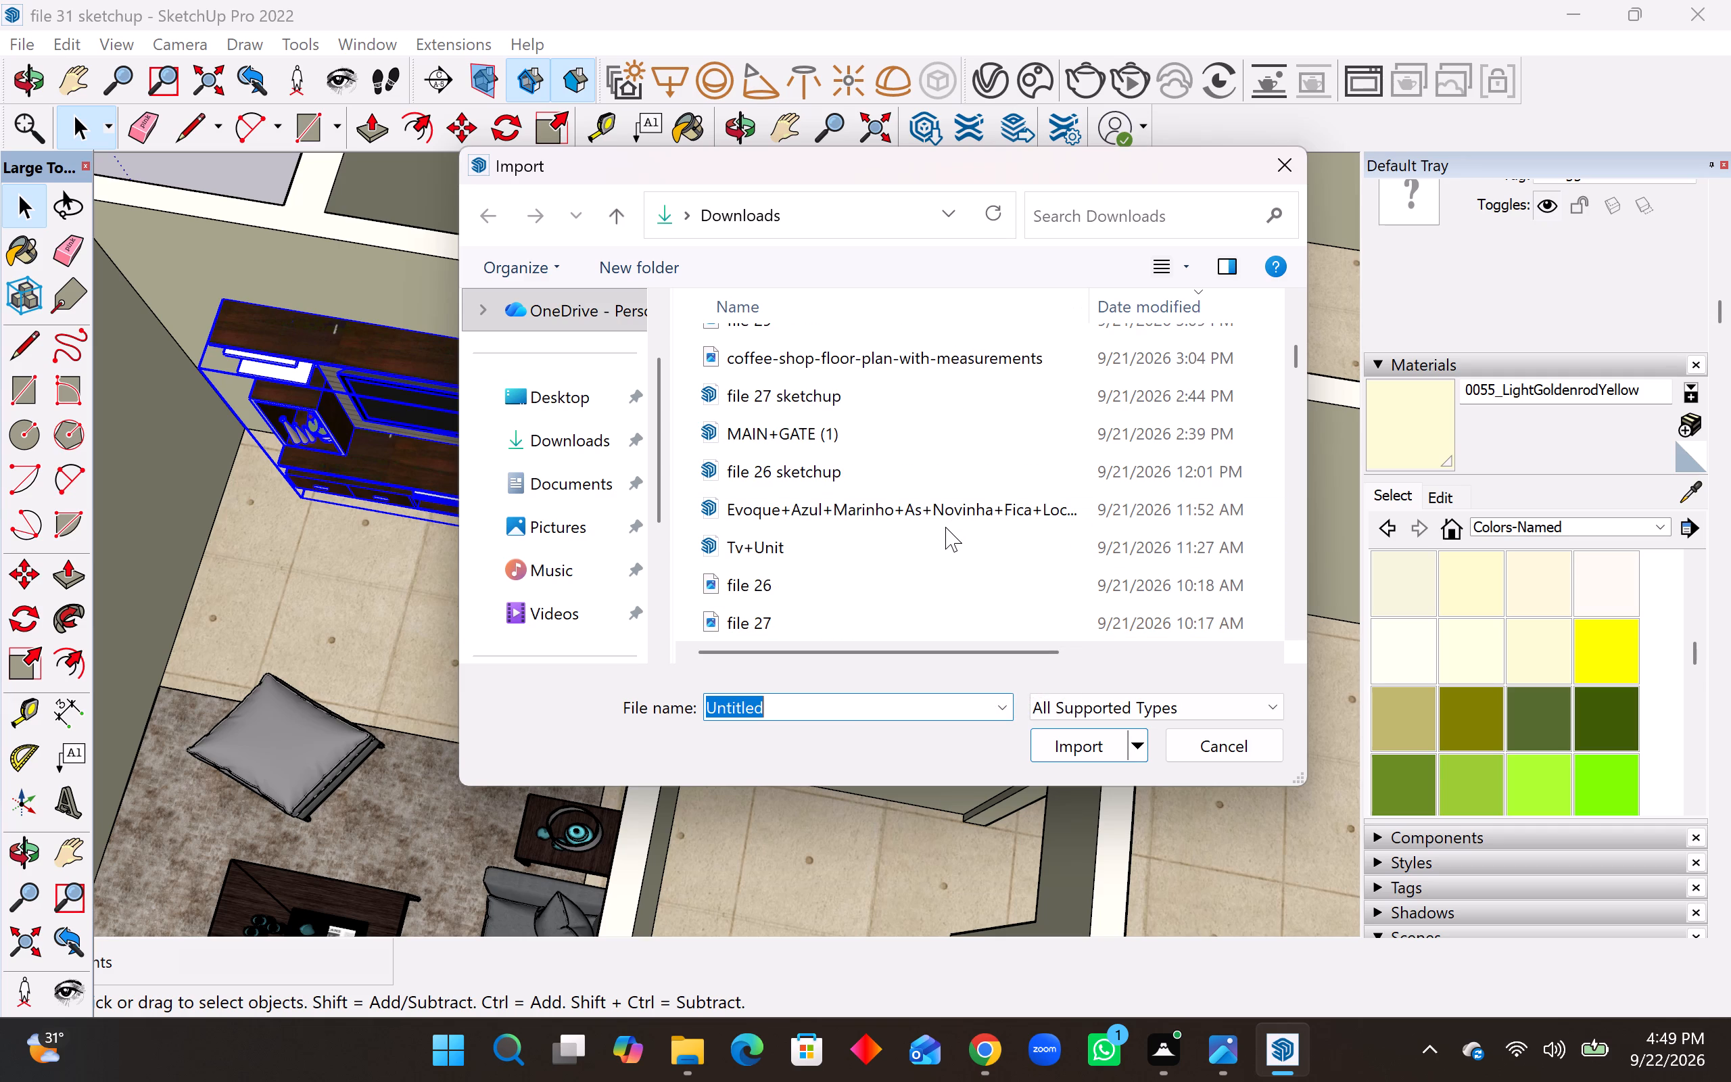
{"action": "scroll", "coordinate": [941, 525], "scroll_direction": "down", "scroll_amount": 1}
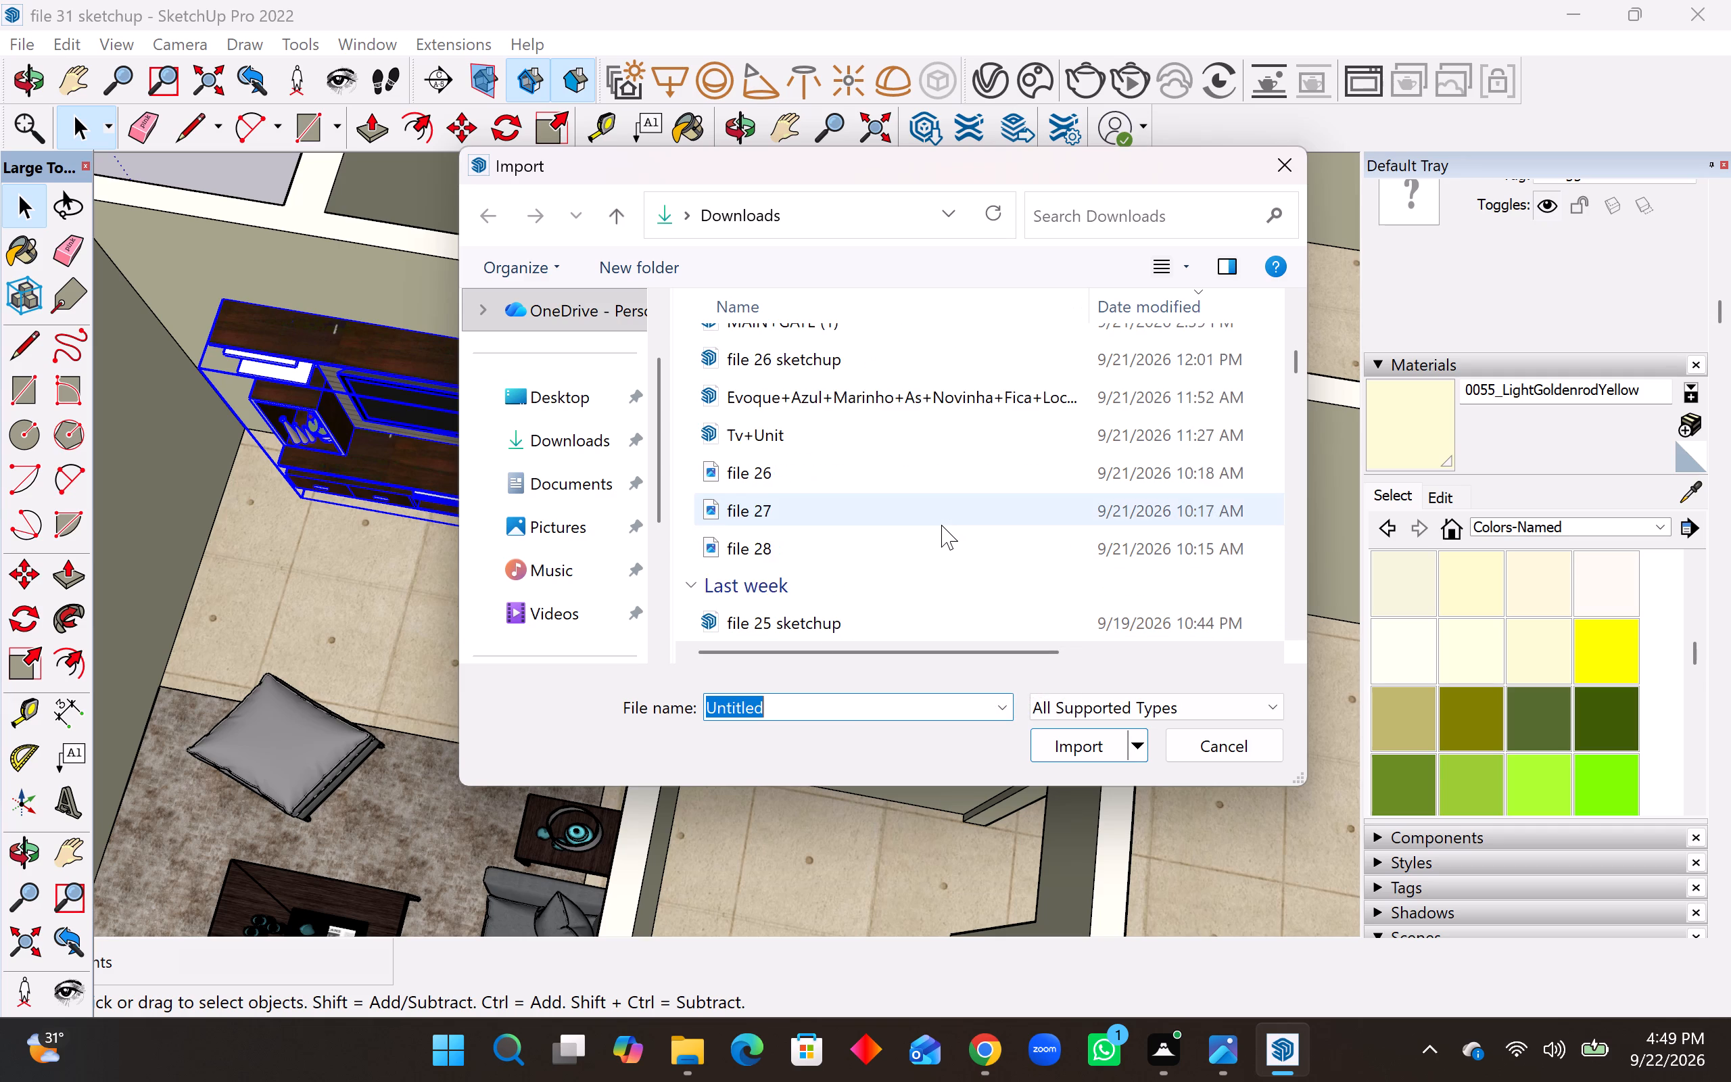
{"action": "scroll", "coordinate": [941, 525], "scroll_direction": "down", "scroll_amount": 4}
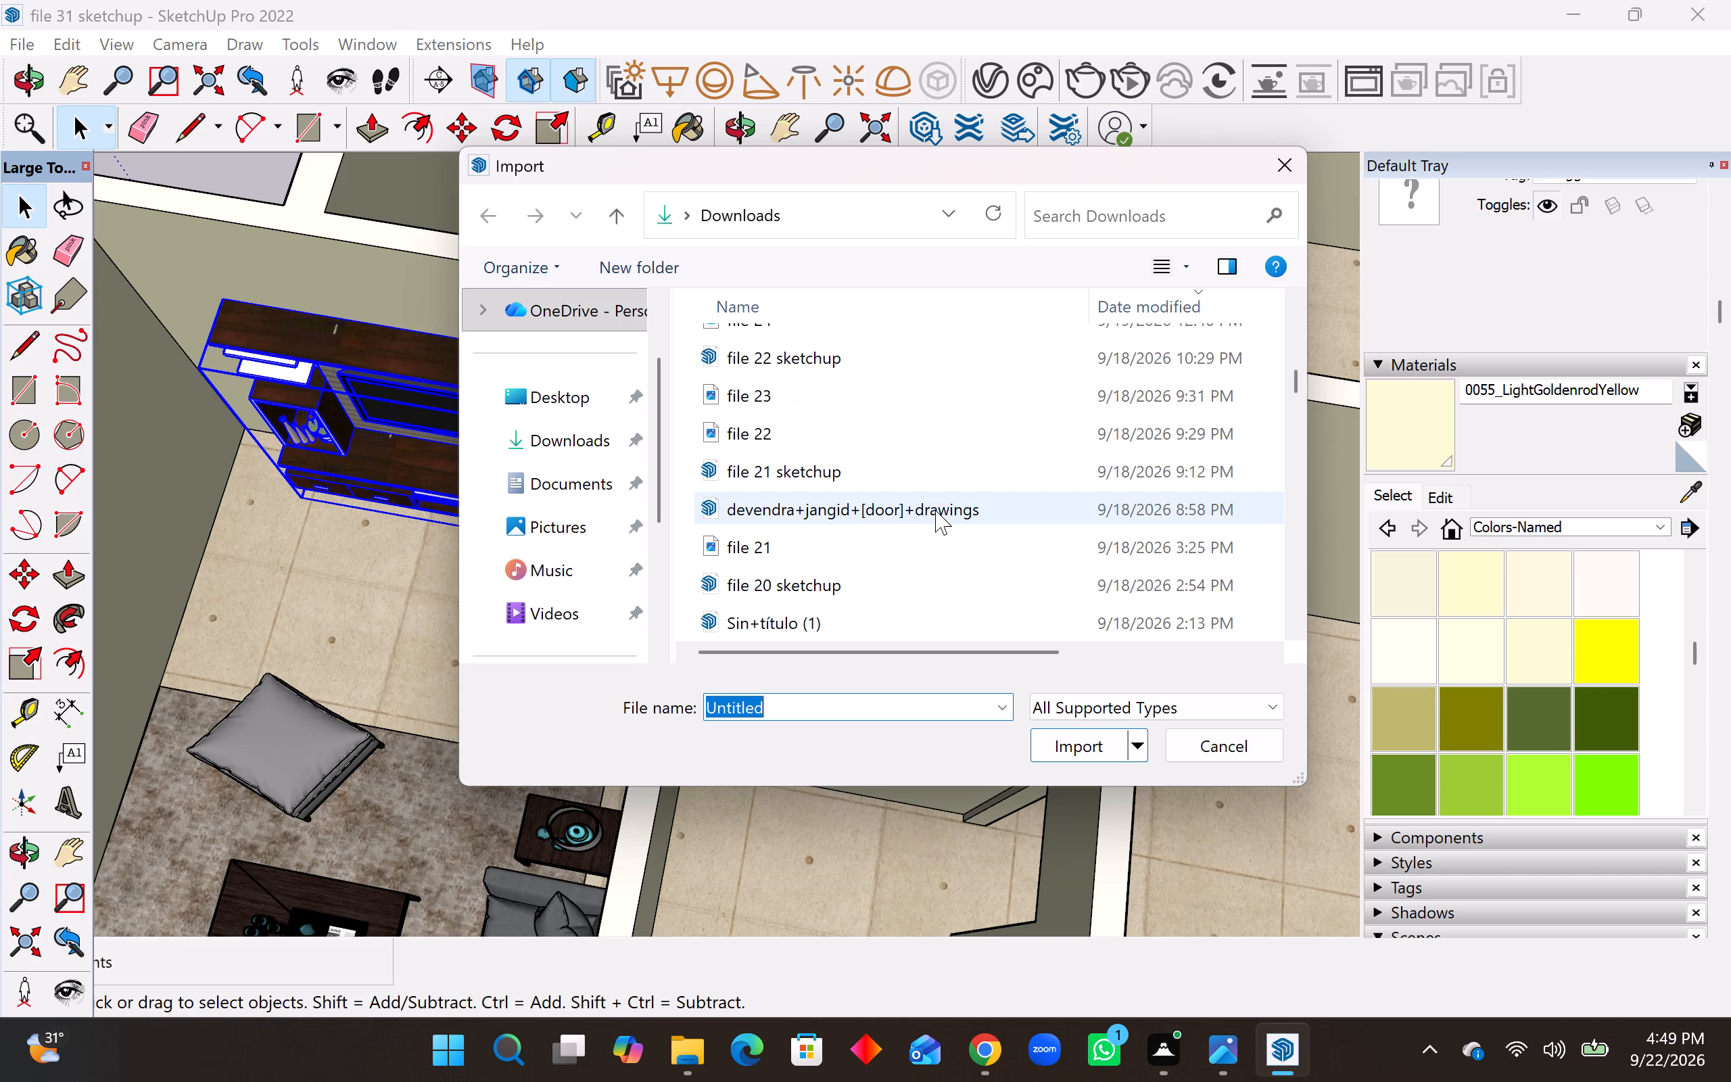
{"action": "left_click", "coordinate": [935, 510]}
{"action": "left_click", "coordinate": [1058, 758]}
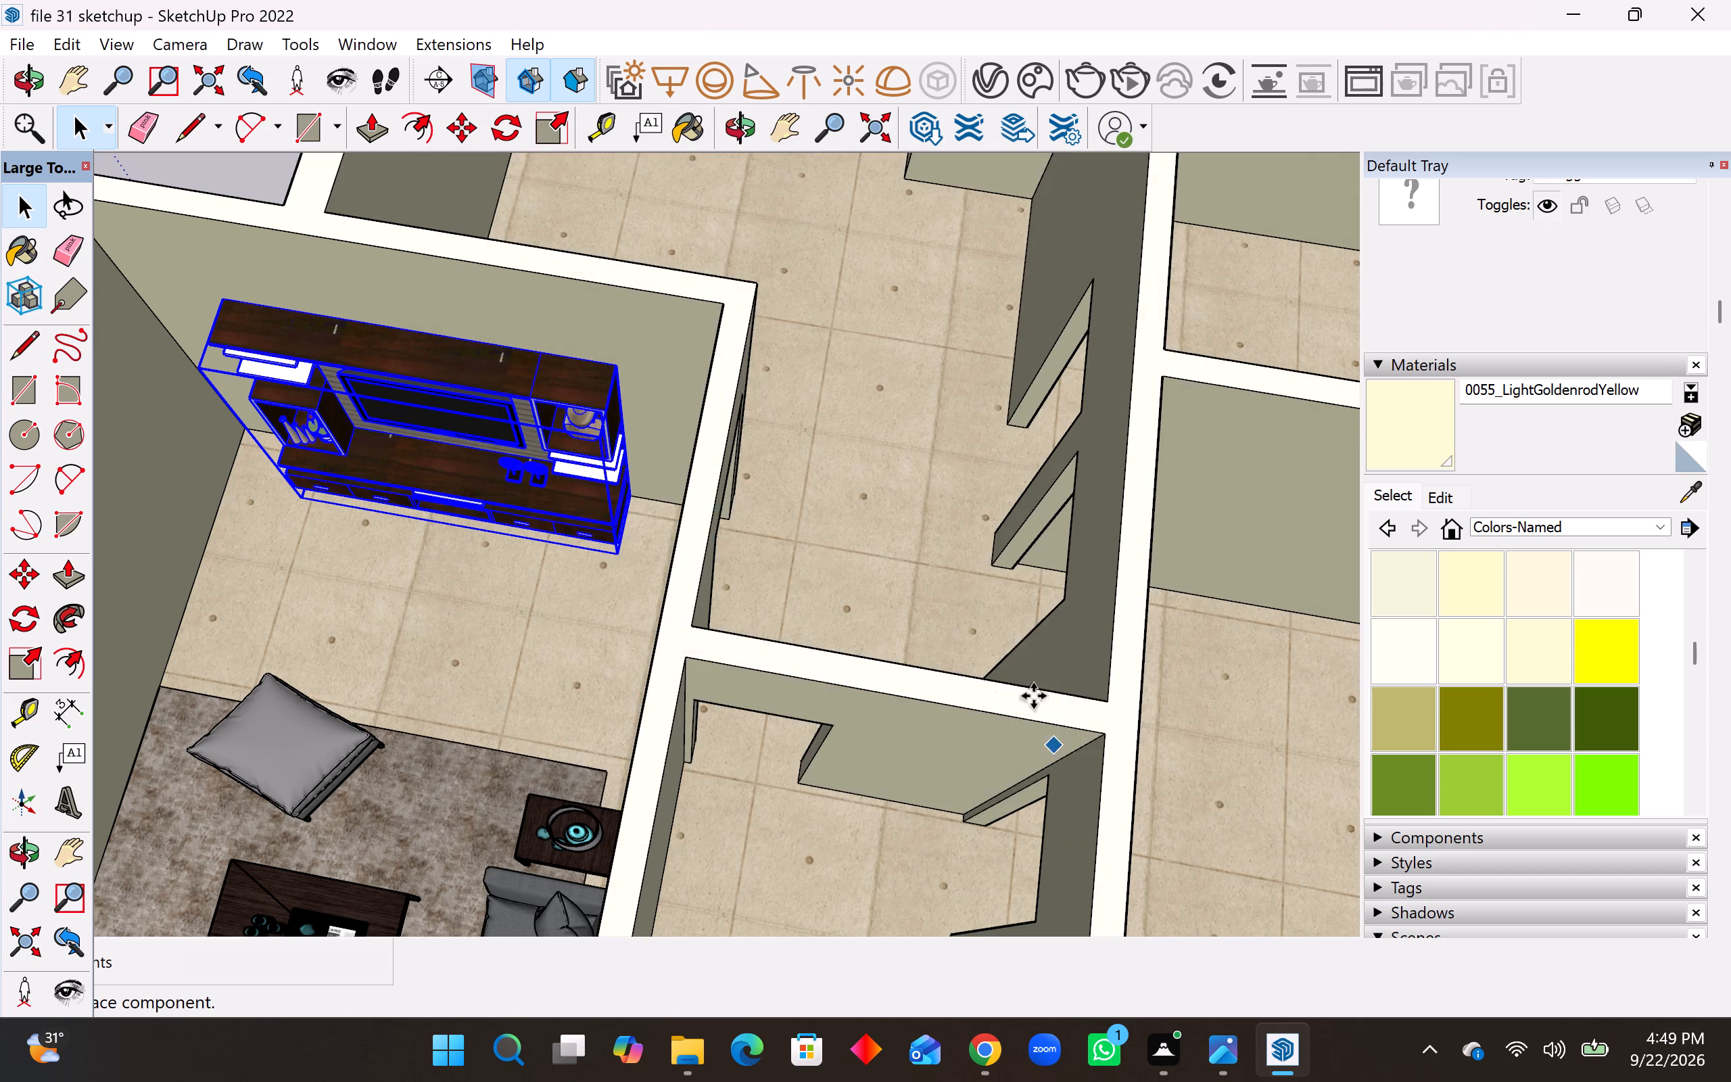
{"action": "scroll", "coordinate": [997, 607], "scroll_direction": "down", "scroll_amount": 15}
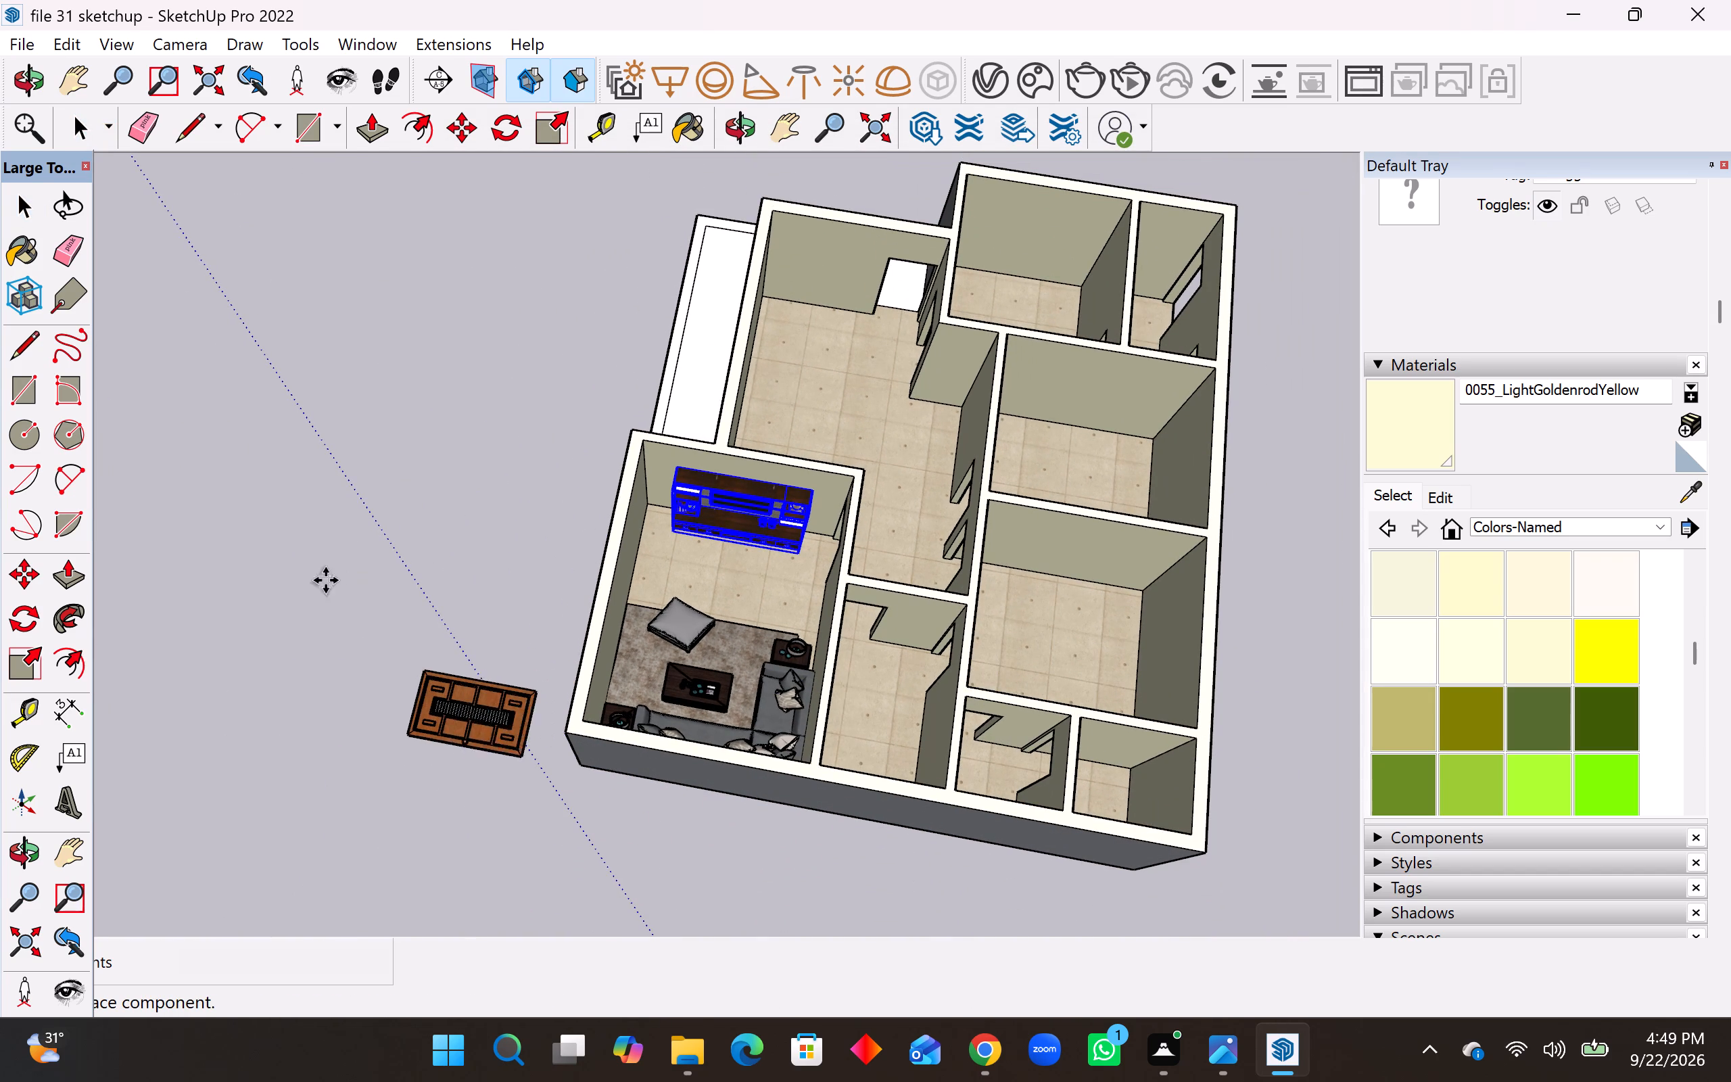
{"action": "left_click", "coordinate": [211, 579]}
Examine the house's outer walls, furnished drawing room and door openings from several angles with the imported door nearby.
{"action": "middle_click_drag", "start_coordinate": [556, 556], "coordinate": [1324, 442]}
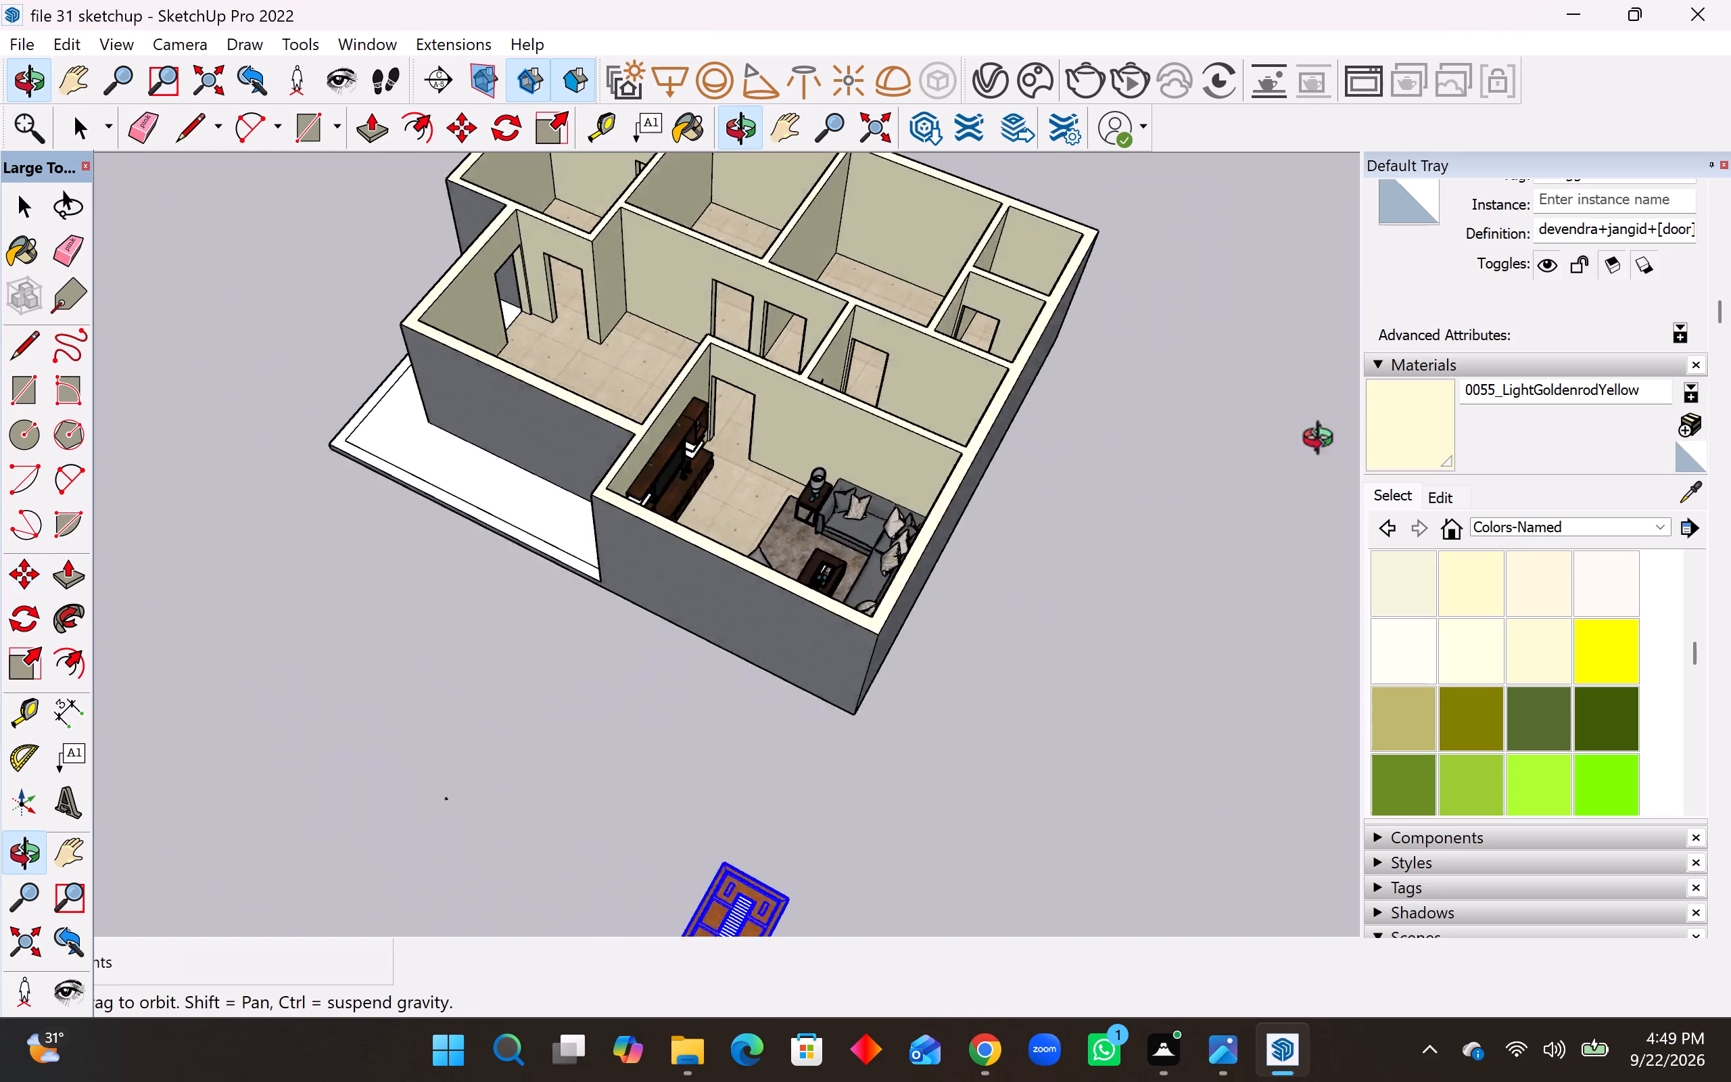
{"action": "middle_click_drag", "start_coordinate": [1324, 442], "coordinate": [1226, 388]}
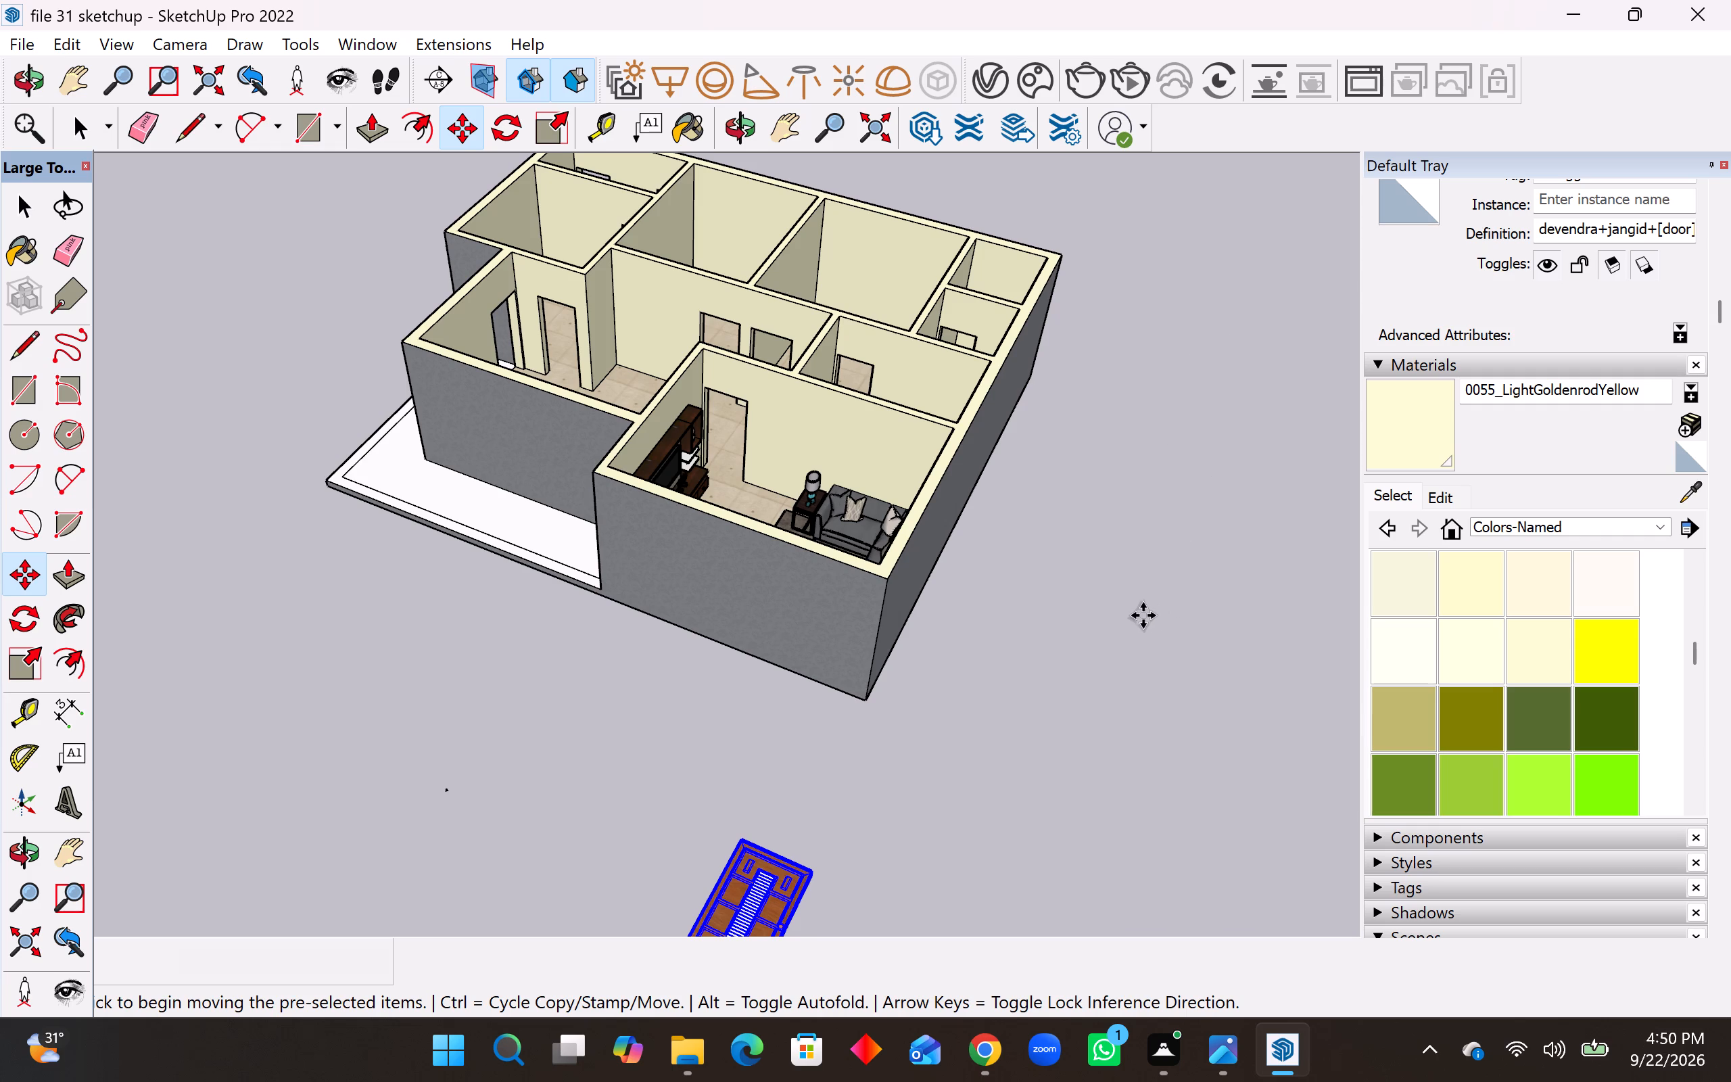
{"action": "middle_click_drag", "start_coordinate": [672, 649], "coordinate": [958, 826]}
{"action": "scroll", "coordinate": [845, 592], "scroll_direction": "up", "scroll_amount": 6}
{"action": "middle_click_drag", "start_coordinate": [795, 623], "coordinate": [767, 469]}
{"action": "scroll", "coordinate": [707, 609], "scroll_direction": "up", "scroll_amount": 1}
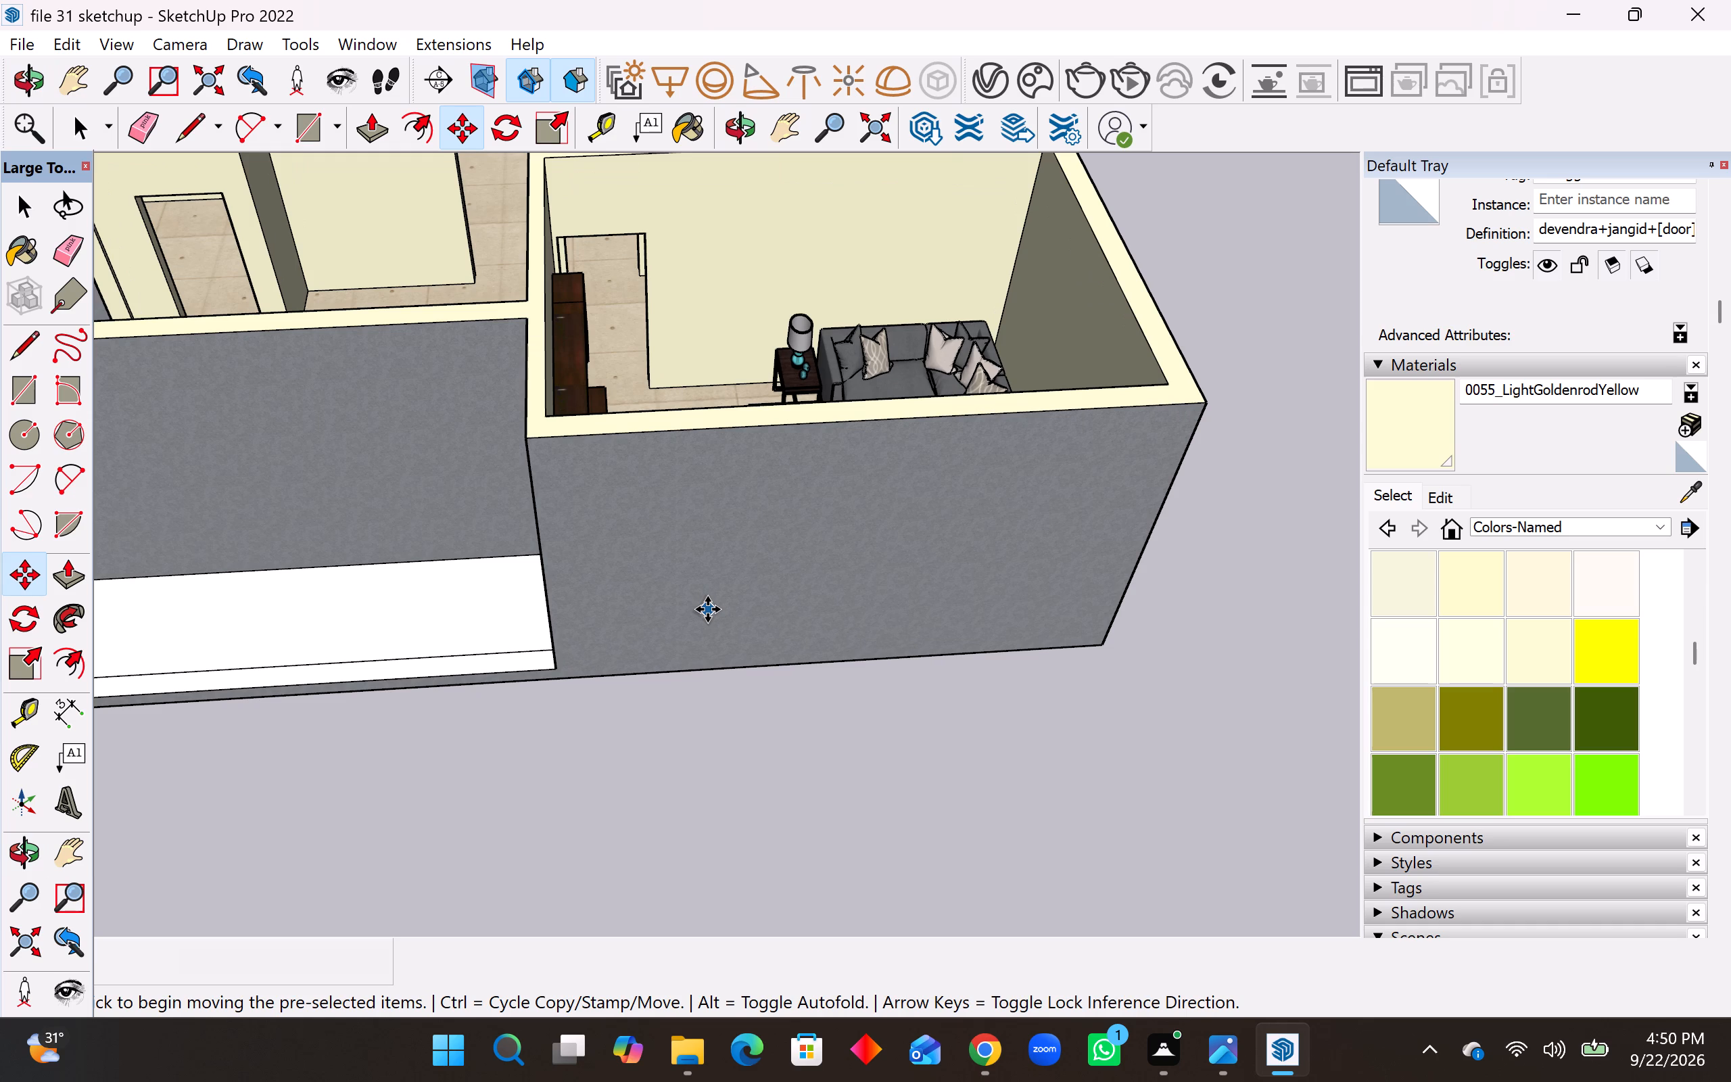
{"action": "scroll", "coordinate": [707, 609], "scroll_direction": "down", "scroll_amount": 3}
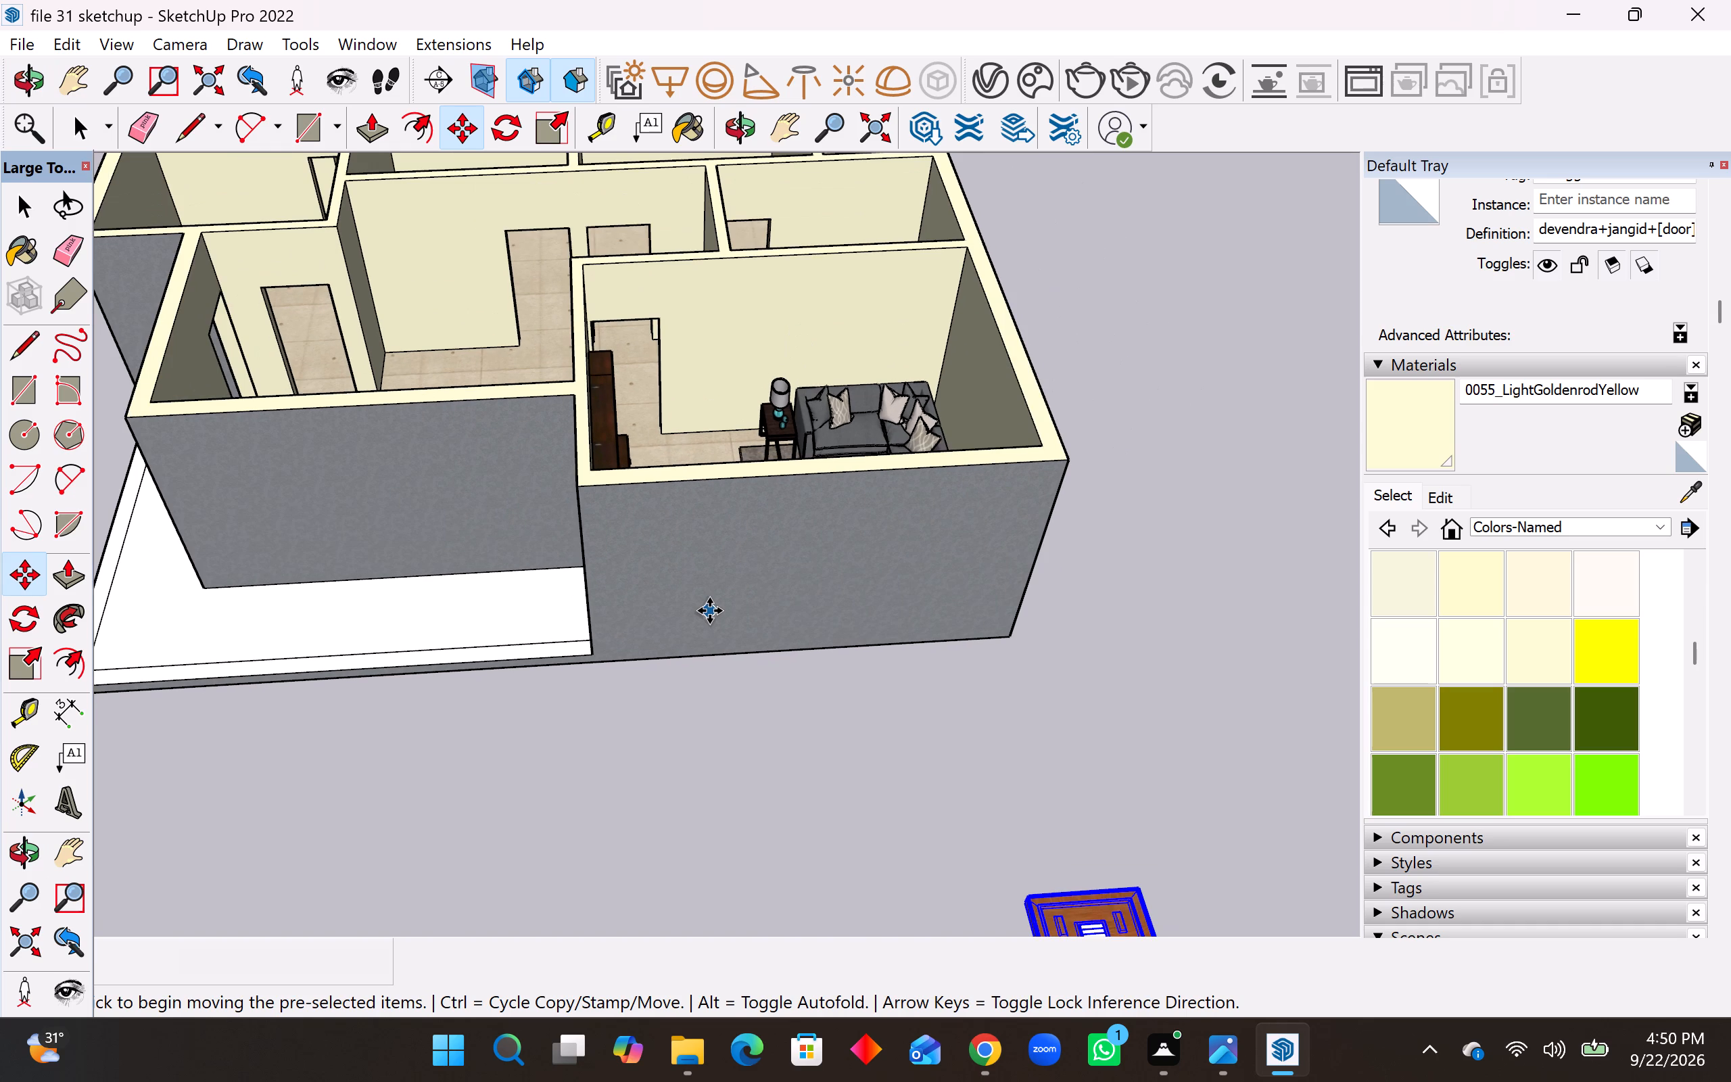
{"action": "scroll", "coordinate": [710, 611], "scroll_direction": "down", "scroll_amount": 10}
{"action": "middle_click_drag", "start_coordinate": [715, 626], "coordinate": [757, 816]}
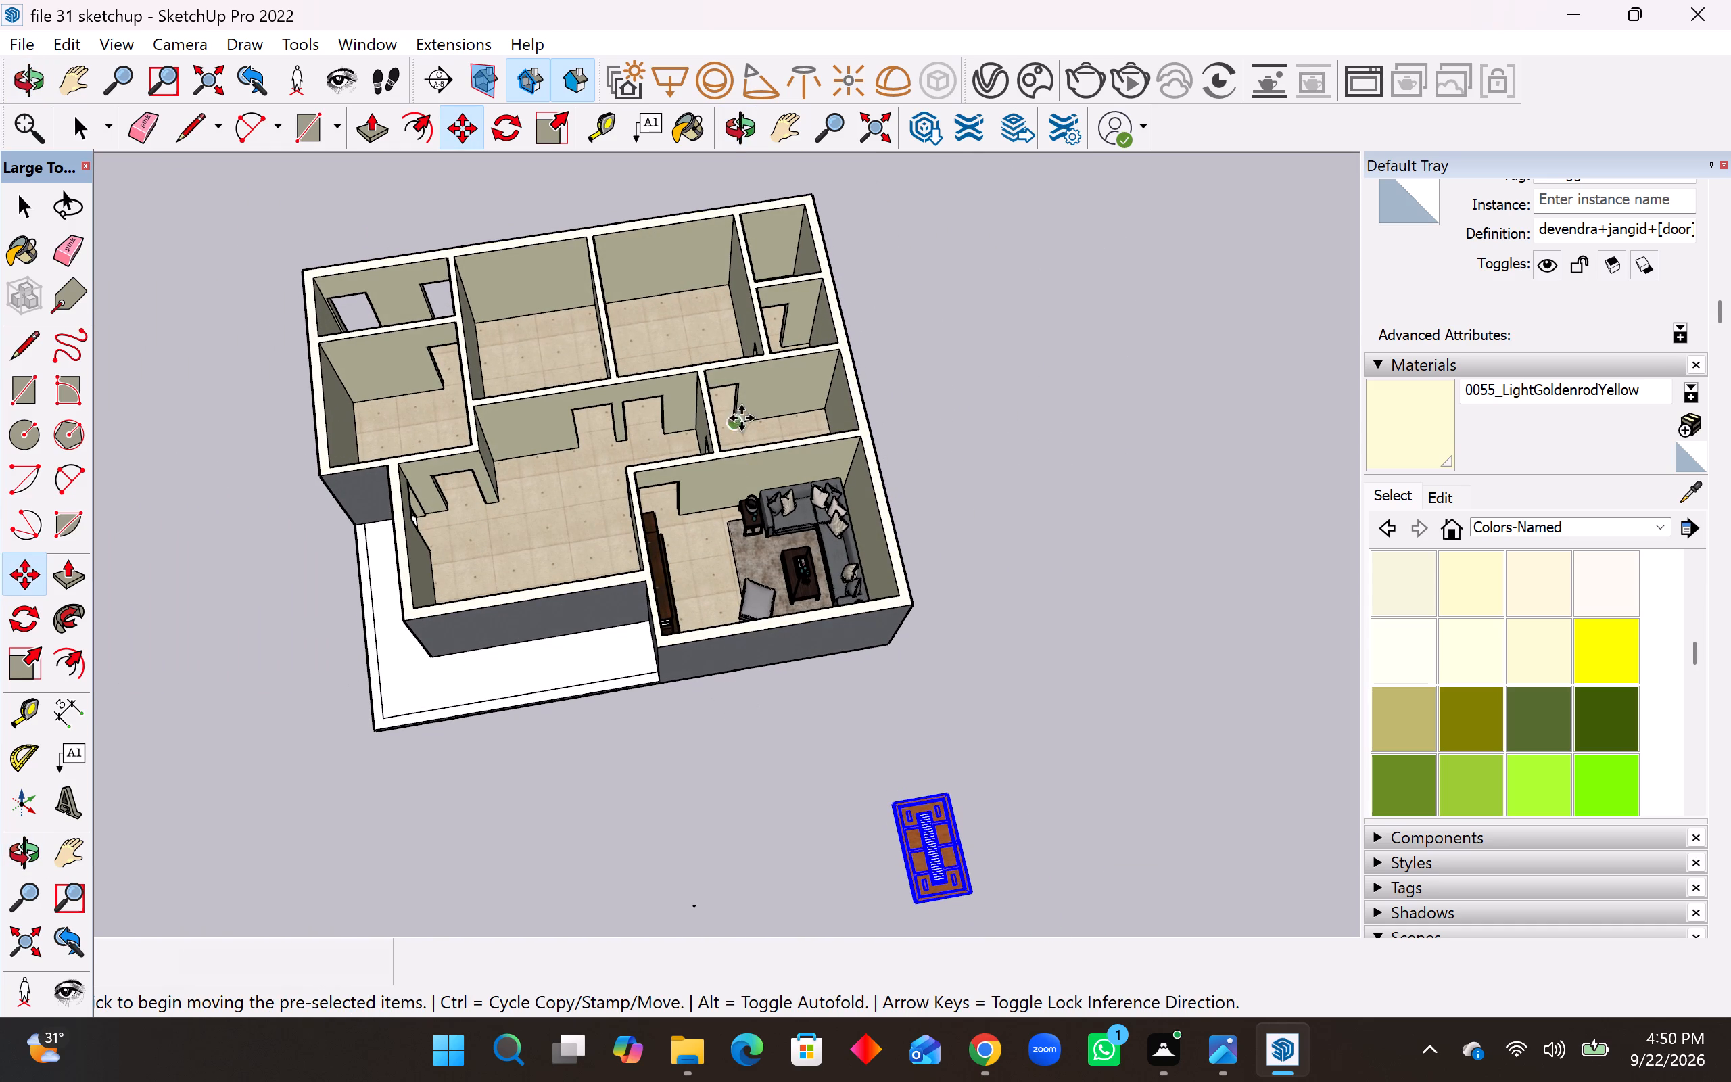
Rotate the imported door 90 degrees in the vertical plane so it stands upright beside the house.
{"action": "middle_click_drag", "start_coordinate": [745, 675], "coordinate": [830, 412]}
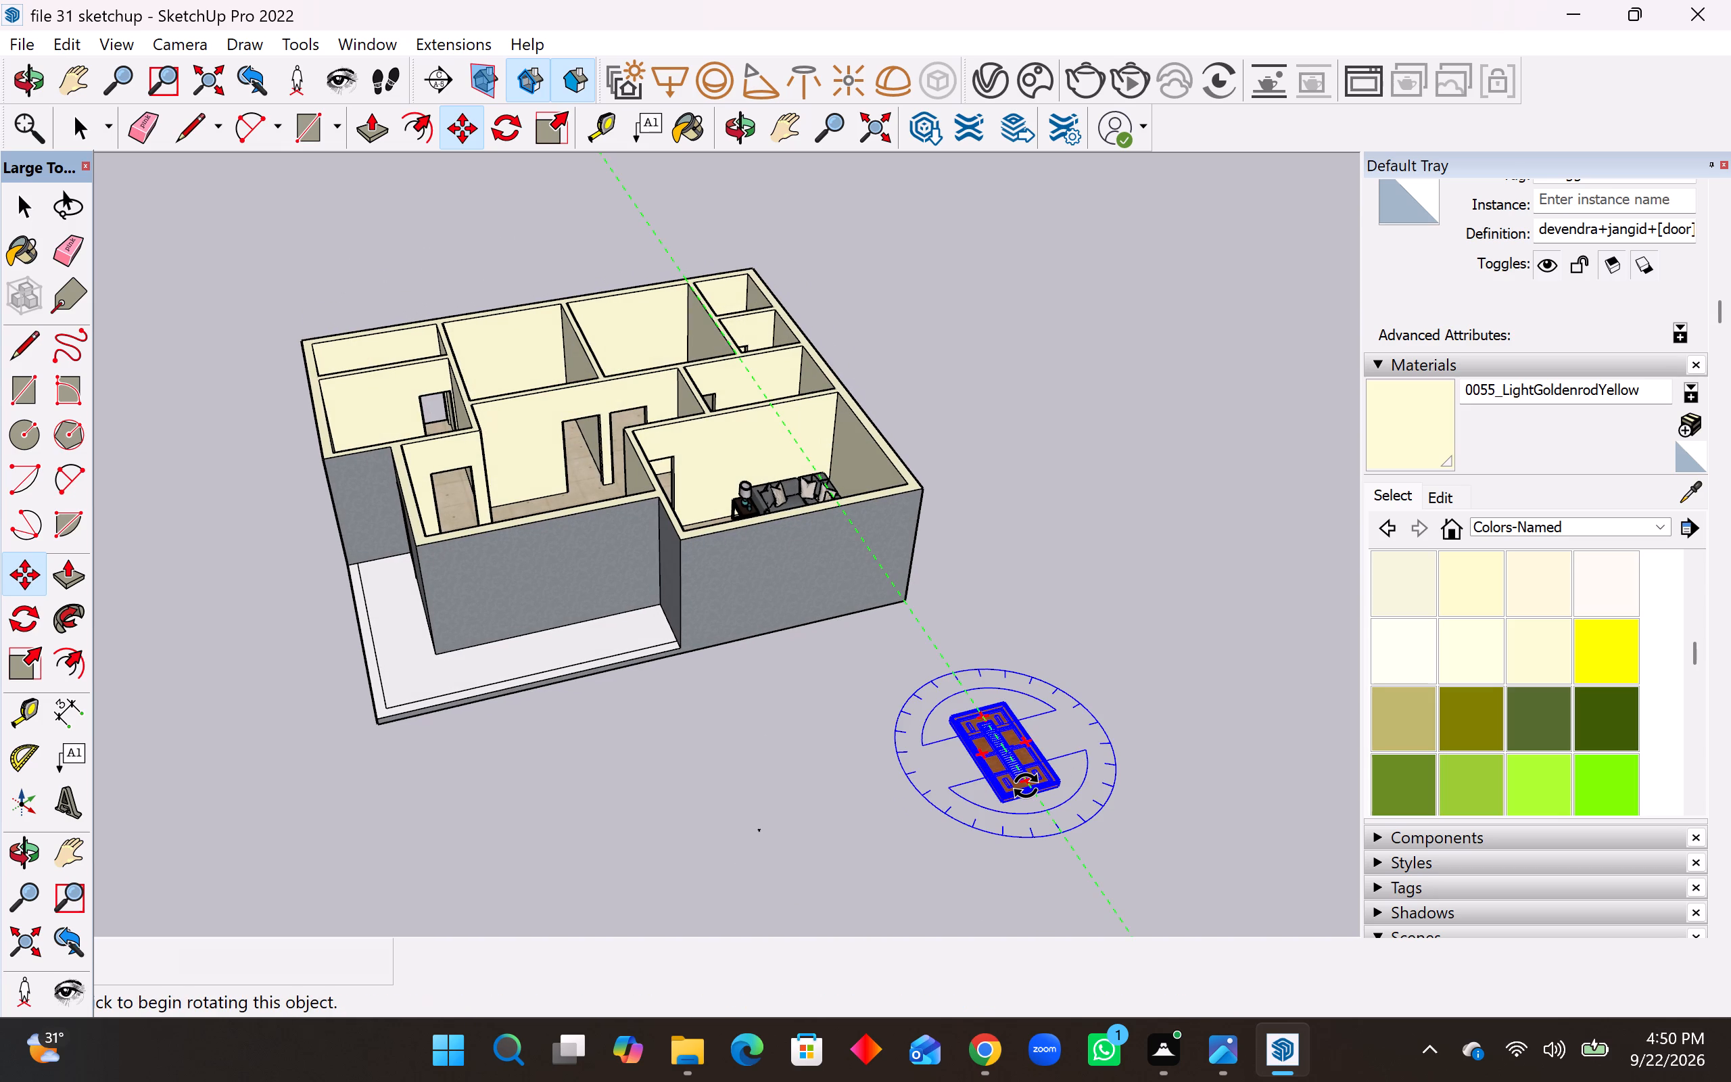
{"action": "left_click", "coordinate": [23, 622]}
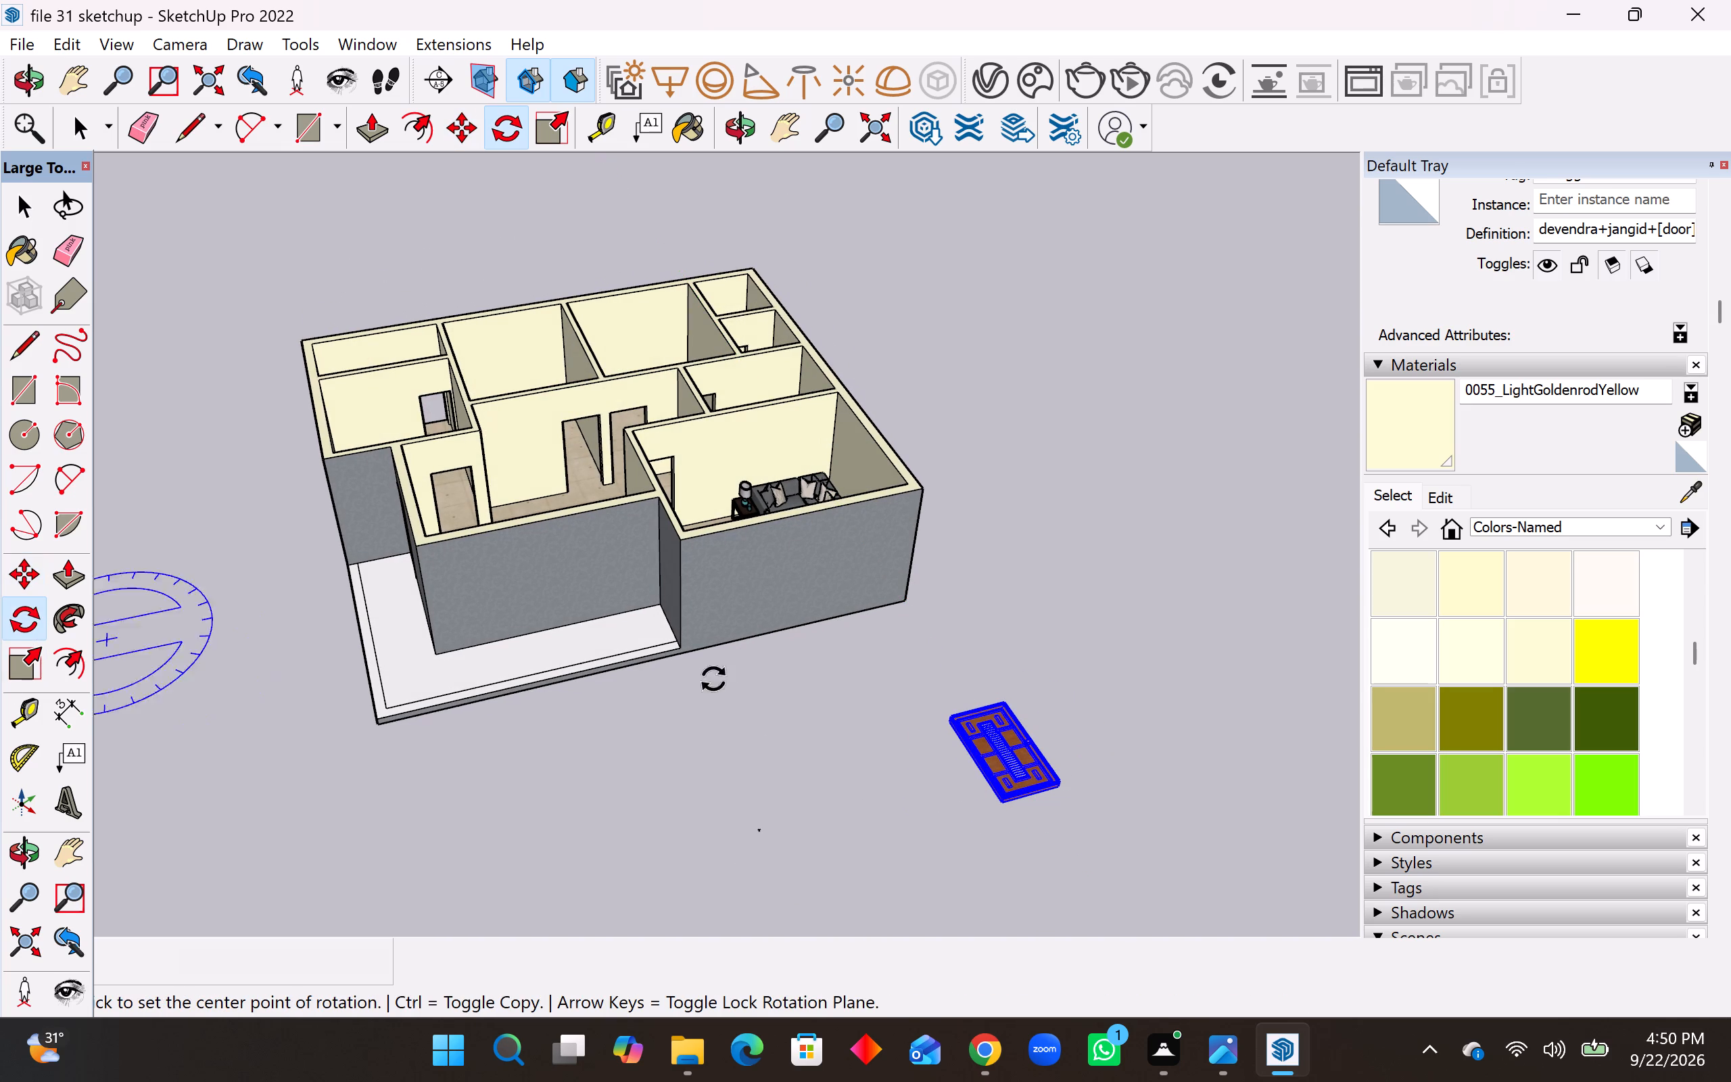
{"action": "middle_click_drag", "start_coordinate": [1007, 772], "coordinate": [953, 492]}
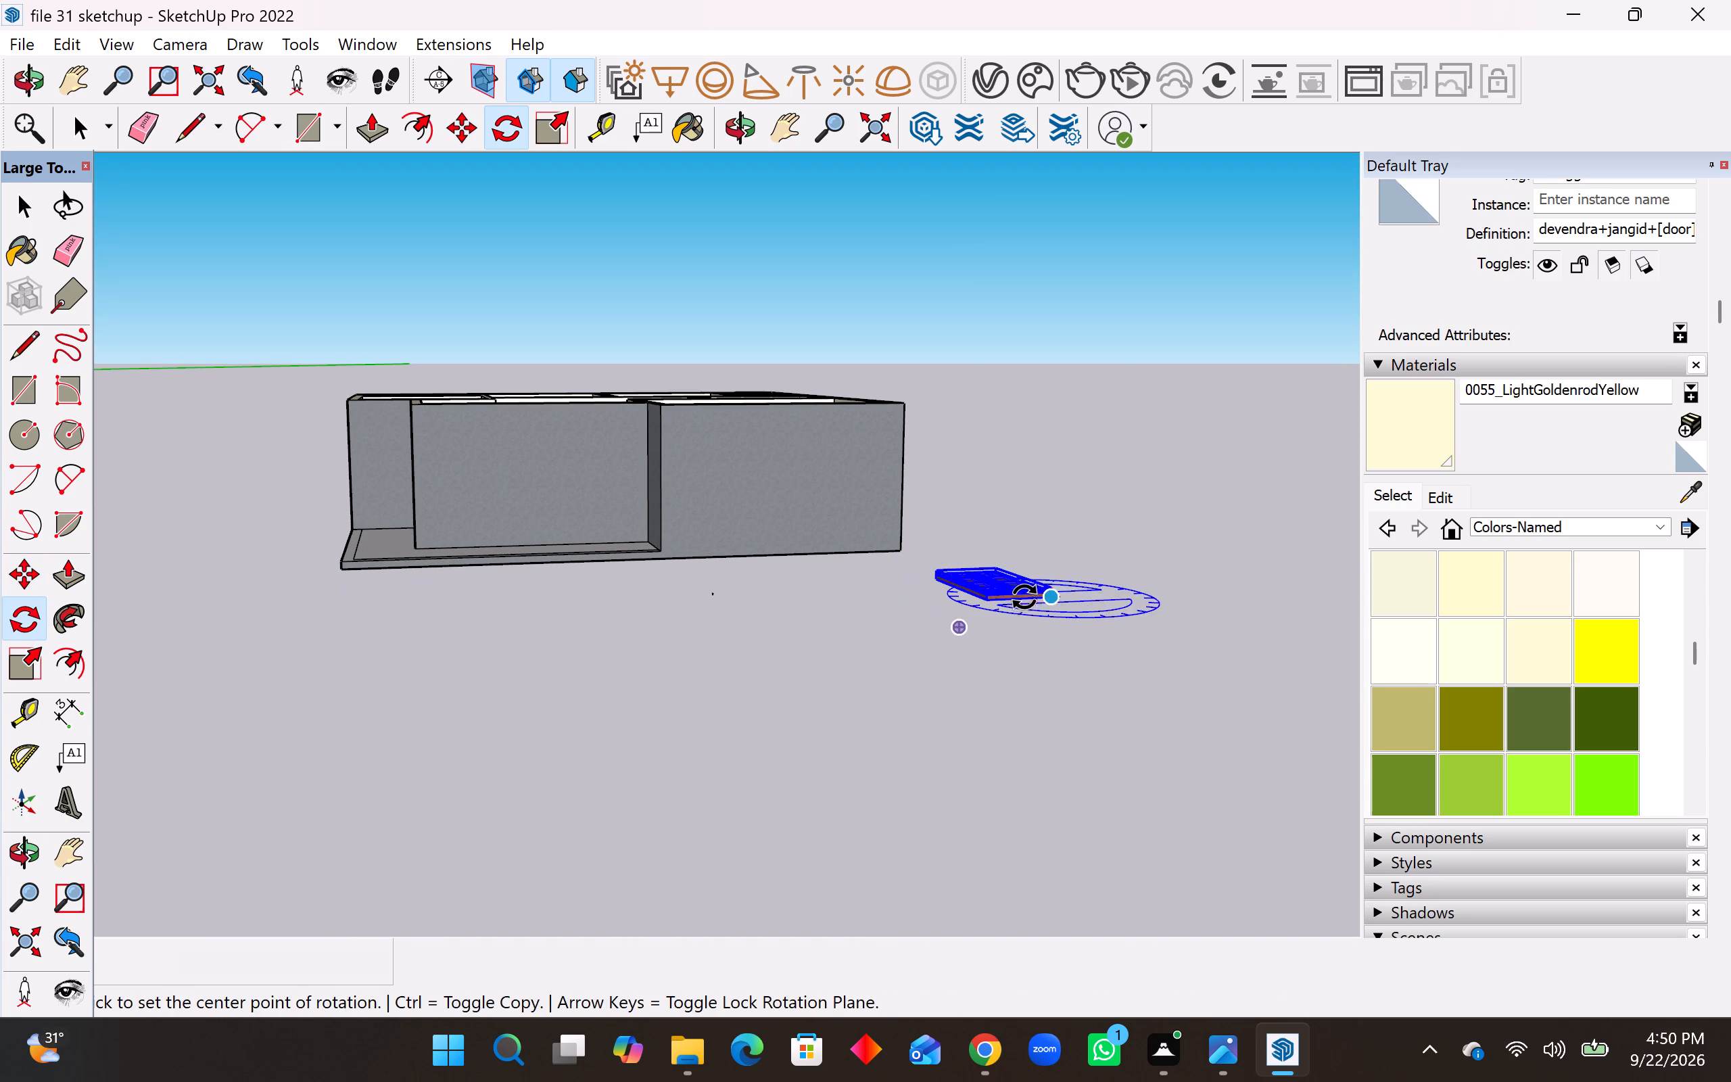
{"action": "middle_click_drag", "start_coordinate": [1016, 617], "coordinate": [1005, 561]}
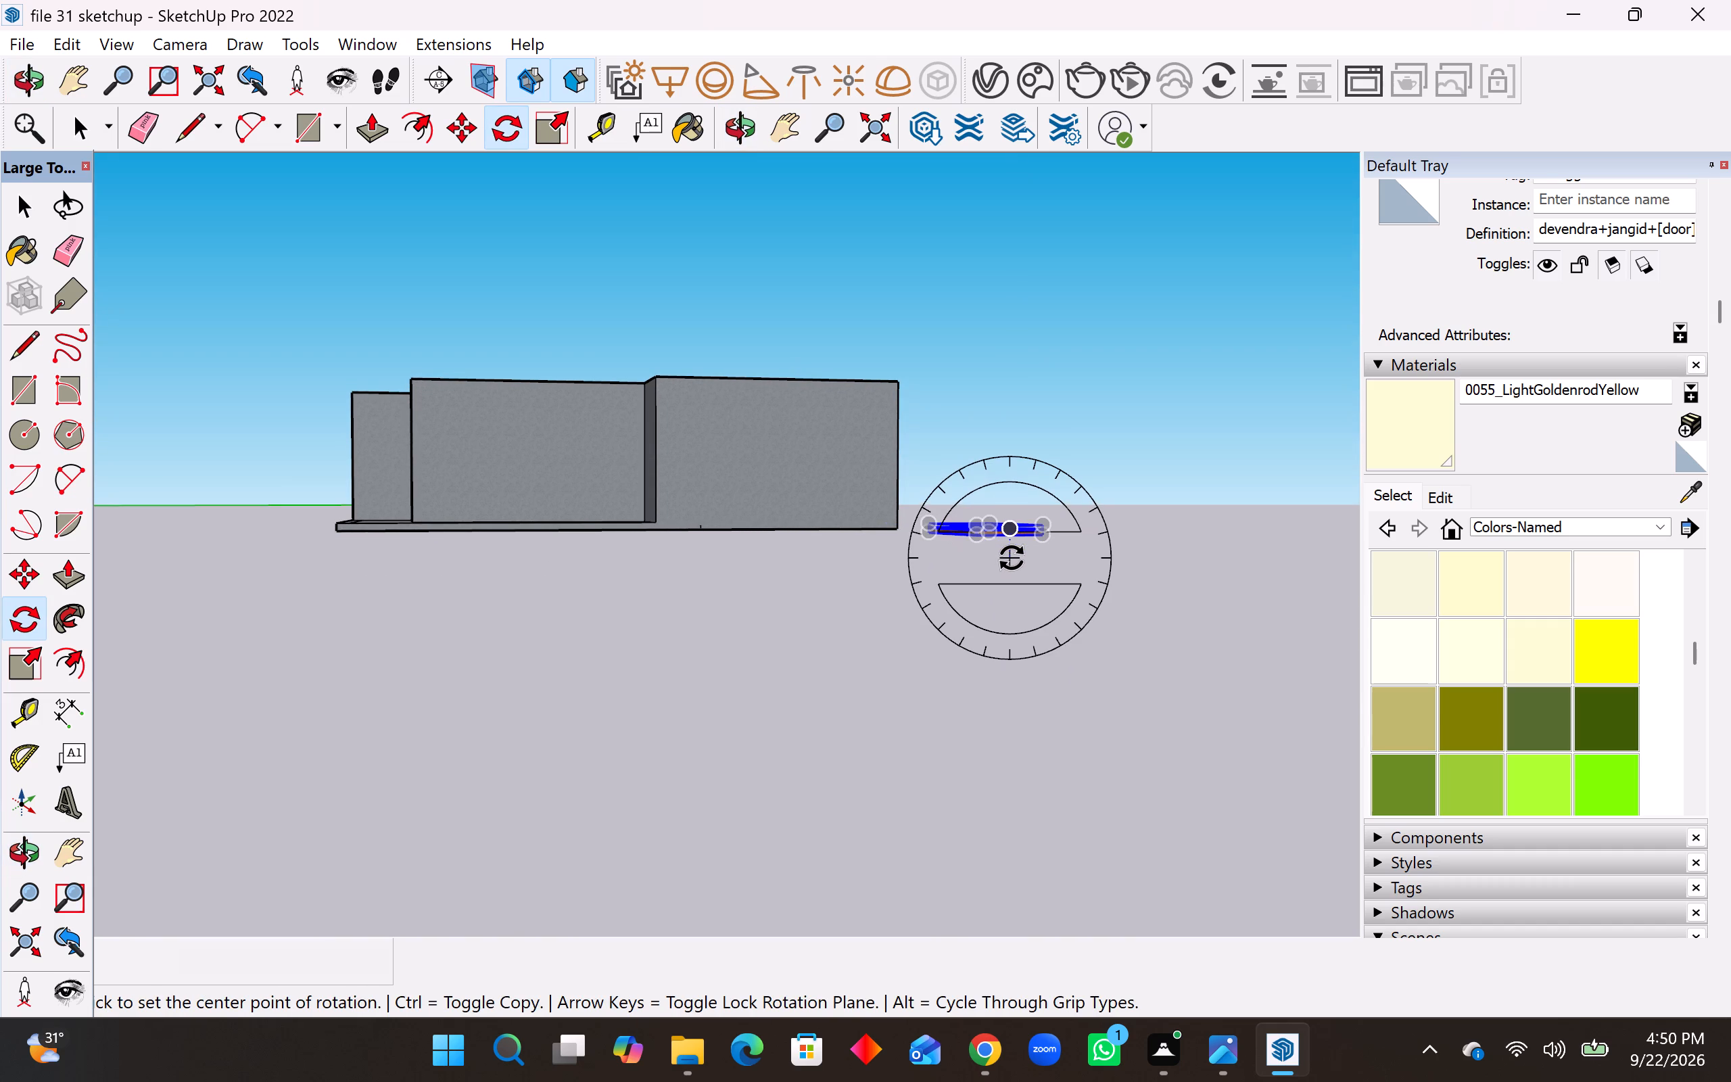
{"action": "middle_click_drag", "start_coordinate": [1014, 558], "coordinate": [1012, 527]}
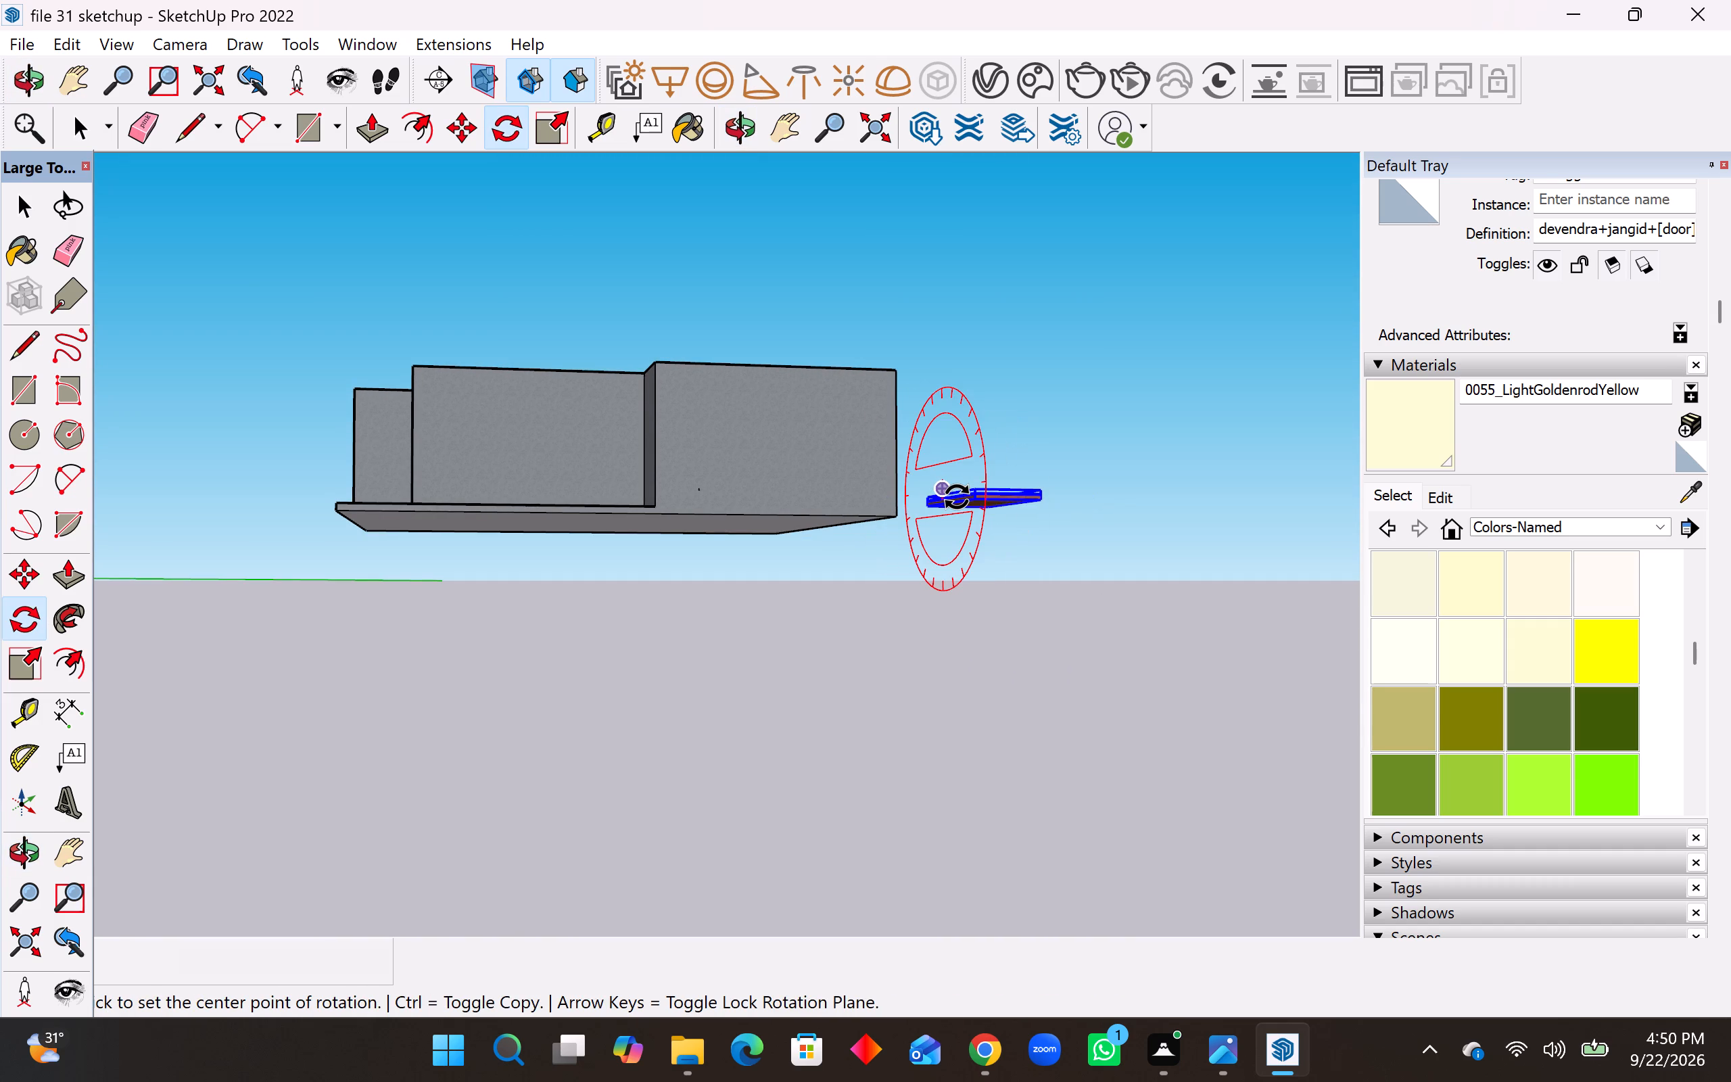
{"action": "left_click", "coordinate": [957, 497]}
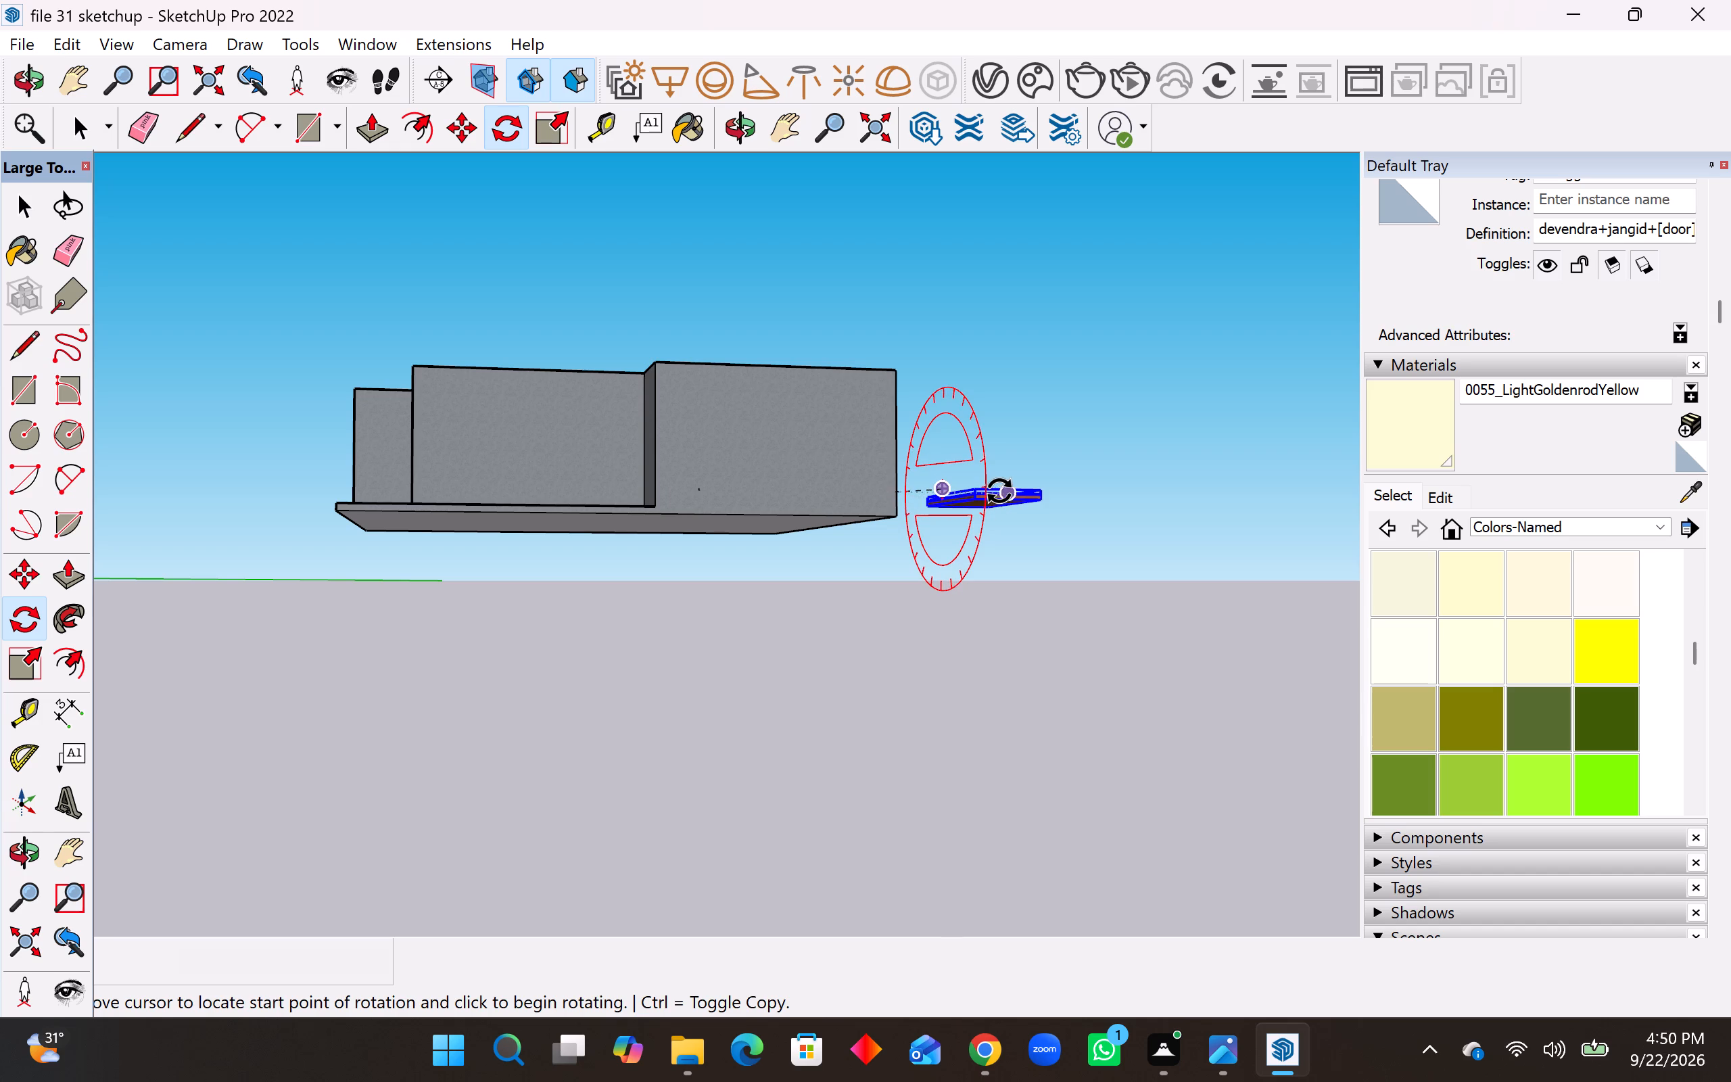
{"action": "middle_click_drag", "start_coordinate": [999, 491], "coordinate": [1287, 552]}
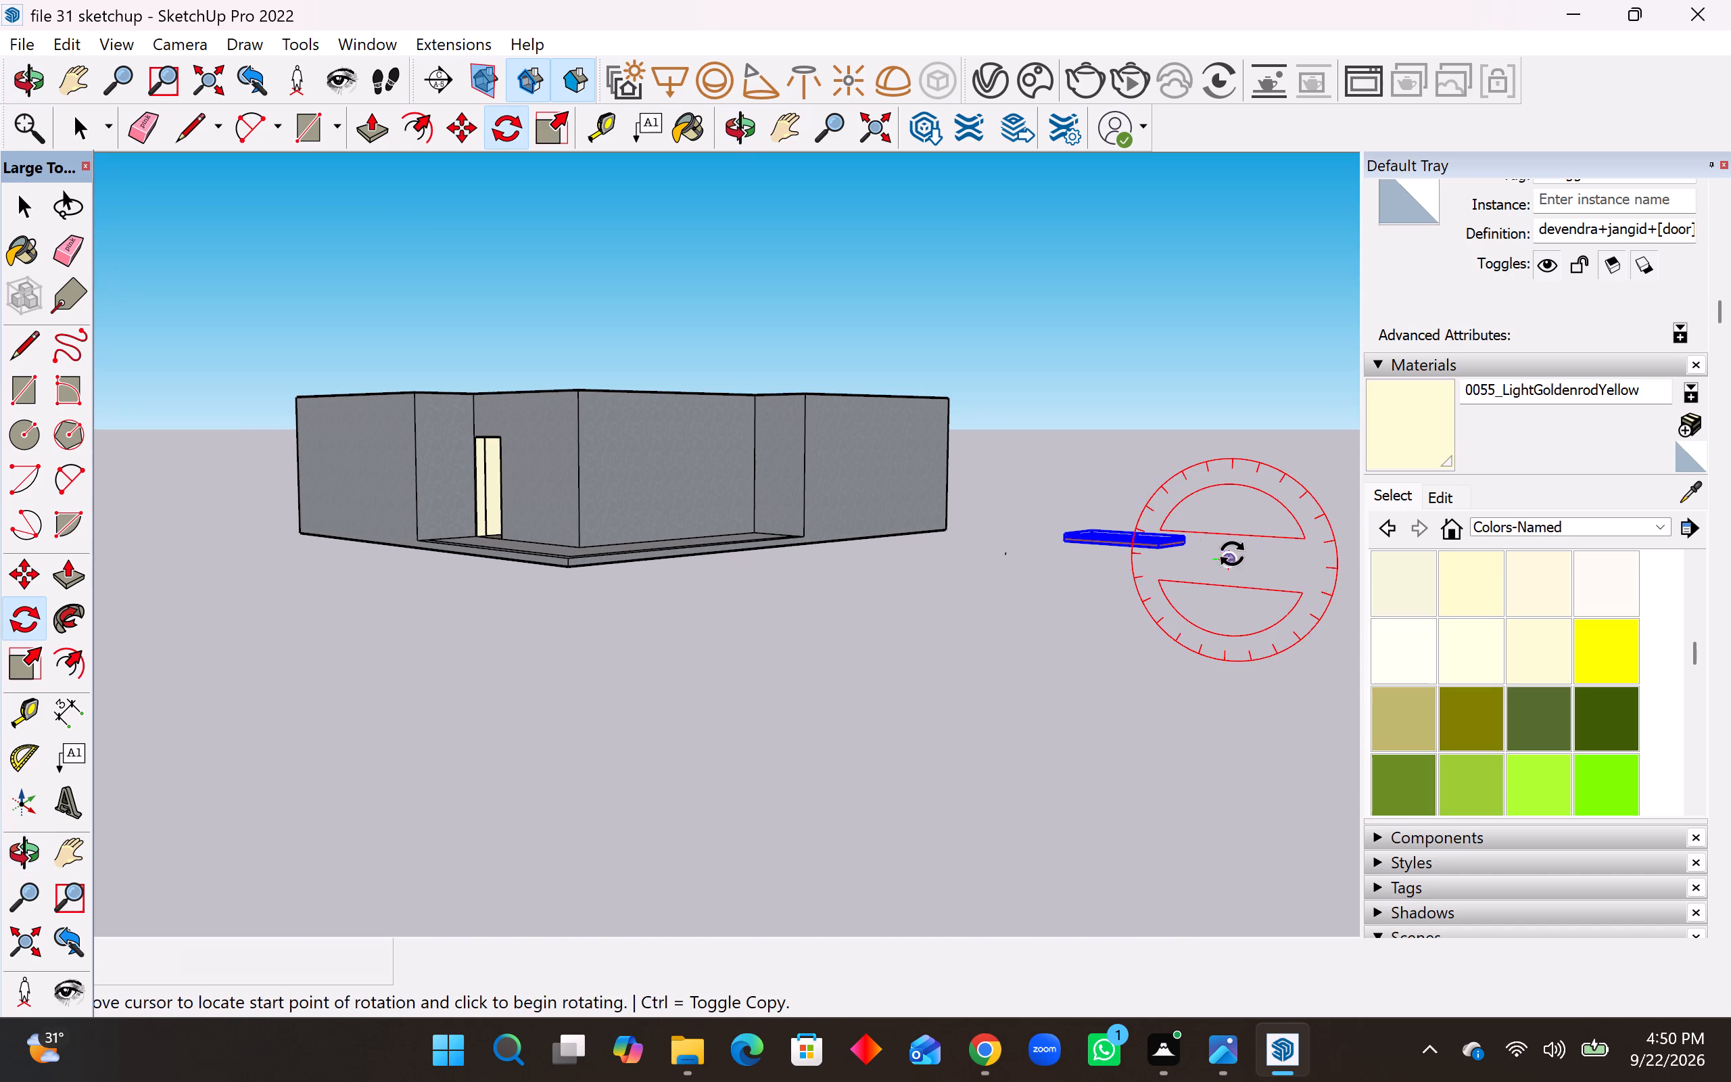
{"action": "left_click", "coordinate": [1308, 560]}
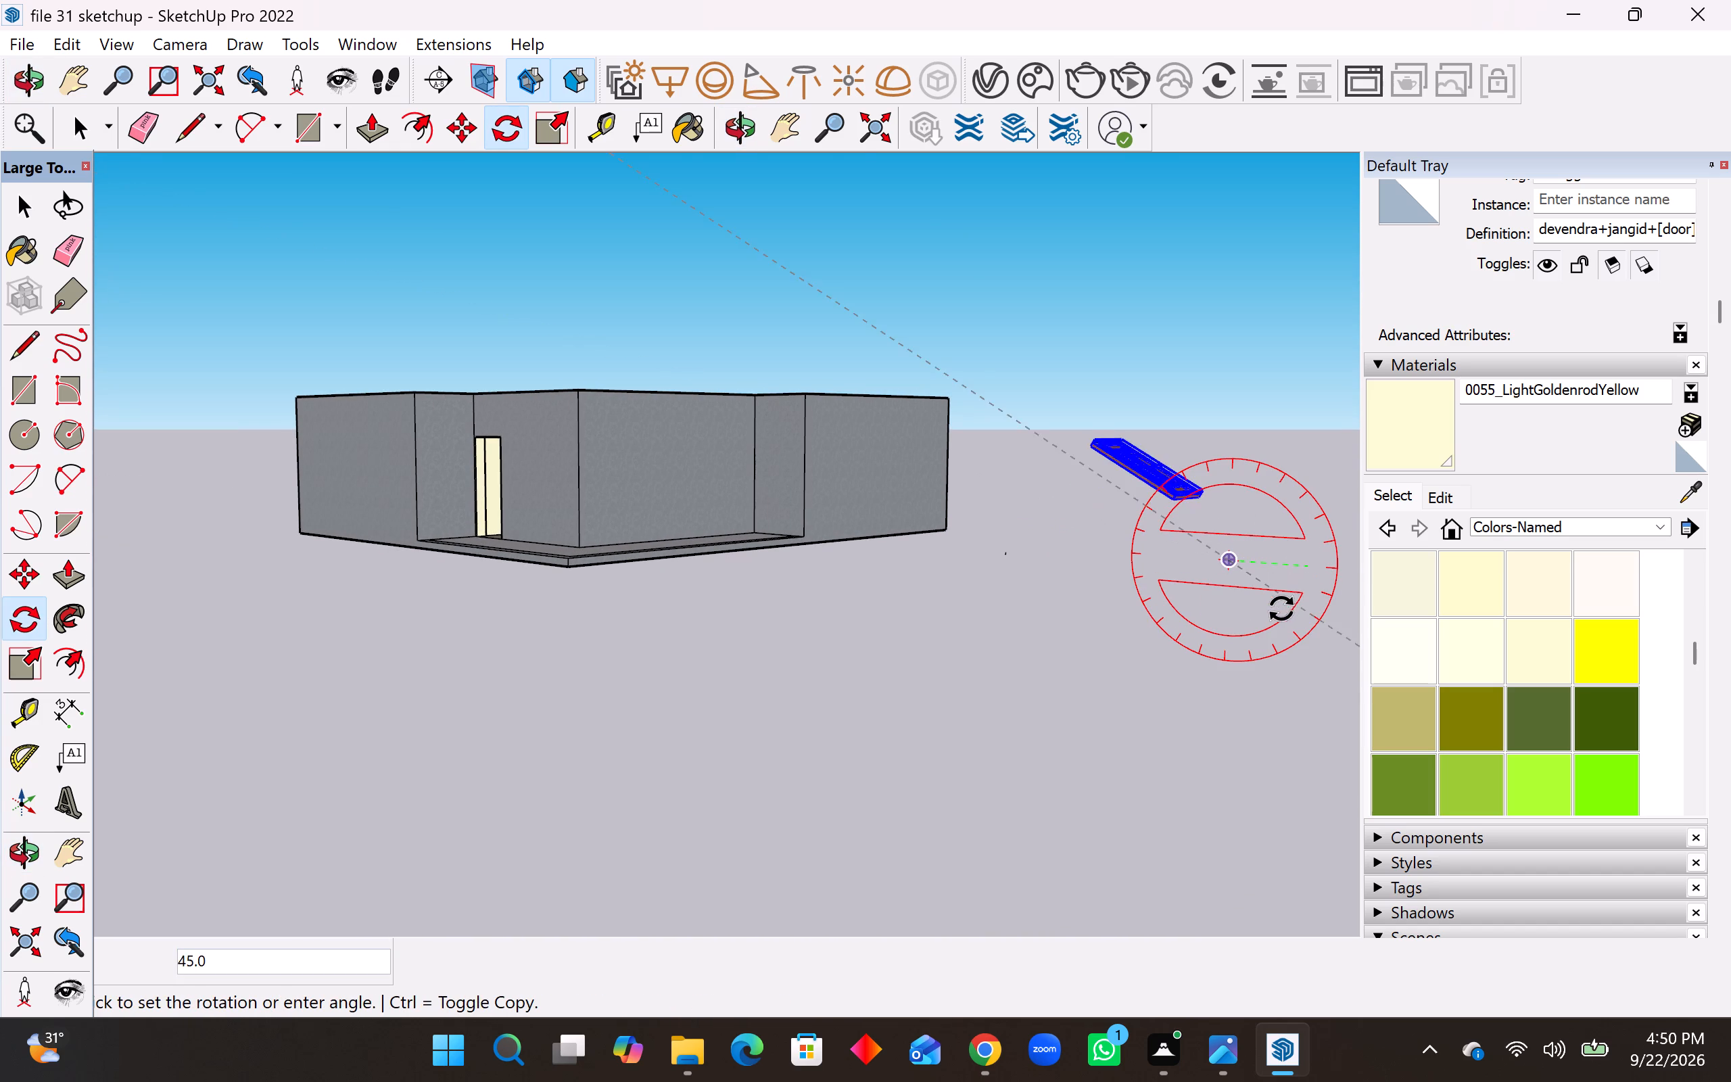
{"action": "left_click", "coordinate": [1232, 665]}
Rotate the upright door 90 degrees on the ground plane to align it with the porch entrance wall.
{"action": "middle_click_drag", "start_coordinate": [1212, 540], "coordinate": [1213, 644]}
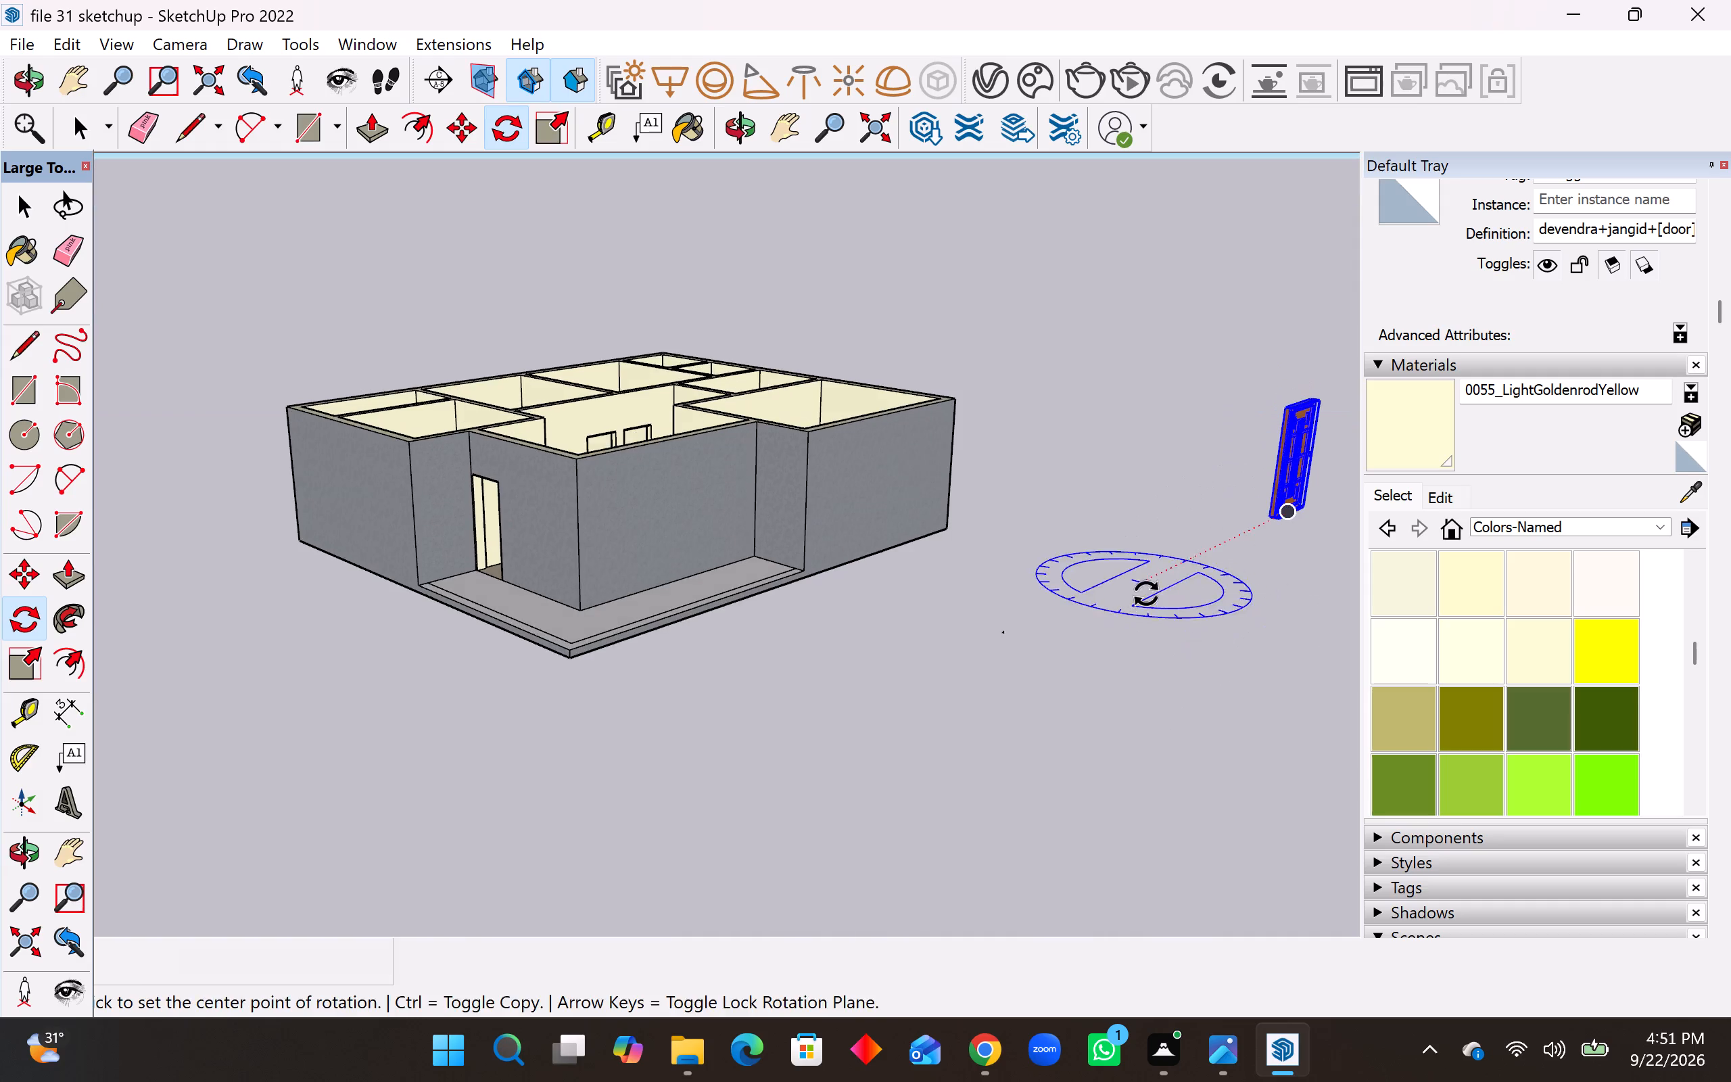
{"action": "left_click", "coordinate": [1220, 571]}
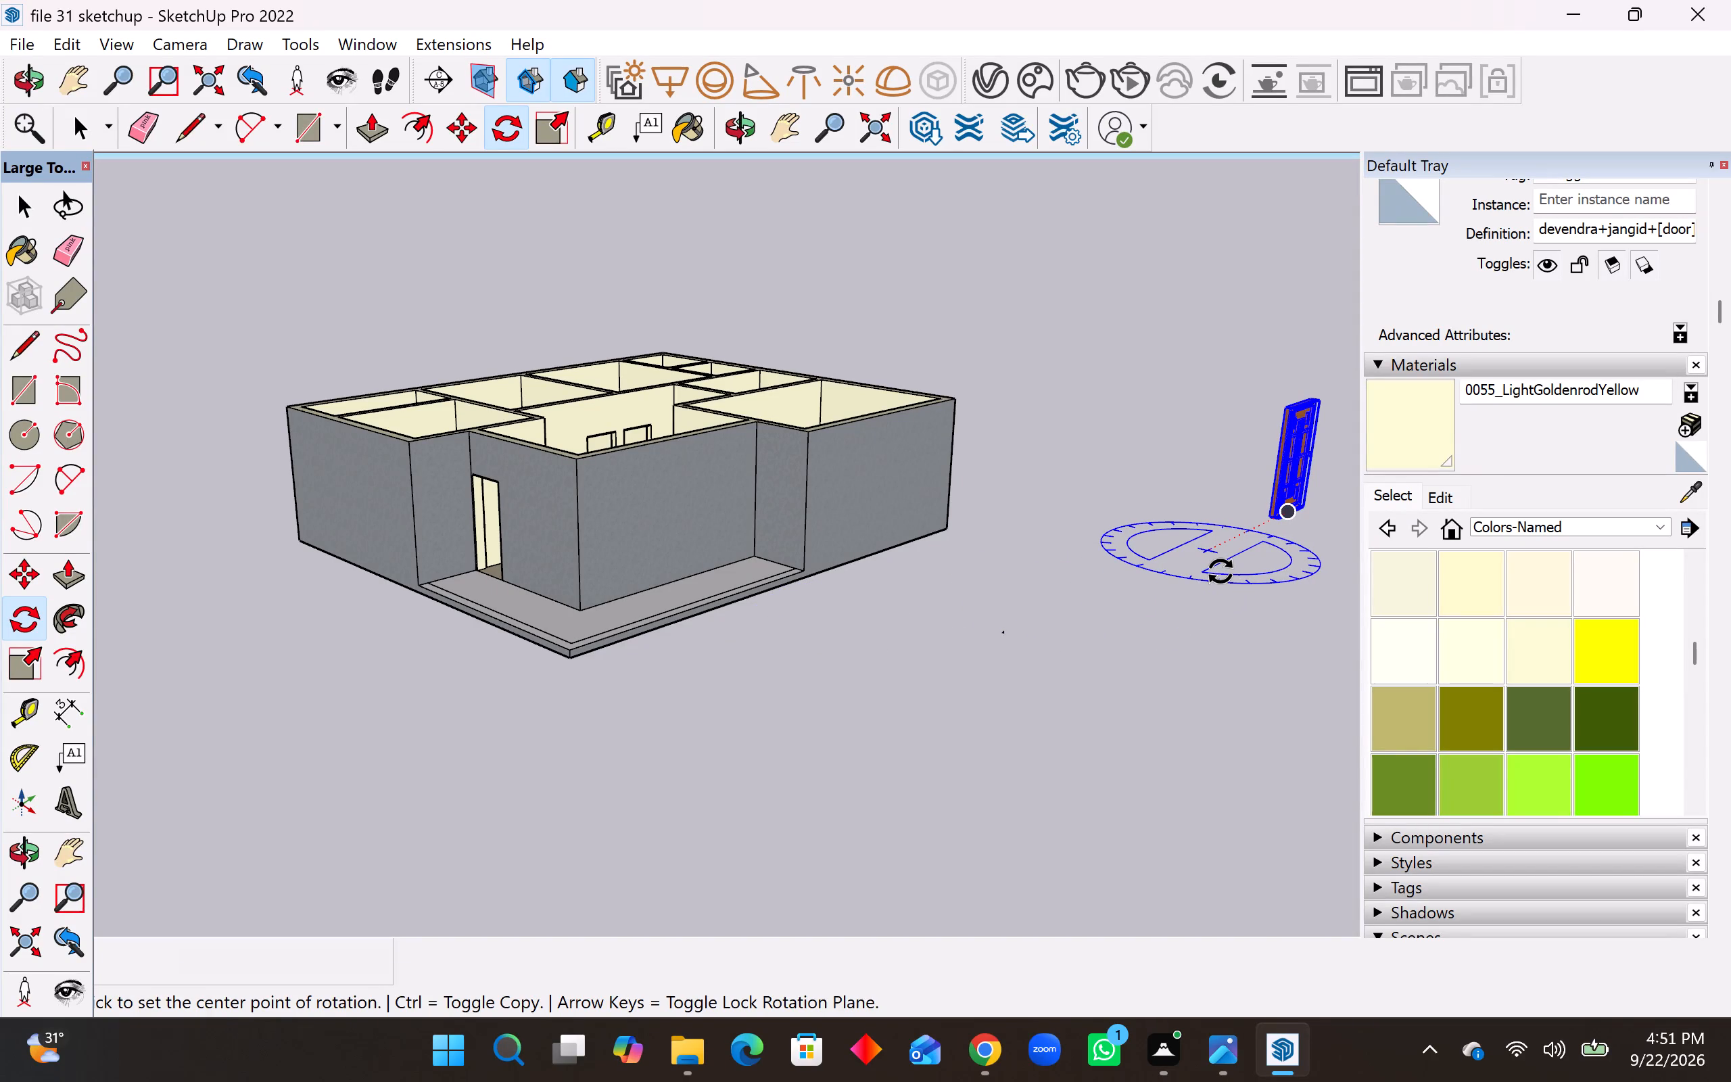
{"action": "left_click", "coordinate": [1041, 654]}
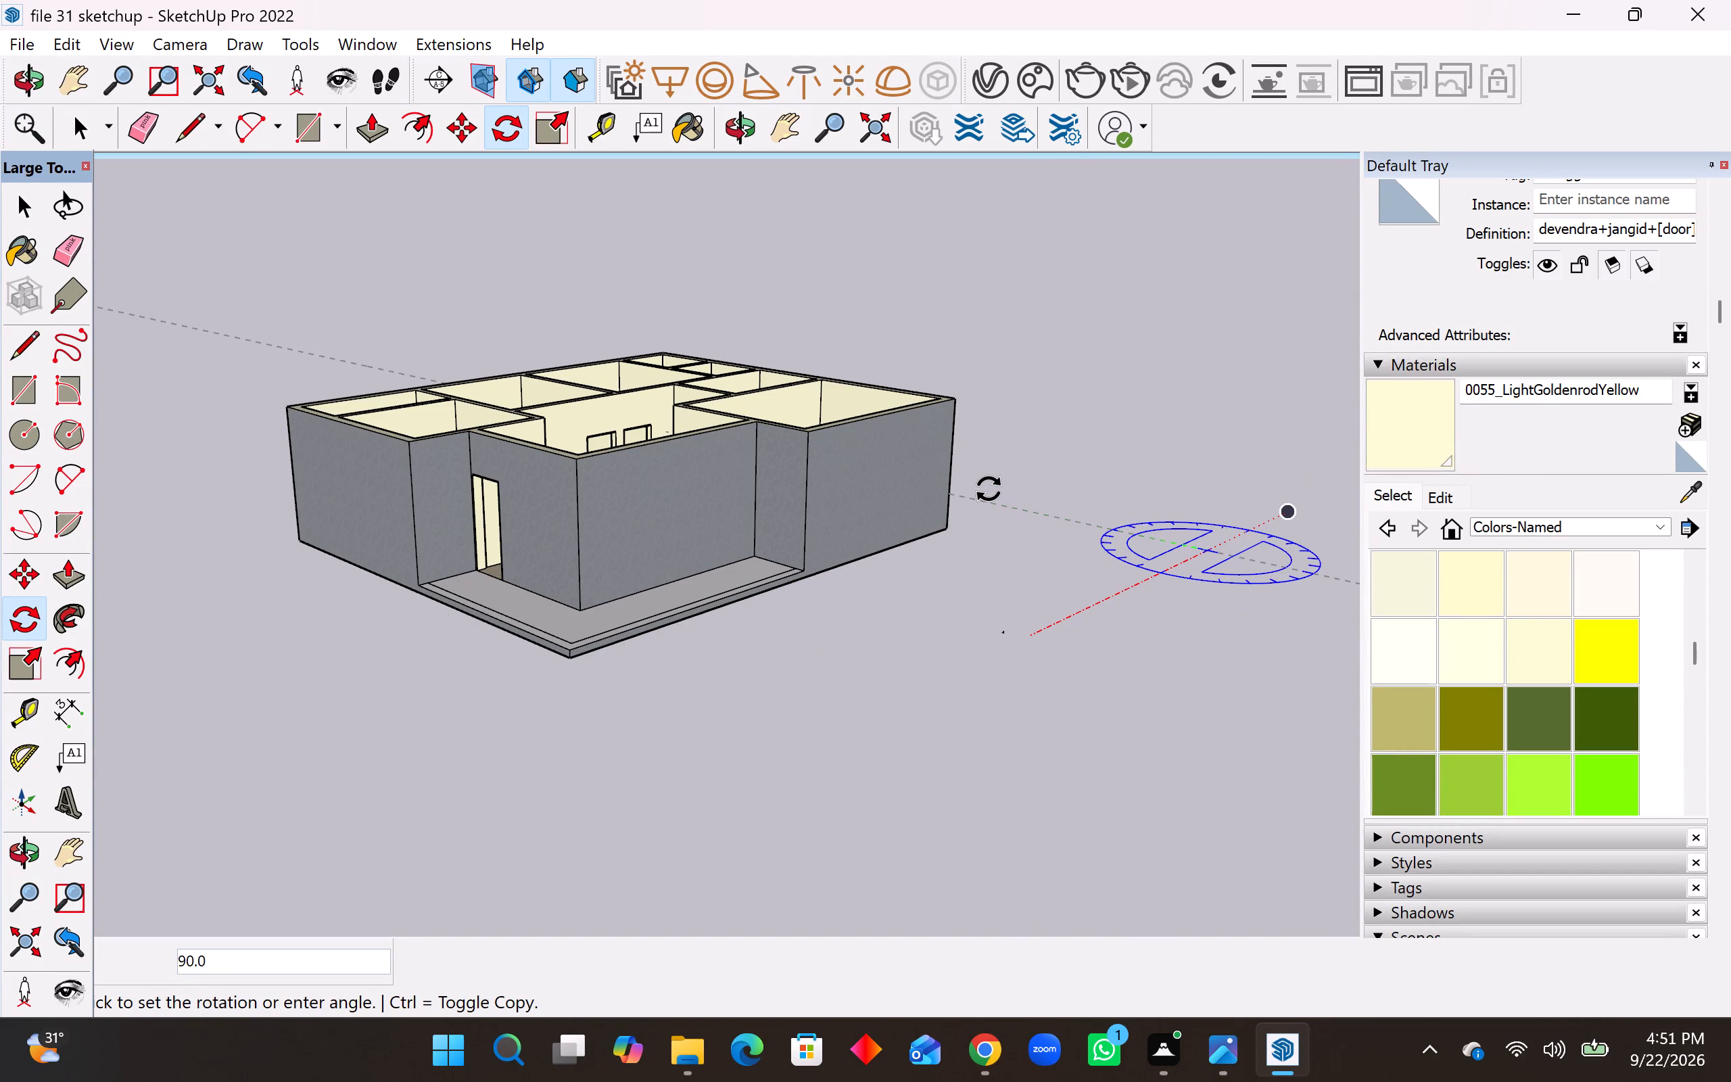
{"action": "middle_click_drag", "start_coordinate": [991, 492], "coordinate": [1058, 673]}
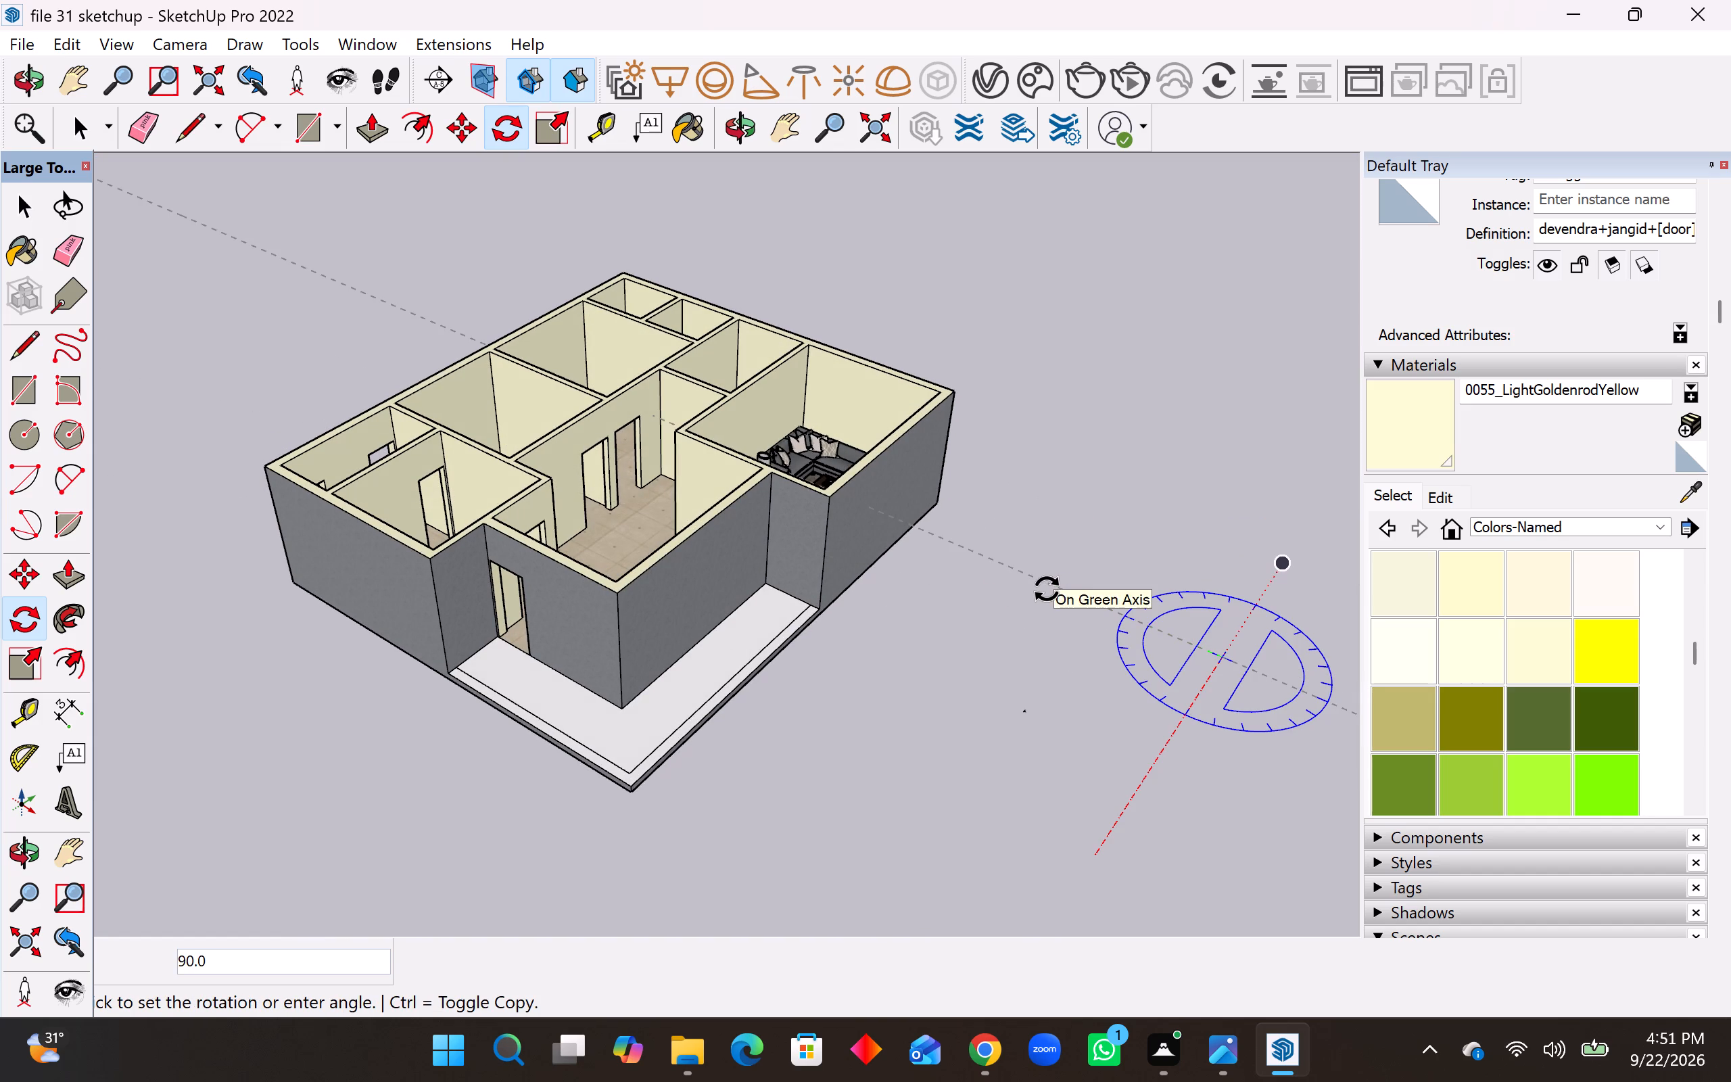
{"action": "left_click", "coordinate": [1047, 589]}
{"action": "scroll", "coordinate": [1007, 634], "scroll_direction": "down", "scroll_amount": 9}
{"action": "scroll", "coordinate": [1273, 706], "scroll_direction": "up", "scroll_amount": 4}
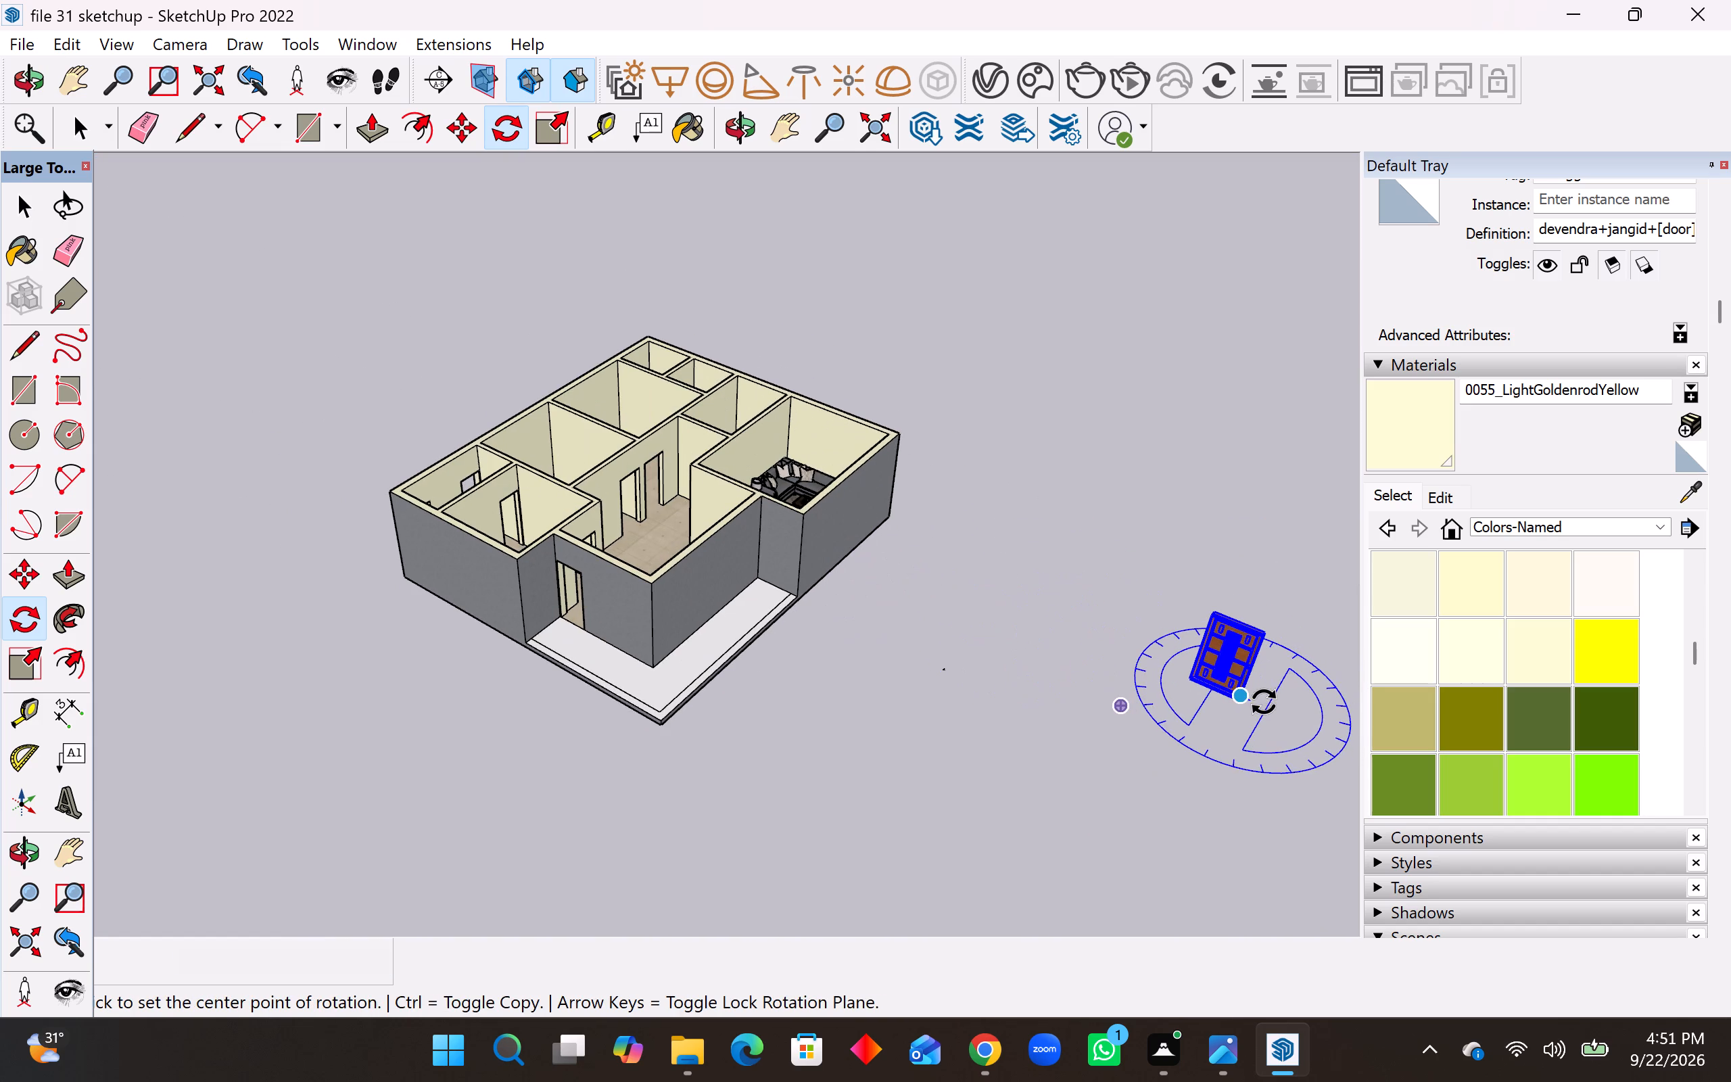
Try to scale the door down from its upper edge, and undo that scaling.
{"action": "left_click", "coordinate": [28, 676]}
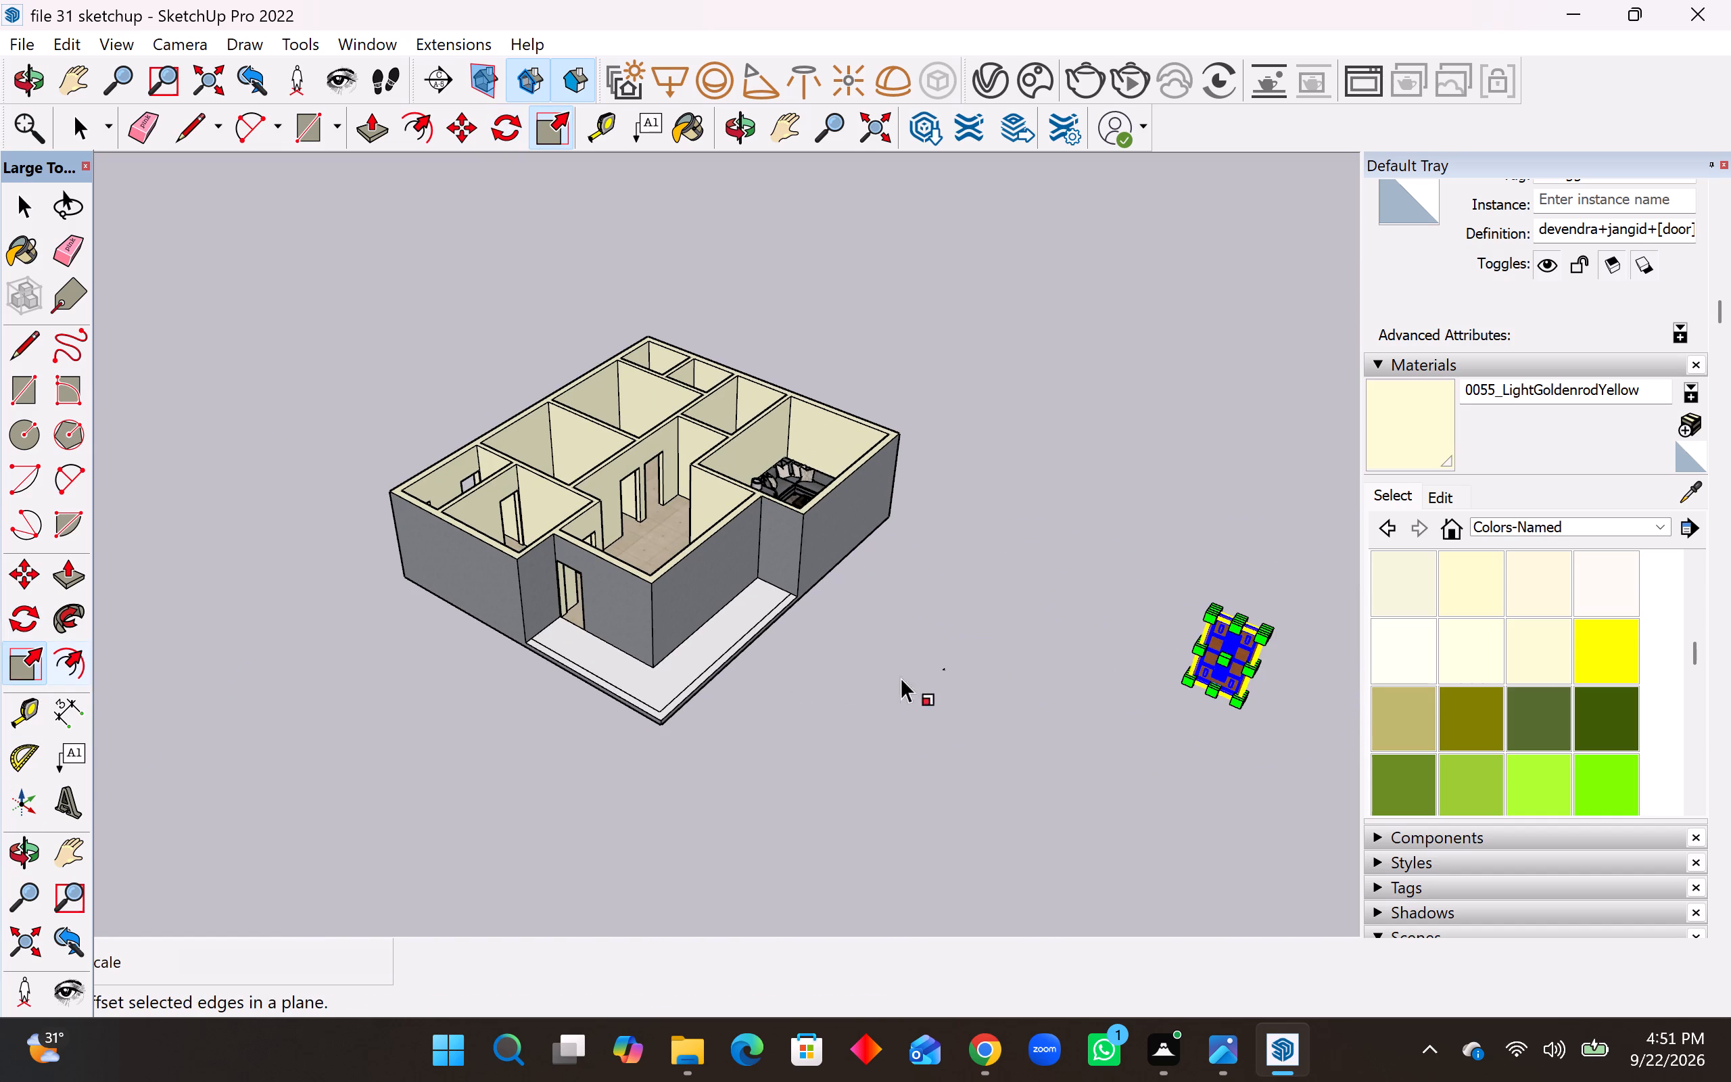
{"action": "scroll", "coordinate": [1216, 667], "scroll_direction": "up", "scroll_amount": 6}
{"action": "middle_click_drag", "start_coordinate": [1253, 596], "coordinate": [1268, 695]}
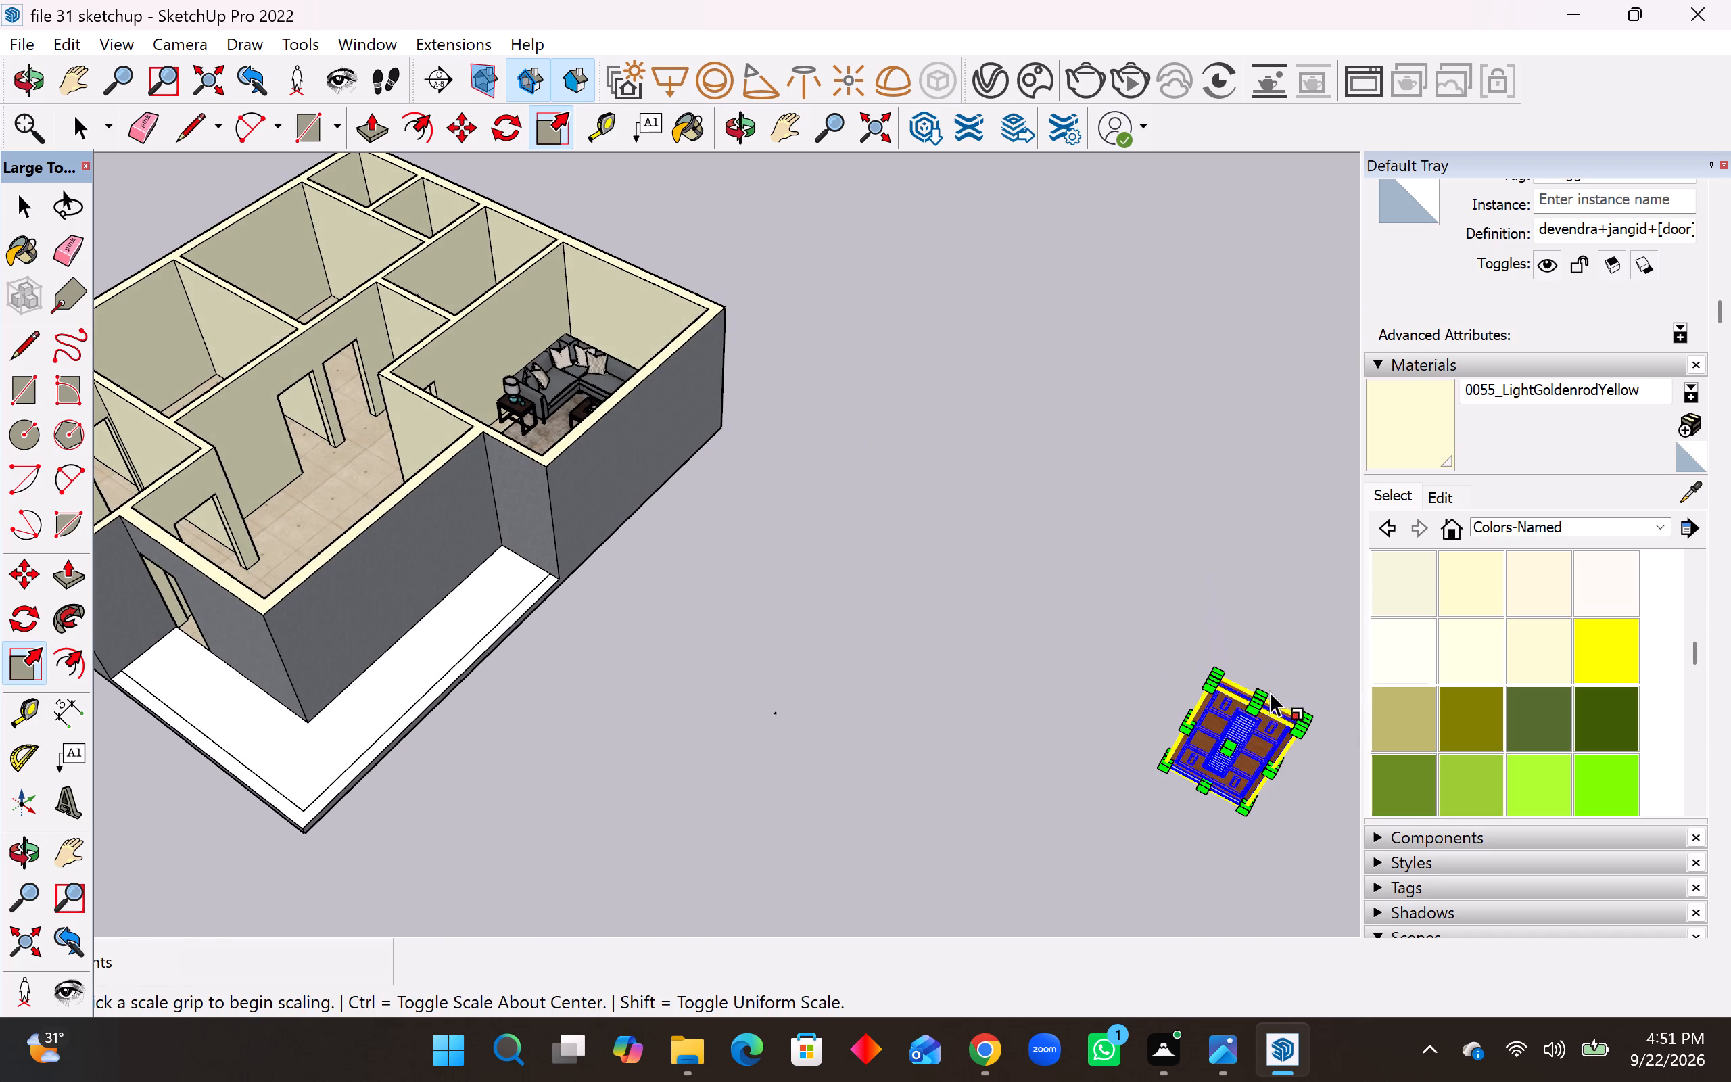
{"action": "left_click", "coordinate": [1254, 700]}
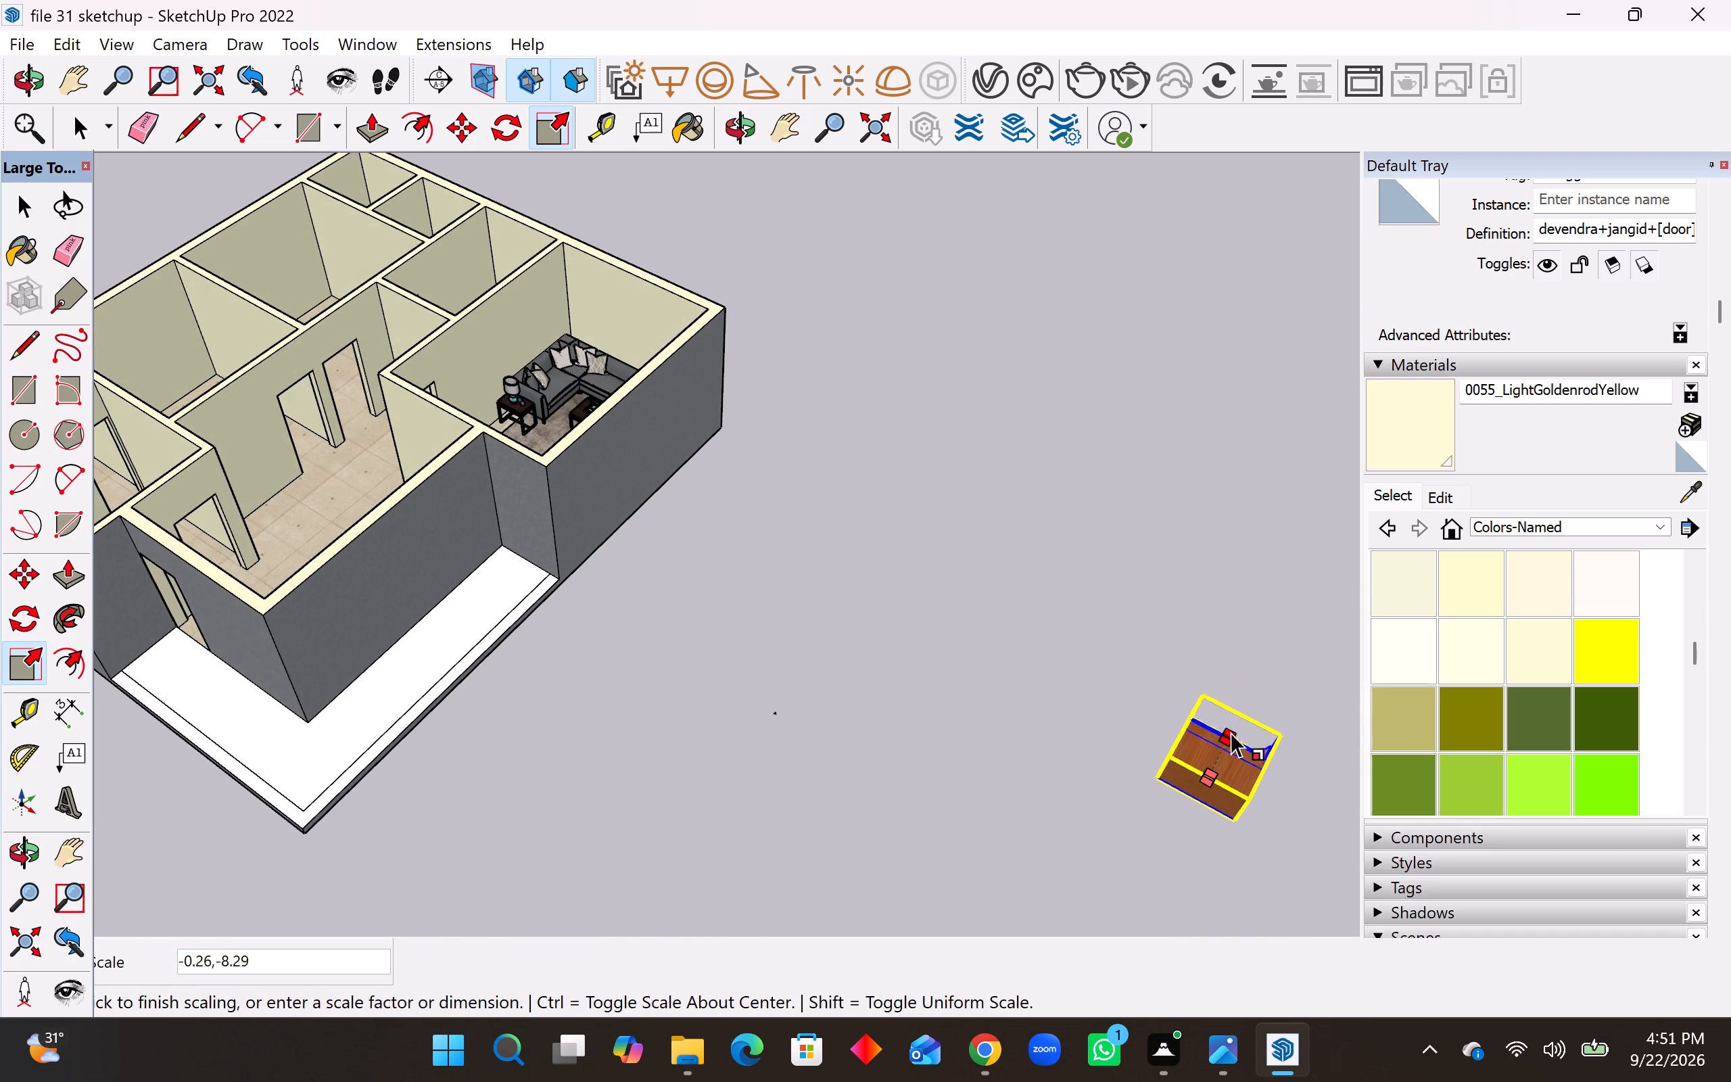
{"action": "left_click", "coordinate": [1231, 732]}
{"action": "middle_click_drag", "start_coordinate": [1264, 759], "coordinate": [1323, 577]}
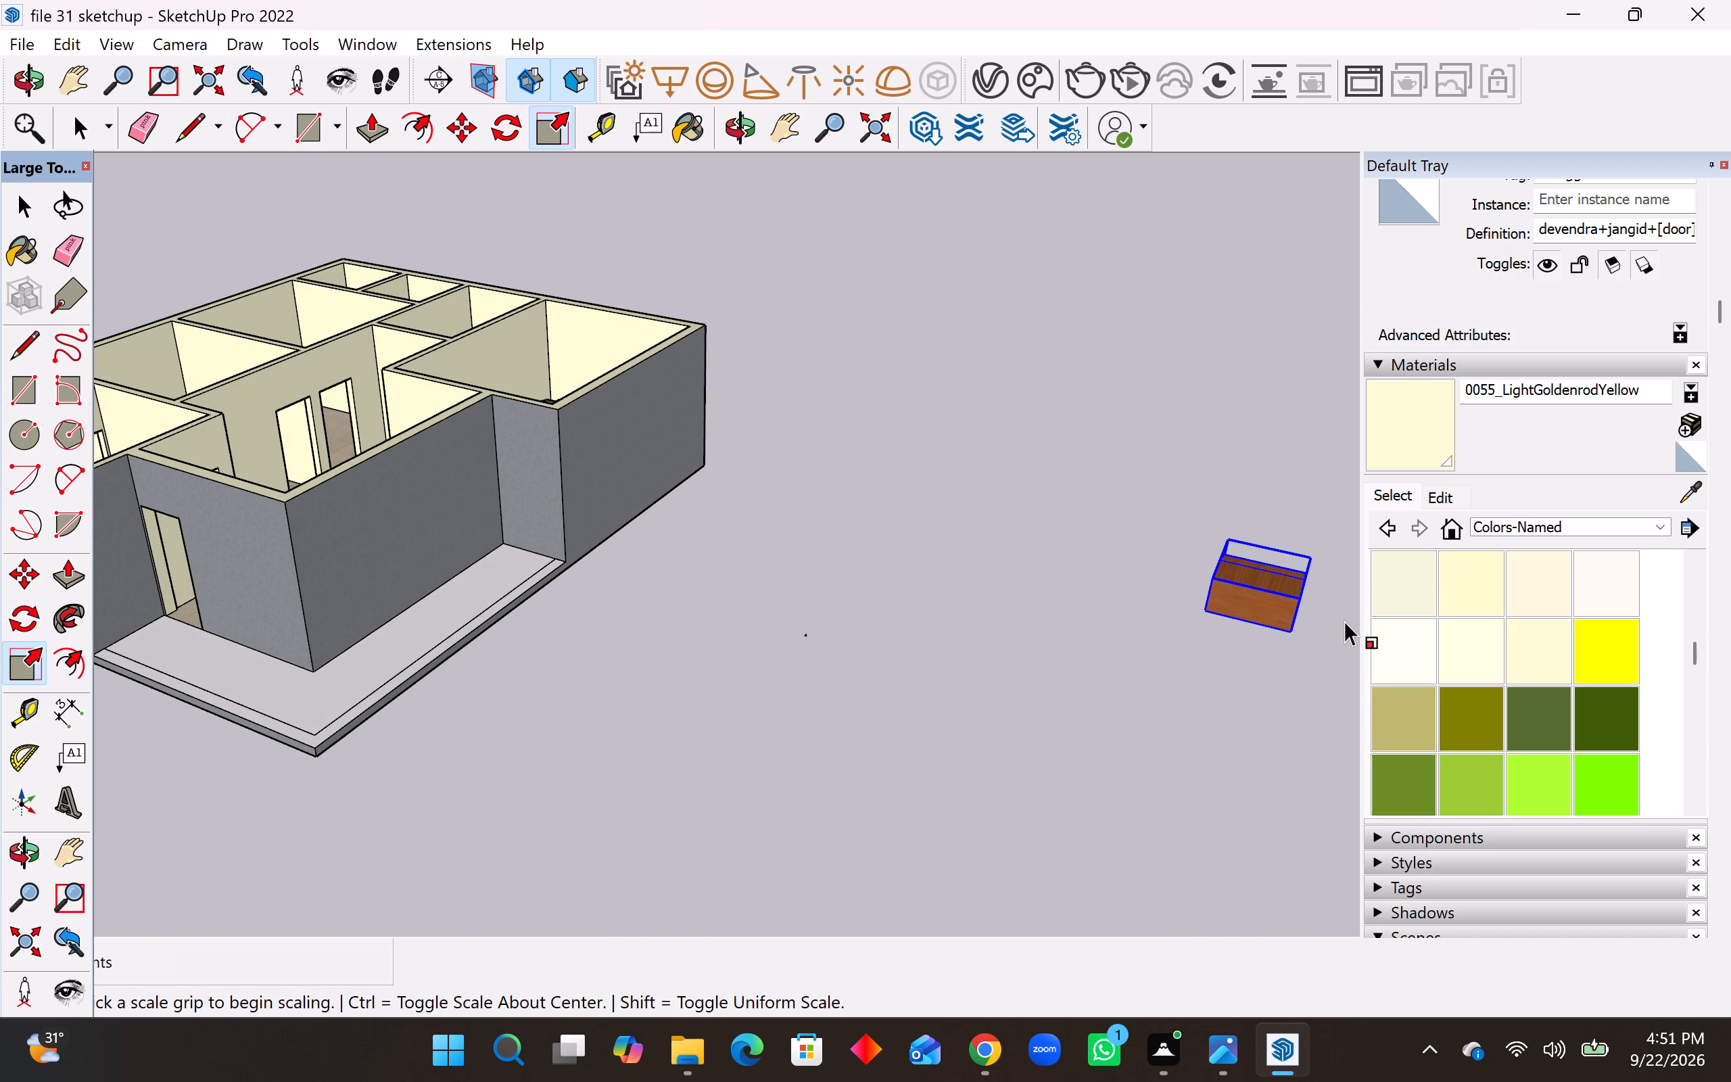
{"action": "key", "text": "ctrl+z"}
Scale the door's height by 0.50 and its width by 0.57.
{"action": "middle_click_drag", "start_coordinate": [1256, 533], "coordinate": [1391, 536]}
{"action": "scroll", "coordinate": [1164, 542], "scroll_direction": "down", "scroll_amount": 6}
{"action": "scroll", "coordinate": [1274, 470], "scroll_direction": "up", "scroll_amount": 15}
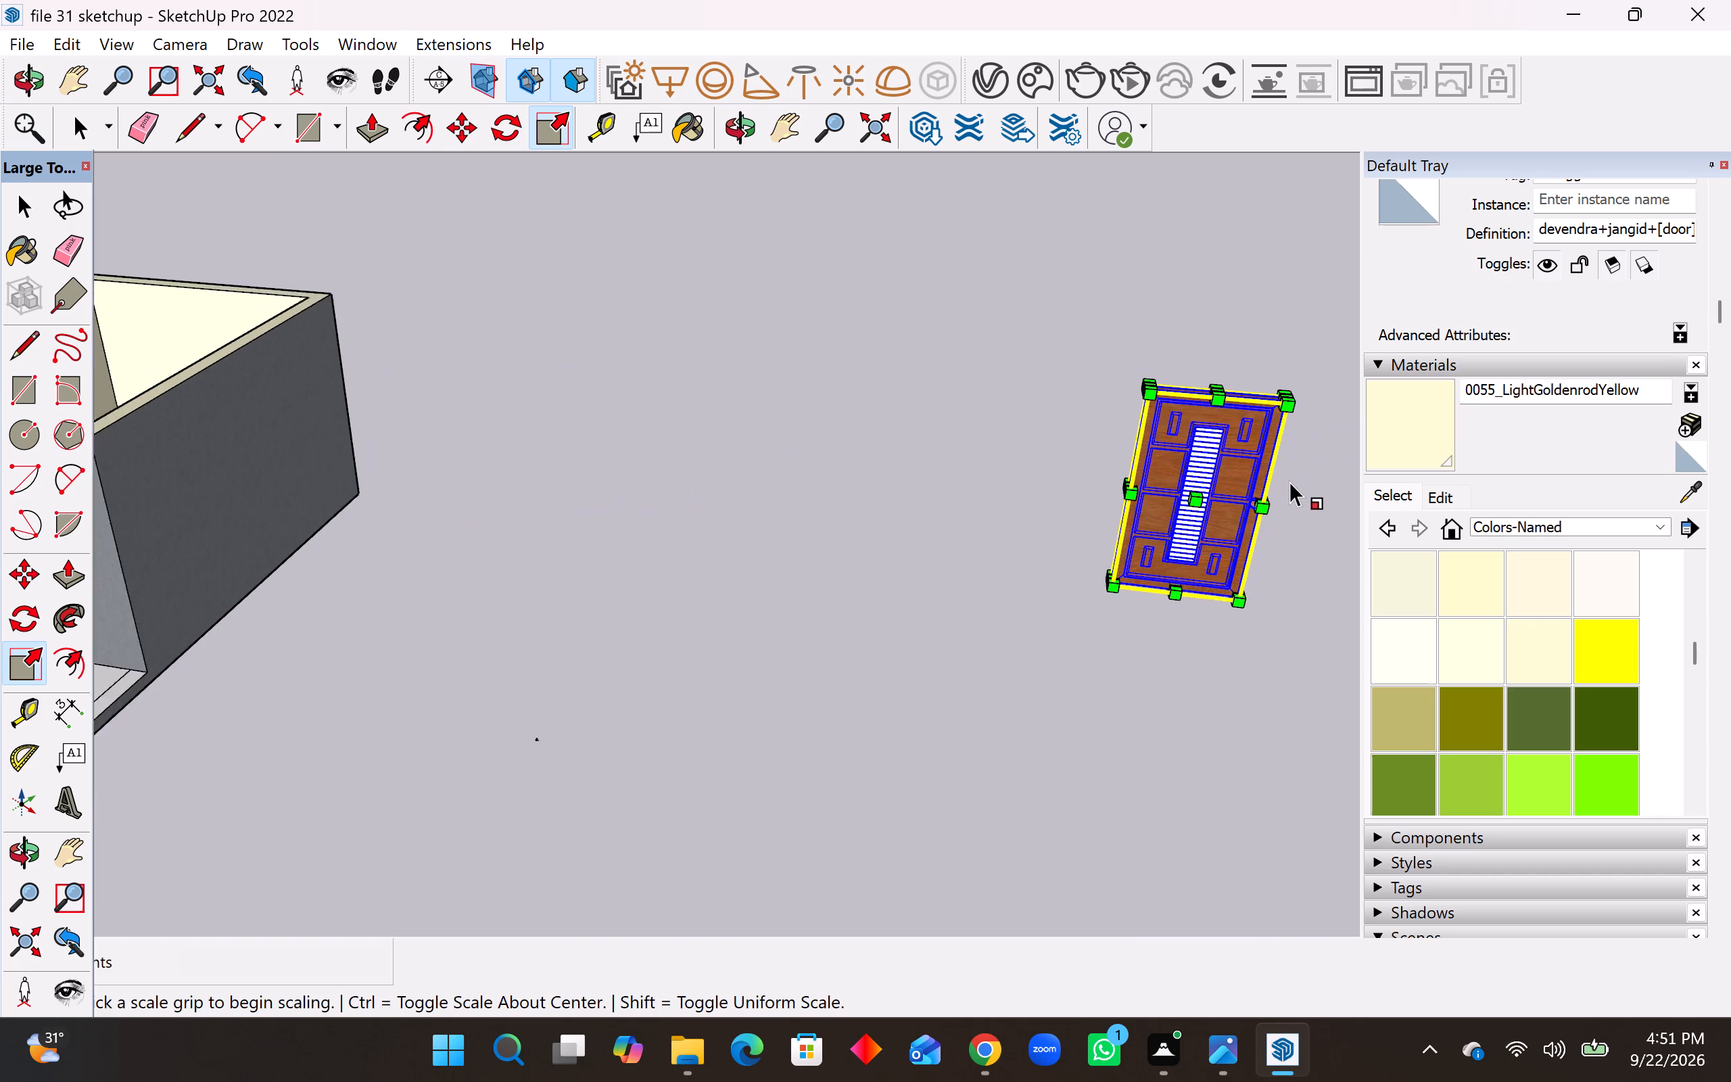
{"action": "middle_click_drag", "start_coordinate": [1224, 392], "coordinate": [1234, 539]}
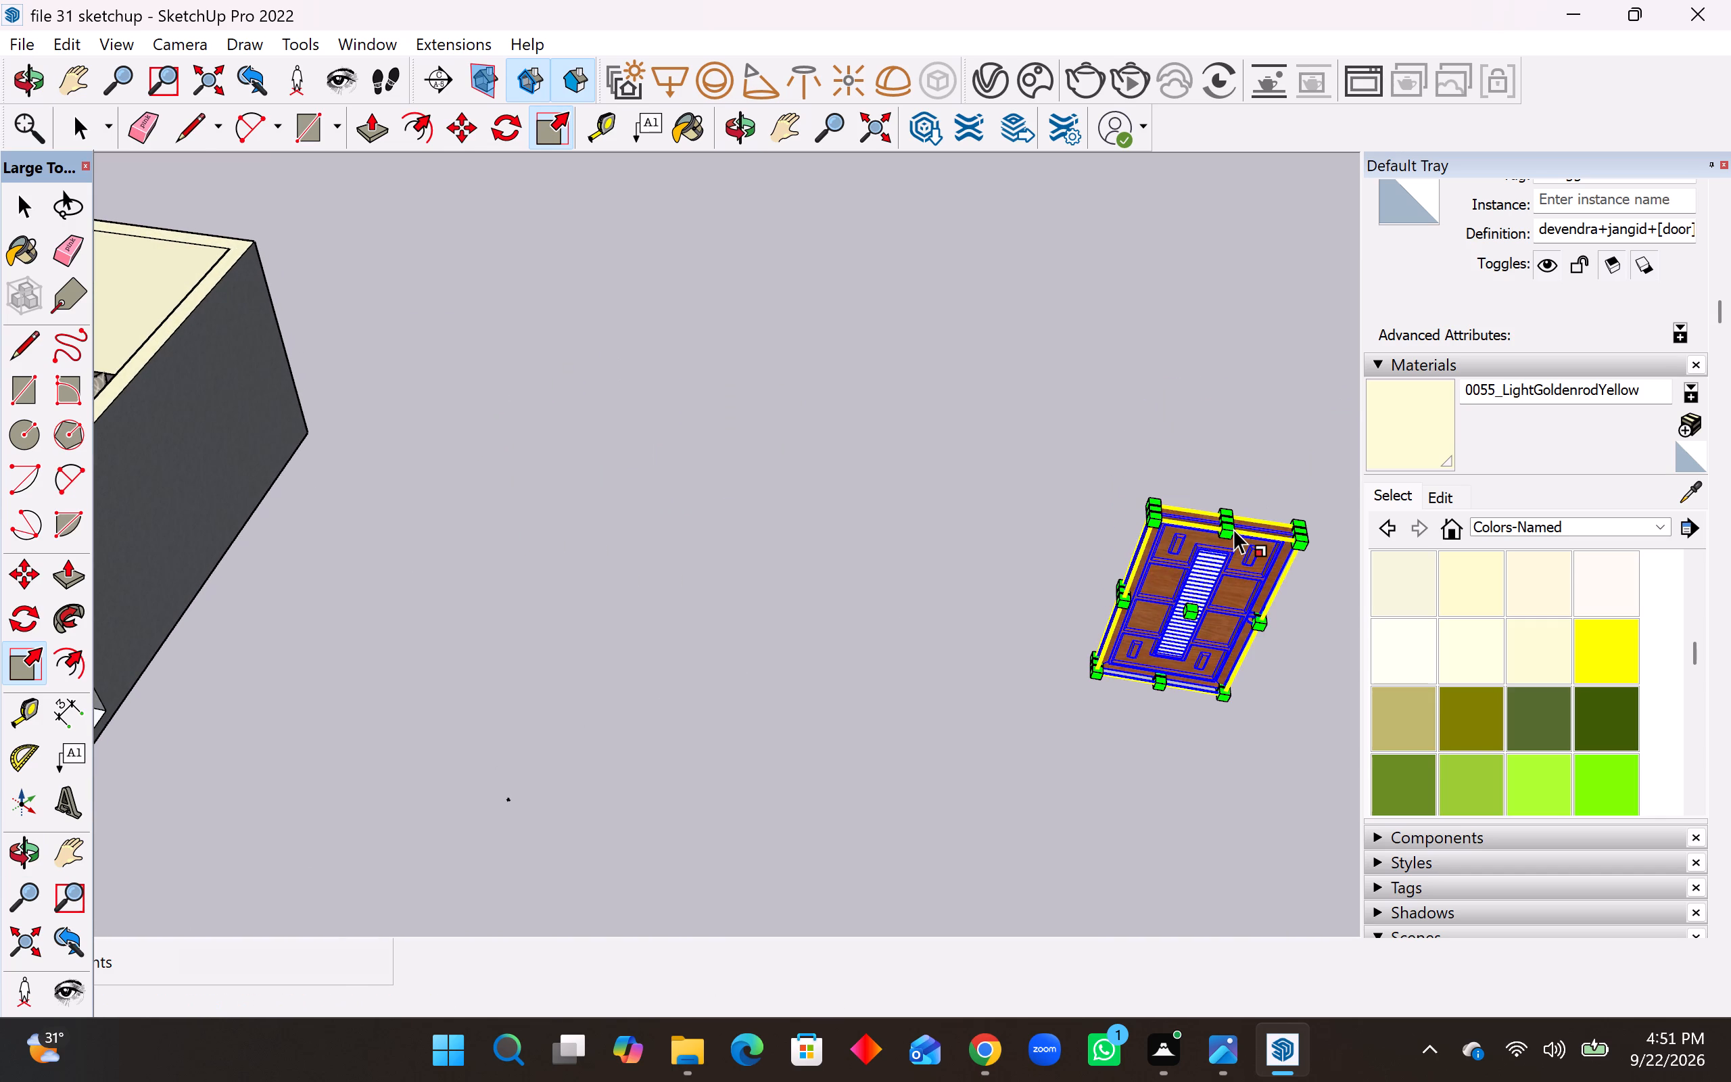
{"action": "left_click", "coordinate": [1232, 521]}
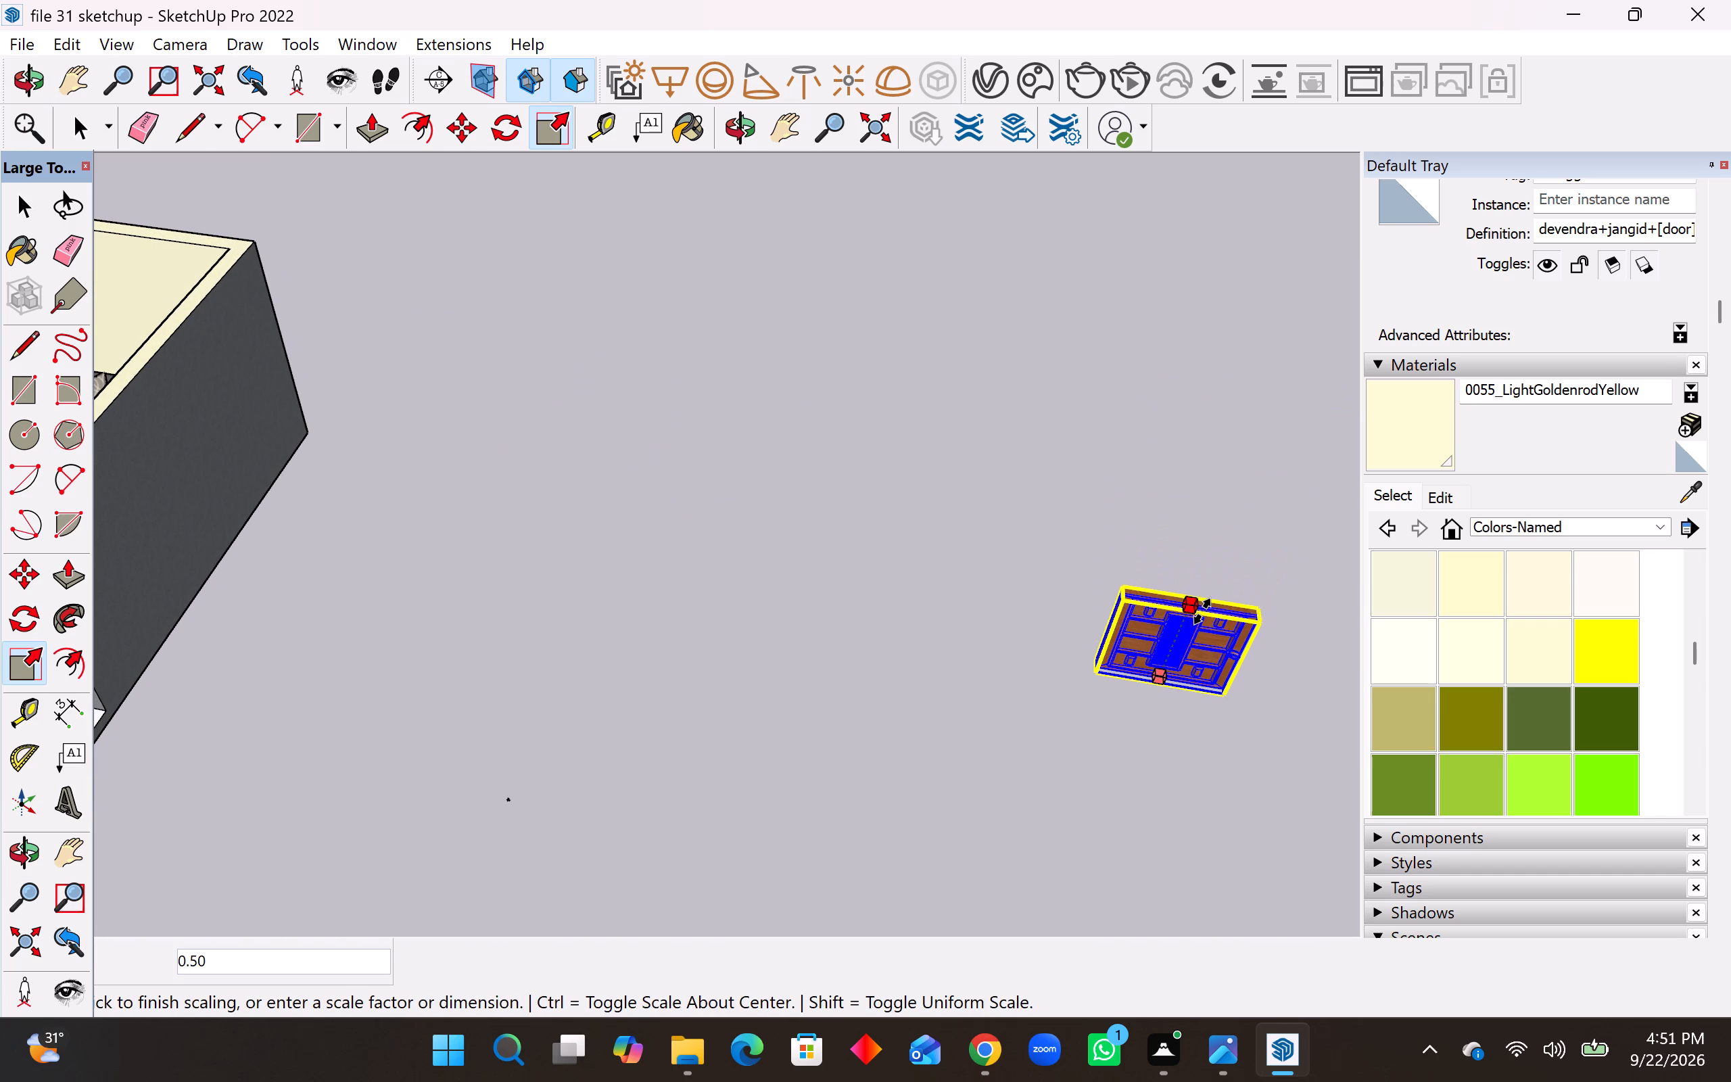
{"action": "left_click", "coordinate": [1202, 611]}
{"action": "middle_click_drag", "start_coordinate": [1267, 672], "coordinate": [972, 511]}
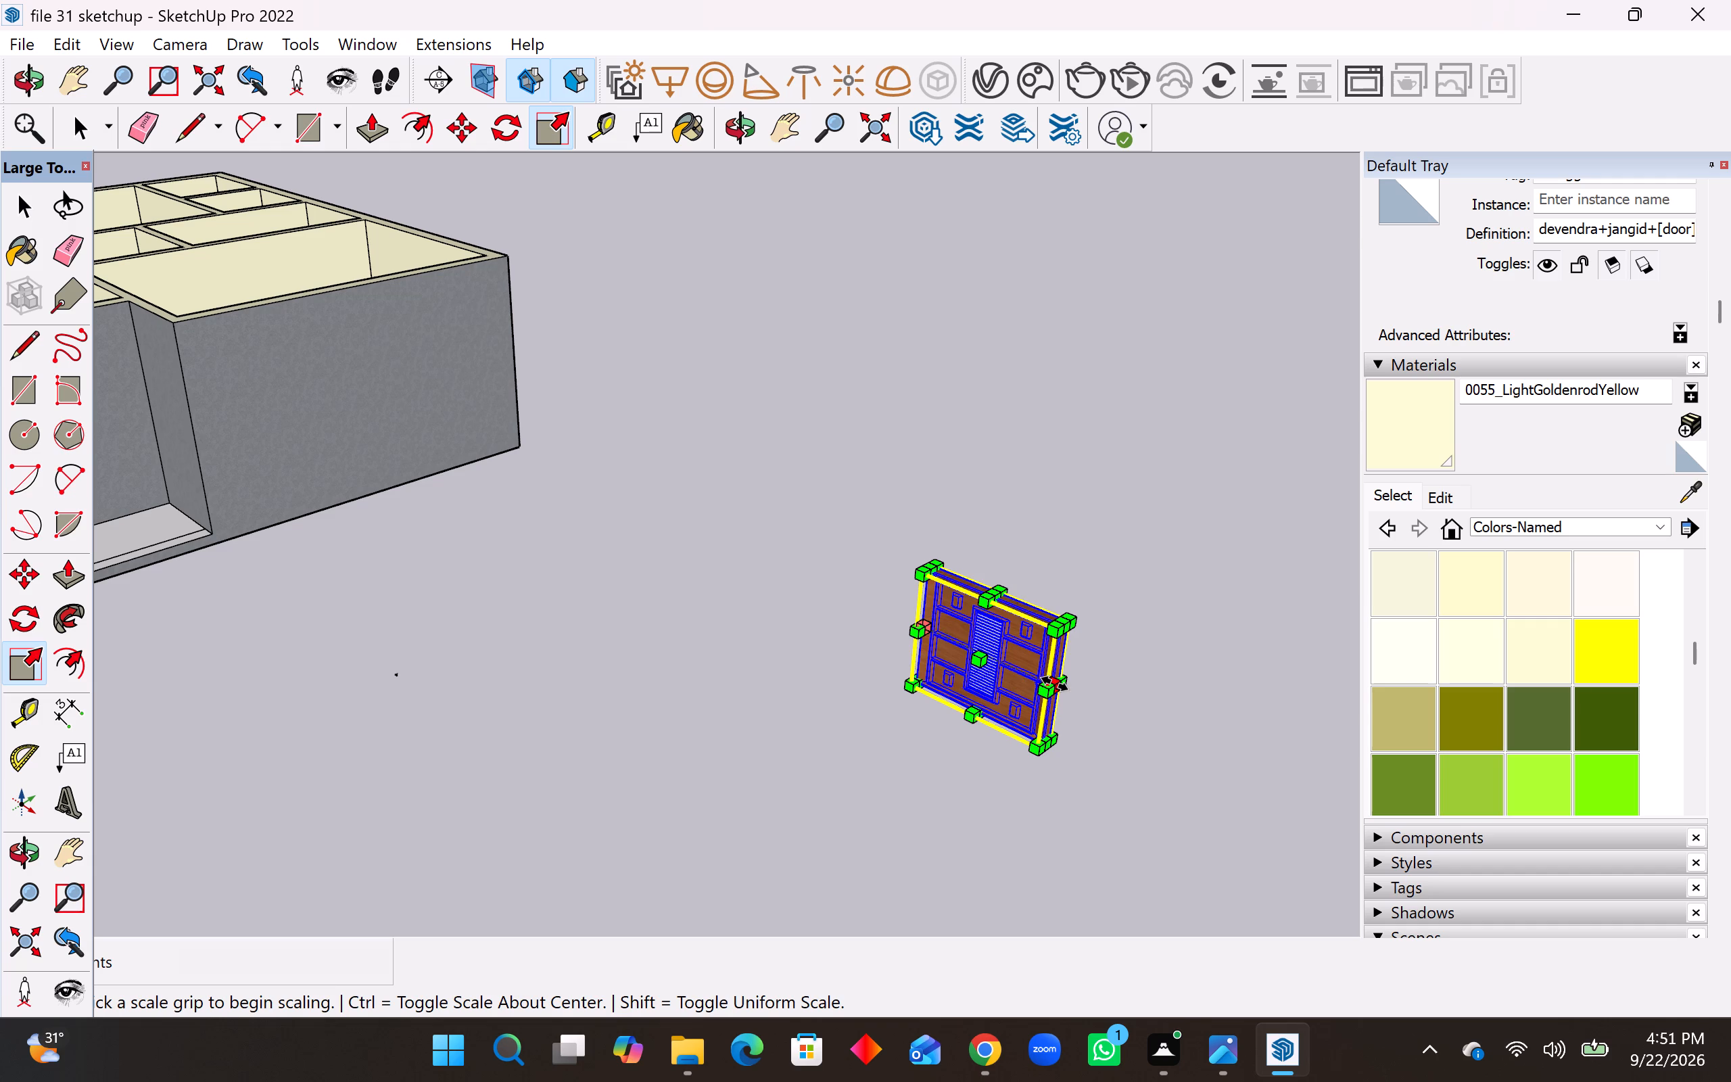
{"action": "left_click", "coordinate": [1056, 684]}
{"action": "left_click", "coordinate": [1002, 651]}
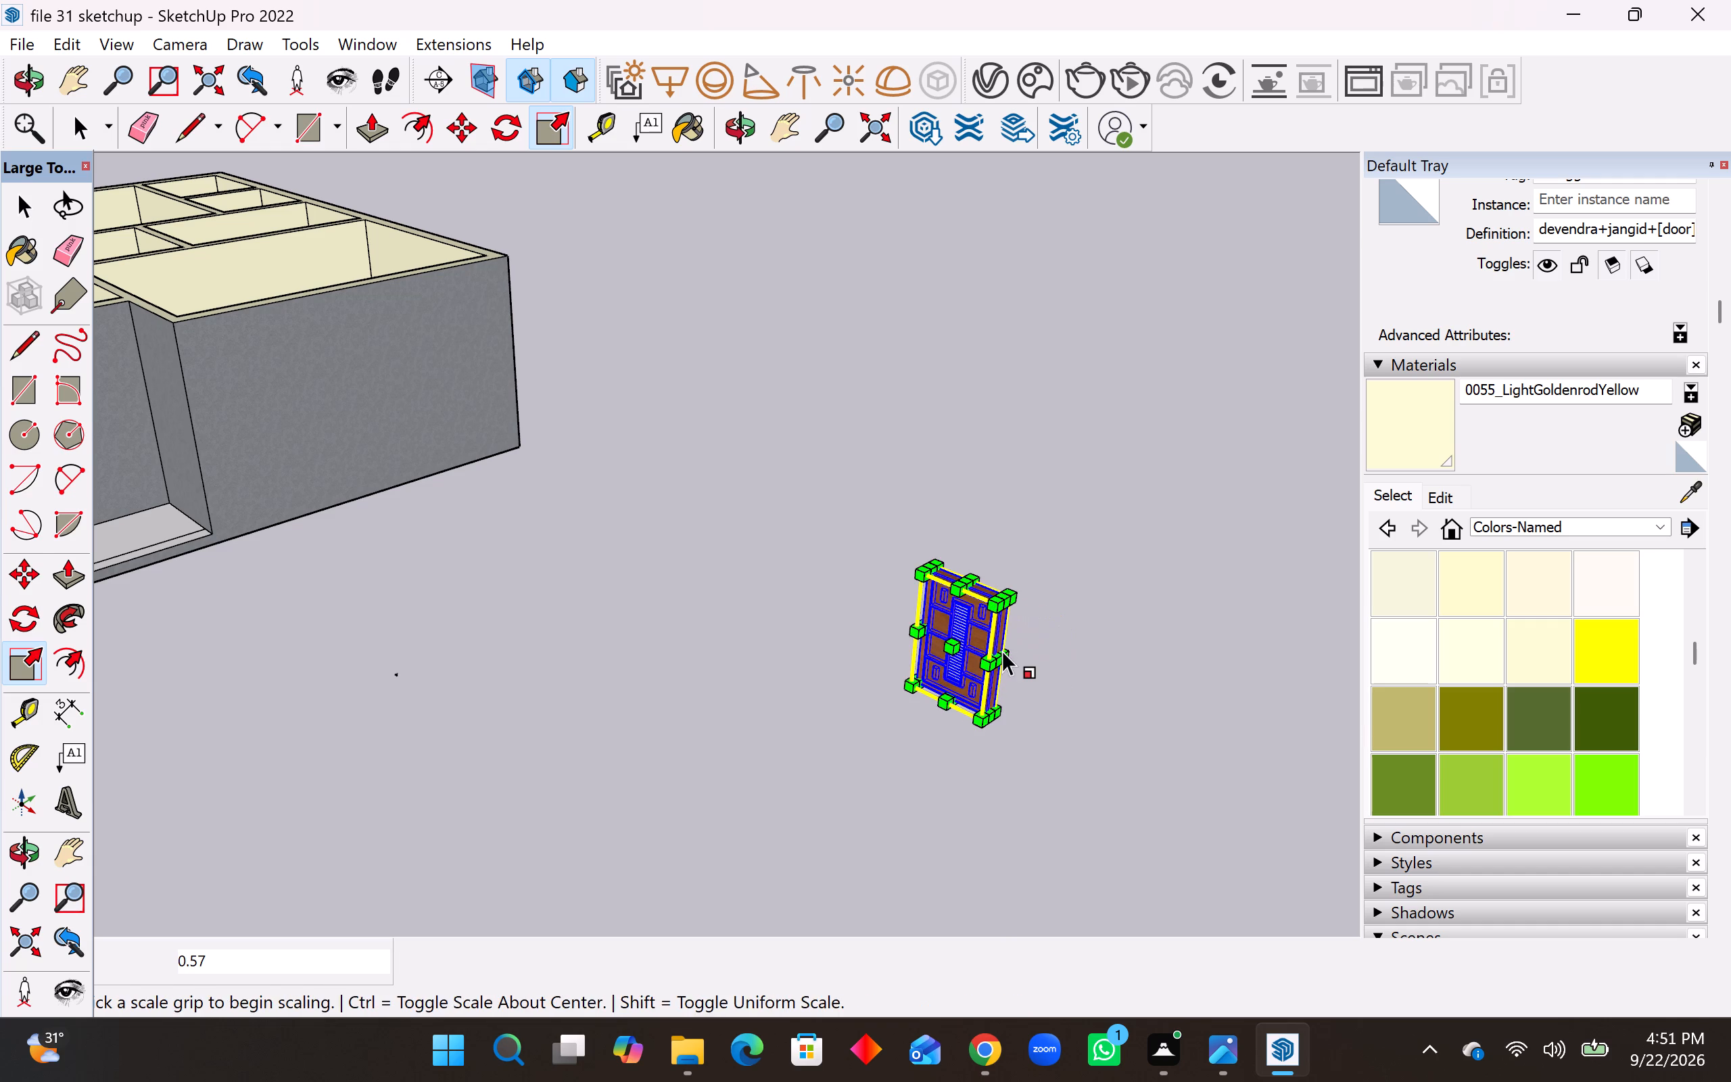
Move the door by its lower corner to the bottom corner of the main entrance opening on the porch.
{"action": "key", "text": "m"}
{"action": "middle_click_drag", "start_coordinate": [959, 693], "coordinate": [1229, 709]}
{"action": "scroll", "coordinate": [1218, 582], "scroll_direction": "up", "scroll_amount": 7}
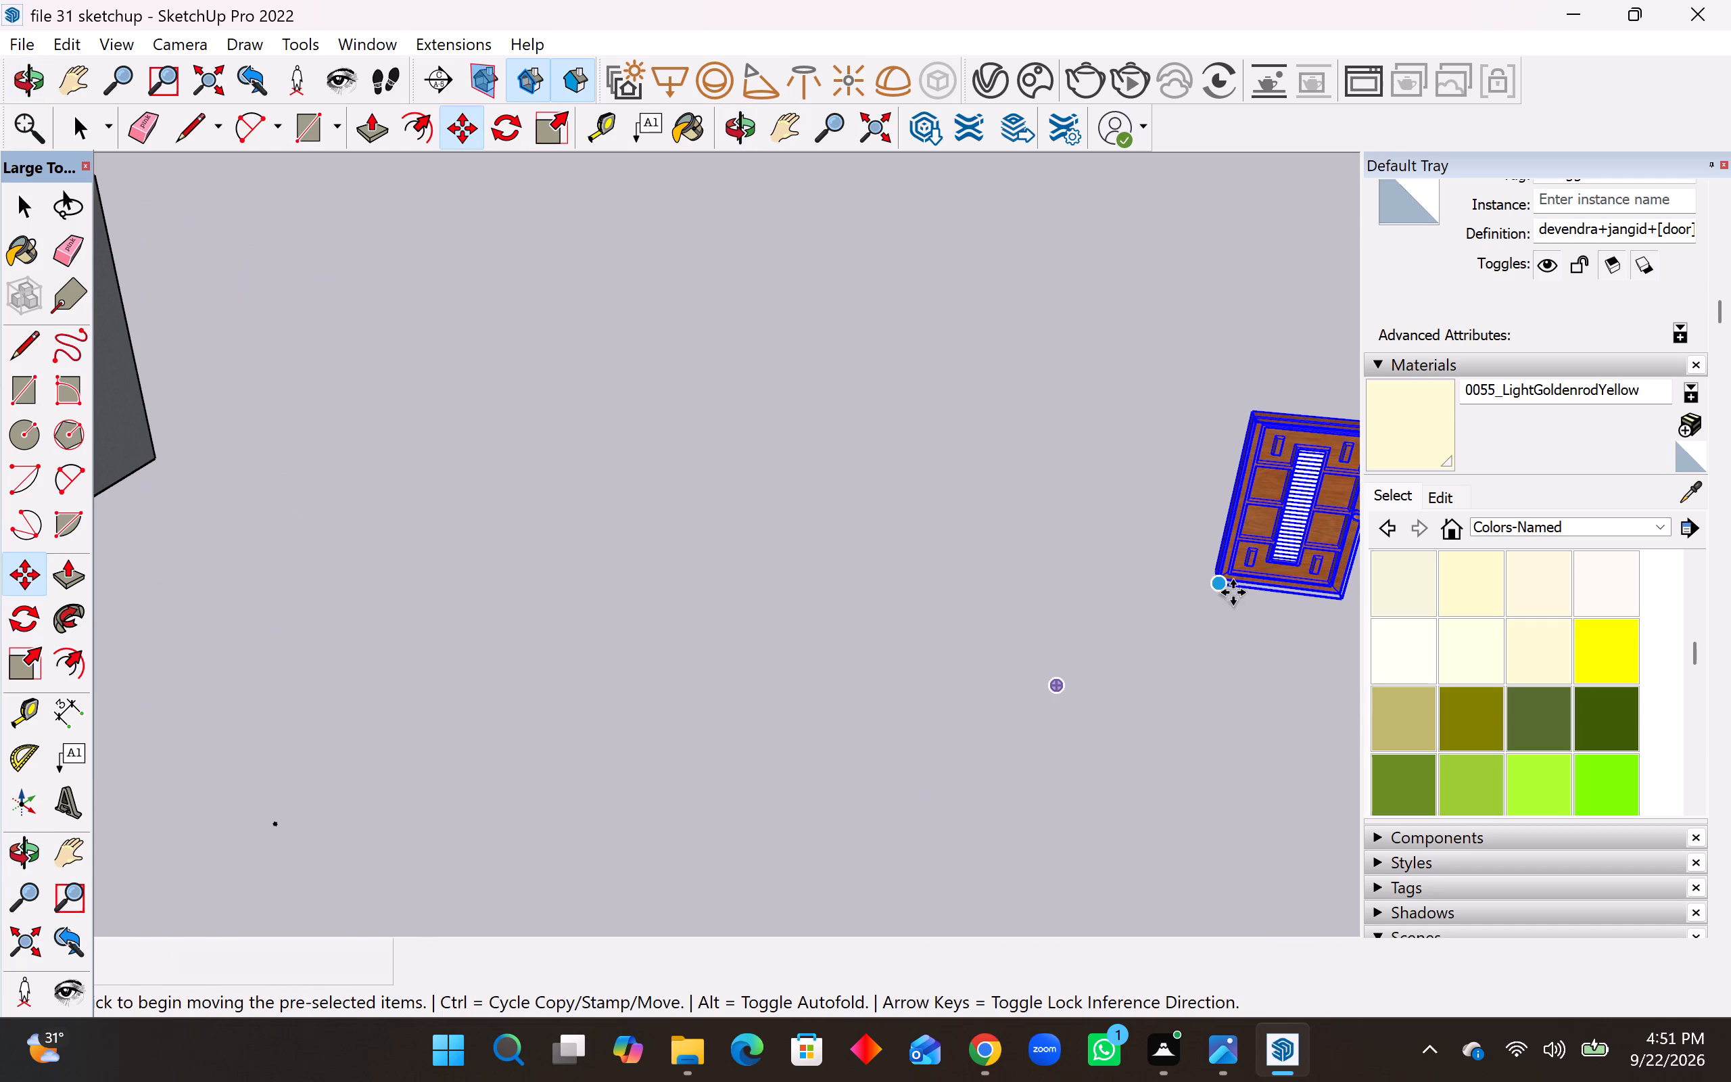
{"action": "left_click", "coordinate": [1210, 582]}
{"action": "scroll", "coordinate": [1235, 615], "scroll_direction": "down", "scroll_amount": 20}
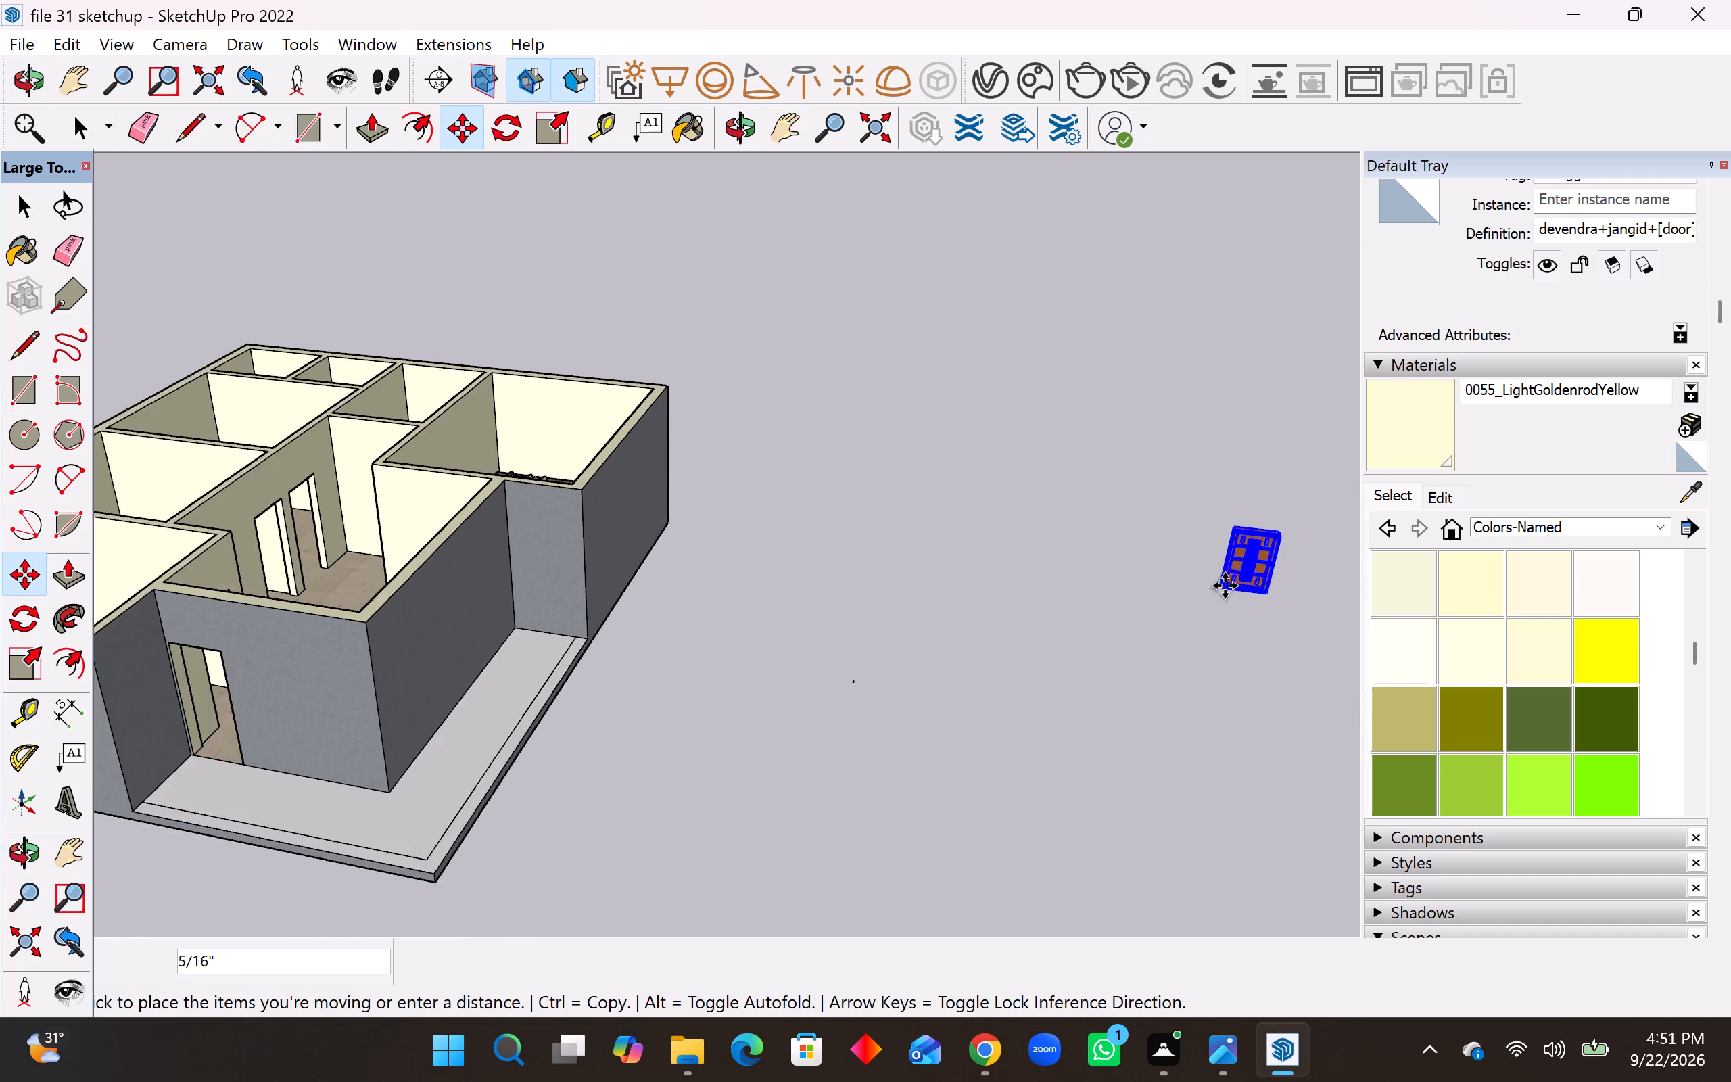
{"action": "scroll", "coordinate": [1225, 586], "scroll_direction": "down", "scroll_amount": 2}
{"action": "scroll", "coordinate": [721, 697], "scroll_direction": "up", "scroll_amount": 12}
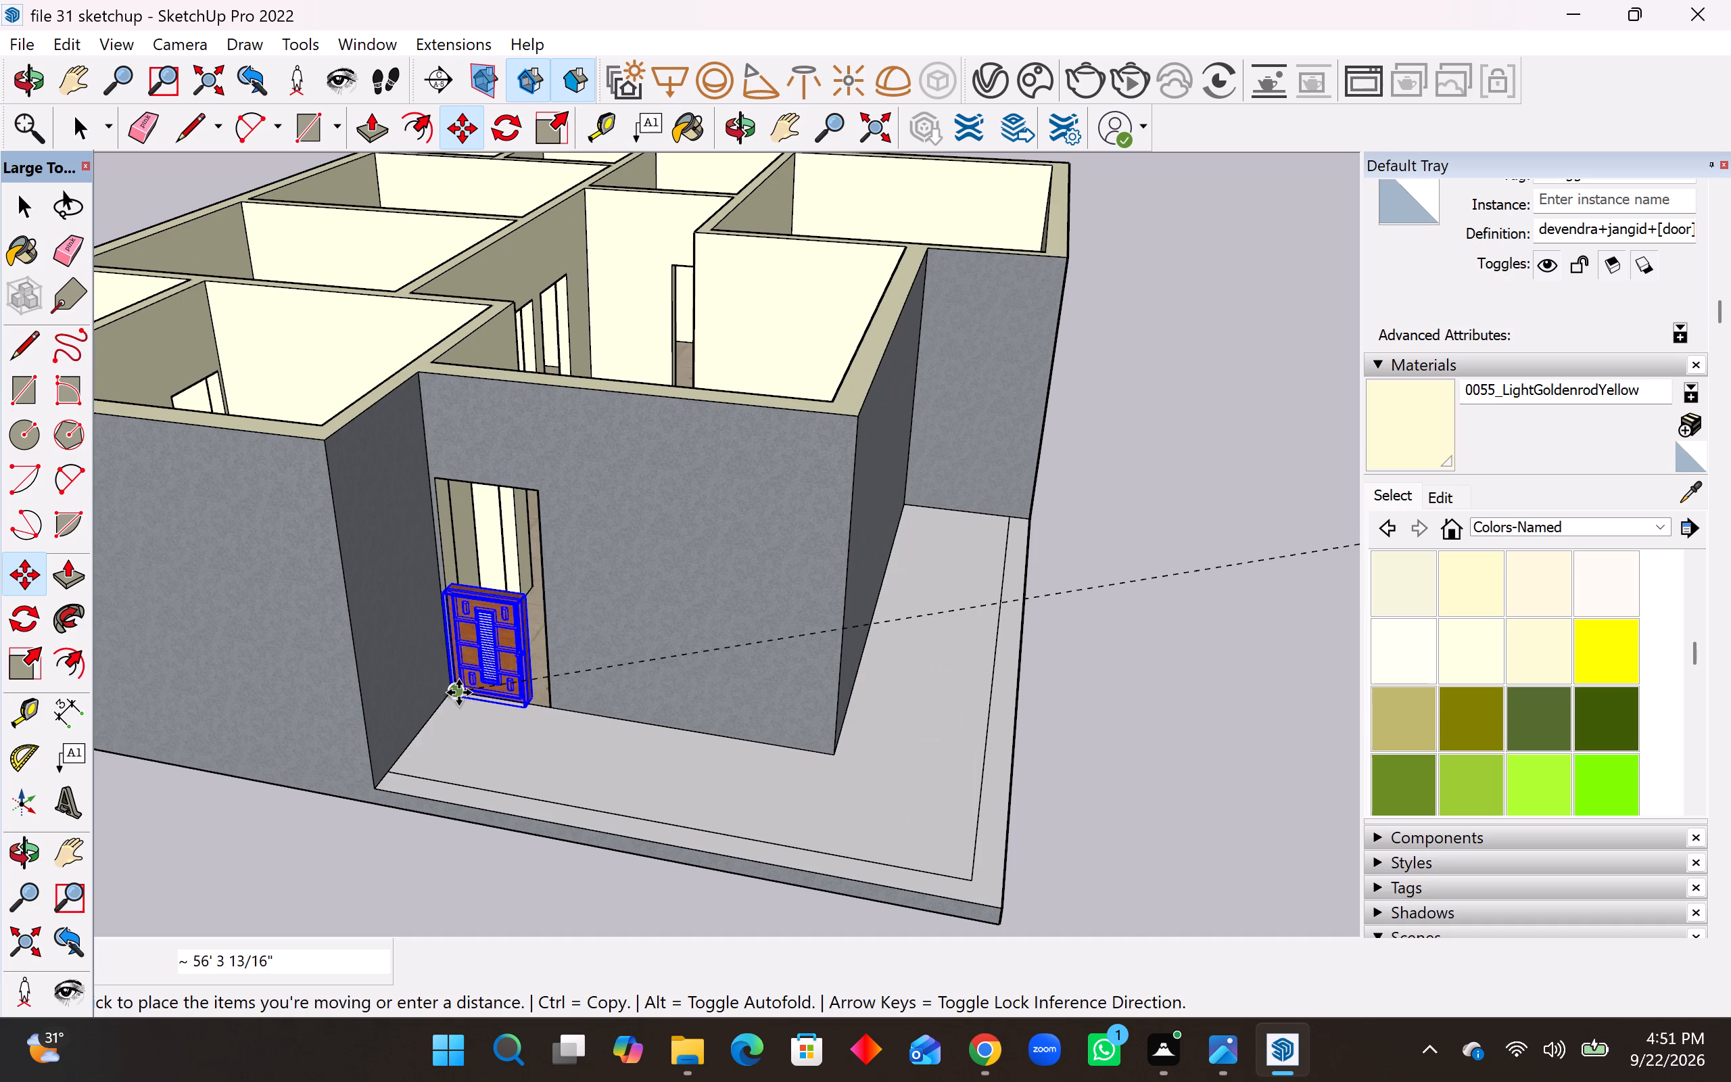
{"action": "left_click", "coordinate": [458, 692]}
Scale the door to fill the entrance opening, by 2.00 in height and about 1.32 in width.
{"action": "middle_click_drag", "start_coordinate": [501, 701], "coordinate": [677, 745]}
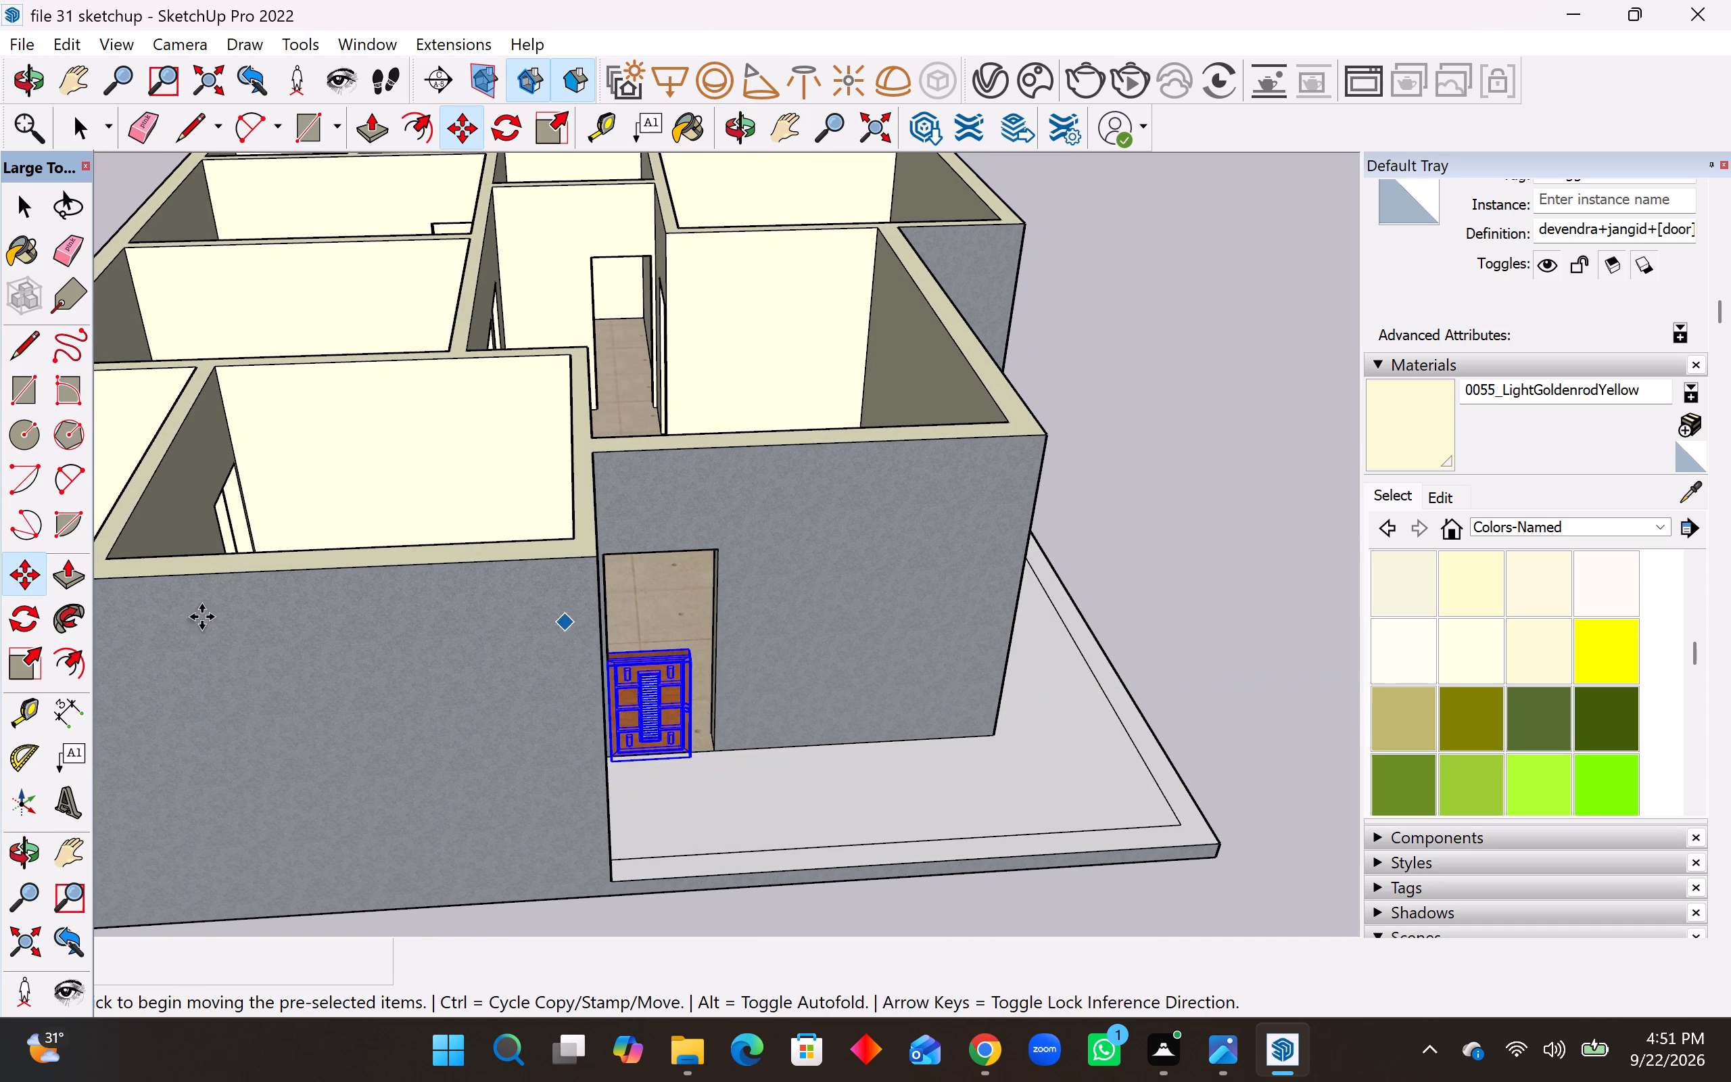
{"action": "left_click", "coordinate": [28, 662]}
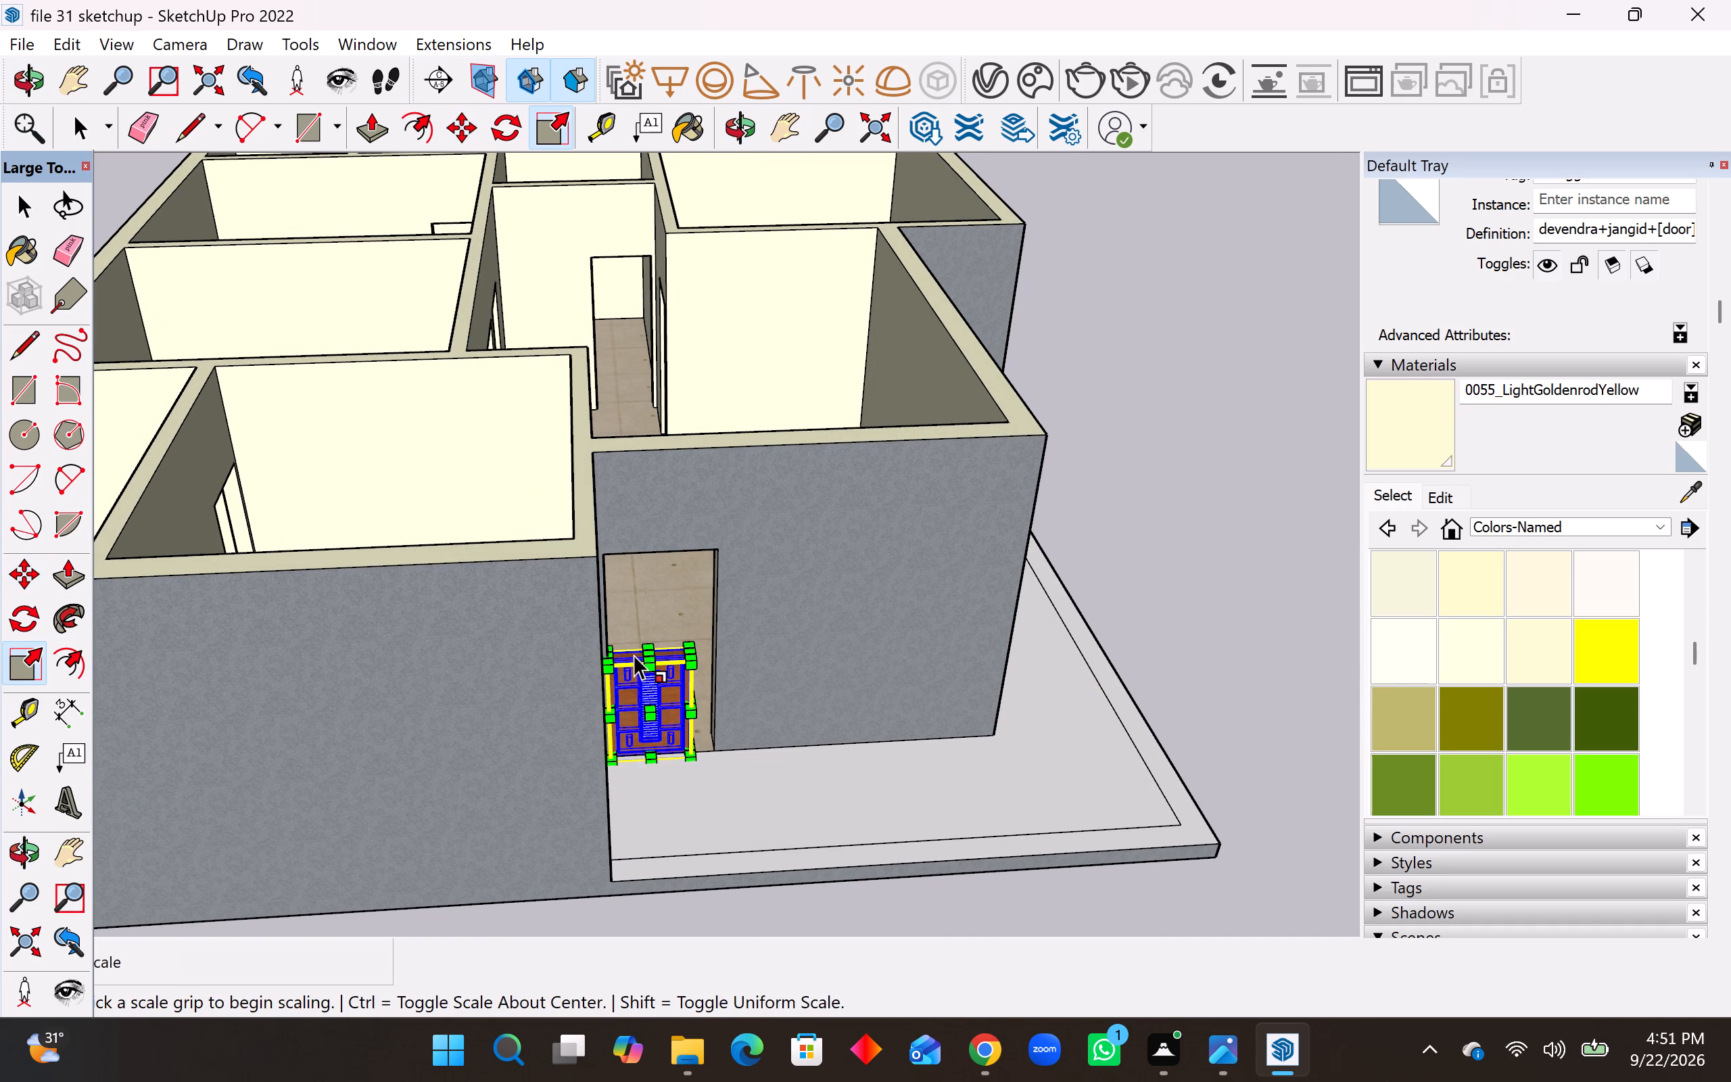
{"action": "middle_click_drag", "start_coordinate": [634, 655], "coordinate": [646, 745]}
{"action": "scroll", "coordinate": [668, 730], "scroll_direction": "up", "scroll_amount": 7}
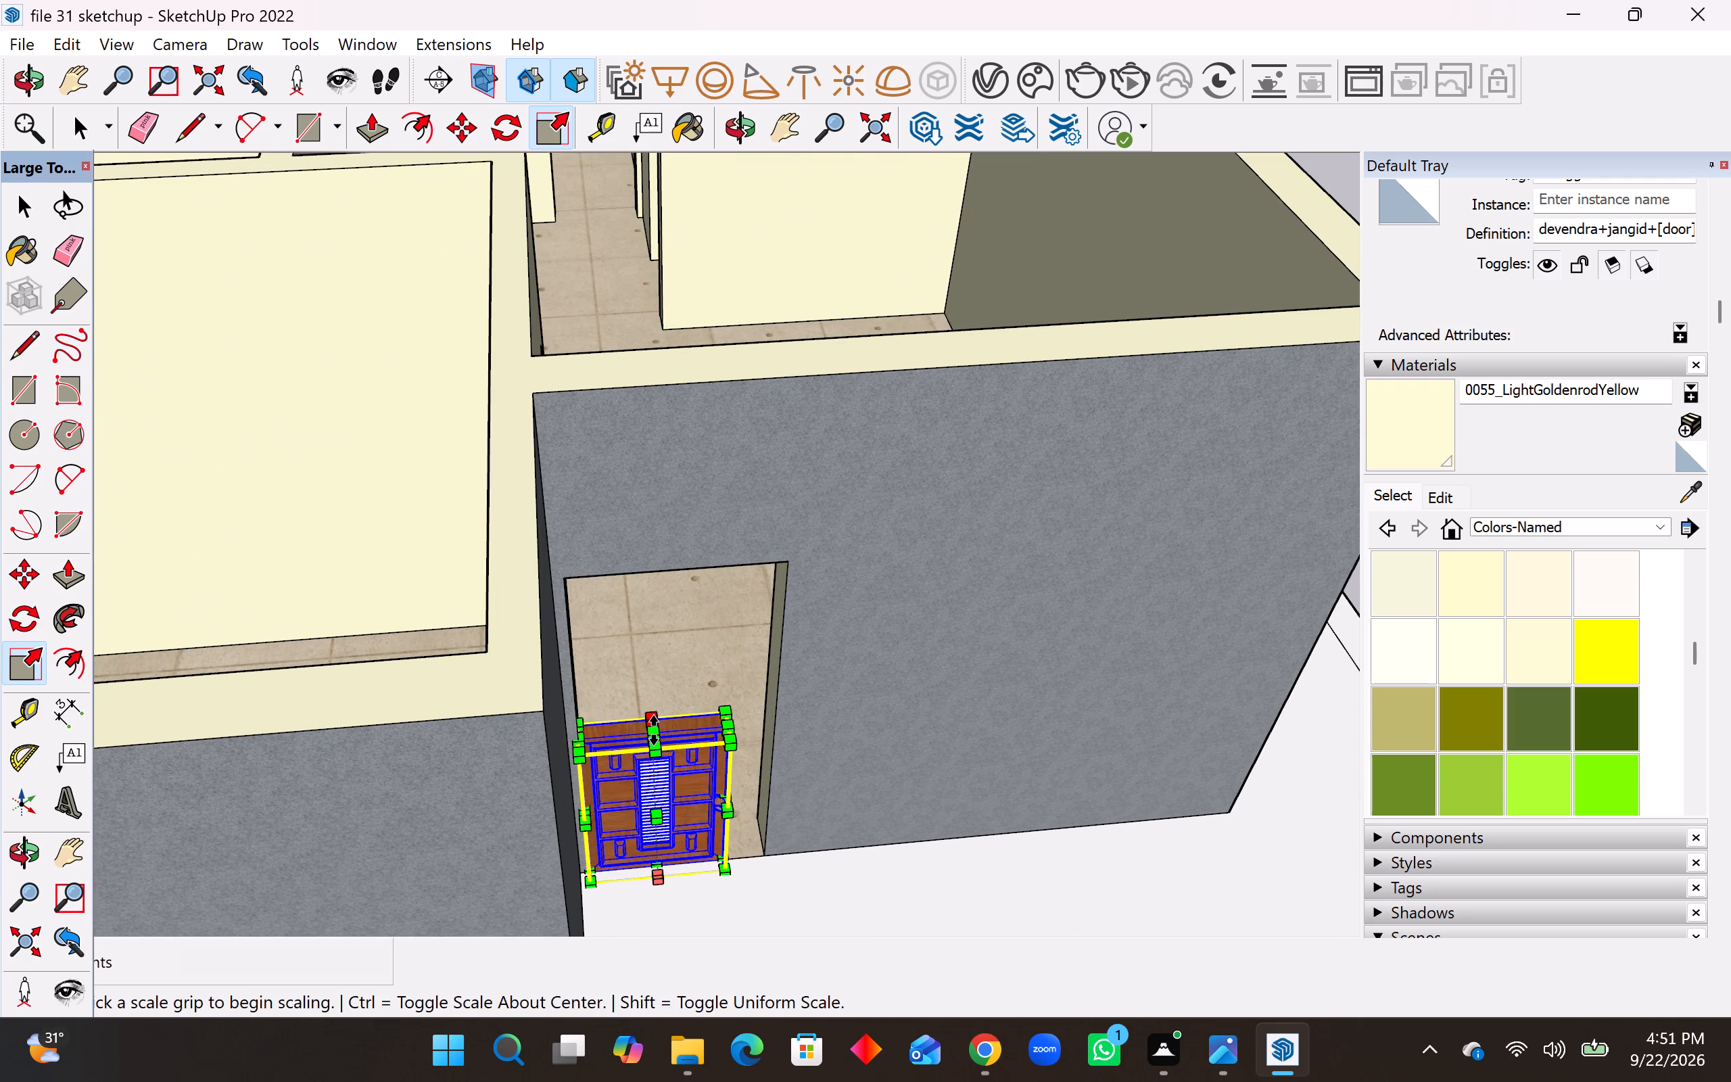
{"action": "left_click", "coordinate": [654, 730]}
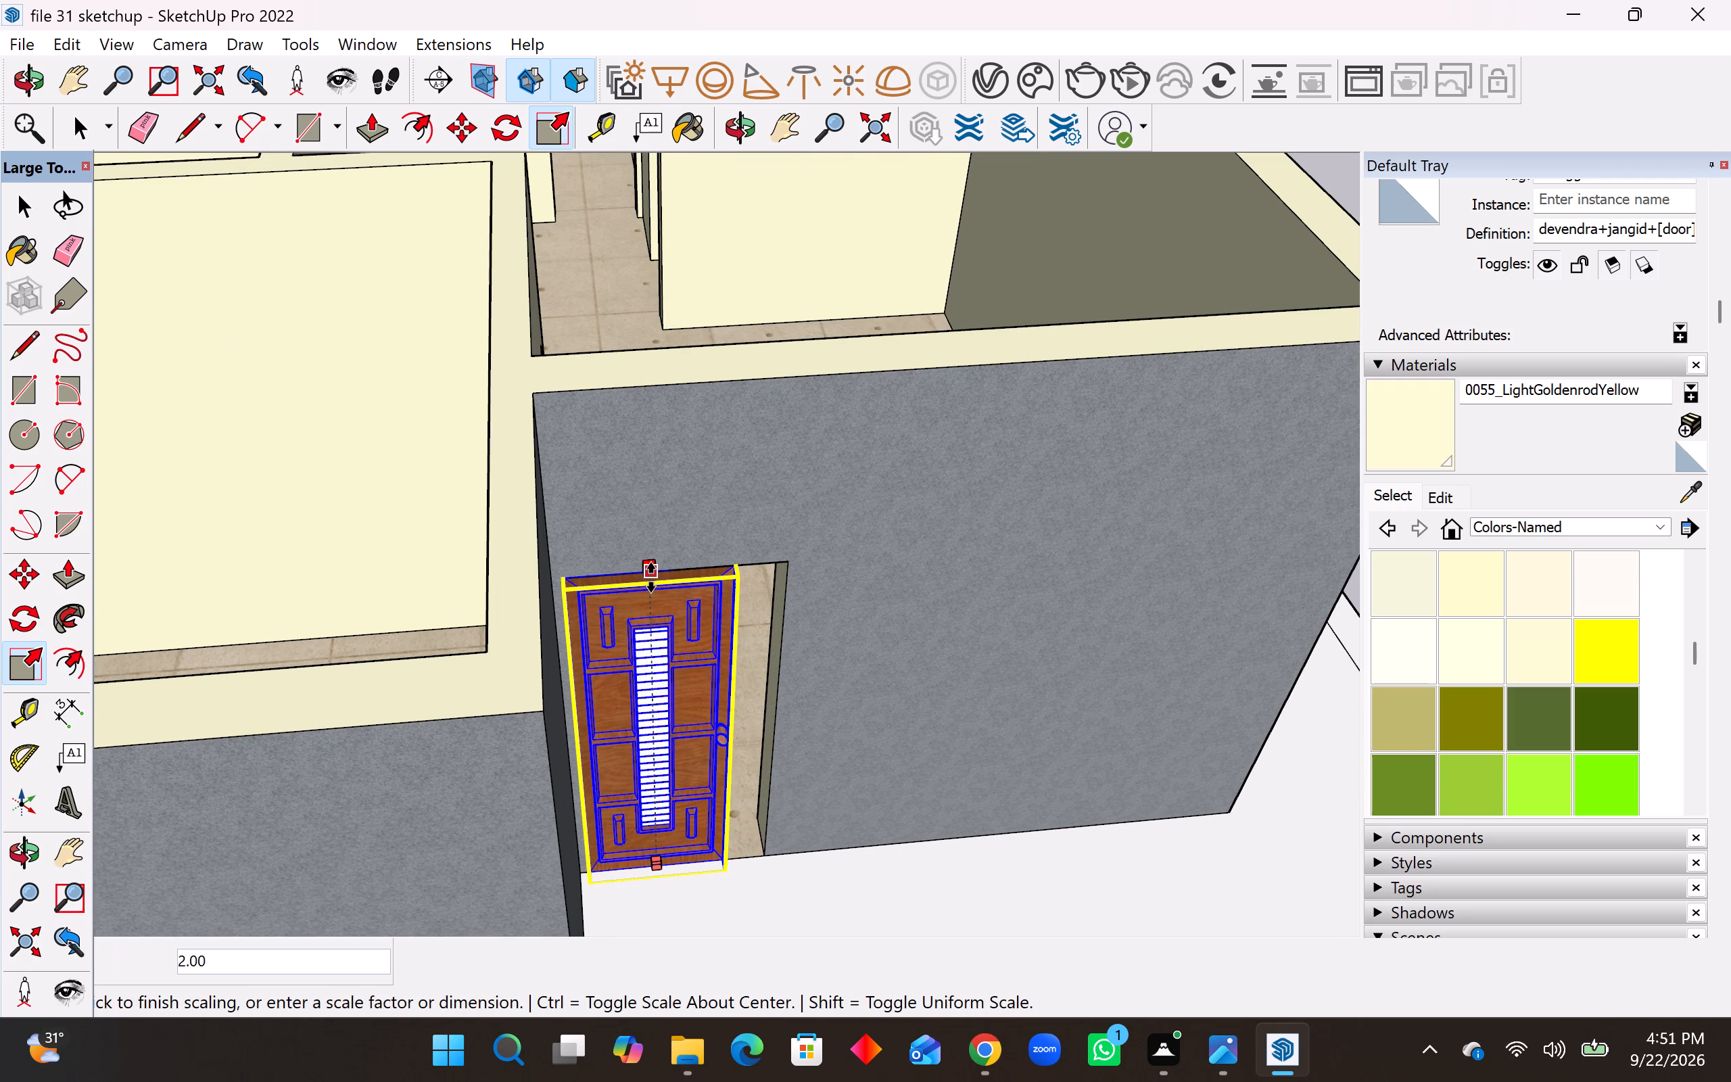
{"action": "left_click", "coordinate": [651, 578]}
{"action": "middle_click_drag", "start_coordinate": [746, 715], "coordinate": [648, 643]}
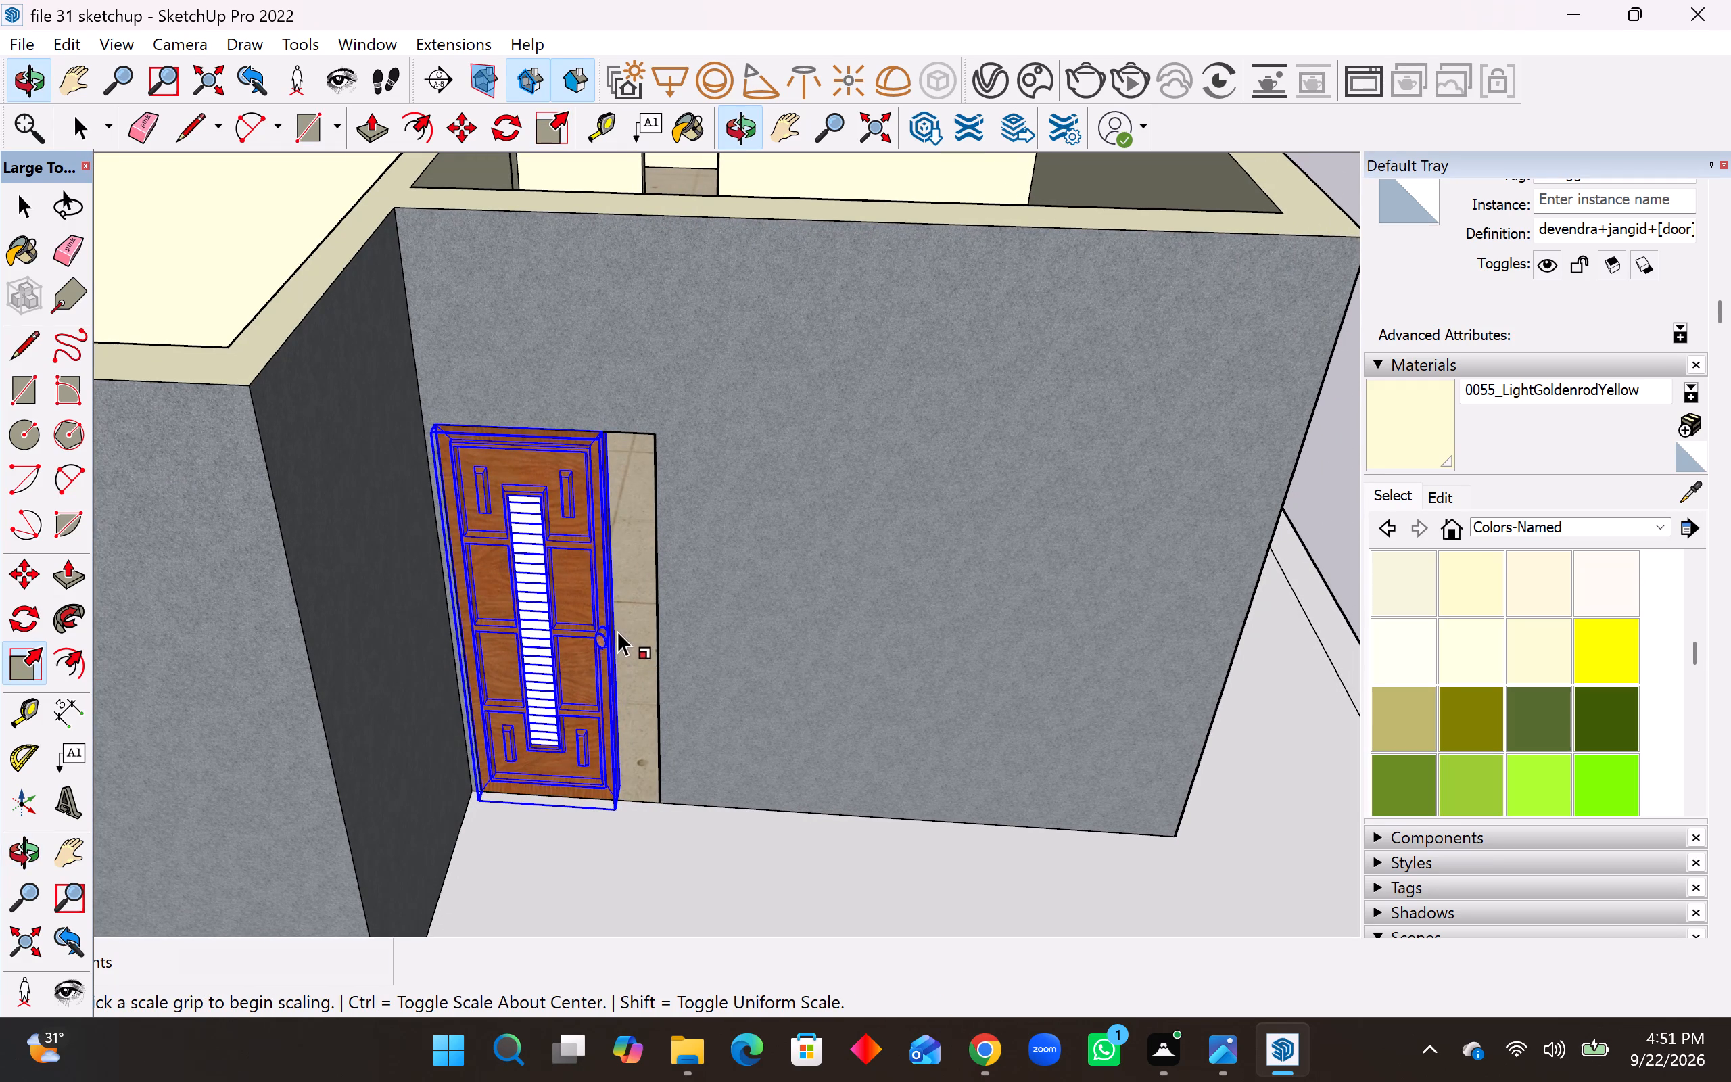
{"action": "left_click", "coordinate": [613, 629]}
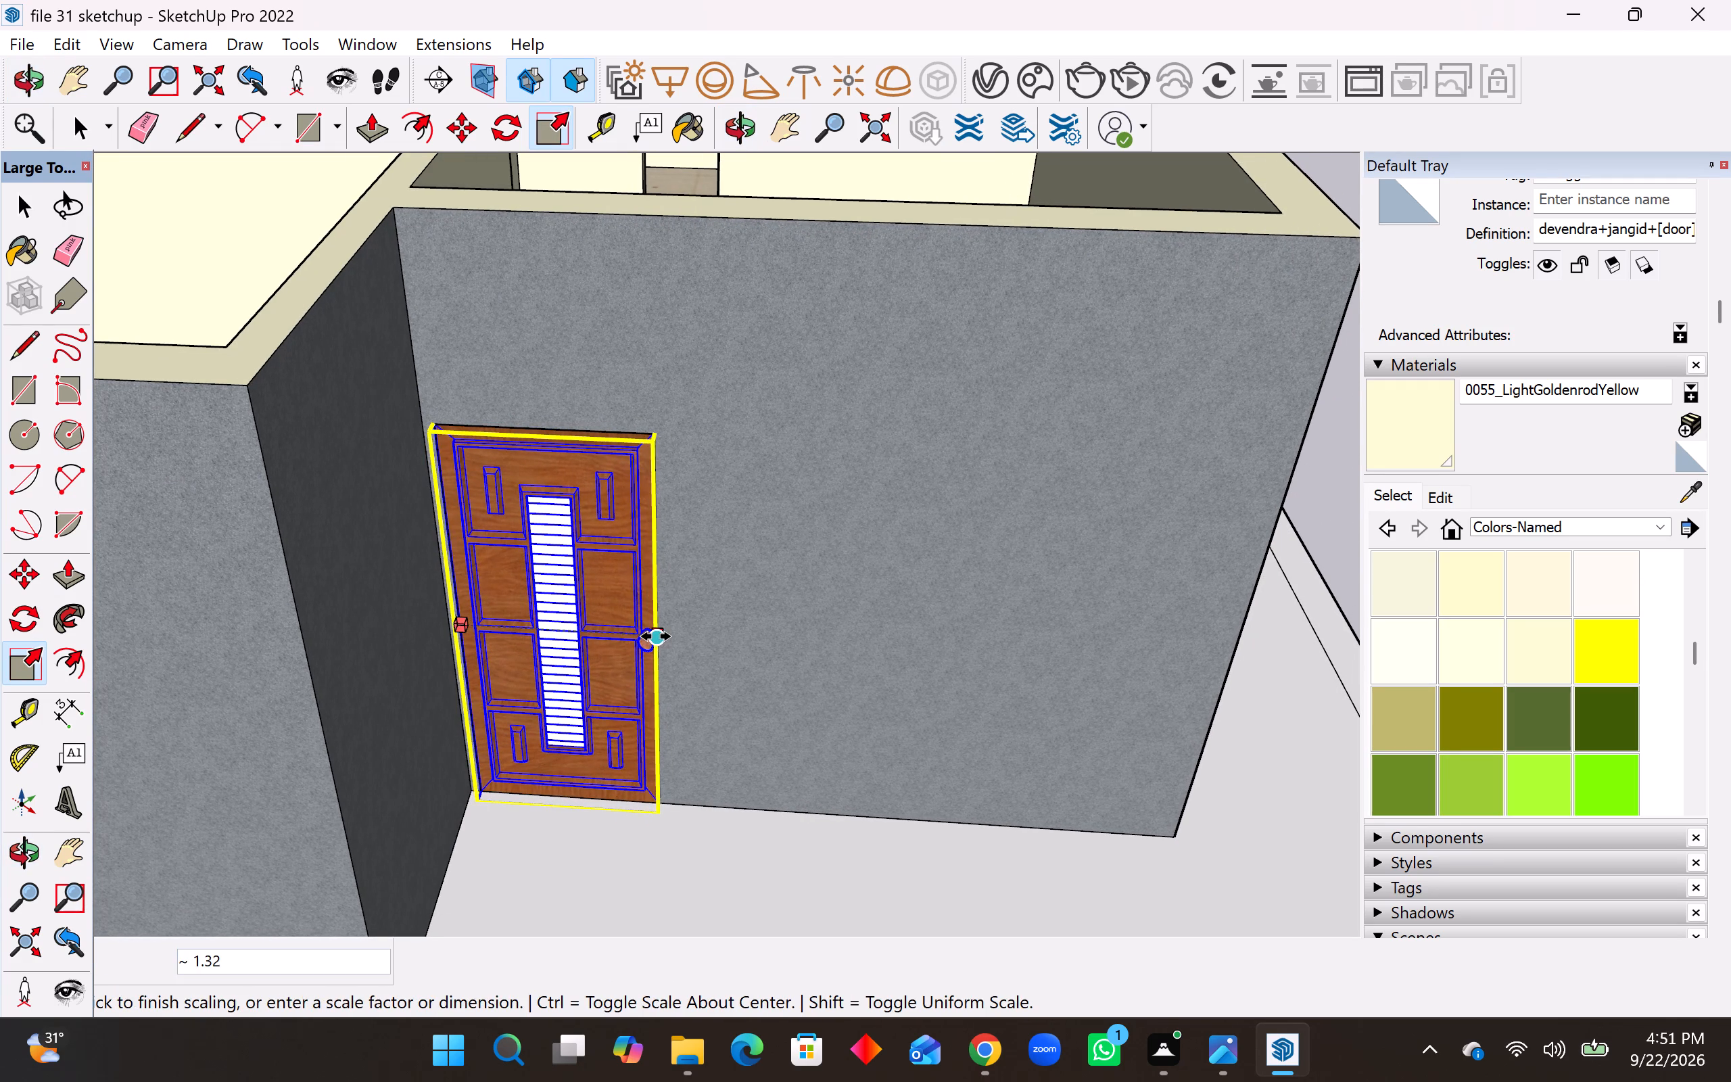
{"action": "left_click", "coordinate": [656, 636]}
Scale the entrance door's thickness by about 1.75 from the inside to fill the wall depth, and deselect it.
{"action": "scroll", "coordinate": [744, 669], "scroll_direction": "down", "scroll_amount": 8}
{"action": "middle_click_drag", "start_coordinate": [753, 652], "coordinate": [769, 738]}
{"action": "scroll", "coordinate": [769, 738], "scroll_direction": "down", "scroll_amount": 7}
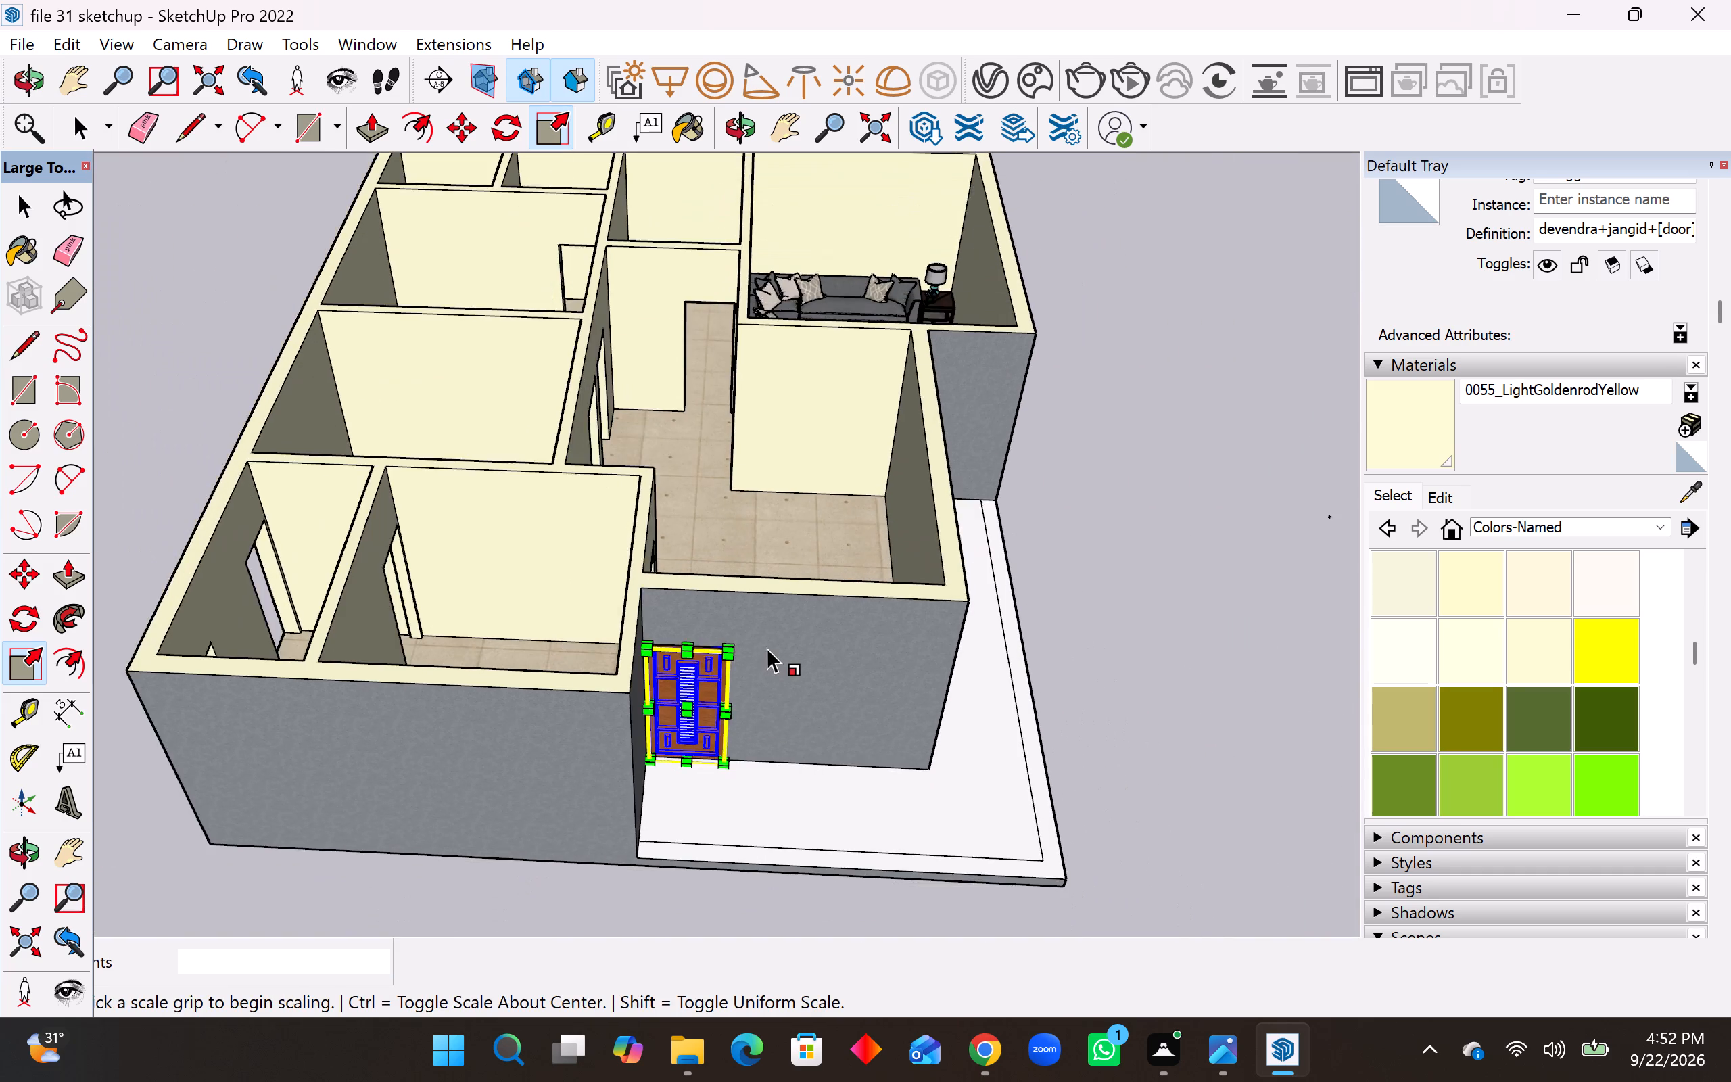
{"action": "scroll", "coordinate": [767, 648], "scroll_direction": "down", "scroll_amount": 3}
{"action": "middle_click_drag", "start_coordinate": [730, 633], "coordinate": [513, 758]}
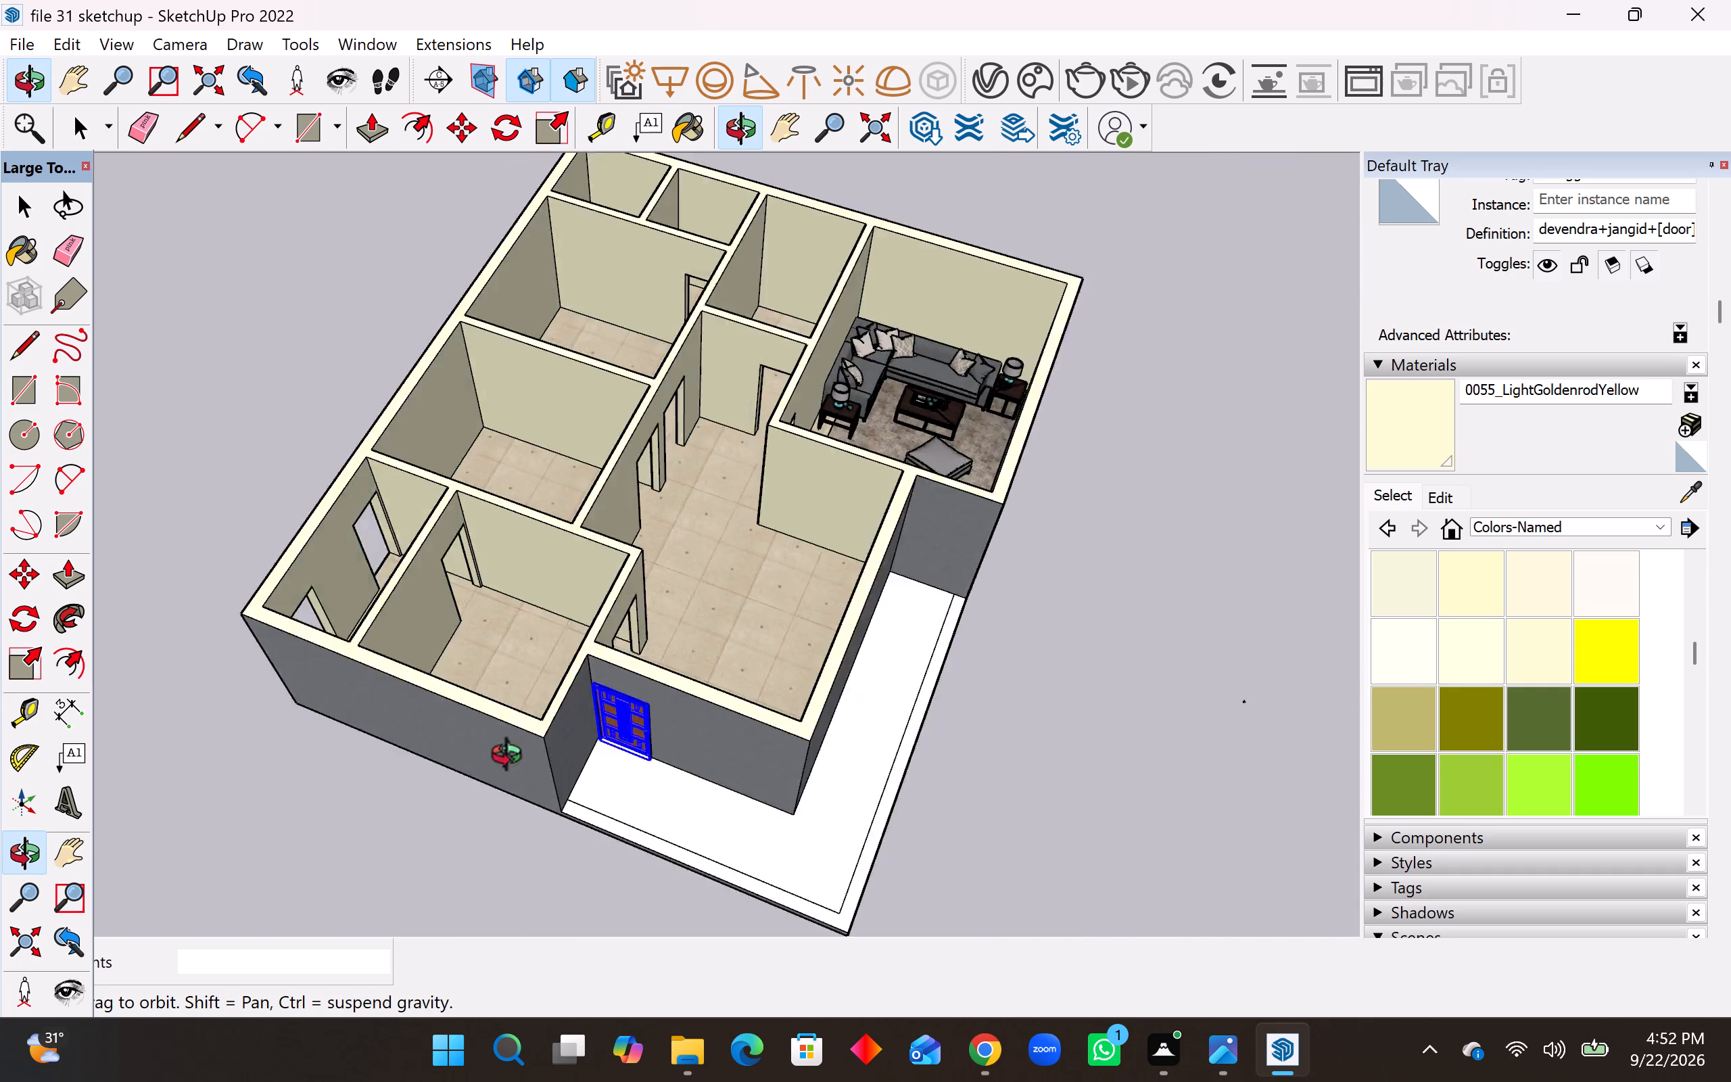
{"action": "middle_click_drag", "start_coordinate": [513, 758], "coordinate": [206, 828]}
{"action": "middle_click_drag", "start_coordinate": [523, 656], "coordinate": [406, 656]}
{"action": "scroll", "coordinate": [545, 587], "scroll_direction": "up", "scroll_amount": 7}
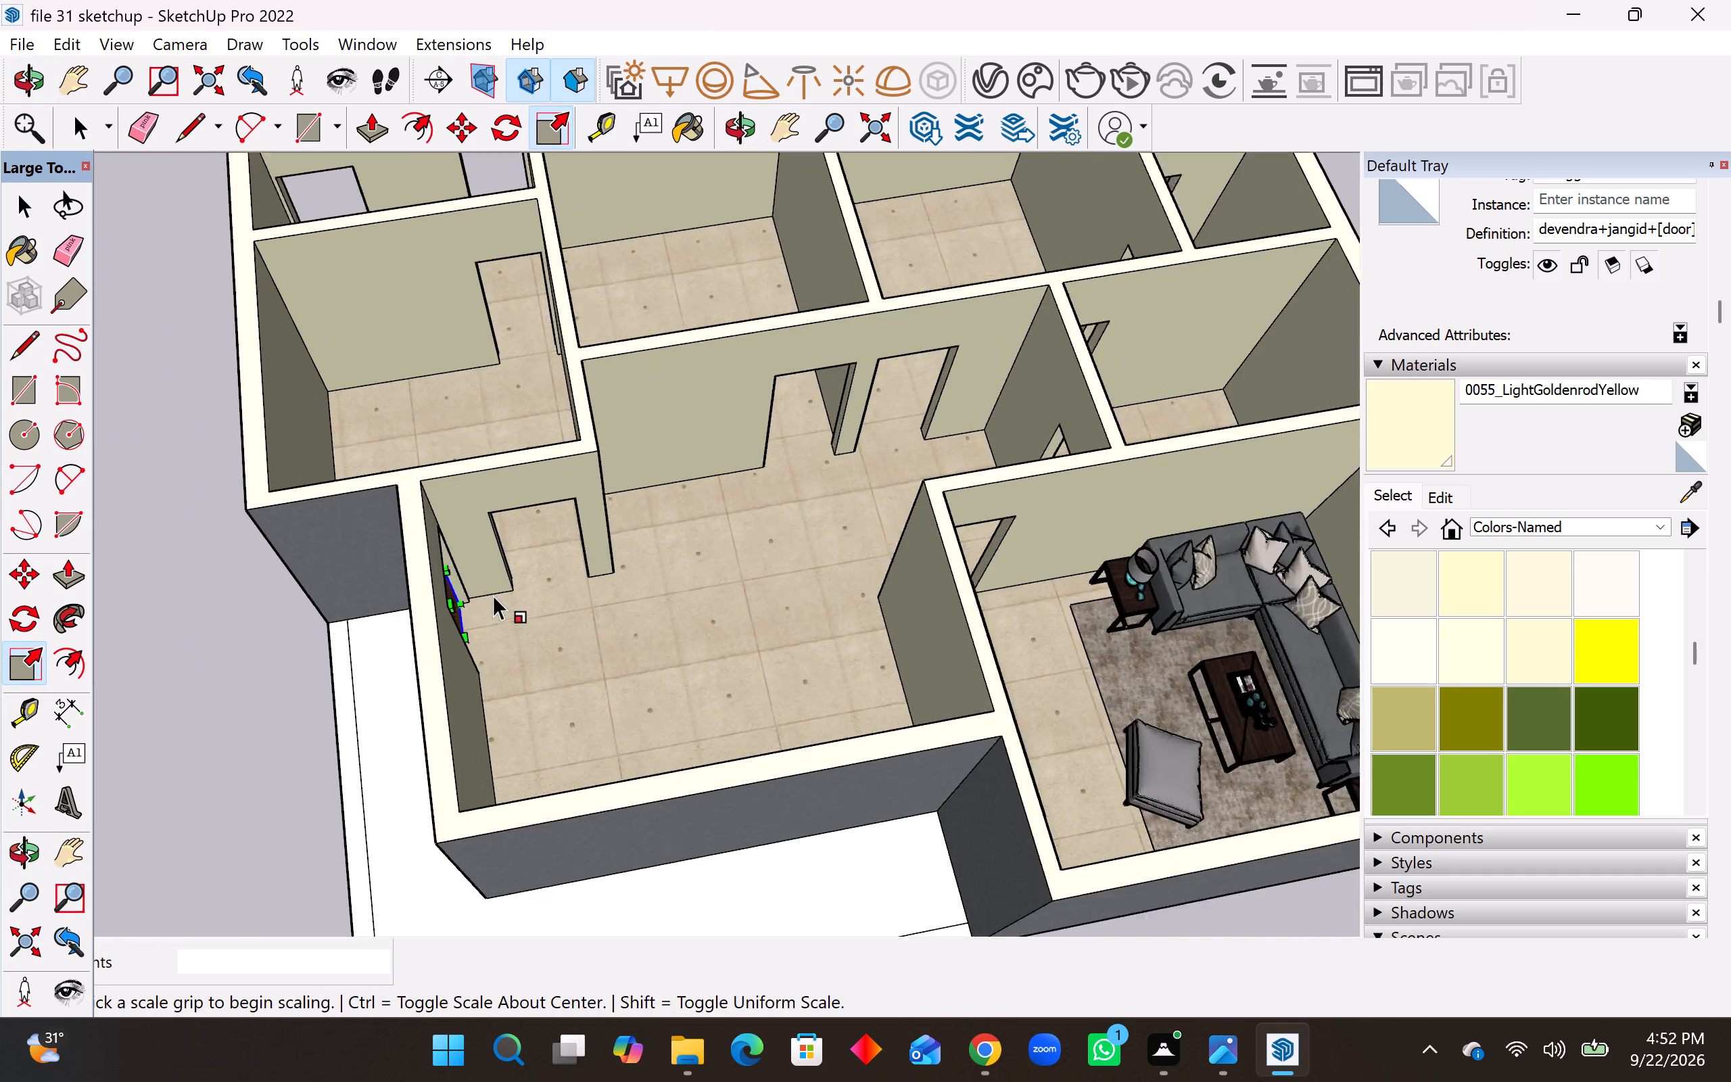
{"action": "scroll", "coordinate": [493, 595], "scroll_direction": "up", "scroll_amount": 4}
{"action": "left_click", "coordinate": [417, 617]}
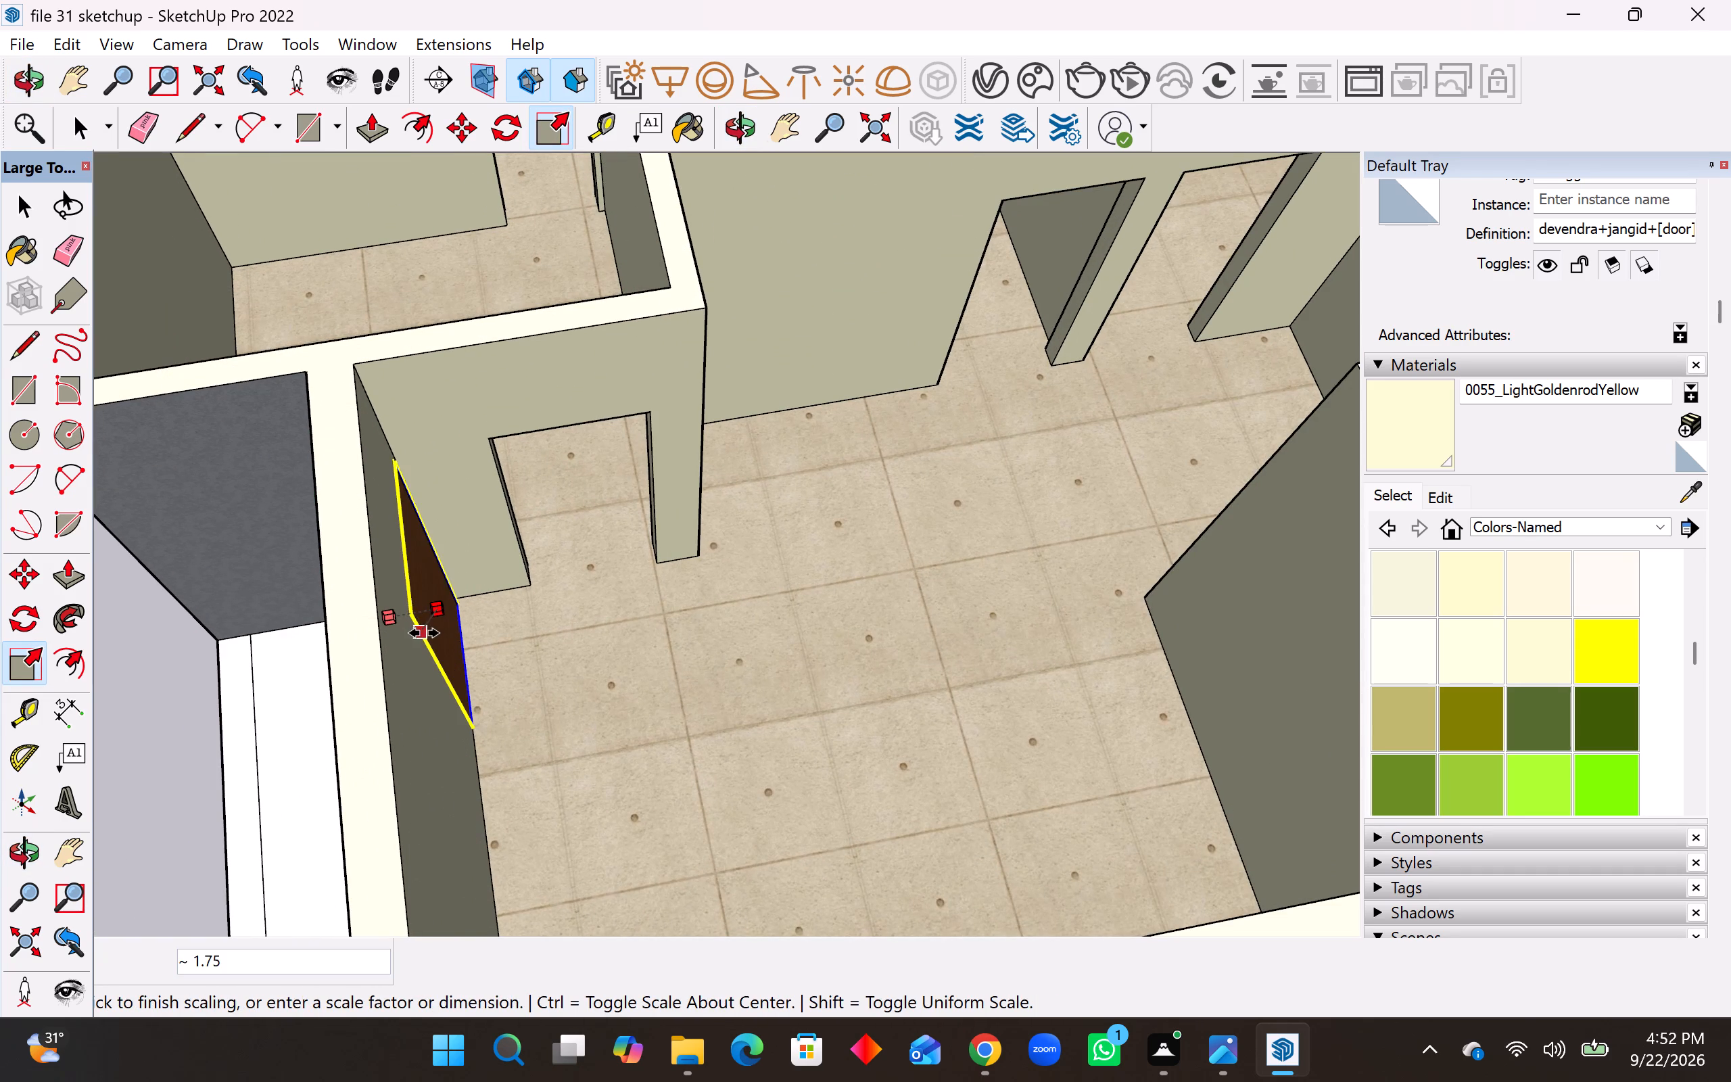
{"action": "left_click", "coordinate": [421, 638]}
{"action": "middle_click_drag", "start_coordinate": [288, 730], "coordinate": [752, 633]}
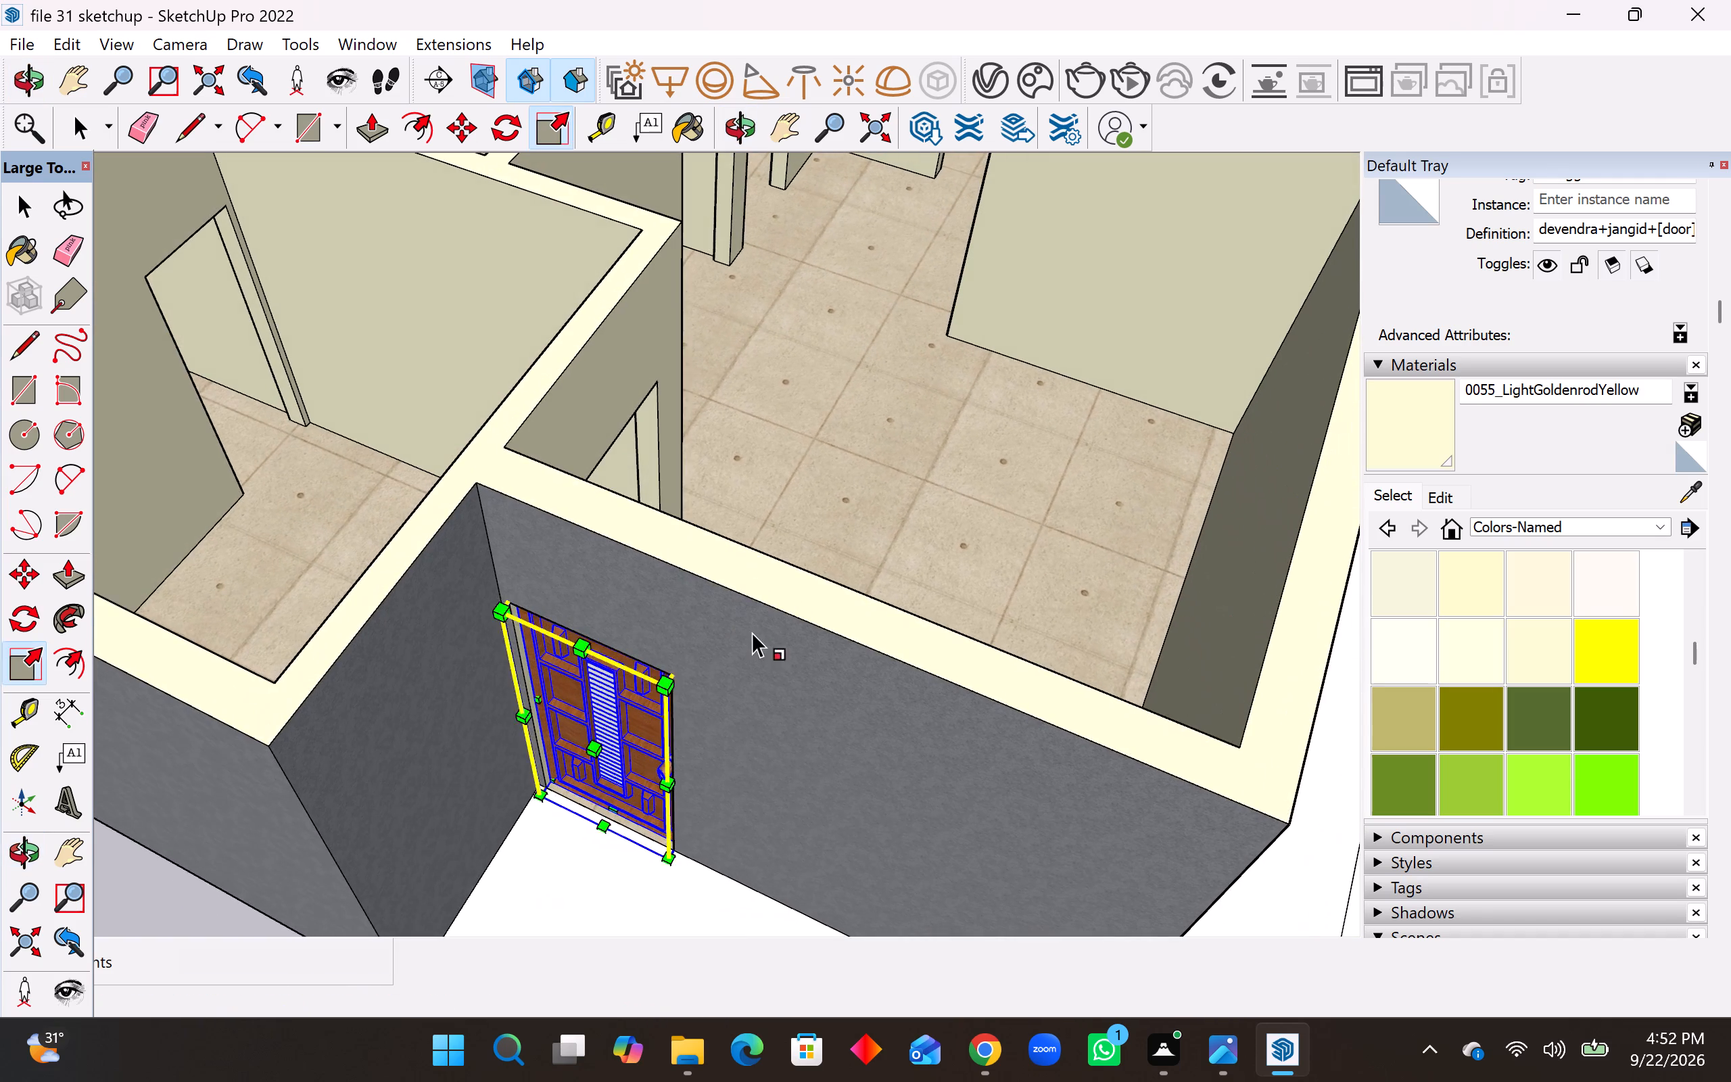
{"action": "key", "text": "space"}
{"action": "scroll", "coordinate": [740, 619], "scroll_direction": "down", "scroll_amount": 9}
{"action": "scroll", "coordinate": [801, 631], "scroll_direction": "down", "scroll_amount": 4}
{"action": "left_click", "coordinate": [371, 805]}
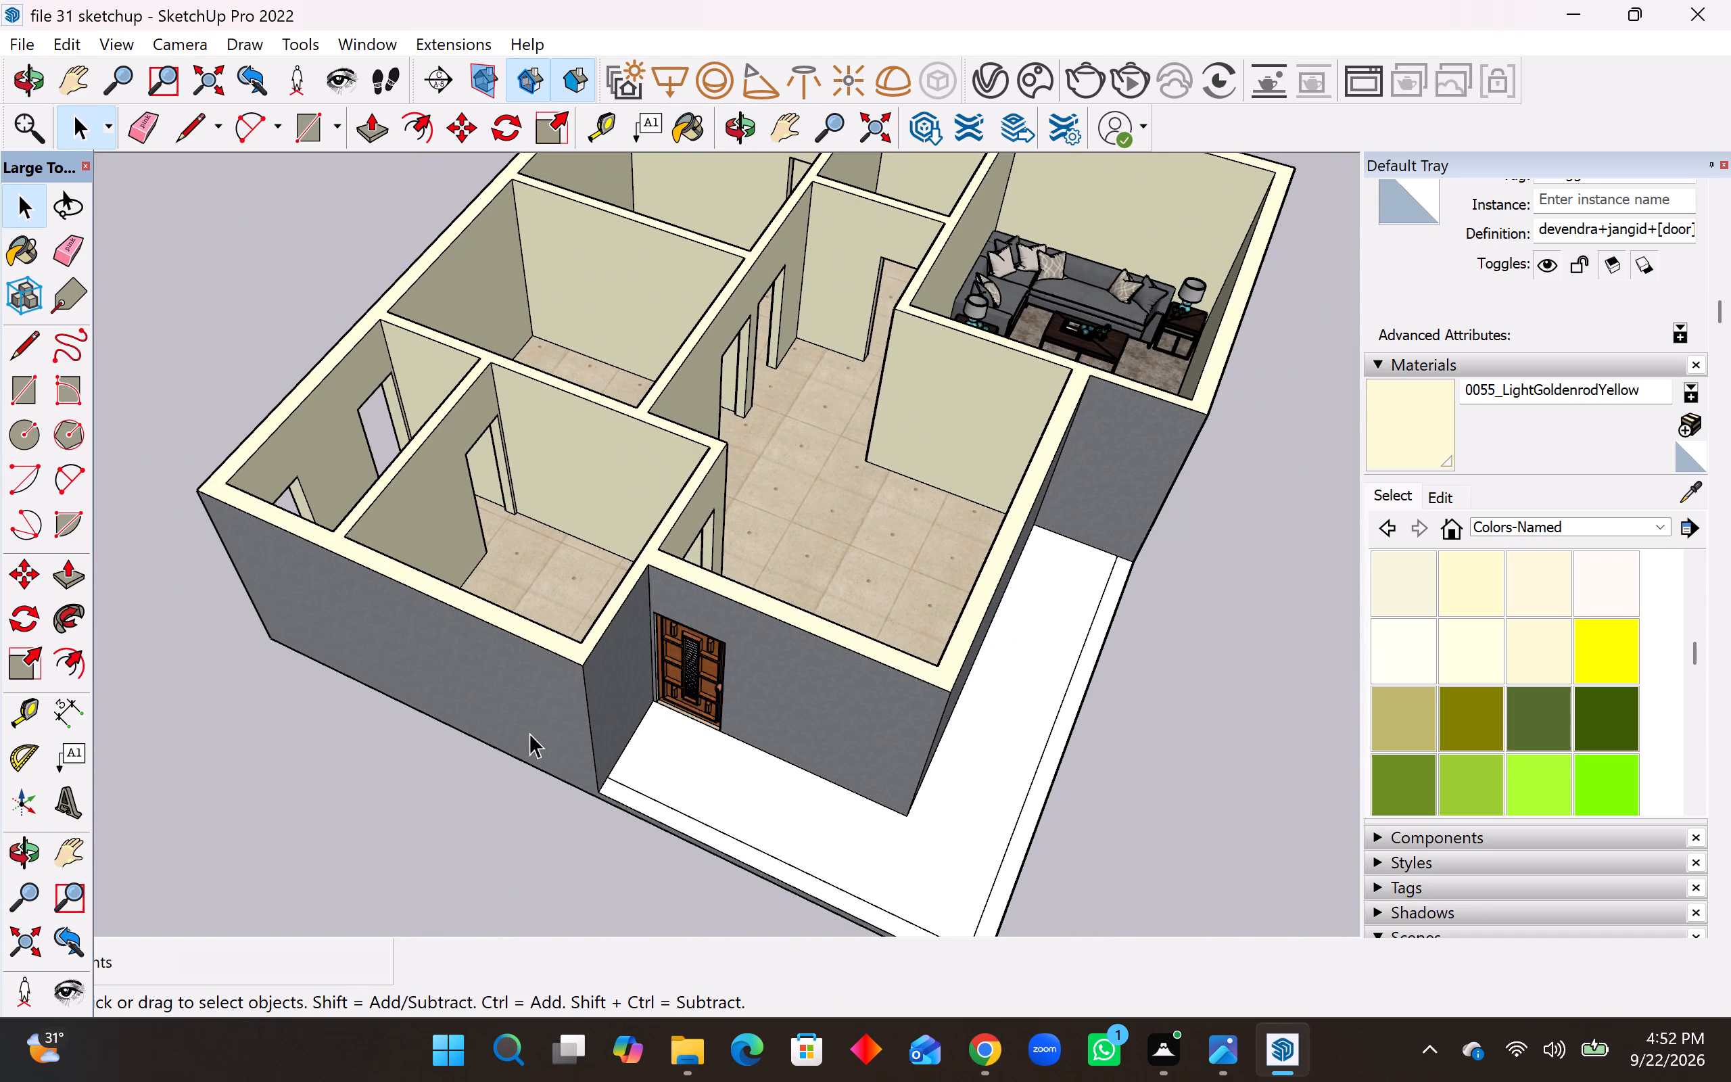
Draw a line across the top of the drawing room's front outer wall from its inner corner beside the TV unit.
{"action": "middle_click_drag", "start_coordinate": [696, 673], "coordinate": [499, 509]}
{"action": "scroll", "coordinate": [771, 591], "scroll_direction": "down", "scroll_amount": 9}
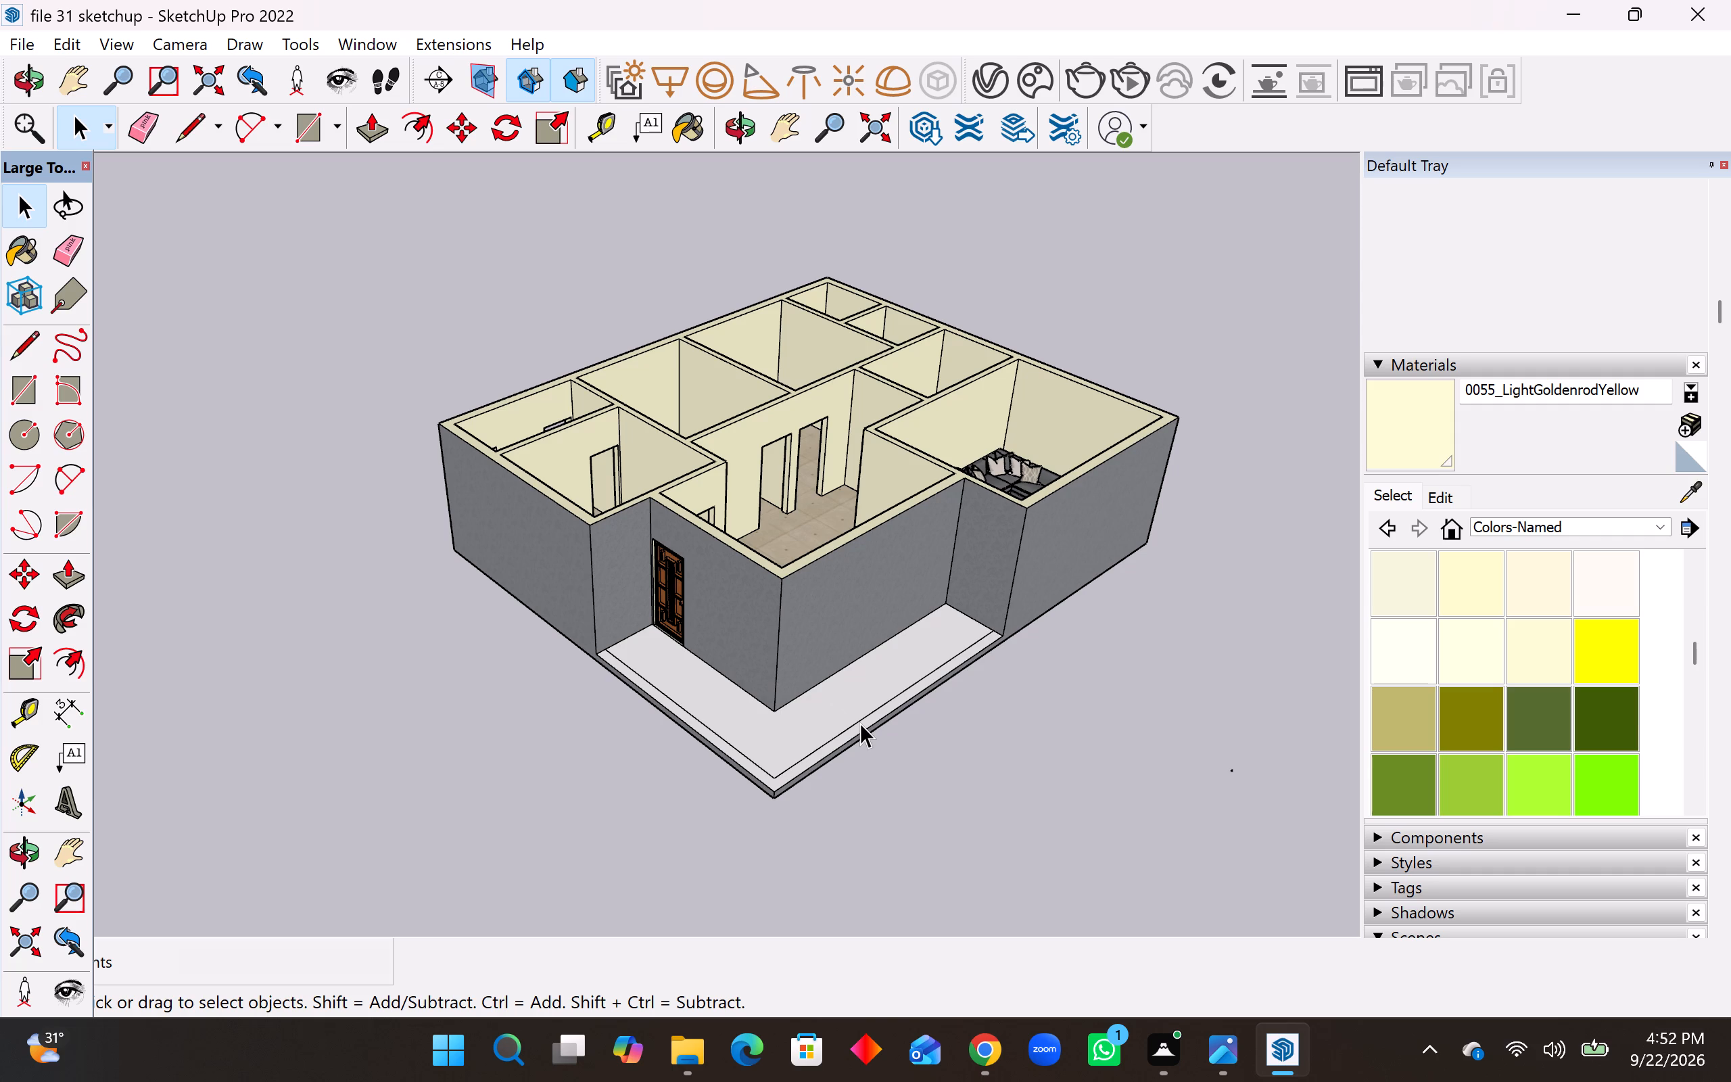
{"action": "middle_click_drag", "start_coordinate": [1143, 582], "coordinate": [833, 592]}
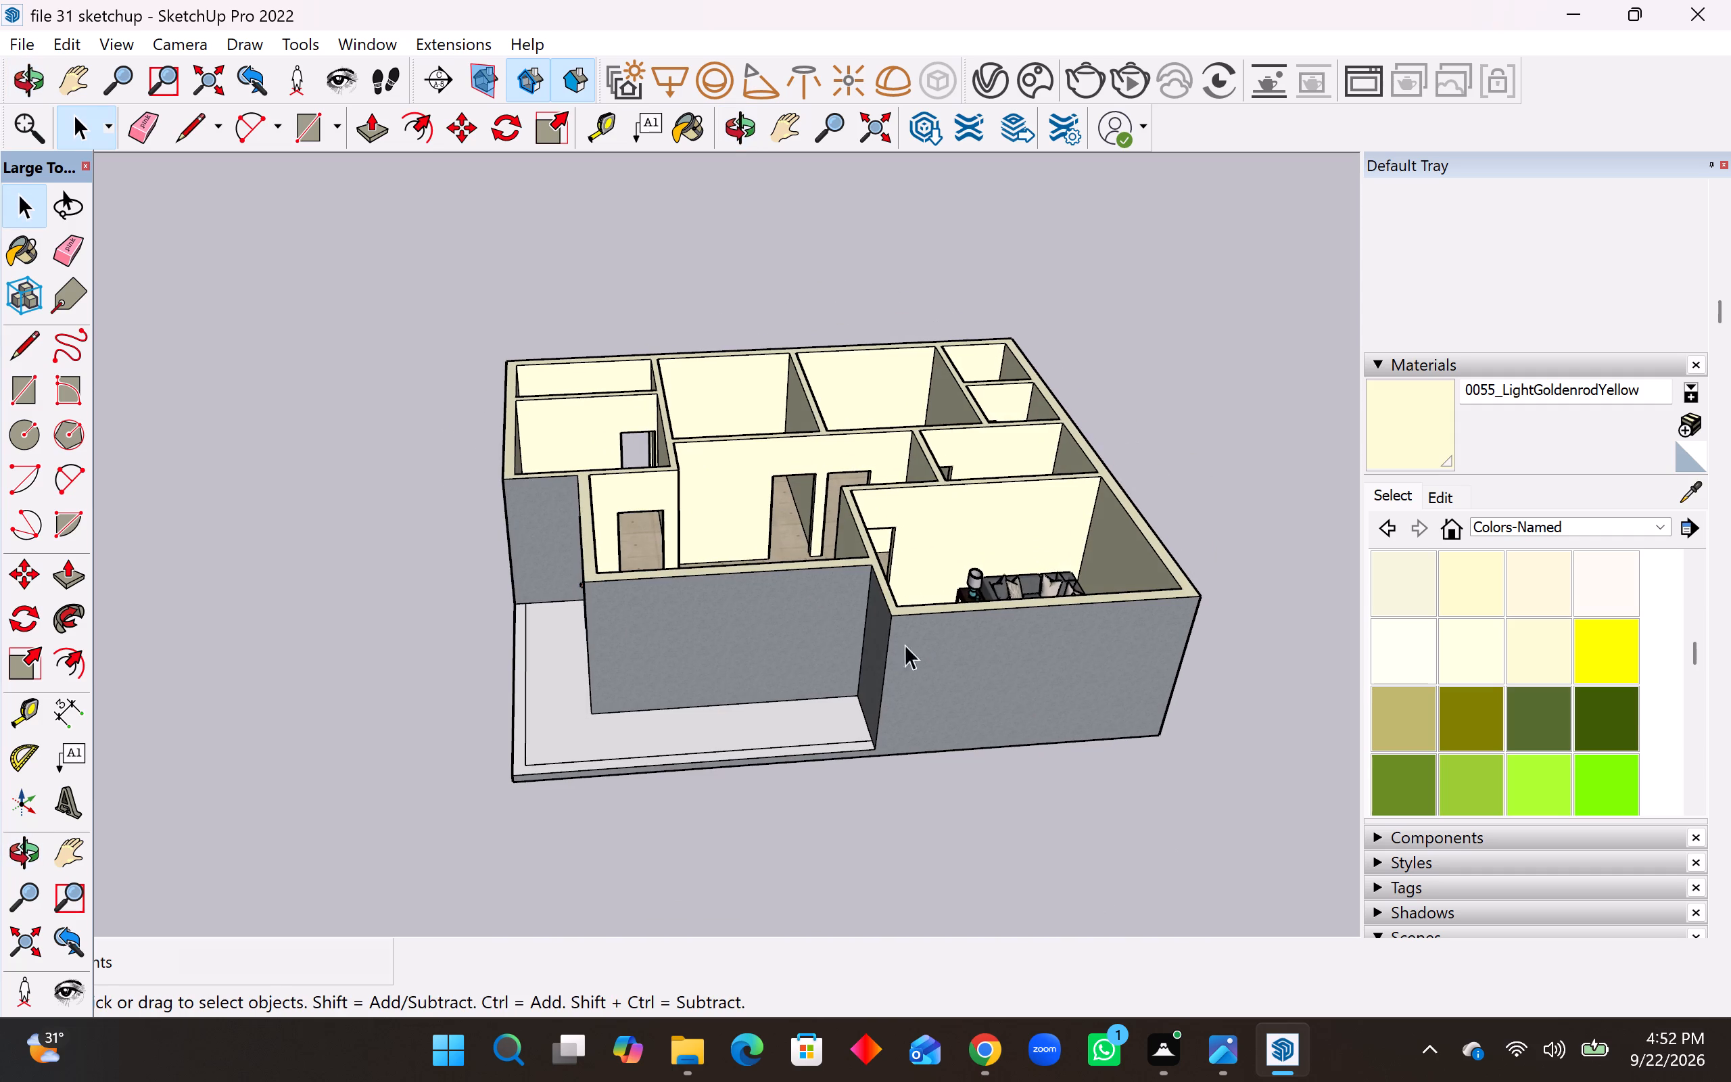
{"action": "scroll", "coordinate": [927, 631], "scroll_direction": "up", "scroll_amount": 7}
{"action": "middle_click_drag", "start_coordinate": [874, 622], "coordinate": [865, 730]}
{"action": "scroll", "coordinate": [824, 640], "scroll_direction": "down", "scroll_amount": 4}
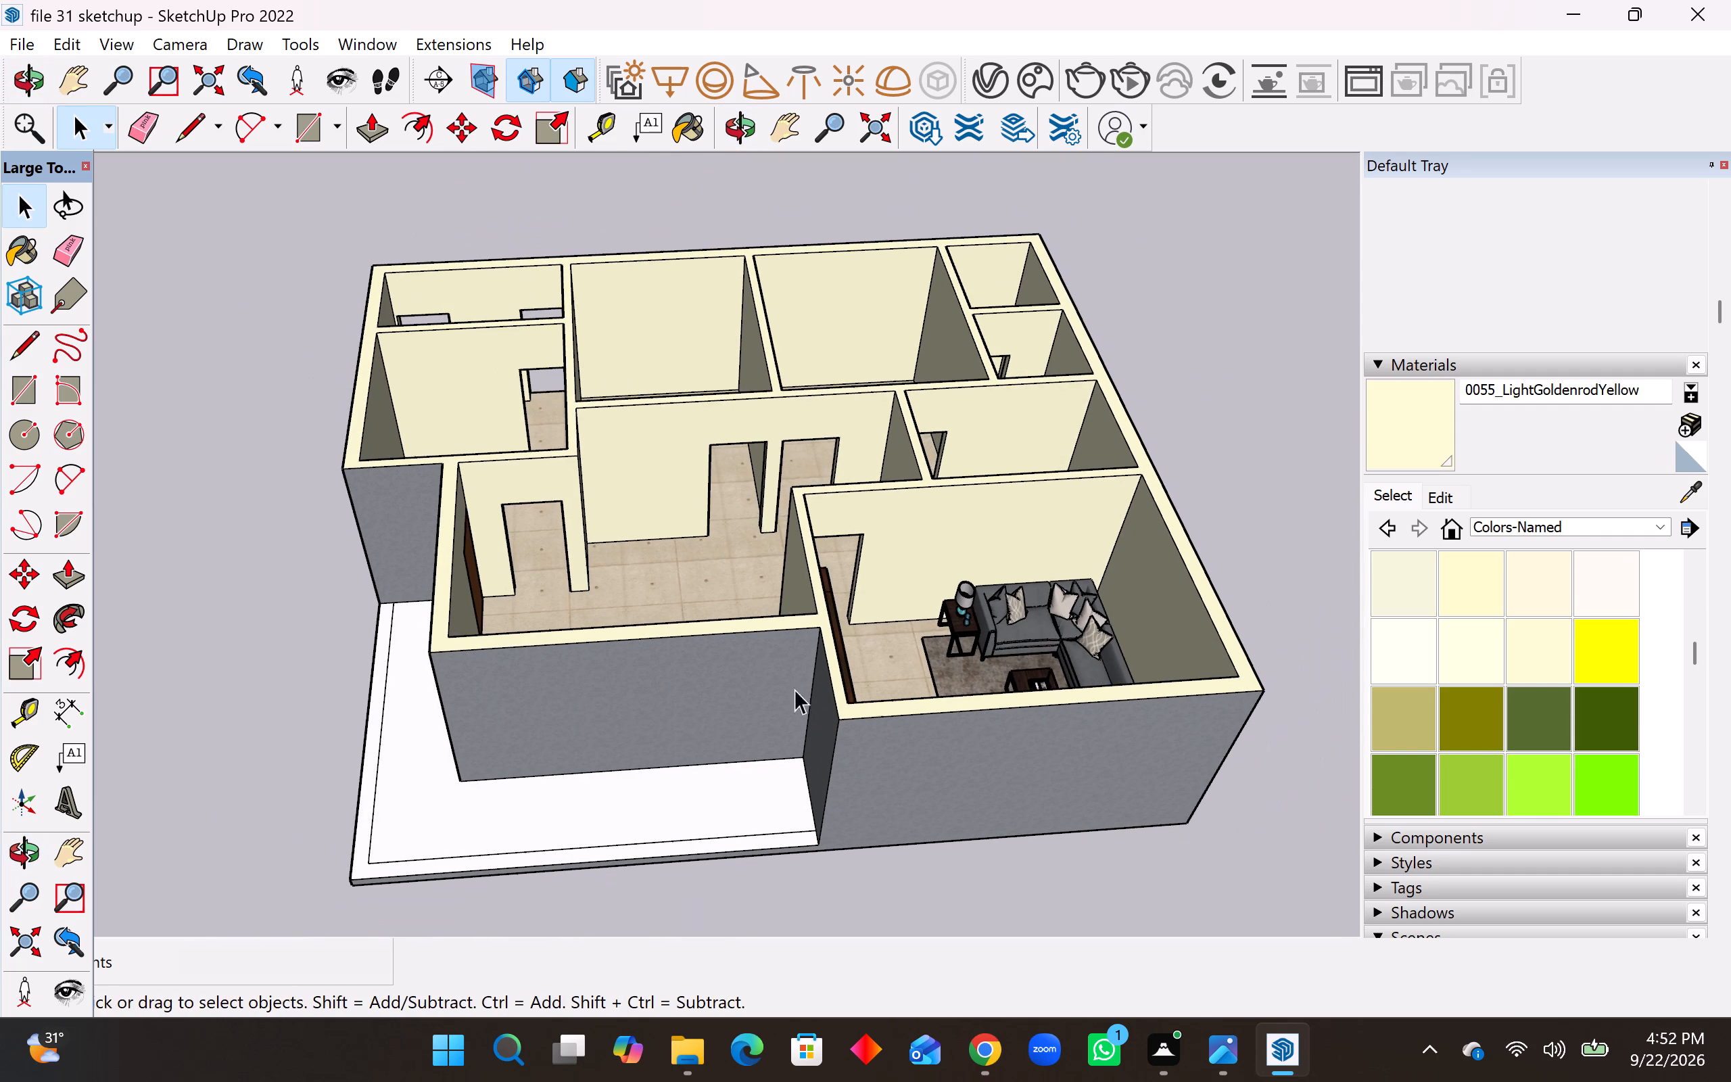
{"action": "left_click", "coordinate": [10, 355]}
{"action": "scroll", "coordinate": [848, 672], "scroll_direction": "up", "scroll_amount": 1}
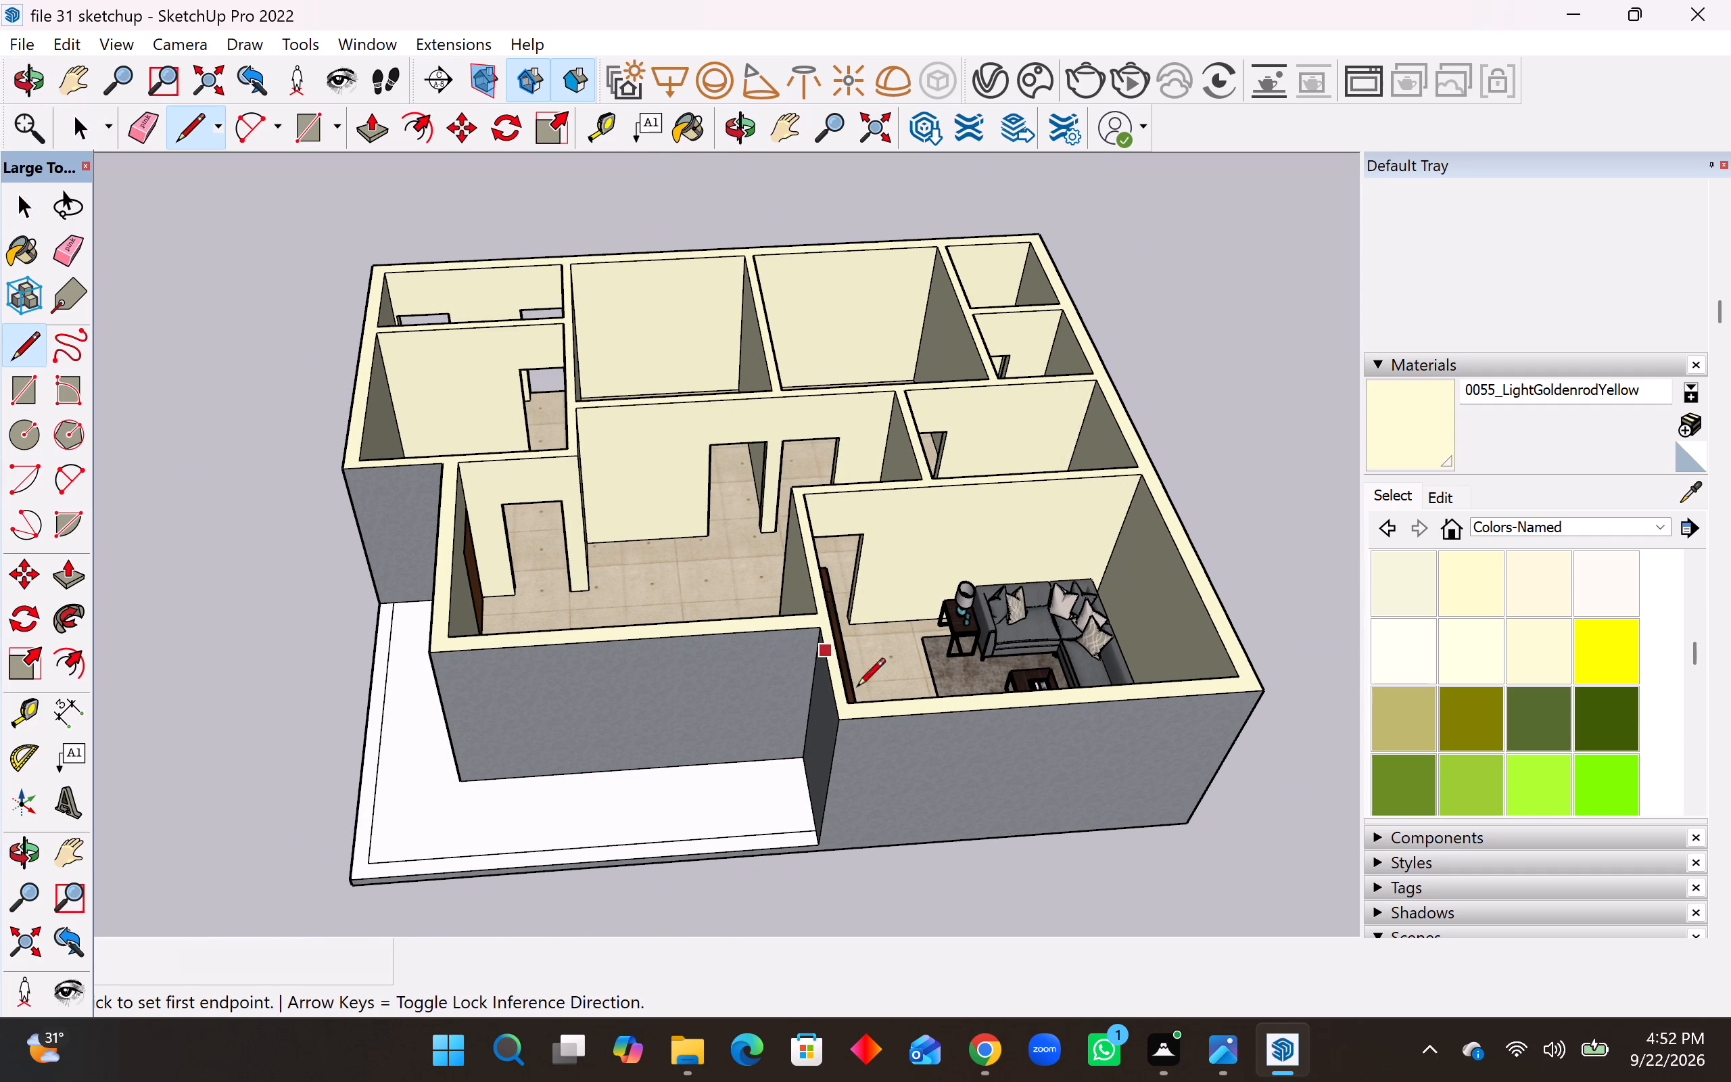
{"action": "scroll", "coordinate": [857, 688], "scroll_direction": "up", "scroll_amount": 3}
{"action": "left_click", "coordinate": [842, 711]}
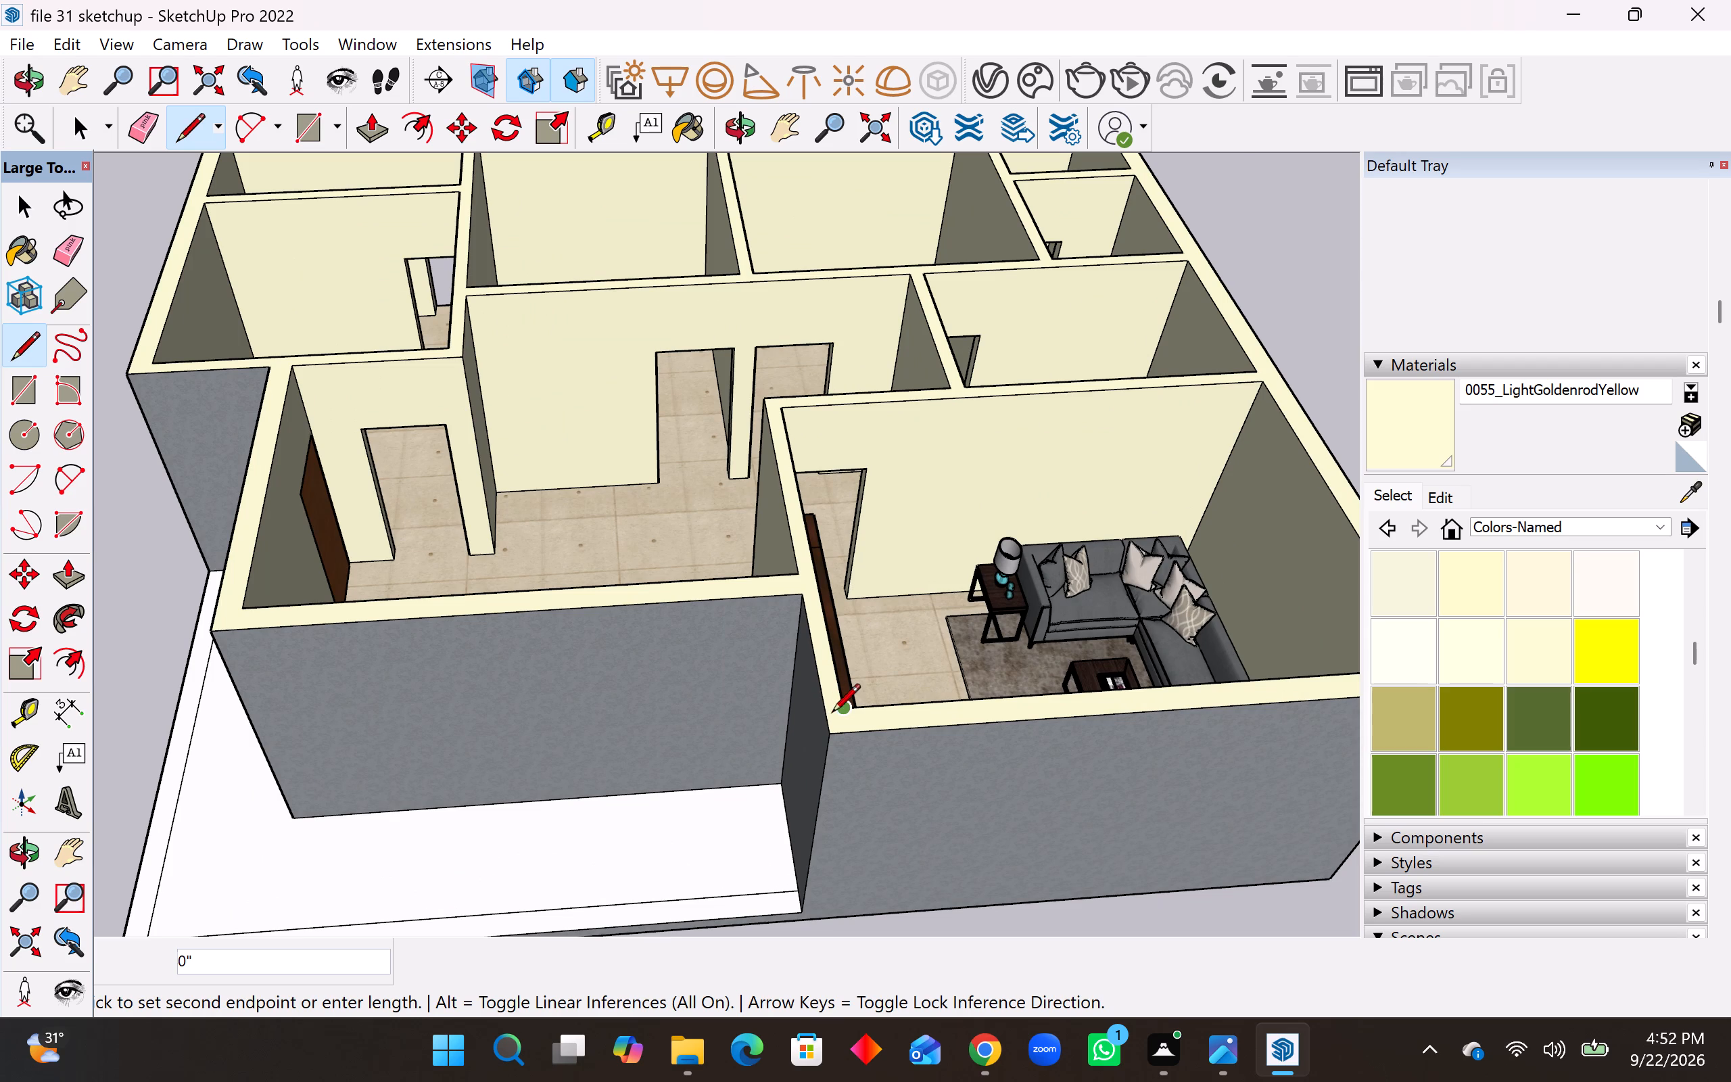
{"action": "scroll", "coordinate": [832, 714], "scroll_direction": "up", "scroll_amount": 15}
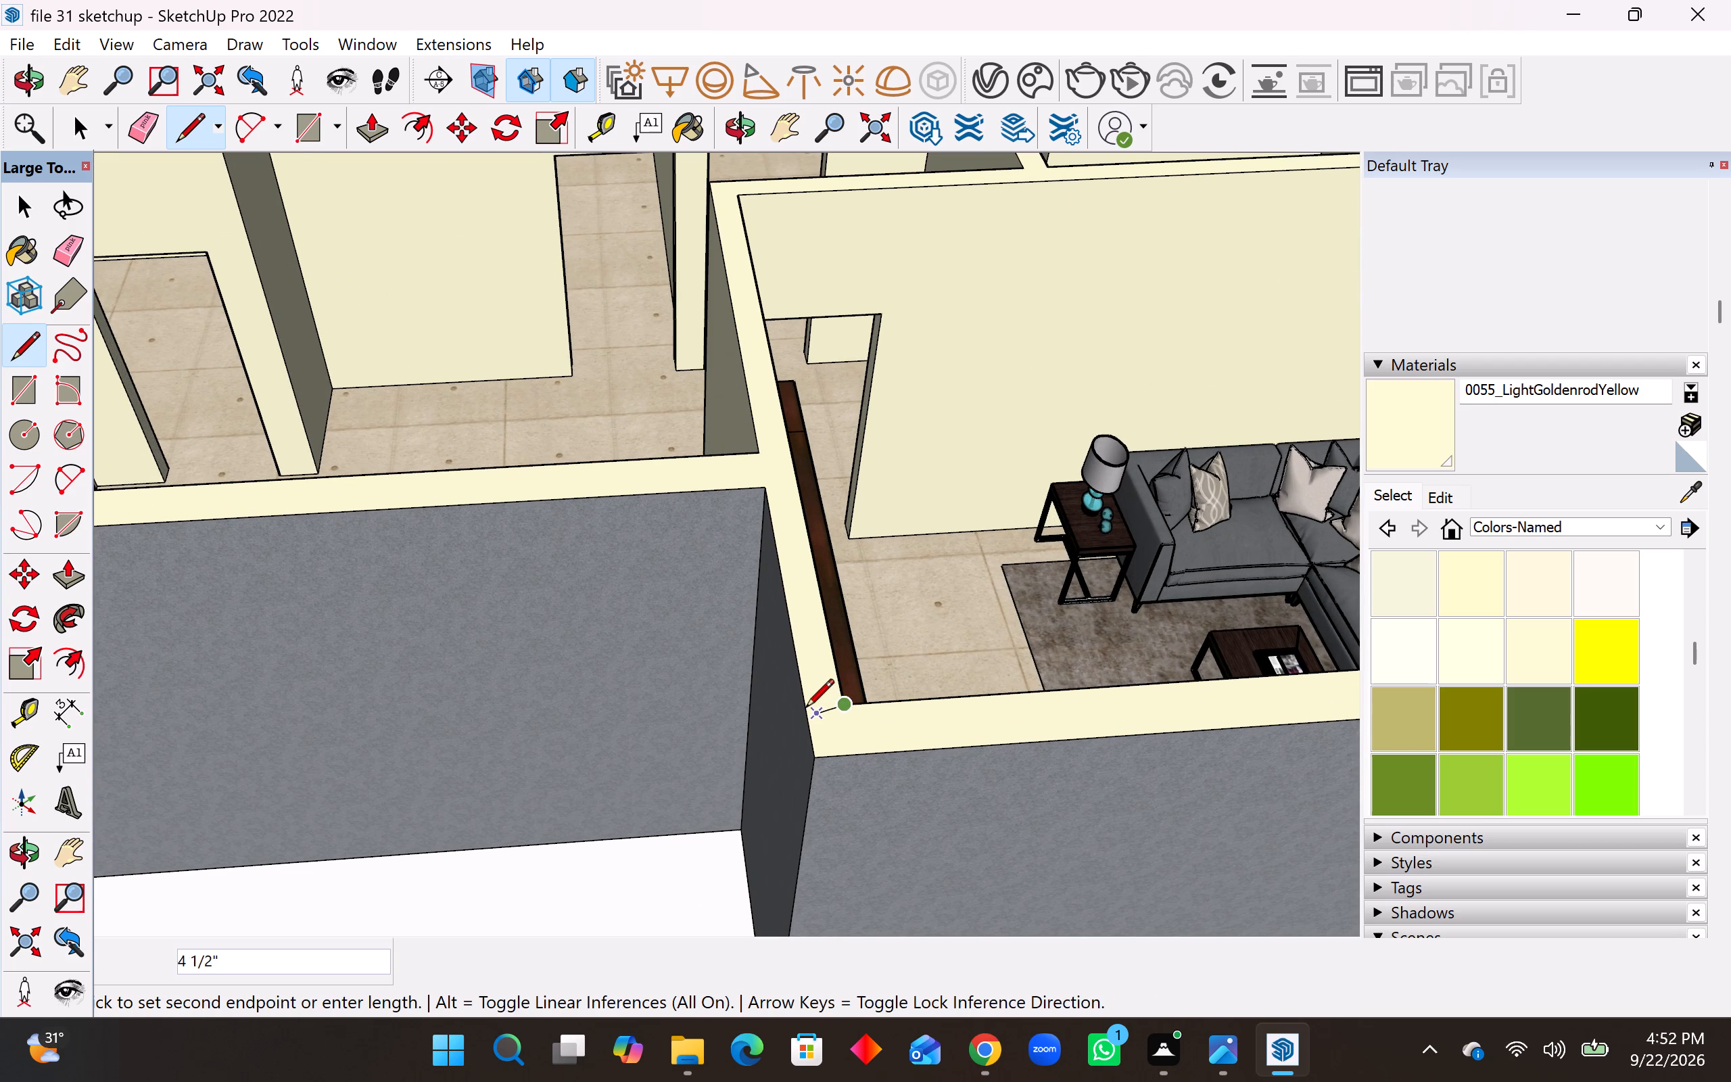
{"action": "left_click", "coordinate": [803, 707]}
Draw a 9" line across the wall top from the drawing room's inner front corner on the sofa side.
{"action": "scroll", "coordinate": [484, 679], "scroll_direction": "down", "scroll_amount": 12}
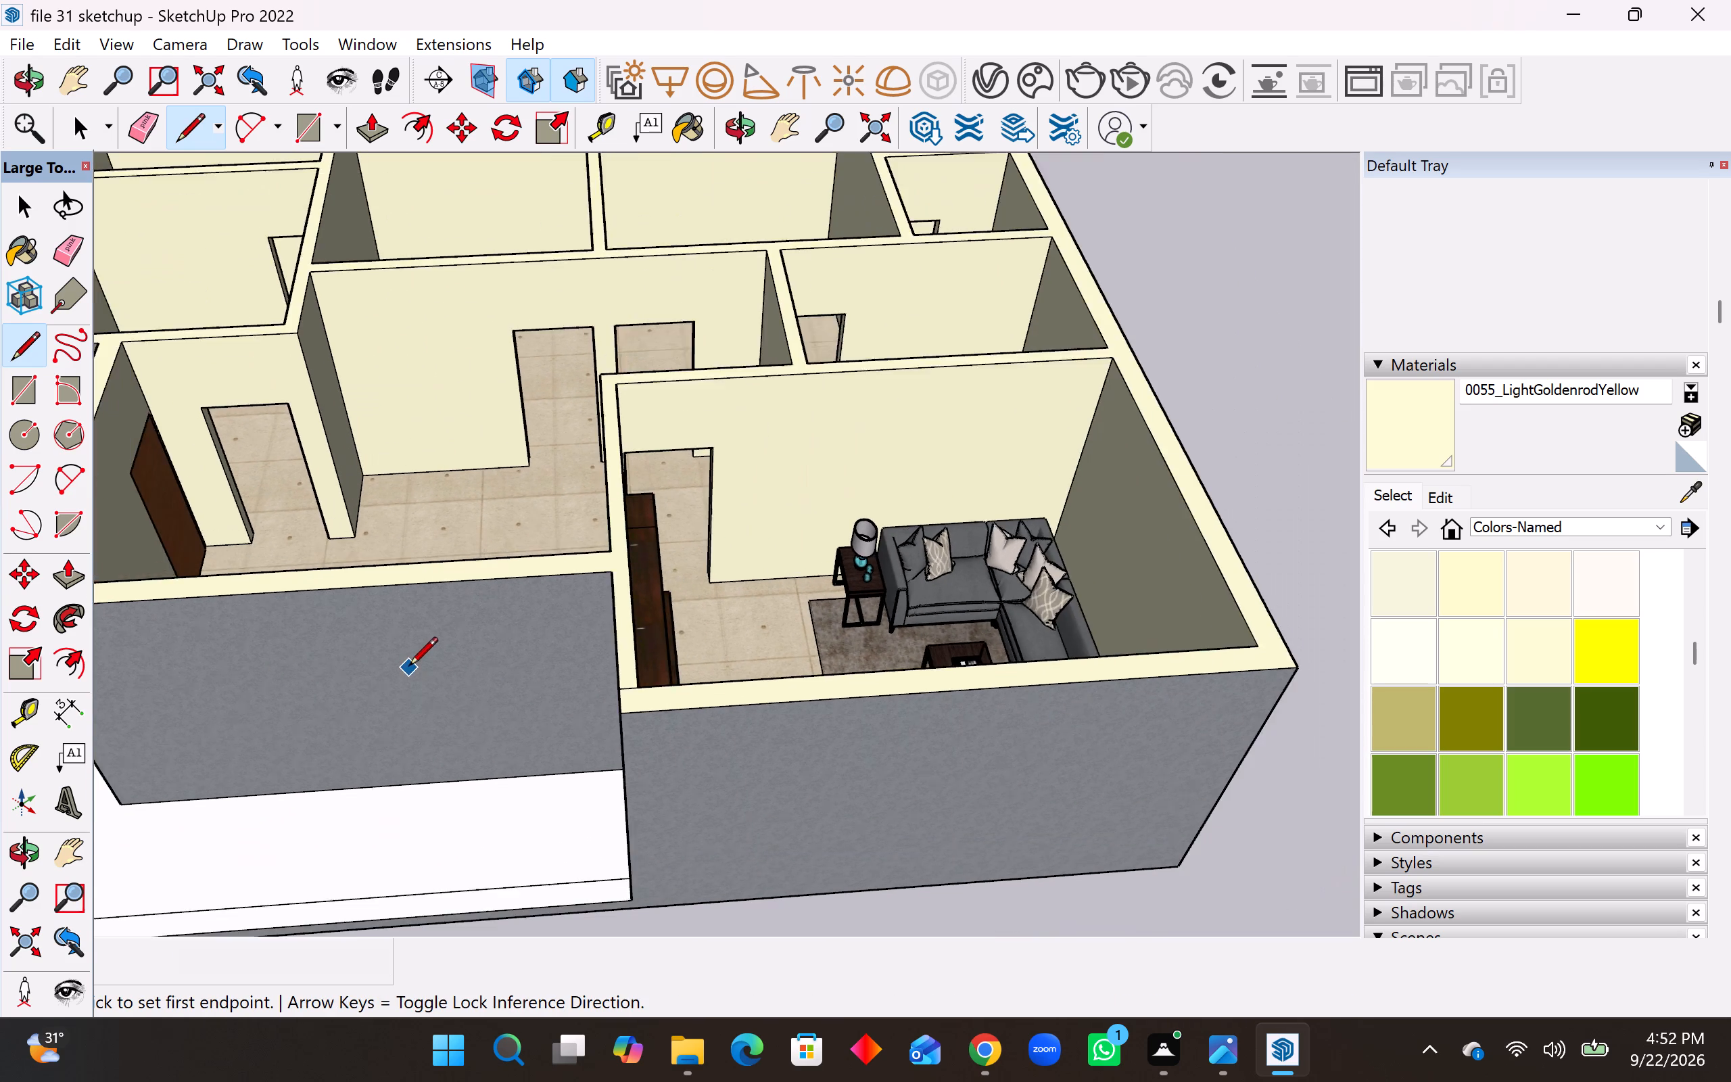
{"action": "scroll", "coordinate": [409, 667], "scroll_direction": "down", "scroll_amount": 3}
{"action": "scroll", "coordinate": [1150, 709], "scroll_direction": "up", "scroll_amount": 8}
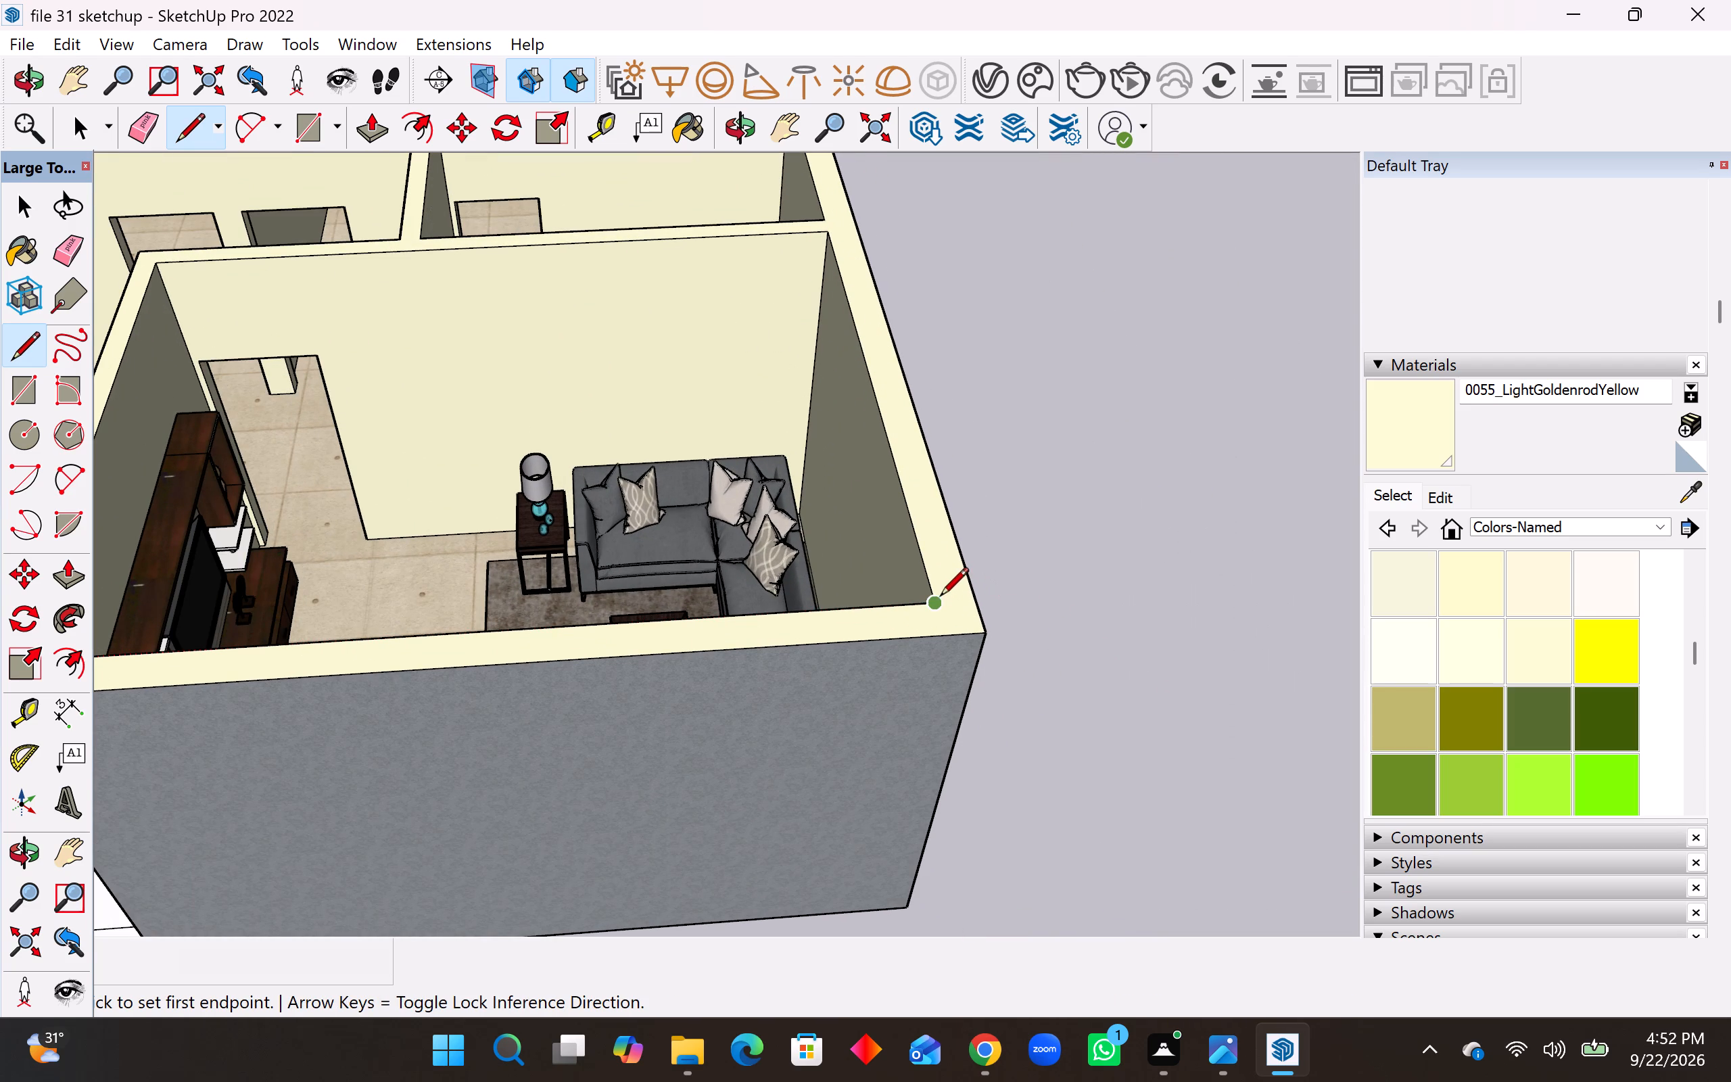
{"action": "left_click", "coordinate": [932, 603]}
{"action": "left_click", "coordinate": [969, 605]}
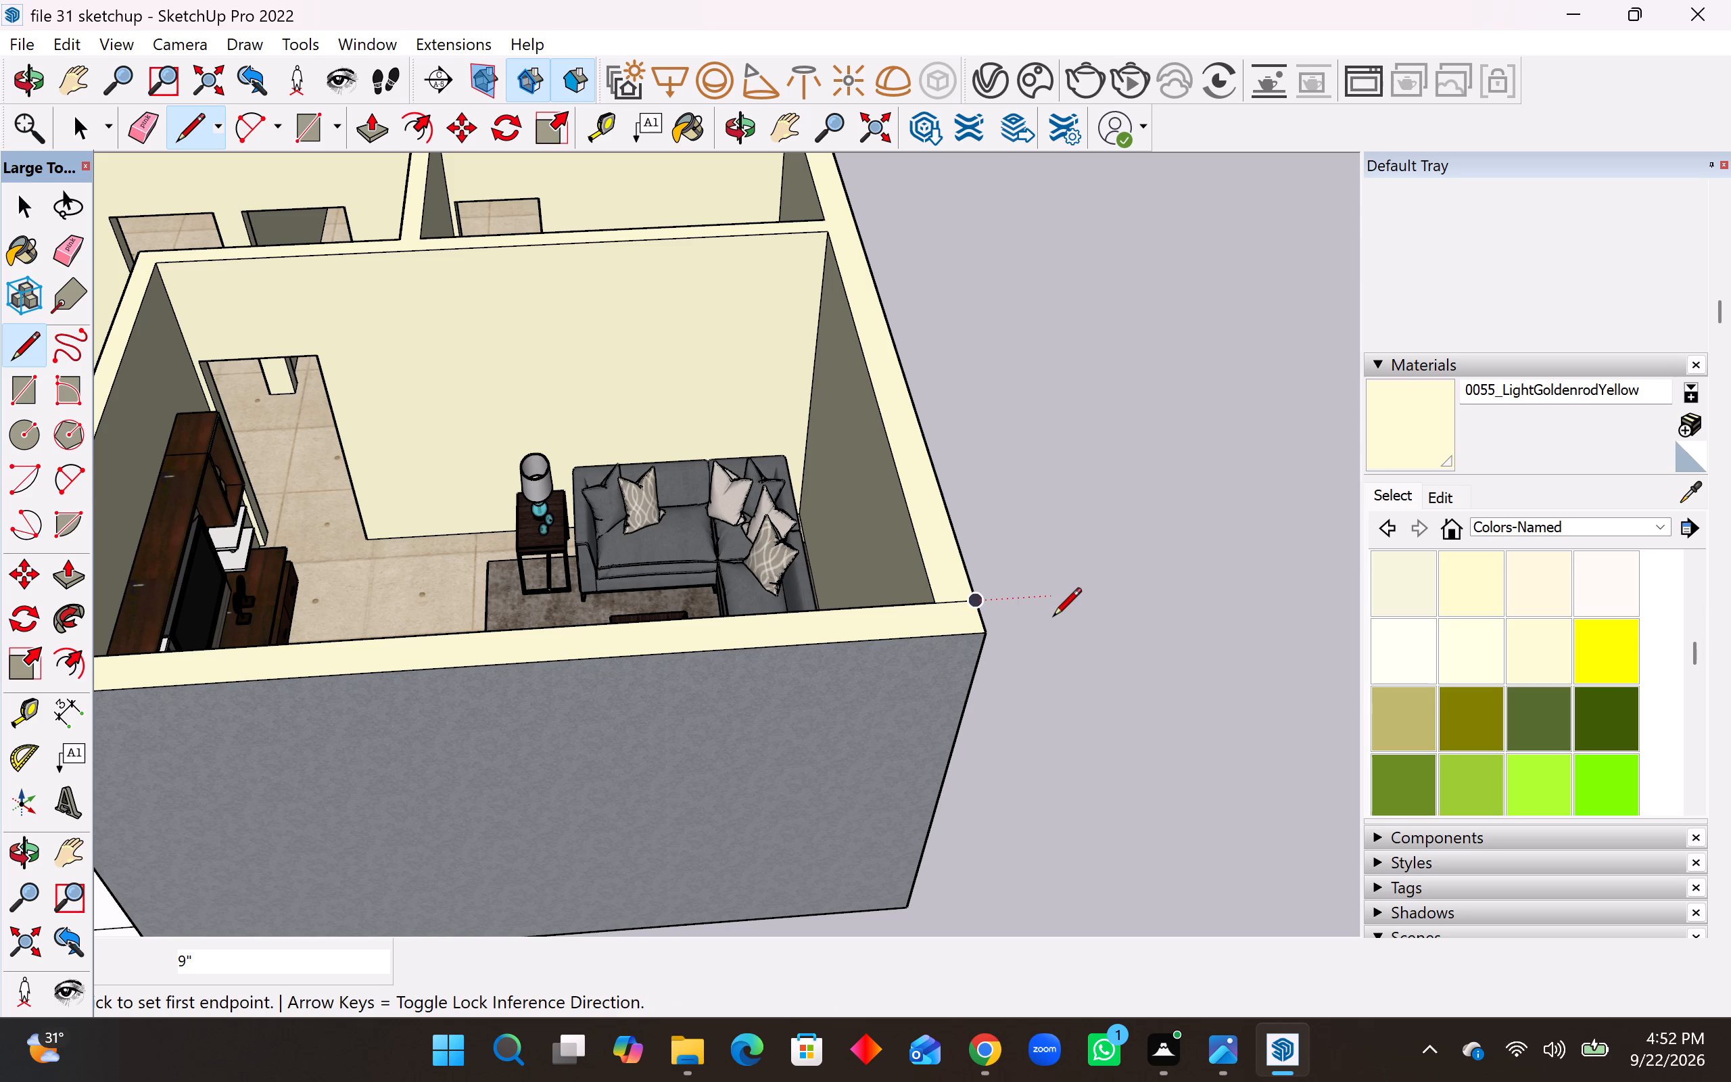
{"action": "key", "text": "space"}
Push the separated top face of the drawing room's front wall down 10' to floor level.
{"action": "middle_click_drag", "start_coordinate": [1093, 576], "coordinate": [1104, 651]}
{"action": "scroll", "coordinate": [1104, 651], "scroll_direction": "down", "scroll_amount": 1}
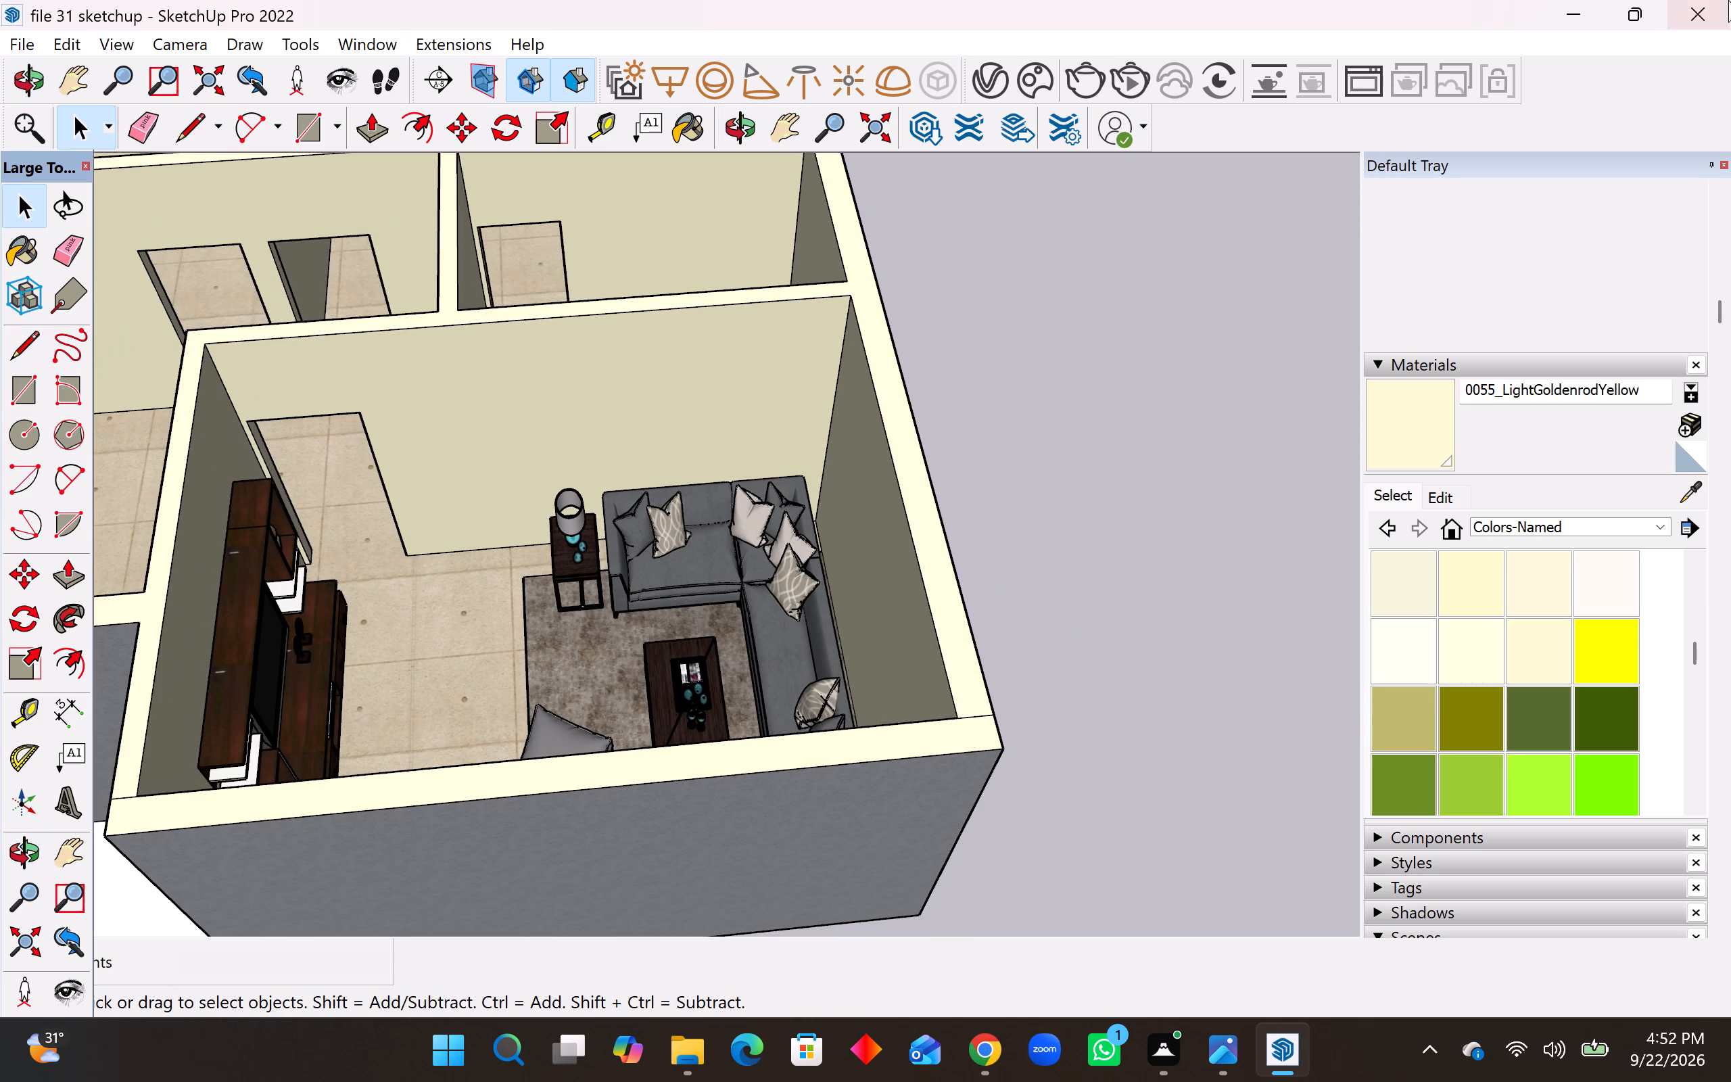
{"action": "left_click", "coordinate": [64, 568]}
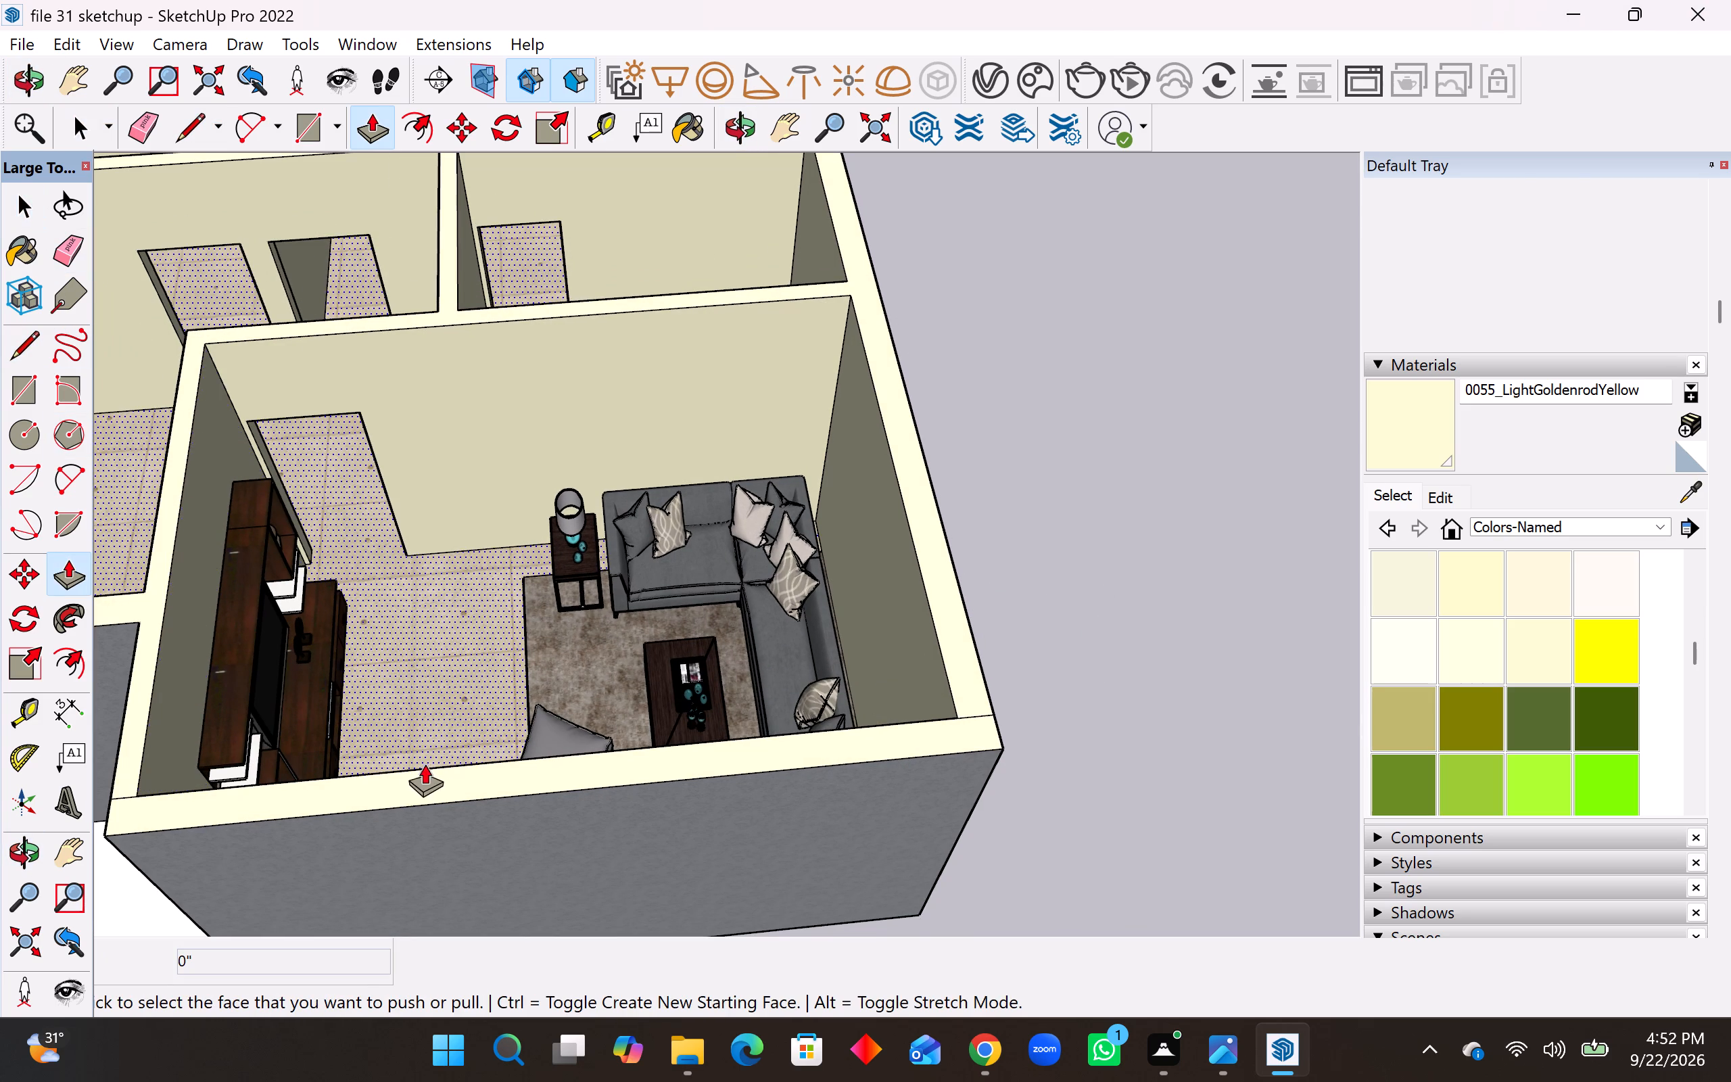
{"action": "left_click", "coordinate": [439, 776]}
{"action": "scroll", "coordinate": [574, 822], "scroll_direction": "down", "scroll_amount": 3}
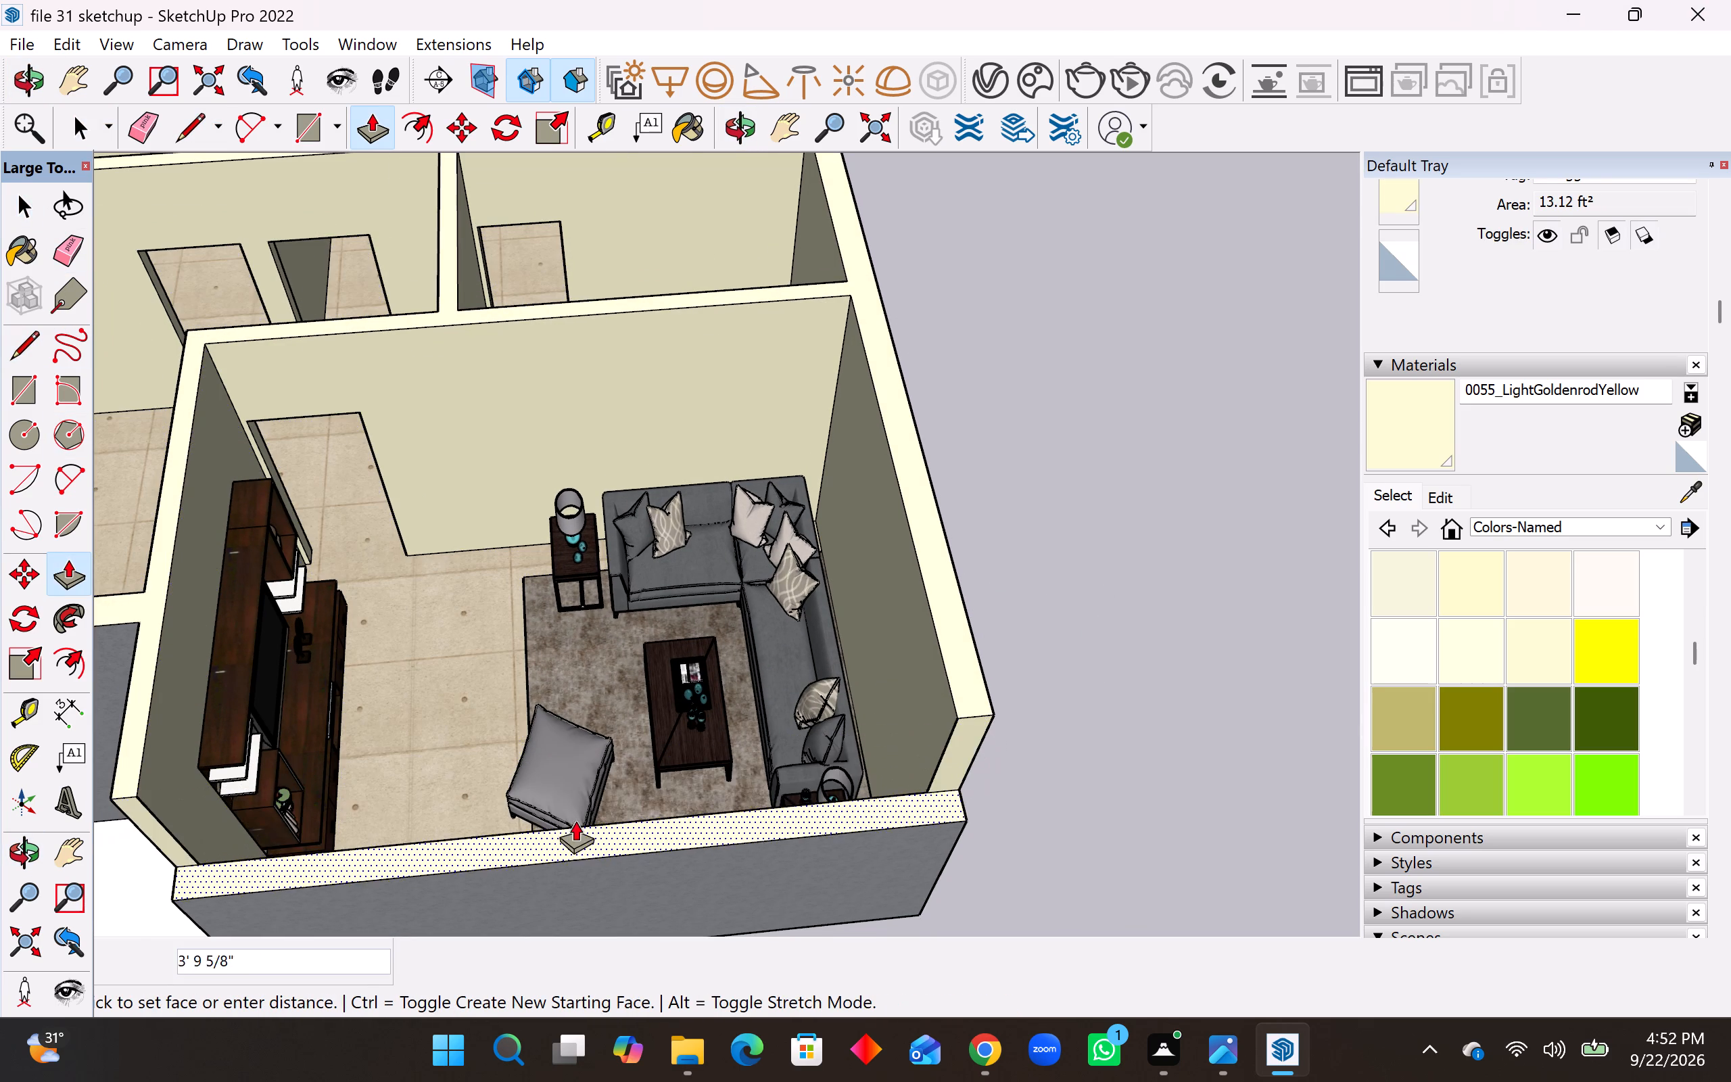
{"action": "scroll", "coordinate": [575, 820], "scroll_direction": "down", "scroll_amount": 7}
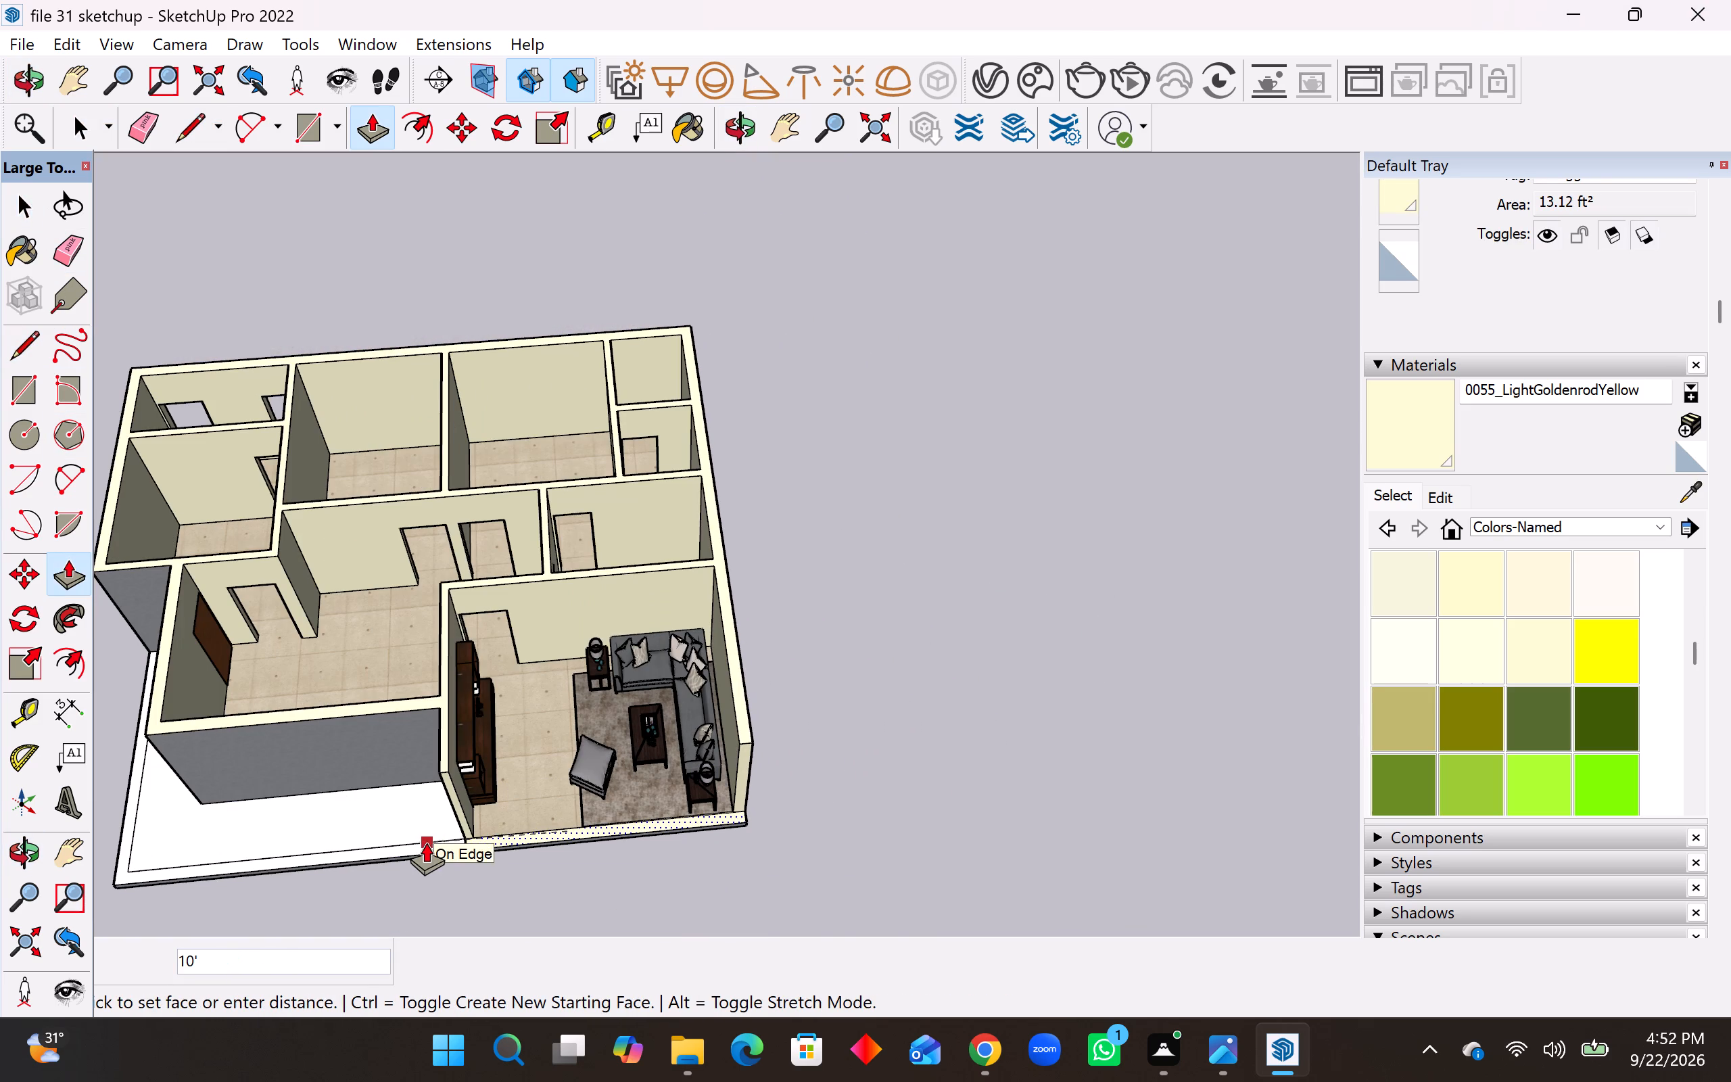
{"action": "left_click", "coordinate": [426, 842]}
{"action": "key", "text": "space"}
Draw two 9" lines across the rear outer wall's top at both inner corners of the bedroom beside the small bathrooms.
{"action": "middle_click_drag", "start_coordinate": [632, 651], "coordinate": [636, 748]}
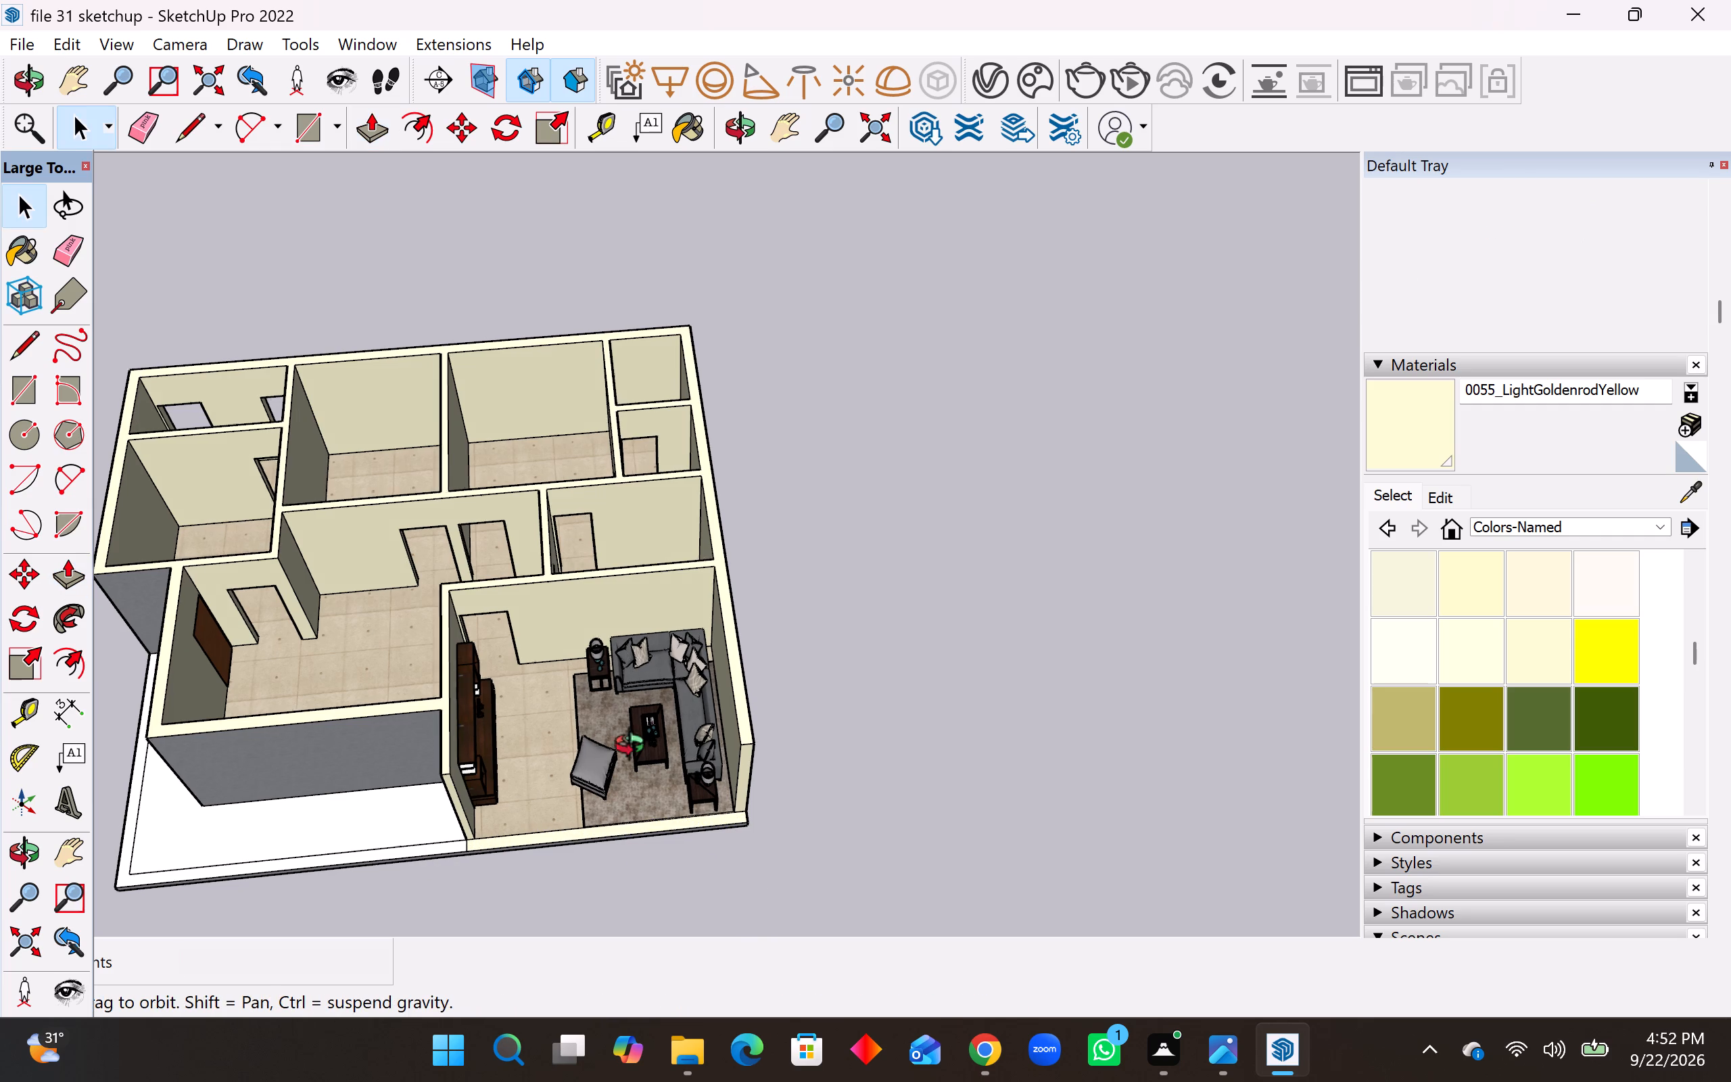
{"action": "middle_click_drag", "start_coordinate": [636, 748], "coordinate": [611, 874]}
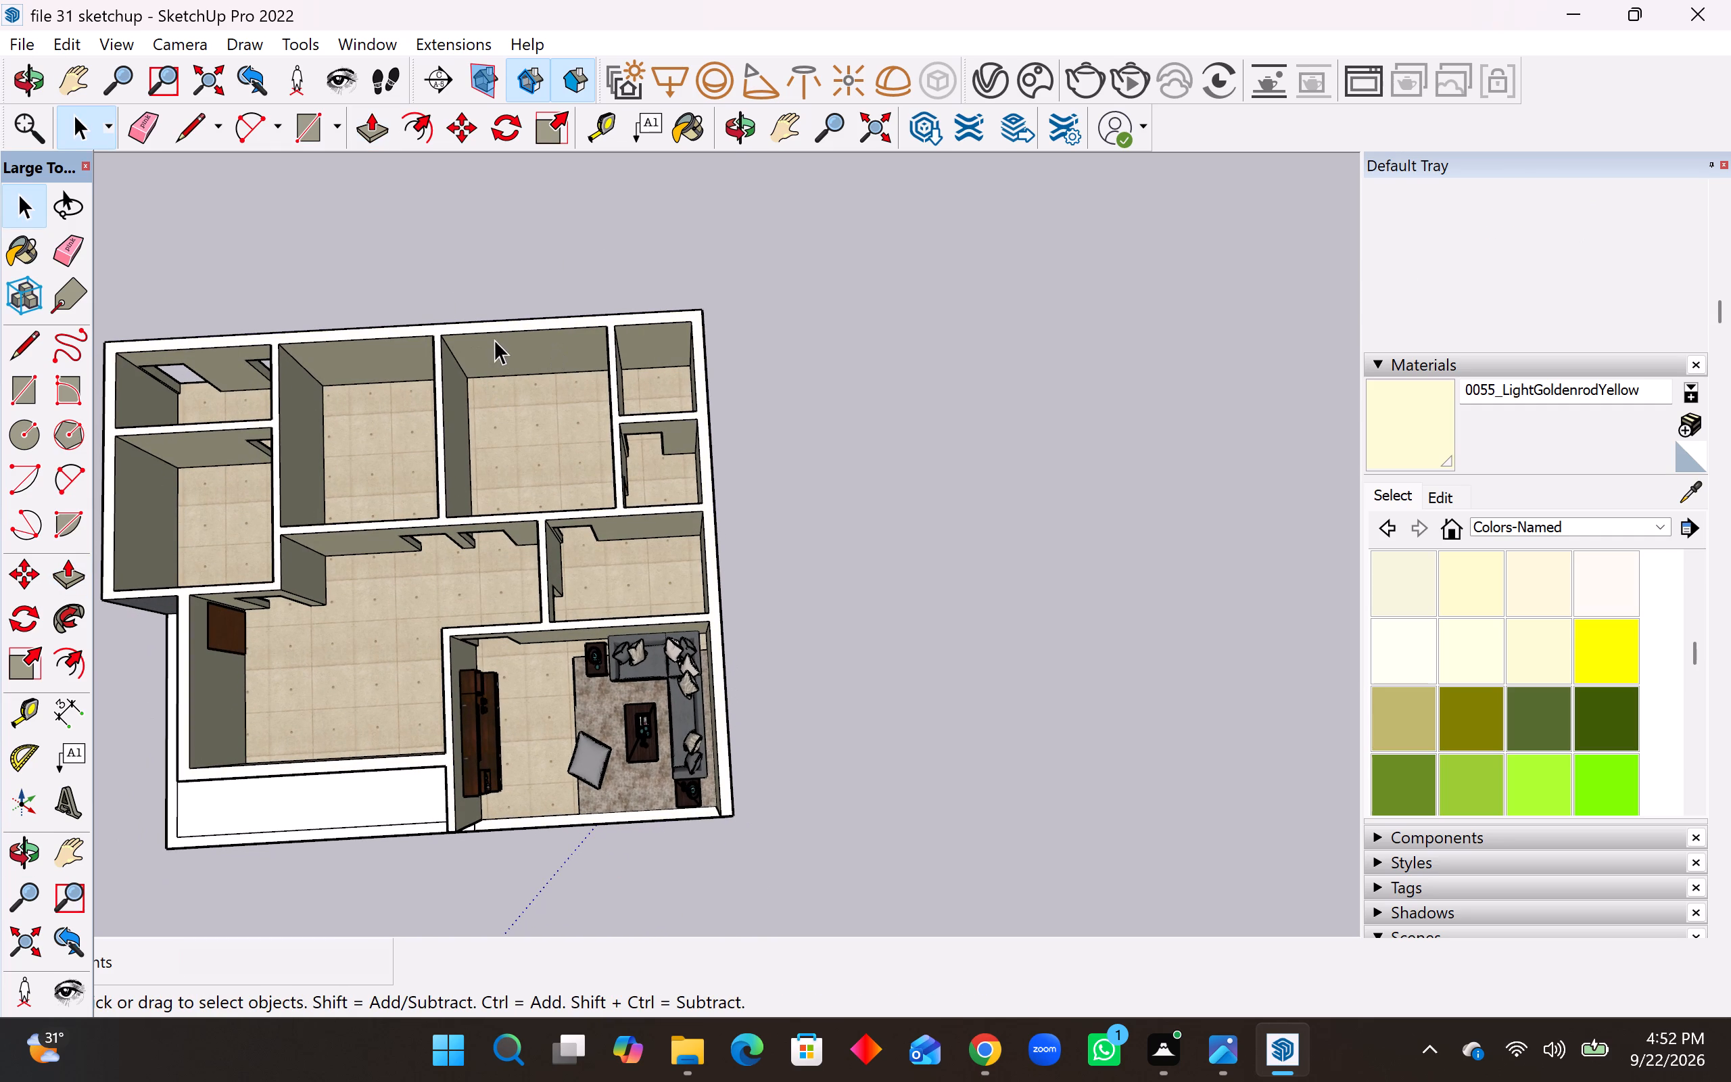
{"action": "scroll", "coordinate": [485, 331], "scroll_direction": "up", "scroll_amount": 7}
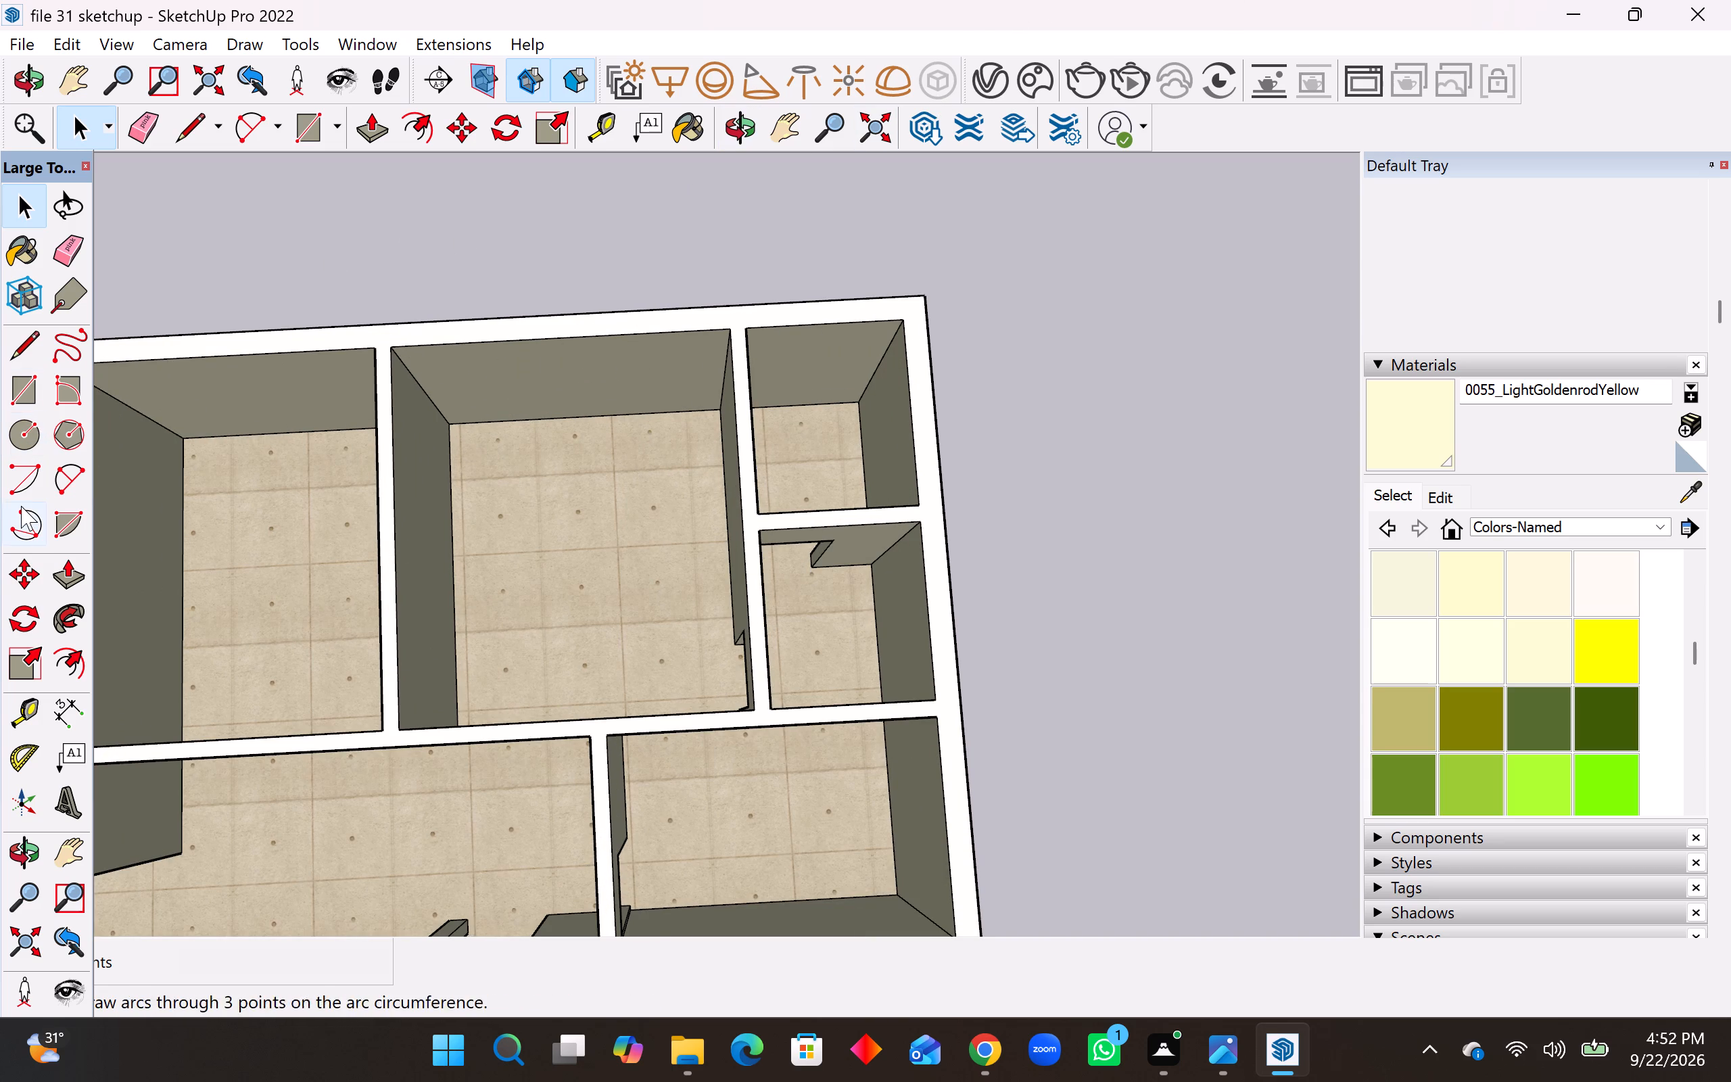
{"action": "left_click", "coordinate": [11, 354]}
{"action": "scroll", "coordinate": [425, 338], "scroll_direction": "up", "scroll_amount": 3}
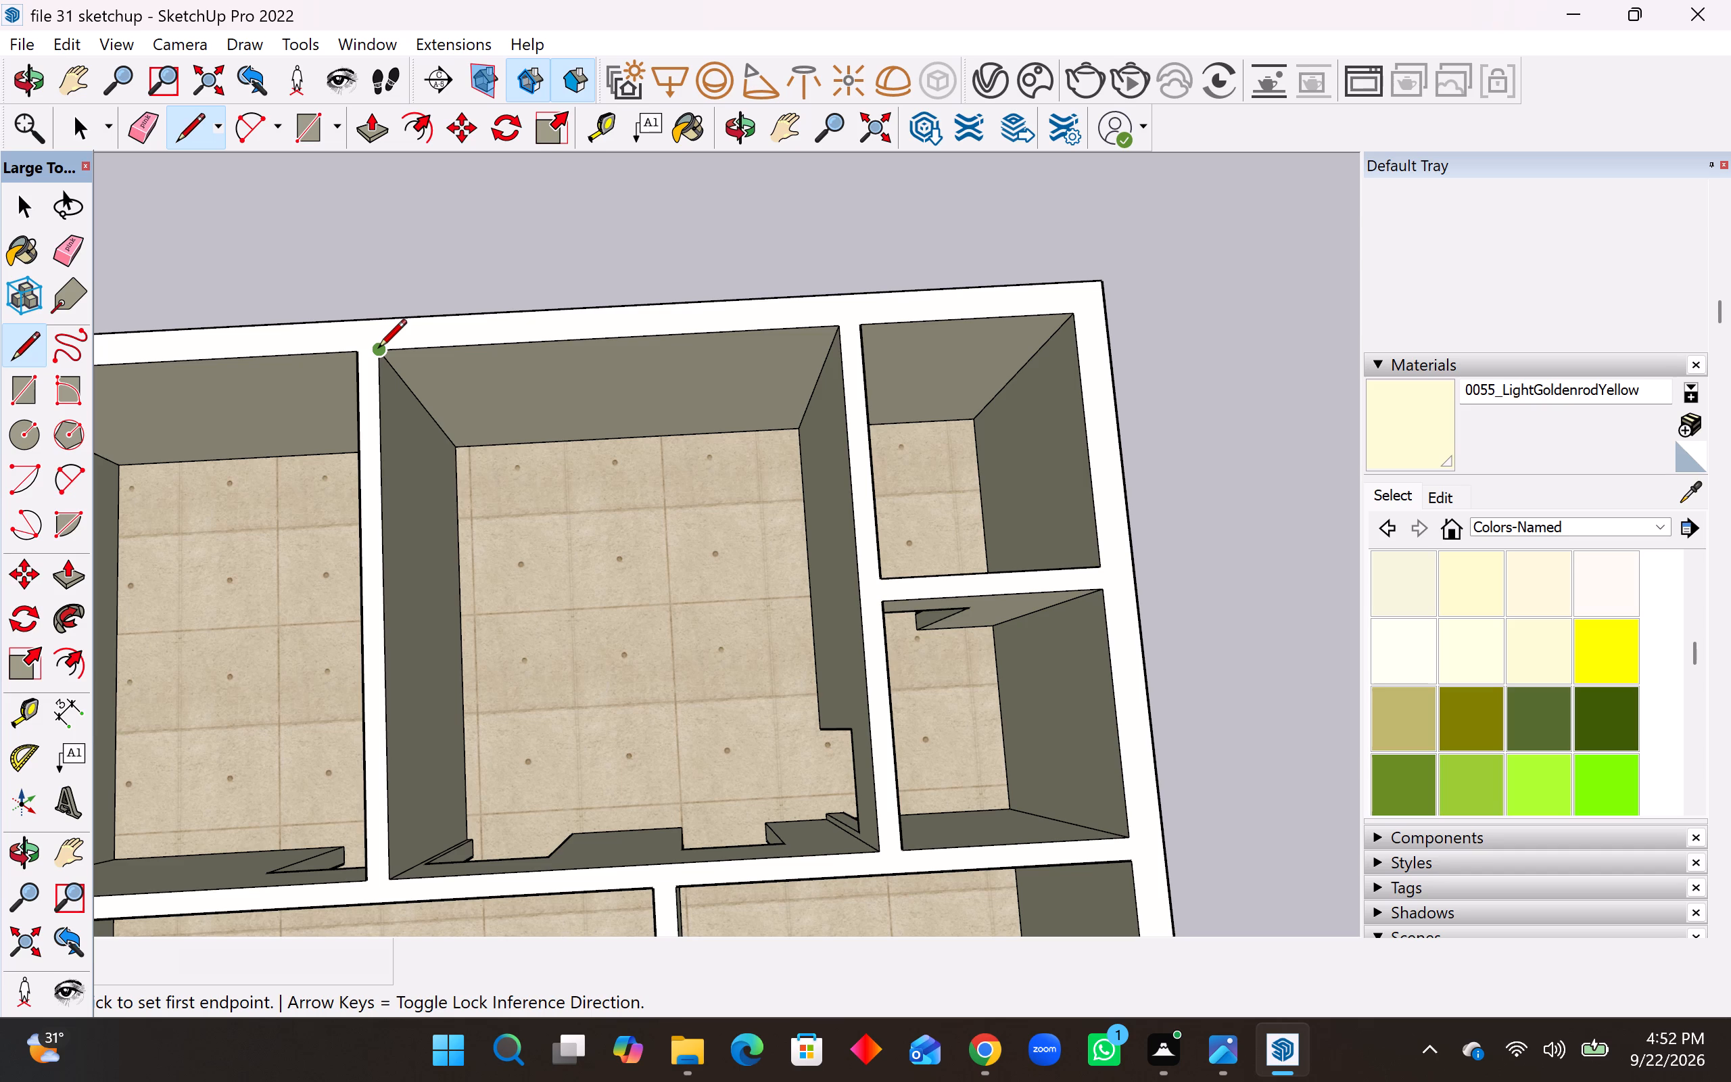
{"action": "left_click", "coordinate": [378, 350]}
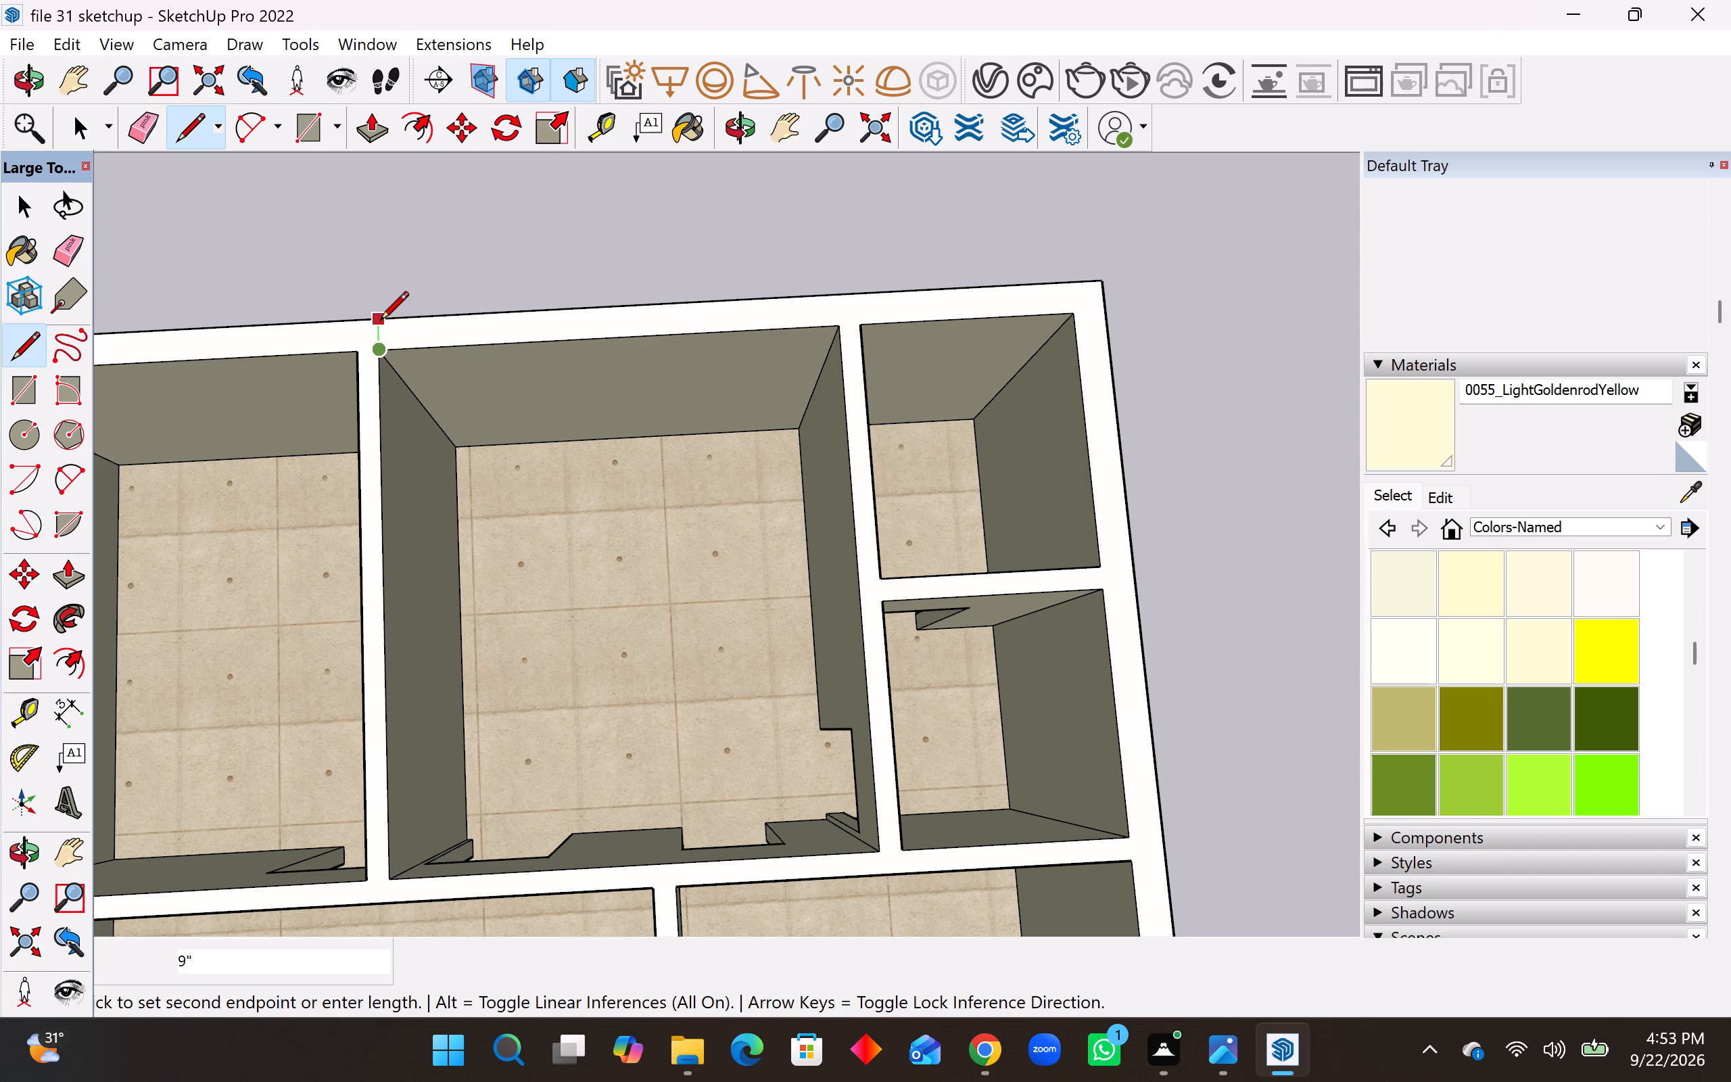
{"action": "left_click", "coordinate": [380, 322]}
{"action": "left_click", "coordinate": [840, 329]}
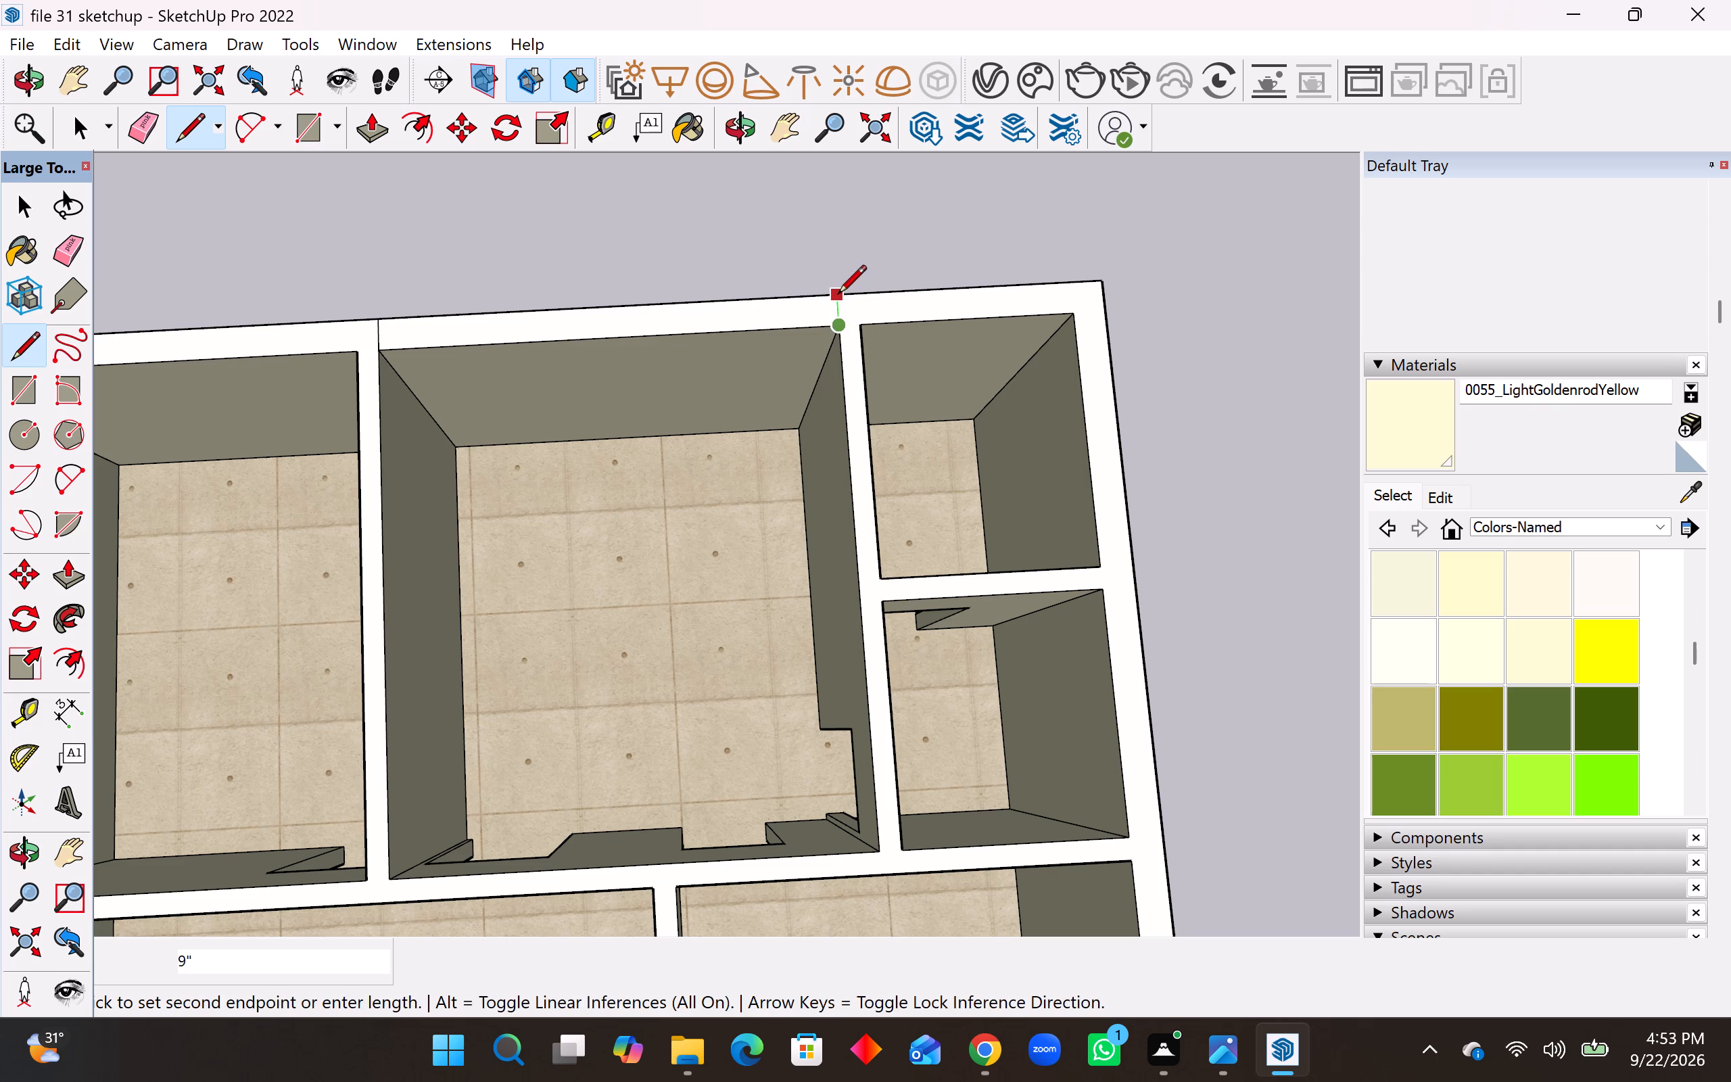
{"action": "left_click", "coordinate": [838, 296]}
{"action": "key", "text": "space"}
Push the separated top face of that bedroom's rear wall down 10' to floor level.
{"action": "scroll", "coordinate": [674, 444], "scroll_direction": "down", "scroll_amount": 3}
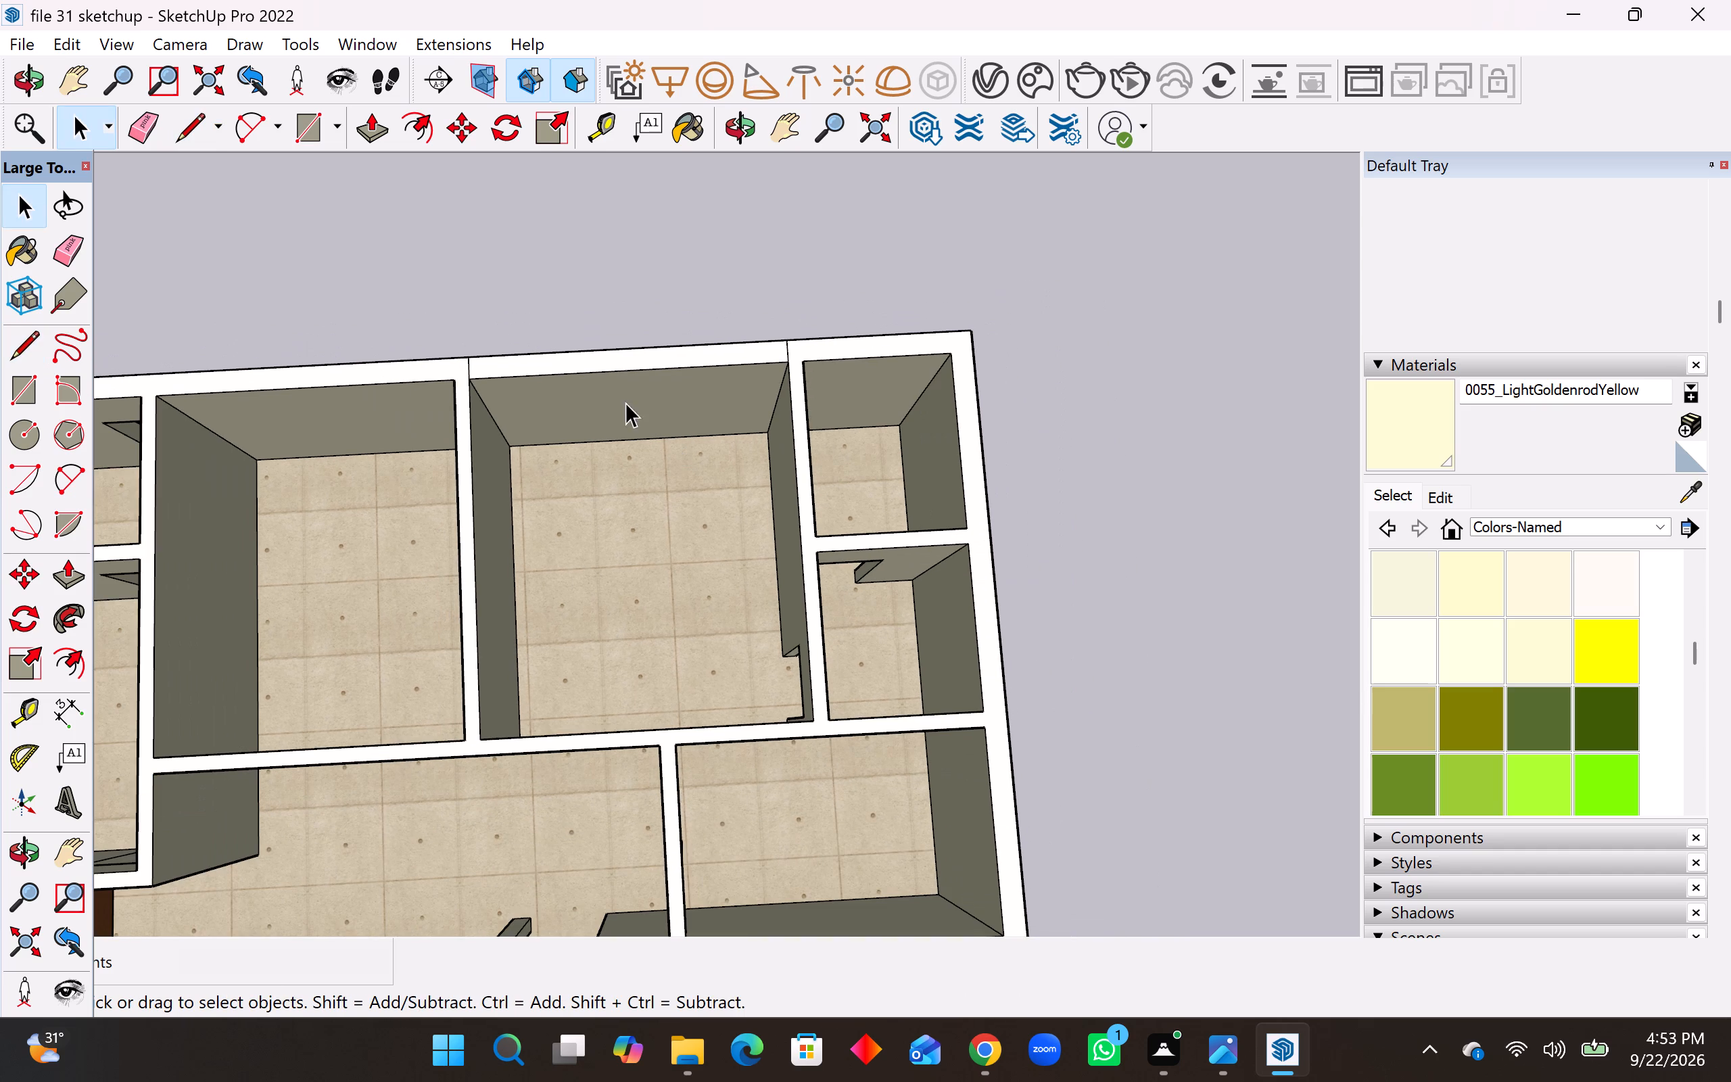
{"action": "left_click", "coordinate": [64, 573]}
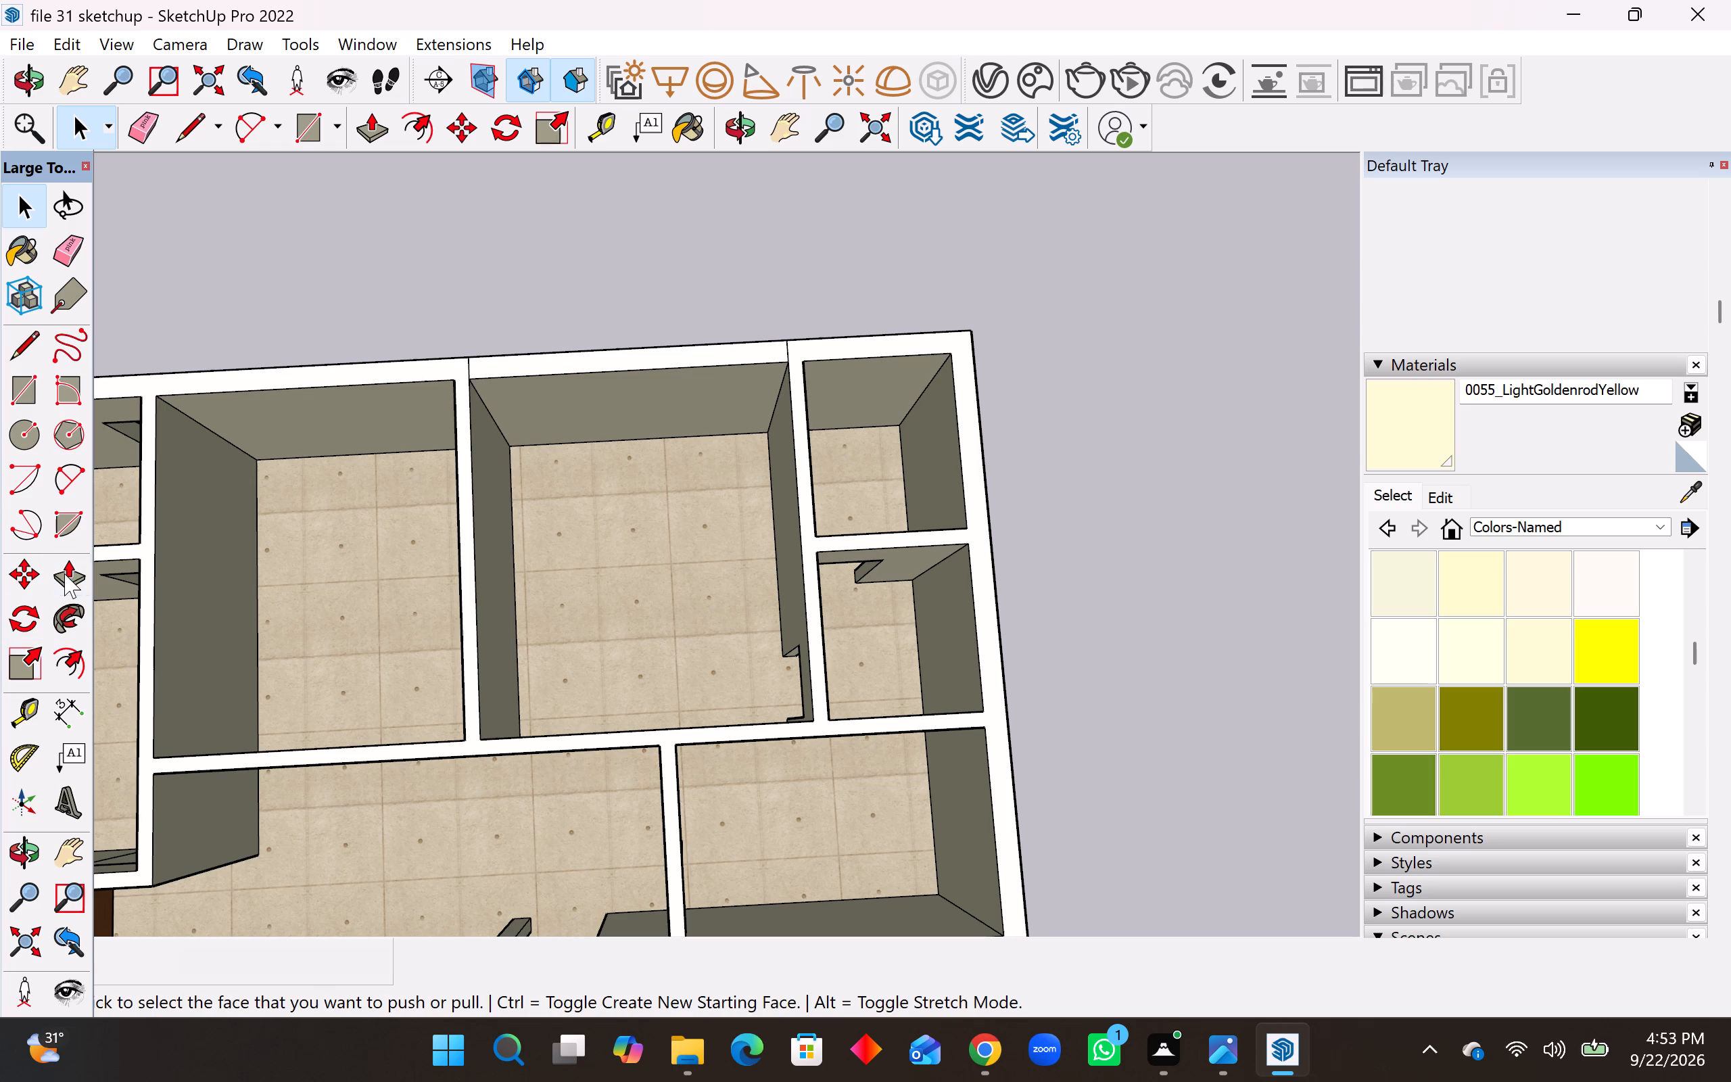
{"action": "left_click", "coordinate": [671, 349]}
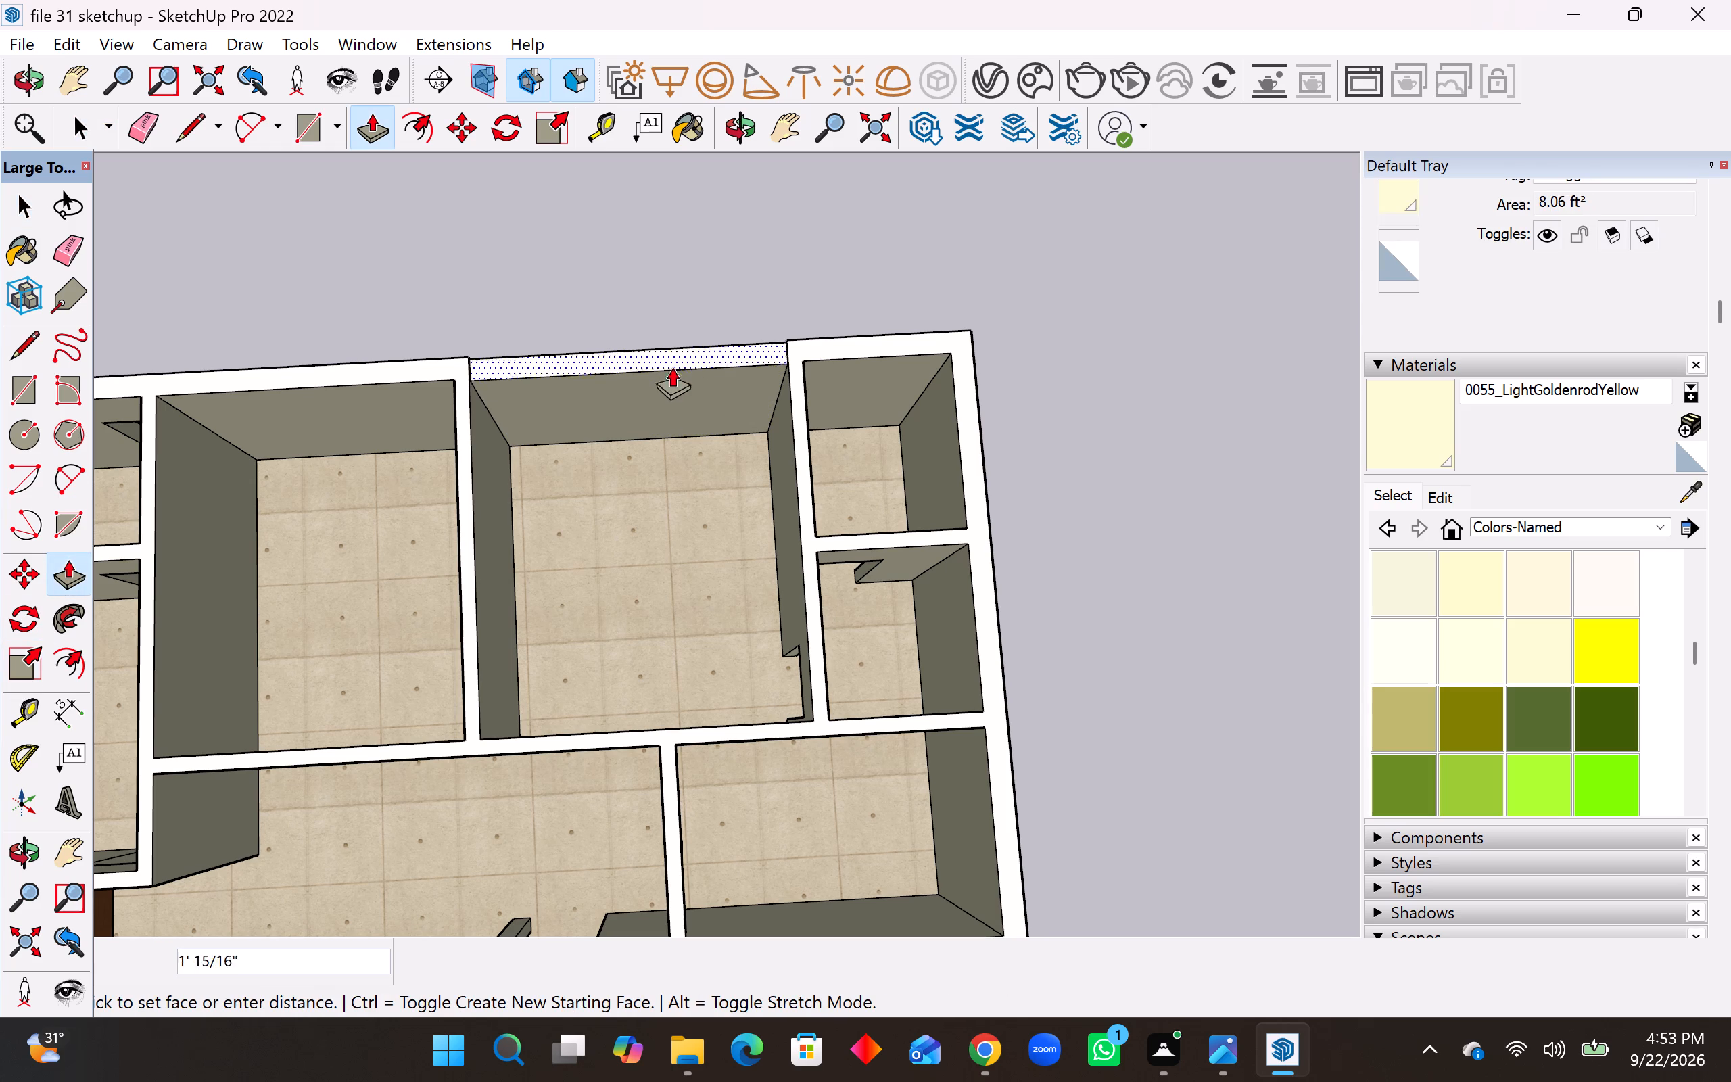
{"action": "left_click", "coordinate": [670, 458]}
Place two guide lines on the bedroom floor, each 1' inward from one of the two side walls.
{"action": "middle_click_drag", "start_coordinate": [672, 428], "coordinate": [663, 312]}
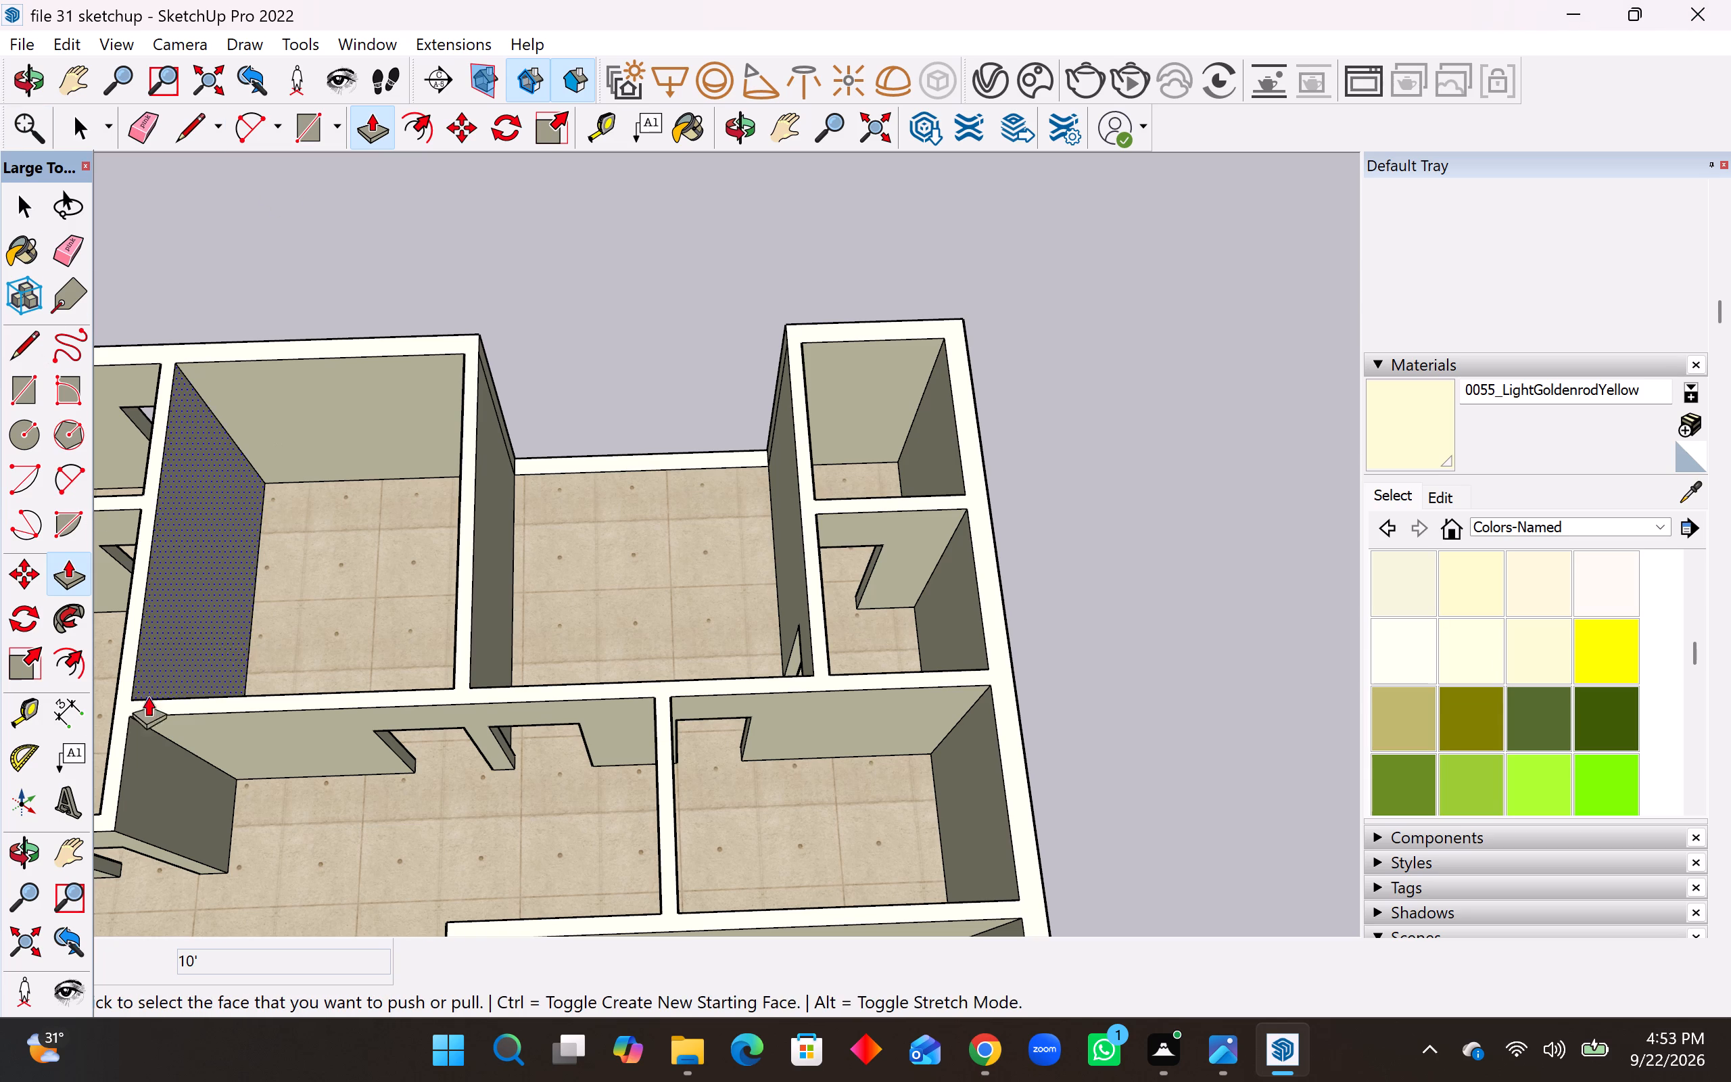
{"action": "left_click", "coordinate": [35, 707]}
{"action": "scroll", "coordinate": [690, 465], "scroll_direction": "up", "scroll_amount": 6}
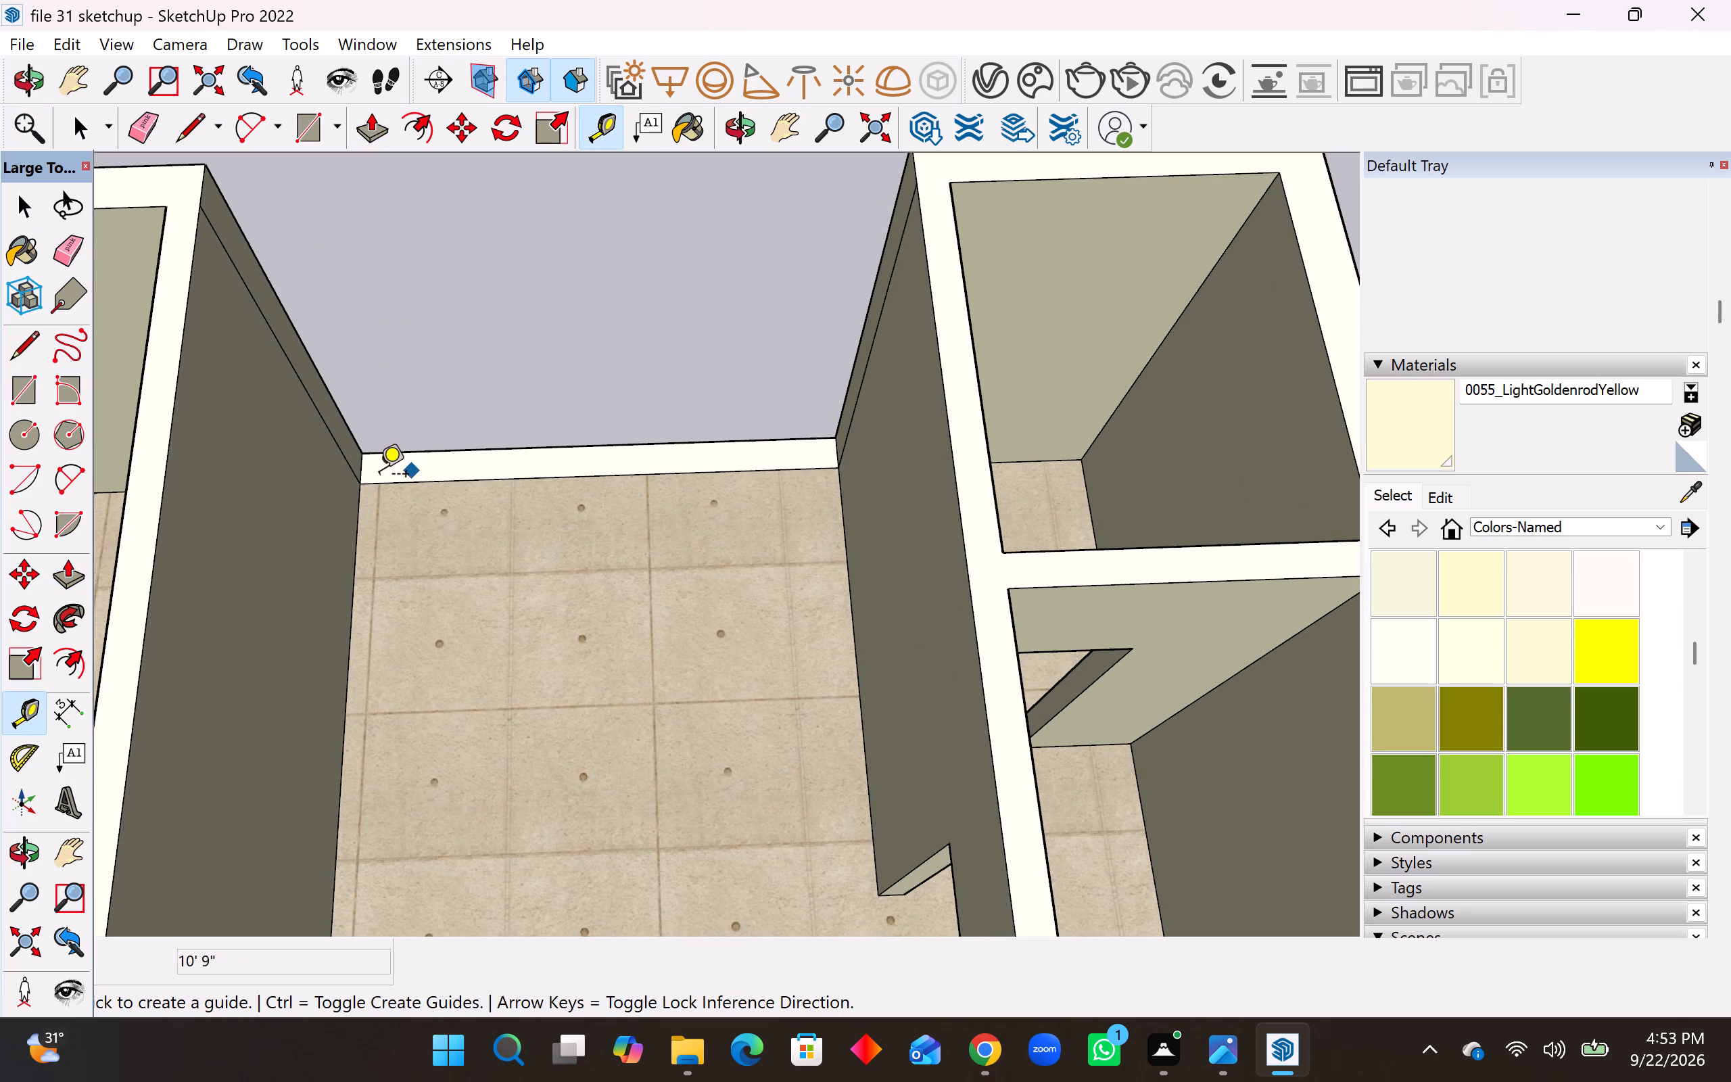
{"action": "left_click", "coordinate": [362, 527]}
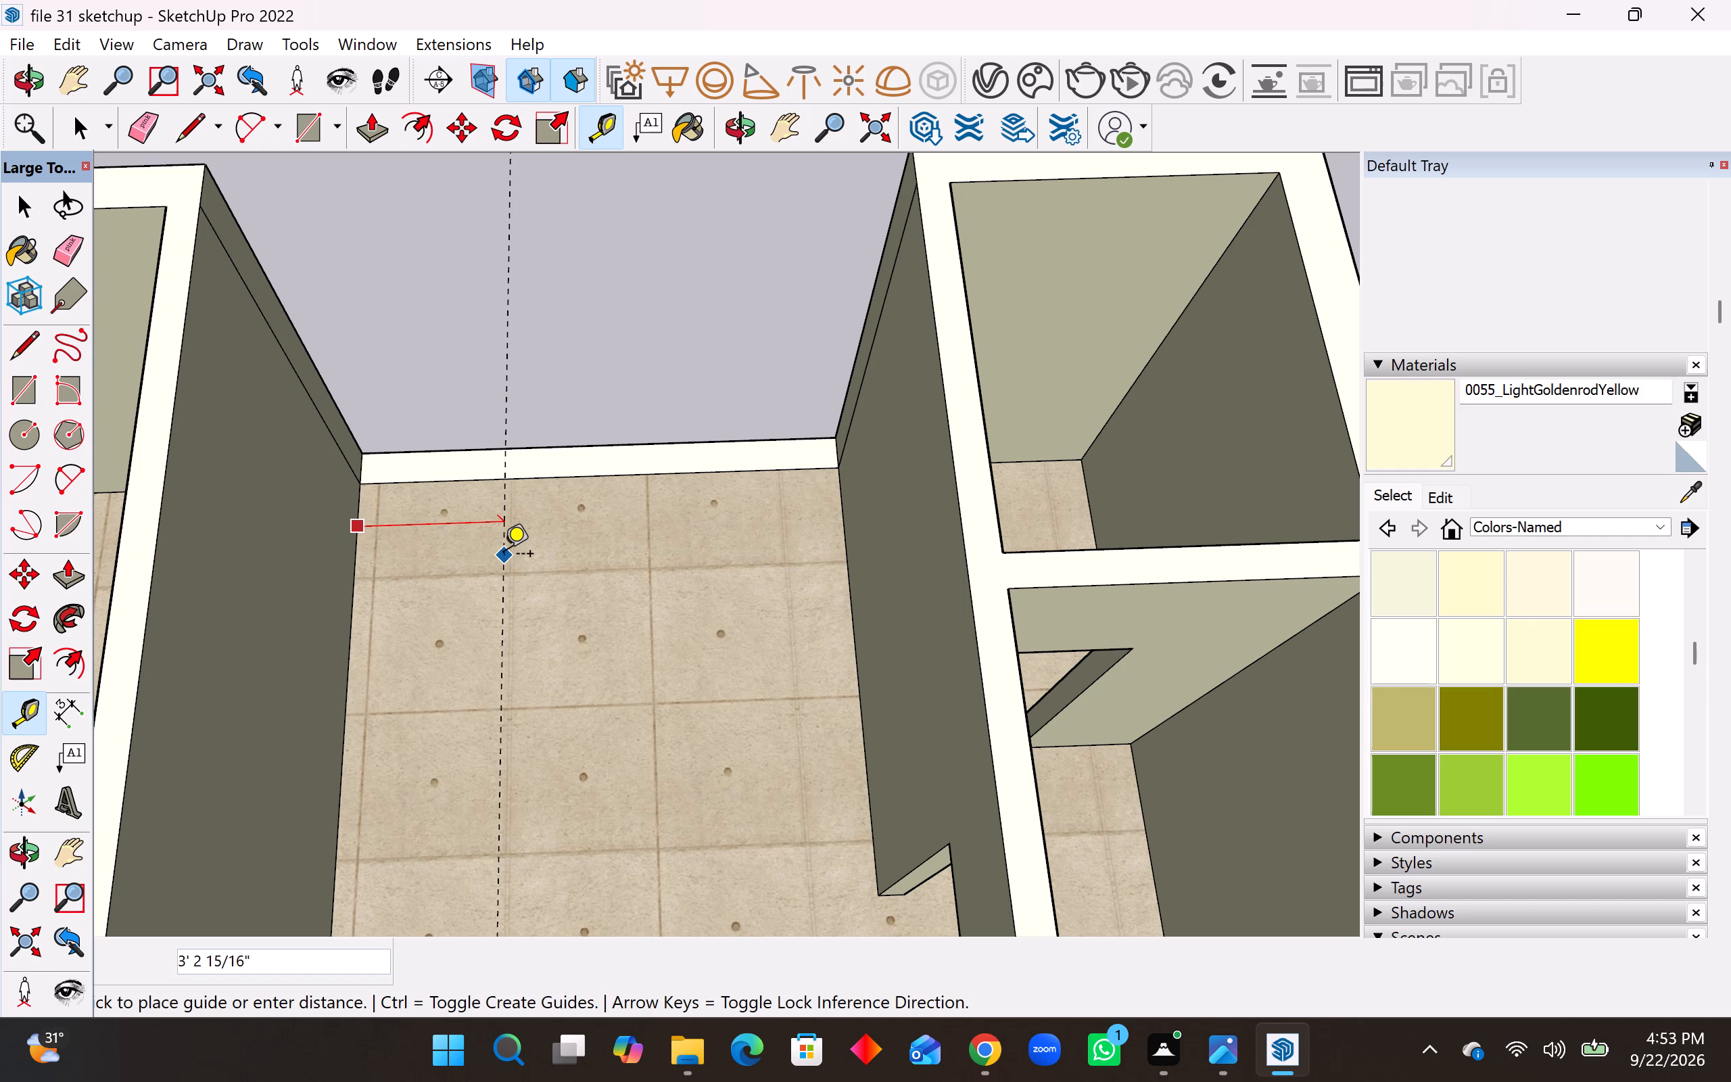
{"action": "type", "text": "1'"}
{"action": "key", "text": "Return"}
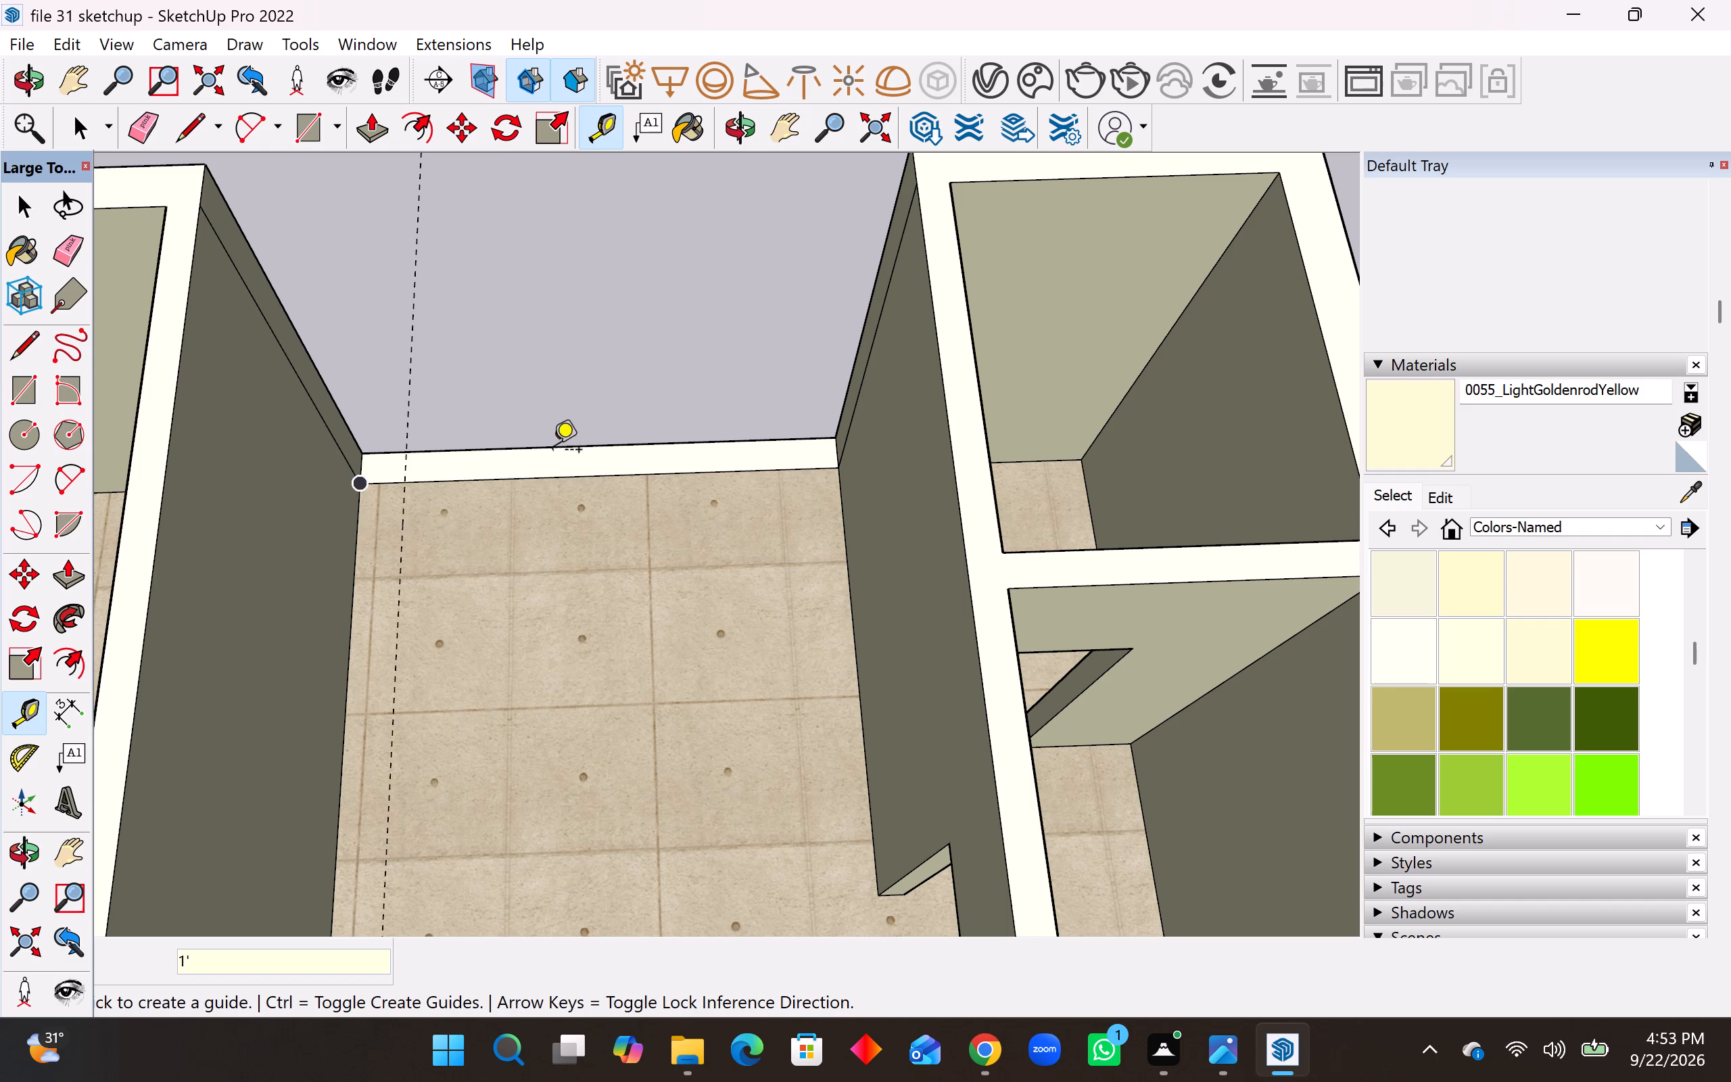
{"action": "left_click", "coordinate": [844, 529]}
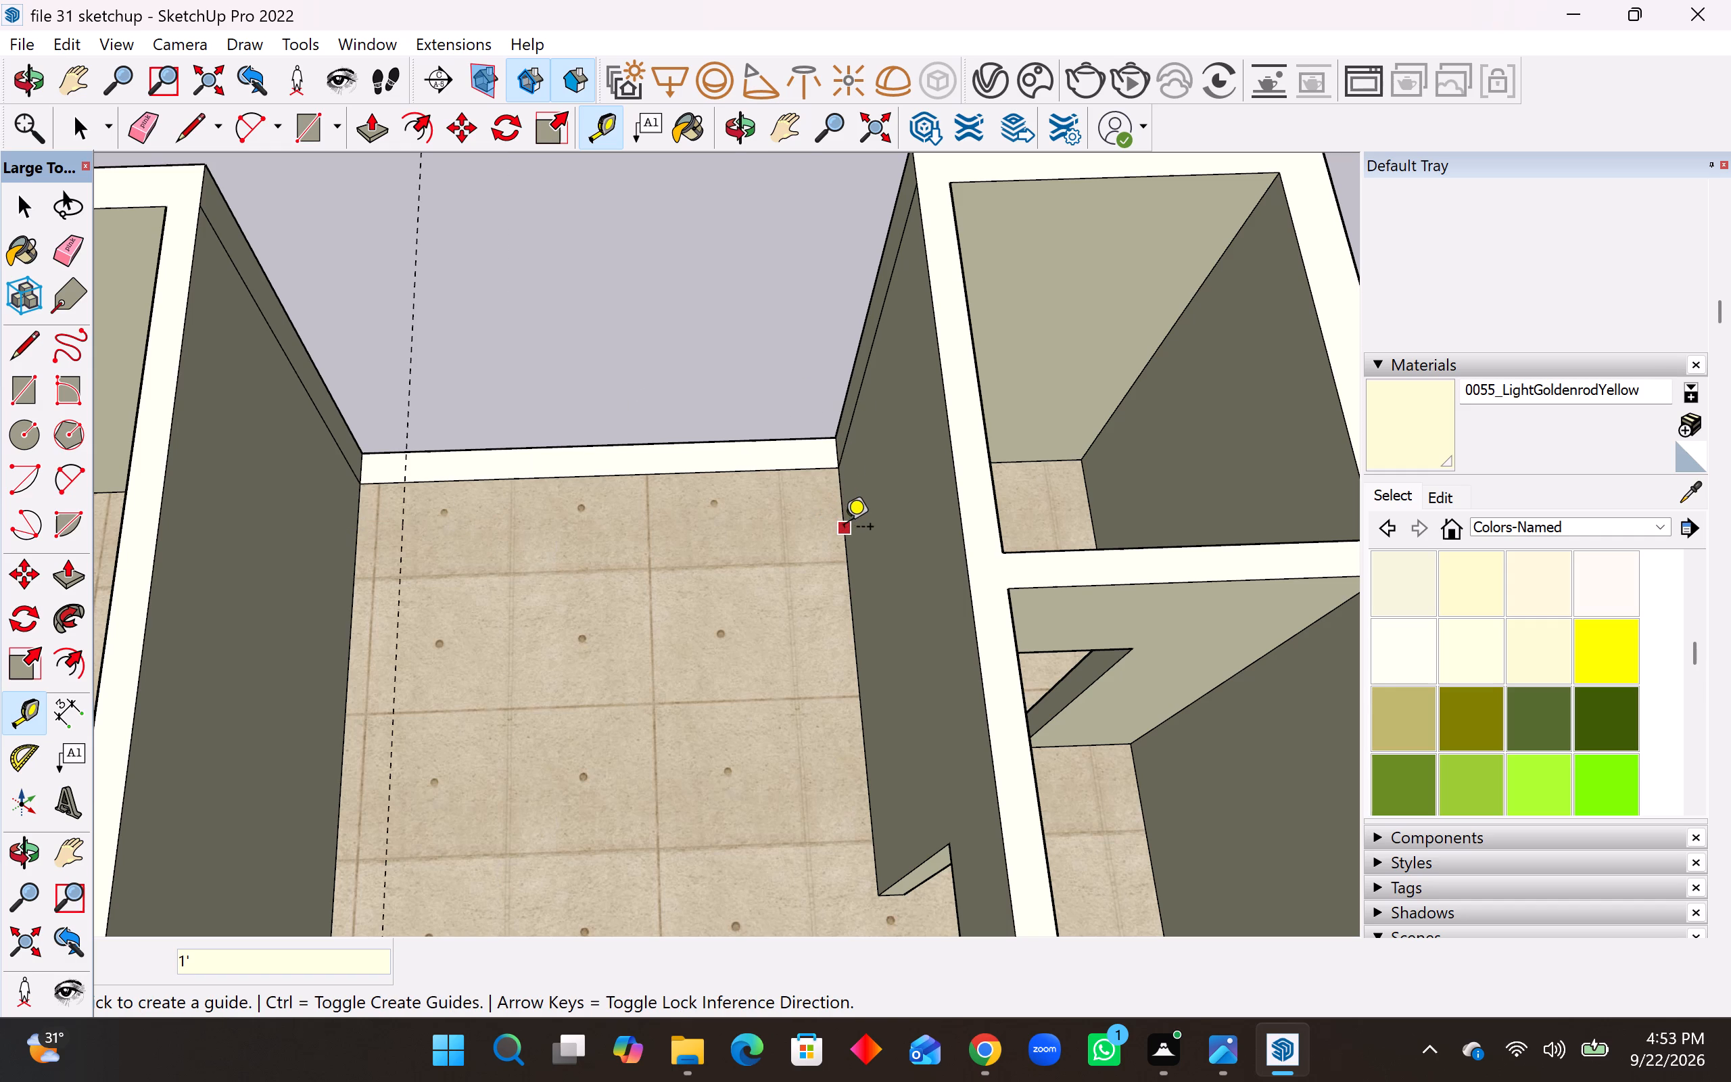
{"action": "type", "text": "1'"}
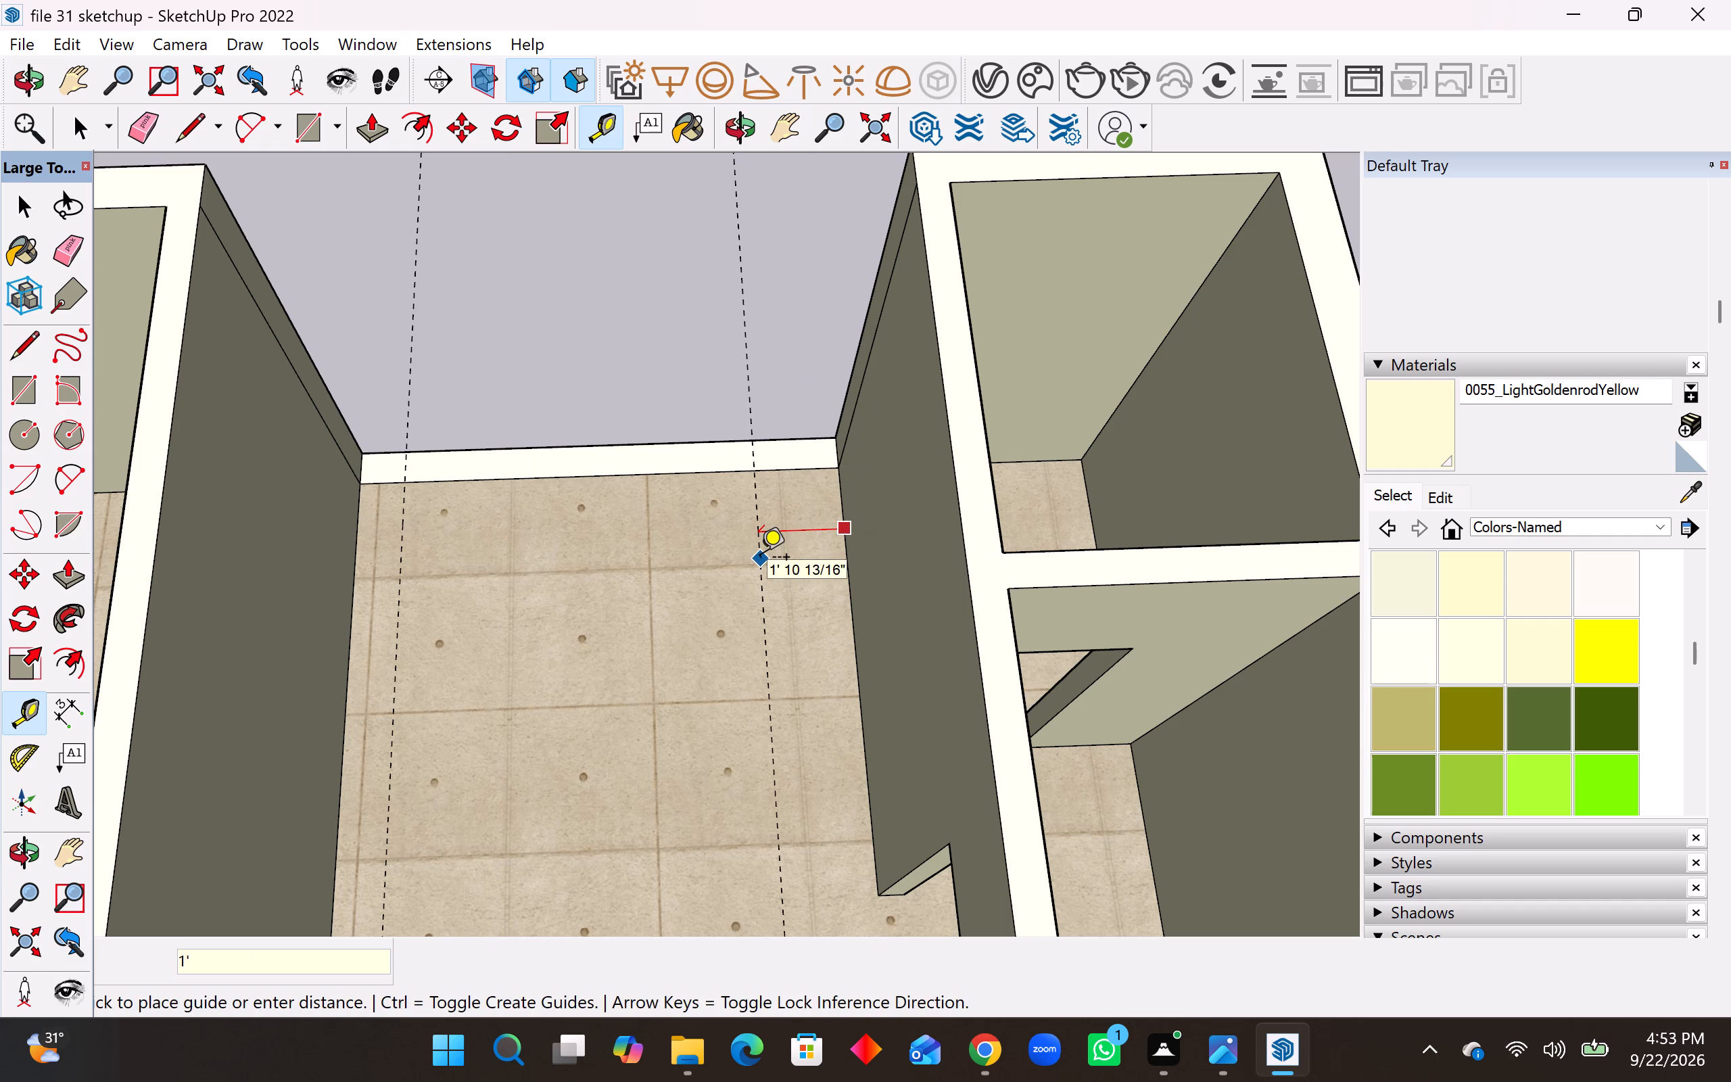
{"action": "key", "text": "Return"}
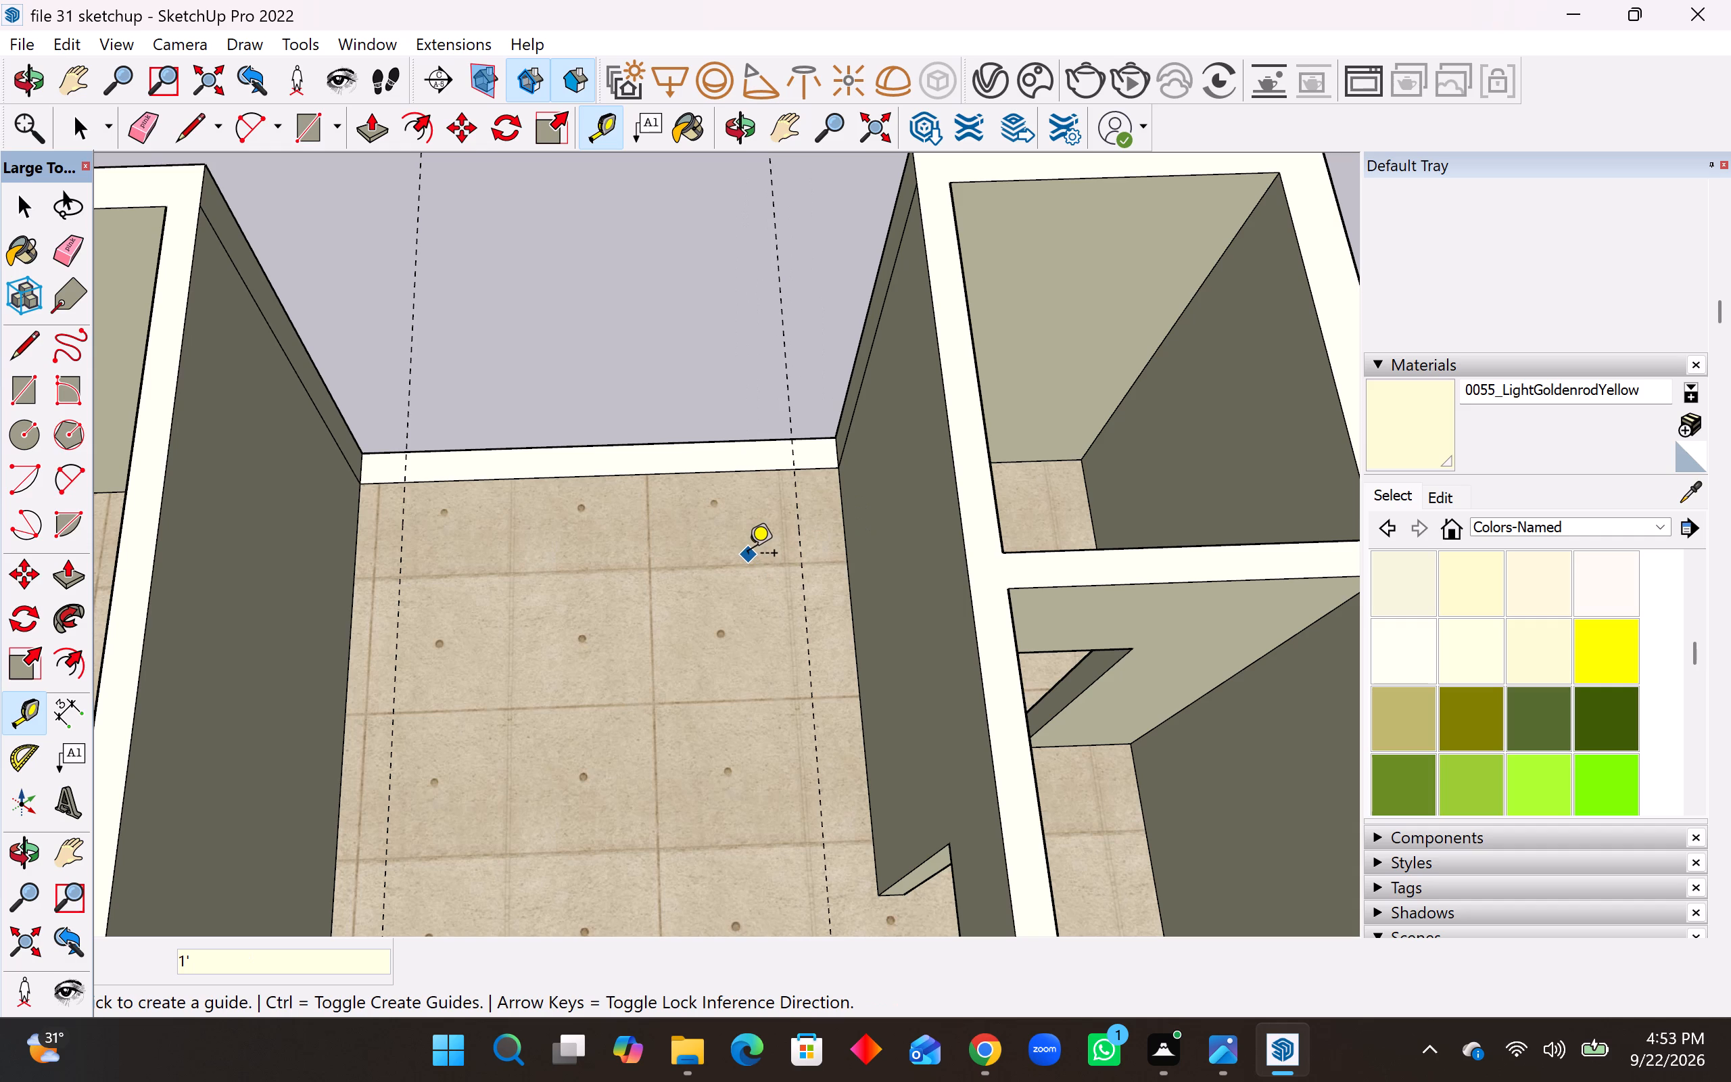
Undo the two guide lines placed 1' inward from the bedroom's side walls.
{"action": "key", "text": "ctrl+z"}
{"action": "key", "text": "ctrl+z"}
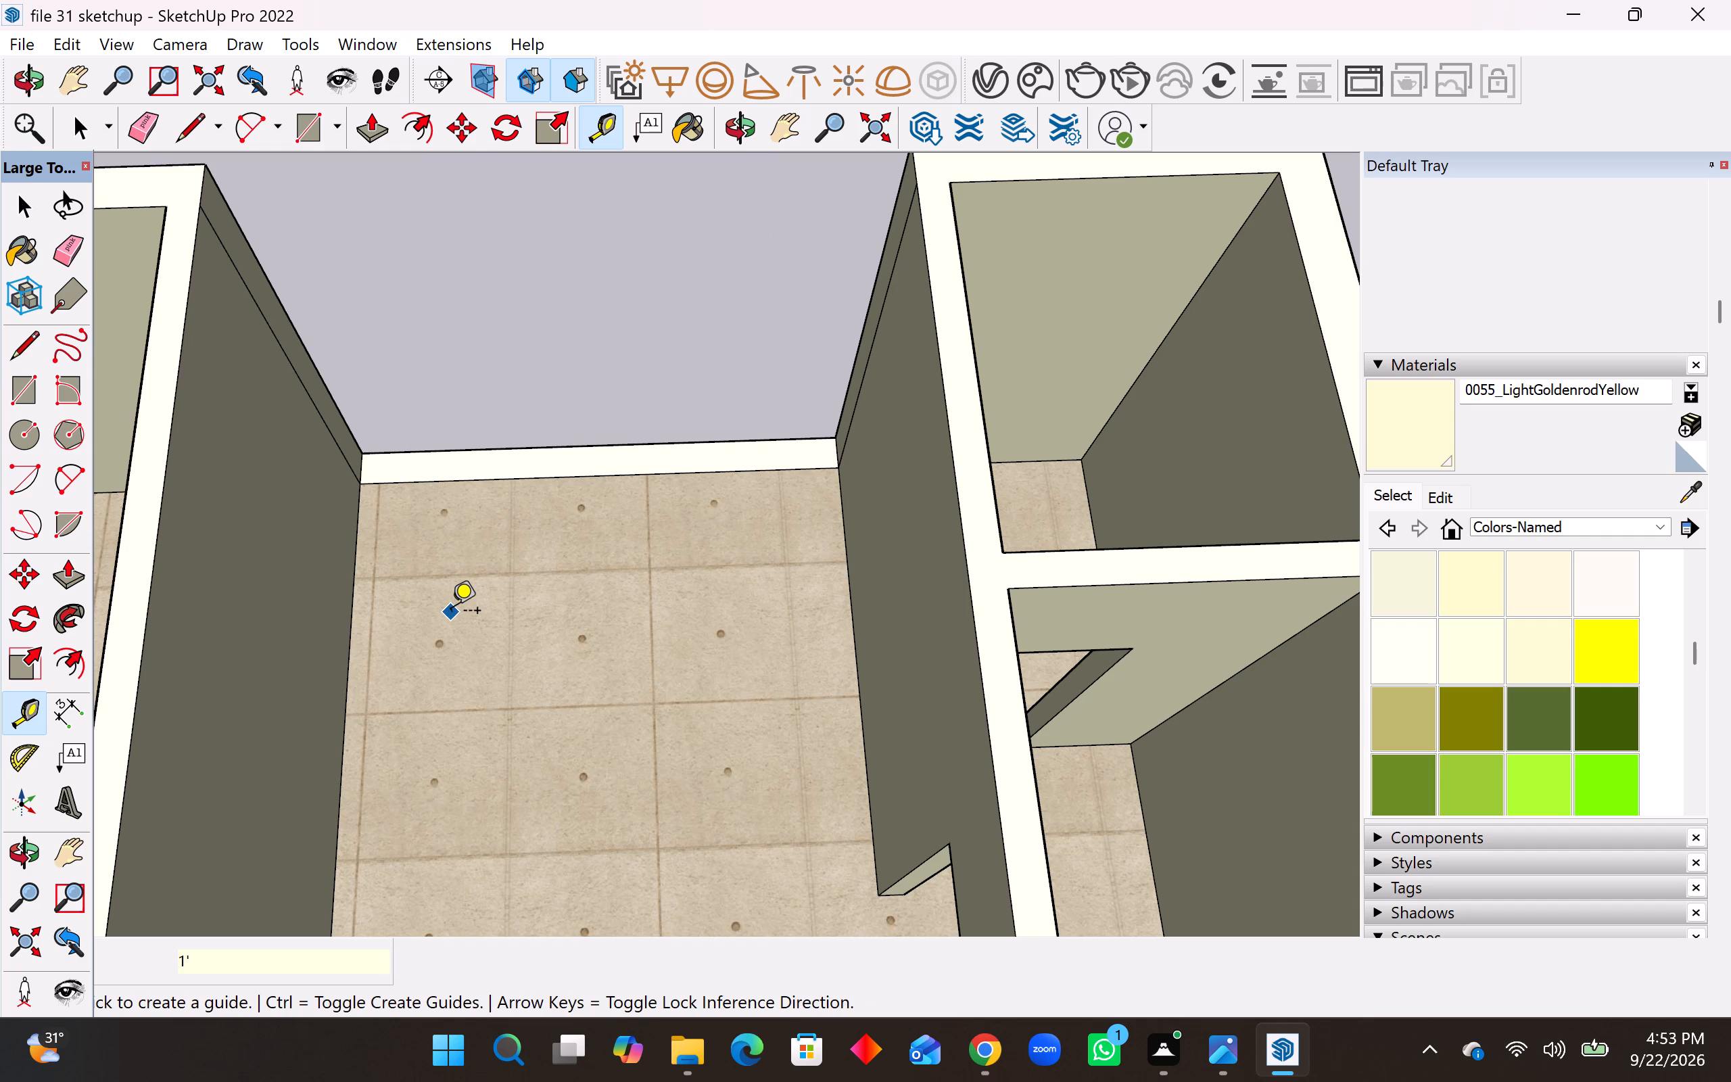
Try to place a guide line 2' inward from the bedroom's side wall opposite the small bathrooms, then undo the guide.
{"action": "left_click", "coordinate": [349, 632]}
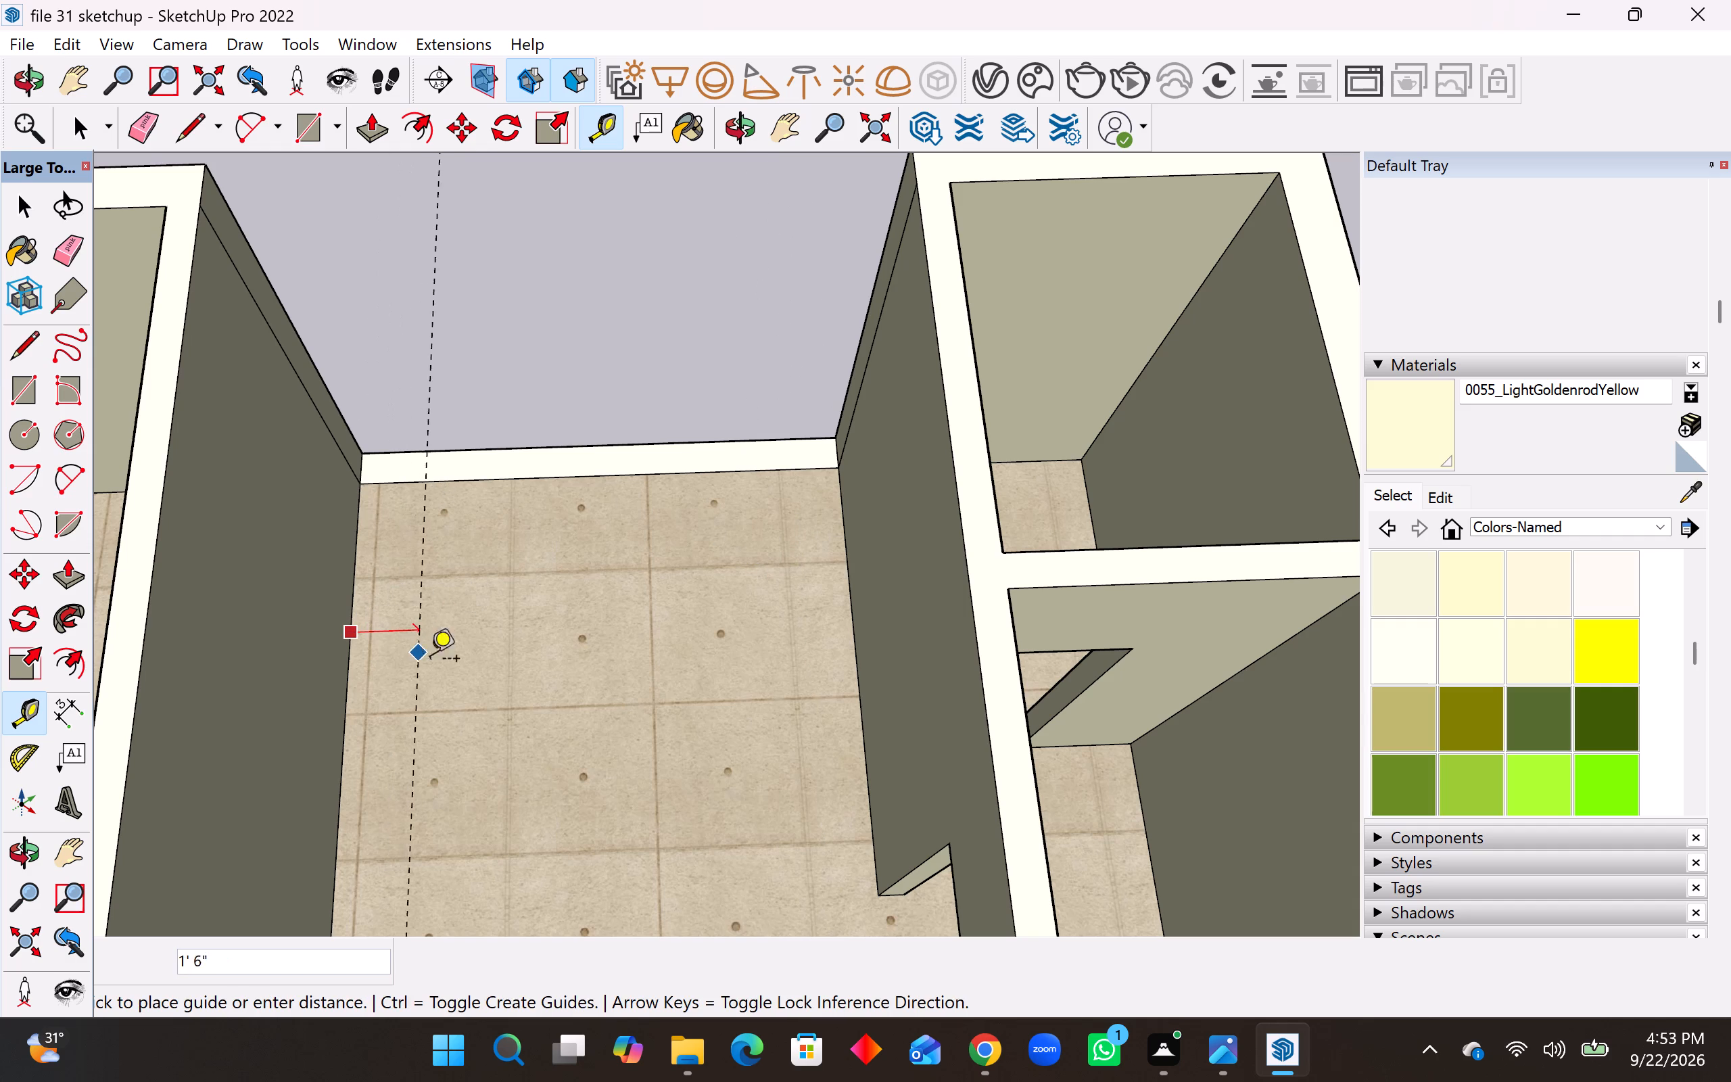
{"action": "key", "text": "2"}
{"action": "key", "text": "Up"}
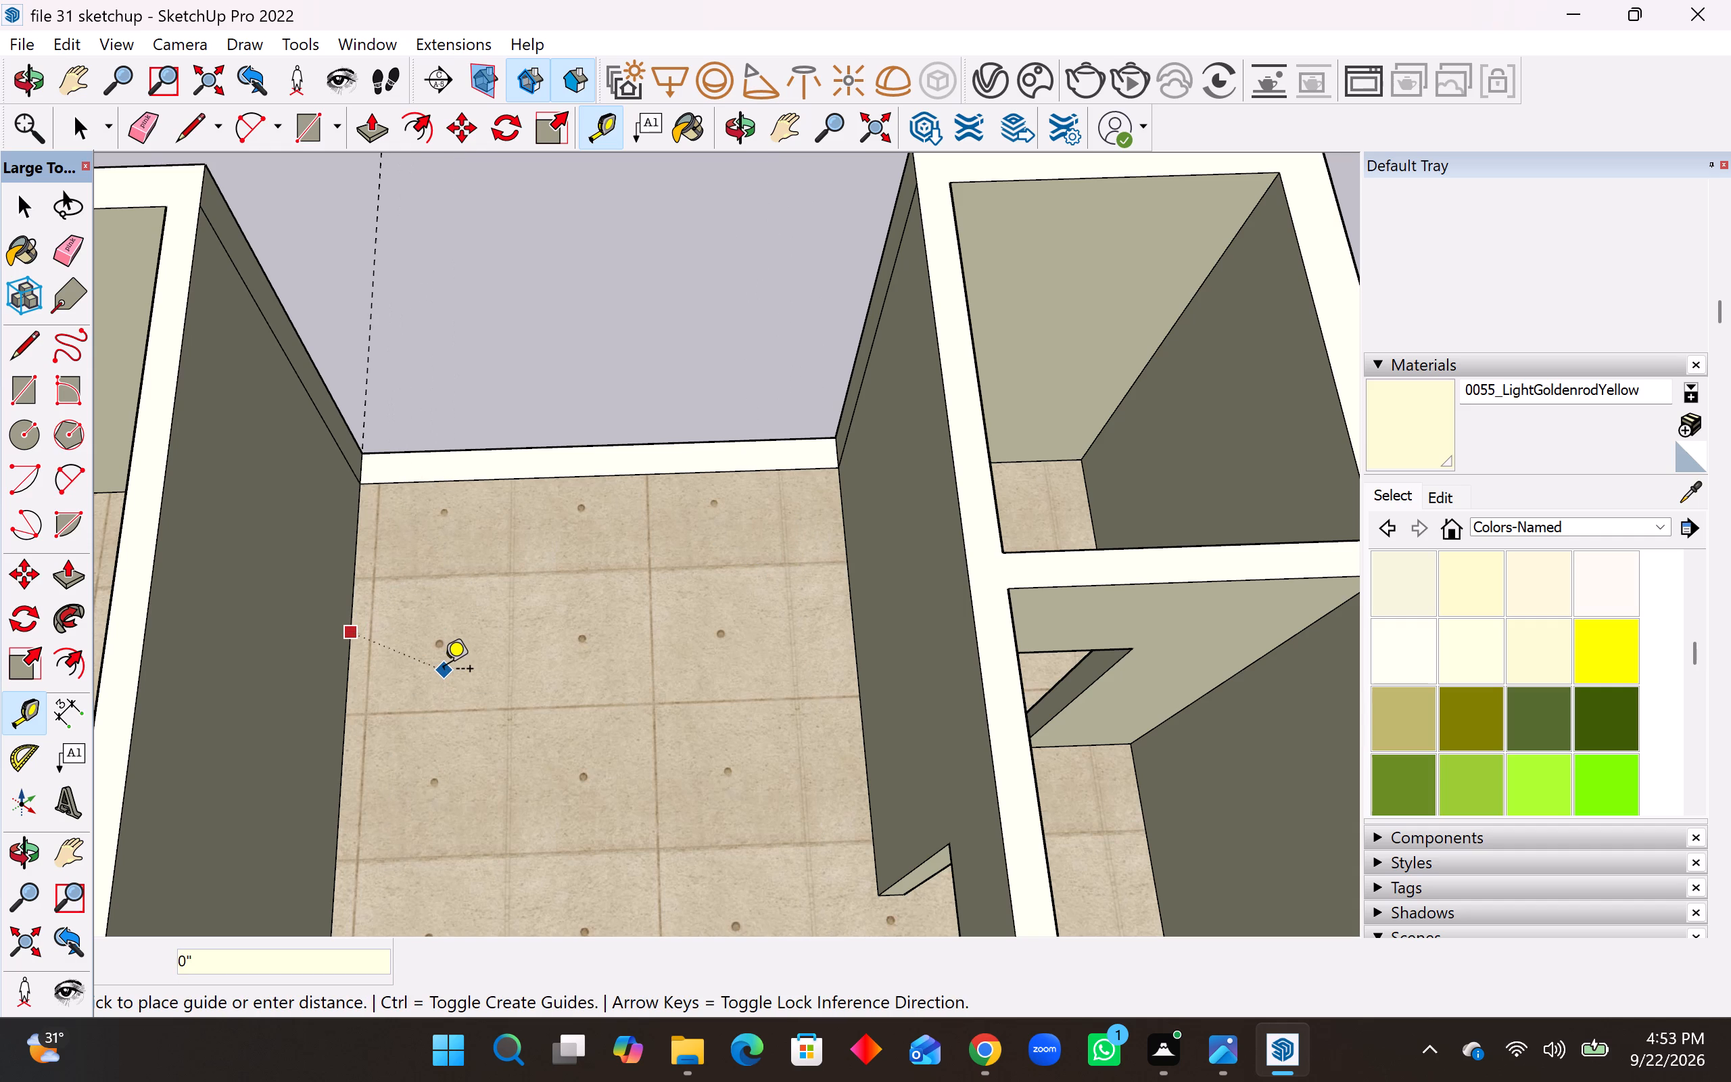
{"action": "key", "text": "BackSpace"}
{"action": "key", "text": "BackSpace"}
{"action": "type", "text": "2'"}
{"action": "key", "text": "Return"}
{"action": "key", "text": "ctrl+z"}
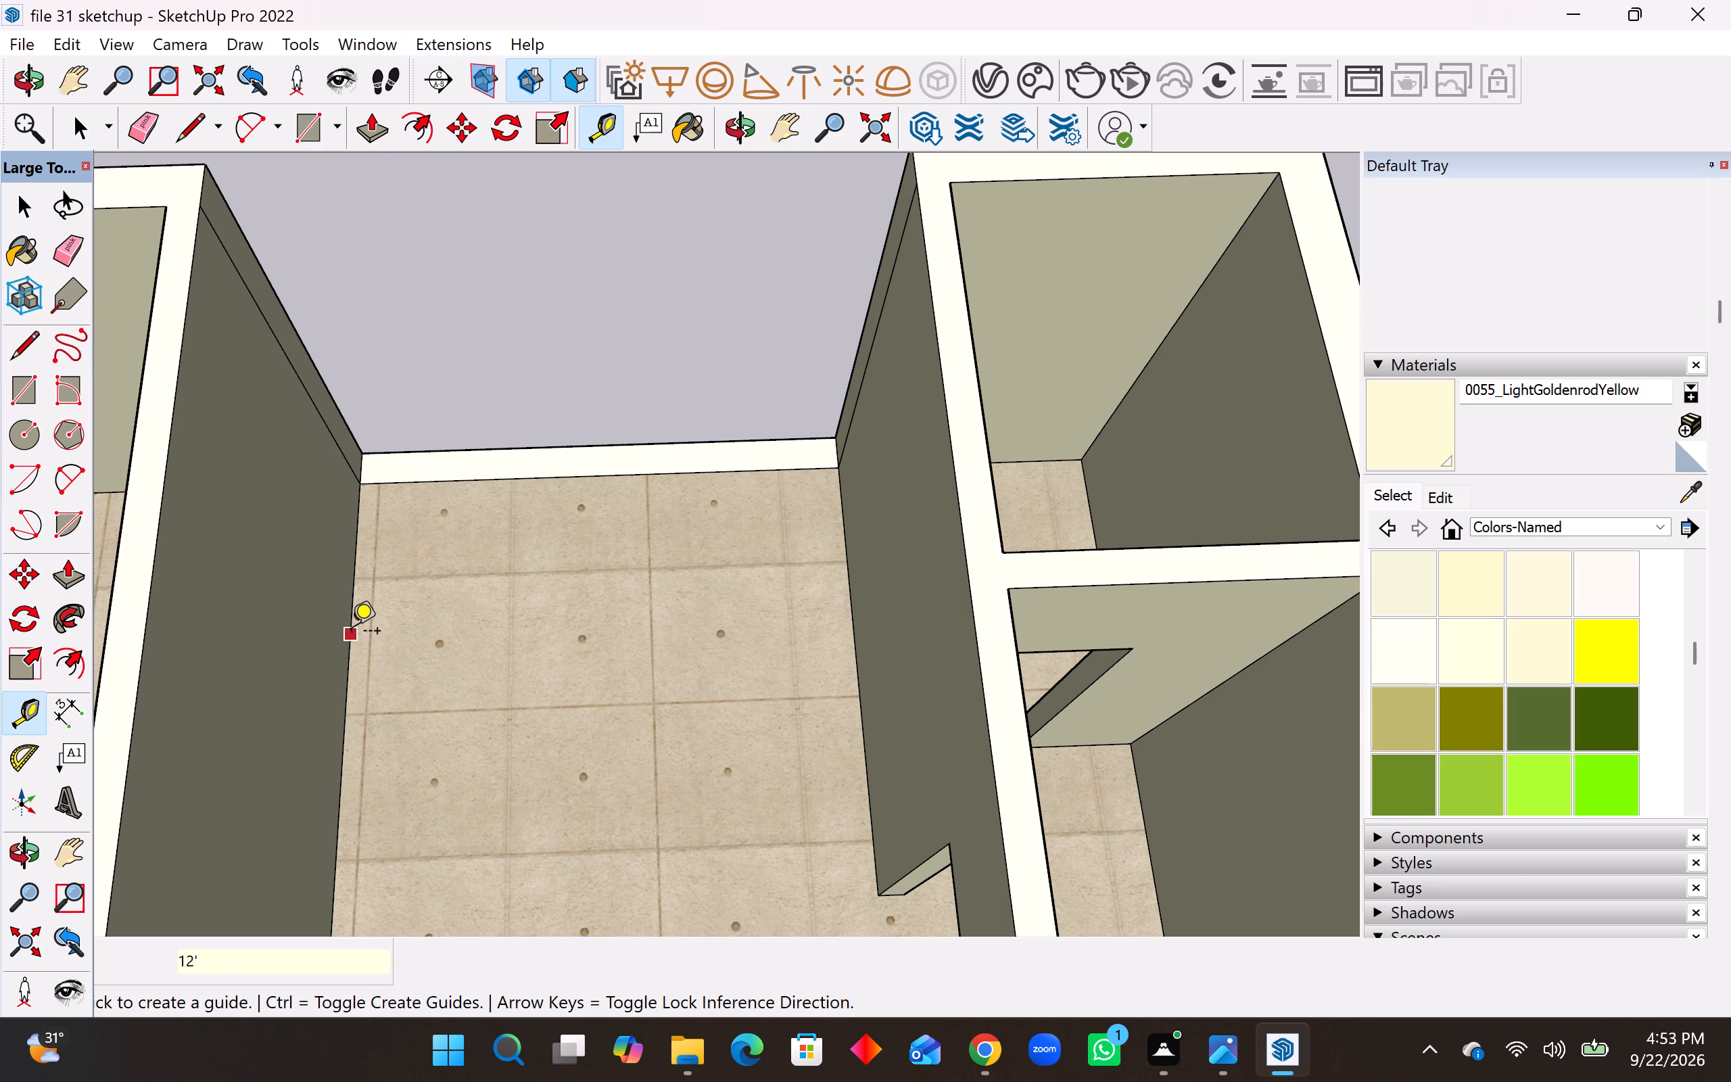
Place a guide line on the bedroom floor 2' inward from the side wall opposite the small bathrooms.
{"action": "left_click", "coordinate": [348, 636]}
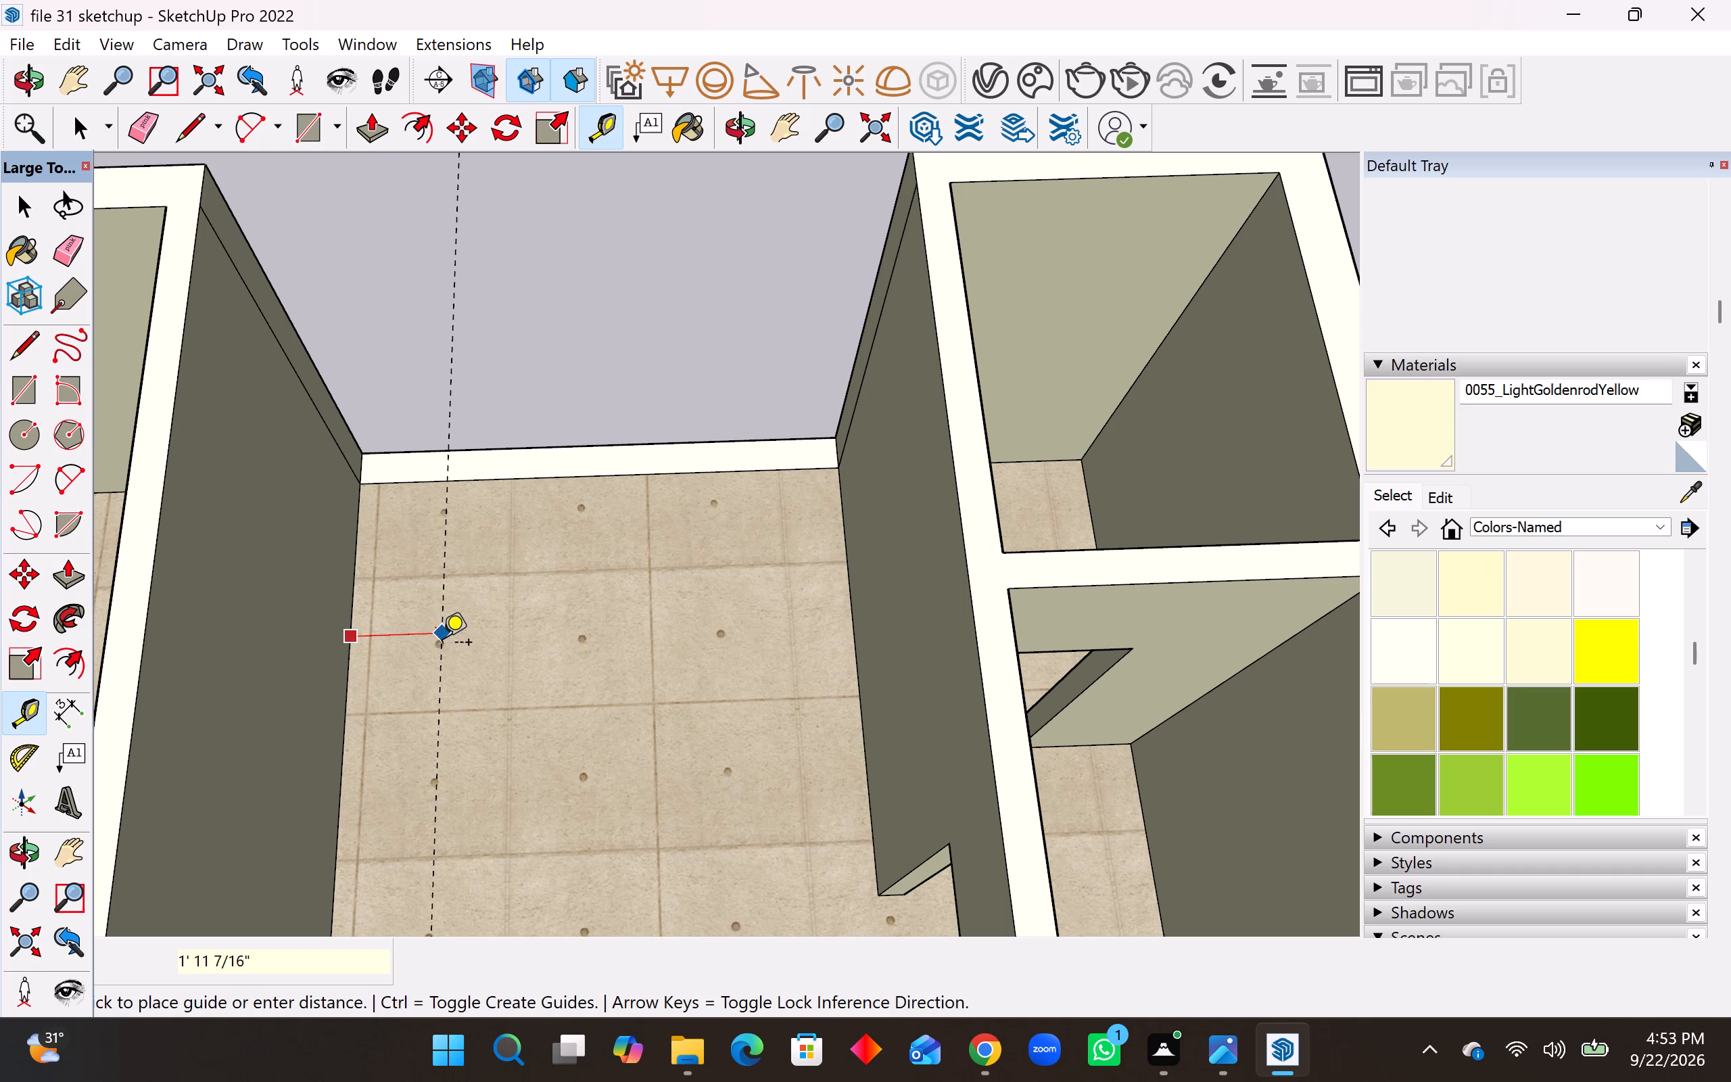
{"action": "type", "text": "2'"}
{"action": "key", "text": "Return"}
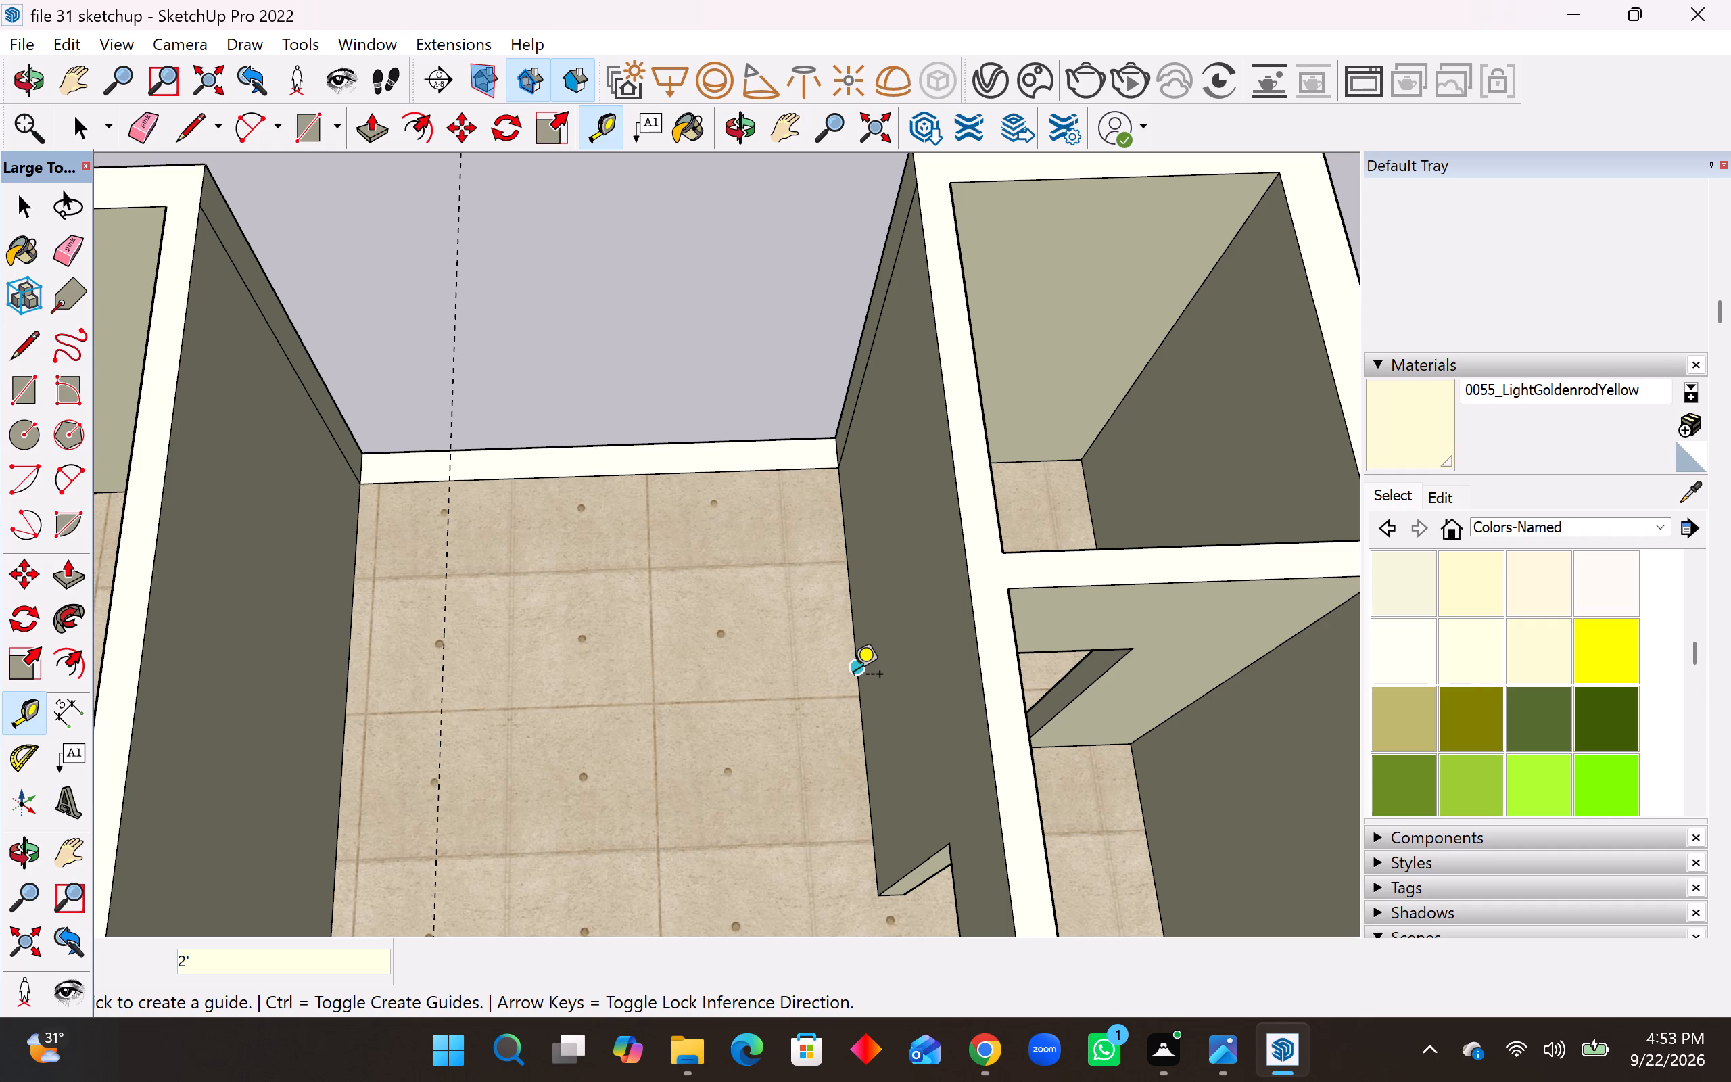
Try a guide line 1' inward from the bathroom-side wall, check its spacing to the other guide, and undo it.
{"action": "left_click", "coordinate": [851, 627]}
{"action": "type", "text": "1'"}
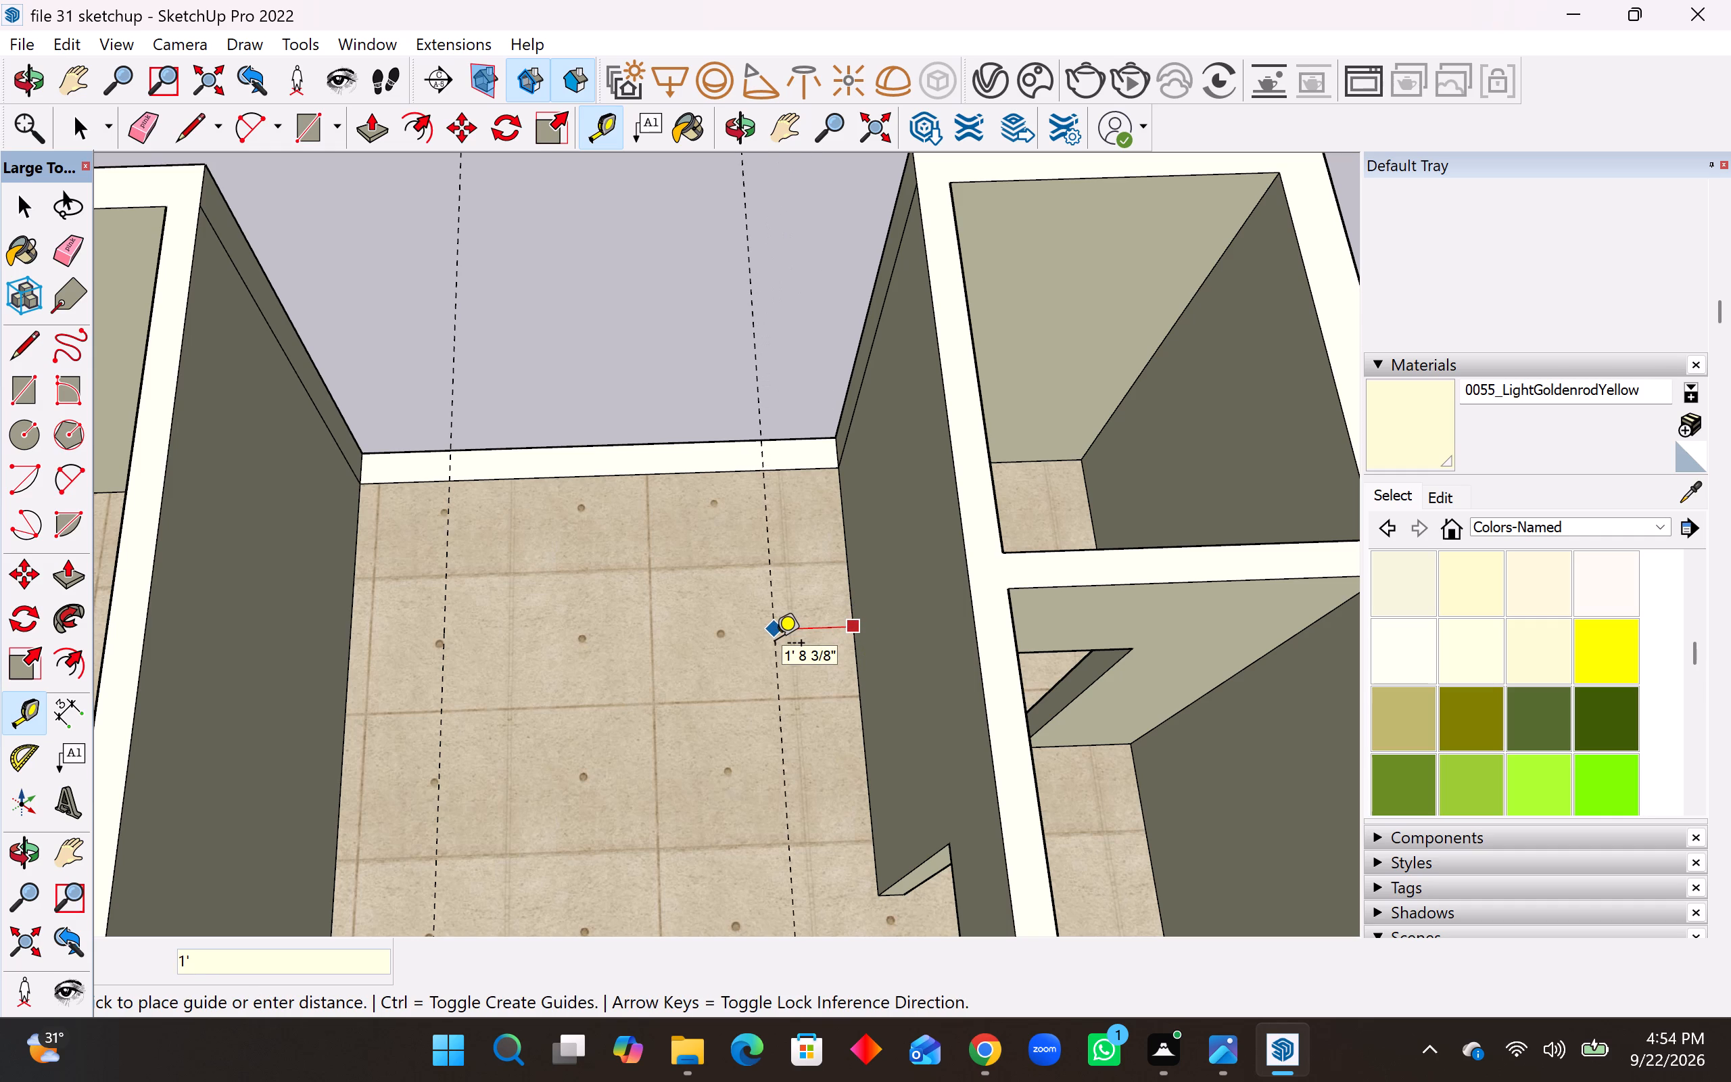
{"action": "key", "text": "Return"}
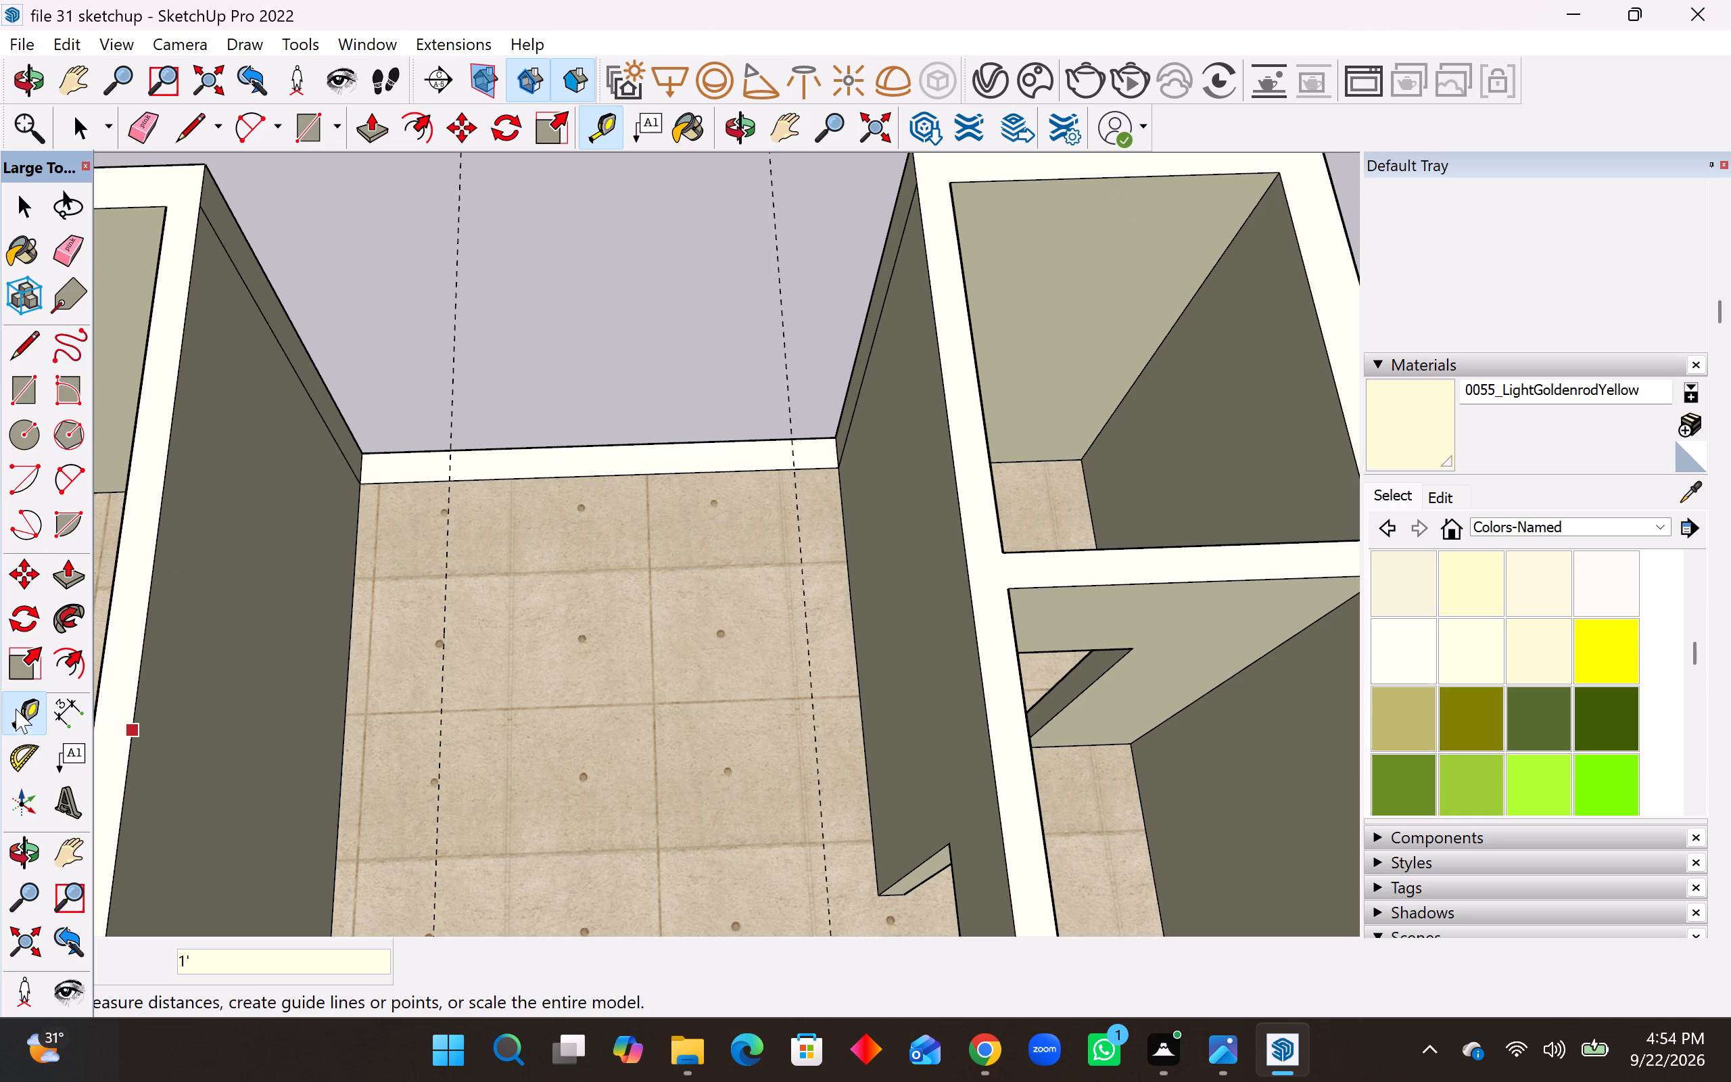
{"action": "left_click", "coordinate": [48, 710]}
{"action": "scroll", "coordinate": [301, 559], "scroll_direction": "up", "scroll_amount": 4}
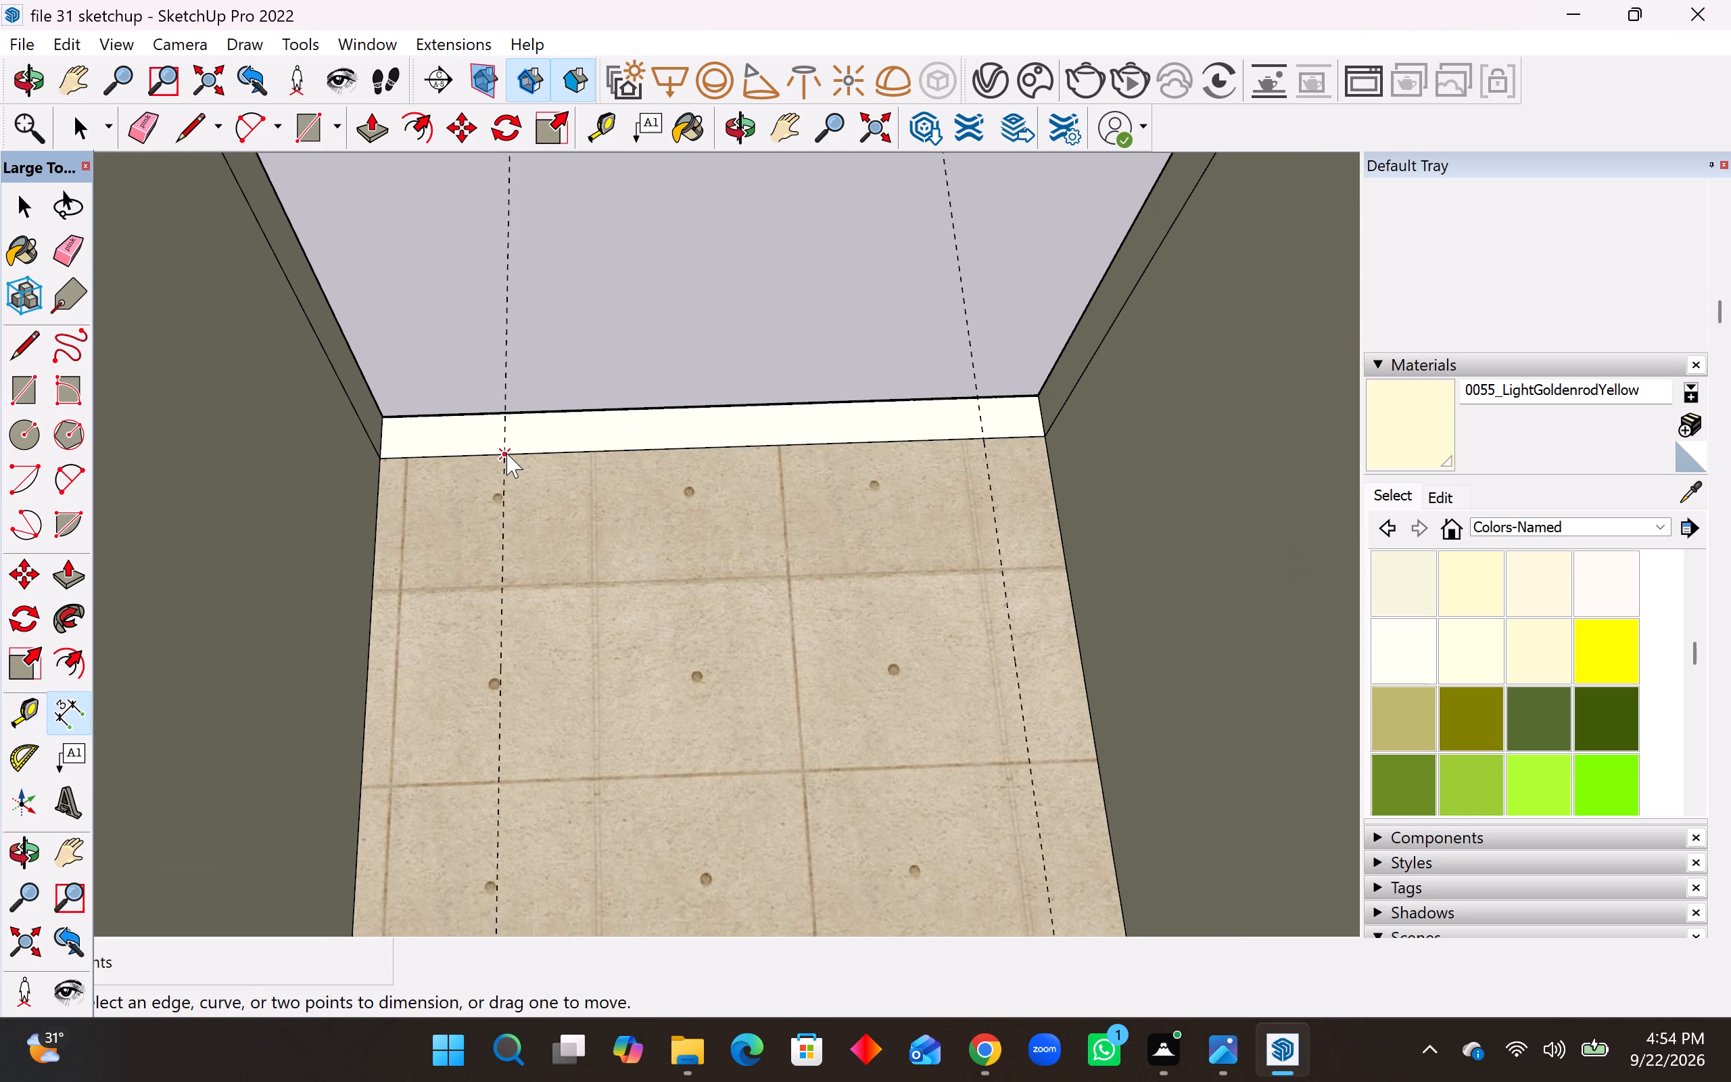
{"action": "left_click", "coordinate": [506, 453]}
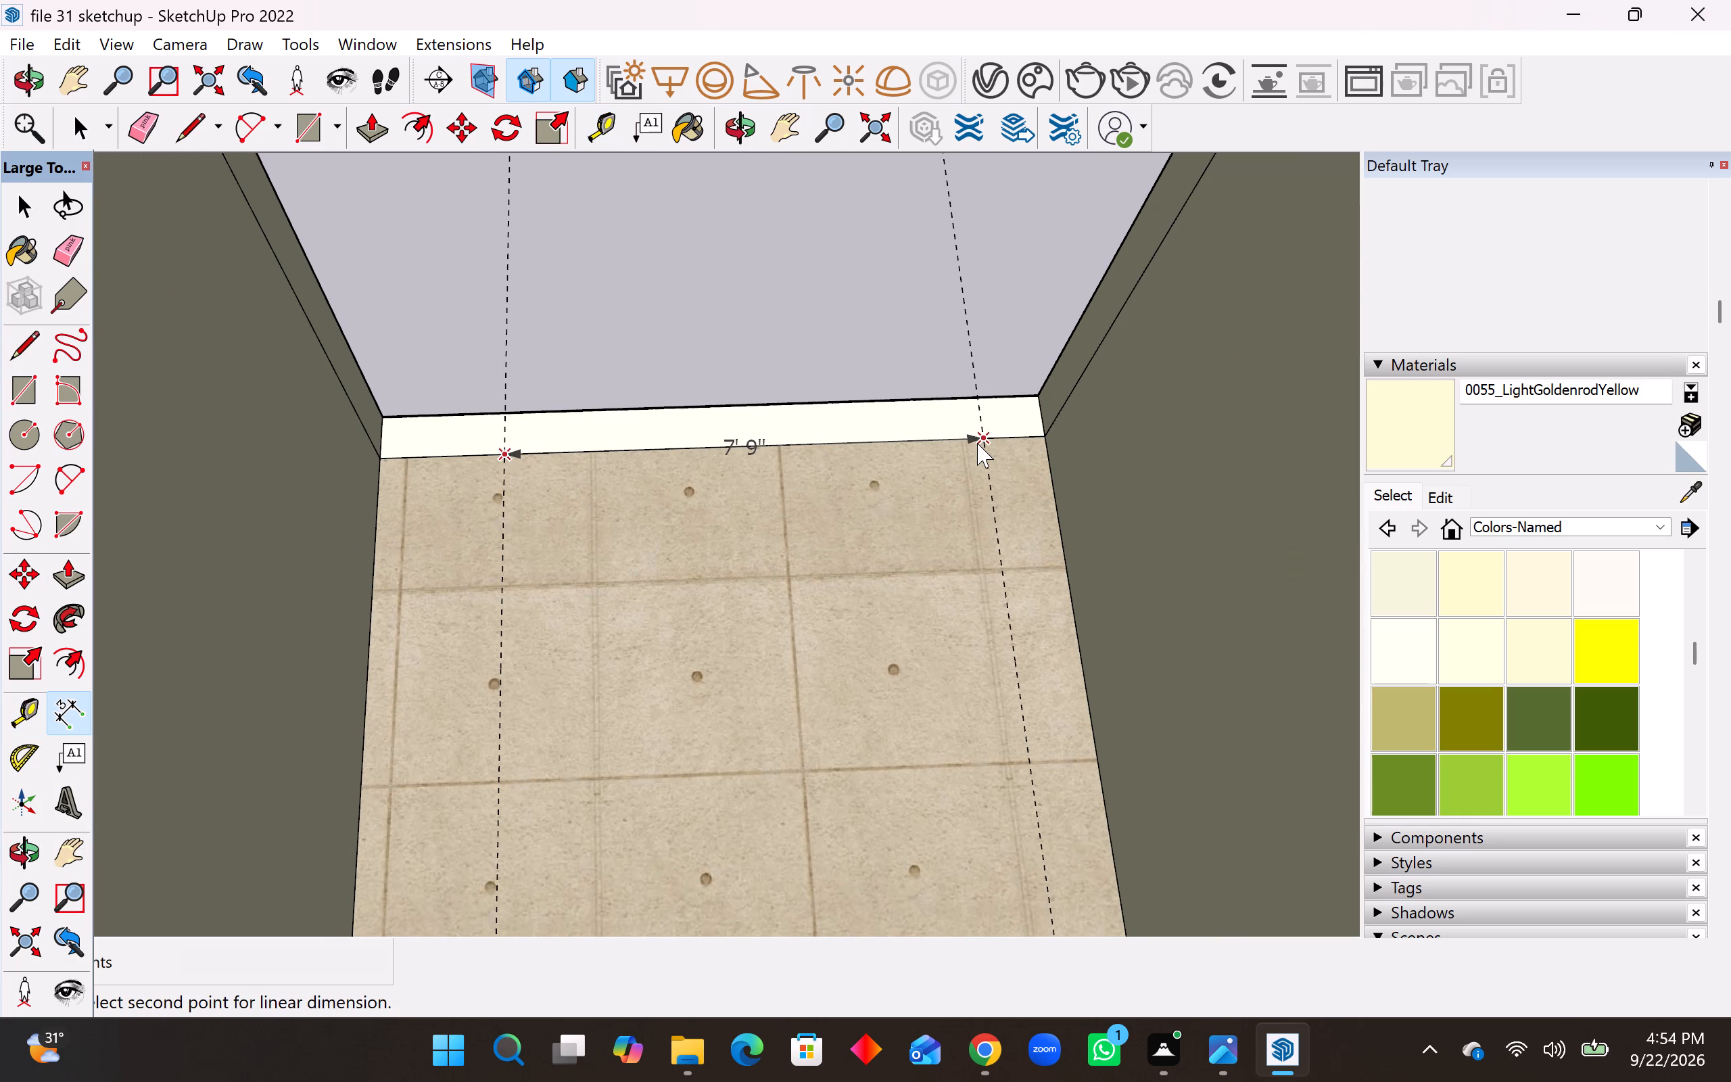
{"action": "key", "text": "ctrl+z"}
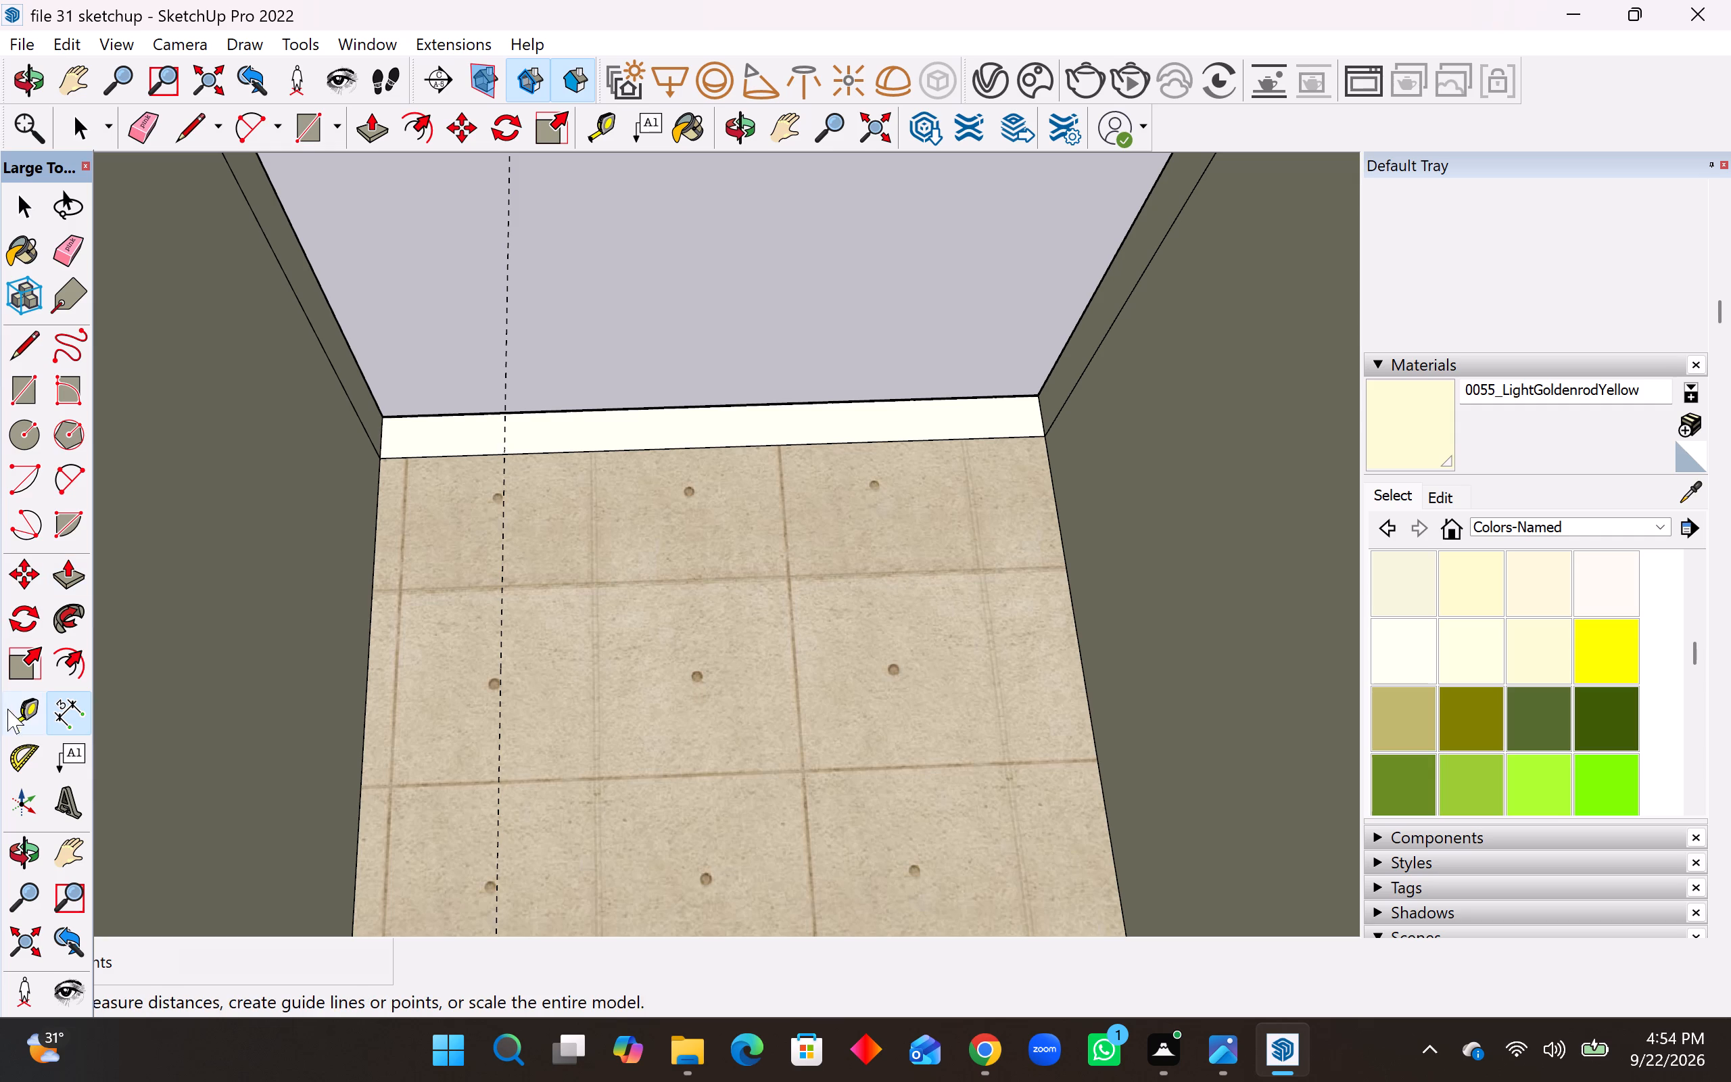
Place a guide line on the bedroom floor 2' inward from the bathroom-side wall.
{"action": "left_click", "coordinate": [24, 707]}
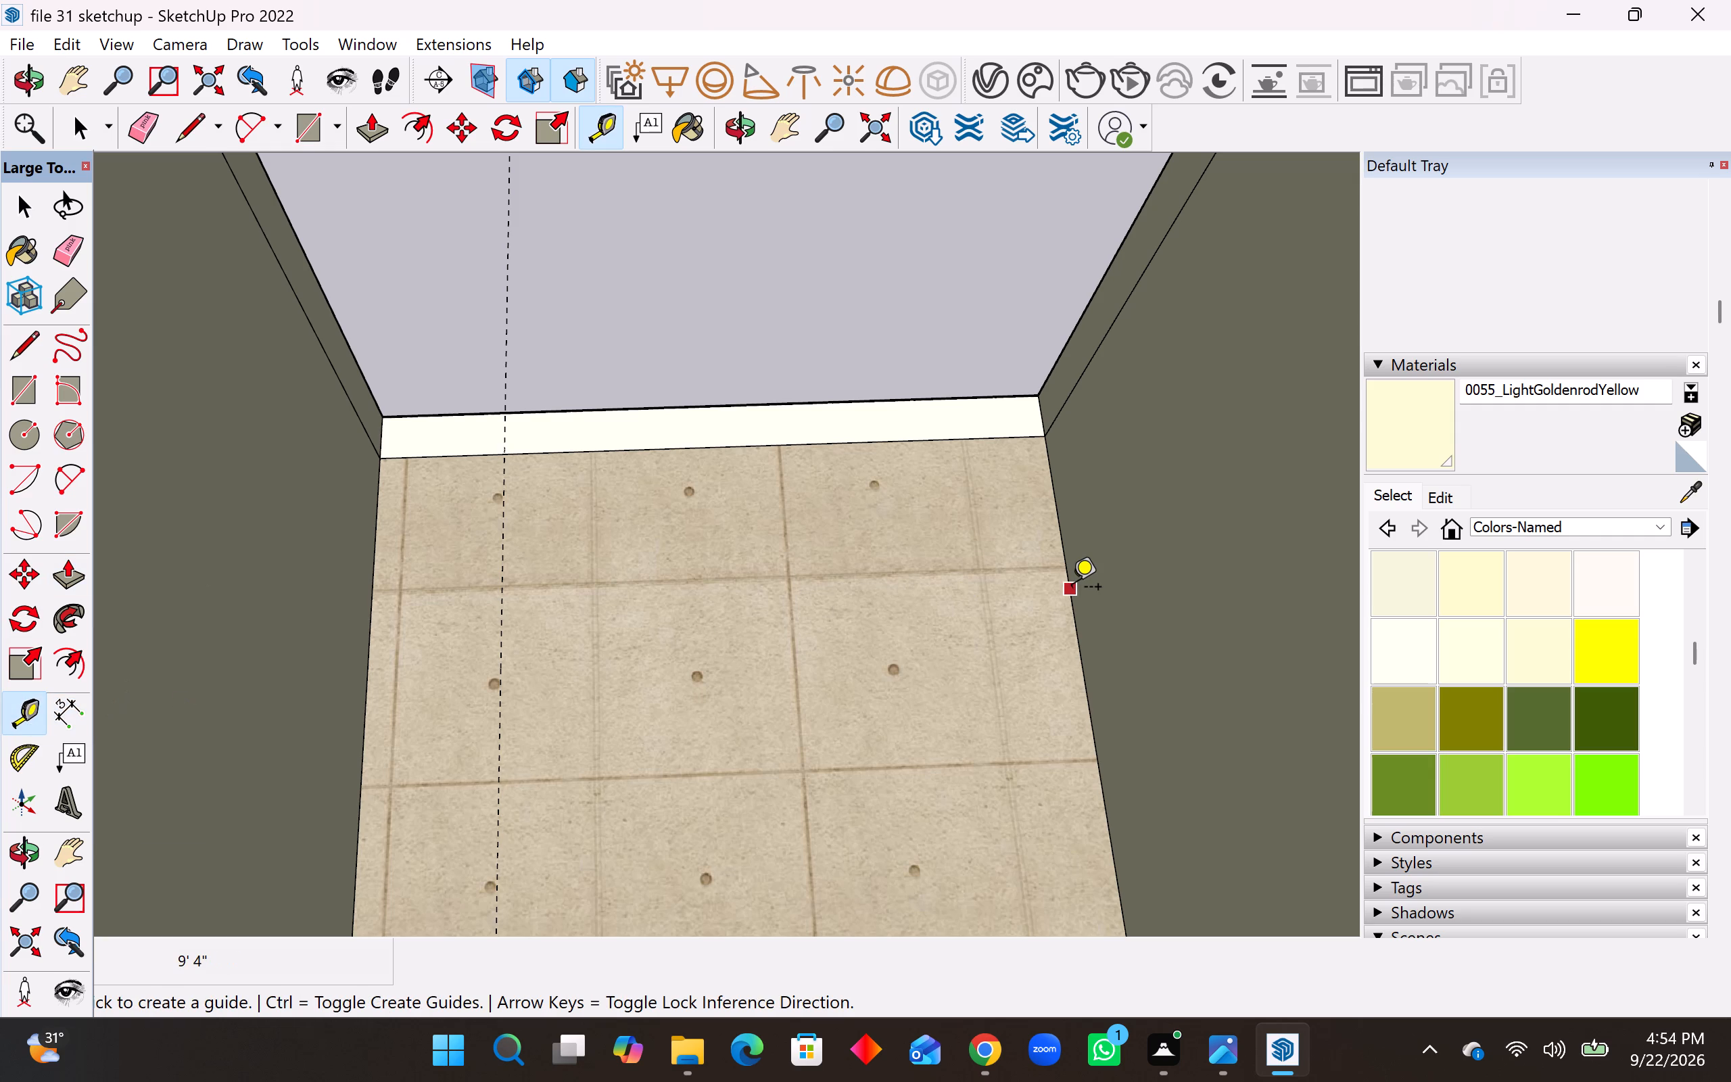
{"action": "left_click", "coordinate": [1071, 590]}
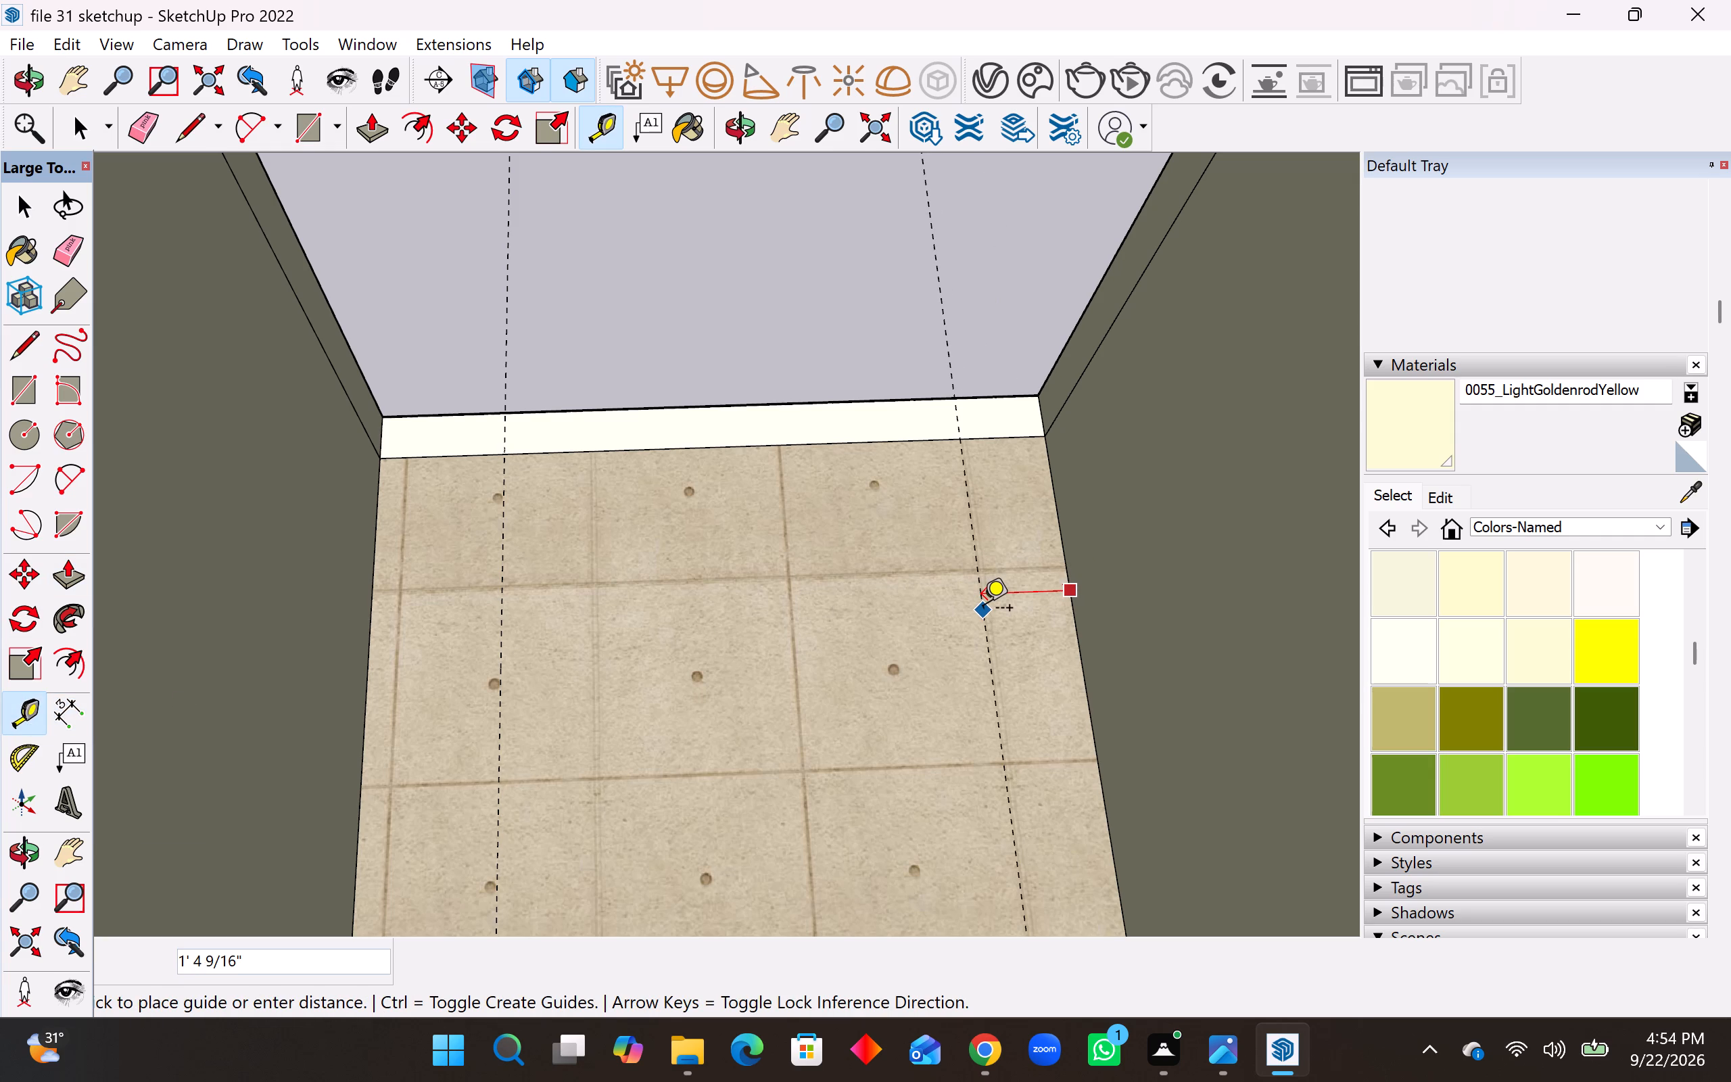
{"action": "type", "text": "2'"}
{"action": "key", "text": "Return"}
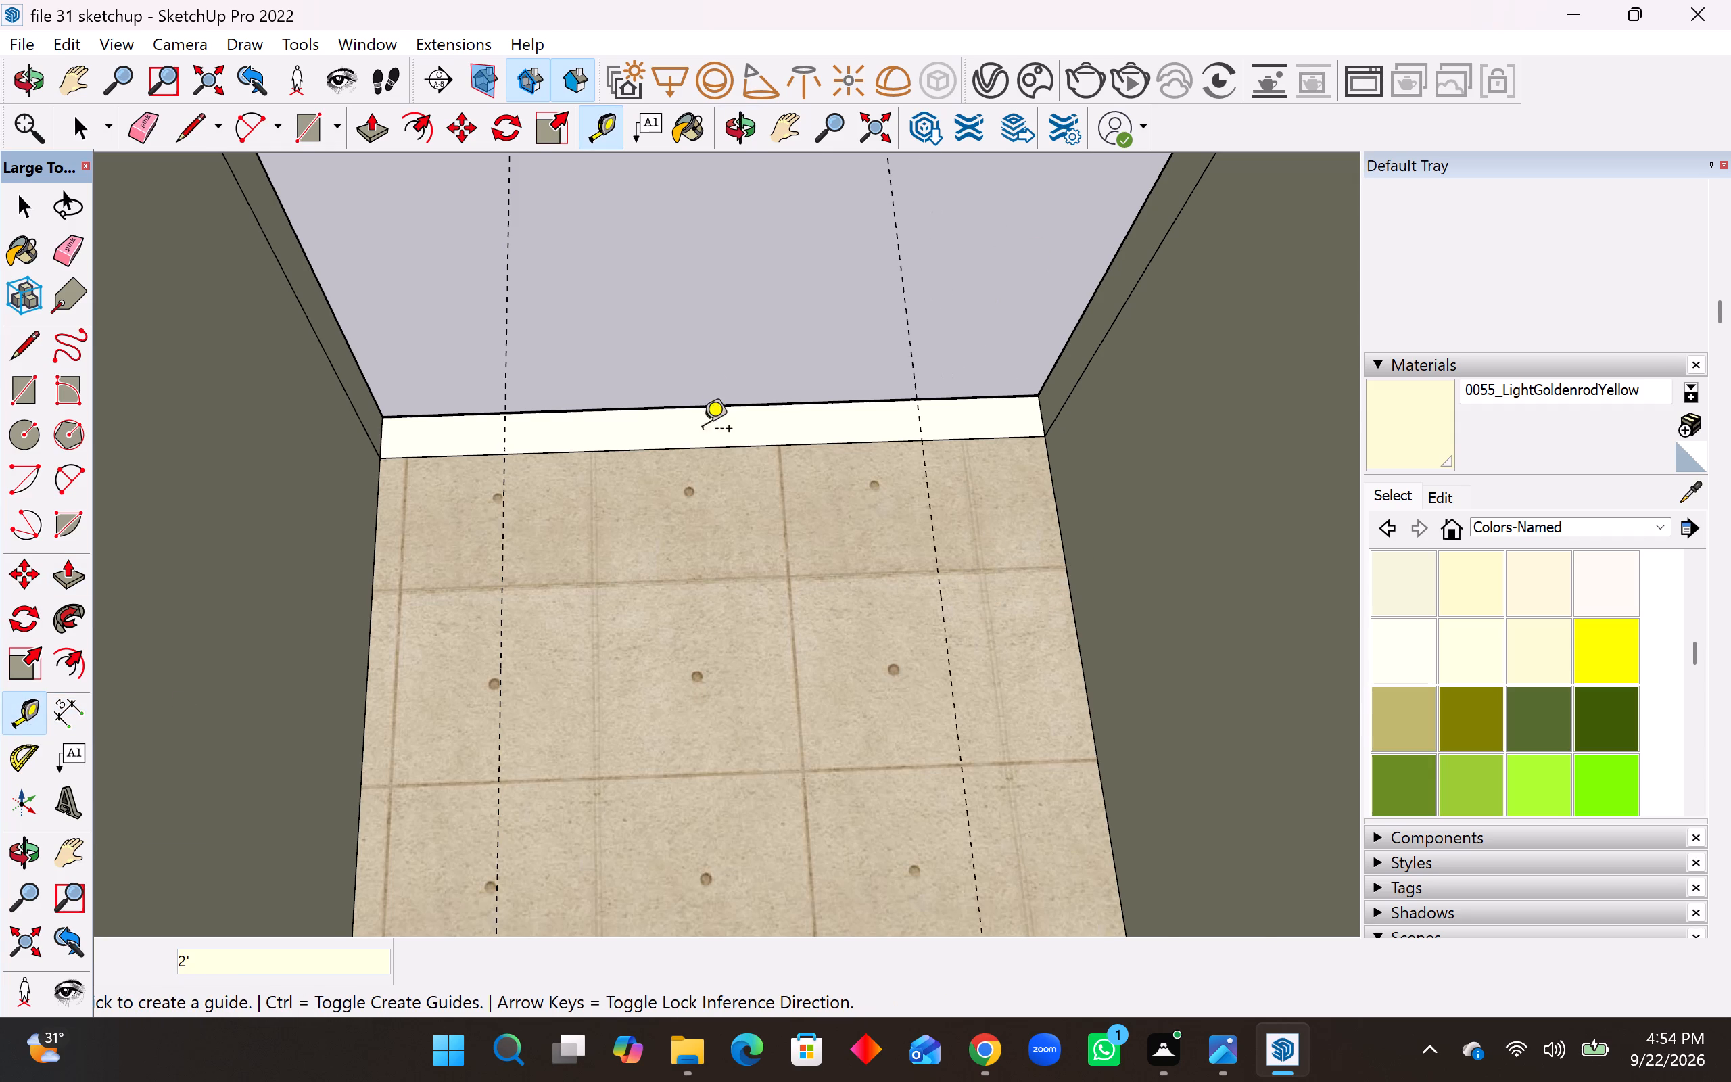
Place a guide line 3' outward from the outer edge of the bedroom's lowered rear wall.
{"action": "scroll", "coordinate": [692, 457], "scroll_direction": "down", "scroll_amount": 8}
{"action": "scroll", "coordinate": [588, 509], "scroll_direction": "up", "scroll_amount": 2}
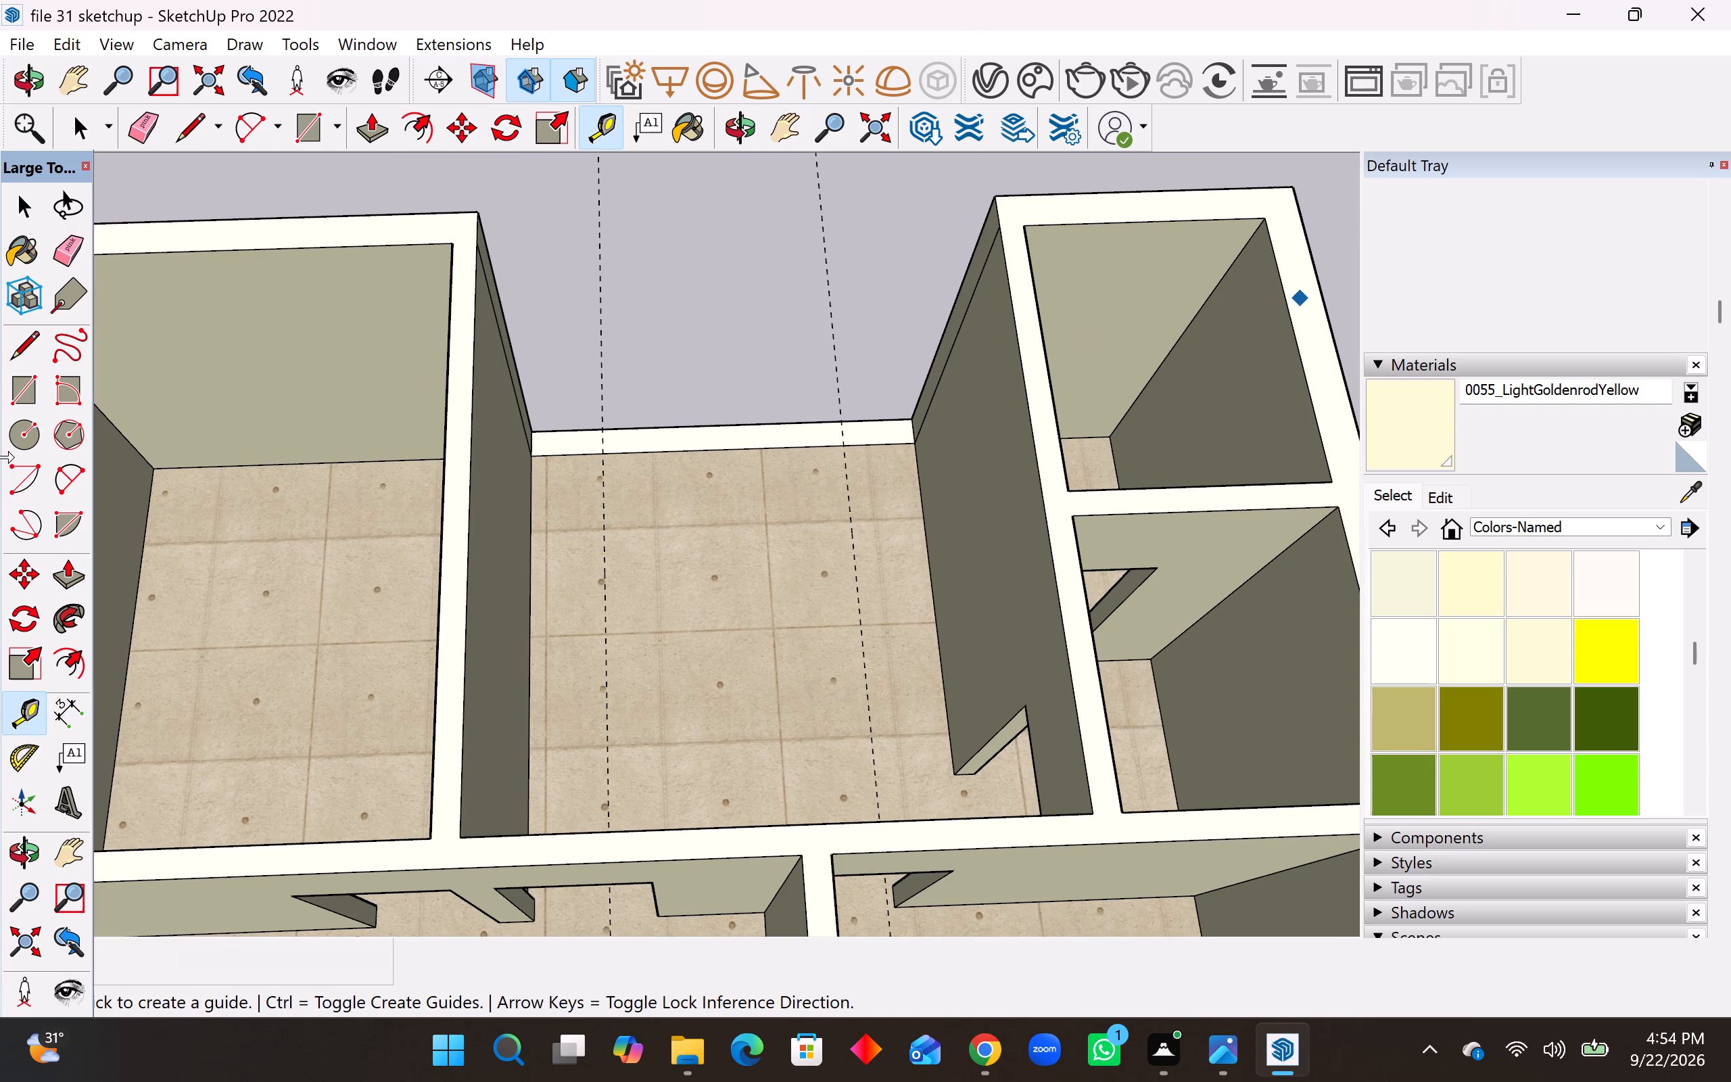
{"action": "left_click", "coordinate": [23, 720]}
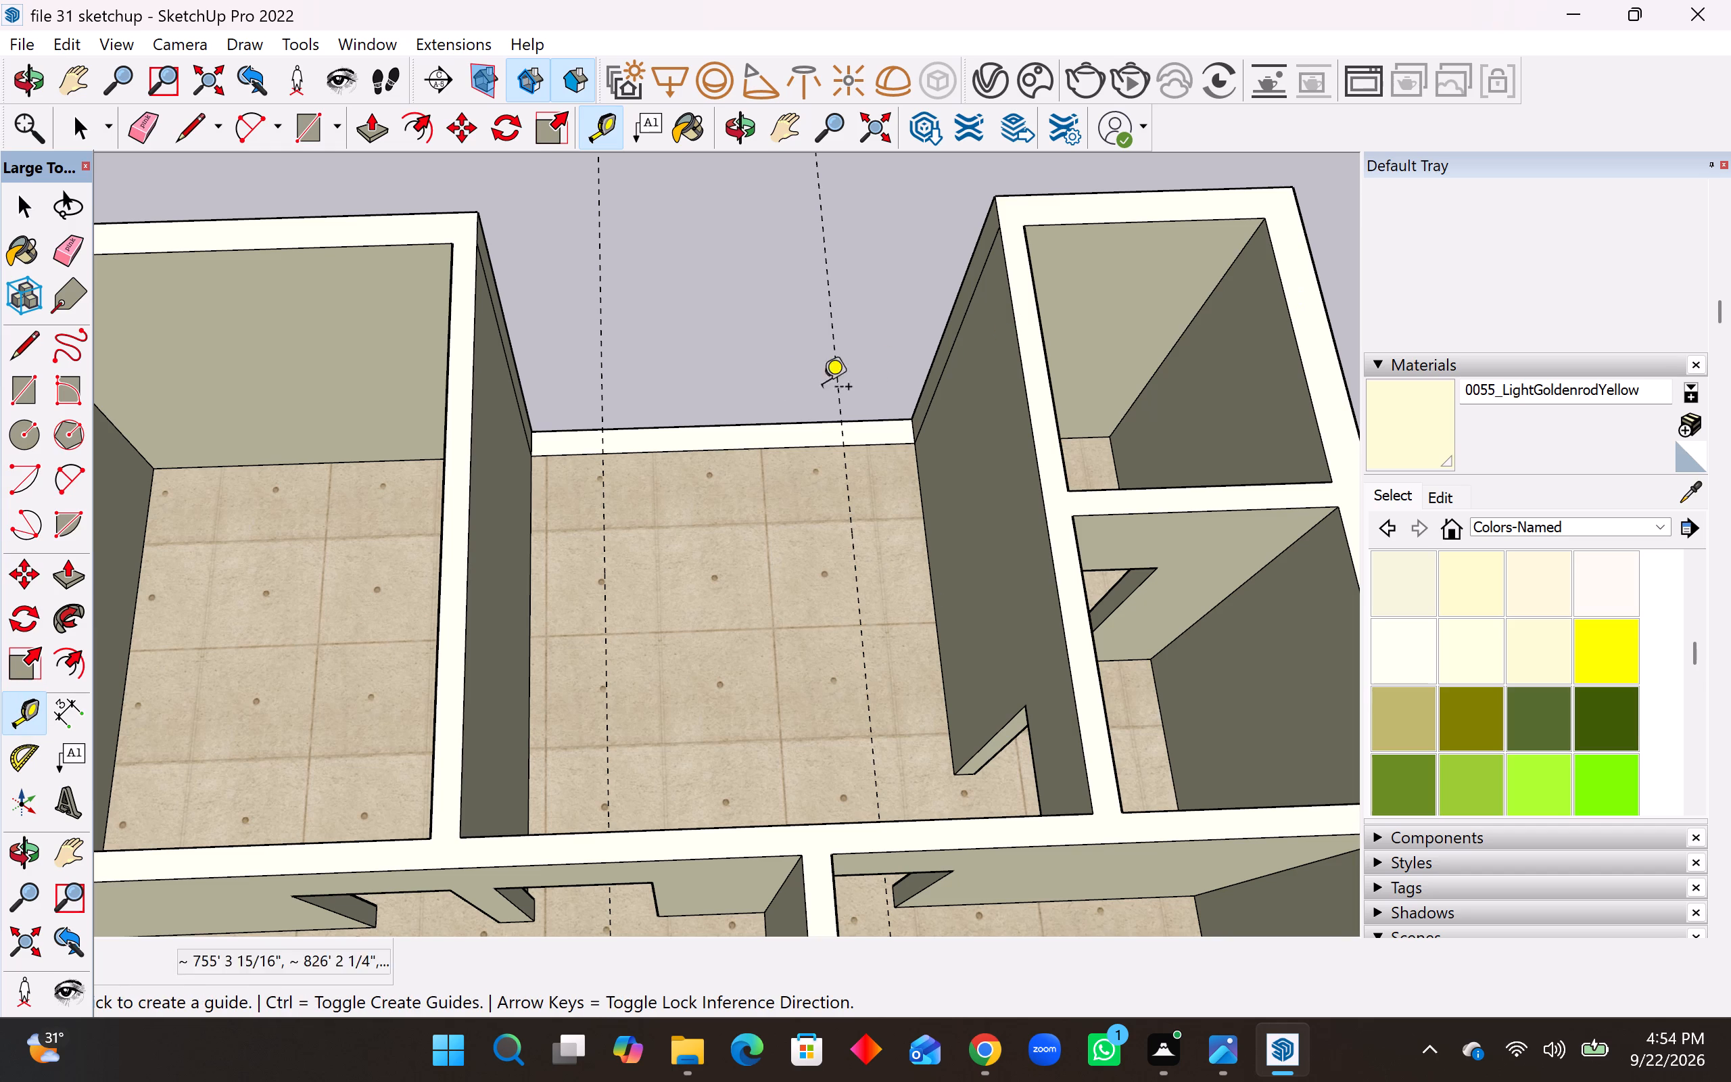
{"action": "left_click_drag", "start_coordinate": [702, 426], "coordinate": [702, 418]}
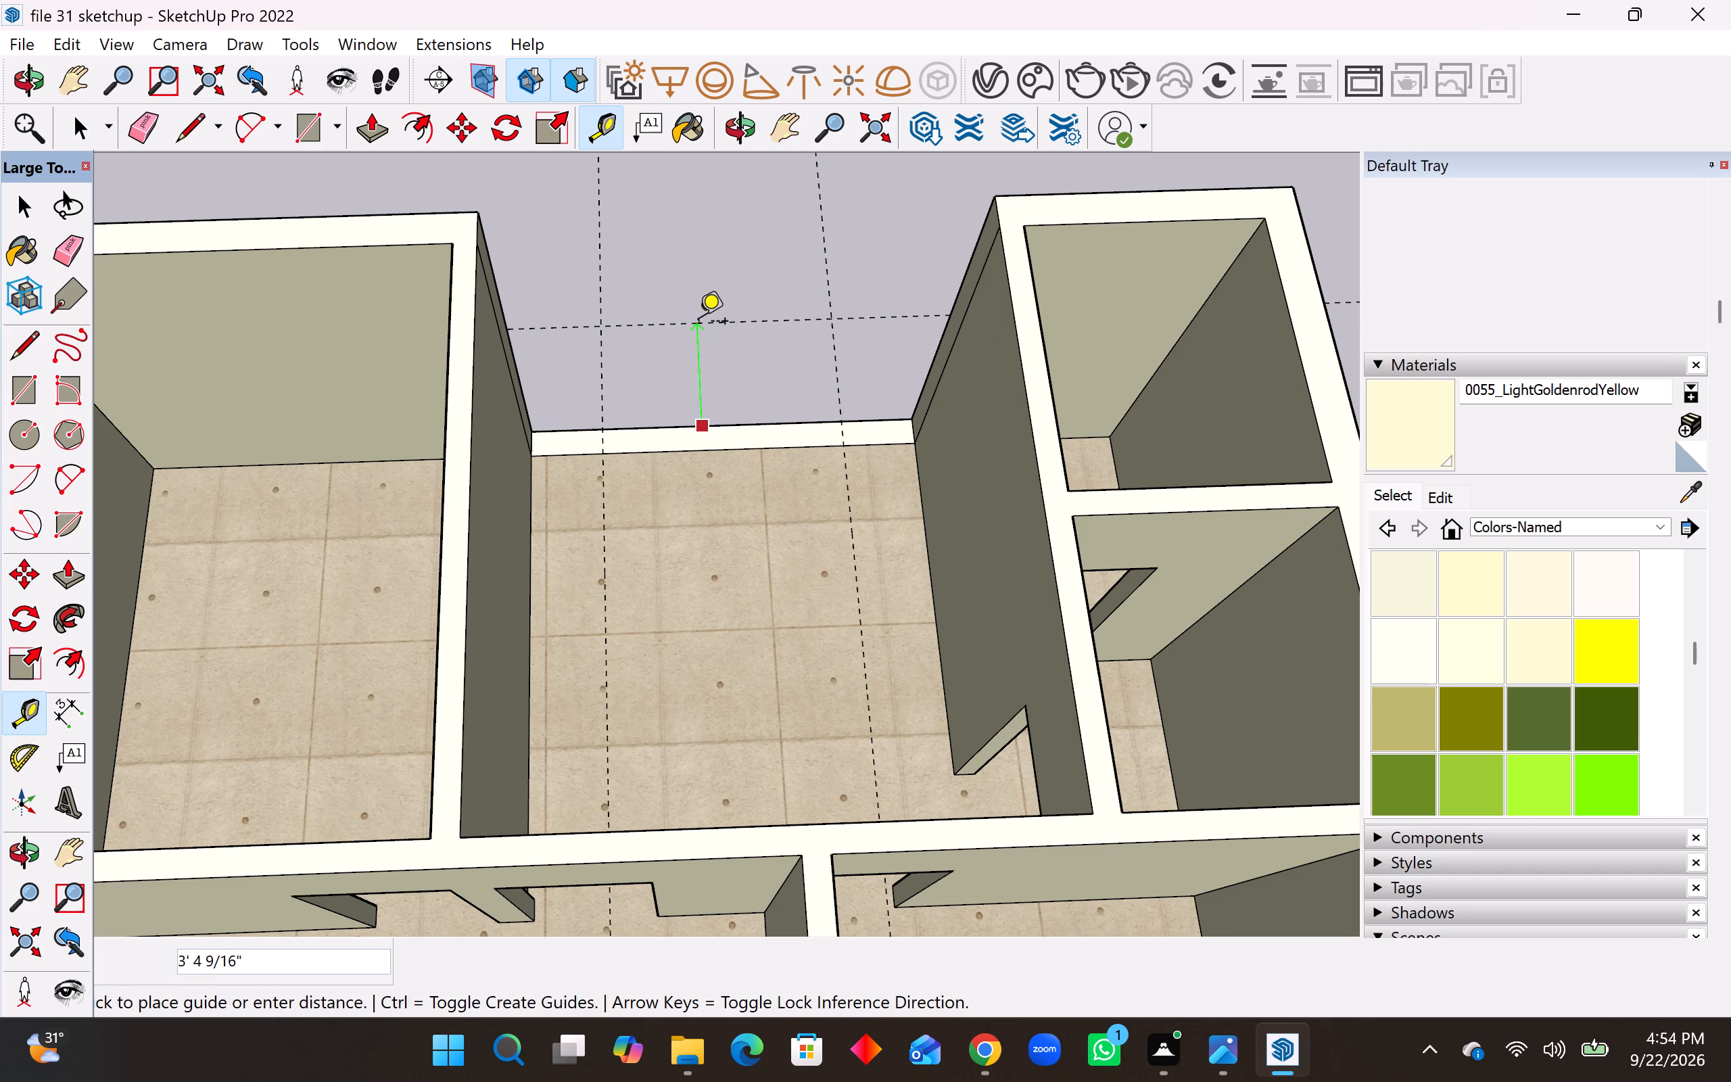
{"action": "middle_click_drag", "start_coordinate": [698, 323], "coordinate": [734, 512]}
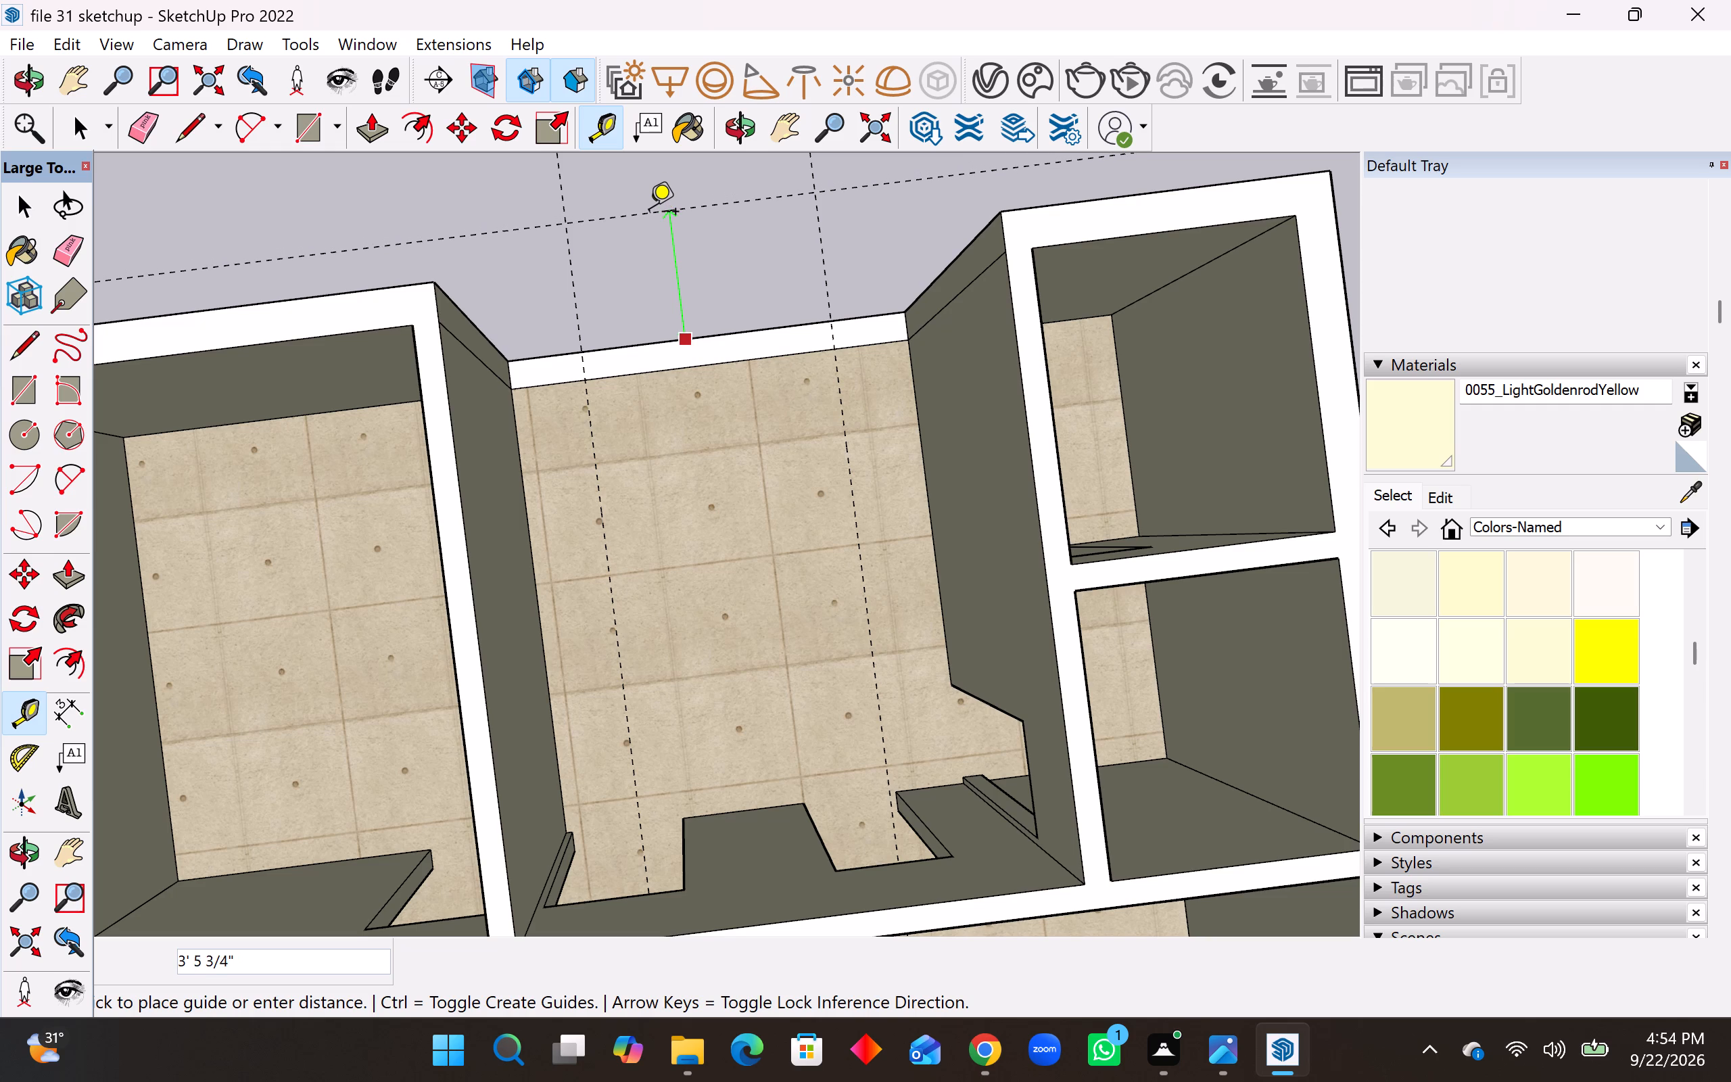
{"action": "type", "text": "3'"}
{"action": "key", "text": "Return"}
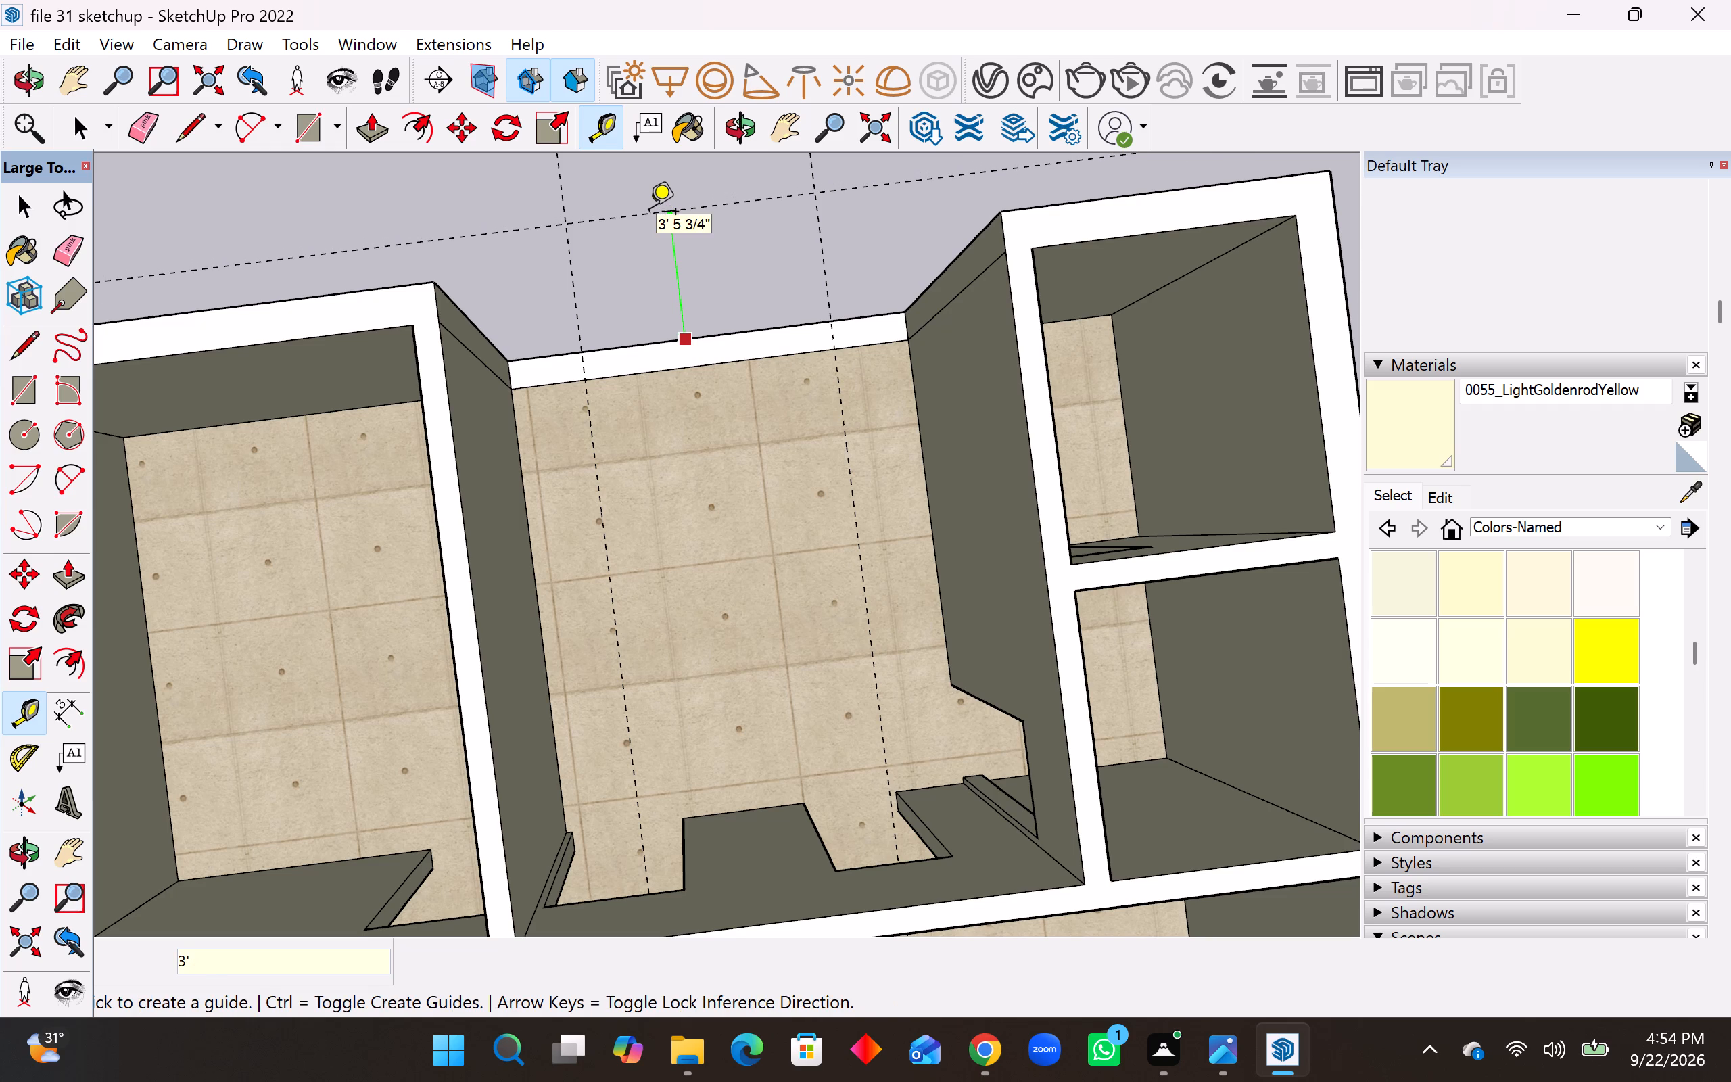
Place two more guide lines, each offset 9" from one of the 2' guides toward its nearer side wall.
{"action": "middle_click_drag", "start_coordinate": [690, 316], "coordinate": [642, 93]}
{"action": "scroll", "coordinate": [639, 267], "scroll_direction": "up", "scroll_amount": 4}
{"action": "scroll", "coordinate": [639, 330], "scroll_direction": "up", "scroll_amount": 2}
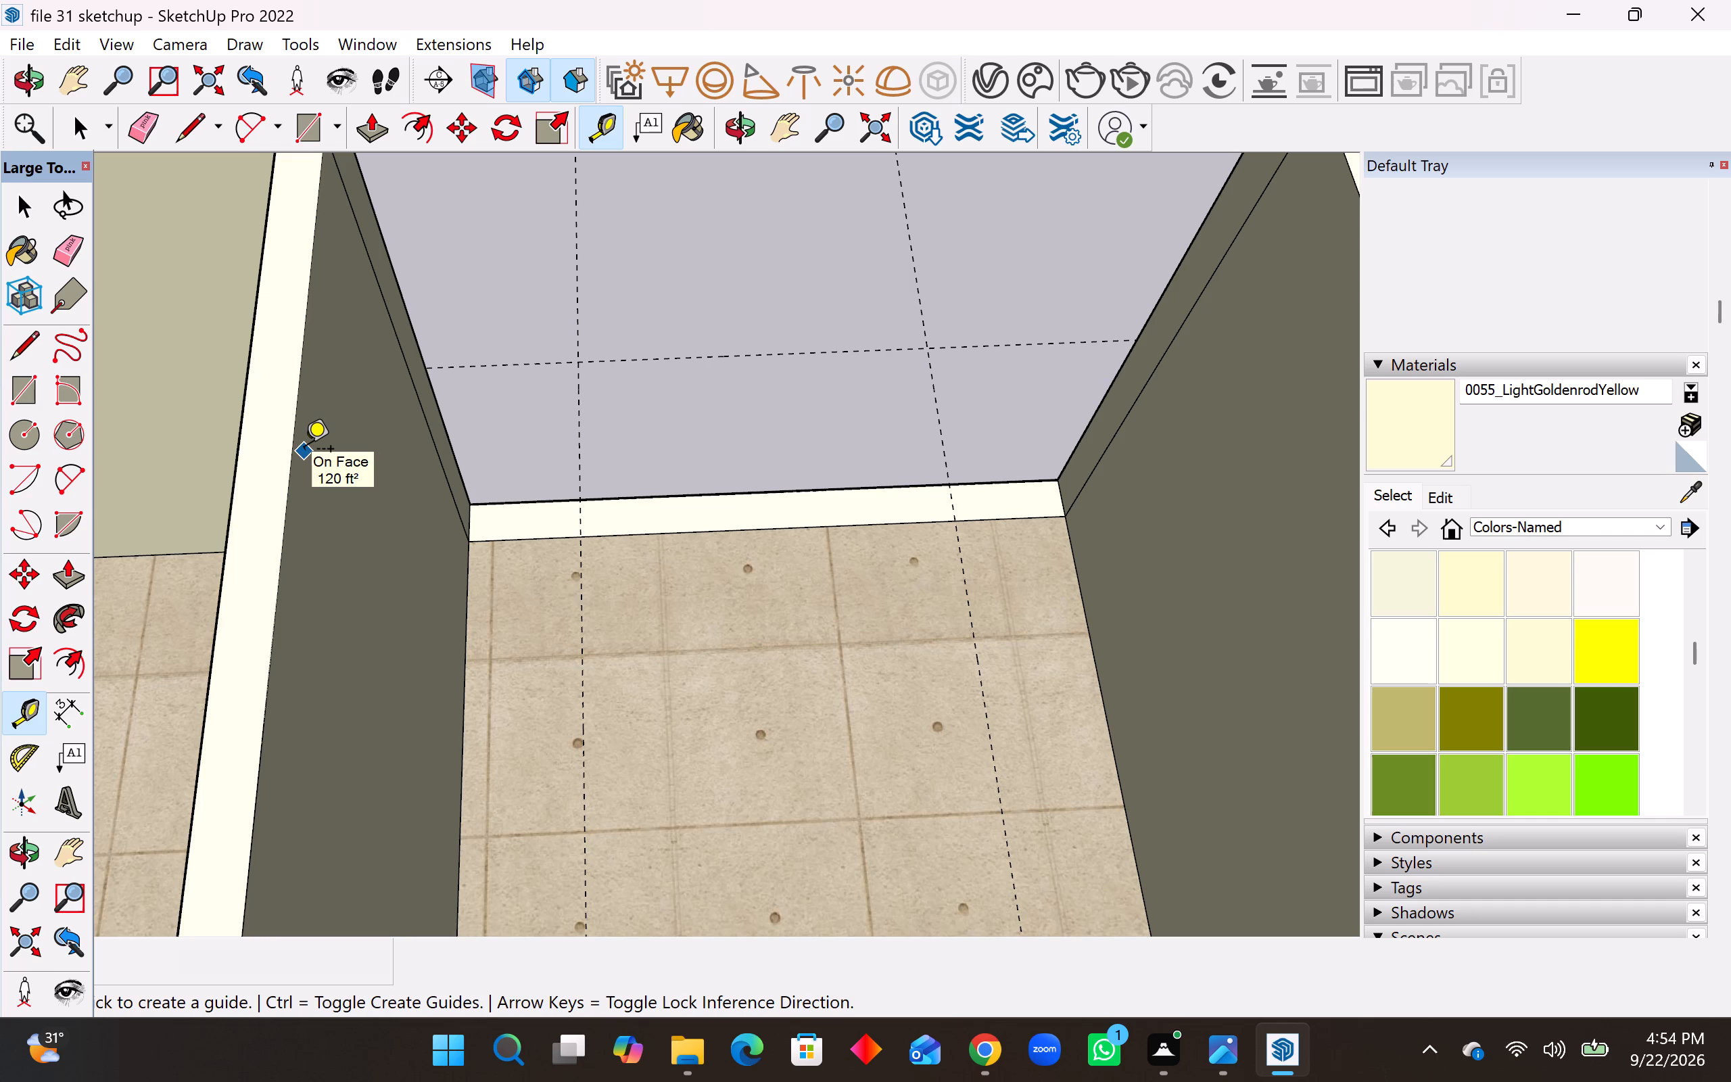
{"action": "left_click", "coordinate": [578, 473]}
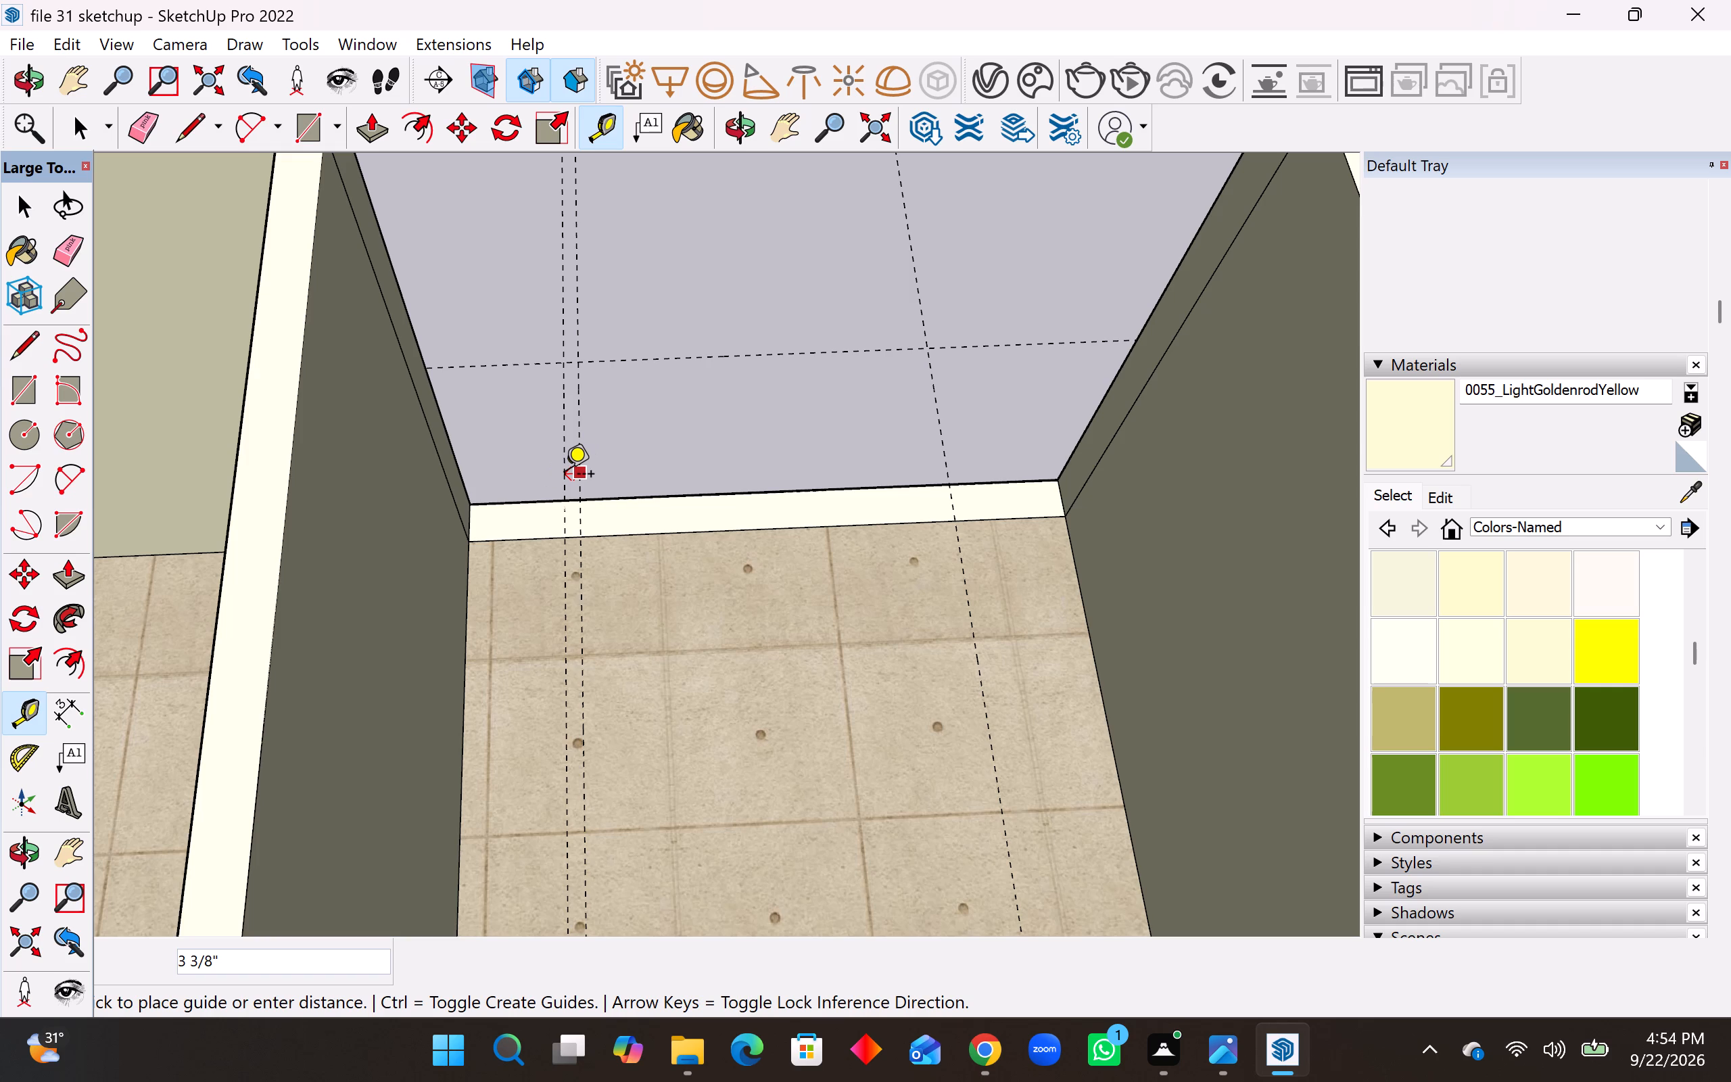
{"action": "key", "text": "9"}
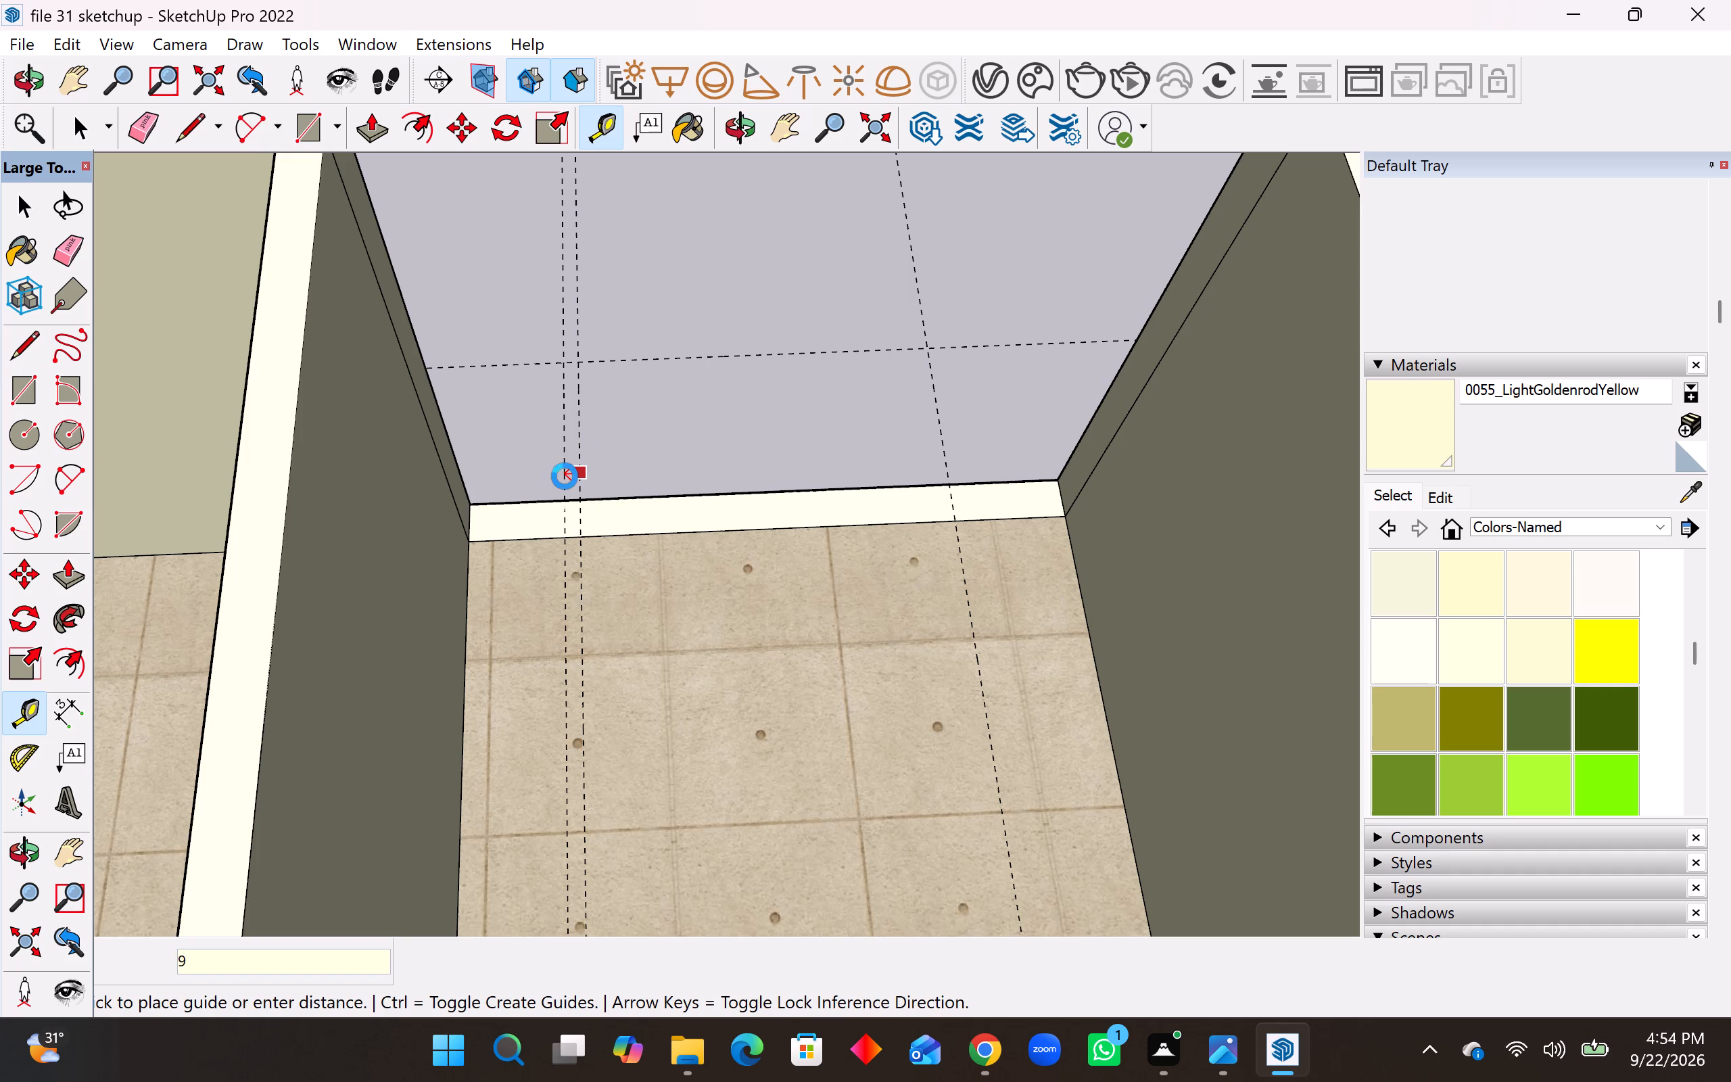
{"action": "key", "text": "shift+quotedbl"}
{"action": "key", "text": "Return"}
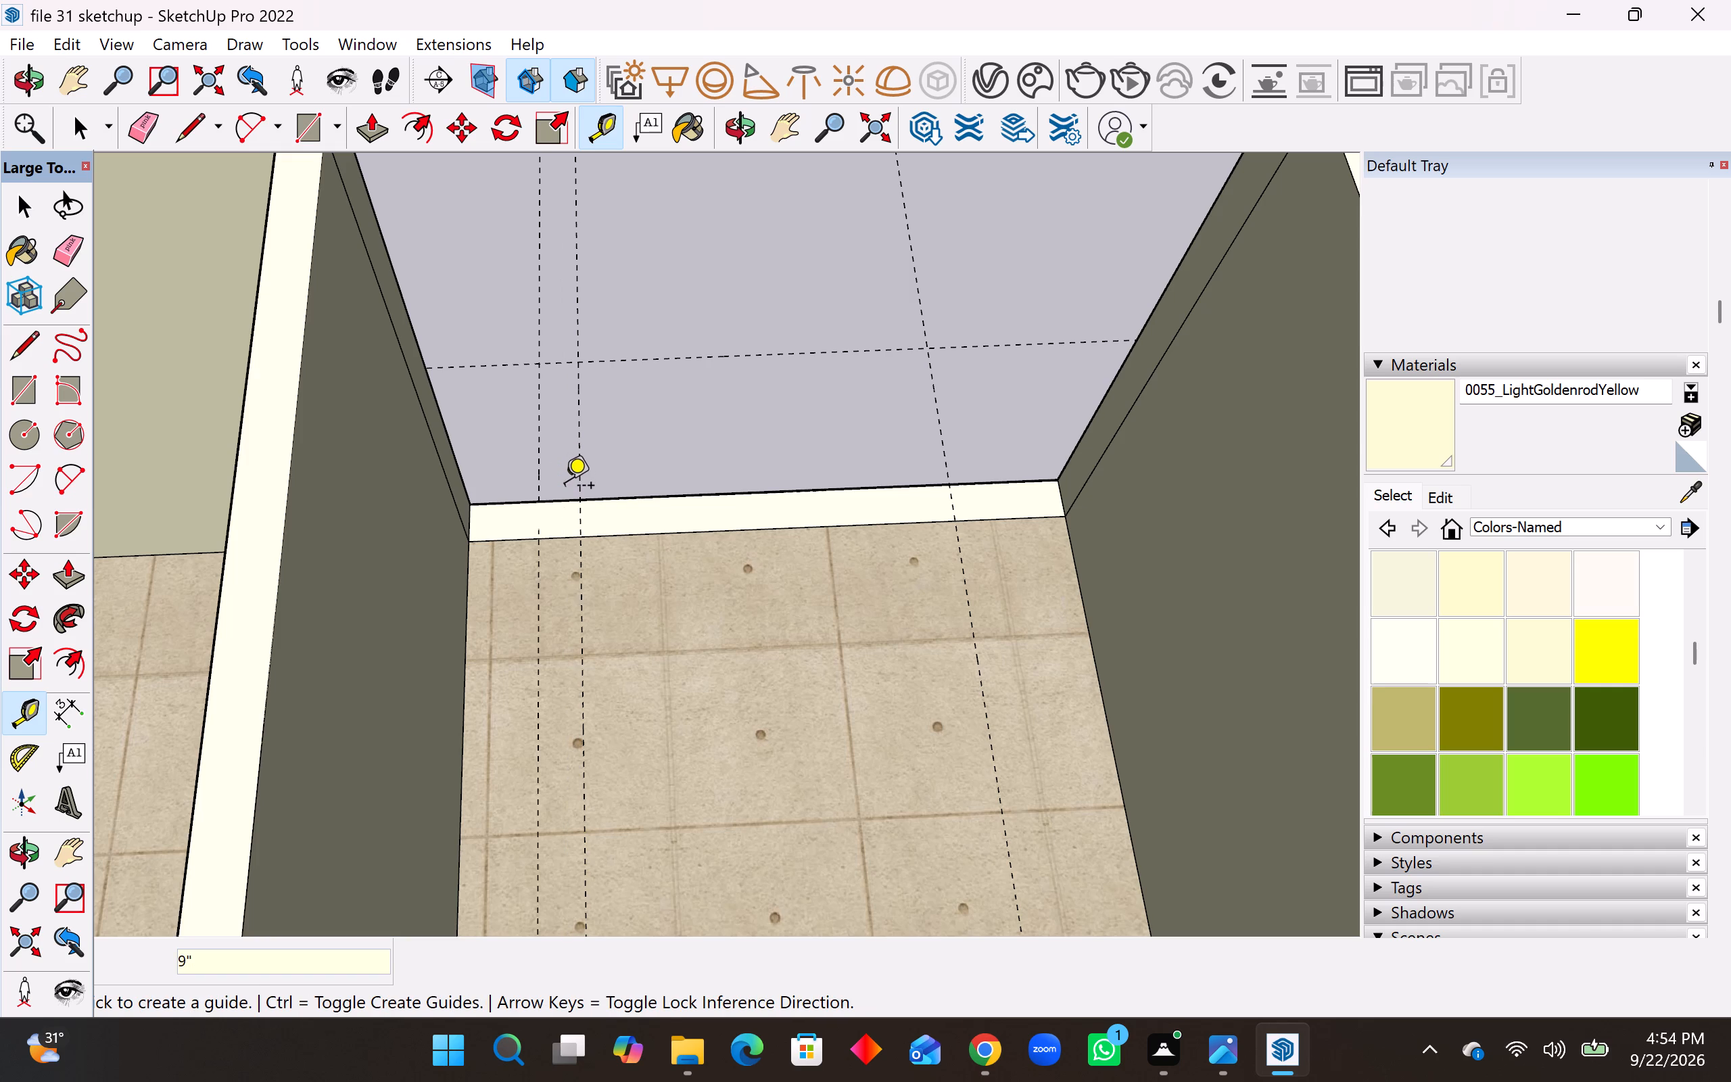
{"action": "left_click", "coordinate": [947, 446]}
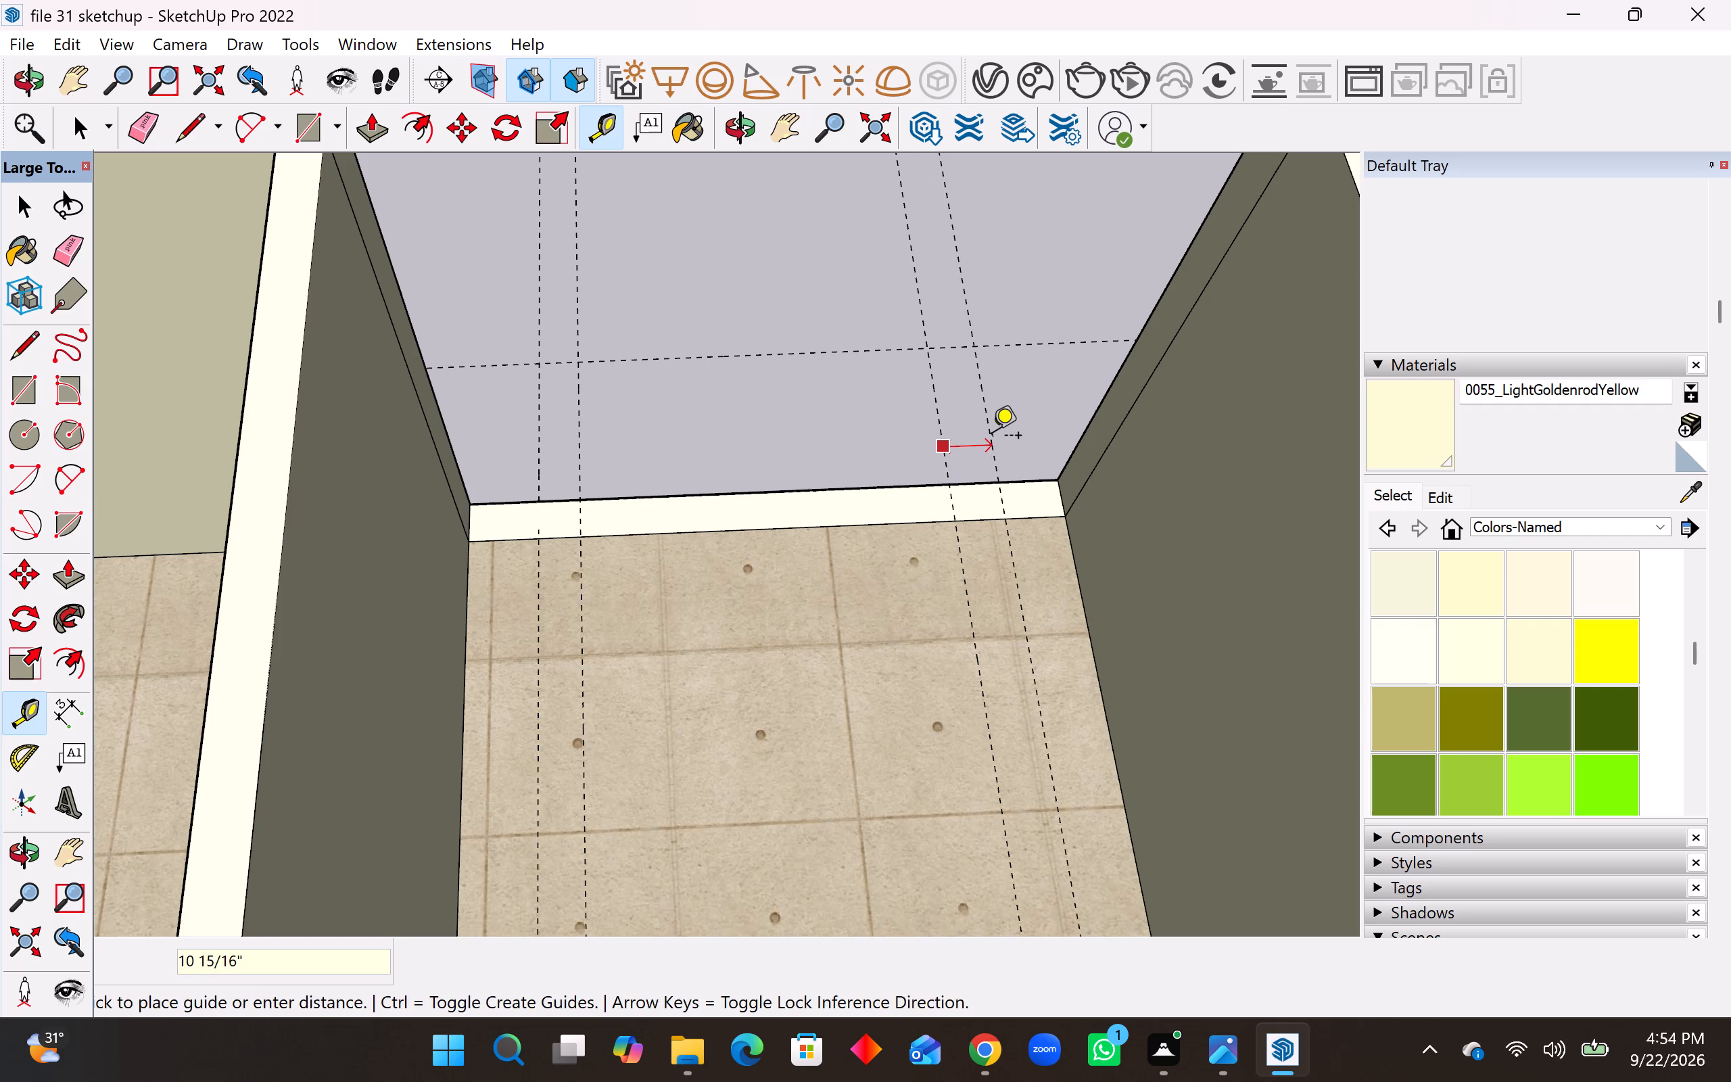
{"action": "type", "text": "9\""}
{"action": "key", "text": "Return"}
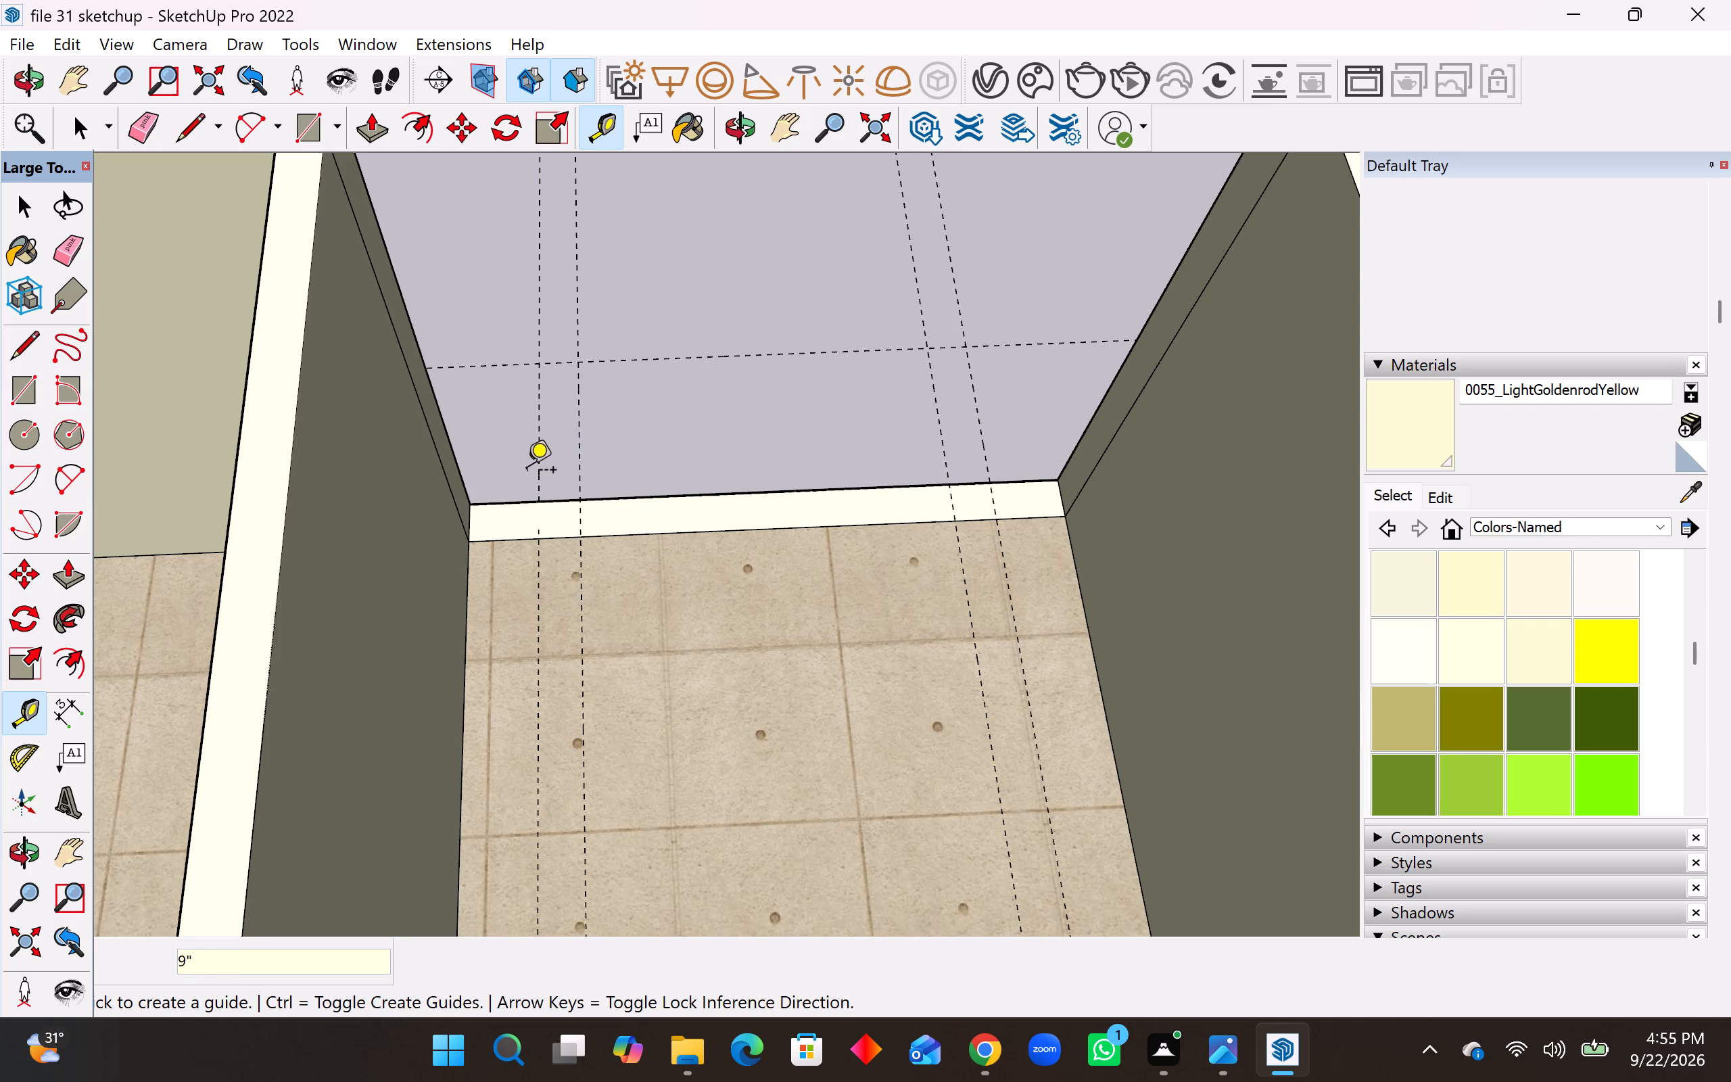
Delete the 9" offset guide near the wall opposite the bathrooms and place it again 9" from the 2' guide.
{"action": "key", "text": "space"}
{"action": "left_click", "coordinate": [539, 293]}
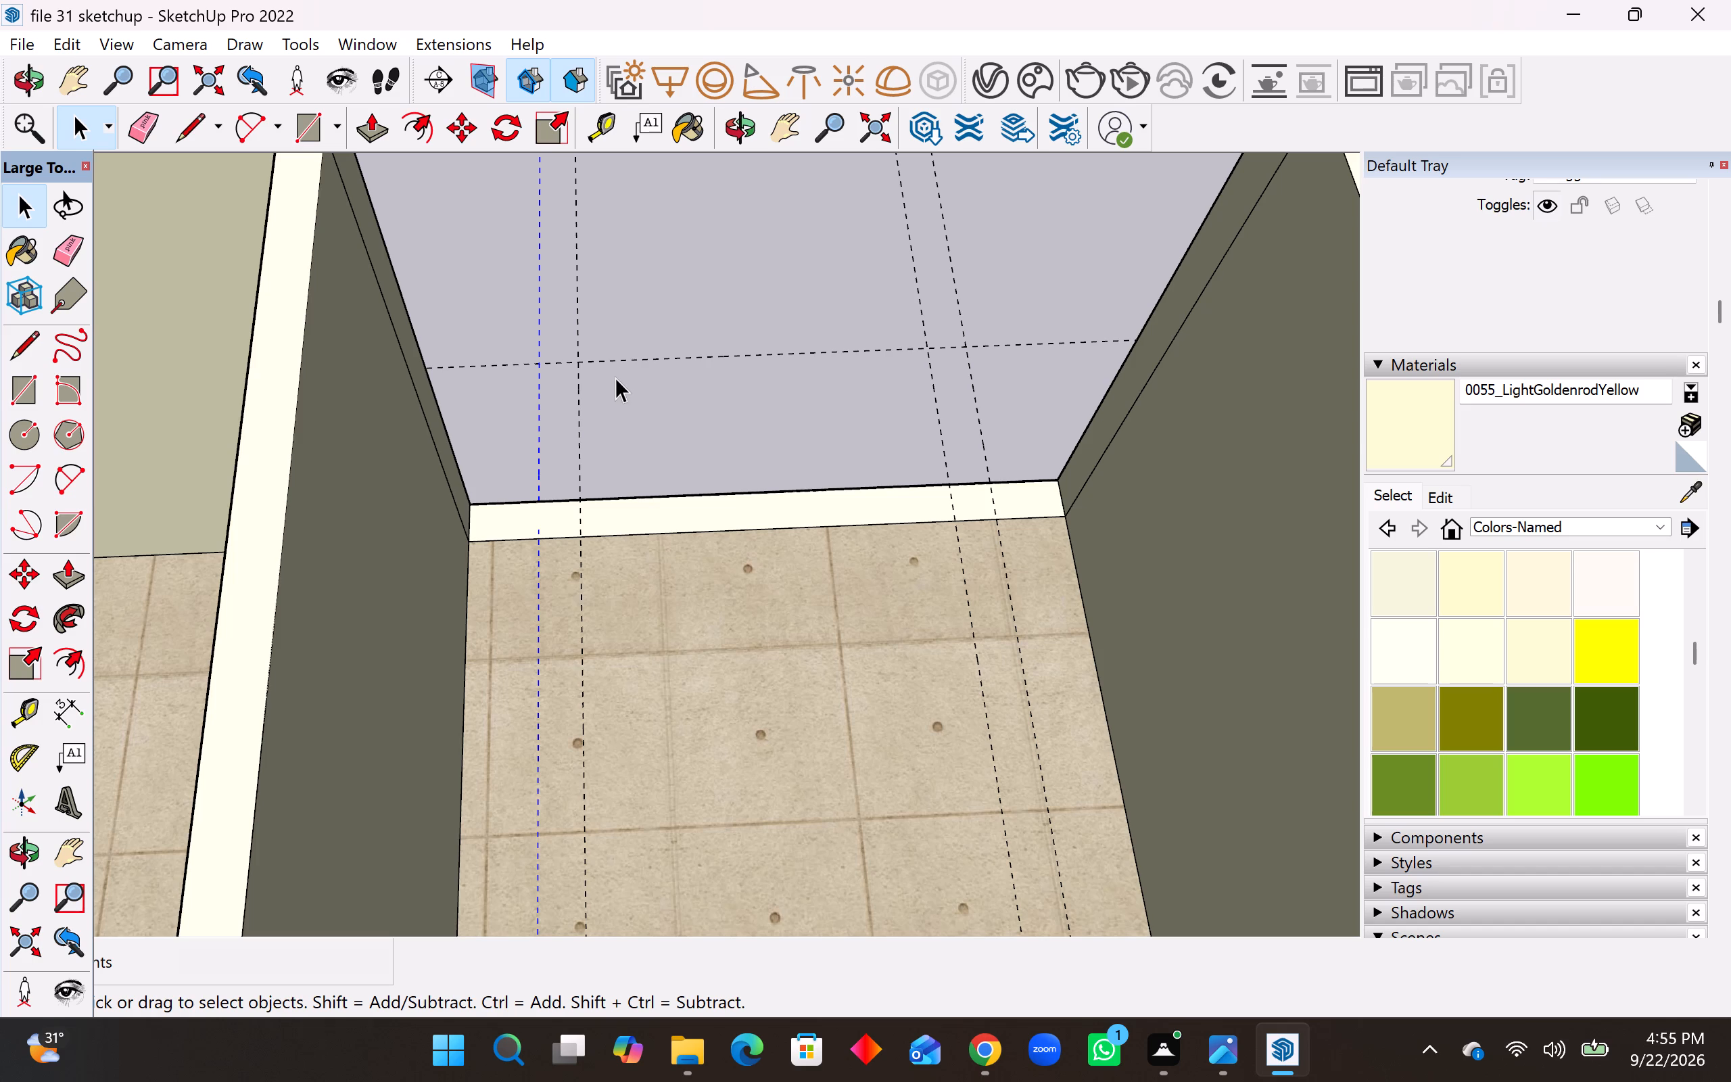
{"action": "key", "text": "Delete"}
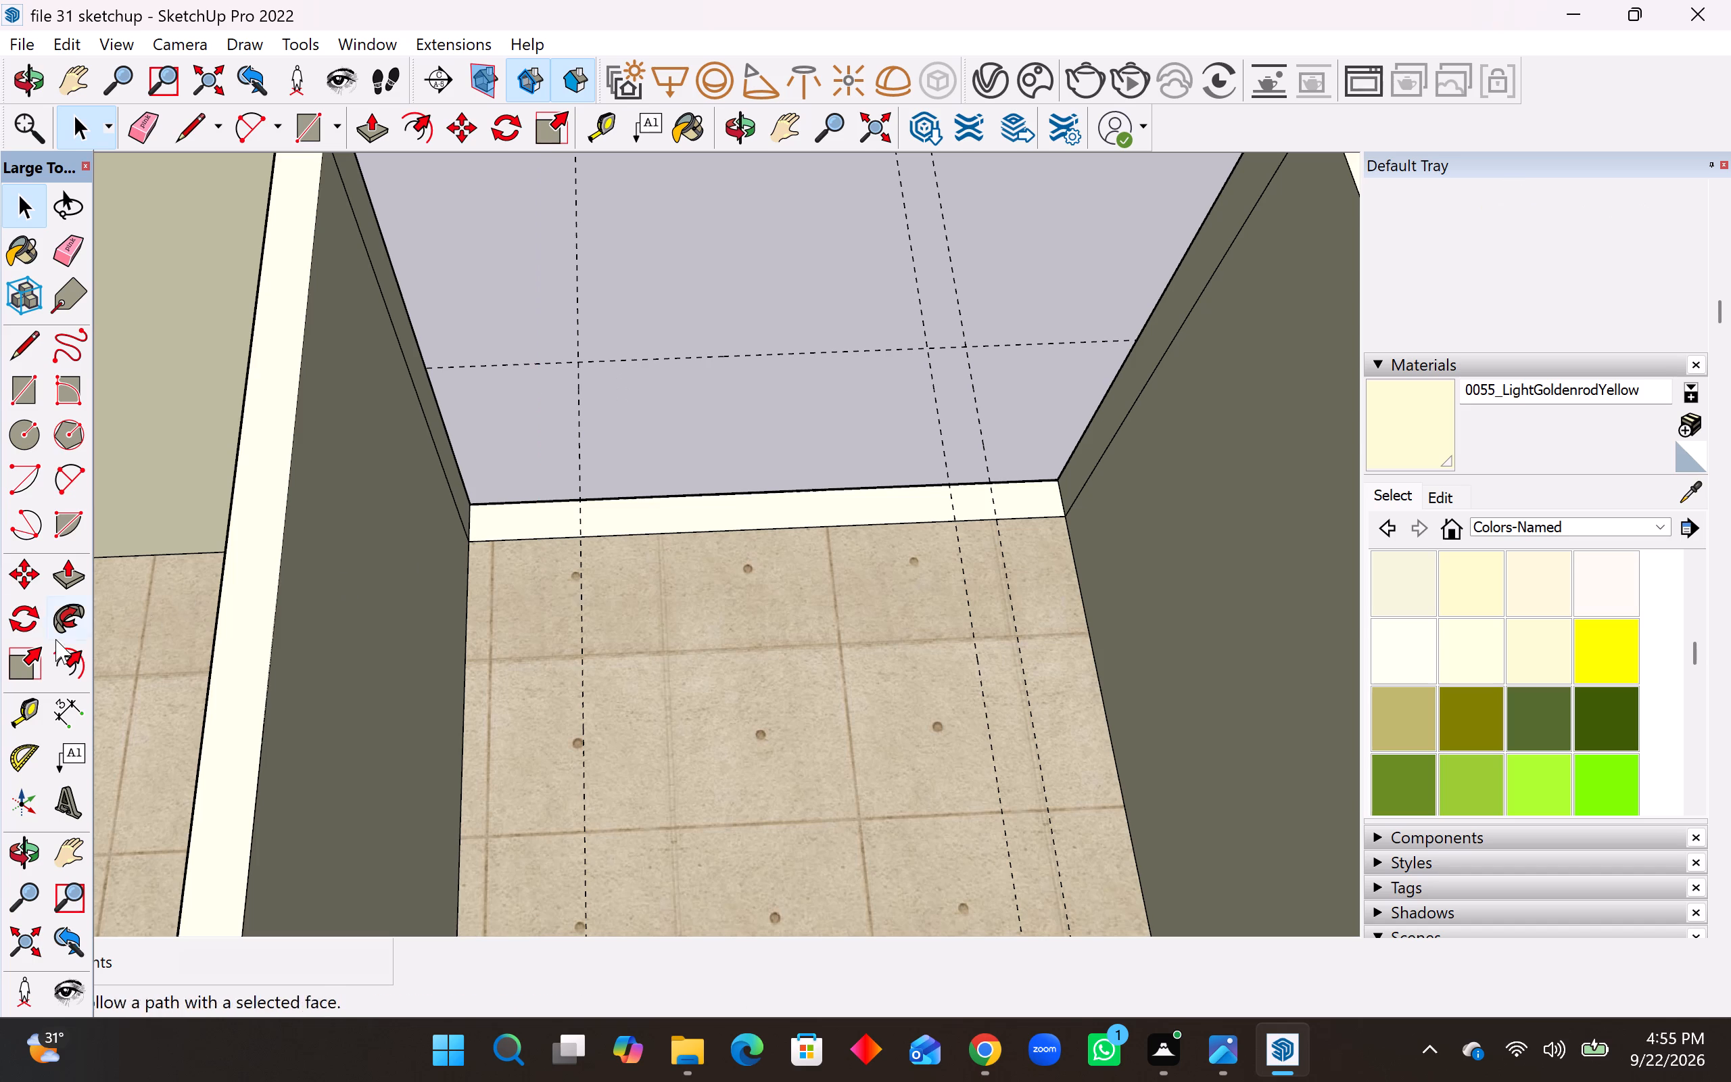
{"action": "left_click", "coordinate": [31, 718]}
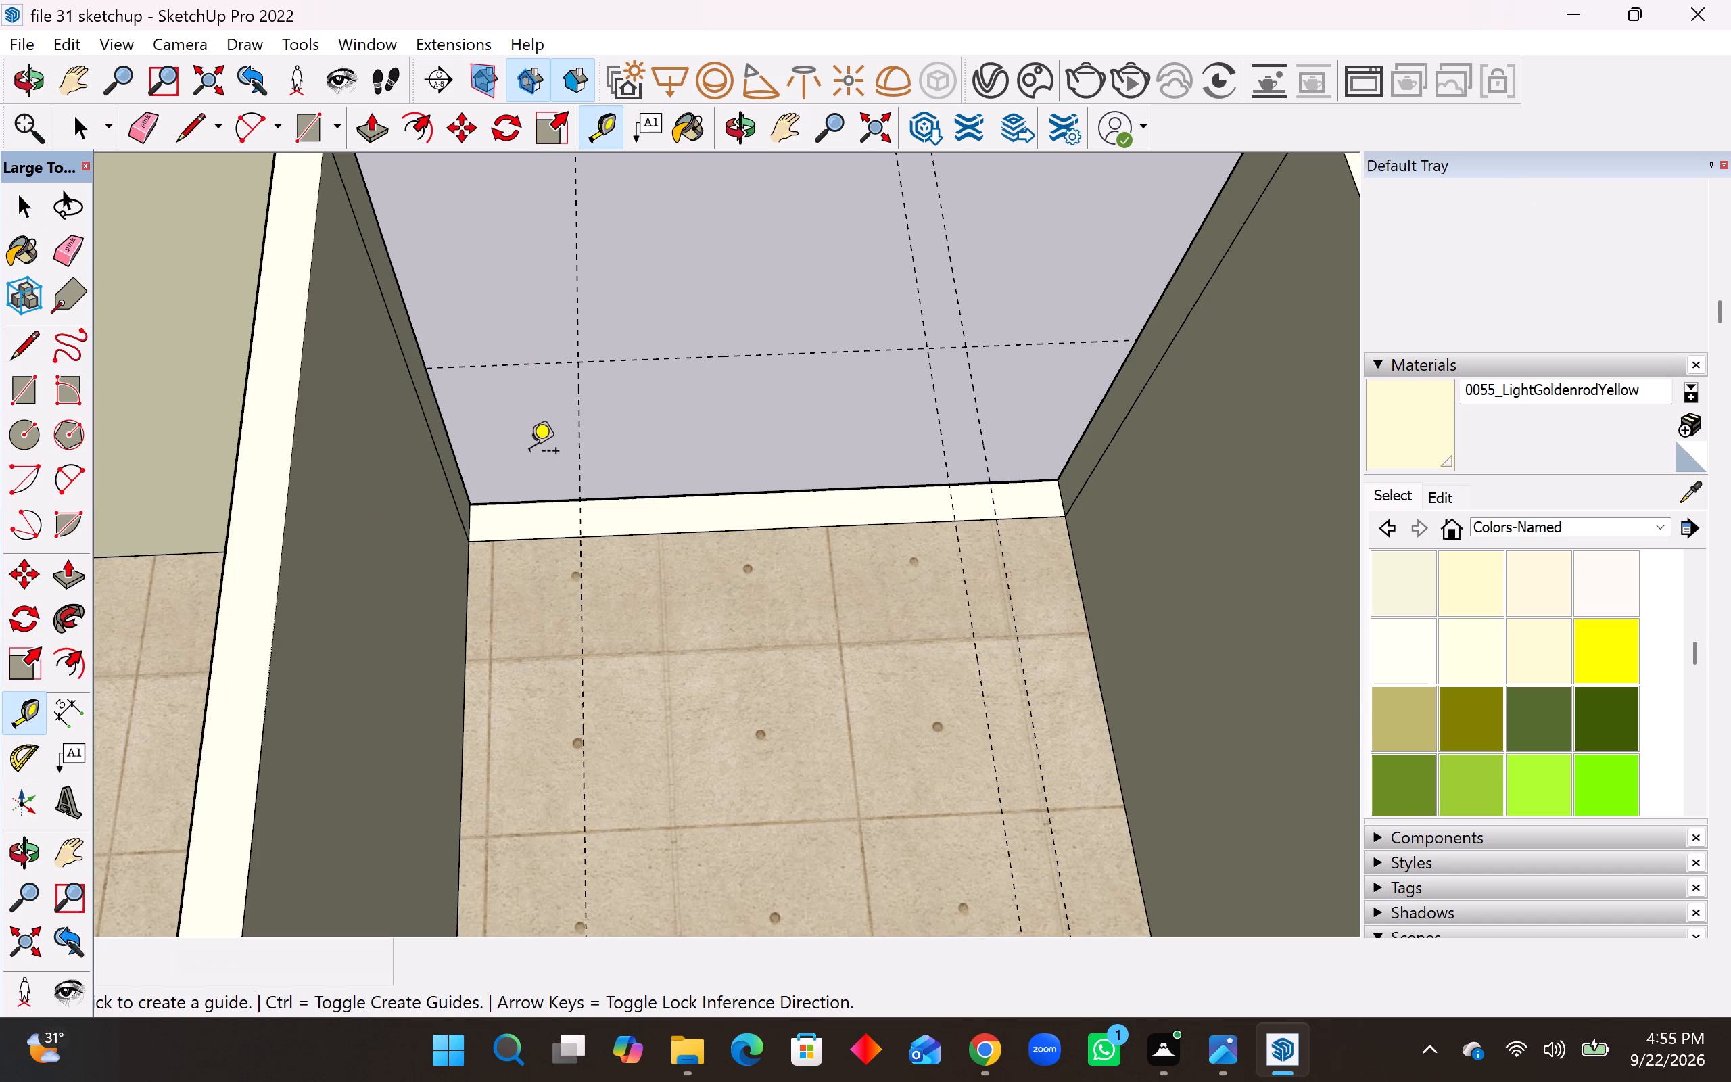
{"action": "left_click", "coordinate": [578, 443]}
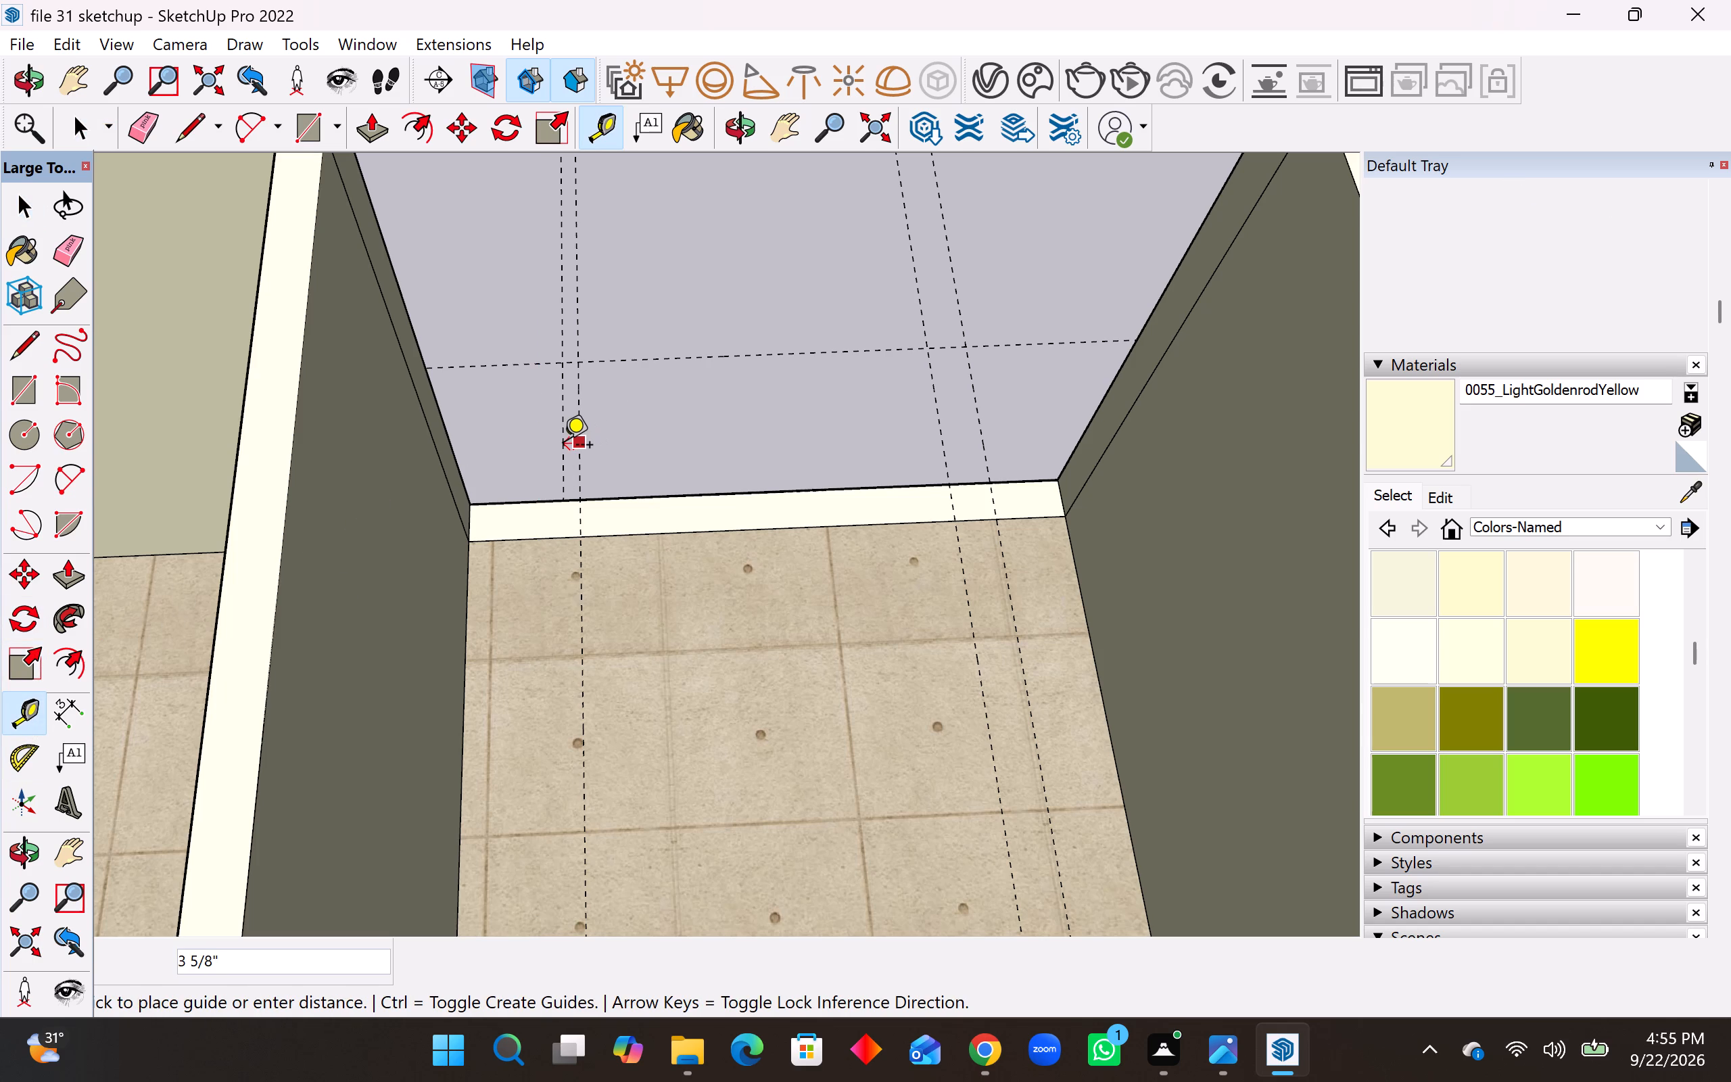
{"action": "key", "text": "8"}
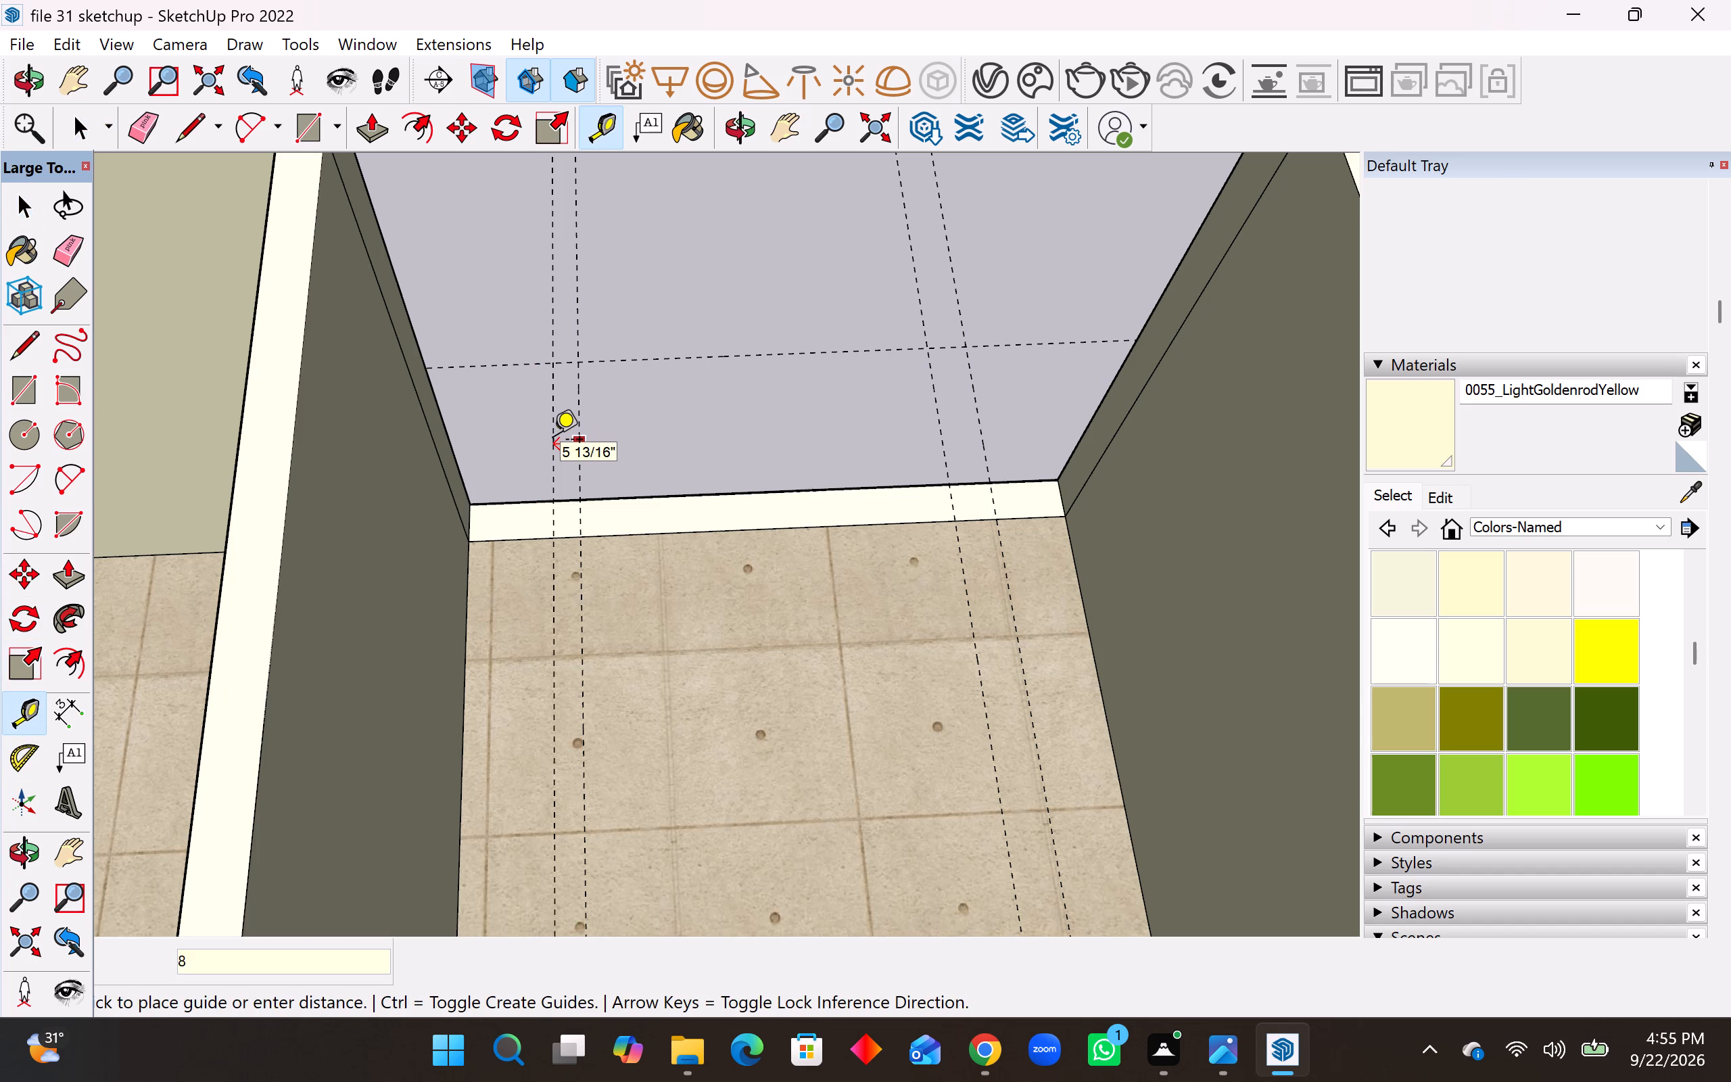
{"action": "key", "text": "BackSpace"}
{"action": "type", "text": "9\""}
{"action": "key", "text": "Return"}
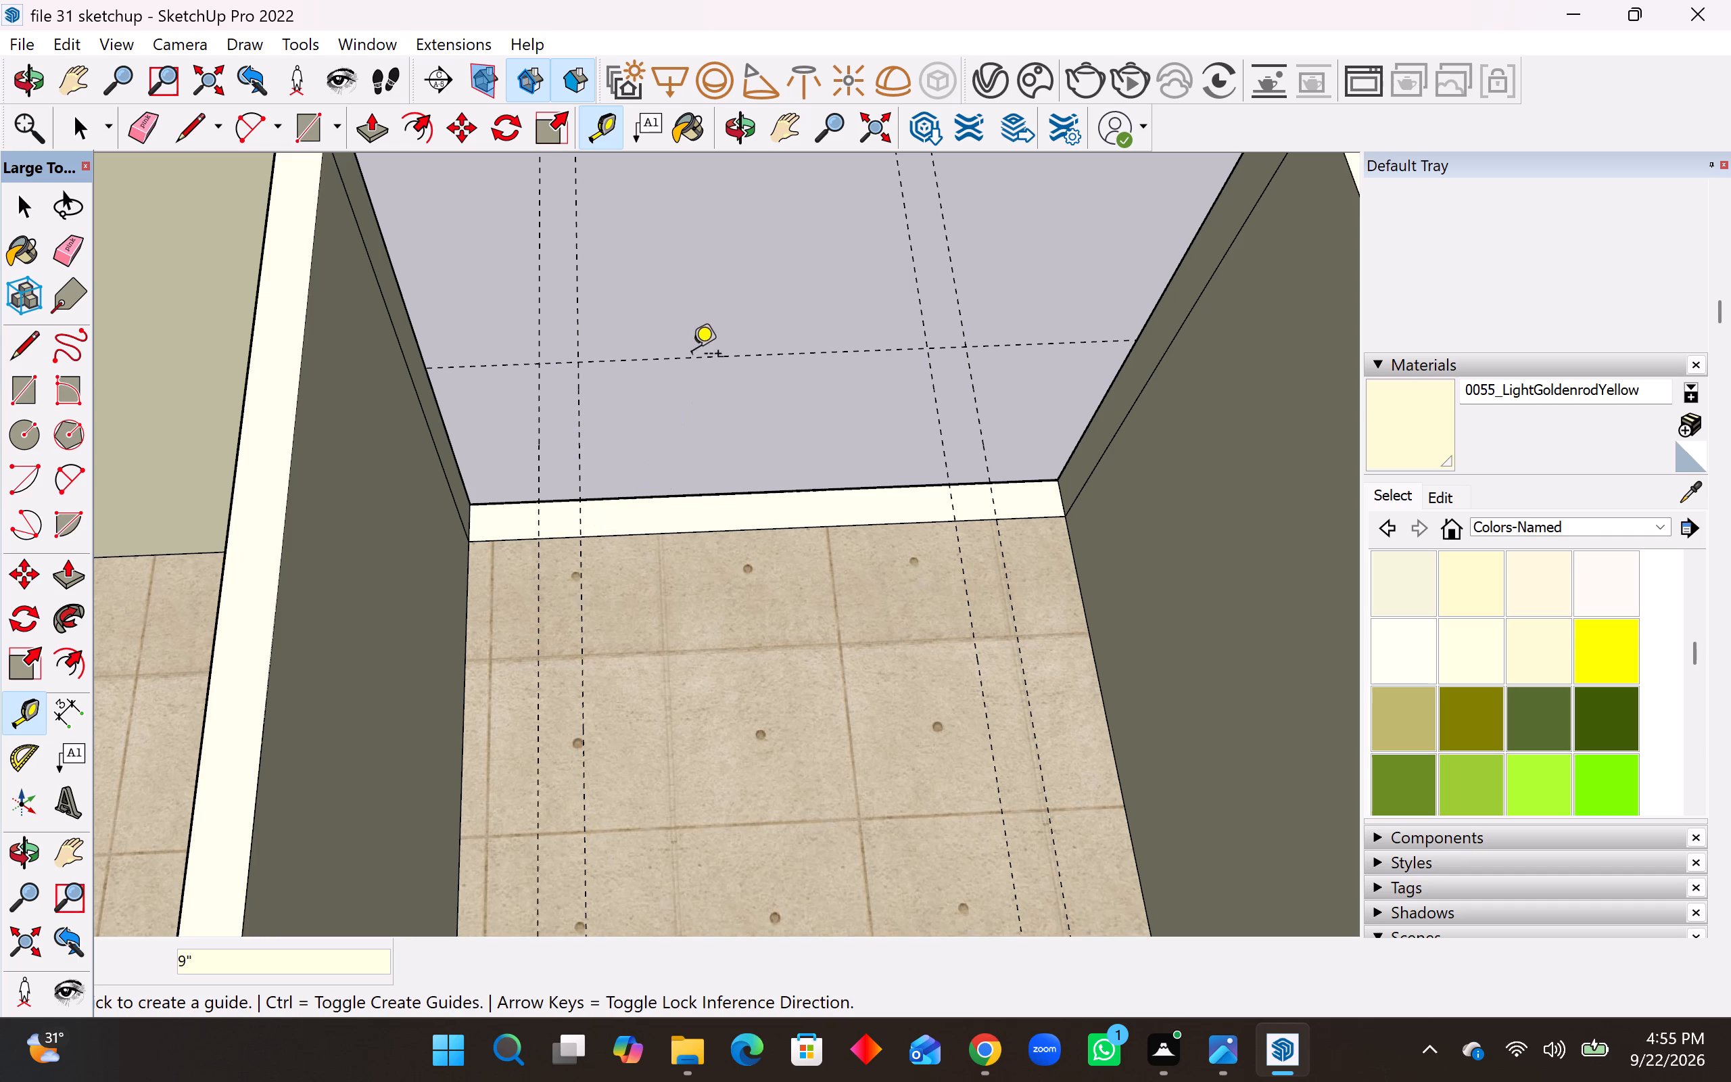
Place a guide line 6" farther outward from the guide that lies 3' beyond the bedroom's rear wall.
{"action": "left_click_drag", "start_coordinate": [692, 355], "coordinate": [694, 335]}
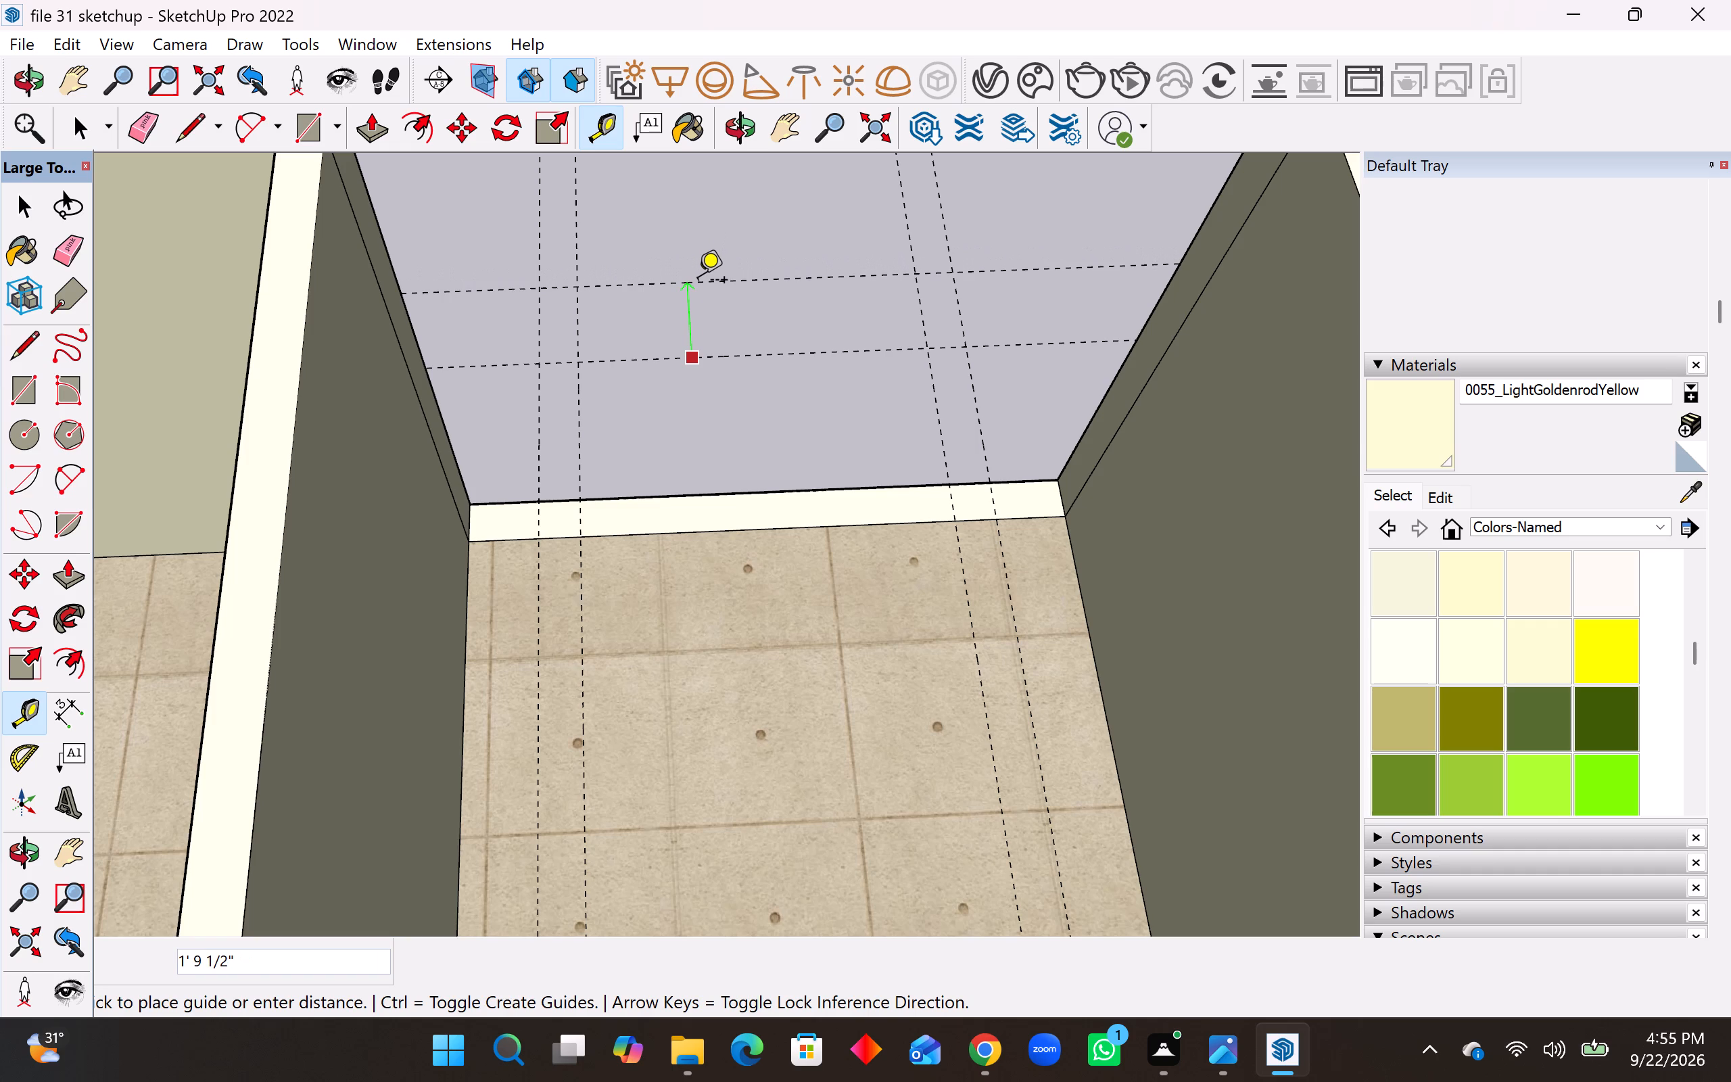
{"action": "type", "text": "6\""}
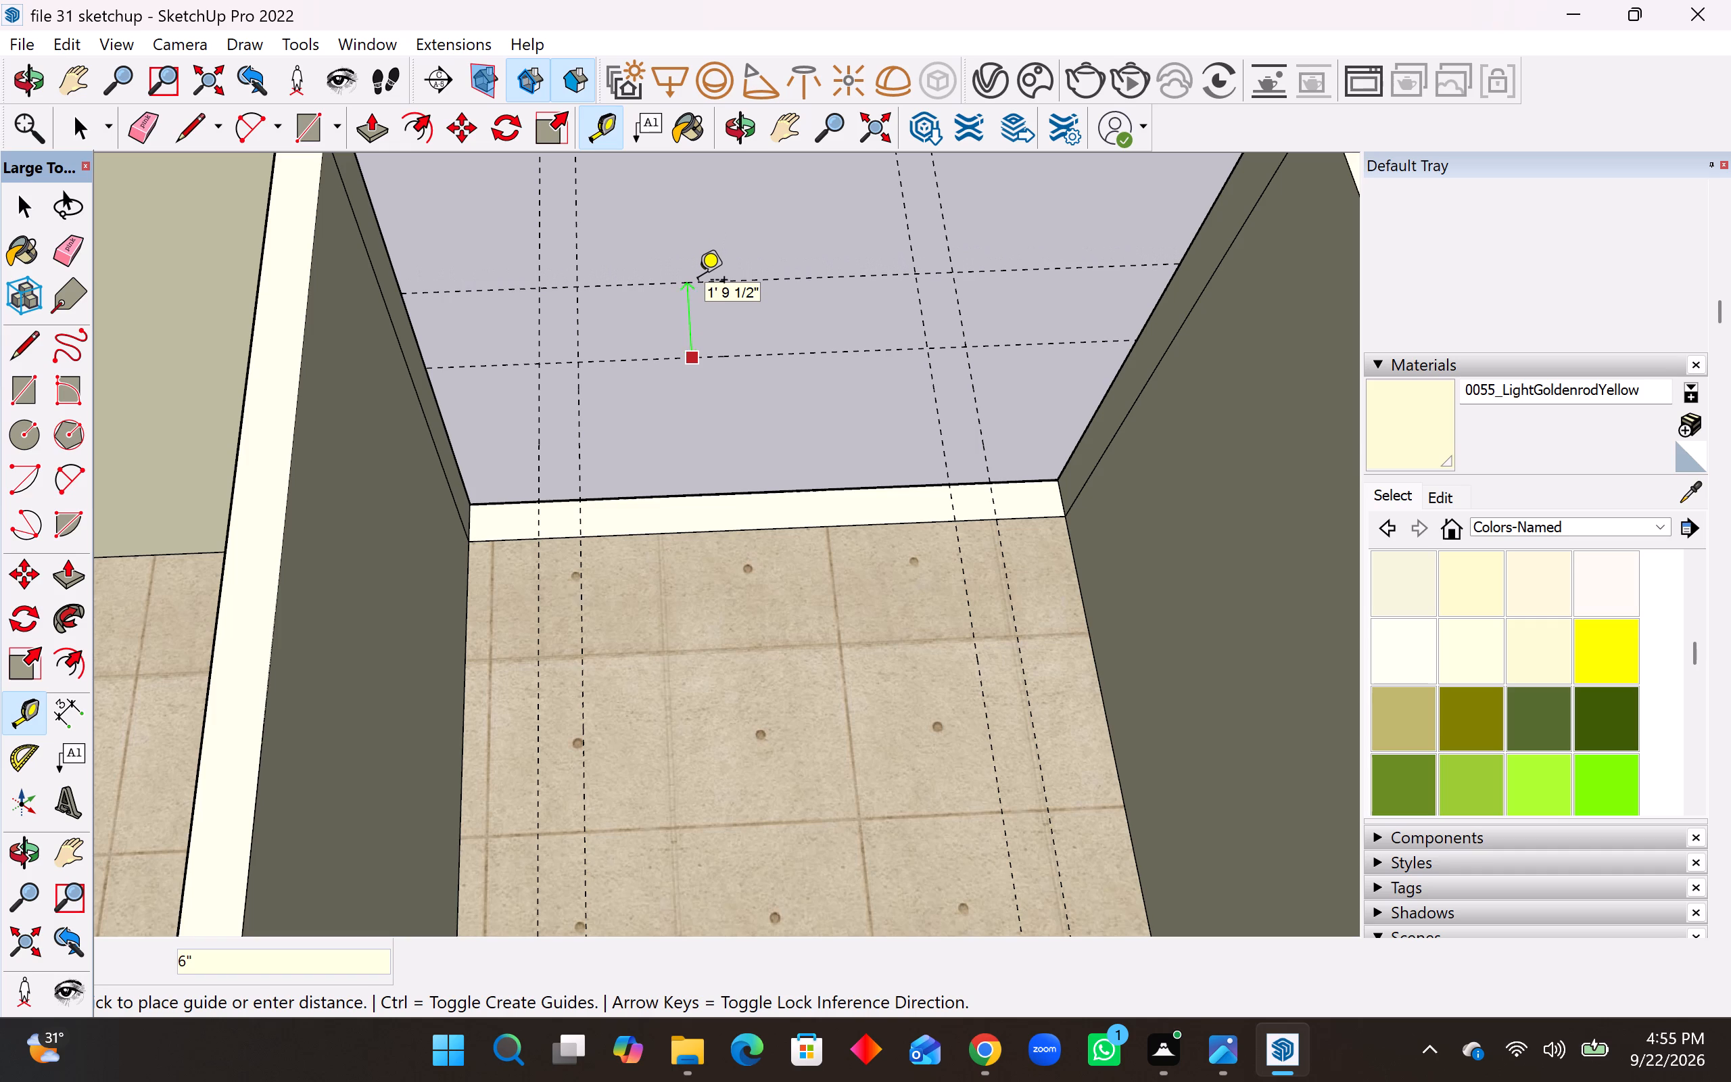
{"action": "key", "text": "Return"}
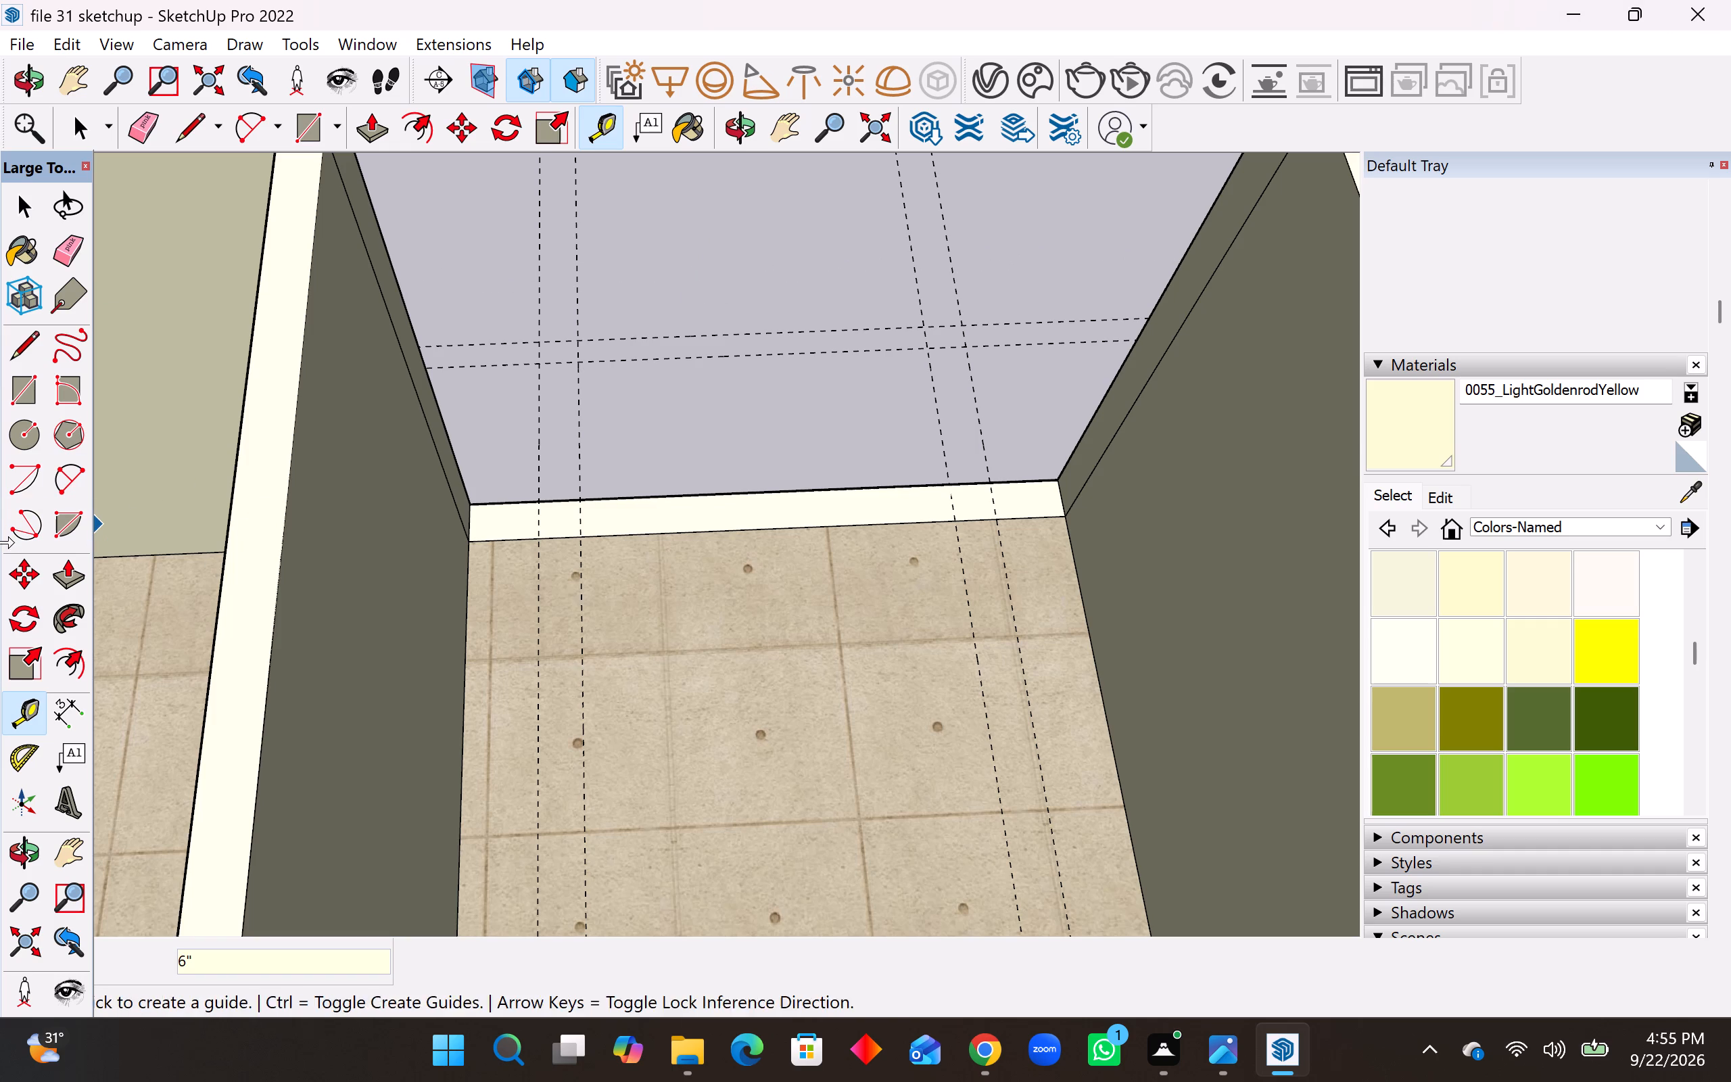
Draw nested 8' 3" by 4' 3" and 6' 9" by 3' 9" rectangles along the guides, from the rear wall's inner edge outward.
{"action": "left_click", "coordinate": [18, 389]}
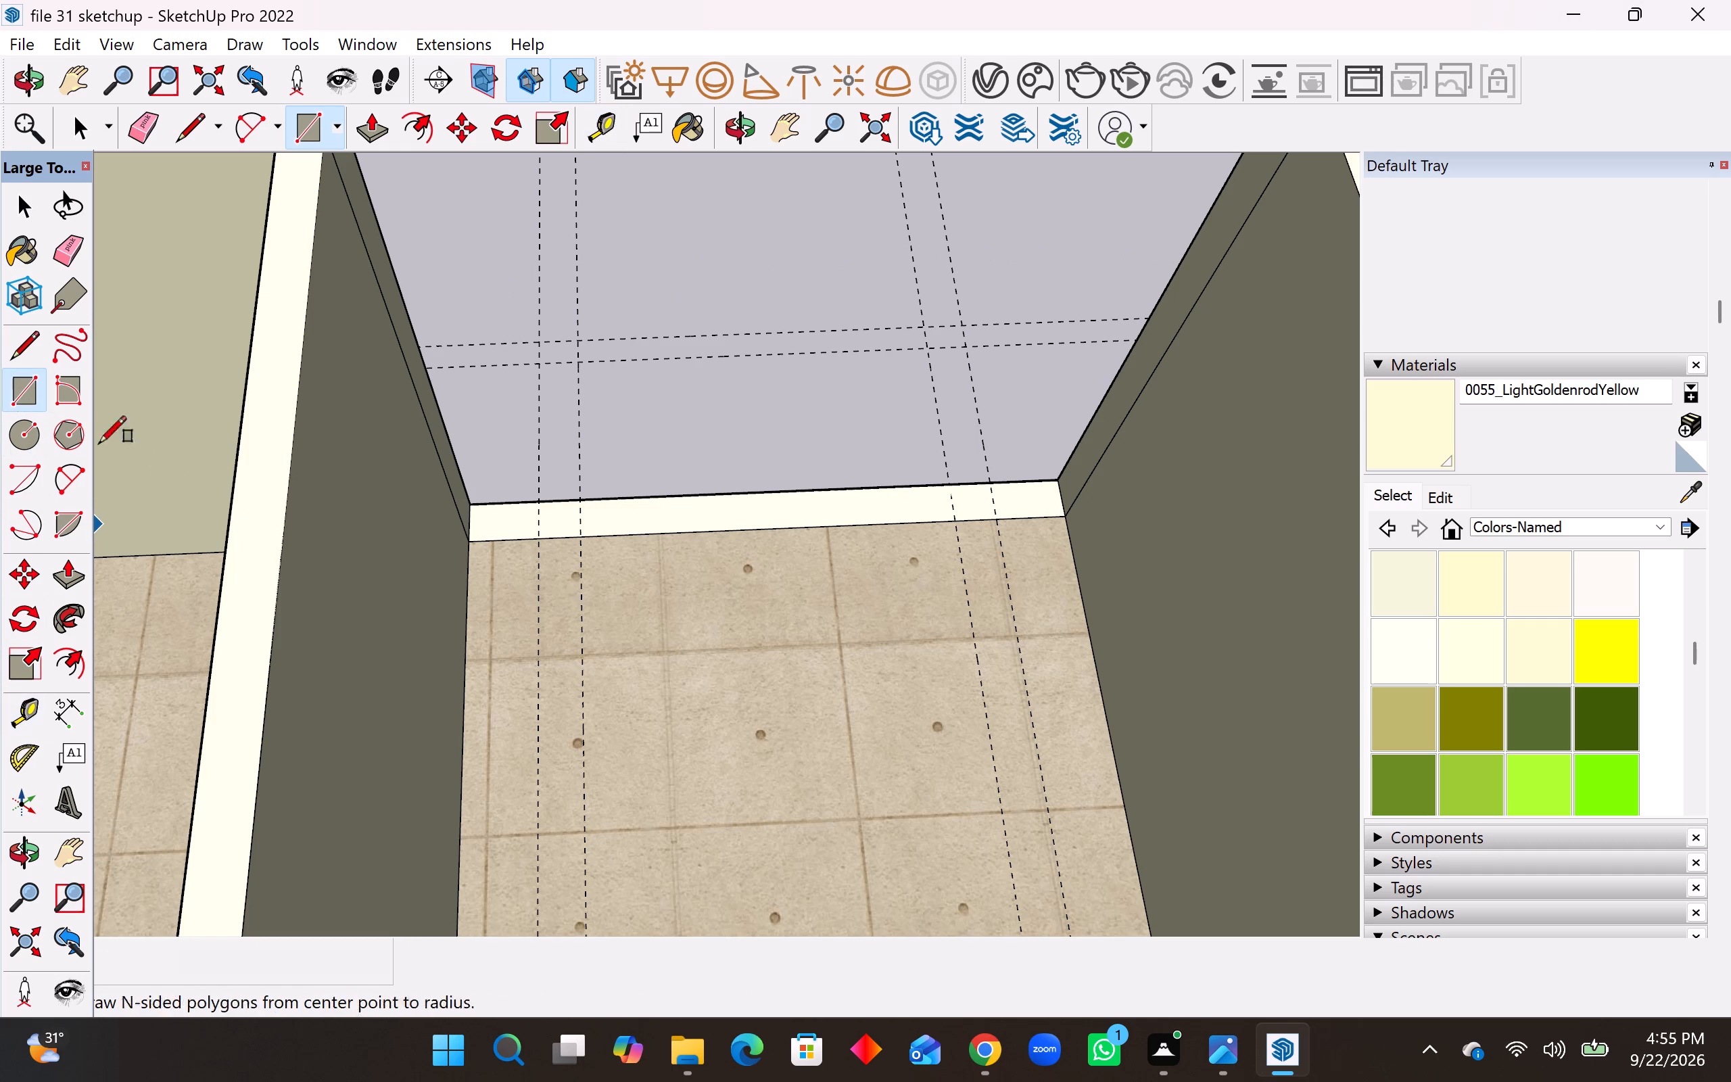
{"action": "left_click", "coordinate": [539, 536]}
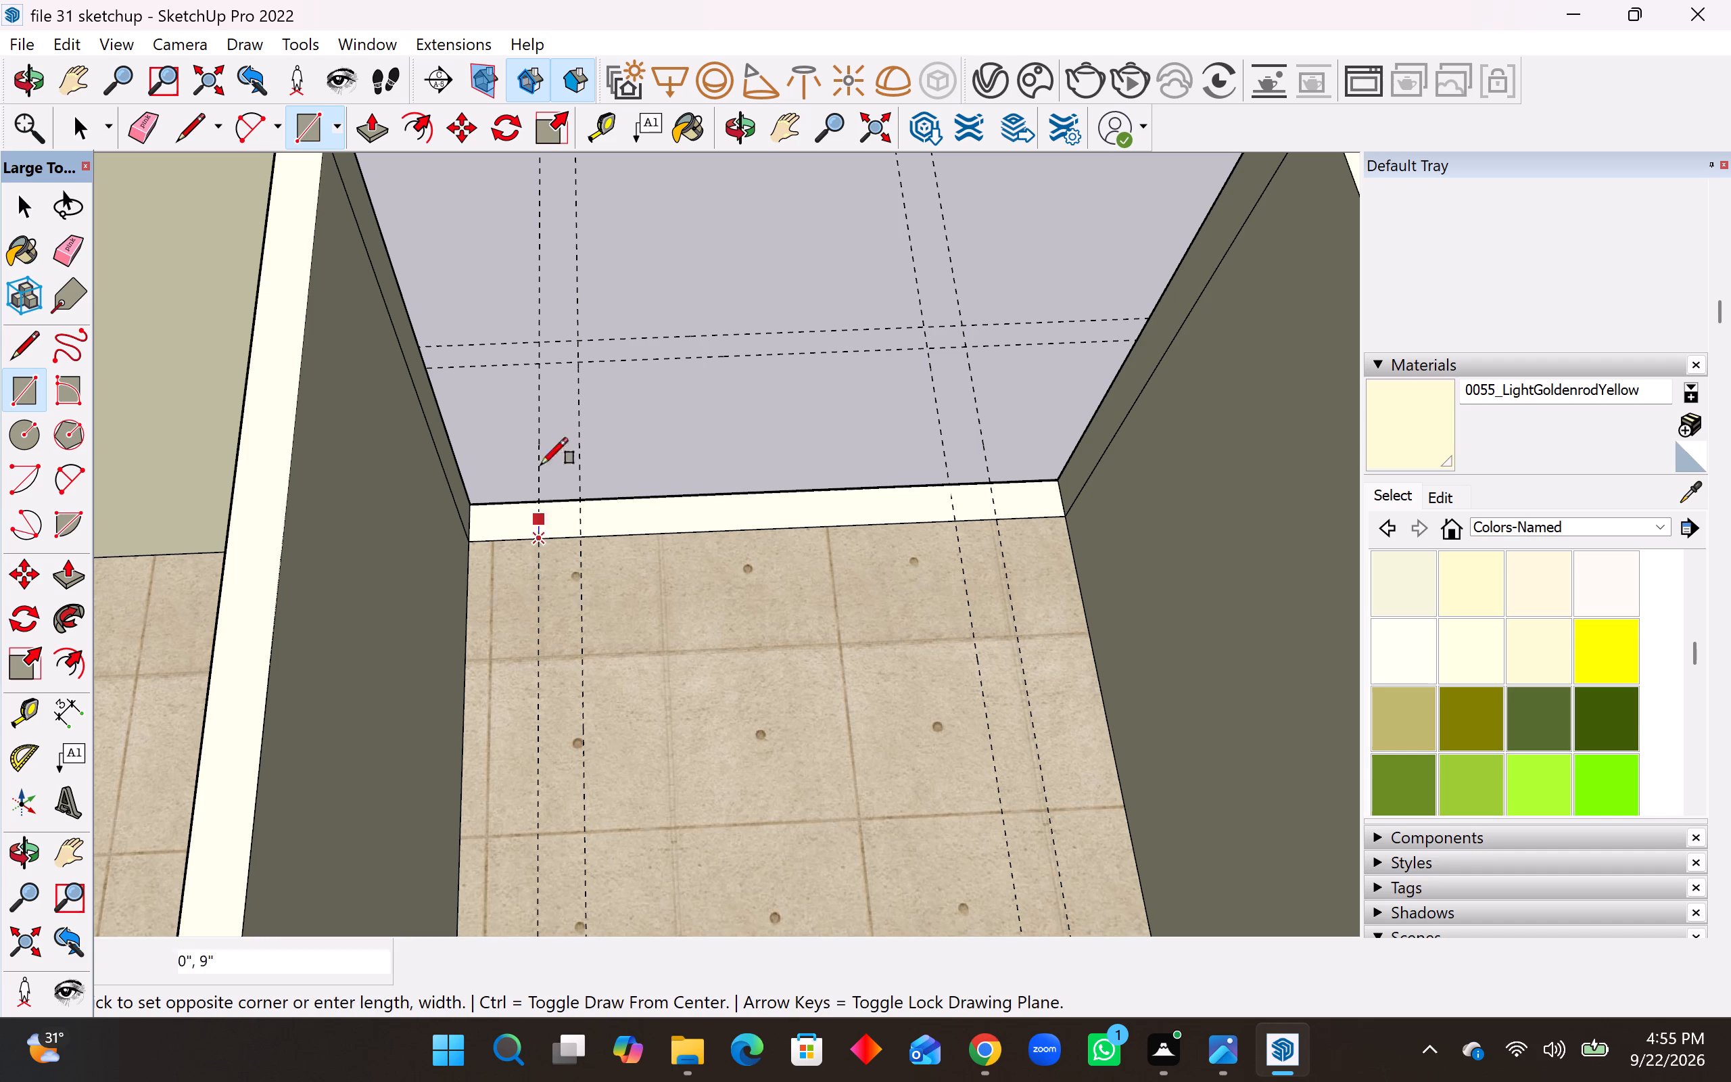
{"action": "left_click", "coordinate": [962, 319]}
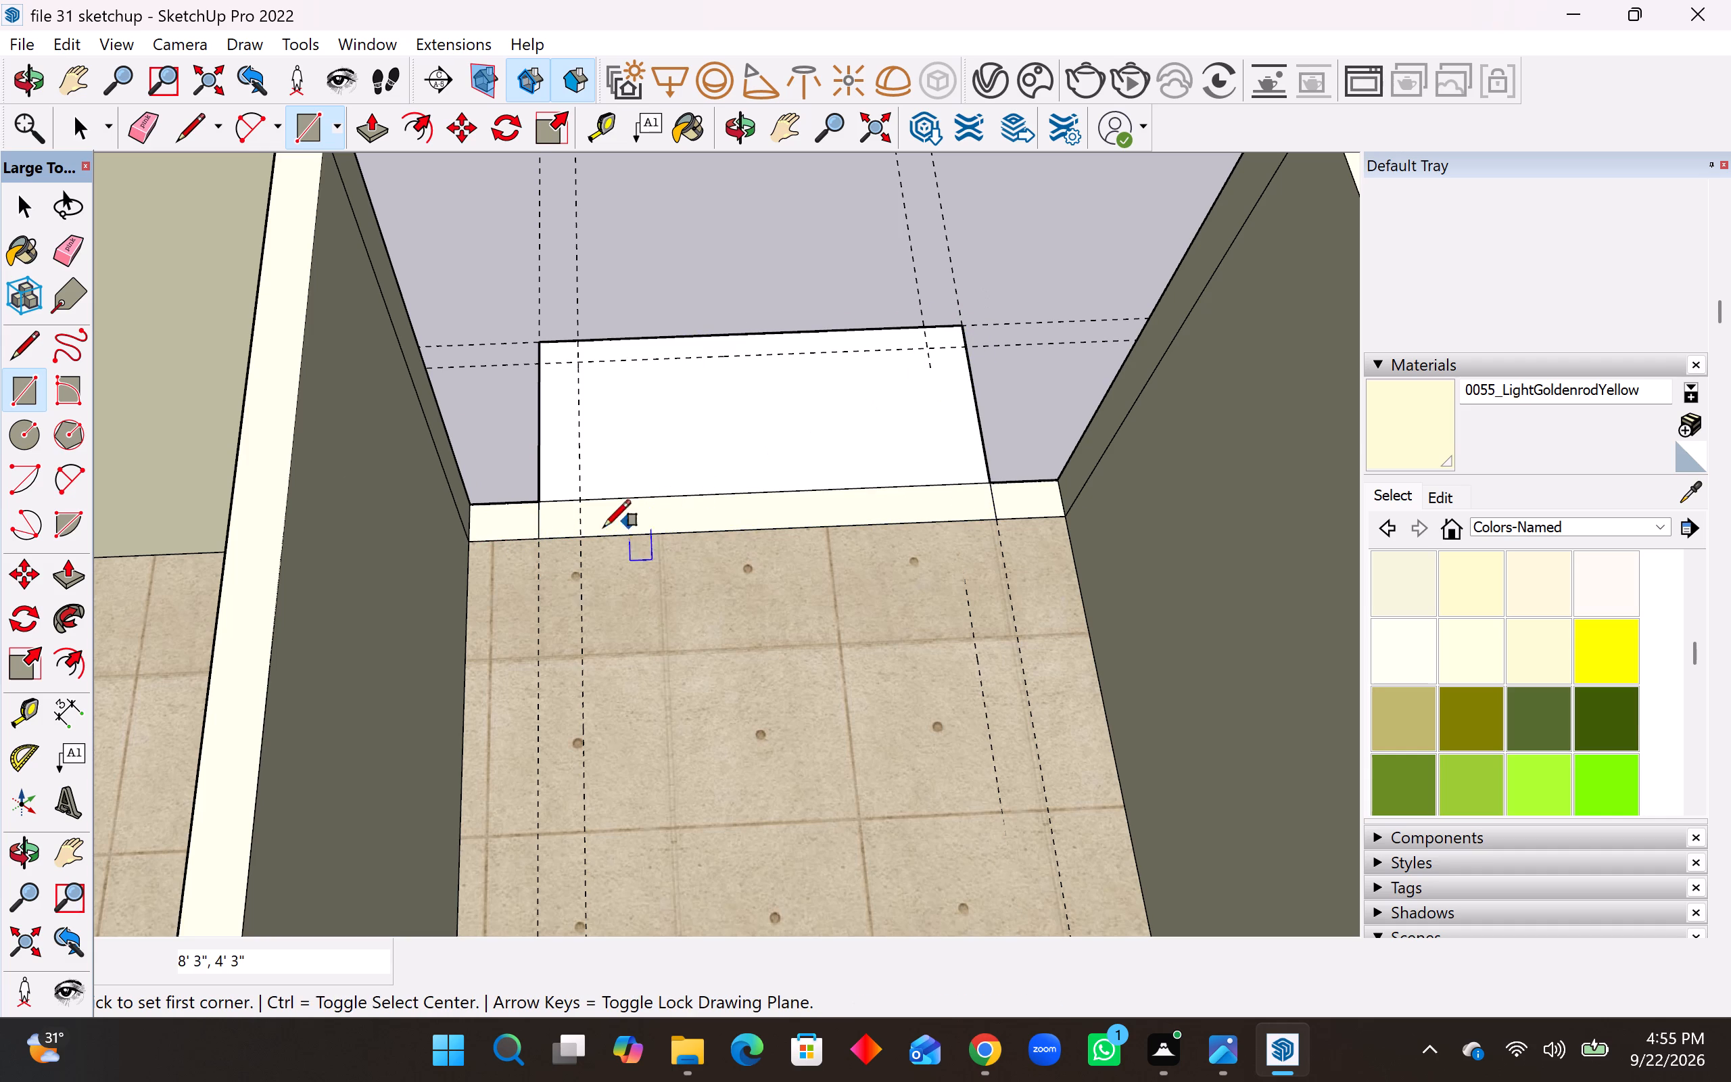
{"action": "left_click", "coordinate": [583, 536]}
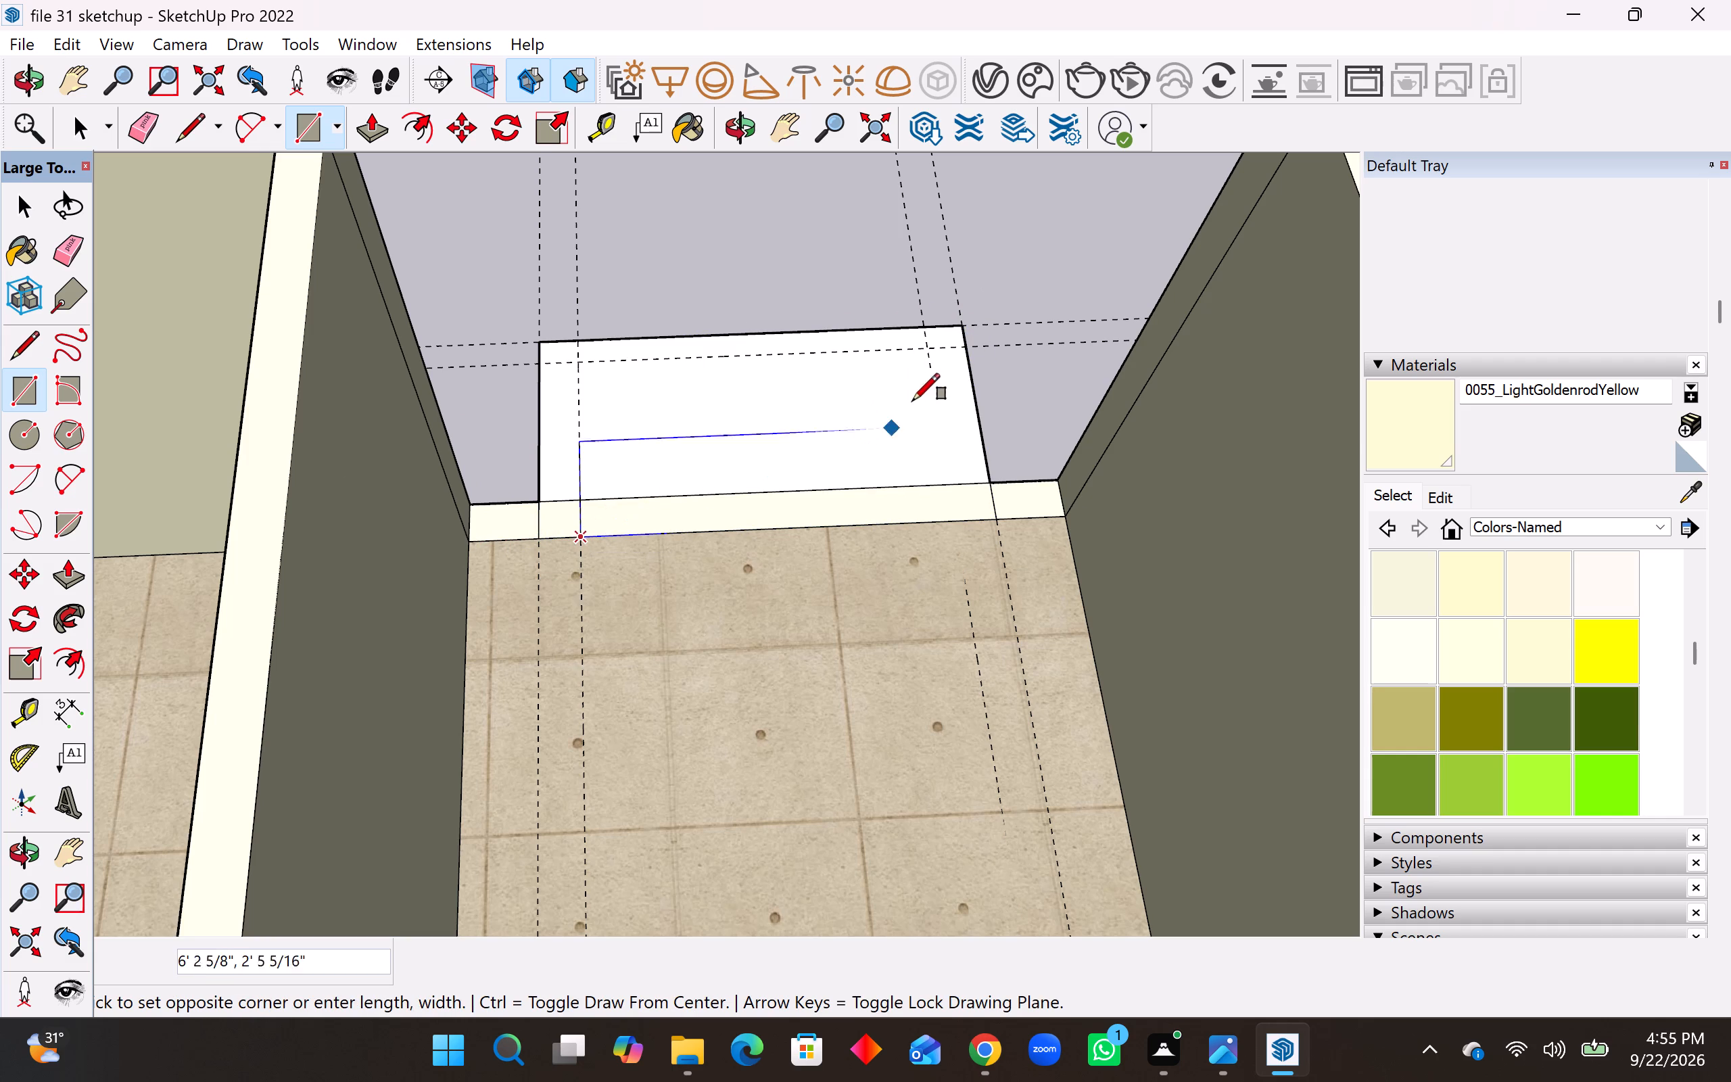
{"action": "left_click", "coordinate": [930, 350]}
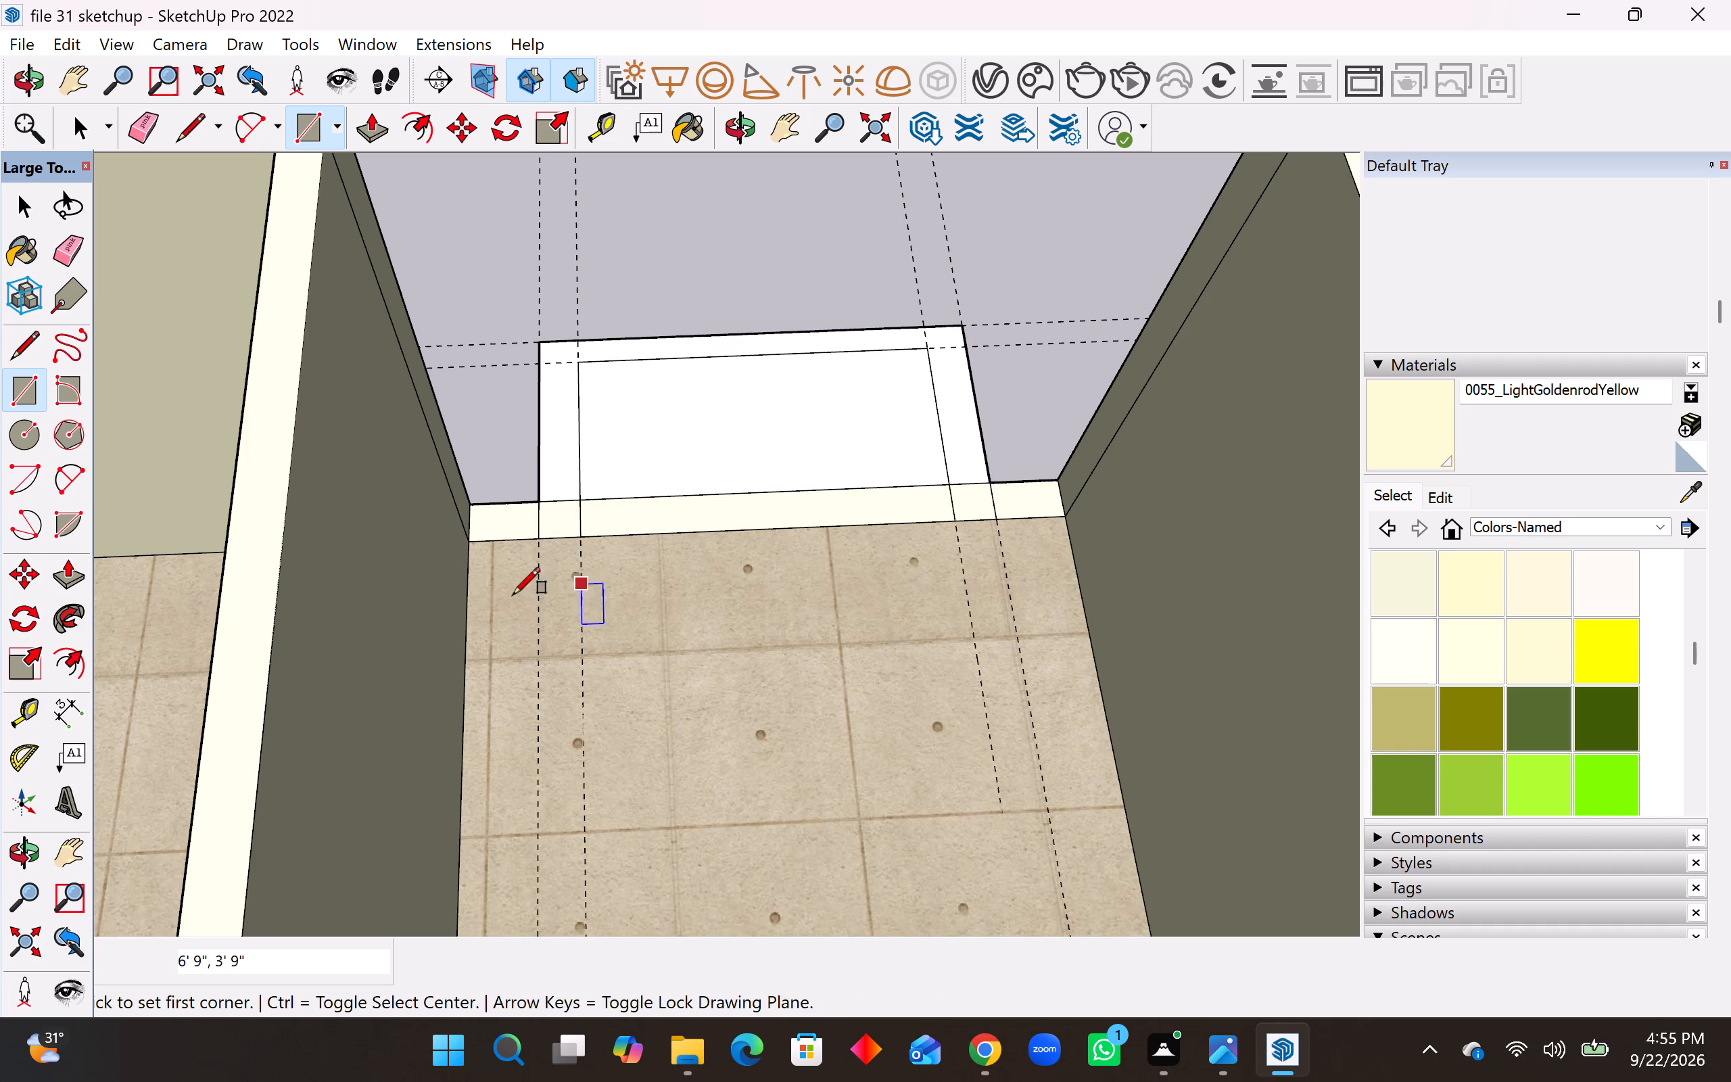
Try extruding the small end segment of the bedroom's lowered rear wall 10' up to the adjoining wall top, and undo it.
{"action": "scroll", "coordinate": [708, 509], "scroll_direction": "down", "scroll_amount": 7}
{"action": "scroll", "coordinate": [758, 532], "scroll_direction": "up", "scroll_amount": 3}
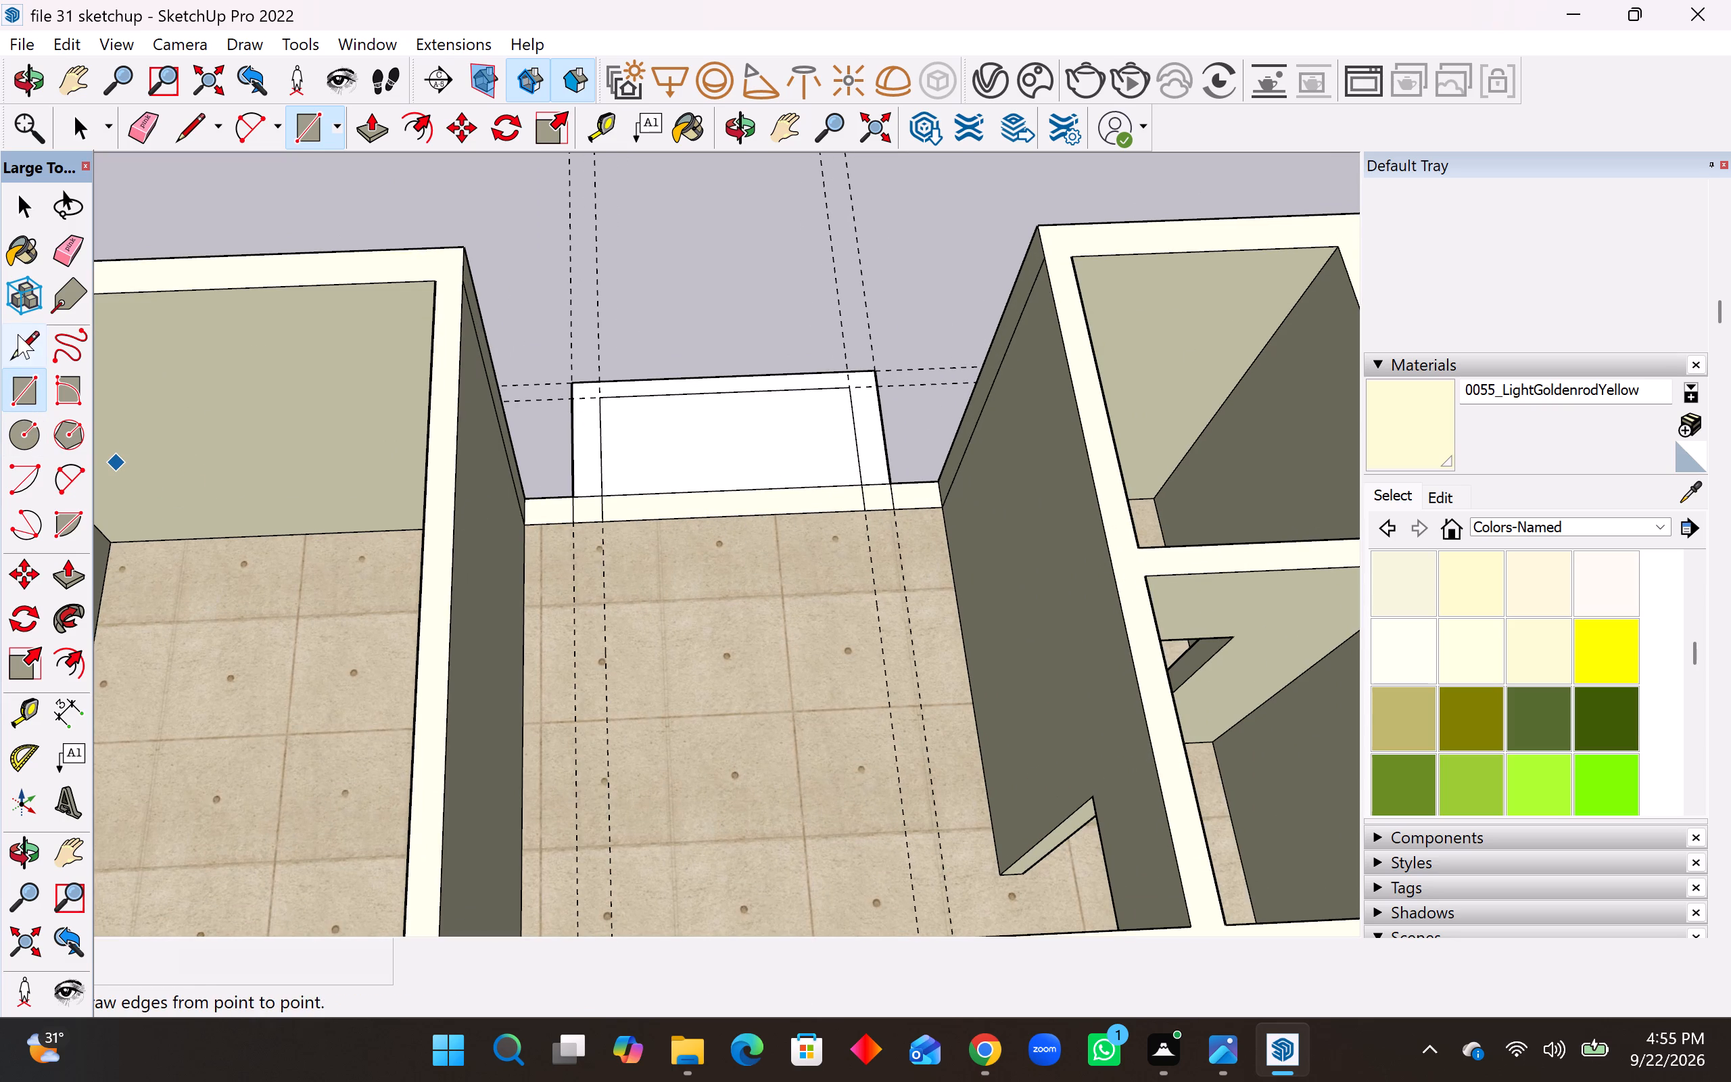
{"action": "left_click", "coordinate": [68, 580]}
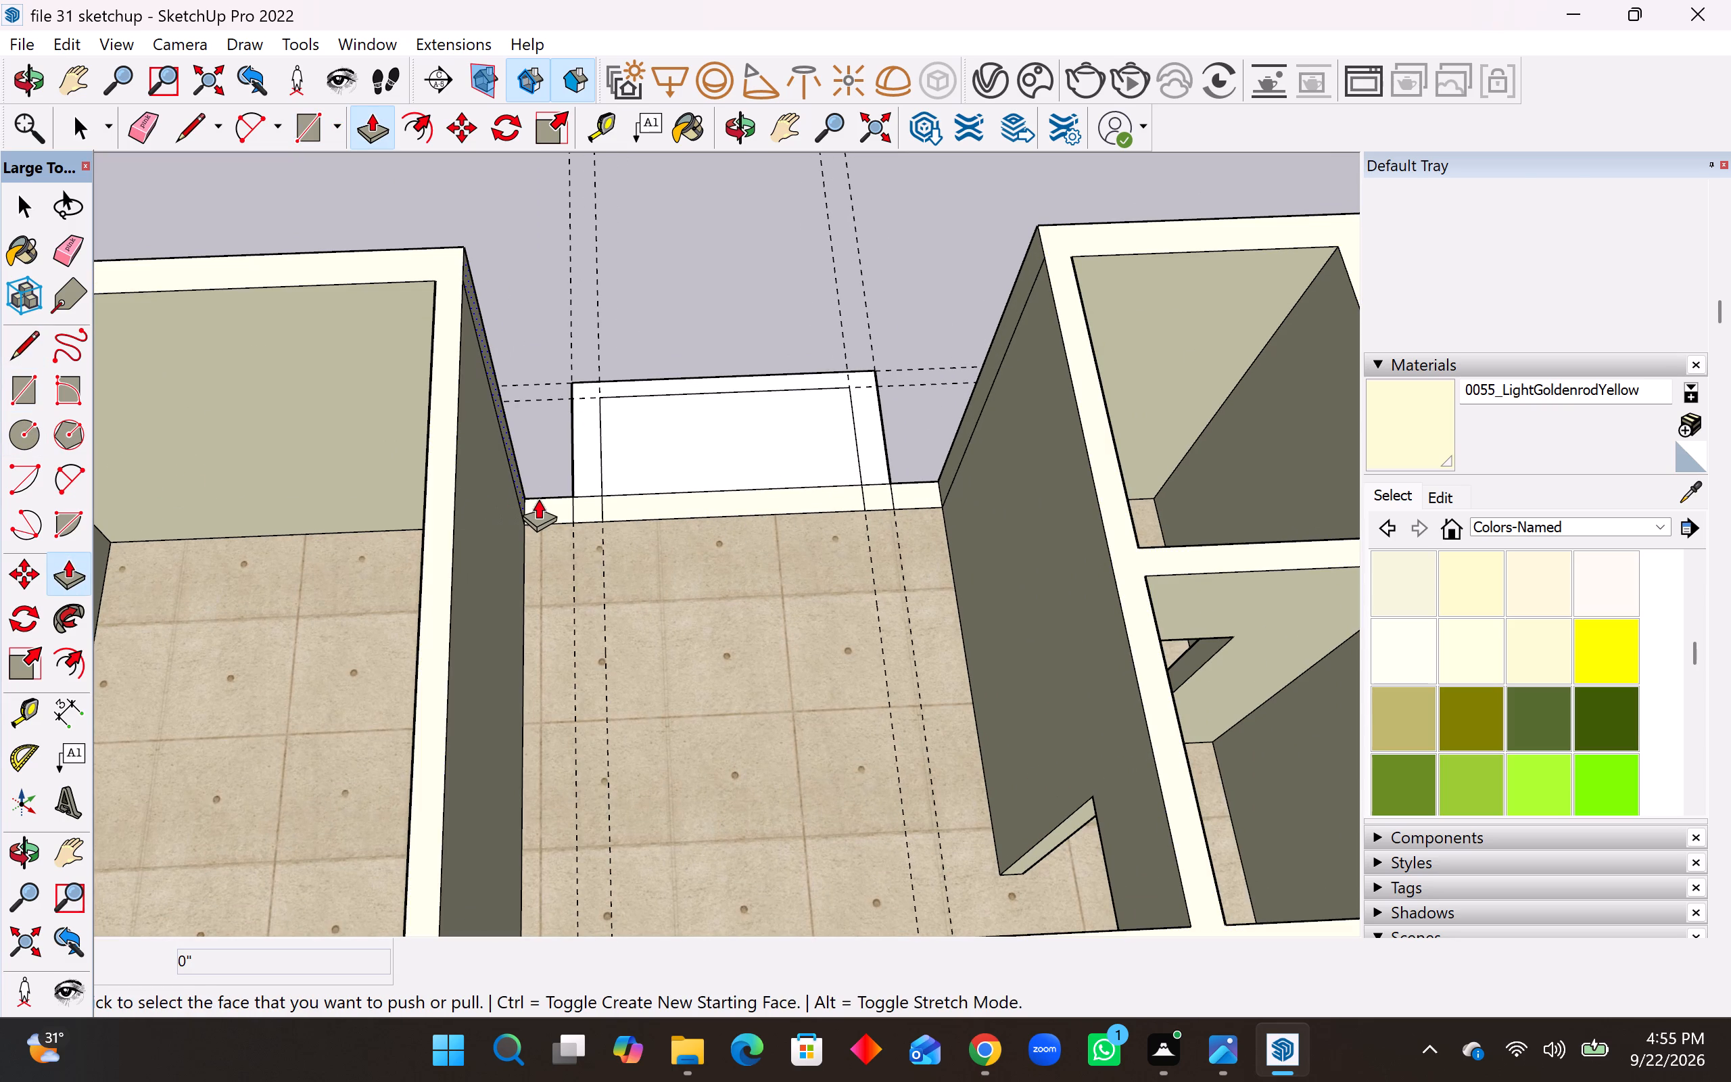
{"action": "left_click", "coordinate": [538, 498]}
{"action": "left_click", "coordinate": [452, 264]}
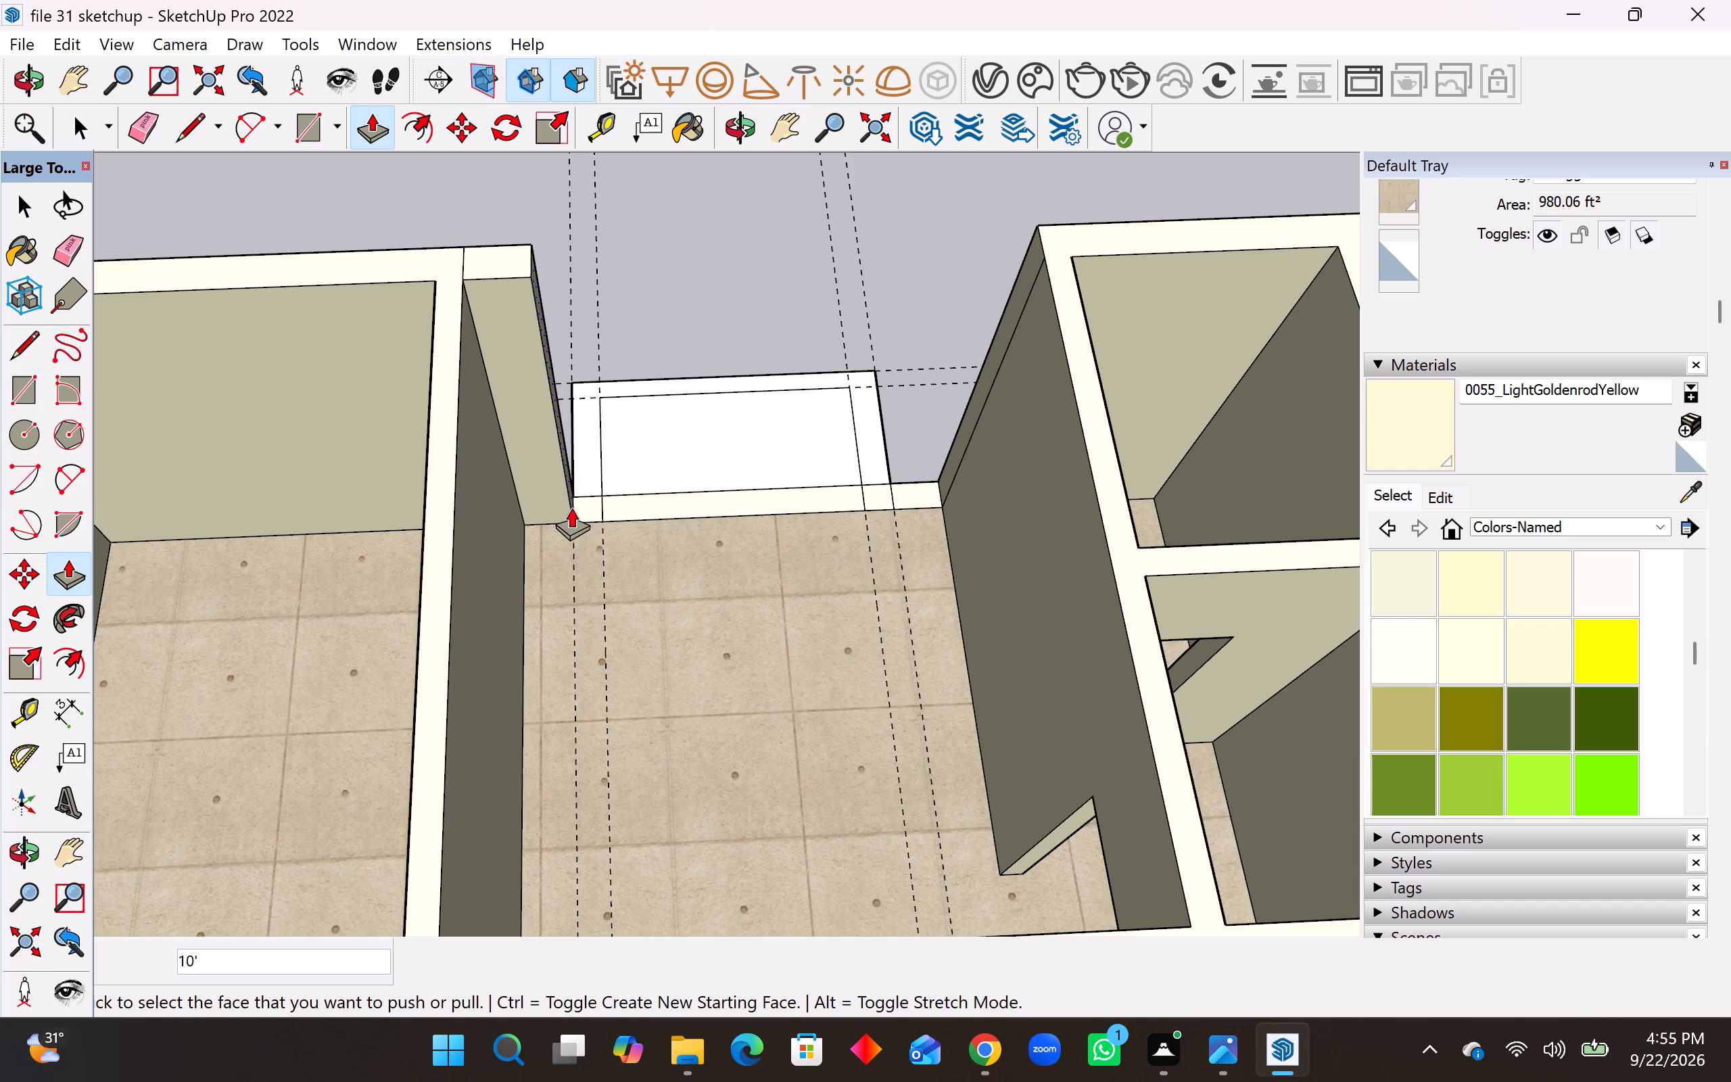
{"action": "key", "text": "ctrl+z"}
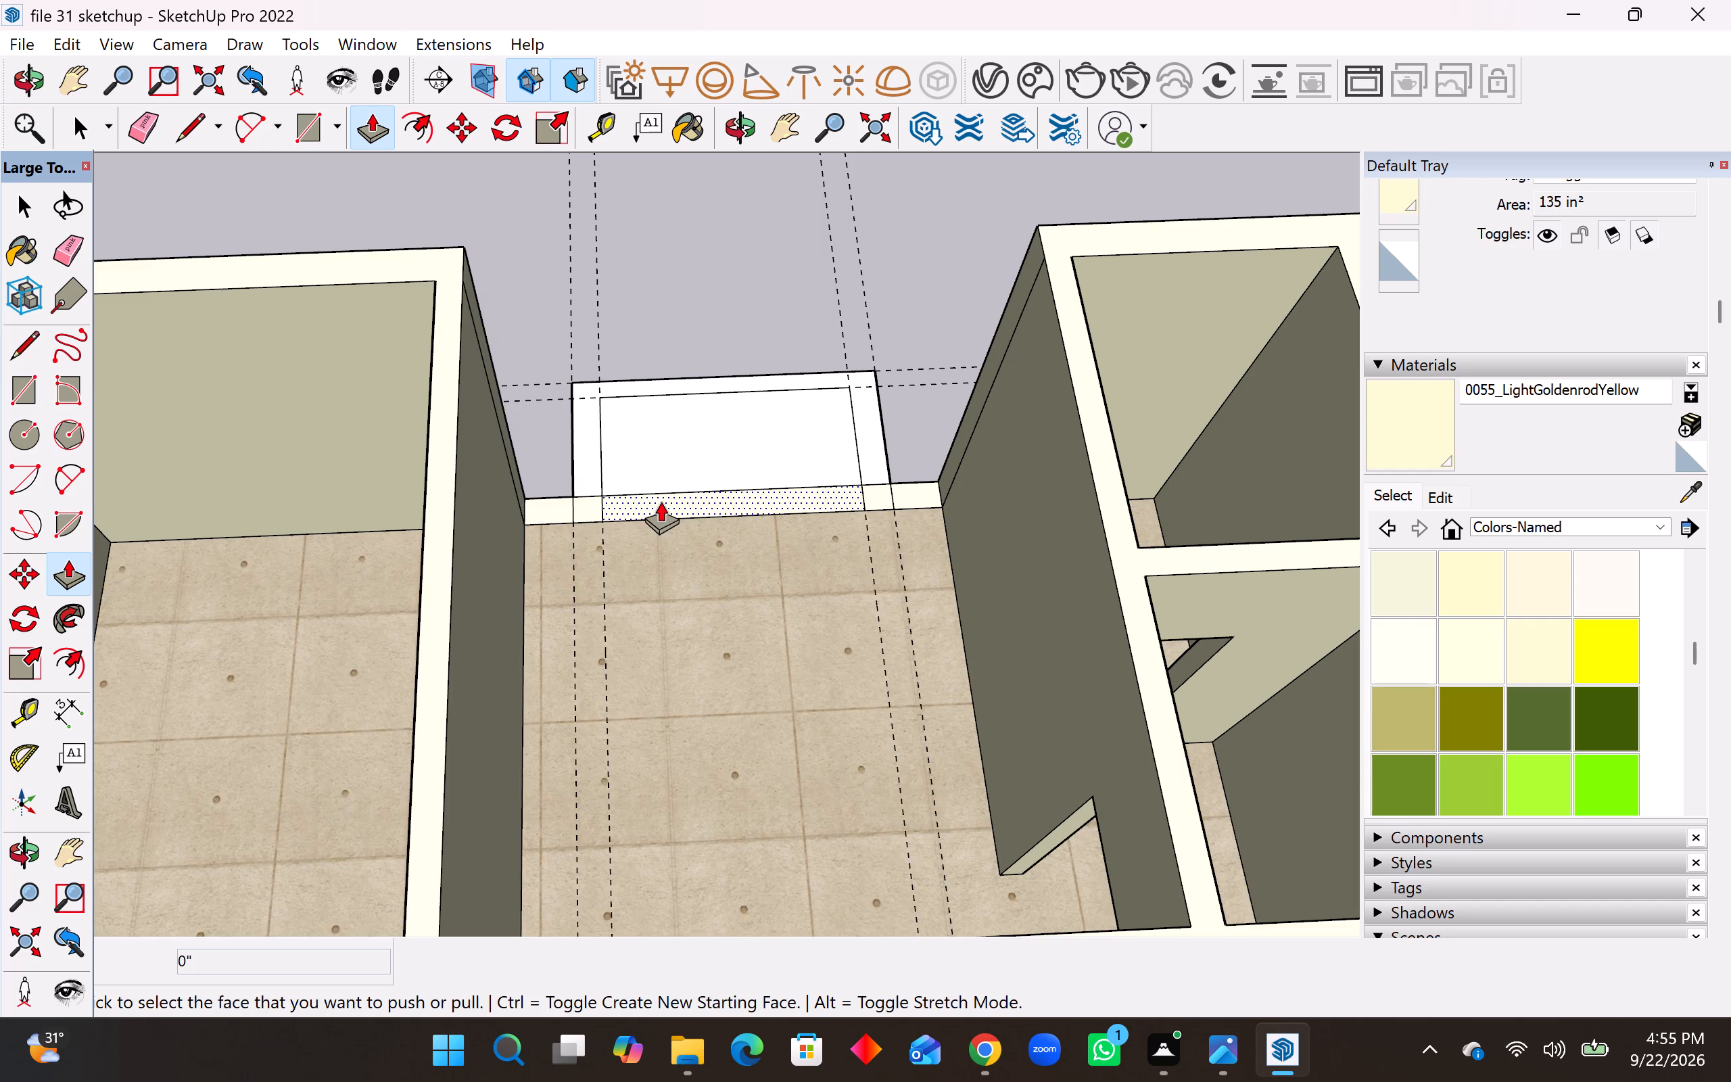
Erase all the guide lines around the nested rectangles at the bedroom's rear.
{"action": "left_click", "coordinate": [77, 248]}
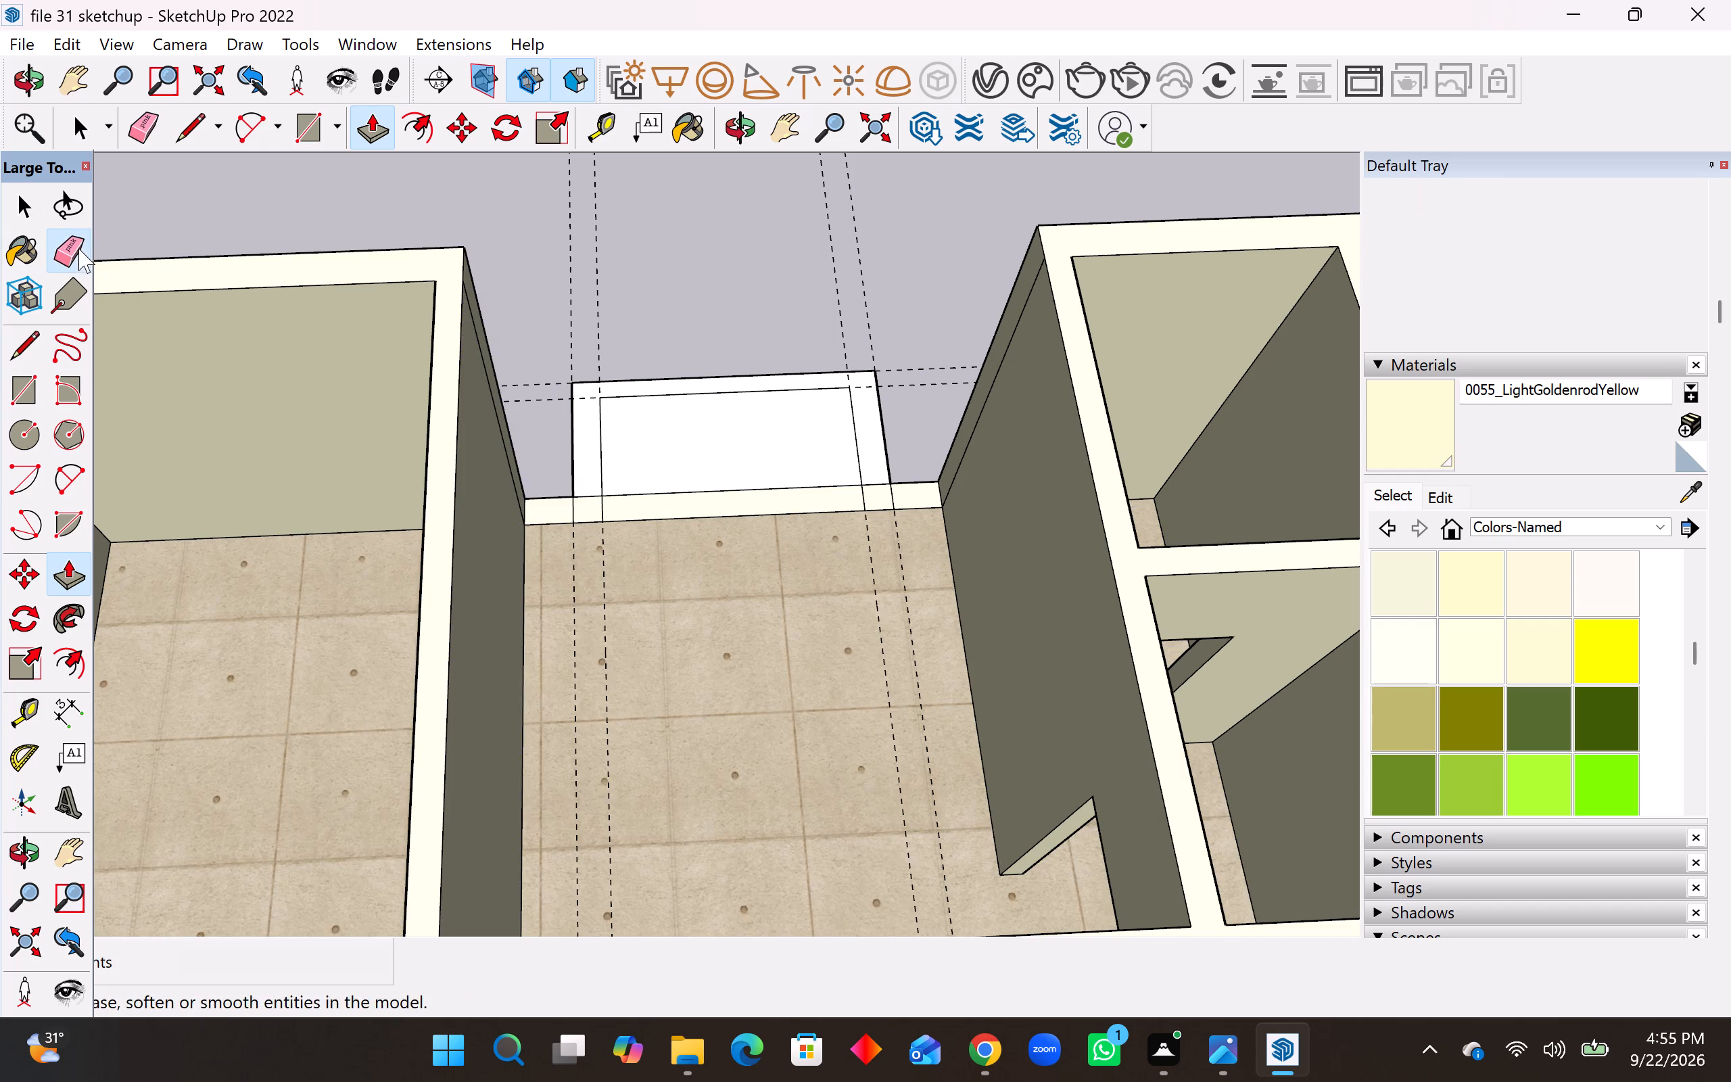
{"action": "left_click_drag", "start_coordinate": [565, 277], "coordinate": [888, 282]}
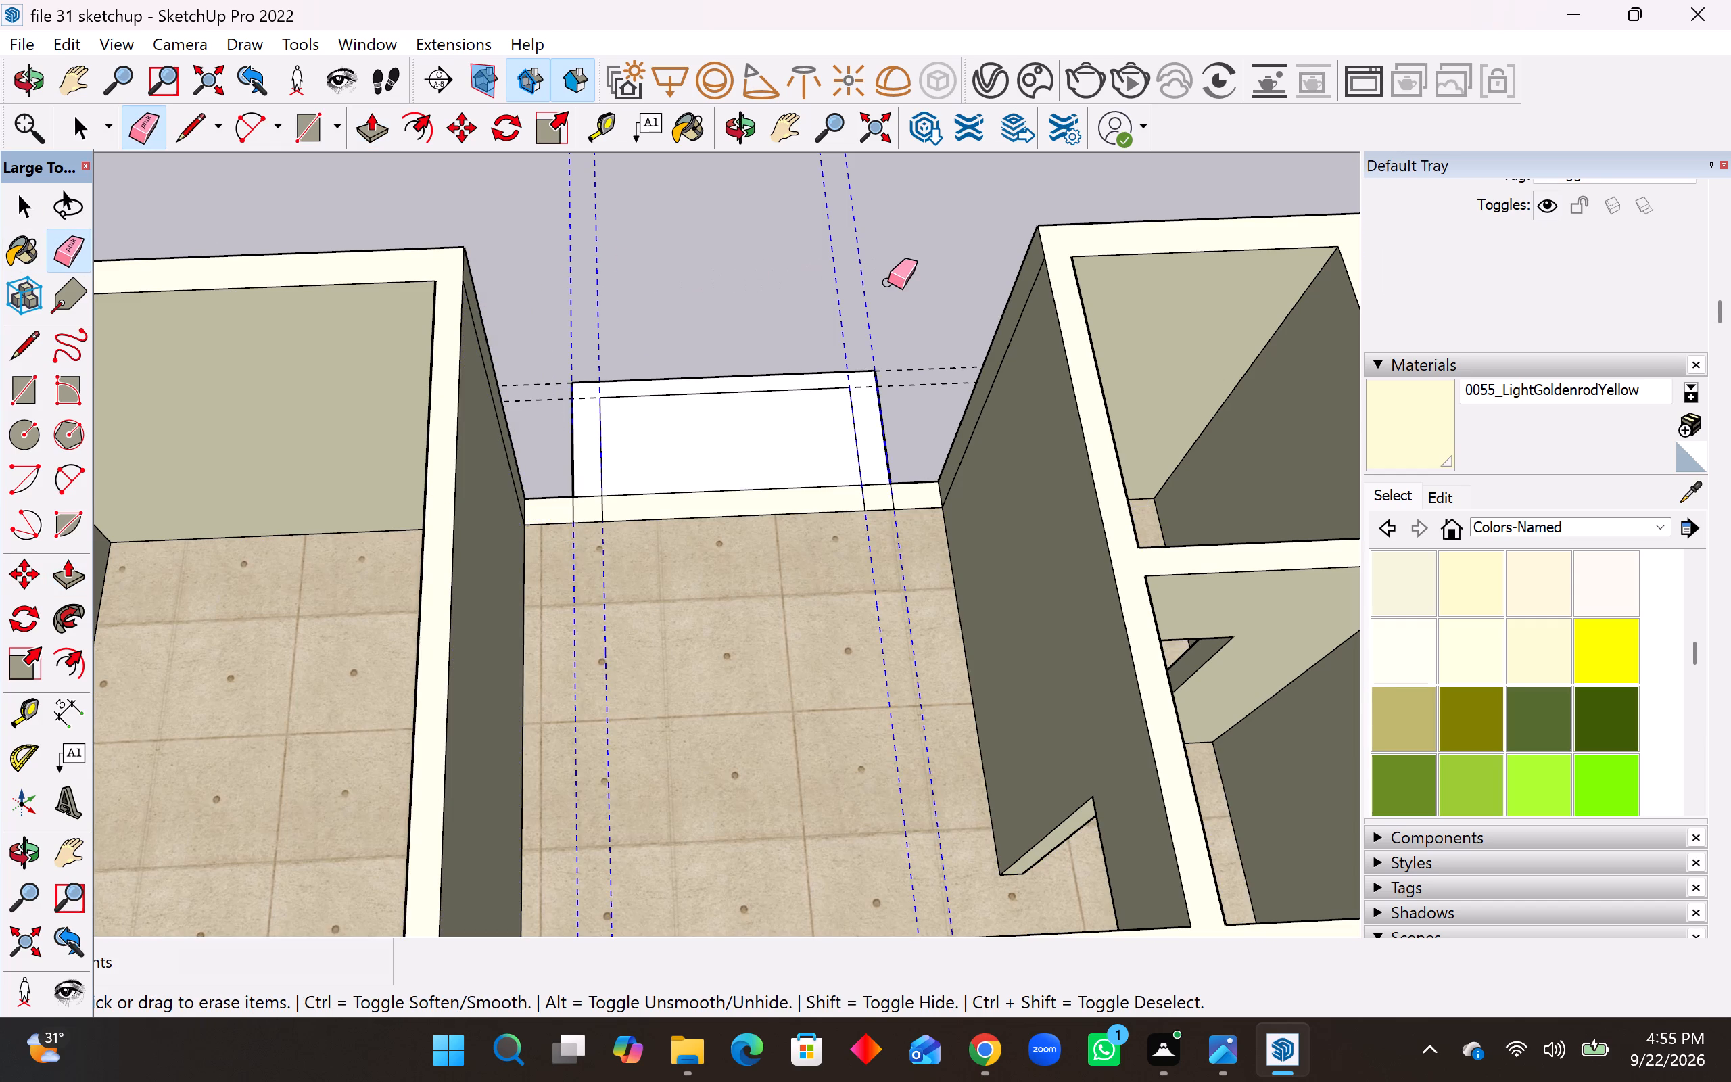
{"action": "left_click_drag", "start_coordinate": [888, 282], "coordinate": [918, 404]}
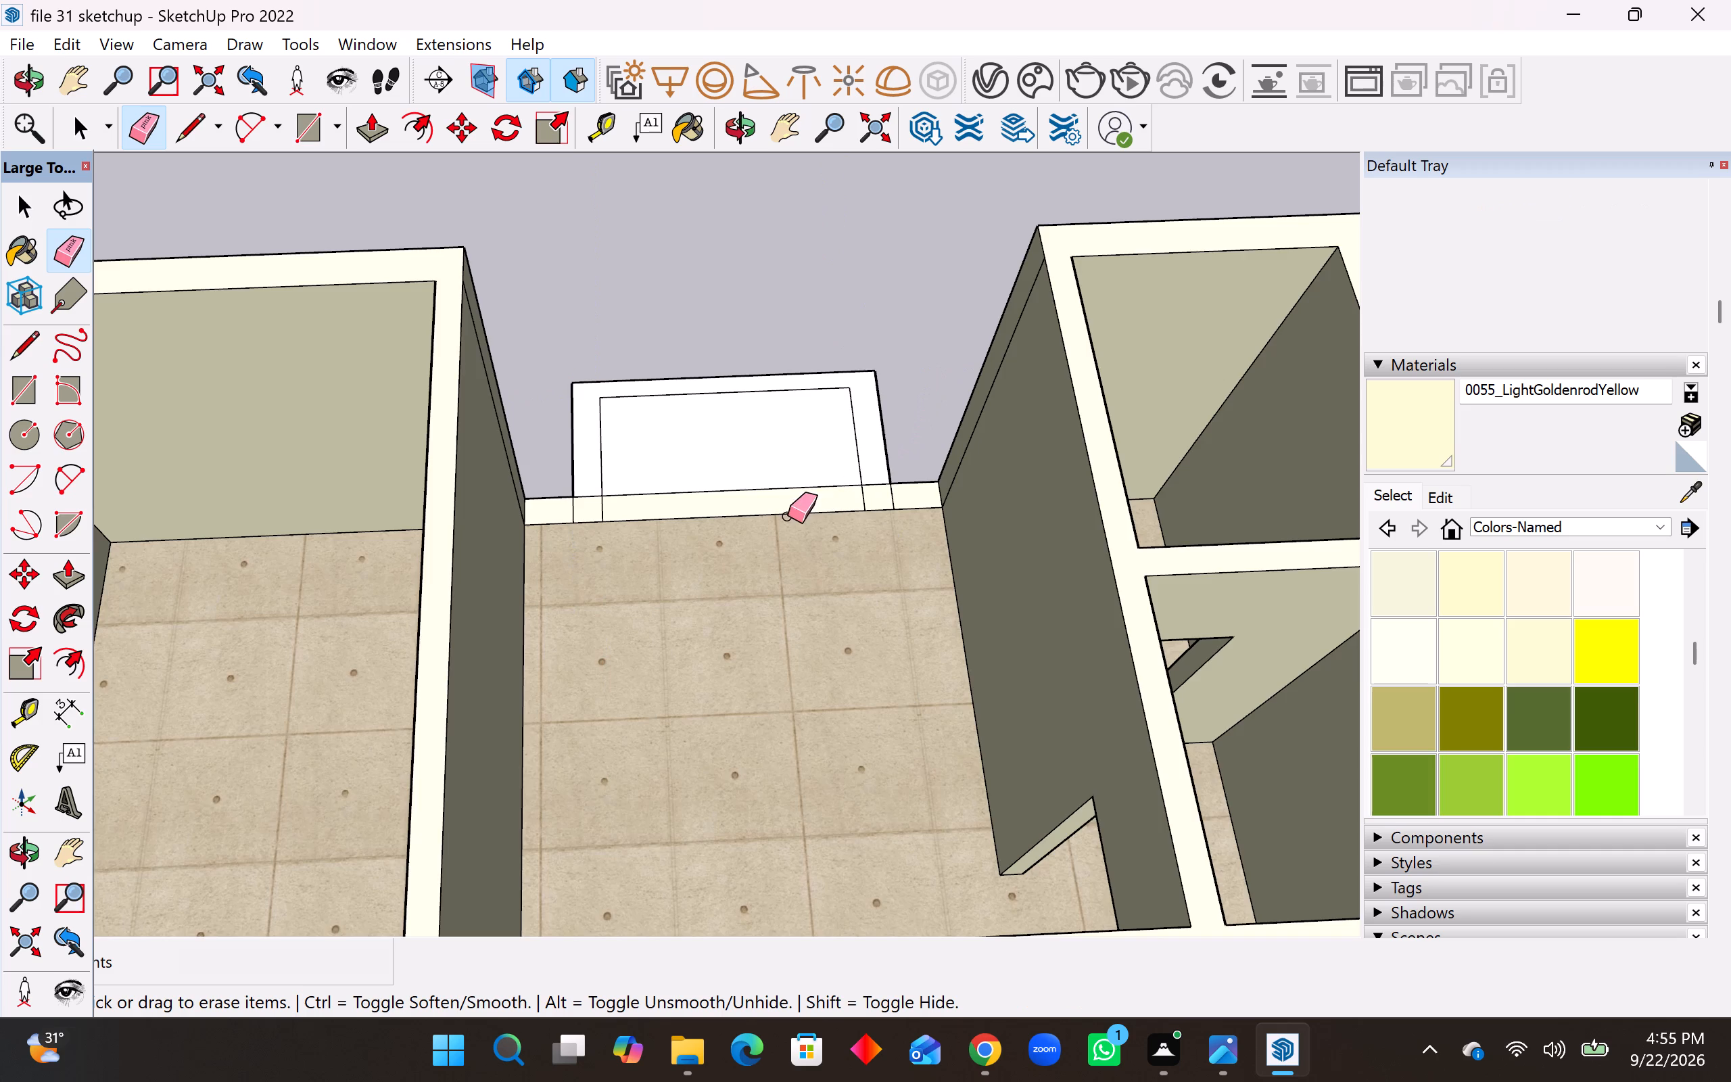
Erase the edges dividing the projection's two side strips from the rear wall's end segments, merging them into one wall outline.
{"action": "scroll", "coordinate": [787, 516], "scroll_direction": "up", "scroll_amount": 3}
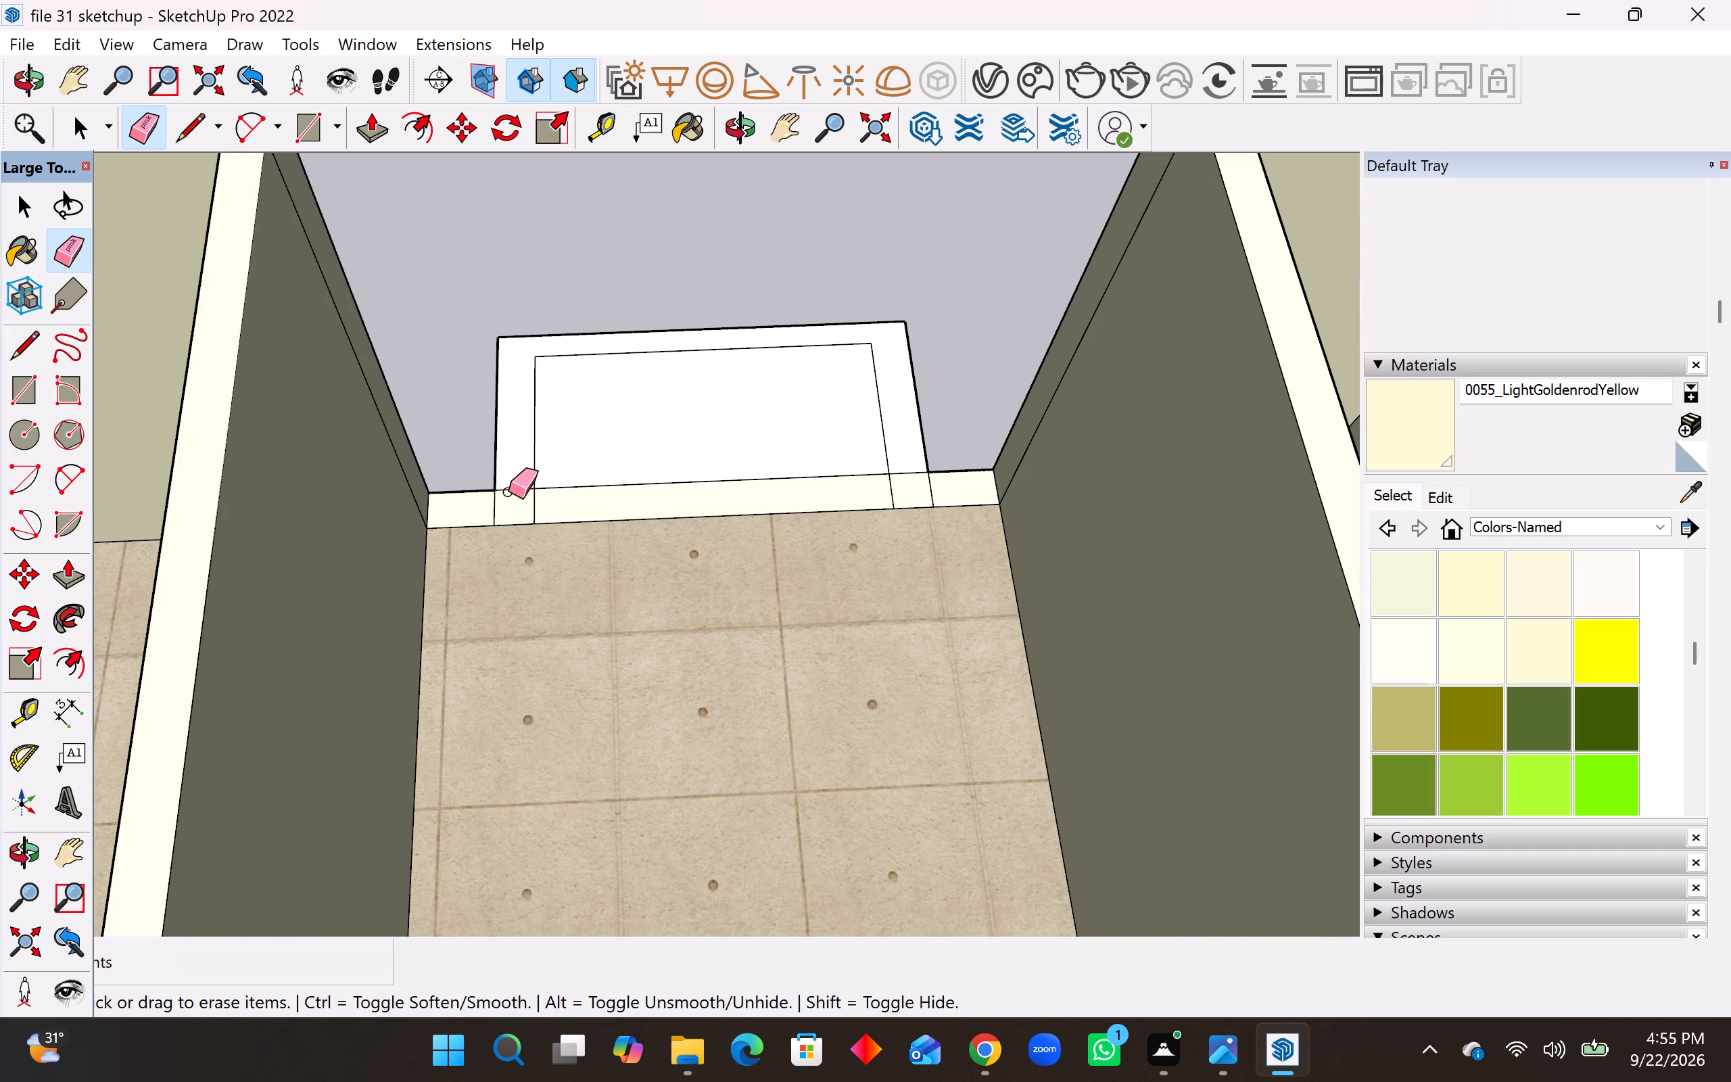
{"action": "left_click", "coordinate": [508, 492]}
{"action": "left_click_drag", "start_coordinate": [513, 482], "coordinate": [487, 513]}
{"action": "left_click_drag", "start_coordinate": [894, 469], "coordinate": [938, 501]}
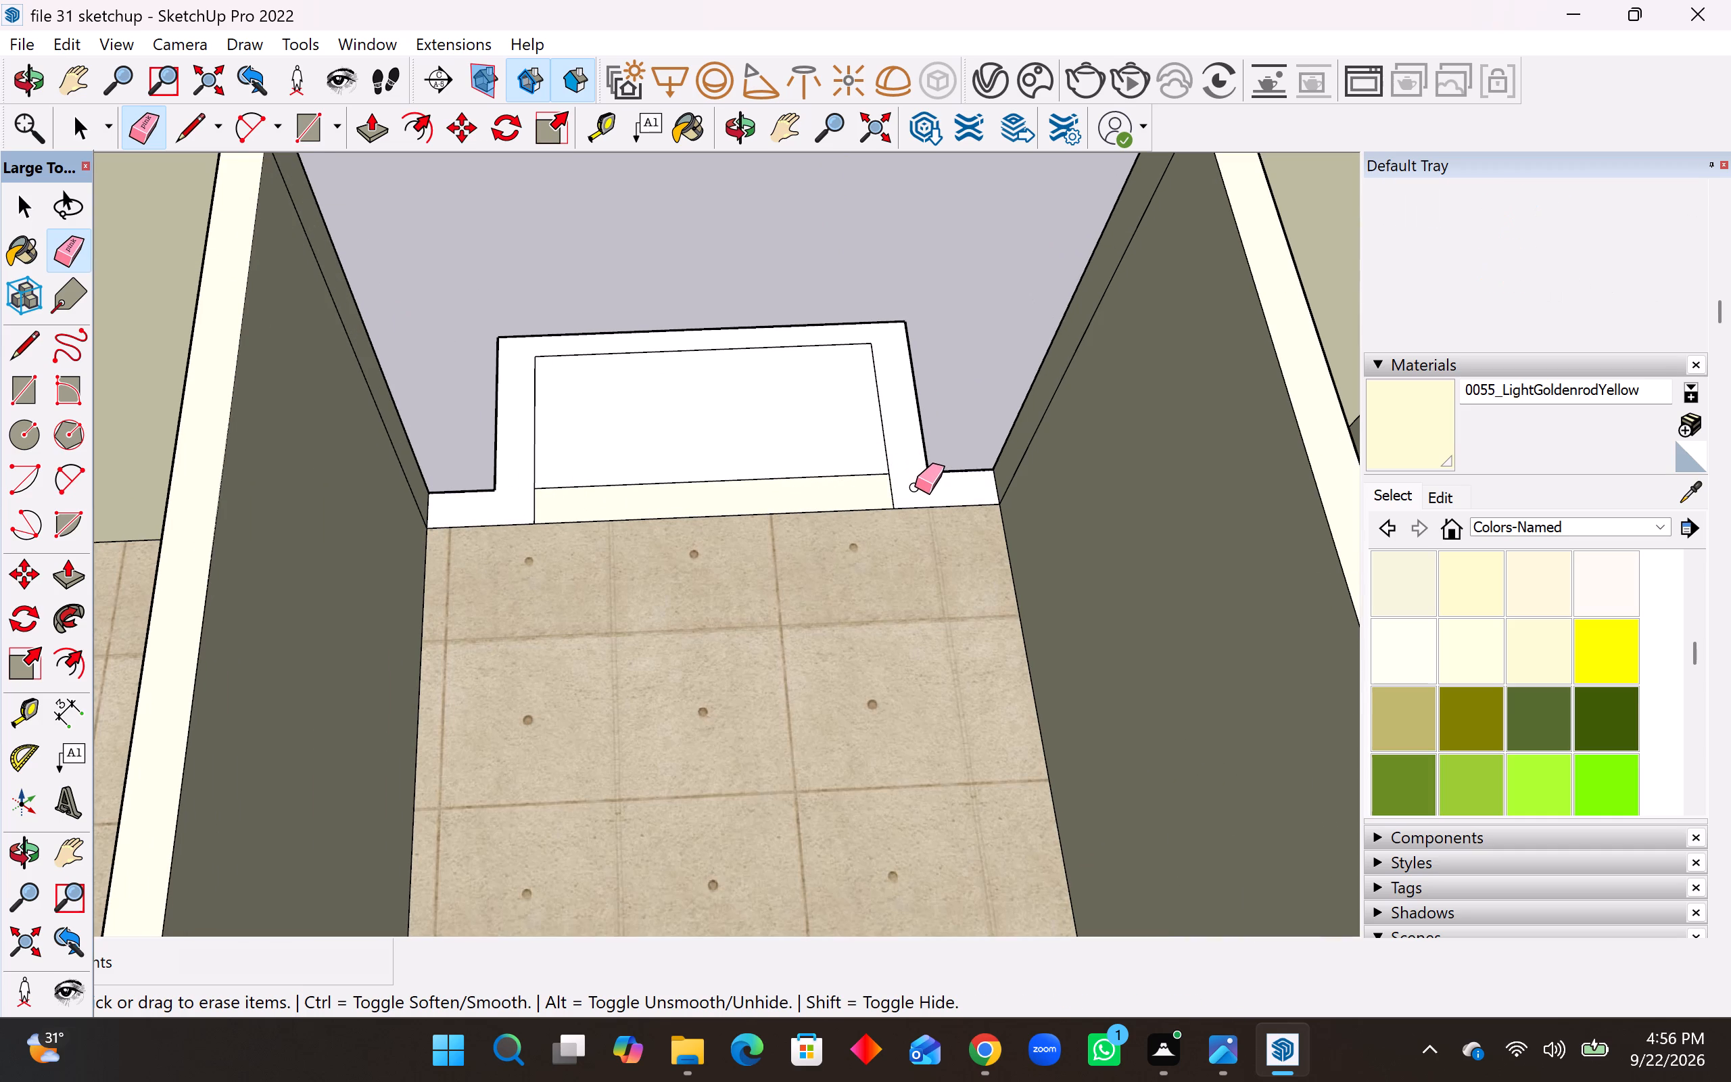
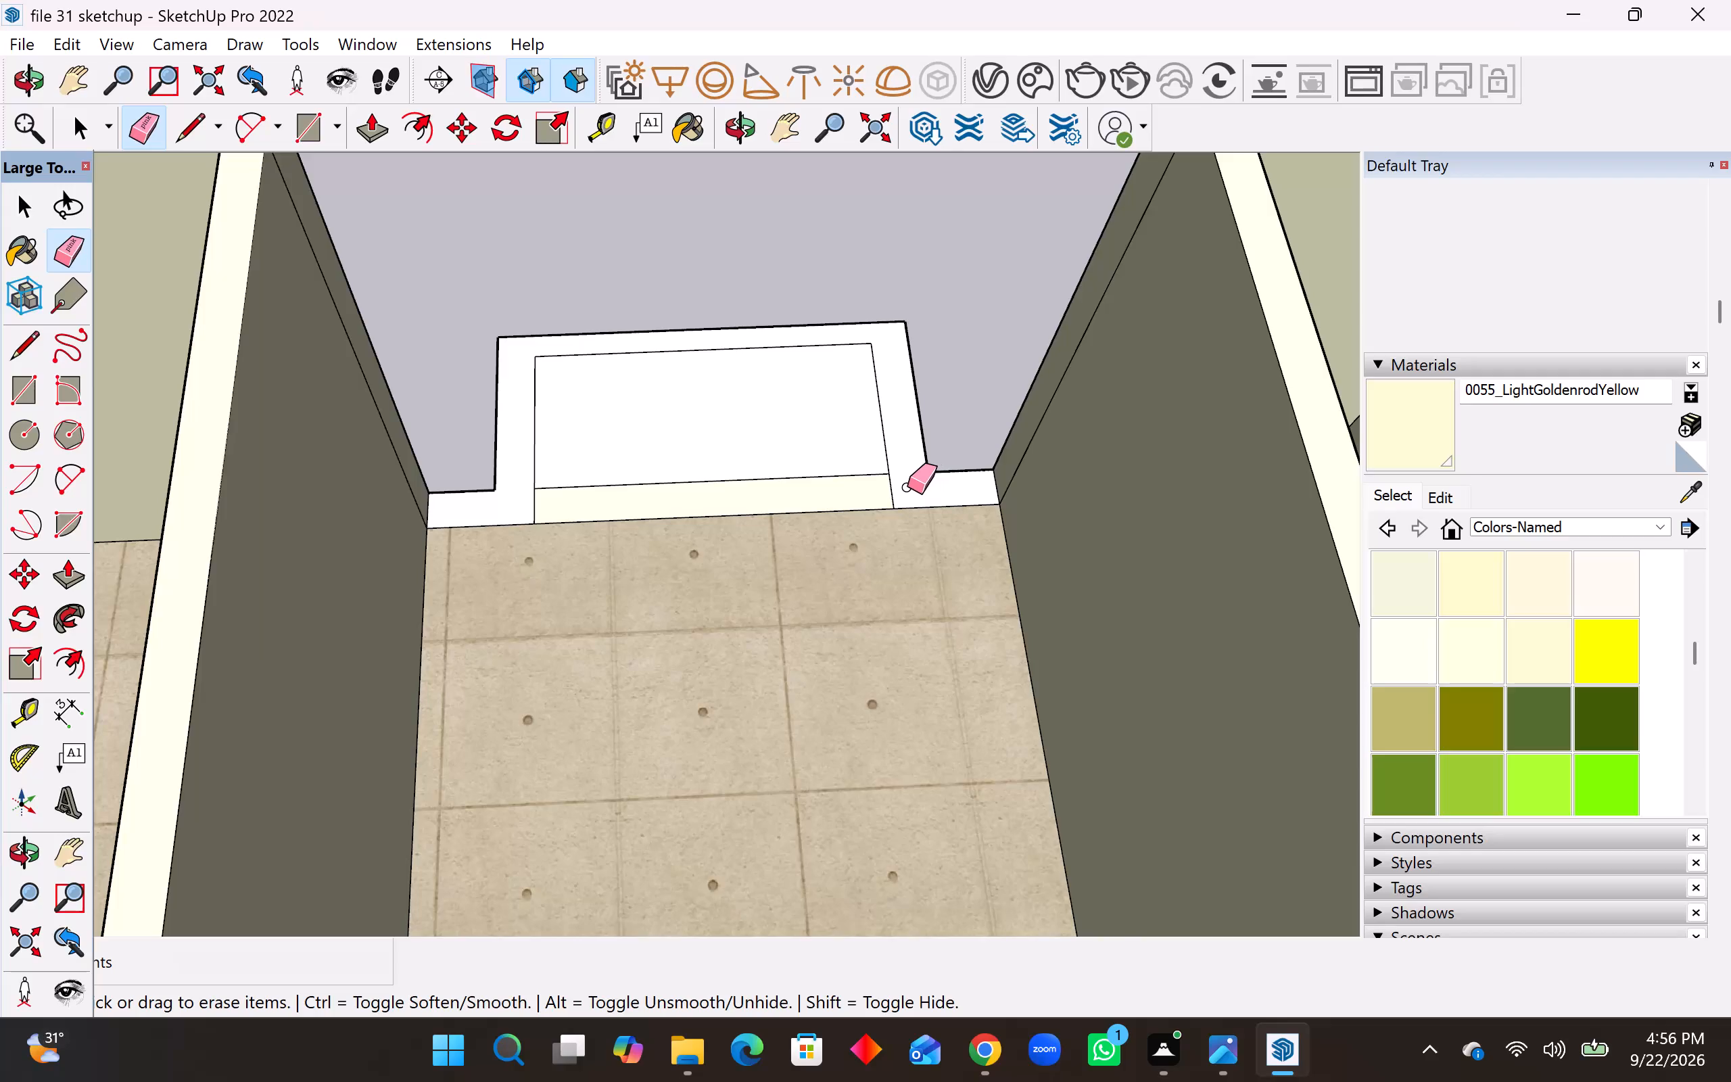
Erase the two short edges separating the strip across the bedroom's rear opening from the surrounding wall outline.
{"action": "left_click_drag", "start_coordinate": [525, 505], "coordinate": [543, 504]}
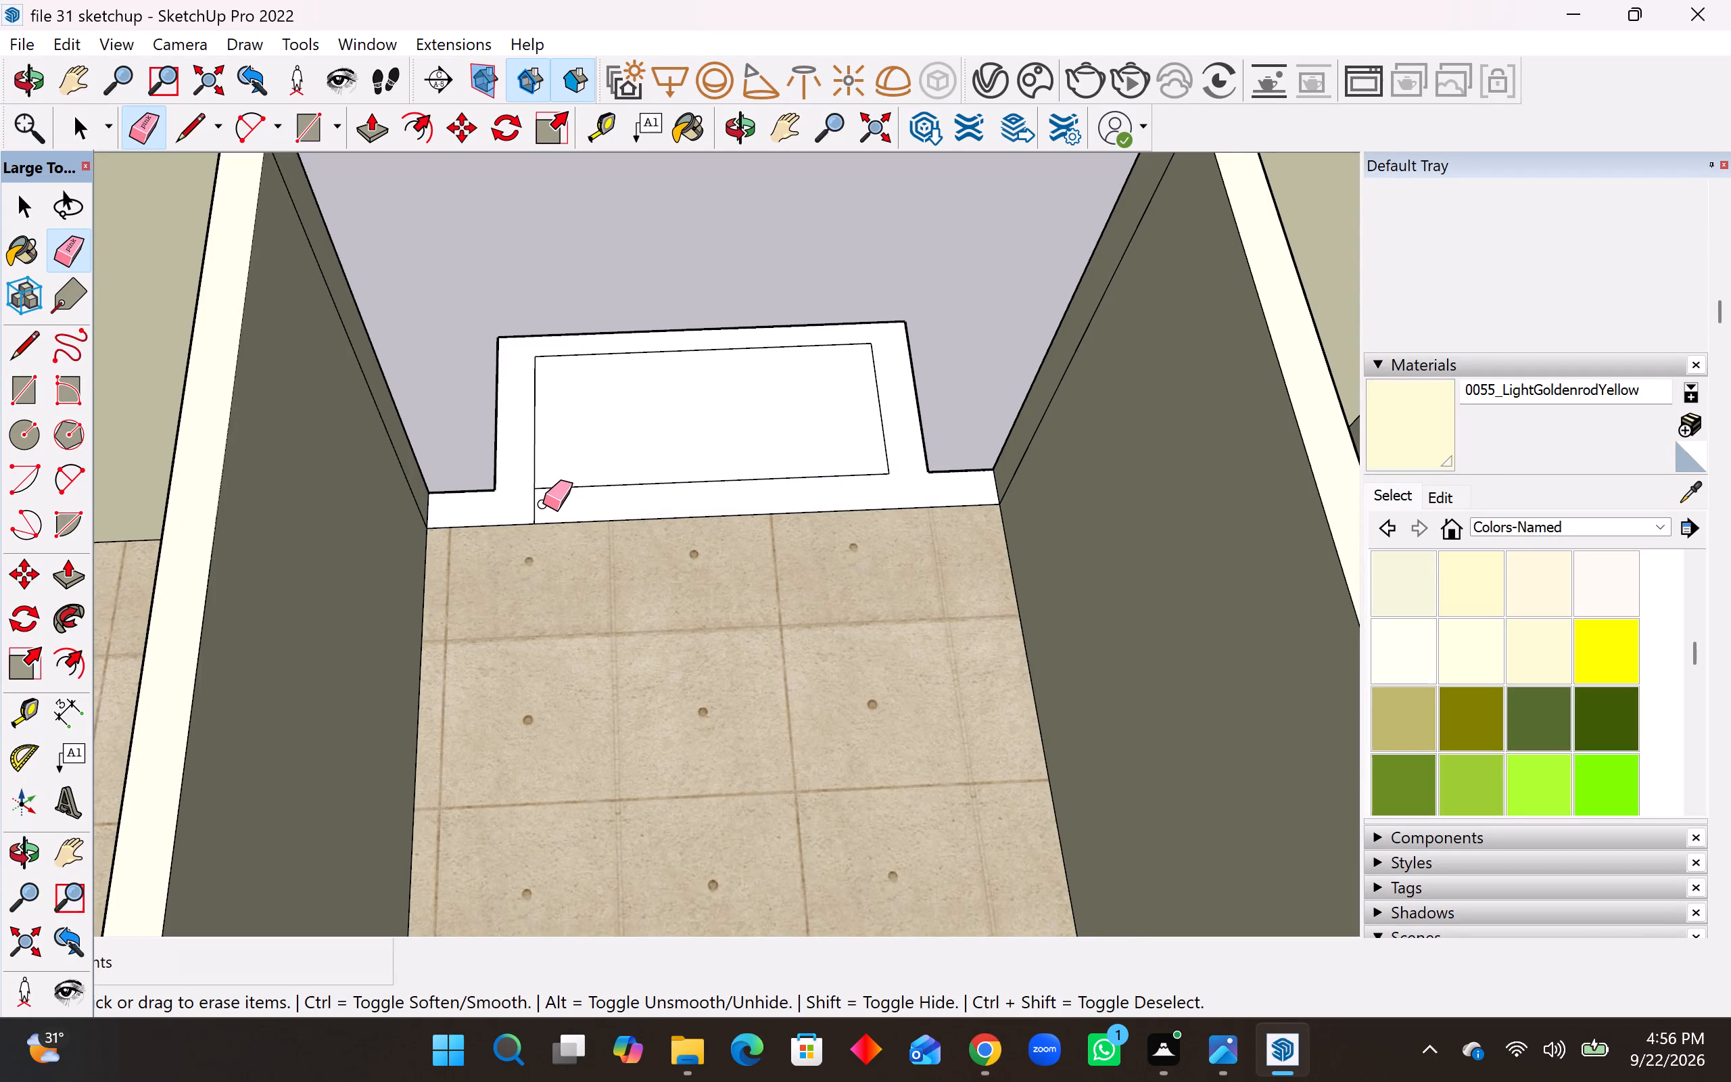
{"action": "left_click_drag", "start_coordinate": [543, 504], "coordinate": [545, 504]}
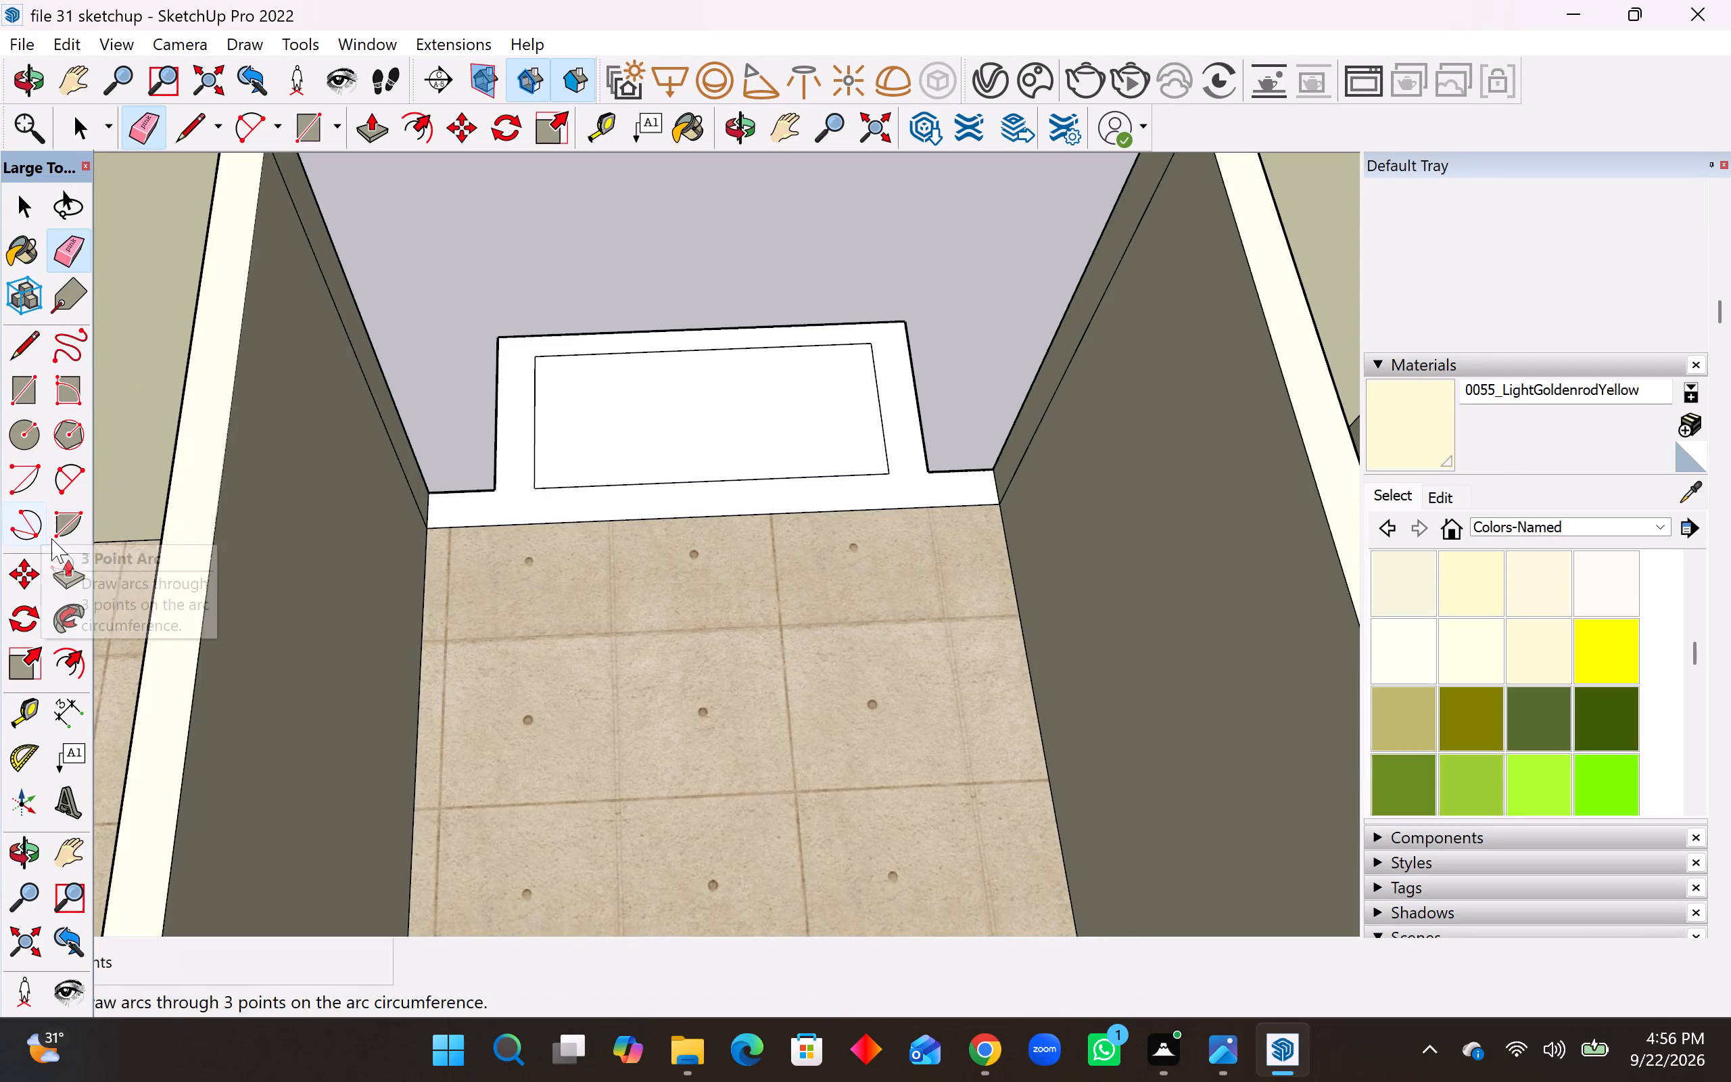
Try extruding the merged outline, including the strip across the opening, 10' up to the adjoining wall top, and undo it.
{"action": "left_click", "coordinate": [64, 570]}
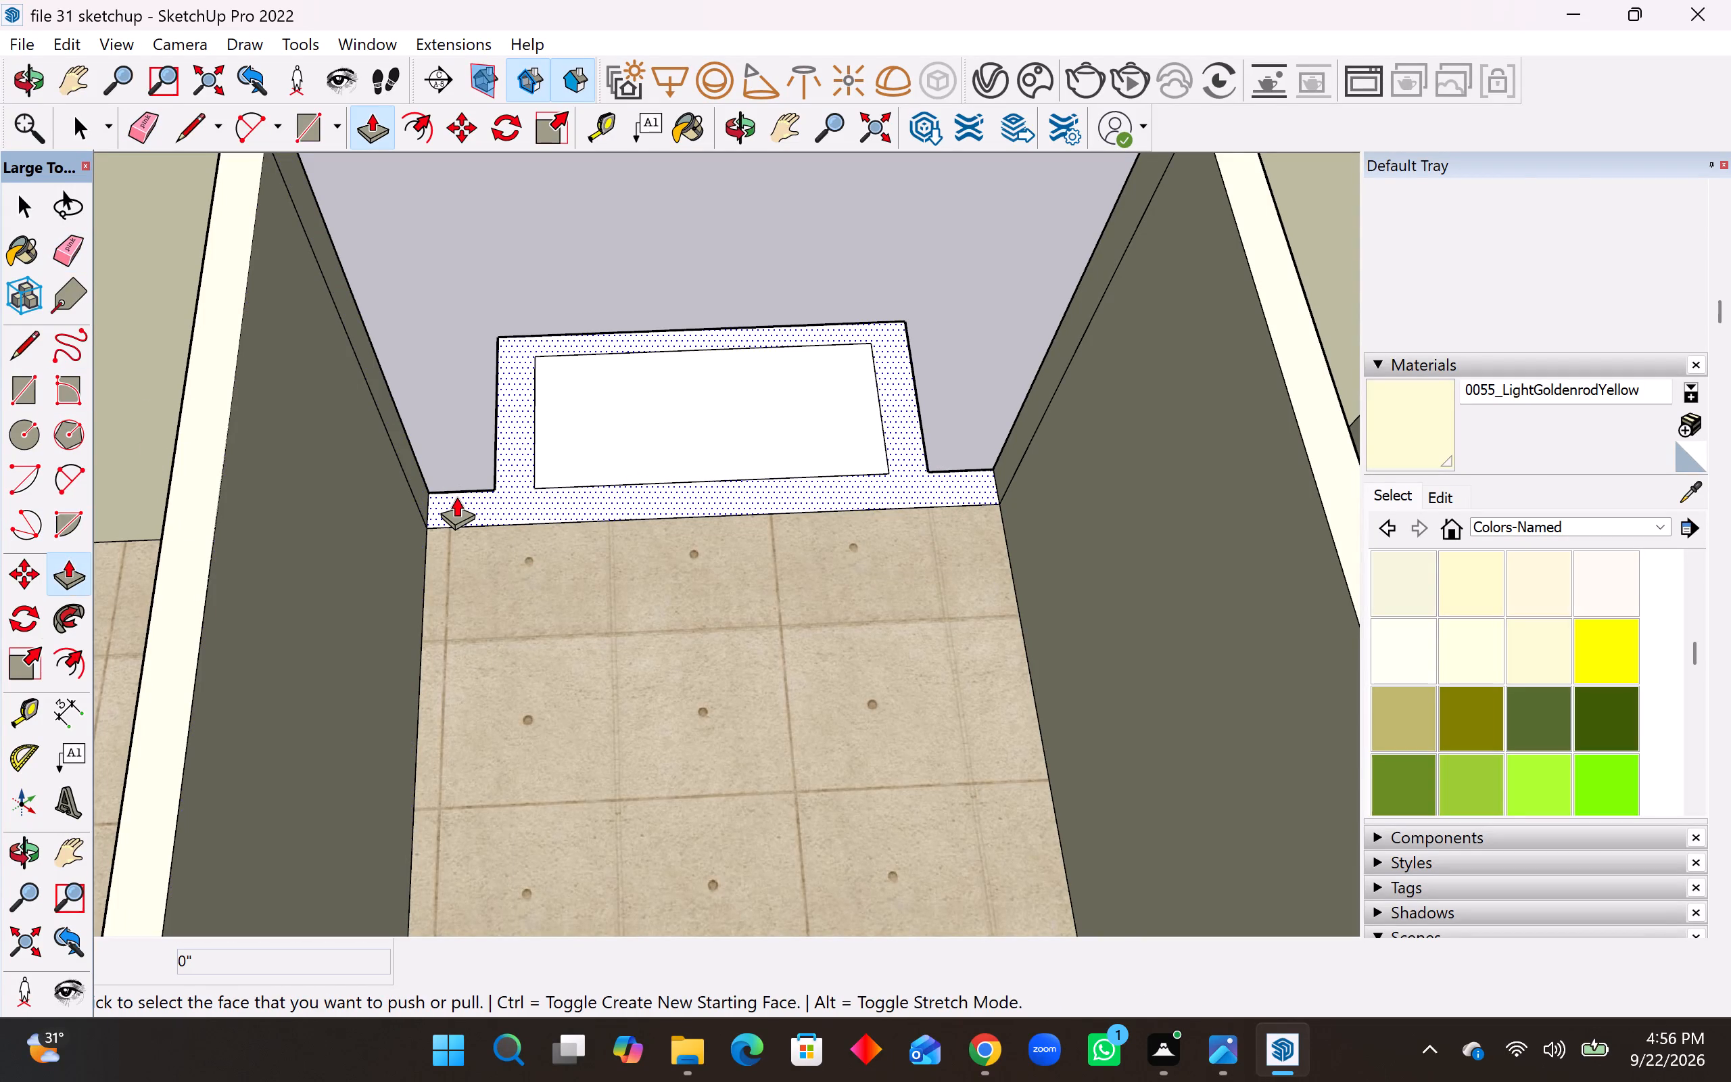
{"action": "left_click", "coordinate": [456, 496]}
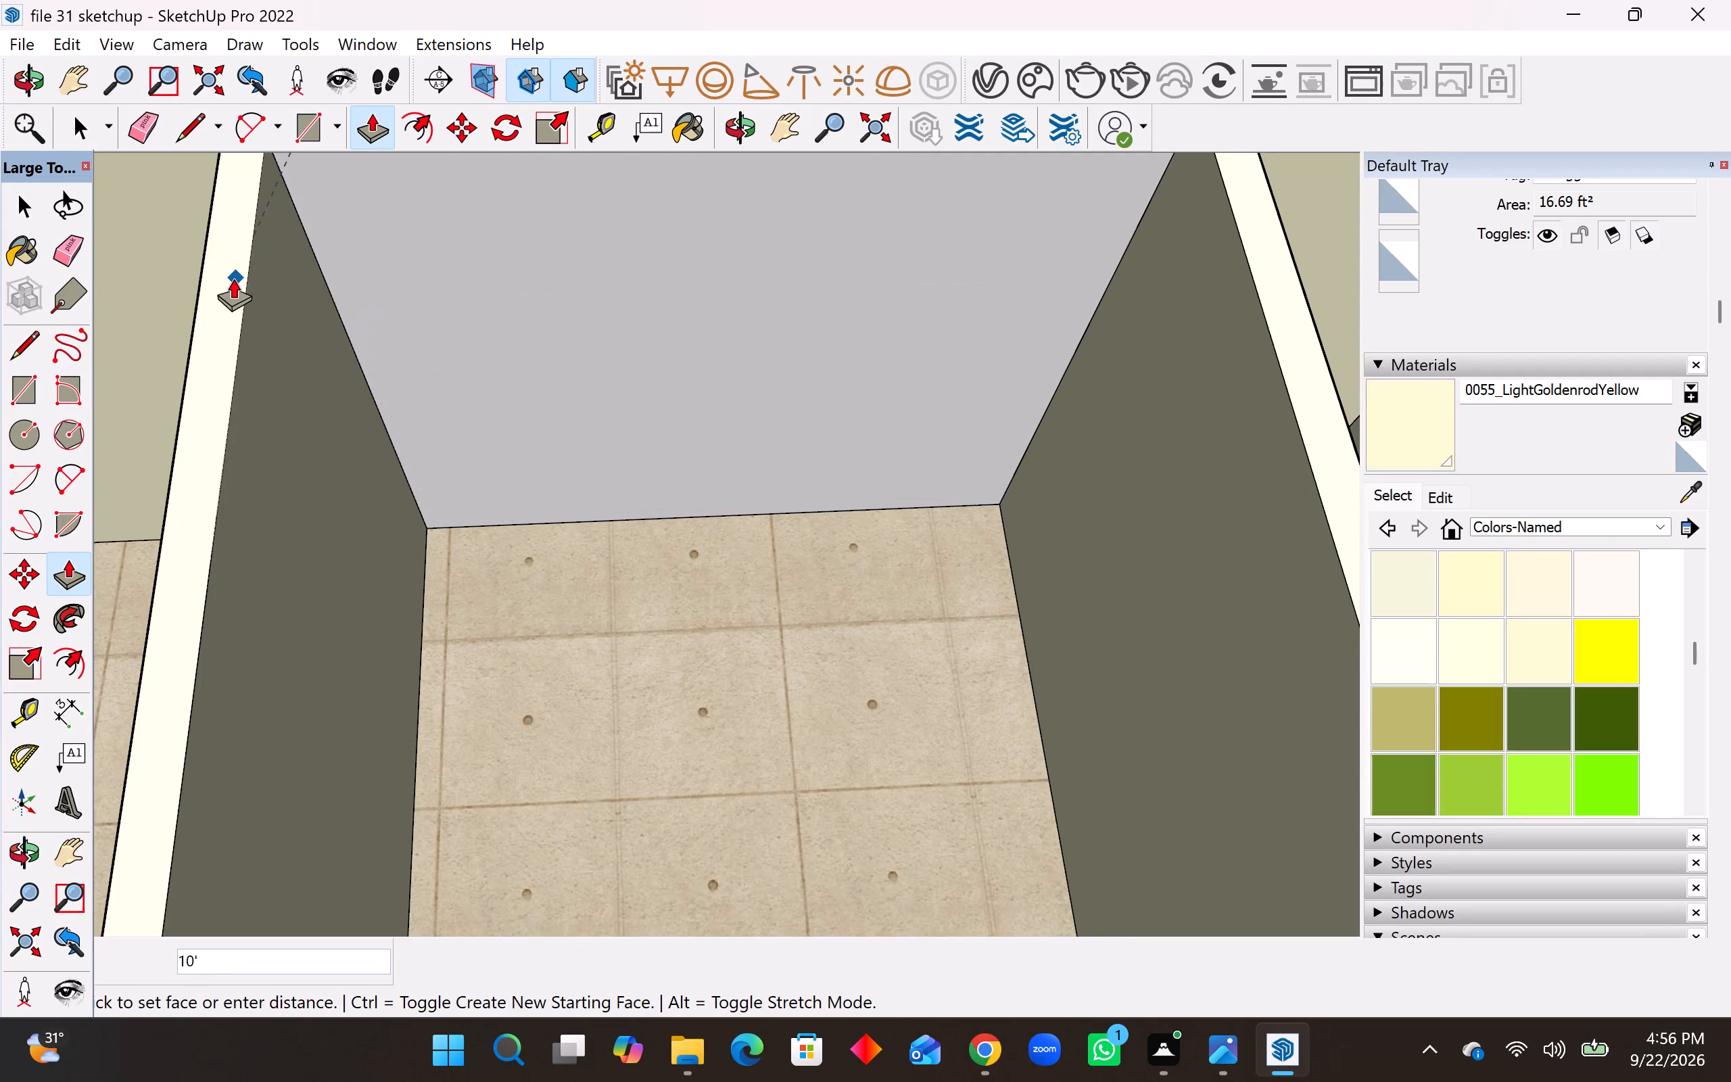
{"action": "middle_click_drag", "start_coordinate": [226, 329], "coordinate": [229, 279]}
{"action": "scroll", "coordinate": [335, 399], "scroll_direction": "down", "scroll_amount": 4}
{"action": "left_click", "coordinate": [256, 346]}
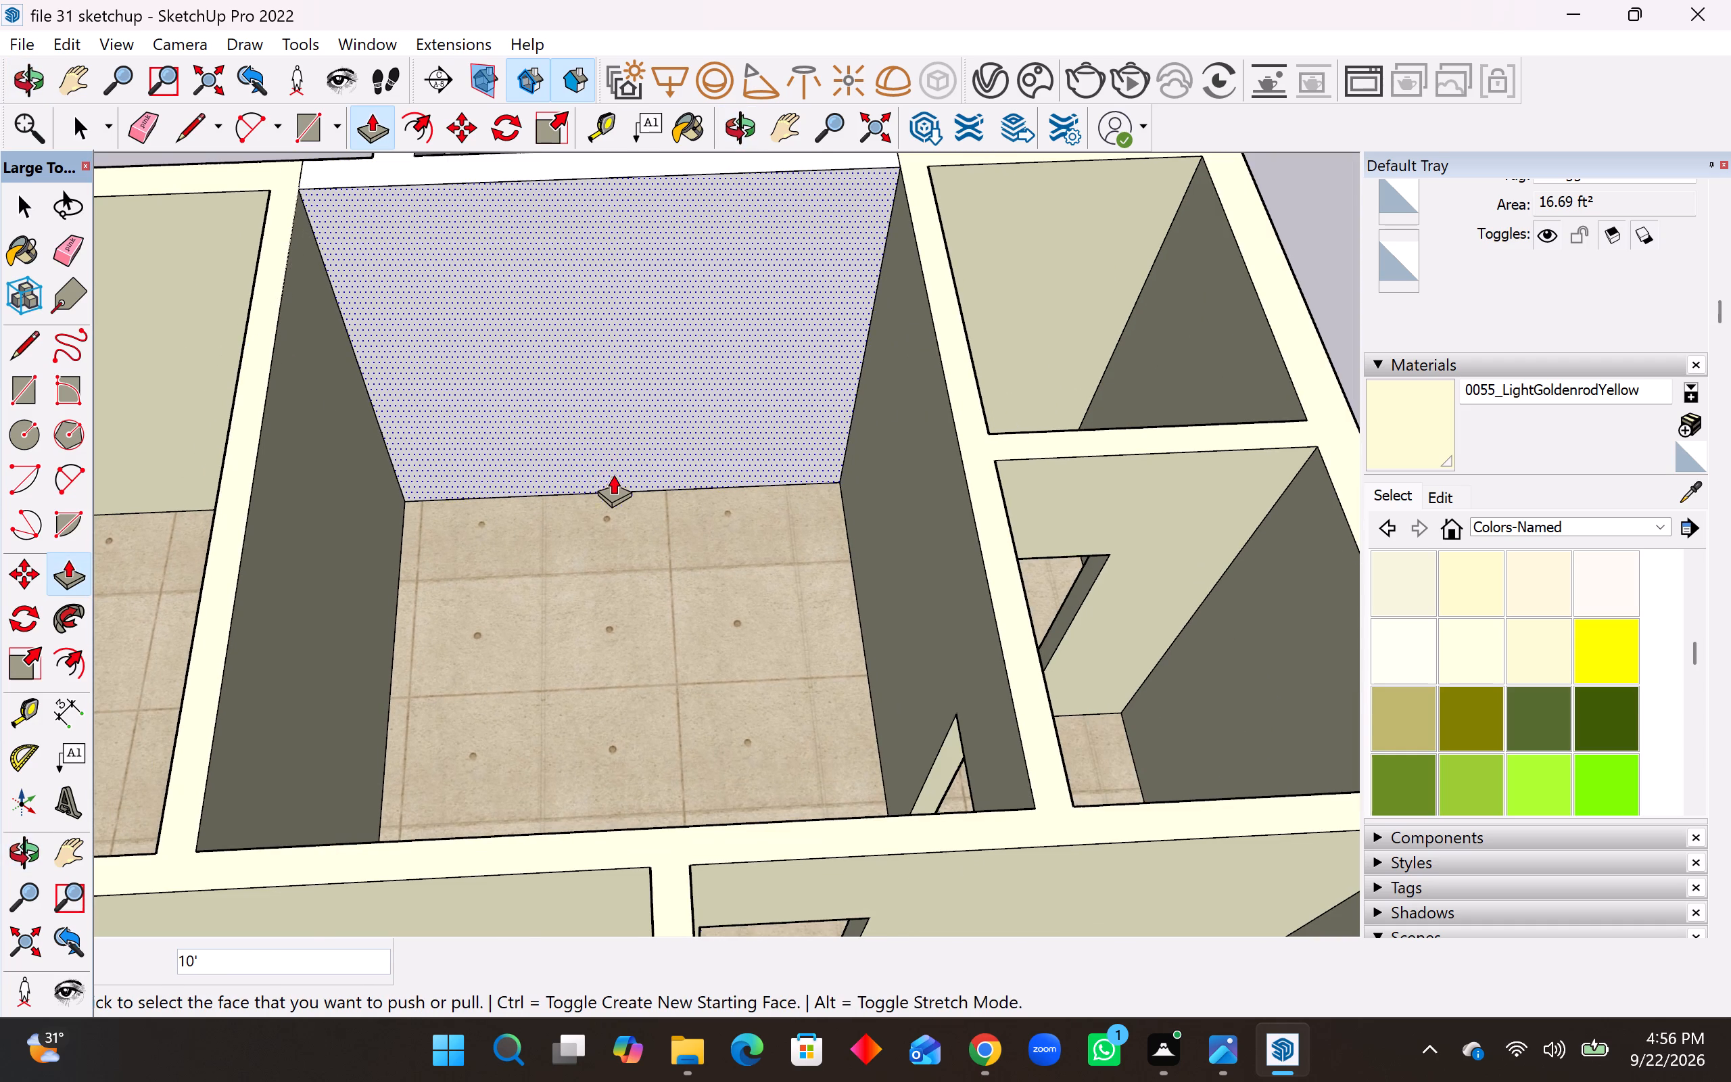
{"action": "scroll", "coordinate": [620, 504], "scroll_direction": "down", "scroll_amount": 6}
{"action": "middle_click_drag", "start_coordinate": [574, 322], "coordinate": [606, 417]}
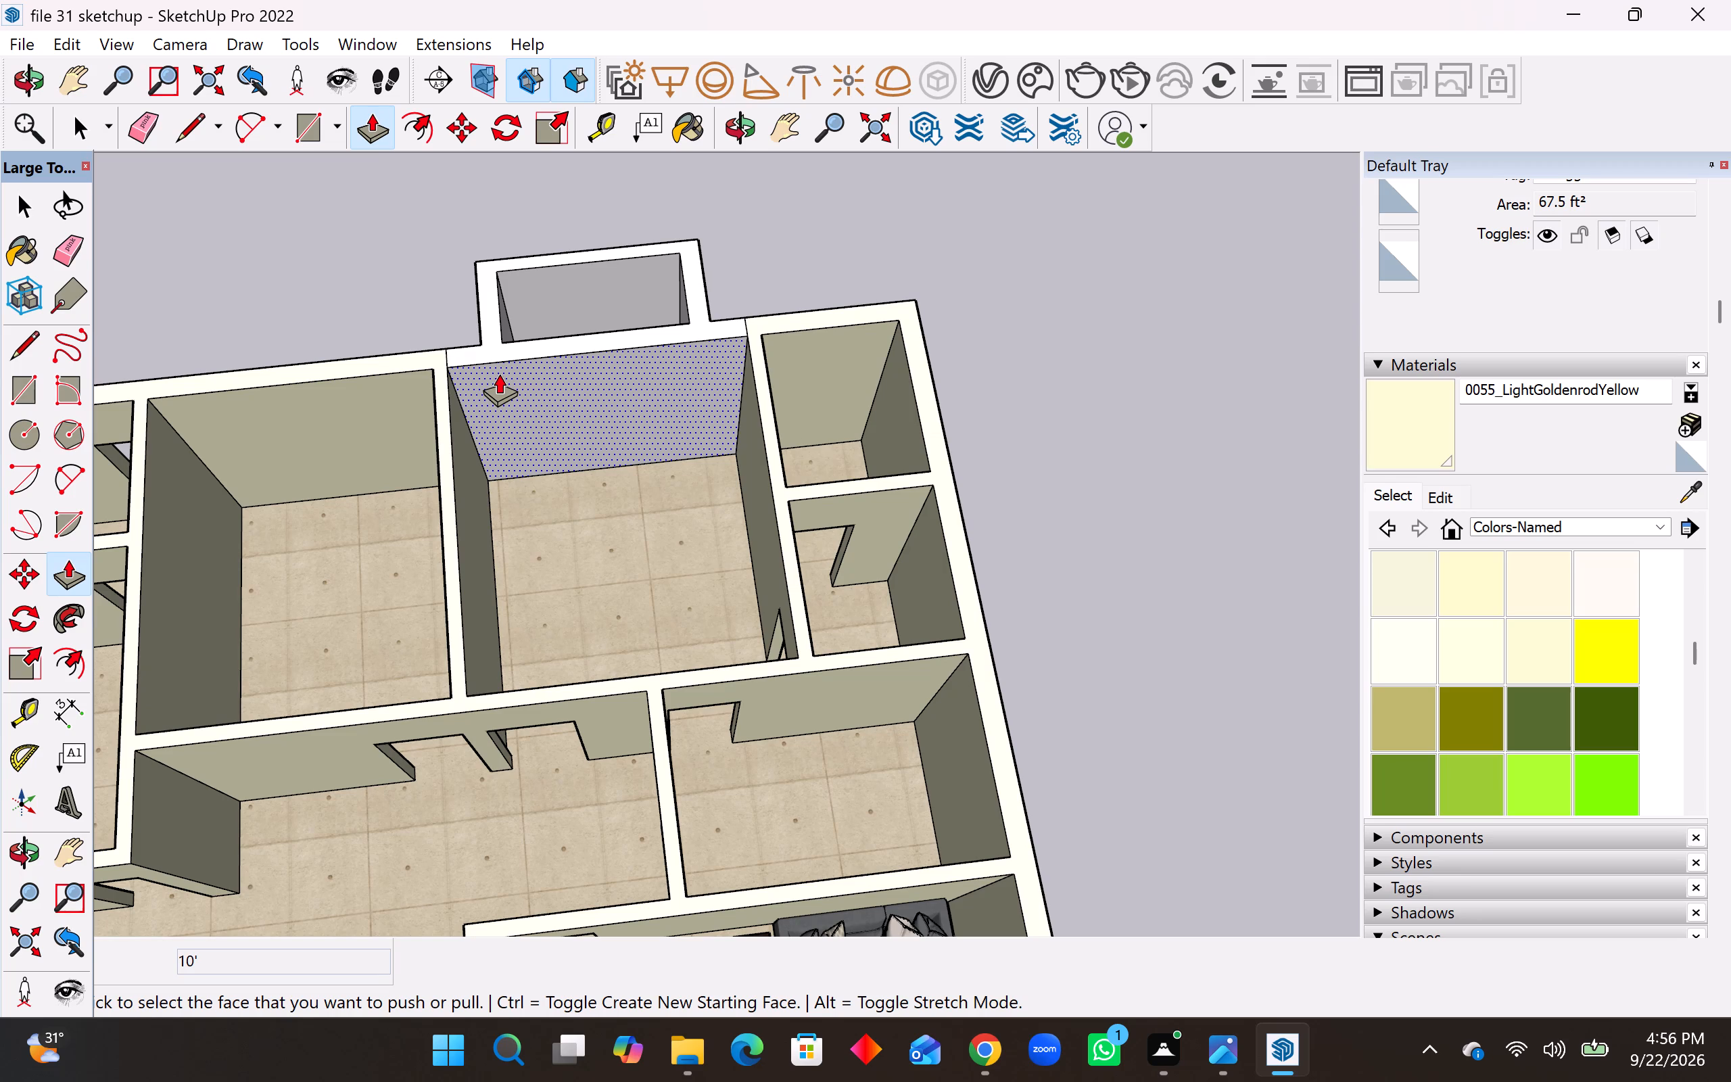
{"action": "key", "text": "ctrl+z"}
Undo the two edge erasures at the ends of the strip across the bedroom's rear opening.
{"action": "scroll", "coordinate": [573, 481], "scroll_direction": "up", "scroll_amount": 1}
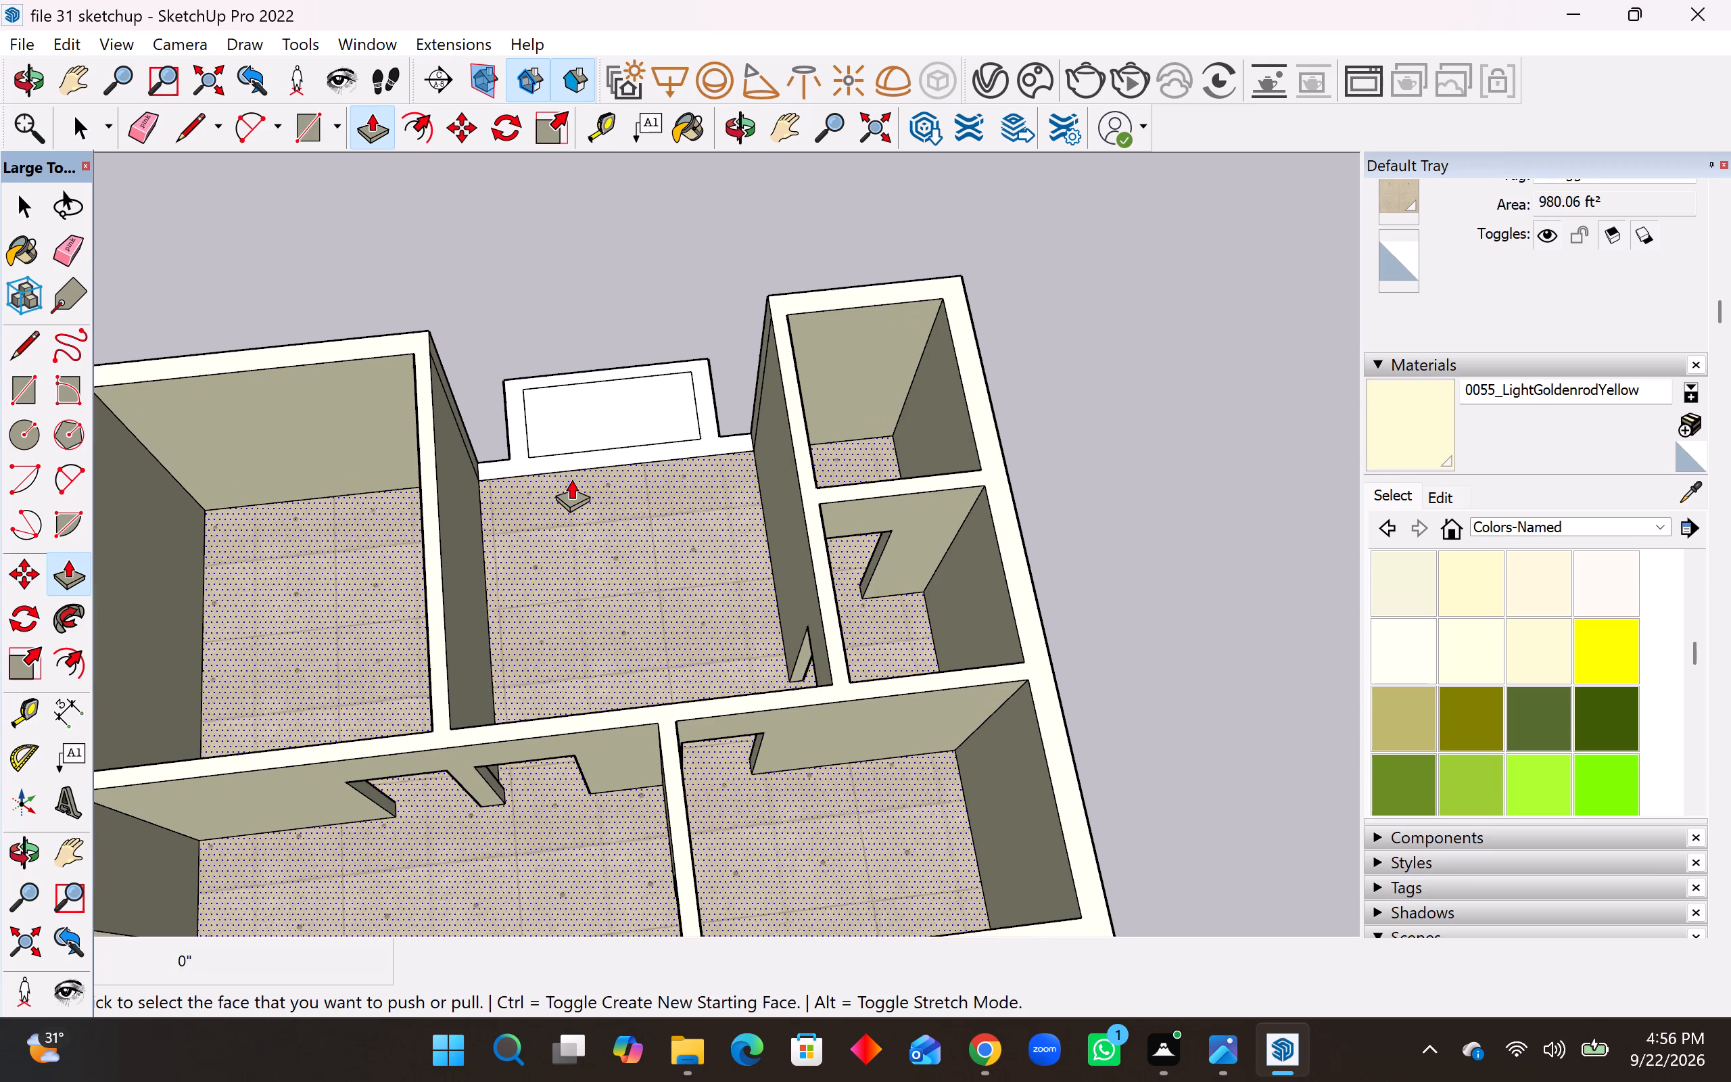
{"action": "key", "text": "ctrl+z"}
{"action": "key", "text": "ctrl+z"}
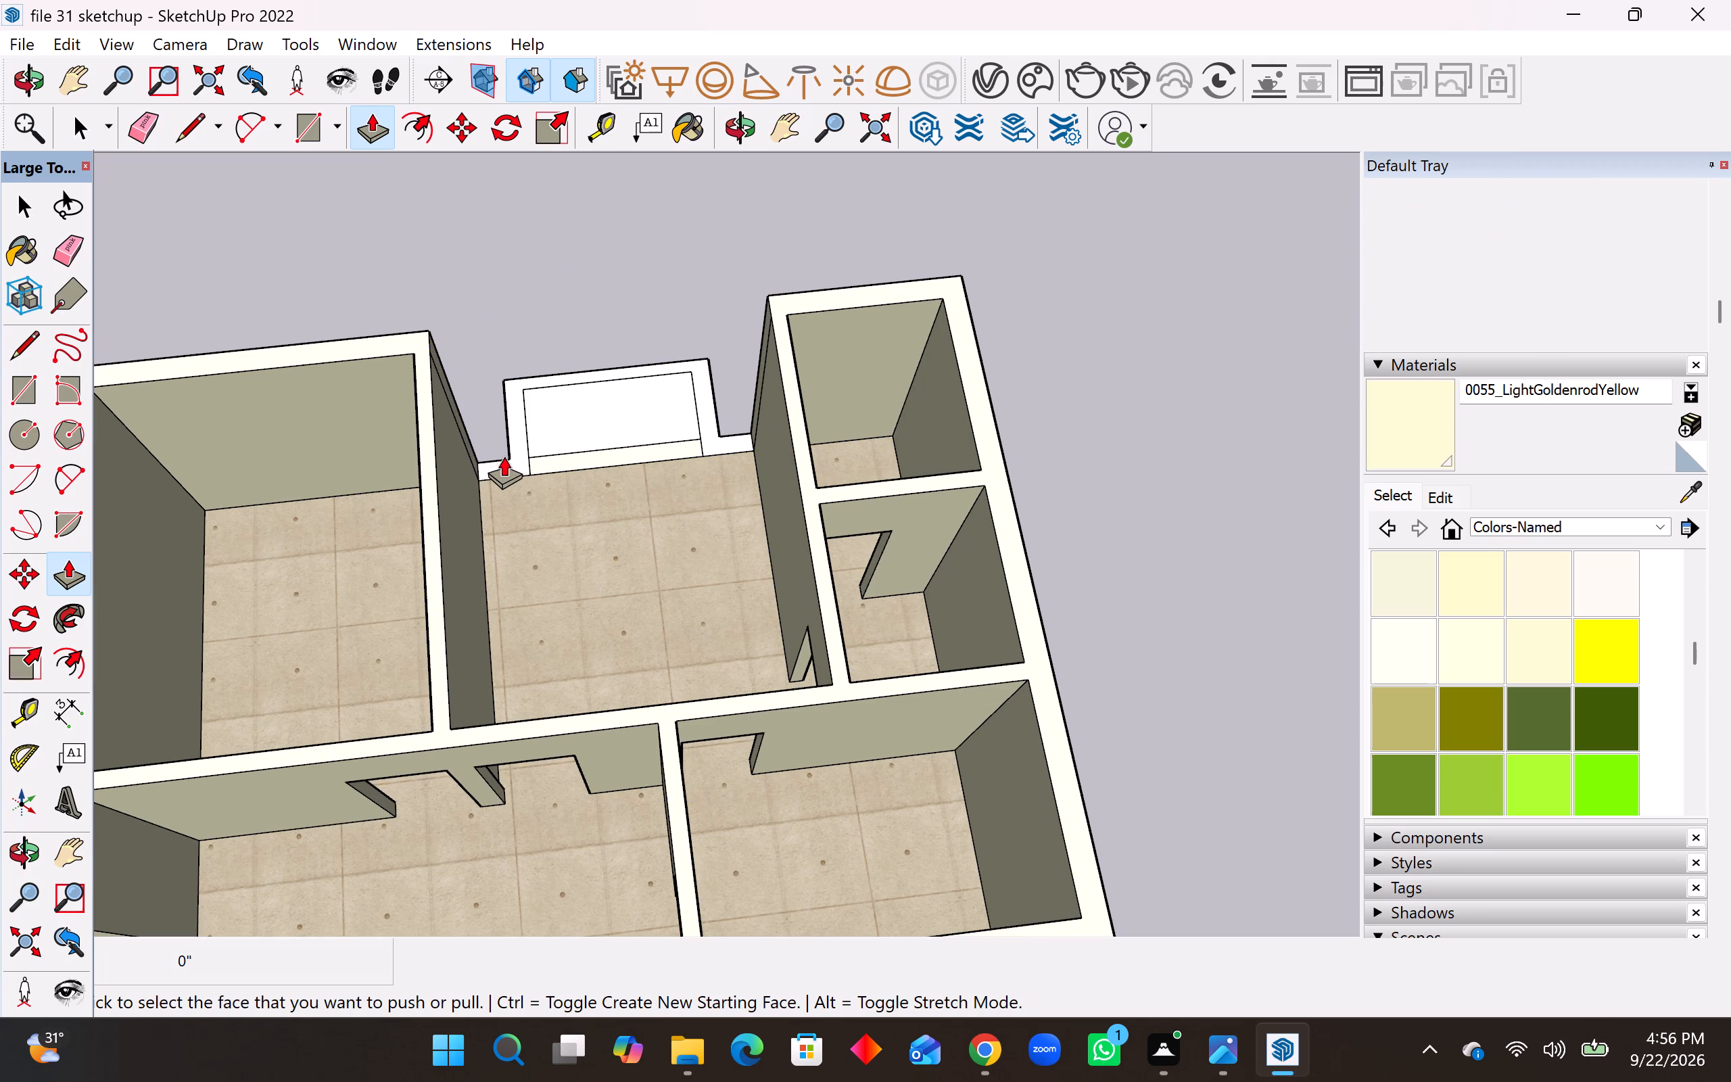
Extrude the projection's wall outline 10' up to the adjoining wall top, leaving out the strip across the opening.
{"action": "left_click", "coordinate": [510, 451]}
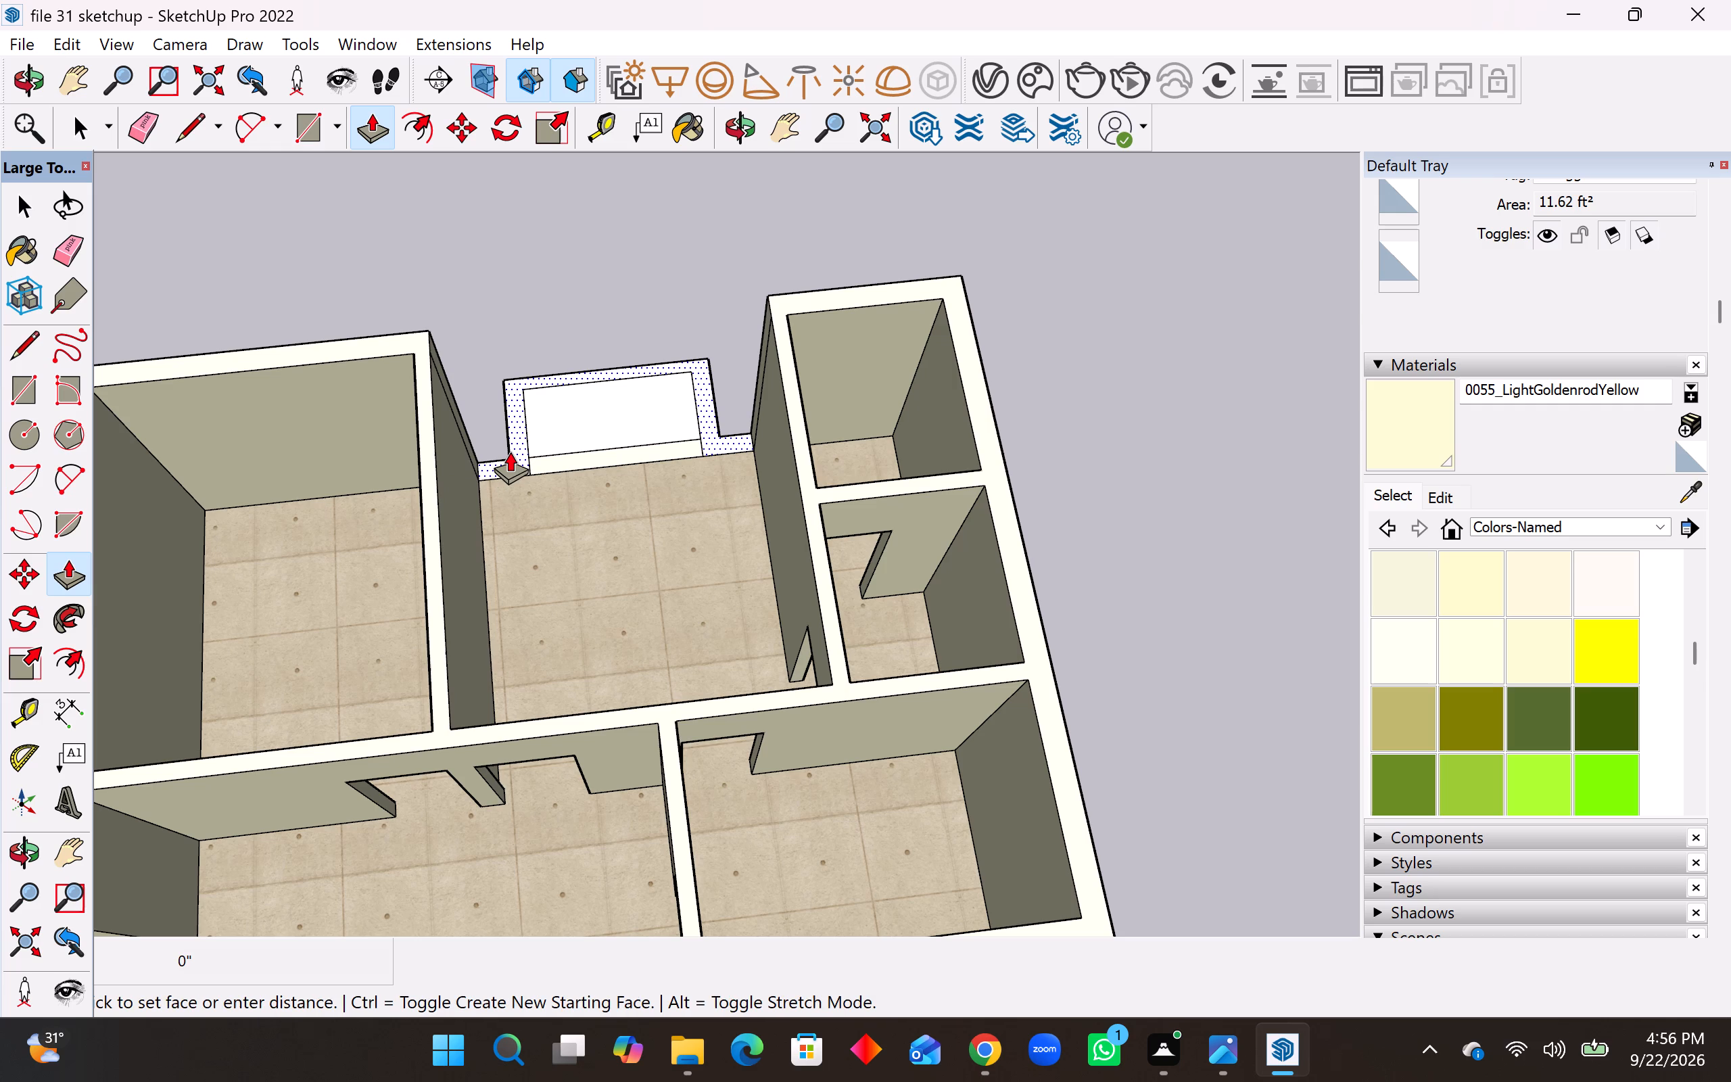
{"action": "left_click", "coordinate": [414, 376]}
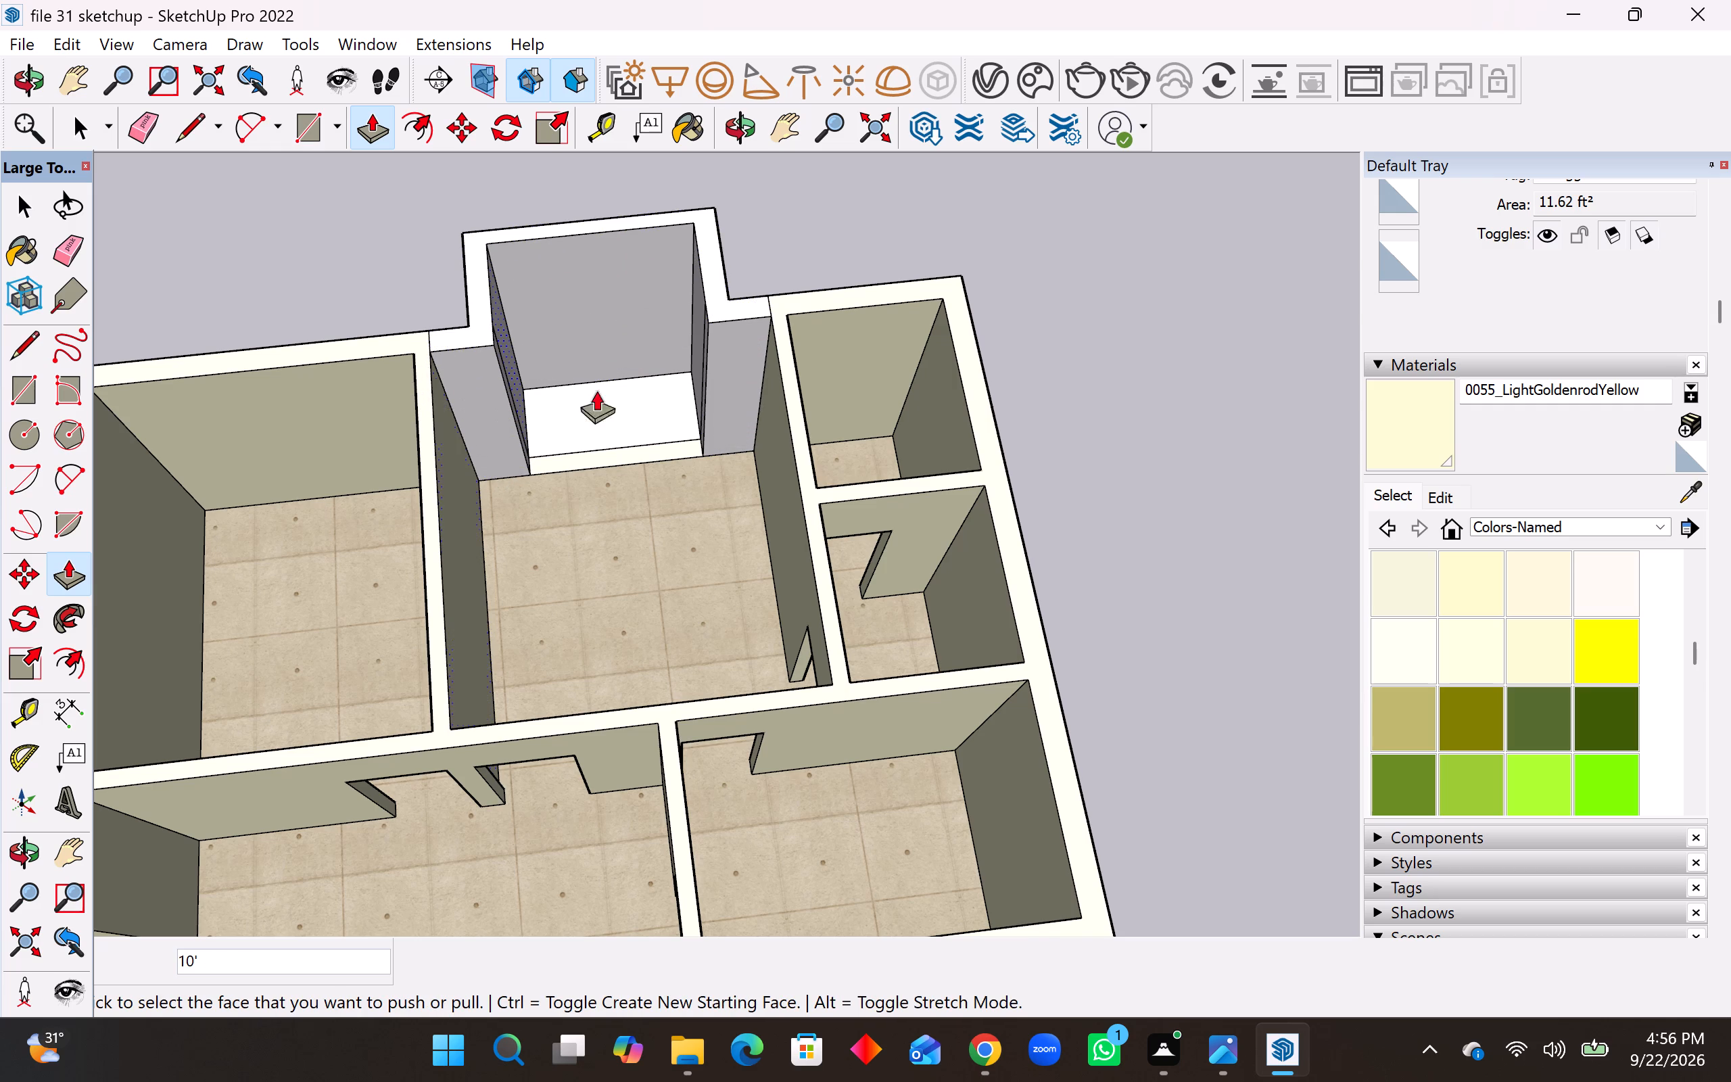
Erase the vertical seam lines on the inner faces of the projection's two side walls.
{"action": "middle_click_drag", "start_coordinate": [762, 400], "coordinate": [710, 310]}
{"action": "scroll", "coordinate": [630, 434], "scroll_direction": "up", "scroll_amount": 8}
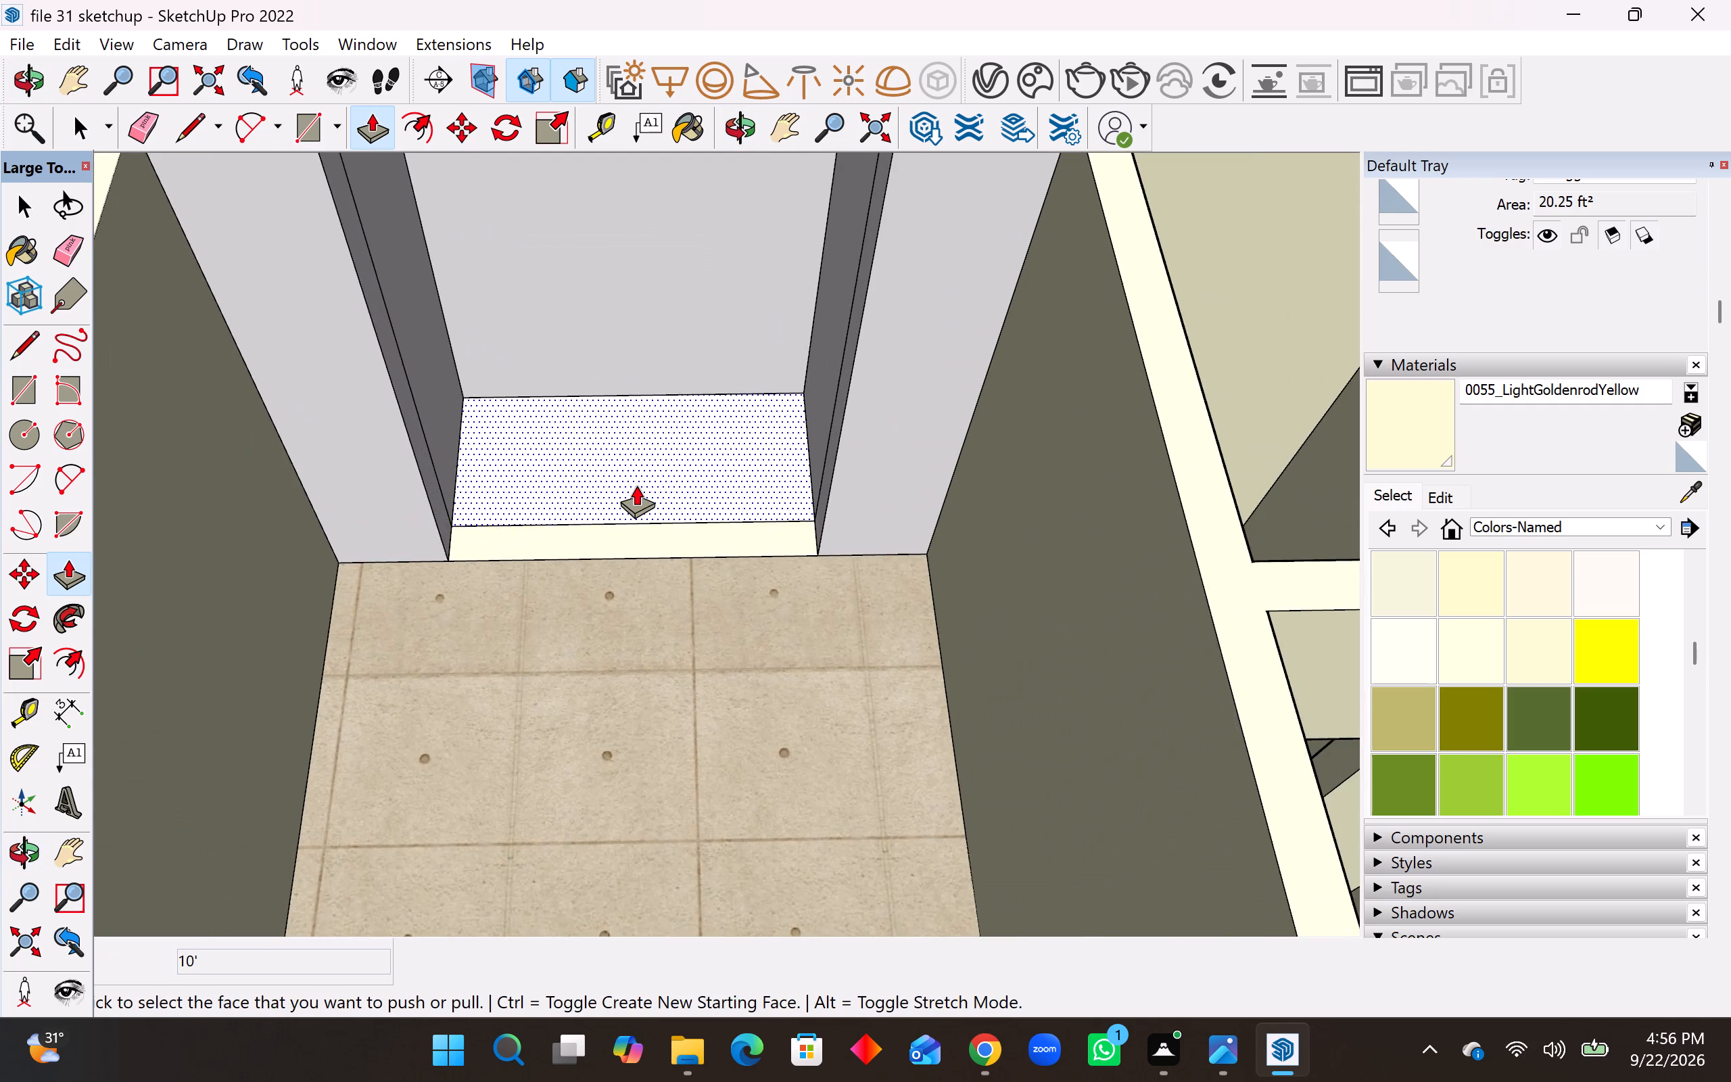
{"action": "scroll", "coordinate": [636, 485], "scroll_direction": "down", "scroll_amount": 7}
{"action": "middle_click_drag", "start_coordinate": [688, 403], "coordinate": [716, 293]}
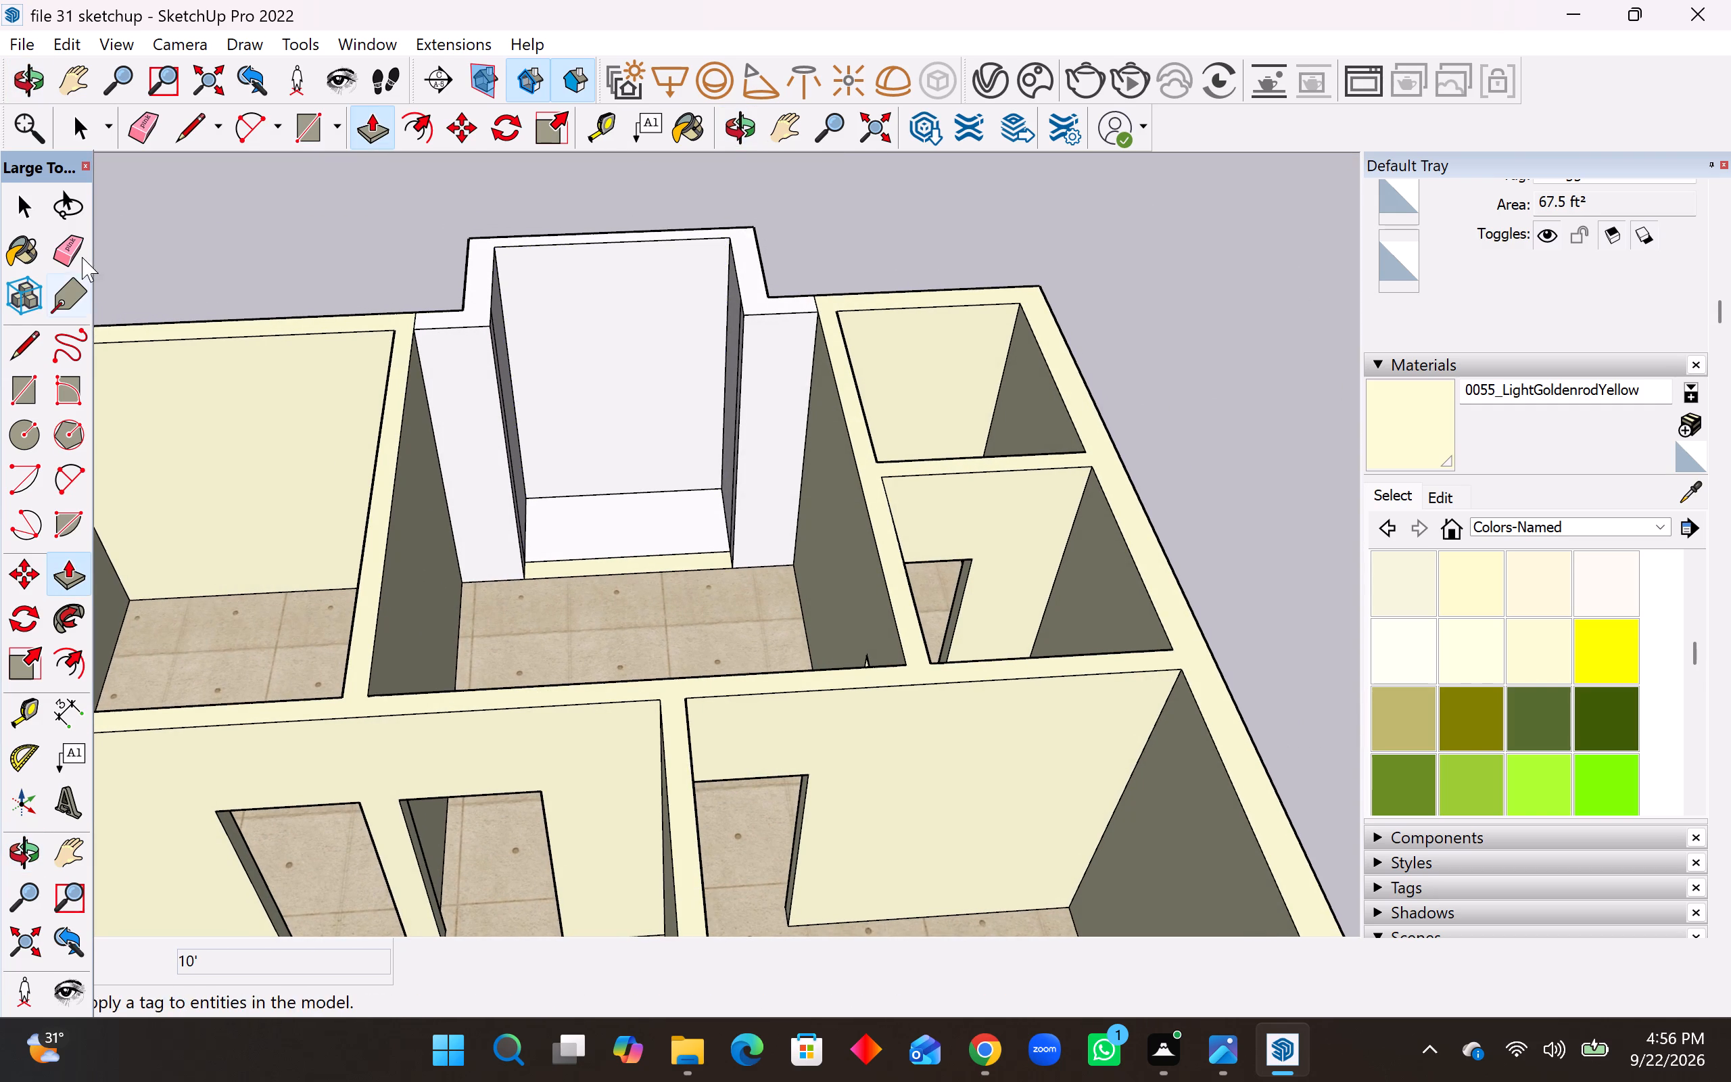
{"action": "left_click", "coordinate": [72, 258]}
{"action": "scroll", "coordinate": [552, 465], "scroll_direction": "up", "scroll_amount": 7}
{"action": "left_click_drag", "start_coordinate": [458, 459], "coordinate": [460, 444]}
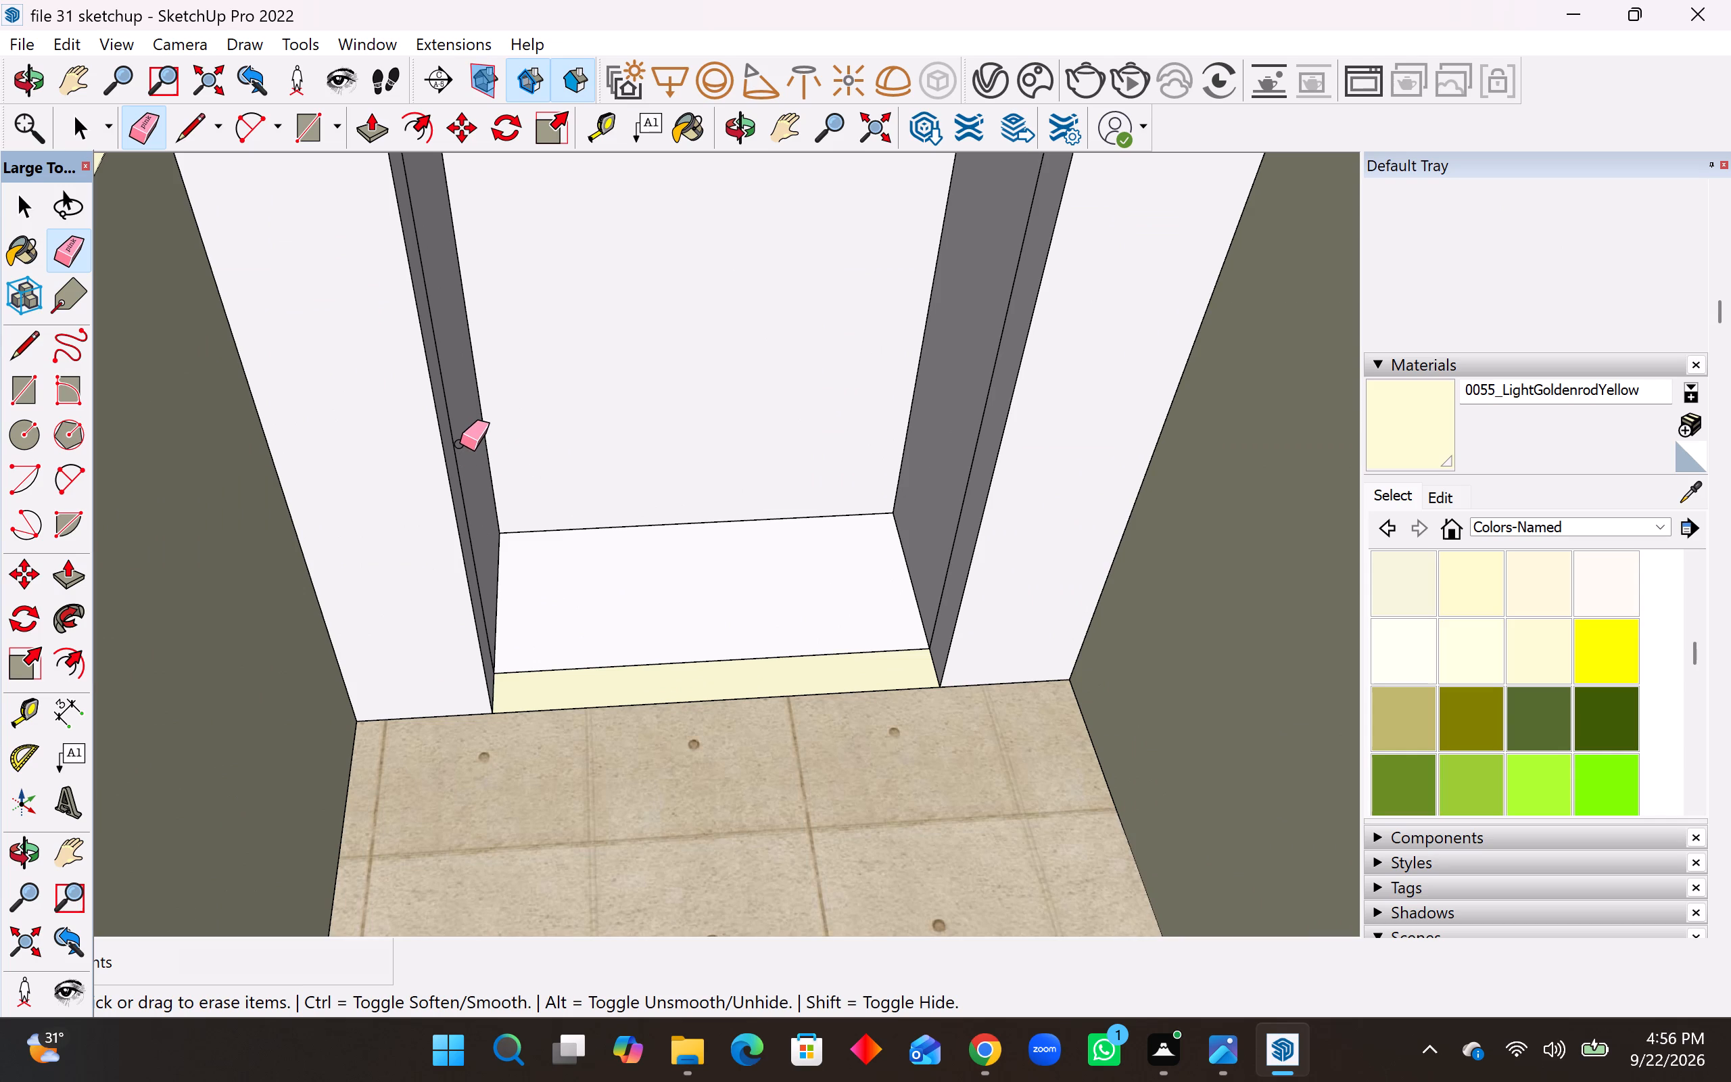
{"action": "left_click_drag", "start_coordinate": [460, 444], "coordinate": [448, 465]}
{"action": "left_click_drag", "start_coordinate": [975, 467], "coordinate": [976, 466]}
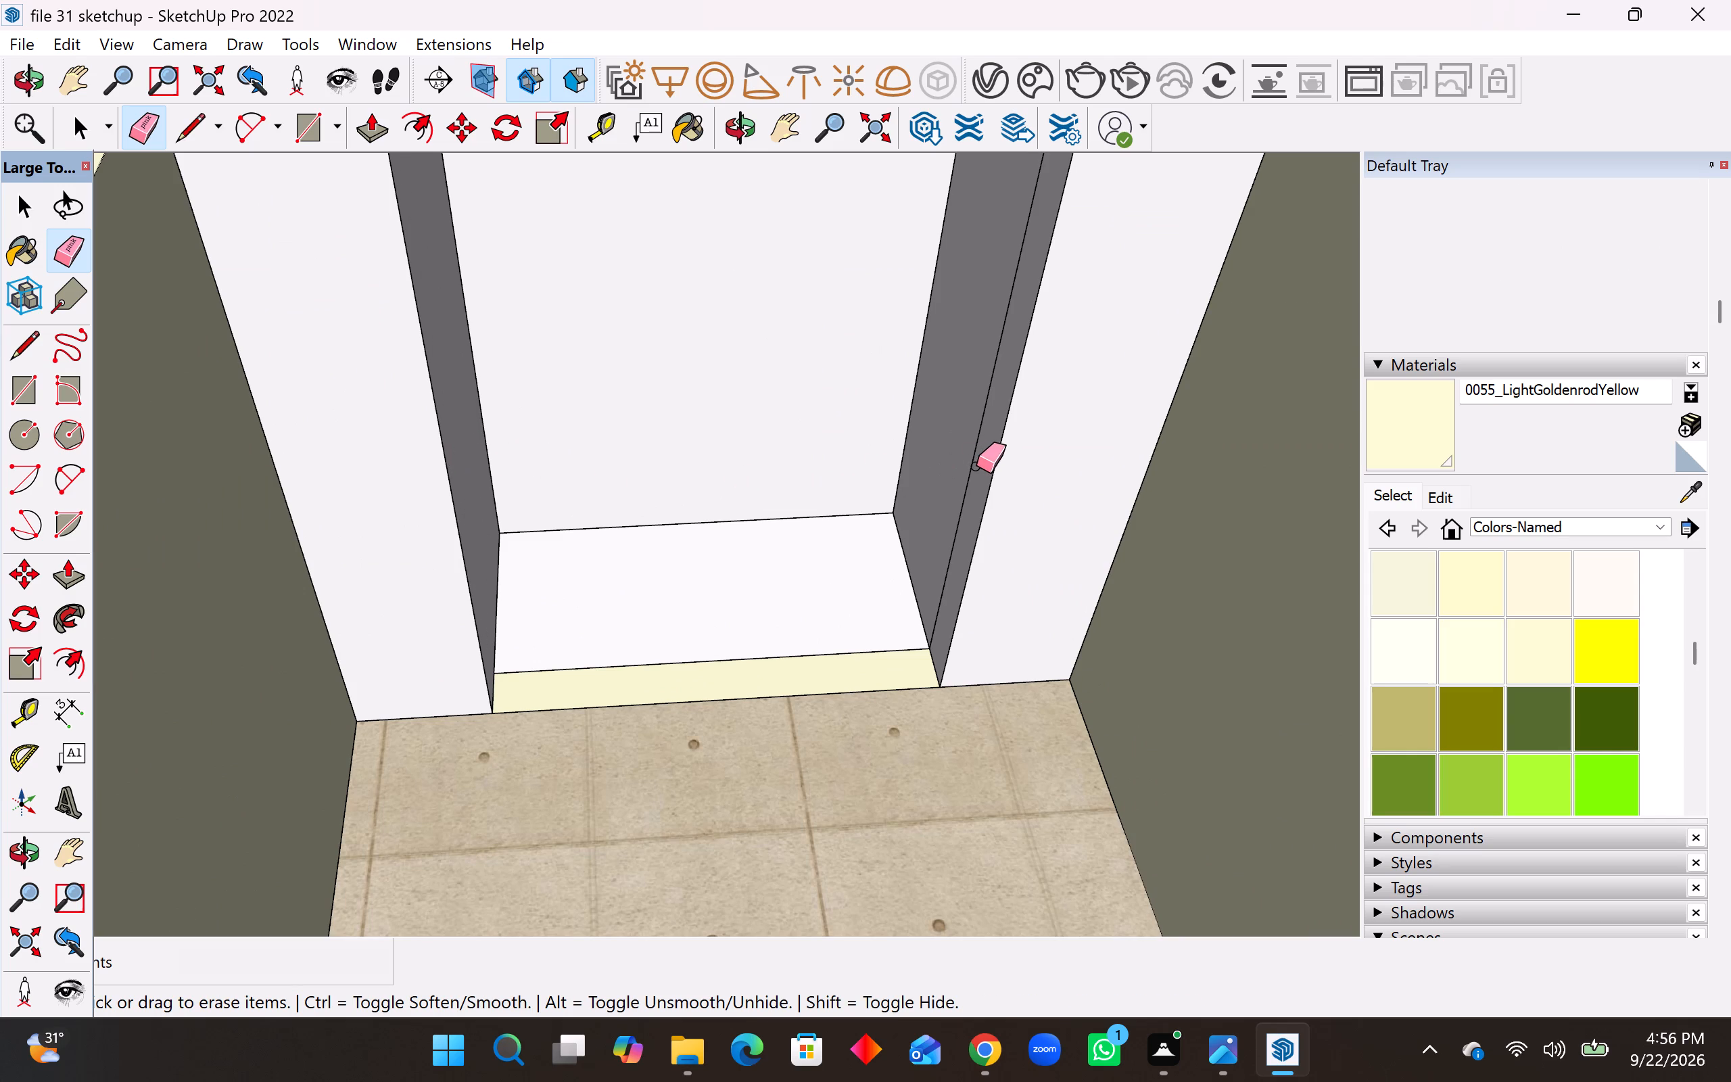
{"action": "left_click_drag", "start_coordinate": [976, 466], "coordinate": [974, 454]}
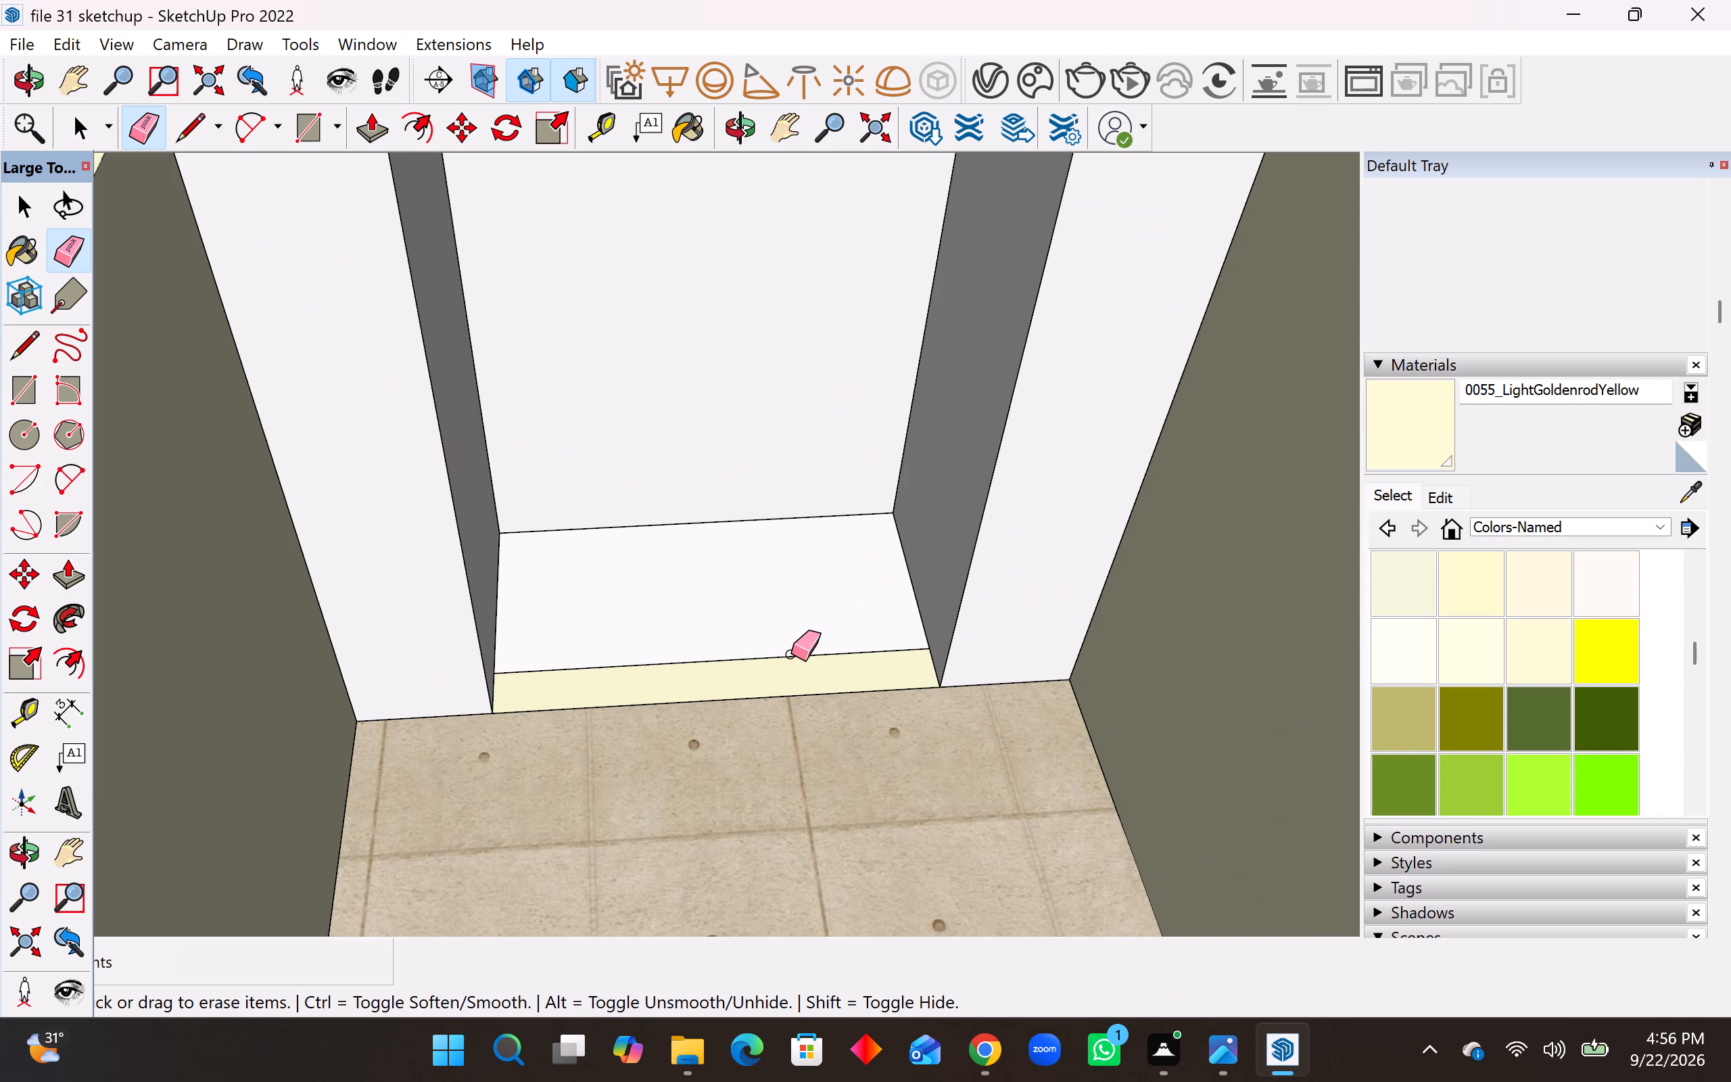
Erase the seam edges on the wall tops where the raised rear wall segments meet the adjoining walls on both sides.
{"action": "scroll", "coordinate": [791, 654], "scroll_direction": "down", "scroll_amount": 7}
{"action": "middle_click_drag", "start_coordinate": [762, 683], "coordinate": [757, 734]}
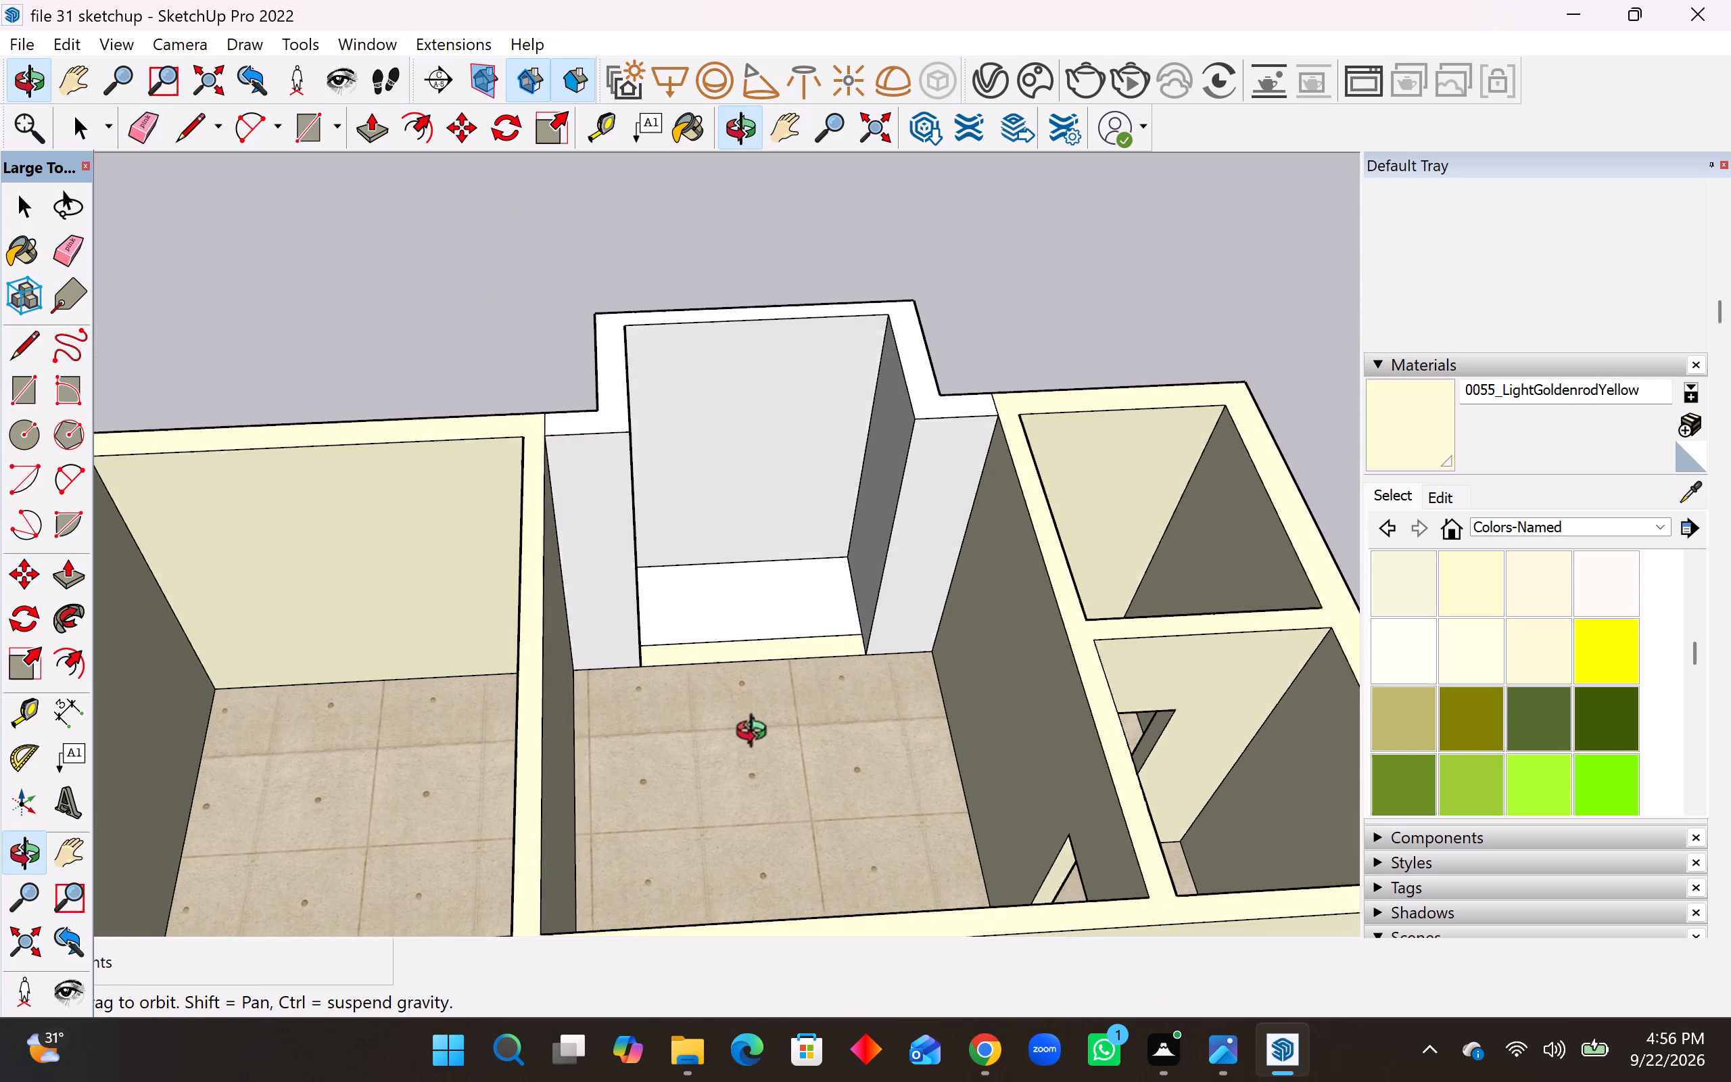
{"action": "middle_click_drag", "start_coordinate": [757, 734], "coordinate": [760, 736]}
{"action": "scroll", "coordinate": [546, 437], "scroll_direction": "up", "scroll_amount": 3}
{"action": "left_click_drag", "start_coordinate": [542, 425], "coordinate": [550, 423]}
{"action": "left_click_drag", "start_coordinate": [1152, 393], "coordinate": [1166, 392]}
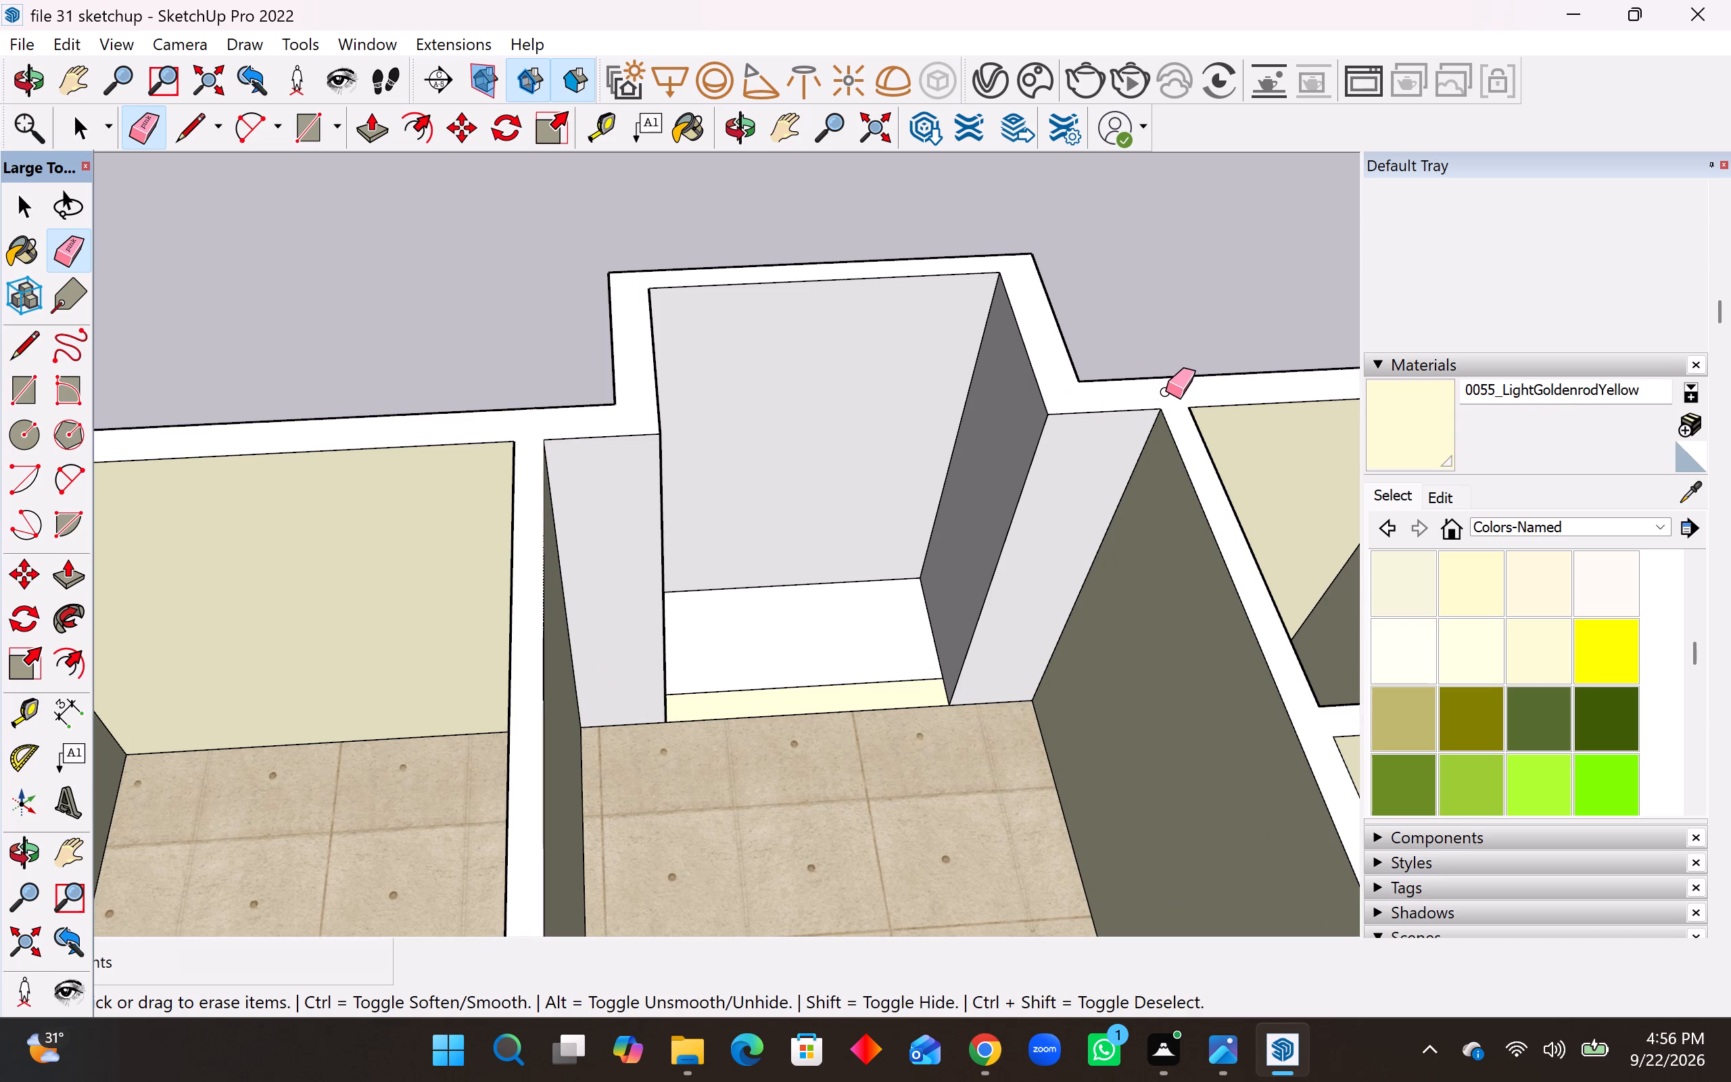
Paint the wall tops, the raised rear wall segments and the projection's inner wall faces with 0055_LightGoldenrodYellow.
{"action": "left_click", "coordinate": [1542, 667]}
{"action": "left_click", "coordinate": [1191, 456]}
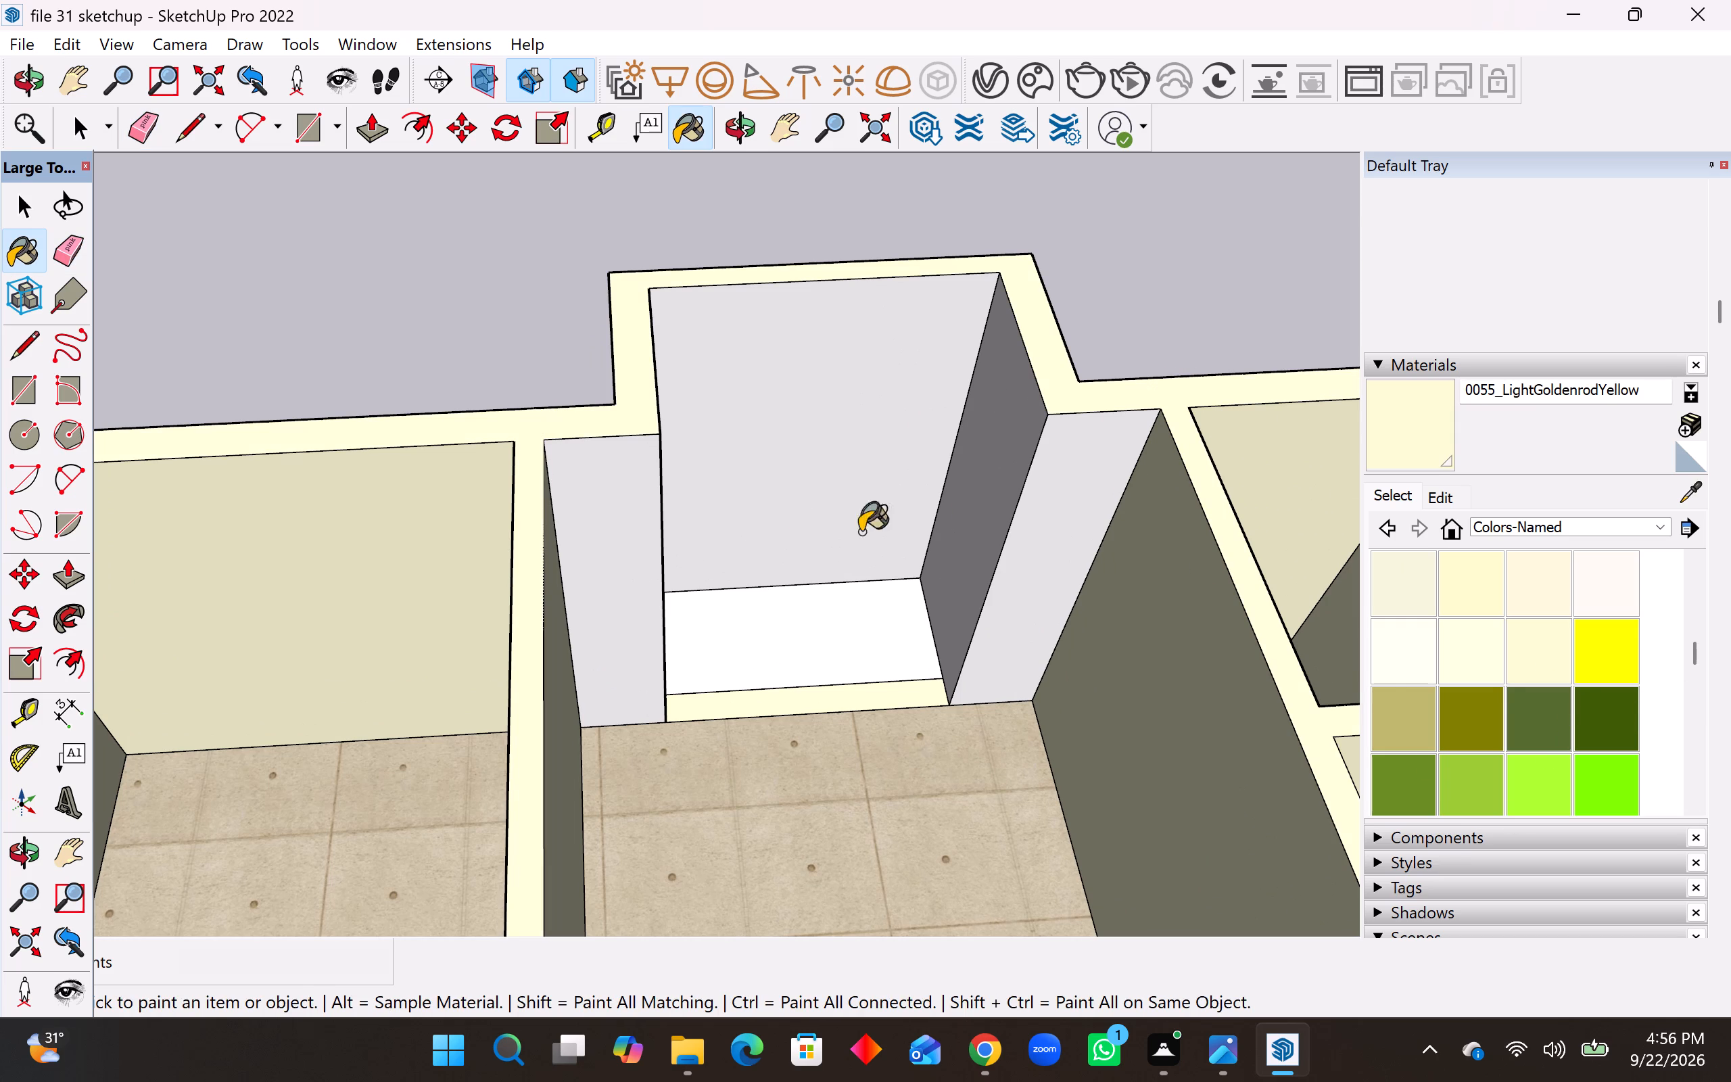
{"action": "left_click", "coordinate": [596, 544]}
{"action": "left_click", "coordinate": [1049, 495]}
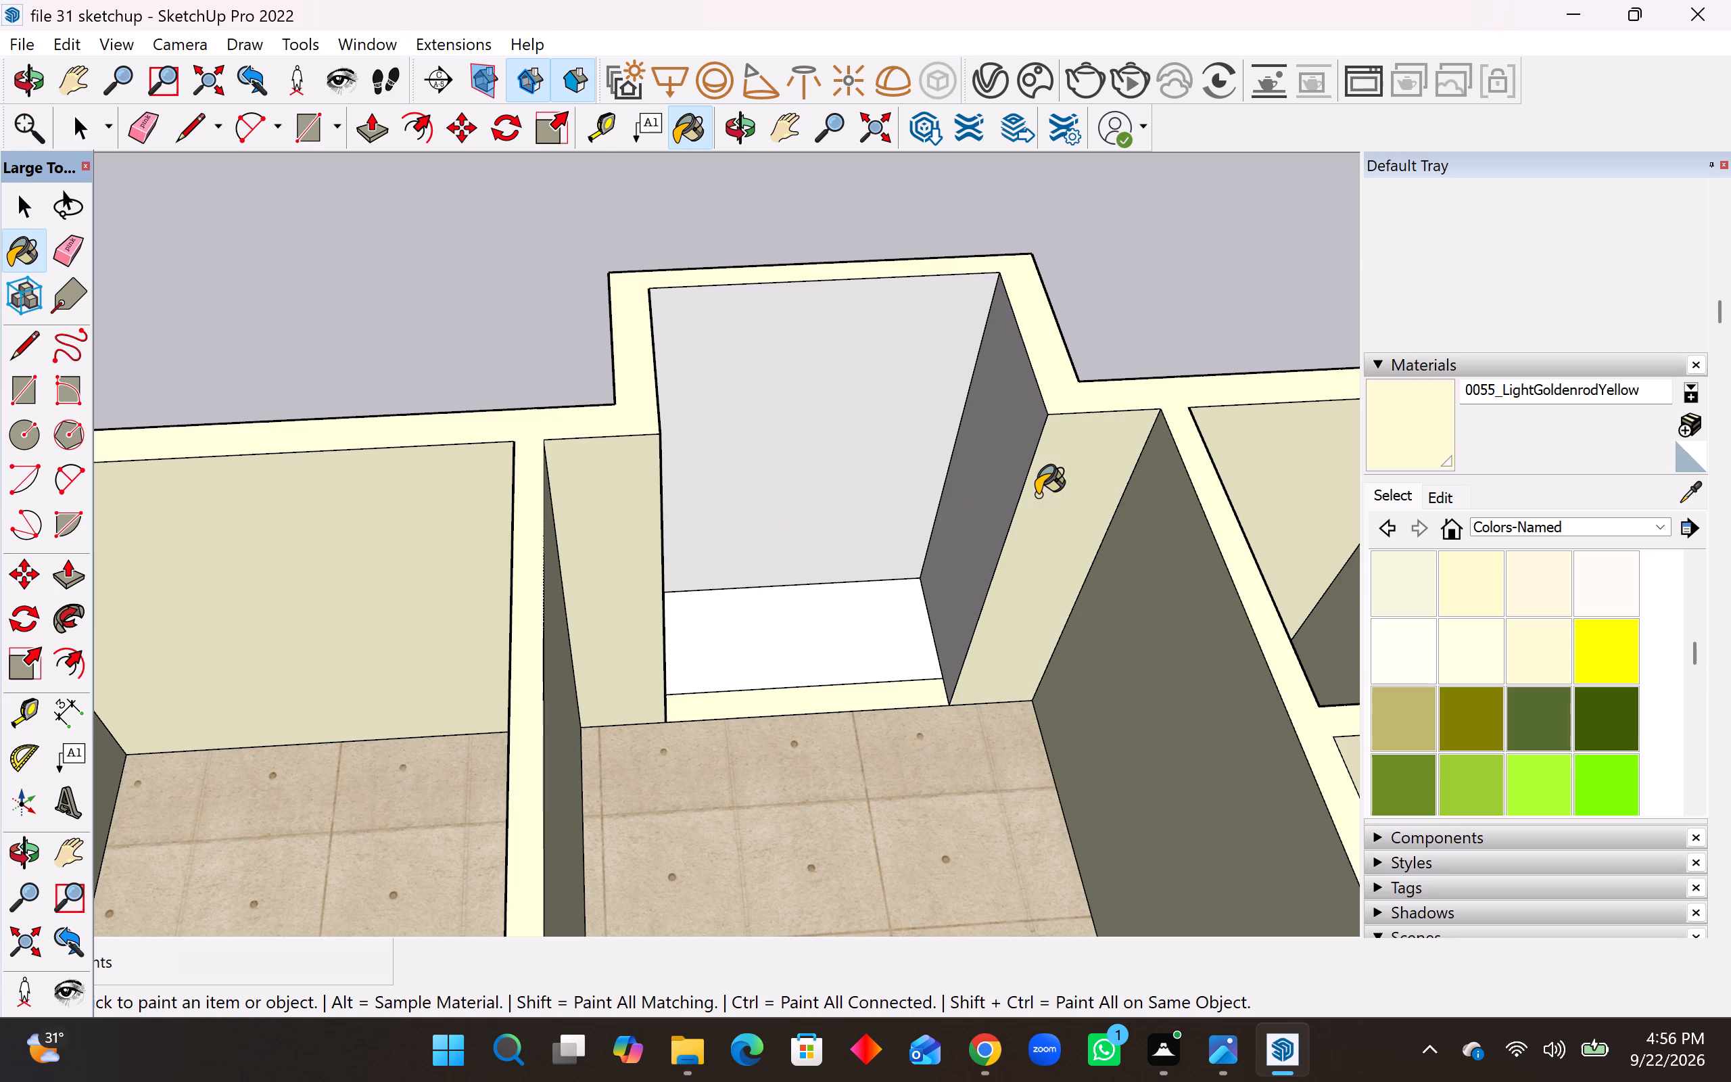
{"action": "left_click", "coordinate": [888, 405]}
{"action": "left_click", "coordinate": [971, 425]}
{"action": "middle_click_drag", "start_coordinate": [834, 527], "coordinate": [409, 540]}
{"action": "left_click", "coordinate": [620, 496]}
{"action": "scroll", "coordinate": [716, 623], "scroll_direction": "down", "scroll_amount": 3}
{"action": "scroll", "coordinate": [716, 707], "scroll_direction": "down", "scroll_amount": 3}
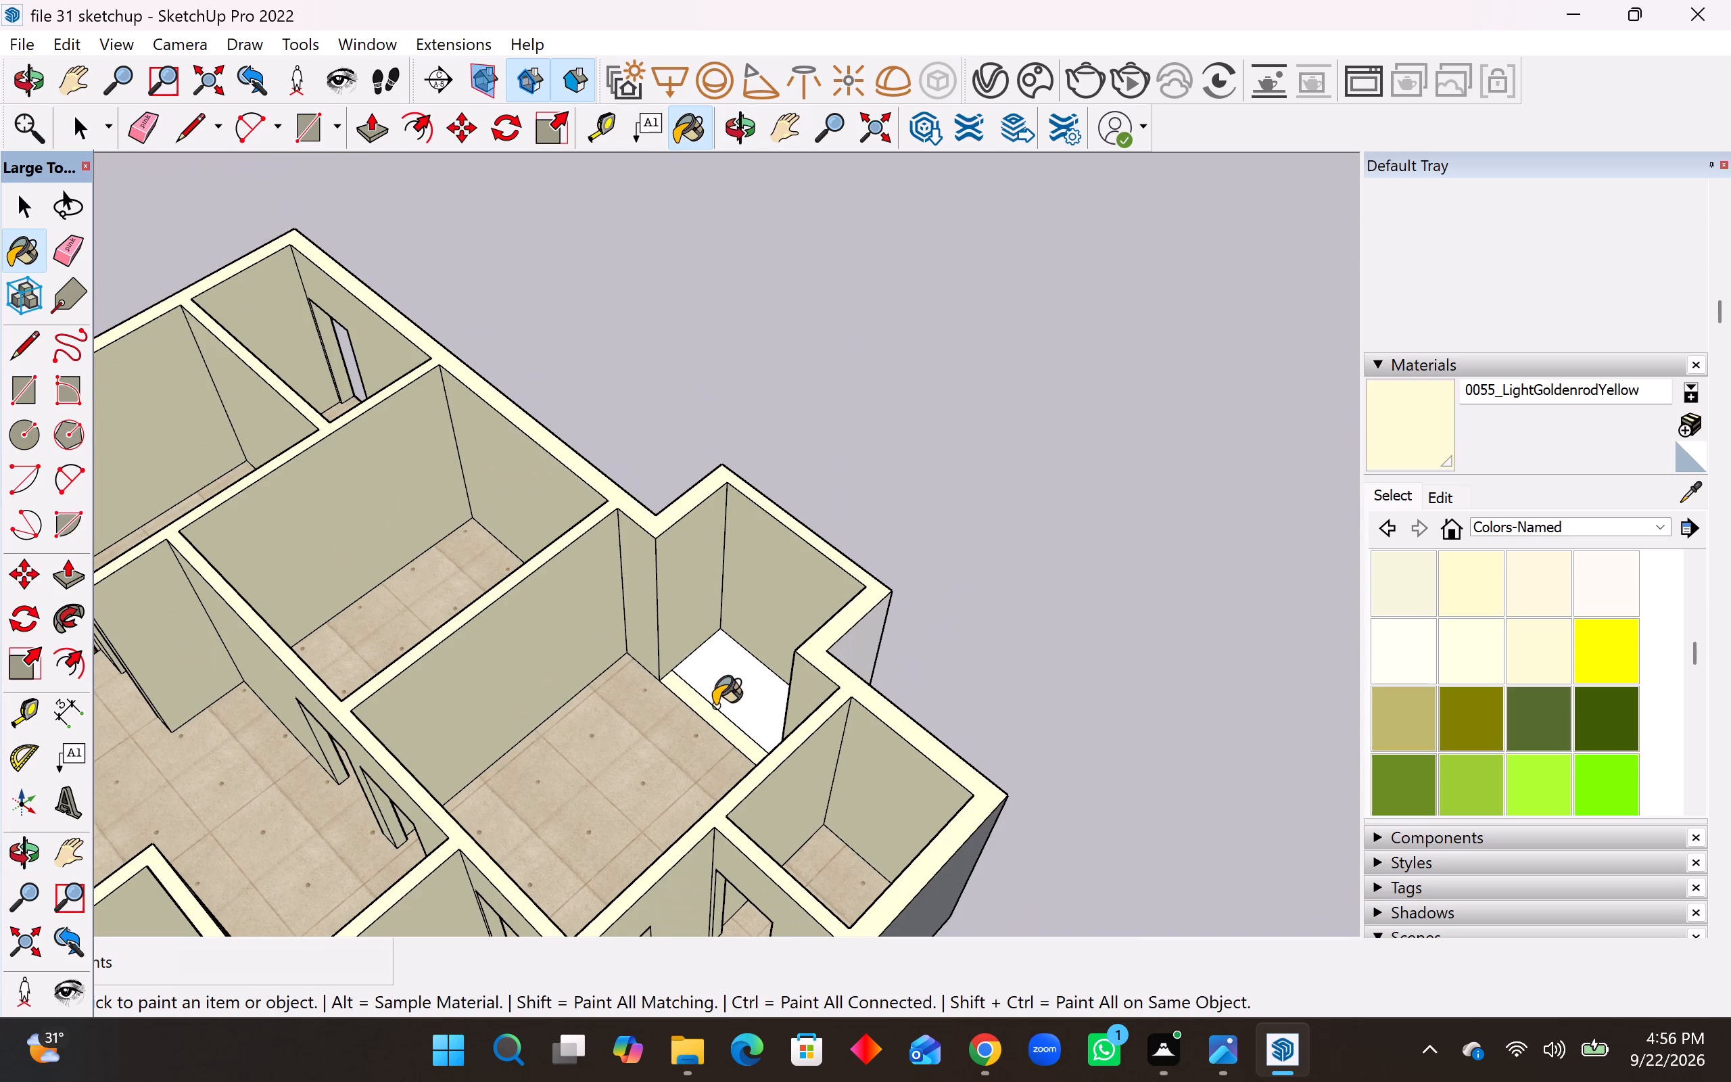
{"action": "key", "text": "space"}
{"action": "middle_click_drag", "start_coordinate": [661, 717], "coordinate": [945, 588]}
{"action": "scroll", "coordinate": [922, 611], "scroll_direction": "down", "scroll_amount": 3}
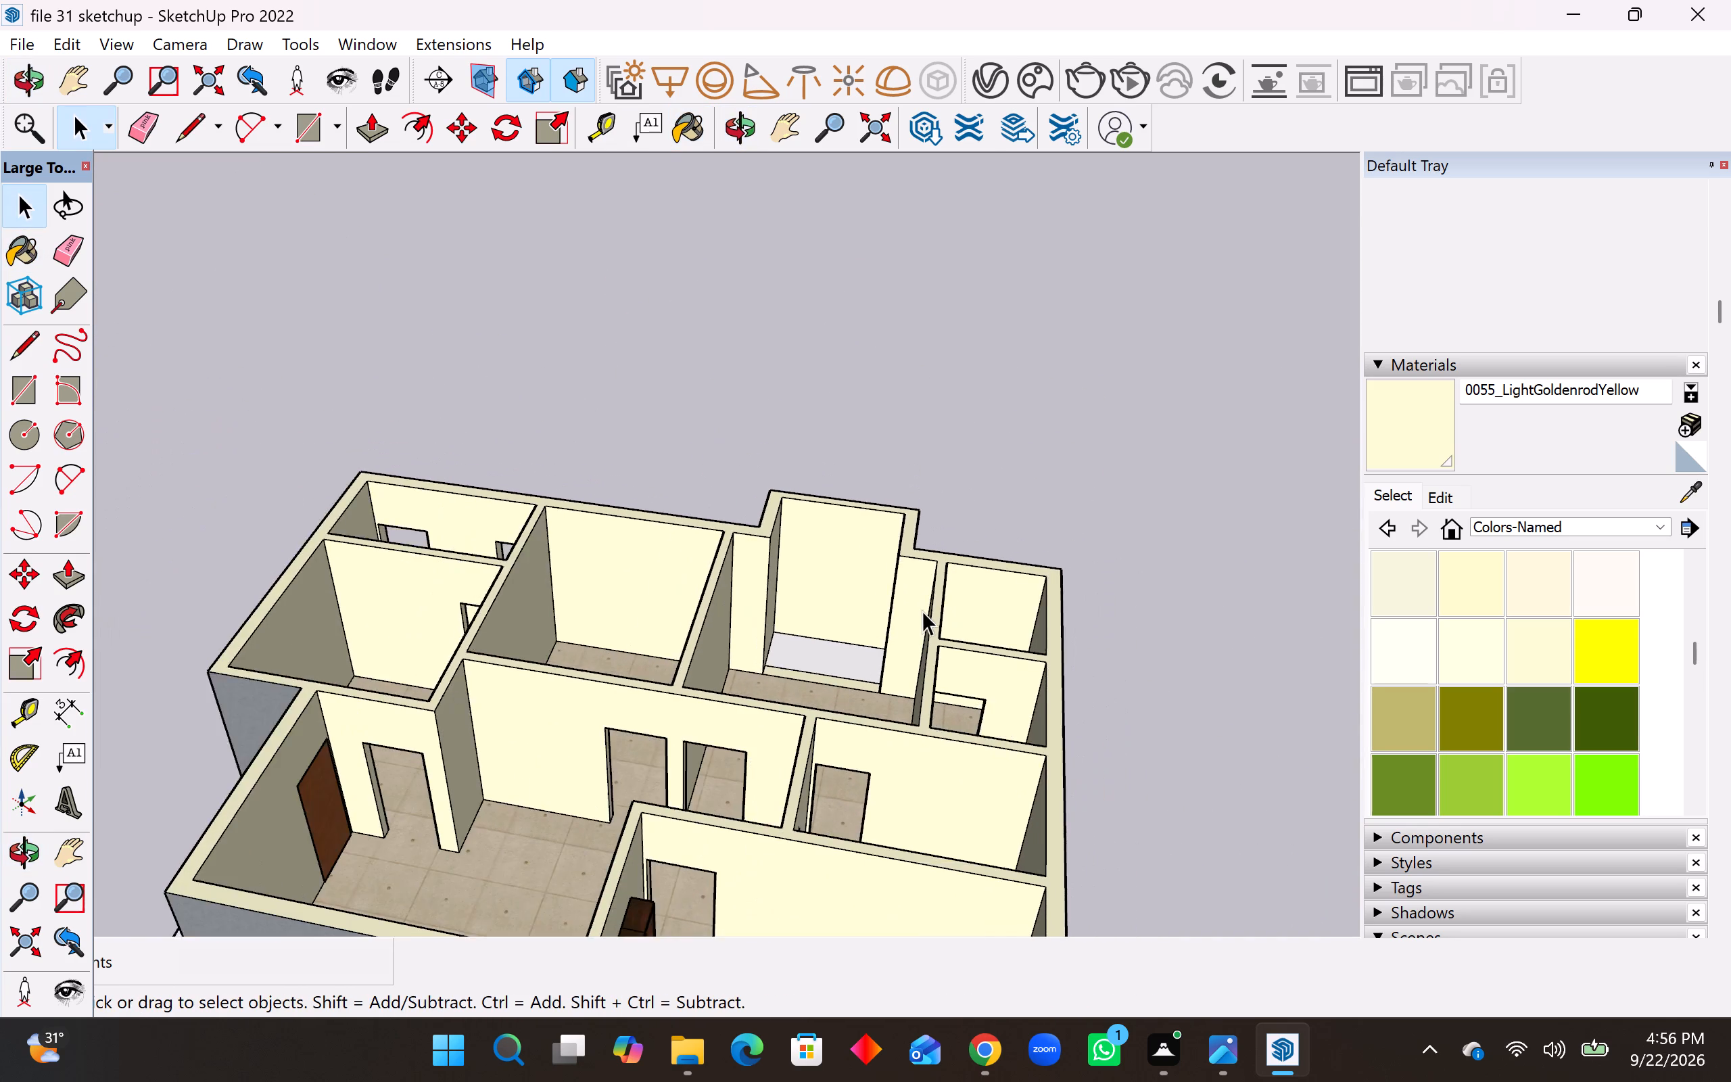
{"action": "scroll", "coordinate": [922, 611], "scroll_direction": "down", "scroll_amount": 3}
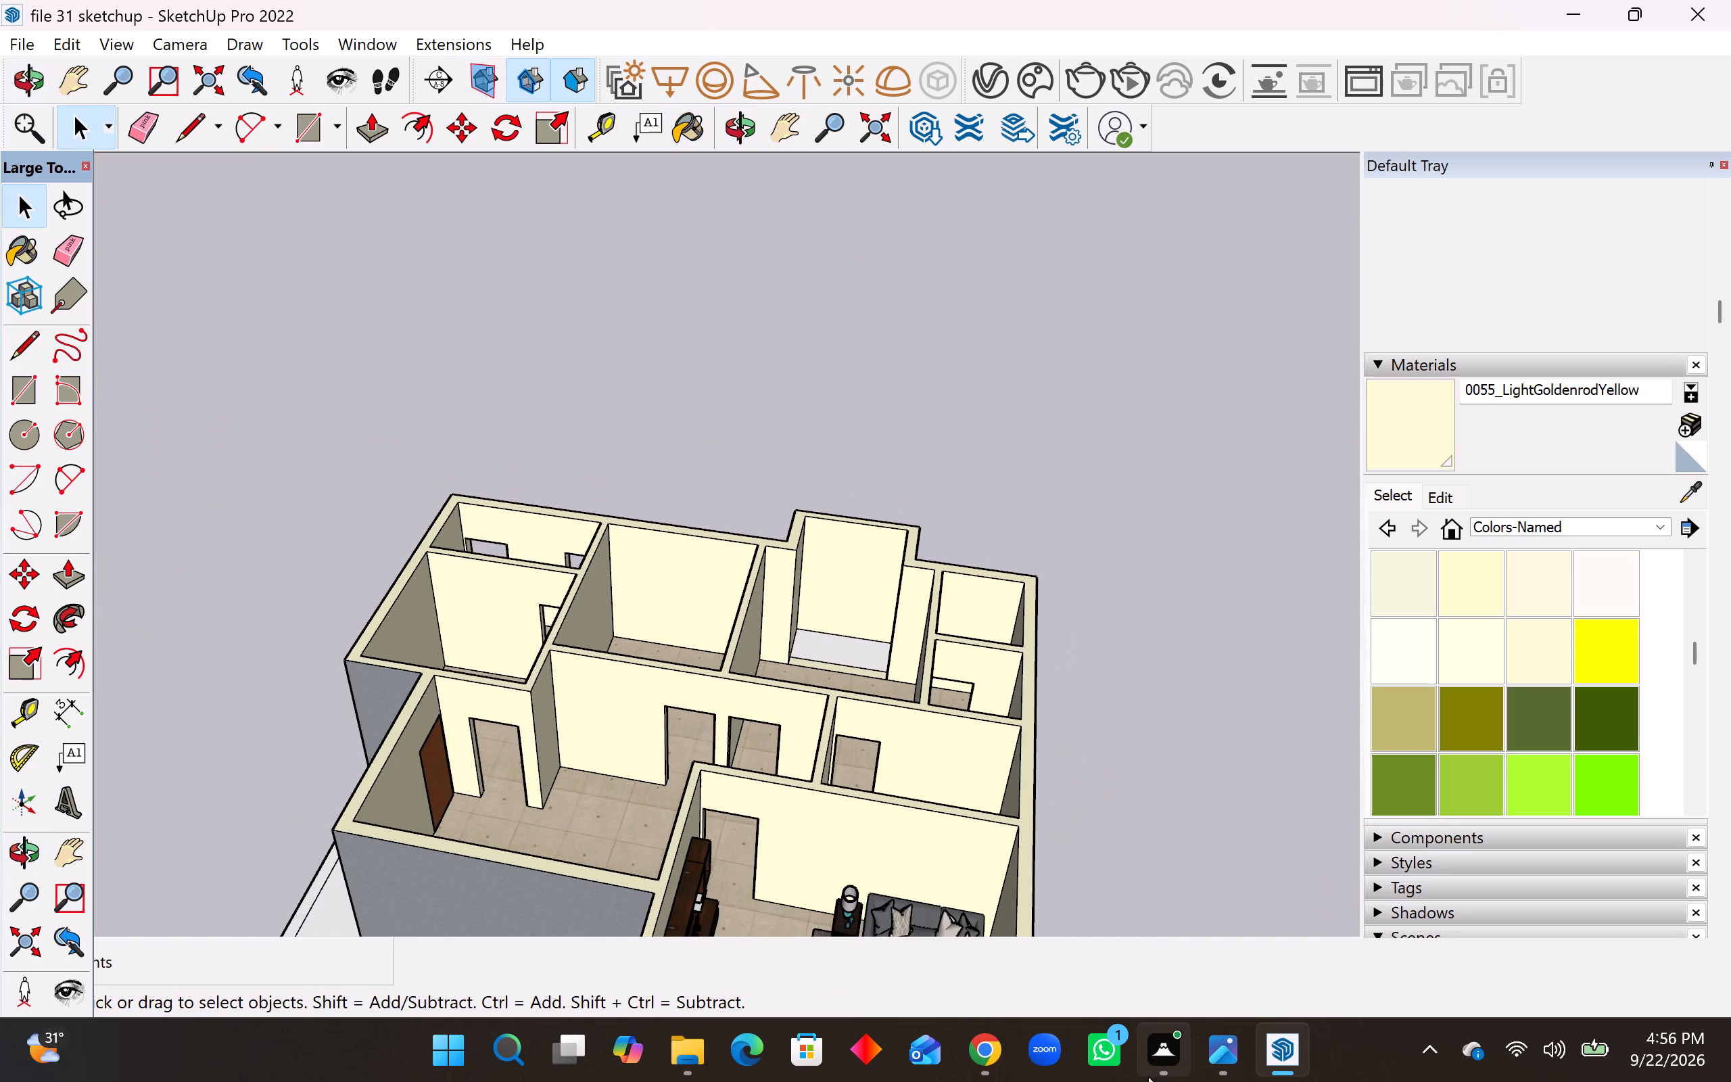
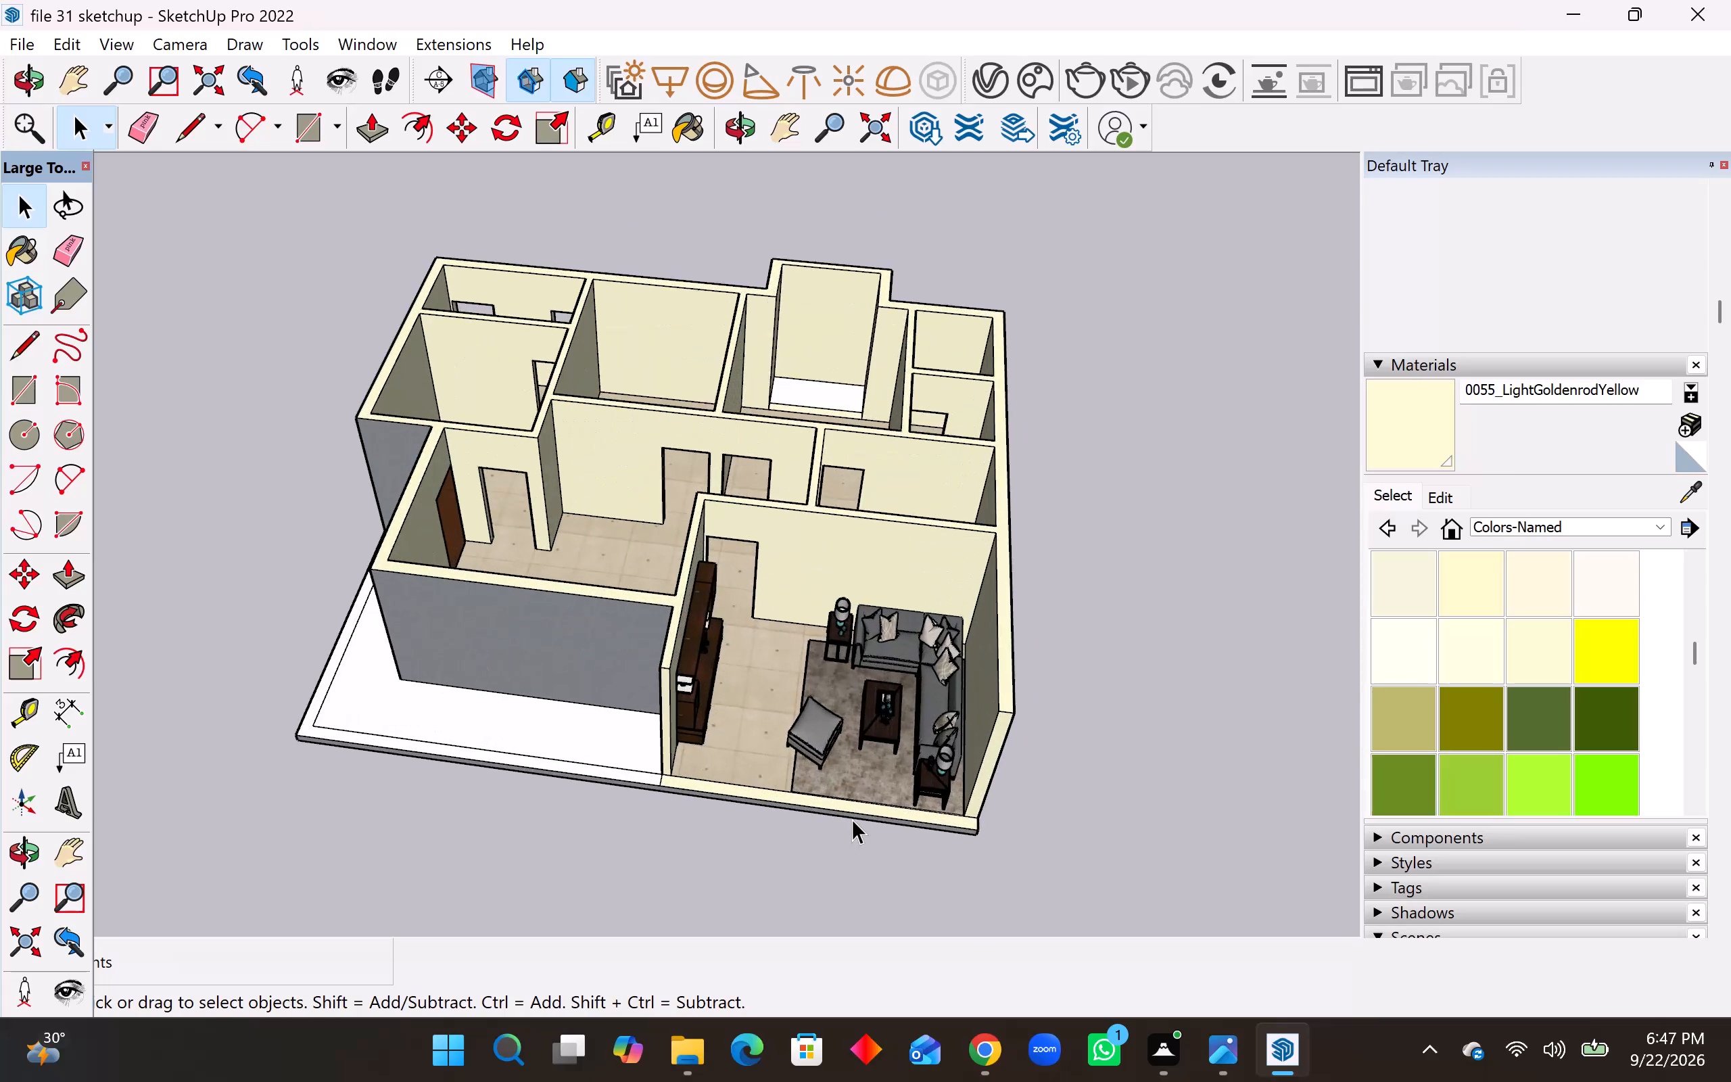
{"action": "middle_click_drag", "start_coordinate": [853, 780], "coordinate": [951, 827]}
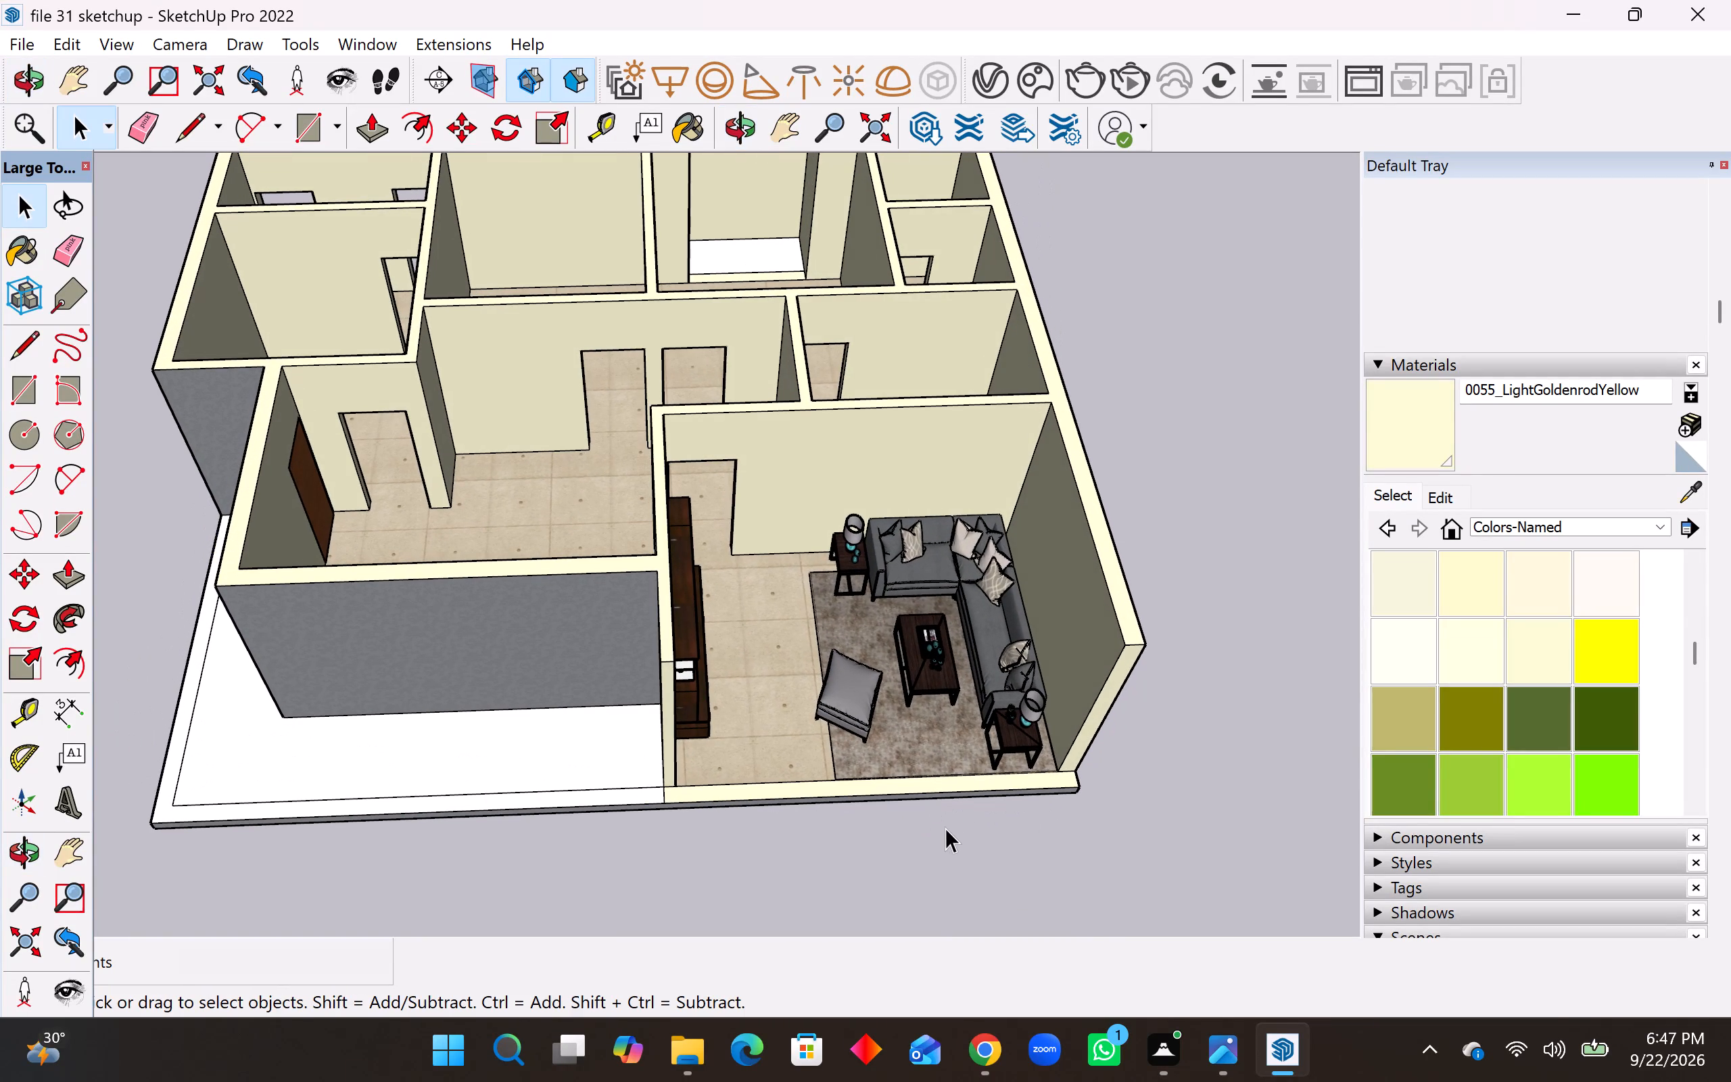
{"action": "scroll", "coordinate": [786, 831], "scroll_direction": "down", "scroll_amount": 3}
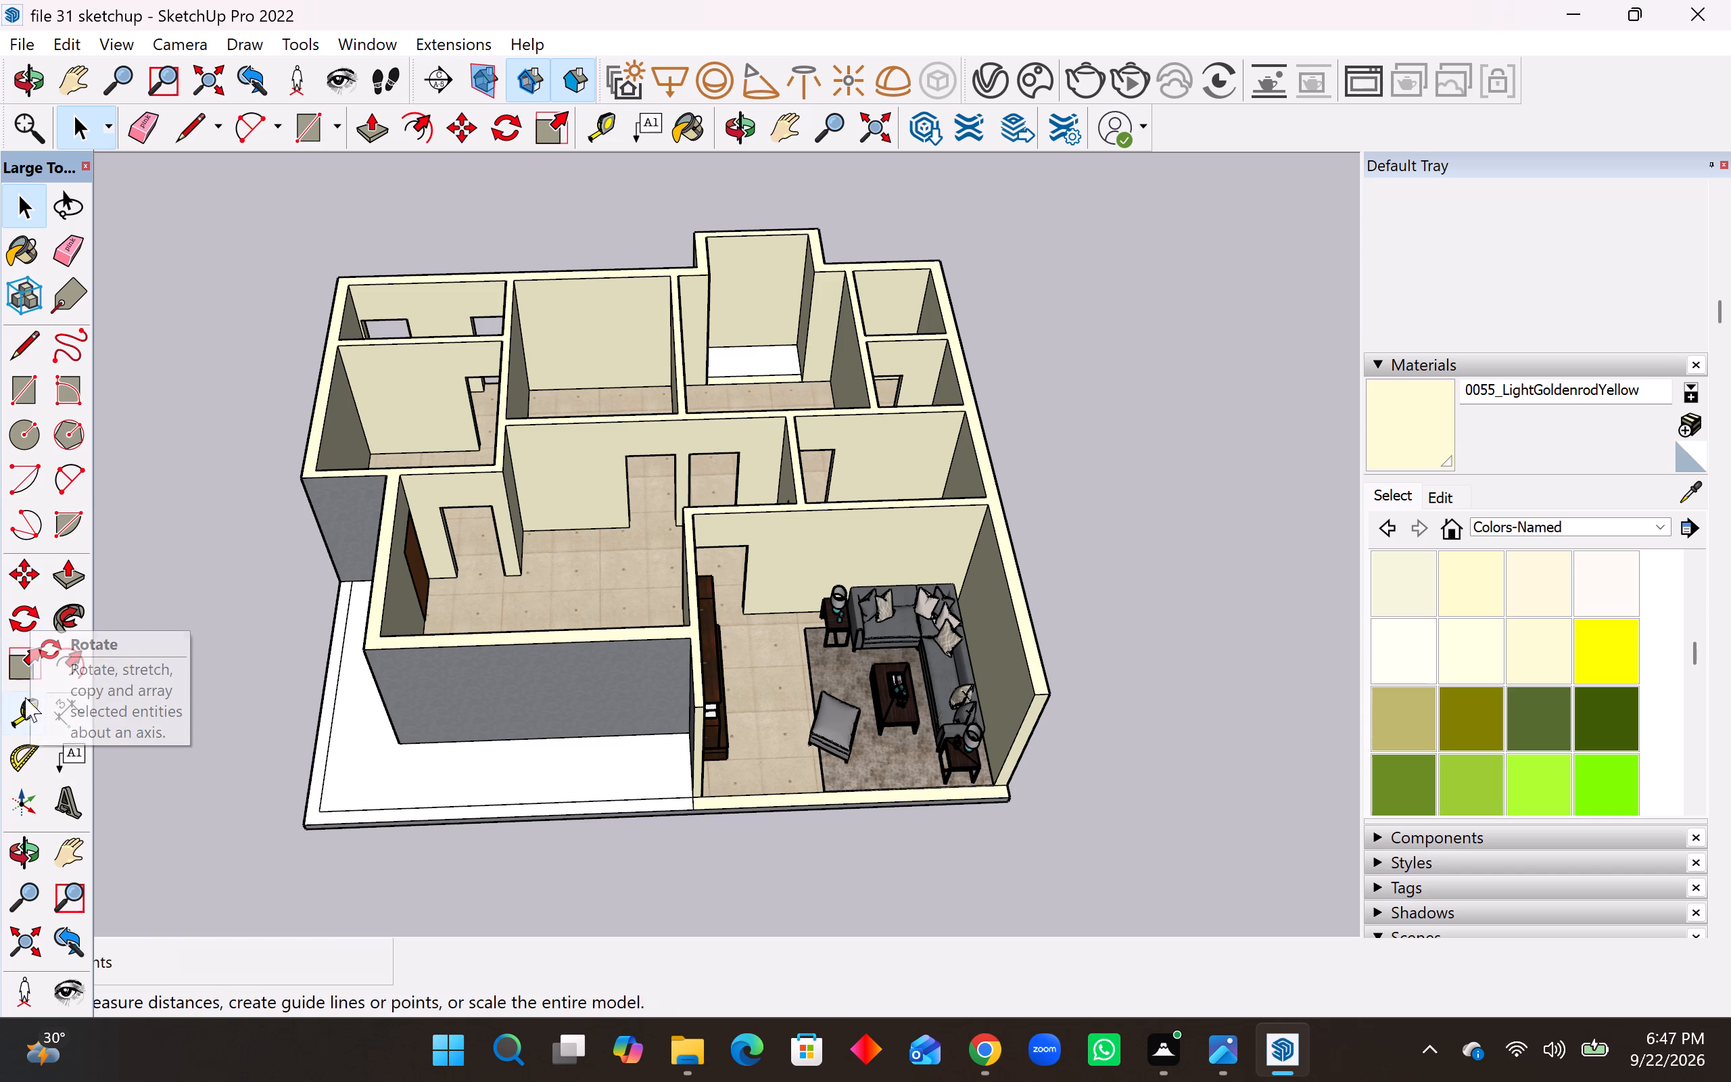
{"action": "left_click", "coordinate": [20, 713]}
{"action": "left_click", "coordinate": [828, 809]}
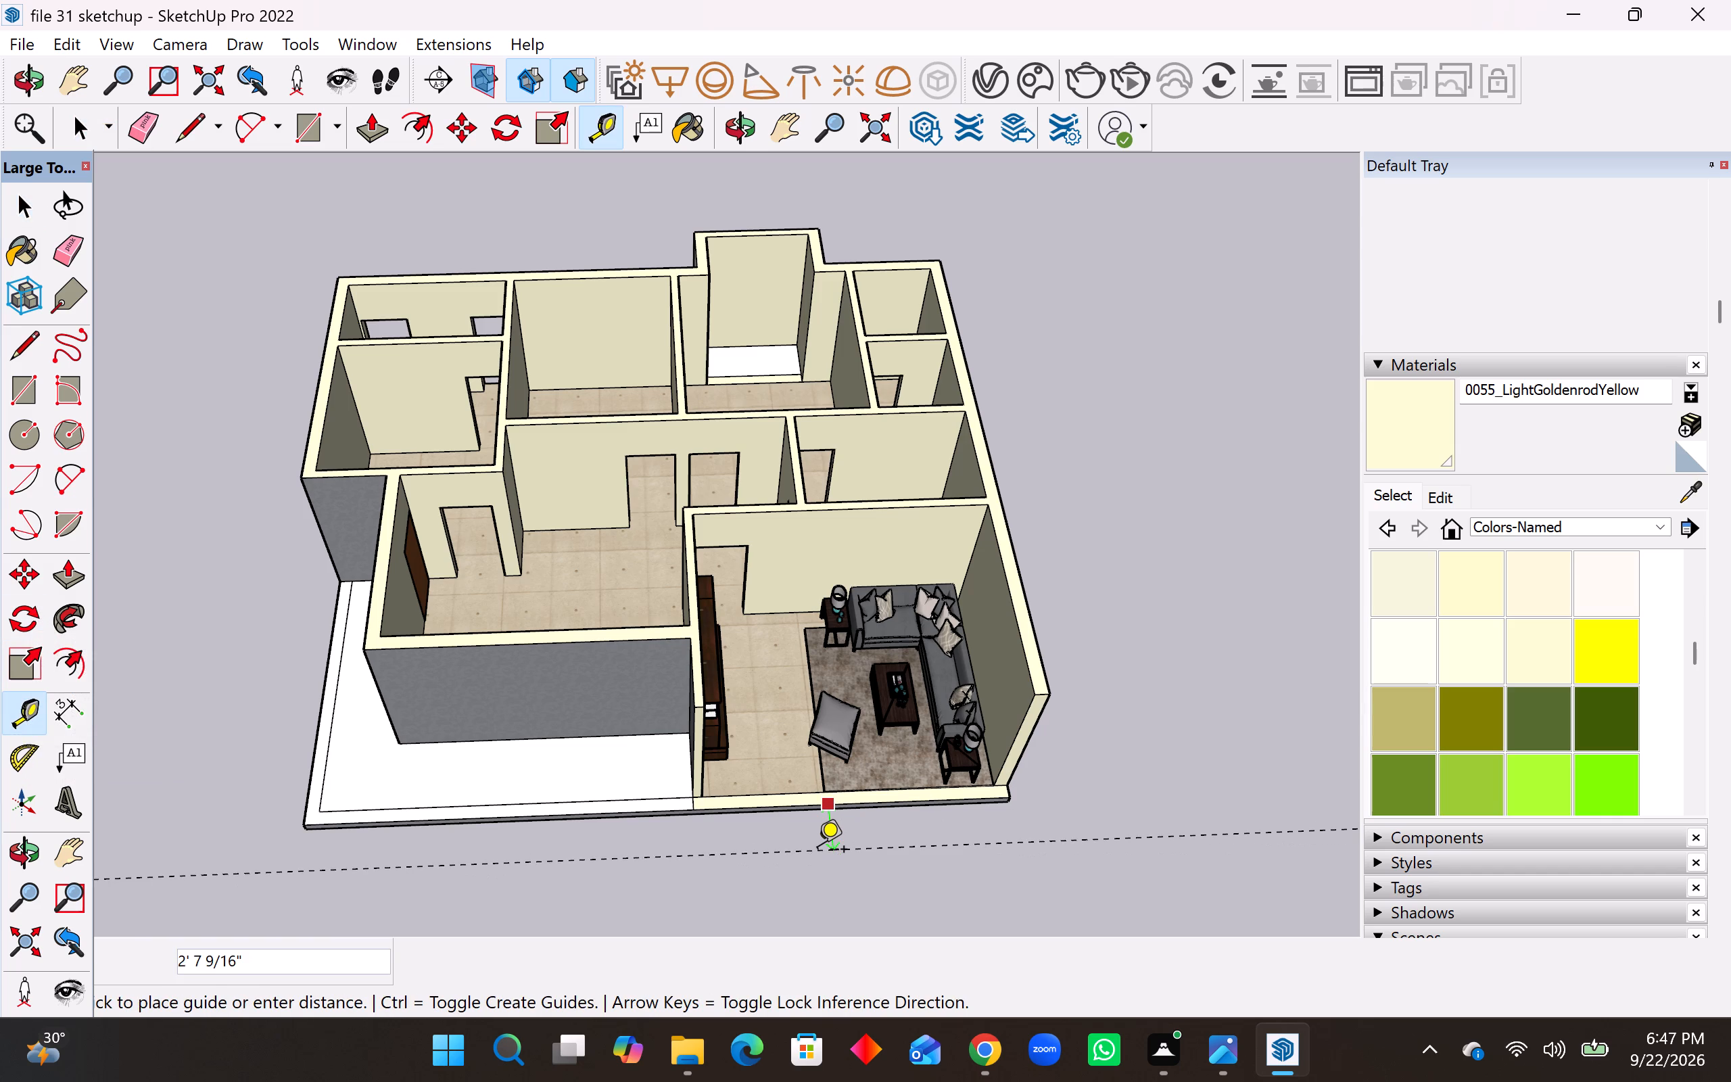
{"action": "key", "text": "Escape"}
Measure the inner depth of the bedroom's rear projection along its side wall, without placing a dimension.
{"action": "middle_click_drag", "start_coordinate": [773, 590], "coordinate": [767, 1058]}
{"action": "scroll", "coordinate": [859, 299], "scroll_direction": "up", "scroll_amount": 5}
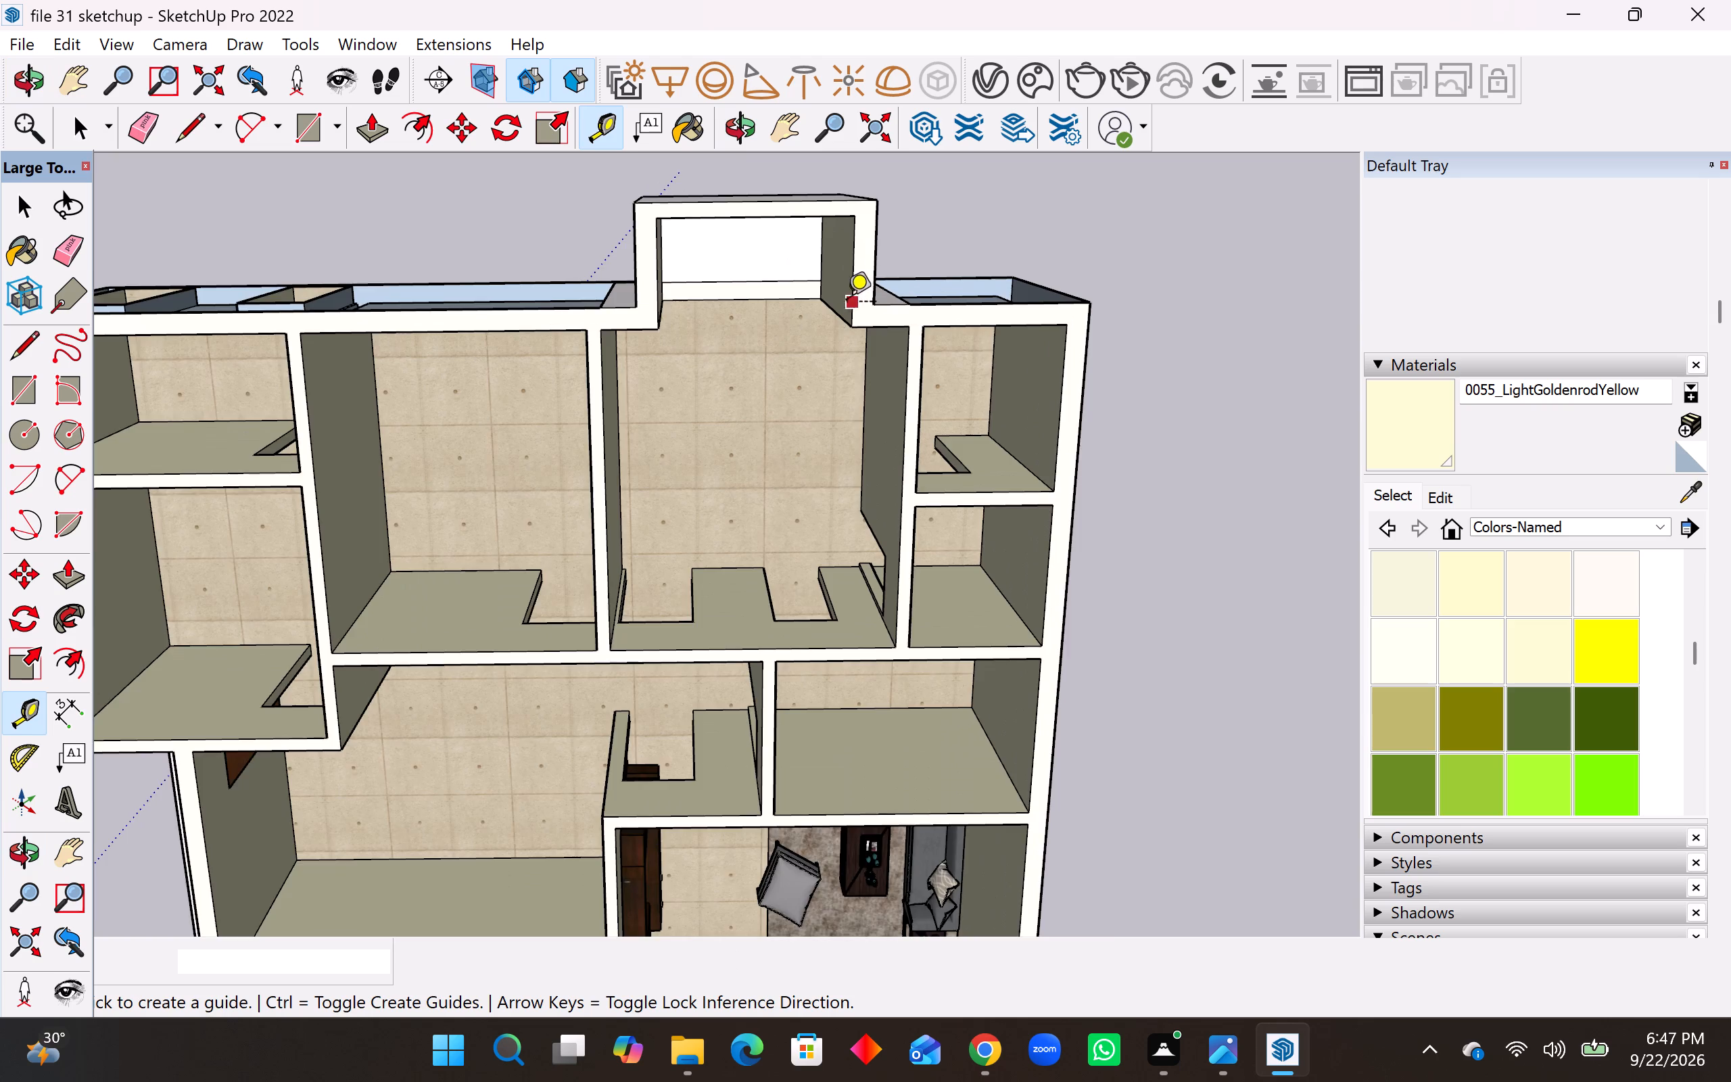
{"action": "scroll", "coordinate": [847, 304], "scroll_direction": "up", "scroll_amount": 3}
{"action": "middle_click_drag", "start_coordinate": [770, 272], "coordinate": [735, 132]}
{"action": "left_click", "coordinate": [66, 698]}
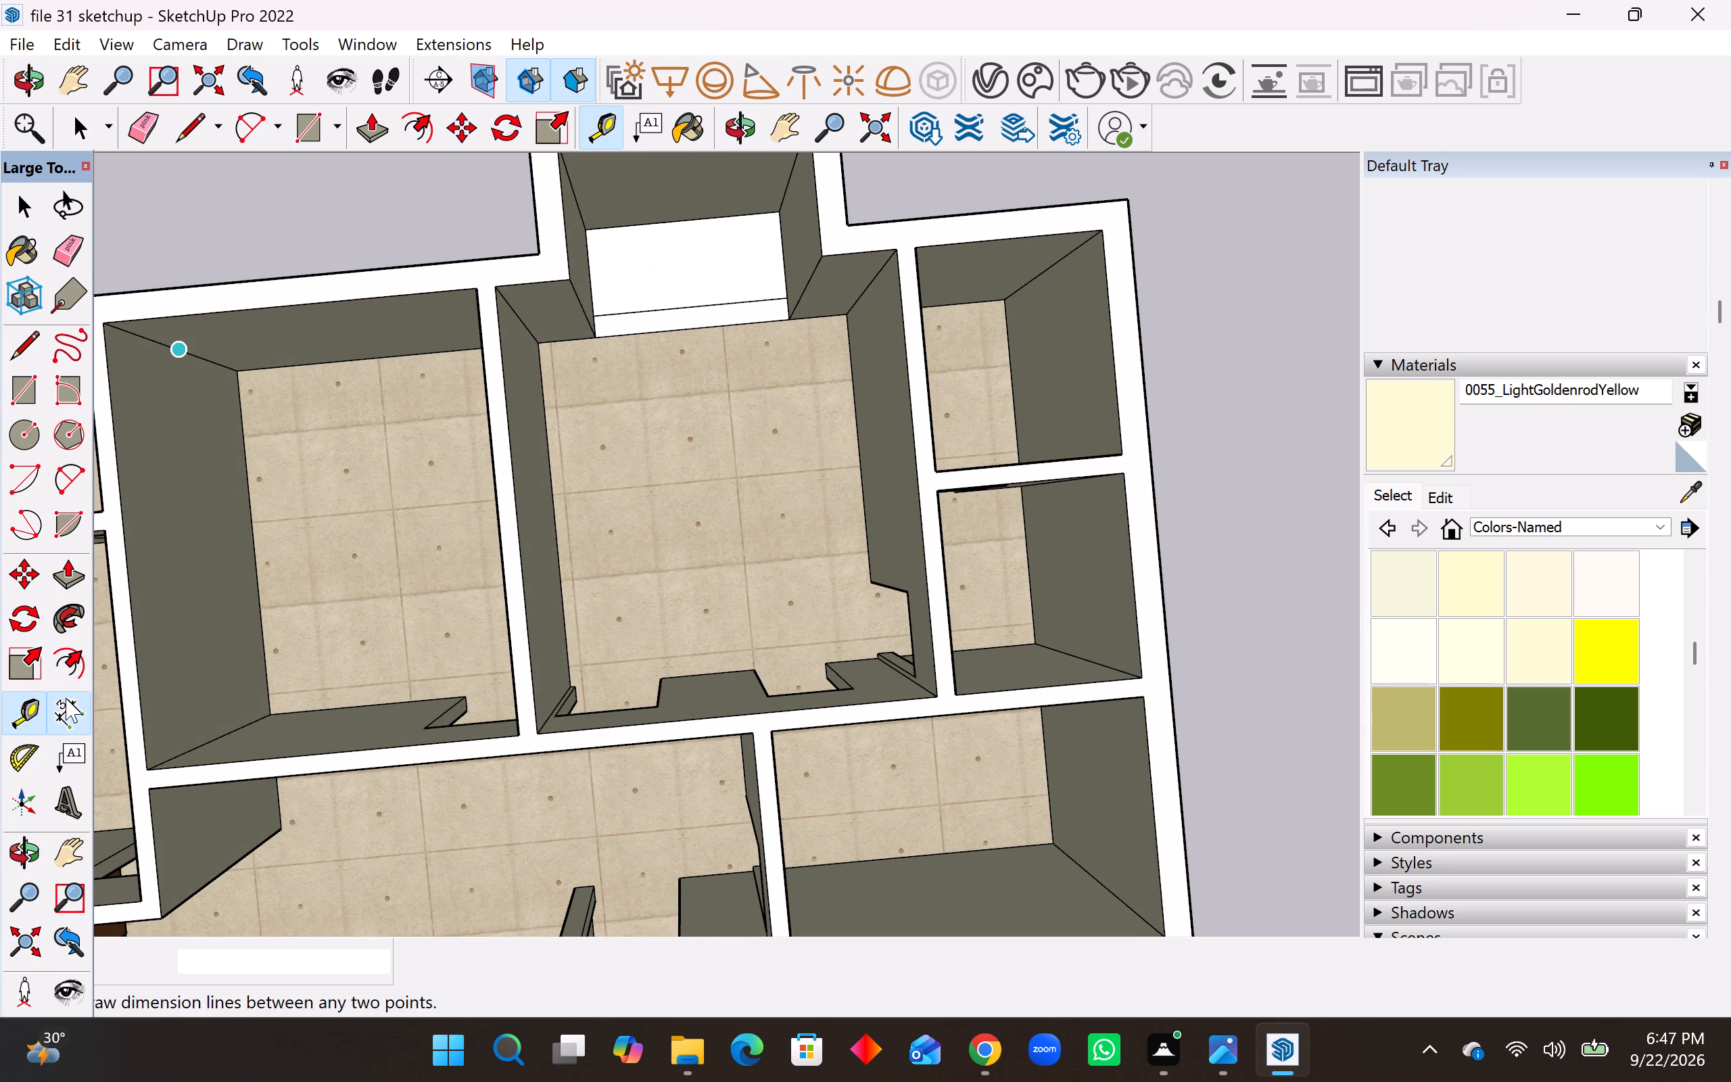
{"action": "left_click", "coordinate": [605, 314]}
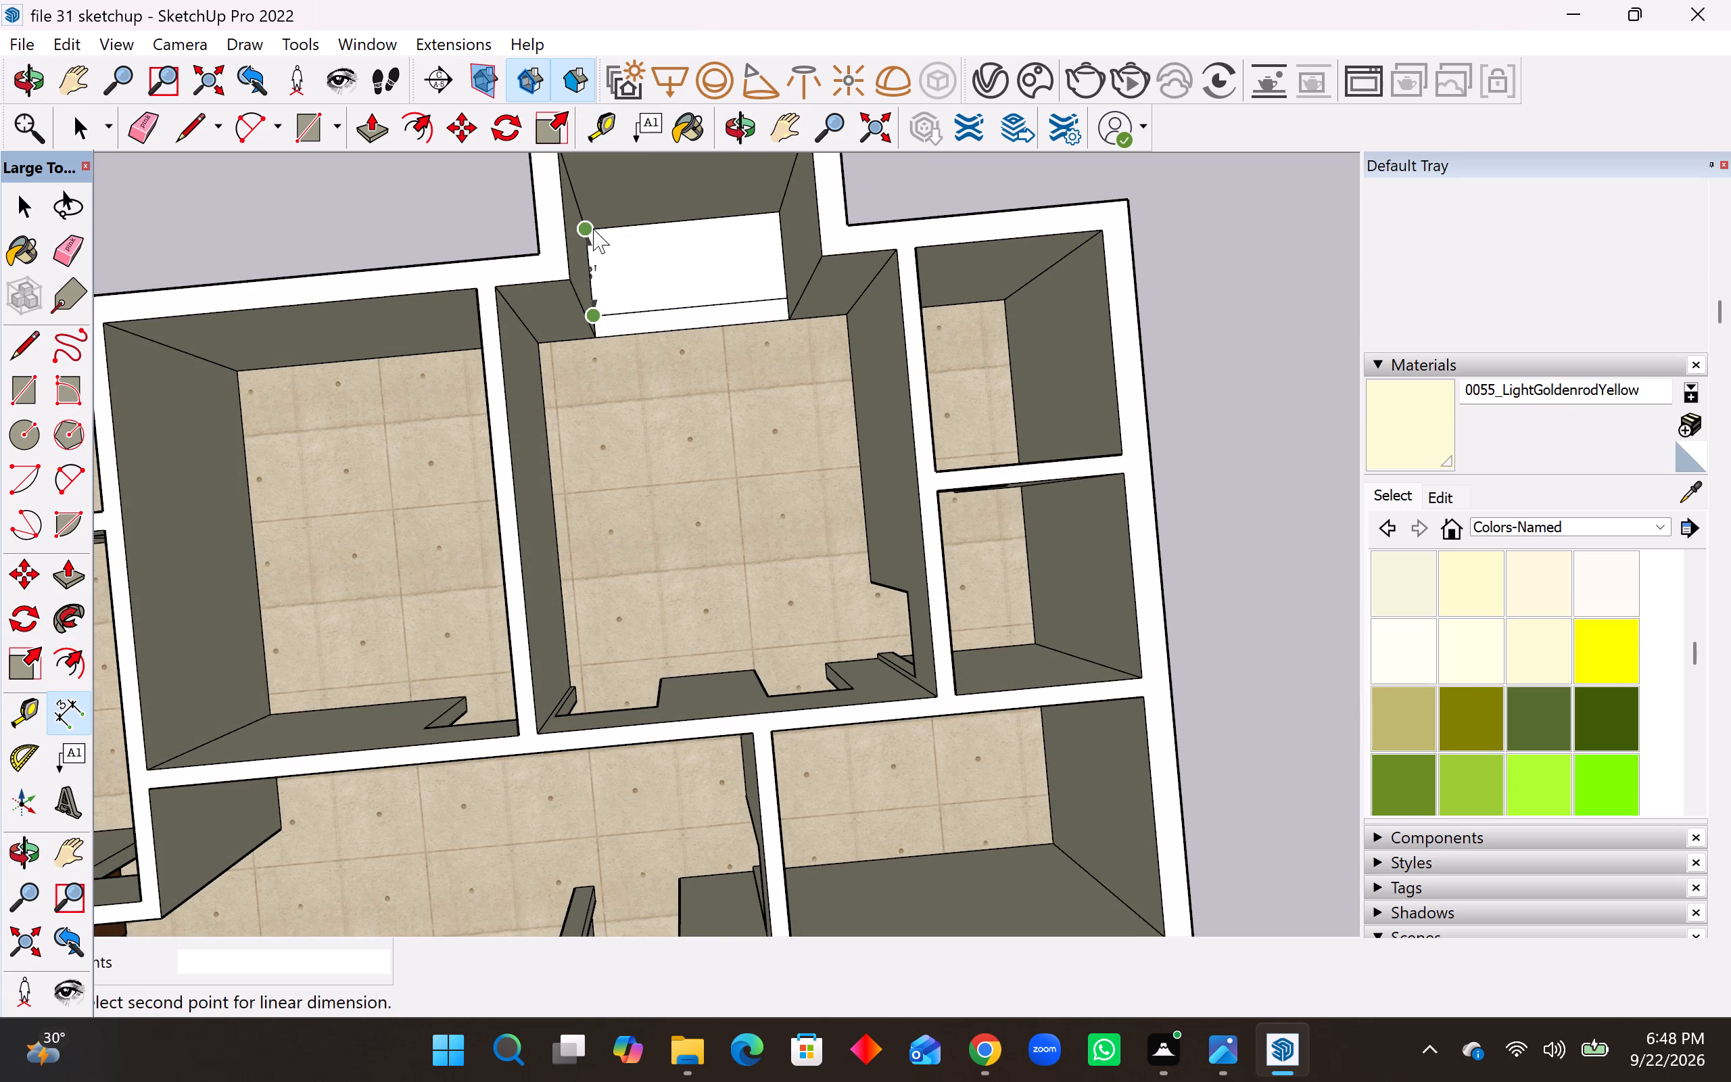
{"action": "left_click", "coordinate": [588, 233]}
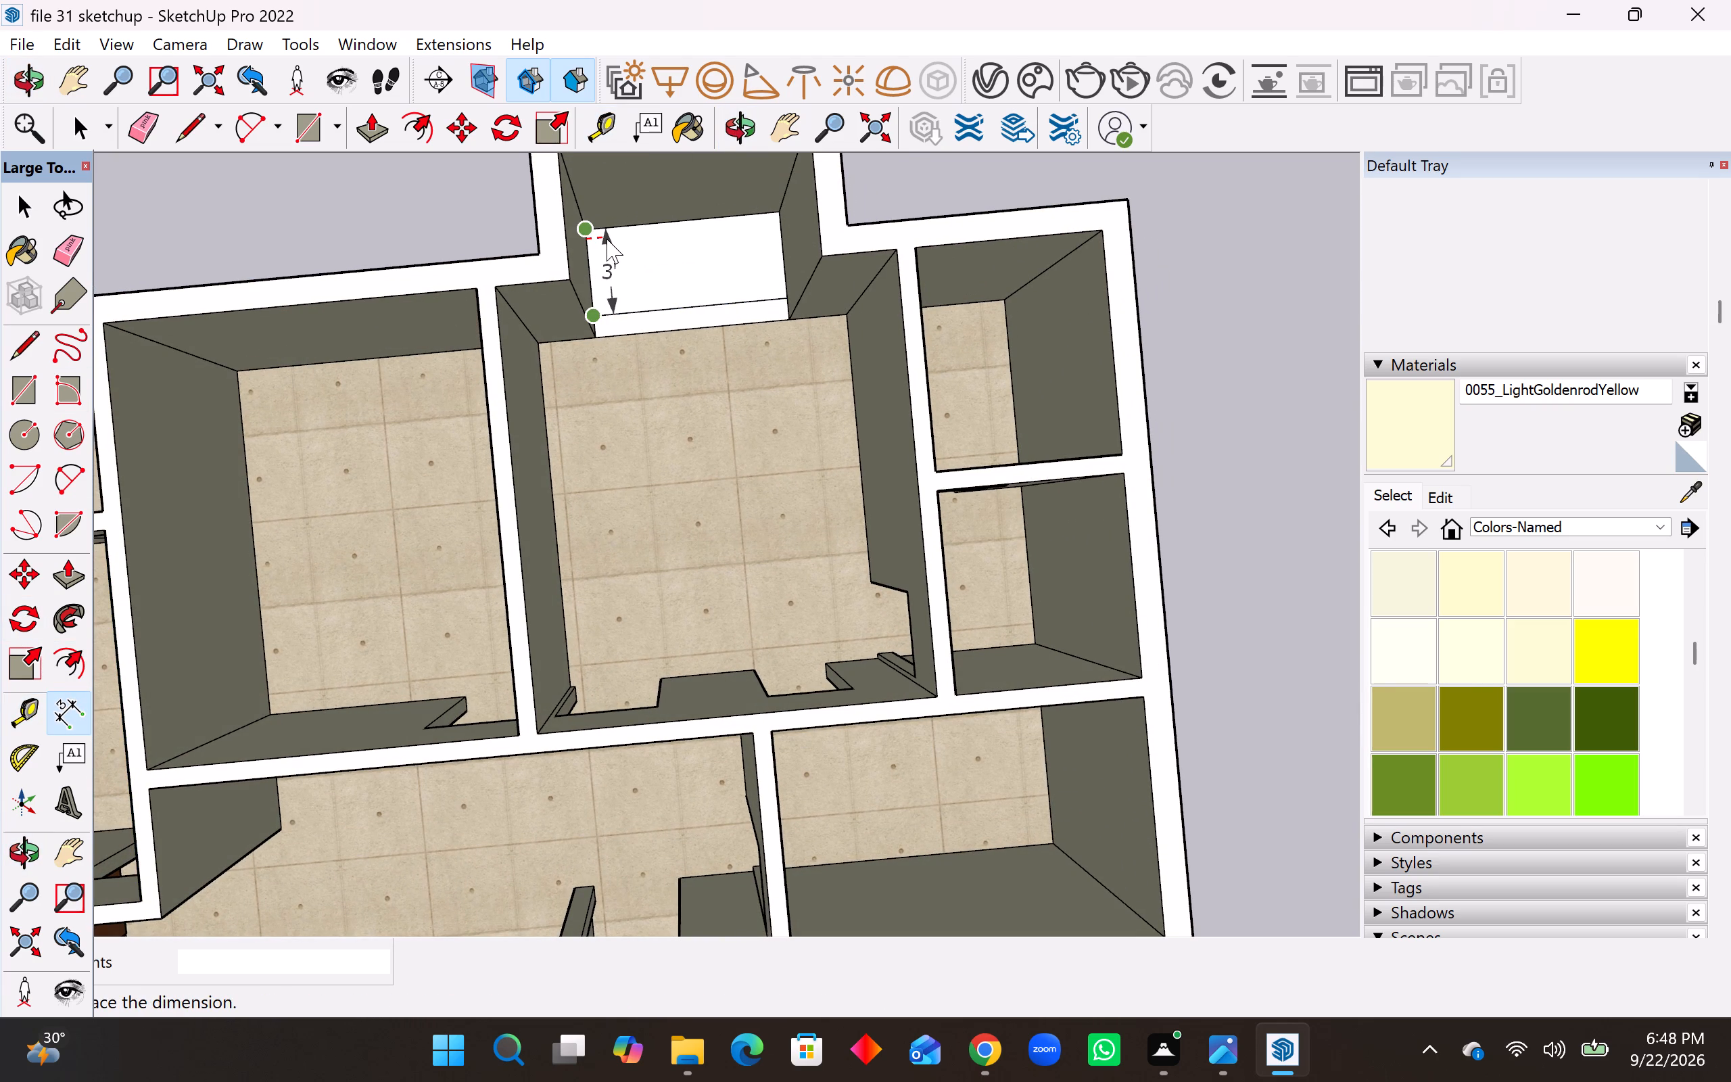
{"action": "key", "text": "Escape"}
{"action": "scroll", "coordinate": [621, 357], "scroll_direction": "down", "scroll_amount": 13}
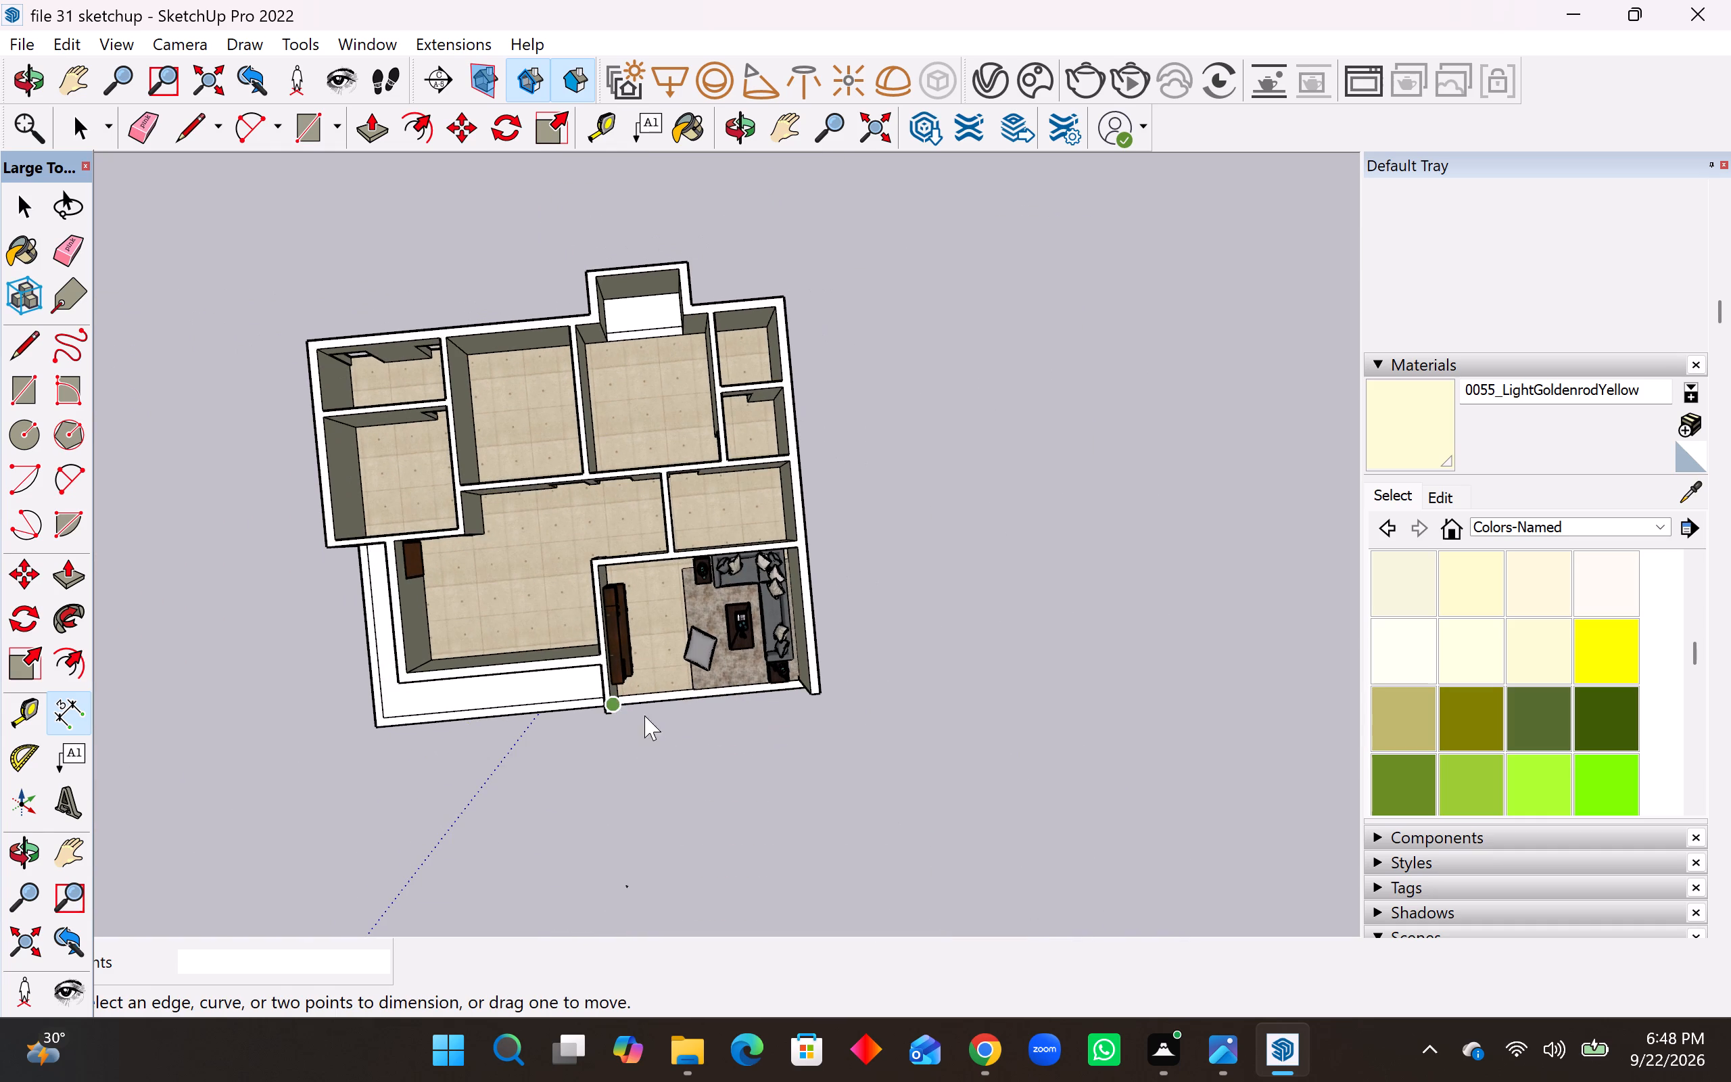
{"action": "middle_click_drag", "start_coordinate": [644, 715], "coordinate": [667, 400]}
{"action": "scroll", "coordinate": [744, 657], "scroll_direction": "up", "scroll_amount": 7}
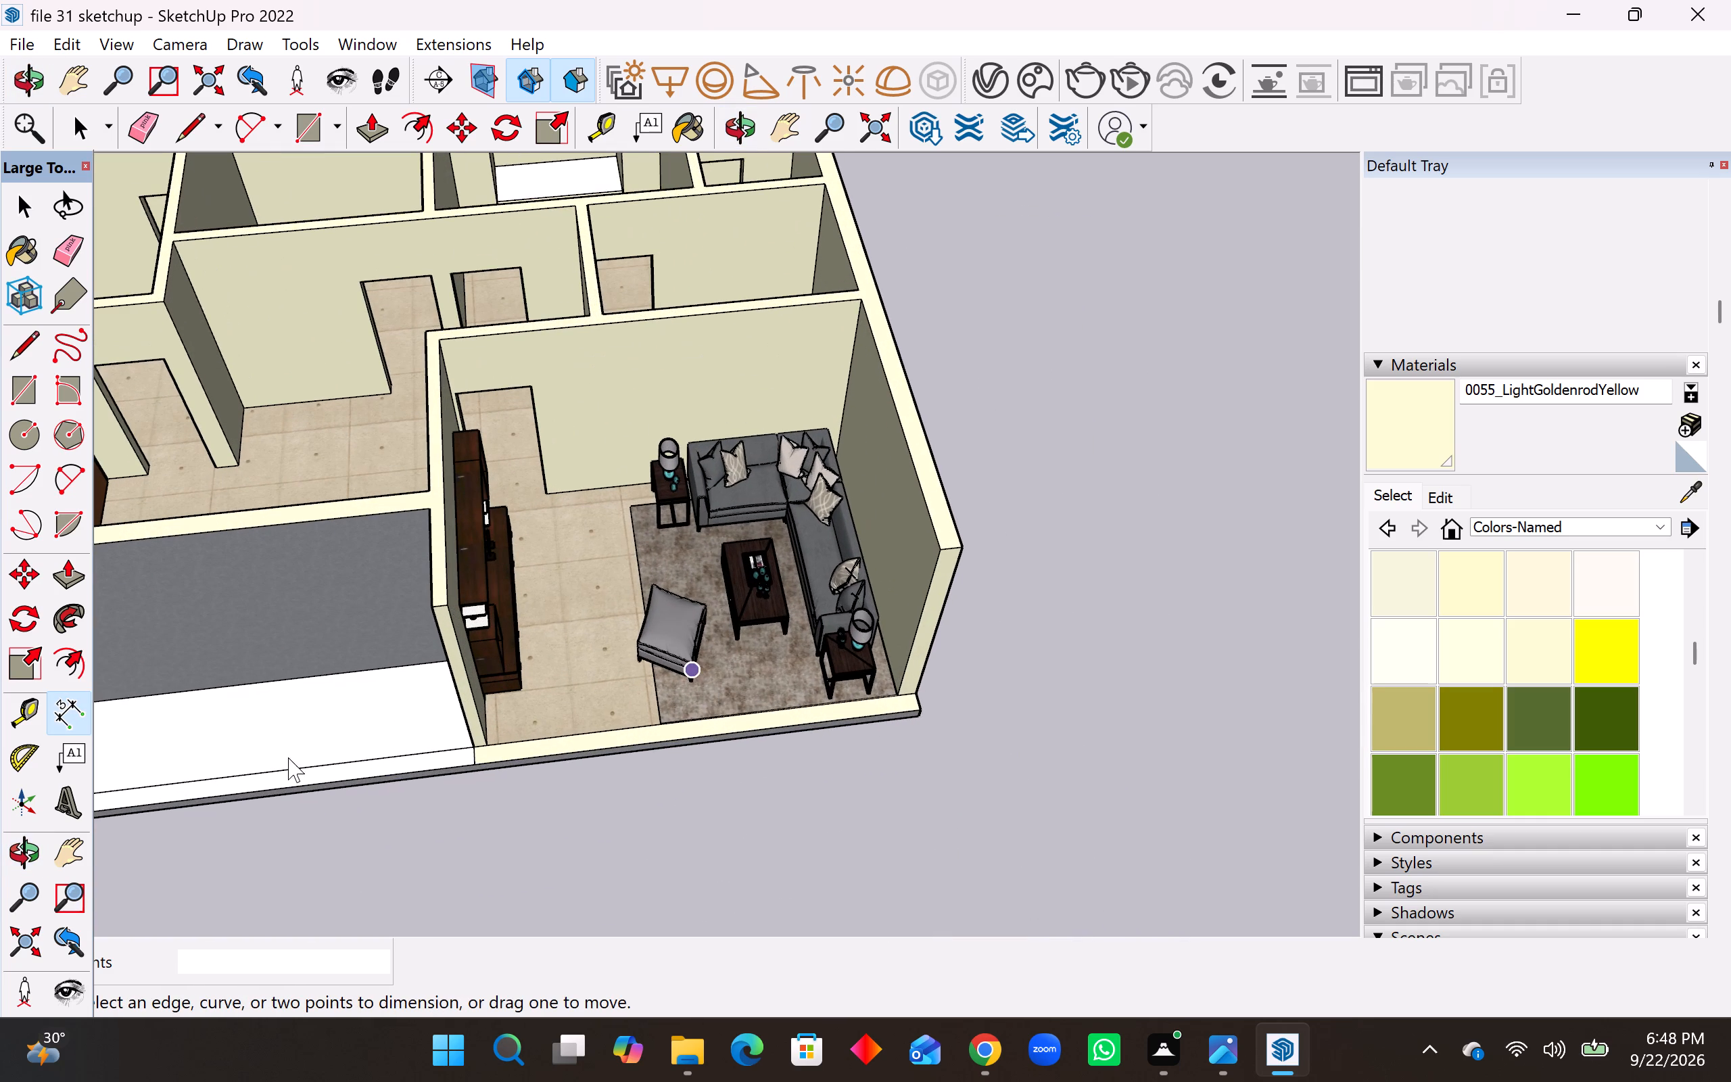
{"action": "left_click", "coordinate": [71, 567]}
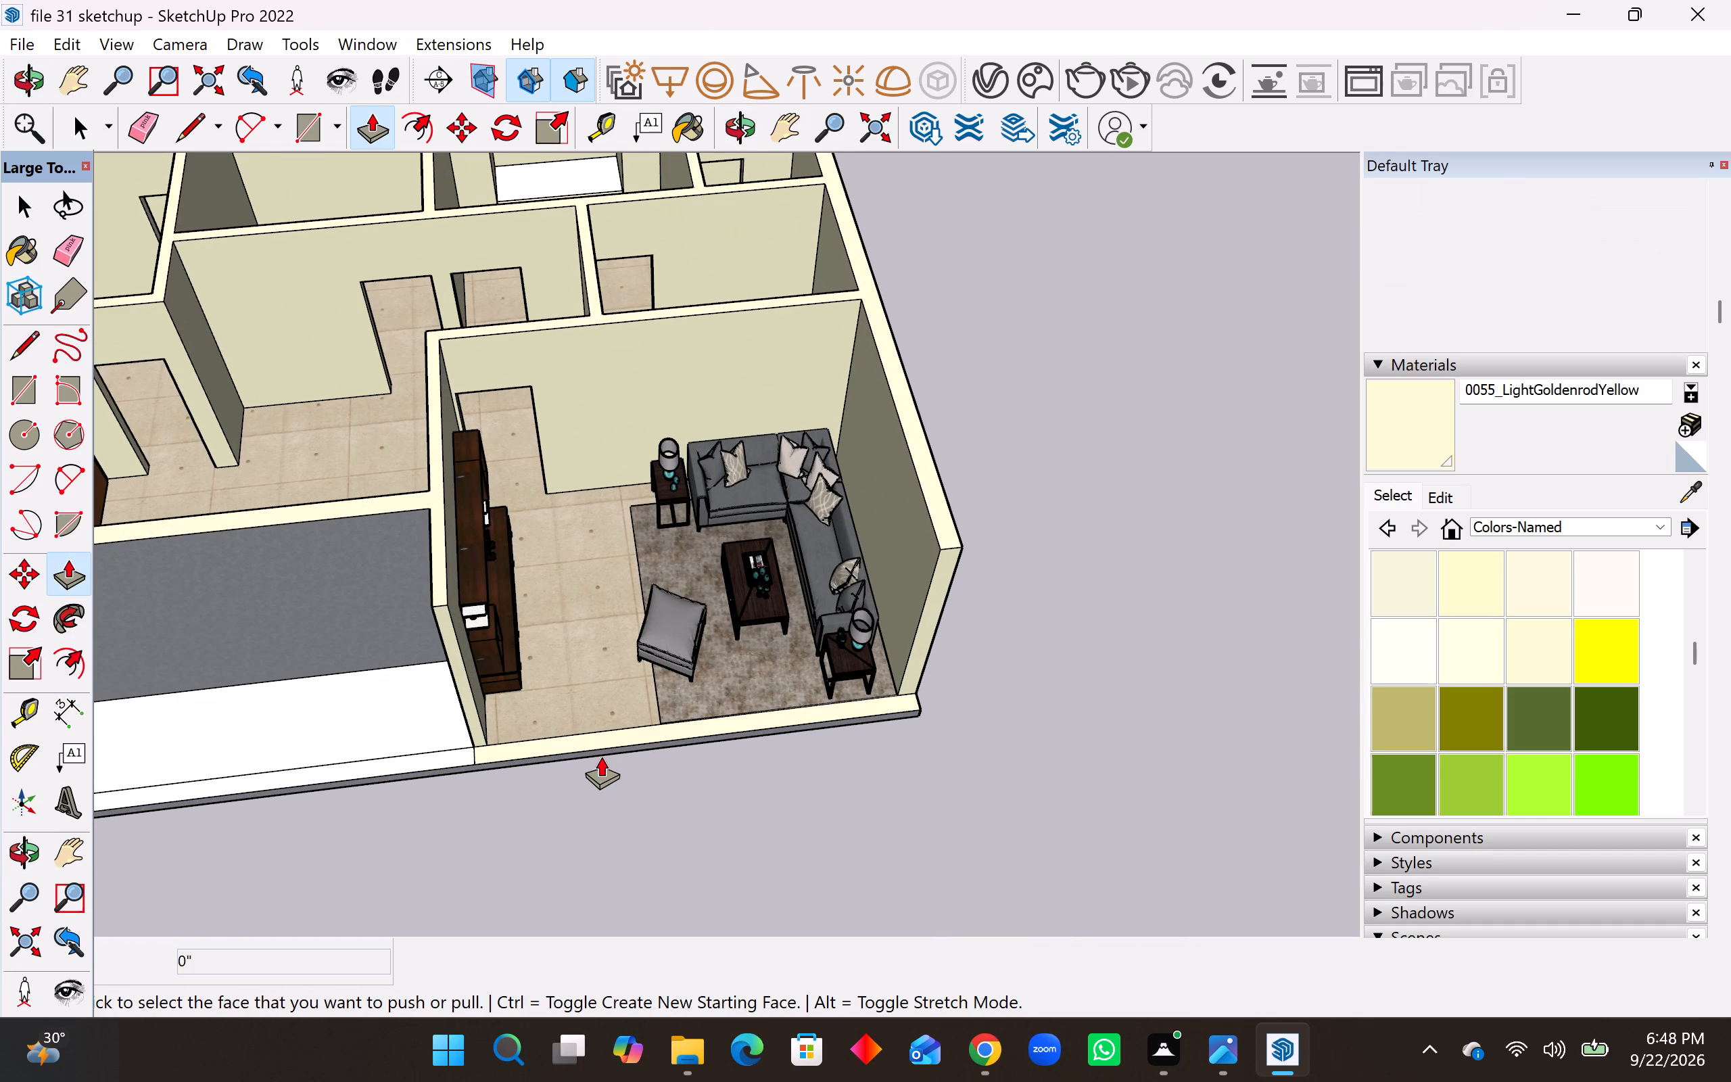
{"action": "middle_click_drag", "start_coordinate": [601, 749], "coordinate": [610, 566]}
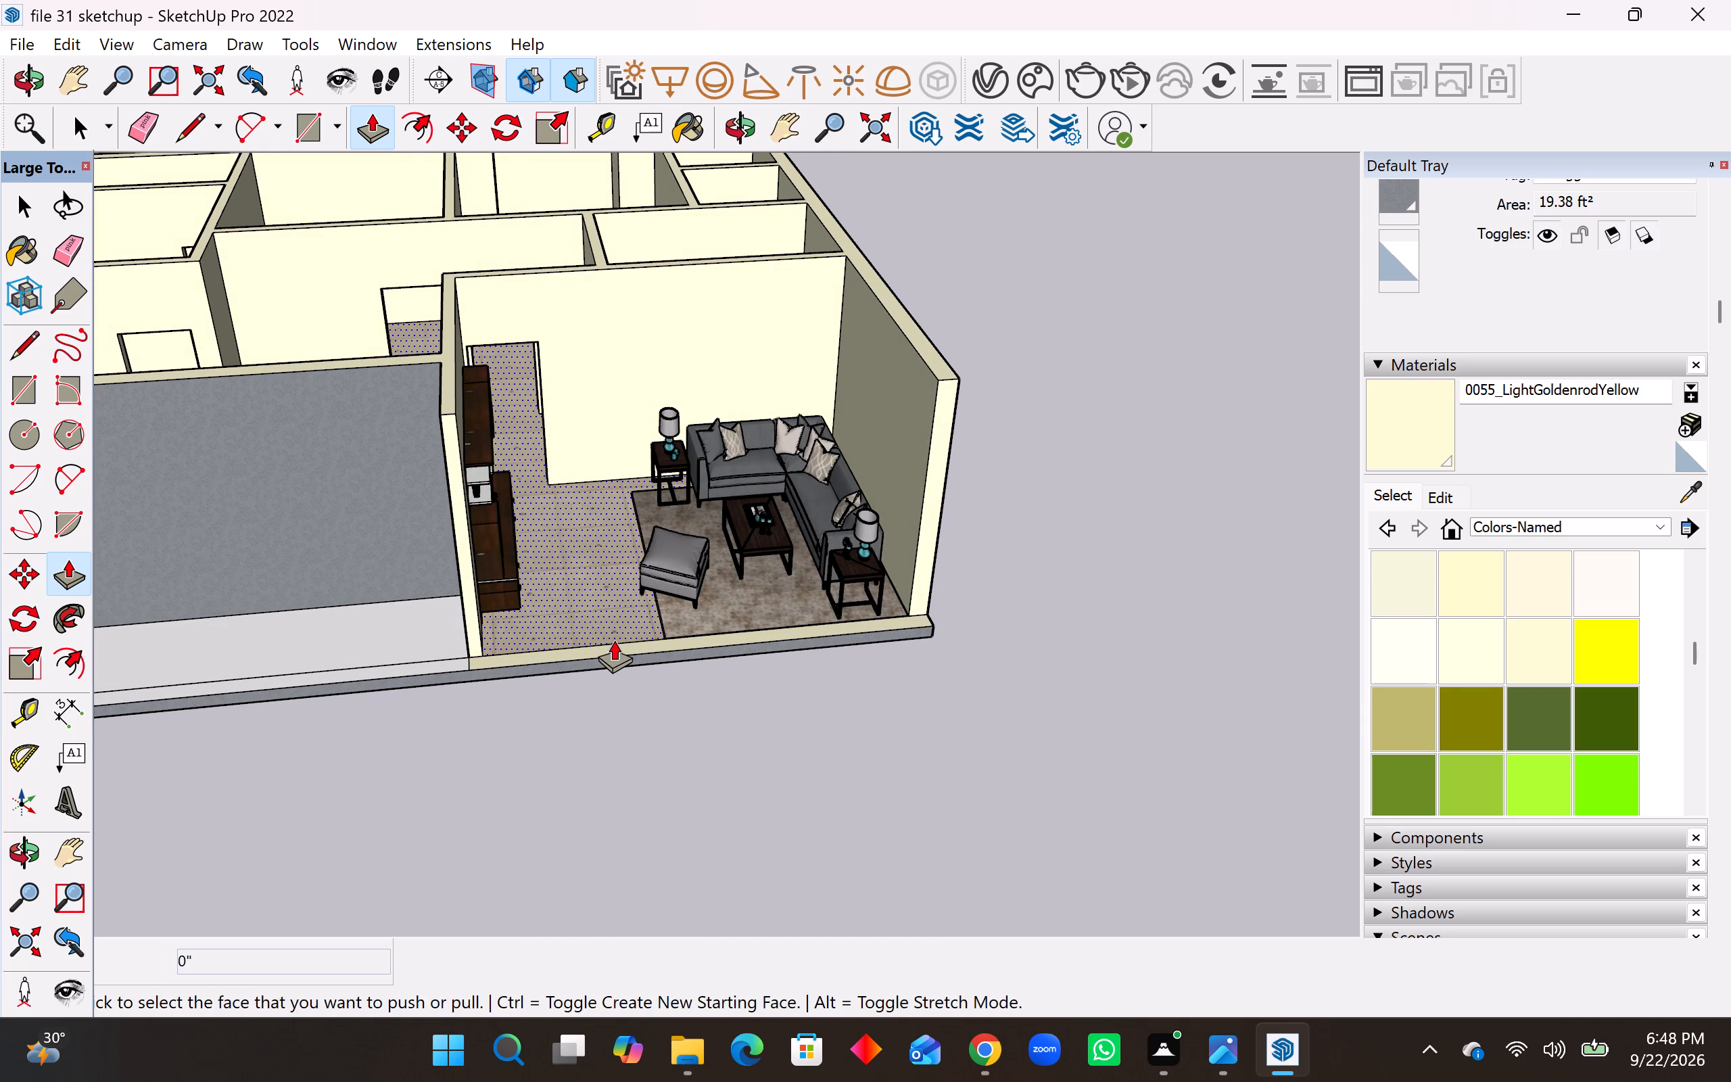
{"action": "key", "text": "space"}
Place a guide line 3' outward from the outer edge of the living room's low front wall.
{"action": "middle_click_drag", "start_coordinate": [599, 656], "coordinate": [599, 803]}
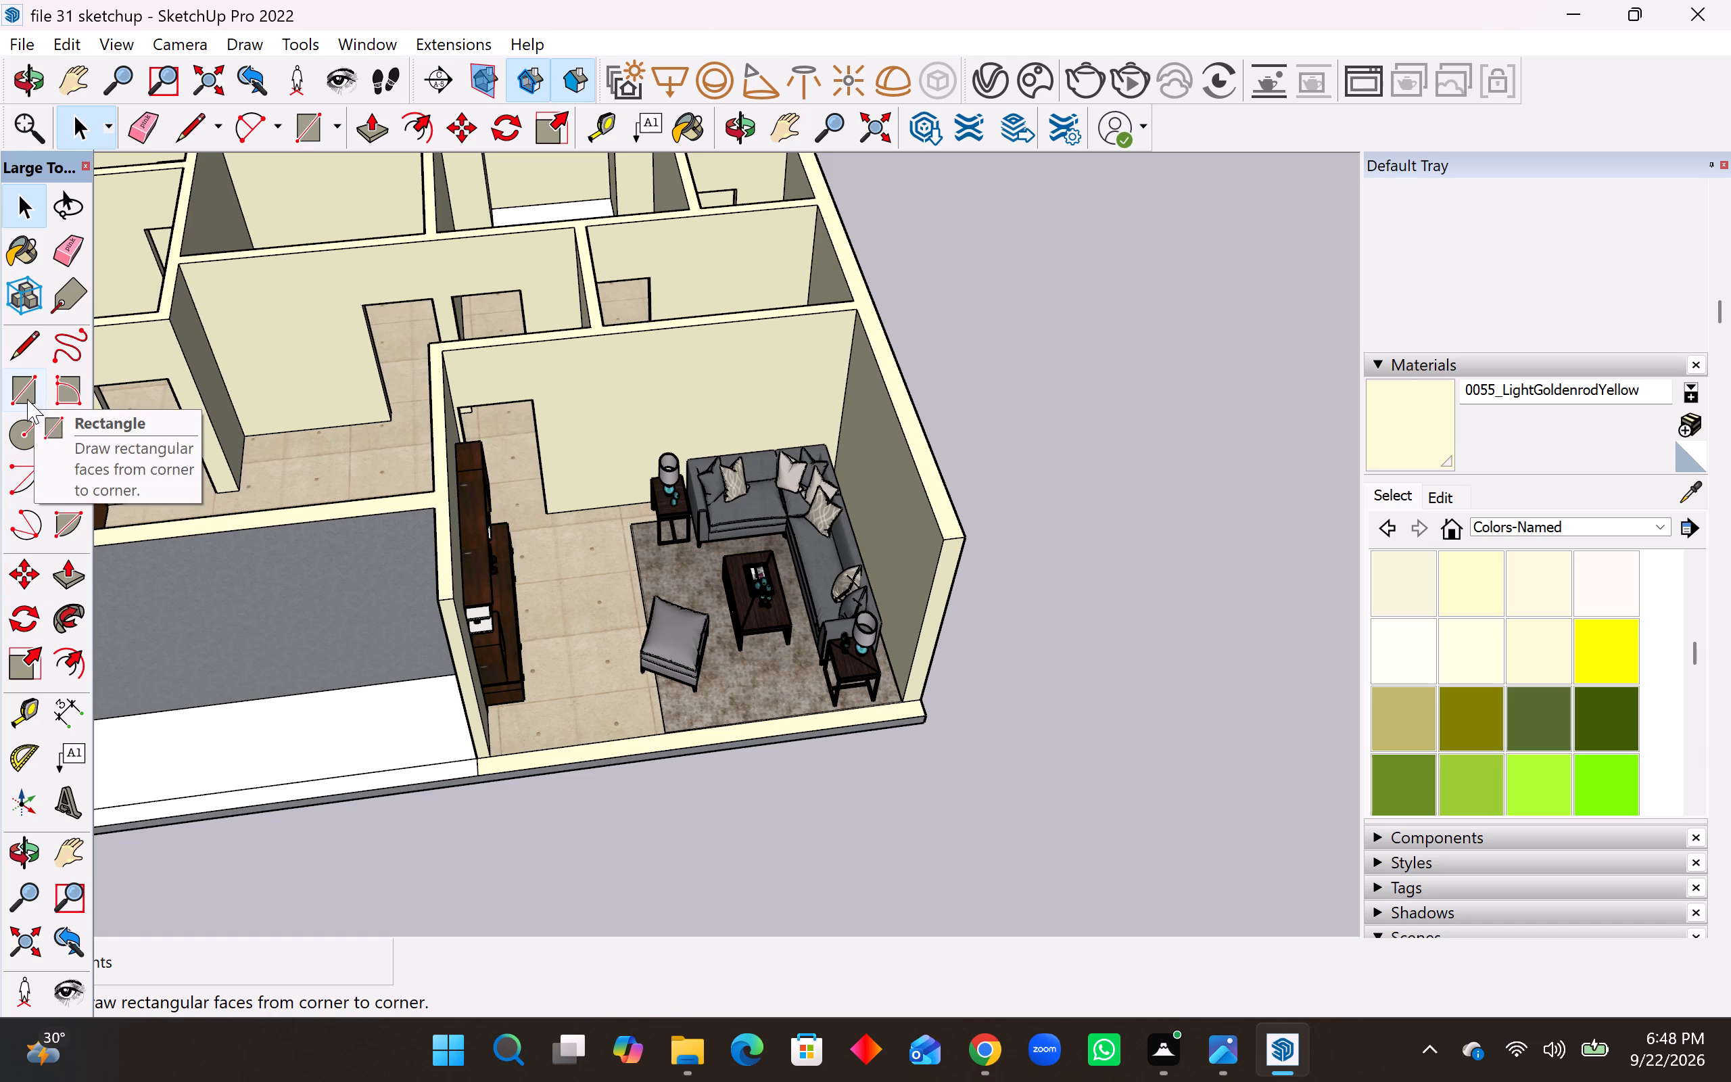
{"action": "left_click", "coordinate": [14, 711]}
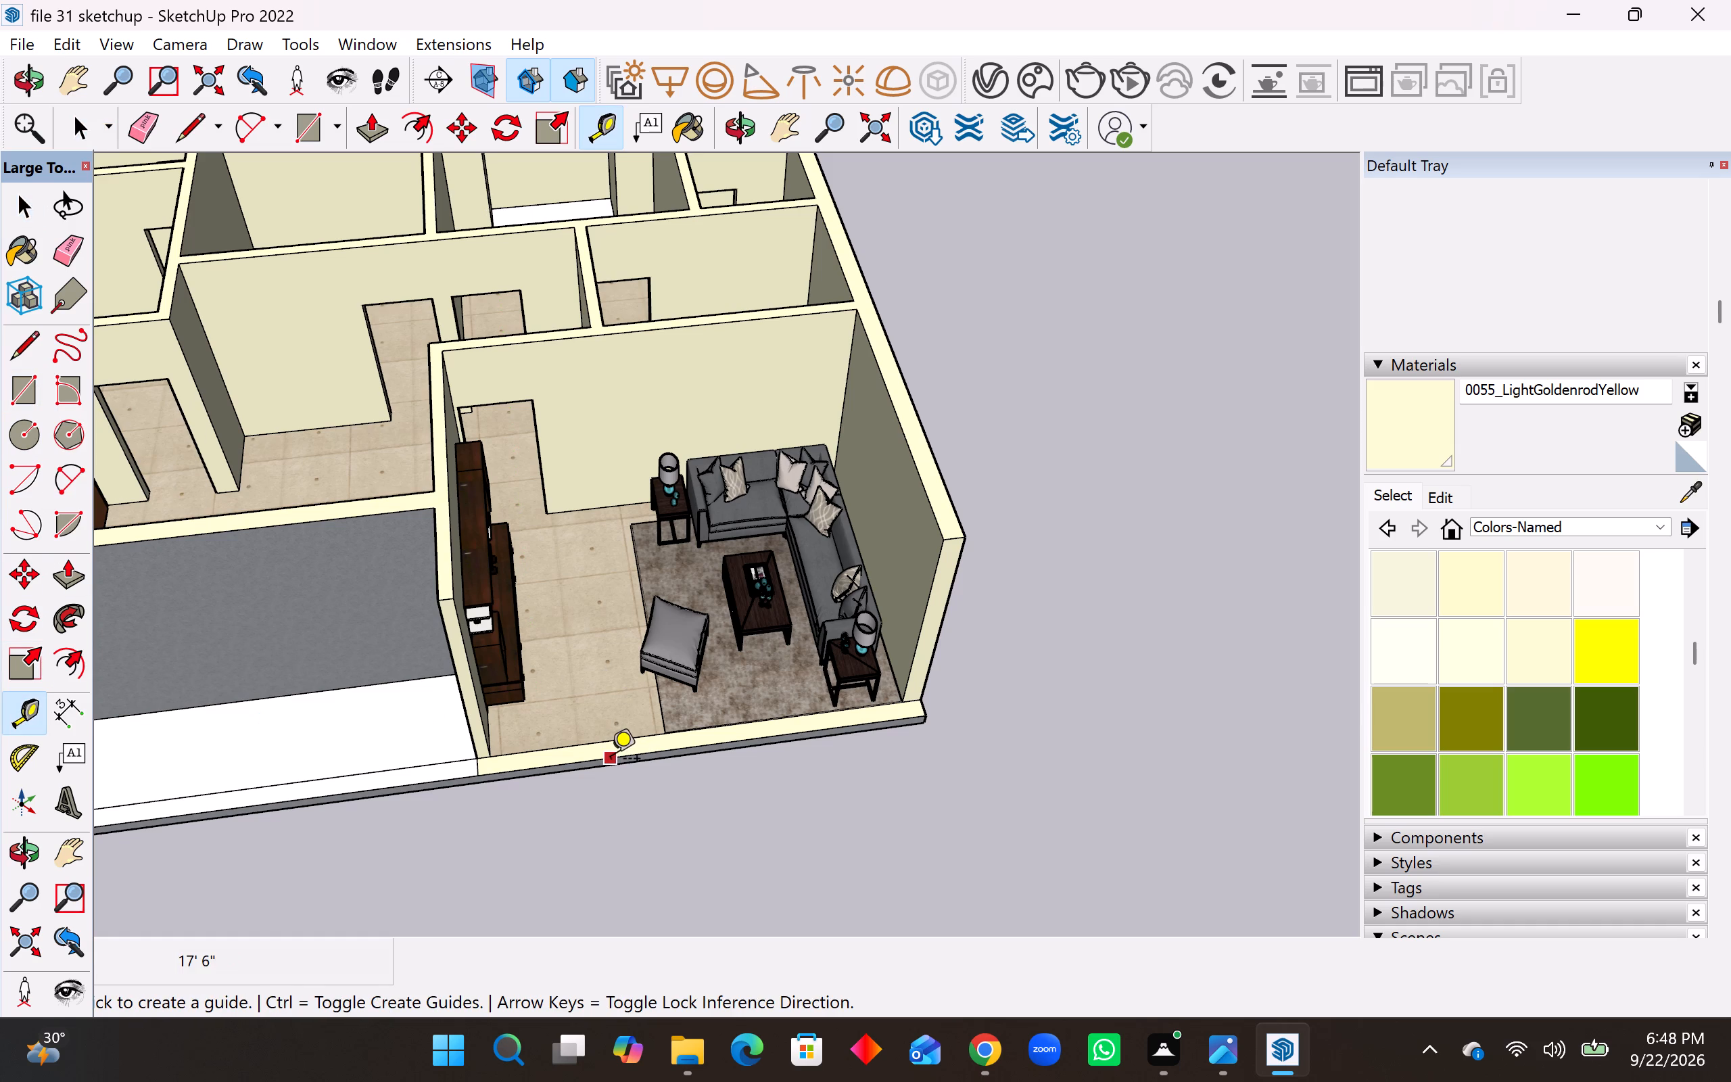
{"action": "left_click", "coordinate": [611, 761]}
{"action": "type", "text": "3'"}
{"action": "key", "text": "Return"}
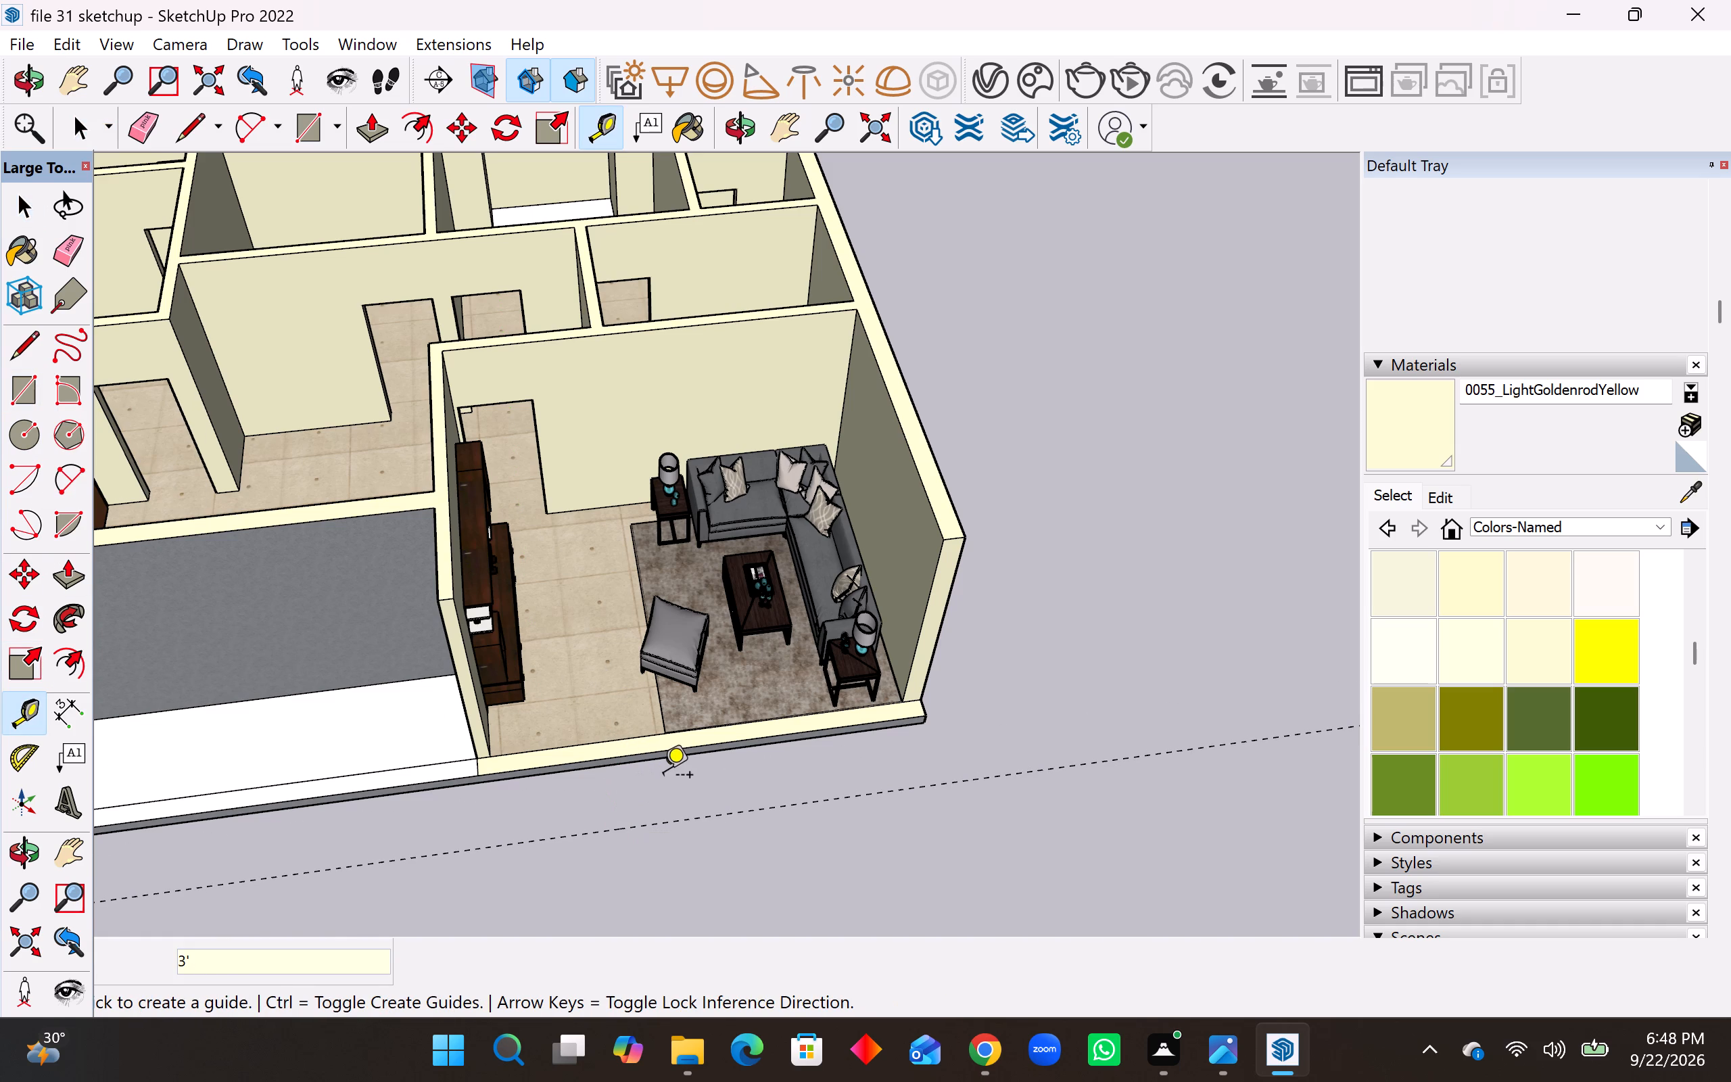
Place a guide line 2' along the living room's front opening from the low wall's end edge beside the TV unit wall.
{"action": "middle_click_drag", "start_coordinate": [587, 759], "coordinate": [607, 887]}
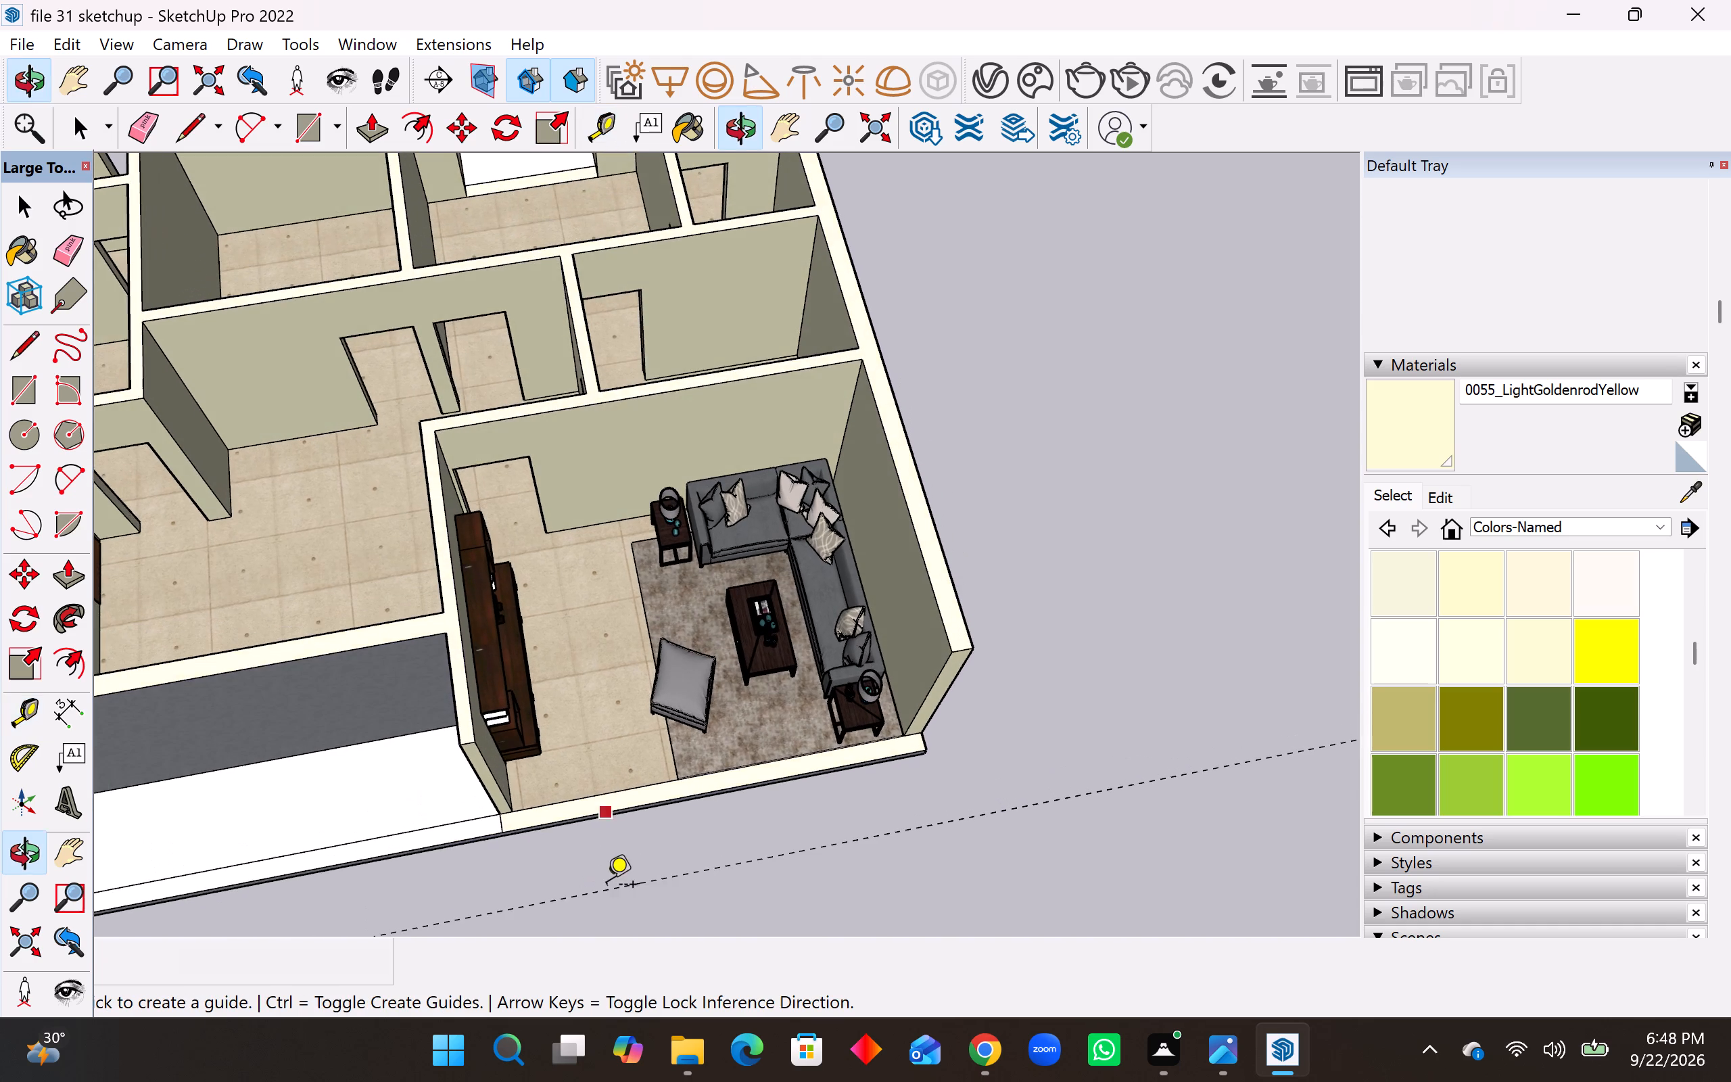
{"action": "scroll", "coordinate": [624, 881], "scroll_direction": "down", "scroll_amount": 7}
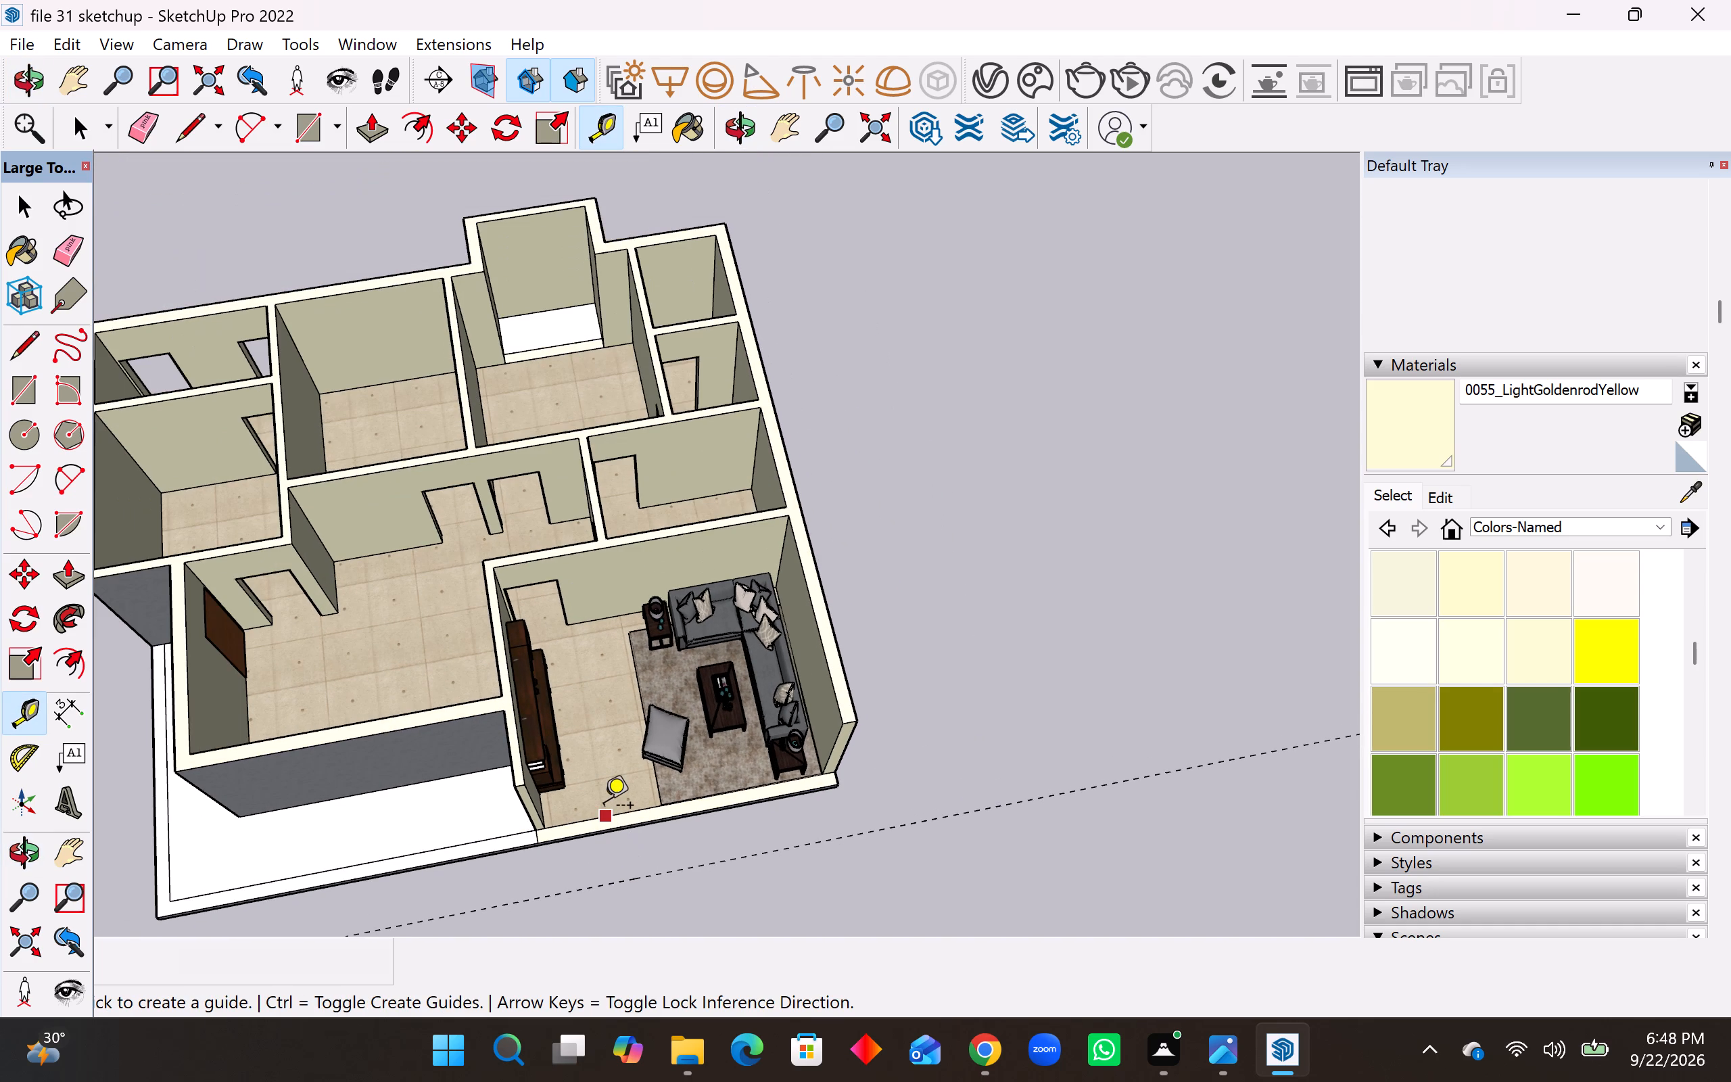
{"action": "middle_click_drag", "start_coordinate": [604, 807], "coordinate": [572, 748]}
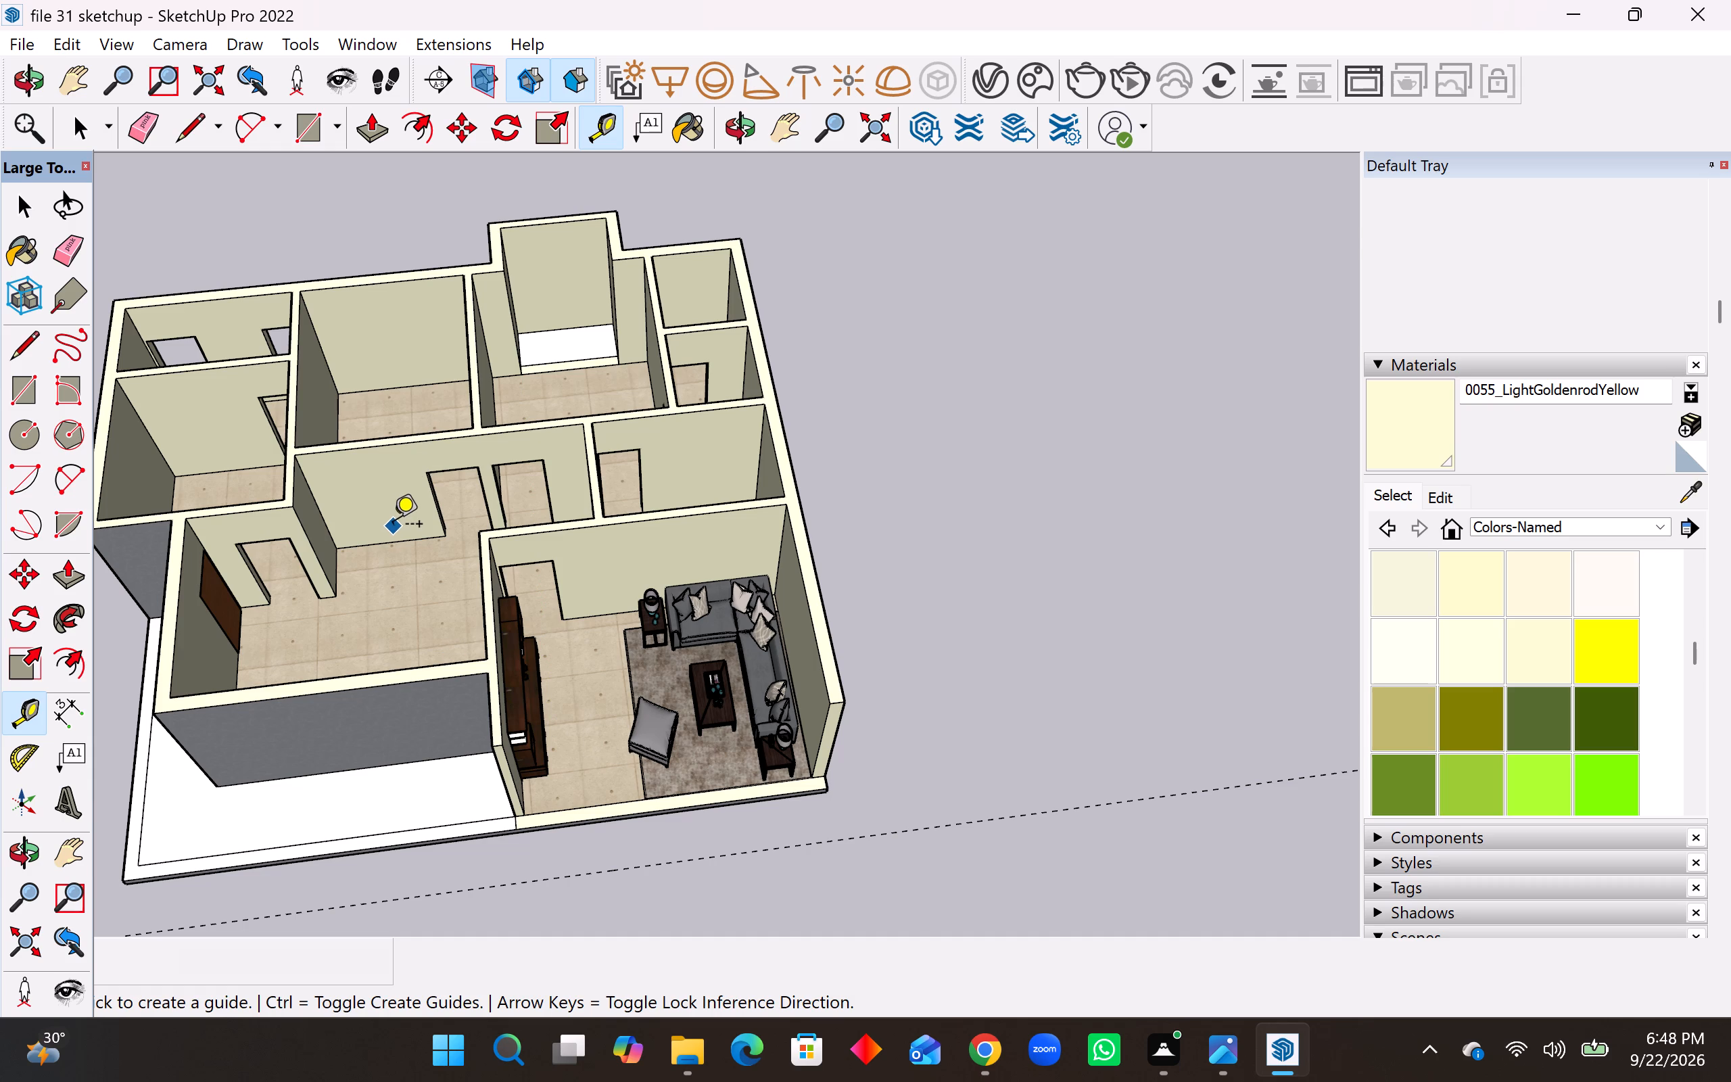
{"action": "scroll", "coordinate": [556, 858], "scroll_direction": "up", "scroll_amount": 3}
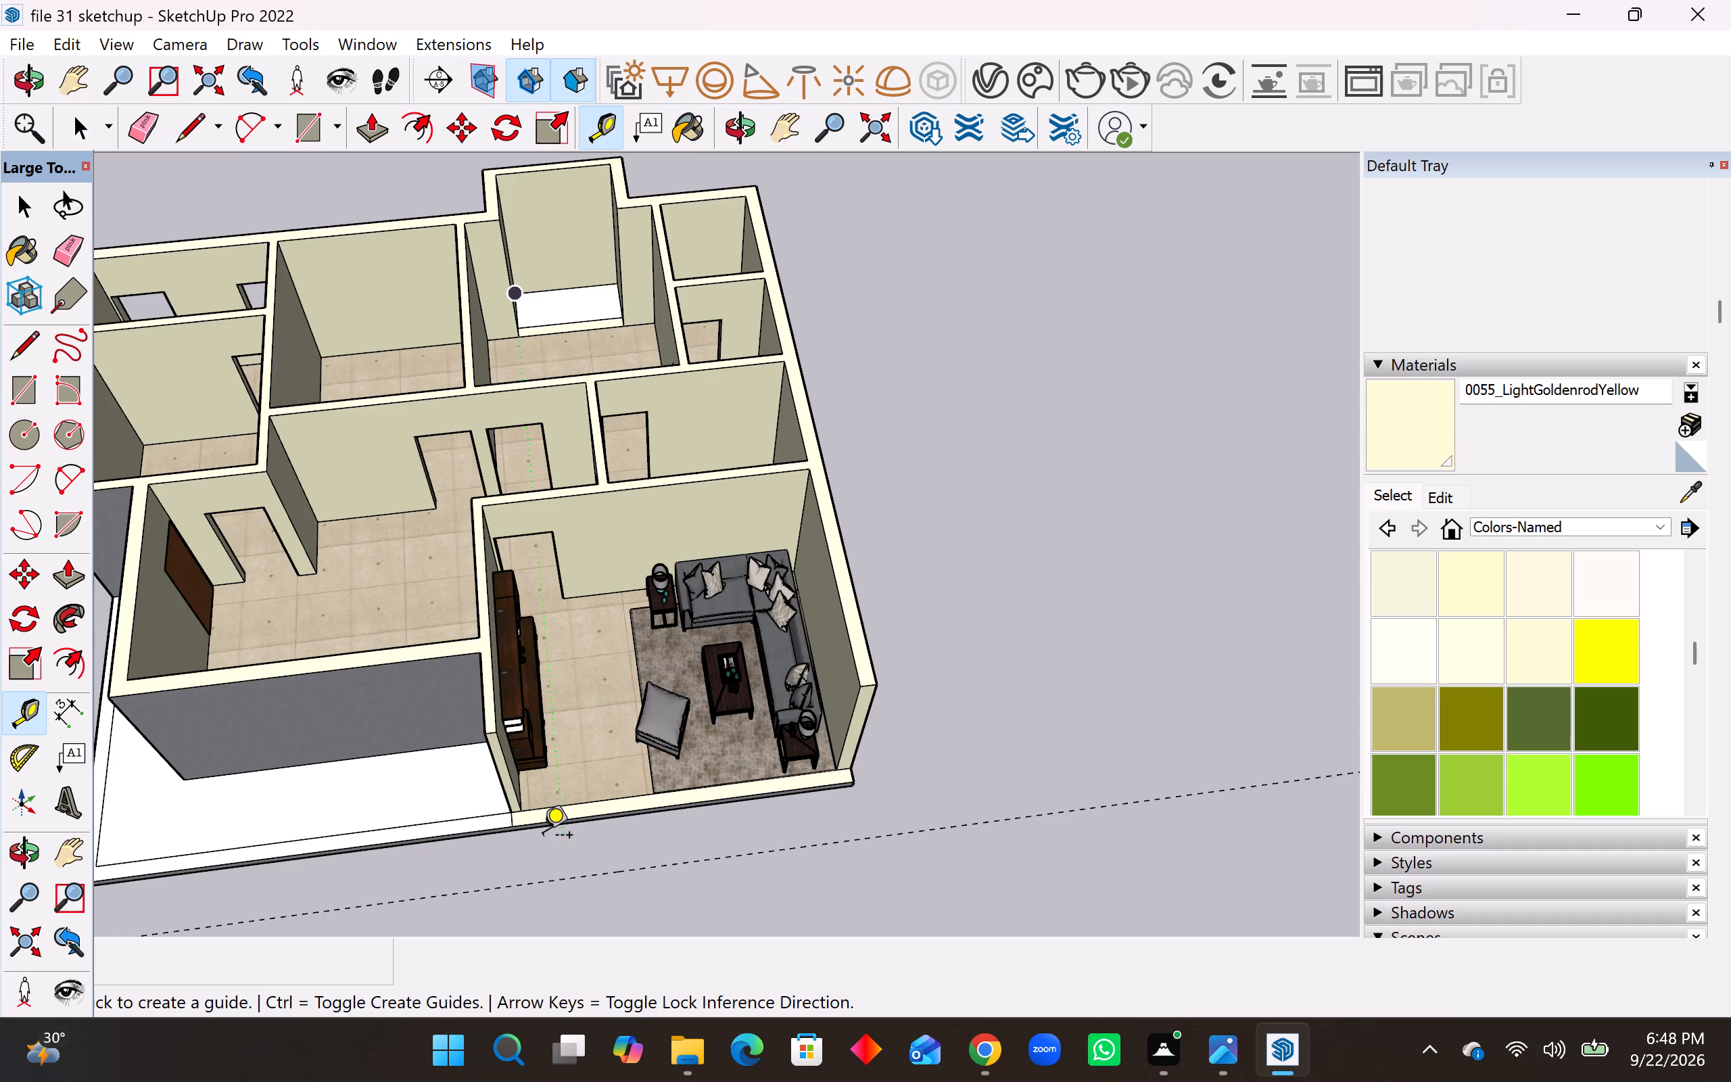
{"action": "scroll", "coordinate": [543, 837], "scroll_direction": "up", "scroll_amount": 5}
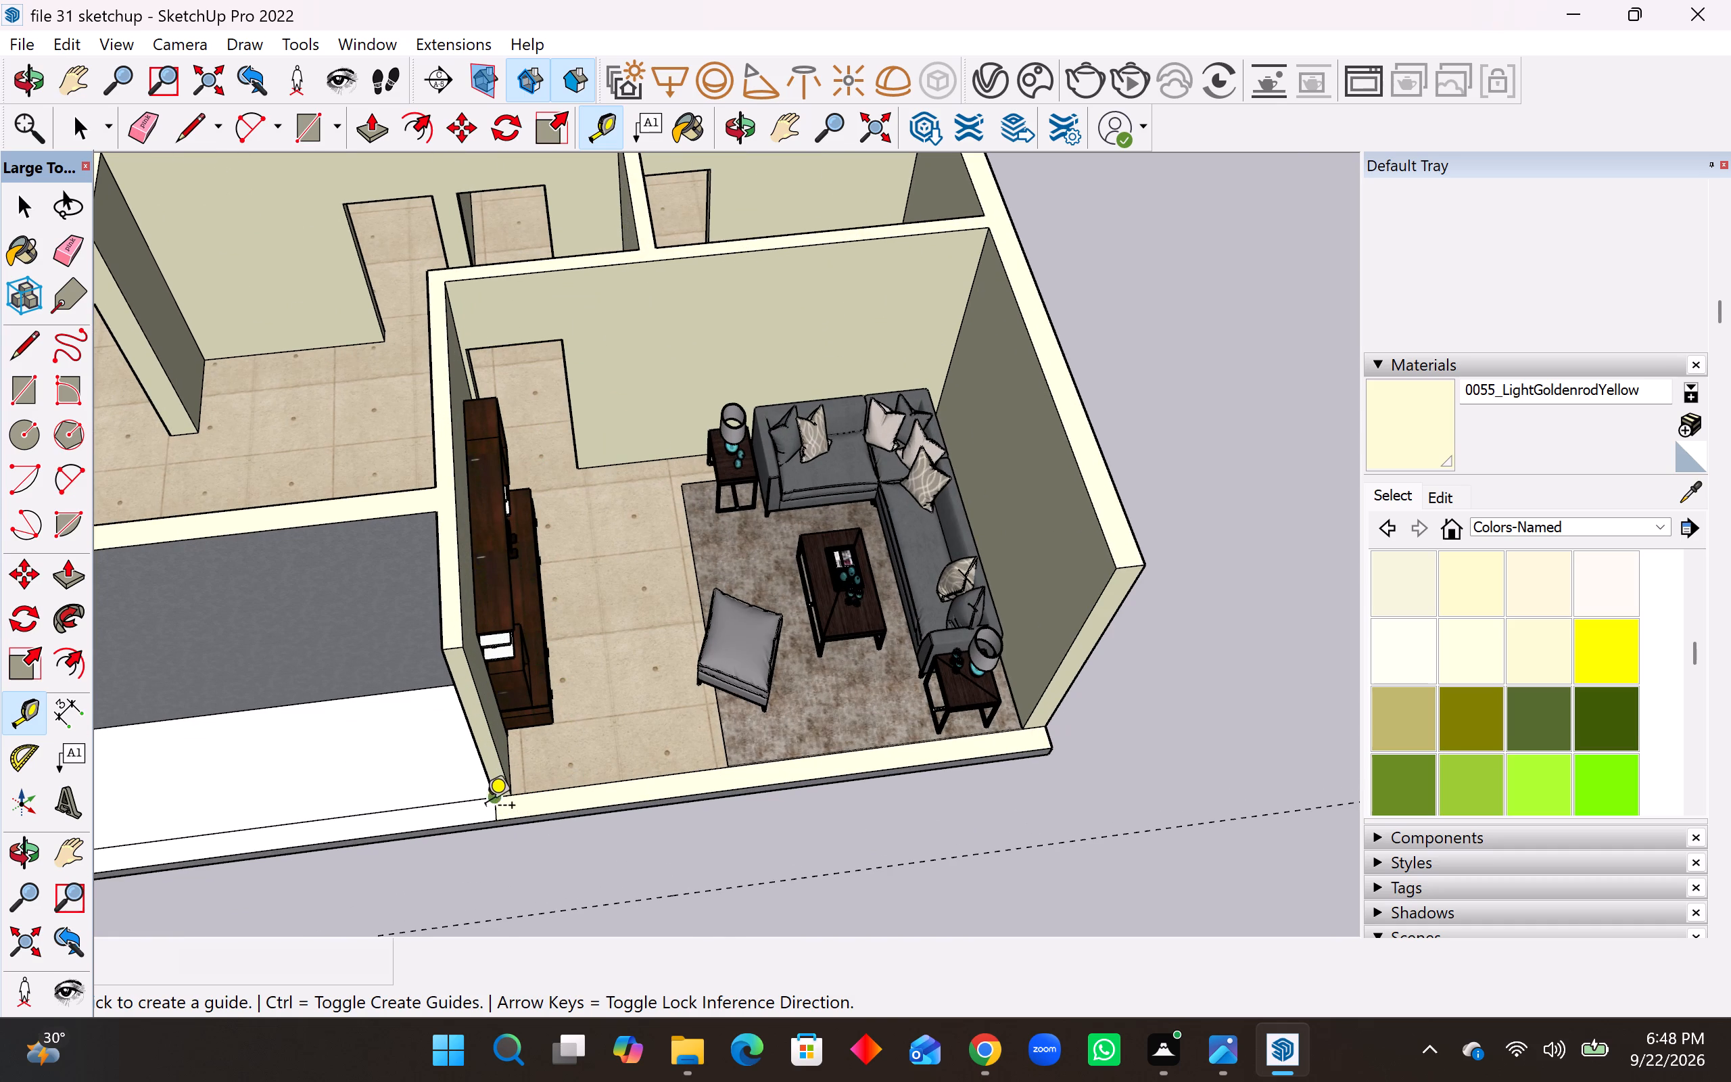
{"action": "scroll", "coordinate": [499, 806], "scroll_direction": "up", "scroll_amount": 10}
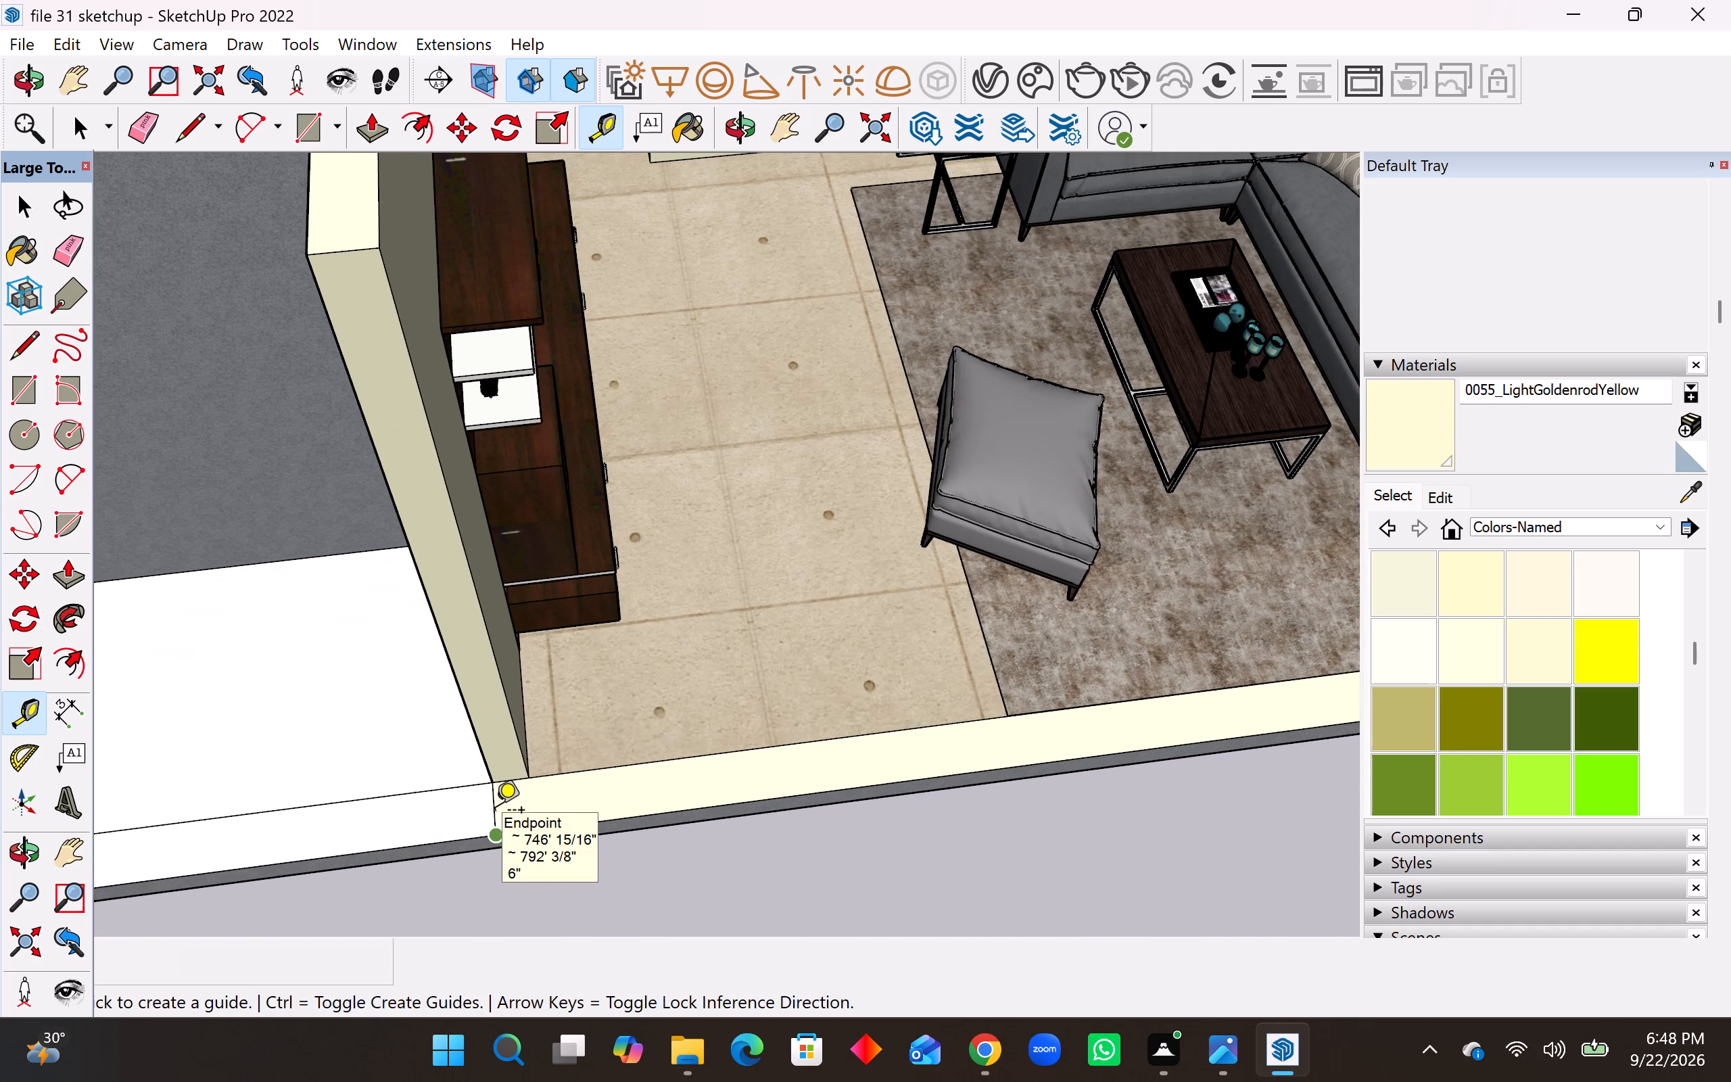
{"action": "left_click", "coordinate": [500, 816]}
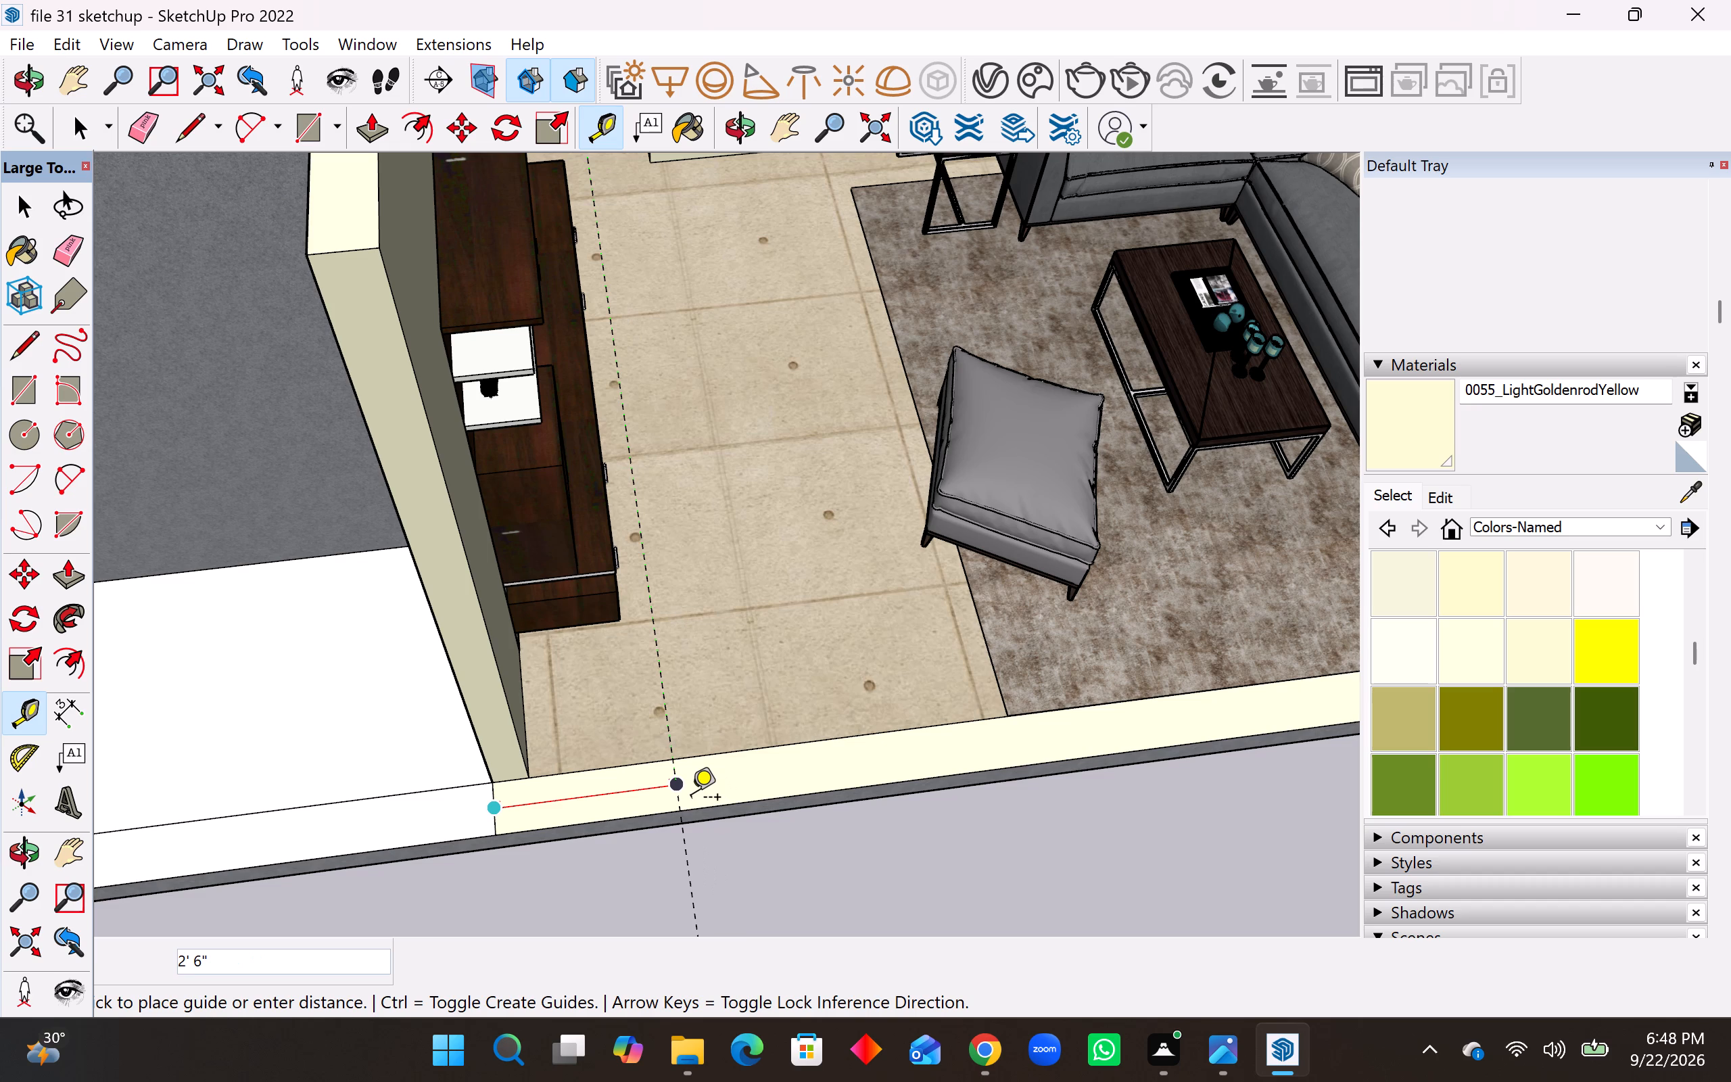
{"action": "type", "text": "2'"}
{"action": "key", "text": "Return"}
Place a second crosswise guide 9' from the guide near the TV unit, toward the sofa side.
{"action": "middle_click_drag", "start_coordinate": [662, 774], "coordinate": [653, 800]}
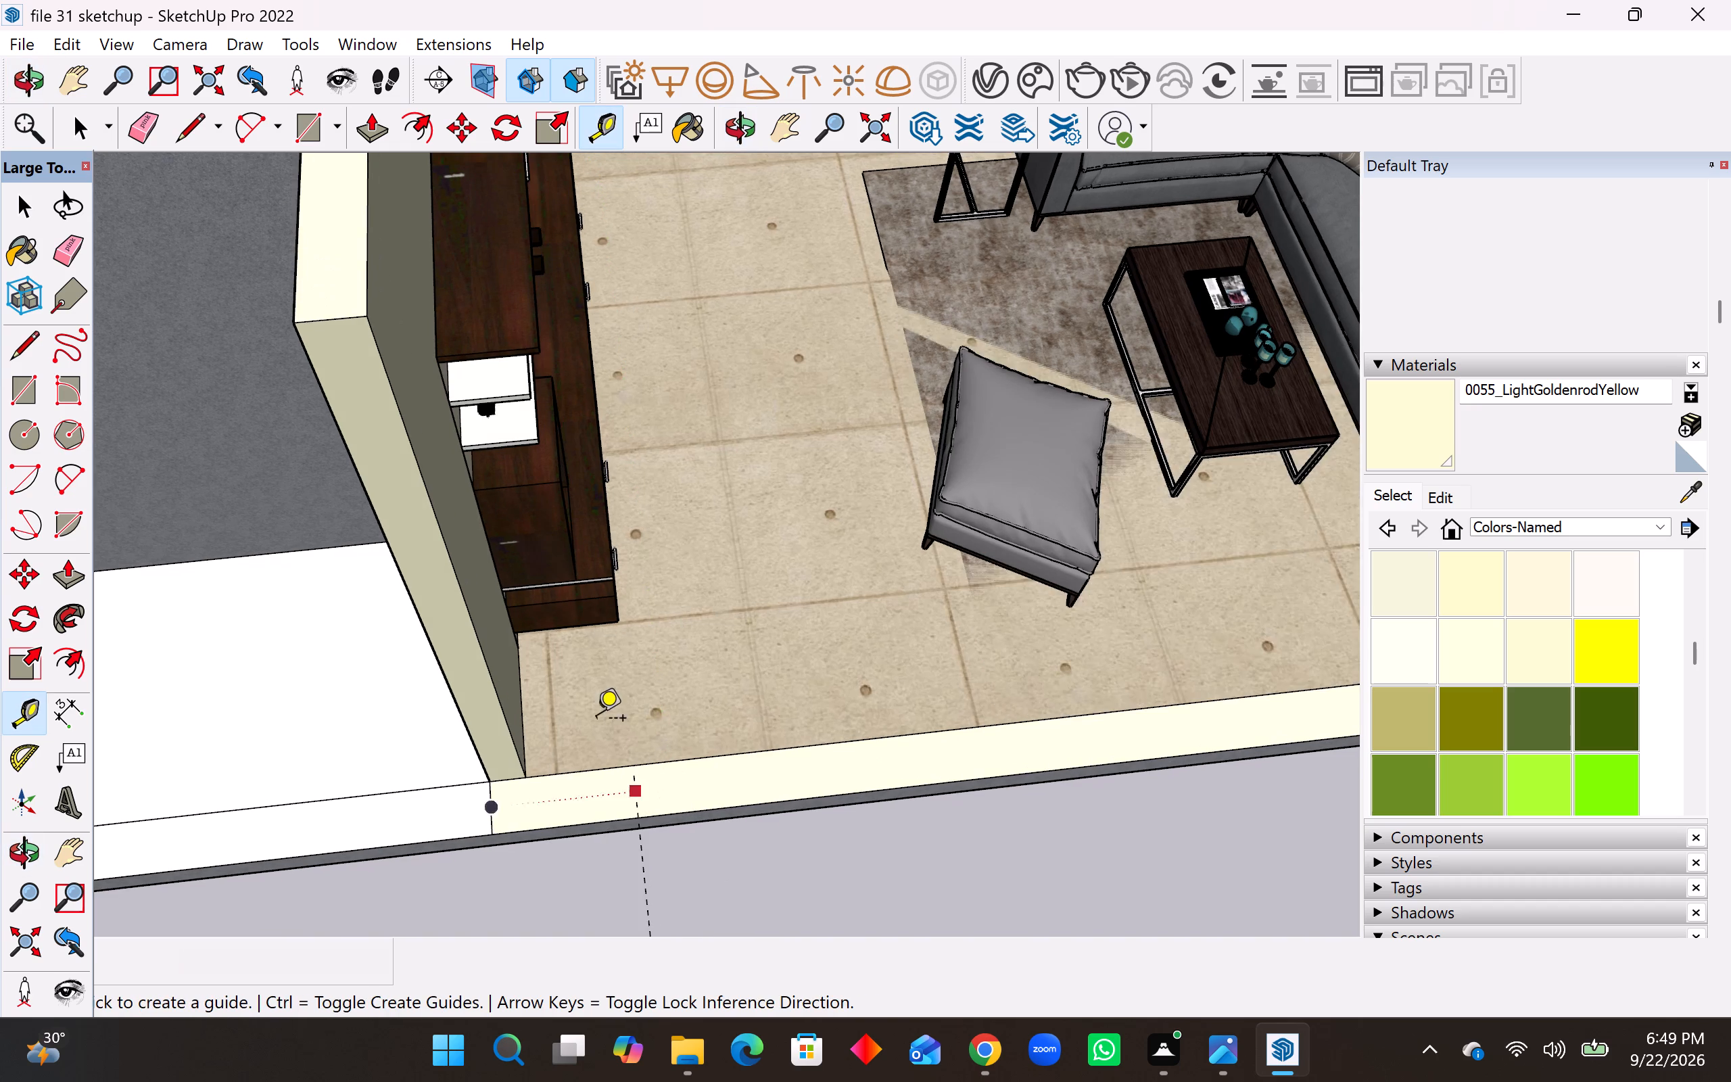
{"action": "scroll", "coordinate": [584, 700], "scroll_direction": "down", "scroll_amount": 5}
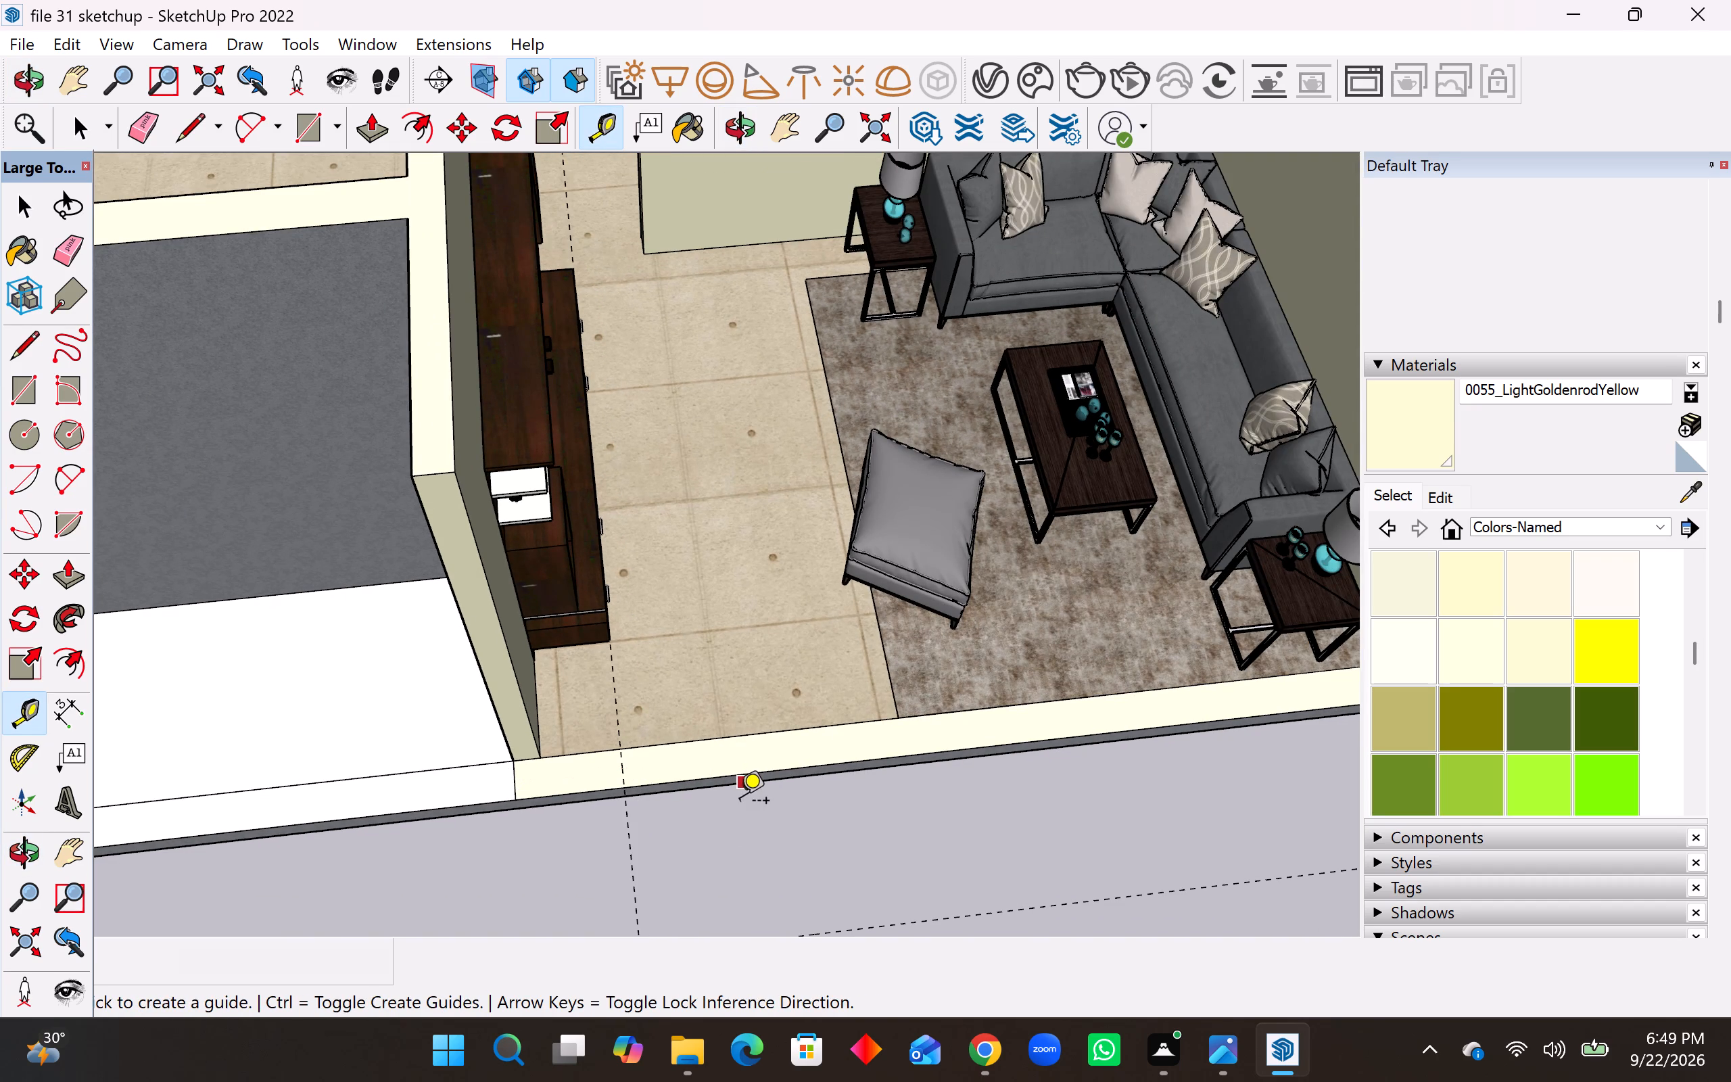
{"action": "scroll", "coordinate": [675, 808], "scroll_direction": "down", "scroll_amount": 3}
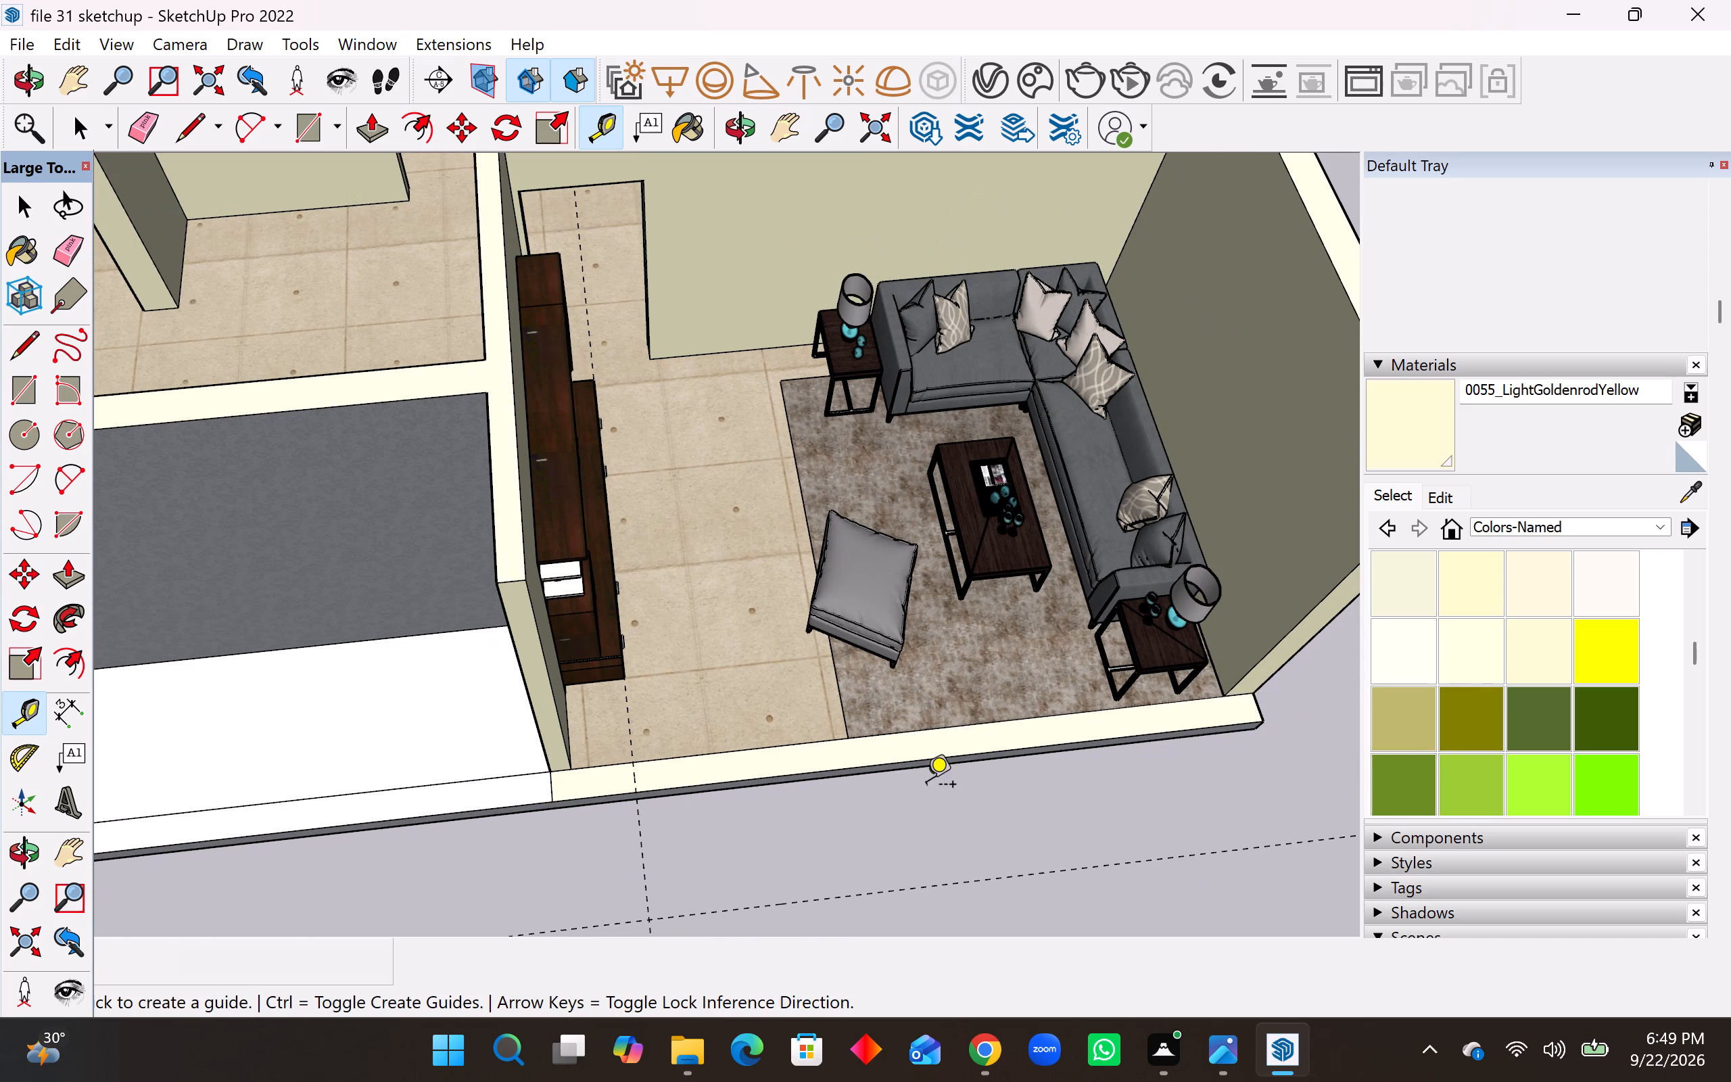
{"action": "left_click", "coordinate": [640, 826]}
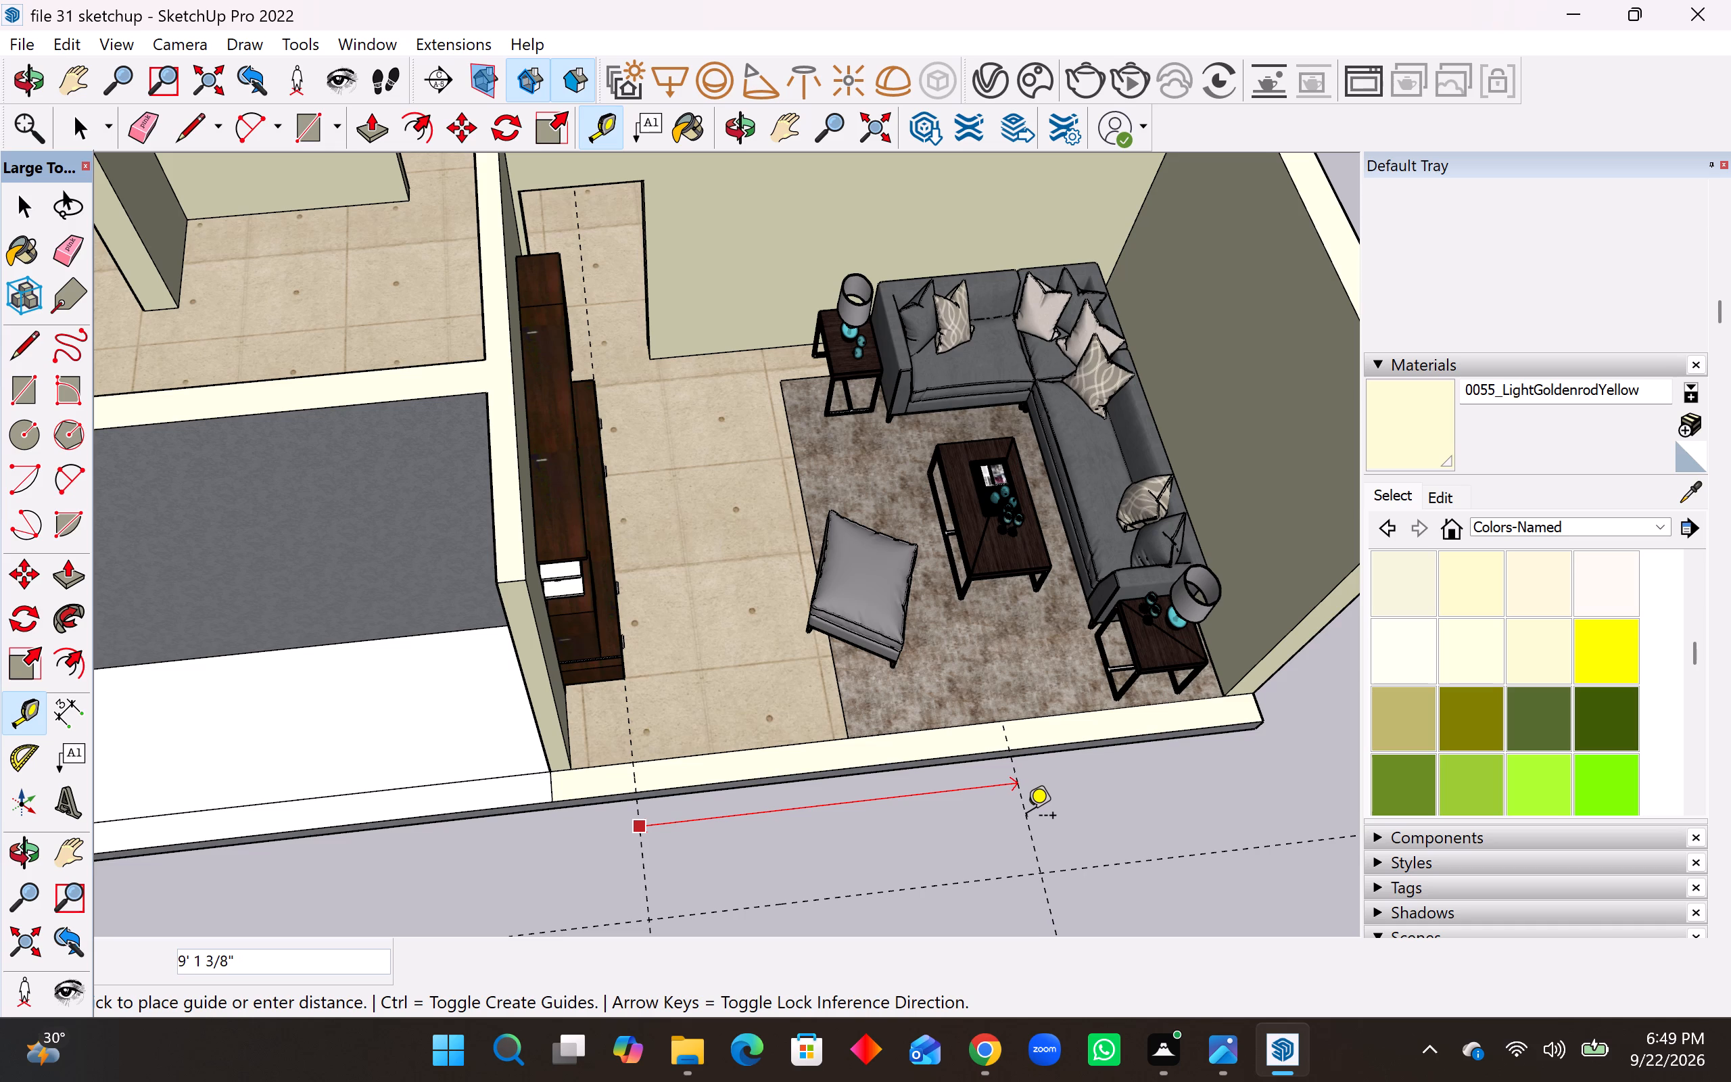
{"action": "key", "text": "9"}
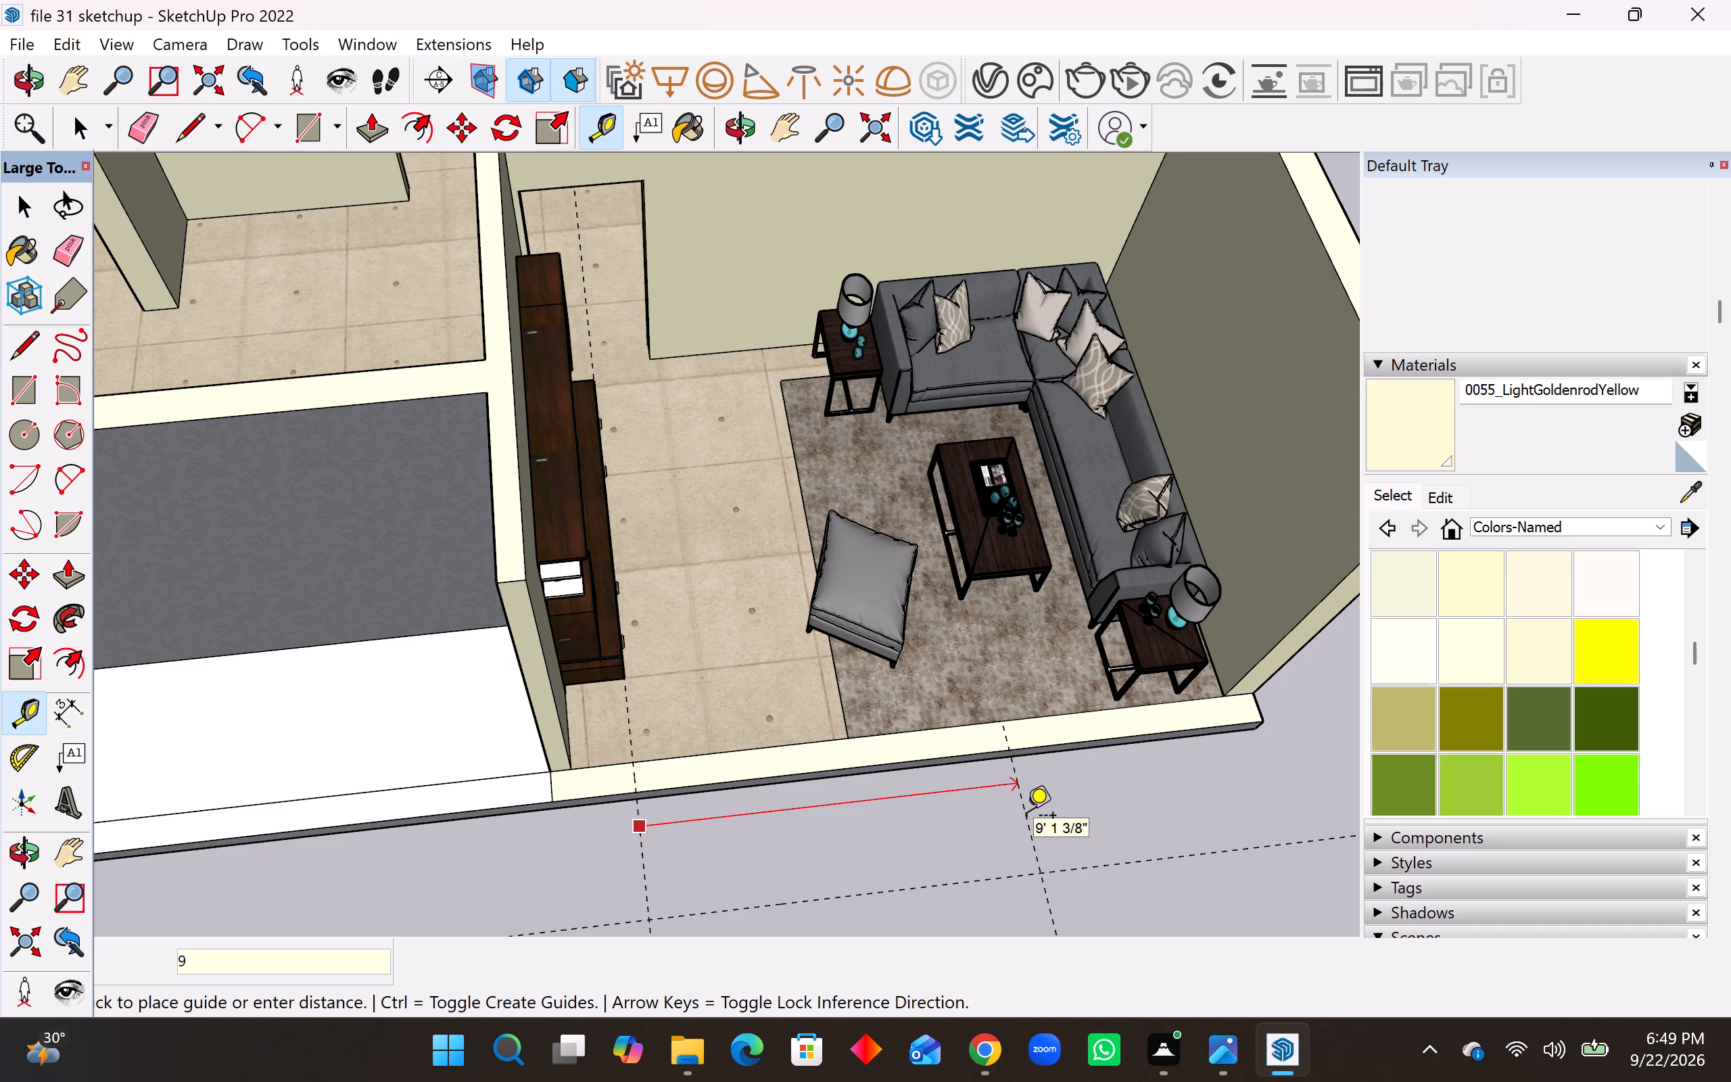
{"action": "key", "text": "apostrophe"}
{"action": "key", "text": "Return"}
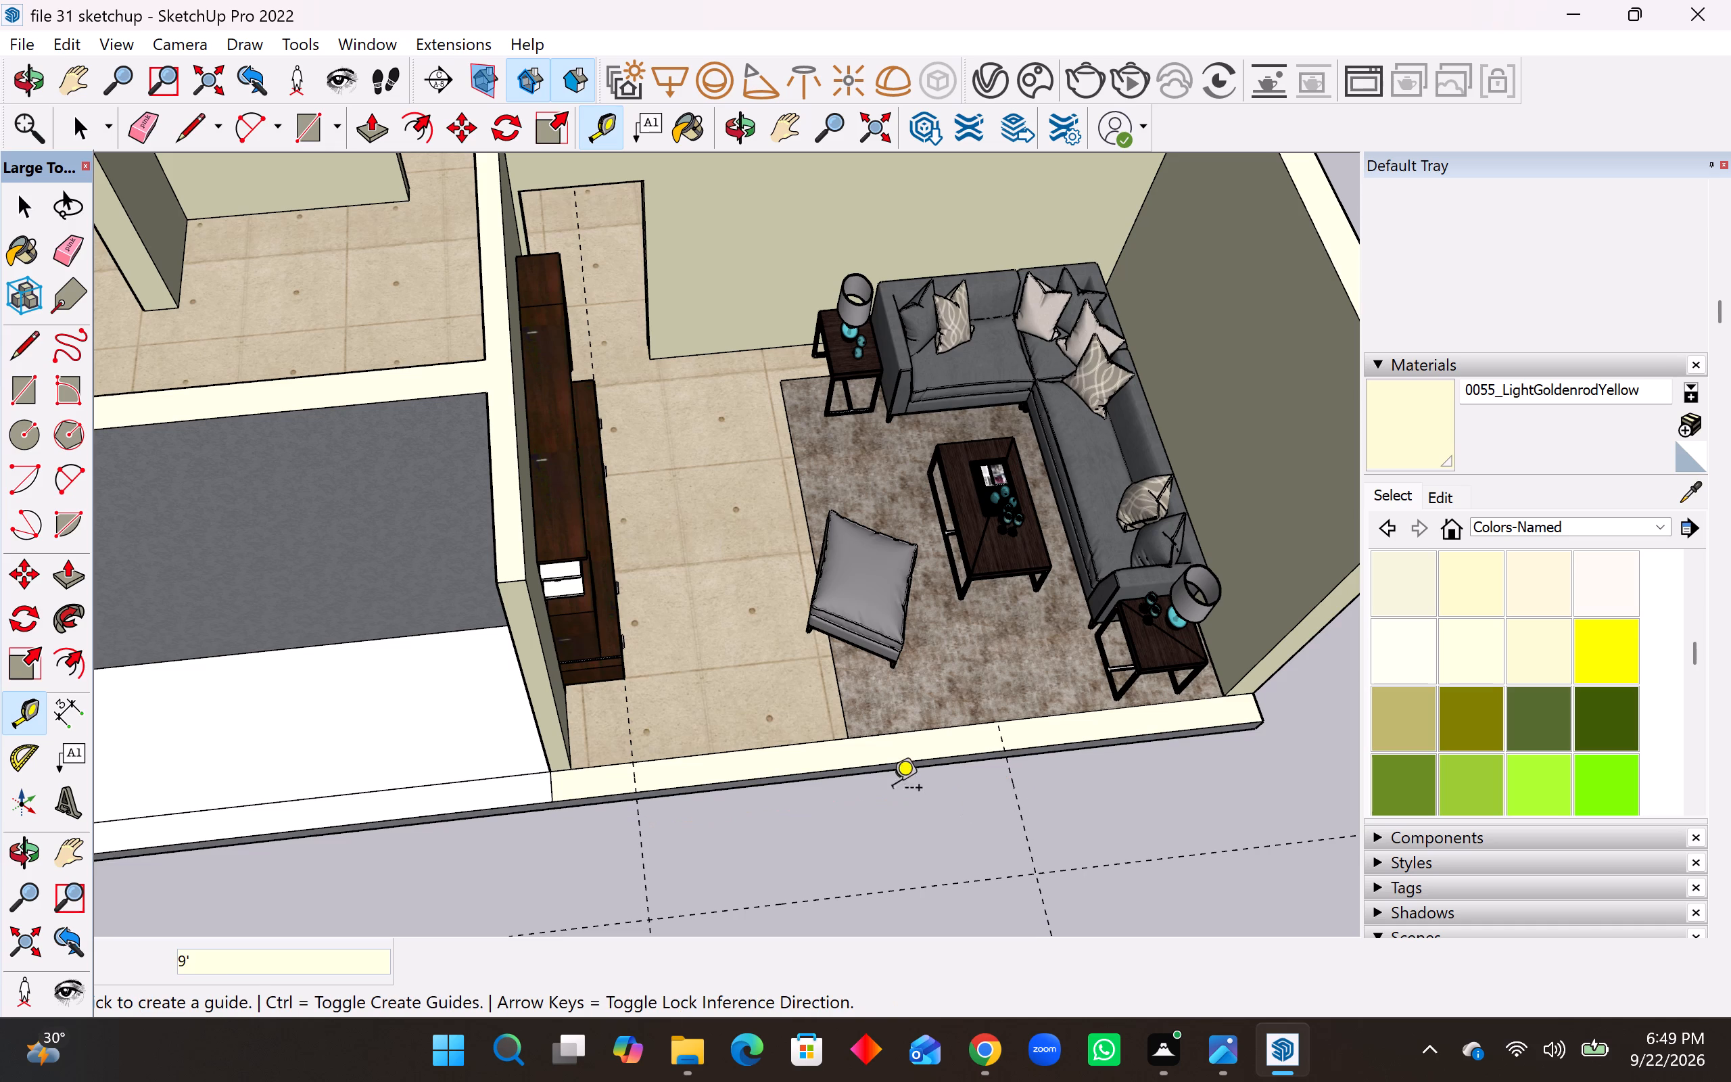
Add wall-thickness guides offset 6" toward the sofa side from each of the two crosswise guides.
{"action": "left_click", "coordinate": [1022, 831]}
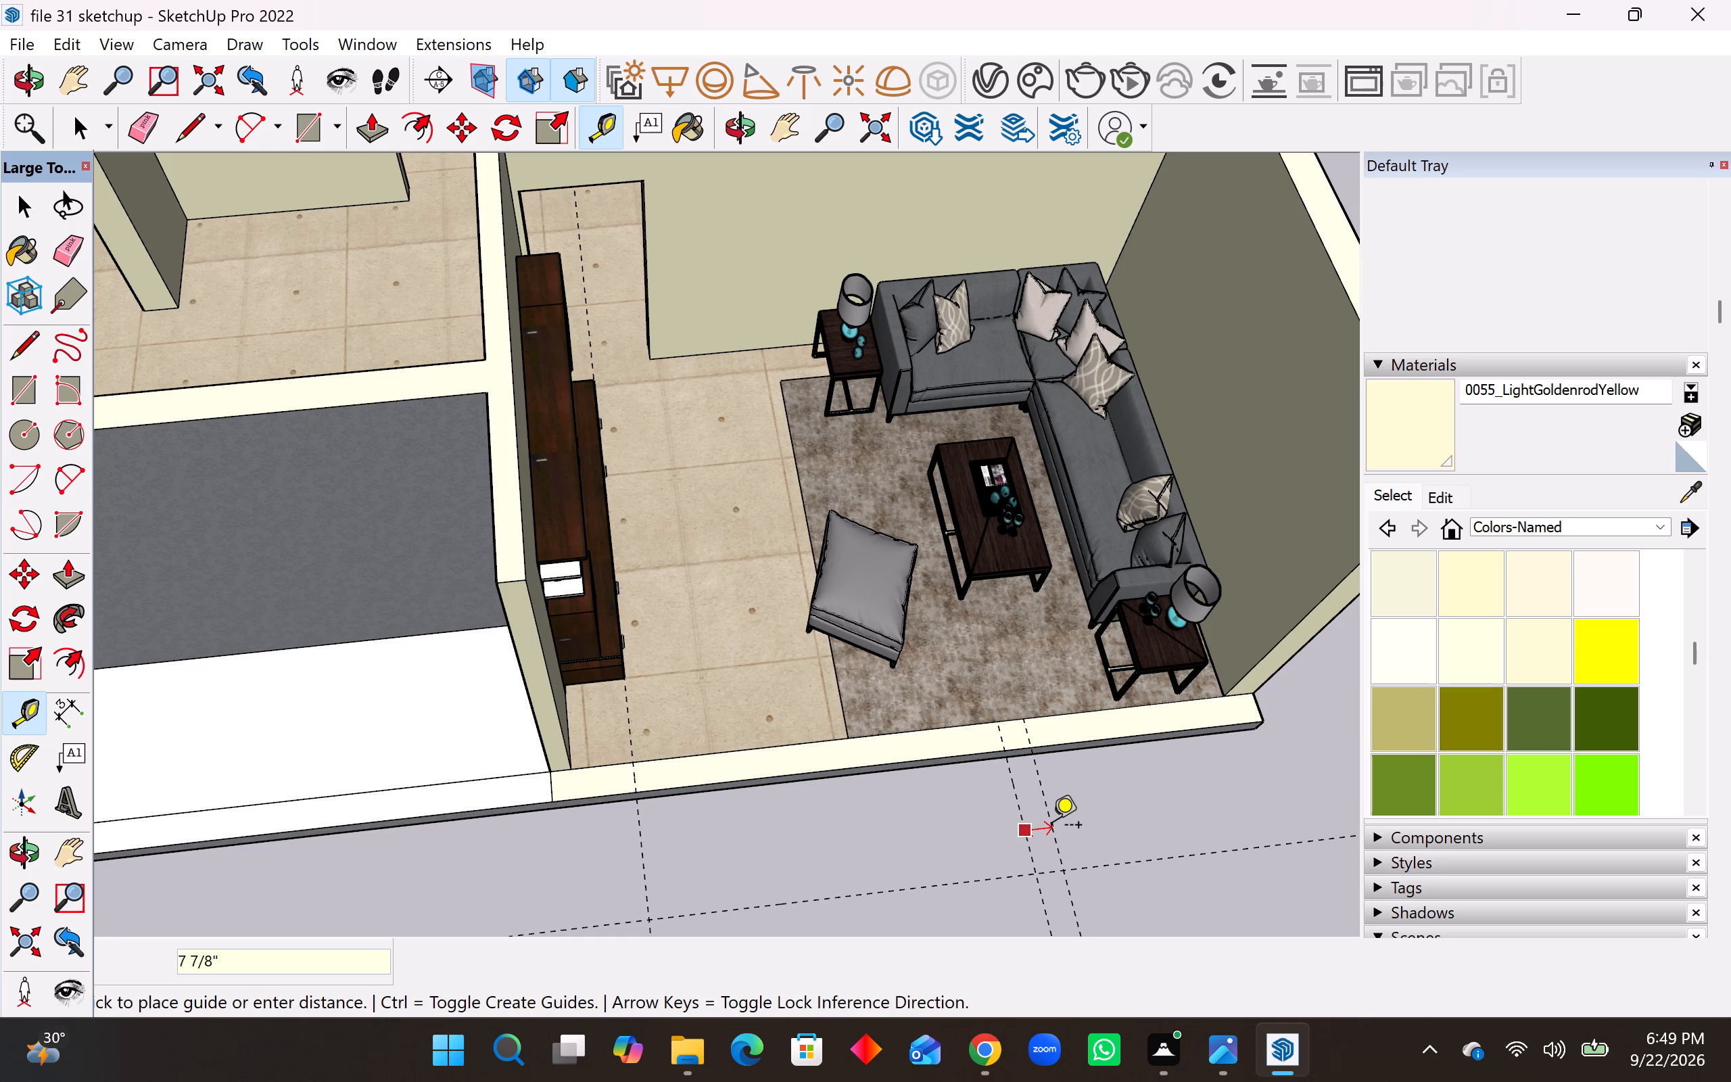
{"action": "type", "text": "6\""}
{"action": "key", "text": "Return"}
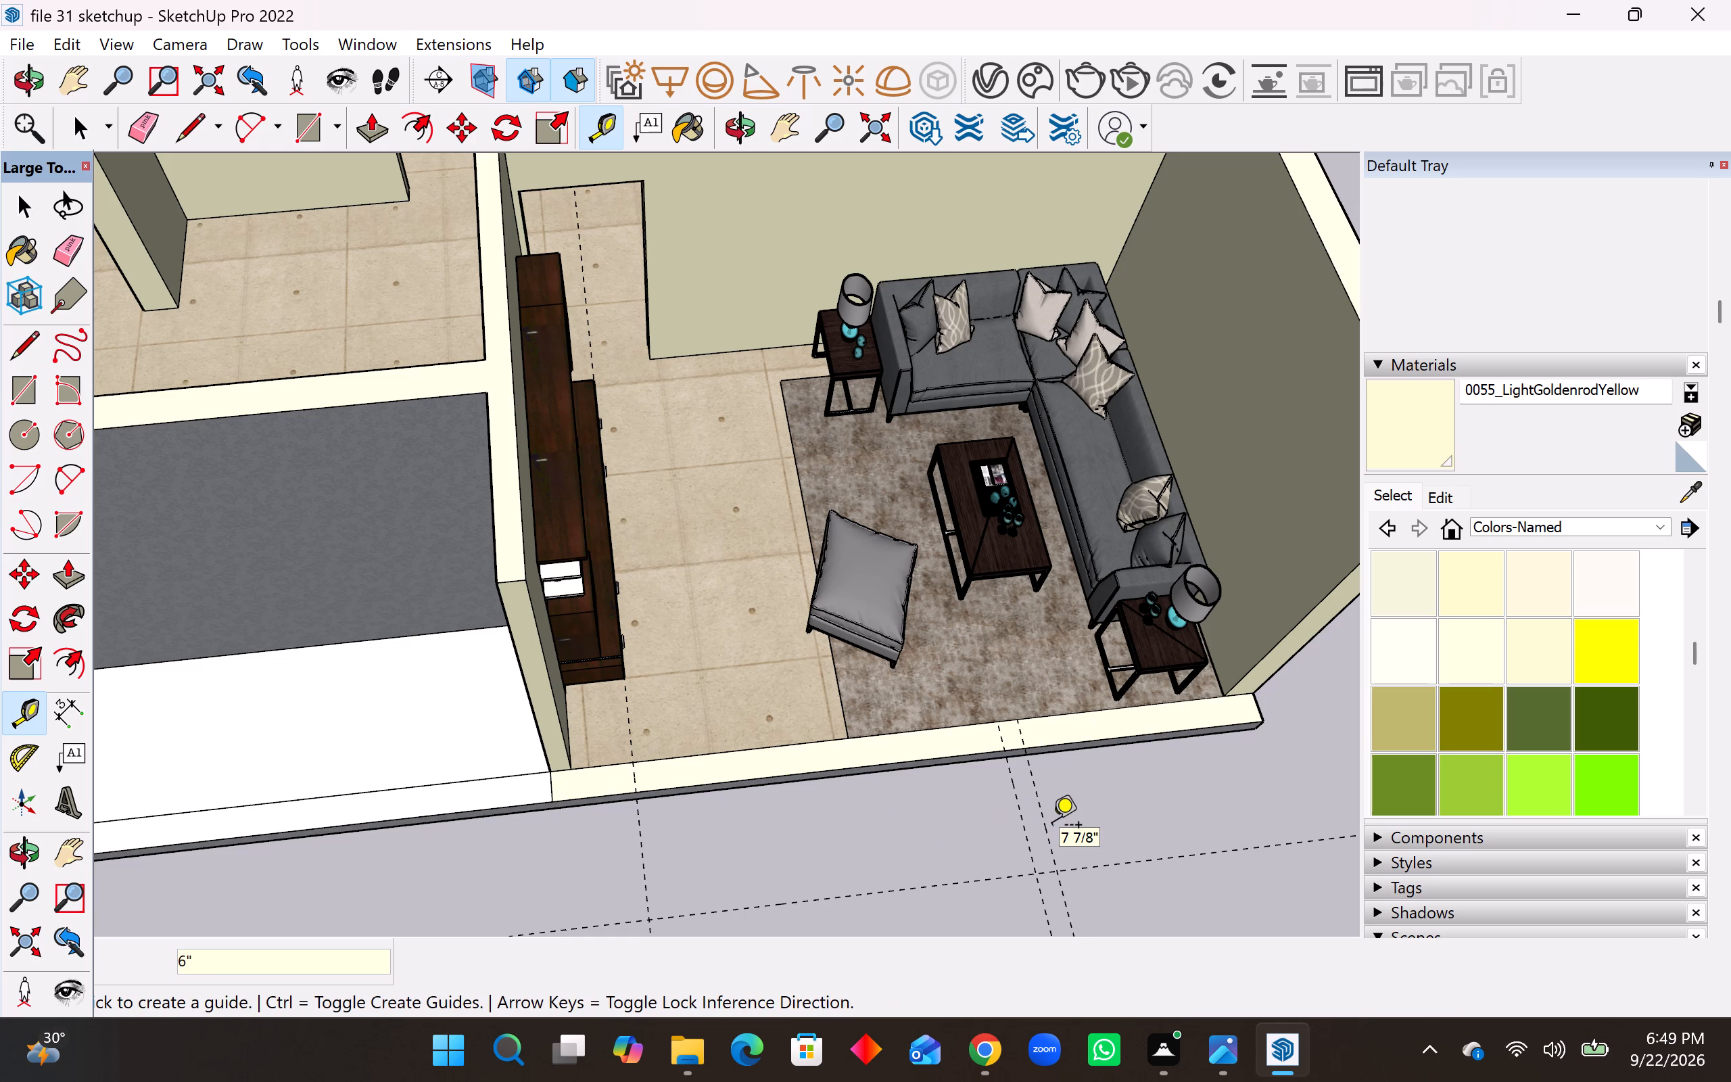
{"action": "left_click", "coordinate": [642, 865]}
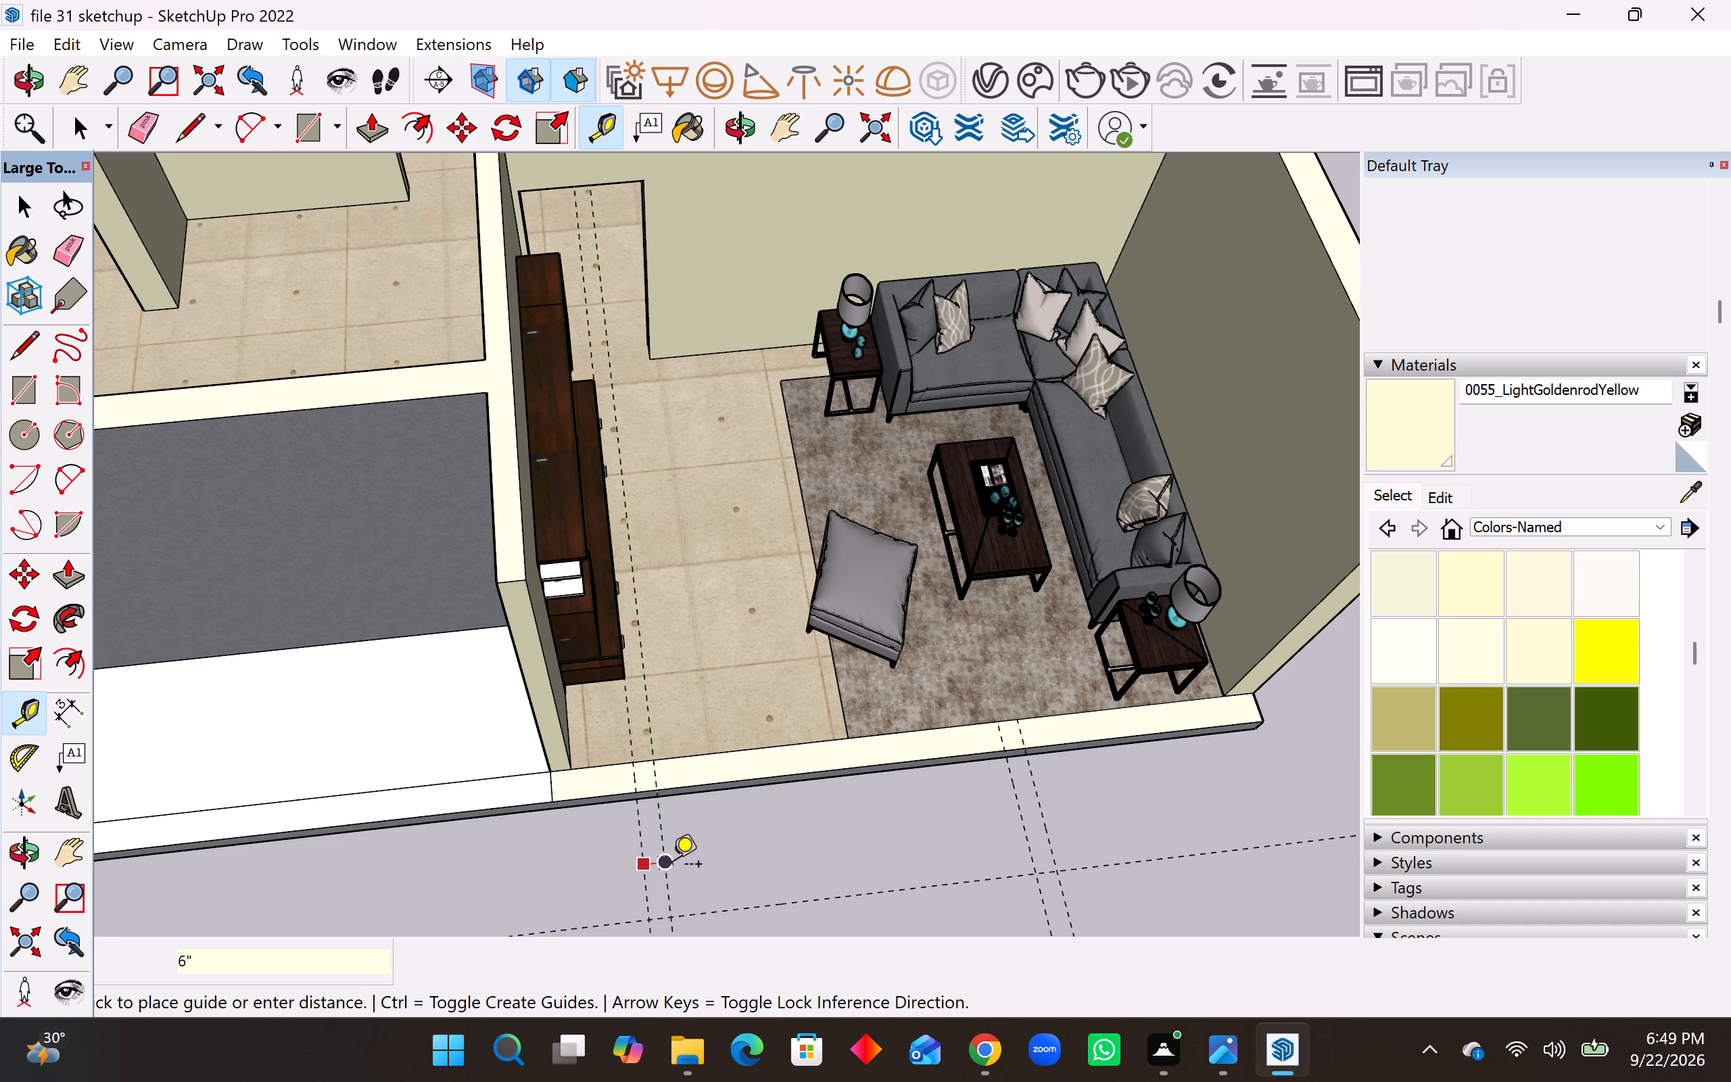
{"action": "type", "text": "6\""}
{"action": "key", "text": "Return"}
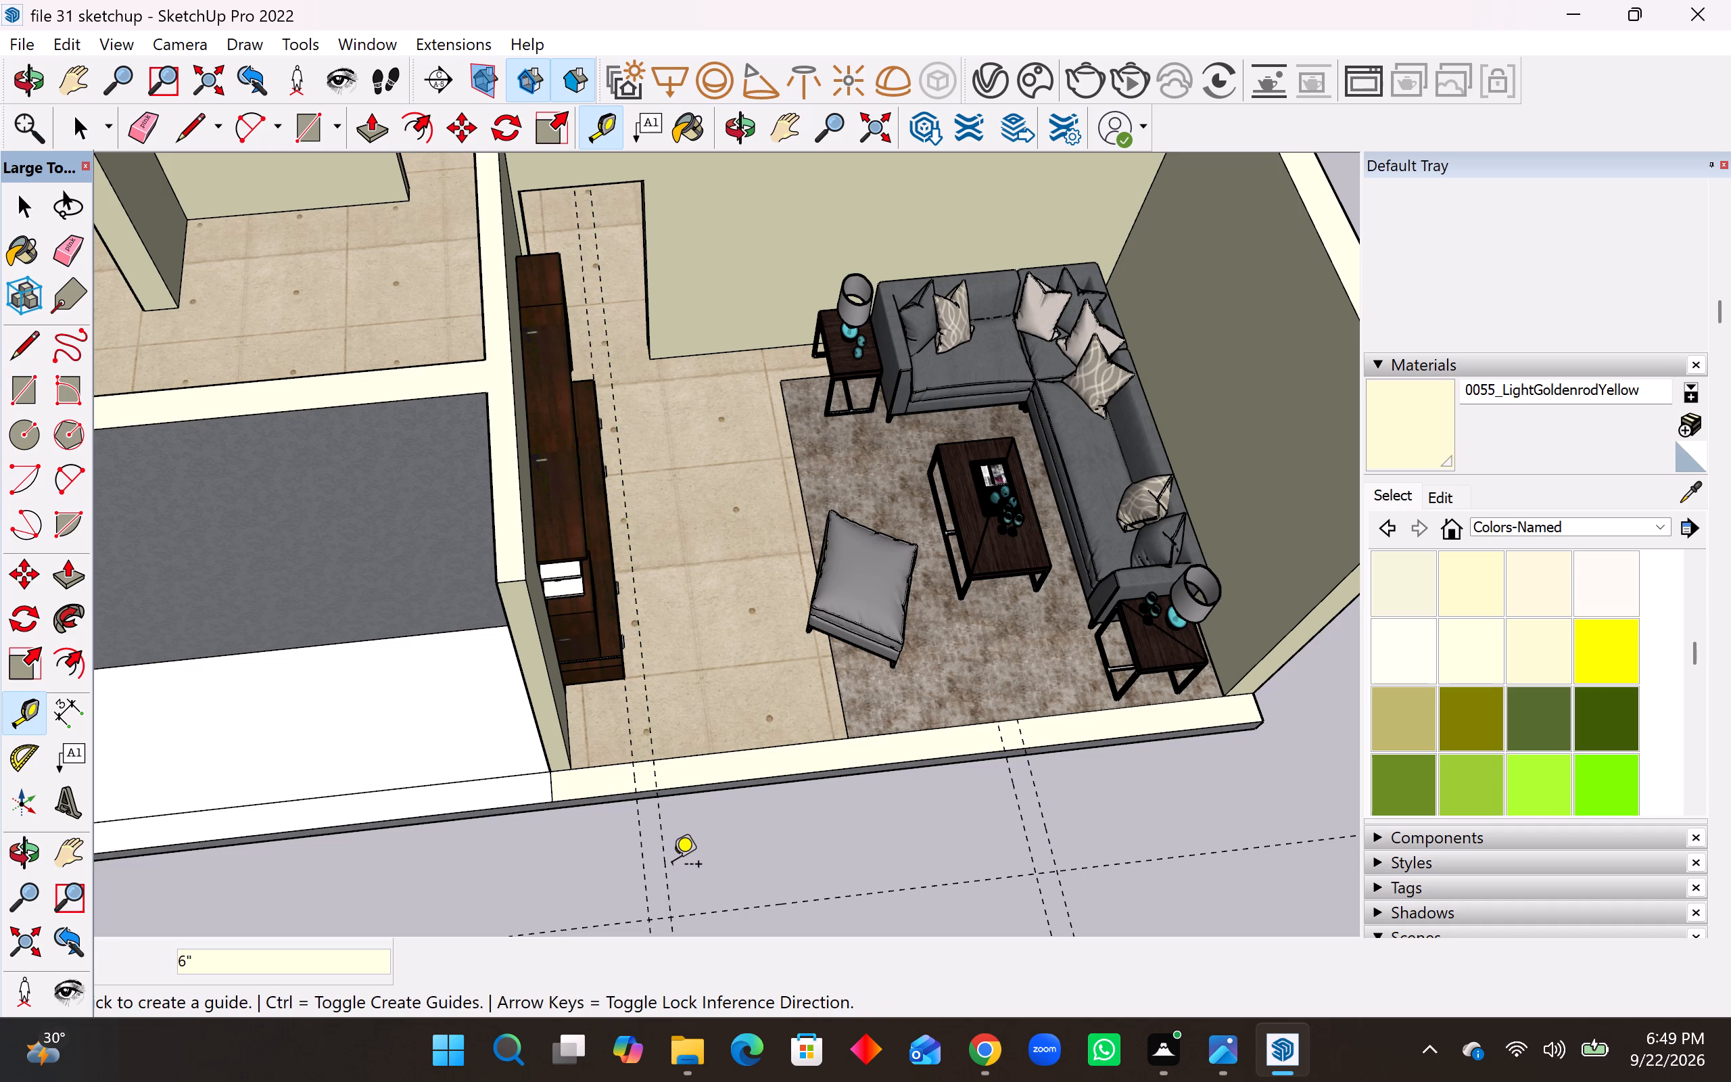
Add a wall-thickness guide 6" outward from the 3' guide in front of the living room.
{"action": "scroll", "coordinate": [686, 840], "scroll_direction": "down", "scroll_amount": 3}
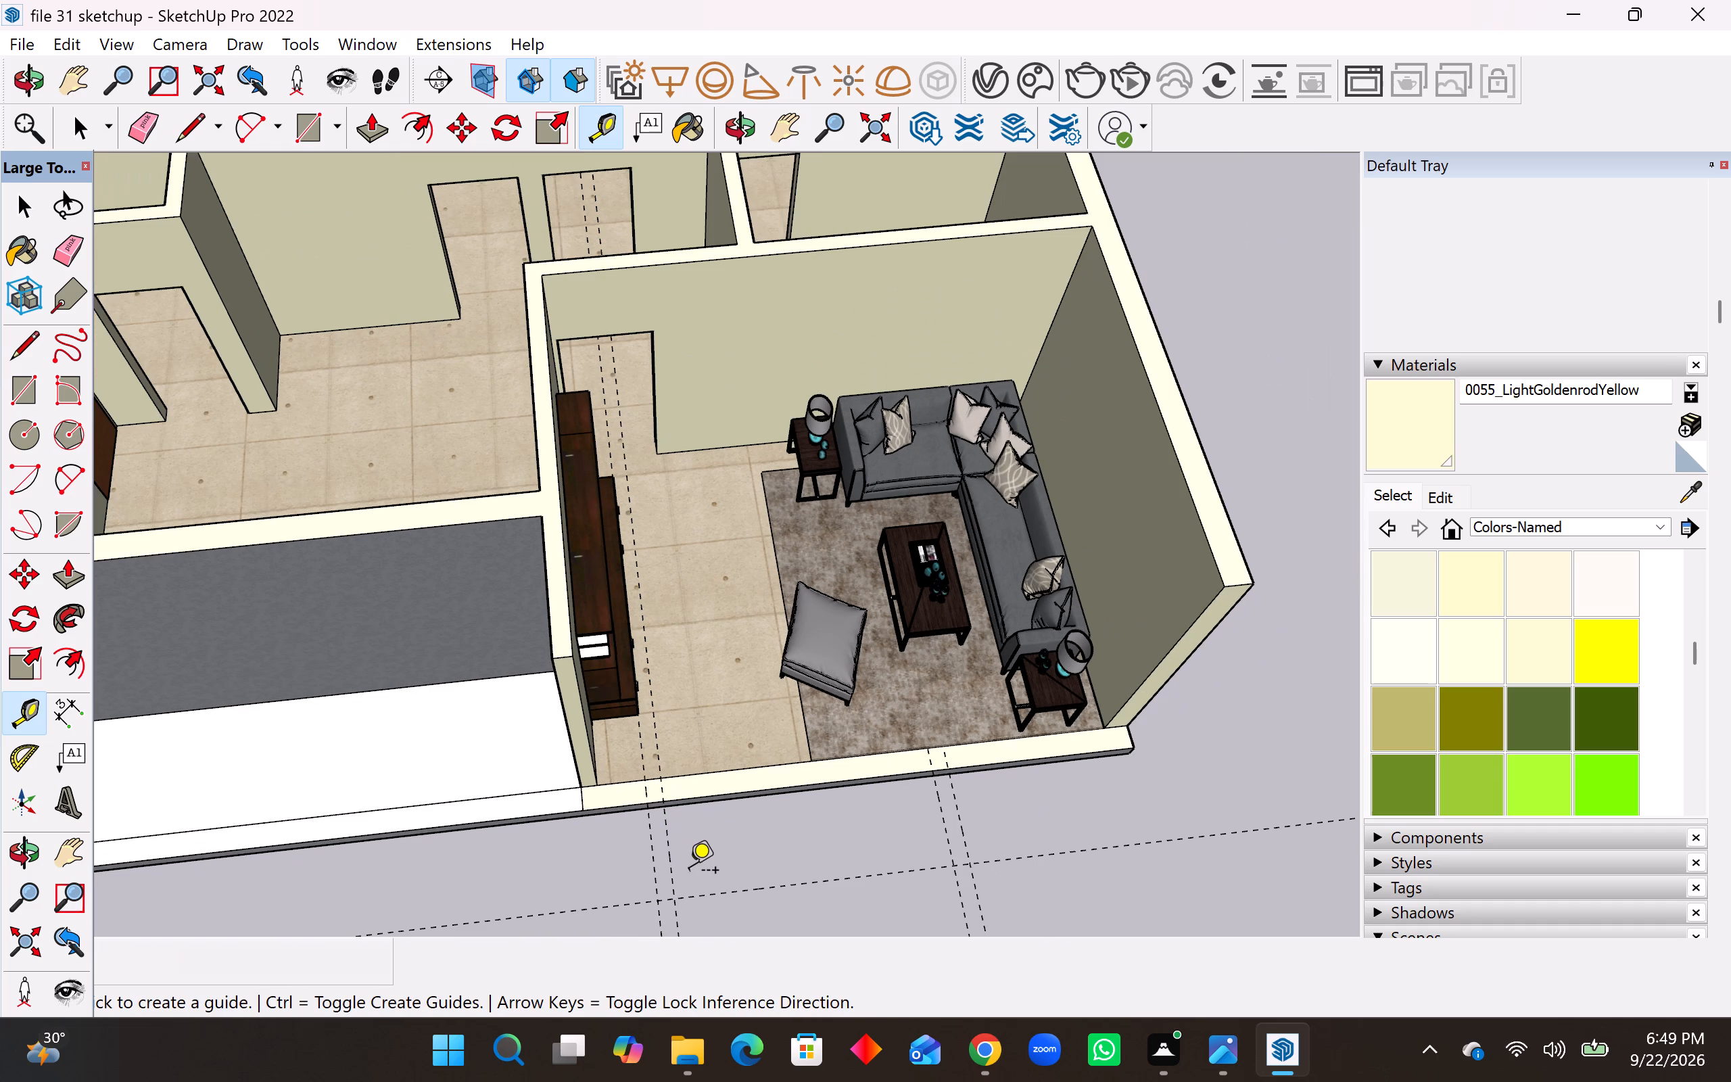
{"action": "scroll", "coordinate": [649, 713], "scroll_direction": "down", "scroll_amount": 2}
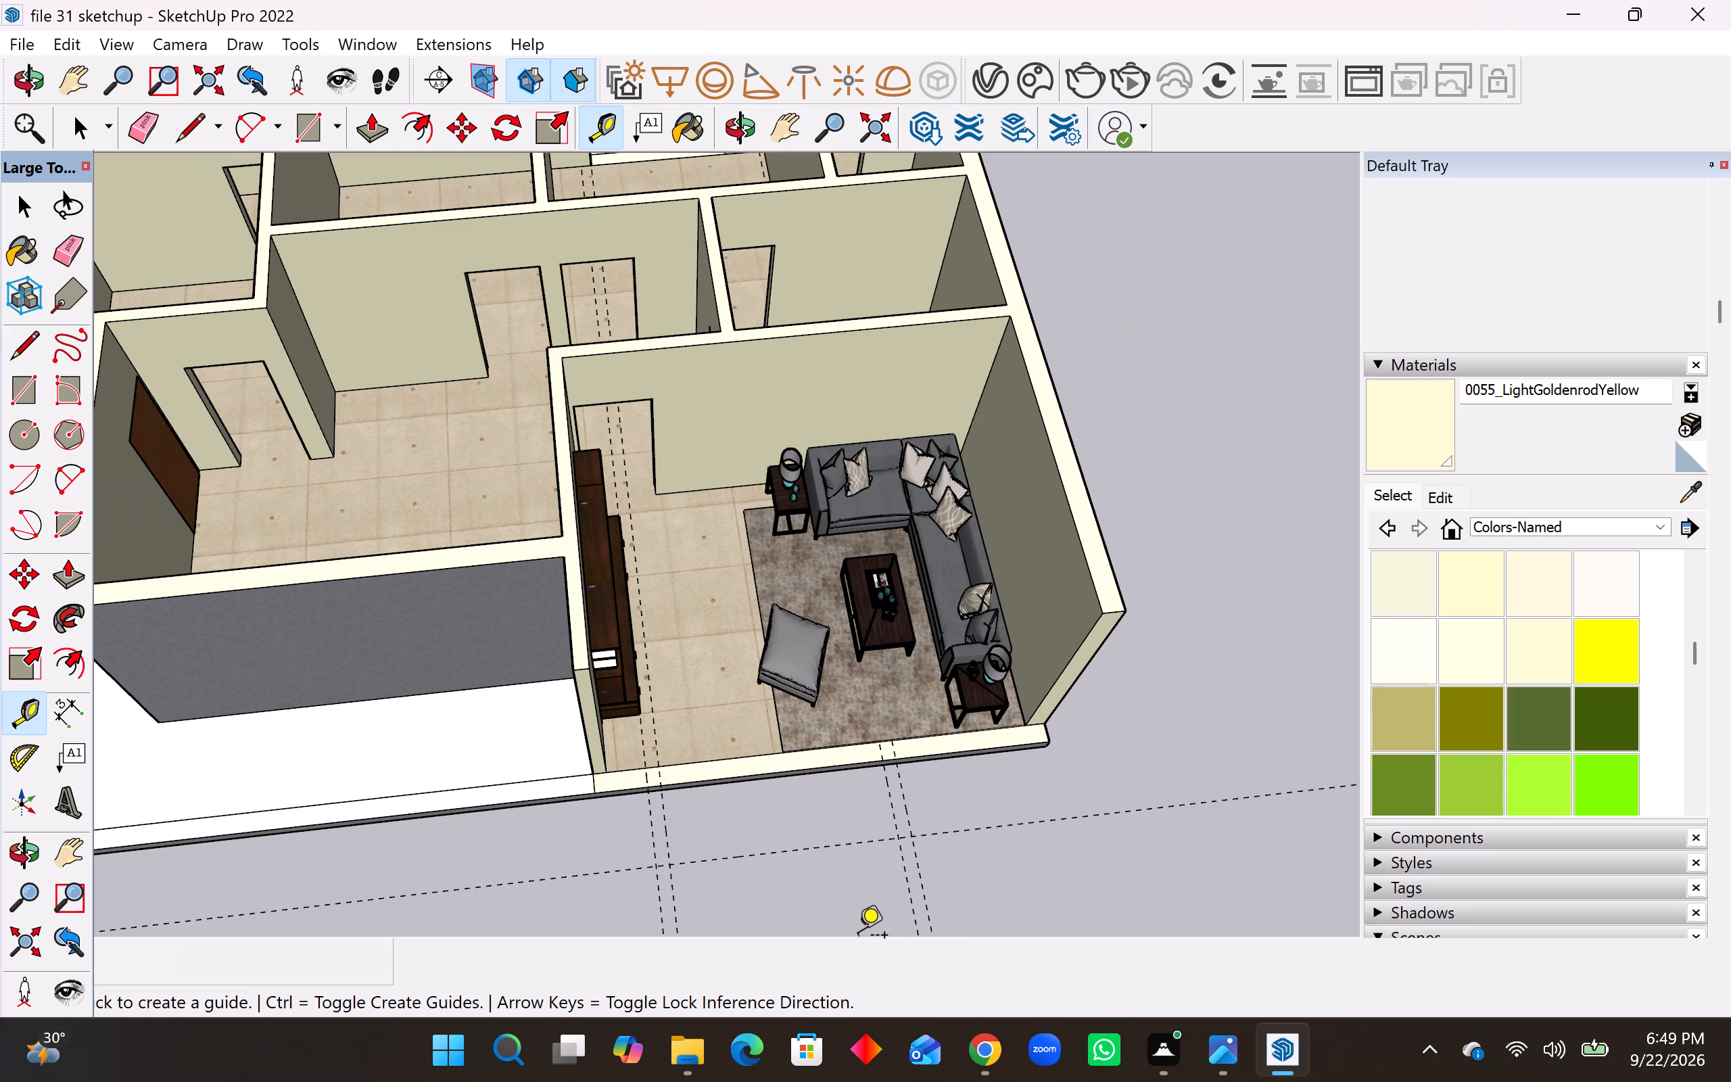
{"action": "left_click", "coordinate": [819, 847]}
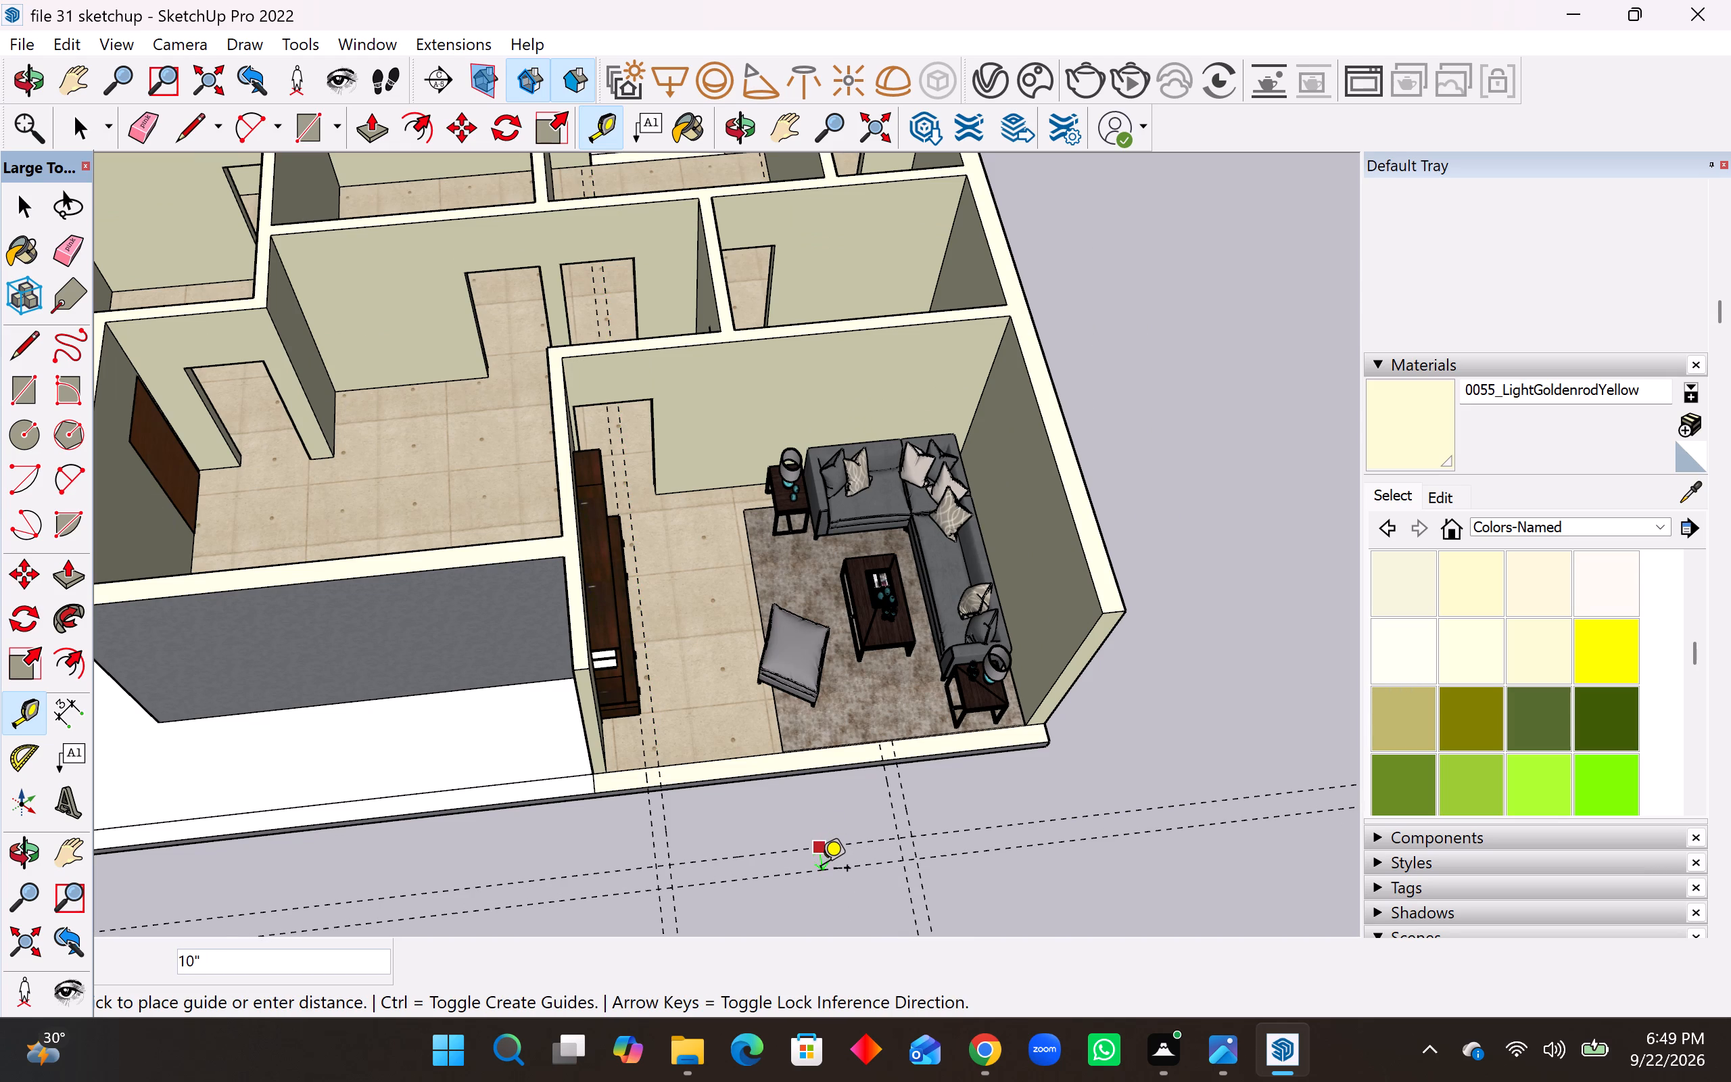
{"action": "key", "text": "6"}
{"action": "key", "text": "shift+quotedbl"}
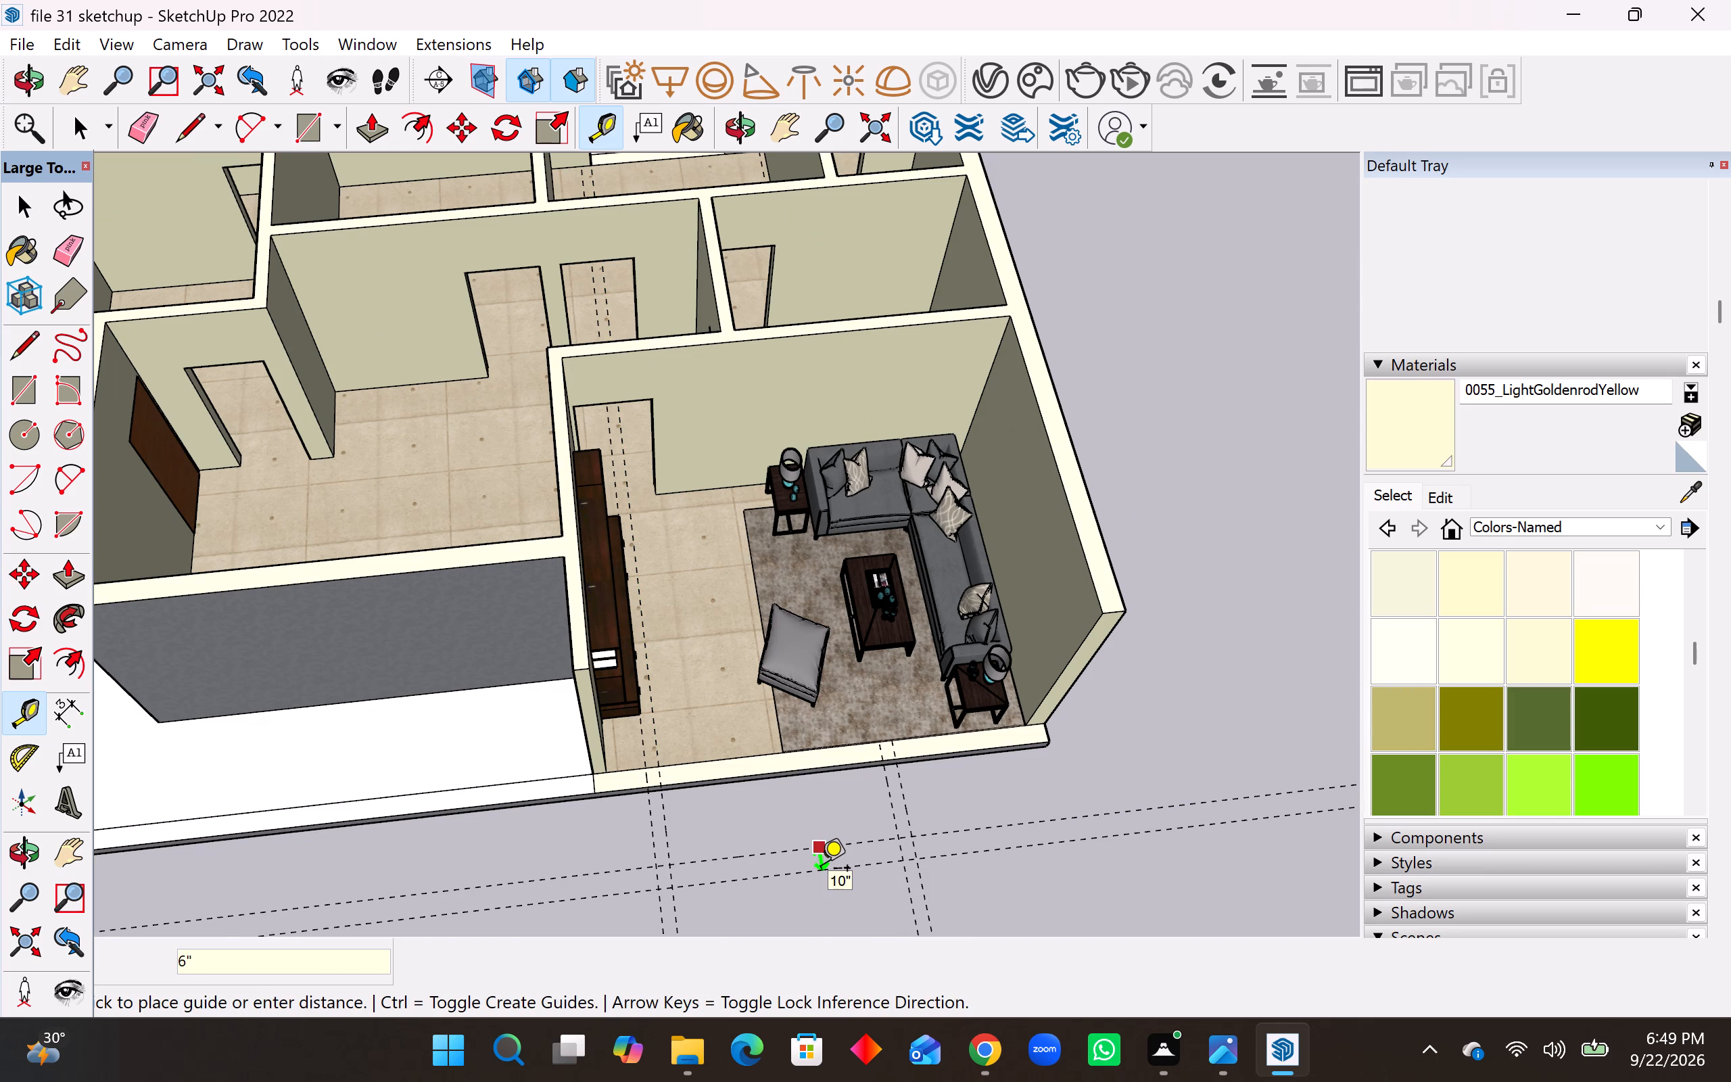
{"action": "key", "text": "Return"}
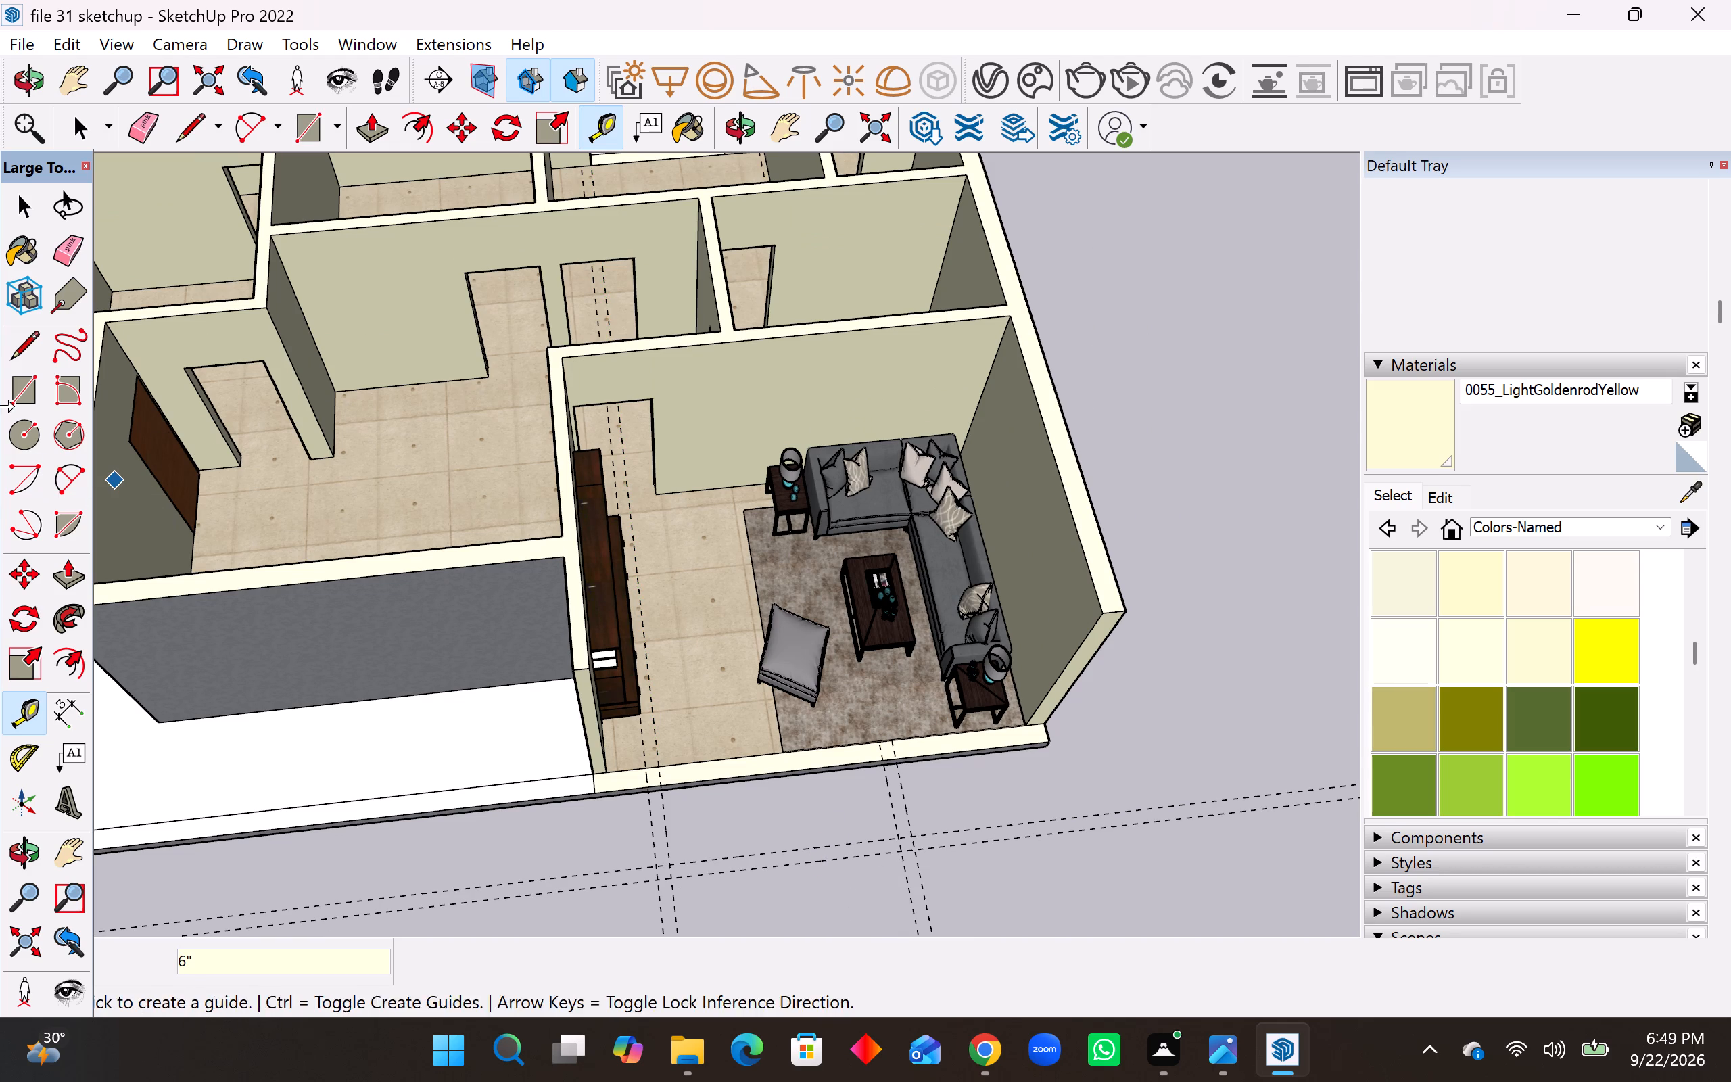
Draw the projection's wall outline on the guides: a 9' 6" by 4' 3" outer rectangle and an 8' 6" by 3' 9" inner one.
{"action": "left_click", "coordinate": [6, 387]}
{"action": "scroll", "coordinate": [644, 763], "scroll_direction": "up", "scroll_amount": 4}
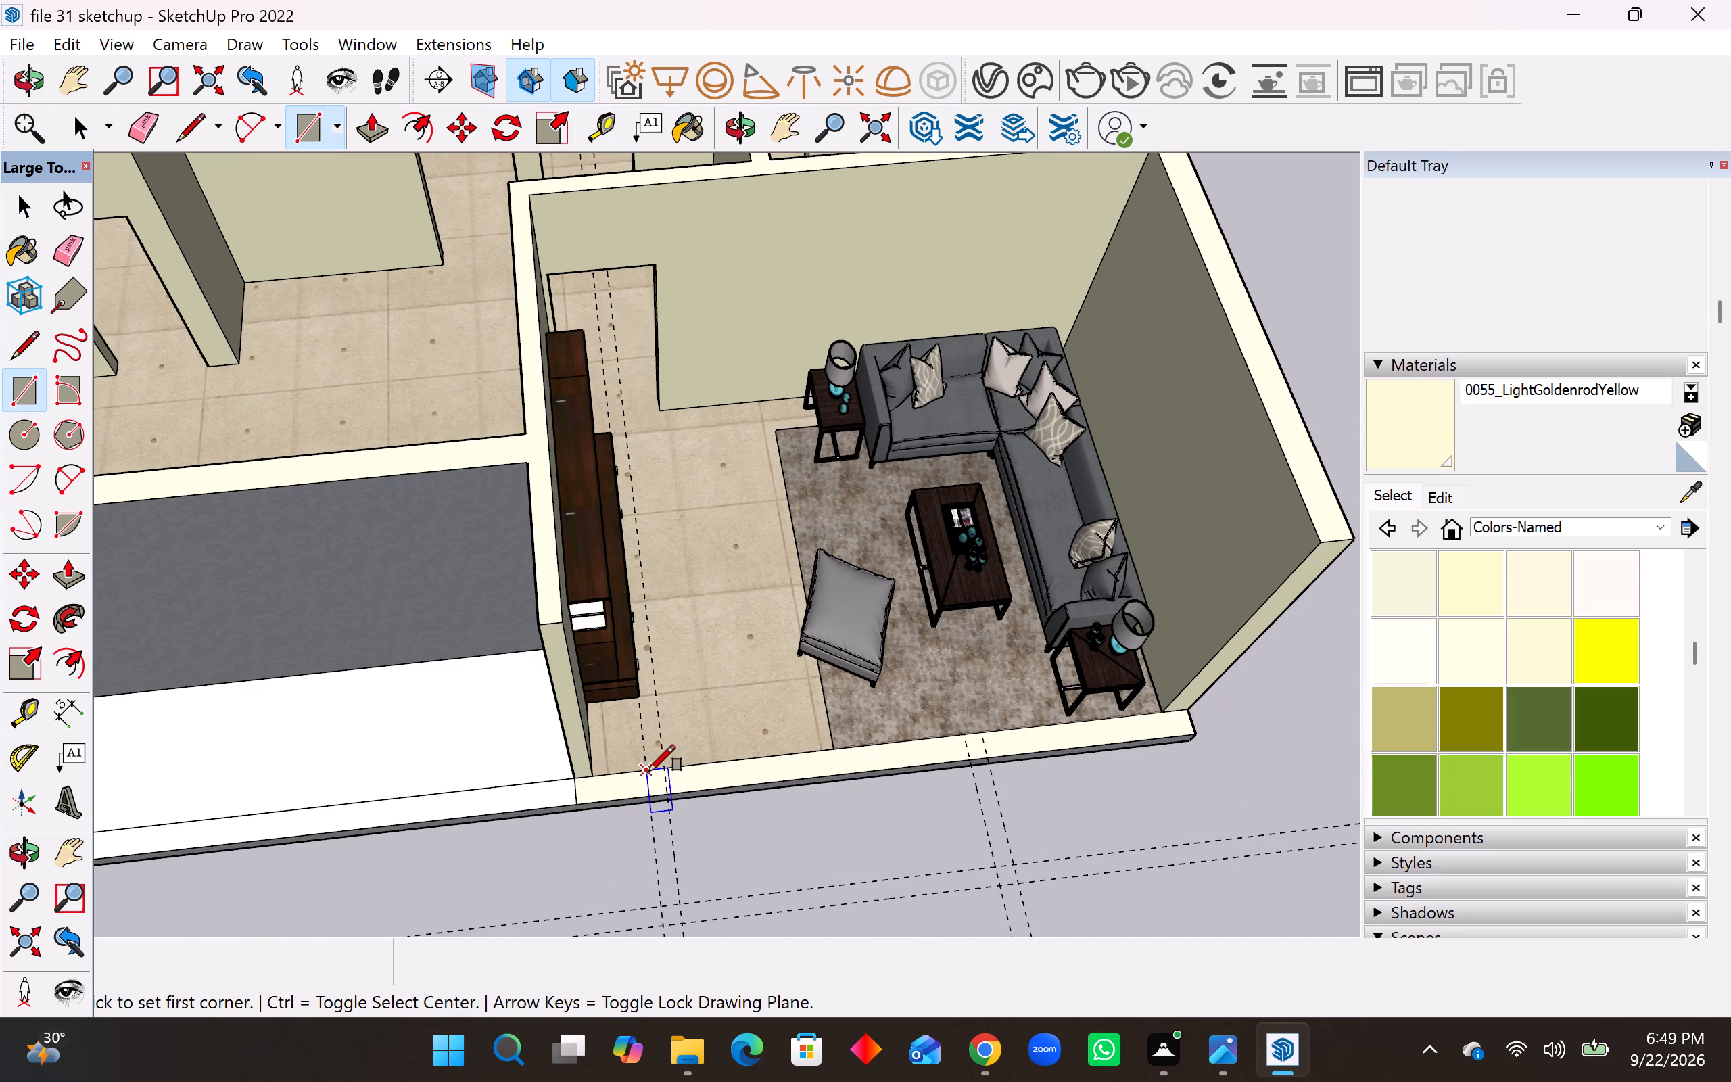
{"action": "left_click", "coordinate": [648, 772]}
{"action": "left_click", "coordinate": [1014, 889]}
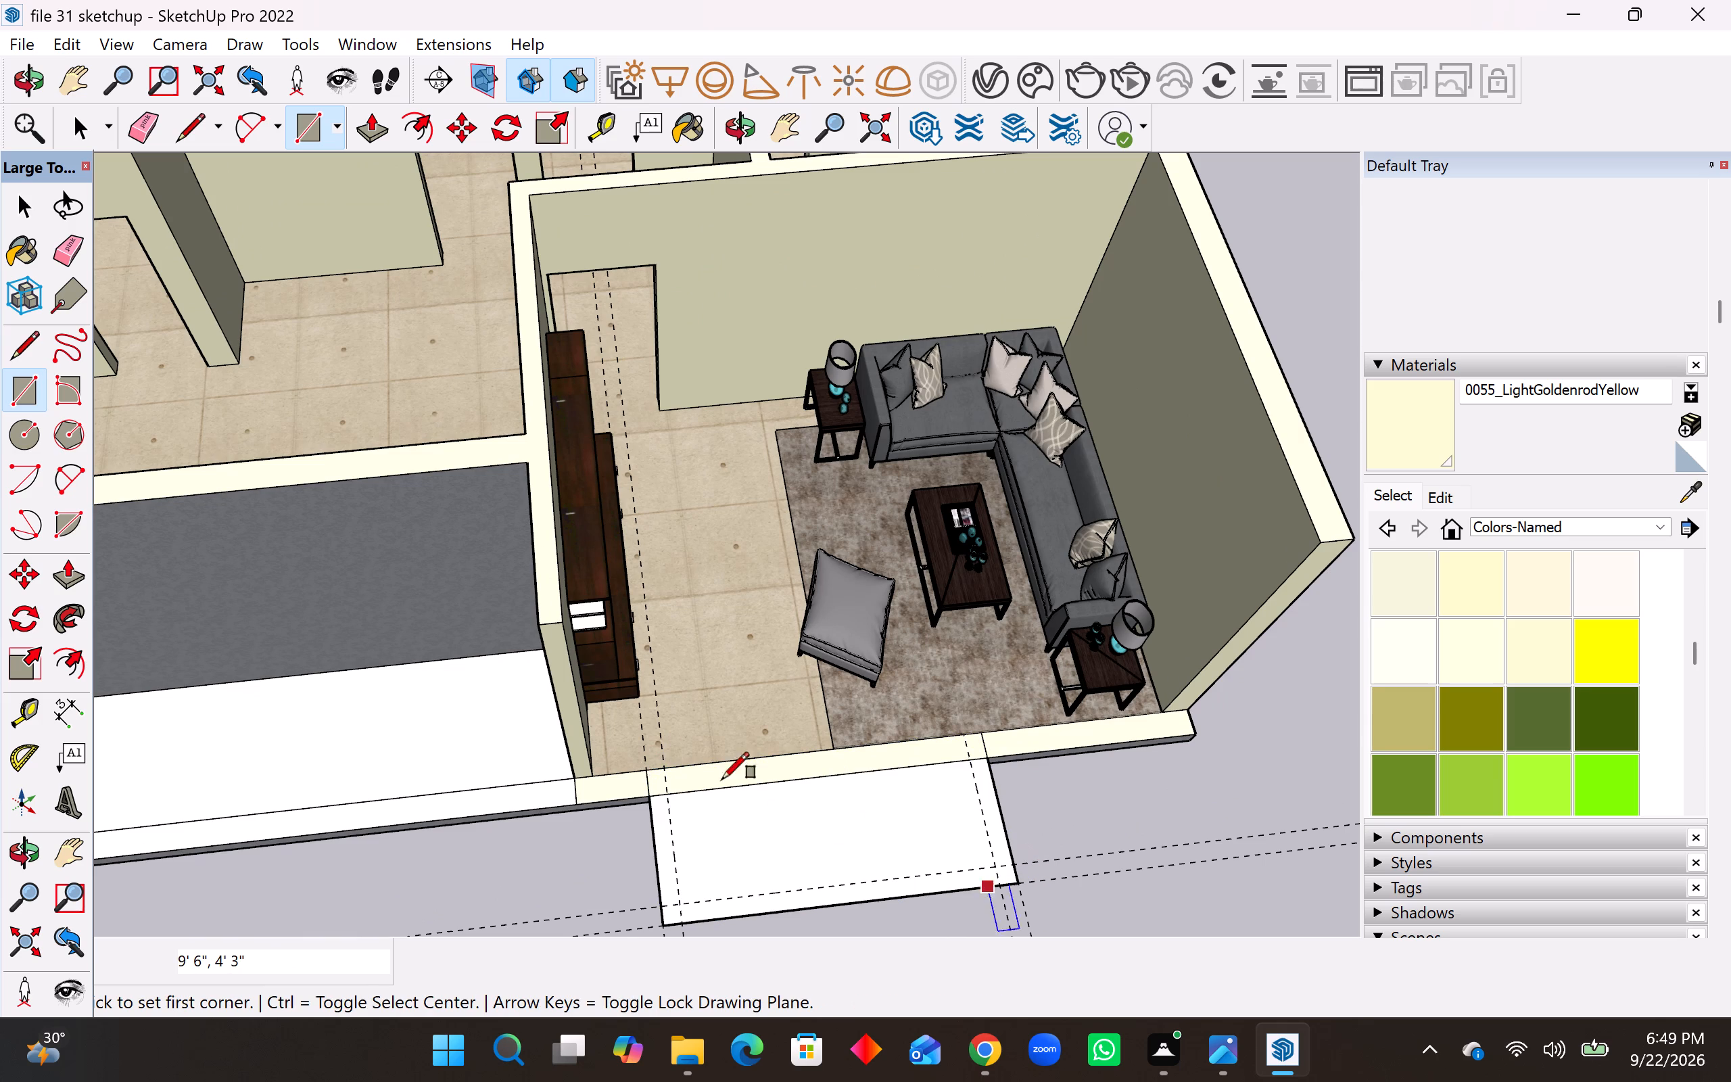
{"action": "left_click", "coordinate": [666, 765]}
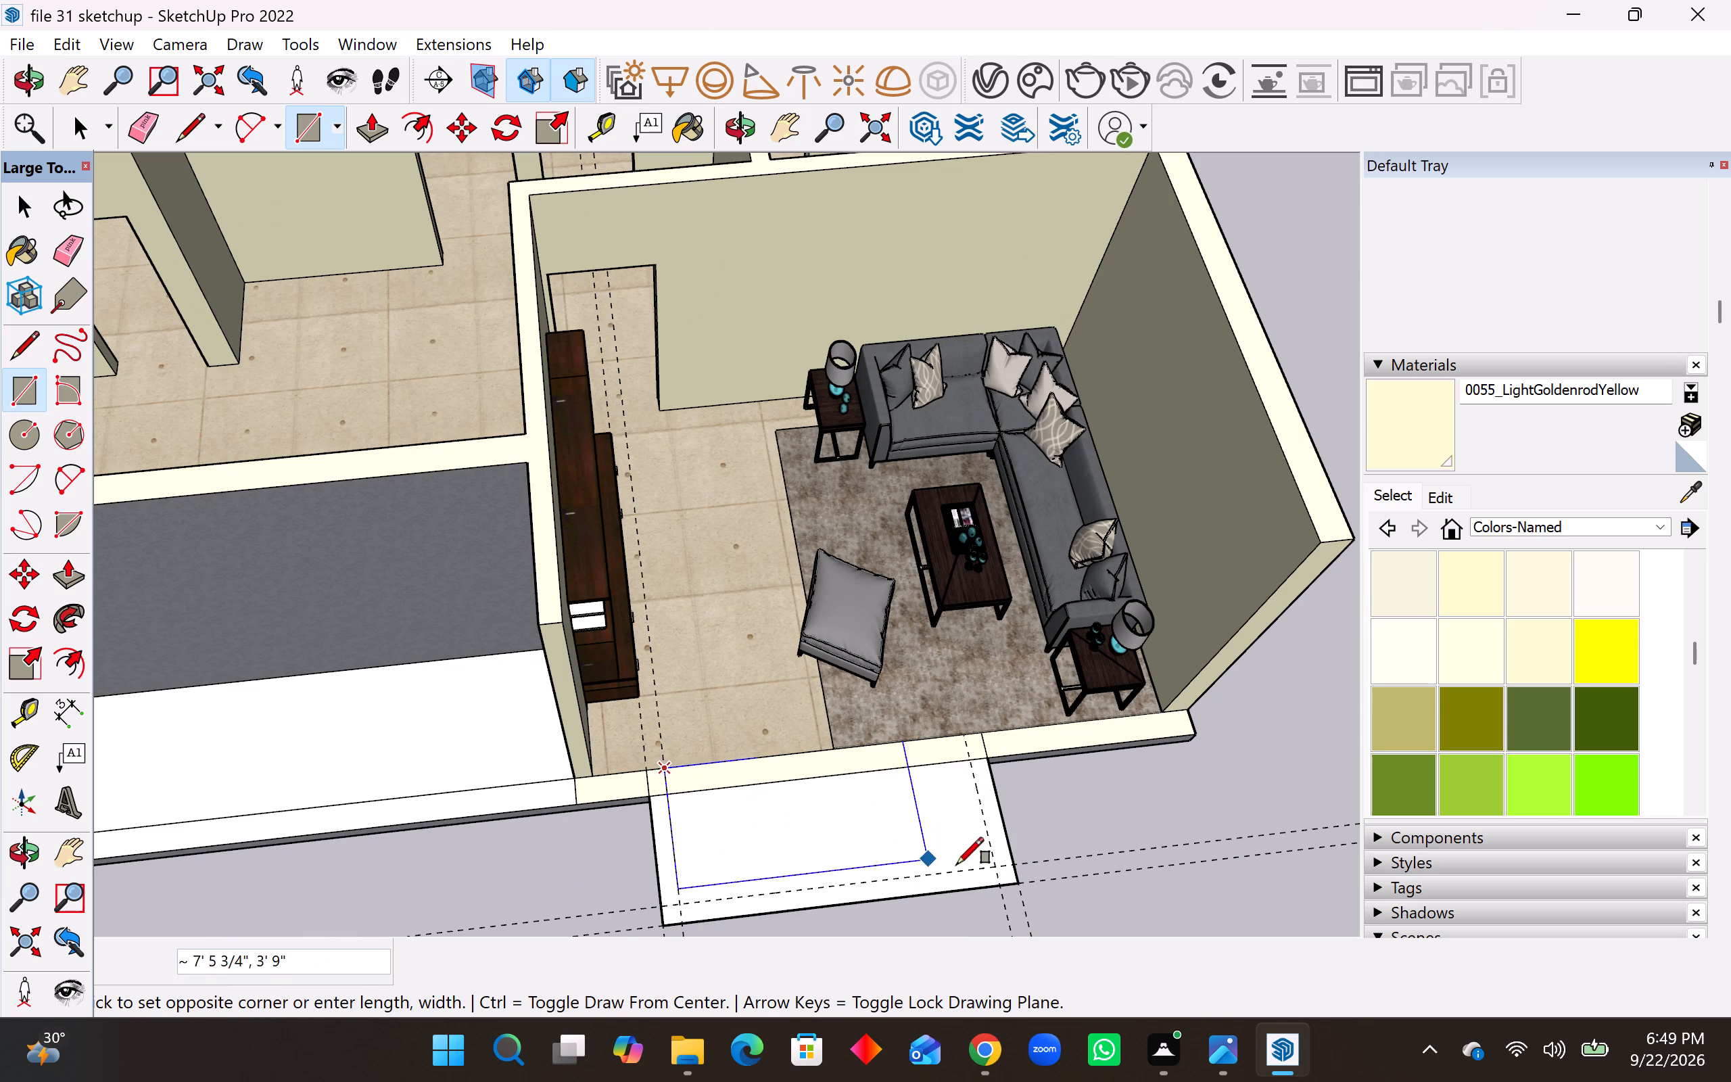
{"action": "left_click", "coordinate": [993, 864]}
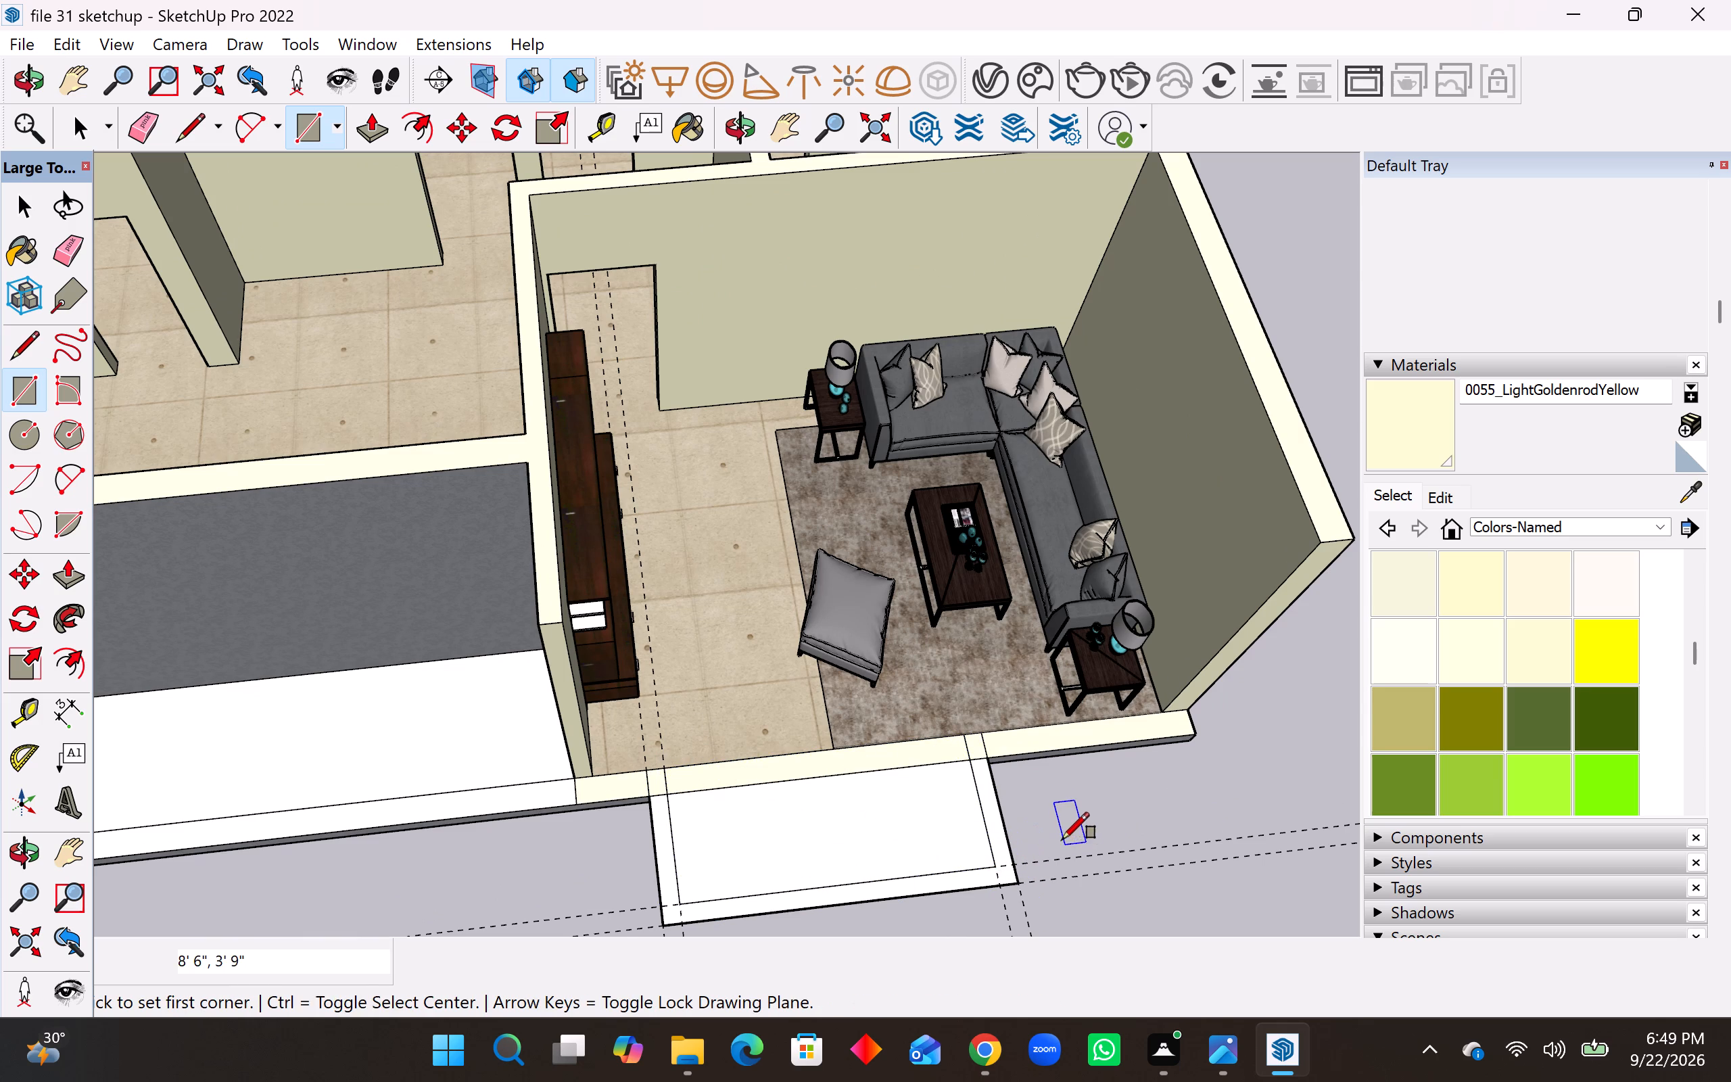
{"action": "key", "text": "space"}
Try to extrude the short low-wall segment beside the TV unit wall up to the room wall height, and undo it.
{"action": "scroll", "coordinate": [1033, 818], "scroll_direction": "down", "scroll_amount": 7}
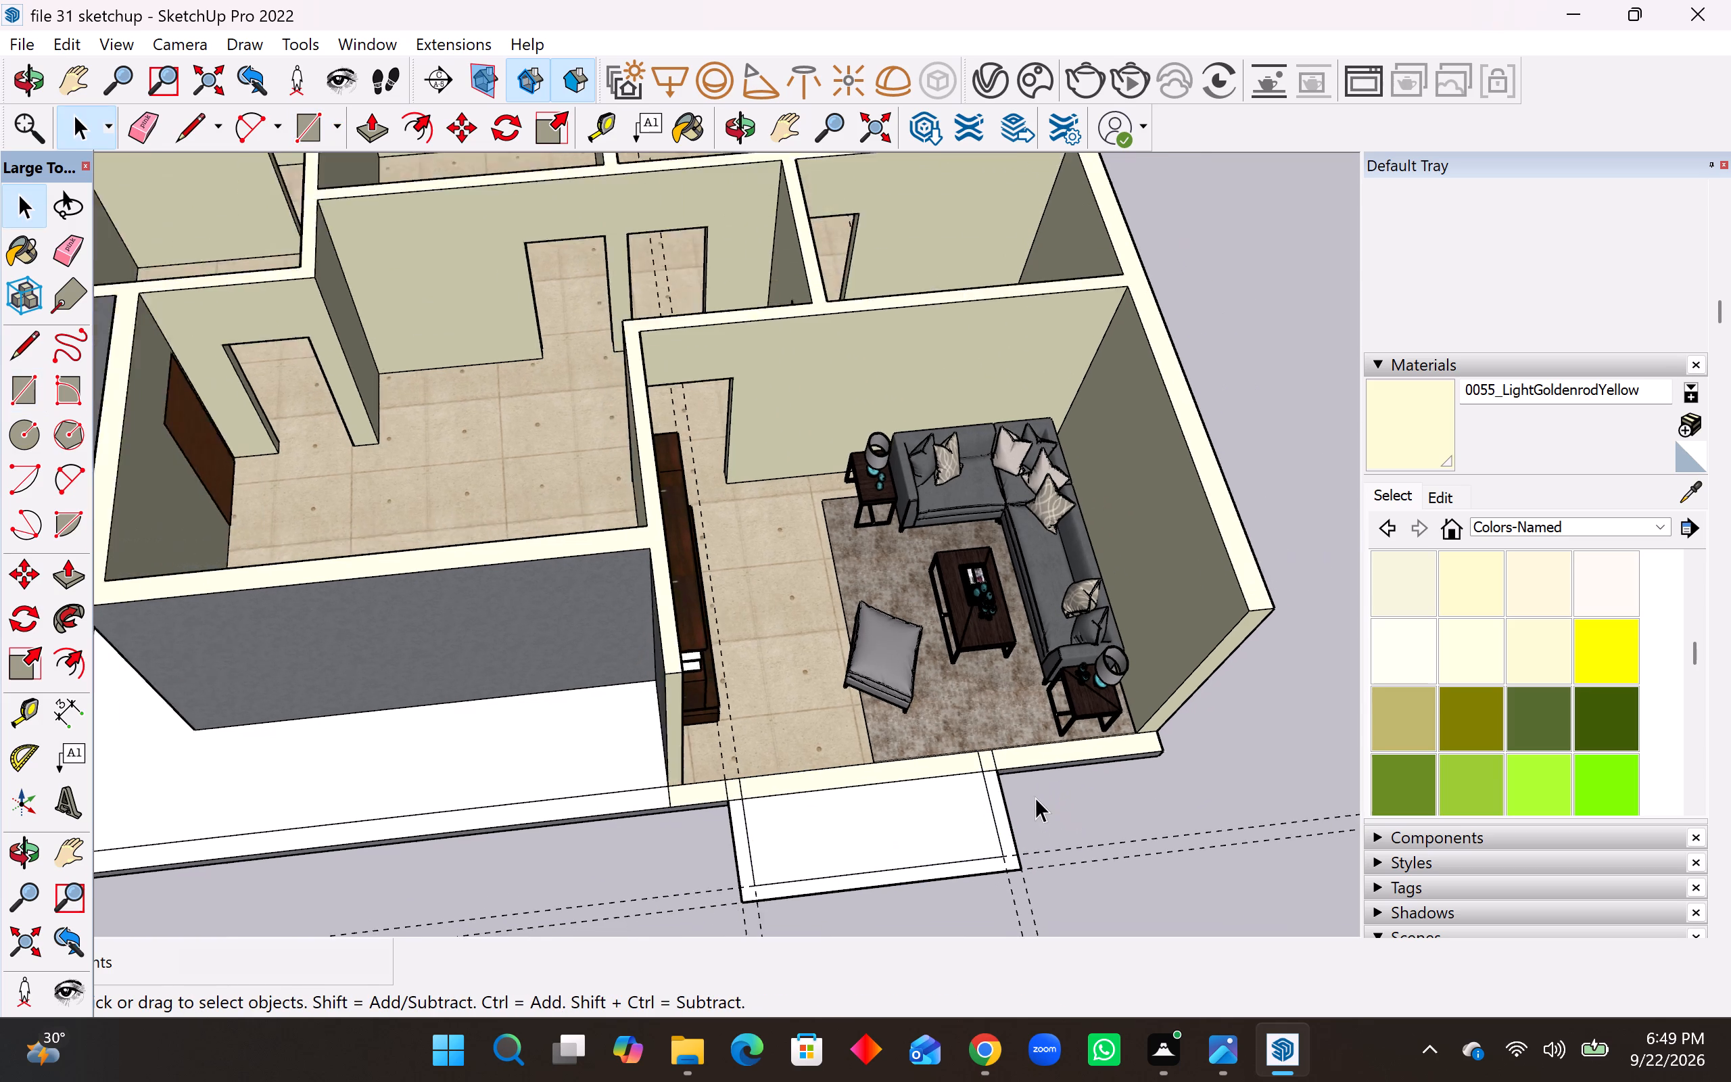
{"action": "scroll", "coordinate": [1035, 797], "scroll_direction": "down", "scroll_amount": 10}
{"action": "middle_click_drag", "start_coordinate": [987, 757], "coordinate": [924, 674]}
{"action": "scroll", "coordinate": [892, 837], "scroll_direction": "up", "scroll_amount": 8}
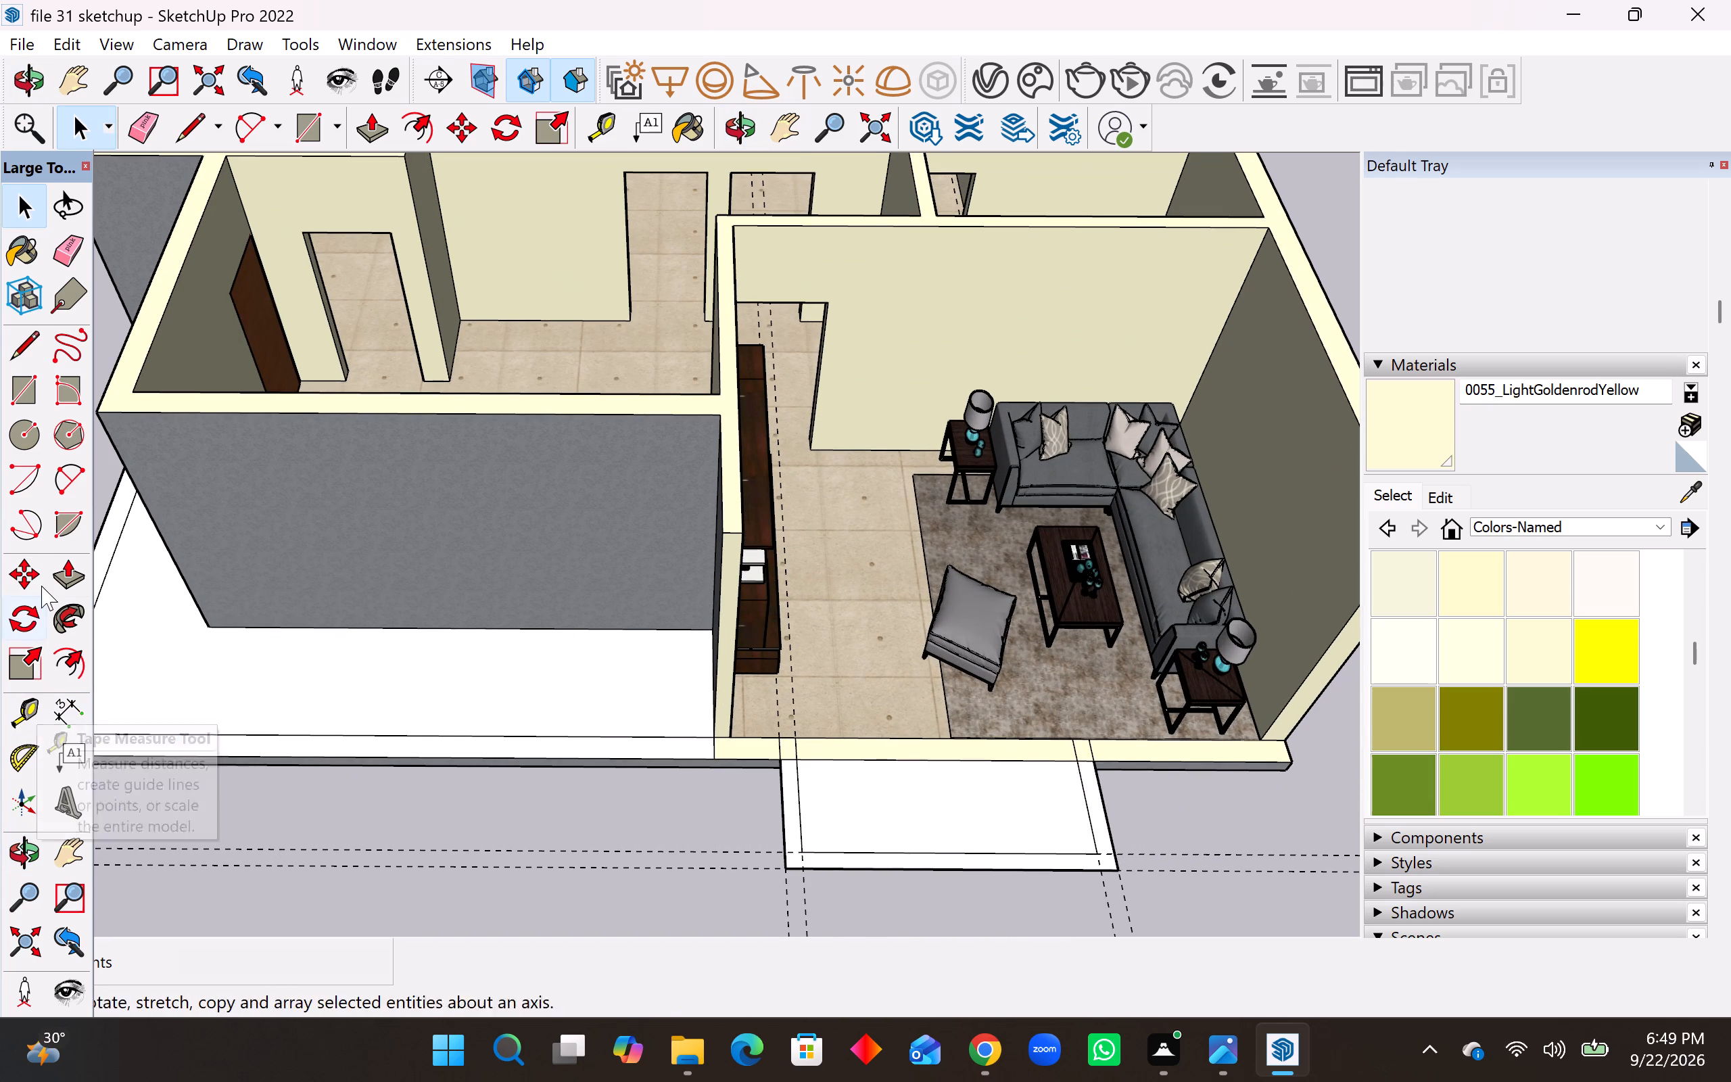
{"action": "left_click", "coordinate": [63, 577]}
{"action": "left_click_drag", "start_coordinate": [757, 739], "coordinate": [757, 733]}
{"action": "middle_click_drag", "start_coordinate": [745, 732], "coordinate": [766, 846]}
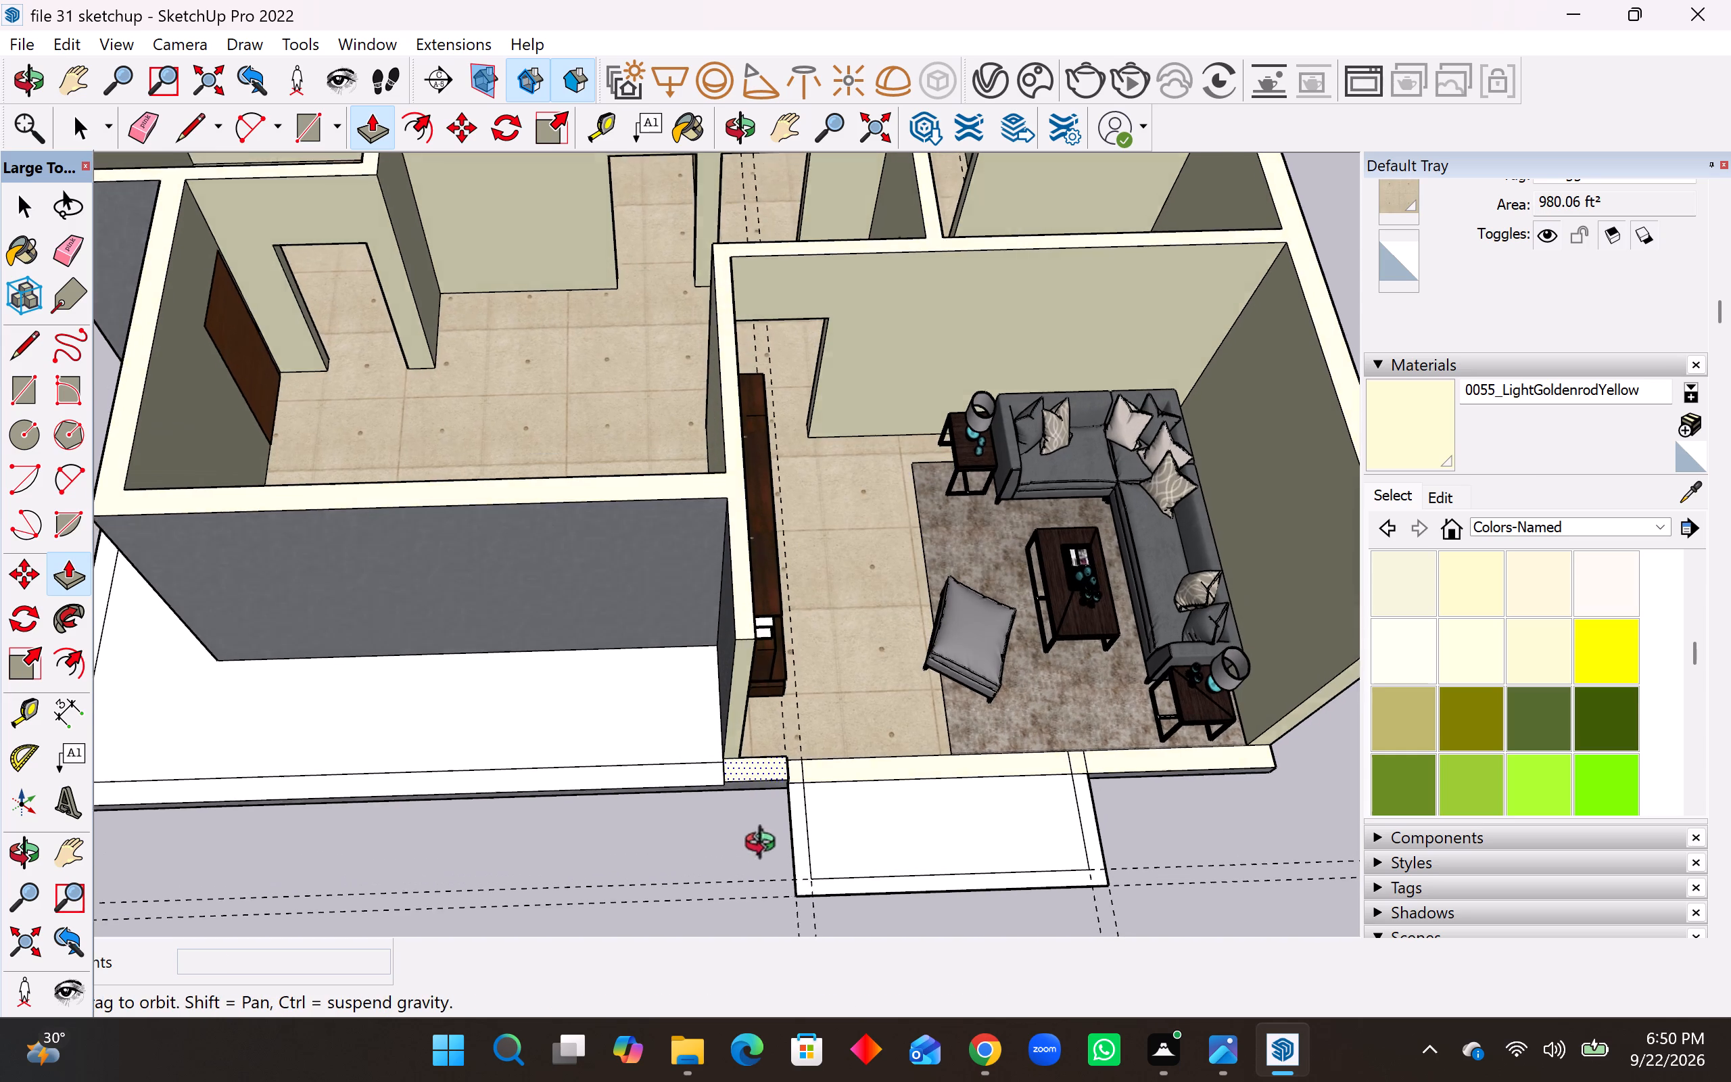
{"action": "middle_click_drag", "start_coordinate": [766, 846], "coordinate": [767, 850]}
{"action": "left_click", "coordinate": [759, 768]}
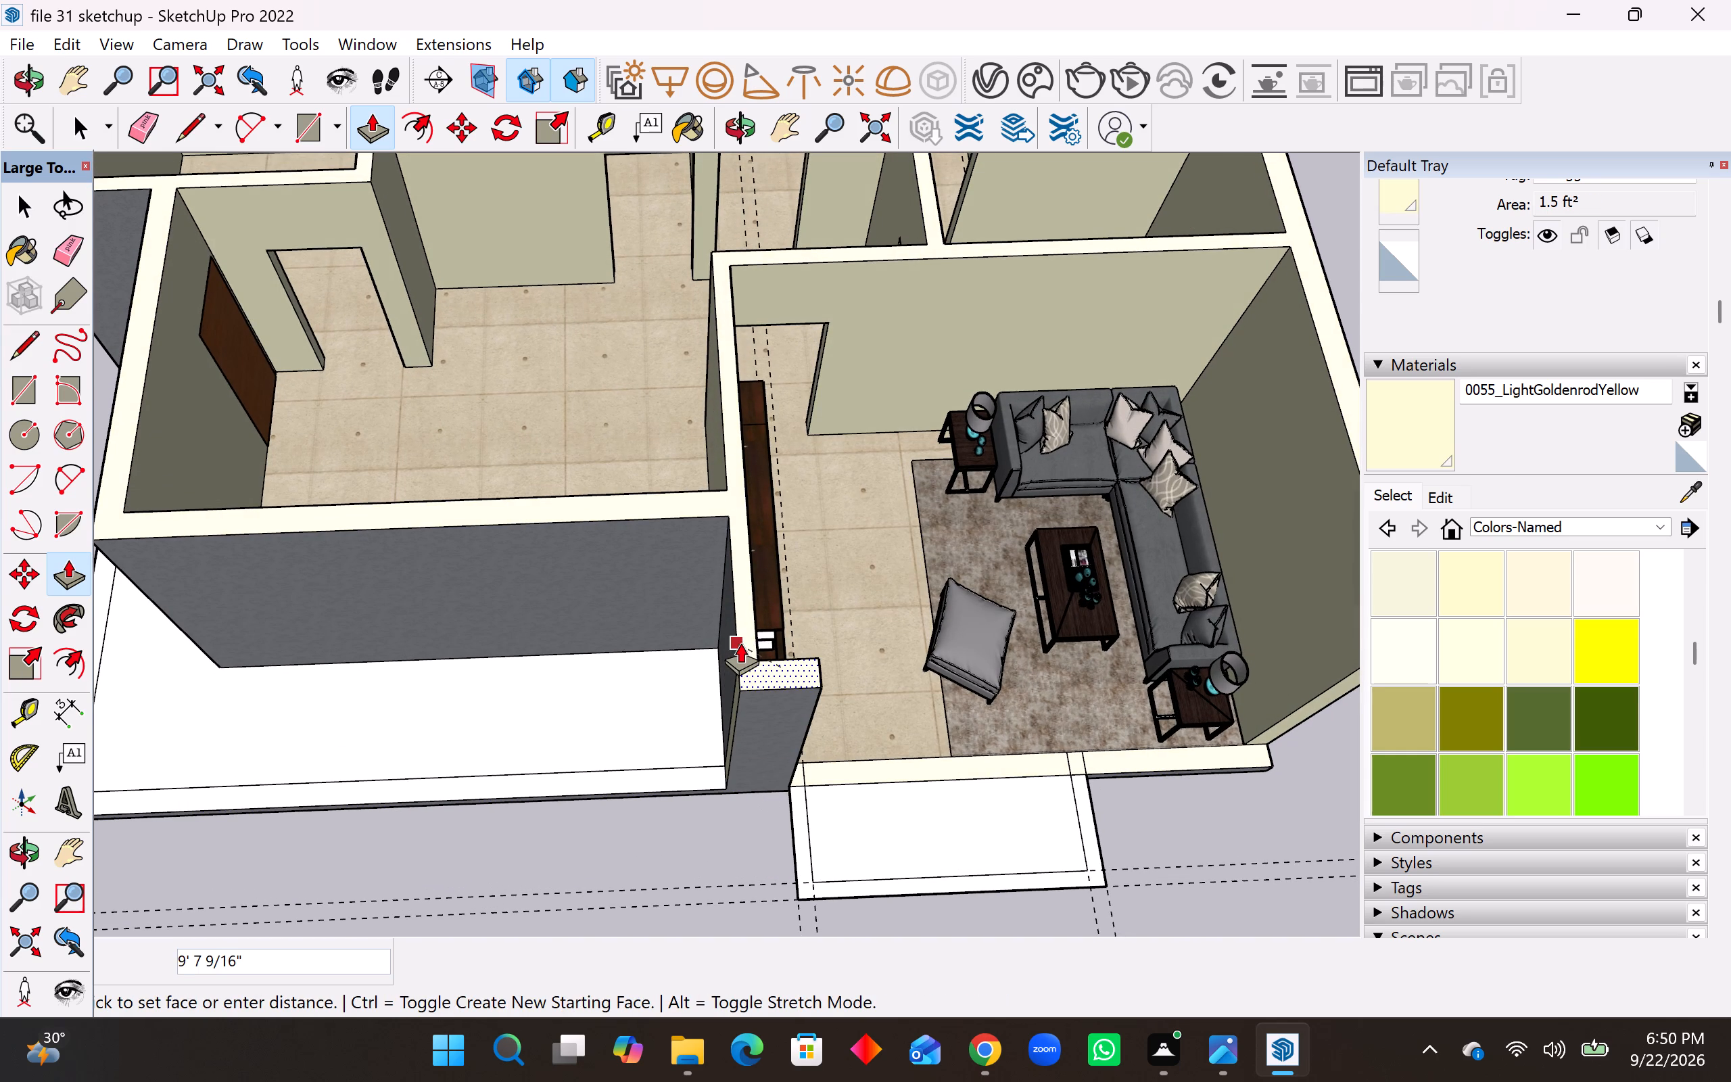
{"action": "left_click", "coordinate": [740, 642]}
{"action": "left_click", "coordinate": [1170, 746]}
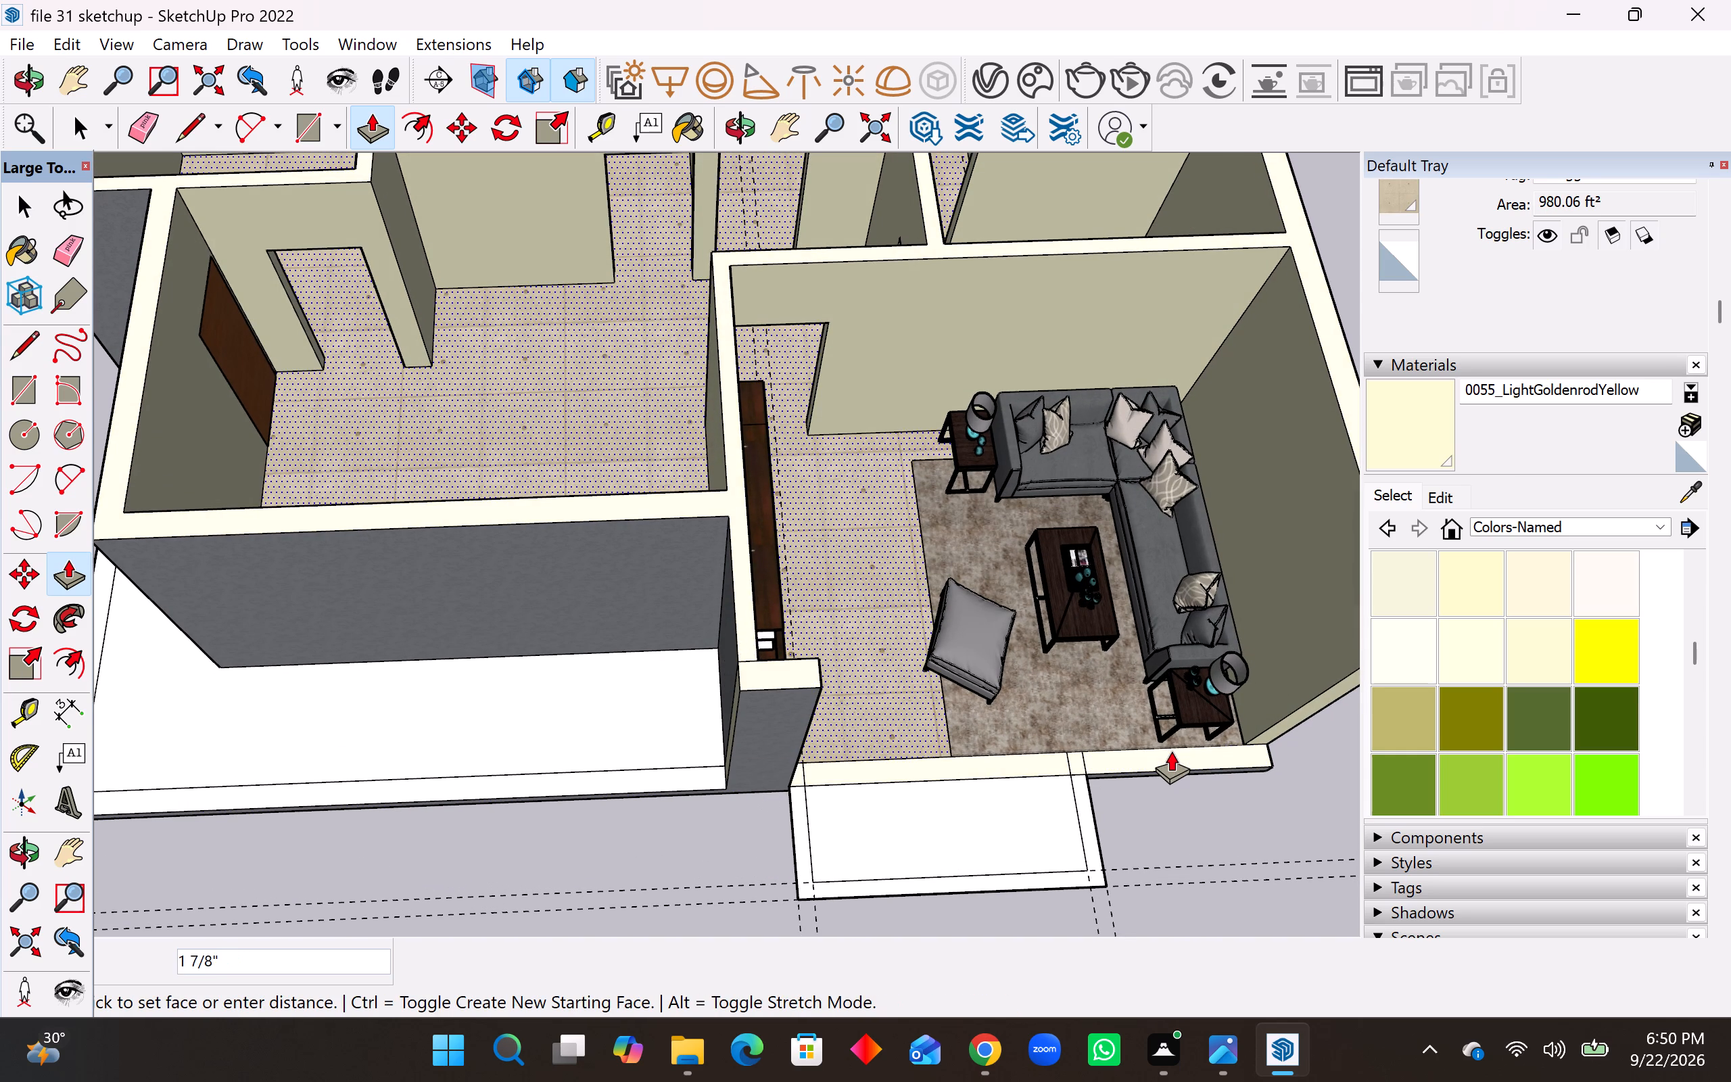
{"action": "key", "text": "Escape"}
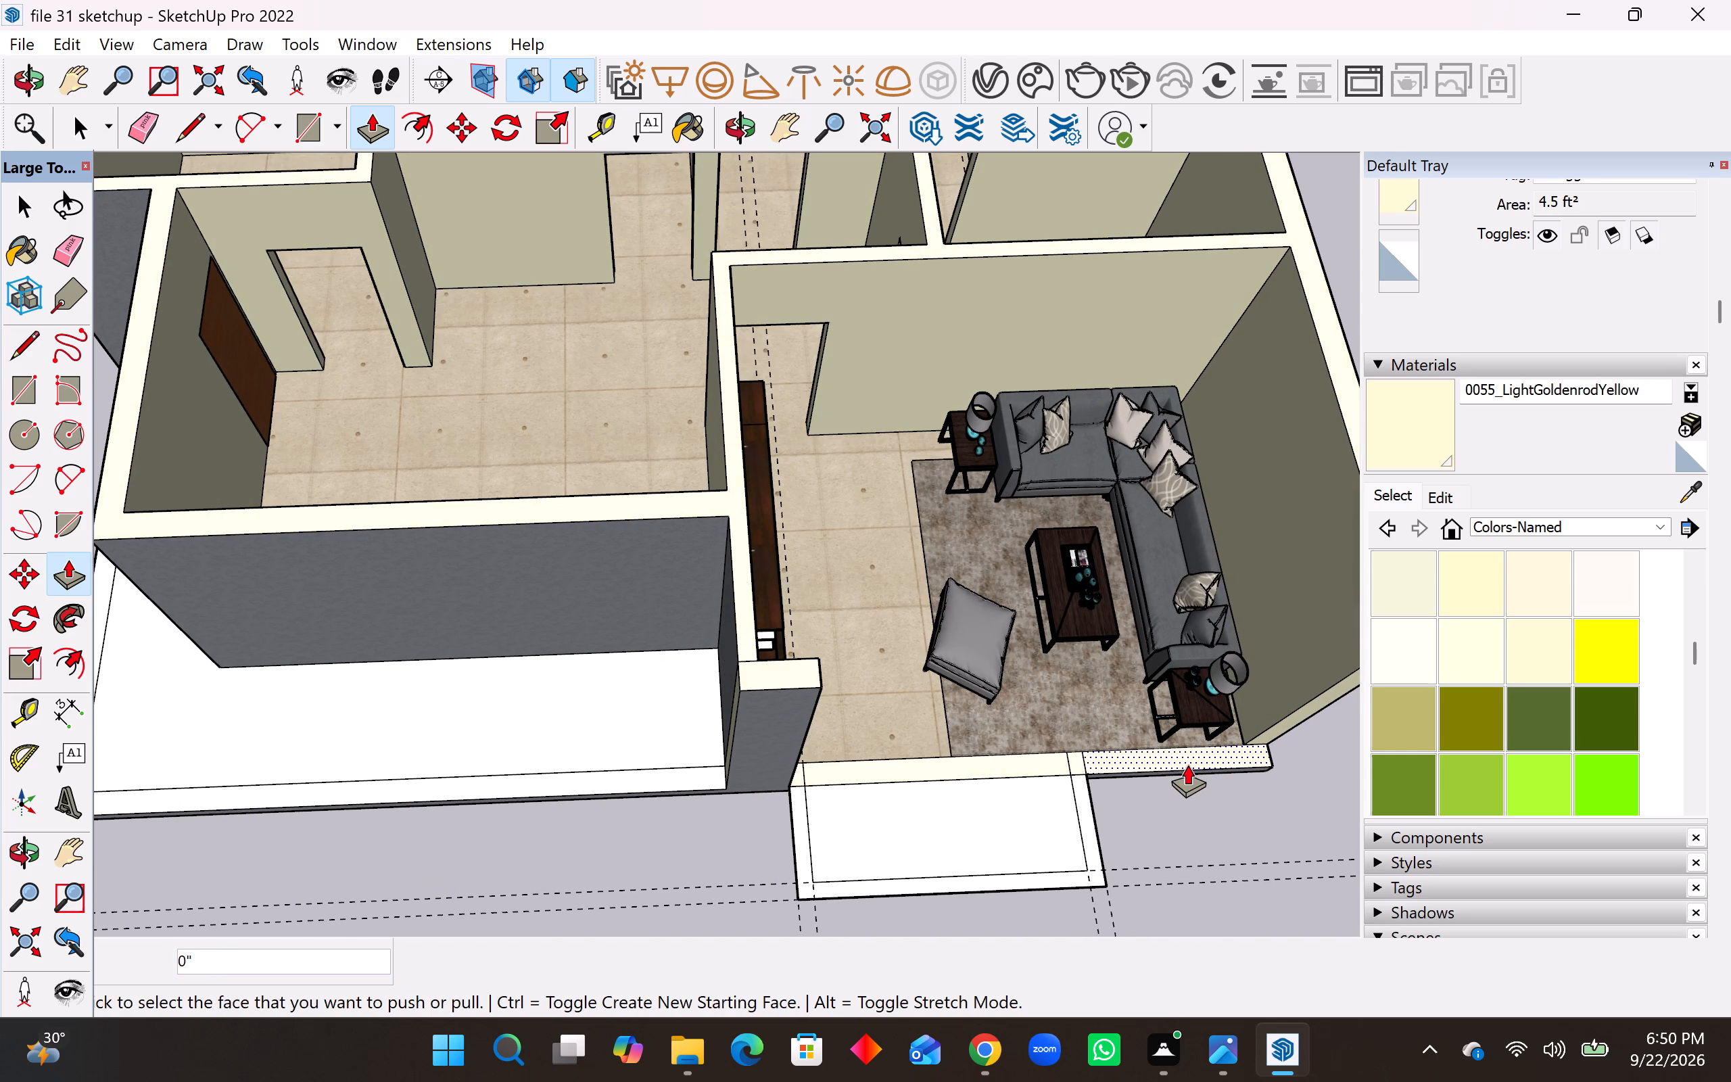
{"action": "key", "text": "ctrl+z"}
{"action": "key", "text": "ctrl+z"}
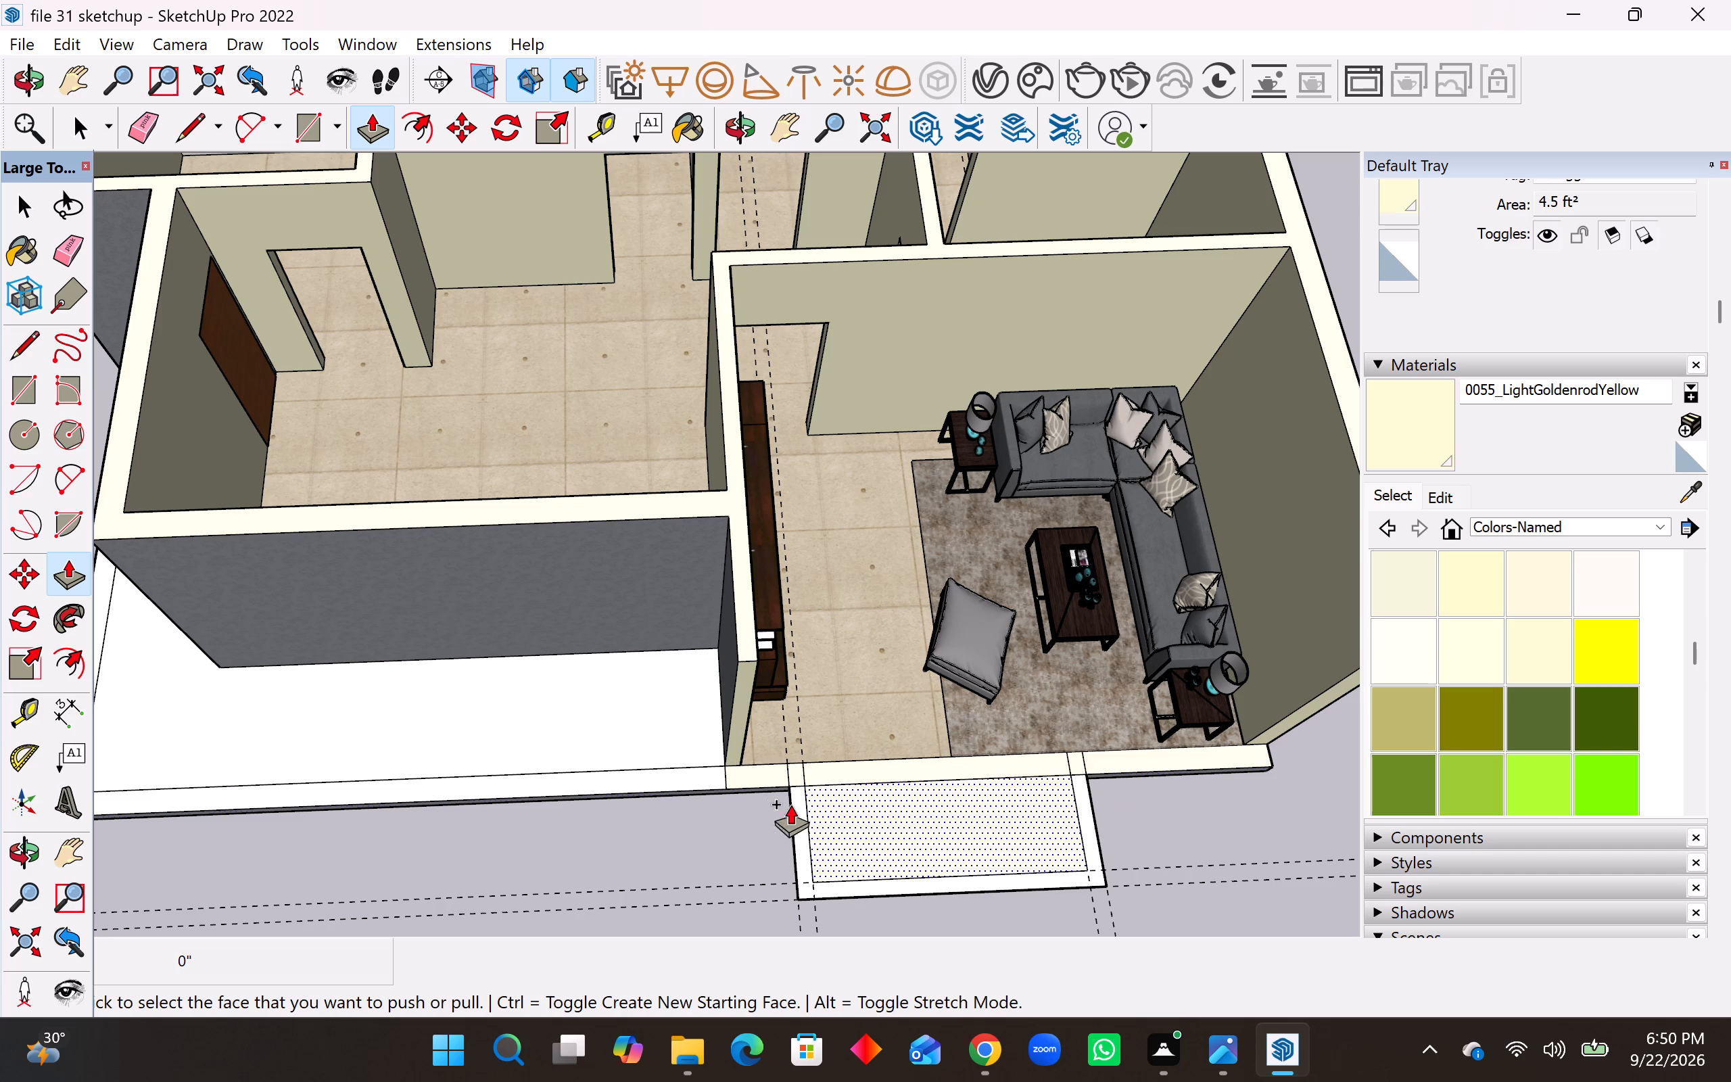
Extrude the low front wall segments on both sides of the projection up 10' with new starting faces, matching the room walls.
{"action": "left_click", "coordinate": [762, 770]}
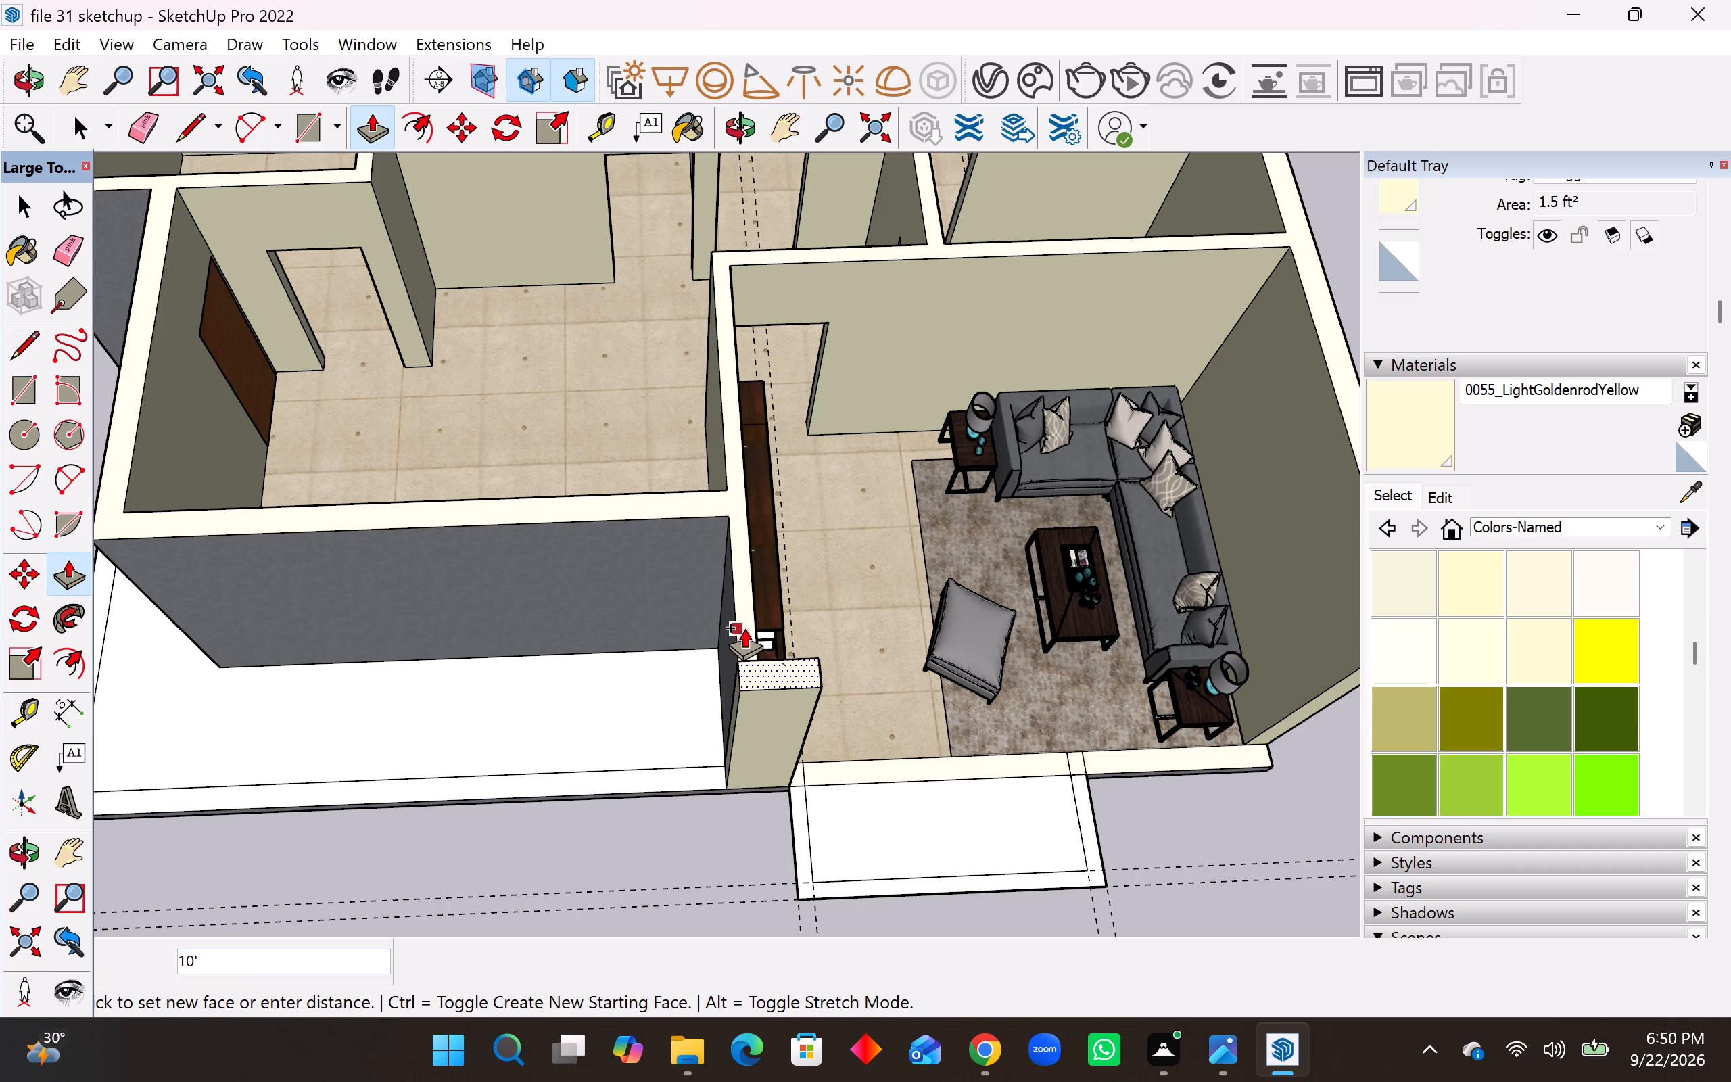
{"action": "left_click", "coordinate": [744, 617]}
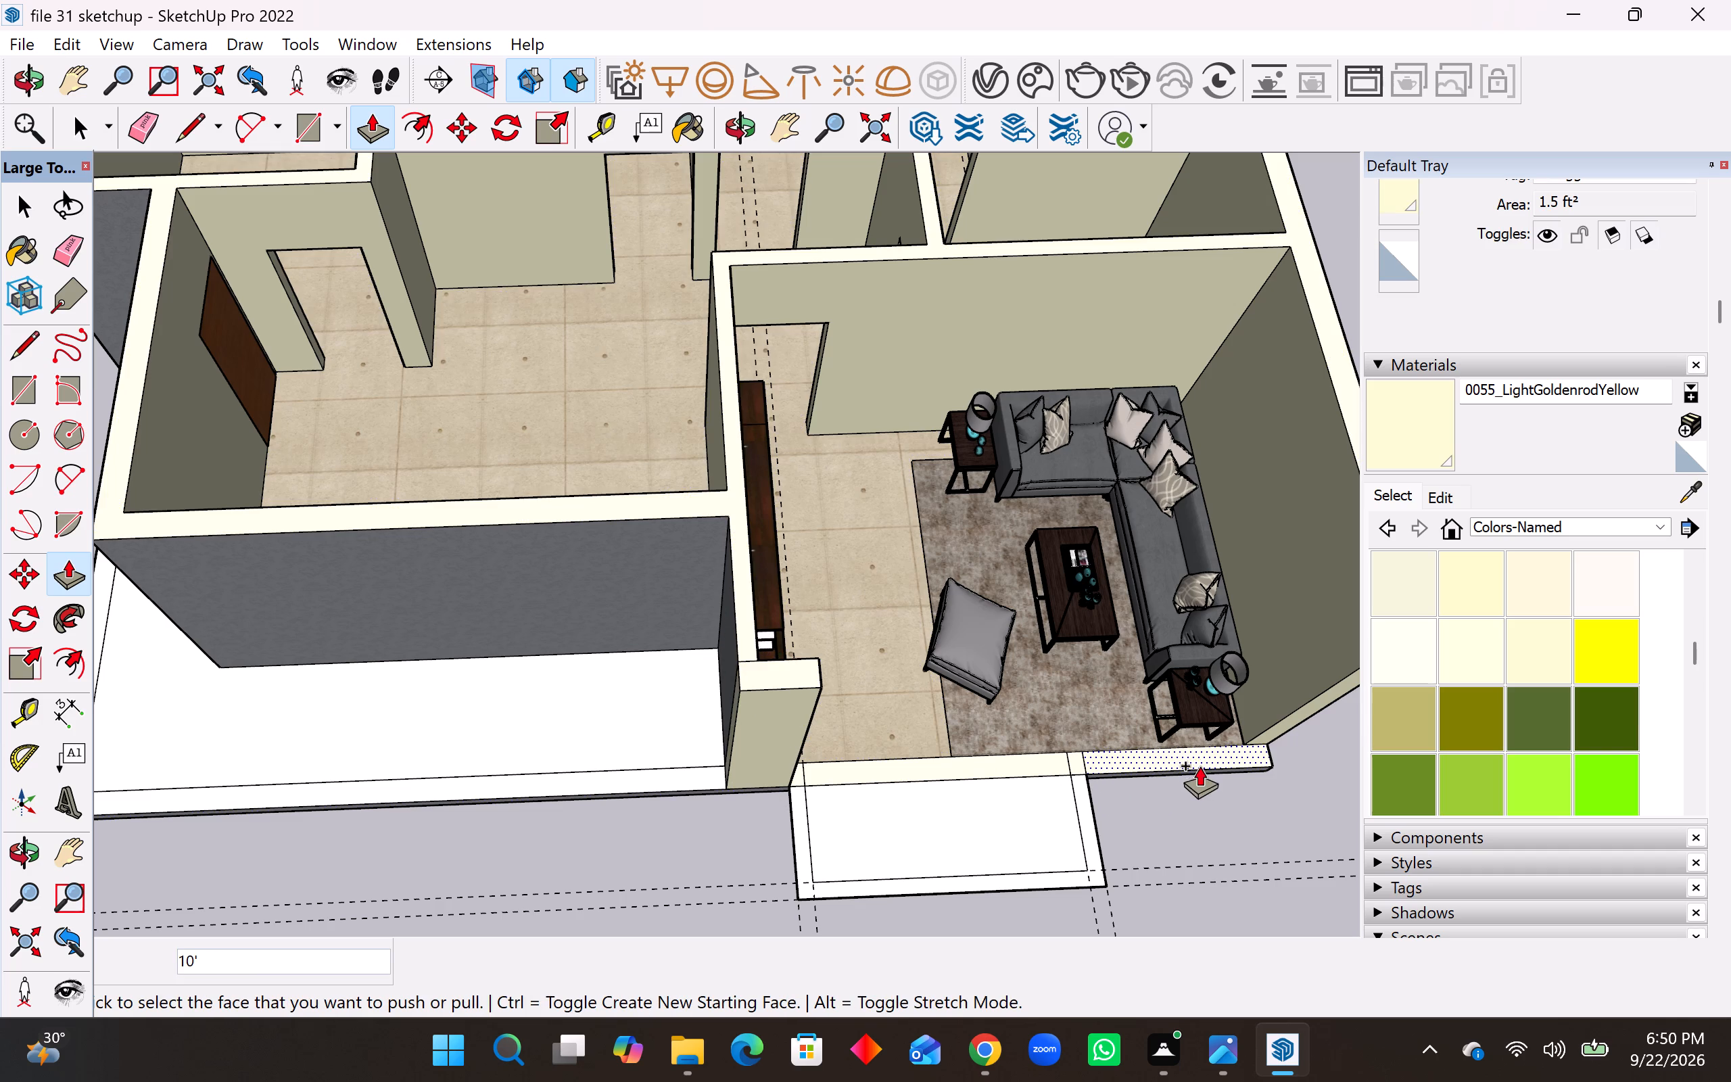
{"action": "scroll", "coordinate": [767, 742], "scroll_direction": "down", "scroll_amount": 4}
{"action": "scroll", "coordinate": [1321, 734], "scroll_direction": "up", "scroll_amount": 6}
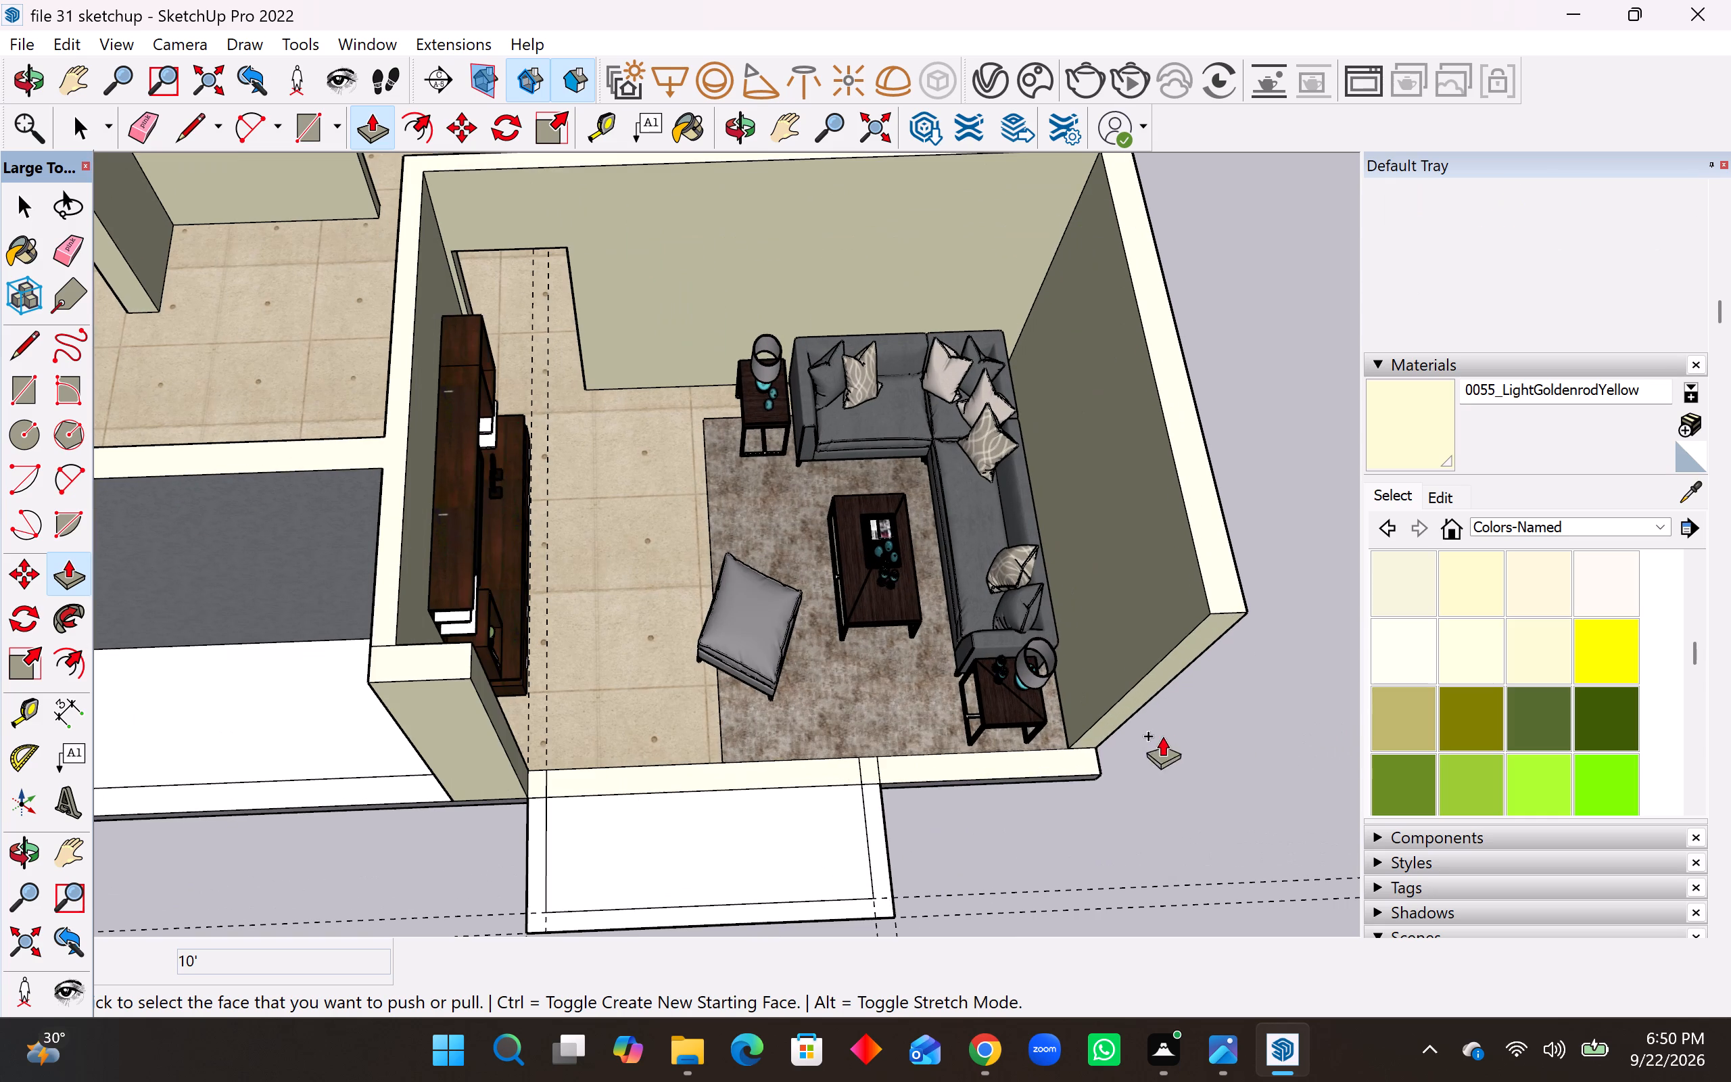
{"action": "left_click", "coordinate": [1078, 752]}
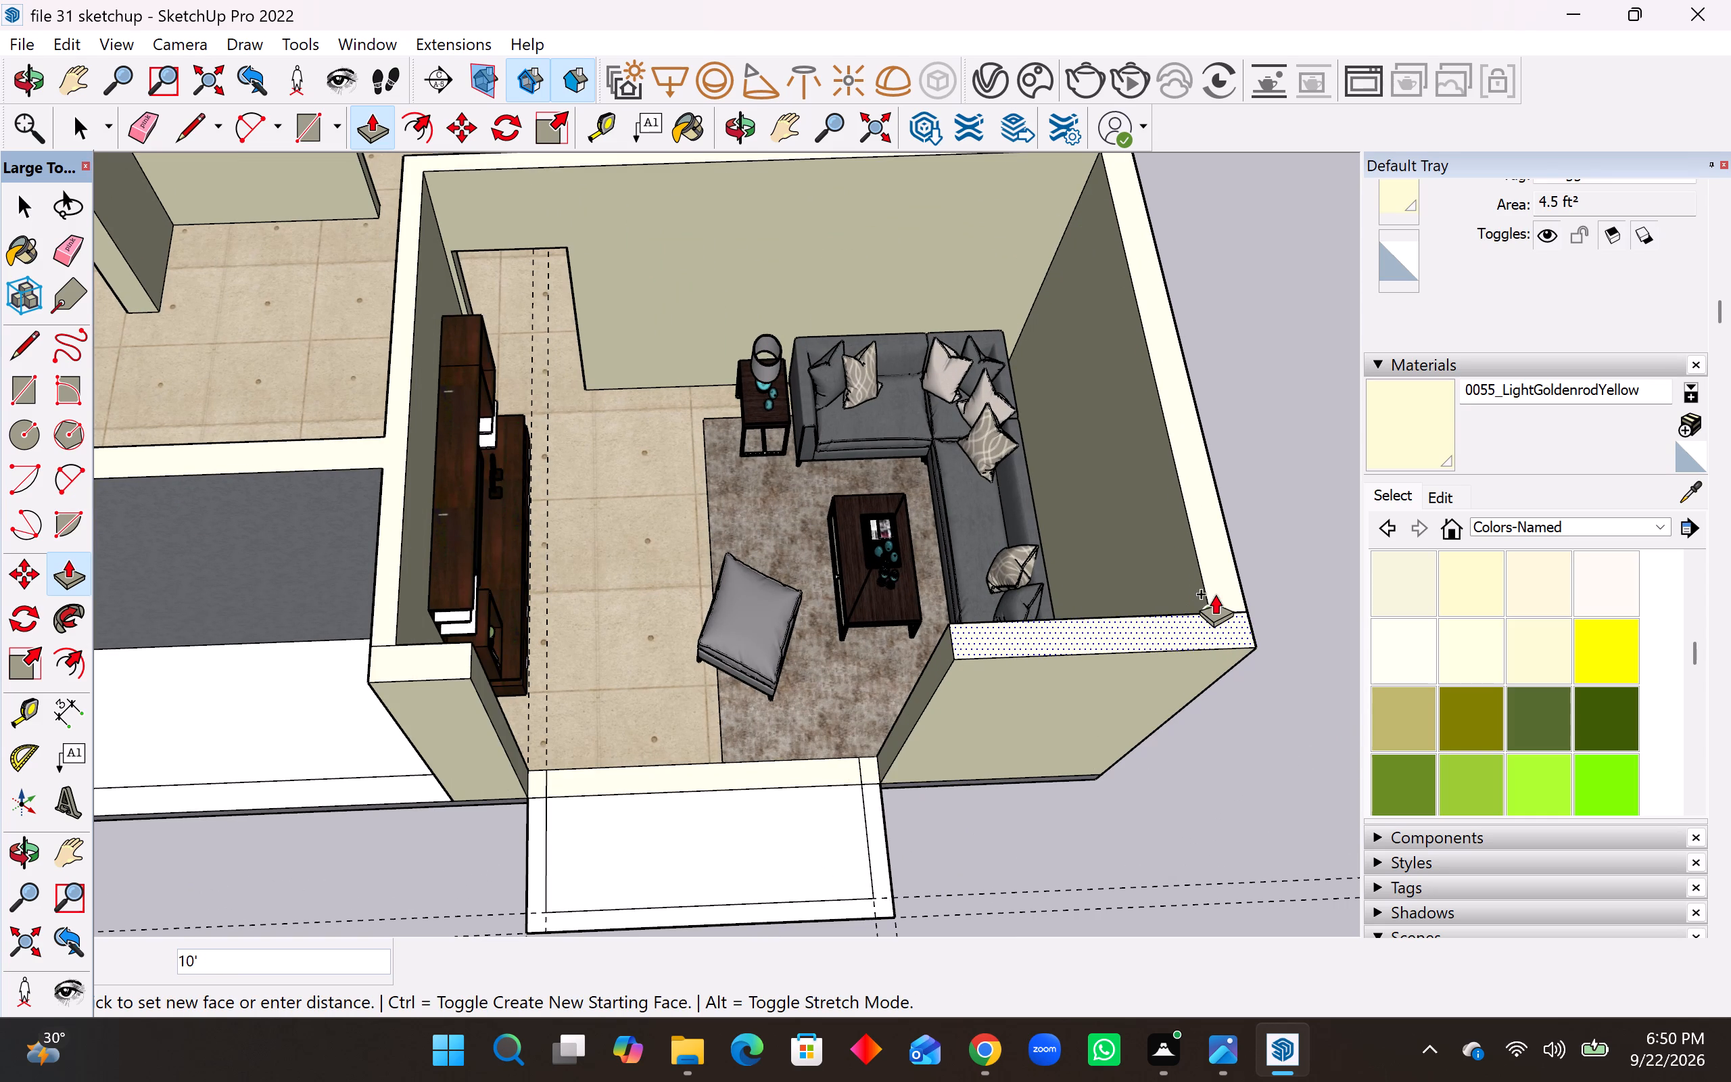
{"action": "left_click", "coordinate": [1216, 592]}
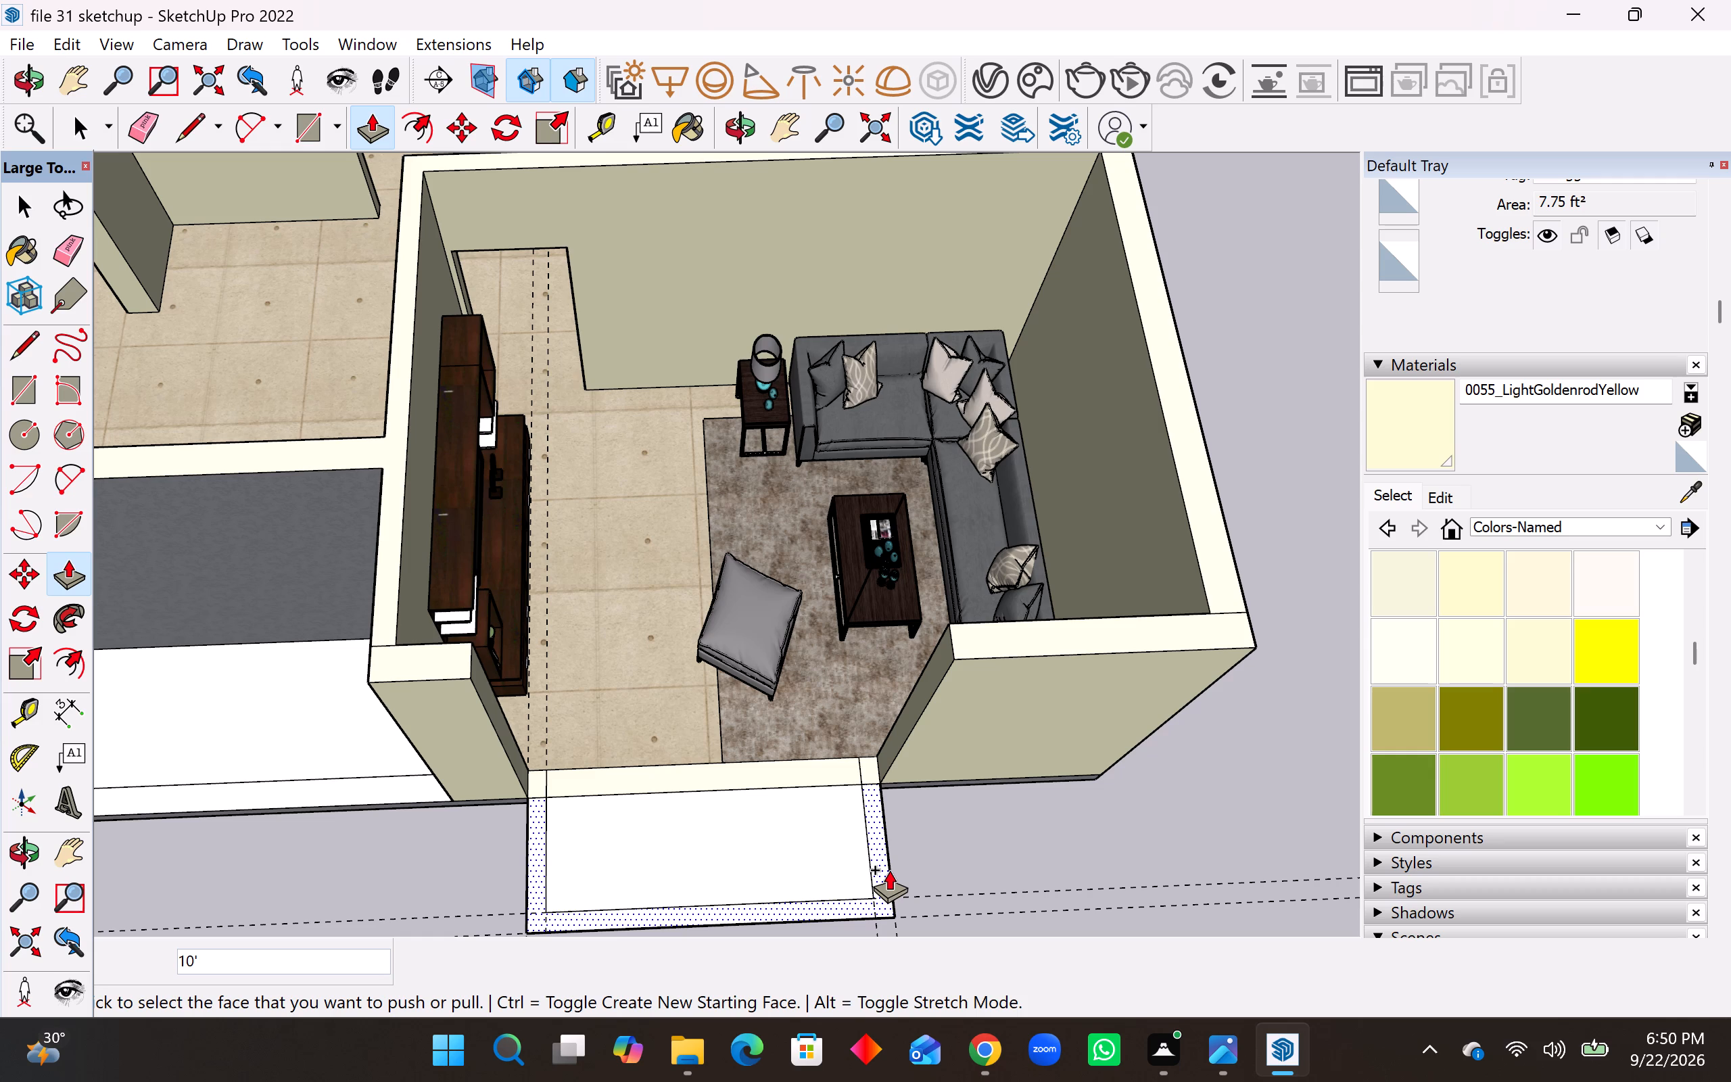
Raise the projection's U-shaped wall strip and the two small junction pieces on the low wall to the 10' wall tops.
{"action": "left_click", "coordinate": [889, 870]}
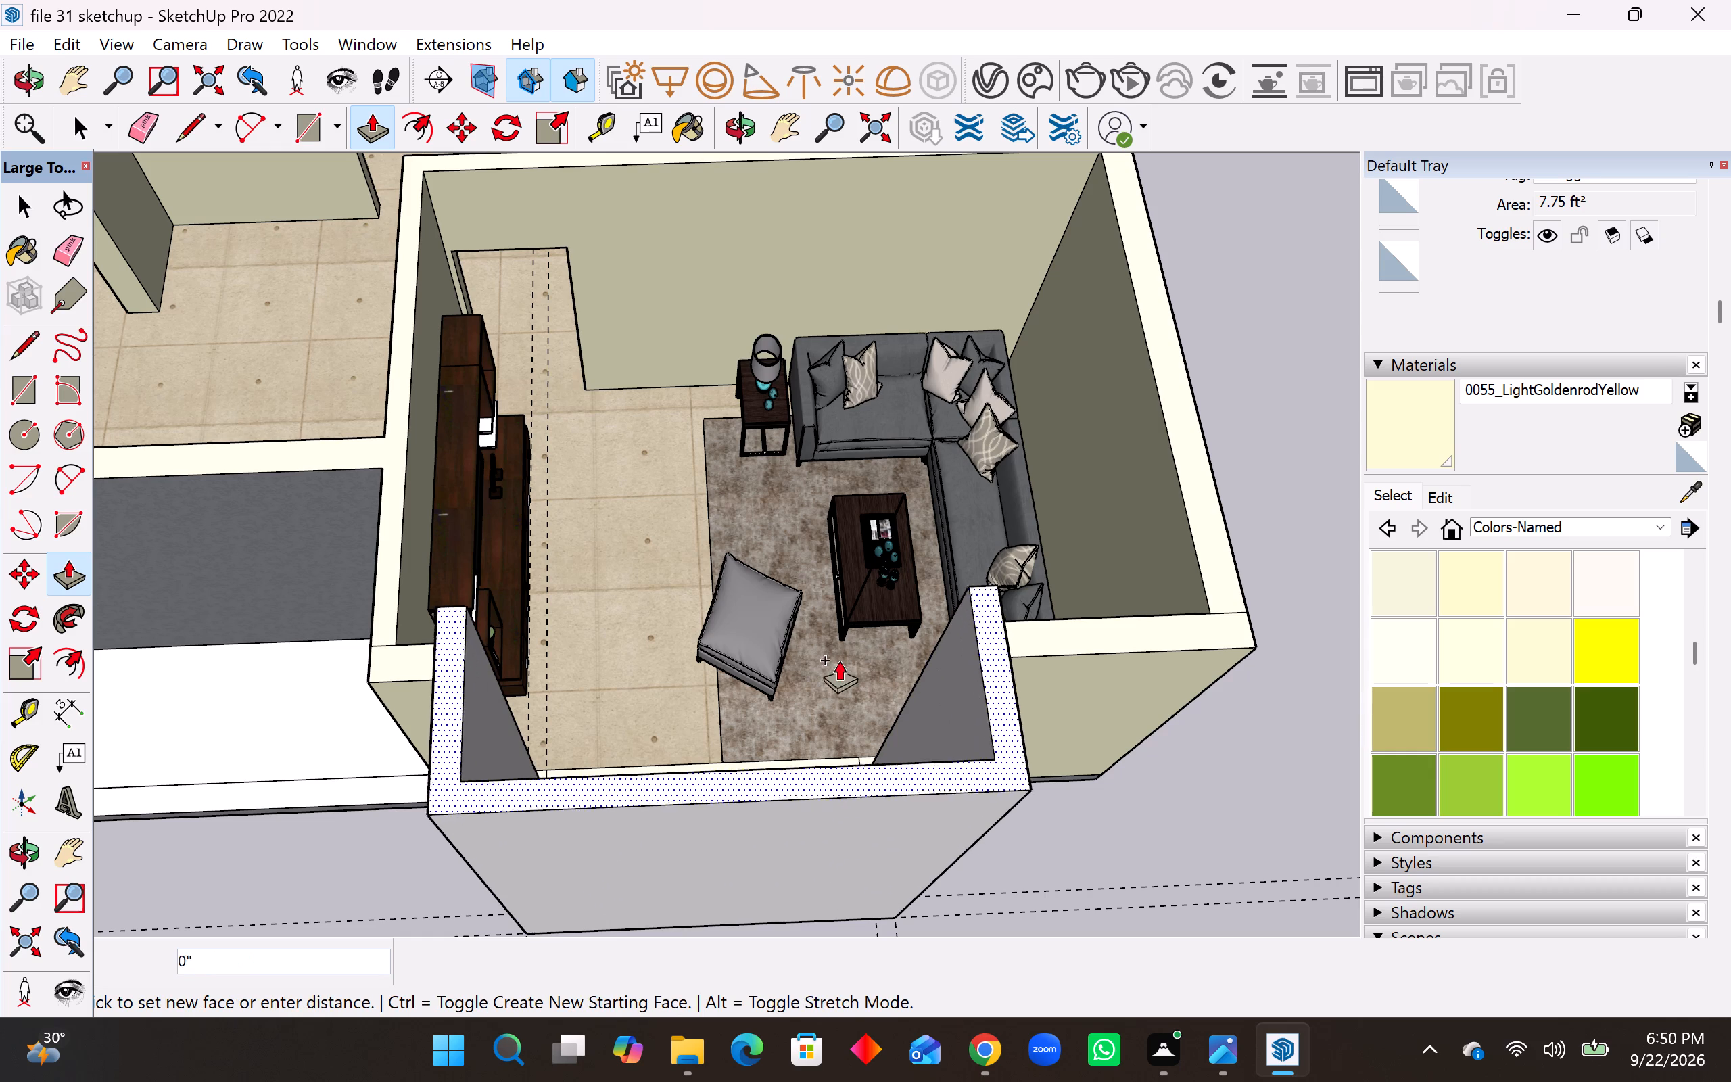
{"action": "left_click", "coordinate": [982, 631]}
{"action": "middle_click_drag", "start_coordinate": [884, 720], "coordinate": [948, 847]}
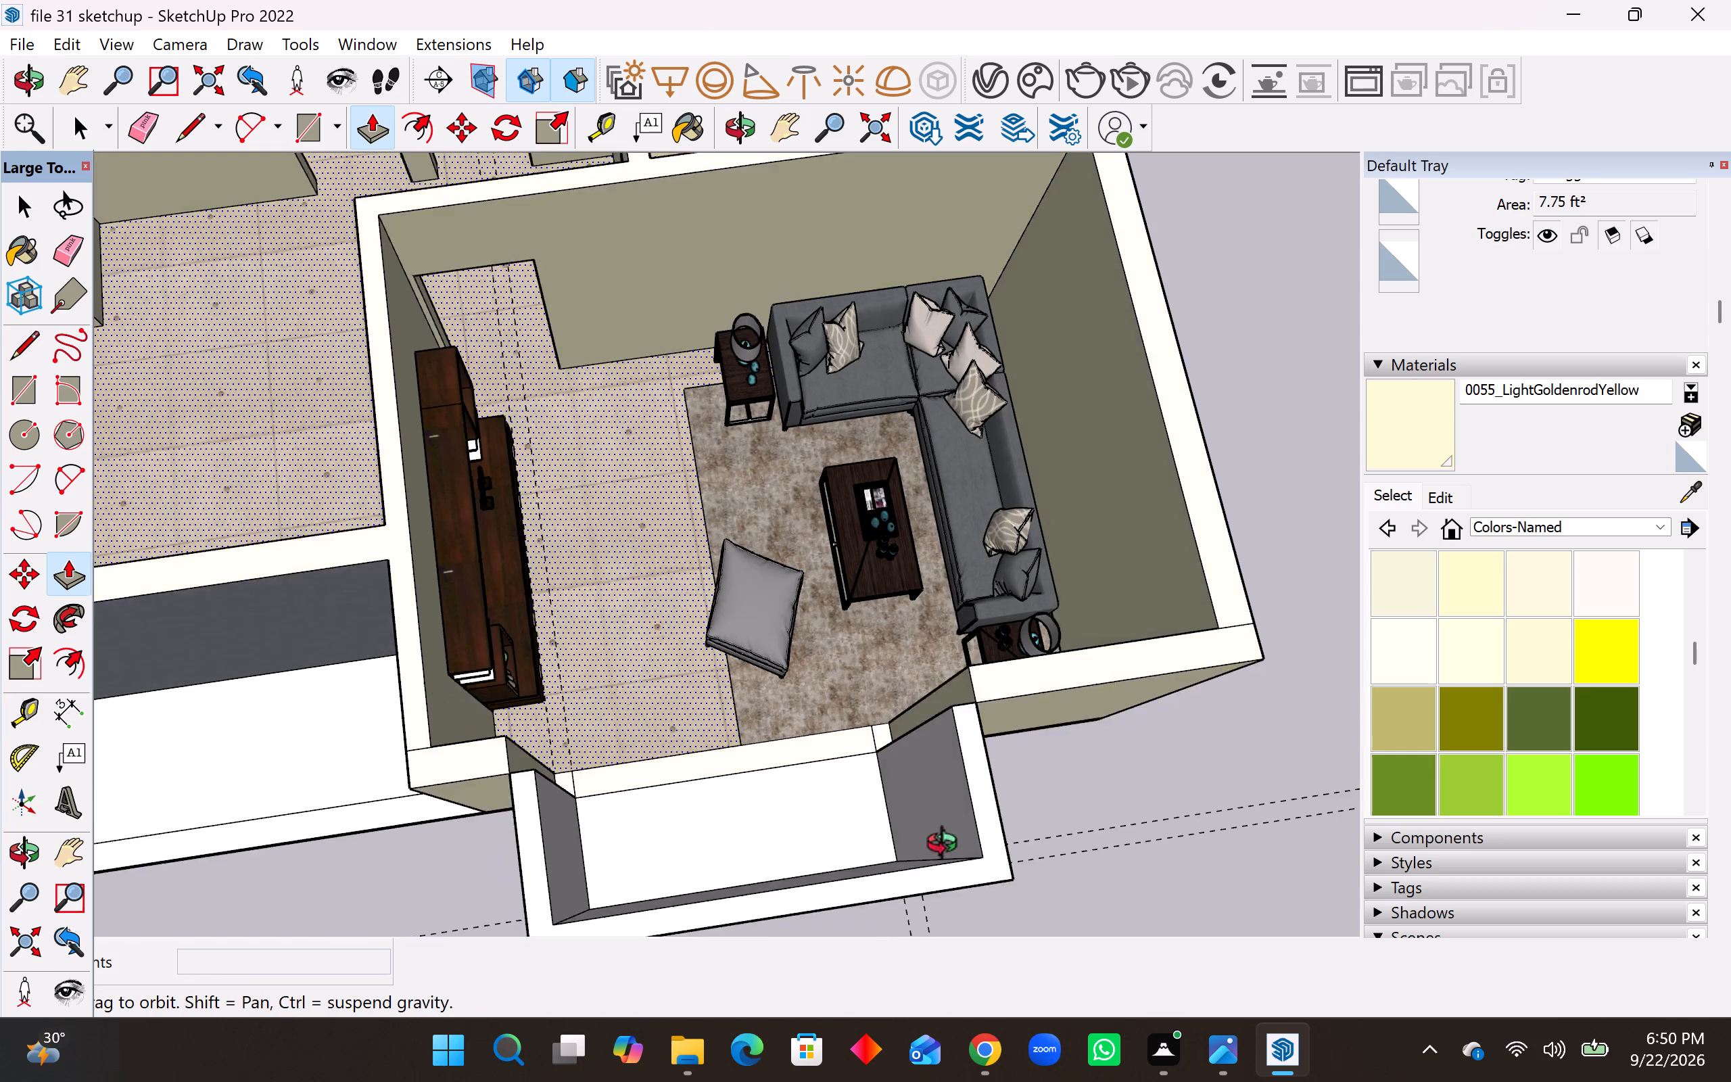
{"action": "middle_click_drag", "start_coordinate": [948, 847], "coordinate": [955, 869]}
{"action": "scroll", "coordinate": [613, 817], "scroll_direction": "up", "scroll_amount": 3}
{"action": "left_click", "coordinate": [564, 766]}
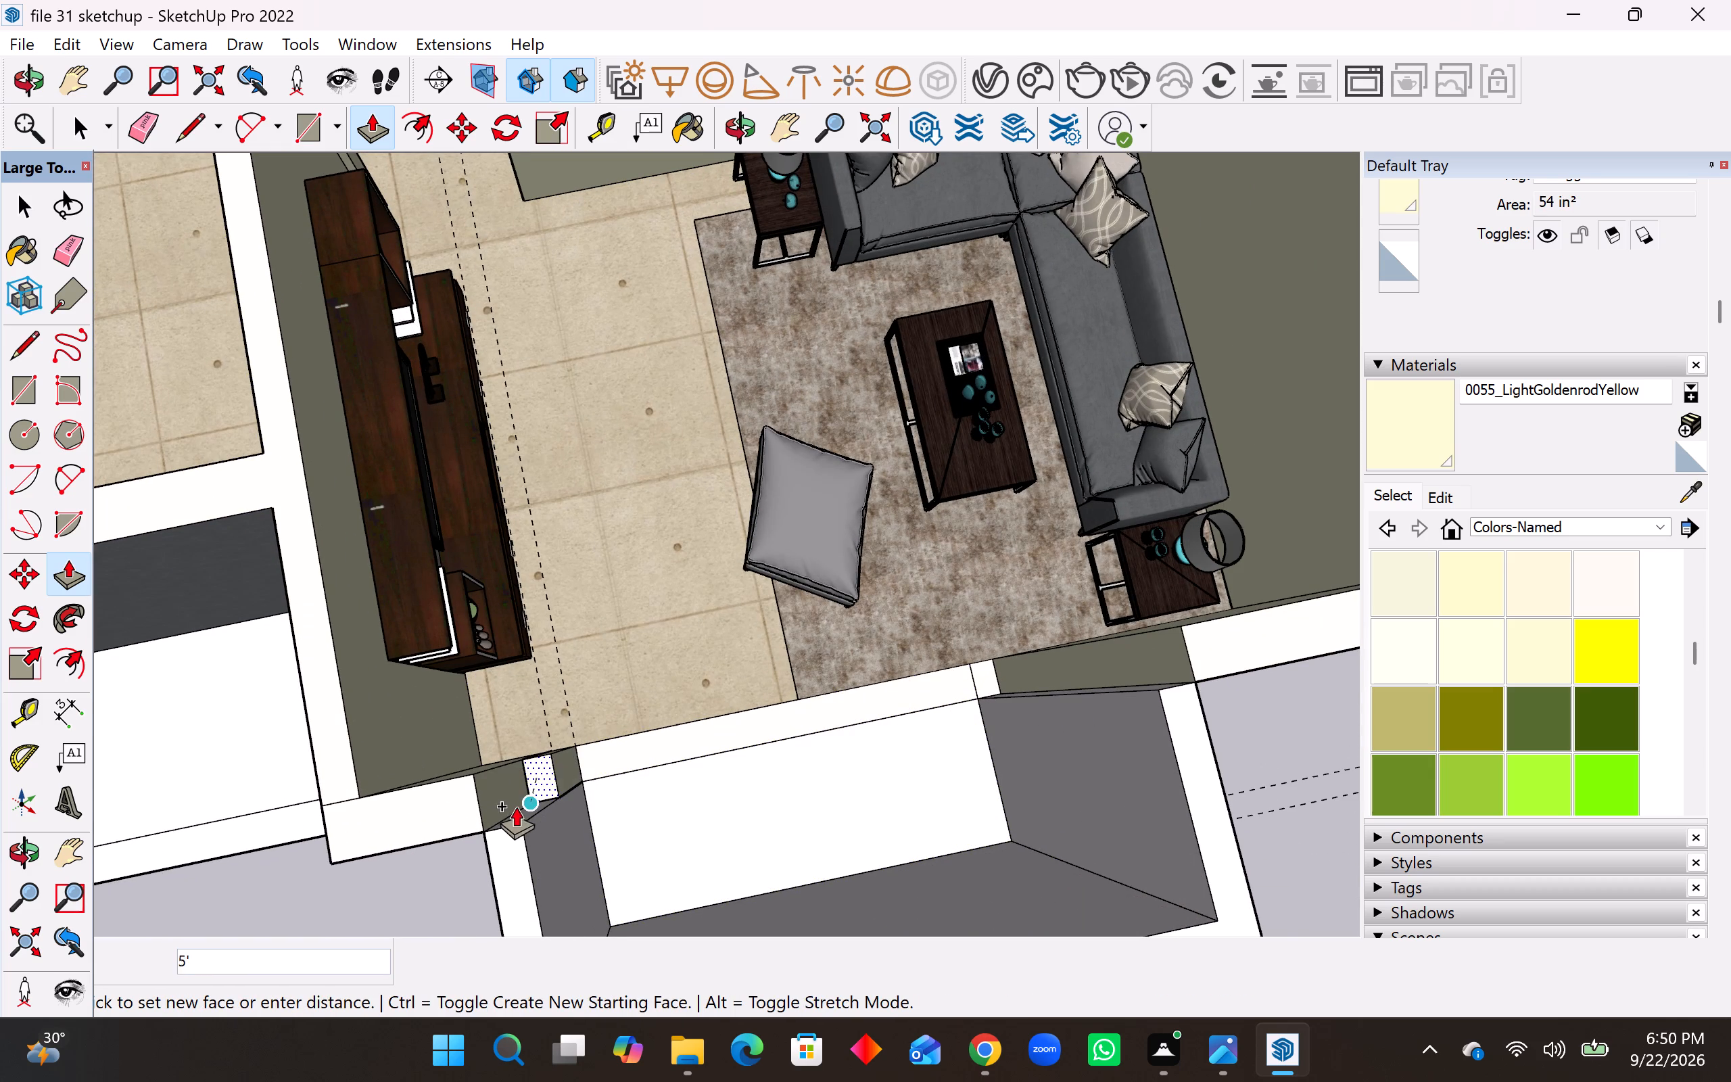
{"action": "left_click", "coordinate": [490, 835]}
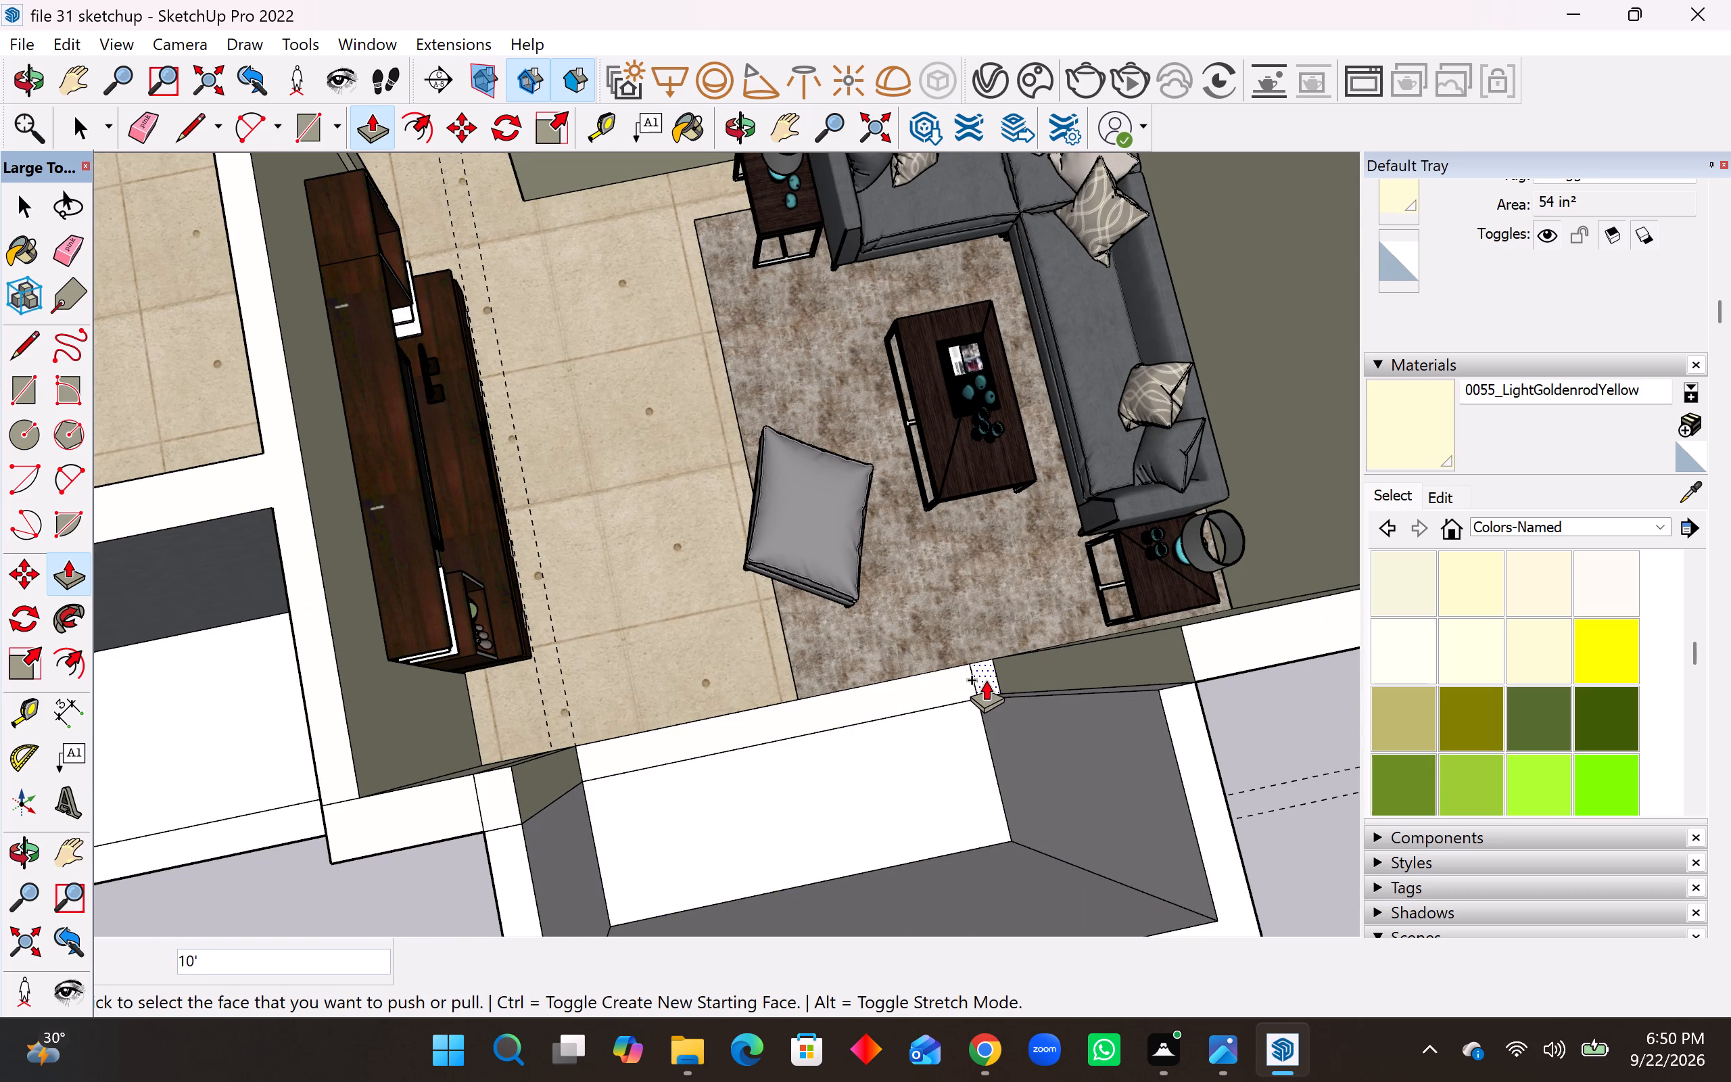
{"action": "left_click", "coordinate": [987, 680]}
{"action": "left_click", "coordinate": [1172, 691]}
Erase the vertical seam edges on the inner faces where the projection's side walls join the living room front wall.
{"action": "middle_click_drag", "start_coordinate": [1173, 753], "coordinate": [1140, 683]}
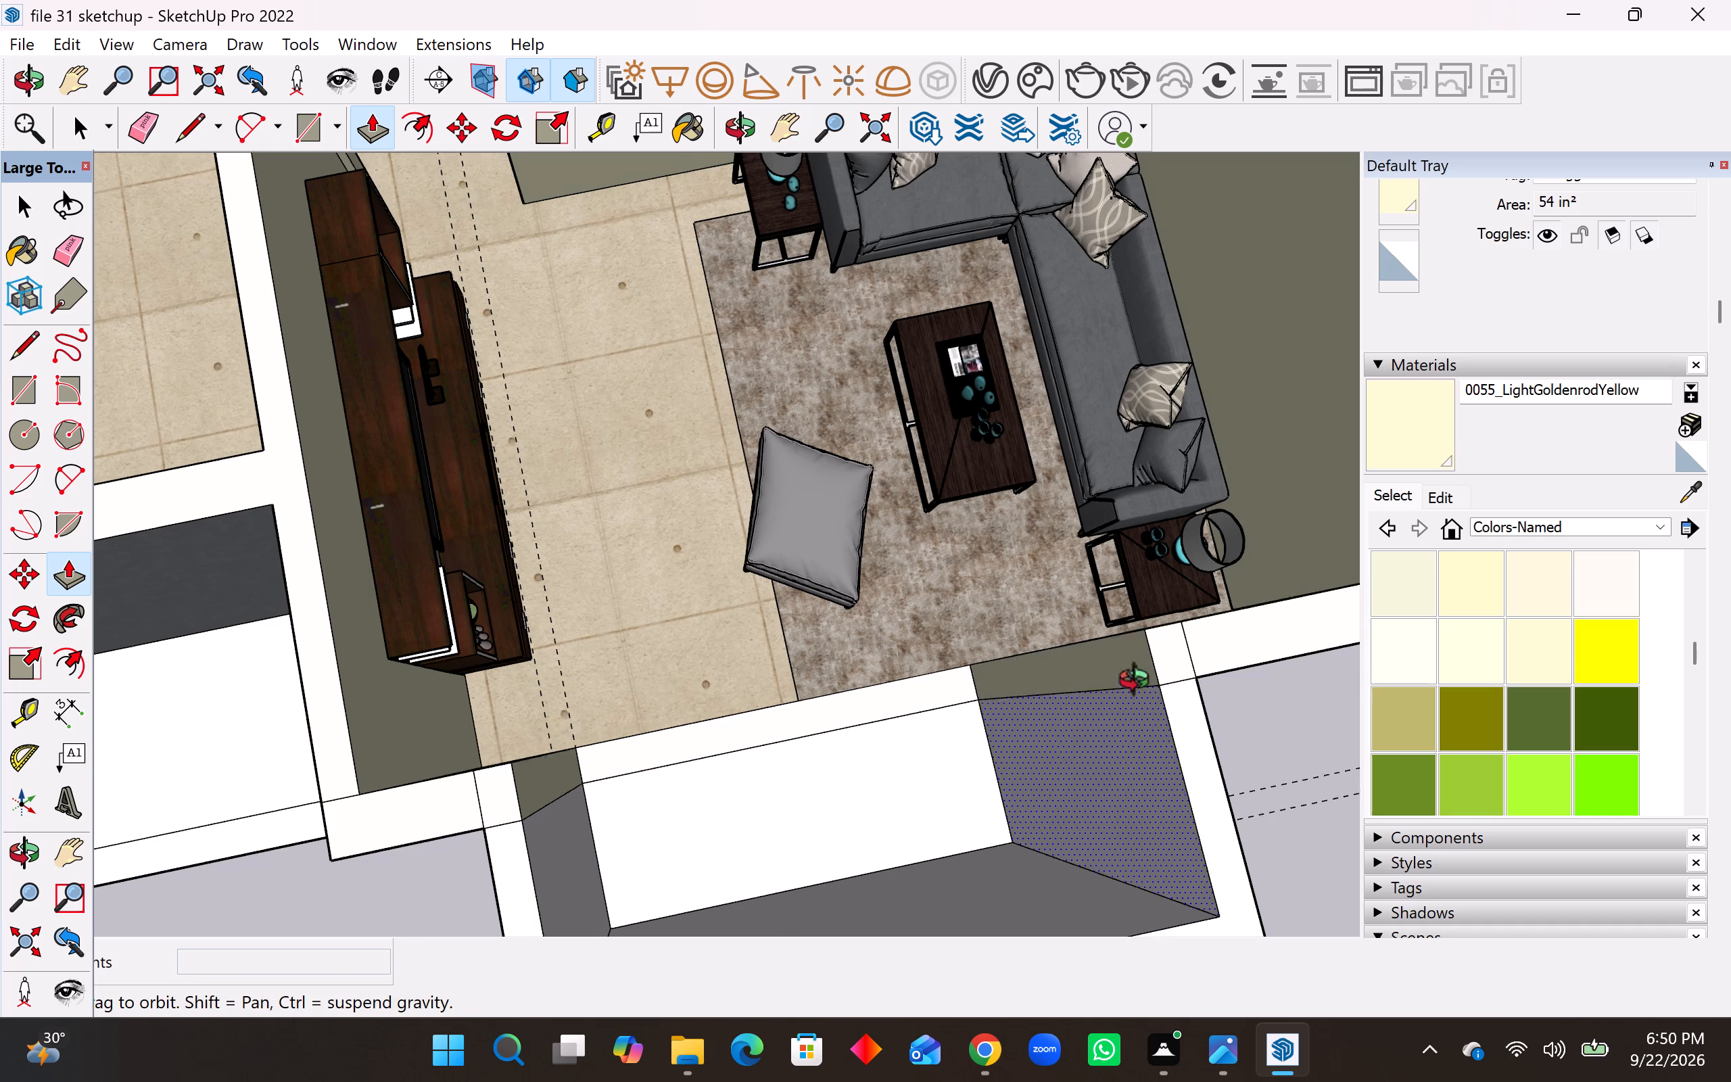
{"action": "middle_click_drag", "start_coordinate": [1140, 683], "coordinate": [1092, 579]}
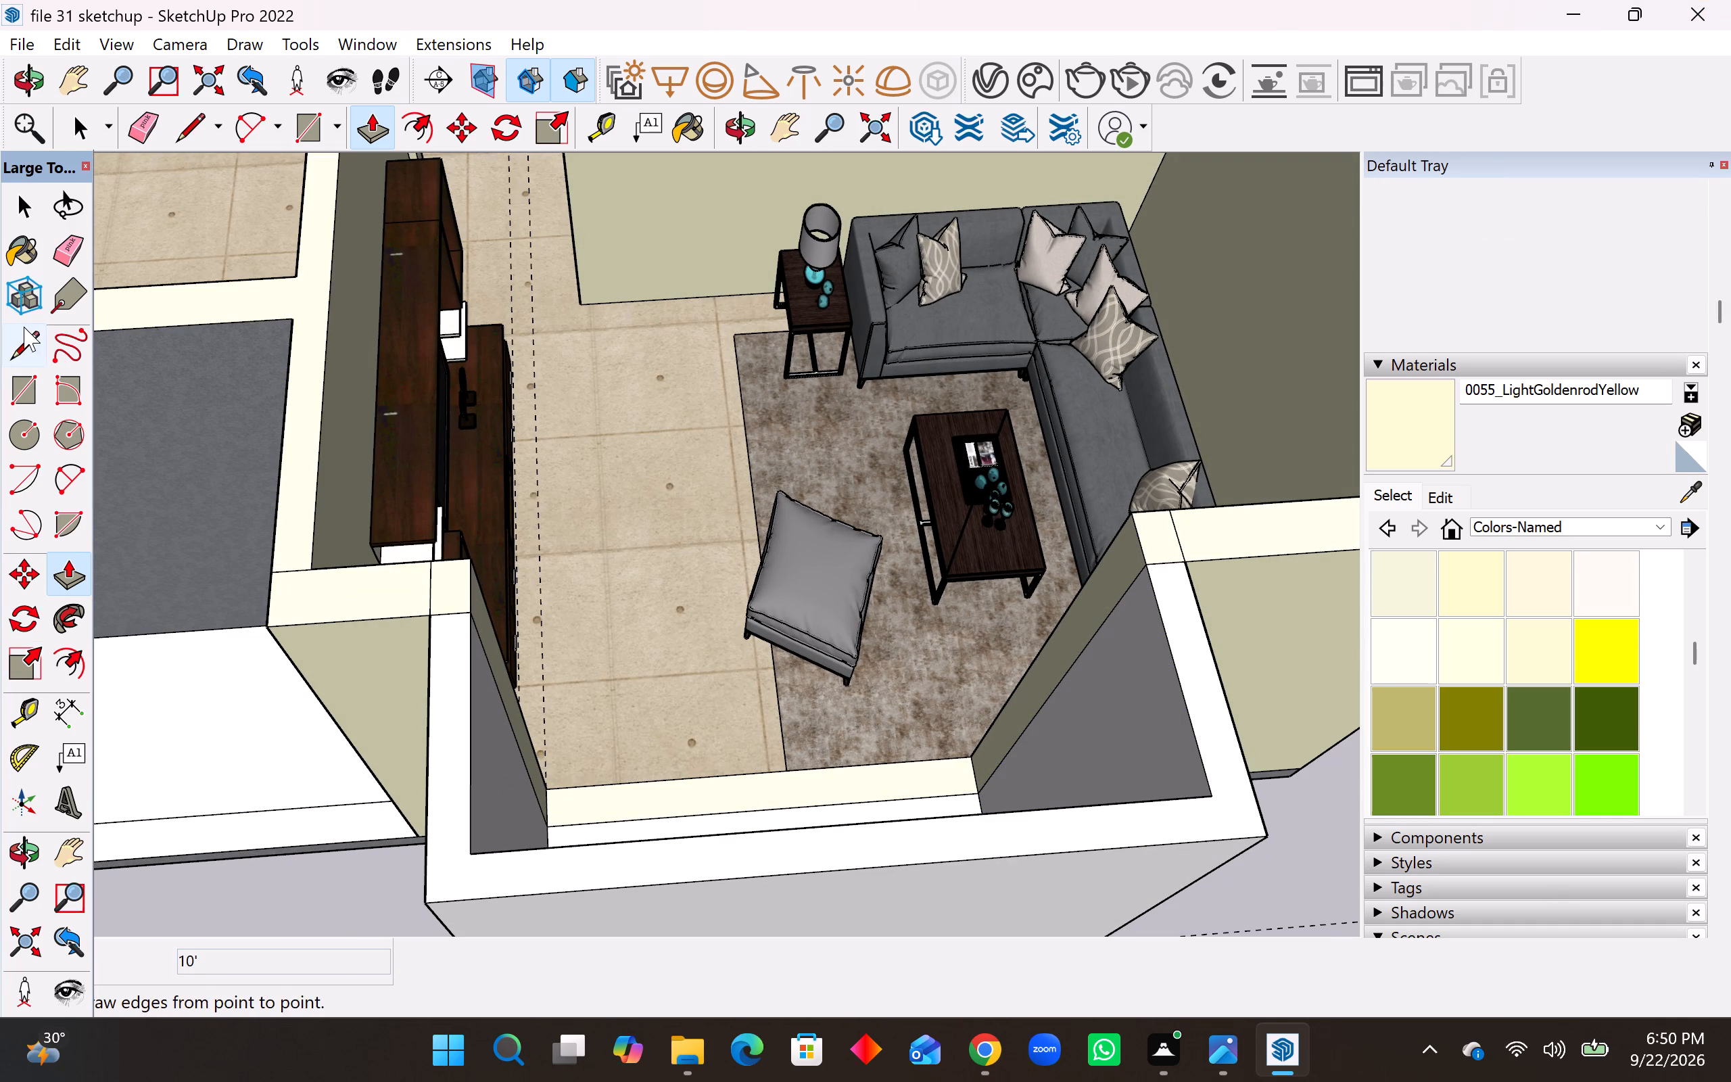
{"action": "left_click", "coordinate": [62, 252]}
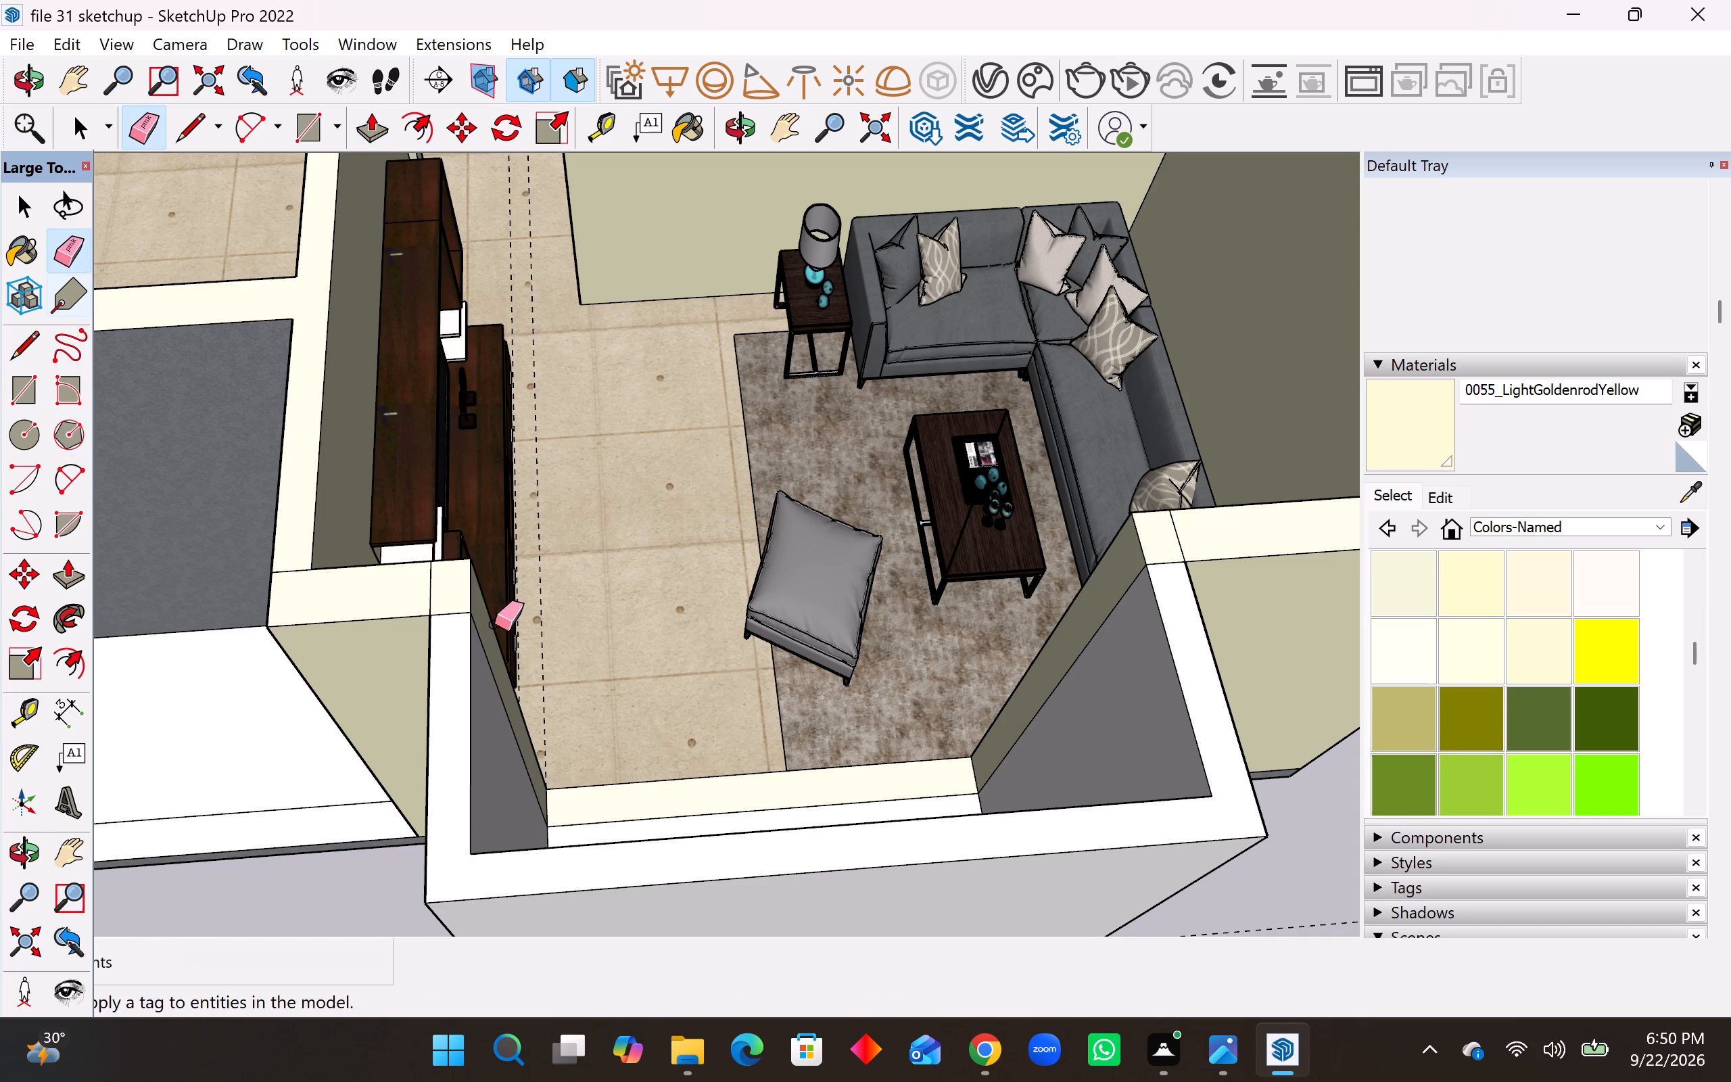
{"action": "middle_click_drag", "start_coordinate": [495, 624], "coordinate": [369, 662]}
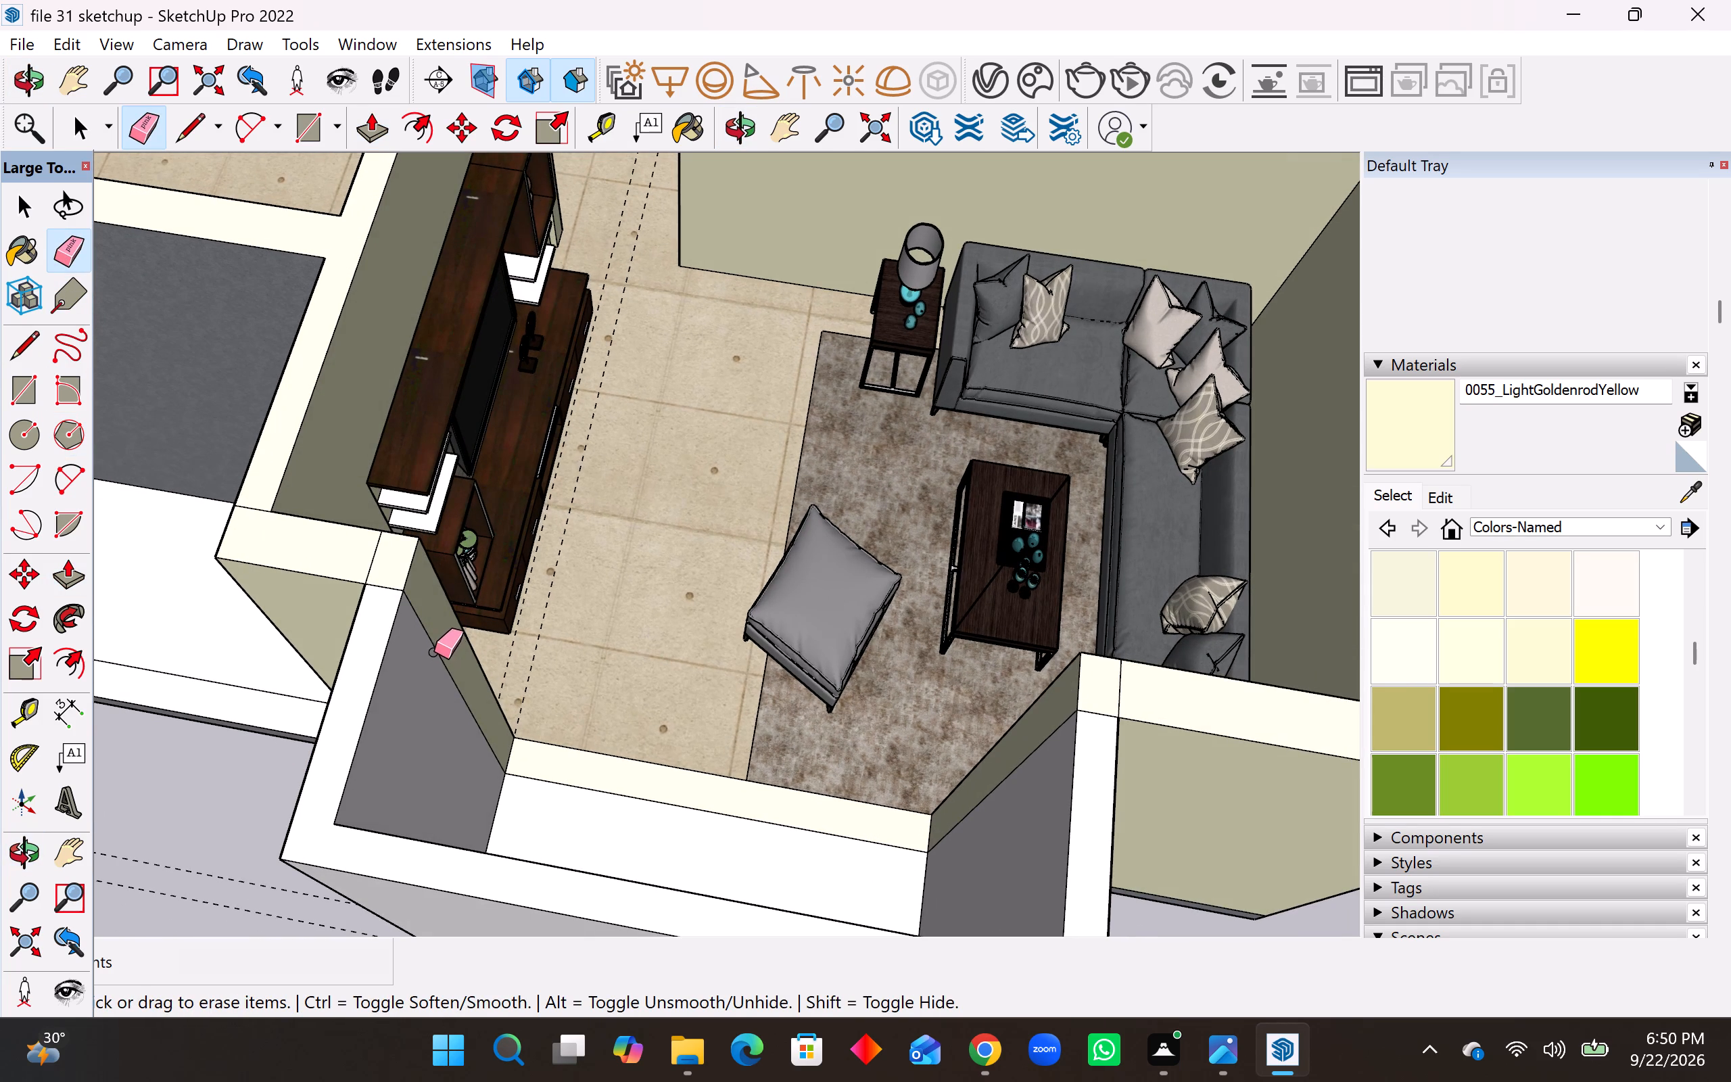
{"action": "left_click", "coordinate": [435, 644]}
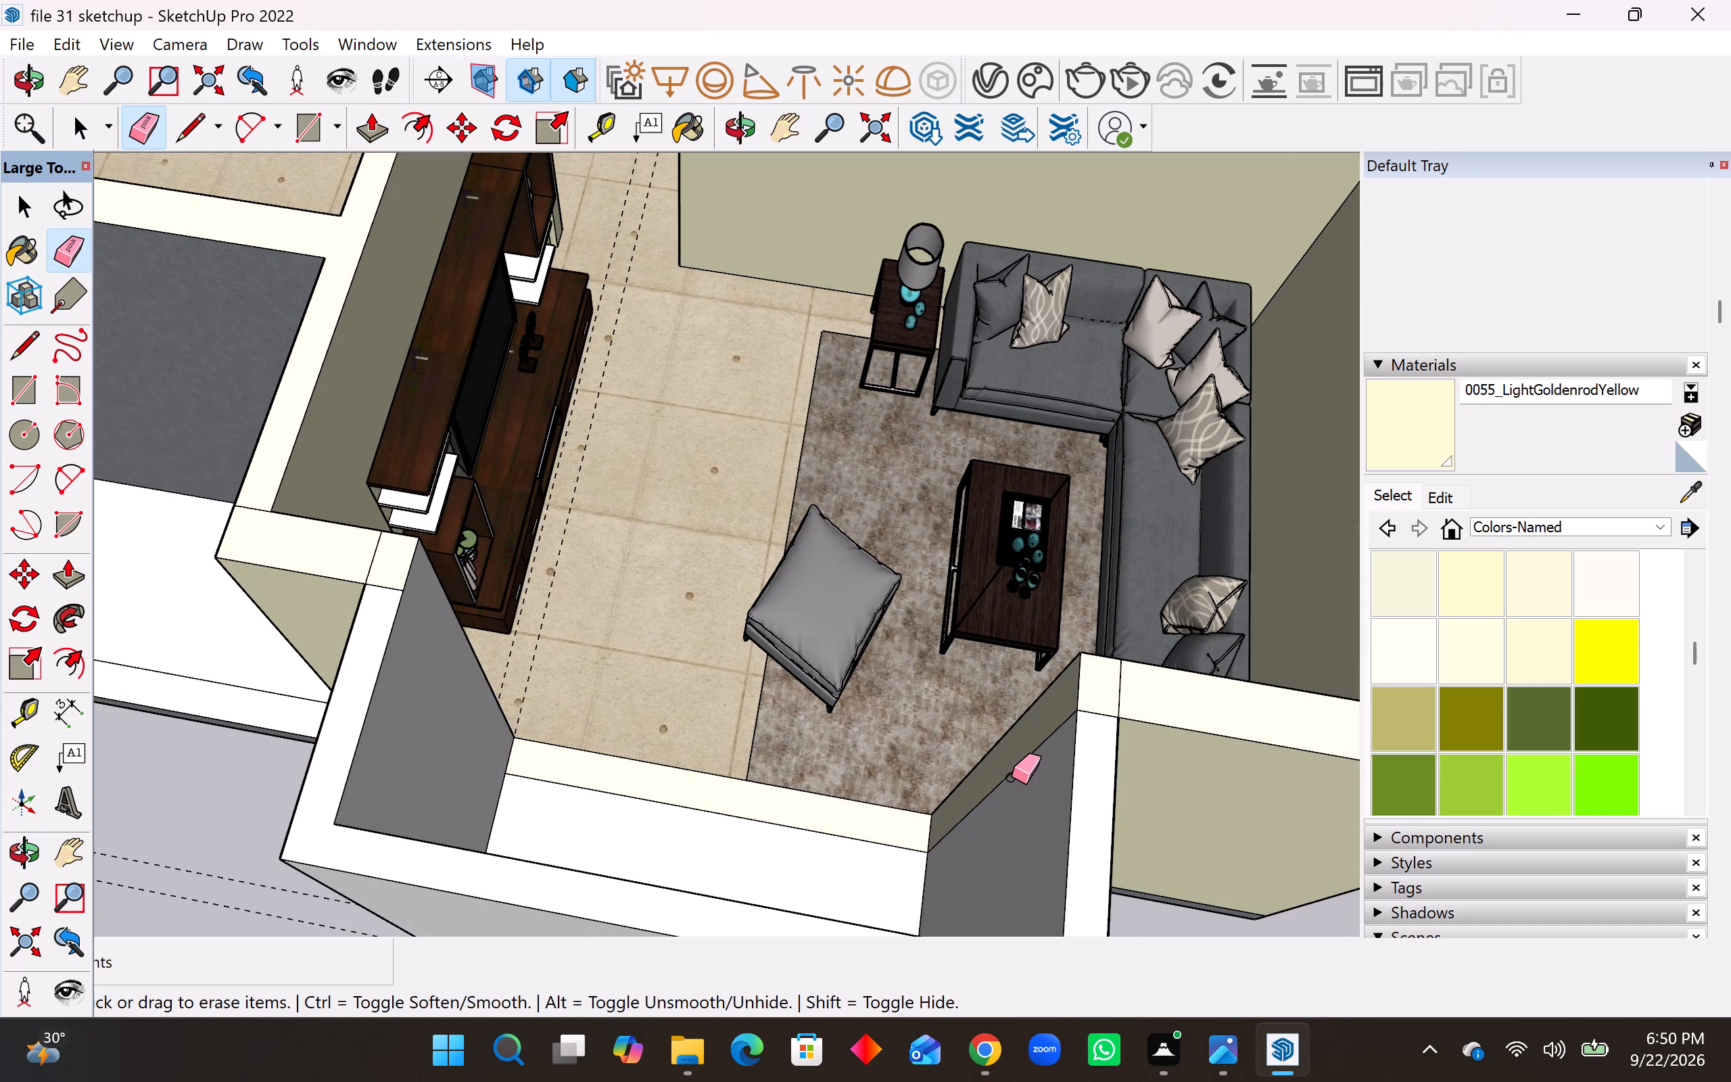
{"action": "left_click", "coordinate": [1012, 777]}
{"action": "left_click", "coordinate": [1007, 774]}
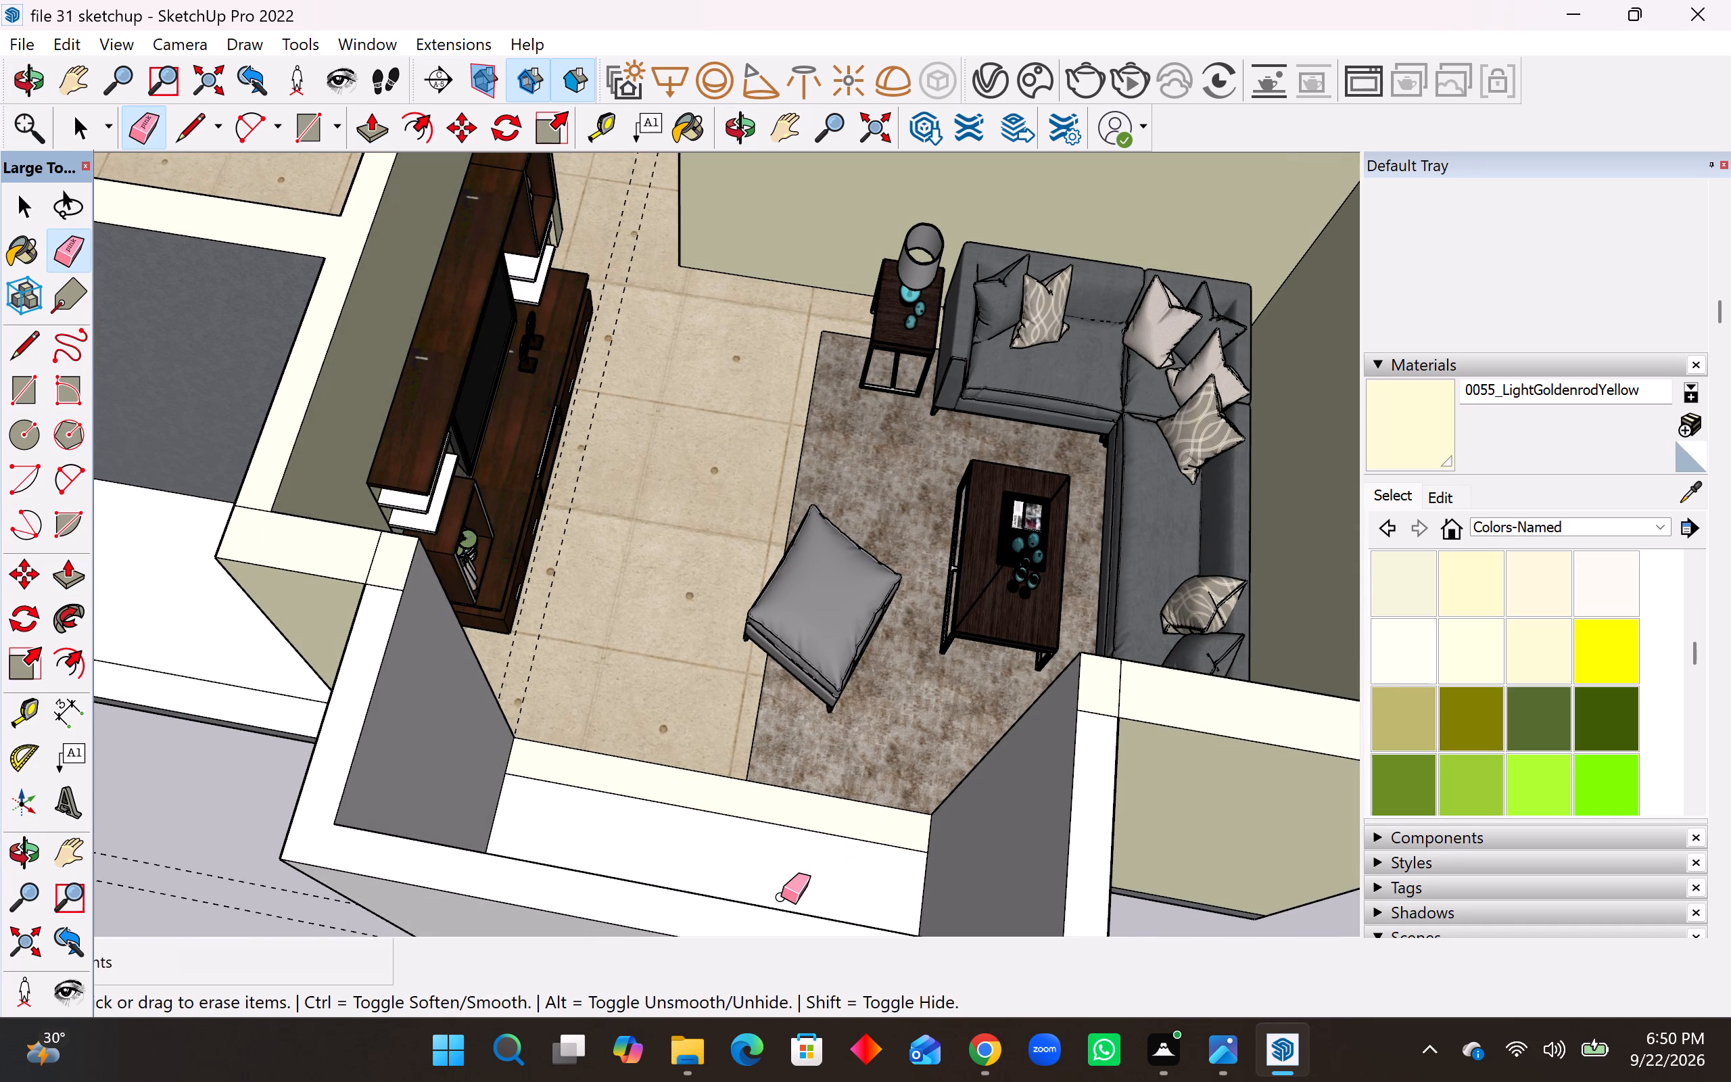
Erase the lengthwise and crosswise guide lines left around the living room's front projection.
{"action": "scroll", "coordinate": [872, 757], "scroll_direction": "down", "scroll_amount": 5}
{"action": "middle_click_drag", "start_coordinate": [873, 763], "coordinate": [584, 842]}
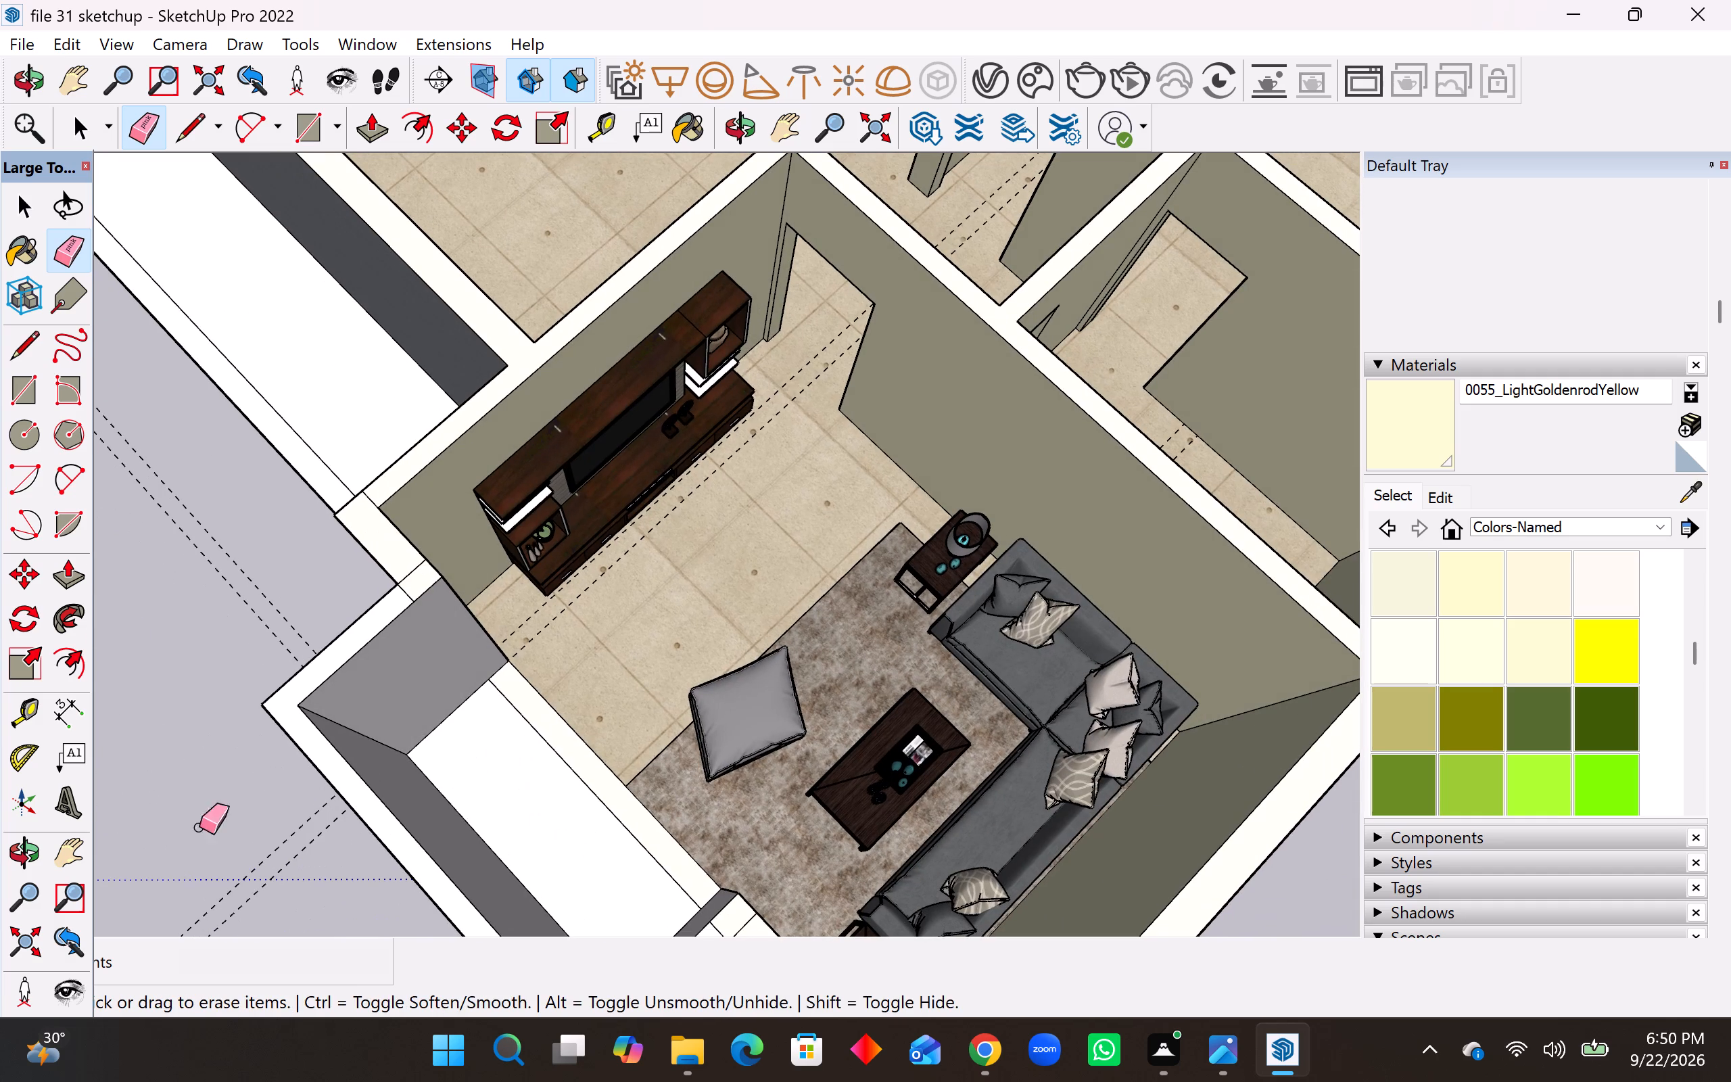
{"action": "left_click_drag", "start_coordinate": [215, 883], "coordinate": [241, 905]}
{"action": "left_click_drag", "start_coordinate": [270, 587], "coordinate": [256, 601]}
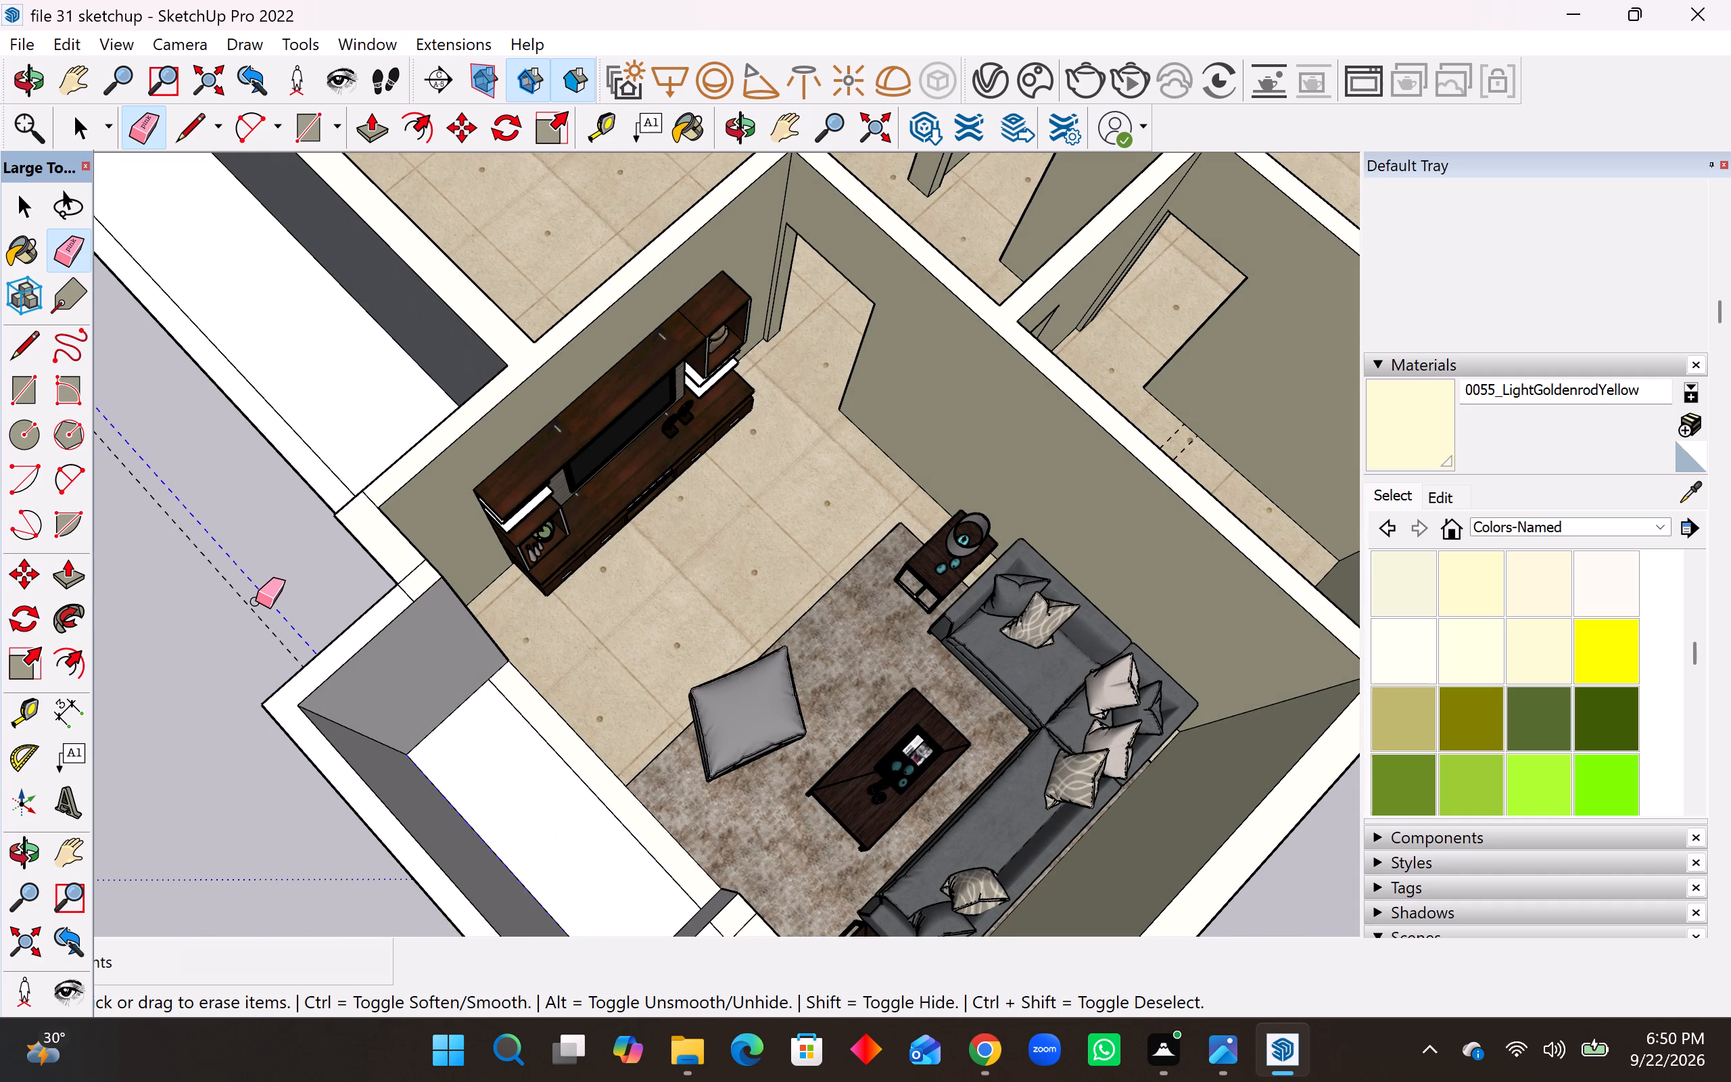
{"action": "left_click_drag", "start_coordinate": [256, 601], "coordinate": [240, 613]}
{"action": "scroll", "coordinate": [245, 588], "scroll_direction": "down", "scroll_amount": 9}
{"action": "middle_click_drag", "start_coordinate": [452, 717], "coordinate": [373, 642]}
{"action": "left_click_drag", "start_coordinate": [364, 843], "coordinate": [374, 893]}
{"action": "left_click_drag", "start_coordinate": [367, 873], "coordinate": [366, 856]}
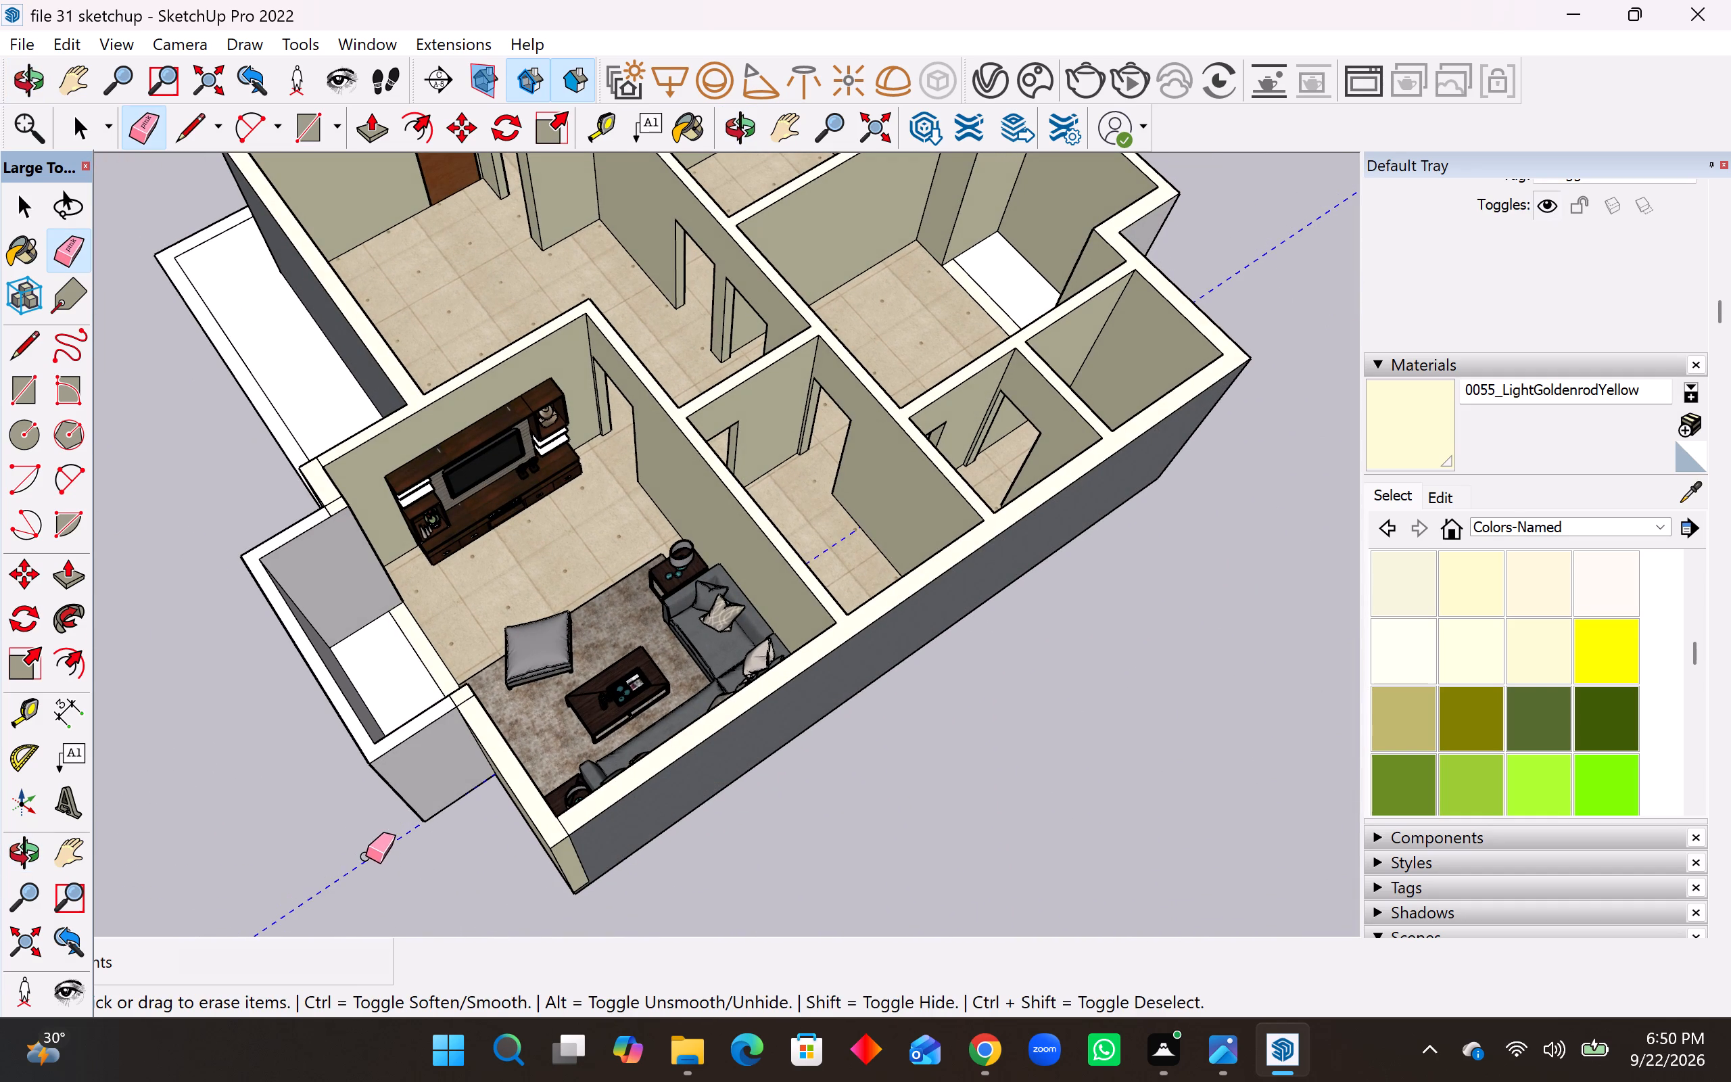
{"action": "left_click_drag", "start_coordinate": [366, 856], "coordinate": [364, 857]}
{"action": "left_click", "coordinate": [367, 862]}
{"action": "middle_click_drag", "start_coordinate": [563, 774], "coordinate": [549, 824]}
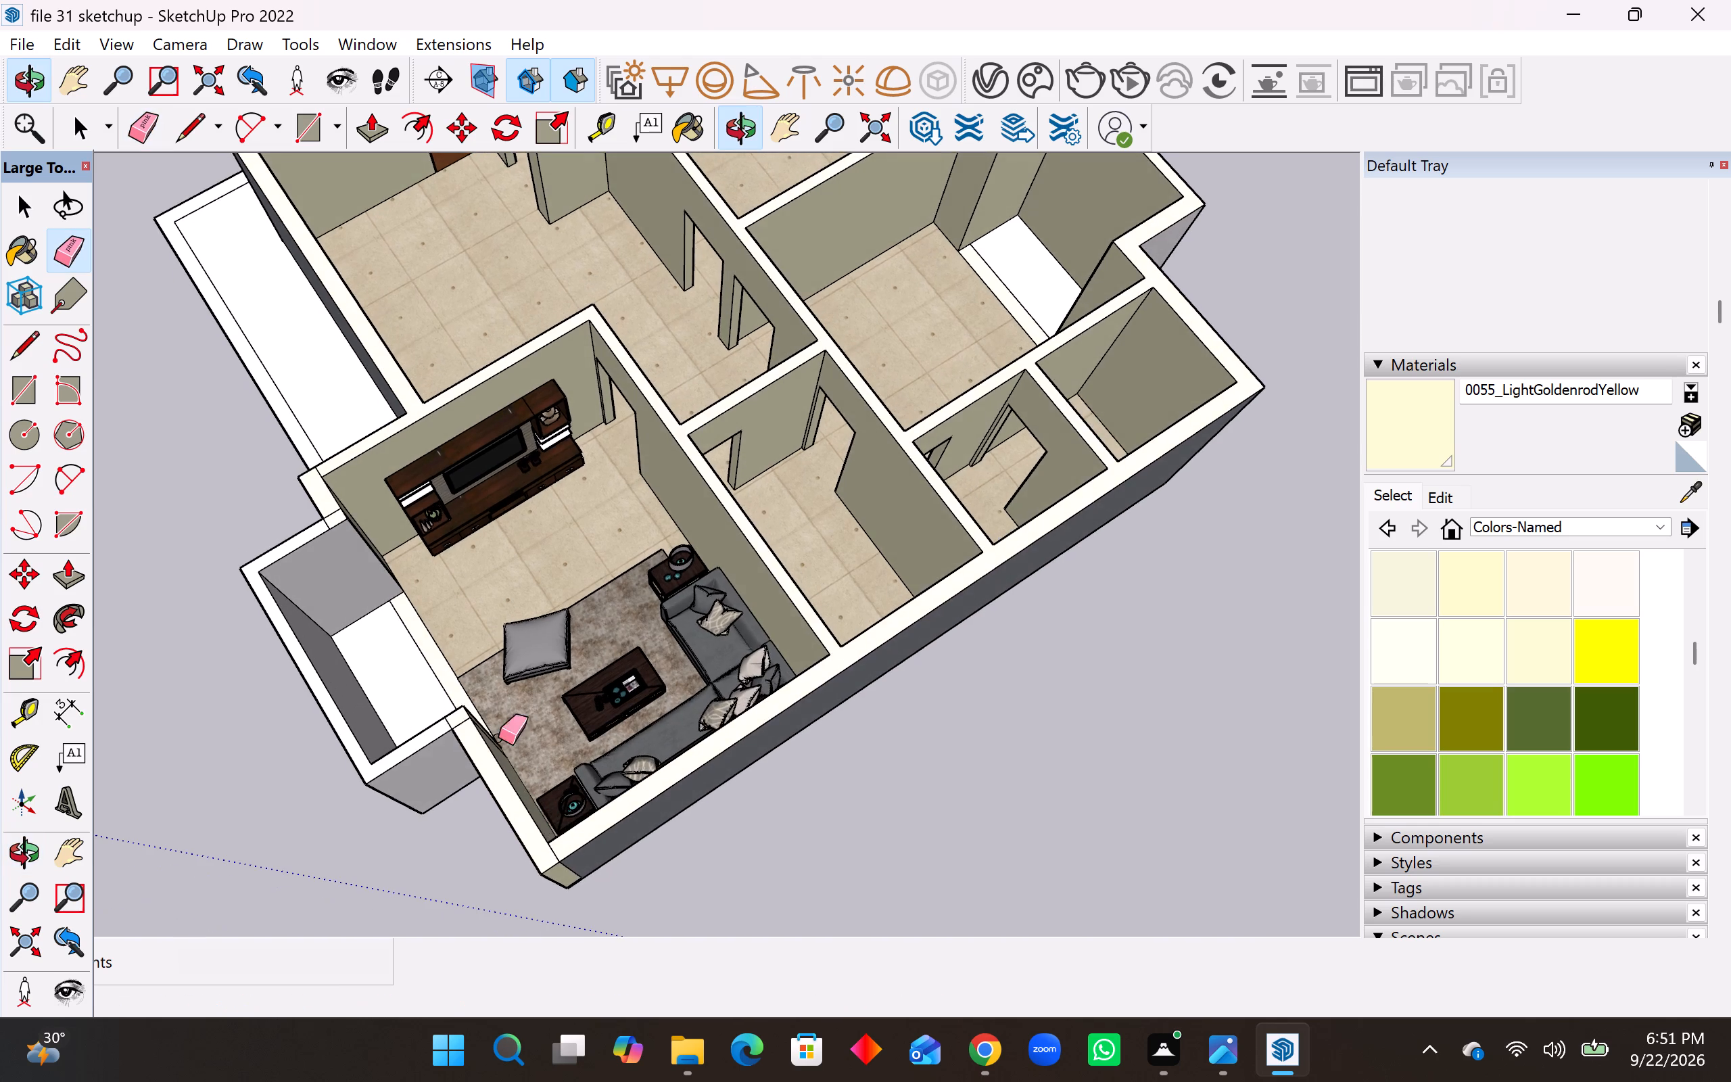
Paint the living room projection's front and near side, the adjoining front wall segment and its corner strip with Blacktop Old 01.
{"action": "scroll", "coordinate": [423, 586], "scroll_direction": "up", "scroll_amount": 4}
{"action": "middle_click_drag", "start_coordinate": [579, 711], "coordinate": [527, 612]}
{"action": "scroll", "coordinate": [552, 673], "scroll_direction": "up", "scroll_amount": 1}
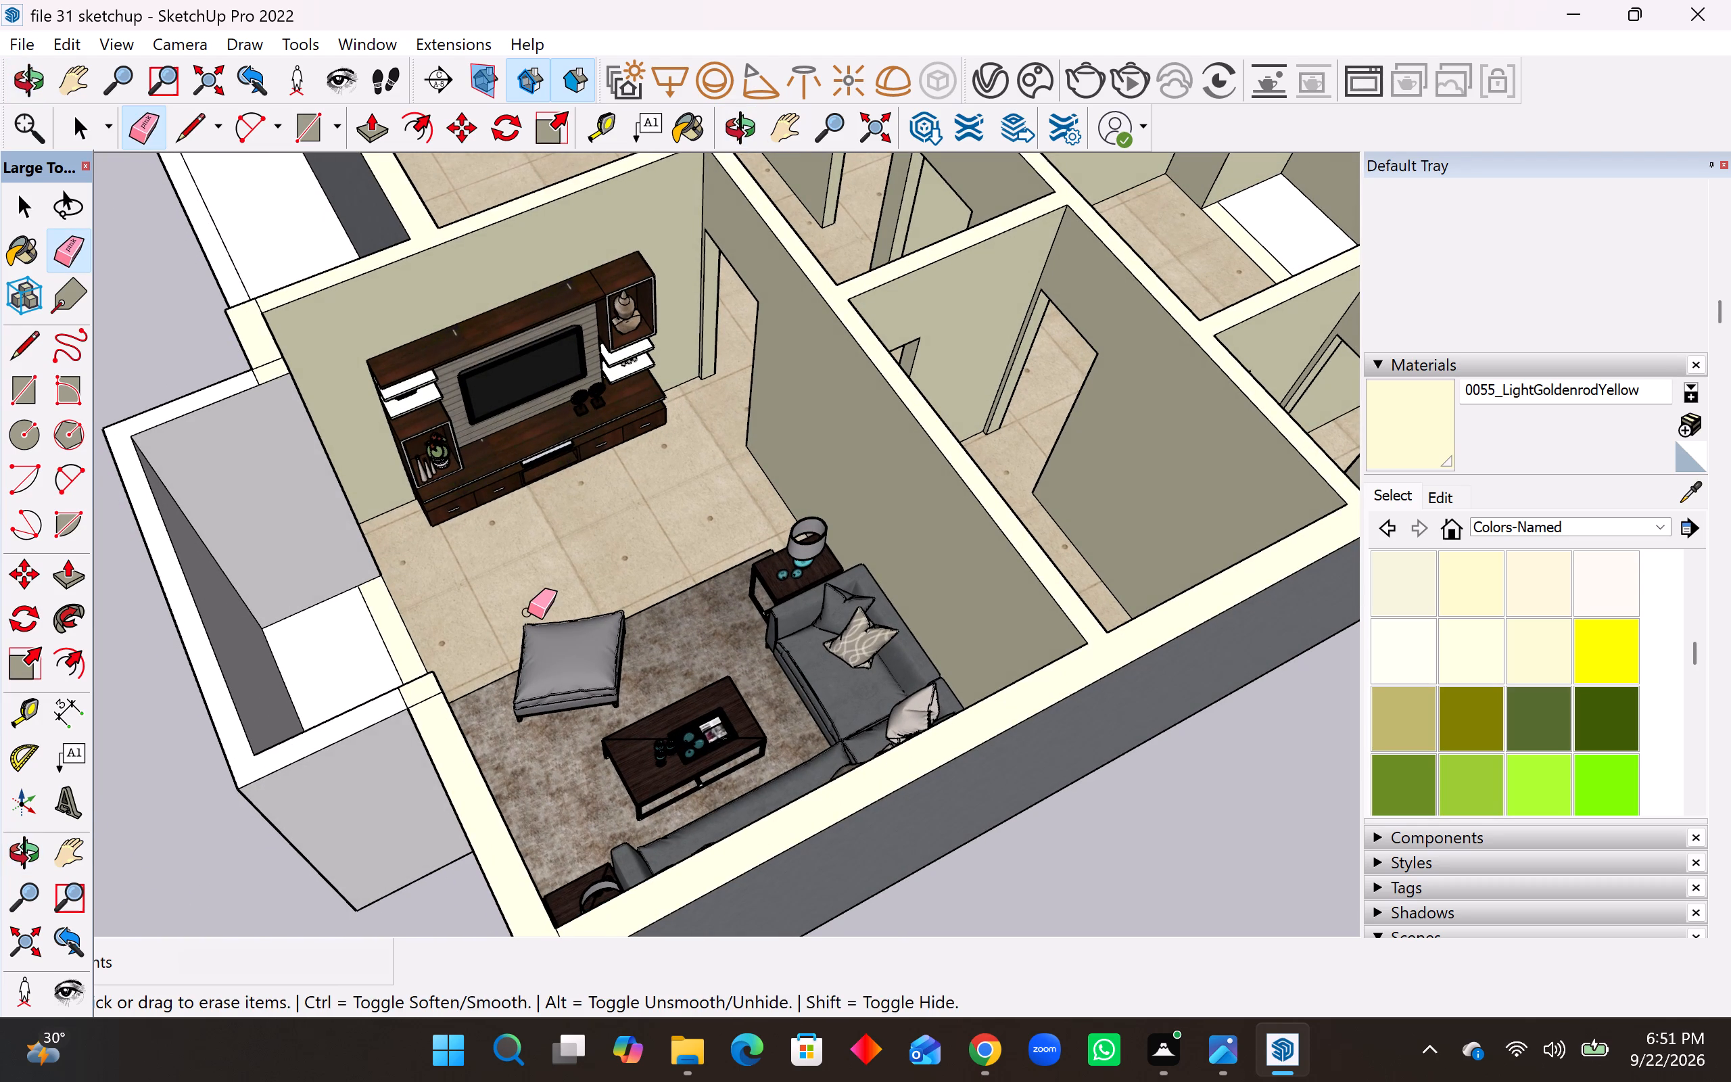
{"action": "scroll", "coordinate": [536, 642], "scroll_direction": "down", "scroll_amount": 8}
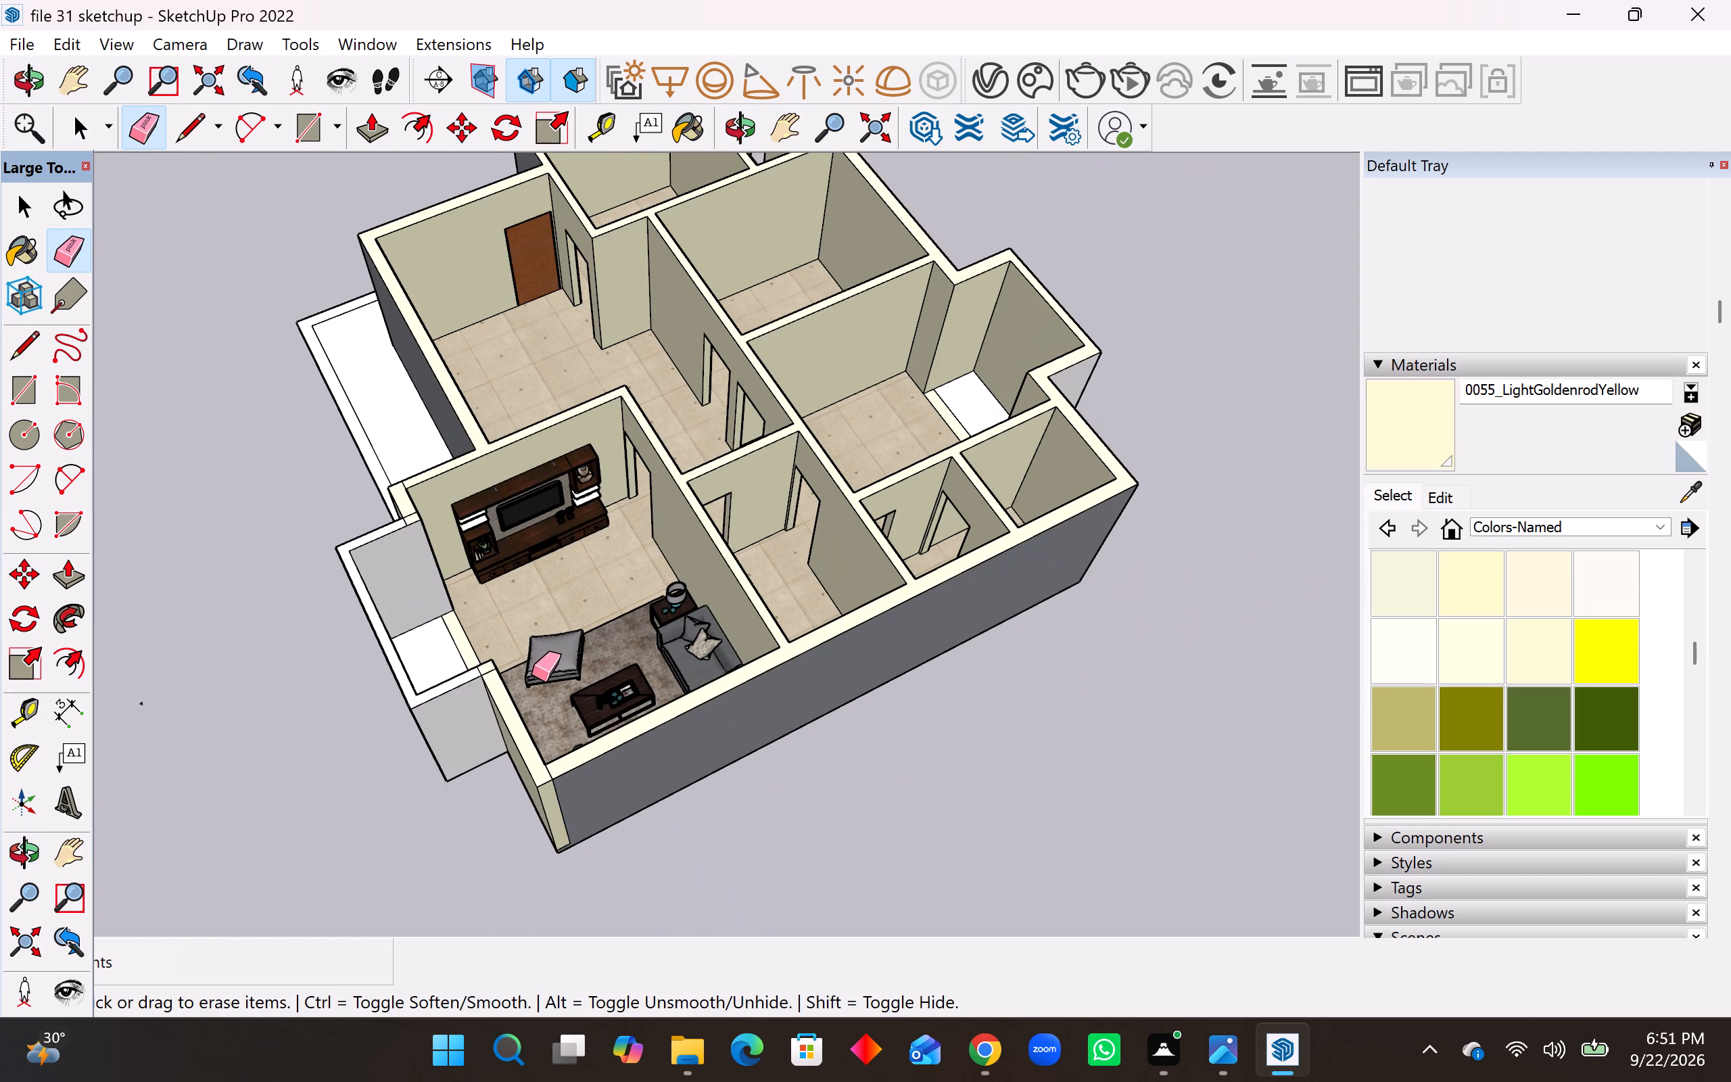
{"action": "middle_click_drag", "start_coordinate": [530, 679], "coordinate": [964, 423]}
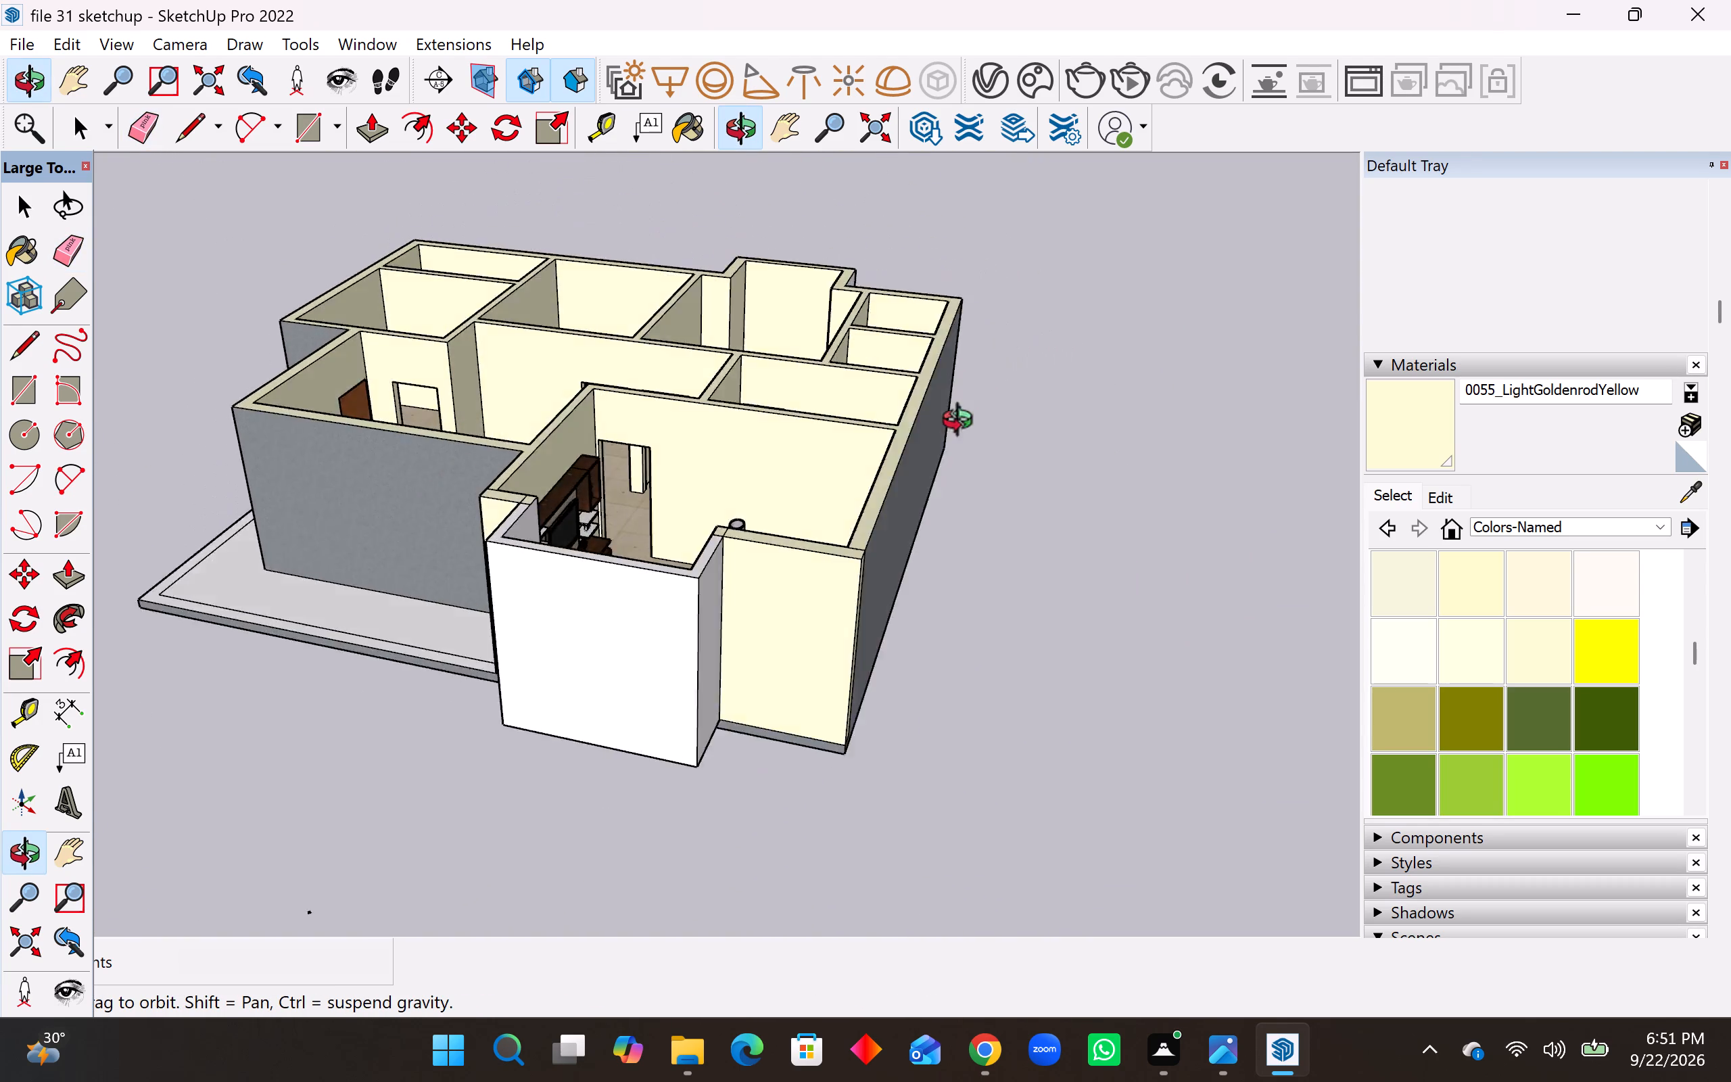
{"action": "middle_click_drag", "start_coordinate": [964, 423], "coordinate": [665, 442]}
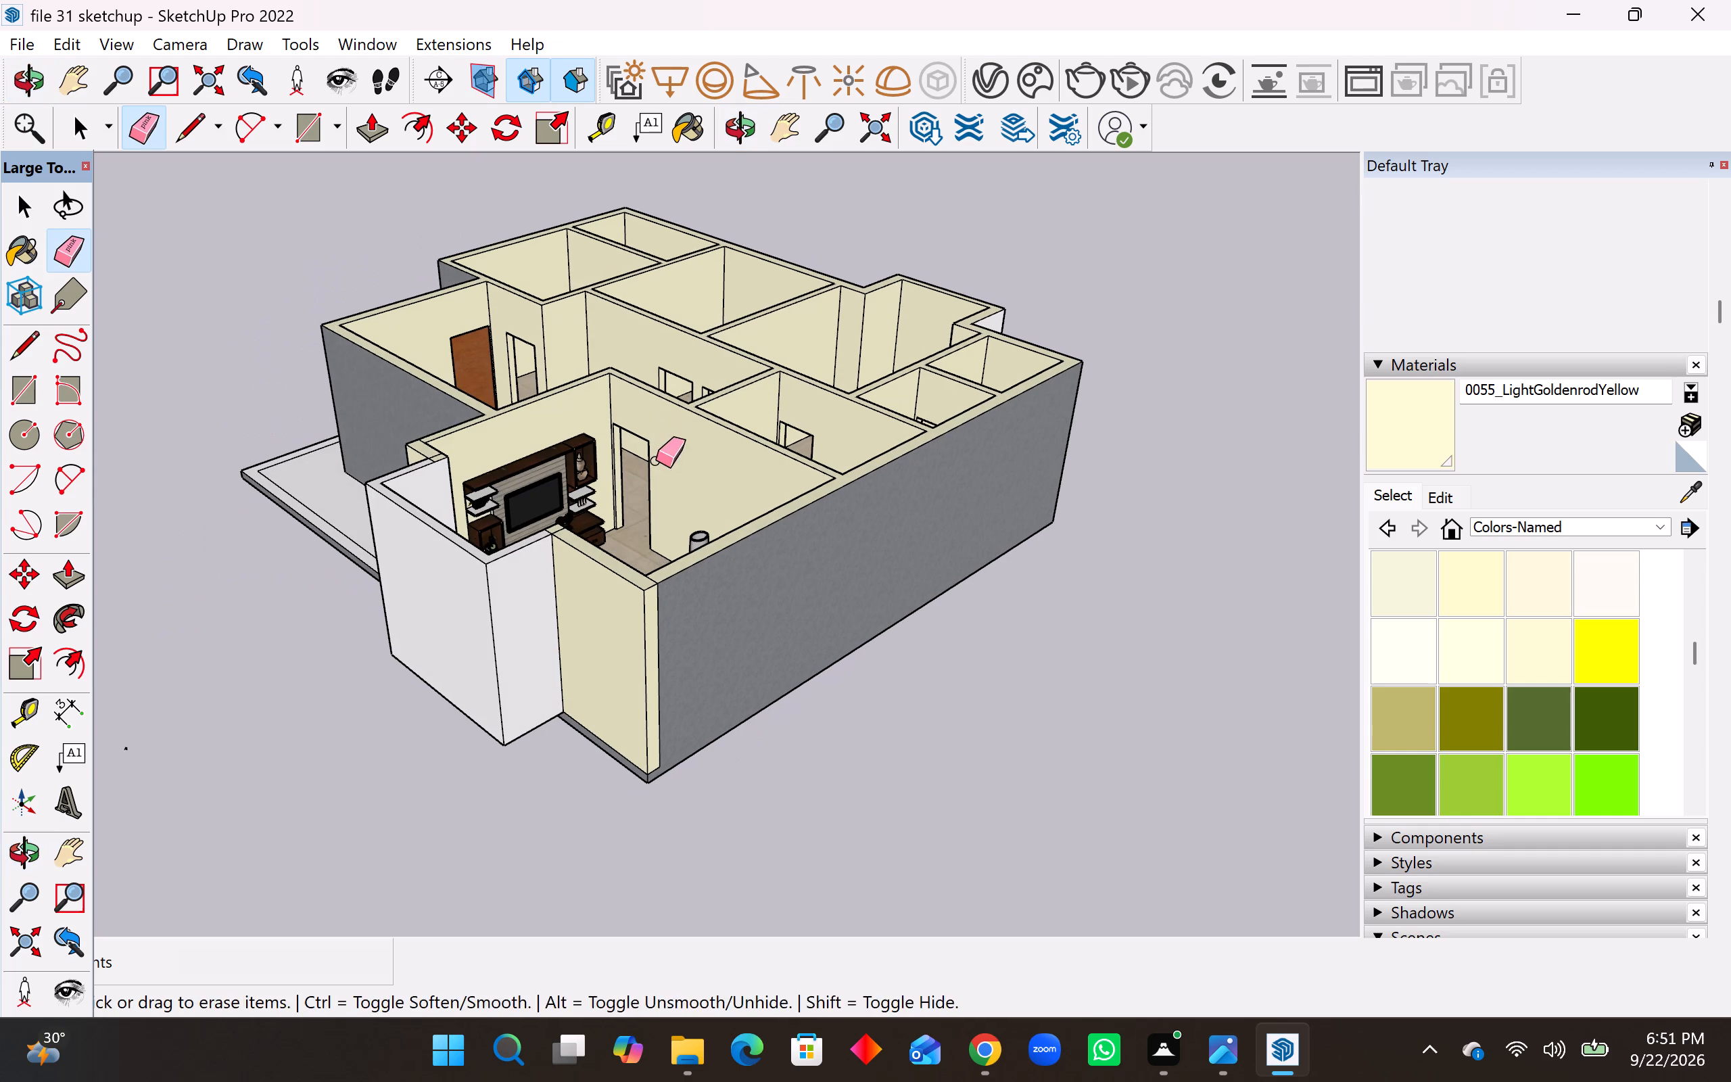
{"action": "middle_click_drag", "start_coordinate": [580, 591], "coordinate": [667, 590]}
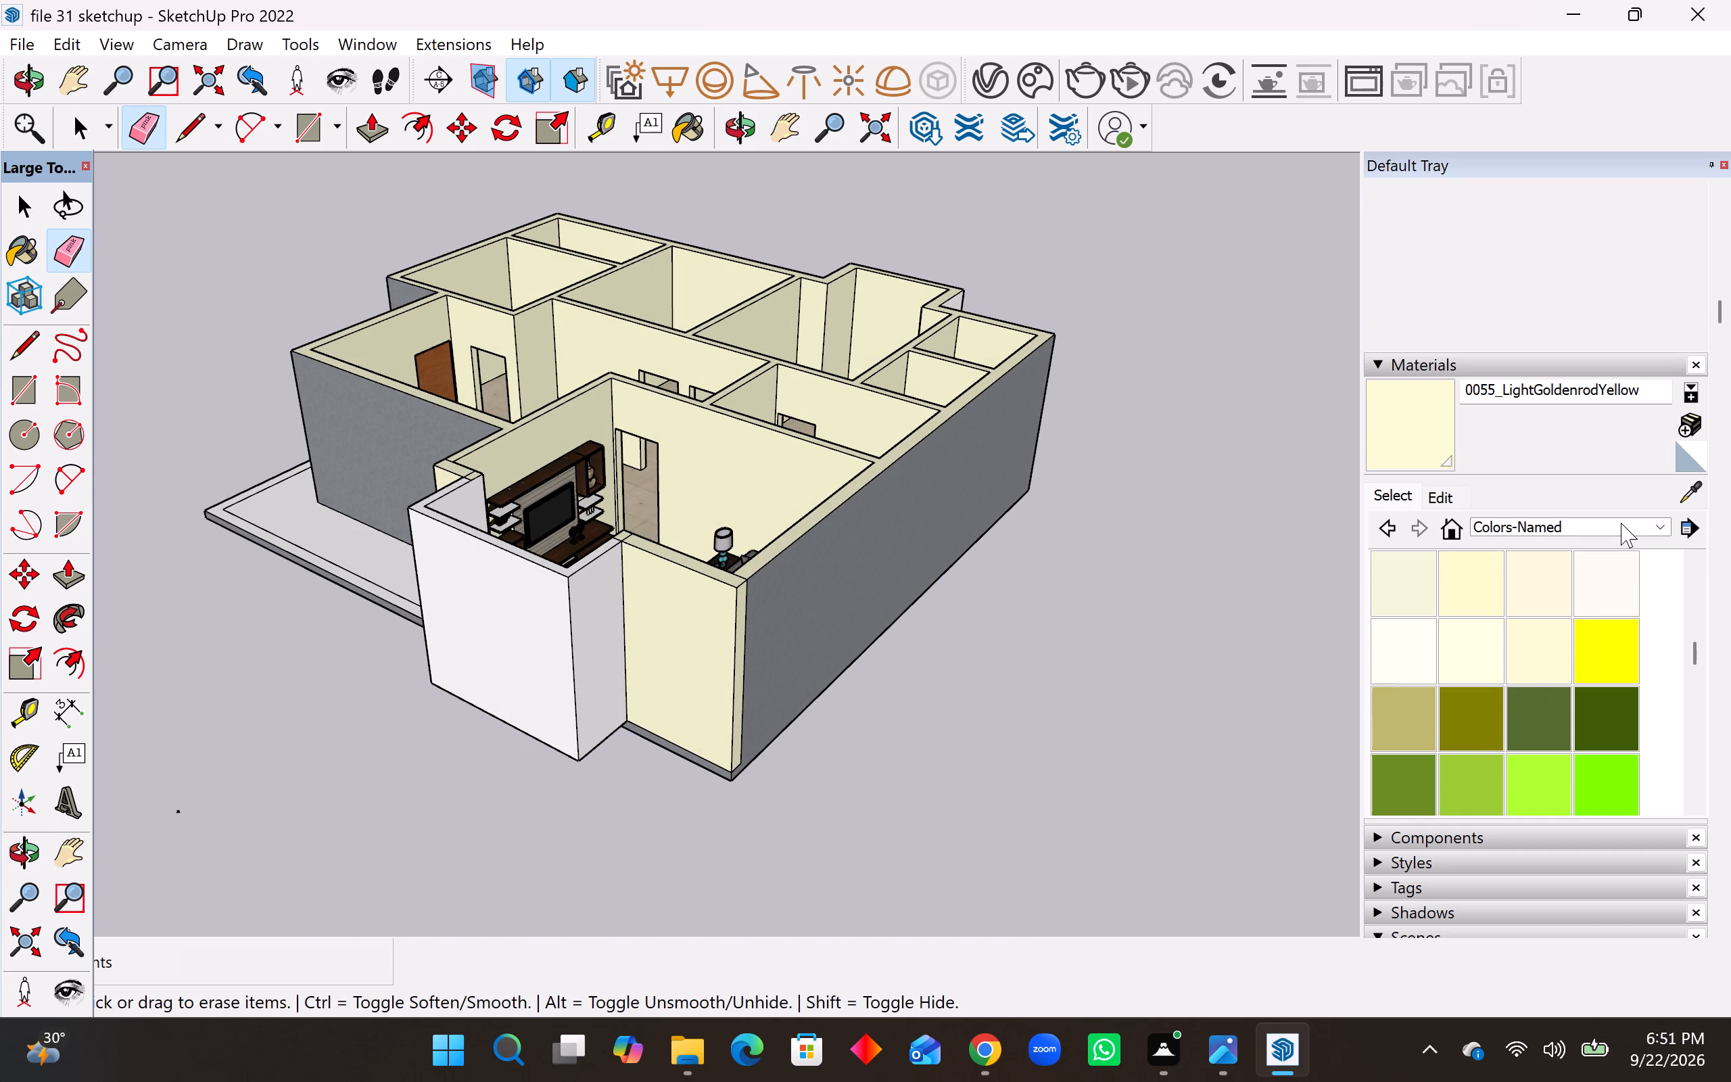
{"action": "left_click", "coordinate": [1621, 523]}
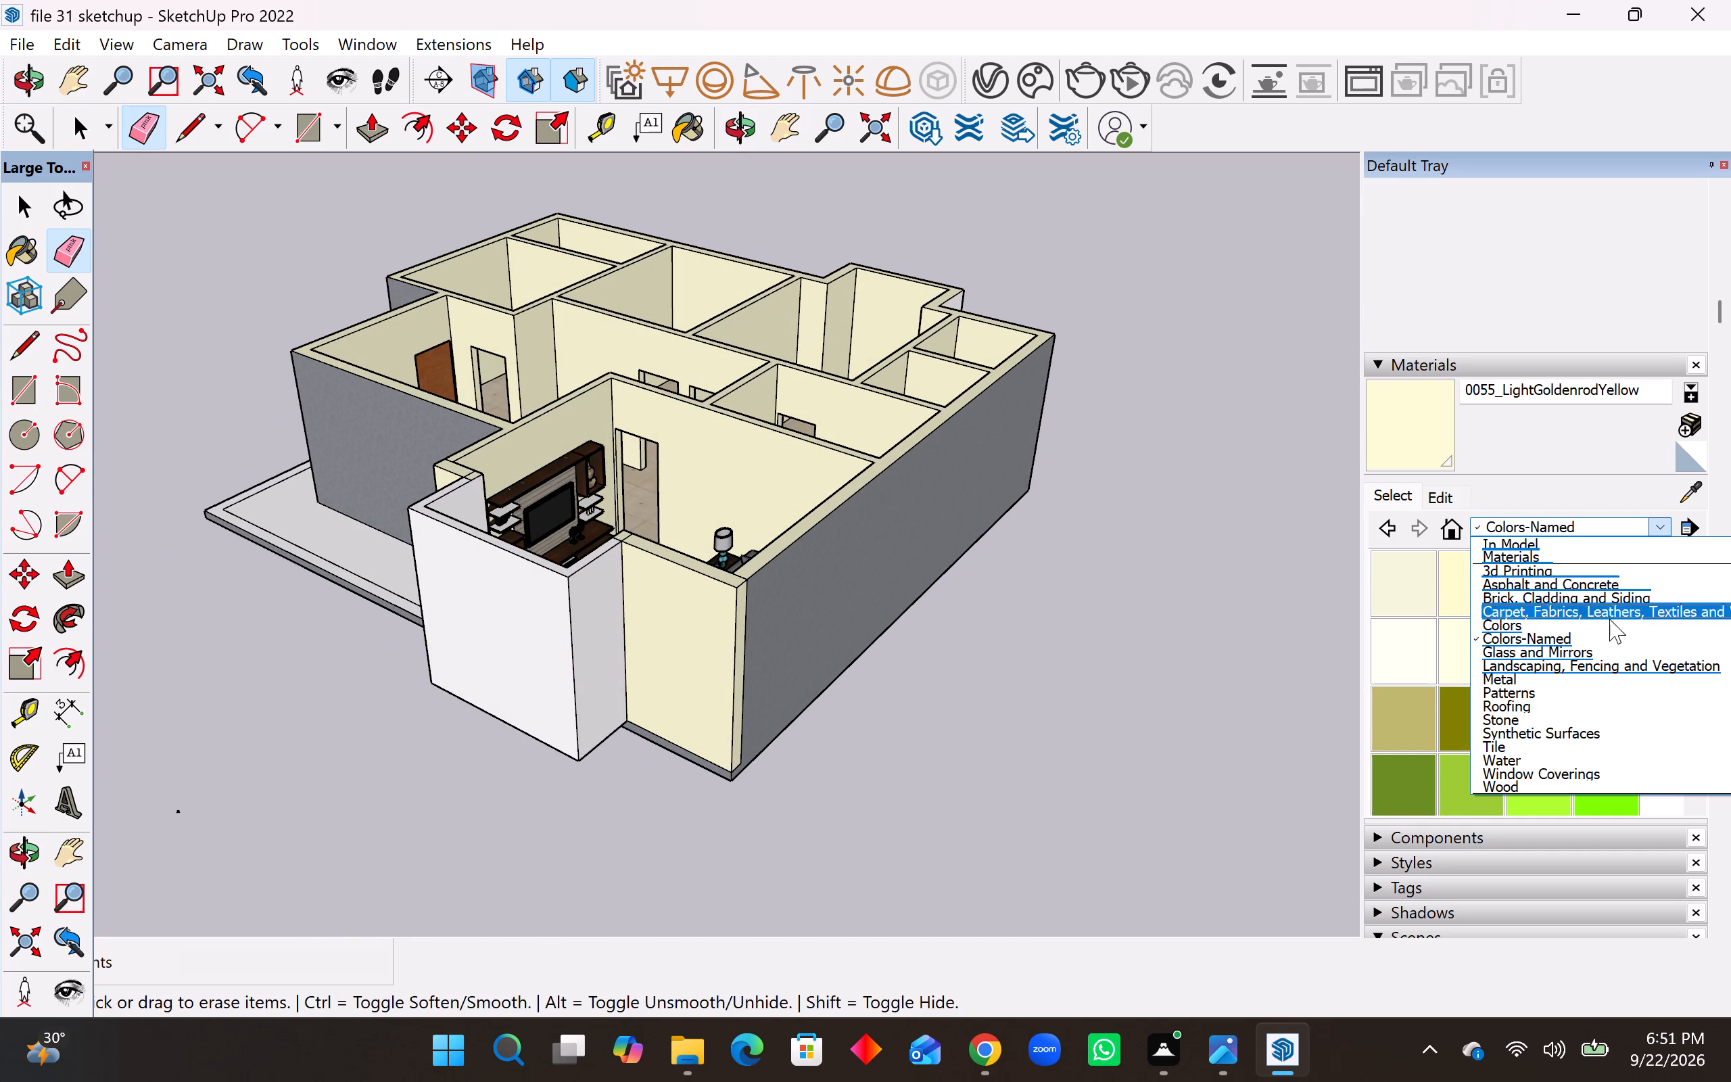
{"action": "left_click", "coordinate": [1603, 582]}
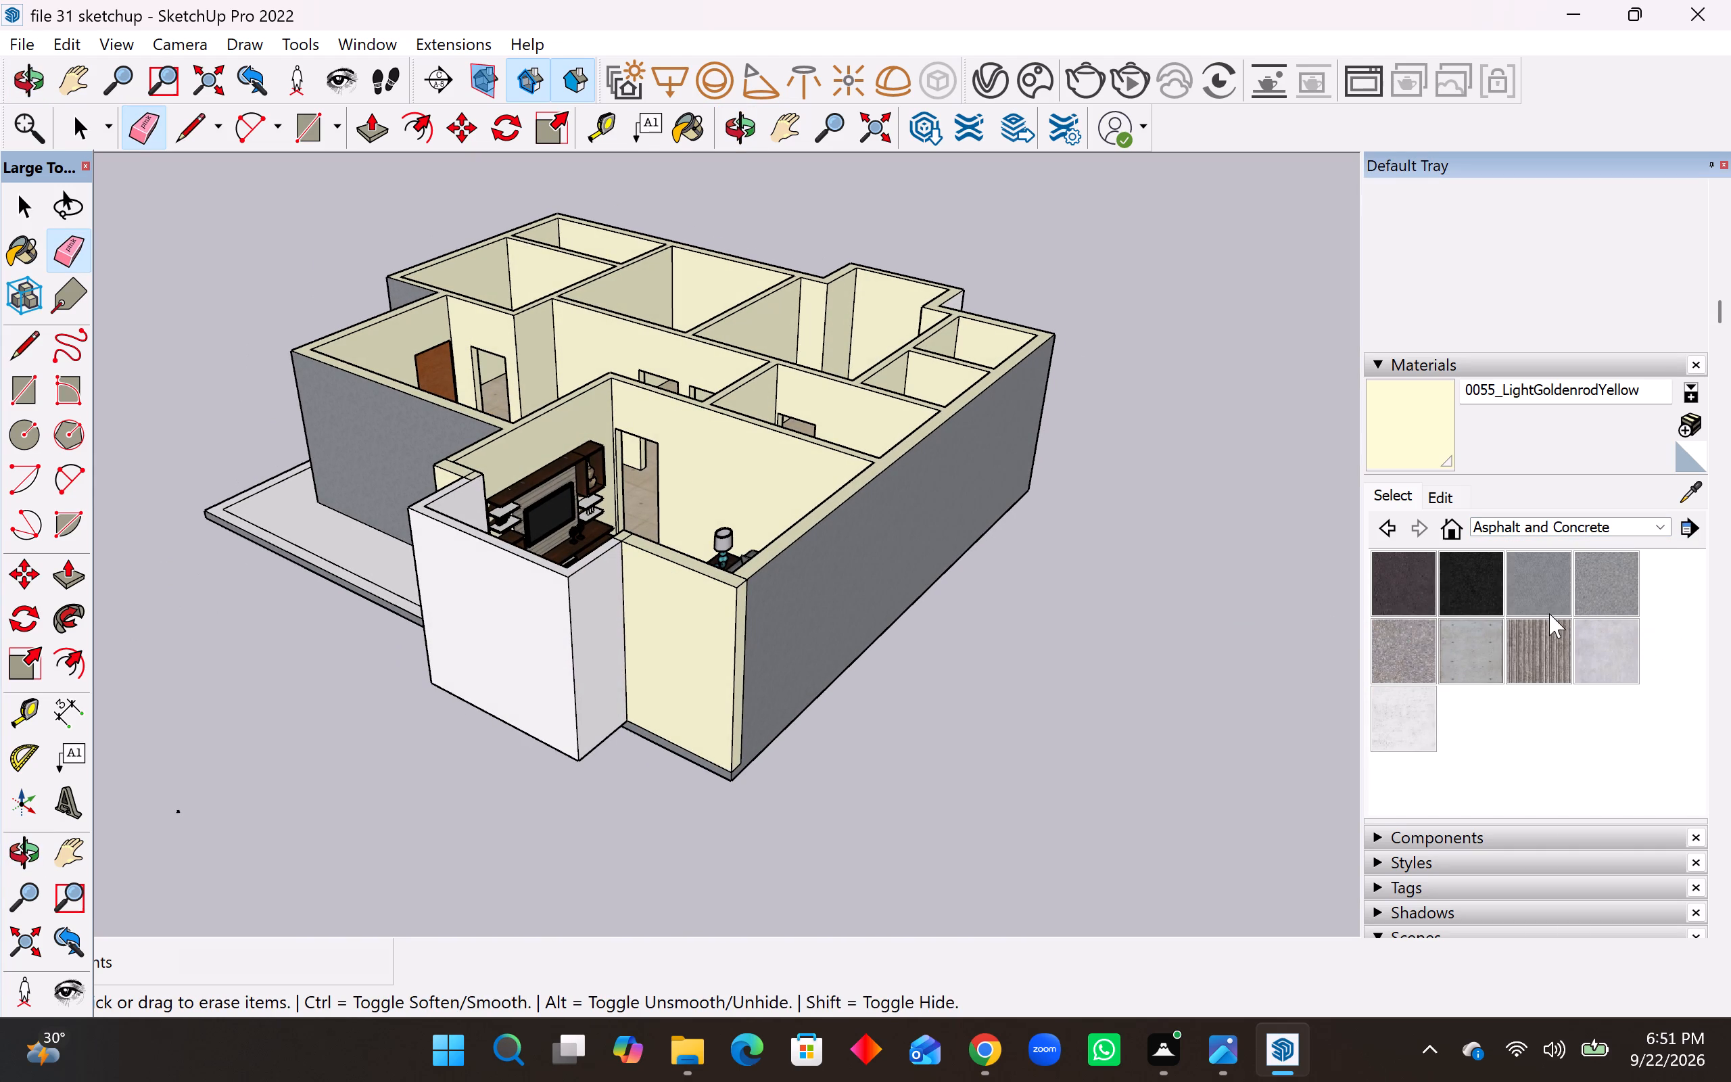
{"action": "left_click", "coordinate": [1545, 592]}
{"action": "left_click", "coordinate": [680, 655]}
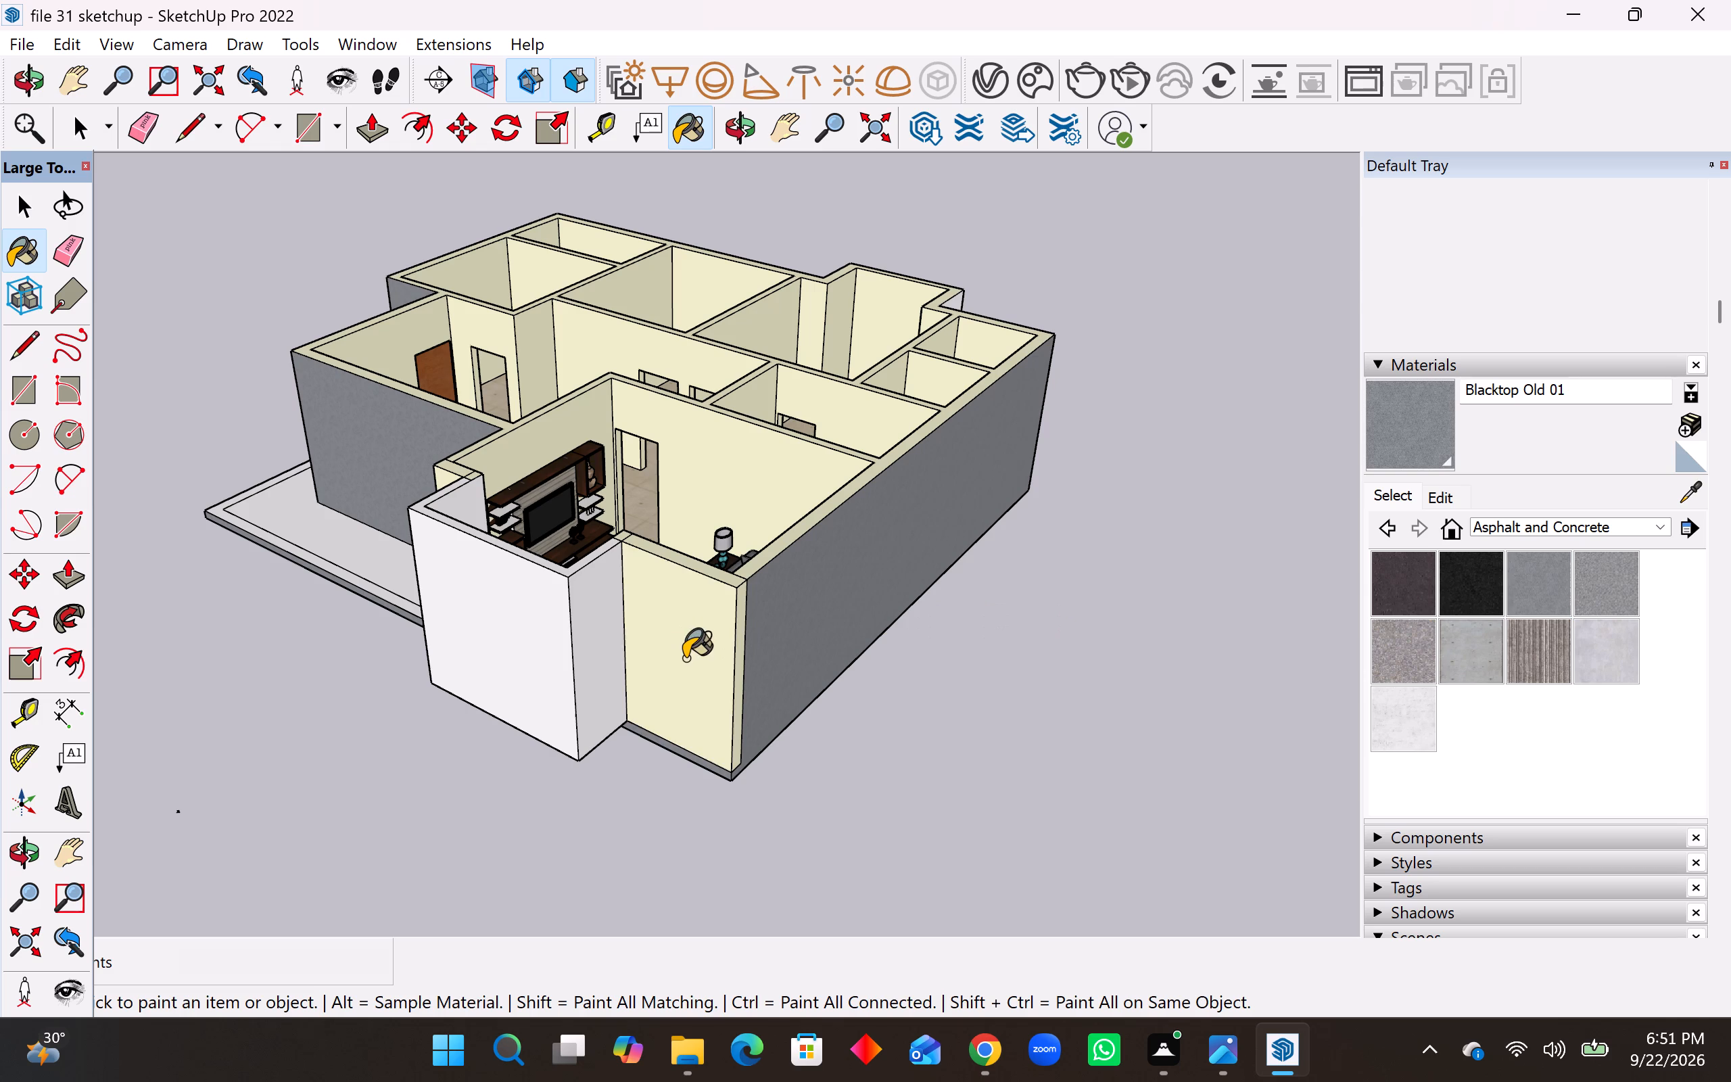
{"action": "left_click", "coordinate": [582, 672]}
{"action": "left_click", "coordinate": [538, 671]}
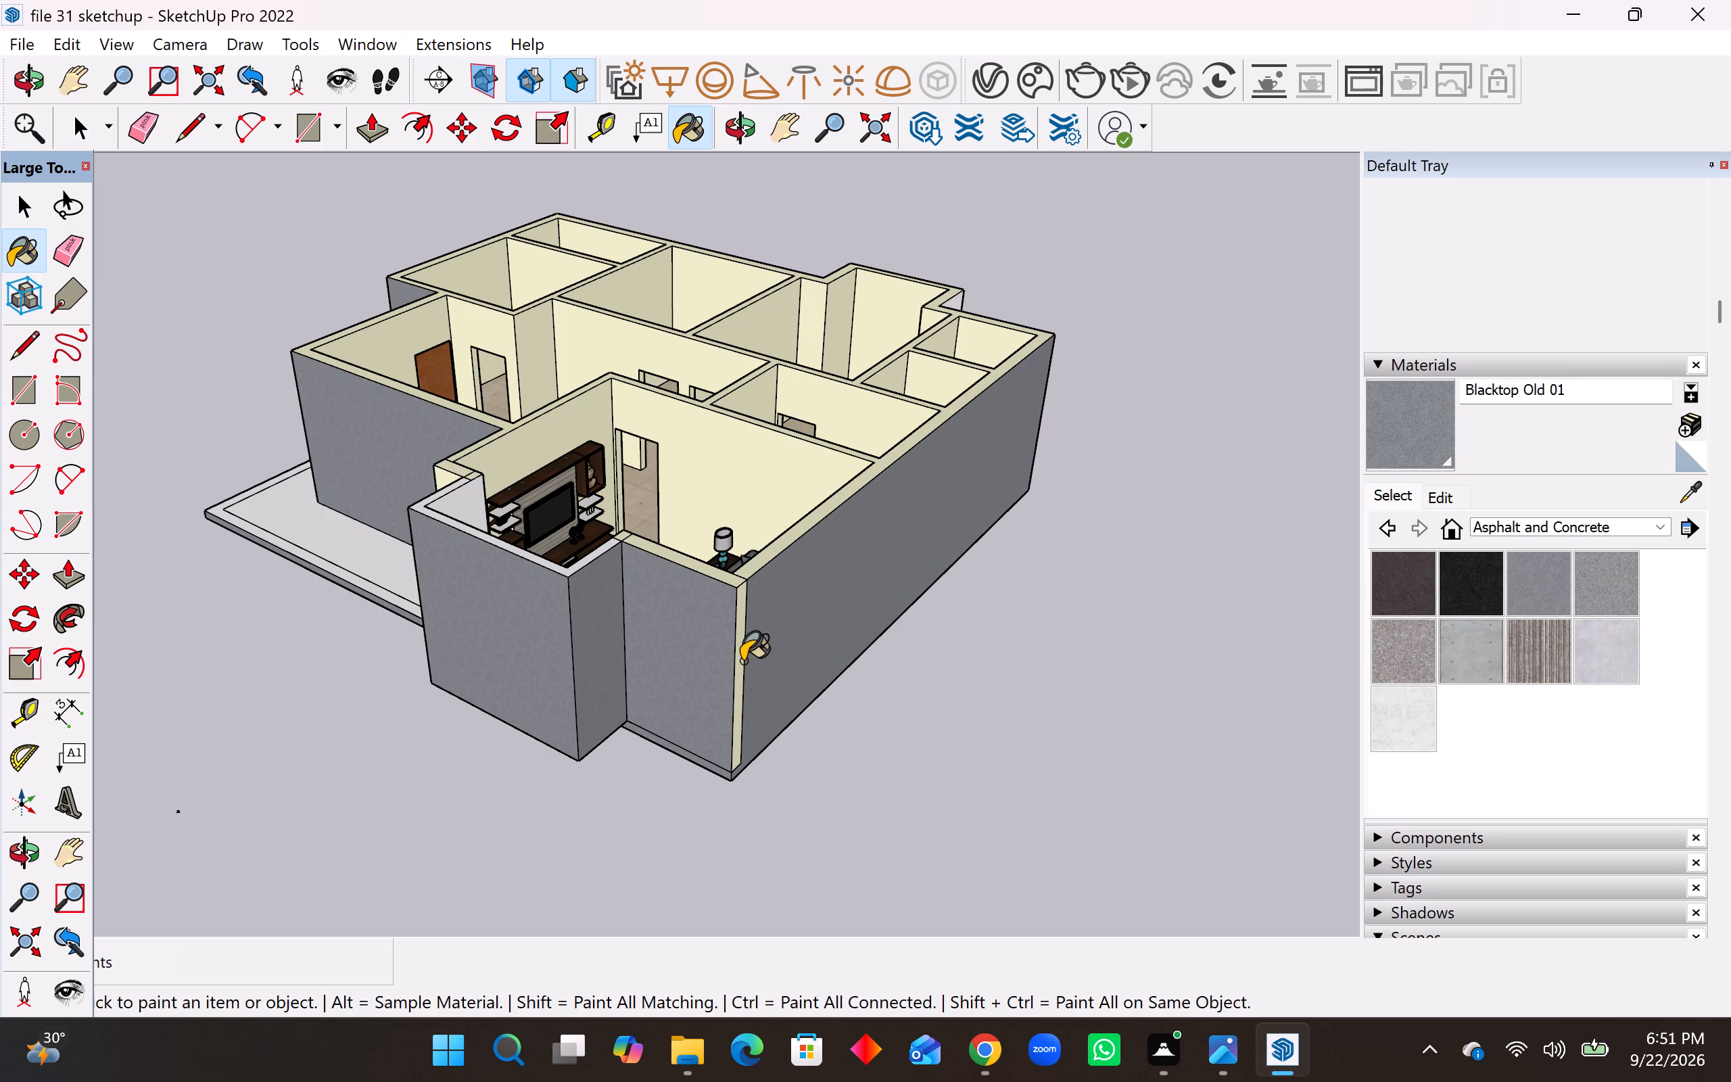
{"action": "left_click", "coordinate": [742, 661]}
Paint the projection's other outer side and the narrow front wall segment beside it with Blacktop Old 01.
{"action": "middle_click_drag", "start_coordinate": [687, 672], "coordinate": [1172, 628]}
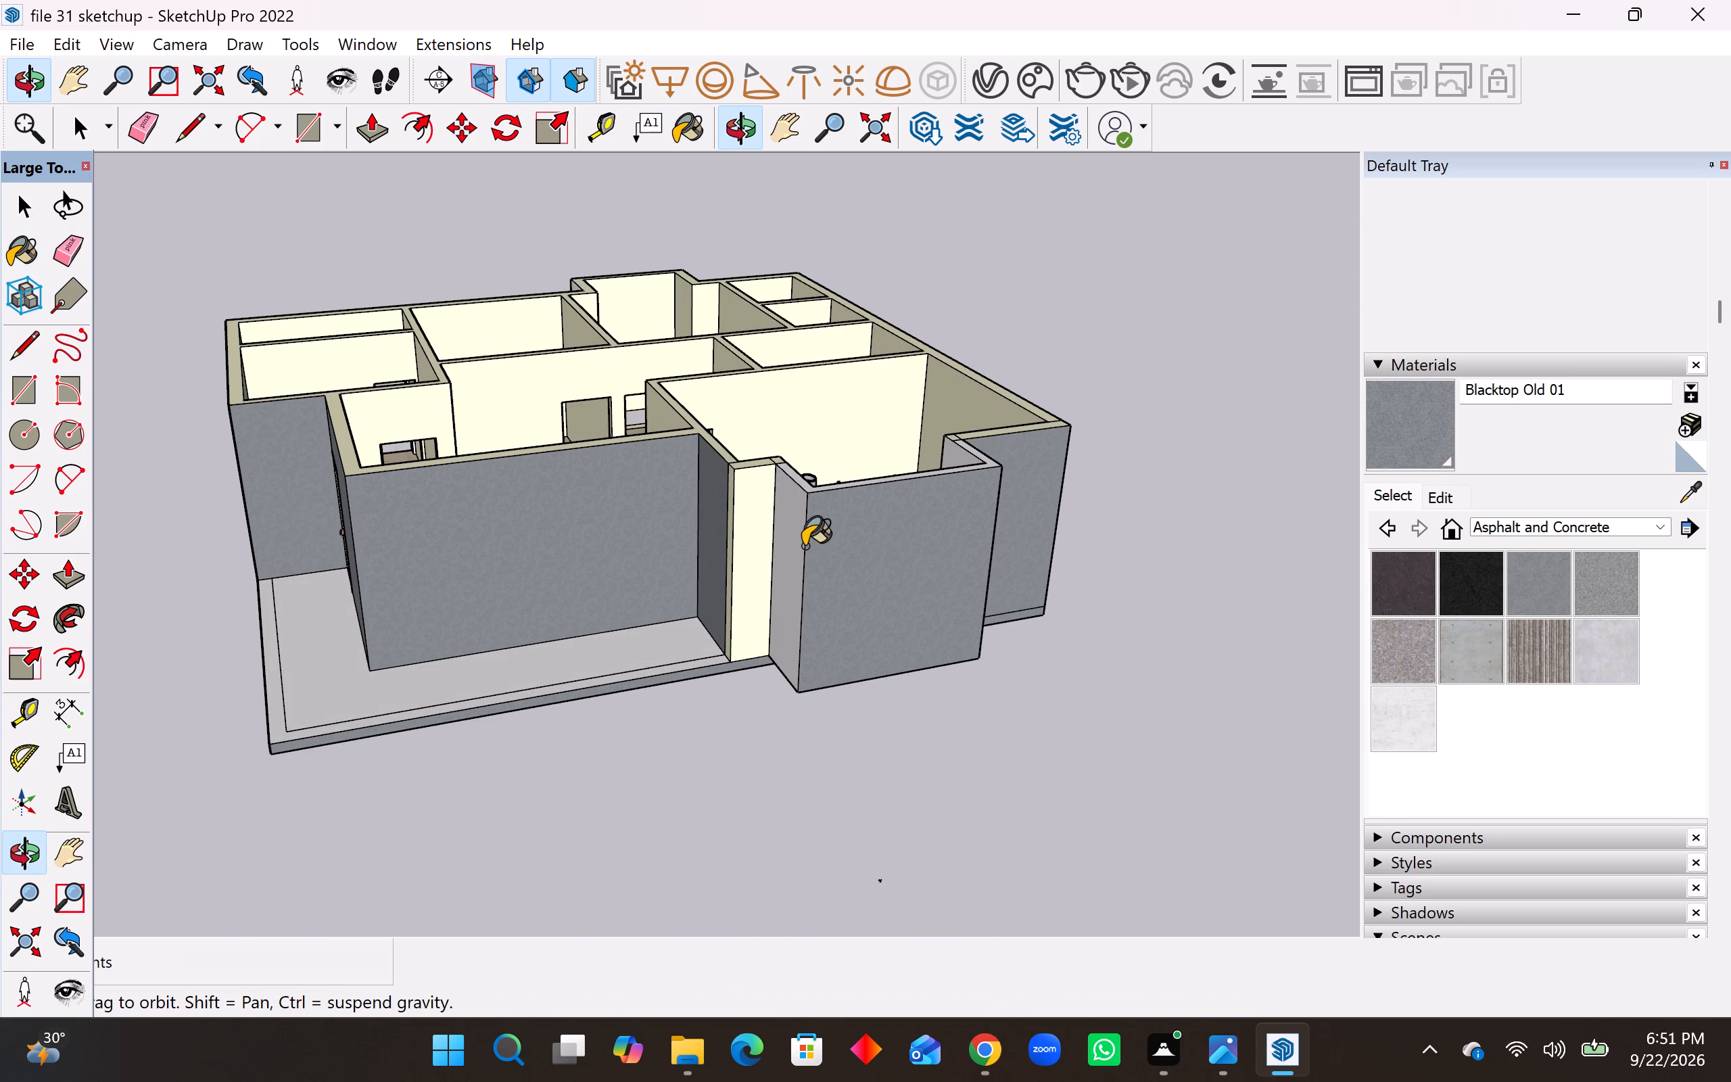
{"action": "left_click", "coordinate": [793, 546]}
{"action": "left_click", "coordinate": [765, 528]}
{"action": "middle_click_drag", "start_coordinate": [767, 557], "coordinate": [1124, 601]}
{"action": "scroll", "coordinate": [992, 509], "scroll_direction": "up", "scroll_amount": 5}
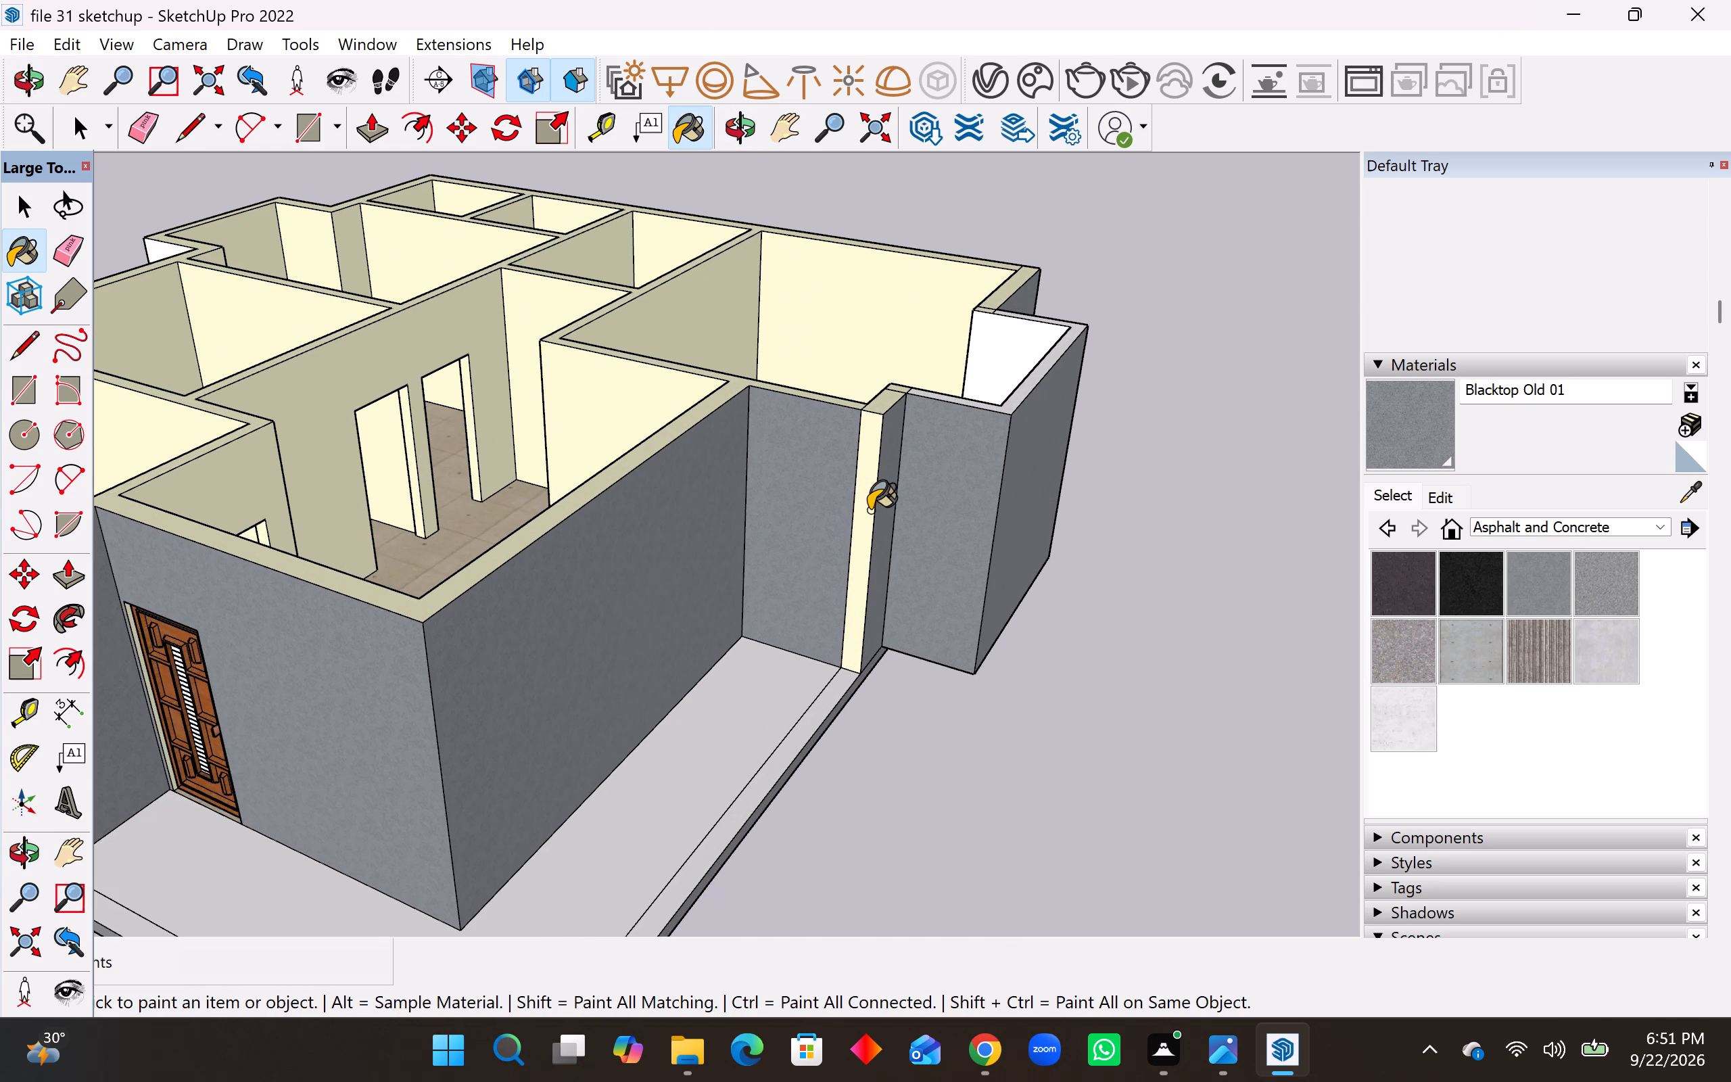
{"action": "left_click", "coordinate": [865, 511]}
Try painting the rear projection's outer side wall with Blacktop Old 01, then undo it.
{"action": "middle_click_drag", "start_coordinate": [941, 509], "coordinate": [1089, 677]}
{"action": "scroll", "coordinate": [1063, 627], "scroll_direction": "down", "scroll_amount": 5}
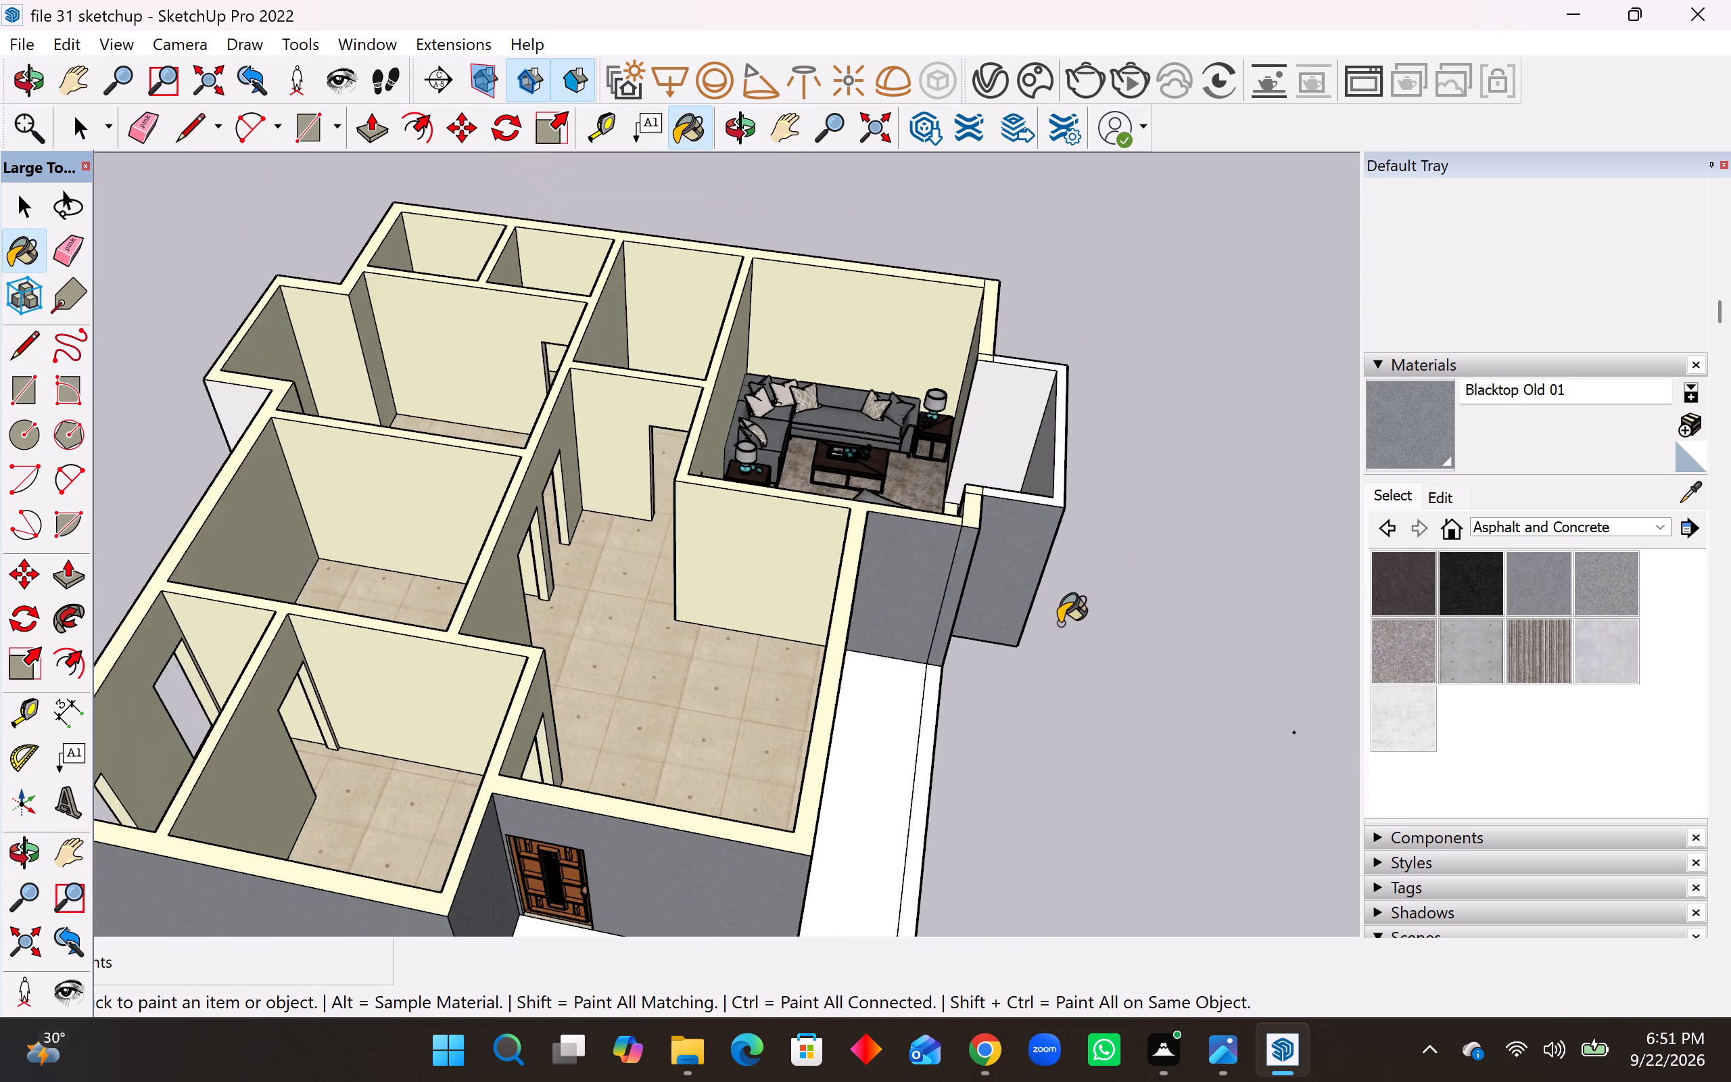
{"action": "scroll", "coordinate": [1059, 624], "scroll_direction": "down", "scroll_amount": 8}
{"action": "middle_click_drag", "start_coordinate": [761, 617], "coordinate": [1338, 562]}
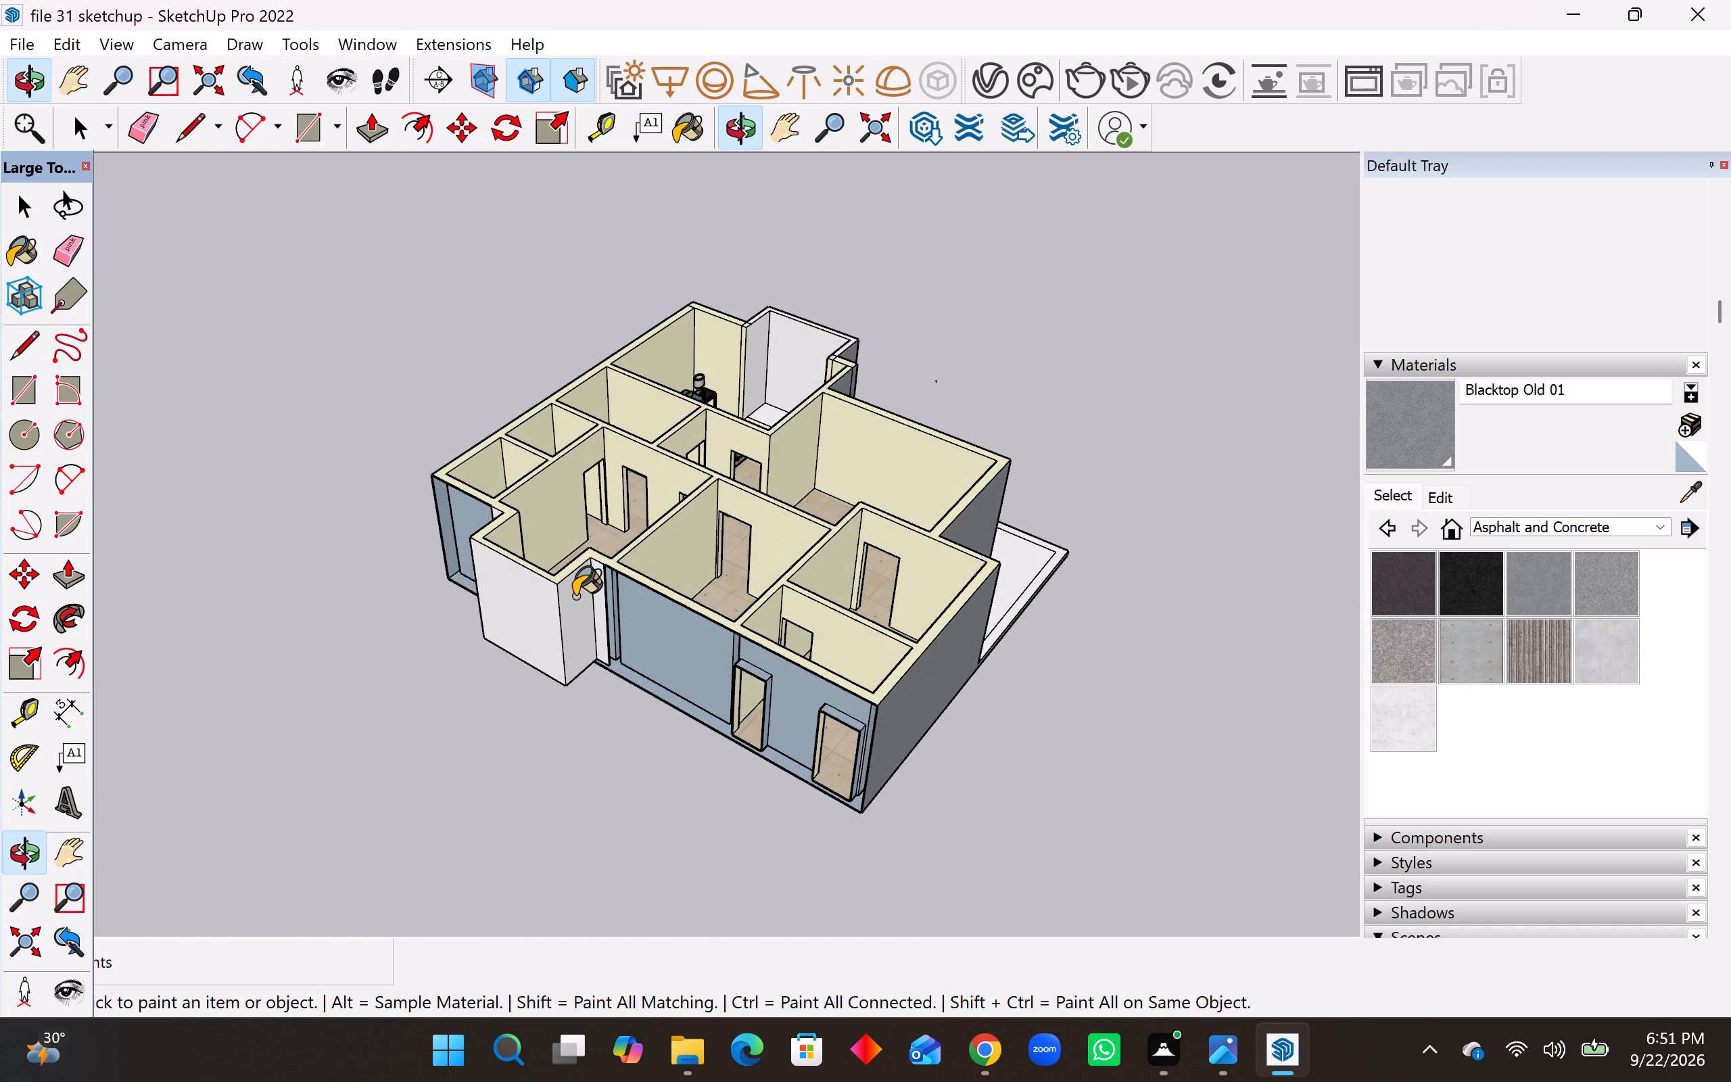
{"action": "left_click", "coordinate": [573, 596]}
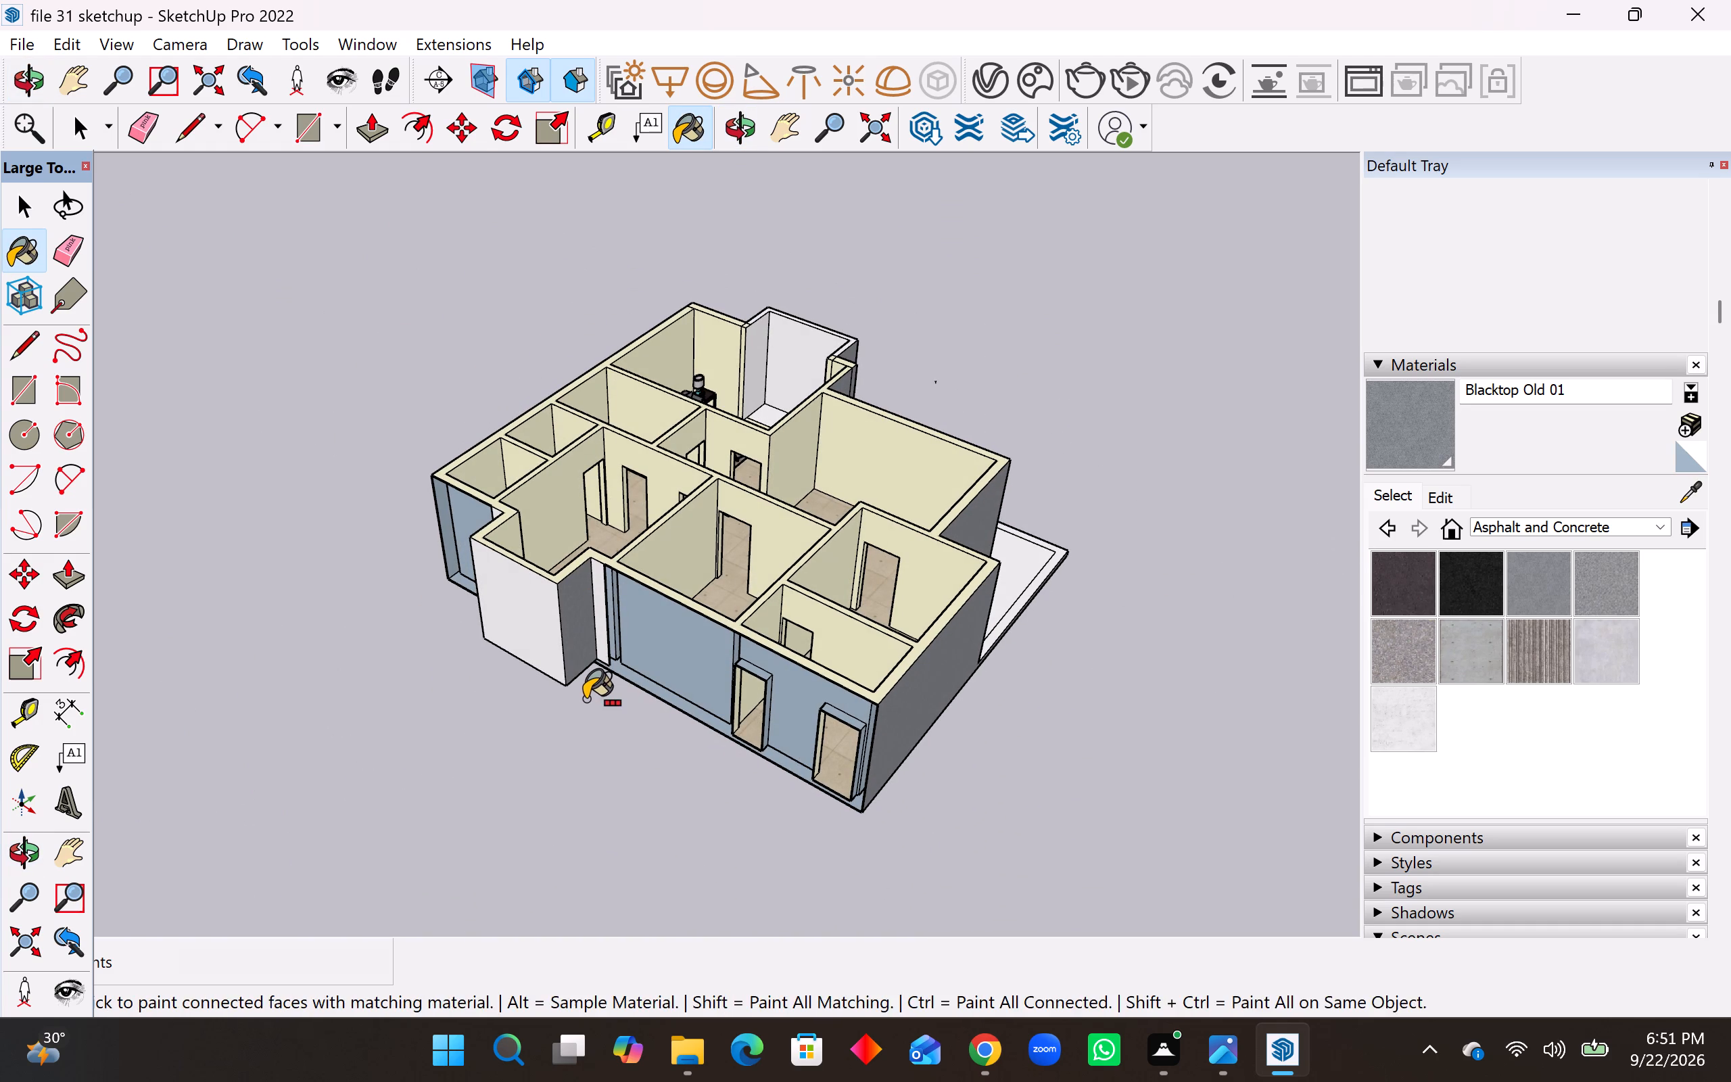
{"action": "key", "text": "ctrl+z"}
Draw 10' 6" by 6' 3" and 10' 6" by 1' 3" rectangles covering the short rear wall between the house corner and the projection.
{"action": "middle_click_drag", "start_coordinate": [668, 703], "coordinate": [1250, 664]}
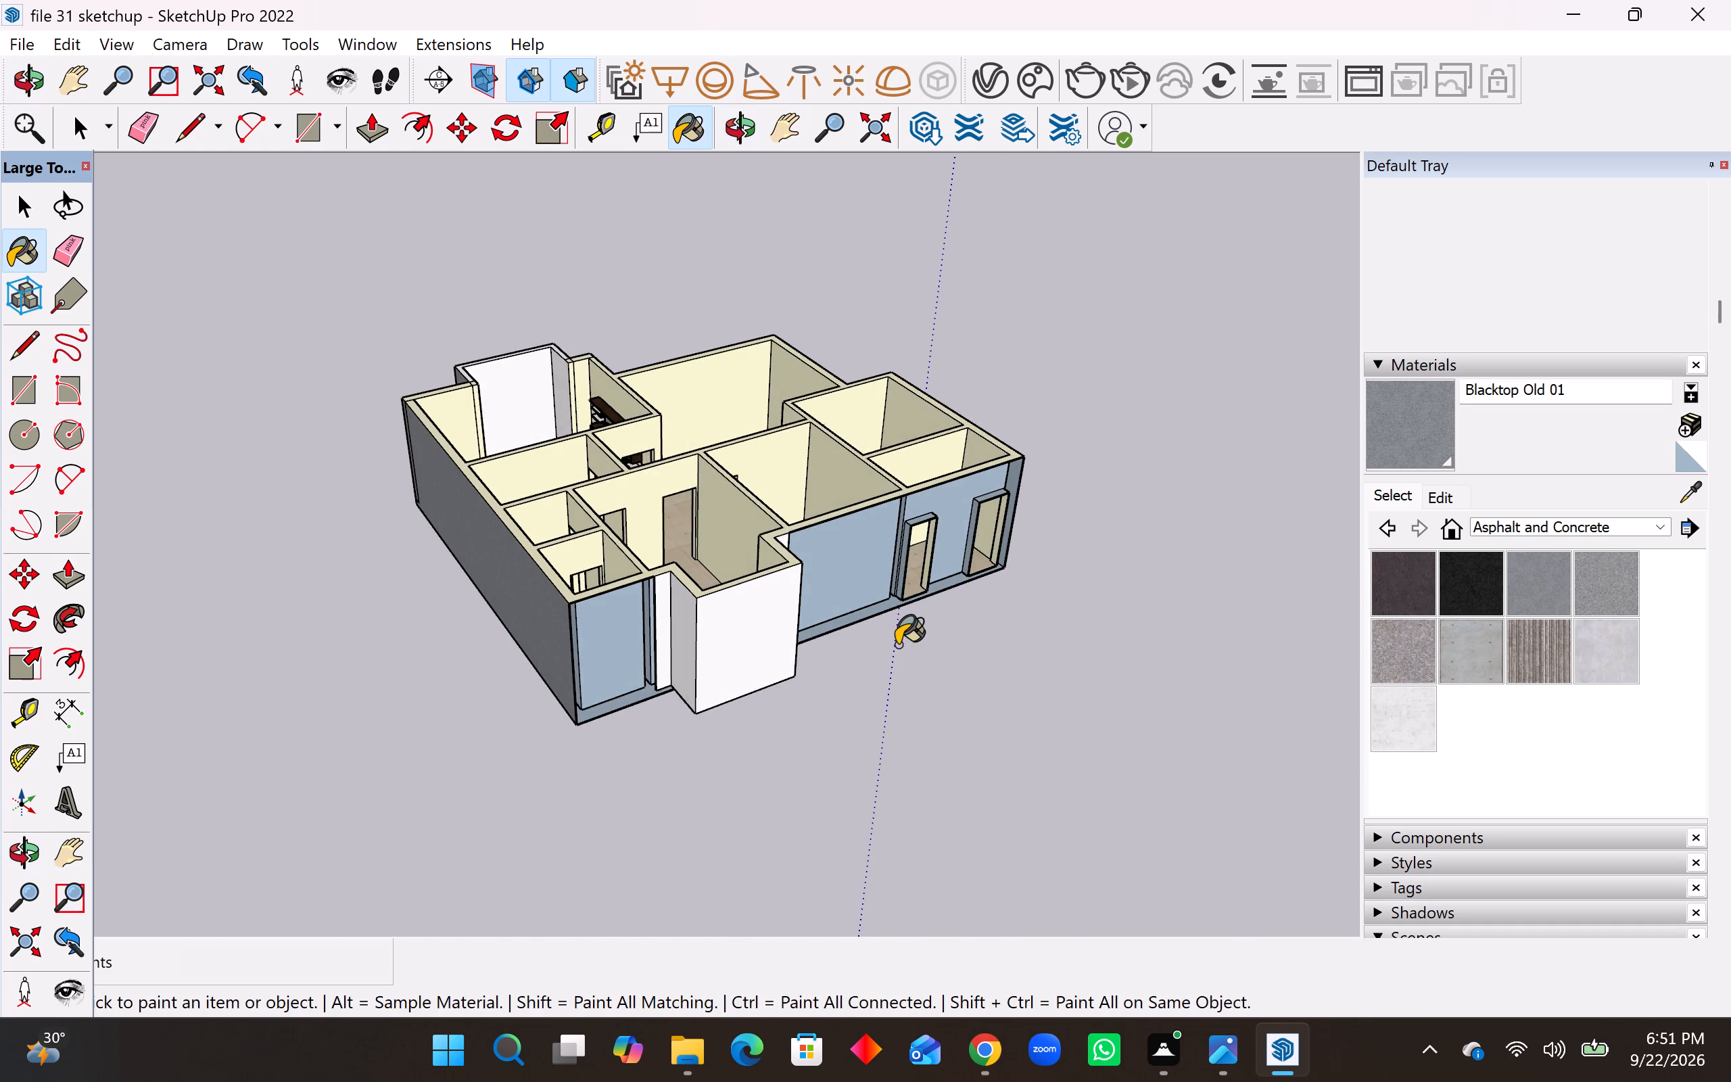
{"action": "scroll", "coordinate": [895, 642], "scroll_direction": "up", "scroll_amount": 6}
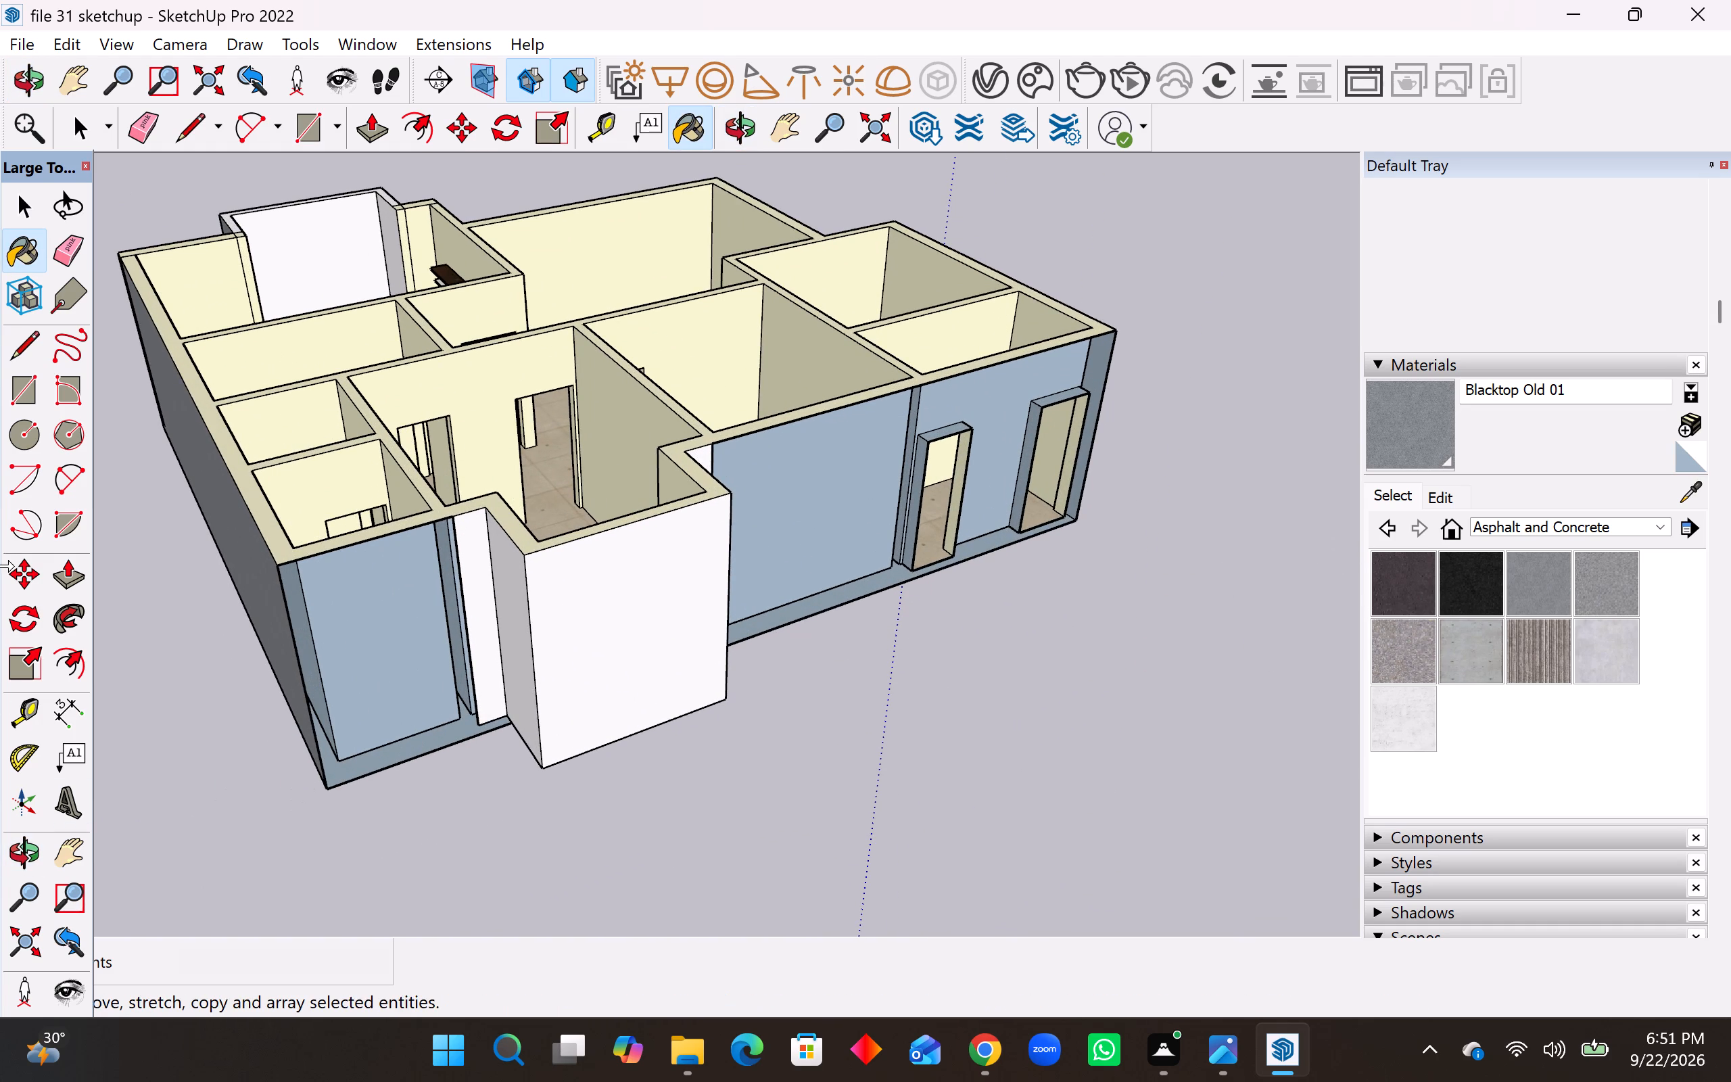
{"action": "left_click", "coordinate": [26, 386]}
{"action": "left_click", "coordinate": [331, 785]}
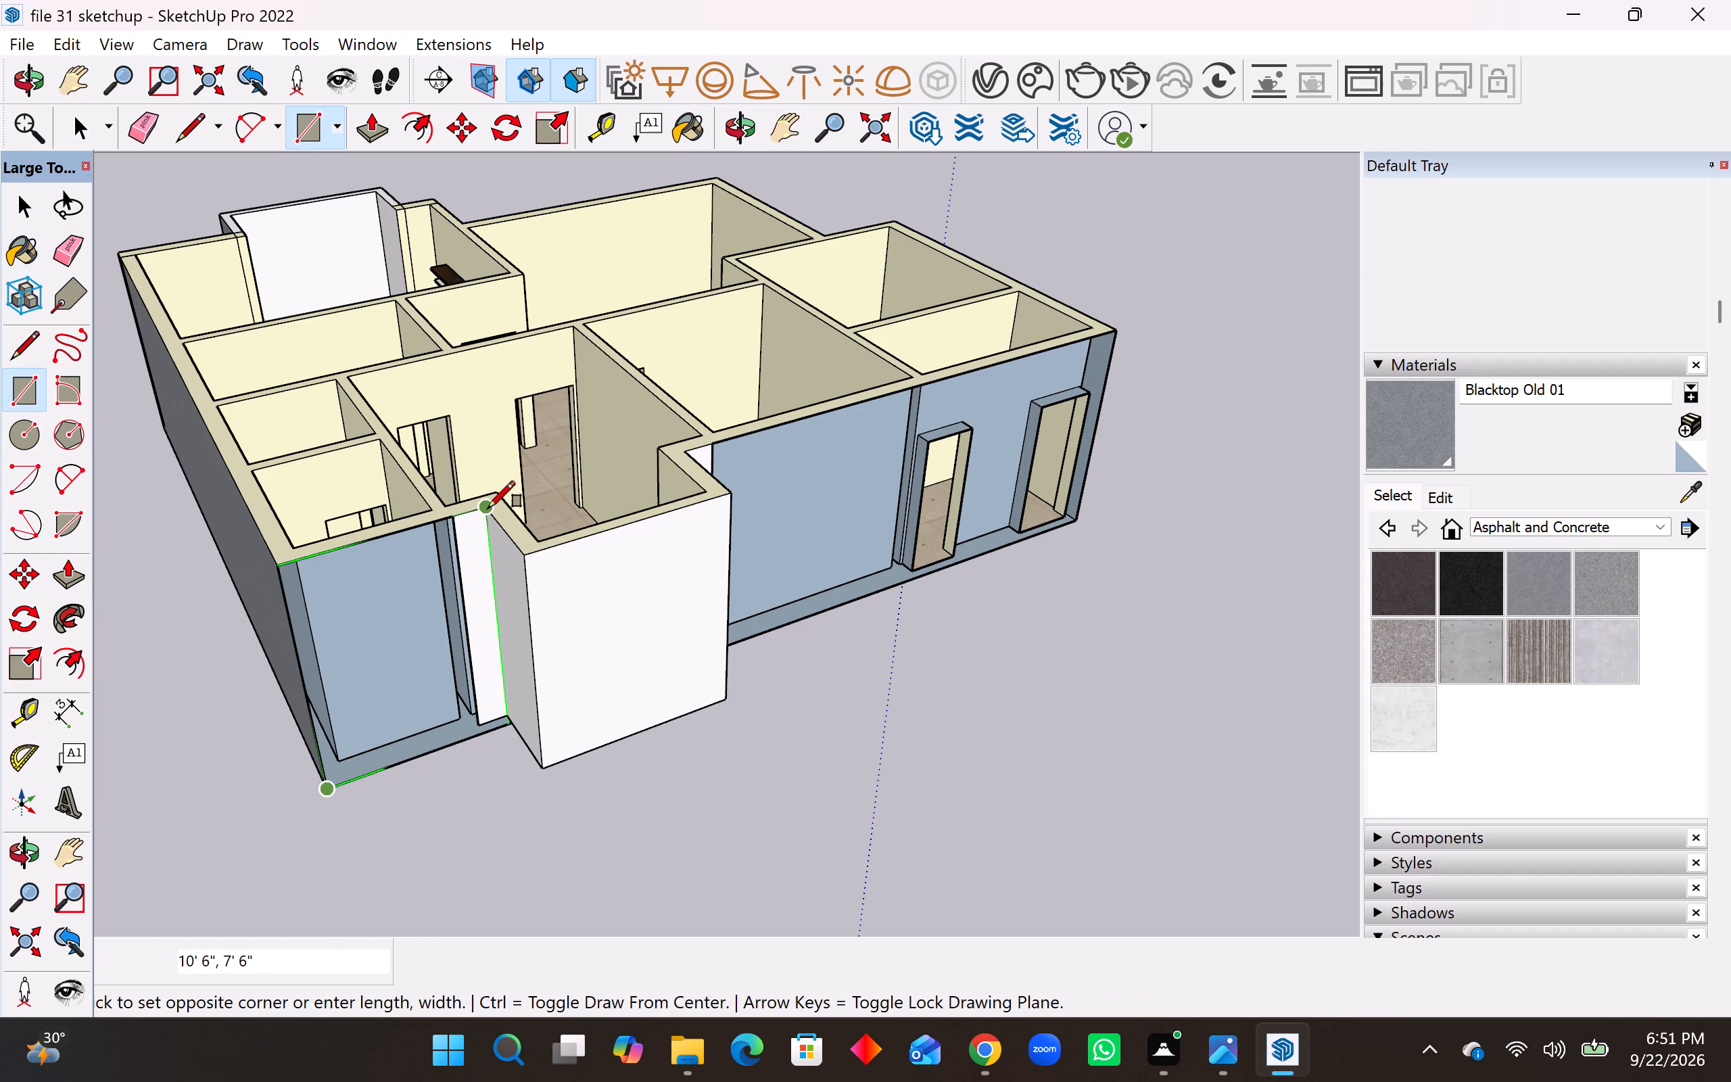
{"action": "left_click", "coordinate": [455, 516]}
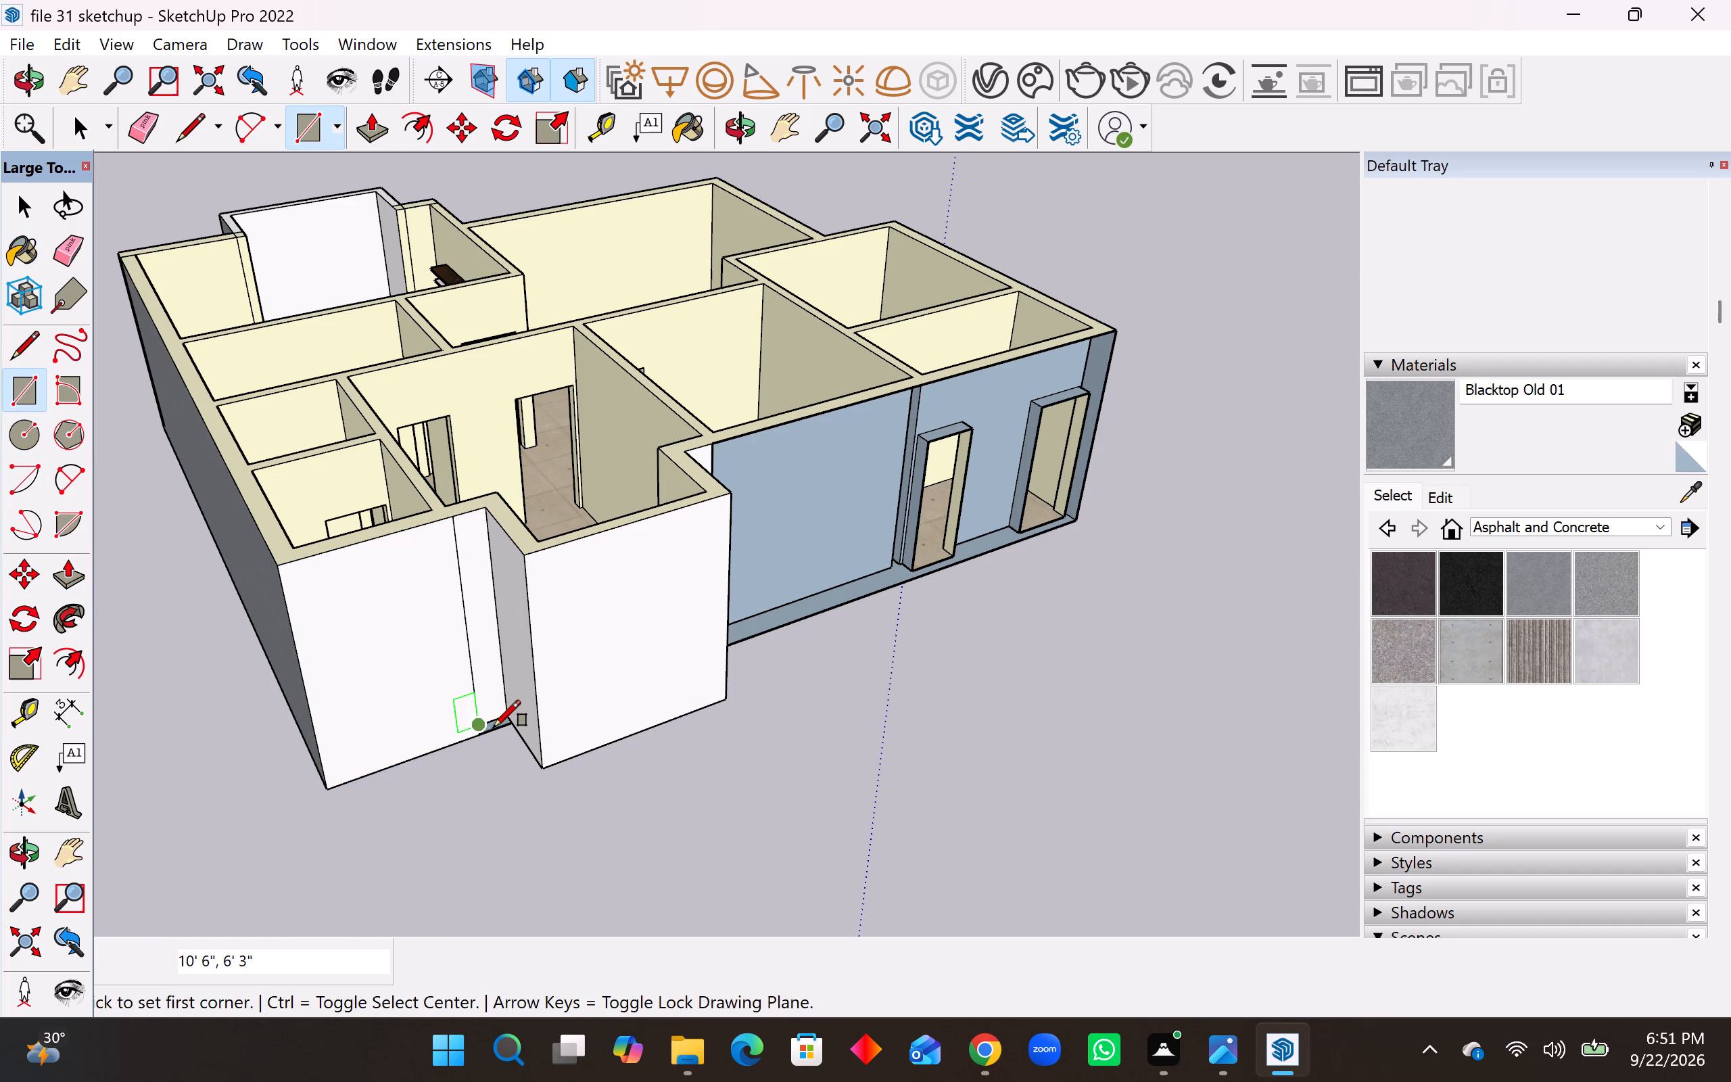
{"action": "left_click", "coordinate": [481, 734]}
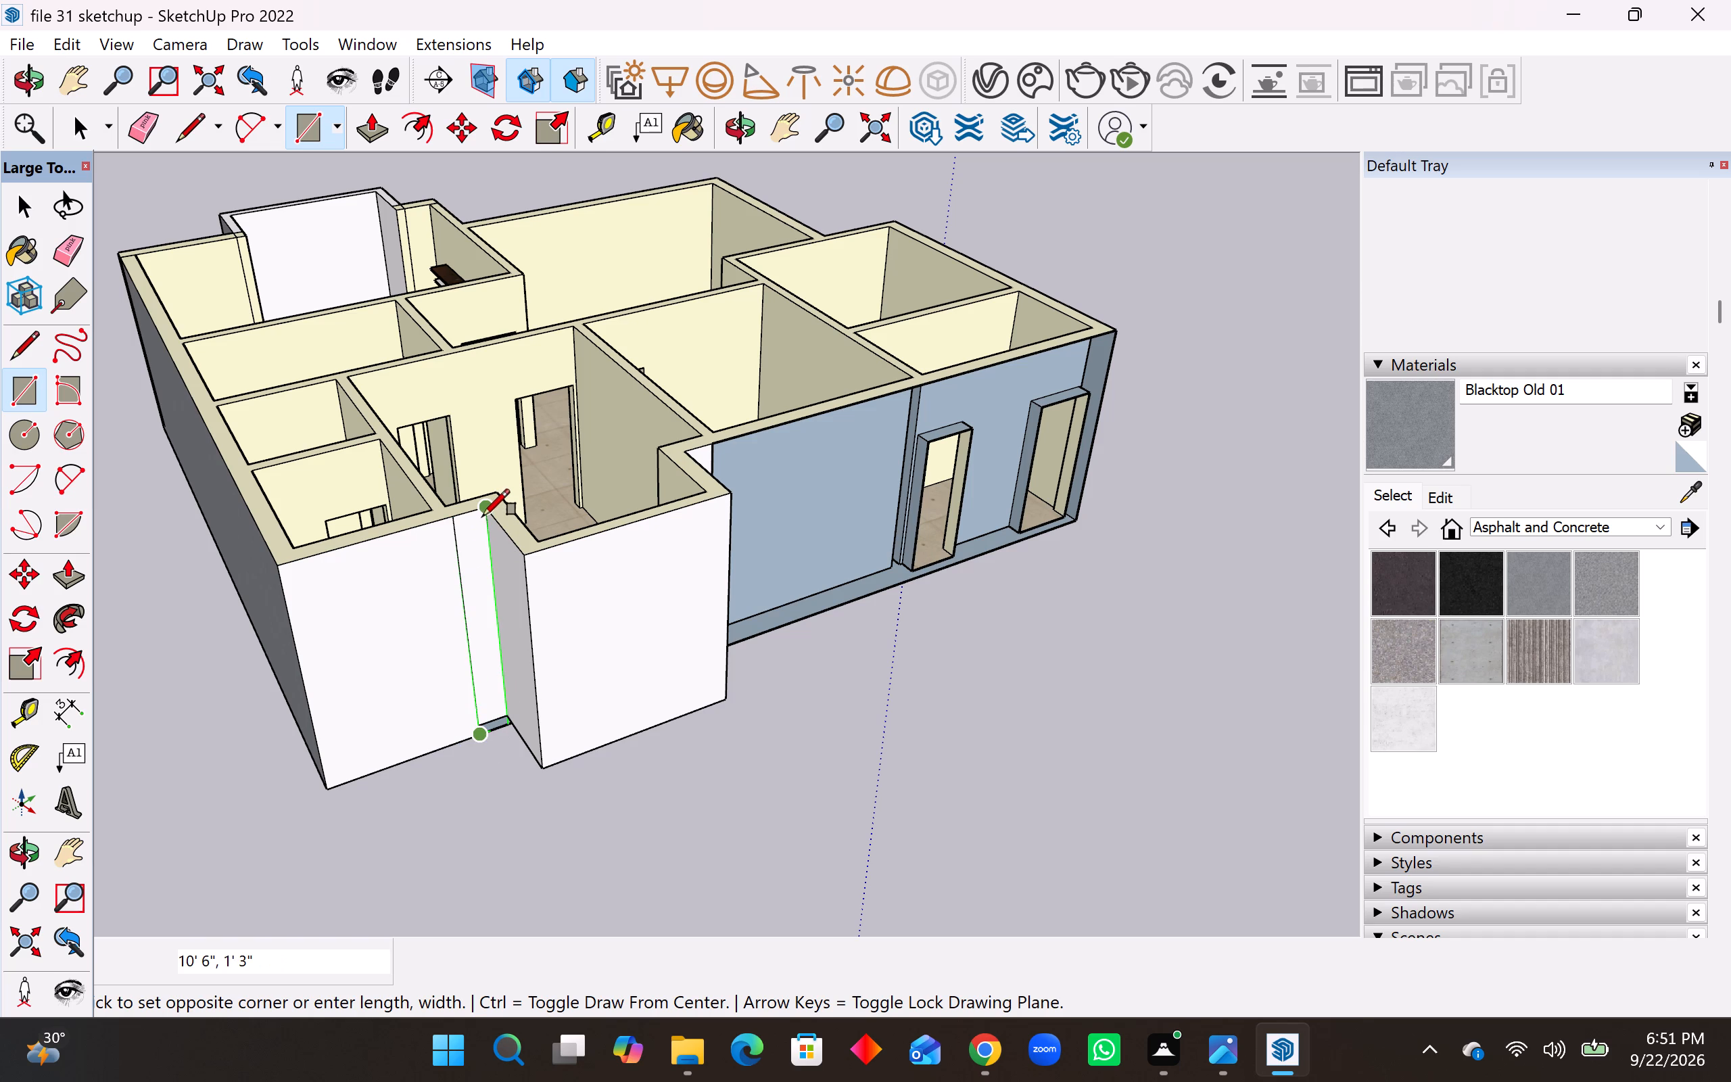
{"action": "middle_click_drag", "start_coordinate": [493, 519], "coordinate": [511, 600]}
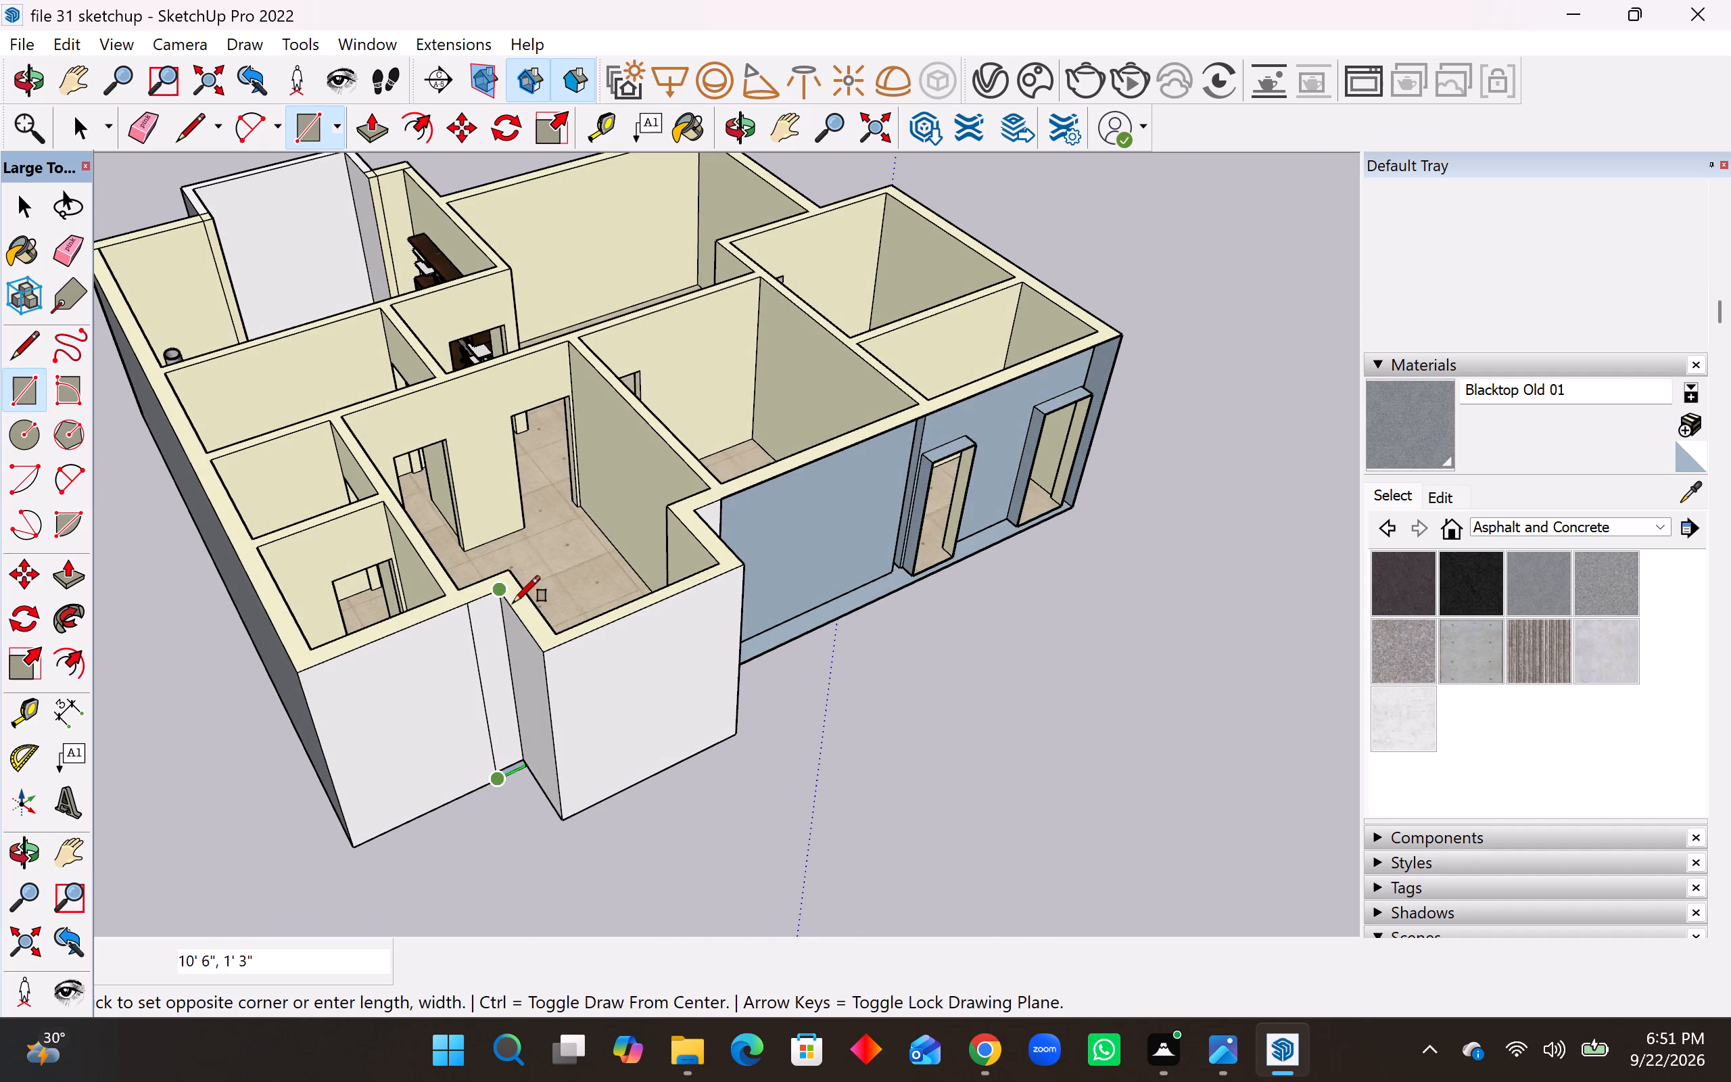
{"action": "scroll", "coordinate": [512, 613], "scroll_direction": "up", "scroll_amount": 8}
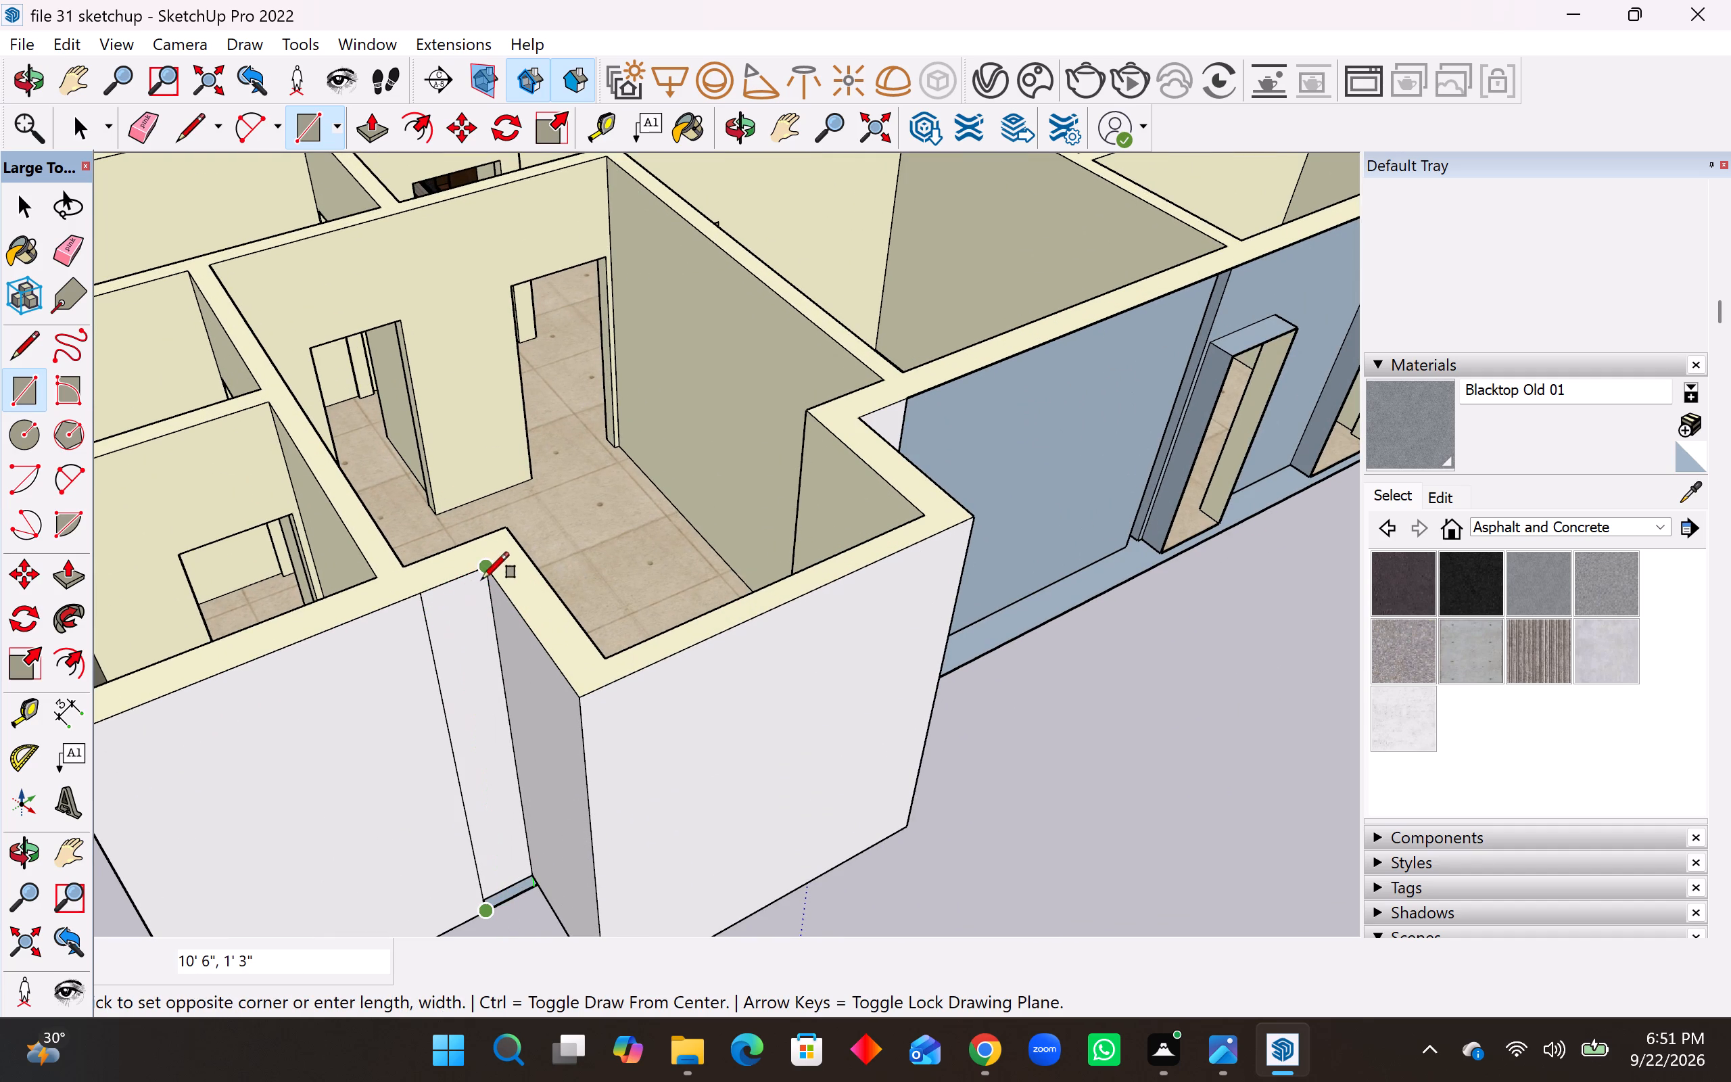
{"action": "left_click", "coordinate": [483, 569]}
Draw a rectangle about 21' 8" by 10' 6" over the long recessed rear wall containing the two openings.
{"action": "middle_click_drag", "start_coordinate": [508, 732], "coordinate": [444, 537]}
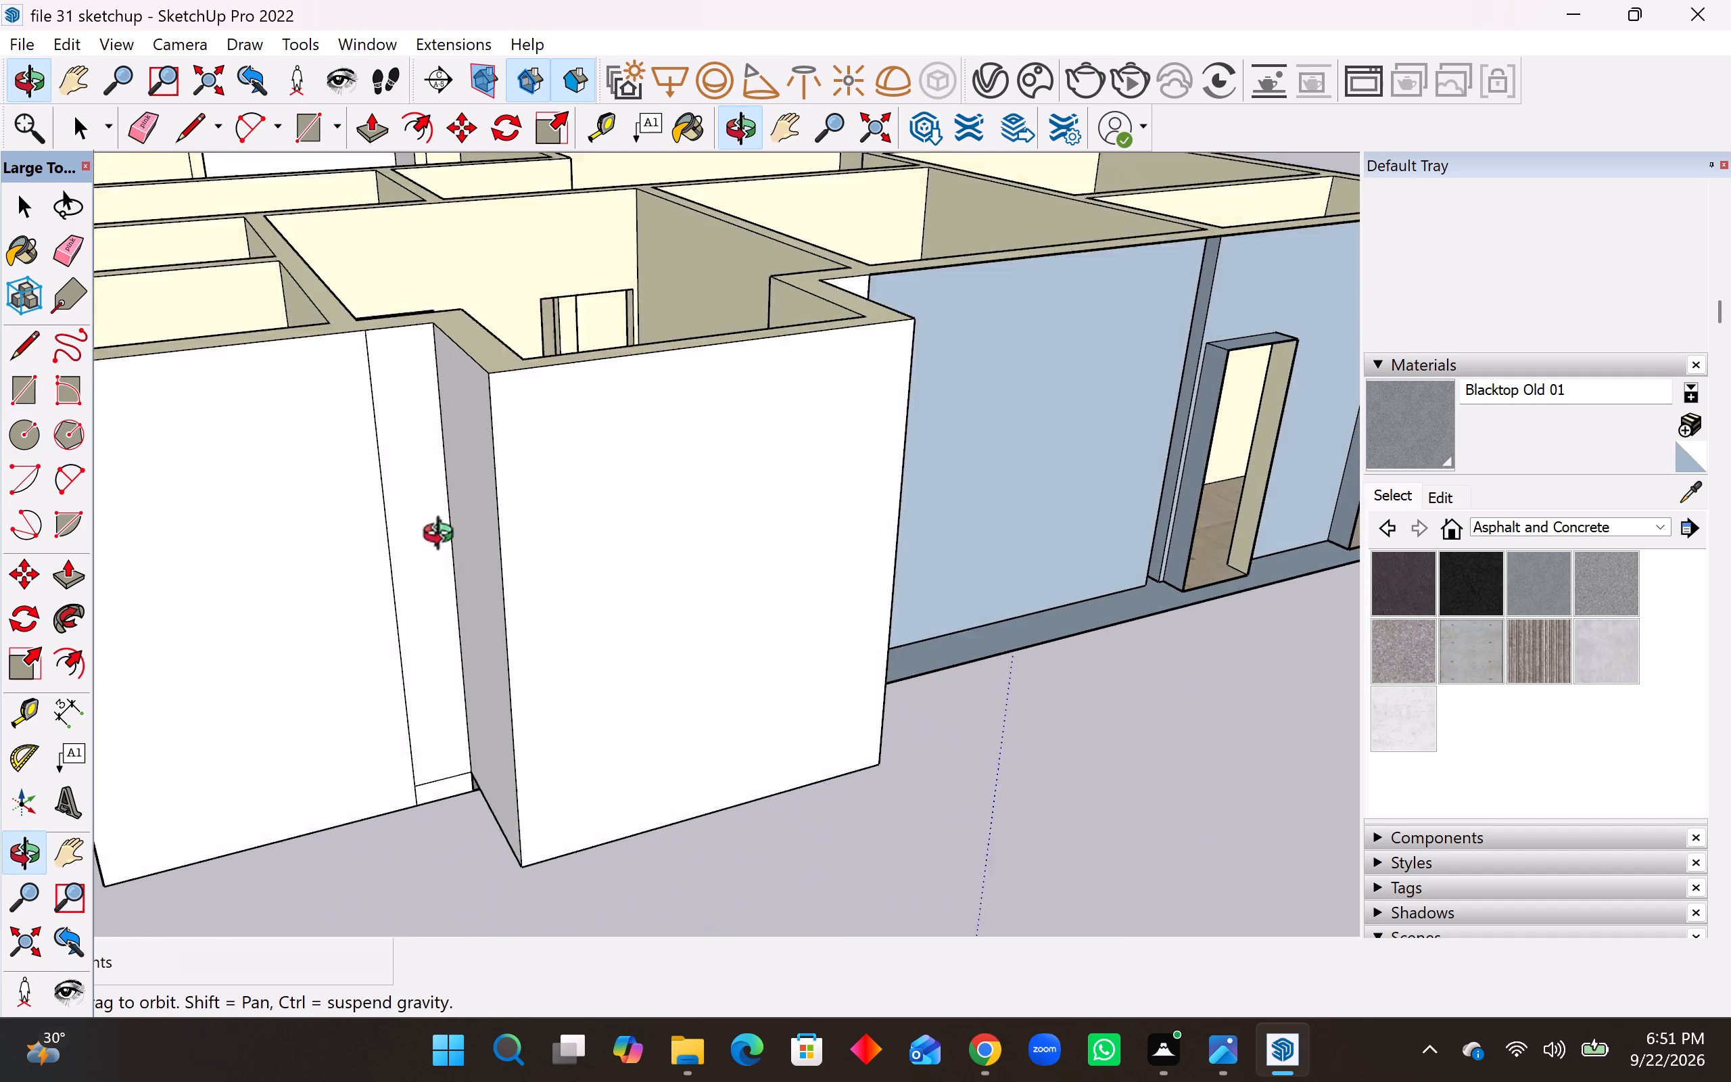
{"action": "middle_click_drag", "start_coordinate": [444, 537], "coordinate": [443, 527]}
{"action": "middle_click_drag", "start_coordinate": [475, 710], "coordinate": [266, 710]}
{"action": "scroll", "coordinate": [247, 710], "scroll_direction": "down", "scroll_amount": 4}
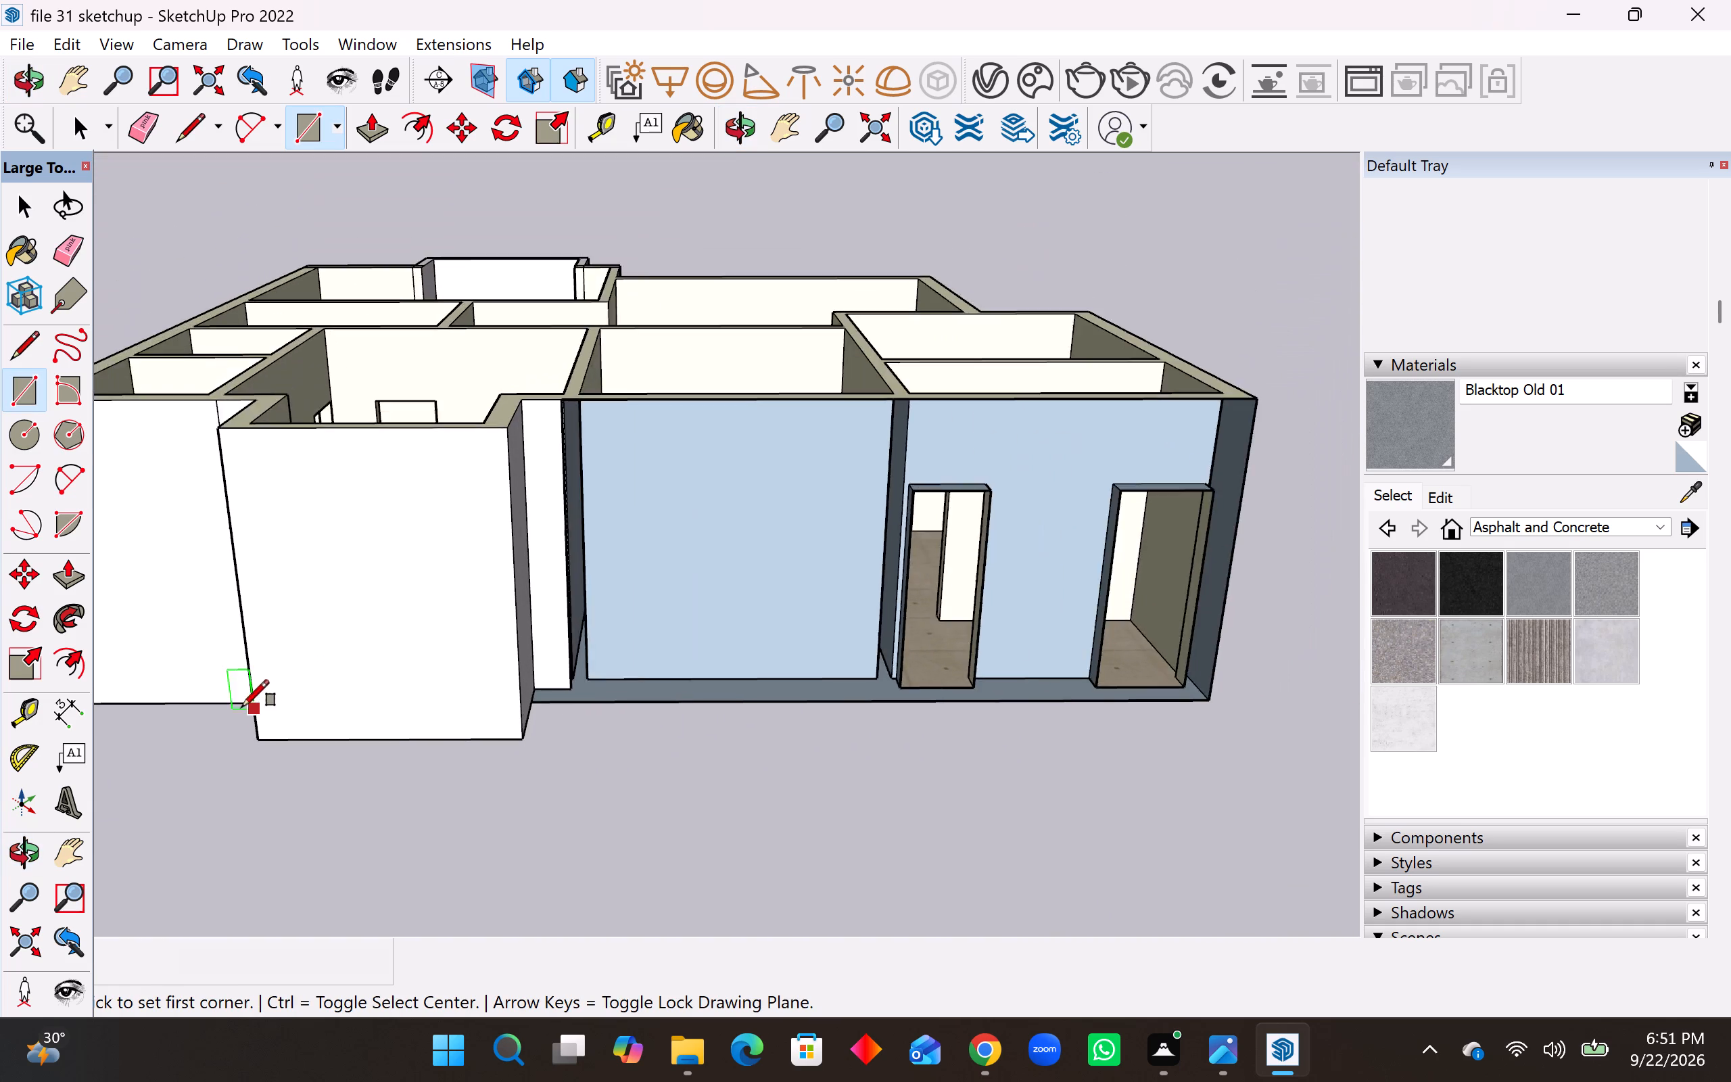
{"action": "scroll", "coordinate": [242, 707], "scroll_direction": "down", "scroll_amount": 5}
{"action": "scroll", "coordinate": [882, 695], "scroll_direction": "up", "scroll_amount": 3}
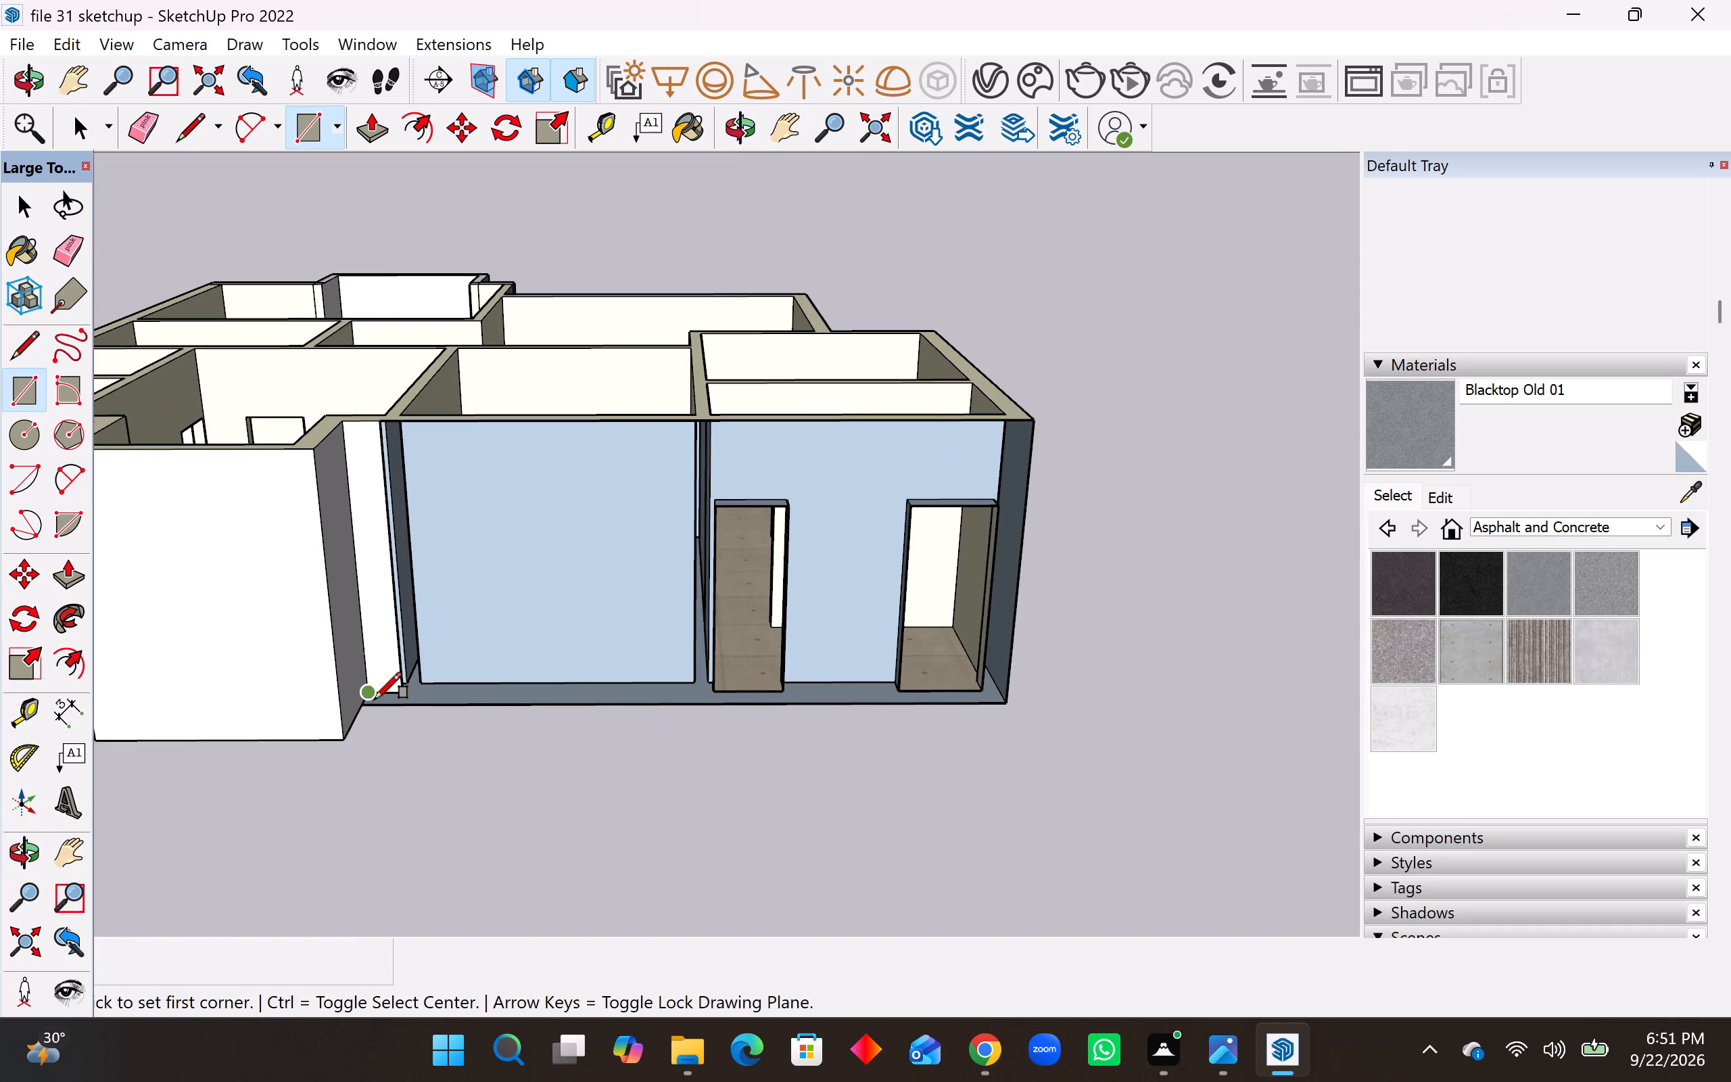
{"action": "middle_click_drag", "start_coordinate": [370, 709], "coordinate": [392, 784]}
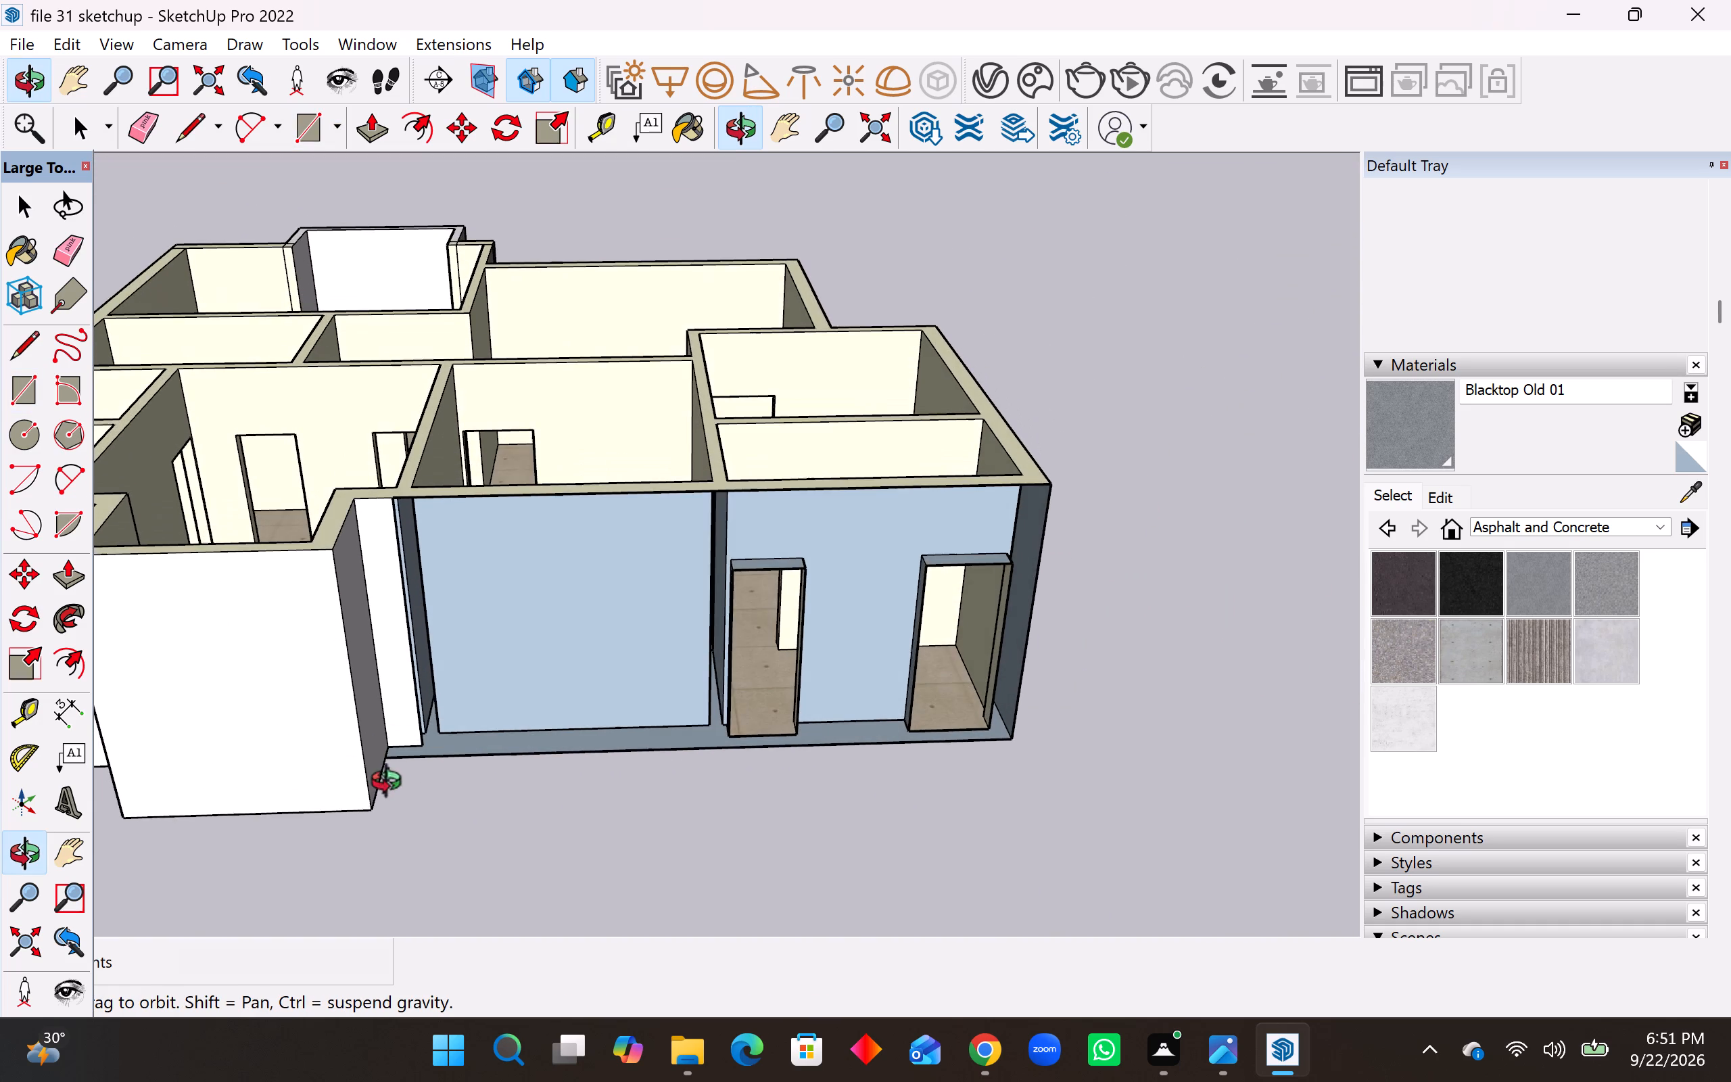
{"action": "middle_click_drag", "start_coordinate": [392, 784], "coordinate": [392, 793]}
{"action": "middle_click_drag", "start_coordinate": [1034, 697], "coordinate": [1143, 827]}
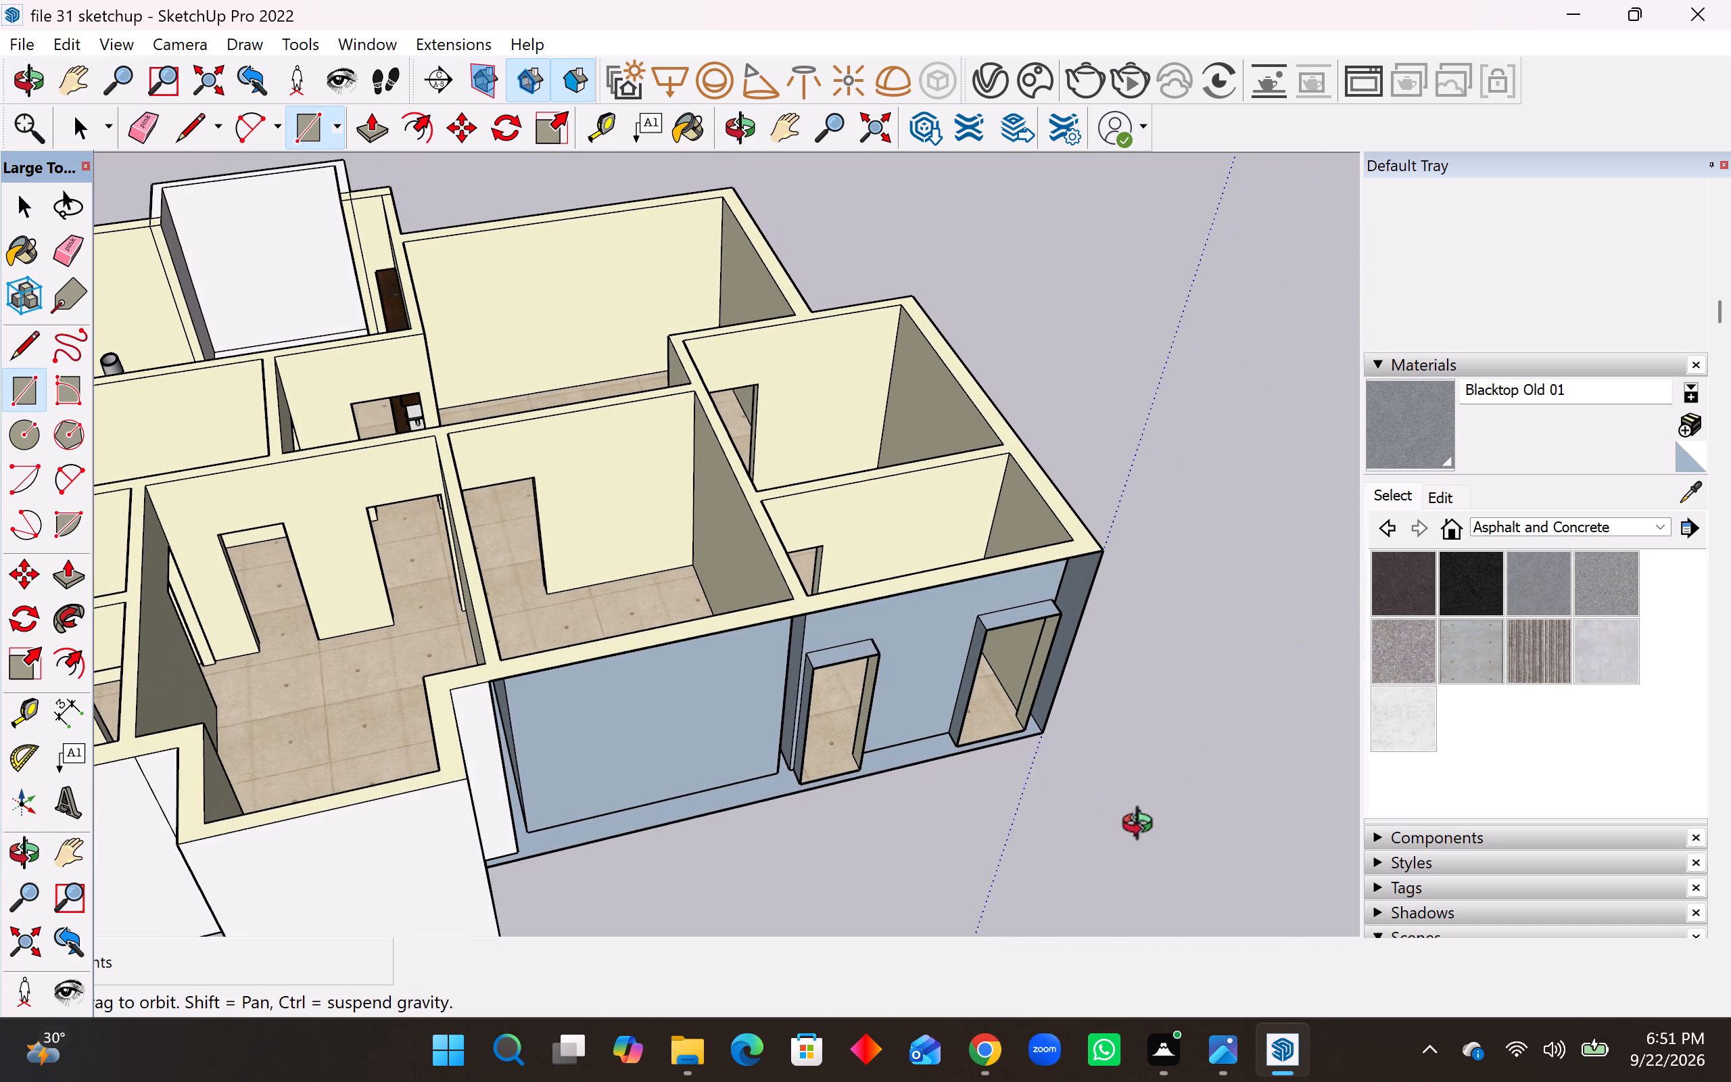
{"action": "middle_click_drag", "start_coordinate": [1143, 827], "coordinate": [1096, 920]}
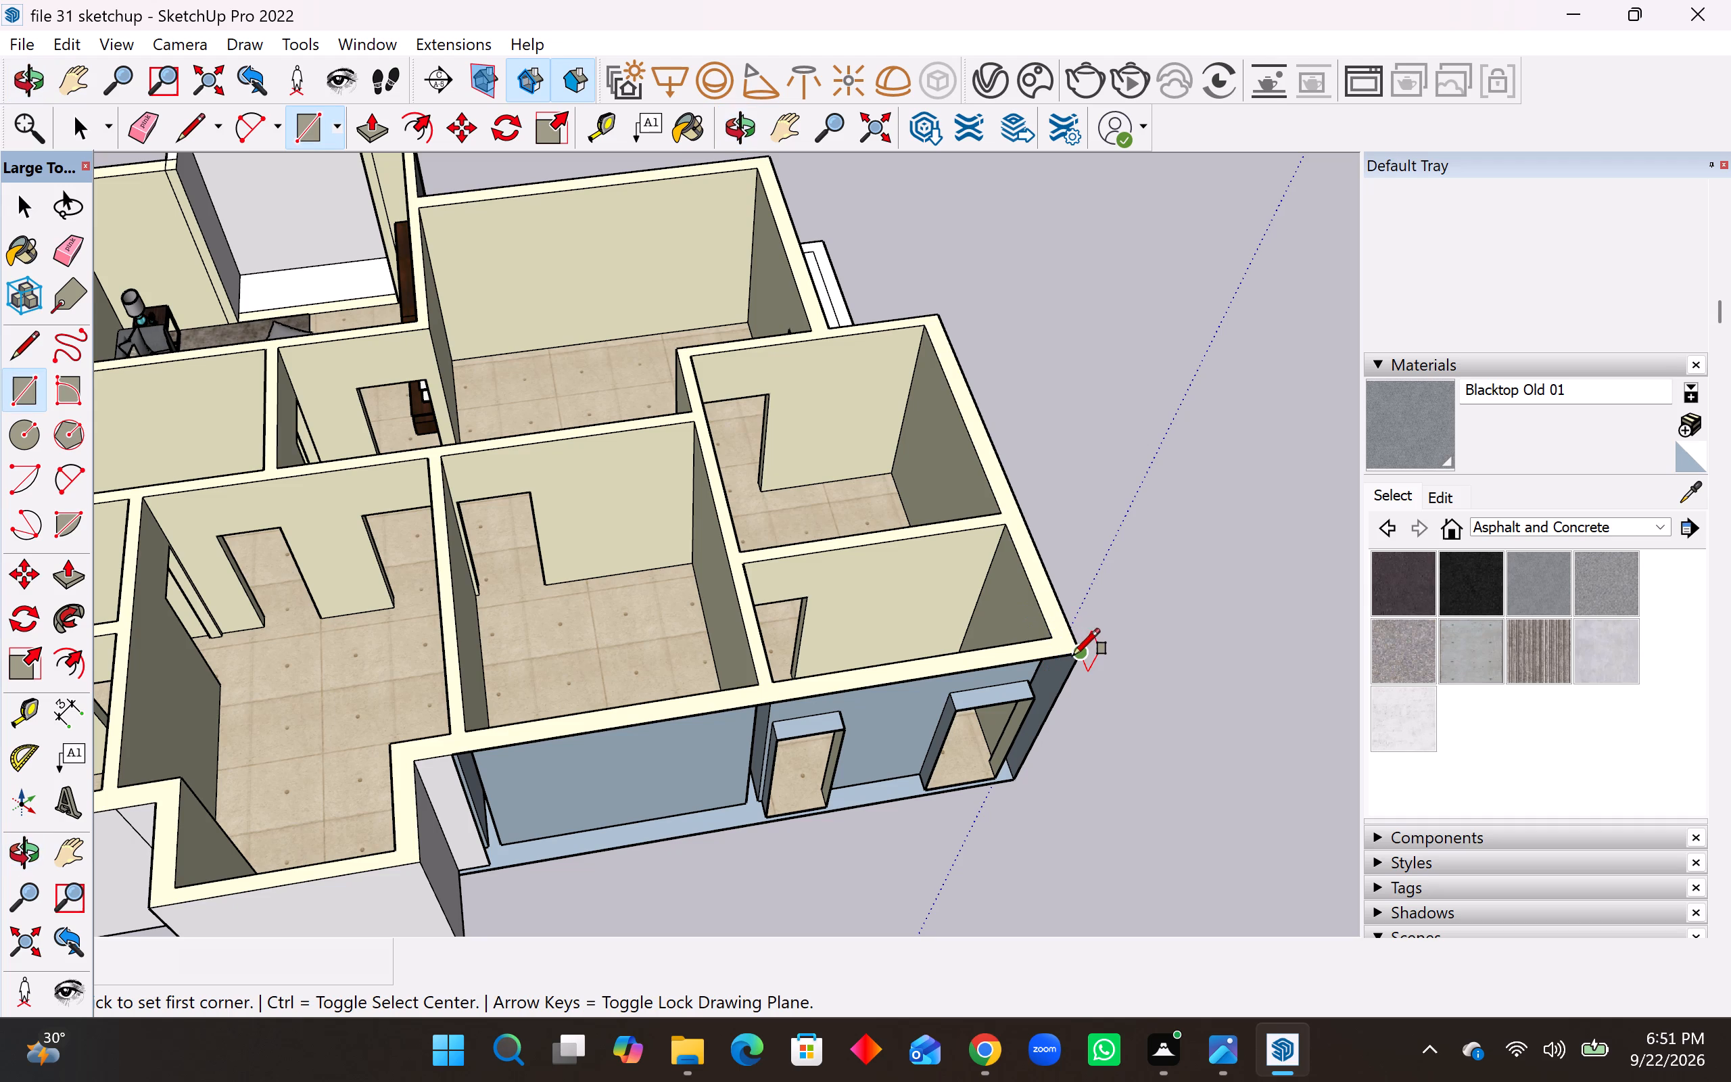
{"action": "left_click", "coordinate": [1074, 655]}
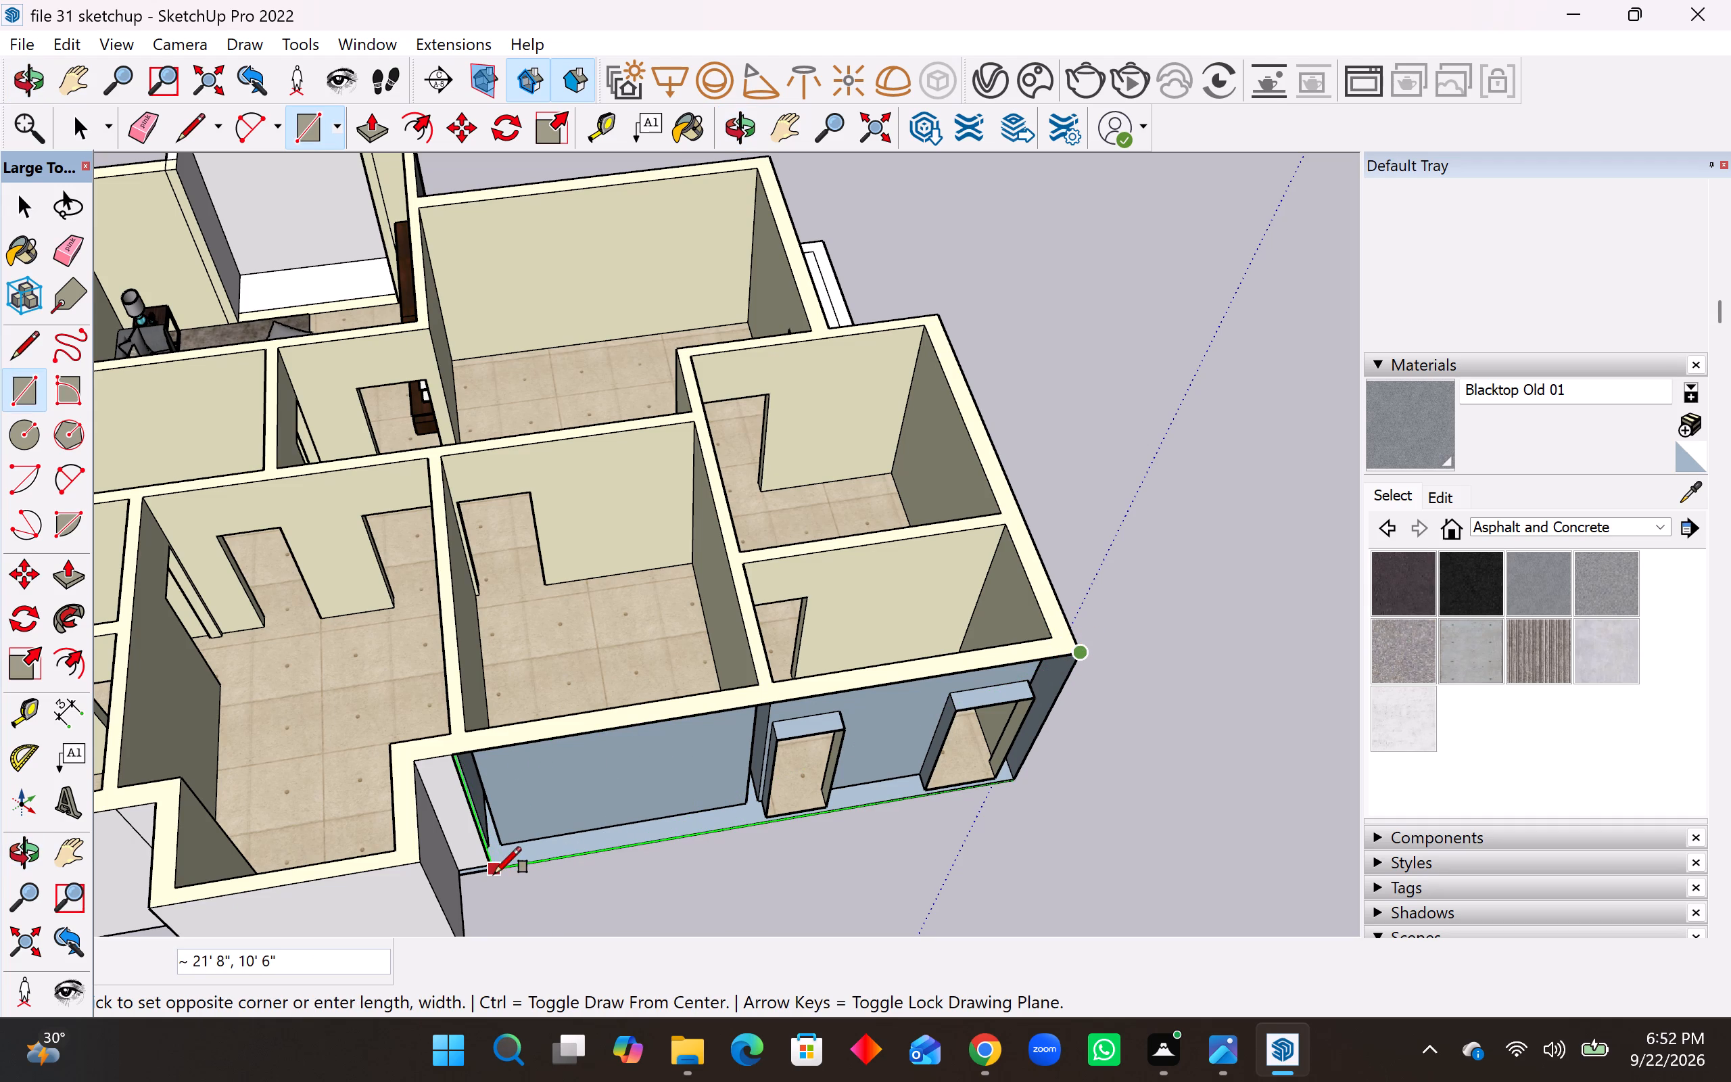
{"action": "left_click", "coordinate": [494, 874]}
Draw a 10' 6" by about 1' 4" rectangle covering the strip between the long rear wall face and the projection.
{"action": "middle_click_drag", "start_coordinate": [533, 864], "coordinate": [519, 677]}
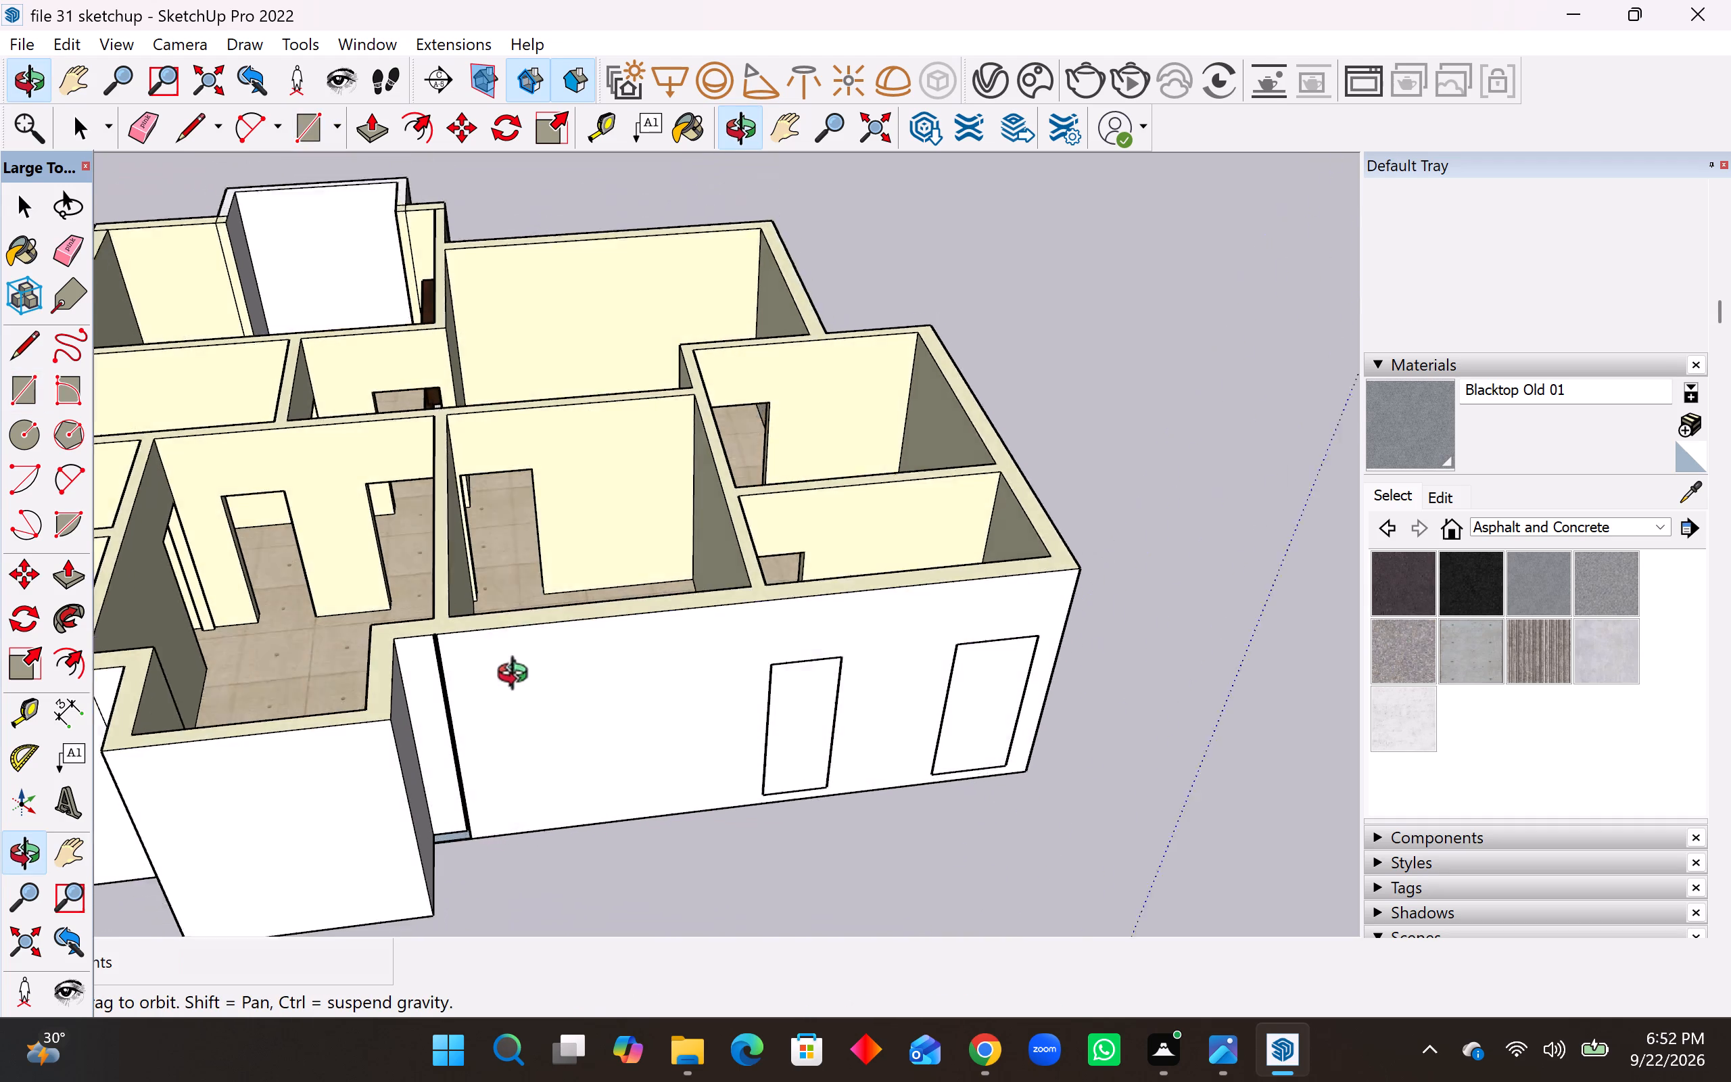
{"action": "middle_click_drag", "start_coordinate": [519, 677], "coordinate": [519, 656]}
{"action": "scroll", "coordinate": [499, 744], "scroll_direction": "up", "scroll_amount": 3}
{"action": "left_click", "coordinate": [411, 500]}
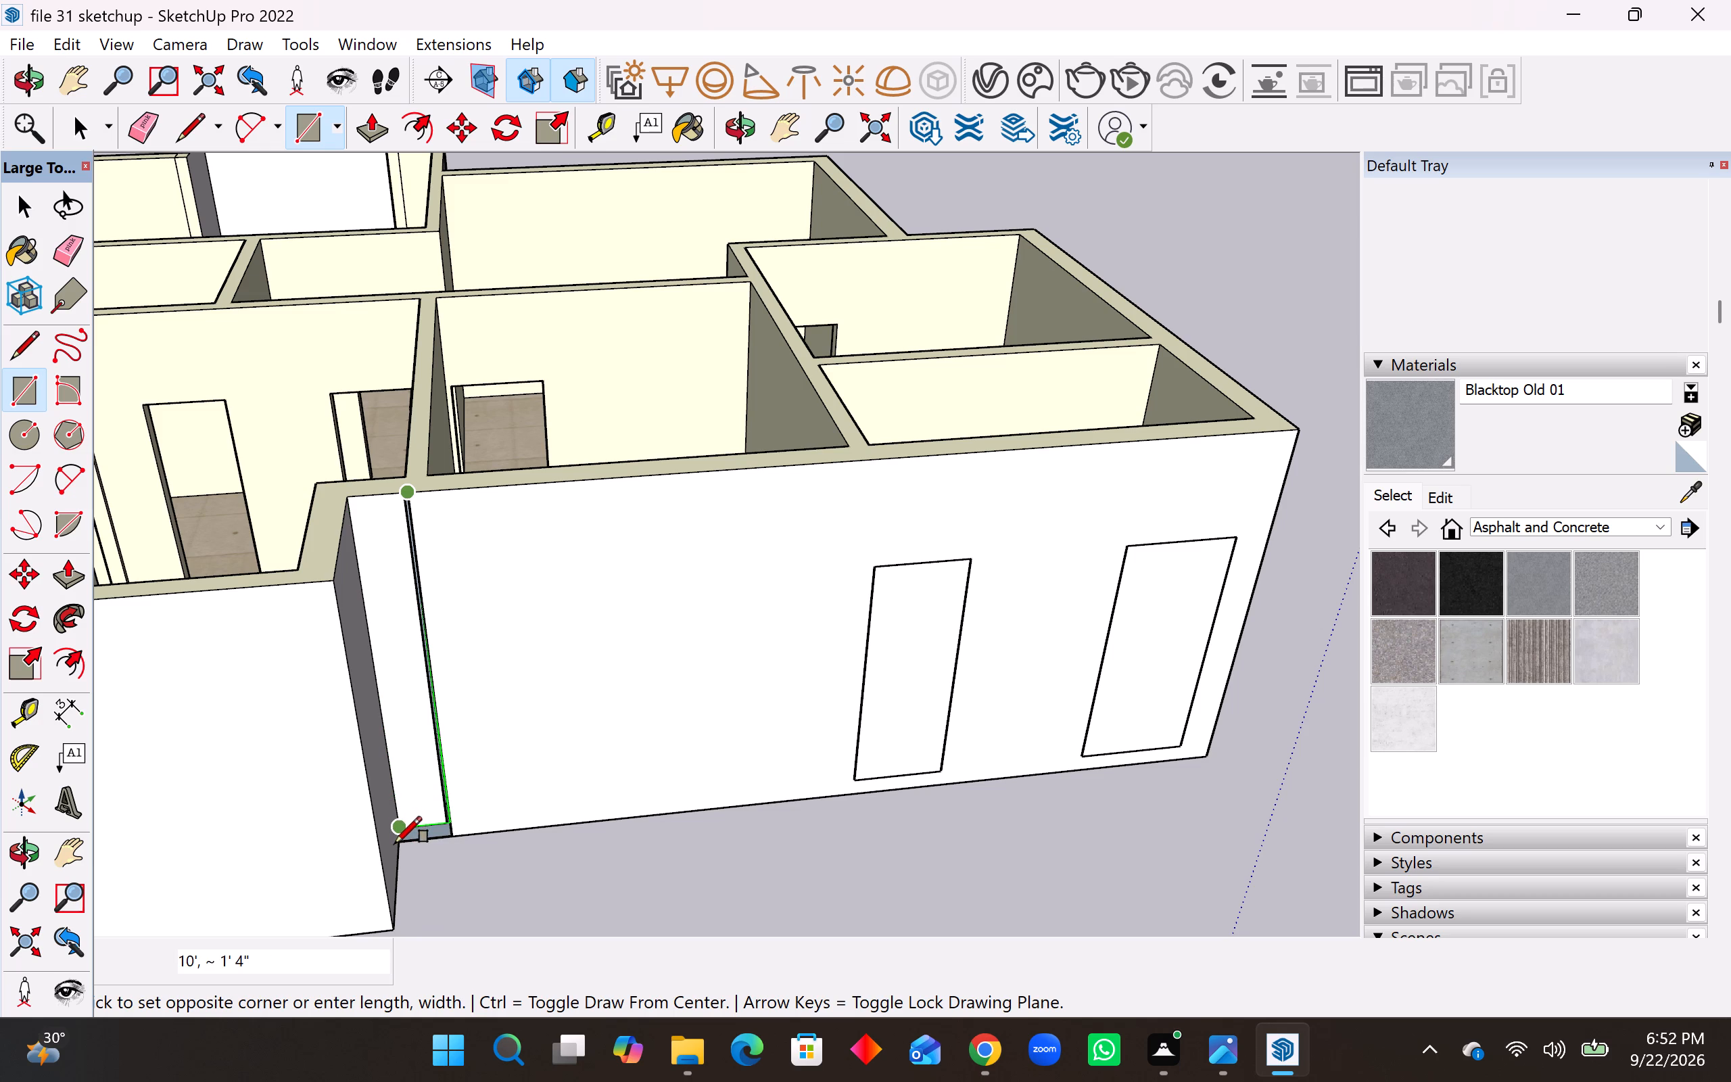
{"action": "scroll", "coordinate": [395, 848], "scroll_direction": "up", "scroll_amount": 7}
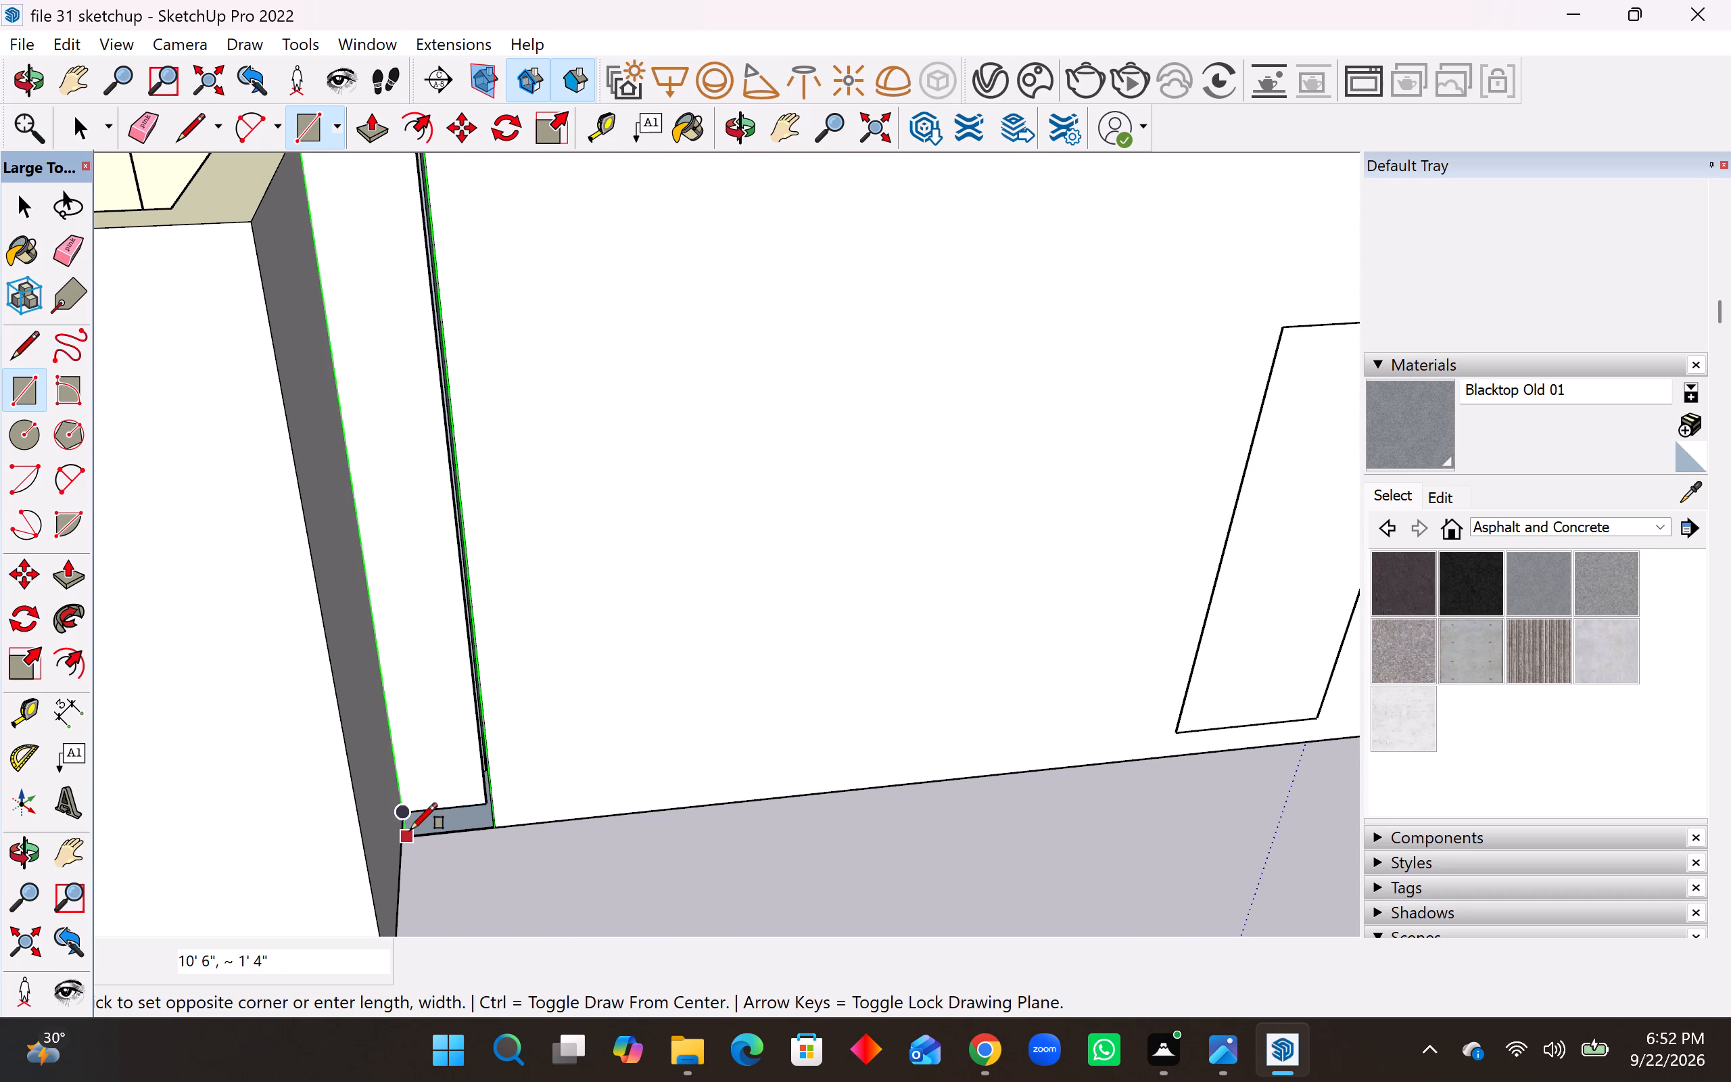
{"action": "left_click", "coordinate": [410, 830]}
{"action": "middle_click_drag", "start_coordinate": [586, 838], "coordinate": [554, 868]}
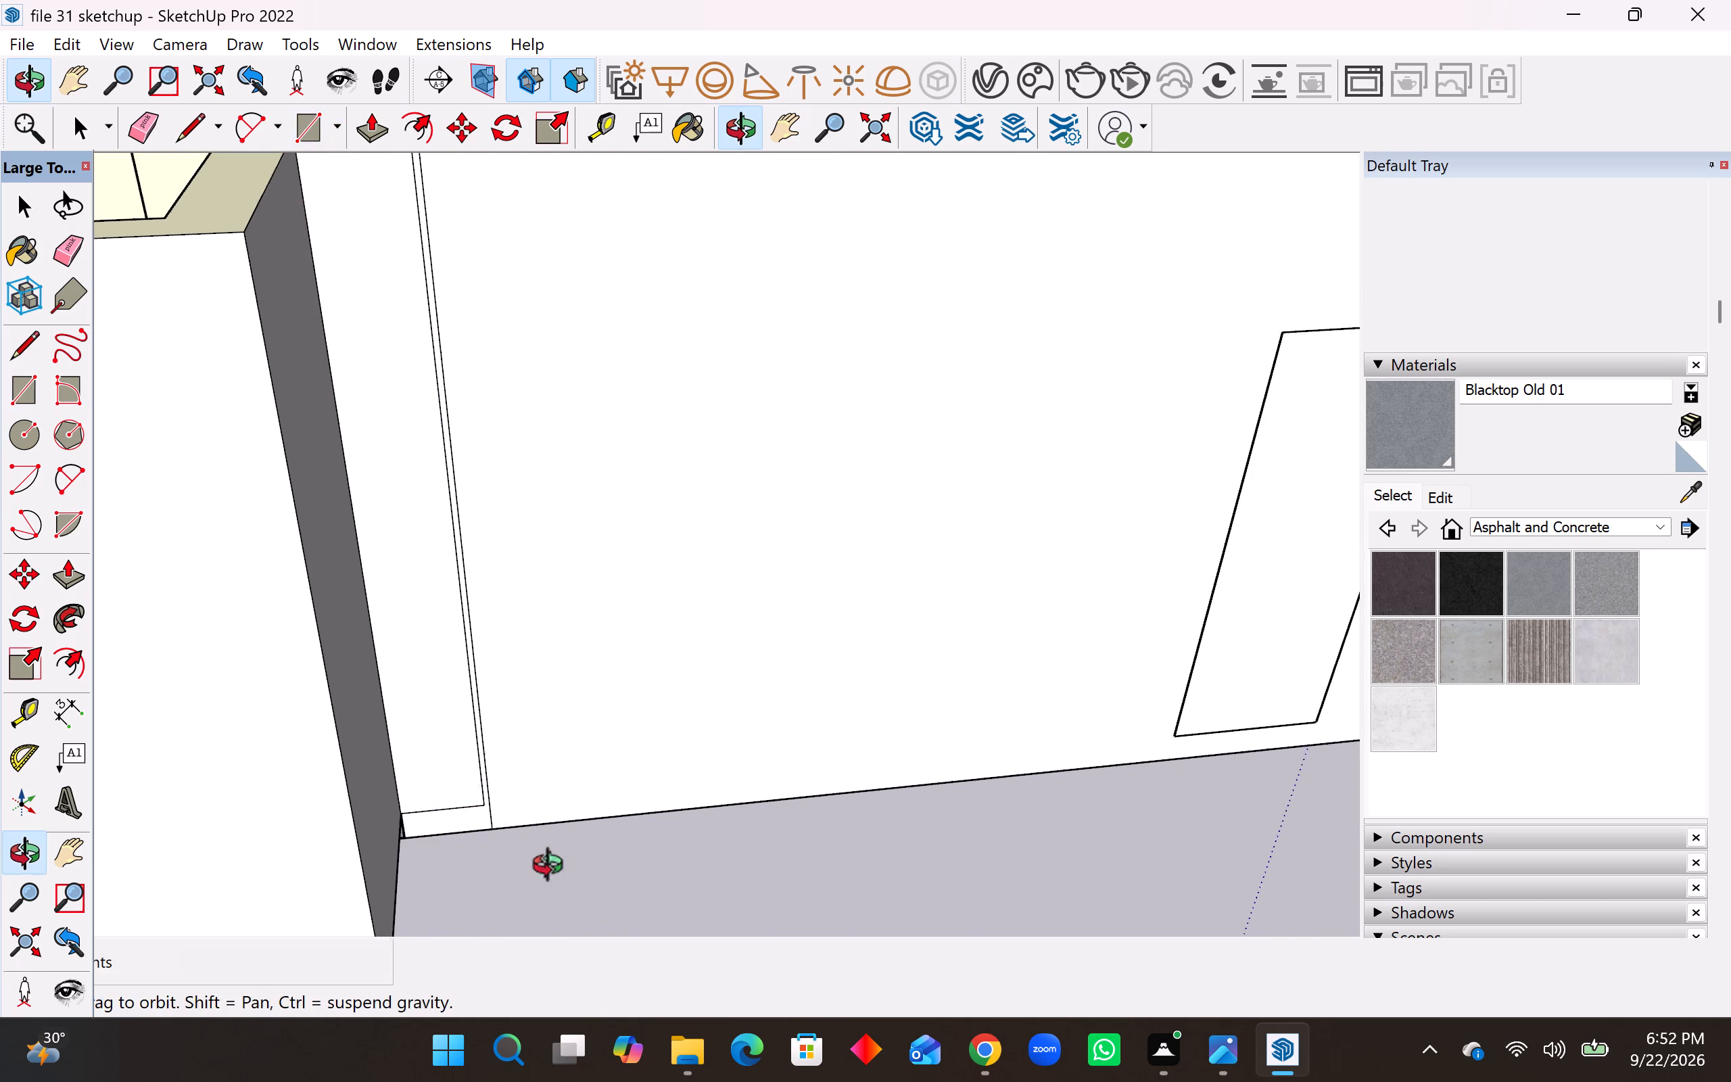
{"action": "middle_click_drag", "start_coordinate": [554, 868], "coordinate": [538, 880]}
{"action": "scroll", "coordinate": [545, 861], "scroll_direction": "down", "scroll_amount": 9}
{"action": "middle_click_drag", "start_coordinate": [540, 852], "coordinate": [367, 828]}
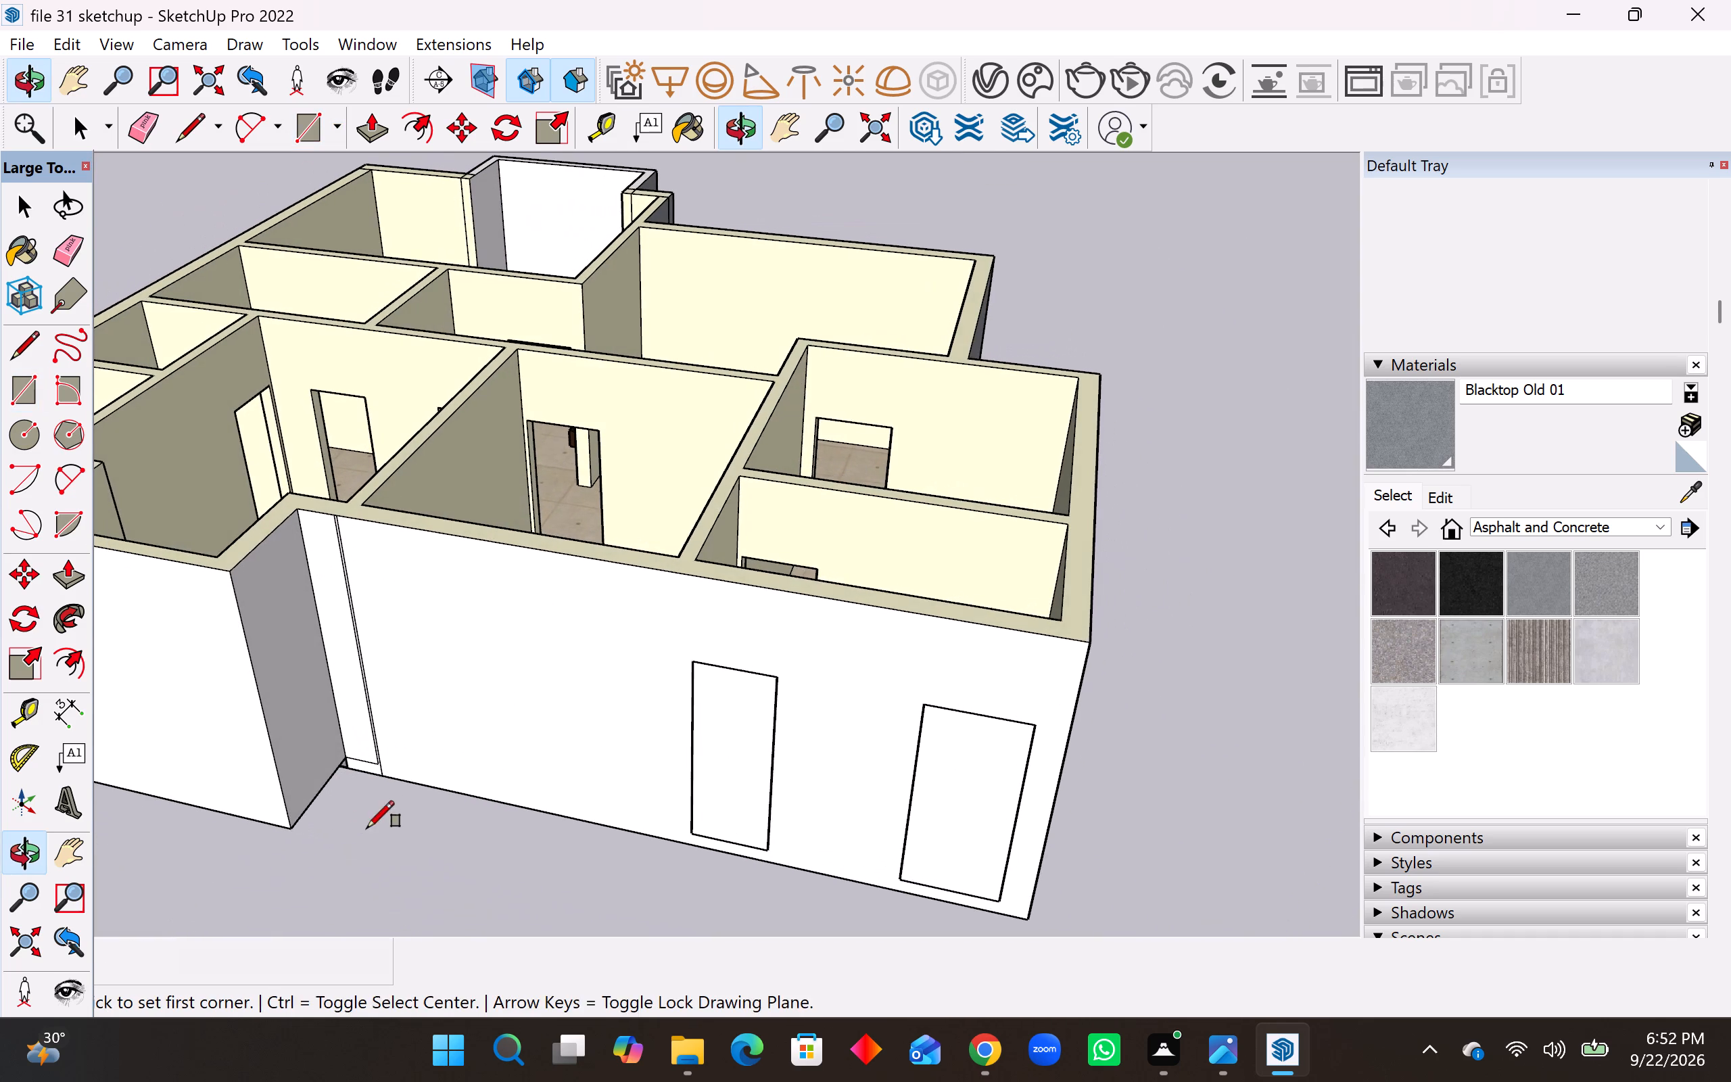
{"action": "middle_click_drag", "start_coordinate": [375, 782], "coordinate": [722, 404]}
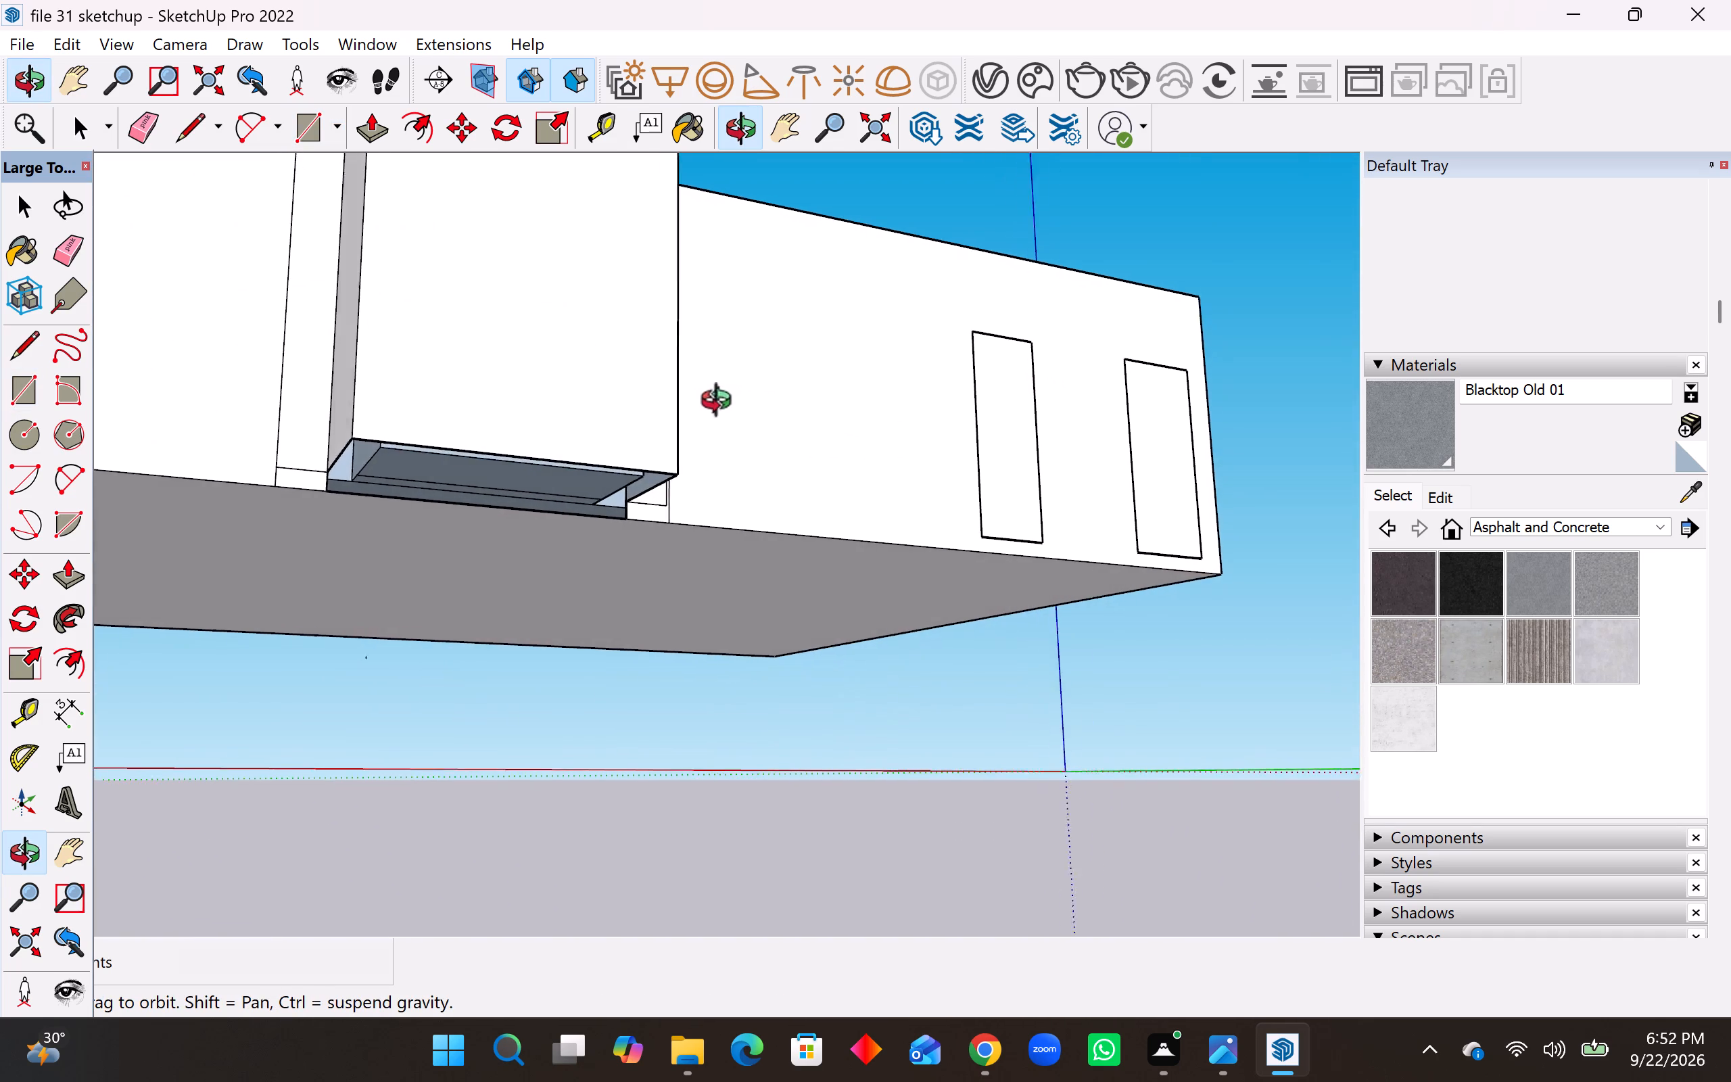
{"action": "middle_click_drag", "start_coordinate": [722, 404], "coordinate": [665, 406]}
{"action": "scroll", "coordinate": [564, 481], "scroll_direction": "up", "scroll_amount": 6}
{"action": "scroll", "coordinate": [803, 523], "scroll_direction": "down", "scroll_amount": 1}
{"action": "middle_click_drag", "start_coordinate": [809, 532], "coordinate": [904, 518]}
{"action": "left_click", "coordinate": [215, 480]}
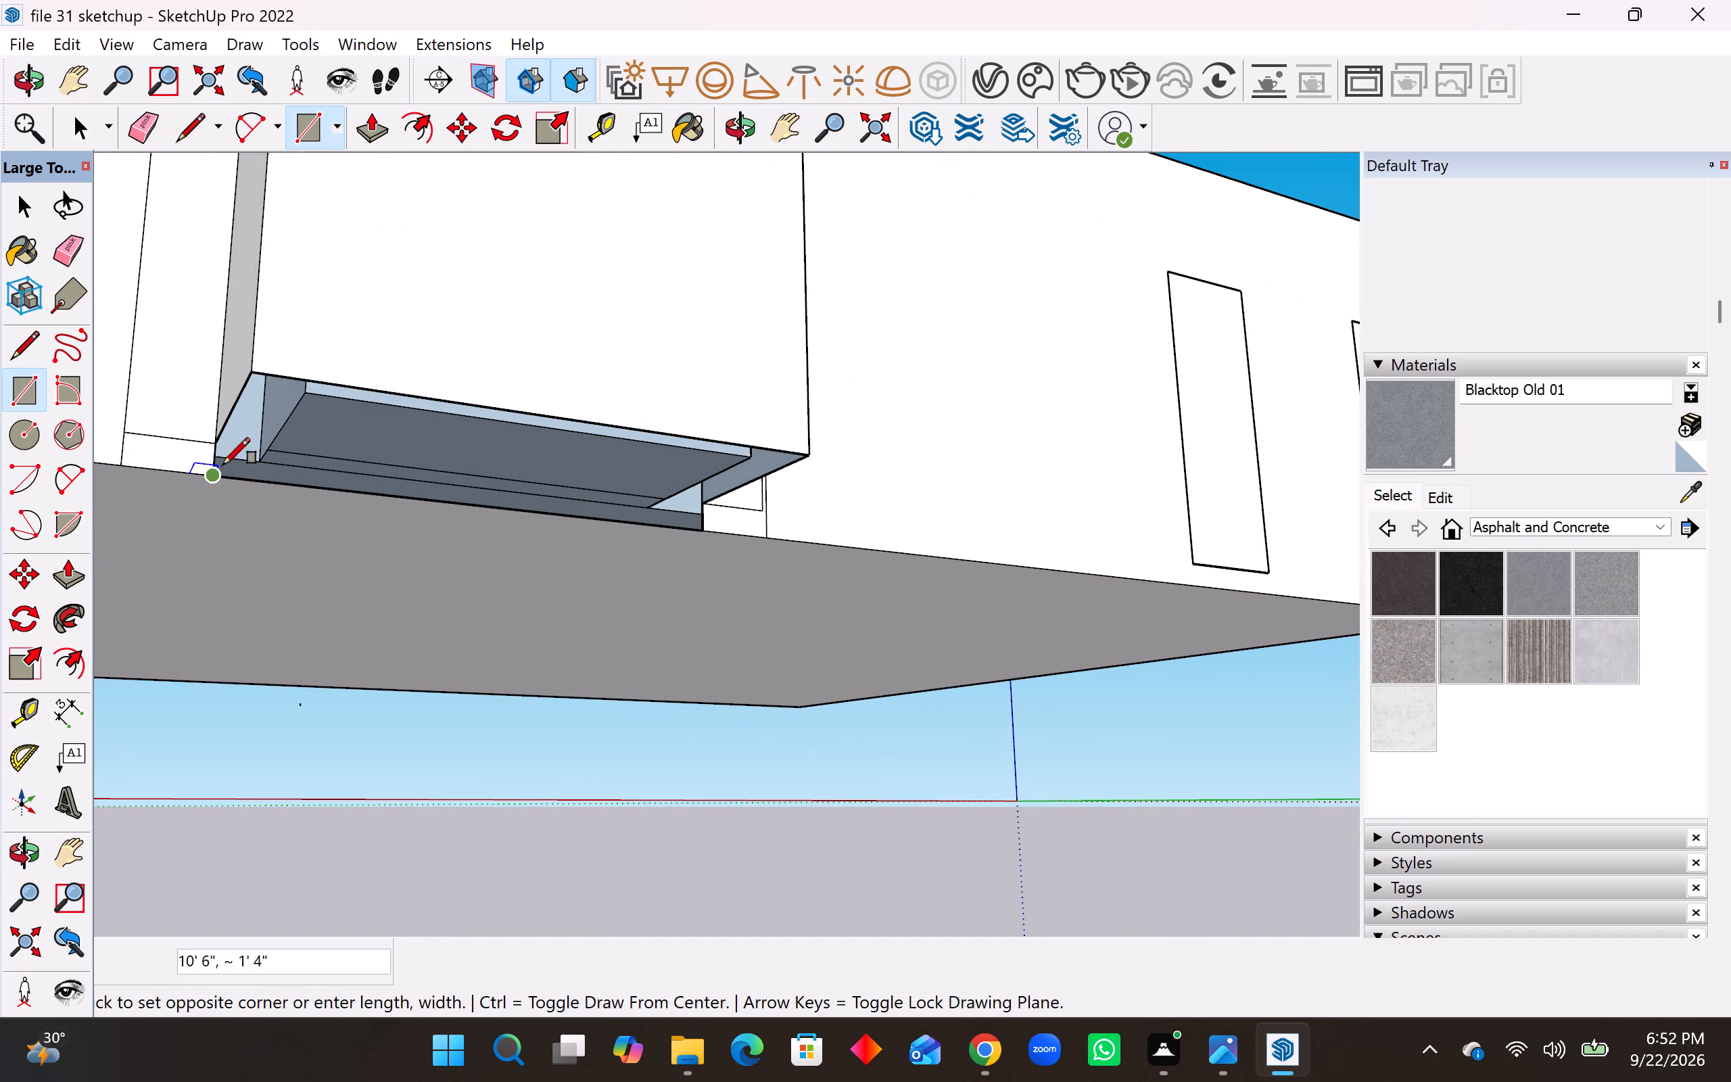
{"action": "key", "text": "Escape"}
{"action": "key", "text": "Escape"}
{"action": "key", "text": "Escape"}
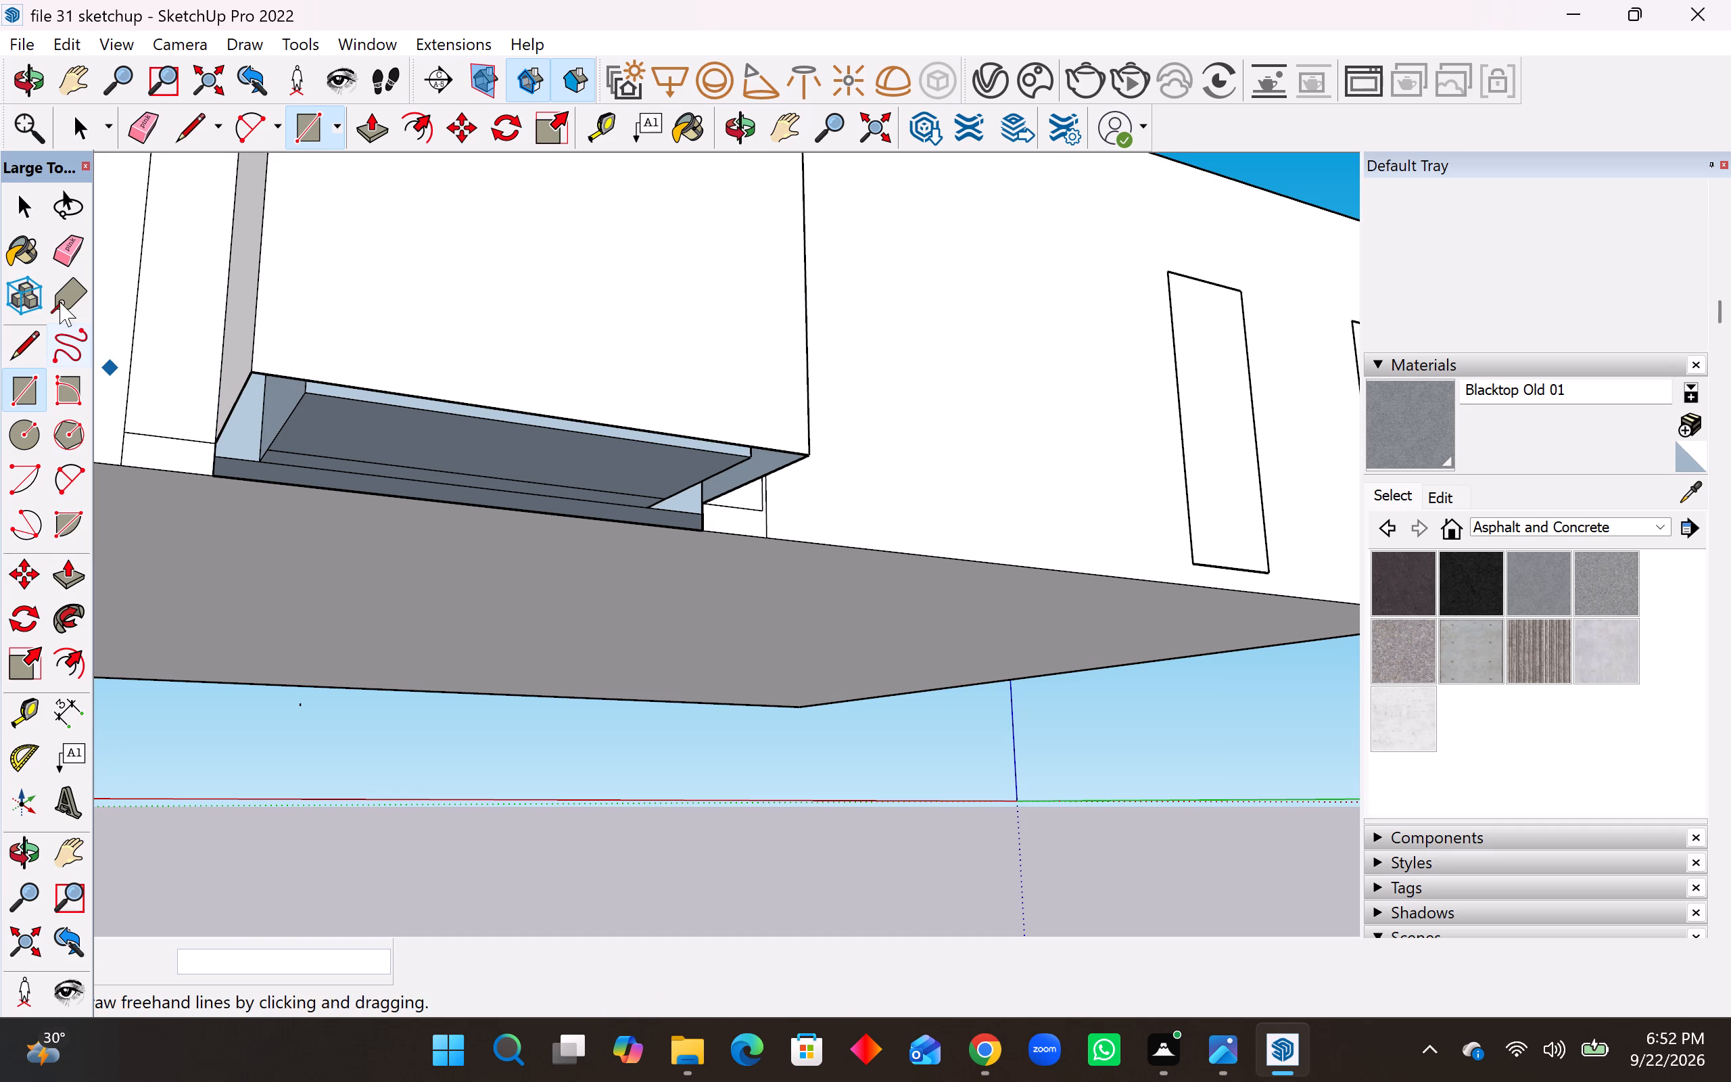
Draw lines closing the base strip beneath the rear projection's side facing away from the two openings, down to the slab's underside level.
{"action": "left_click", "coordinate": [20, 329]}
{"action": "middle_click_drag", "start_coordinate": [195, 426], "coordinate": [516, 509]}
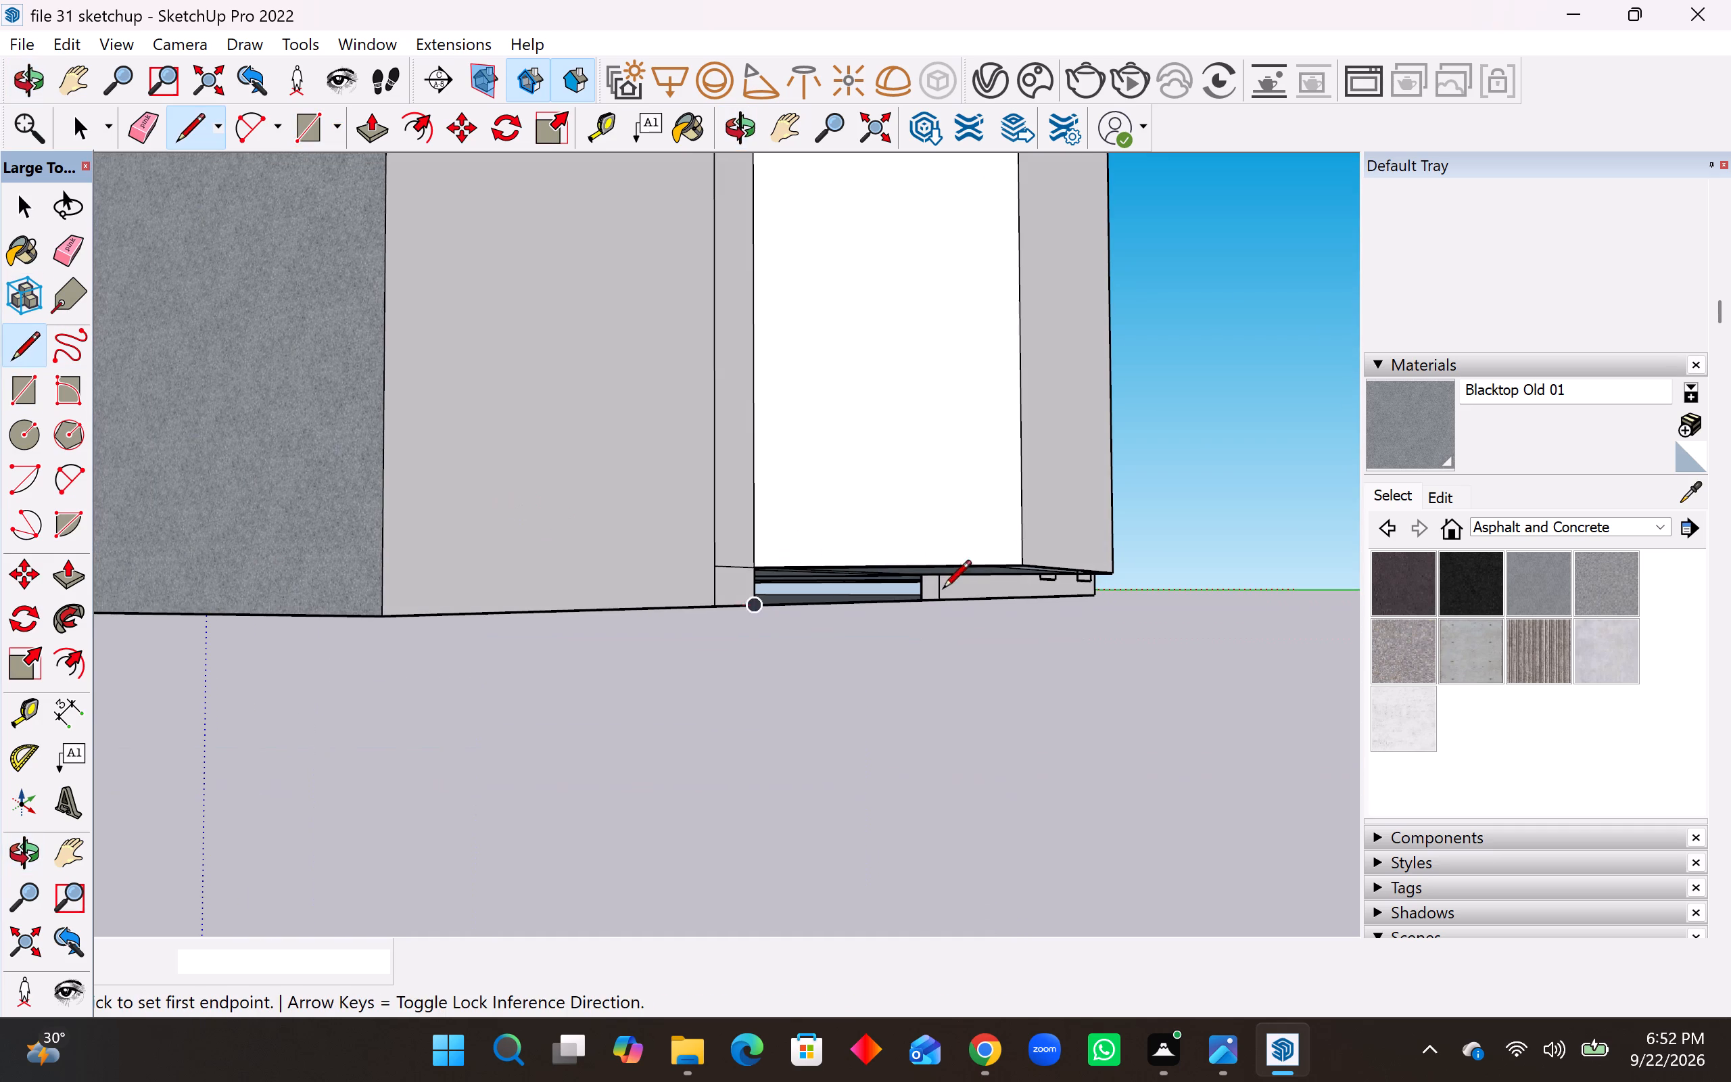
{"action": "left_click", "coordinate": [1016, 567]}
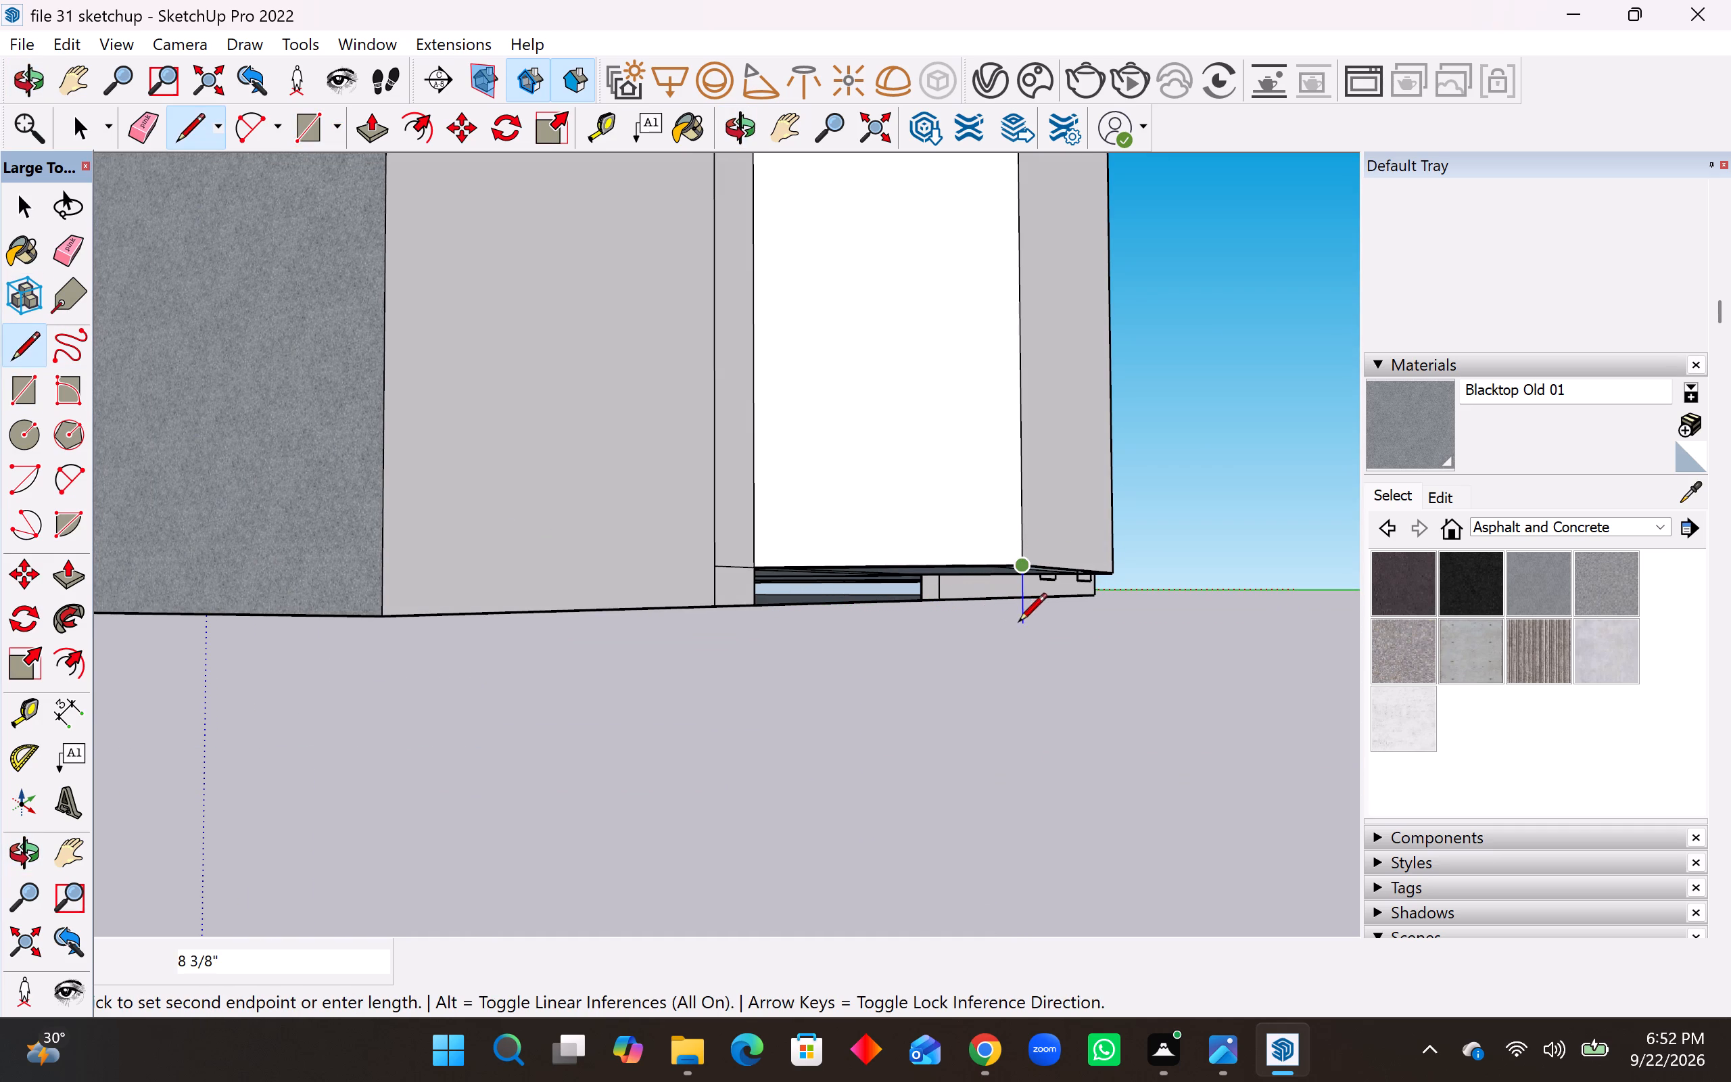
{"action": "left_click", "coordinate": [1020, 613]}
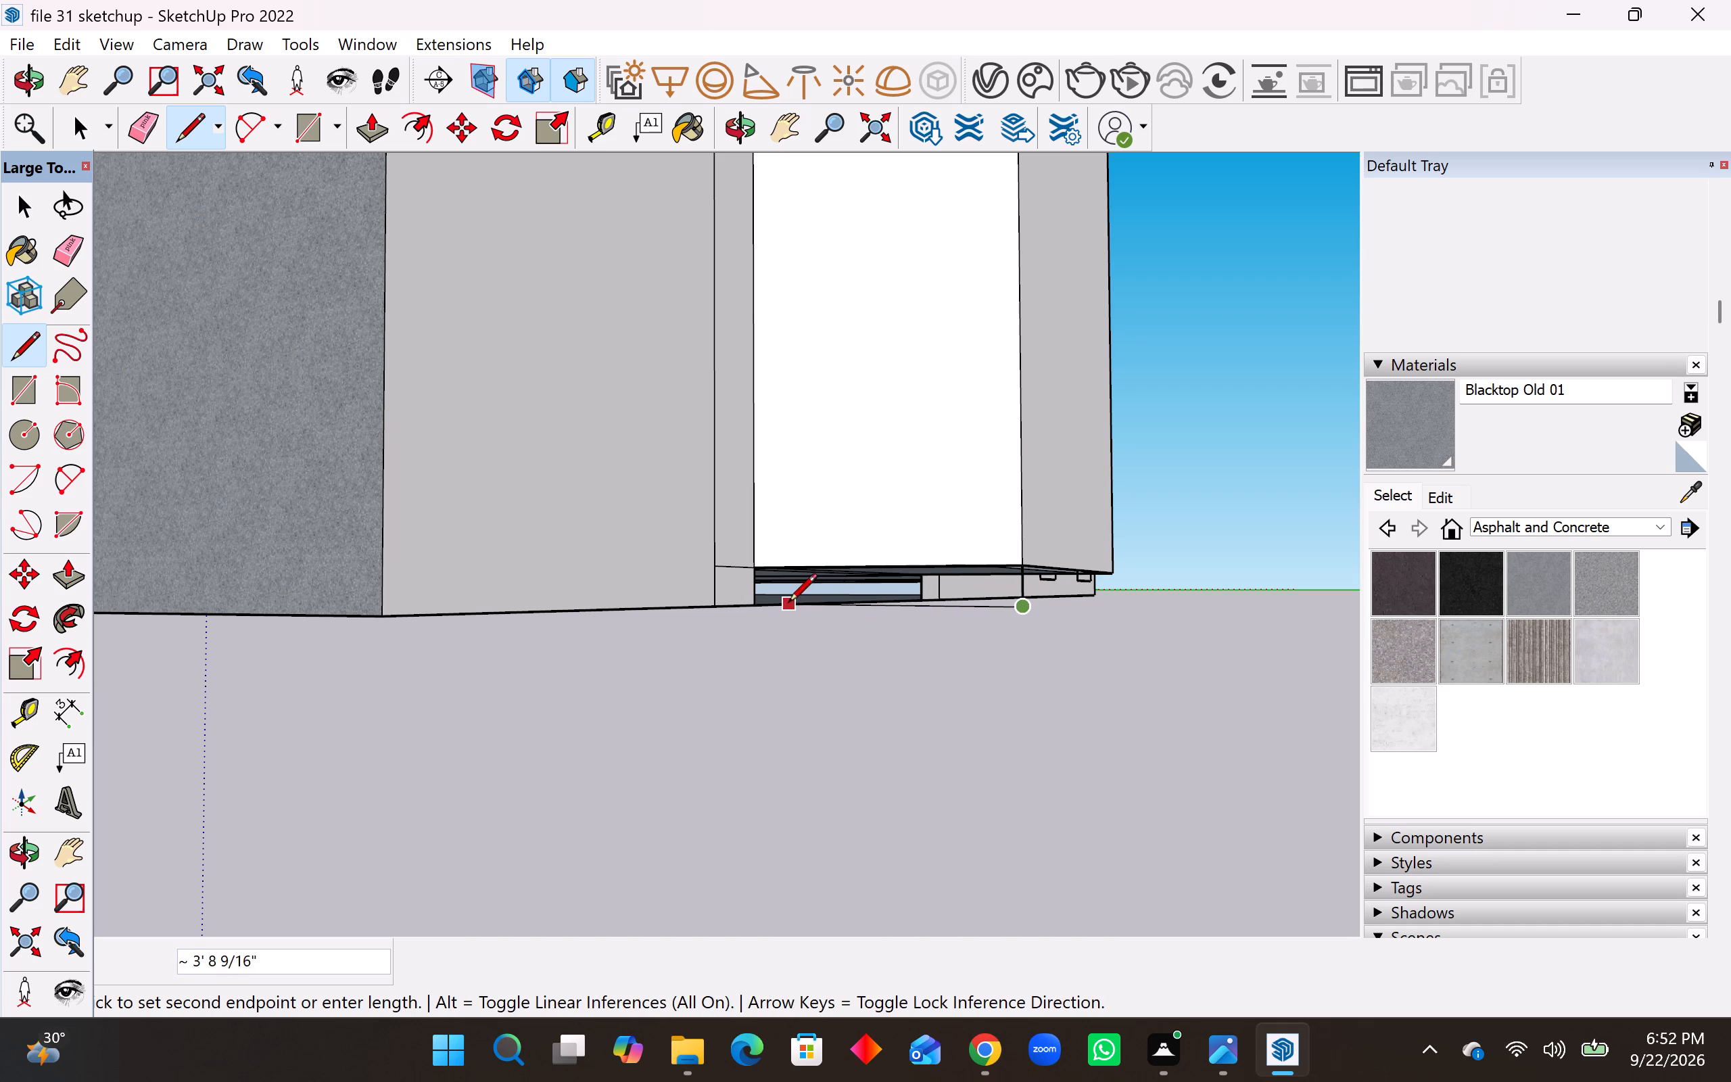
{"action": "left_click", "coordinate": [765, 607]}
Draw an 8' 3" base line and a 6" vertical line closing the strip beneath the rear projection's outer wall.
{"action": "middle_click_drag", "start_coordinate": [1025, 621], "coordinate": [807, 624]}
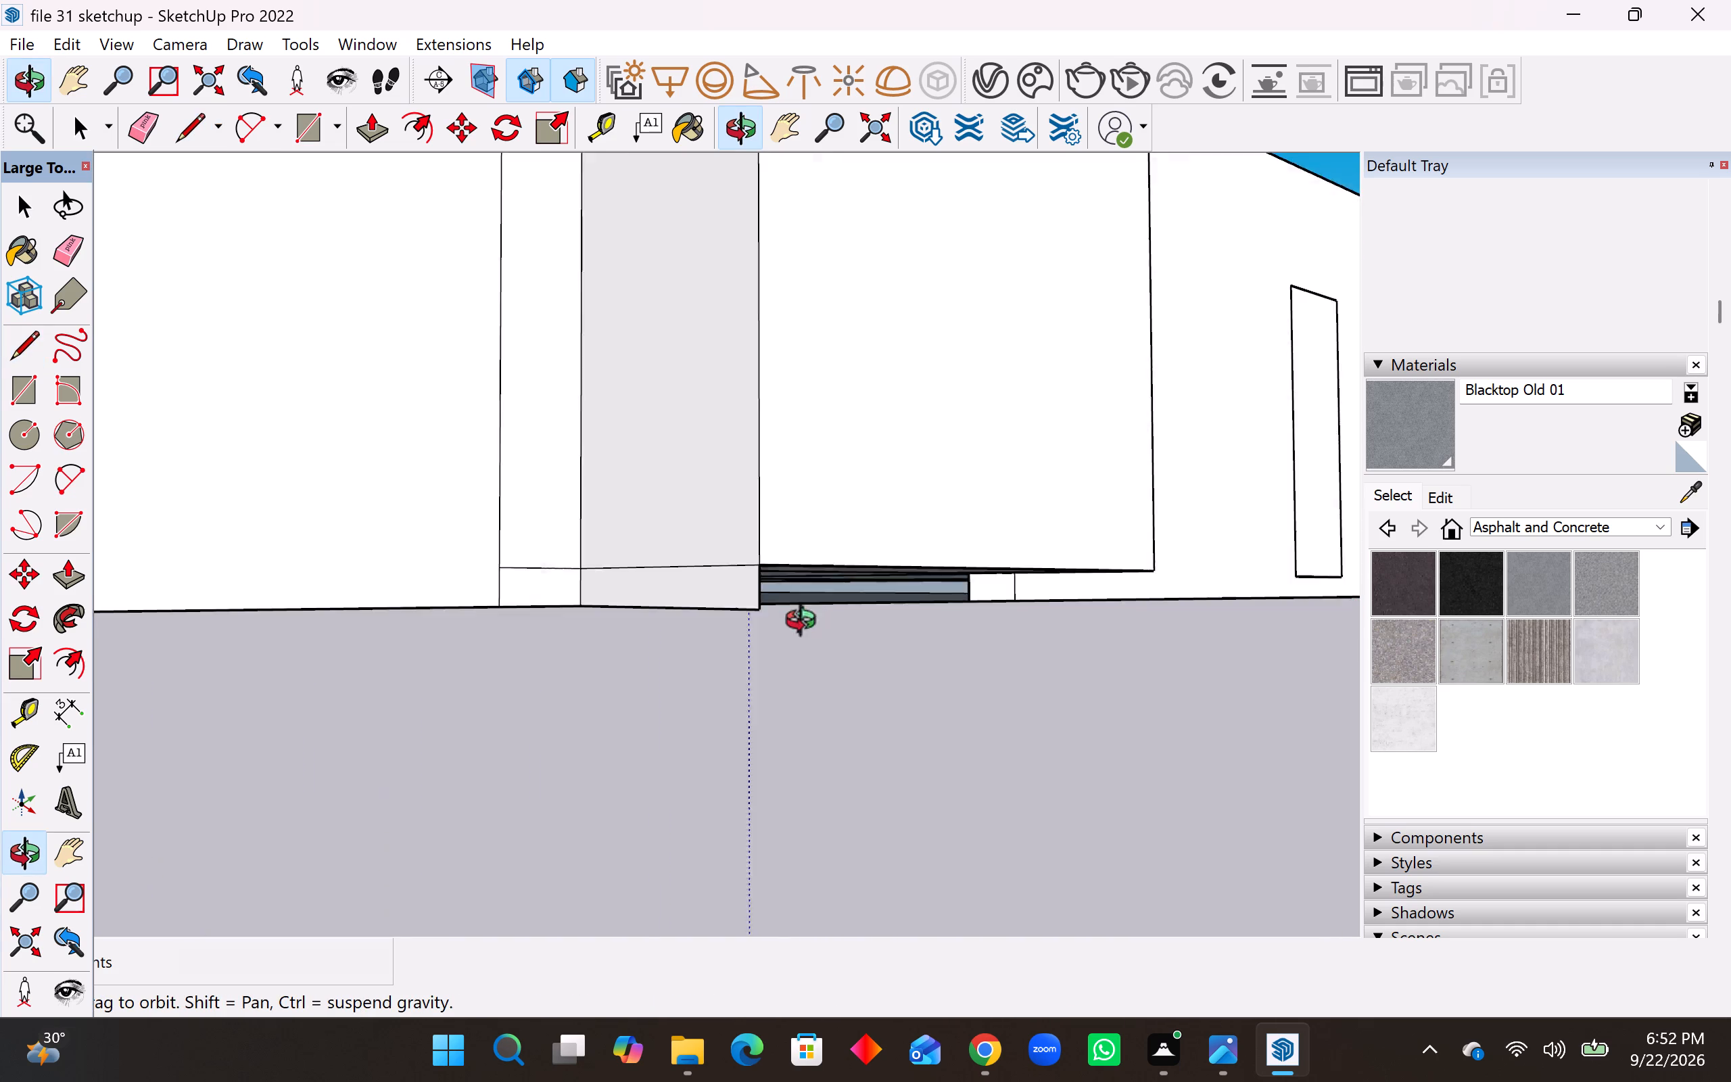
{"action": "middle_click_drag", "start_coordinate": [807, 624], "coordinate": [782, 629]}
{"action": "left_click", "coordinate": [719, 621]}
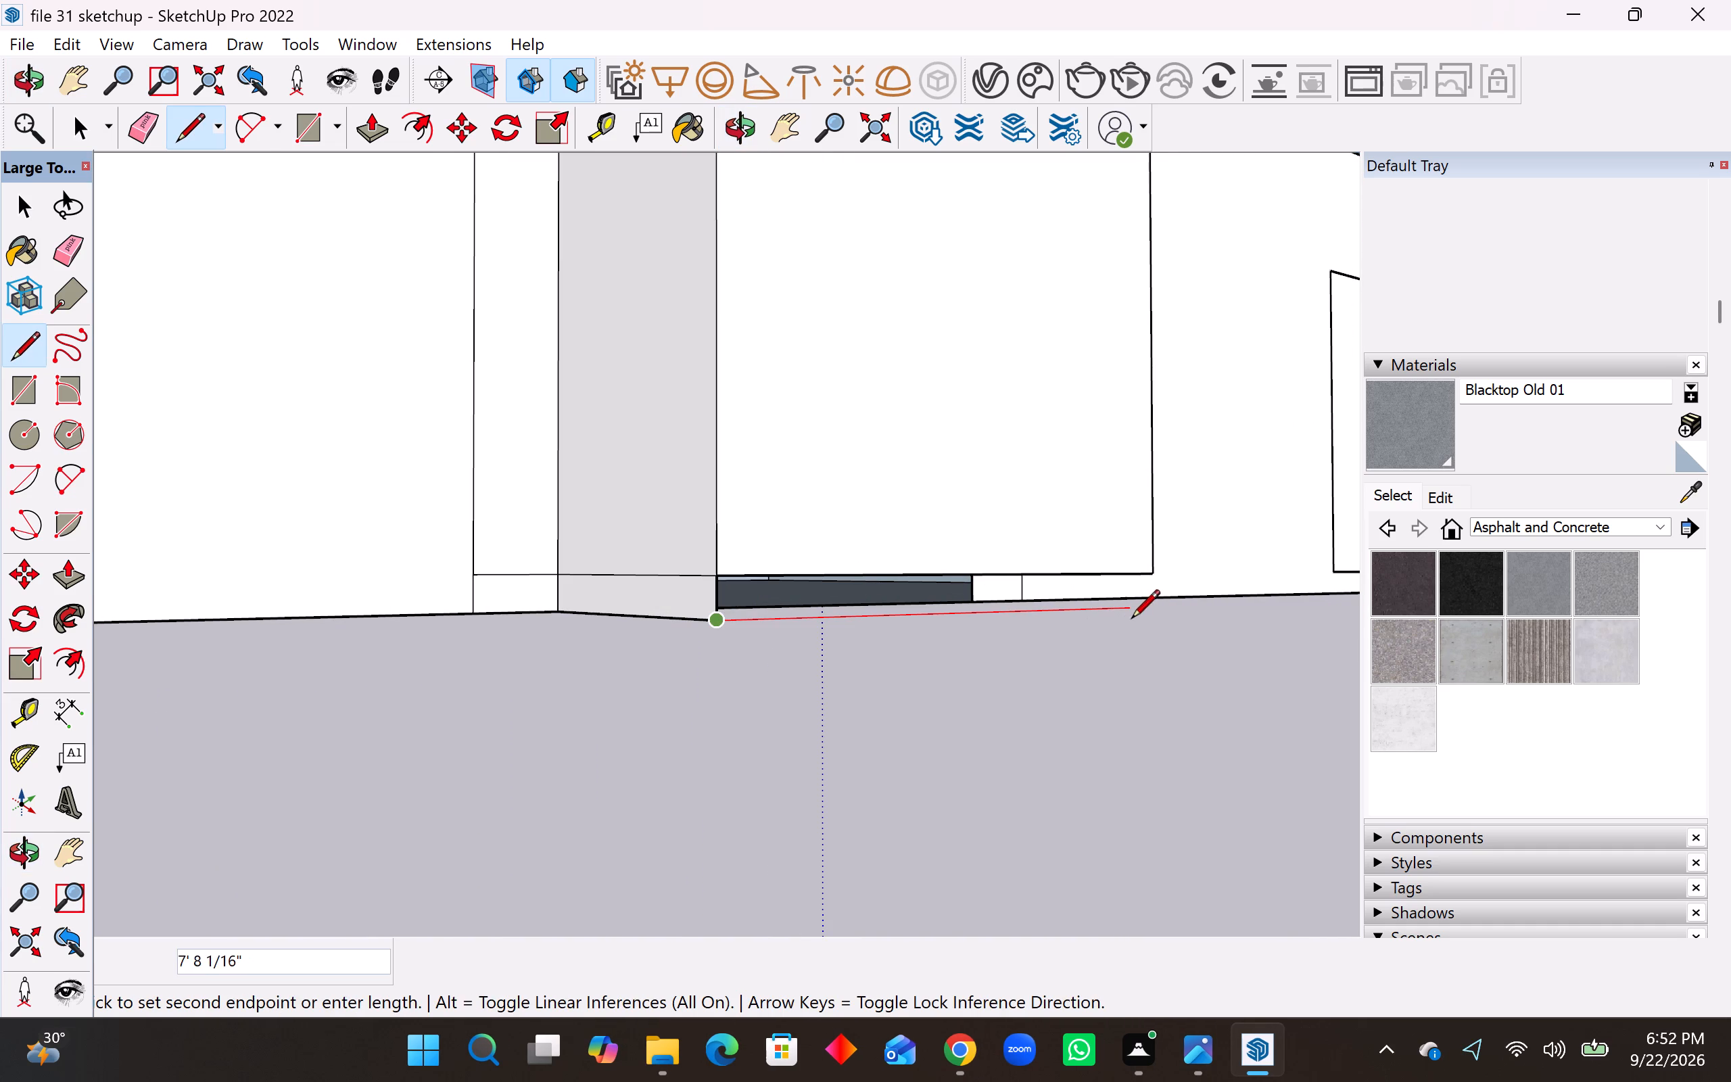
{"action": "middle_click_drag", "start_coordinate": [1152, 614], "coordinate": [872, 616]}
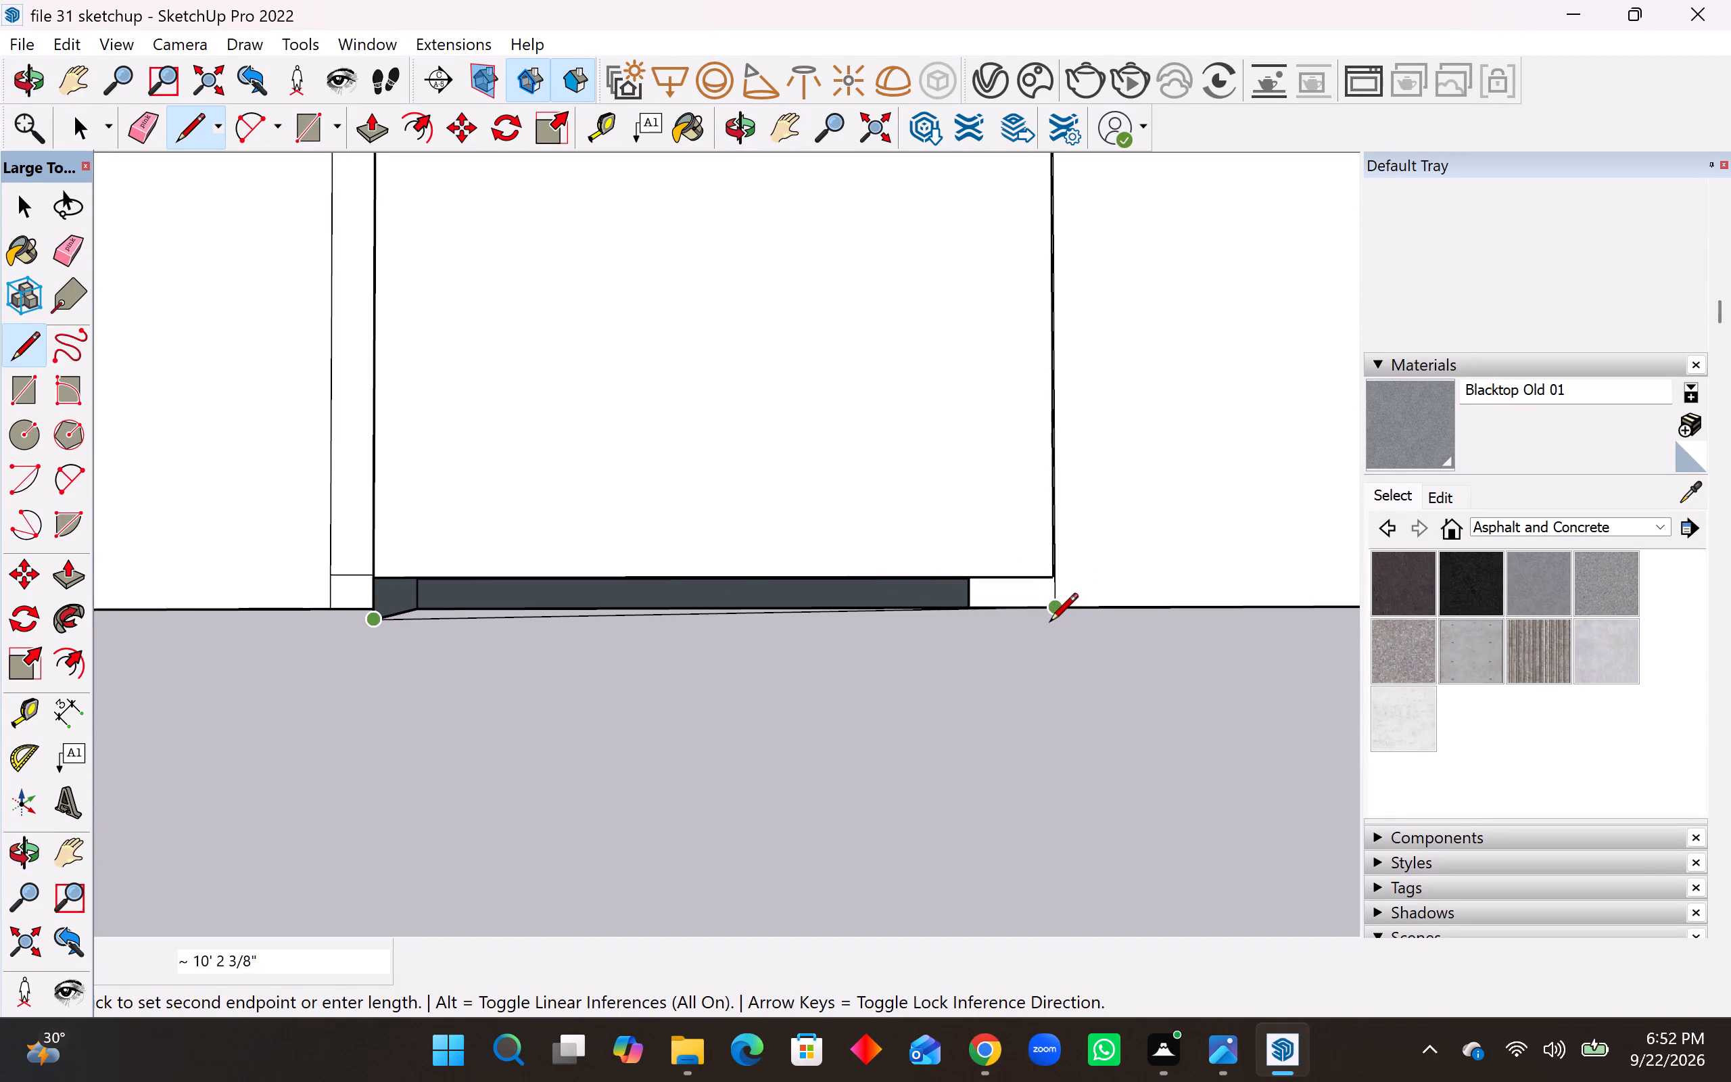
{"action": "middle_click_drag", "start_coordinate": [1053, 624], "coordinate": [937, 669]}
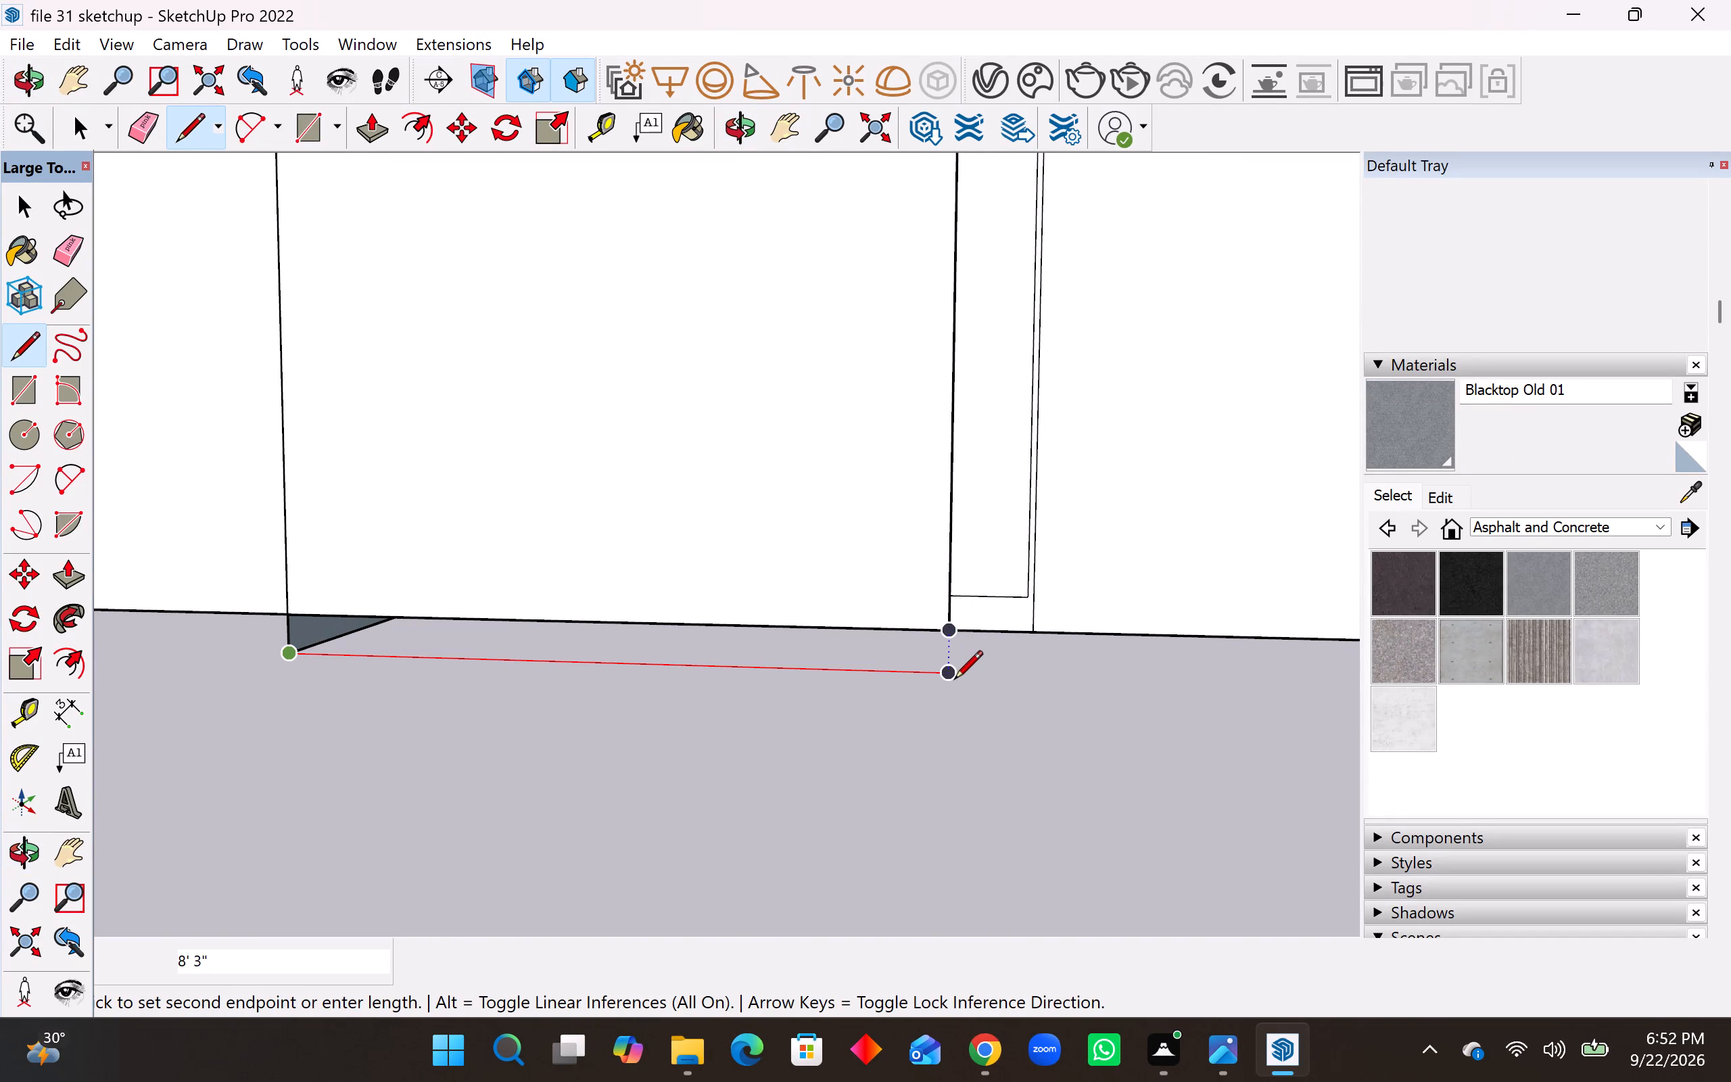
{"action": "left_click", "coordinate": [954, 681]}
{"action": "left_click", "coordinate": [953, 626]}
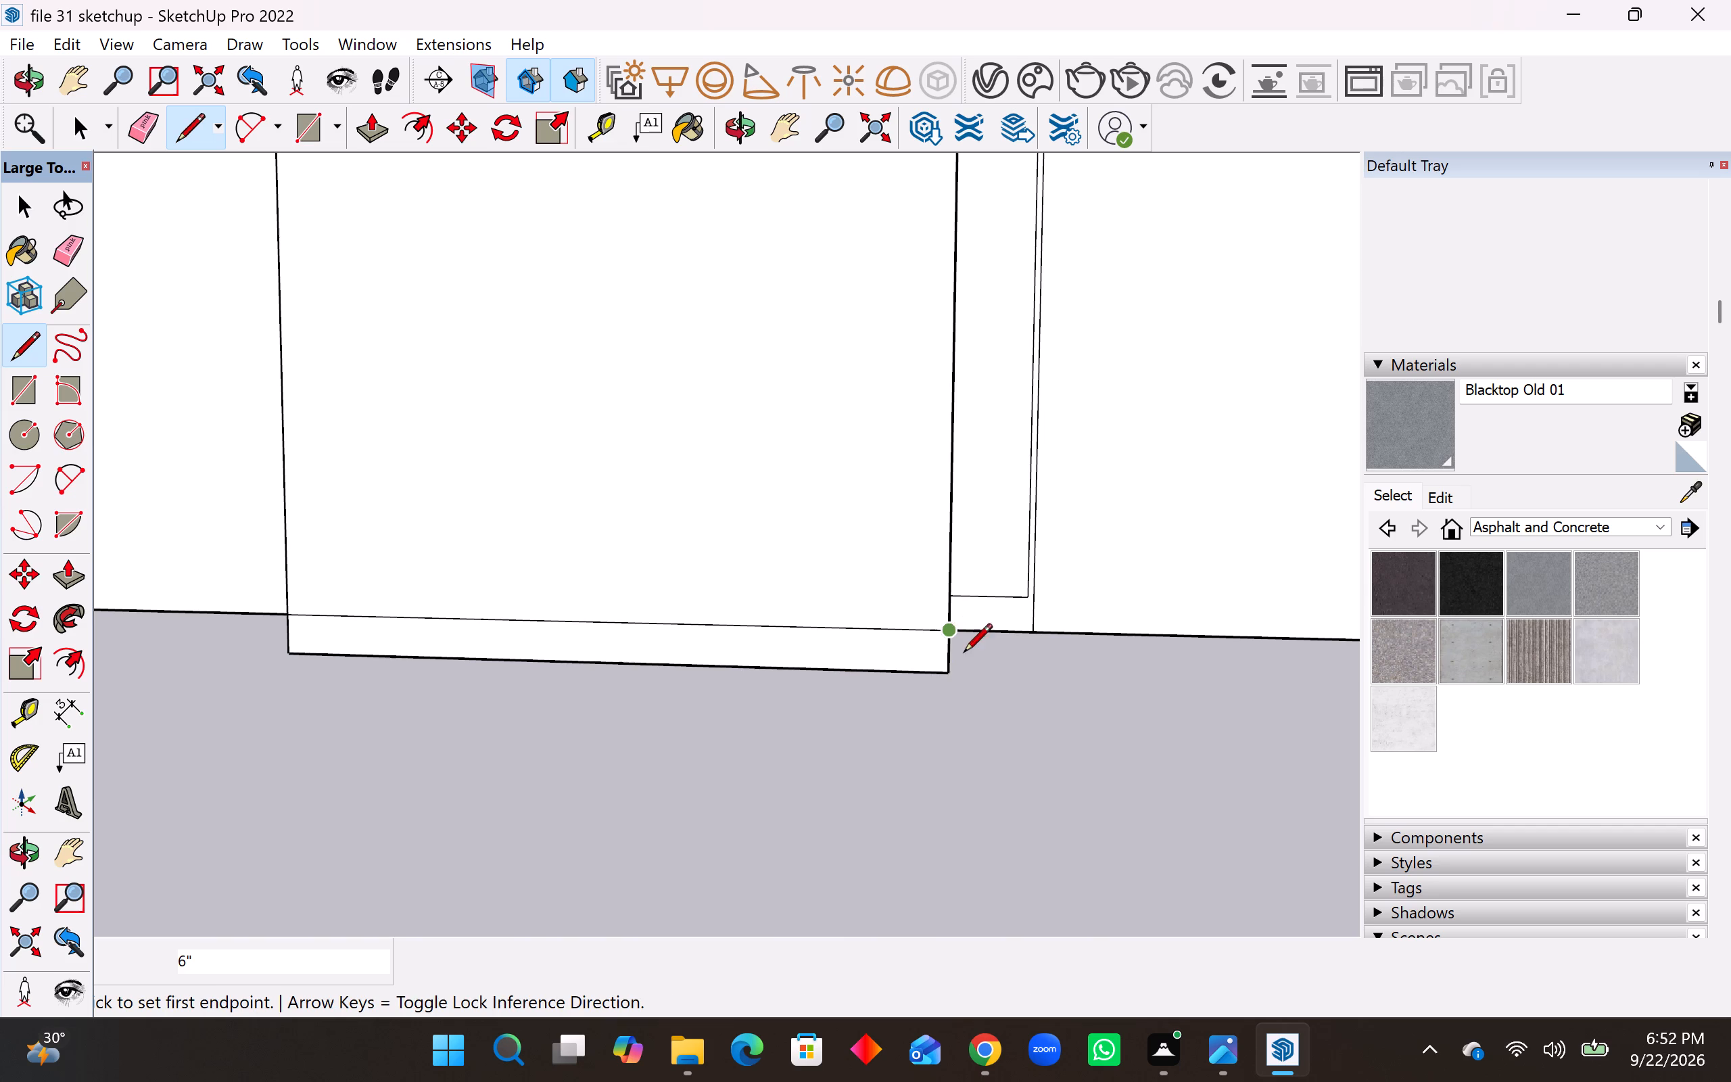
Draw a 3' 6" base line closing the strip beneath the rear projection's side facing the two openings.
{"action": "left_click", "coordinate": [953, 672]}
{"action": "middle_click_drag", "start_coordinate": [1037, 637], "coordinate": [753, 675]}
{"action": "left_click", "coordinate": [737, 674]}
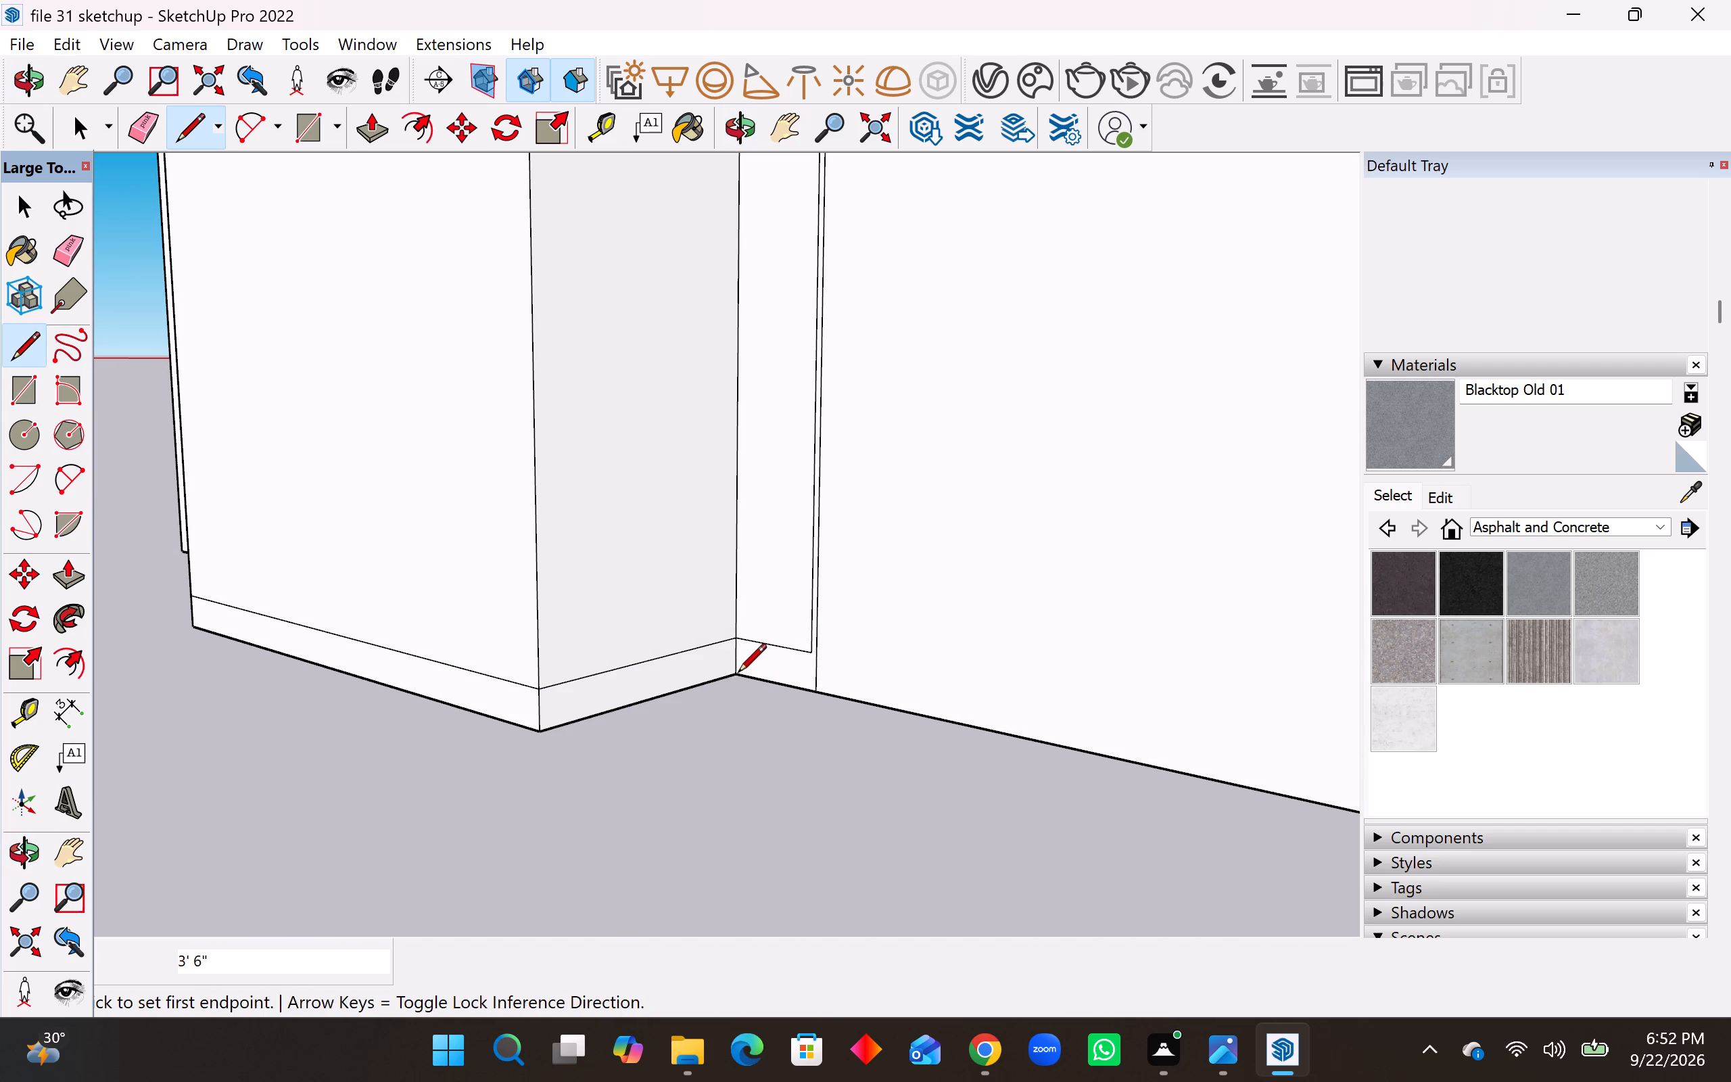
Draw 6", 3' and 6" lines from the painted projection's inner underside corner on the porch side to the slab edge, forming a vertical panel.
{"action": "middle_click_drag", "start_coordinate": [771, 698], "coordinate": [785, 501]}
{"action": "scroll", "coordinate": [696, 506], "scroll_direction": "down", "scroll_amount": 7}
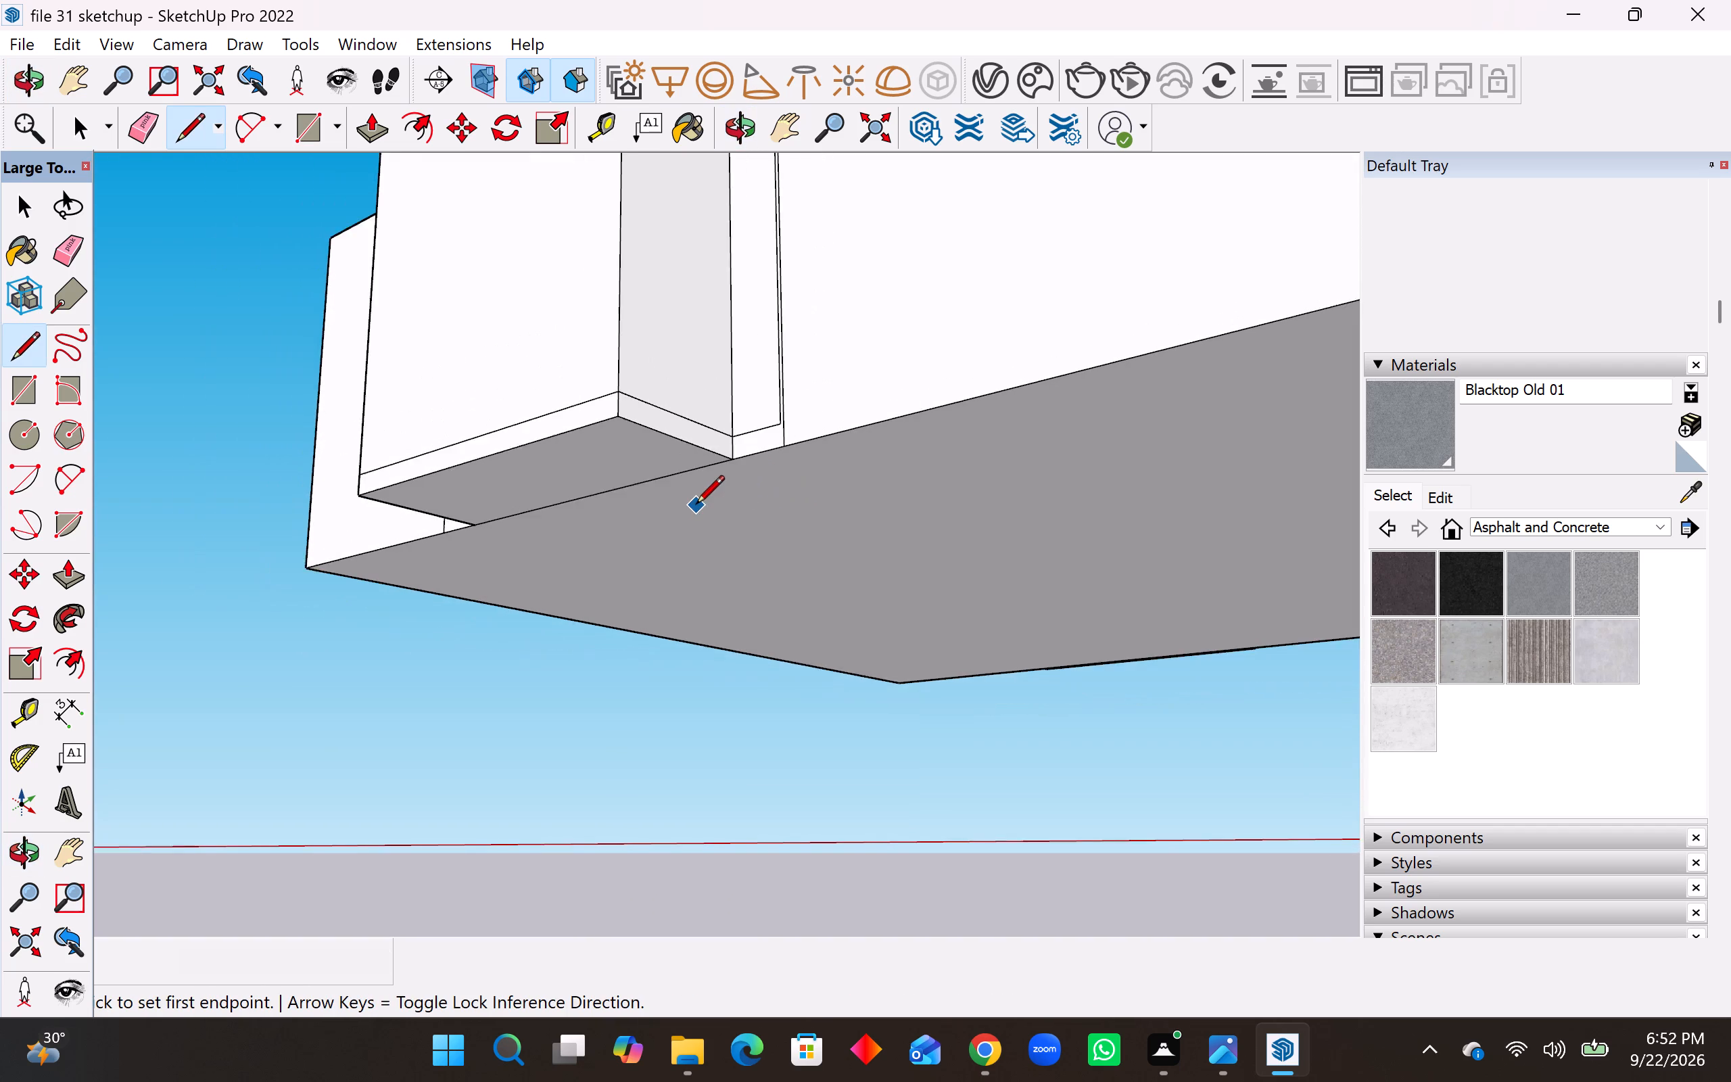
{"action": "scroll", "coordinate": [696, 506], "scroll_direction": "down", "scroll_amount": 8}
{"action": "middle_click_drag", "start_coordinate": [666, 462], "coordinate": [702, 652]}
{"action": "scroll", "coordinate": [695, 584], "scroll_direction": "down", "scroll_amount": 11}
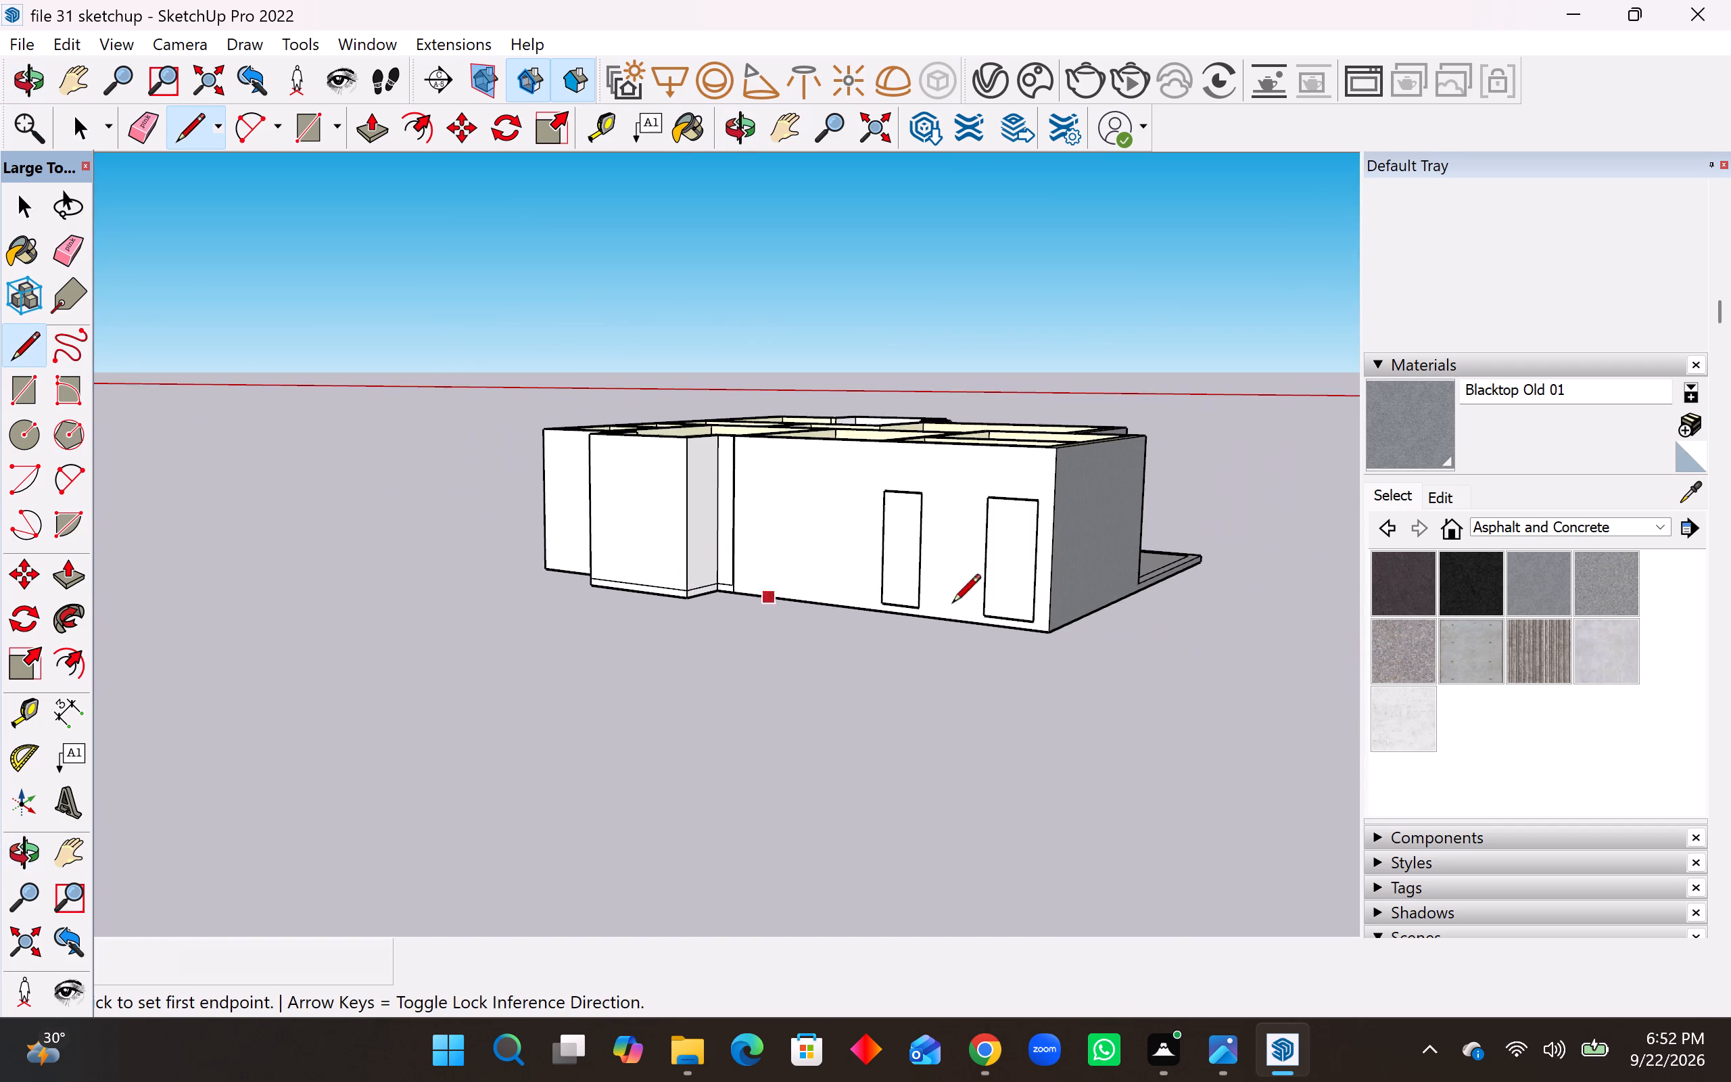
{"action": "middle_click_drag", "start_coordinate": [962, 608], "coordinate": [490, 544]}
{"action": "middle_click_drag", "start_coordinate": [1189, 518], "coordinate": [1097, 535]}
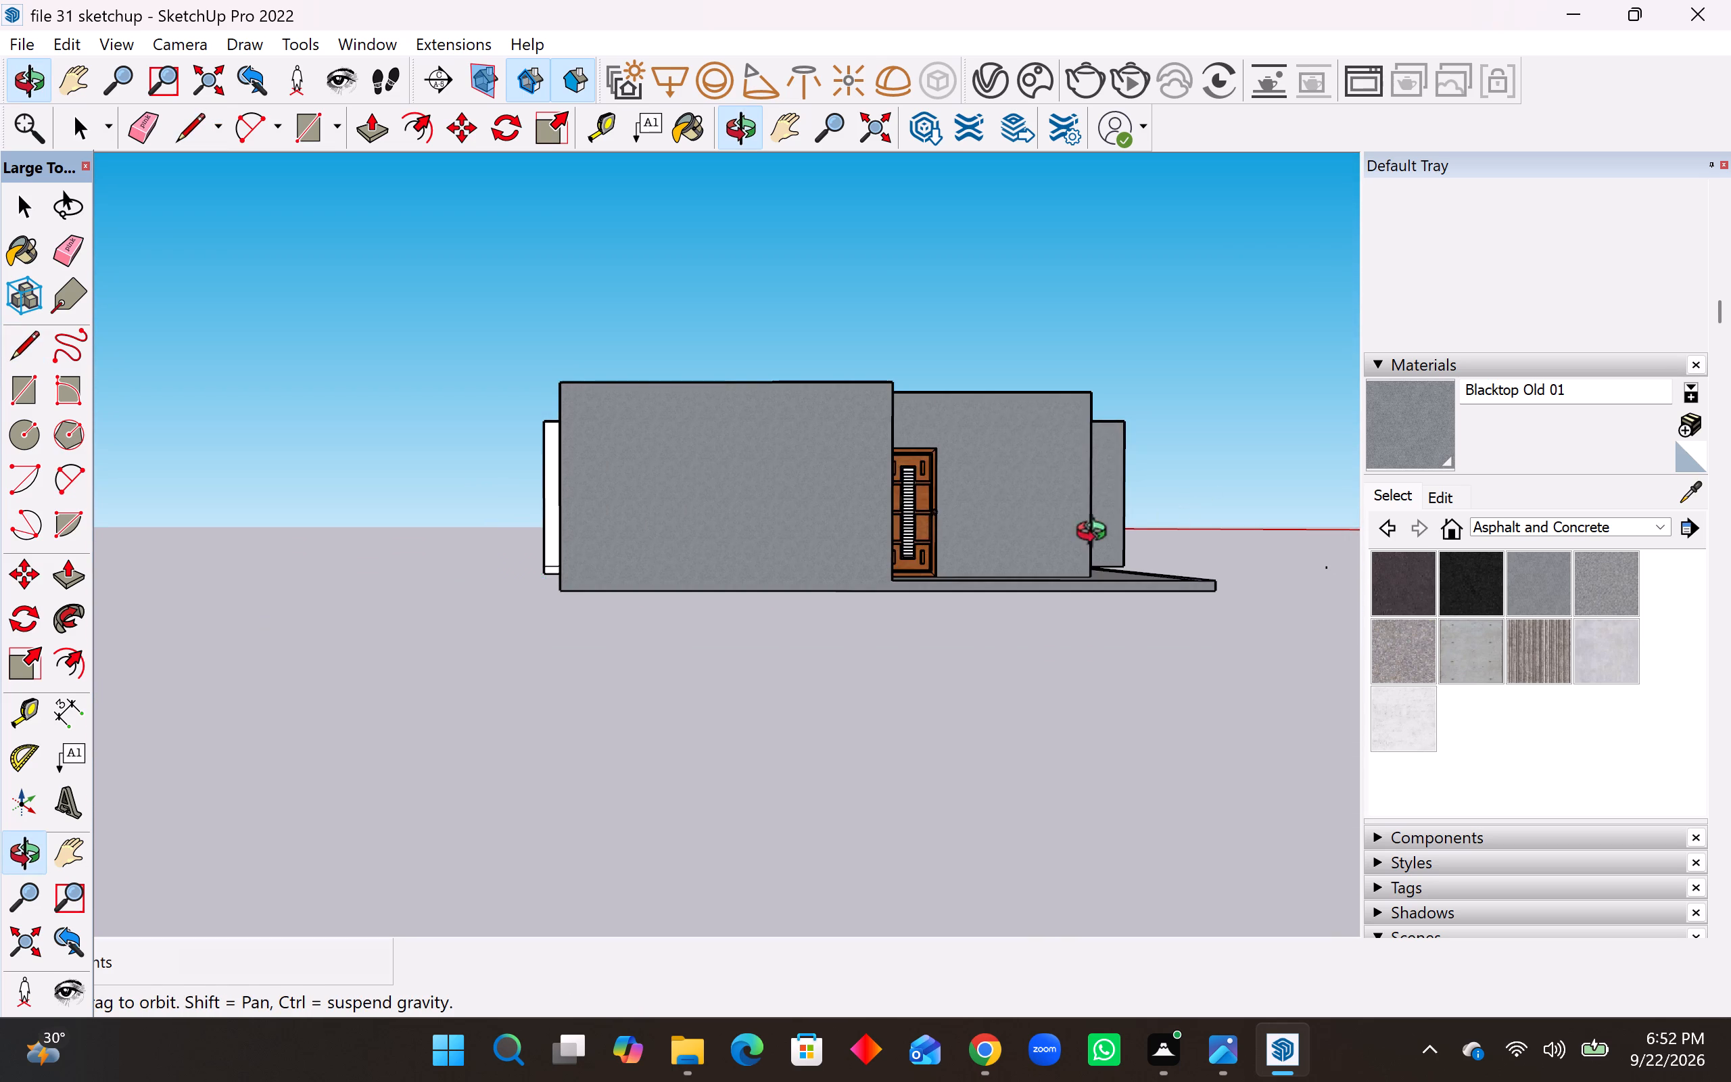
{"action": "middle_click_drag", "start_coordinate": [1097, 535], "coordinate": [446, 393]}
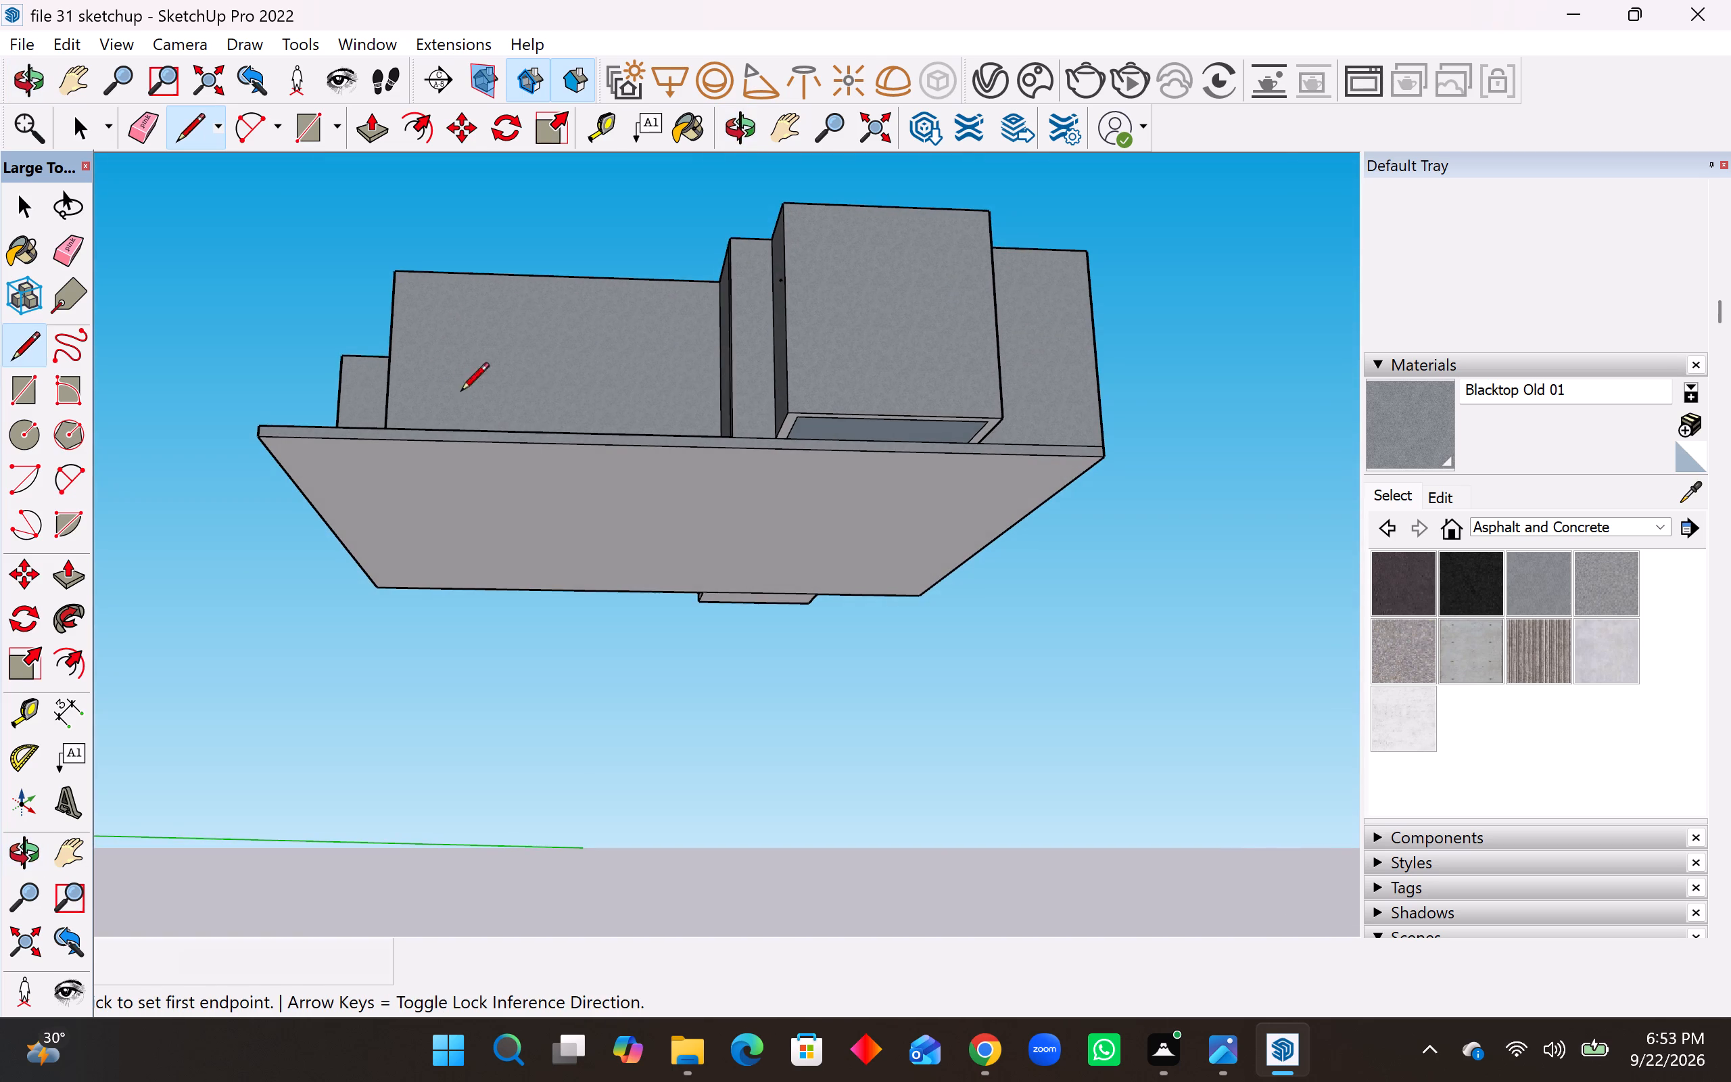
{"action": "scroll", "coordinate": [801, 464], "scroll_direction": "up", "scroll_amount": 9}
{"action": "middle_click_drag", "start_coordinate": [795, 437], "coordinate": [734, 470]}
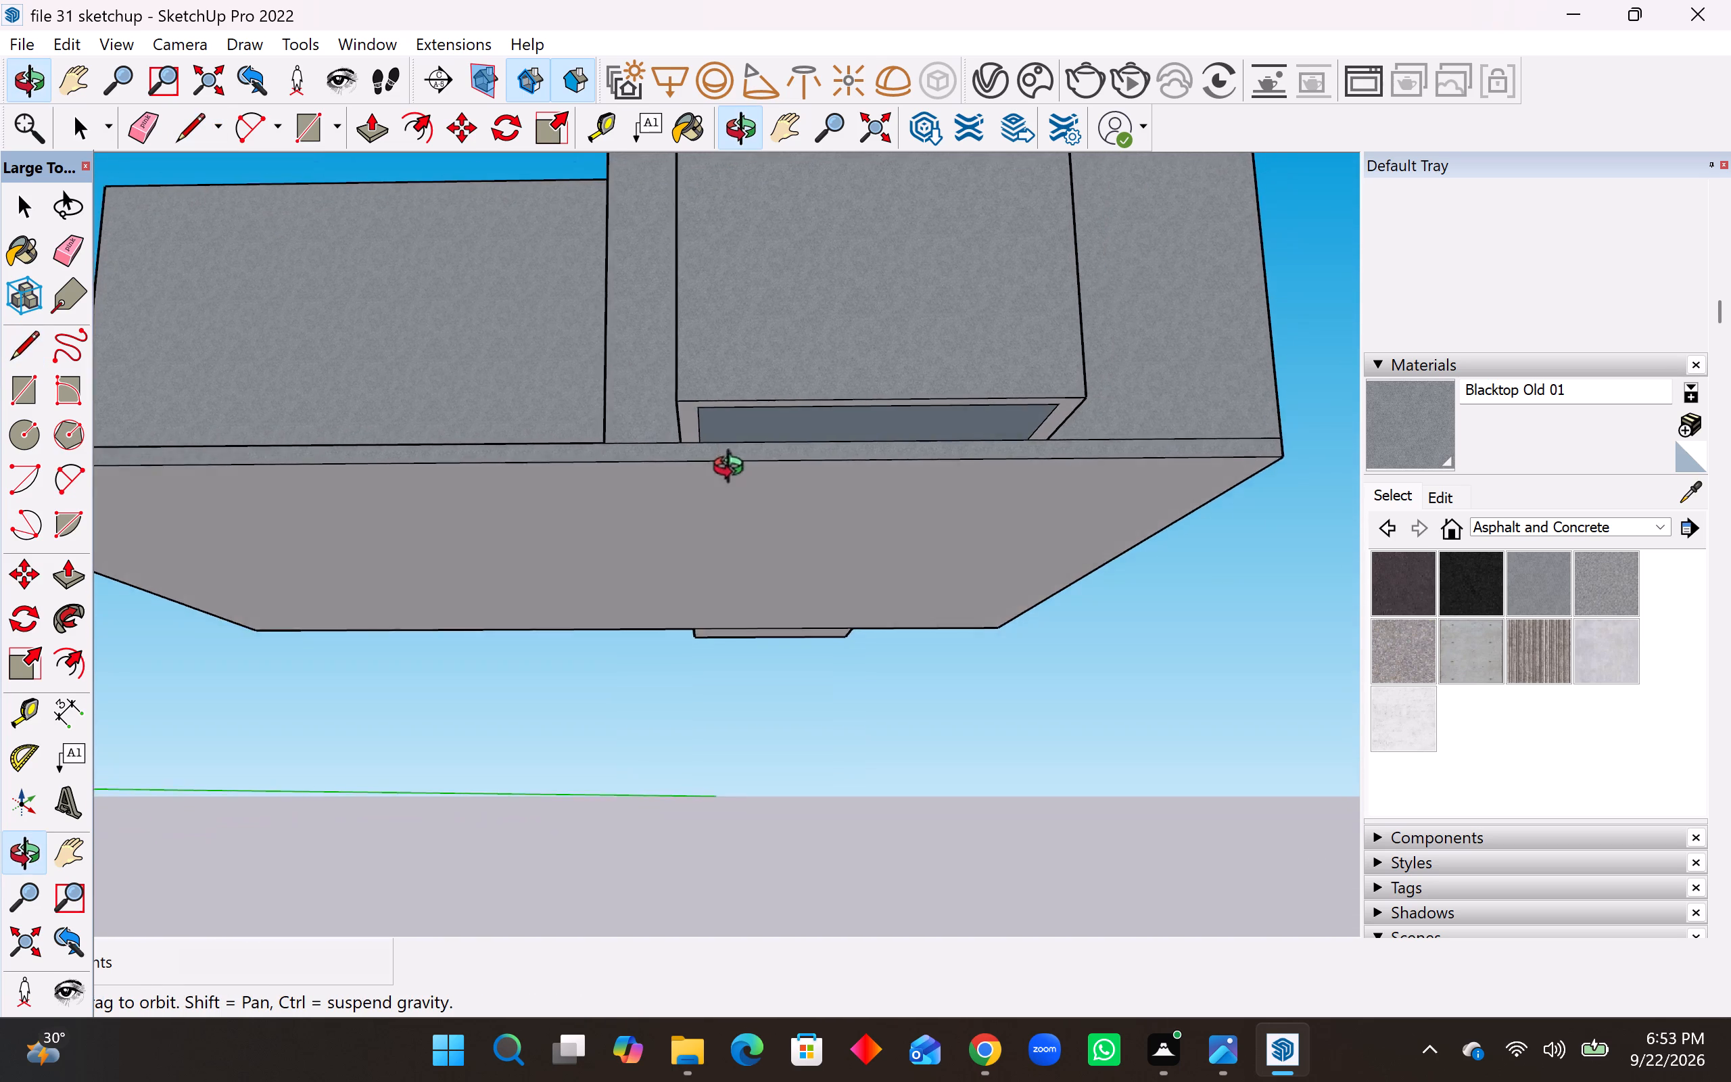
{"action": "middle_click_drag", "start_coordinate": [734, 470], "coordinate": [730, 489]}
{"action": "scroll", "coordinate": [721, 520], "scroll_direction": "up", "scroll_amount": 4}
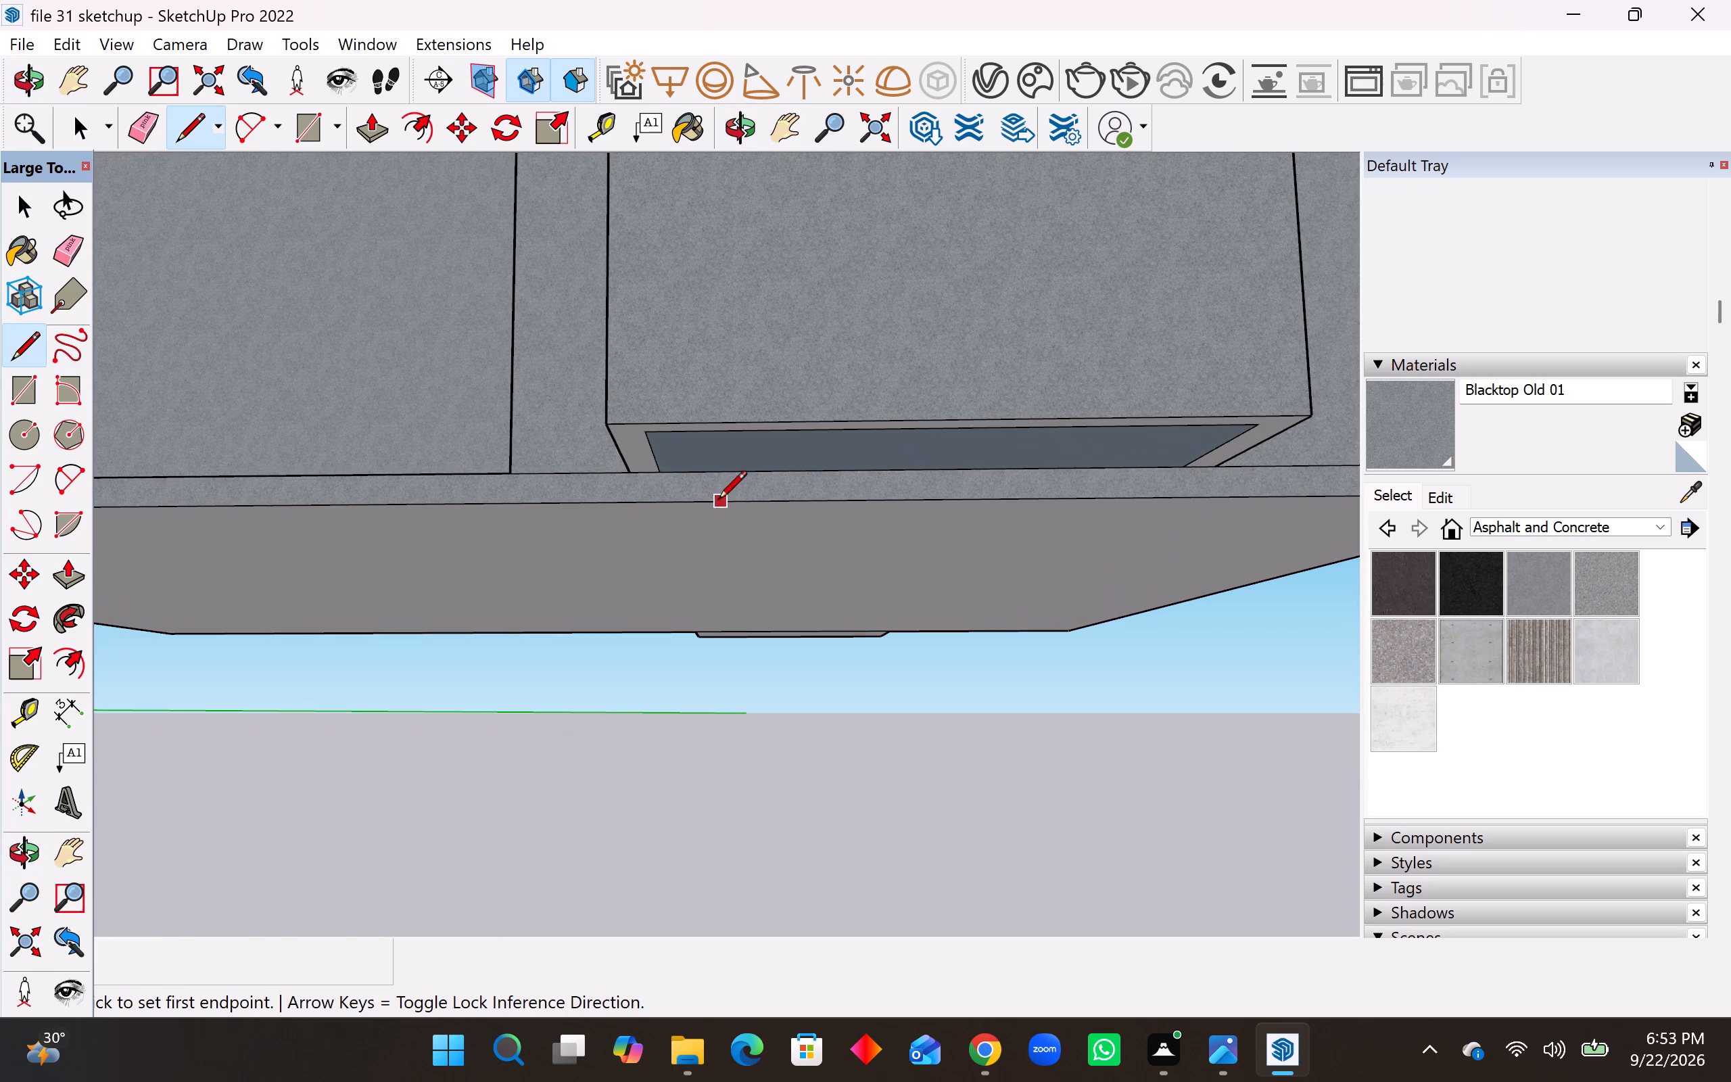
{"action": "middle_click_drag", "start_coordinate": [707, 473], "coordinate": [922, 424]}
{"action": "scroll", "coordinate": [823, 573], "scroll_direction": "down", "scroll_amount": 8}
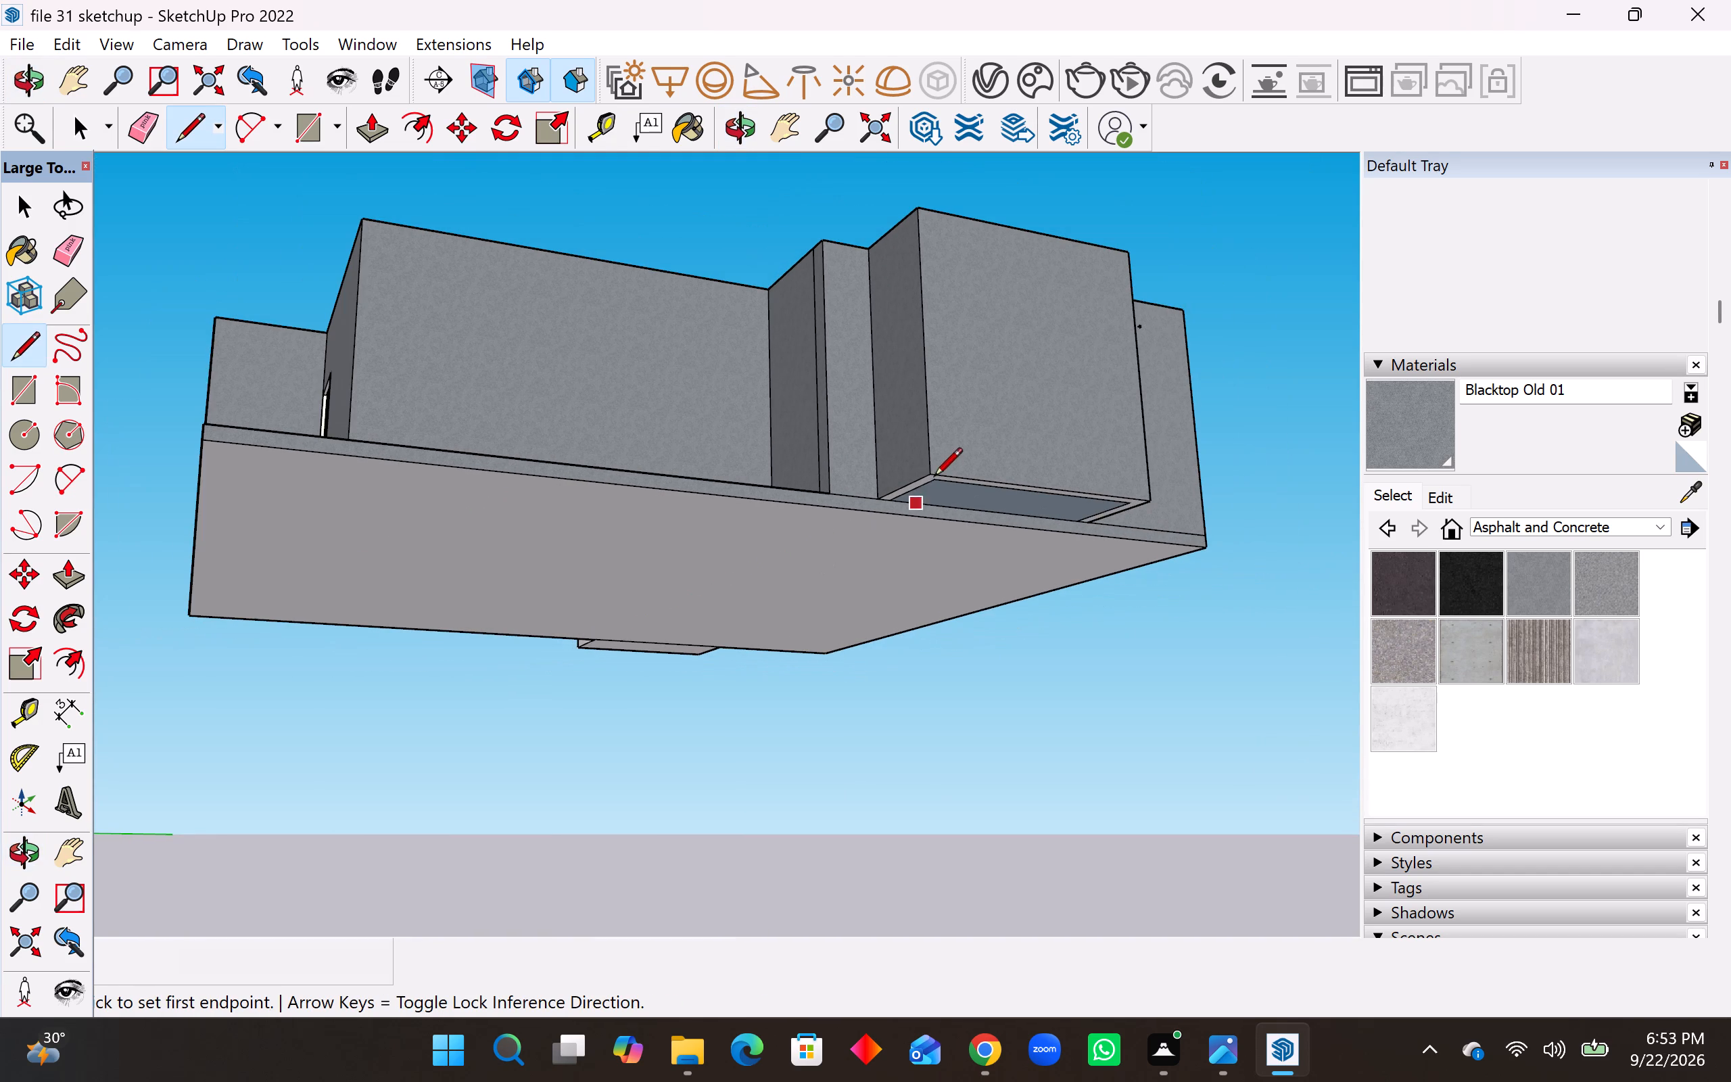
{"action": "left_click", "coordinate": [935, 477]}
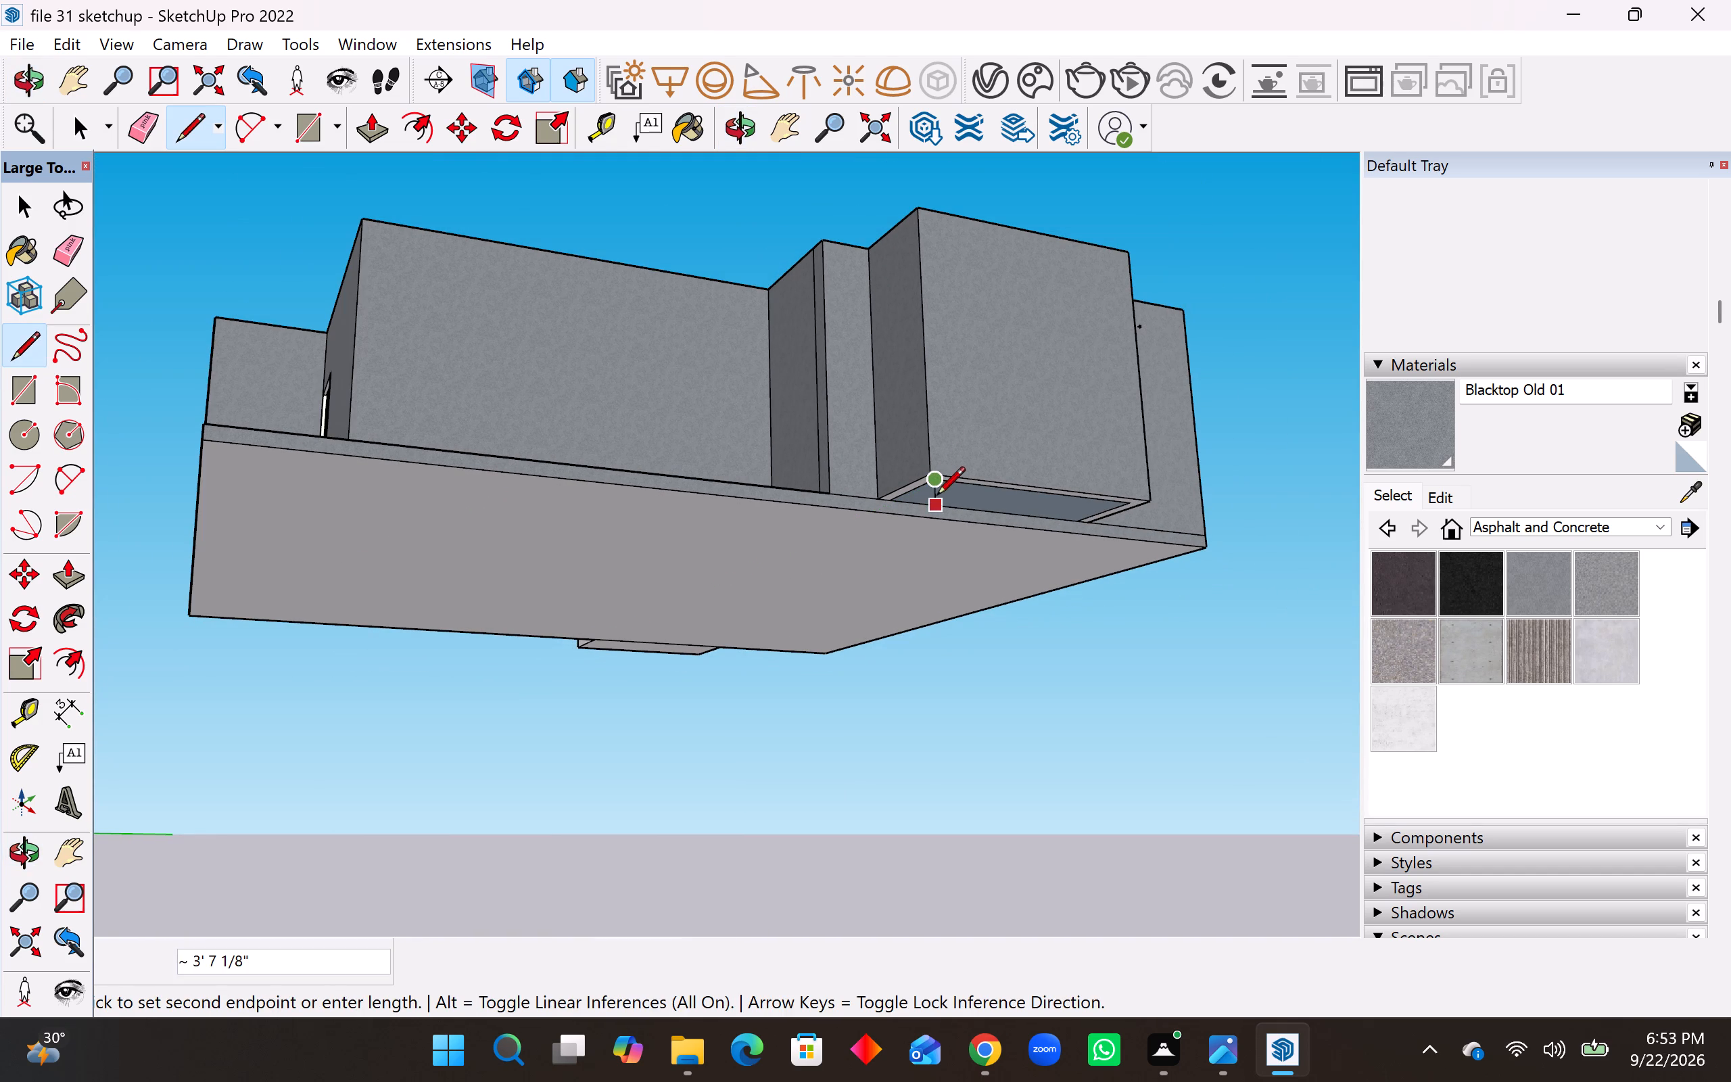
{"action": "middle_click_drag", "start_coordinate": [939, 499], "coordinate": [973, 679]}
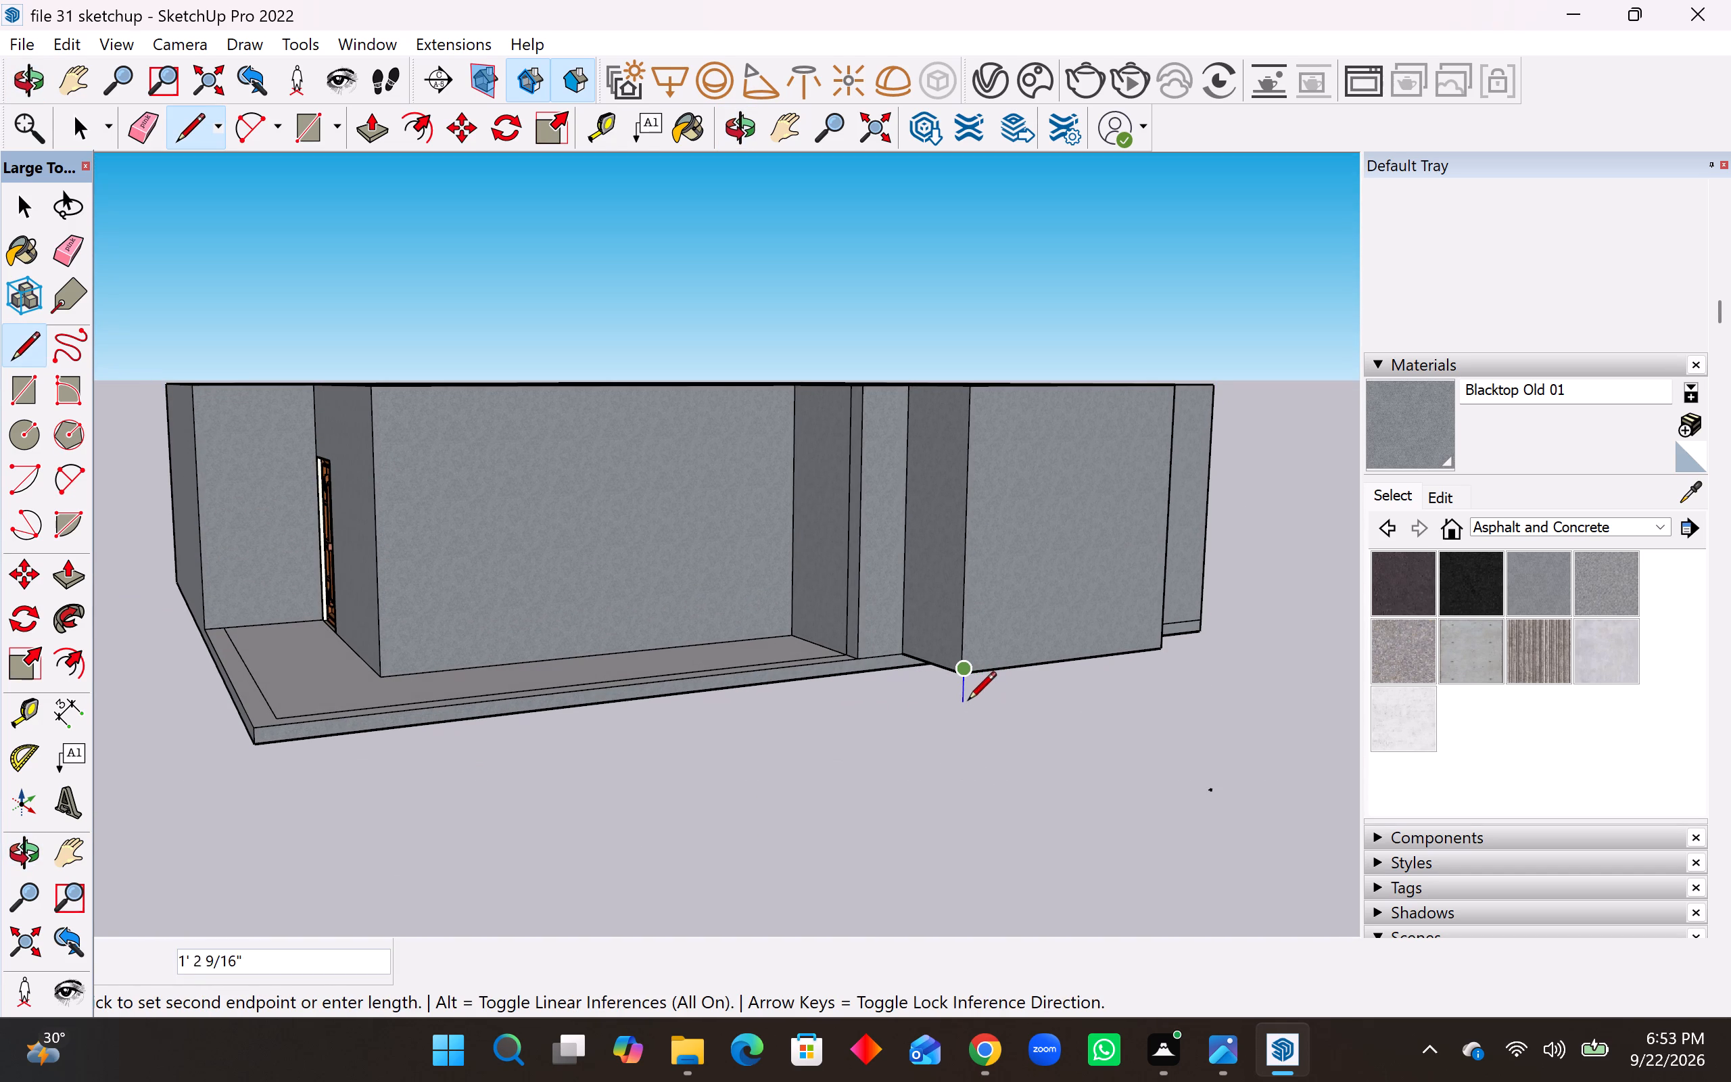
{"action": "middle_click_drag", "start_coordinate": [967, 699], "coordinate": [949, 588]}
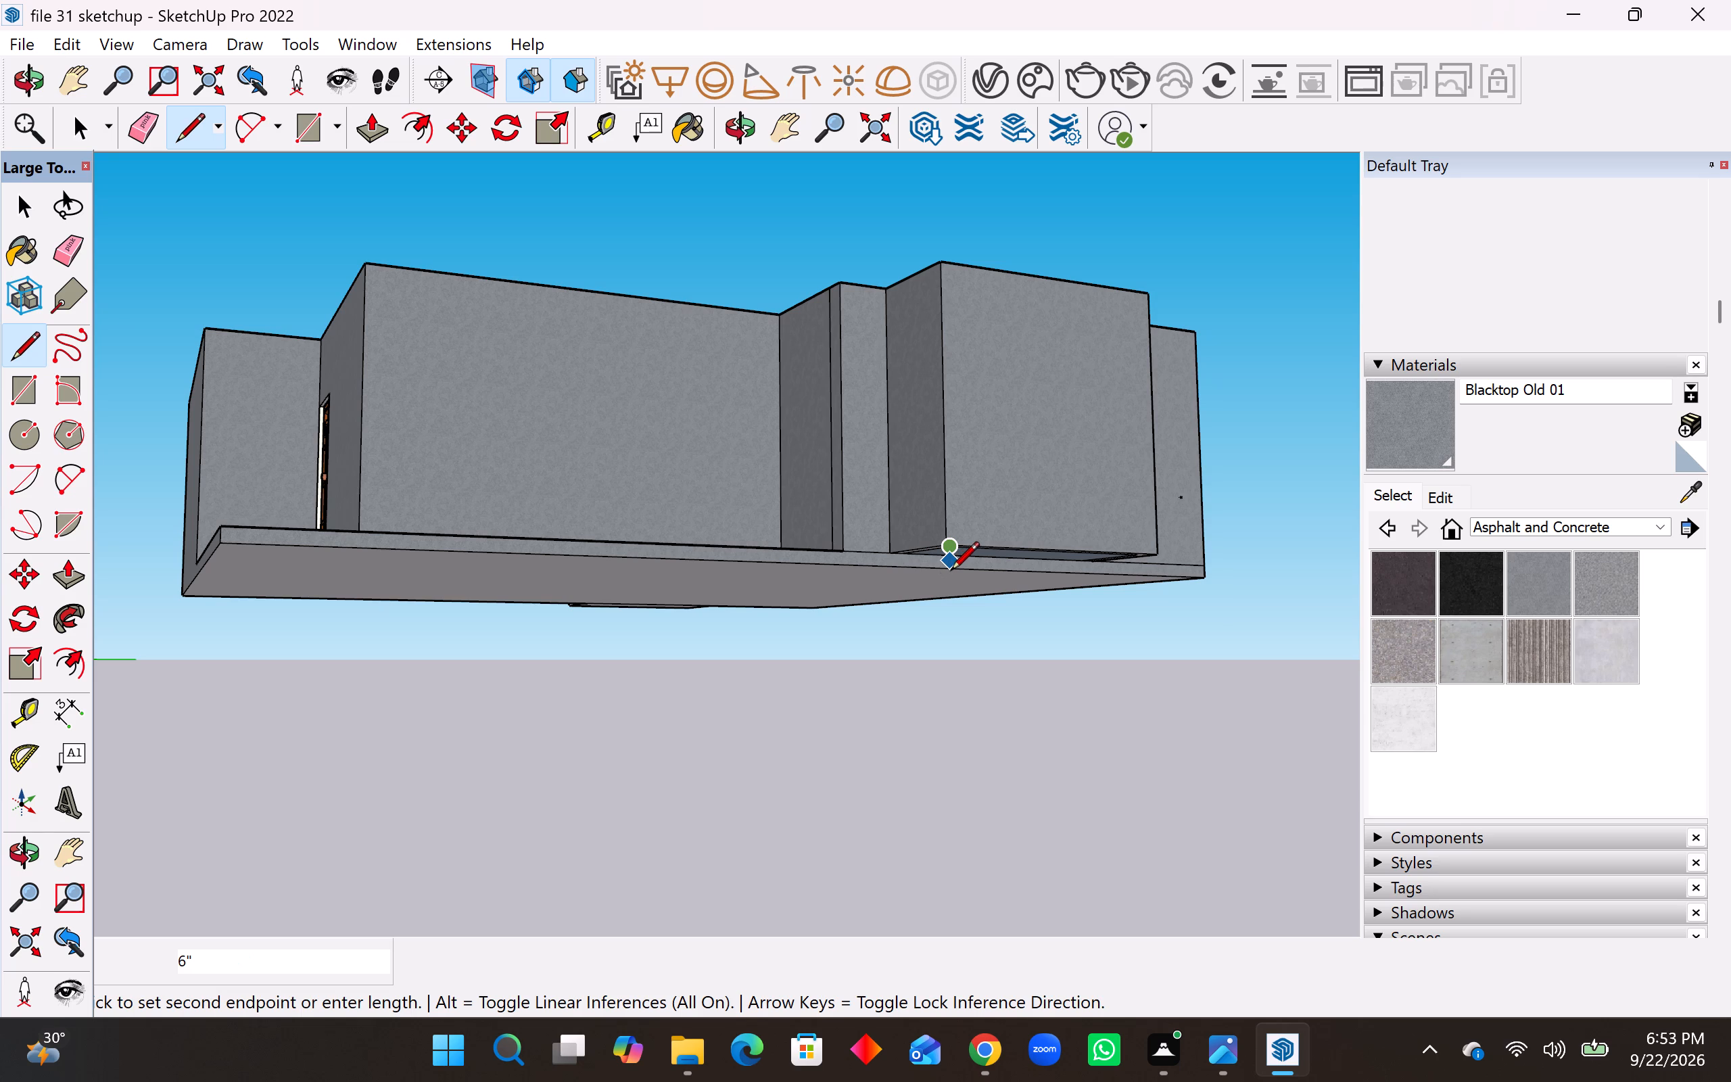
{"action": "middle_click_drag", "start_coordinate": [951, 572], "coordinate": [1083, 689]}
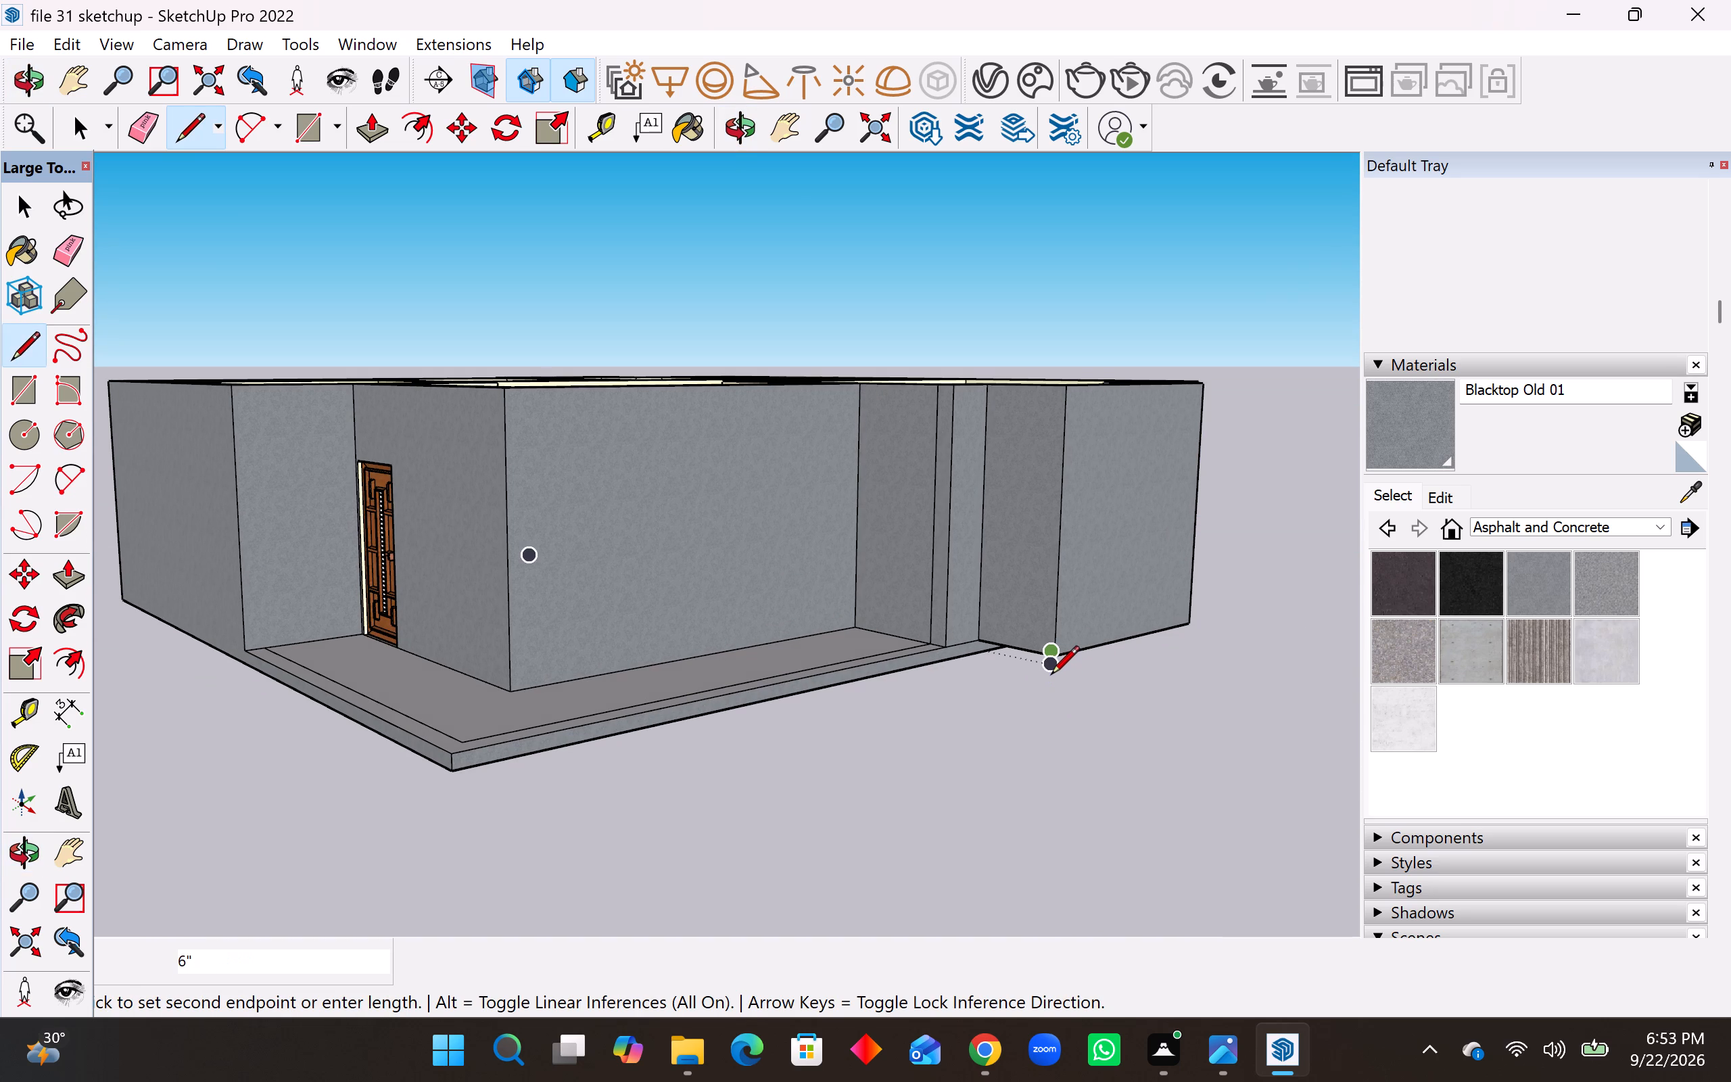
{"action": "scroll", "coordinate": [1052, 672], "scroll_direction": "up", "scroll_amount": 14}
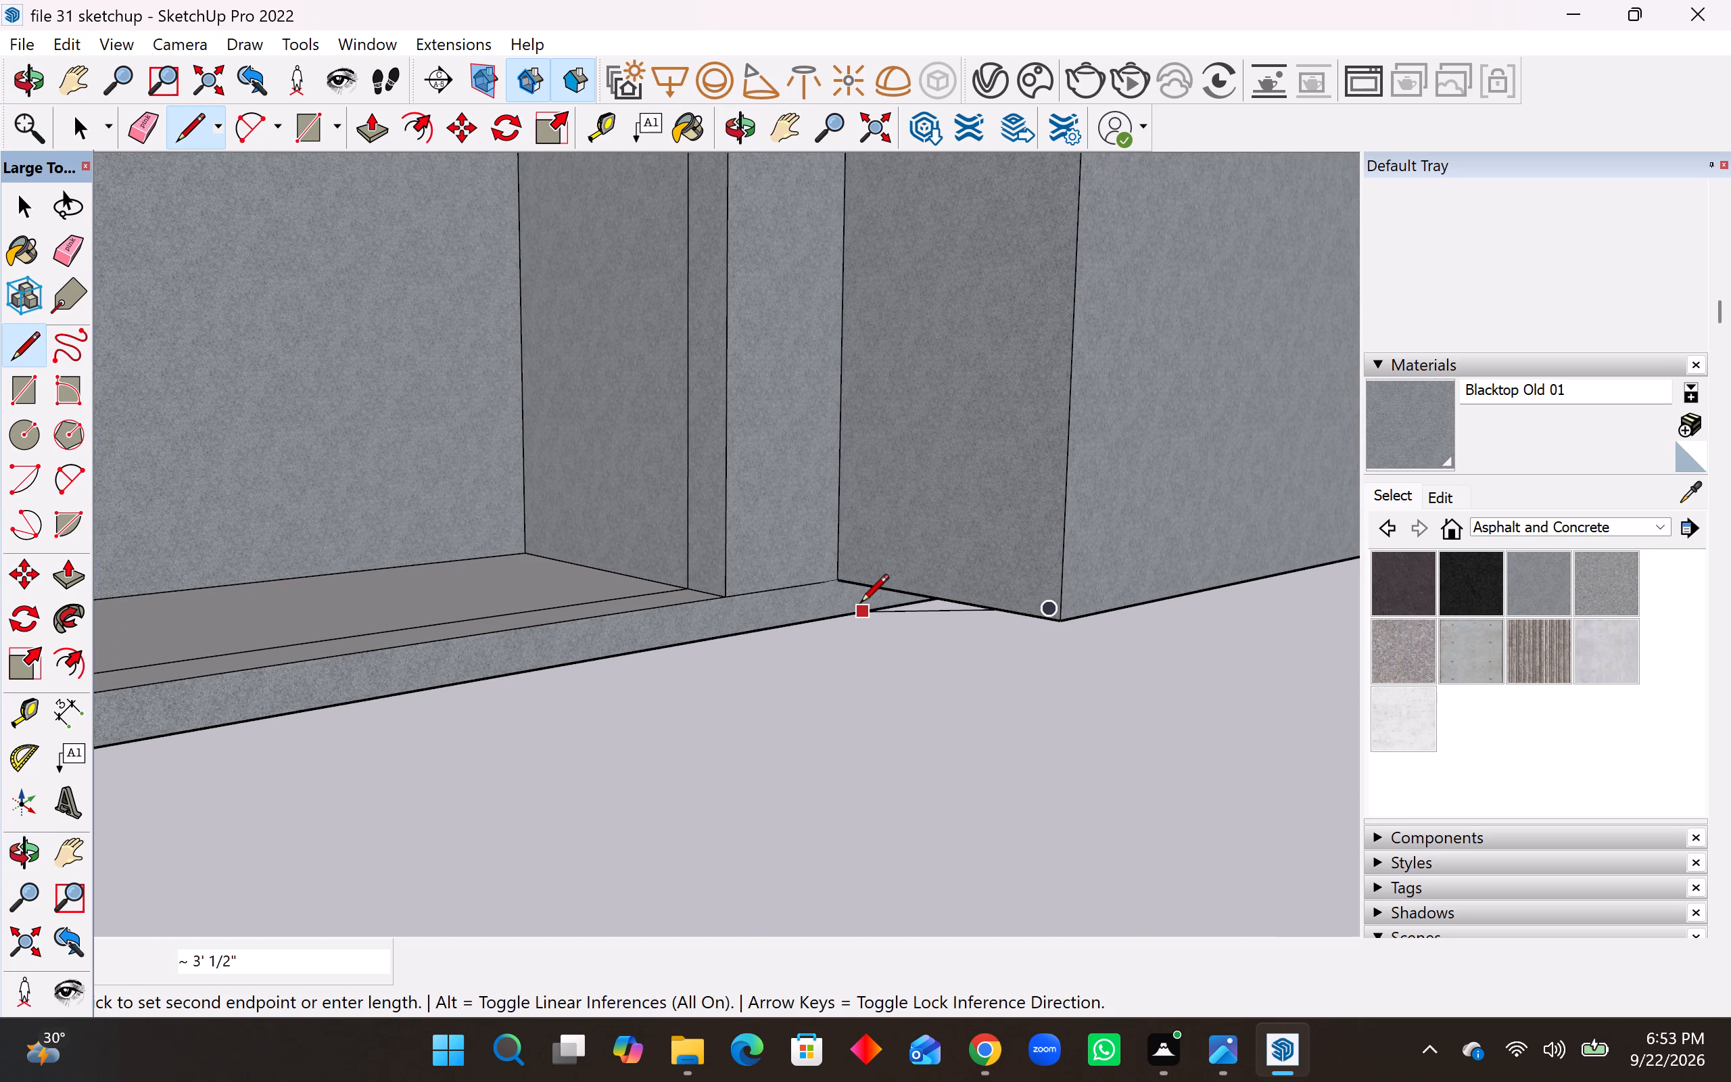
{"action": "left_click", "coordinate": [1043, 652]}
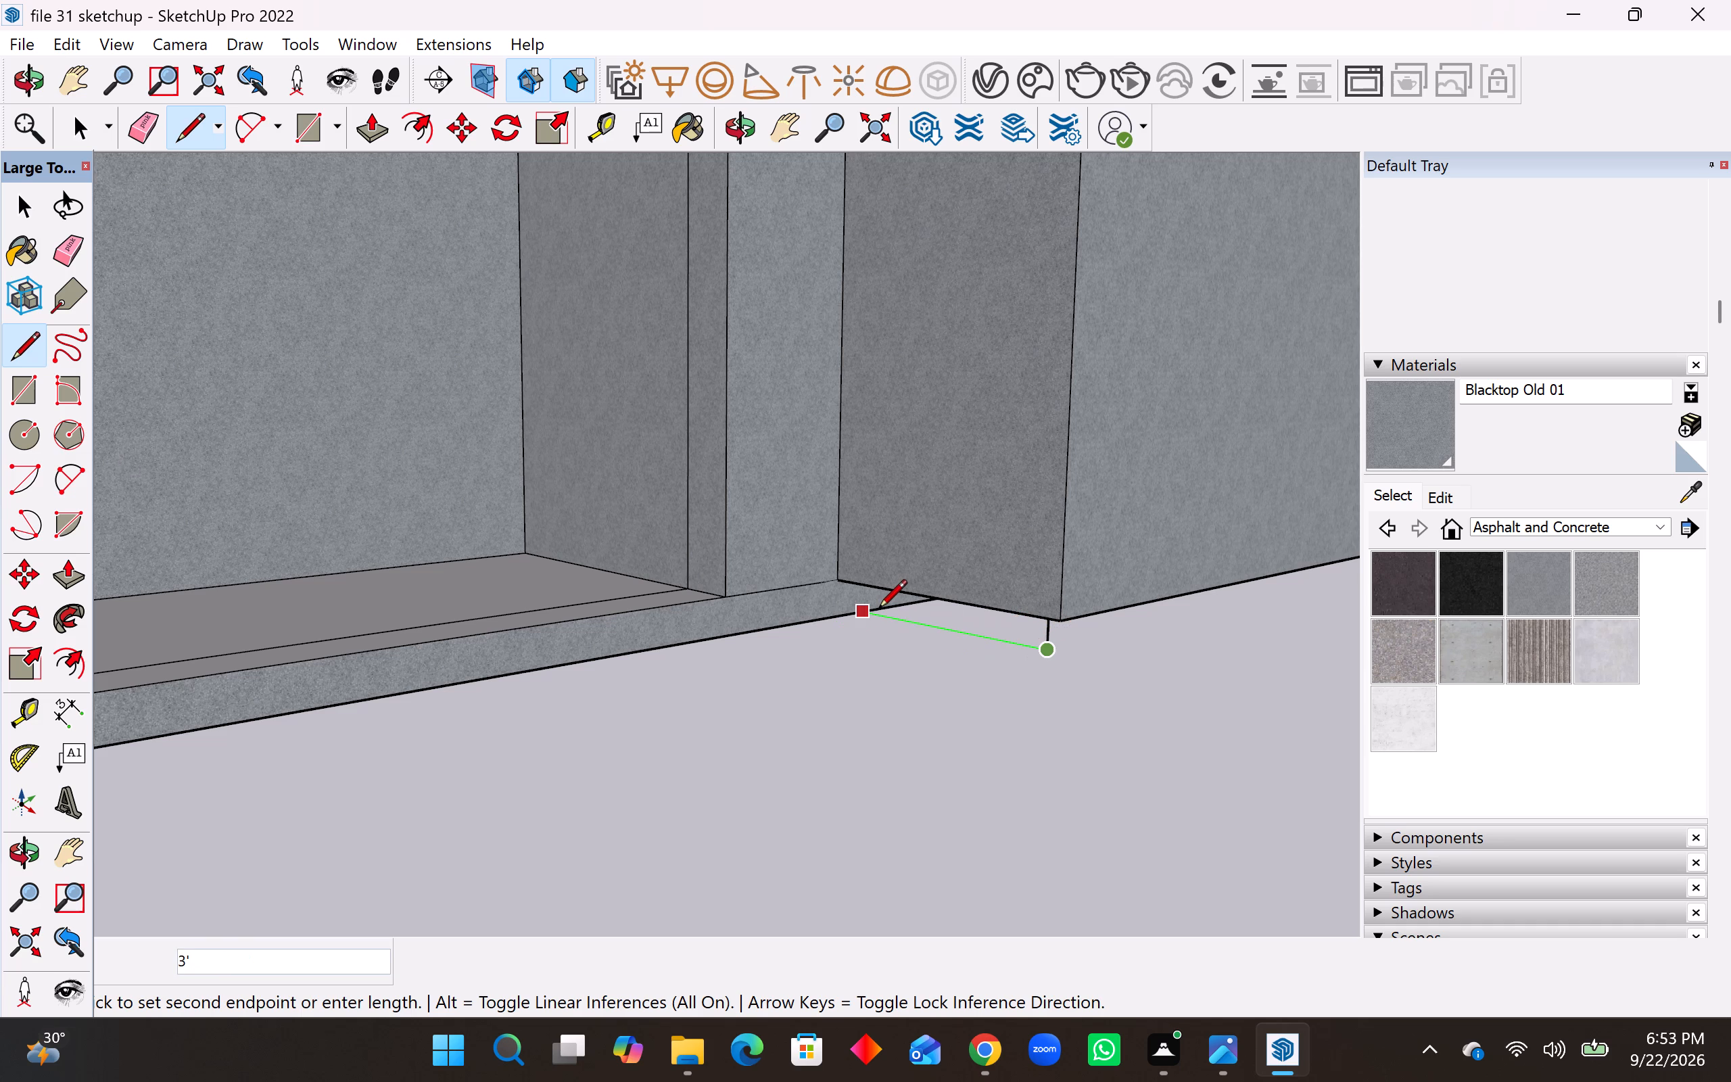
{"action": "left_click", "coordinate": [878, 610]}
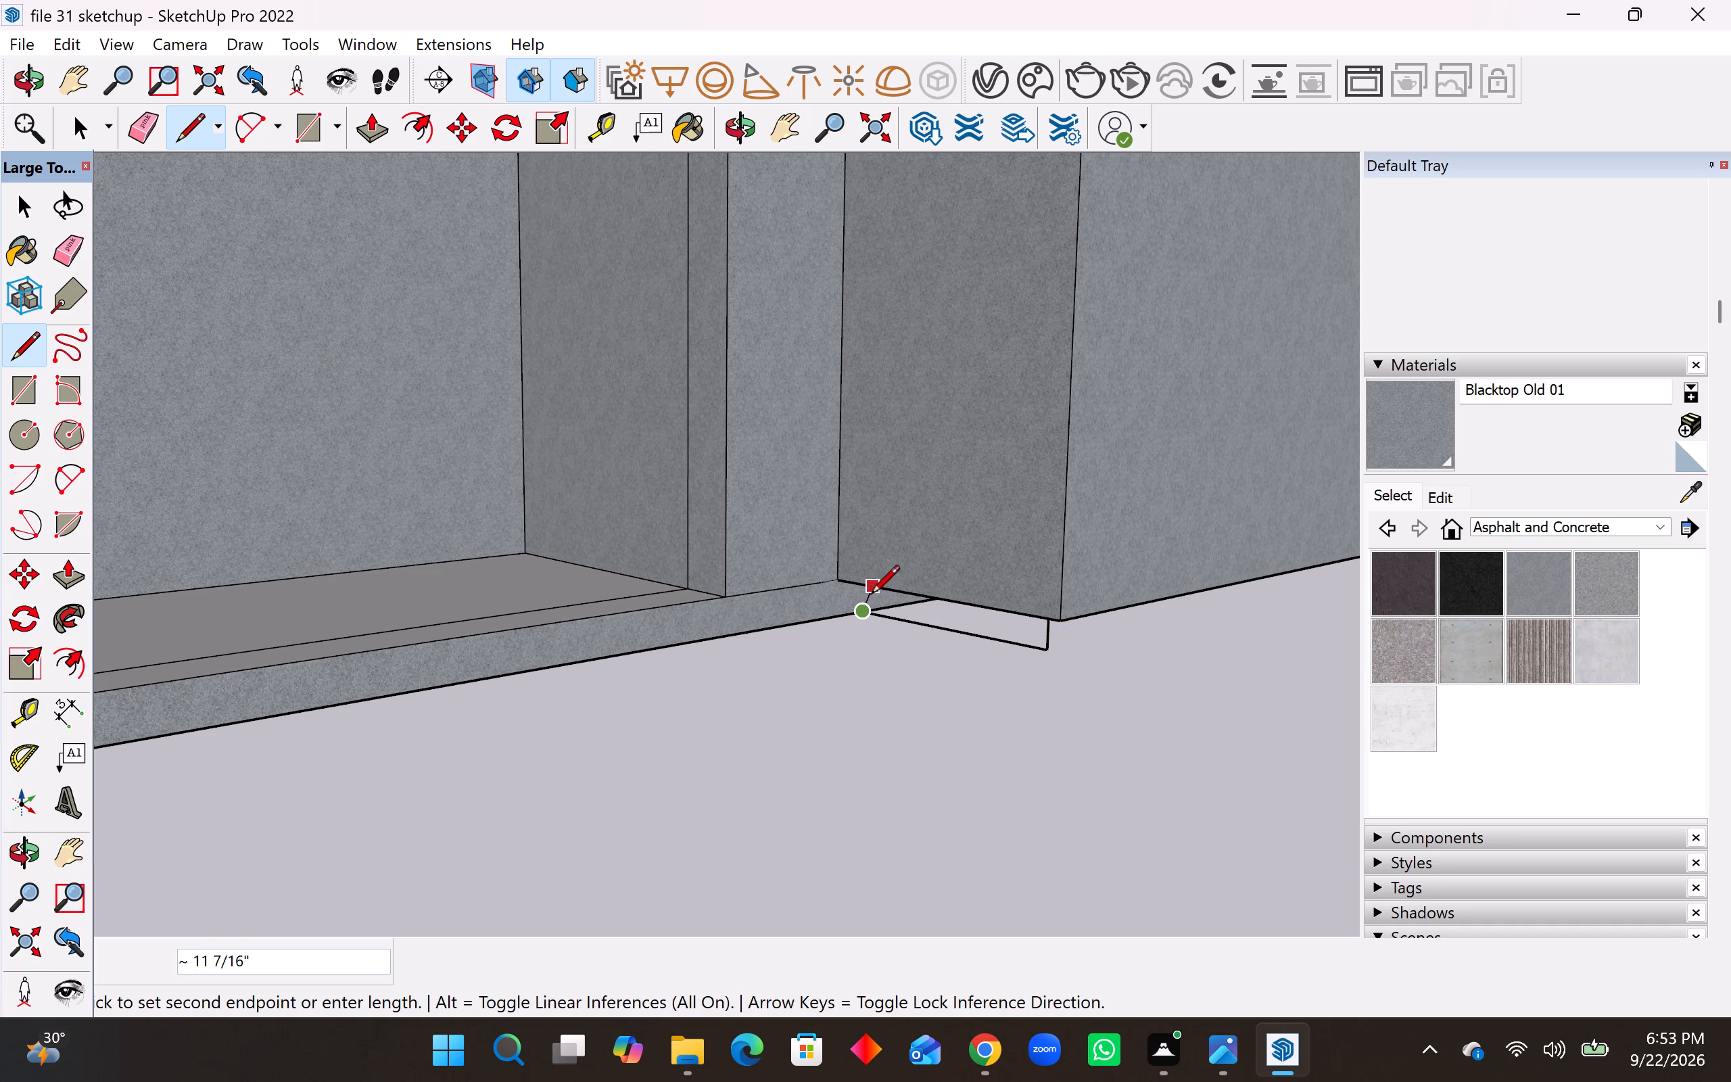
{"action": "middle_click_drag", "start_coordinate": [872, 596], "coordinate": [711, 497]}
{"action": "scroll", "coordinate": [670, 481], "scroll_direction": "up", "scroll_amount": 7}
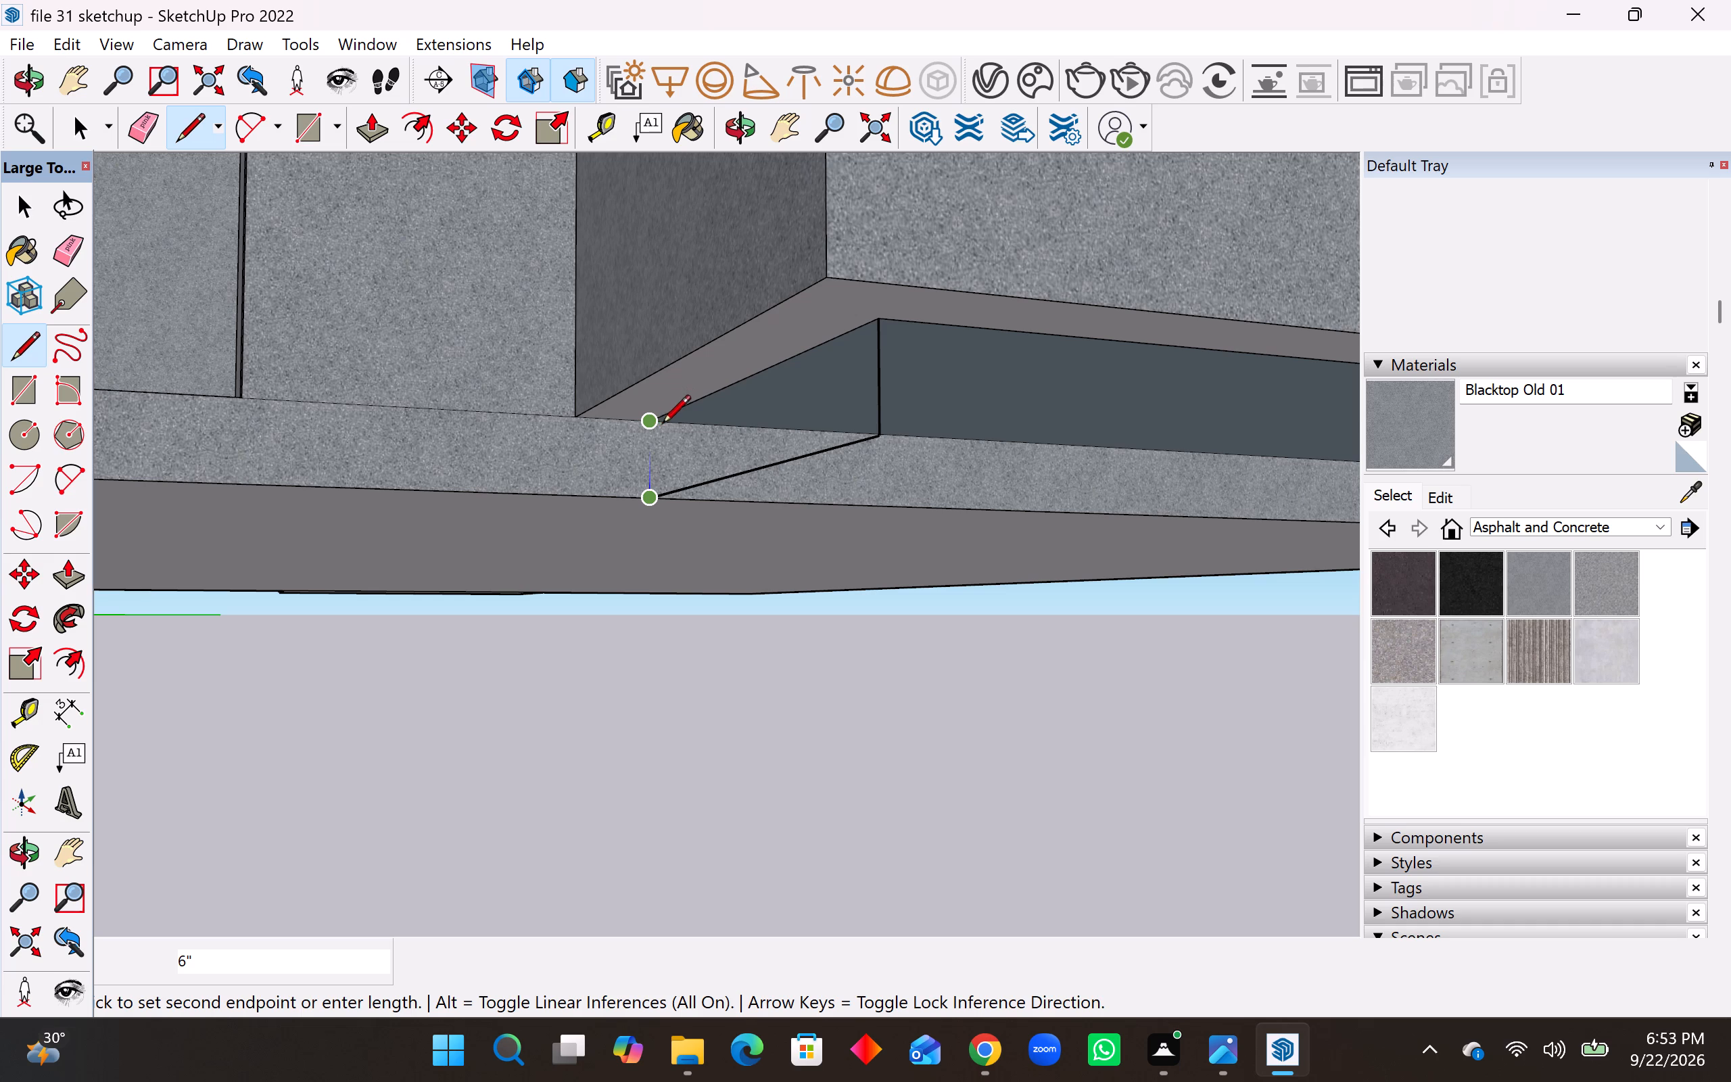
{"action": "left_click", "coordinate": [652, 426]}
Draw a 6" vertical line down the slab edge at the opposite inner corner of the painted projection's underside opening.
{"action": "middle_click_drag", "start_coordinate": [656, 503], "coordinate": [646, 571]}
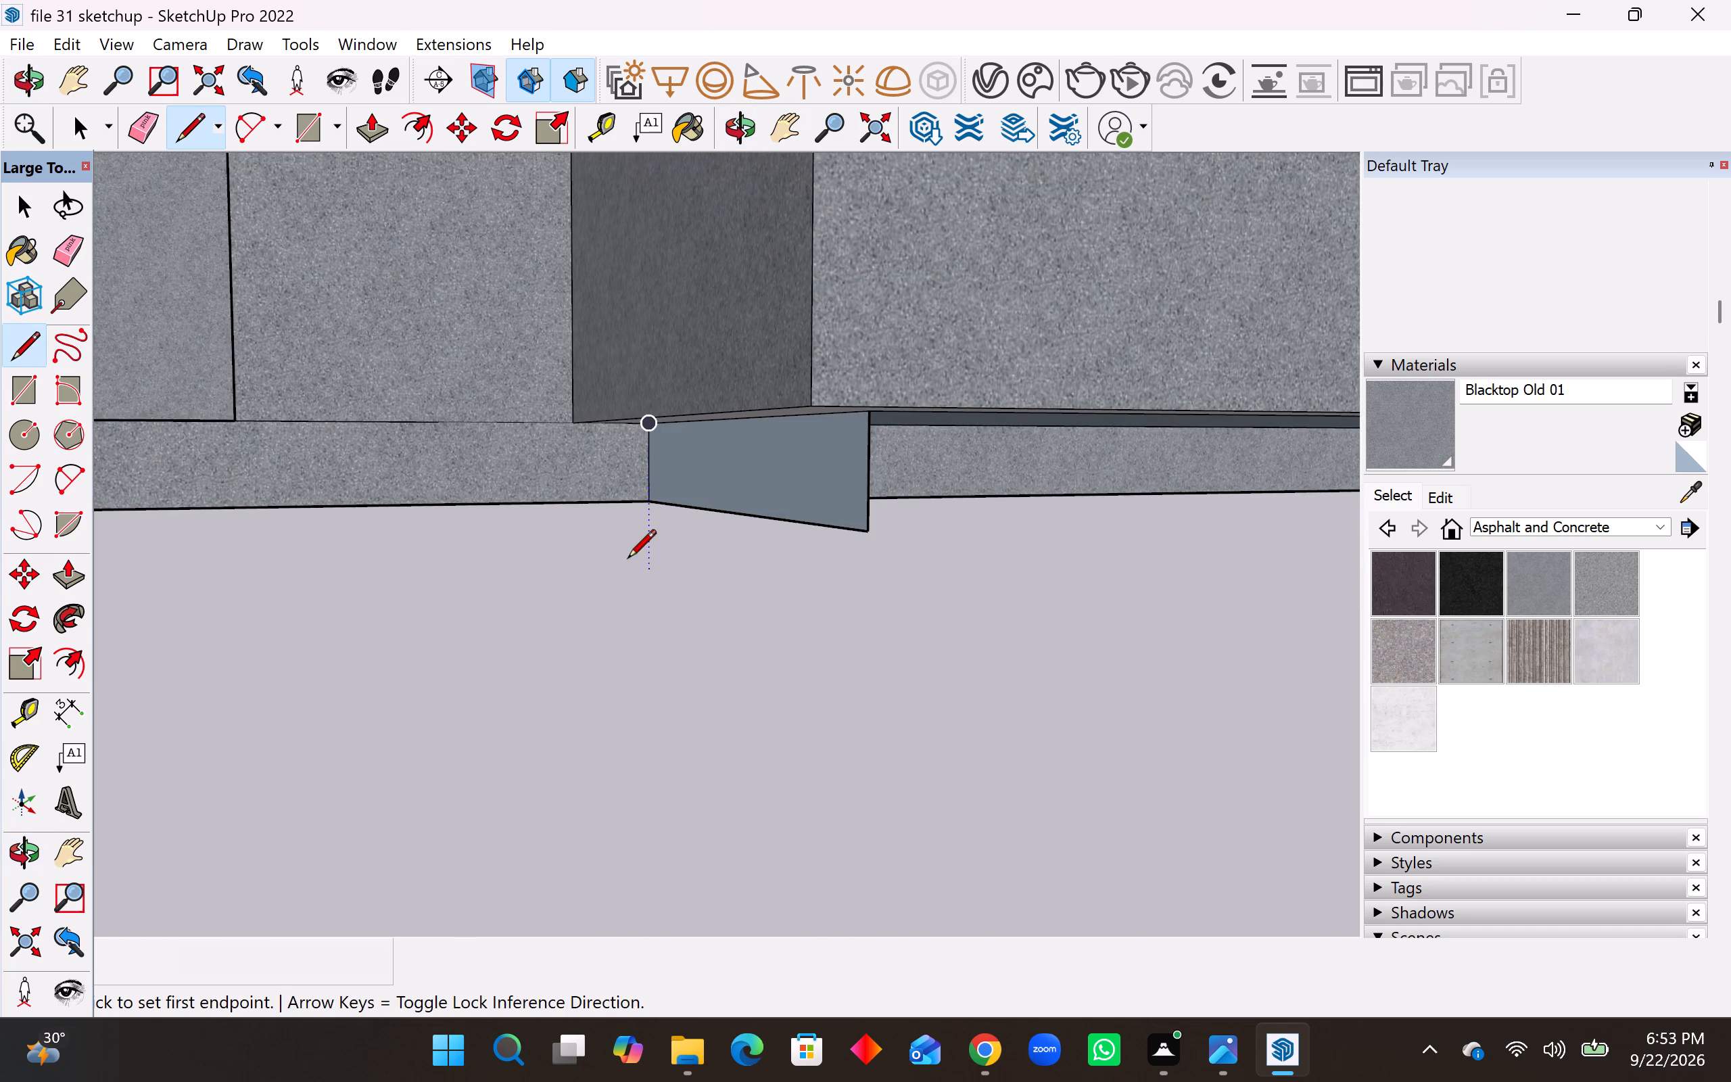
{"action": "scroll", "coordinate": [621, 557], "scroll_direction": "down", "scroll_amount": 9}
{"action": "middle_click_drag", "start_coordinate": [883, 540], "coordinate": [769, 527]}
{"action": "middle_click_drag", "start_coordinate": [1005, 443], "coordinate": [1001, 415]}
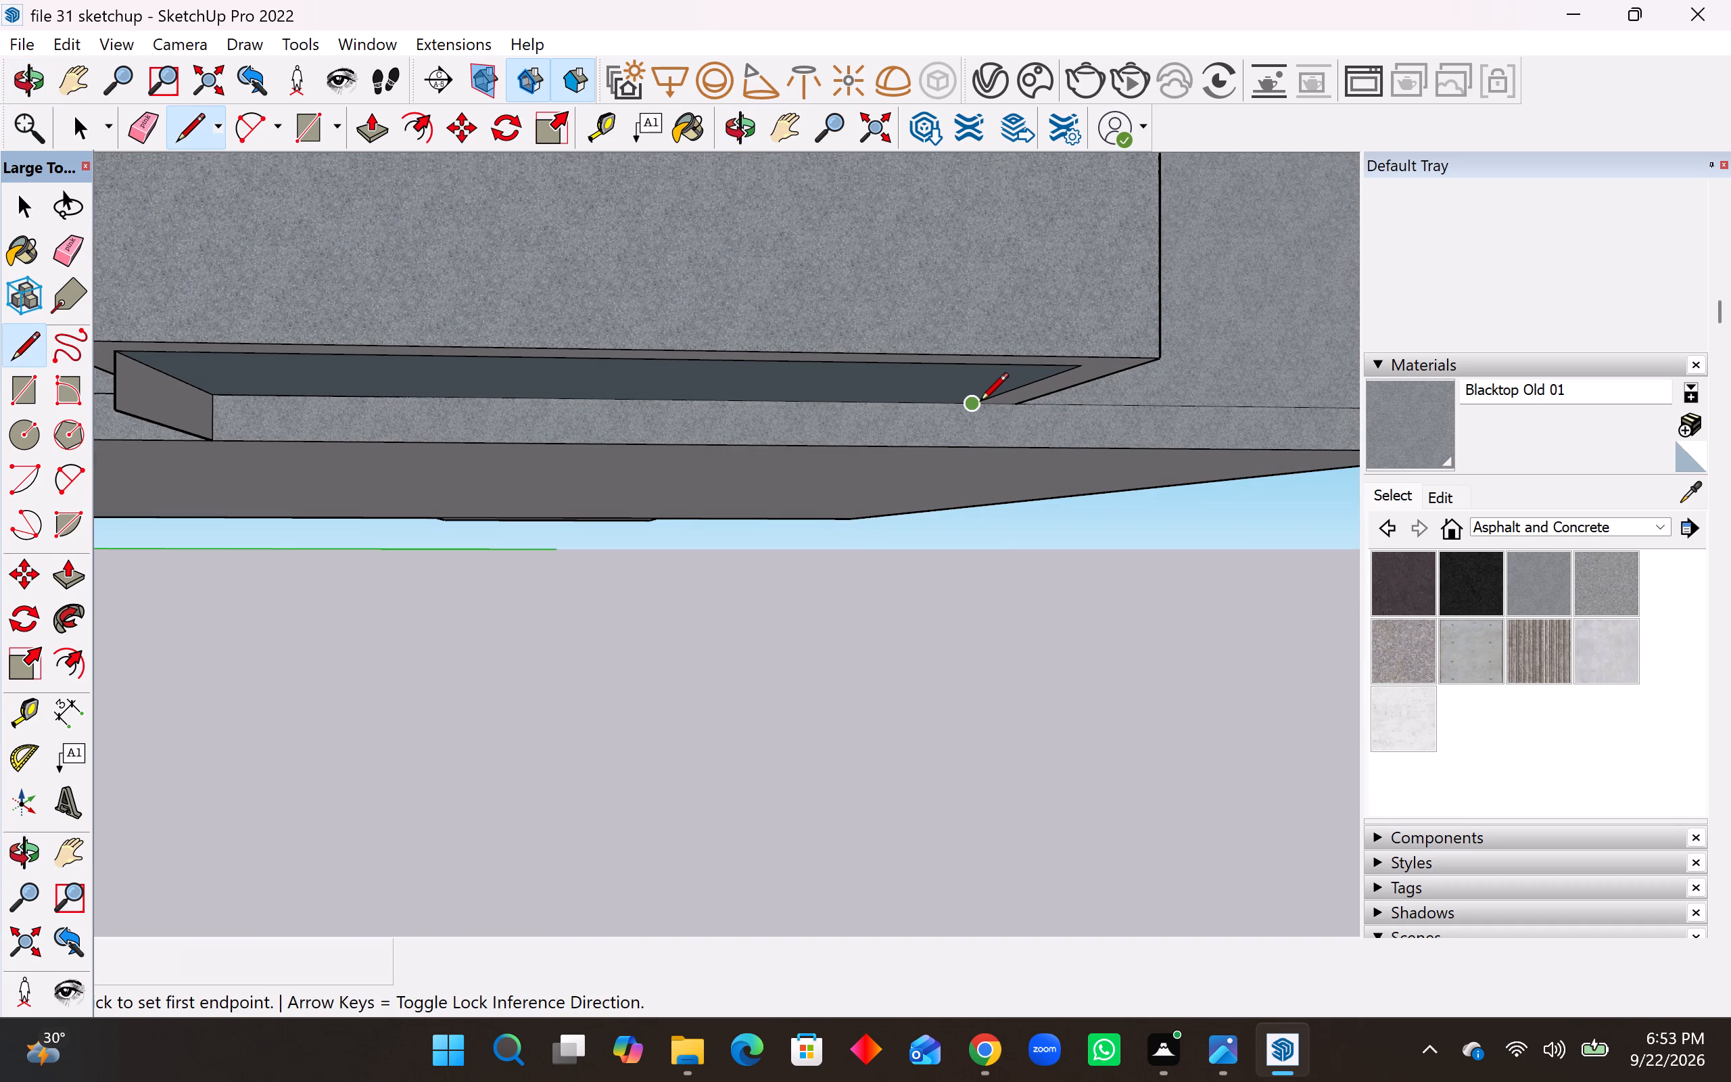
{"action": "left_click", "coordinate": [976, 404]}
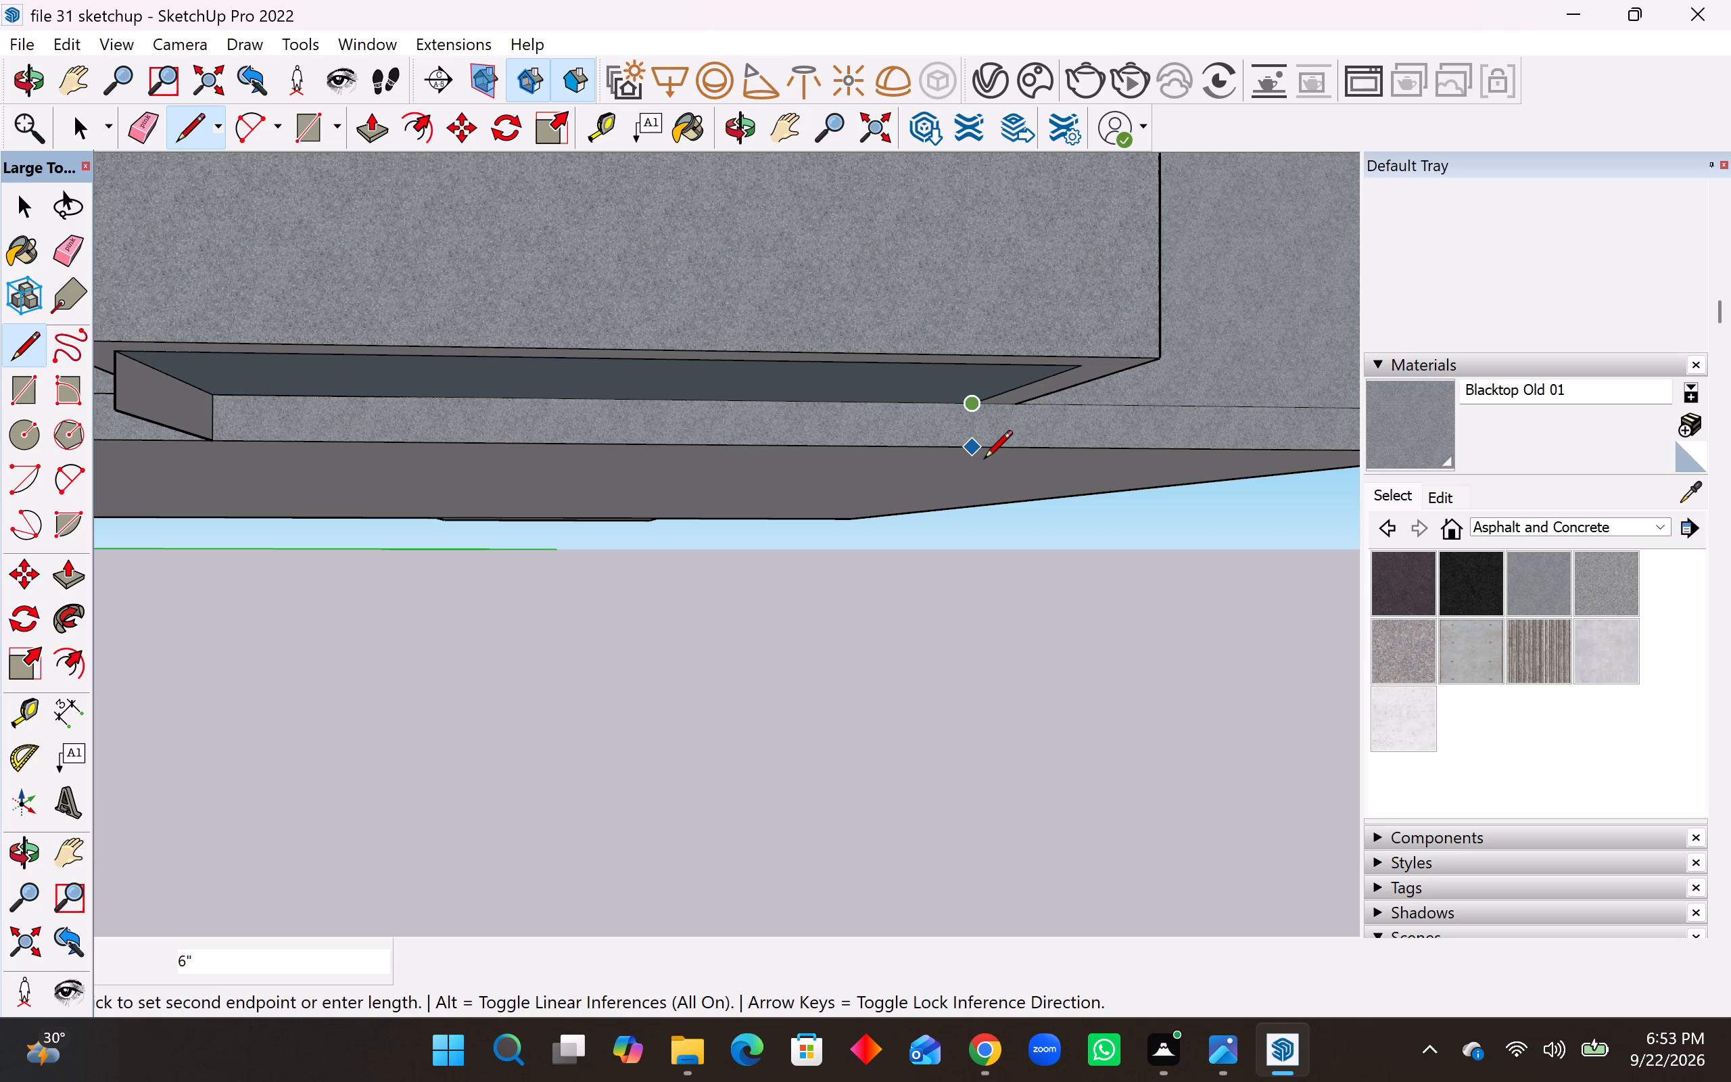
{"action": "left_click", "coordinate": [976, 450]}
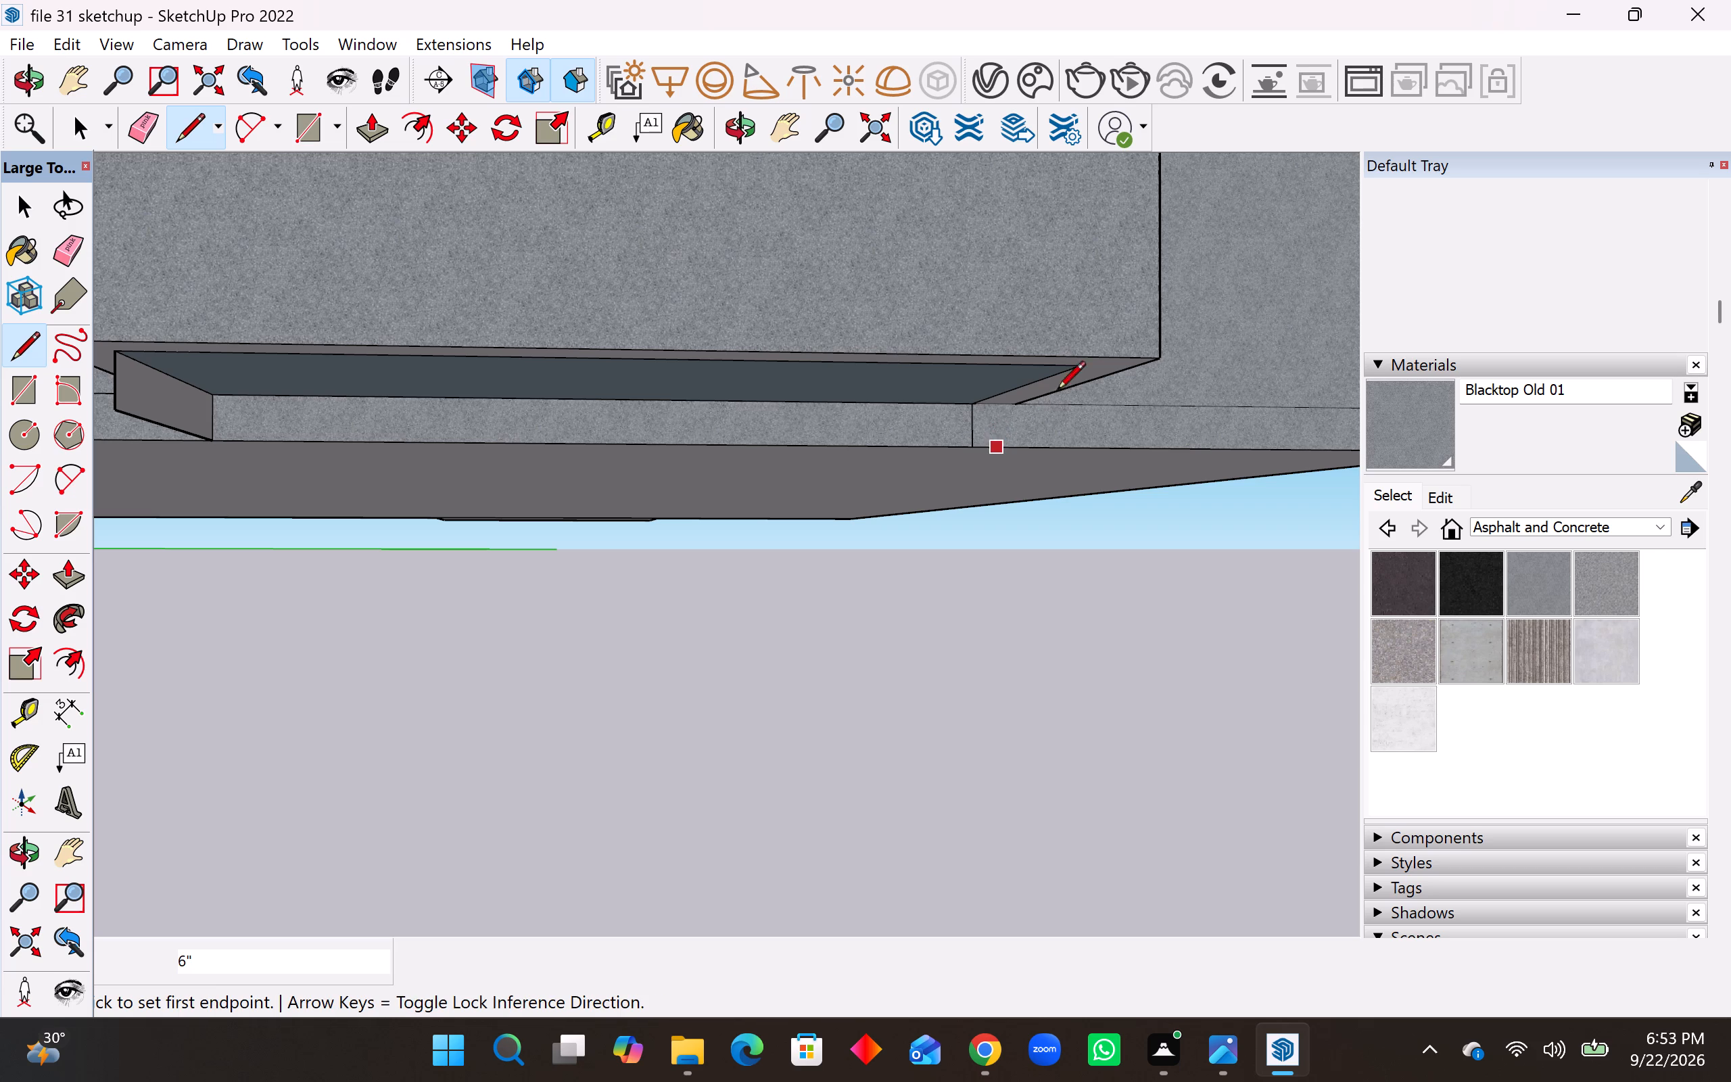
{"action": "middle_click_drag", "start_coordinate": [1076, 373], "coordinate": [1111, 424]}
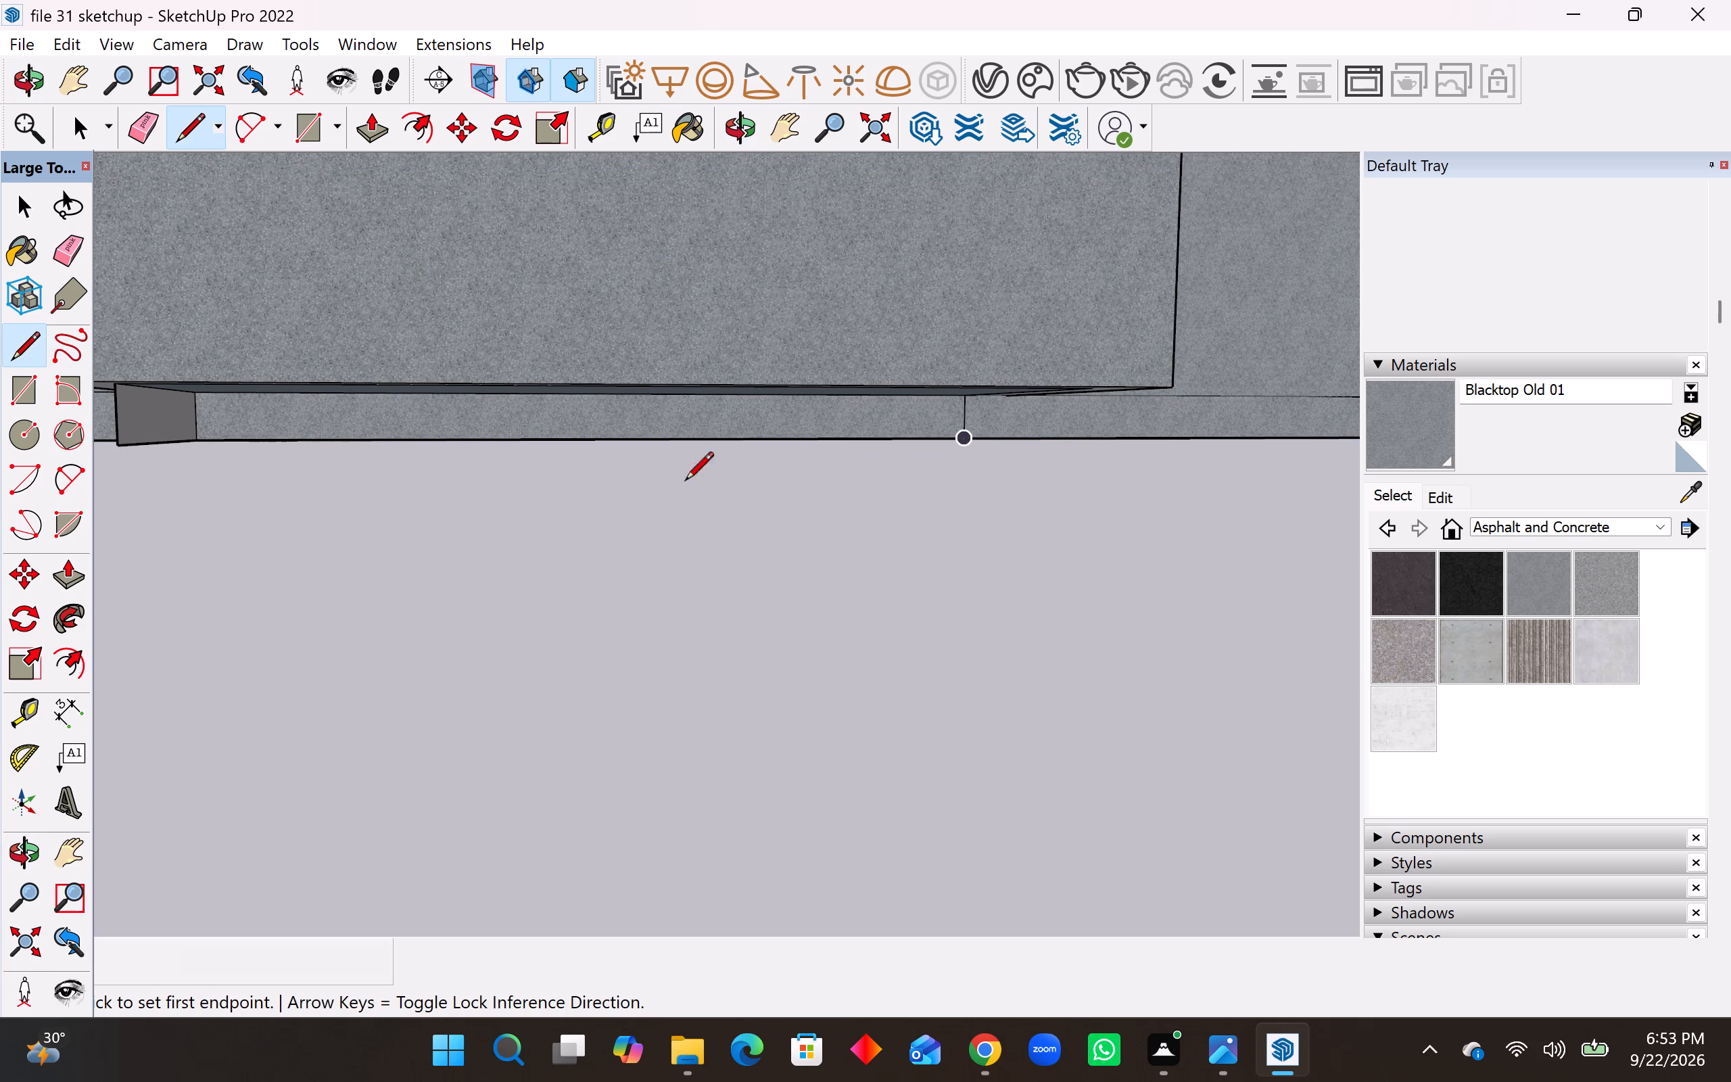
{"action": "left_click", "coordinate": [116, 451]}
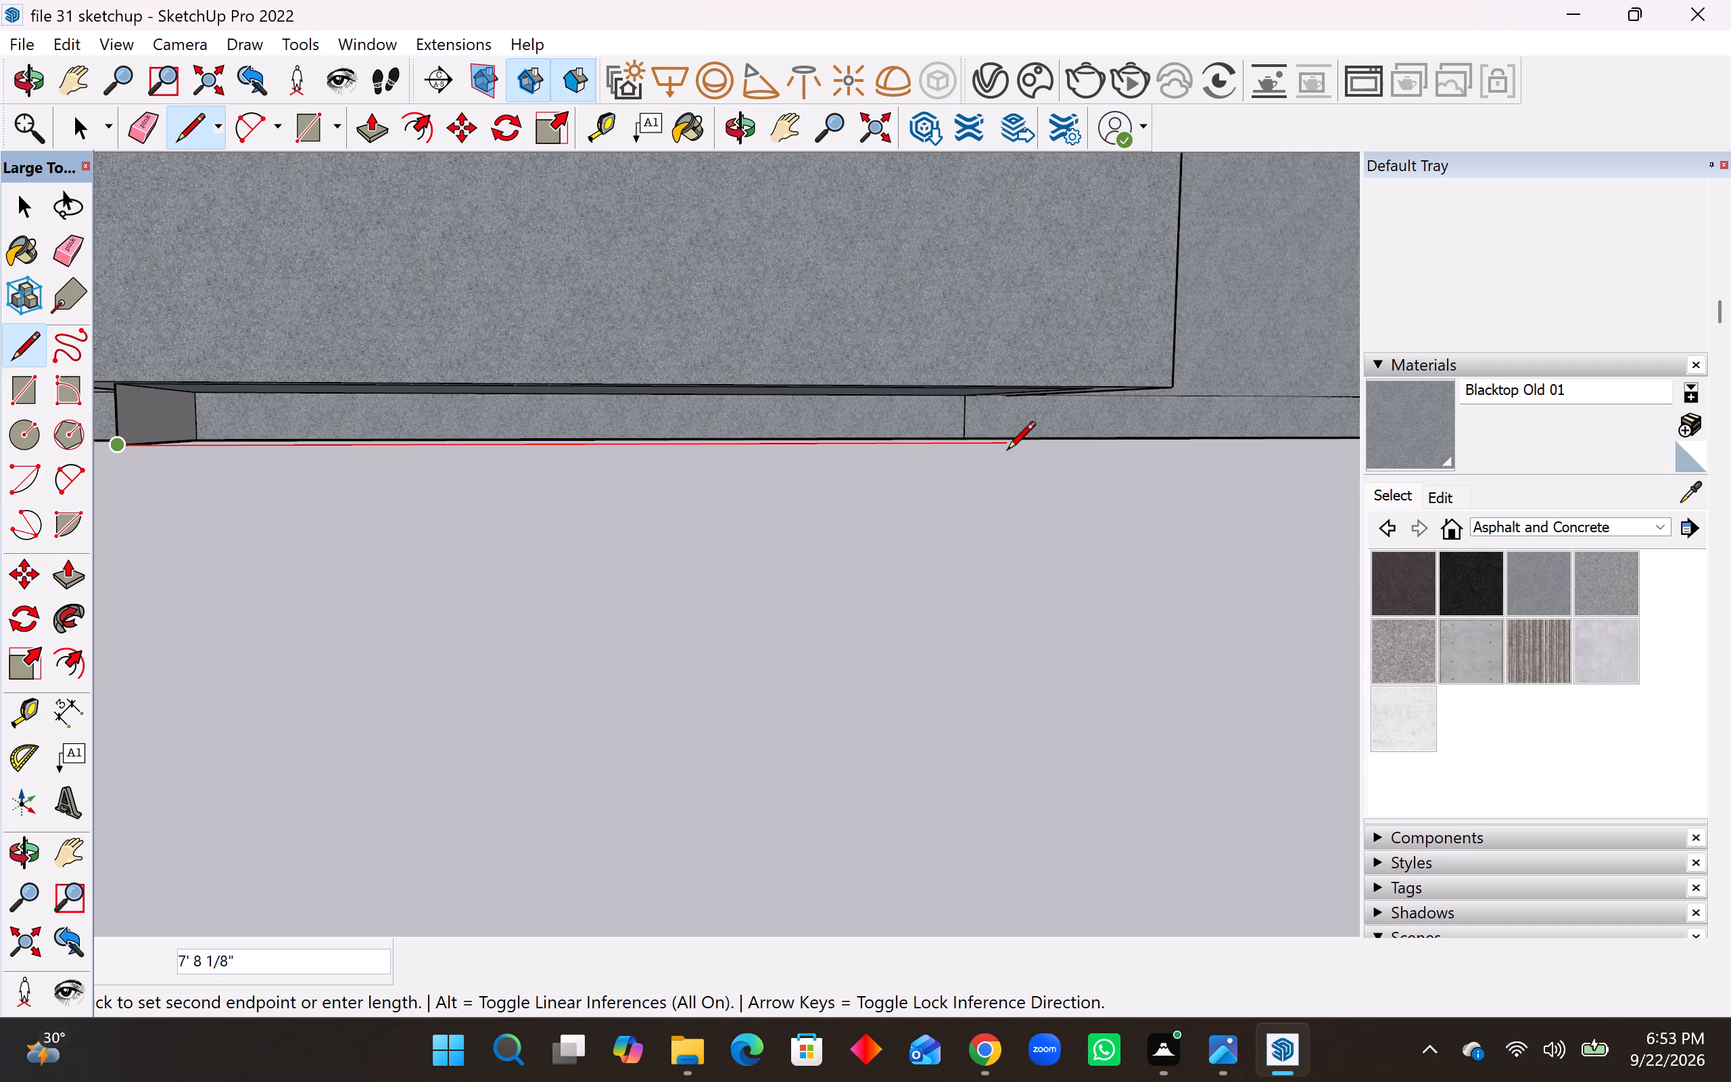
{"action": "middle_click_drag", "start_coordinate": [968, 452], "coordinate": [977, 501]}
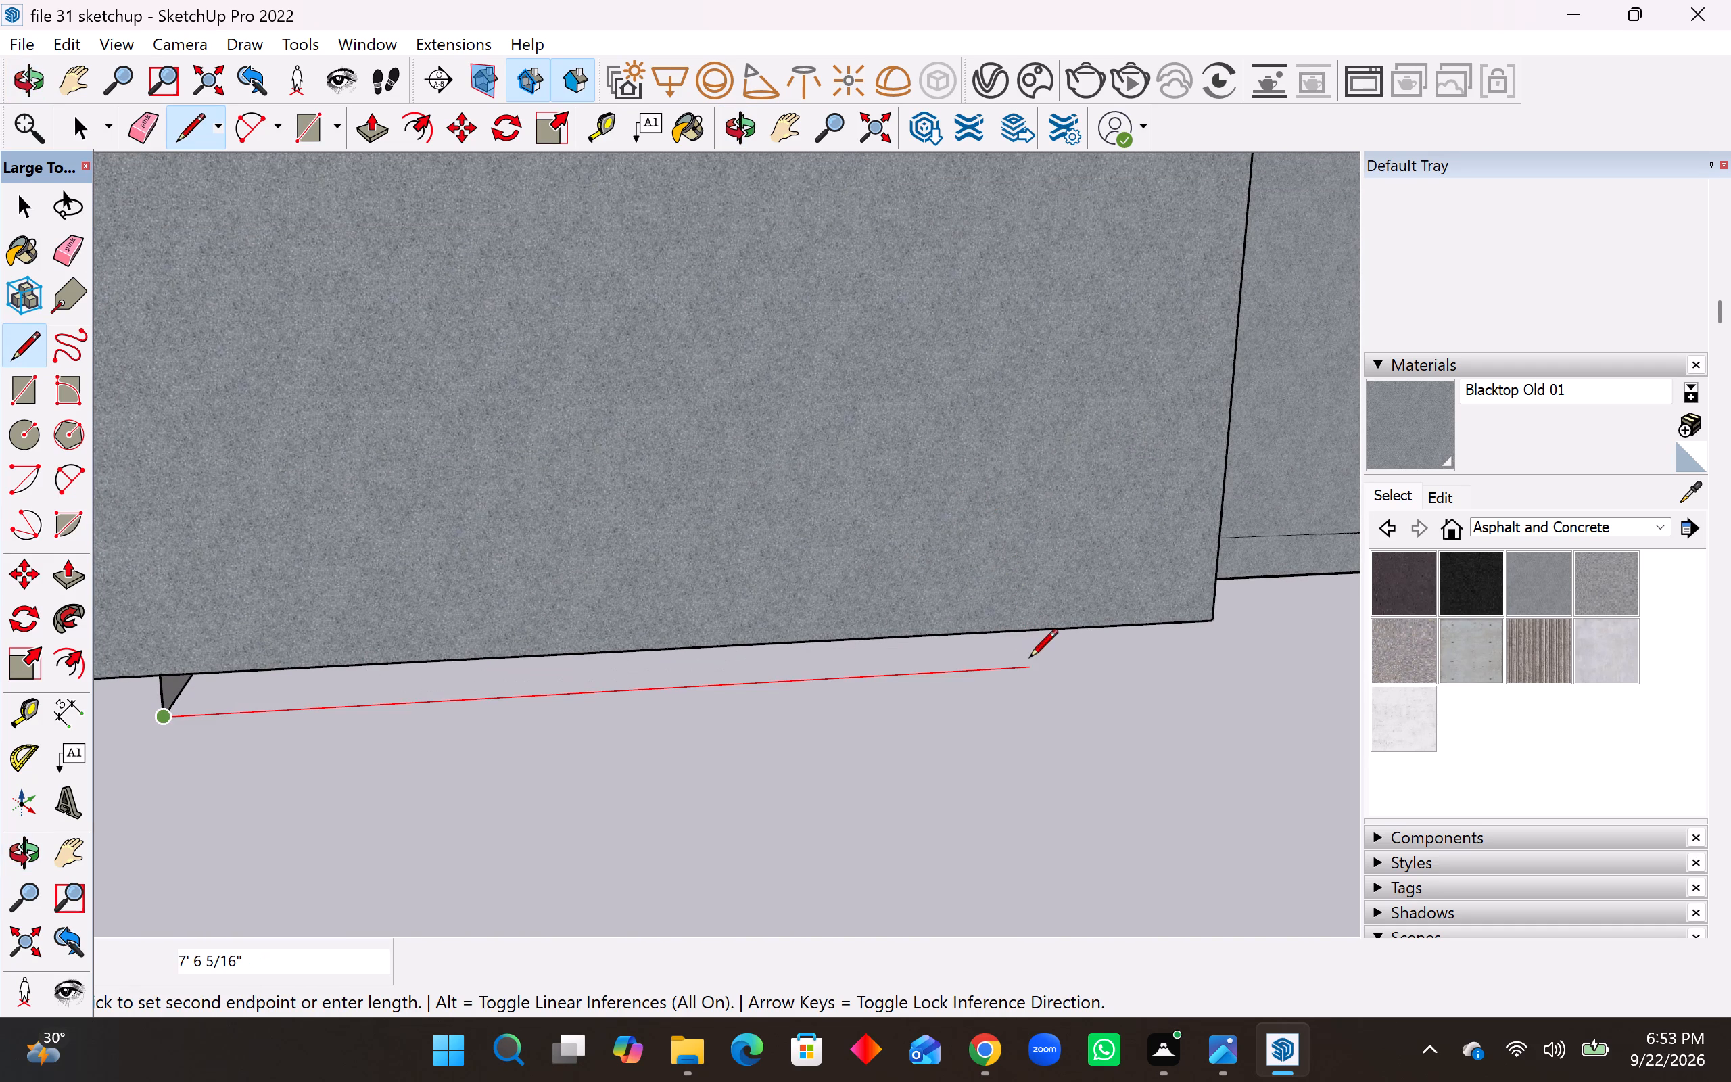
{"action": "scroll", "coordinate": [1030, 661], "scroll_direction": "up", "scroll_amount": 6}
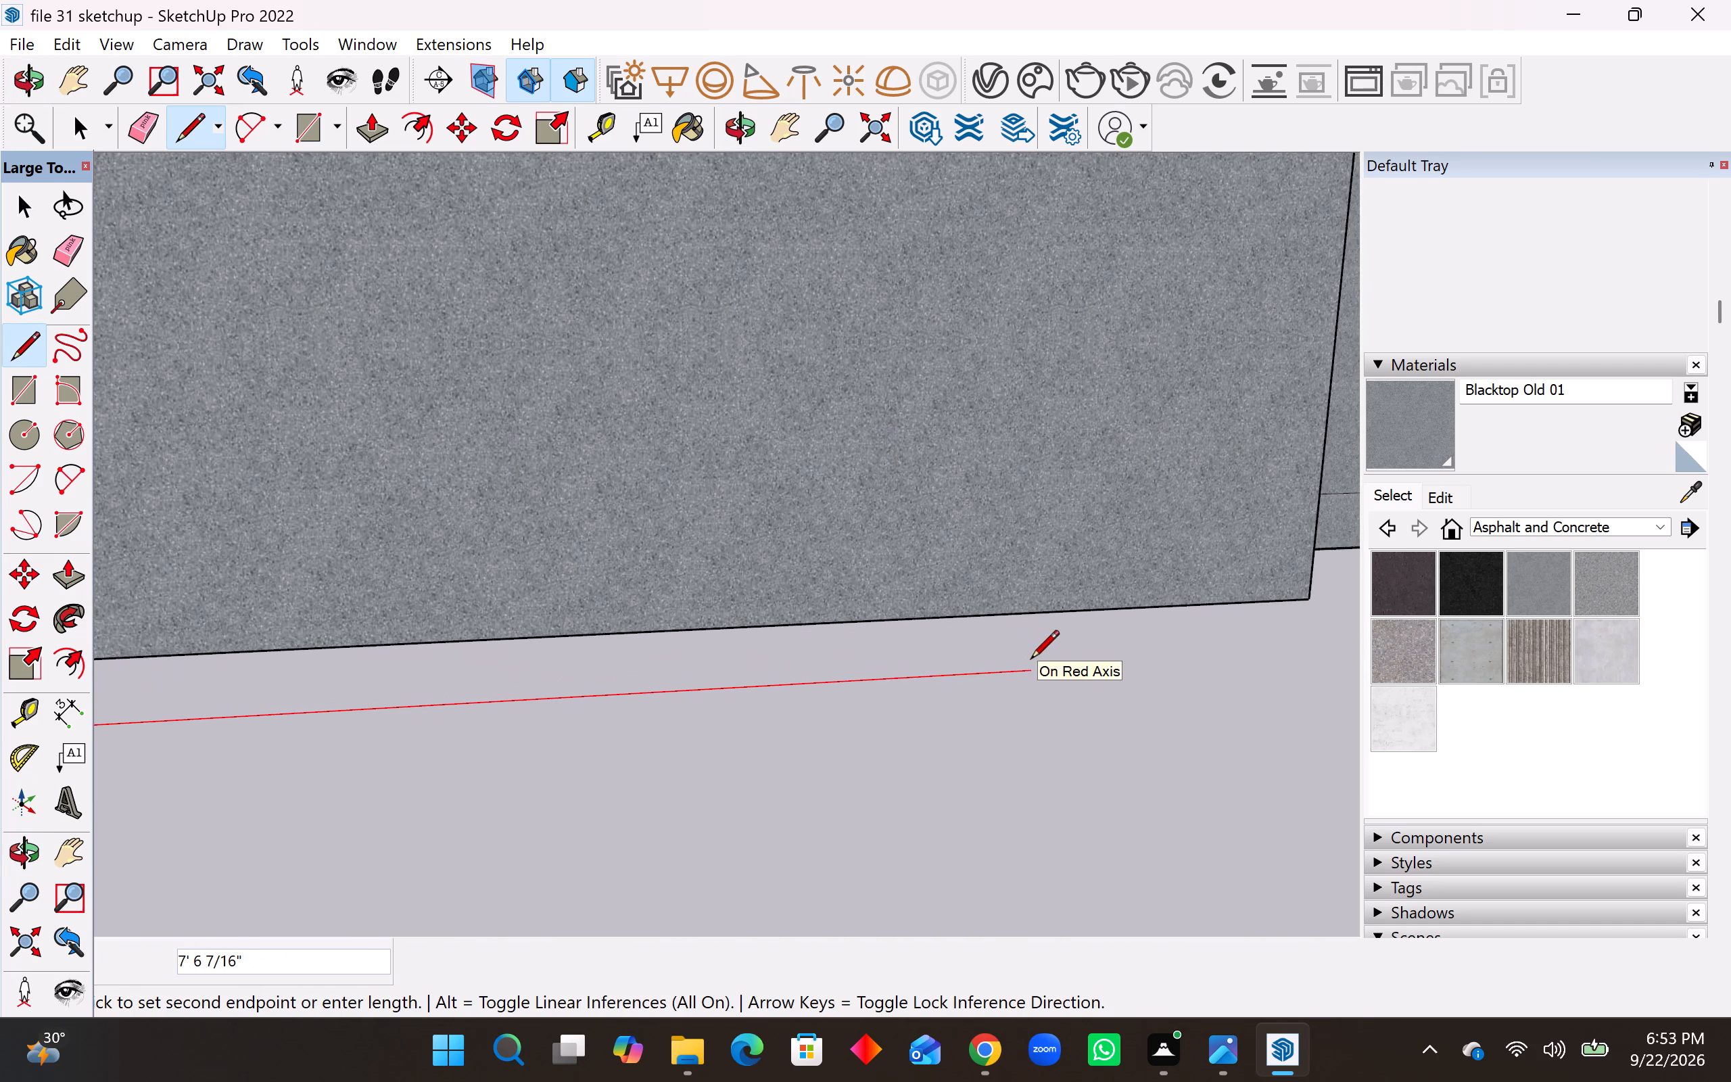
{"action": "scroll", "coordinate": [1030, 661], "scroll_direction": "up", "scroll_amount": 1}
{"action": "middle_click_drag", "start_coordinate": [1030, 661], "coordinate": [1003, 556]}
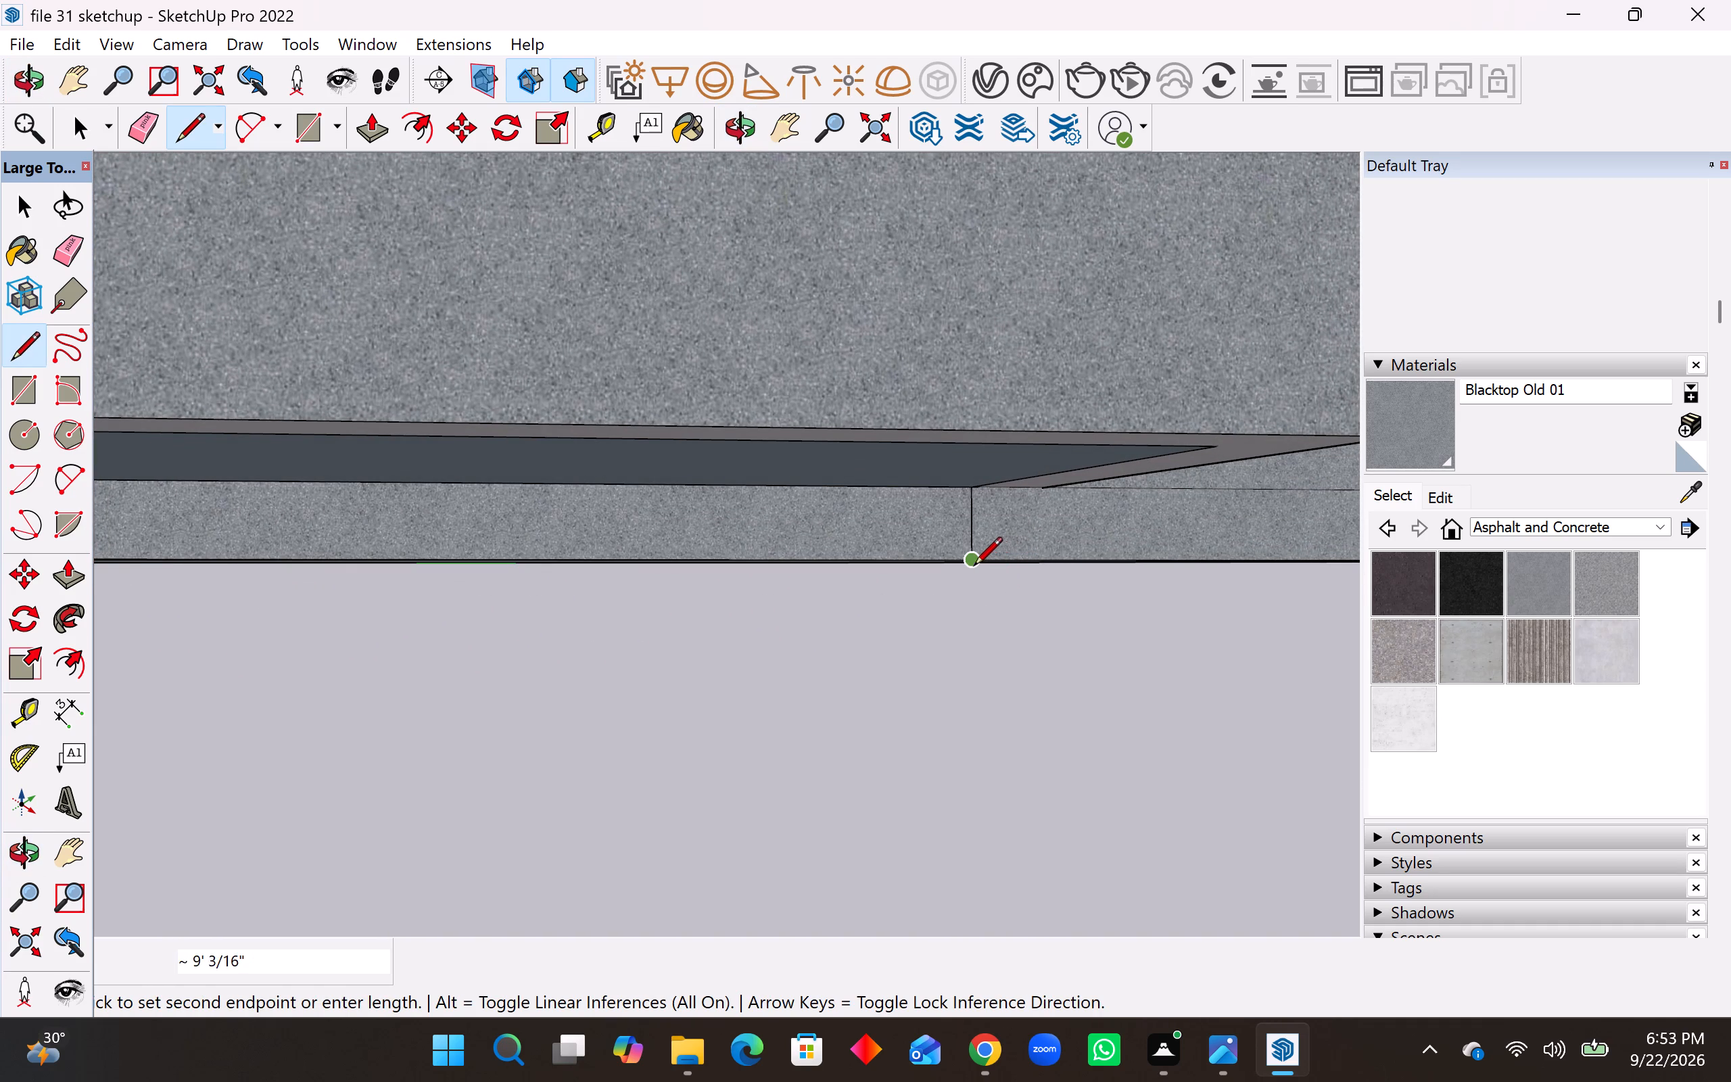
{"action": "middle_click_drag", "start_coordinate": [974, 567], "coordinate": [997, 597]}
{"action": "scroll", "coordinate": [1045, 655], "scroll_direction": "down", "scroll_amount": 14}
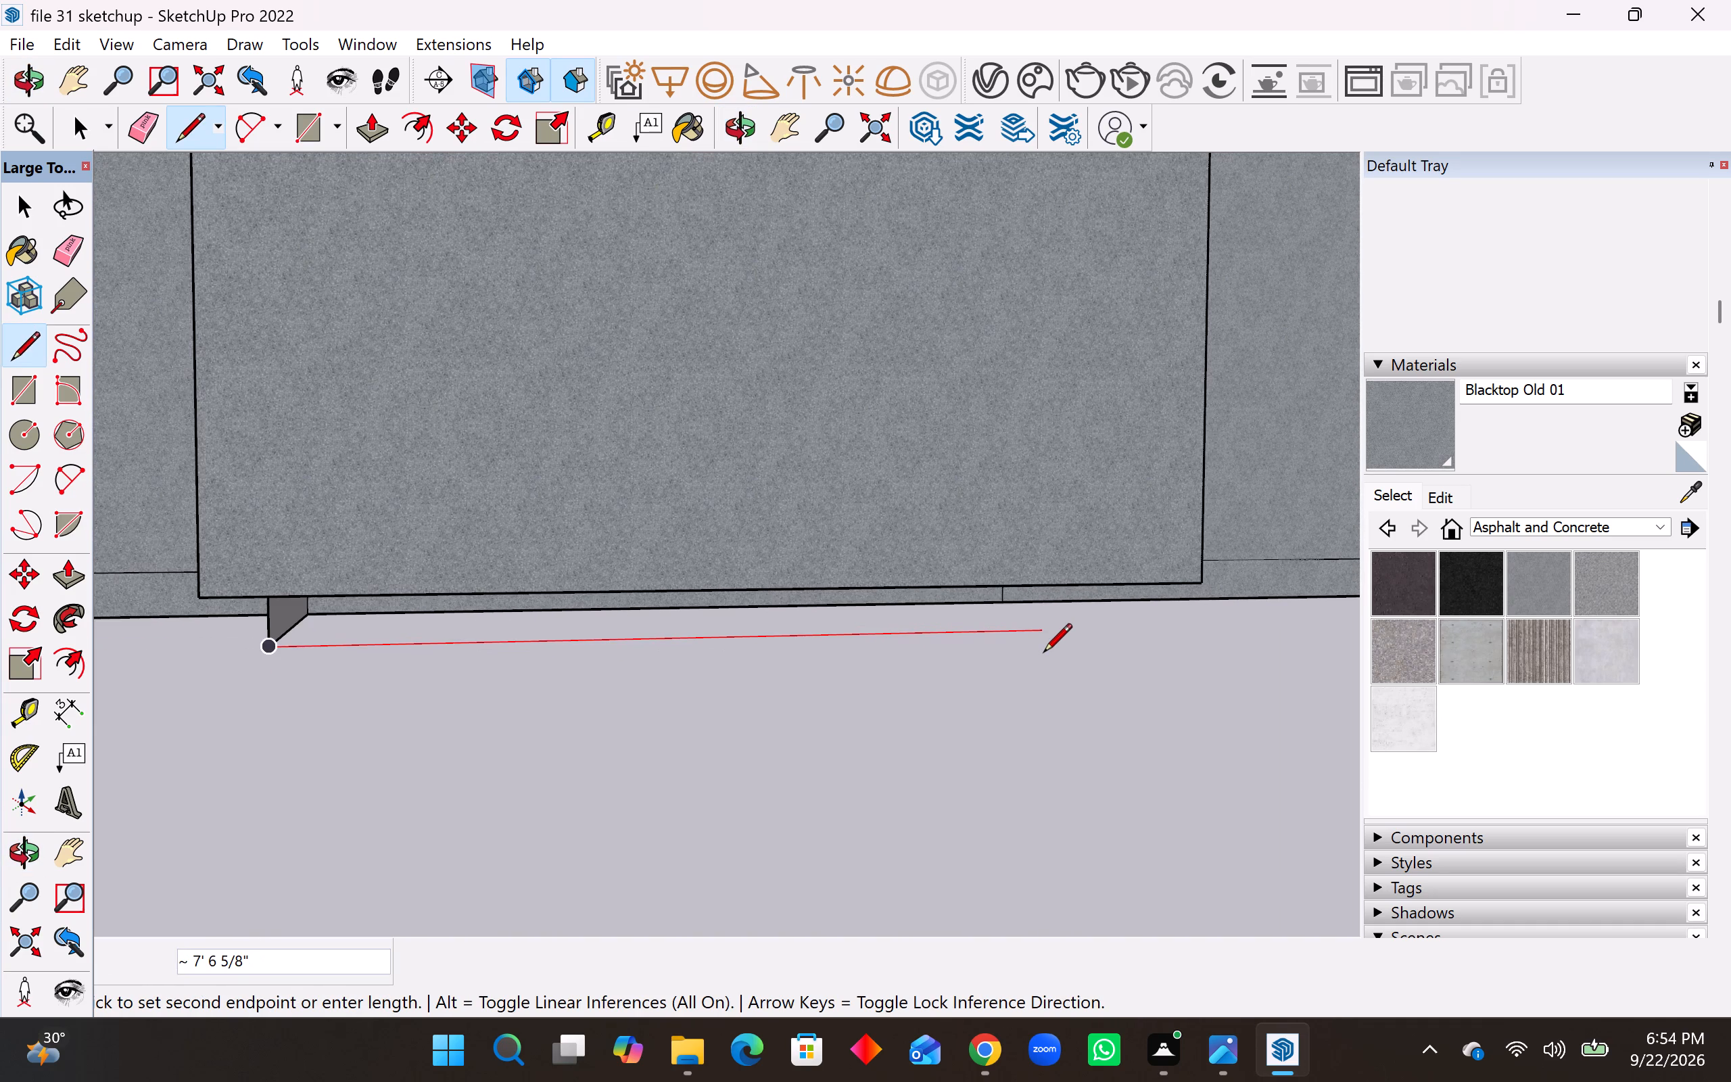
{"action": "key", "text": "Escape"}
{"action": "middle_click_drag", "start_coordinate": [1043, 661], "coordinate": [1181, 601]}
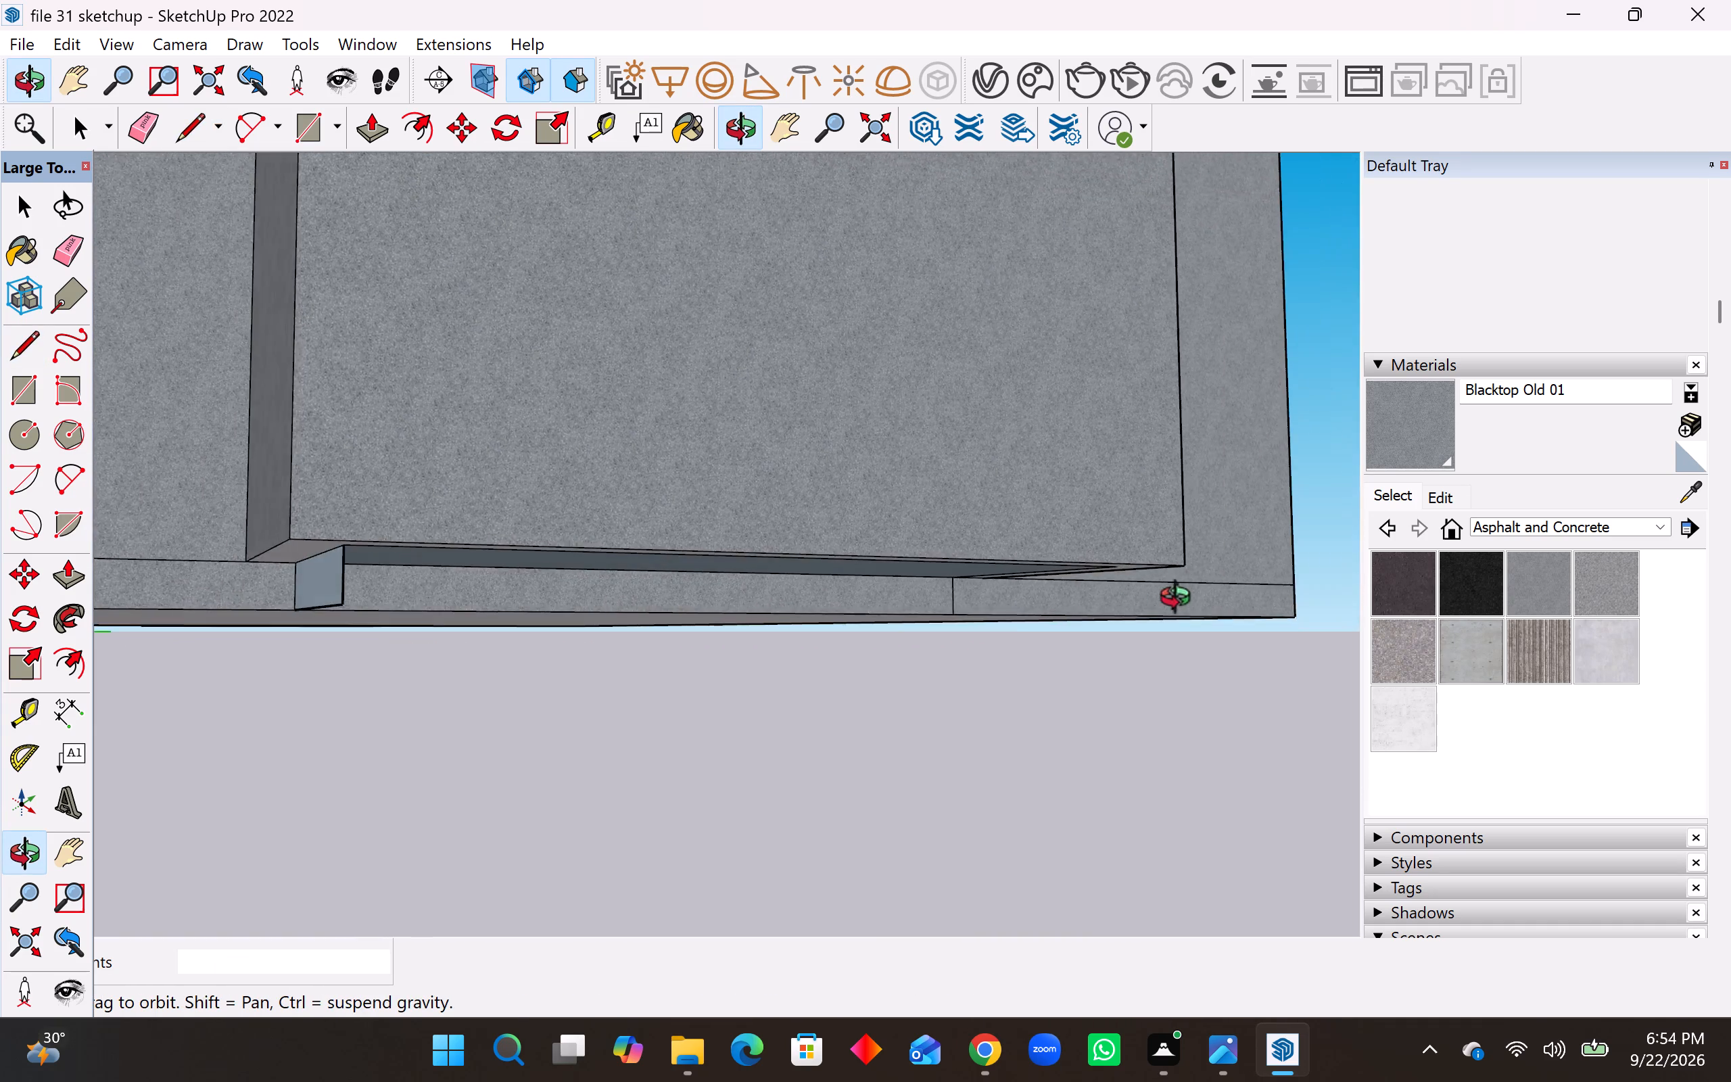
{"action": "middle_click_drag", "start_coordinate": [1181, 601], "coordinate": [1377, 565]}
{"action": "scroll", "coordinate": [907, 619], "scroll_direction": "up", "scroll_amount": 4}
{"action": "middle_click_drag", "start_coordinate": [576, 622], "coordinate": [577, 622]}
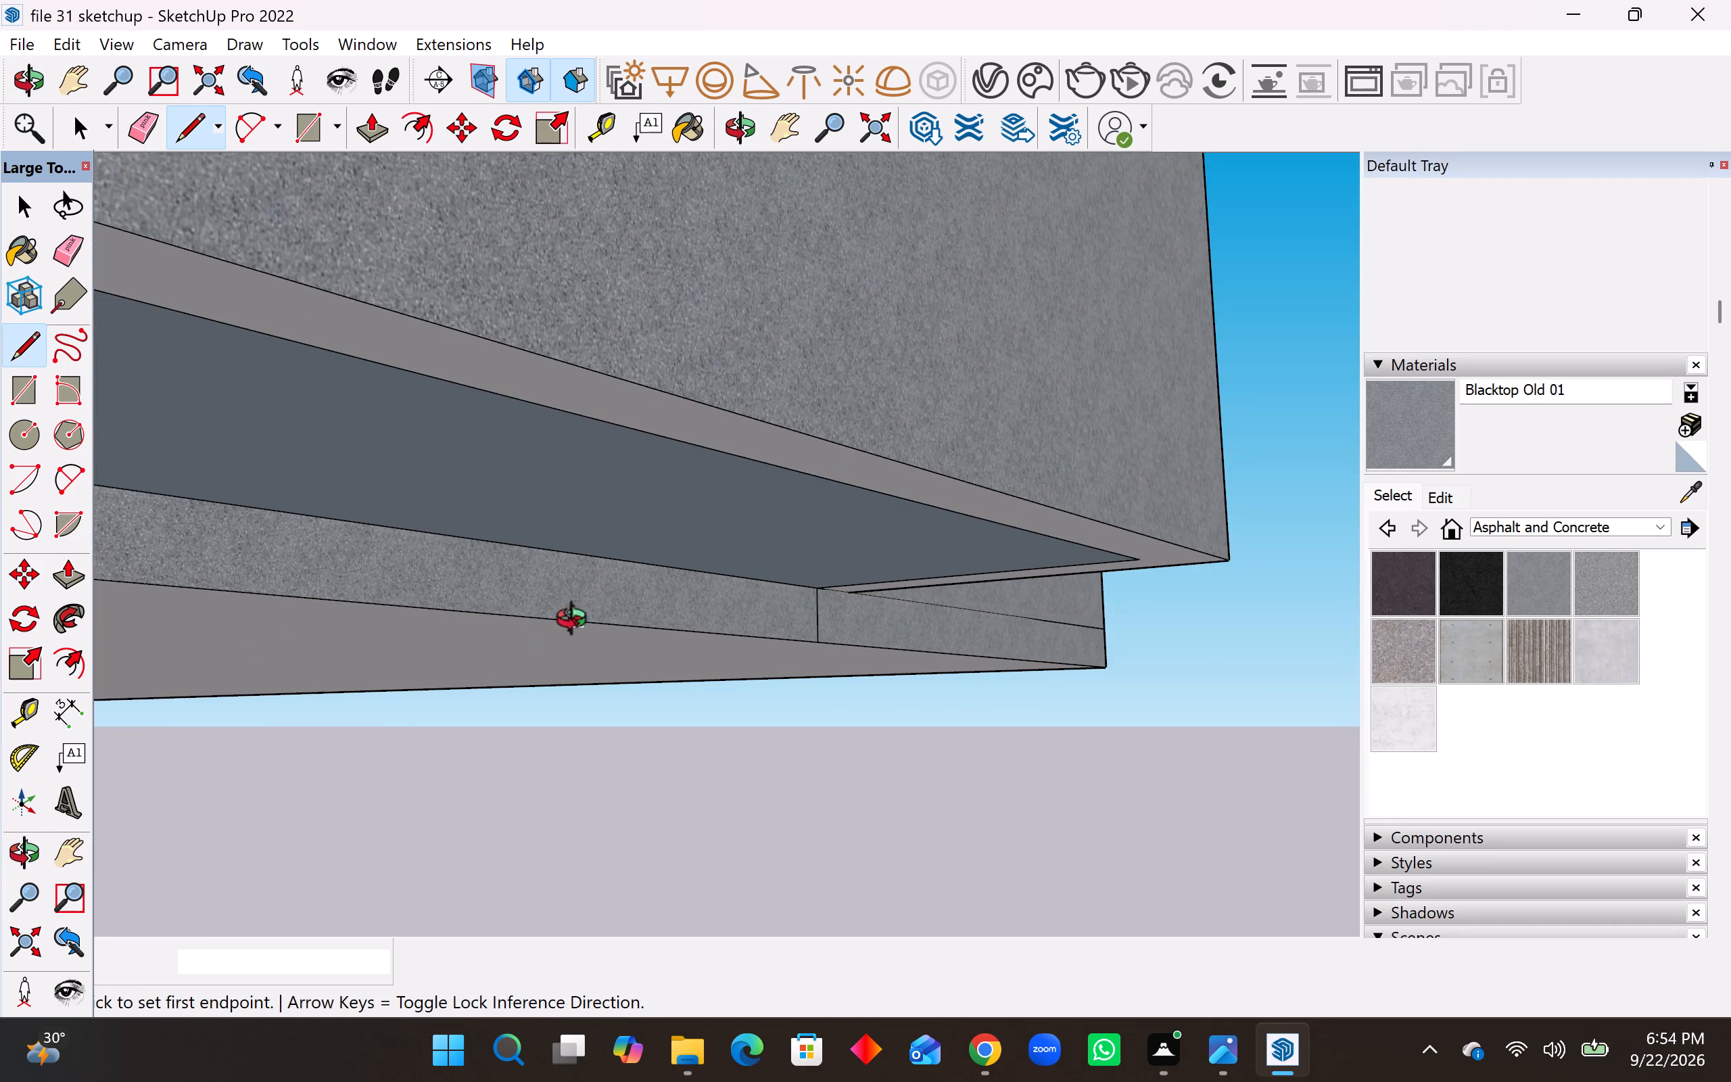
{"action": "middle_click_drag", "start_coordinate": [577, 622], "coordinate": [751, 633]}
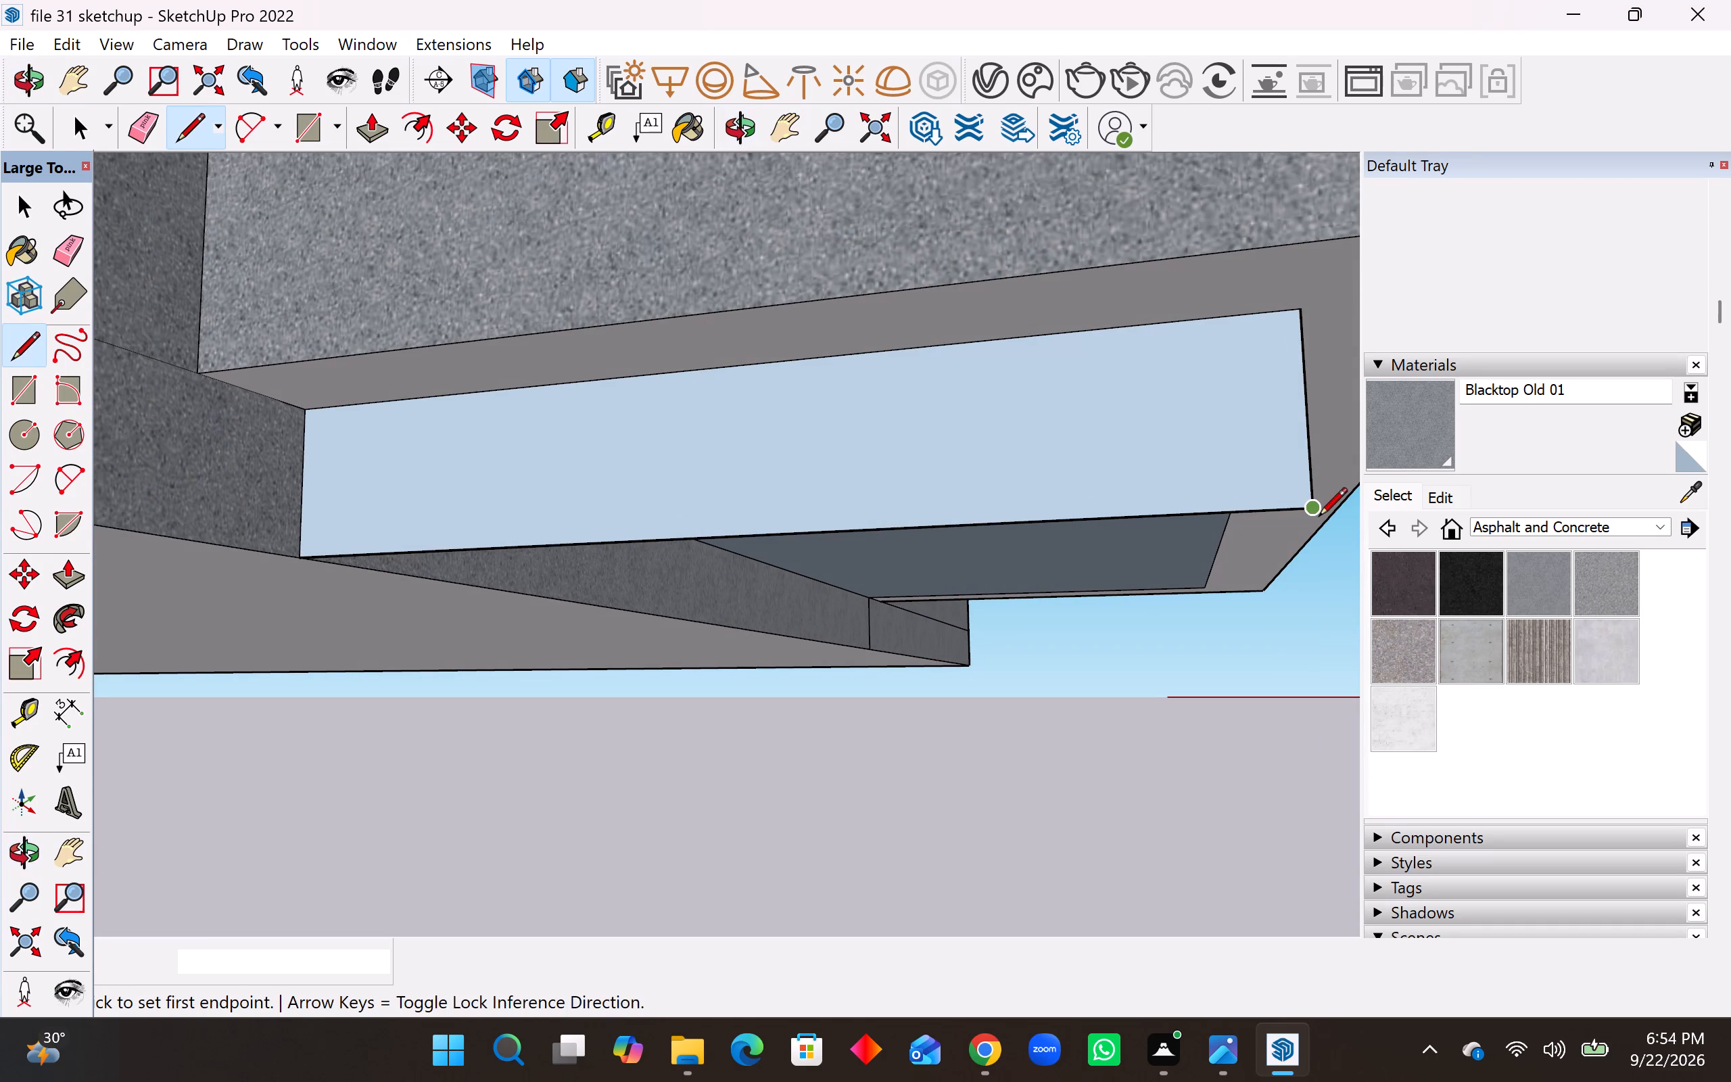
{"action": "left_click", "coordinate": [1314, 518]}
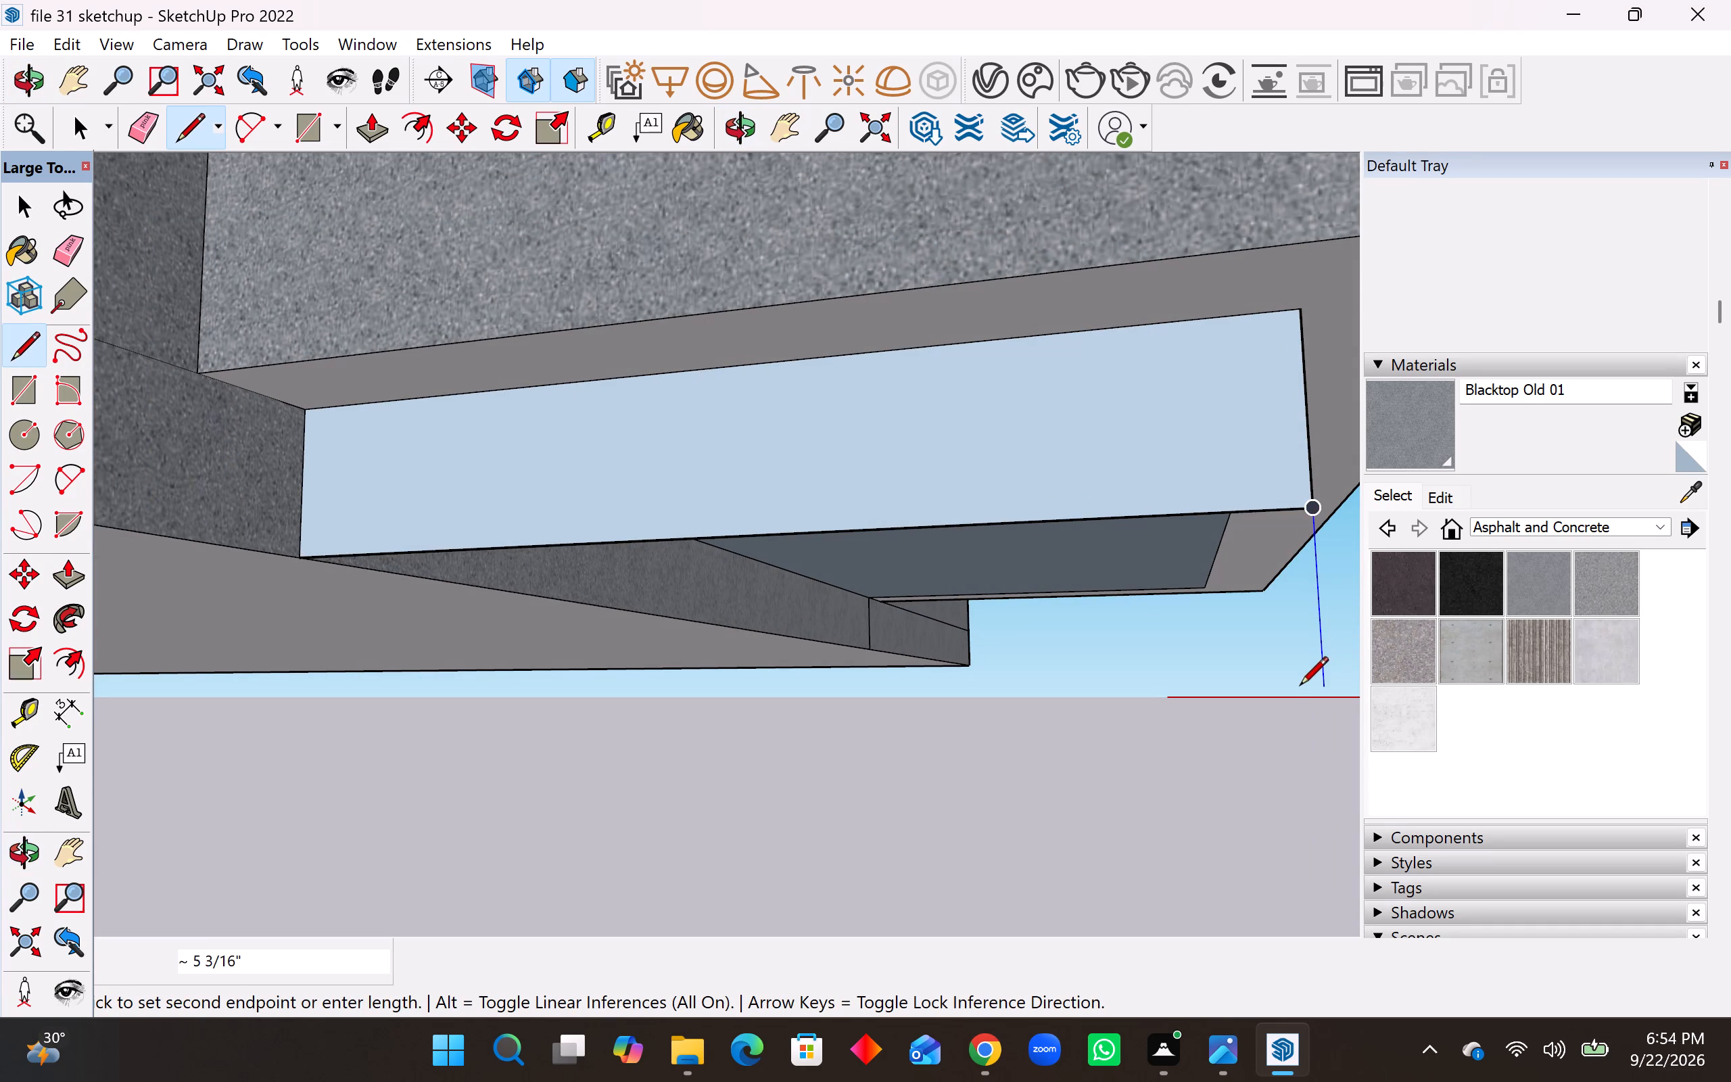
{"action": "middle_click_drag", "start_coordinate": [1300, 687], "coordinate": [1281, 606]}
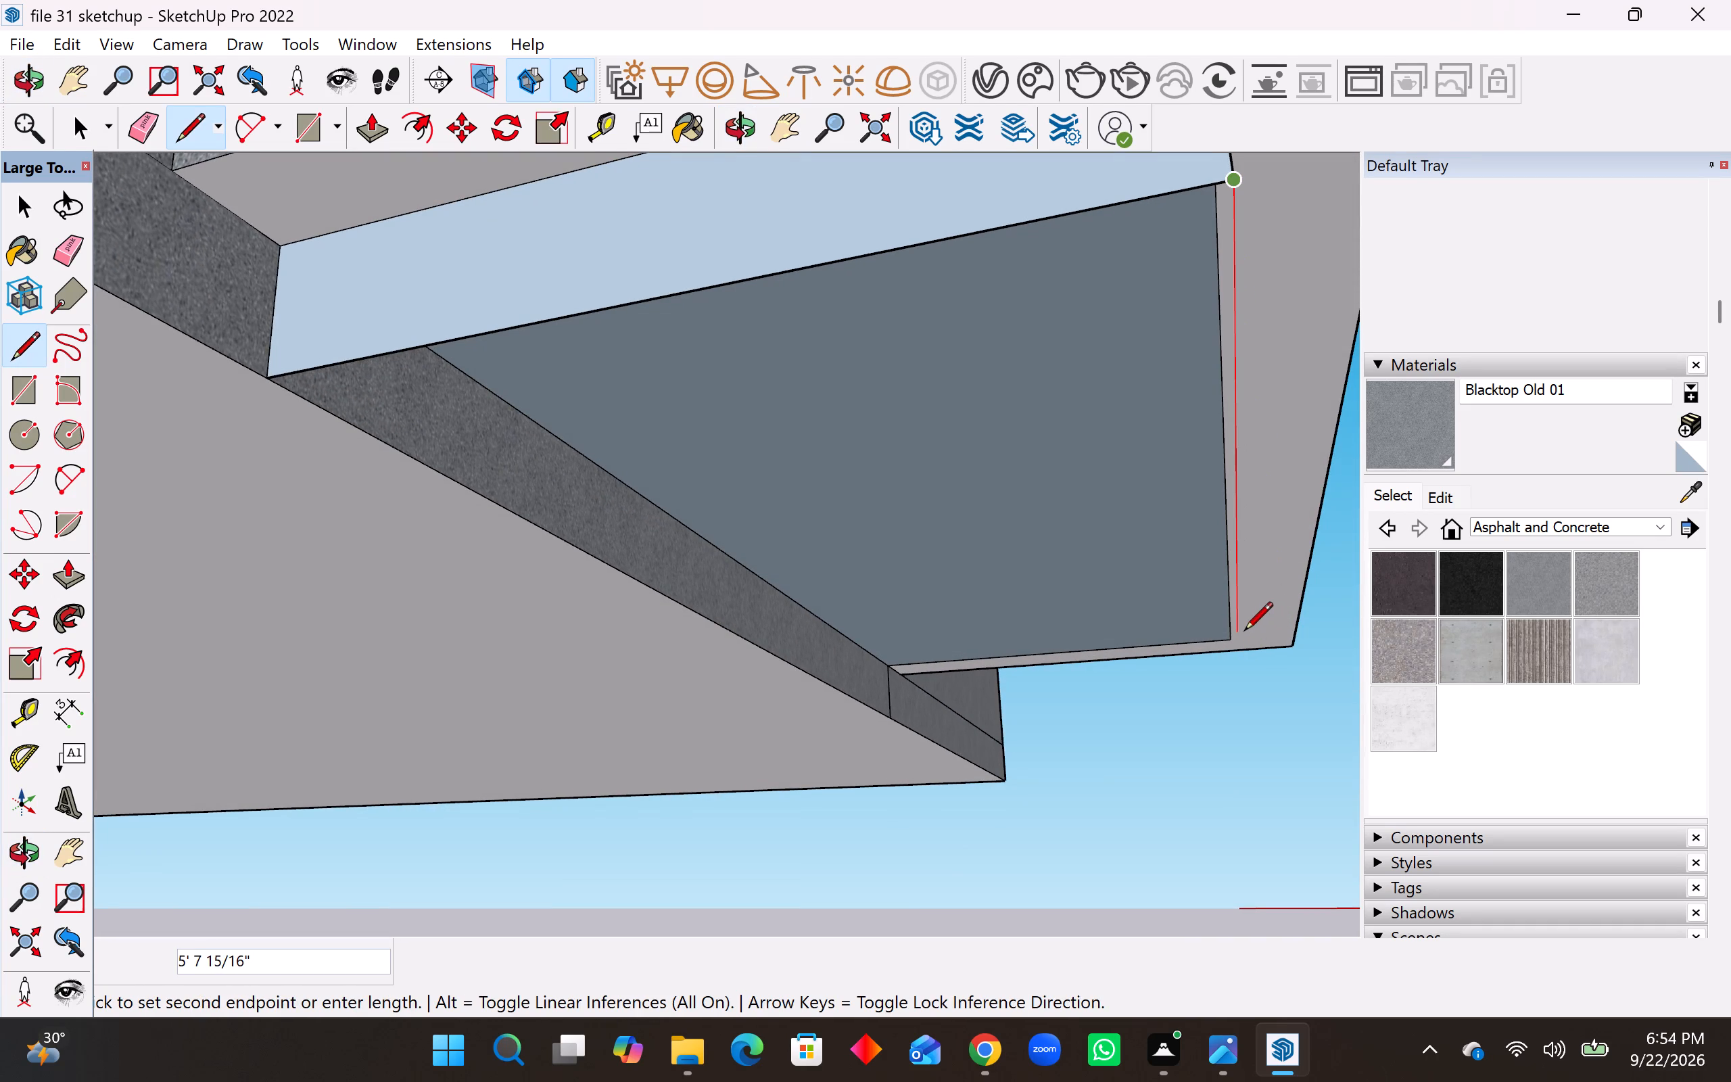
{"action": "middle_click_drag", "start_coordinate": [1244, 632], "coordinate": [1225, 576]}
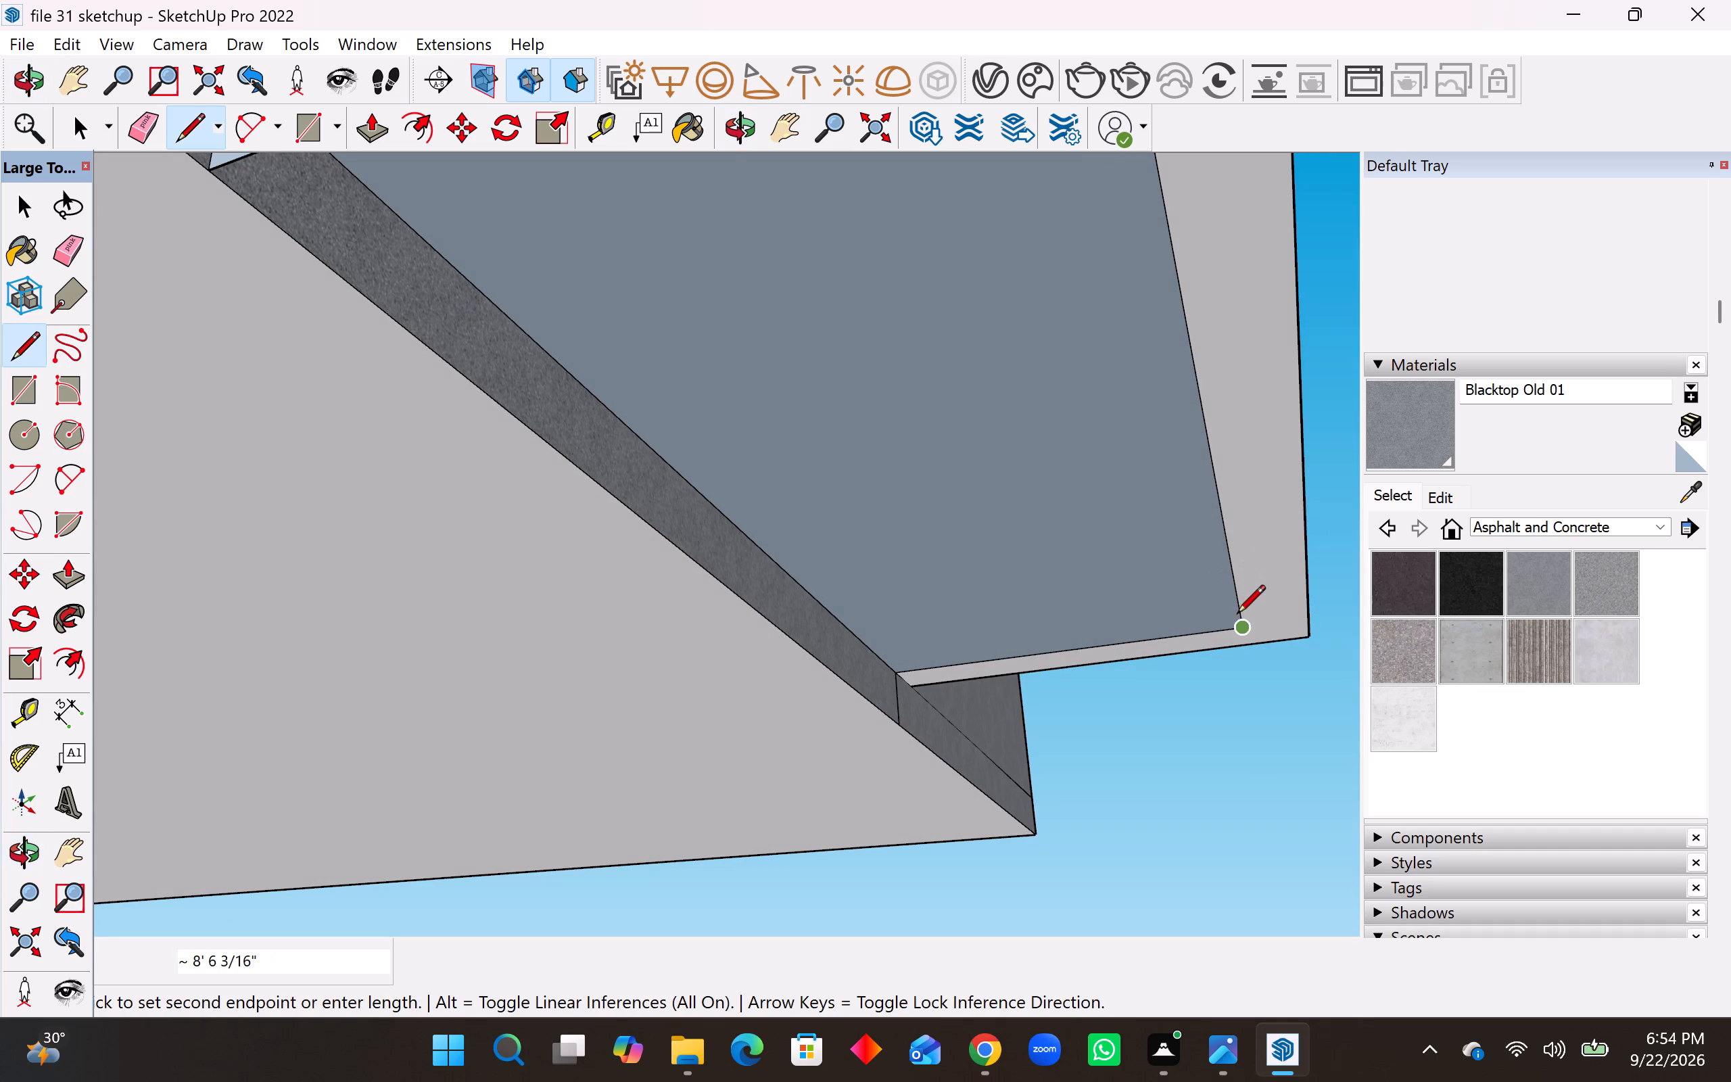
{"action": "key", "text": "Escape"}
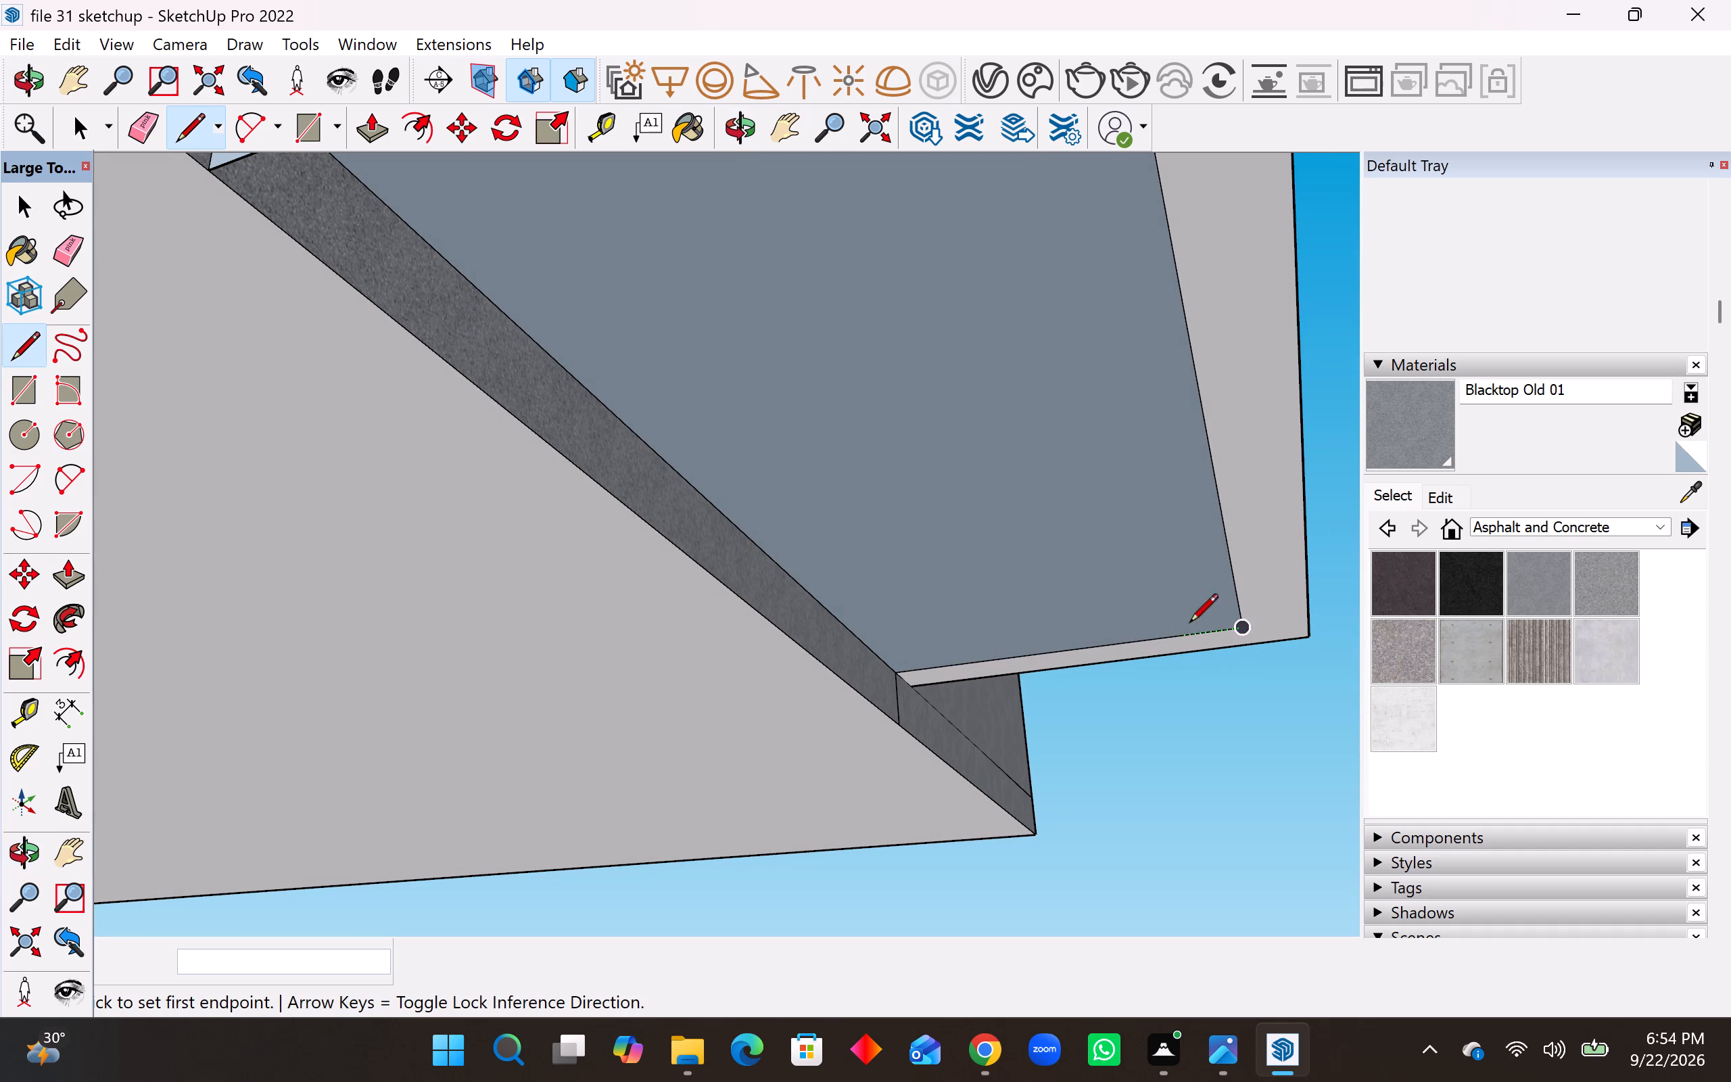
Draw a base line out from the slab edge and a 6" vertical line up to the underside opening's outer corner, closing the opposite panel.
{"action": "middle_click_drag", "start_coordinate": [1081, 649], "coordinate": [984, 706]}
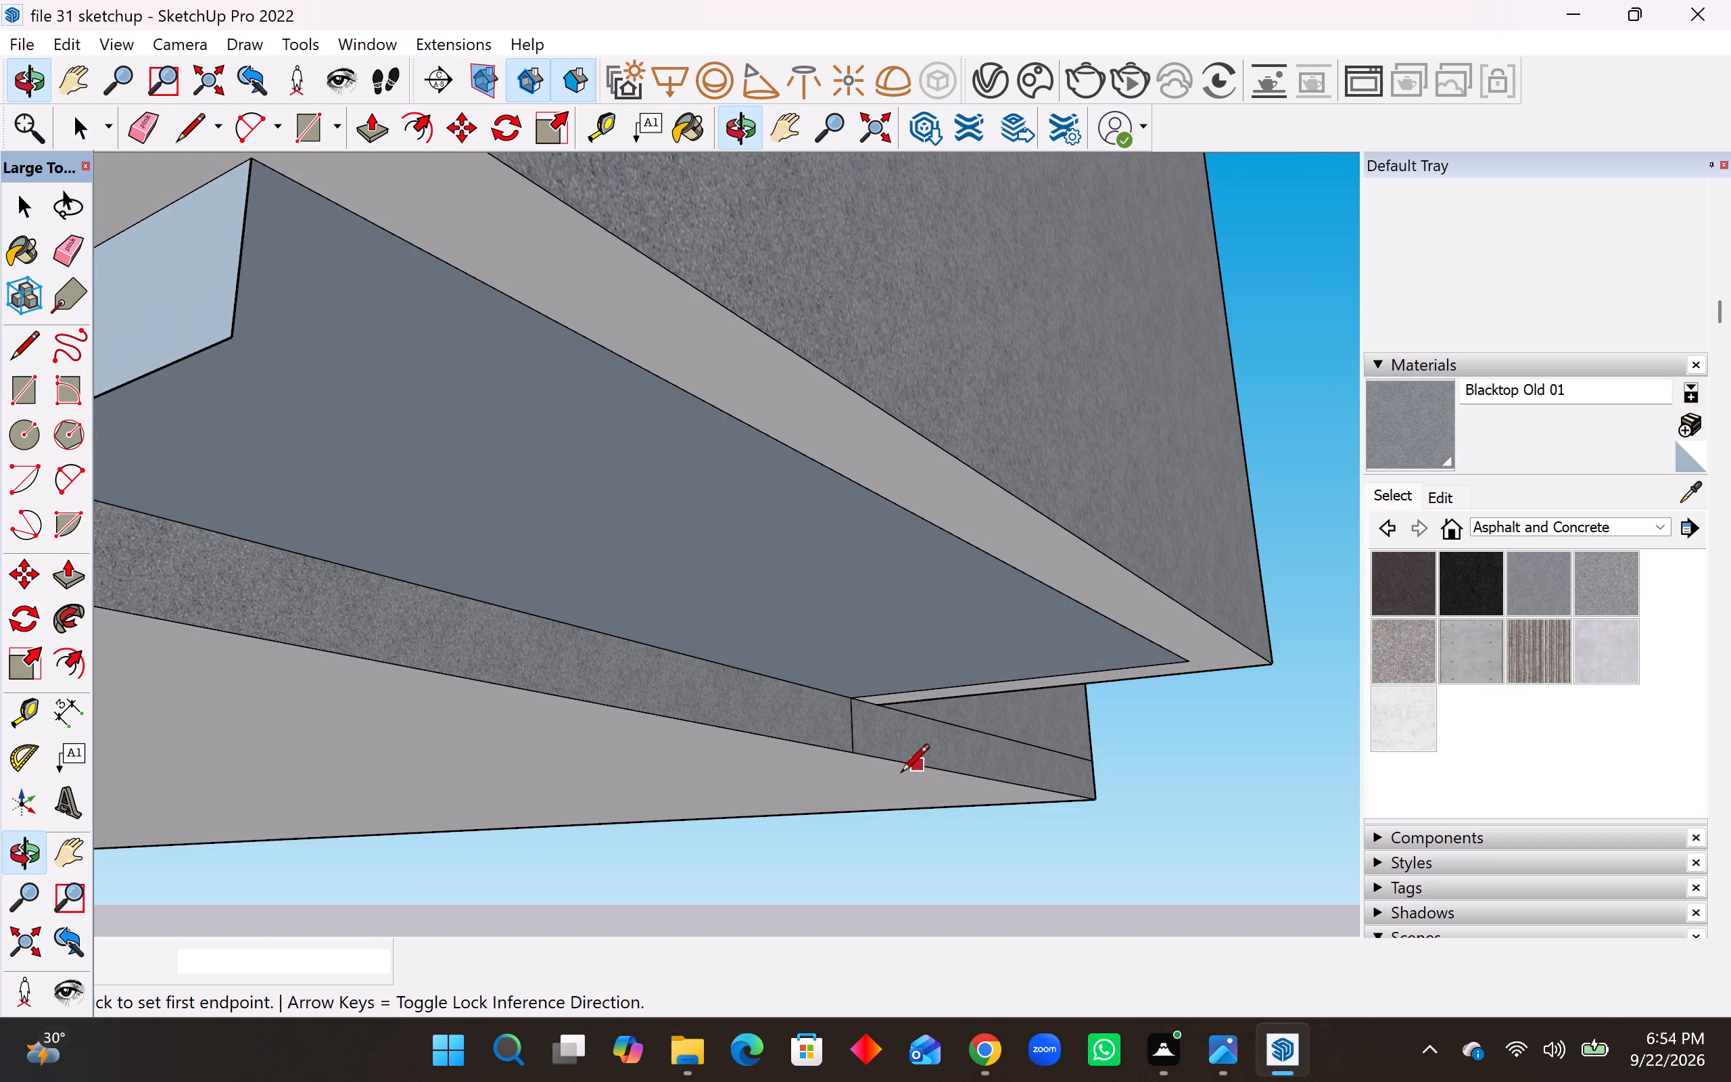
{"action": "left_click", "coordinate": [856, 755]}
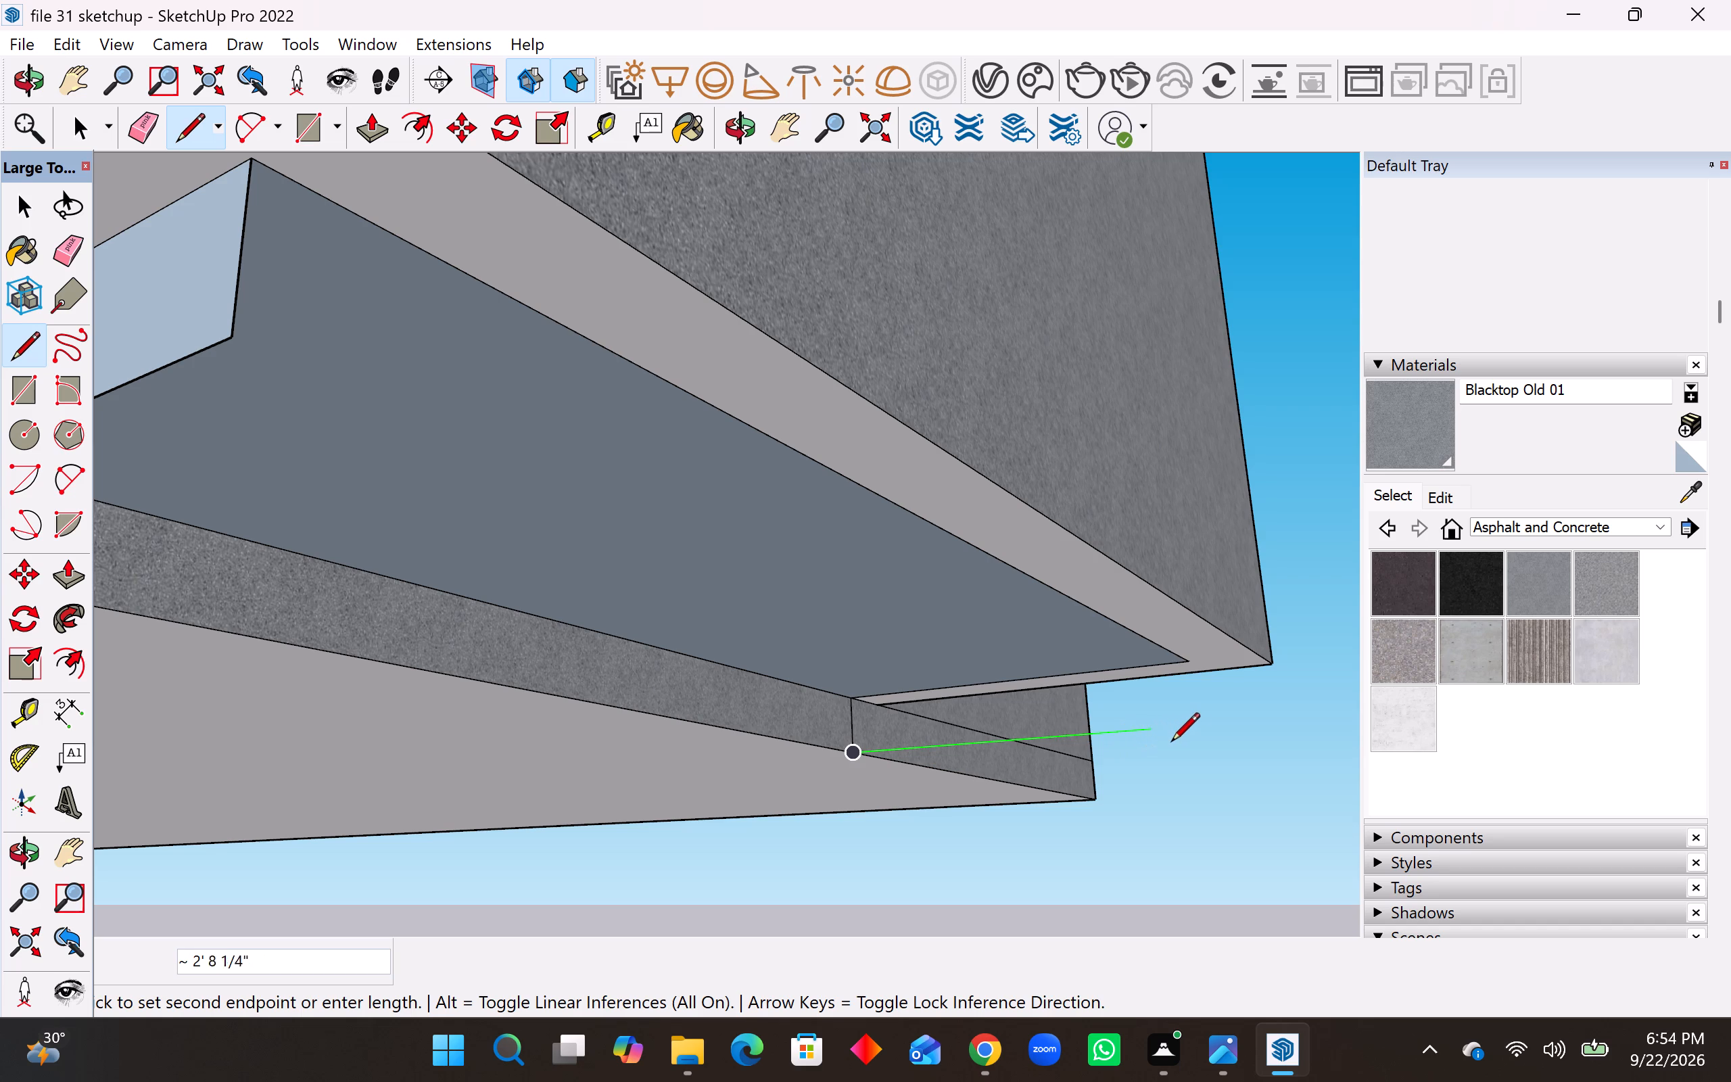
{"action": "left_click", "coordinate": [1194, 733]}
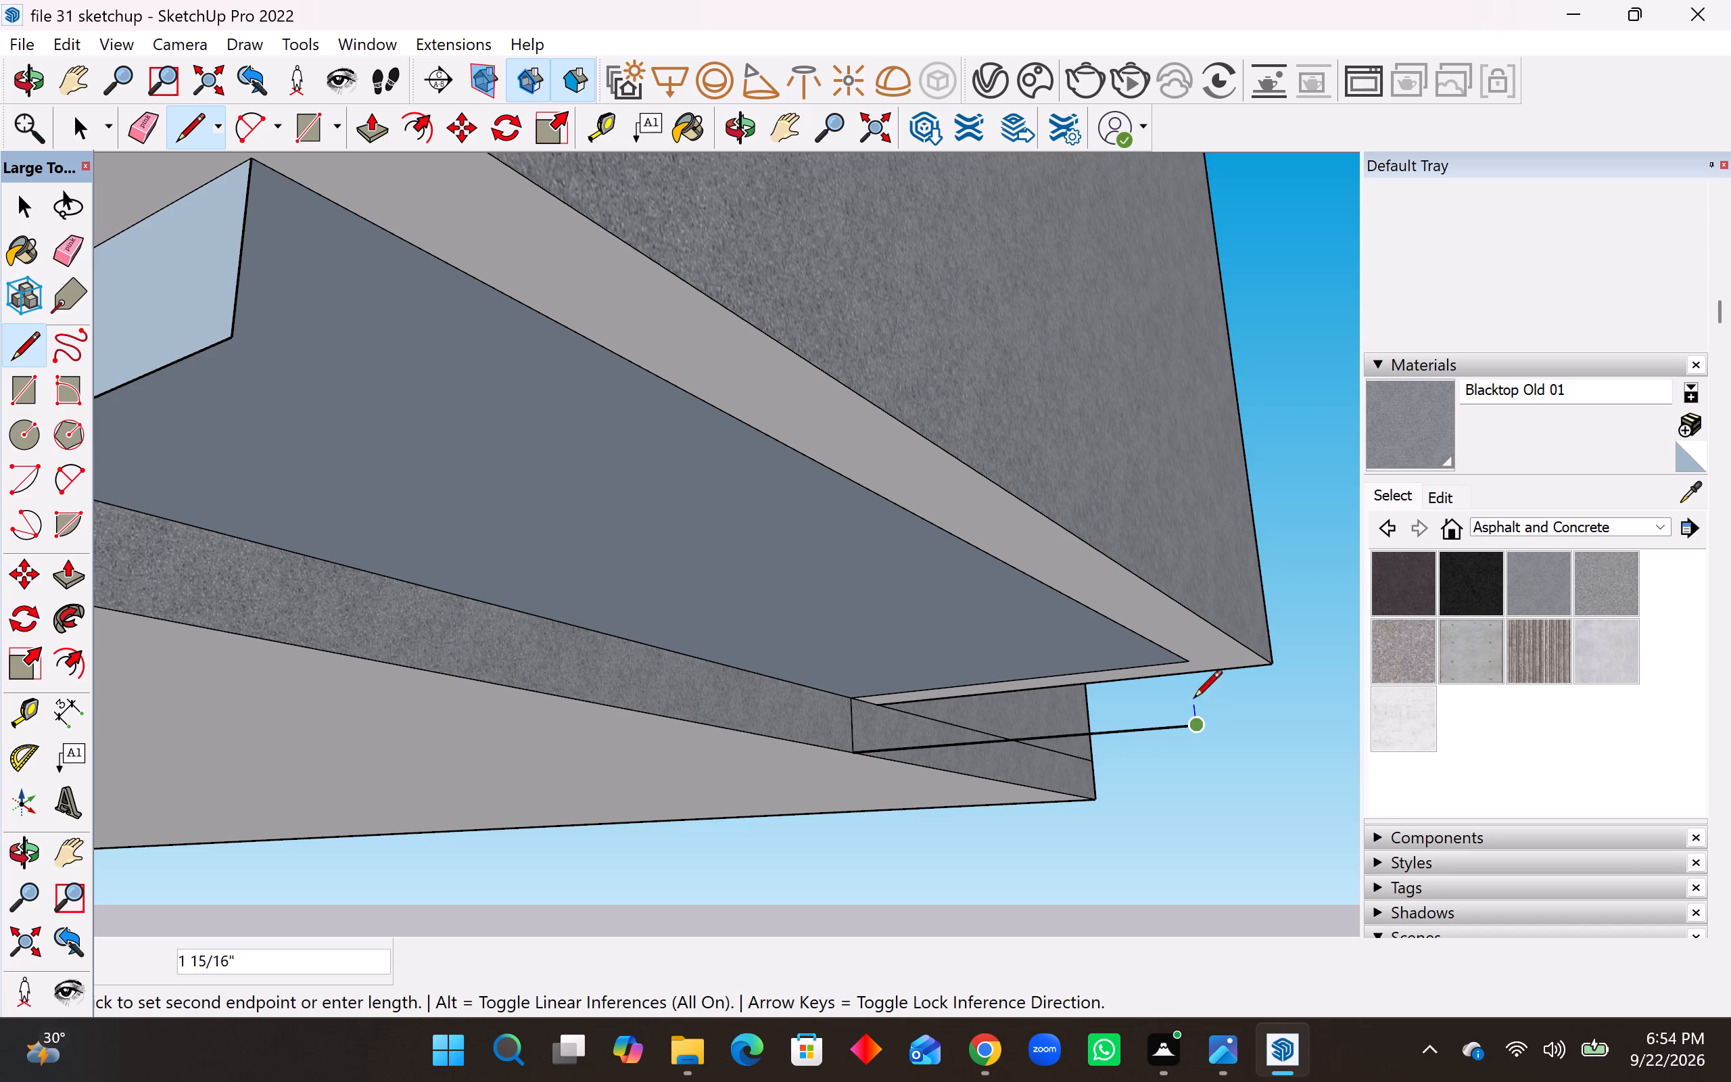
{"action": "left_click", "coordinate": [1190, 665]}
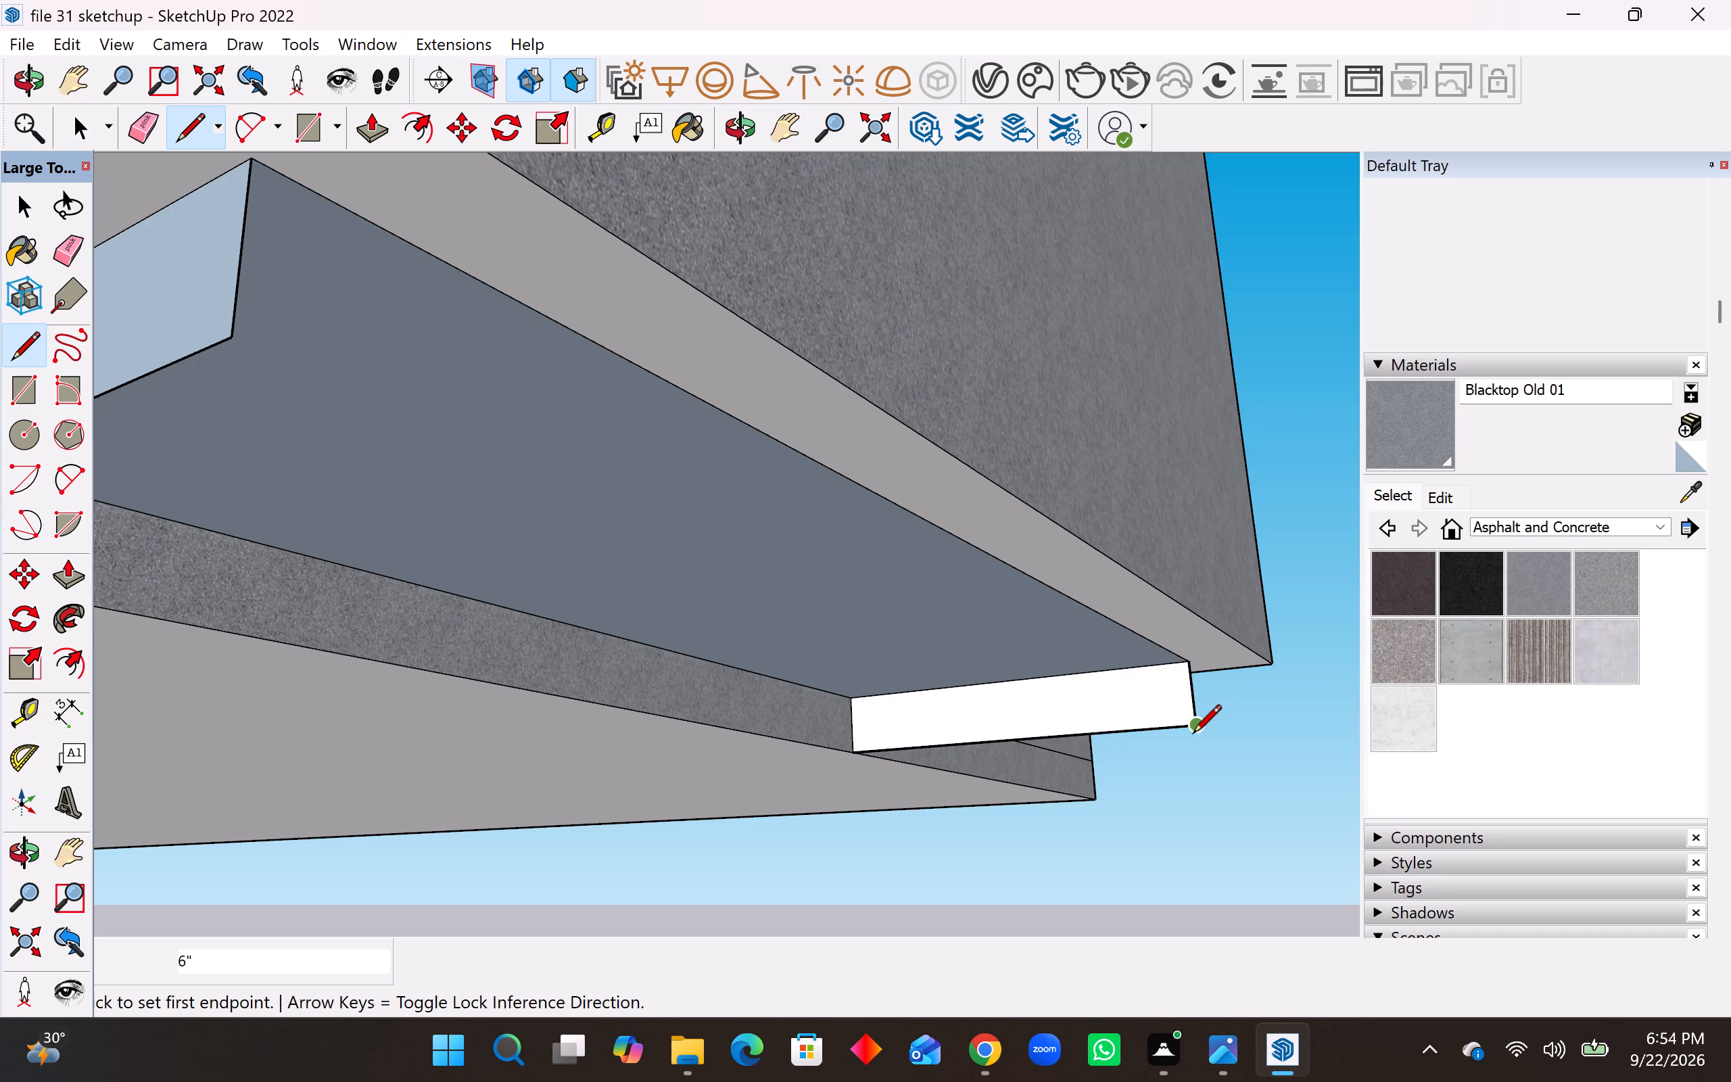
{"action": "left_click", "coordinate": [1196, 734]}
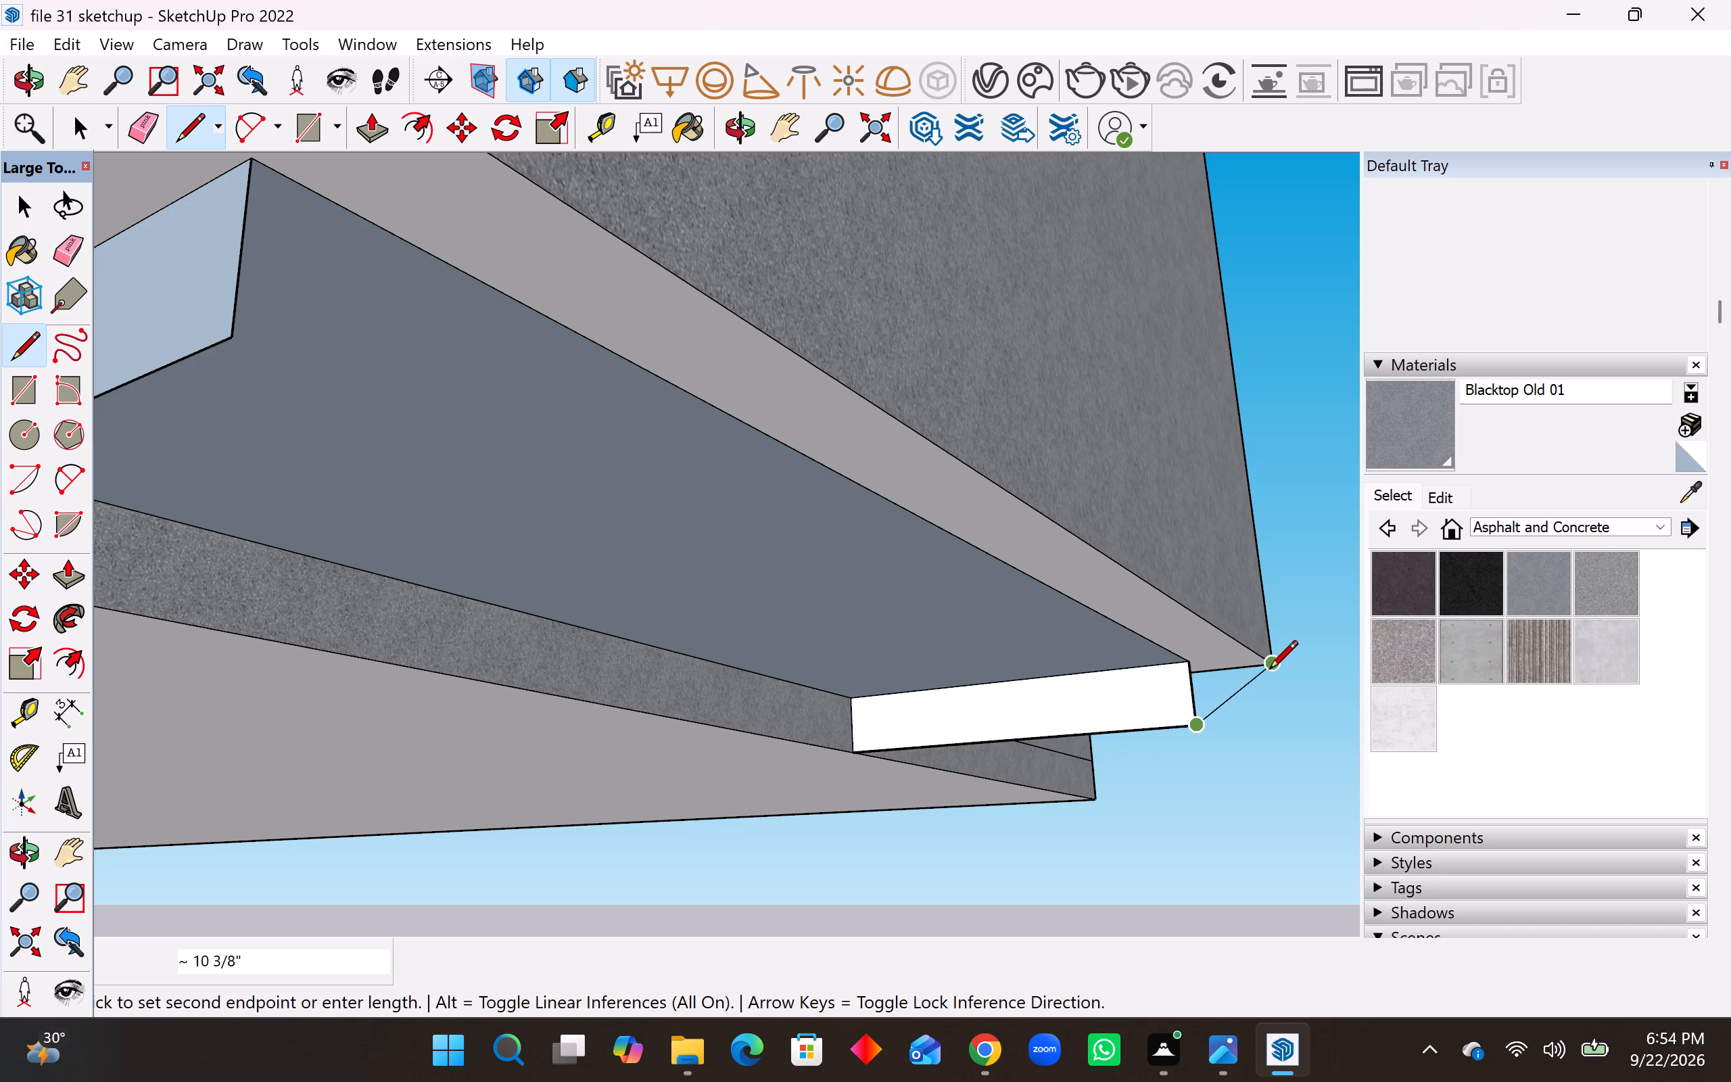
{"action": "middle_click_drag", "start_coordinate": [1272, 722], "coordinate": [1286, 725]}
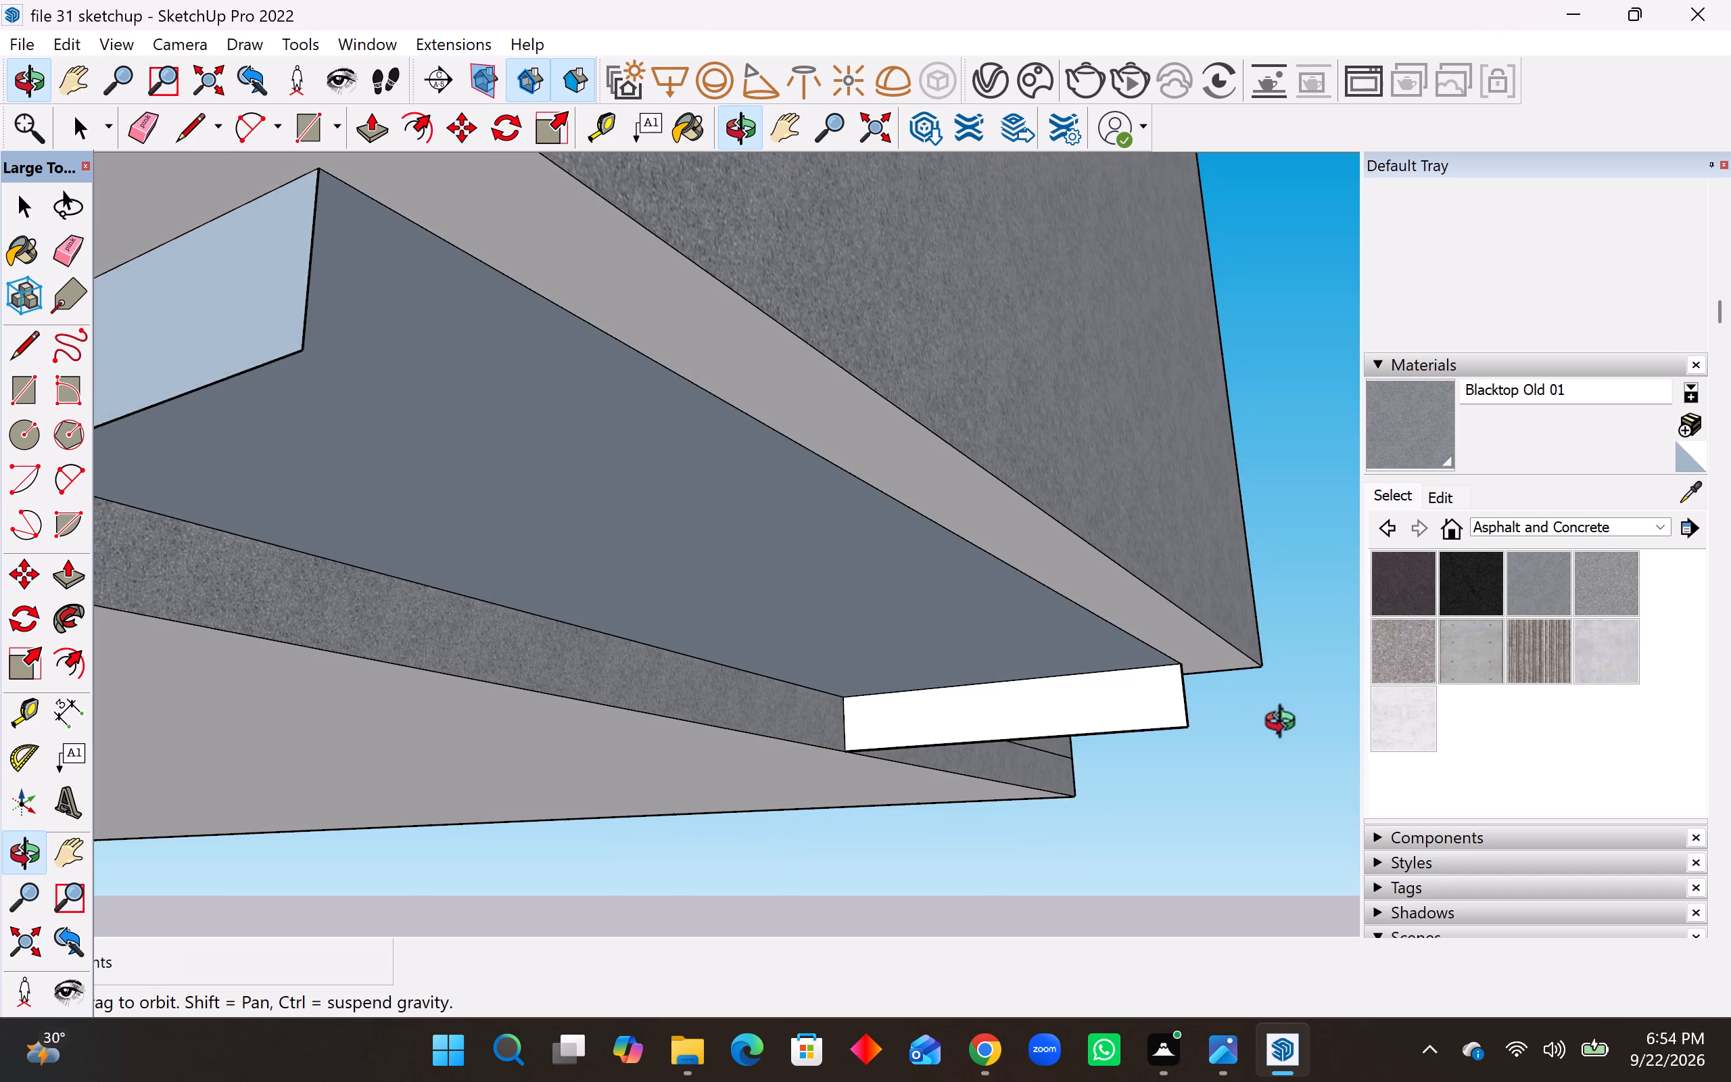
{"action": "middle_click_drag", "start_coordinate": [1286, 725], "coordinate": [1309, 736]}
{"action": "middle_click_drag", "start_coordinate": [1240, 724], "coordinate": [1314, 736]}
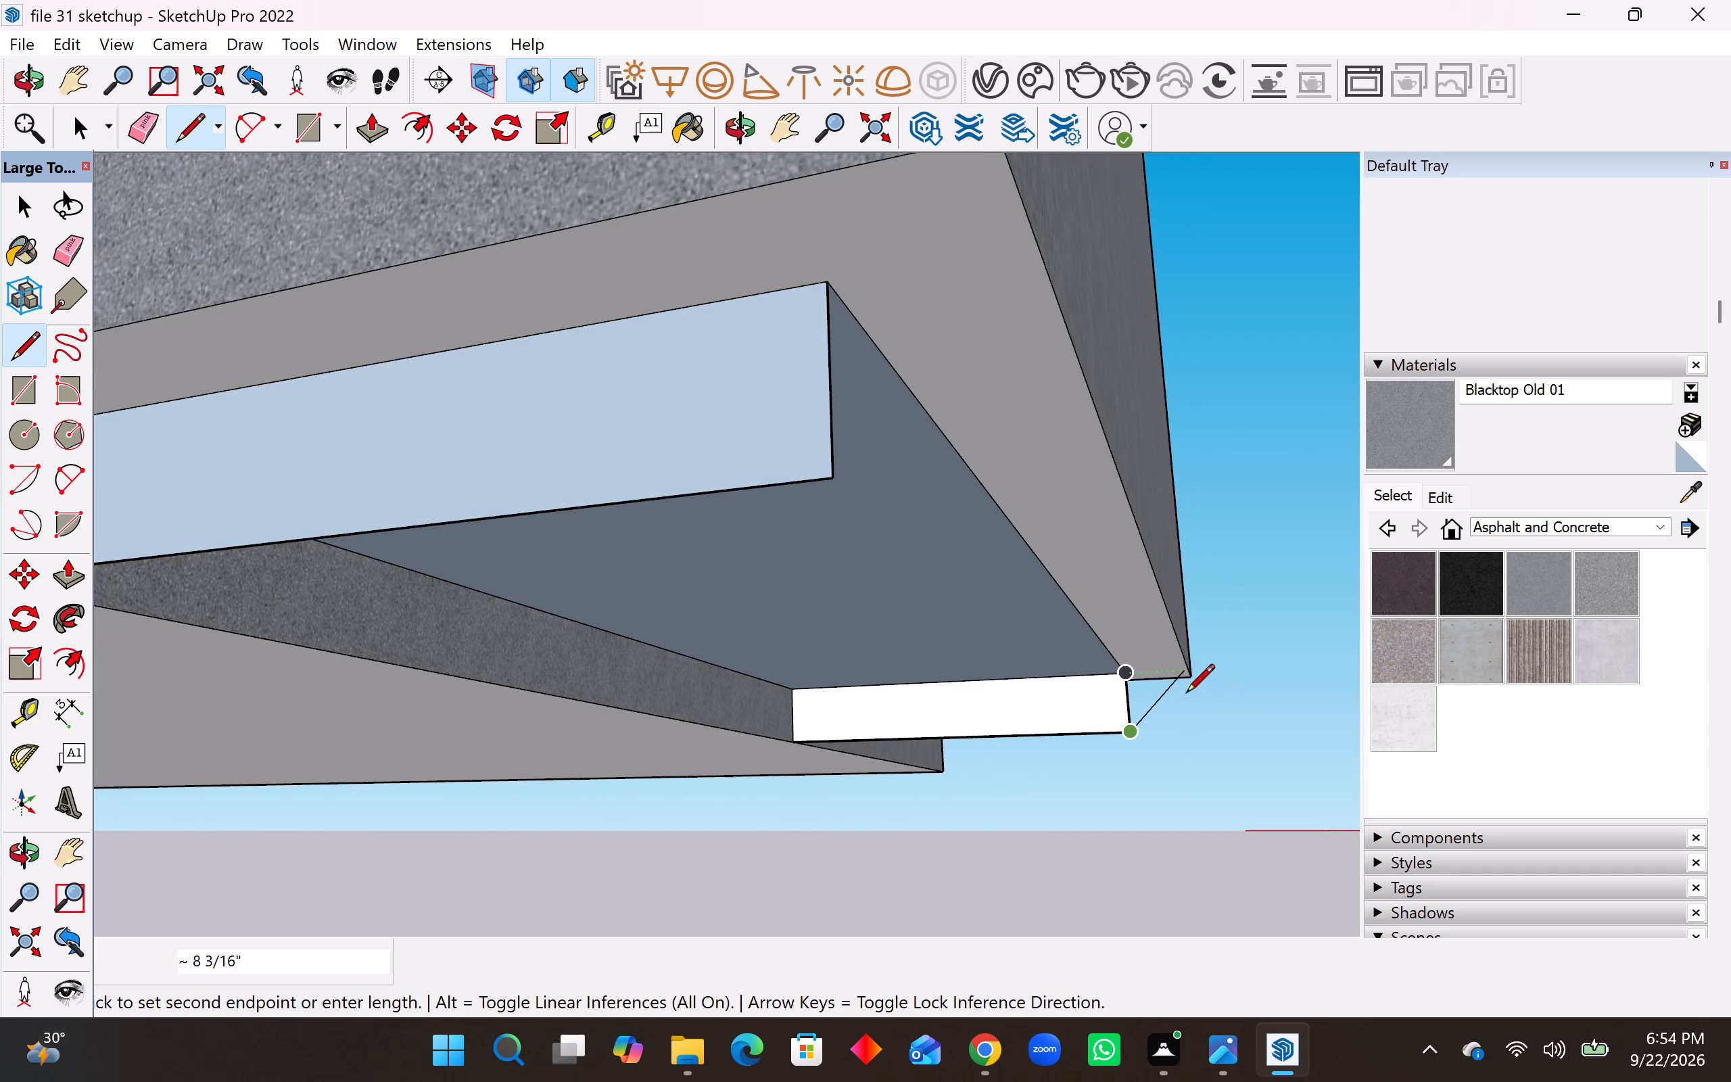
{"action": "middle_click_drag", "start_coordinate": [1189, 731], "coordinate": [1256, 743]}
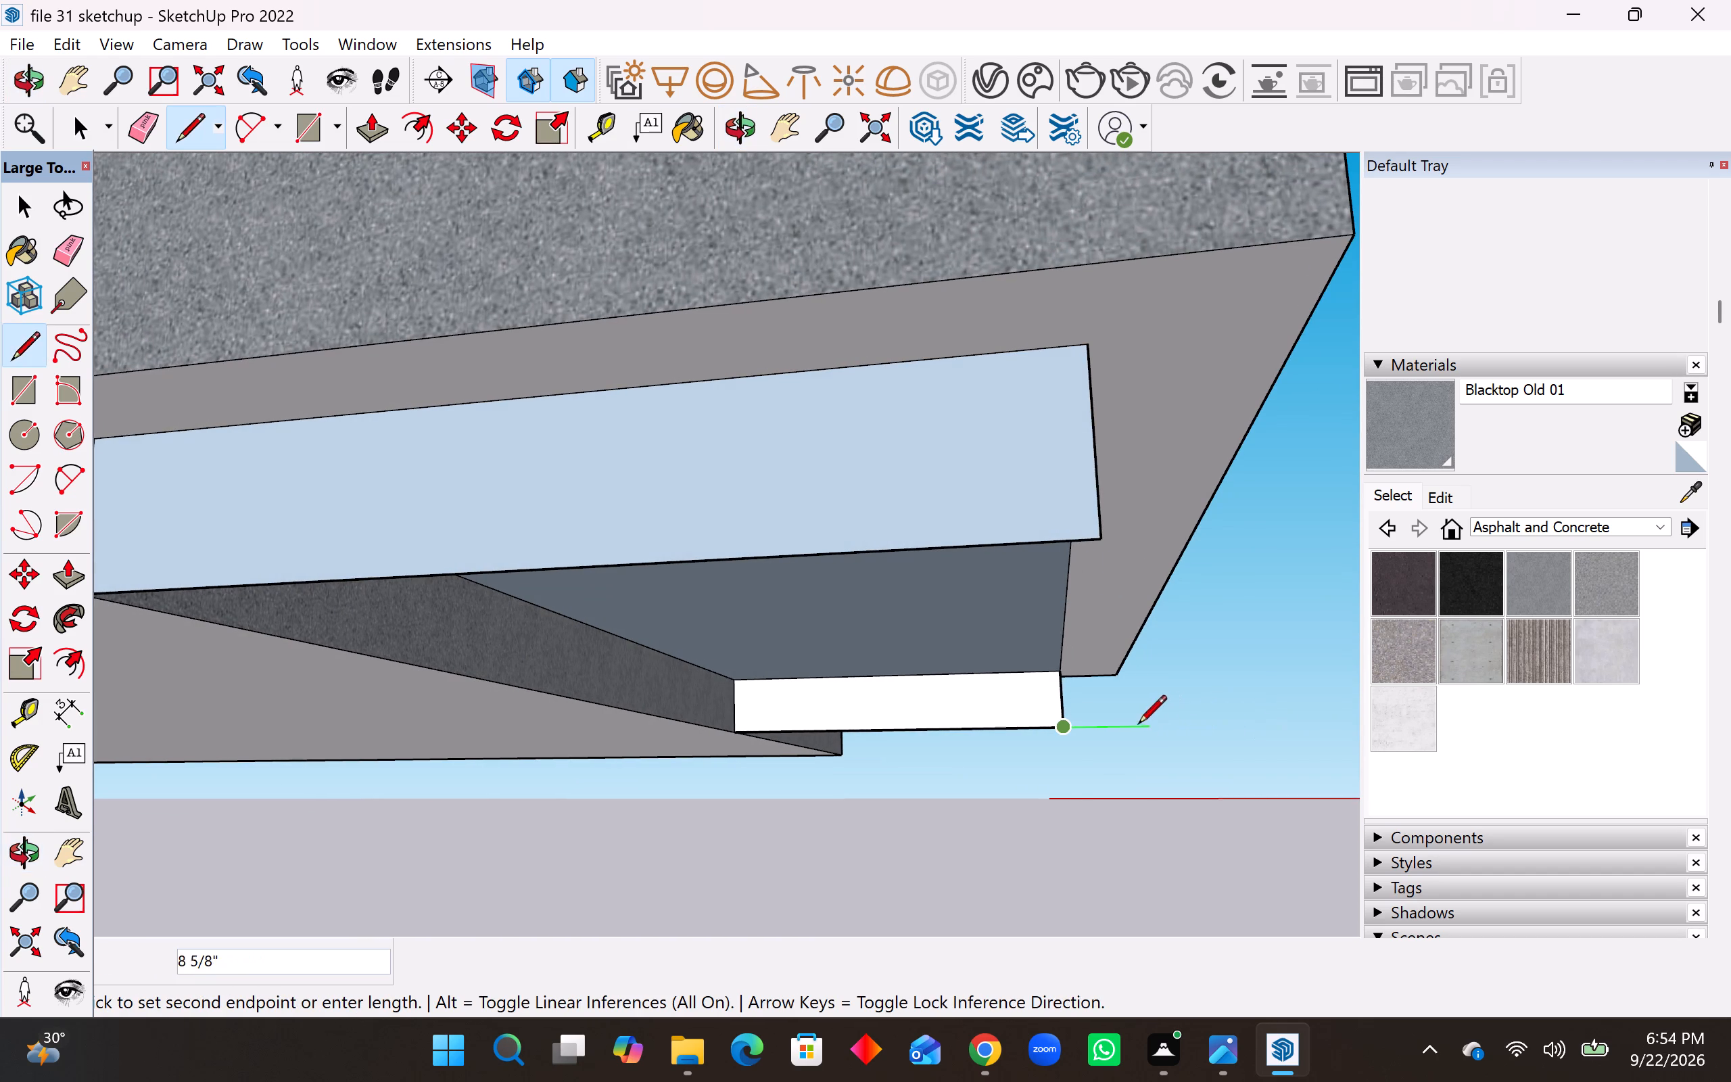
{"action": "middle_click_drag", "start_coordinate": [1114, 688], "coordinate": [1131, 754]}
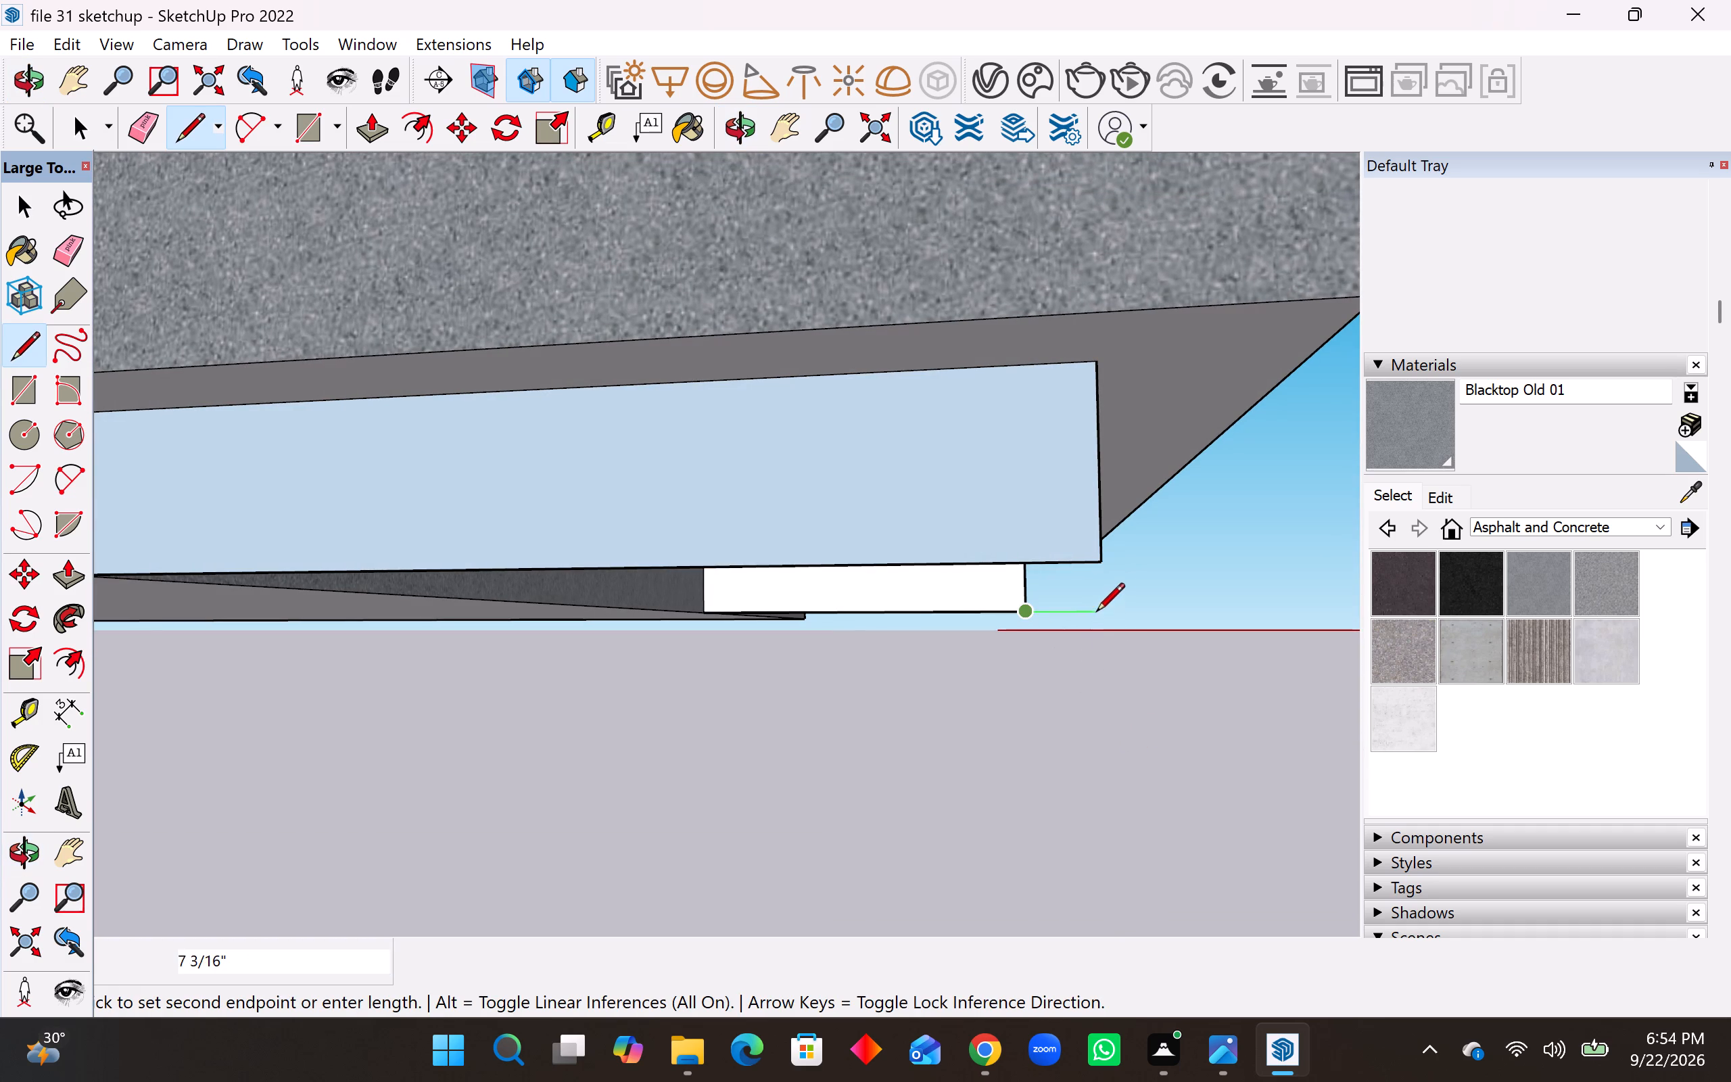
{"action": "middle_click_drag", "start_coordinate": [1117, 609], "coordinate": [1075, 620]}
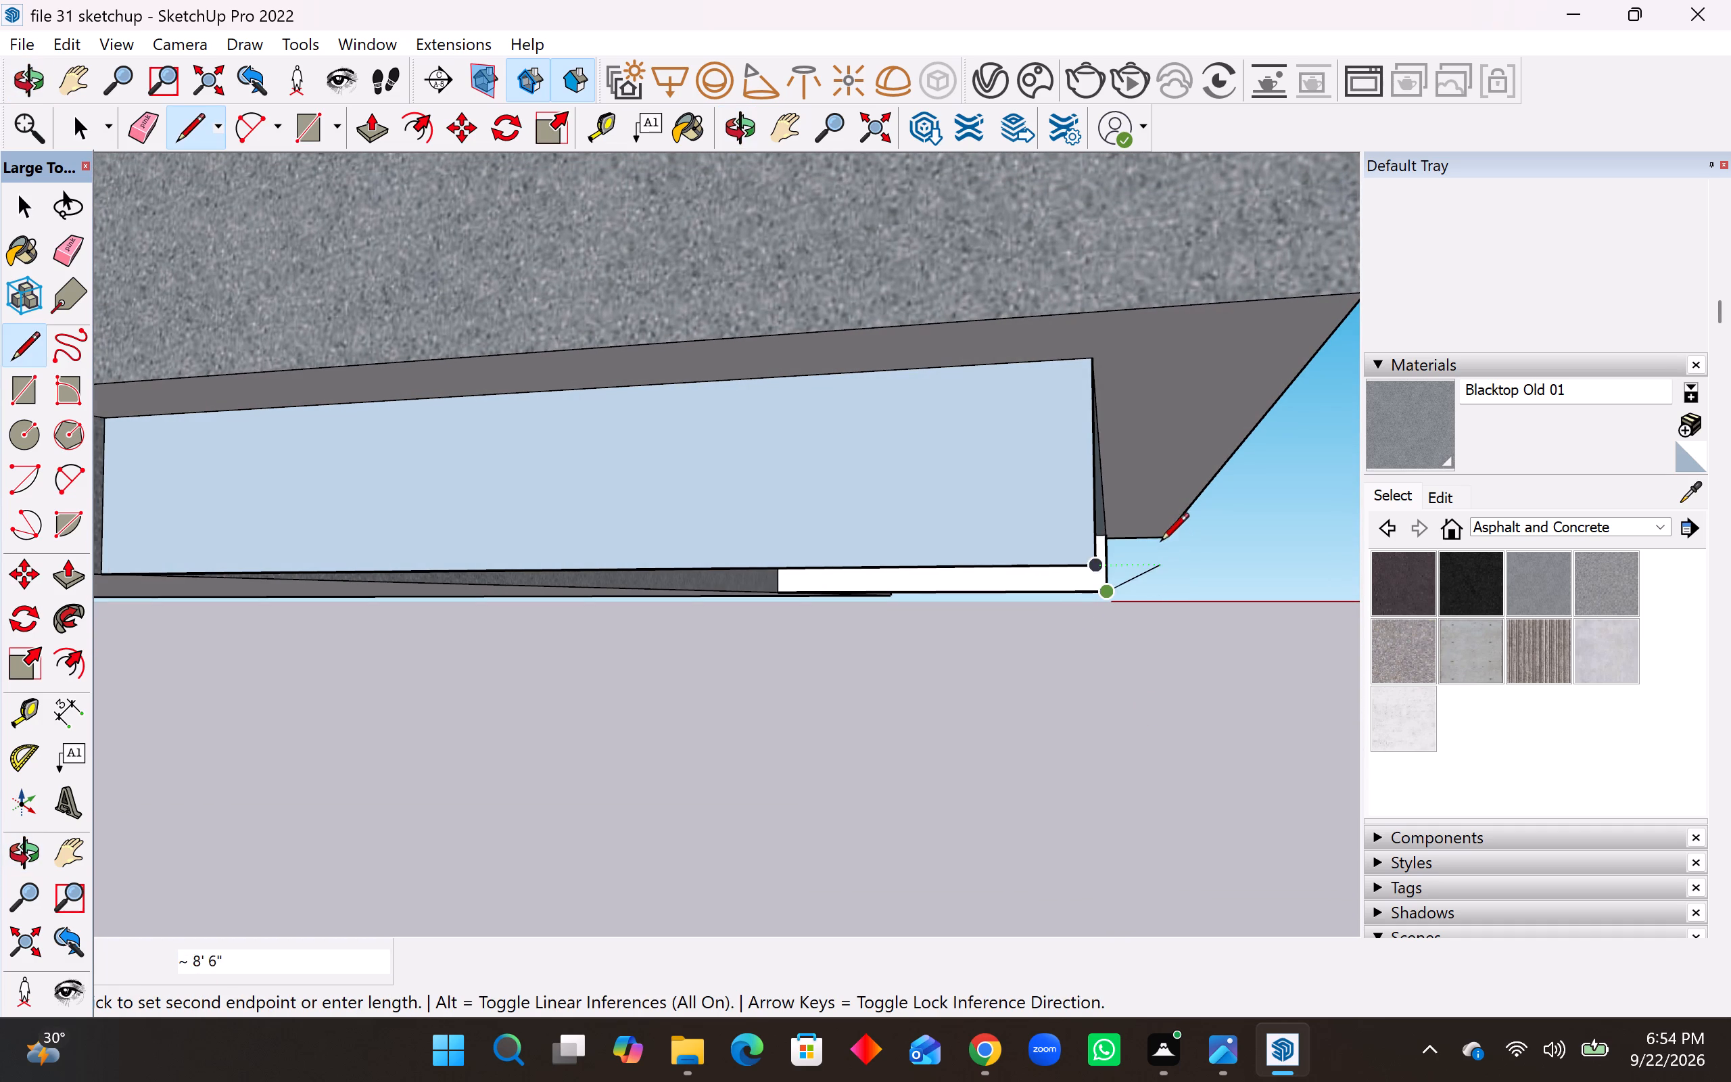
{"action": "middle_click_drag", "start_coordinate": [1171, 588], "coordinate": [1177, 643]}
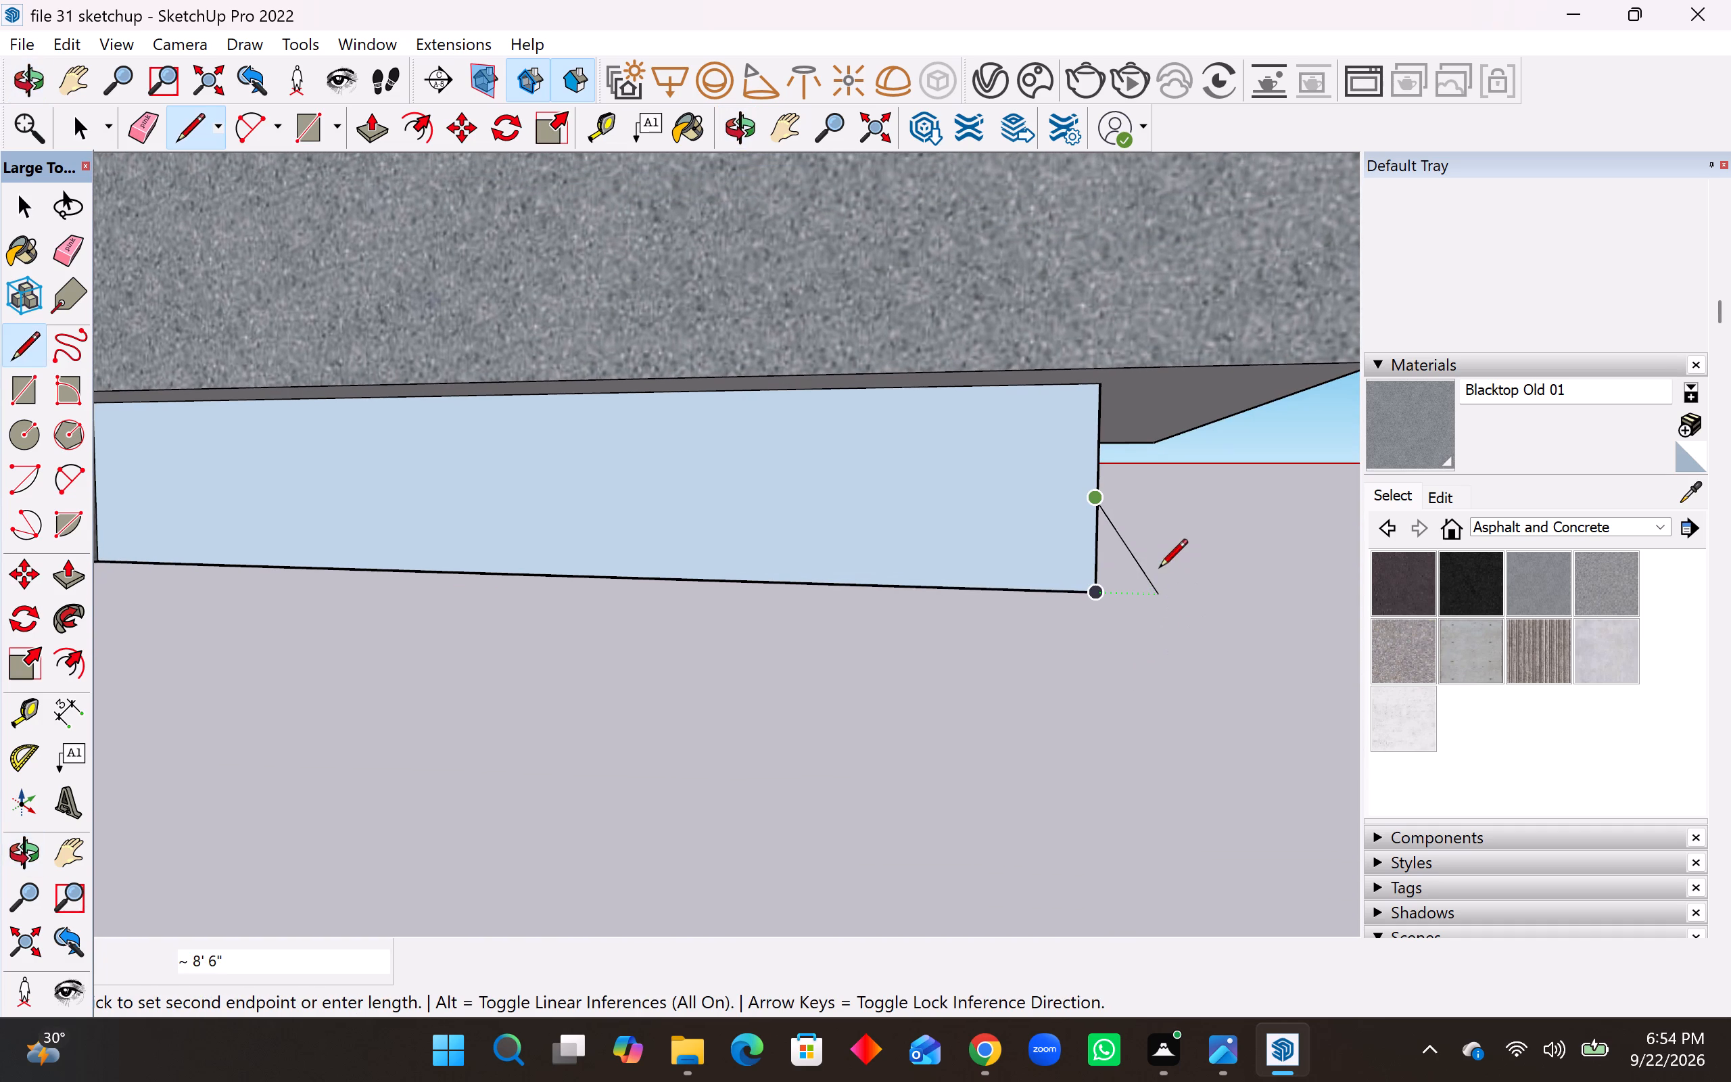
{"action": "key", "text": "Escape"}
Draw an 8' 6" base line joining the outer bottom corners of the two panels under the painted projection.
{"action": "middle_click_drag", "start_coordinate": [1139, 577], "coordinate": [975, 586]}
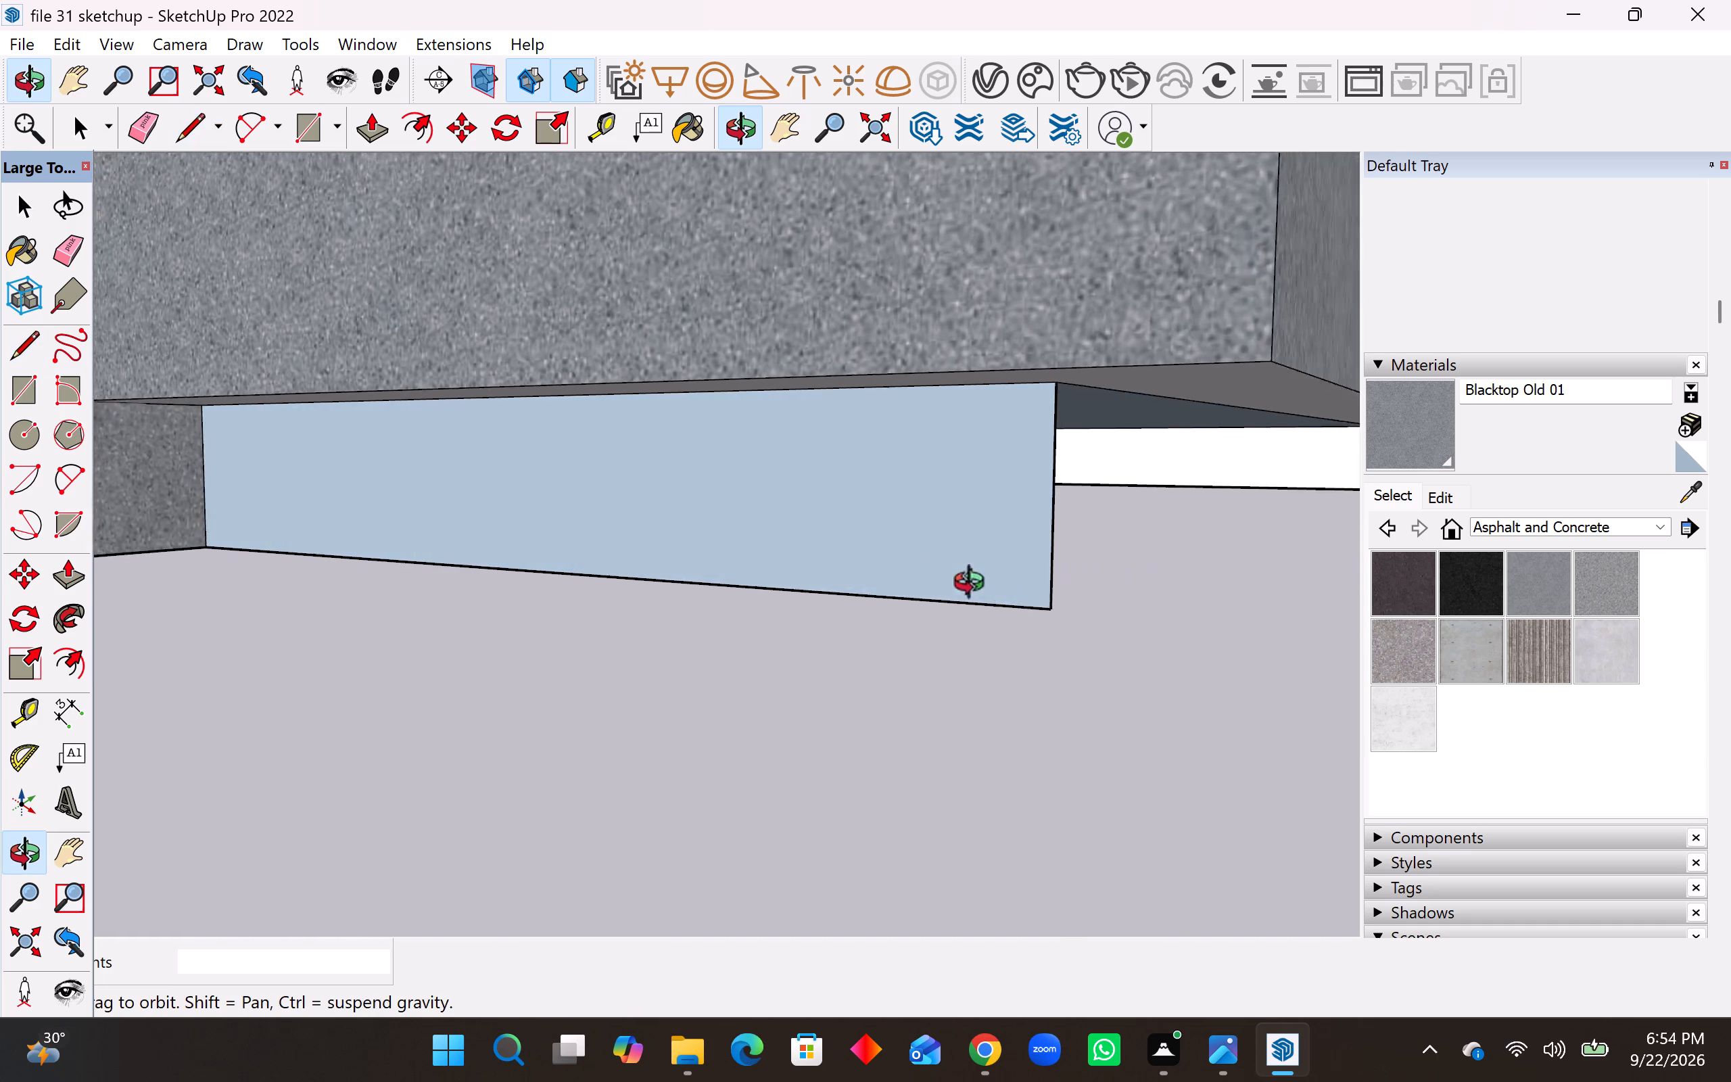
{"action": "middle_click_drag", "start_coordinate": [975, 586], "coordinate": [766, 597]}
{"action": "scroll", "coordinate": [329, 601], "scroll_direction": "down", "scroll_amount": 12}
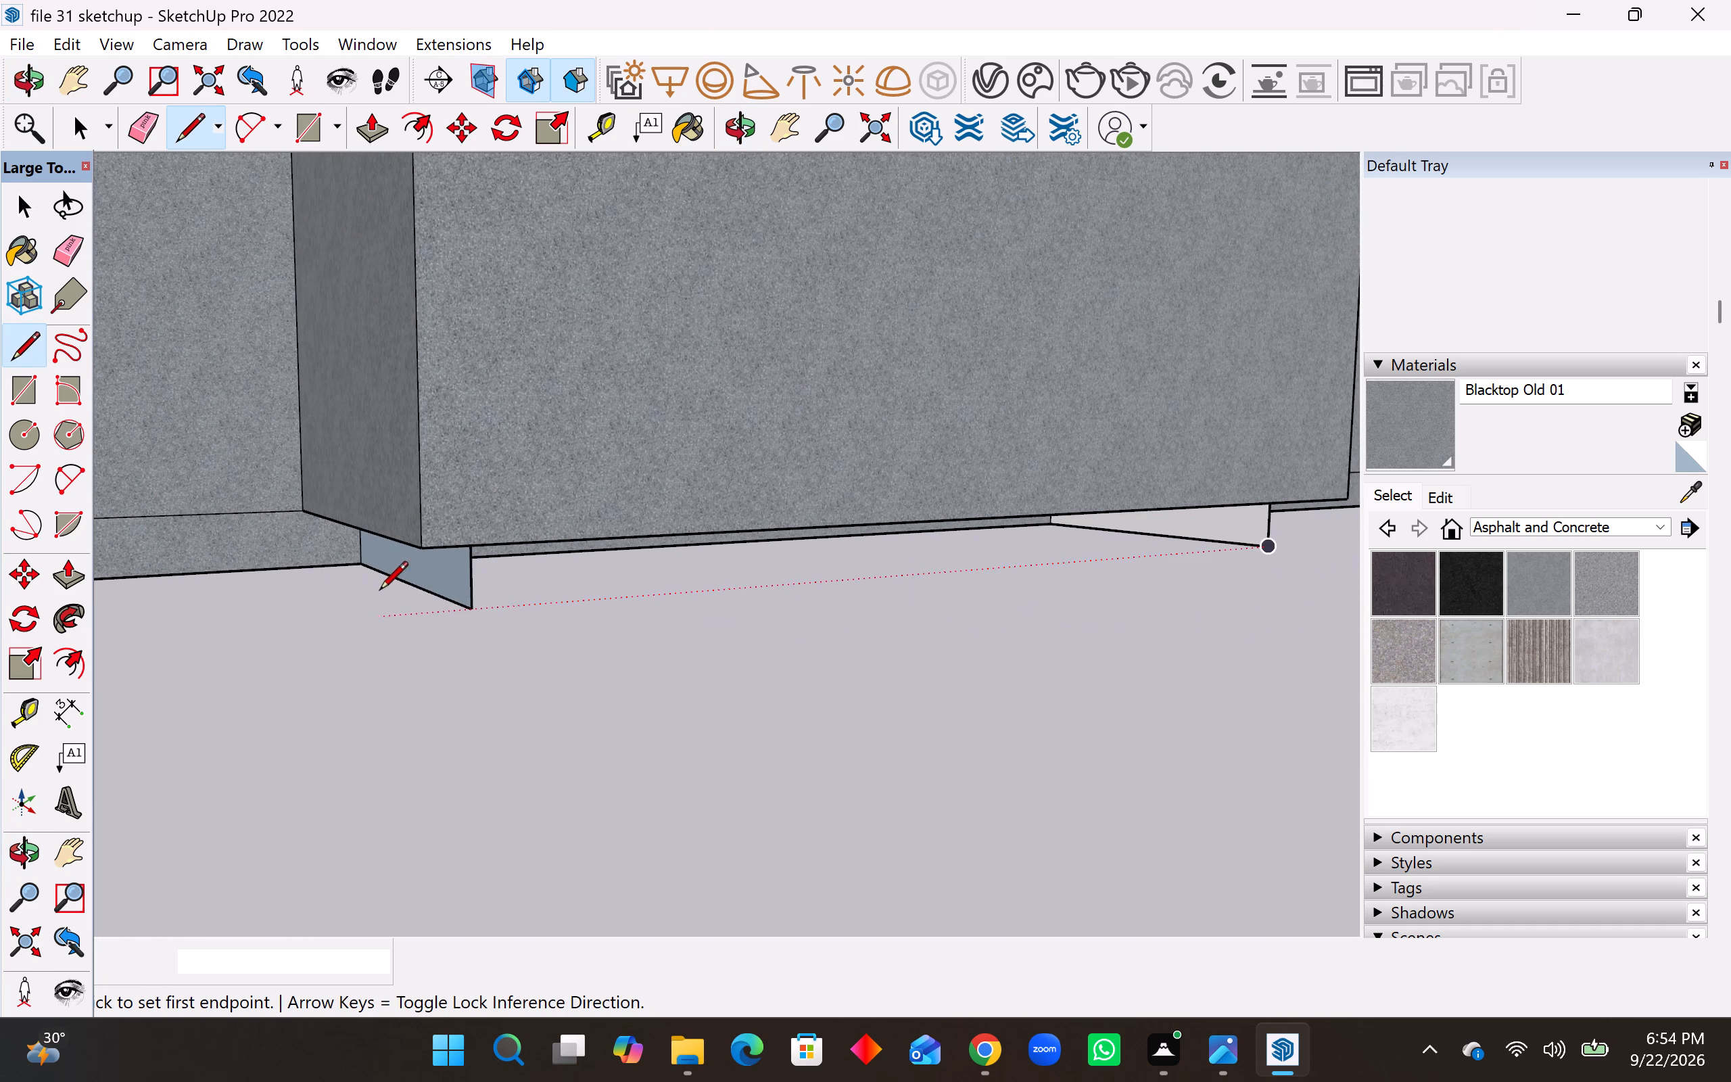
{"action": "left_click", "coordinate": [477, 605]}
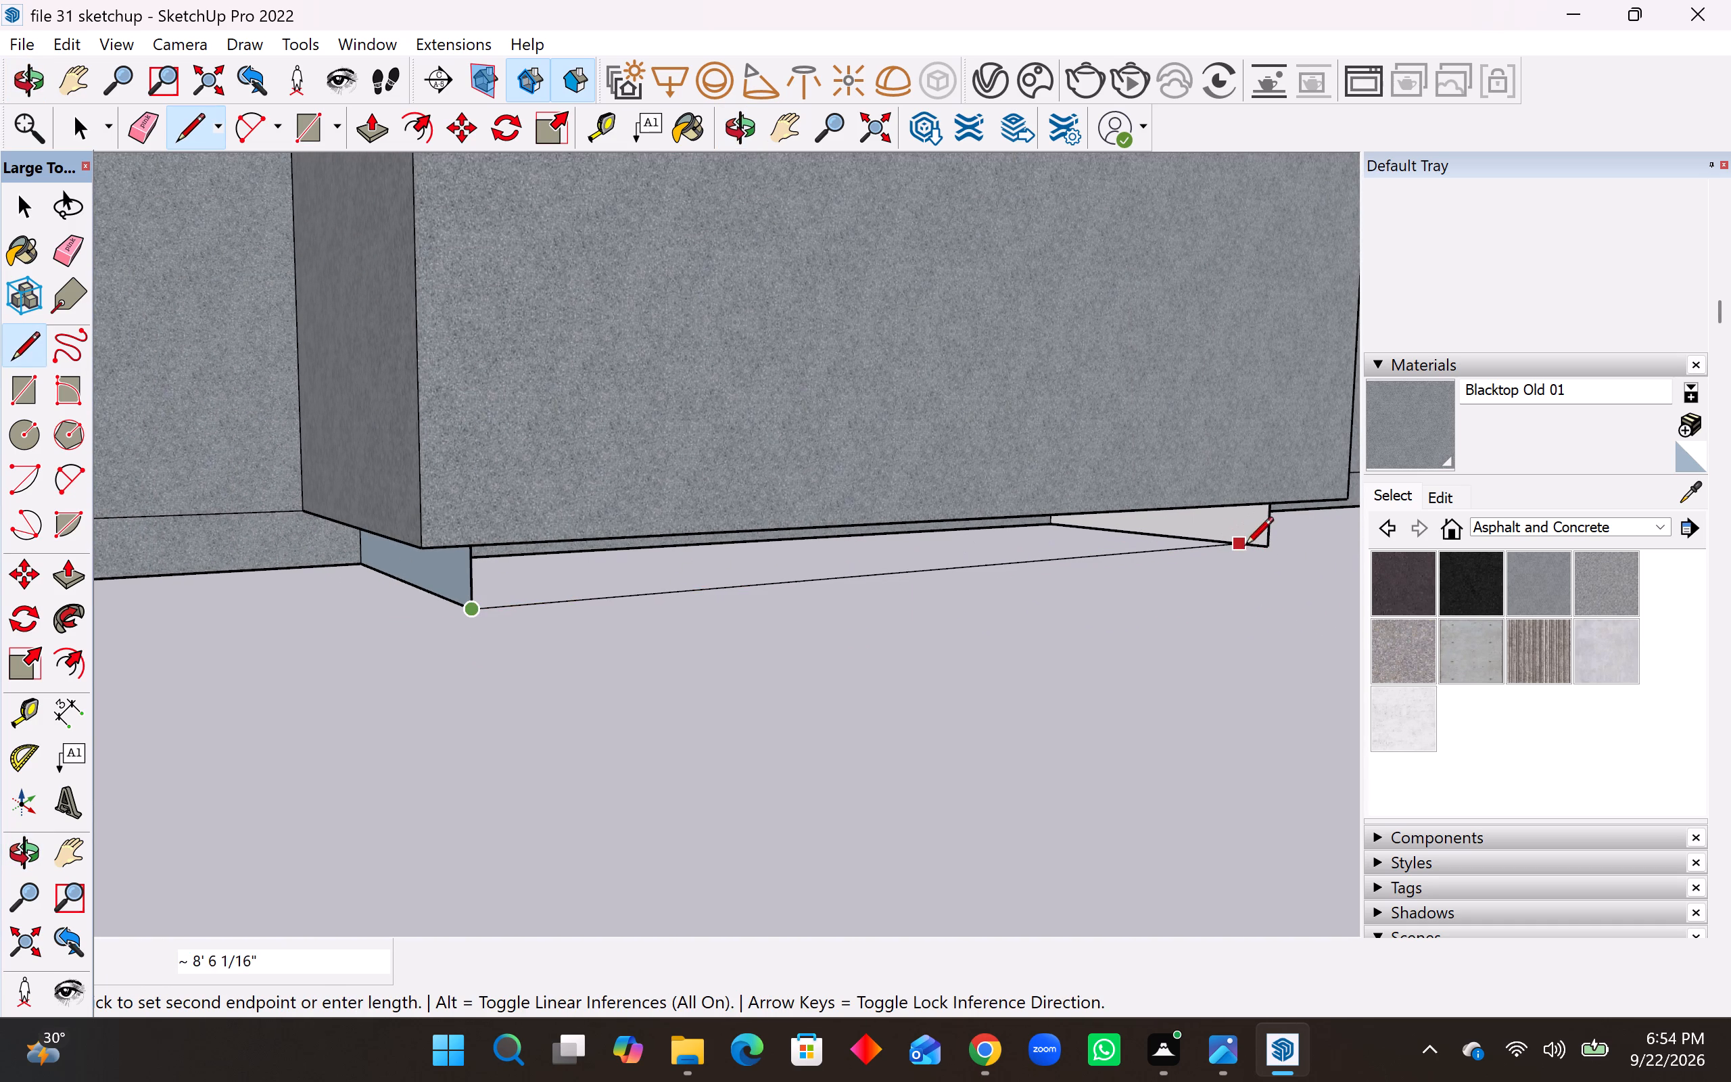
{"action": "left_click", "coordinate": [1269, 547]}
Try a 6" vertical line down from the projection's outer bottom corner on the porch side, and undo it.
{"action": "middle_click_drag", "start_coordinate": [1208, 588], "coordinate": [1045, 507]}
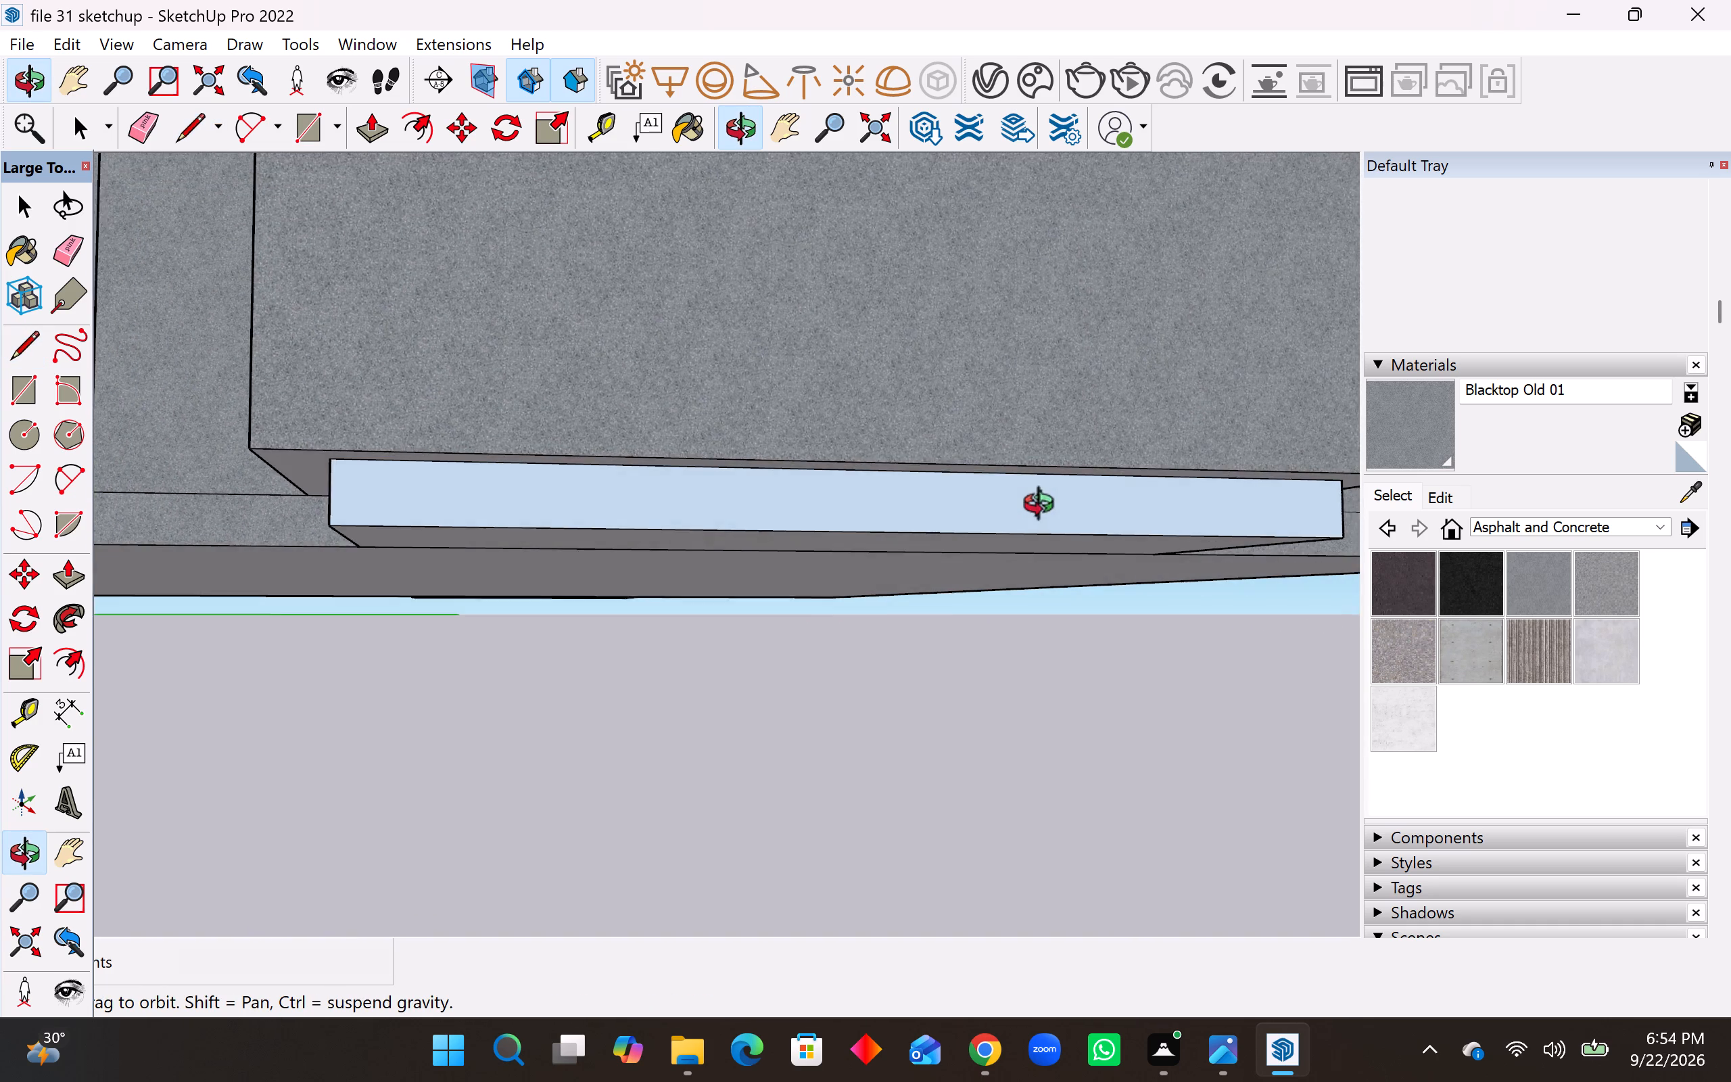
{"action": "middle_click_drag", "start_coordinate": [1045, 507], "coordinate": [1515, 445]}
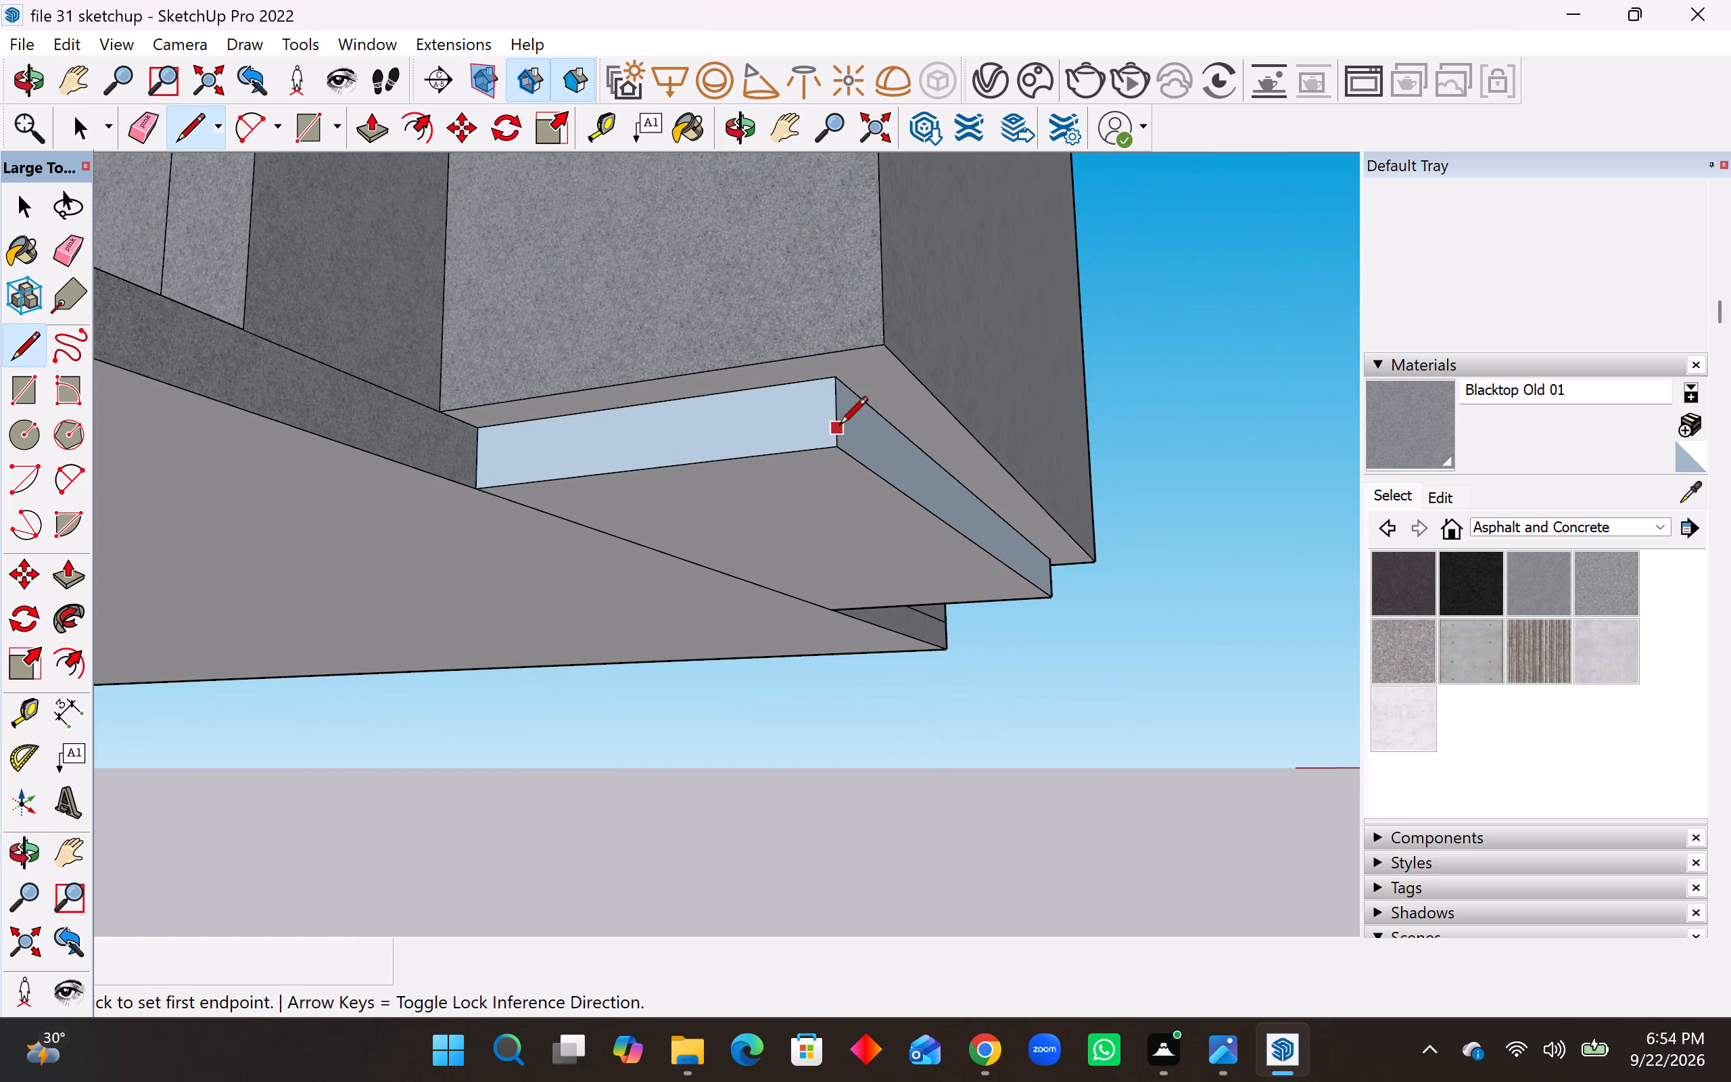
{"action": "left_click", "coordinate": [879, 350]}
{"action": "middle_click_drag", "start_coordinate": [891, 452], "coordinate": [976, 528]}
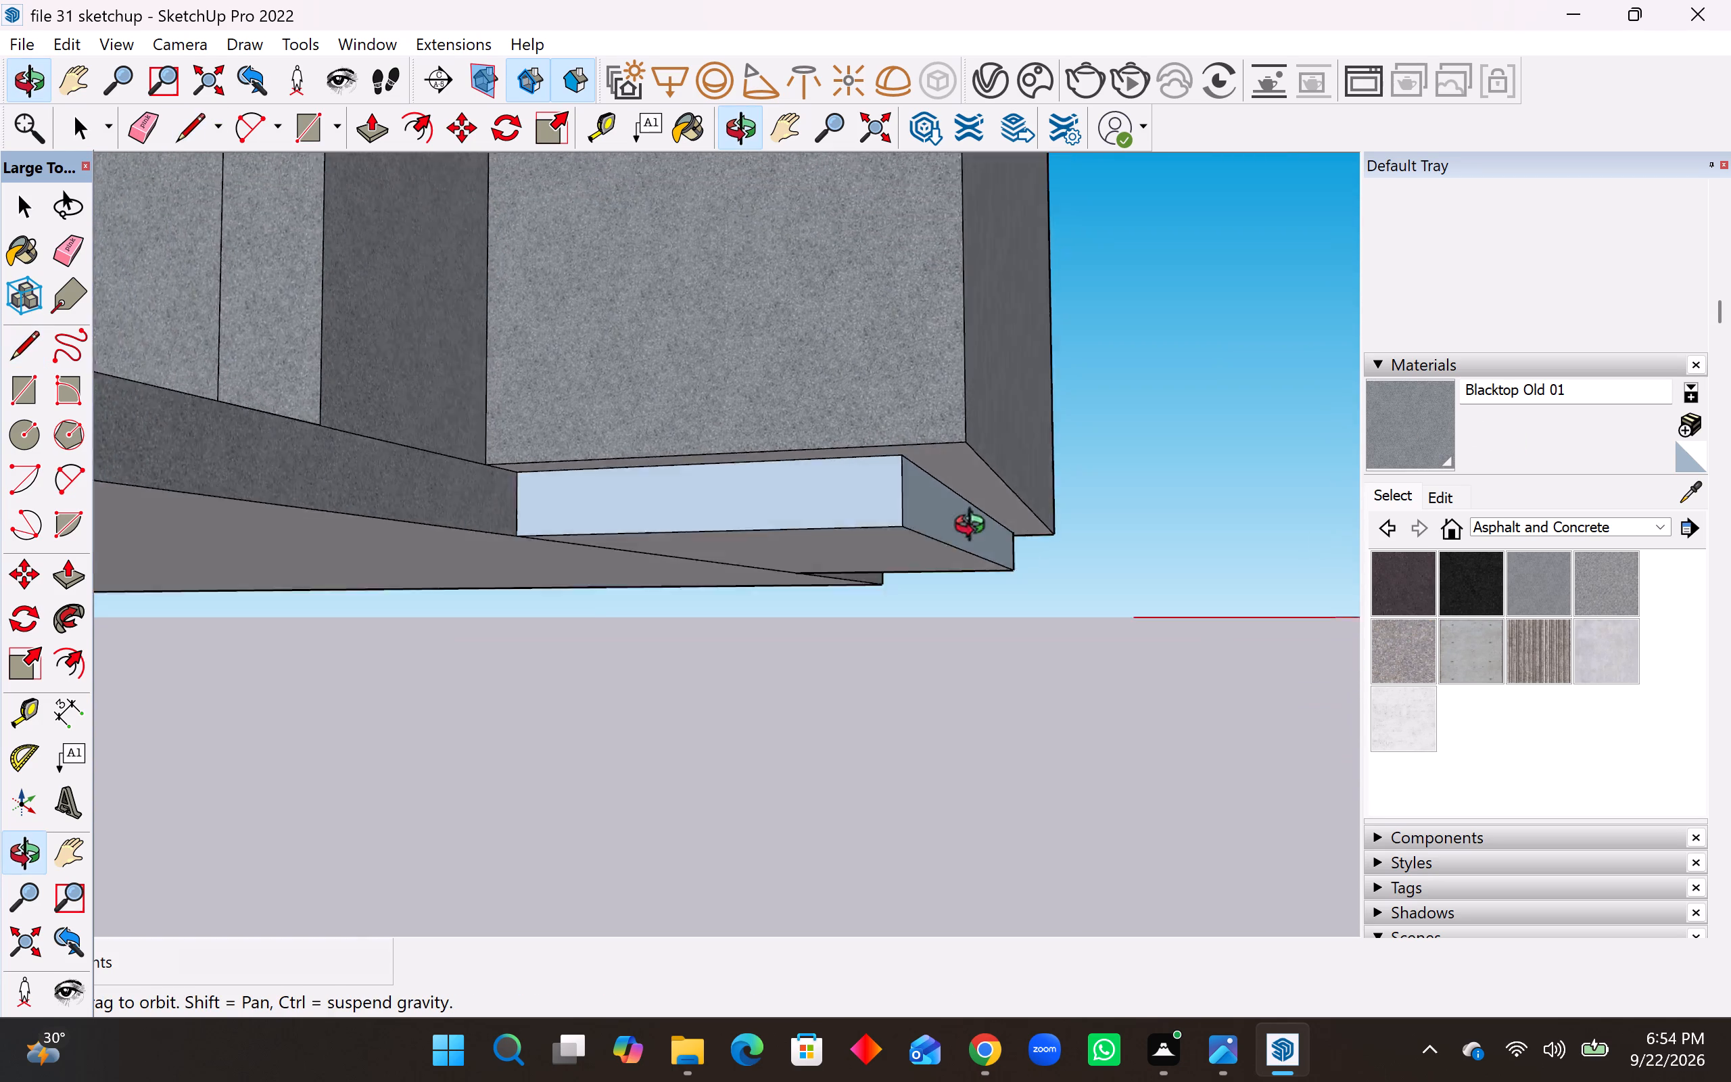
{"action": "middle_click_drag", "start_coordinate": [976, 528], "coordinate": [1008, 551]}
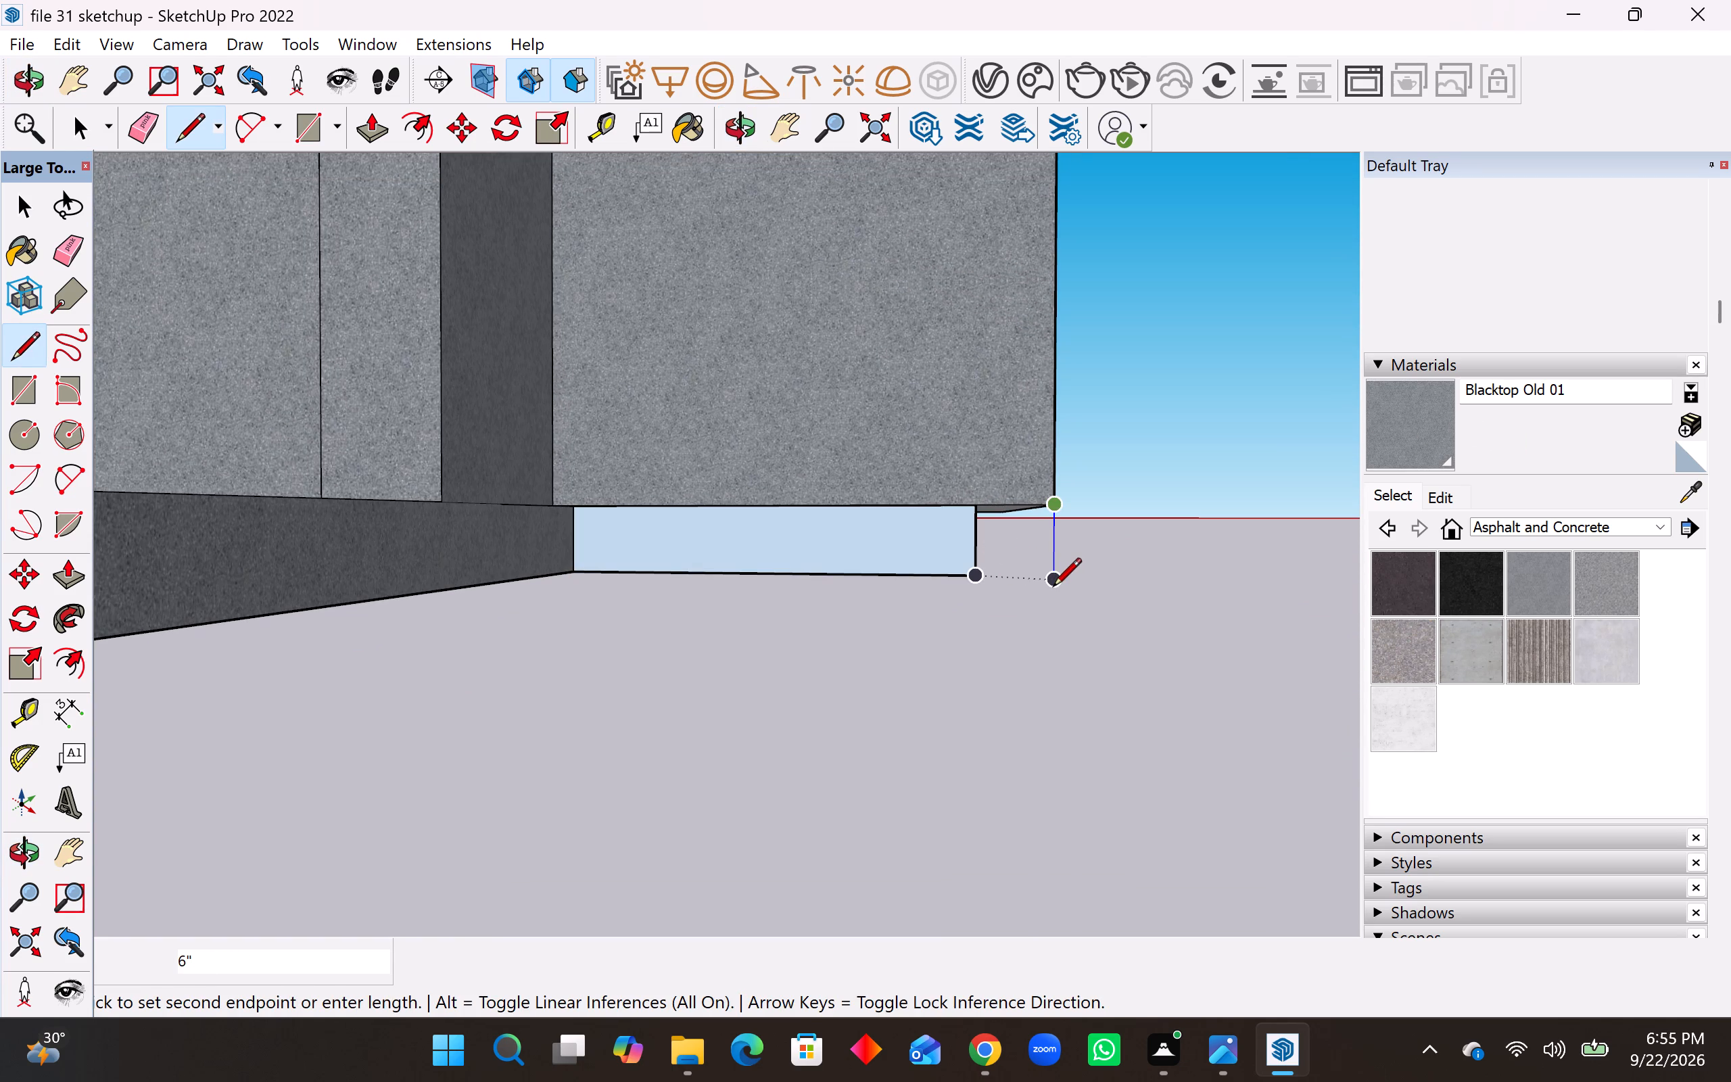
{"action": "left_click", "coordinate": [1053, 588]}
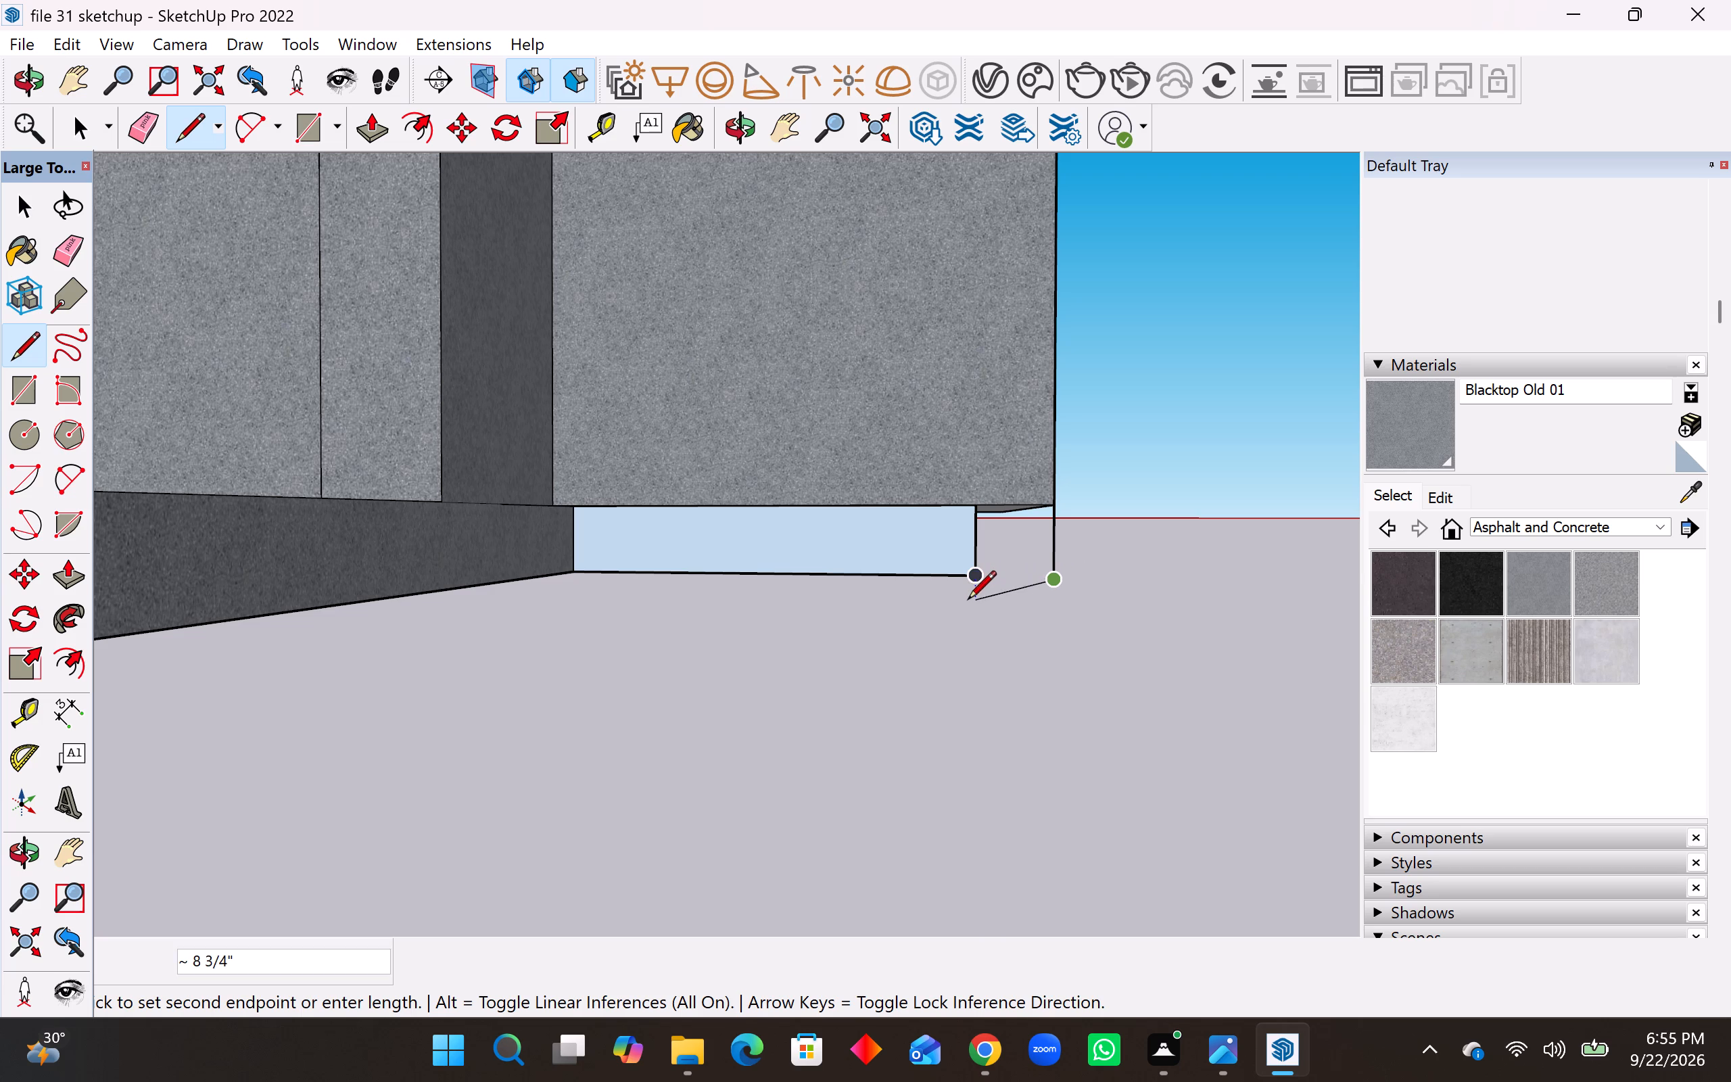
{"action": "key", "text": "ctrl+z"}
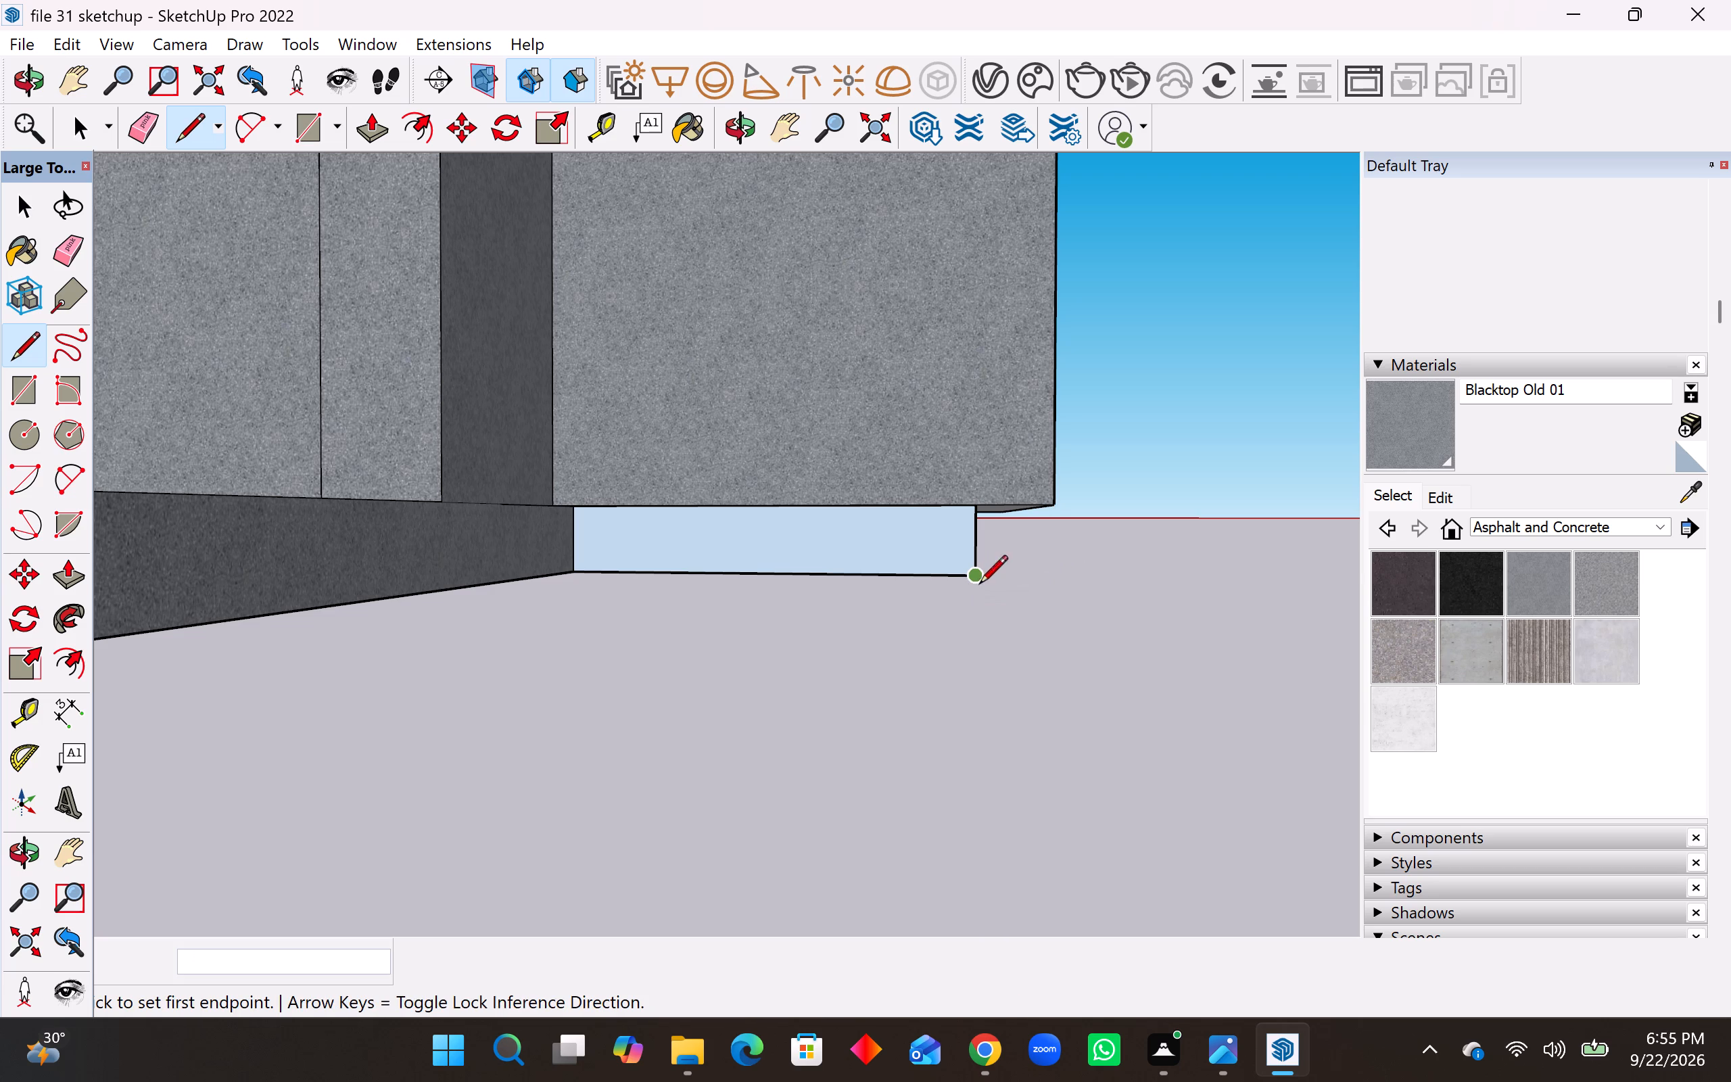
Close the porch-side gap under the painted projection with 6" vertical lines at its inner and outer corners and a connecting base line.
{"action": "middle_click_drag", "start_coordinate": [964, 580], "coordinate": [970, 608]}
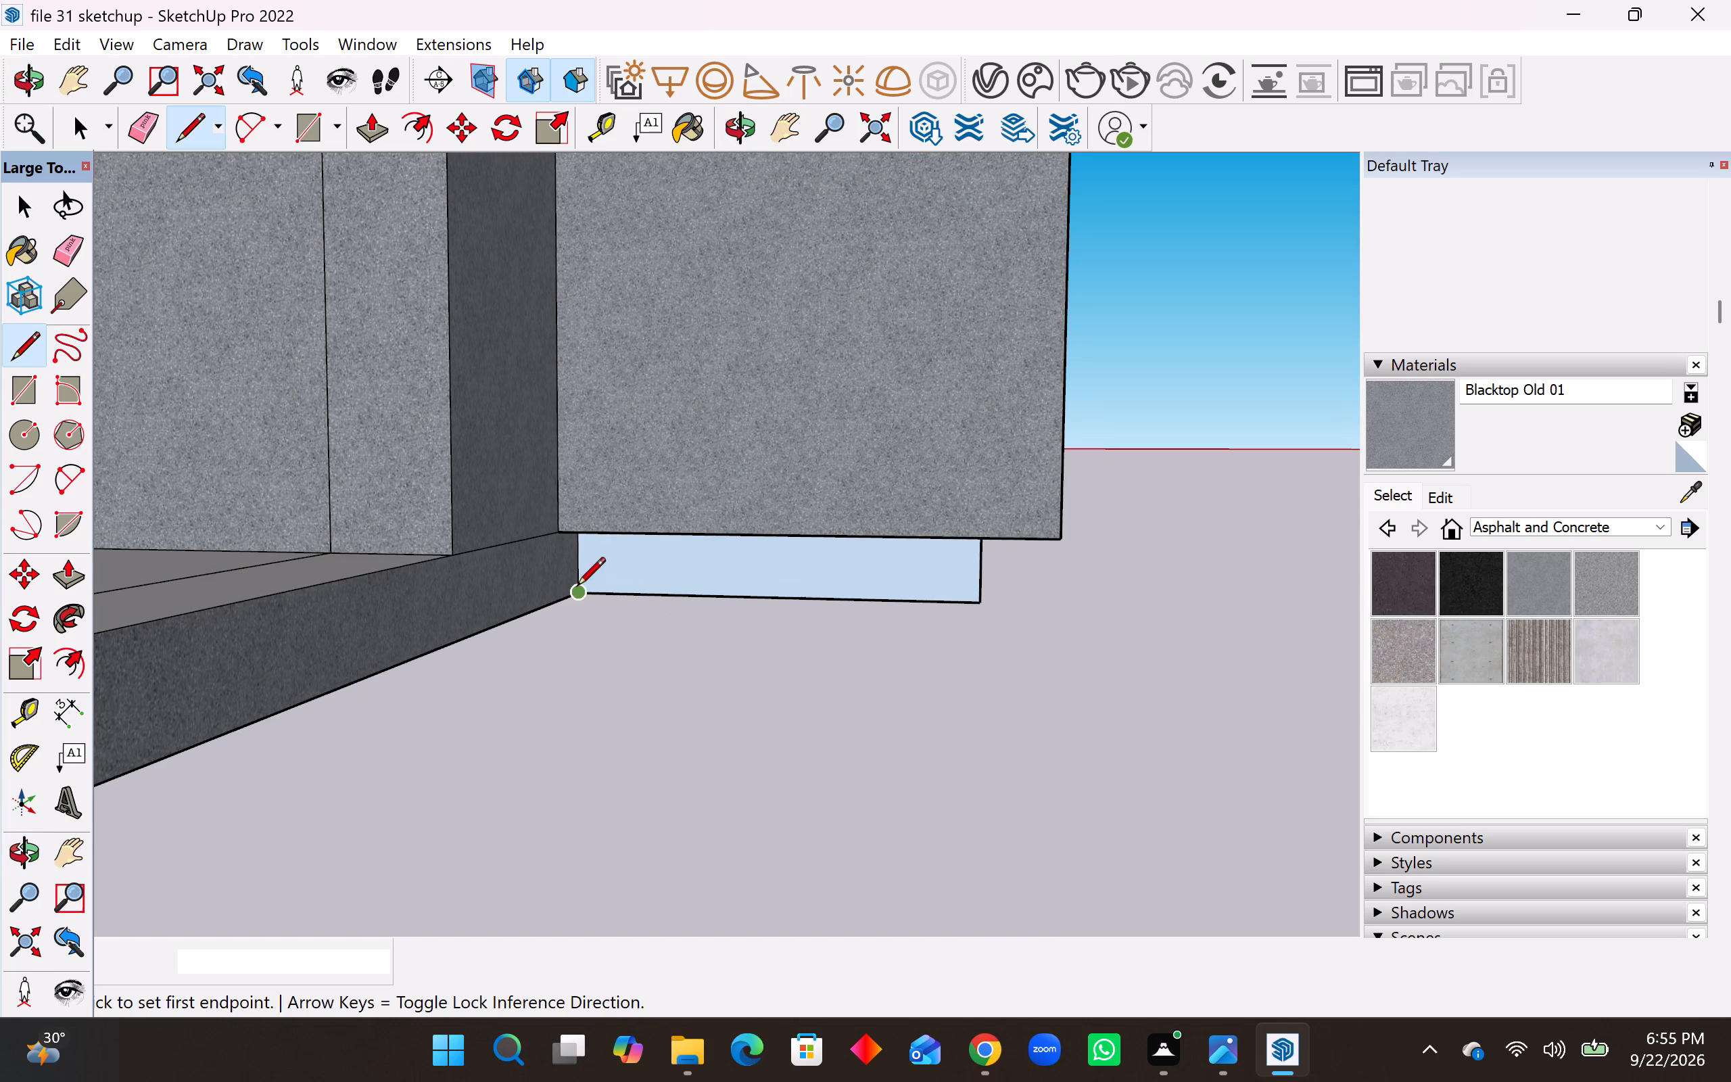
{"action": "left_click", "coordinate": [552, 538]}
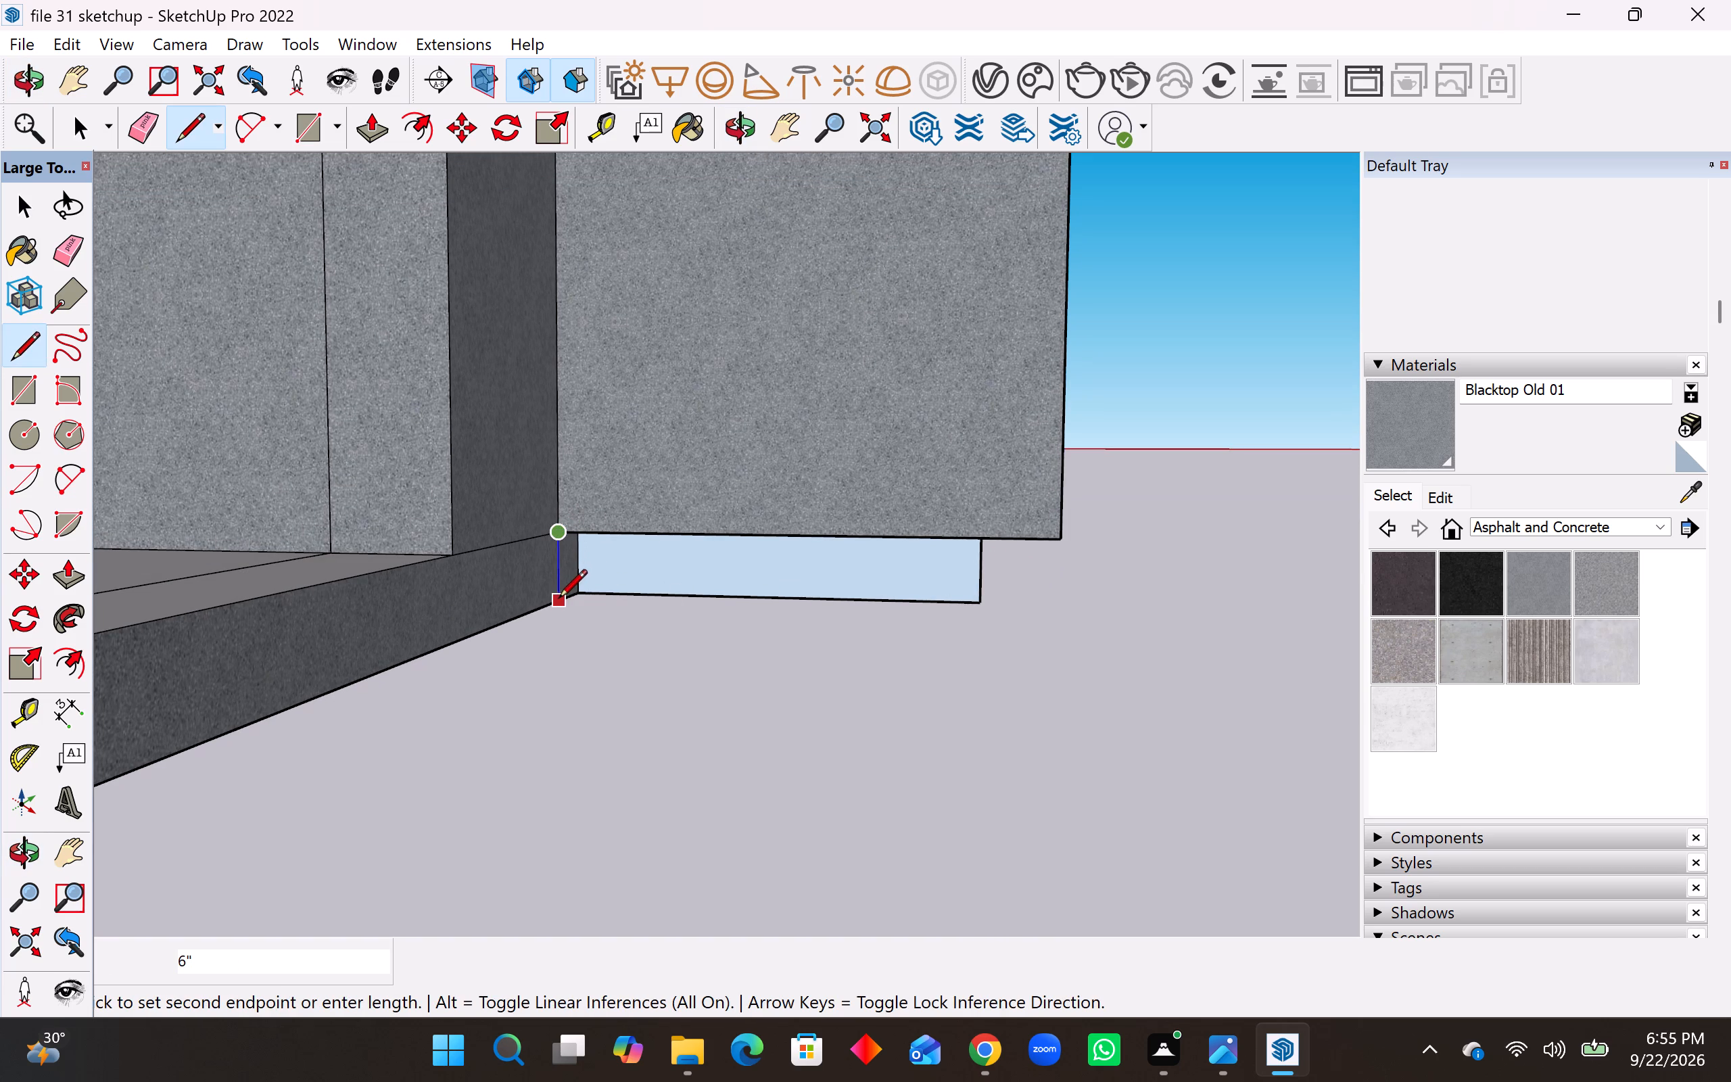
{"action": "left_click", "coordinate": [559, 600]}
{"action": "left_click", "coordinate": [582, 594]}
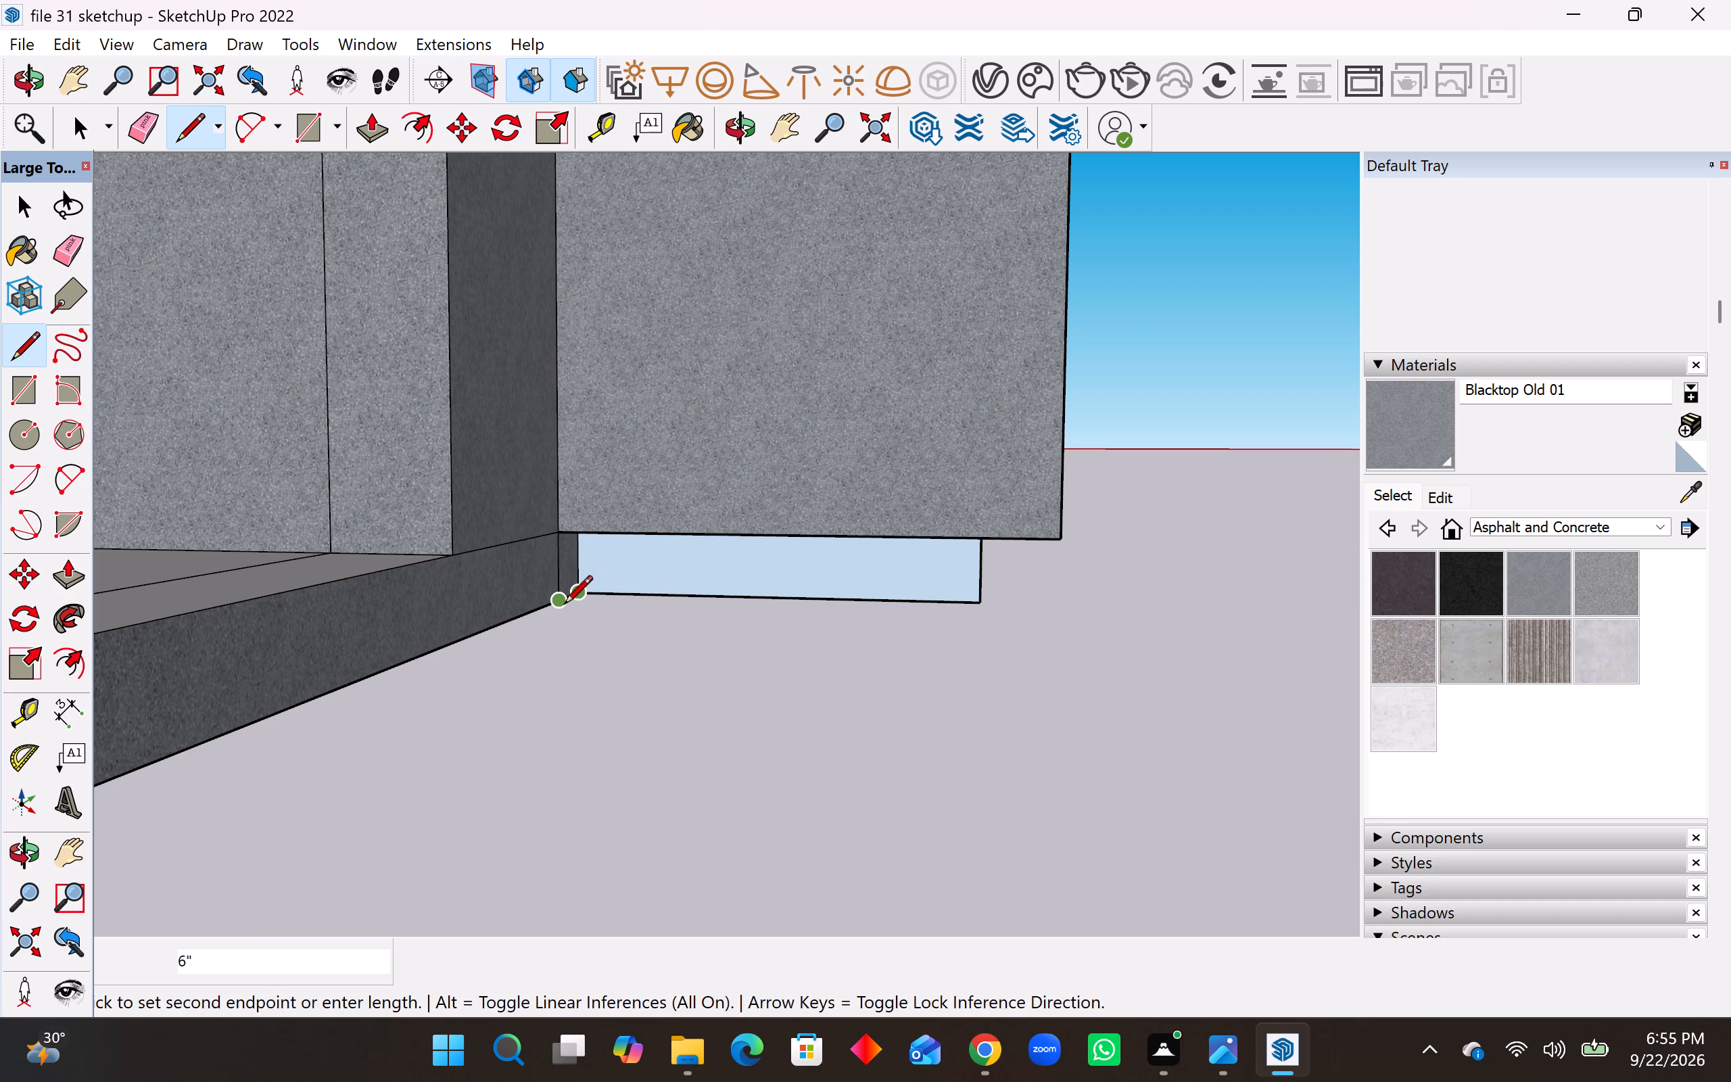
{"action": "left_click", "coordinate": [564, 606]}
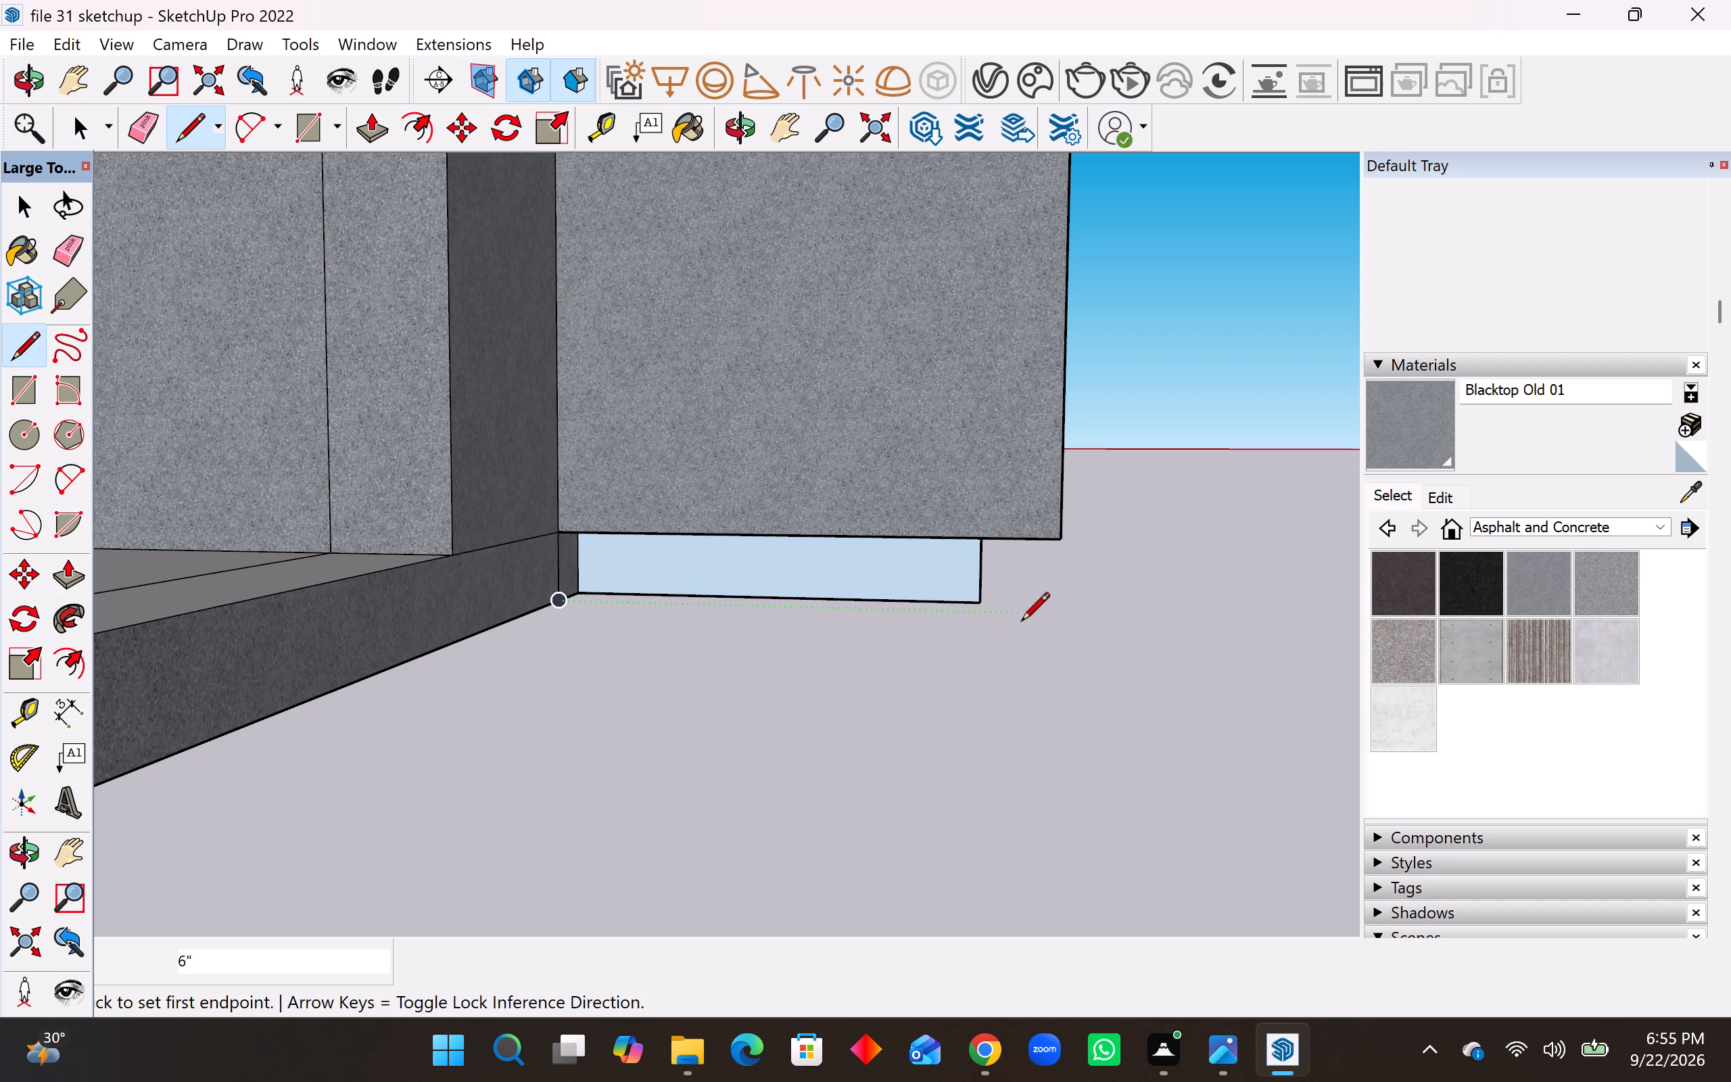
{"action": "left_click", "coordinate": [1058, 614]}
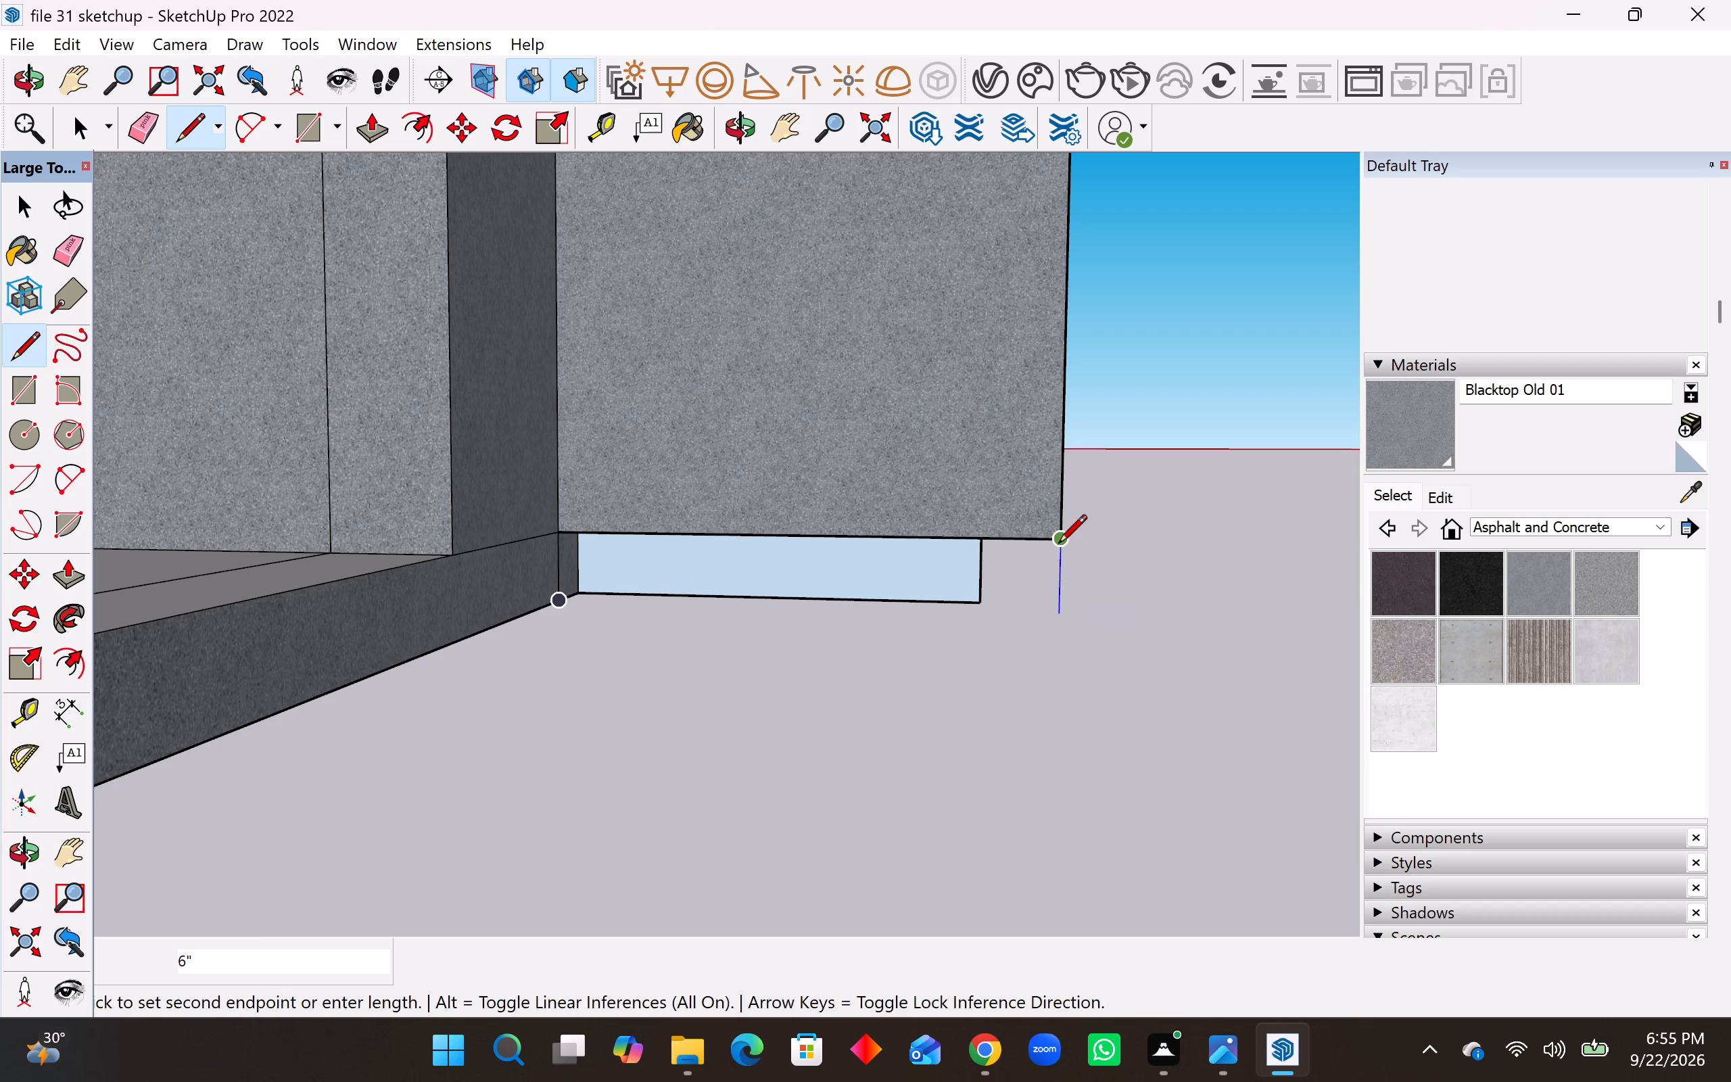
{"action": "left_click", "coordinate": [1058, 545]}
{"action": "left_click_drag", "start_coordinate": [1058, 616], "coordinate": [1044, 616]}
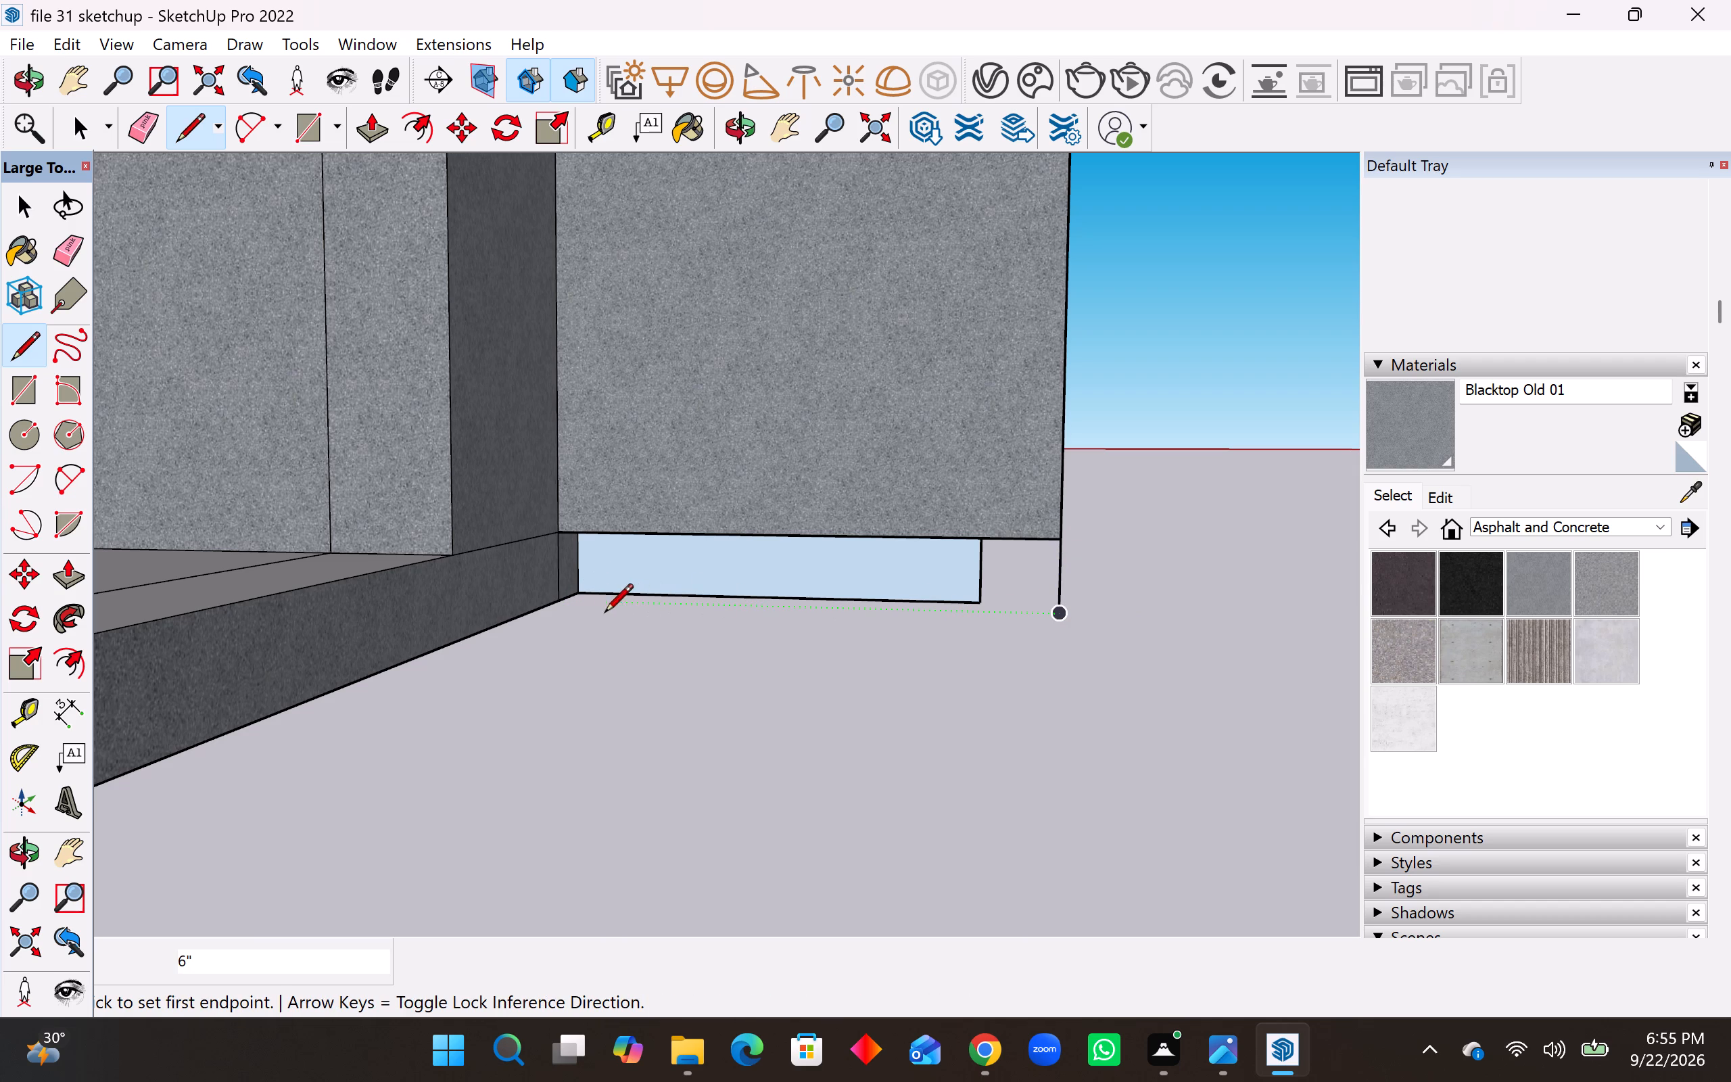
{"action": "left_click", "coordinate": [565, 609]}
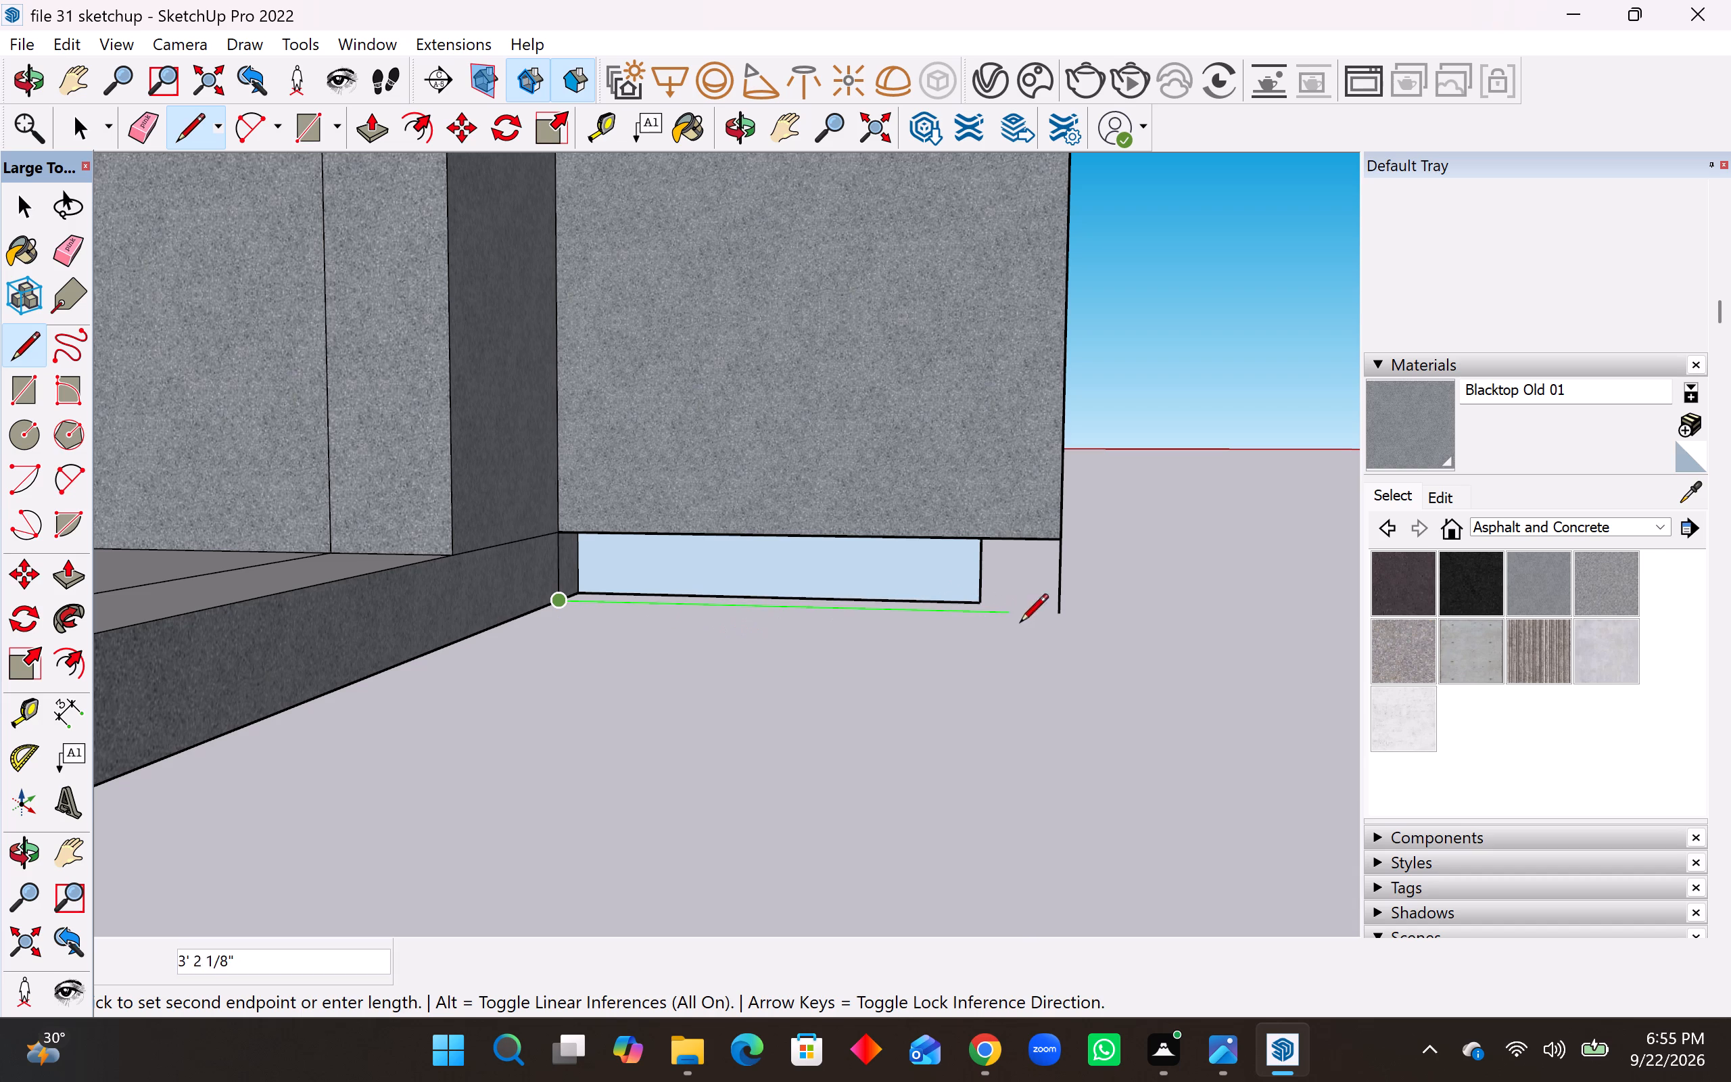
{"action": "left_click", "coordinate": [1056, 620]}
Close the gap under the projection's opposite side with 6" vertical lines at the inner and outer corners and a base line between them.
{"action": "middle_click_drag", "start_coordinate": [1056, 619], "coordinate": [414, 632]}
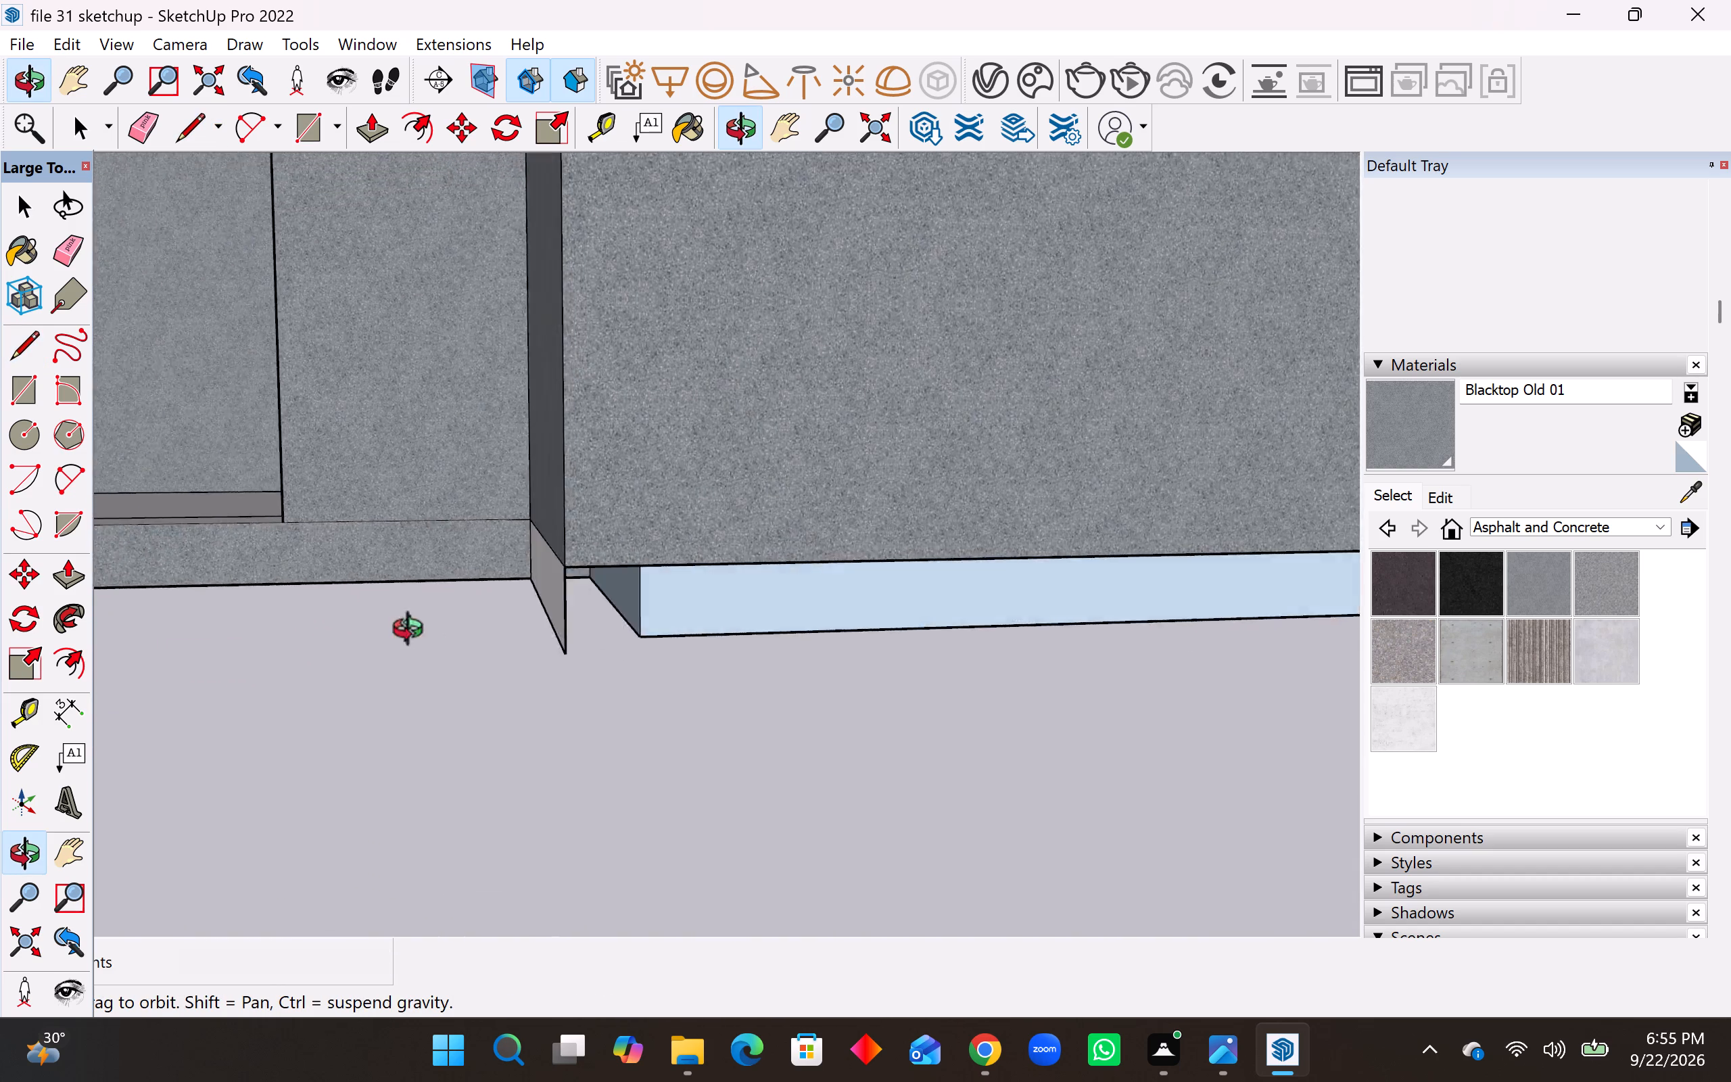
{"action": "middle_click_drag", "start_coordinate": [414, 632], "coordinate": [352, 632]}
{"action": "scroll", "coordinate": [351, 633], "scroll_direction": "down", "scroll_amount": 15}
{"action": "middle_click_drag", "start_coordinate": [976, 602], "coordinate": [704, 620]}
{"action": "scroll", "coordinate": [456, 658], "scroll_direction": "up", "scroll_amount": 5}
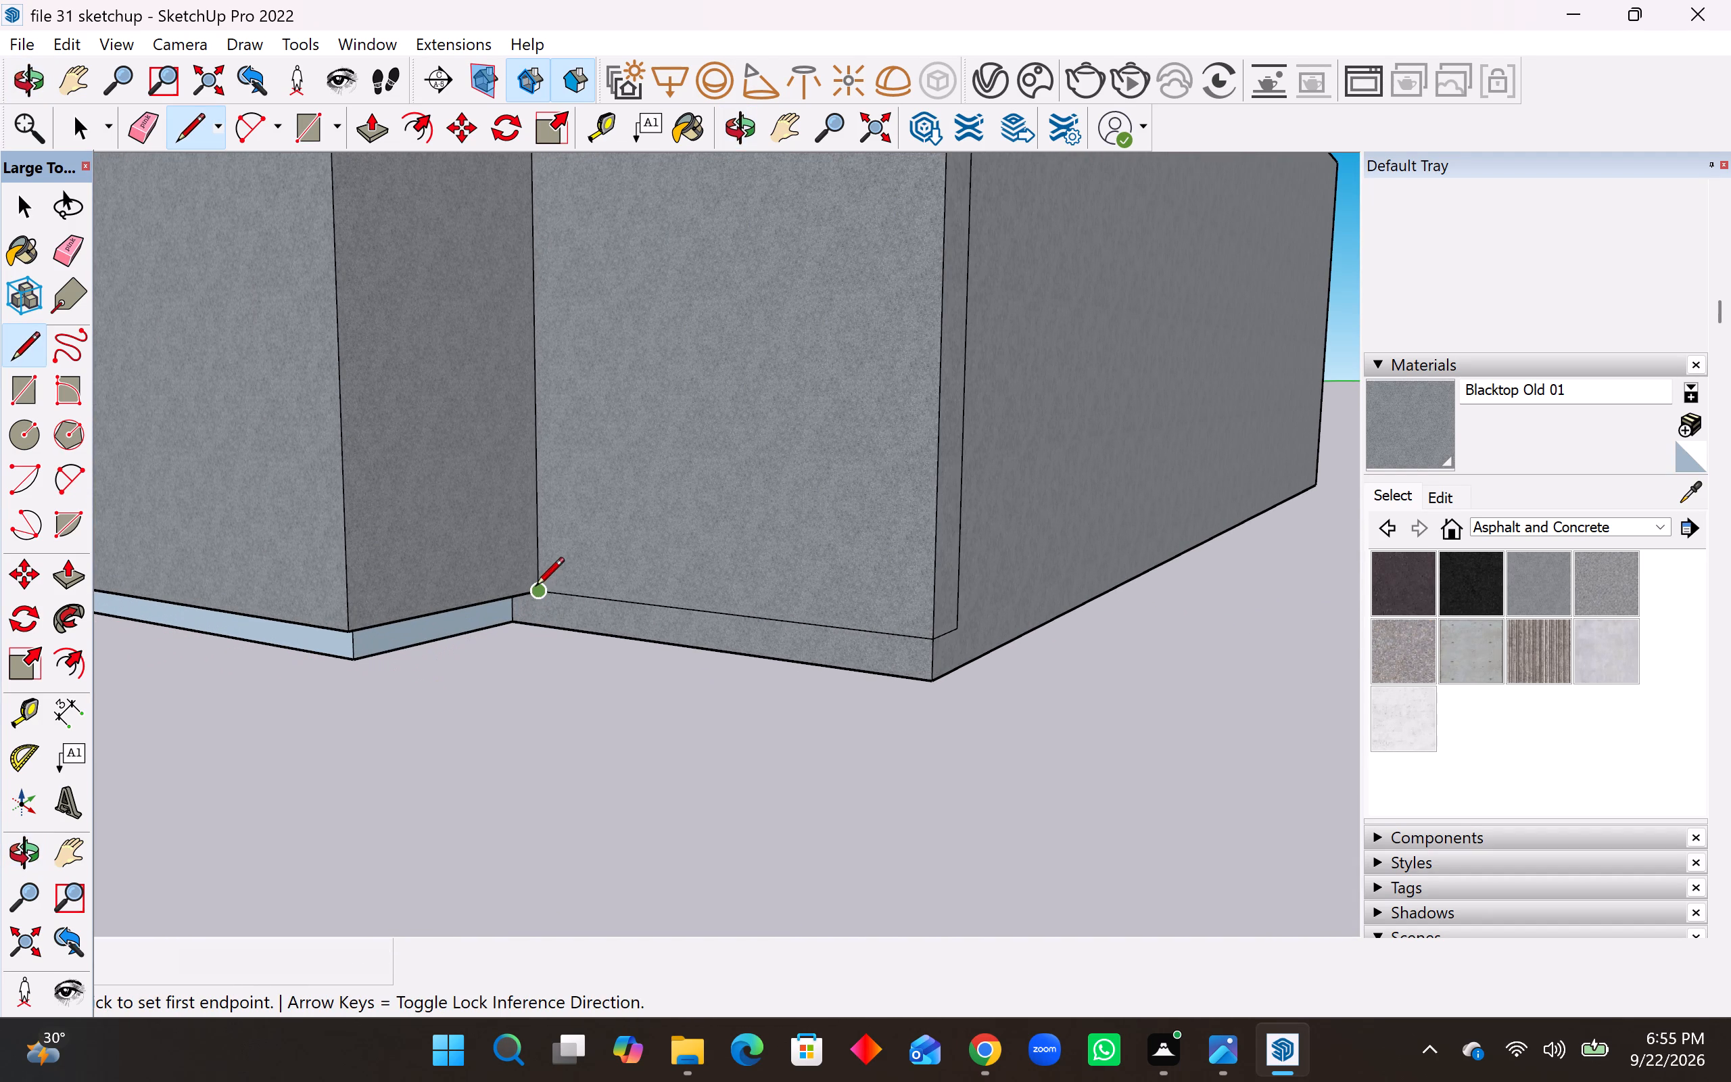
{"action": "left_click", "coordinate": [538, 594]}
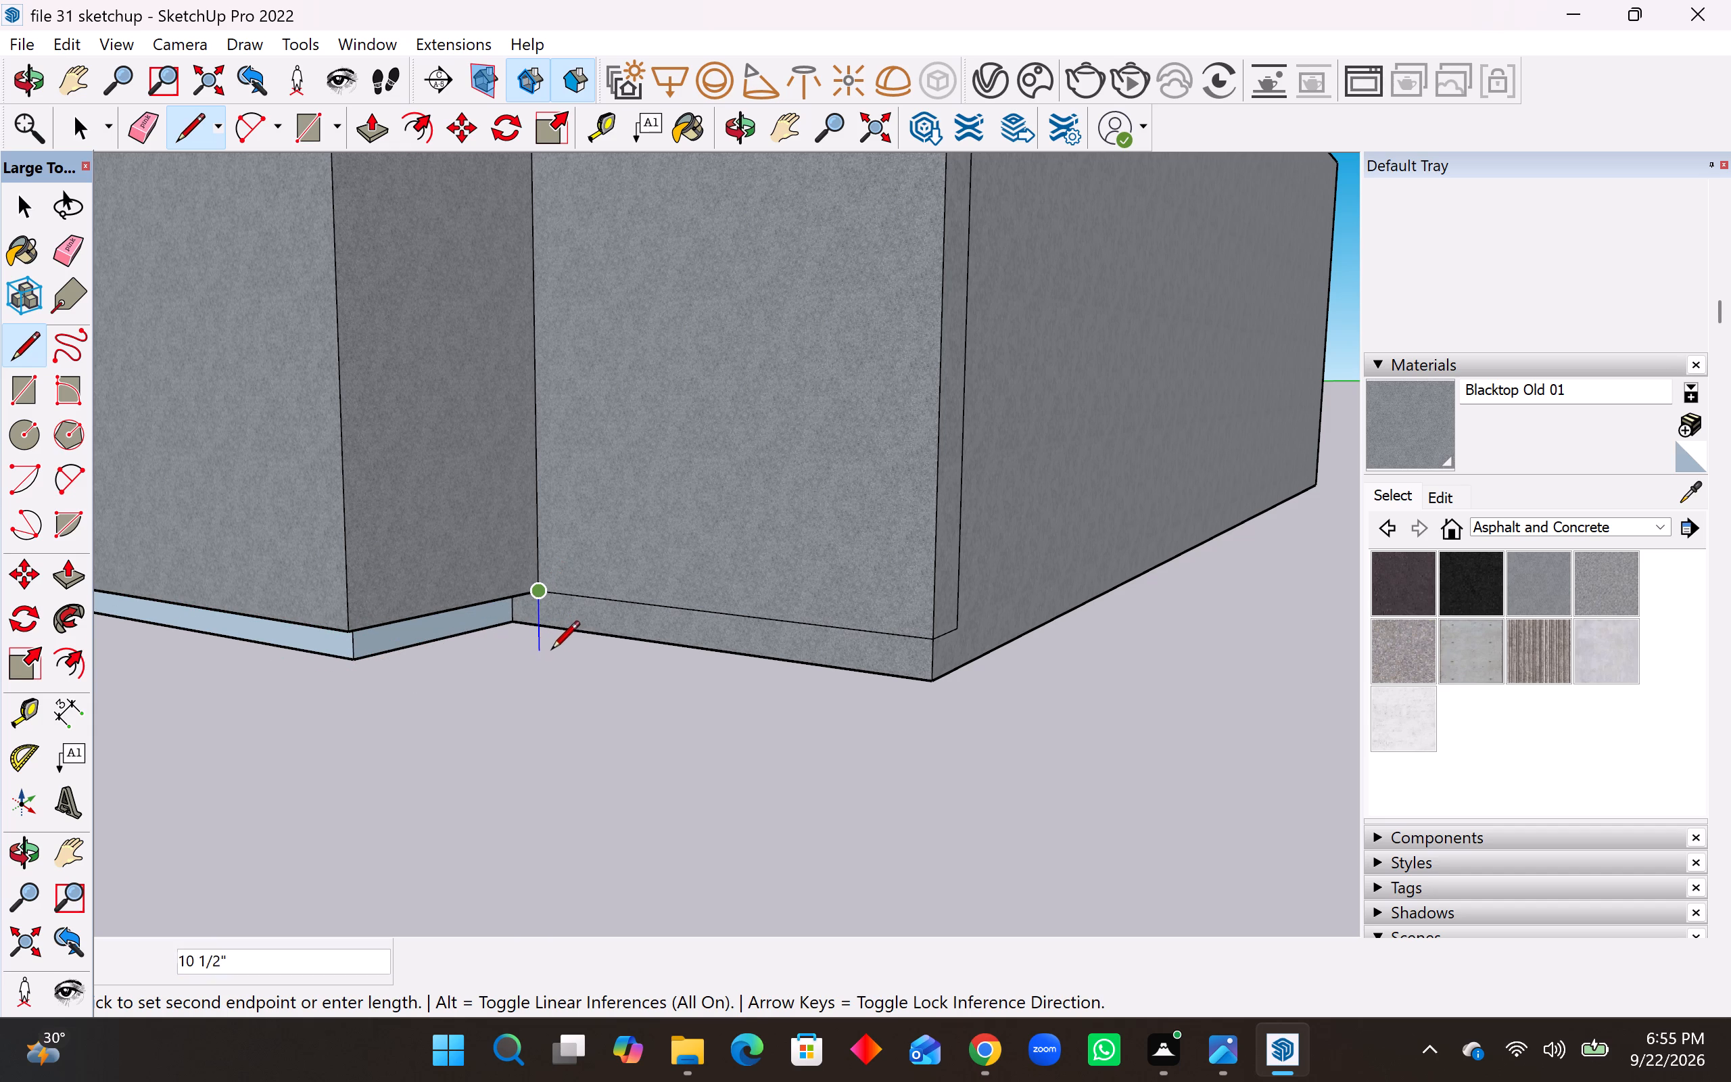
{"action": "scroll", "coordinate": [536, 659], "scroll_direction": "up", "scroll_amount": 4}
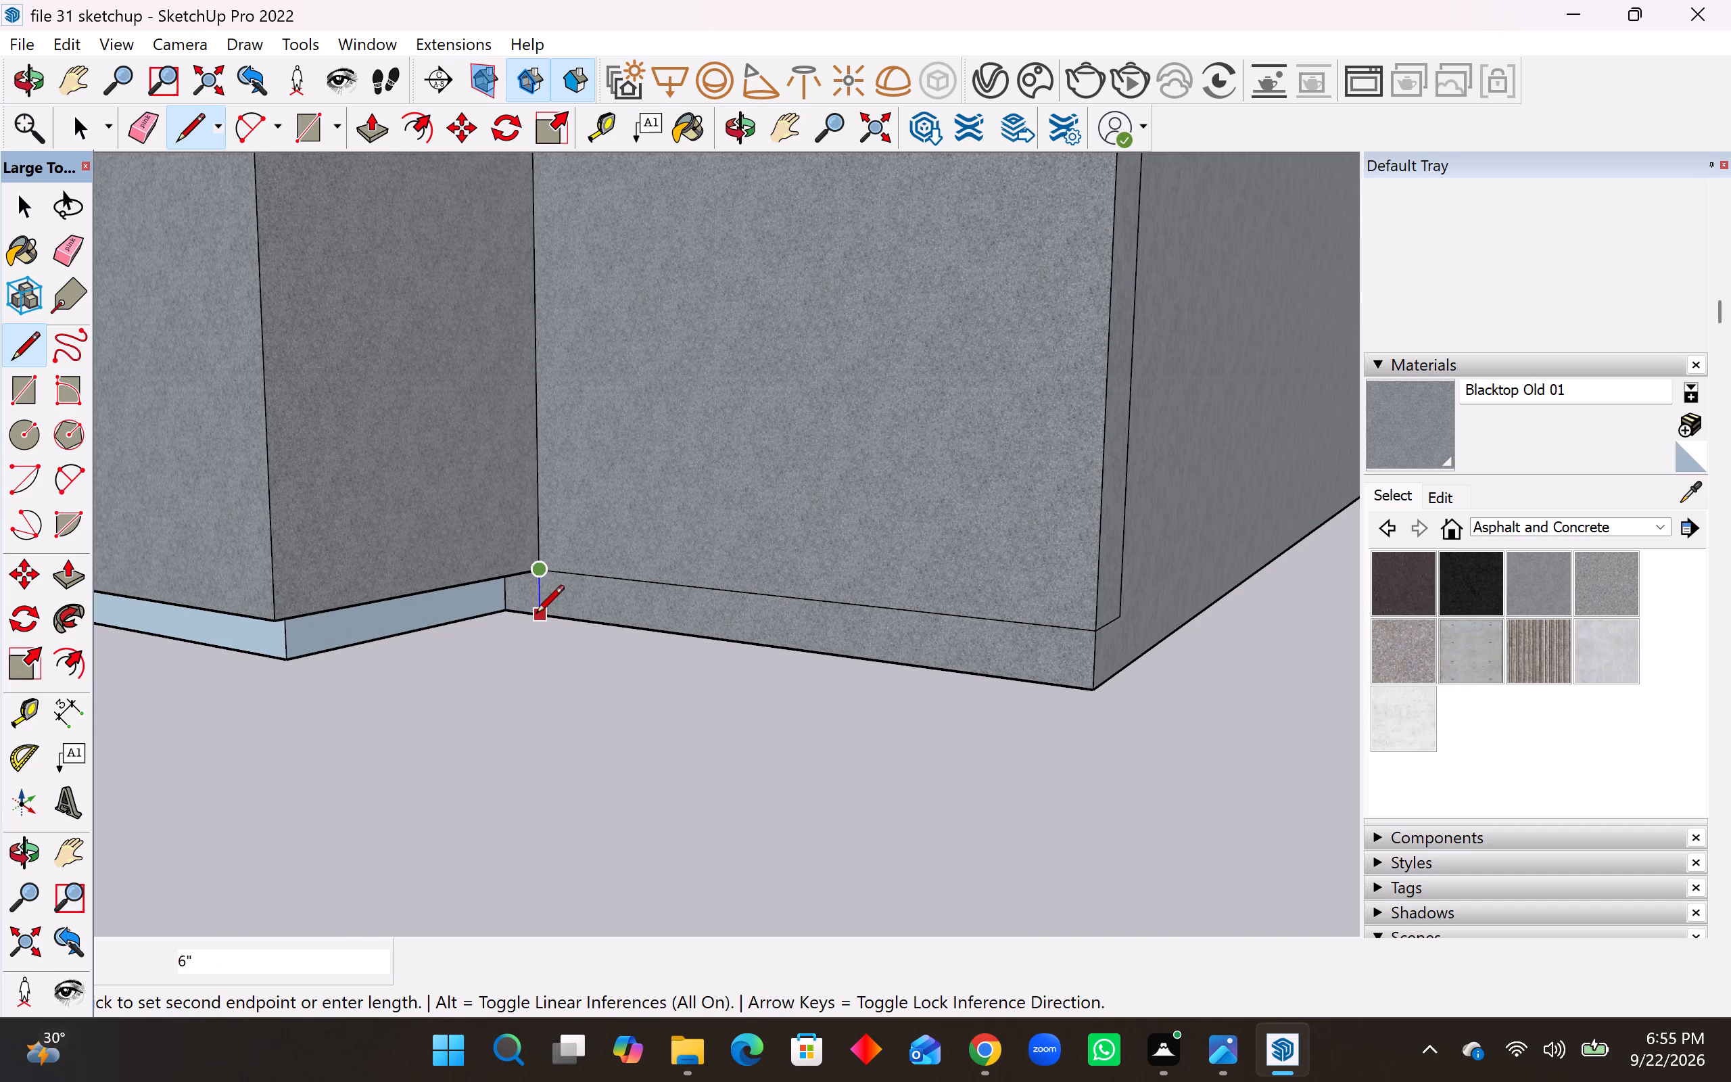
{"action": "middle_click", "coordinate": [540, 635]}
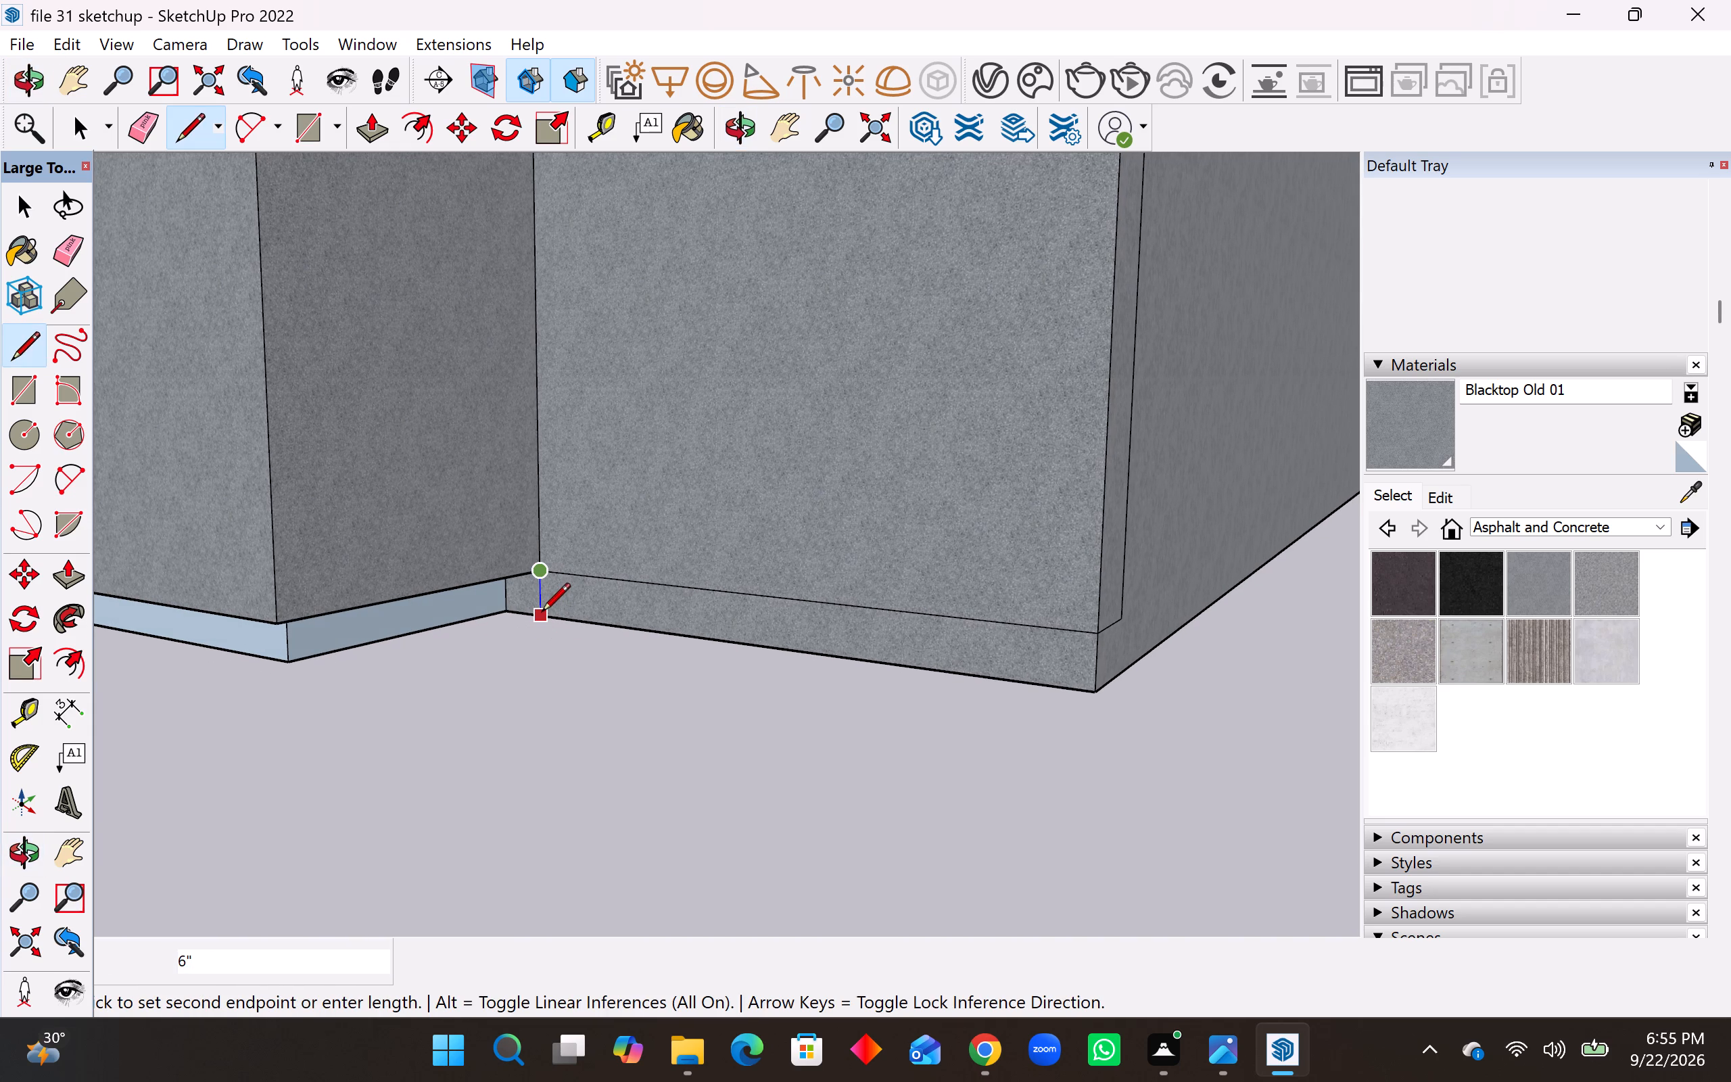
{"action": "left_click", "coordinate": [542, 613]}
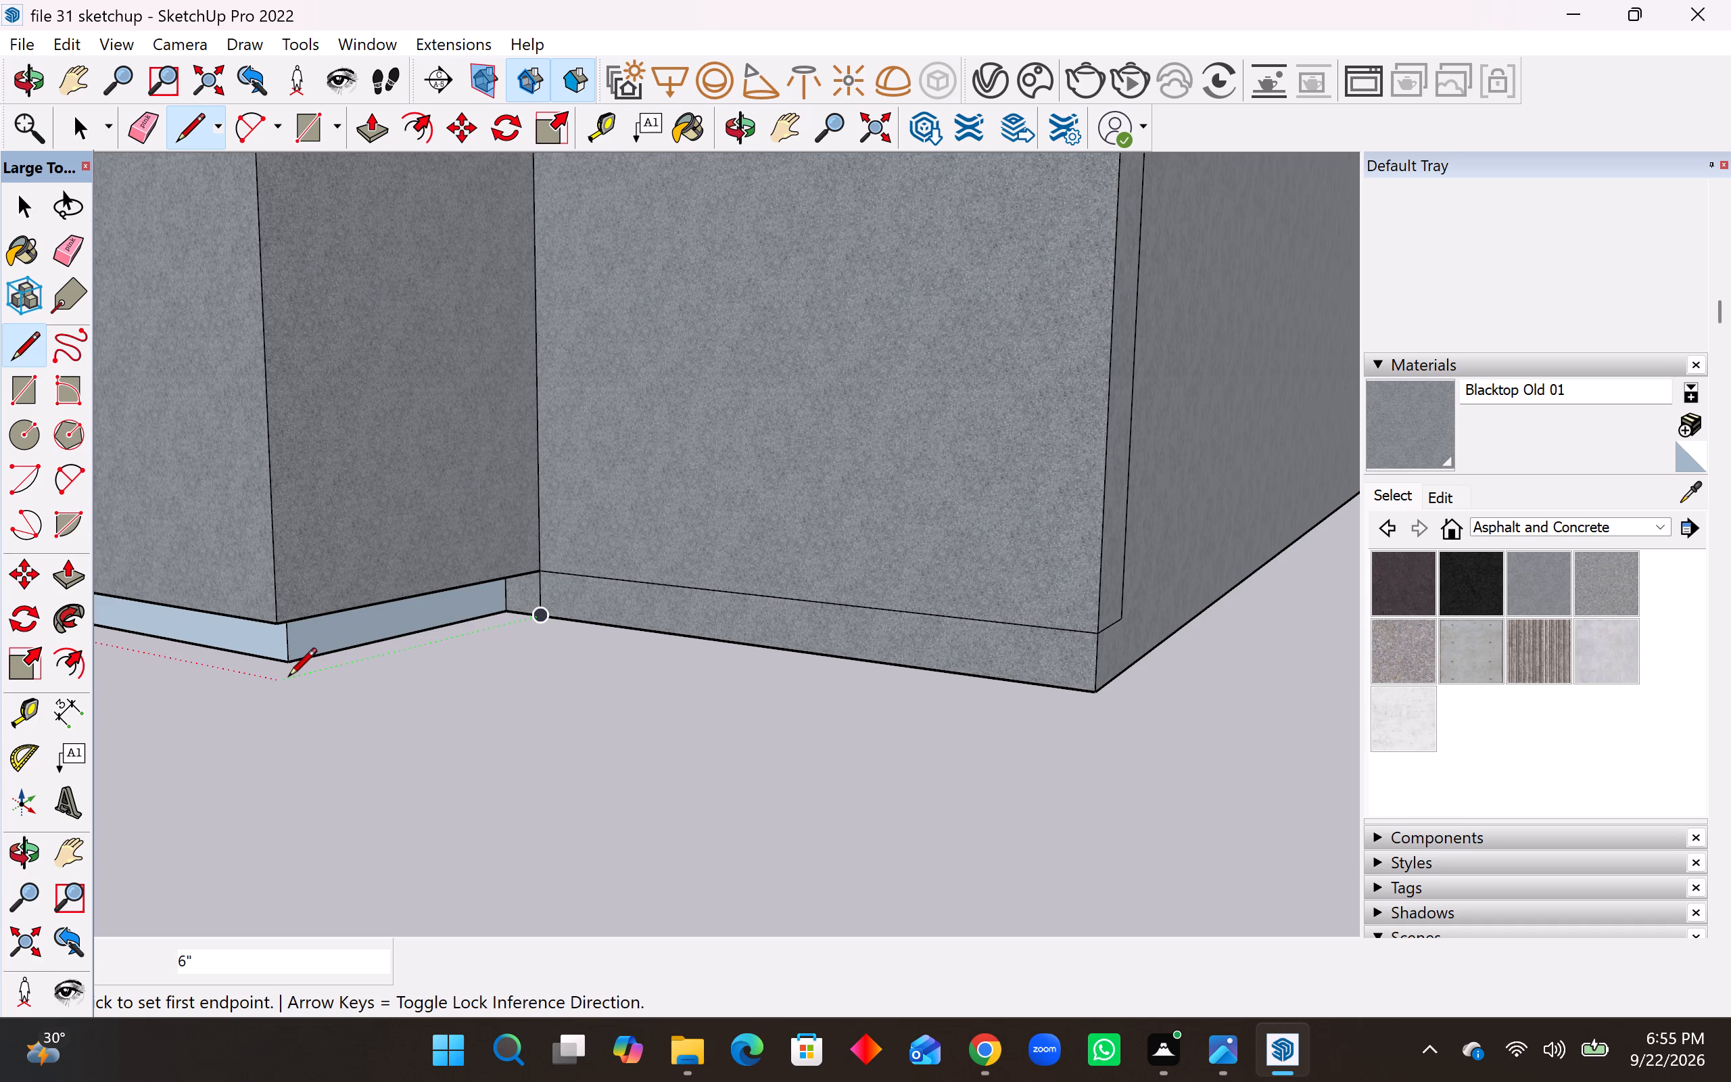
{"action": "left_click", "coordinate": [283, 681]}
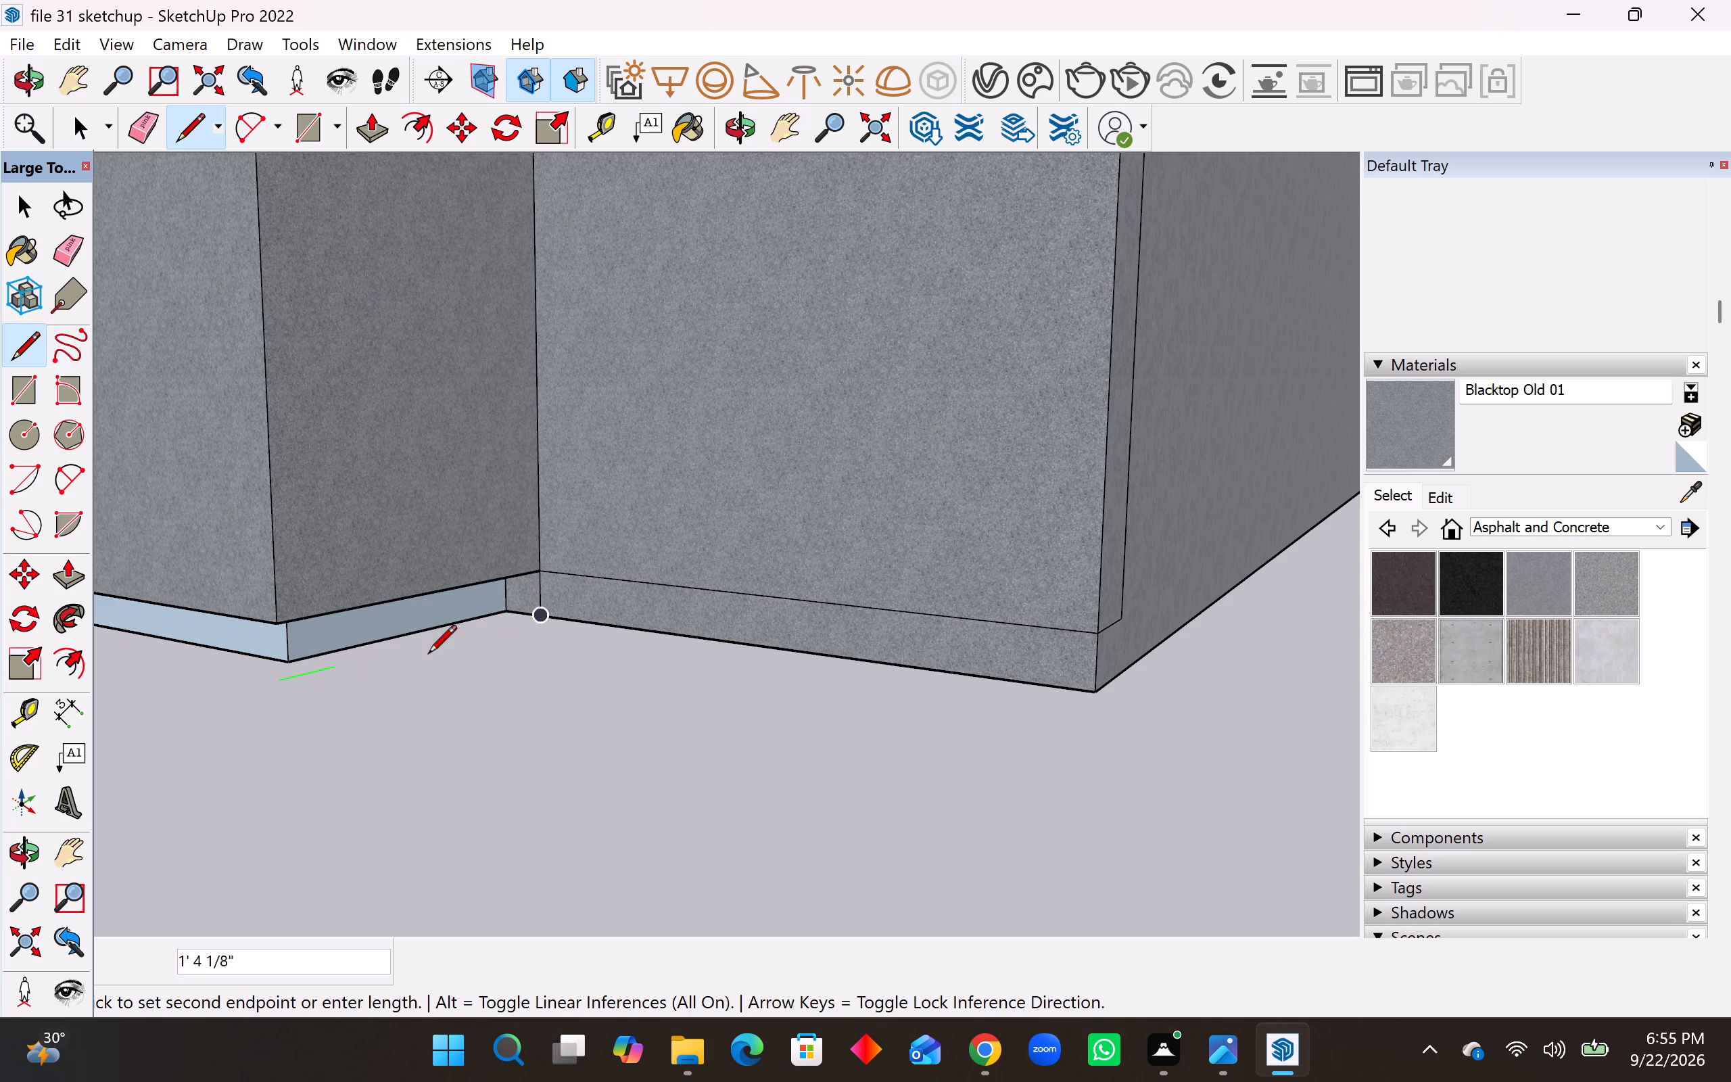
{"action": "left_click", "coordinate": [537, 624]}
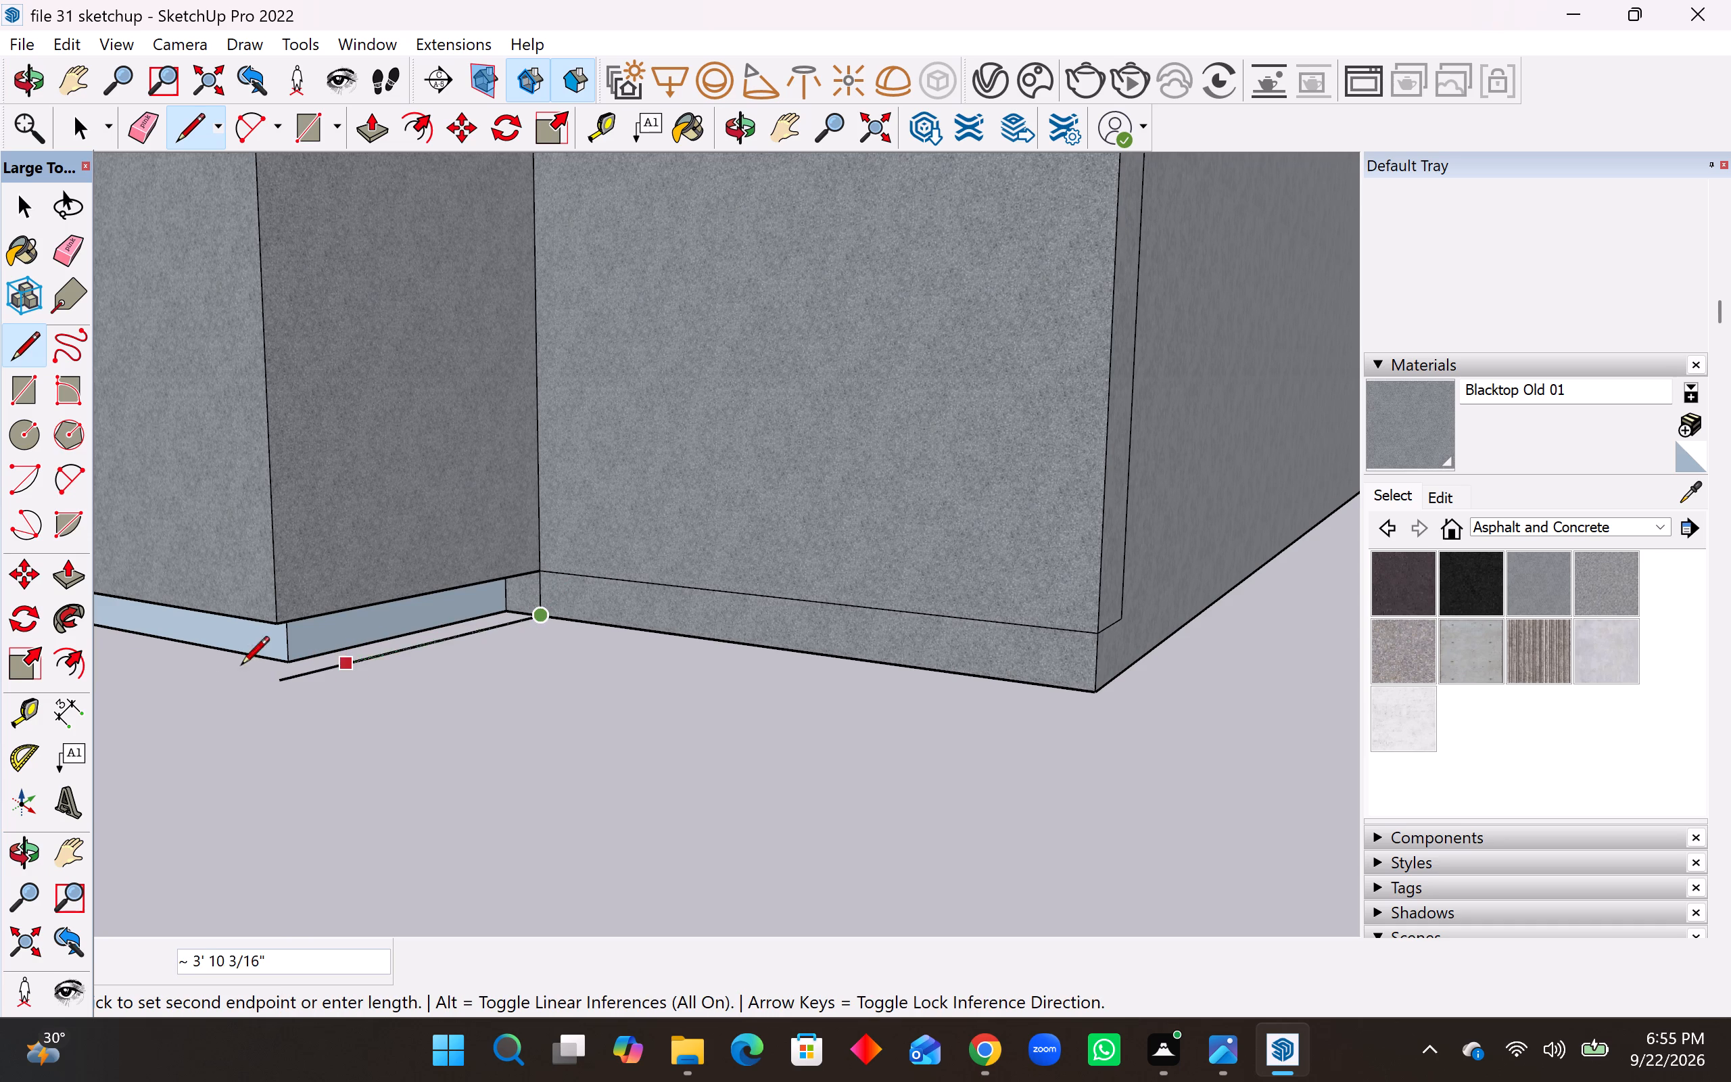
{"action": "key", "text": "Escape"}
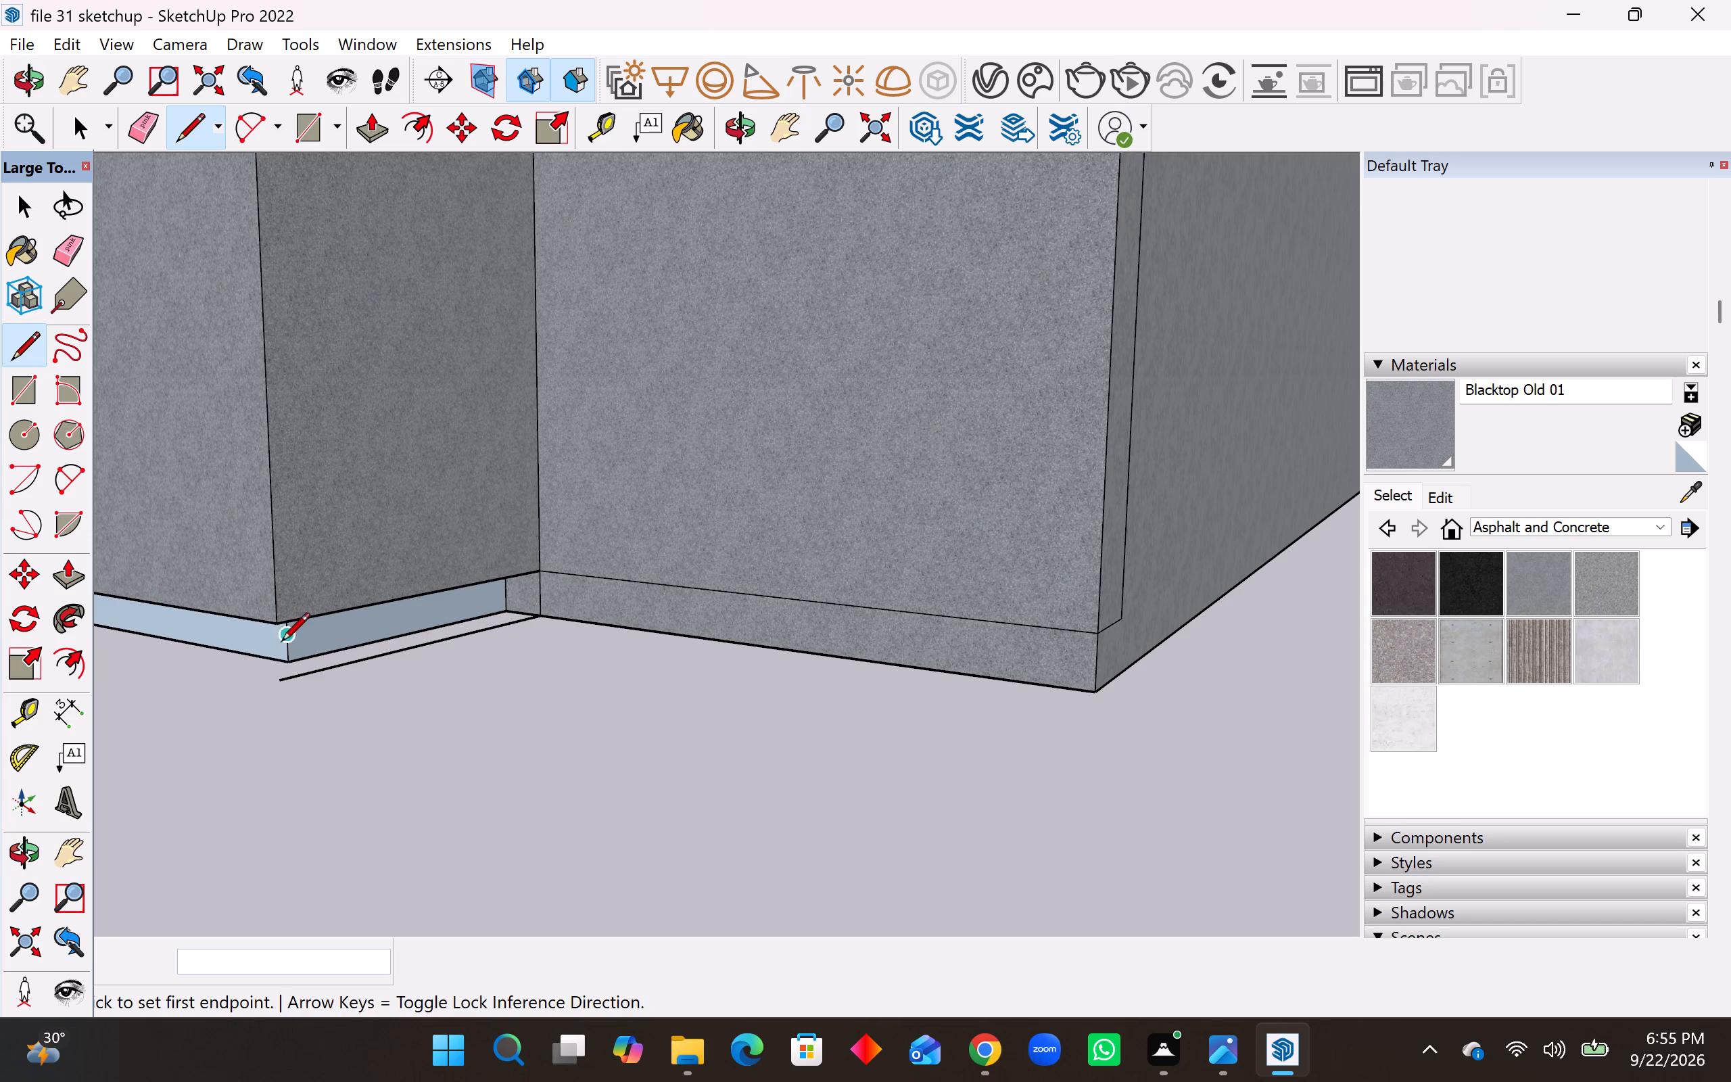
{"action": "left_click", "coordinate": [275, 630]}
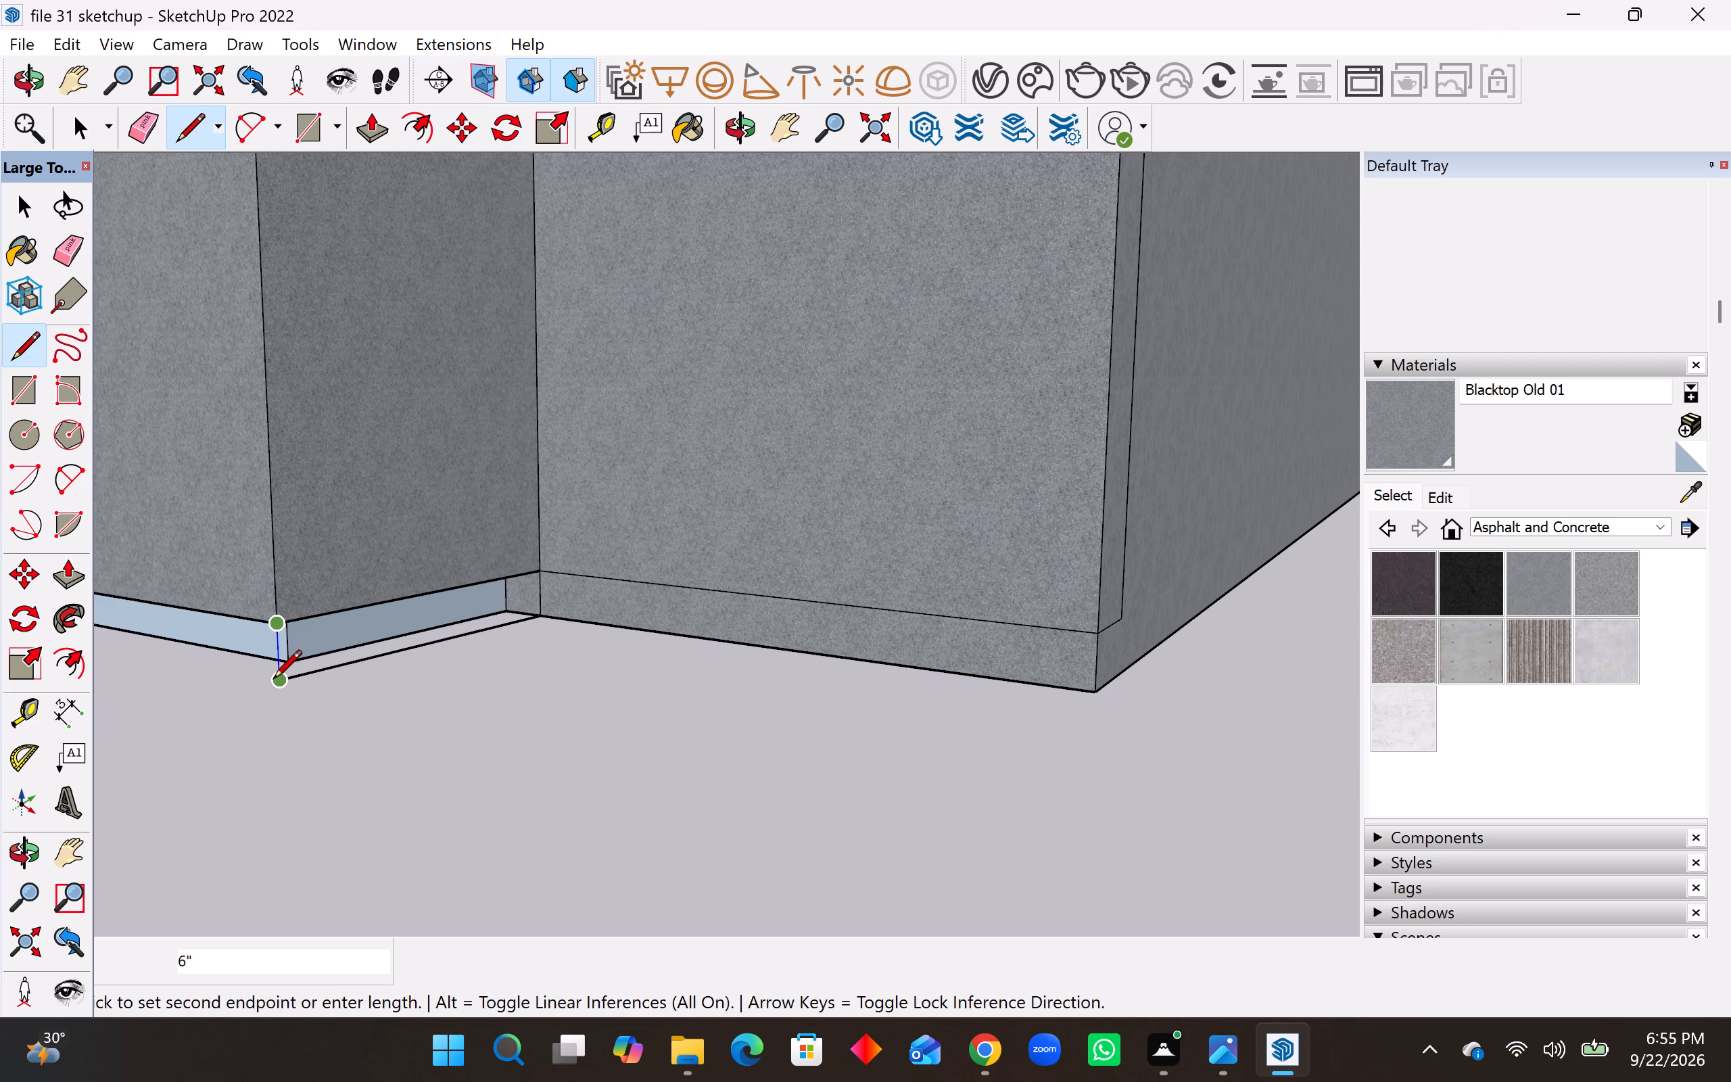
{"action": "left_click", "coordinate": [273, 680]}
Draw a base line joining the two outer bottom corners under the painted projection's front, closing the front gap.
{"action": "middle_click_drag", "start_coordinate": [358, 697], "coordinate": [719, 674]}
{"action": "scroll", "coordinate": [746, 658], "scroll_direction": "down", "scroll_amount": 8}
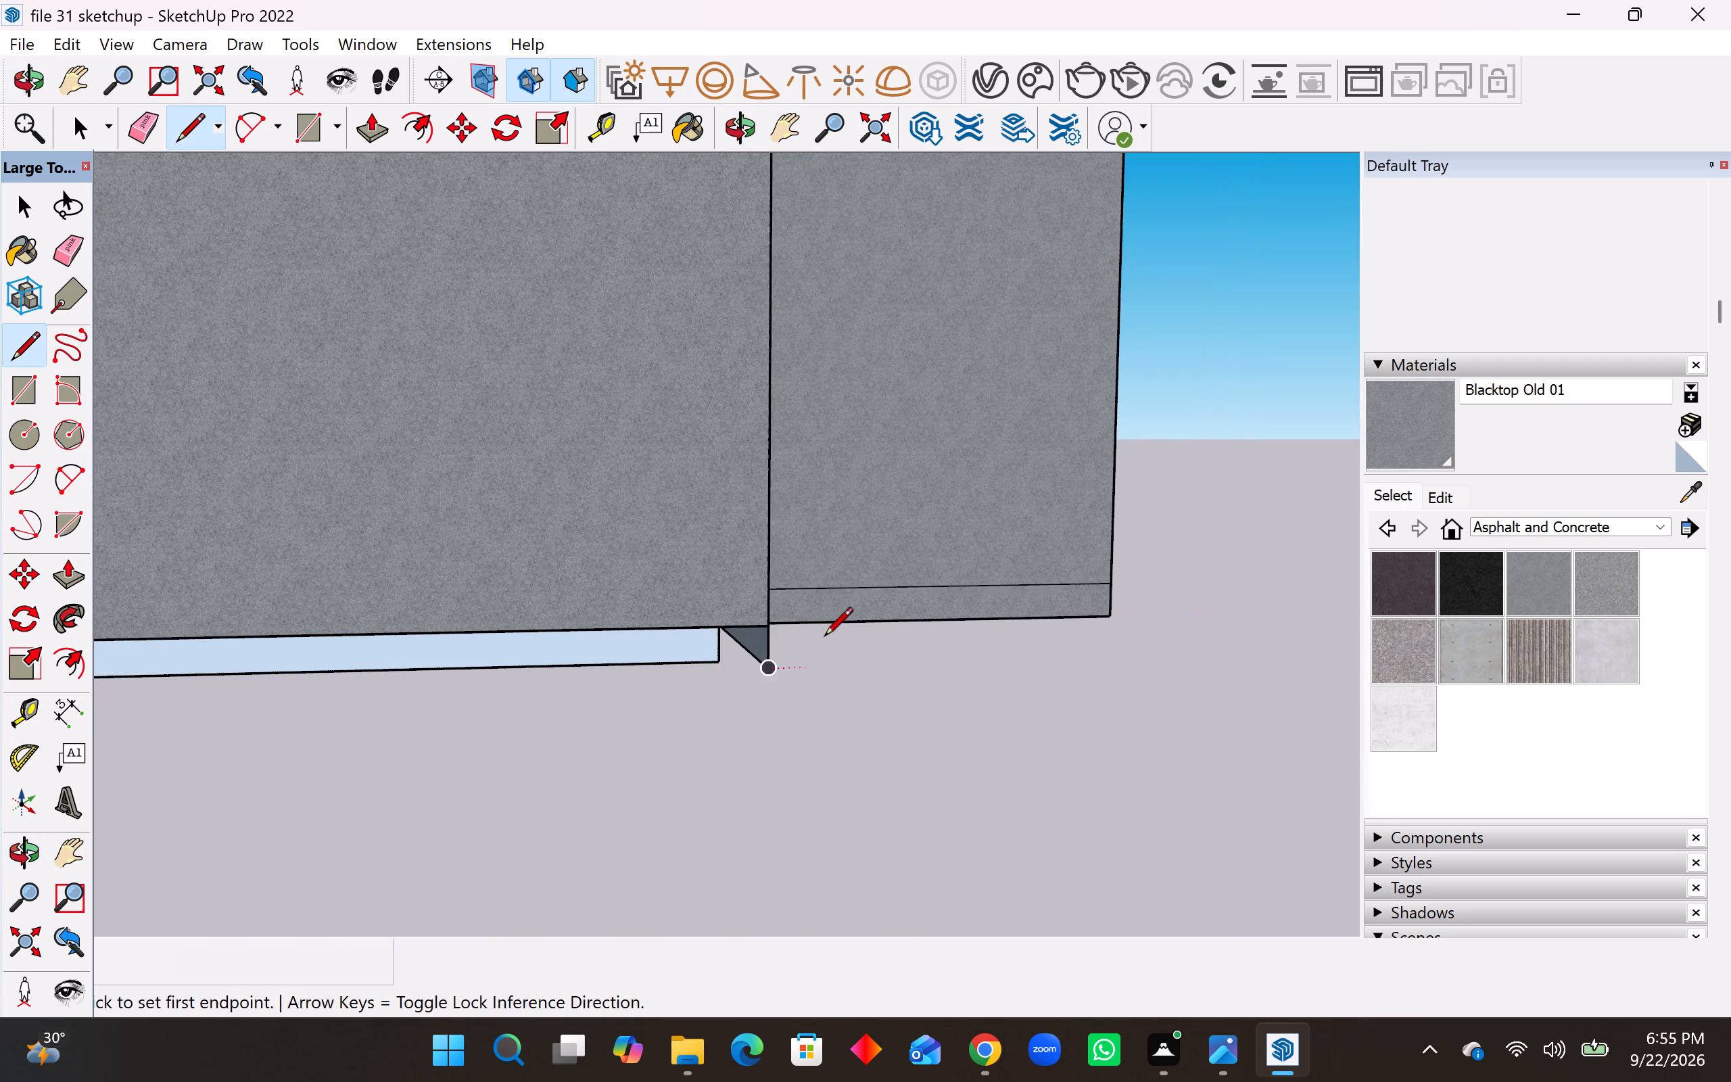
{"action": "scroll", "coordinate": [824, 638], "scroll_direction": "down", "scroll_amount": 7}
{"action": "left_click", "coordinate": [308, 668]}
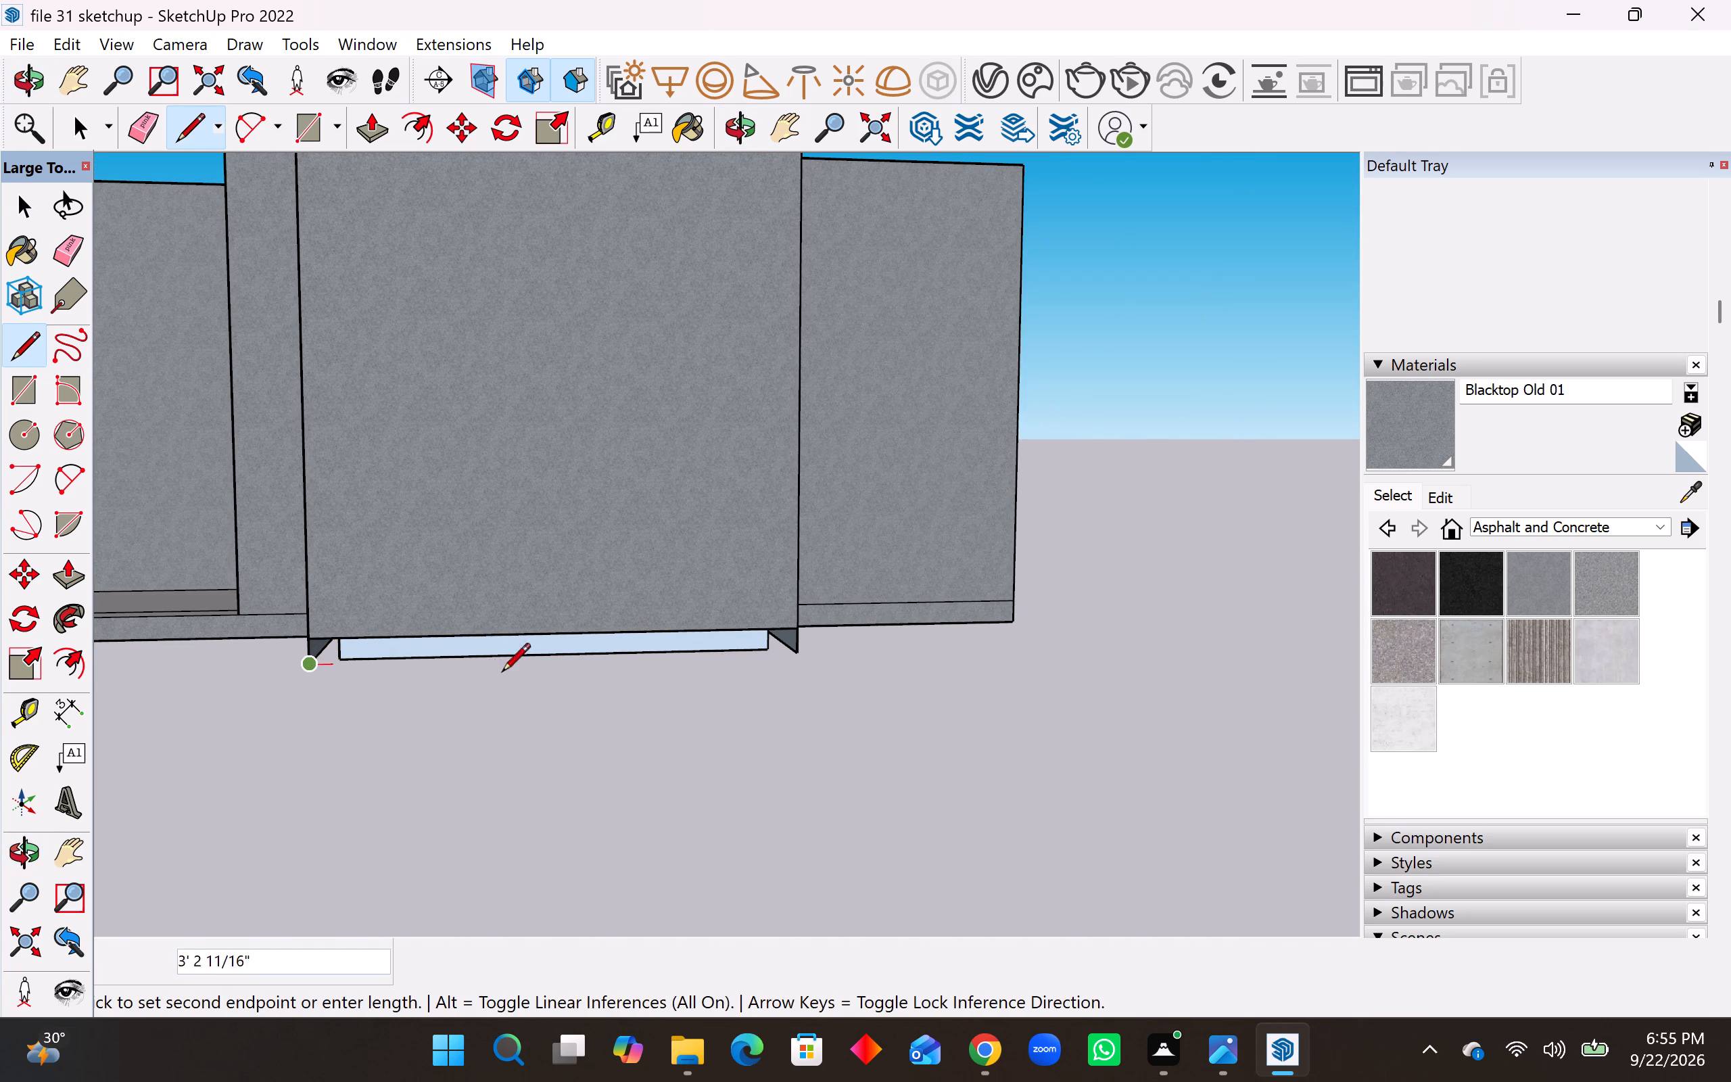
{"action": "left_click", "coordinate": [793, 662]}
Erase the base seam lines along the painted projection's front, its porch side and the short adjoining wall.
{"action": "middle_click_drag", "start_coordinate": [790, 684], "coordinate": [878, 653]}
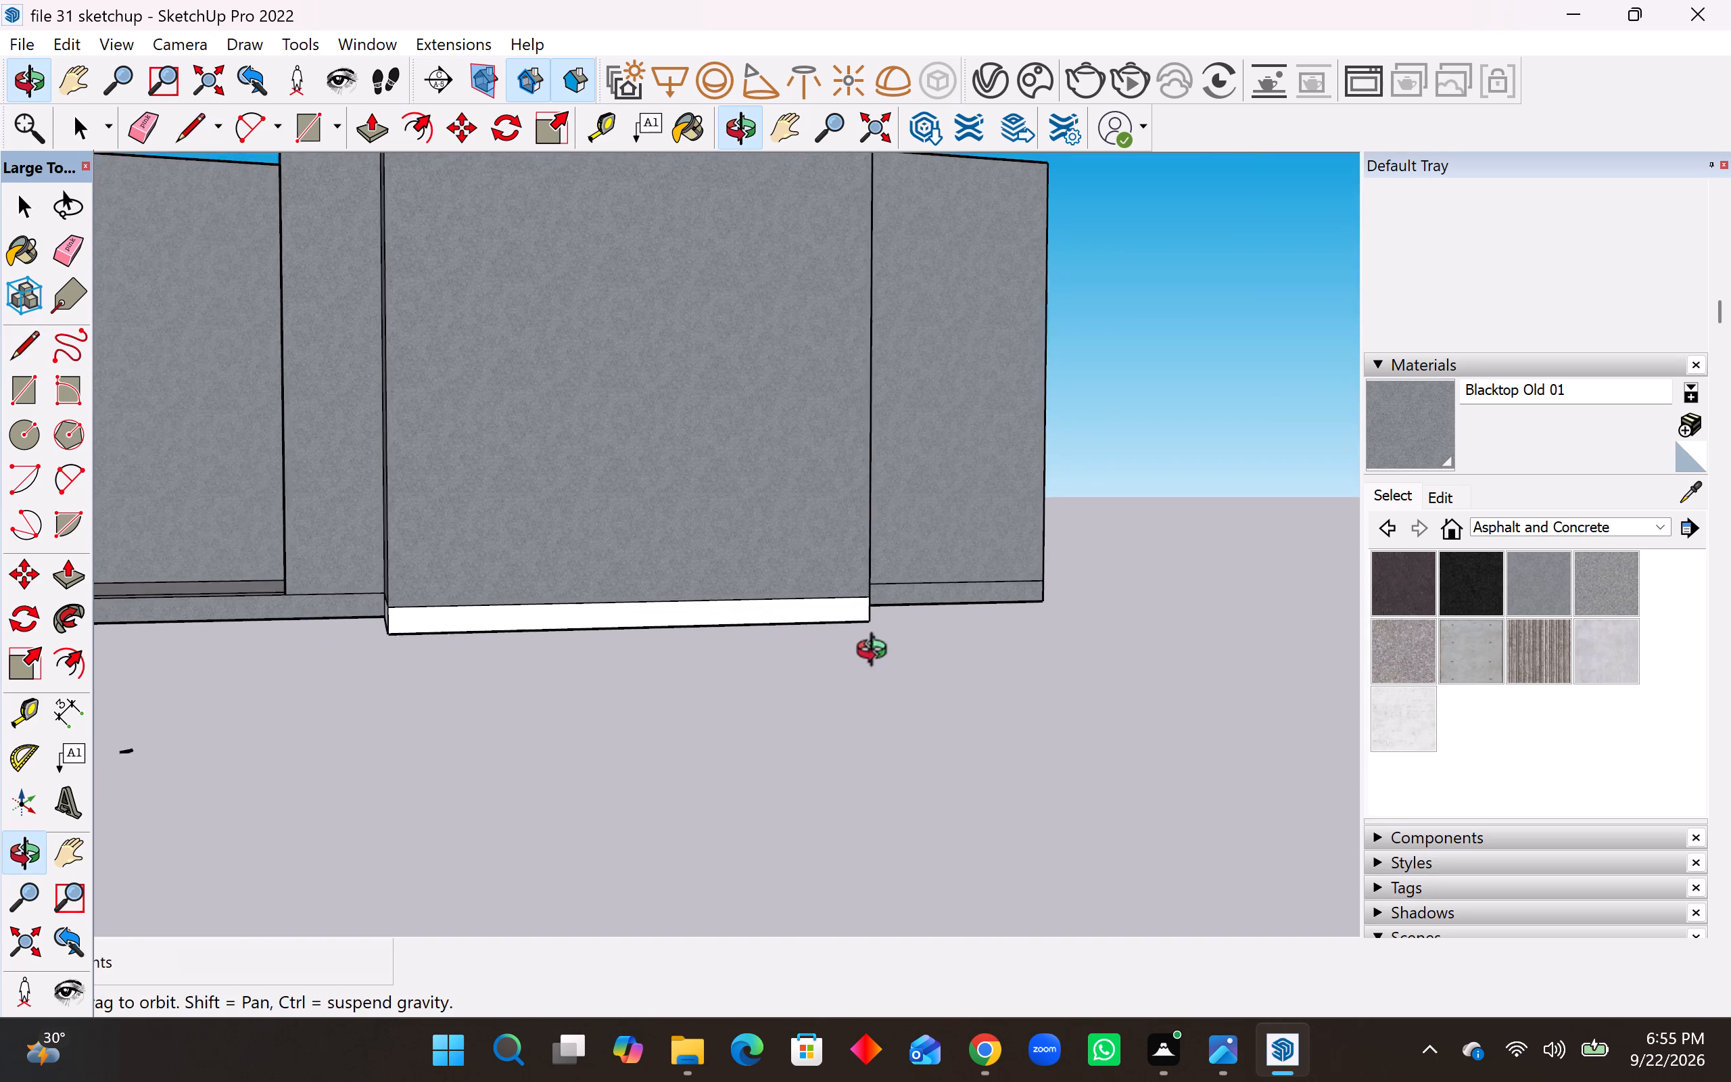
{"action": "middle_click_drag", "start_coordinate": [878, 653], "coordinate": [974, 646]}
{"action": "scroll", "coordinate": [845, 617], "scroll_direction": "up", "scroll_amount": 4}
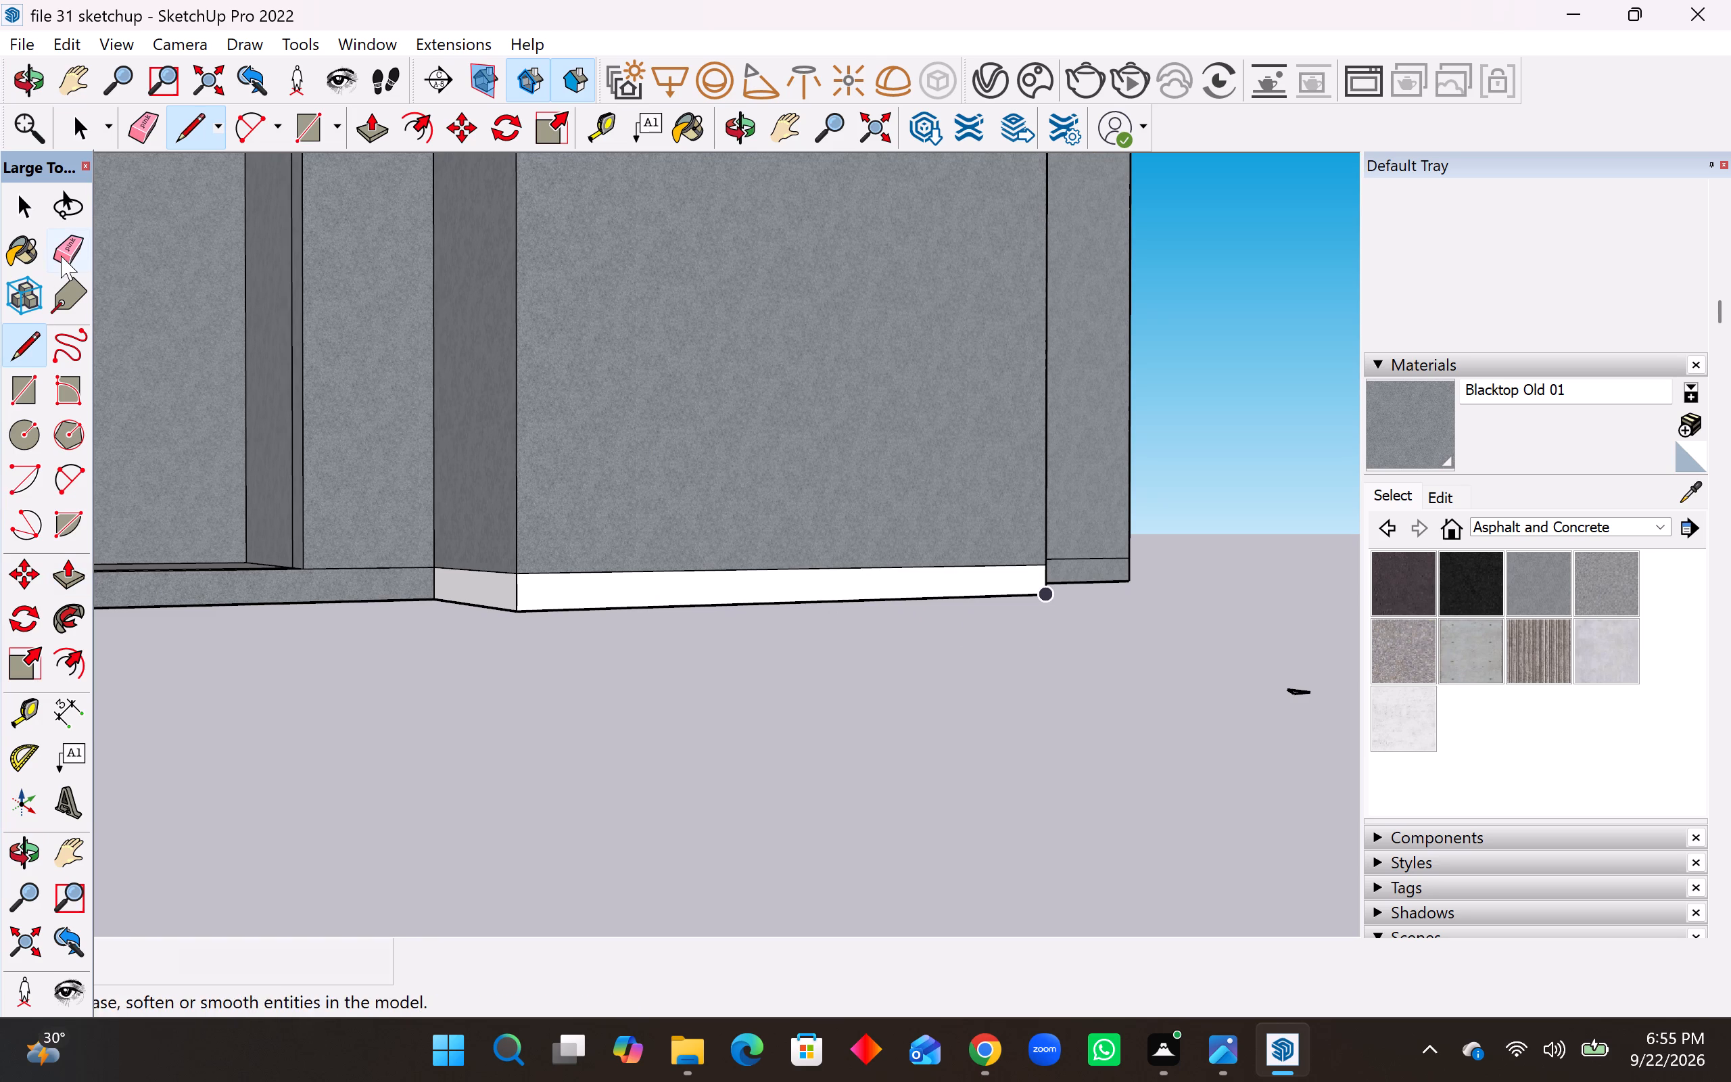
{"action": "left_click", "coordinate": [61, 256]}
{"action": "left_click", "coordinate": [590, 572]}
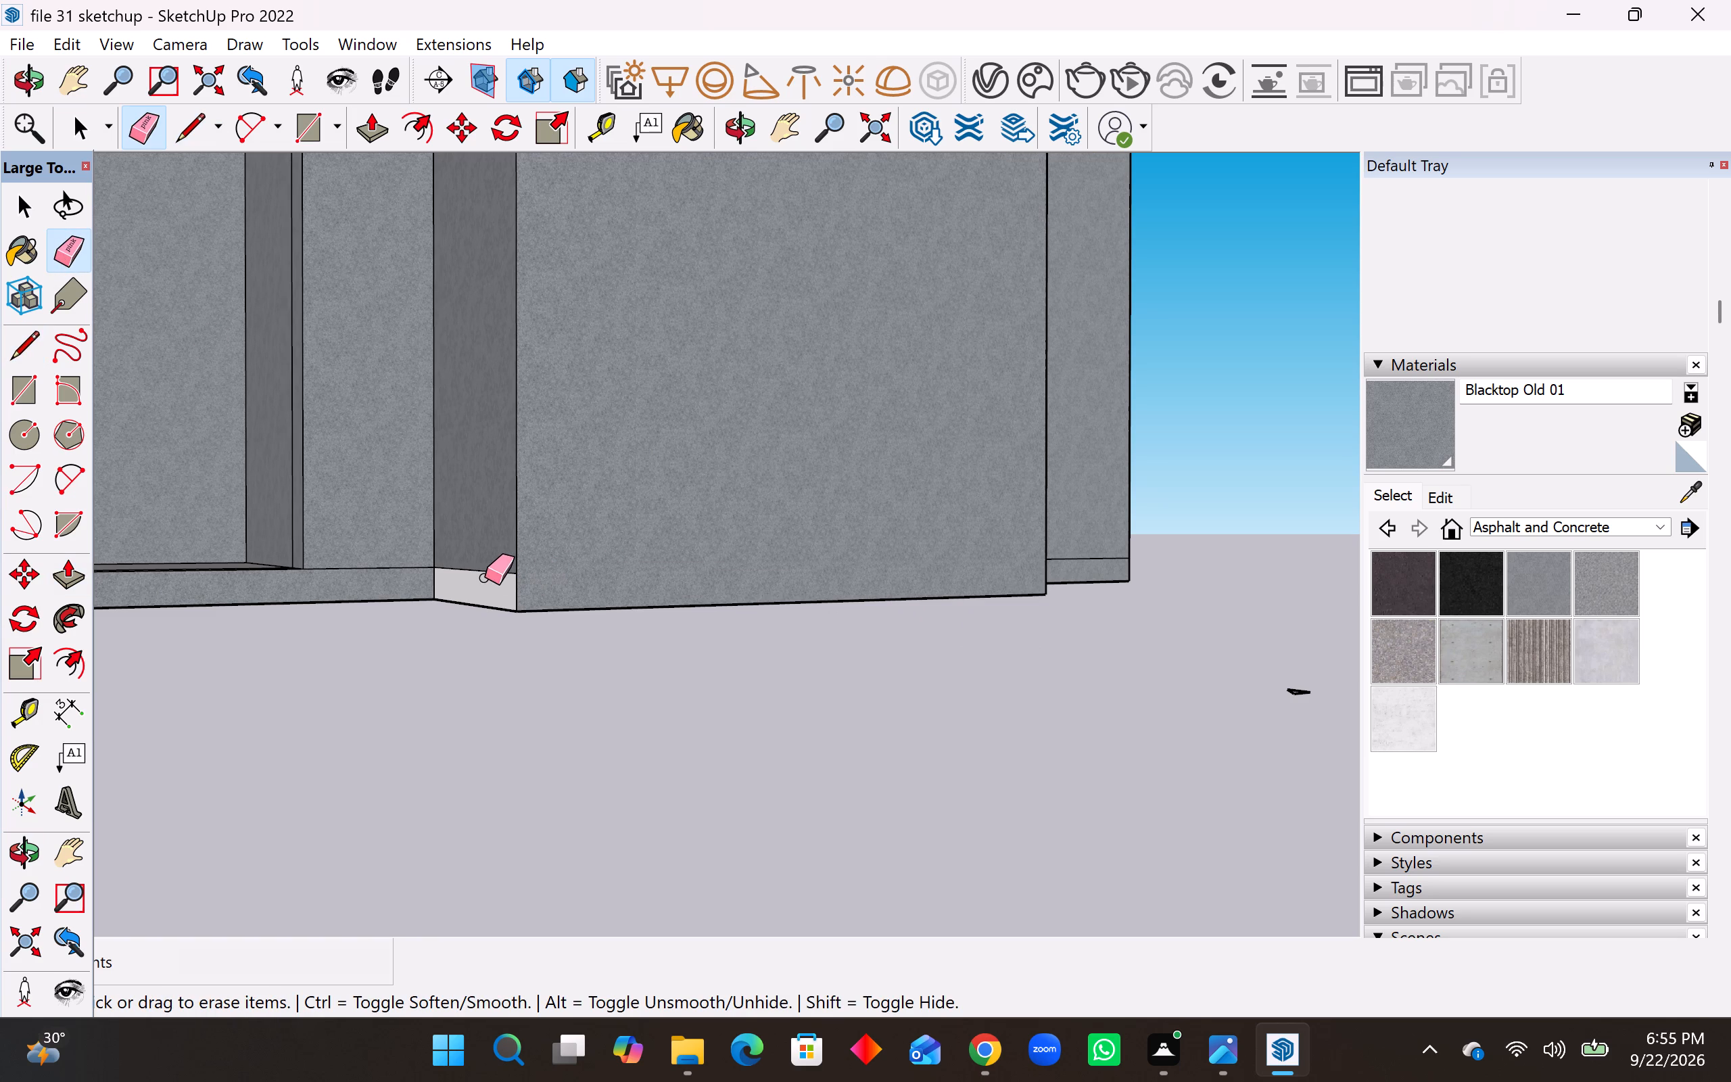
{"action": "left_click", "coordinate": [488, 575]}
{"action": "left_click", "coordinate": [491, 573]}
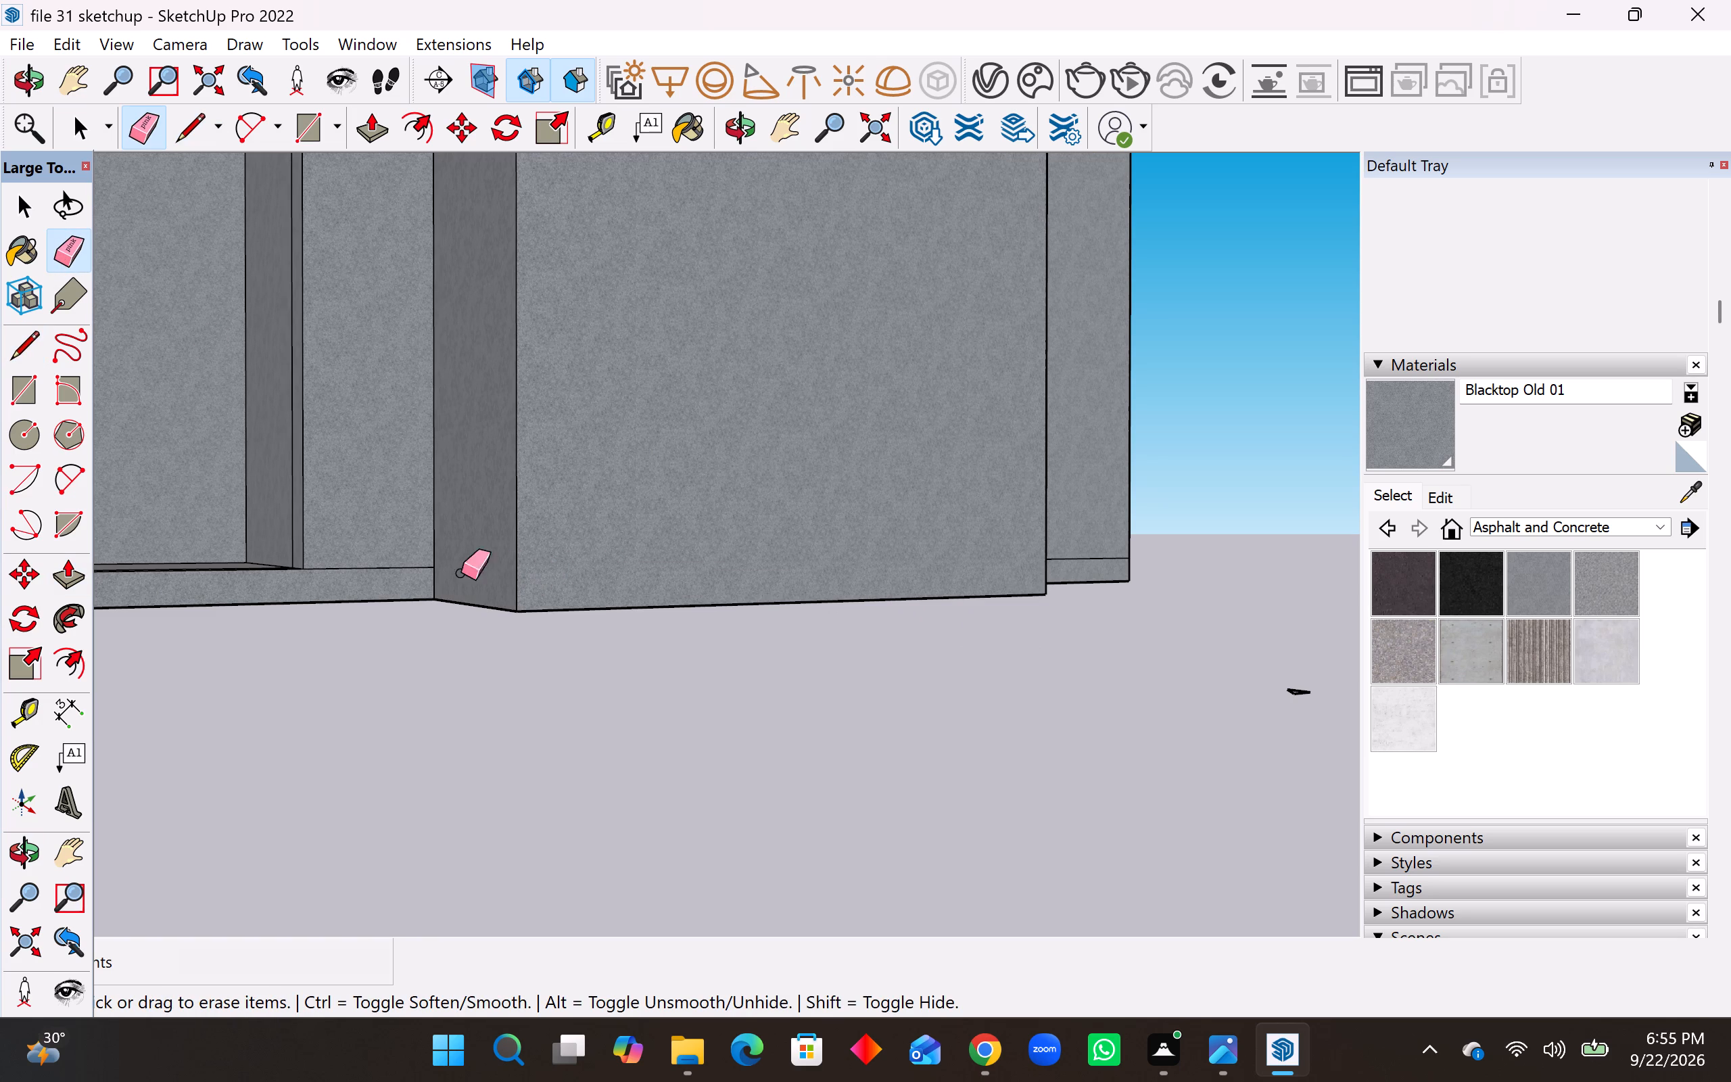
{"action": "left_click", "coordinate": [404, 565]}
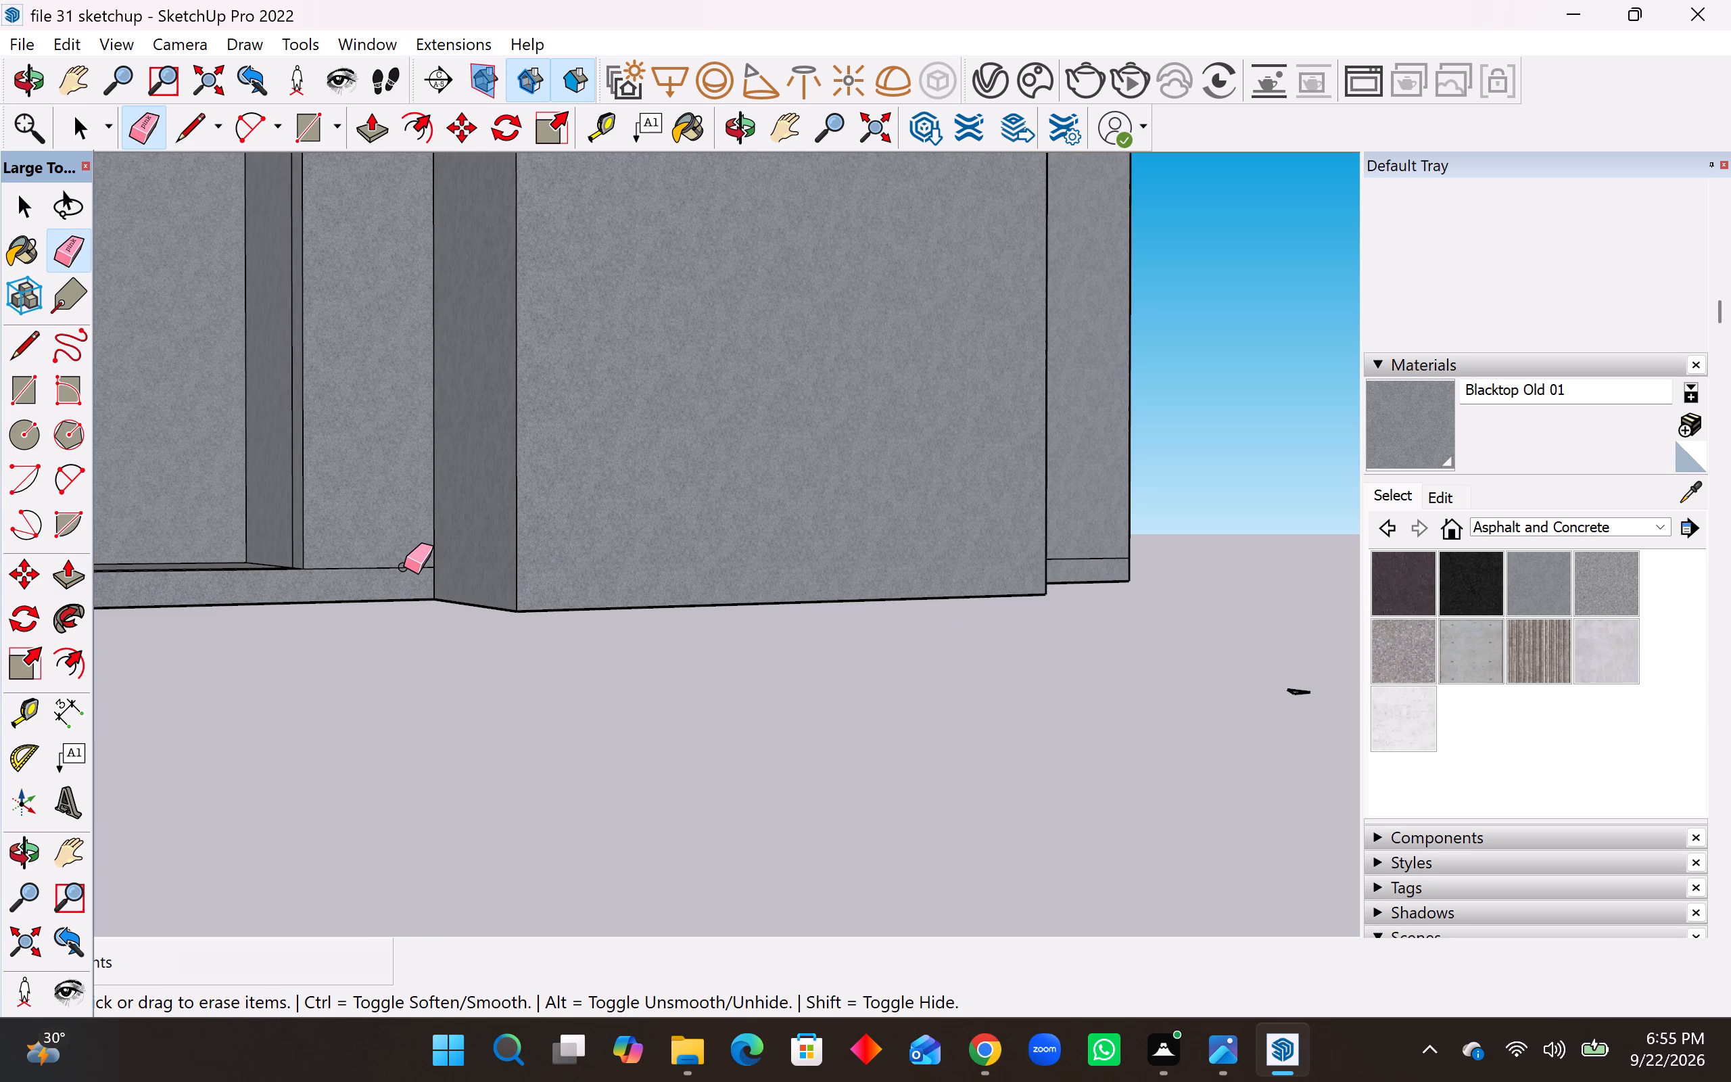
{"action": "left_click", "coordinate": [404, 567]}
Erase the vertical seam line on the painted return wall at the end of the porch recess.
{"action": "middle_click_drag", "start_coordinate": [752, 559], "coordinate": [652, 647]}
{"action": "scroll", "coordinate": [649, 646], "scroll_direction": "down", "scroll_amount": 7}
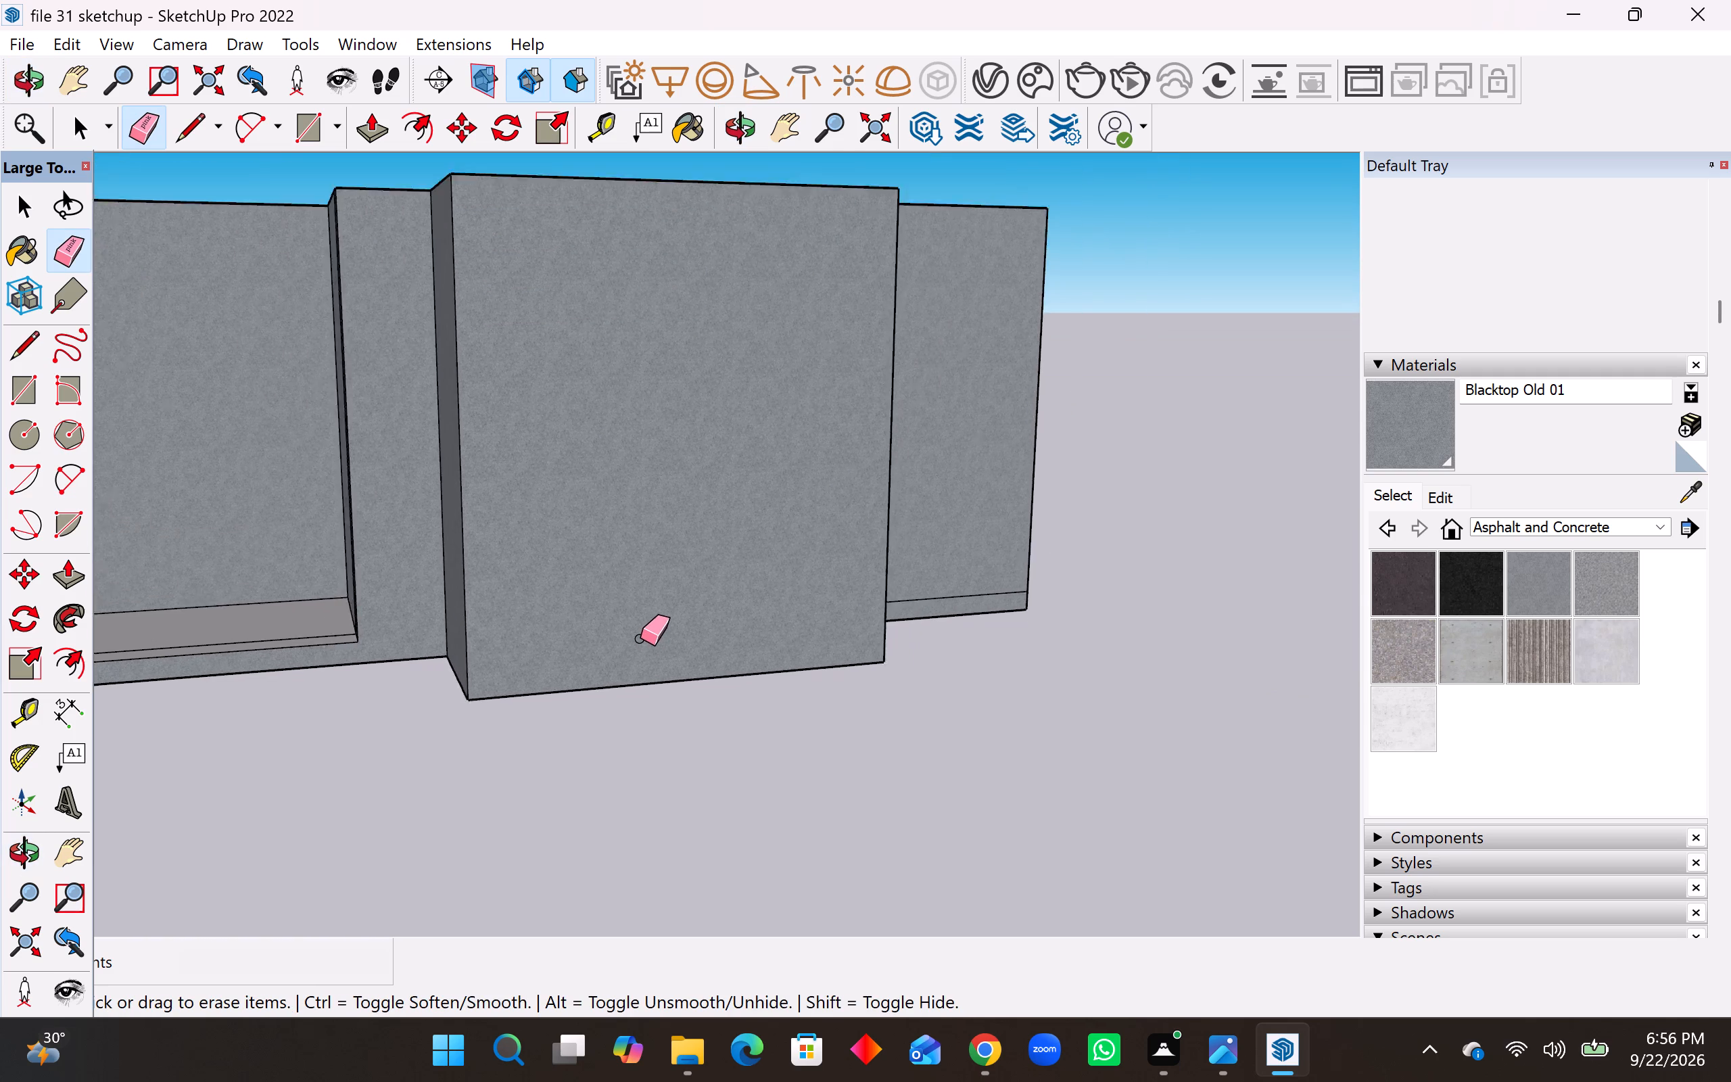
{"action": "scroll", "coordinate": [640, 638], "scroll_direction": "down", "scroll_amount": 7}
{"action": "middle_click_drag", "start_coordinate": [754, 632], "coordinate": [932, 602]}
{"action": "scroll", "coordinate": [604, 531], "scroll_direction": "up", "scroll_amount": 3}
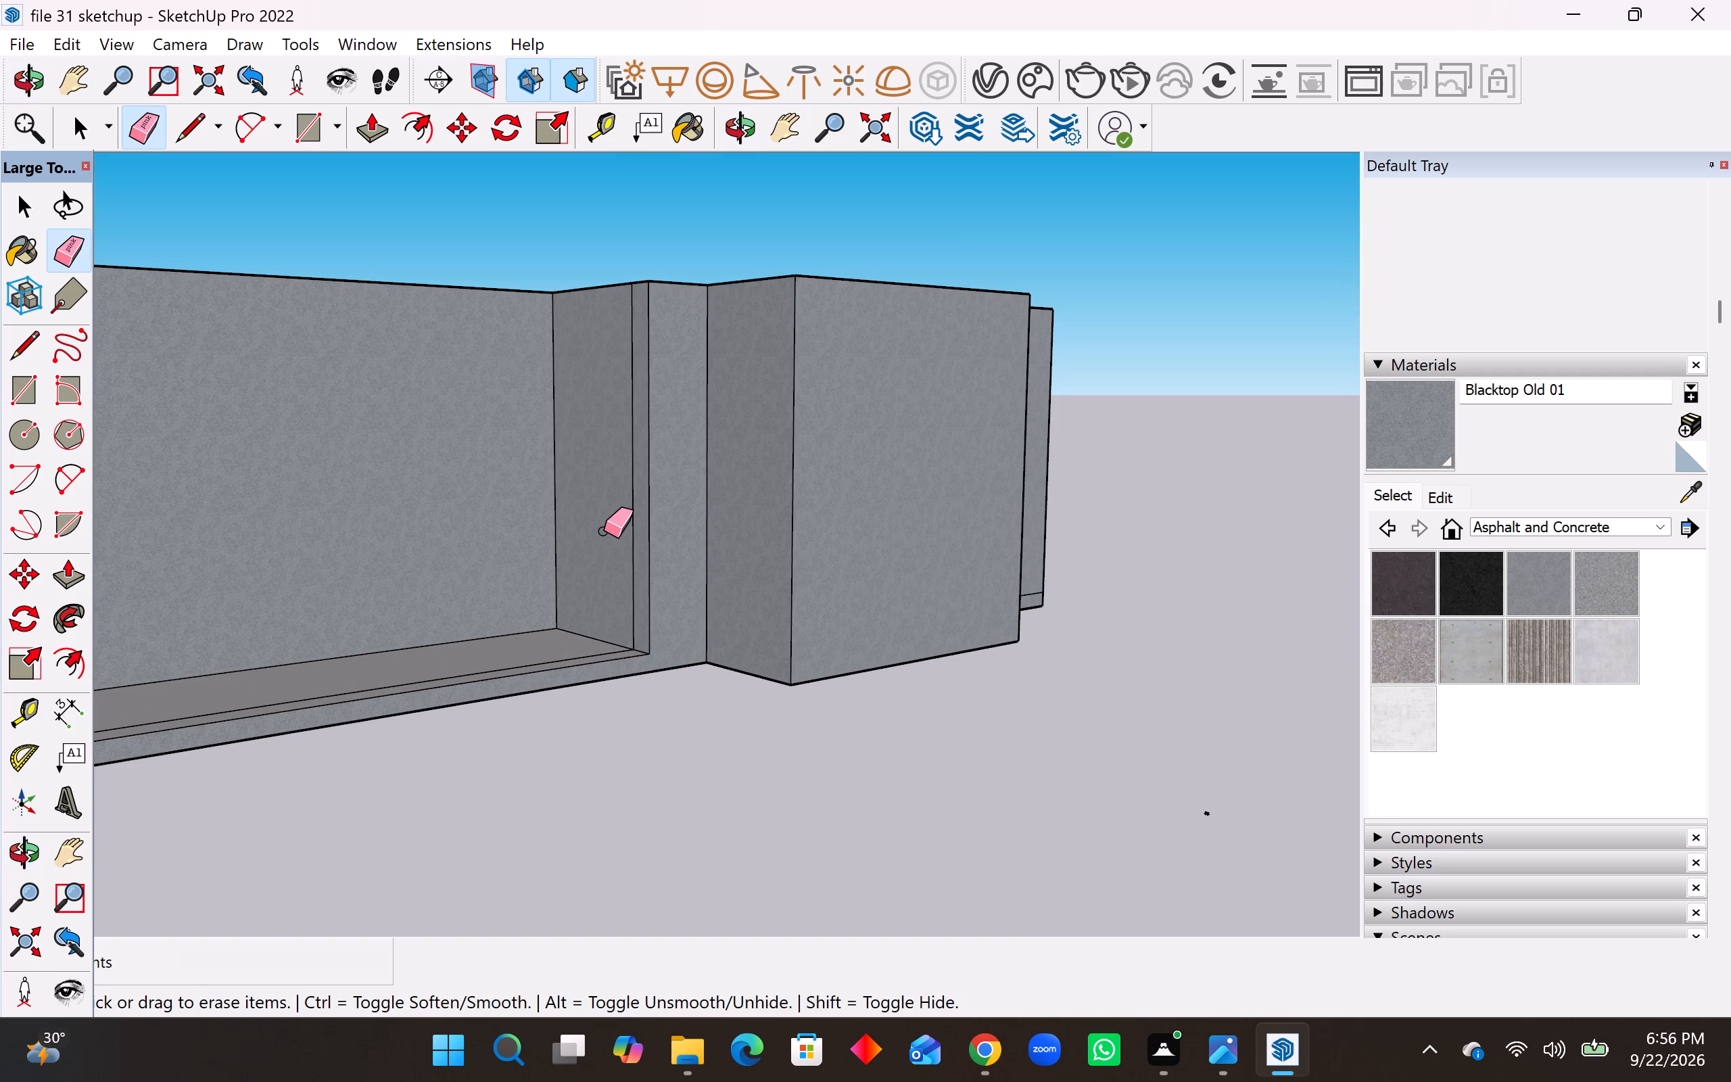
{"action": "left_click", "coordinate": [630, 530]}
{"action": "left_click", "coordinate": [634, 530]}
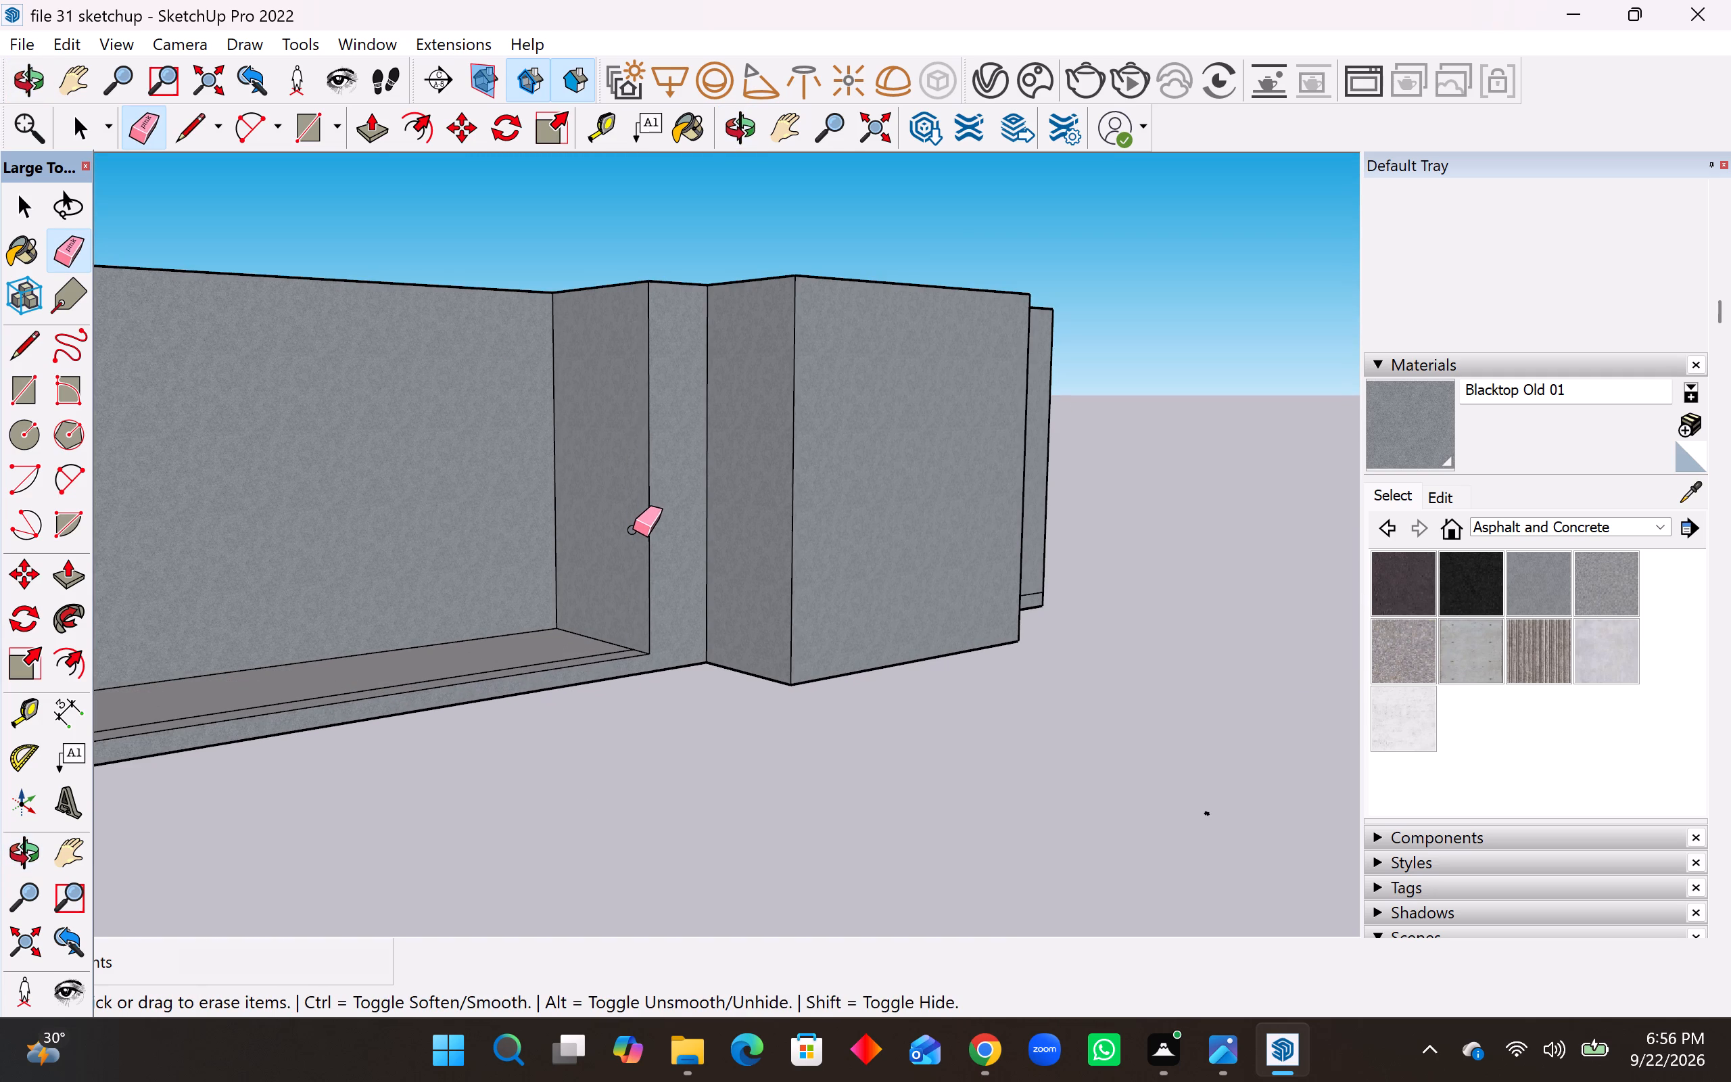
Erase the base seams on the projection's opposite side and adjoining wall, plus the corner seams on the long painted side wall.
{"action": "scroll", "coordinate": [640, 540], "scroll_direction": "down", "scroll_amount": 9}
{"action": "middle_click_drag", "start_coordinate": [850, 588], "coordinate": [306, 647]}
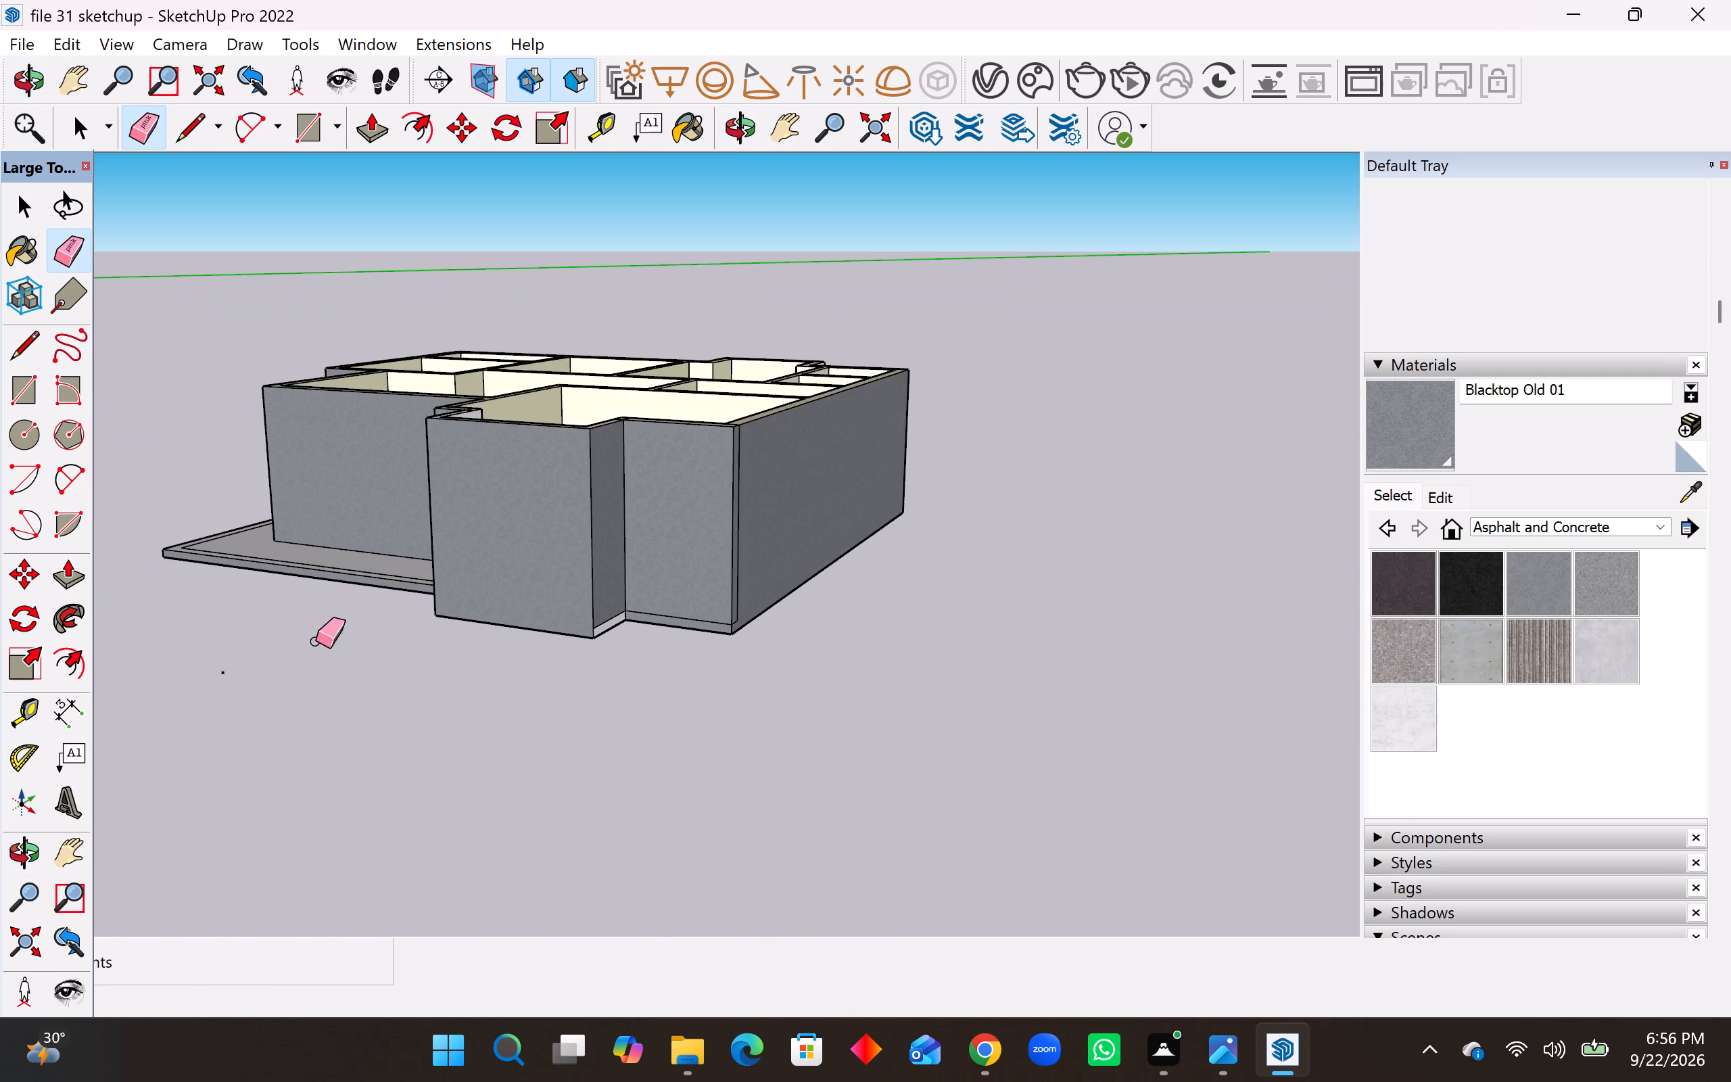
{"action": "scroll", "coordinate": [658, 640], "scroll_direction": "up", "scroll_amount": 6}
{"action": "left_click", "coordinate": [561, 609]}
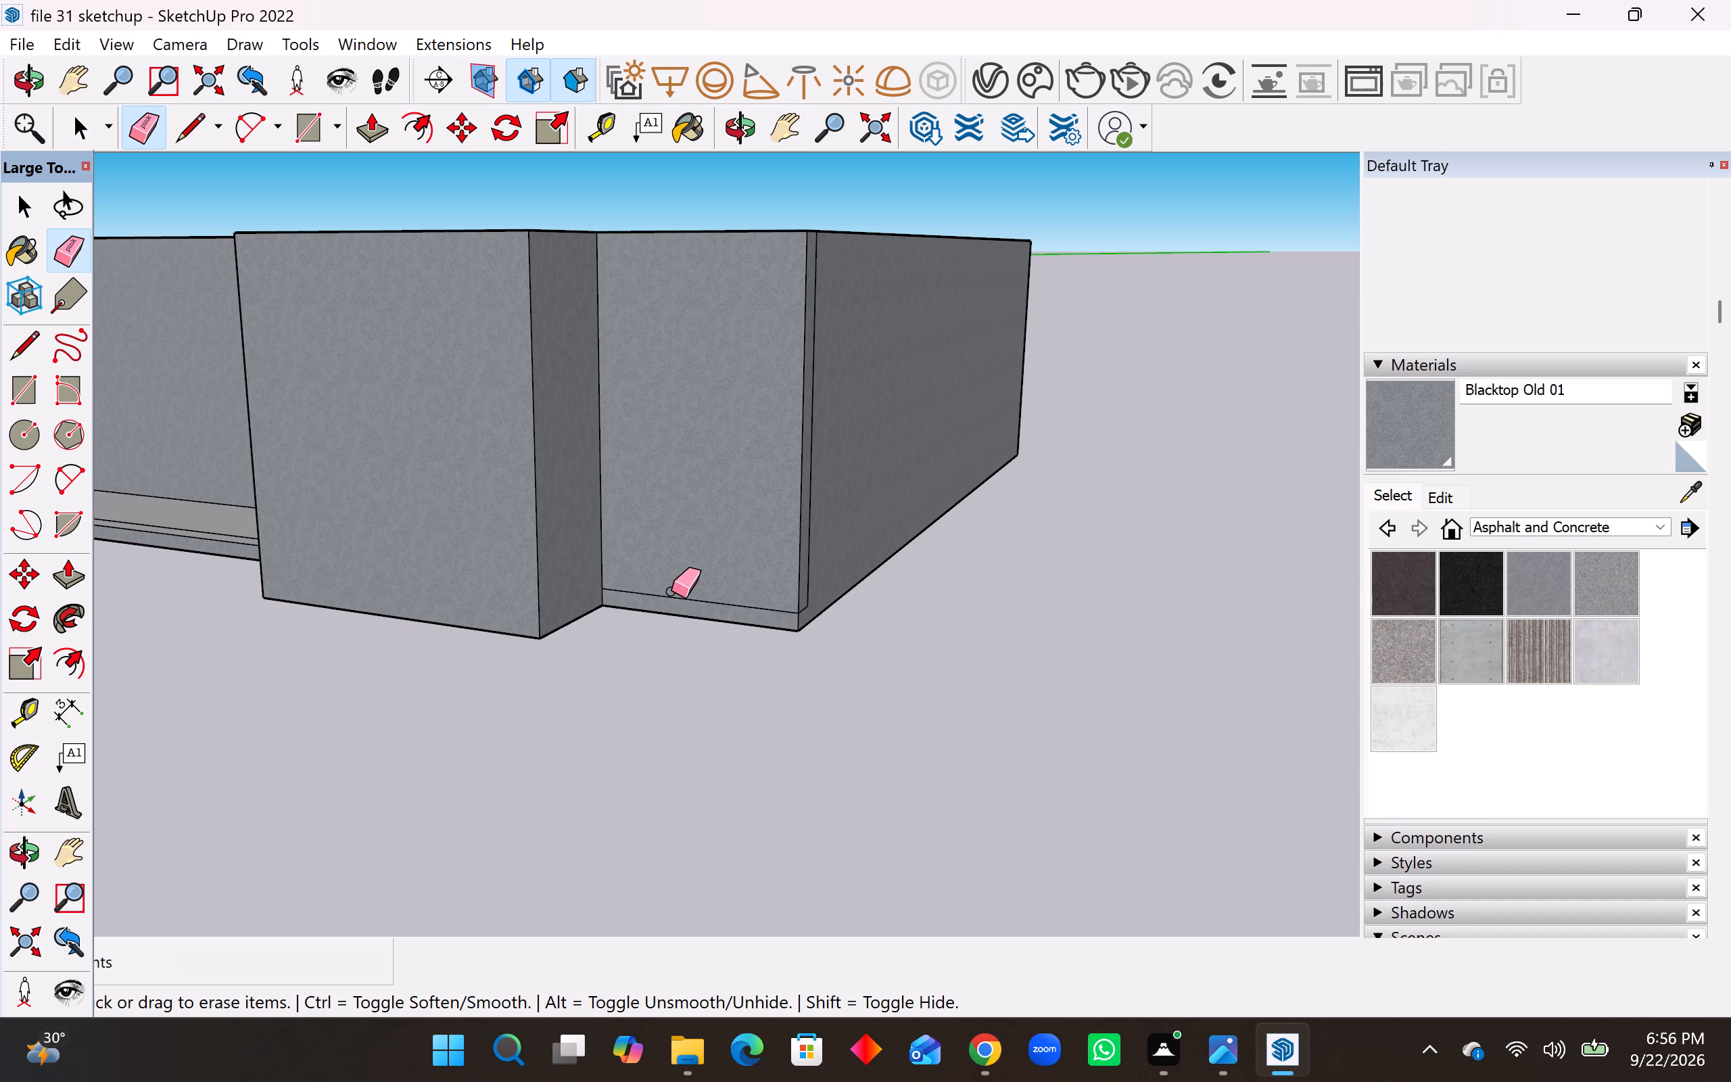
{"action": "left_click", "coordinate": [667, 596]}
{"action": "middle_click_drag", "start_coordinate": [776, 603], "coordinate": [619, 622]}
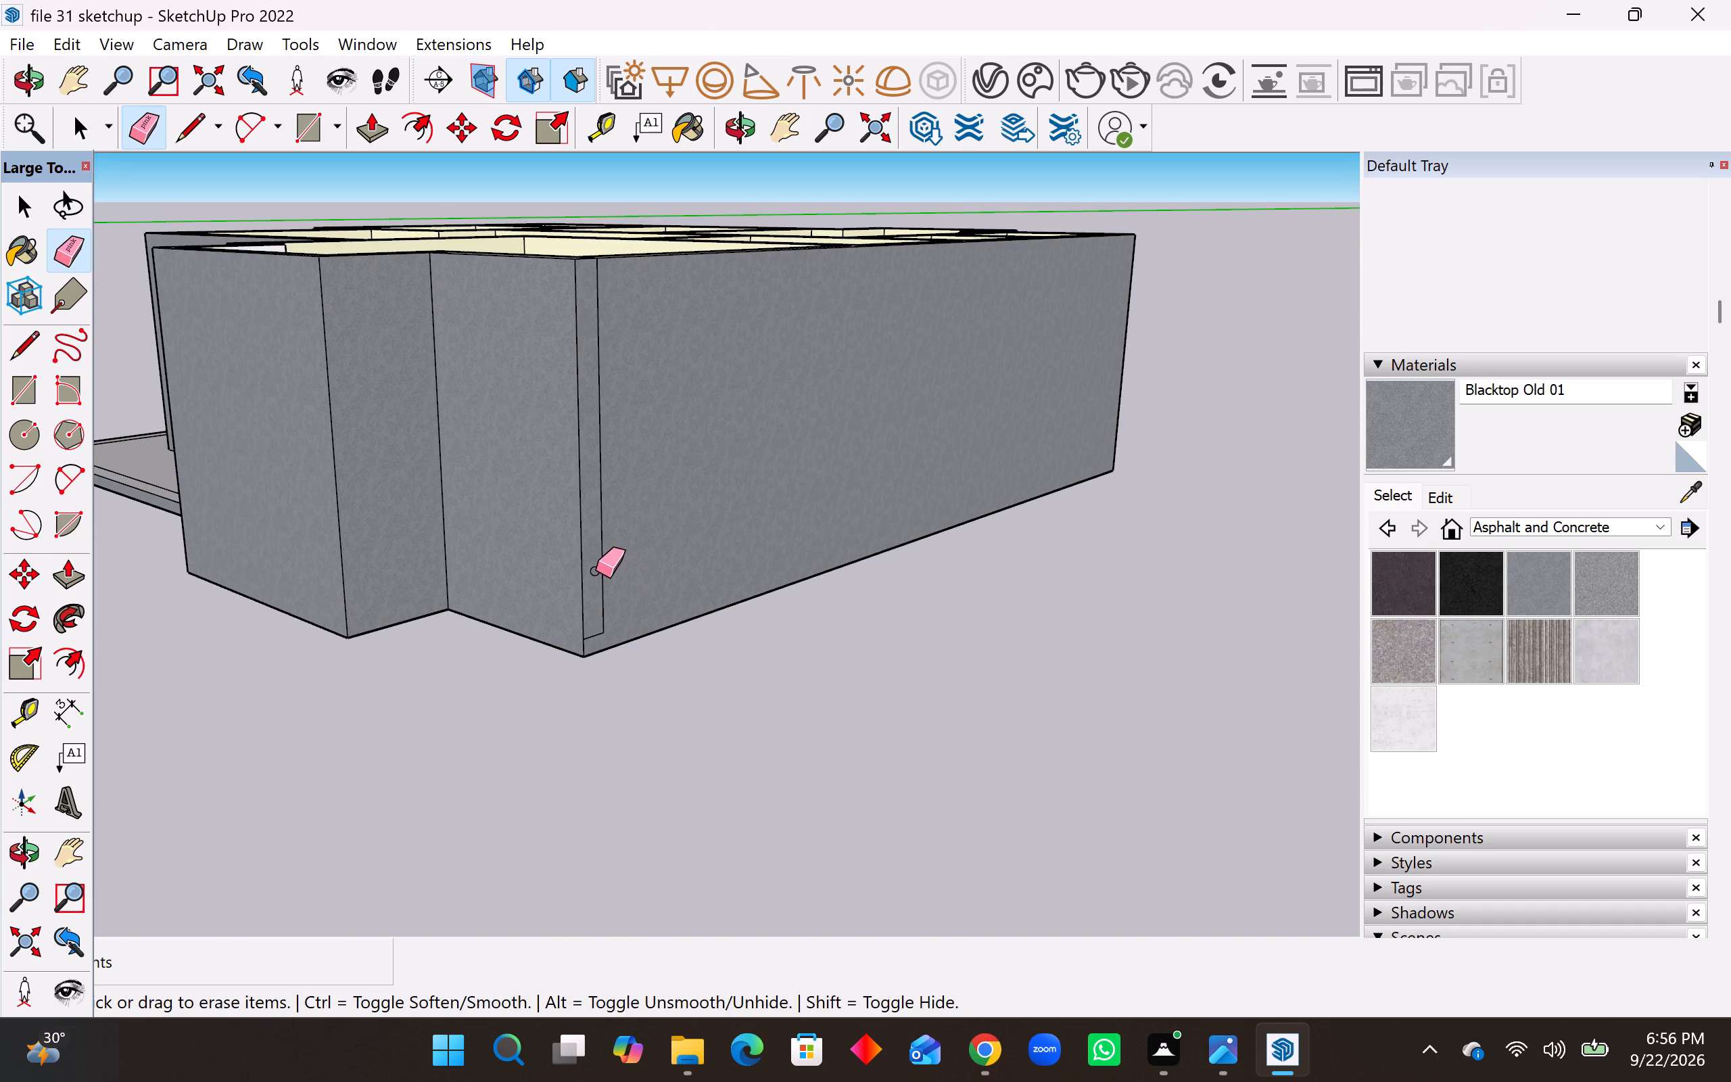
{"action": "left_click_drag", "start_coordinate": [610, 619], "coordinate": [599, 638]}
Erase the vertical and base seam lines on the unpainted wall beside the white projection, including the leftover stub.
{"action": "middle_click_drag", "start_coordinate": [729, 604], "coordinate": [104, 650]}
{"action": "middle_click_drag", "start_coordinate": [719, 562], "coordinate": [336, 553]}
{"action": "scroll", "coordinate": [507, 568], "scroll_direction": "up", "scroll_amount": 2}
{"action": "scroll", "coordinate": [434, 586], "scroll_direction": "down", "scroll_amount": 4}
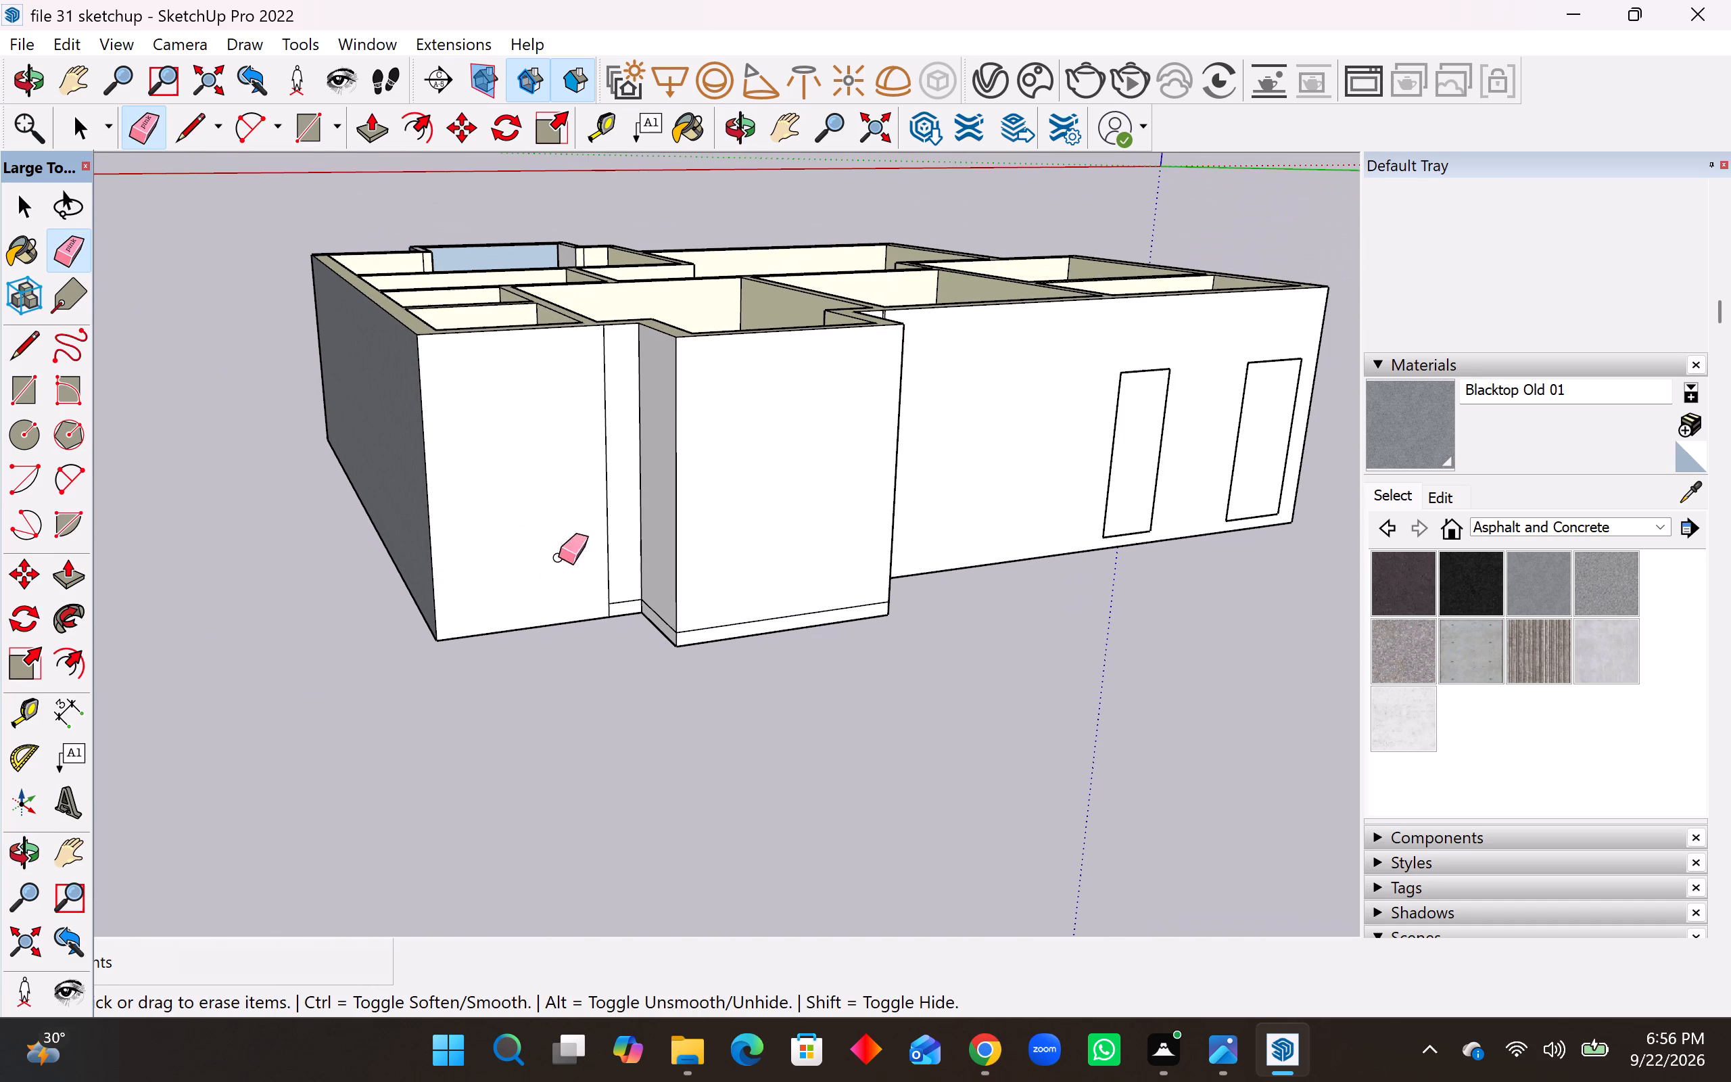
{"action": "left_click_drag", "start_coordinate": [624, 601], "coordinate": [606, 591]}
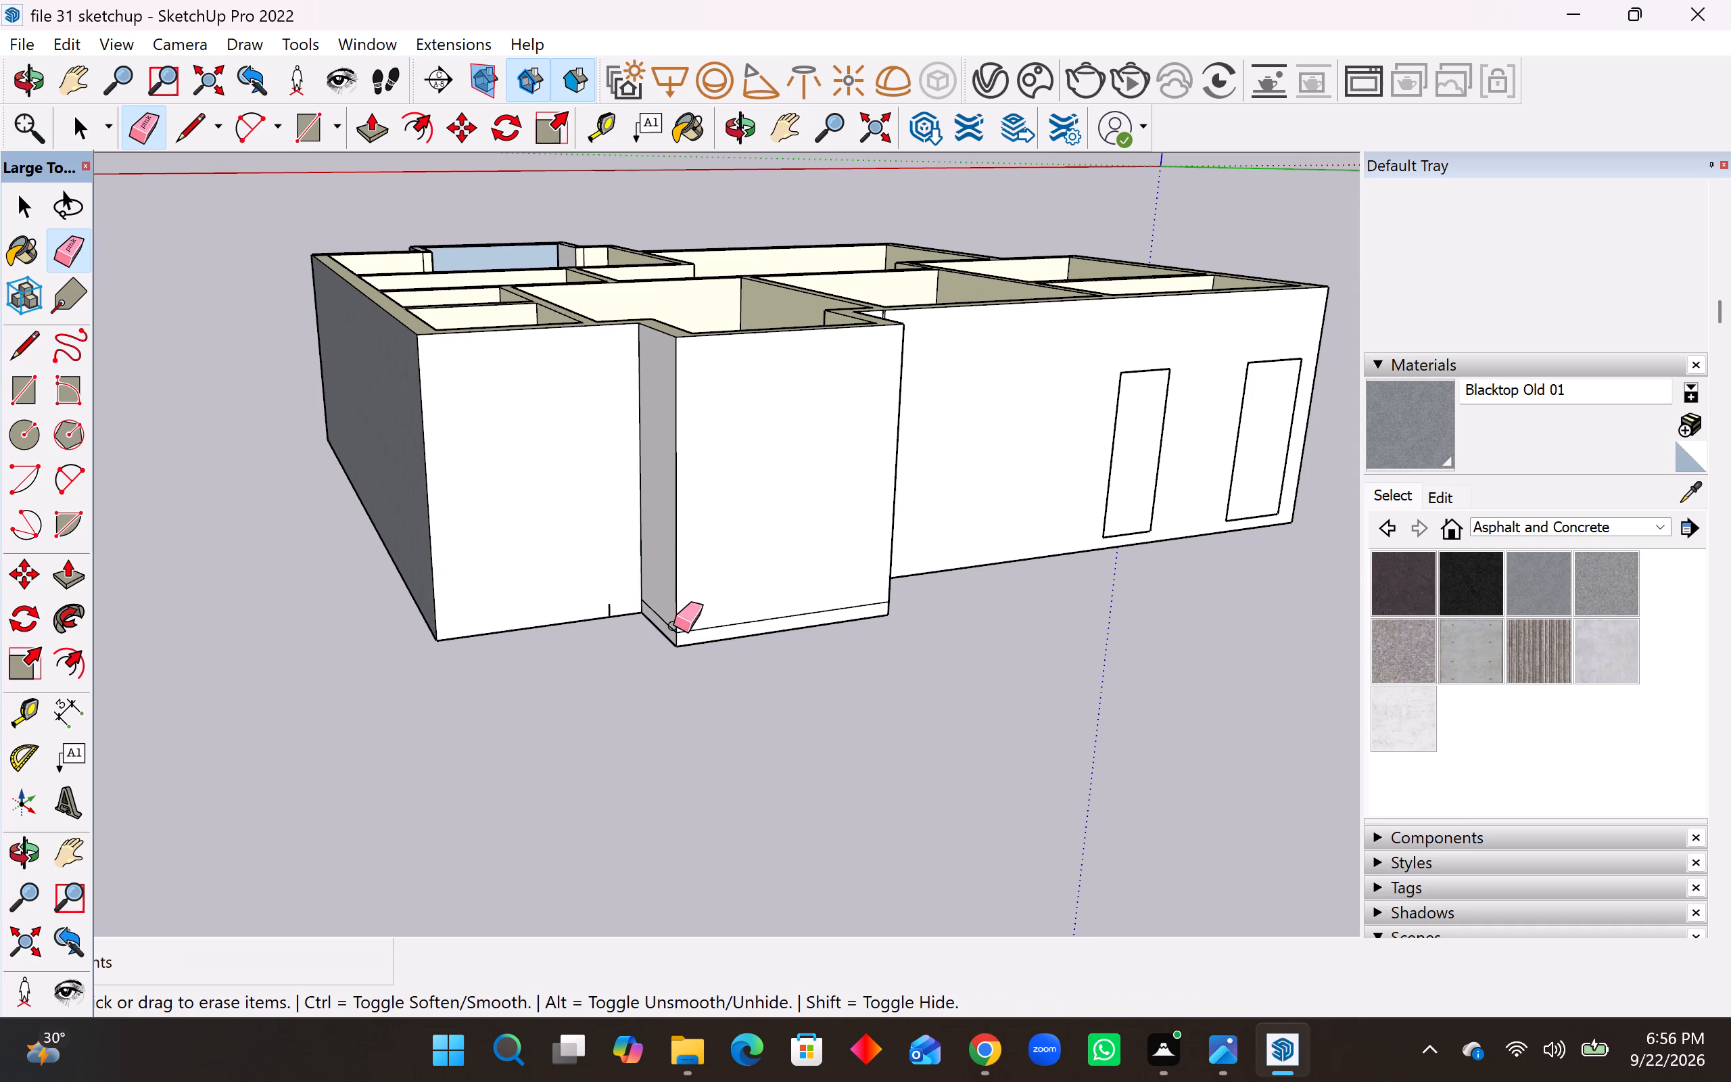
{"action": "left_click", "coordinate": [612, 605]}
{"action": "left_click", "coordinate": [613, 608]}
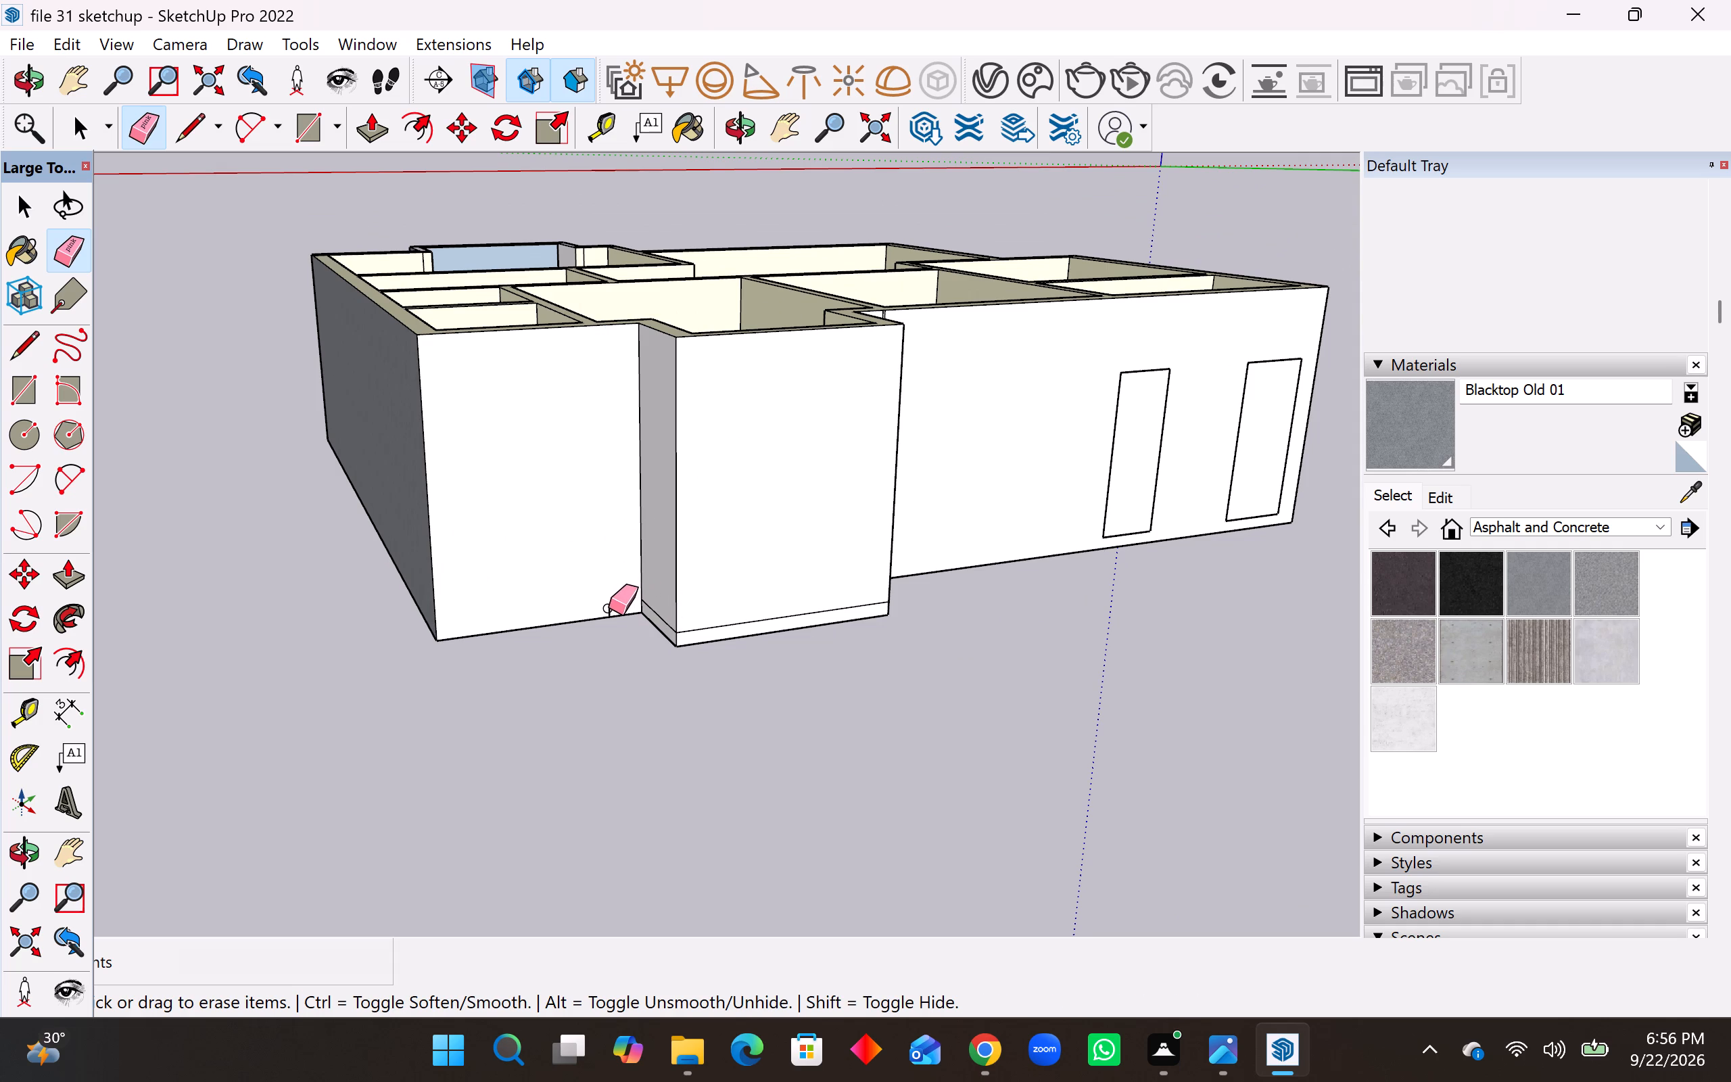
{"action": "left_click", "coordinate": [609, 608]}
Erase the base seam lines on the white projection's front and on its side facing the long wall with two door outlines.
{"action": "scroll", "coordinate": [647, 626], "scroll_direction": "up", "scroll_amount": 5}
{"action": "left_click", "coordinate": [667, 610]}
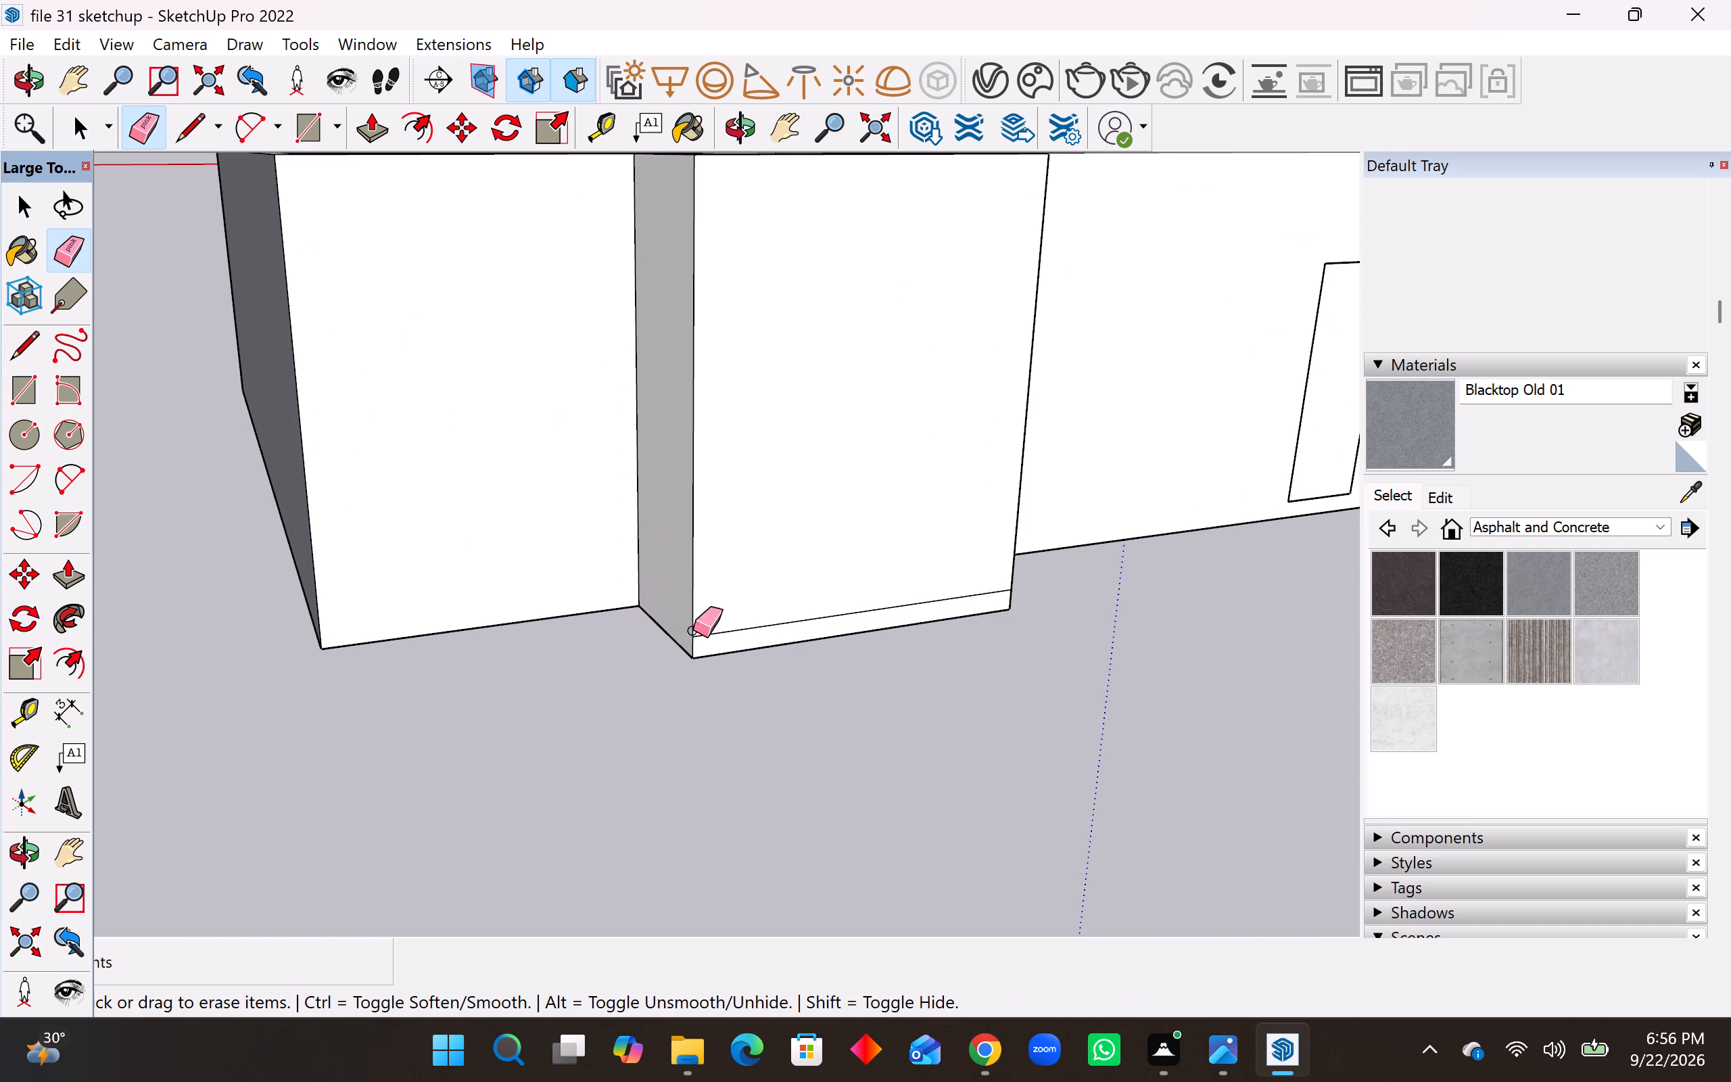
{"action": "left_click_drag", "start_coordinate": [736, 623], "coordinate": [736, 635]}
{"action": "middle_click_drag", "start_coordinate": [835, 596], "coordinate": [417, 616]}
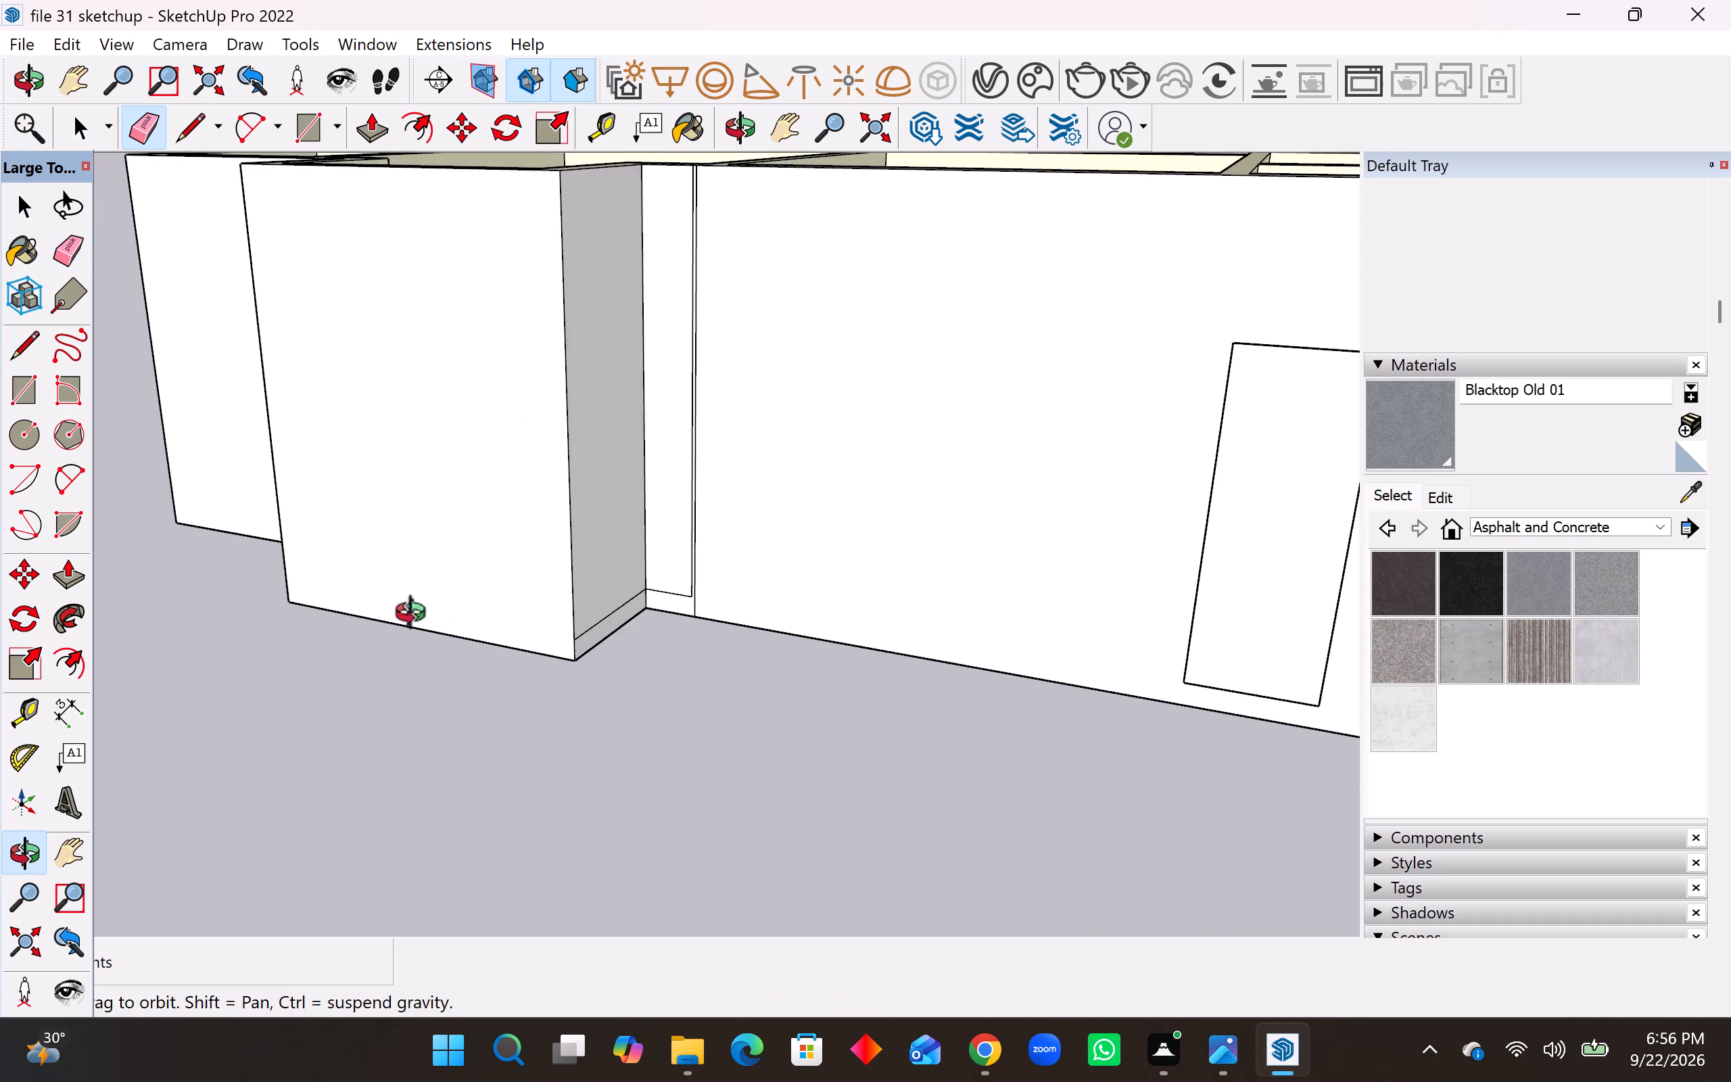
{"action": "middle_click_drag", "start_coordinate": [417, 616], "coordinate": [350, 616]}
{"action": "left_click_drag", "start_coordinate": [522, 606], "coordinate": [522, 615]}
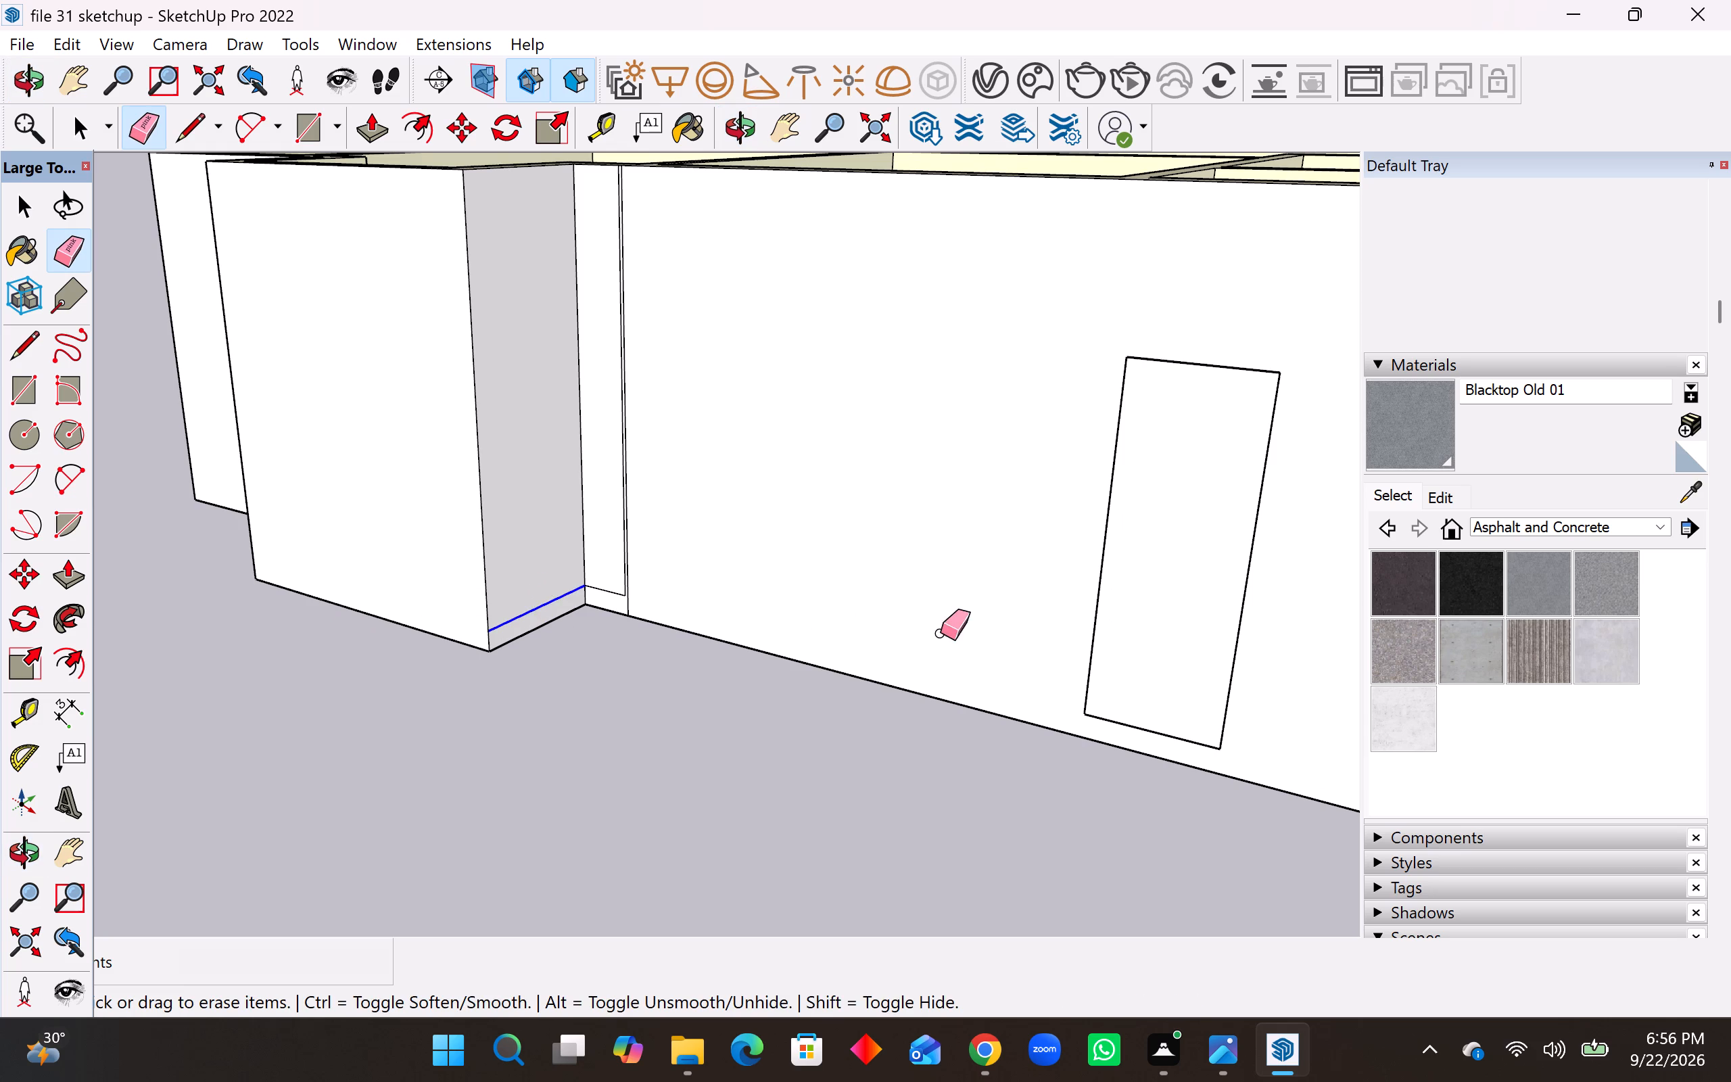
Erase the vertical seam and the short base seam on the long white wall beside the projection.
{"action": "scroll", "coordinate": [966, 630], "scroll_direction": "up", "scroll_amount": 1}
{"action": "scroll", "coordinate": [1045, 603], "scroll_direction": "down", "scroll_amount": 8}
{"action": "middle_click_drag", "start_coordinate": [951, 603], "coordinate": [959, 737]}
{"action": "scroll", "coordinate": [951, 620], "scroll_direction": "down", "scroll_amount": 1}
{"action": "scroll", "coordinate": [965, 690], "scroll_direction": "down", "scroll_amount": 5}
{"action": "middle_click_drag", "start_coordinate": [1157, 678], "coordinate": [1176, 918]}
{"action": "middle_click_drag", "start_coordinate": [1211, 790], "coordinate": [905, 852]}
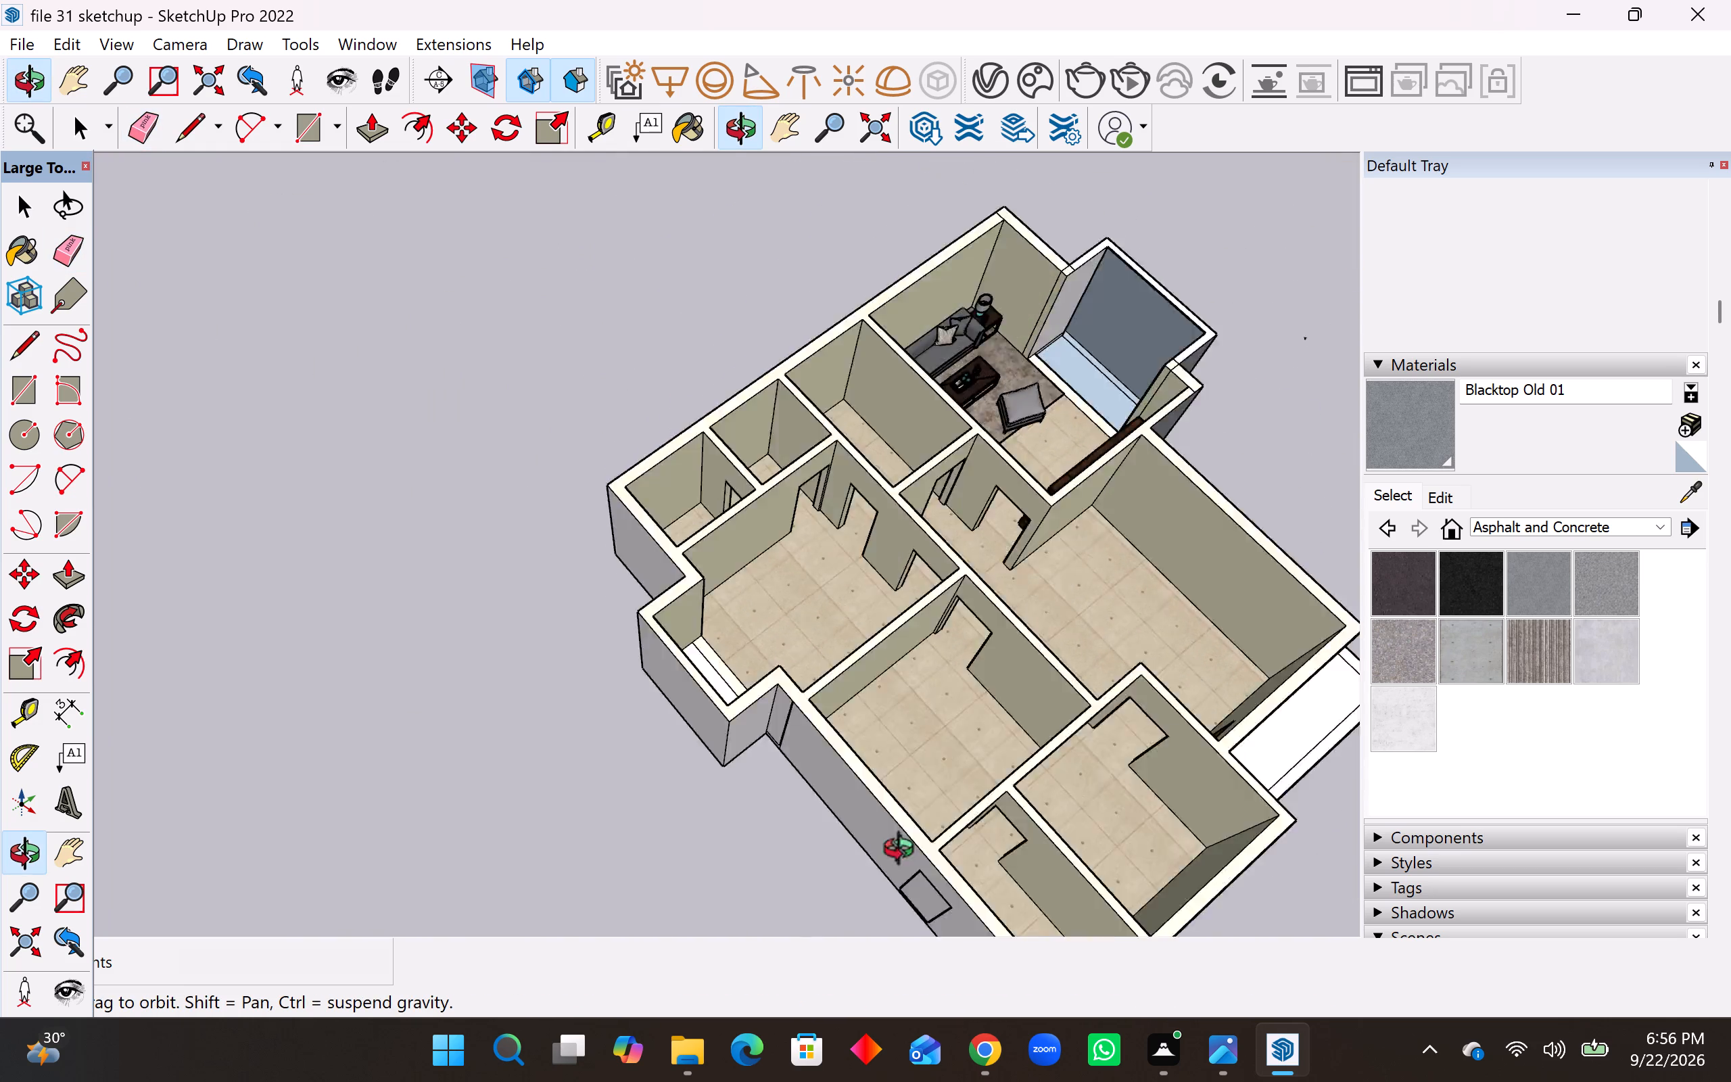
{"action": "middle_click_drag", "start_coordinate": [905, 852], "coordinate": [1279, 604]}
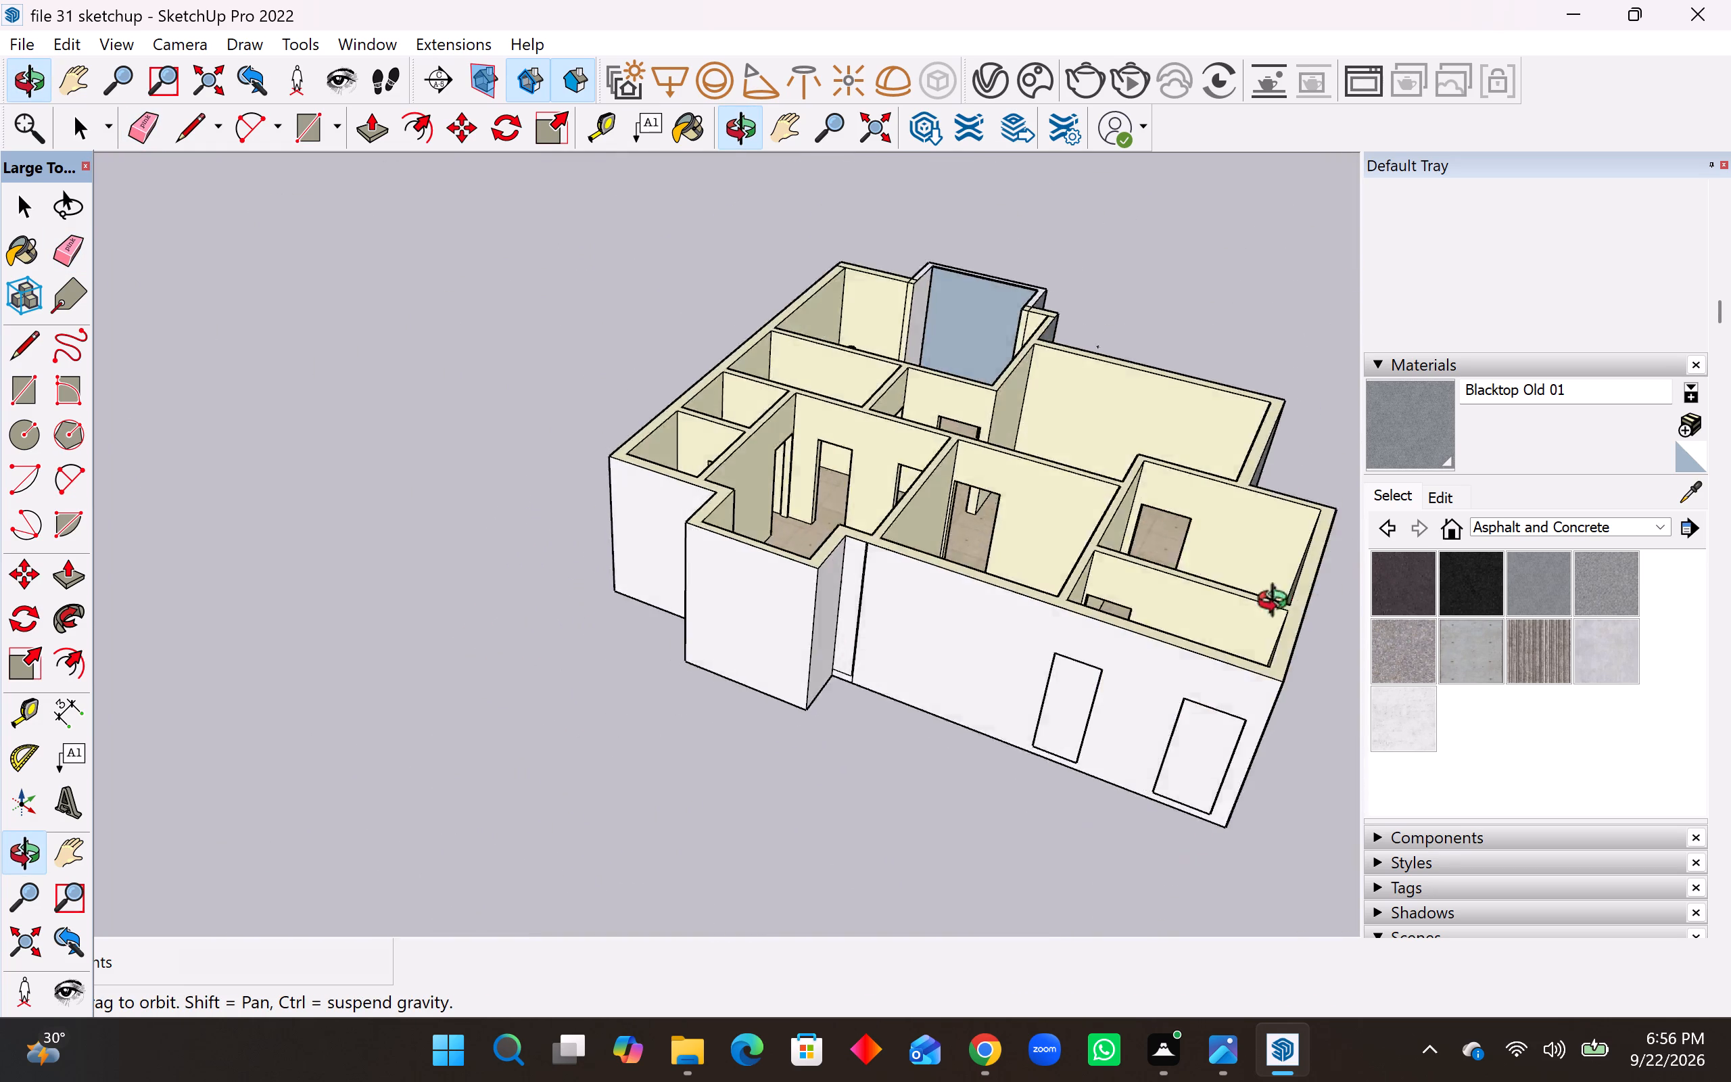
{"action": "middle_click_drag", "start_coordinate": [1279, 604], "coordinate": [1358, 604]}
{"action": "scroll", "coordinate": [932, 636], "scroll_direction": "up", "scroll_amount": 7}
{"action": "left_click_drag", "start_coordinate": [854, 628], "coordinate": [854, 630]}
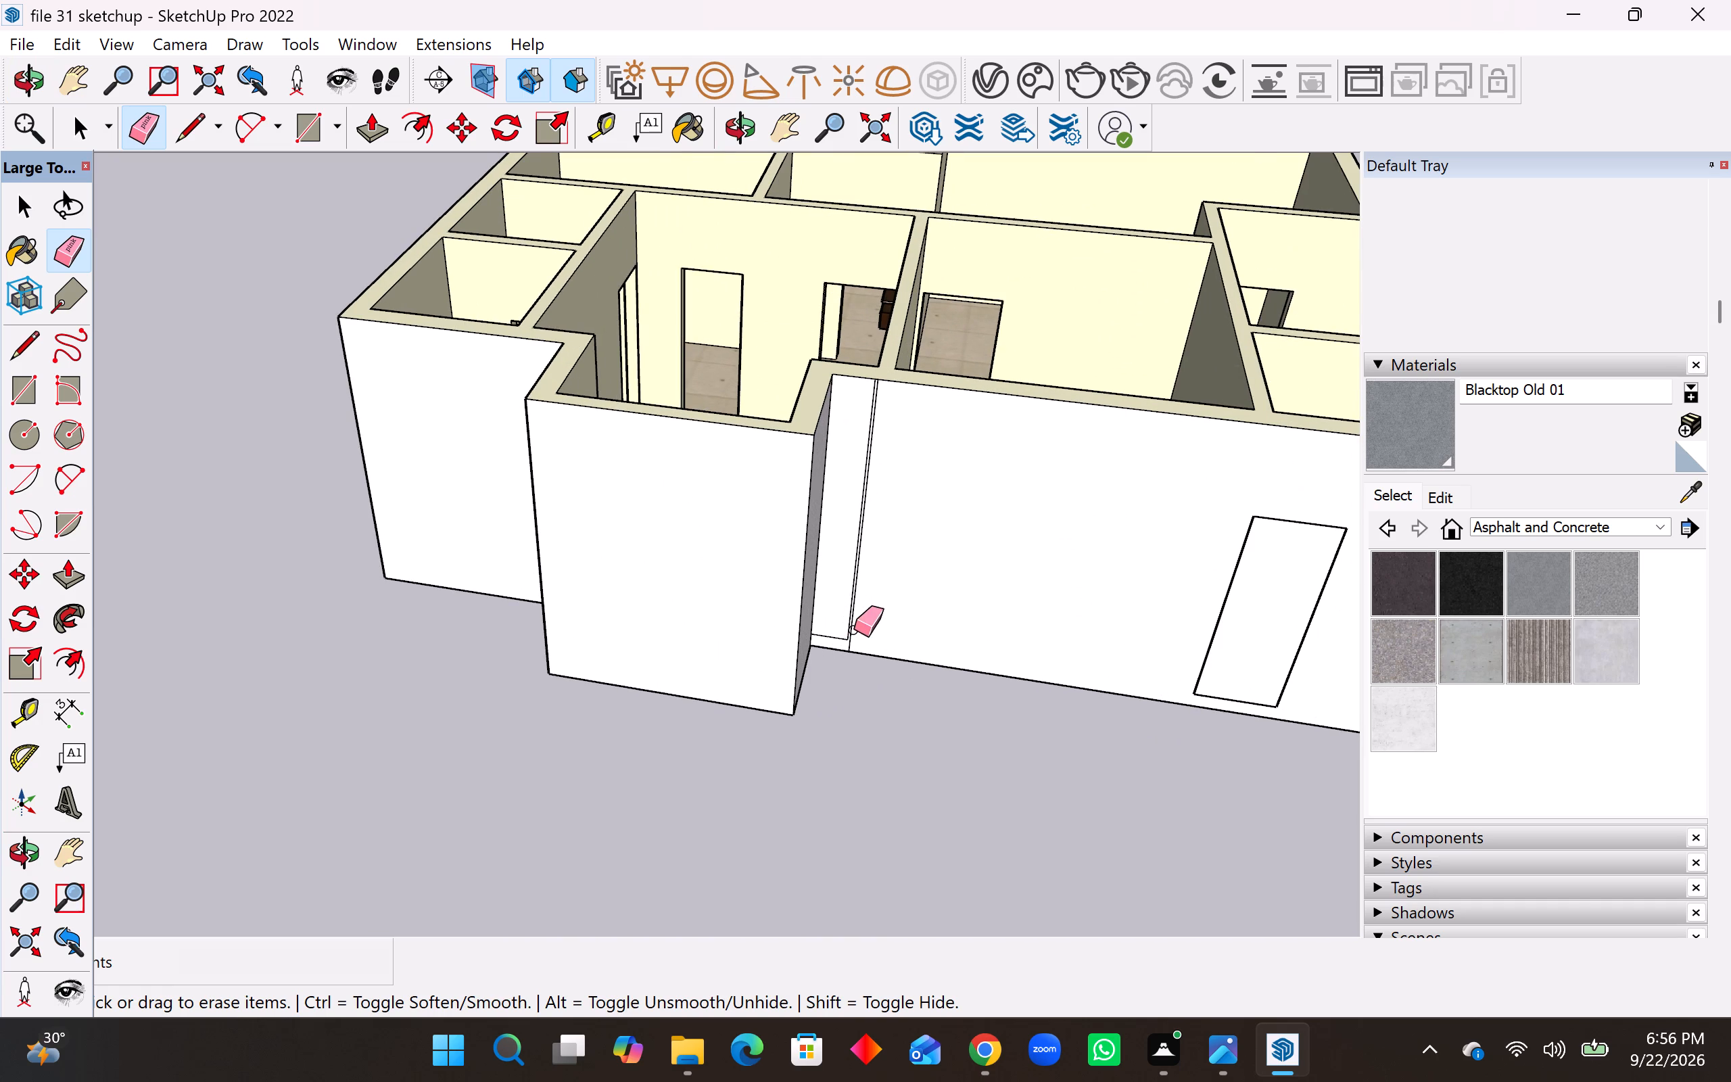
{"action": "left_click_drag", "start_coordinate": [854, 630], "coordinate": [825, 626]}
{"action": "left_click_drag", "start_coordinate": [817, 632], "coordinate": [817, 637]}
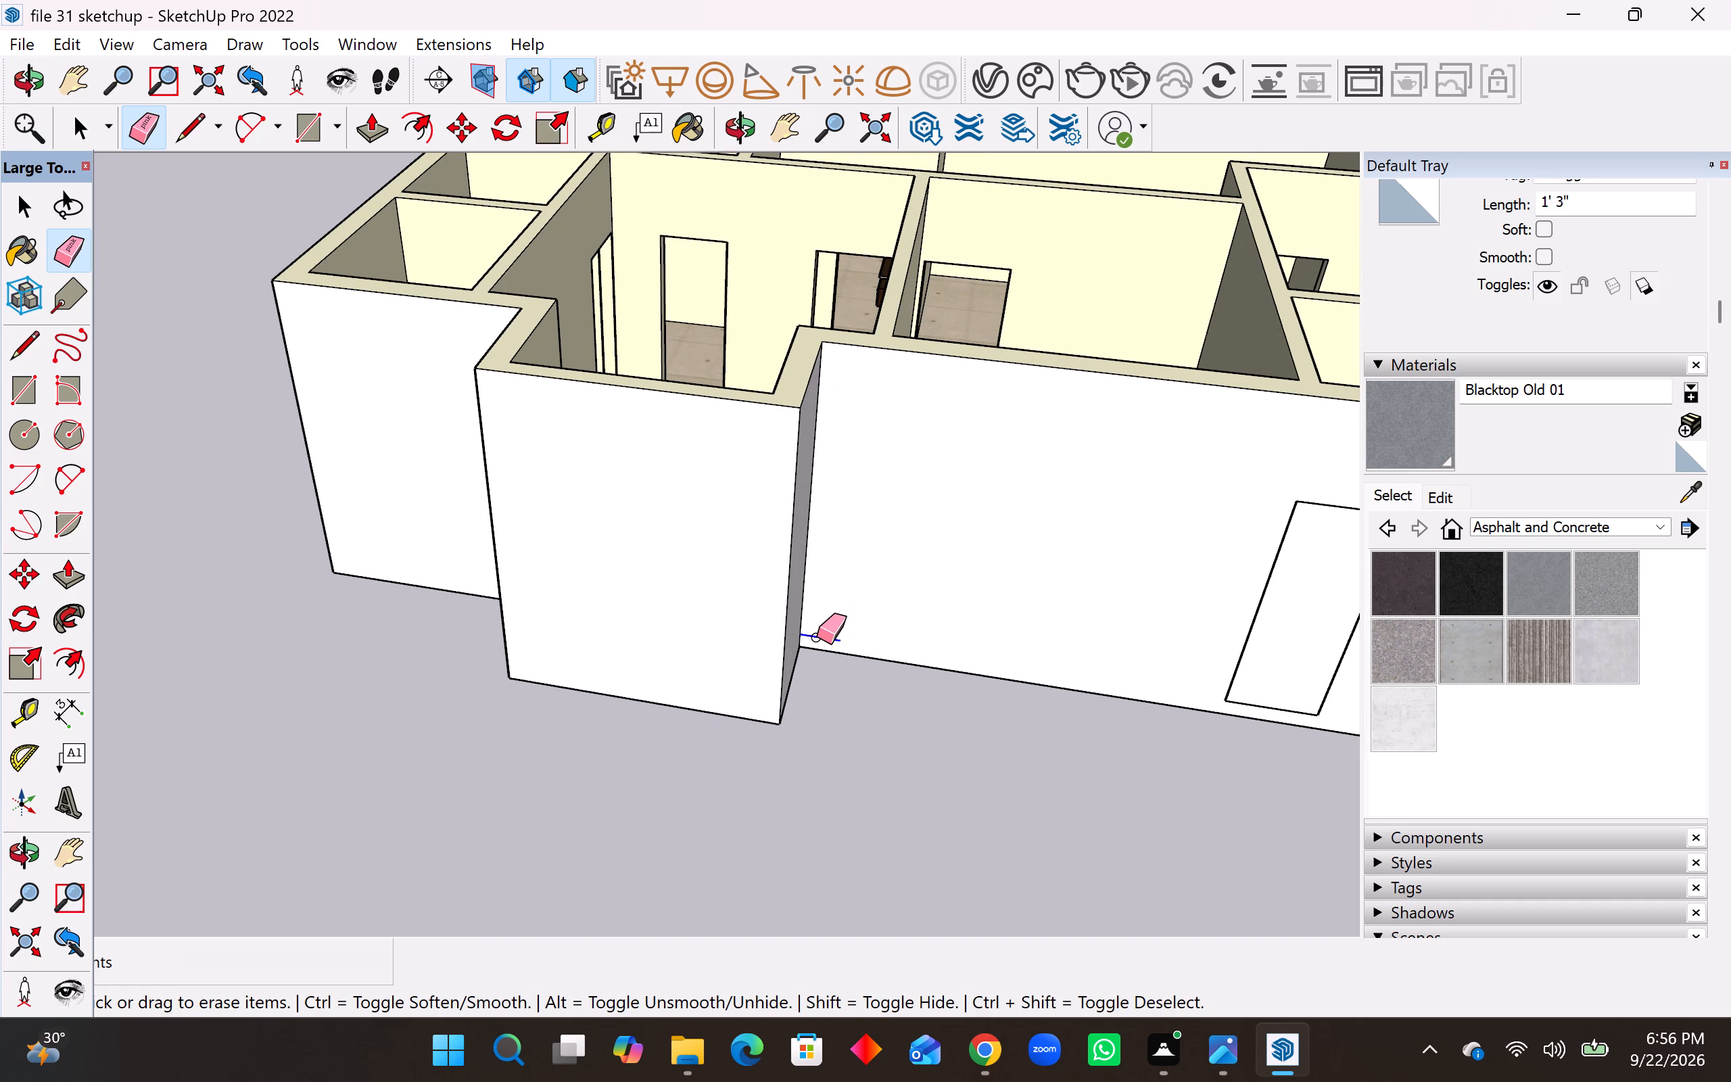
{"action": "left_click_drag", "start_coordinate": [817, 637], "coordinate": [819, 642]}
{"action": "key", "text": "space"}
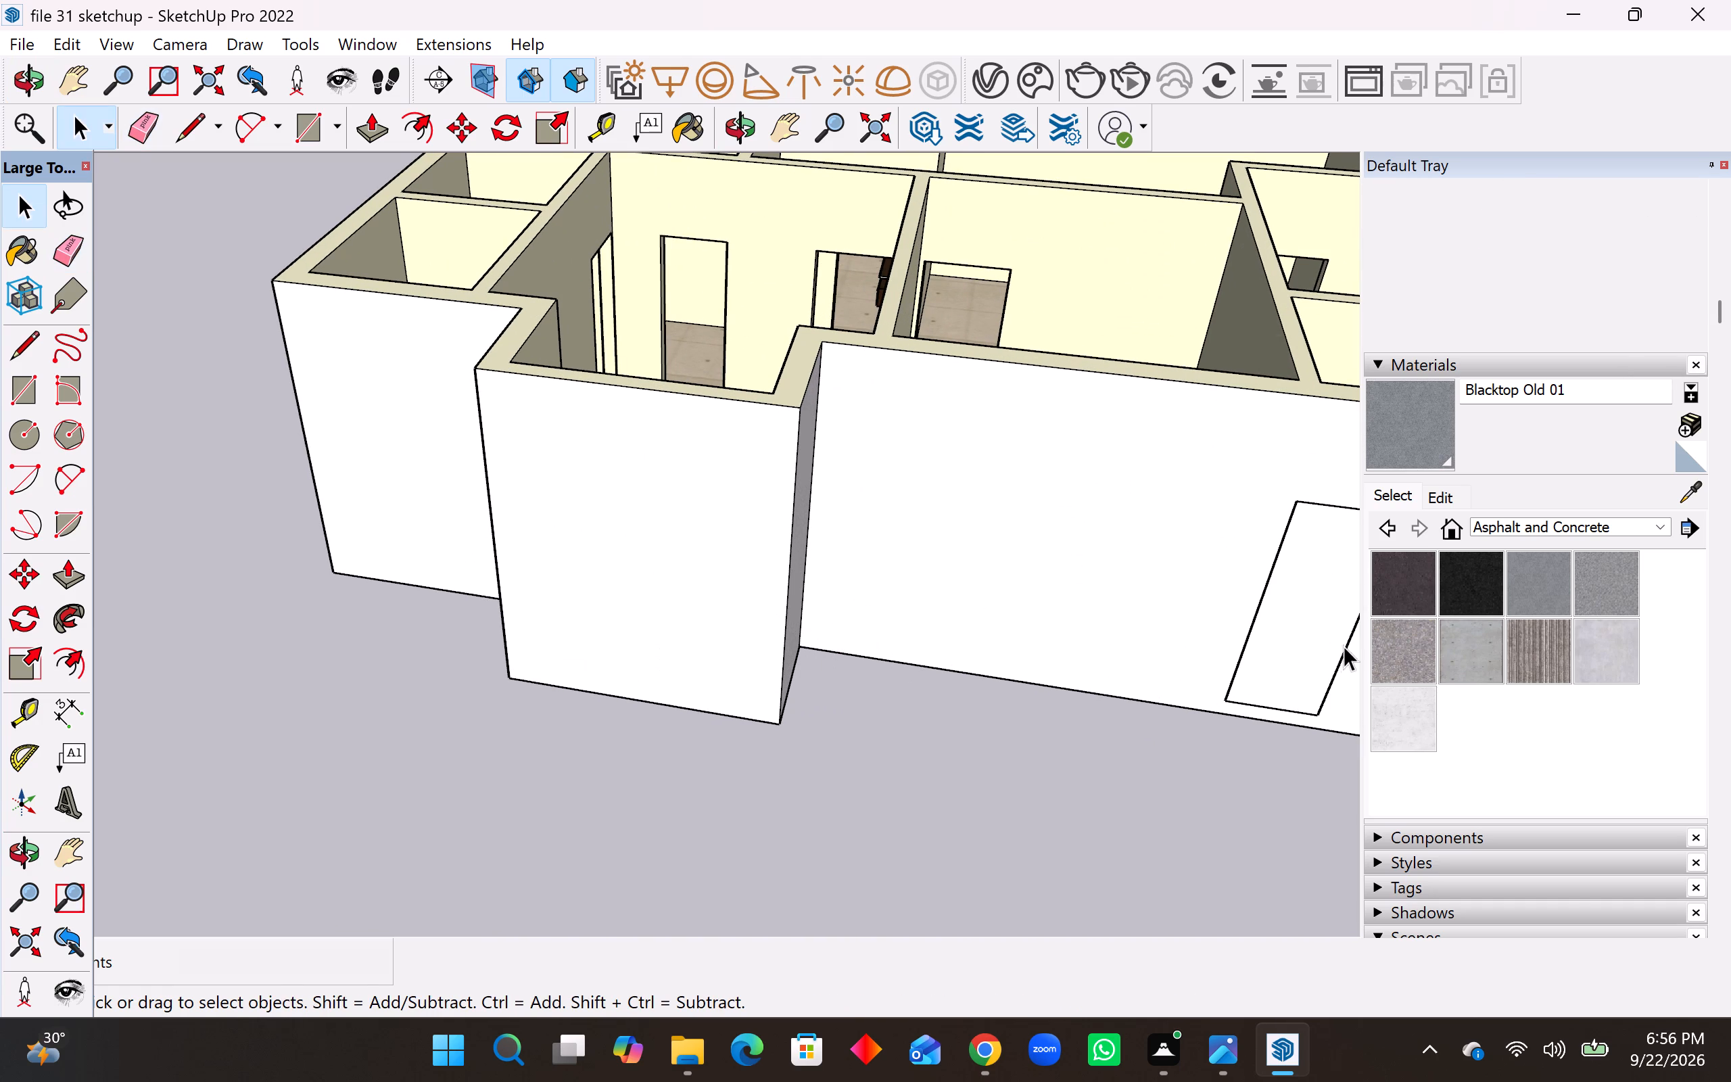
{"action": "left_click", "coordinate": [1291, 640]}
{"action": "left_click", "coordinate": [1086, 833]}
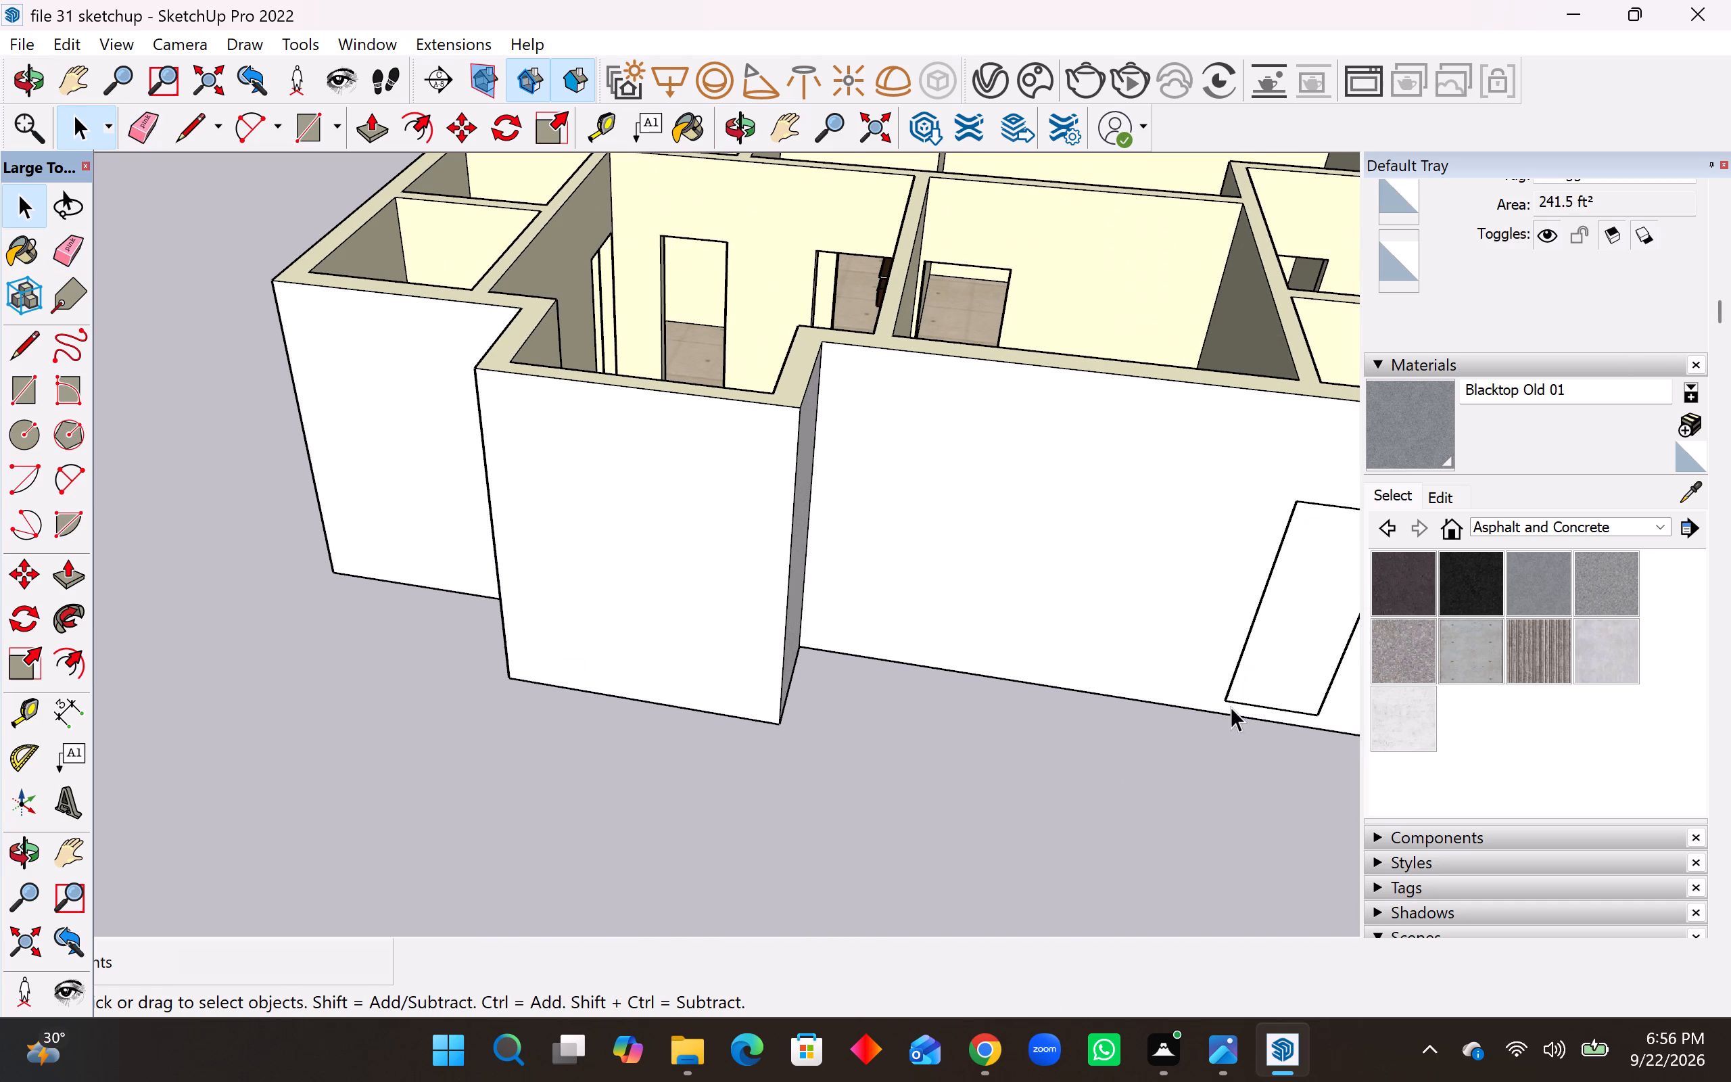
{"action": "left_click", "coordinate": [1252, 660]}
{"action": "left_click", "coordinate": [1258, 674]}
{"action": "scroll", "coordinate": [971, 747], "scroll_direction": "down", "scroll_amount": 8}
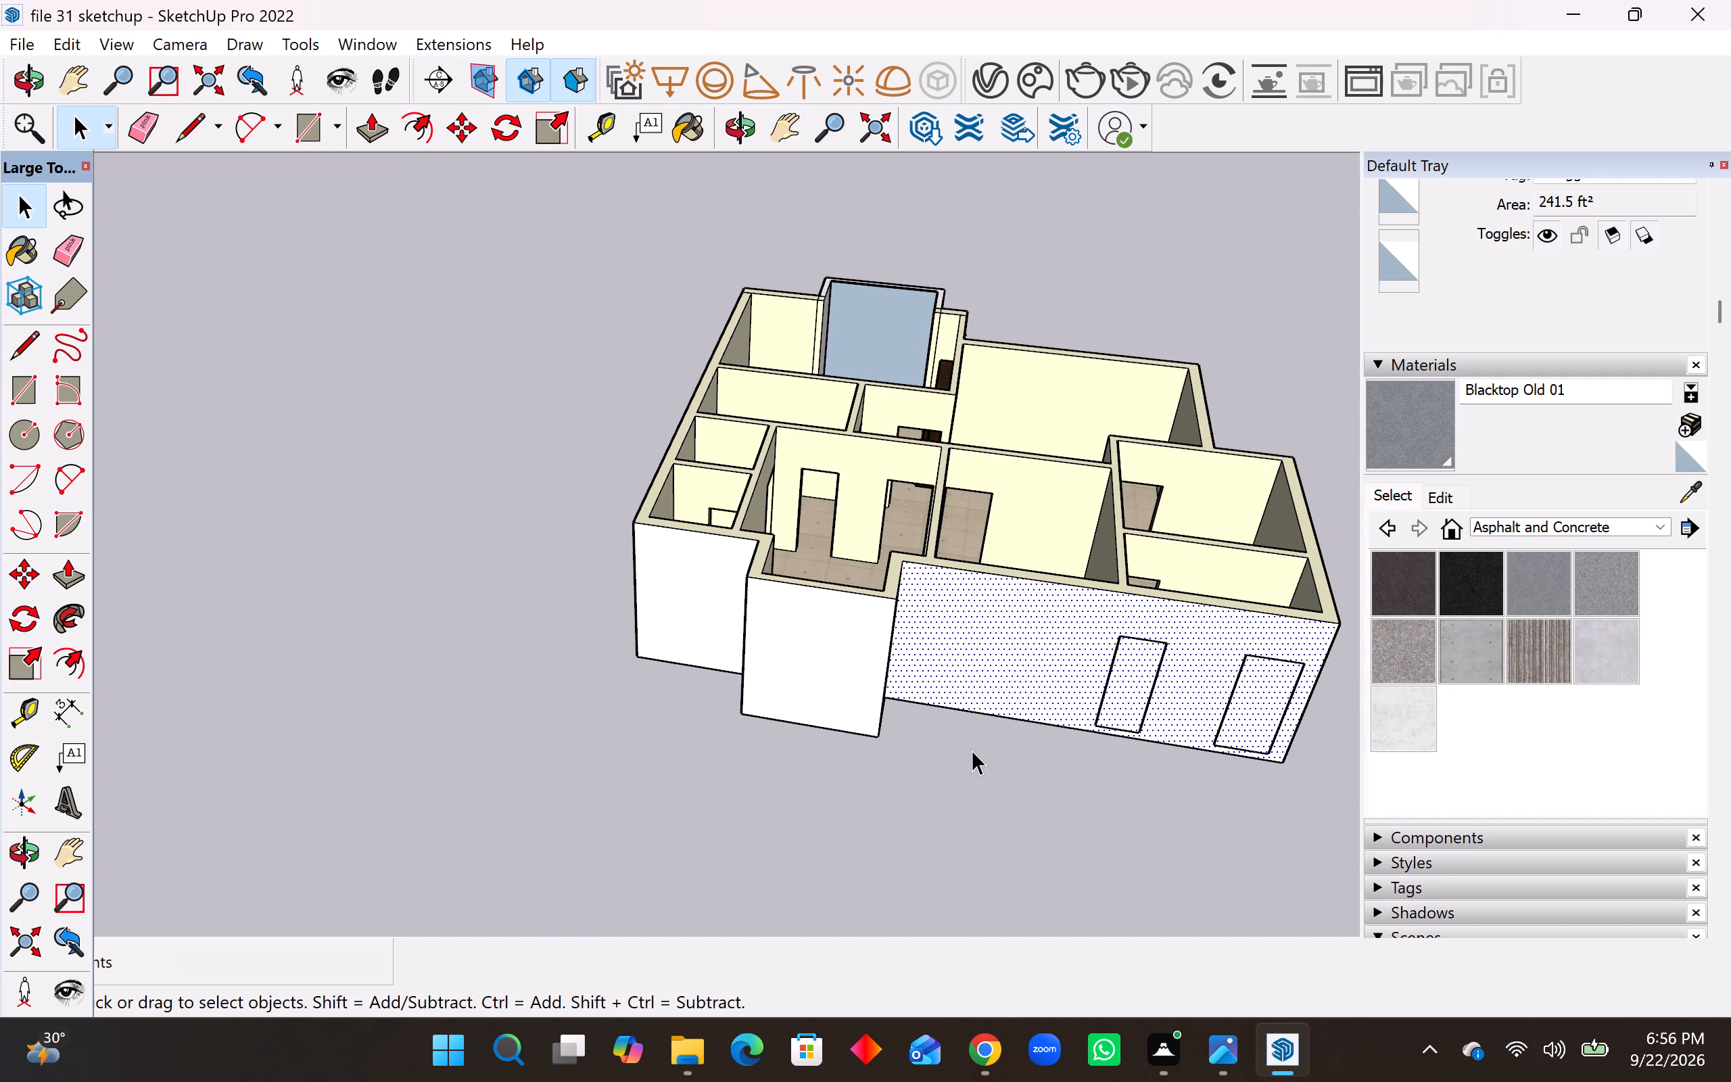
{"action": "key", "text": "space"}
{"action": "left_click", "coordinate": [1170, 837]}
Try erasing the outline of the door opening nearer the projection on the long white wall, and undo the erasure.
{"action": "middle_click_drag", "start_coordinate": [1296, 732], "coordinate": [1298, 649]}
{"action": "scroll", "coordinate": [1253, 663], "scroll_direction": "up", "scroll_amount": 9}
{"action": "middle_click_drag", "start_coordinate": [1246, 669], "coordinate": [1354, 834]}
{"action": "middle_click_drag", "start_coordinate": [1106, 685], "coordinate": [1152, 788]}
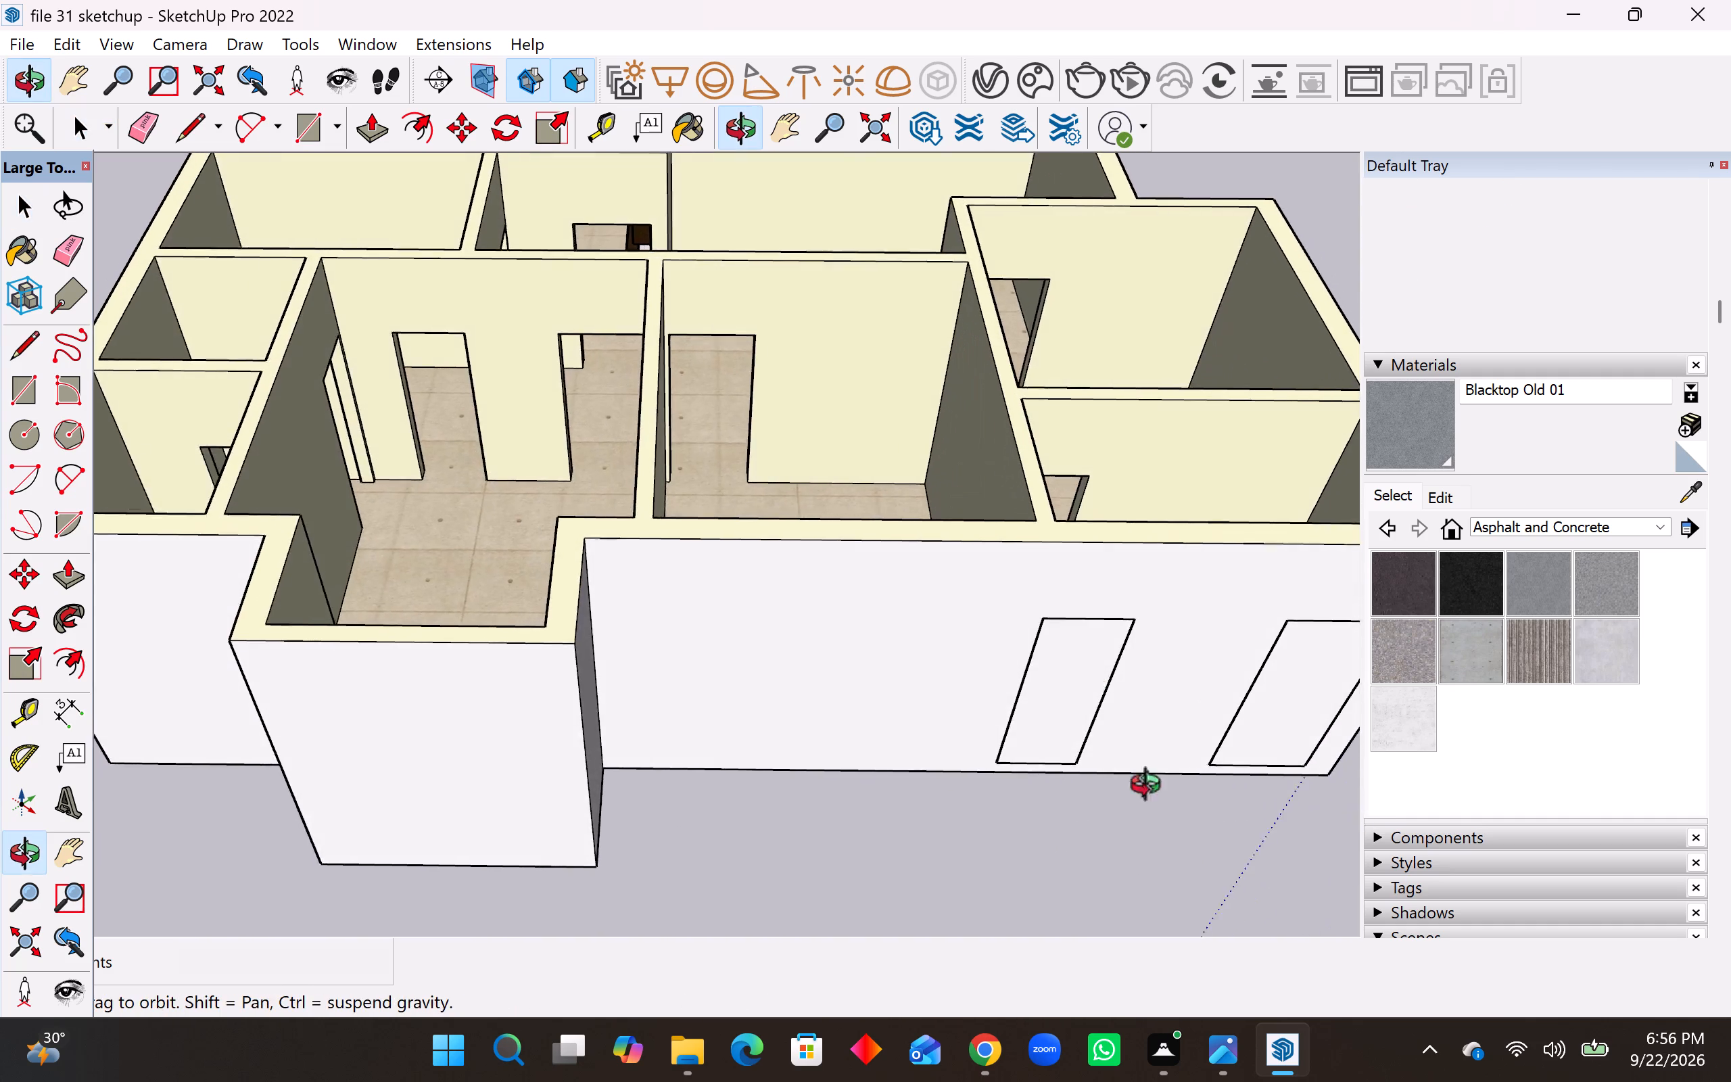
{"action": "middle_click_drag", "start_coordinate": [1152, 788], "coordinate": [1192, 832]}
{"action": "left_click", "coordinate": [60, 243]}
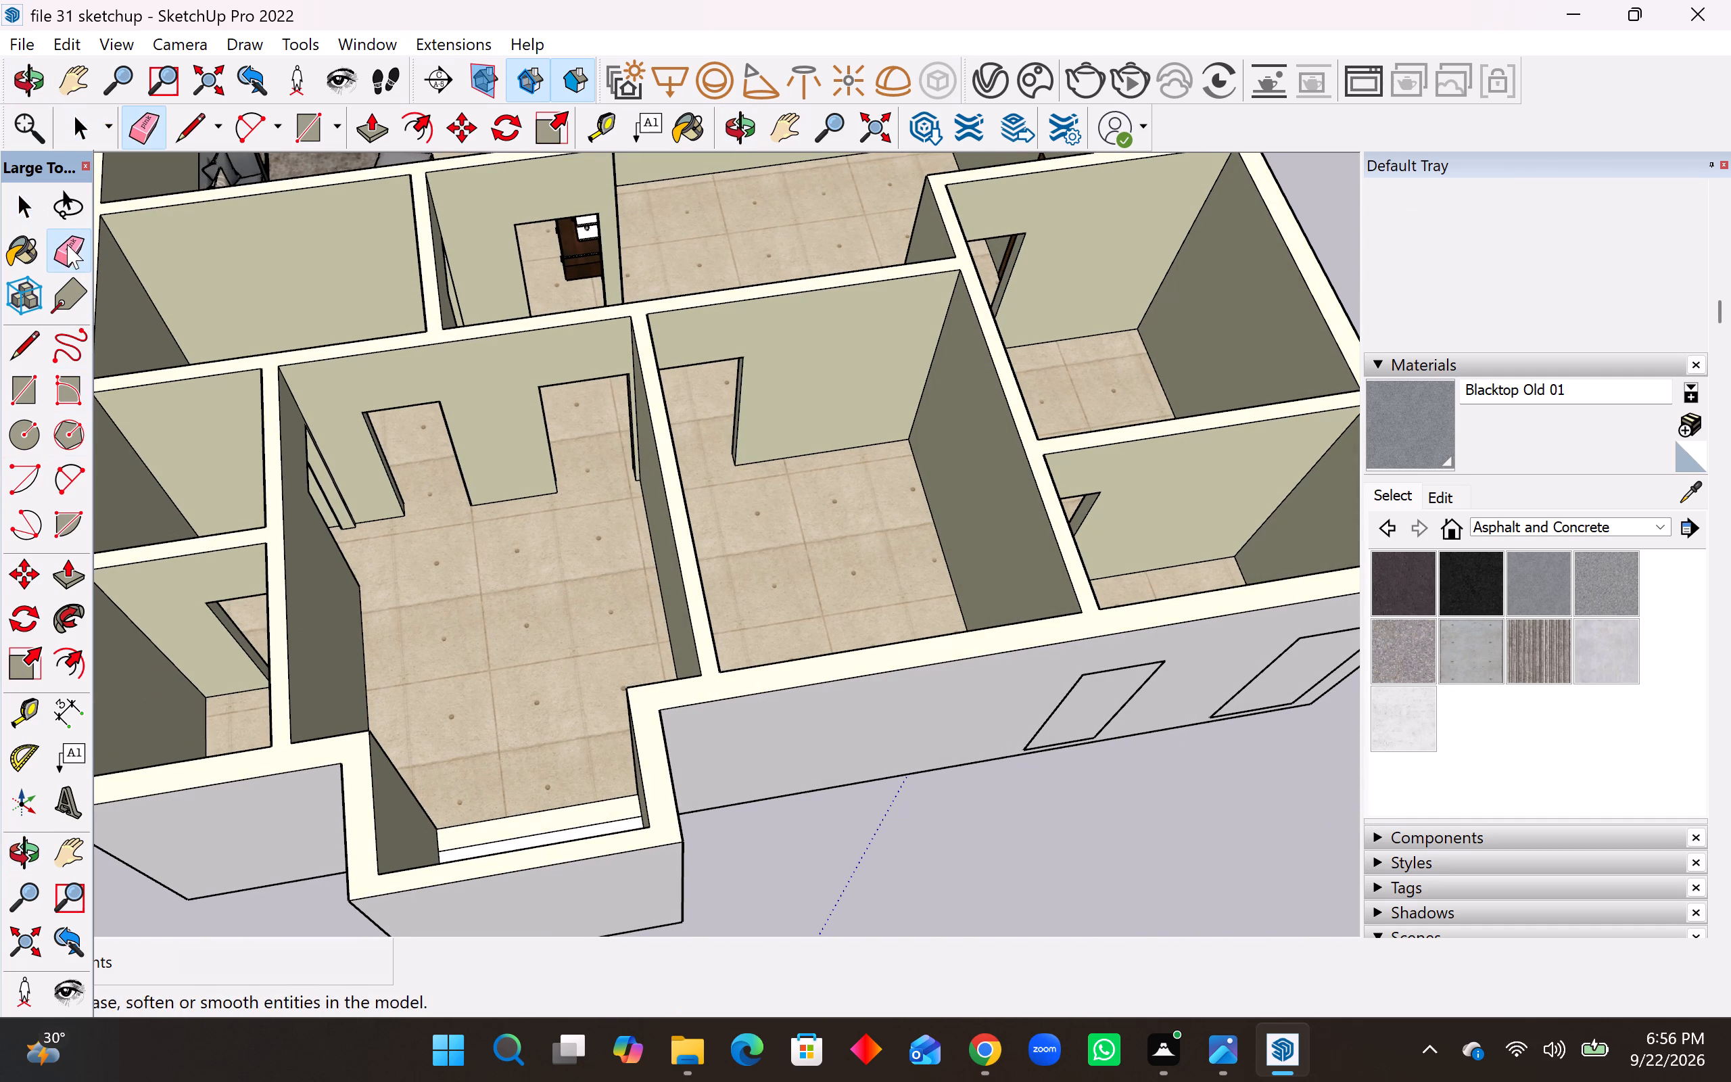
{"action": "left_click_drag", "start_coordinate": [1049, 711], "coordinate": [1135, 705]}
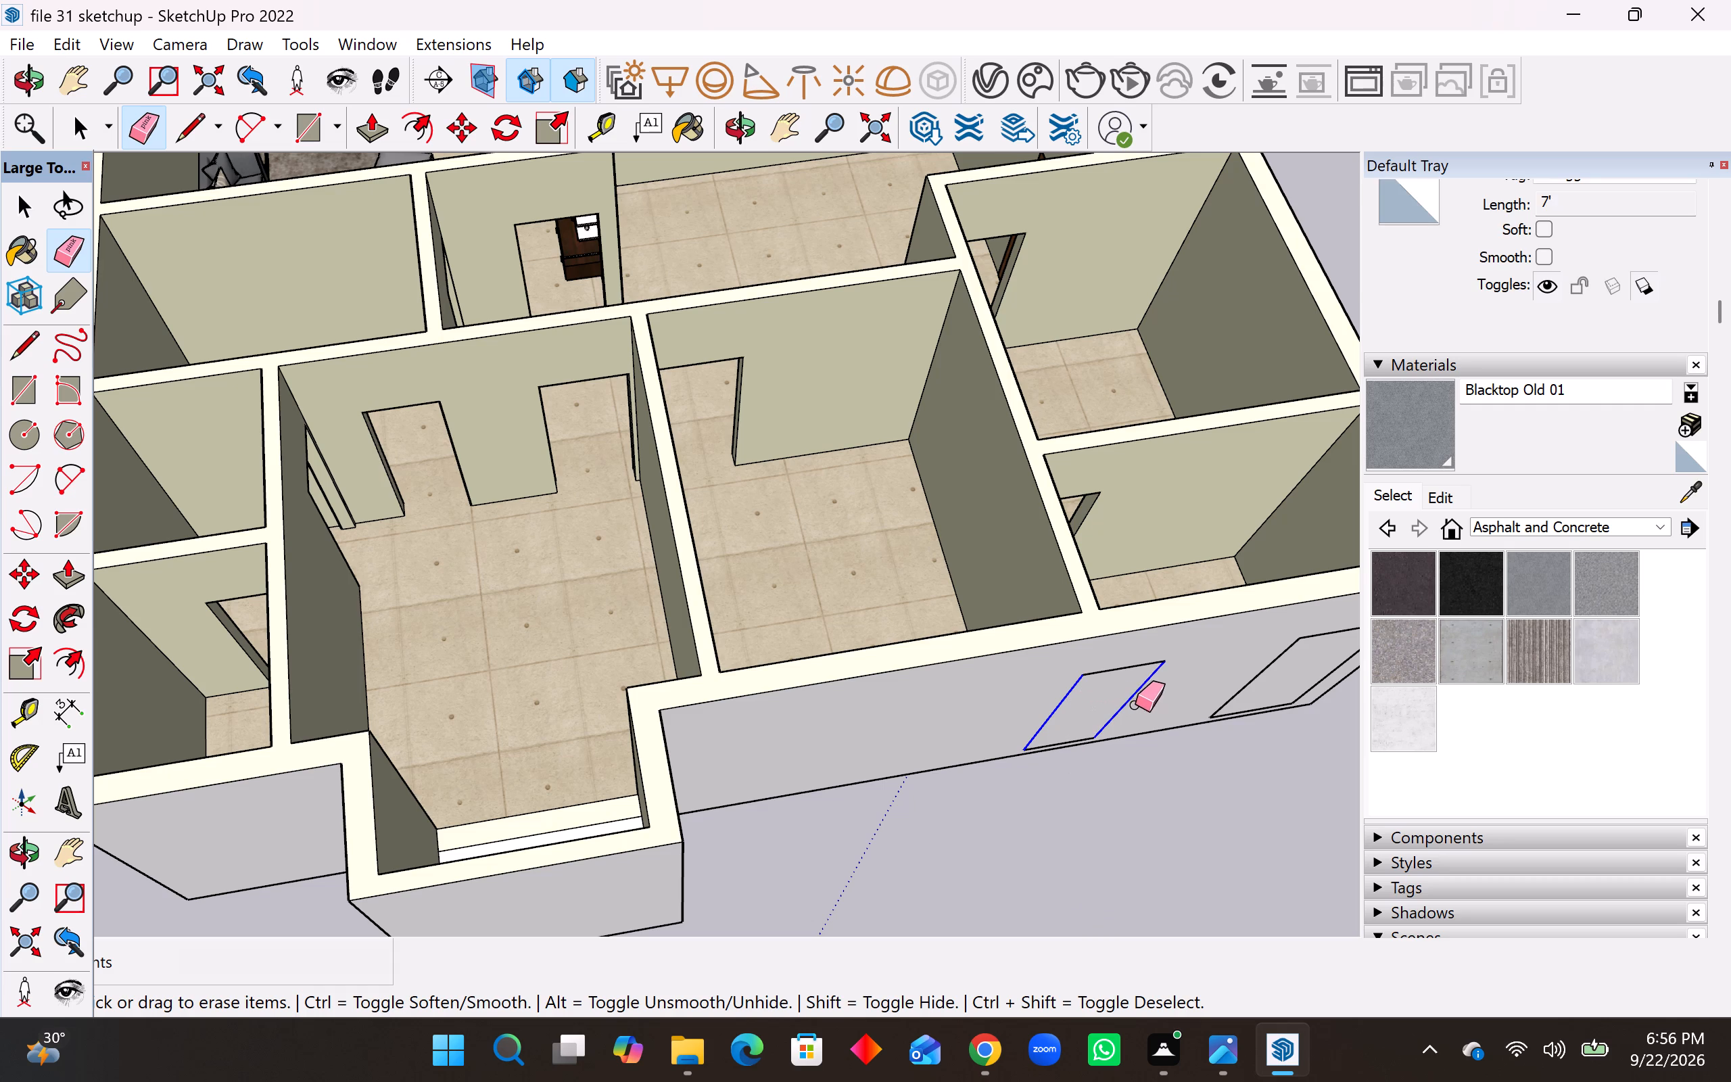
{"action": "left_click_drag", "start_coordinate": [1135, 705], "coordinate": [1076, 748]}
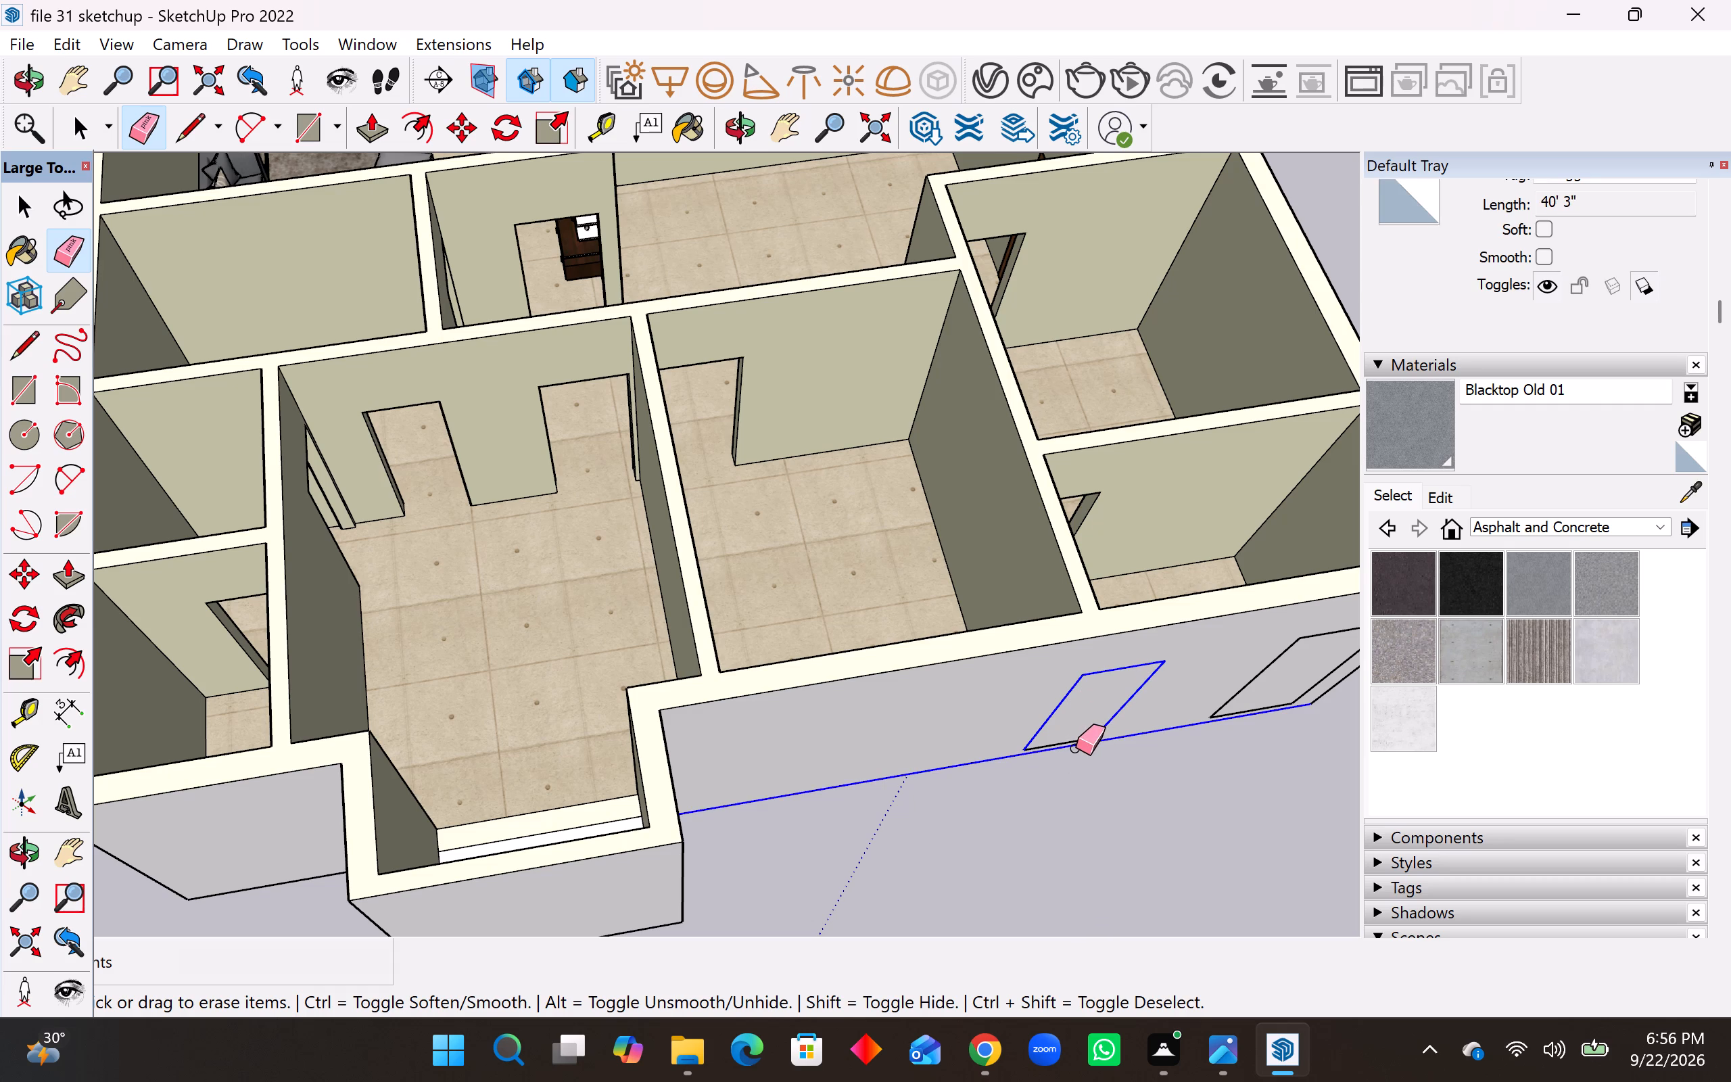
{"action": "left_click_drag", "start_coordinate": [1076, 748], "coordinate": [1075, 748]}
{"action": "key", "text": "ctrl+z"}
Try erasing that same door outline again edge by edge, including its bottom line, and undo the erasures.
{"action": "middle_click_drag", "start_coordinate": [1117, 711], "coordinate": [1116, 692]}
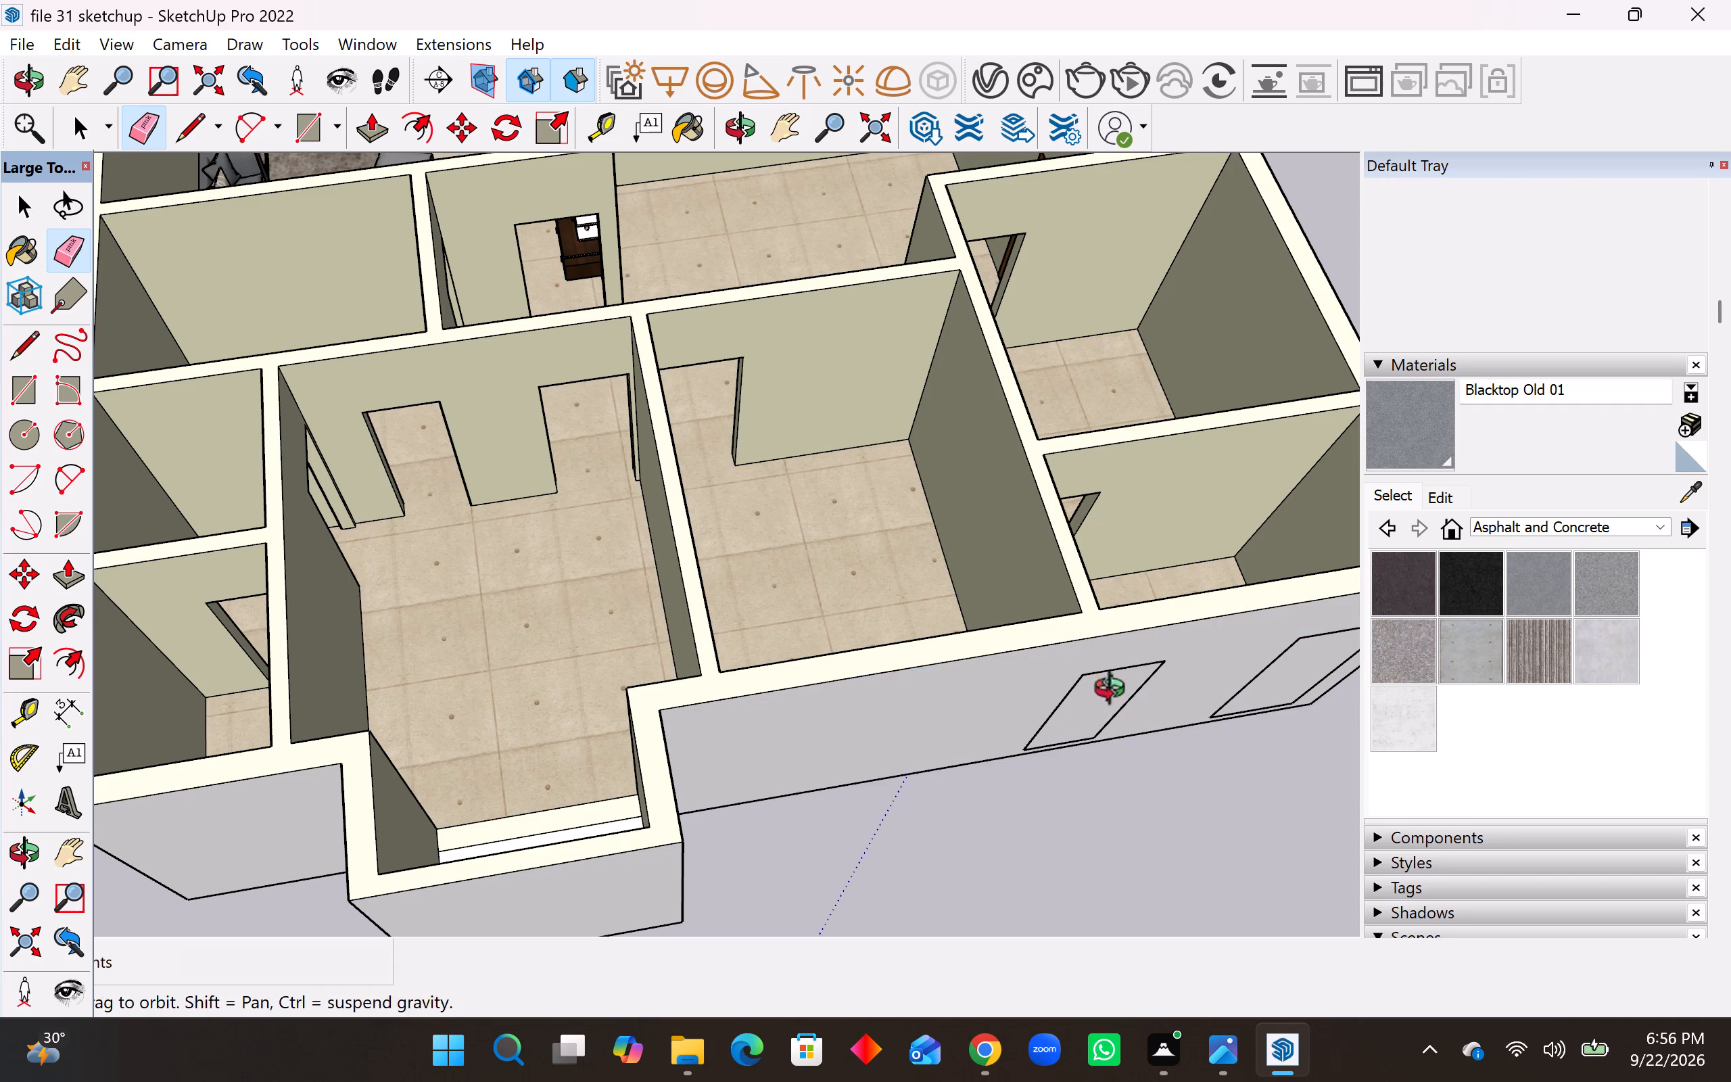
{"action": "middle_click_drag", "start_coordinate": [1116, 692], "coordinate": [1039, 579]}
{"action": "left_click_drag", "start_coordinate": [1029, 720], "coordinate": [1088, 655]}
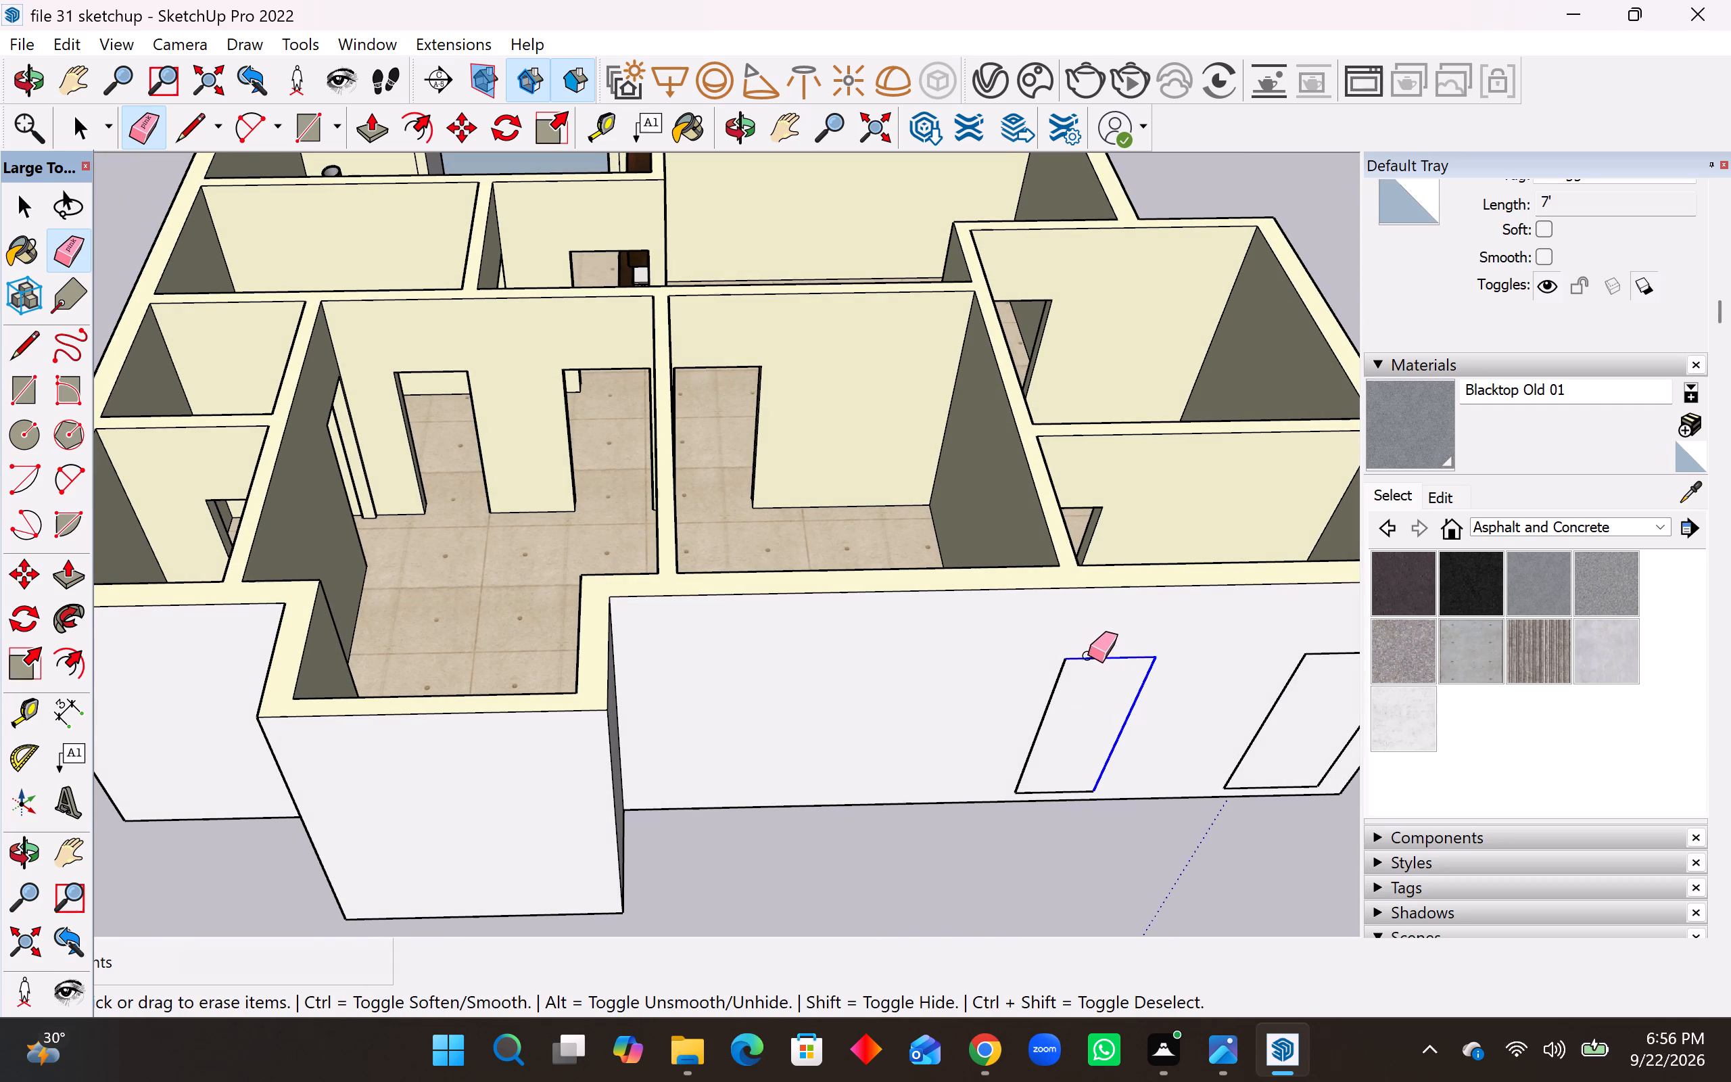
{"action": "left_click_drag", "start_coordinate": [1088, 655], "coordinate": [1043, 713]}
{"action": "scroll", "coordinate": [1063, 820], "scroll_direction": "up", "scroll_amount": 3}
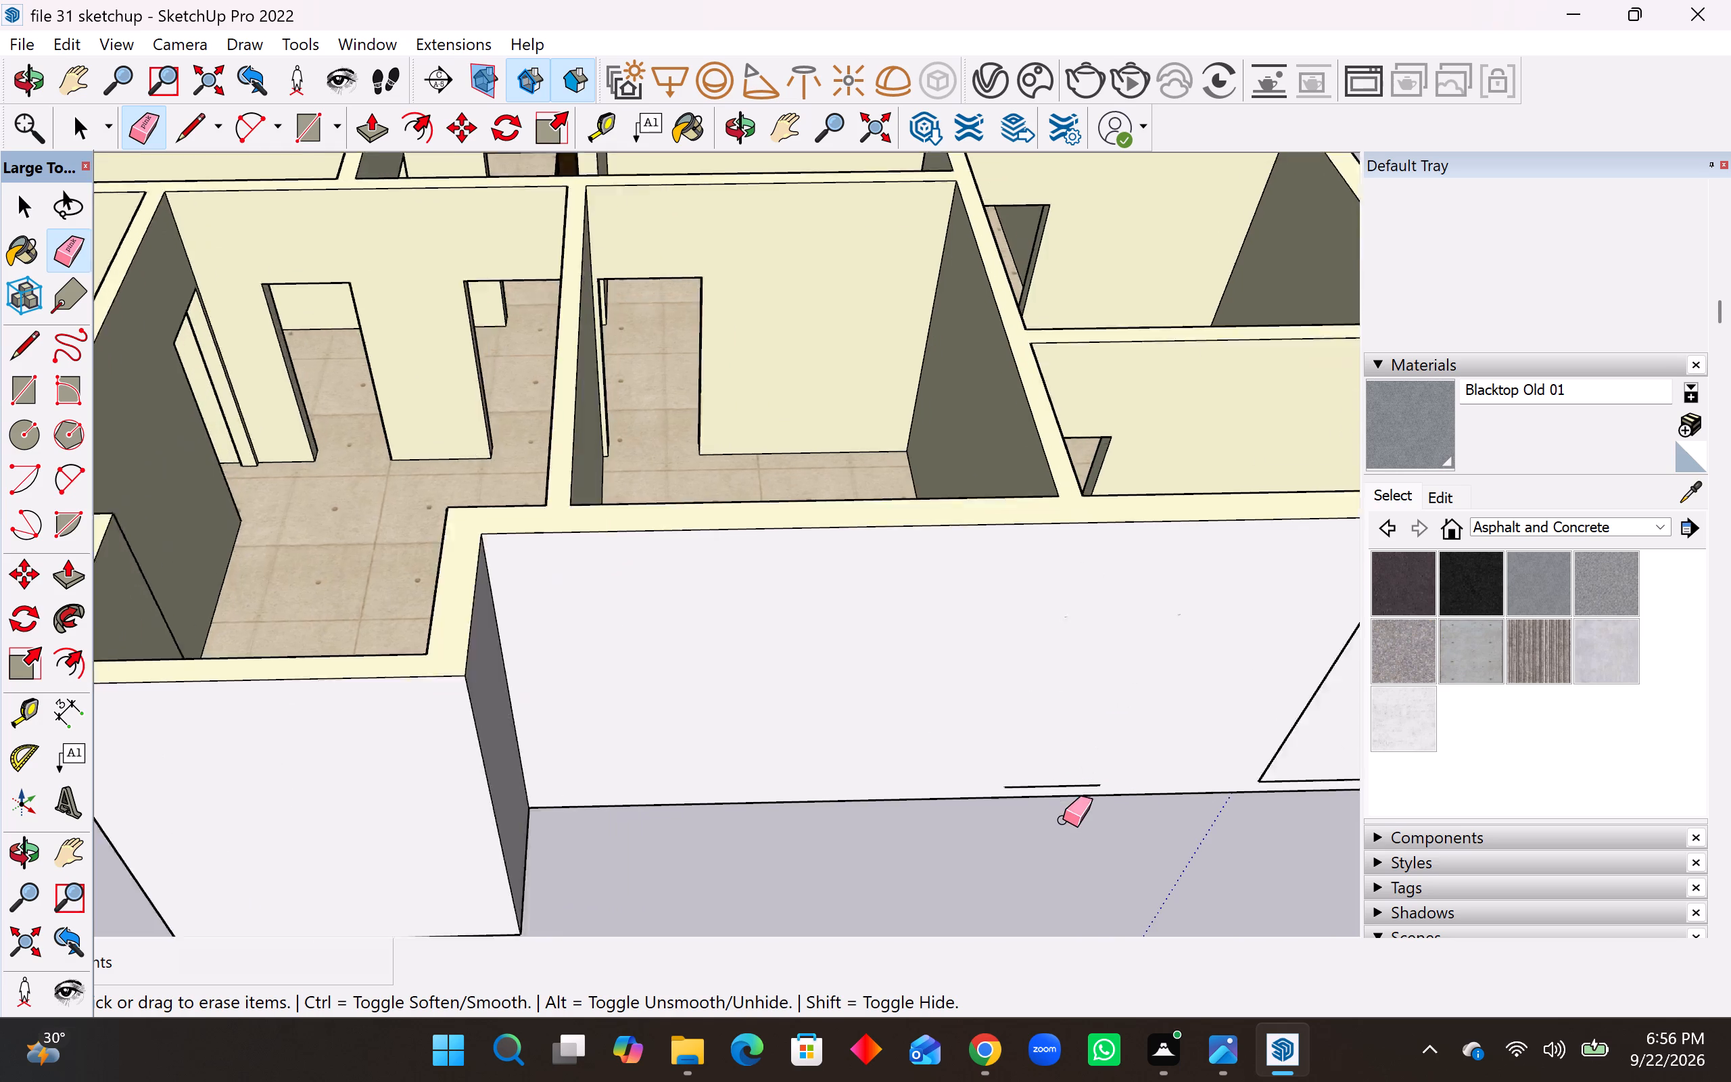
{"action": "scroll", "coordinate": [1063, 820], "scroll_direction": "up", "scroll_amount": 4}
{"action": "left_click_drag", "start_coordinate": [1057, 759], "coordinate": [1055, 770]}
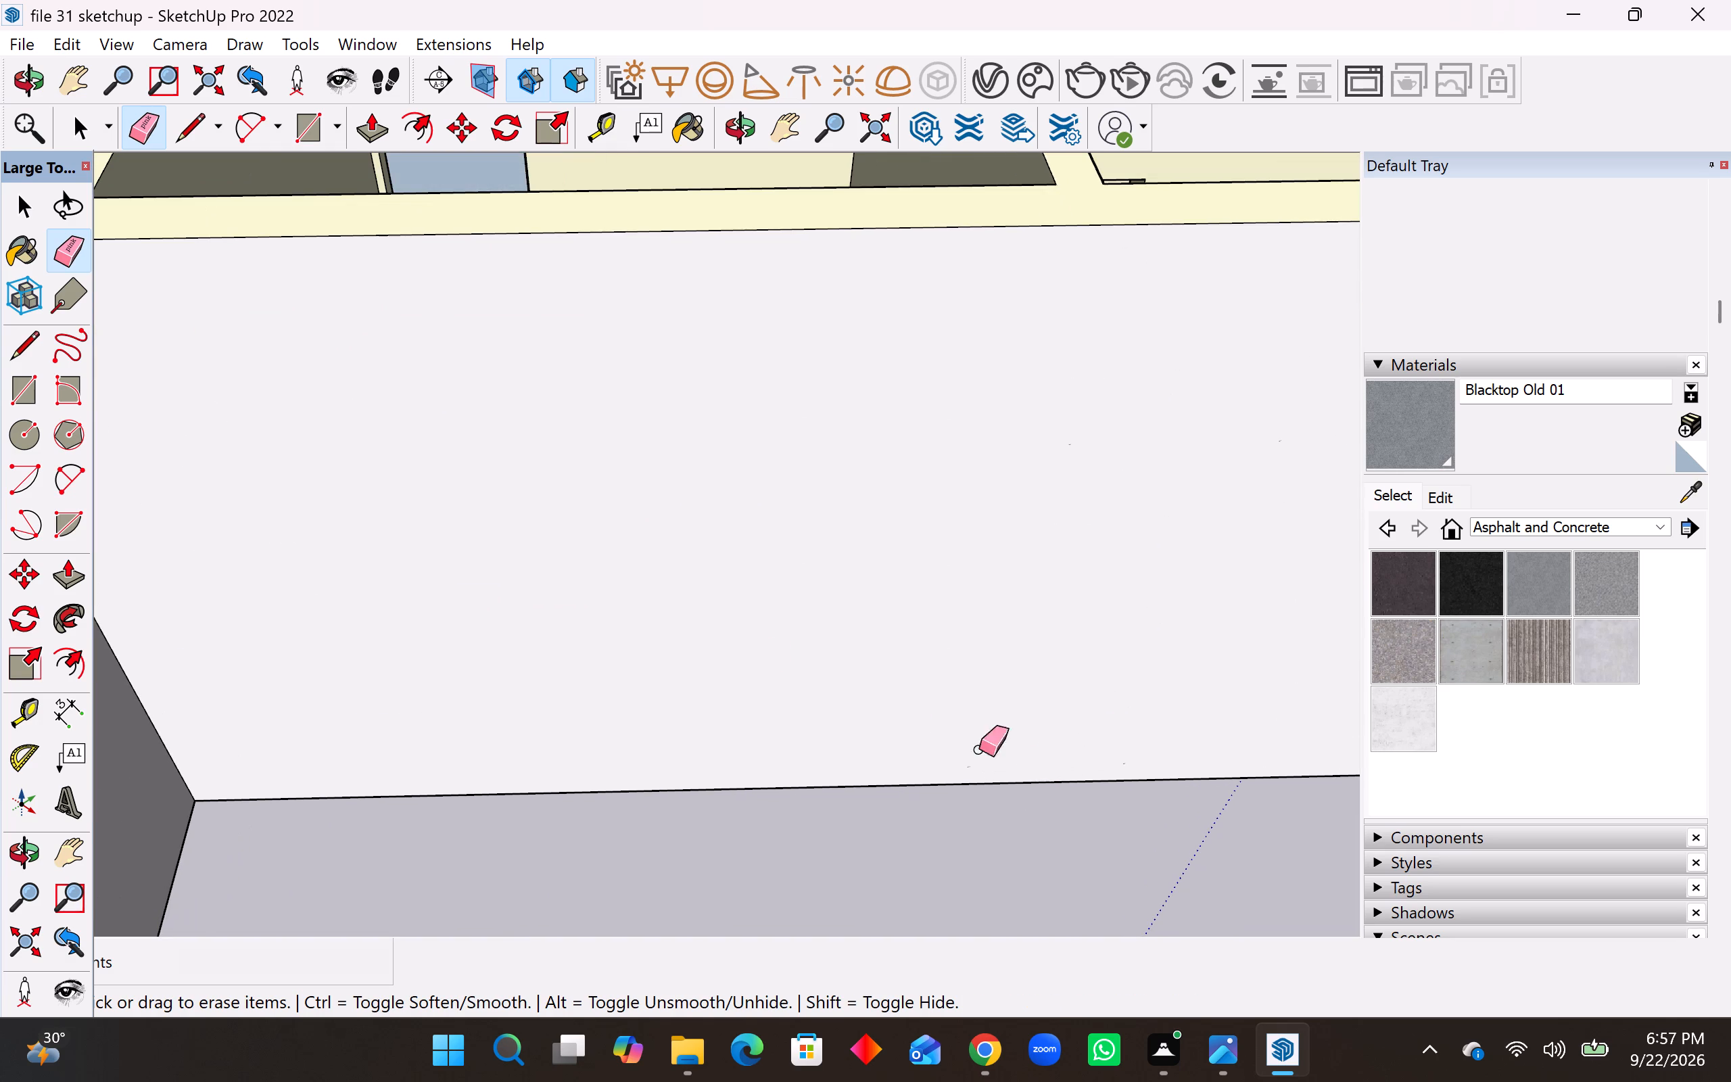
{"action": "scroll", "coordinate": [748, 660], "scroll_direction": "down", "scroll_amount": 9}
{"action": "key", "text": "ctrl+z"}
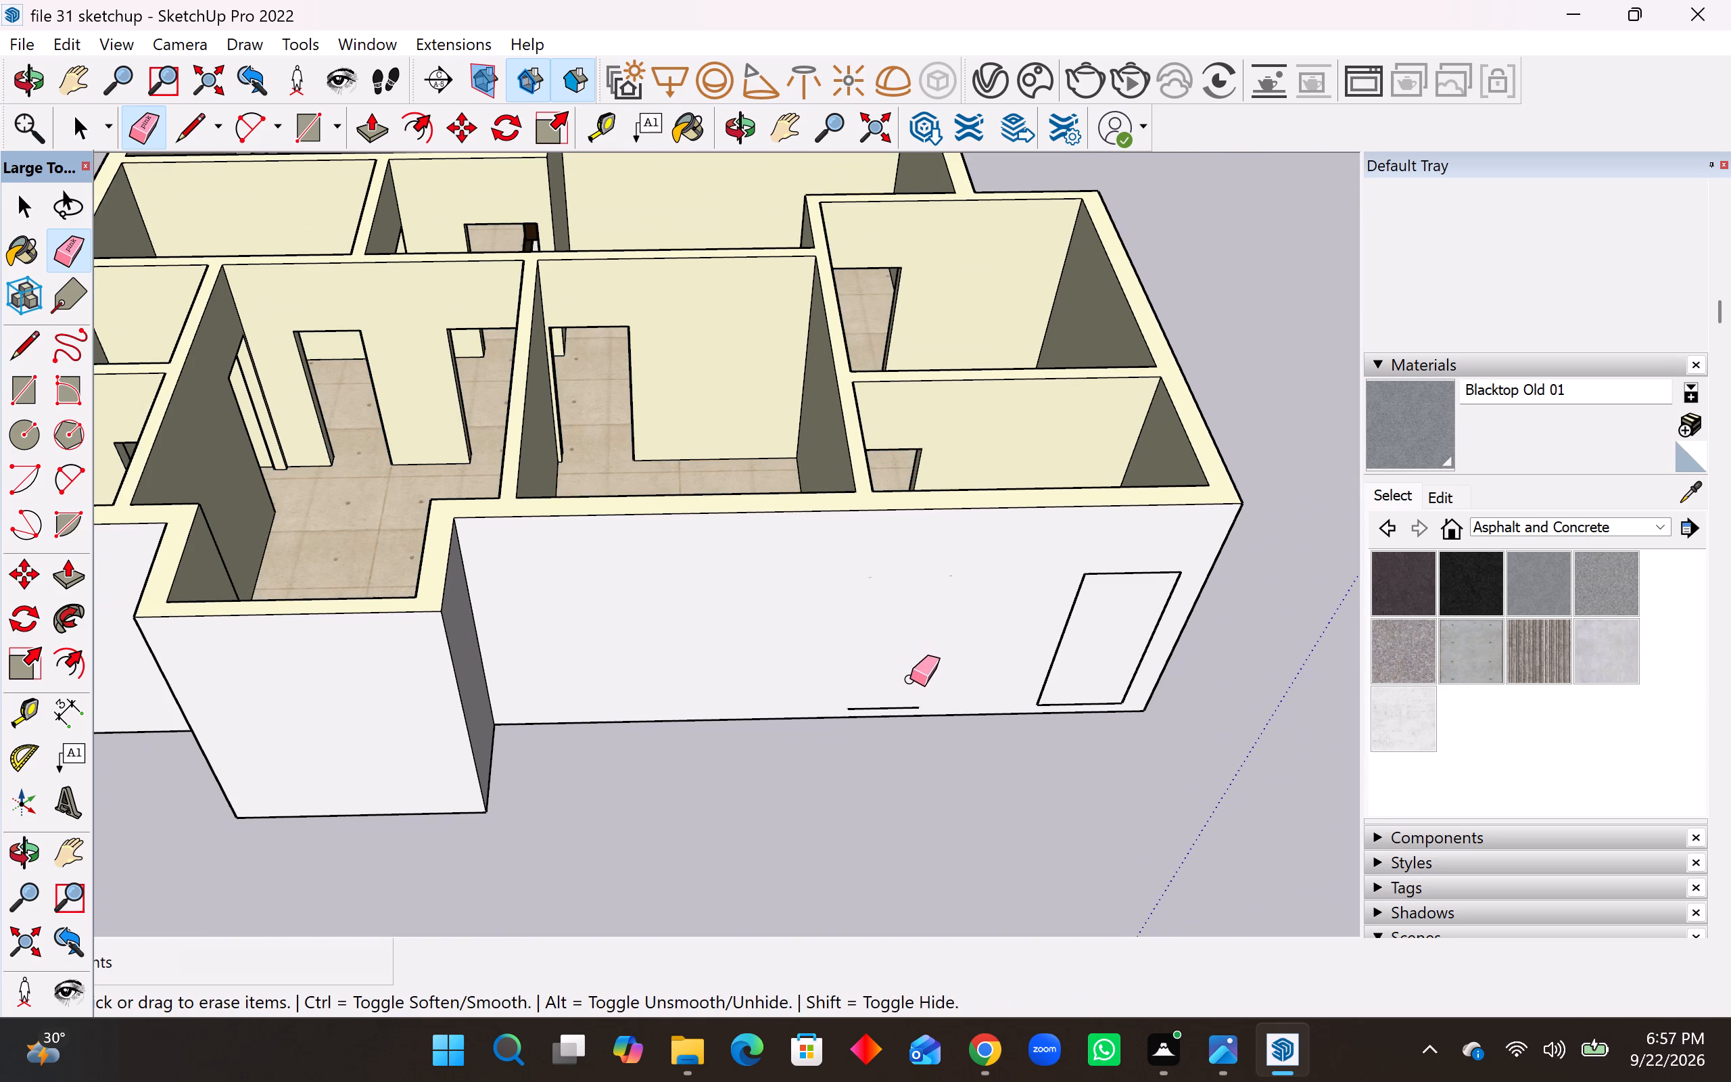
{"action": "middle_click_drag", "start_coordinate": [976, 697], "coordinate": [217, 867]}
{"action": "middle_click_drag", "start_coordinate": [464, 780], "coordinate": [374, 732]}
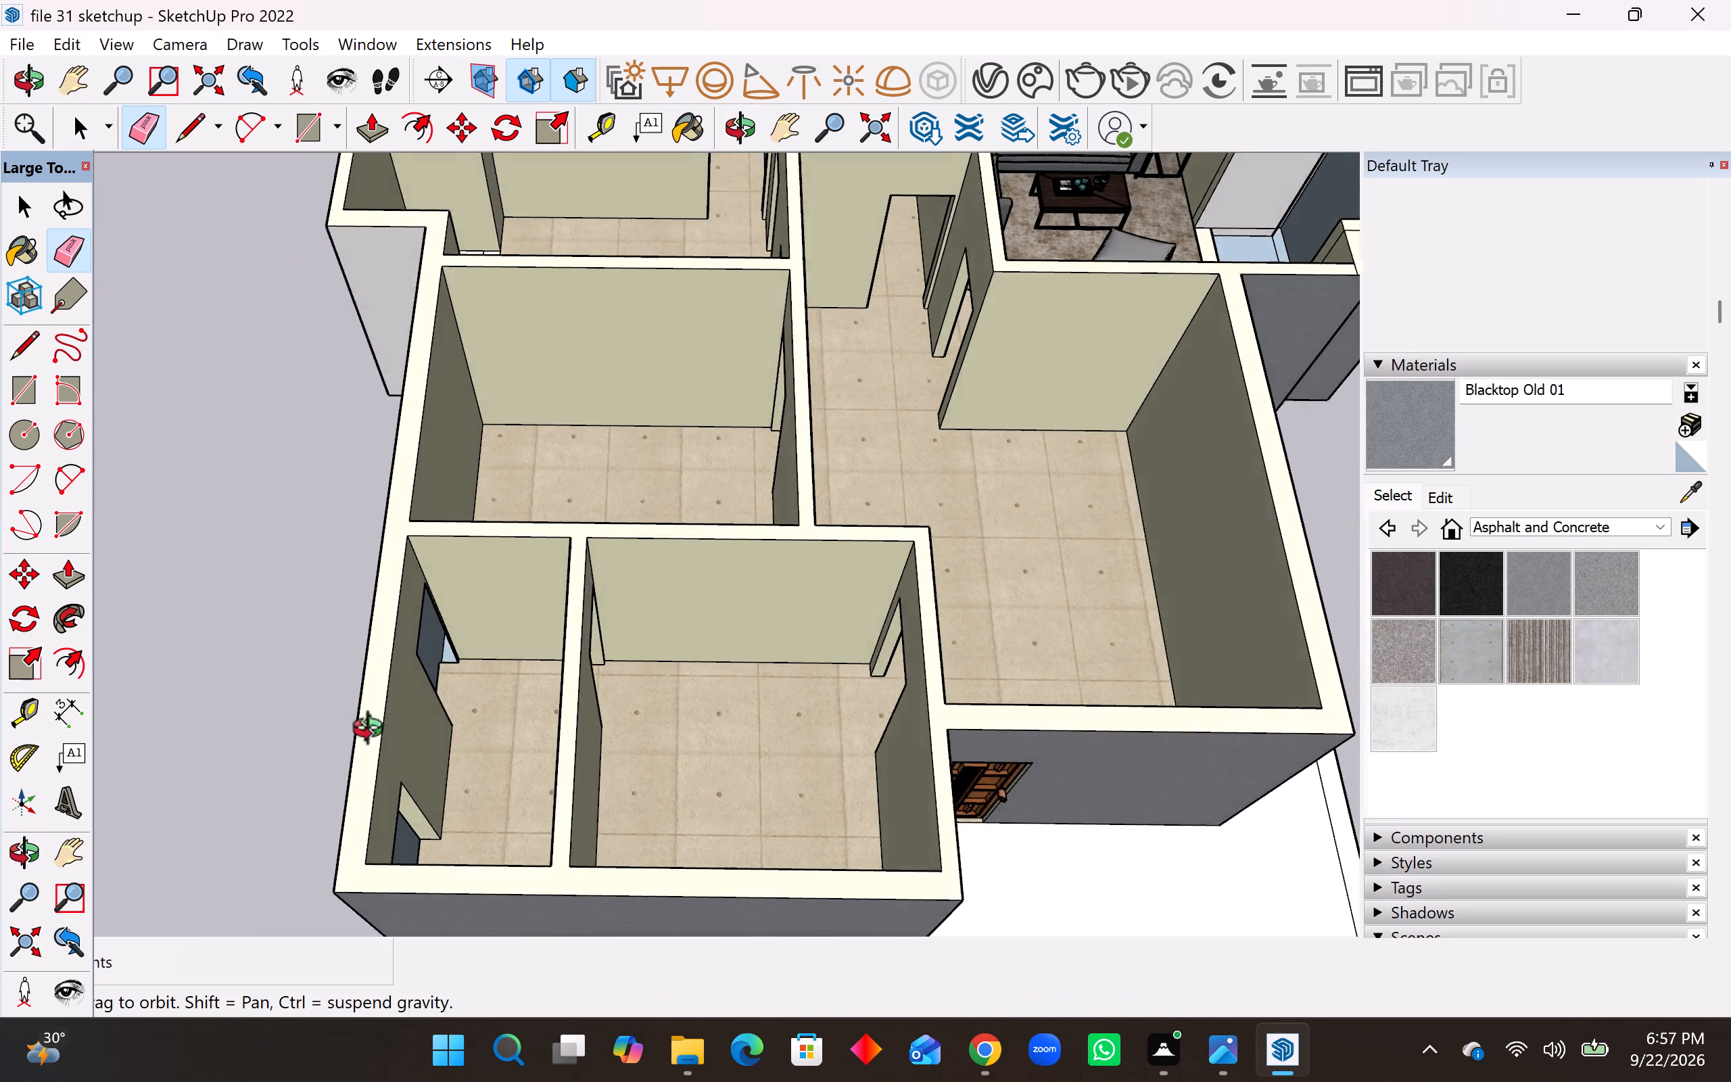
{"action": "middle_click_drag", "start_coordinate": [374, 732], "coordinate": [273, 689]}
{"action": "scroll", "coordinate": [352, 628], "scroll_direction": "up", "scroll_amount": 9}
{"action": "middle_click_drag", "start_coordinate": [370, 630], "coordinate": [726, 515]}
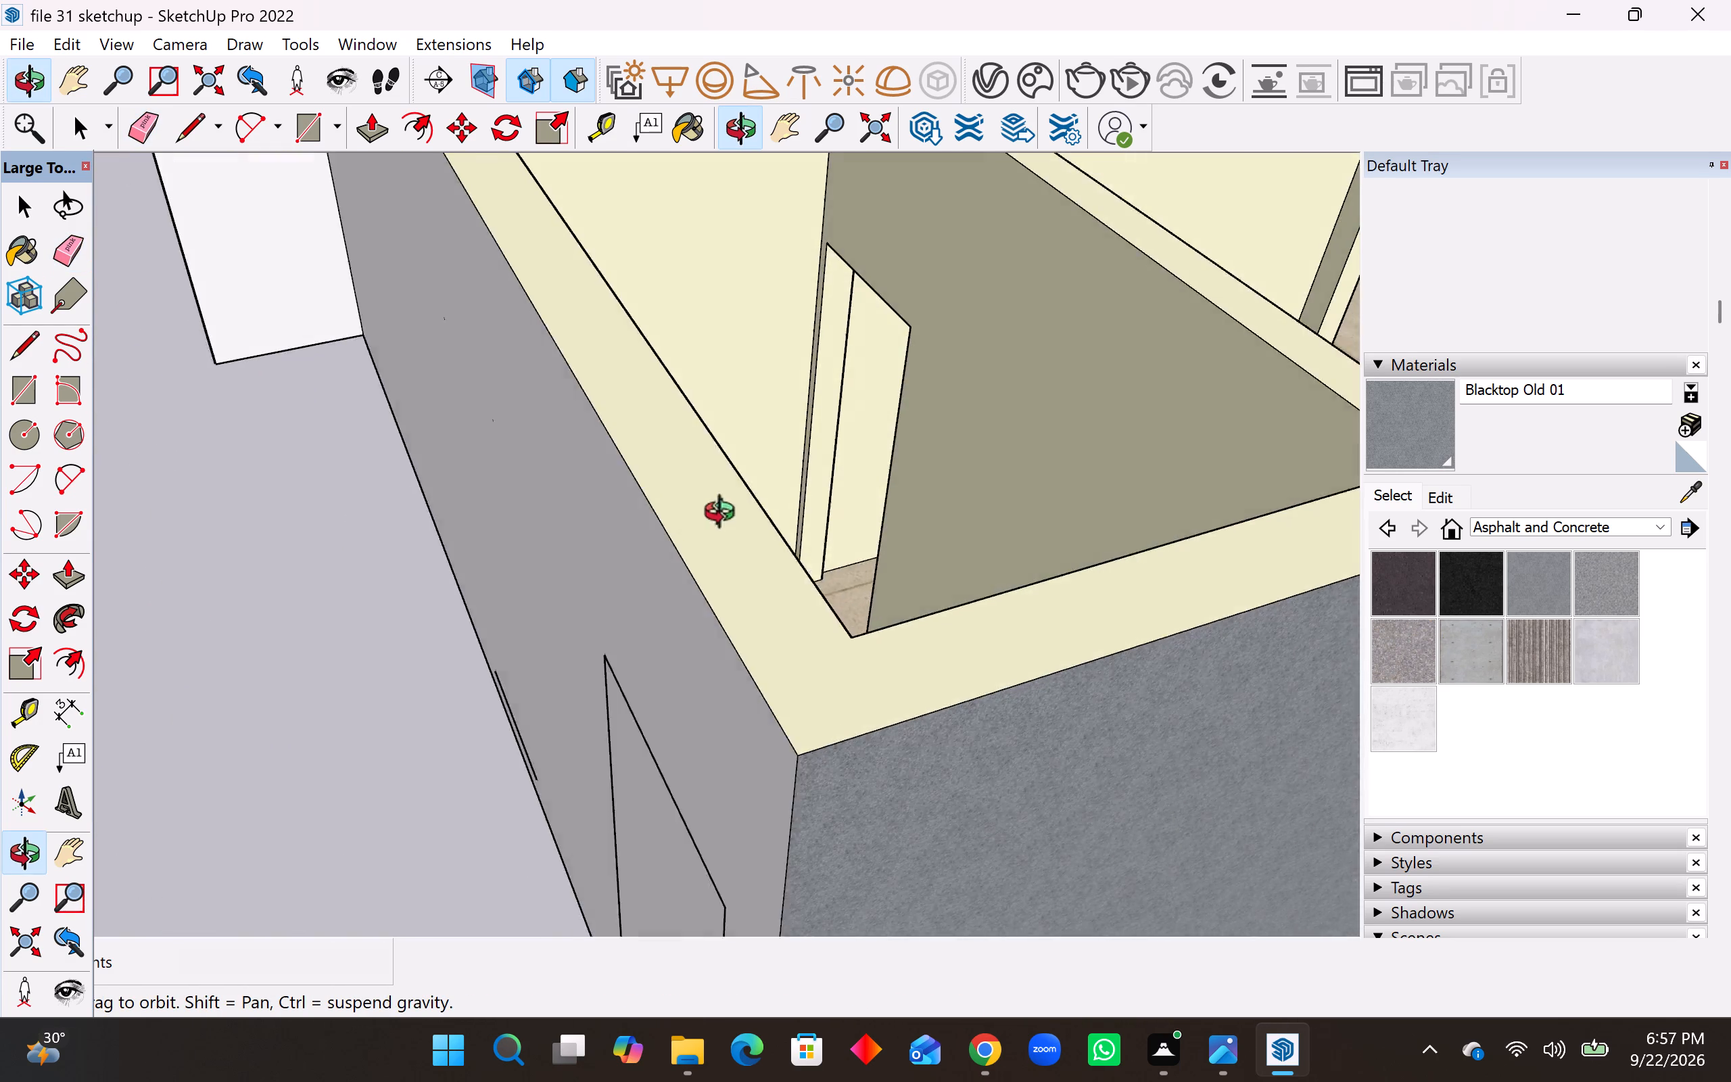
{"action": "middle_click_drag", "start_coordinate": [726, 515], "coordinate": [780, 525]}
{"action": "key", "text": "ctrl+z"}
Delete the long white wall's exterior face that covers the two door openings.
{"action": "middle_click_drag", "start_coordinate": [769, 586], "coordinate": [364, 684]}
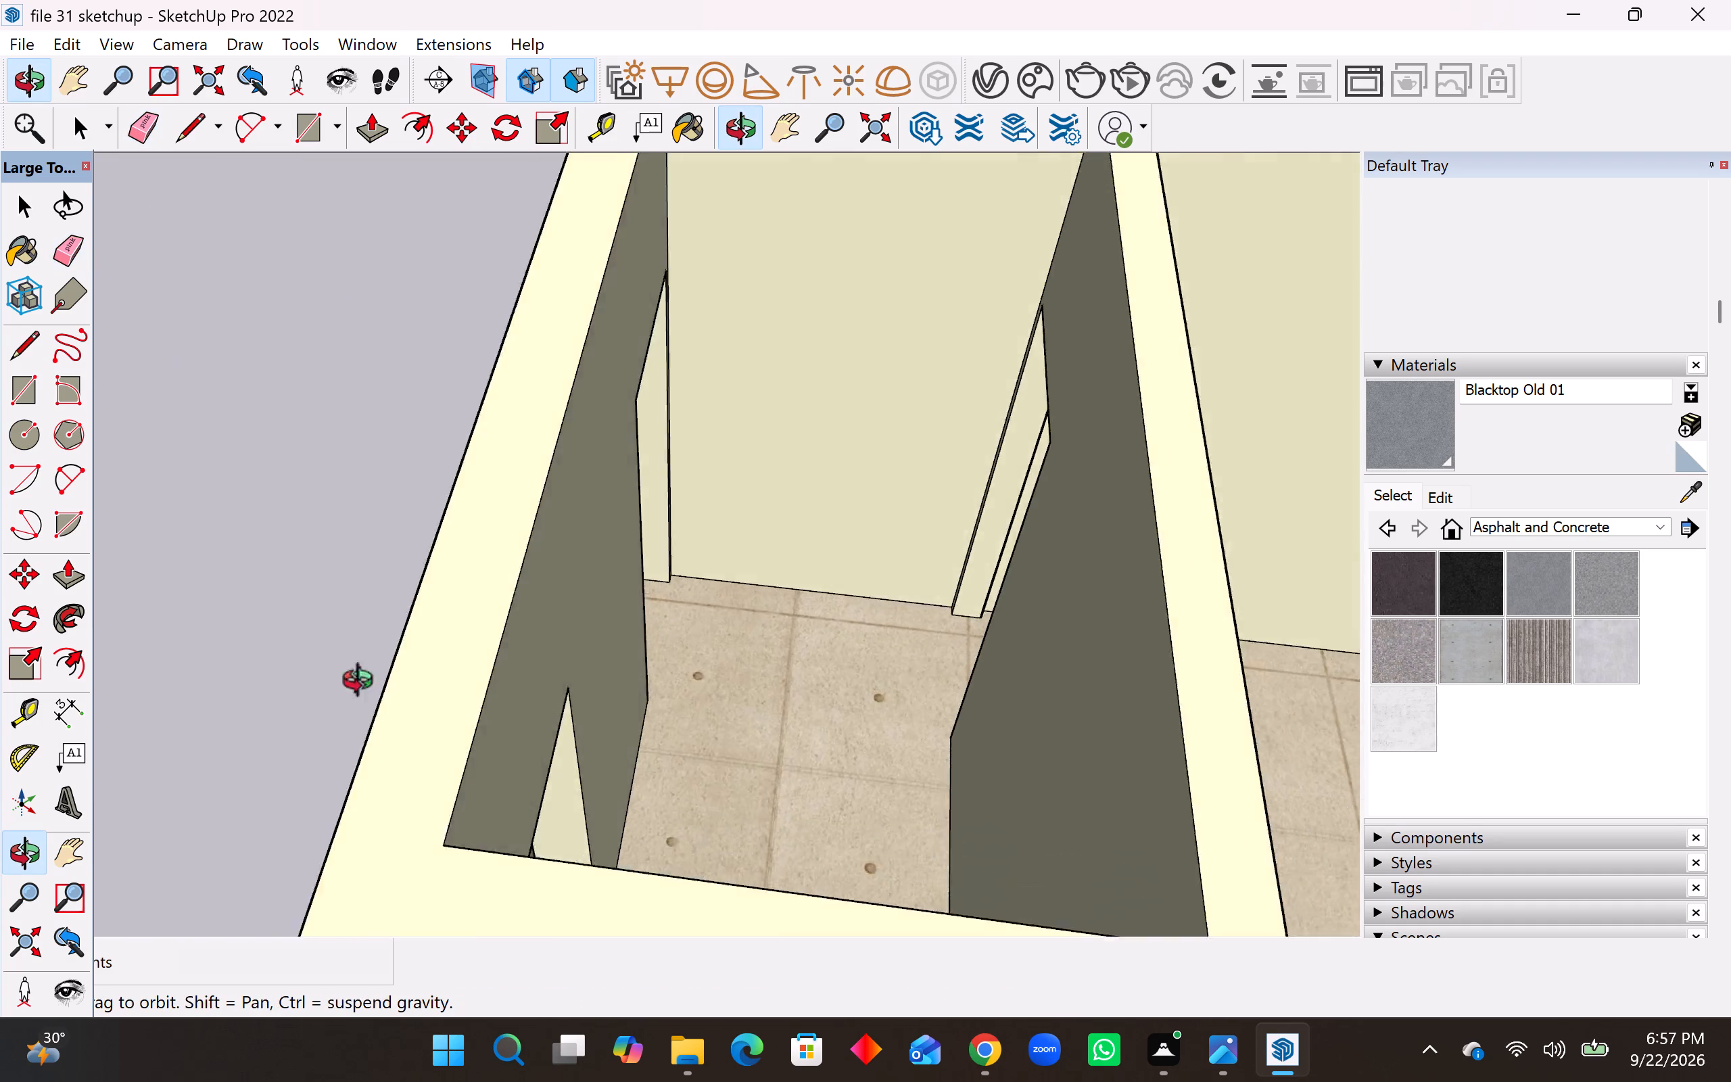
{"action": "middle_click_drag", "start_coordinate": [364, 684], "coordinate": [172, 589]}
{"action": "middle_click_drag", "start_coordinate": [588, 600], "coordinate": [387, 736]}
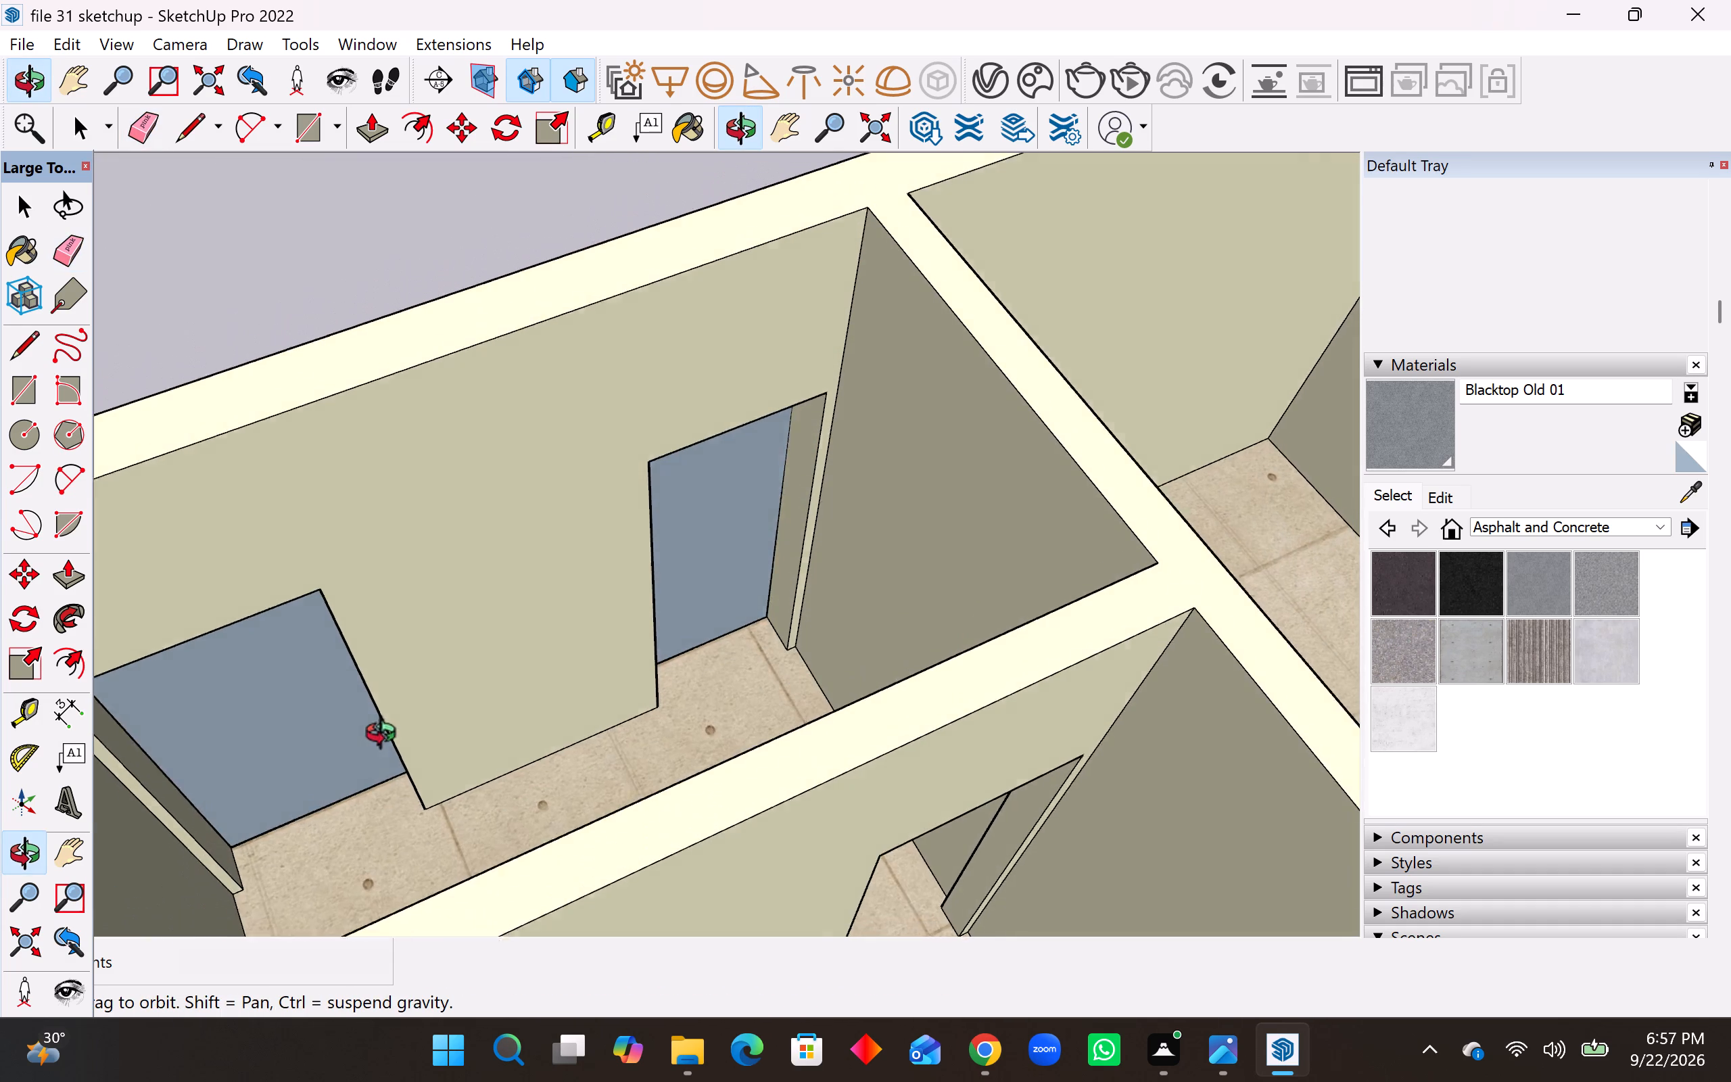
{"action": "middle_click_drag", "start_coordinate": [387, 736], "coordinate": [392, 736]}
{"action": "key", "text": "space"}
{"action": "left_click", "coordinate": [687, 565]}
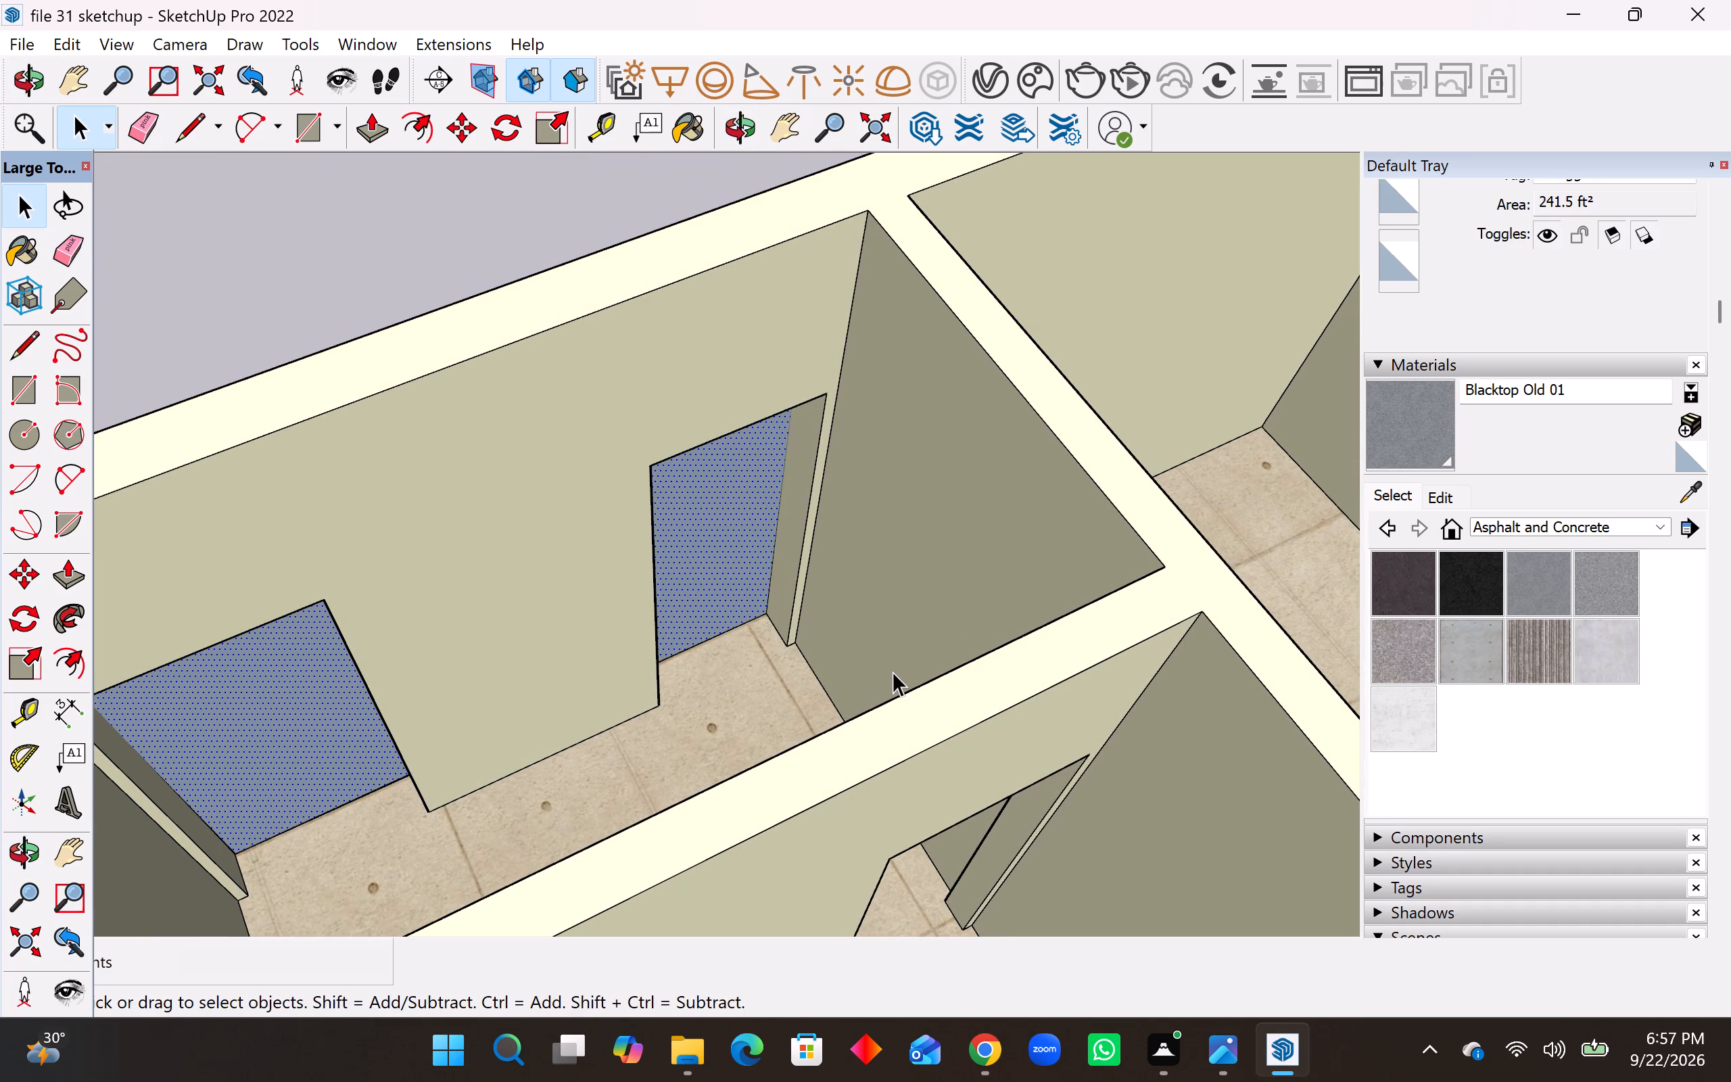
{"action": "middle_click_drag", "start_coordinate": [131, 610], "coordinate": [1156, 603]}
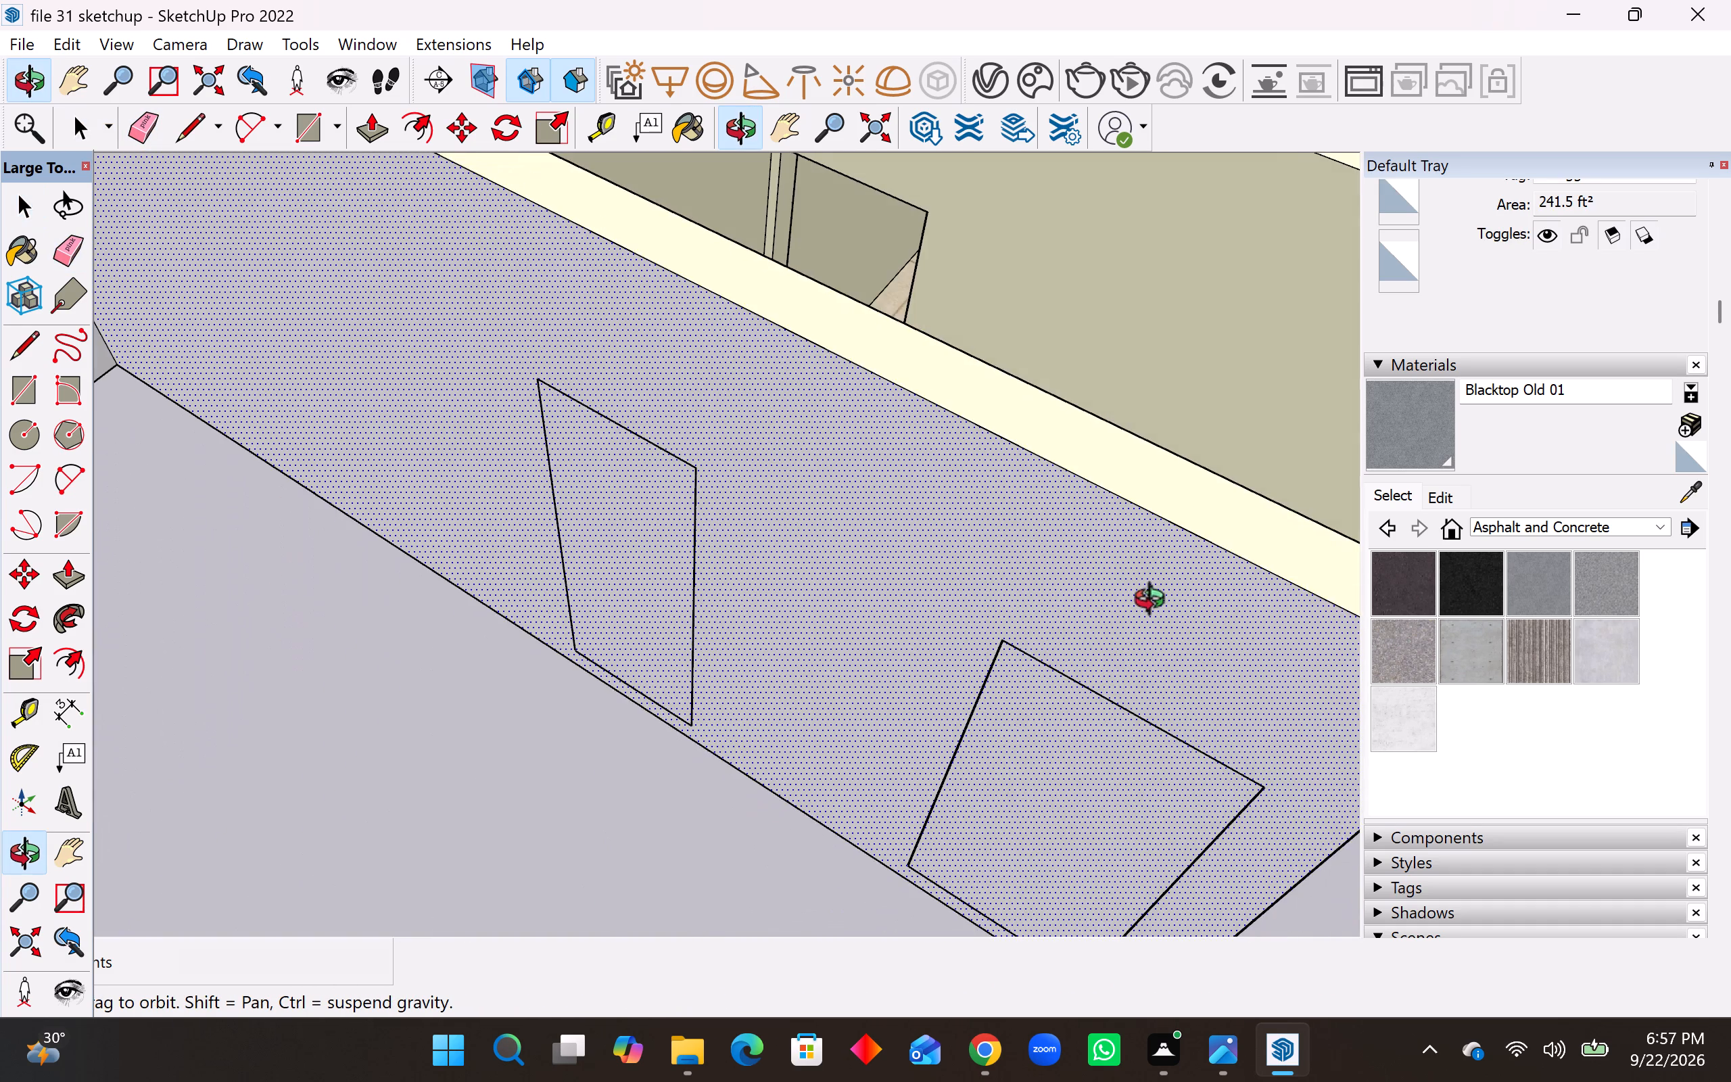
{"action": "middle_click_drag", "start_coordinate": [1156, 603], "coordinate": [1112, 494]}
{"action": "scroll", "coordinate": [1117, 577], "scroll_direction": "down", "scroll_amount": 9}
{"action": "middle_click_drag", "start_coordinate": [1098, 643], "coordinate": [1067, 314]}
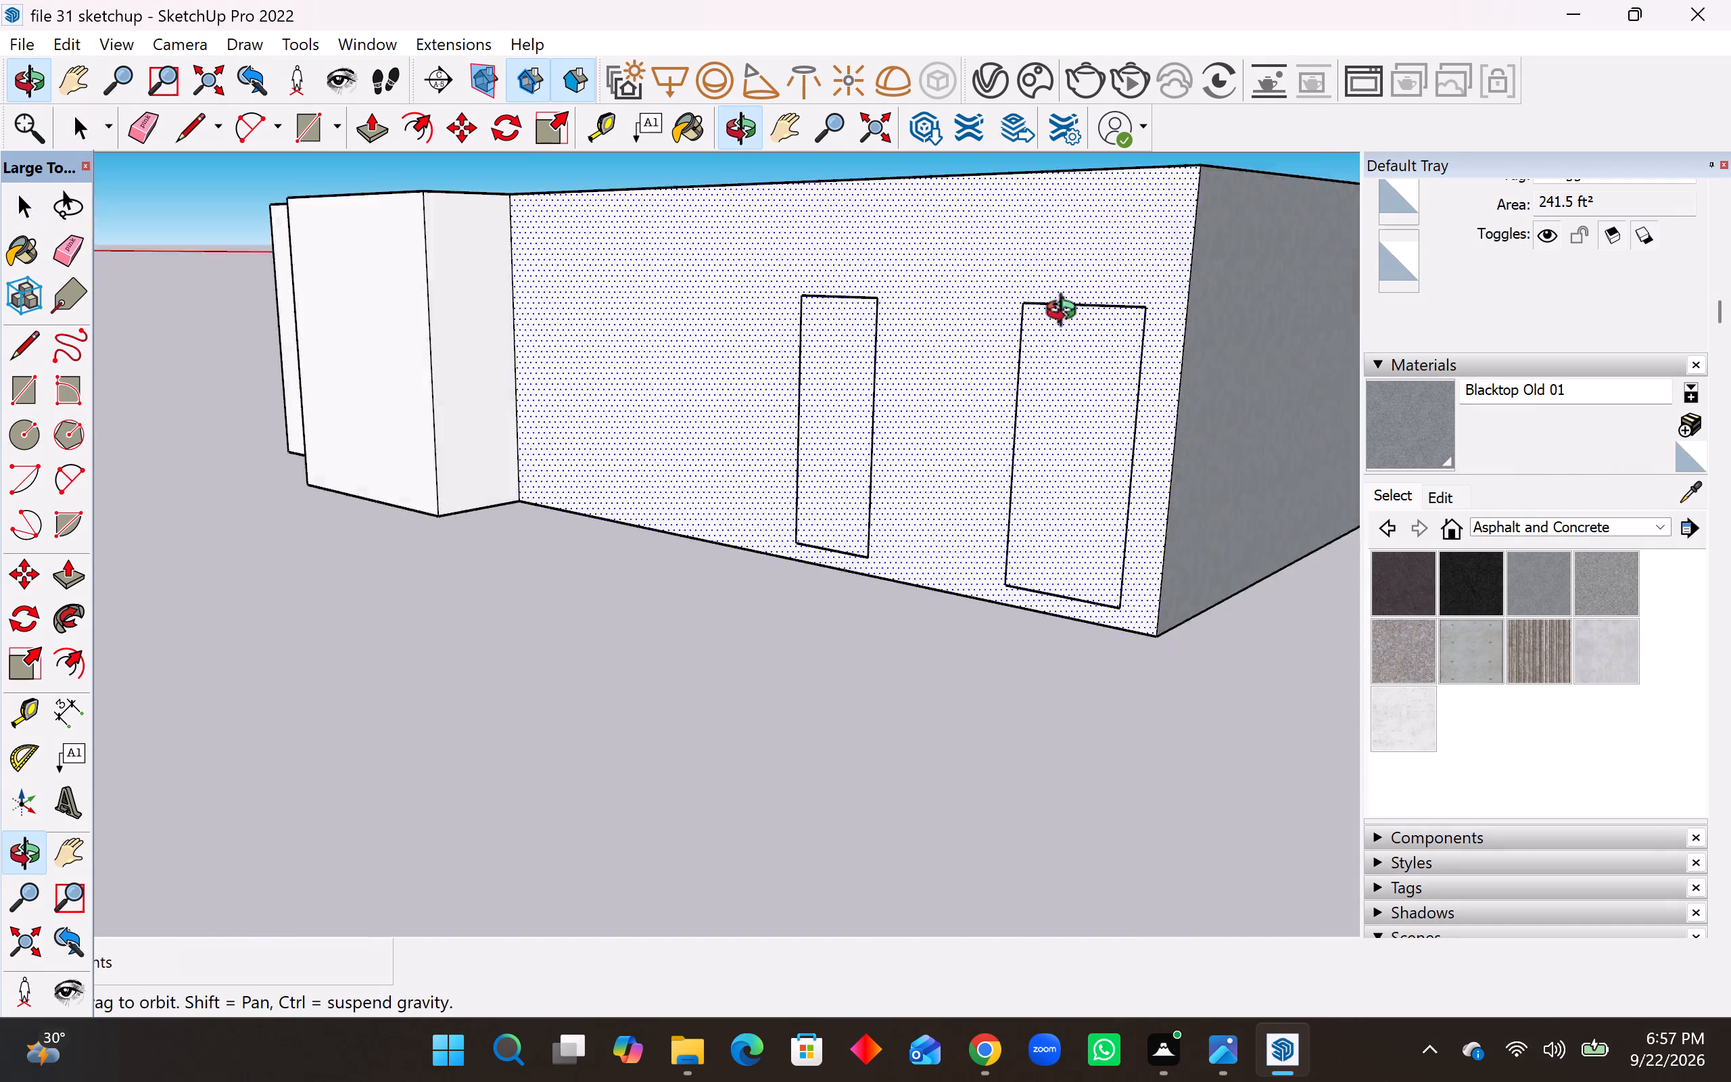
{"action": "middle_click_drag", "start_coordinate": [1067, 314], "coordinate": [797, 626]}
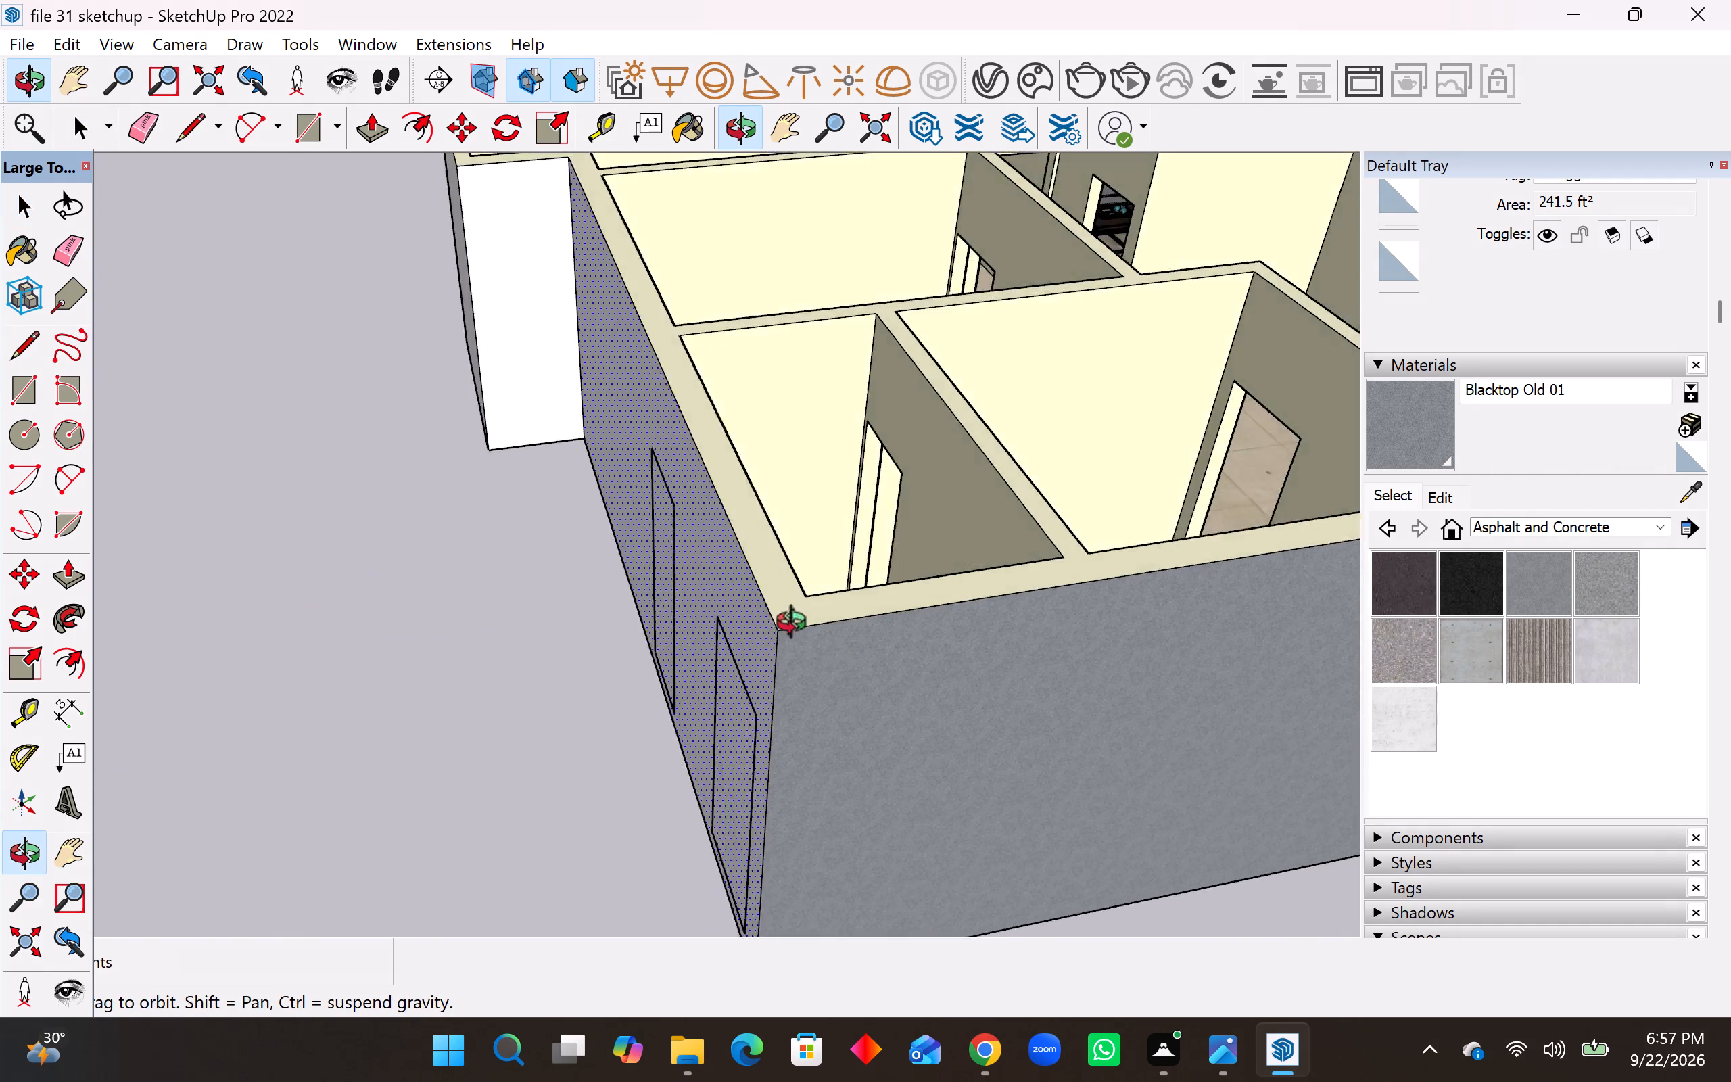
{"action": "middle_click_drag", "start_coordinate": [797, 626], "coordinate": [508, 749]}
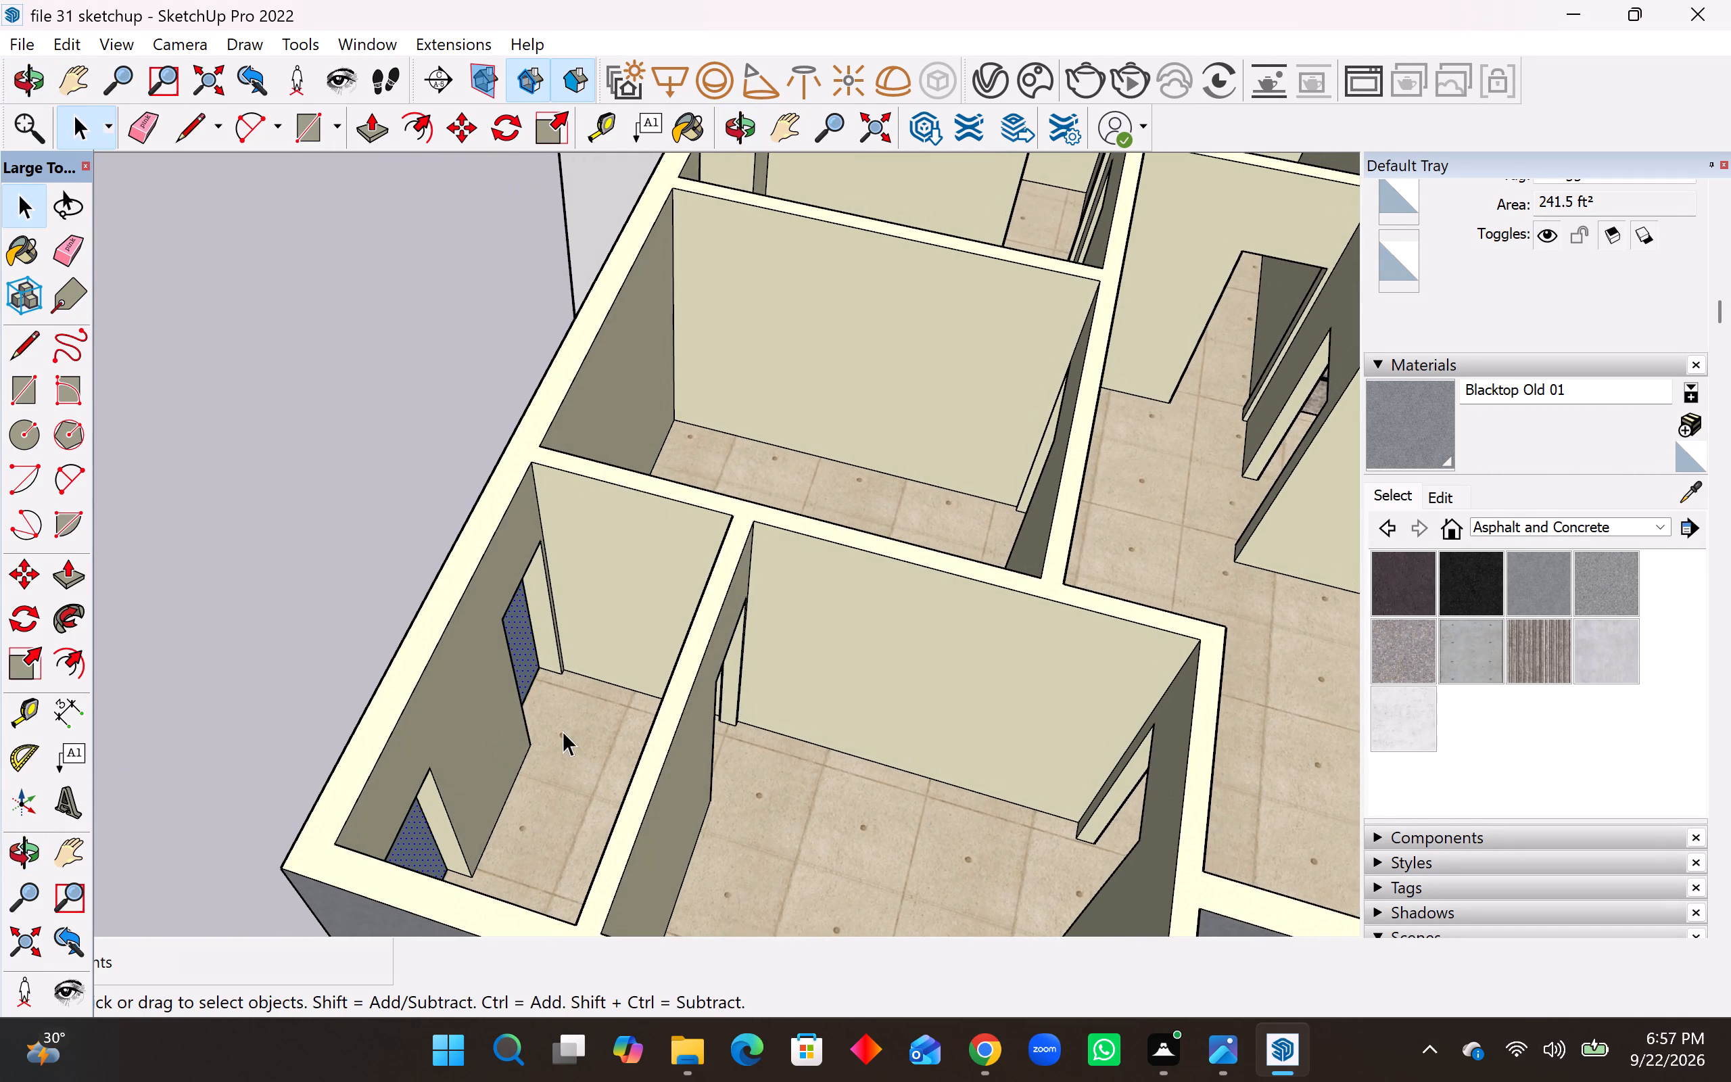
{"action": "scroll", "coordinate": [569, 715], "scroll_direction": "up", "scroll_amount": 9}
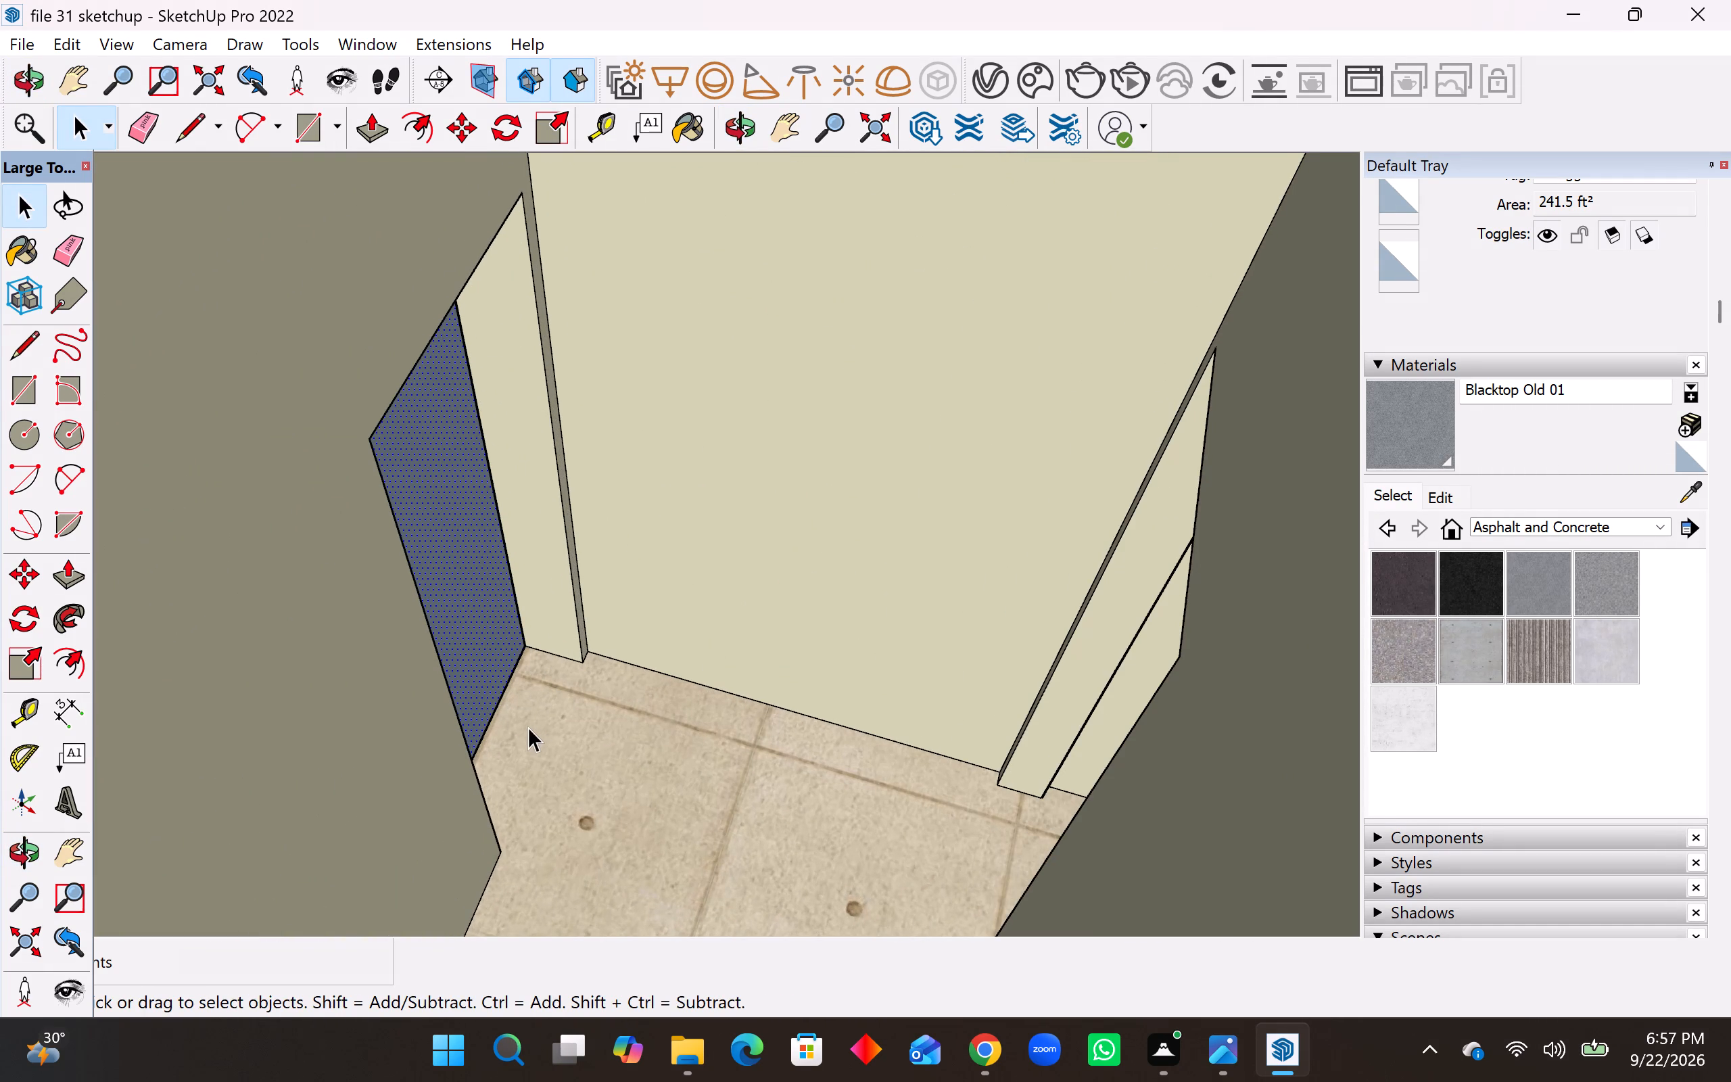
{"action": "middle_click", "coordinate": [531, 727]}
{"action": "key", "text": "Delete"}
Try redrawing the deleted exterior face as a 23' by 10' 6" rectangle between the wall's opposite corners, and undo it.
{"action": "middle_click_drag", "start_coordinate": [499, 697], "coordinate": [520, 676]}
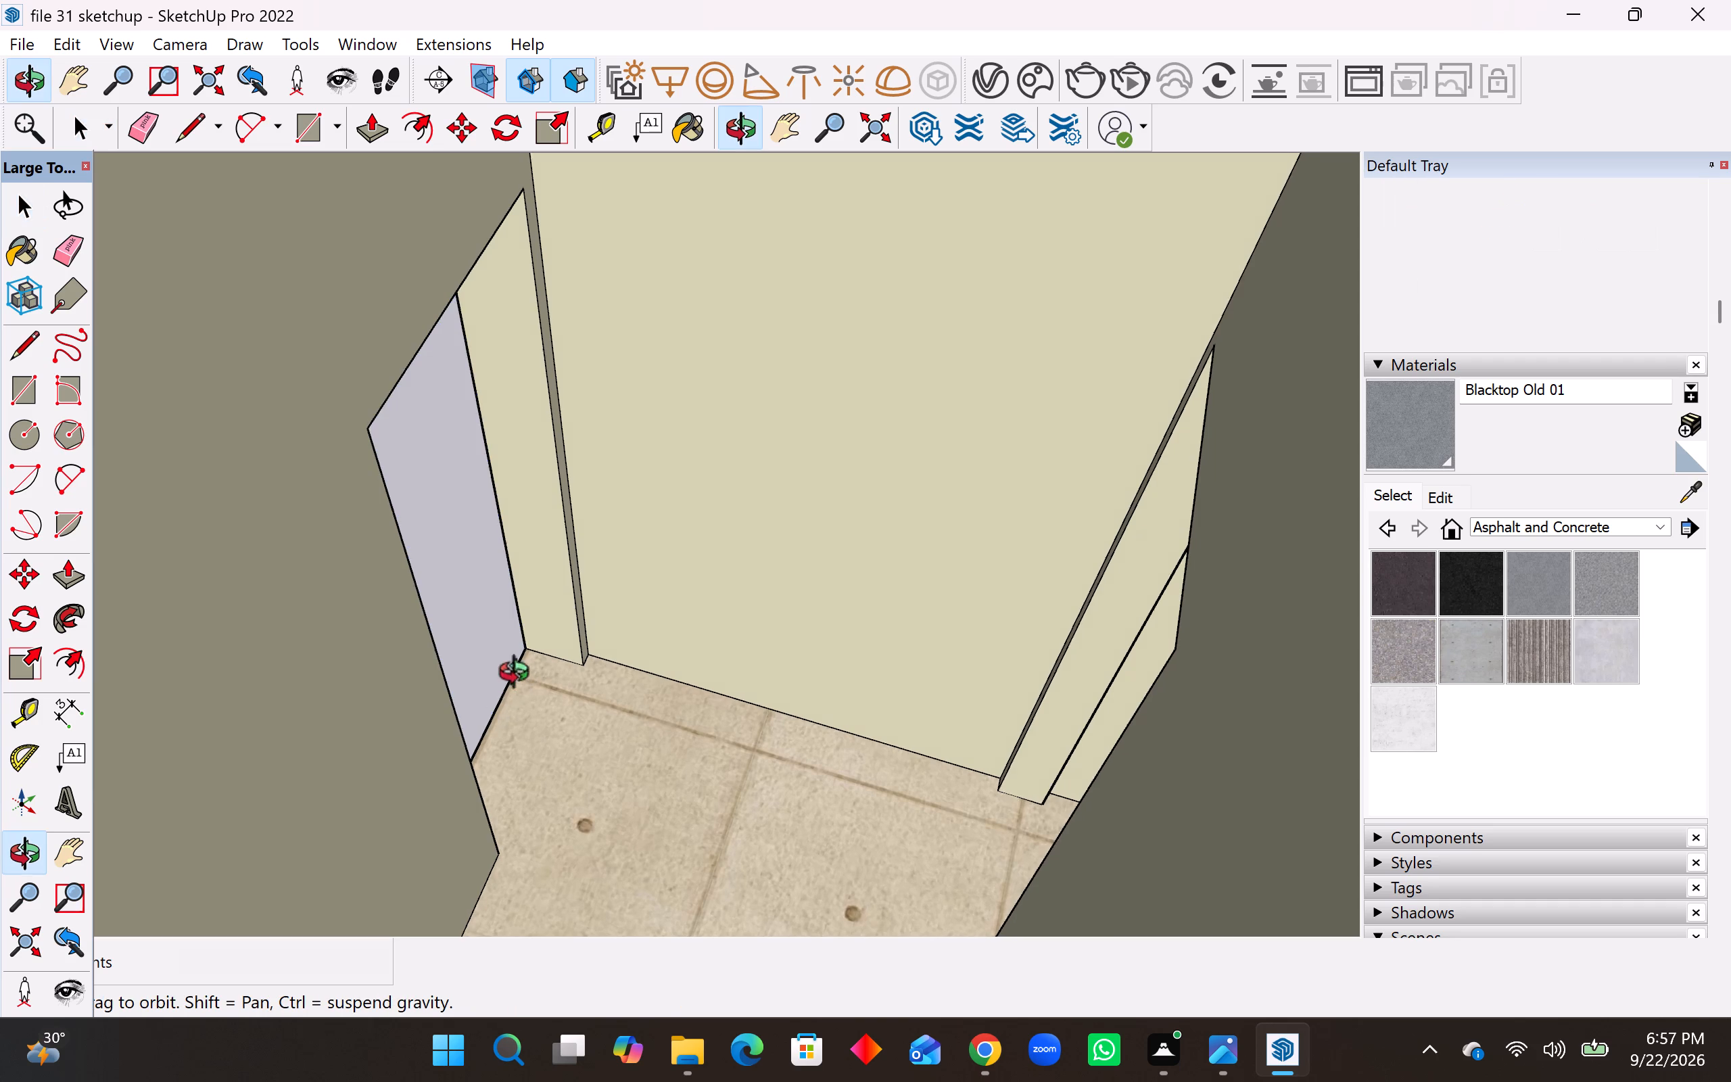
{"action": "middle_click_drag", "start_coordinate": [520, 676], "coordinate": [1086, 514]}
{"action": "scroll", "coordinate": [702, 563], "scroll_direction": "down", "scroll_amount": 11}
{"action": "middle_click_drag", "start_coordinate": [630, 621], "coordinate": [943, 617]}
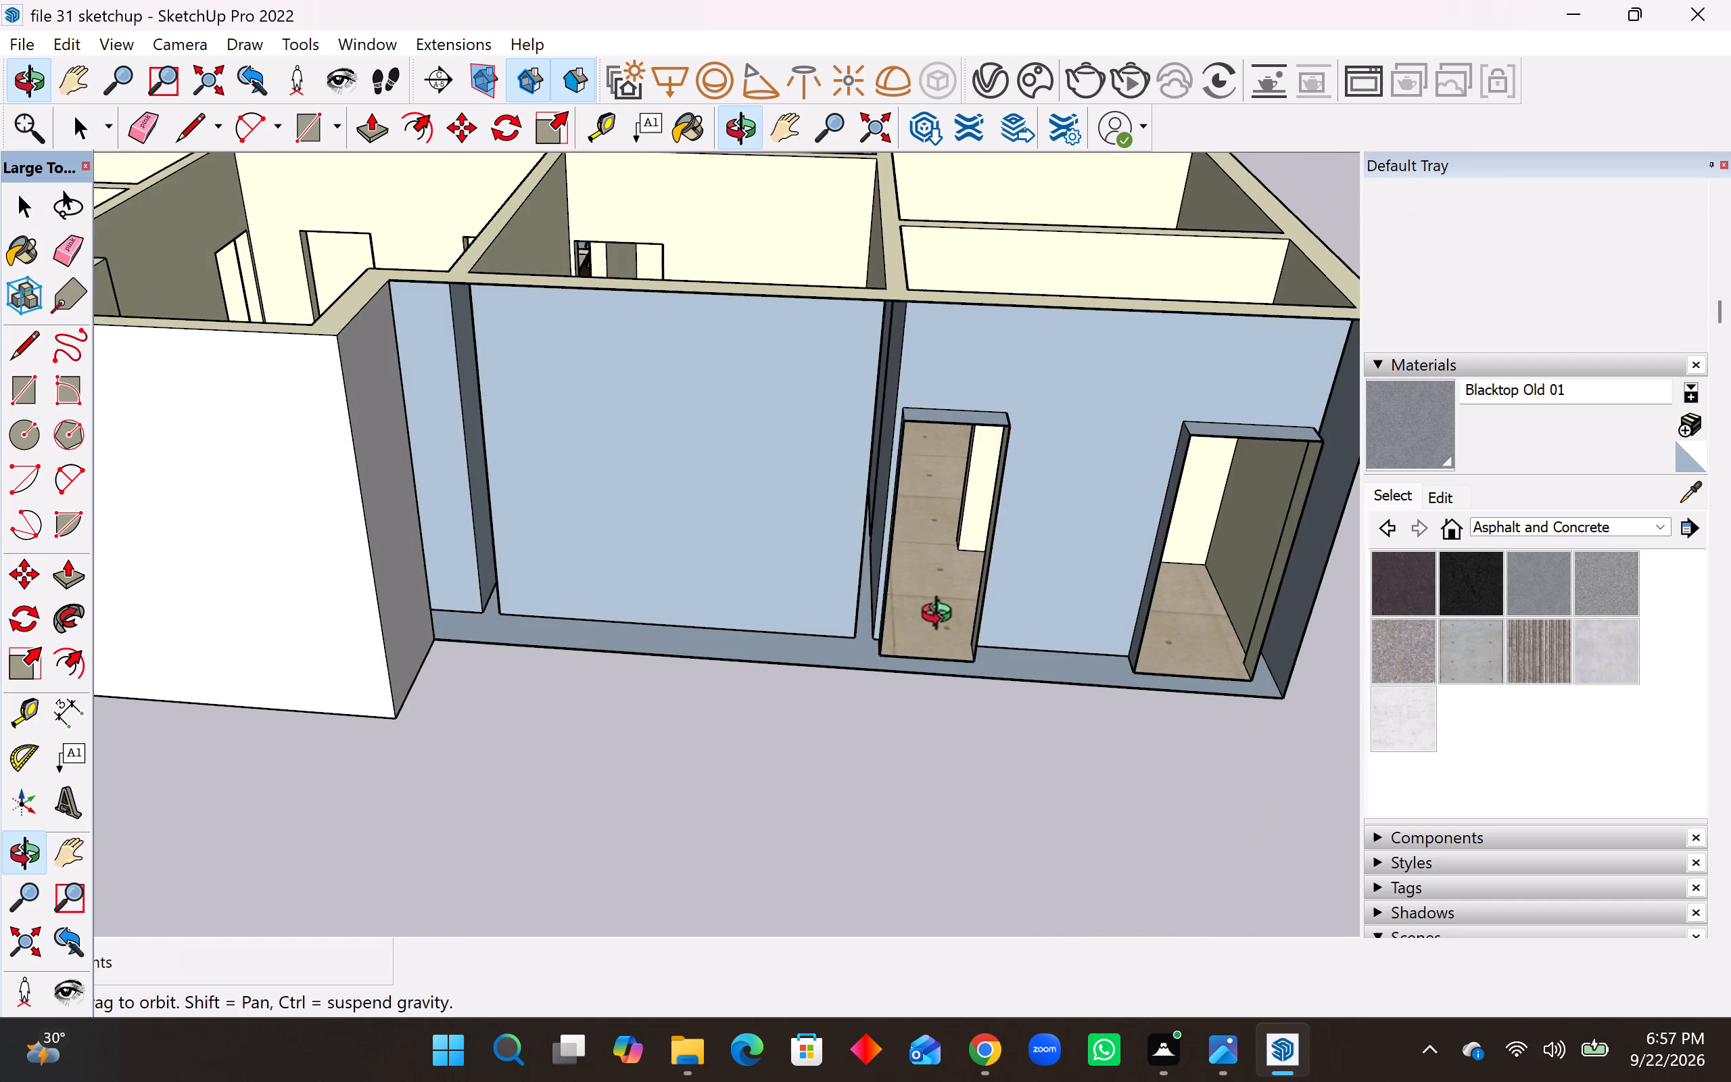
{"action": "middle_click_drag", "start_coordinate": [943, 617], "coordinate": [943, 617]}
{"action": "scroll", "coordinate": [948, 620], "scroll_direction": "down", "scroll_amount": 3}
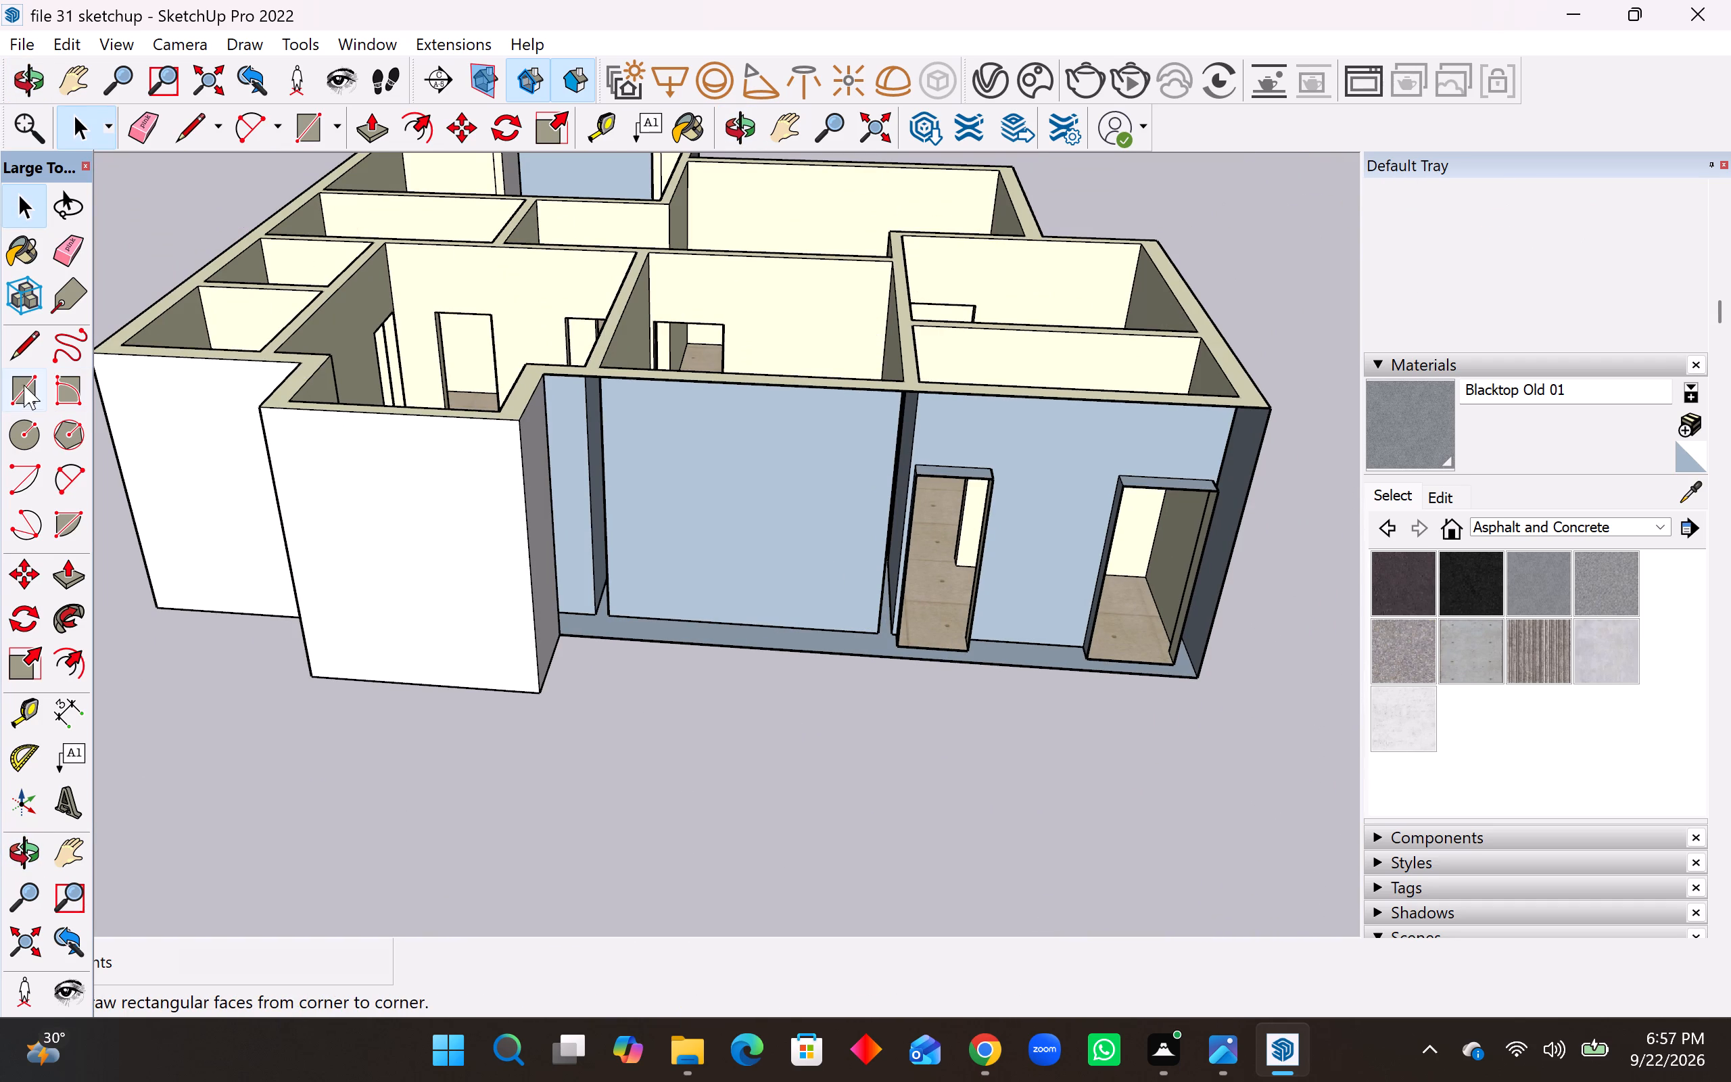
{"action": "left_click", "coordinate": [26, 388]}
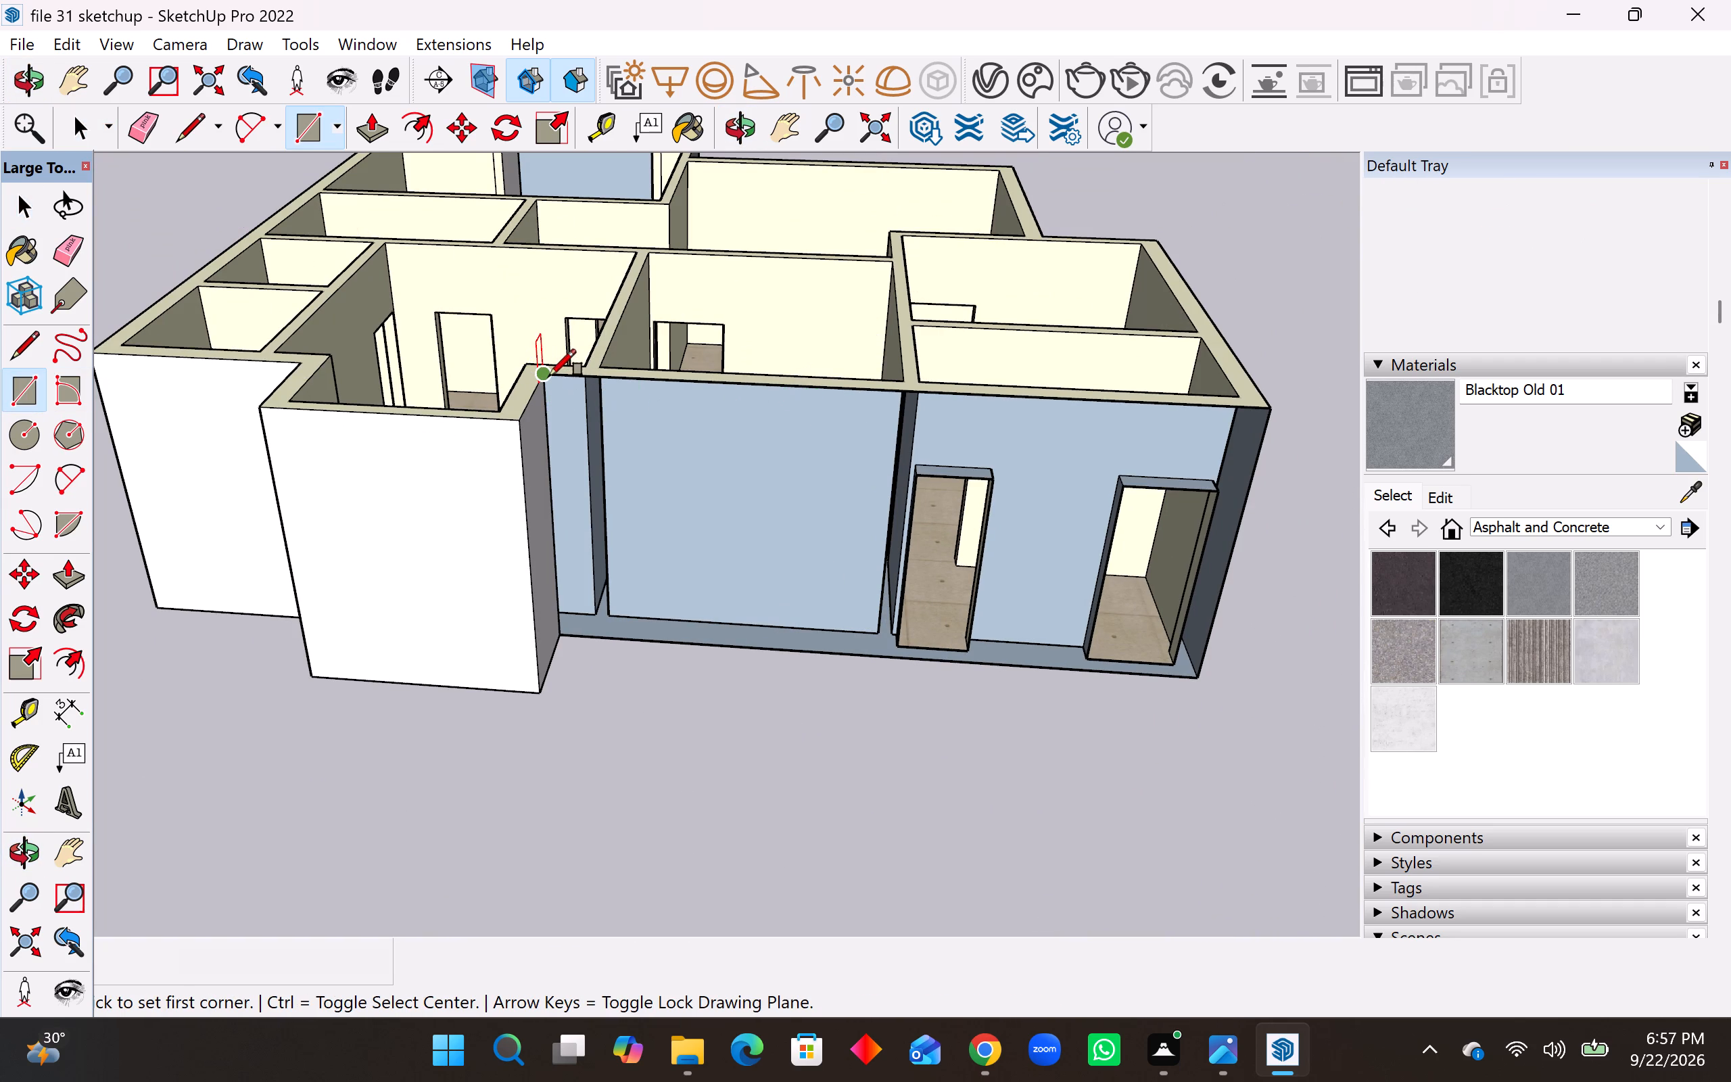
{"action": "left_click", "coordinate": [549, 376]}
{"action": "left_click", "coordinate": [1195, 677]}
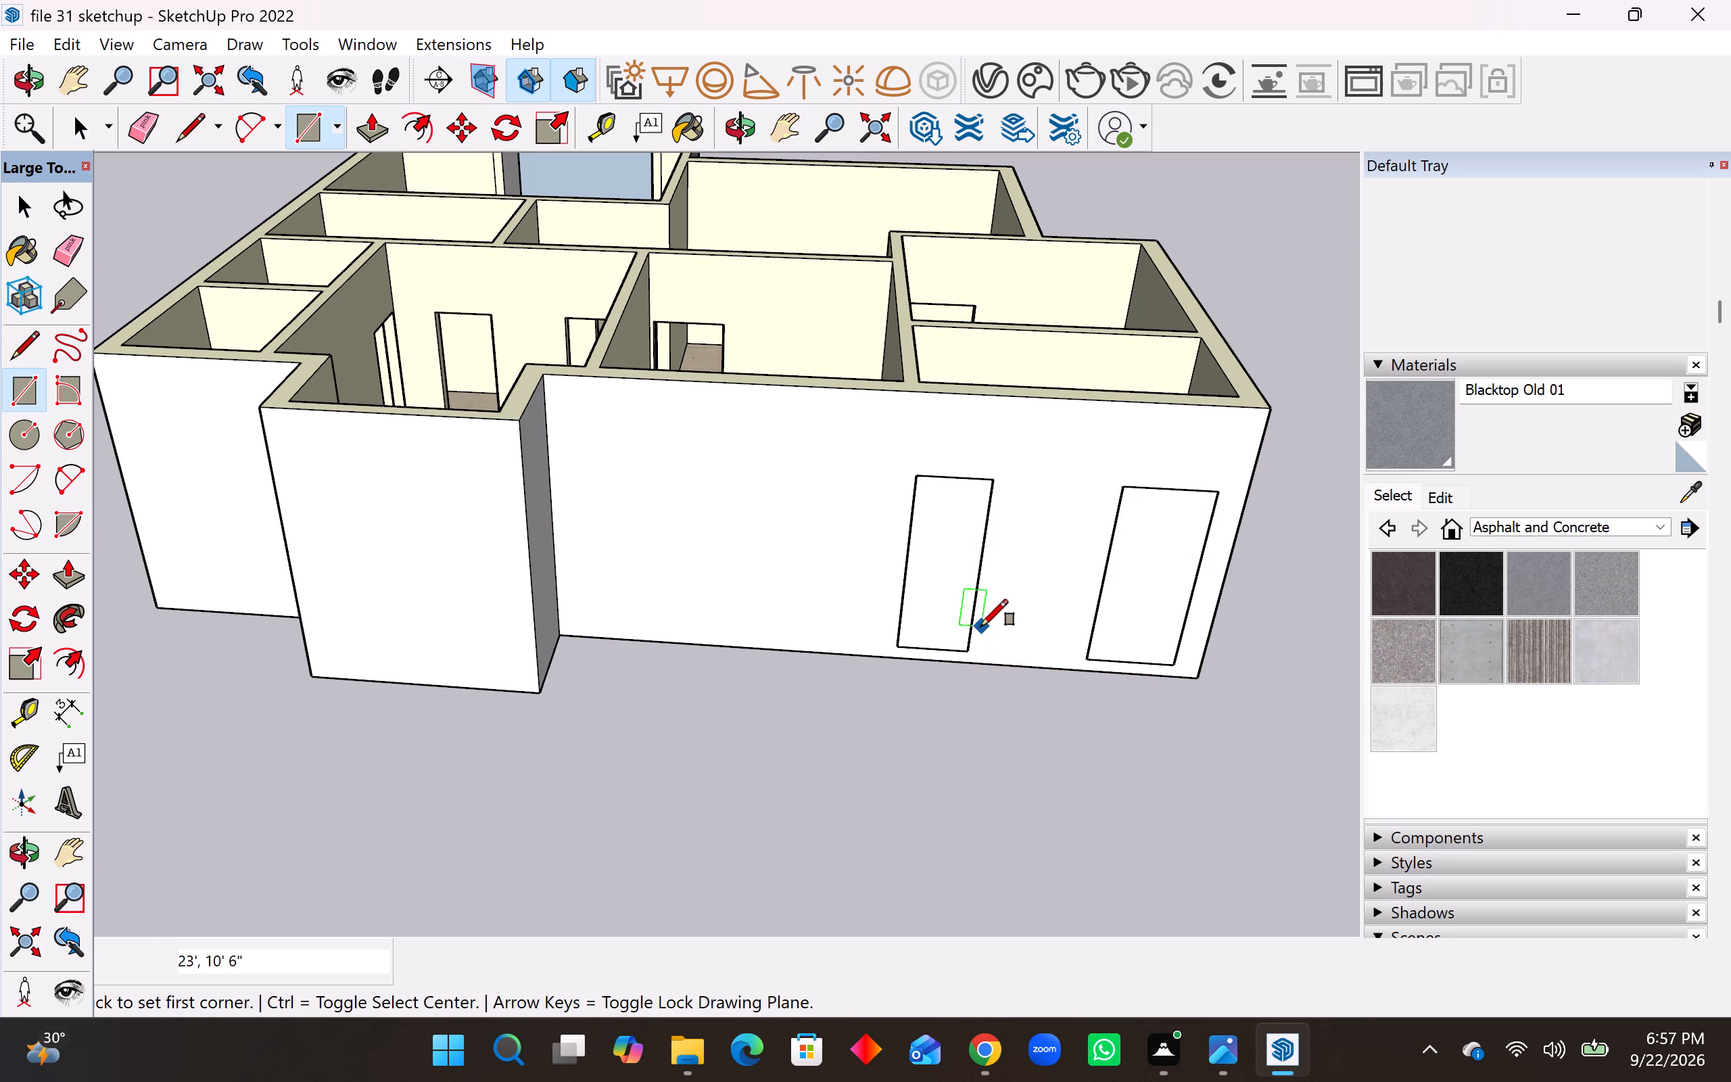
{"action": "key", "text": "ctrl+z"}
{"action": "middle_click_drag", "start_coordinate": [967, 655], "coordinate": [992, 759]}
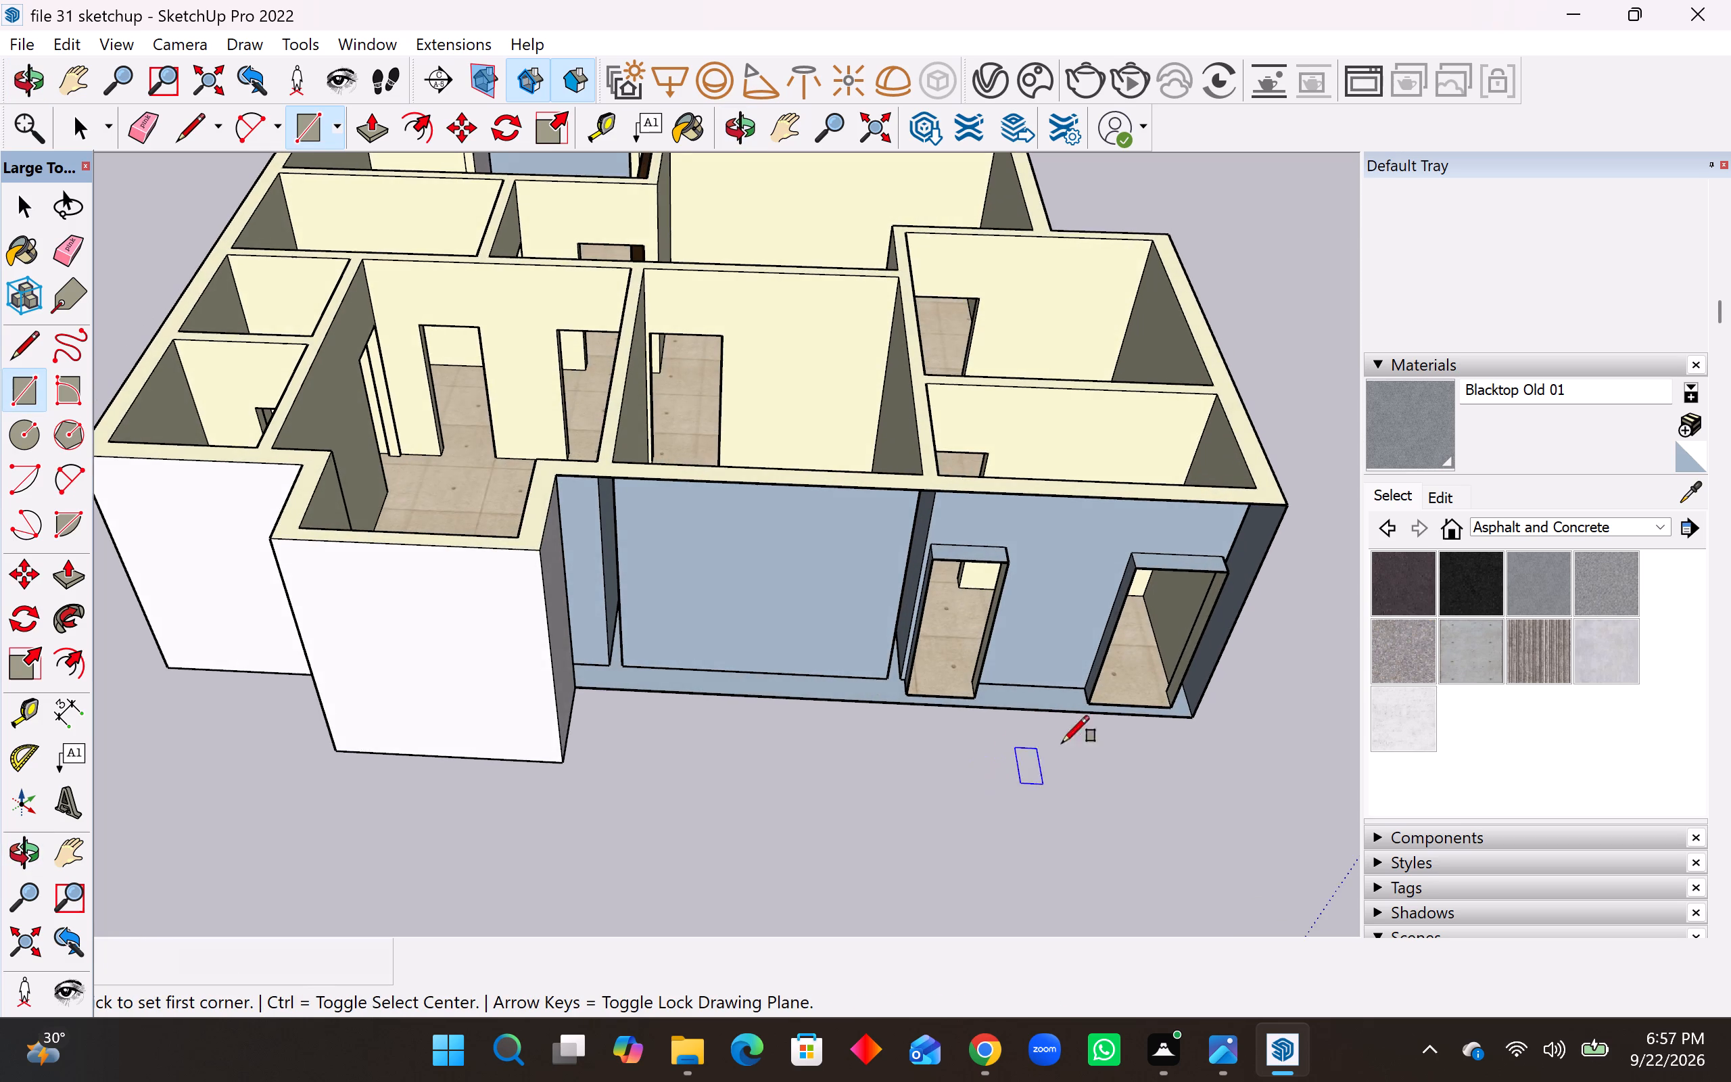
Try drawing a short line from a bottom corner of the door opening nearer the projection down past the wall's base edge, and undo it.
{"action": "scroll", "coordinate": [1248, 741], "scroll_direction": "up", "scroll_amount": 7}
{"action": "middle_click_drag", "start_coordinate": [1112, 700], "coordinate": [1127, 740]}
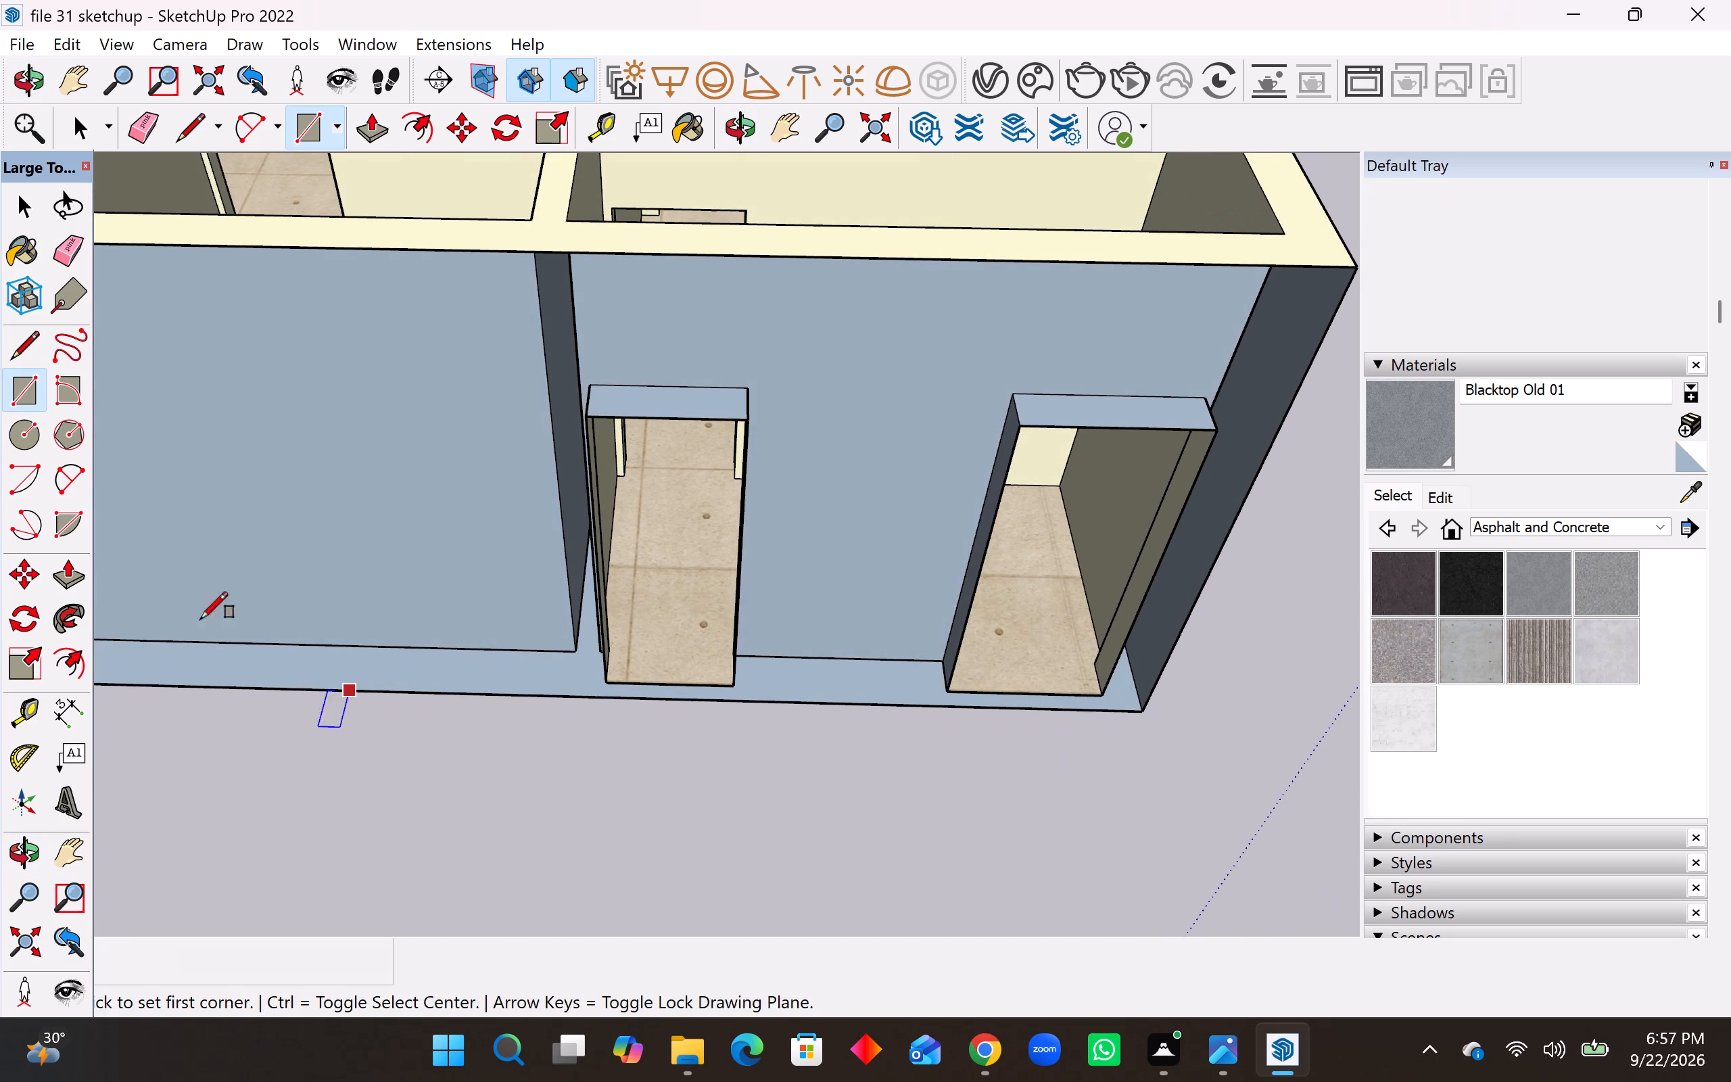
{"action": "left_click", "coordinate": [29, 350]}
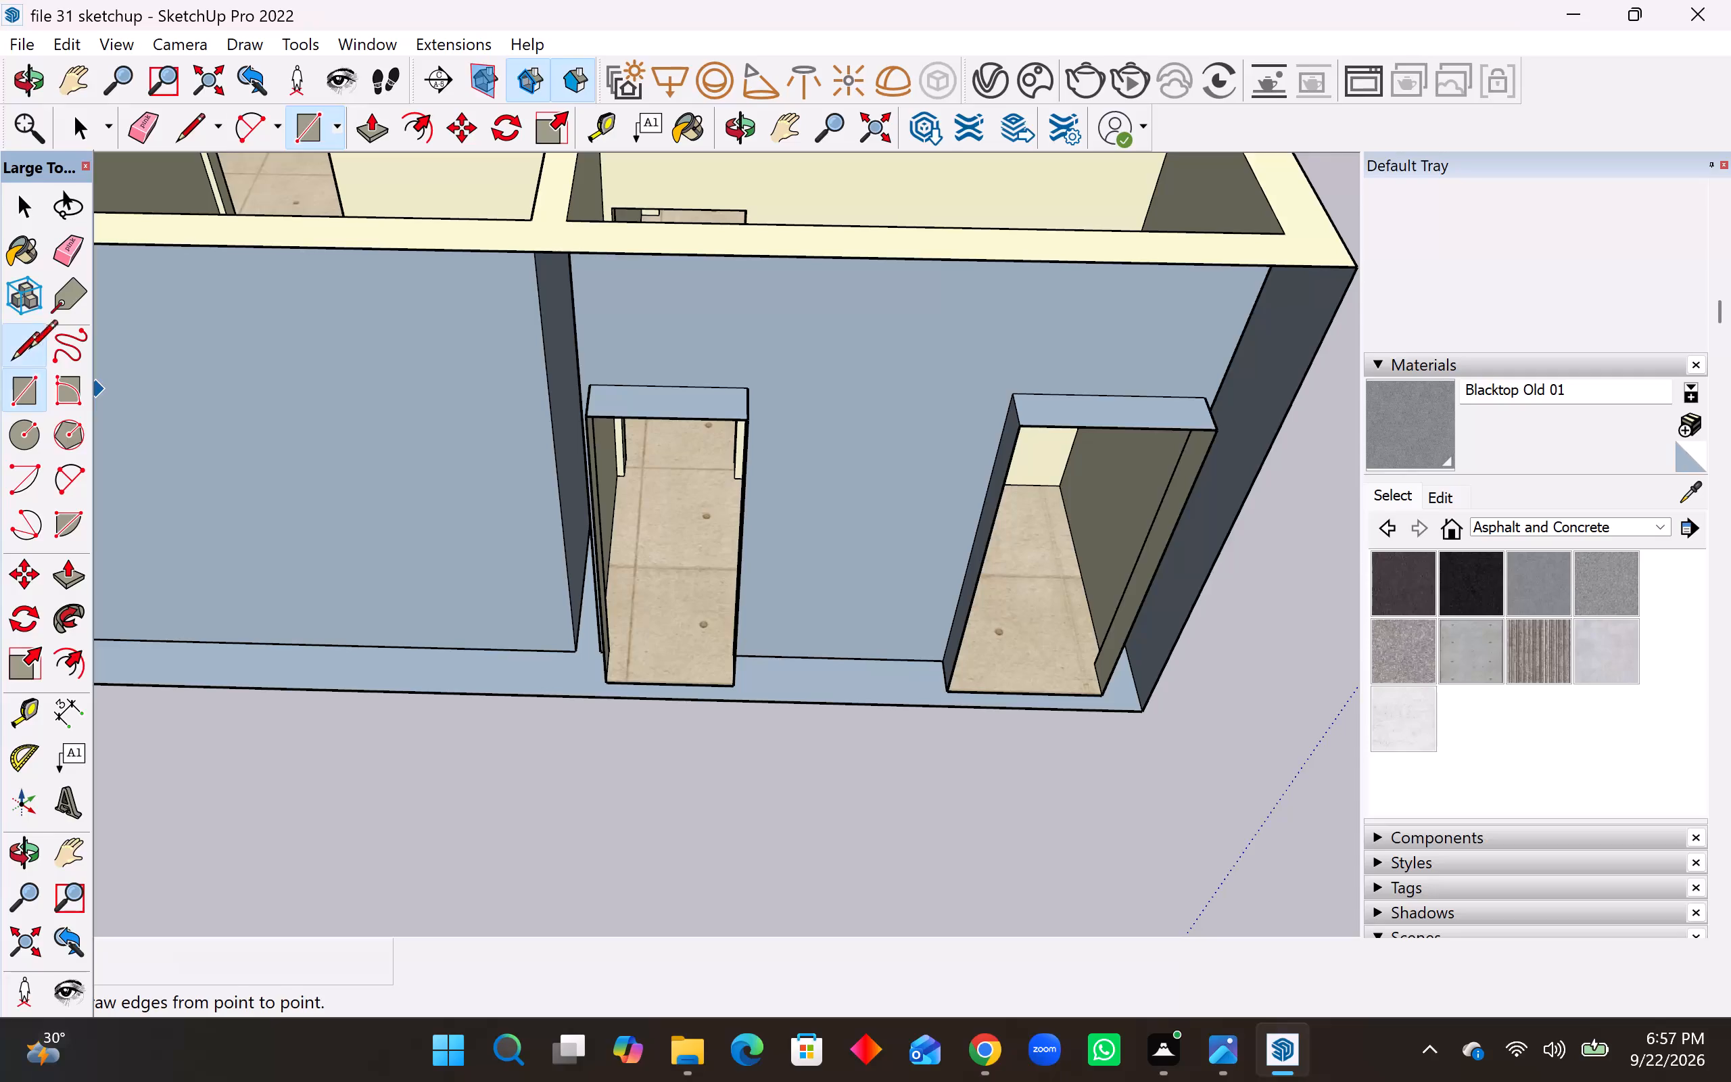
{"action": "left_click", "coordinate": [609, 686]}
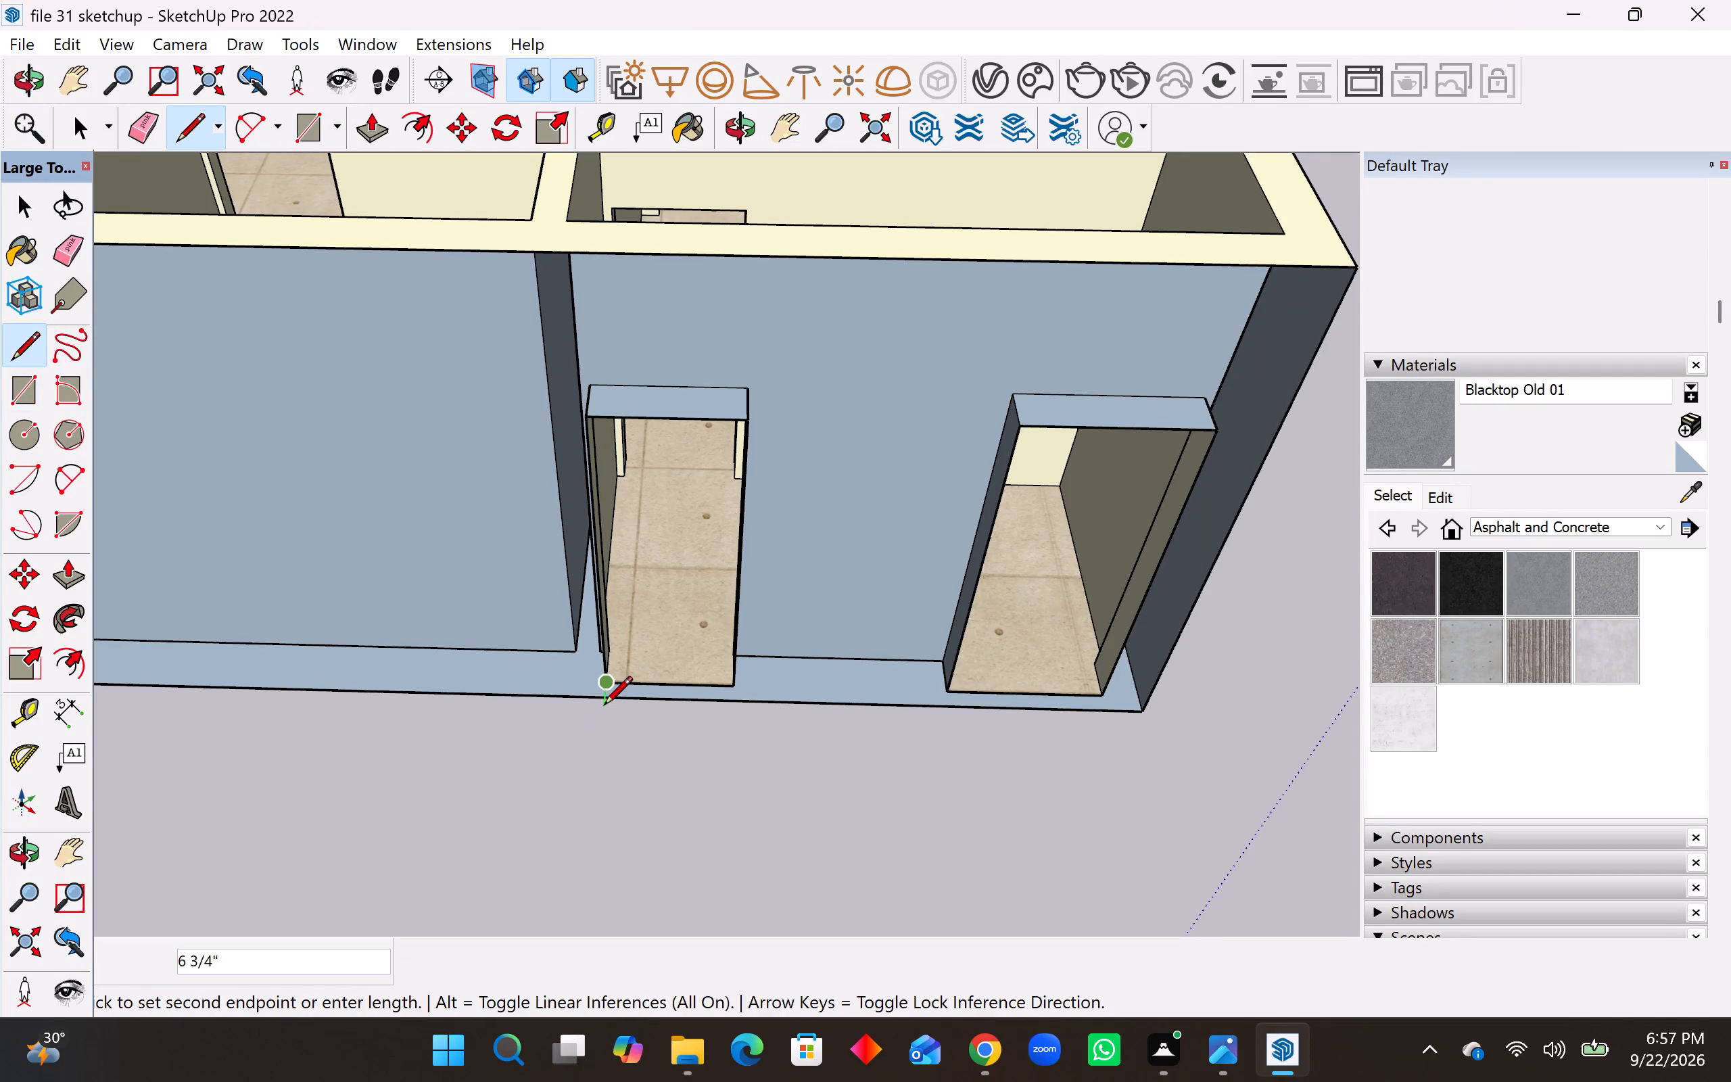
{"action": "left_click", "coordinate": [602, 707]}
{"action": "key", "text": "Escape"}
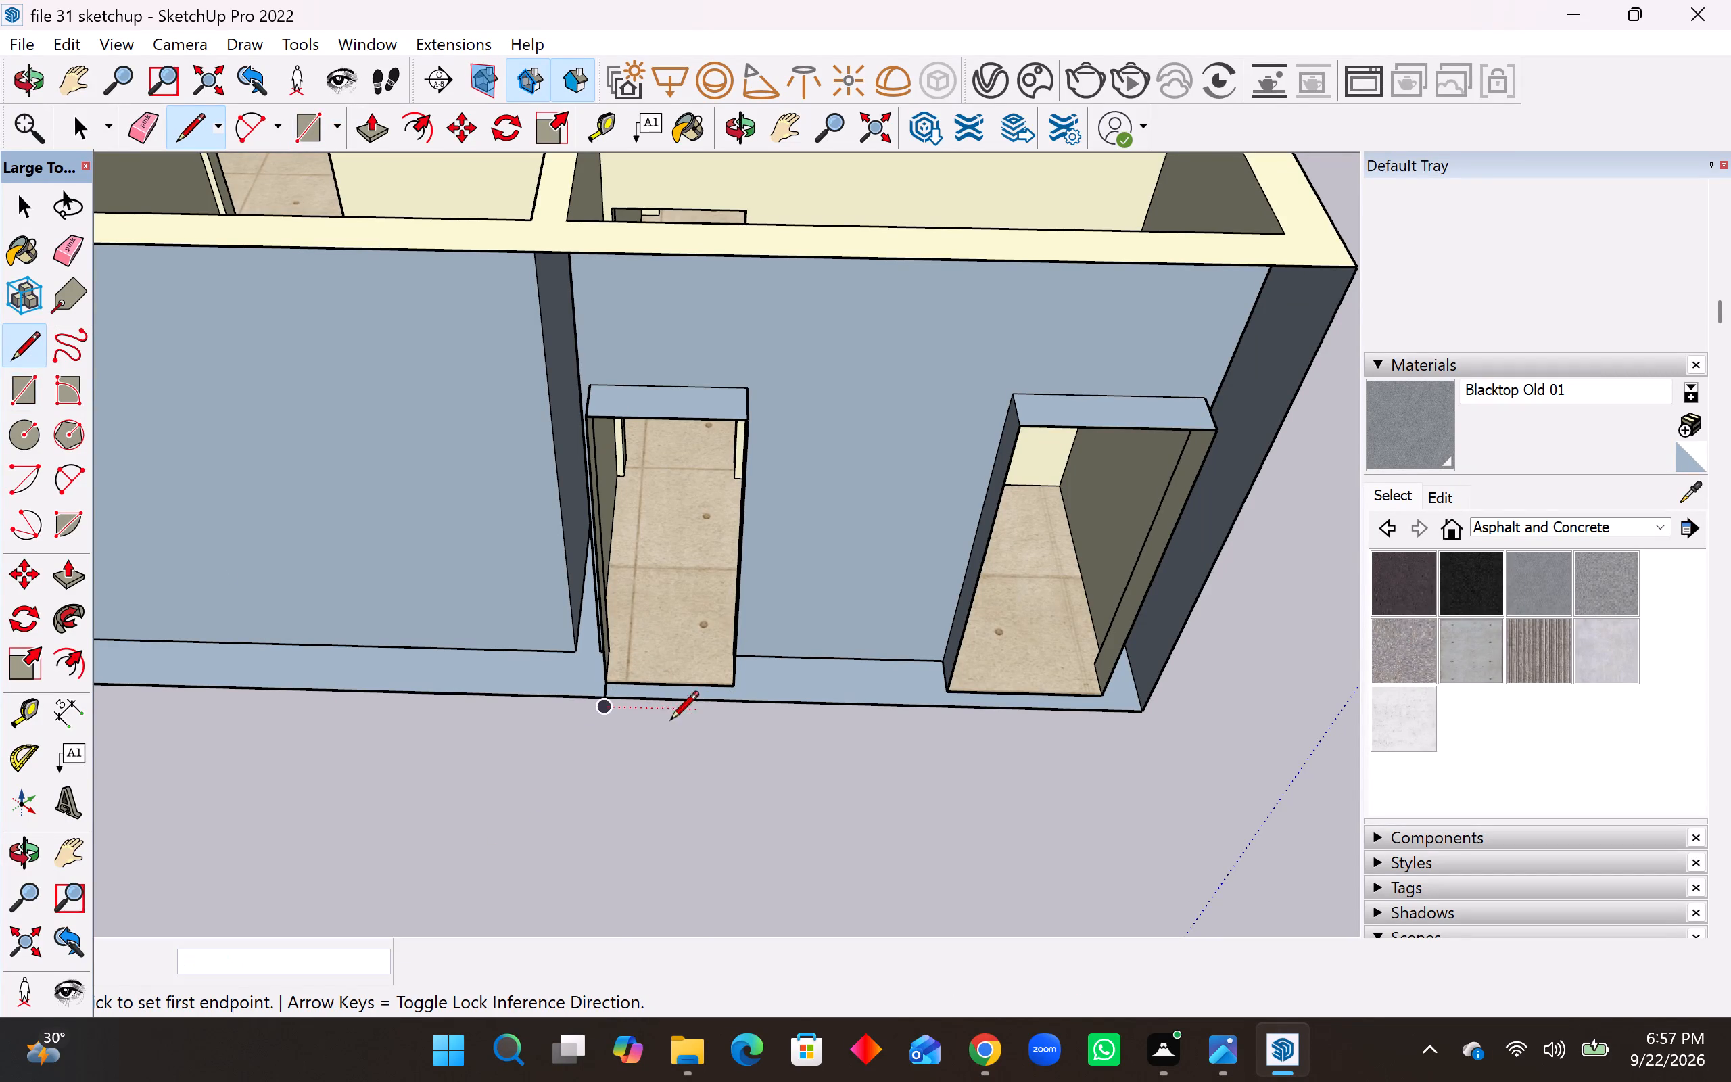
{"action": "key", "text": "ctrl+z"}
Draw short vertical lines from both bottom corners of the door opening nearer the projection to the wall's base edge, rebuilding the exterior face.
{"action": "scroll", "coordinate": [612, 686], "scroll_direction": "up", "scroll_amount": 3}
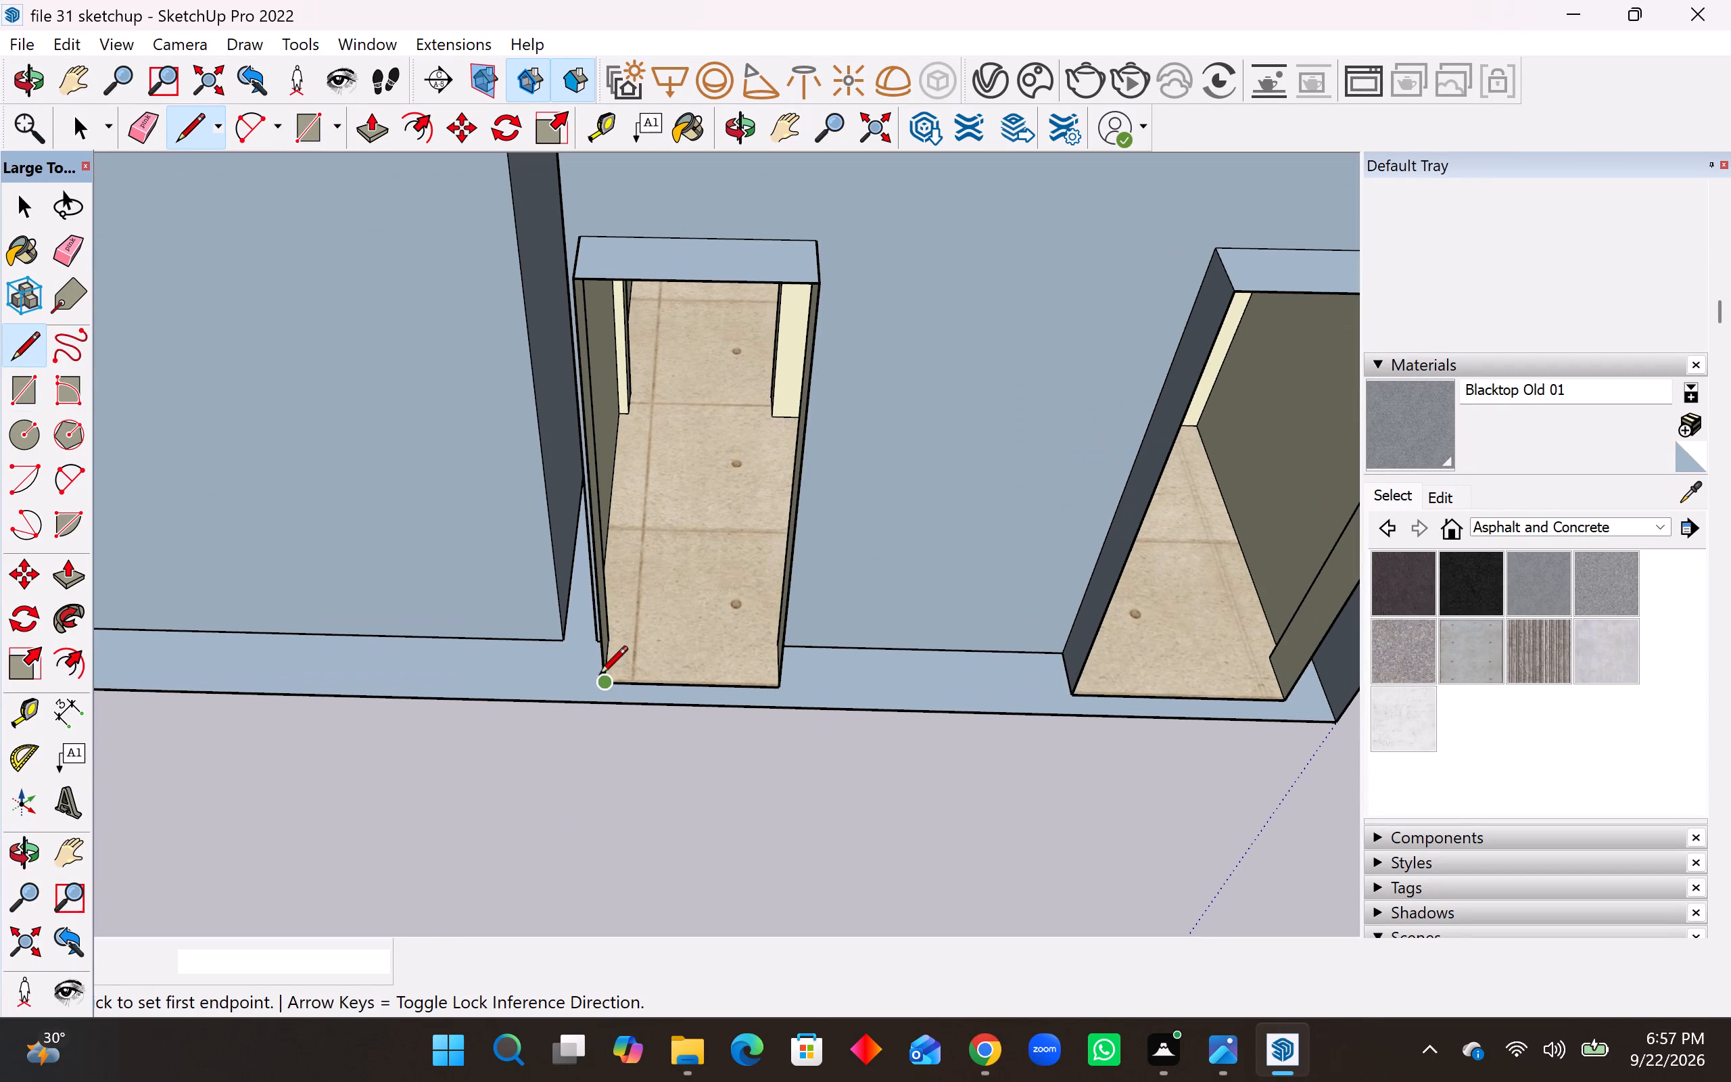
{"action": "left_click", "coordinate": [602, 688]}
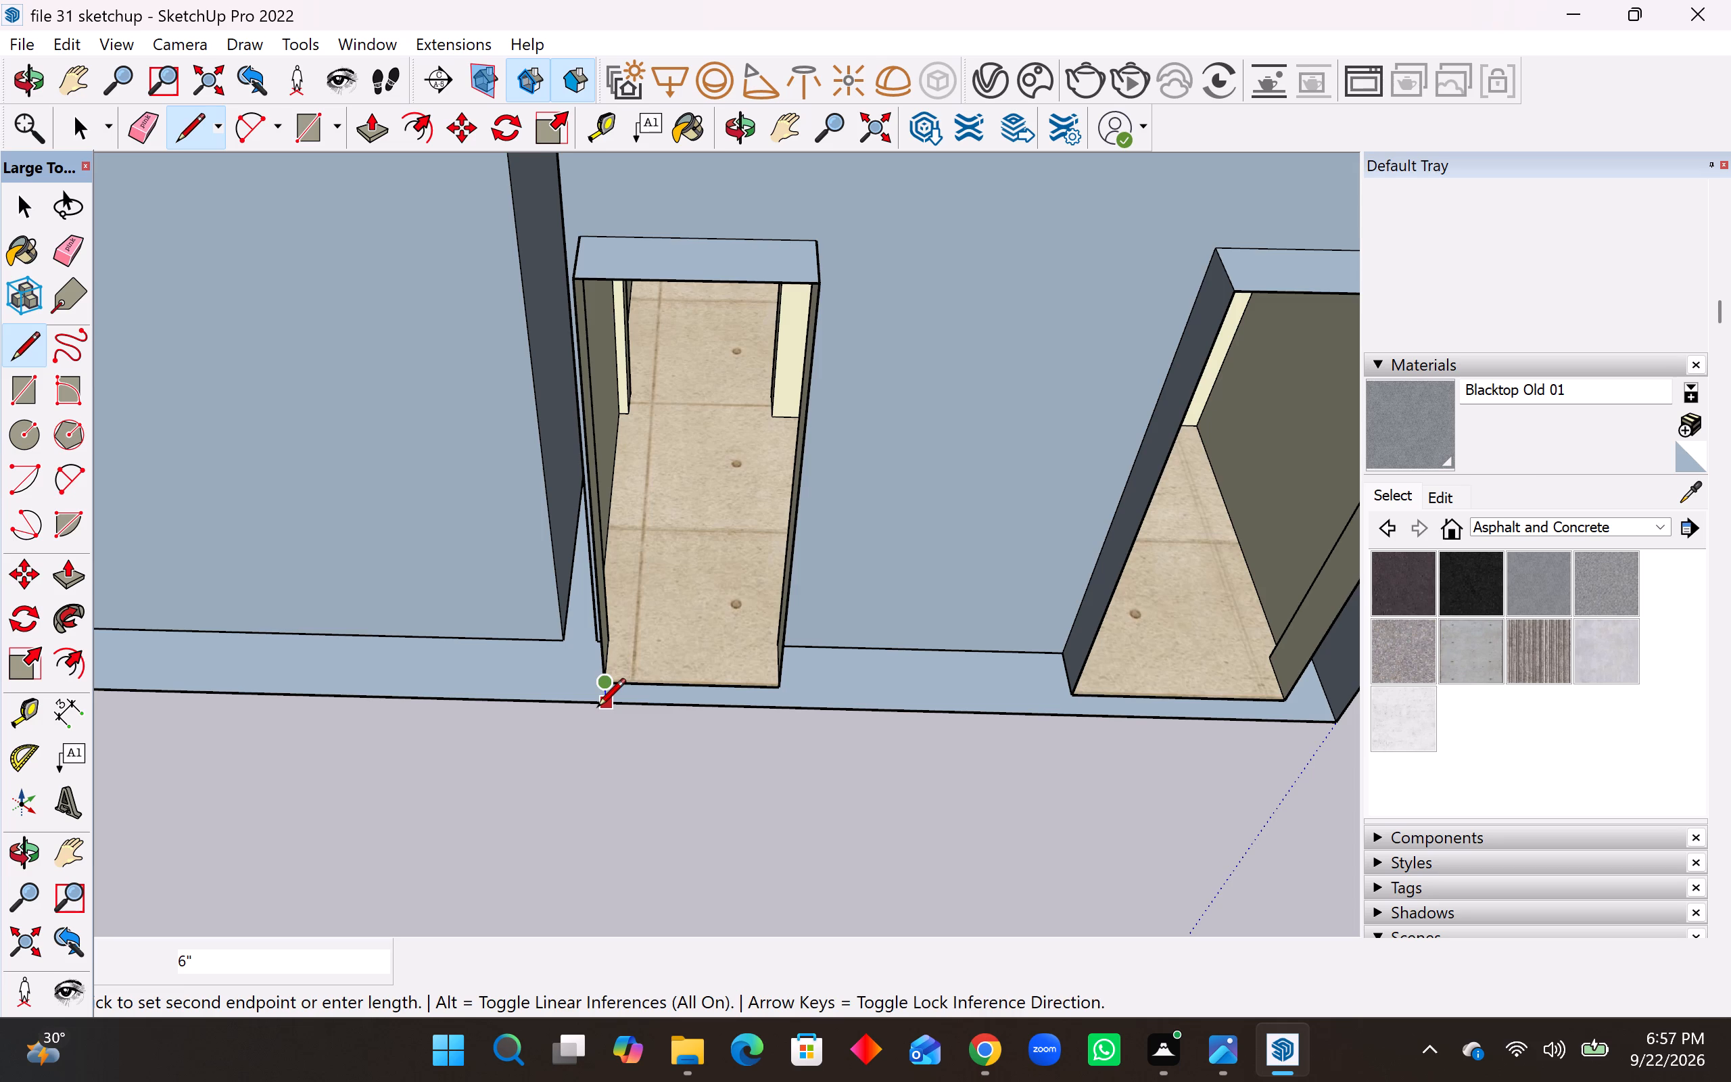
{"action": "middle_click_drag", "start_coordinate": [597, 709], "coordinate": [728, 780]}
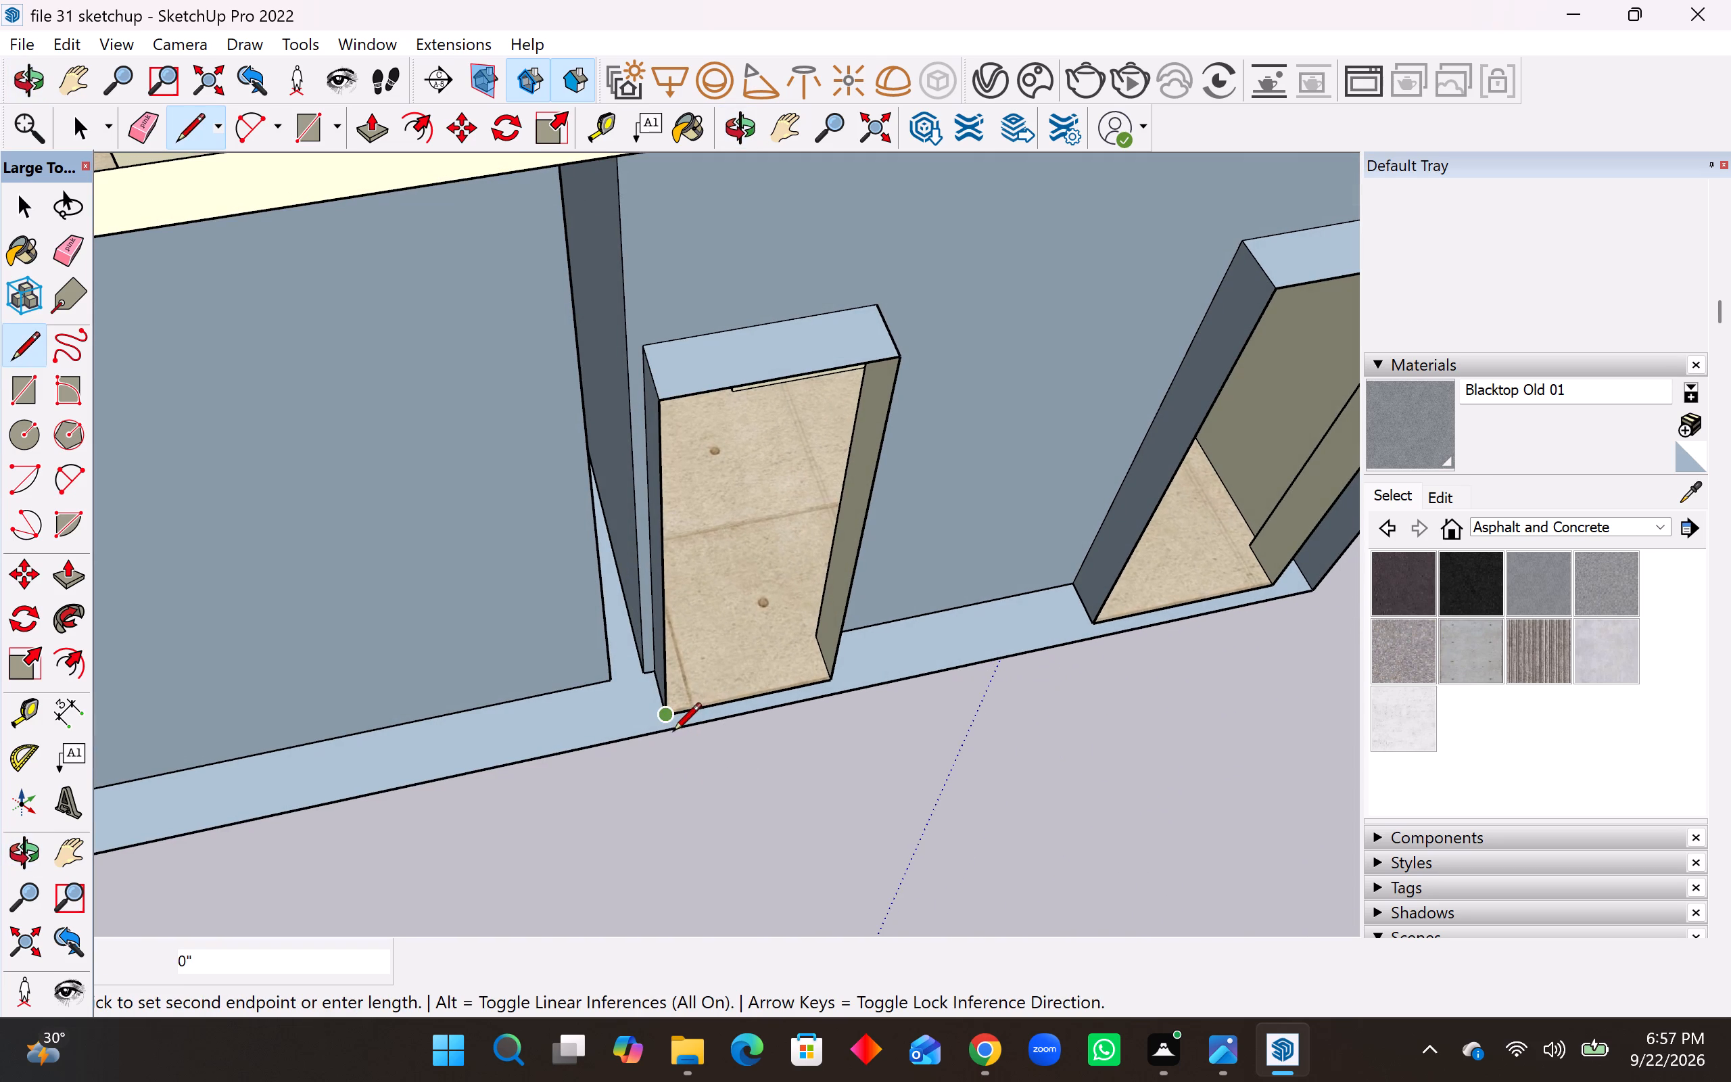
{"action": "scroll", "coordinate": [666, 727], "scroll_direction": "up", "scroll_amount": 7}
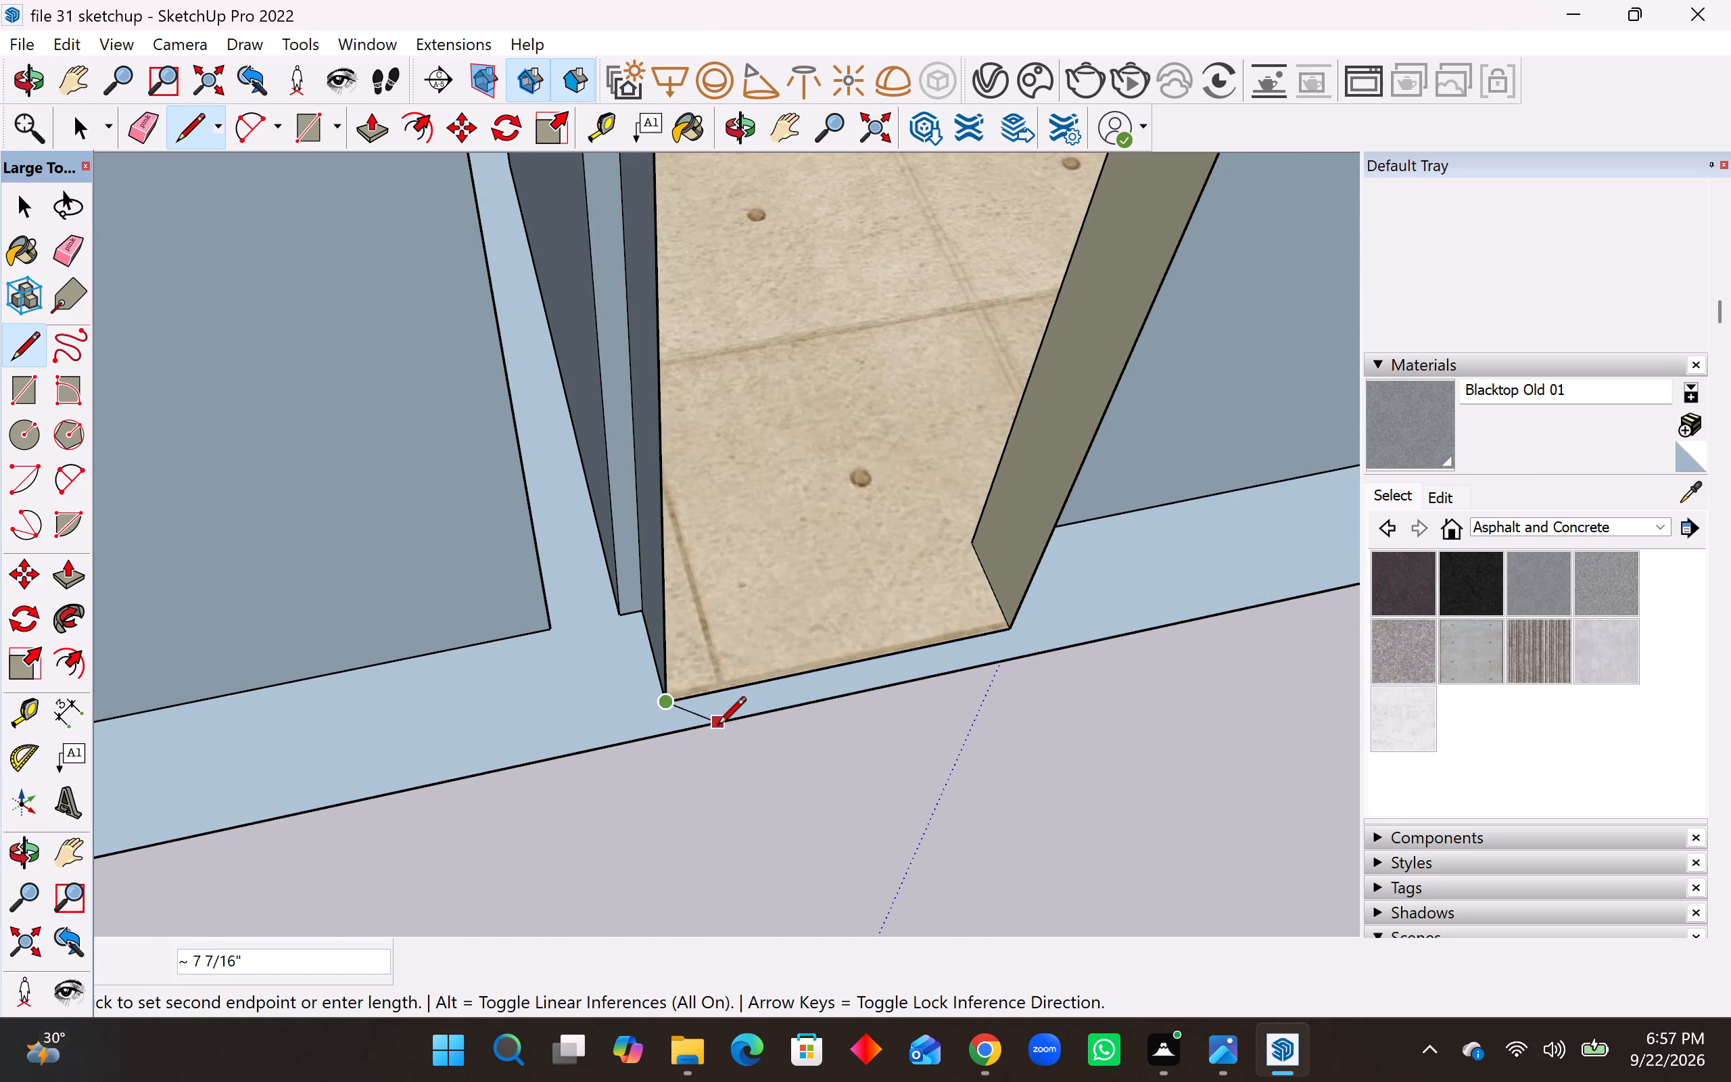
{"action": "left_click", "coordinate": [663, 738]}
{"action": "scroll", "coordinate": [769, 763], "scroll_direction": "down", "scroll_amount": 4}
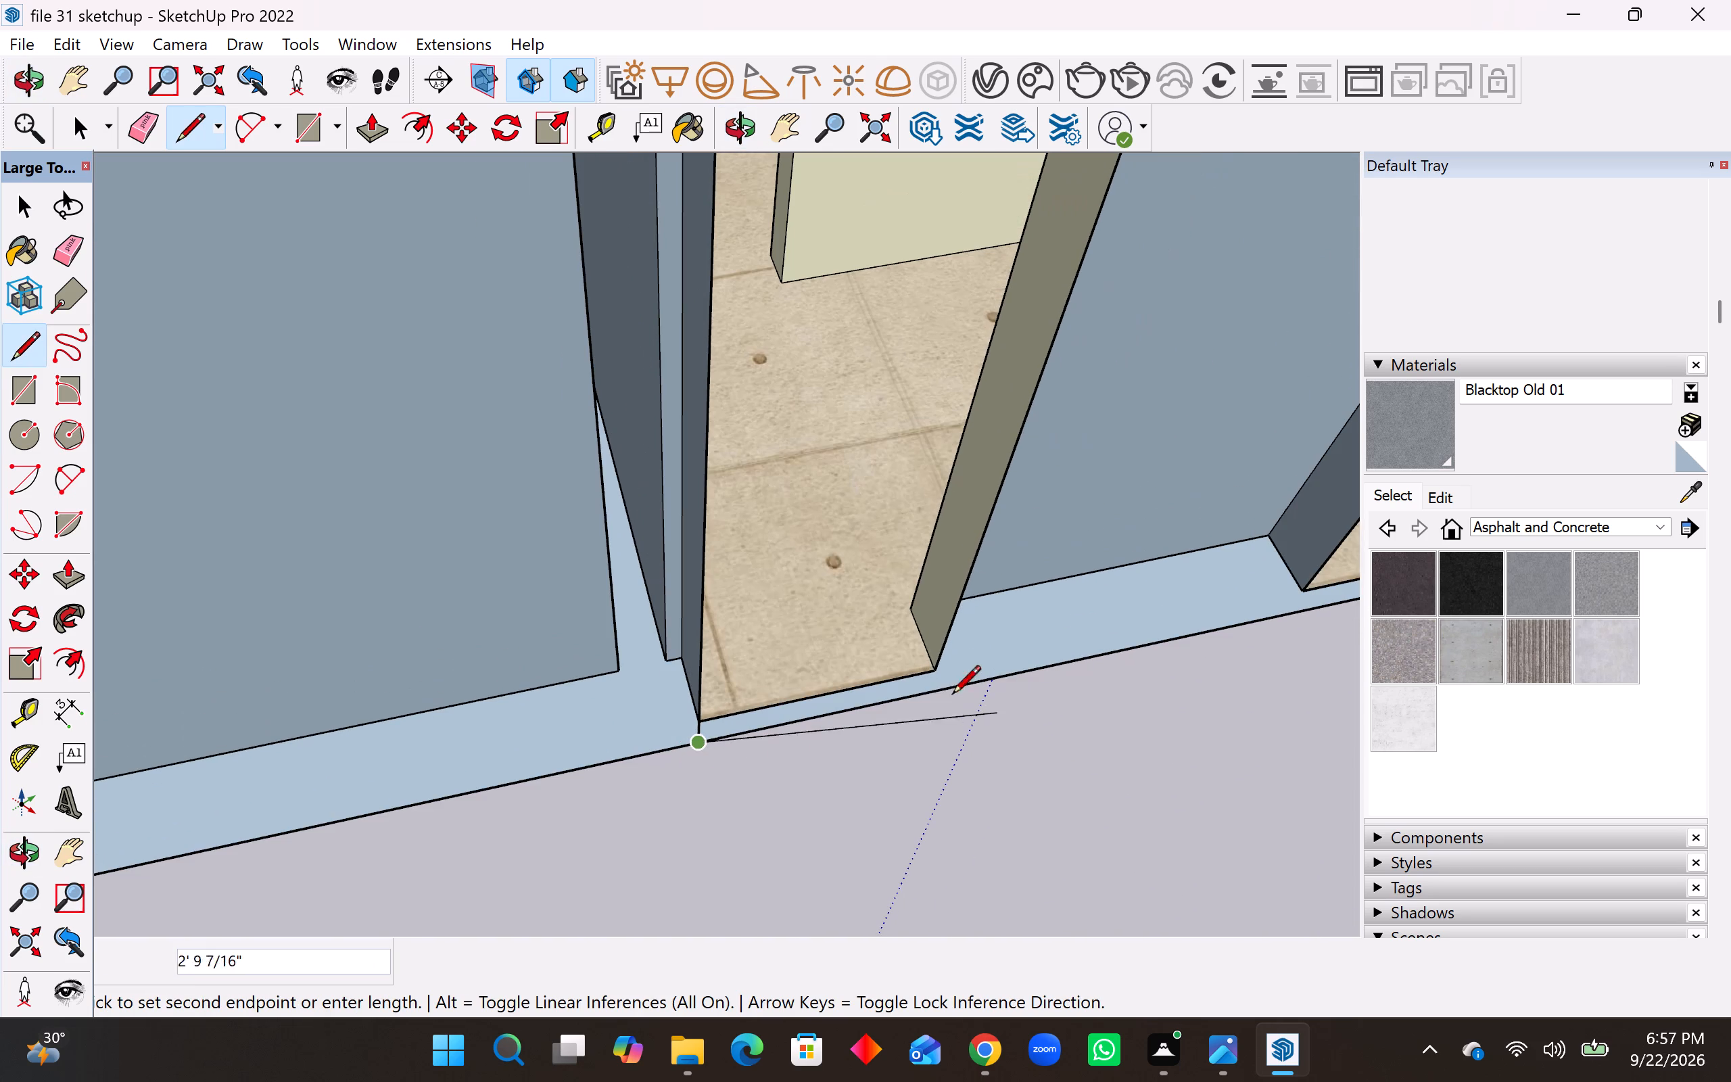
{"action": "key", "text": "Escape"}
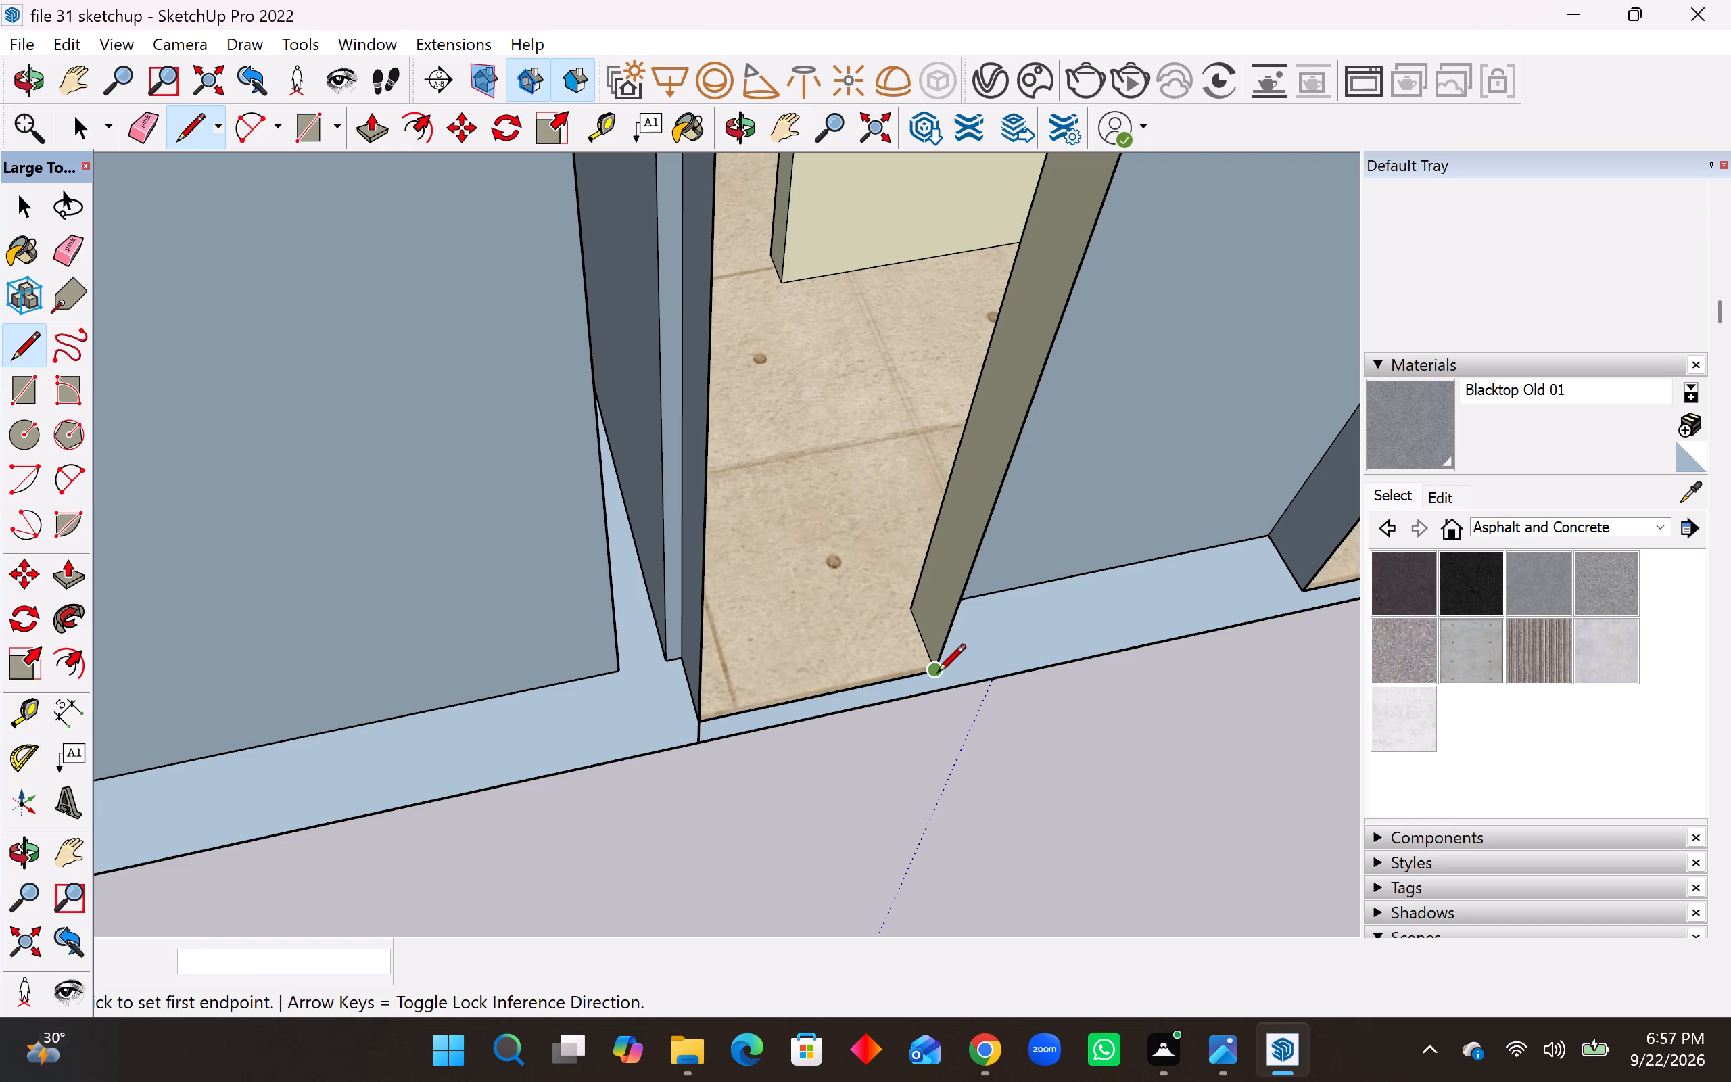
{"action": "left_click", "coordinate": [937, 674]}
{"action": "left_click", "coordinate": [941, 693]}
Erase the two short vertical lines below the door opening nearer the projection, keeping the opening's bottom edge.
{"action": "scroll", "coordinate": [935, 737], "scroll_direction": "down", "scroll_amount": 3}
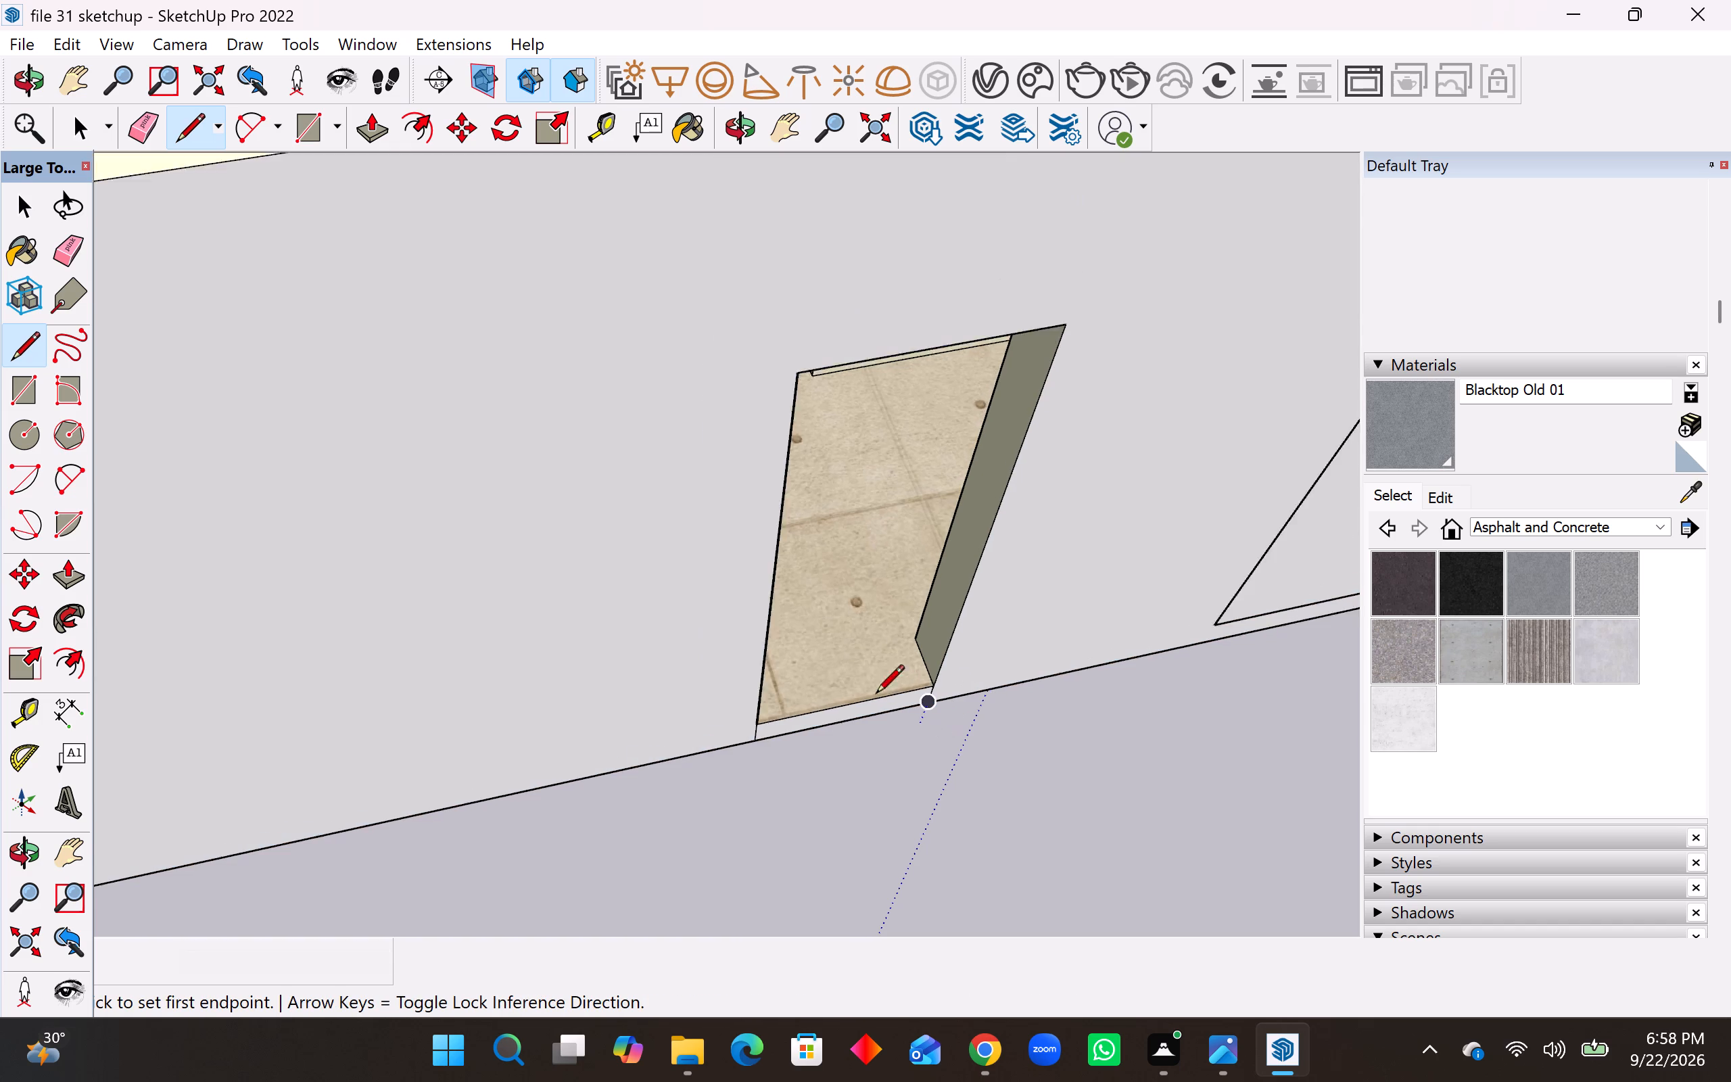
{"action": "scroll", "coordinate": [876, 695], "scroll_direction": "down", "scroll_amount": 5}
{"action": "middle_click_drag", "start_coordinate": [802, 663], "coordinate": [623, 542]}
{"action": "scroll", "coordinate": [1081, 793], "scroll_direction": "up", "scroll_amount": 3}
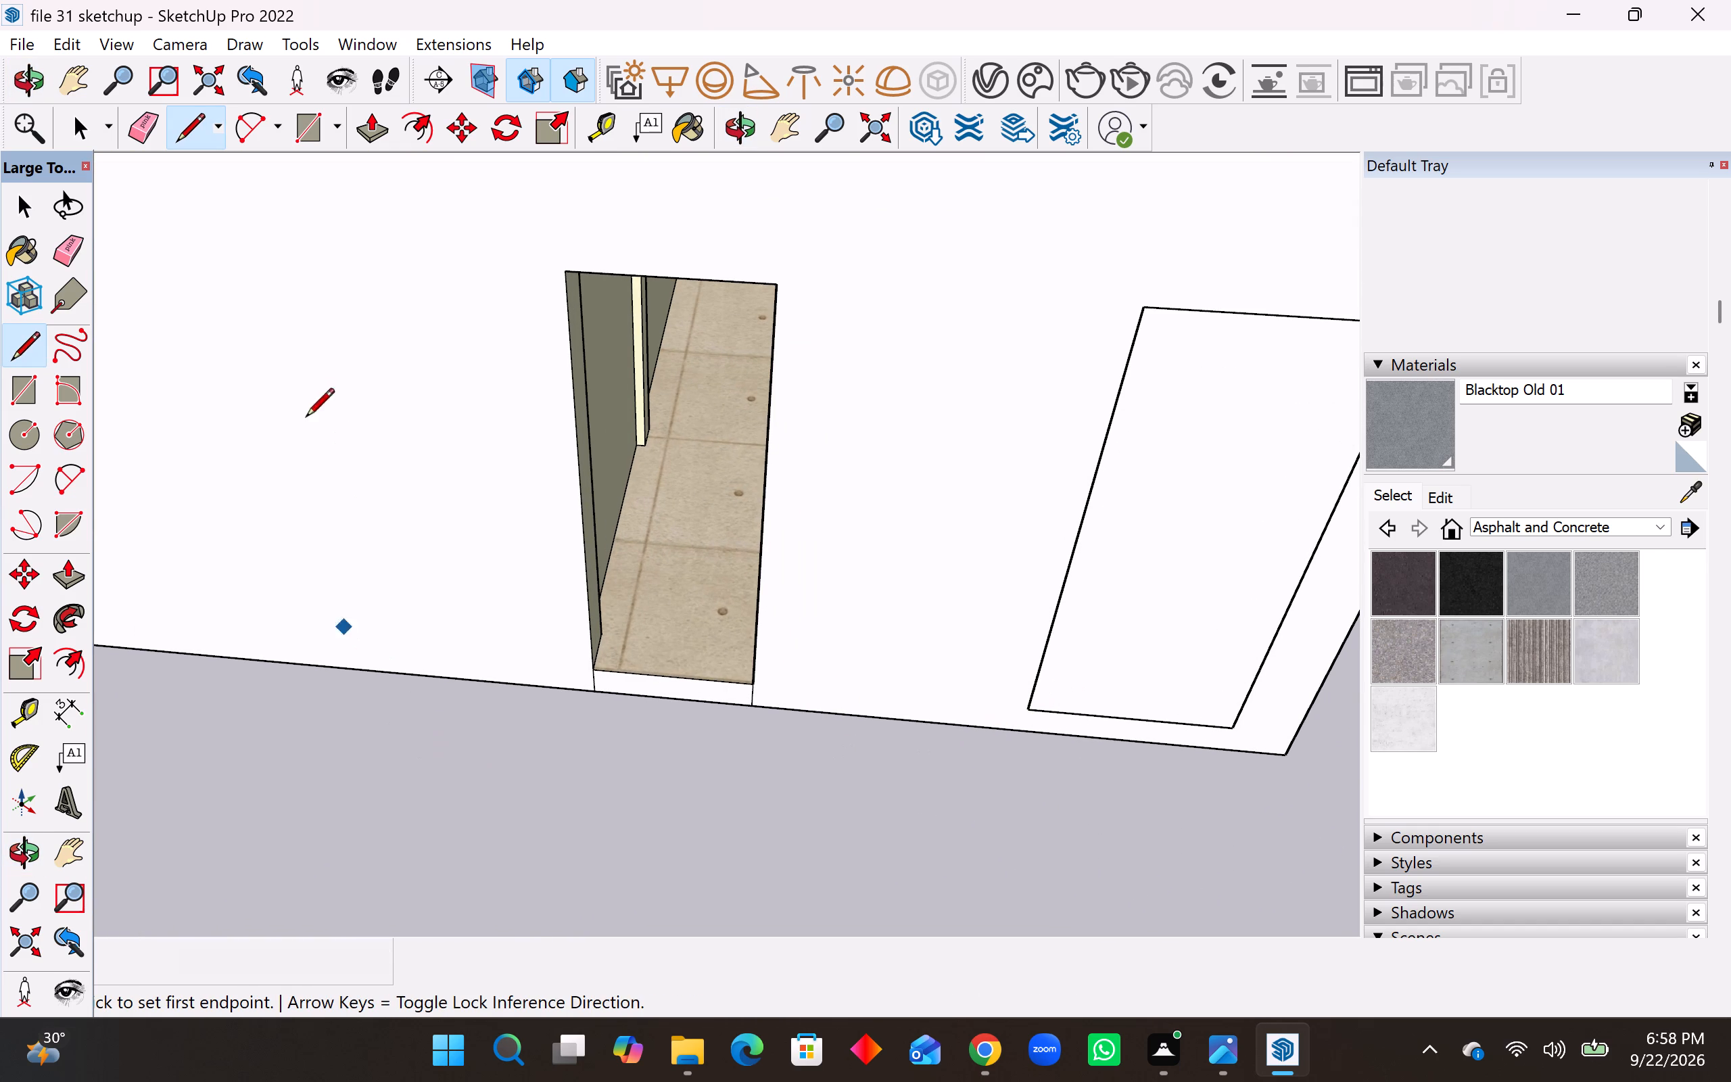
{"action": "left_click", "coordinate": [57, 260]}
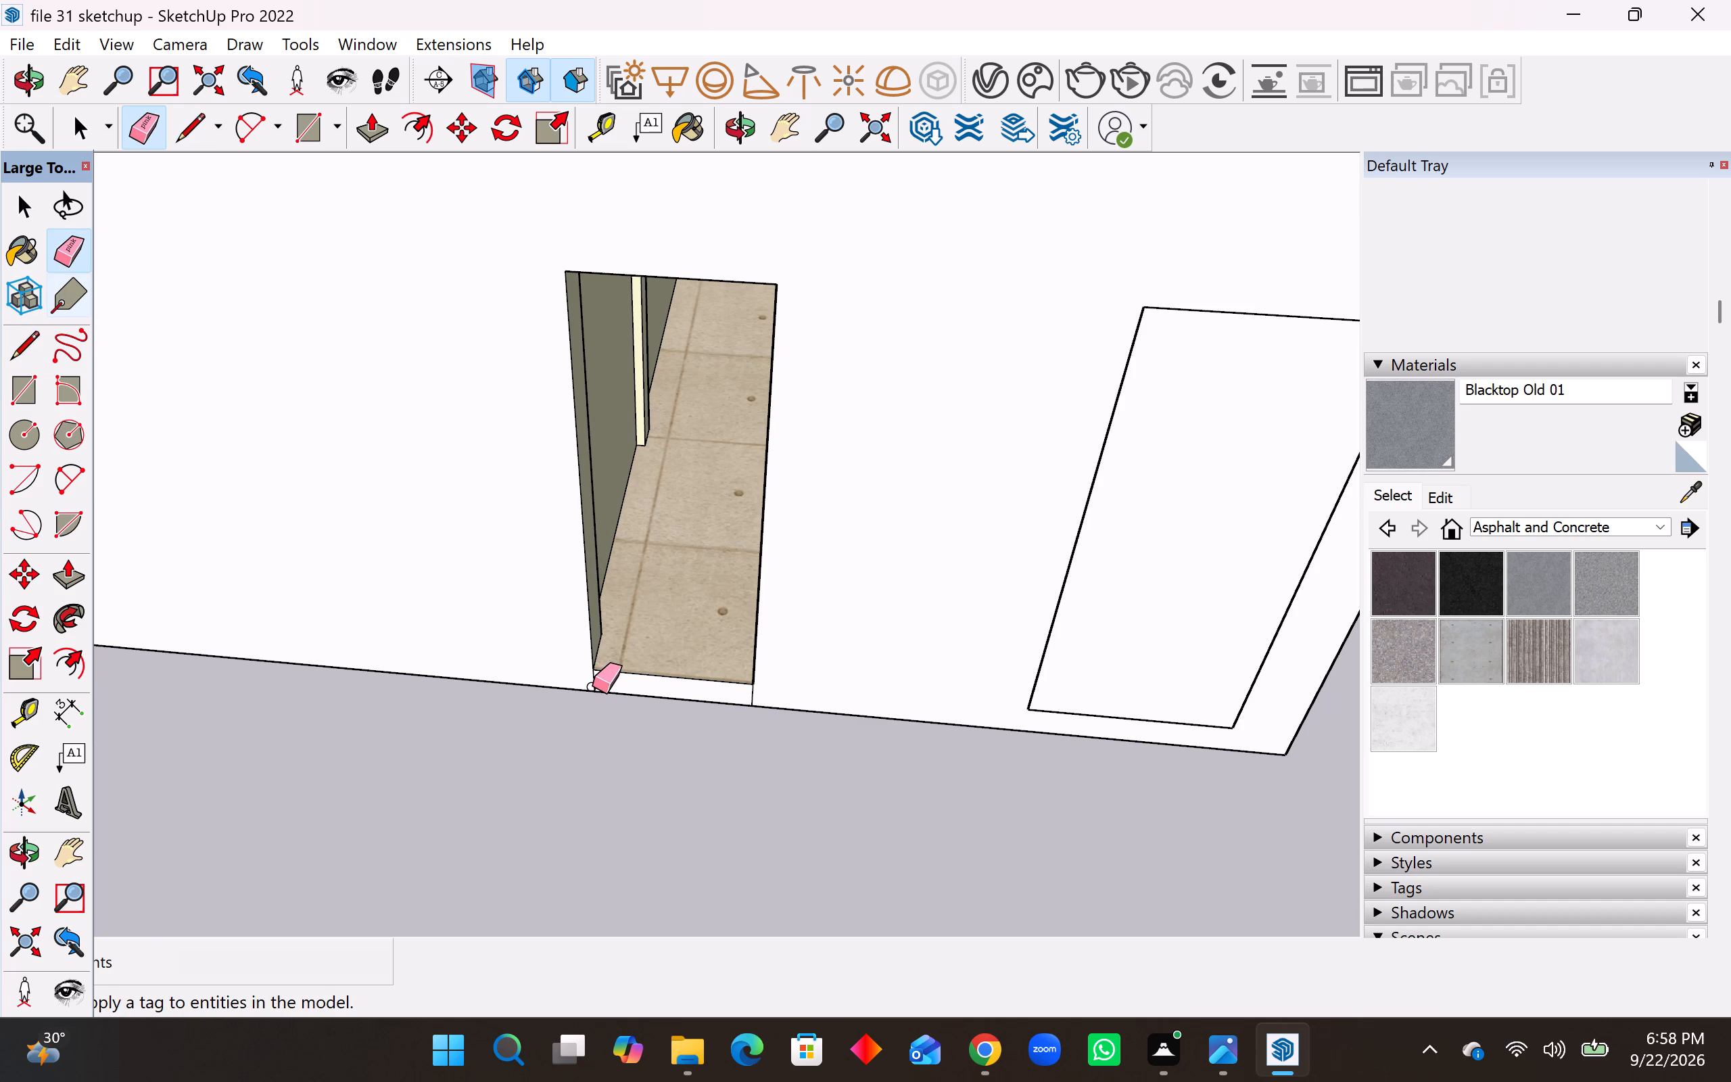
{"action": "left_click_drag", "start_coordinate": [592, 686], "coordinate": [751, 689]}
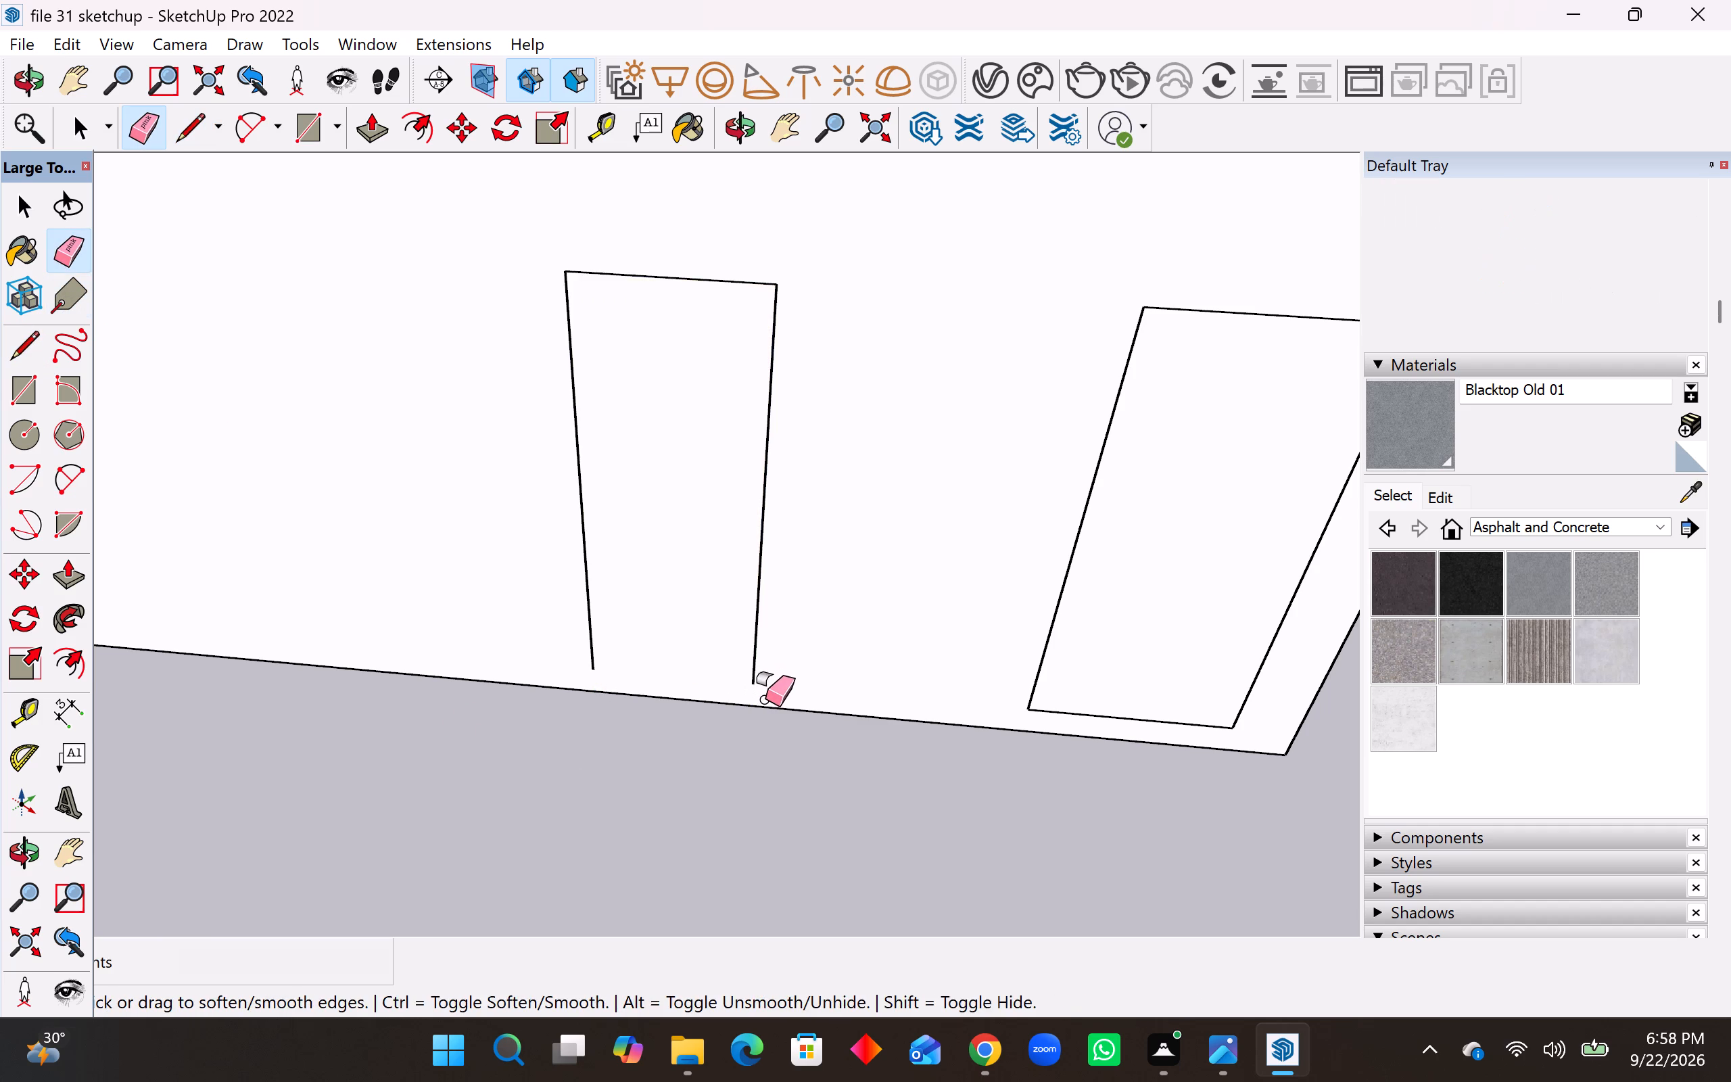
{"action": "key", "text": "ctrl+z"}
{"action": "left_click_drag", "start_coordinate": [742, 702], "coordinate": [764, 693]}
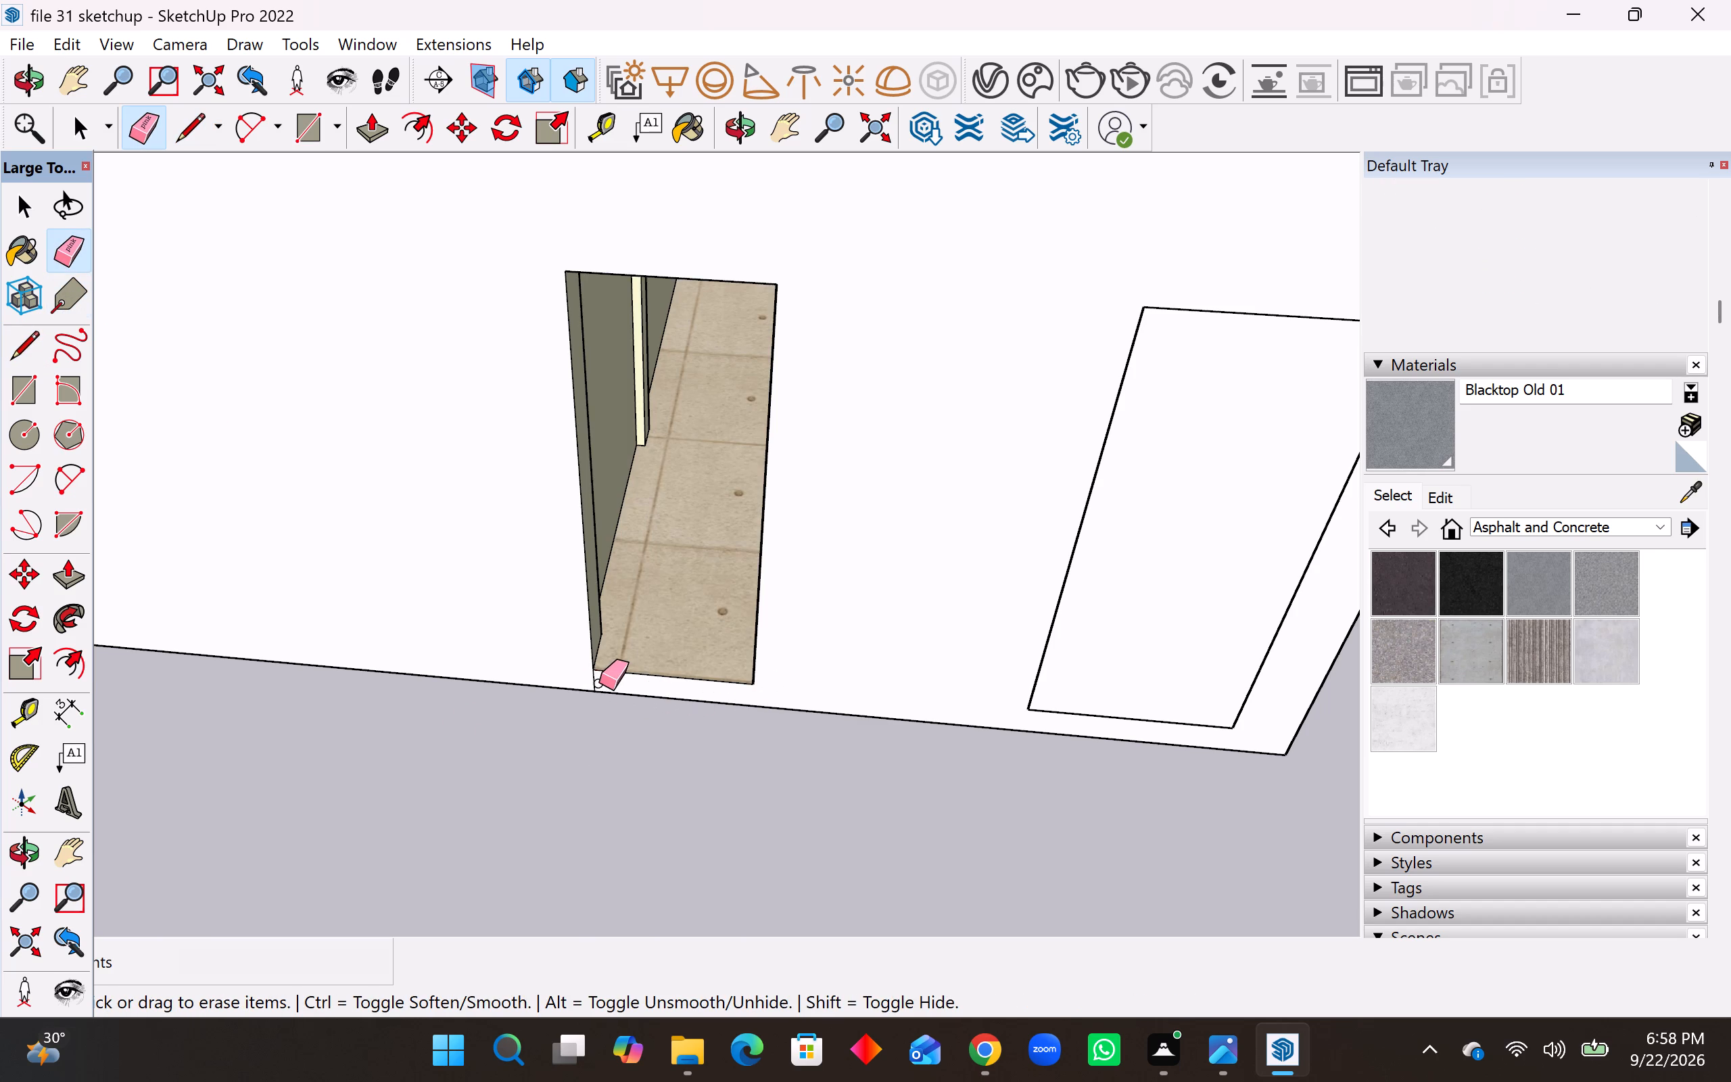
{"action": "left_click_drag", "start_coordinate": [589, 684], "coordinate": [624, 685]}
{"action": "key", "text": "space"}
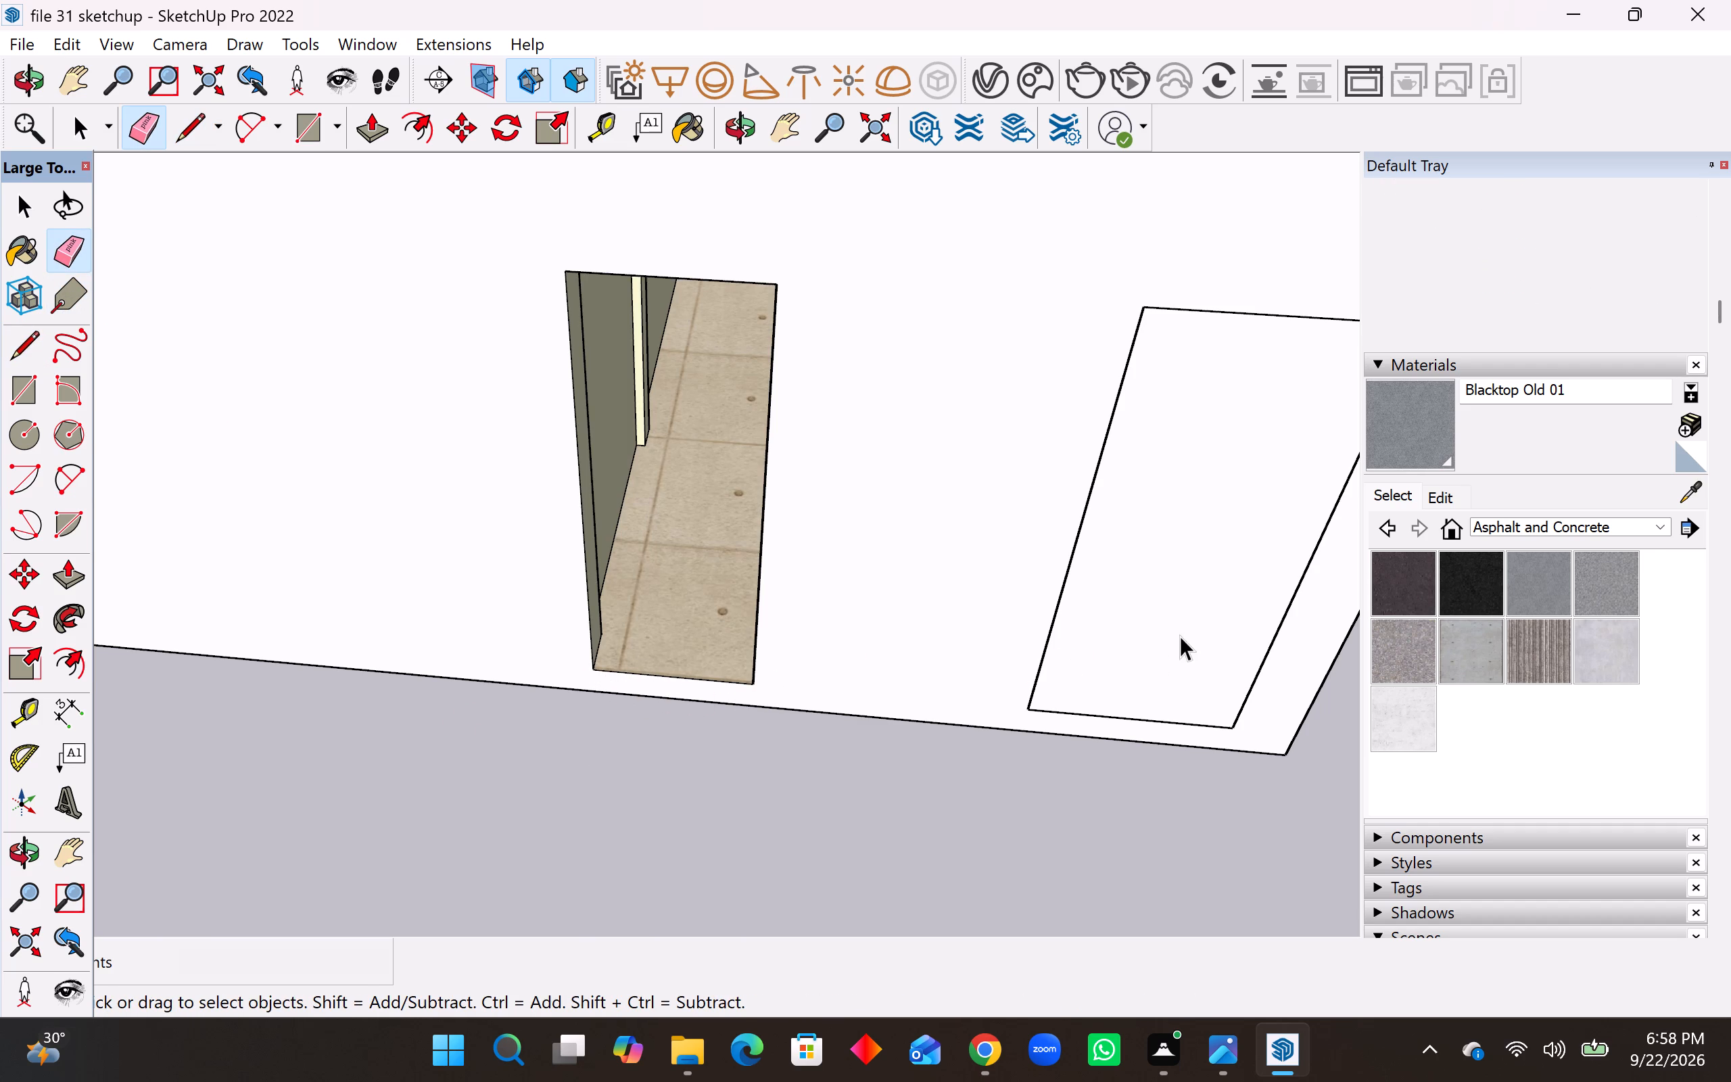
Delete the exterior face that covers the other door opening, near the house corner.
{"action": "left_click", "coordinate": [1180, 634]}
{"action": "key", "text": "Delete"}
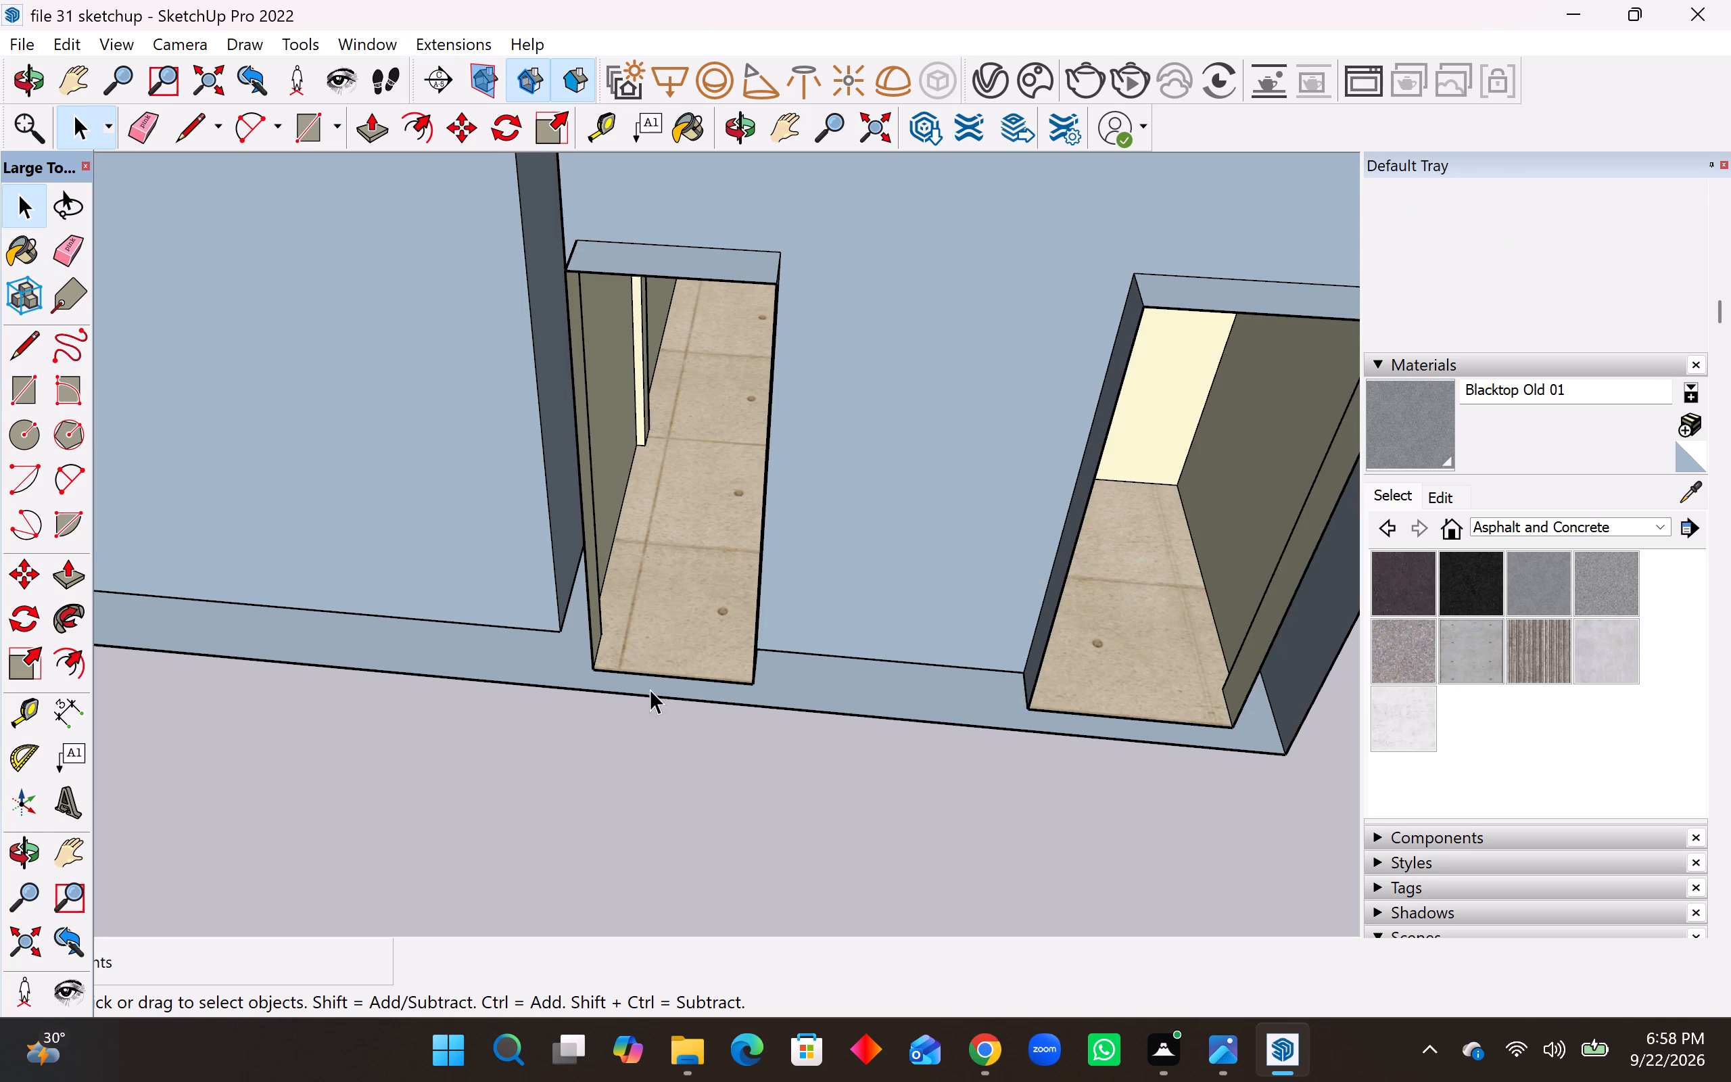
Examine the wall with its exterior face missing and the painted exterior walls around the house.
{"action": "middle_click_drag", "start_coordinate": [650, 688], "coordinate": [702, 803]}
{"action": "scroll", "coordinate": [723, 786], "scroll_direction": "down", "scroll_amount": 8}
{"action": "middle_click_drag", "start_coordinate": [738, 732], "coordinate": [879, 811]}
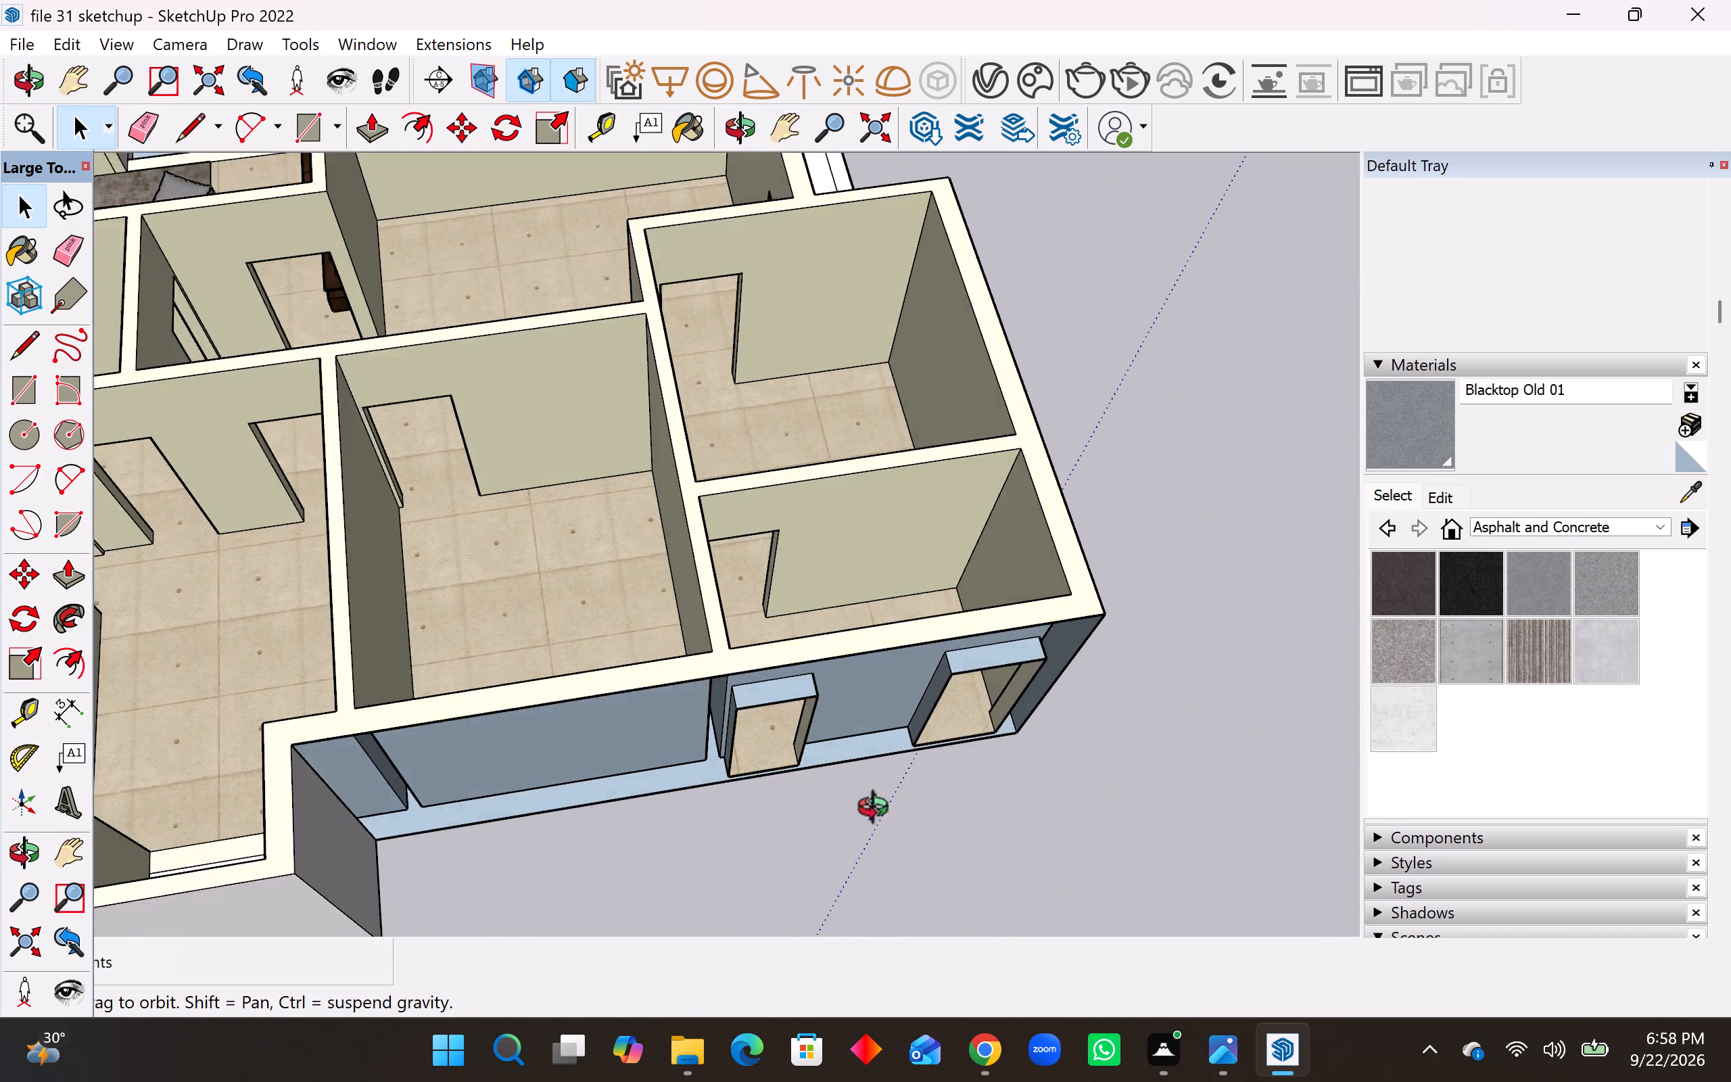
{"action": "middle_click_drag", "start_coordinate": [879, 811], "coordinate": [903, 813]}
{"action": "scroll", "coordinate": [843, 724], "scroll_direction": "up", "scroll_amount": 4}
{"action": "middle_click_drag", "start_coordinate": [842, 724], "coordinate": [762, 420]}
{"action": "scroll", "coordinate": [1018, 679], "scroll_direction": "down", "scroll_amount": 5}
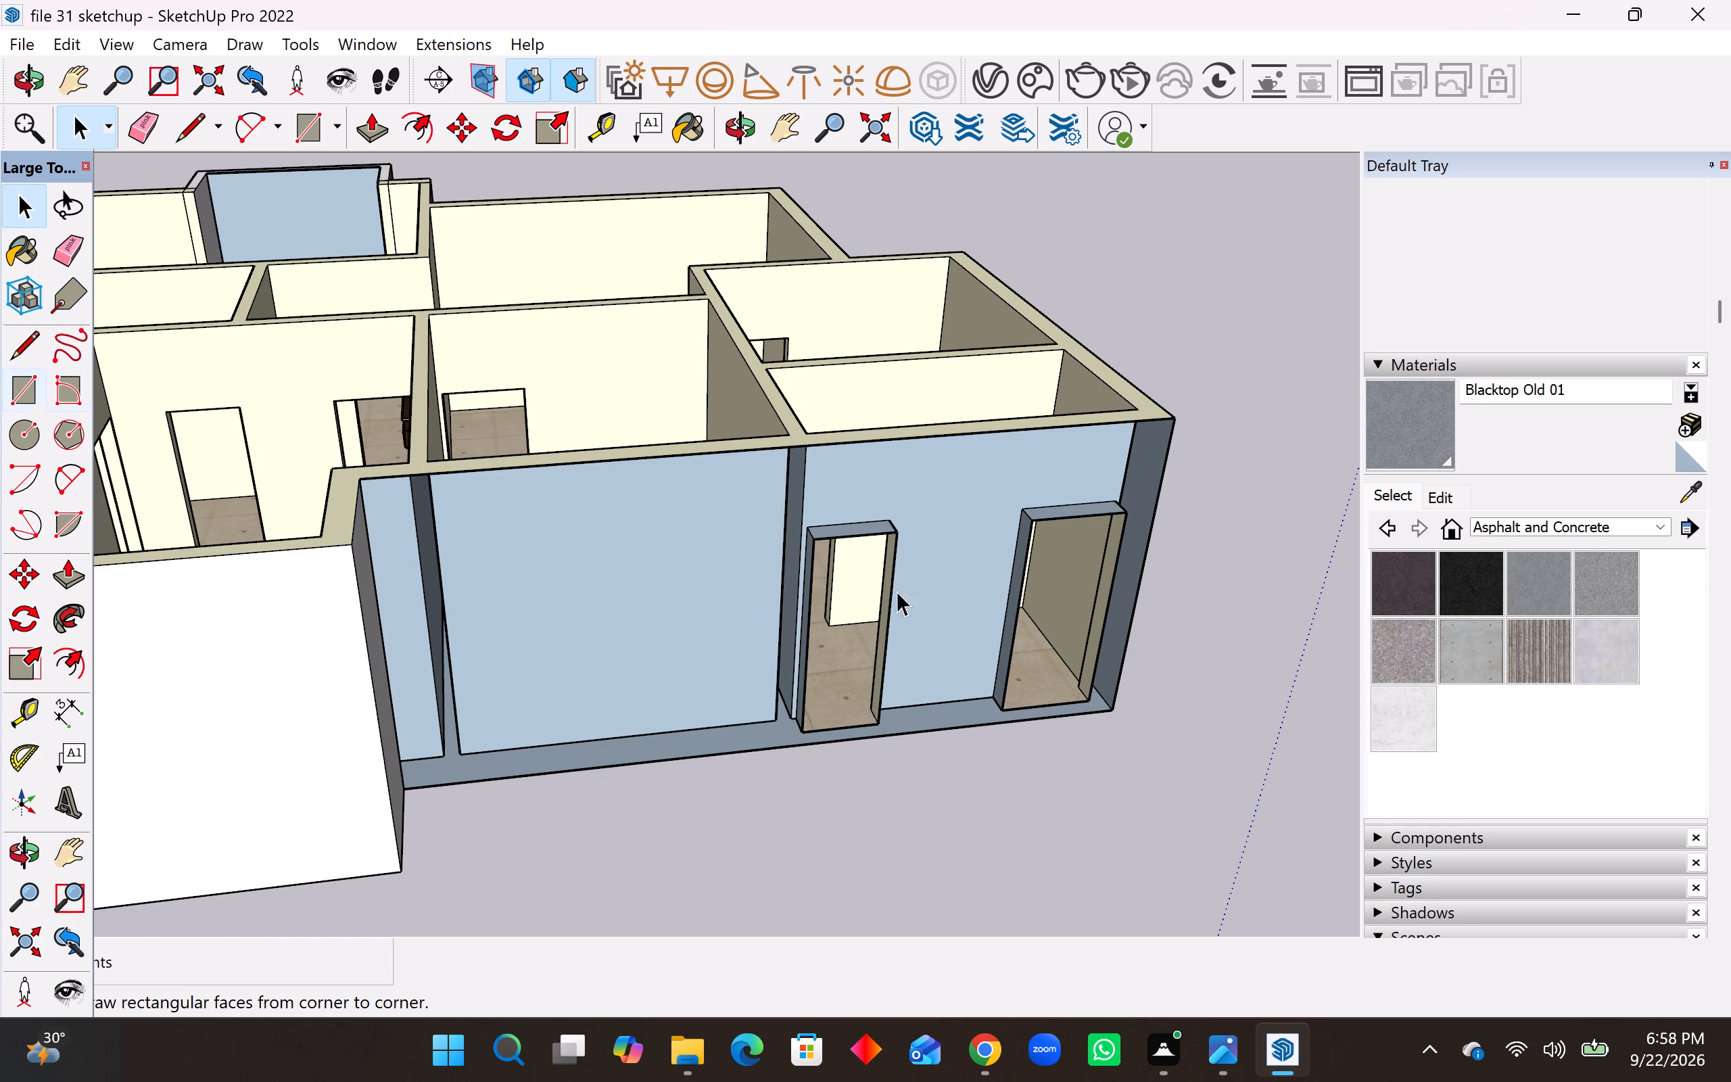
{"action": "middle_click_drag", "start_coordinate": [992, 588], "coordinate": [283, 815]}
{"action": "middle_click_drag", "start_coordinate": [472, 676], "coordinate": [362, 654]}
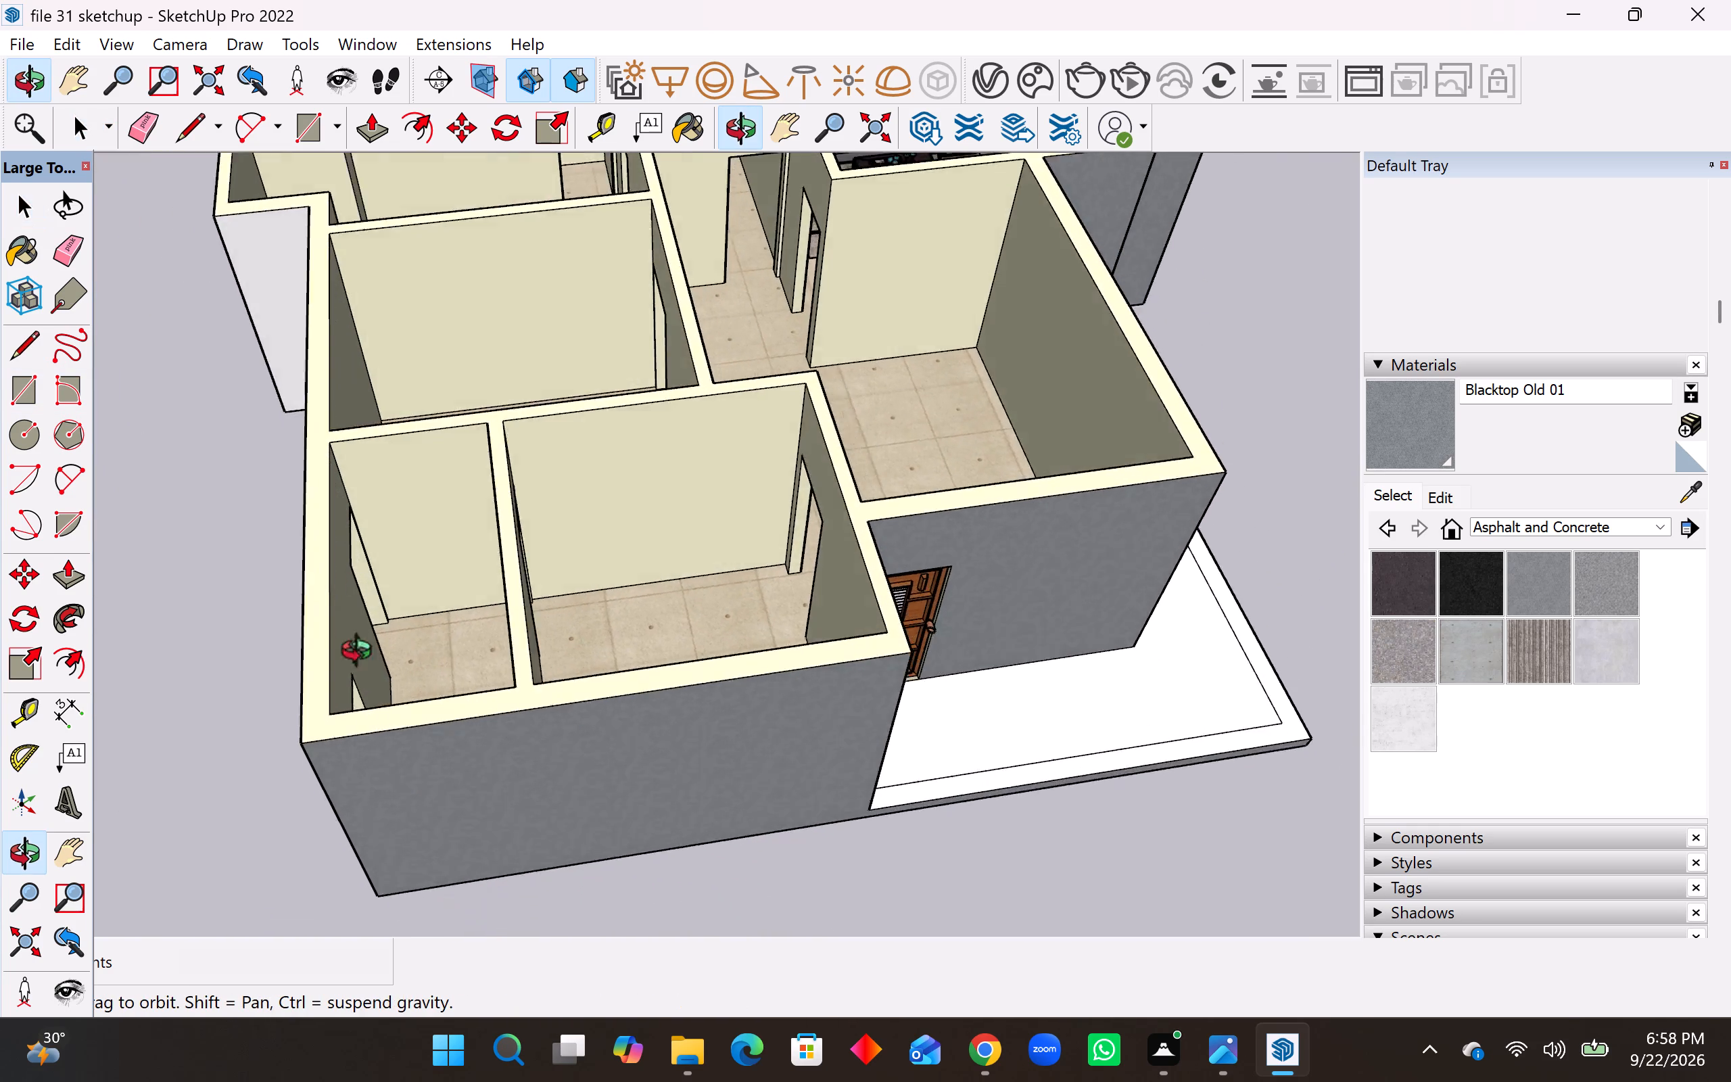
{"action": "middle_click_drag", "start_coordinate": [362, 654], "coordinate": [250, 651]}
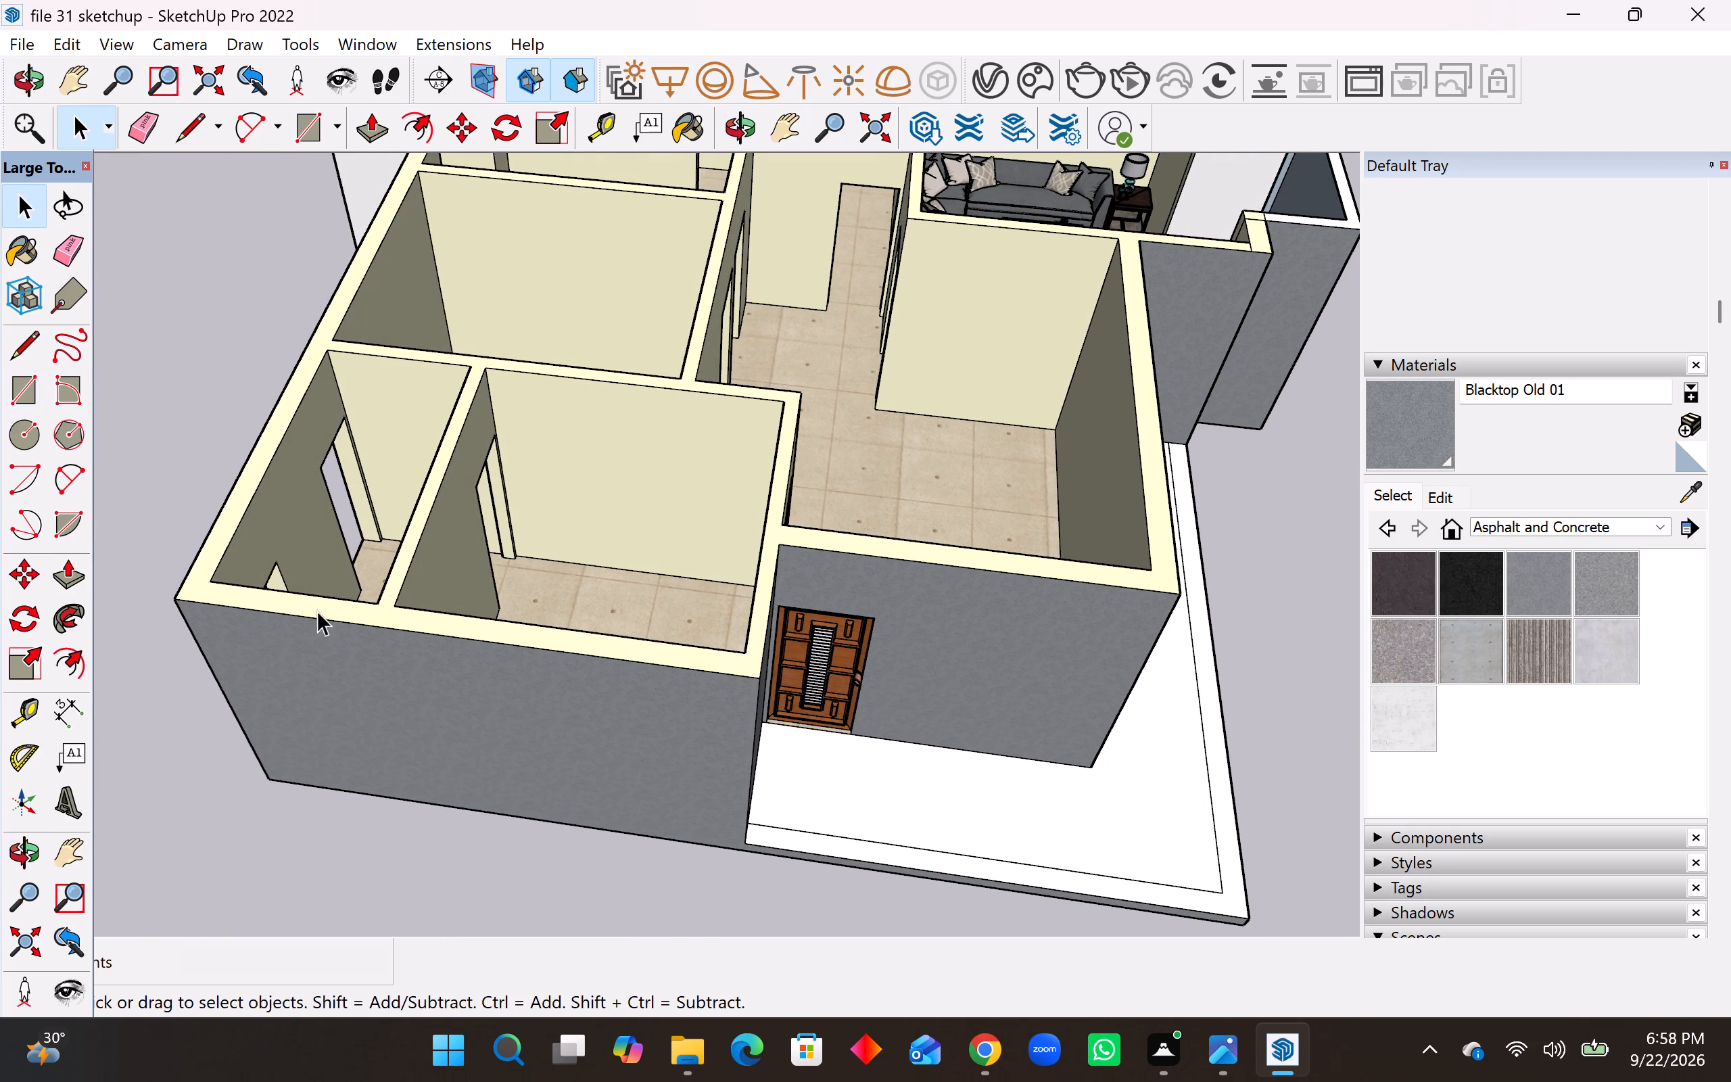
{"action": "middle_click_drag", "start_coordinate": [555, 637], "coordinate": [650, 664]}
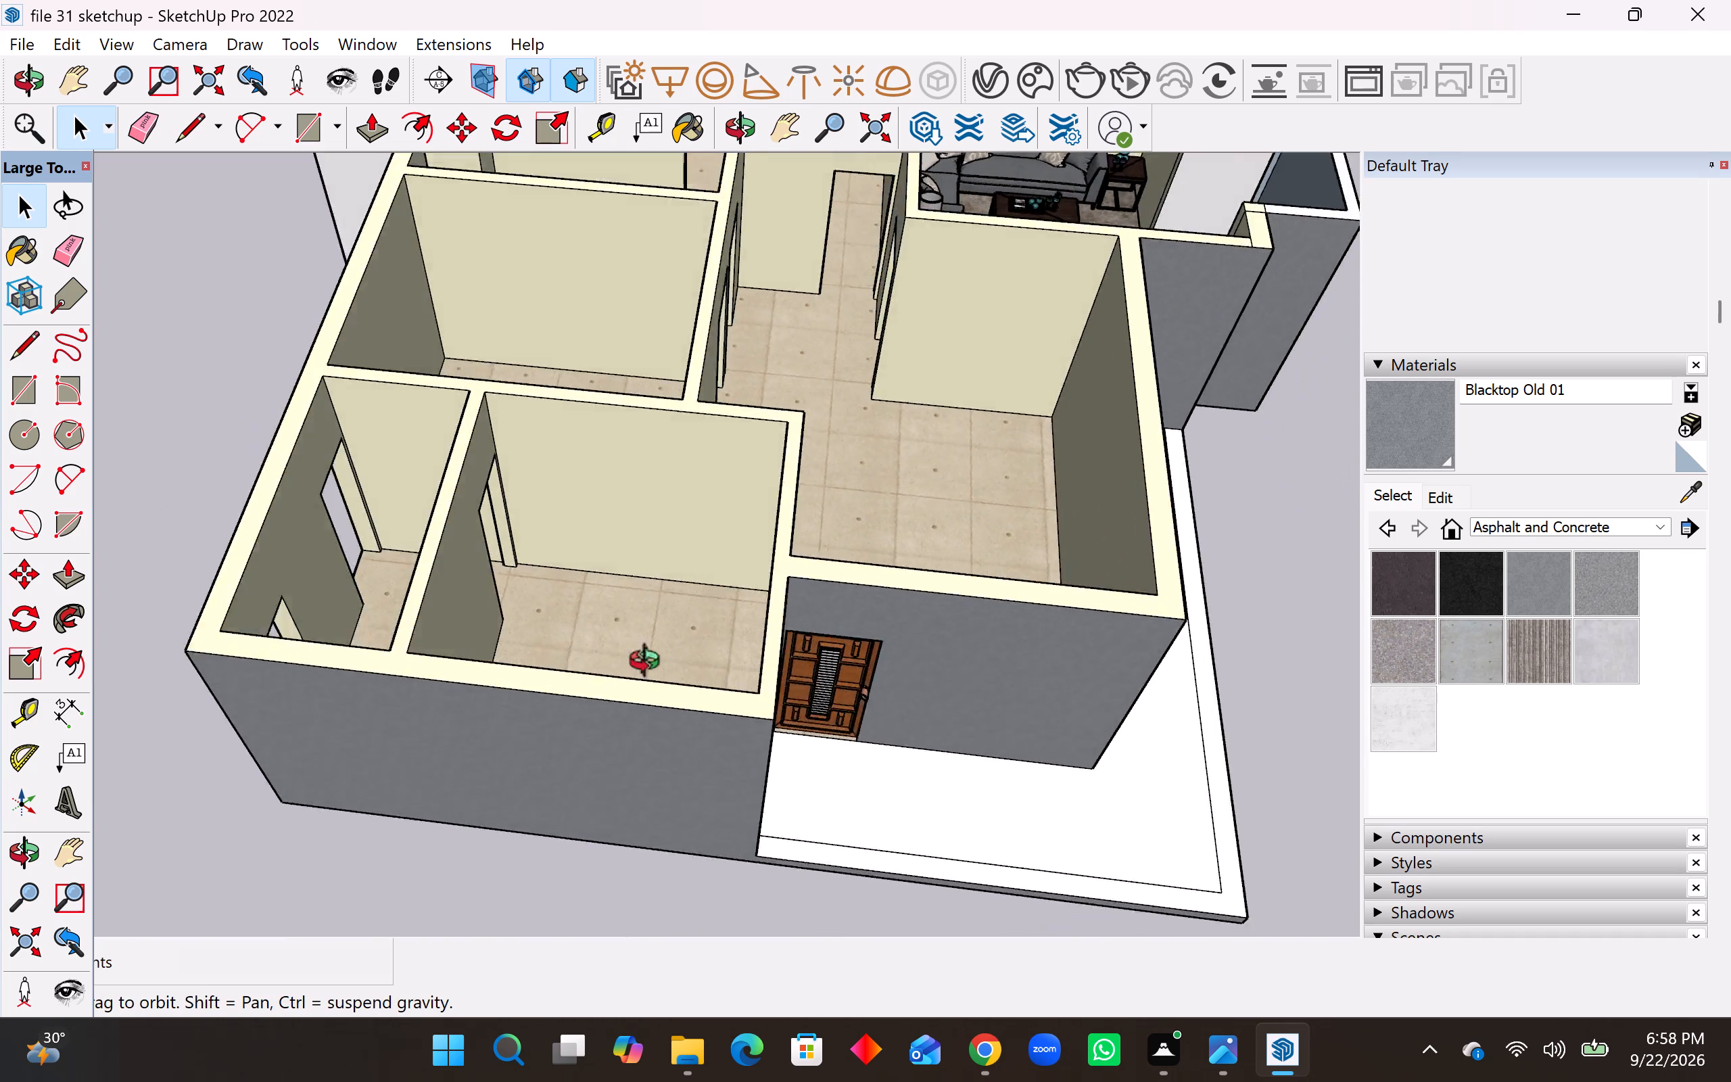
{"action": "middle_click_drag", "start_coordinate": [650, 664], "coordinate": [1514, 403]}
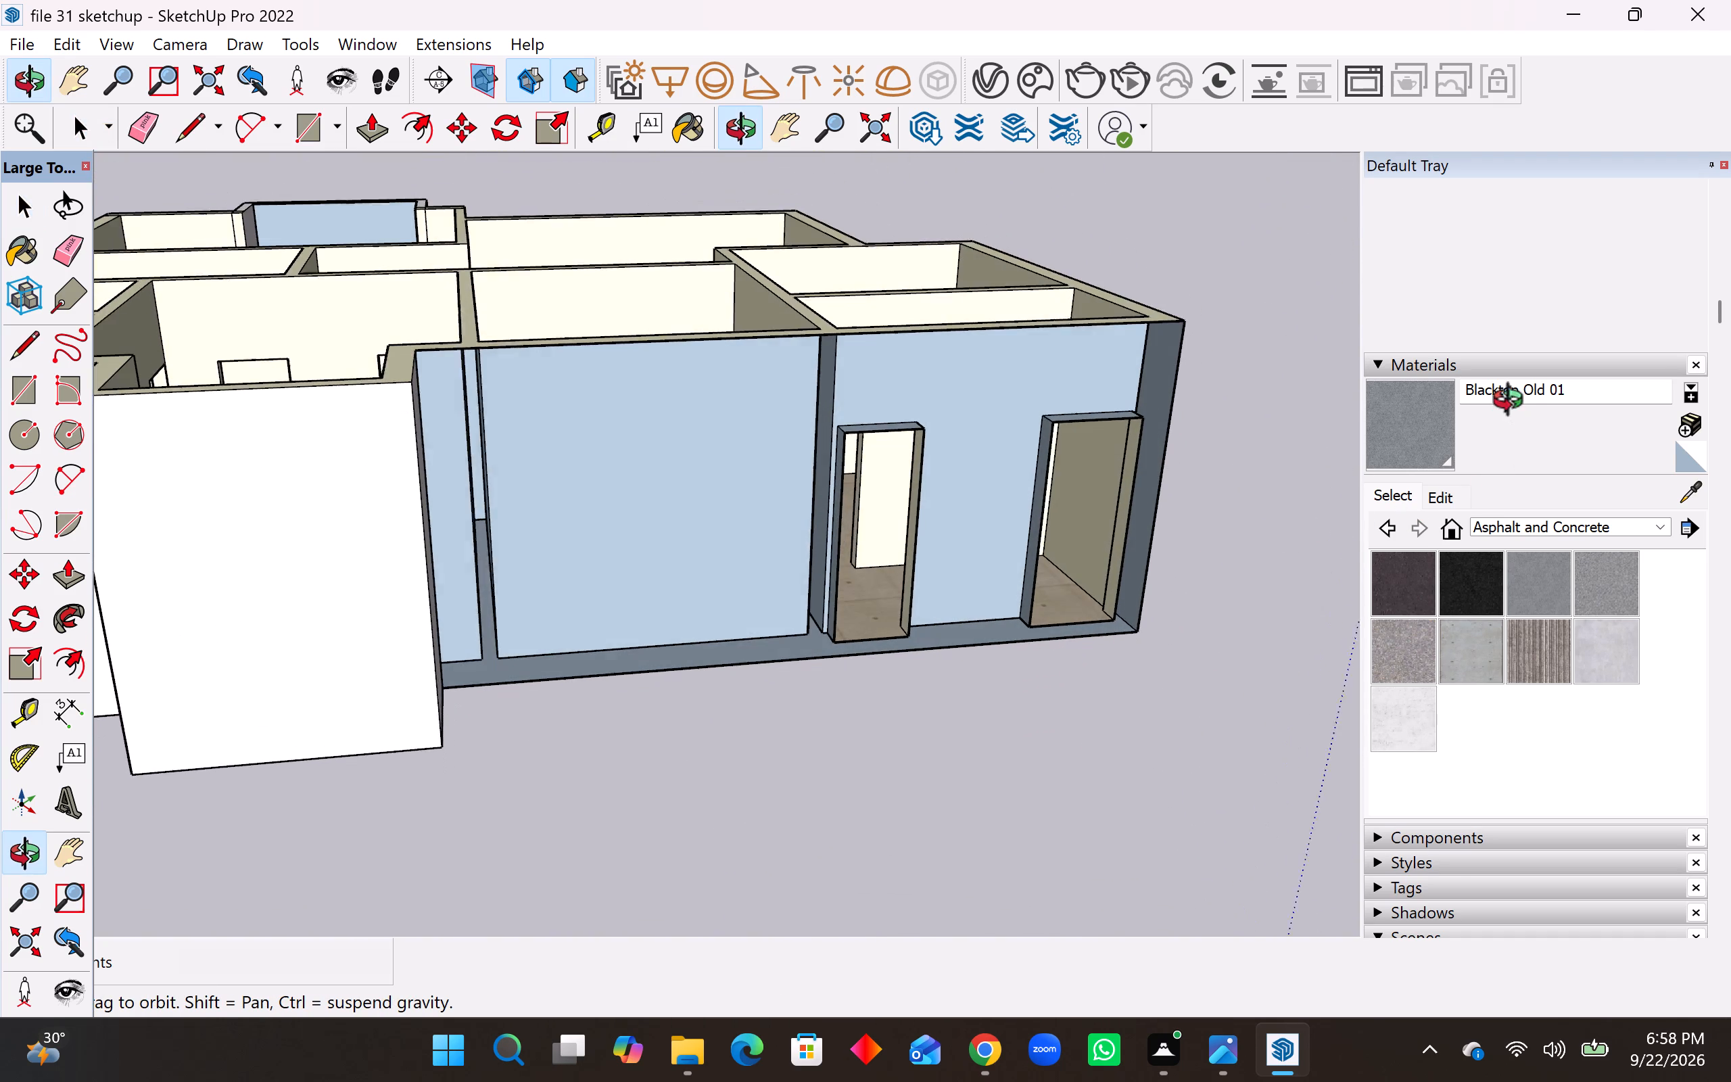
{"action": "middle_click_drag", "start_coordinate": [1514, 403], "coordinate": [1513, 401]}
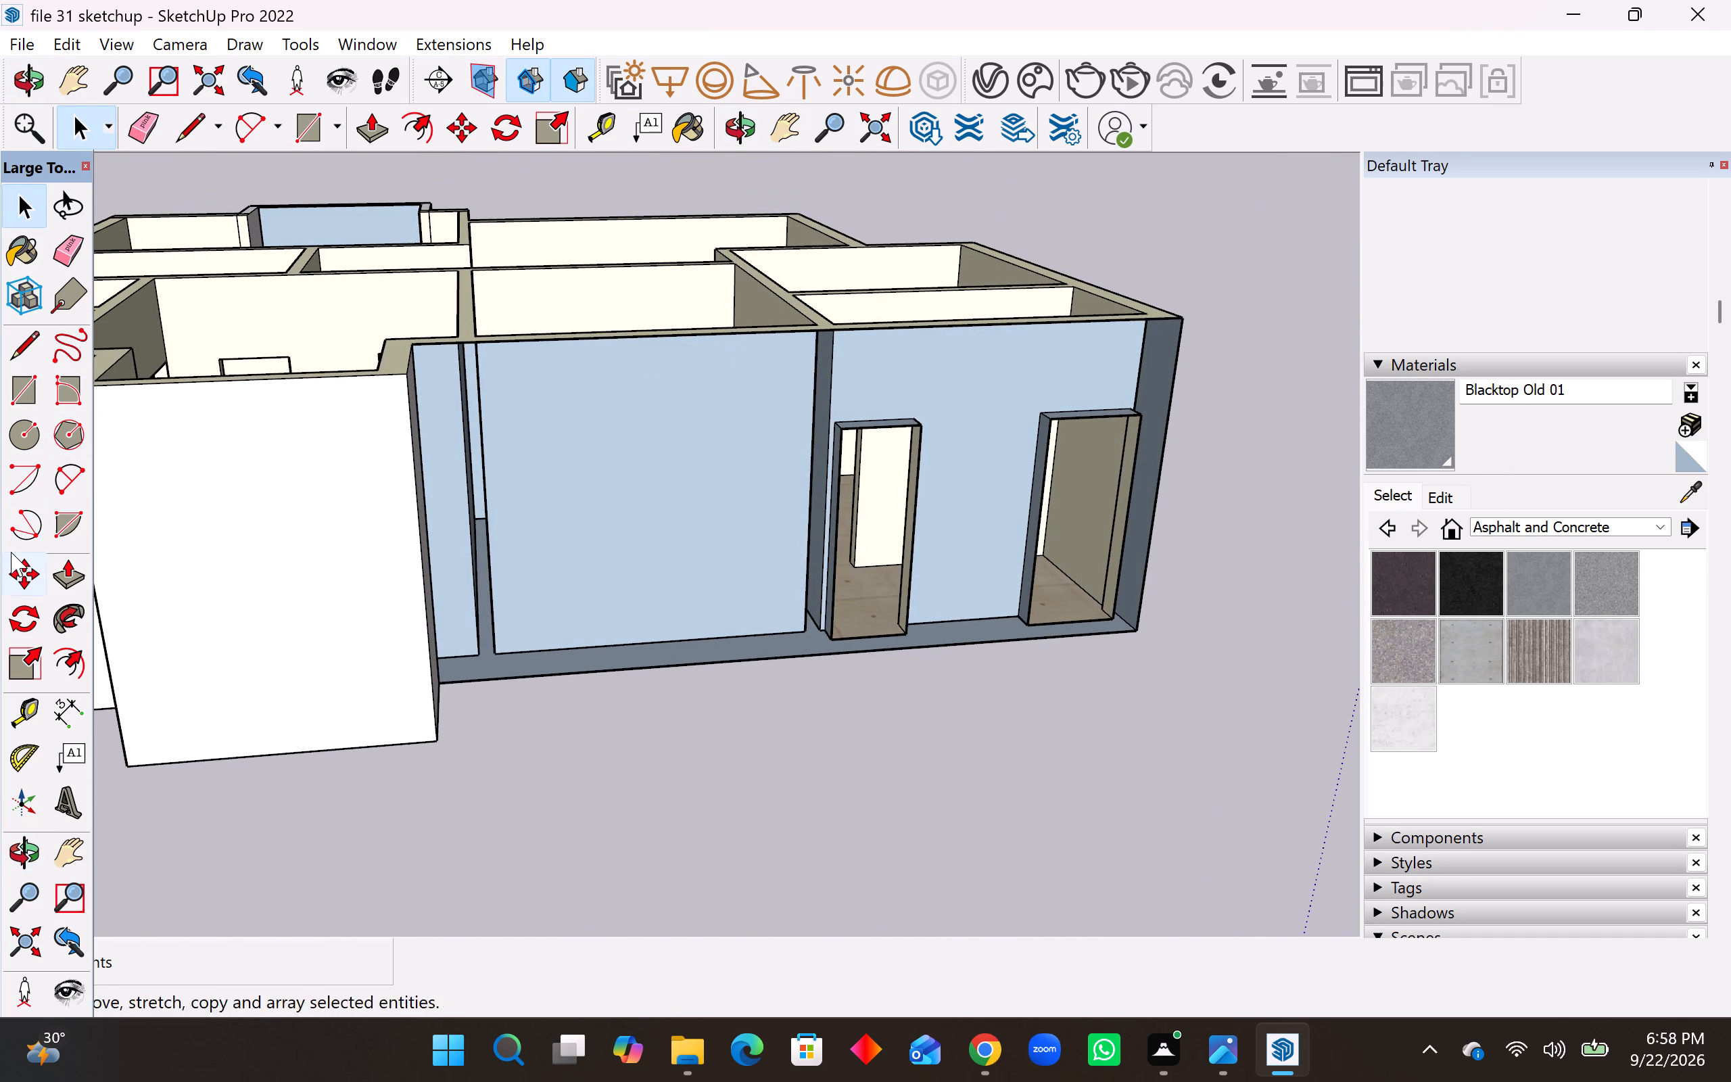
Draw a 9" line across the wall base from the inner corner beside the door opening nearer the projection toward the outer wall line.
{"action": "left_click", "coordinate": [24, 356]}
{"action": "scroll", "coordinate": [1120, 465], "scroll_direction": "up", "scroll_amount": 5}
{"action": "middle_click_drag", "start_coordinate": [1086, 495], "coordinate": [1117, 610]}
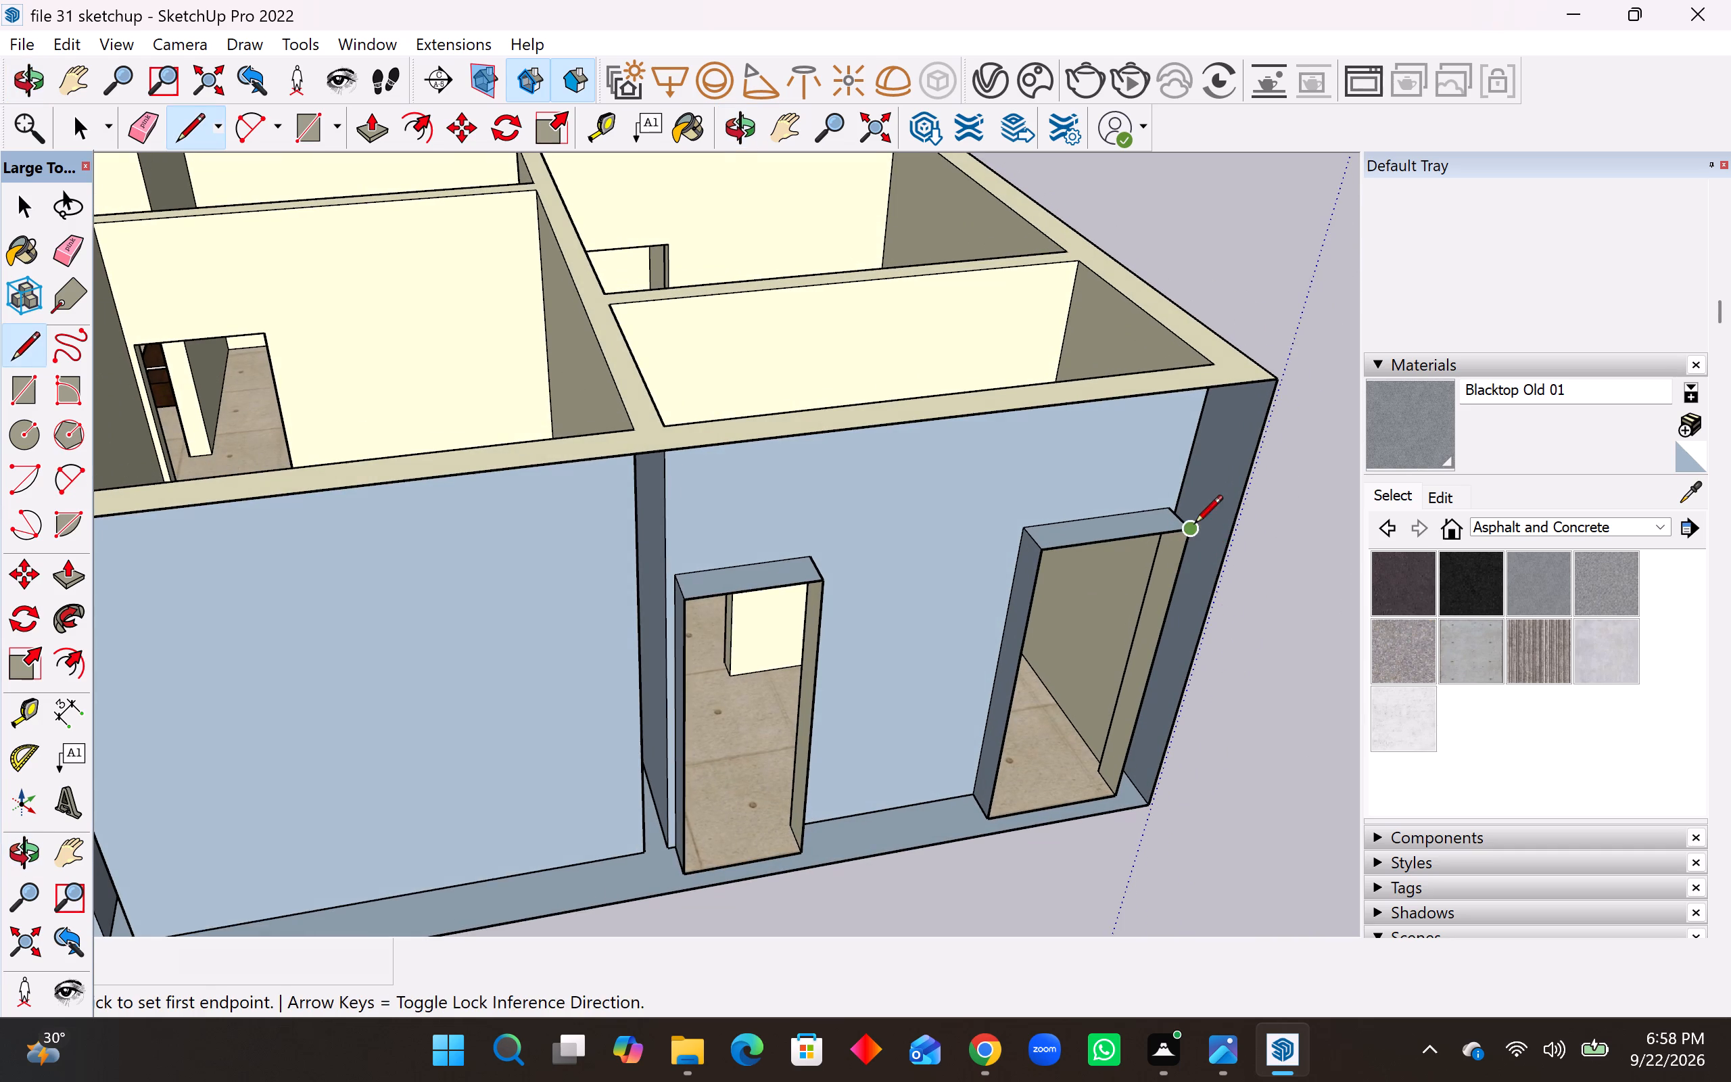
{"action": "middle_click_drag", "start_coordinate": [1194, 525], "coordinate": [1164, 544]}
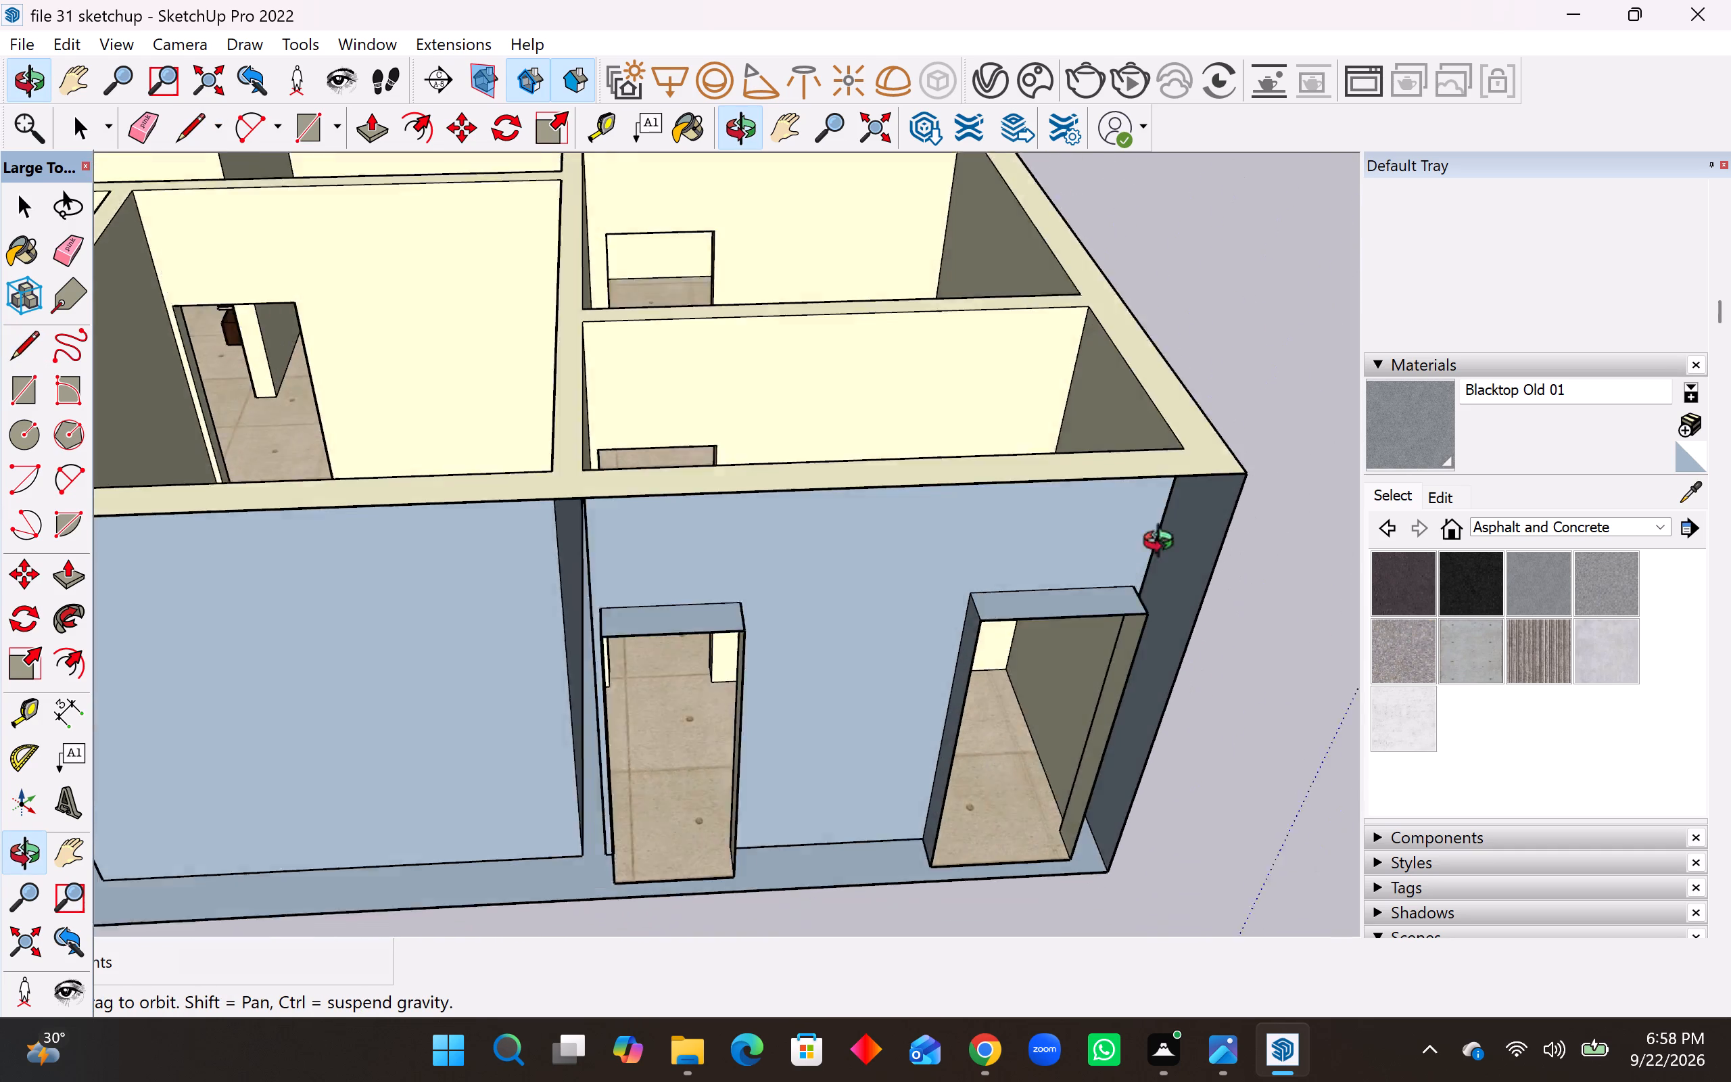
{"action": "middle_click_drag", "start_coordinate": [1164, 544], "coordinate": [1281, 539]}
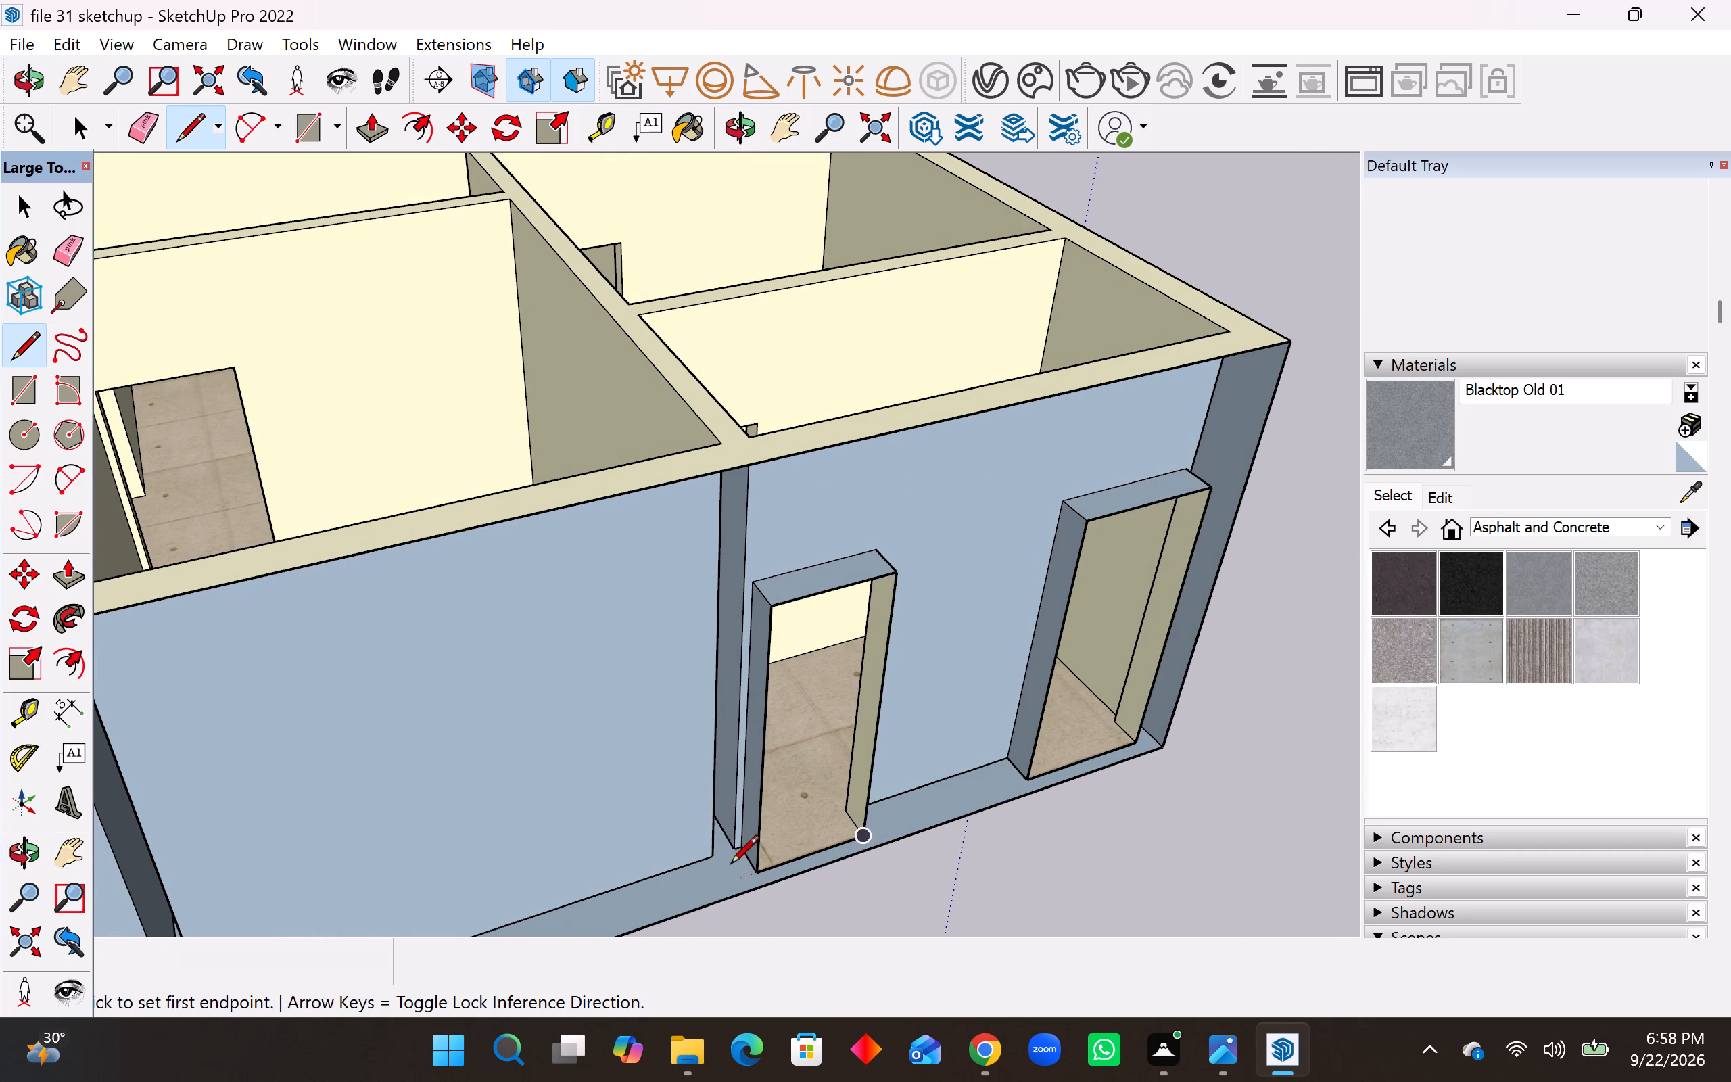
{"action": "left_click", "coordinate": [730, 849]}
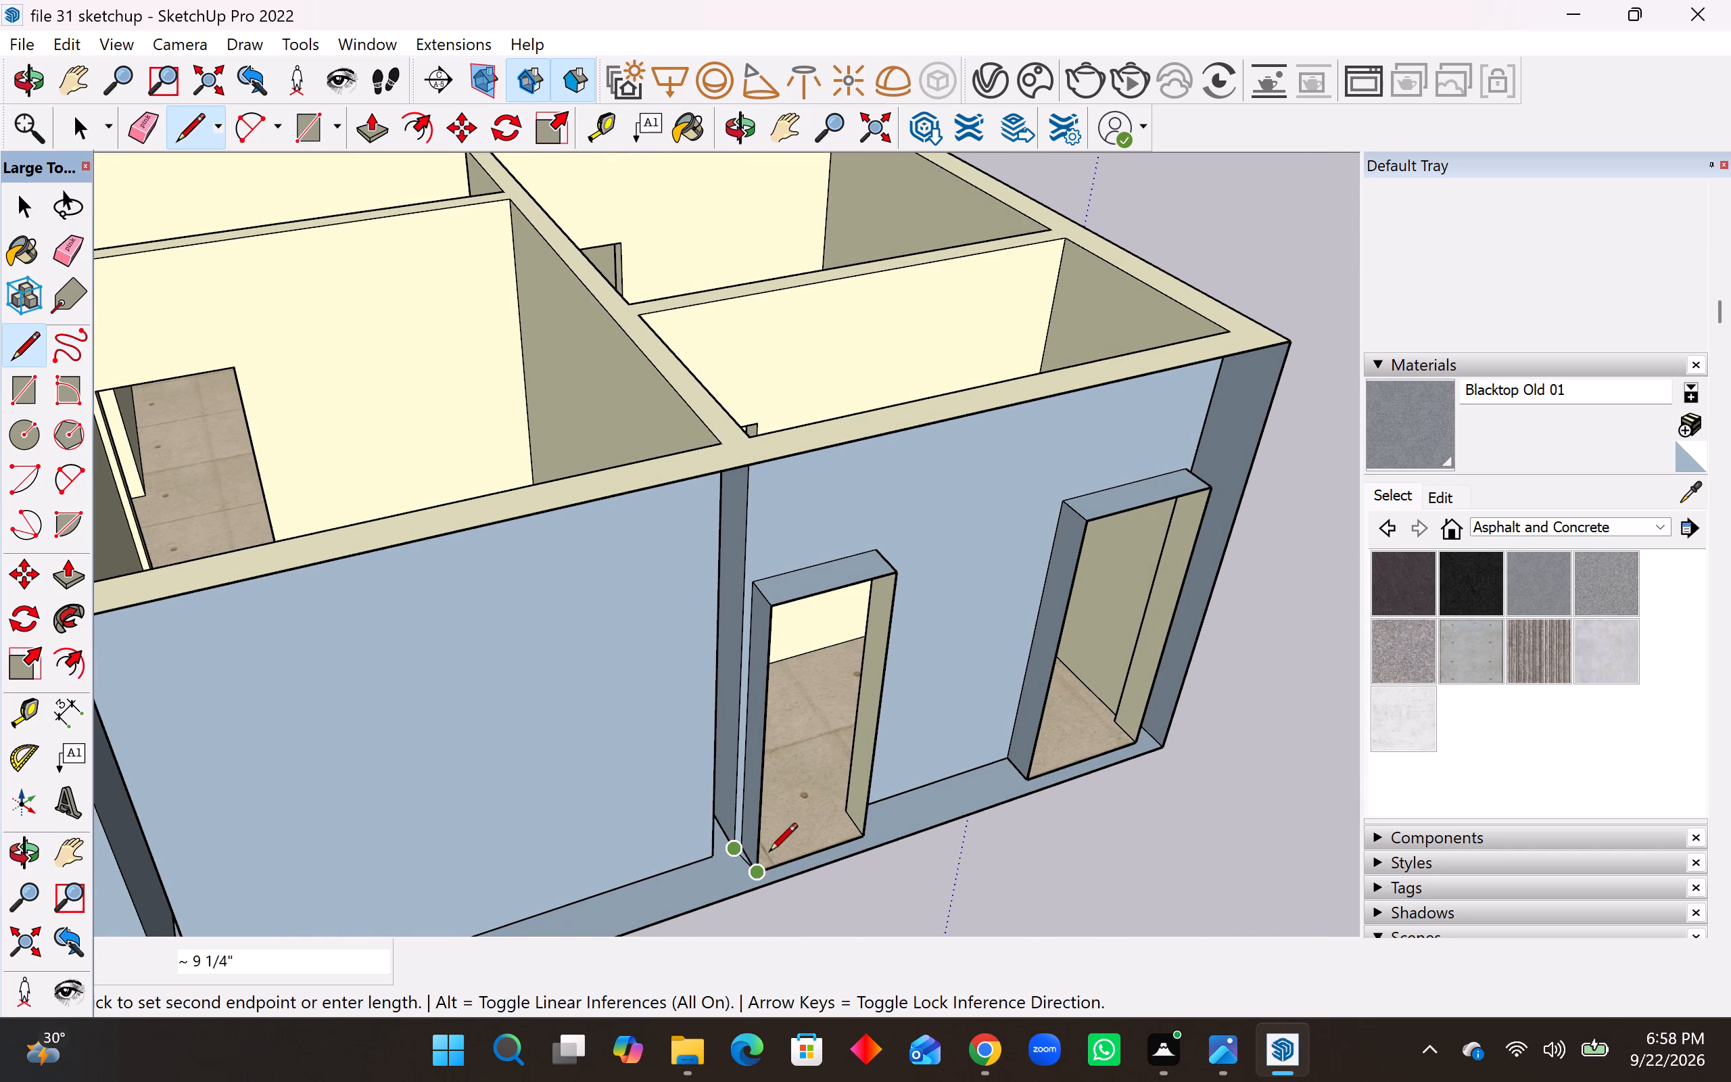
{"action": "scroll", "coordinate": [759, 887], "scroll_direction": "up", "scroll_amount": 6}
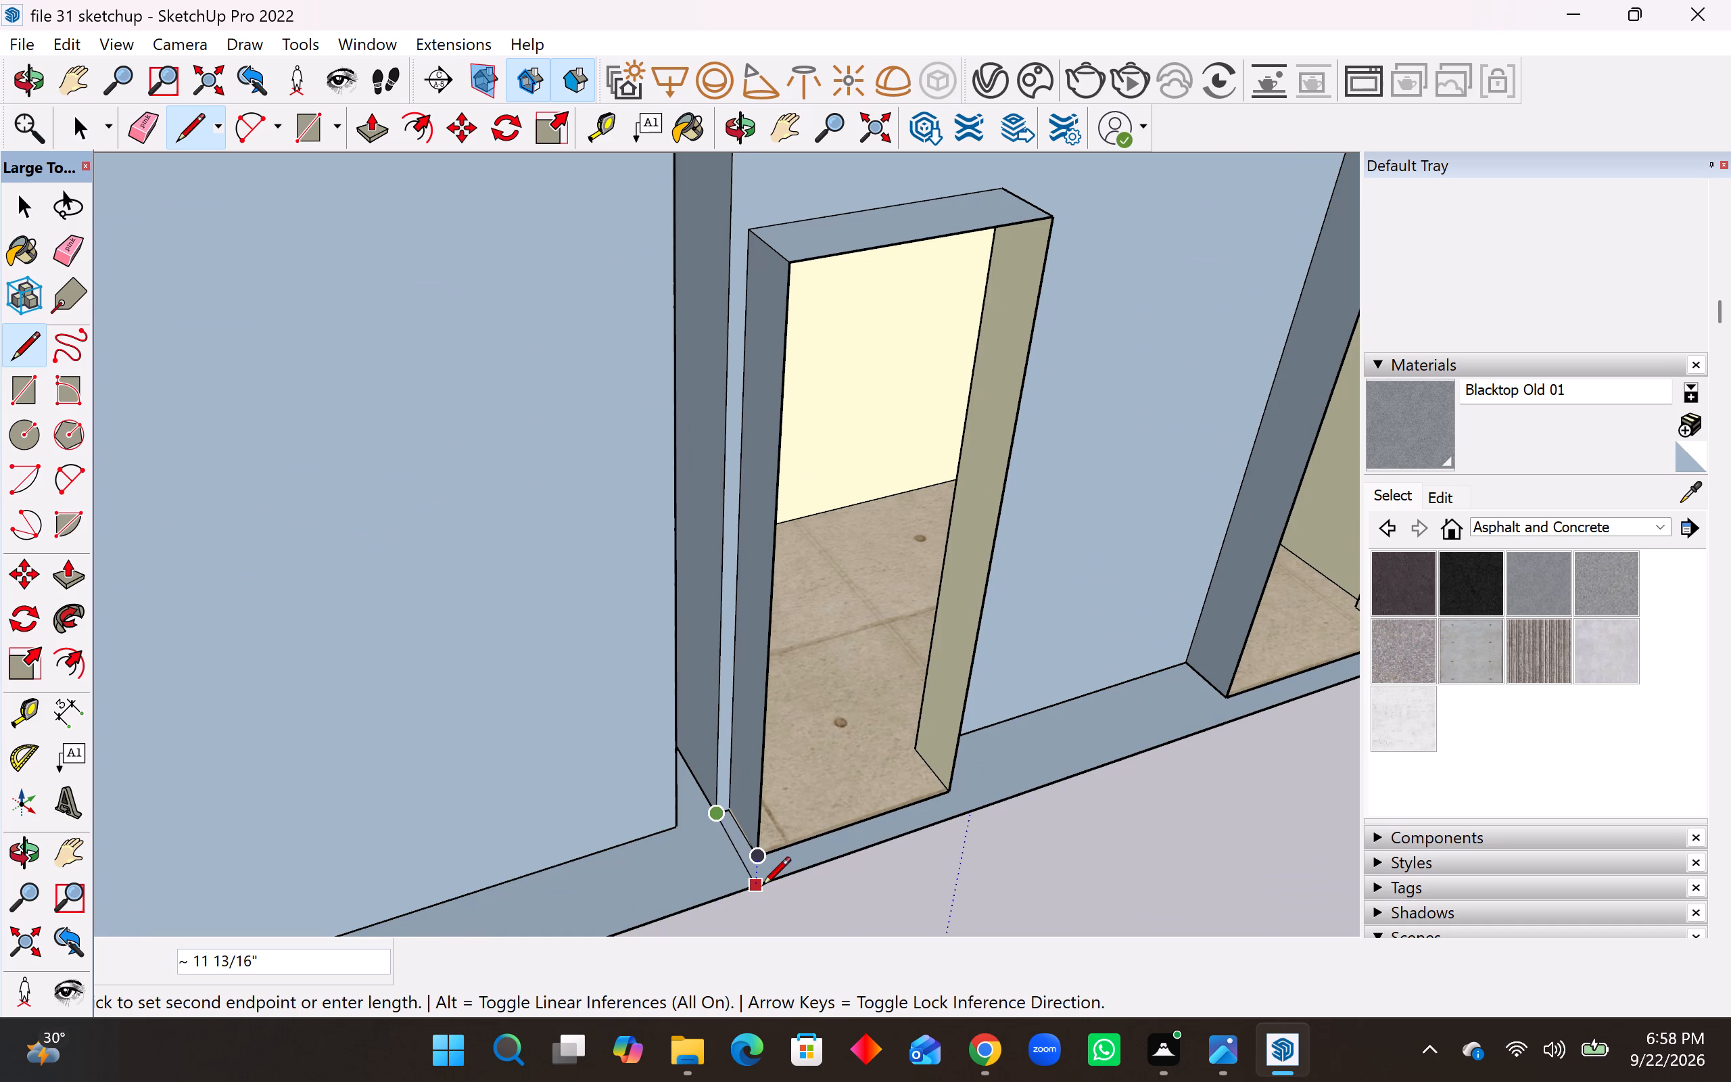
{"action": "scroll", "coordinate": [767, 883], "scroll_direction": "up", "scroll_amount": 4}
{"action": "middle_click_drag", "start_coordinate": [767, 883], "coordinate": [803, 912]}
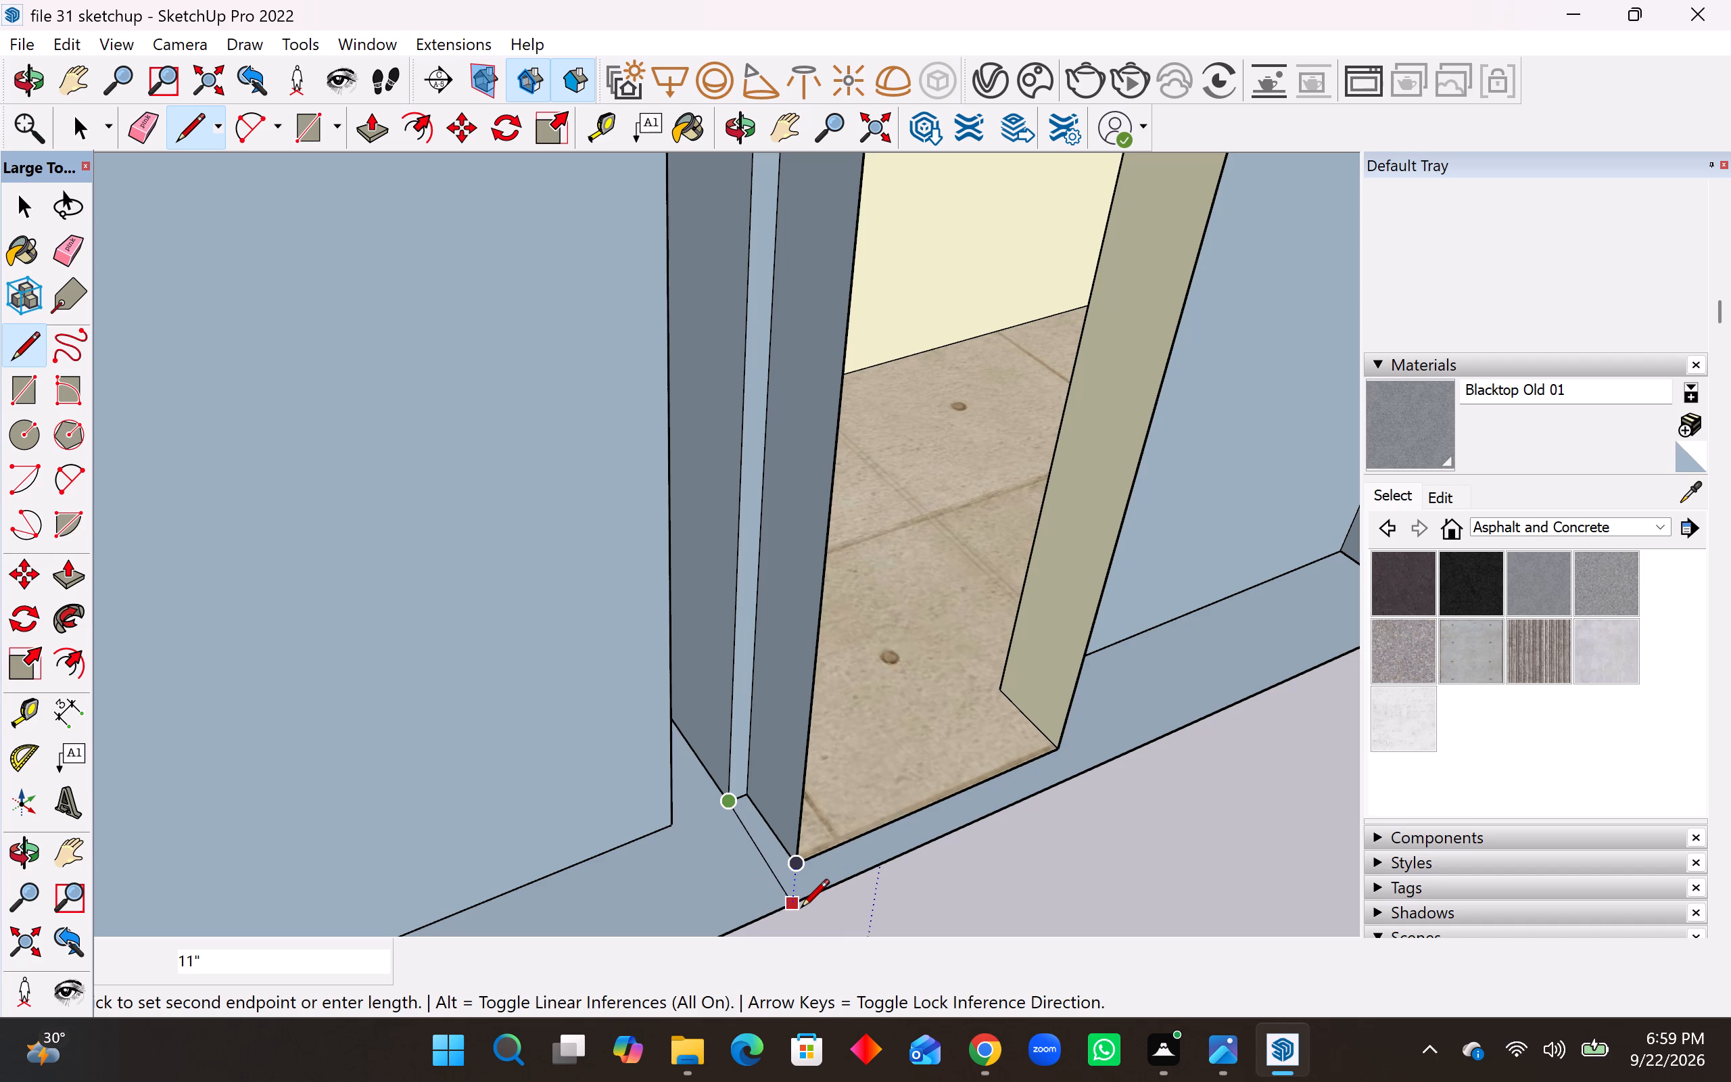
{"action": "middle_click_drag", "start_coordinate": [801, 910], "coordinate": [1041, 899]}
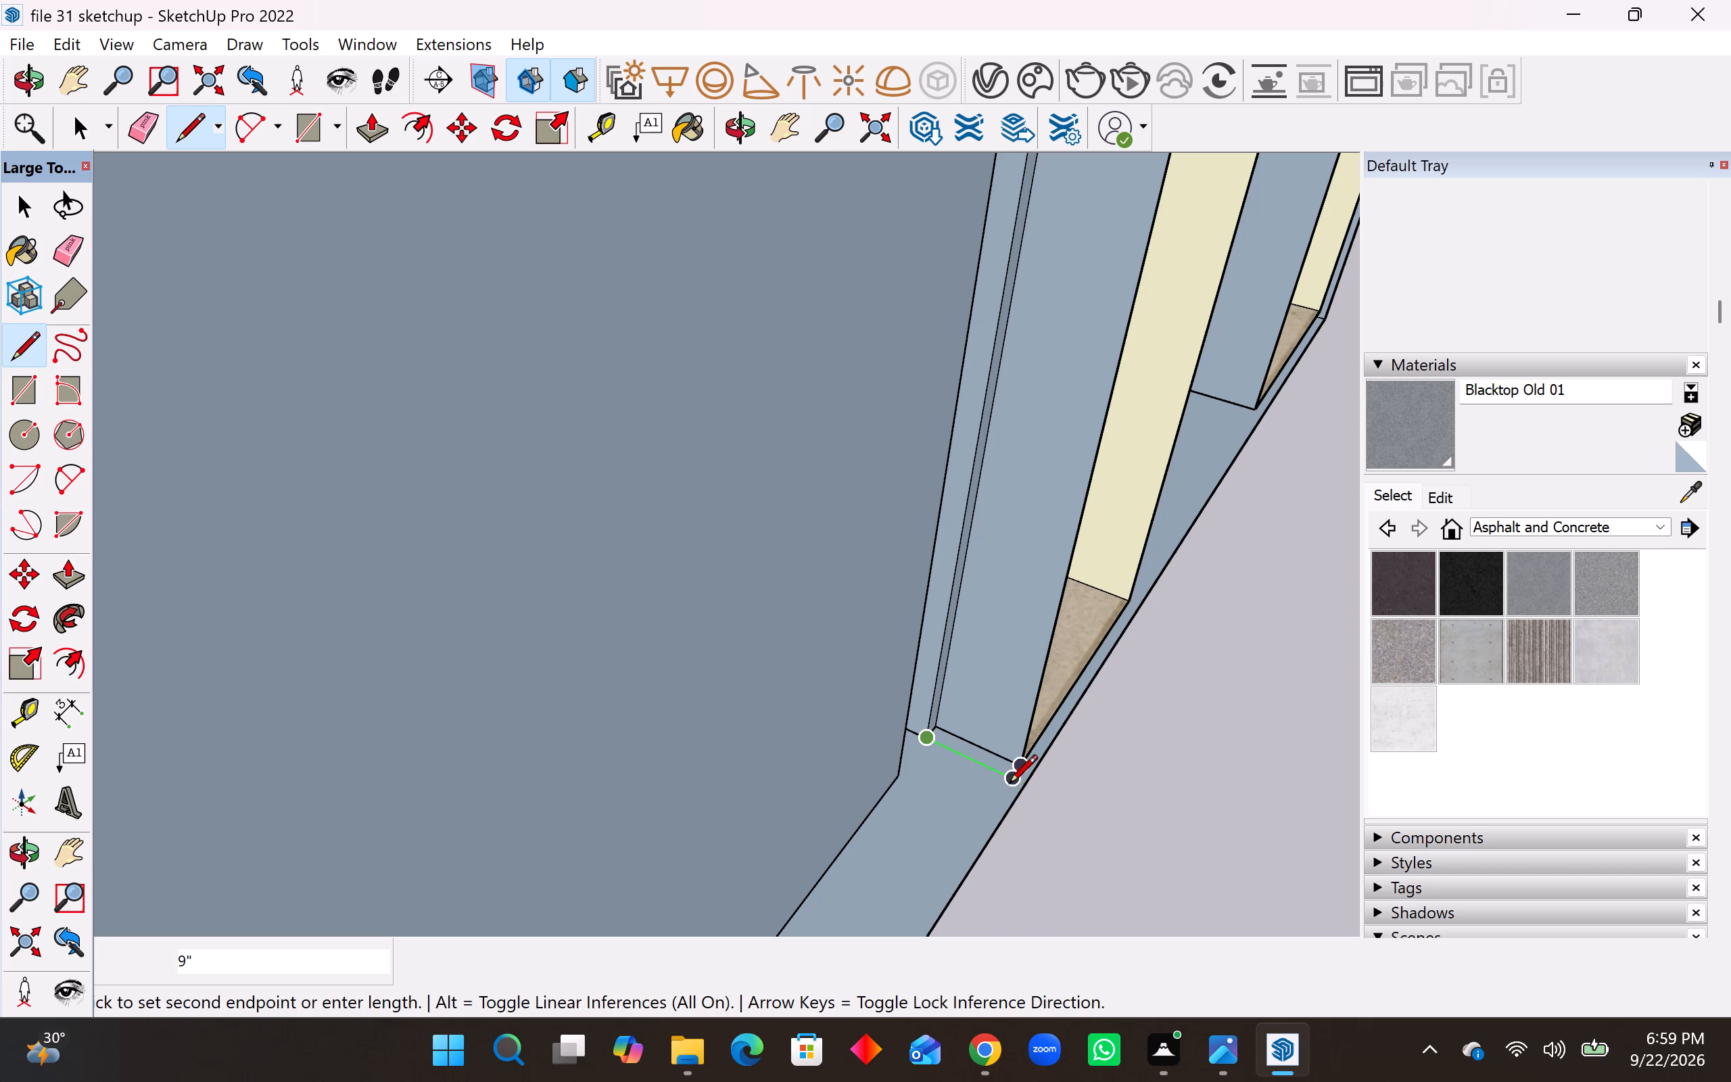
{"action": "left_click", "coordinate": [1009, 785]}
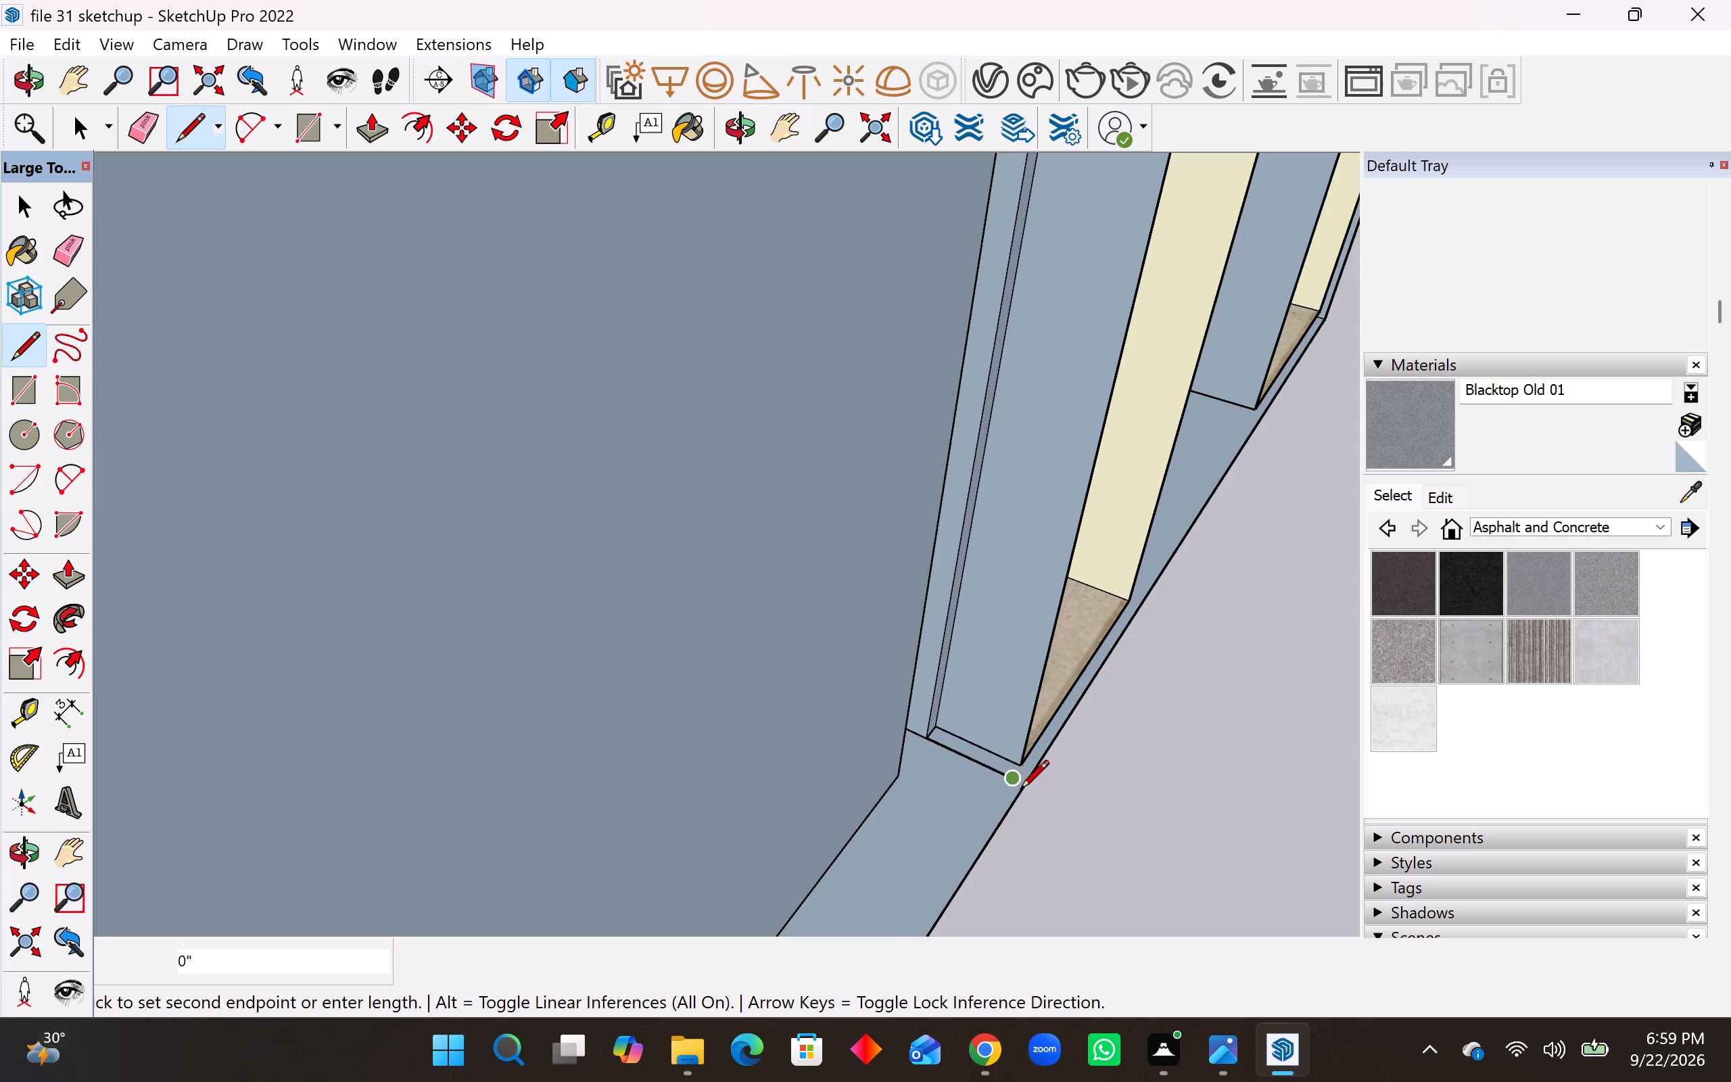
Draw a 6" vertical line from the end of the 9" base line down to the wall's bottom outer edge.
{"action": "middle_click_drag", "start_coordinate": [1020, 790], "coordinate": [714, 602]}
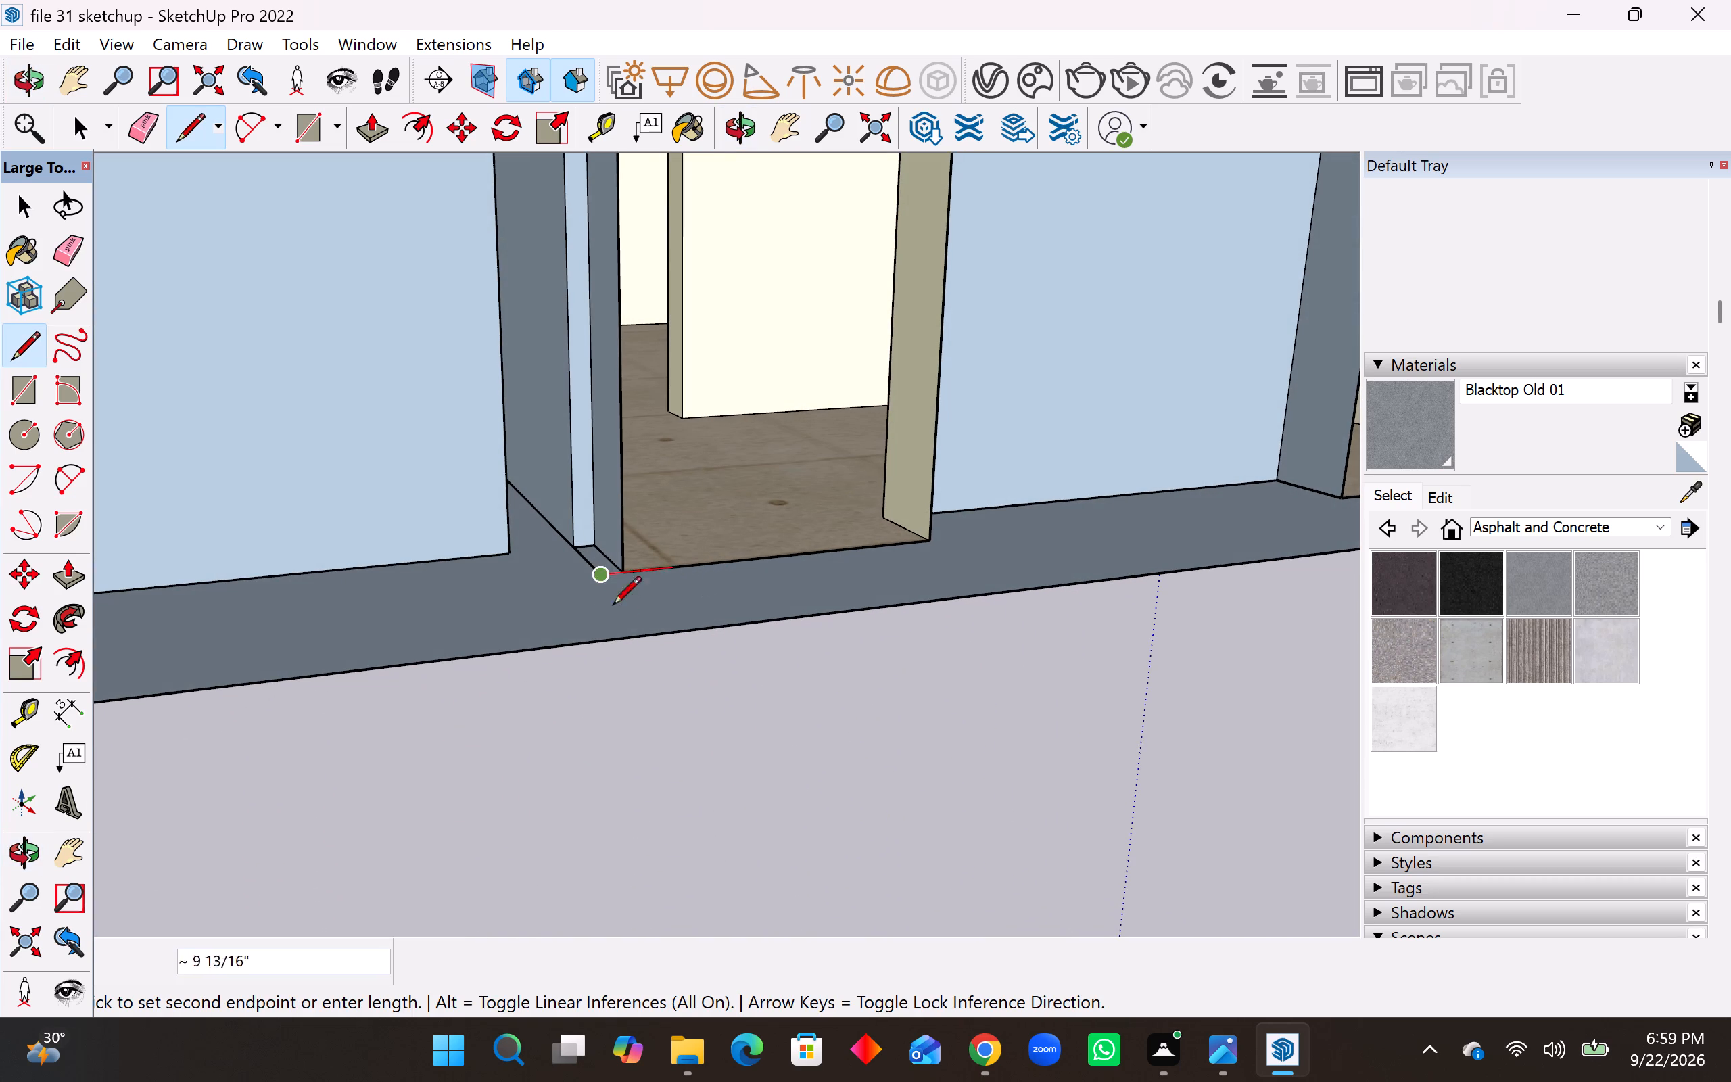
{"action": "middle_click_drag", "start_coordinate": [598, 580], "coordinate": [737, 495]}
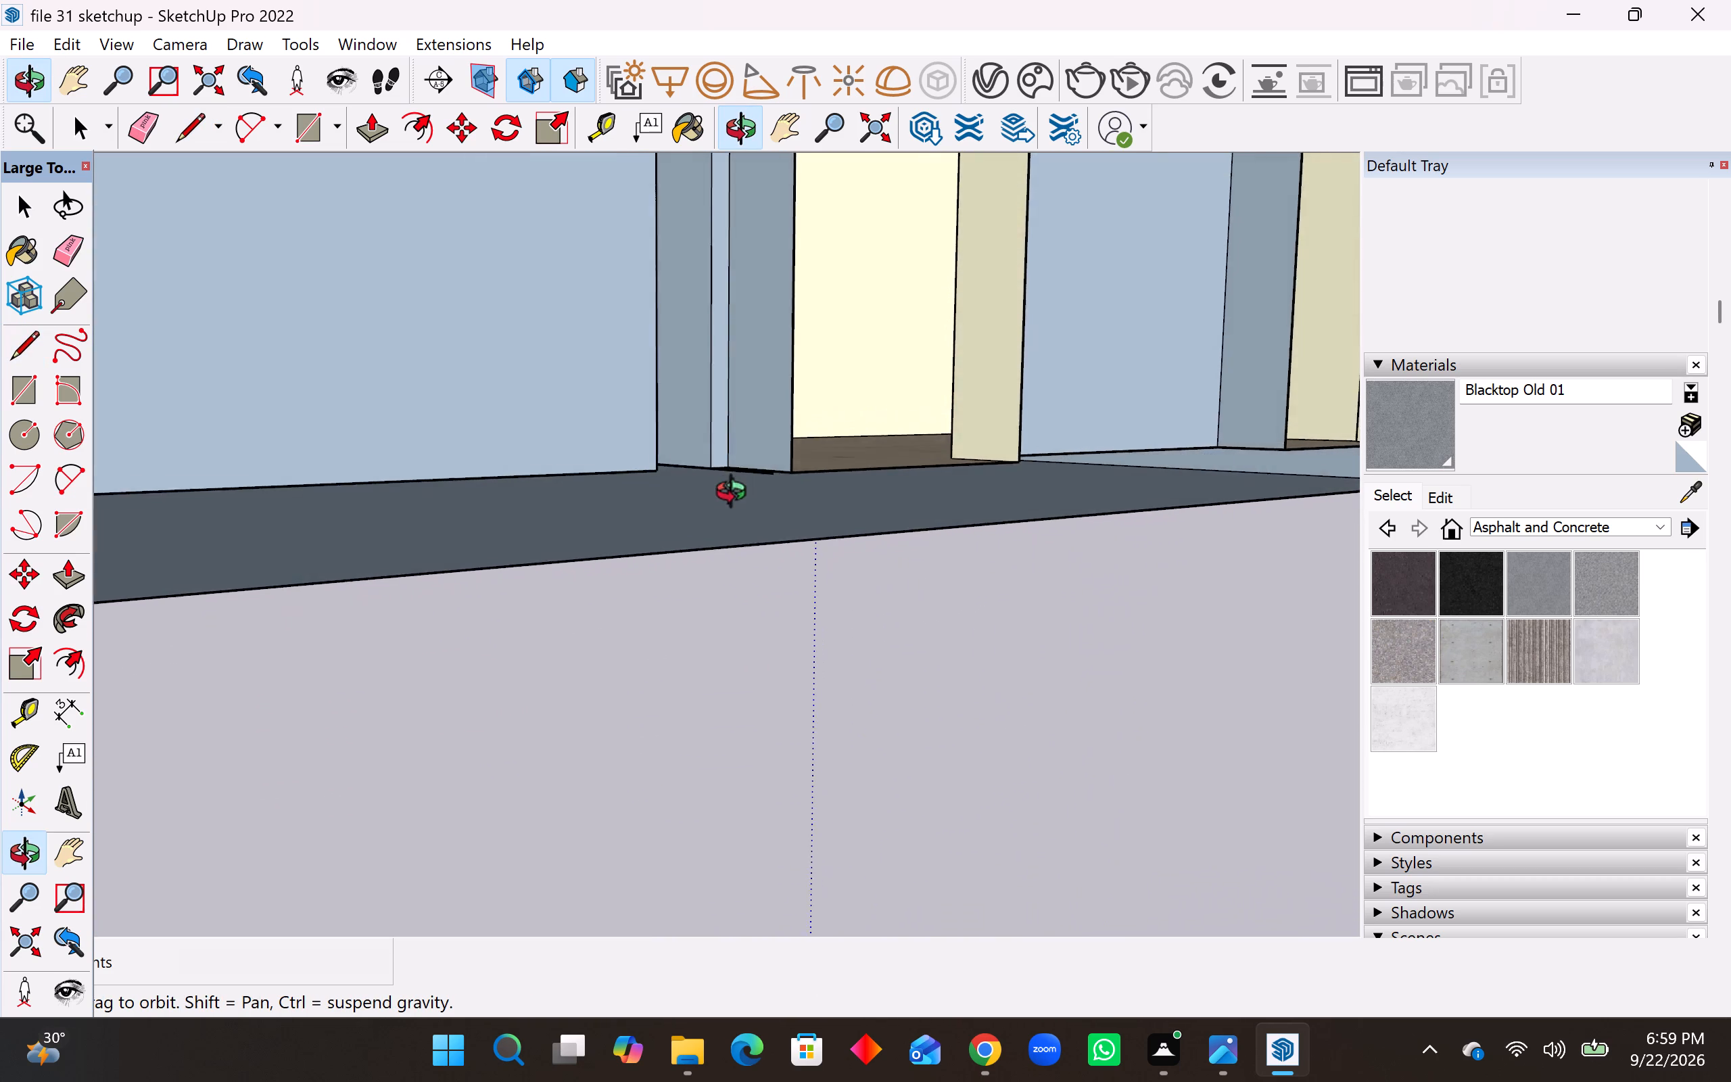
{"action": "middle_click_drag", "start_coordinate": [737, 495], "coordinate": [738, 471]}
{"action": "left_click", "coordinate": [771, 444]}
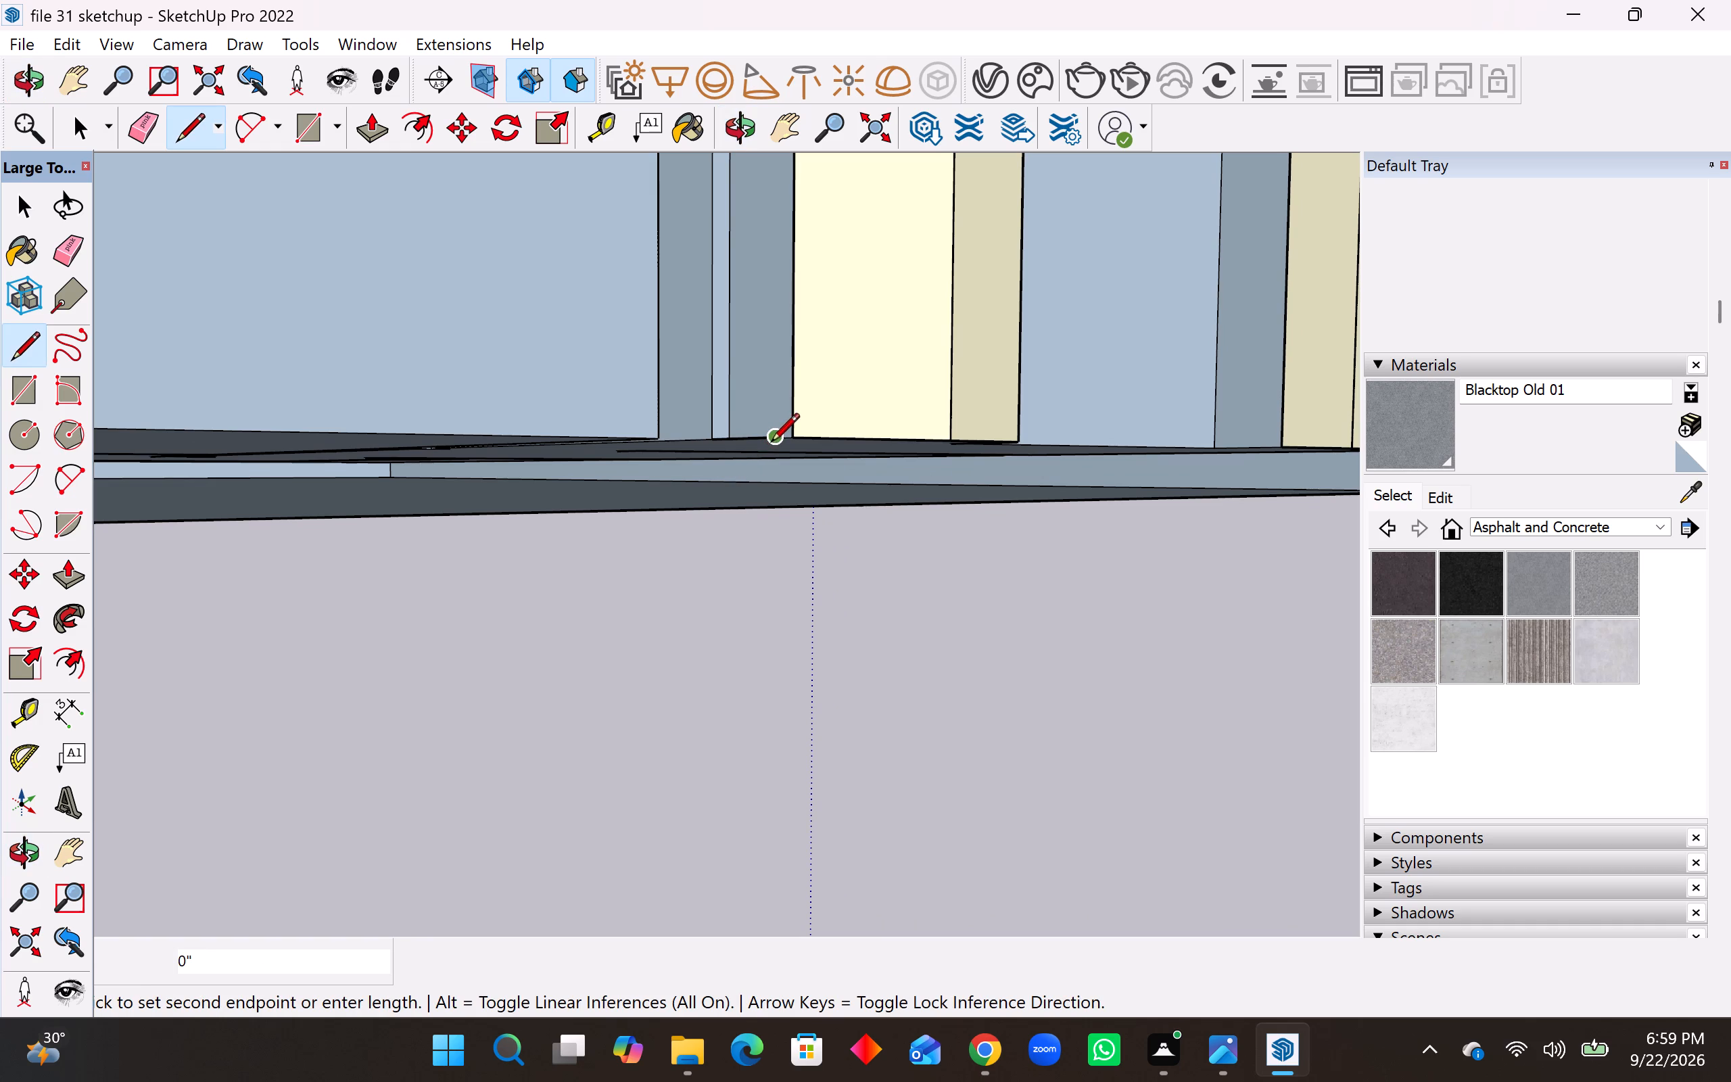
{"action": "left_click", "coordinate": [775, 509]}
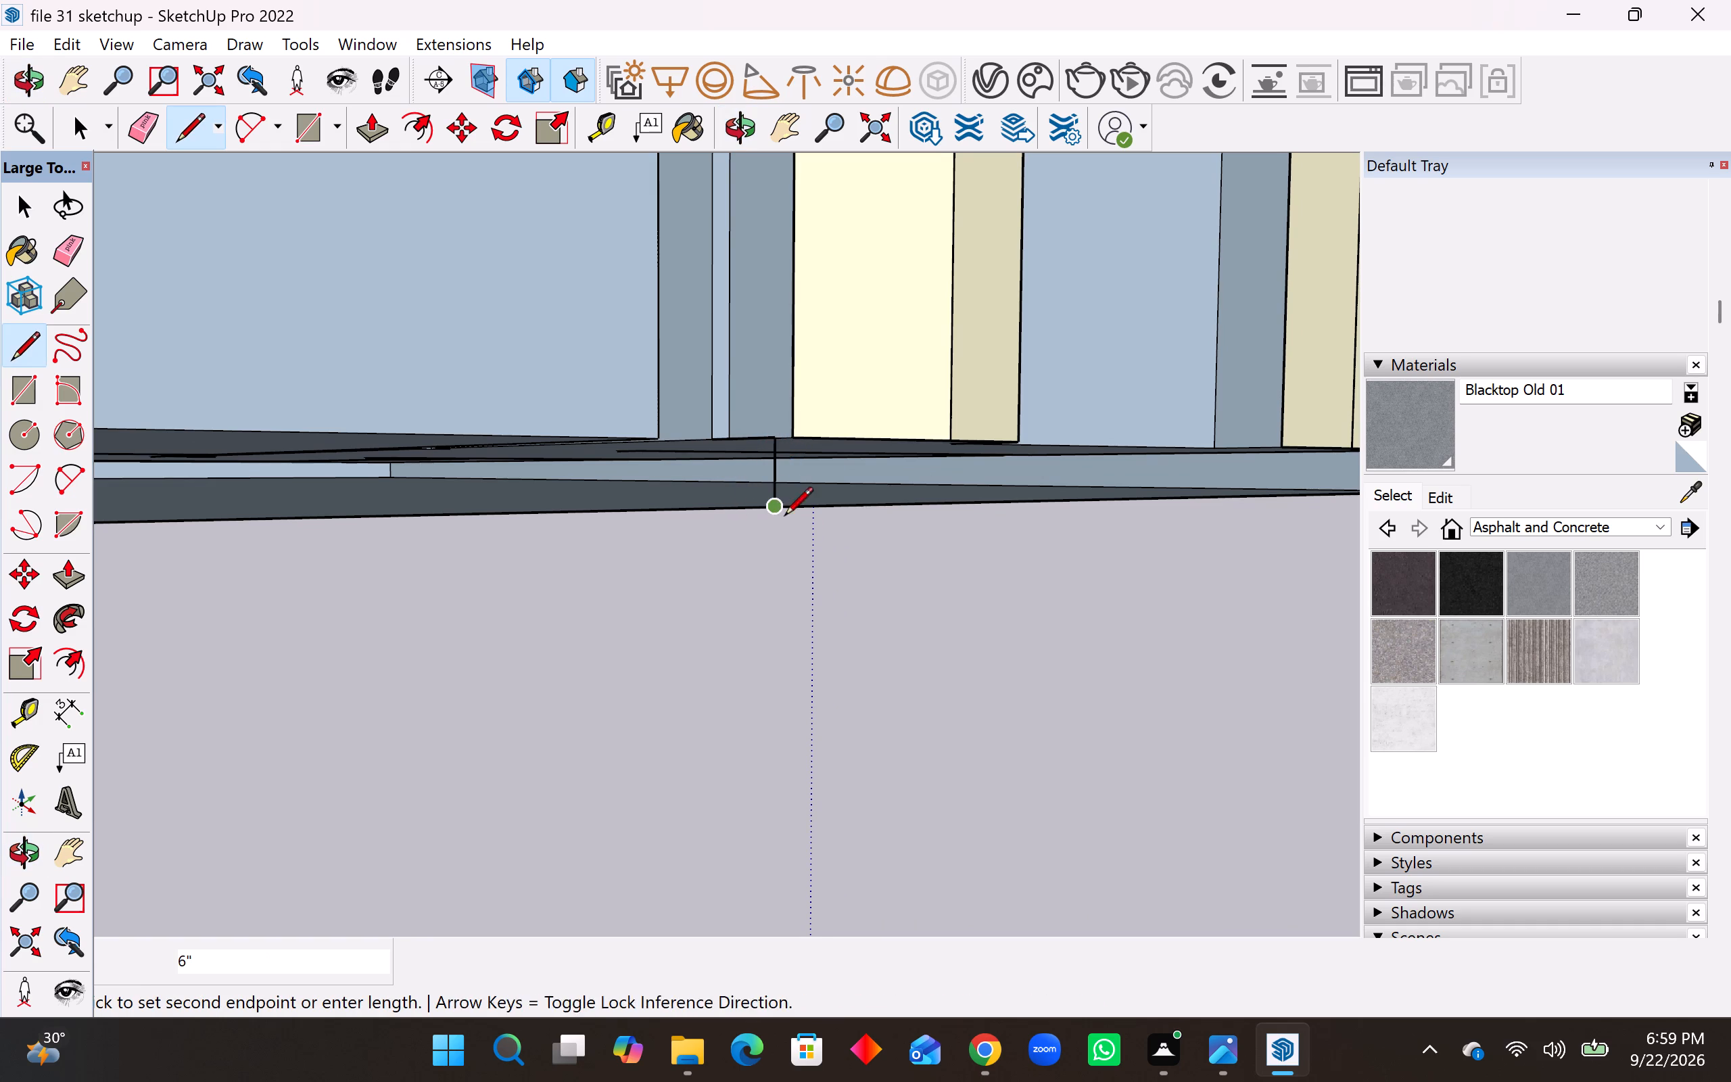
{"action": "scroll", "coordinate": [790, 593], "scroll_direction": "down", "scroll_amount": 8}
{"action": "middle_click_drag", "start_coordinate": [797, 560], "coordinate": [800, 695]}
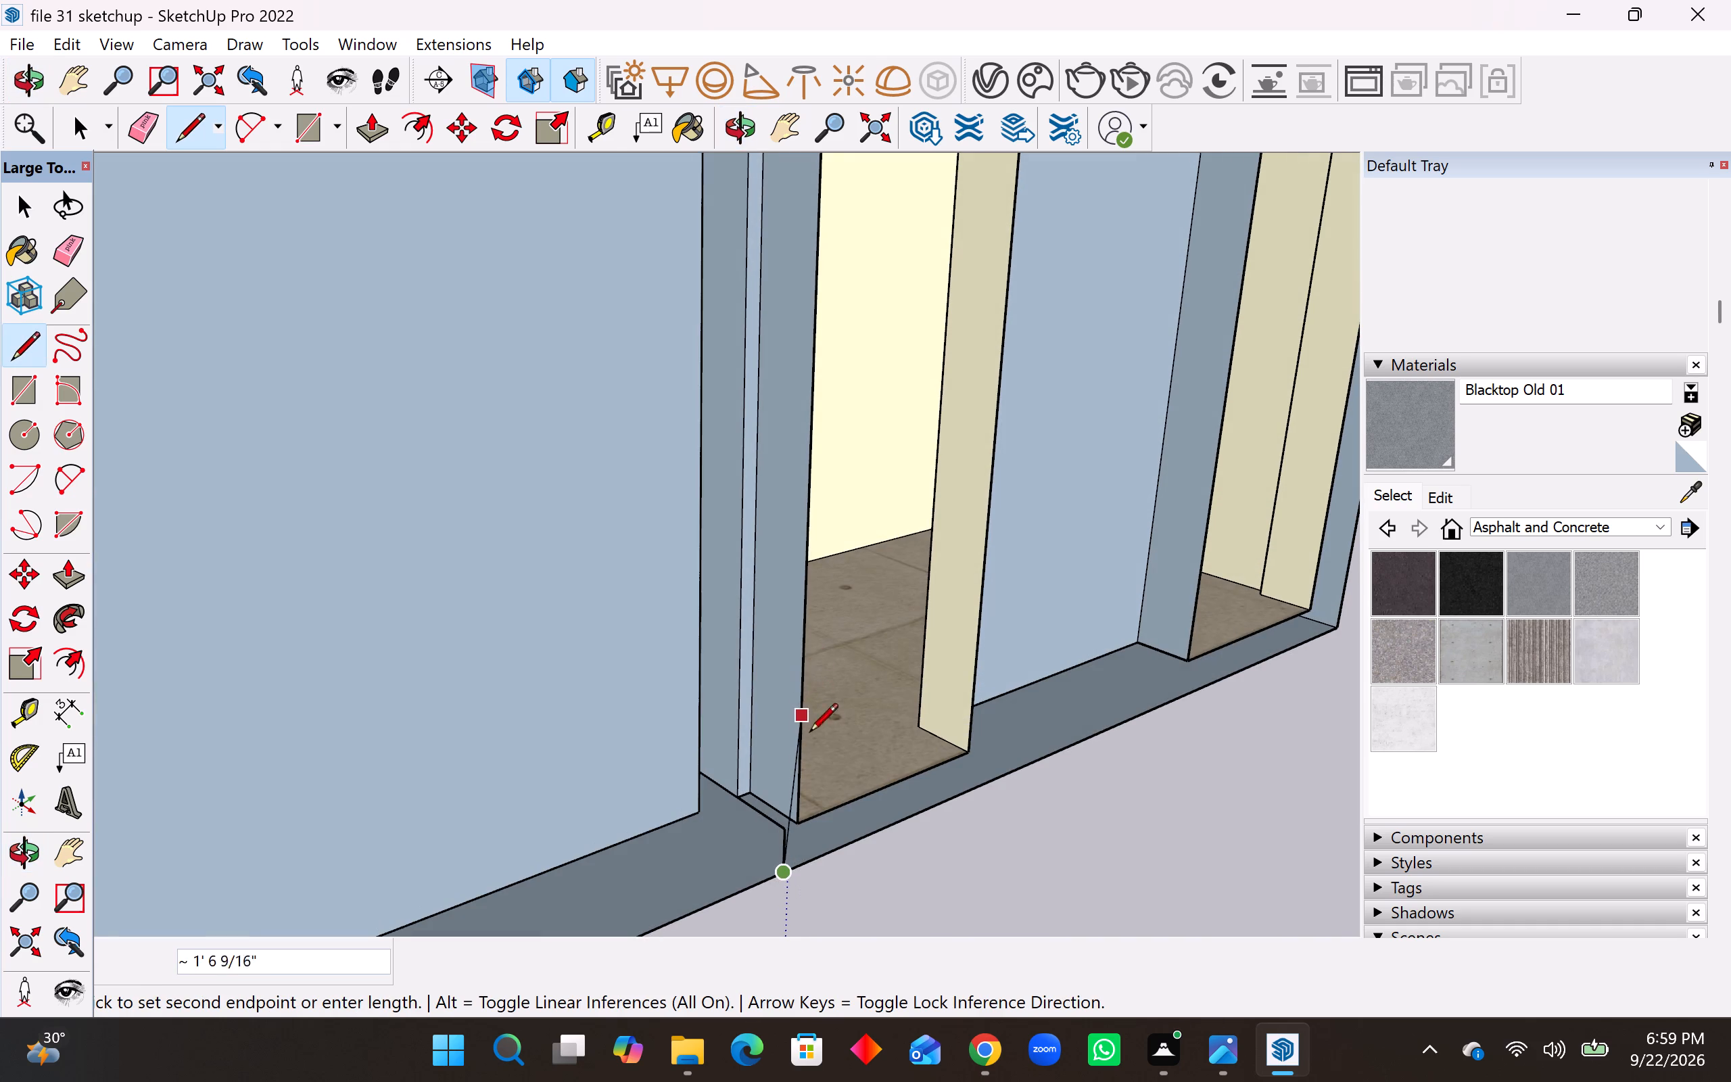
{"action": "key", "text": "Escape"}
Draw a 12' 3" by 10' 6" rectangle from the wall's top corner at the projection to the foot of the 6" line.
{"action": "middle_click_drag", "start_coordinate": [815, 849], "coordinate": [683, 843]}
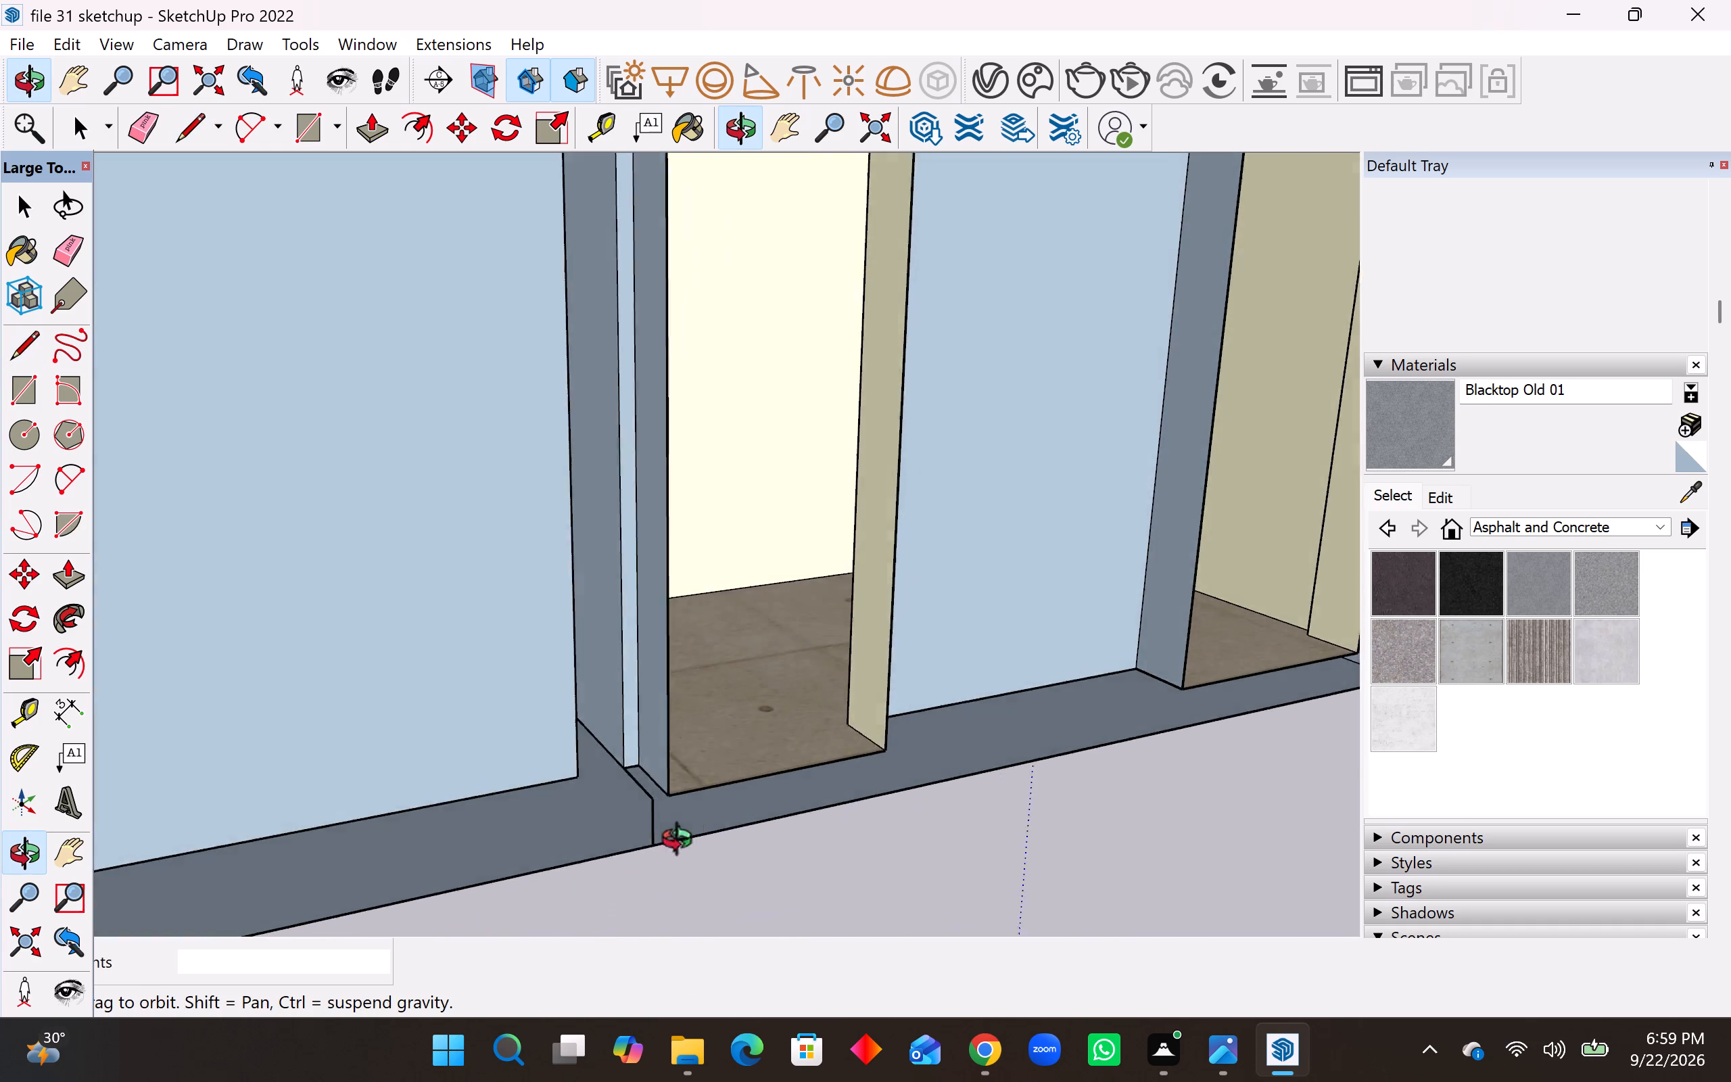
{"action": "middle_click_drag", "start_coordinate": [683, 843], "coordinate": [607, 815]}
{"action": "scroll", "coordinate": [602, 793], "scroll_direction": "up", "scroll_amount": 4}
{"action": "scroll", "coordinate": [813, 765], "scroll_direction": "down", "scroll_amount": 11}
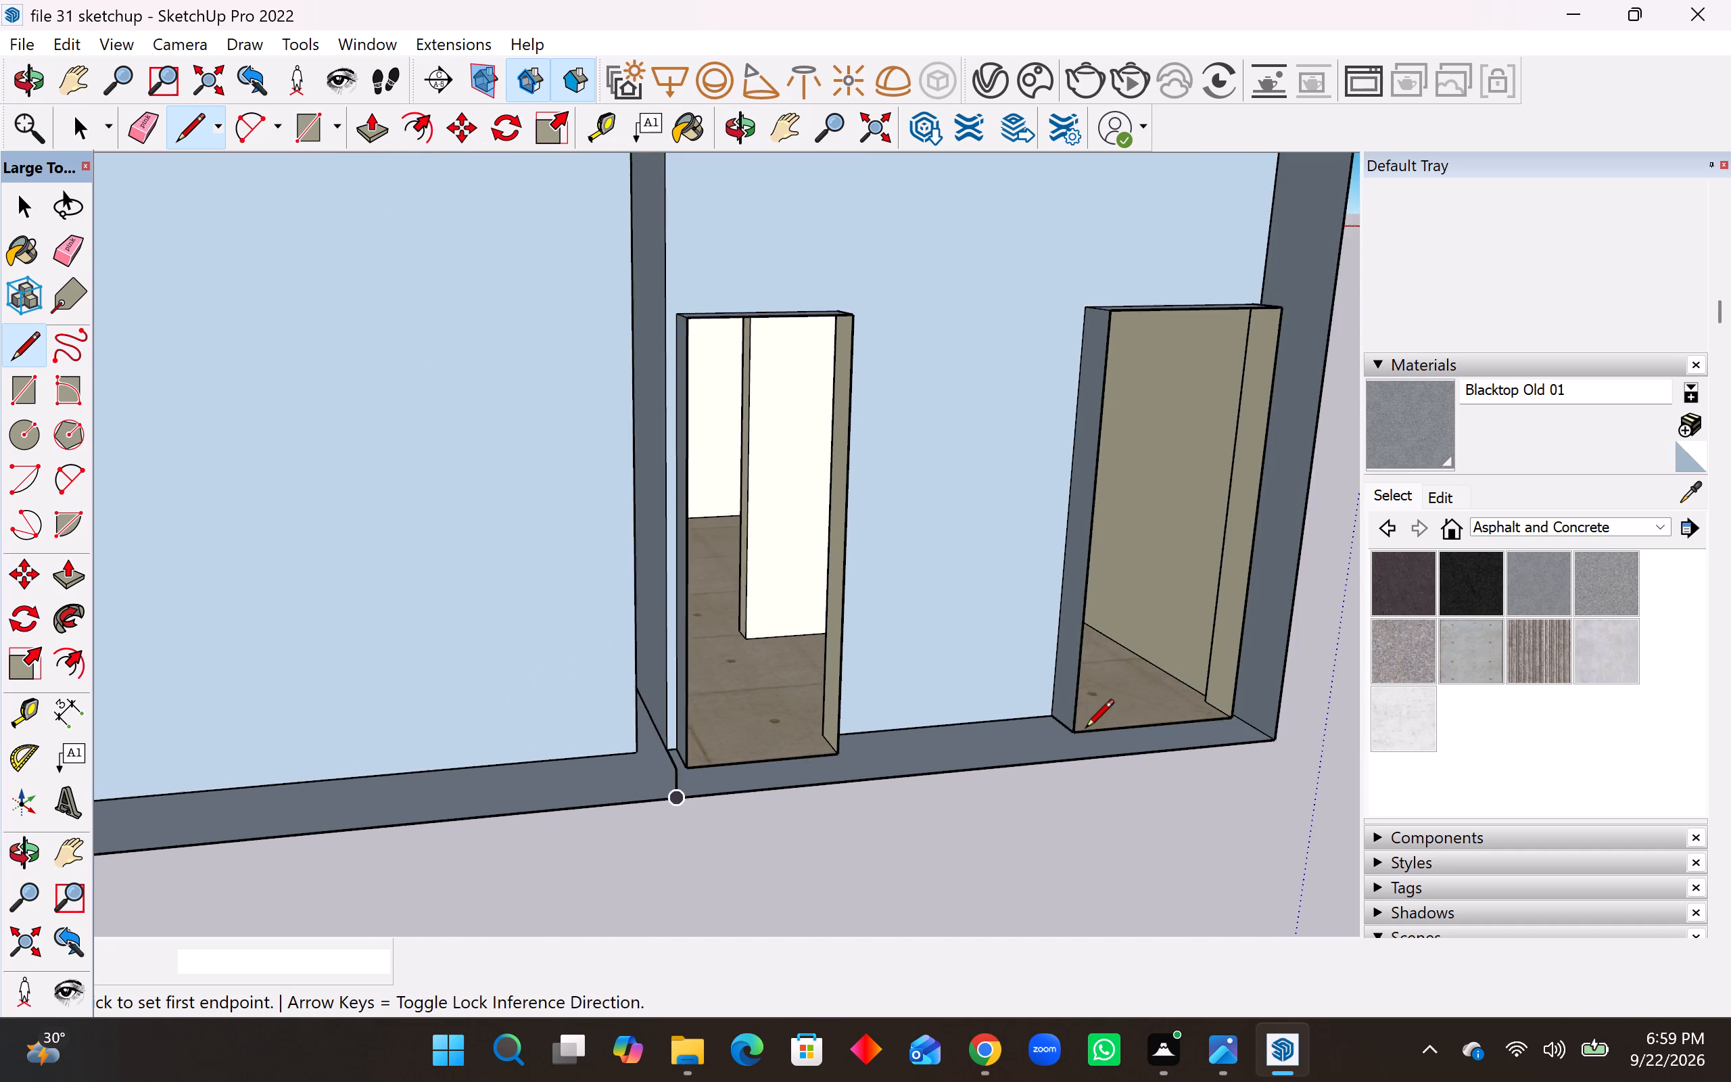
{"action": "scroll", "coordinate": [1085, 730], "scroll_direction": "down", "scroll_amount": 10}
{"action": "middle_click_drag", "start_coordinate": [1200, 732], "coordinate": [1110, 750]}
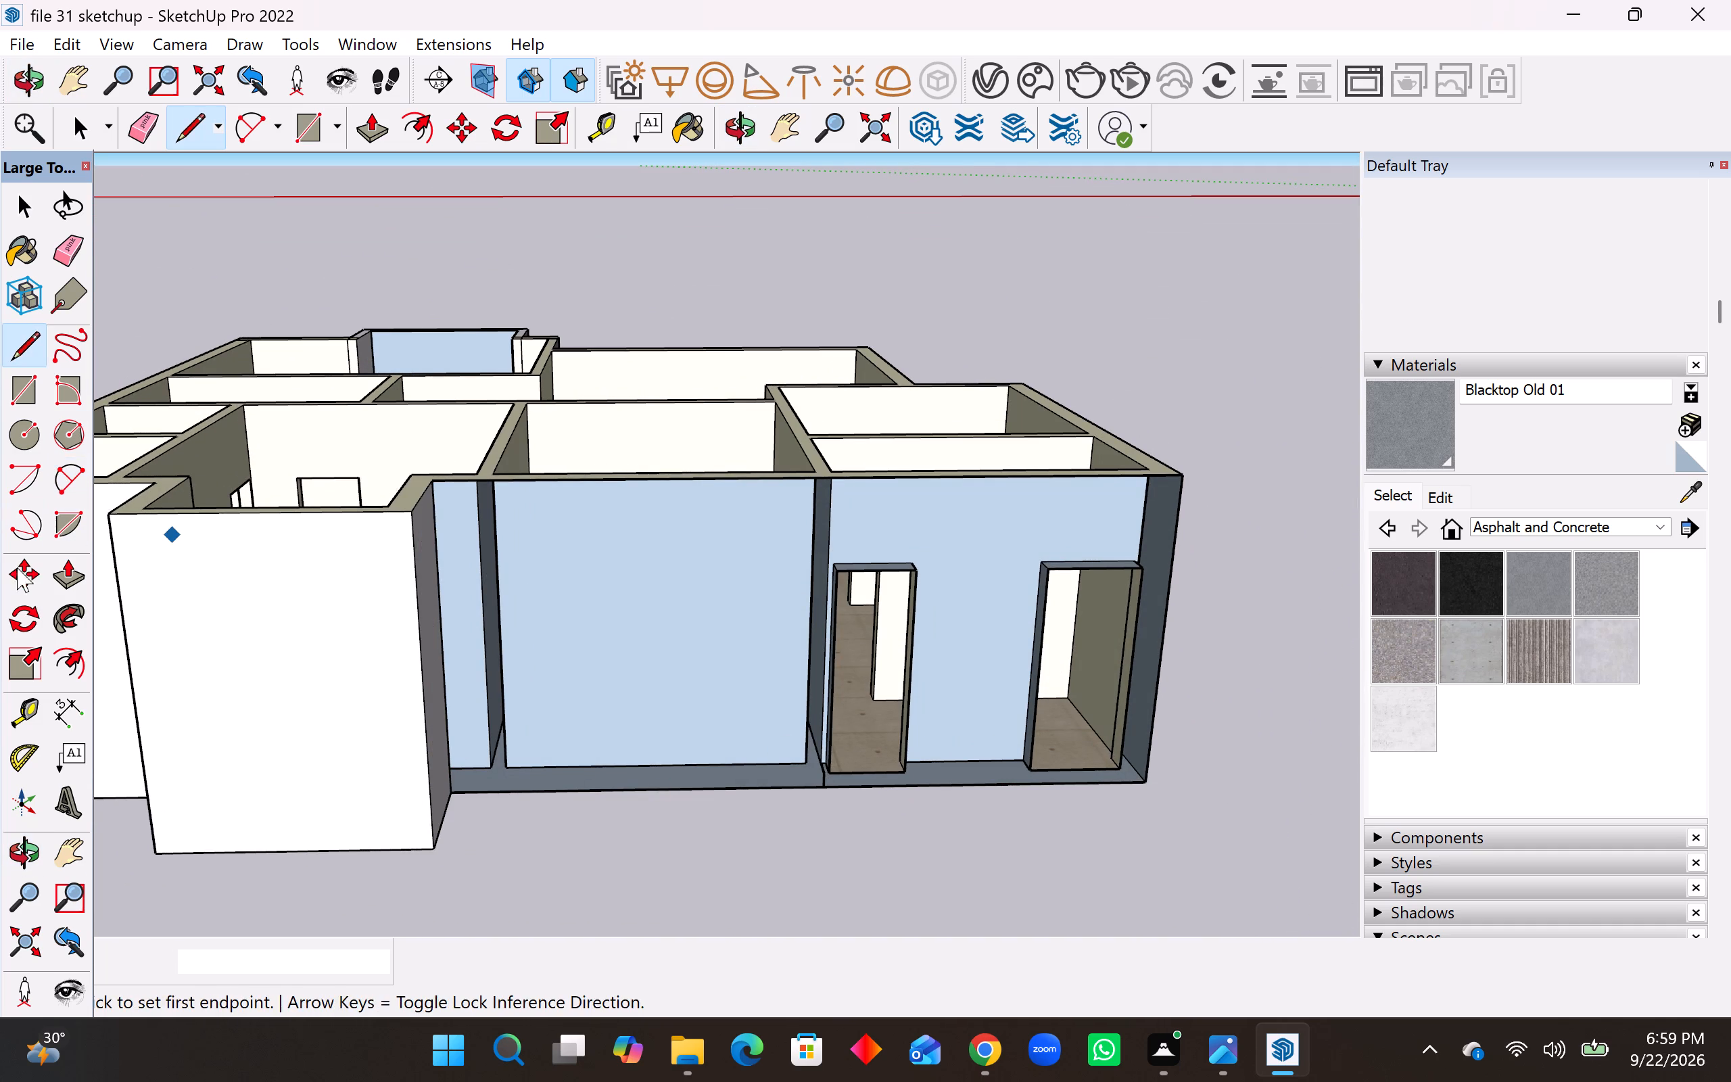
{"action": "left_click", "coordinate": [16, 379]}
{"action": "left_click", "coordinate": [436, 486]}
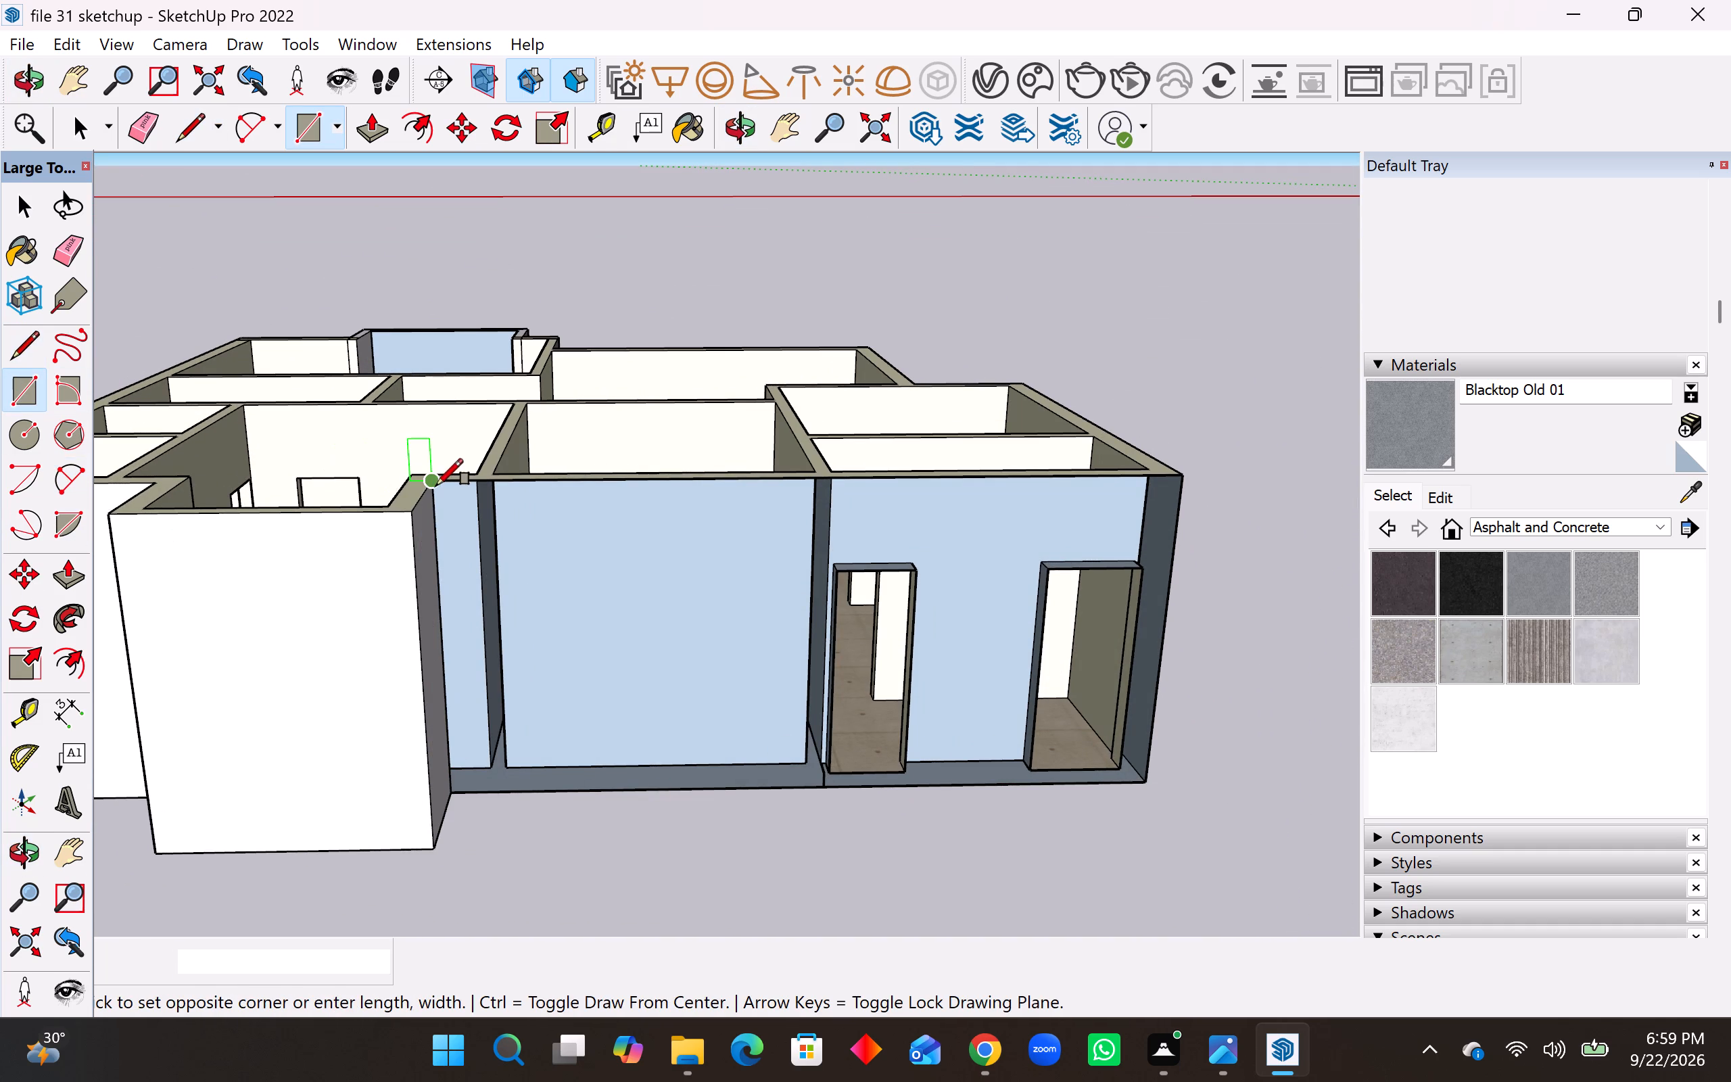
{"action": "left_click", "coordinate": [829, 790]}
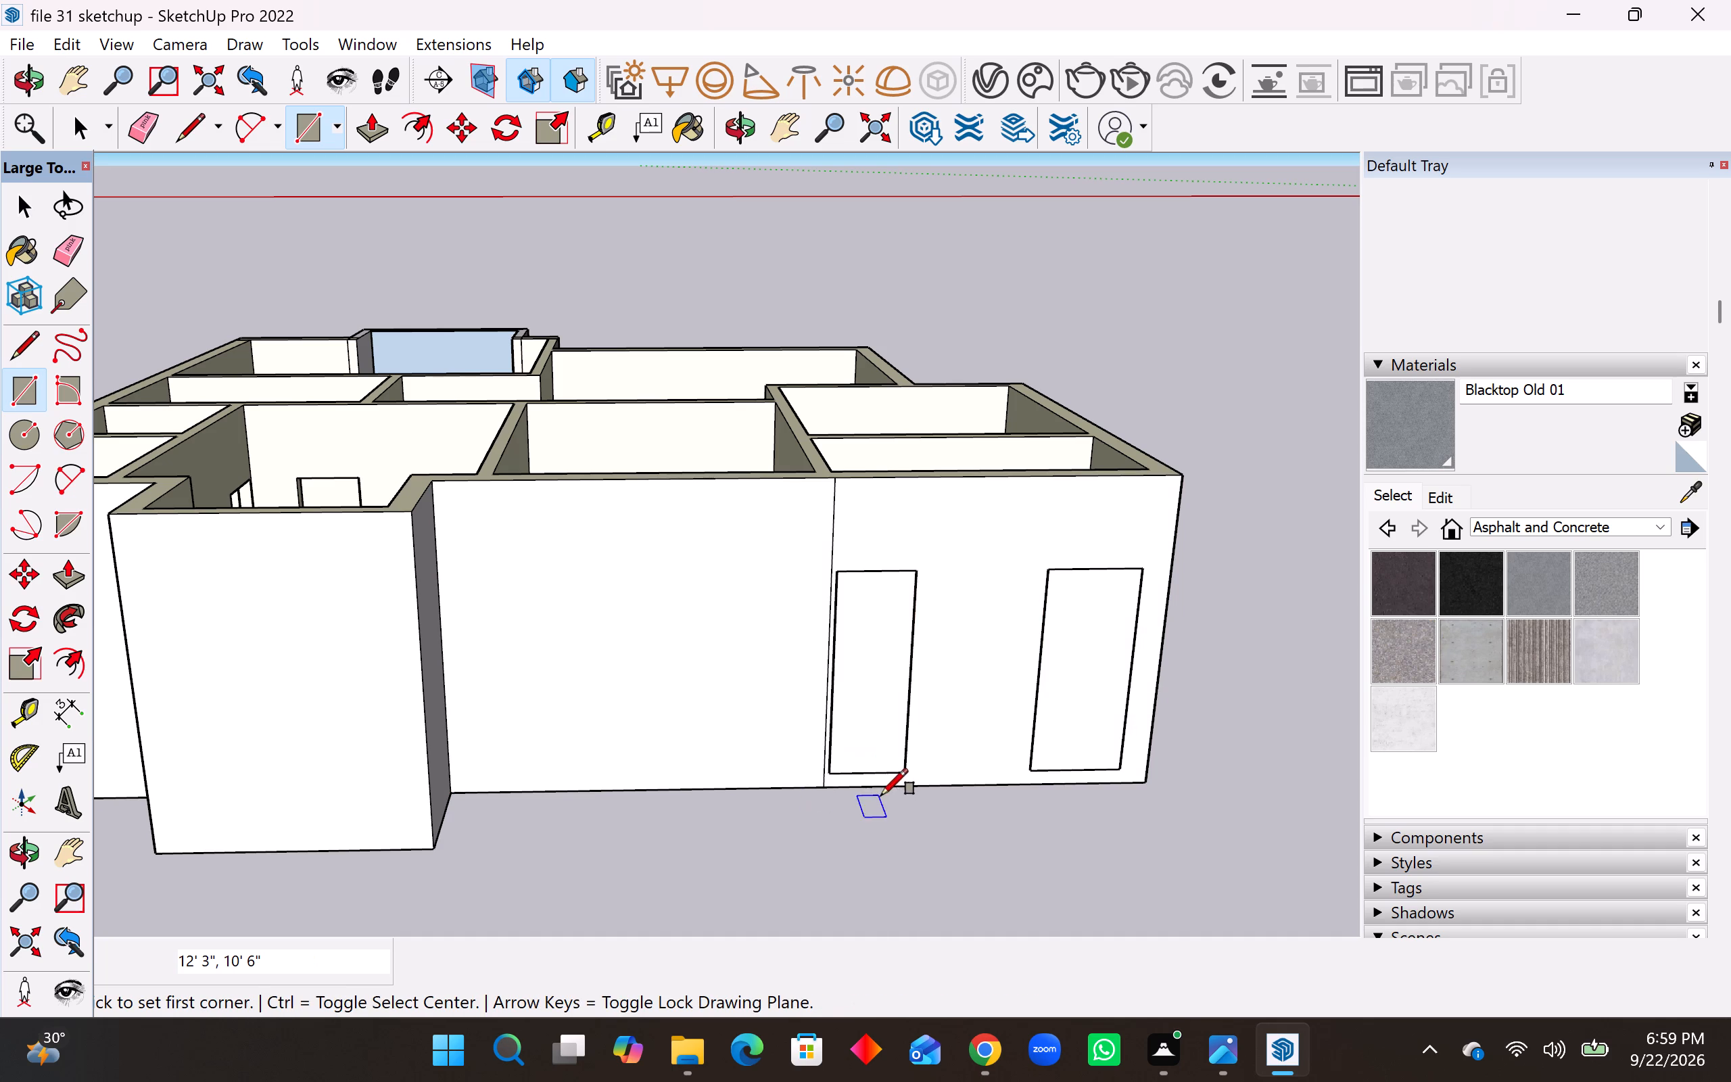
Delete the exterior face covering the two door openings, keeping the new rectangular face beside the projection.
{"action": "key", "text": "space"}
{"action": "left_click", "coordinate": [868, 686]}
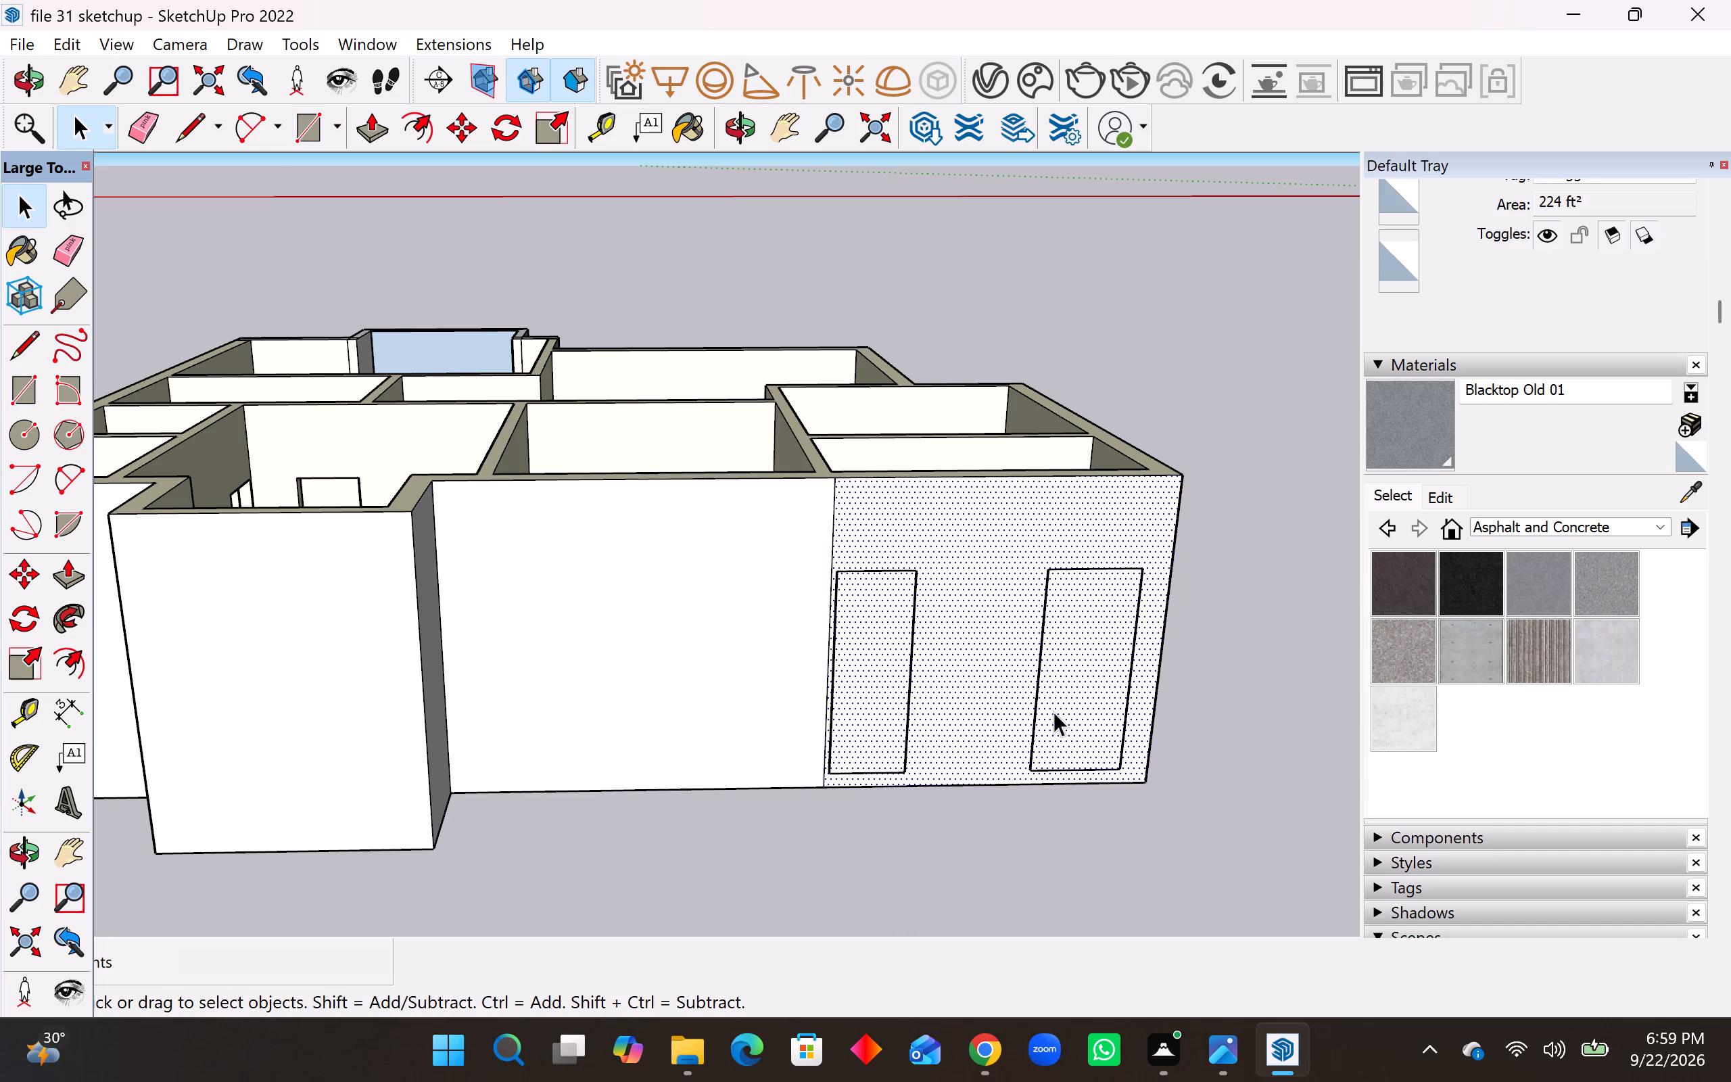
{"action": "key", "text": "Delete"}
Draw a vertical line about 3' long from the upper outer corner of the door opening nearer the projection to the wall's top edge.
{"action": "middle_click_drag", "start_coordinate": [1020, 730], "coordinate": [899, 681]}
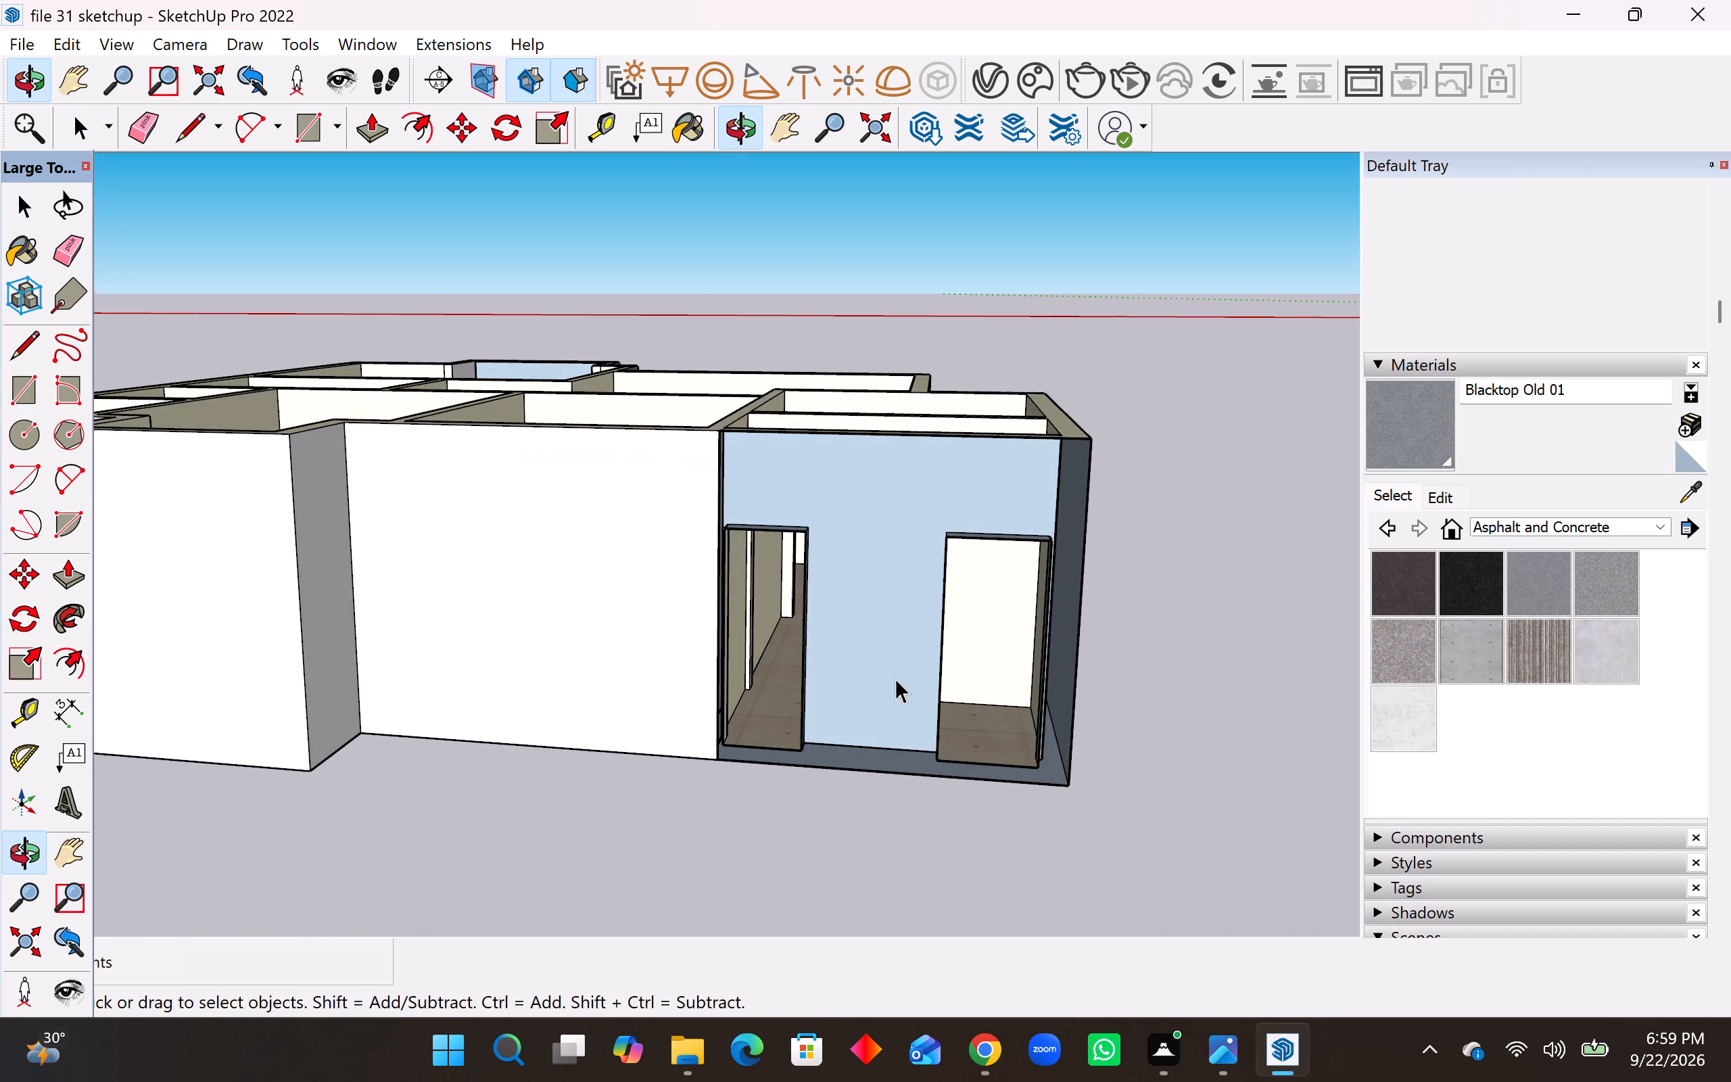
{"action": "scroll", "coordinate": [897, 697], "scroll_direction": "up", "scroll_amount": 5}
{"action": "middle_click_drag", "start_coordinate": [885, 759], "coordinate": [918, 874]}
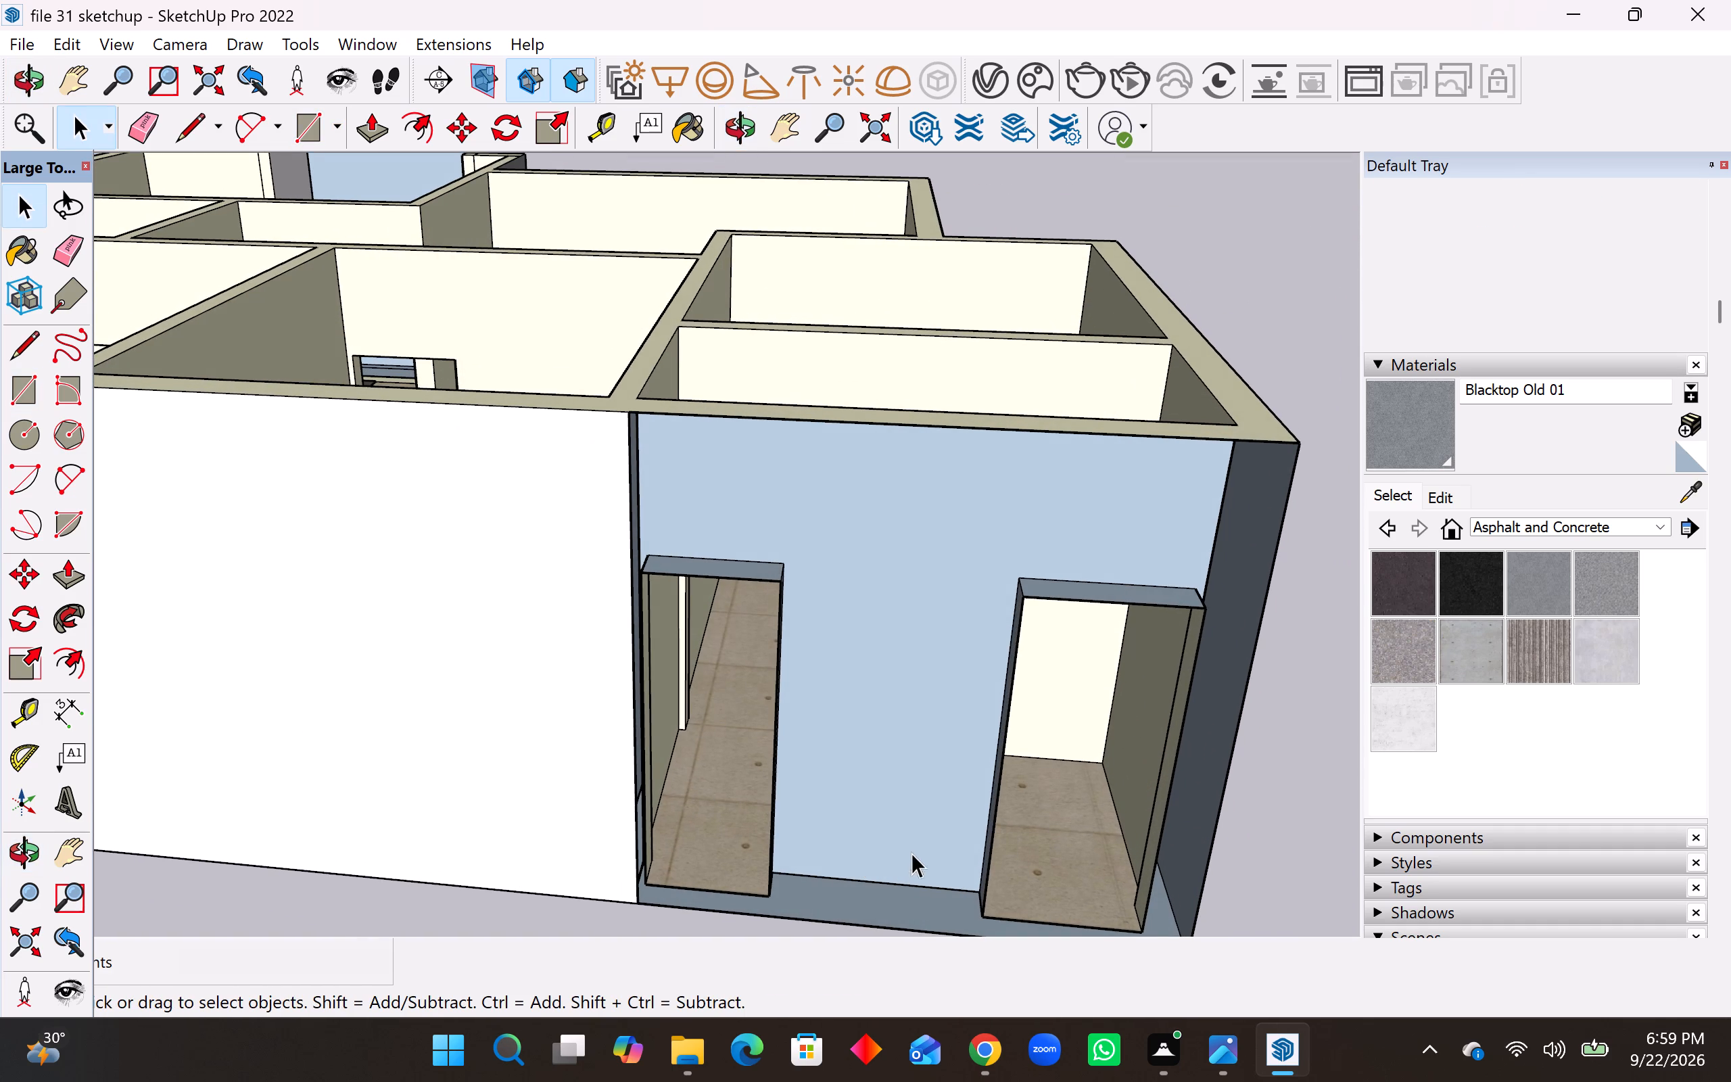
{"action": "scroll", "coordinate": [1083, 775], "scroll_direction": "up", "scroll_amount": 2}
{"action": "scroll", "coordinate": [1083, 782], "scroll_direction": "down", "scroll_amount": 3}
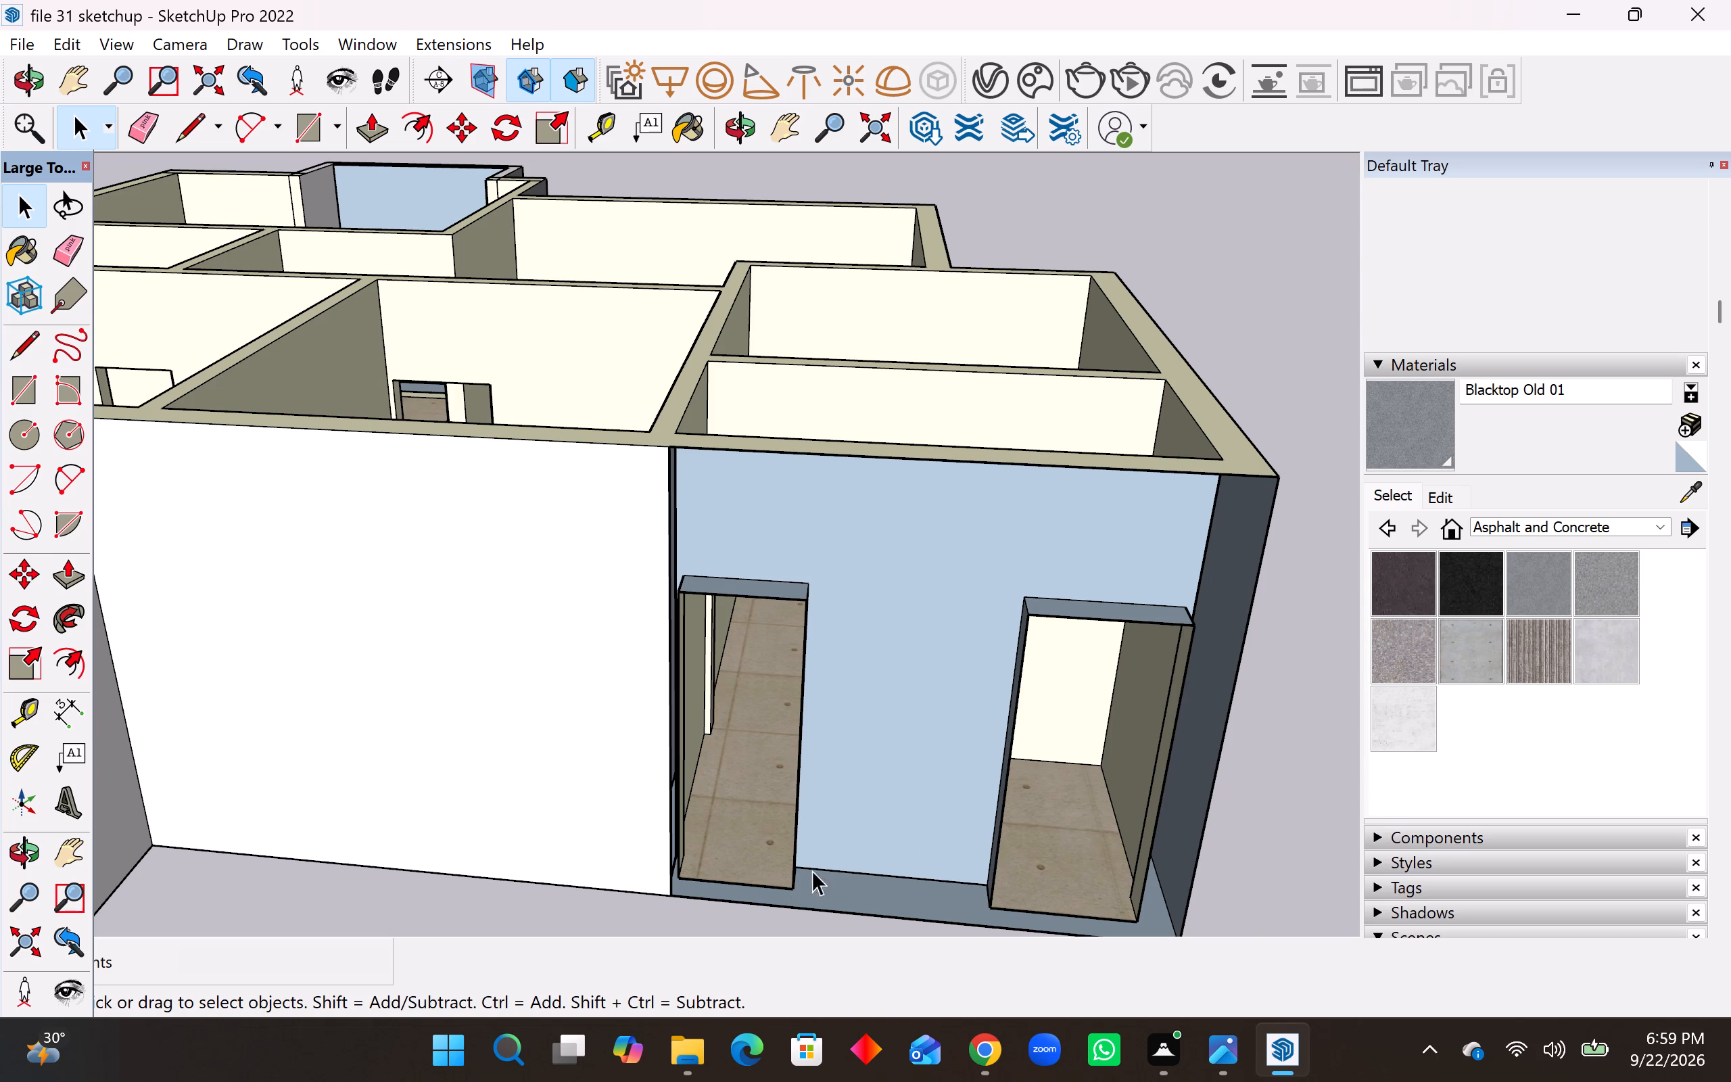
{"action": "scroll", "coordinate": [577, 651], "scroll_direction": "up", "scroll_amount": 2}
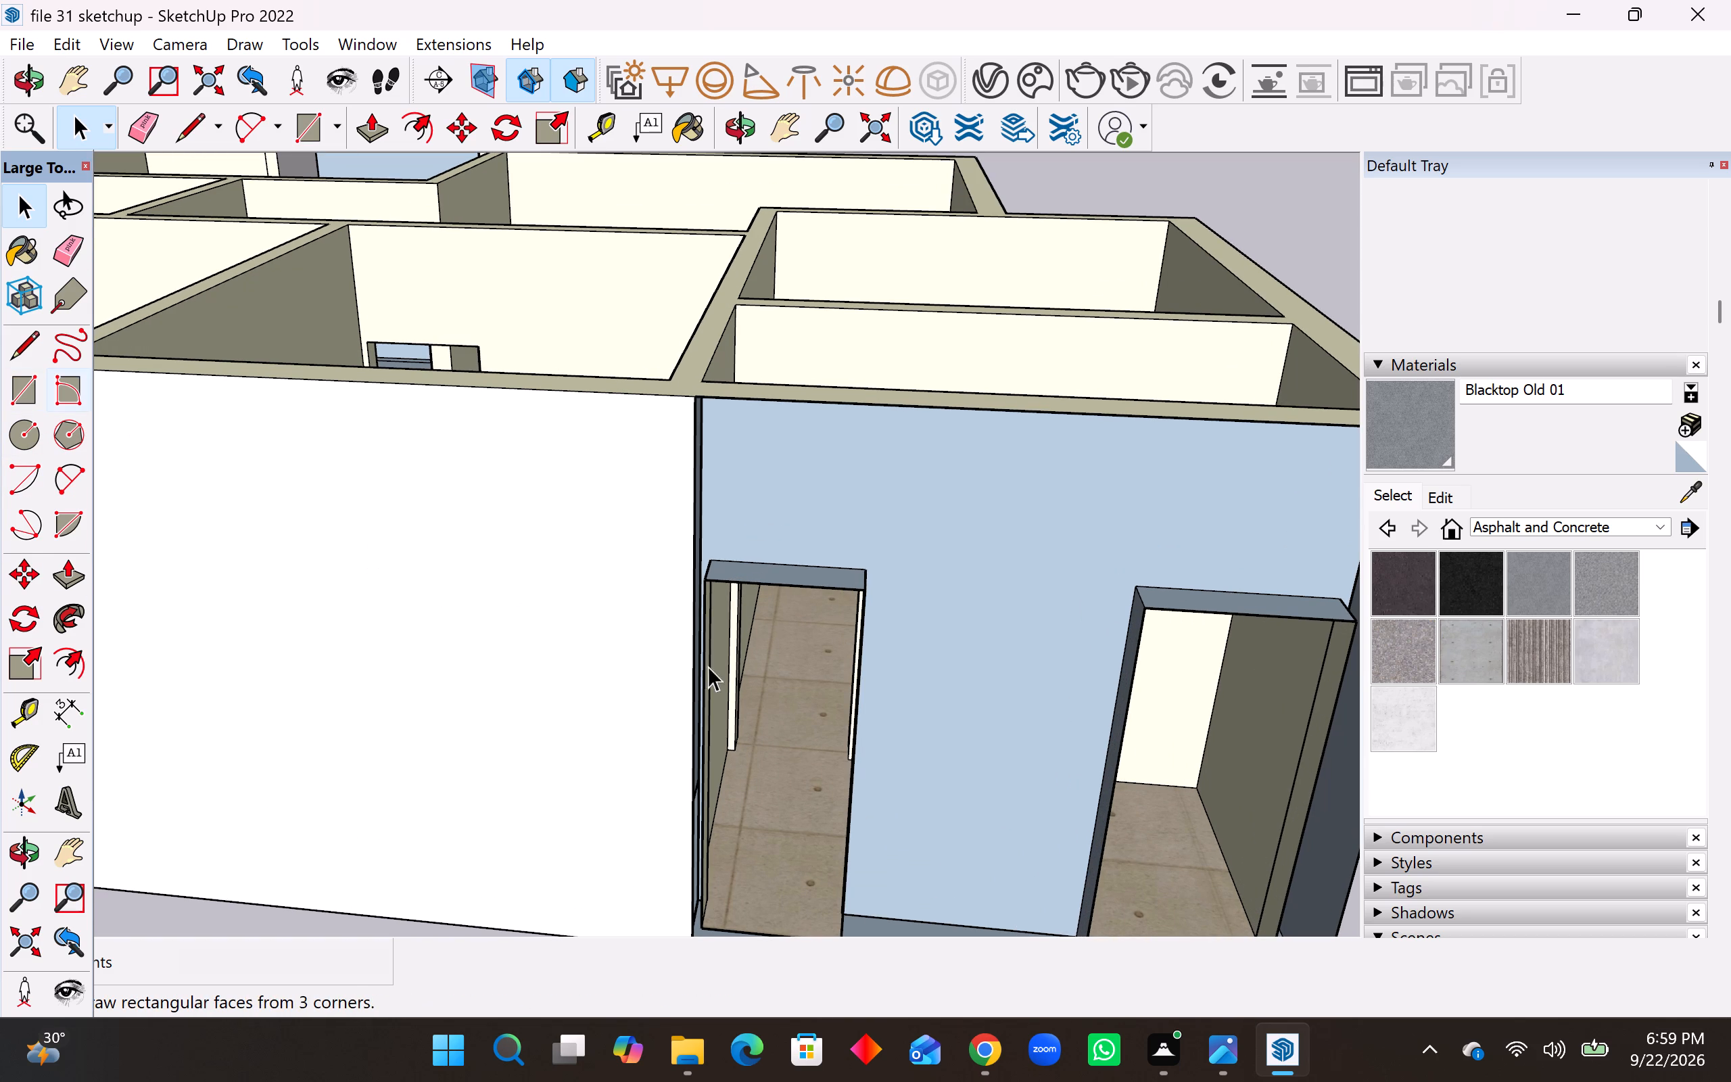
{"action": "middle_click_drag", "start_coordinate": [711, 578], "coordinate": [445, 619]}
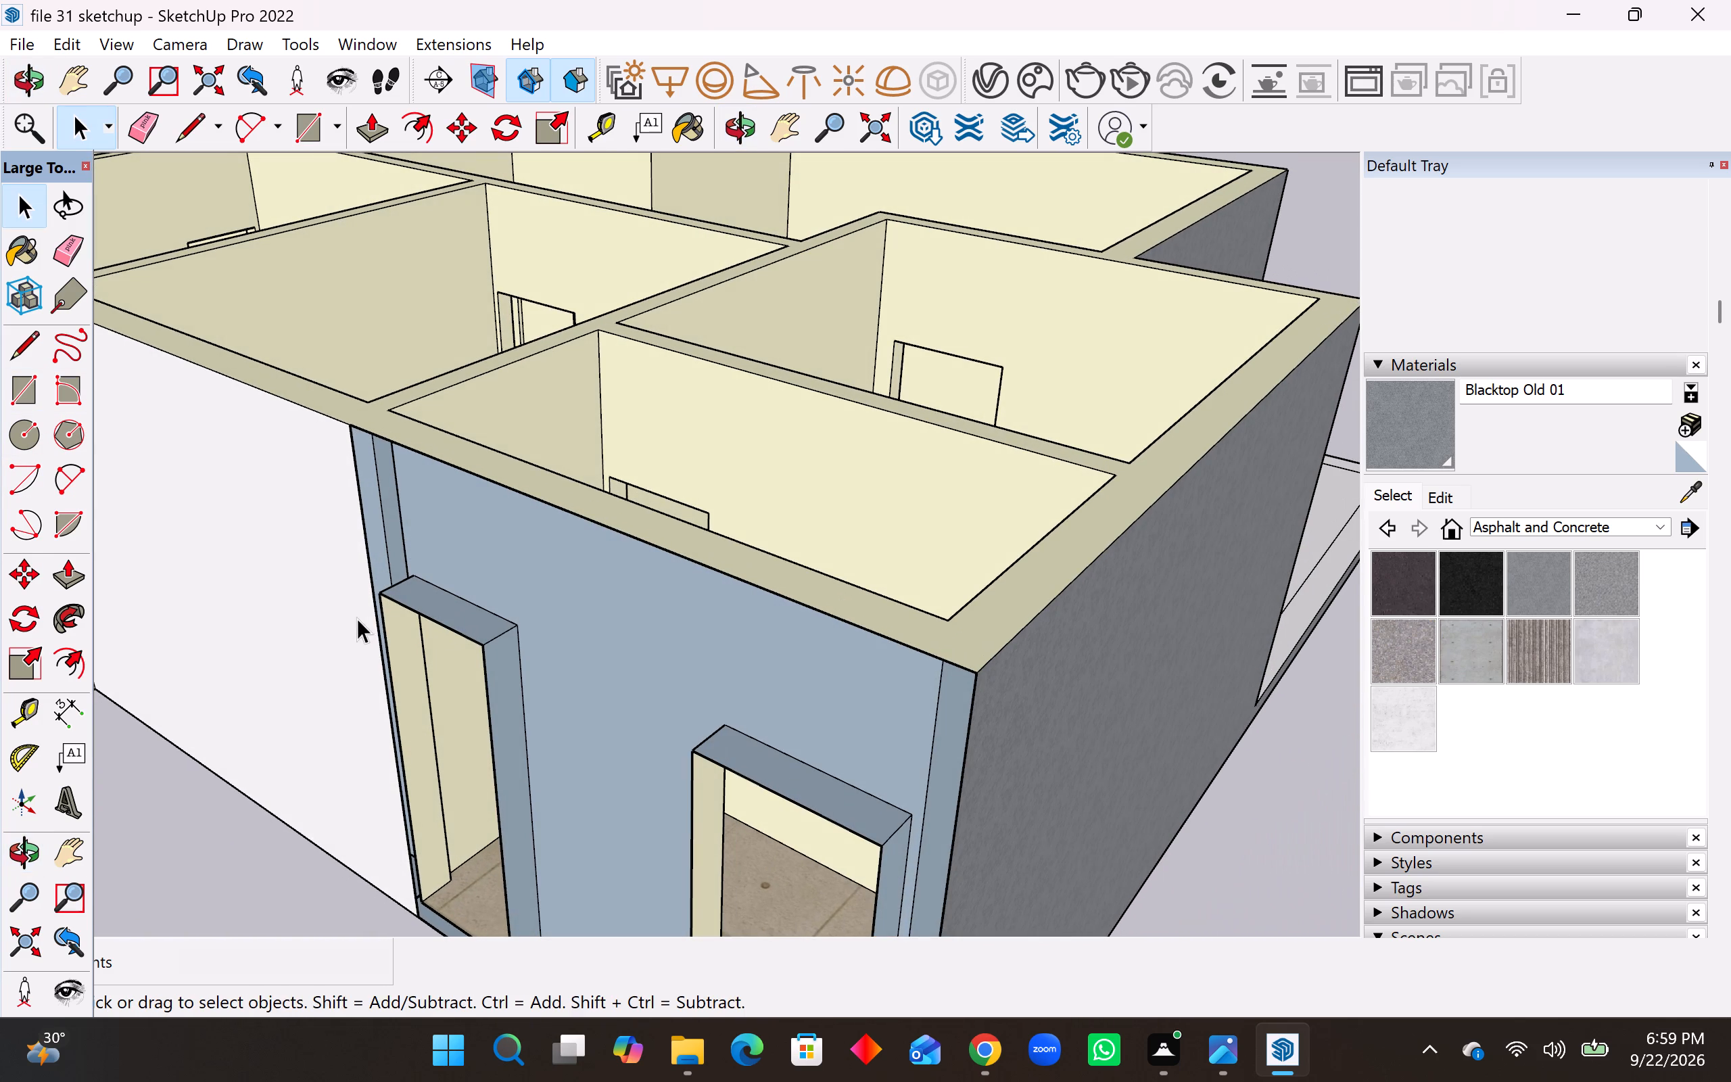
{"action": "middle_click_drag", "start_coordinate": [398, 585], "coordinate": [550, 590]}
{"action": "left_click", "coordinate": [23, 347]}
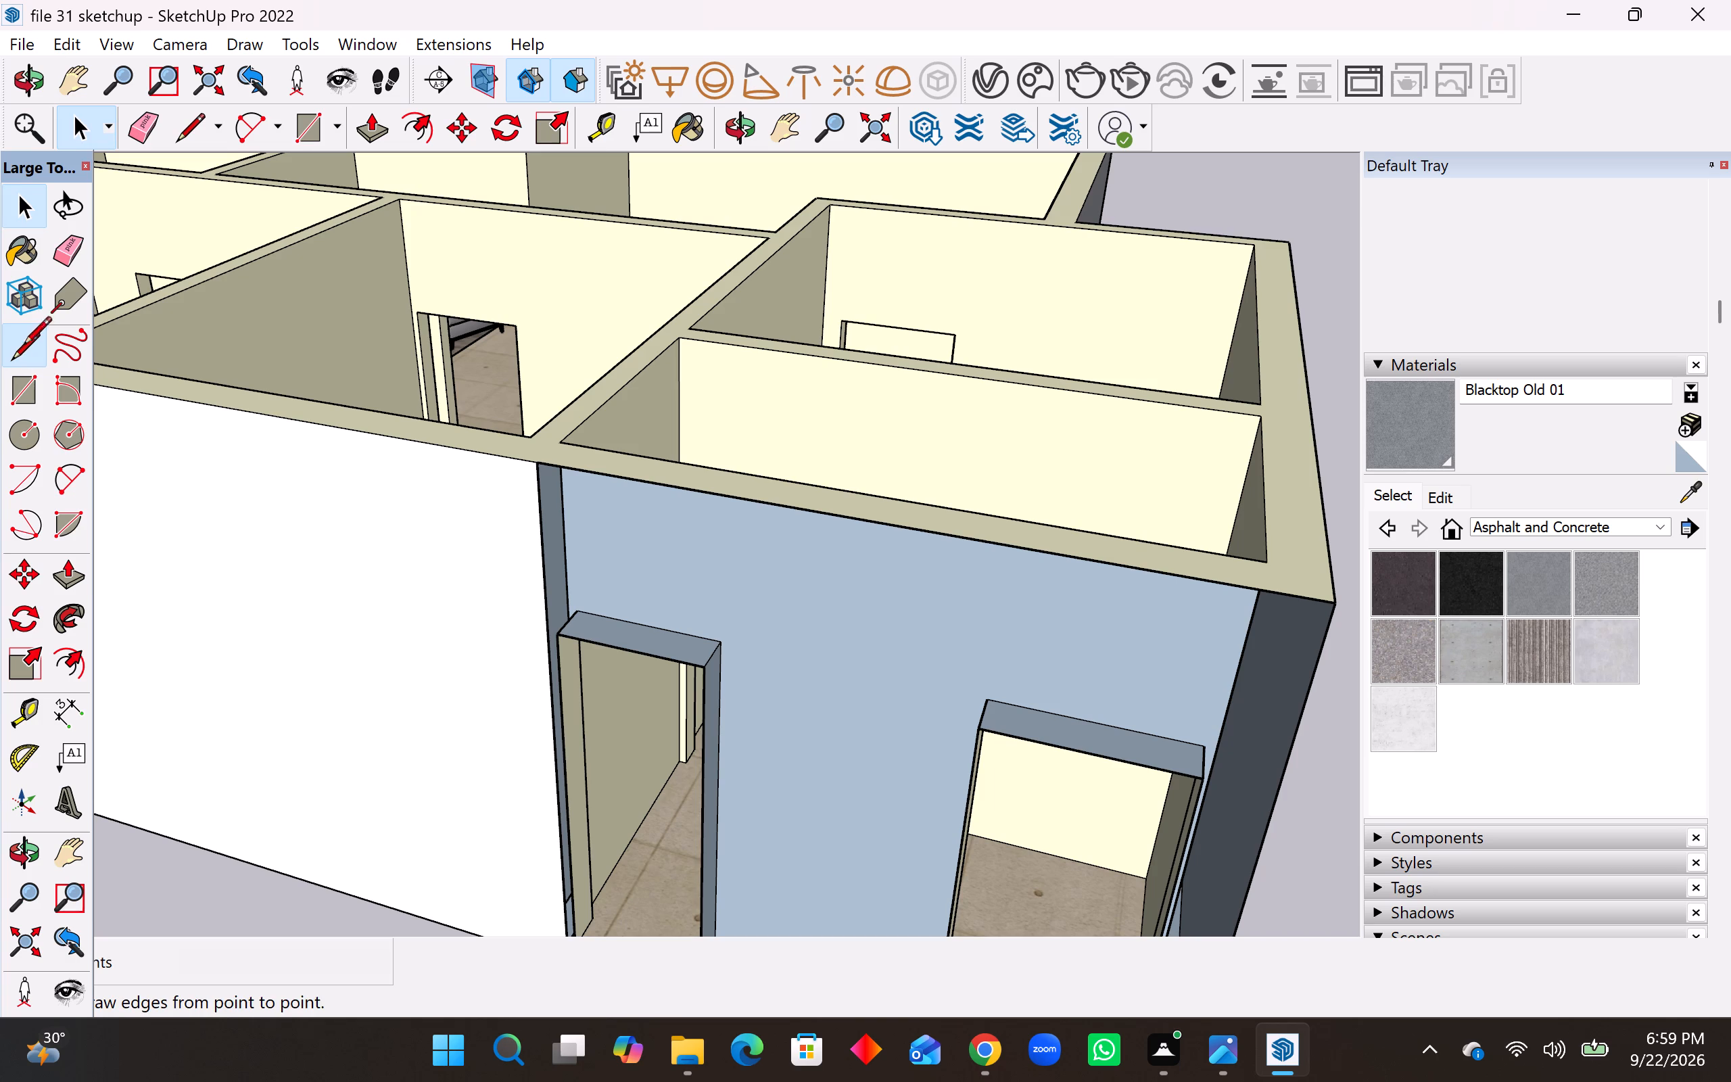
{"action": "left_click", "coordinate": [560, 637]}
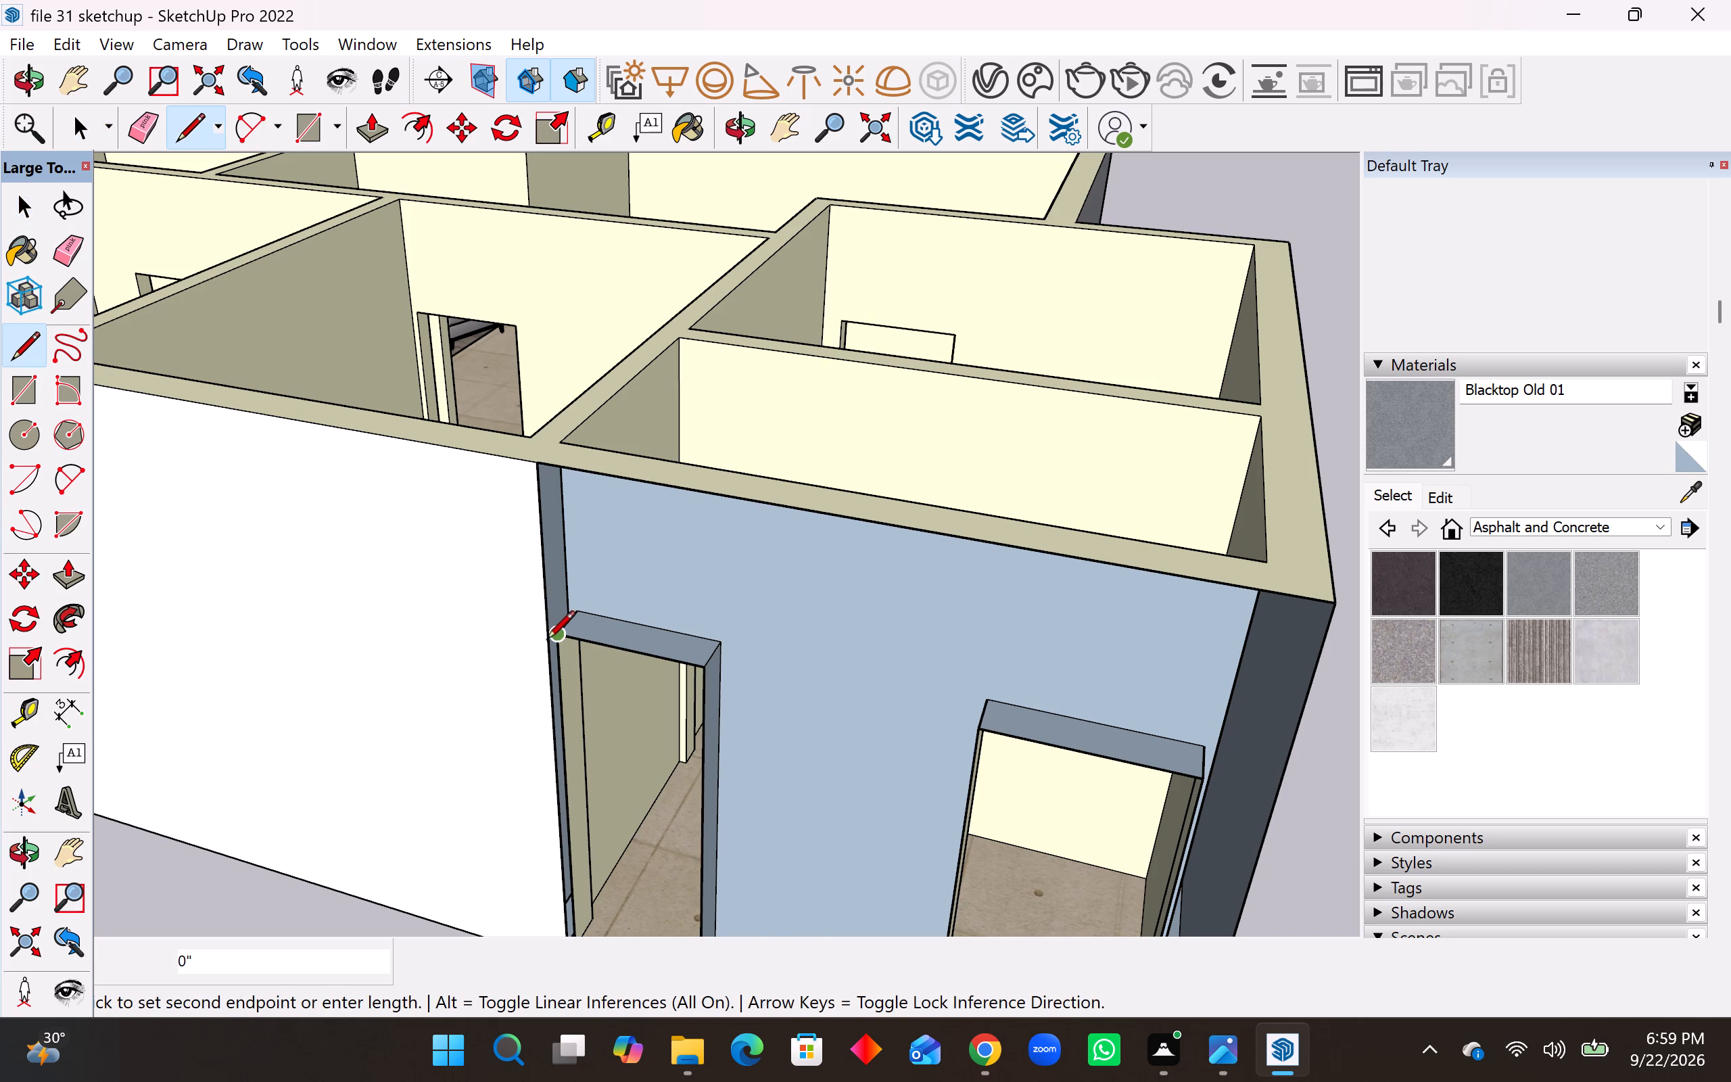
{"action": "scroll", "coordinate": [546, 642], "scroll_direction": "up", "scroll_amount": 6}
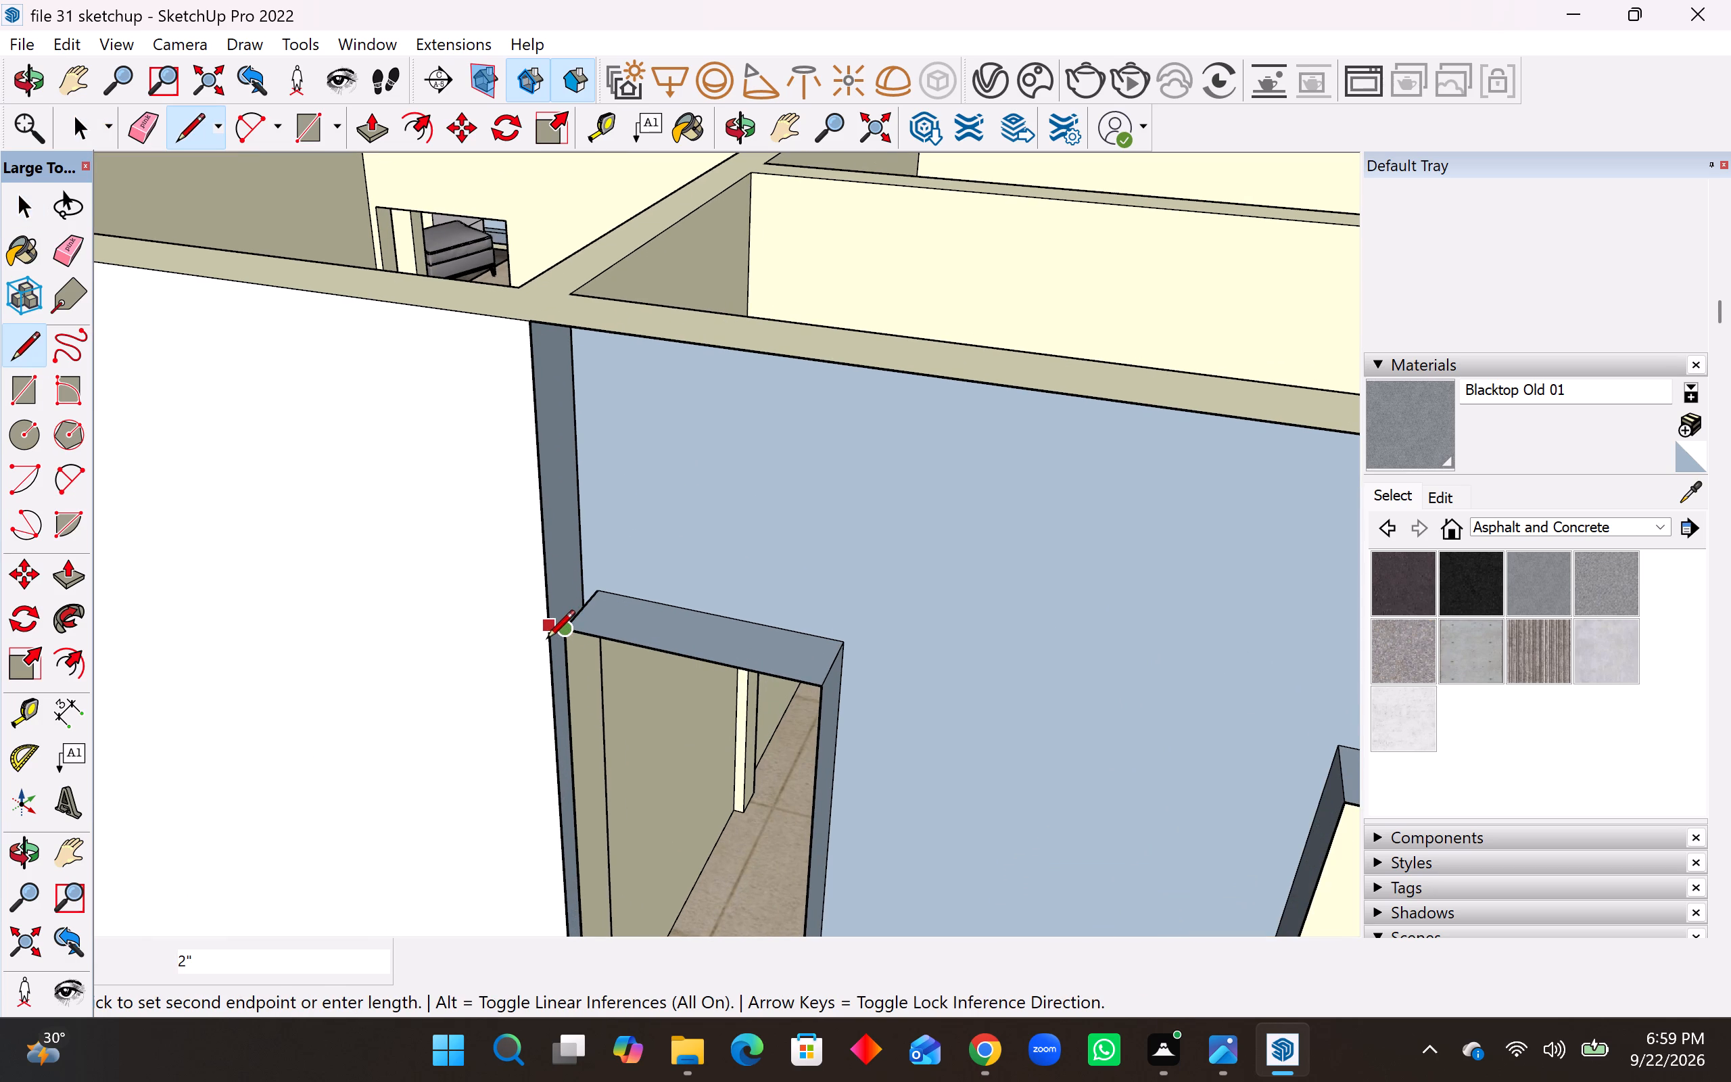
{"action": "scroll", "coordinate": [551, 639], "scroll_direction": "up", "scroll_amount": 11}
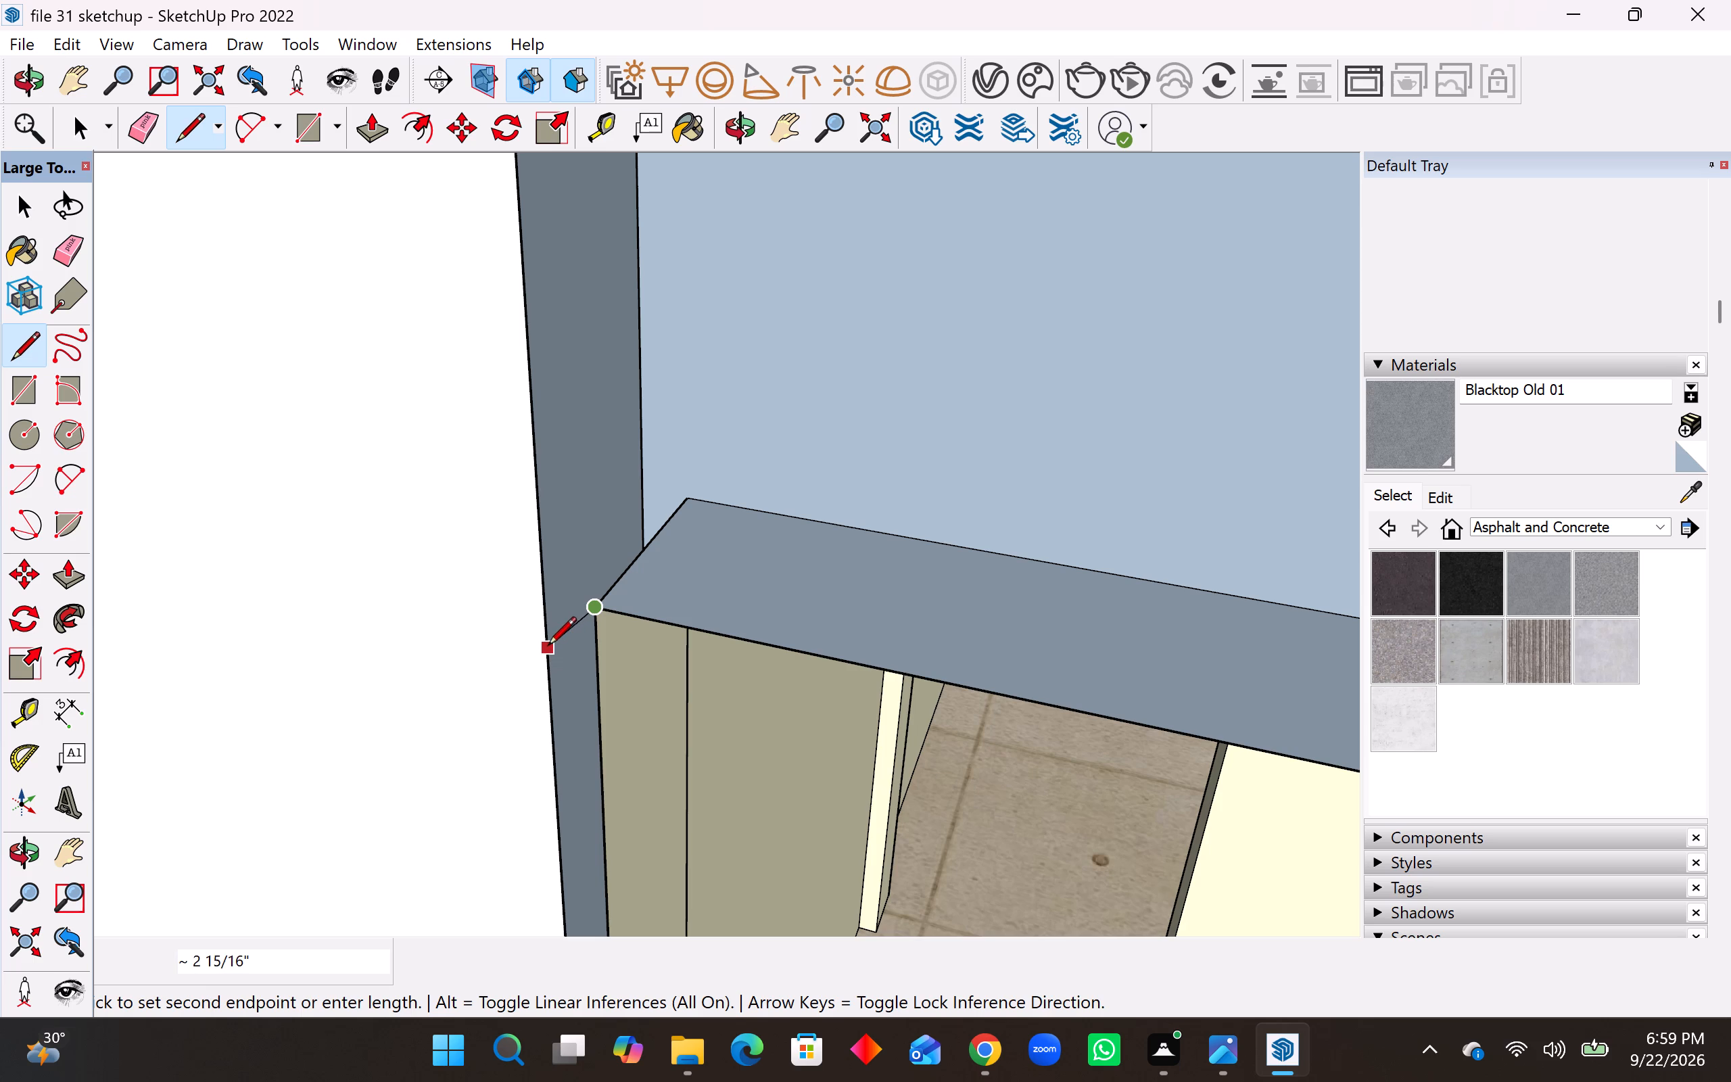
{"action": "scroll", "coordinate": [546, 650], "scroll_direction": "up", "scroll_amount": 4}
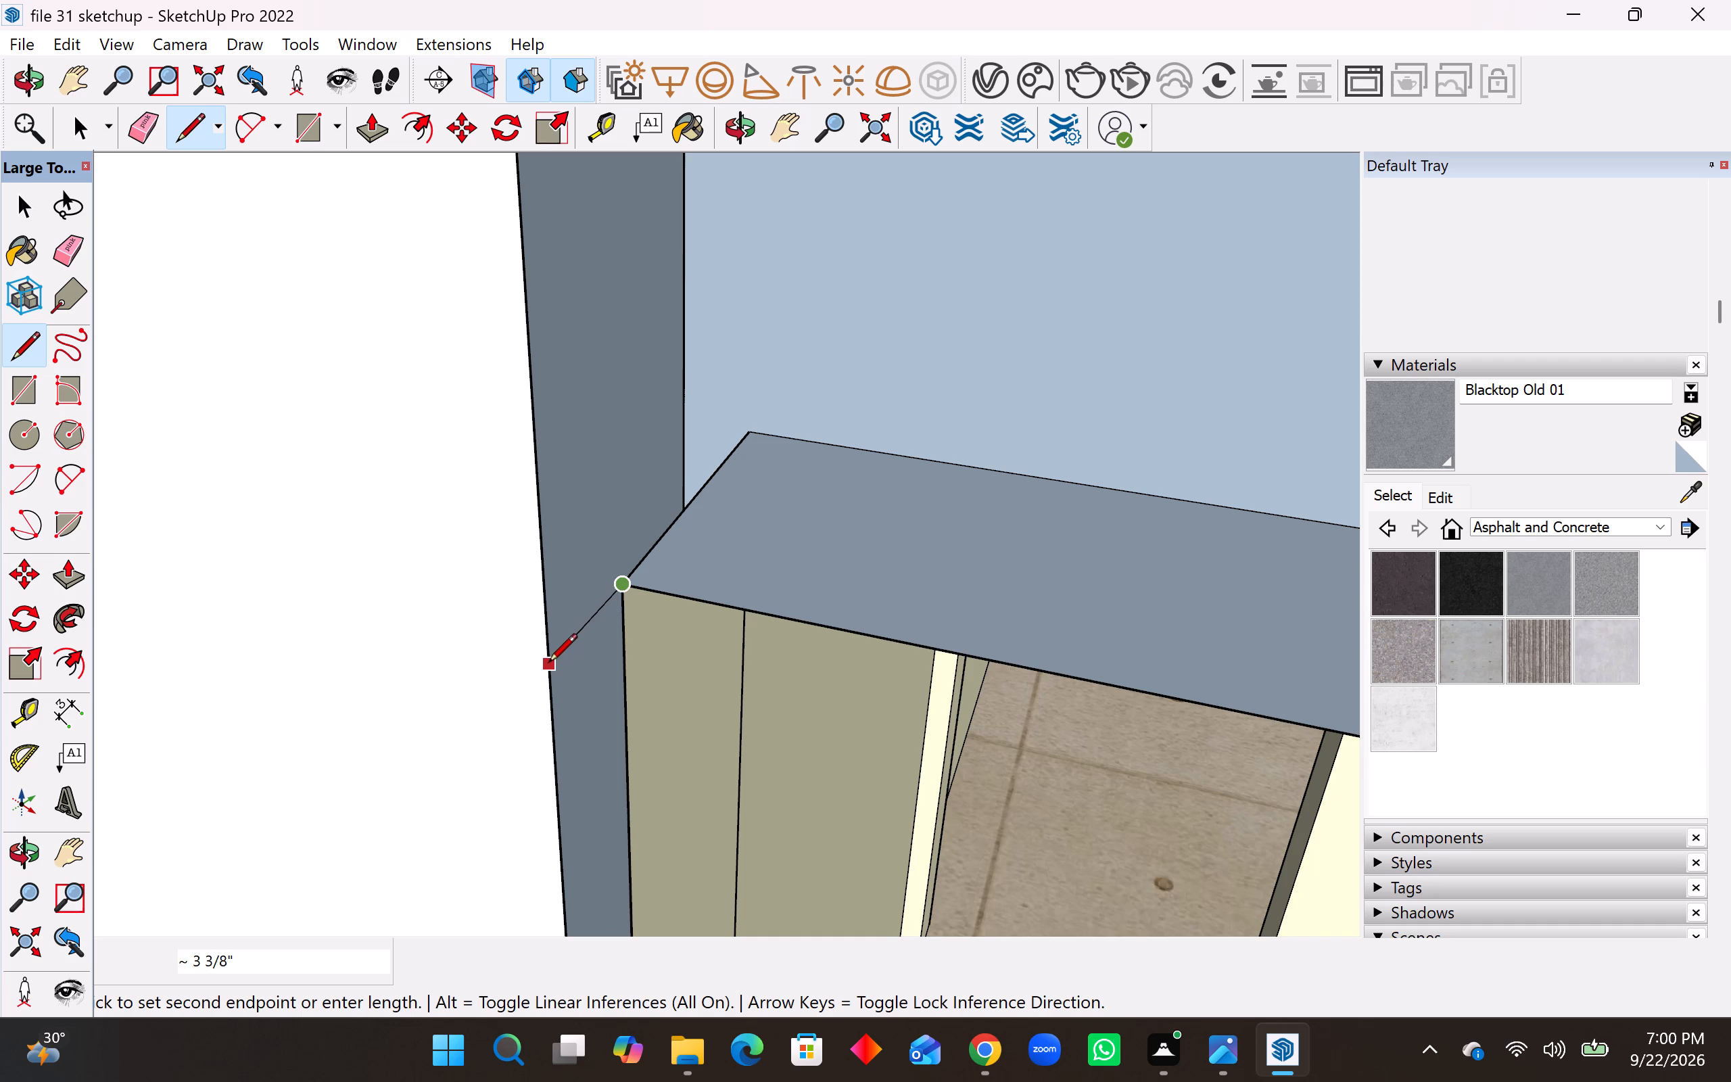
{"action": "middle_click_drag", "start_coordinate": [548, 664], "coordinate": [208, 704]}
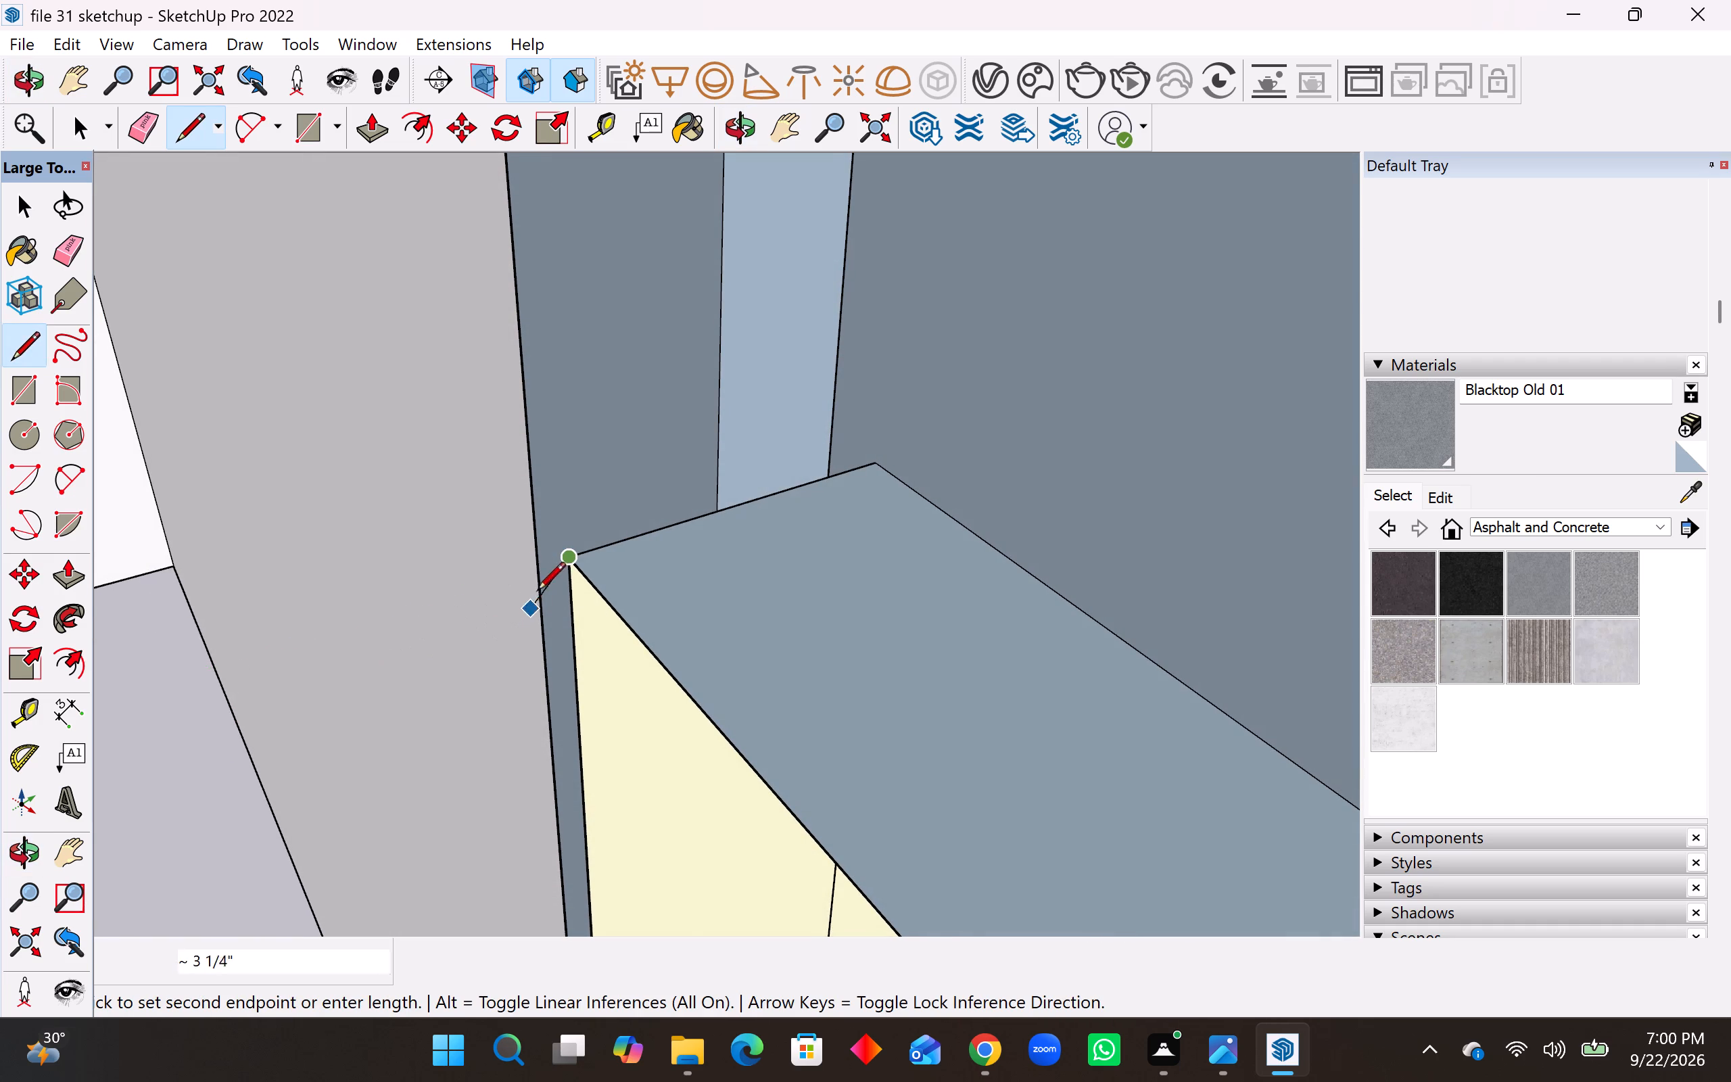
{"action": "middle_click_drag", "start_coordinate": [552, 584], "coordinate": [558, 589]}
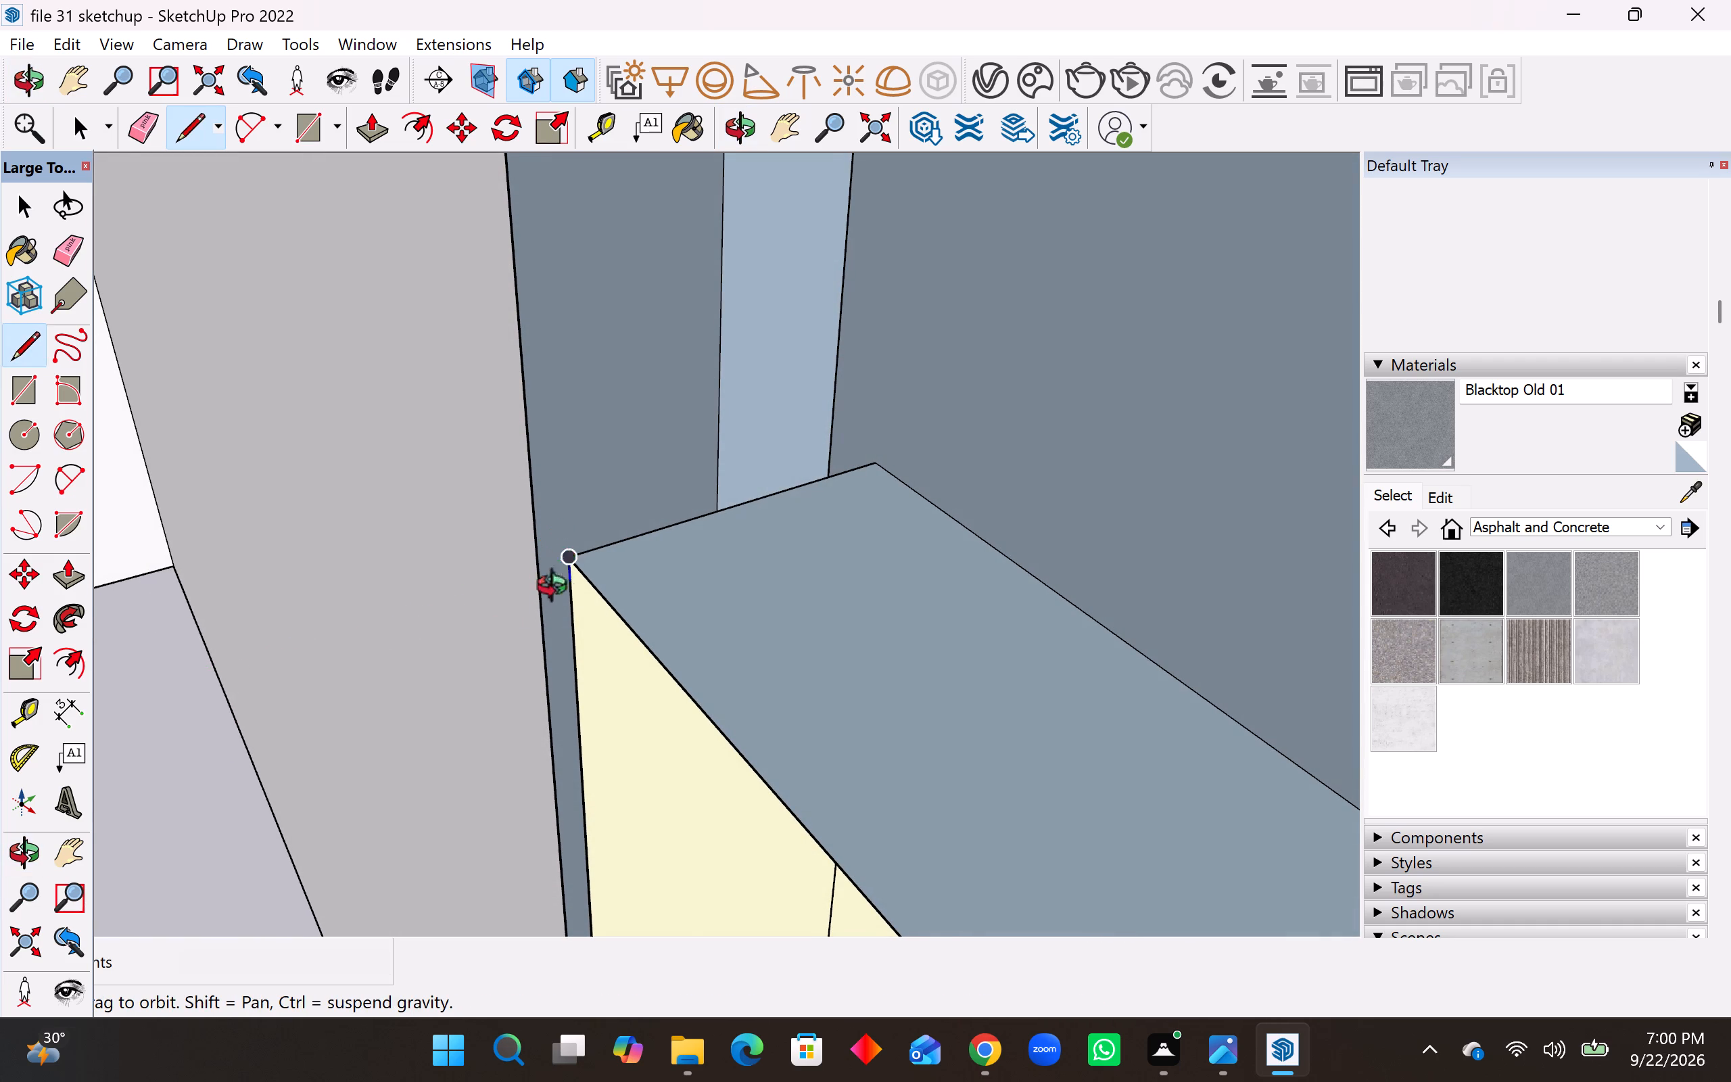
{"action": "middle_click_drag", "start_coordinate": [558, 589], "coordinate": [1097, 636]}
{"action": "scroll", "coordinate": [778, 613], "scroll_direction": "down", "scroll_amount": 14}
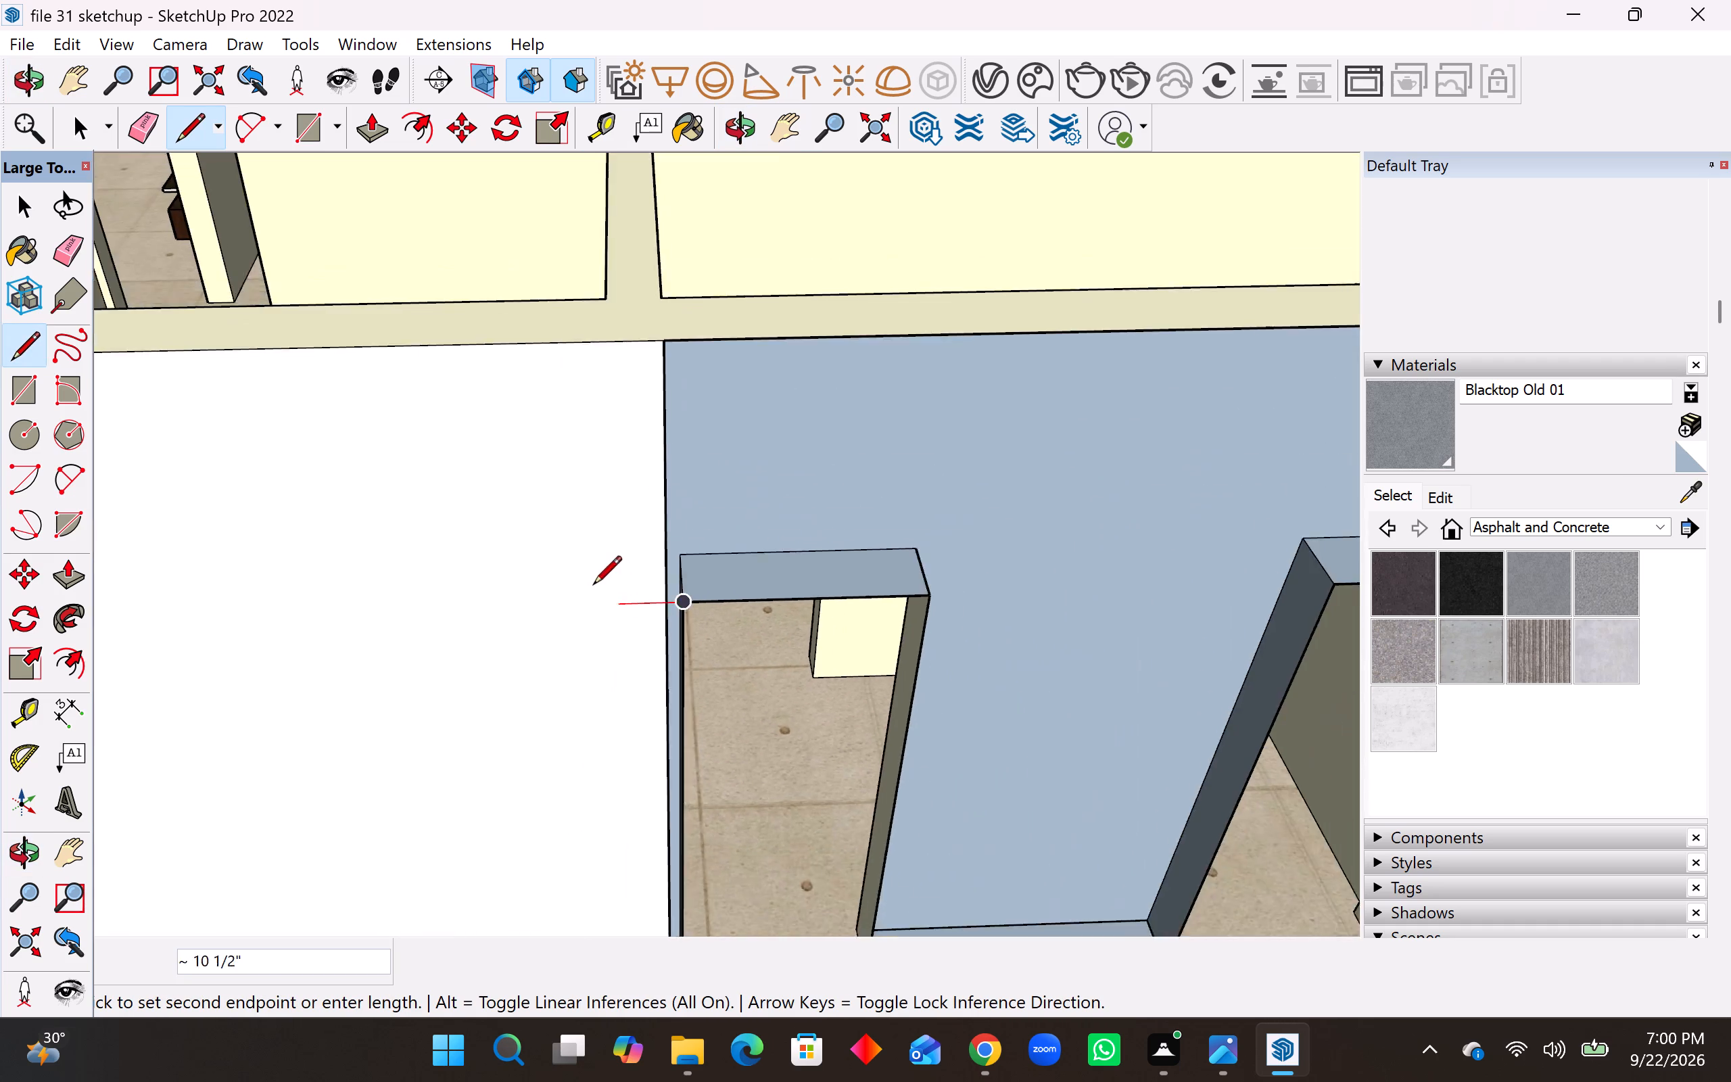
{"action": "scroll", "coordinate": [593, 586], "scroll_direction": "down", "scroll_amount": 4}
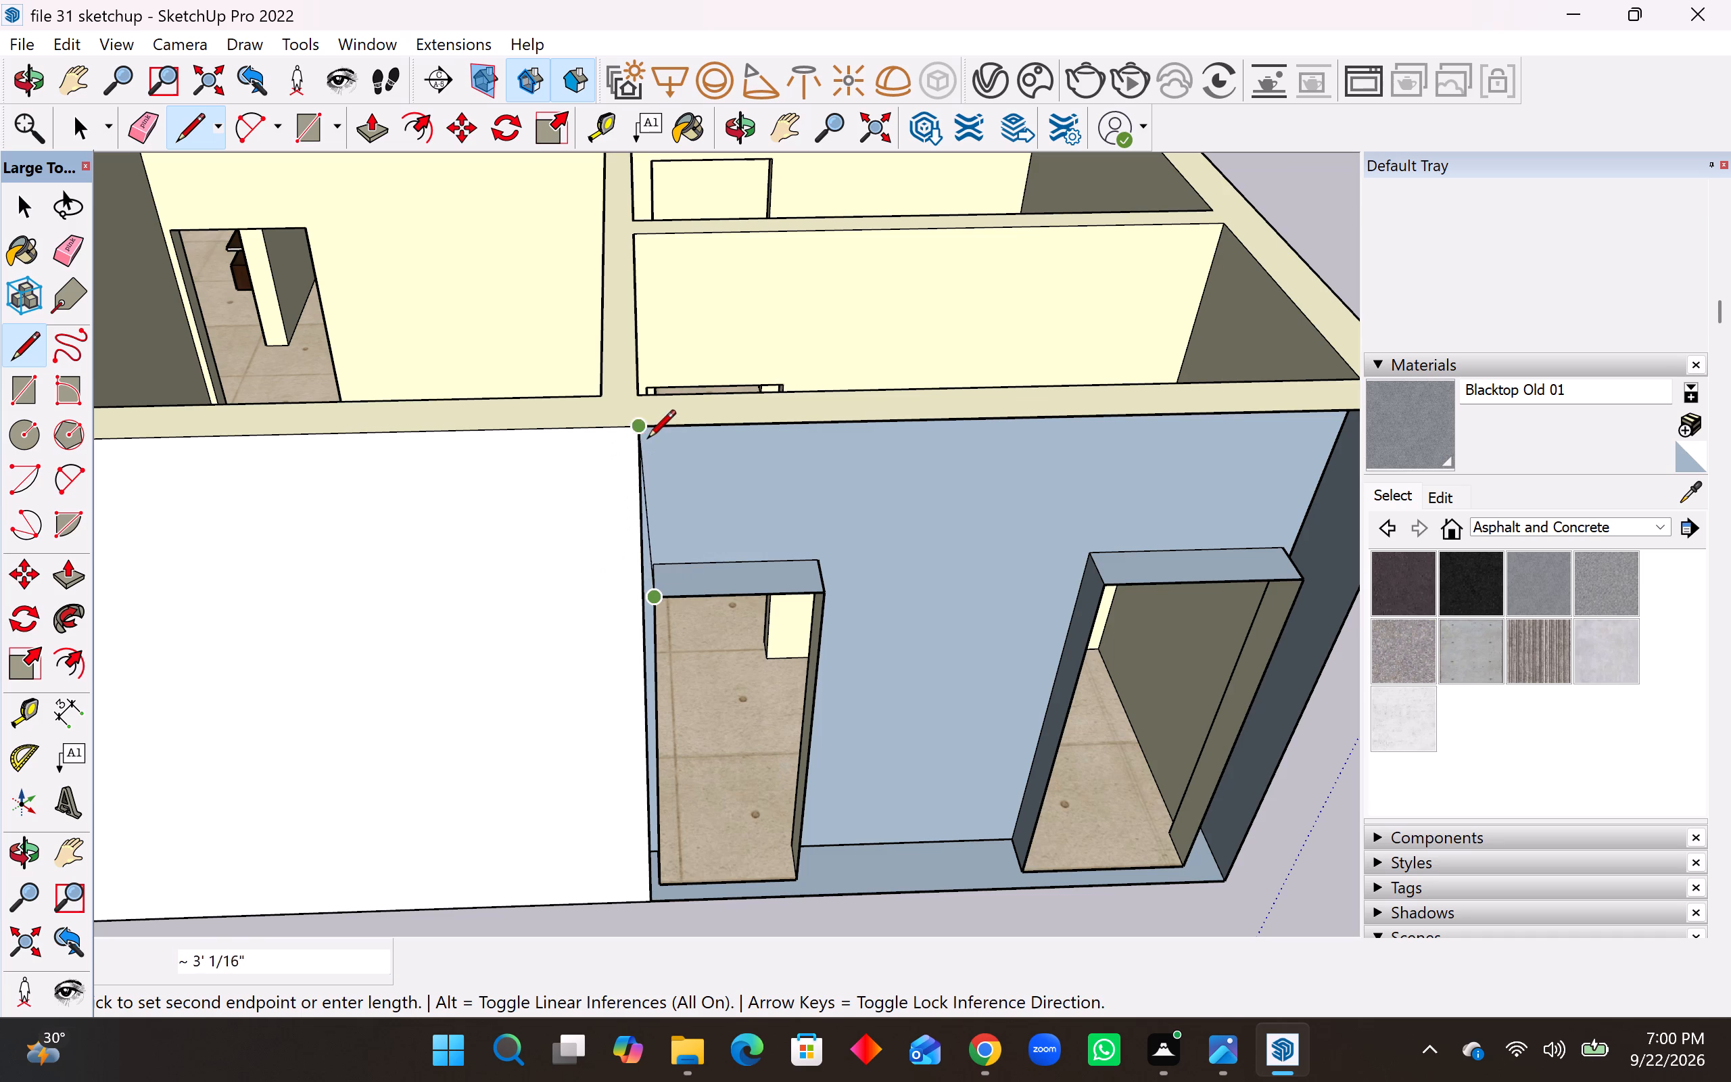
{"action": "left_click", "coordinate": [657, 434]}
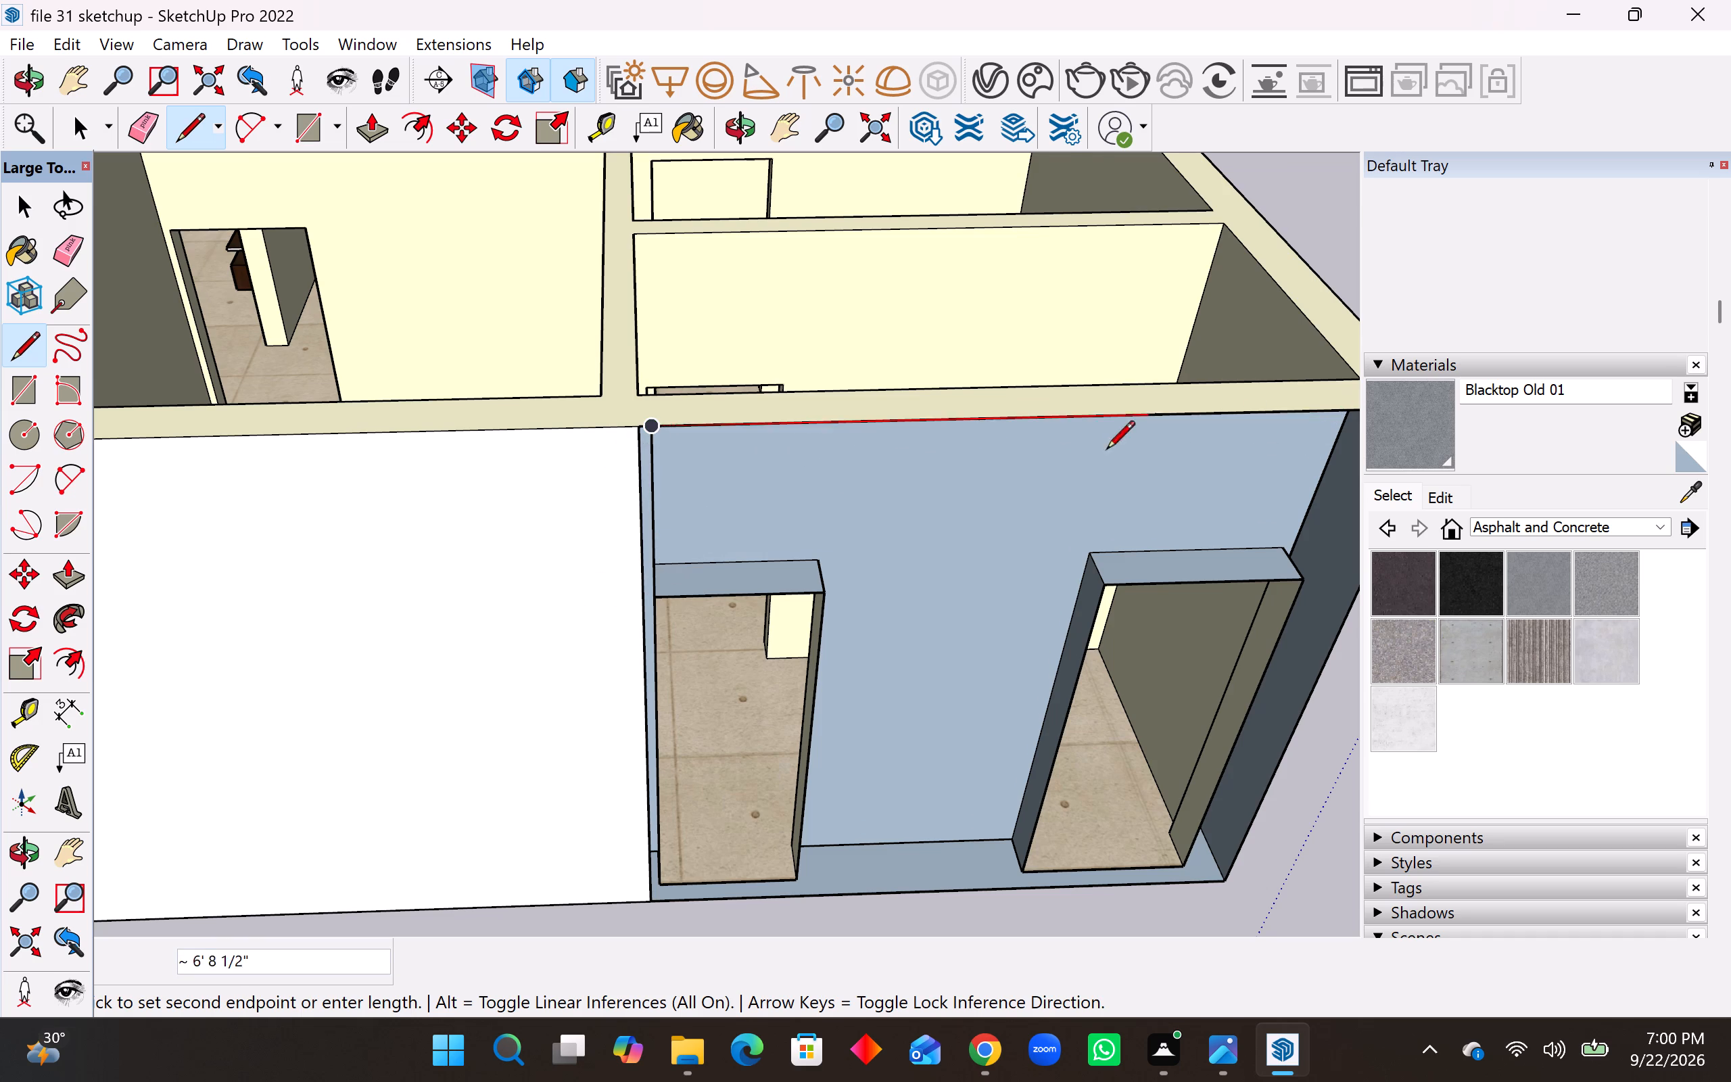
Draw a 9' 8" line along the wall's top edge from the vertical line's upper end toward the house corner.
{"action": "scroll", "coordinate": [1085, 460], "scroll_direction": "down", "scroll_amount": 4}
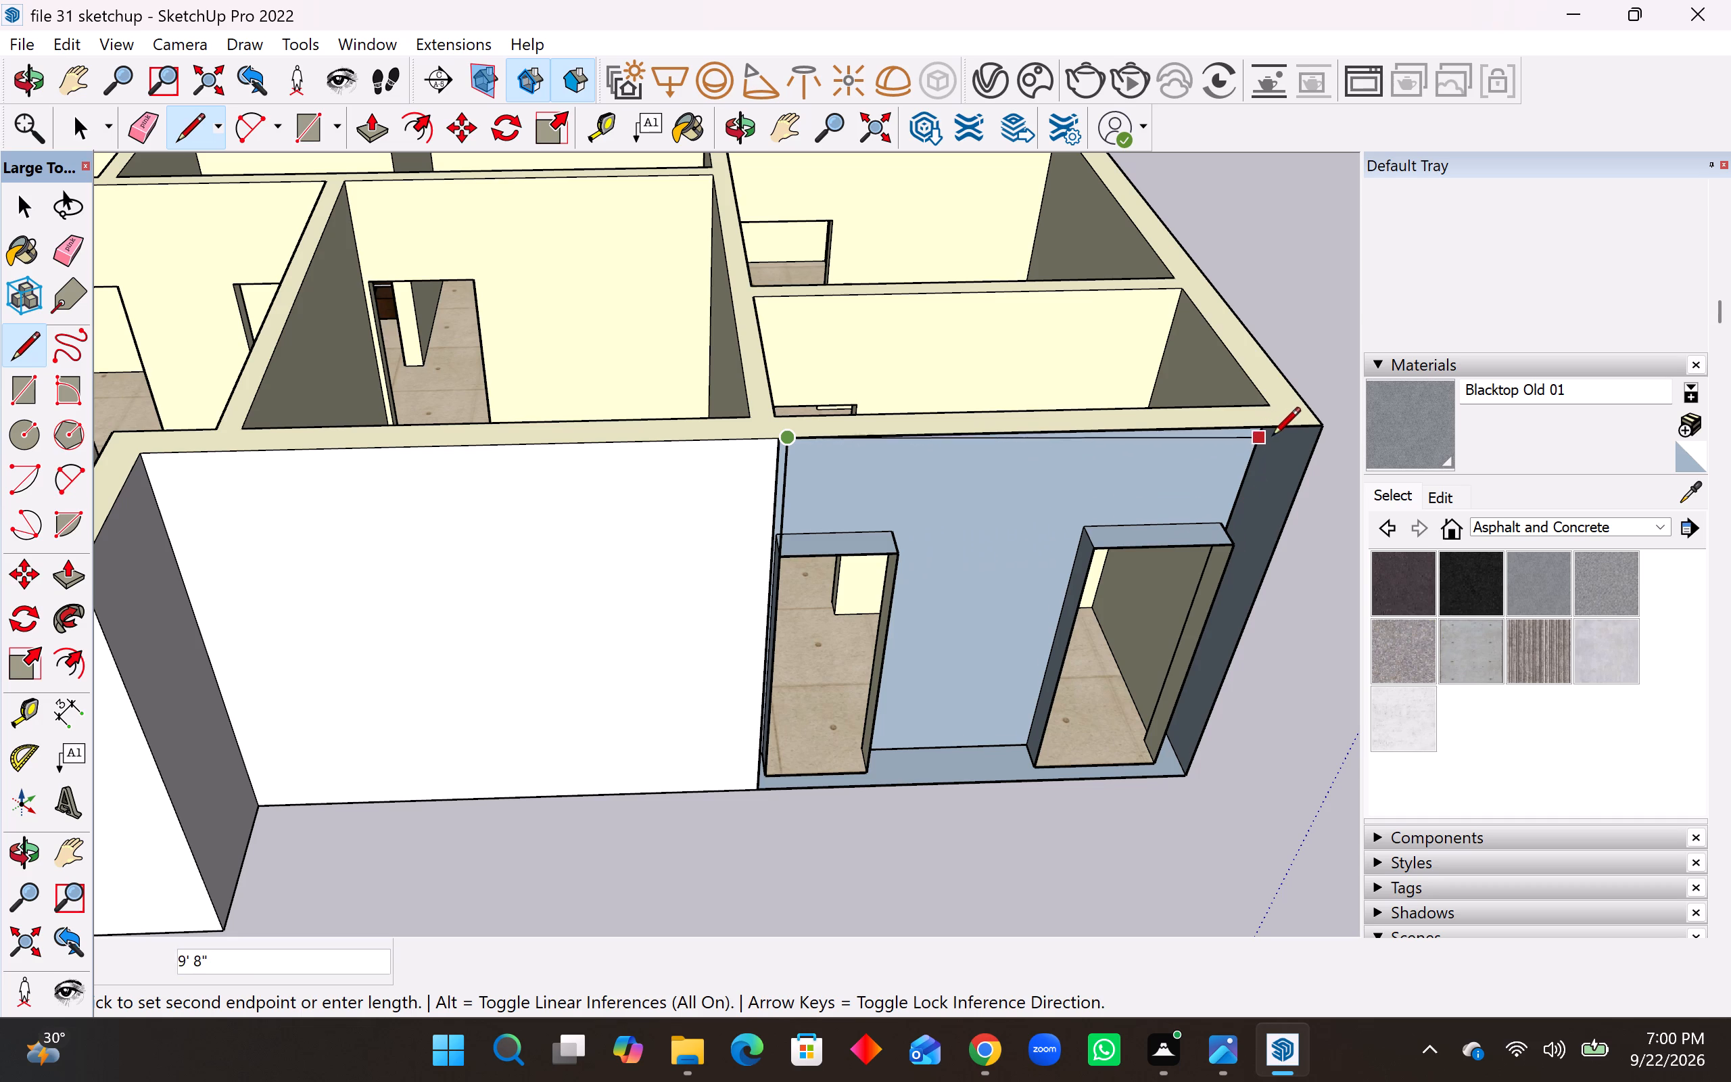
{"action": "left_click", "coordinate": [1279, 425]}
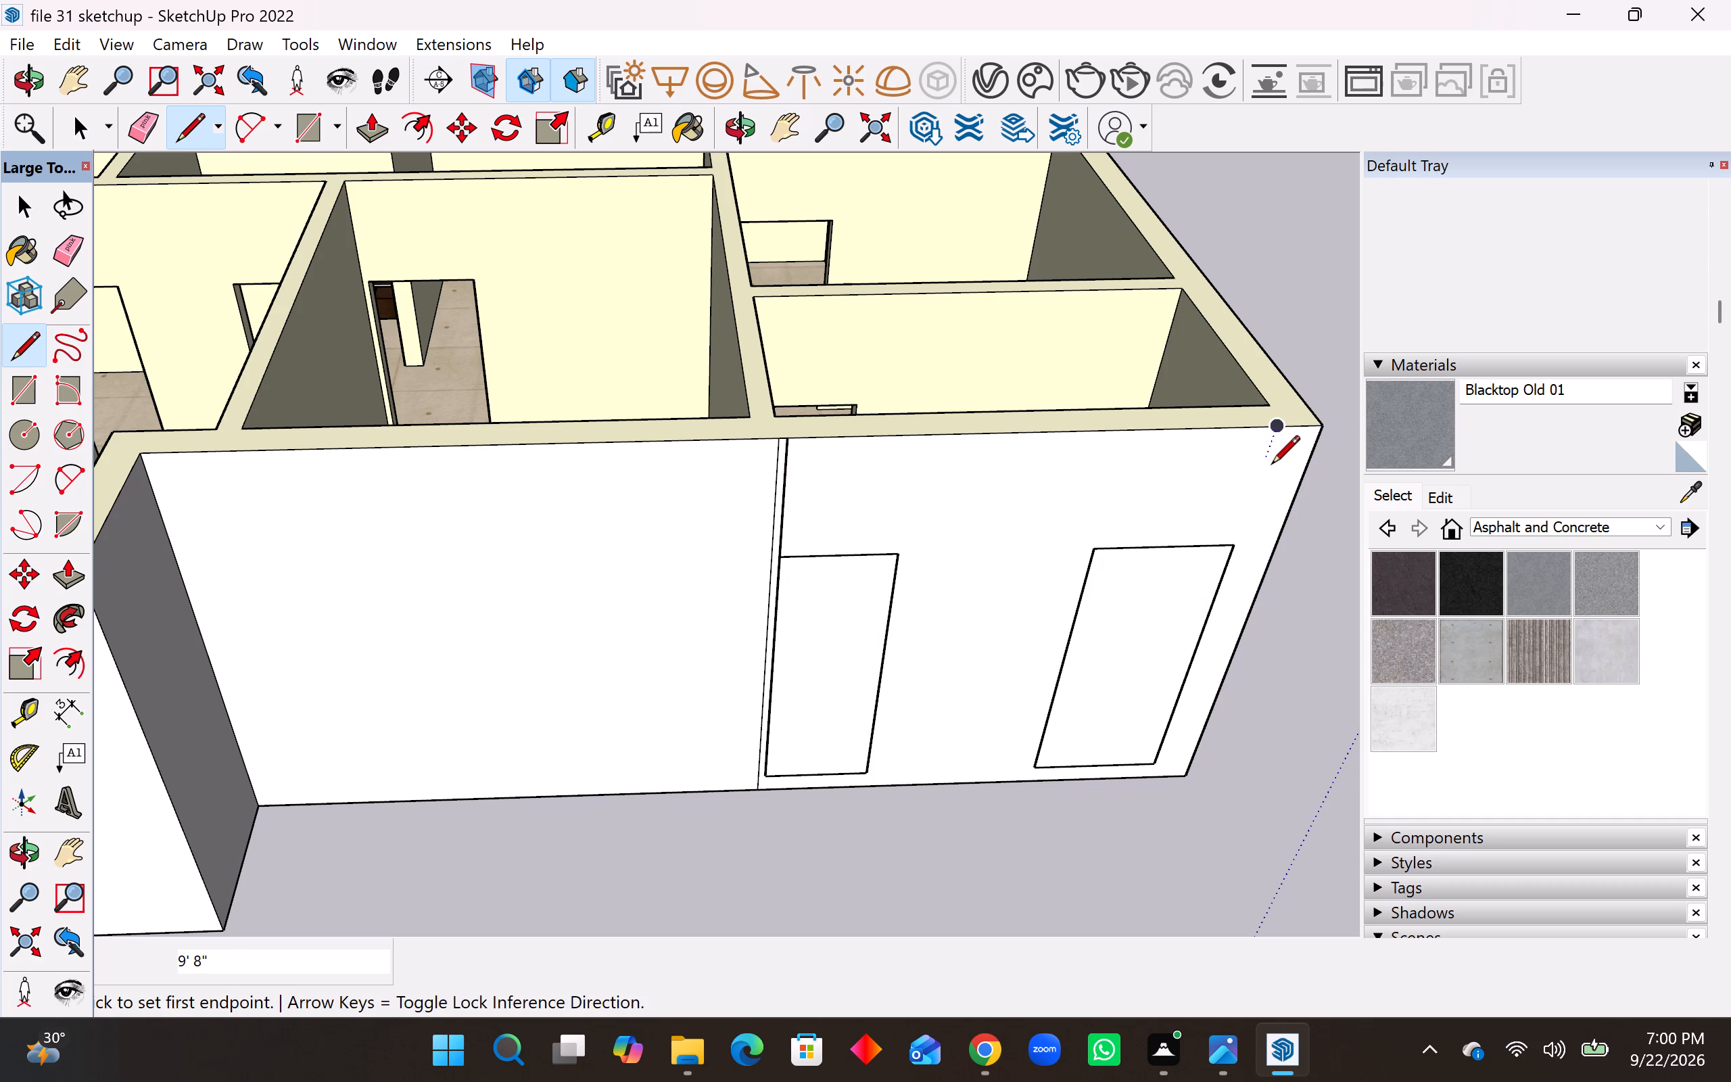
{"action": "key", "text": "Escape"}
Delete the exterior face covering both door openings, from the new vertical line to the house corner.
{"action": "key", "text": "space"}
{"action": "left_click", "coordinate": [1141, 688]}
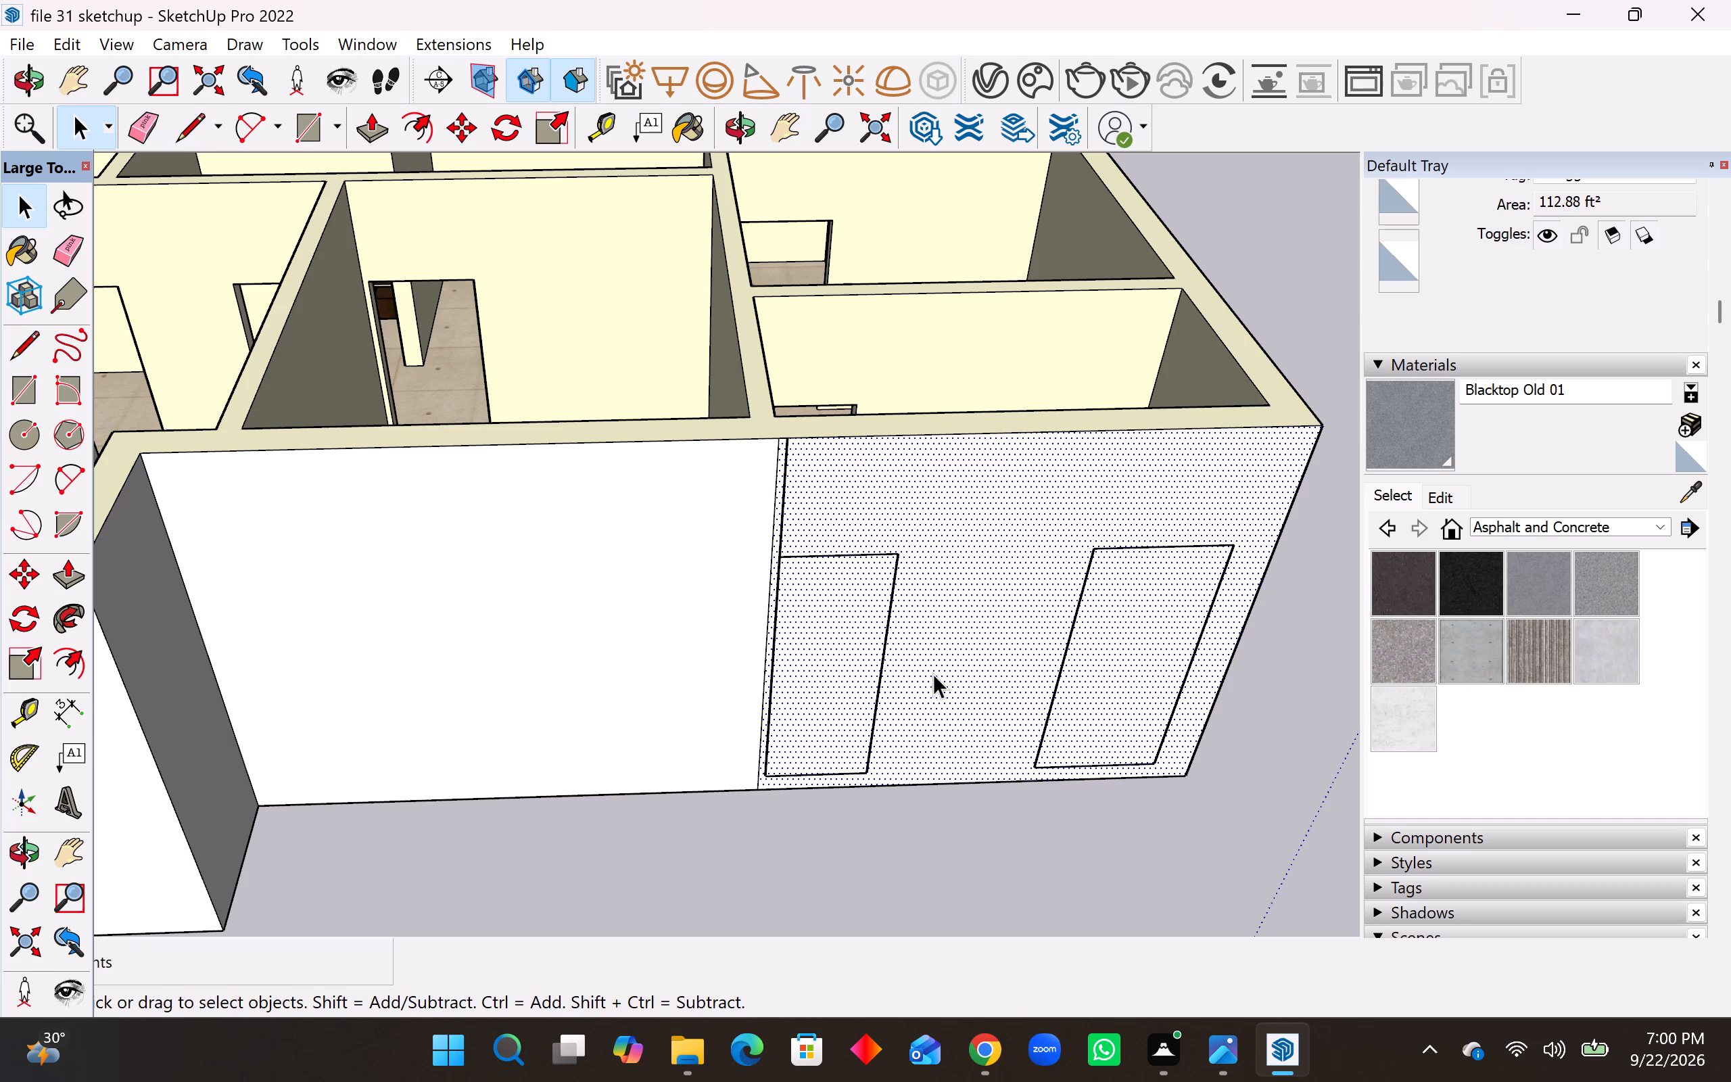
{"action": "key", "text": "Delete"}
Examine the open wall around both door openings, the house corner and the narrow strip beside the rebuilt face.
{"action": "scroll", "coordinate": [855, 716], "scroll_direction": "up", "scroll_amount": 3}
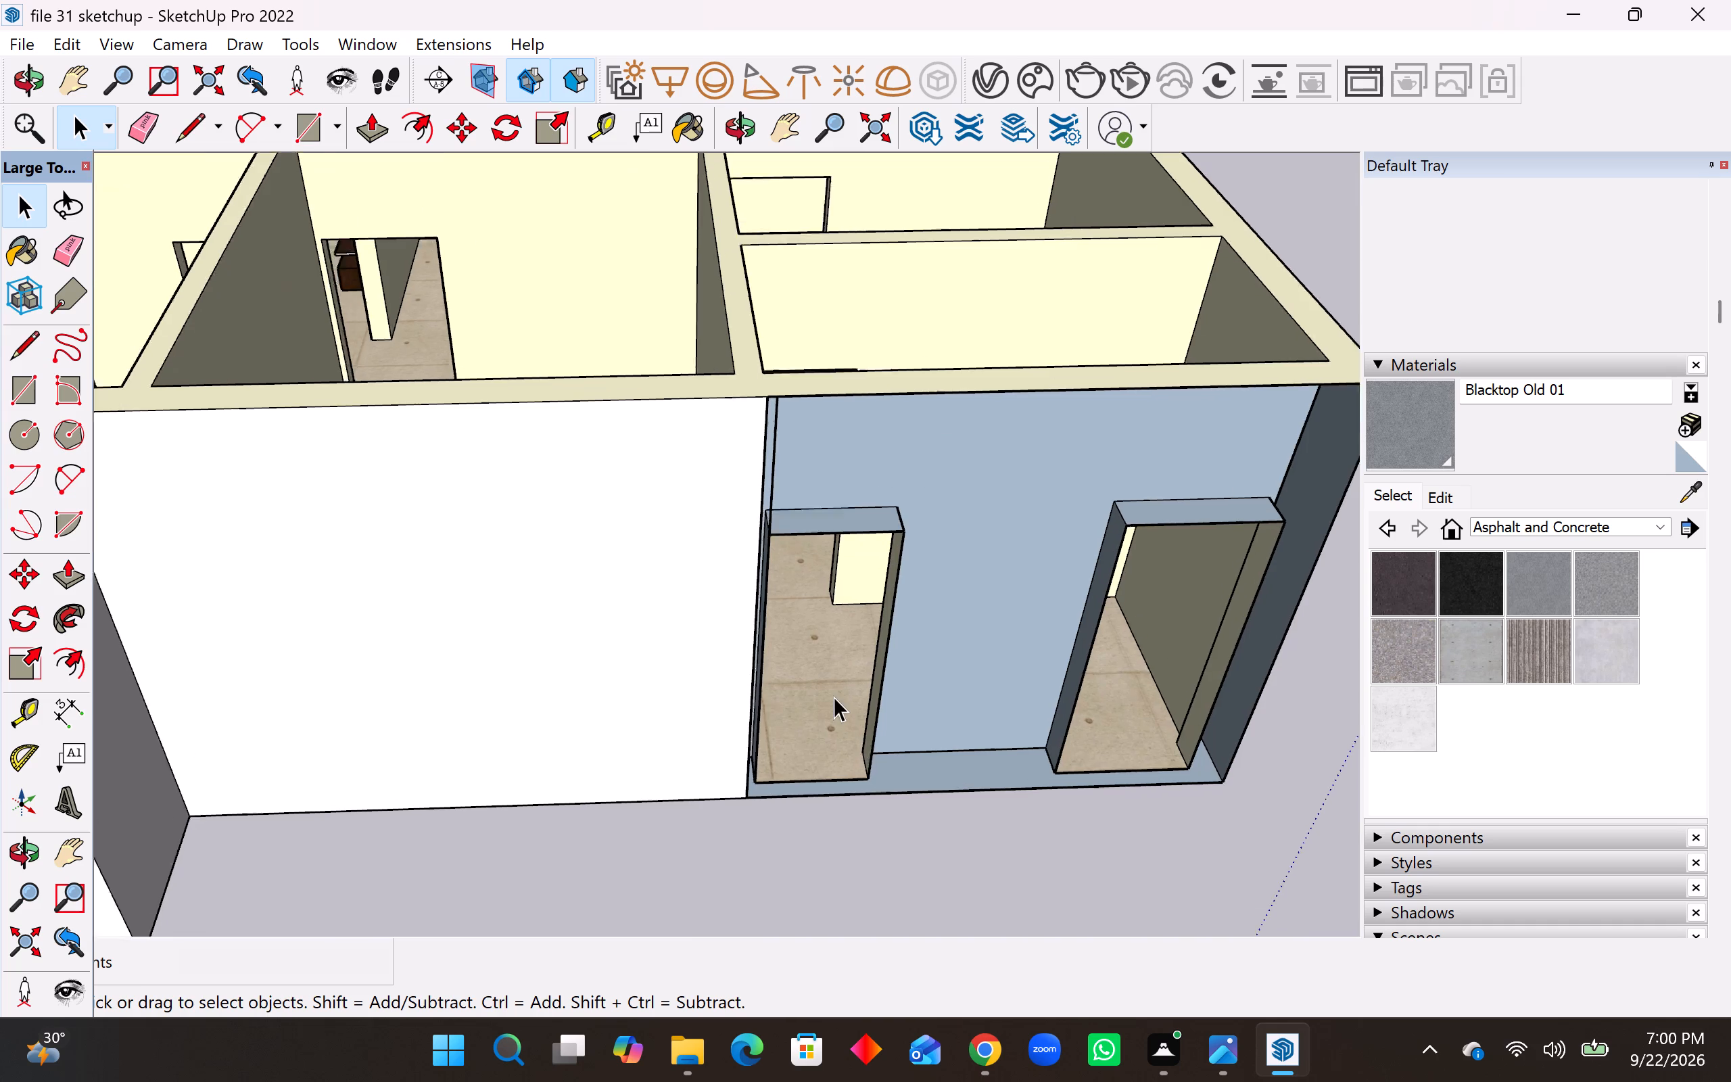
{"action": "scroll", "coordinate": [834, 697], "scroll_direction": "up", "scroll_amount": 2}
{"action": "scroll", "coordinate": [808, 720], "scroll_direction": "down", "scroll_amount": 3}
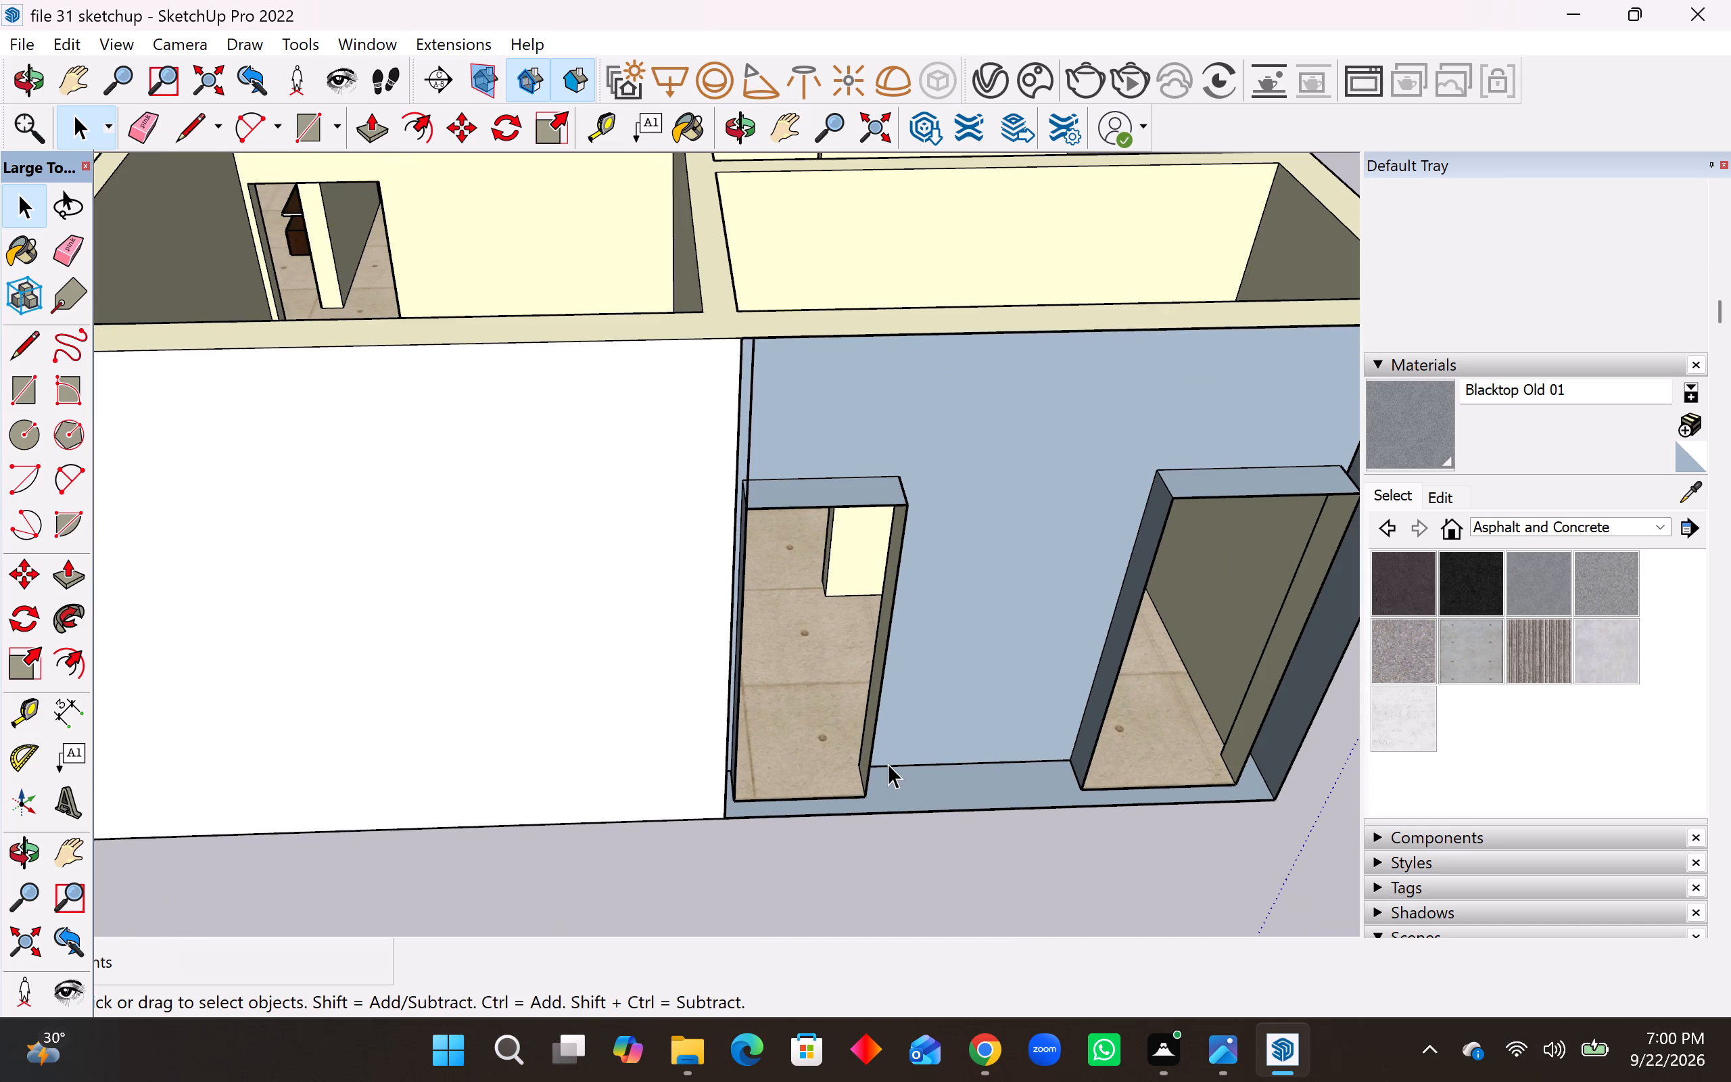
{"action": "middle_click_drag", "start_coordinate": [855, 674], "coordinate": [415, 474]}
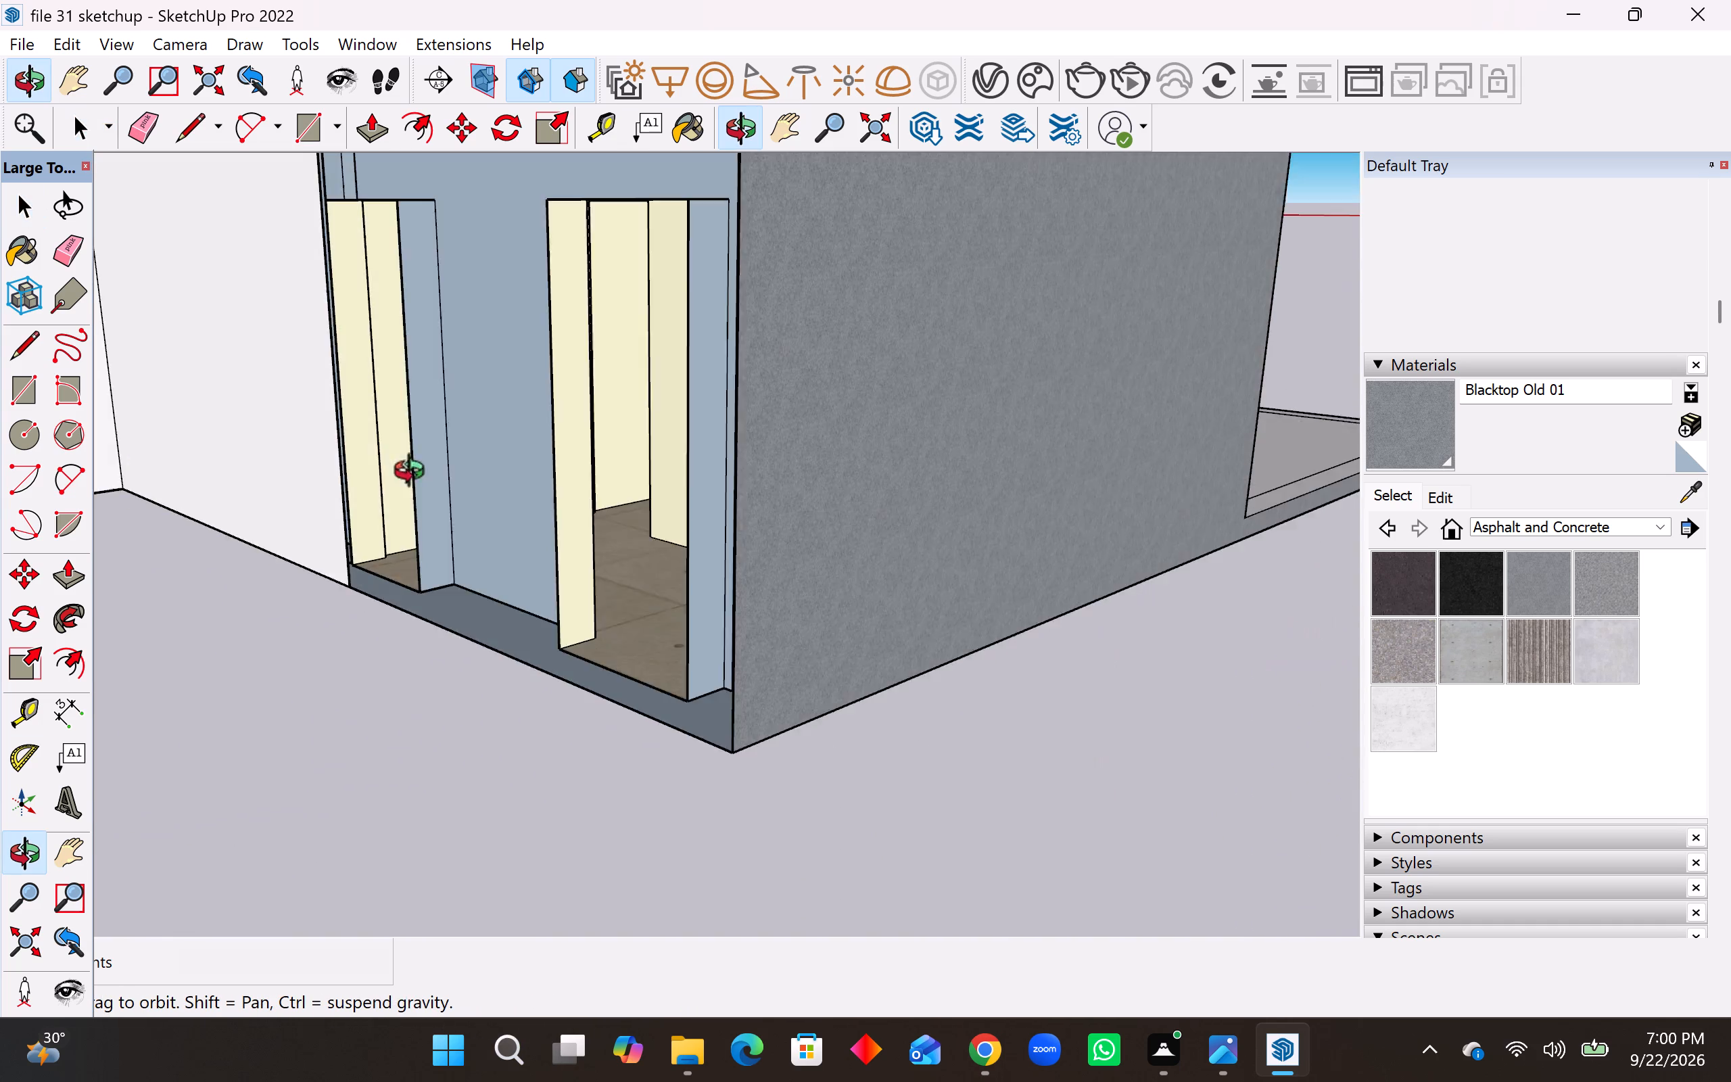
{"action": "middle_click_drag", "start_coordinate": [415, 474], "coordinate": [394, 597]}
{"action": "scroll", "coordinate": [552, 594], "scroll_direction": "down", "scroll_amount": 5}
{"action": "middle_click_drag", "start_coordinate": [437, 499], "coordinate": [711, 527]}
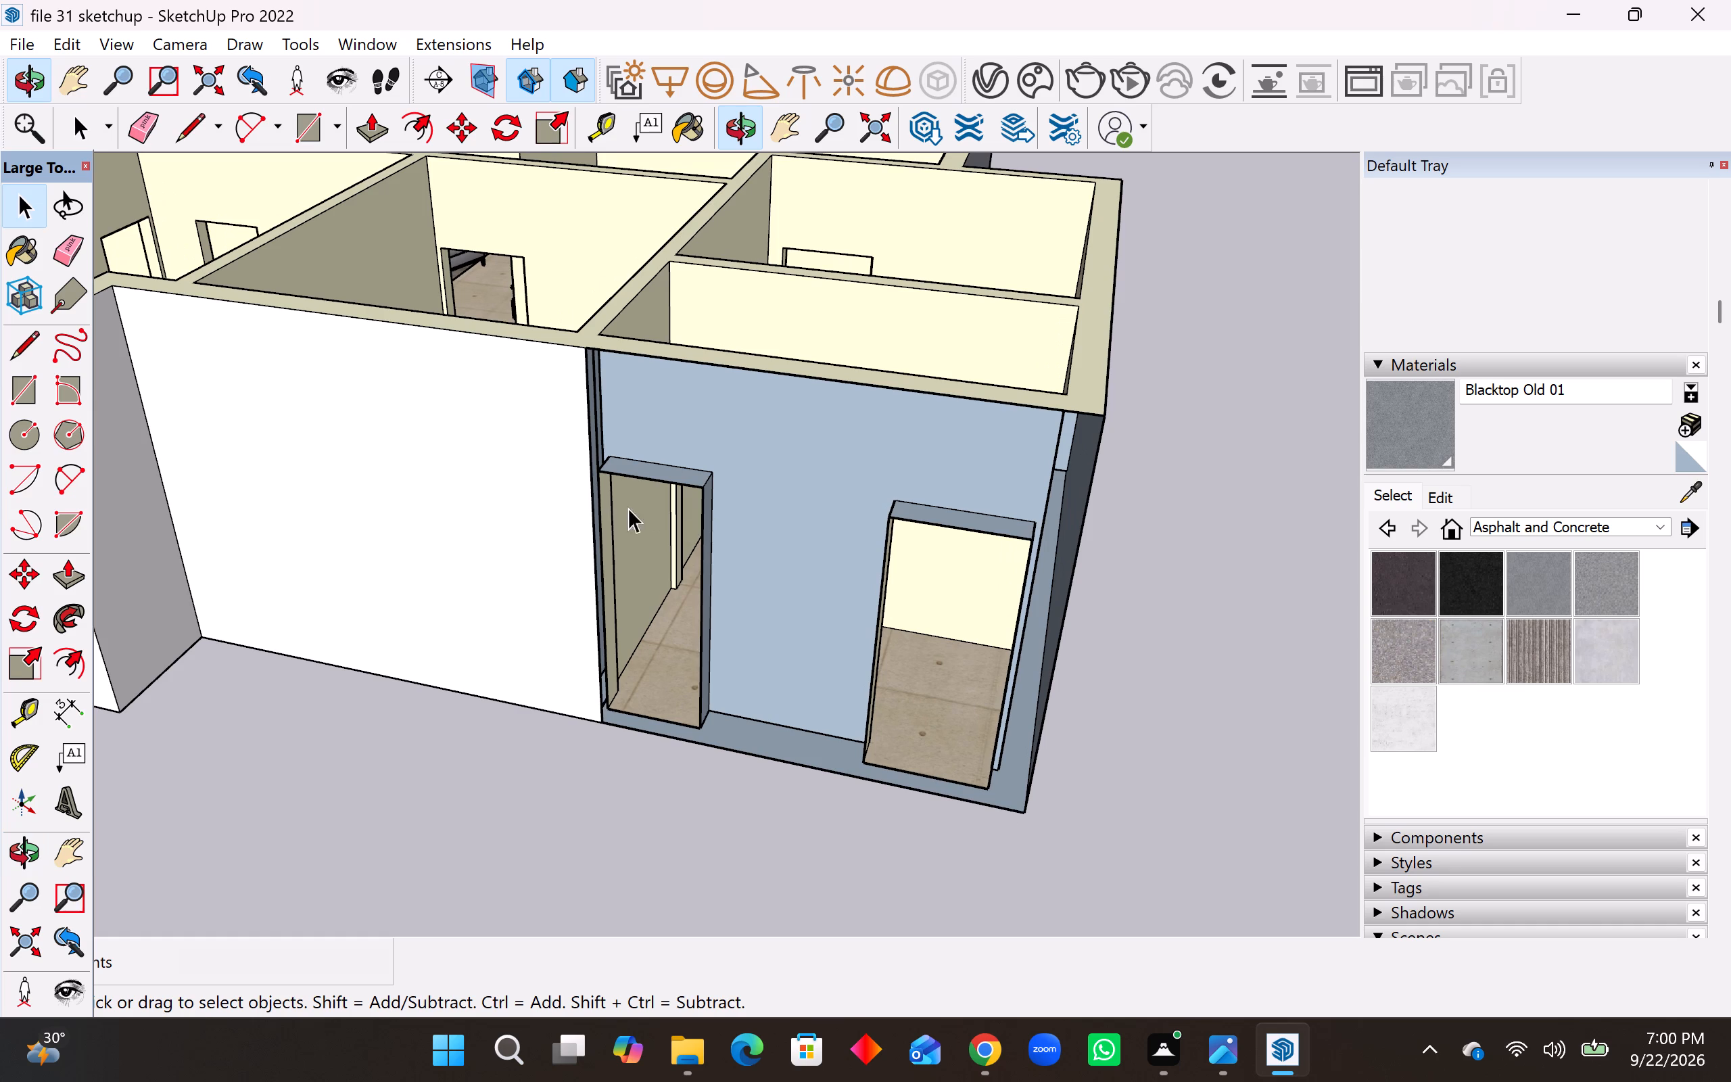
{"action": "scroll", "coordinate": [625, 465], "scroll_direction": "up", "scroll_amount": 7}
{"action": "middle_click_drag", "start_coordinate": [602, 498], "coordinate": [655, 579]}
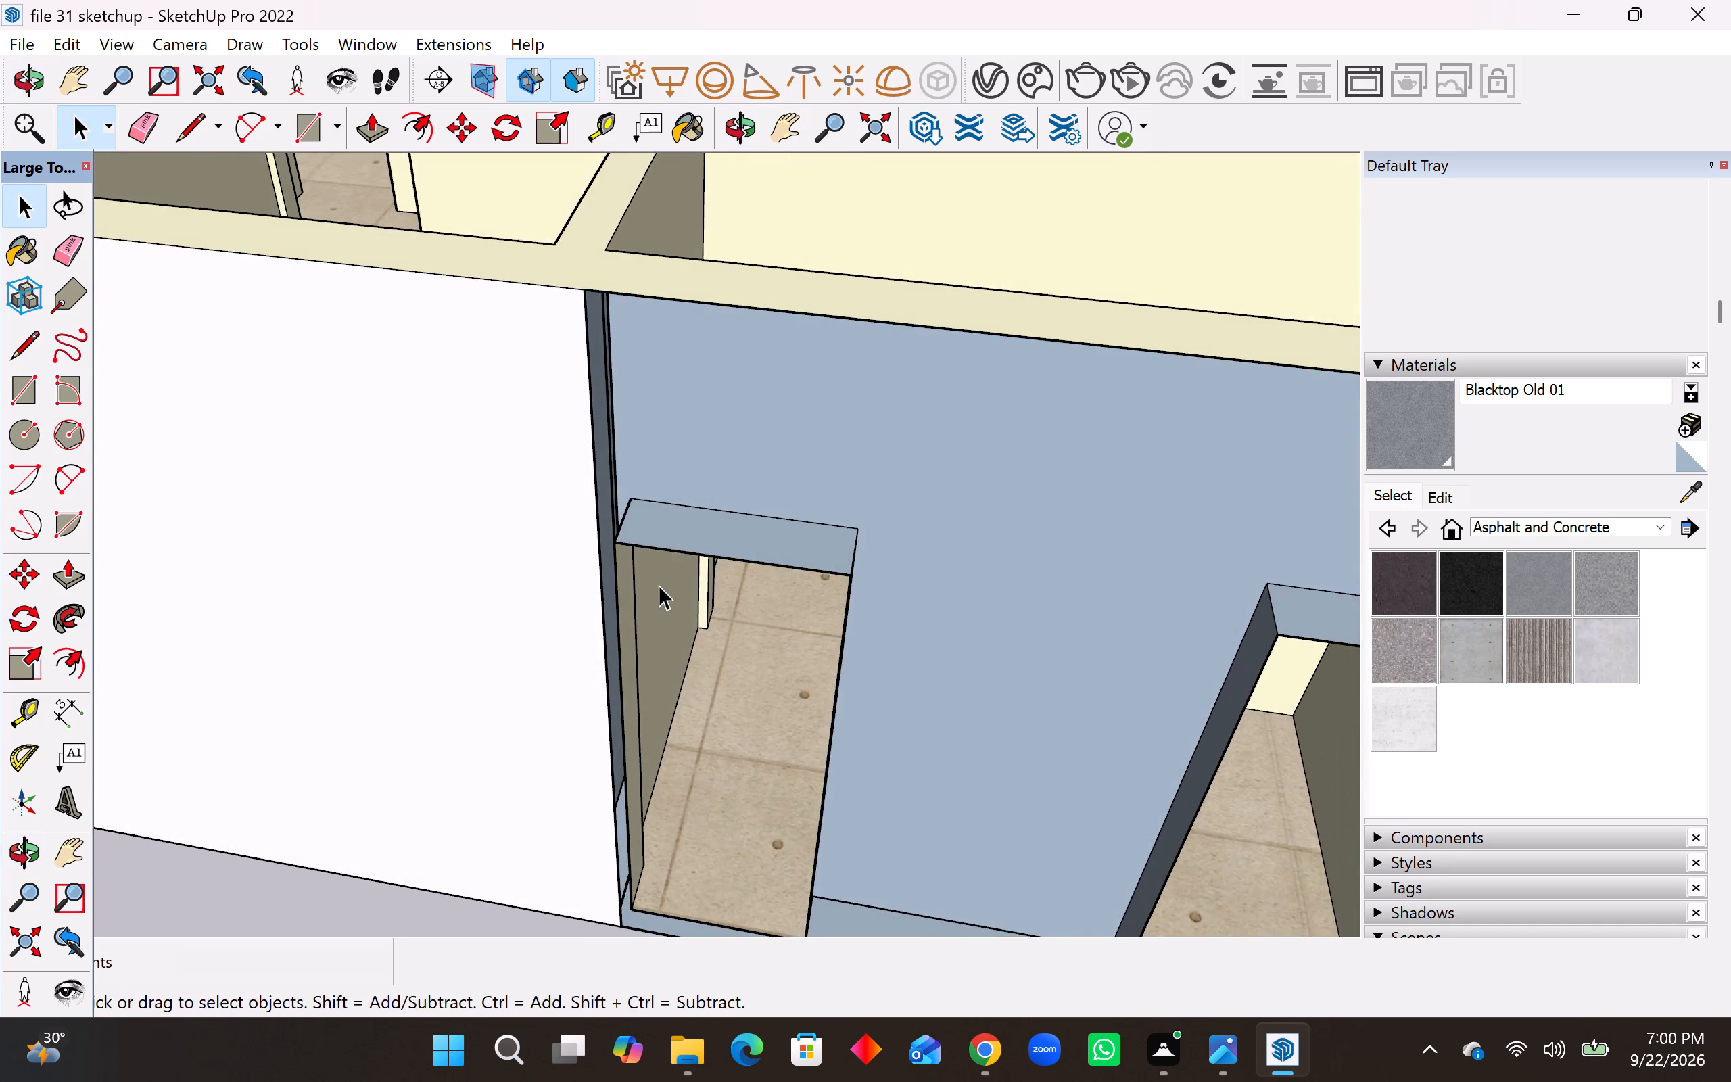
Draw a rectangle about 10' 1 1/2" by 3' from the nearer door opening's upper outer corner to the house's top corner.
{"action": "scroll", "coordinate": [611, 630], "scroll_direction": "down", "scroll_amount": 5}
{"action": "middle_click_drag", "start_coordinate": [698, 613], "coordinate": [839, 630]}
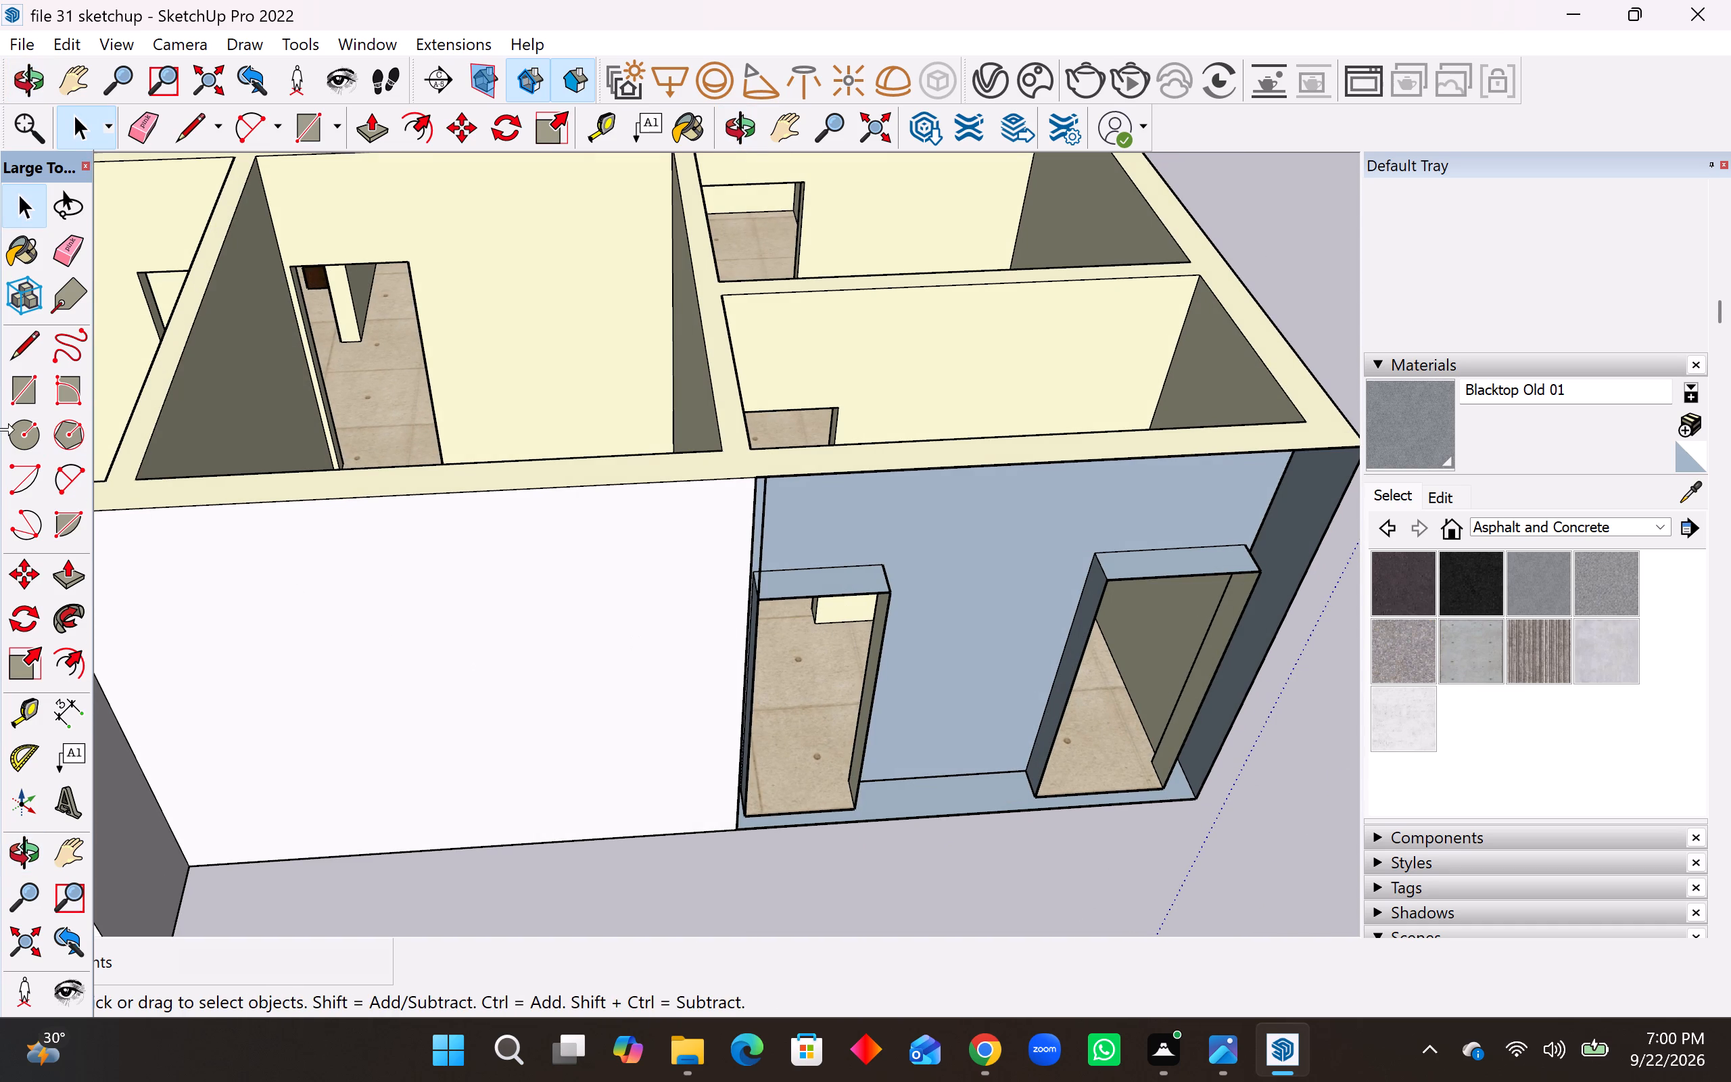
{"action": "left_click", "coordinate": [13, 392]}
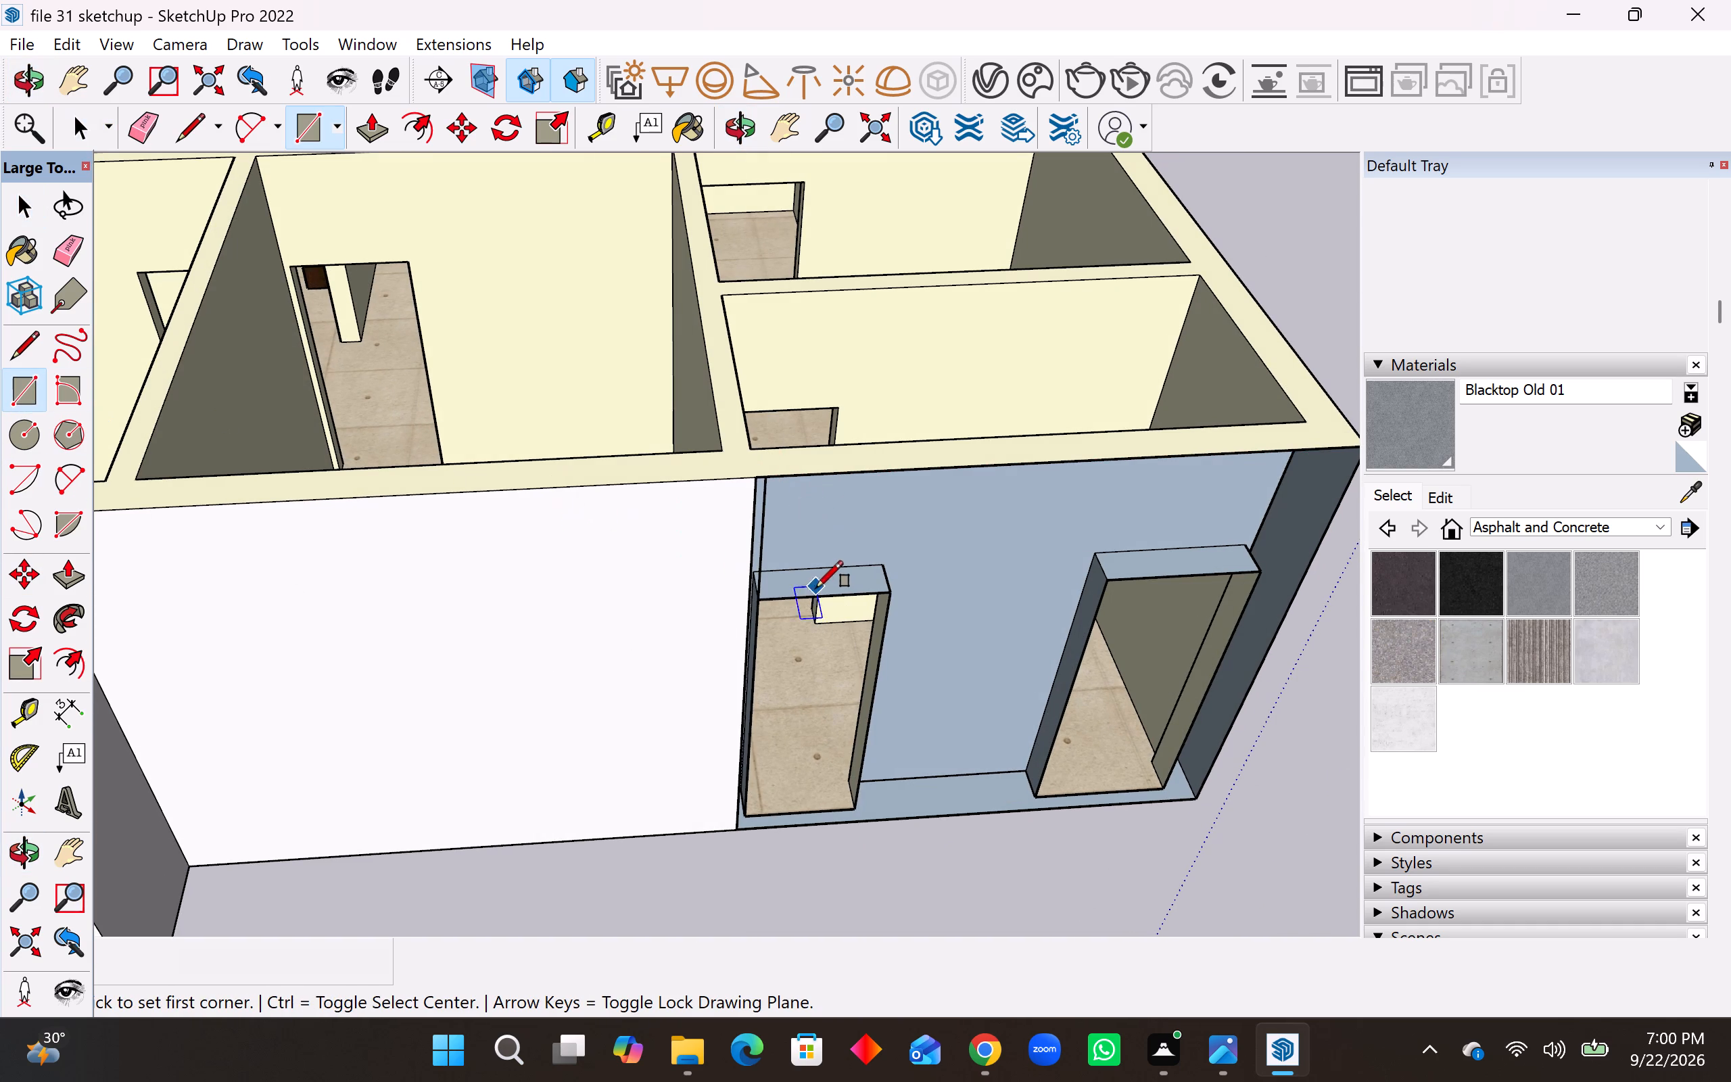
{"action": "left_click", "coordinate": [766, 597]}
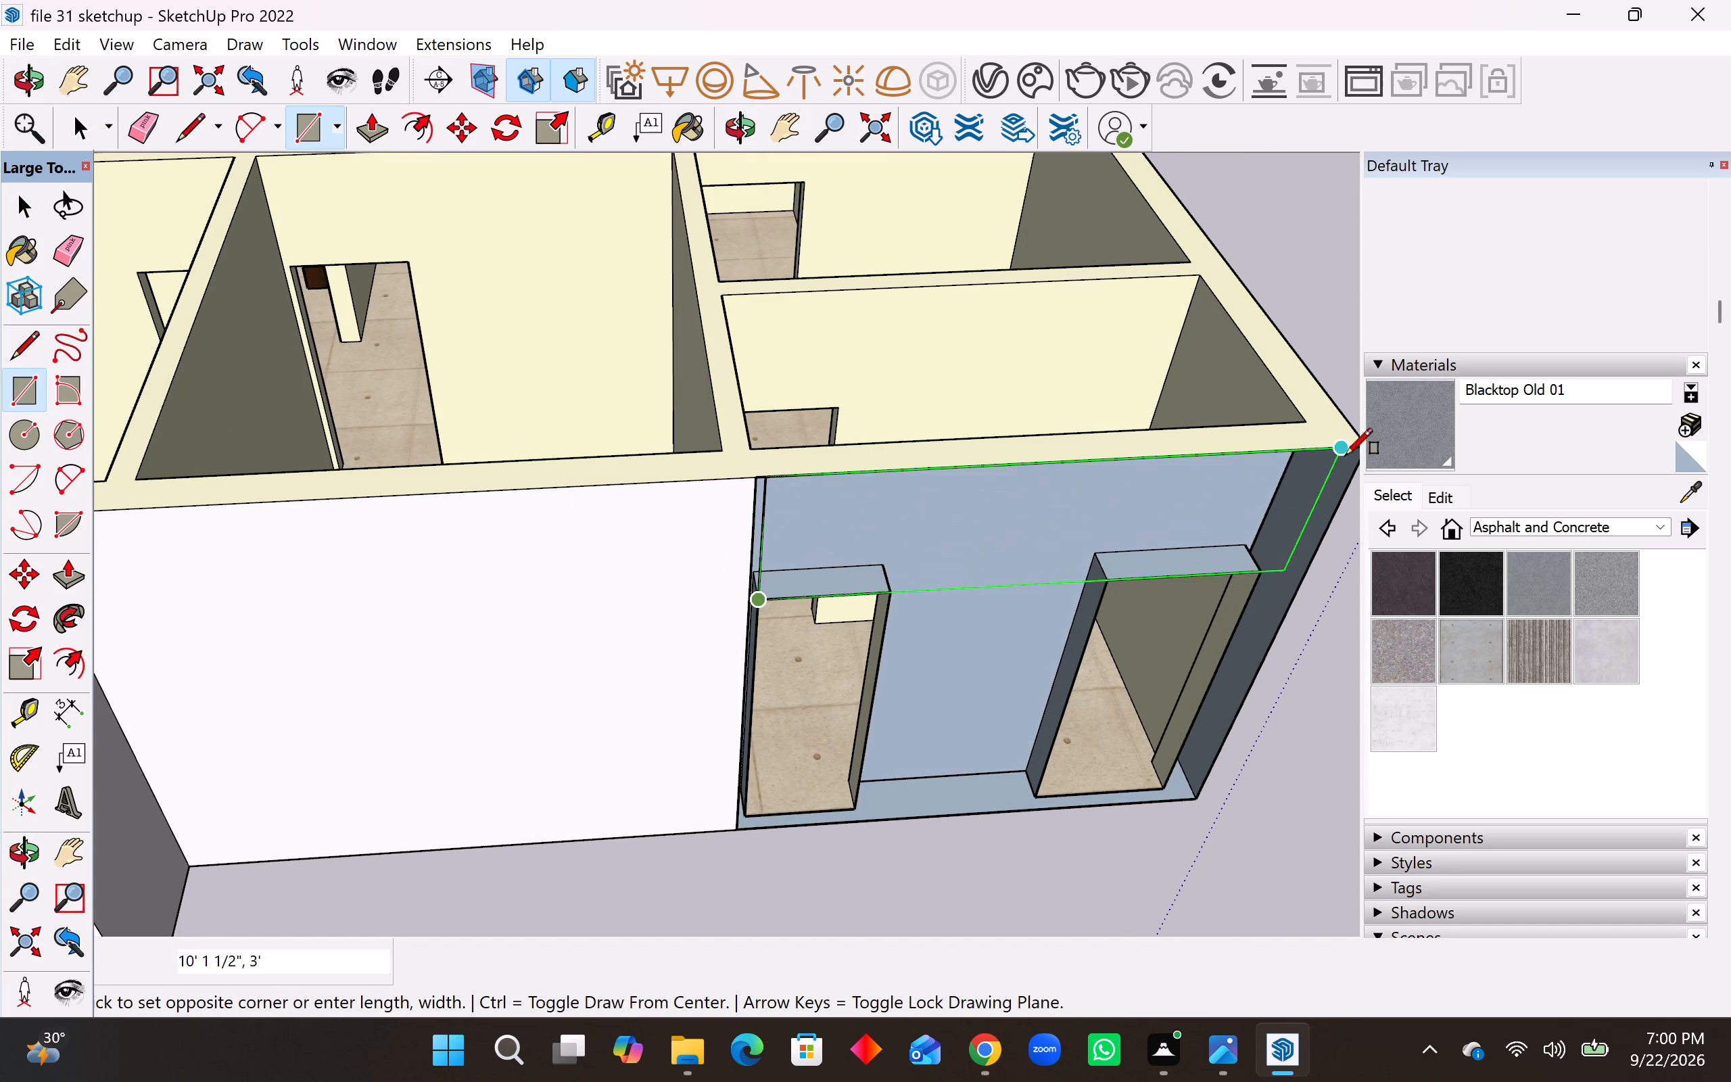
{"action": "left_click", "coordinate": [1356, 450]}
Delete the two faces filling the door openings in the rebuilt exterior wall.
{"action": "middle_click_drag", "start_coordinate": [1192, 645], "coordinate": [1123, 536]}
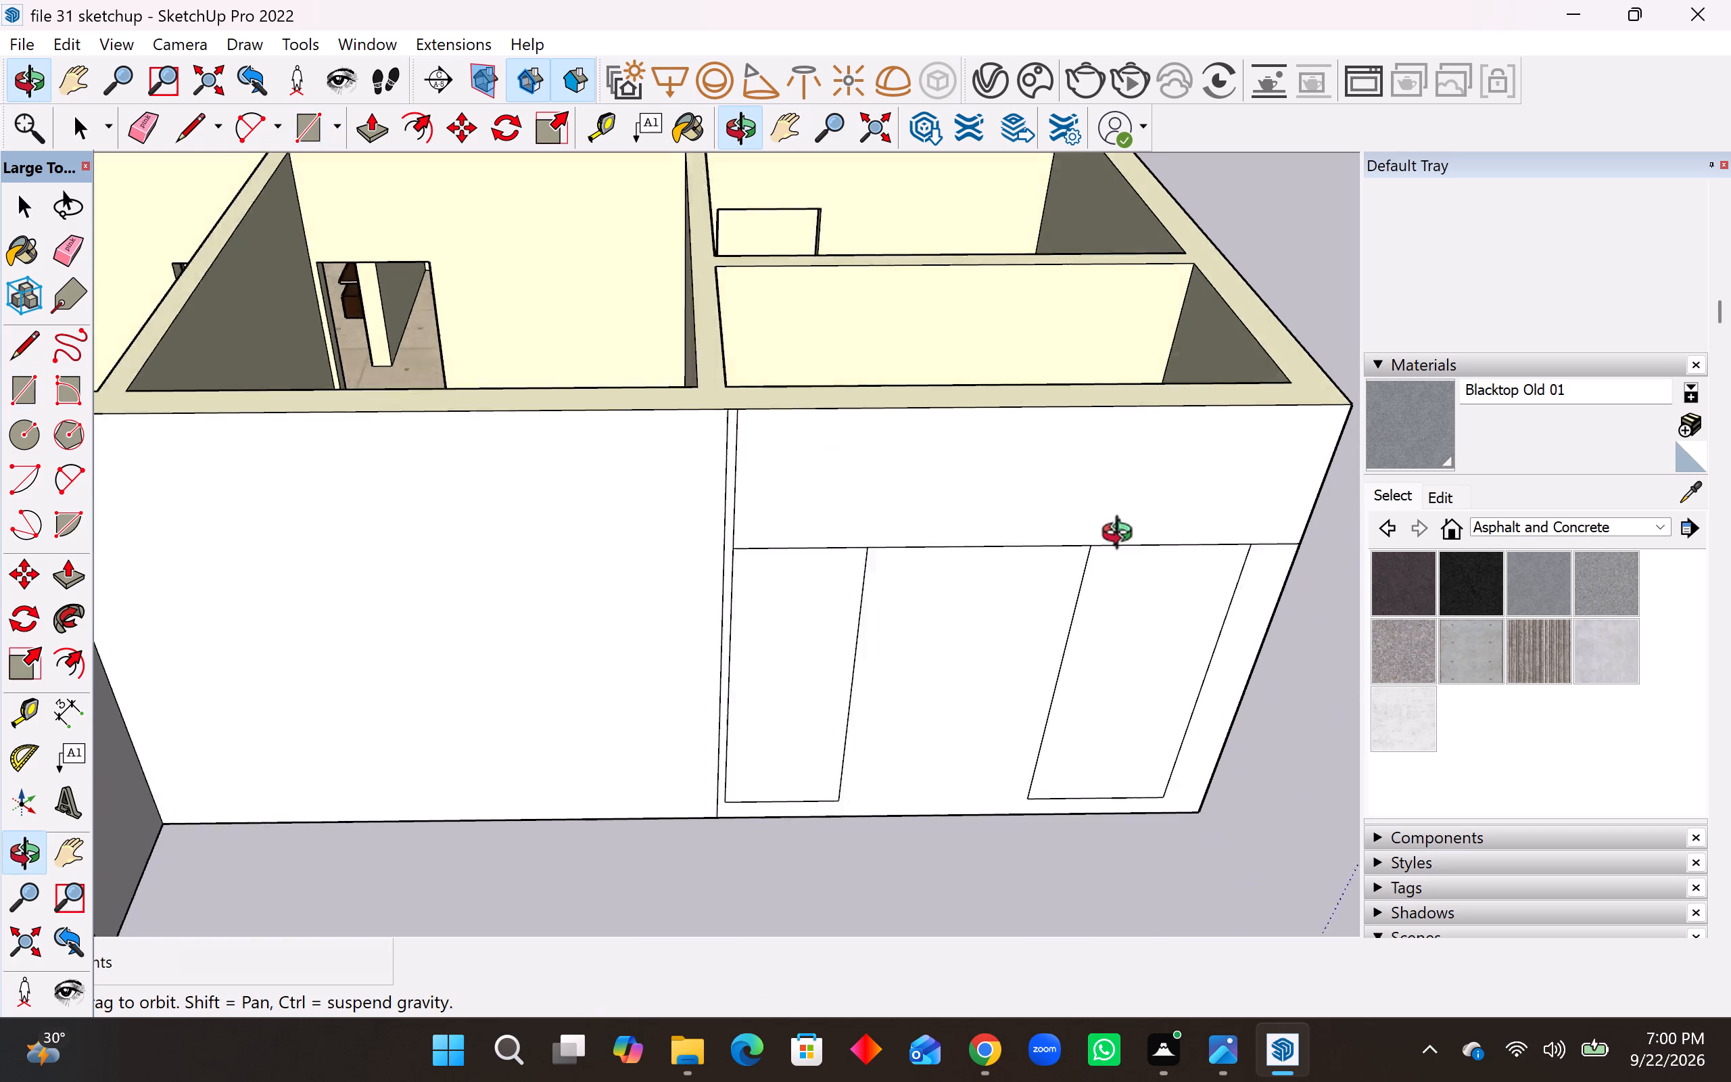
{"action": "middle_click_drag", "start_coordinate": [1123, 536], "coordinate": [1104, 504]}
{"action": "key", "text": "space"}
{"action": "left_click", "coordinate": [772, 699]}
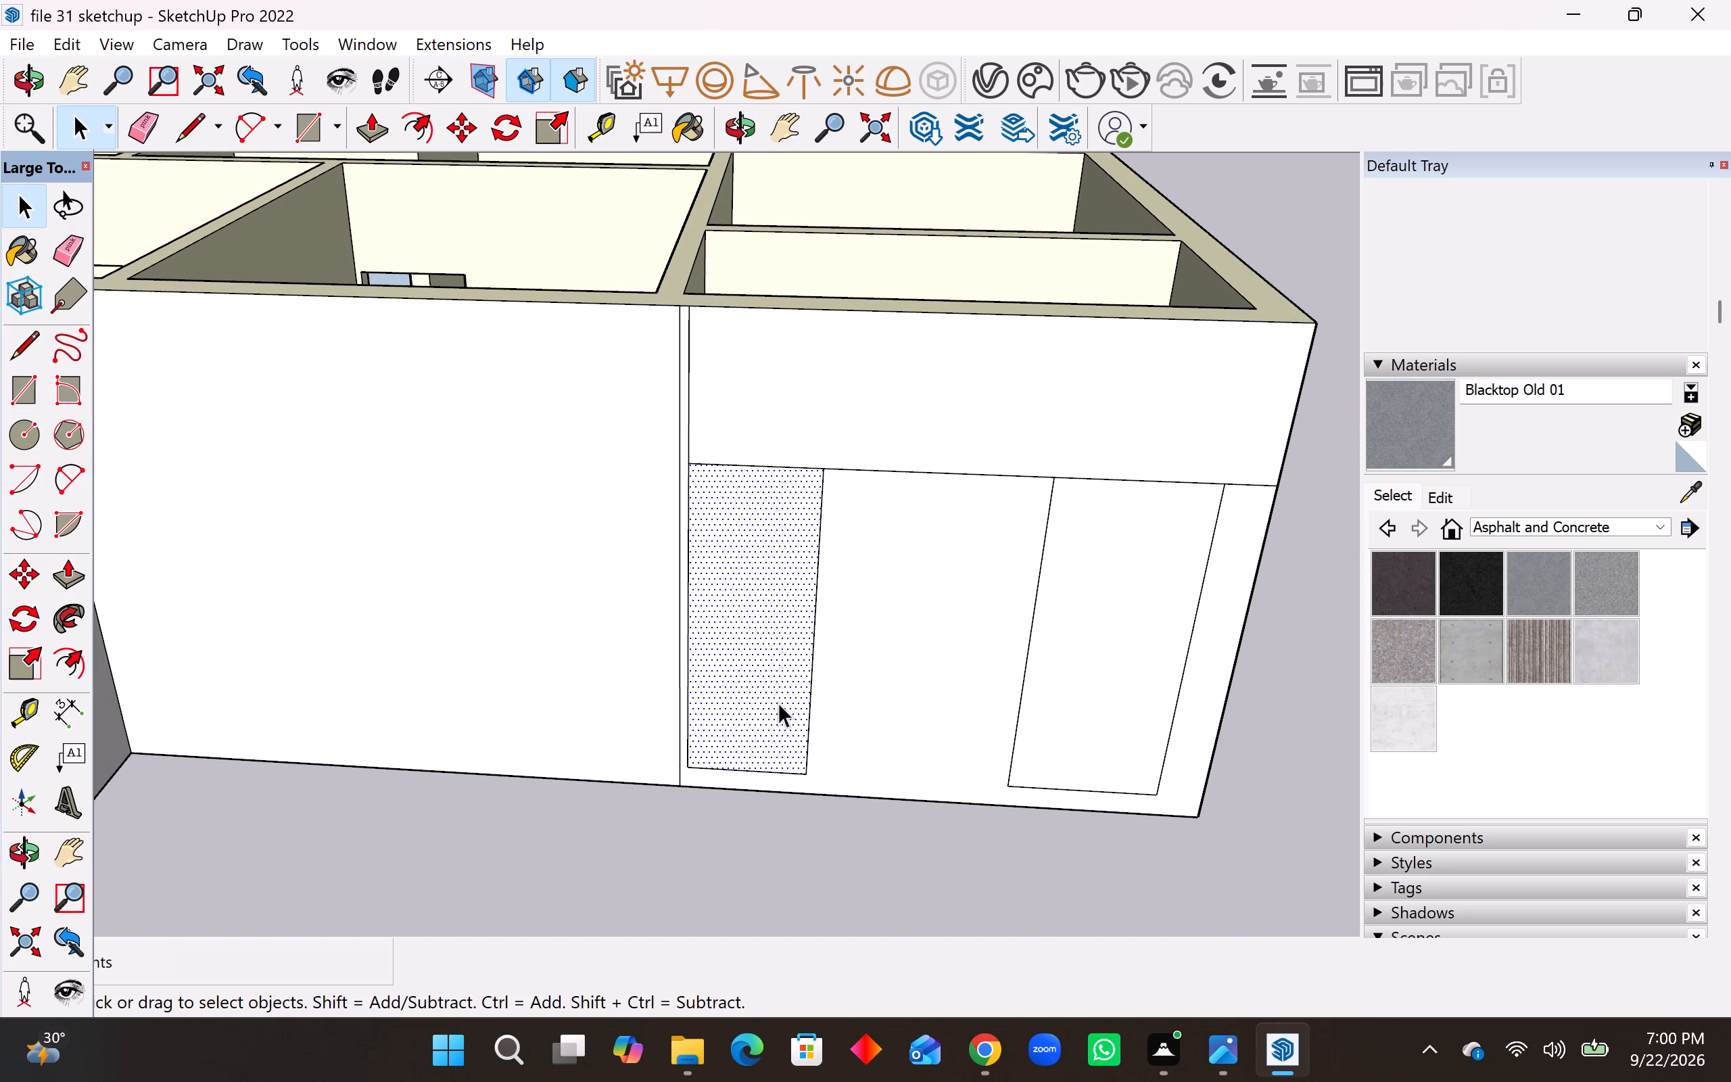
{"action": "key", "text": "Delete"}
{"action": "left_click", "coordinate": [1070, 678]}
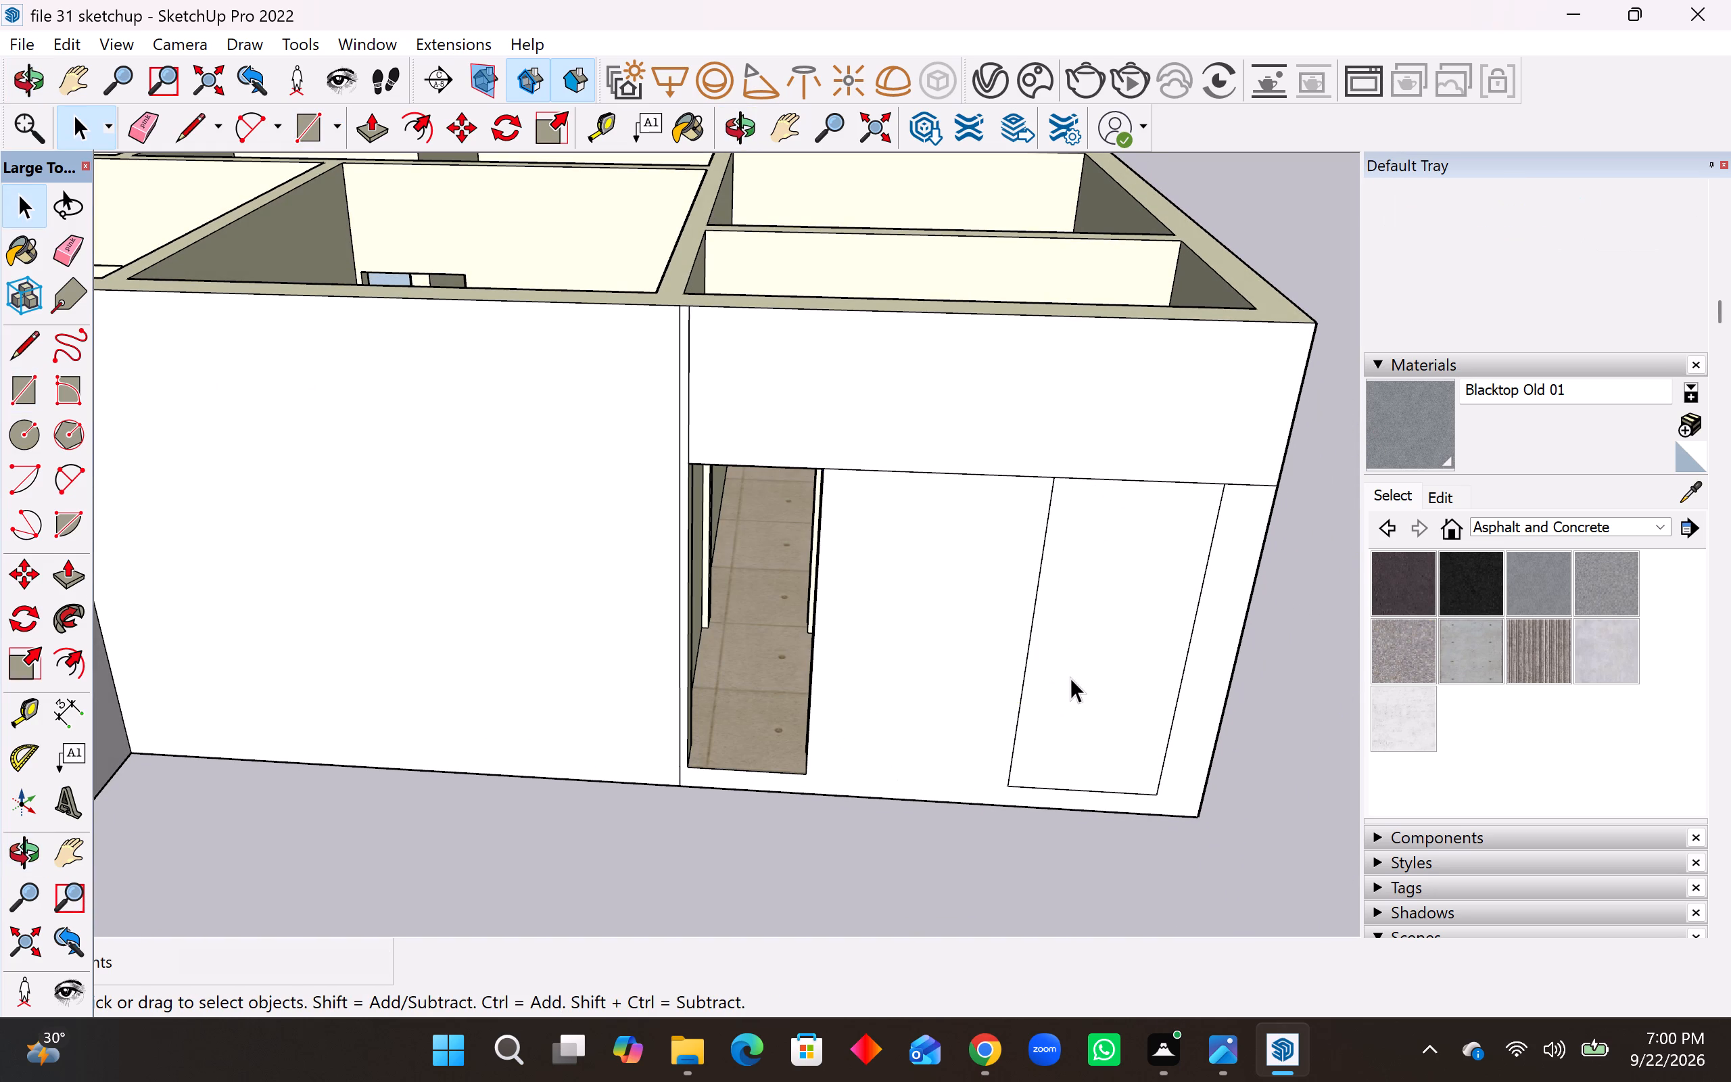
{"action": "key", "text": "Delete"}
Erase the vertical strip lines beside the first door opening, the line between the two openings and the stub at the wall's base.
{"action": "middle_click_drag", "start_coordinate": [841, 579], "coordinate": [556, 724]}
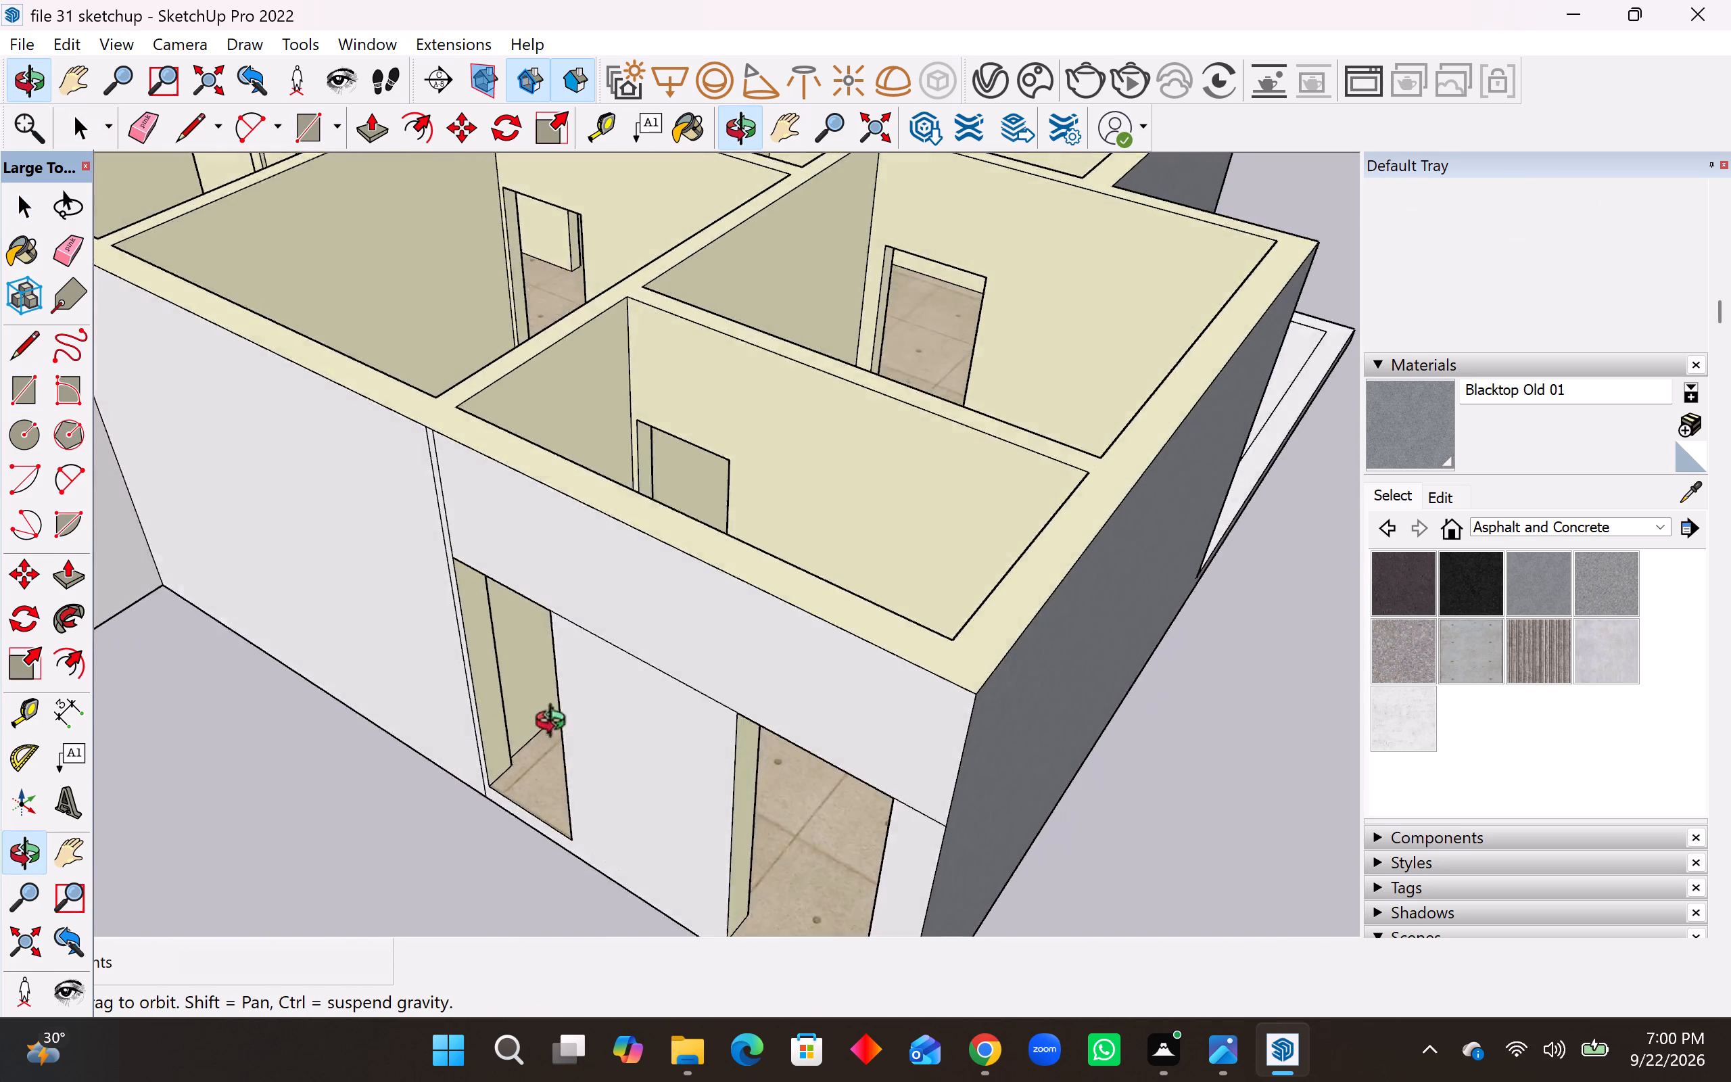
{"action": "middle_click_drag", "start_coordinate": [556, 724], "coordinate": [747, 642]}
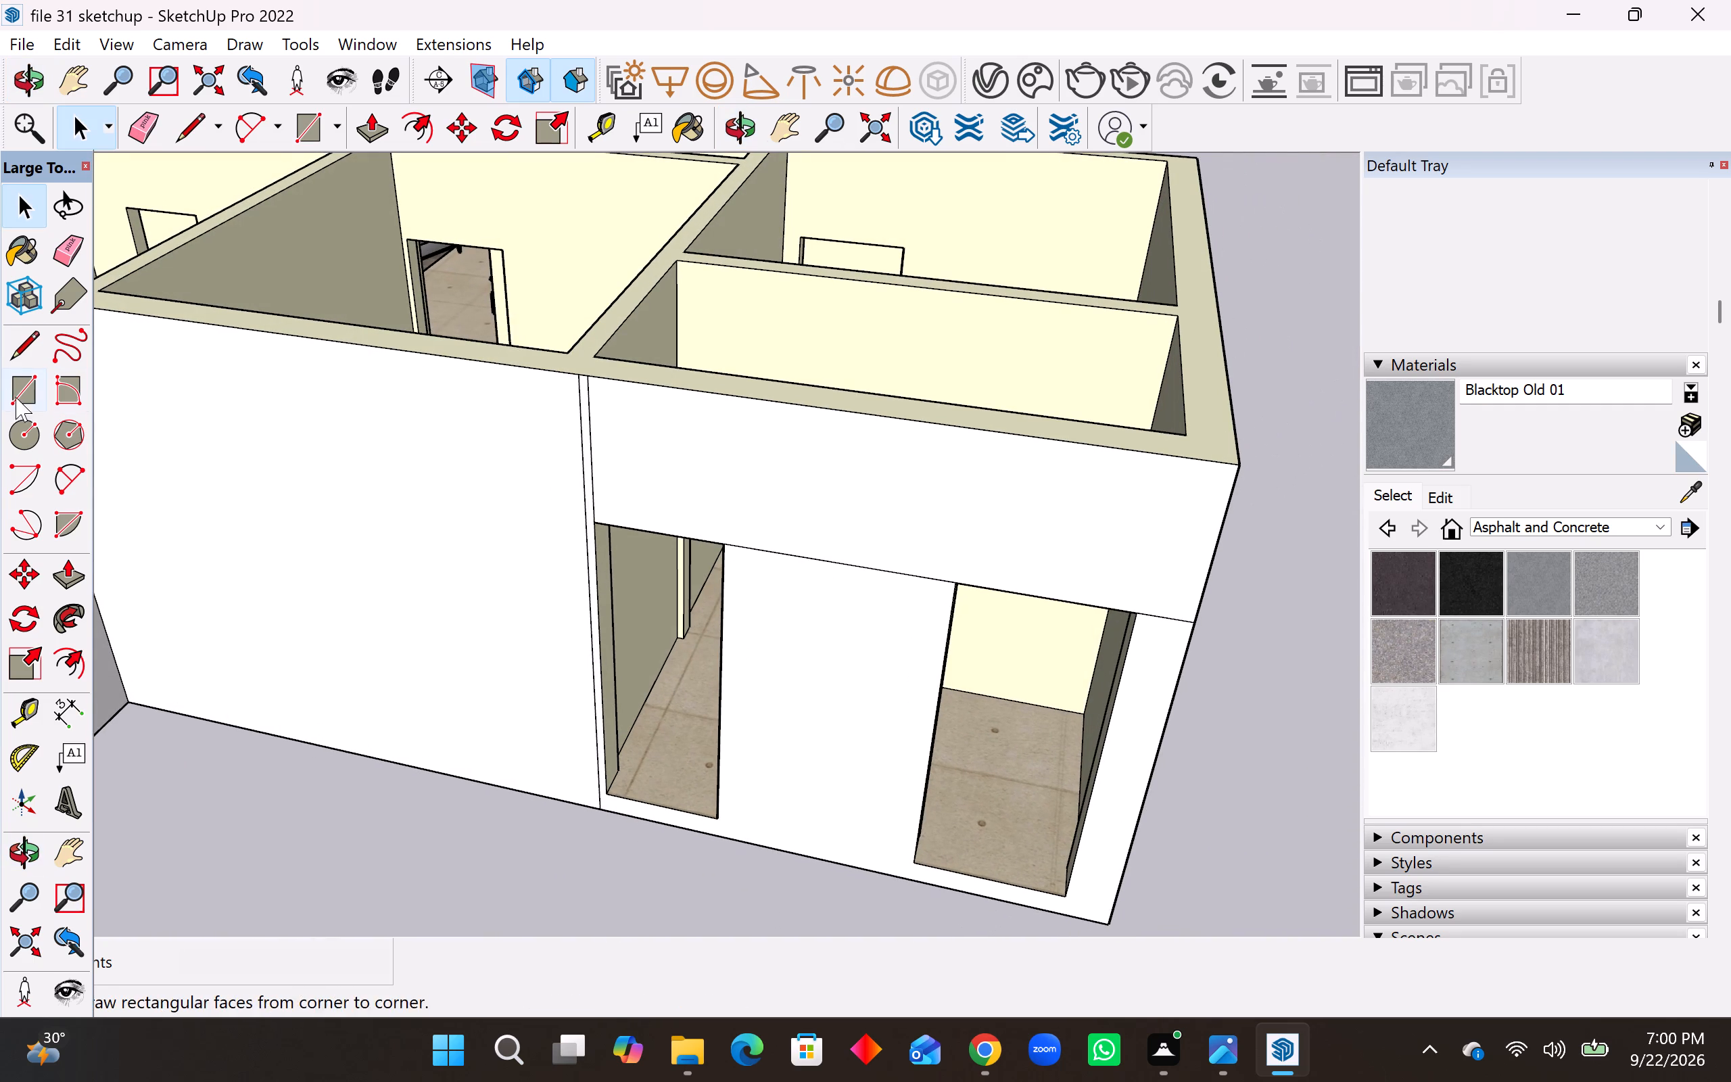
{"action": "left_click", "coordinate": [61, 260]}
{"action": "left_click", "coordinate": [588, 460]}
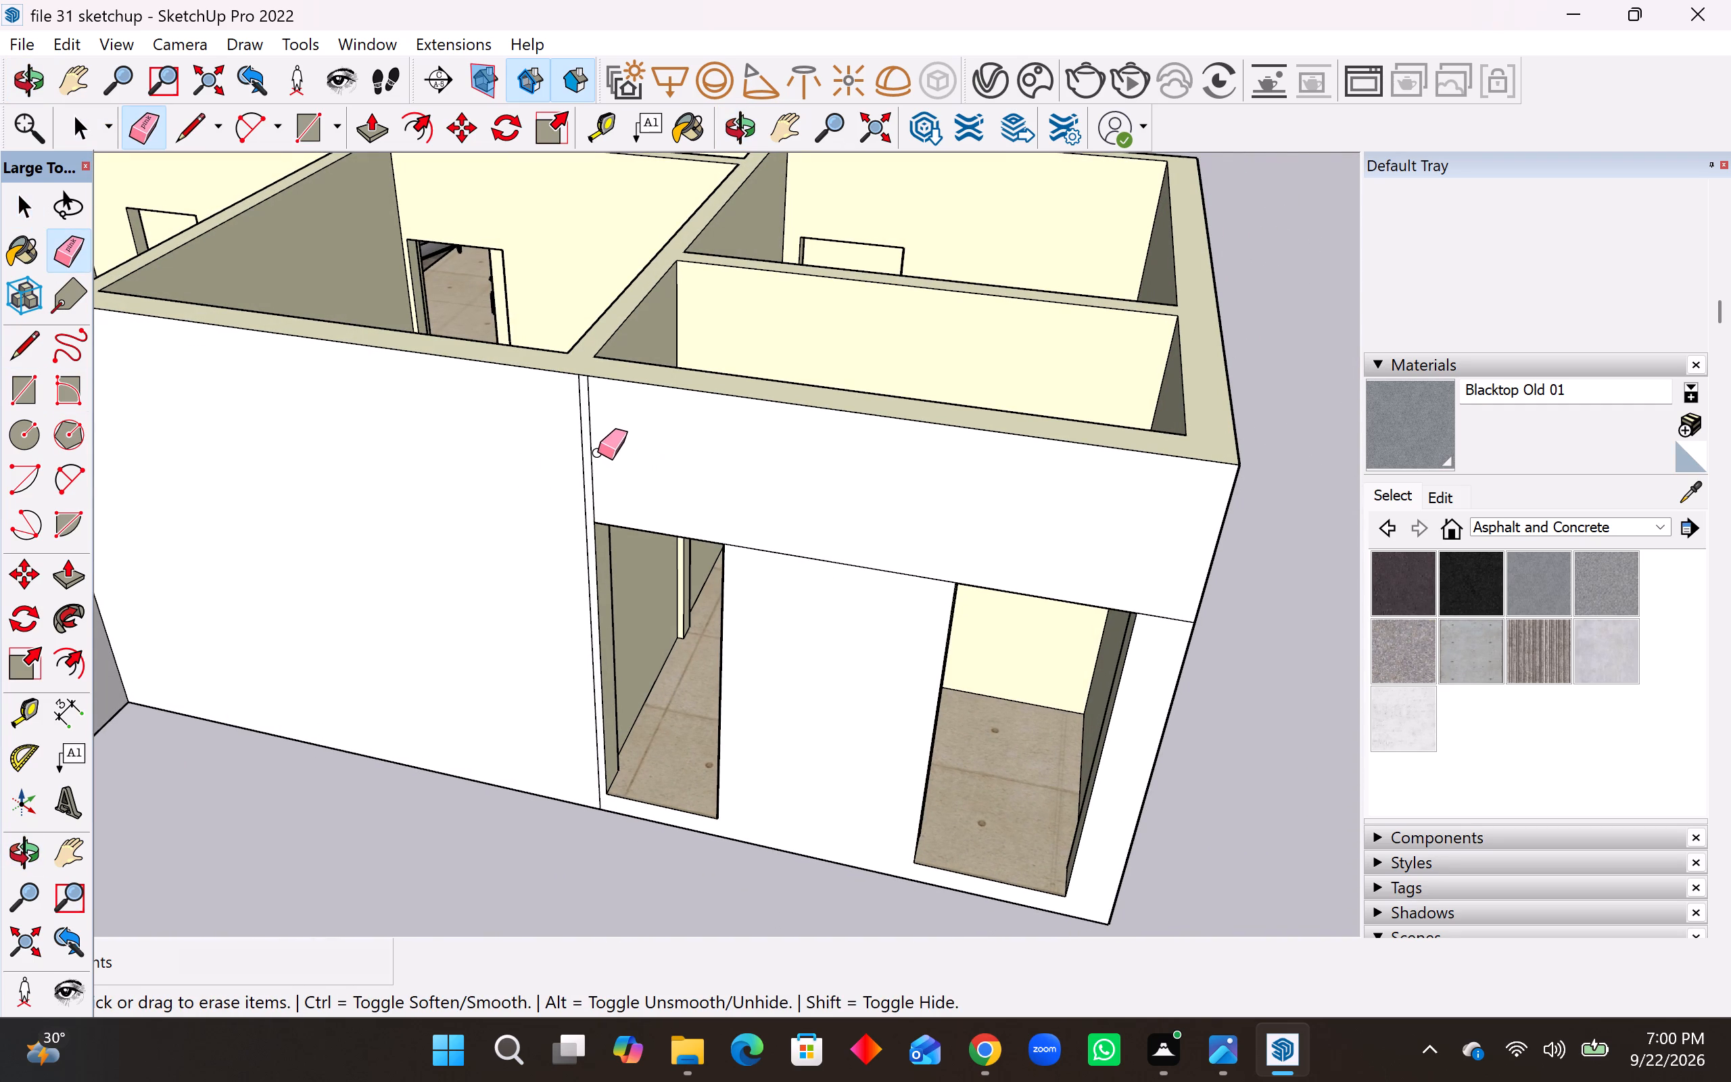
{"action": "left_click_drag", "start_coordinate": [598, 452], "coordinate": [581, 454]}
{"action": "left_click_drag", "start_coordinate": [855, 548], "coordinate": [851, 572]}
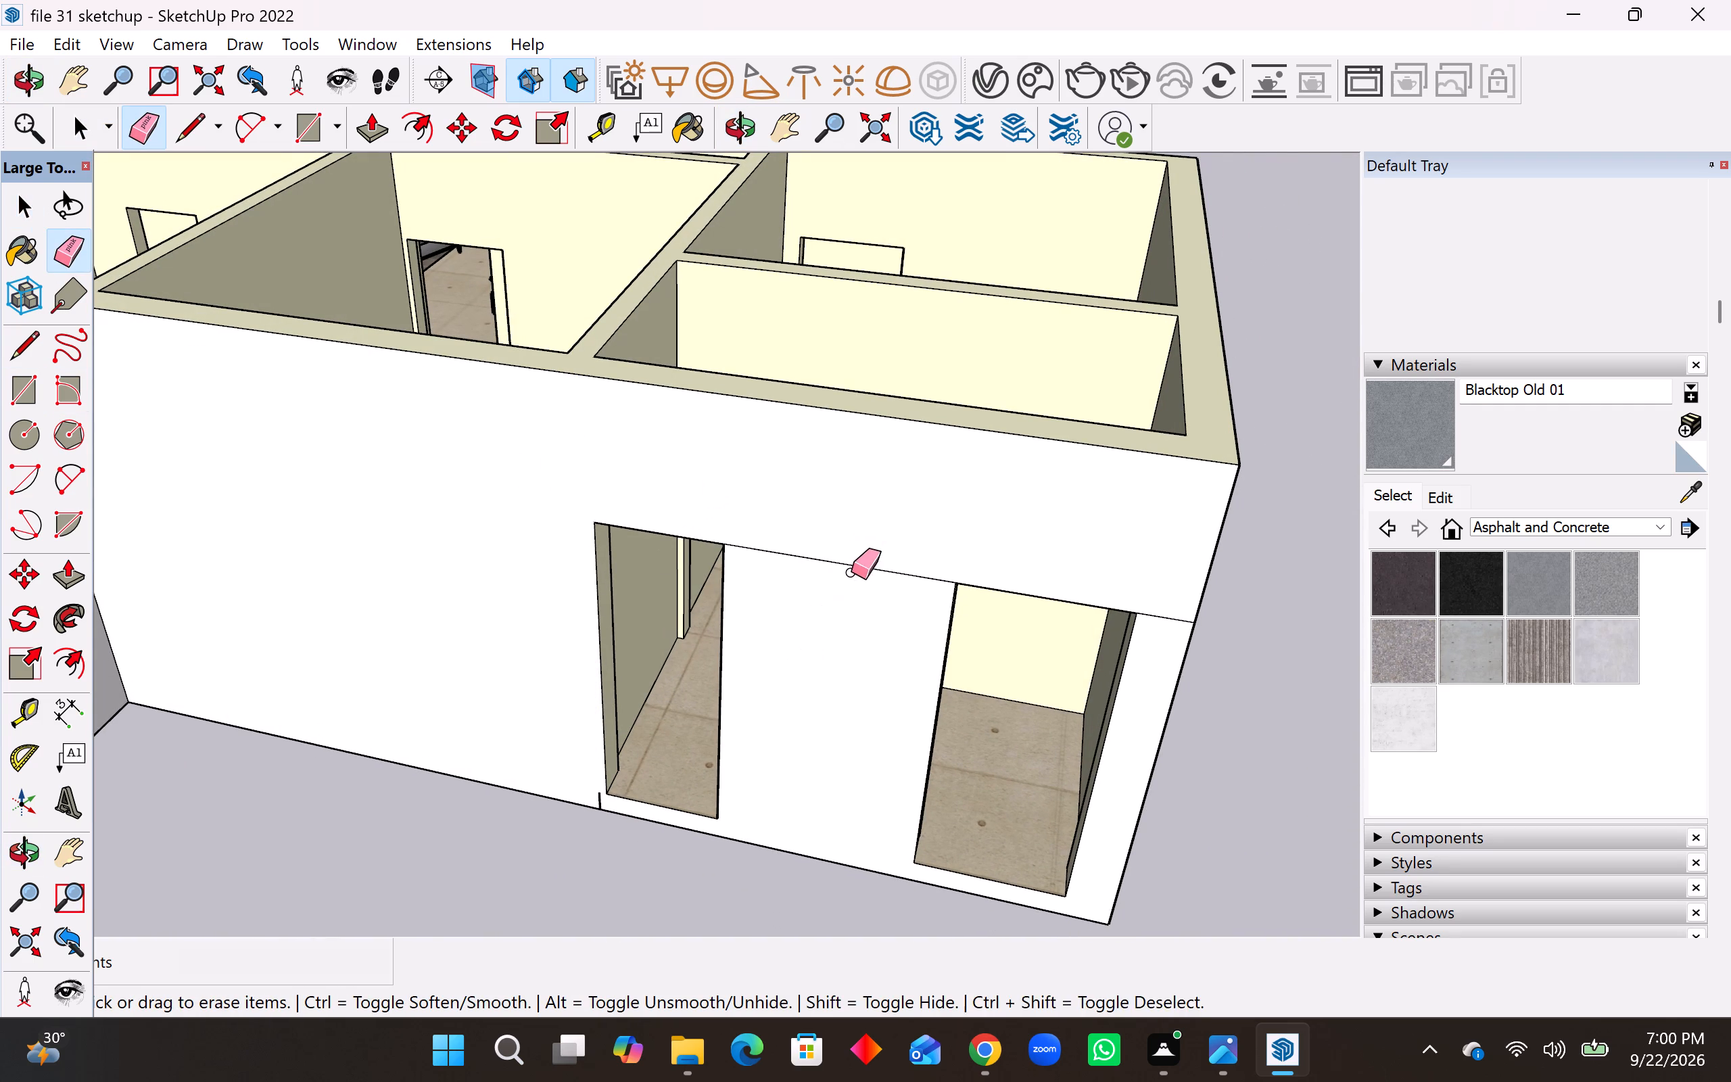
{"action": "left_click_drag", "start_coordinate": [851, 572], "coordinate": [849, 586]}
{"action": "scroll", "coordinate": [570, 824], "scroll_direction": "up", "scroll_amount": 6}
{"action": "left_click_drag", "start_coordinate": [617, 800], "coordinate": [615, 800]}
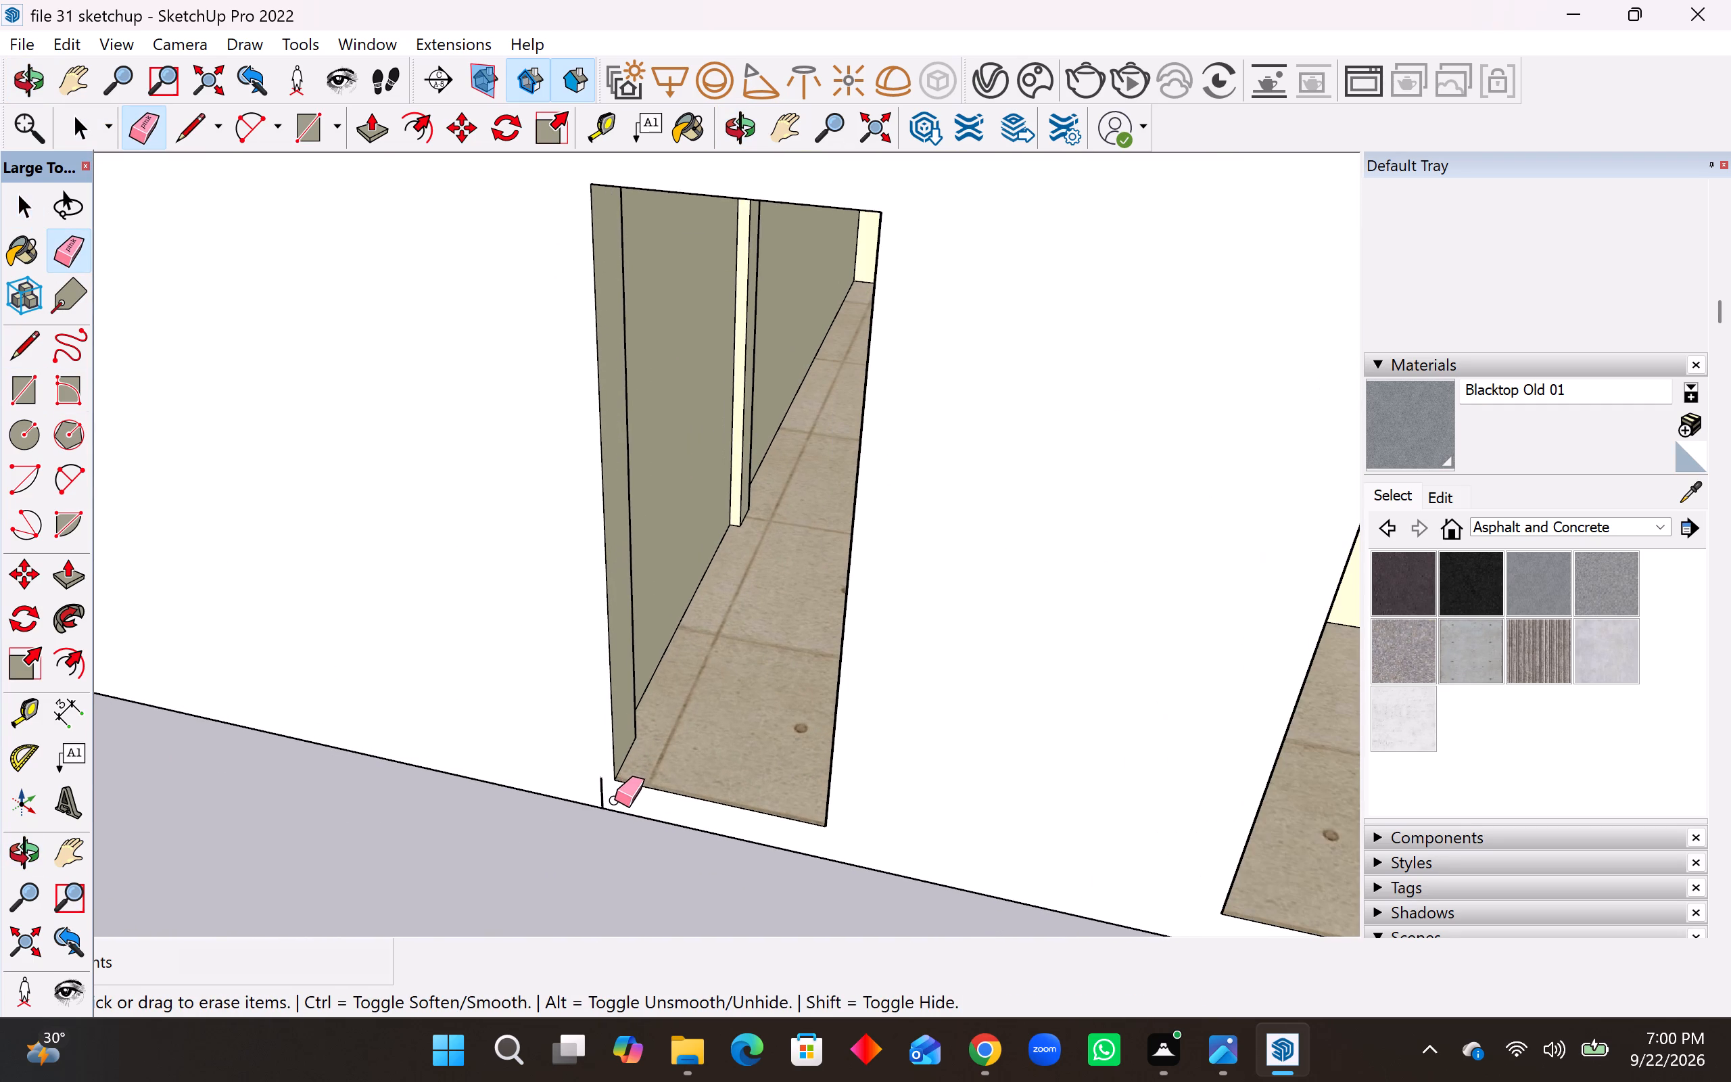
{"action": "left_click_drag", "start_coordinate": [615, 800], "coordinate": [588, 792]}
Erase the leftover line between the second door opening's top corner and the house corner.
{"action": "scroll", "coordinate": [659, 784], "scroll_direction": "down", "scroll_amount": 9}
{"action": "middle_click_drag", "start_coordinate": [786, 769], "coordinate": [488, 799]}
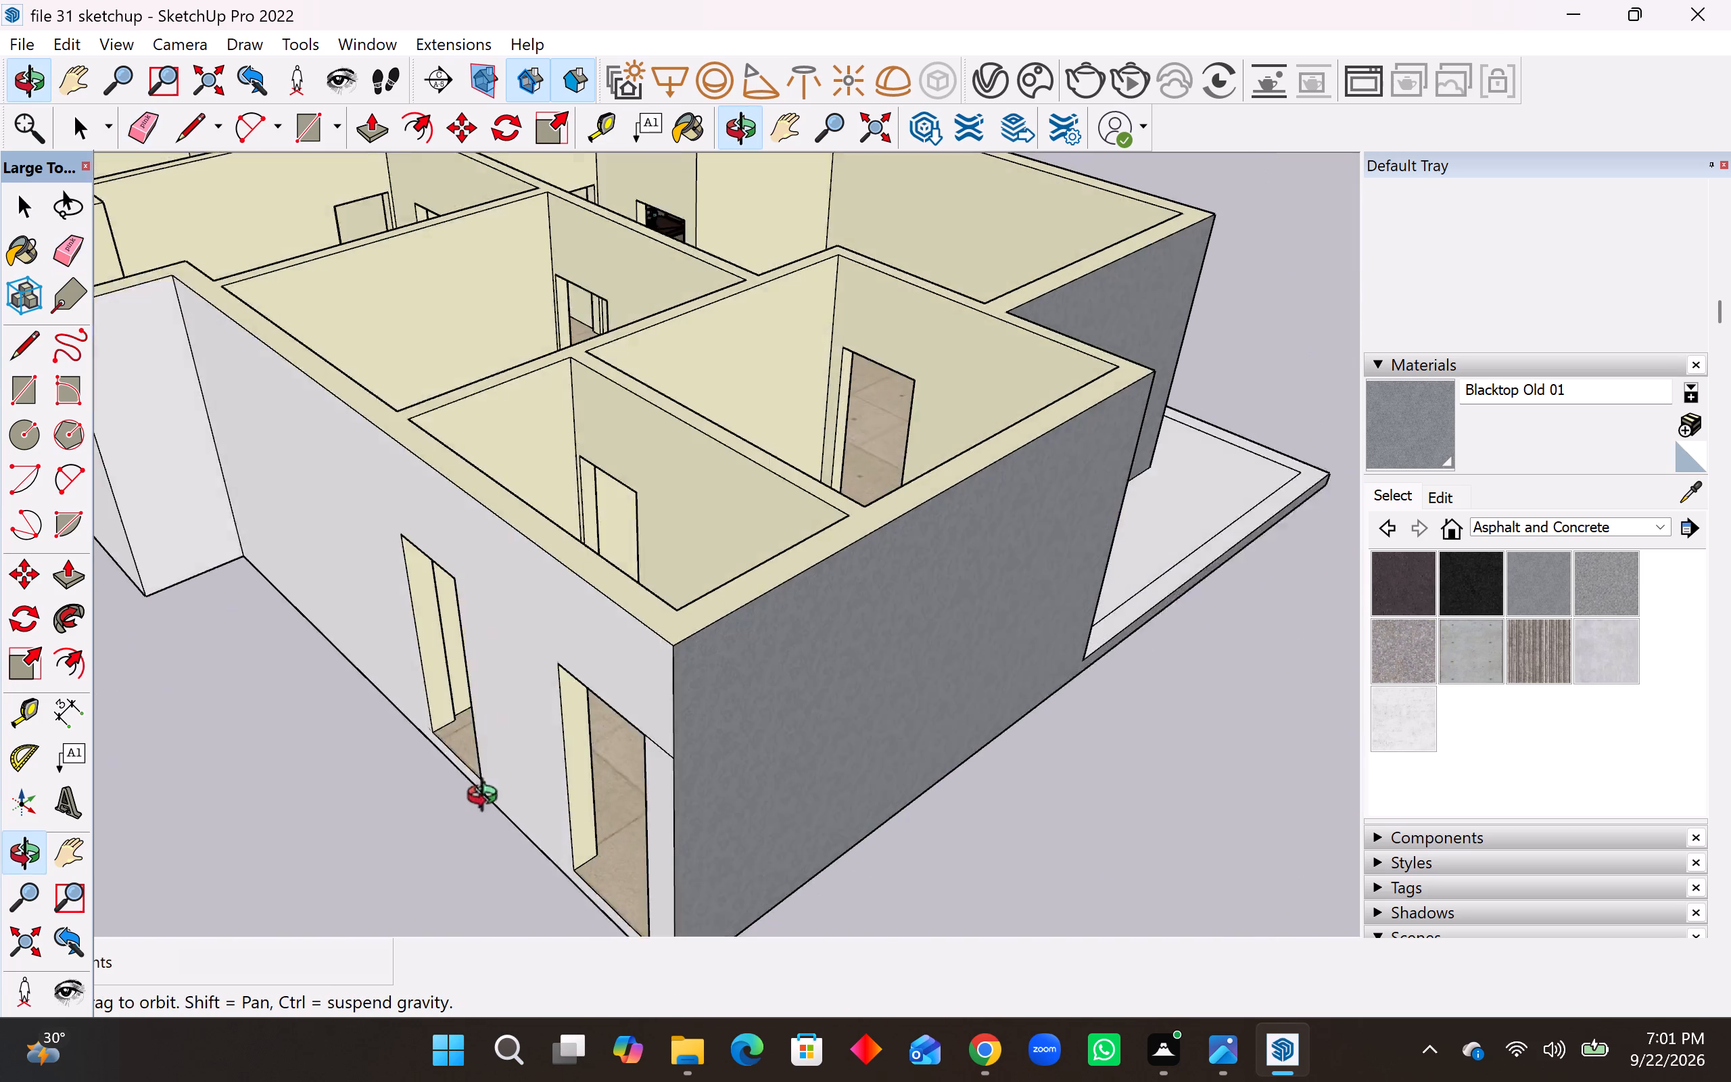
{"action": "middle_click_drag", "start_coordinate": [488, 799], "coordinate": [408, 811]}
{"action": "middle_click_drag", "start_coordinate": [637, 745], "coordinate": [868, 720]}
{"action": "scroll", "coordinate": [857, 723], "scroll_direction": "up", "scroll_amount": 3}
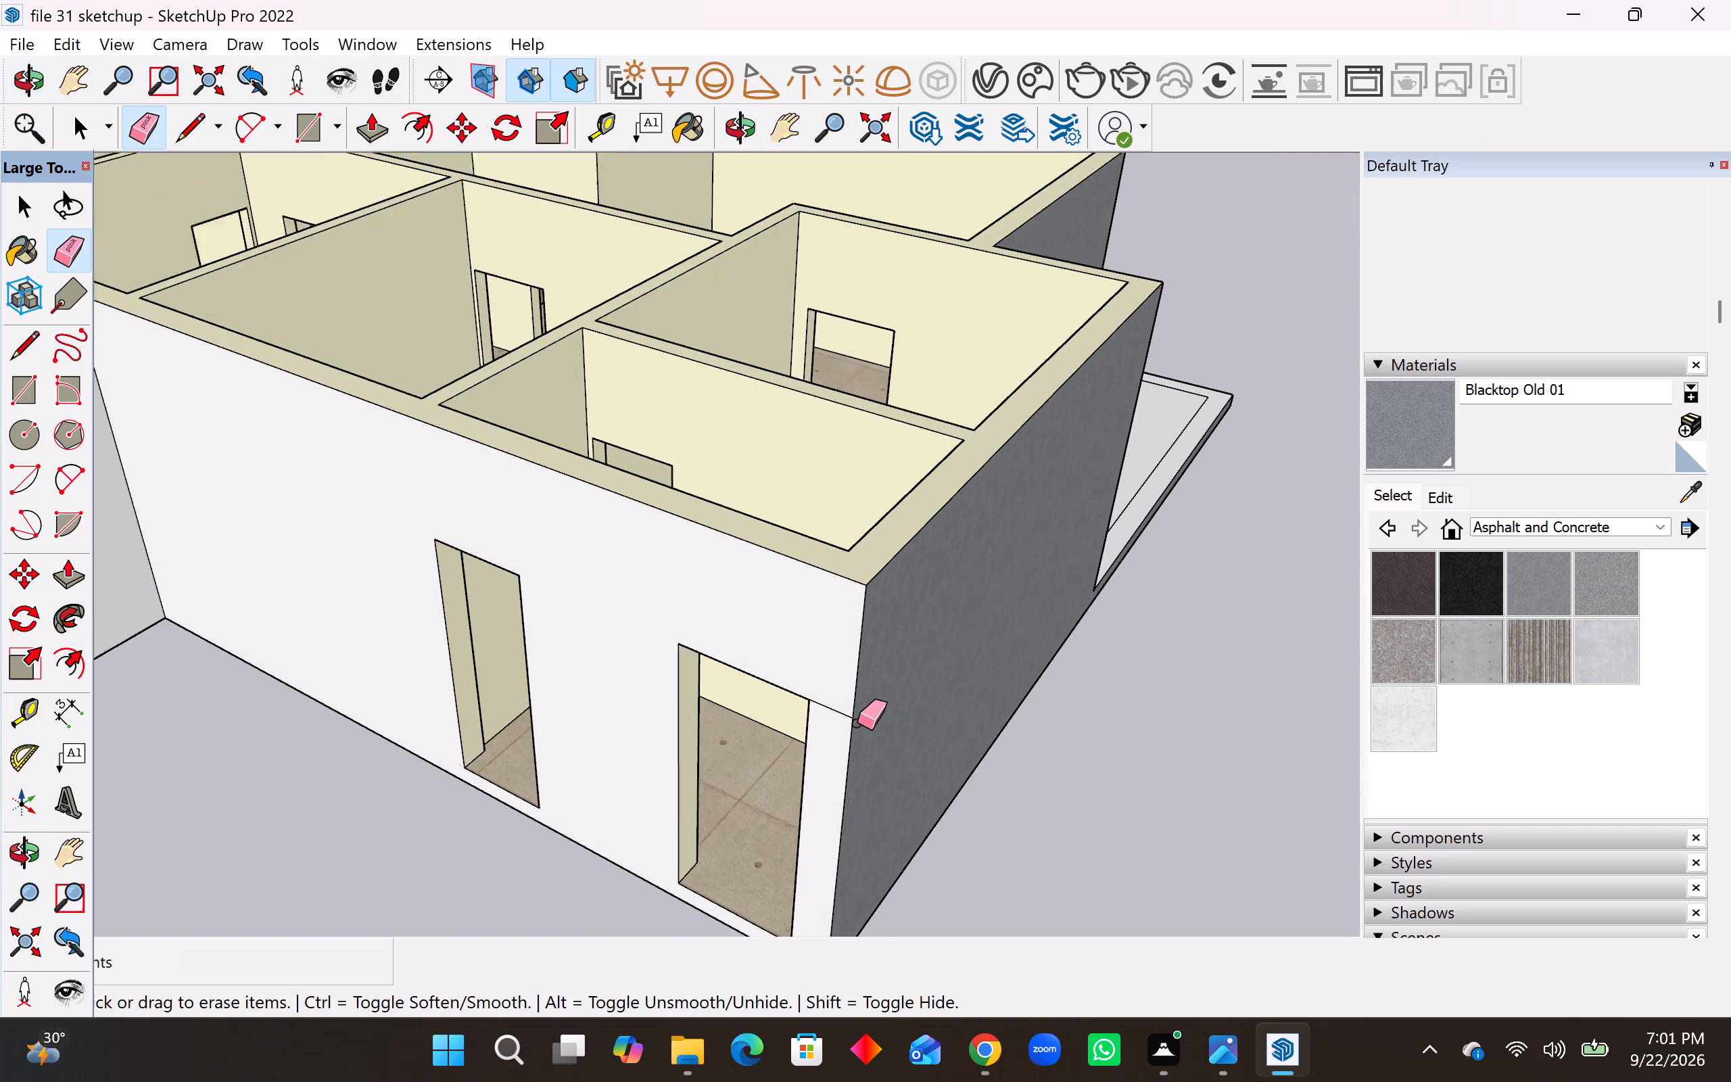
{"action": "scroll", "coordinate": [857, 723], "scroll_direction": "up", "scroll_amount": 1}
{"action": "left_click_drag", "start_coordinate": [833, 702], "coordinate": [828, 724]}
{"action": "scroll", "coordinate": [829, 733], "scroll_direction": "down", "scroll_amount": 8}
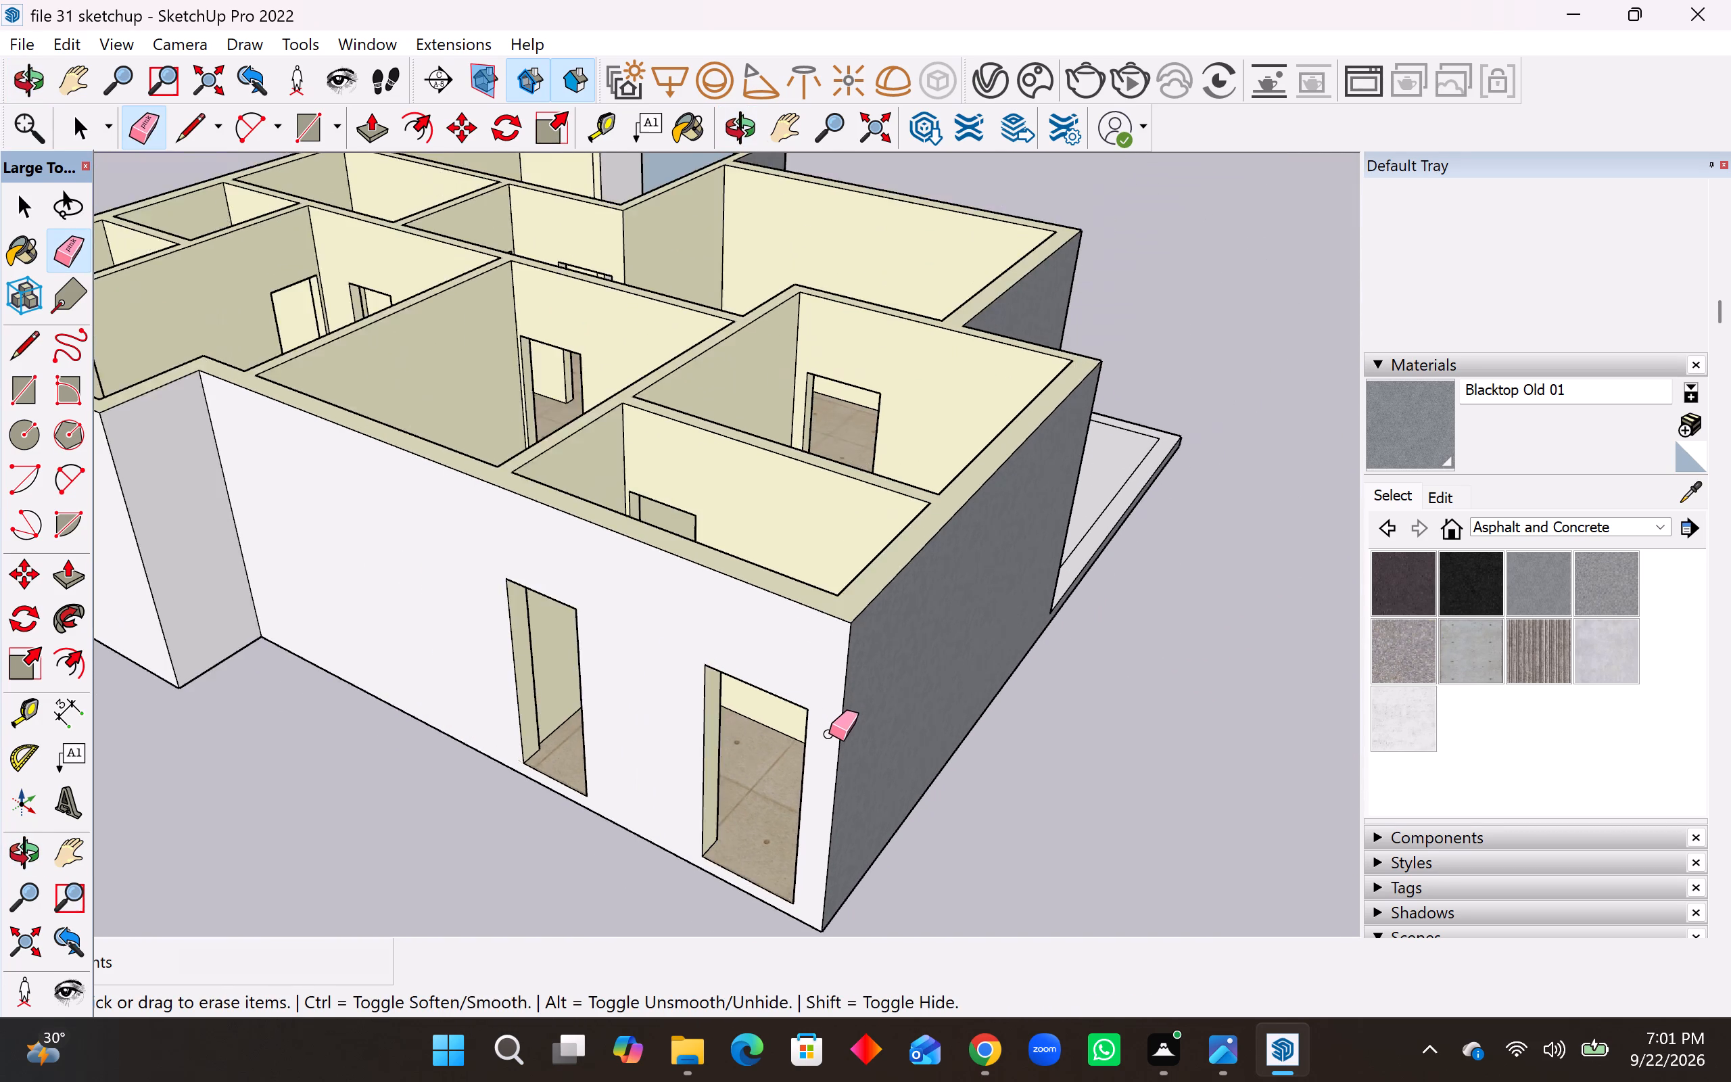
Paint the rebuilt door wall and the front face of the adjoining projection with Blacktop Old 01.
{"action": "middle_click_drag", "start_coordinate": [834, 707], "coordinate": [1101, 578]}
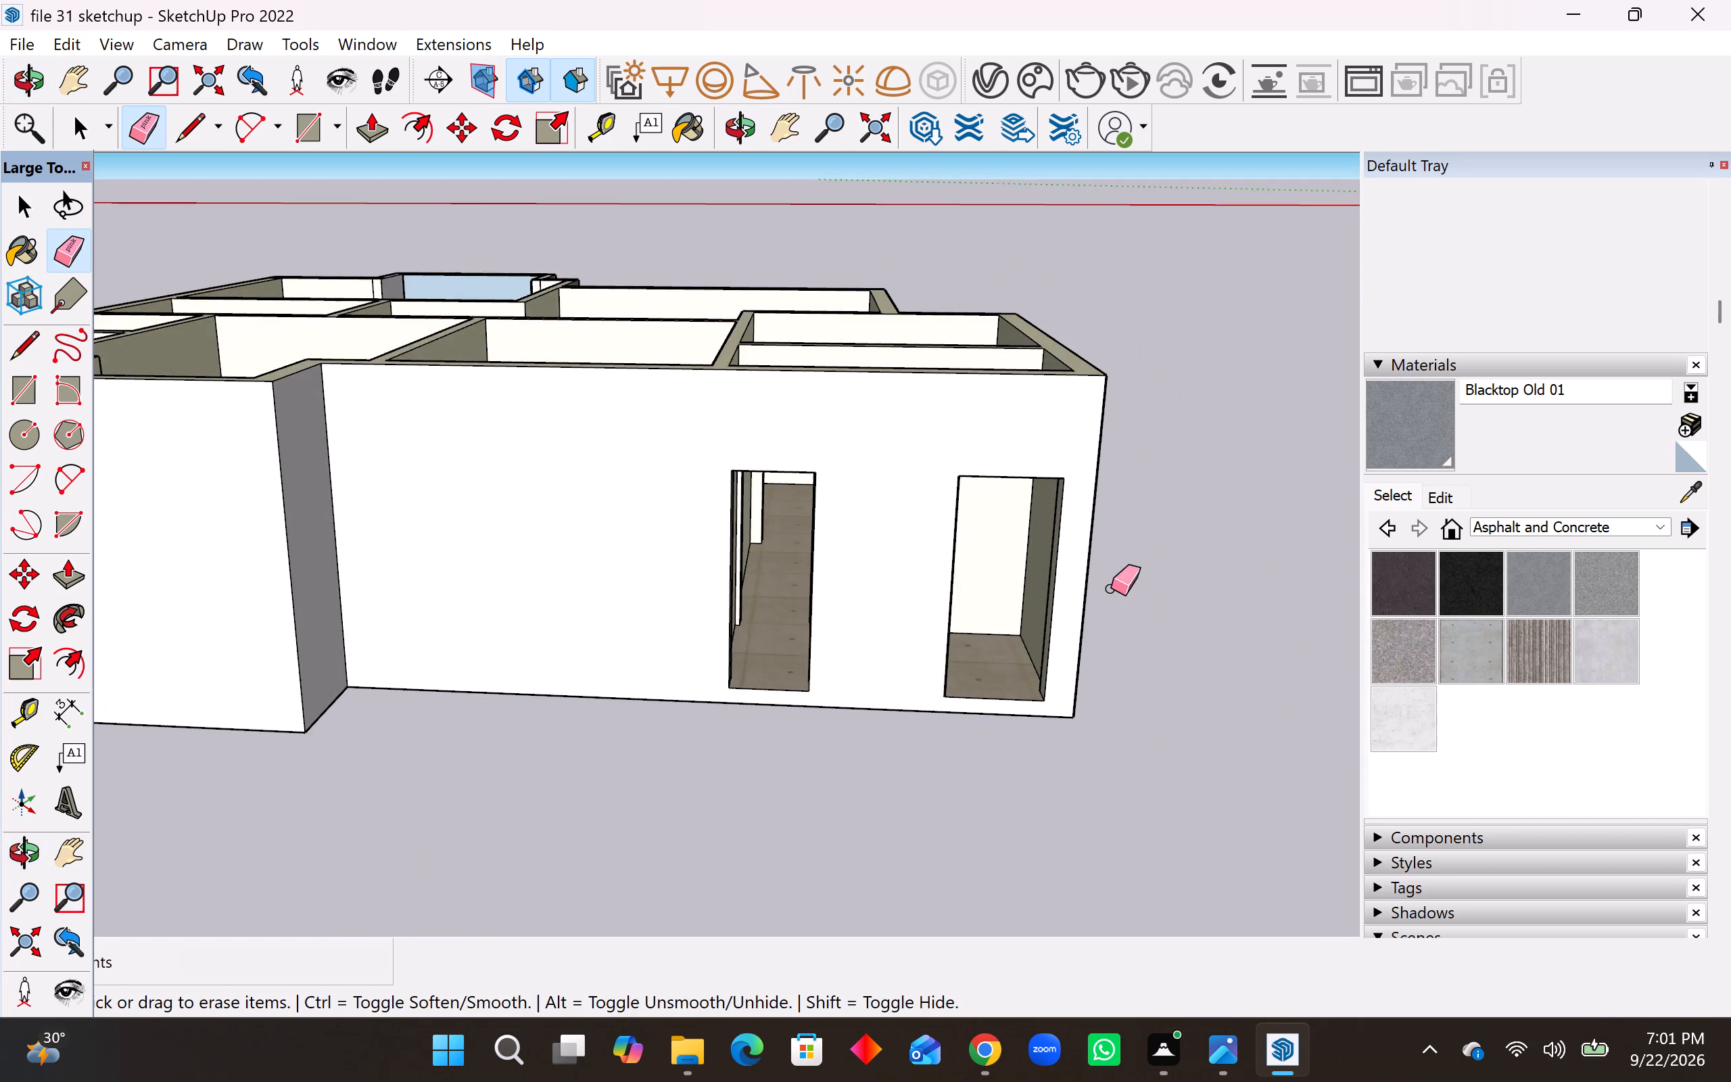
{"action": "scroll", "coordinate": [1111, 588], "scroll_direction": "down", "scroll_amount": 9}
{"action": "left_click", "coordinate": [1552, 593]}
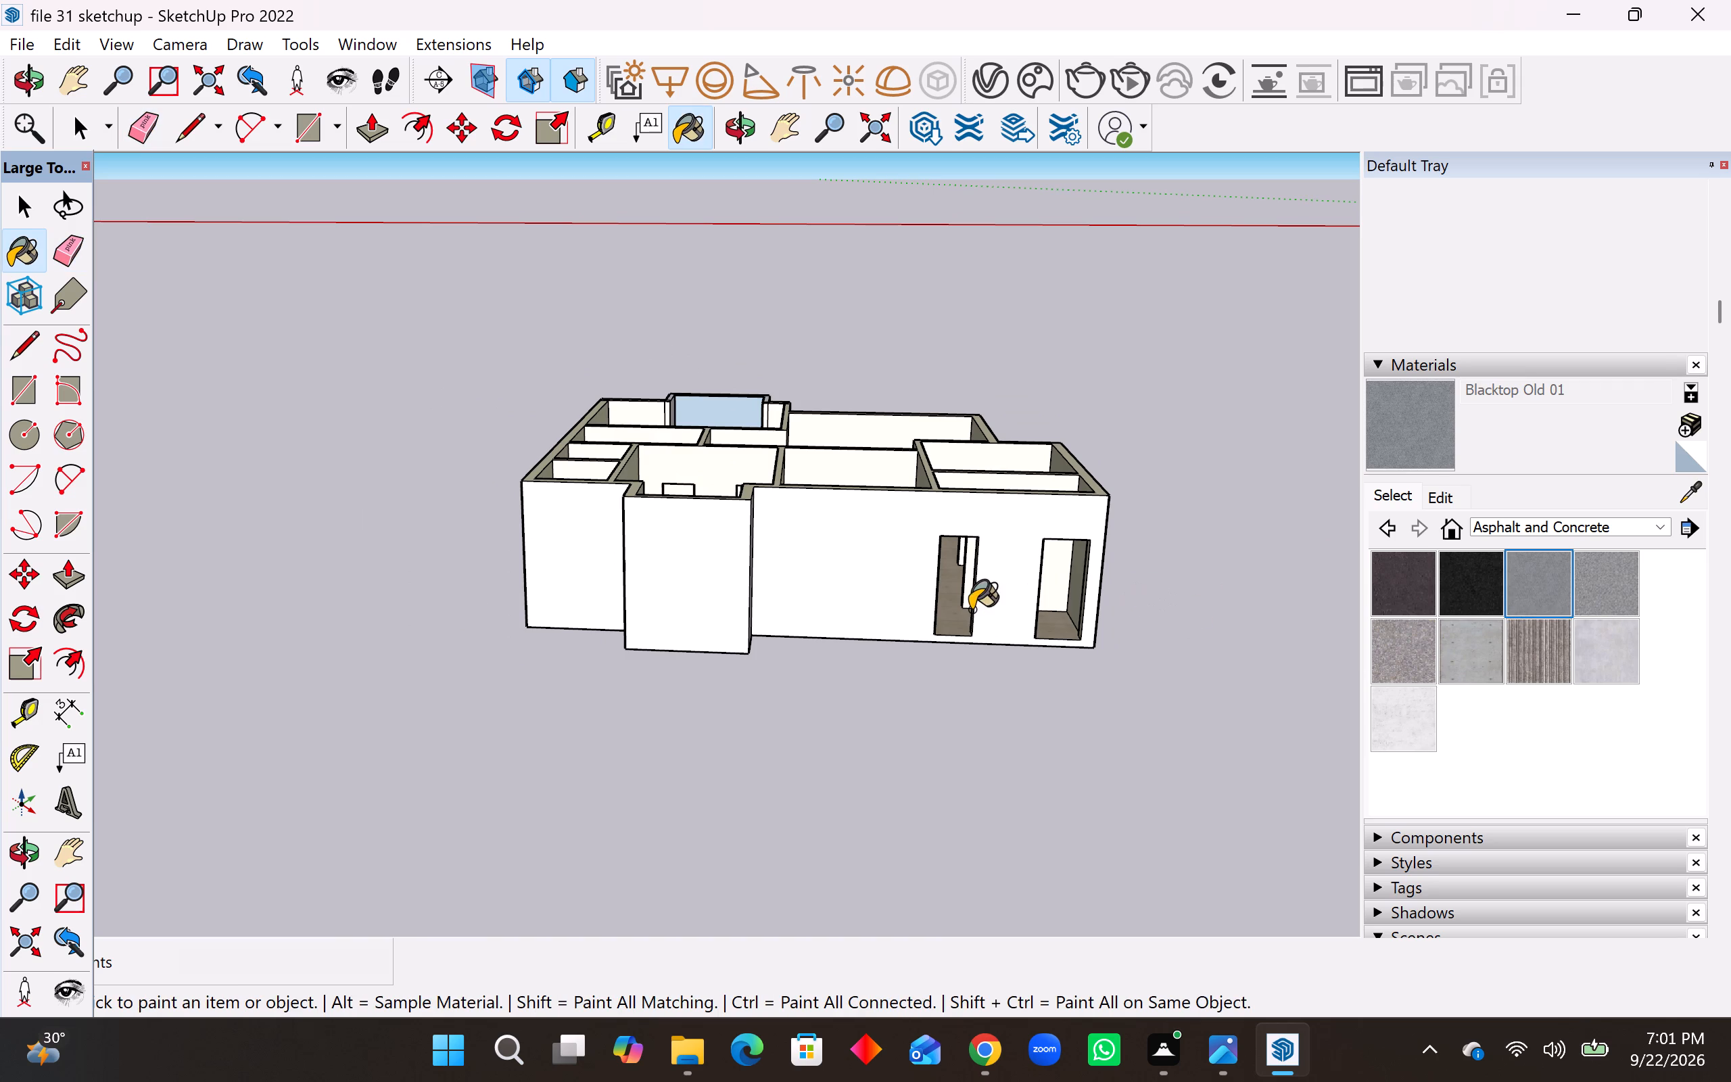
{"action": "left_click", "coordinate": [993, 606]}
{"action": "left_click", "coordinate": [704, 628]}
Paint the projection's side faces and the white exterior wall section beyond it with Blacktop Old 01.
{"action": "middle_click_drag", "start_coordinate": [761, 594], "coordinate": [761, 594]}
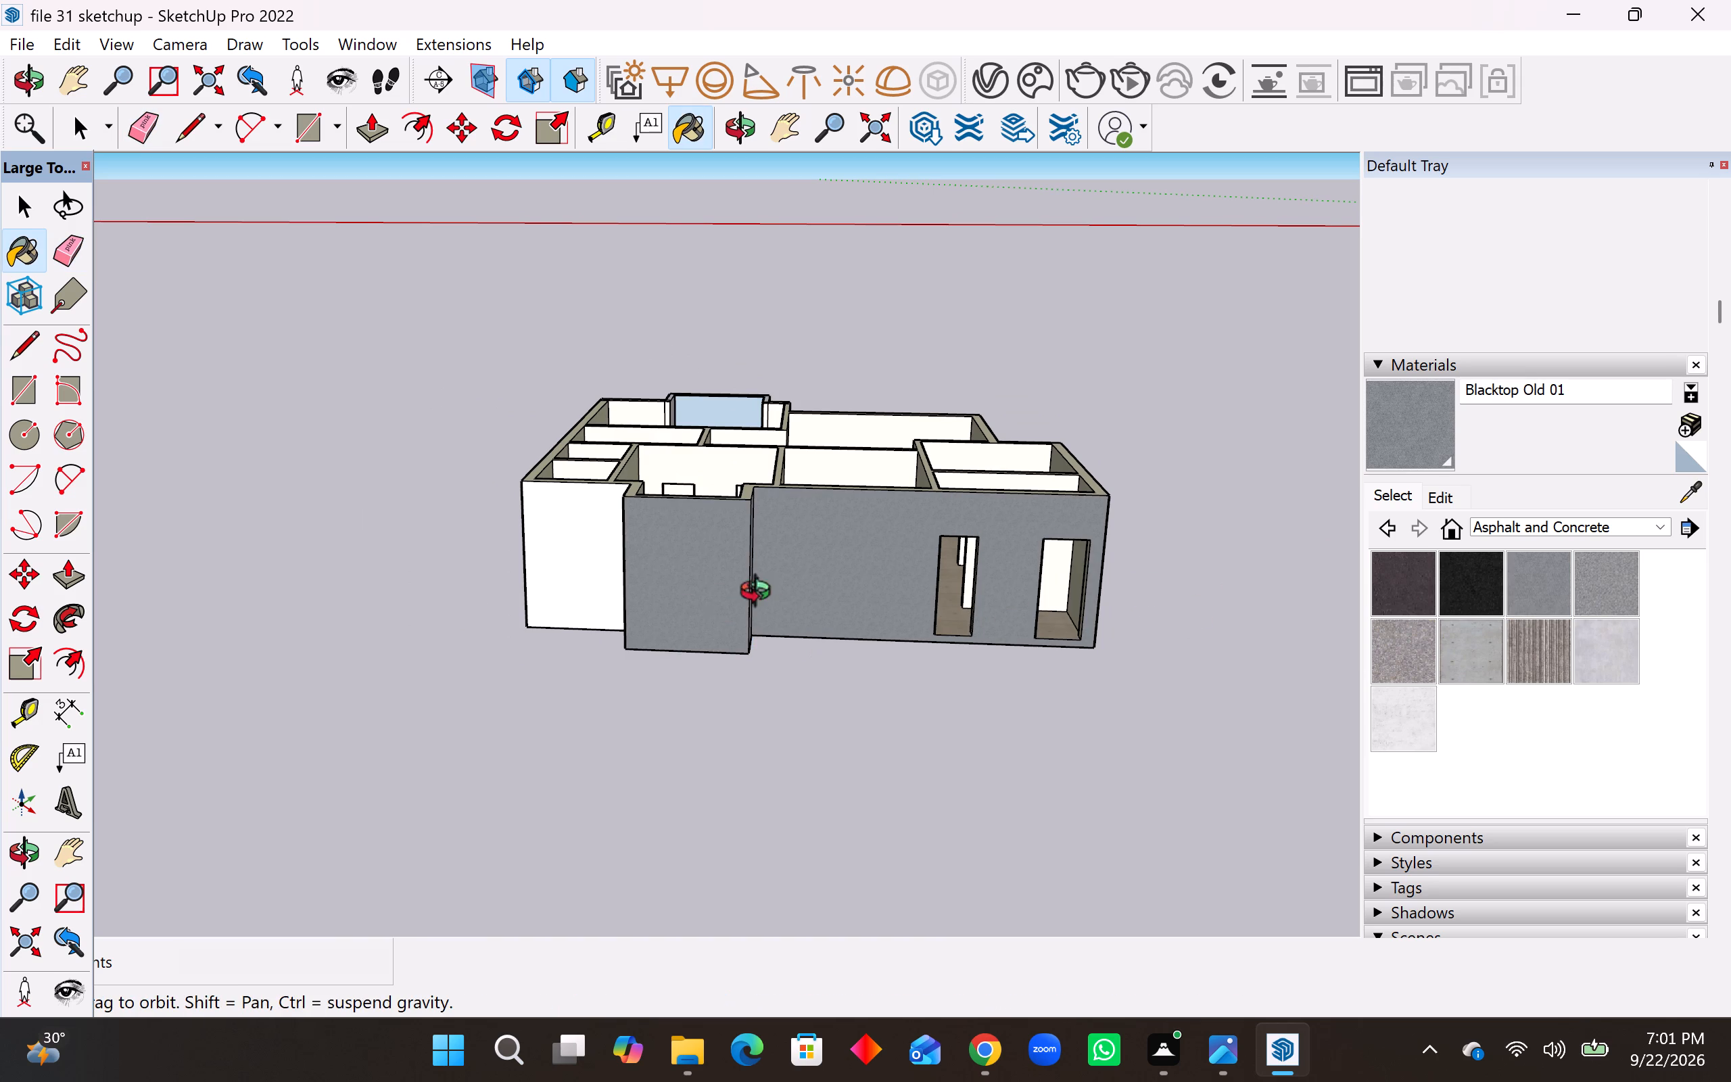
{"action": "middle_click_drag", "start_coordinate": [761, 594], "coordinate": [522, 621]}
{"action": "scroll", "coordinate": [604, 604], "scroll_direction": "up", "scroll_amount": 2}
{"action": "left_click", "coordinate": [640, 606]}
{"action": "middle_click_drag", "start_coordinate": [582, 634], "coordinate": [887, 619]}
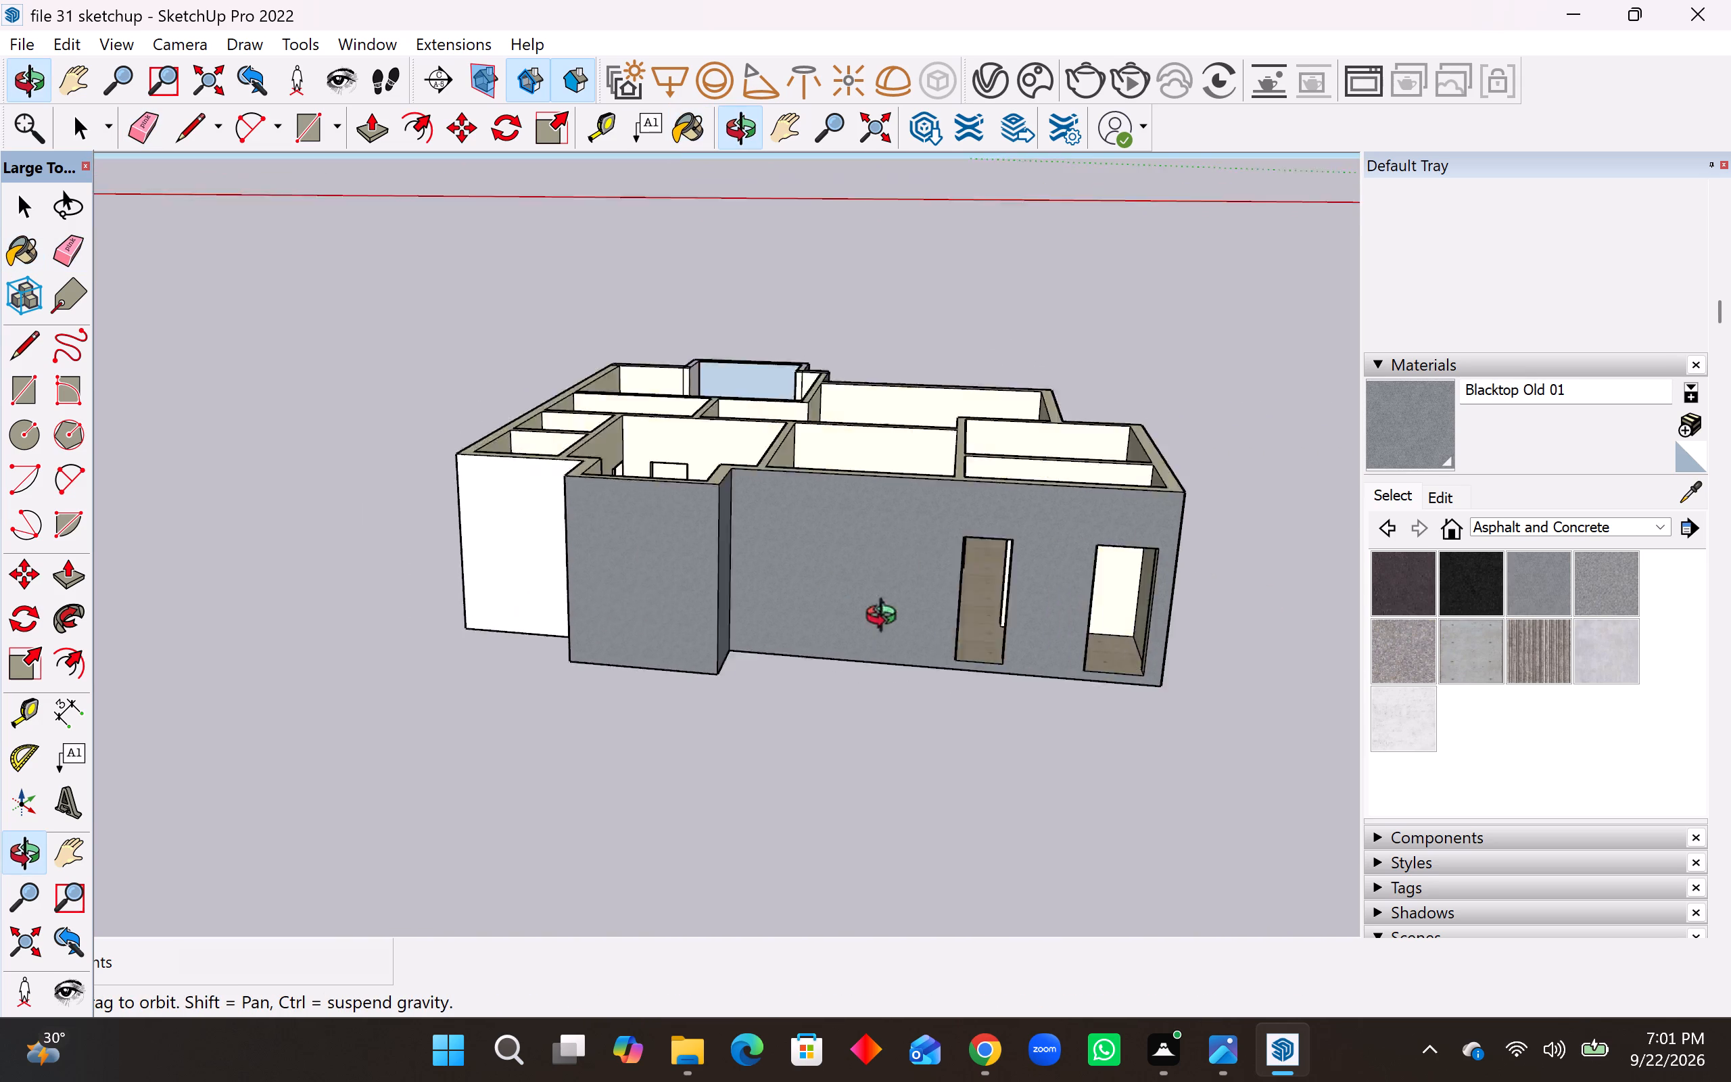
{"action": "middle_click_drag", "start_coordinate": [887, 619], "coordinate": [1531, 607]}
{"action": "left_click", "coordinate": [864, 566]}
{"action": "left_click", "coordinate": [803, 565]}
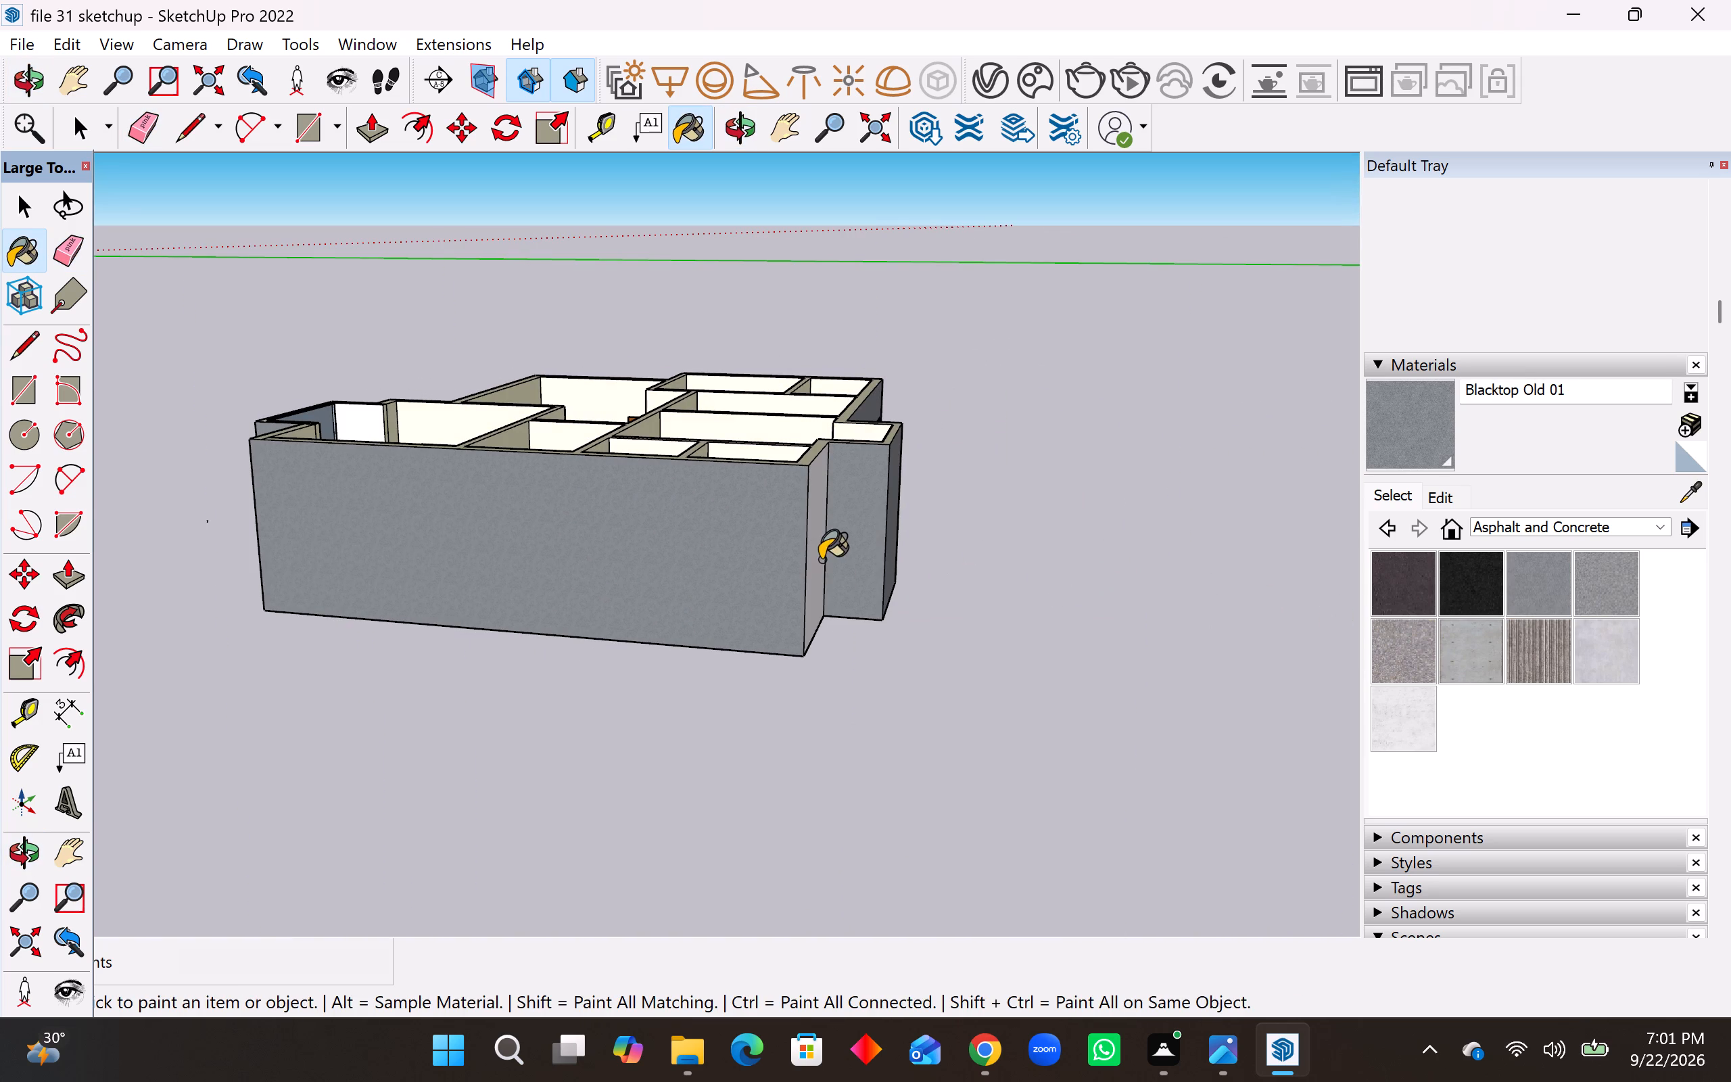
{"action": "left_click", "coordinate": [820, 560]}
Examine the house's painted exterior walls from all sides.
{"action": "middle_click_drag", "start_coordinate": [831, 557], "coordinate": [457, 789]}
{"action": "middle_click_drag", "start_coordinate": [876, 602], "coordinate": [393, 627]}
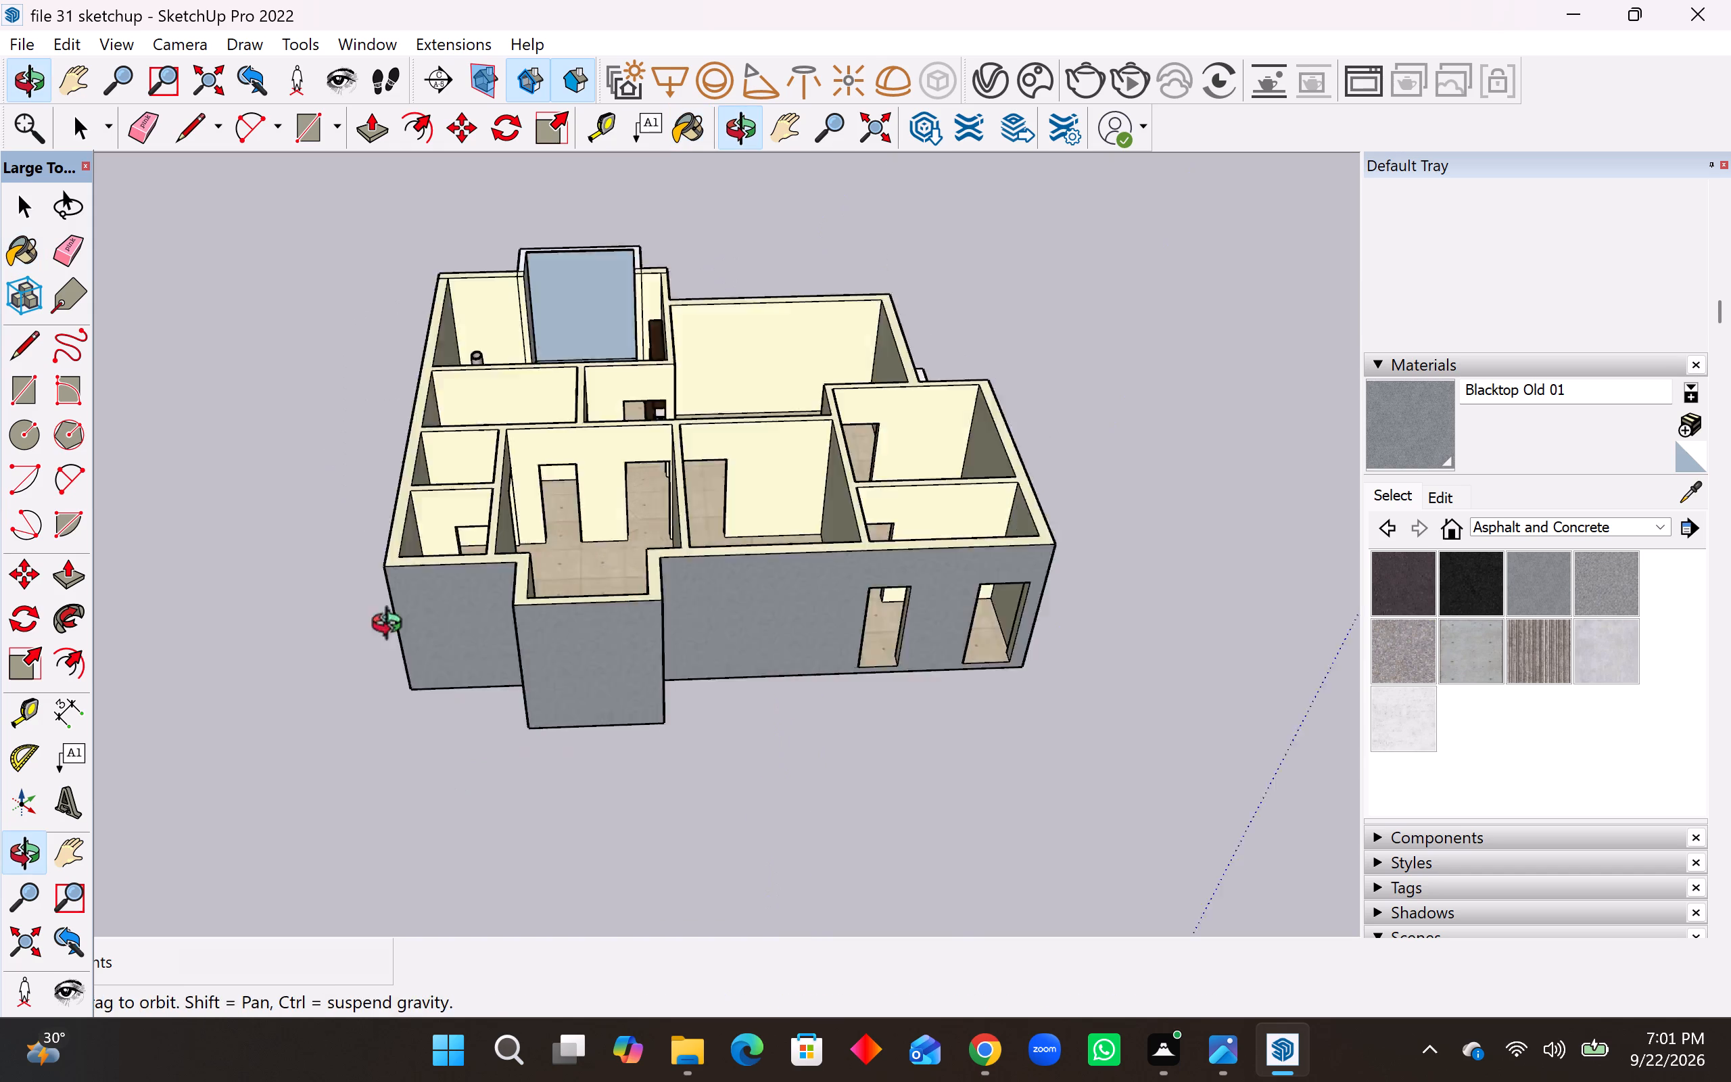
{"action": "middle_click_drag", "start_coordinate": [393, 627], "coordinate": [293, 633]}
{"action": "middle_click_drag", "start_coordinate": [781, 561], "coordinate": [220, 559]}
{"action": "middle_click_drag", "start_coordinate": [970, 535], "coordinate": [352, 523]}
{"action": "middle_click_drag", "start_coordinate": [1183, 659], "coordinate": [1050, 650]}
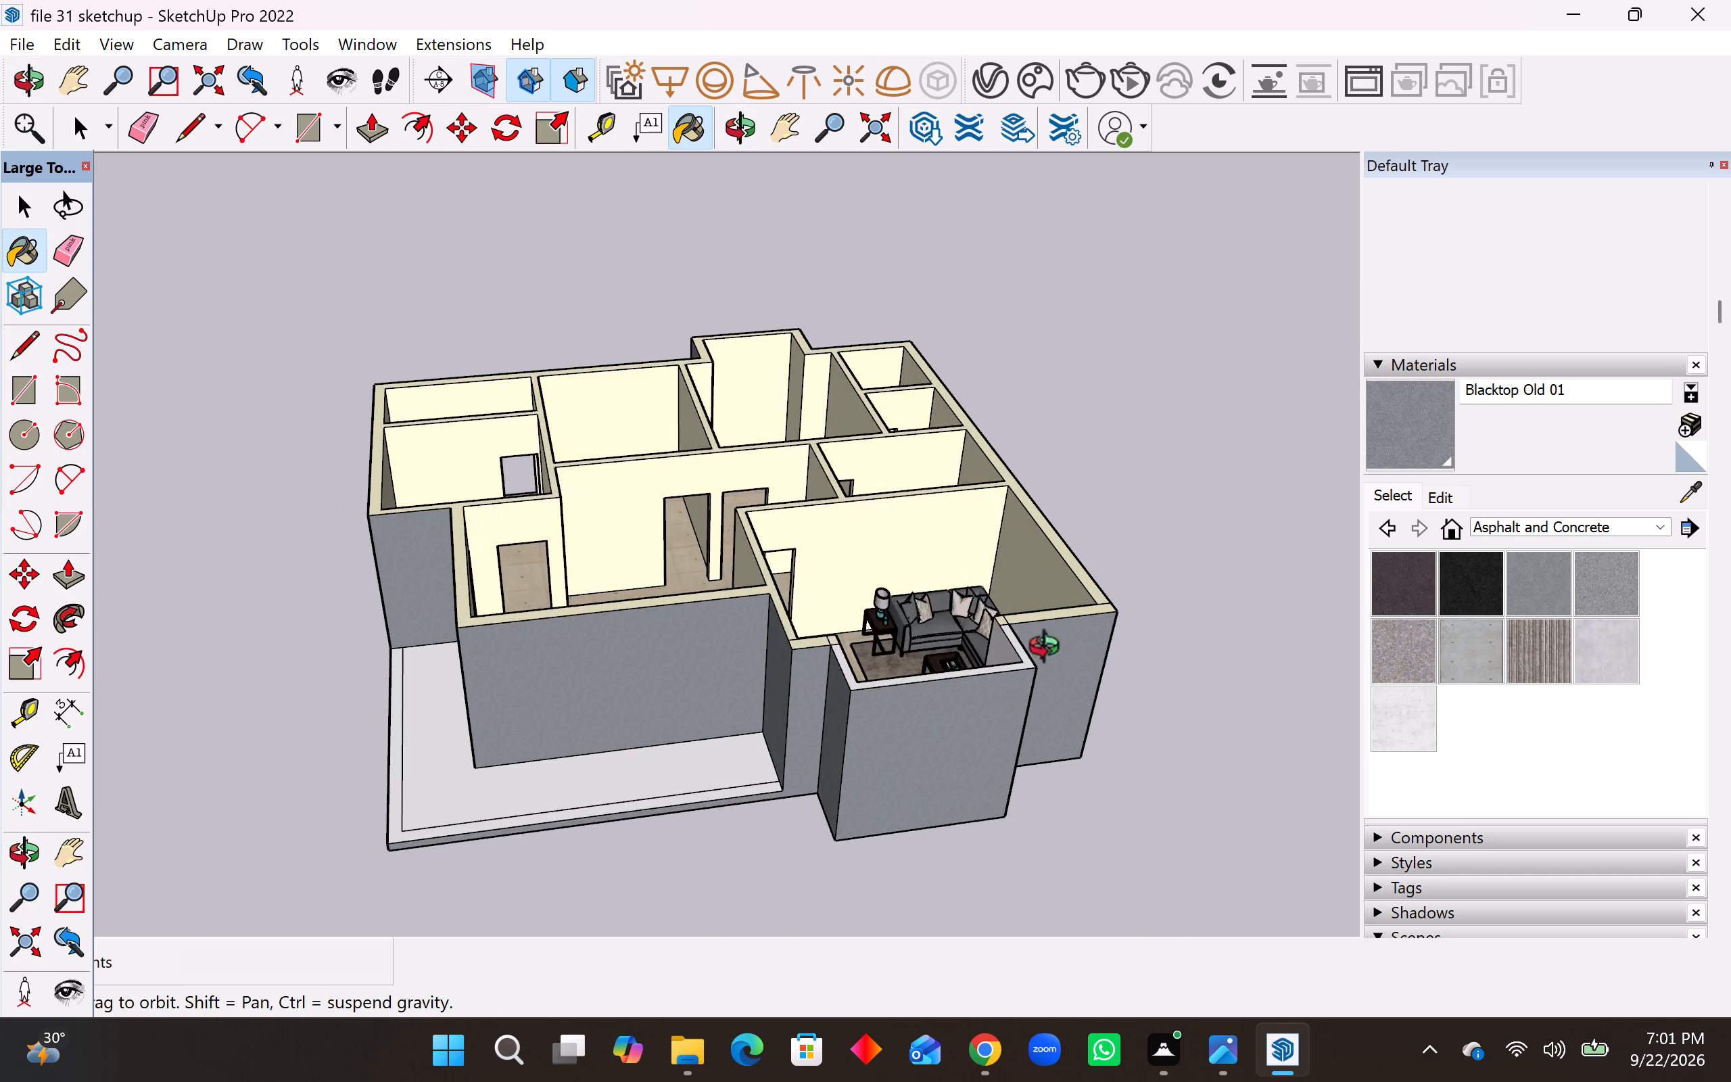
{"action": "middle_click_drag", "start_coordinate": [1050, 650], "coordinate": [982, 660]}
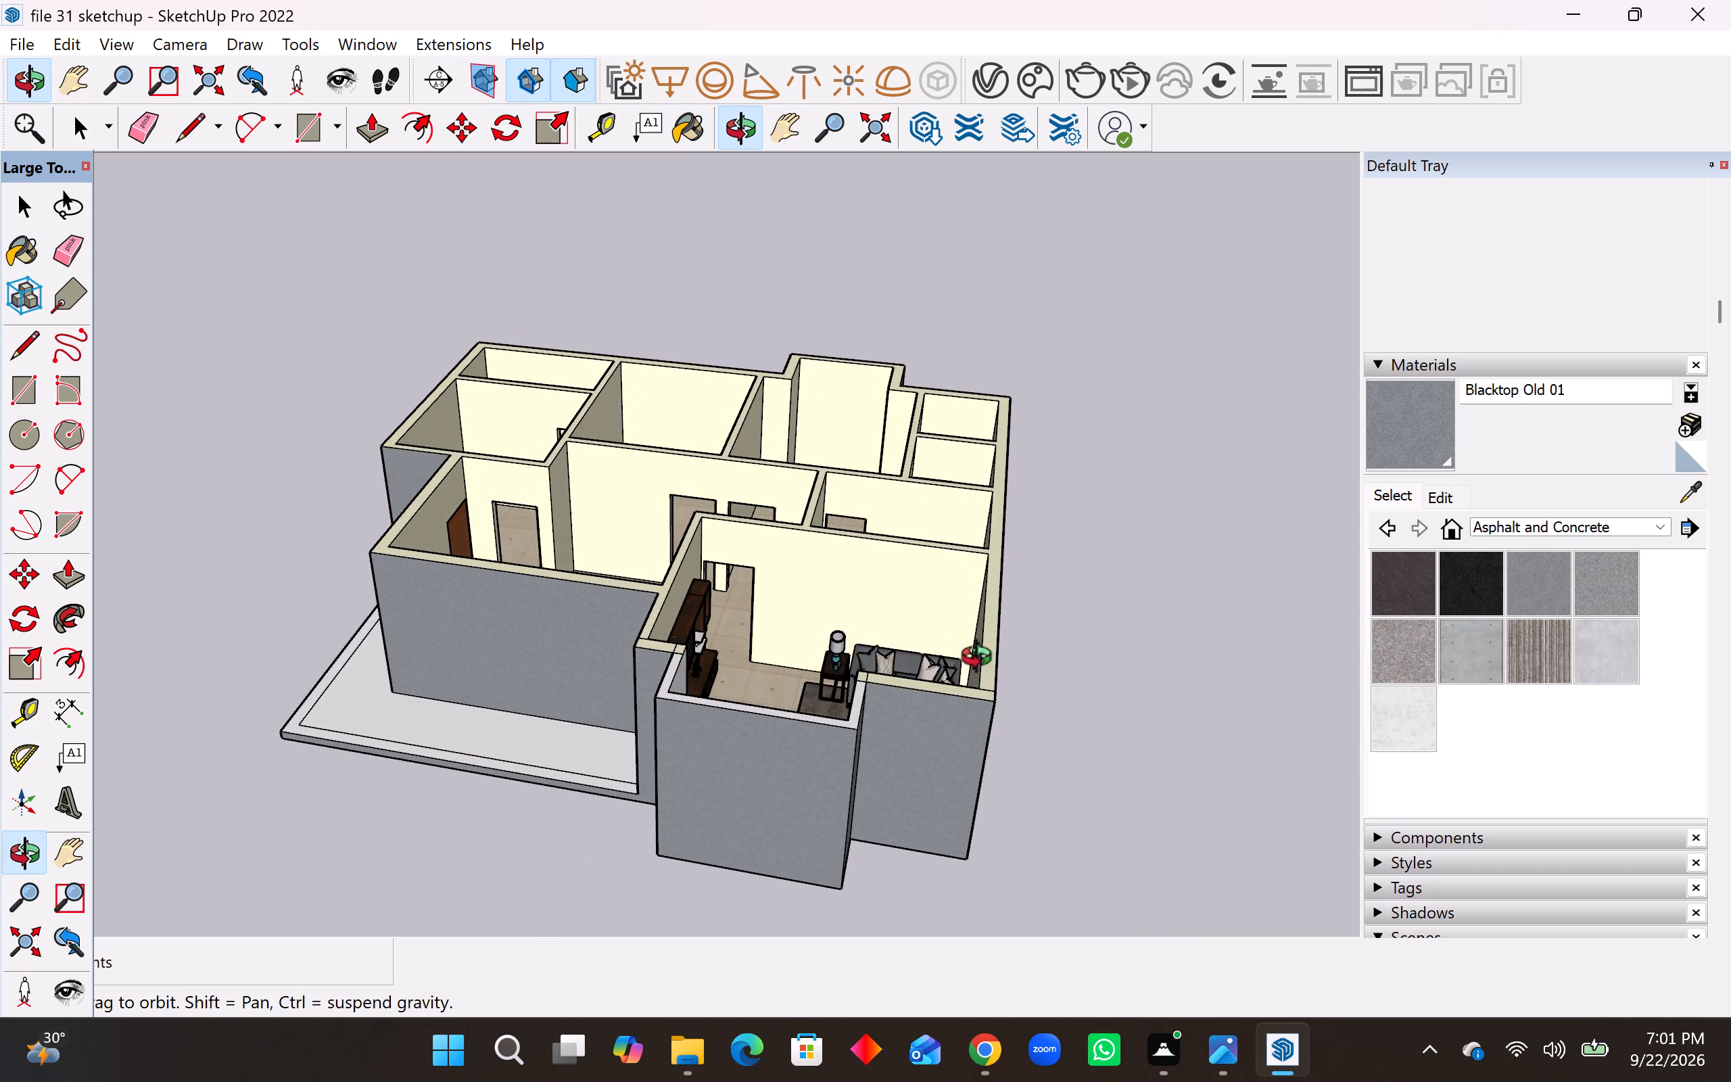
{"action": "middle_click_drag", "start_coordinate": [982, 660], "coordinate": [992, 734]}
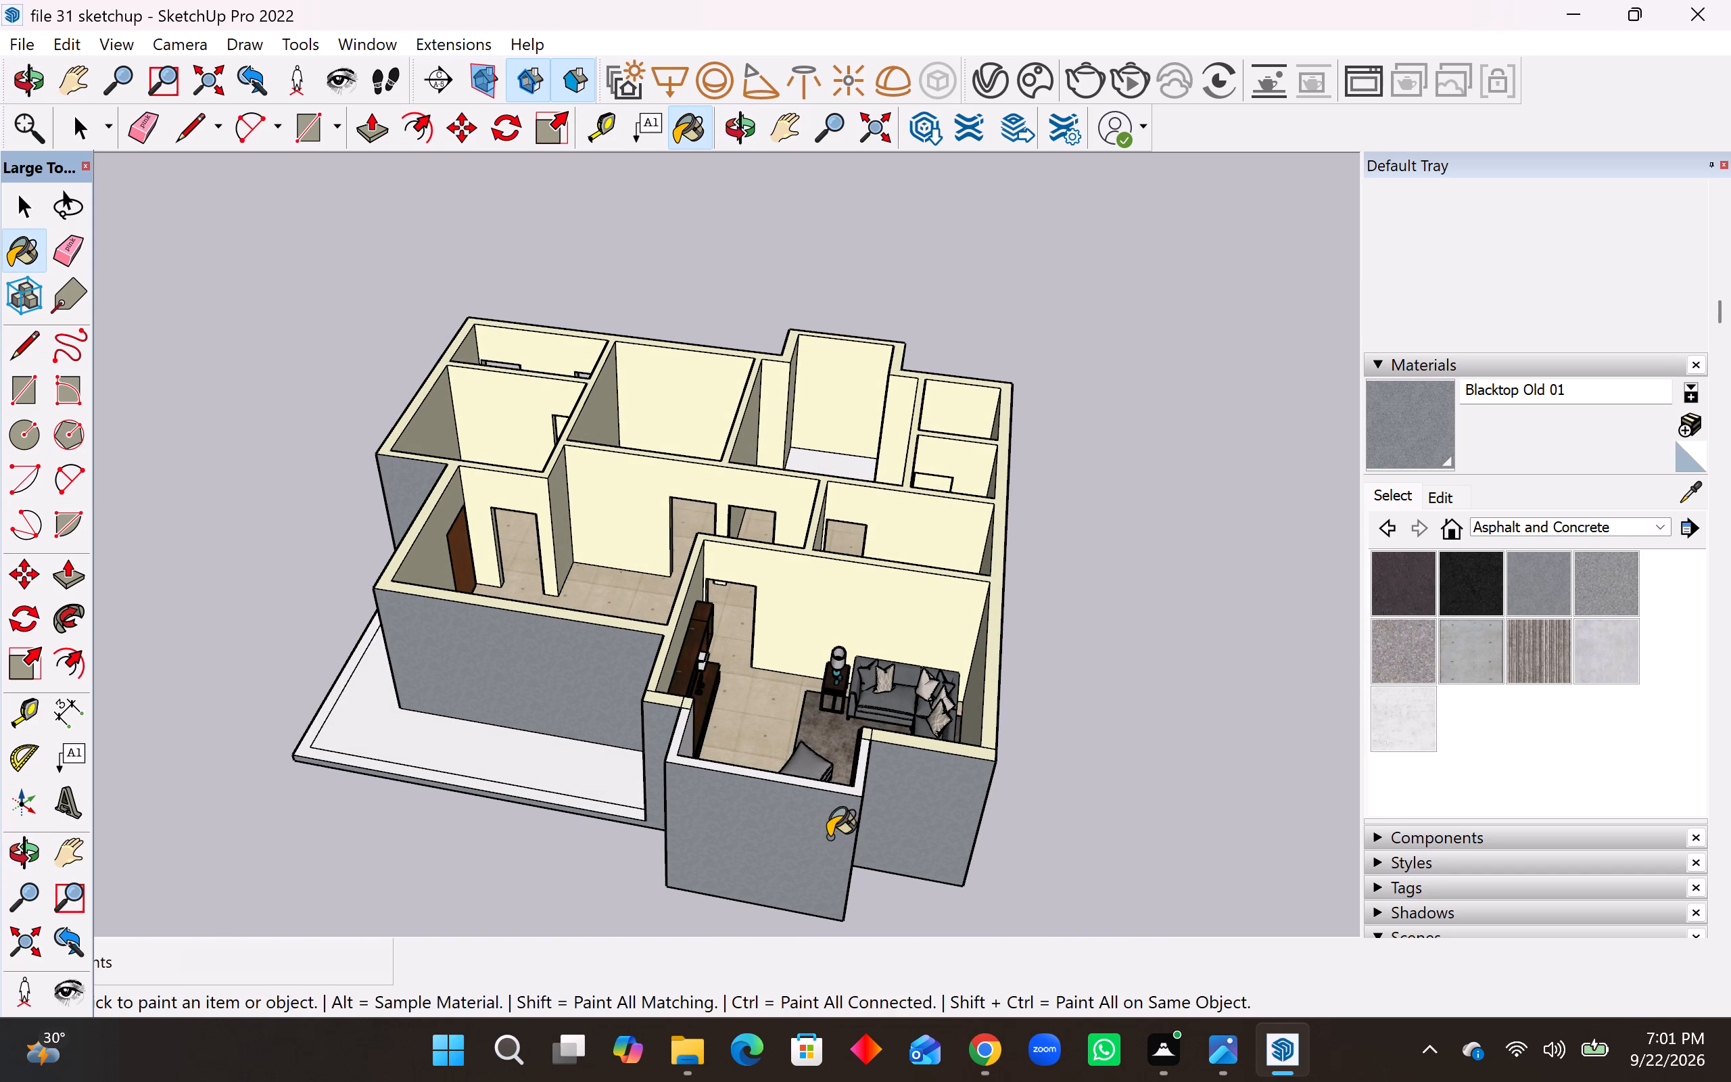
Erase the seam lines across the wall tops where the projecting bay joins the living room walls.
{"action": "scroll", "coordinate": [828, 837], "scroll_direction": "up", "scroll_amount": 7}
{"action": "left_click", "coordinate": [76, 248]}
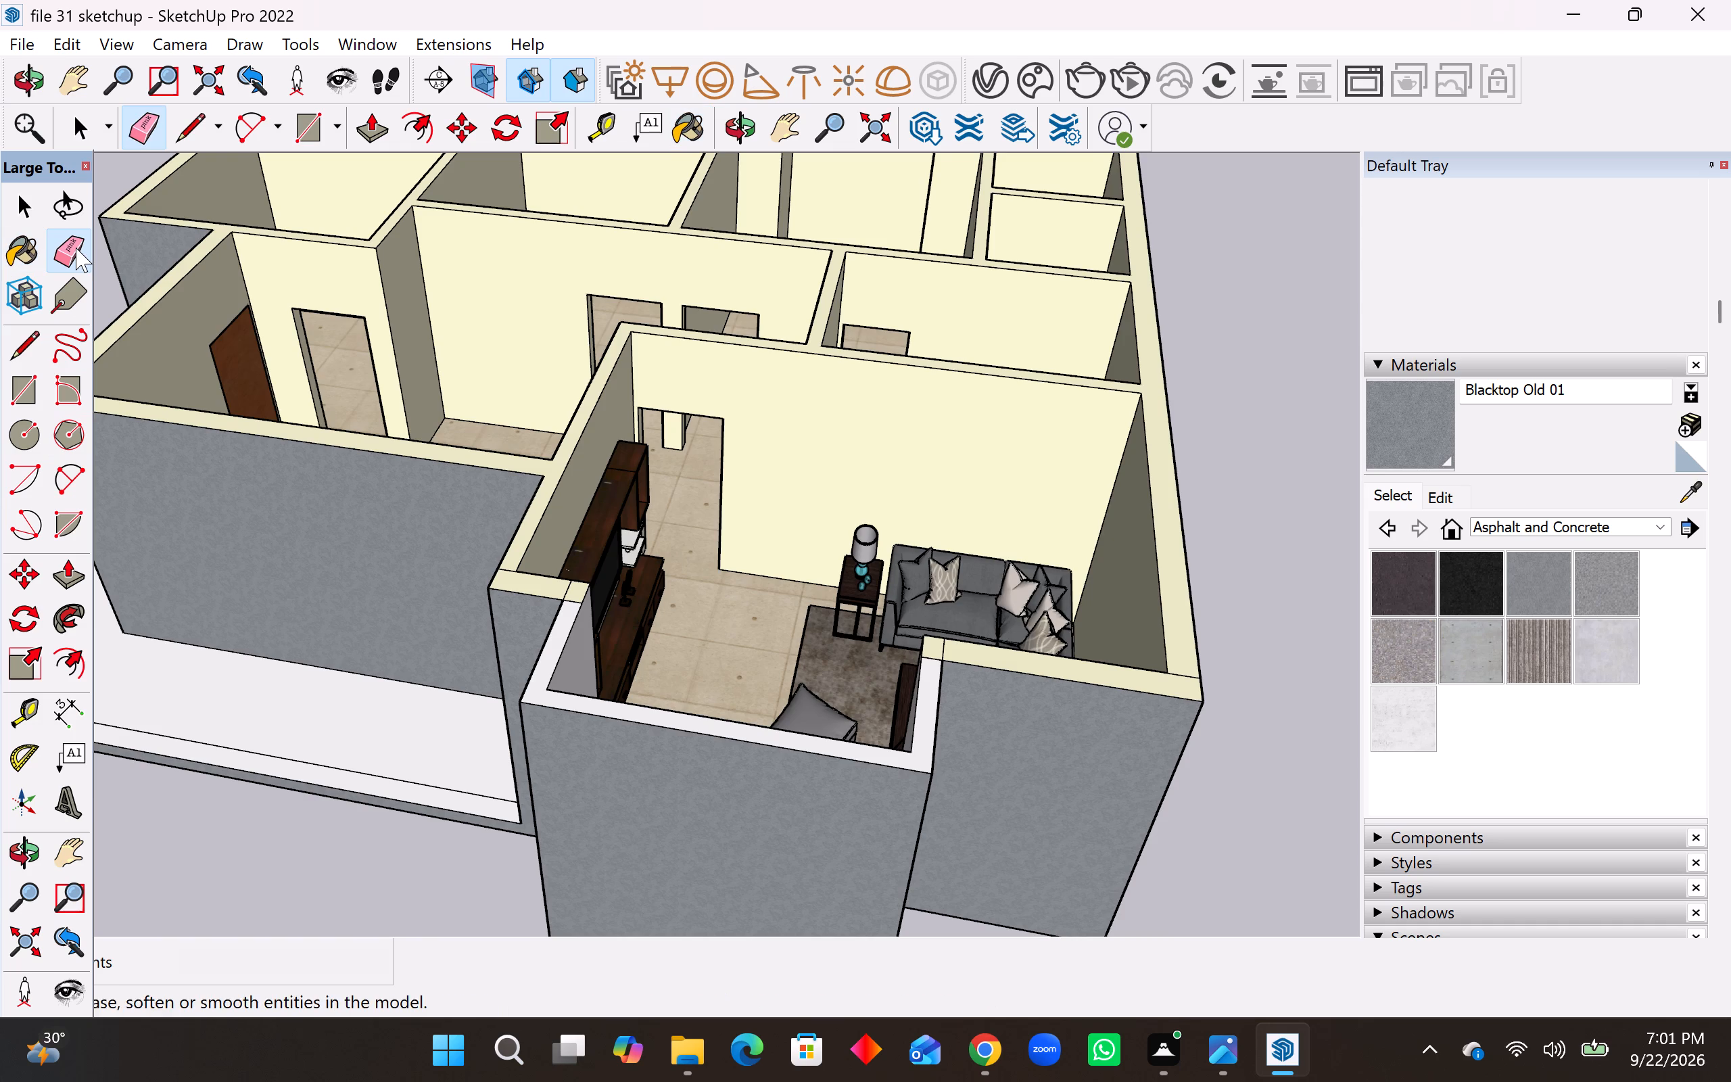
{"action": "scroll", "coordinate": [541, 694], "scroll_direction": "up", "scroll_amount": 4}
{"action": "left_click_drag", "start_coordinate": [502, 525], "coordinate": [498, 534]}
{"action": "left_click_drag", "start_coordinate": [572, 552], "coordinate": [579, 562]}
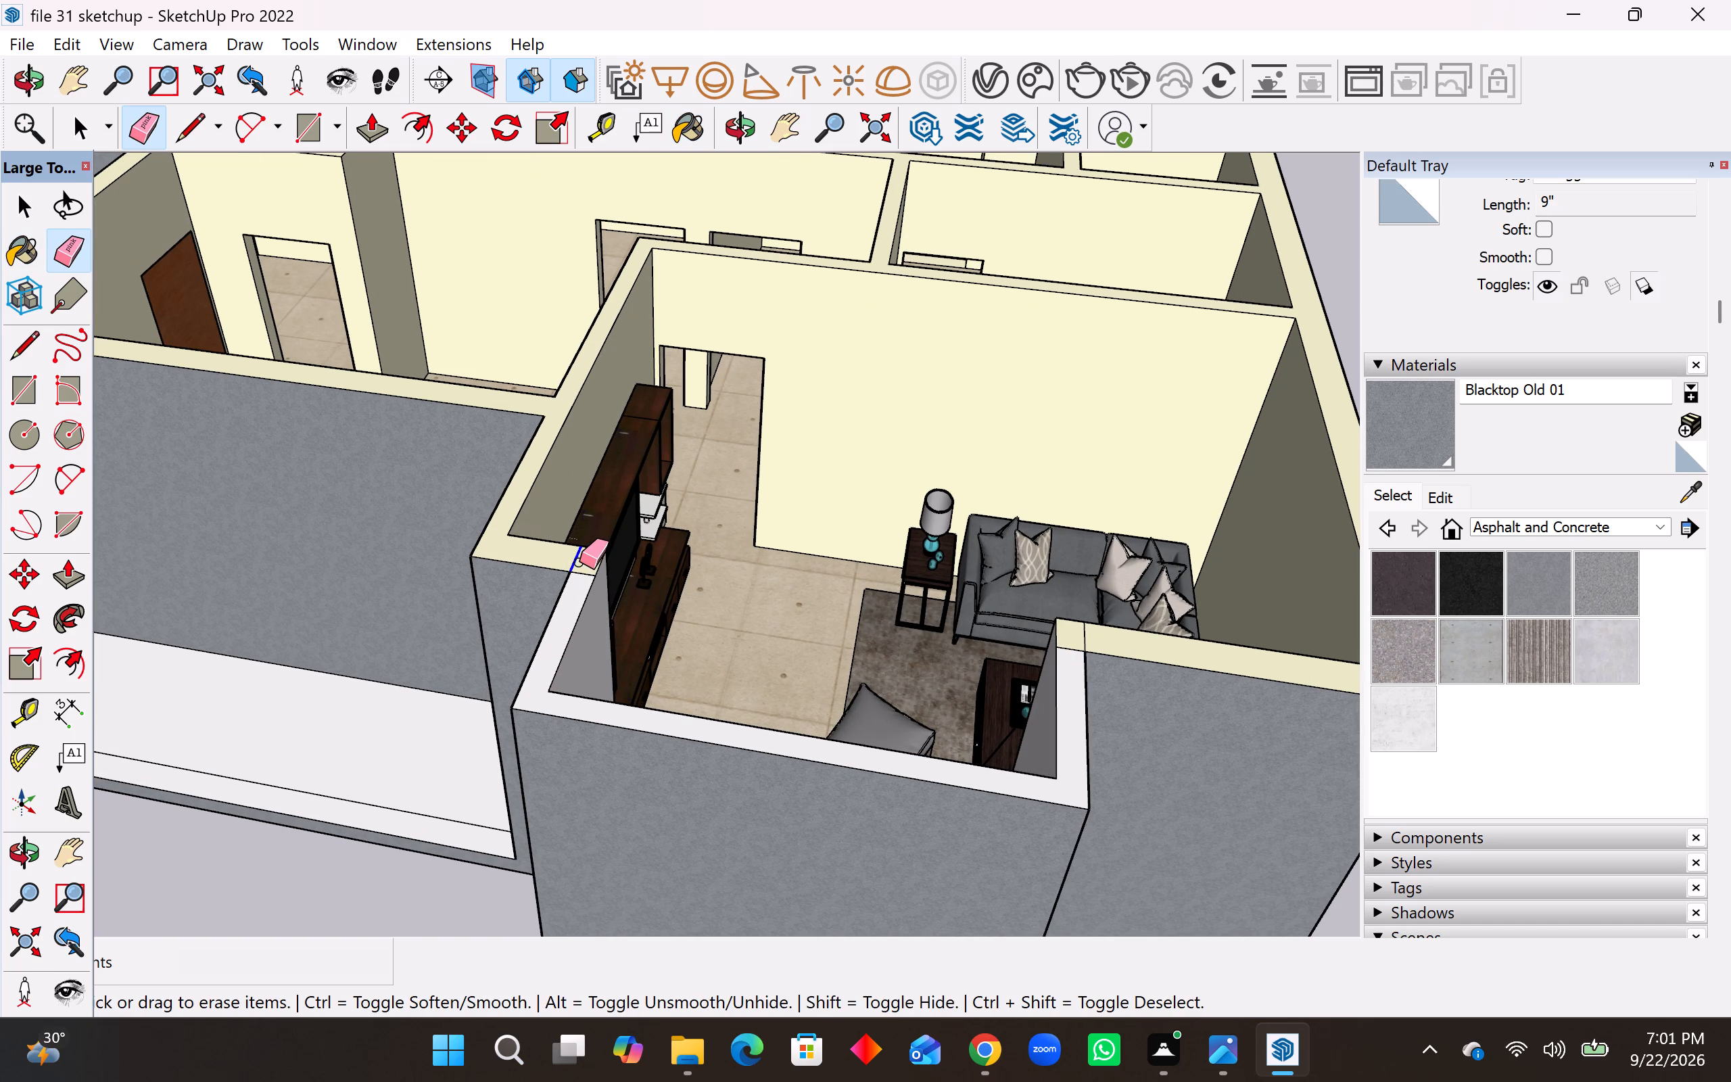
{"action": "left_click_drag", "start_coordinate": [579, 562], "coordinate": [579, 582]}
{"action": "left_click_drag", "start_coordinate": [1093, 631], "coordinate": [1071, 657]}
{"action": "scroll", "coordinate": [999, 646], "scroll_direction": "down", "scroll_amount": 6}
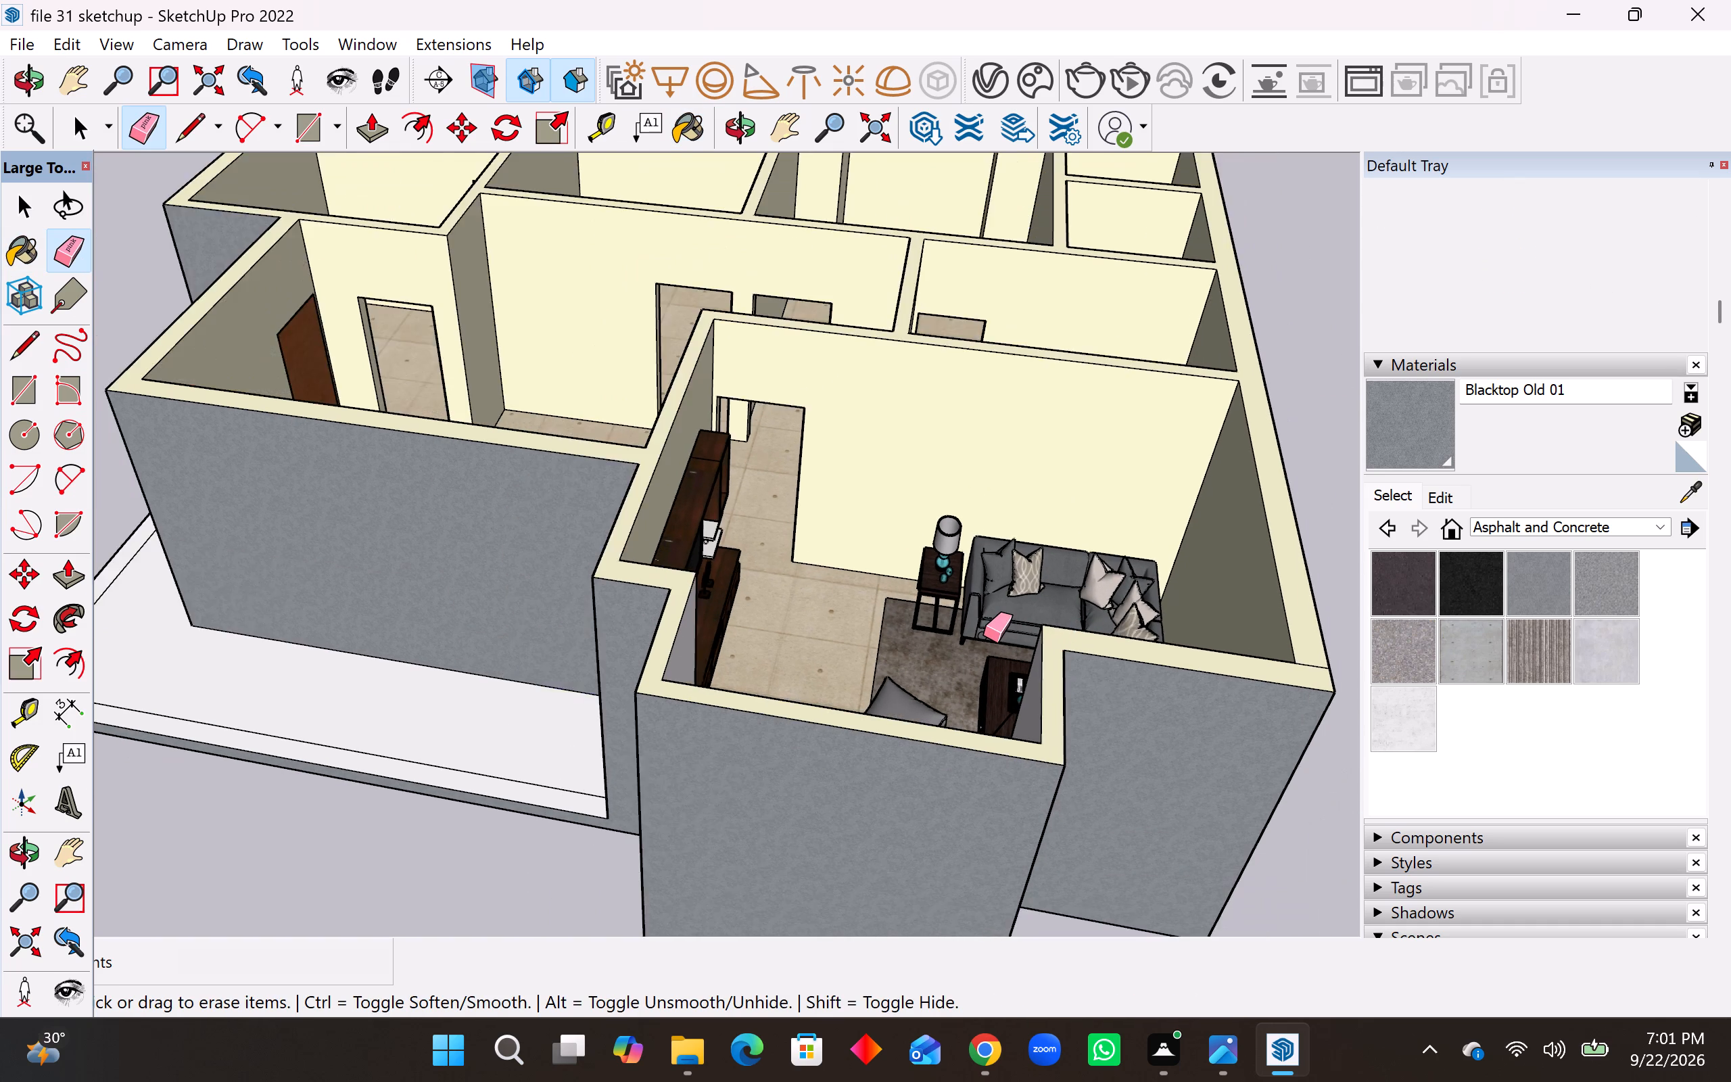
Examine the living room's projecting bay from outside and from inside the room.
{"action": "scroll", "coordinate": [983, 636], "scroll_direction": "down", "scroll_amount": 6}
{"action": "middle_click_drag", "start_coordinate": [1014, 734], "coordinate": [1174, 658]}
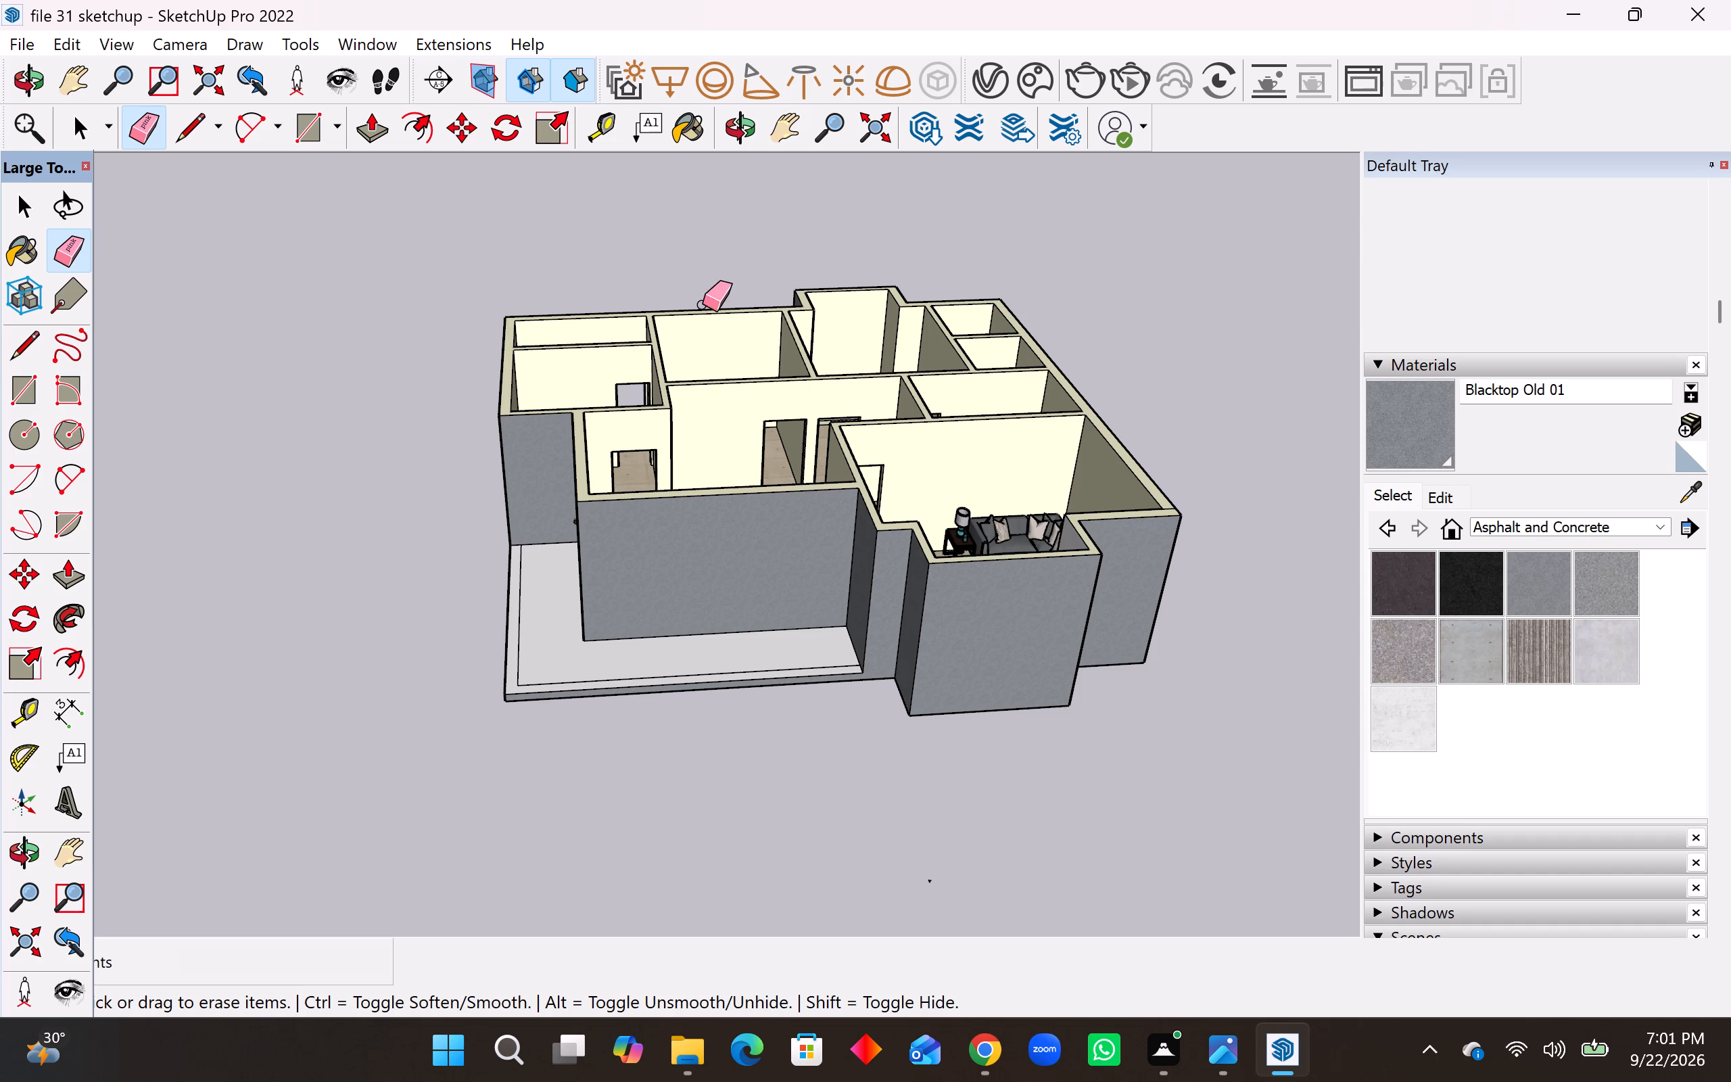
{"action": "middle_click_drag", "start_coordinate": [865, 709], "coordinate": [859, 762]}
{"action": "scroll", "coordinate": [943, 687], "scroll_direction": "up", "scroll_amount": 8}
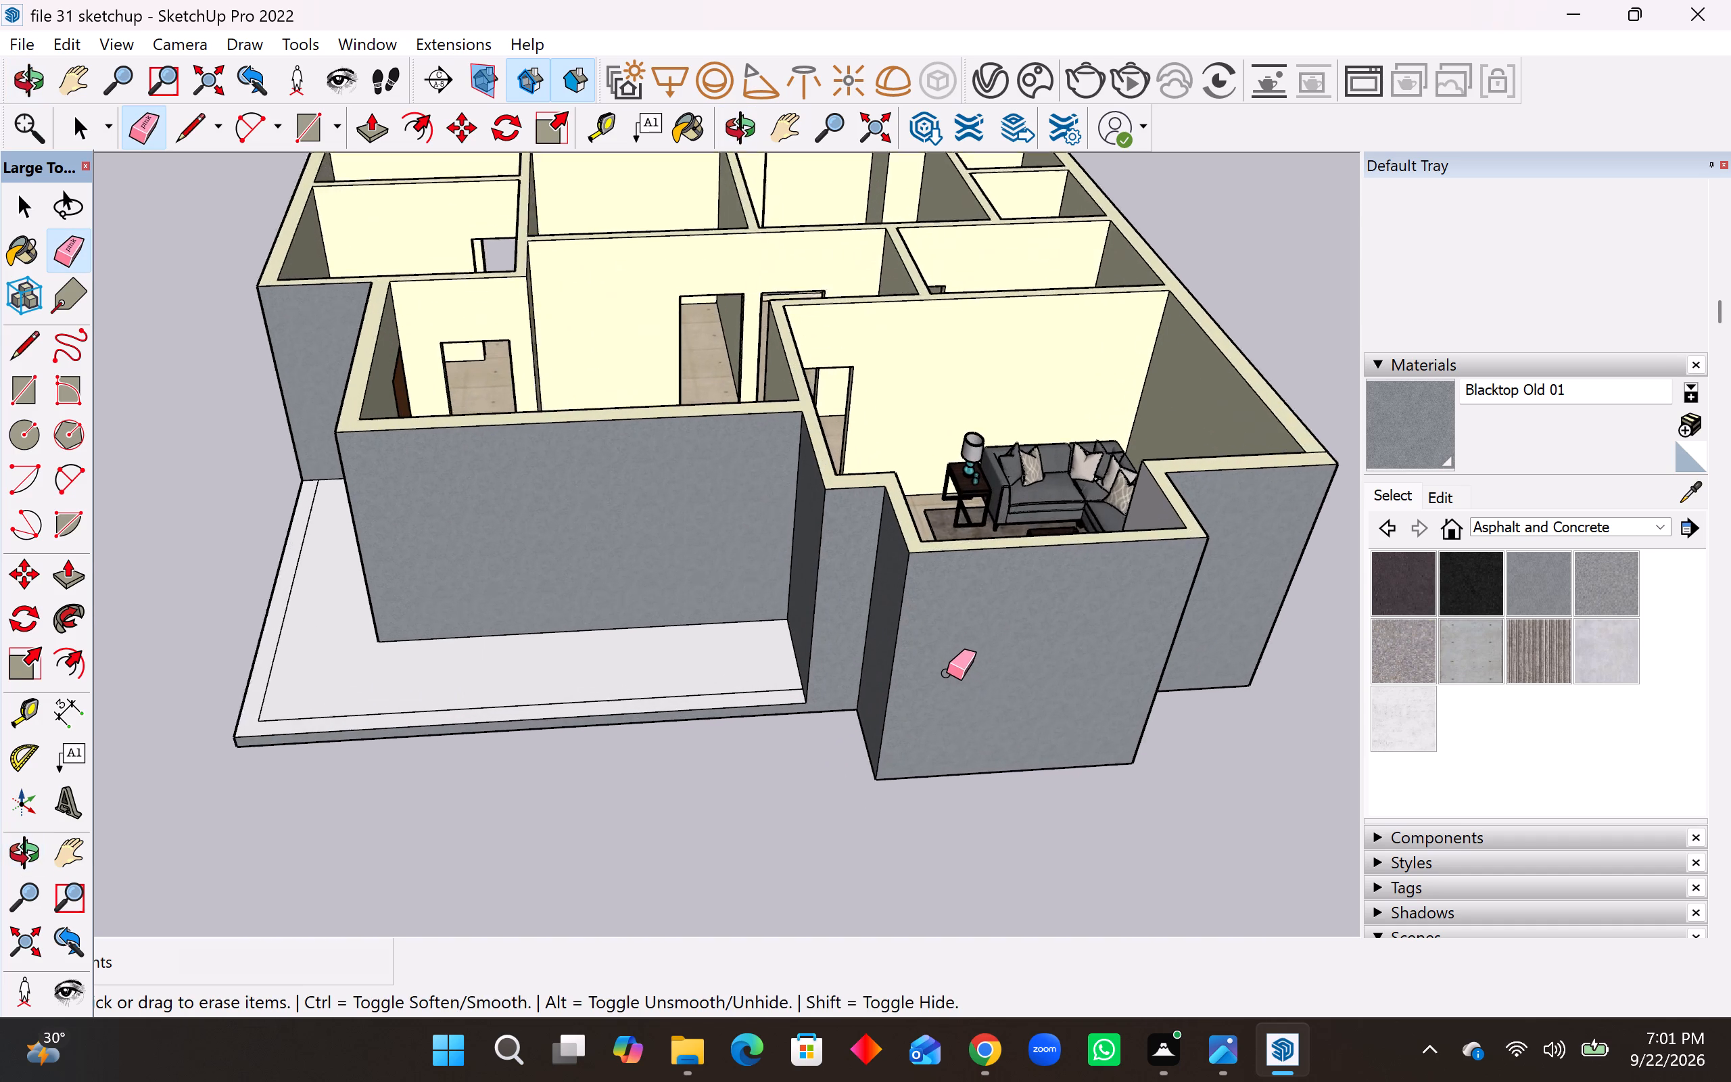
{"action": "scroll", "coordinate": [947, 673], "scroll_direction": "up", "scroll_amount": 1}
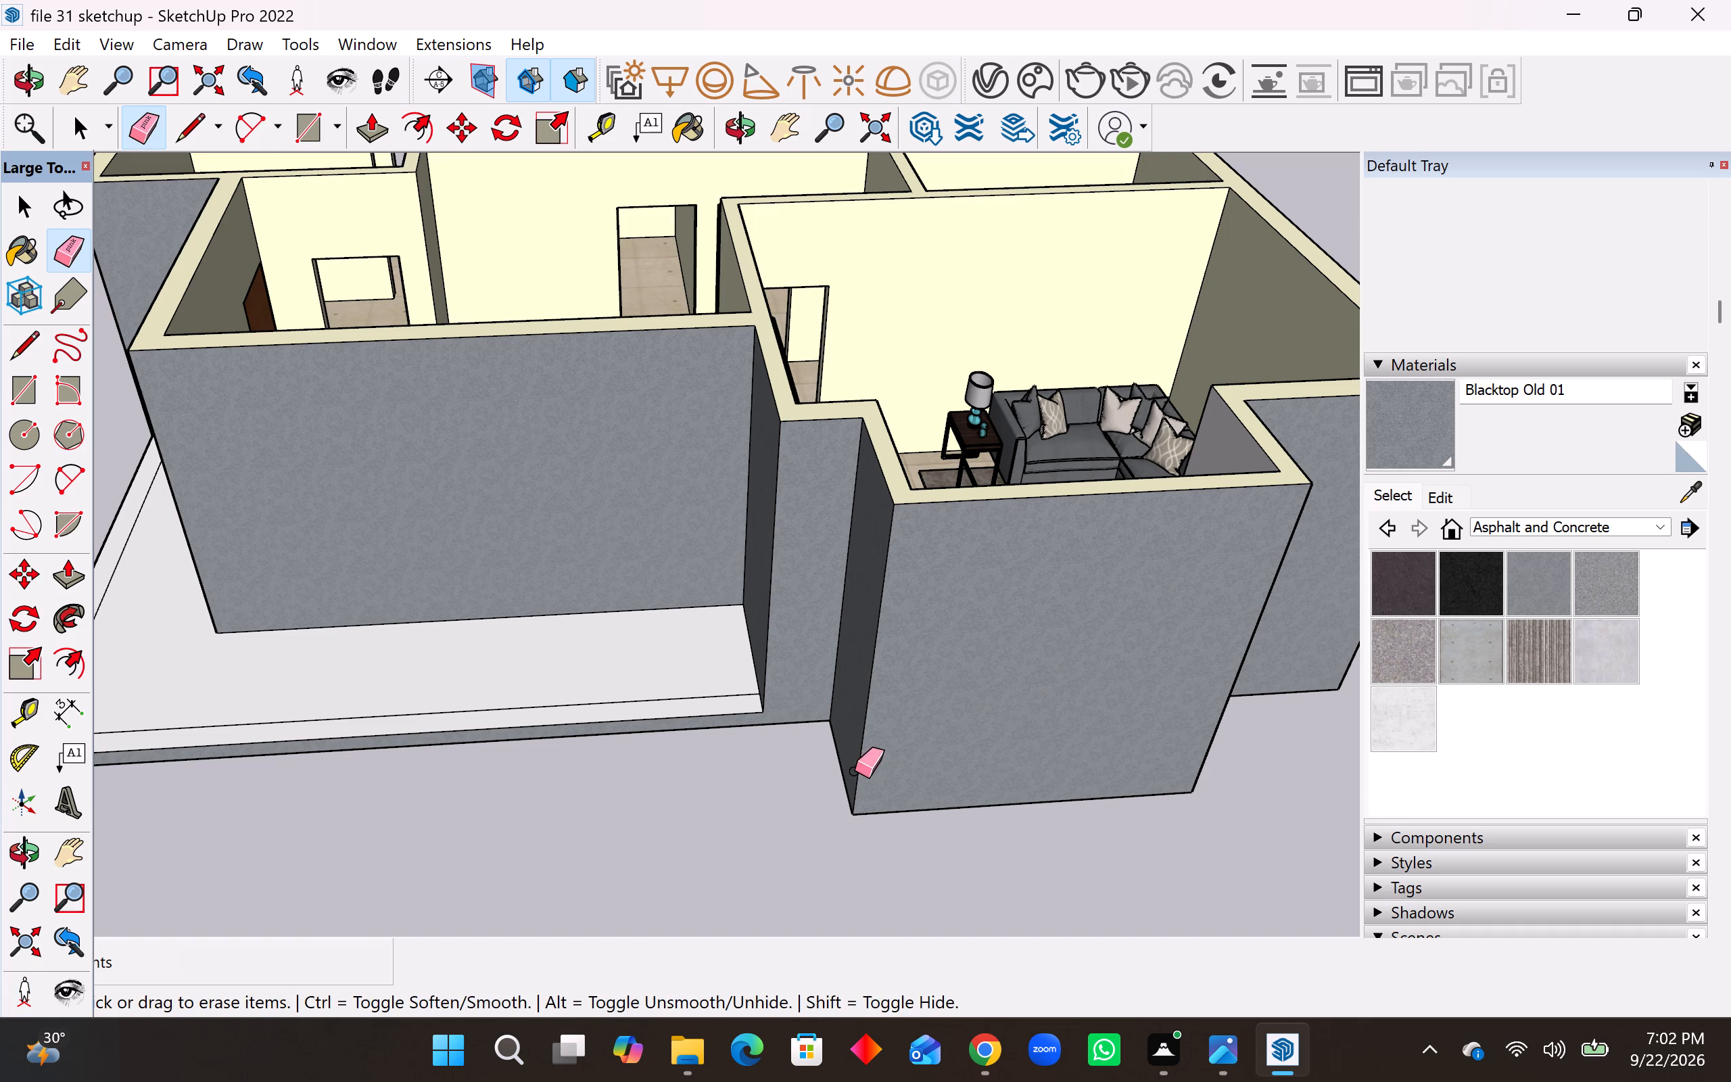
{"action": "middle_click_drag", "start_coordinate": [1004, 644], "coordinate": [949, 847]}
{"action": "middle_click_drag", "start_coordinate": [974, 781], "coordinate": [529, 773]}
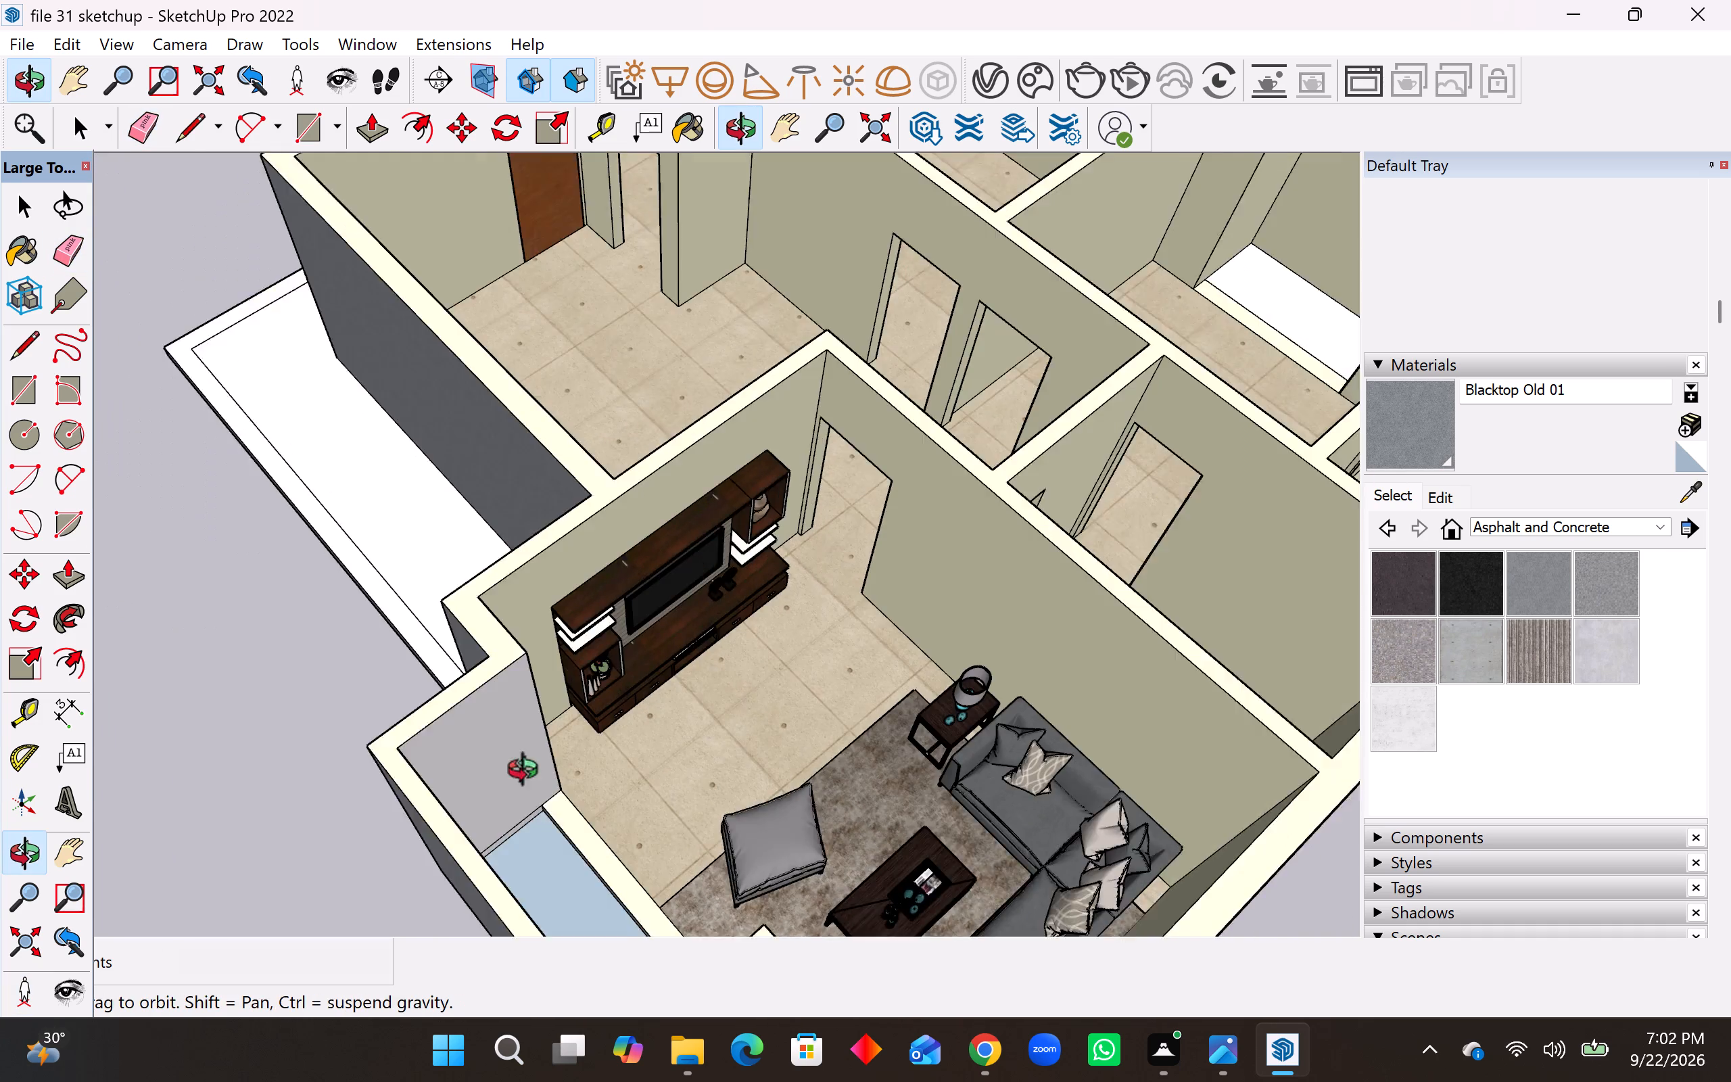
{"action": "middle_click_drag", "start_coordinate": [529, 773], "coordinate": [472, 775]}
{"action": "scroll", "coordinate": [763, 730], "scroll_direction": "down", "scroll_amount": 4}
{"action": "middle_click_drag", "start_coordinate": [782, 763], "coordinate": [465, 829]}
{"action": "scroll", "coordinate": [460, 824], "scroll_direction": "up", "scroll_amount": 8}
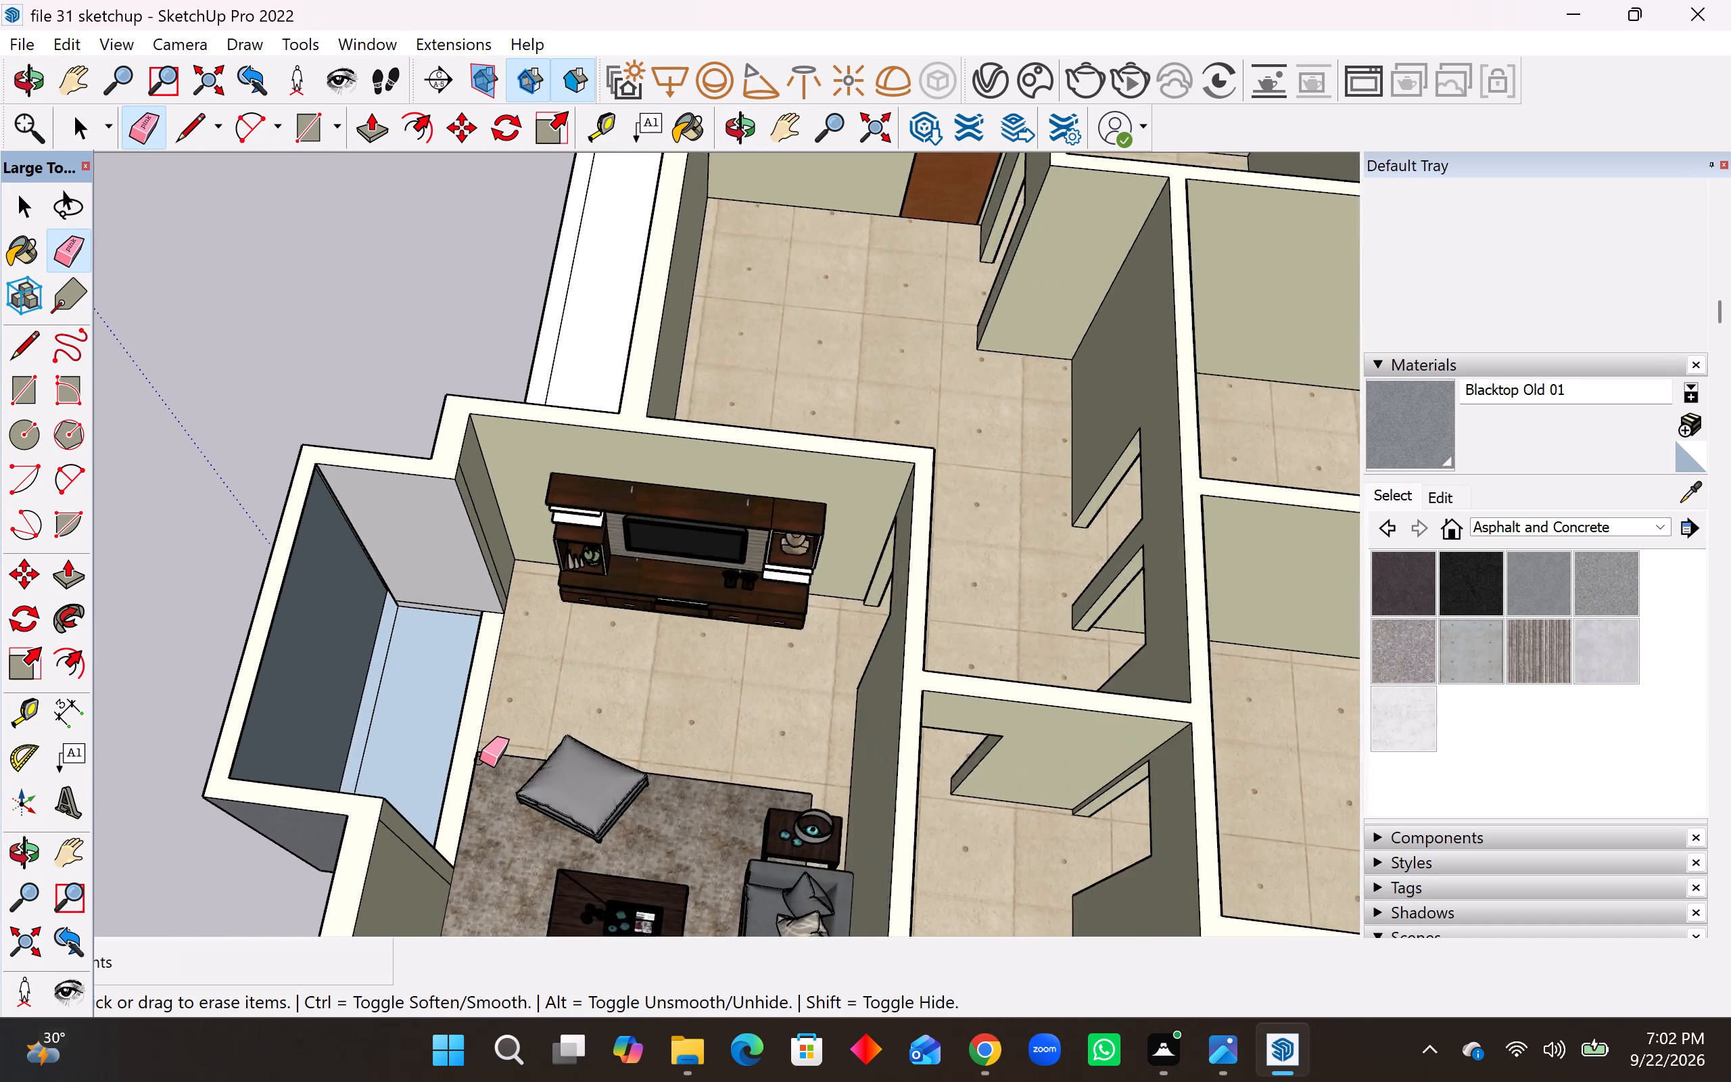
{"action": "scroll", "coordinate": [479, 760], "scroll_direction": "up", "scroll_amount": 3}
{"action": "middle_click_drag", "start_coordinate": [535, 727], "coordinate": [317, 623]}
{"action": "scroll", "coordinate": [609, 636], "scroll_direction": "up", "scroll_amount": 9}
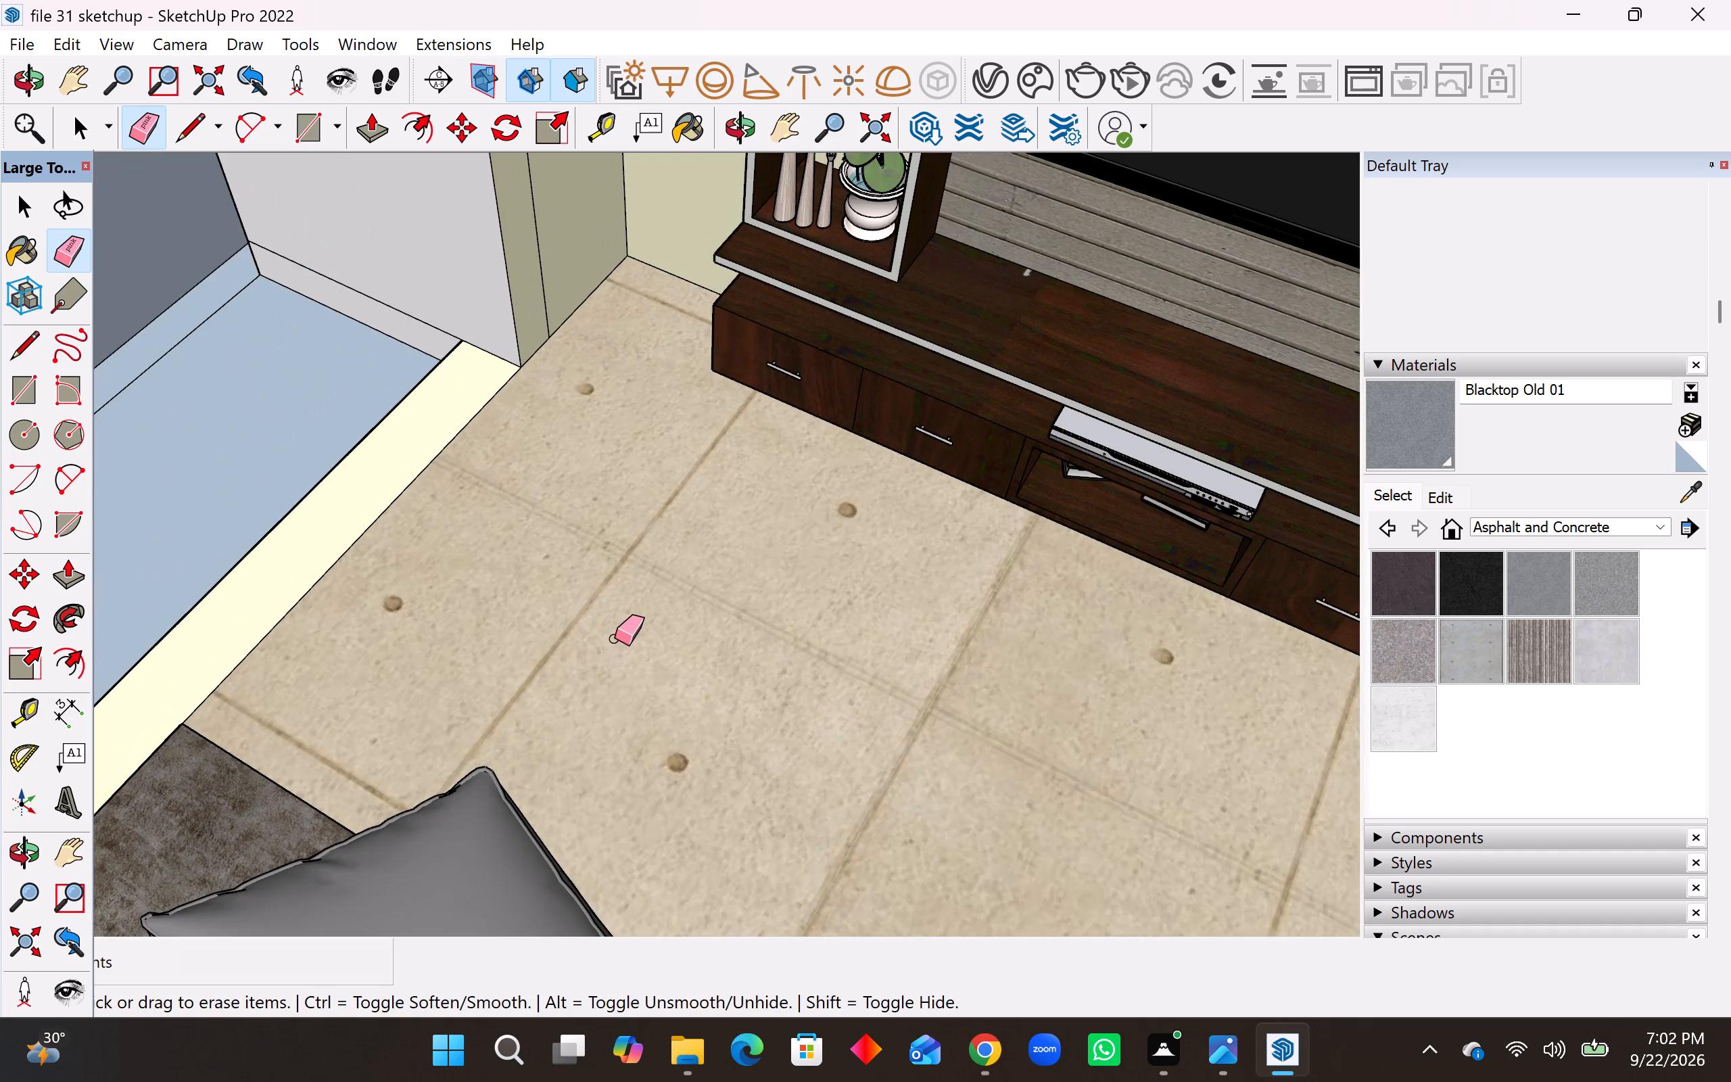
{"action": "scroll", "coordinate": [880, 599], "scroll_direction": "down", "scroll_amount": 15}
{"action": "middle_click_drag", "start_coordinate": [963, 589], "coordinate": [471, 655]}
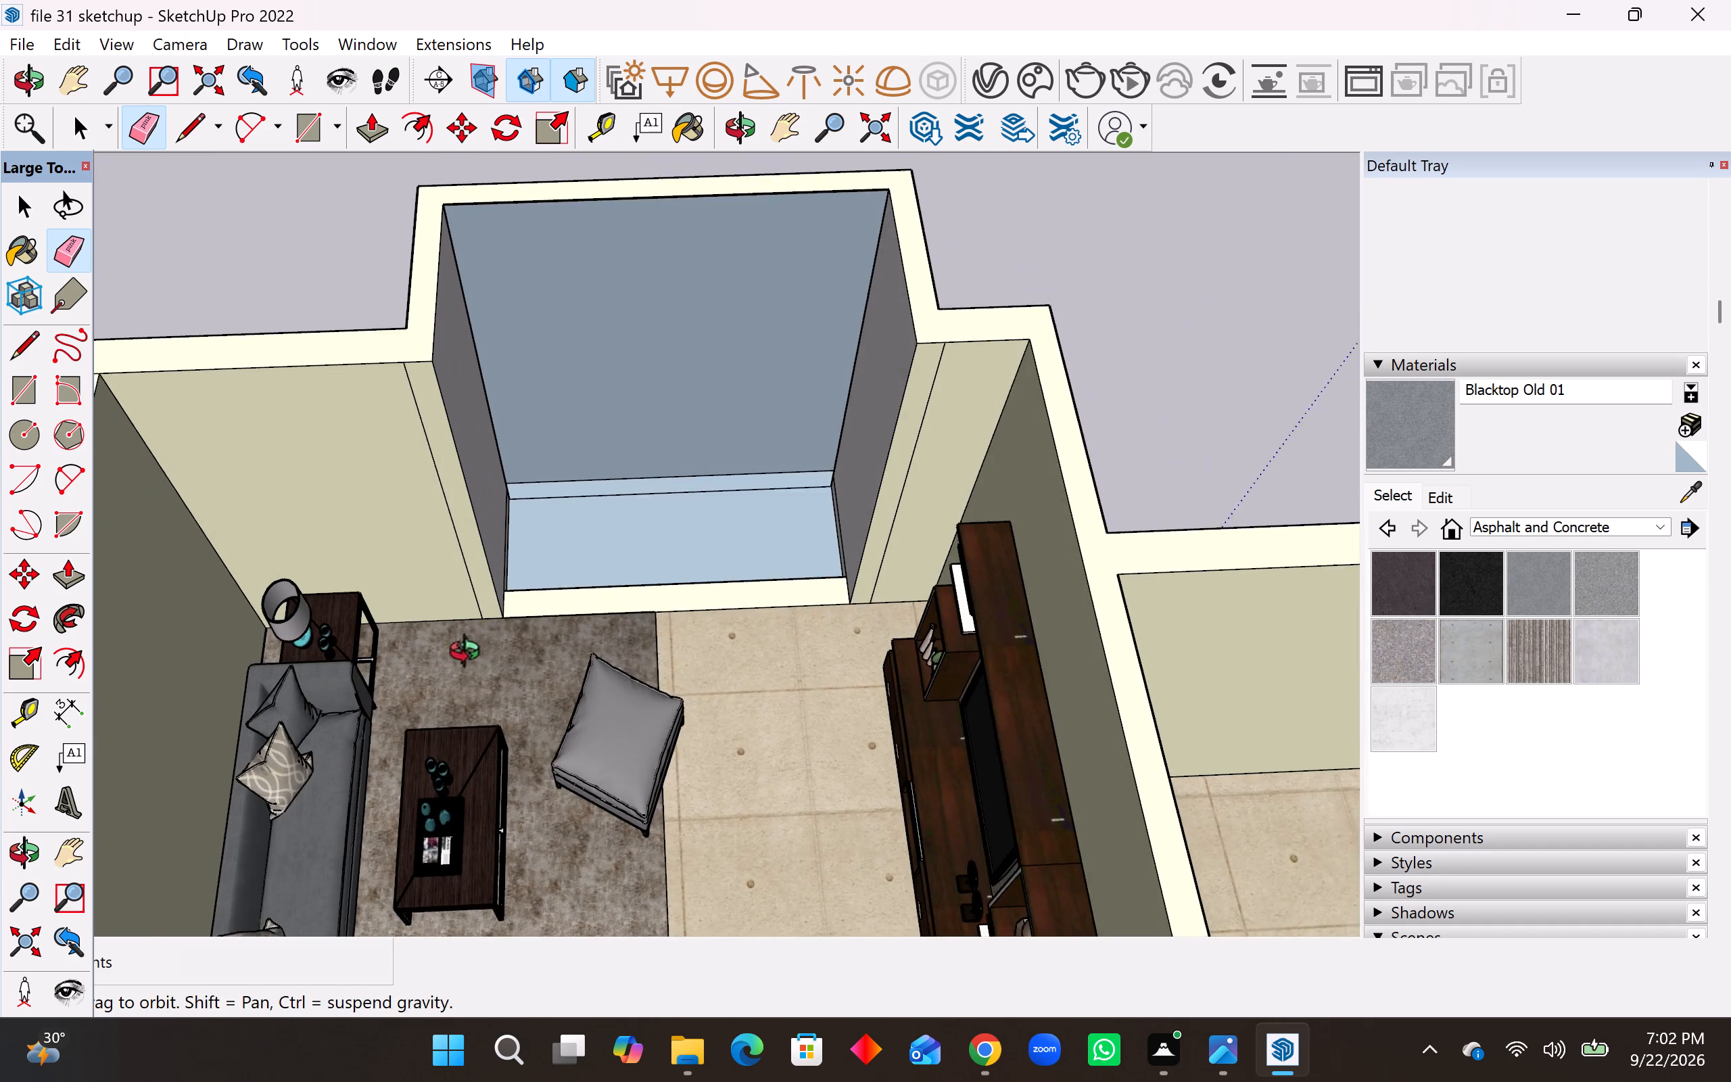
{"action": "middle_click_drag", "start_coordinate": [471, 655], "coordinate": [469, 655]}
Draw an 8' 6" line across the bay's outer wall just above its base to close the bay's floor and wall faces.
{"action": "key", "text": "space"}
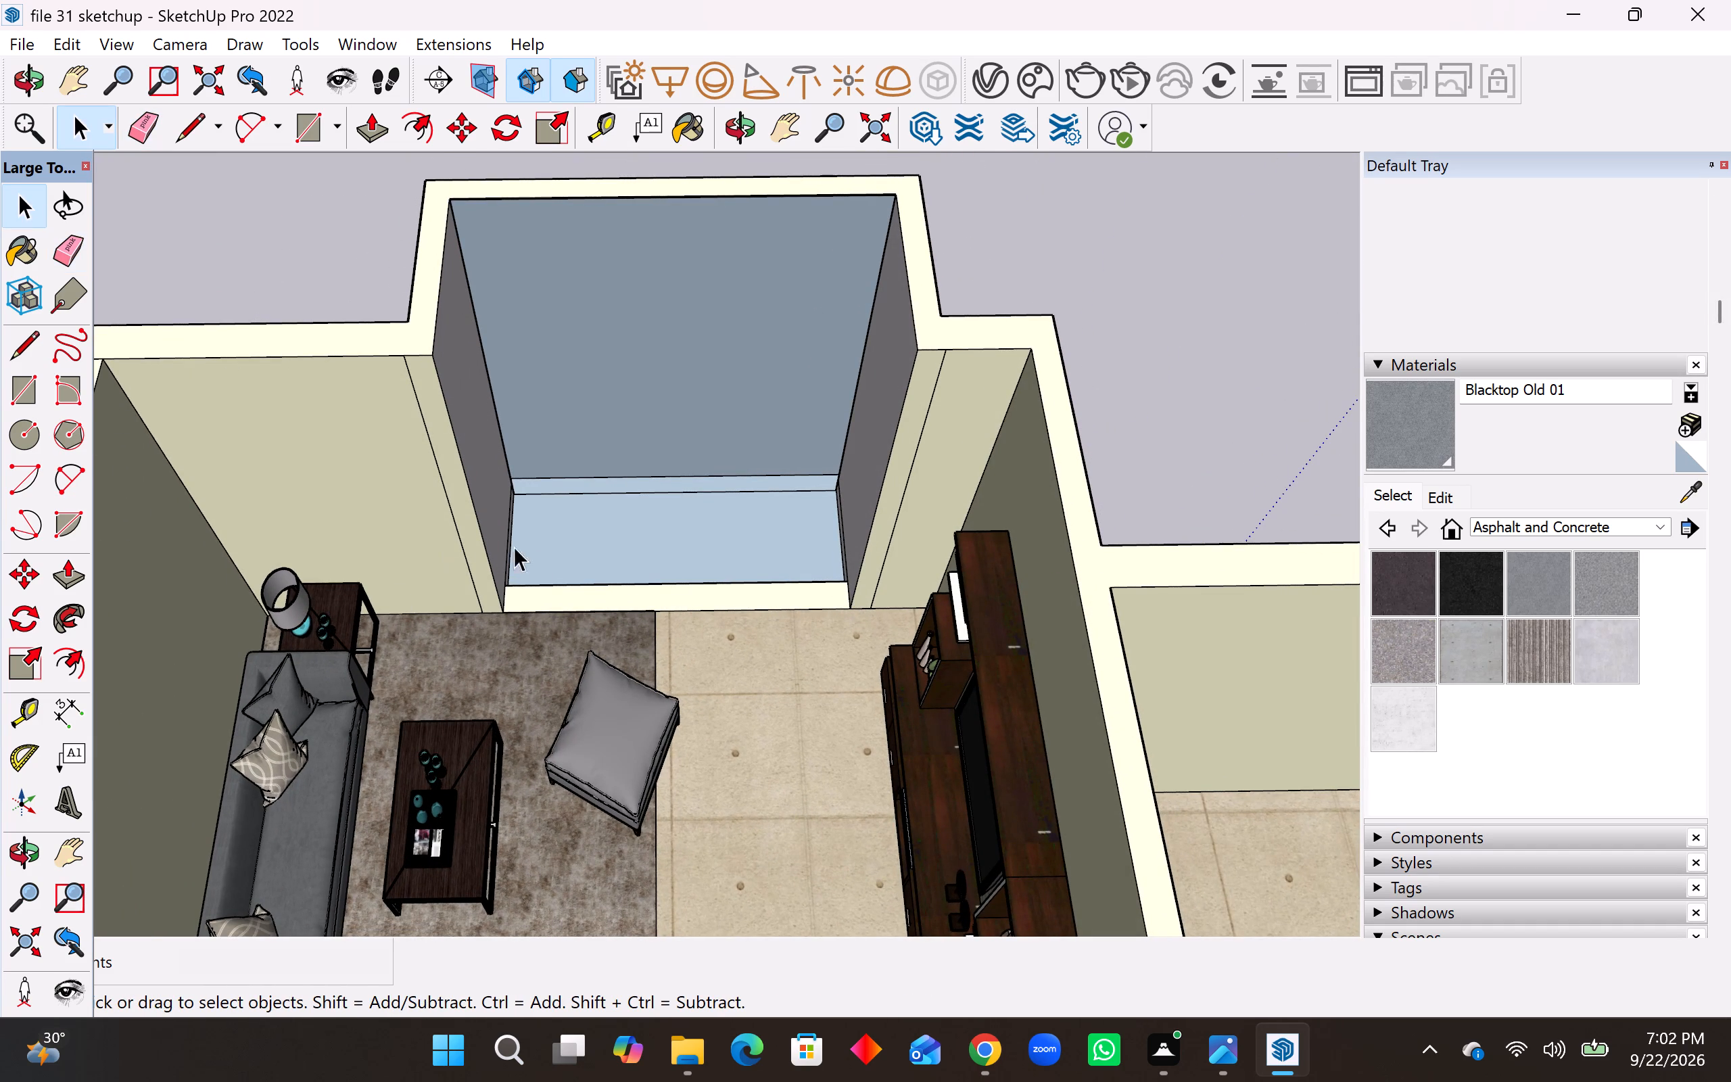
{"action": "scroll", "coordinate": [546, 561], "scroll_direction": "up", "scroll_amount": 8}
{"action": "middle_click_drag", "start_coordinate": [532, 556], "coordinate": [260, 411]}
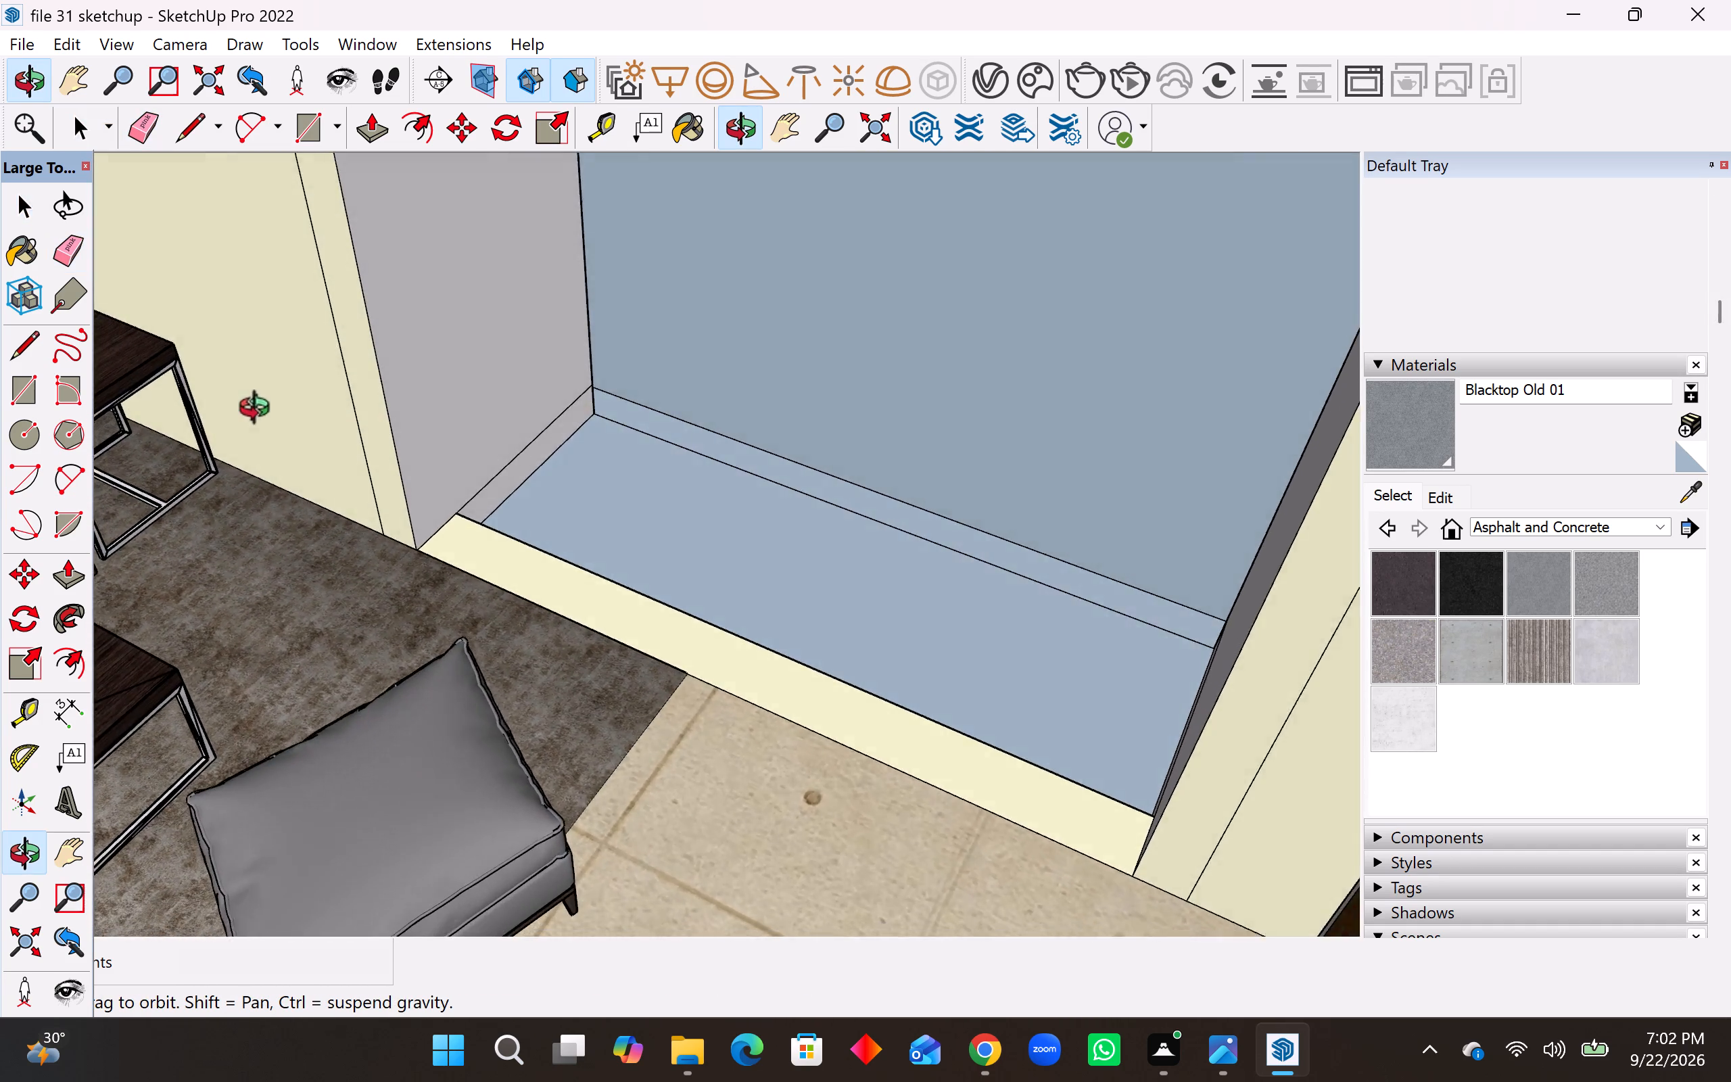
{"action": "middle_click_drag", "start_coordinate": [260, 411], "coordinate": [515, 335]}
{"action": "left_click", "coordinate": [12, 344]}
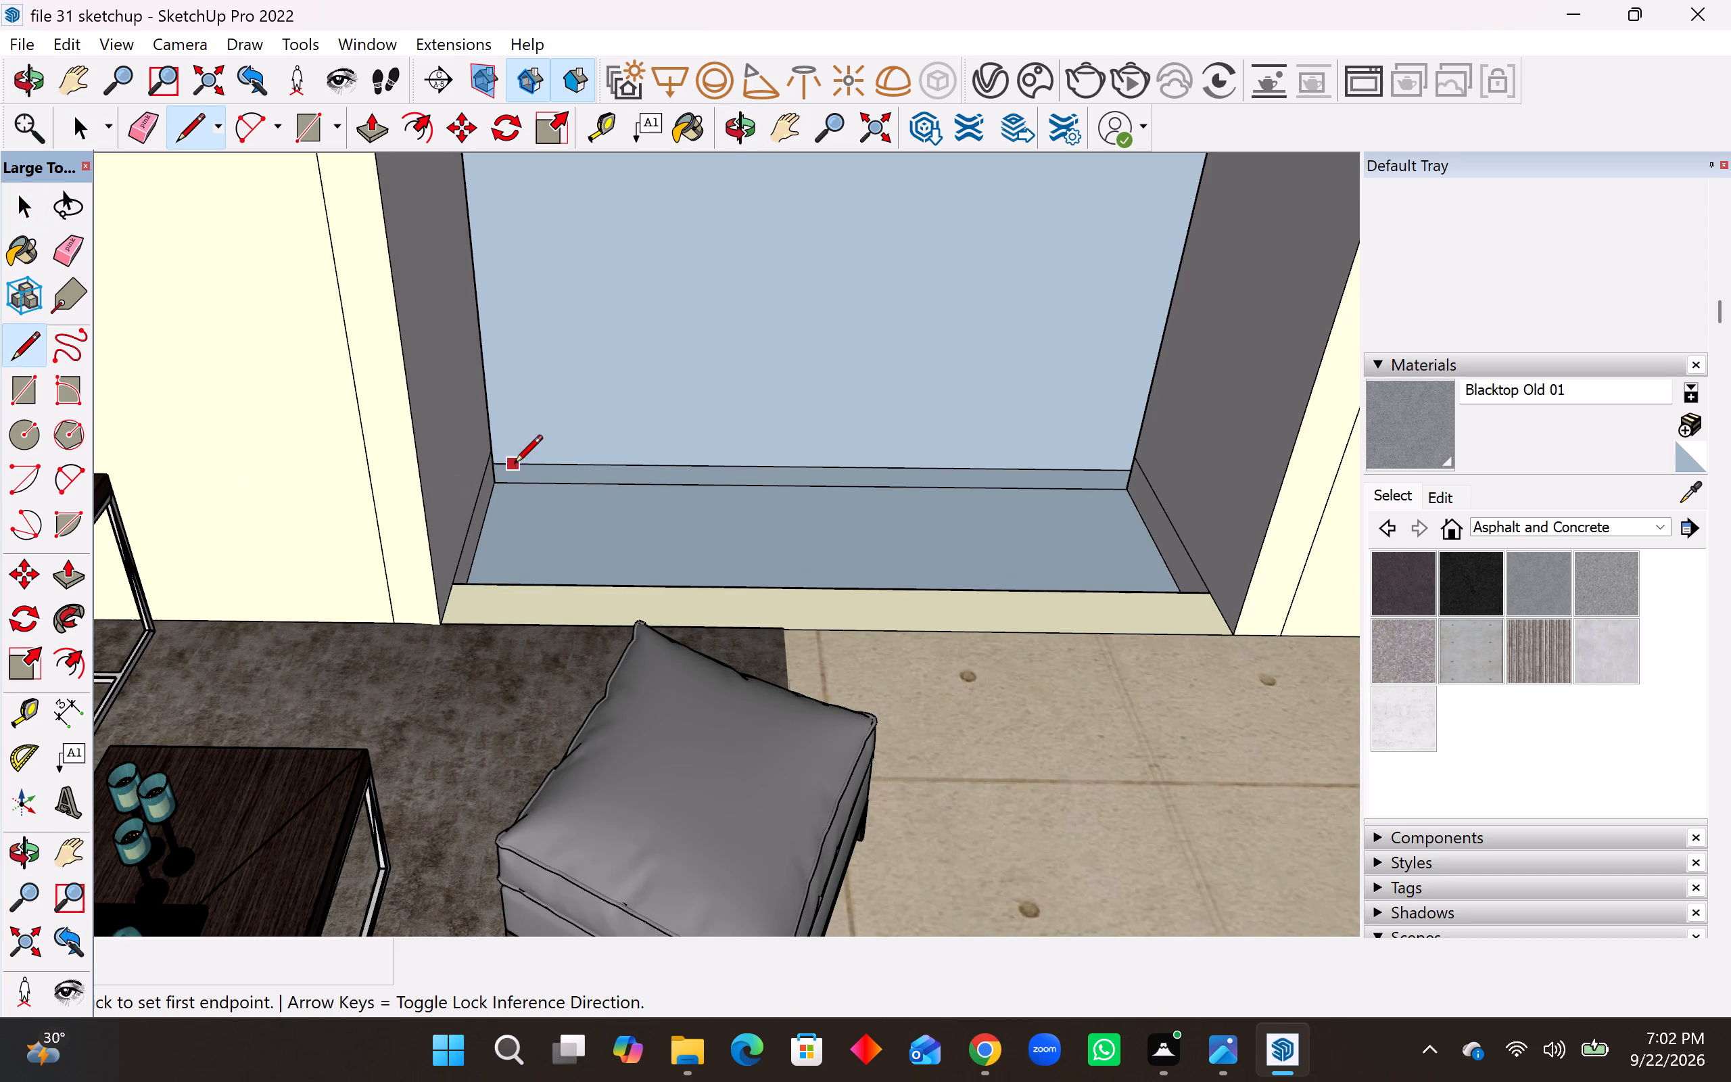
{"action": "left_click", "coordinate": [495, 455]}
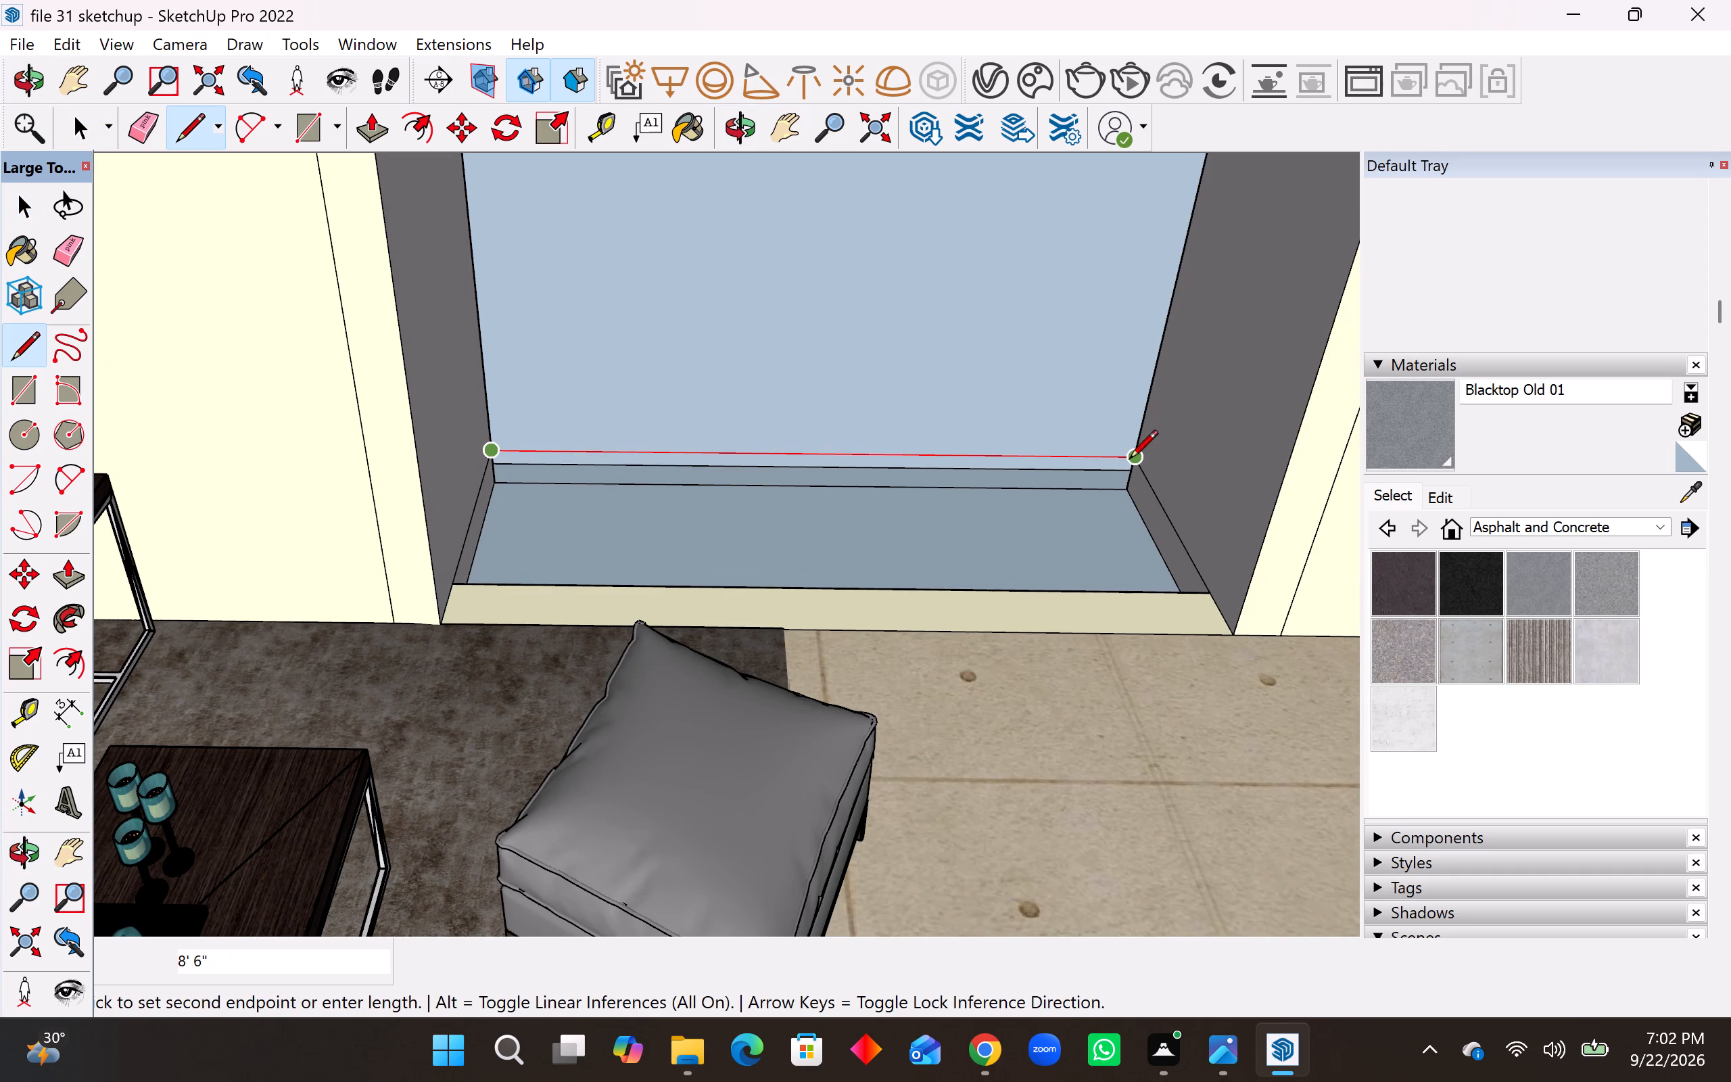
{"action": "left_click", "coordinate": [1129, 461]}
{"action": "middle_click_drag", "start_coordinate": [1139, 490], "coordinate": [1147, 592]}
{"action": "scroll", "coordinate": [1045, 527], "scroll_direction": "down", "scroll_amount": 16}
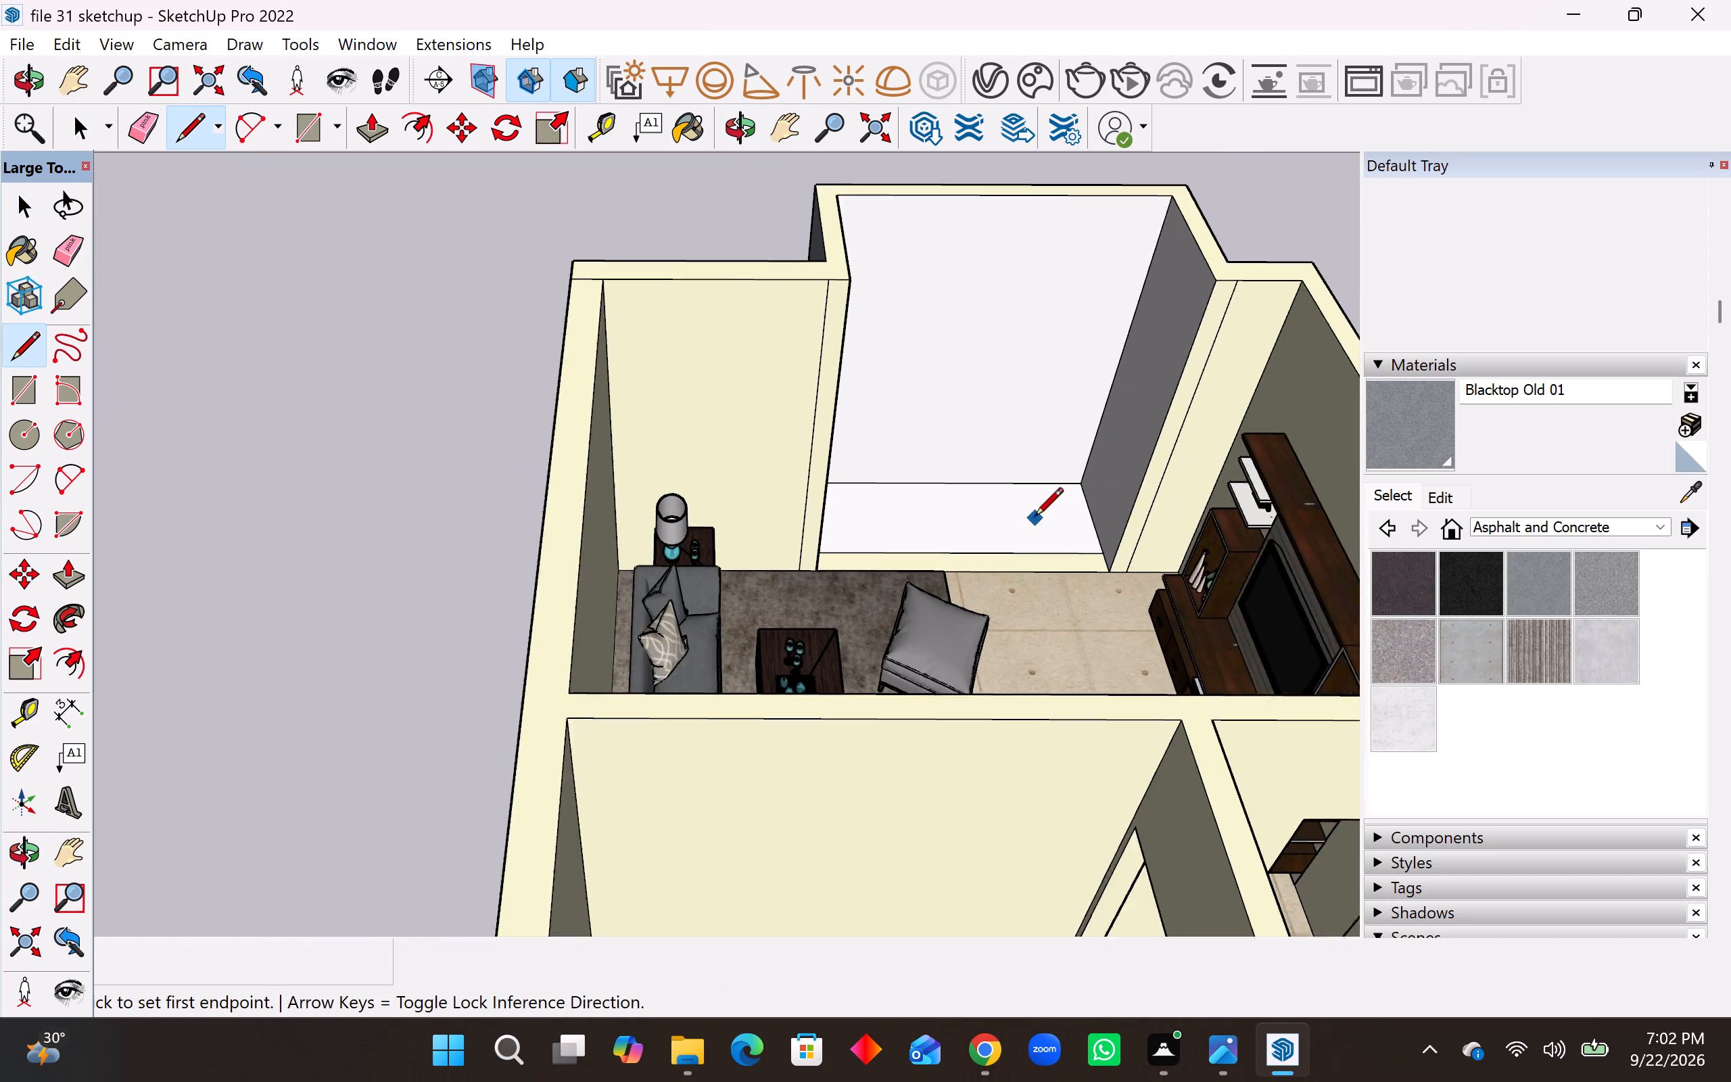
{"action": "scroll", "coordinate": [1035, 518], "scroll_direction": "down", "scroll_amount": 1}
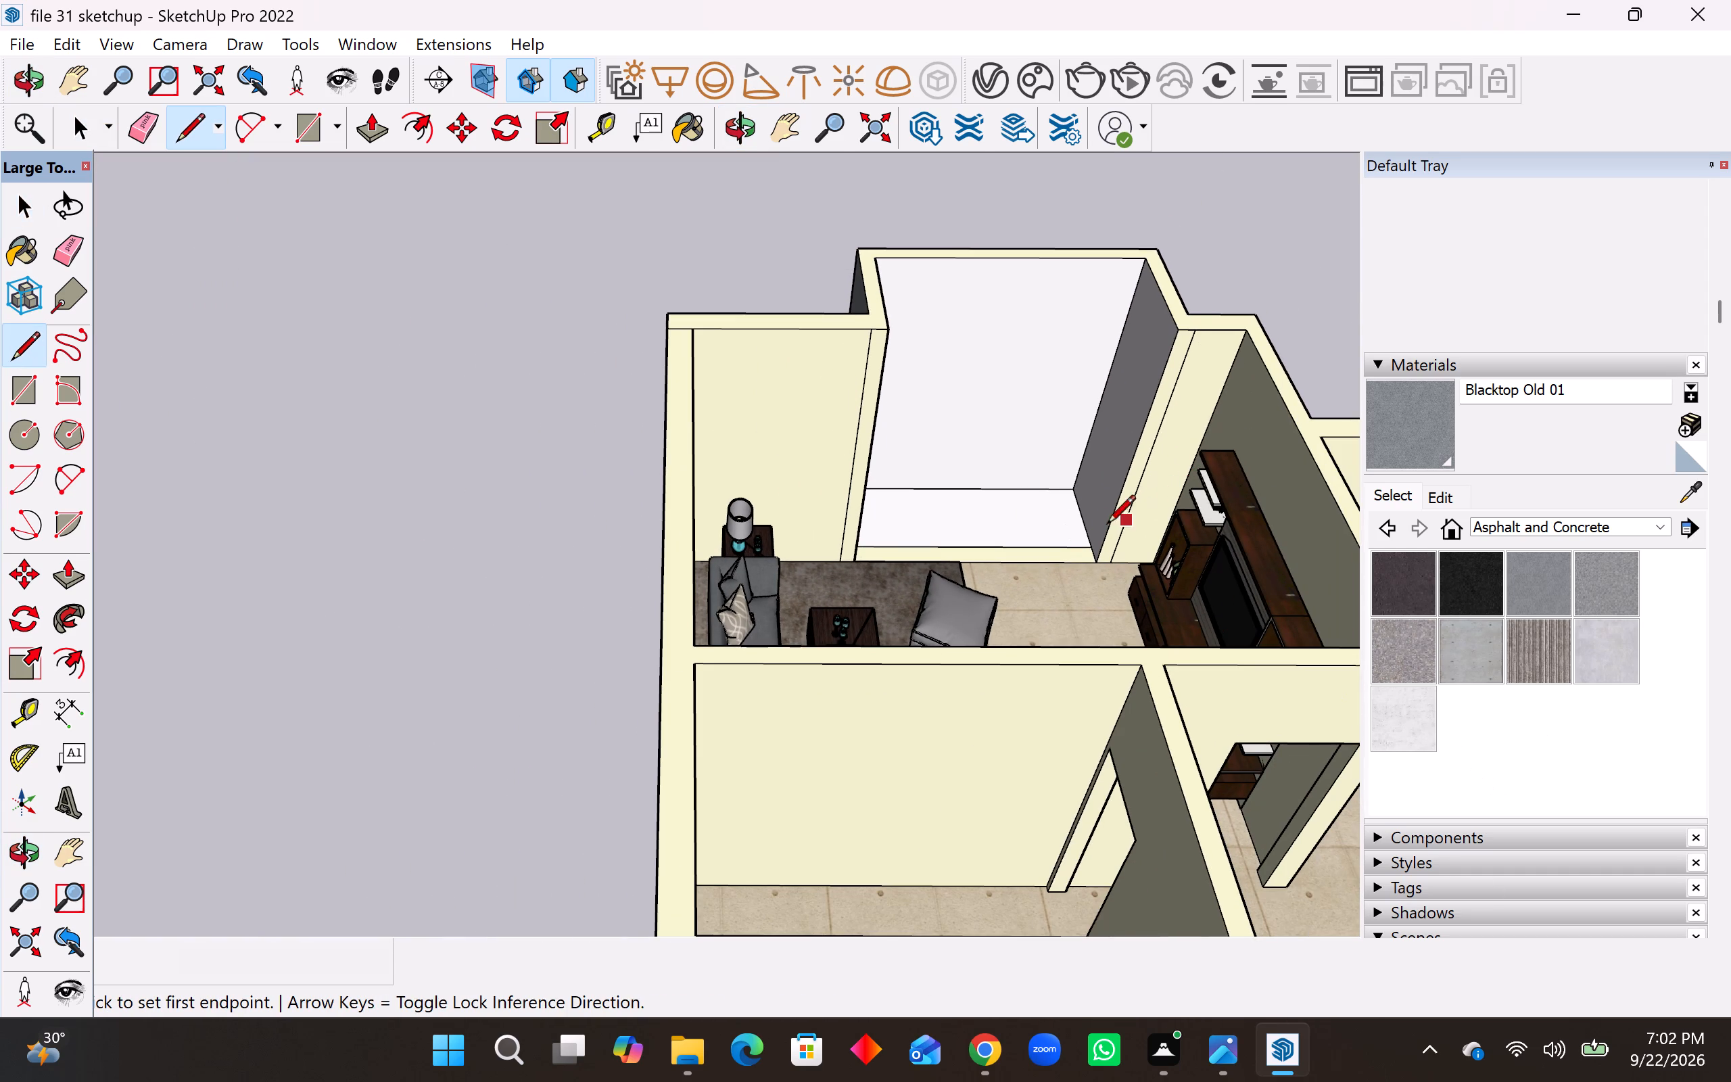
Paint the living room bay's floor, outer wall and both side walls with 0055_LightGoldenrodYellow from the Colors-Named collection.
{"action": "scroll", "coordinate": [1066, 550], "scroll_direction": "up", "scroll_amount": 8}
{"action": "middle_click_drag", "start_coordinate": [1057, 552], "coordinate": [1042, 636]}
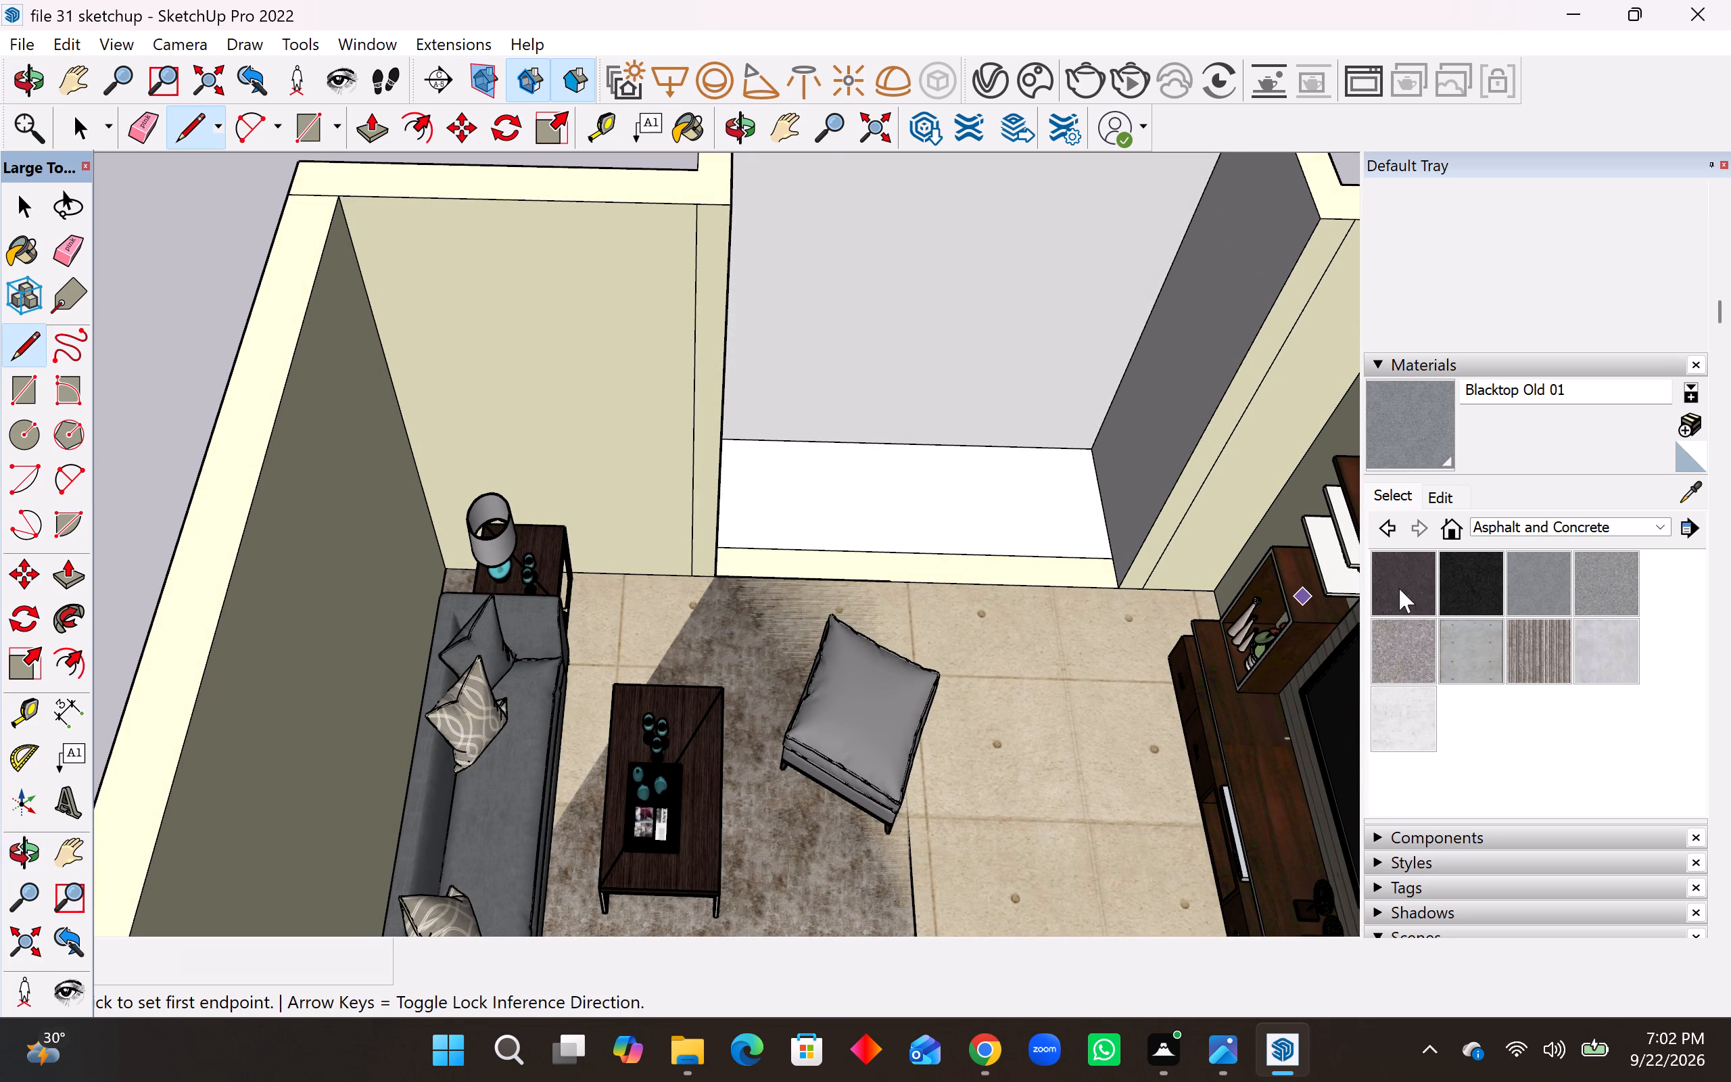
{"action": "left_click", "coordinate": [1642, 527]}
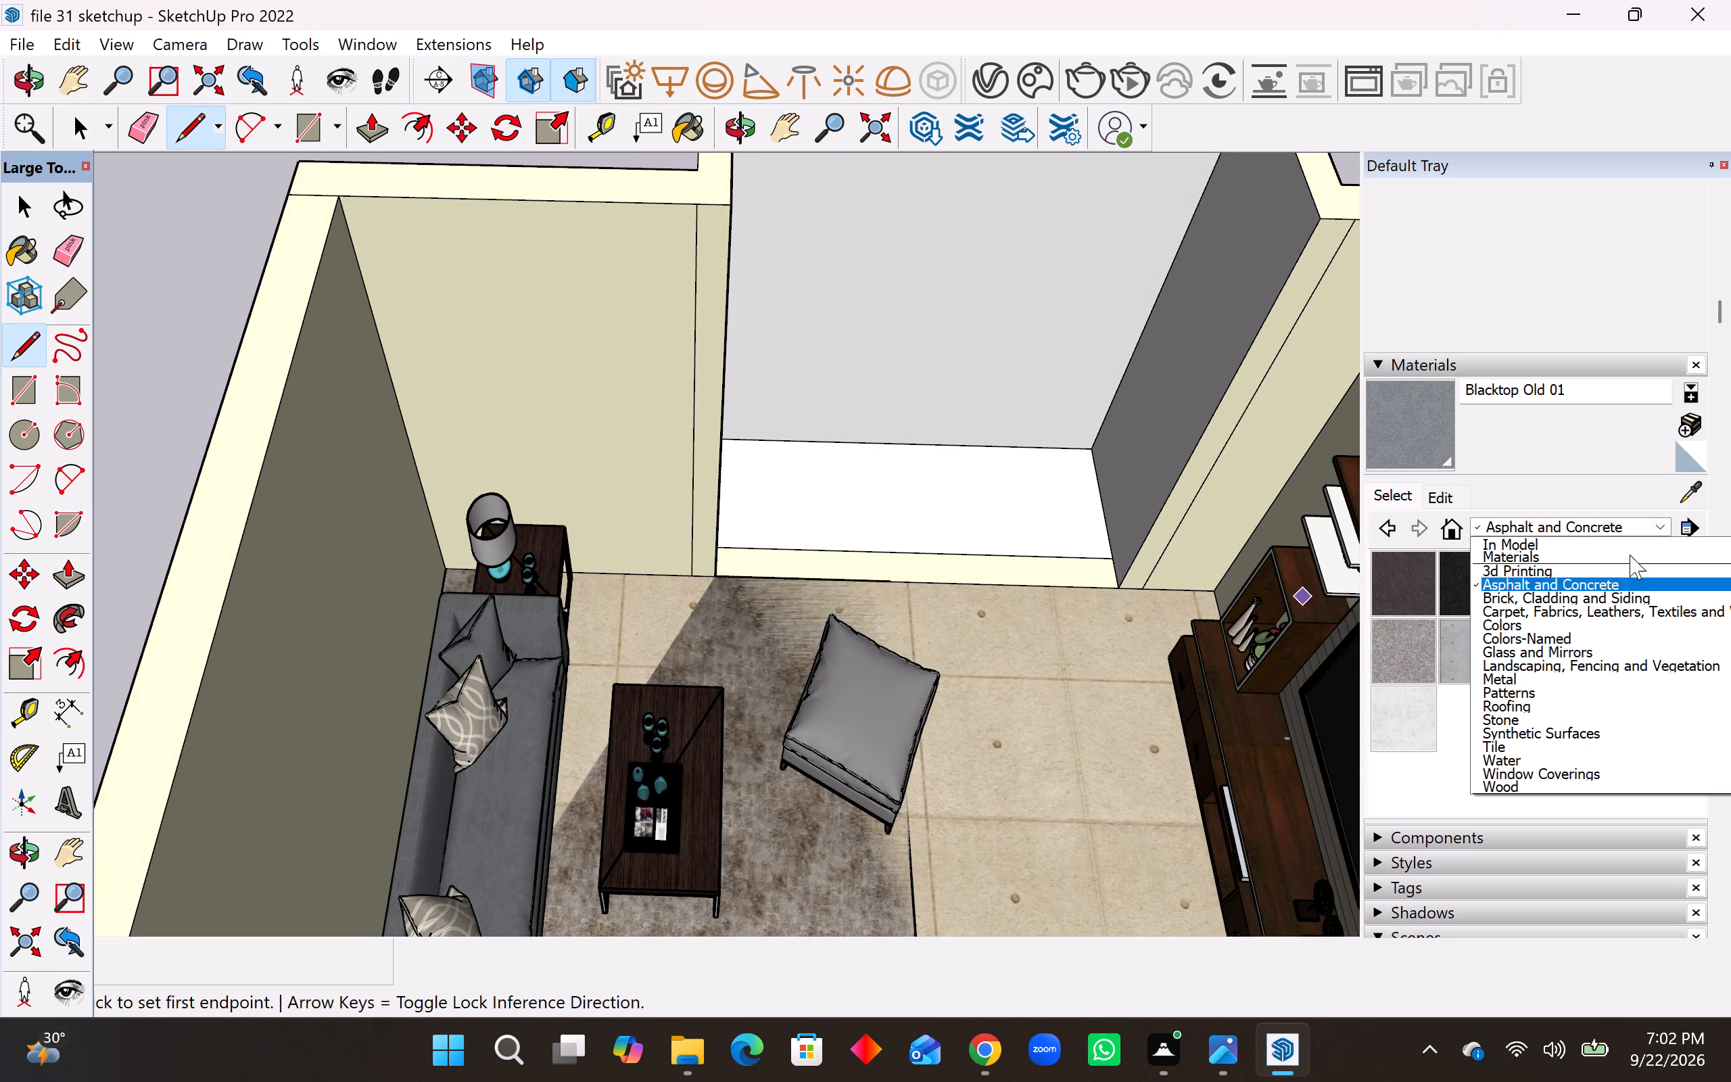
{"action": "left_click", "coordinate": [1607, 637]}
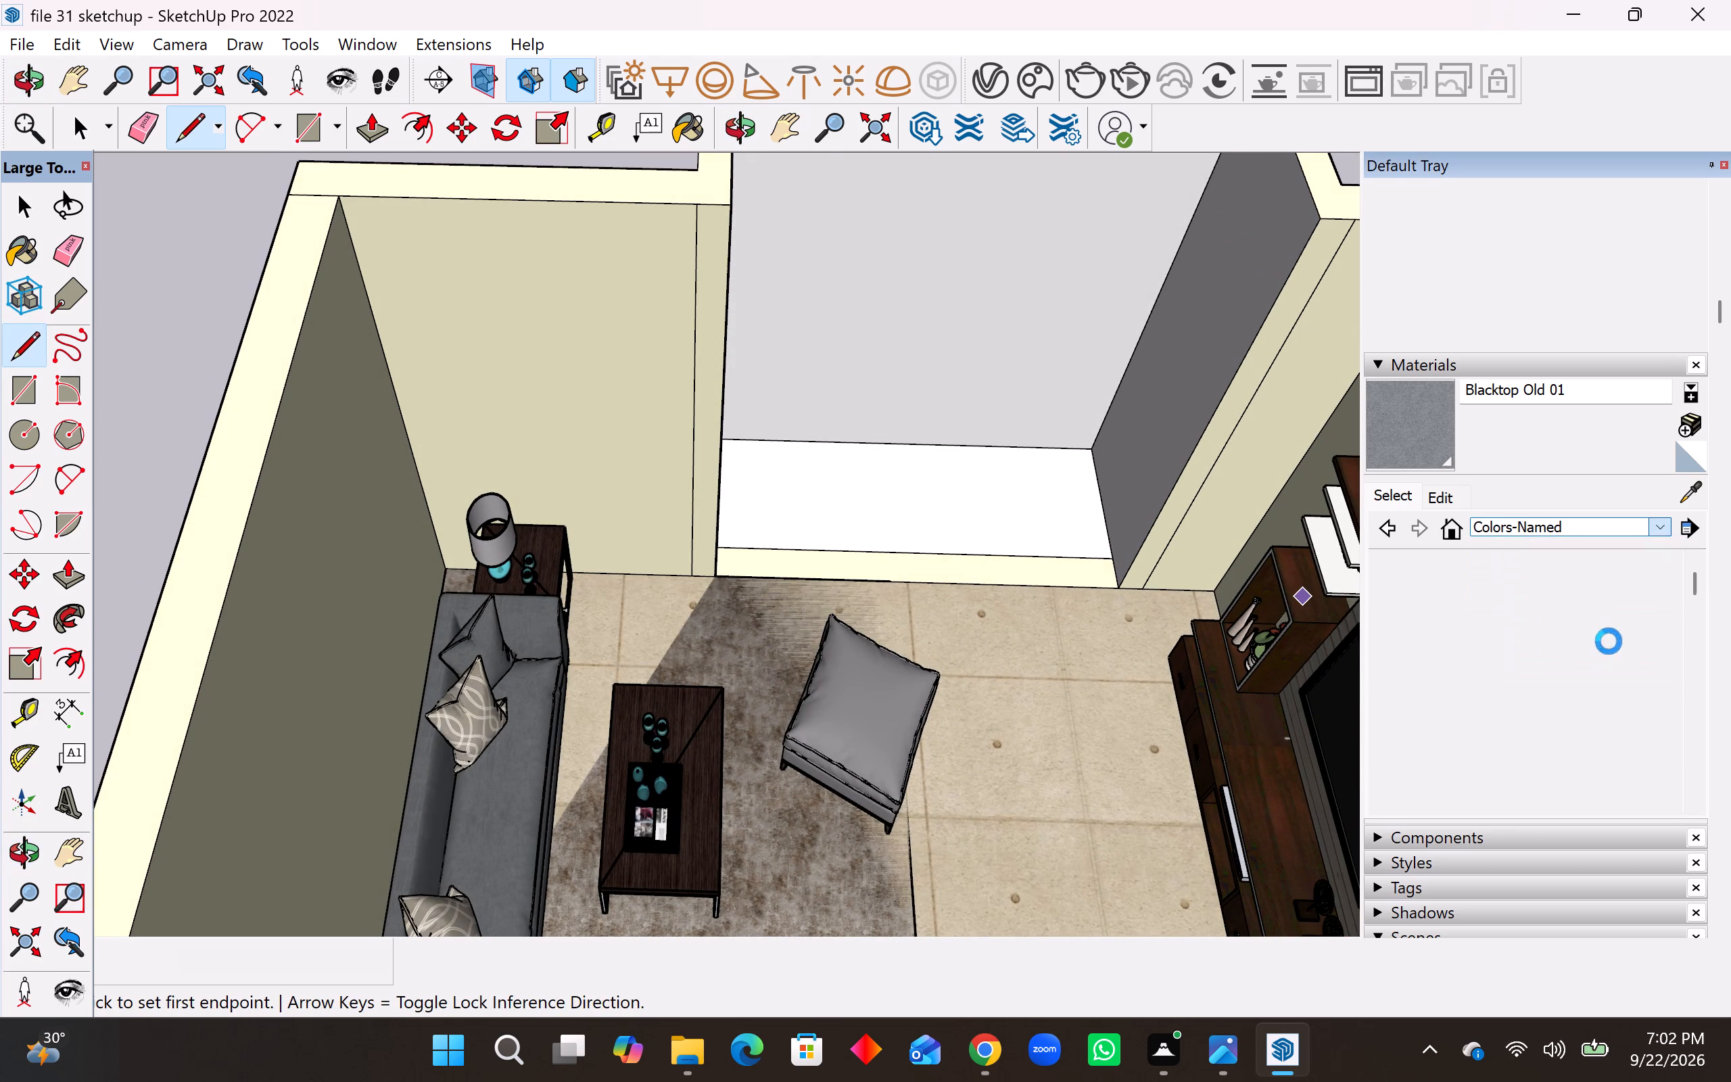
{"action": "scroll", "coordinate": [1607, 715], "scroll_direction": "down", "scroll_amount": 7}
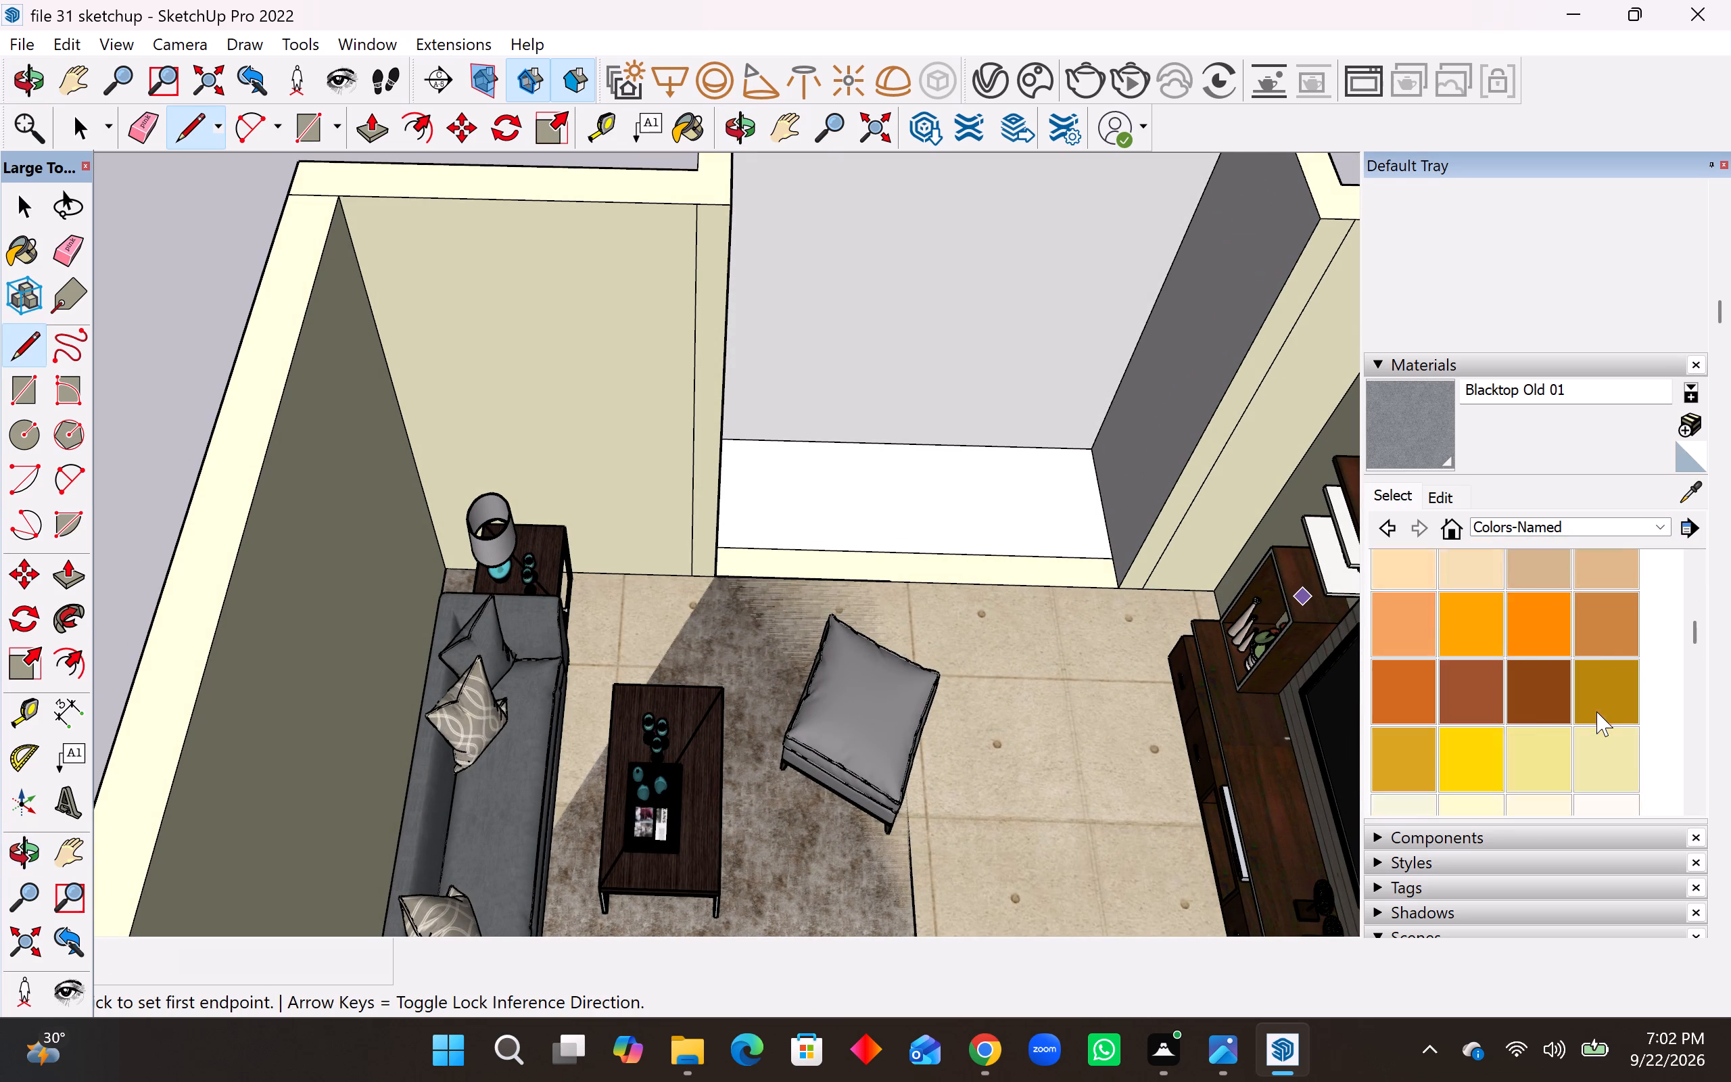
{"action": "scroll", "coordinate": [1596, 711], "scroll_direction": "down", "scroll_amount": 1}
{"action": "scroll", "coordinate": [1527, 761], "scroll_direction": "down", "scroll_amount": 1}
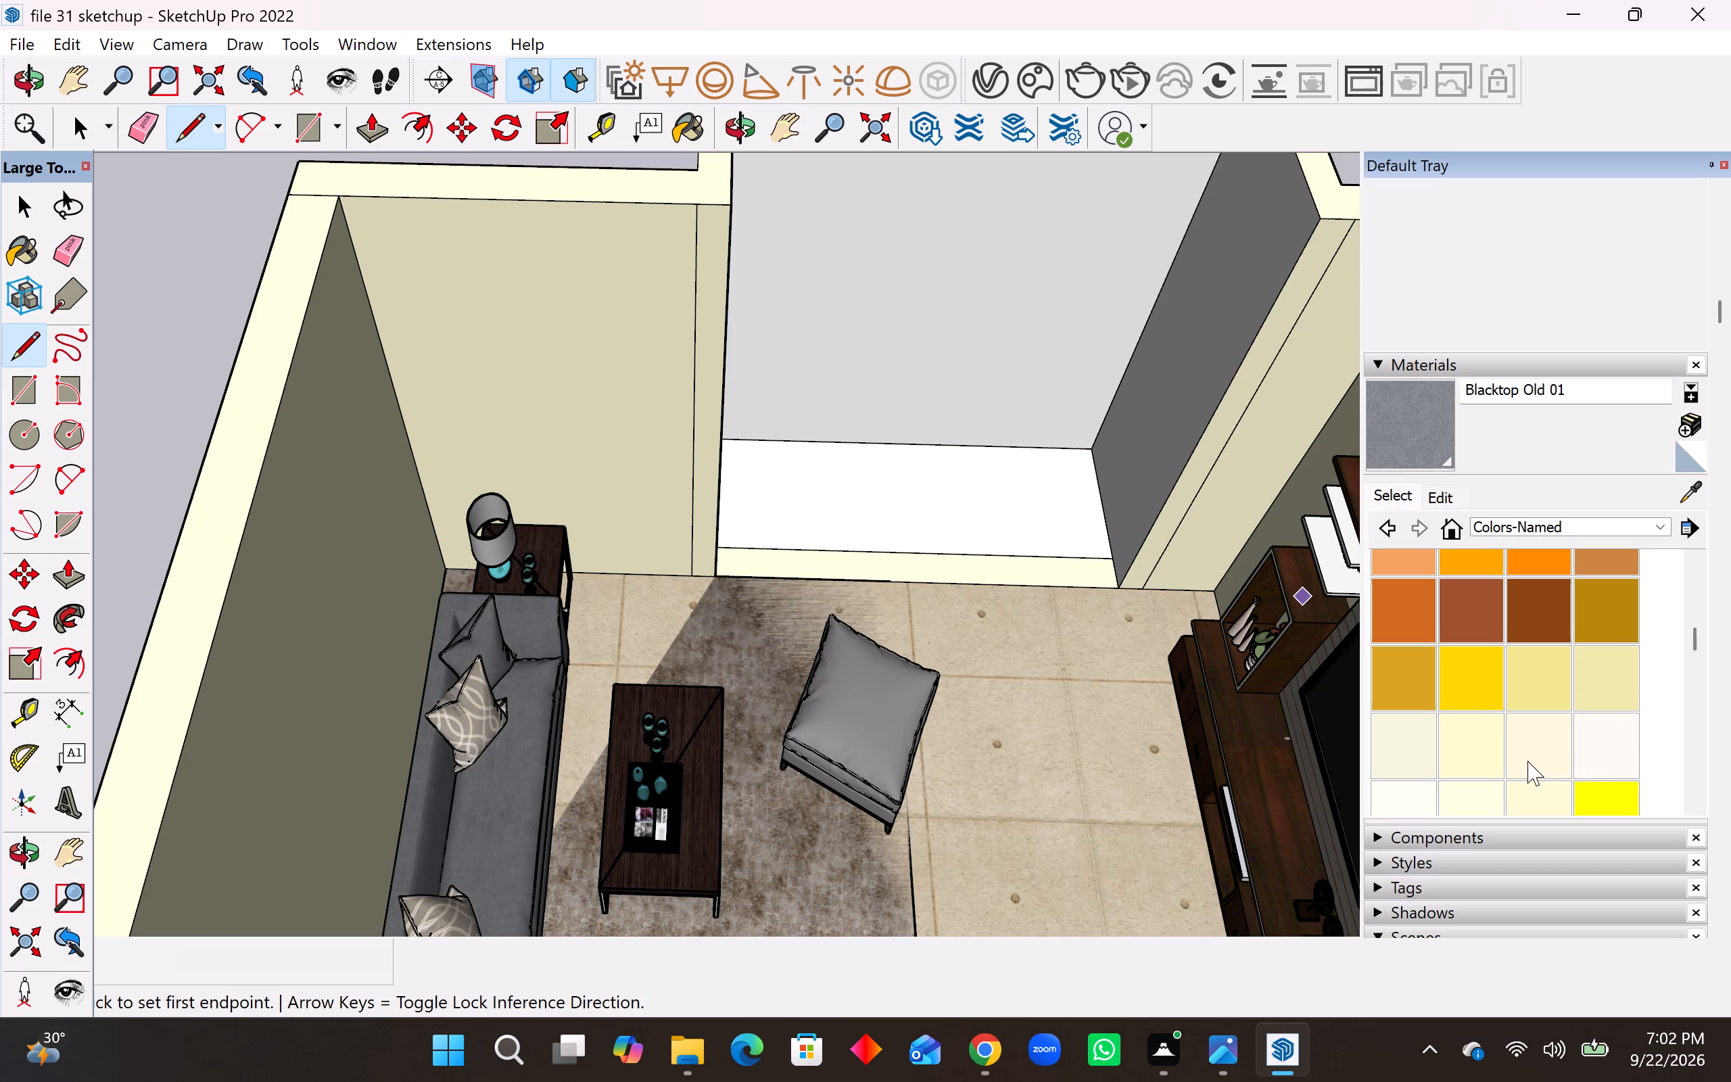
{"action": "left_click", "coordinate": [1528, 749]}
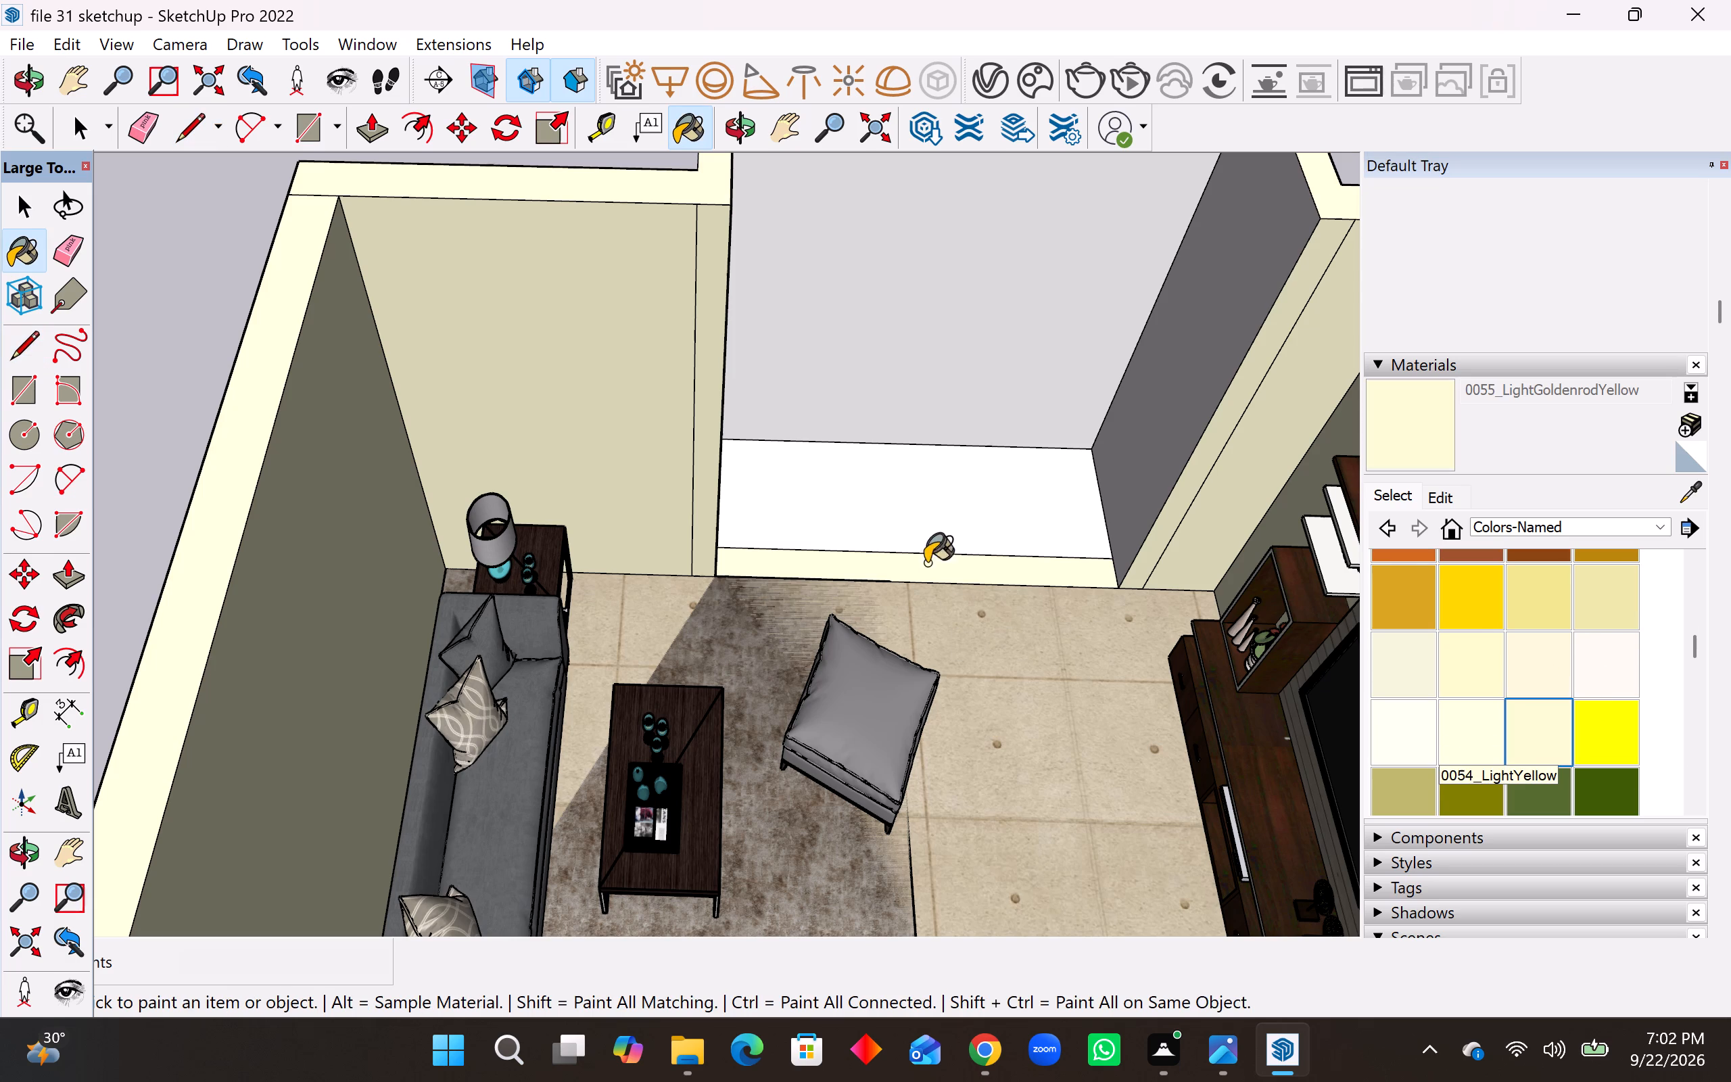
{"action": "left_click", "coordinate": [932, 513]}
{"action": "left_click", "coordinate": [963, 383]}
{"action": "left_click", "coordinate": [1167, 394]}
{"action": "middle_click_drag", "start_coordinate": [1083, 434], "coordinate": [692, 432]}
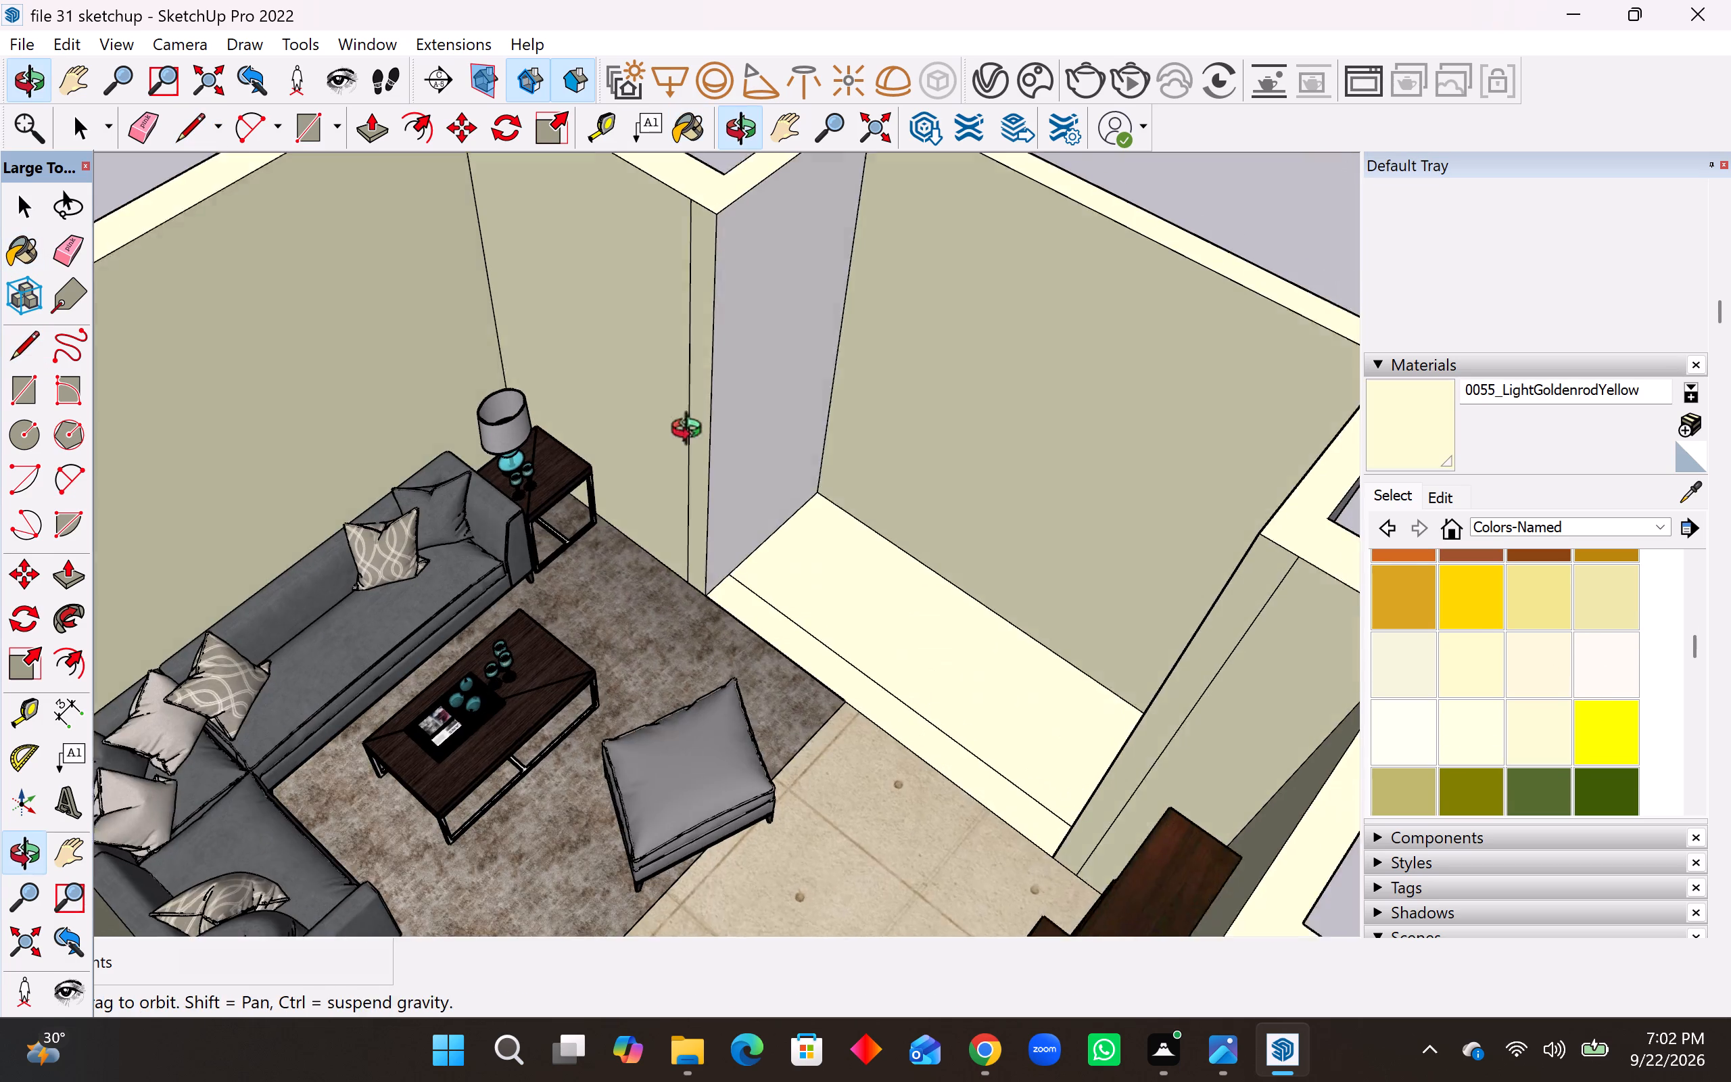
{"action": "middle_click_drag", "start_coordinate": [692, 432], "coordinate": [666, 429]}
{"action": "left_click", "coordinate": [751, 399]}
Erase the vertical seam lines on the walls beside the bay opening and the seam at the living room's outer wall-top corner.
{"action": "scroll", "coordinate": [791, 521], "scroll_direction": "down", "scroll_amount": 8}
{"action": "middle_click_drag", "start_coordinate": [796, 538], "coordinate": [1141, 520]}
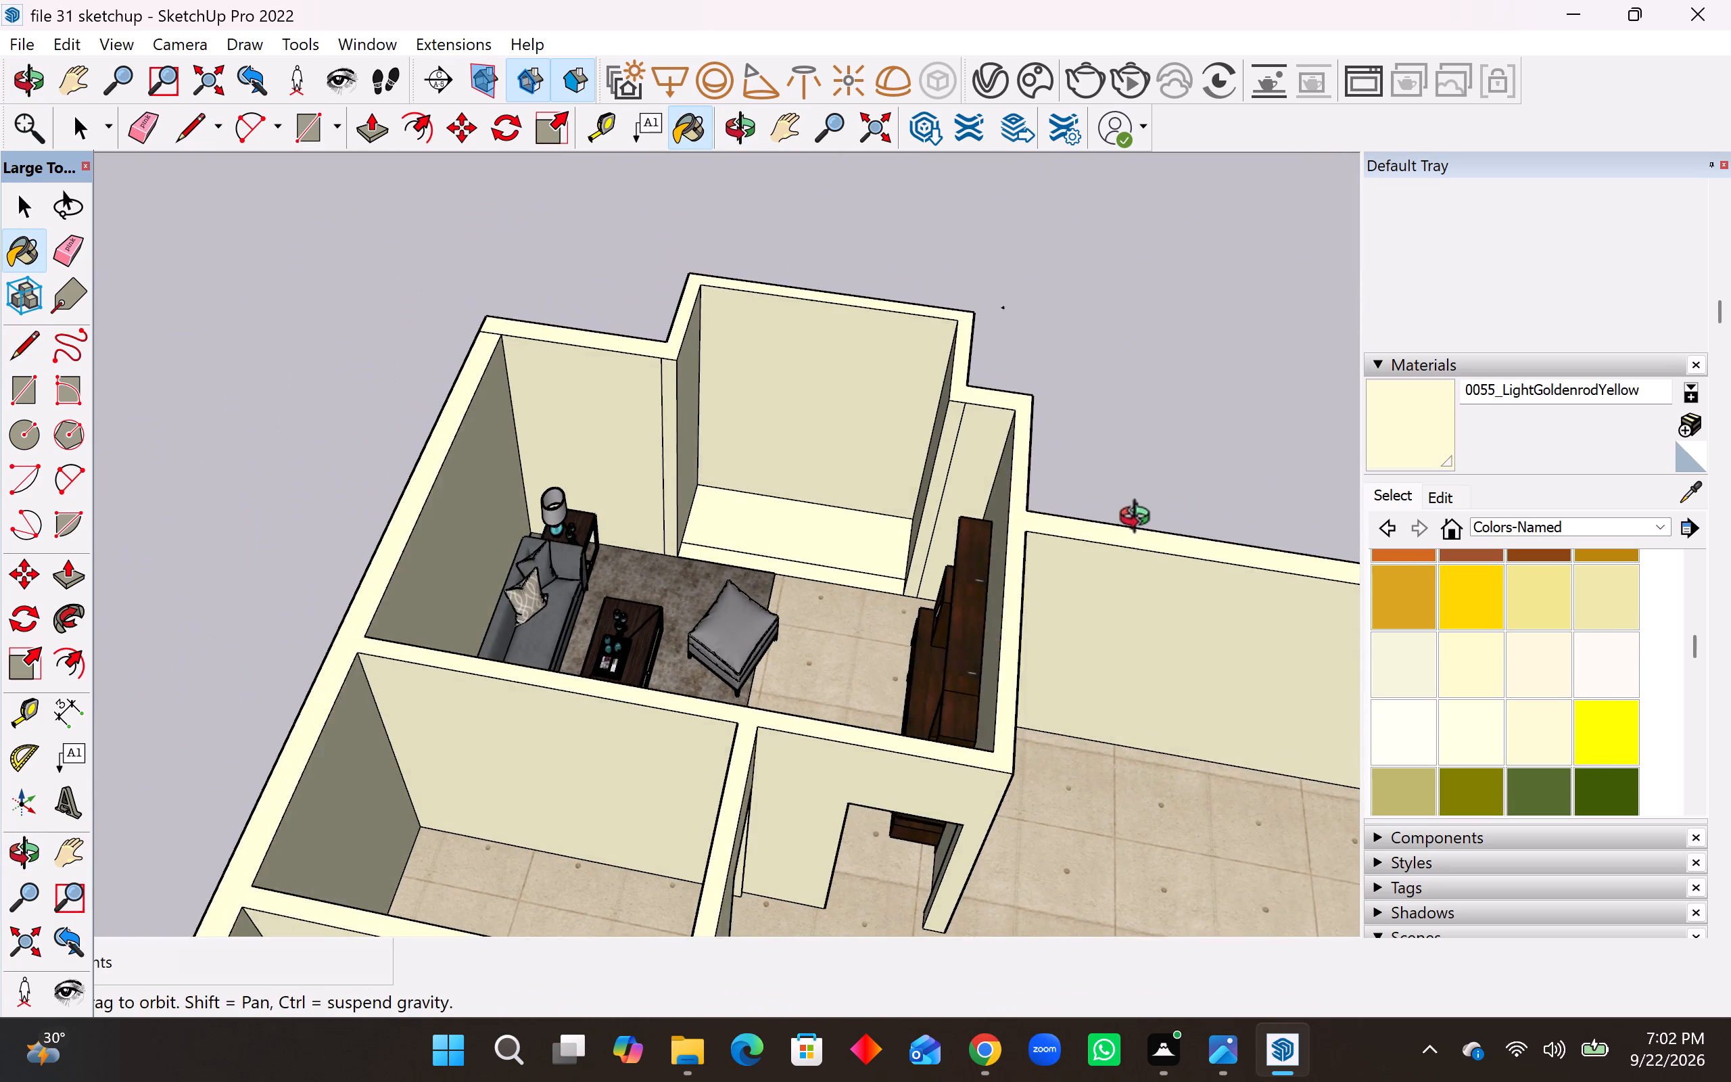
{"action": "middle_click_drag", "start_coordinate": [1141, 520], "coordinate": [1155, 517]}
{"action": "left_click", "coordinate": [63, 266]}
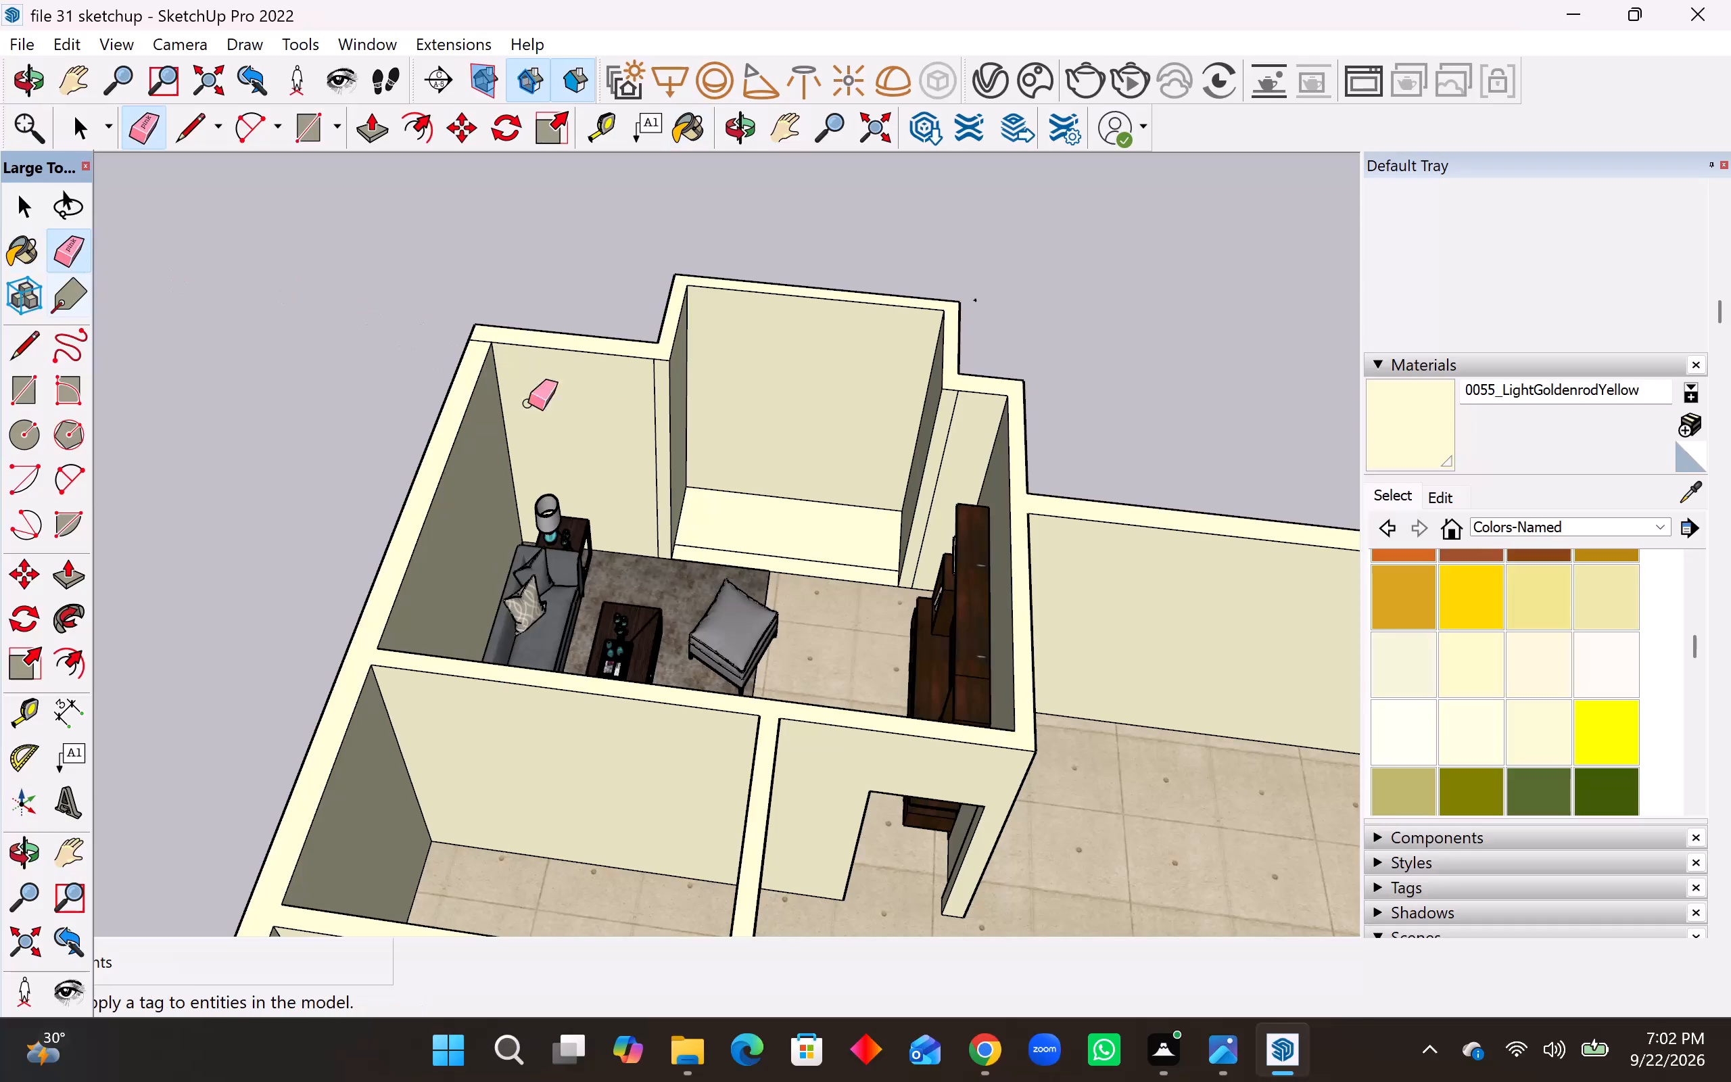
{"action": "left_click", "coordinate": [654, 452]}
{"action": "left_click", "coordinate": [655, 452]}
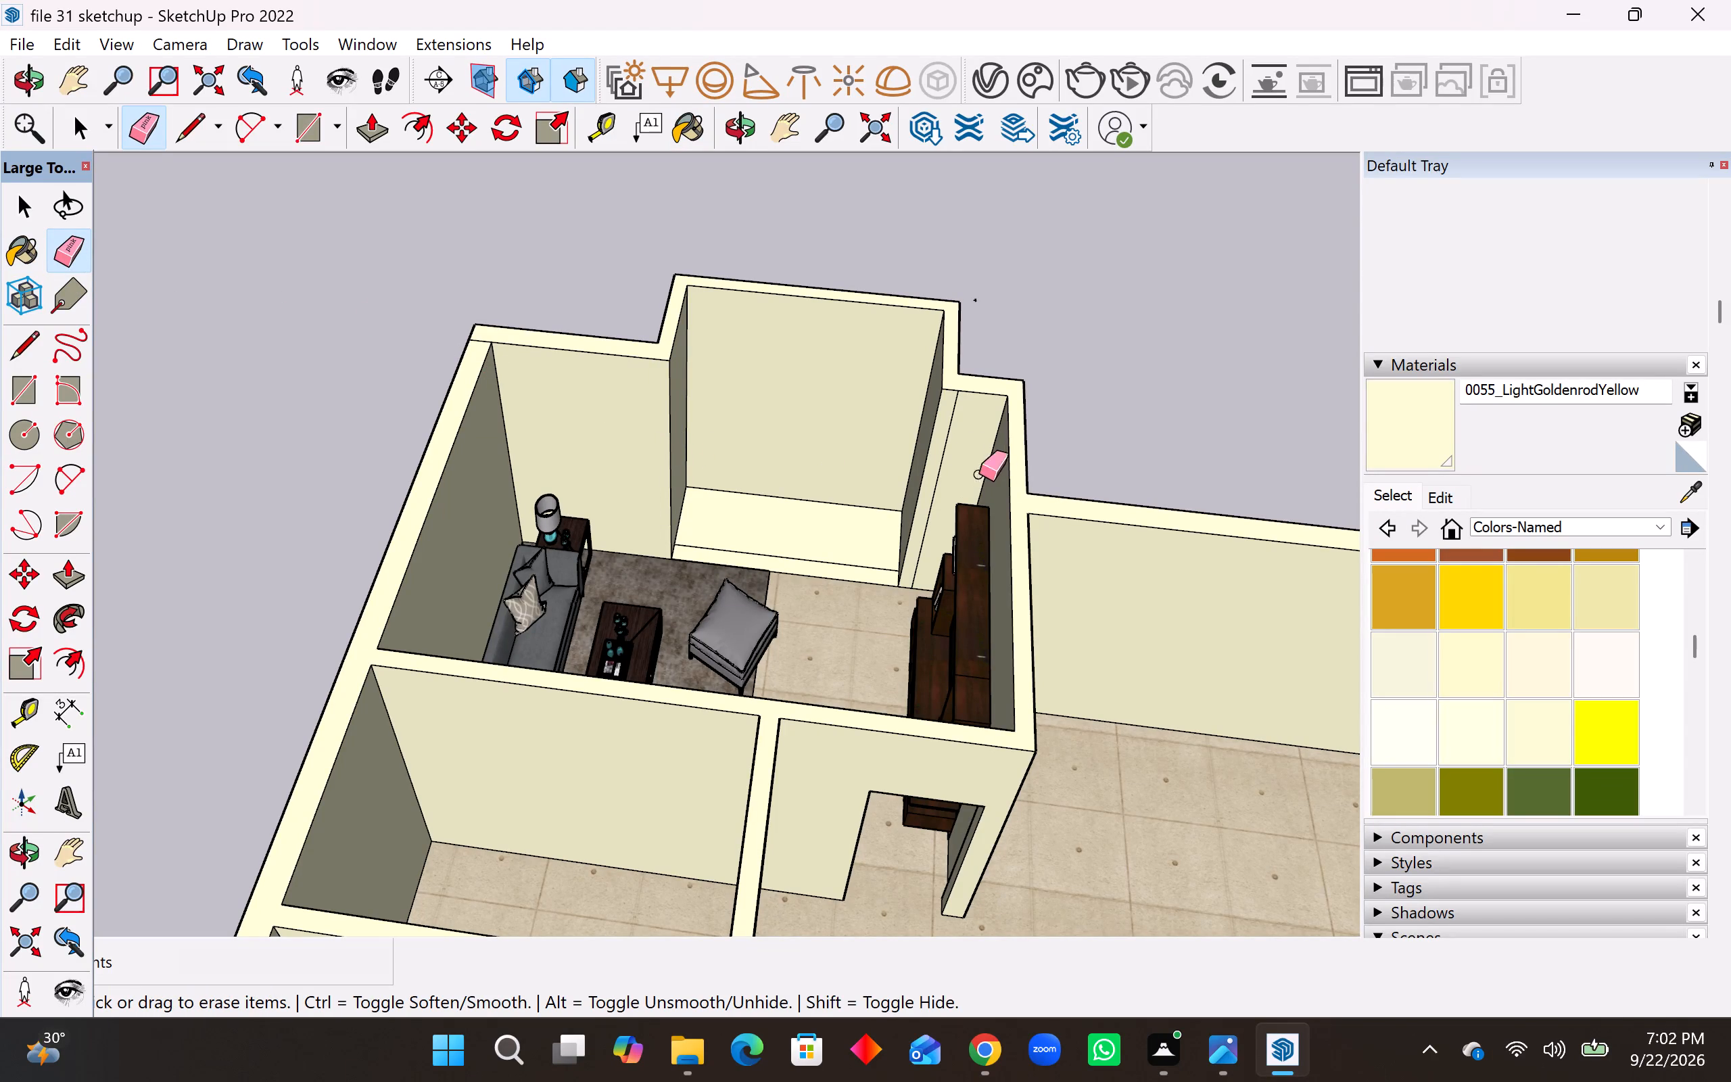
{"action": "left_click", "coordinate": [942, 461]}
{"action": "scroll", "coordinate": [435, 373], "scroll_direction": "up", "scroll_amount": 4}
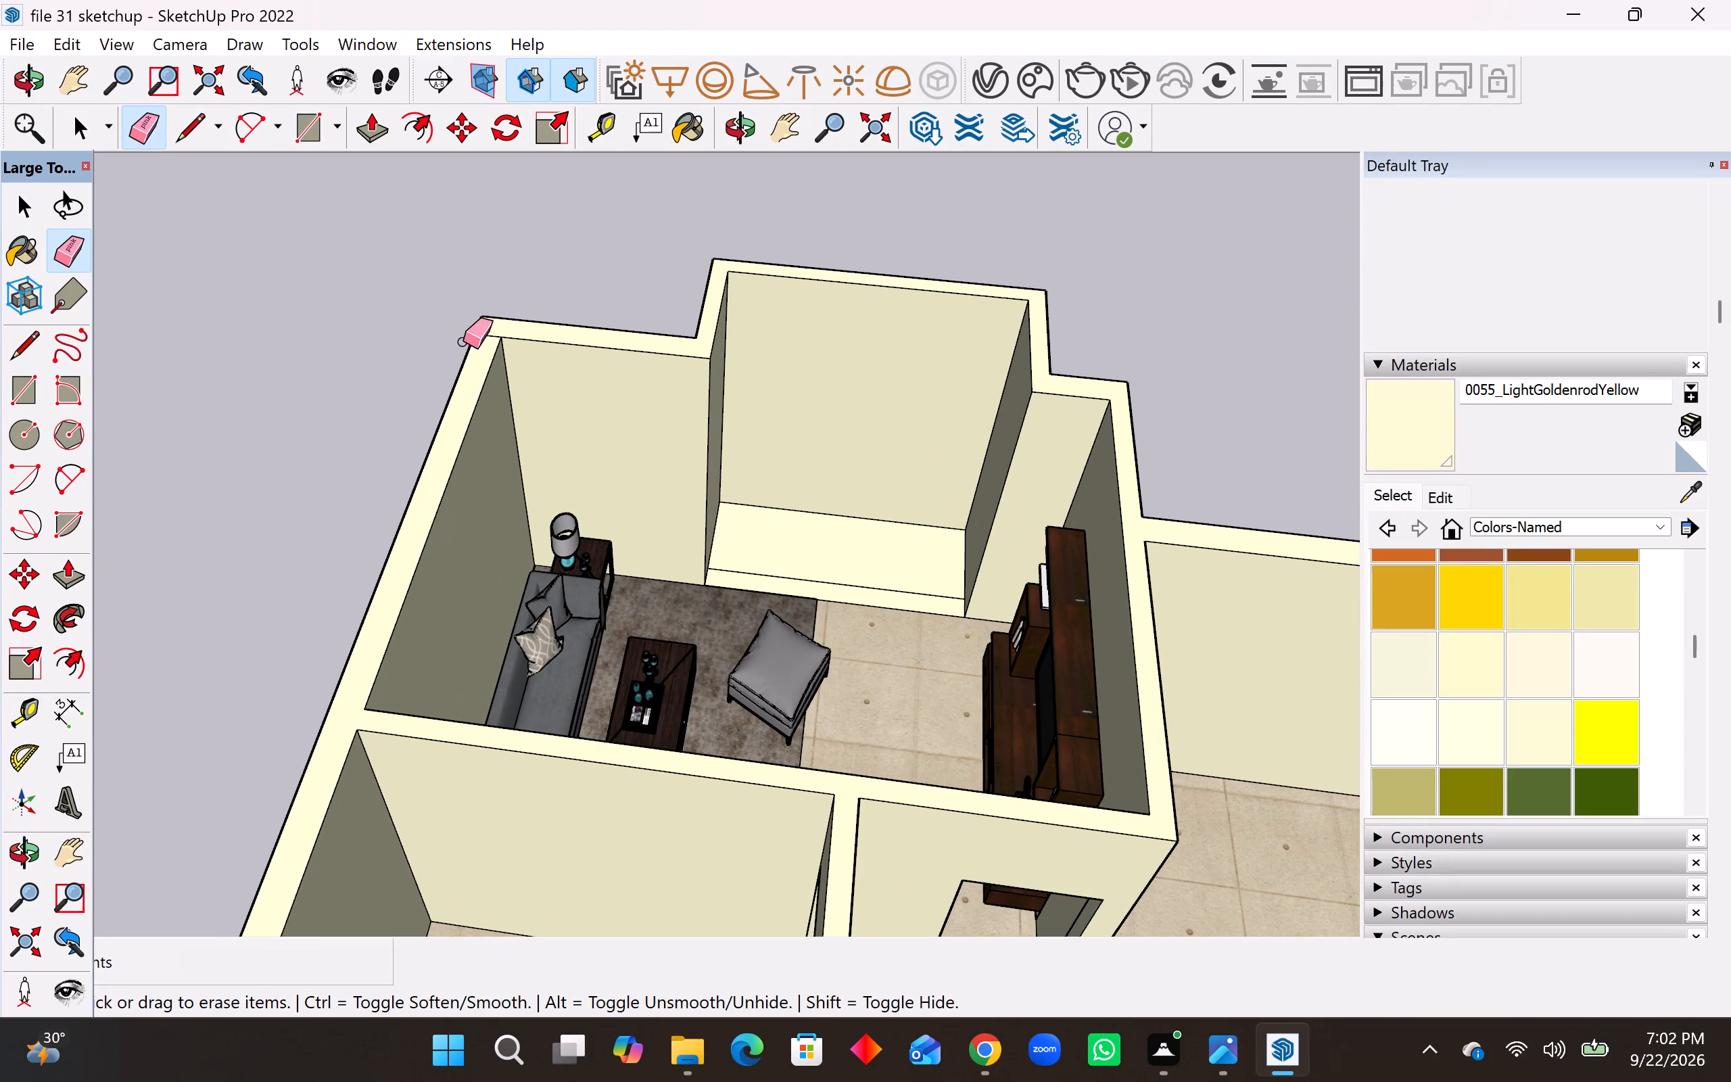
{"action": "left_click", "coordinate": [490, 333]}
Paint the white floor of the projecting bay on the opposite side of the house with 0055_LightGoldenrodYellow.
{"action": "scroll", "coordinate": [524, 332], "scroll_direction": "down", "scroll_amount": 3}
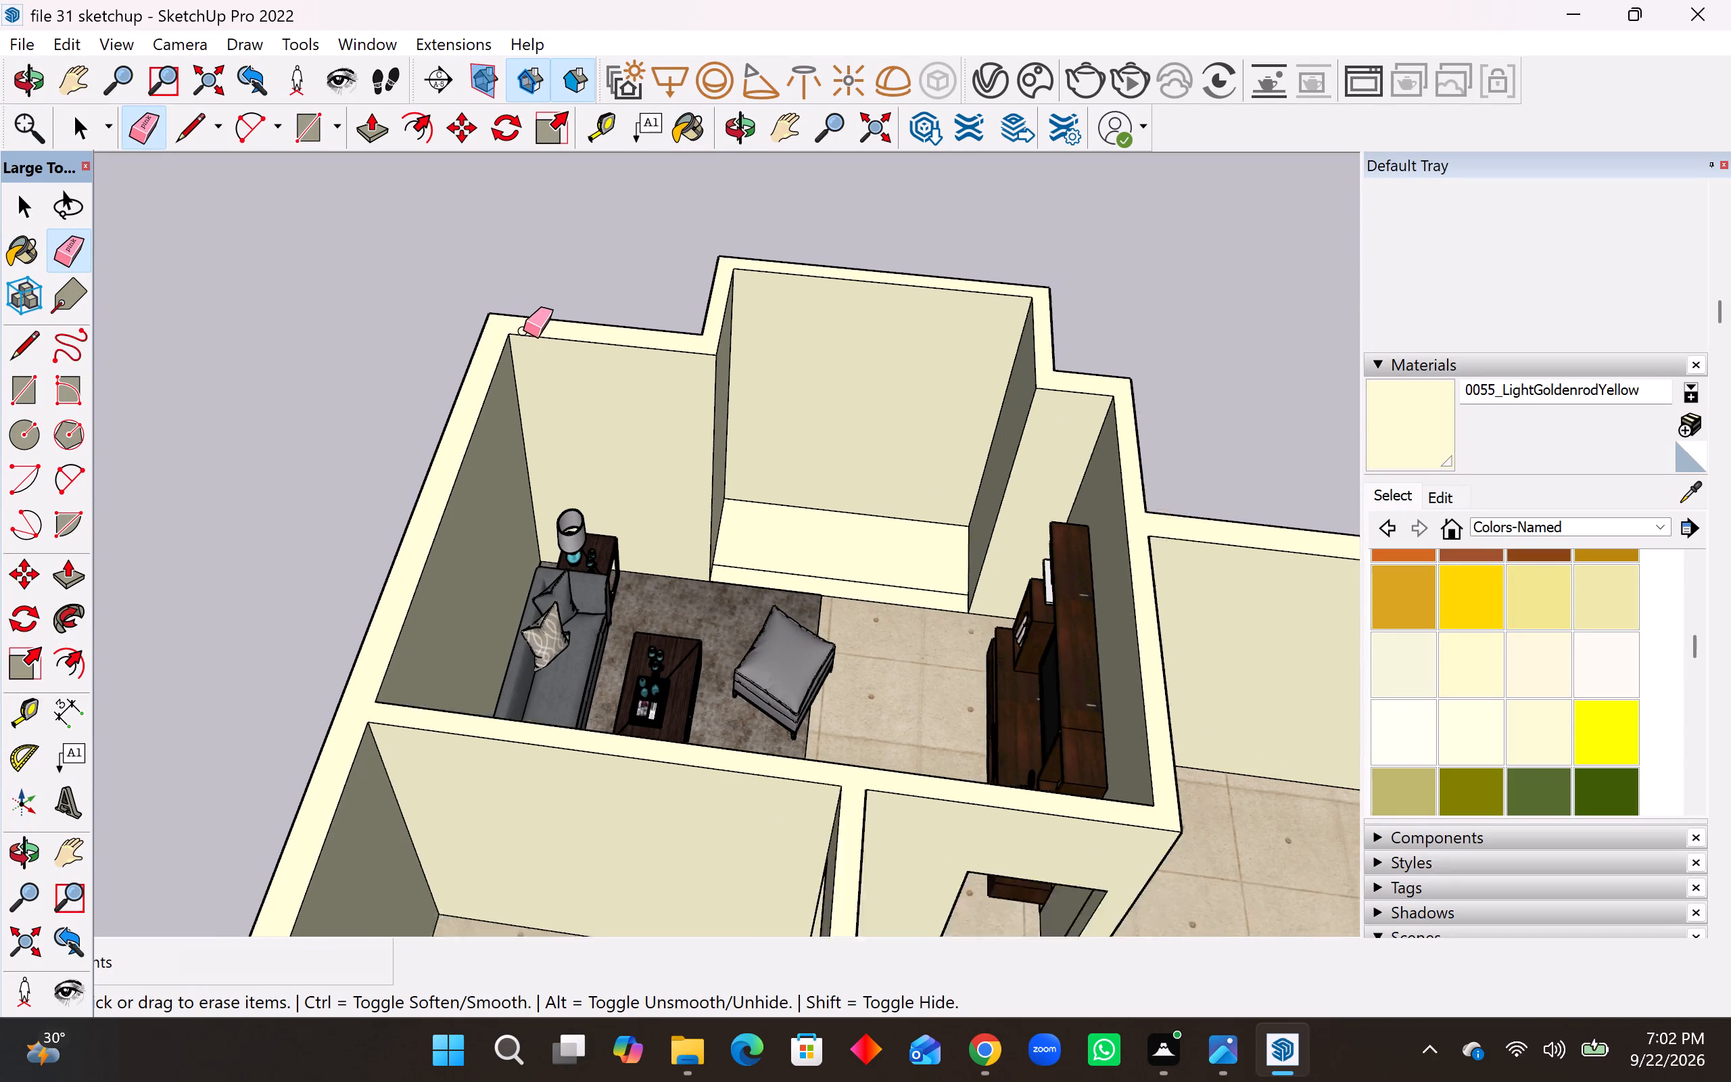
{"action": "scroll", "coordinate": [522, 329], "scroll_direction": "down", "scroll_amount": 7}
{"action": "scroll", "coordinate": [682, 491], "scroll_direction": "down", "scroll_amount": 4}
{"action": "middle_click_drag", "start_coordinate": [673, 558], "coordinate": [678, 562]}
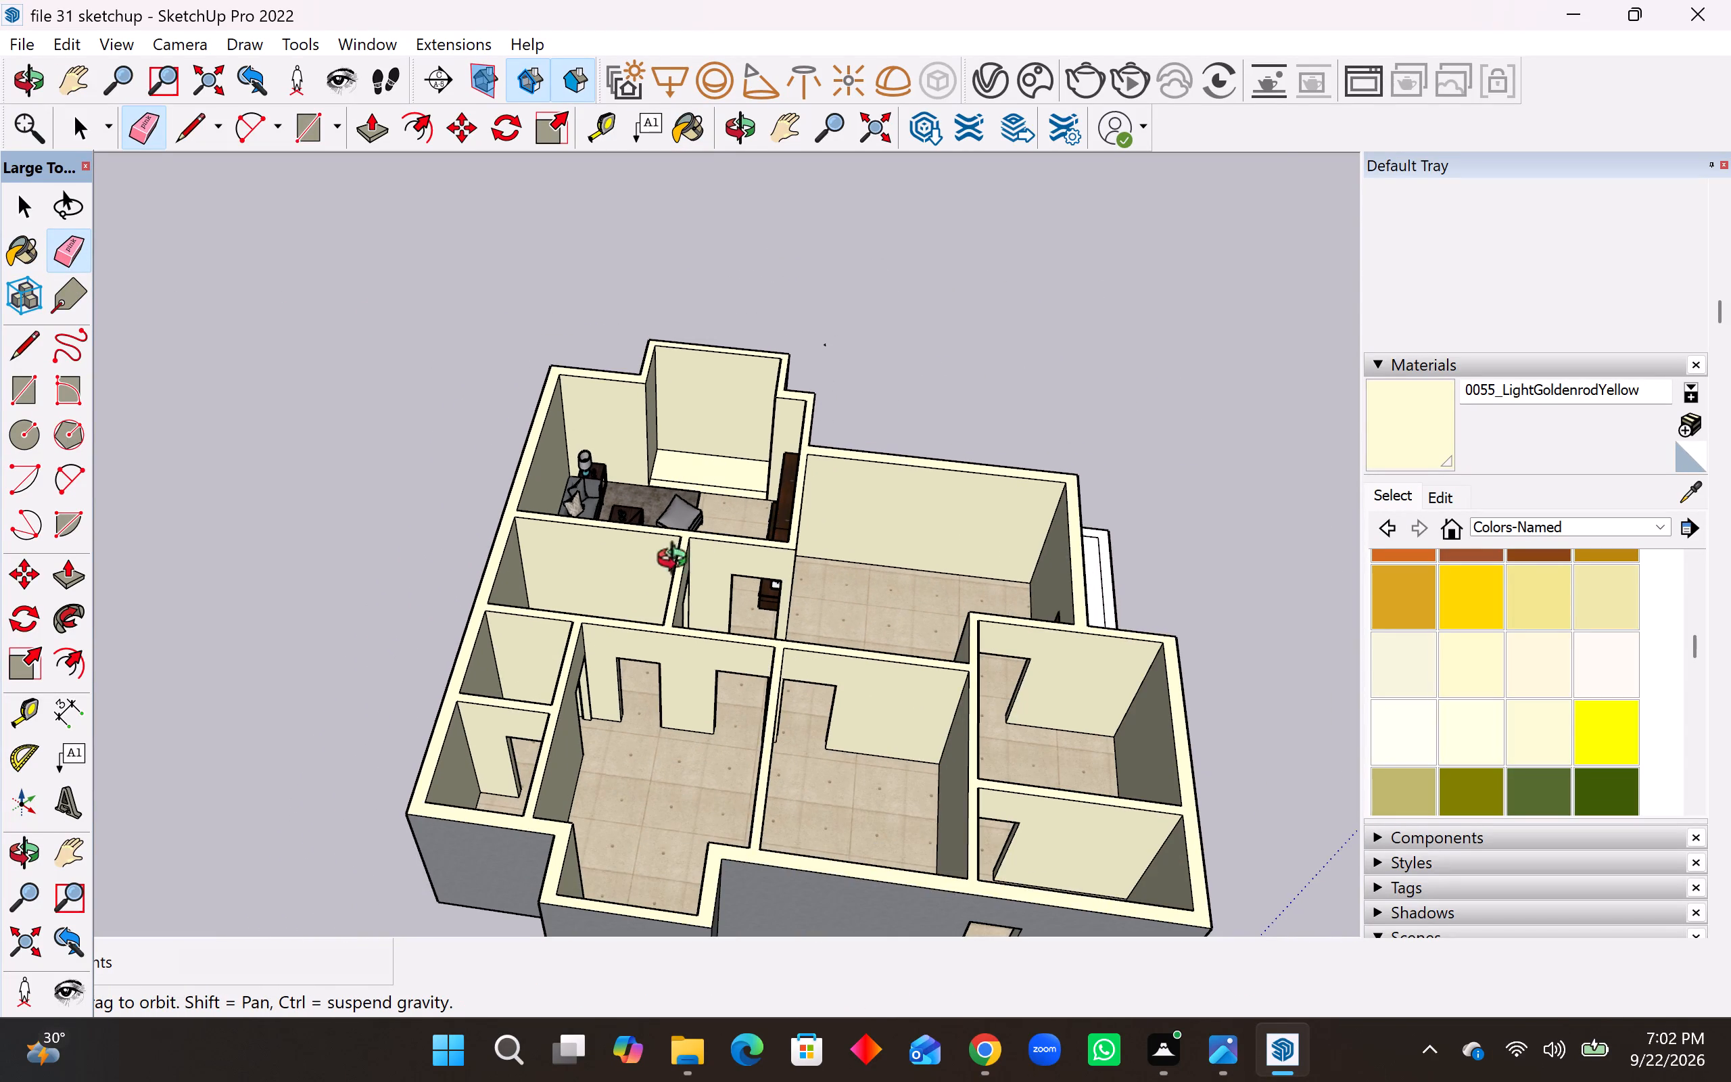
{"action": "middle_click_drag", "start_coordinate": [678, 562], "coordinate": [1224, 685]}
{"action": "scroll", "coordinate": [1019, 748], "scroll_direction": "up", "scroll_amount": 7}
{"action": "middle_click_drag", "start_coordinate": [1024, 759], "coordinate": [1418, 738]}
{"action": "left_click", "coordinate": [1545, 735]}
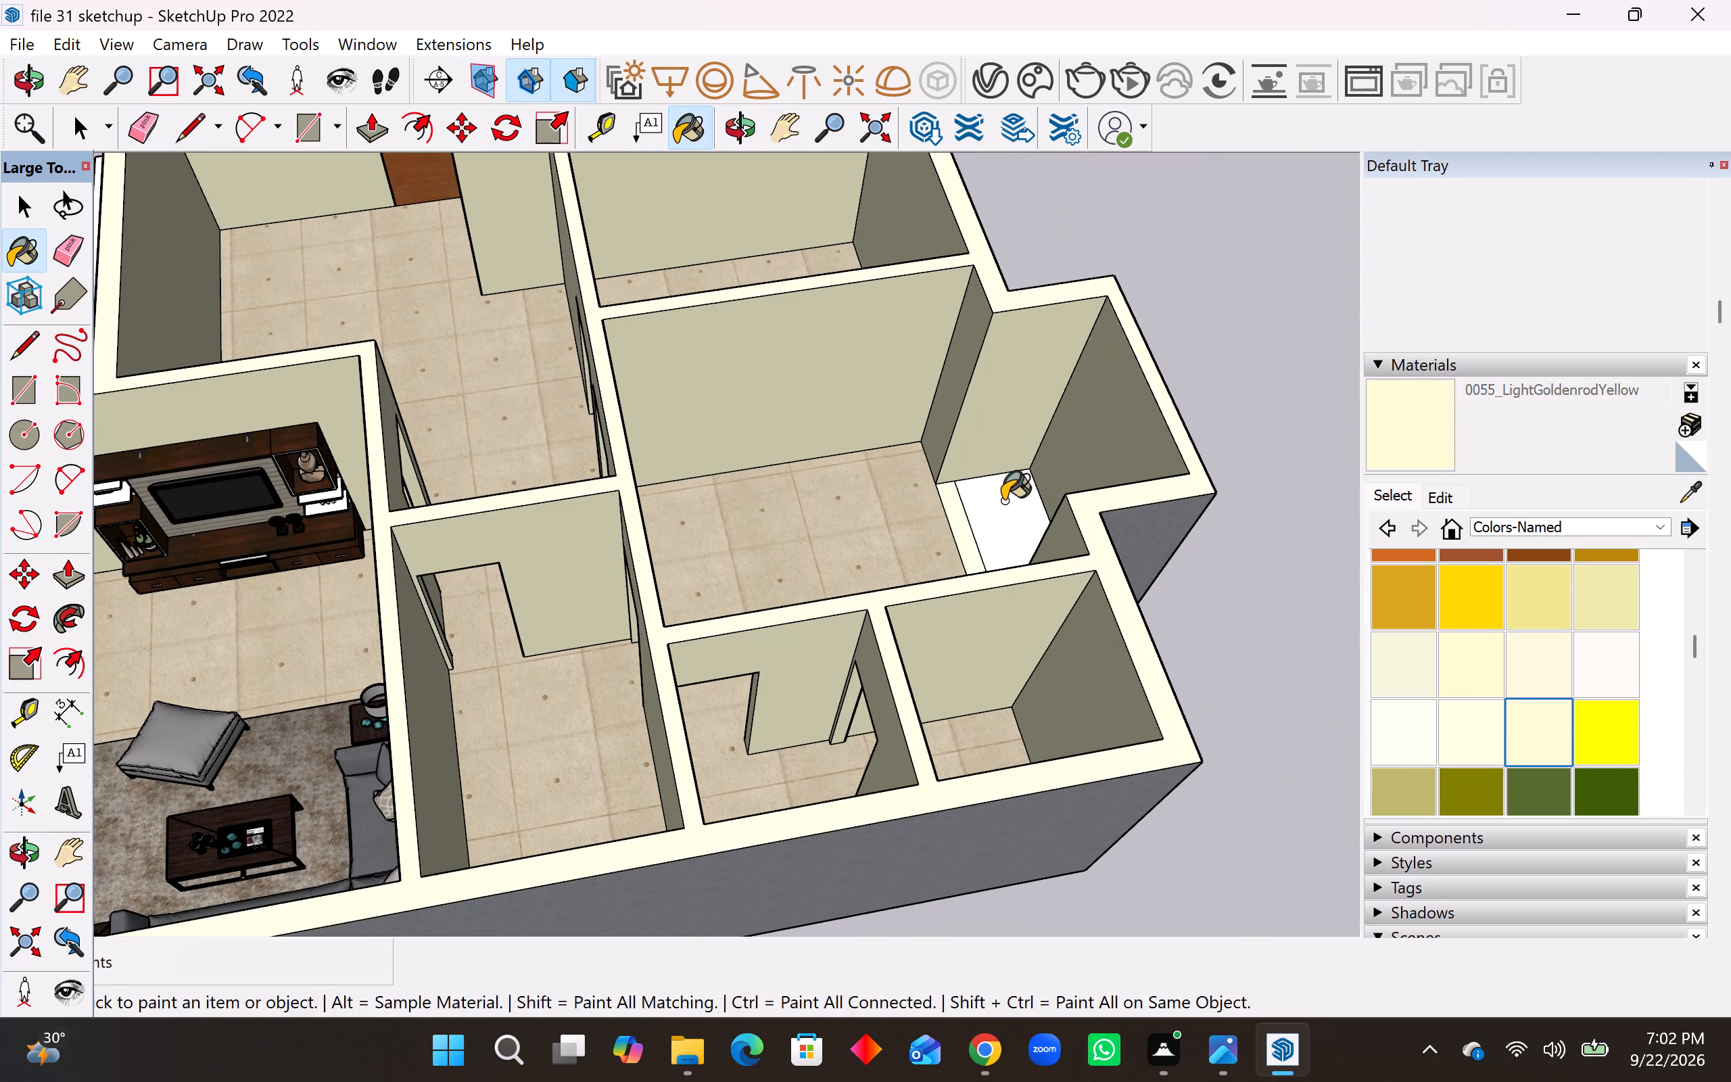
{"action": "left_click", "coordinate": [1007, 504]}
{"action": "middle_click_drag", "start_coordinate": [1005, 521], "coordinate": [1555, 531]}
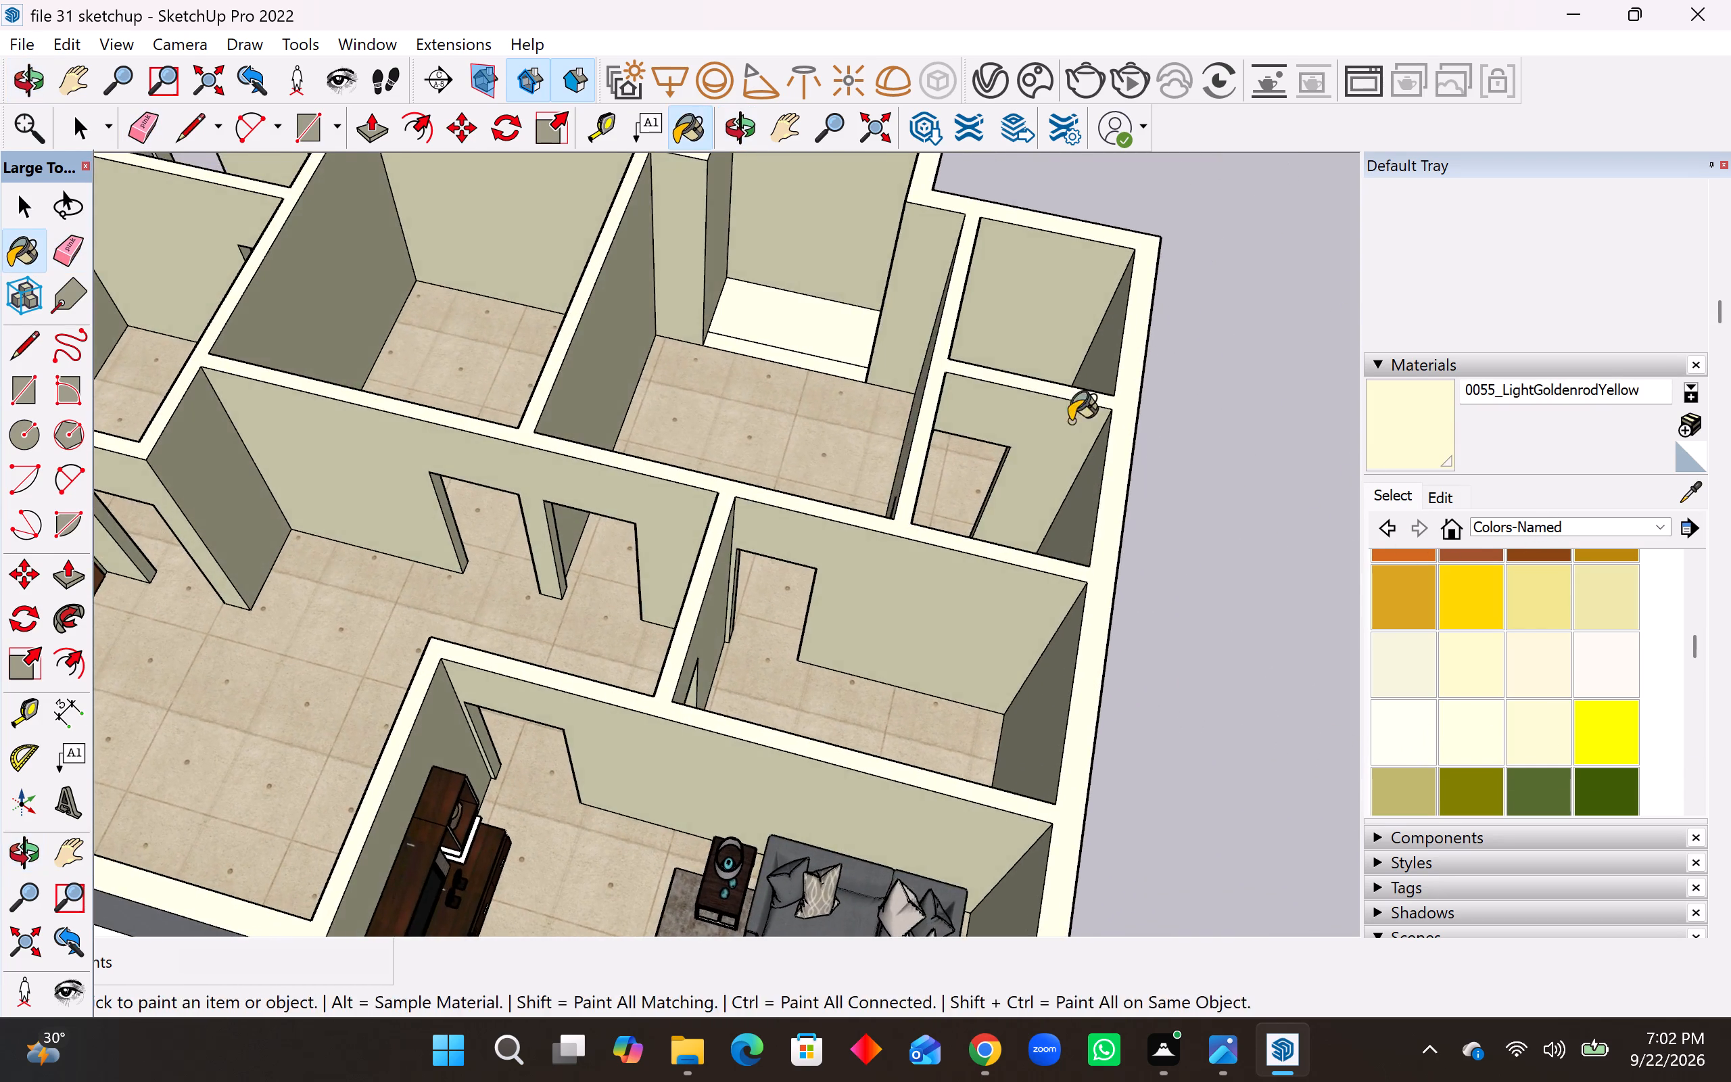
{"action": "middle_click_drag", "start_coordinate": [815, 321], "coordinate": [1499, 207]}
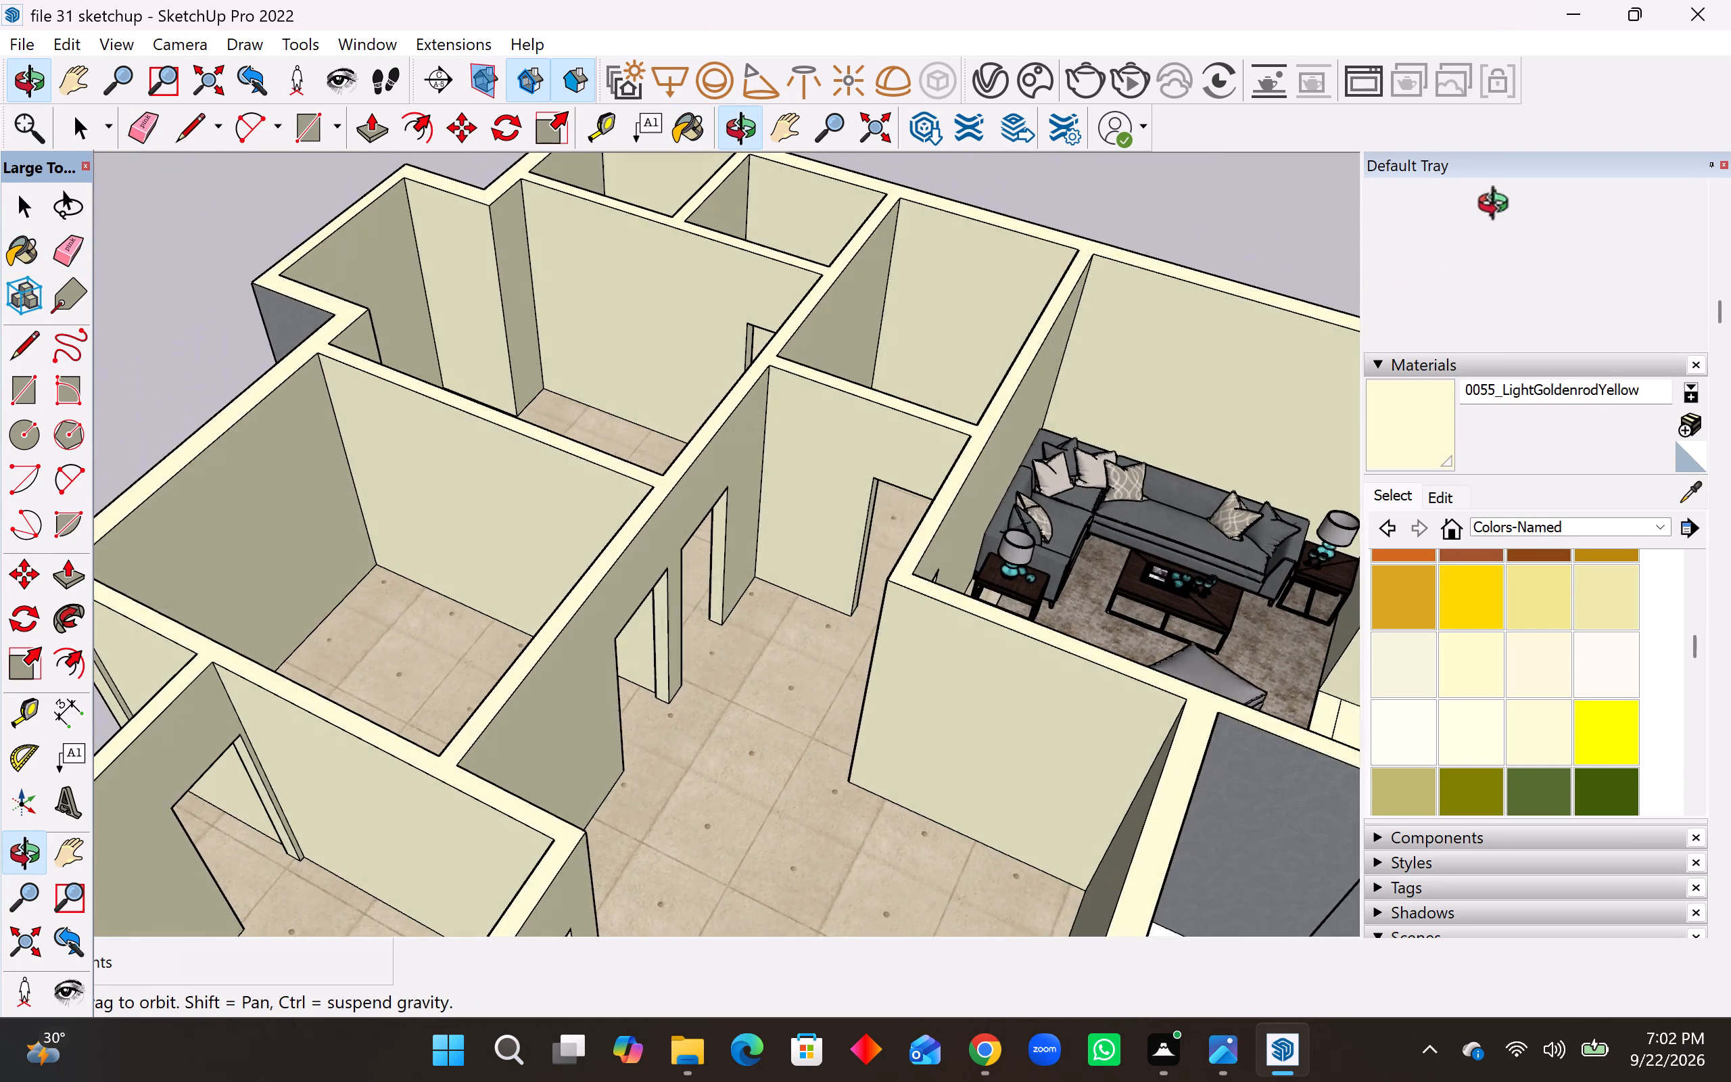
{"action": "middle_click_drag", "start_coordinate": [1499, 207], "coordinate": [813, 294]}
{"action": "scroll", "coordinate": [962, 296], "scroll_direction": "down", "scroll_amount": 11}
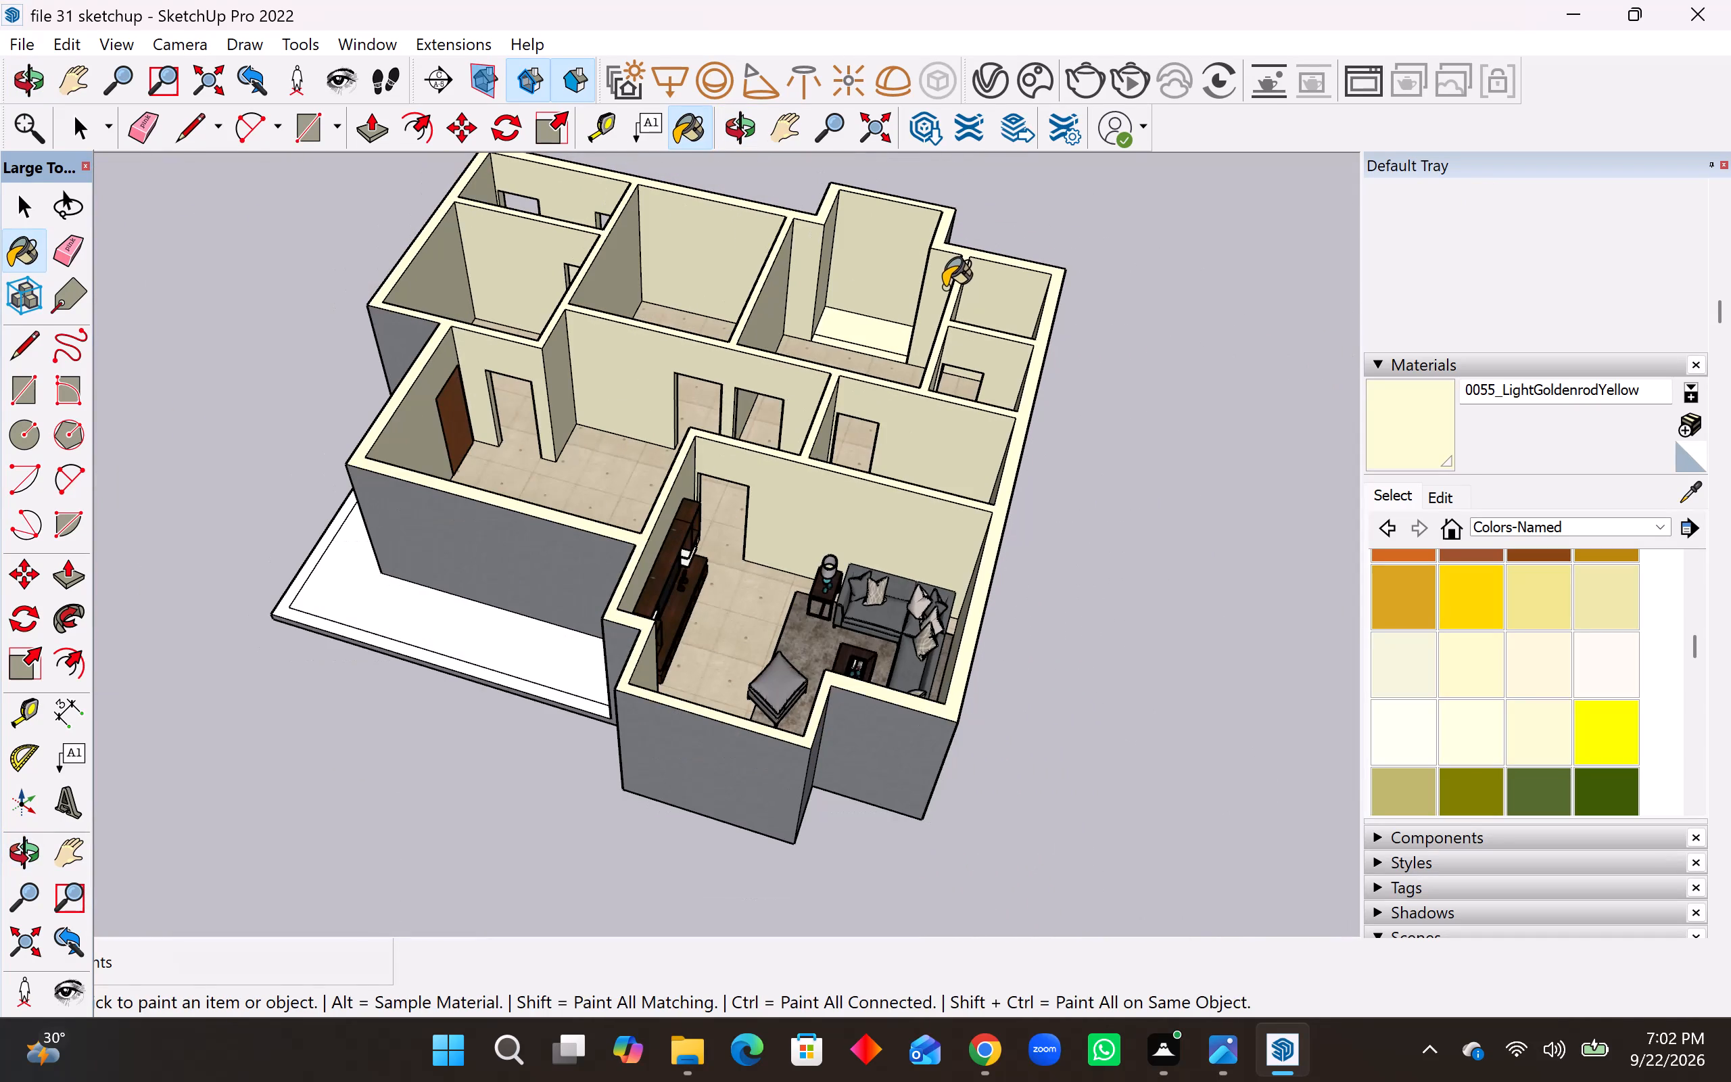
Import the Janela+aluminio window model from Downloads and place it on the empty ground beside the living room.
{"action": "key", "text": "space"}
{"action": "middle_click_drag", "start_coordinate": [448, 635], "coordinate": [525, 762]}
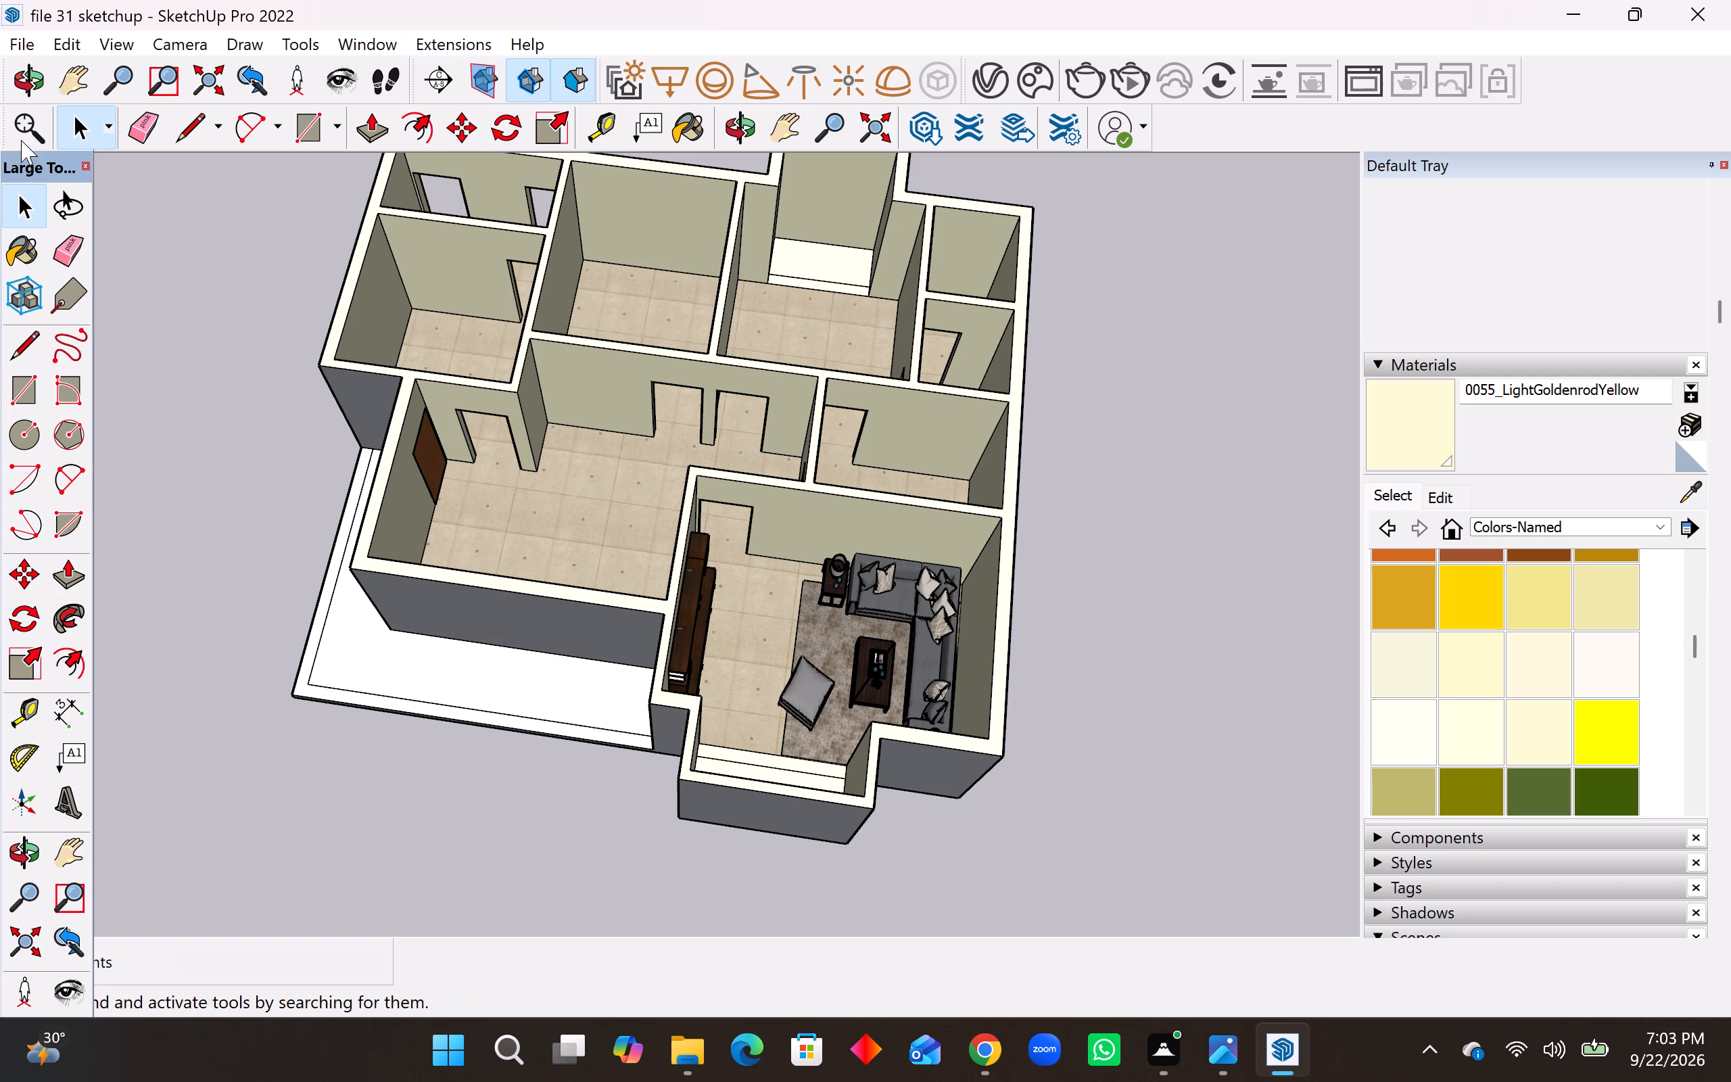
{"action": "left_click", "coordinate": [25, 49]}
{"action": "left_click", "coordinate": [41, 502]}
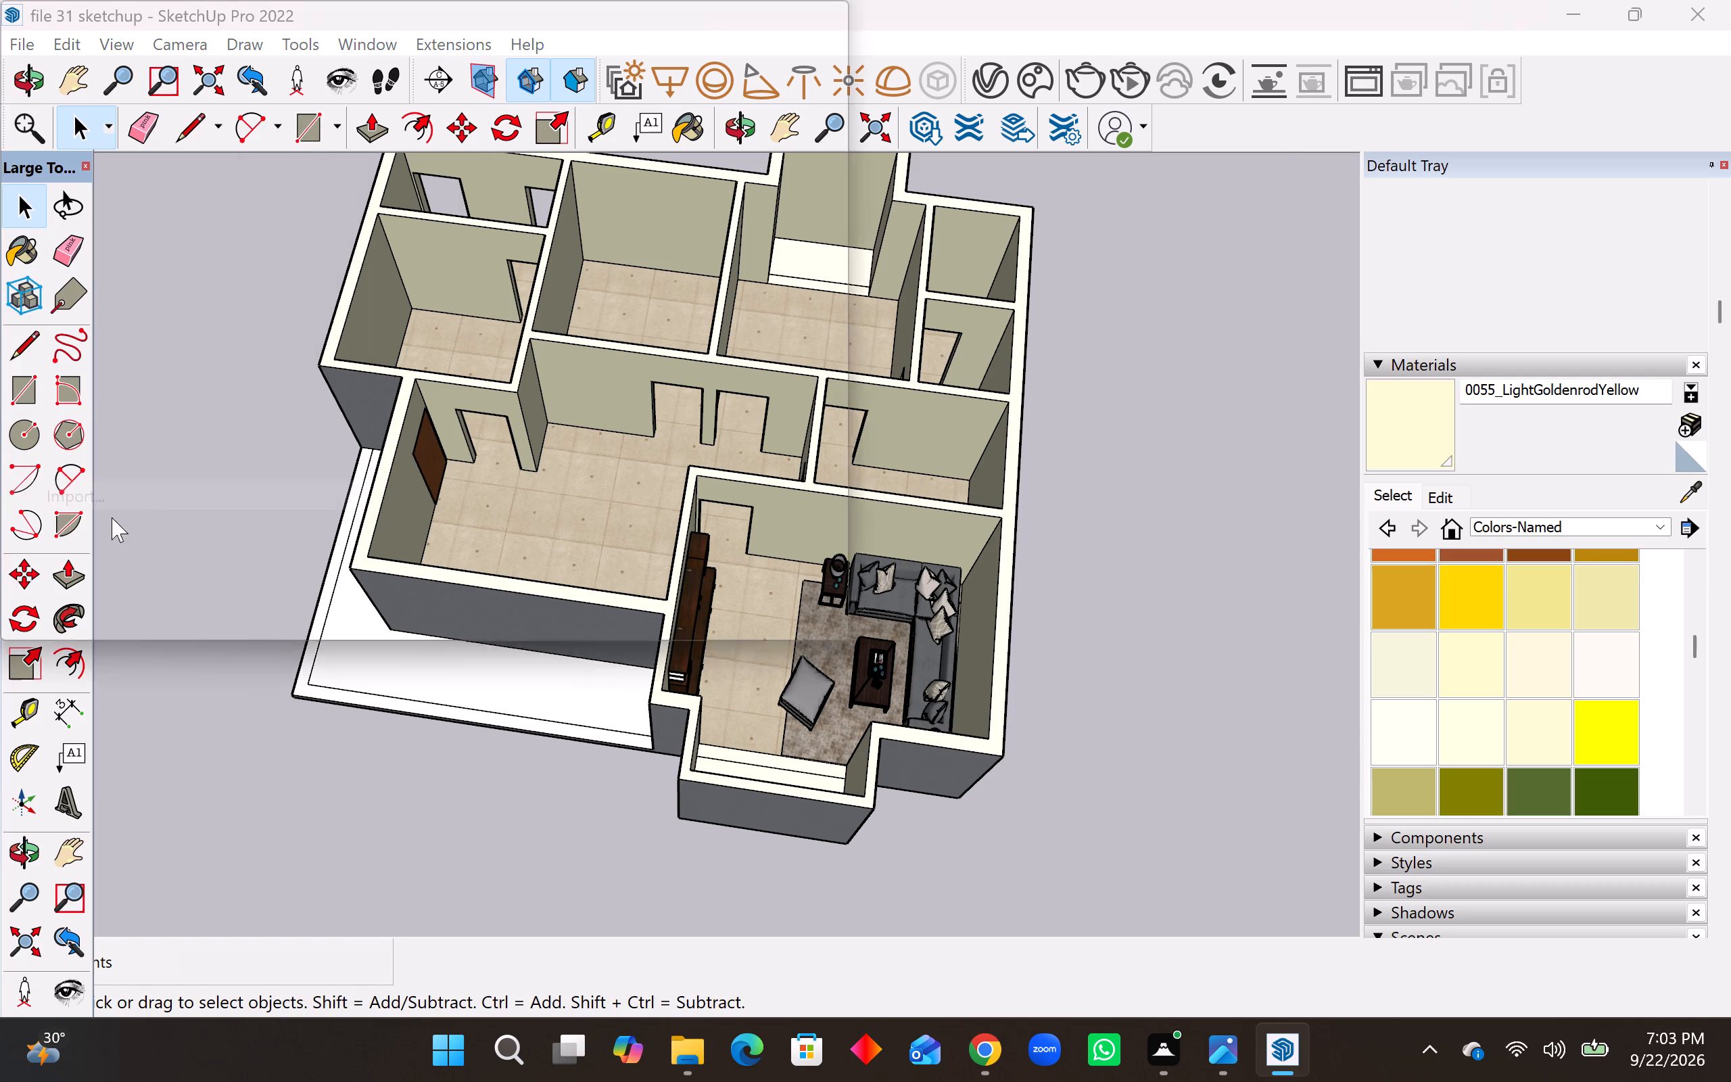
{"action": "scroll", "coordinate": [1001, 542], "scroll_direction": "down", "scroll_amount": 1}
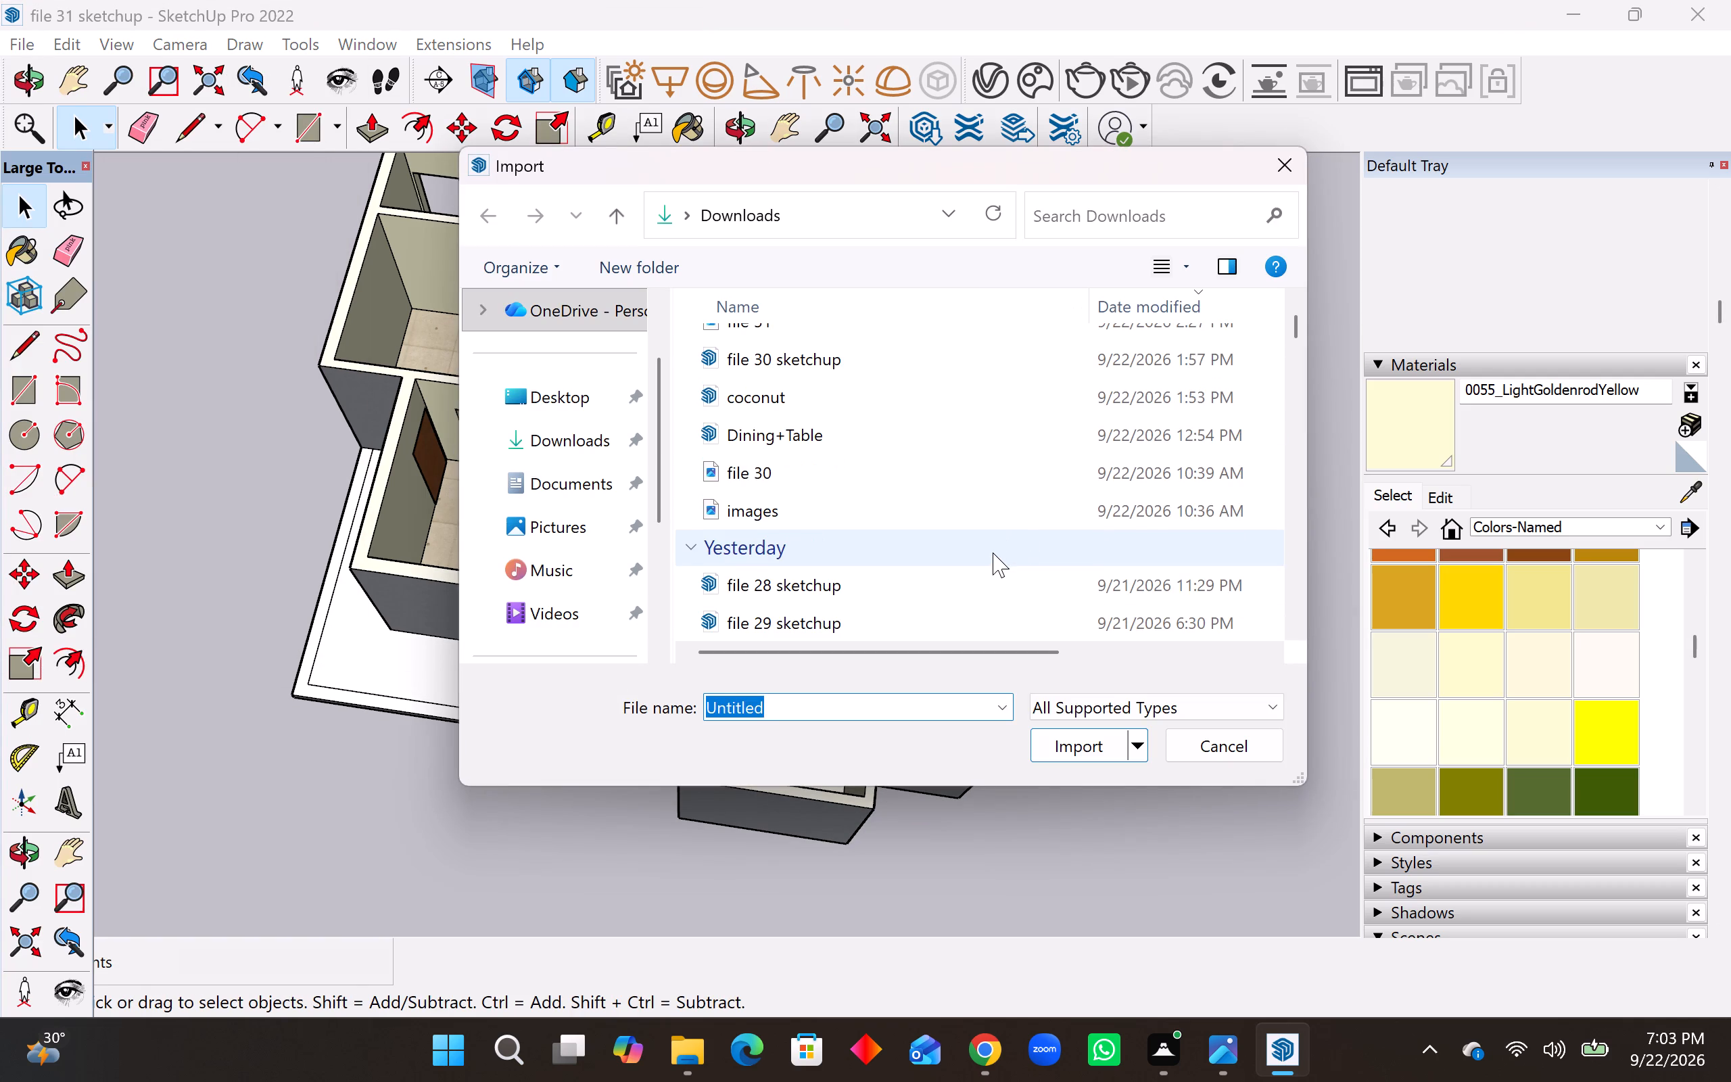
{"action": "scroll", "coordinate": [991, 554], "scroll_direction": "down", "scroll_amount": 4}
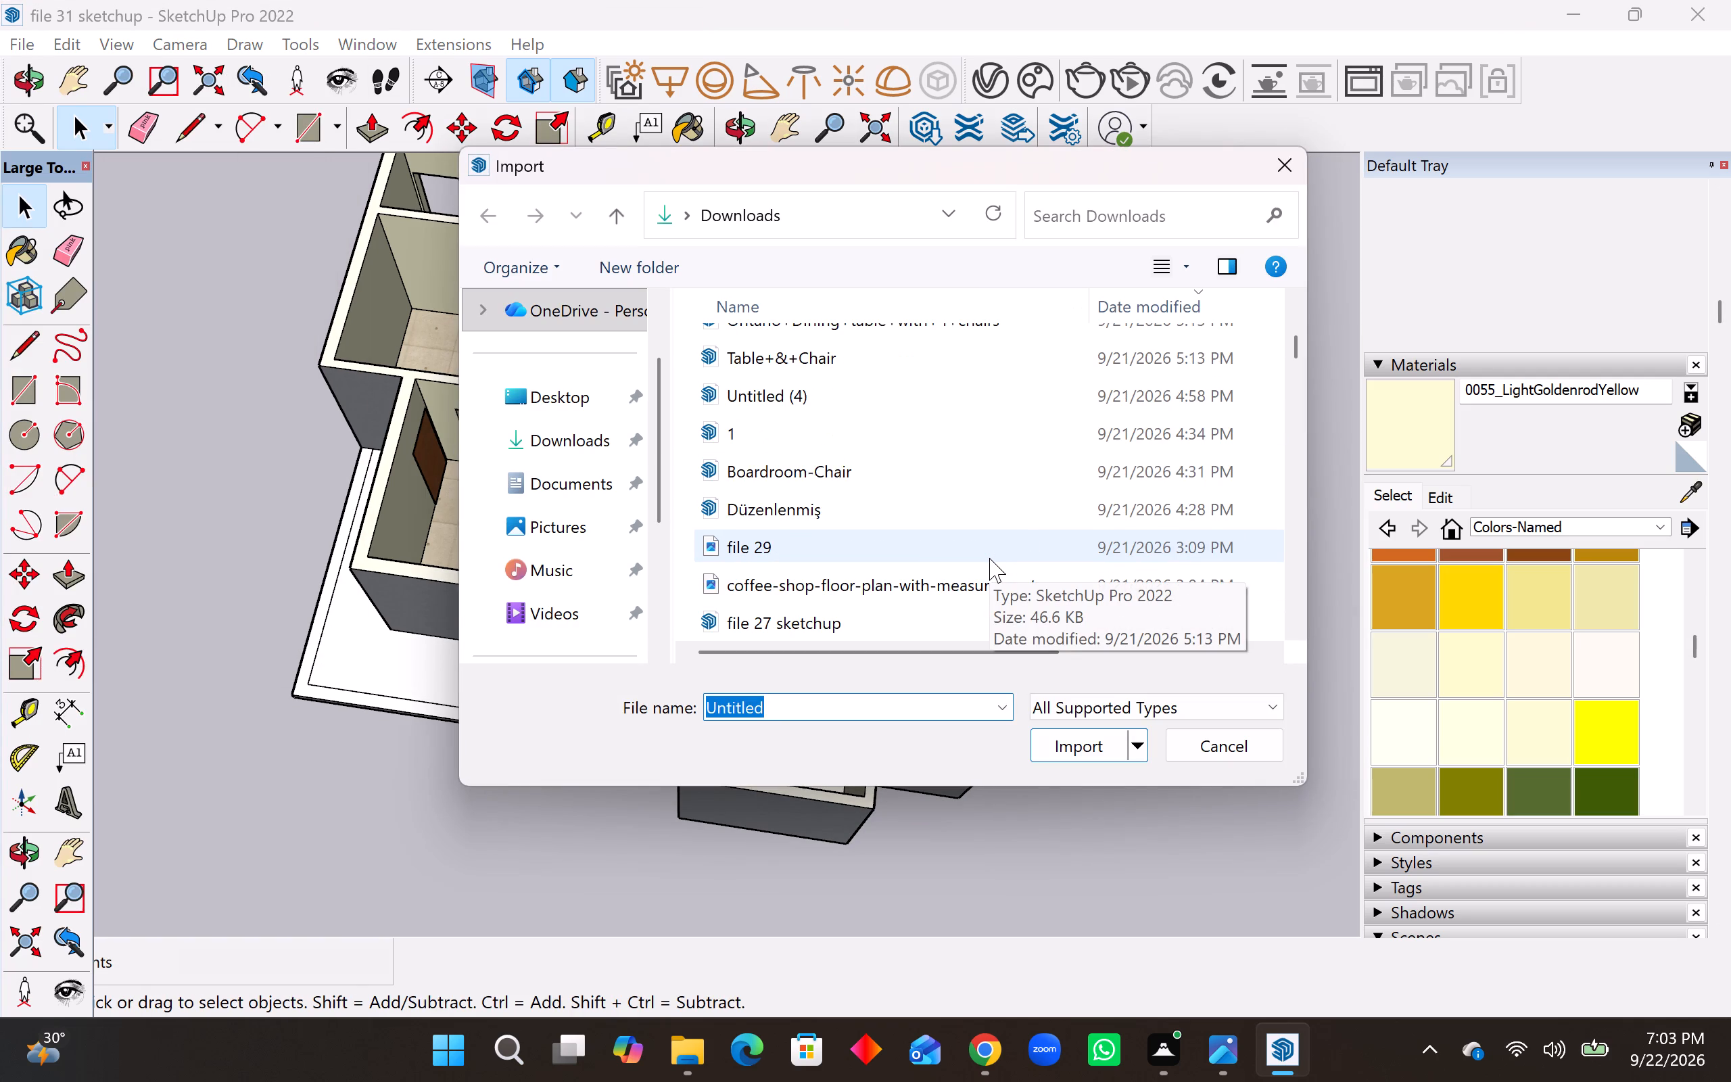
{"action": "scroll", "coordinate": [989, 558], "scroll_direction": "down", "scroll_amount": 4}
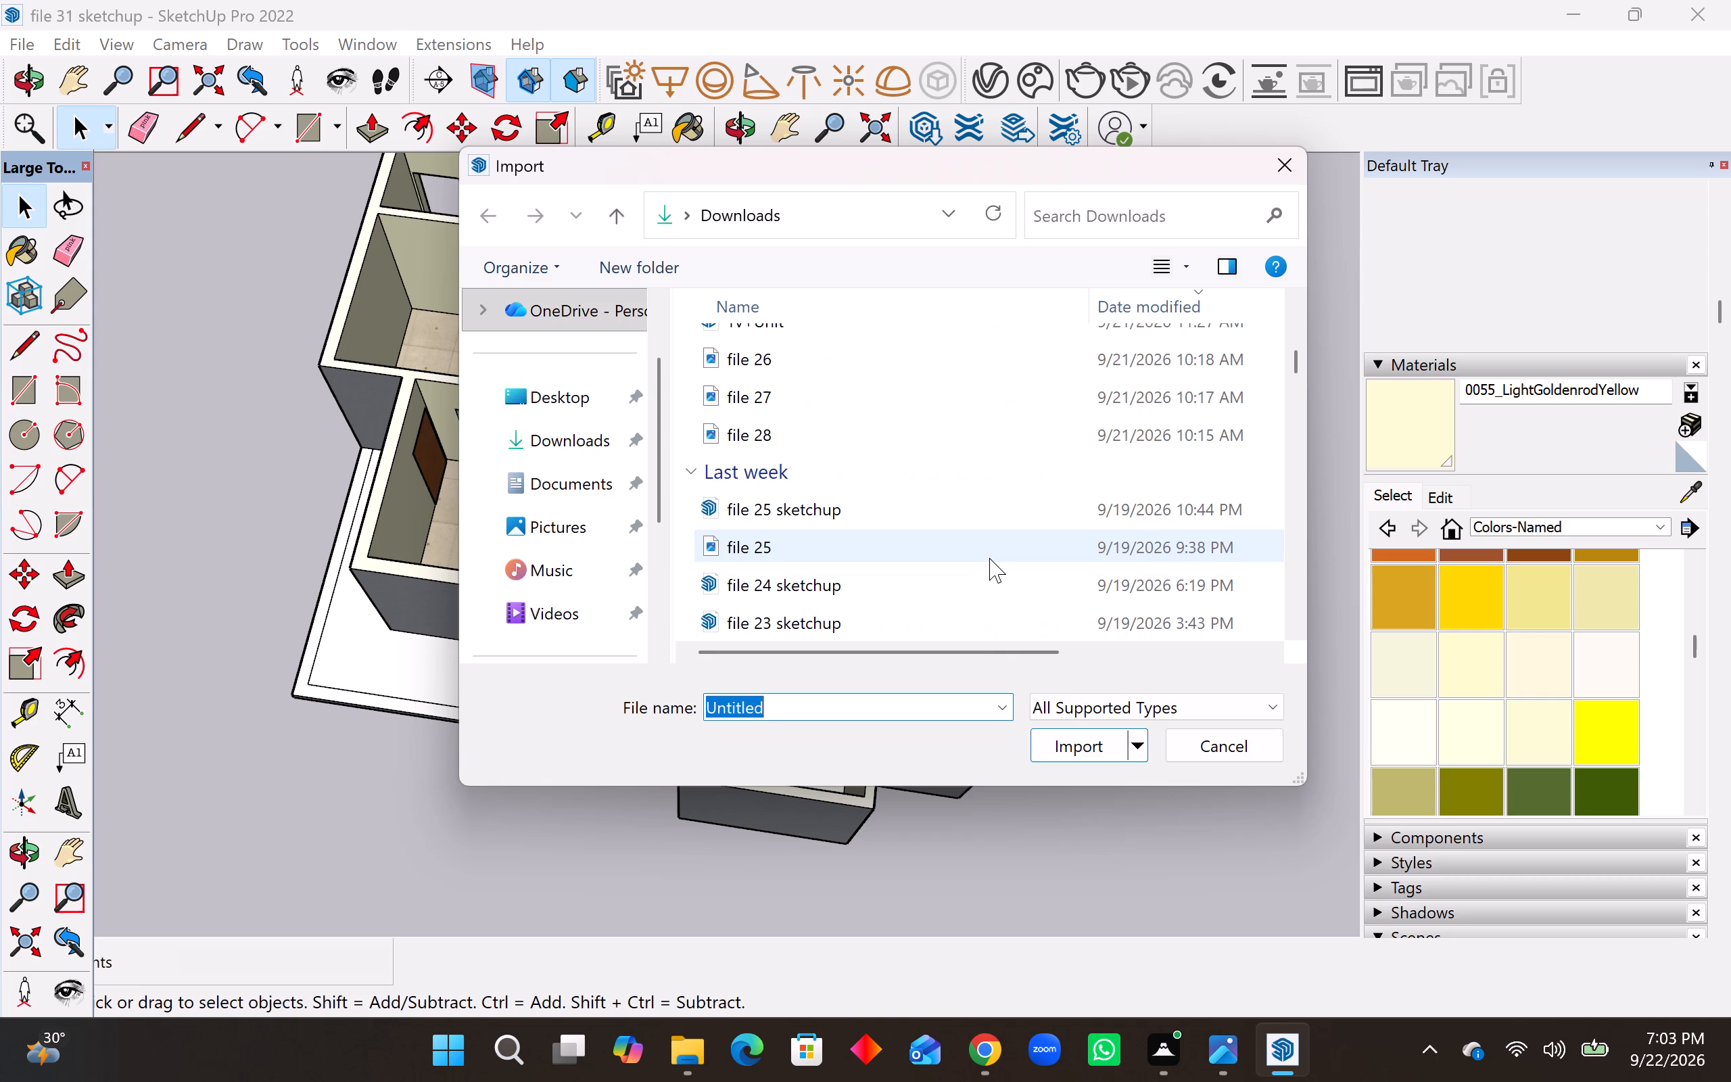
{"action": "scroll", "coordinate": [989, 558], "scroll_direction": "down", "scroll_amount": 4}
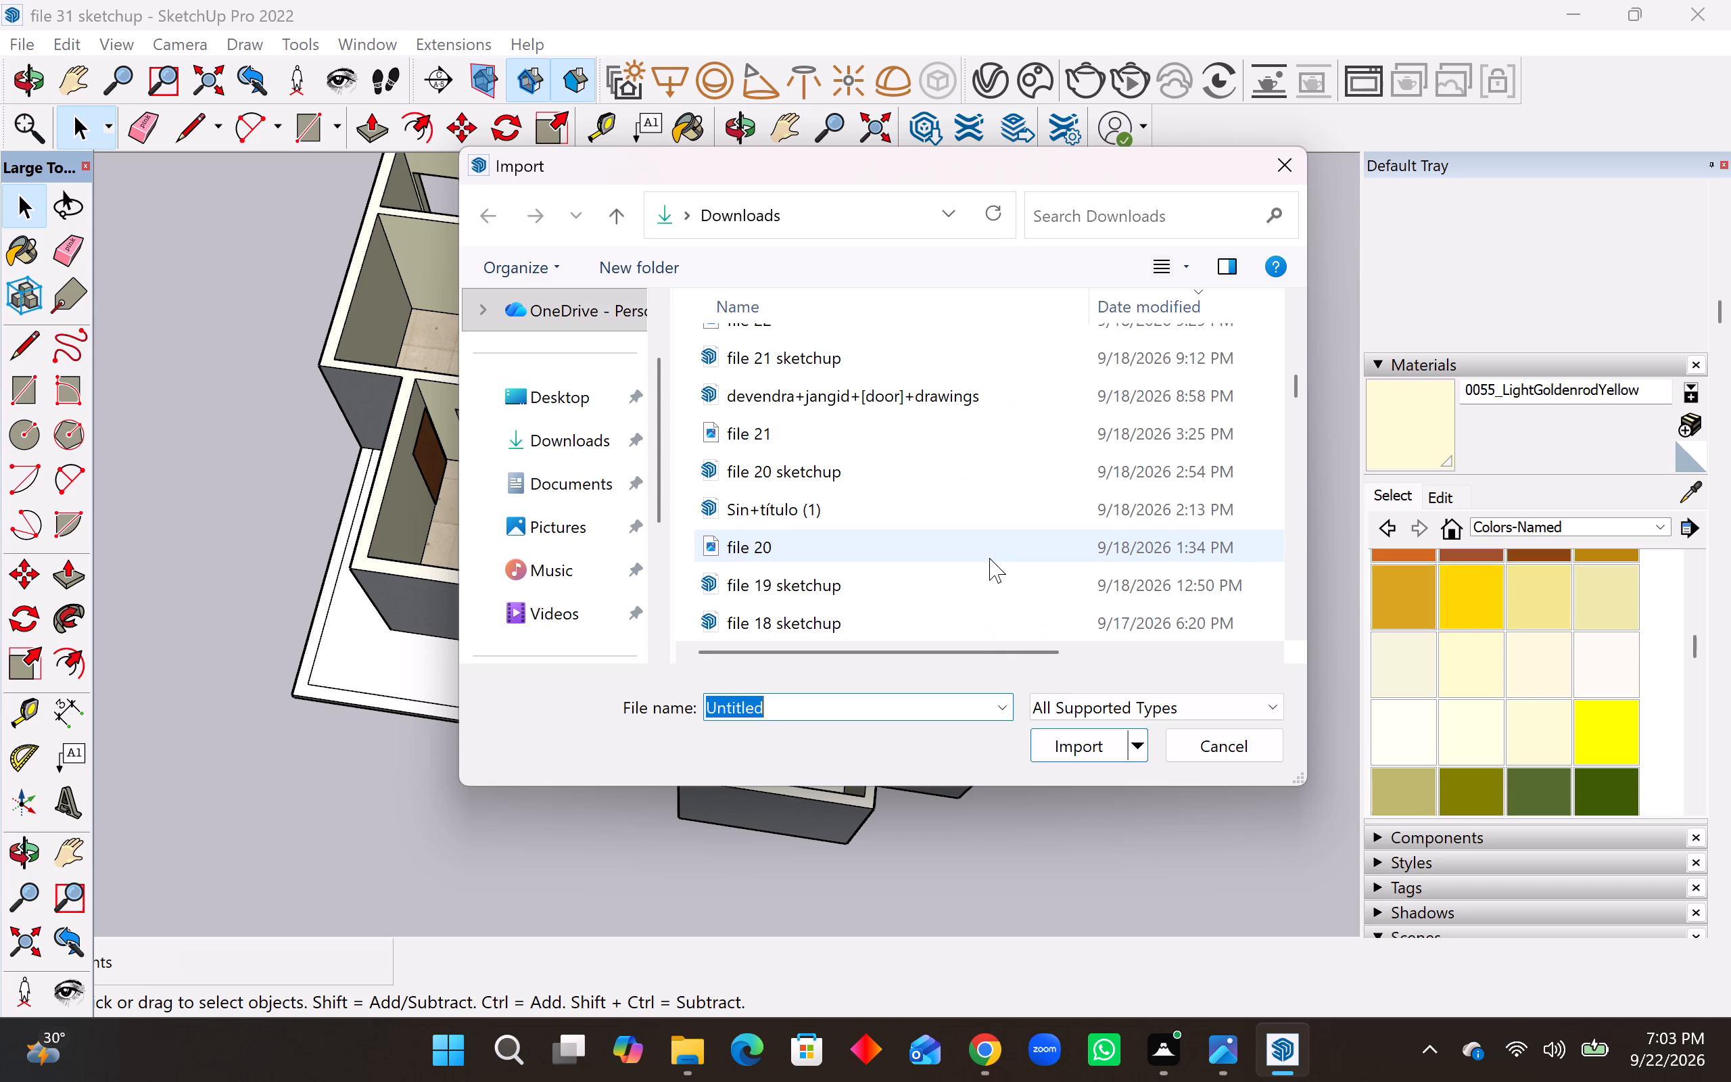
{"action": "scroll", "coordinate": [989, 558], "scroll_direction": "down", "scroll_amount": 3}
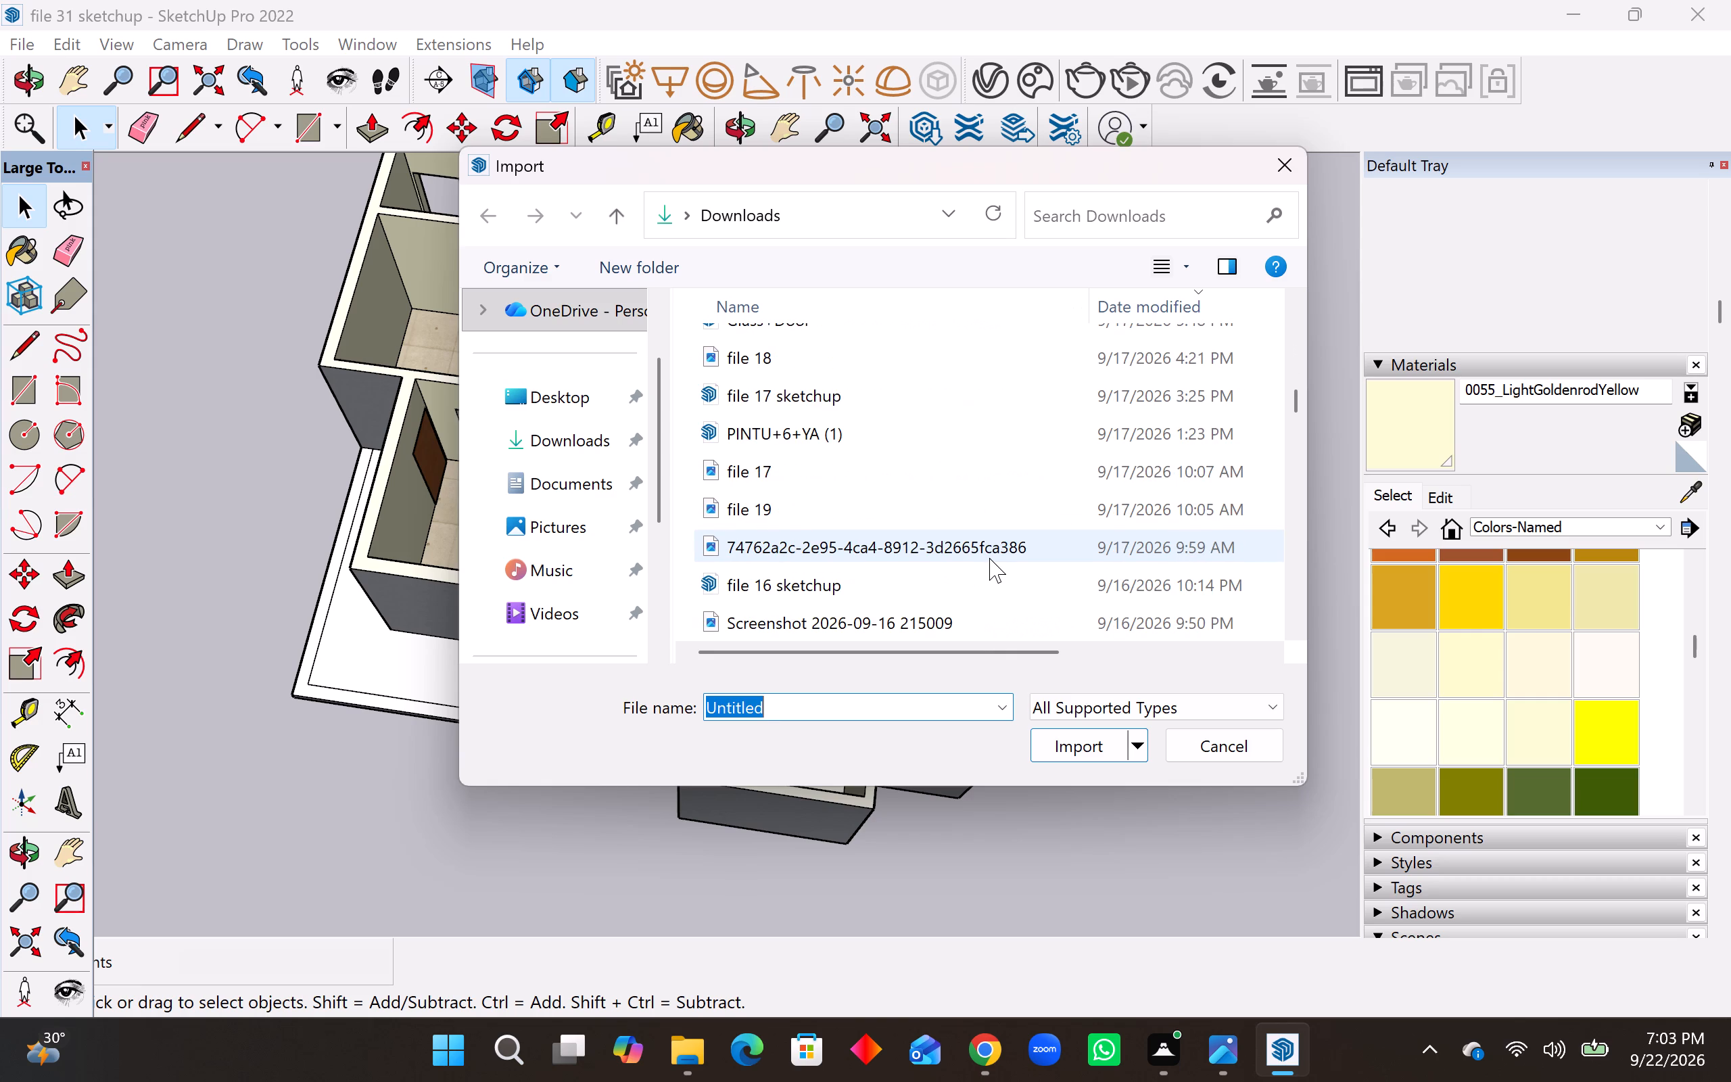
{"action": "scroll", "coordinate": [989, 568], "scroll_direction": "down", "scroll_amount": 3}
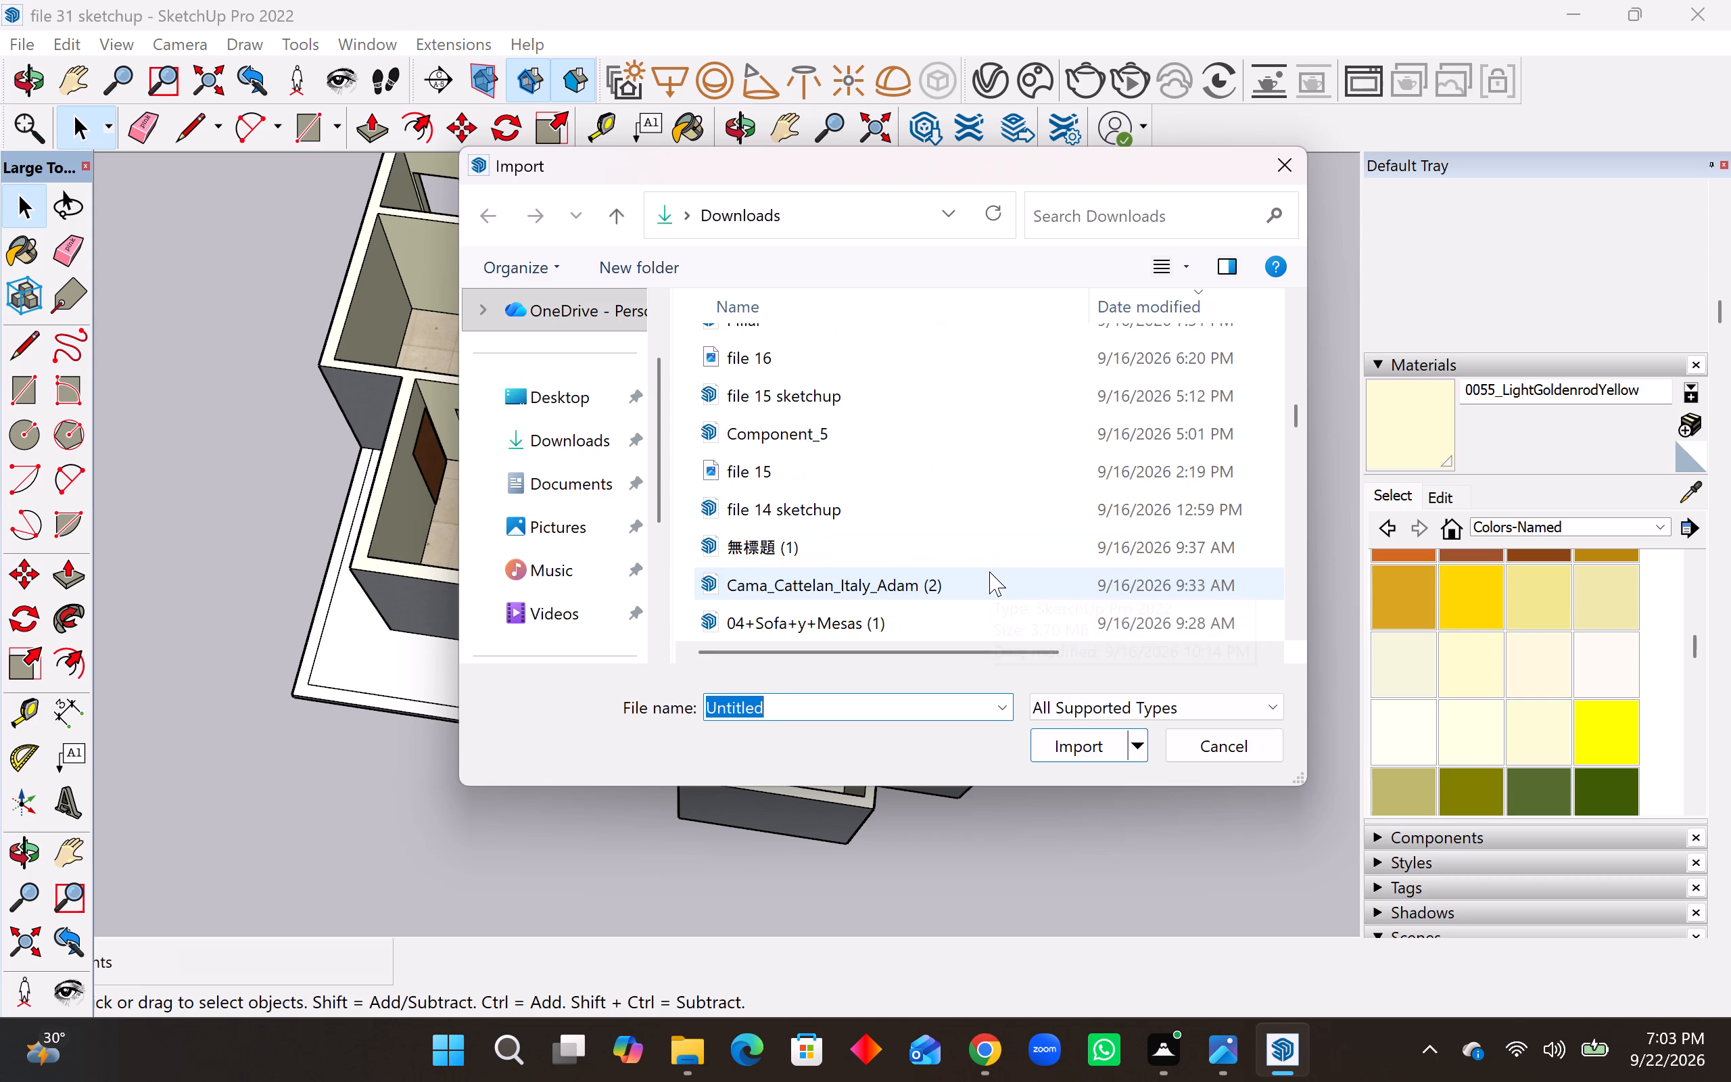
{"action": "scroll", "coordinate": [989, 571], "scroll_direction": "down", "scroll_amount": 3}
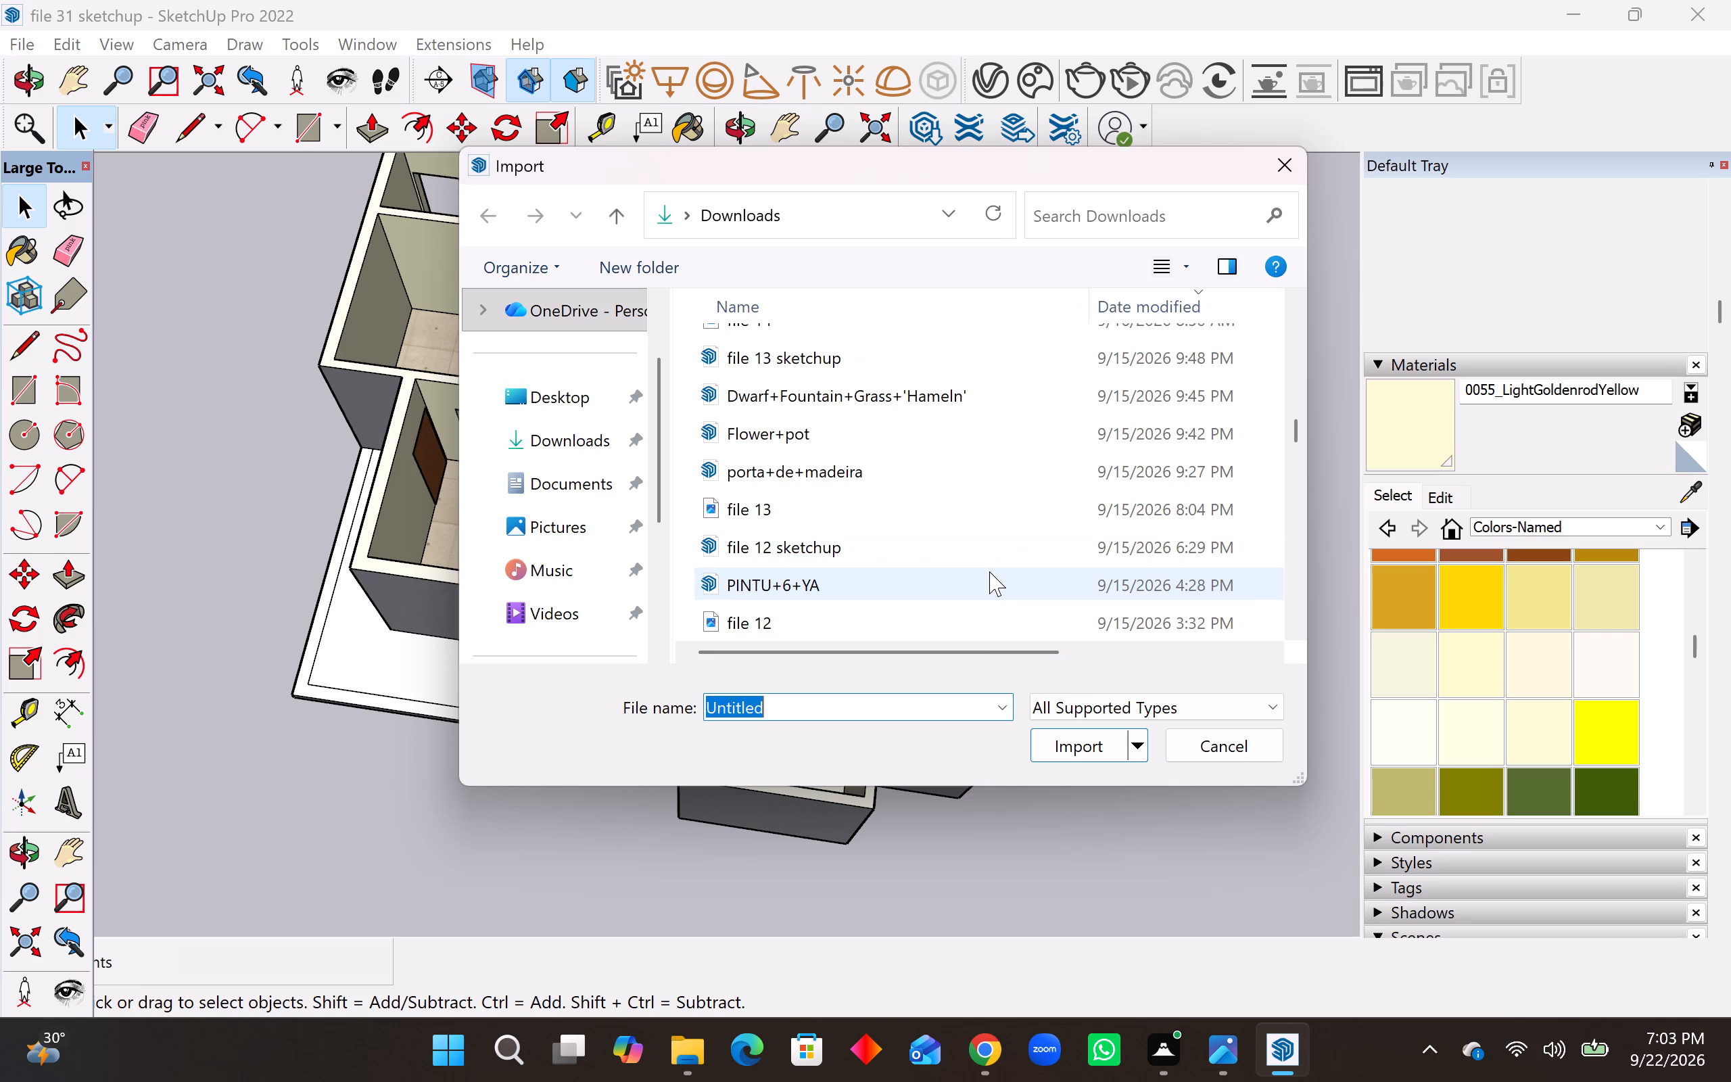
{"action": "scroll", "coordinate": [989, 571], "scroll_direction": "down", "scroll_amount": 4}
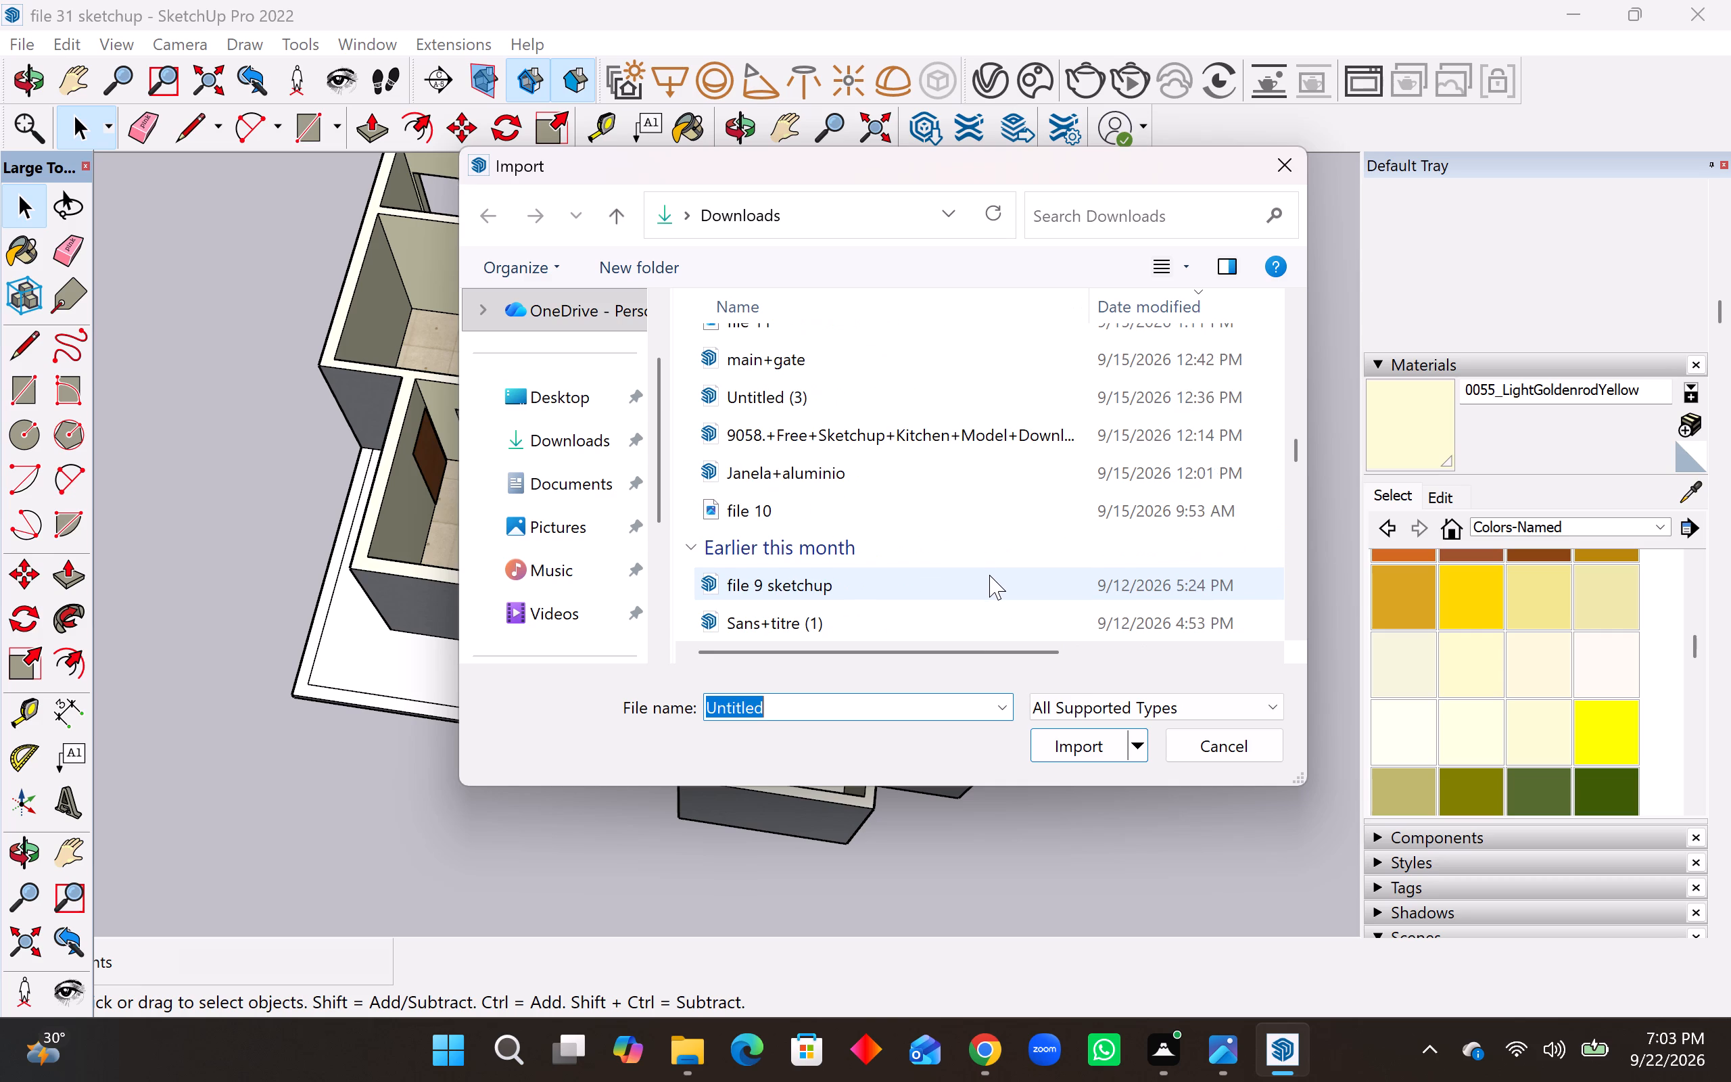
{"action": "left_click", "coordinate": [902, 468]}
{"action": "left_click", "coordinate": [1083, 757]}
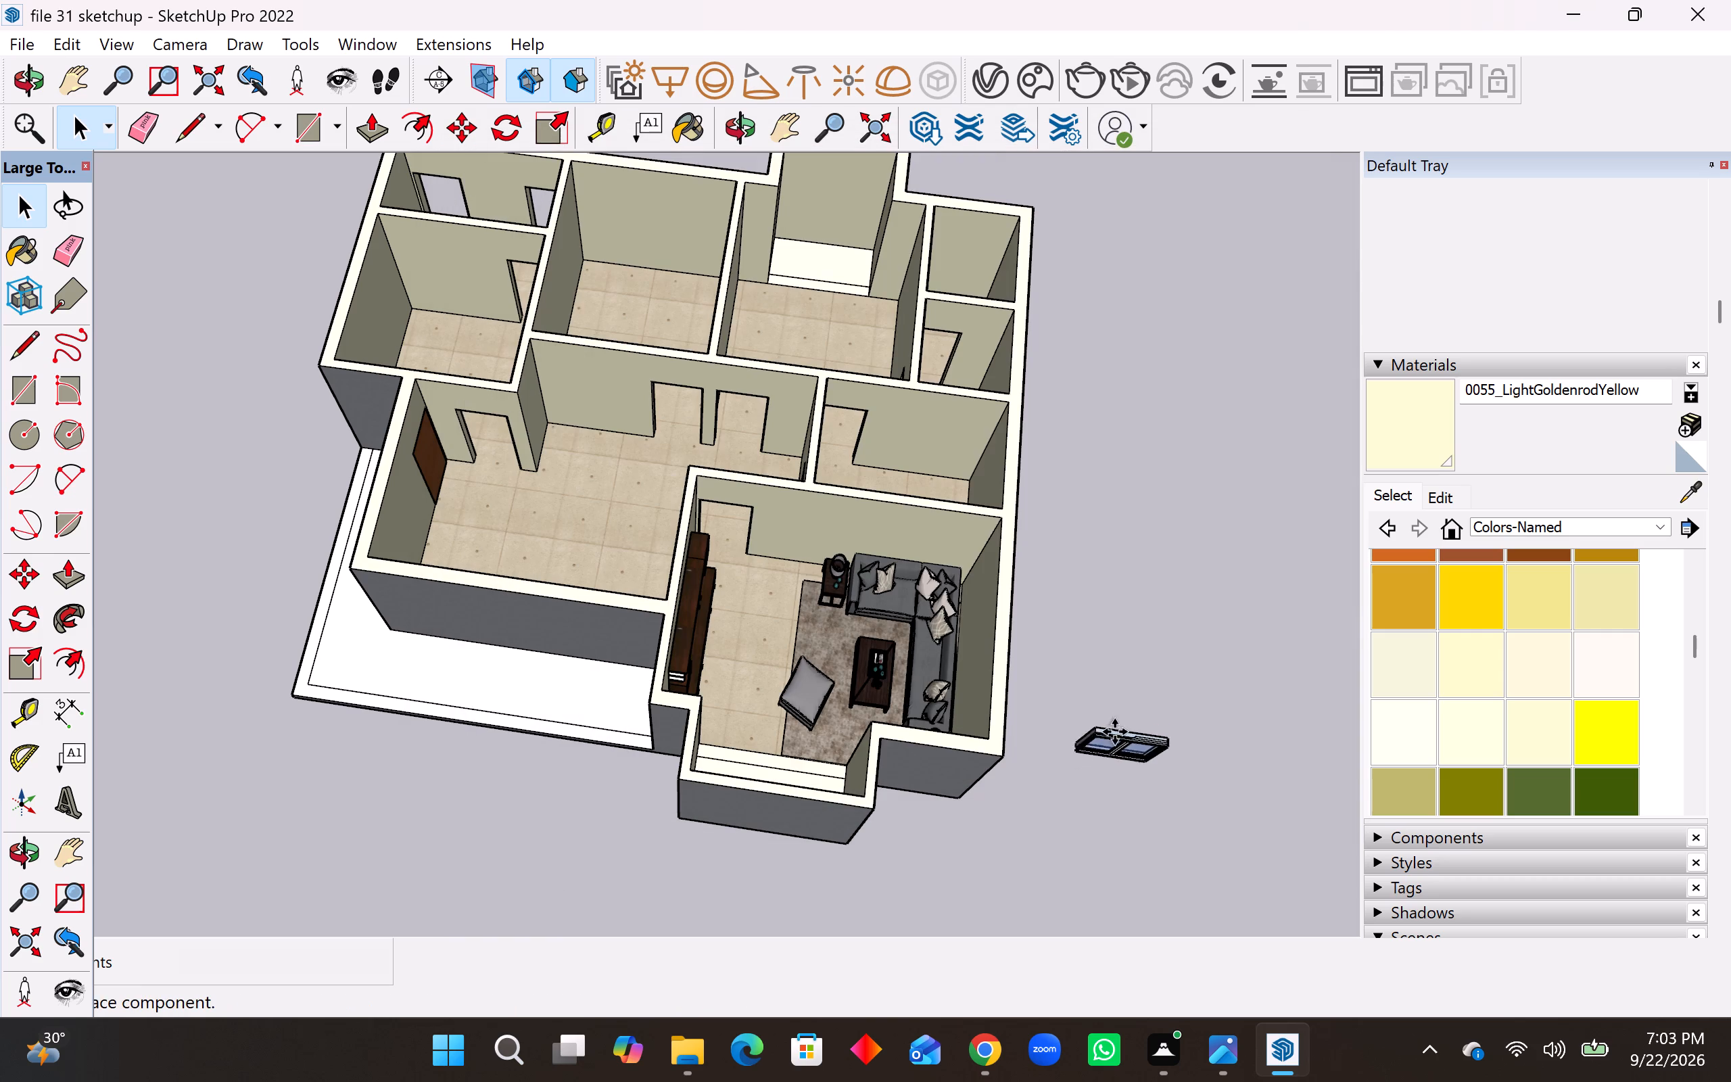
{"action": "left_click", "coordinate": [1160, 650]}
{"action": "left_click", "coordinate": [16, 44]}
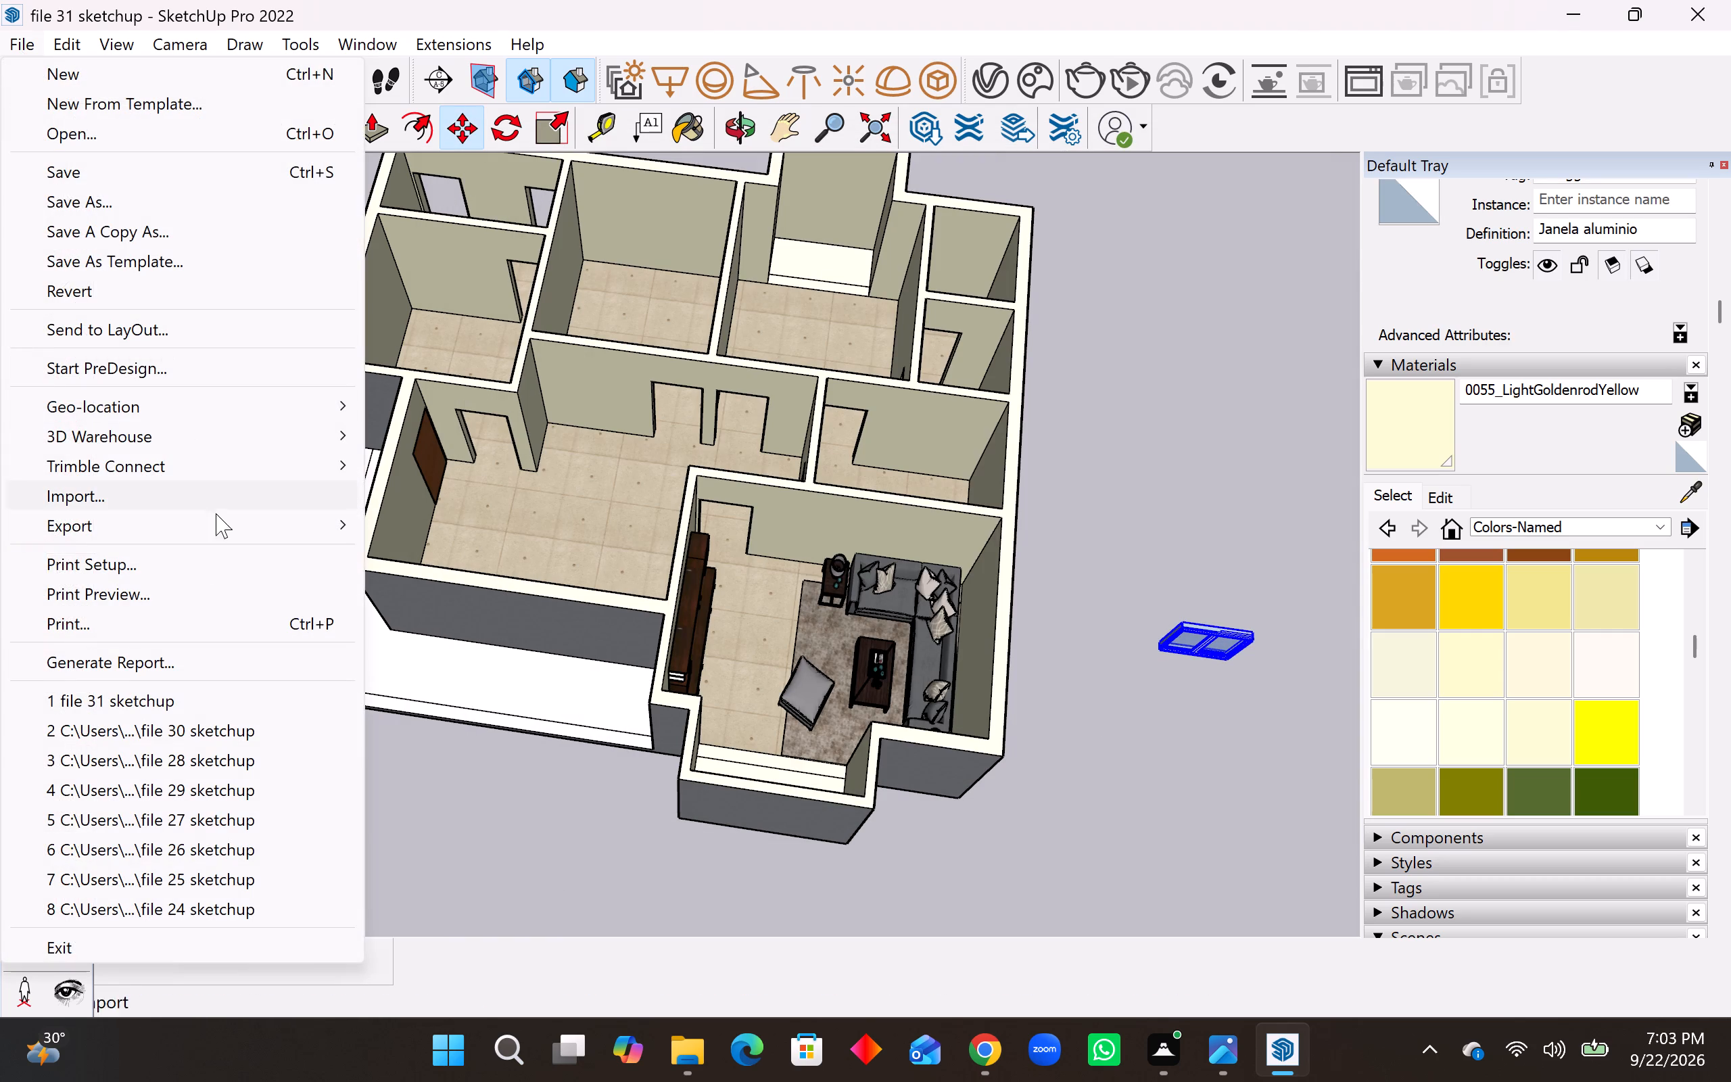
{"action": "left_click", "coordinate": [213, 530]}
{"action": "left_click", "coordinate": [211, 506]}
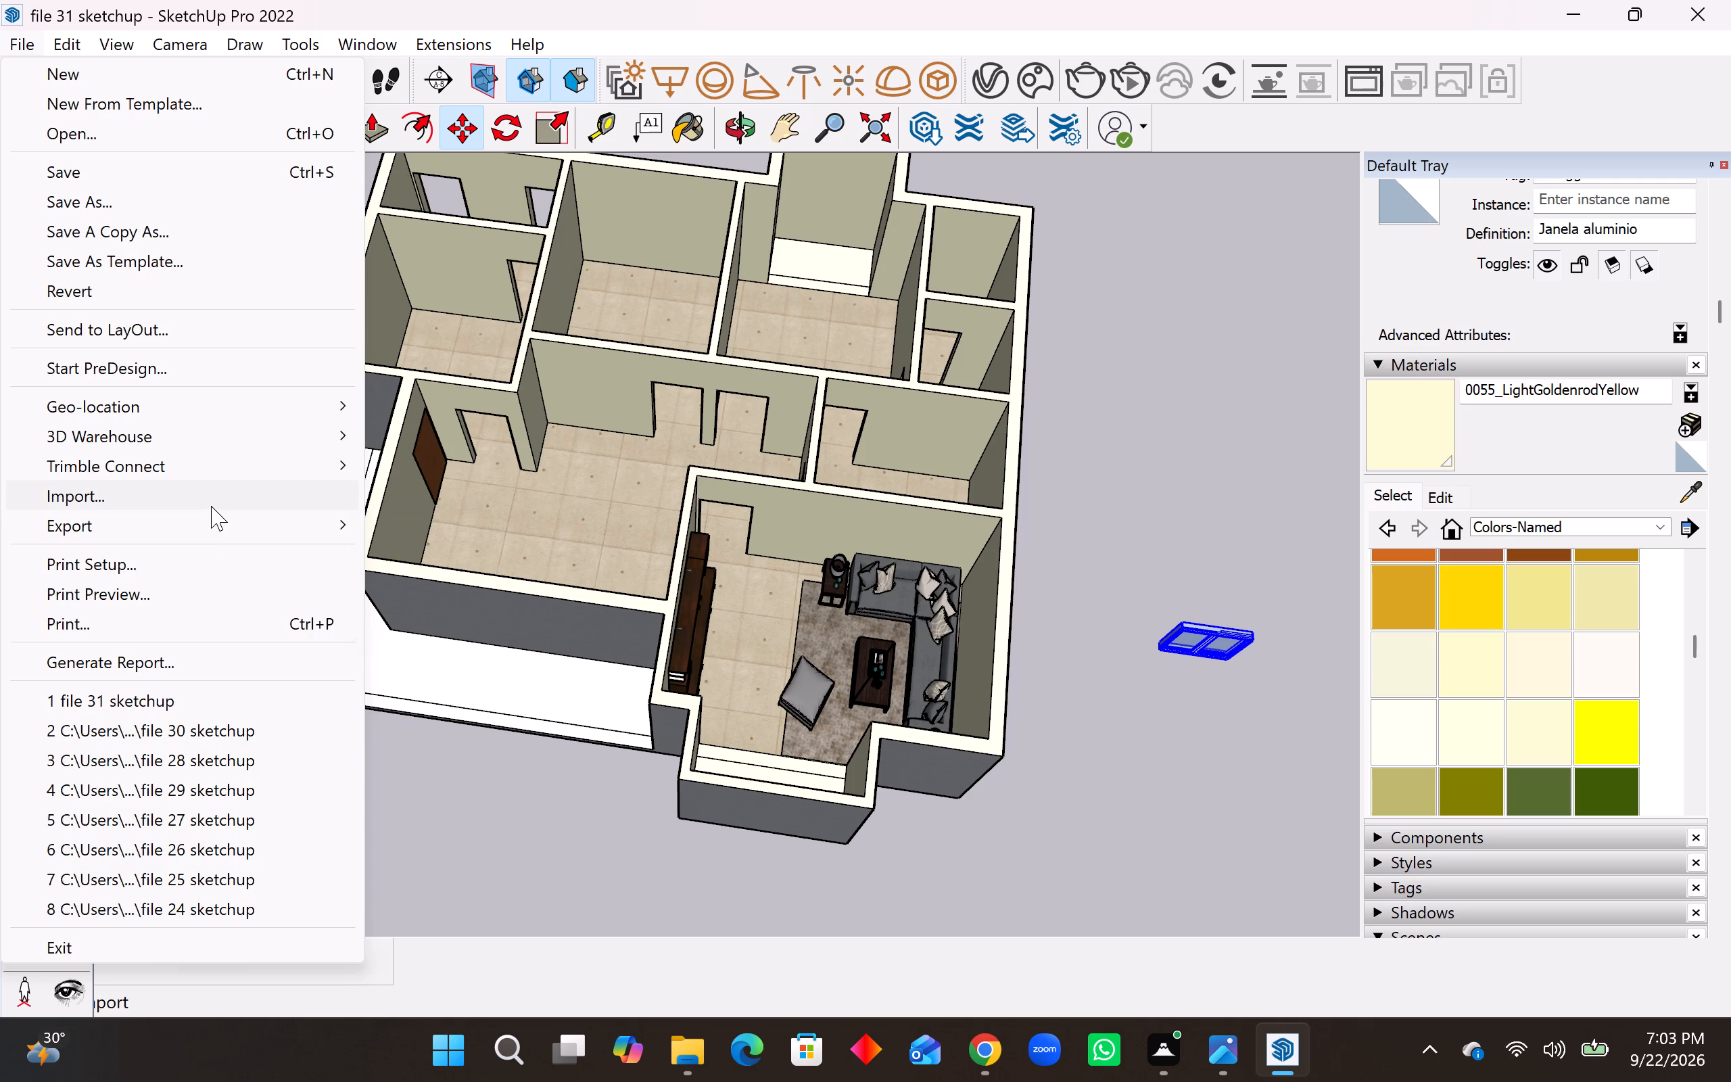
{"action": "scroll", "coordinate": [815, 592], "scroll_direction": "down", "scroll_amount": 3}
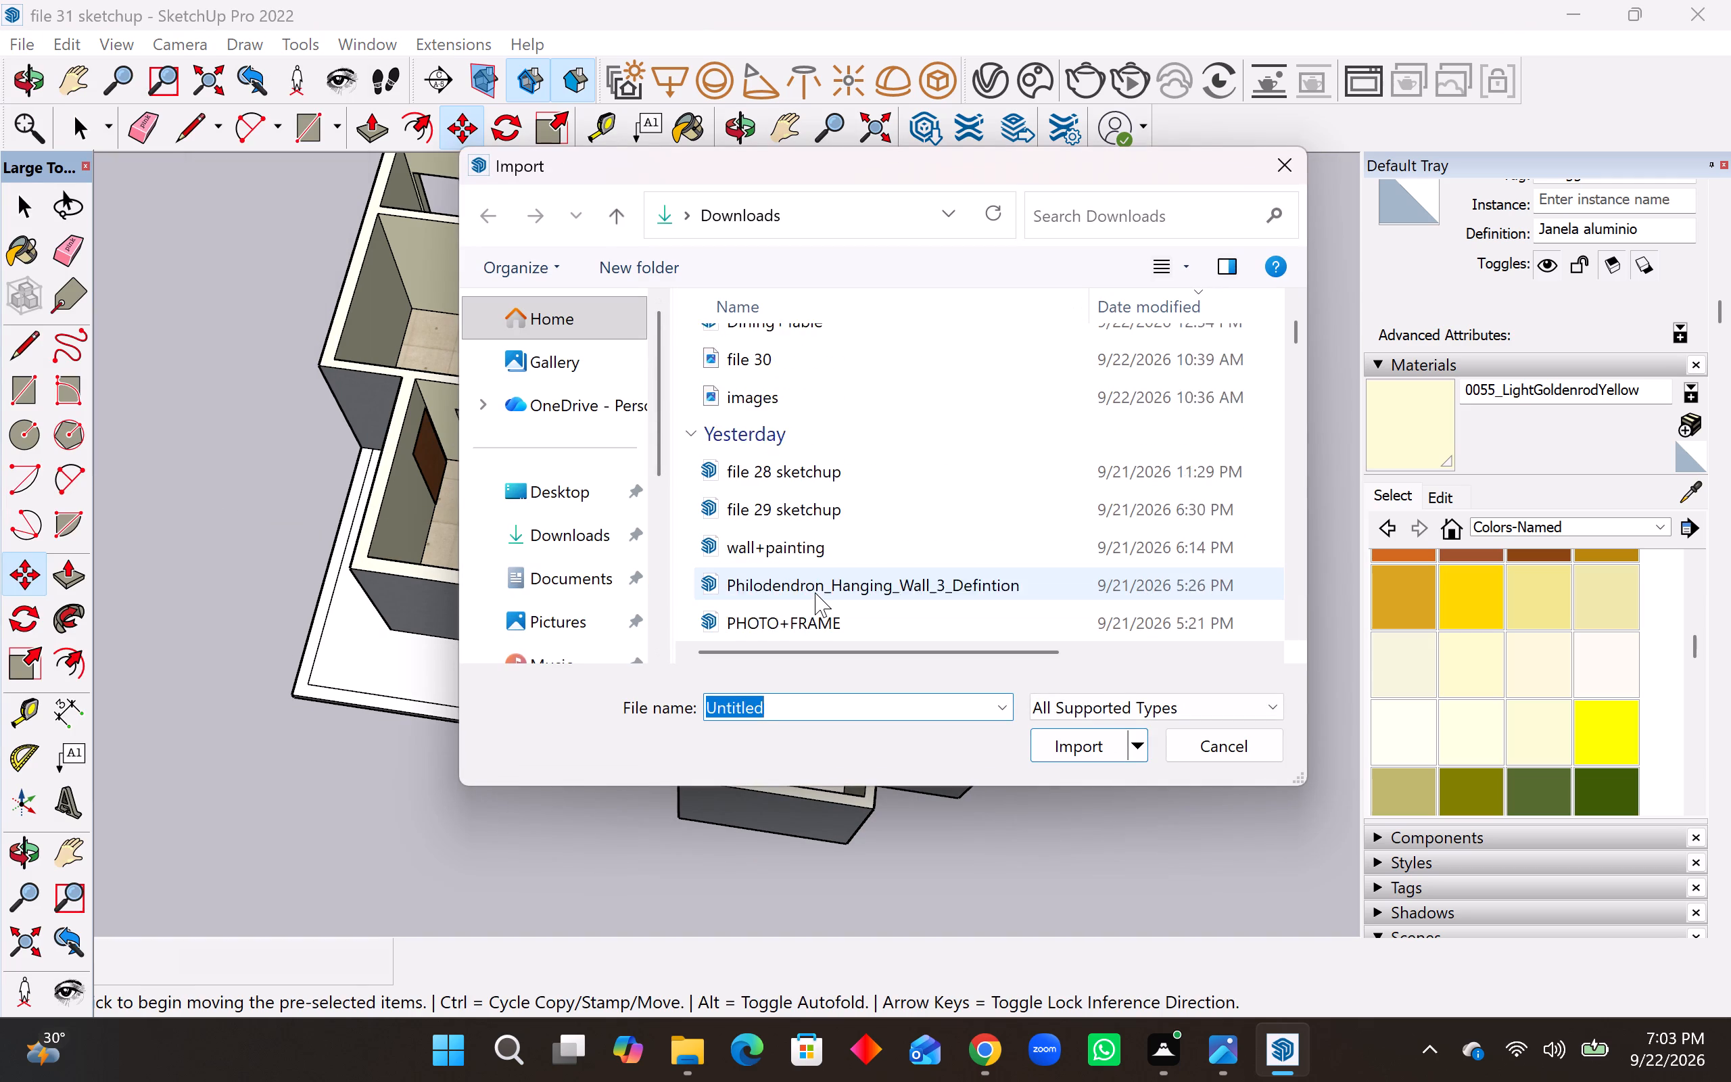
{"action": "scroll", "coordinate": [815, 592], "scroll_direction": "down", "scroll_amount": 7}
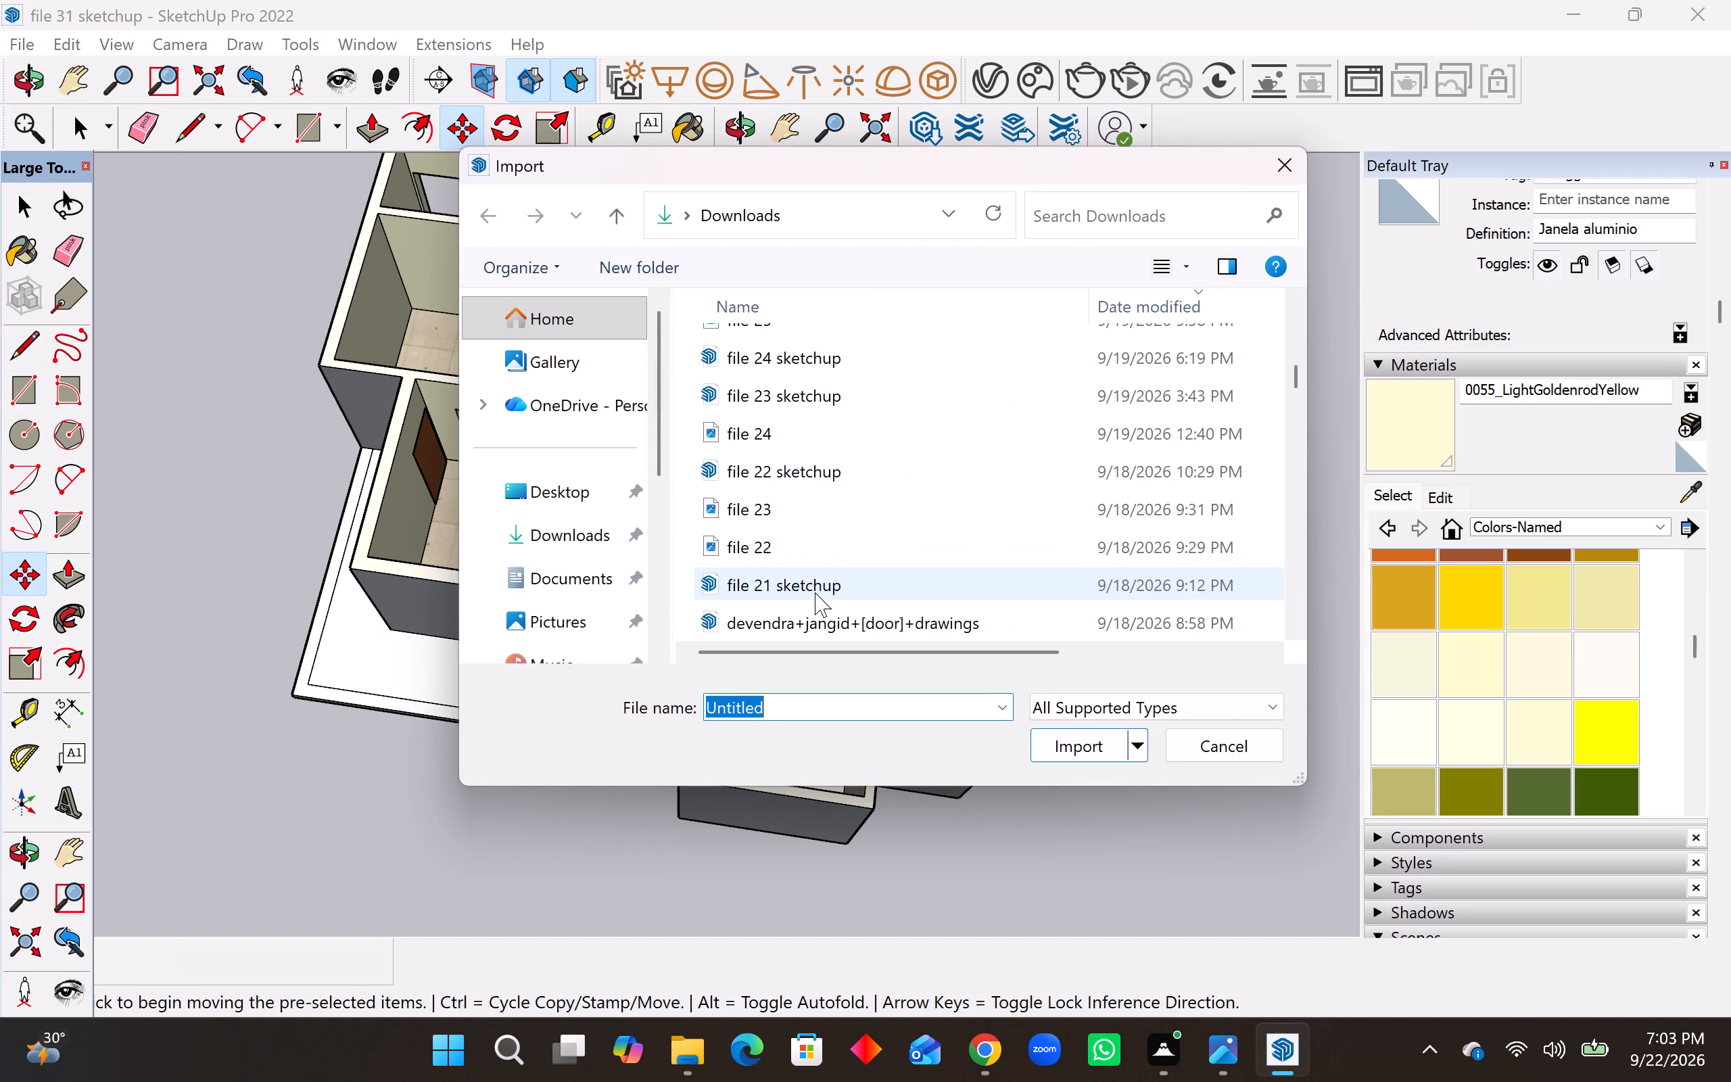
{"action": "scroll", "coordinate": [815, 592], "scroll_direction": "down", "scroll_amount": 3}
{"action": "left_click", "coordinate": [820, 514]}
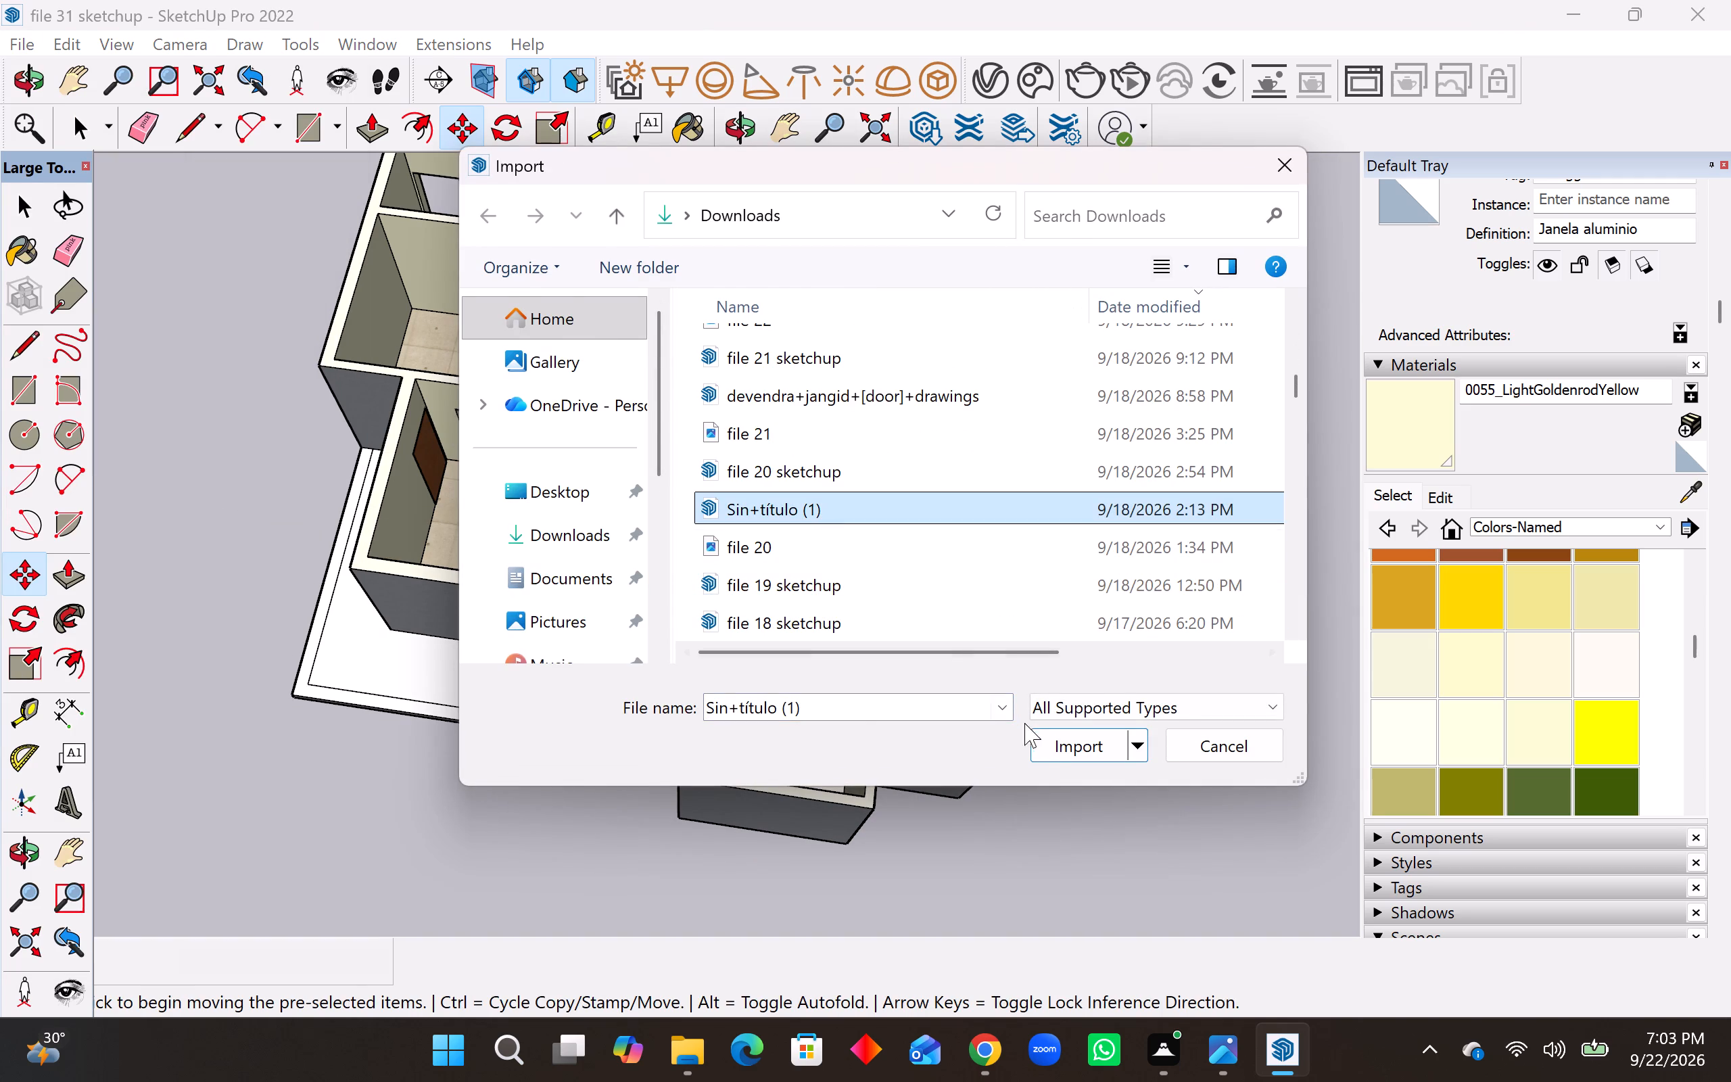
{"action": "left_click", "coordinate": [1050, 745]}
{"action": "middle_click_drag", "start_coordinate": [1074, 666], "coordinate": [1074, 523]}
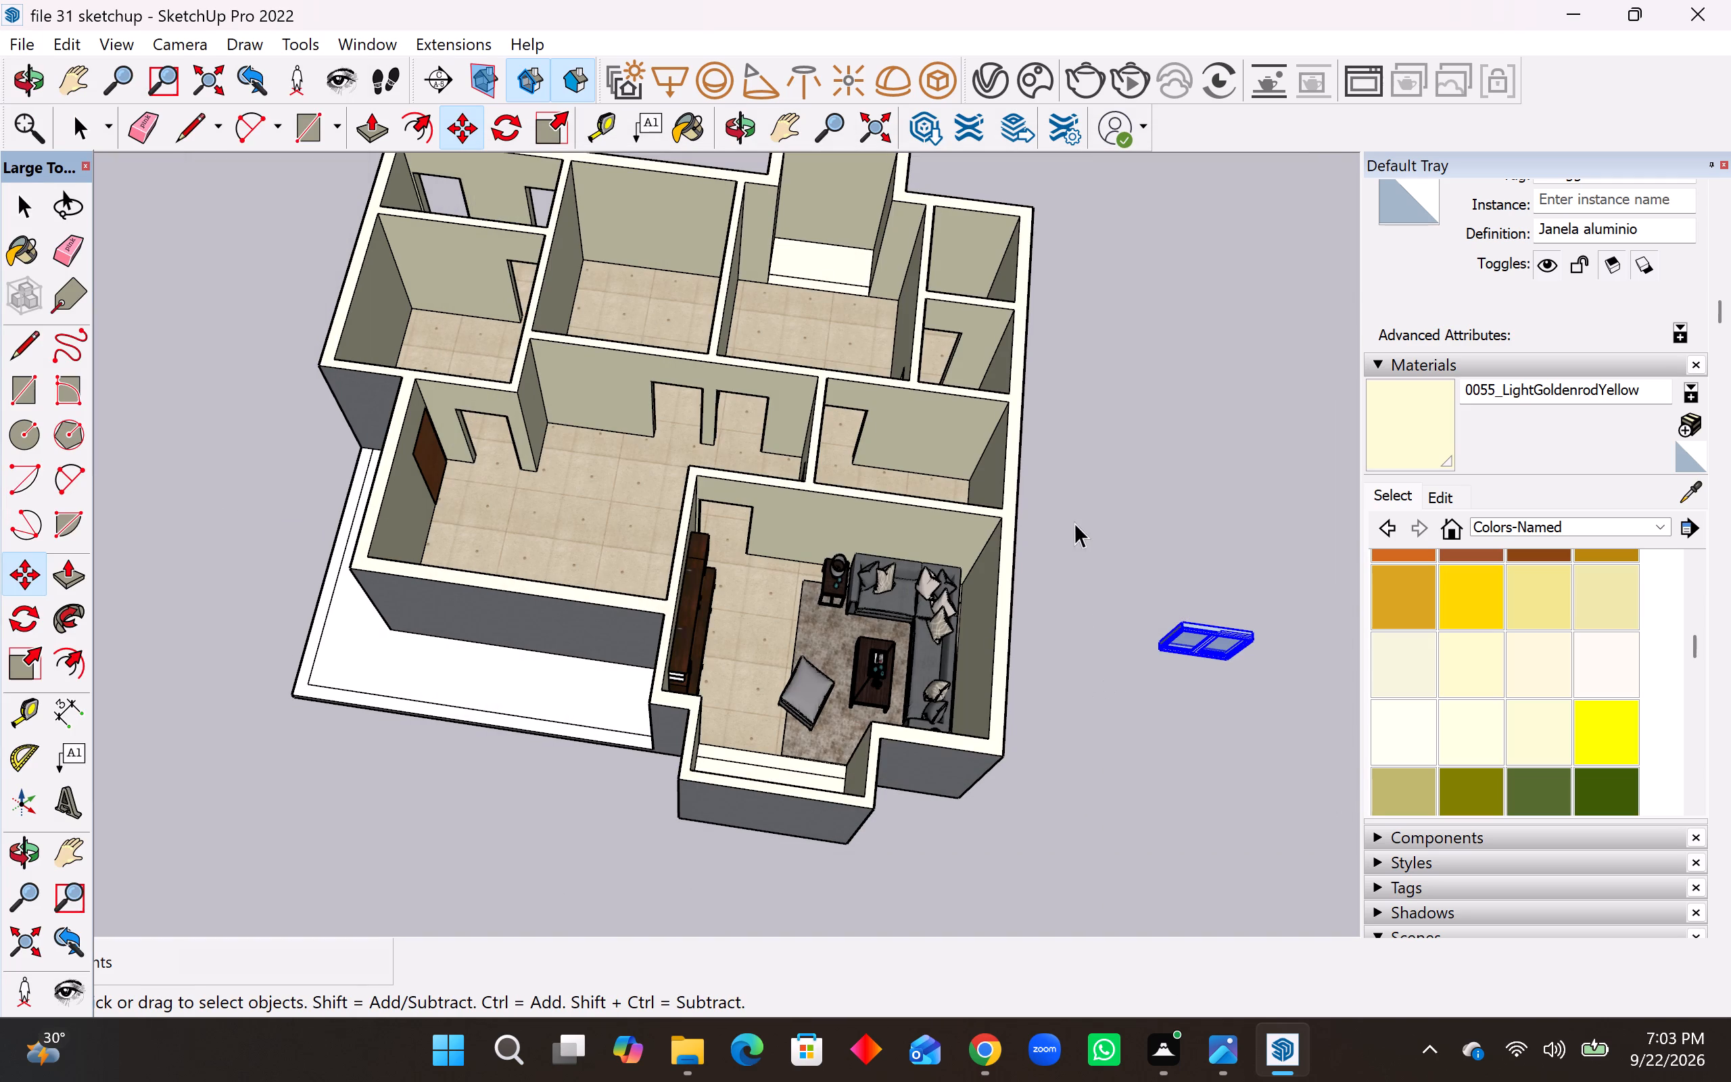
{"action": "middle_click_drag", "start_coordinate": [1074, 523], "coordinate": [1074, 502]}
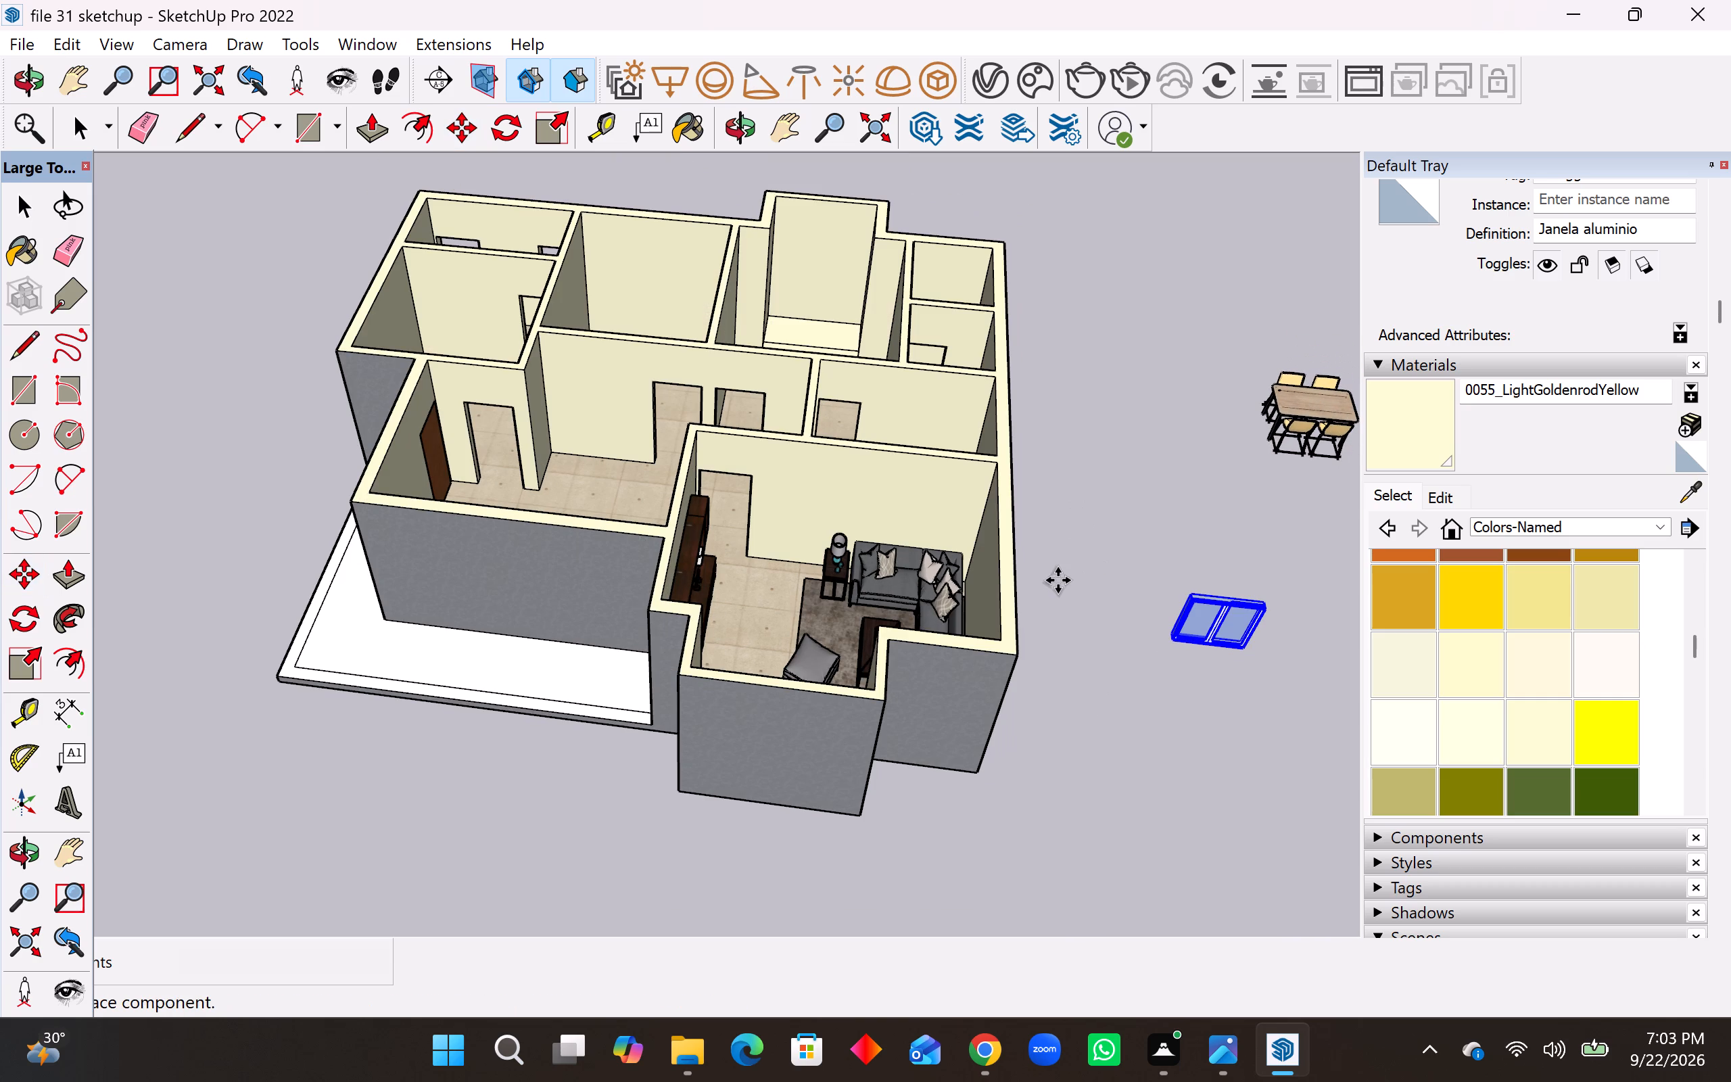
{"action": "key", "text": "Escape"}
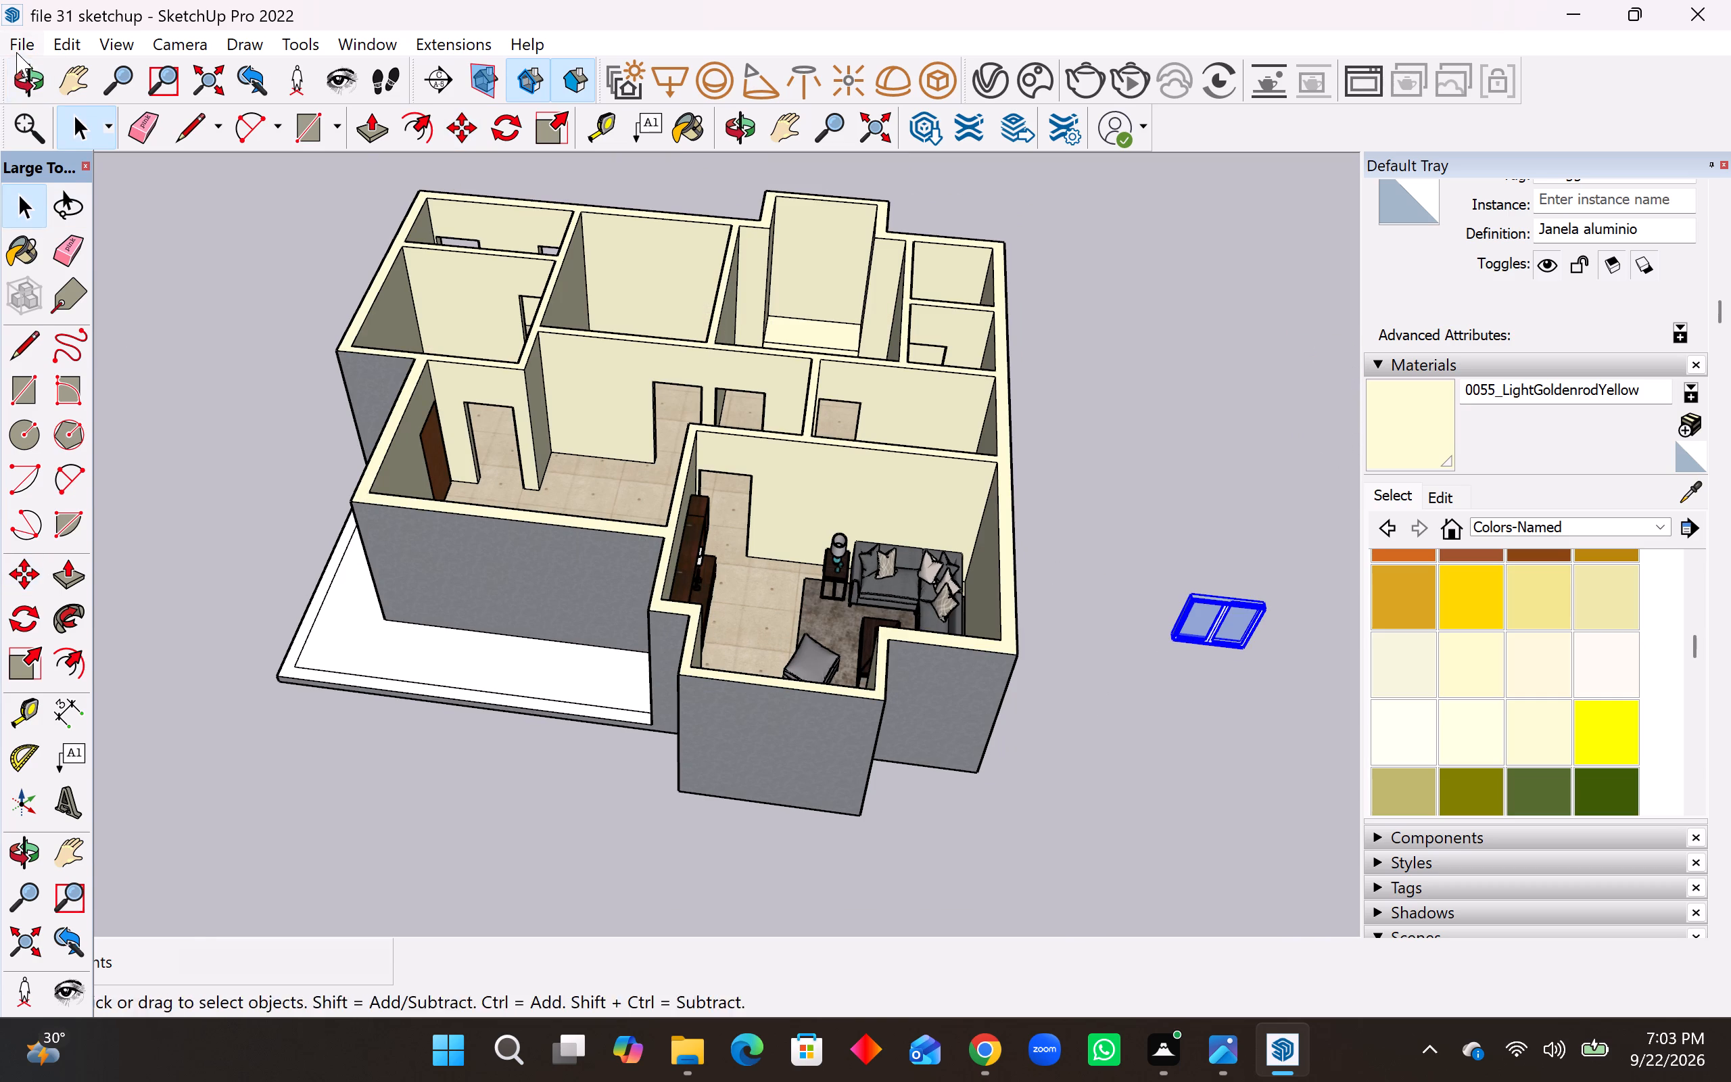
Import the Glass+Door model from Downloads and place it on the ground outside the house near the window model.
{"action": "left_click", "coordinate": [16, 52]}
{"action": "left_click", "coordinate": [185, 502]}
{"action": "scroll", "coordinate": [878, 535], "scroll_direction": "down", "scroll_amount": 1}
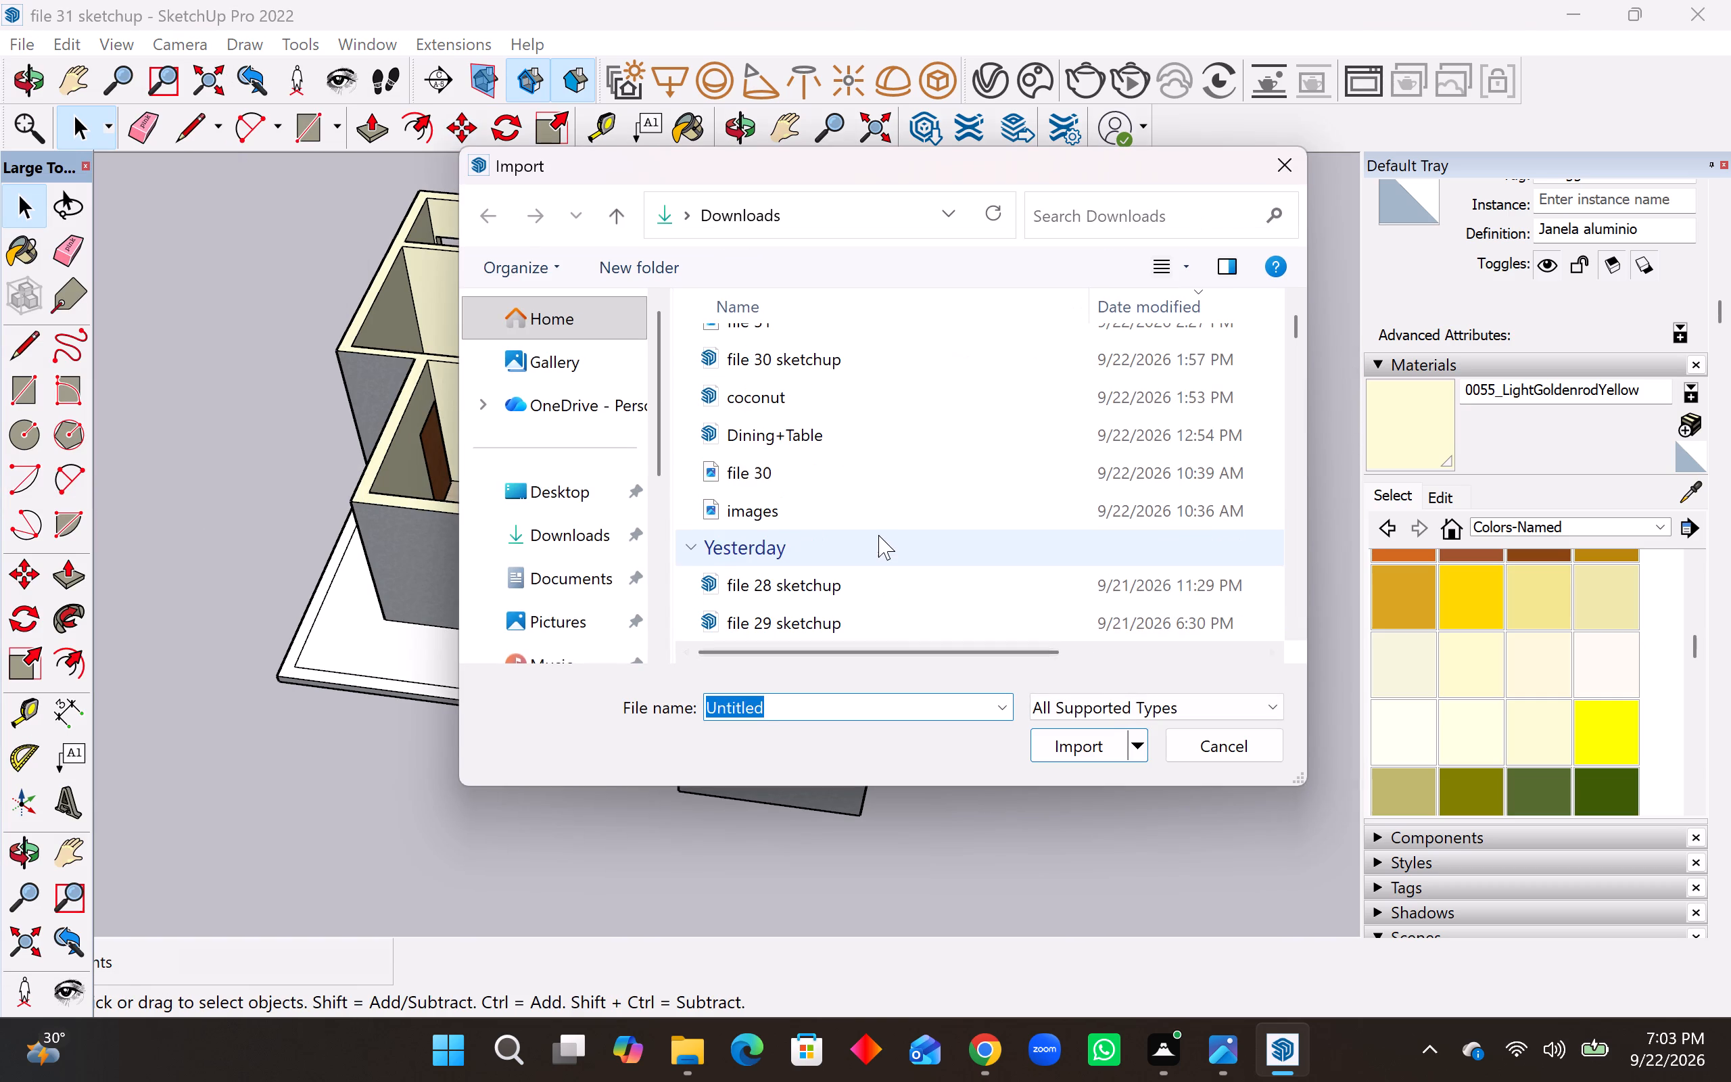
{"action": "scroll", "coordinate": [878, 535], "scroll_direction": "down", "scroll_amount": 6}
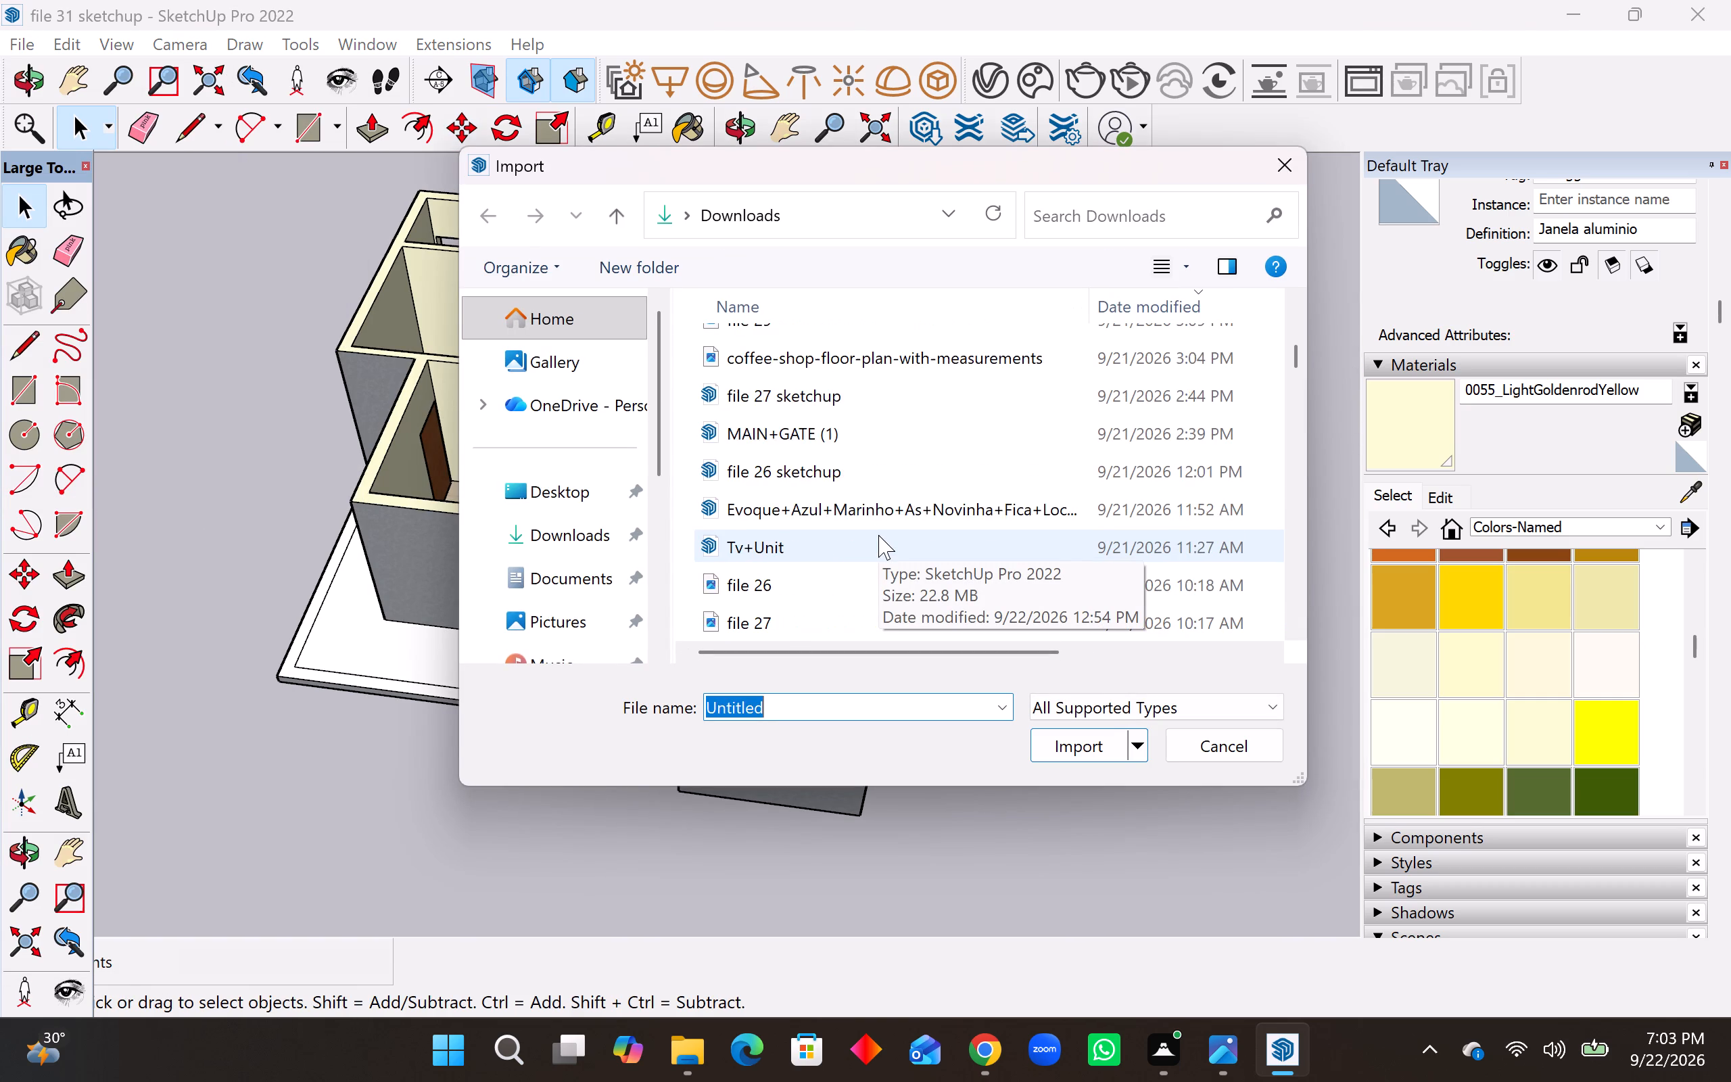
{"action": "scroll", "coordinate": [878, 535], "scroll_direction": "down", "scroll_amount": 2}
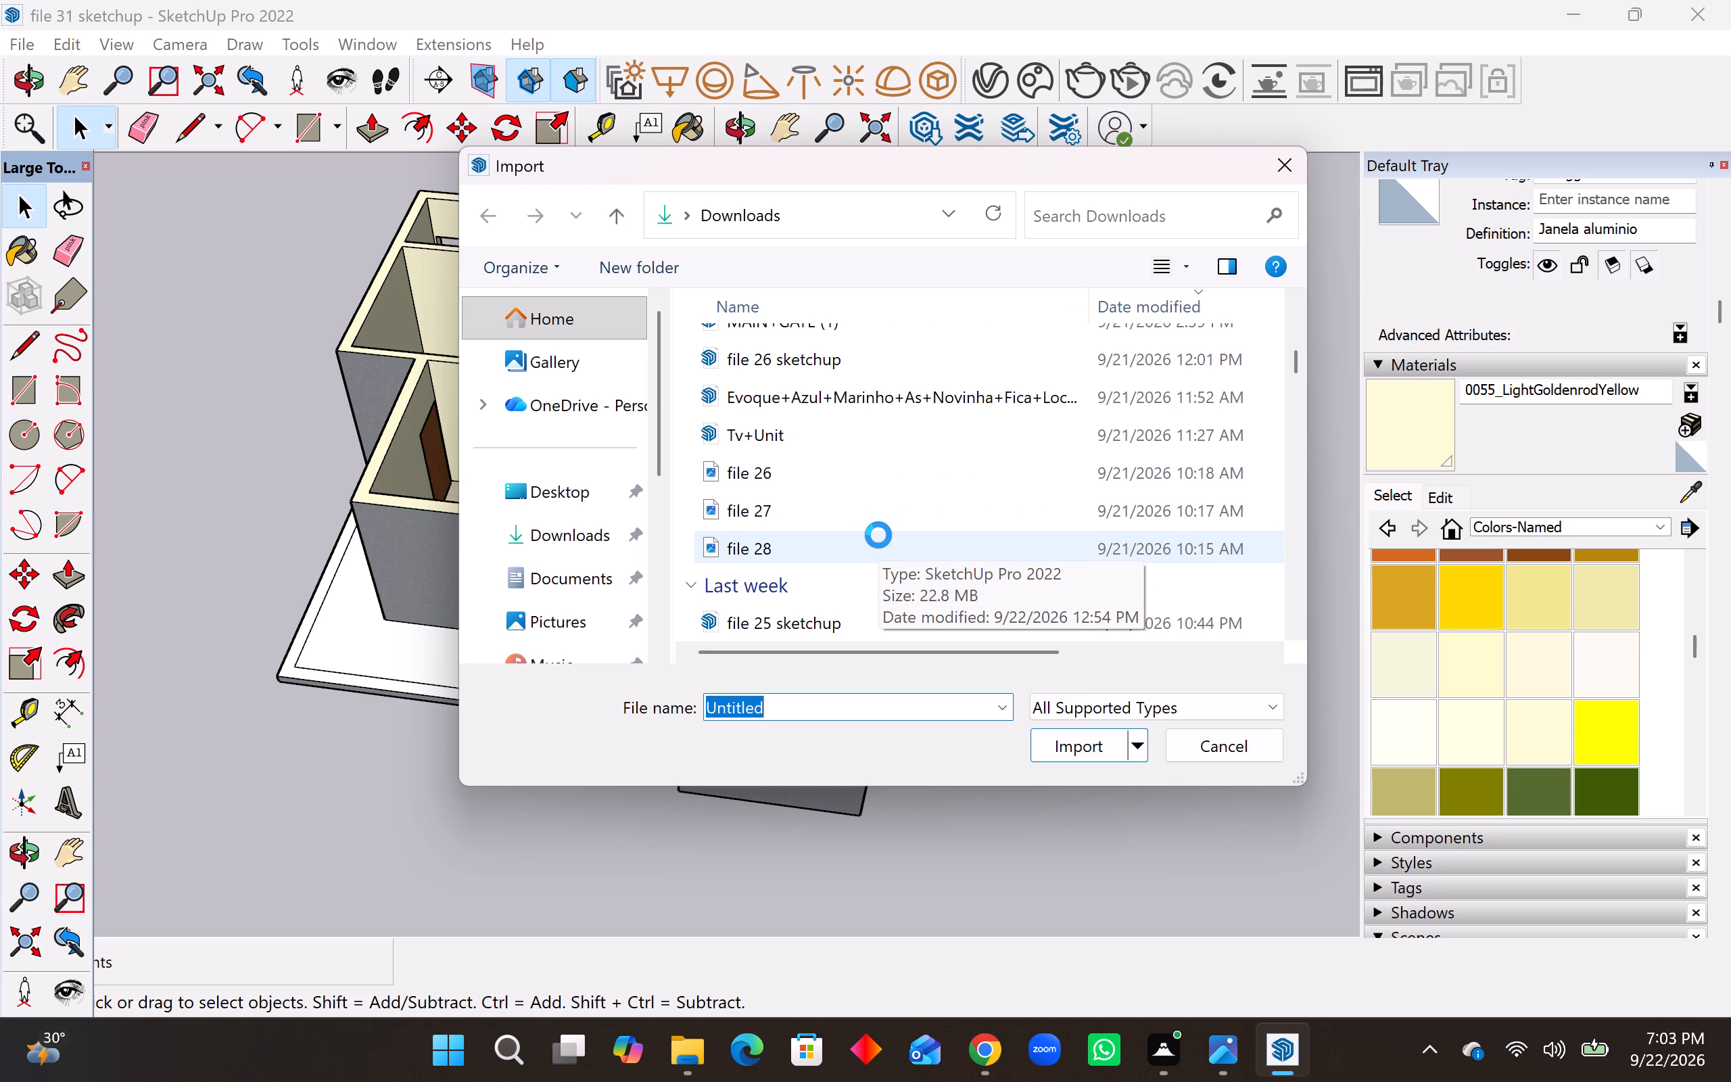
{"action": "scroll", "coordinate": [891, 497], "scroll_direction": "down", "scroll_amount": 2}
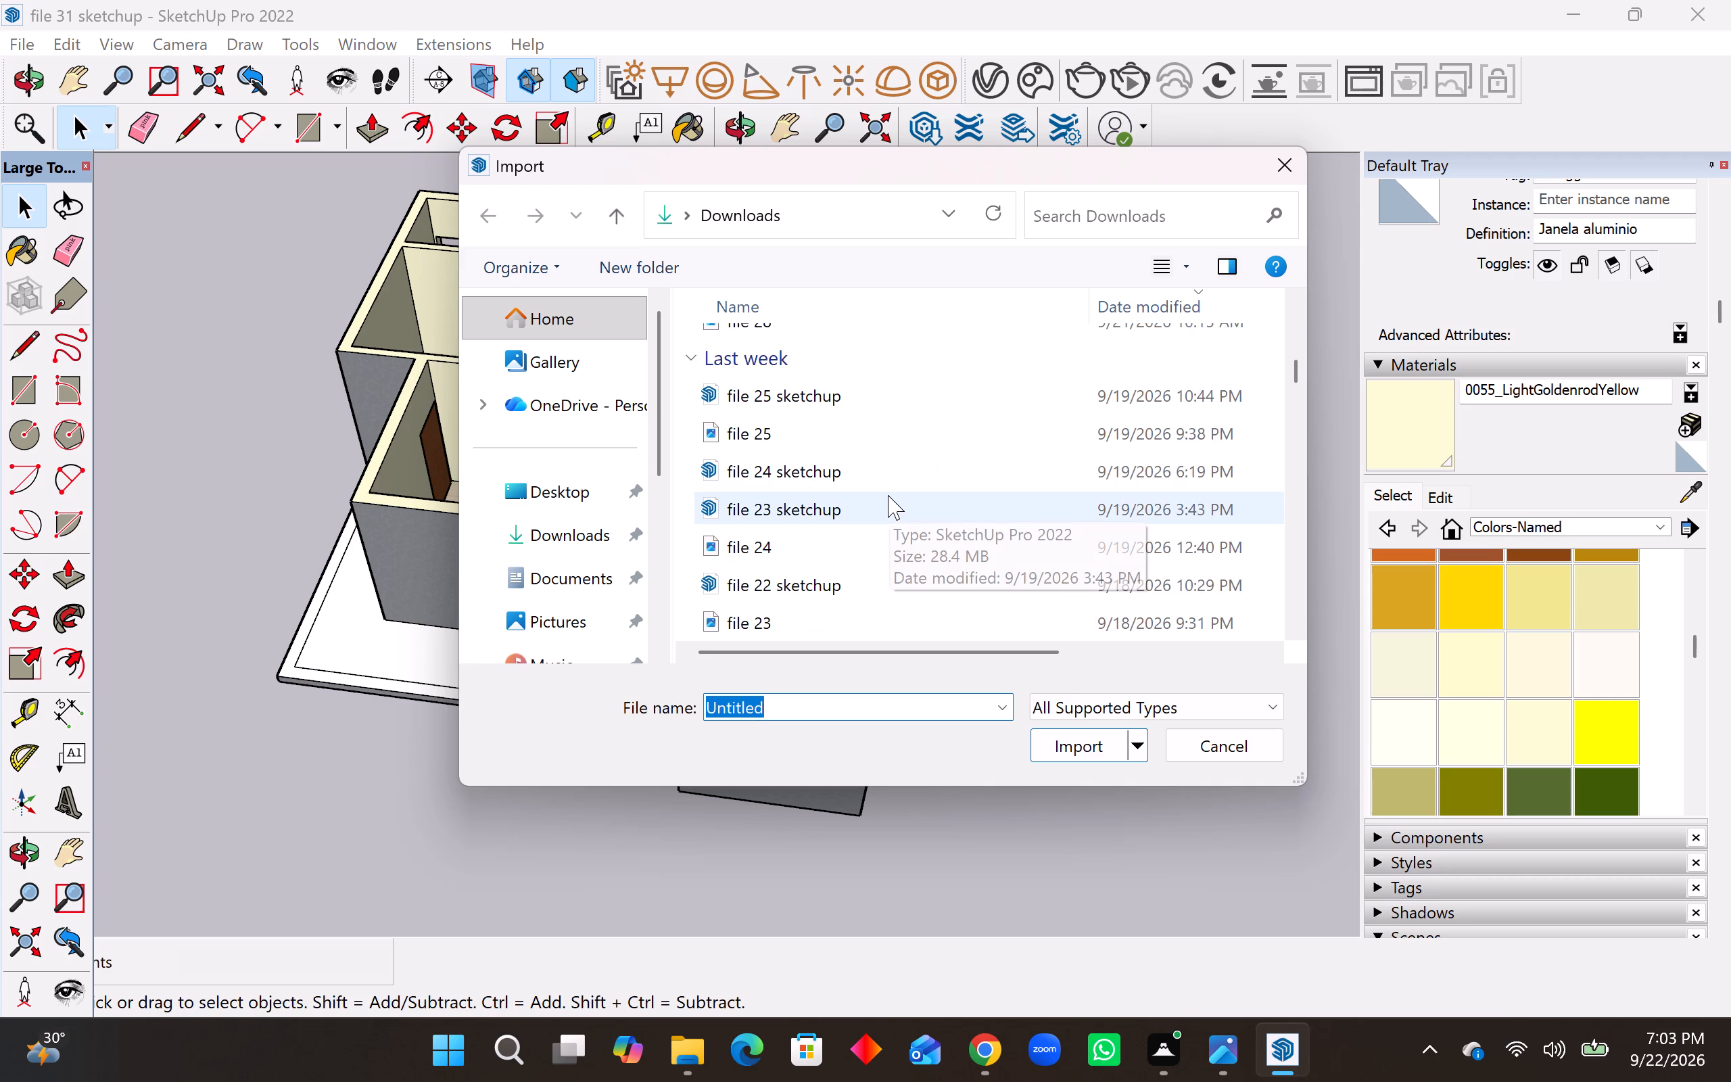
{"action": "scroll", "coordinate": [888, 495], "scroll_direction": "down", "scroll_amount": 4}
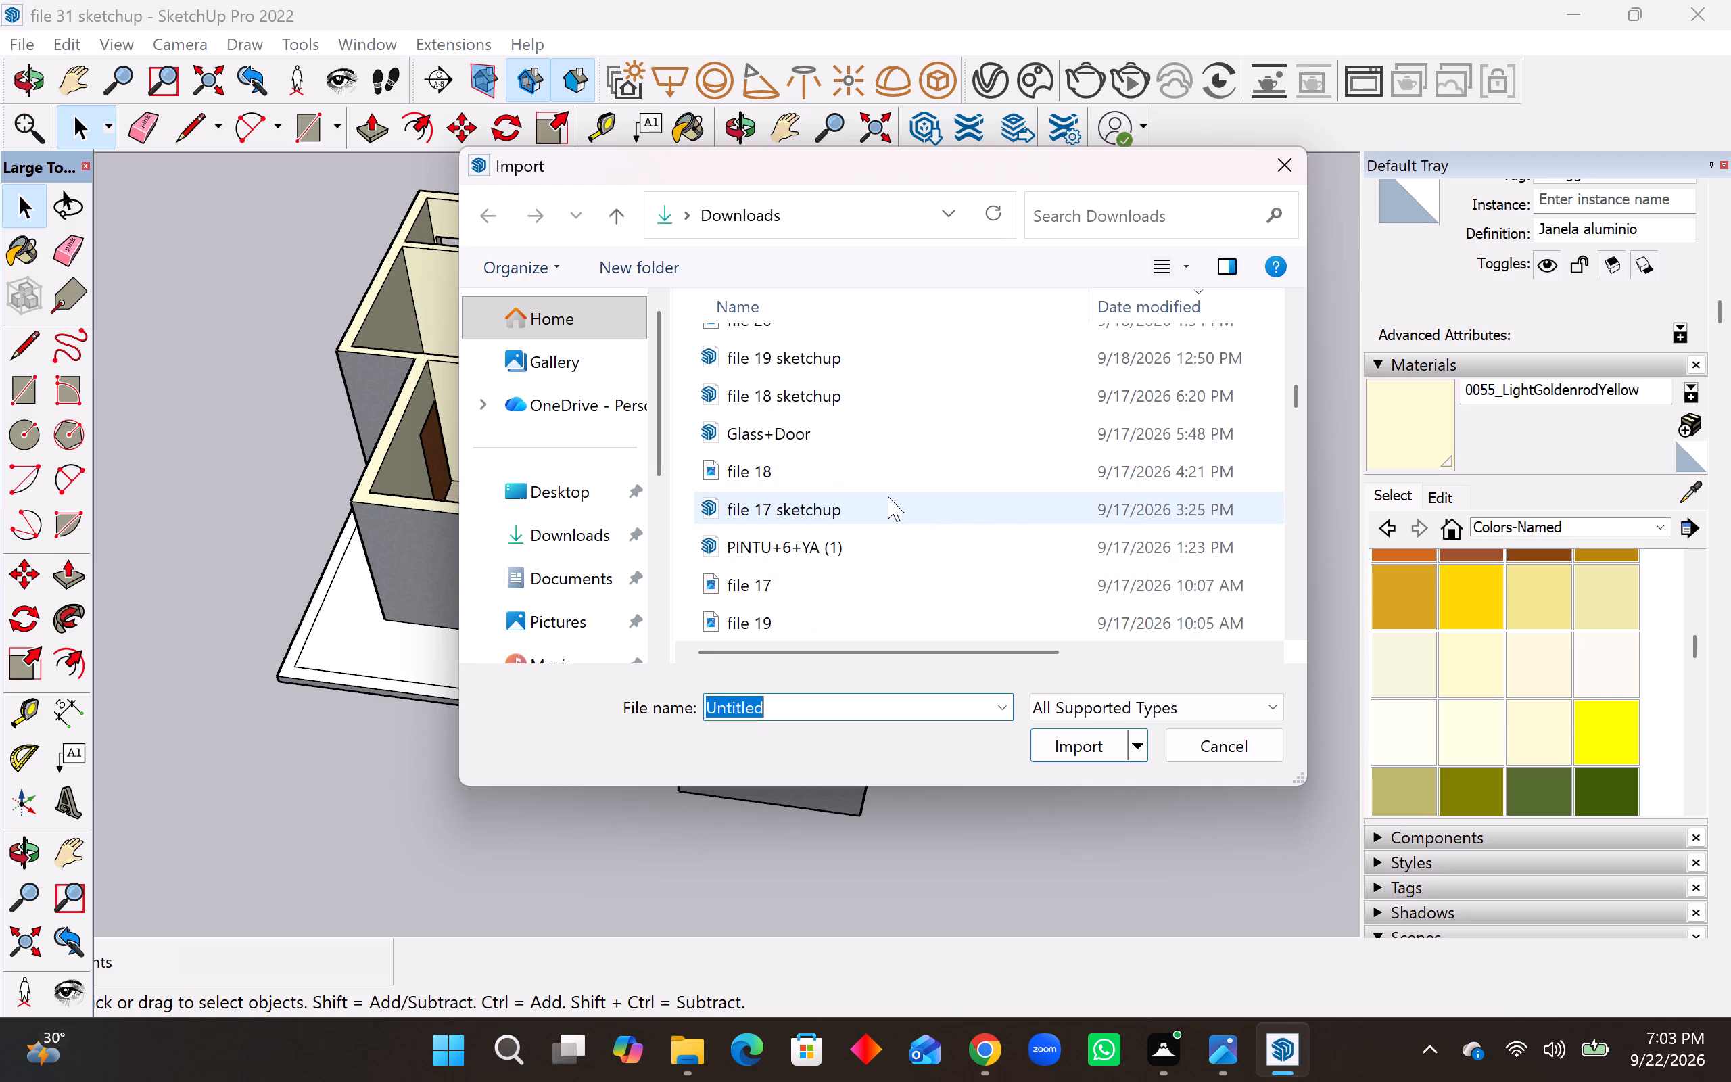
{"action": "left_click", "coordinate": [874, 445]}
{"action": "left_click", "coordinate": [1062, 755]}
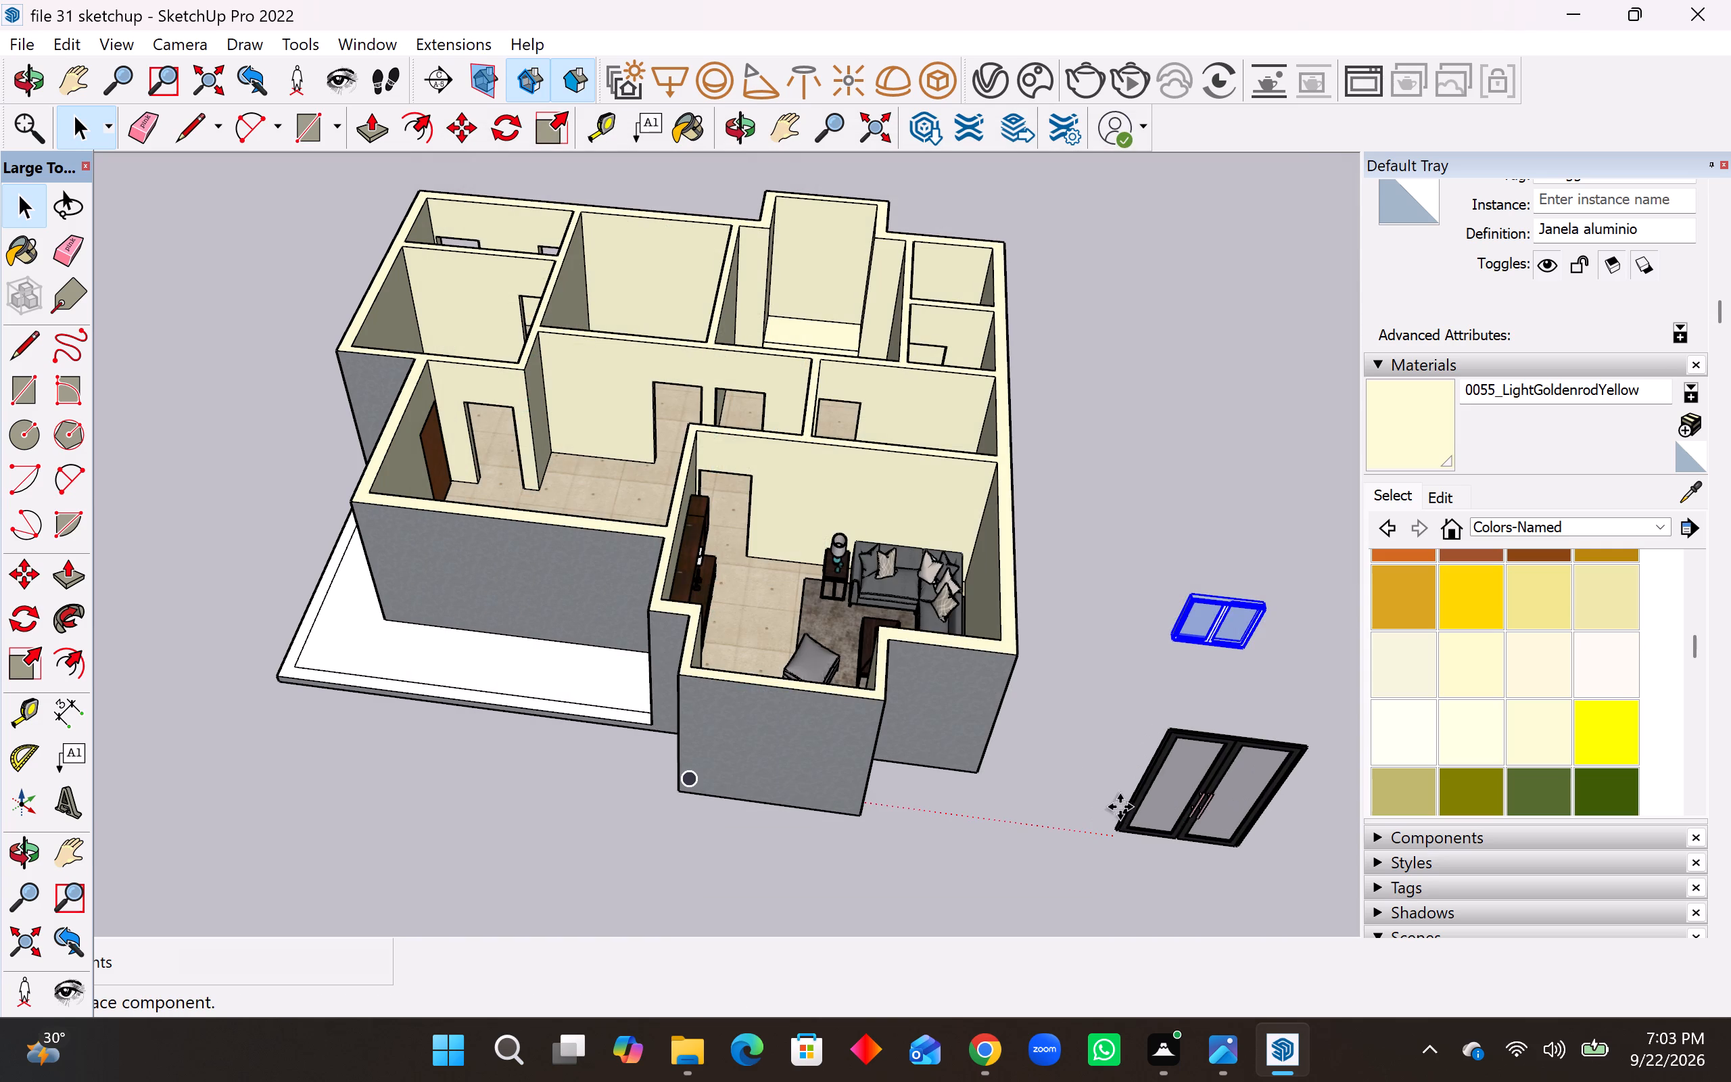
{"action": "left_click", "coordinate": [1120, 807]}
Import the PINTU+6+YA (1) door model from Downloads and place it outside the house beyond the window model.
{"action": "left_click", "coordinate": [0, 42]}
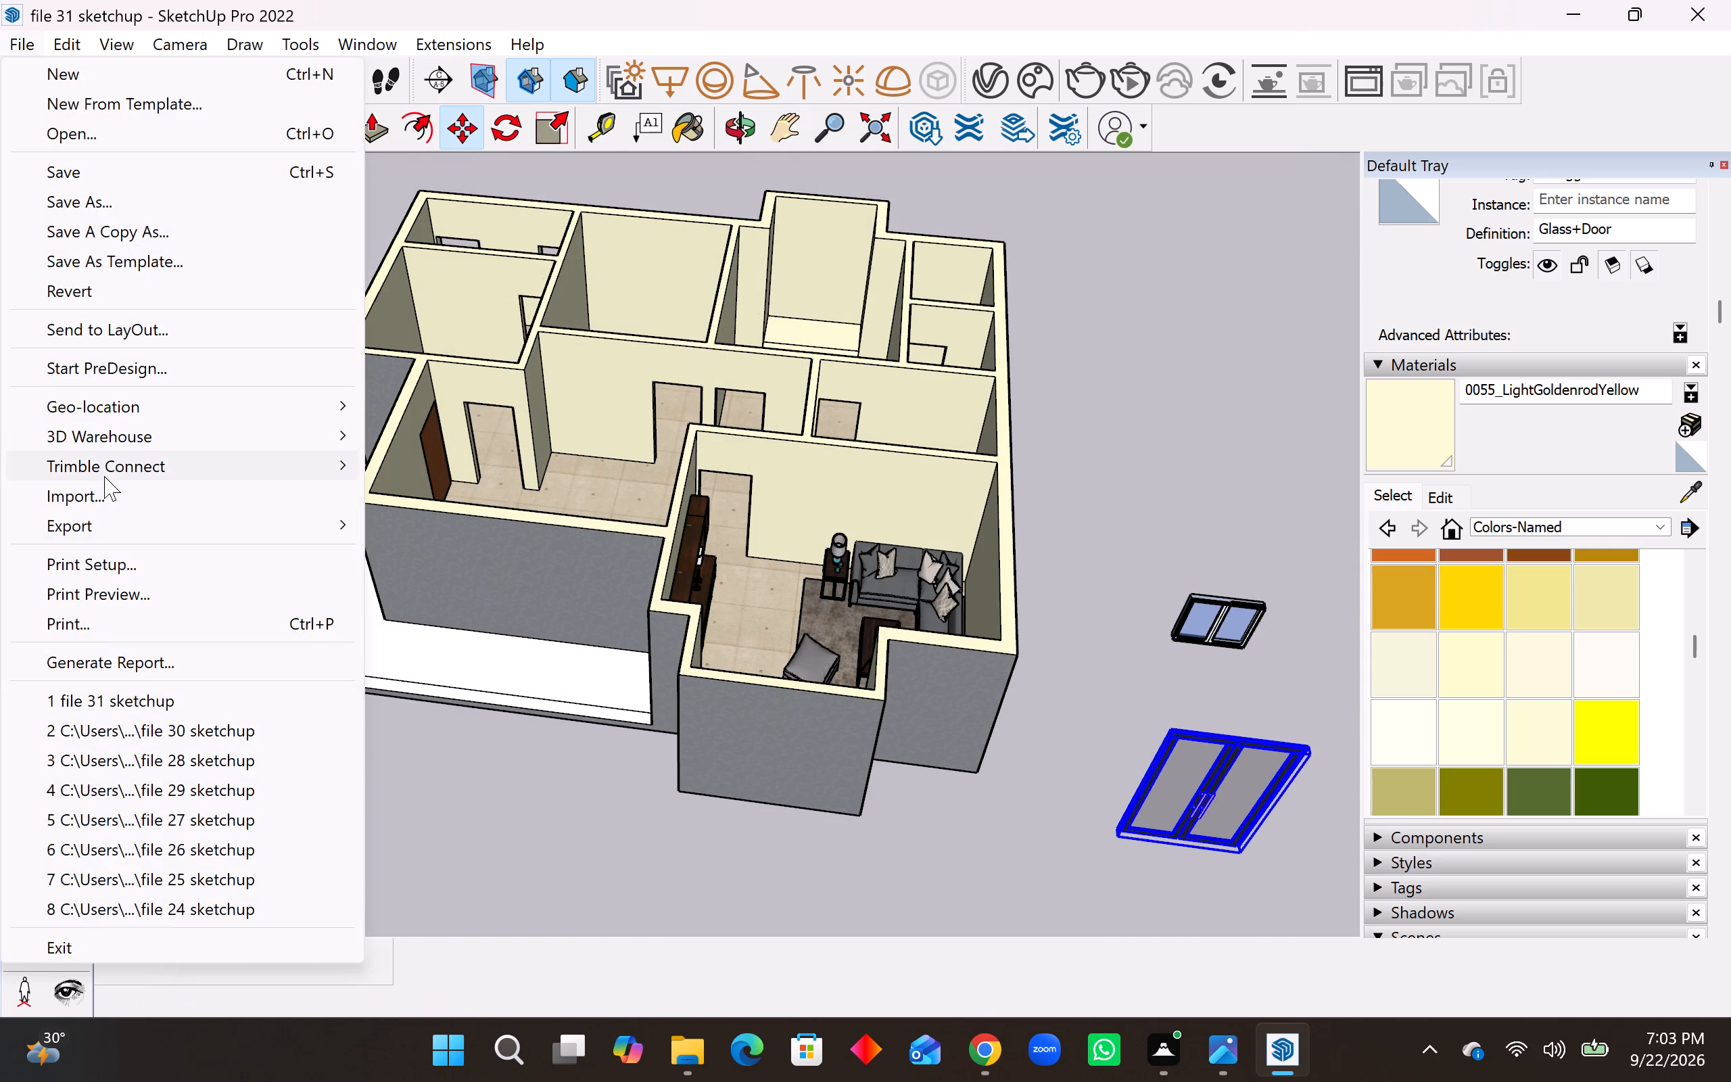
{"action": "left_click", "coordinate": [103, 494]}
{"action": "scroll", "coordinate": [843, 585], "scroll_direction": "down", "scroll_amount": 6}
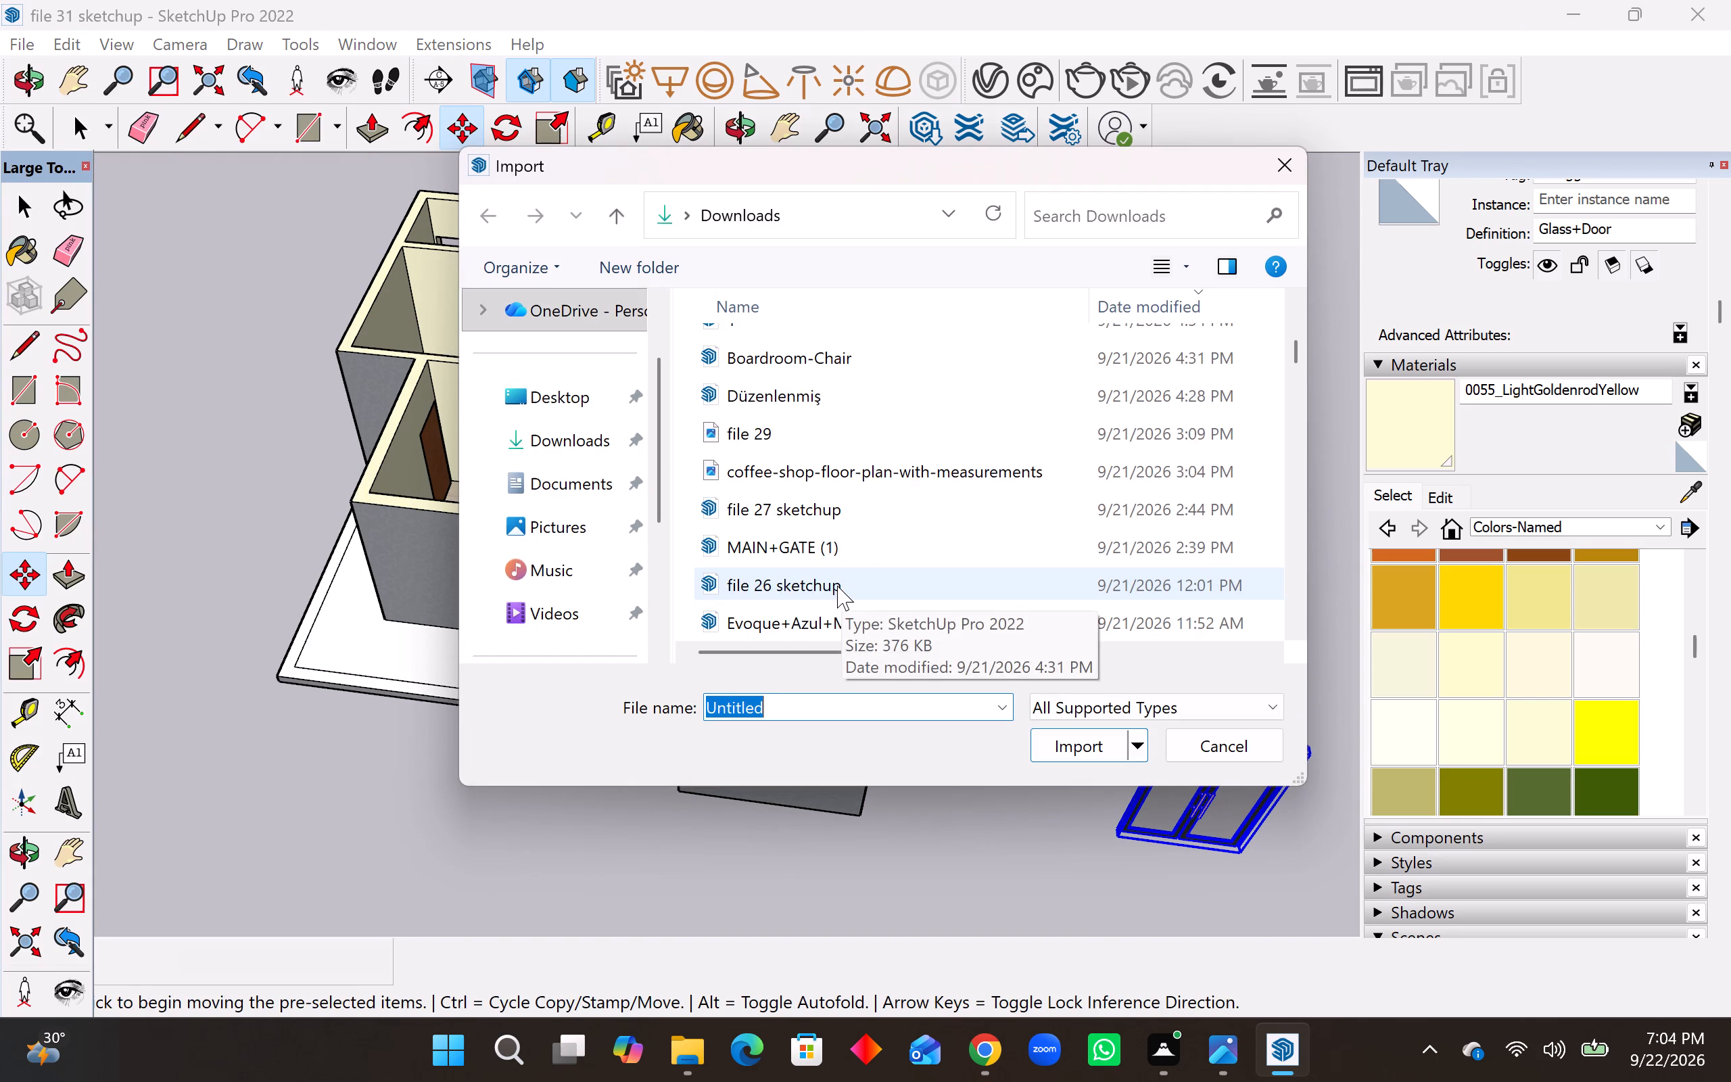
{"action": "scroll", "coordinate": [837, 586], "scroll_direction": "down", "scroll_amount": 8}
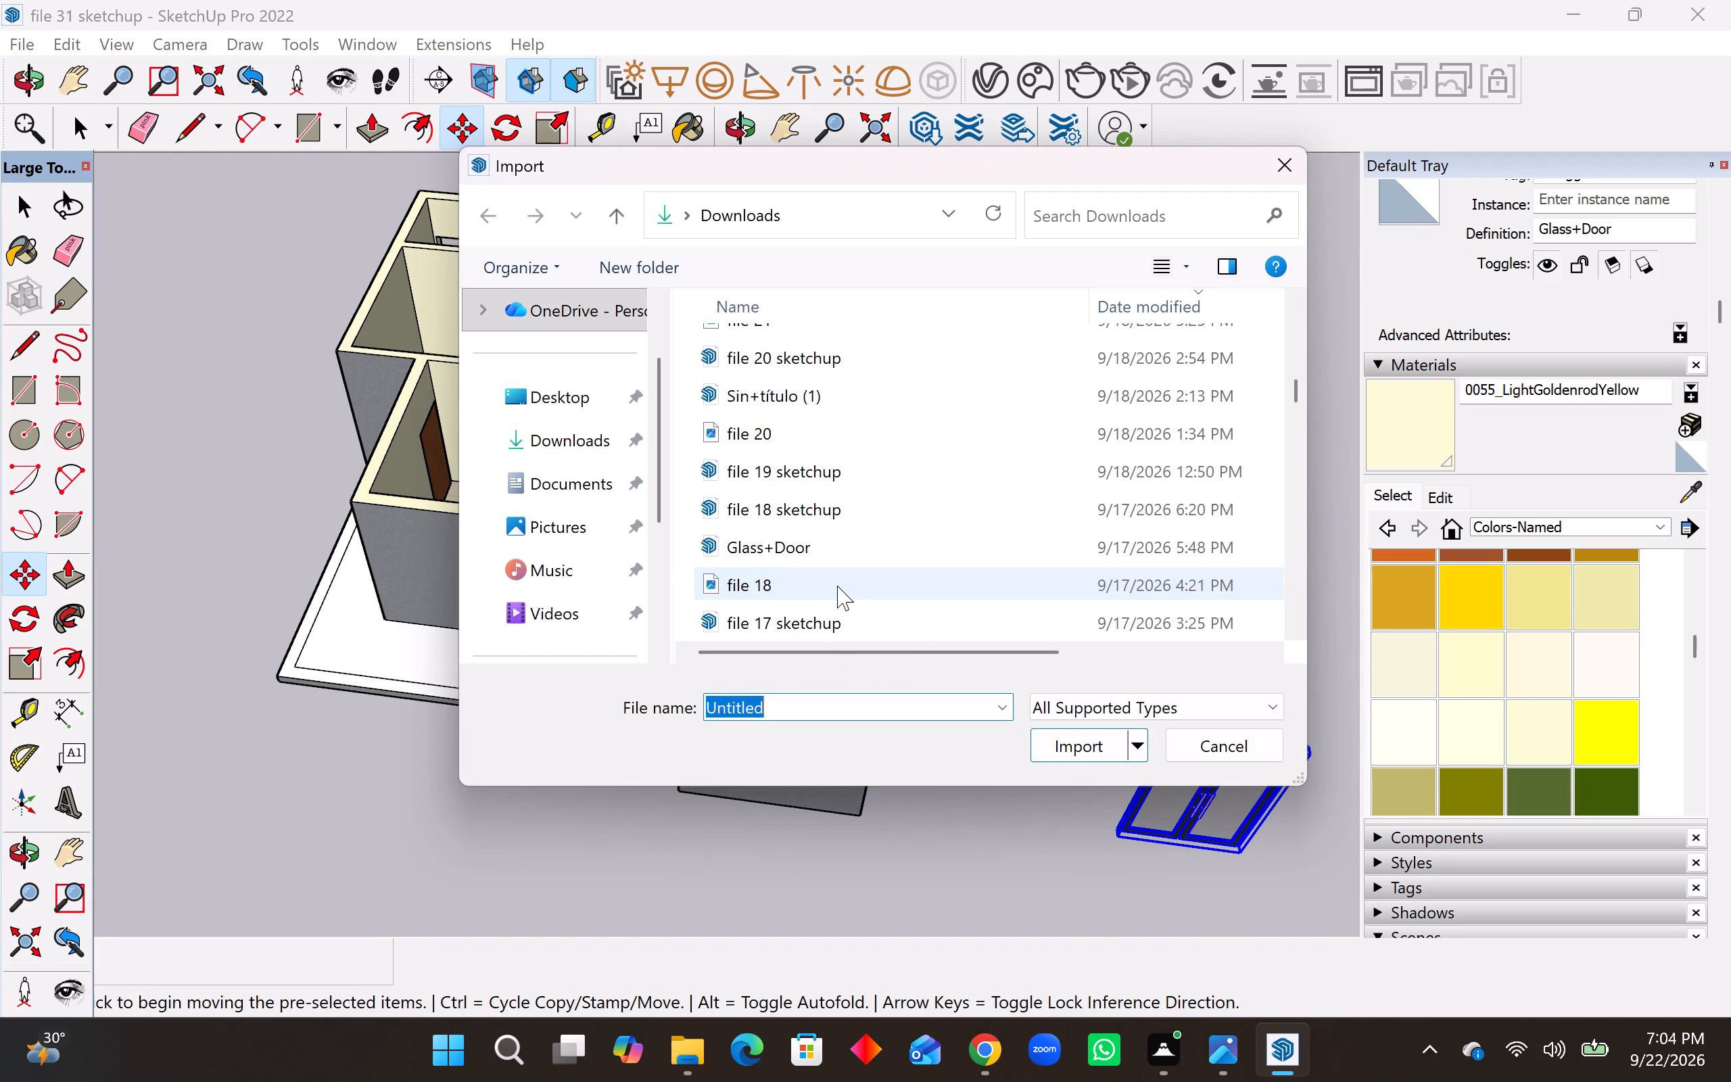
{"action": "scroll", "coordinate": [835, 586], "scroll_direction": "down", "scroll_amount": 3}
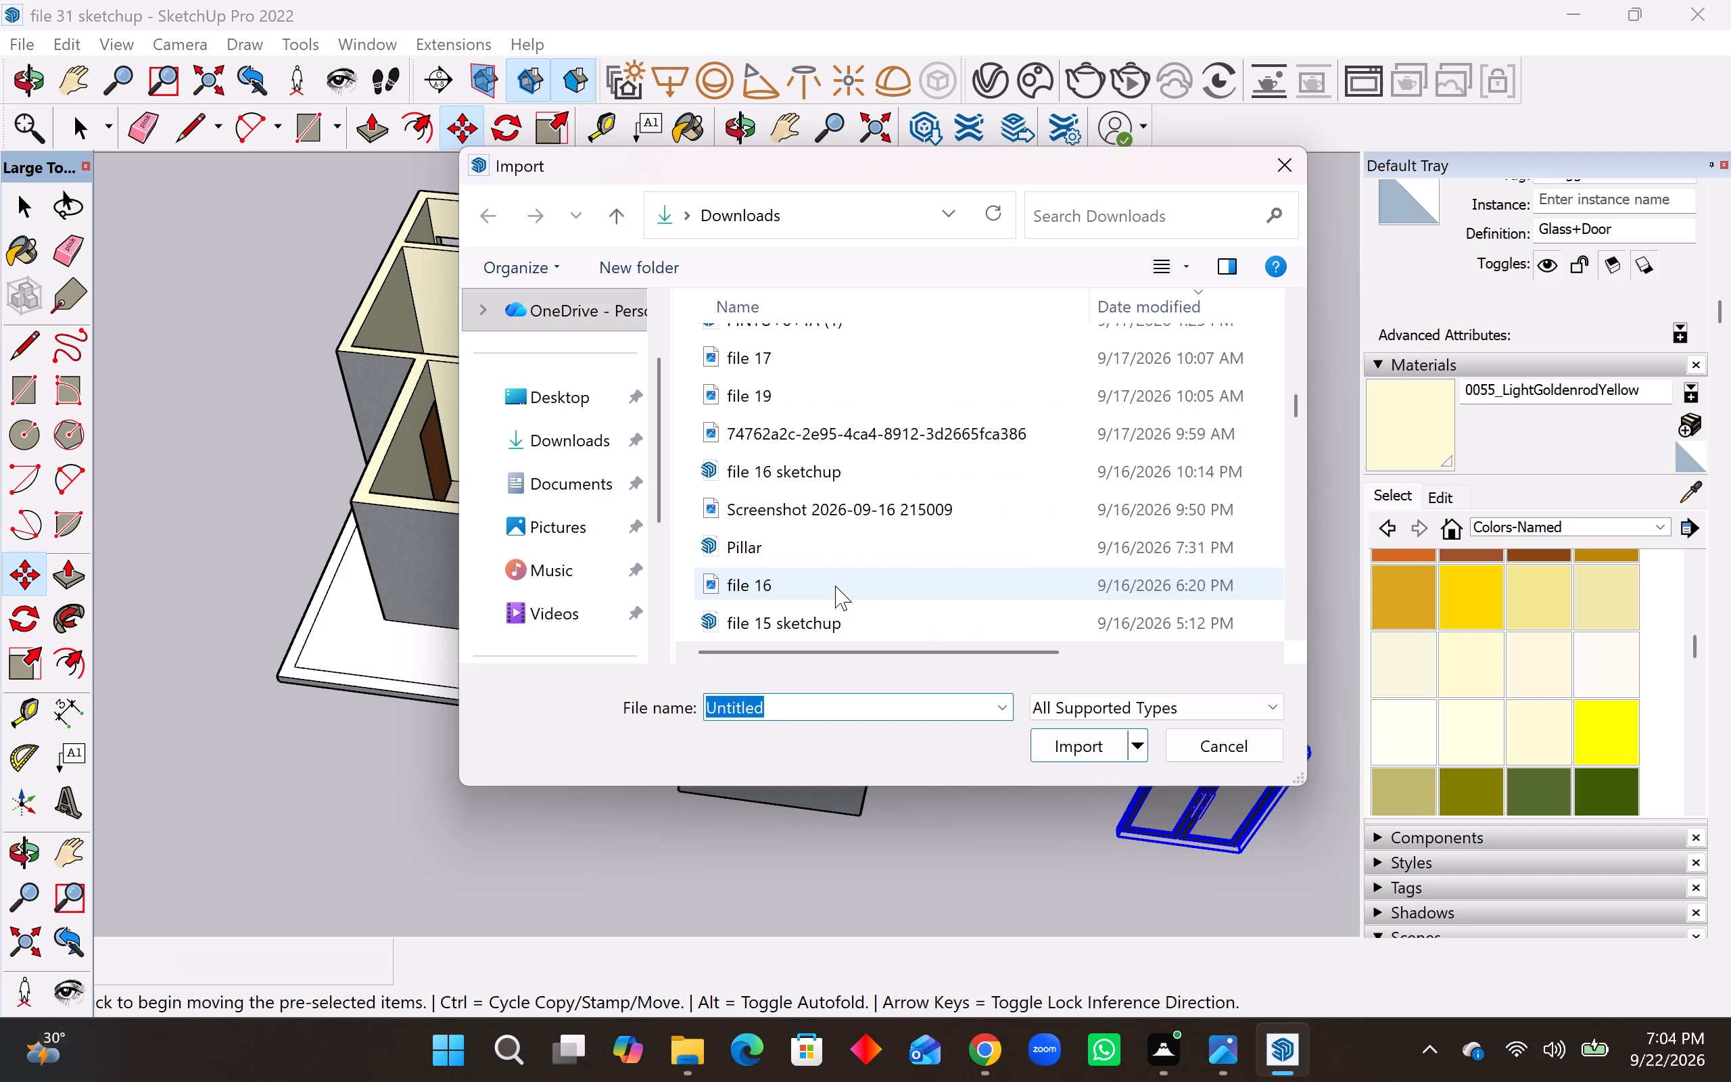
{"action": "scroll", "coordinate": [835, 586], "scroll_direction": "up", "scroll_amount": 2}
{"action": "left_click", "coordinate": [811, 543]}
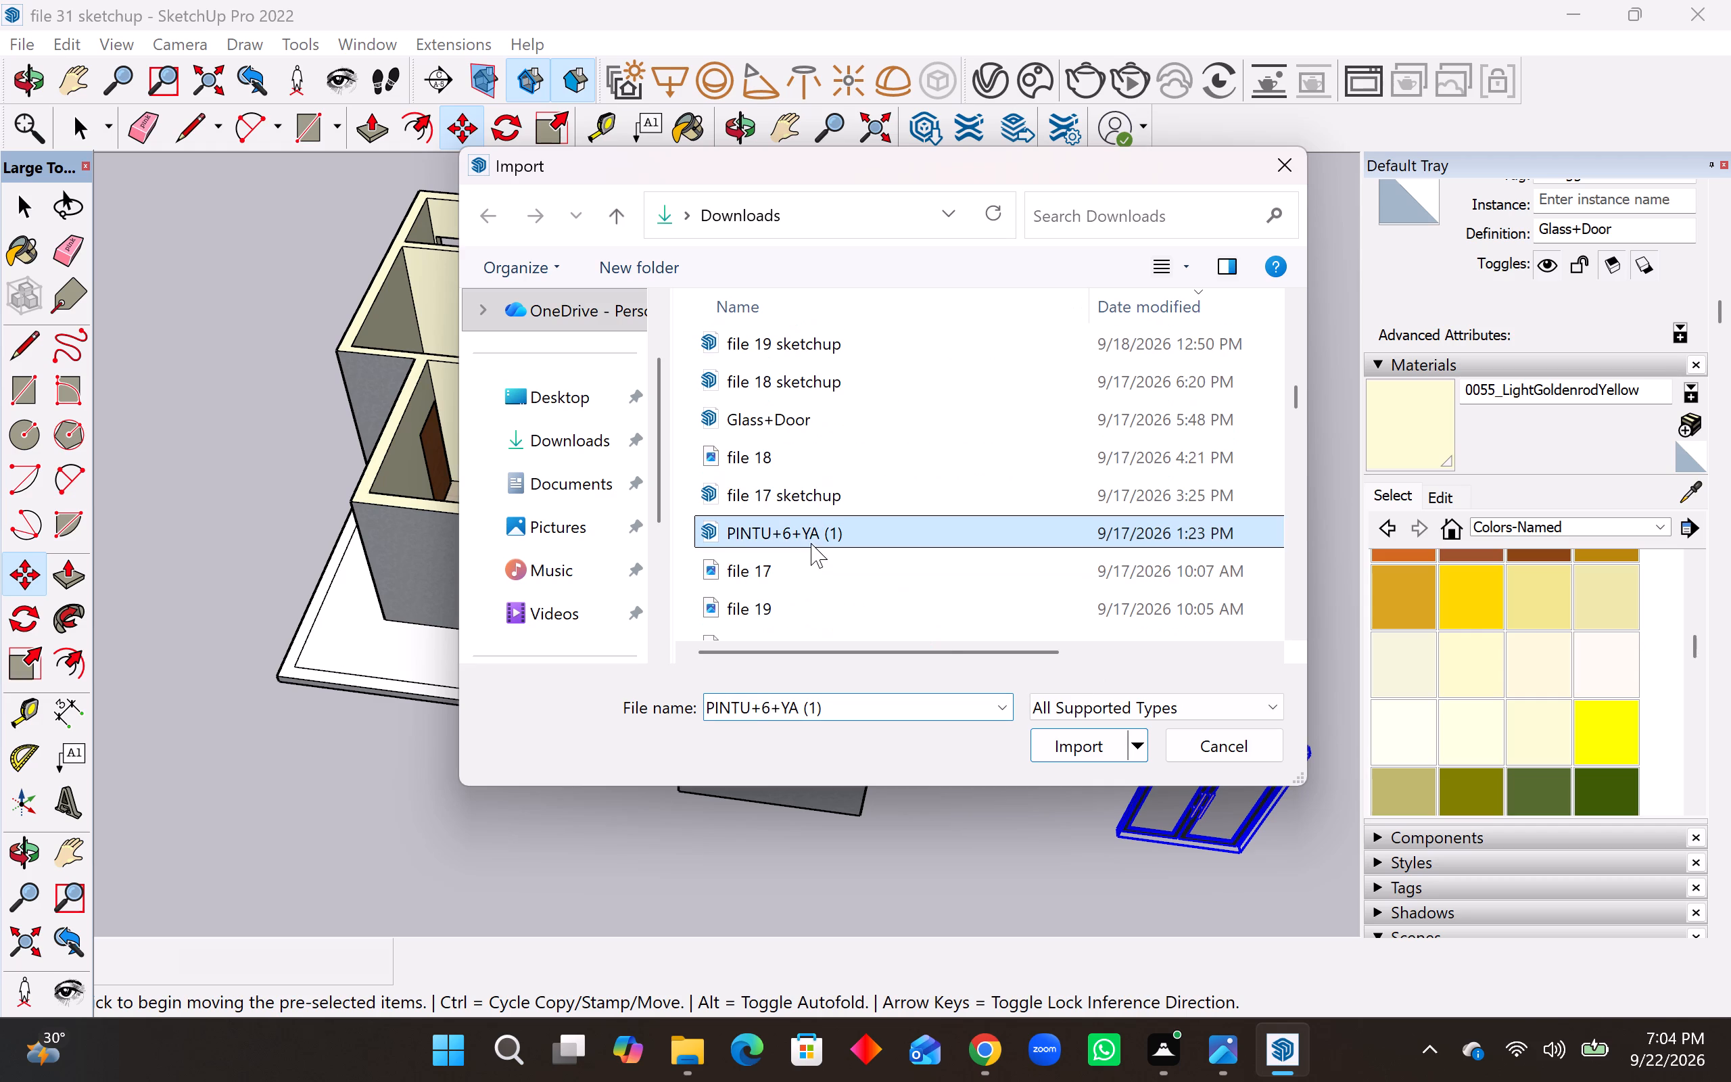
{"action": "left_click", "coordinate": [1028, 740]}
{"action": "left_click", "coordinate": [1039, 747]}
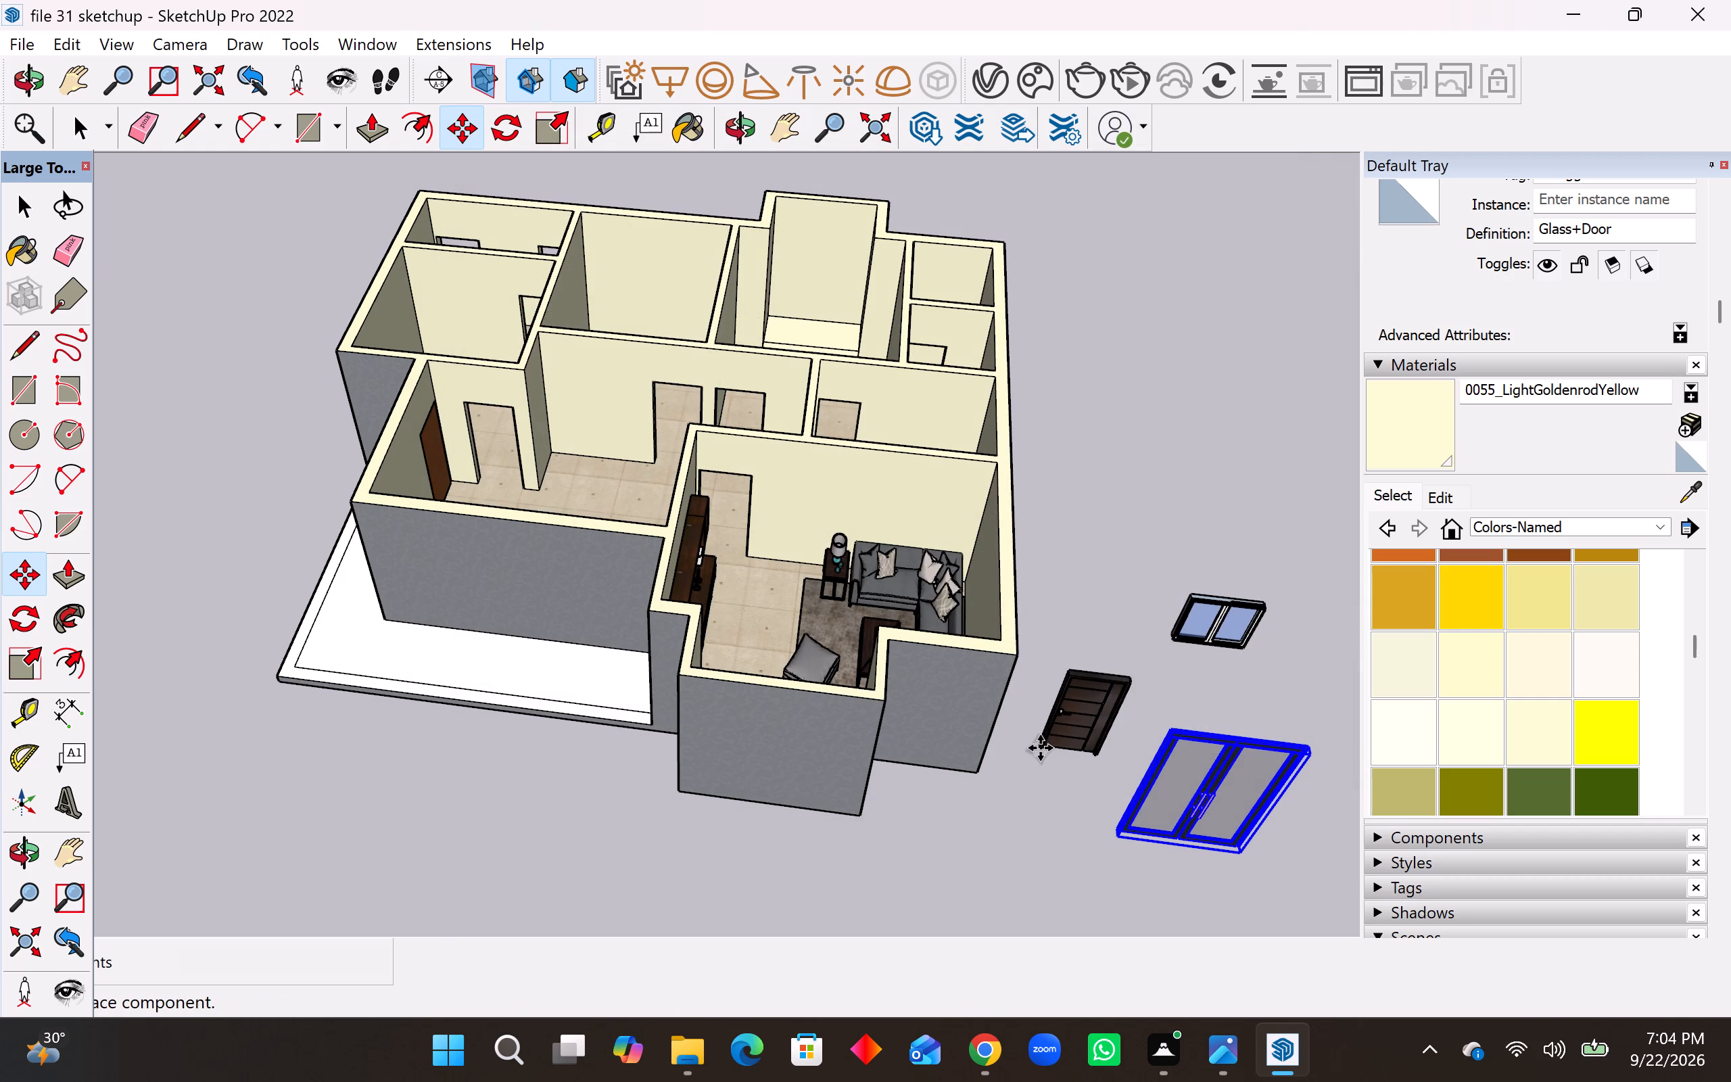
{"action": "left_click", "coordinate": [1117, 507]}
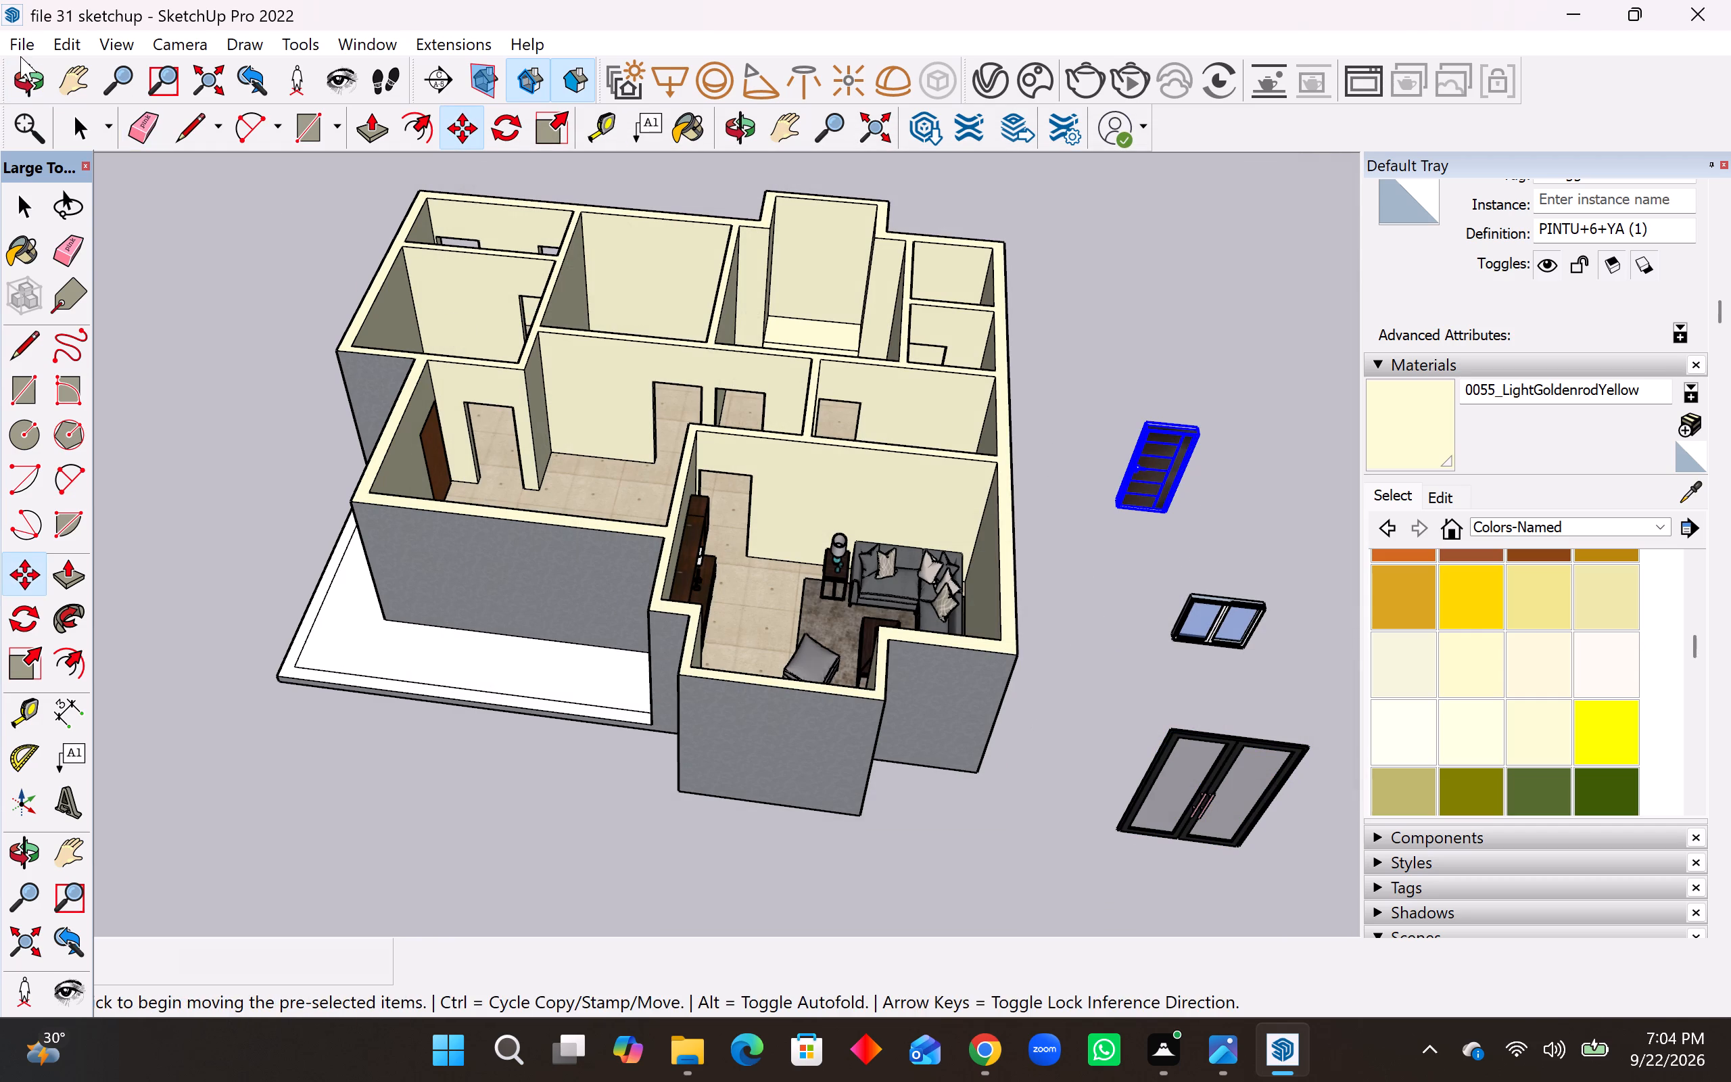
Import the wood+door model from Downloads and place it outside the house beside the PINTU+6+YA (1) door model.
{"action": "left_click", "coordinate": [20, 47]}
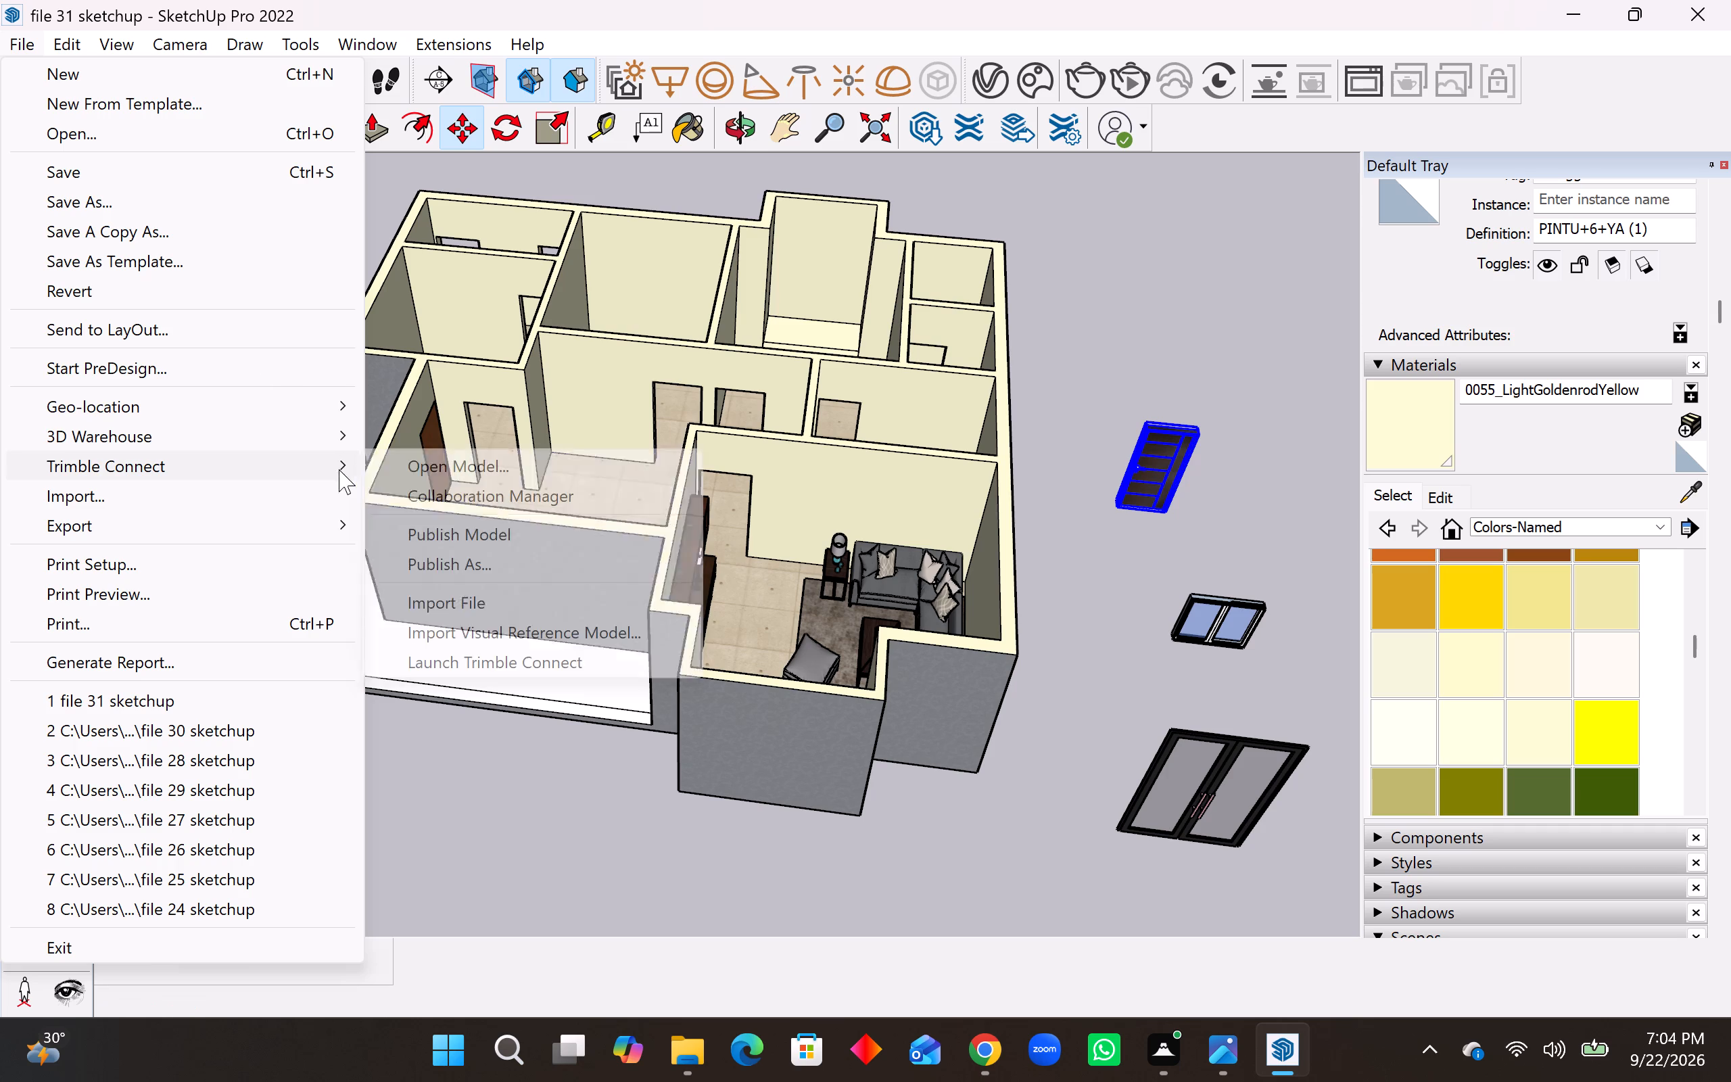
{"action": "left_click", "coordinate": [149, 504]}
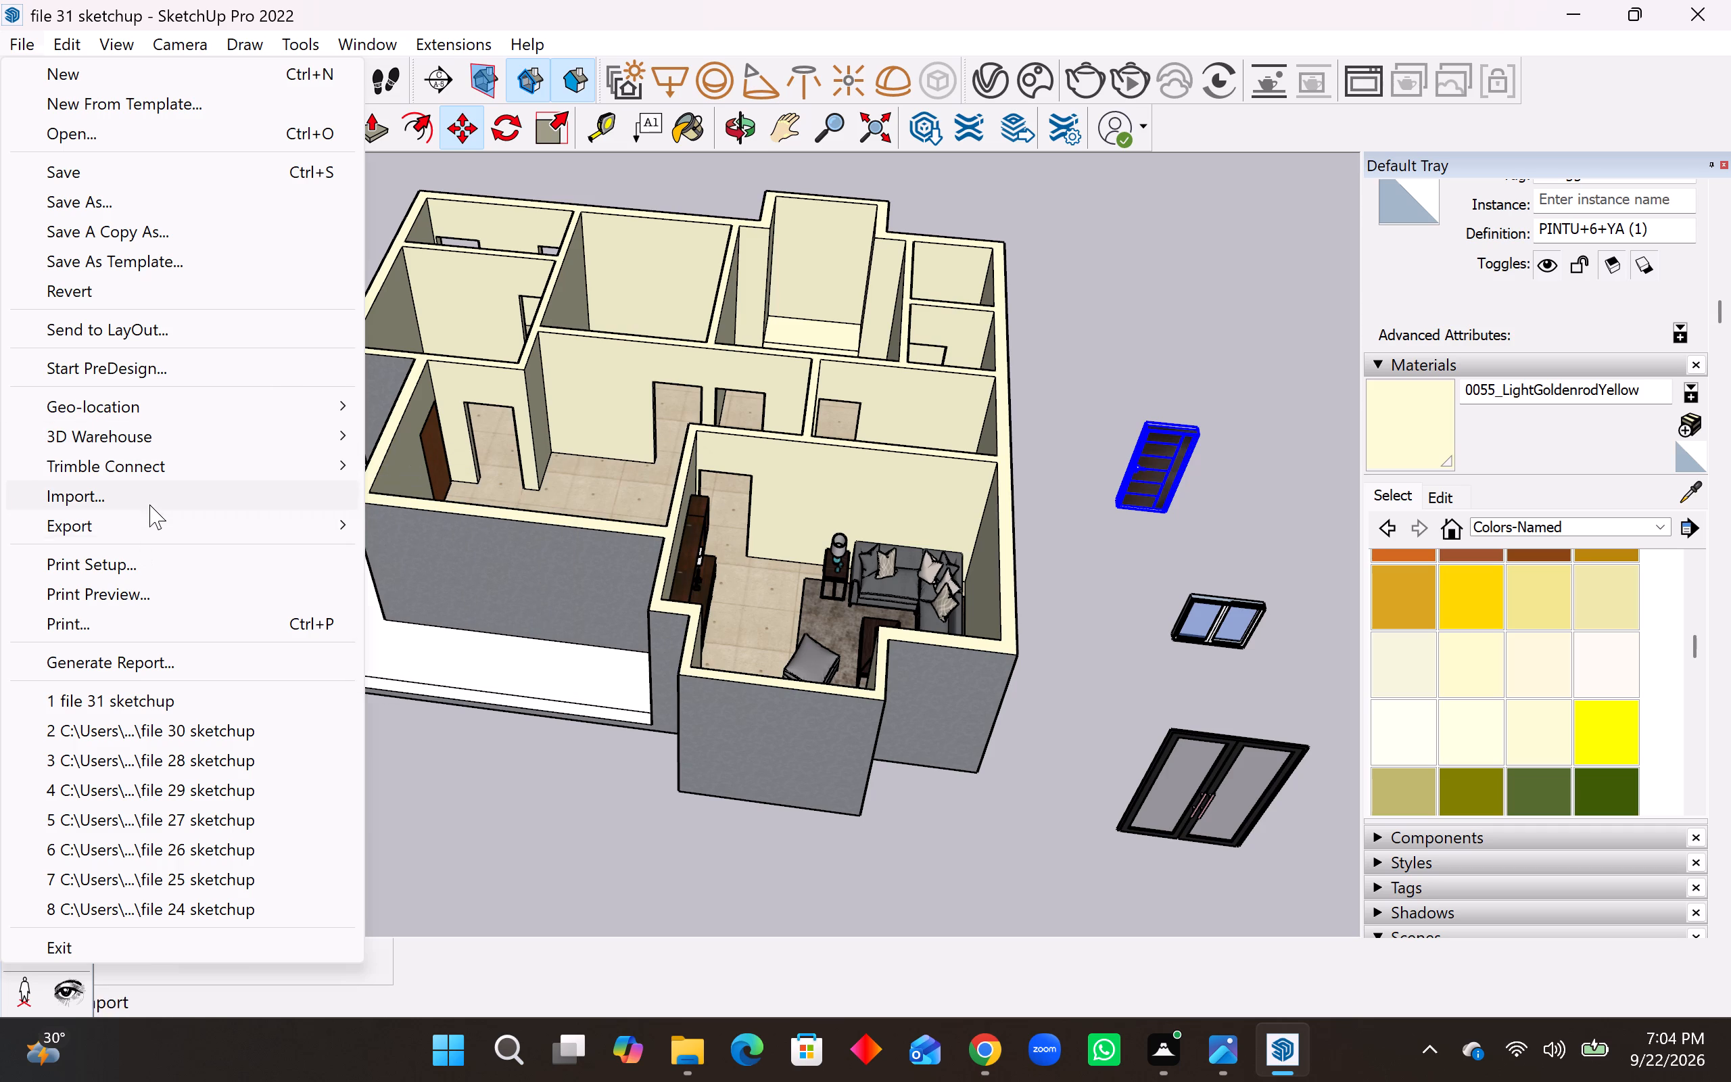
{"action": "scroll", "coordinate": [939, 566], "scroll_direction": "down", "scroll_amount": 1}
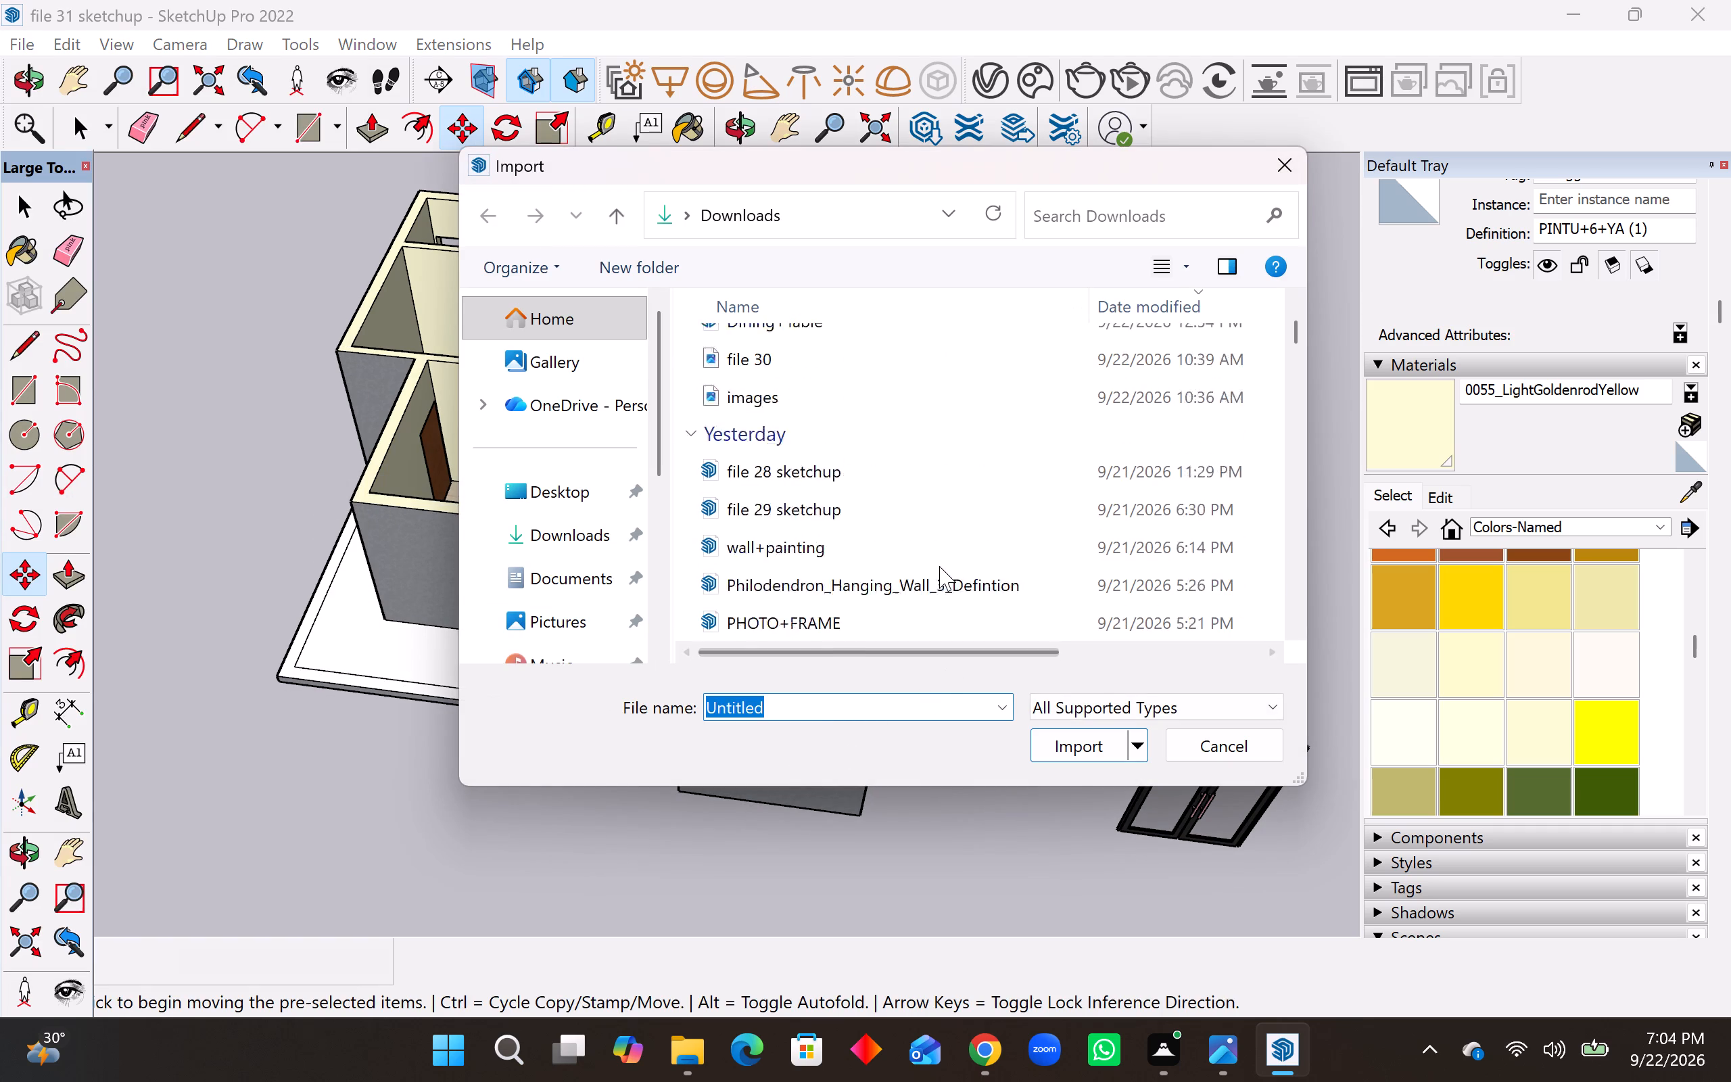
{"action": "scroll", "coordinate": [939, 566], "scroll_direction": "down", "scroll_amount": 17}
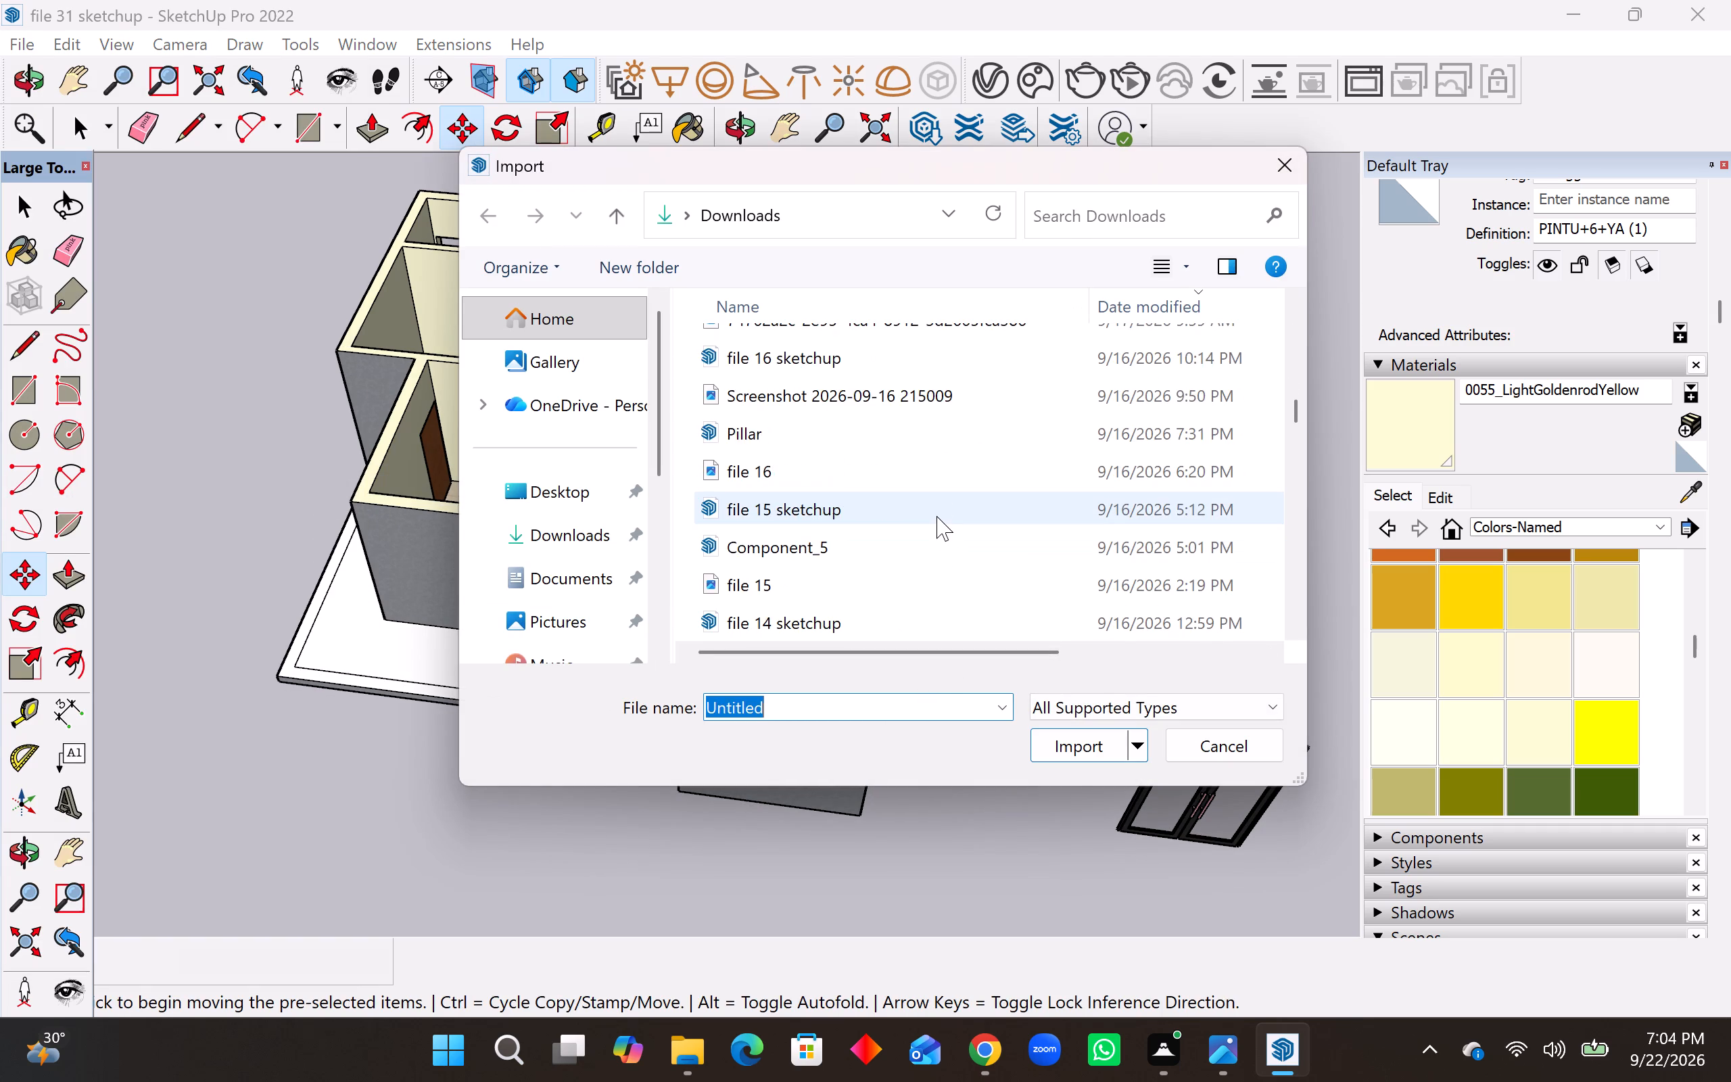
{"action": "scroll", "coordinate": [936, 516], "scroll_direction": "down", "scroll_amount": 3}
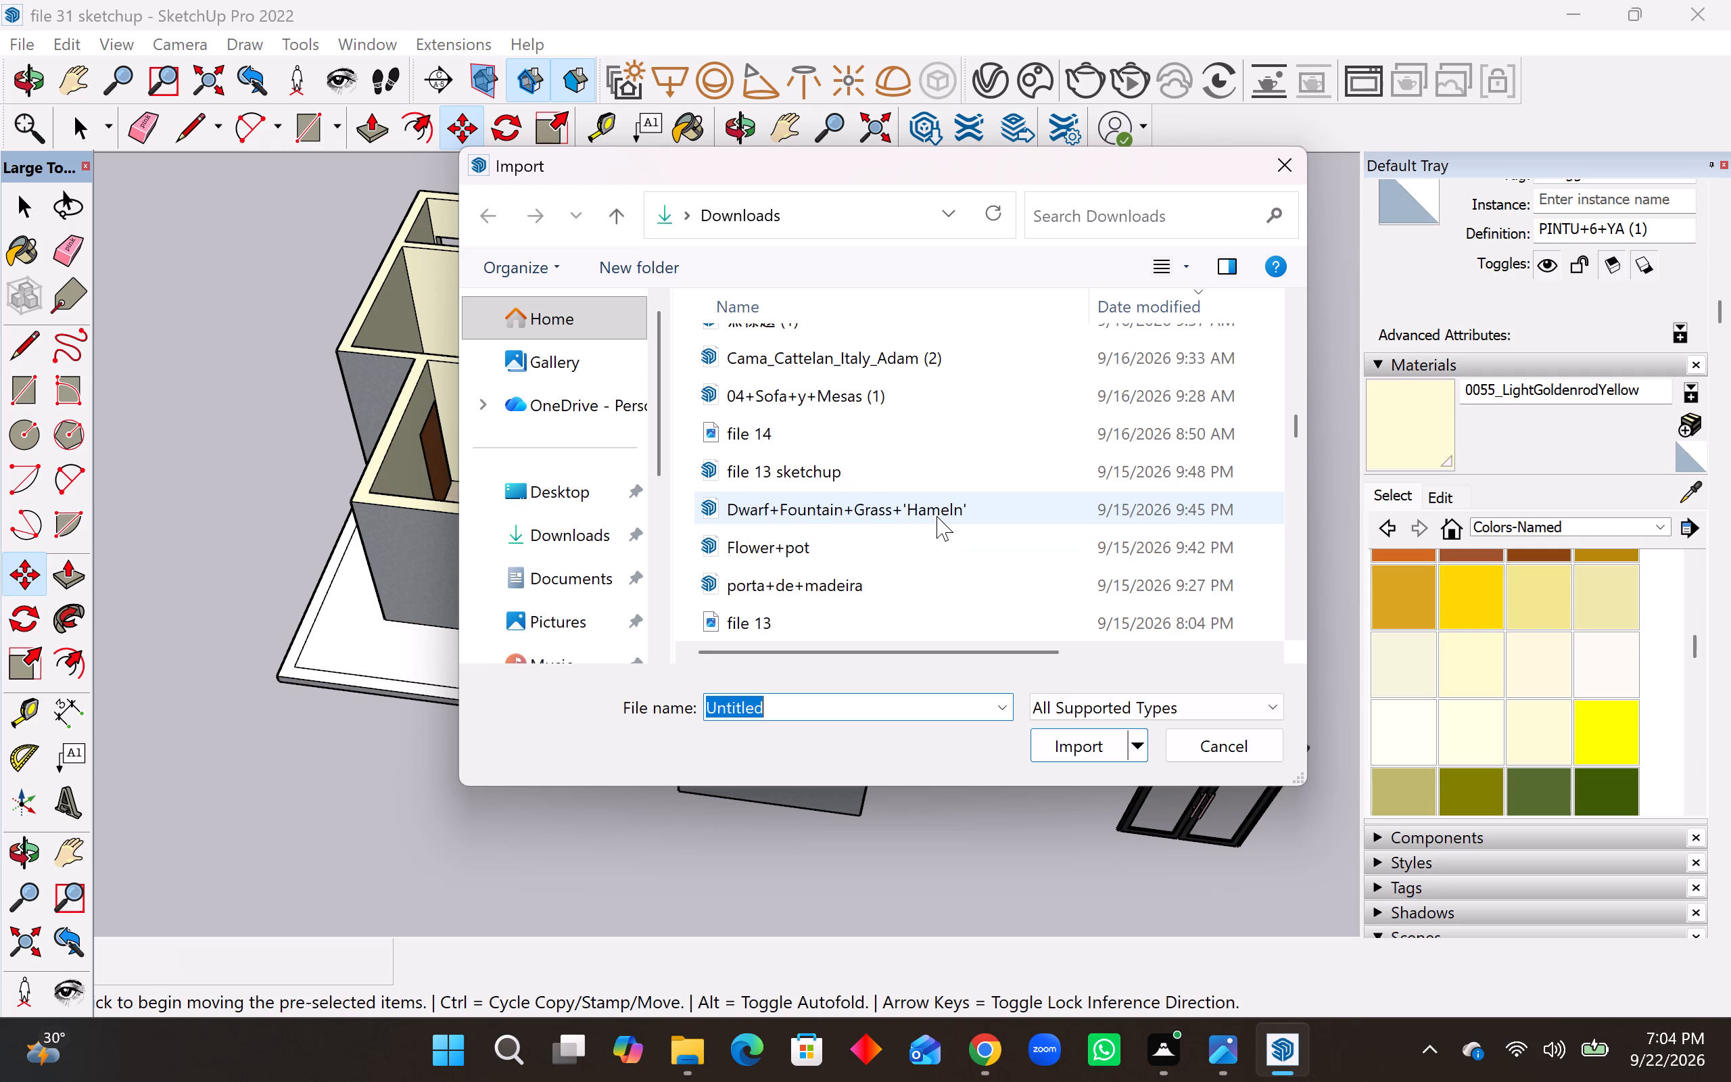
{"action": "scroll", "coordinate": [936, 516], "scroll_direction": "down", "scroll_amount": 2}
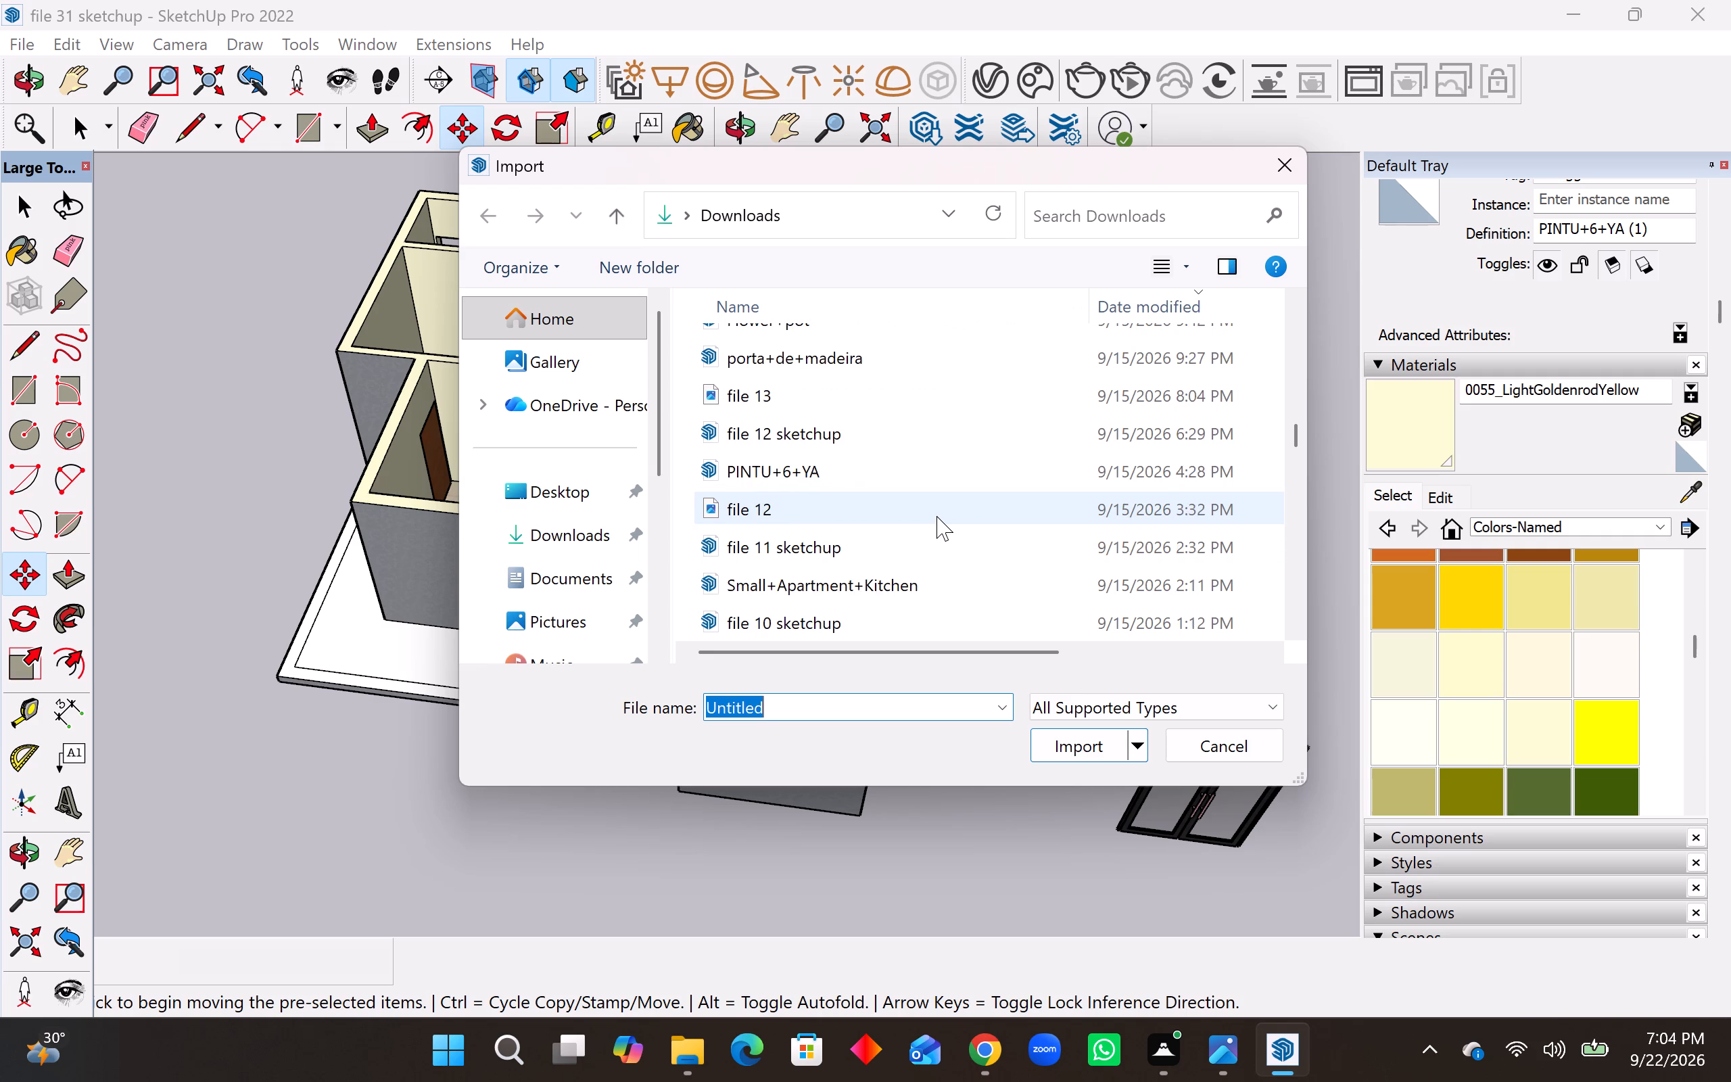
{"action": "scroll", "coordinate": [936, 516], "scroll_direction": "down", "scroll_amount": 1}
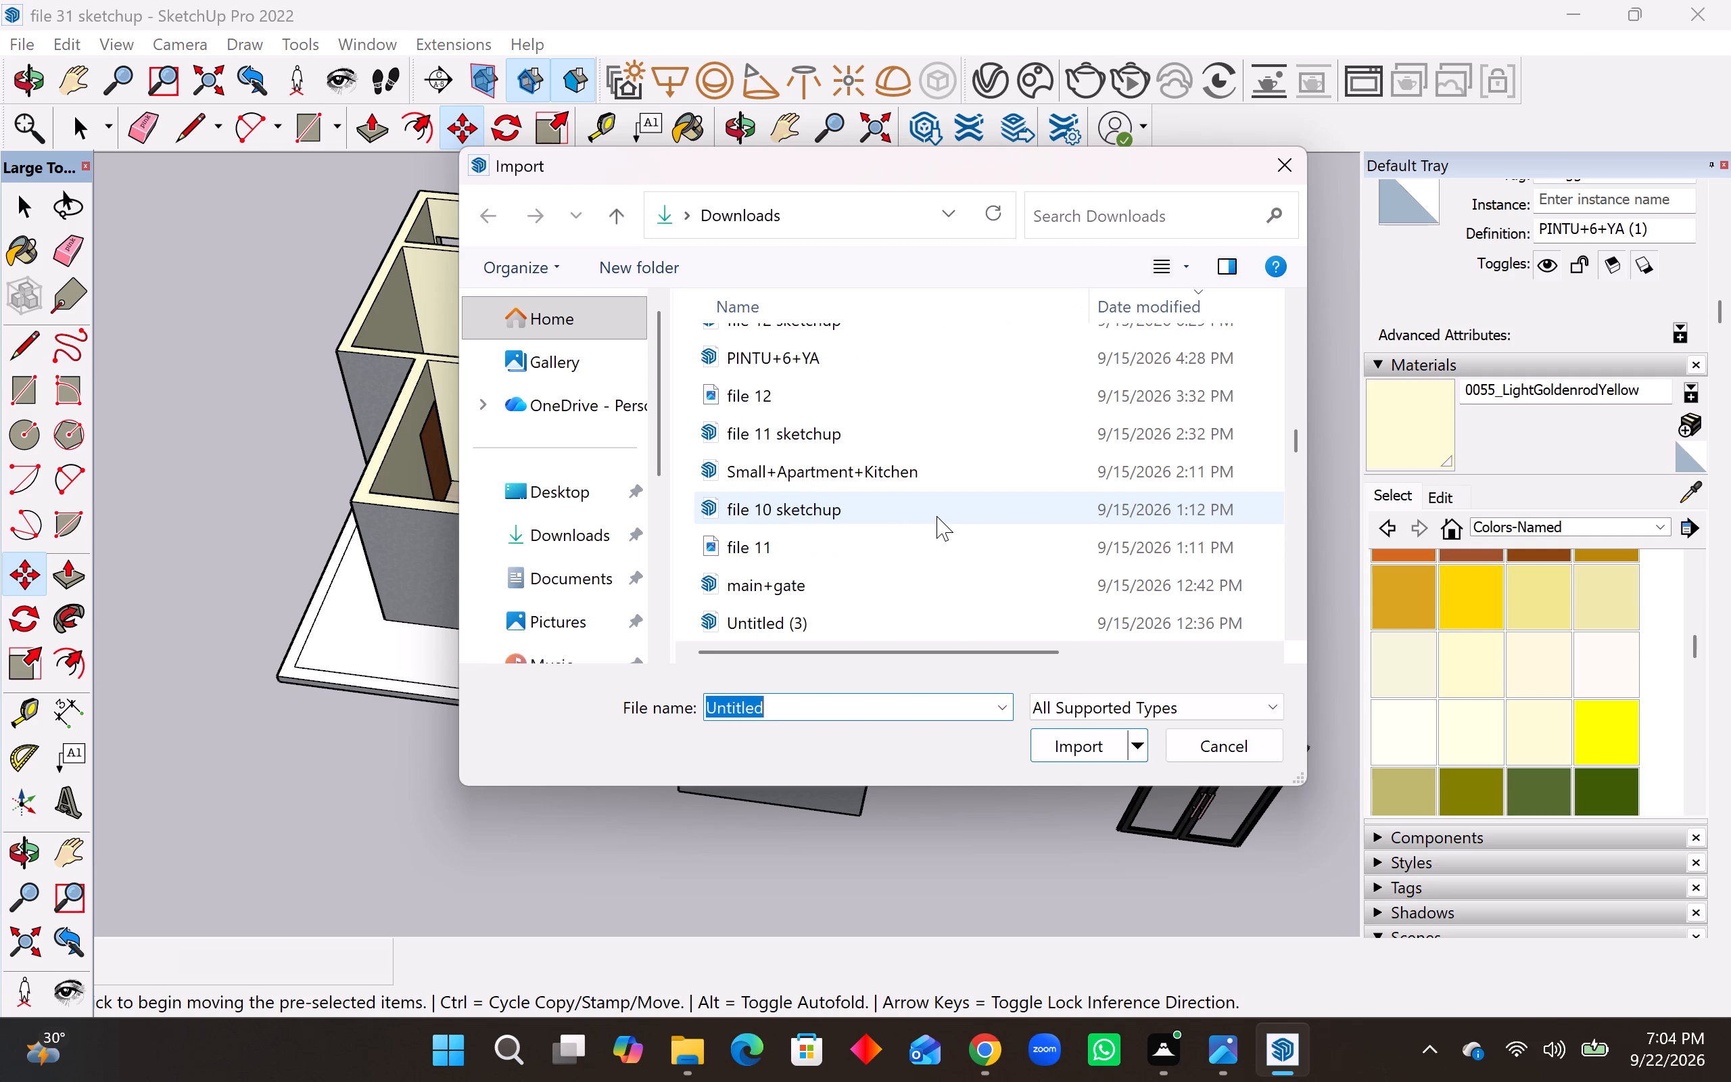
{"action": "scroll", "coordinate": [936, 516], "scroll_direction": "down", "scroll_amount": 3}
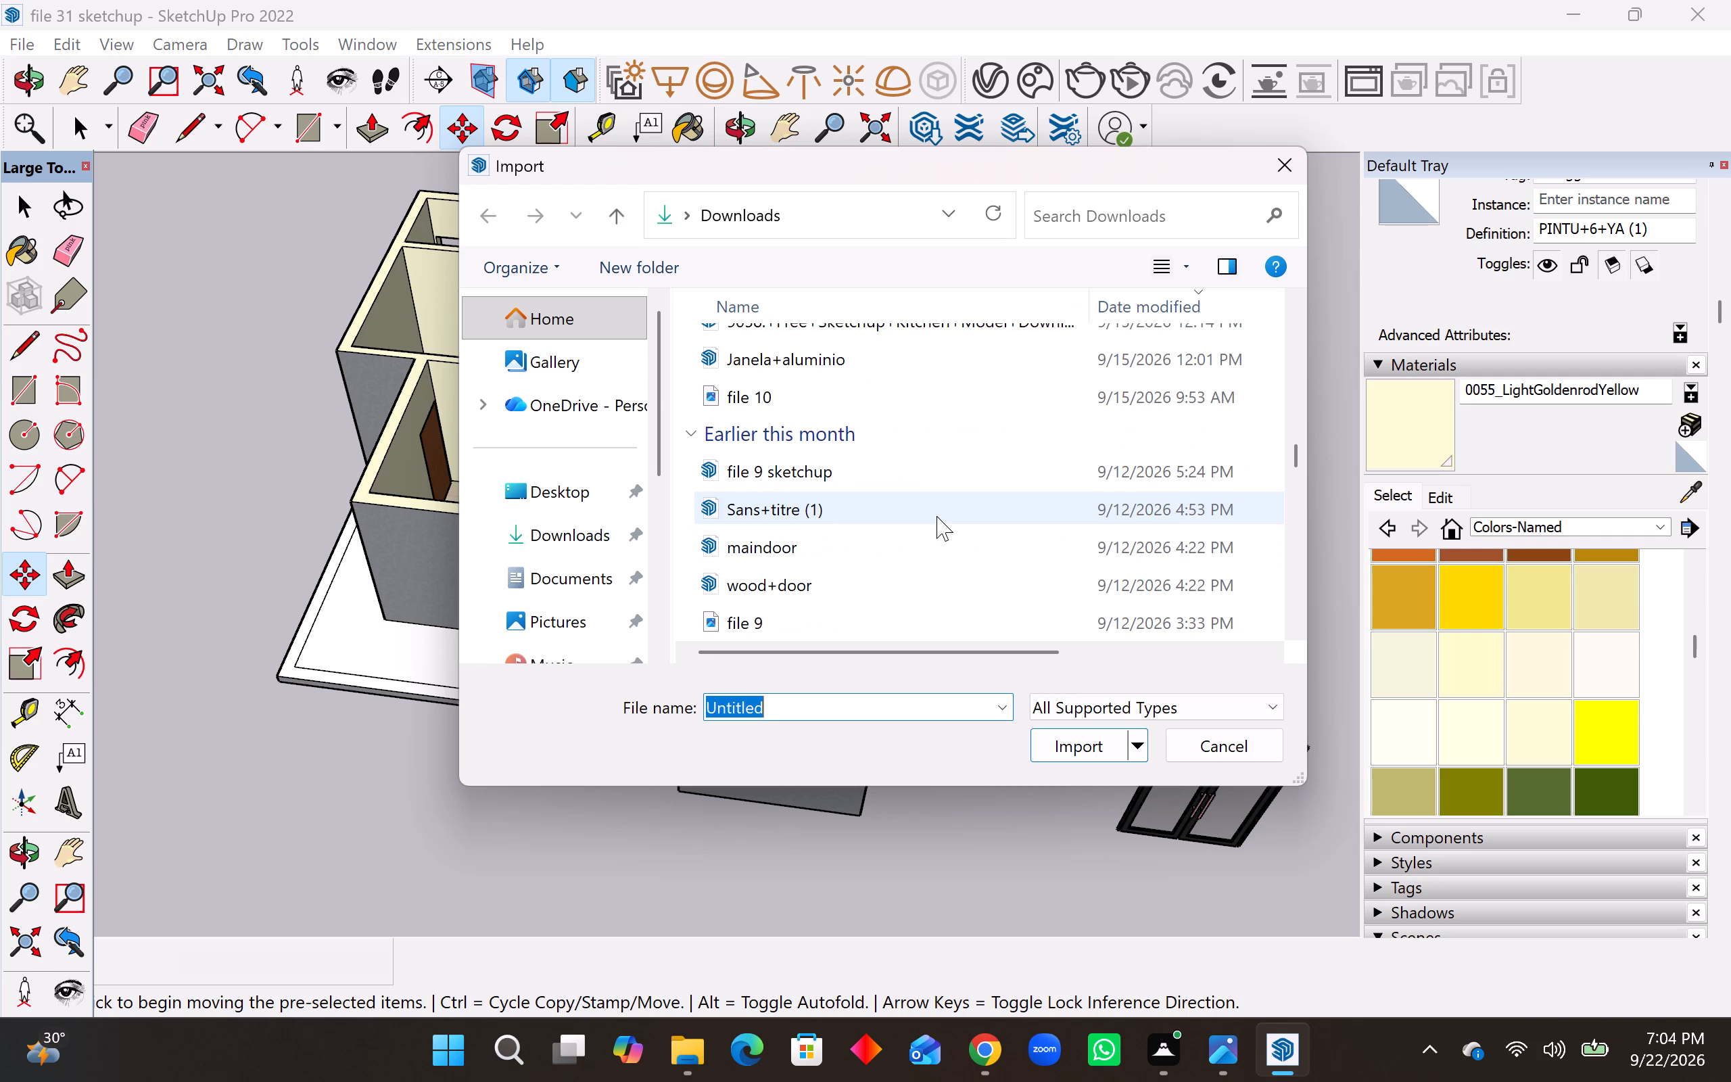
{"action": "scroll", "coordinate": [936, 516], "scroll_direction": "down", "scroll_amount": 1}
{"action": "left_click", "coordinate": [935, 473]}
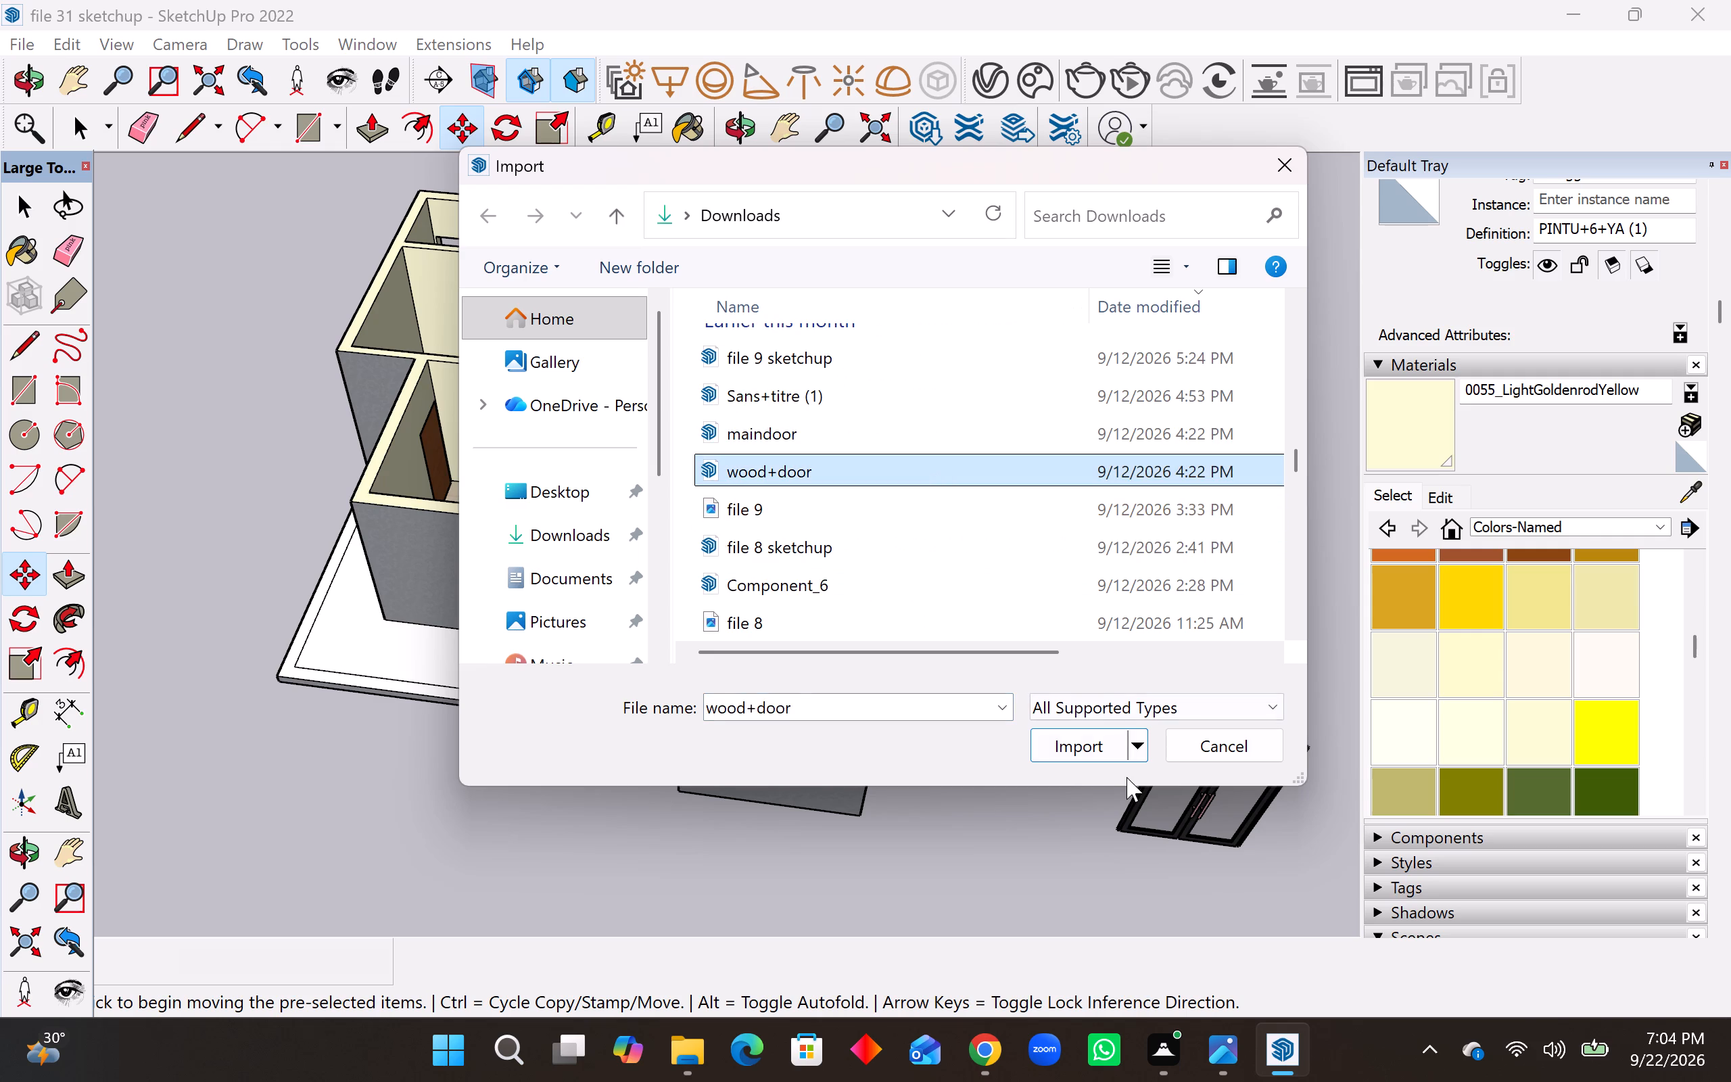
{"action": "left_click", "coordinate": [1111, 755]}
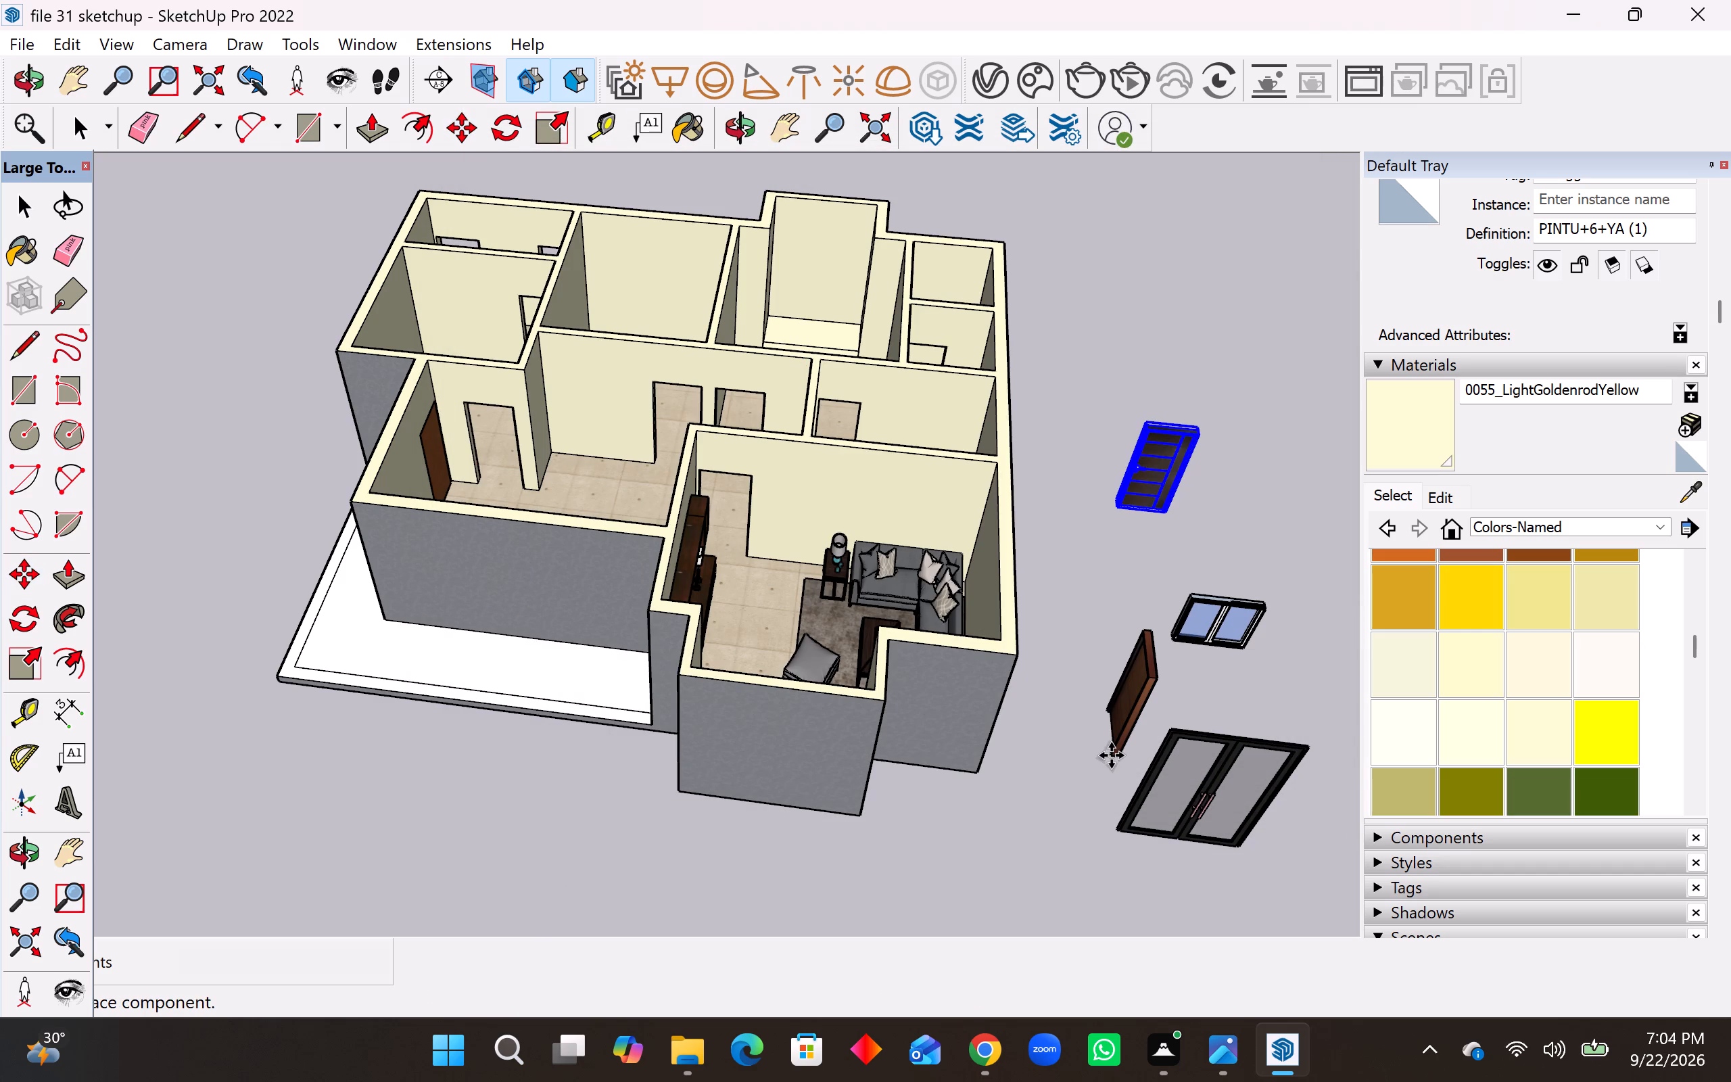
{"action": "left_click", "coordinate": [1245, 481]}
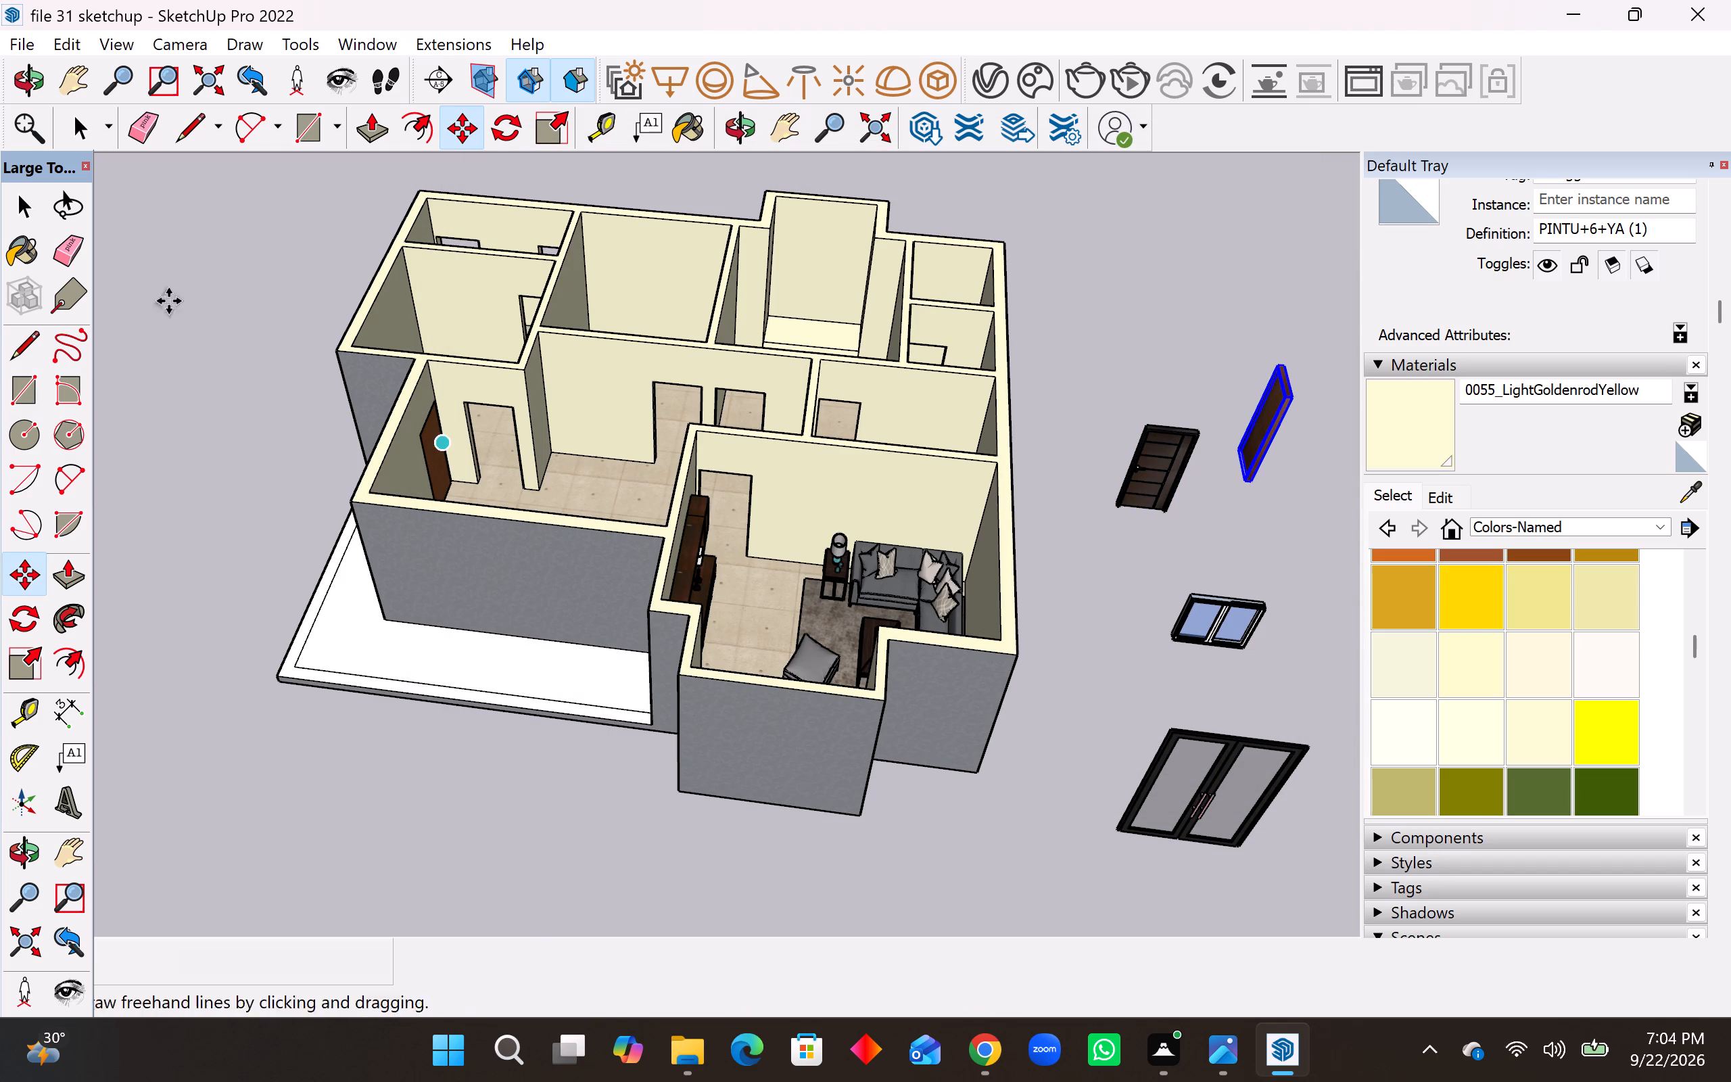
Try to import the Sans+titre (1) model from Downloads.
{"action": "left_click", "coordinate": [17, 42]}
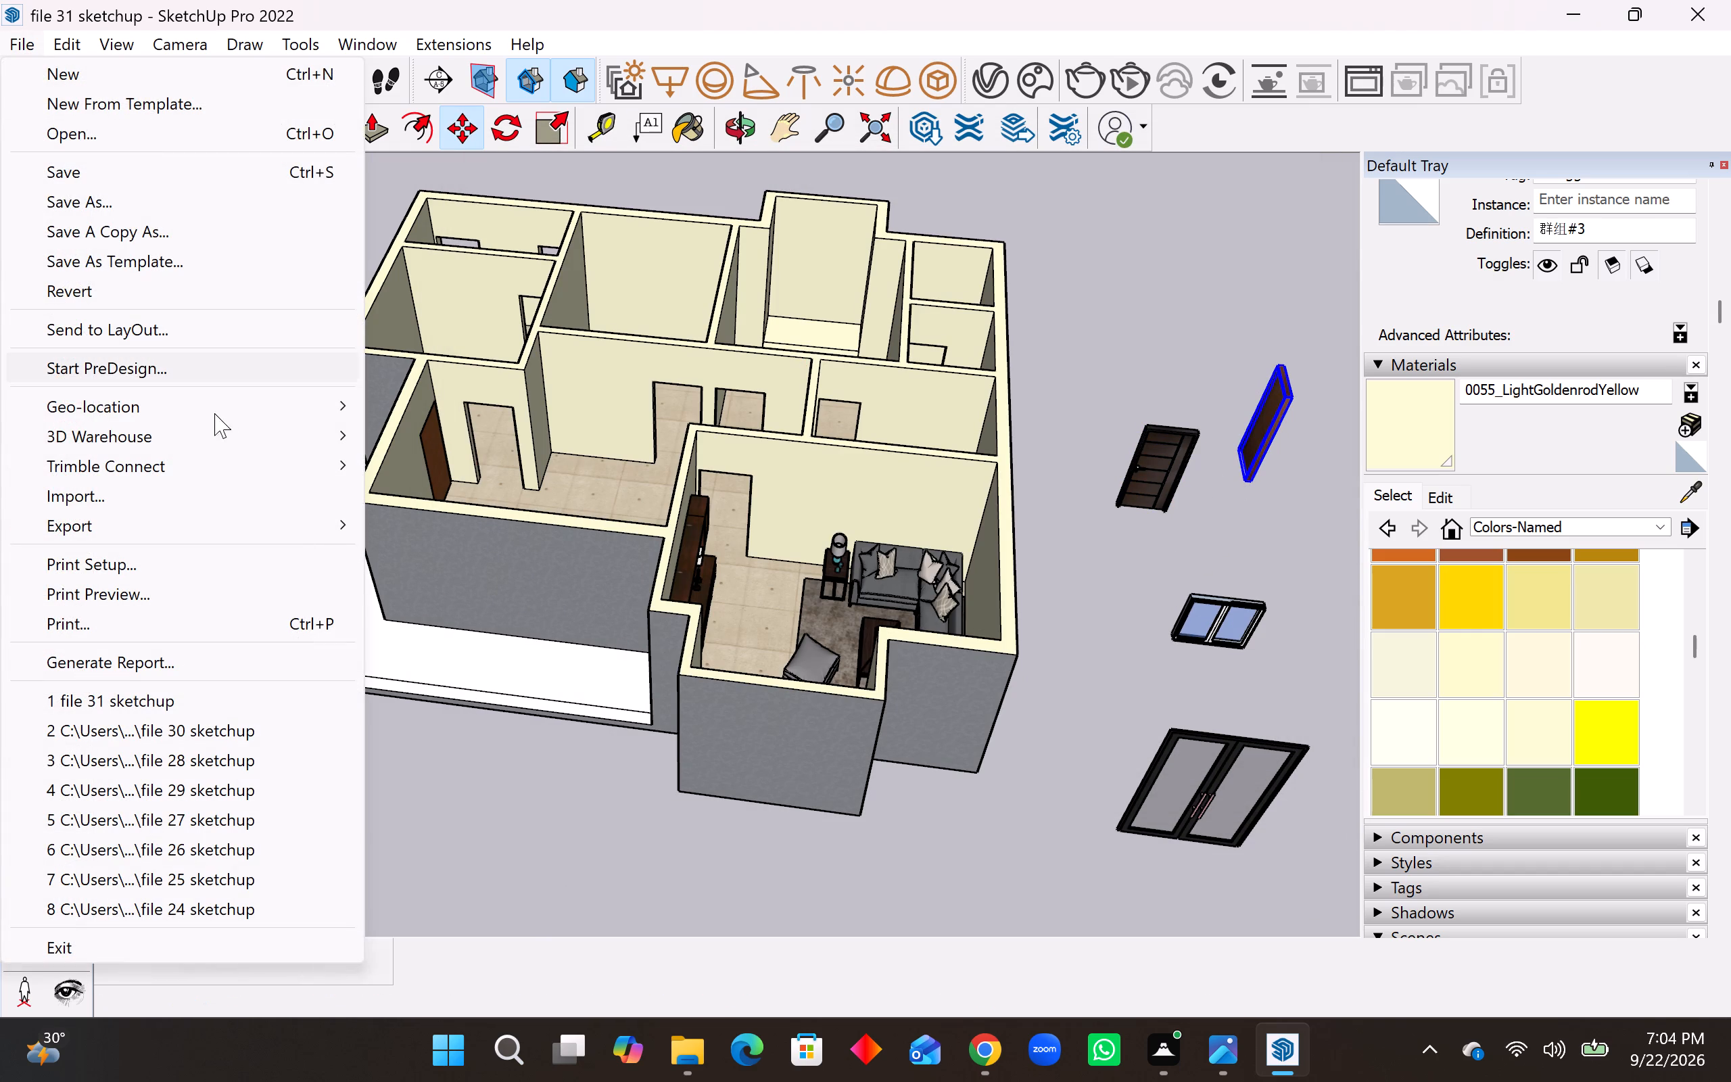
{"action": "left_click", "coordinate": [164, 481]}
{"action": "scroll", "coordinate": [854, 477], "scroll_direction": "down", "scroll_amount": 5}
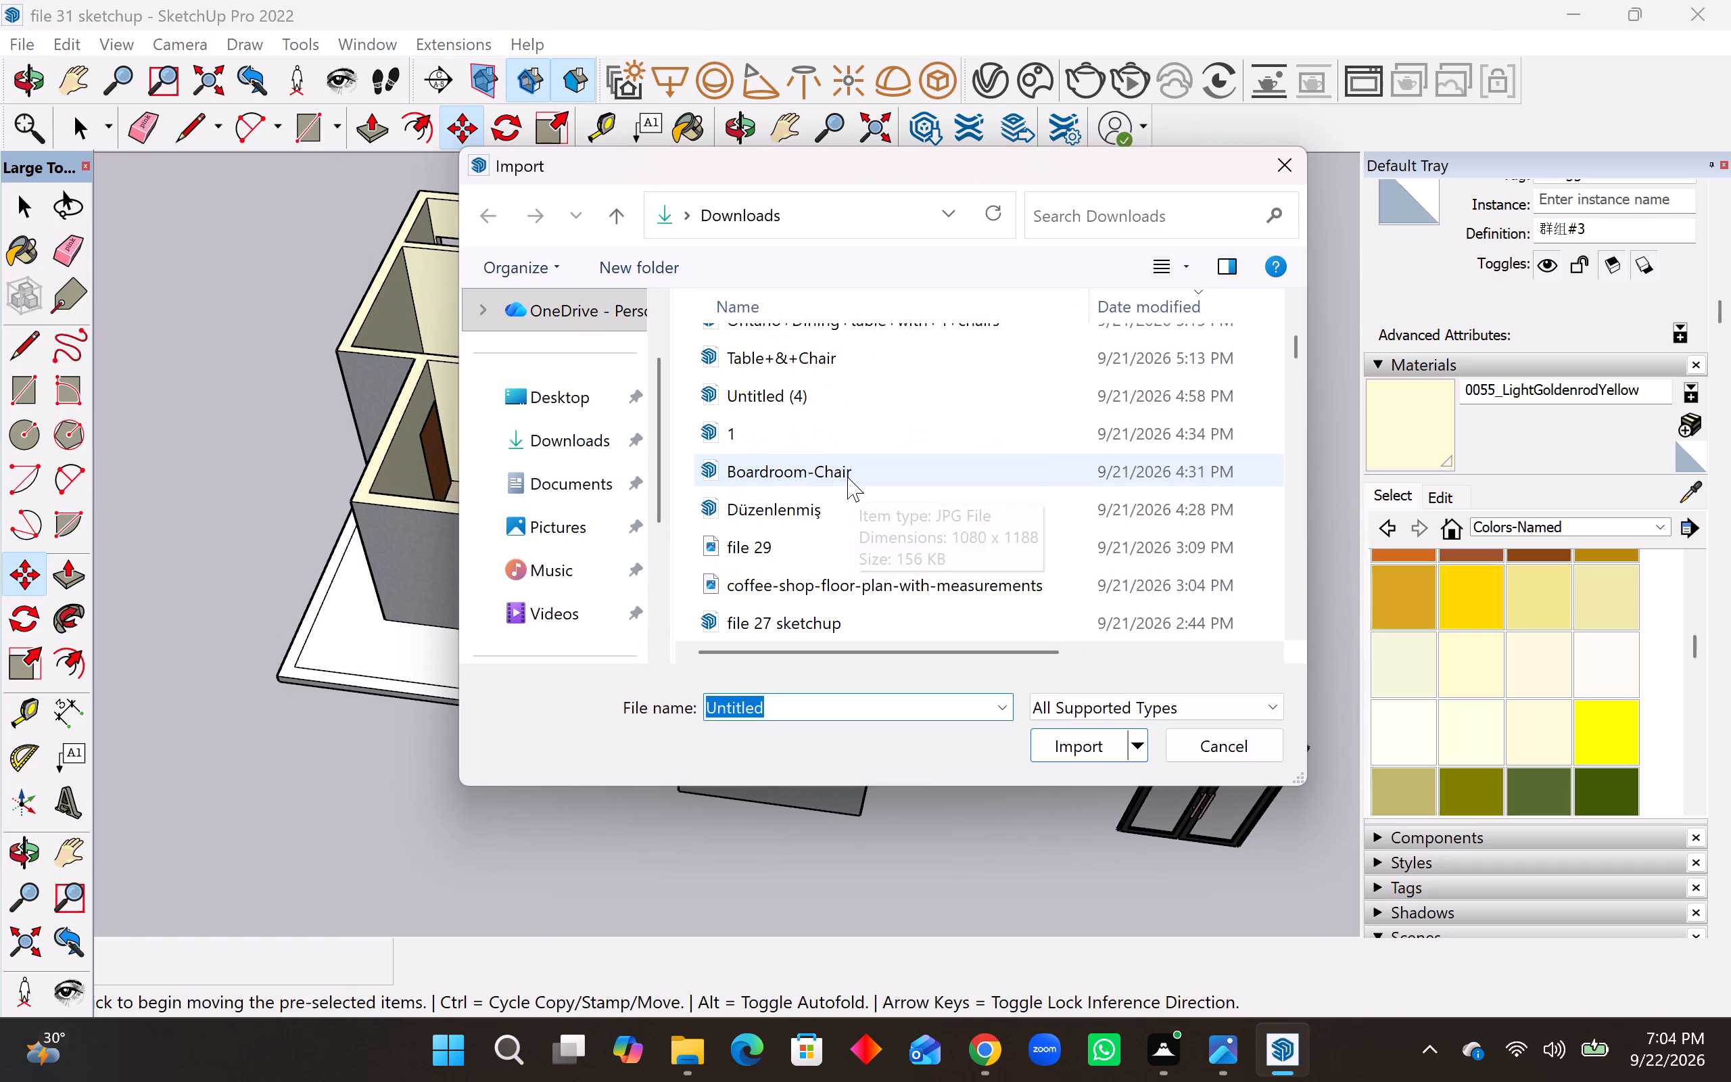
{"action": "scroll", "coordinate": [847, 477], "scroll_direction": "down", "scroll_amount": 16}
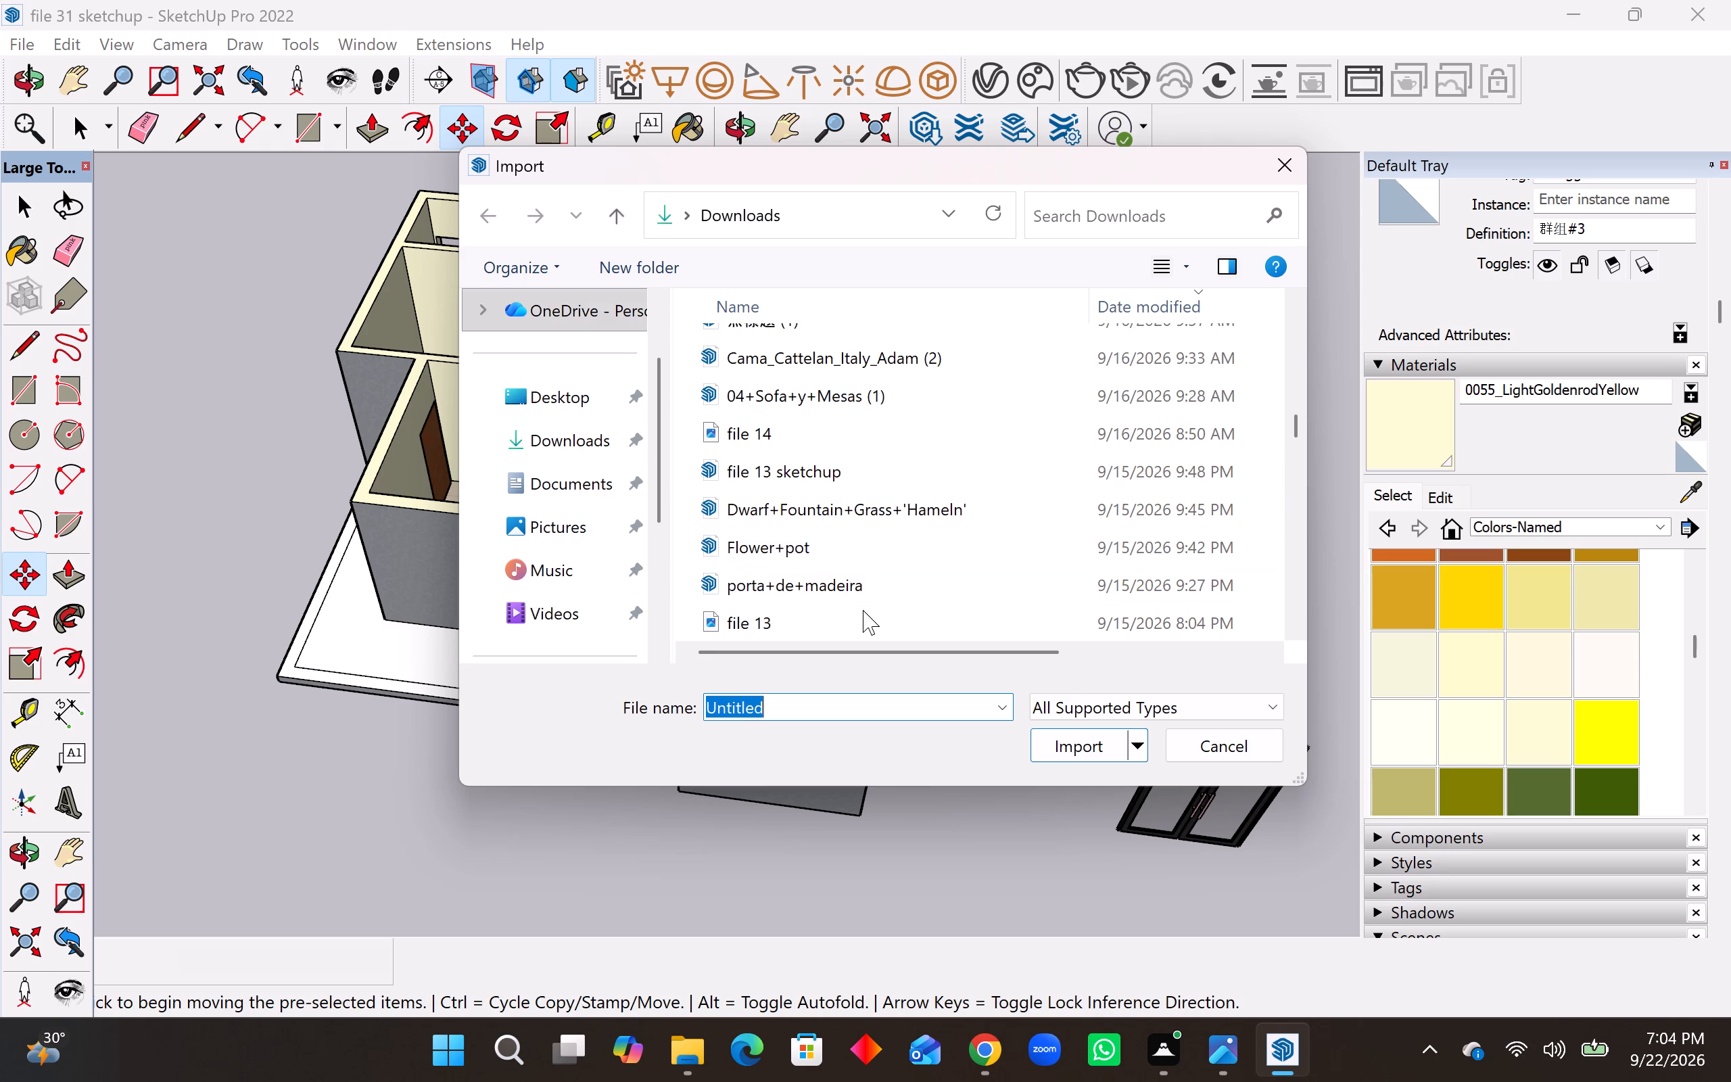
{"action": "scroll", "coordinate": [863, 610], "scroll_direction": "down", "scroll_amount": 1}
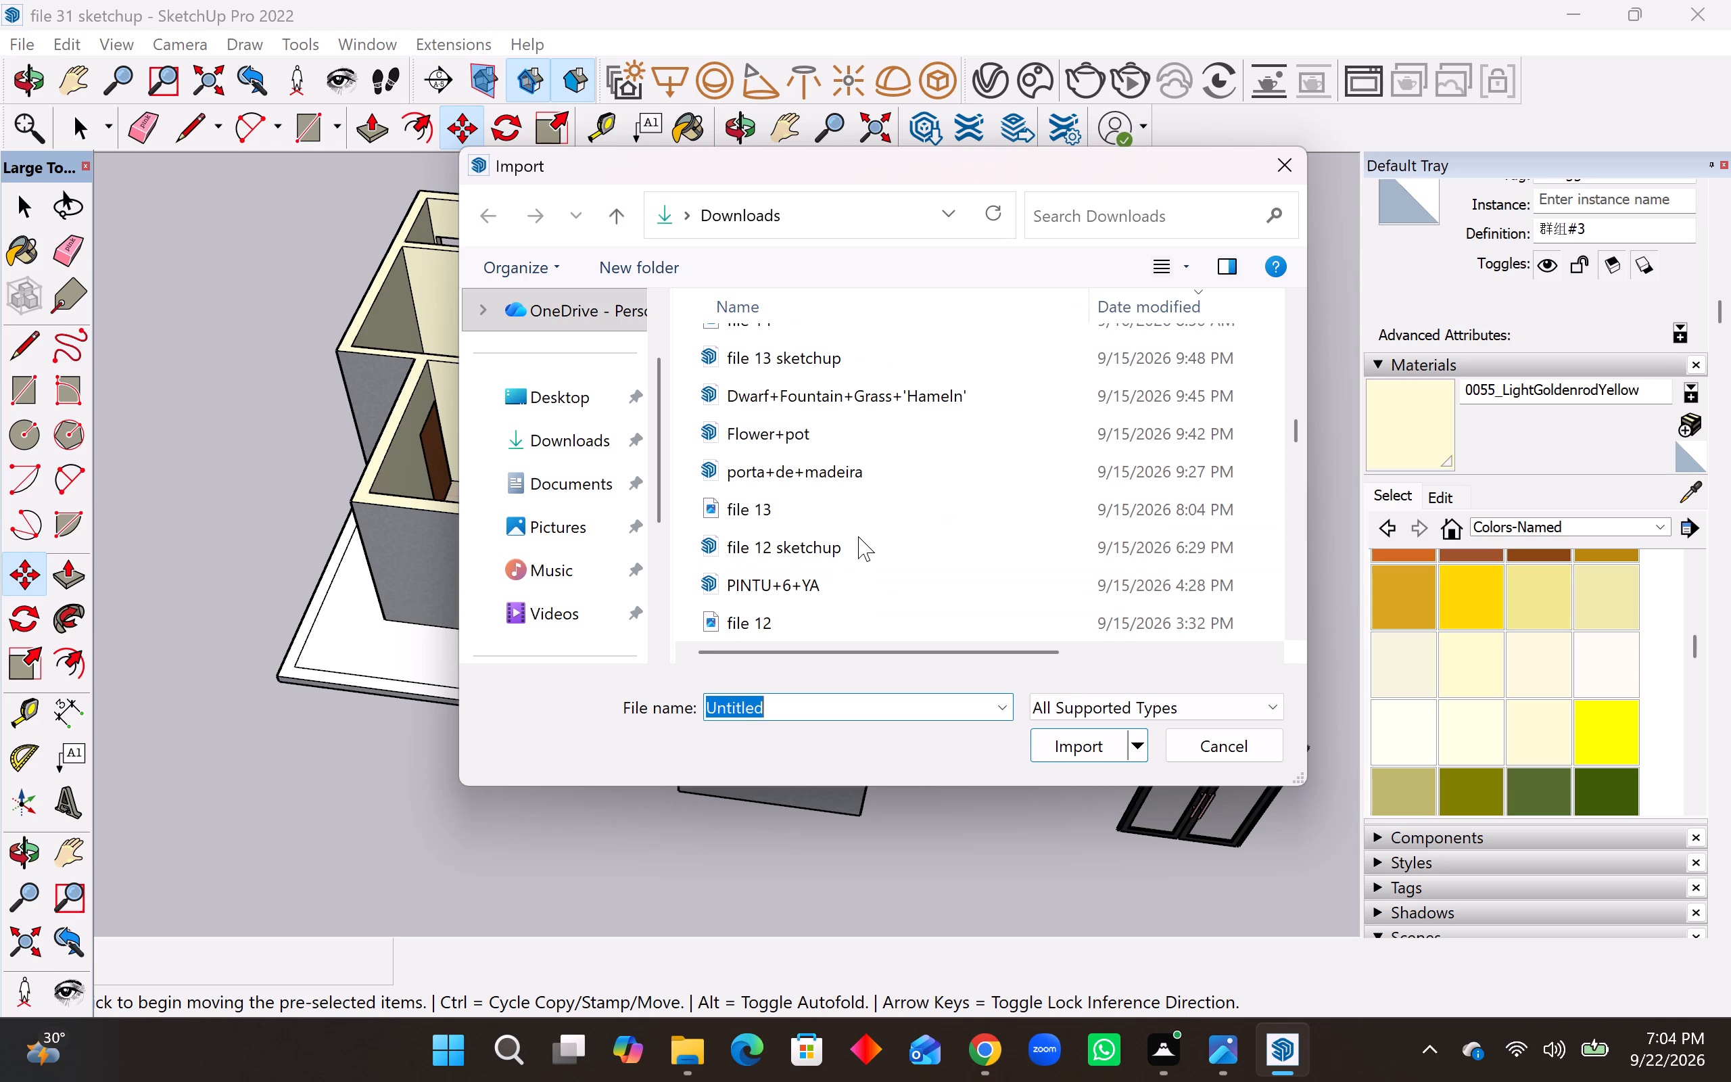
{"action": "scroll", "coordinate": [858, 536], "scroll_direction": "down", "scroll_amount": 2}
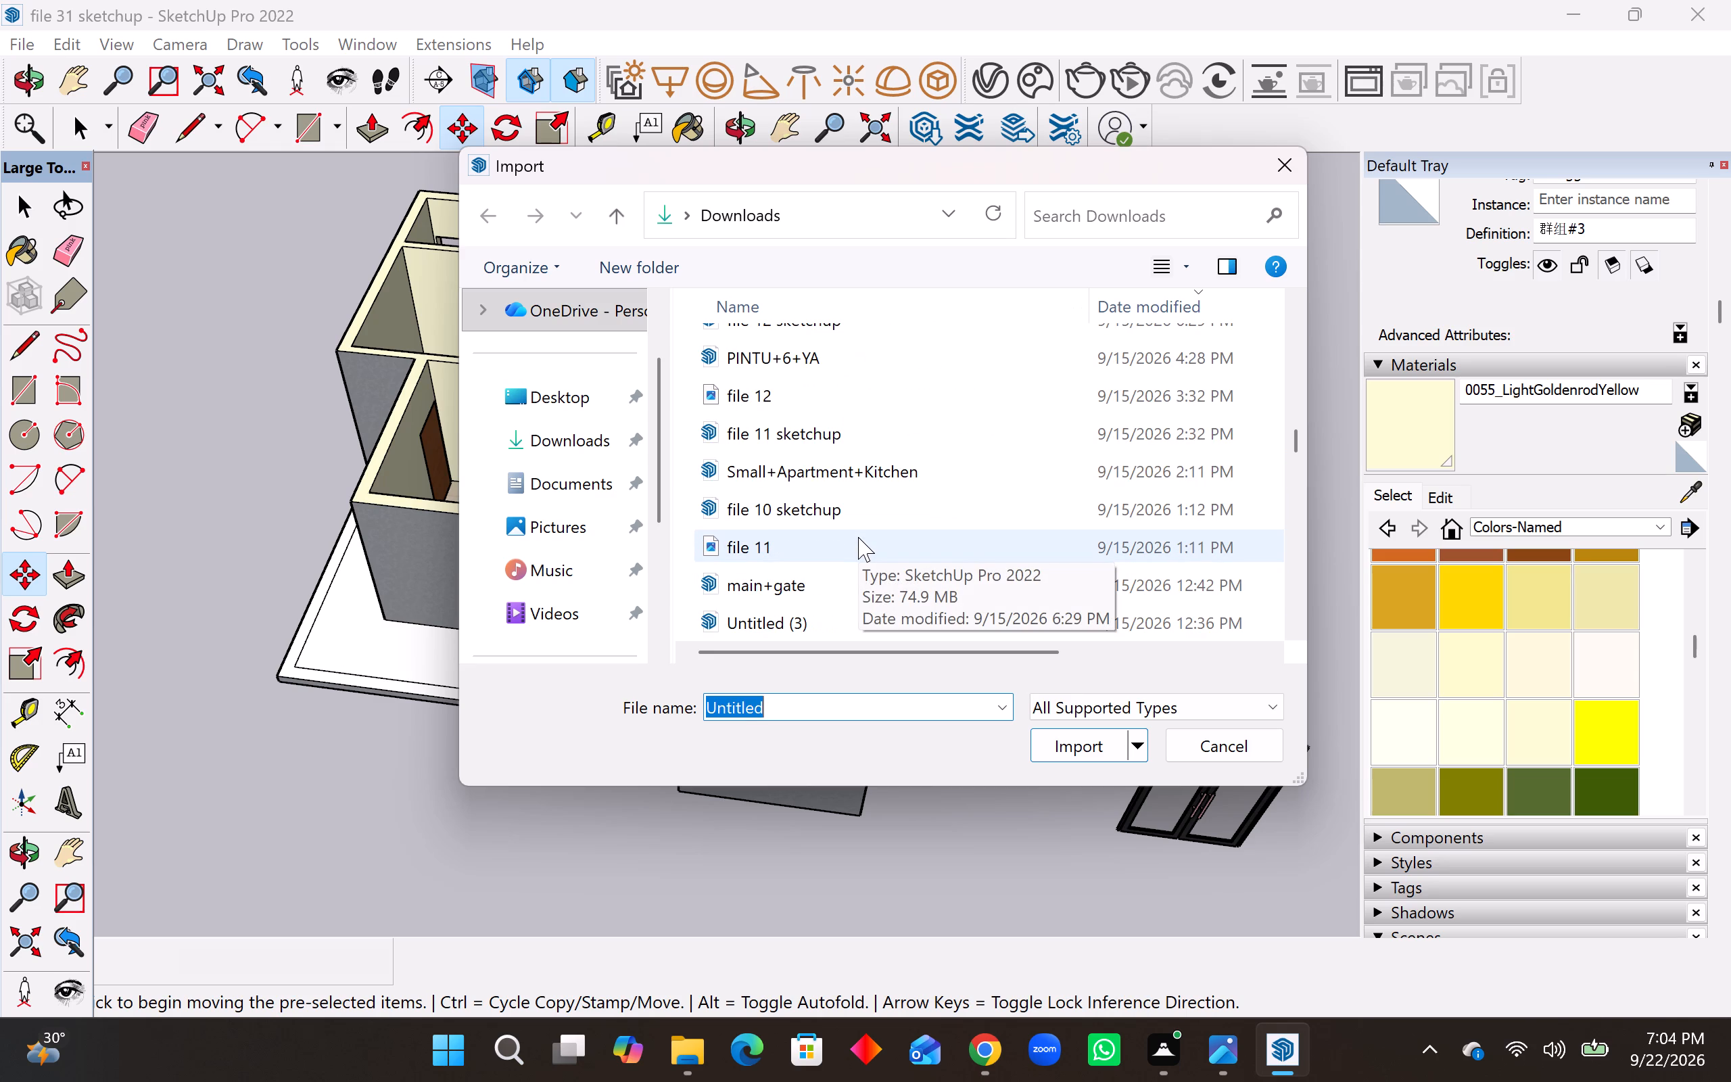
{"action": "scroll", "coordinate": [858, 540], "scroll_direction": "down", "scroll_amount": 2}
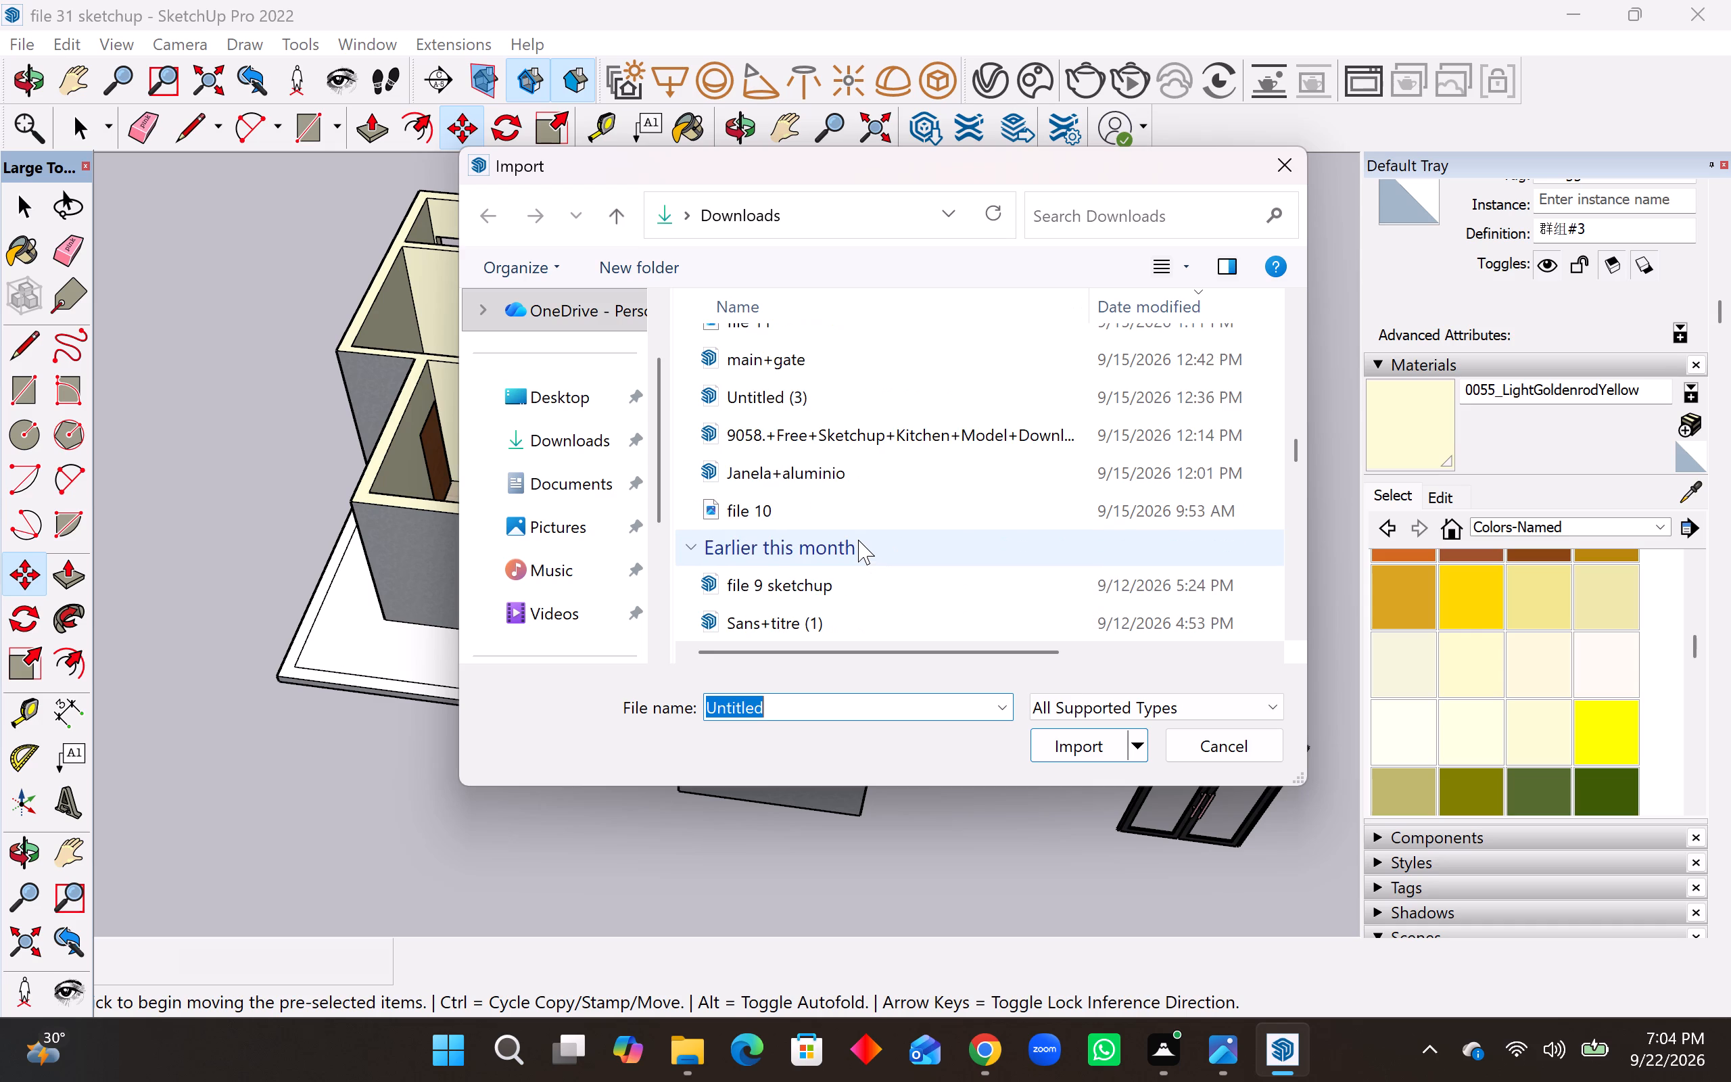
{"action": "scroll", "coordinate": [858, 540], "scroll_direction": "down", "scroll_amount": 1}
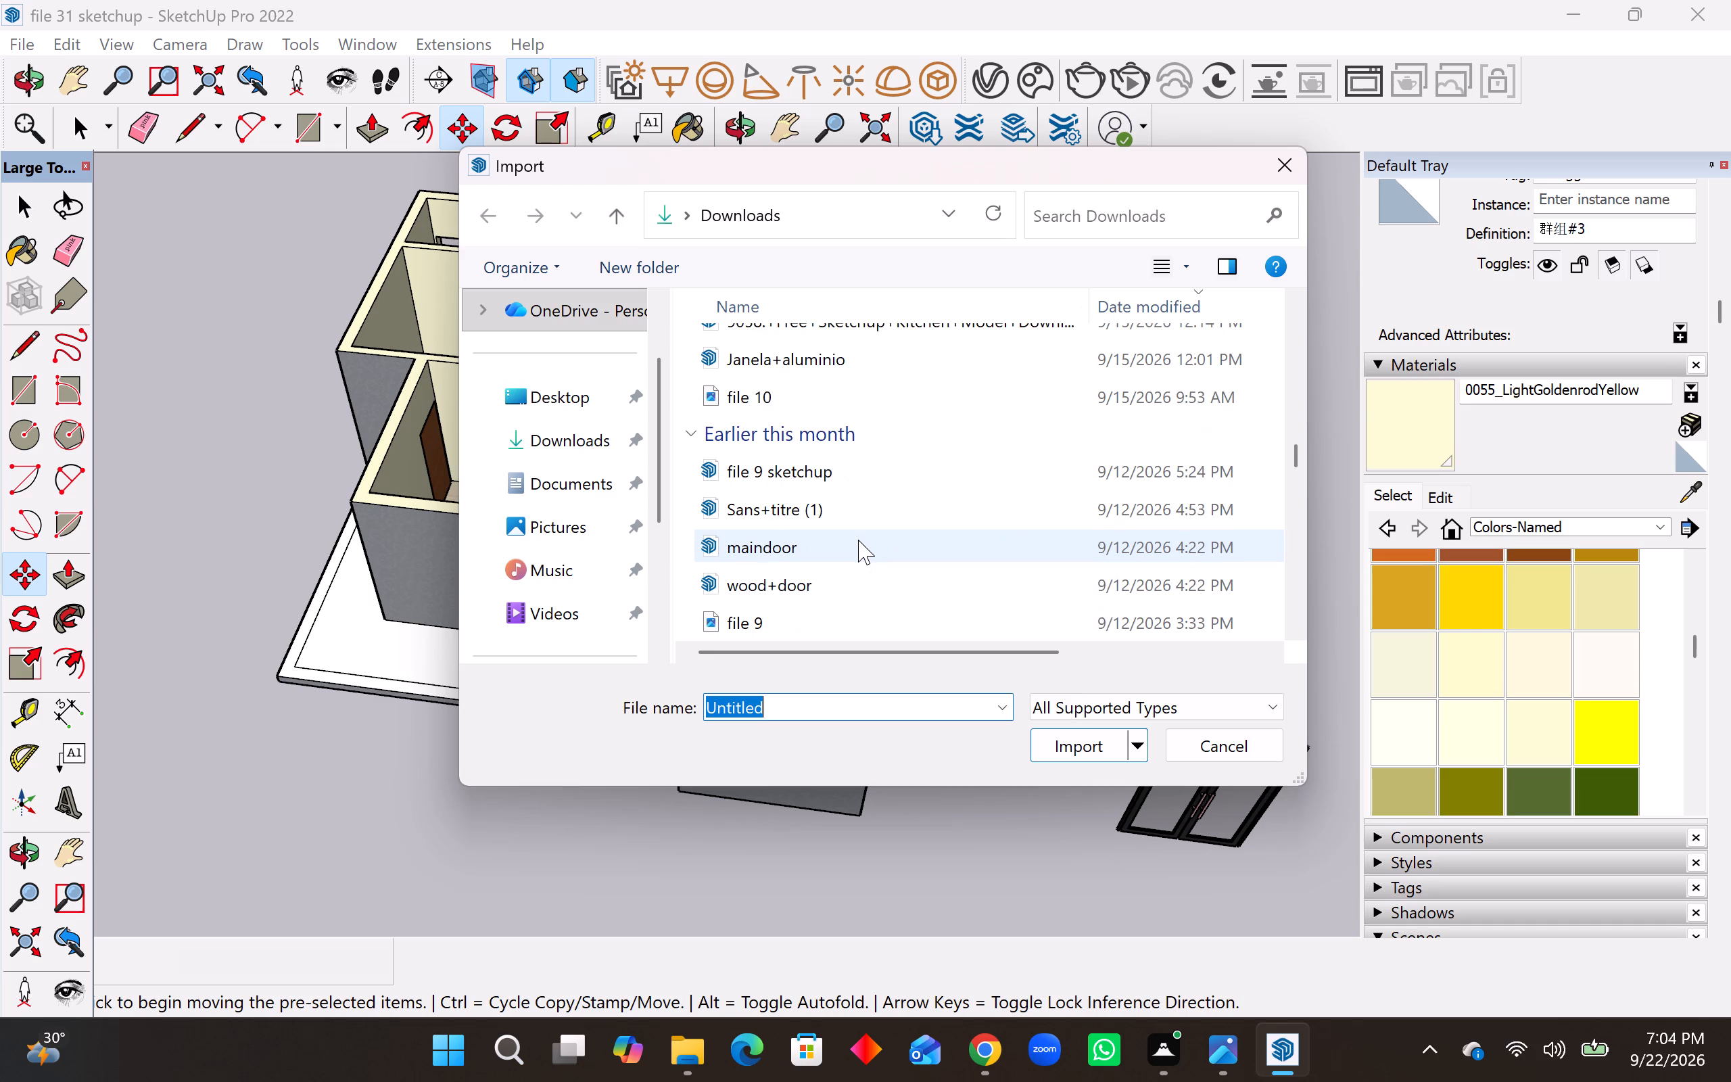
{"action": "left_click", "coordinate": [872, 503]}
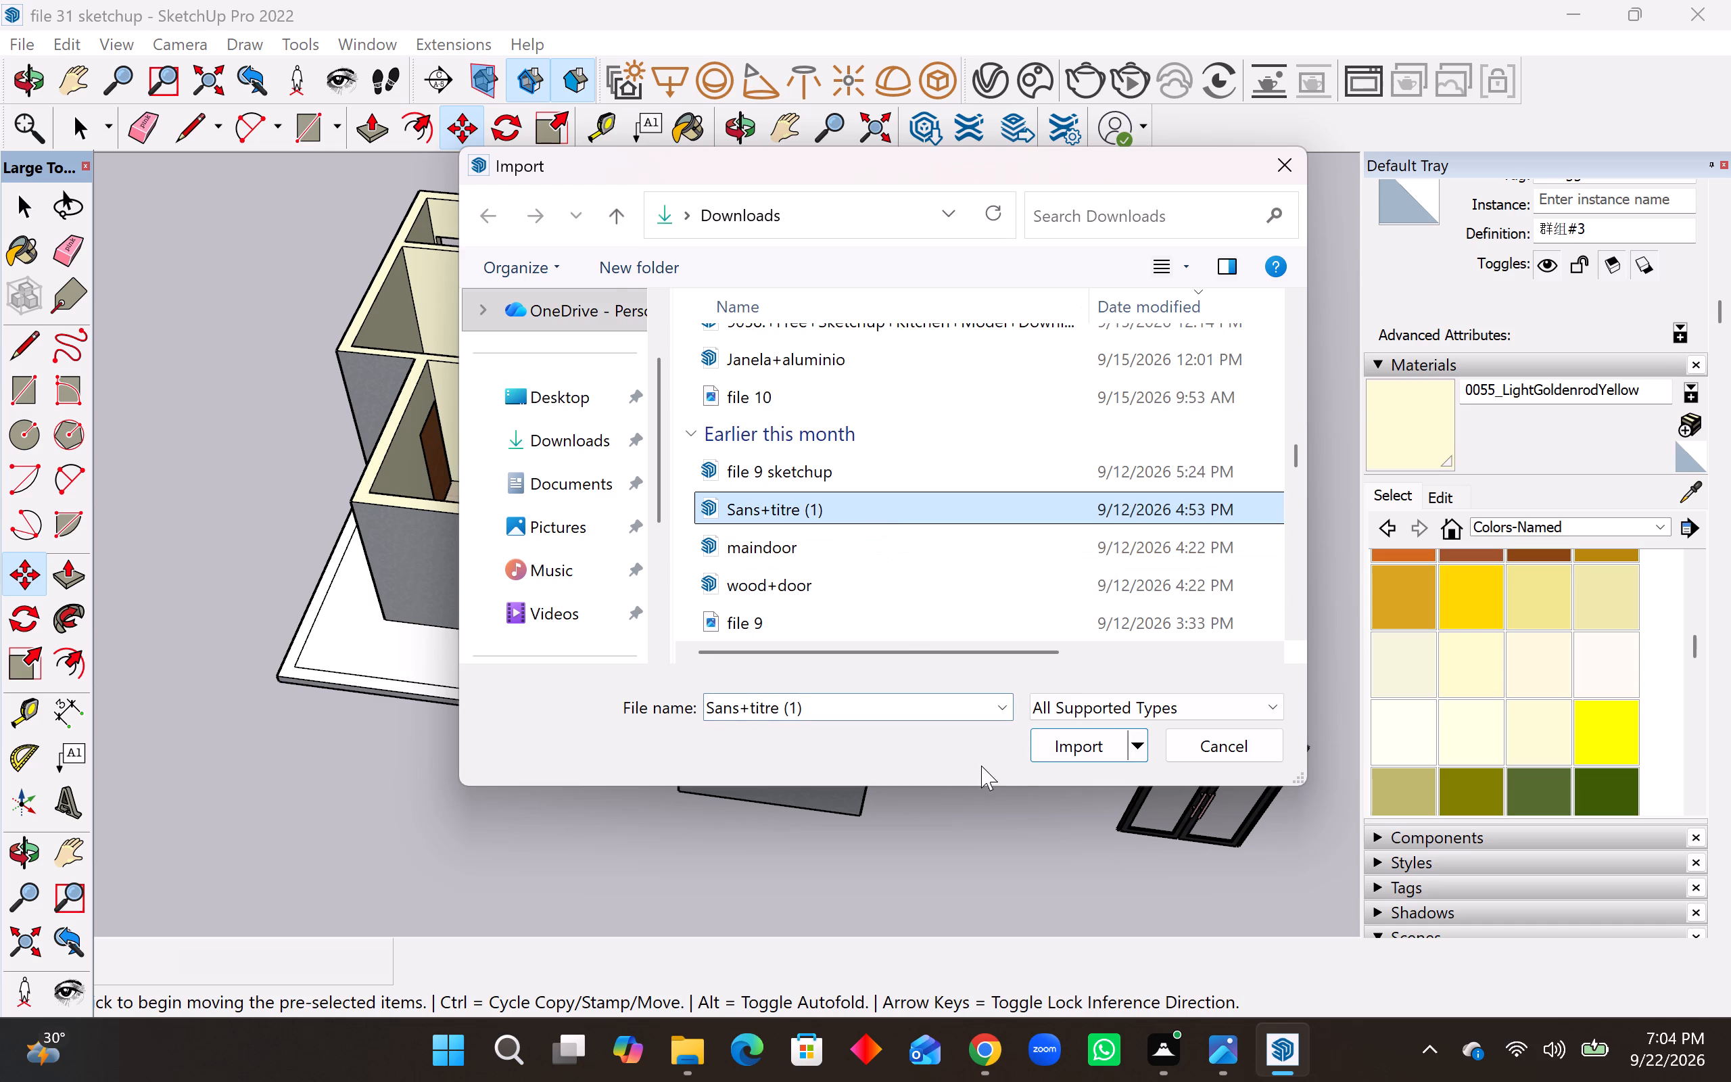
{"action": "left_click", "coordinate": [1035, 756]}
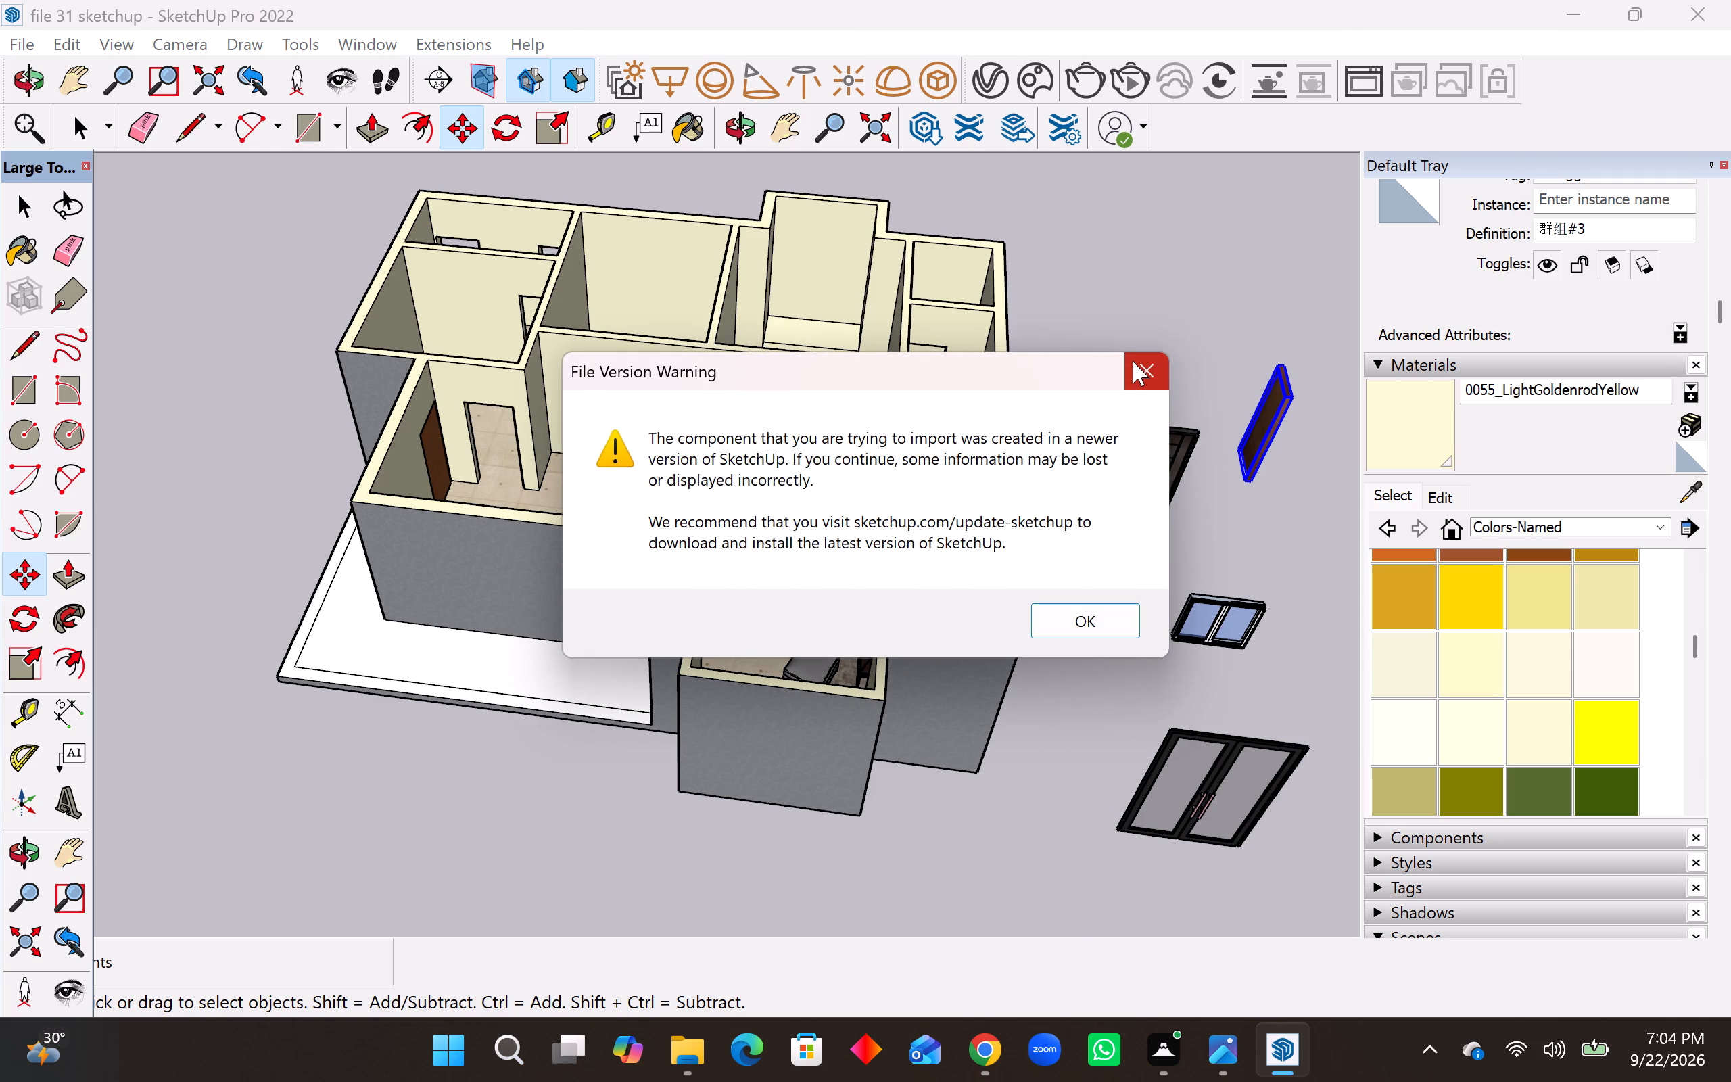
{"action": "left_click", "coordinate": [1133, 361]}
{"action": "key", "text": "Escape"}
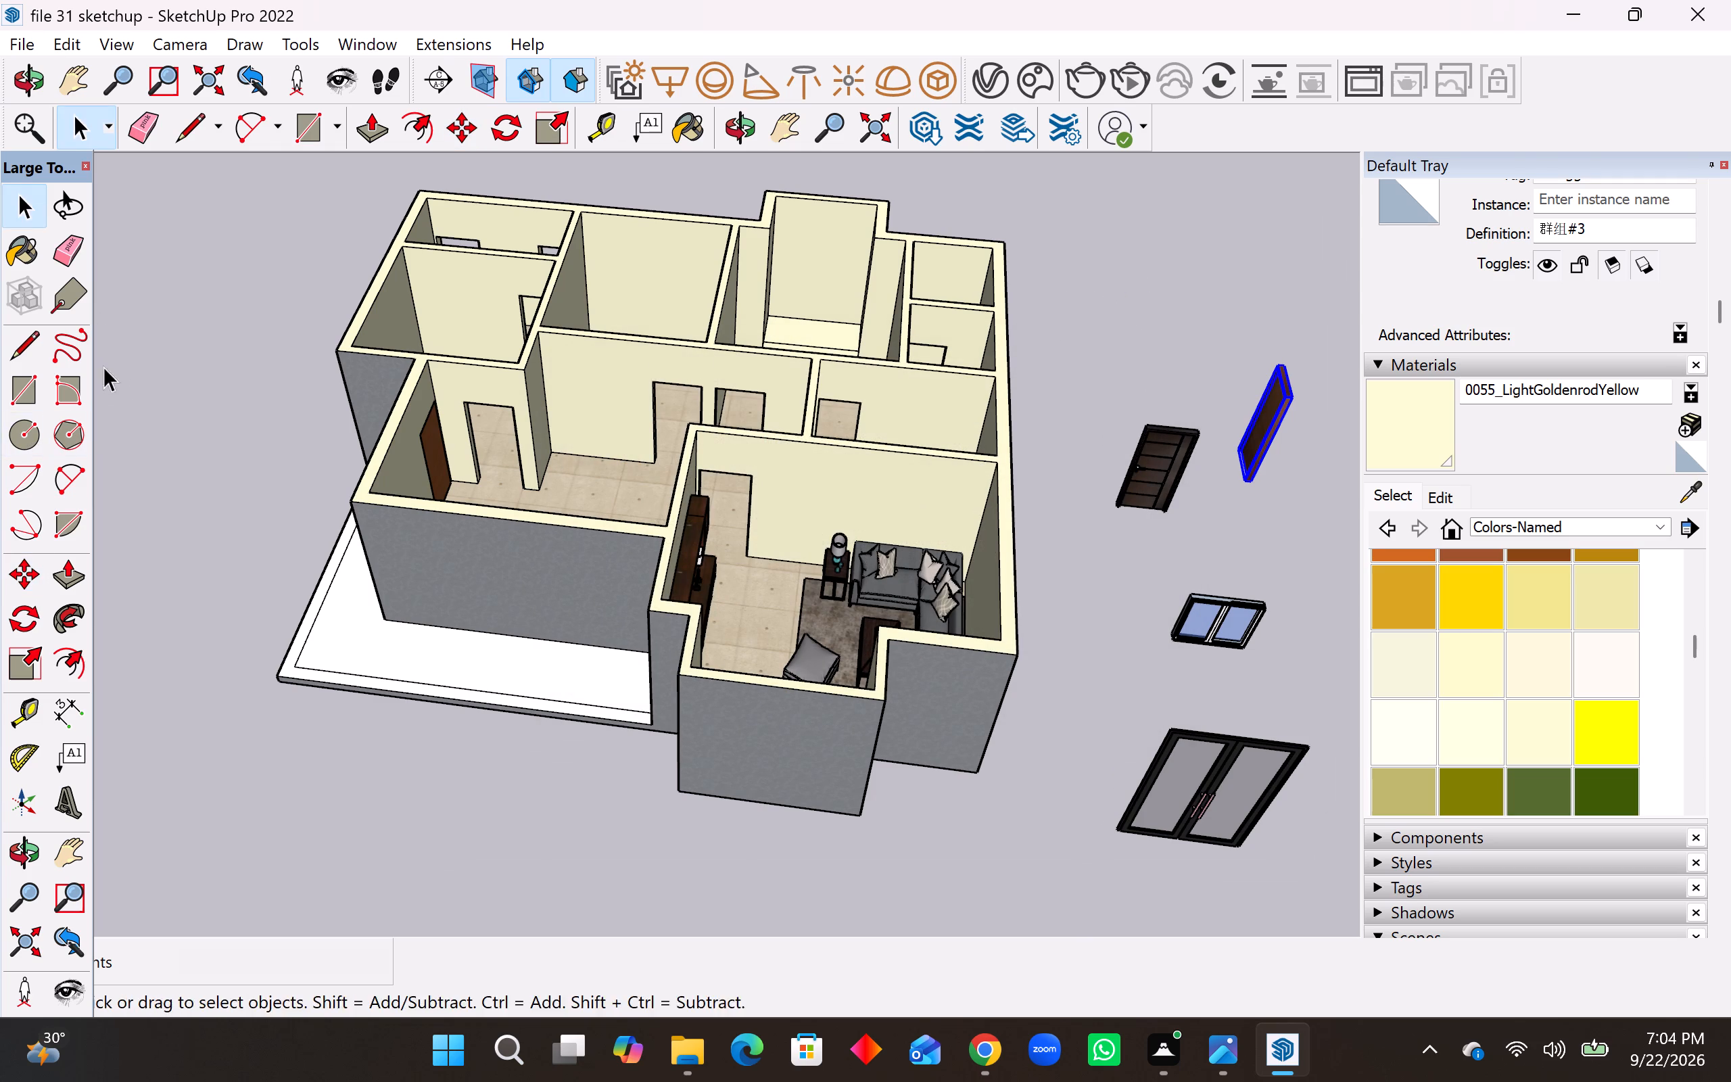
Import the moms+employer model from Downloads.
{"action": "left_click", "coordinate": [17, 39]}
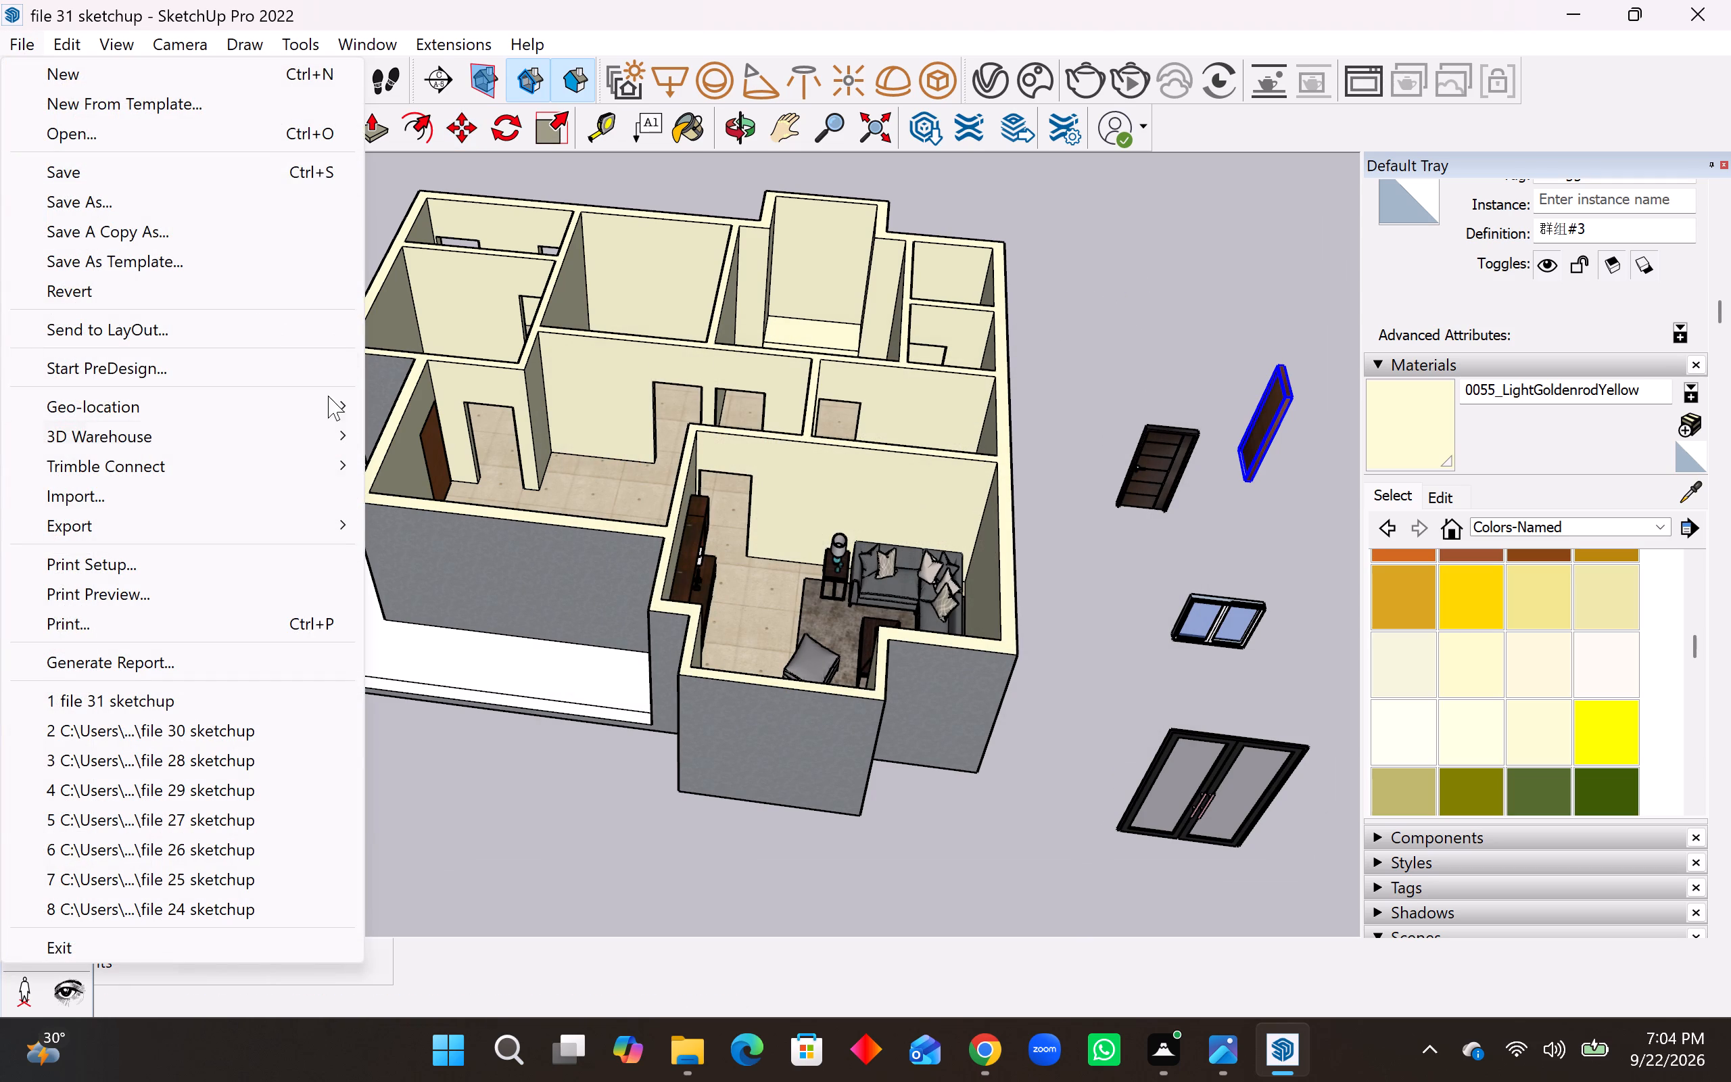
{"action": "left_click", "coordinate": [222, 496]}
{"action": "scroll", "coordinate": [694, 494], "scroll_direction": "down", "scroll_amount": 8}
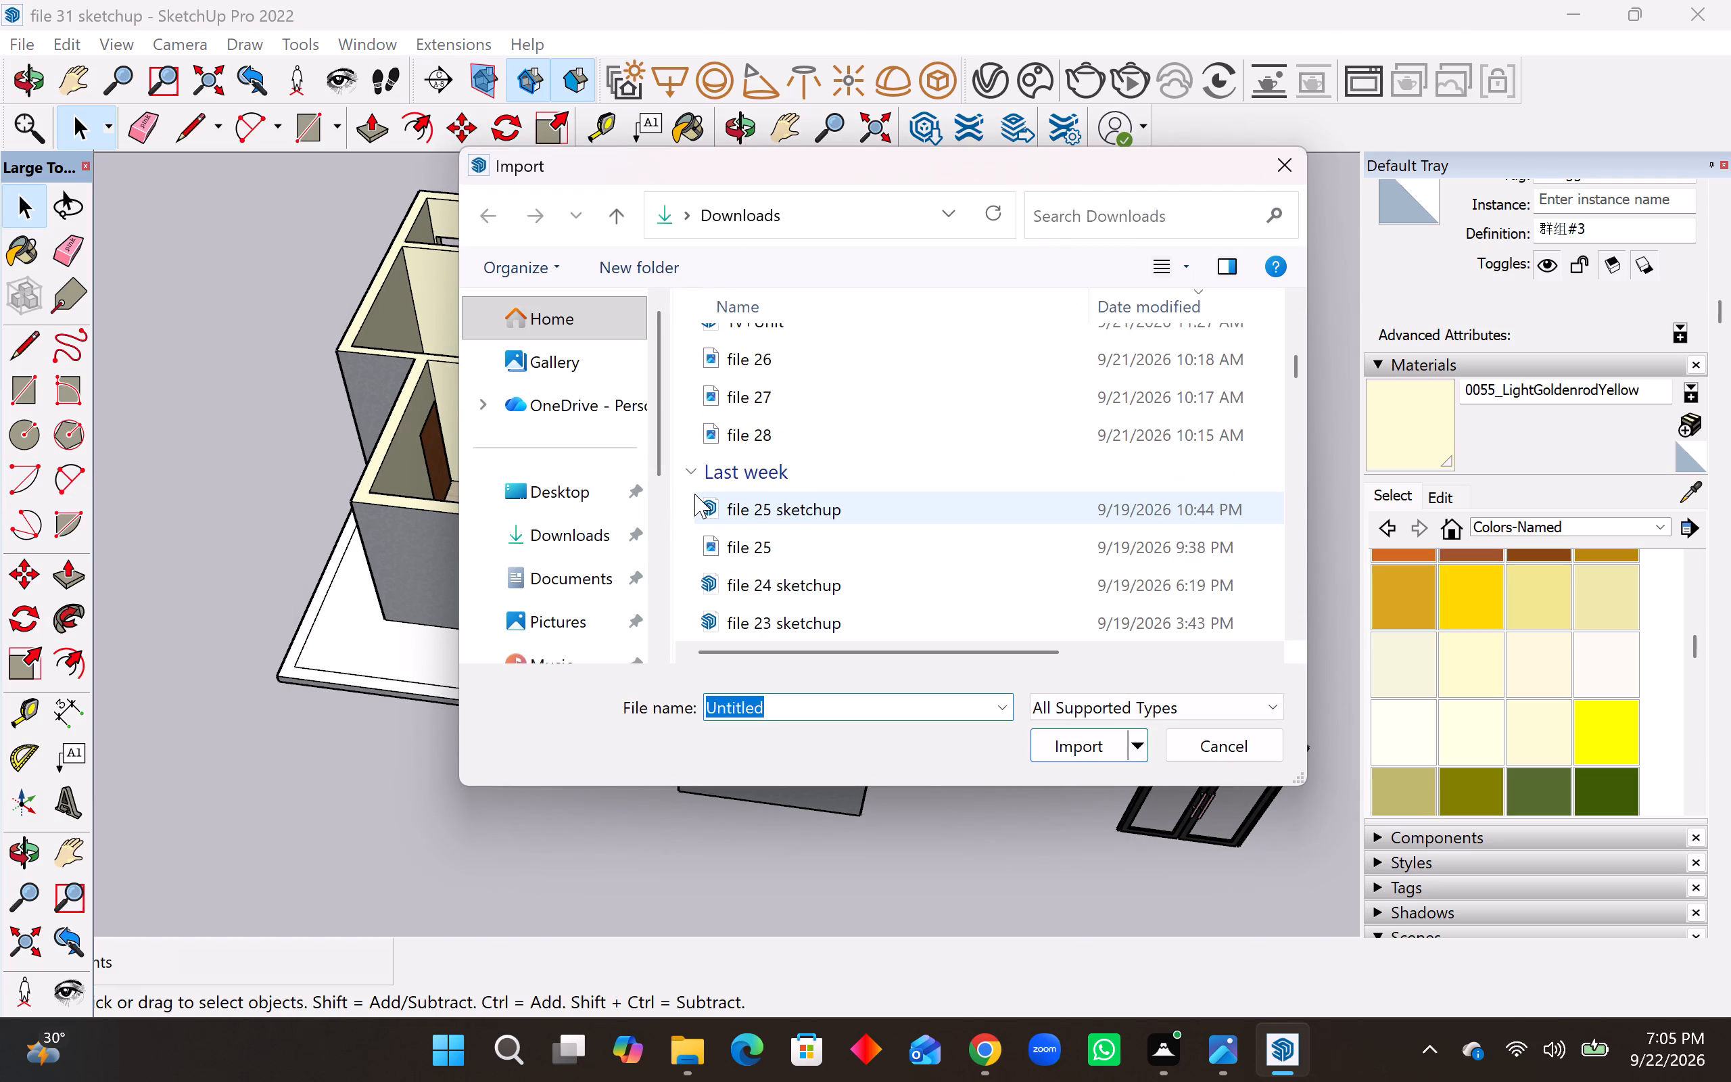
{"action": "scroll", "coordinate": [694, 494], "scroll_direction": "down", "scroll_amount": 19}
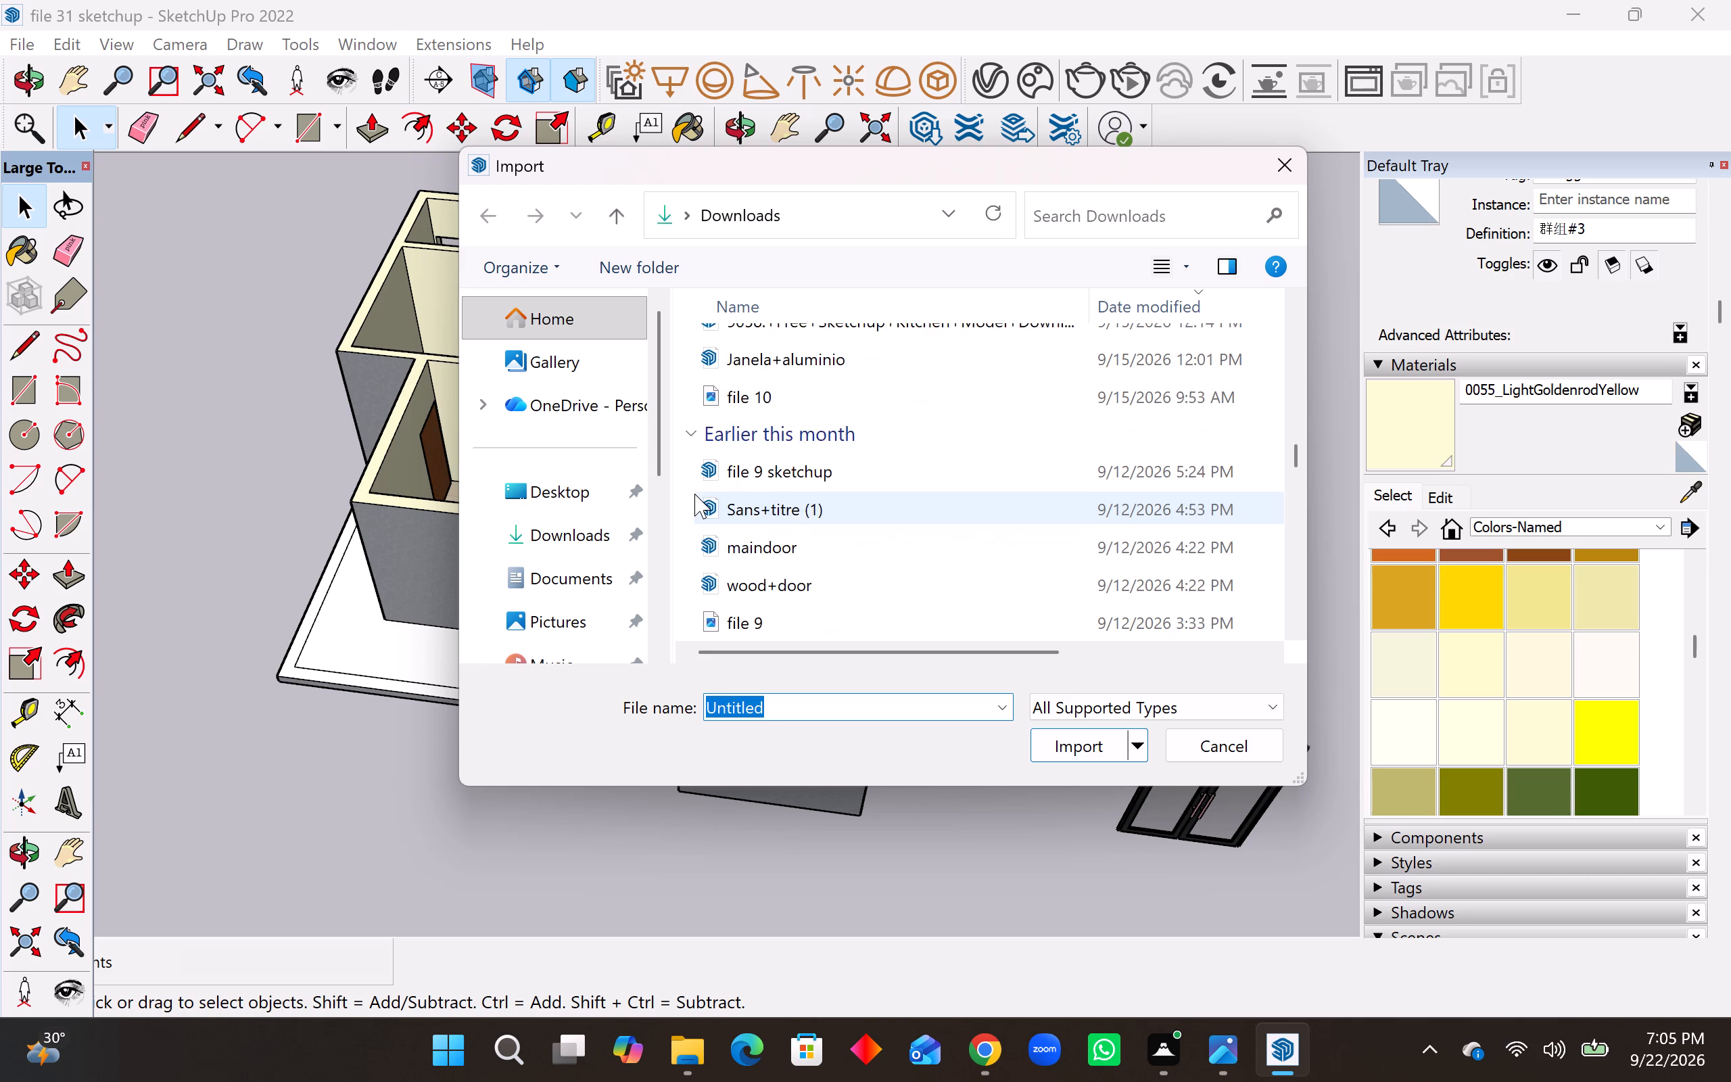
{"action": "scroll", "coordinate": [694, 494], "scroll_direction": "down", "scroll_amount": 8}
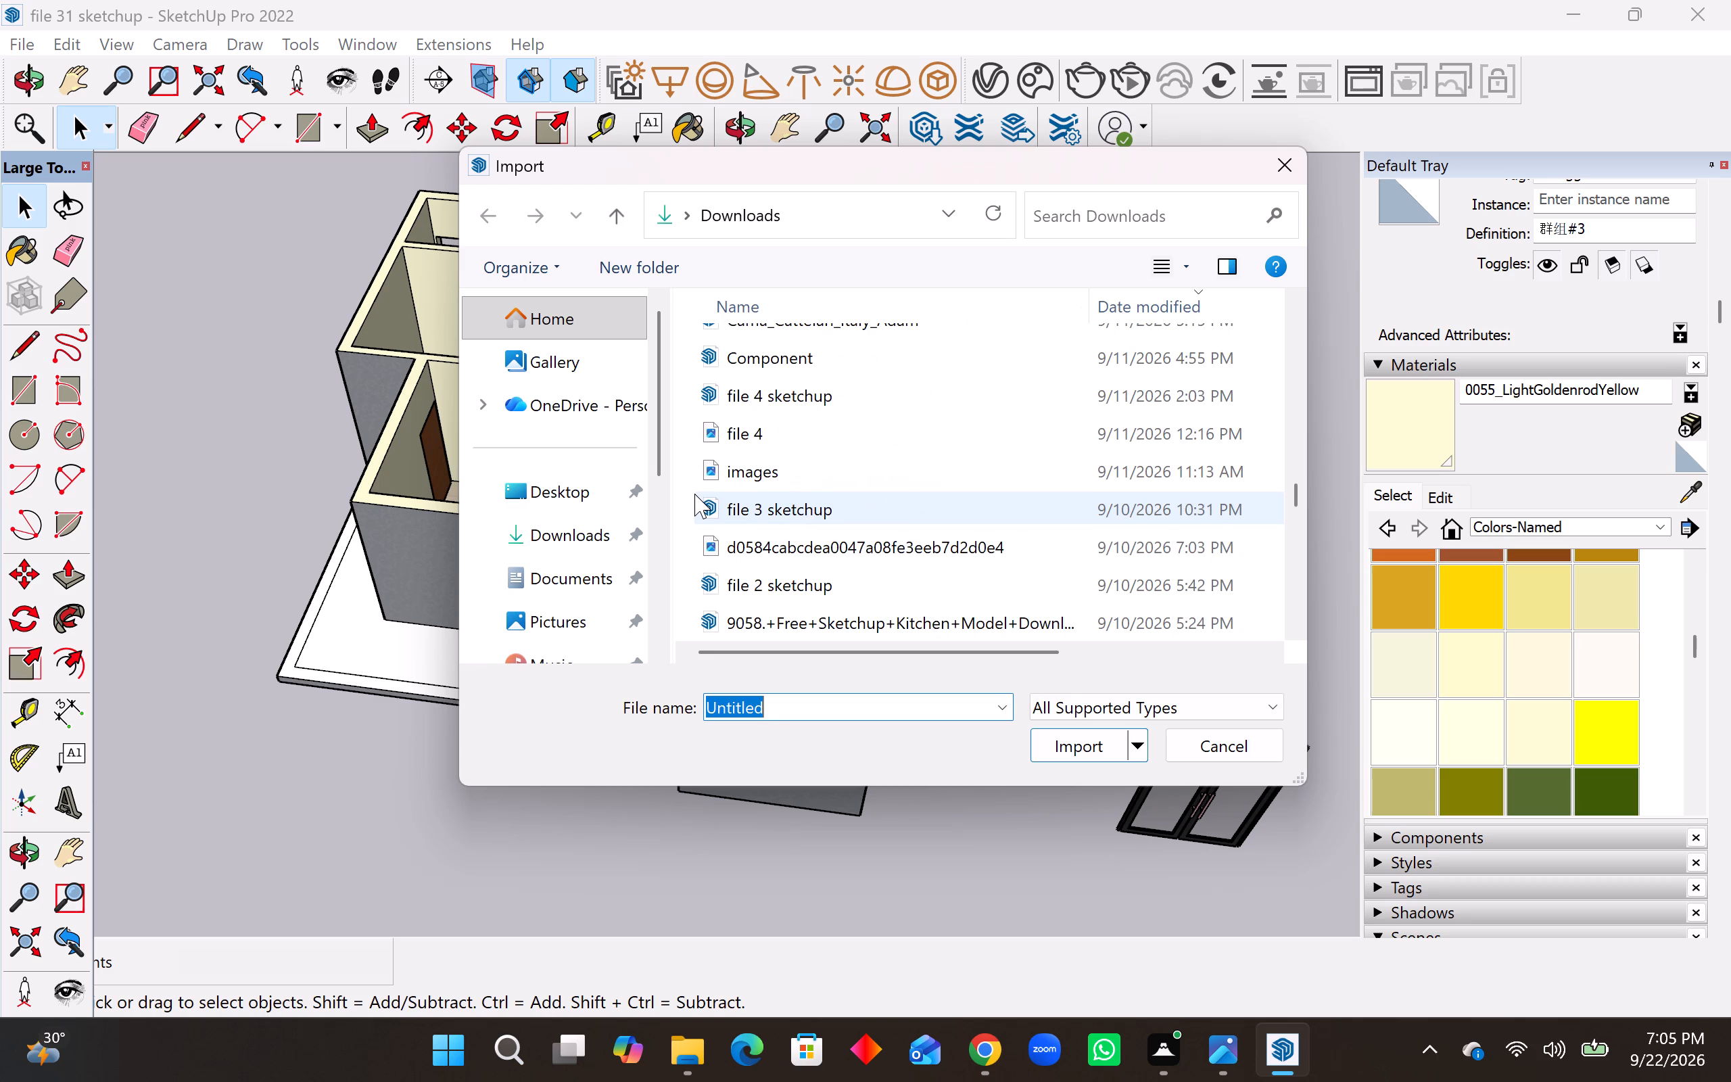
{"action": "scroll", "coordinate": [694, 494], "scroll_direction": "down", "scroll_amount": 4}
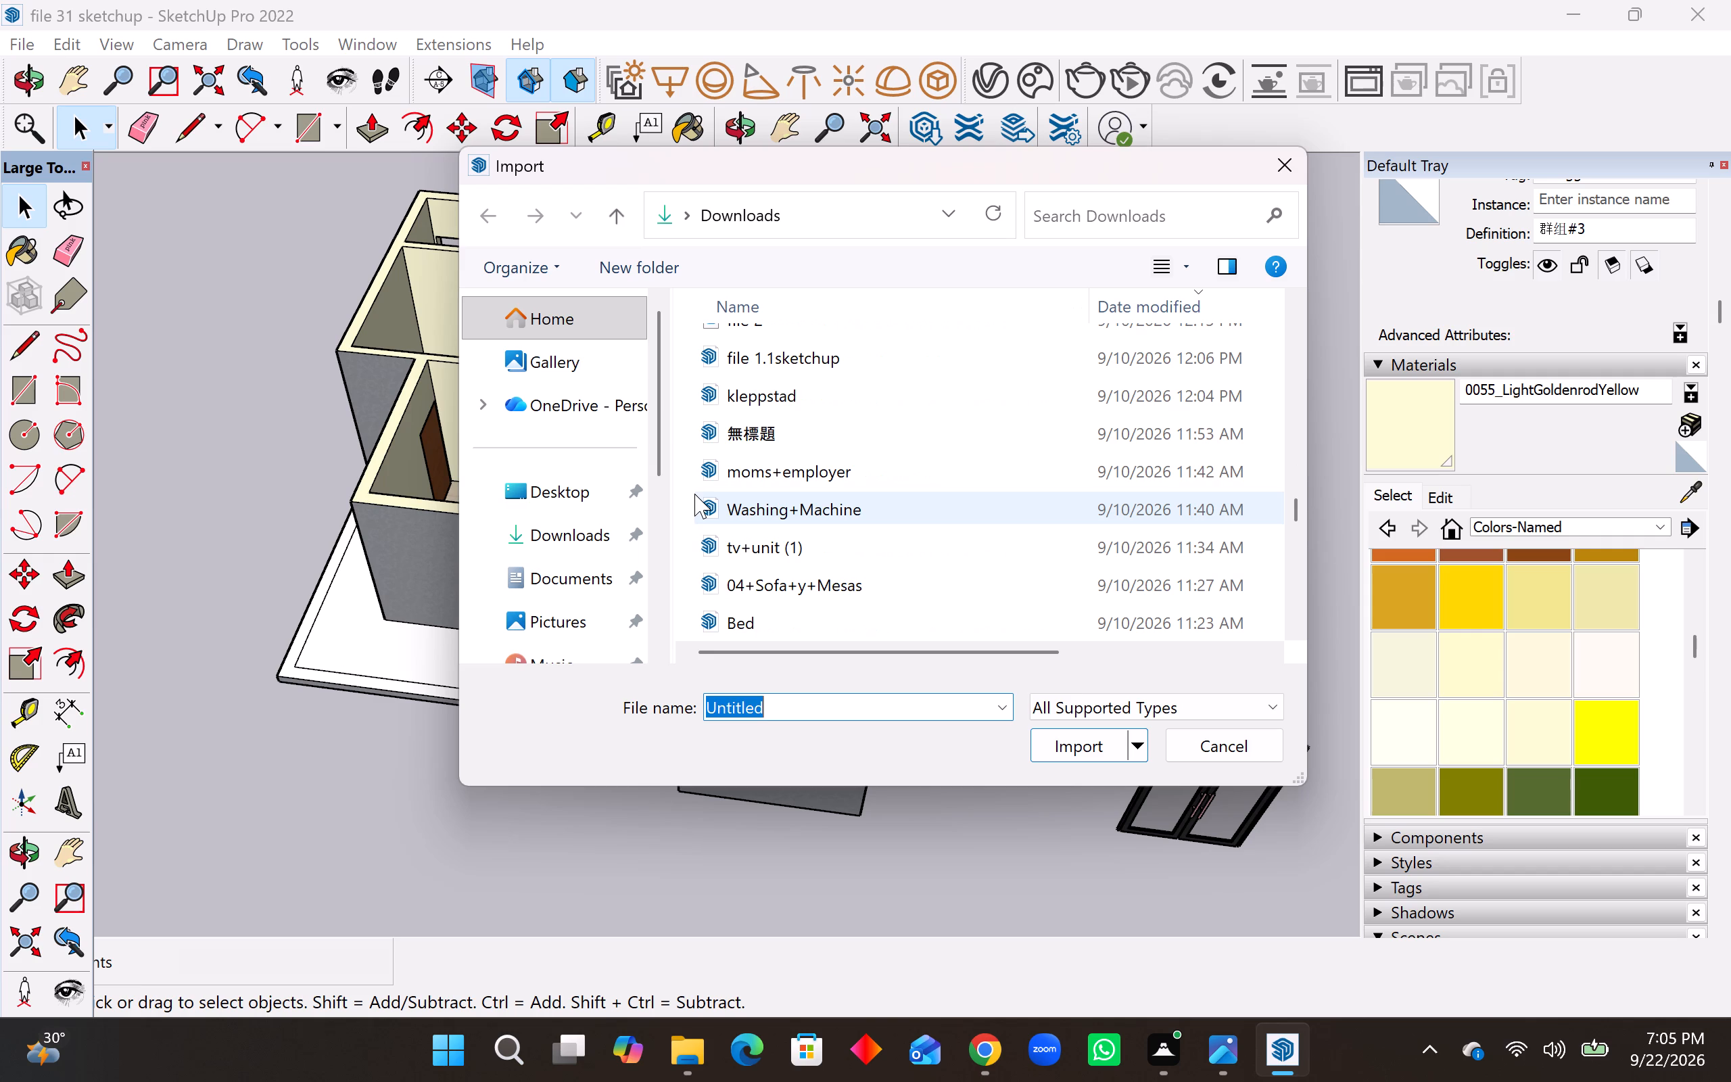
{"action": "left_click", "coordinate": [769, 480]}
{"action": "left_click", "coordinate": [1091, 757]}
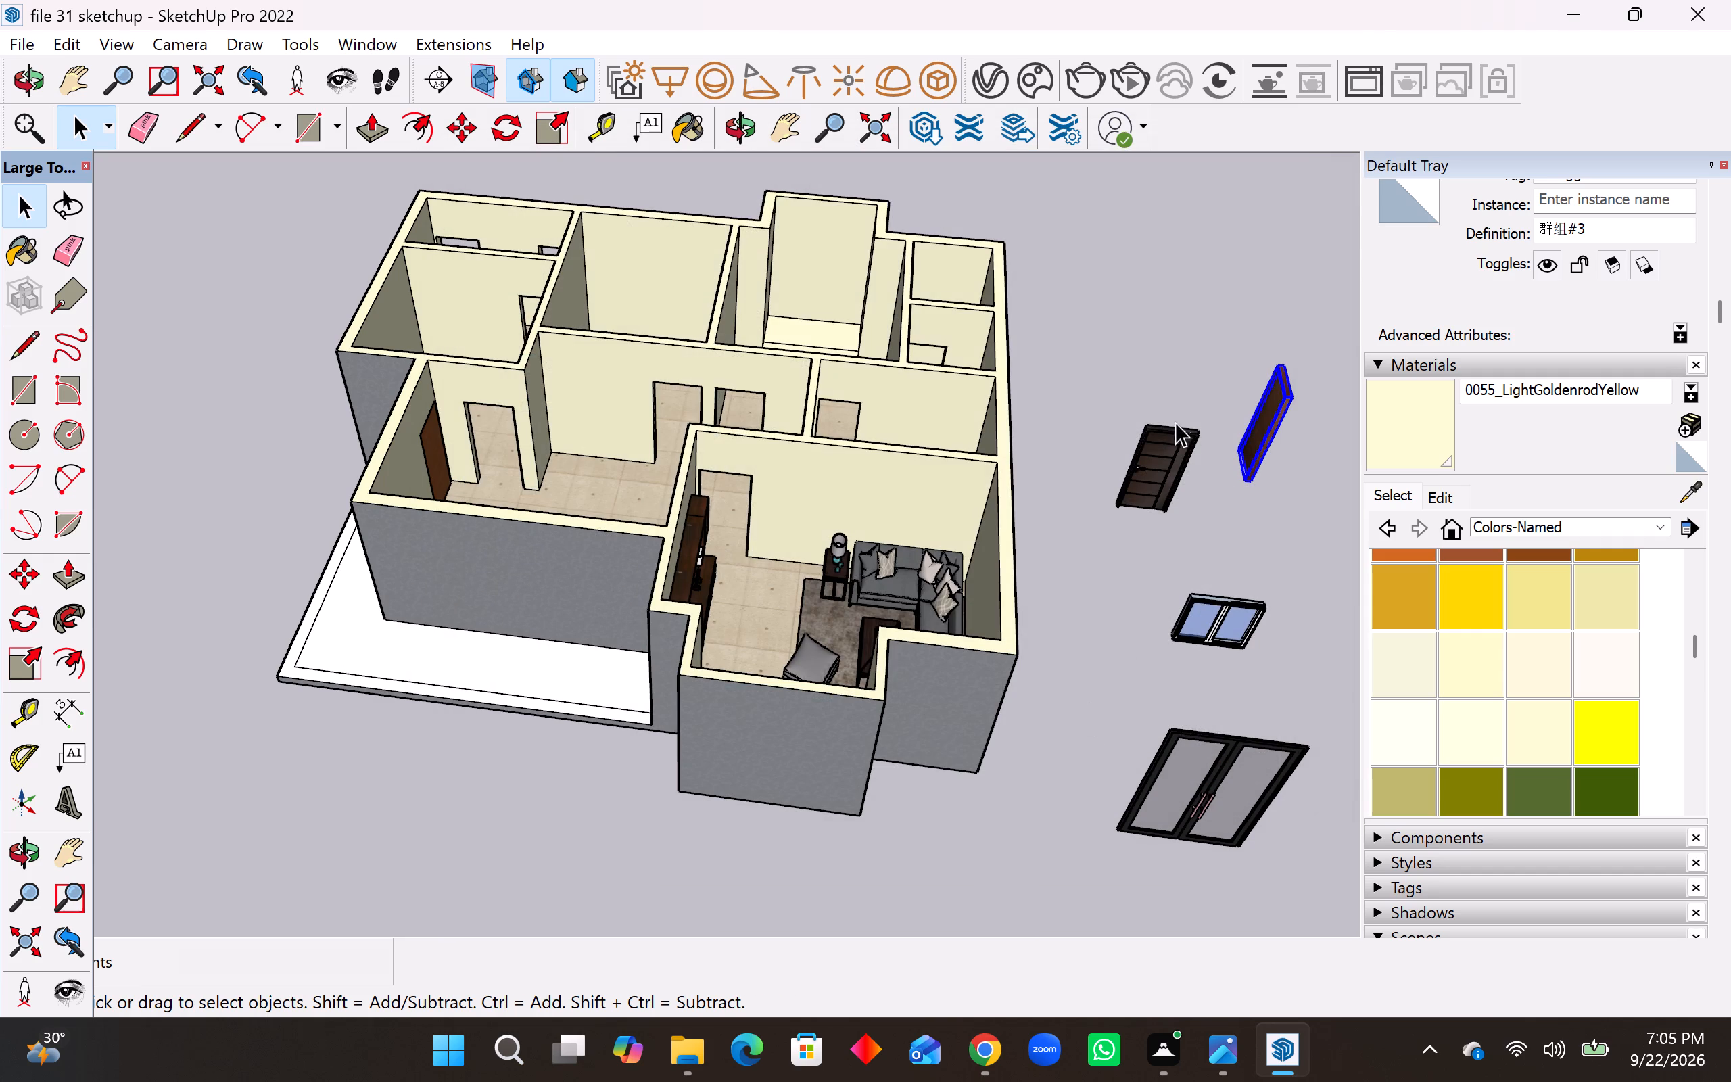
{"action": "scroll", "coordinate": [495, 899], "scroll_direction": "down", "scroll_amount": 14}
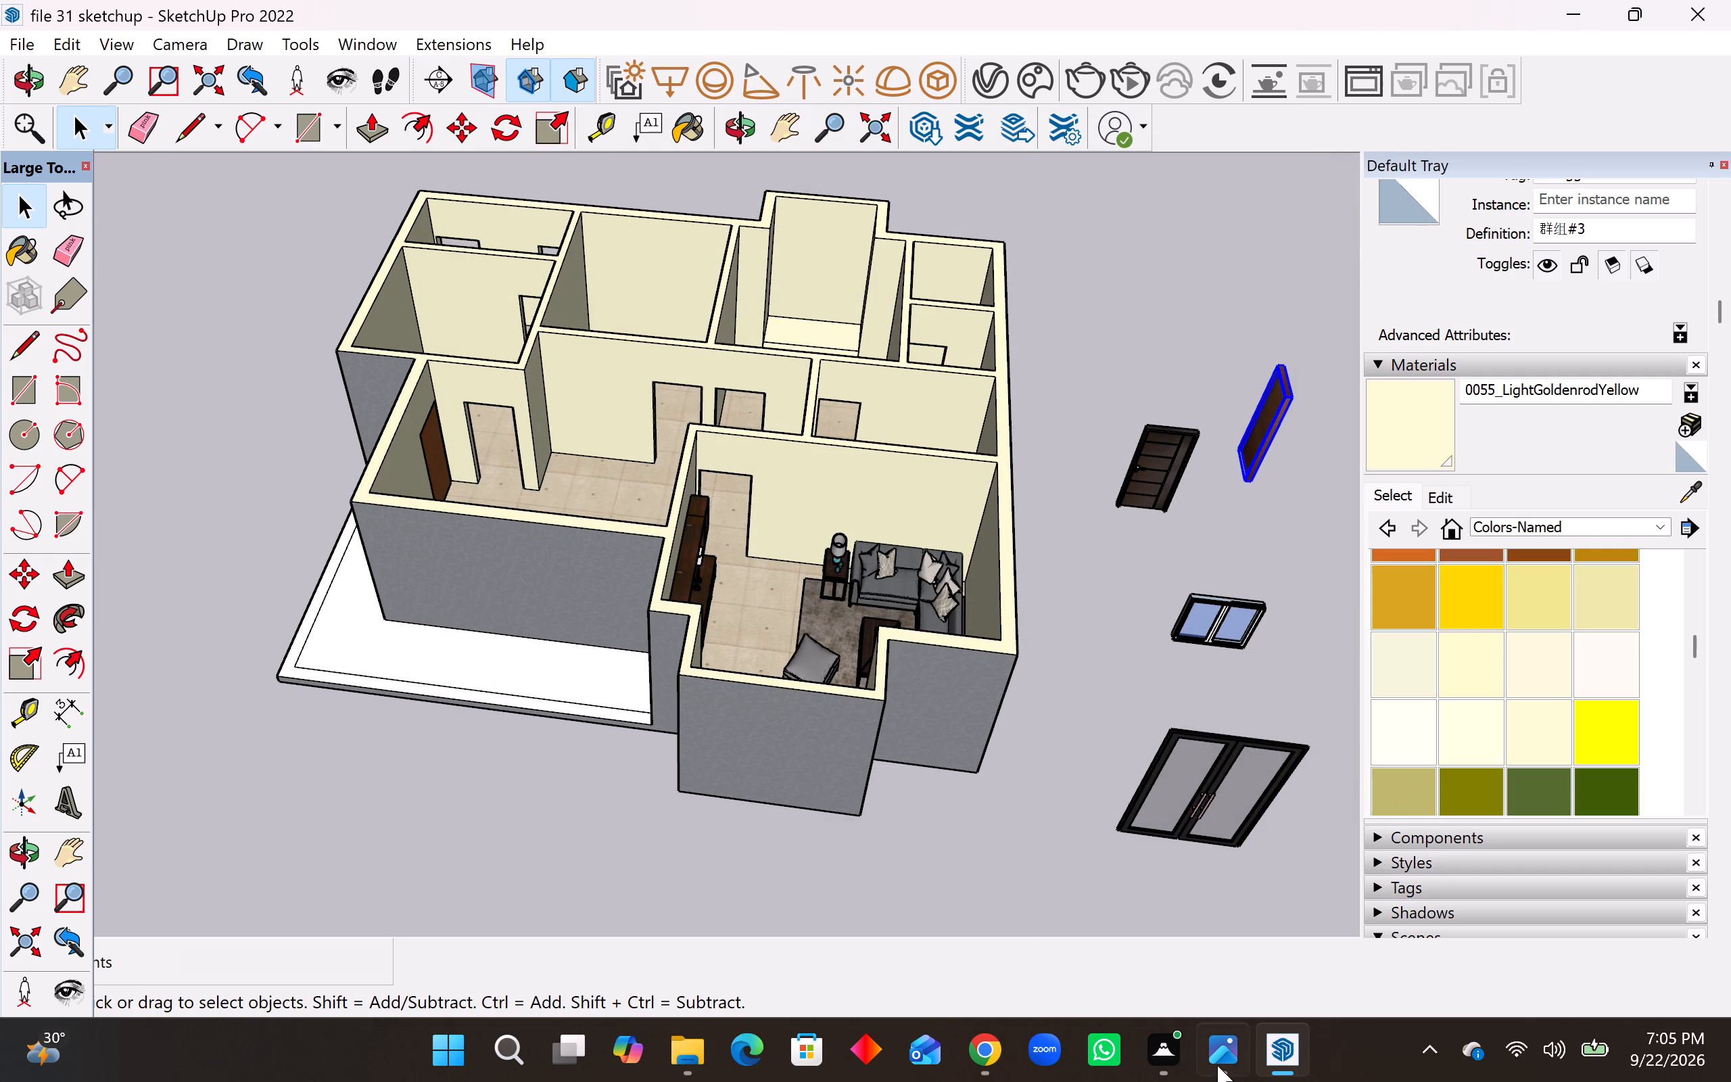
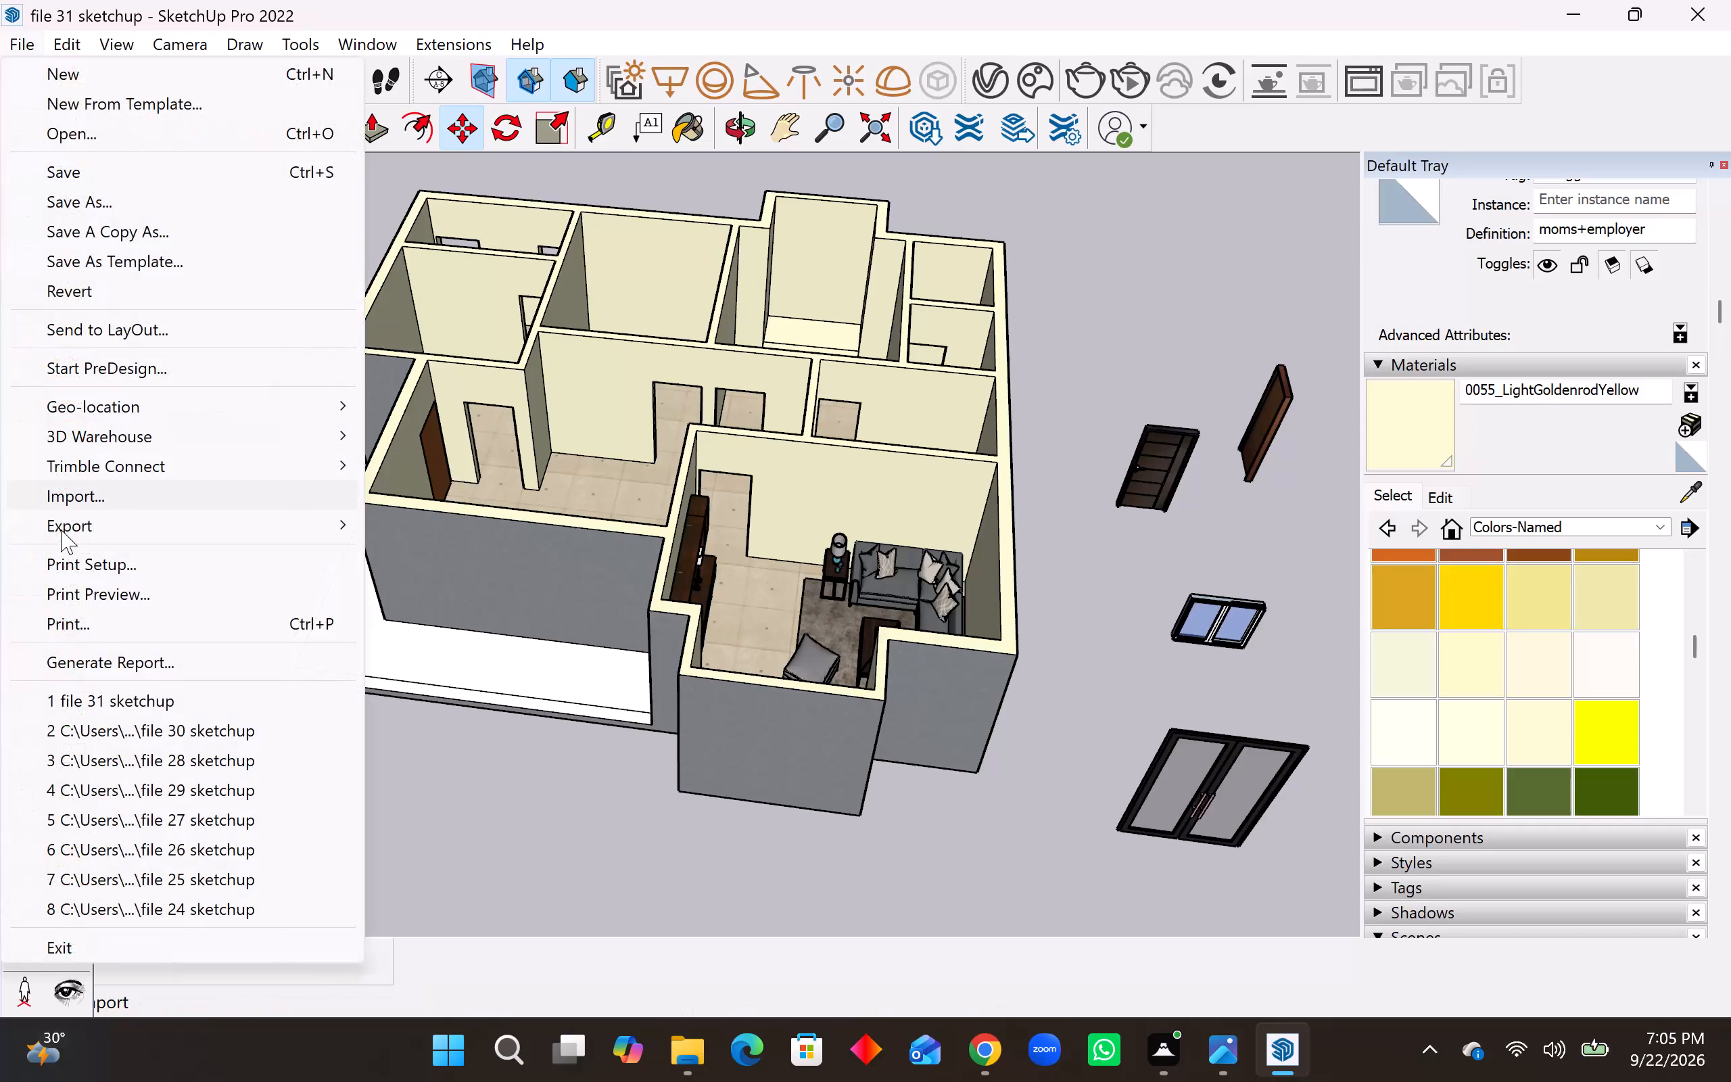
Import the 9058.+Free+Sketchup+Kitchen+Model file from Downloads and place it in the open area beyond the house.
{"action": "left_click", "coordinate": [64, 498]}
{"action": "scroll", "coordinate": [1028, 527], "scroll_direction": "down", "scroll_amount": 3}
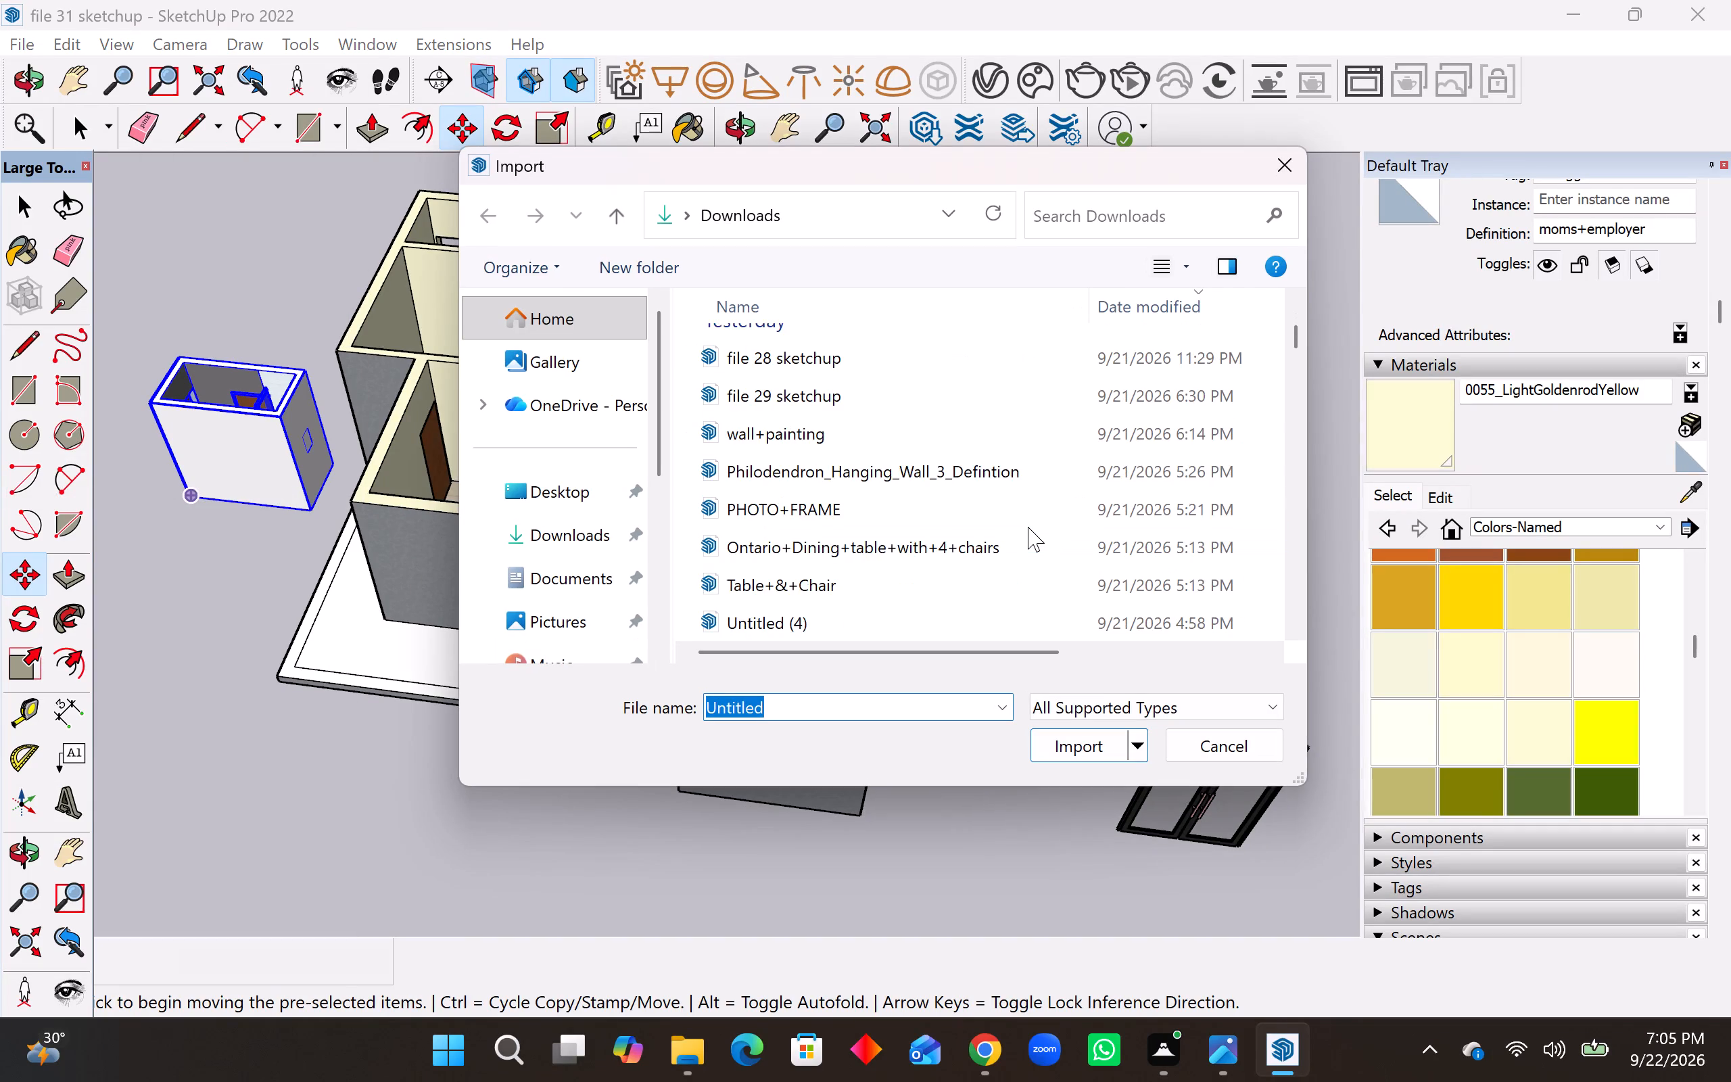
{"action": "scroll", "coordinate": [1028, 527], "scroll_direction": "down", "scroll_amount": 4}
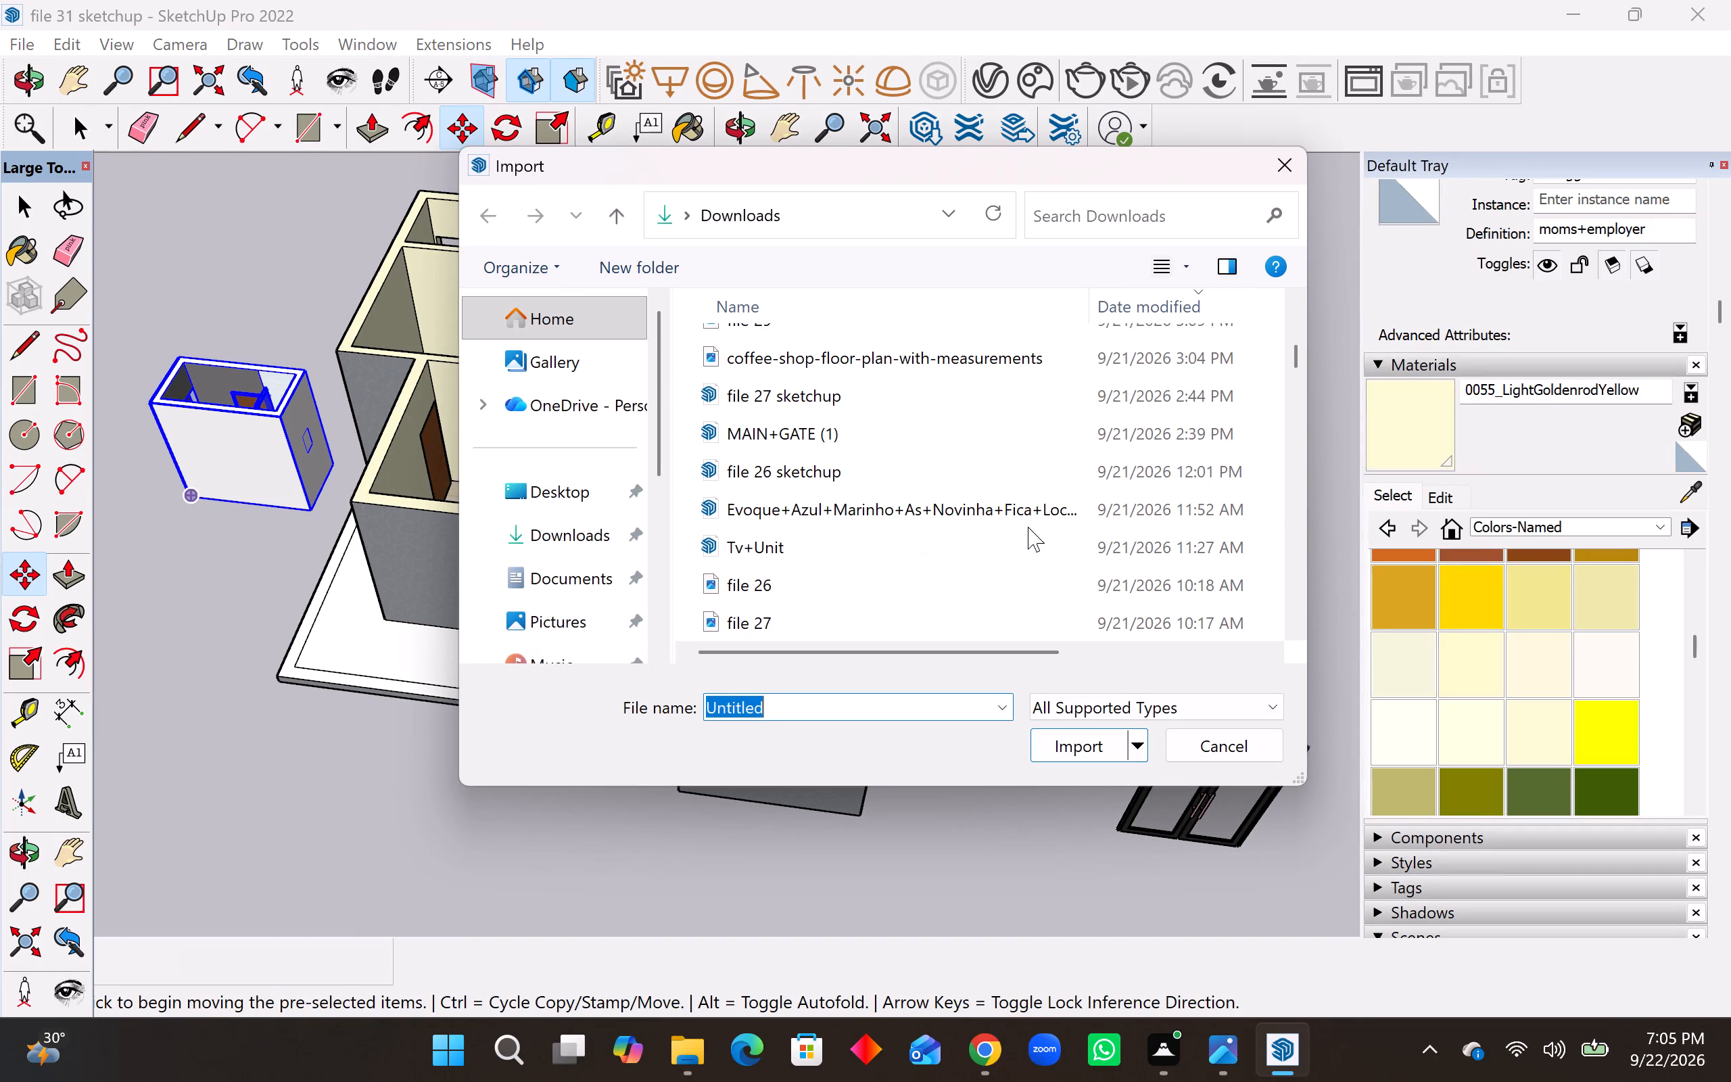
{"action": "scroll", "coordinate": [1028, 527], "scroll_direction": "down", "scroll_amount": 6}
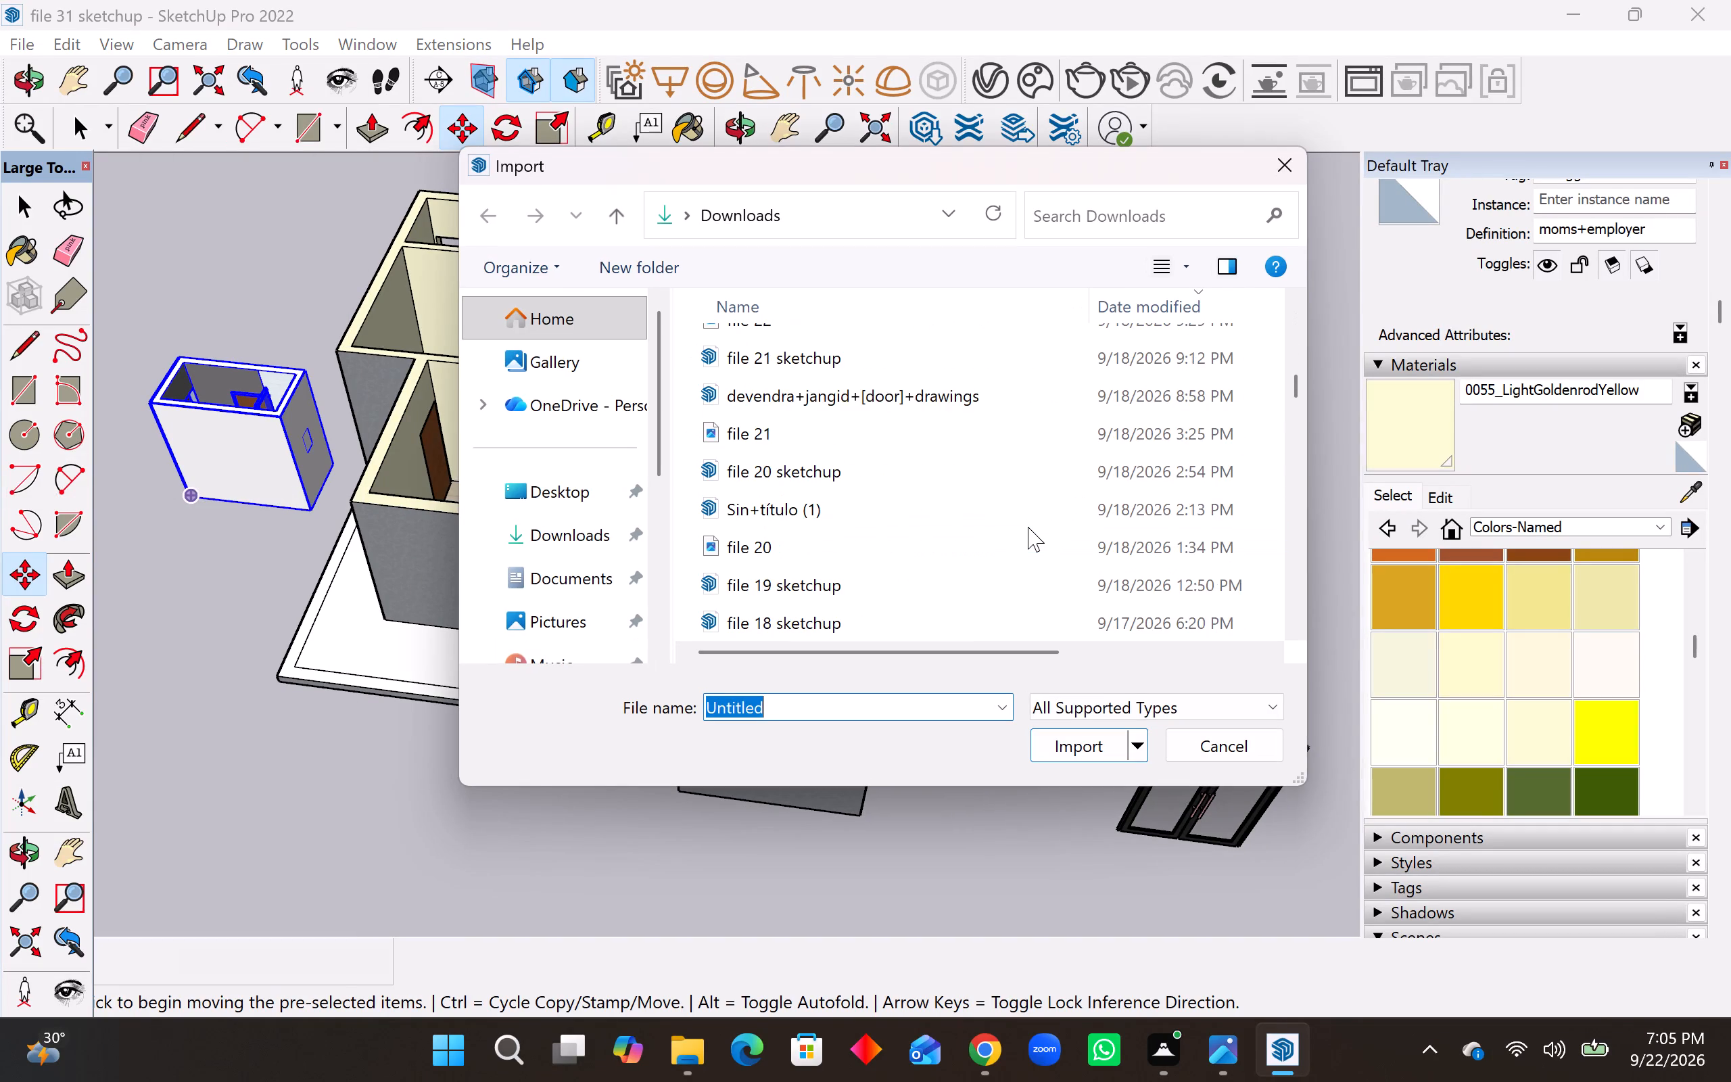
{"action": "scroll", "coordinate": [1028, 527], "scroll_direction": "down", "scroll_amount": 7}
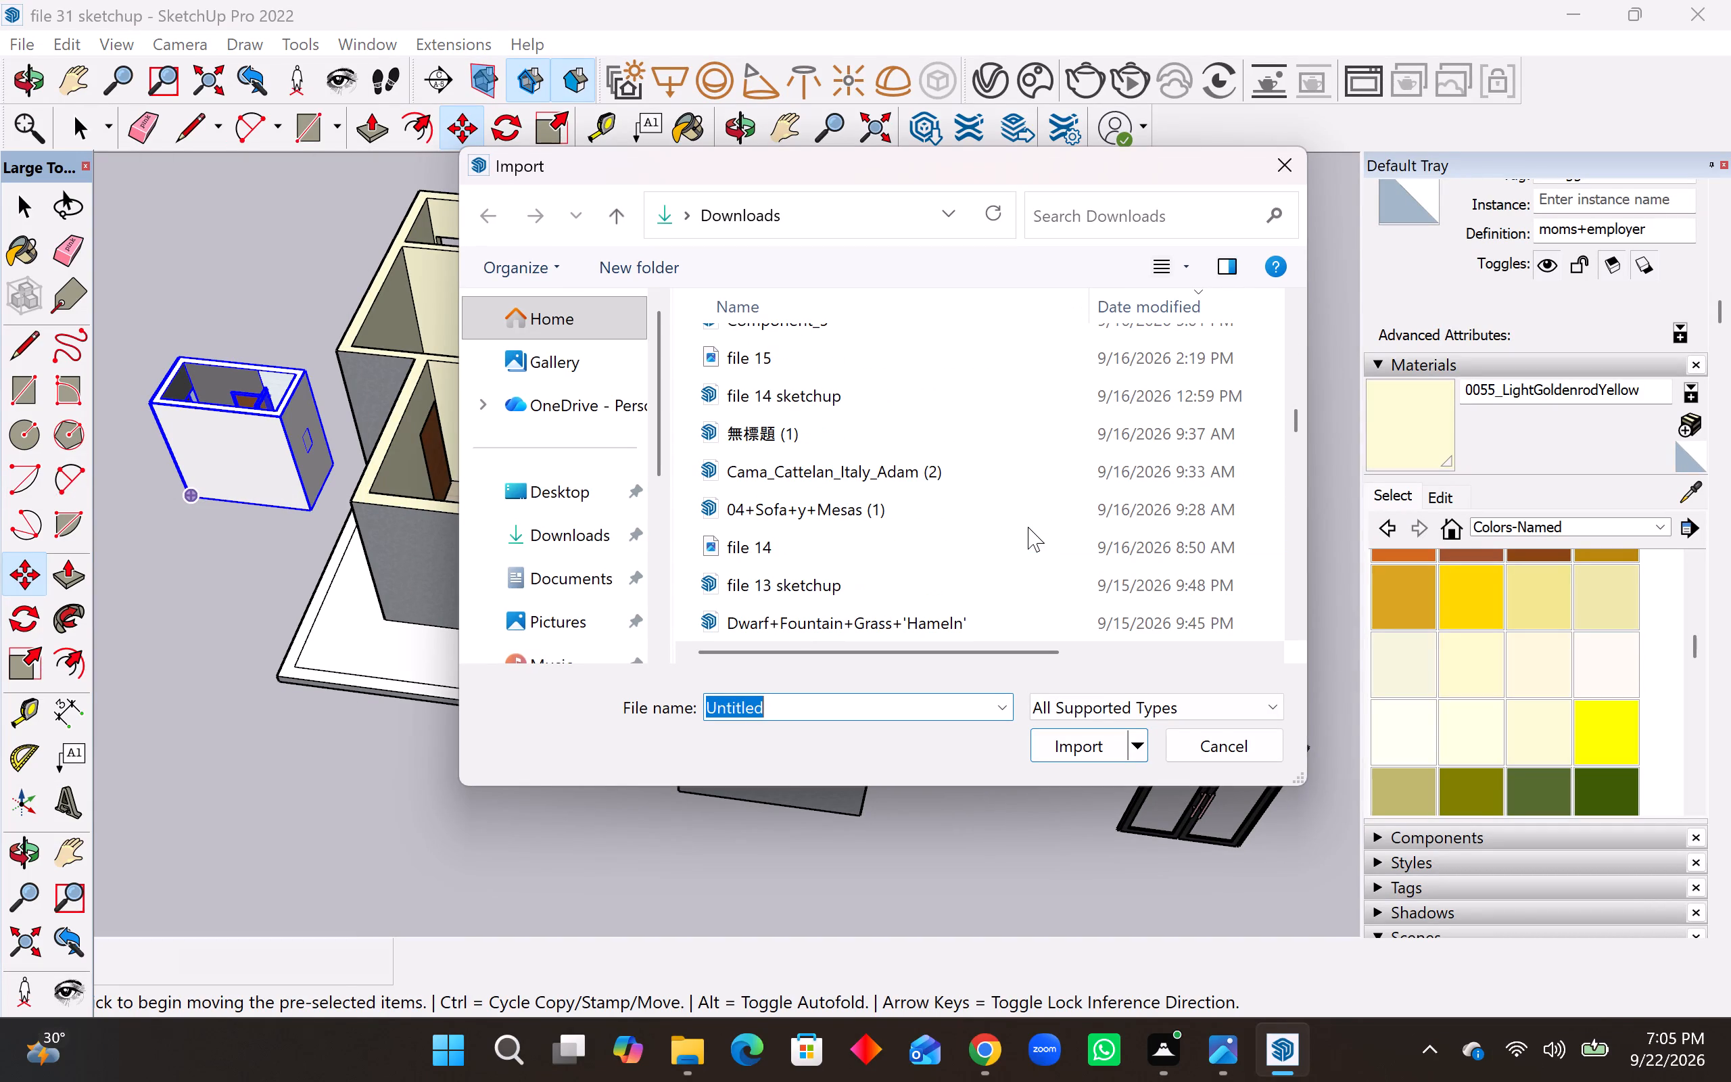
{"action": "scroll", "coordinate": [1028, 527], "scroll_direction": "down", "scroll_amount": 4}
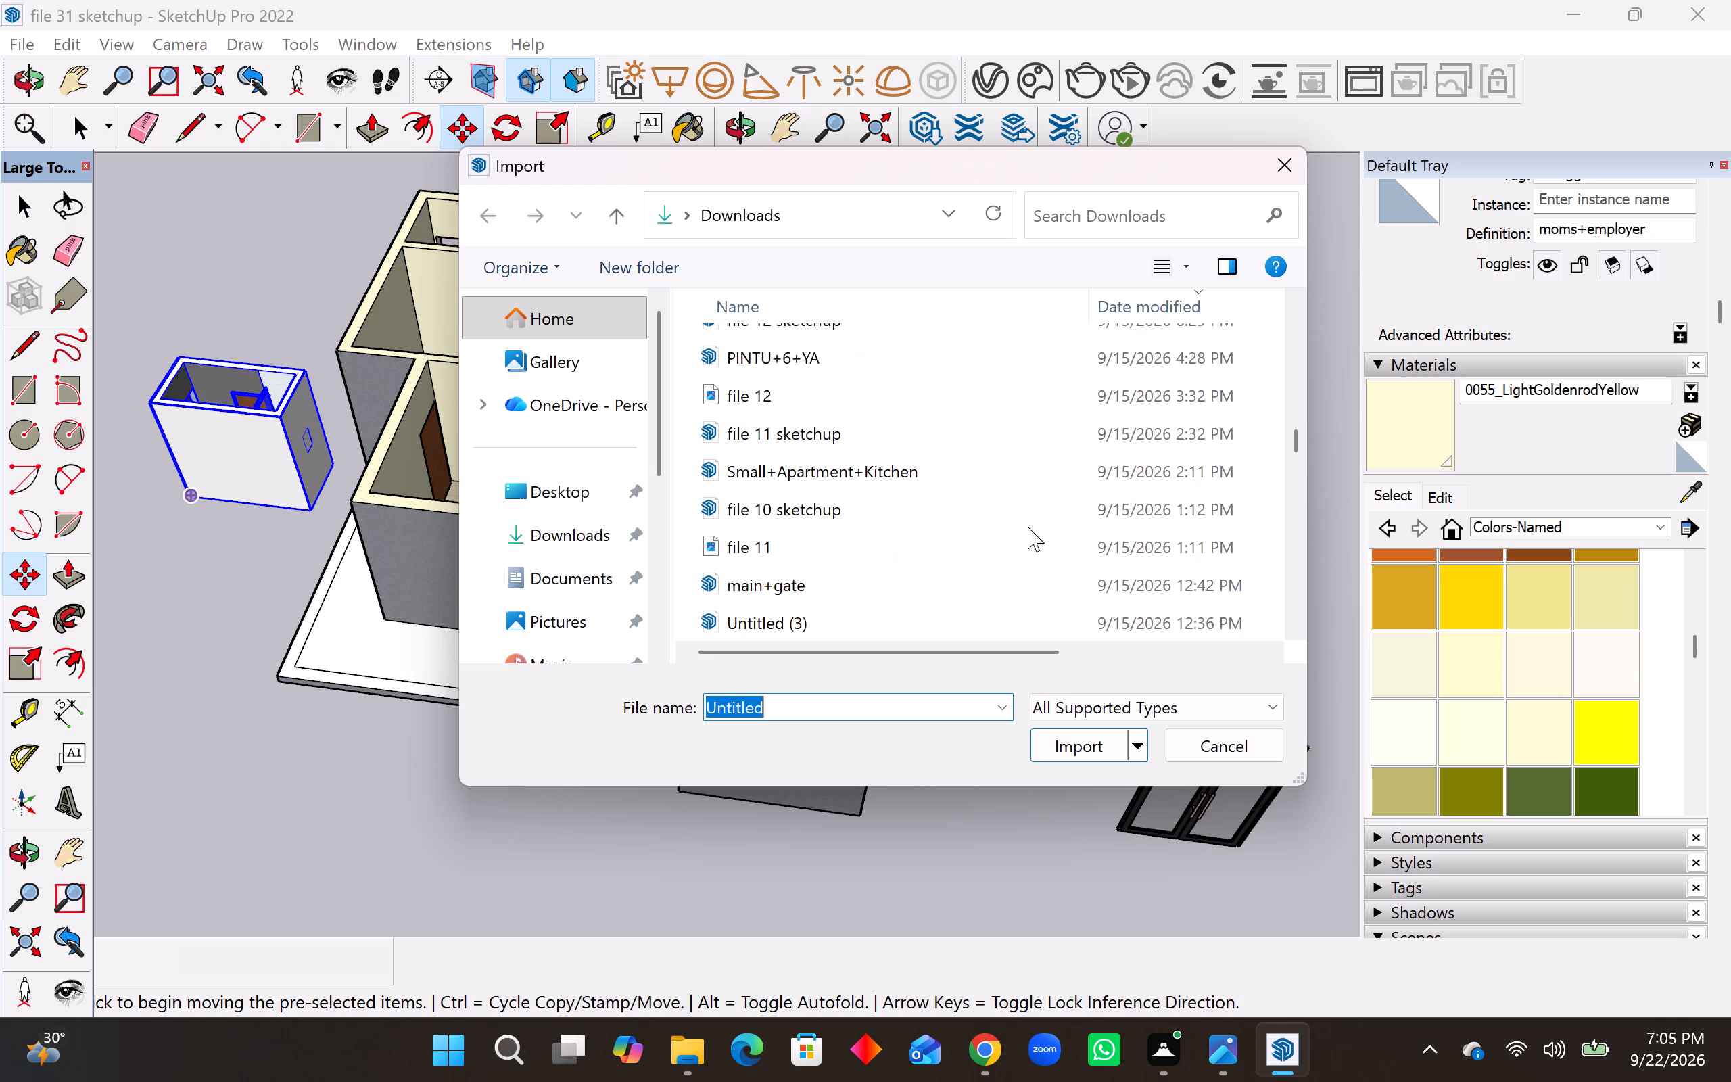
{"action": "scroll", "coordinate": [1028, 527], "scroll_direction": "down", "scroll_amount": 2}
{"action": "left_click", "coordinate": [998, 434]}
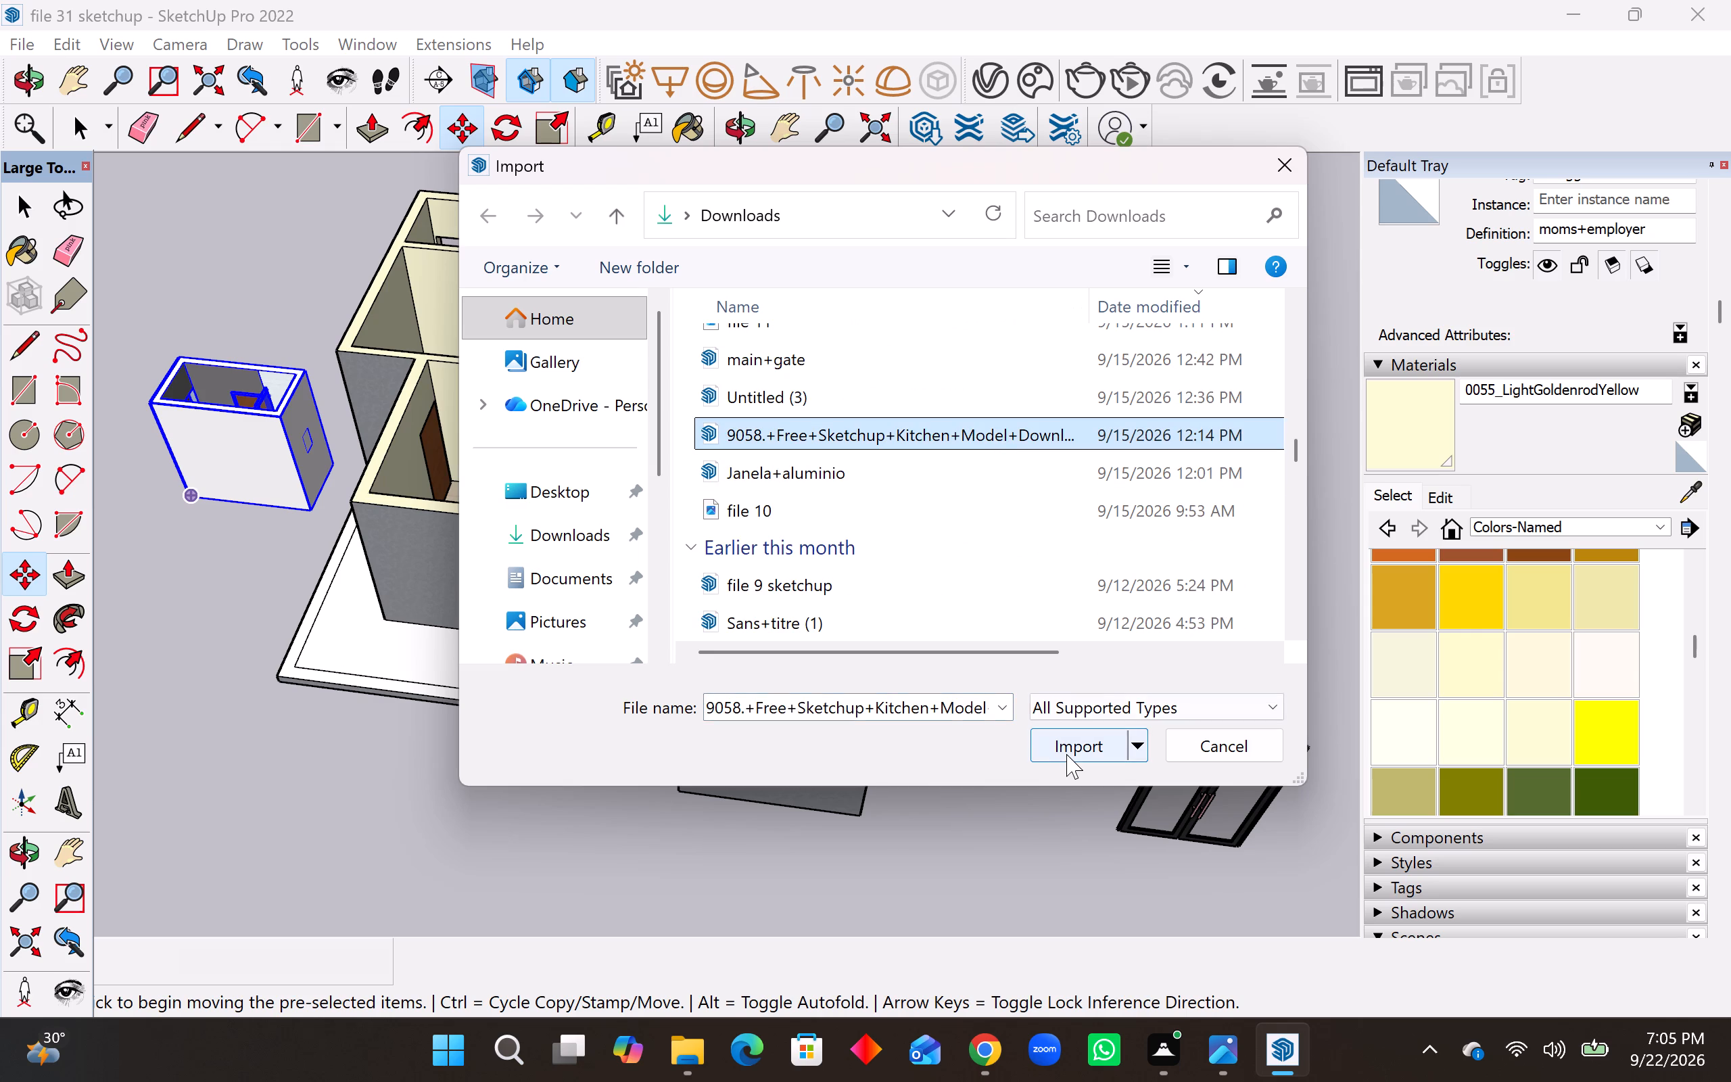
{"action": "left_click", "coordinate": [1067, 754]}
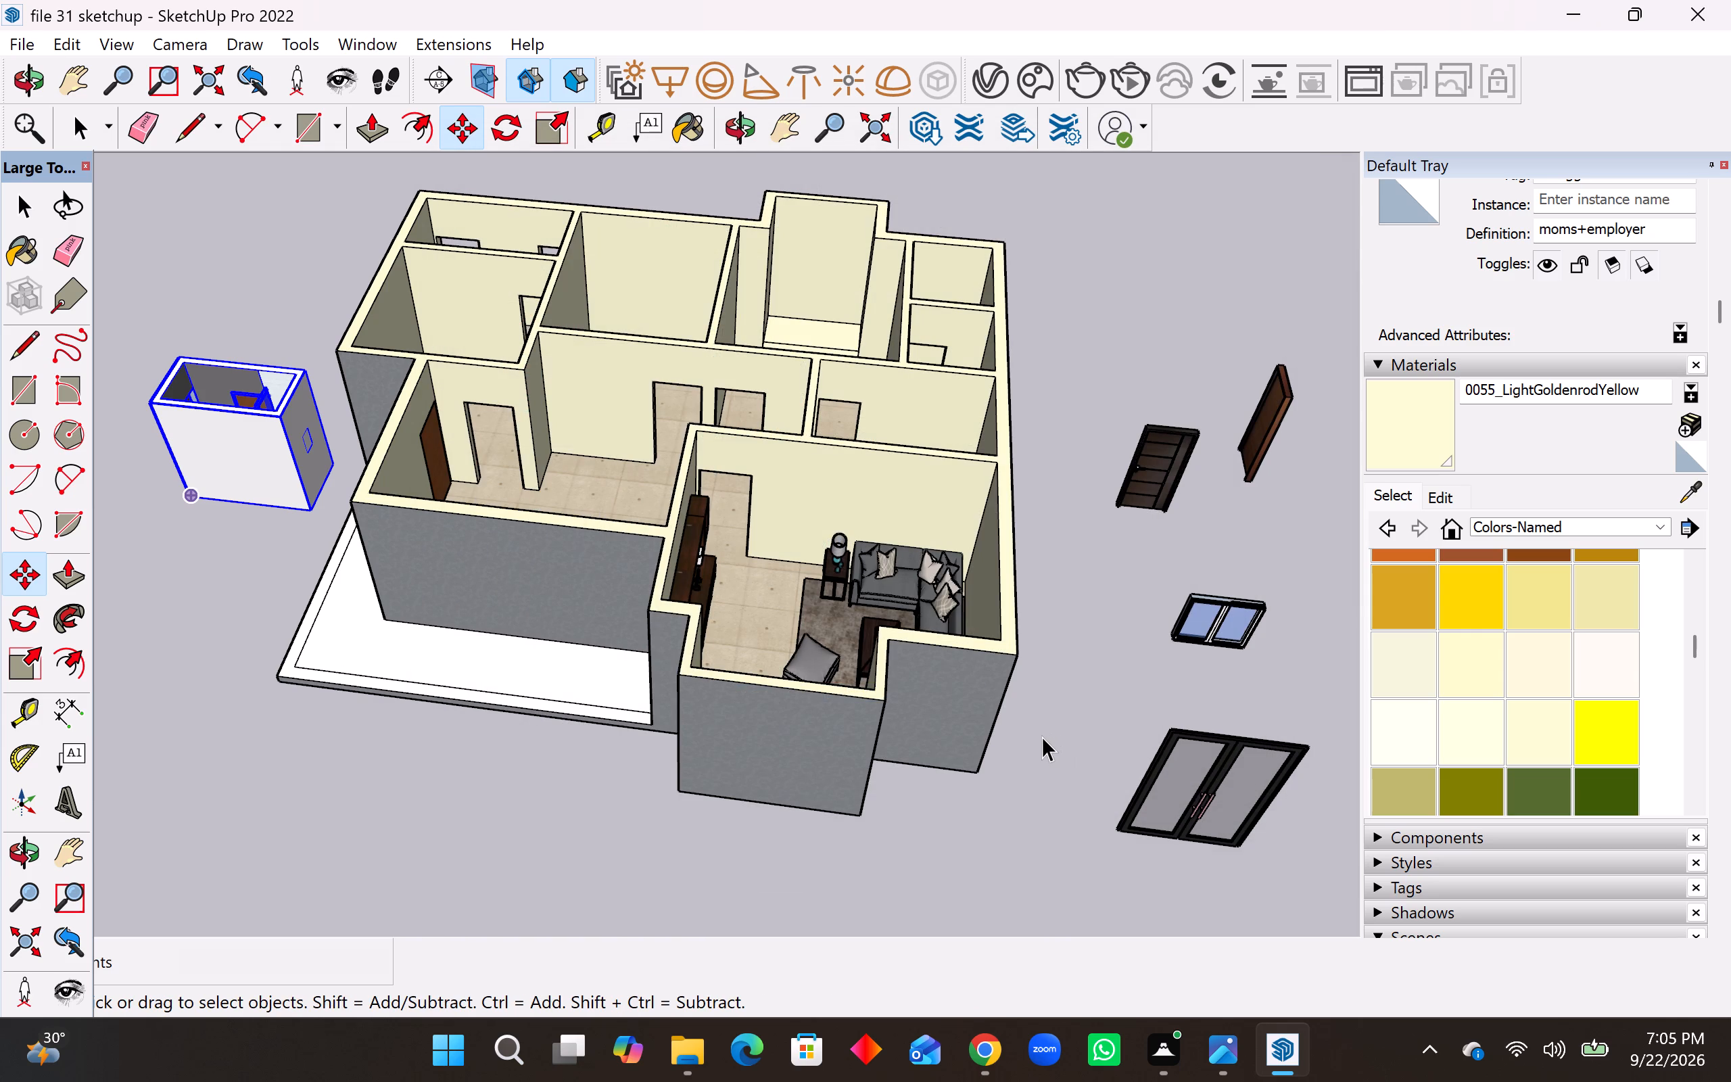
{"action": "scroll", "coordinate": [1042, 736], "scroll_direction": "down", "scroll_amount": 6}
{"action": "scroll", "coordinate": [1085, 695], "scroll_direction": "down", "scroll_amount": 17}
{"action": "scroll", "coordinate": [811, 723], "scroll_direction": "down", "scroll_amount": 11}
{"action": "scroll", "coordinate": [698, 791], "scroll_direction": "down", "scroll_amount": 9}
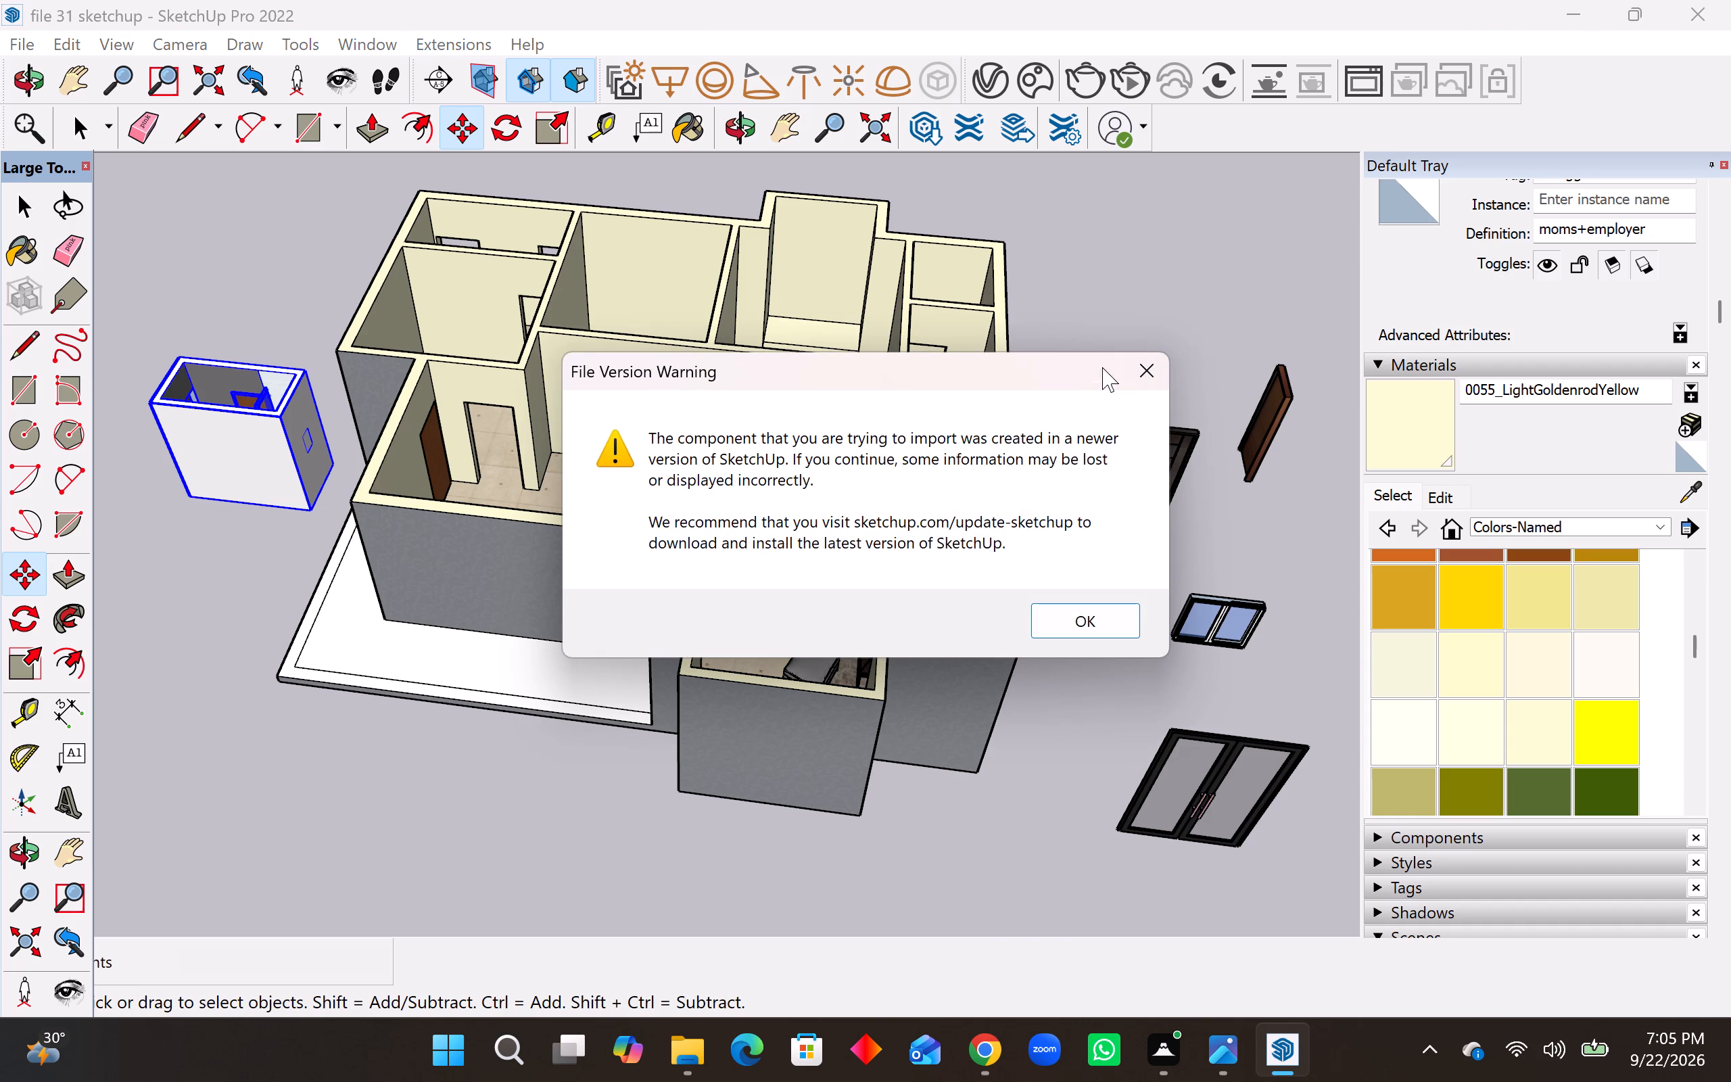
{"action": "left_click", "coordinate": [1133, 377]}
{"action": "scroll", "coordinate": [889, 526], "scroll_direction": "down", "scroll_amount": 11}
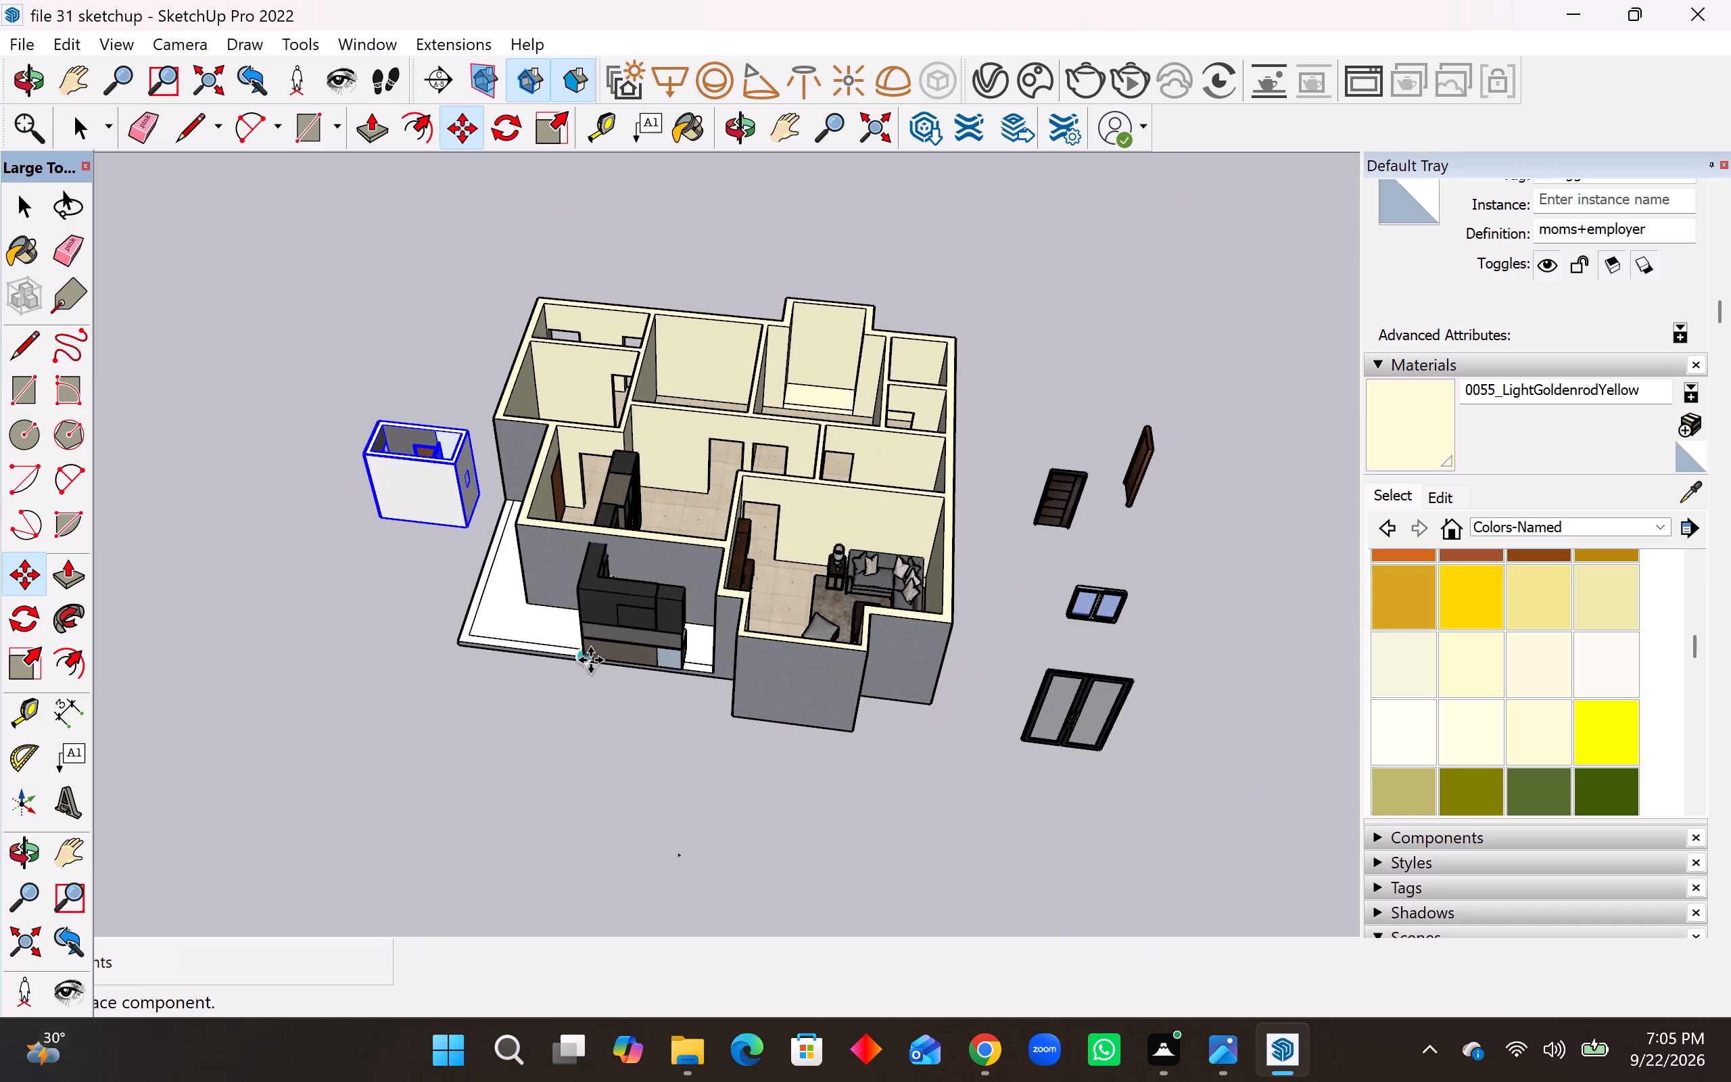
{"action": "left_click", "coordinate": [1105, 341]}
Explode the imported kitchen component into its separate units and clear the selection.
{"action": "middle_click_drag", "start_coordinate": [990, 457], "coordinate": [728, 669]}
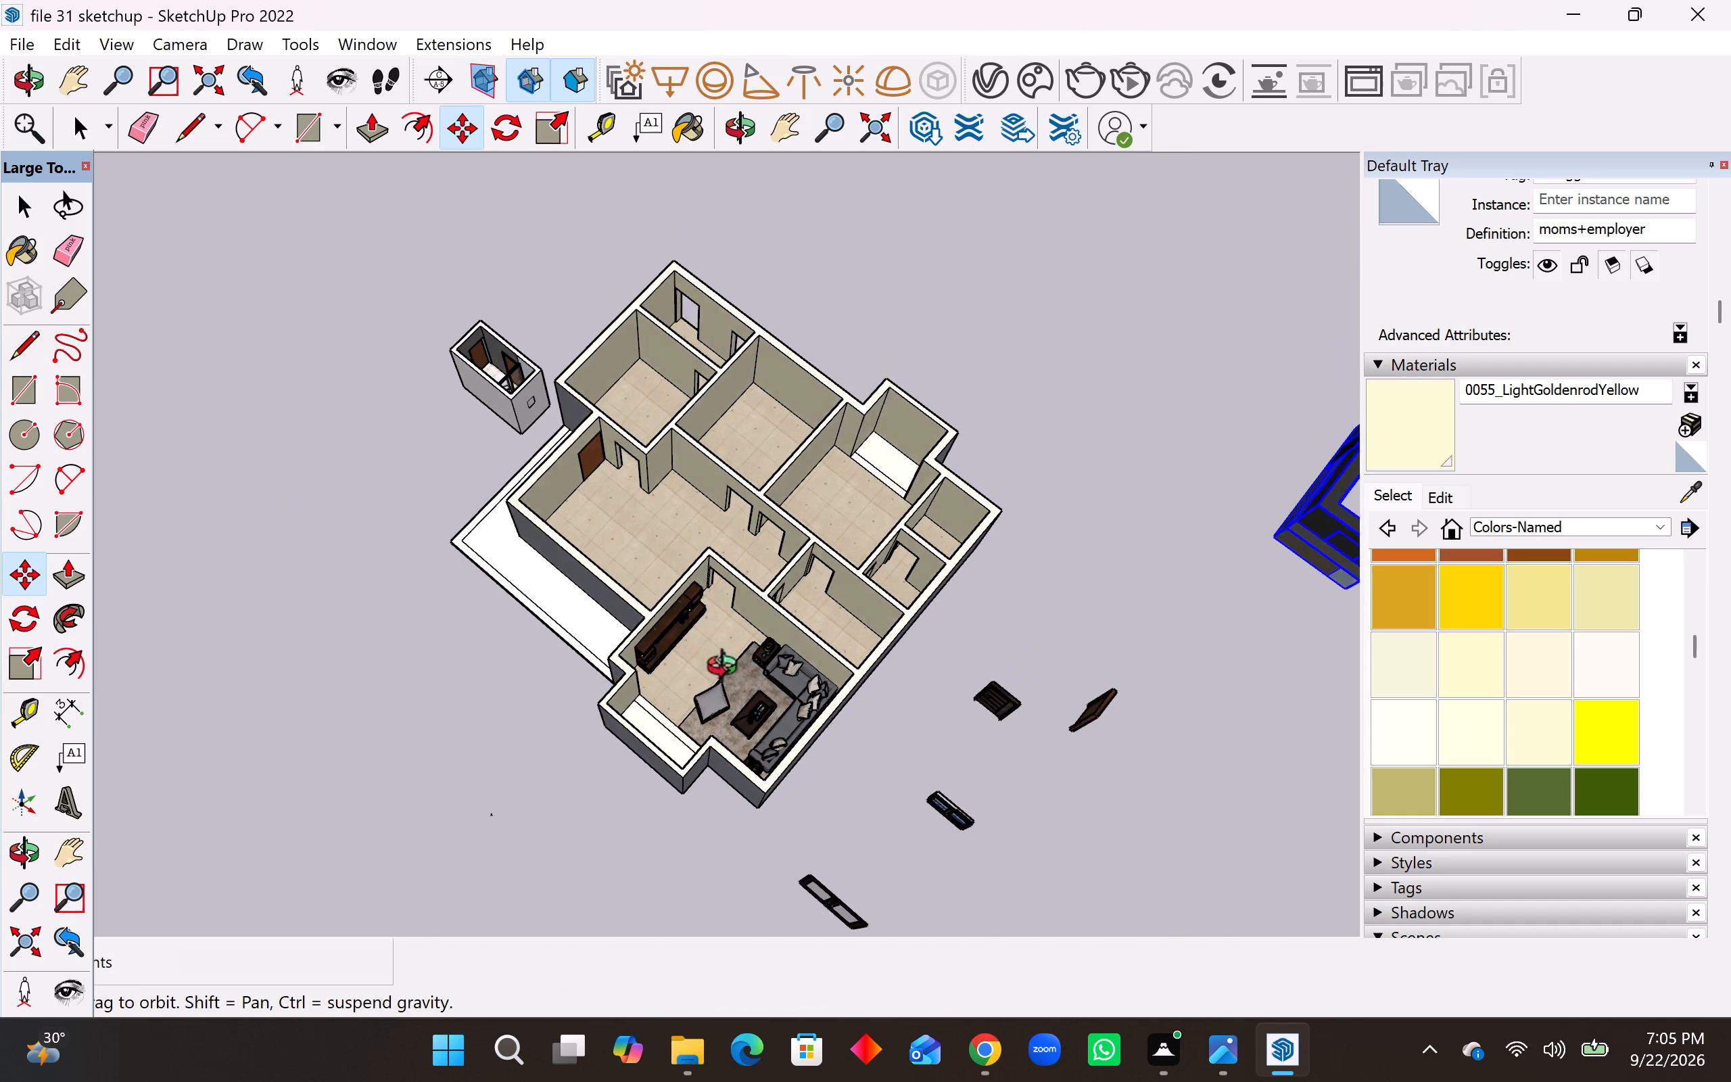
{"action": "middle_click_drag", "start_coordinate": [728, 669], "coordinate": [695, 686]}
{"action": "scroll", "coordinate": [665, 678], "scroll_direction": "down", "scroll_amount": 9}
{"action": "scroll", "coordinate": [1087, 675], "scroll_direction": "up", "scroll_amount": 6}
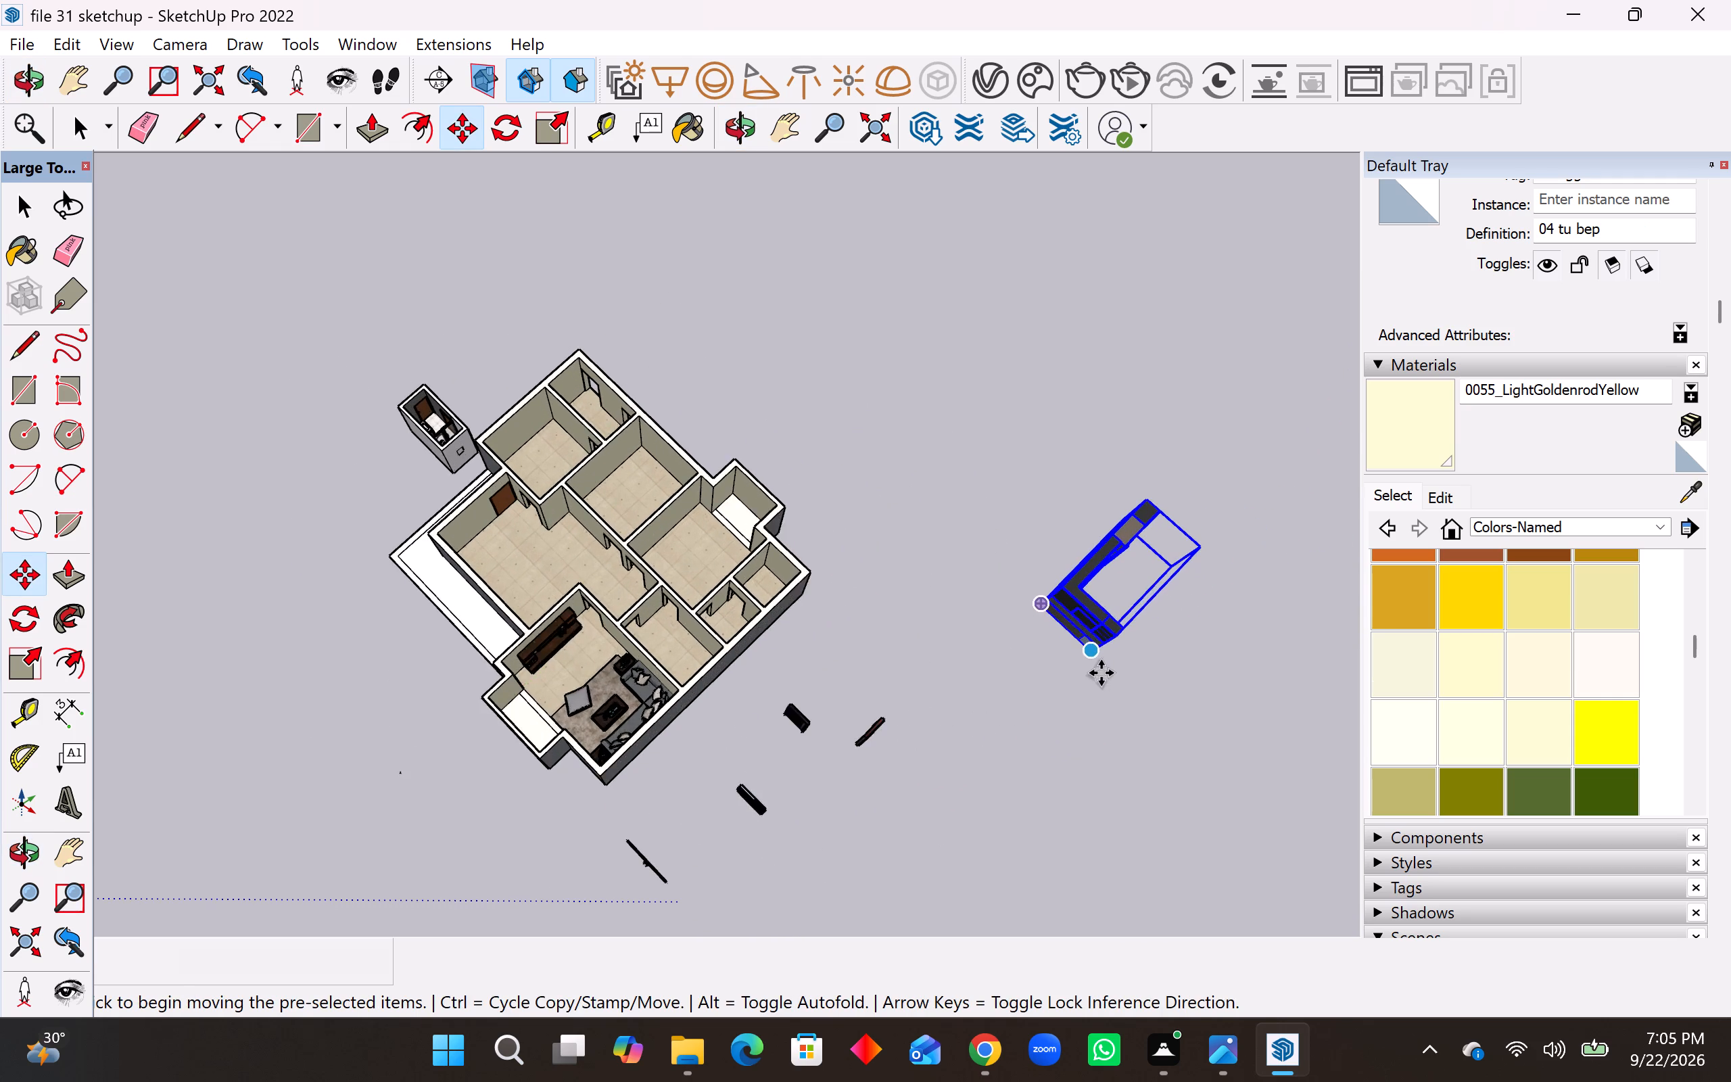
{"action": "middle_click_drag", "start_coordinate": [1093, 654], "coordinate": [1002, 187]}
{"action": "middle_click_drag", "start_coordinate": [1157, 617], "coordinate": [1066, 769]}
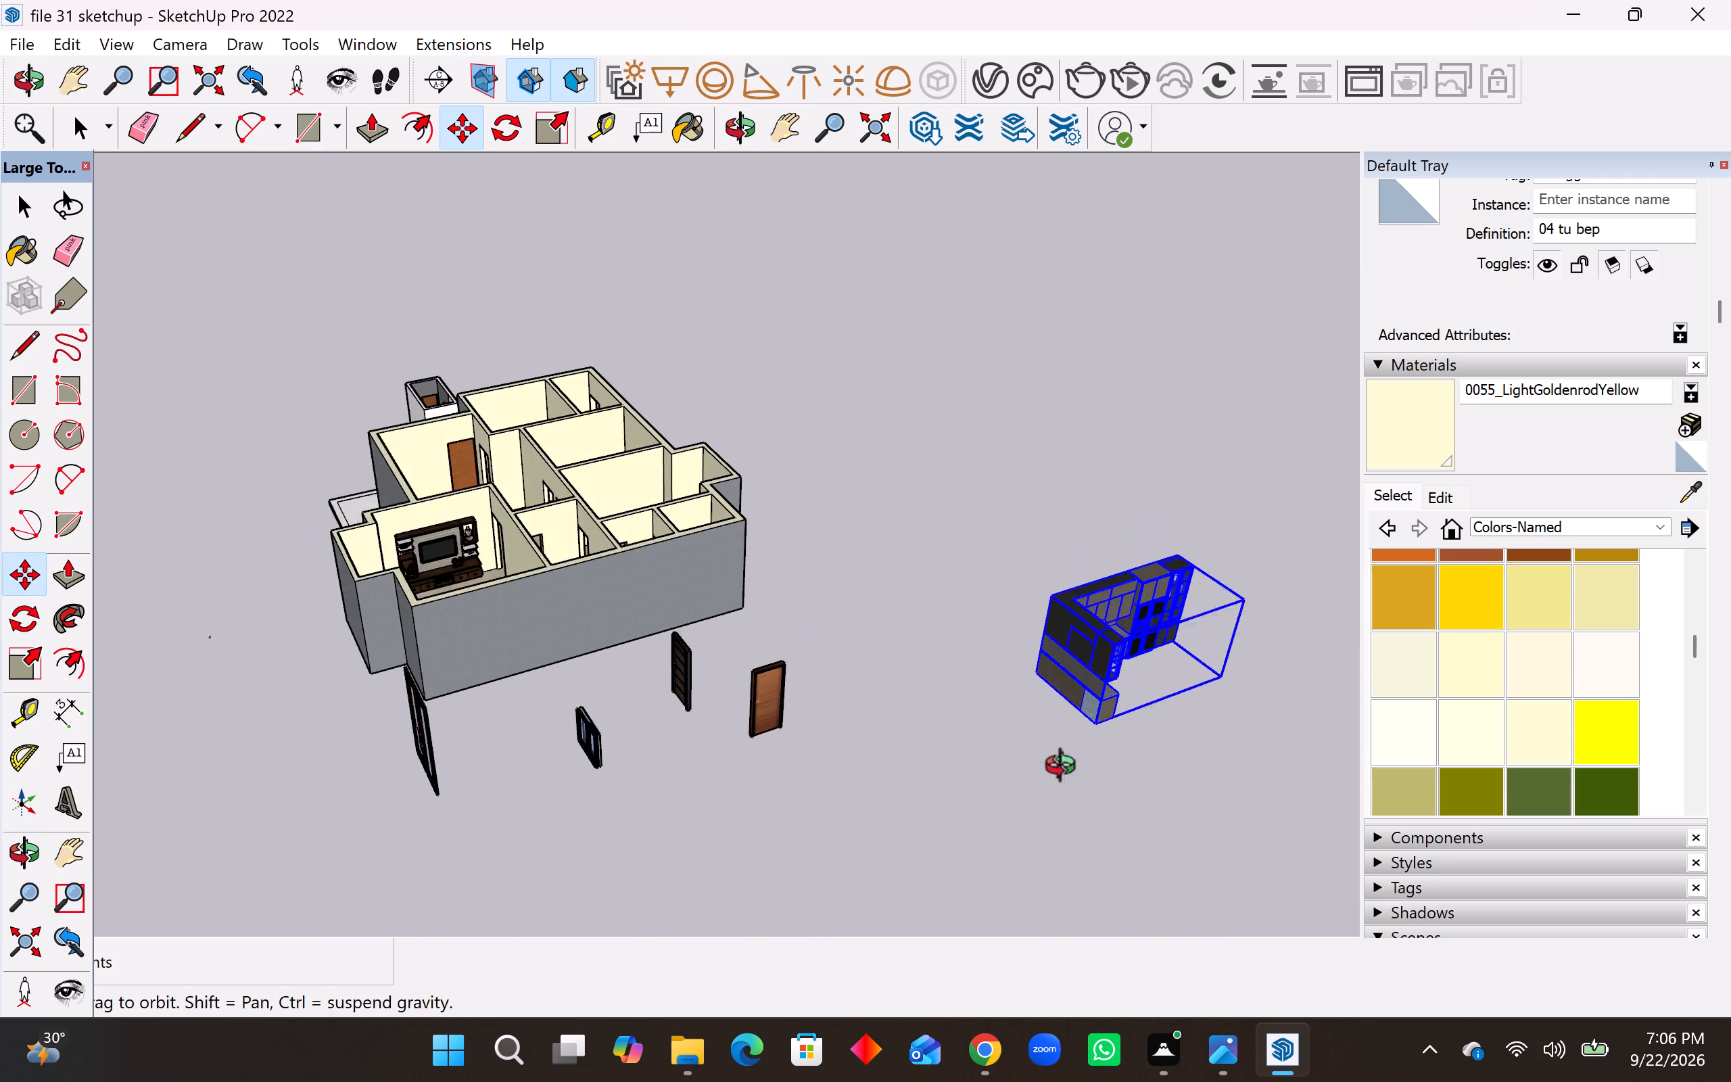
{"action": "middle_click_drag", "start_coordinate": [1066, 769], "coordinate": [1041, 814]}
{"action": "right_click_drag", "start_coordinate": [1135, 691], "coordinate": [1126, 691]}
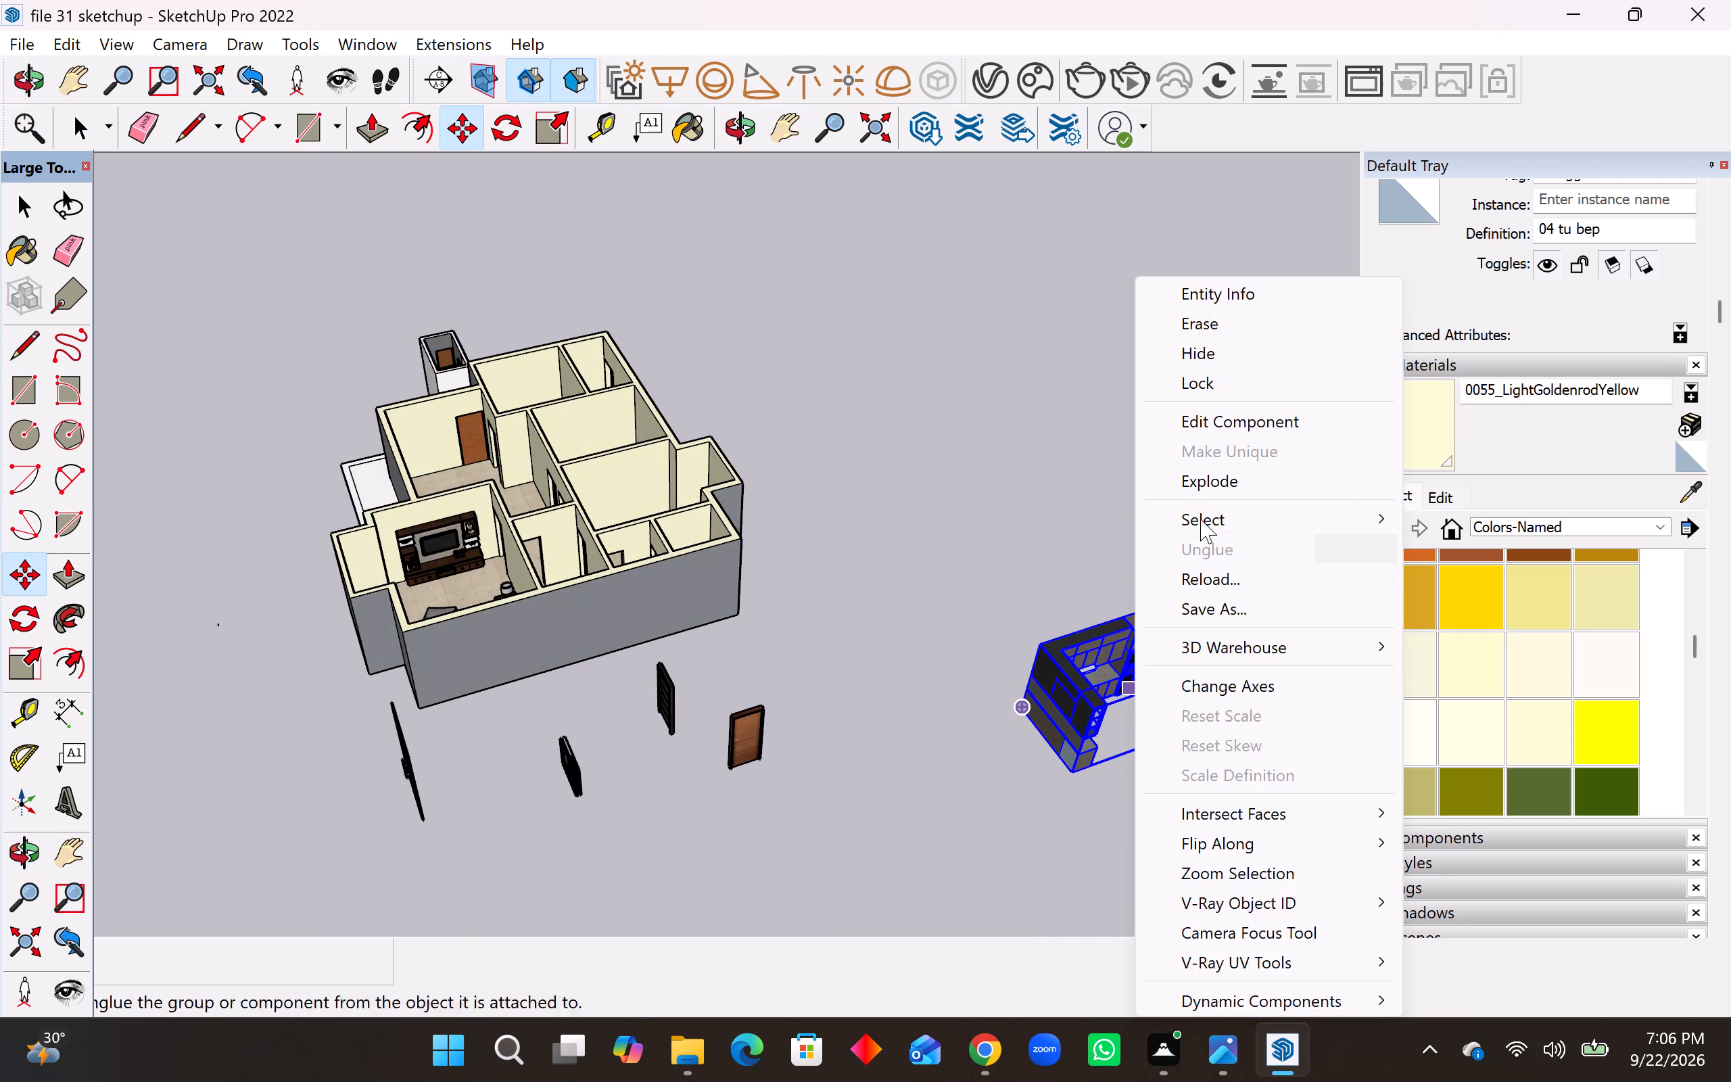
{"action": "left_click", "coordinate": [1197, 479]}
{"action": "left_click", "coordinate": [1003, 661]}
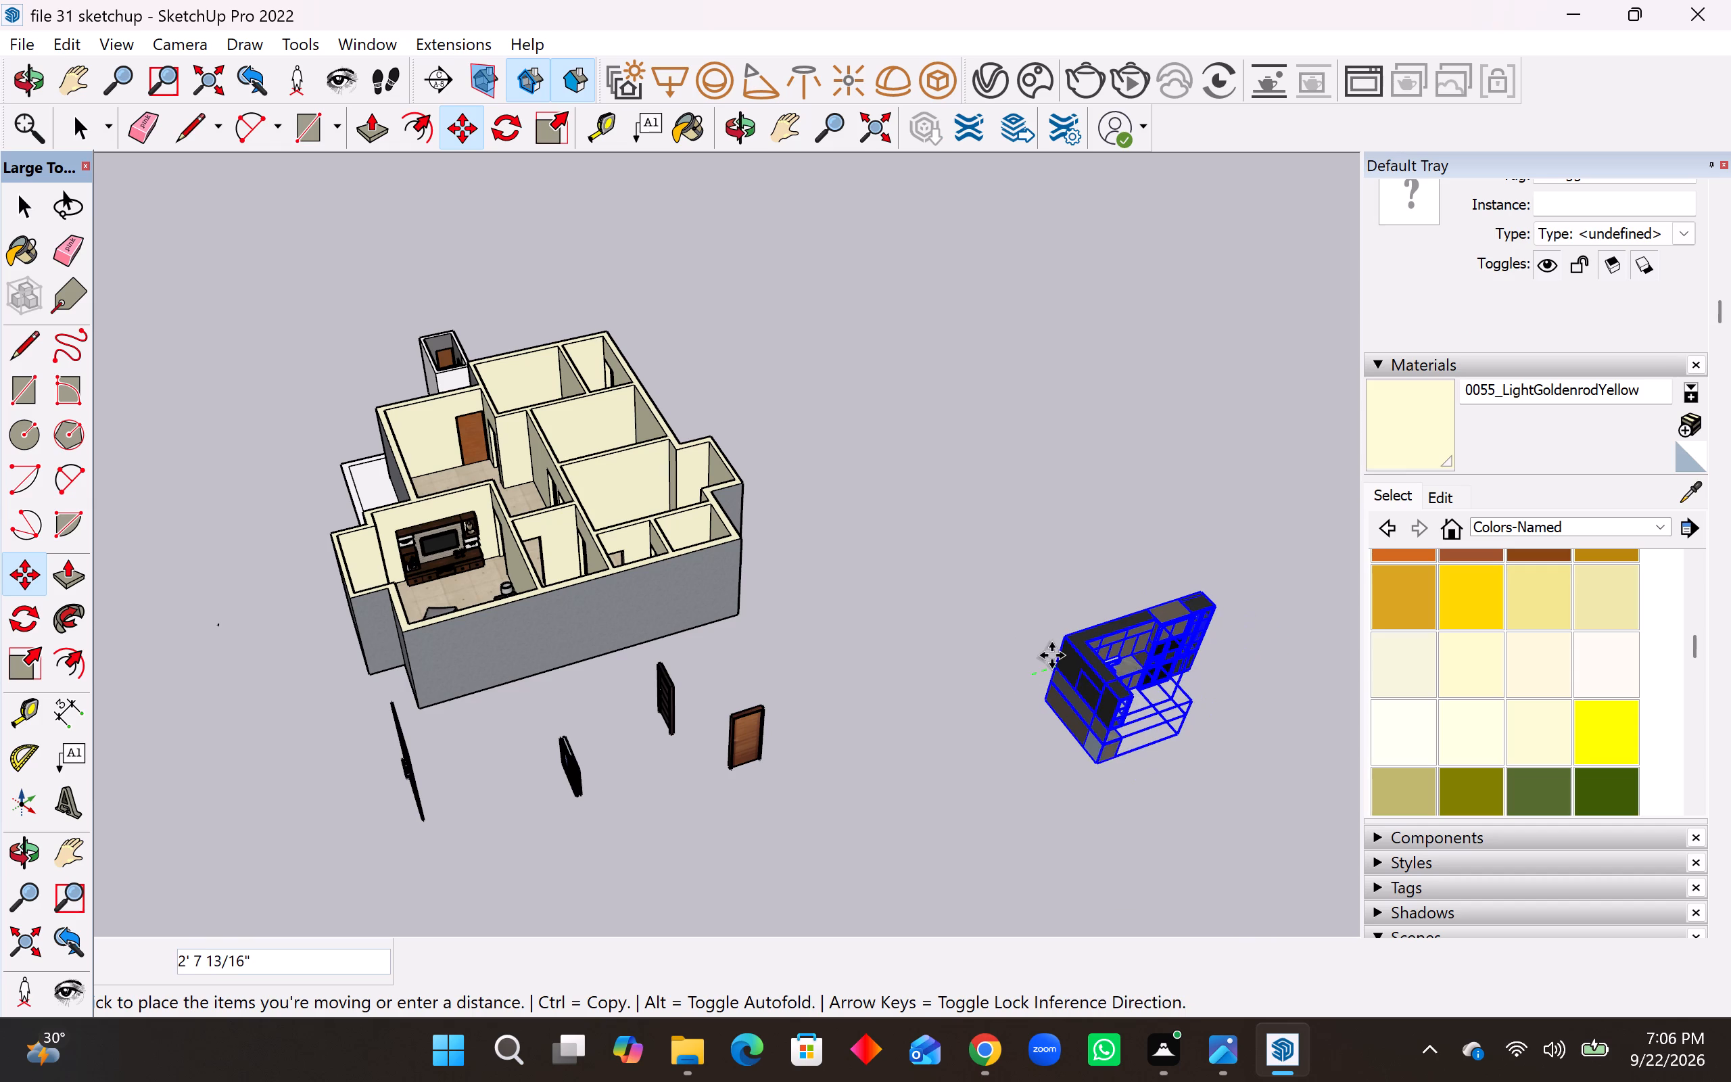
{"action": "key", "text": "Escape"}
{"action": "key", "text": "space"}
{"action": "left_click", "coordinate": [1017, 602]}
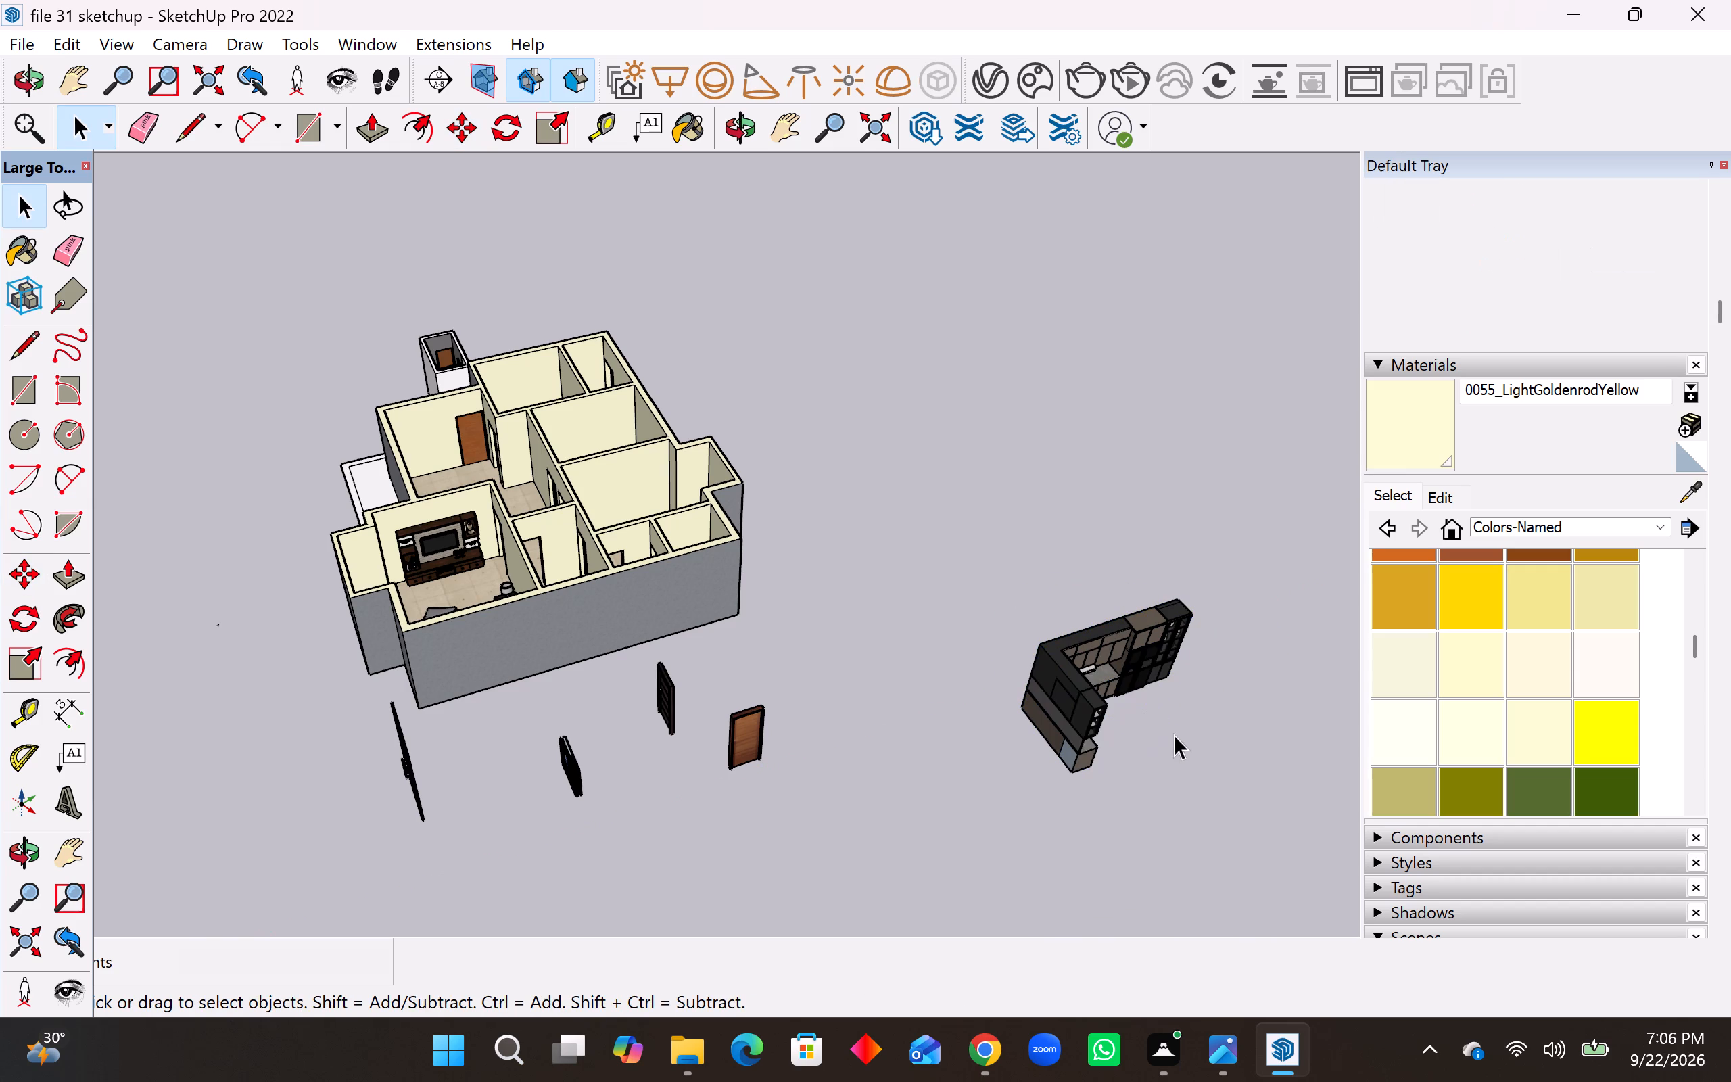
Examine the exploded kitchen's separate pieces, including the wall unit above the sink and the range hood.
{"action": "left_click", "coordinate": [1068, 721]}
{"action": "middle_click_drag", "start_coordinate": [1119, 743], "coordinate": [957, 588]}
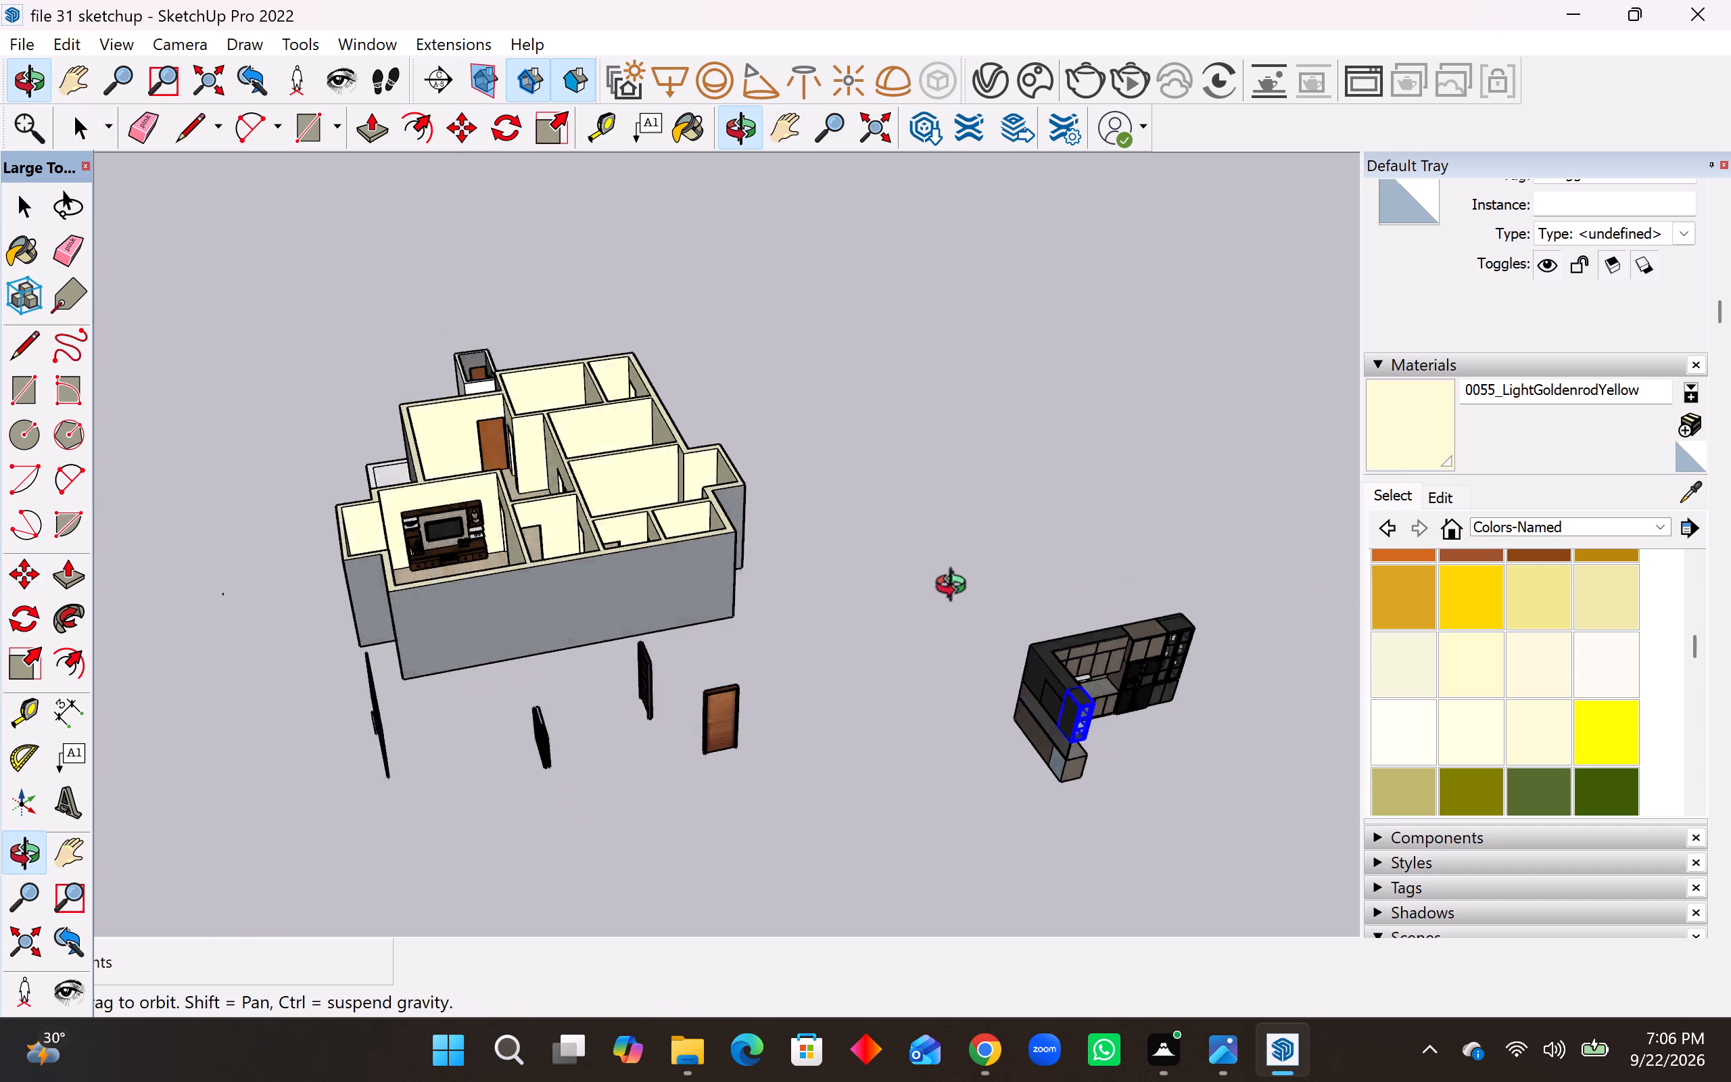
{"action": "middle_click_drag", "start_coordinate": [957, 588], "coordinate": [881, 540]}
{"action": "key", "text": "space"}
{"action": "left_click", "coordinate": [1099, 470]}
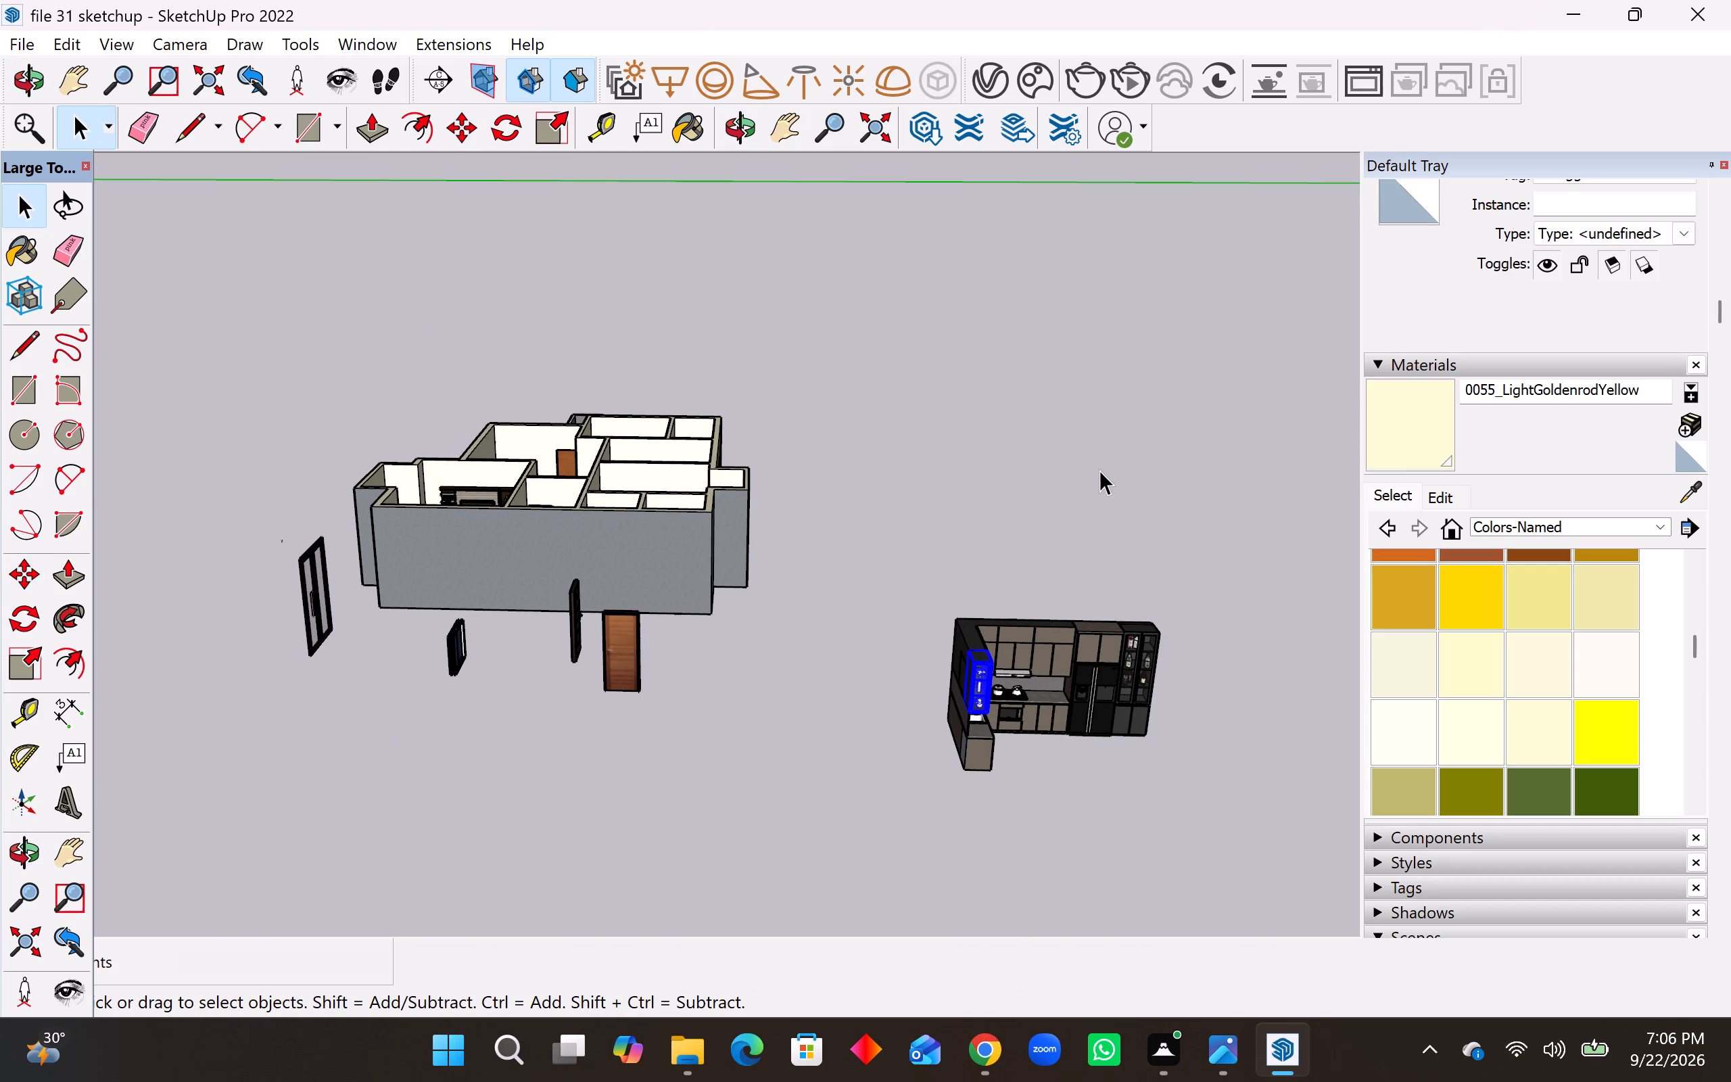
{"action": "scroll", "coordinate": [1066, 715], "scroll_direction": "up", "scroll_amount": 3}
{"action": "left_click", "coordinate": [1017, 663]}
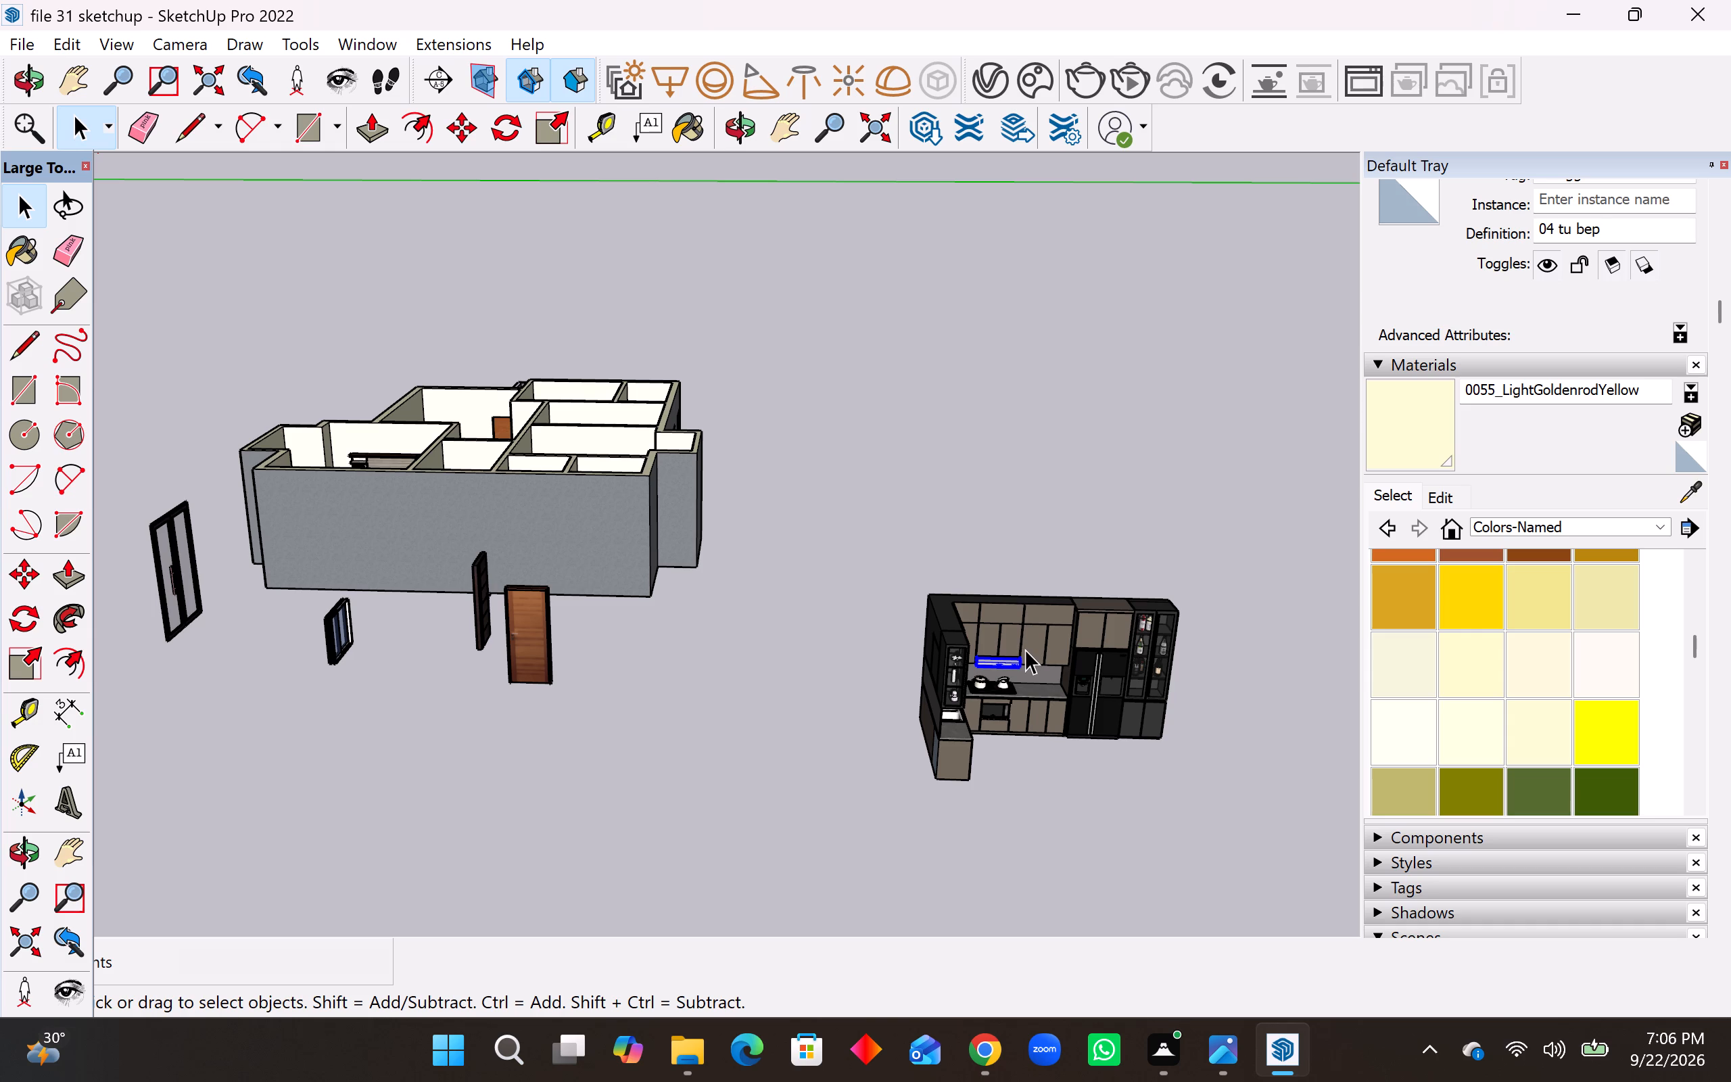
{"action": "key", "text": "space"}
{"action": "middle_click_drag", "start_coordinate": [1120, 609], "coordinate": [1095, 594]}
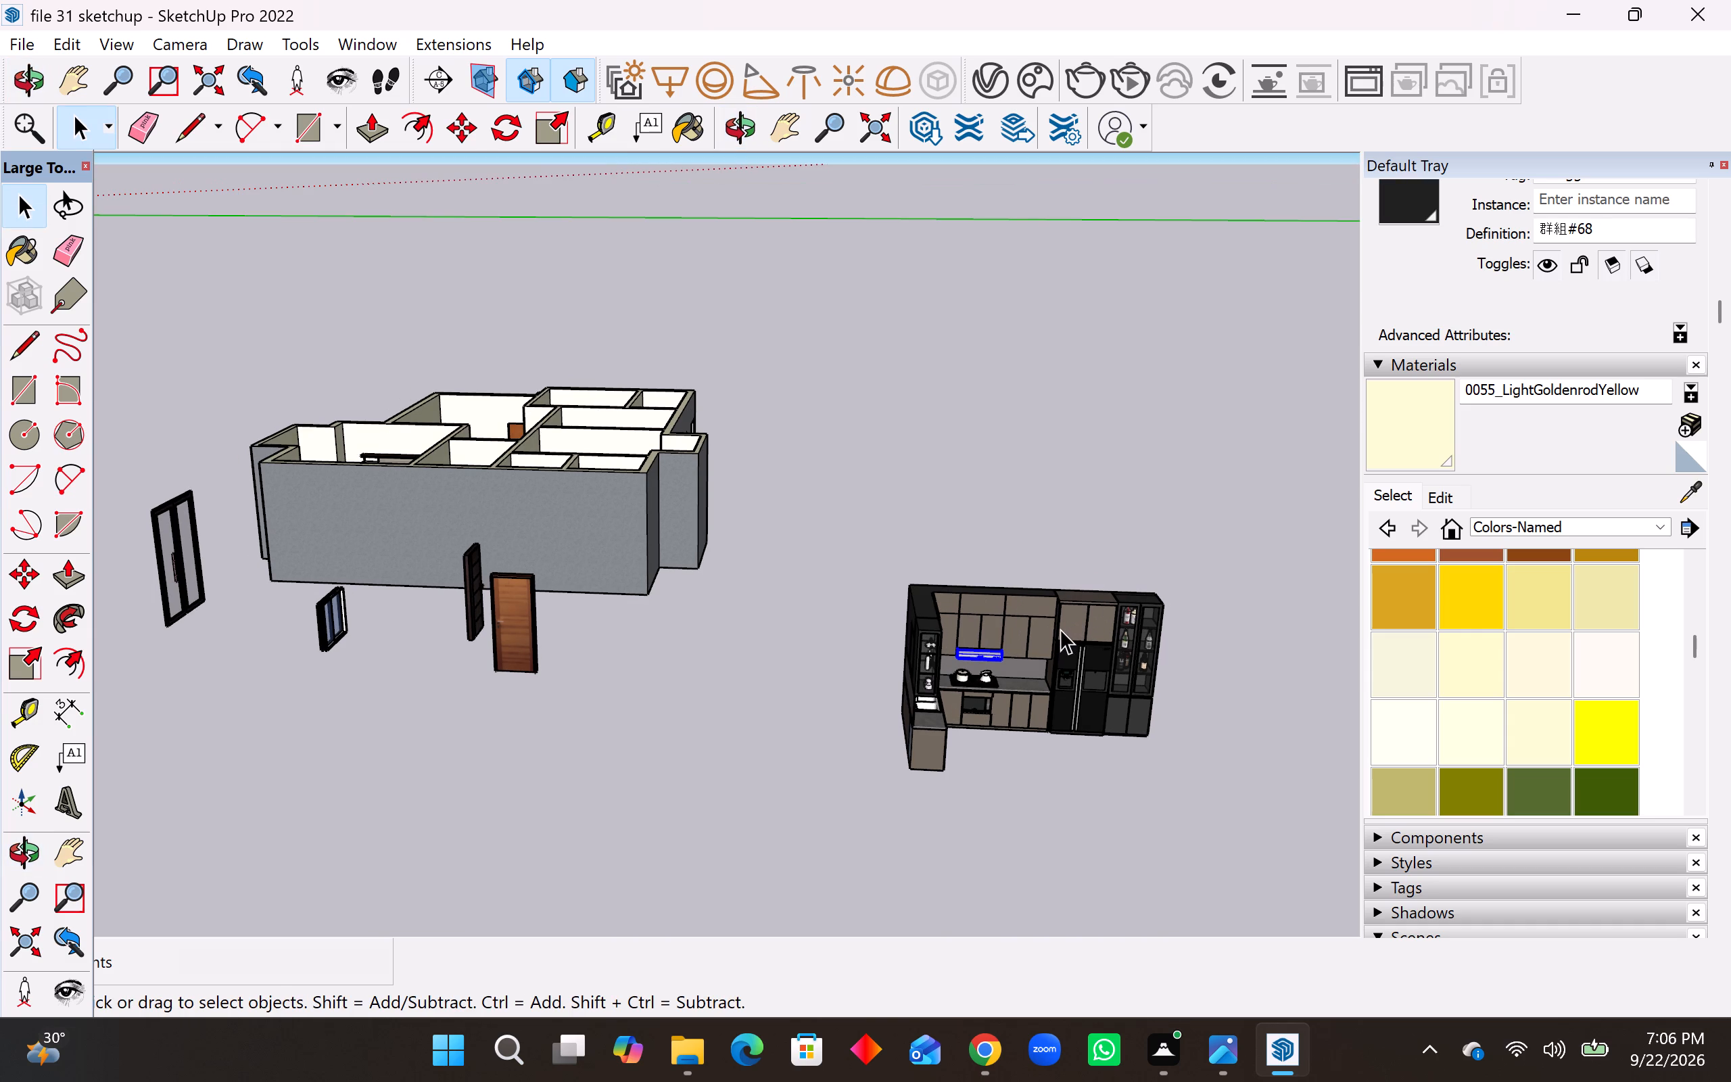
{"action": "key", "text": "Escape"}
{"action": "left_click", "coordinate": [998, 748]}
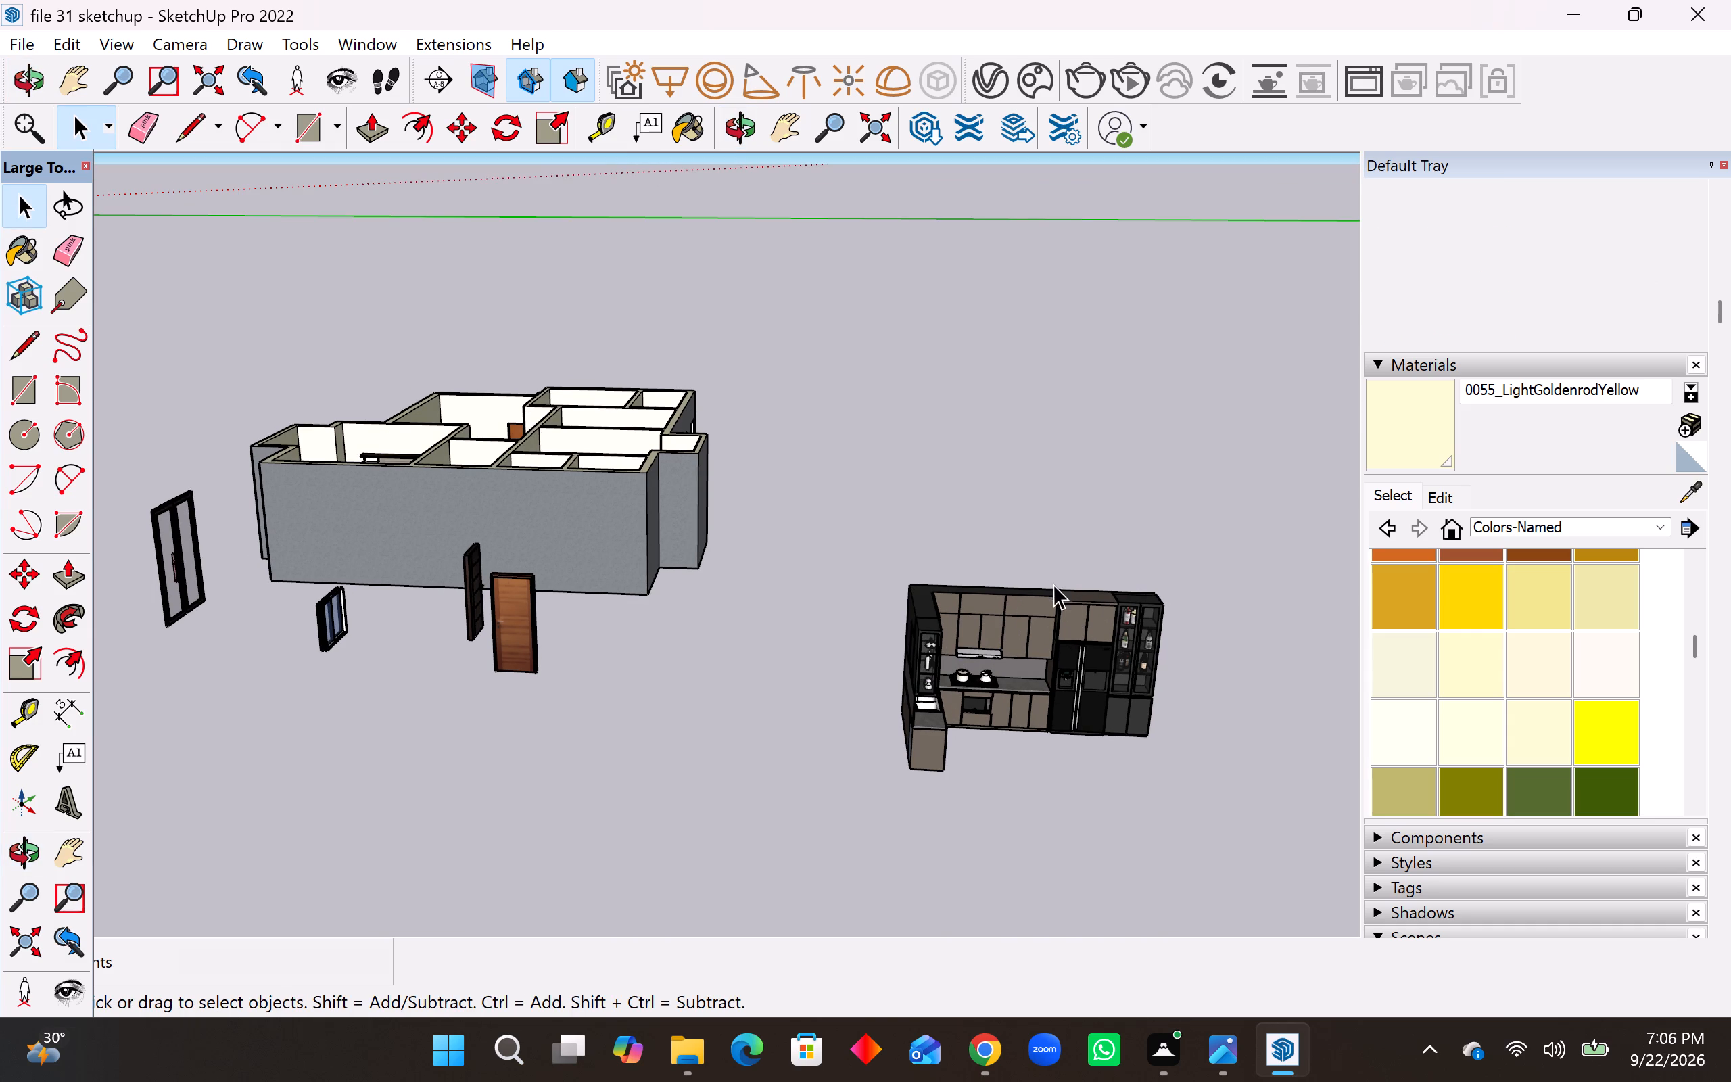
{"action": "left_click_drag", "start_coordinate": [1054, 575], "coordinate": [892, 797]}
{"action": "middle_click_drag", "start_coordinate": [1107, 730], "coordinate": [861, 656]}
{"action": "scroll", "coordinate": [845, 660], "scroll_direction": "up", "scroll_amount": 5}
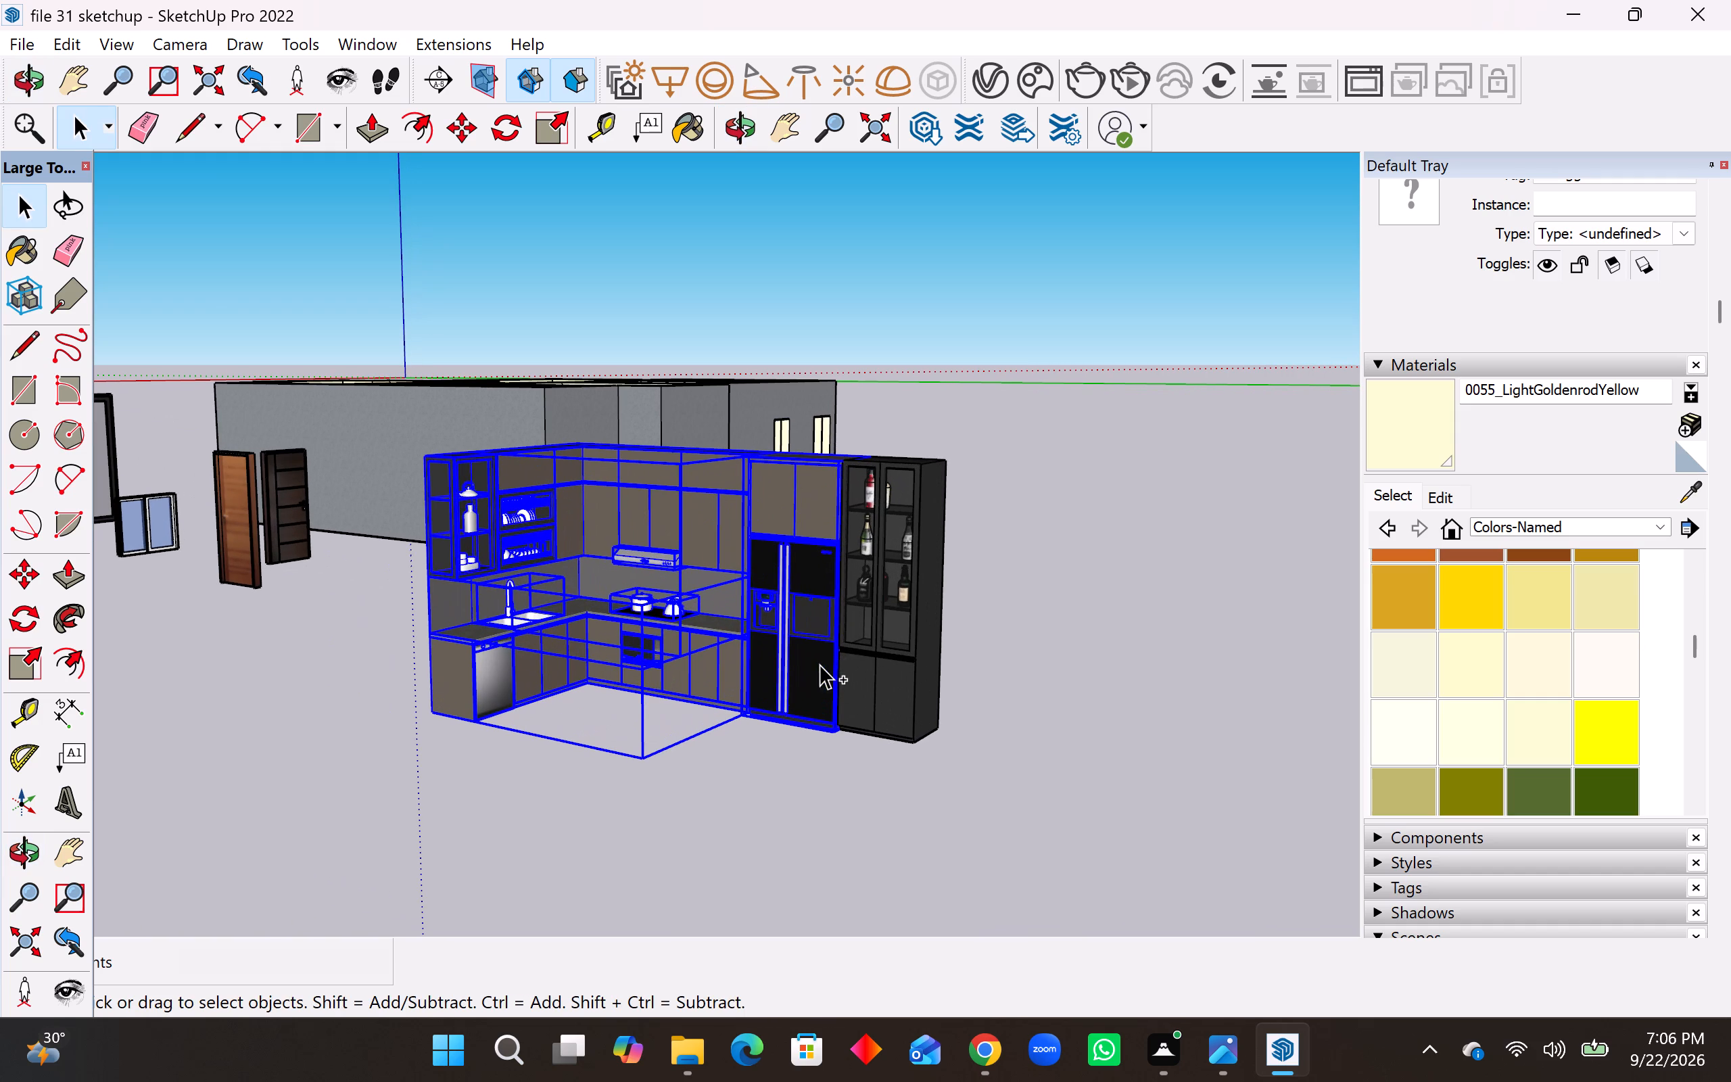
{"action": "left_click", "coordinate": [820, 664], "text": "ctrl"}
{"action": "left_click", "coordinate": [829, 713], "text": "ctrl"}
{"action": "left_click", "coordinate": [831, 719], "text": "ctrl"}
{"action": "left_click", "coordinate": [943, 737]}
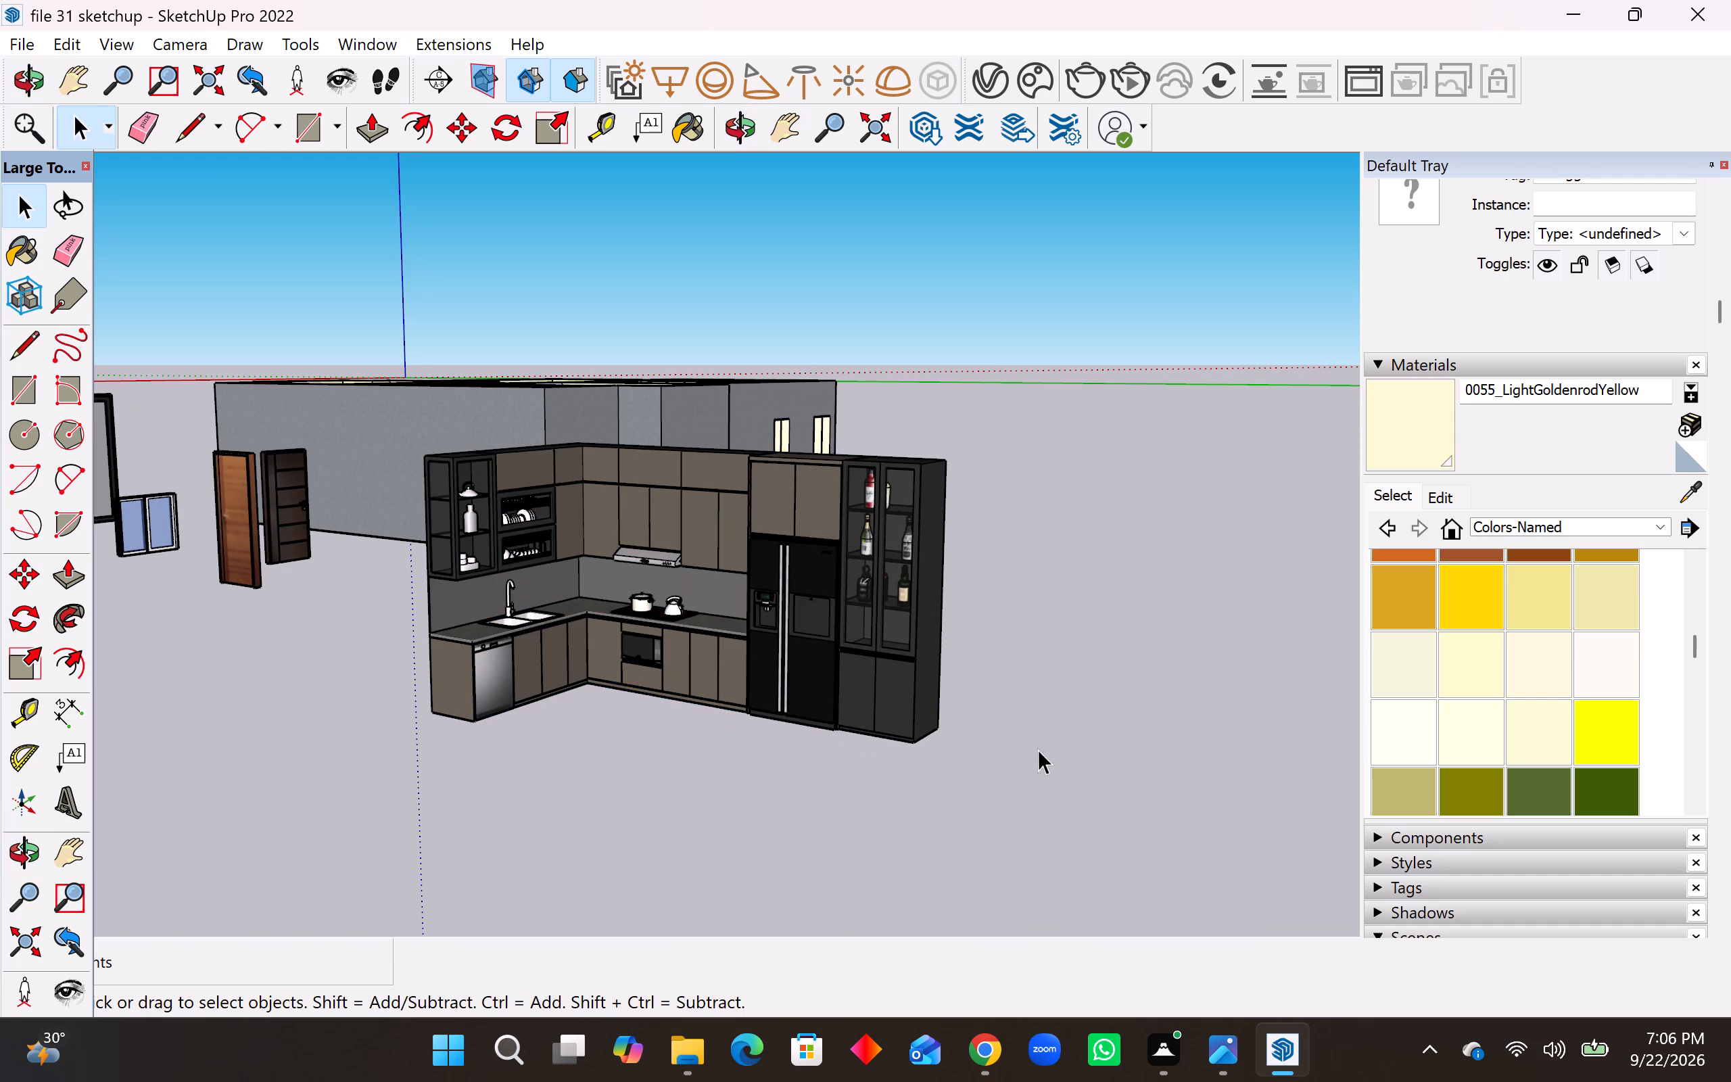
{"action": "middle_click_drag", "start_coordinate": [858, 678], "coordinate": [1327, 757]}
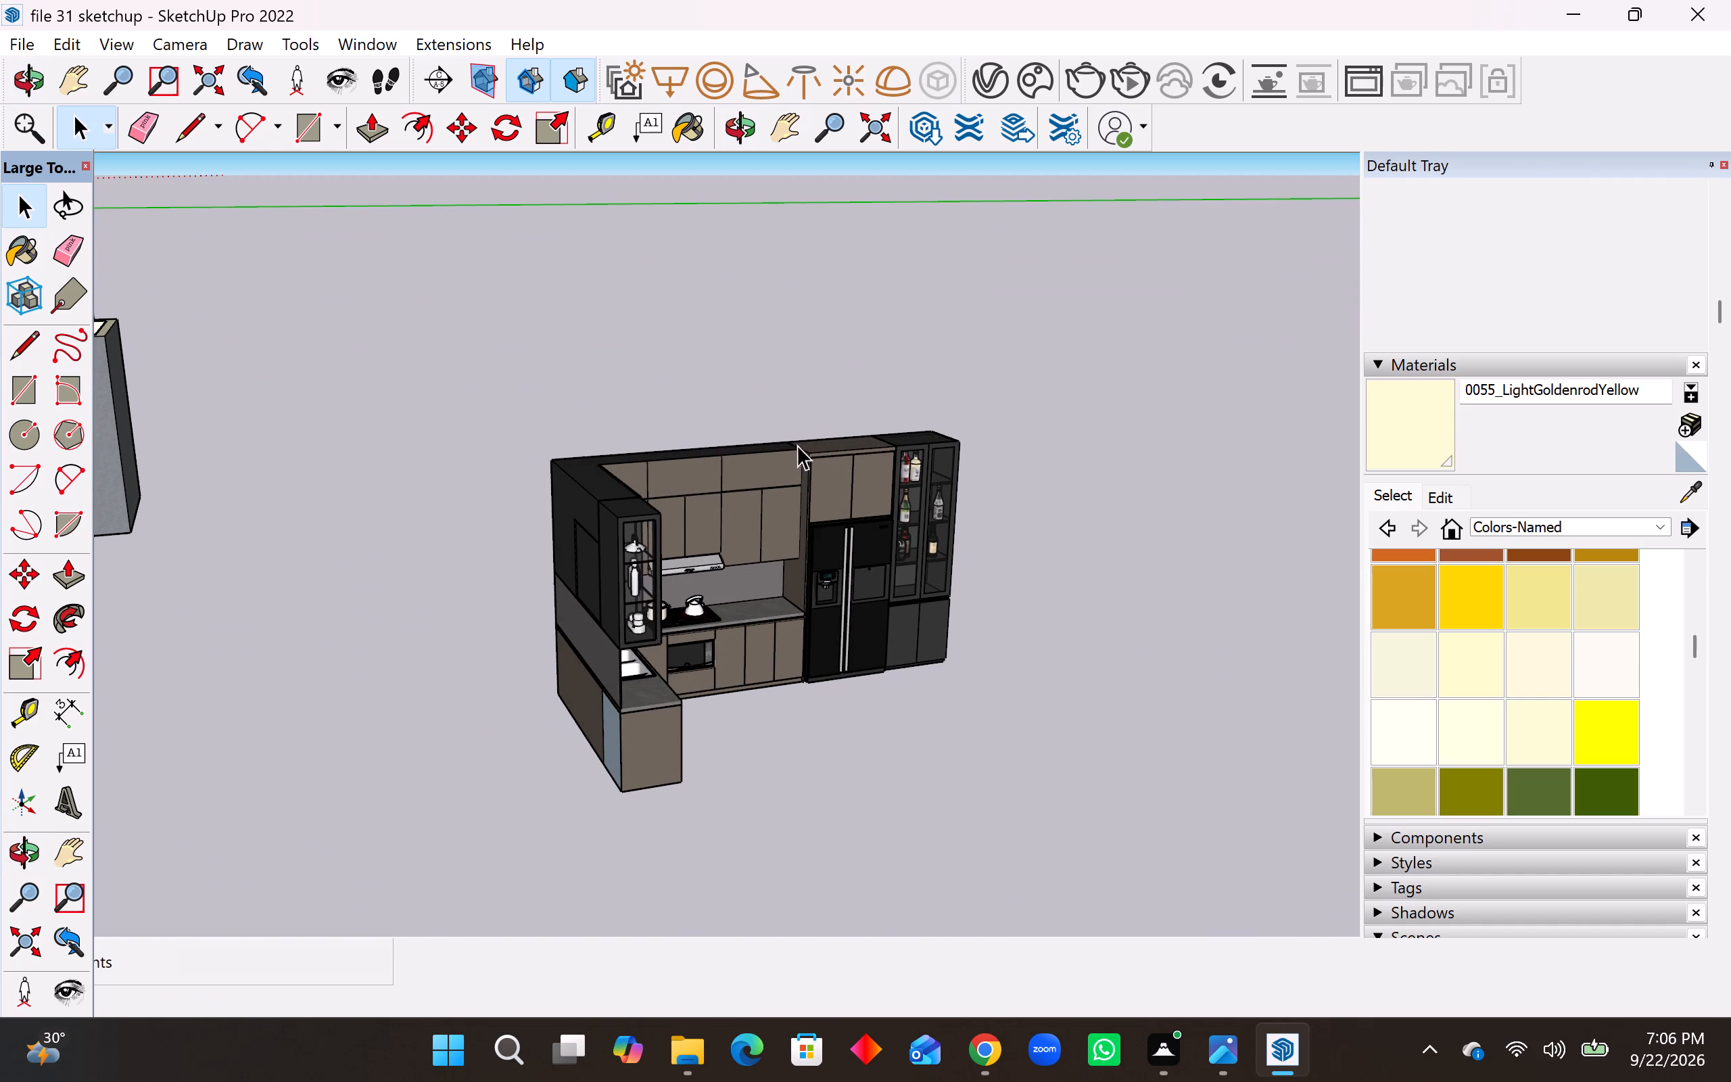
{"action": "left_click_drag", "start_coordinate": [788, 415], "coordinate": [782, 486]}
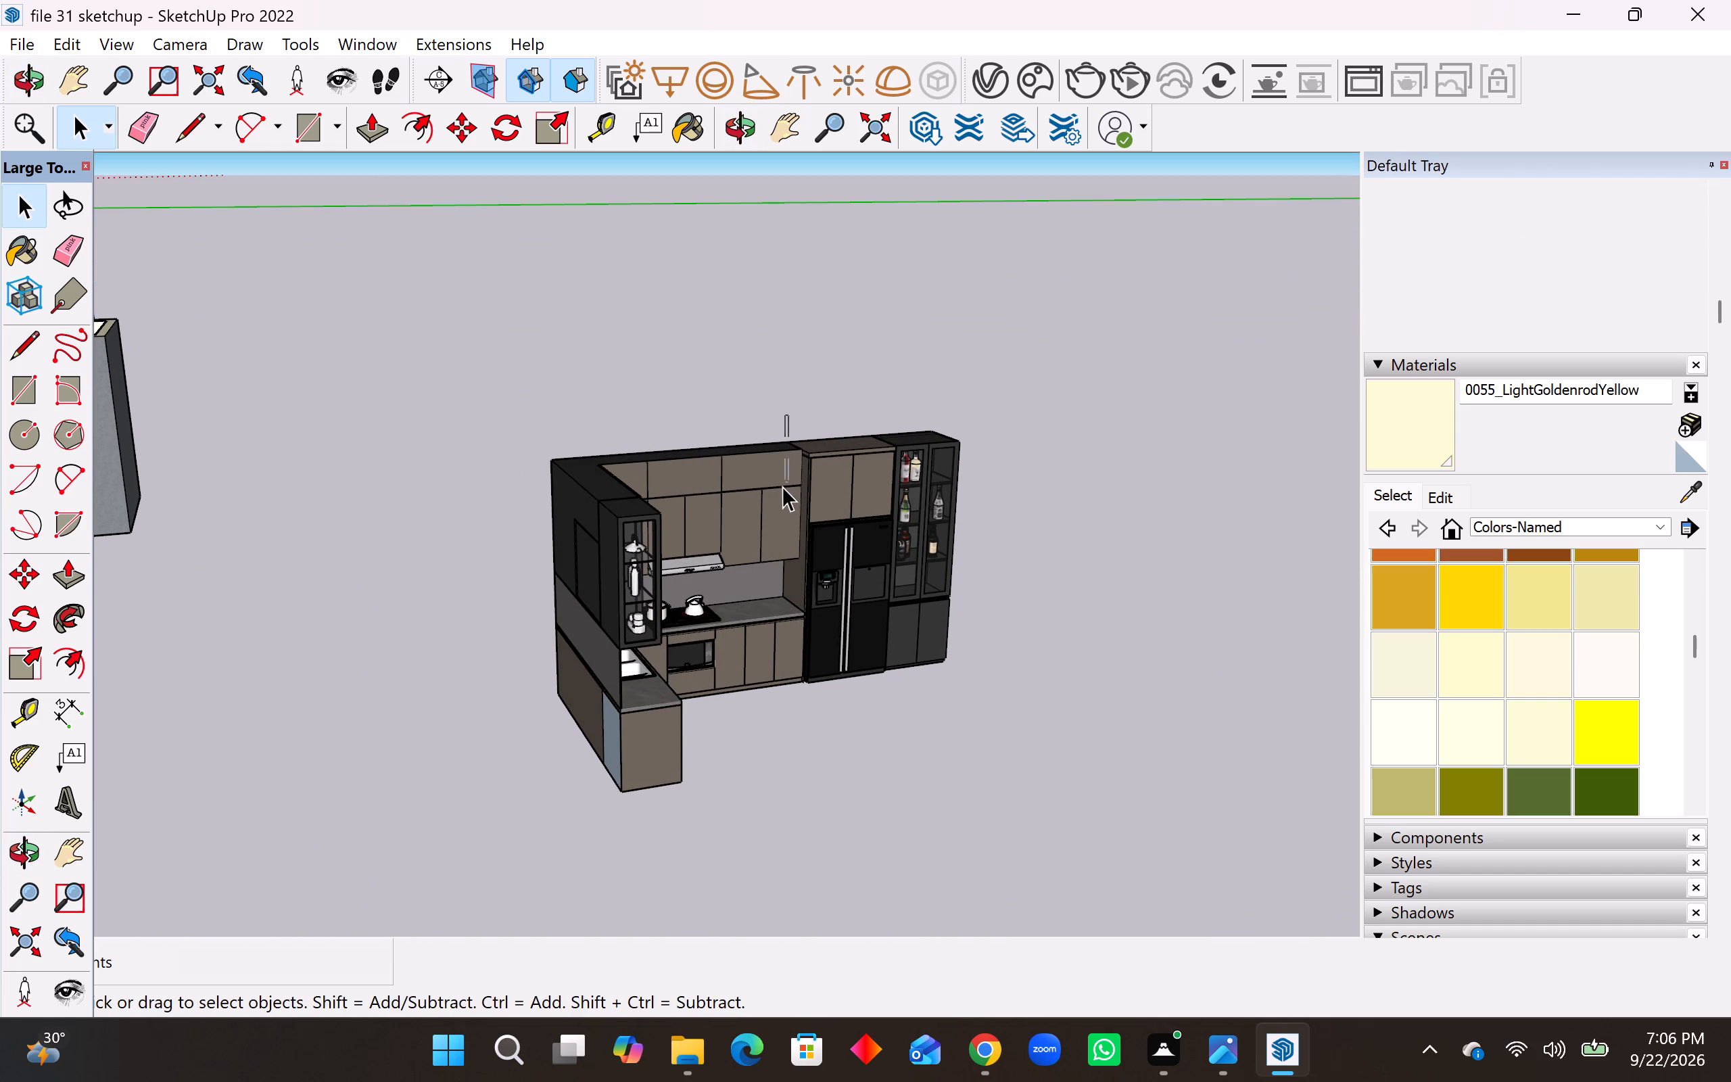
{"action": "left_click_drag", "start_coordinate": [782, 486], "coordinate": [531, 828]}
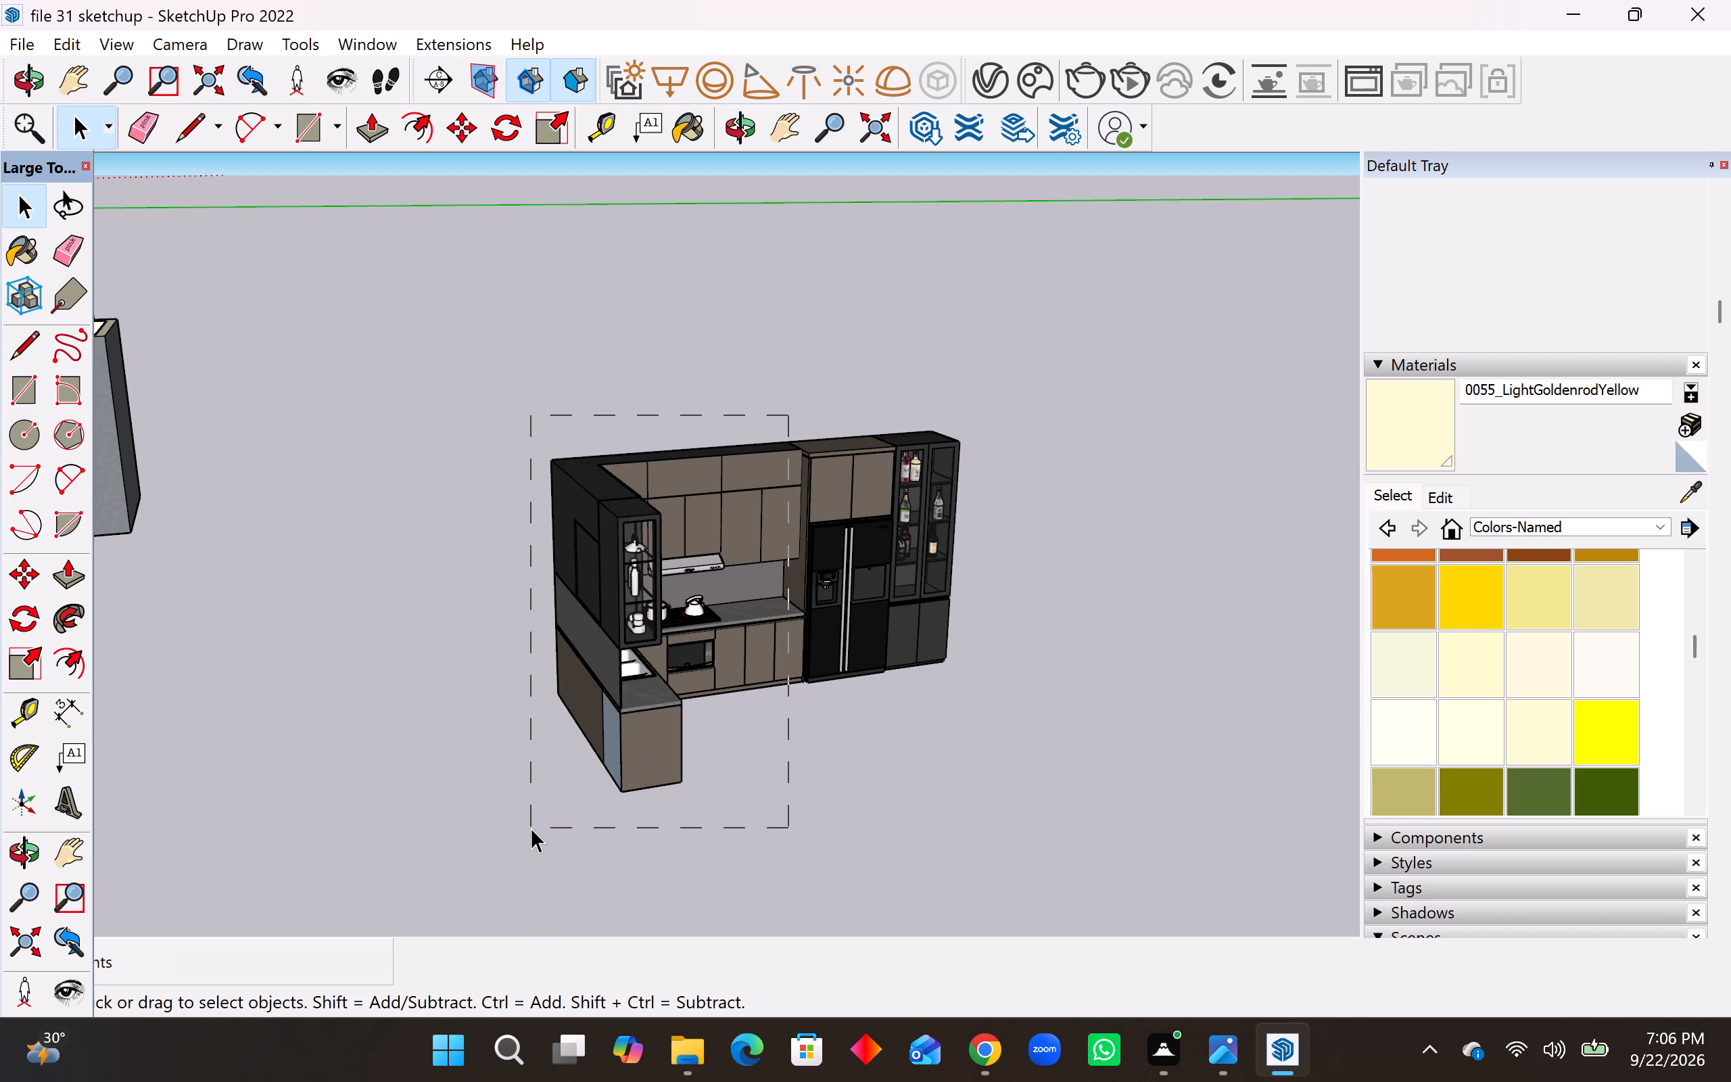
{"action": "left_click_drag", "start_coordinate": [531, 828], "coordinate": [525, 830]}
Move the fridge unit and the glass display cabinet together about 11' 3" away from the L-shaped kitchen cabinets.
{"action": "middle_click_drag", "start_coordinate": [971, 624], "coordinate": [774, 572]}
{"action": "left_click", "coordinate": [851, 724]}
{"action": "left_click_drag", "start_coordinate": [986, 401], "coordinate": [745, 655]}
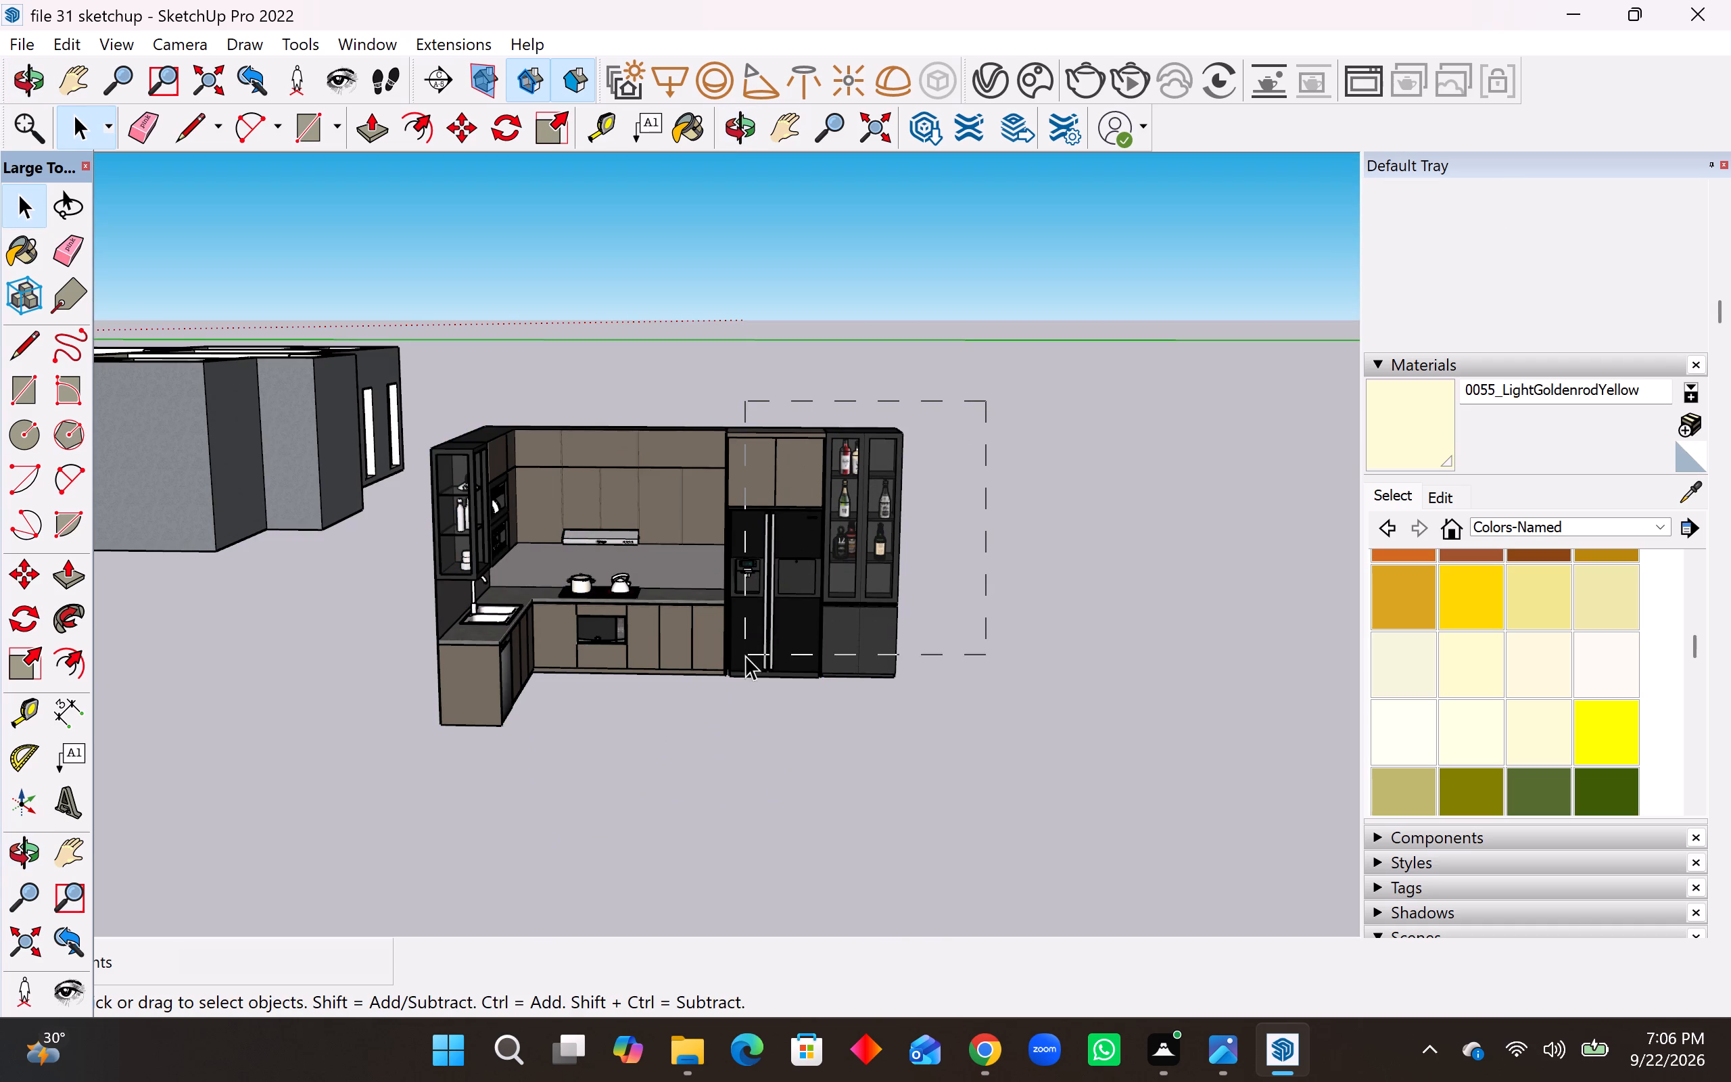
{"action": "left_click_drag", "start_coordinate": [745, 655], "coordinate": [744, 697]}
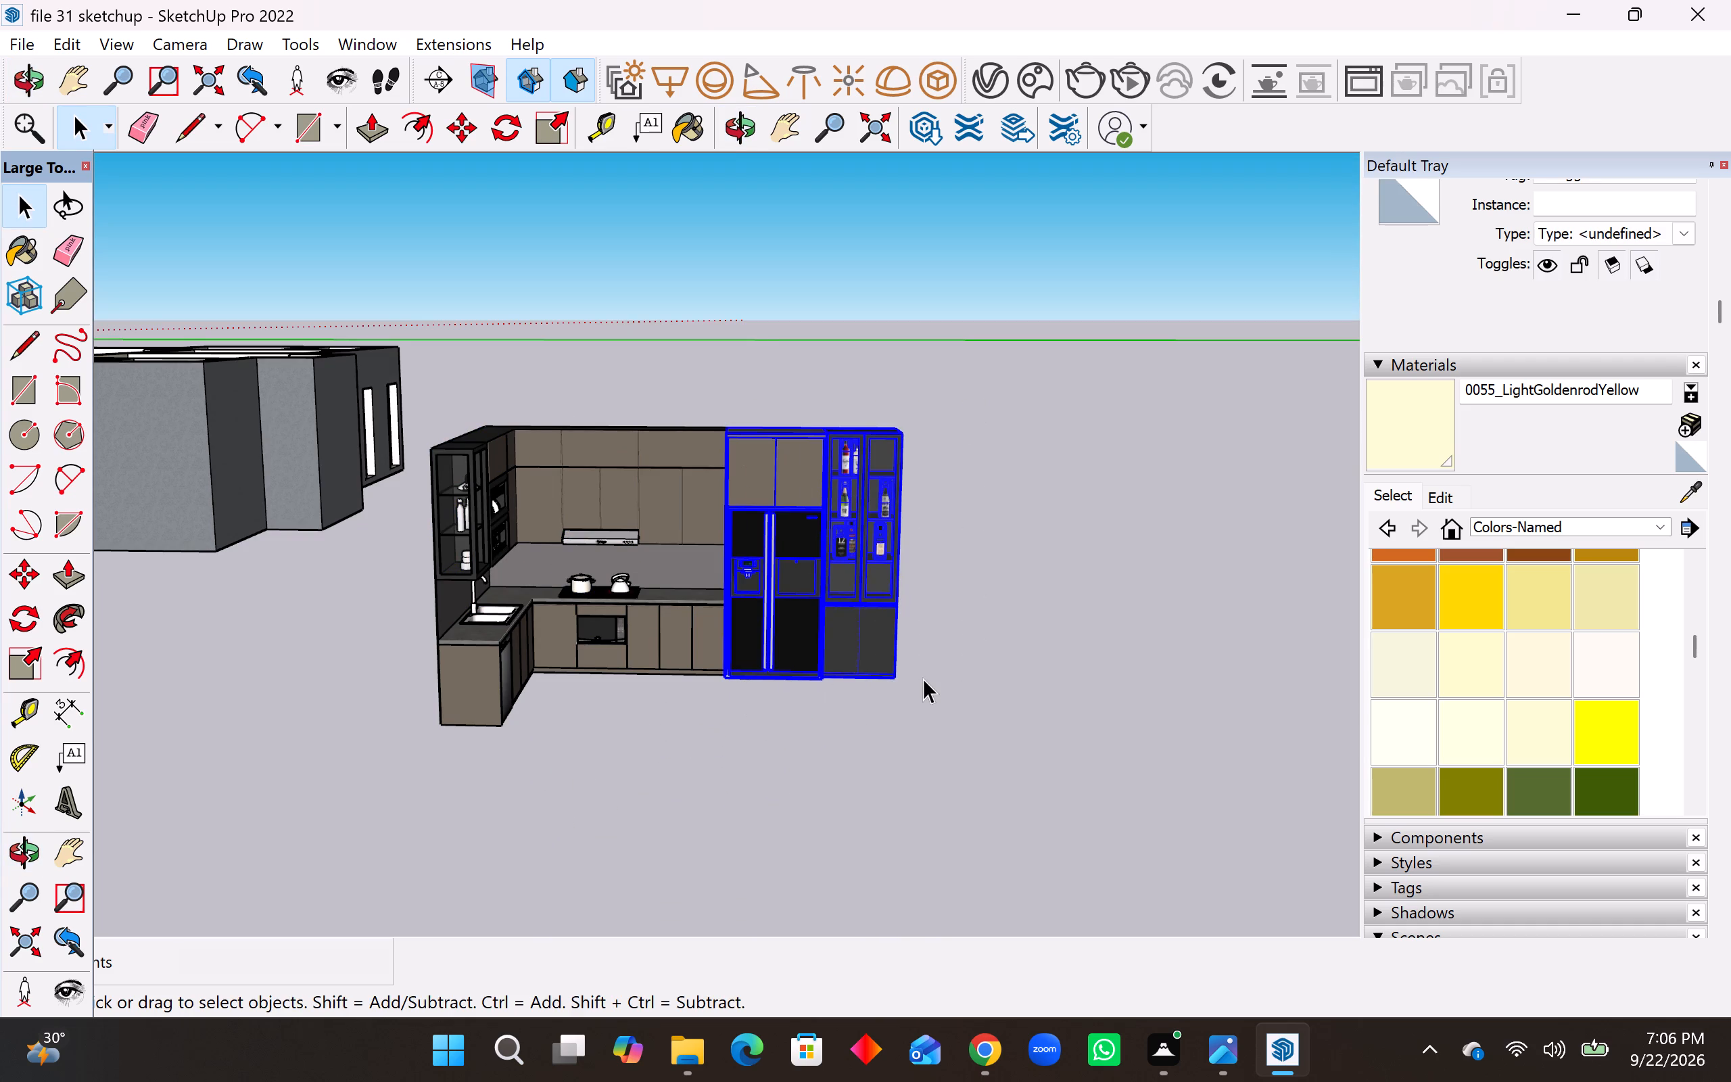
{"action": "key", "text": "m"}
{"action": "left_click", "coordinate": [903, 683]}
{"action": "left_click", "coordinate": [1211, 695]}
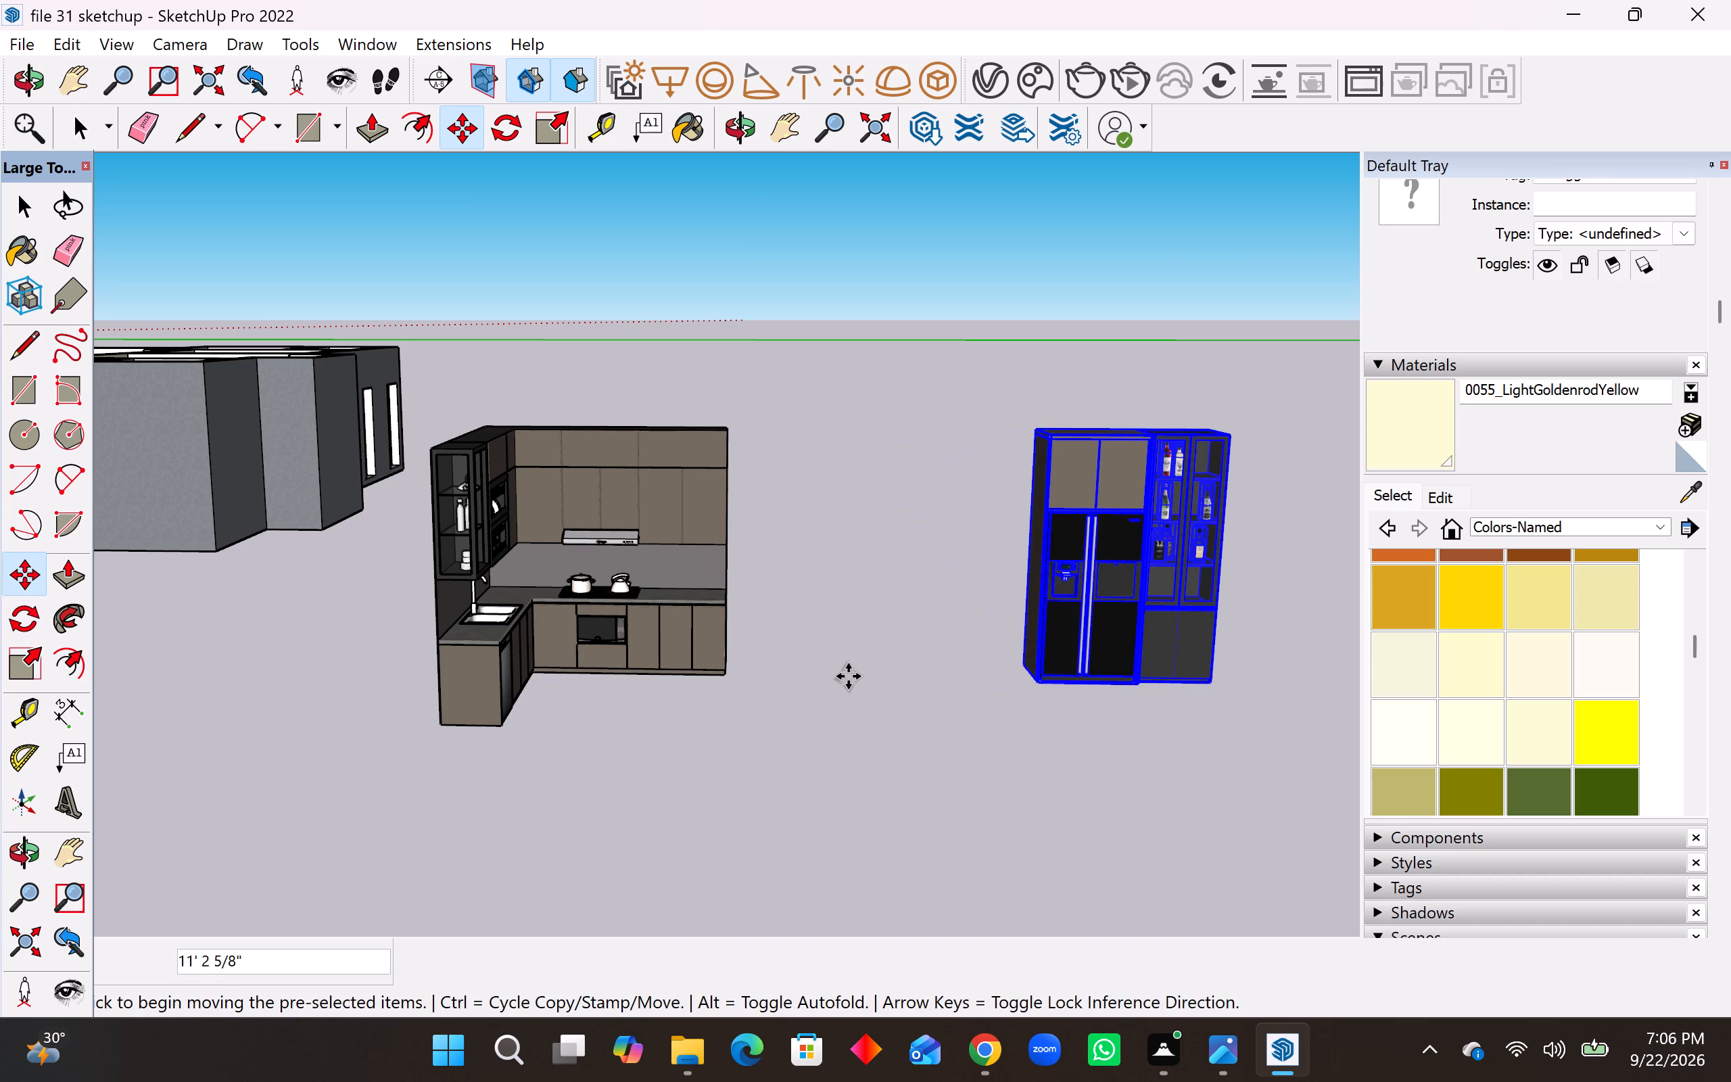
{"action": "key", "text": "space"}
Make a single group of the L-shaped kitchen cabinets with their counter, sink, stove and hood.
{"action": "middle_click_drag", "start_coordinate": [840, 678], "coordinate": [878, 812]}
{"action": "scroll", "coordinate": [927, 390], "scroll_direction": "down", "scroll_amount": 4}
{"action": "left_click_drag", "start_coordinate": [903, 406], "coordinate": [588, 746]}
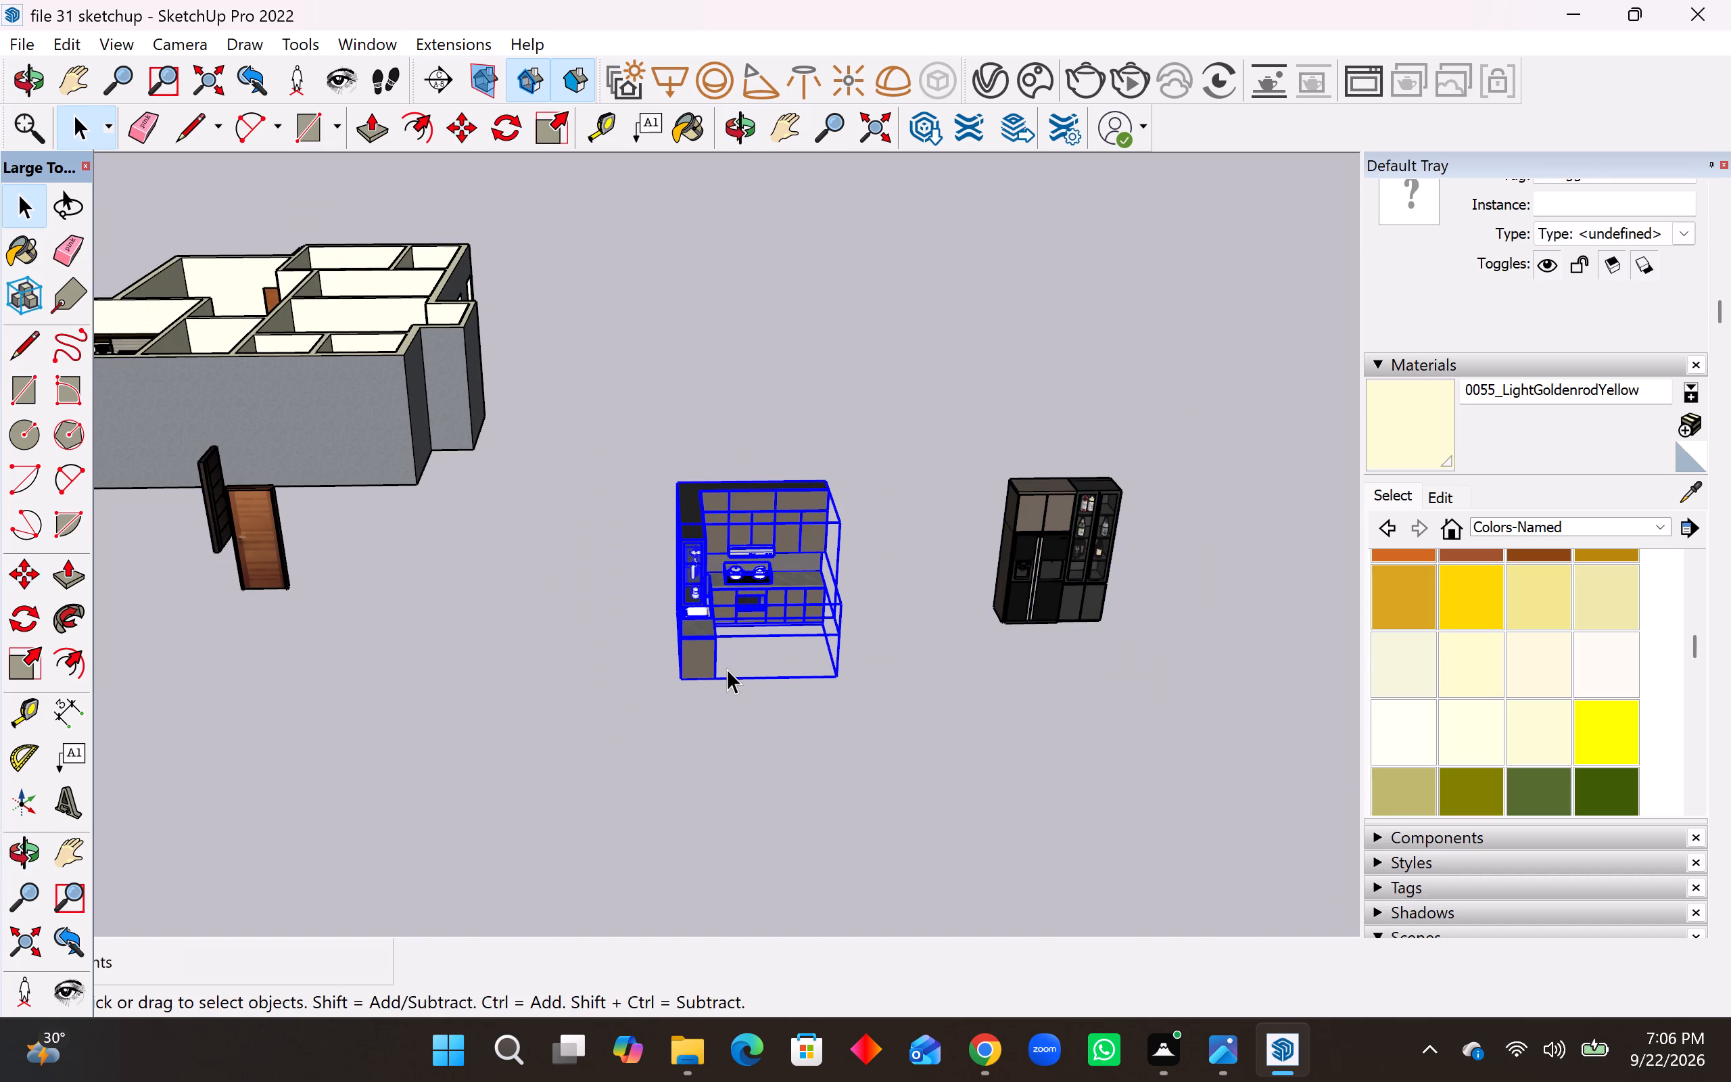
{"action": "right_click", "coordinate": [710, 575]}
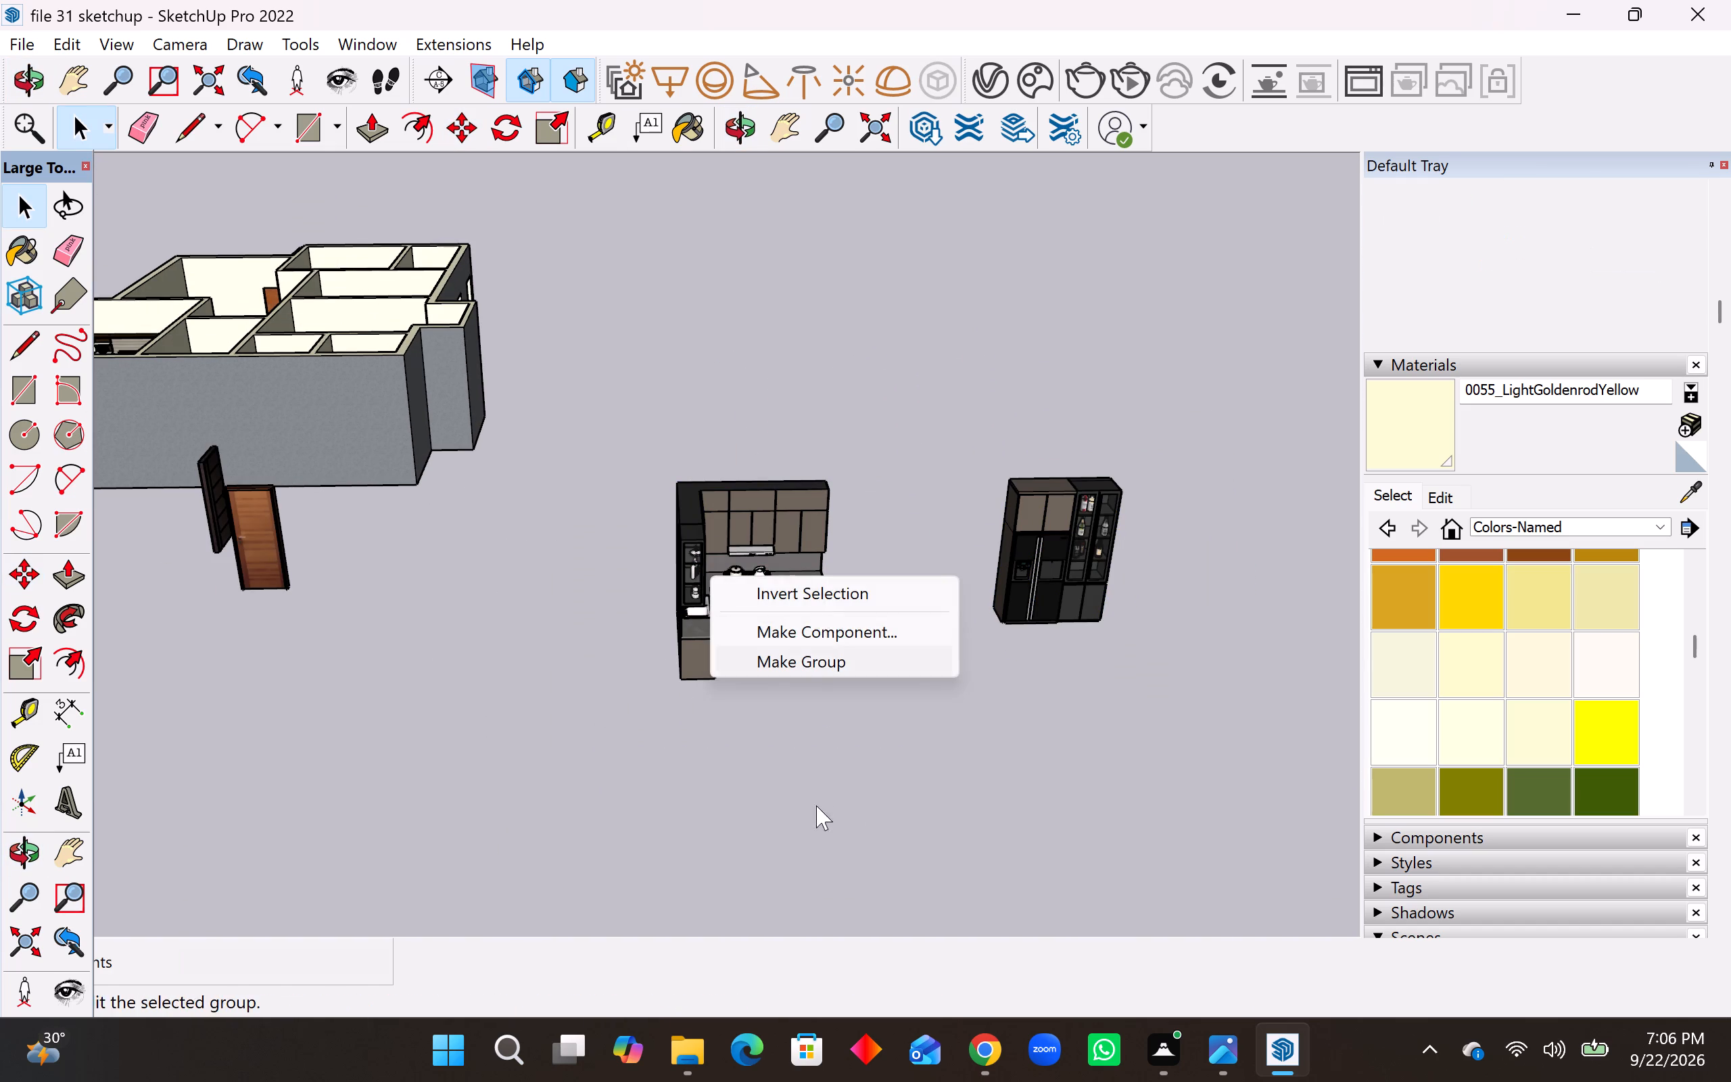
{"action": "left_click", "coordinate": [817, 806]}
{"action": "left_click_drag", "start_coordinate": [903, 425], "coordinate": [588, 837]}
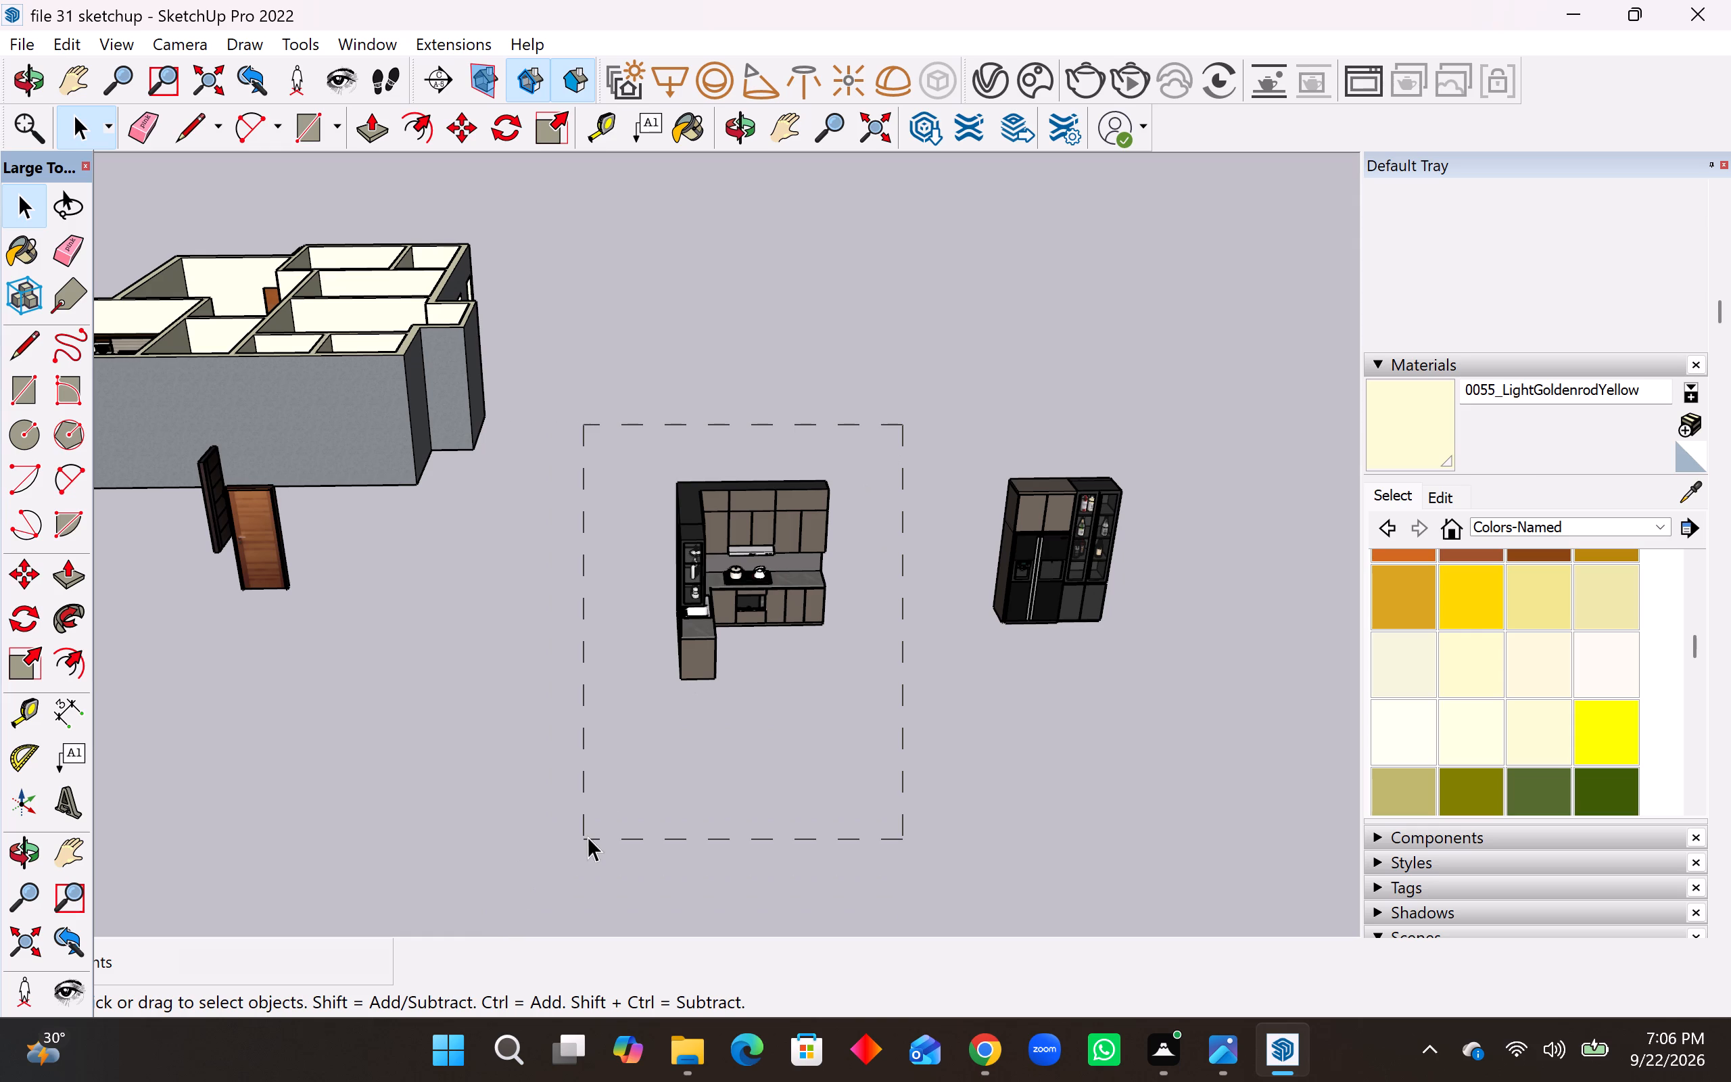
{"action": "left_click_drag", "start_coordinate": [588, 837], "coordinate": [588, 834]}
{"action": "right_click", "coordinate": [698, 624]}
{"action": "left_click", "coordinate": [830, 298]}
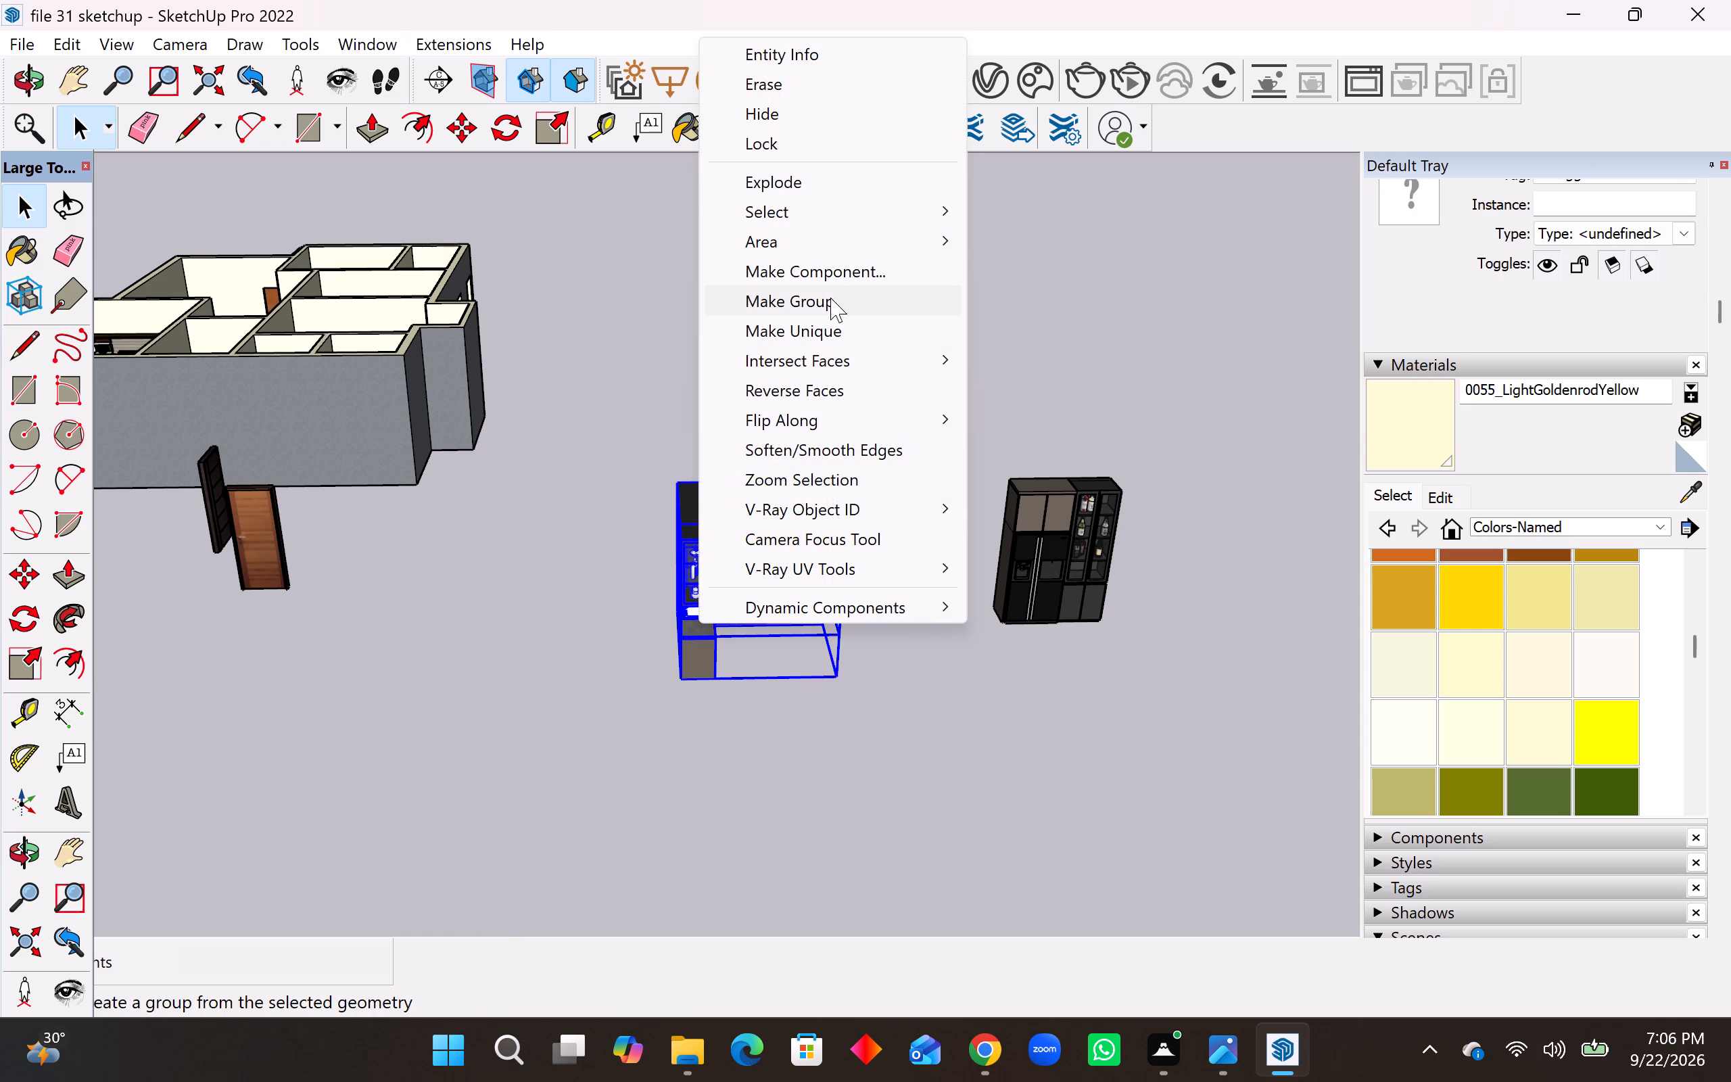
Move the L-shaped kitchen group about 60' 2" to the open ground just outside the house's end rooms.
{"action": "key", "text": "m"}
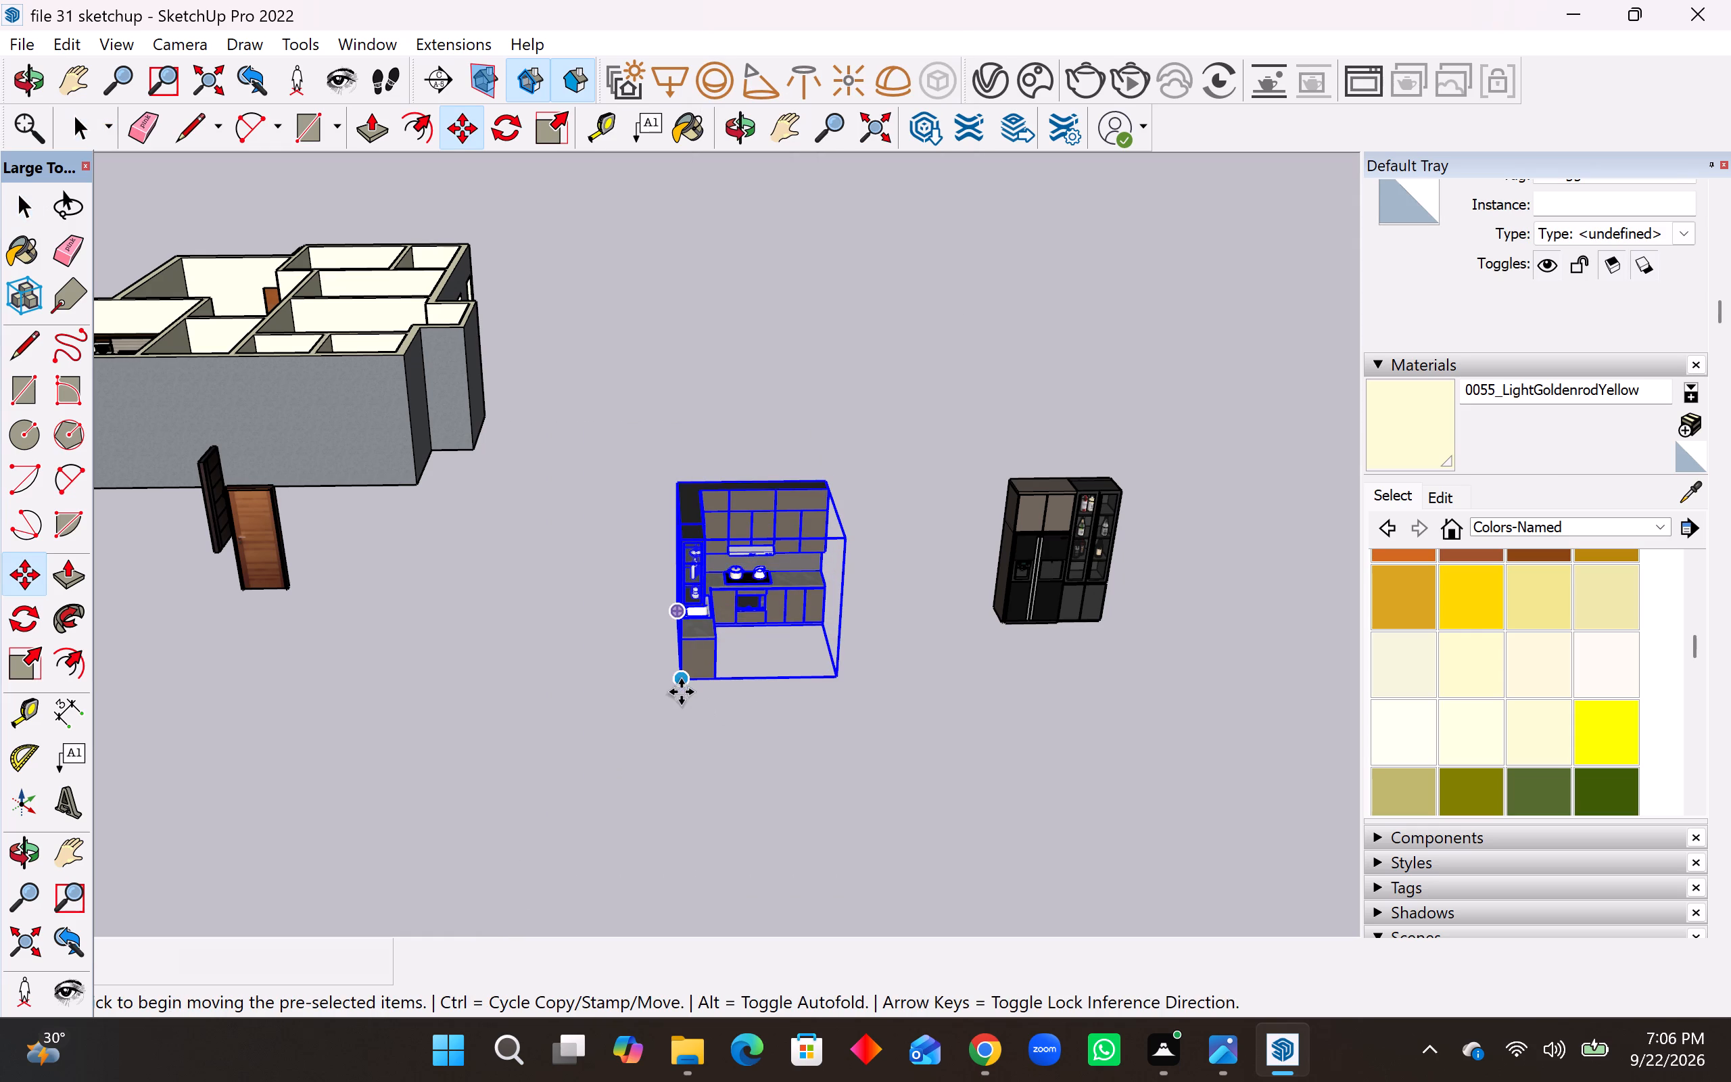
{"action": "left_click", "coordinate": [682, 689]}
{"action": "scroll", "coordinate": [732, 701], "scroll_direction": "down", "scroll_amount": 15}
{"action": "middle_click_drag", "start_coordinate": [474, 394], "coordinate": [458, 739]}
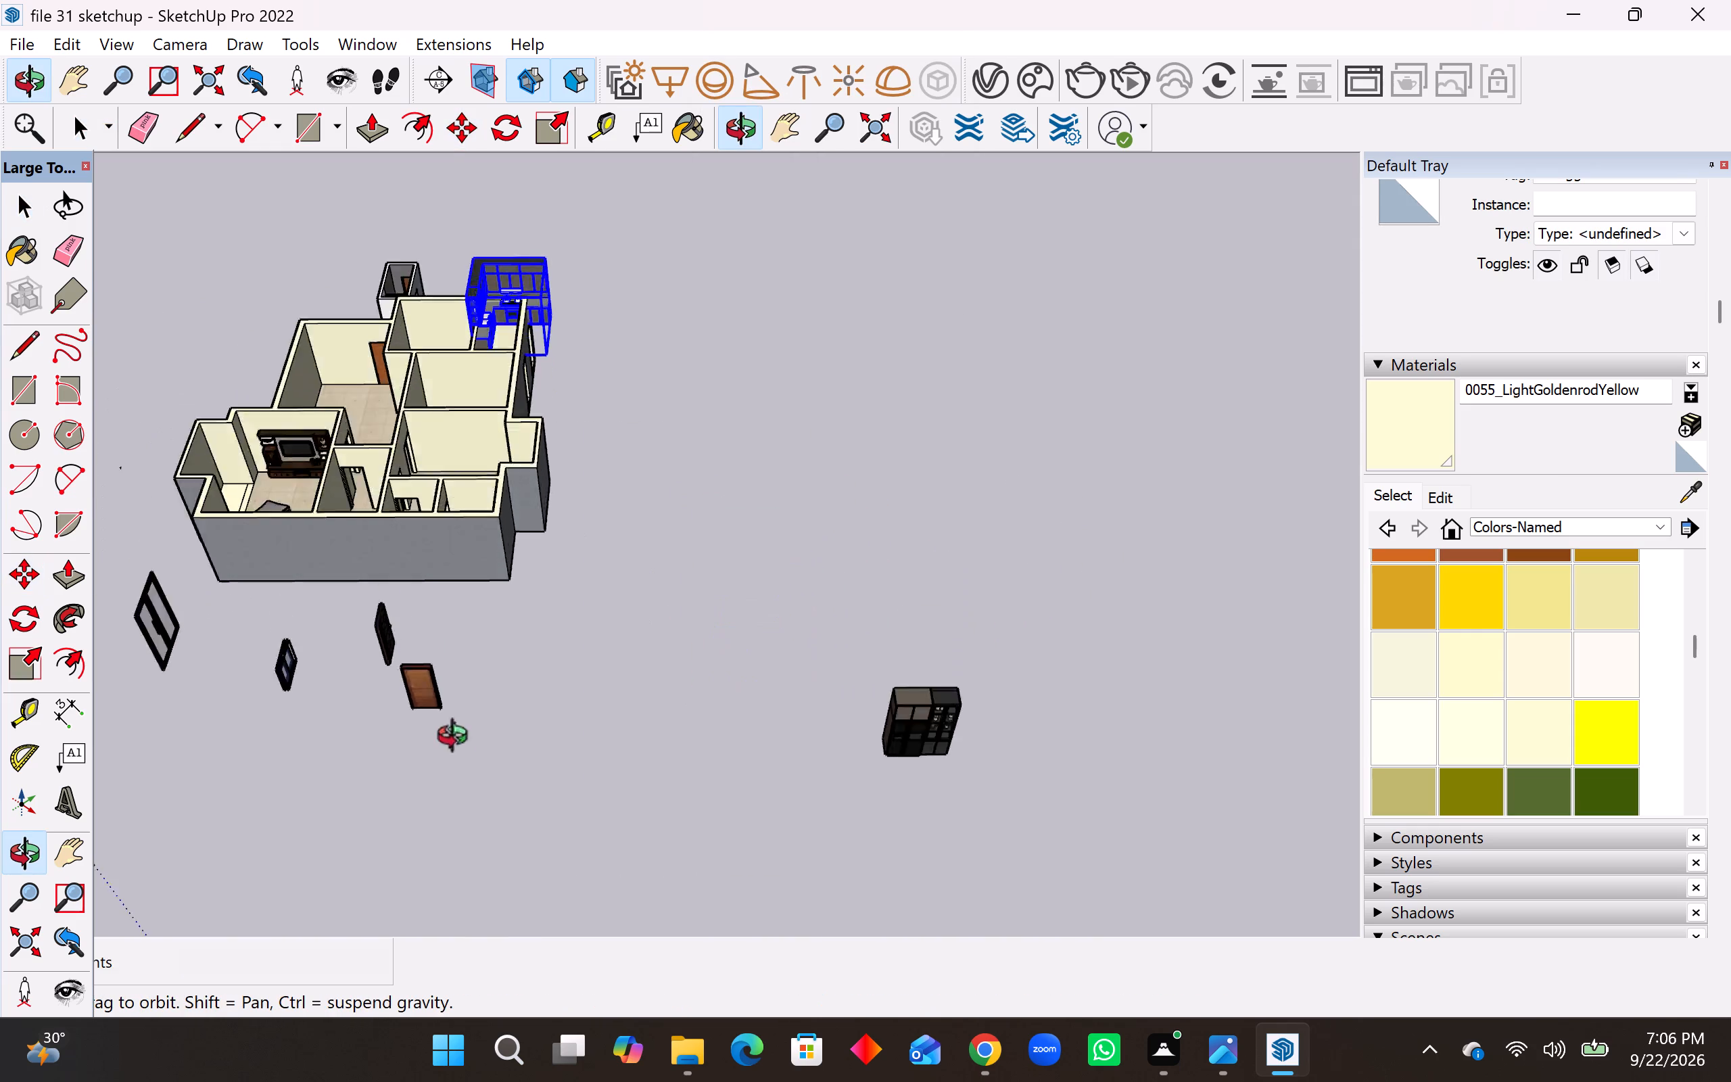
{"action": "middle_click_drag", "start_coordinate": [458, 739], "coordinate": [484, 822]}
{"action": "scroll", "coordinate": [481, 807], "scroll_direction": "down", "scroll_amount": 1}
{"action": "scroll", "coordinate": [442, 463], "scroll_direction": "up", "scroll_amount": 15}
{"action": "scroll", "coordinate": [371, 445], "scroll_direction": "down", "scroll_amount": 6}
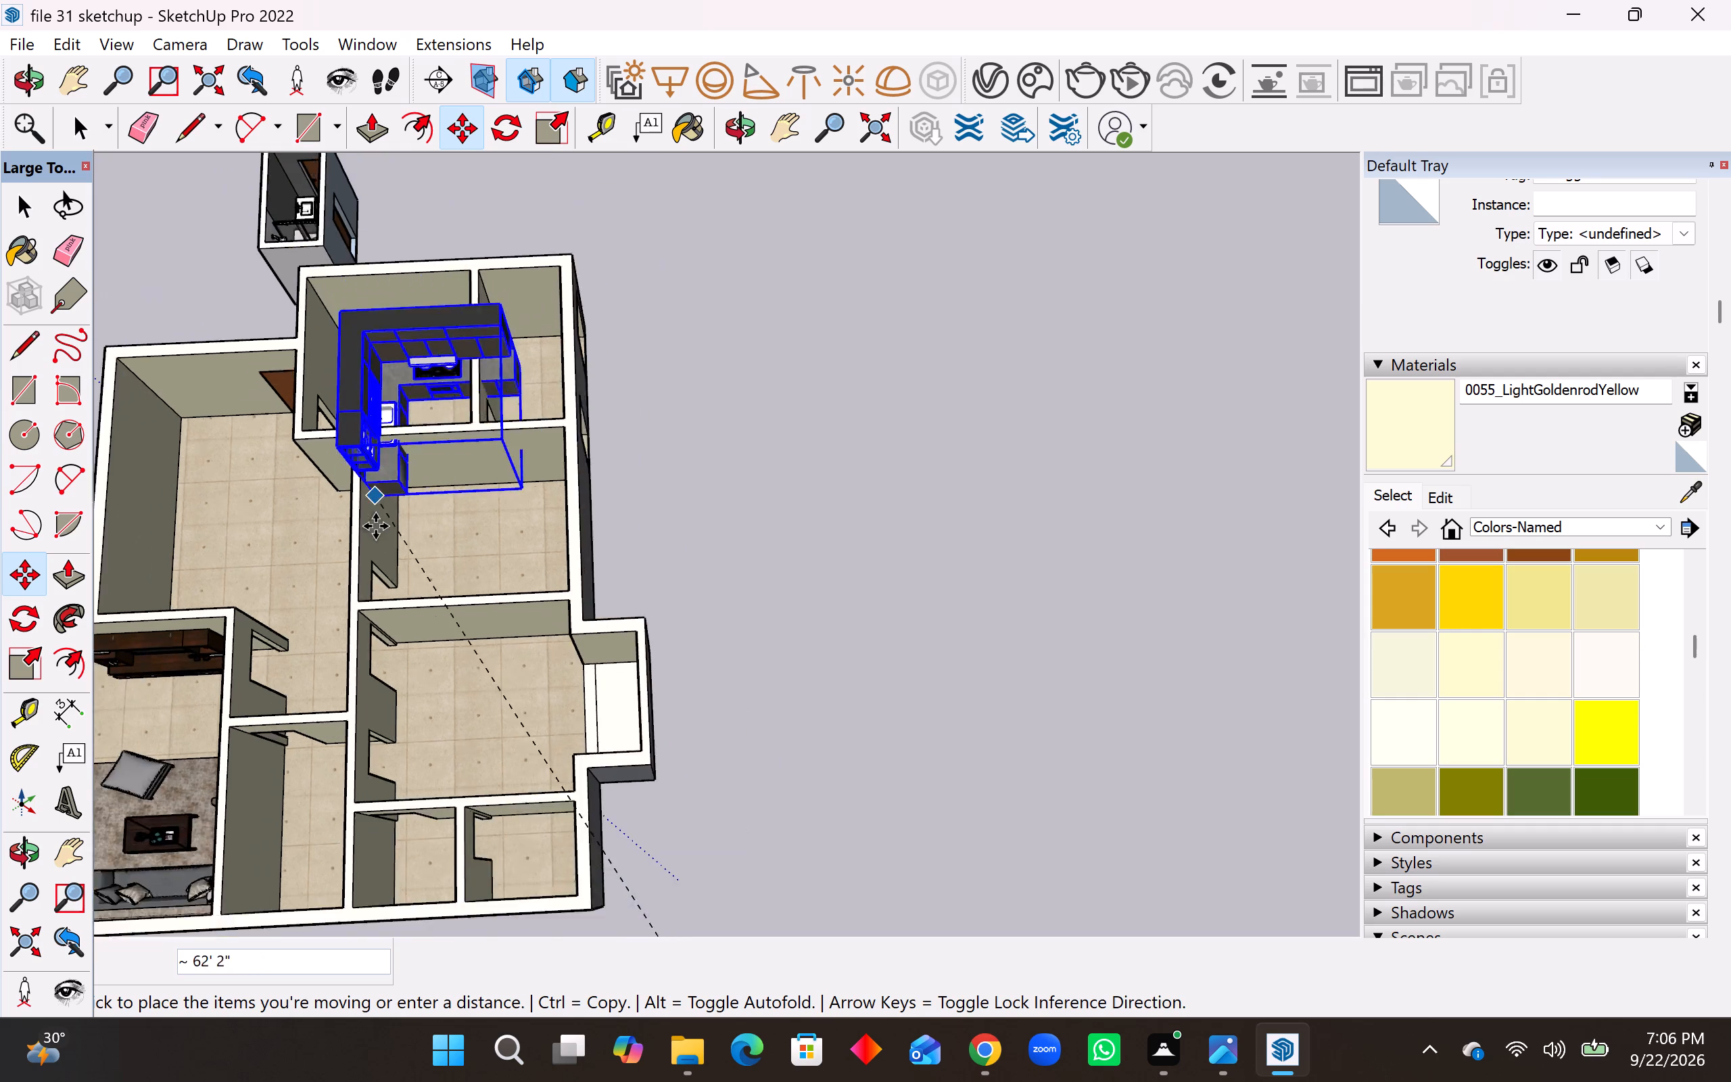
{"action": "scroll", "coordinate": [375, 526], "scroll_direction": "down", "scroll_amount": 2}
{"action": "scroll", "coordinate": [362, 372], "scroll_direction": "up", "scroll_amount": 19}
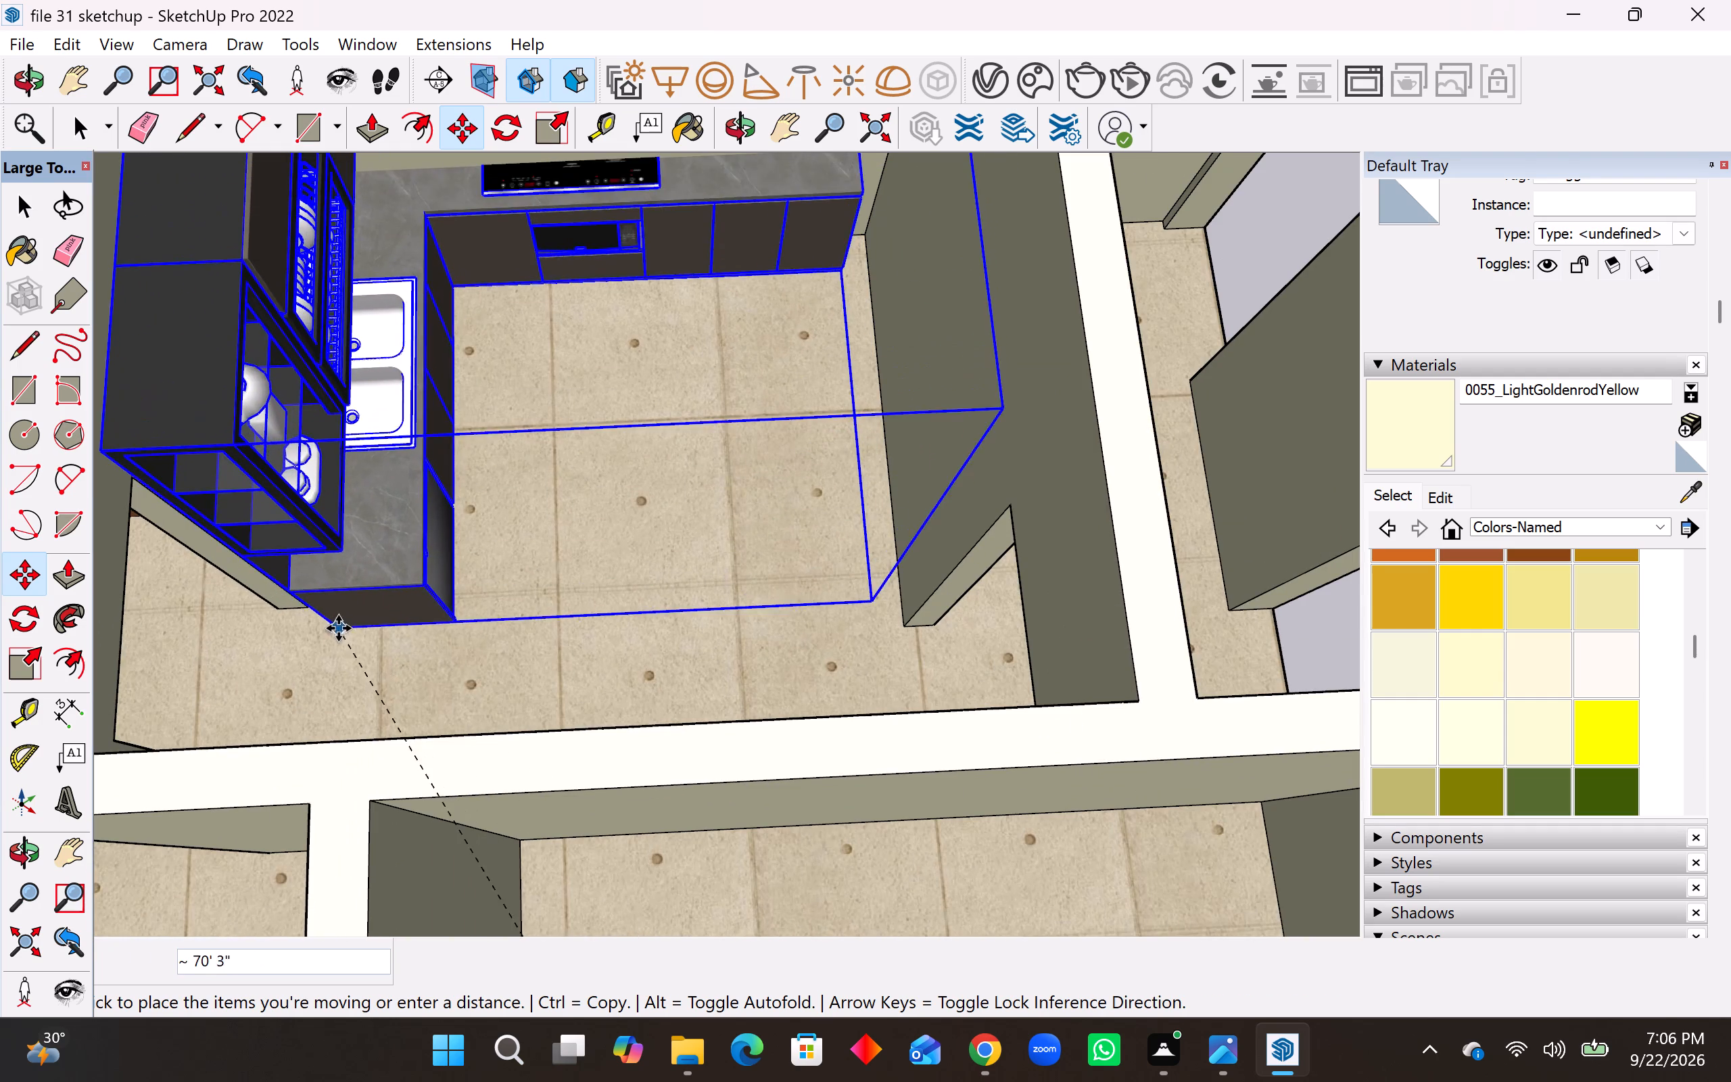
{"action": "scroll", "coordinate": [334, 655], "scroll_direction": "down", "scroll_amount": 4}
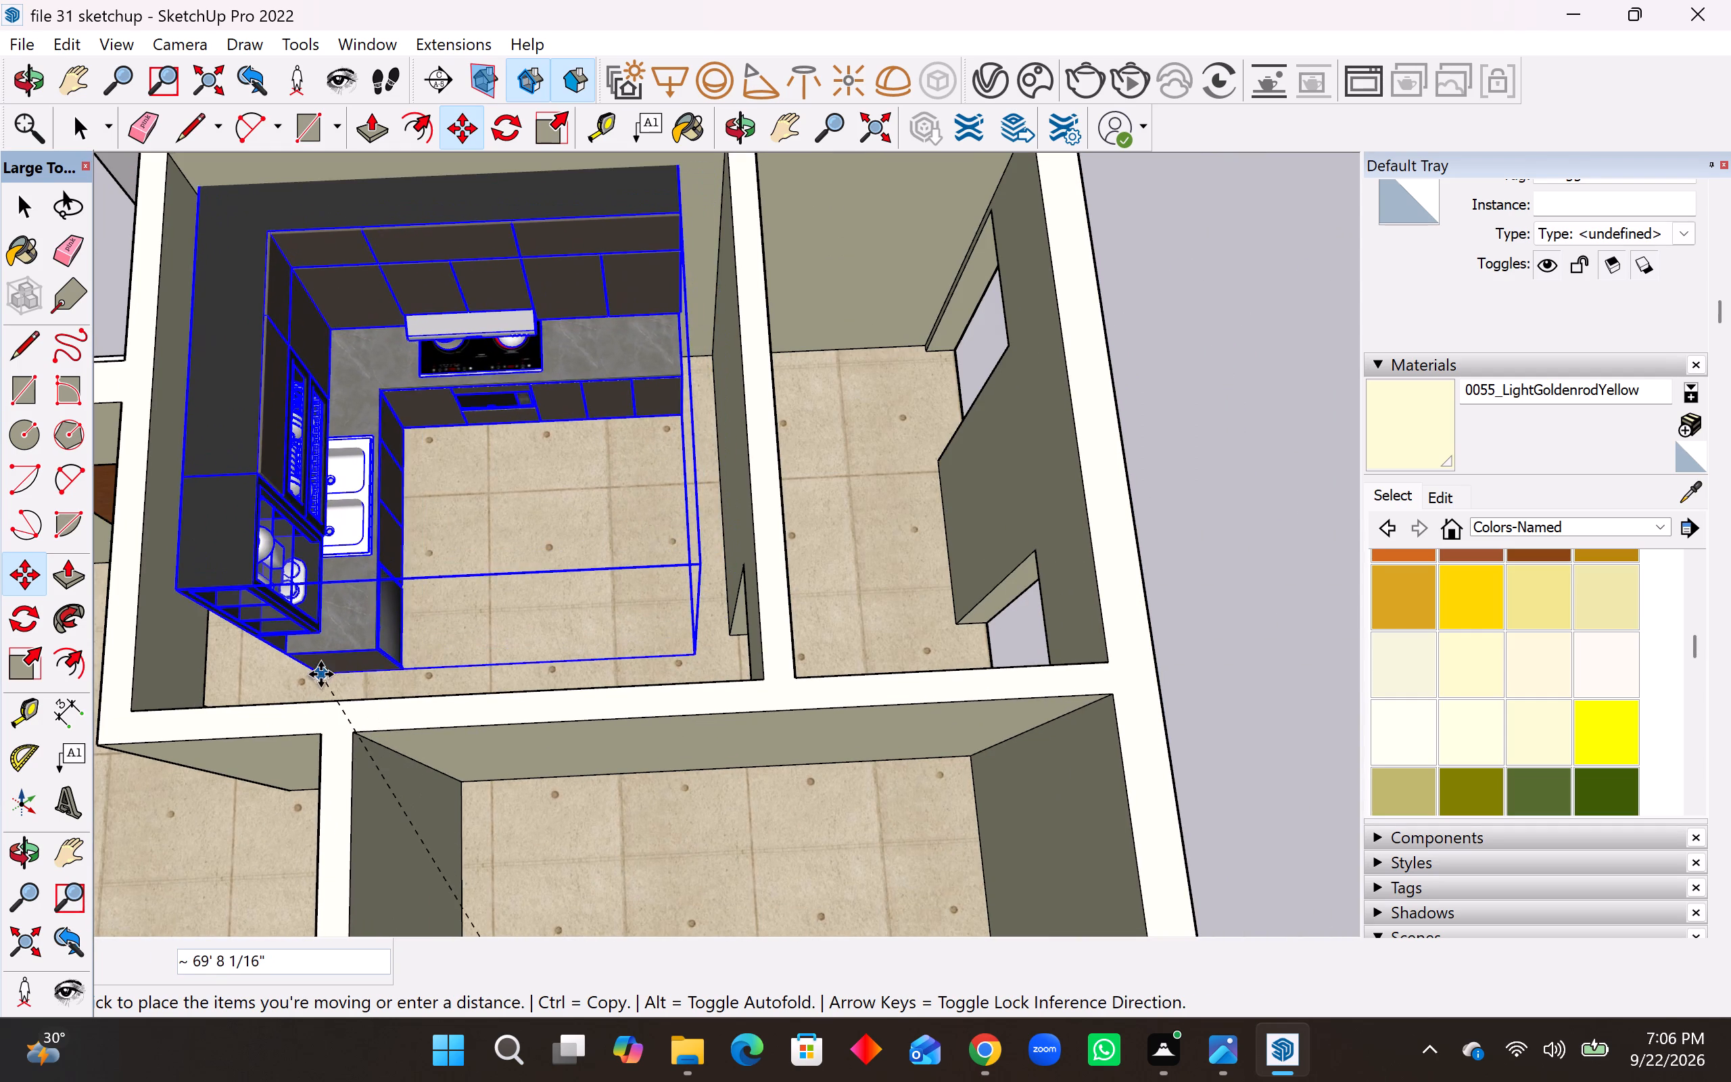
{"action": "scroll", "coordinate": [325, 695], "scroll_direction": "down", "scroll_amount": 4}
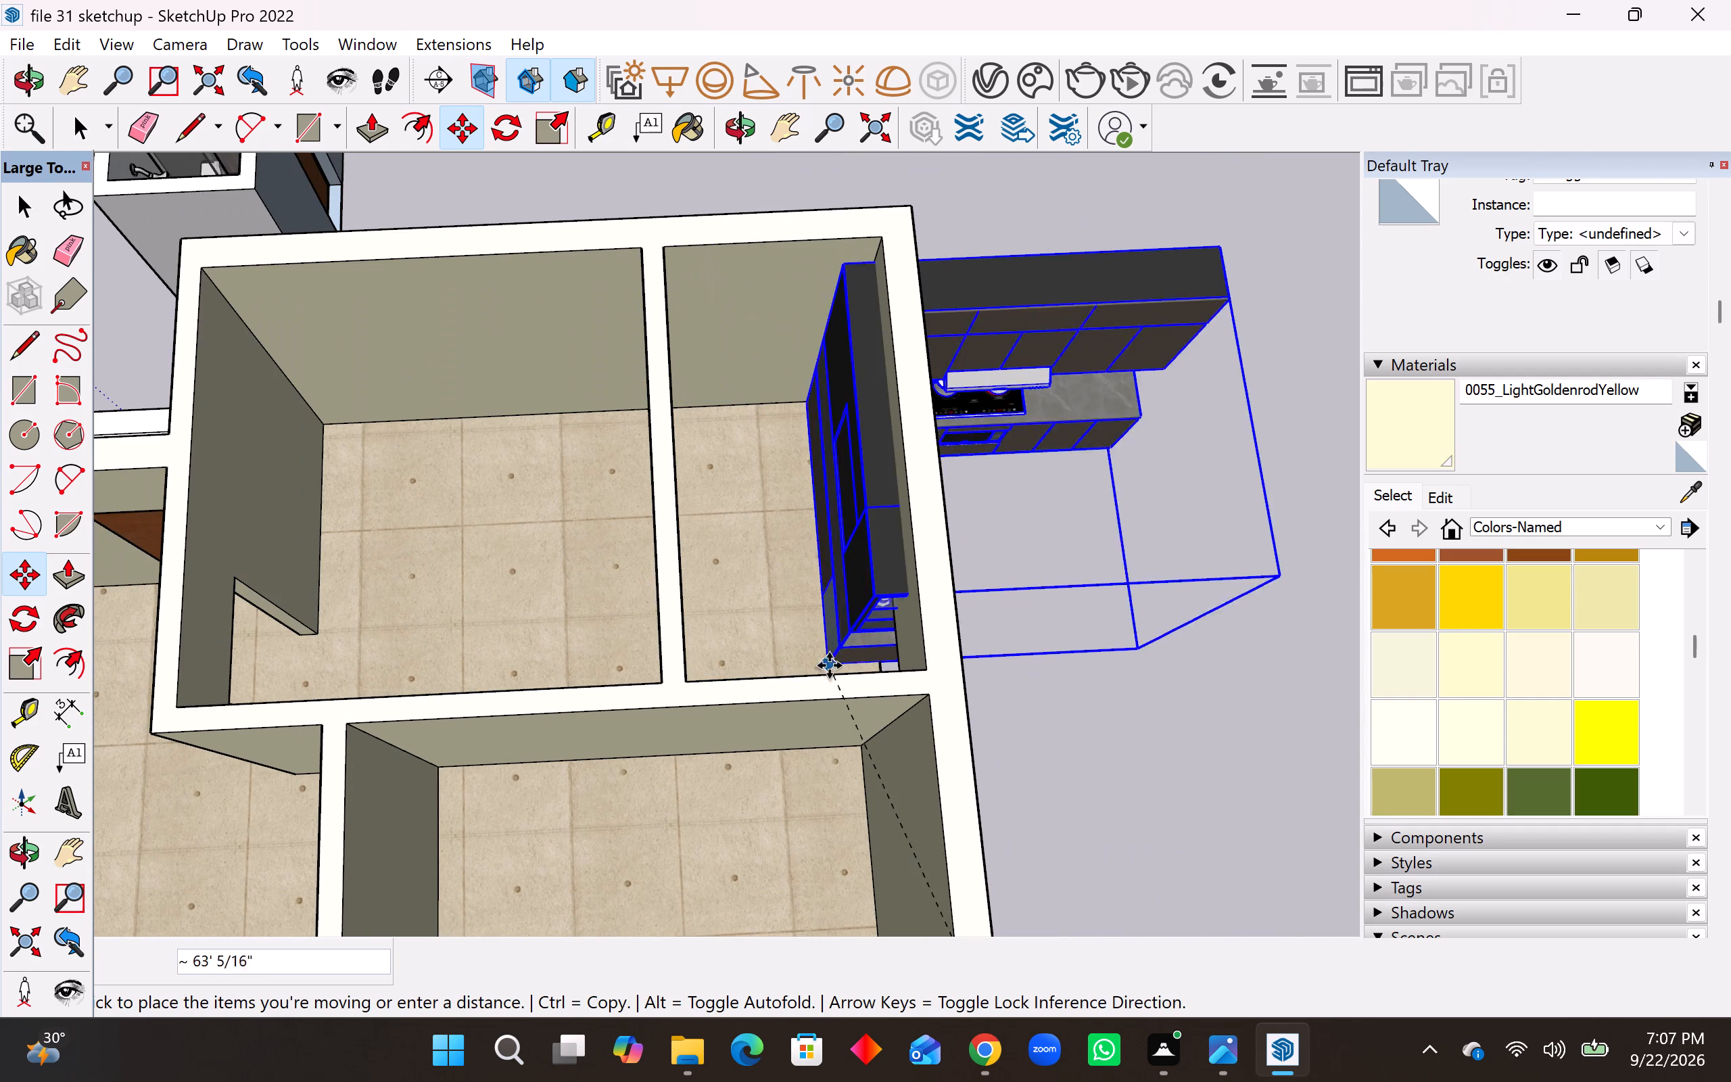
{"action": "left_click", "coordinate": [1044, 692]}
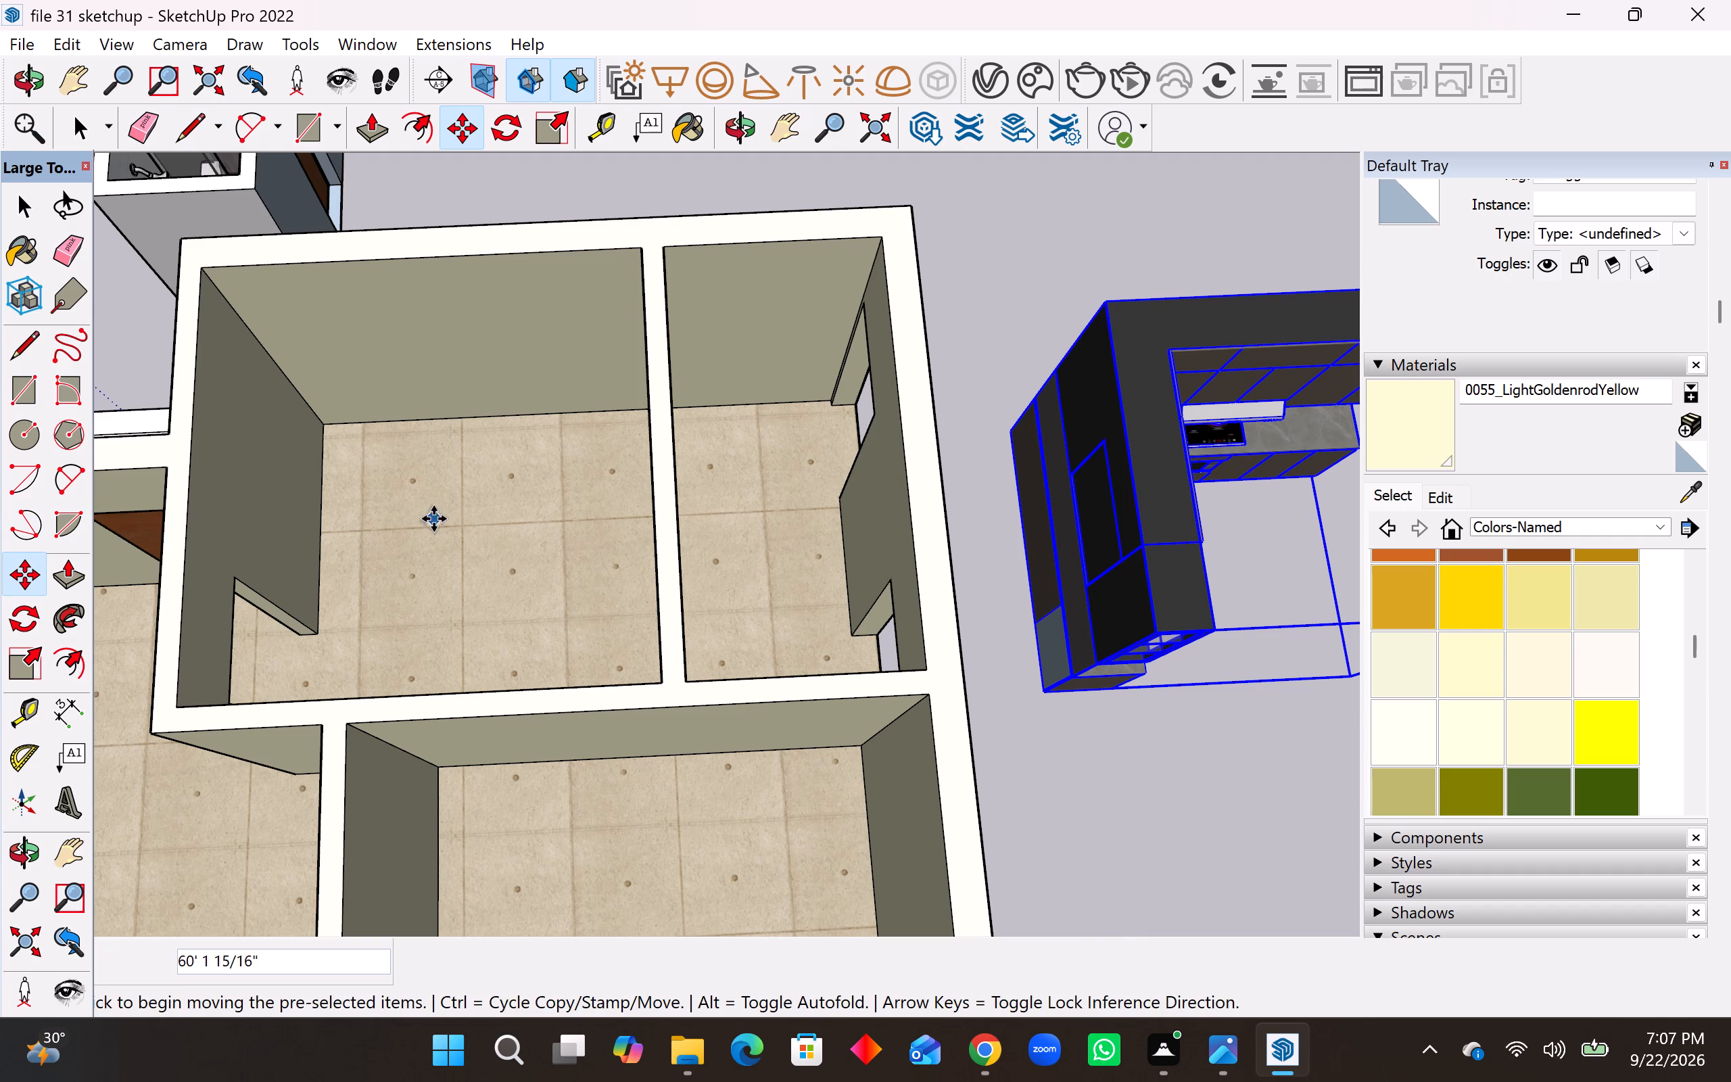
Scale the kitchen group down to about 0.67 in depth and about 0.62 in width.
{"action": "left_click", "coordinate": [25, 670]}
{"action": "scroll", "coordinate": [481, 674], "scroll_direction": "down", "scroll_amount": 7}
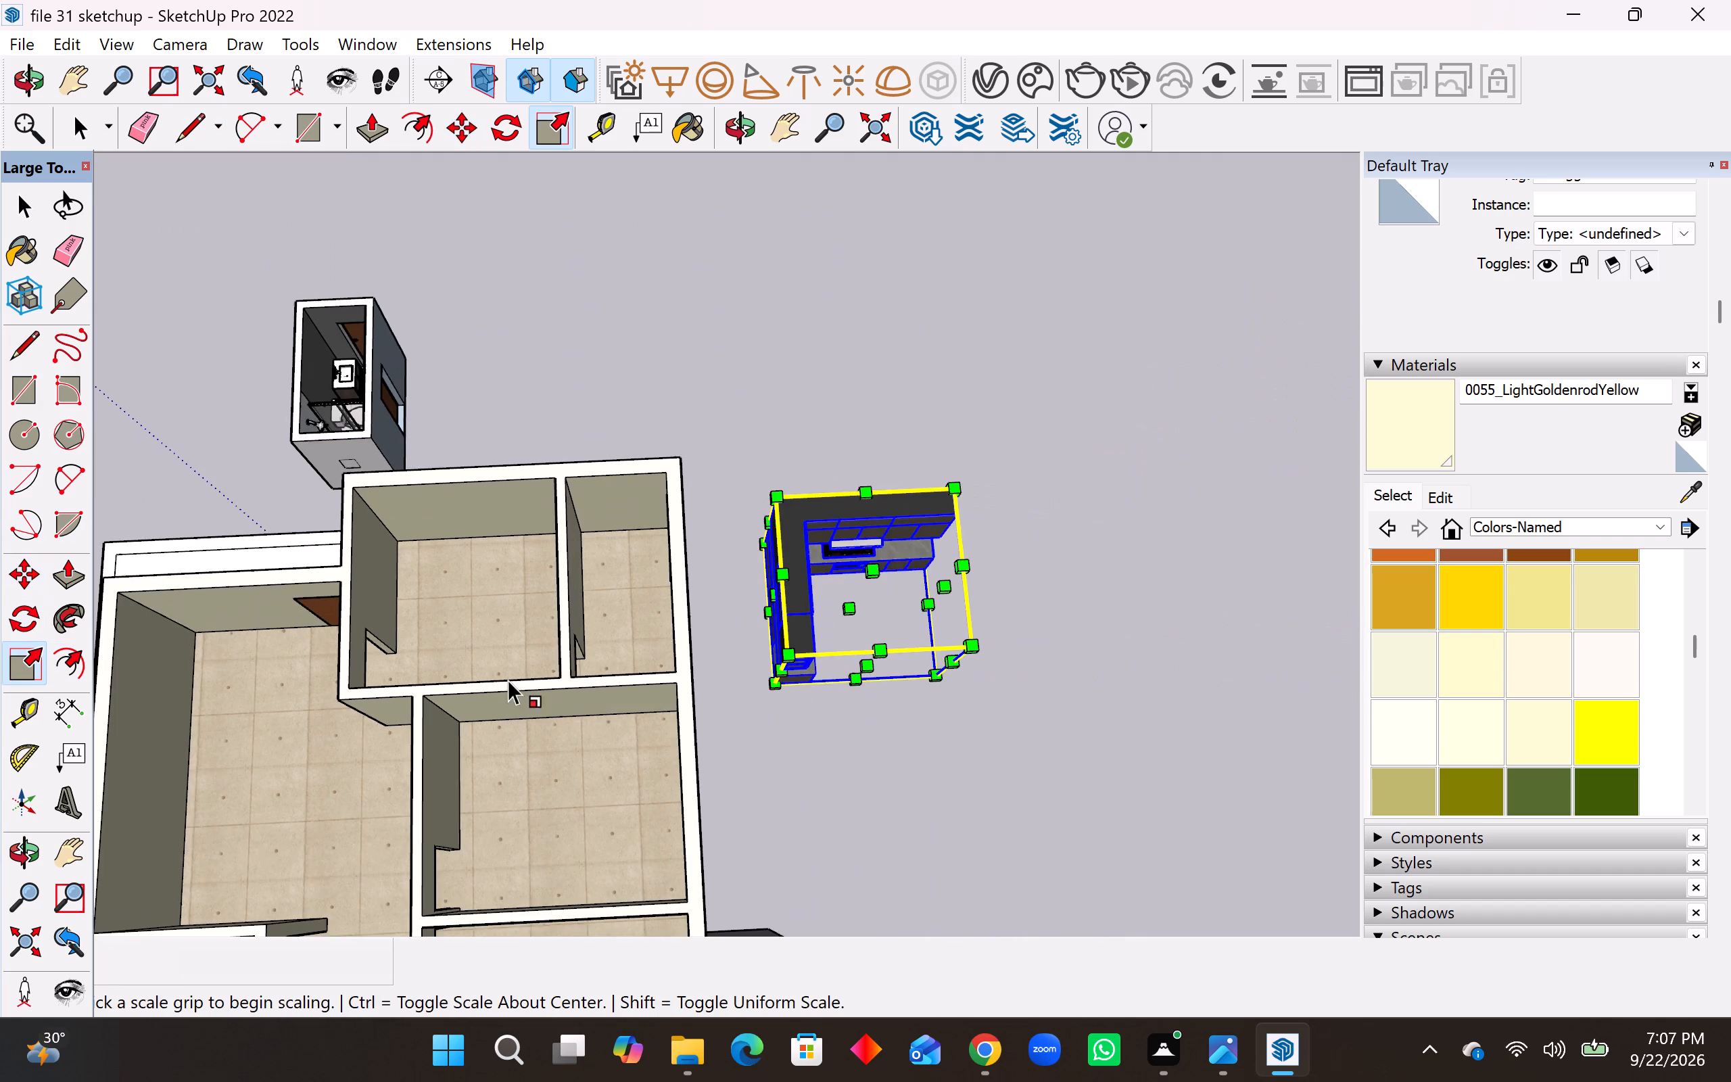
{"action": "scroll", "coordinate": [853, 747], "scroll_direction": "up", "scroll_amount": 3}
{"action": "left_click", "coordinate": [869, 642]}
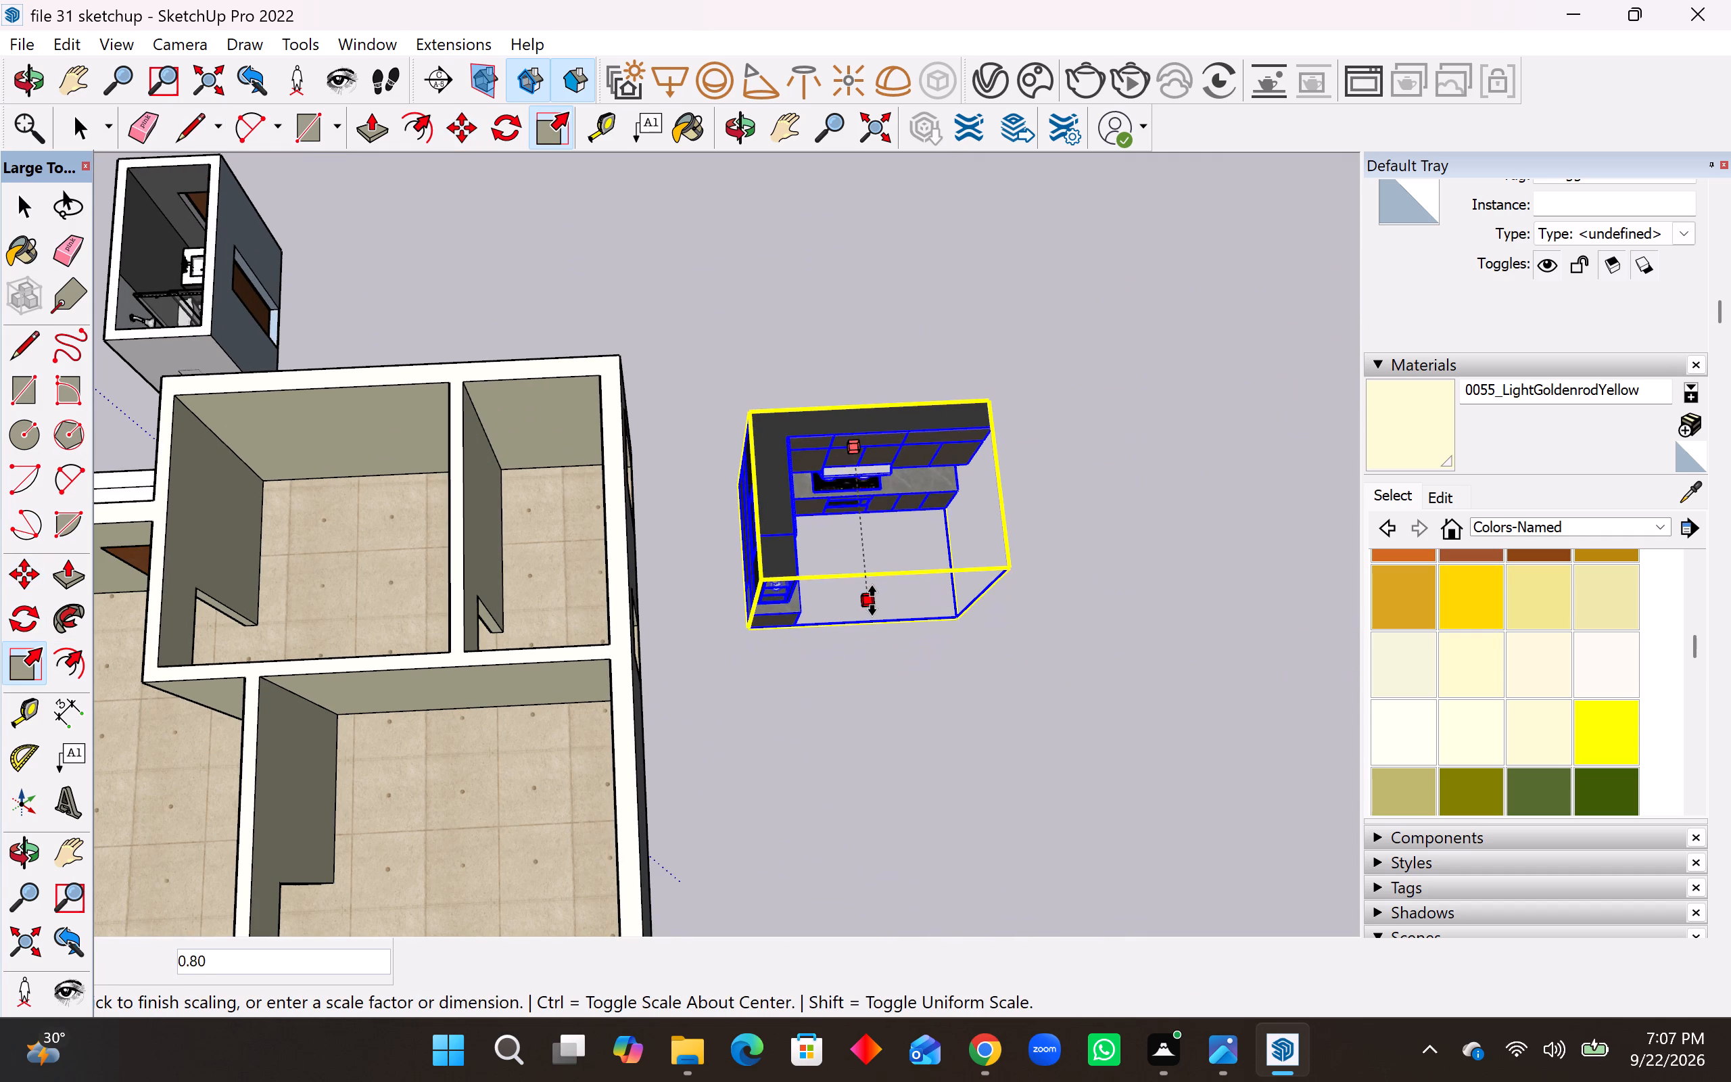
{"action": "left_click", "coordinate": [874, 573]}
{"action": "left_click", "coordinate": [974, 498]}
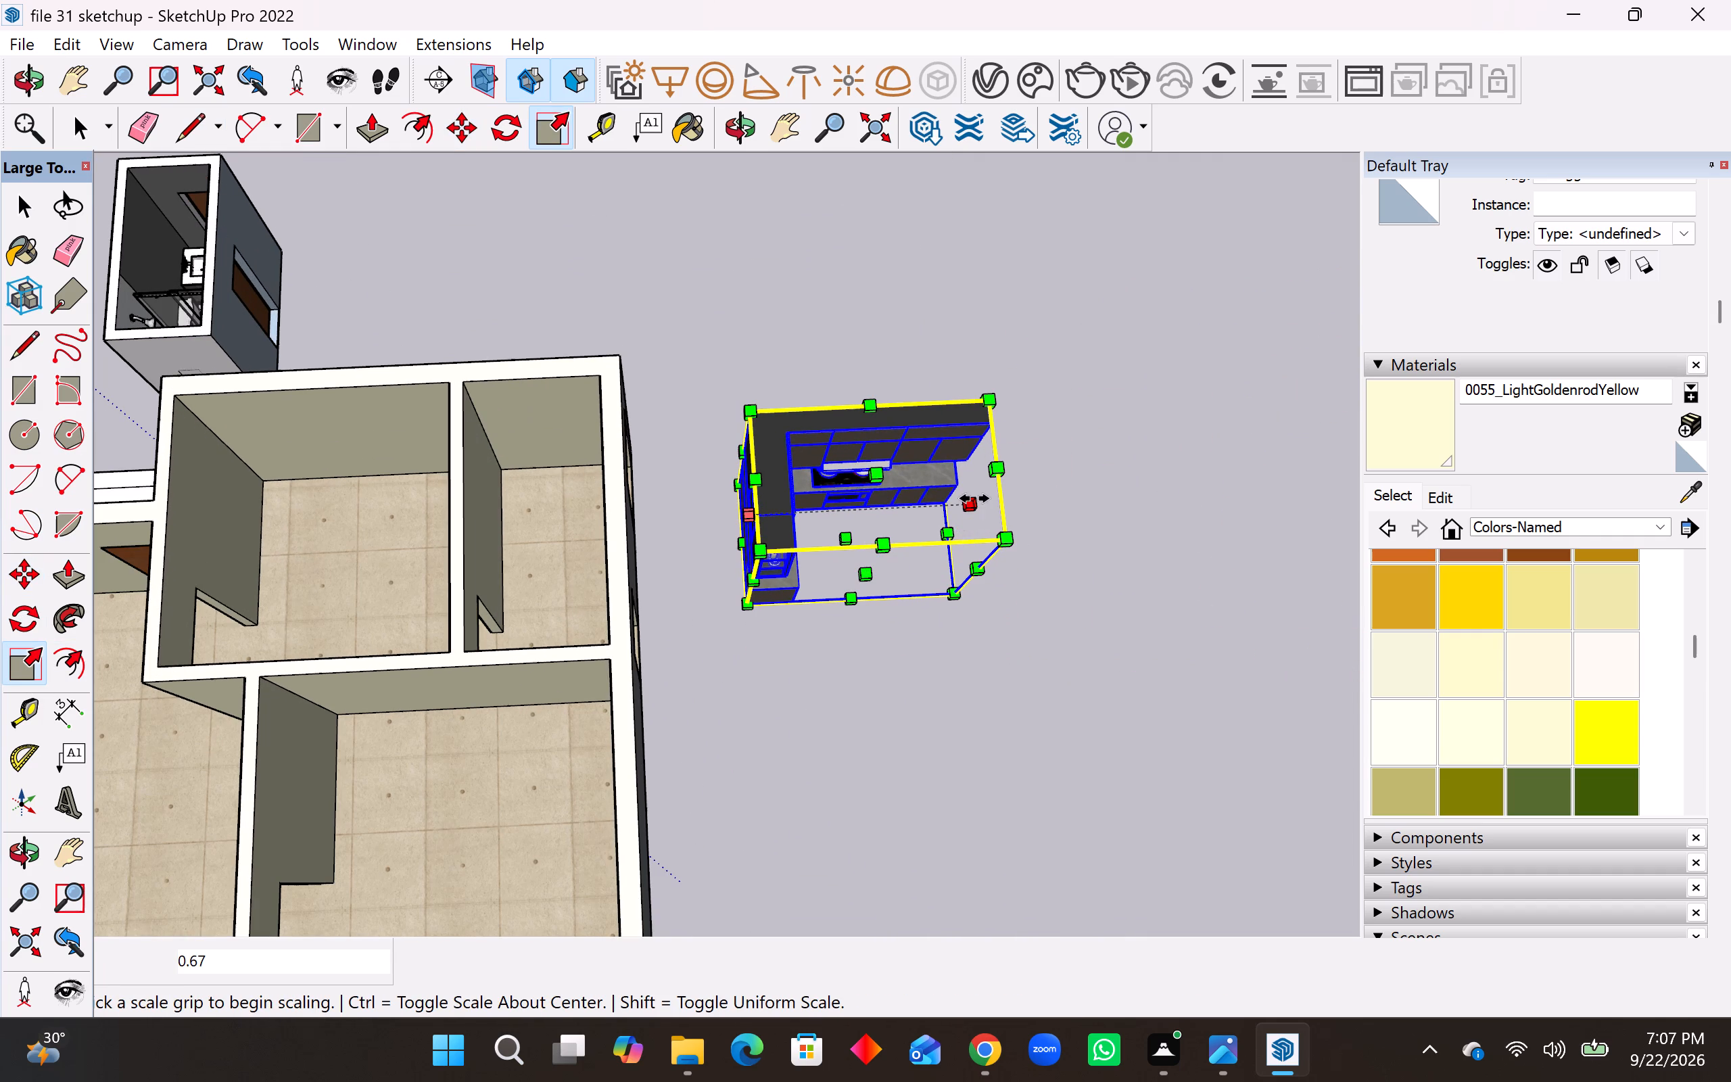
{"action": "left_click", "coordinate": [886, 513]}
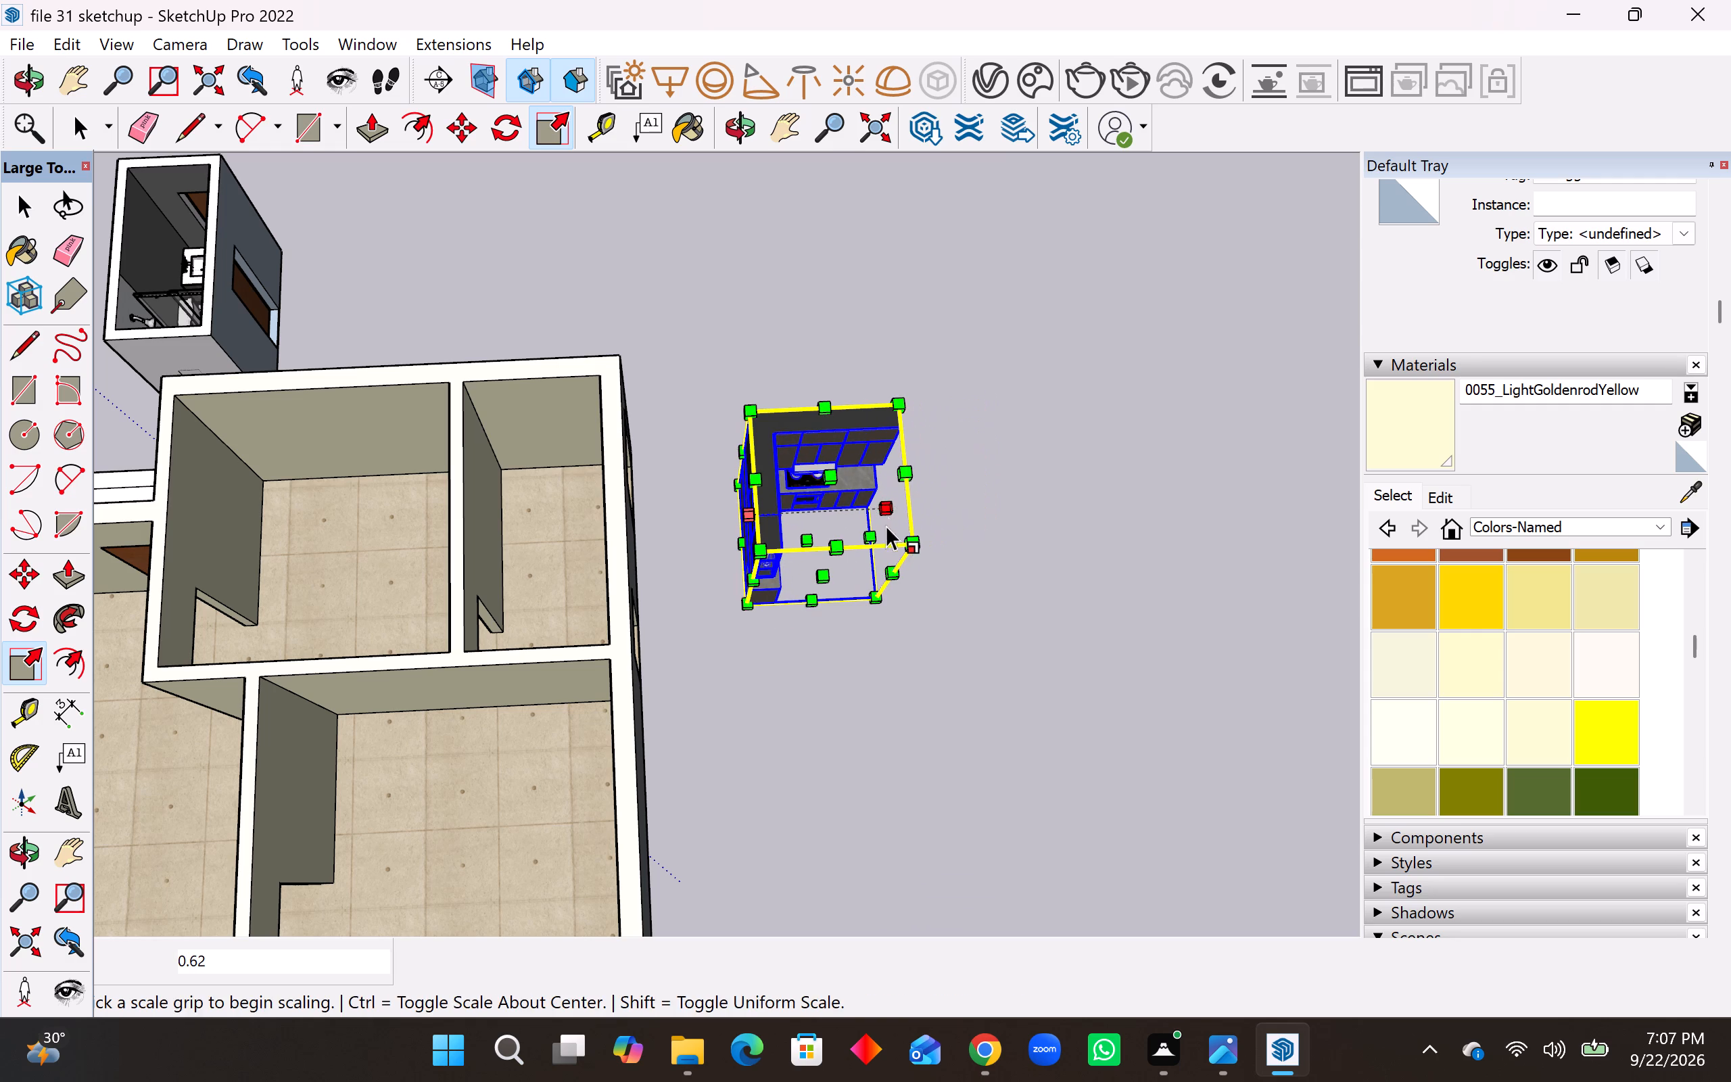
Move the kitchen group about 21' 1" into the larger of the two end rooms, against its outer corner.
{"action": "key", "text": "m"}
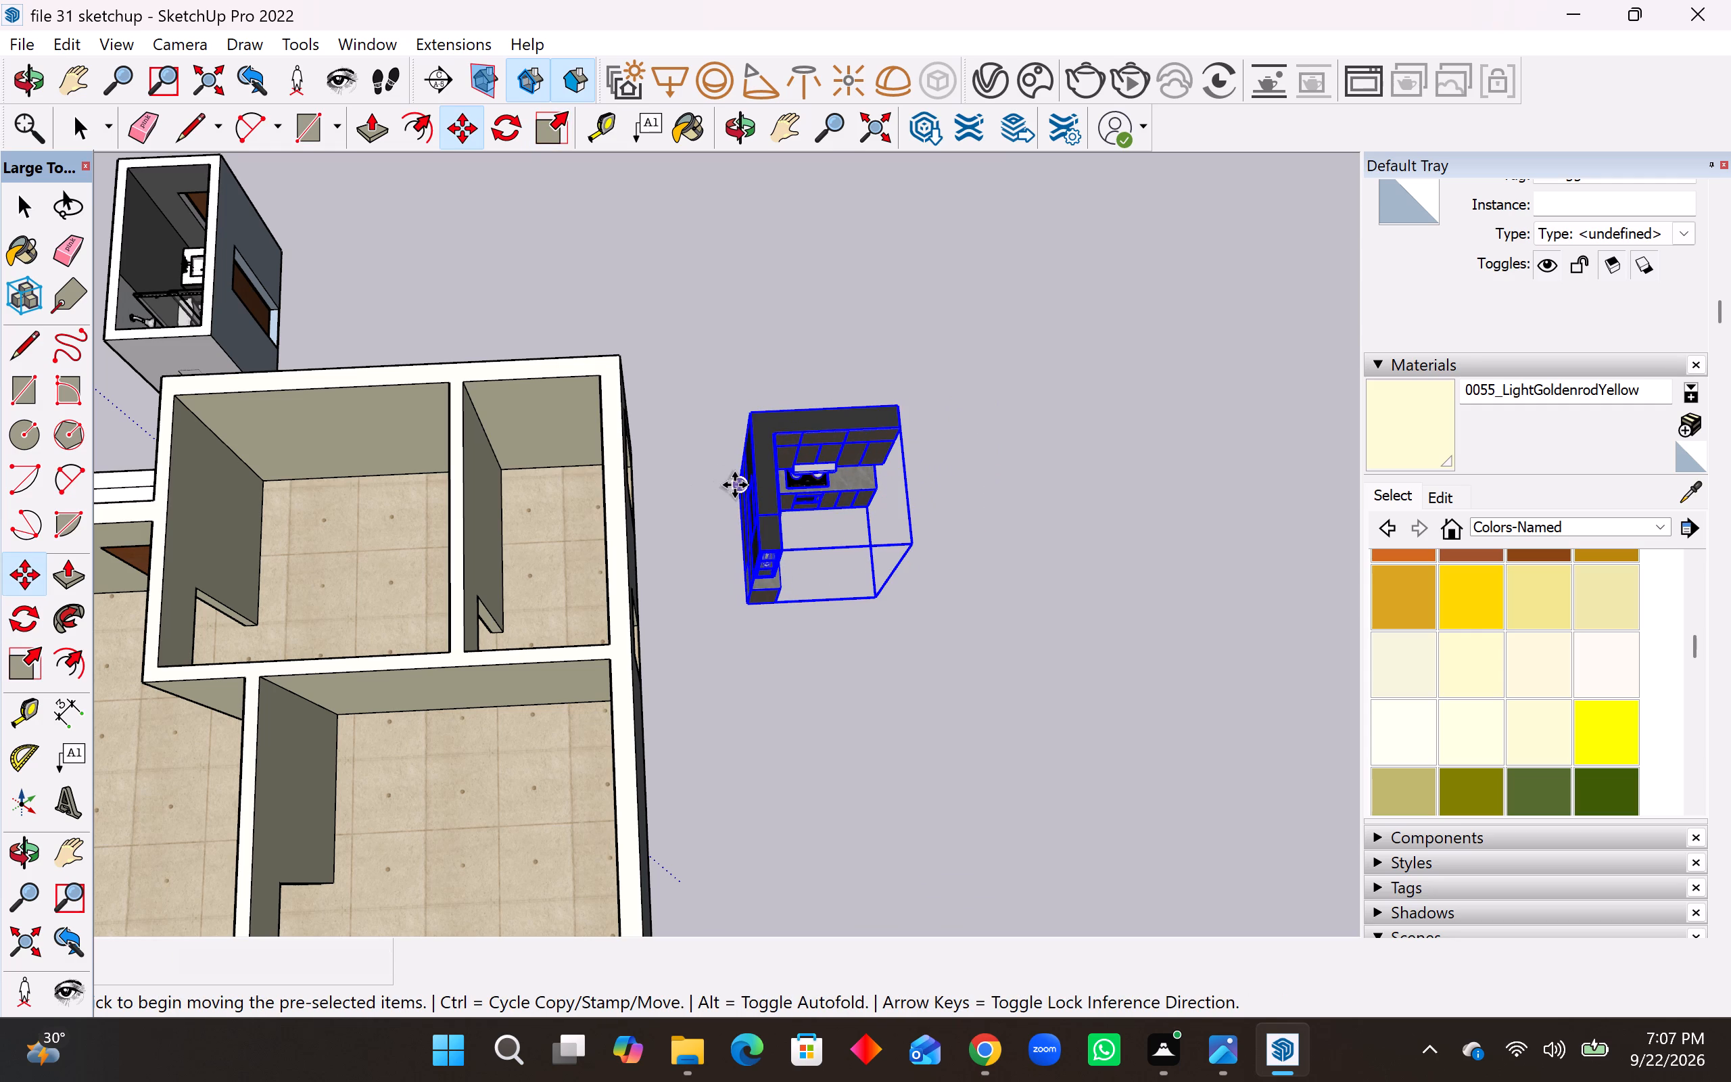
{"action": "left_click", "coordinate": [734, 485]}
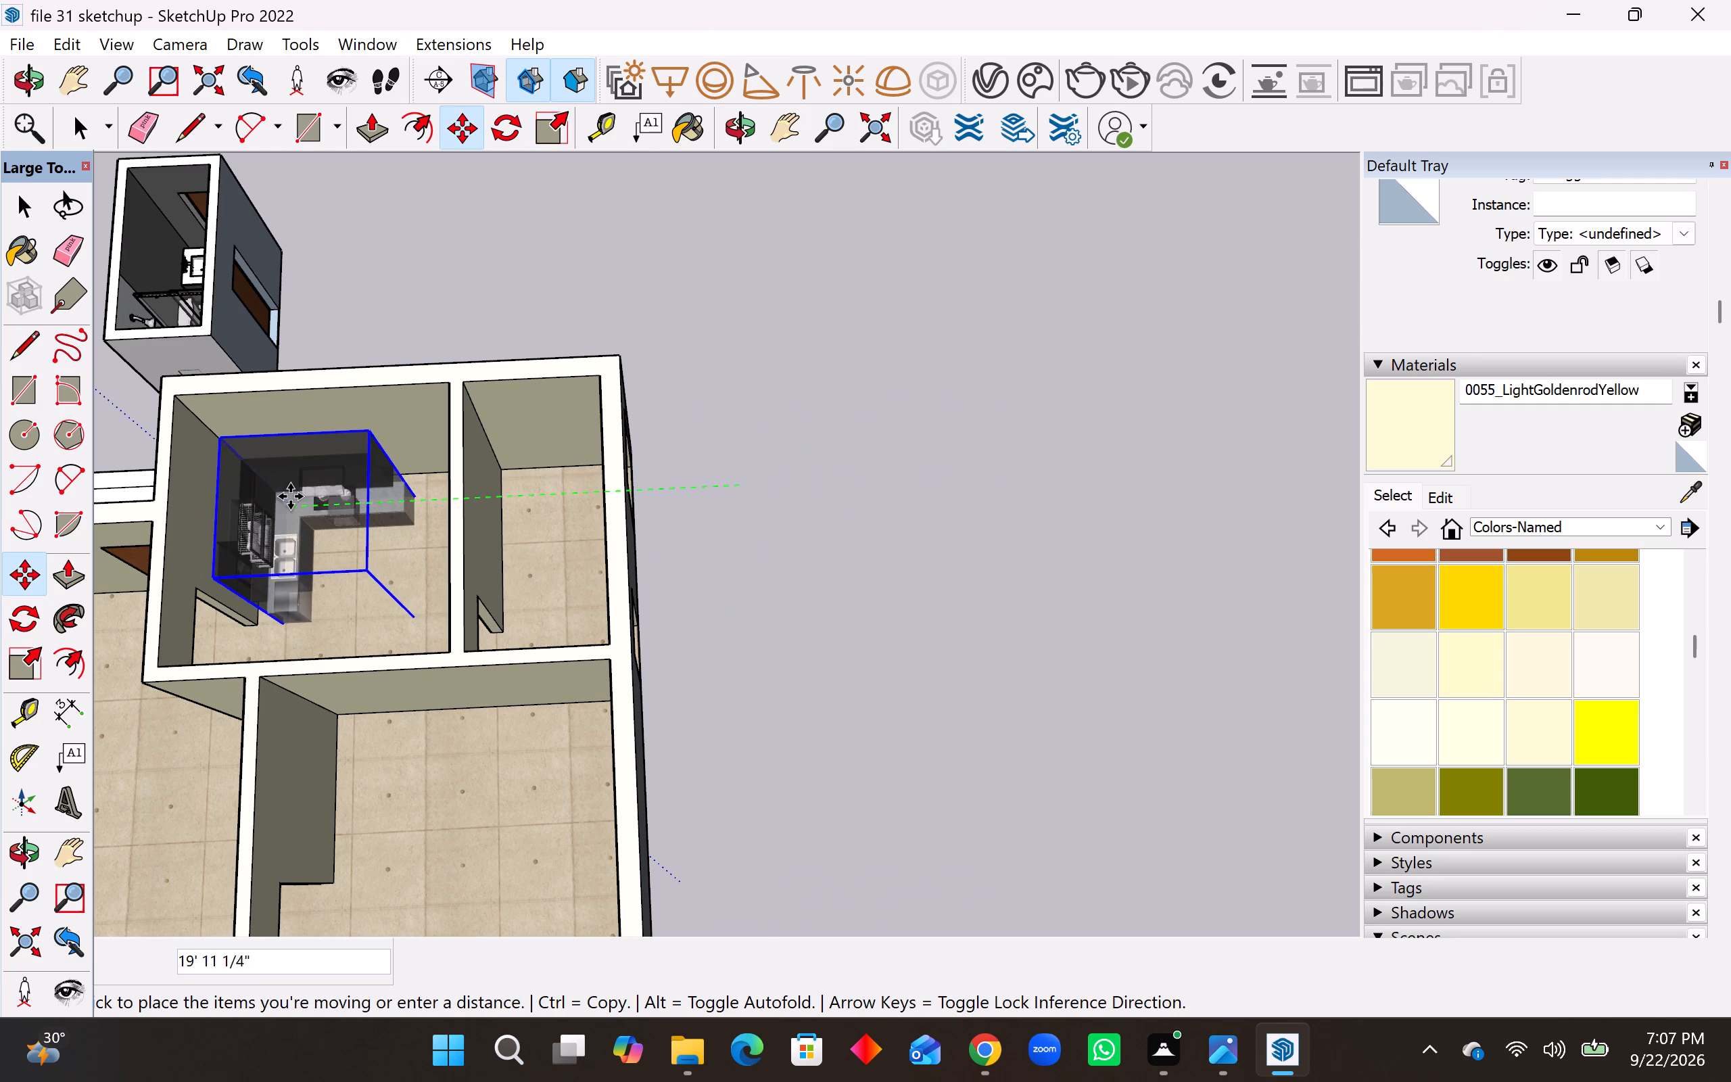
{"action": "scroll", "coordinate": [277, 494], "scroll_direction": "up", "scroll_amount": 2}
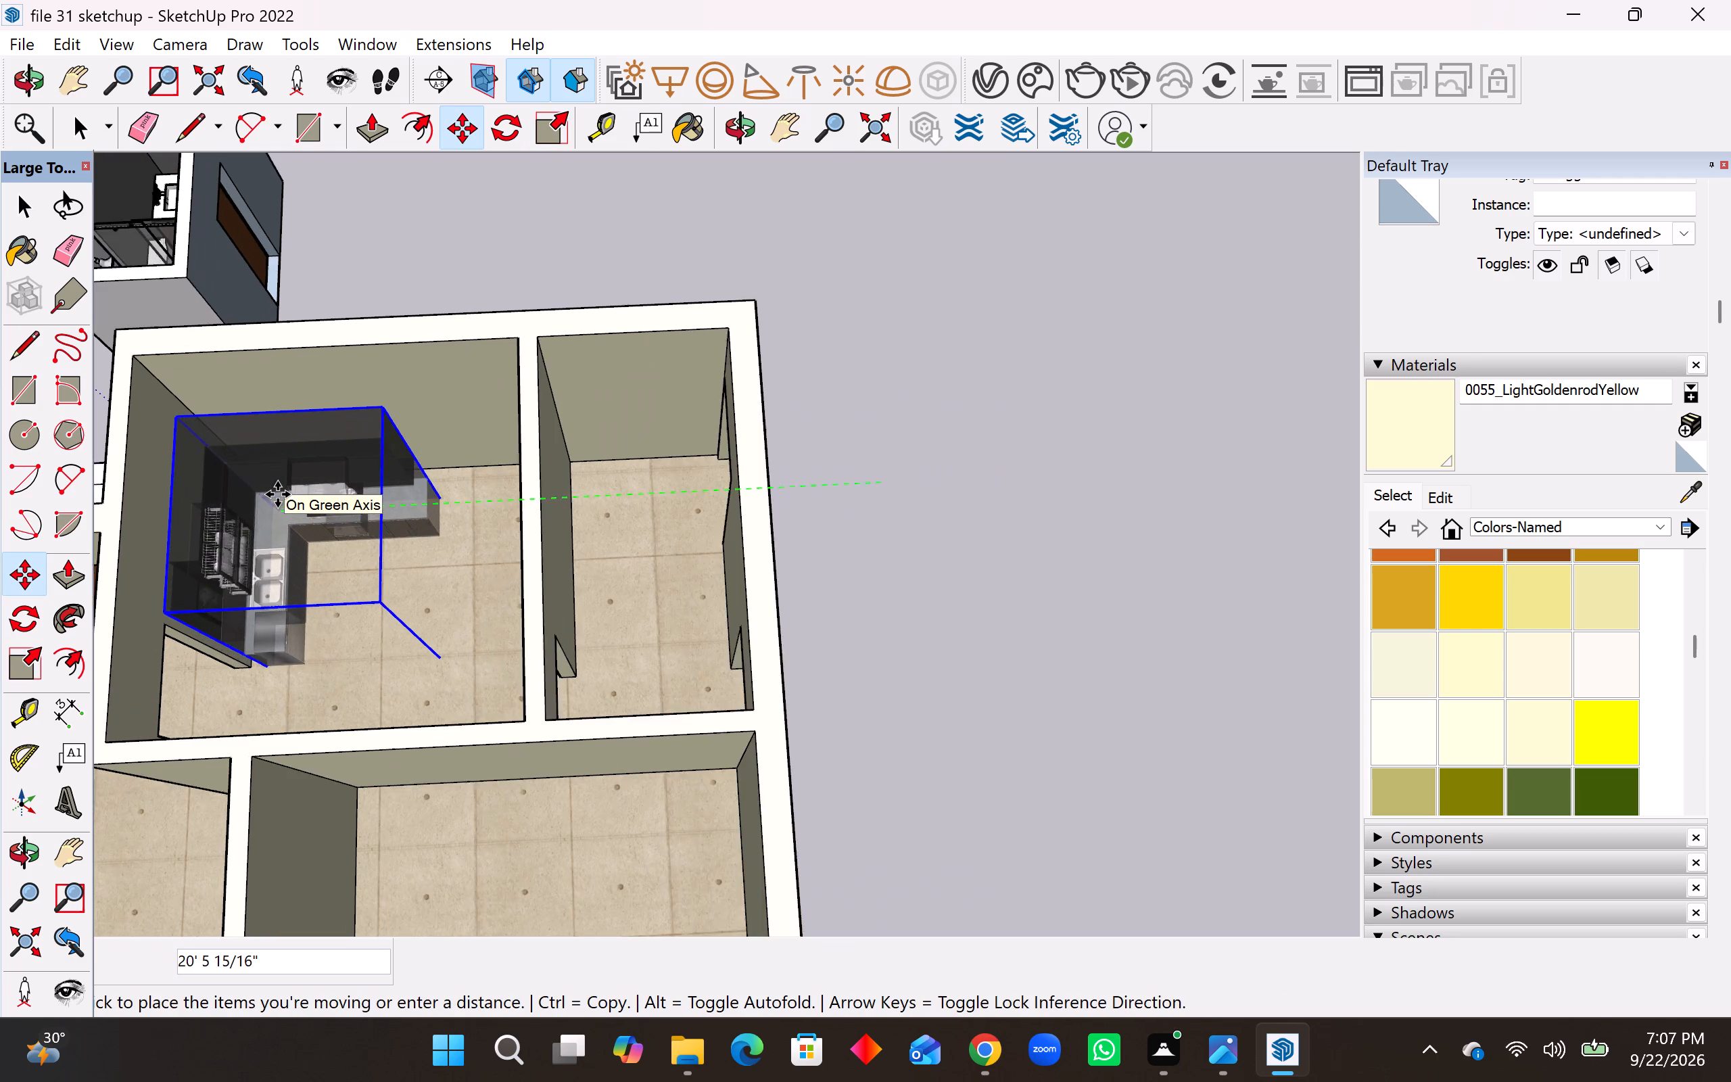
{"action": "scroll", "coordinate": [277, 494], "scroll_direction": "up", "scroll_amount": 5}
{"action": "middle_click_drag", "start_coordinate": [266, 505], "coordinate": [306, 432]}
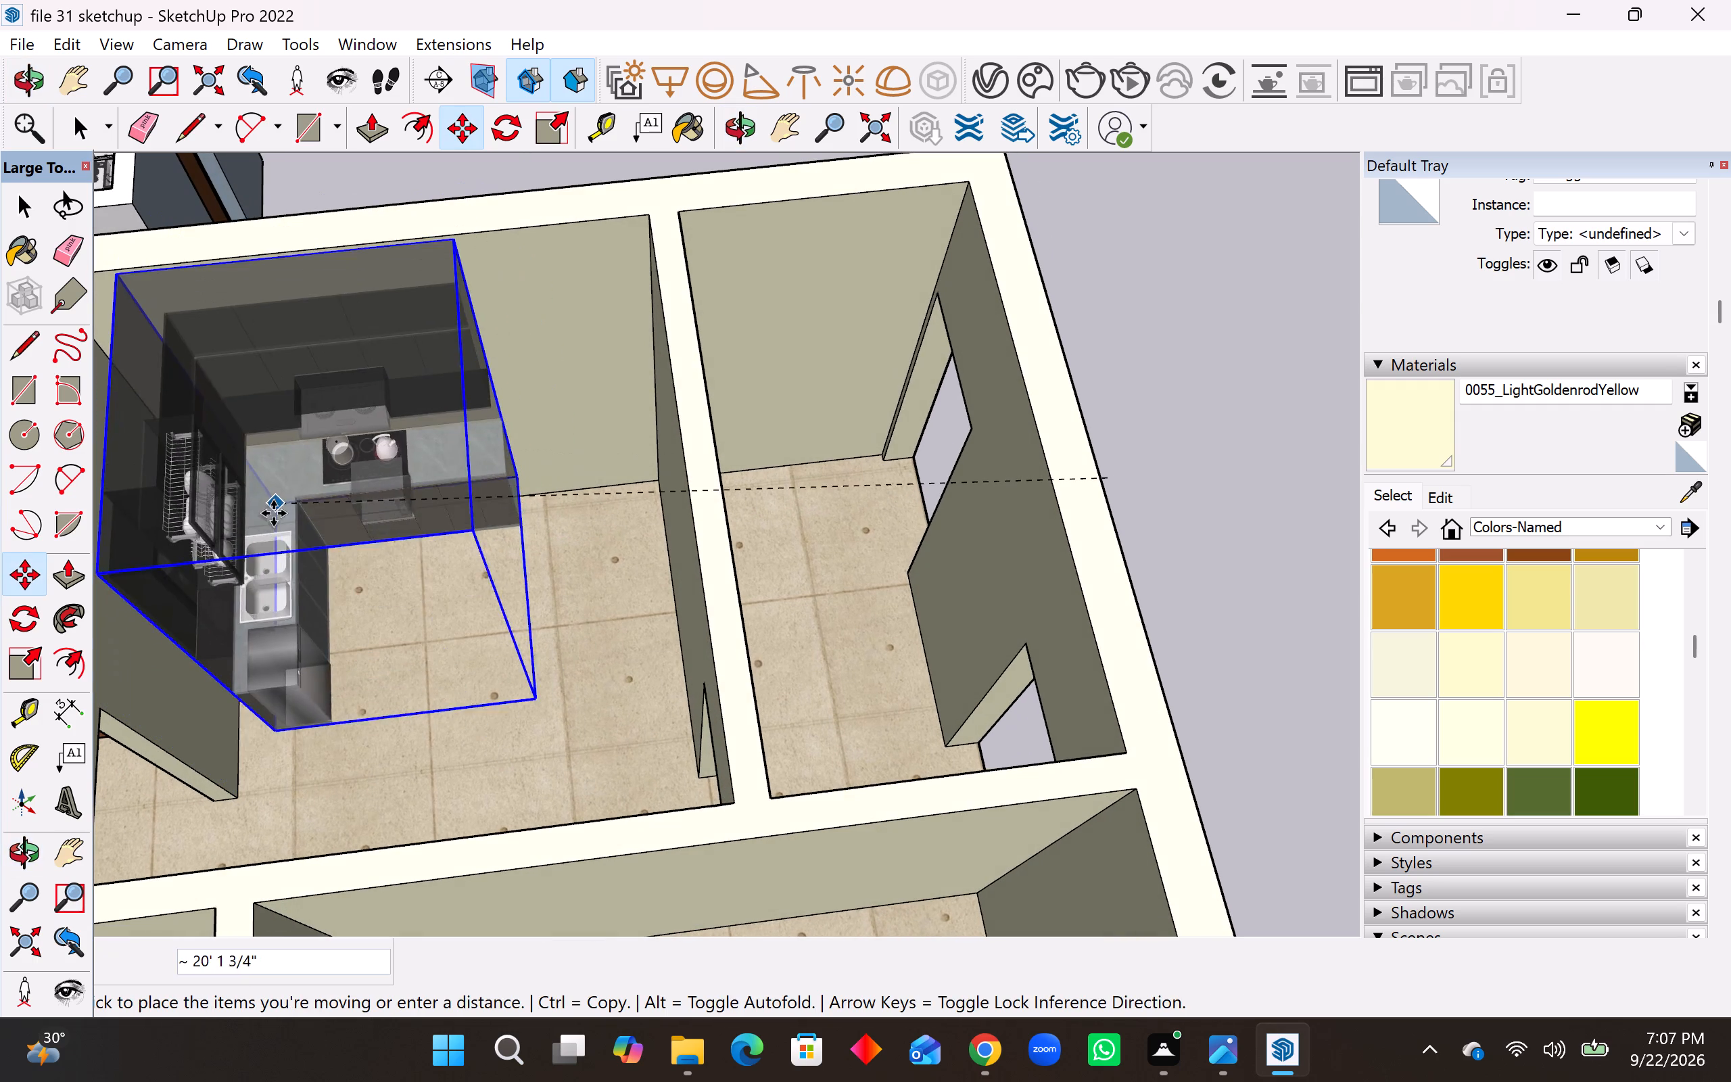
{"action": "left_click", "coordinate": [249, 536]}
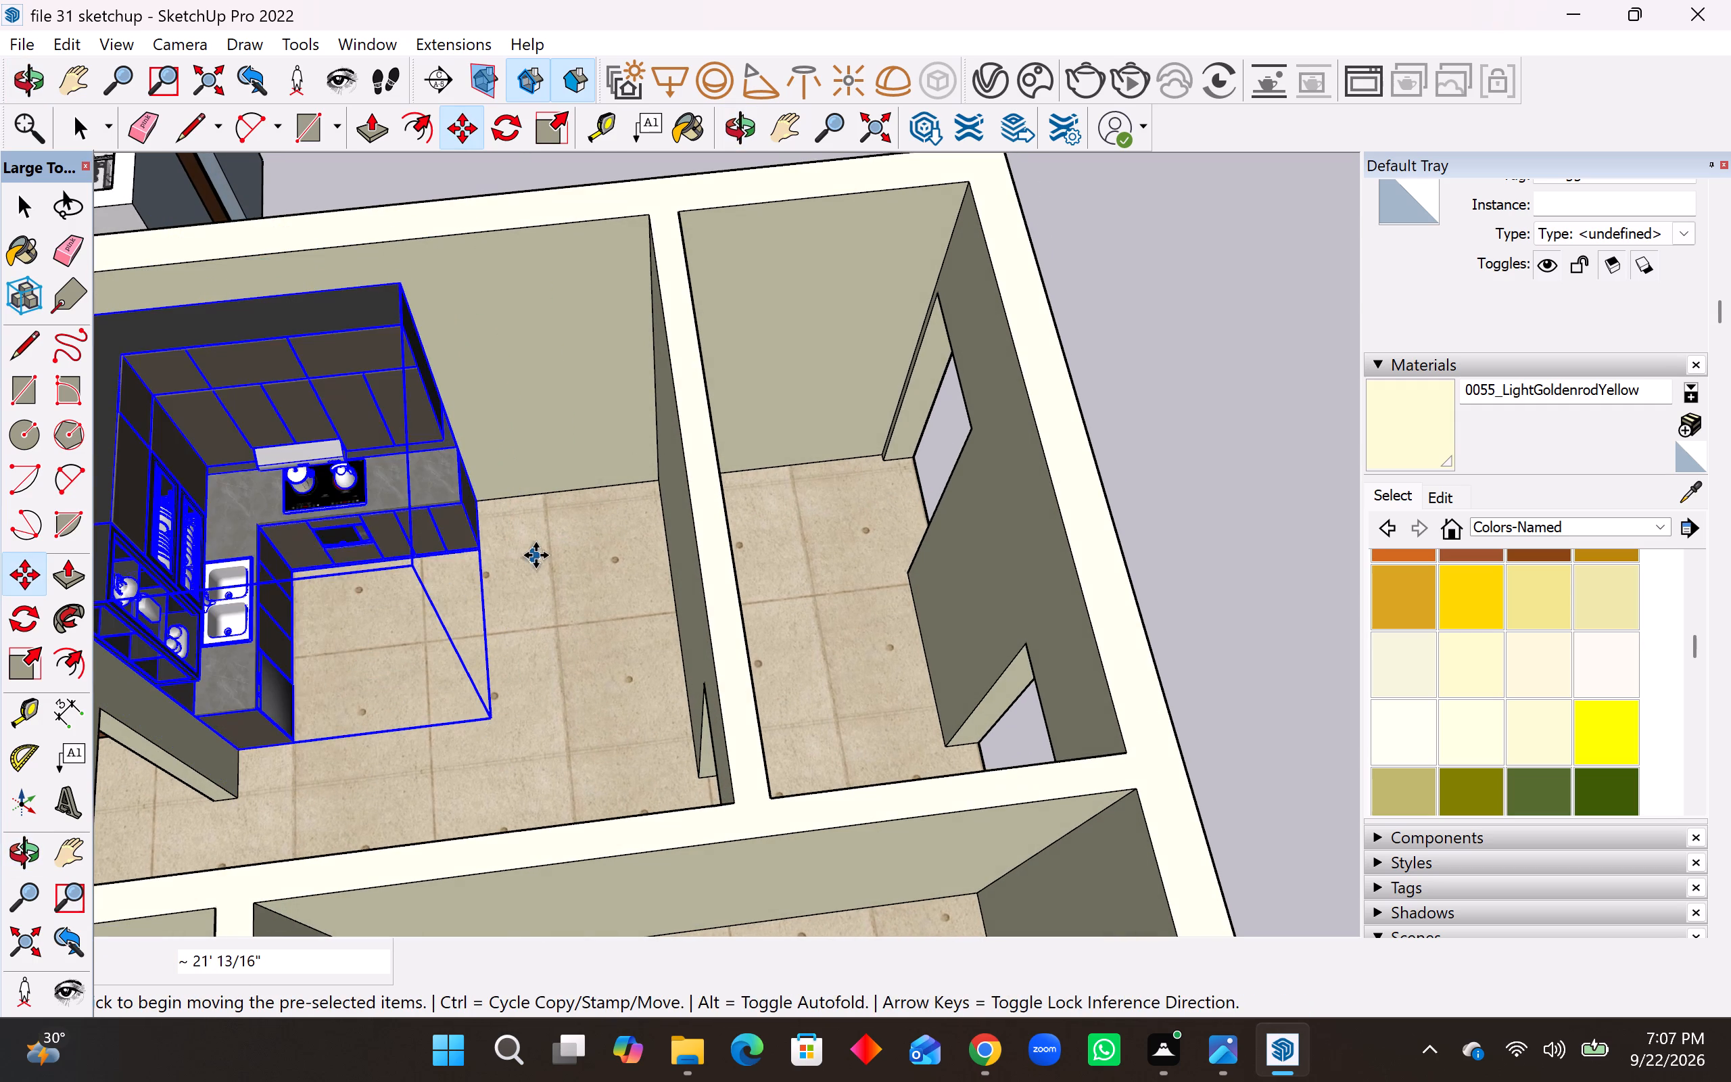
Stretch the kitchen group's width to the partition wall of its room and clear the selection.
{"action": "scroll", "coordinate": [536, 555], "scroll_direction": "down", "scroll_amount": 4}
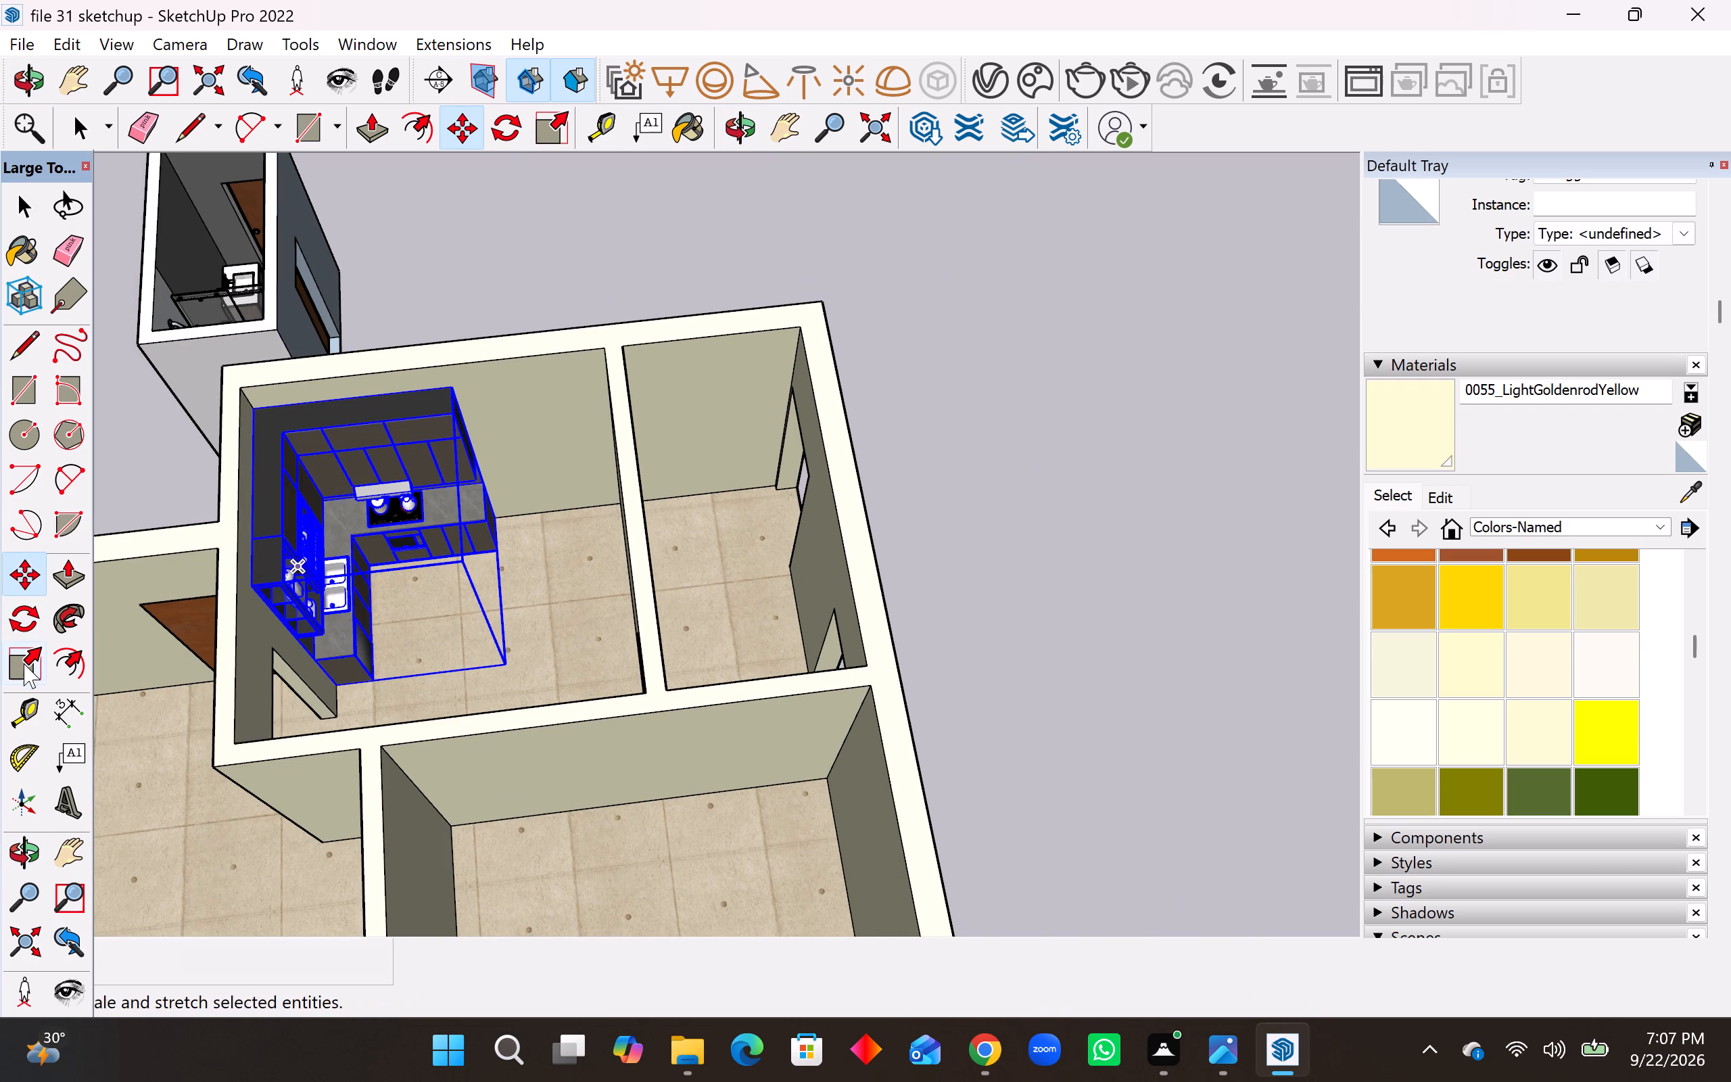
{"action": "left_click", "coordinate": [24, 663]}
{"action": "scroll", "coordinate": [678, 566], "scroll_direction": "up", "scroll_amount": 3}
{"action": "left_click", "coordinate": [397, 523]}
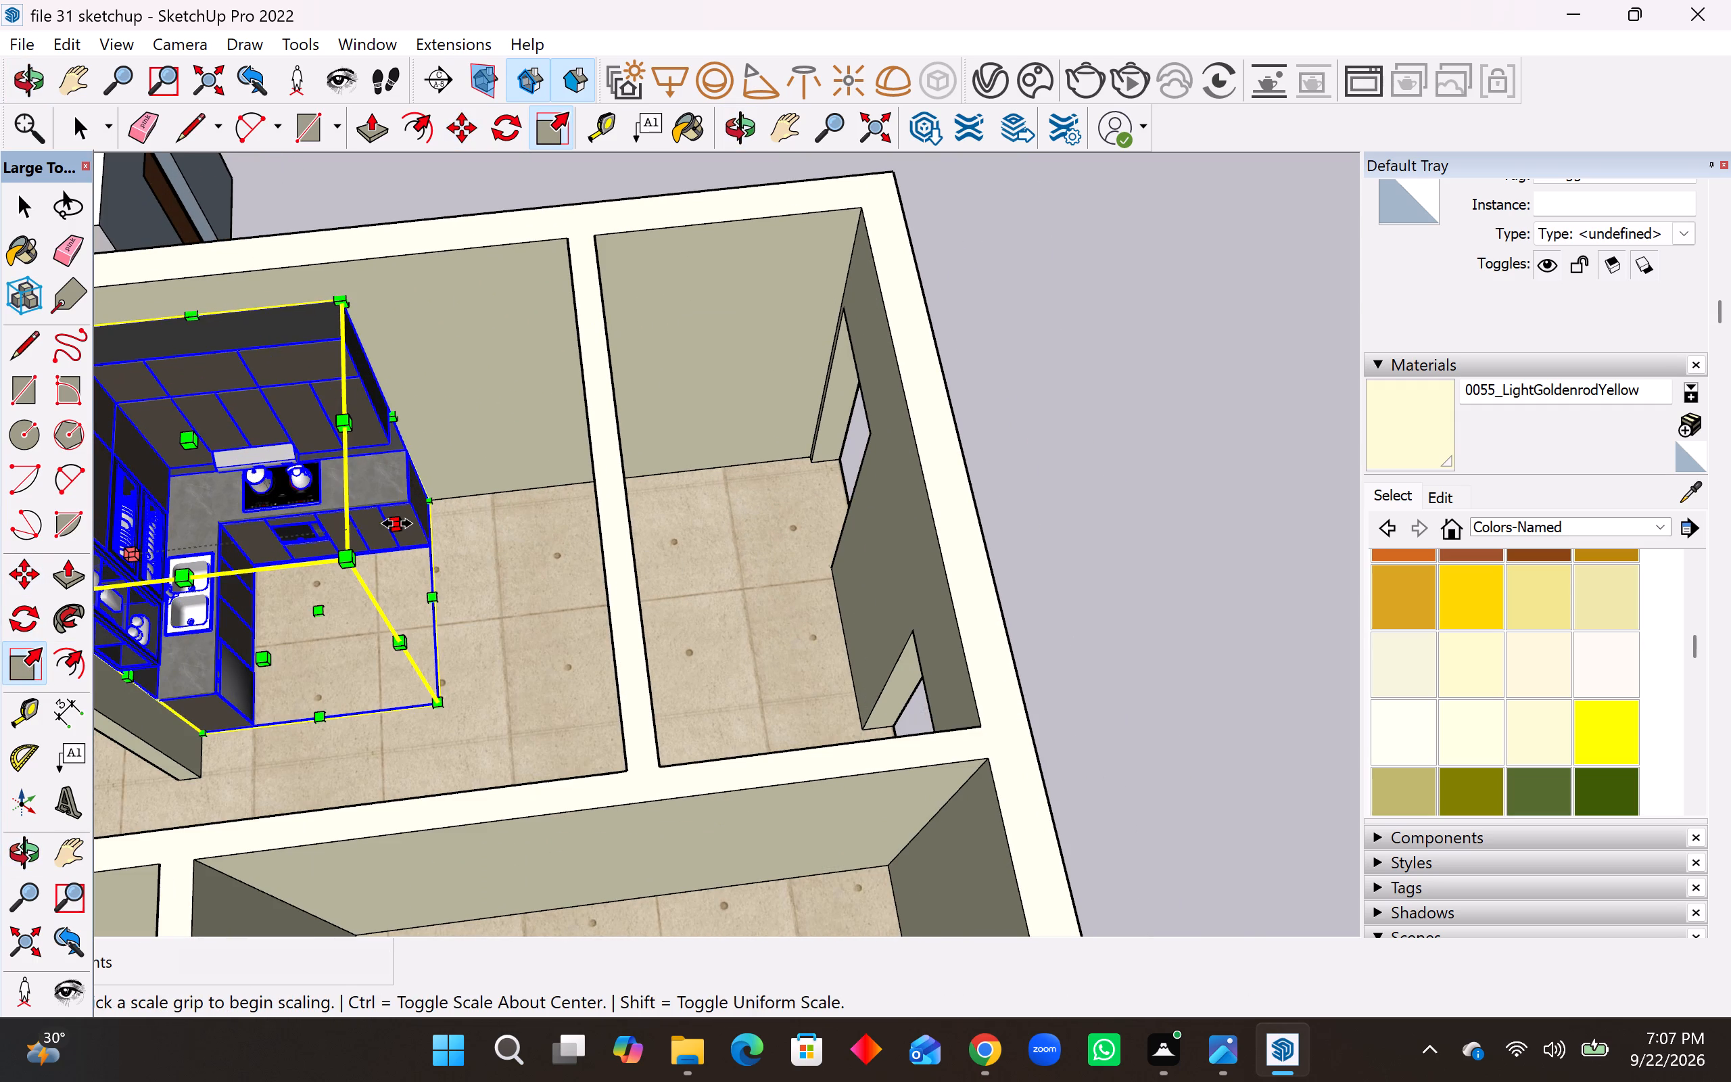
{"action": "left_click", "coordinate": [588, 502]}
{"action": "scroll", "coordinate": [713, 597], "scroll_direction": "down", "scroll_amount": 2}
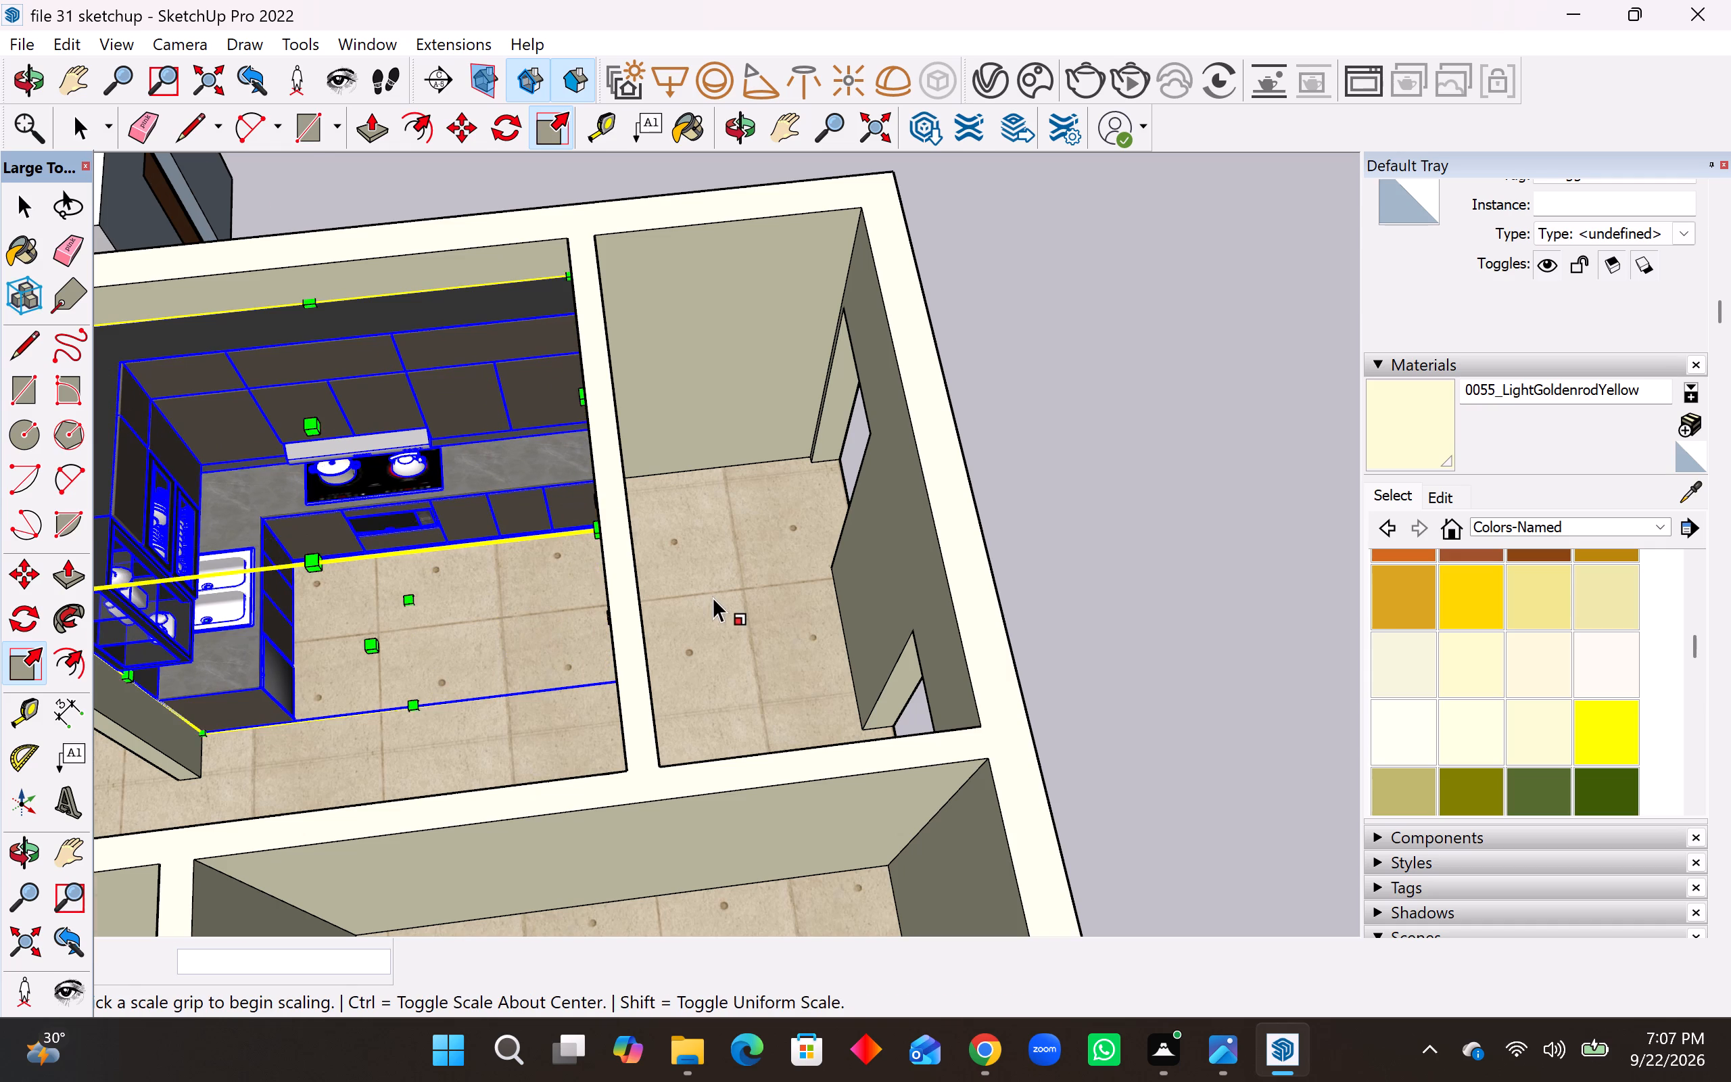
{"action": "scroll", "coordinate": [713, 597], "scroll_direction": "down", "scroll_amount": 8}
{"action": "key", "text": "space"}
{"action": "middle_click_drag", "start_coordinate": [605, 612], "coordinate": [734, 517]}
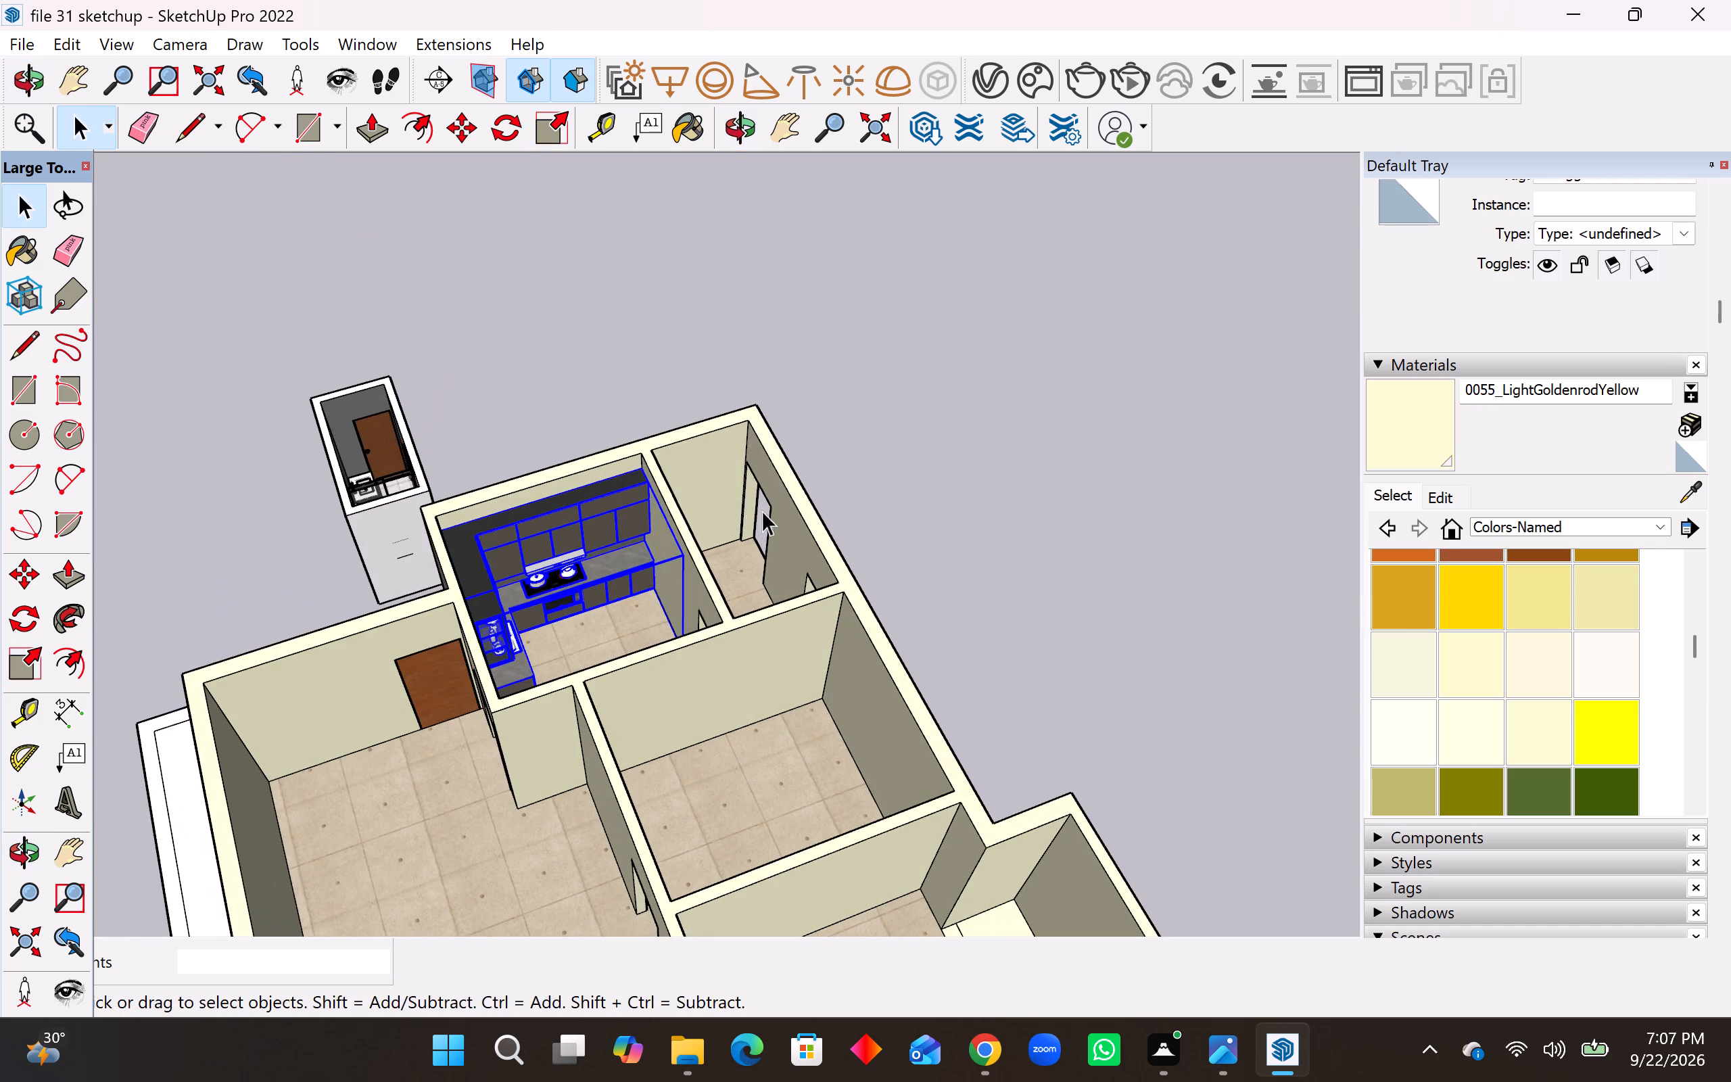
{"action": "left_click", "coordinate": [931, 398]}
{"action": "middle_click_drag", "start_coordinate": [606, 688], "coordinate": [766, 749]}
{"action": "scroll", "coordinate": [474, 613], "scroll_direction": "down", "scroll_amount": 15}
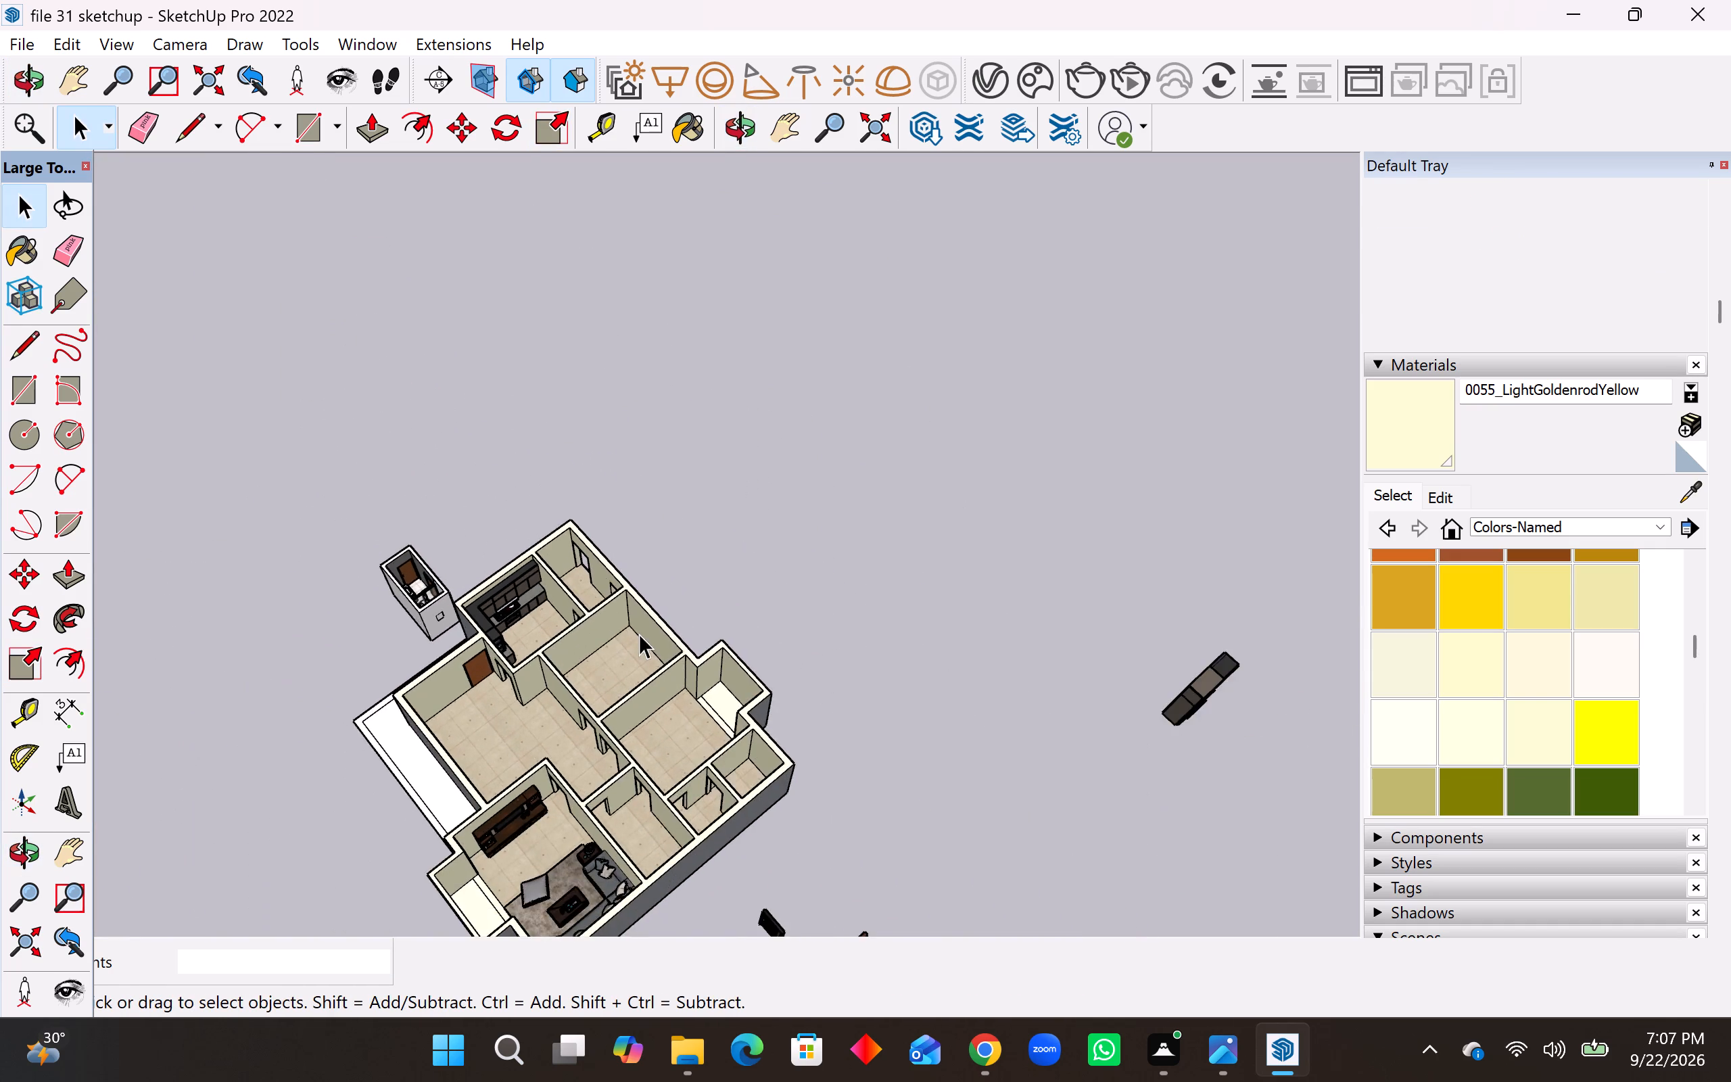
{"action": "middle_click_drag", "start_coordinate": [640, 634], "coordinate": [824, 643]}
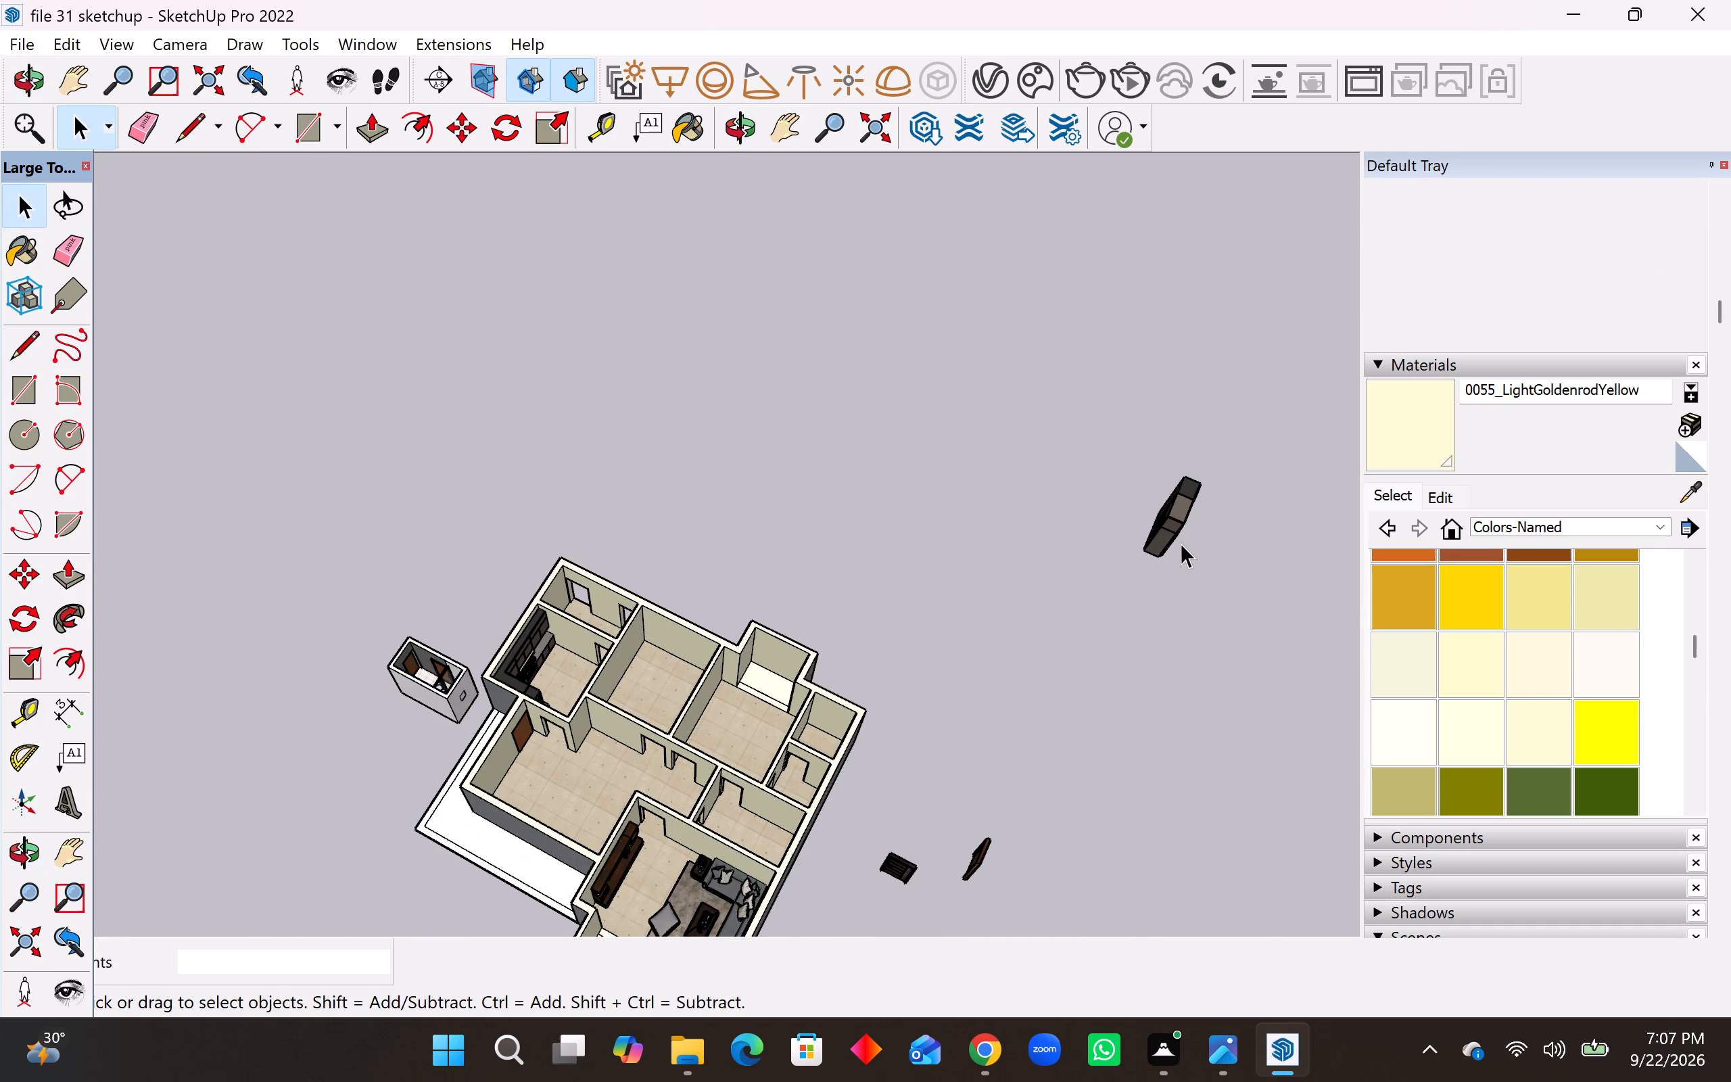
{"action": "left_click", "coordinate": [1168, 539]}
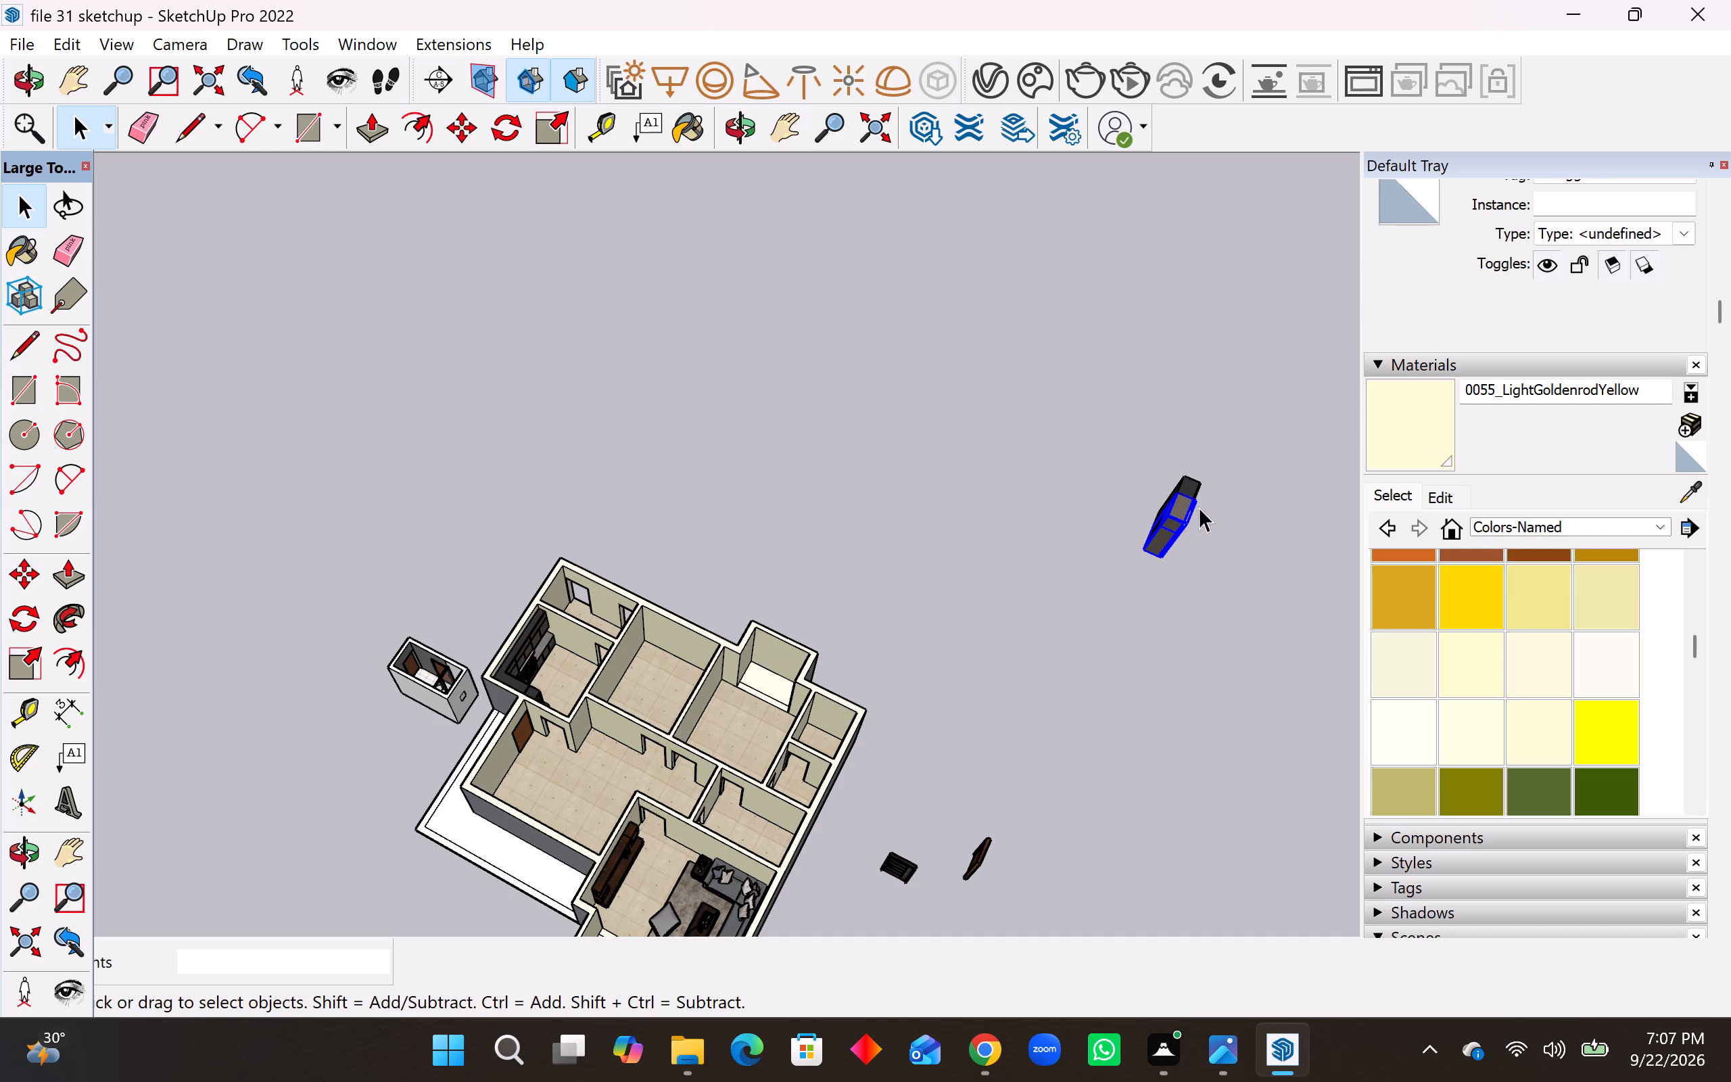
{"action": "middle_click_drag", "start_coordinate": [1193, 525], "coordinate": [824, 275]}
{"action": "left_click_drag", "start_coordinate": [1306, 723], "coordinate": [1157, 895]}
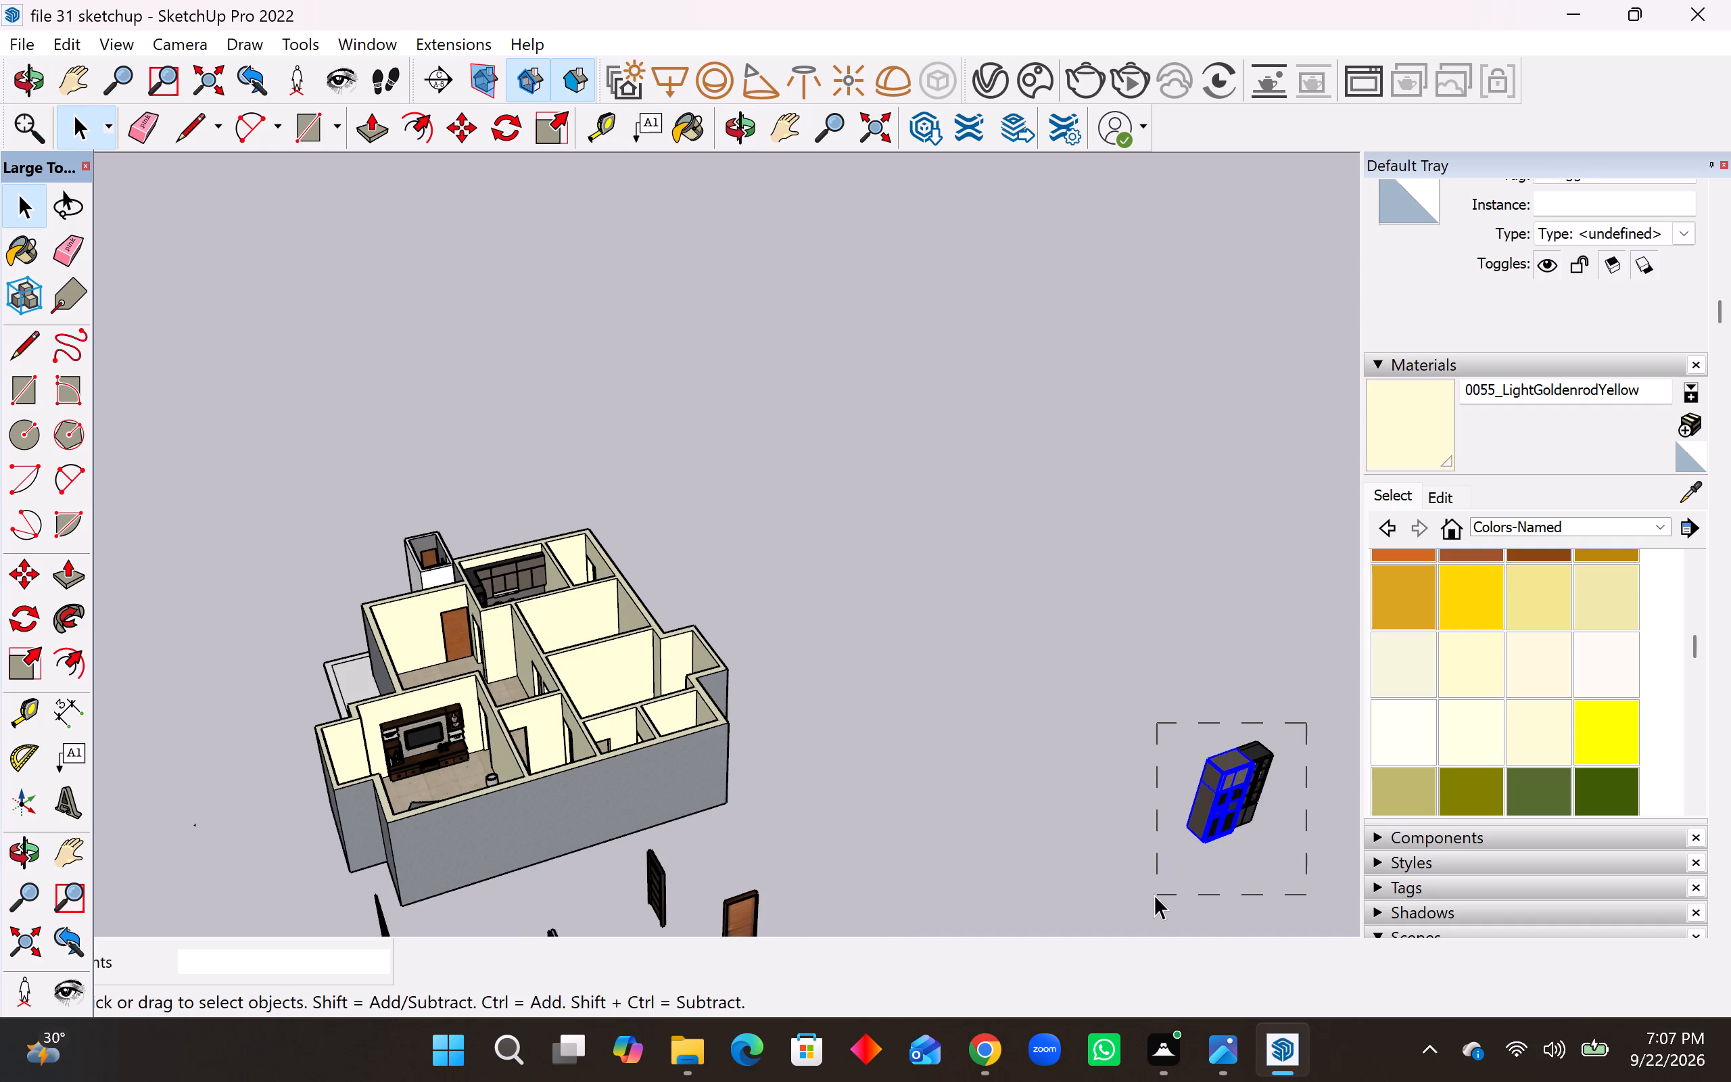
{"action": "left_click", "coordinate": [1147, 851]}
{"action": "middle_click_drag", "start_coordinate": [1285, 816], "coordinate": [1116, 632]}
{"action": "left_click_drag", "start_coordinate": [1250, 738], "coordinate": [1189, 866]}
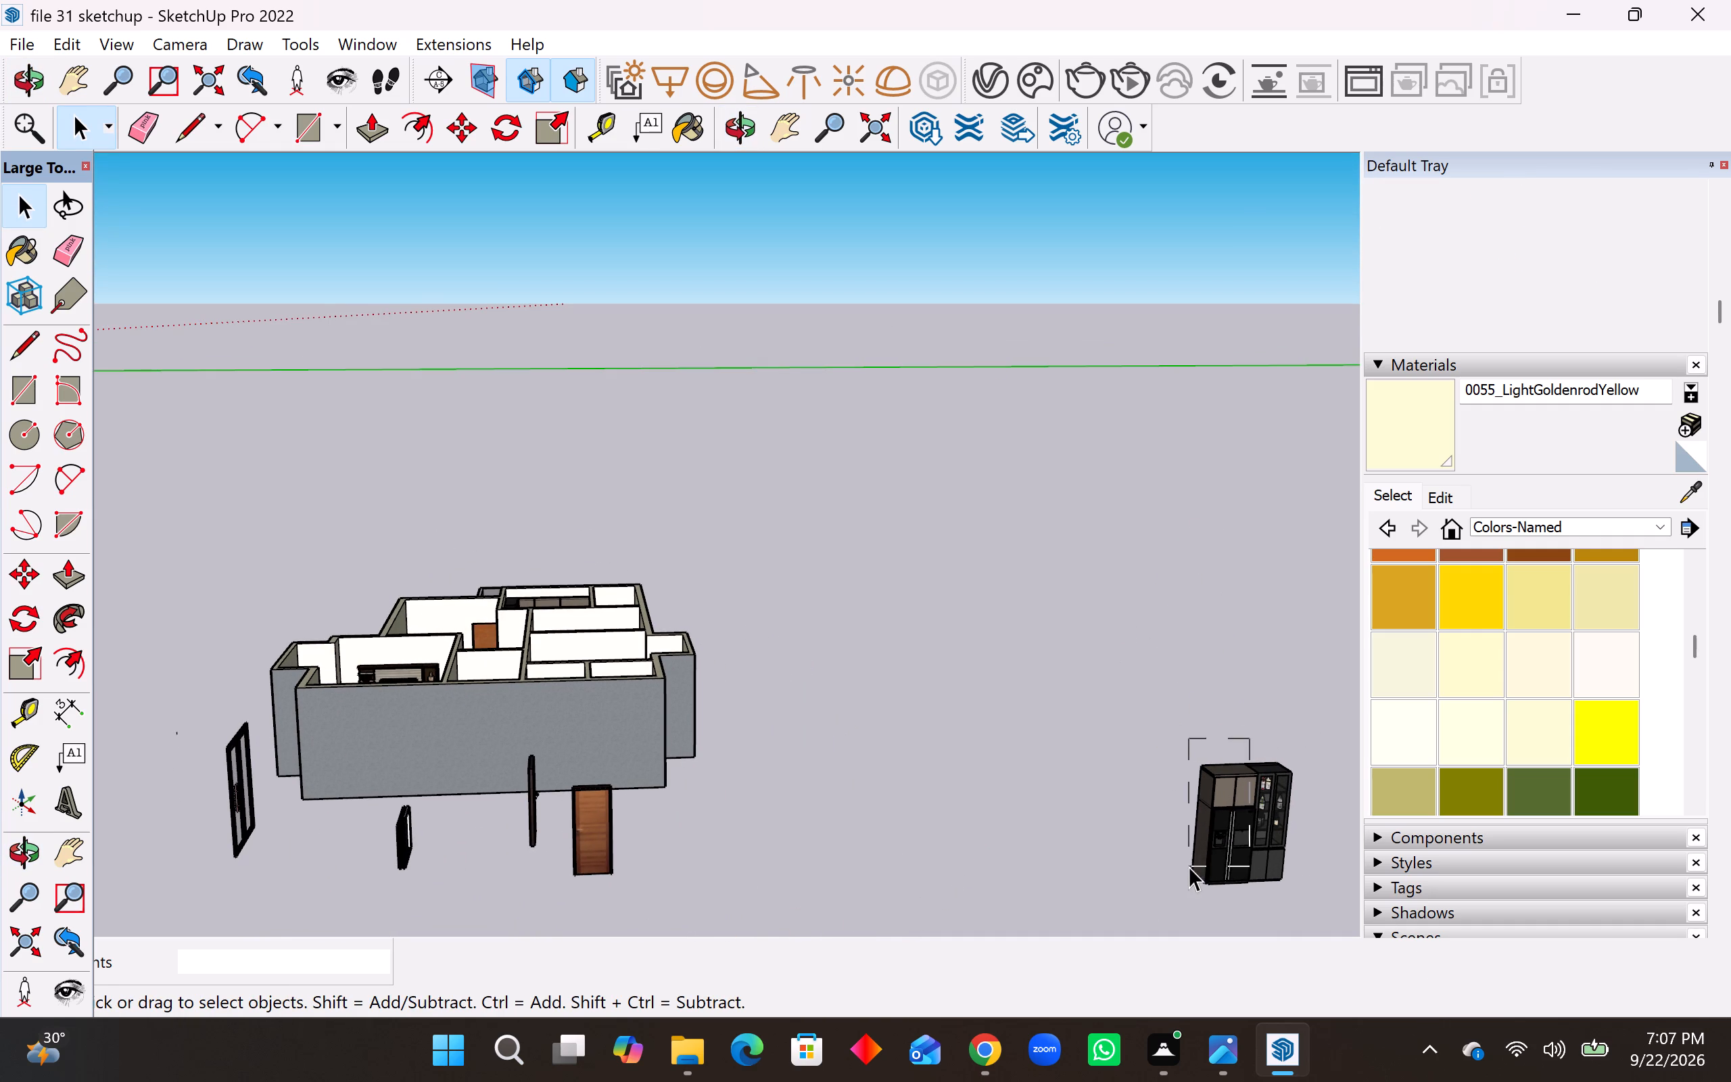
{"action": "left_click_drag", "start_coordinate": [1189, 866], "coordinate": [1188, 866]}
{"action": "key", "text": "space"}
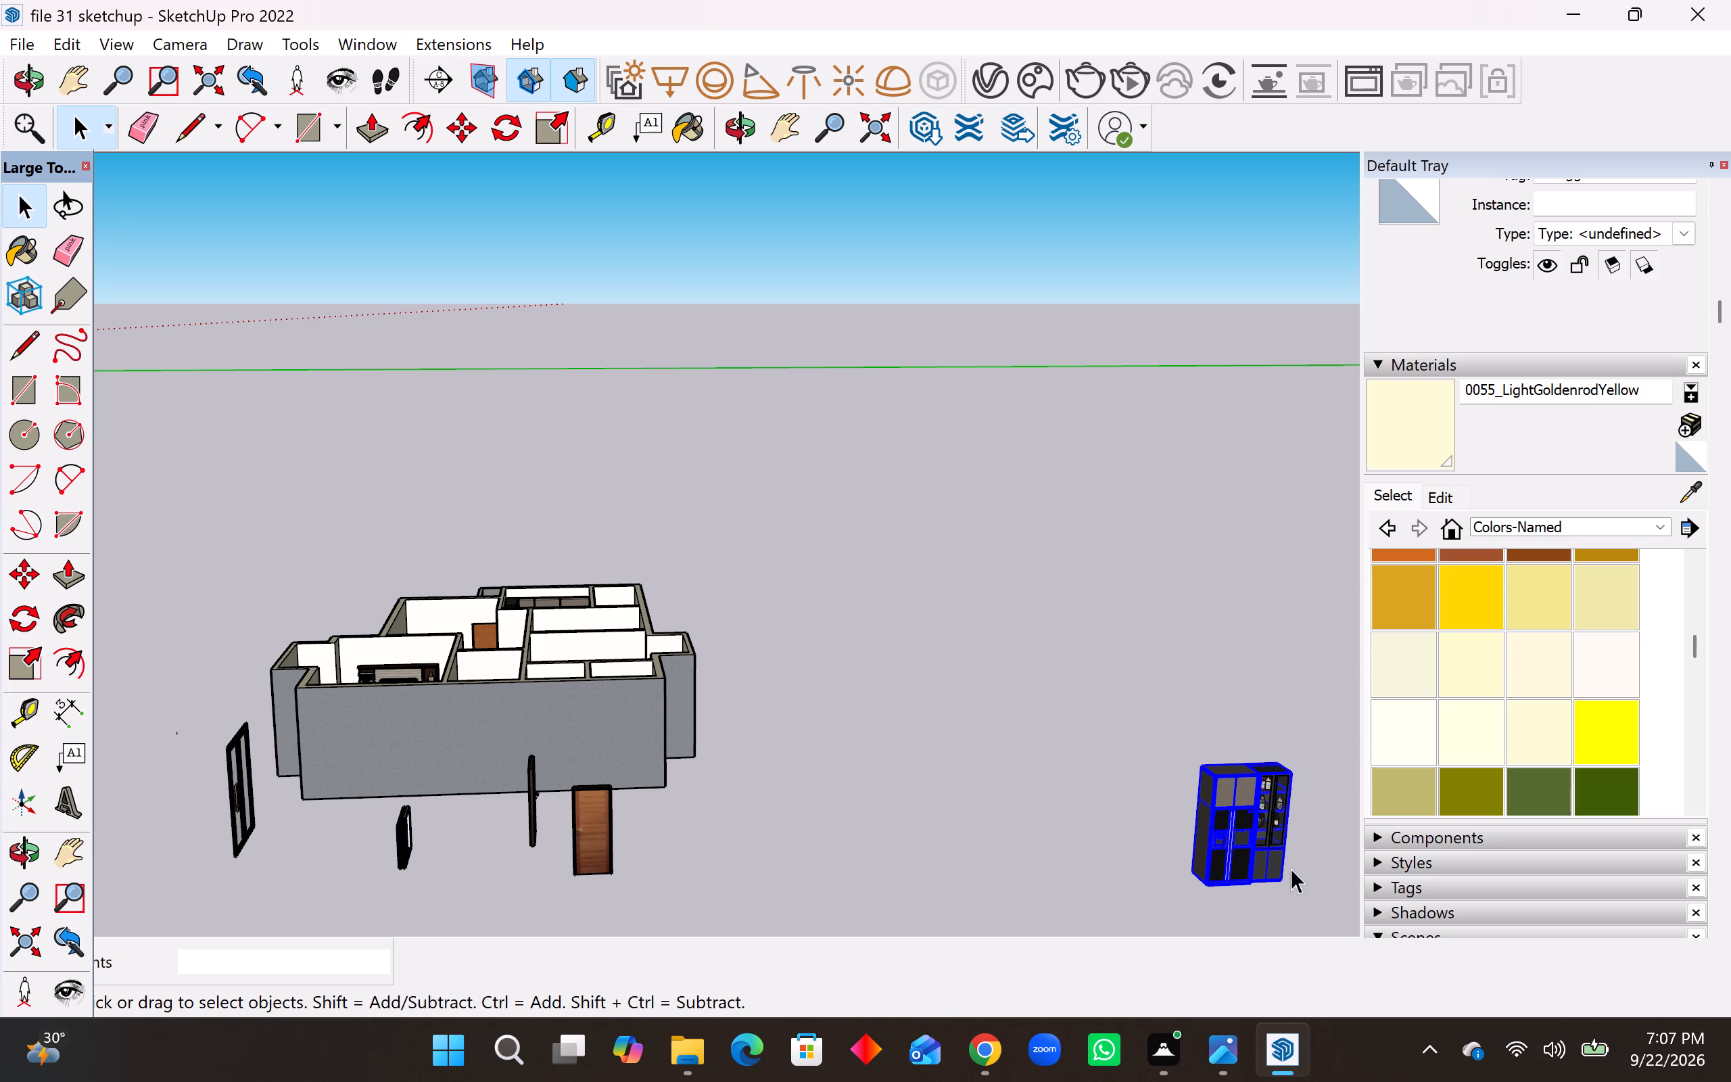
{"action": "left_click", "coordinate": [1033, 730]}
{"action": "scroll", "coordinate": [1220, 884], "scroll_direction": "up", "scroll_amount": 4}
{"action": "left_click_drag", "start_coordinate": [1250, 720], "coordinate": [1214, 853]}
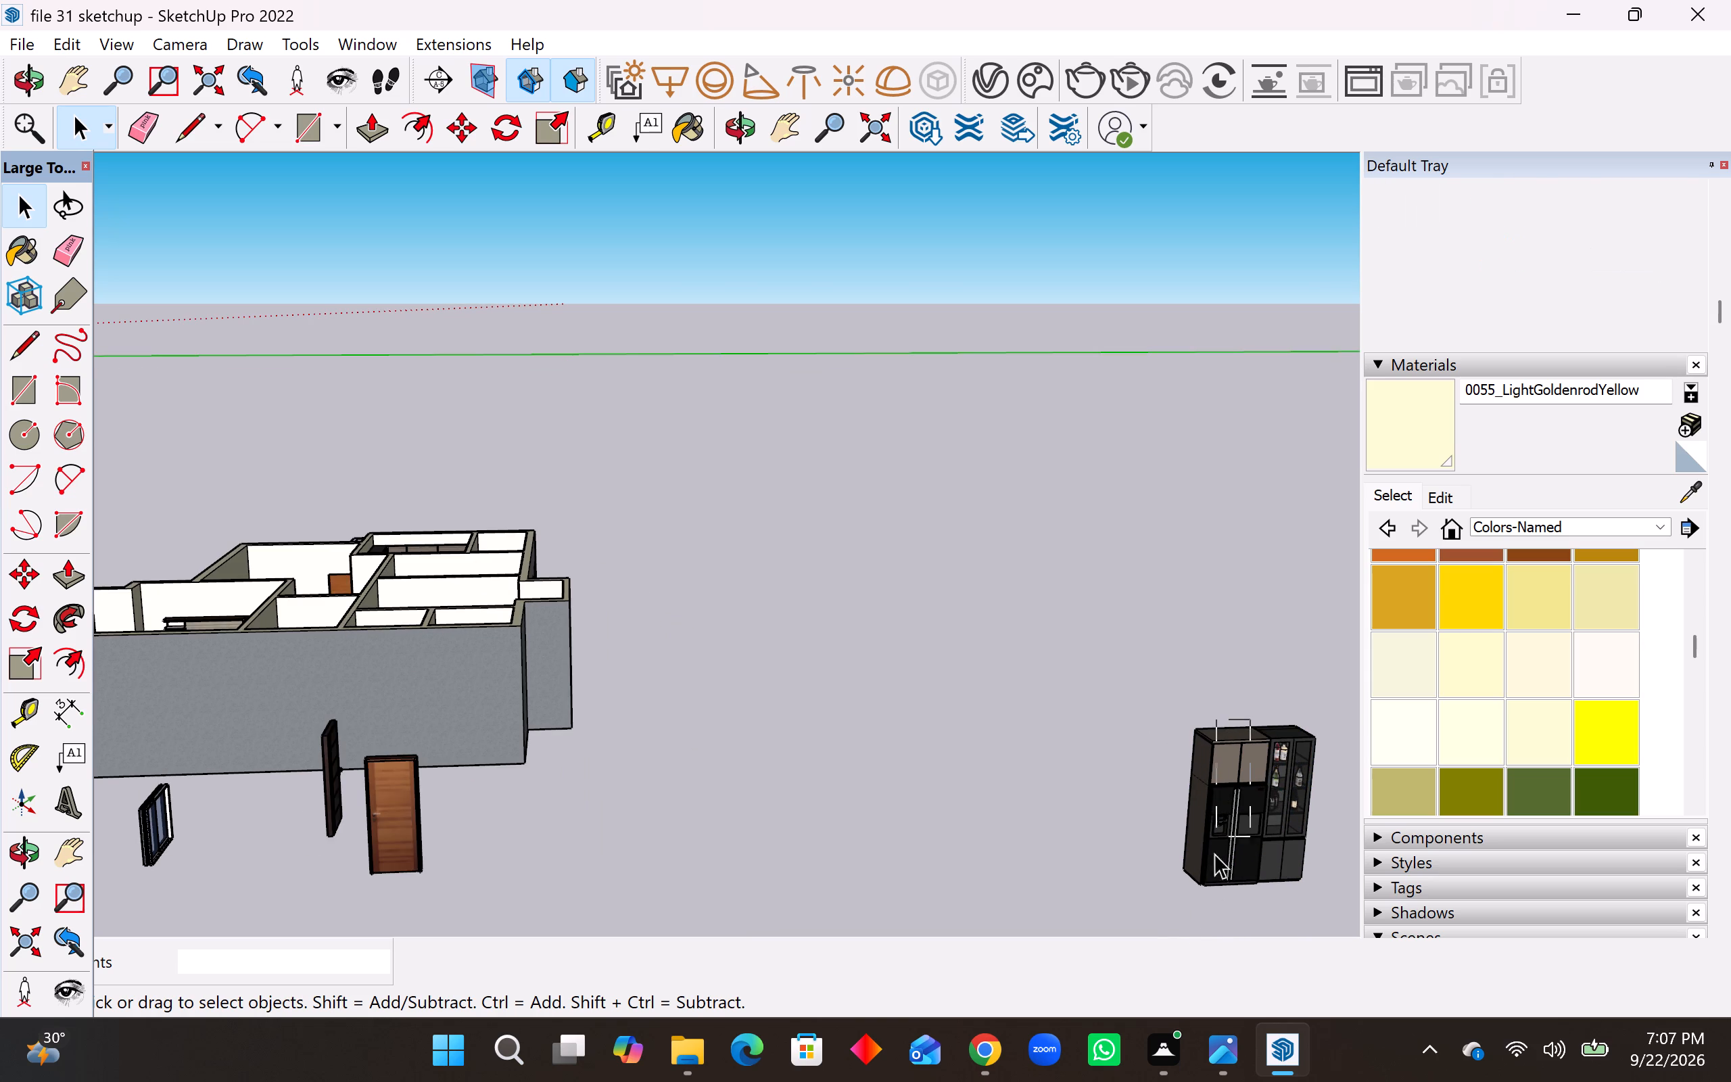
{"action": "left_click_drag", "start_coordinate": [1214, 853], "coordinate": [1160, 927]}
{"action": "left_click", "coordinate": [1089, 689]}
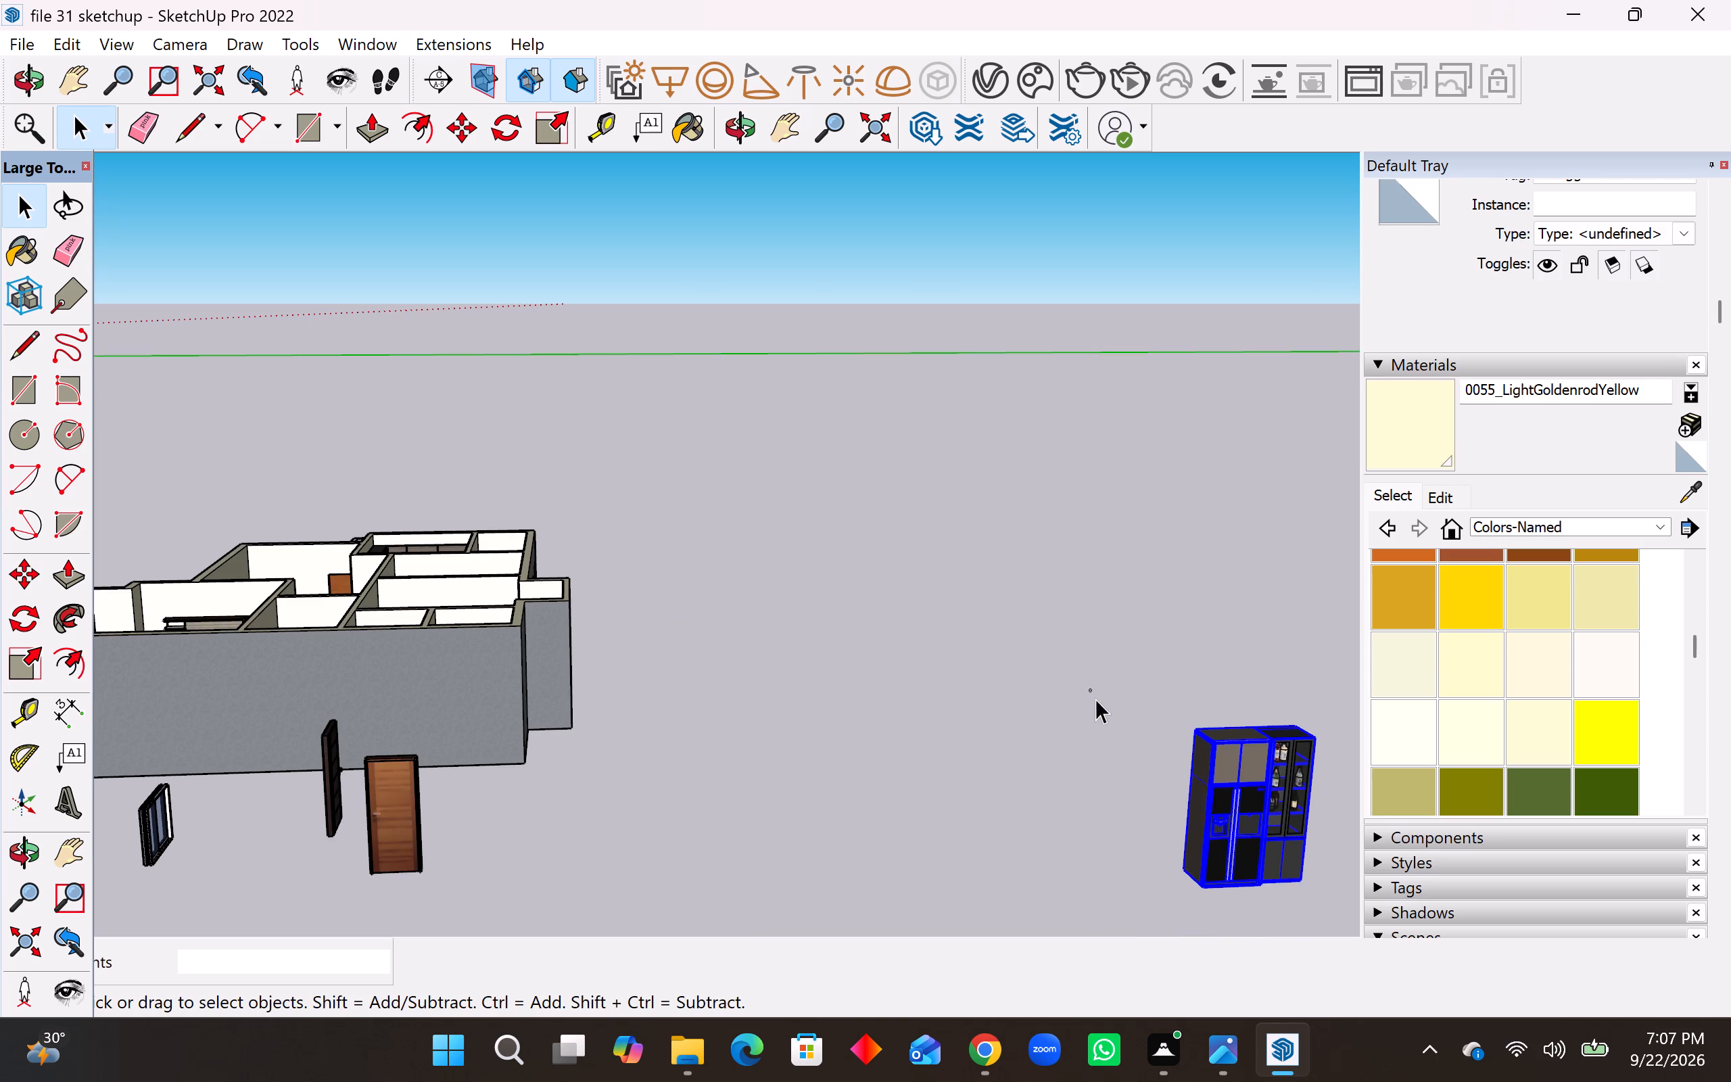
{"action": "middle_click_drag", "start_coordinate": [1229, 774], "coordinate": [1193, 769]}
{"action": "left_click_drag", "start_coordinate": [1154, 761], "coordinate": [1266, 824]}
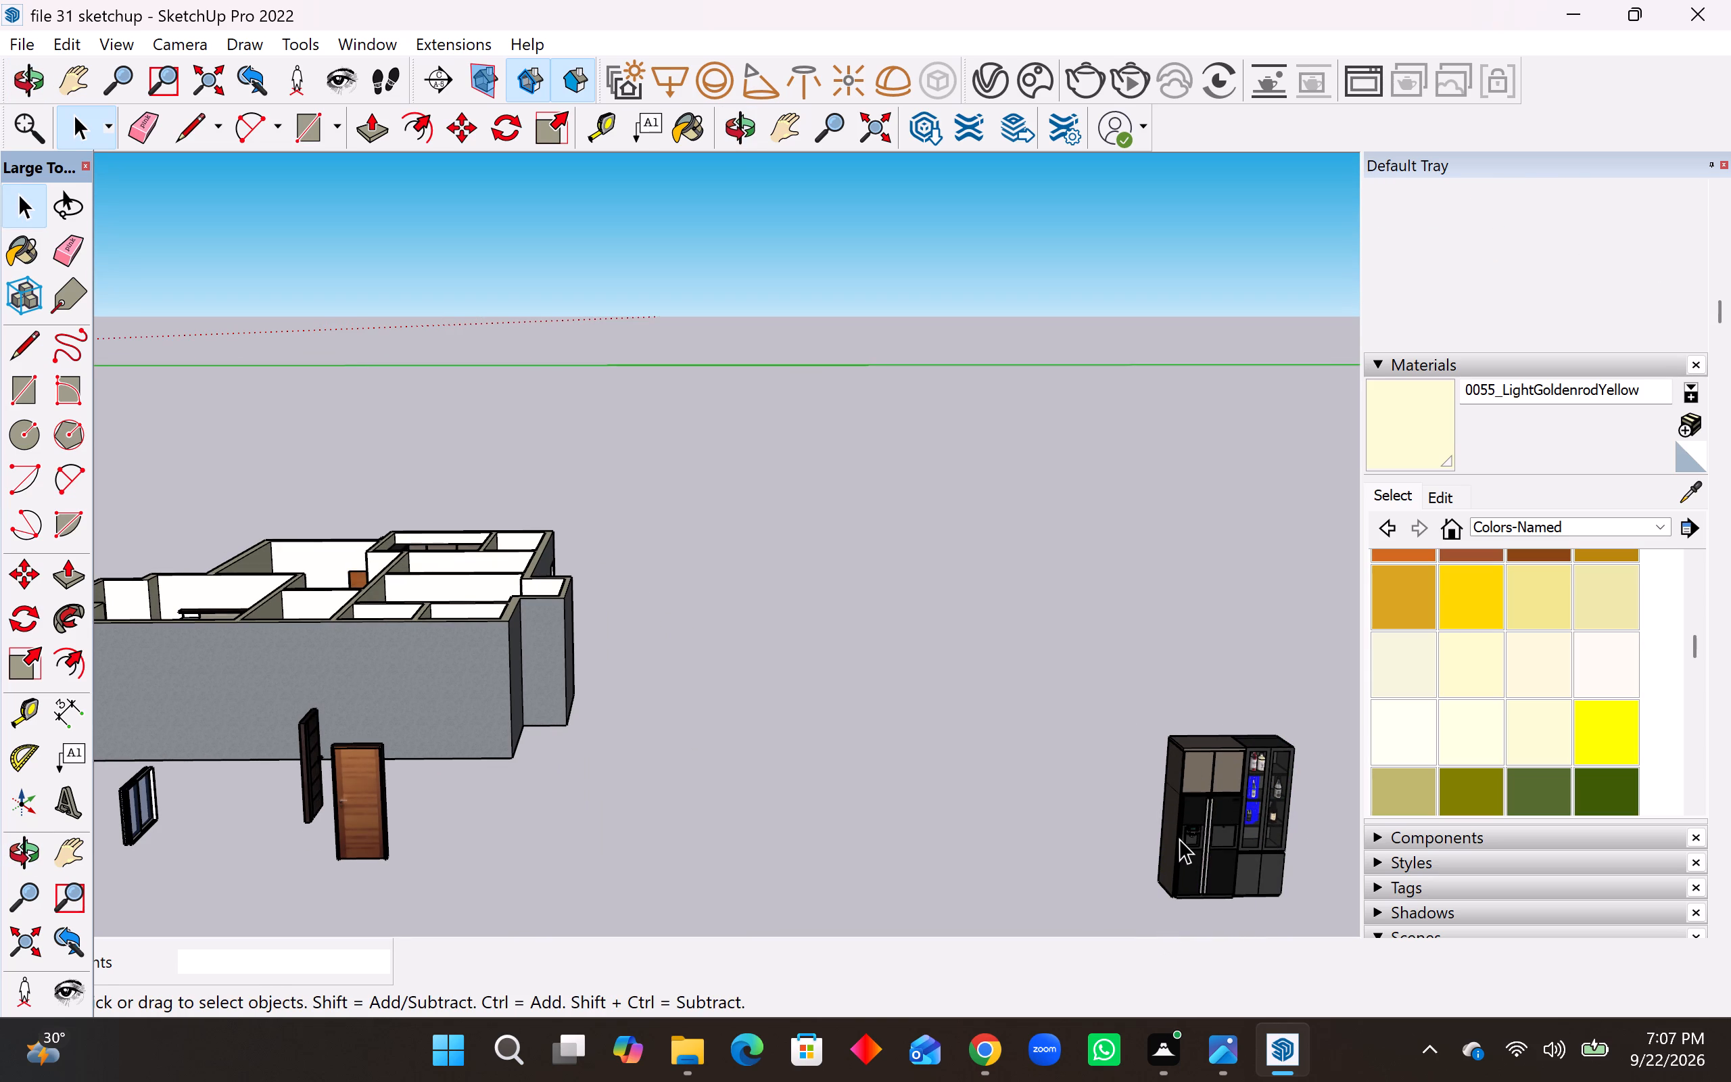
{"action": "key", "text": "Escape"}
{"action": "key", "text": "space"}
Move the fridge unit alone about 43' away from the glass display cabinet, onto open ground beside the house.
{"action": "left_click", "coordinate": [1210, 762]}
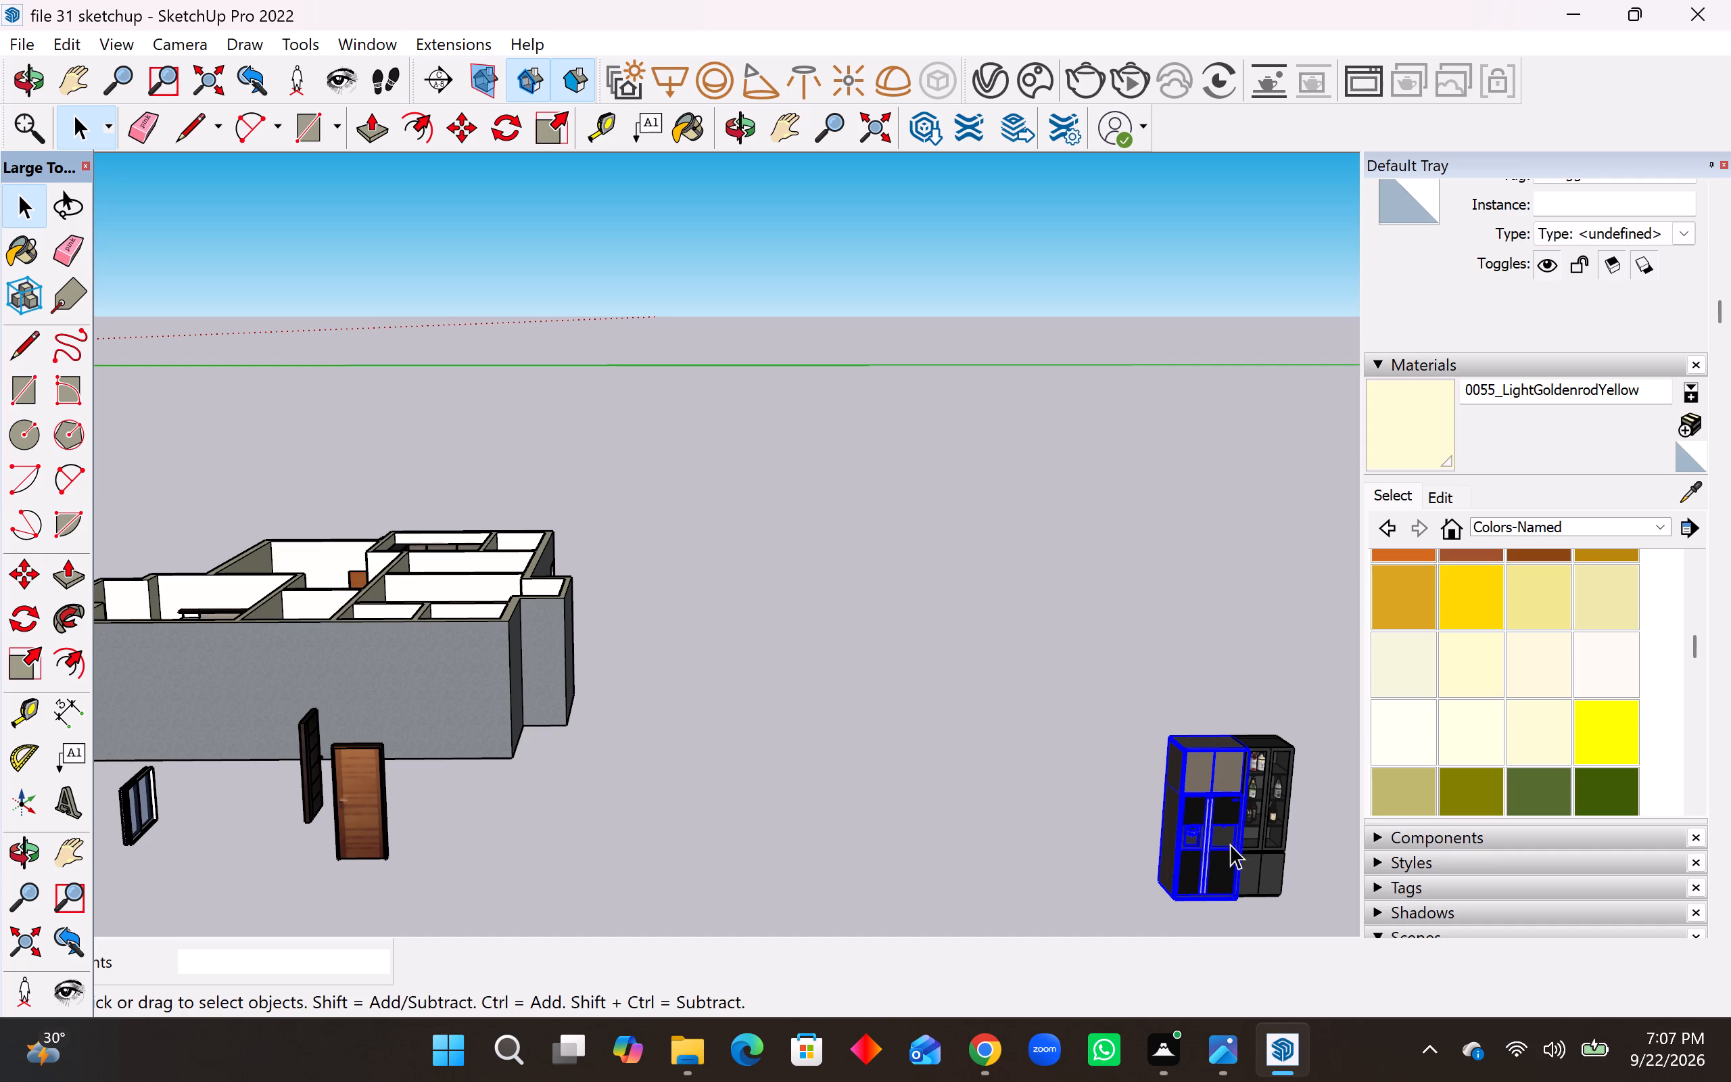
{"action": "key", "text": "m"}
{"action": "left_click", "coordinate": [1170, 903]}
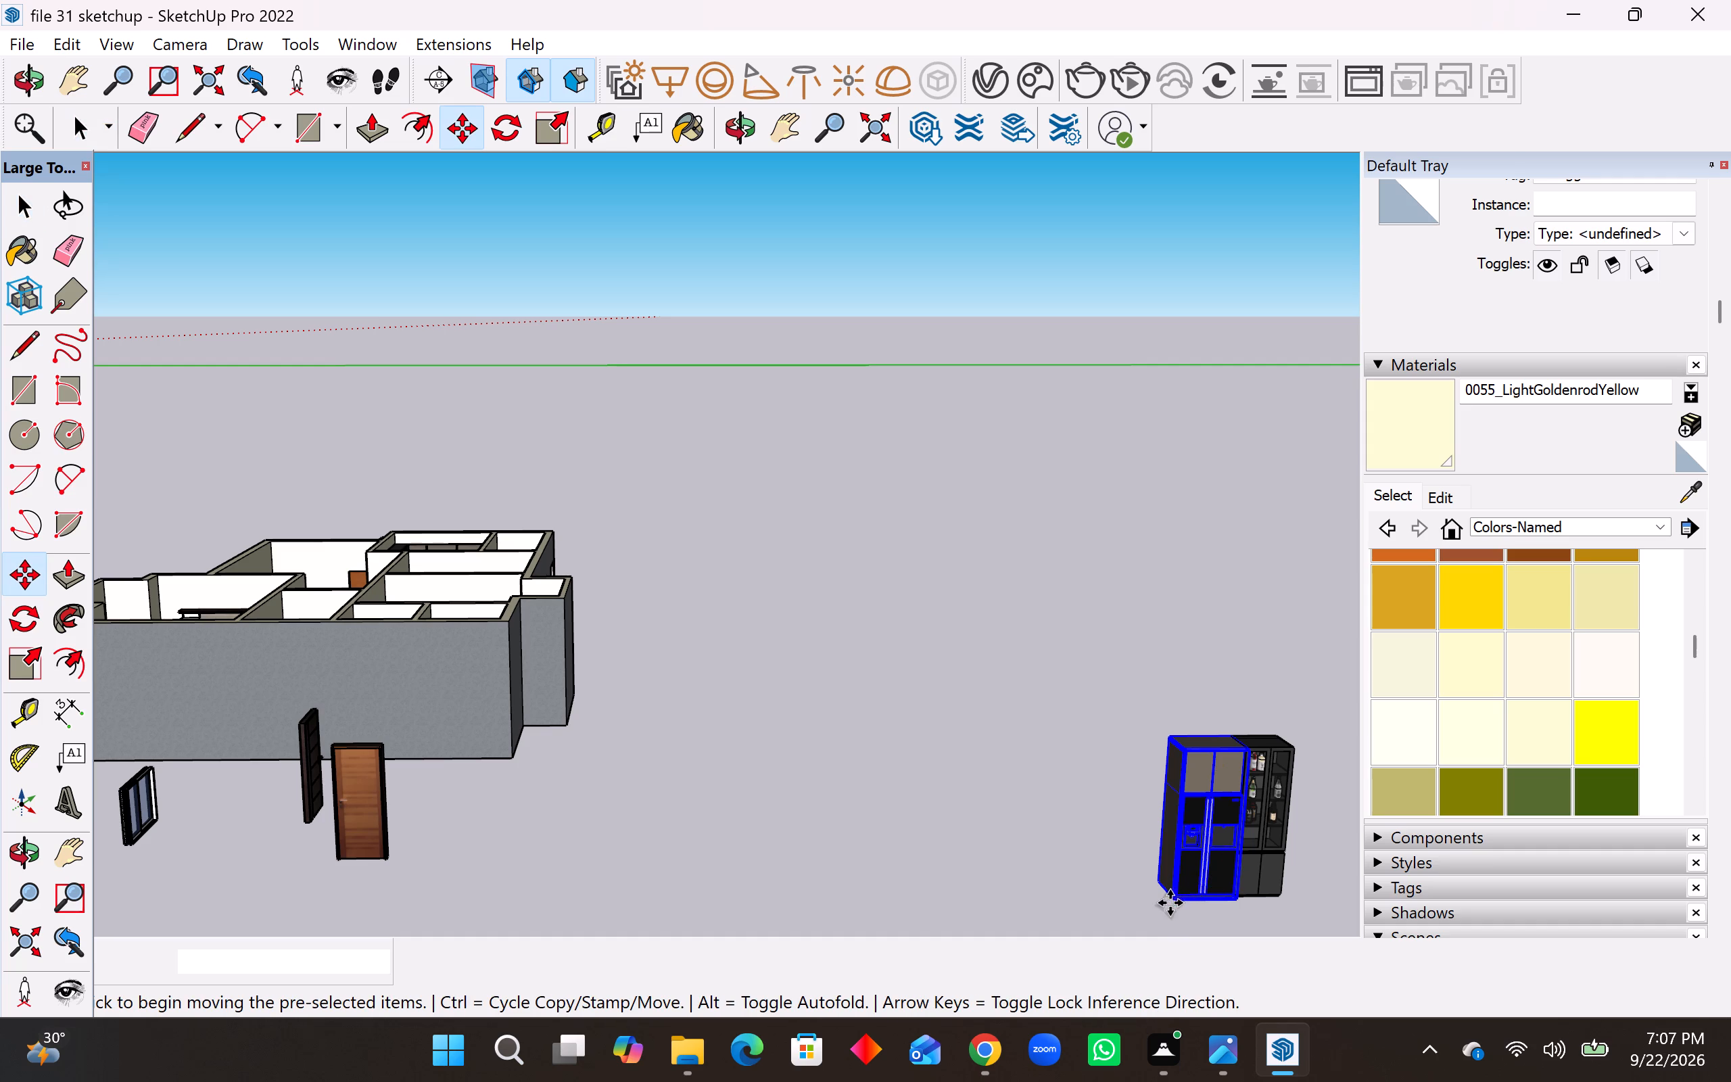
{"action": "scroll", "coordinate": [1074, 914], "scroll_direction": "down", "scroll_amount": 15}
{"action": "middle_click_drag", "start_coordinate": [885, 688], "coordinate": [1048, 1081]}
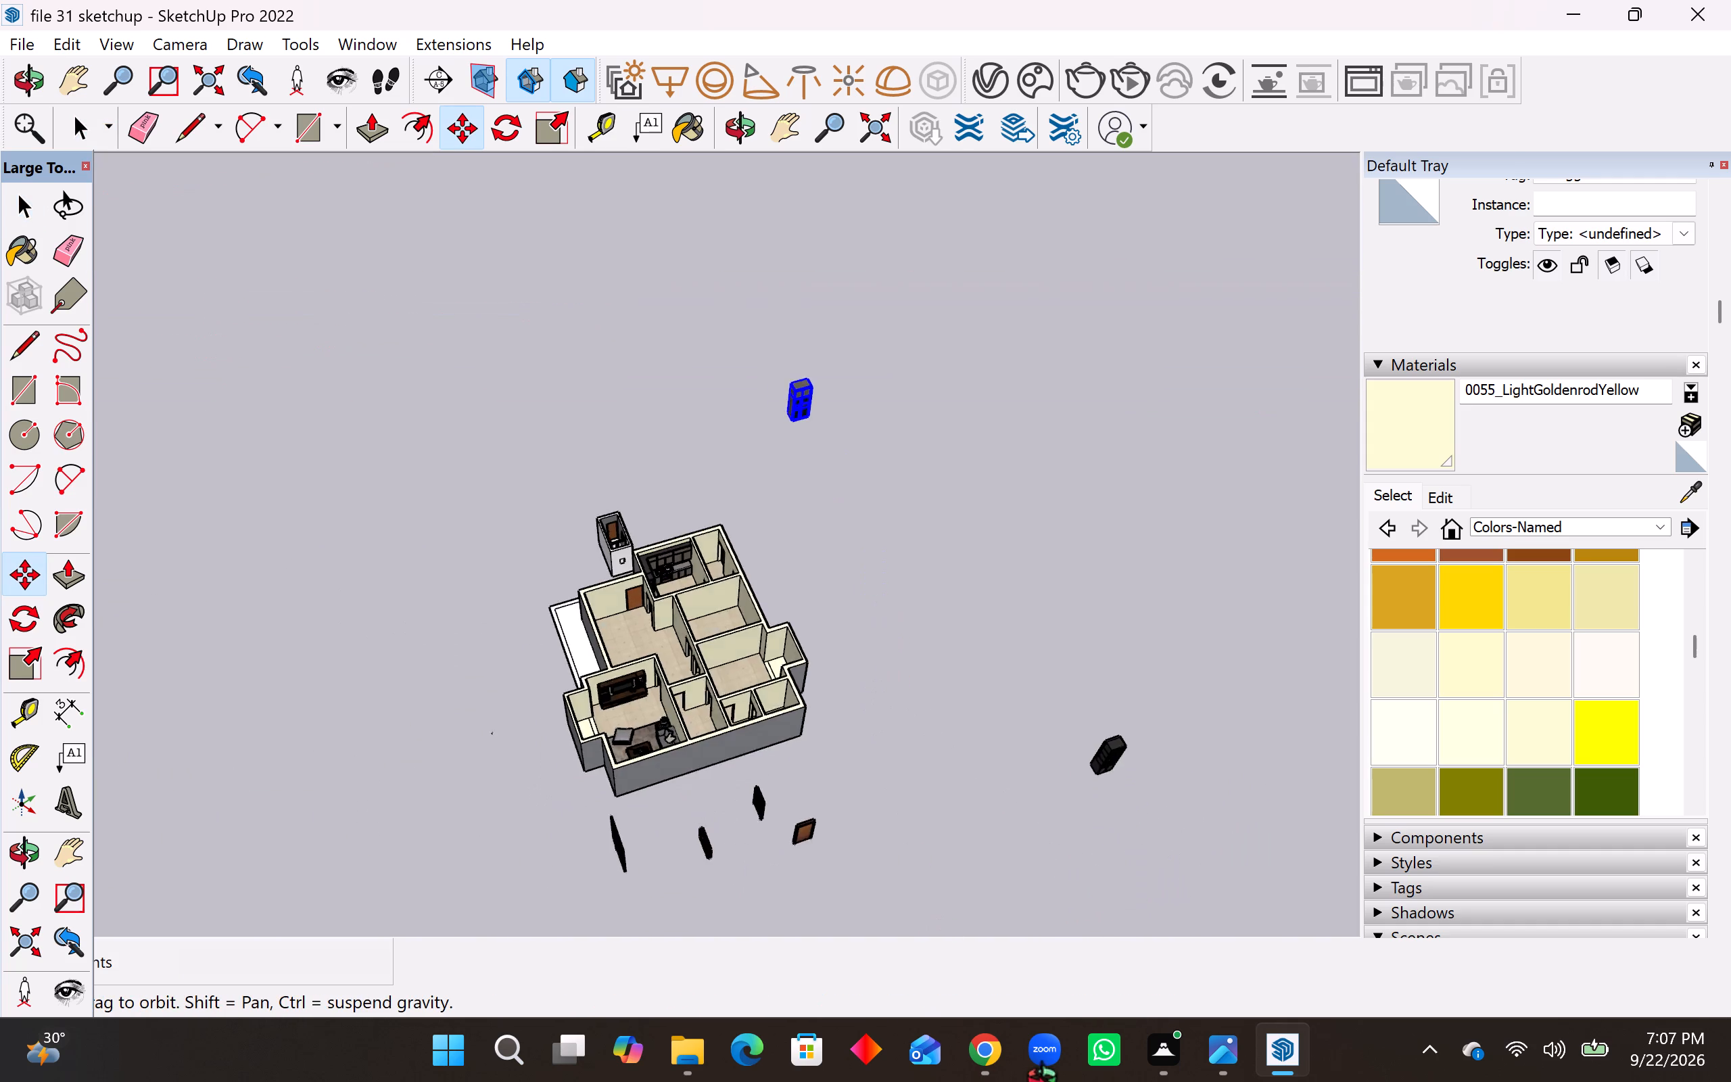
{"action": "middle_click_drag", "start_coordinate": [1048, 1081], "coordinate": [1048, 1075]}
{"action": "scroll", "coordinate": [949, 569], "scroll_direction": "up", "scroll_amount": 9}
{"action": "left_click", "coordinate": [926, 581]}
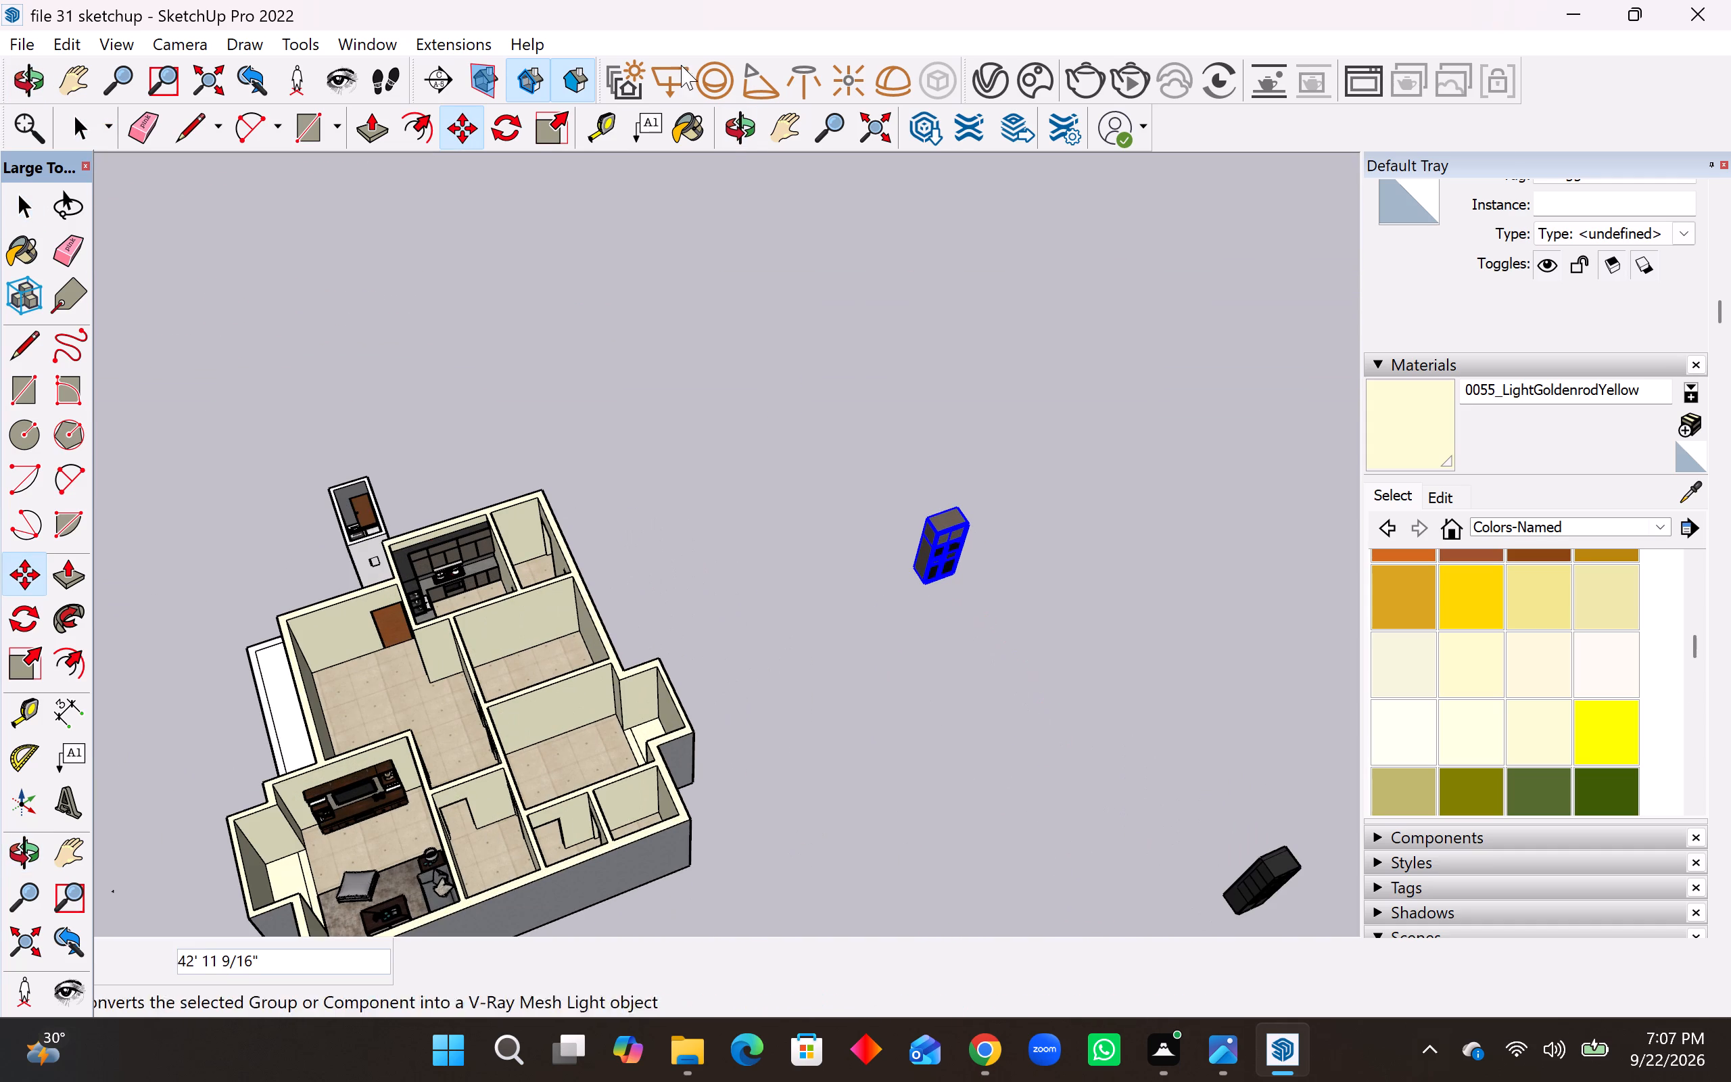
Rotate the fridge unit about a quarter turn on the ground plane beside the house.
{"action": "left_click", "coordinate": [32, 627]}
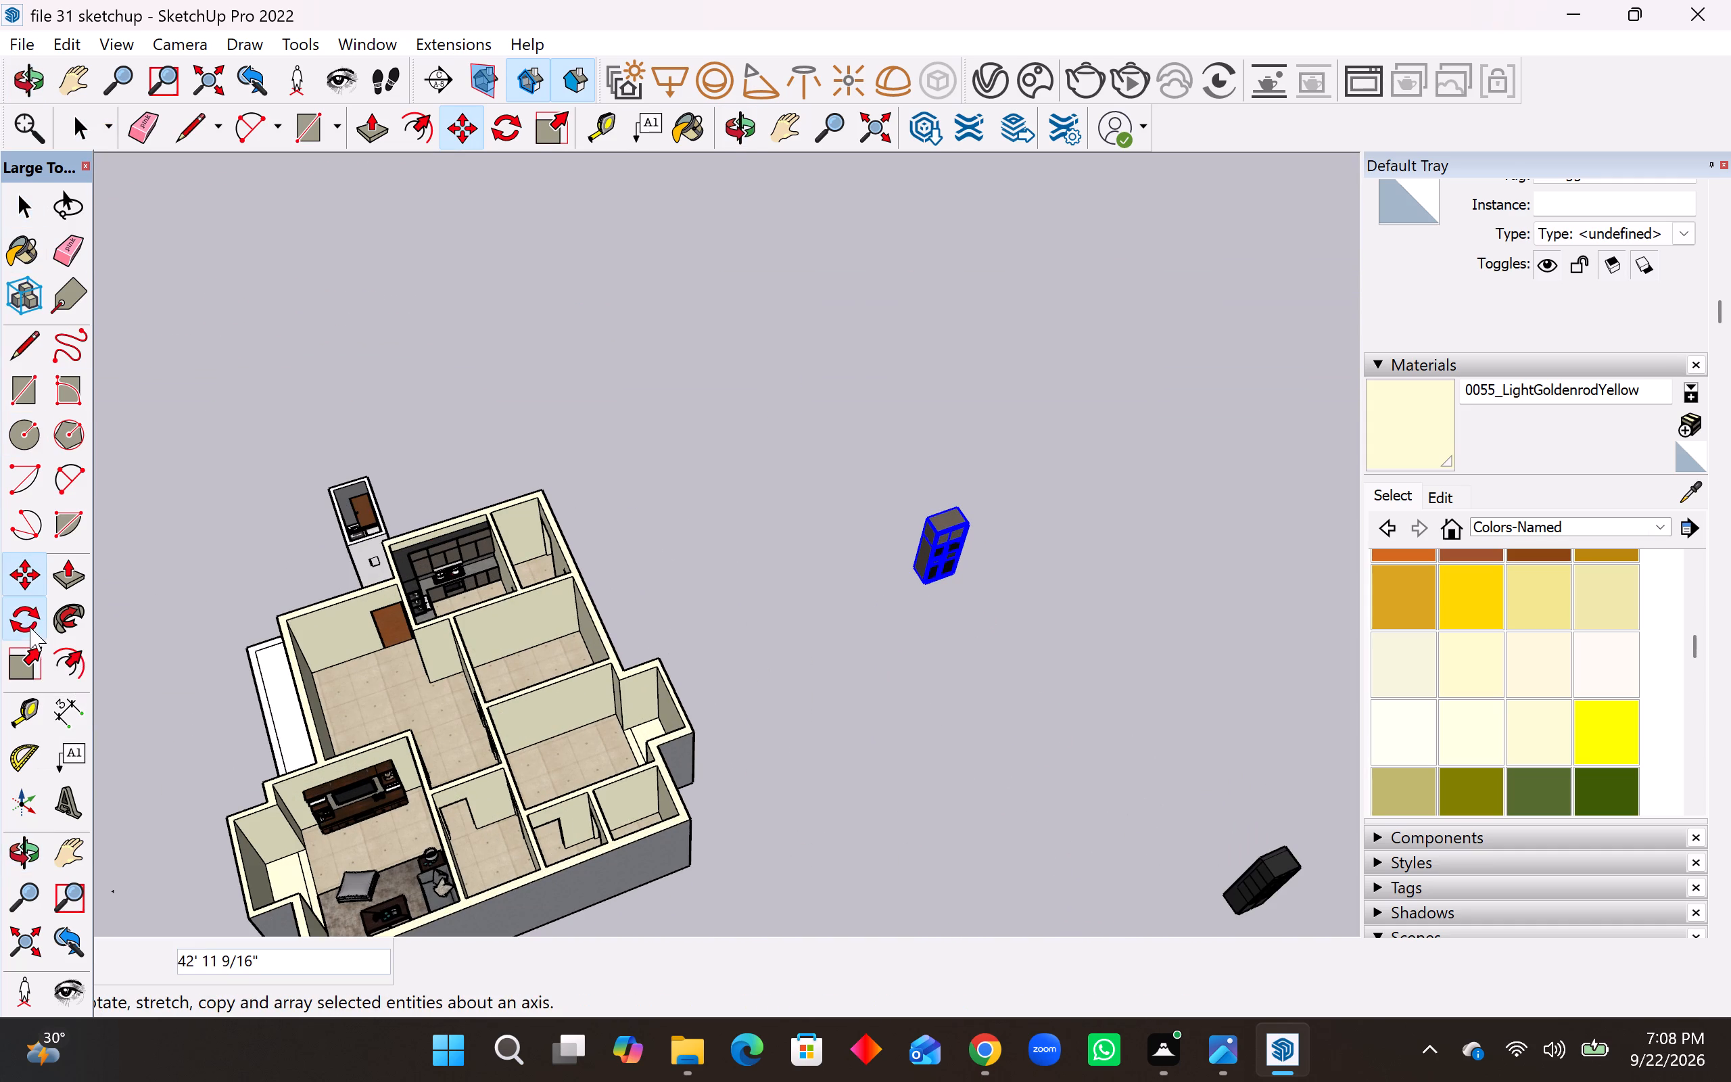
{"action": "left_click", "coordinate": [885, 706]}
{"action": "left_click", "coordinate": [1021, 666]}
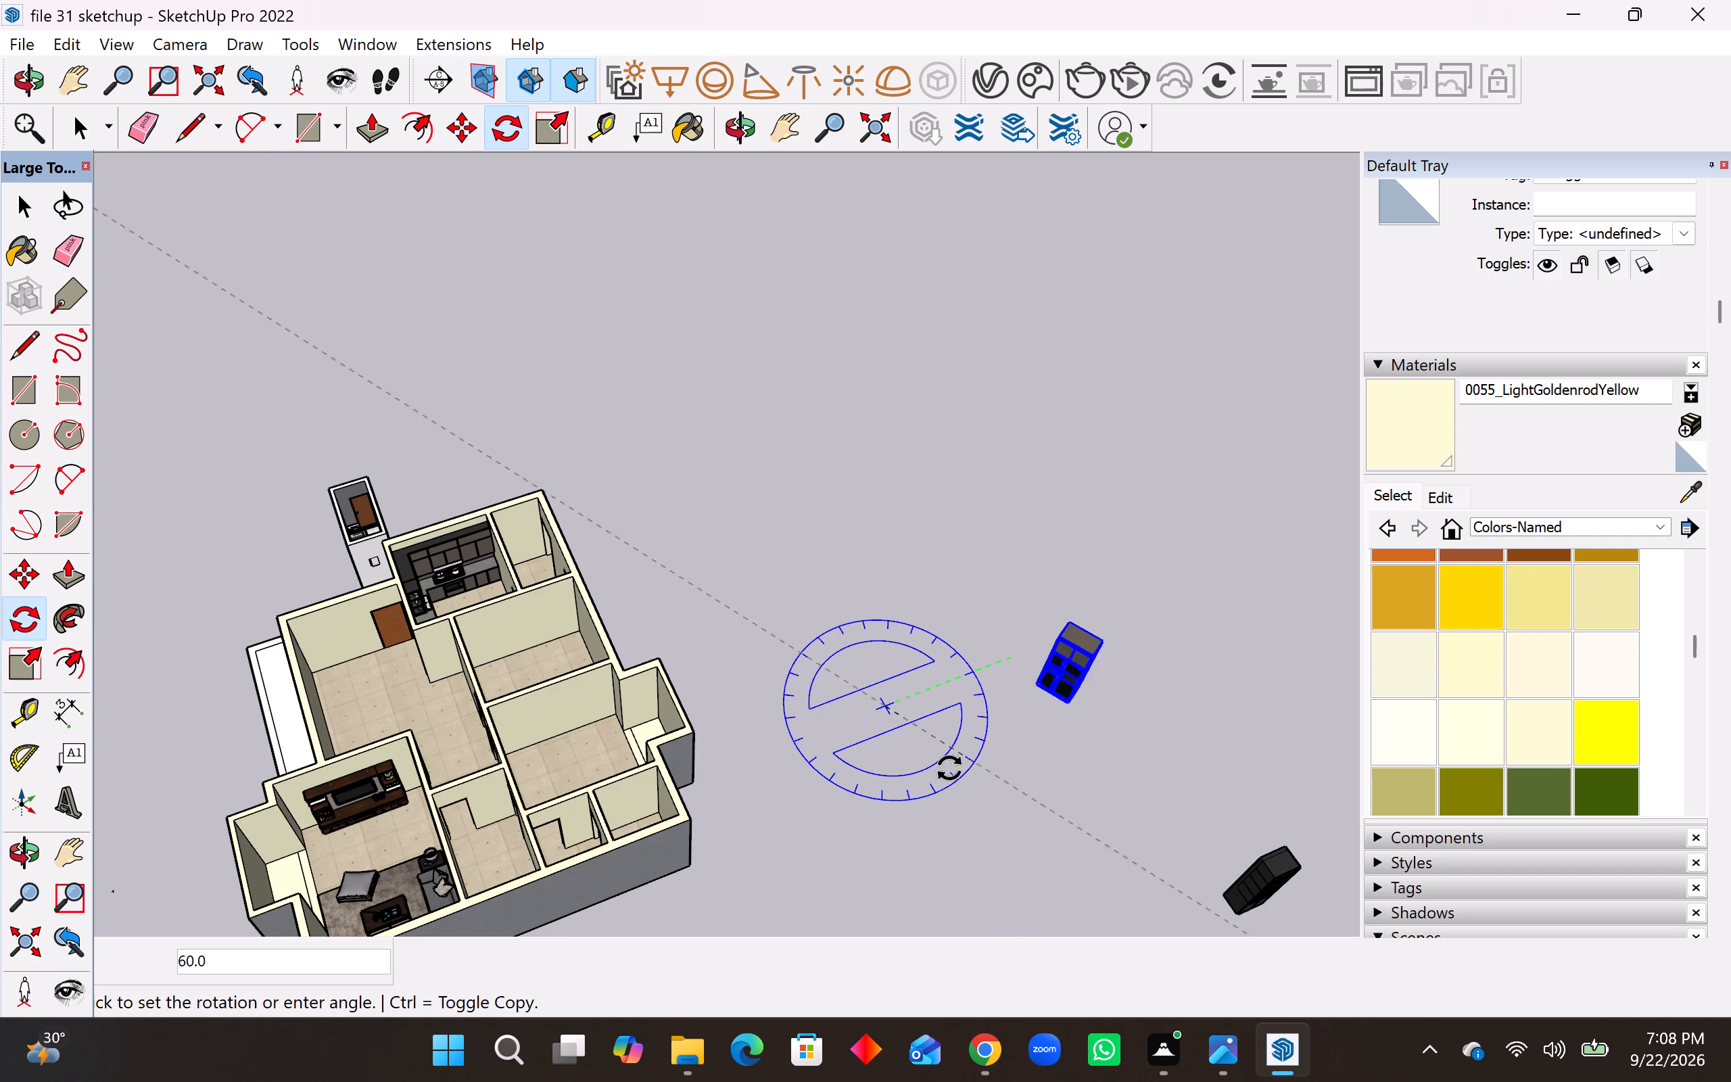
{"action": "left_click", "coordinate": [928, 797]}
Move the fridge unit about 57' into the kitchen room, beside the counter run, and clear the selection.
{"action": "middle_click_drag", "start_coordinate": [1015, 793], "coordinate": [1396, 793]}
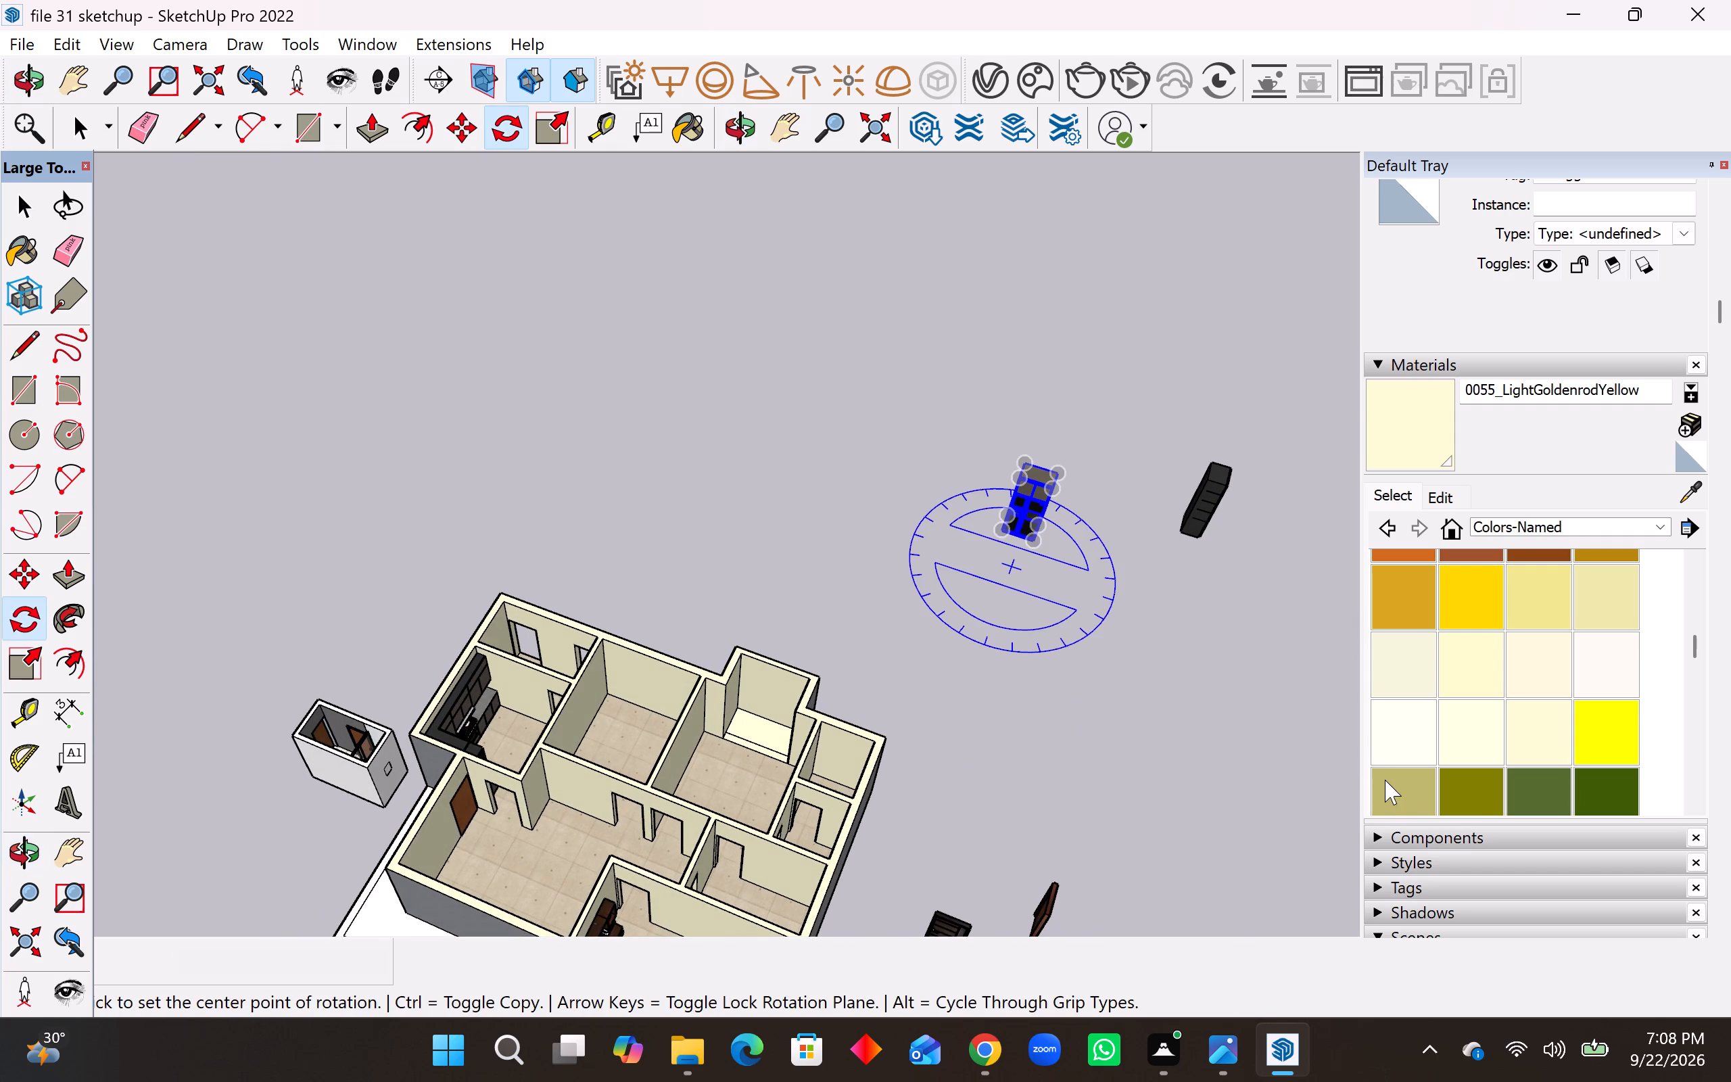
{"action": "key", "text": "m"}
{"action": "scroll", "coordinate": [1021, 582], "scroll_direction": "up", "scroll_amount": 9}
{"action": "middle_click_drag", "start_coordinate": [1010, 499], "coordinate": [1312, 476]}
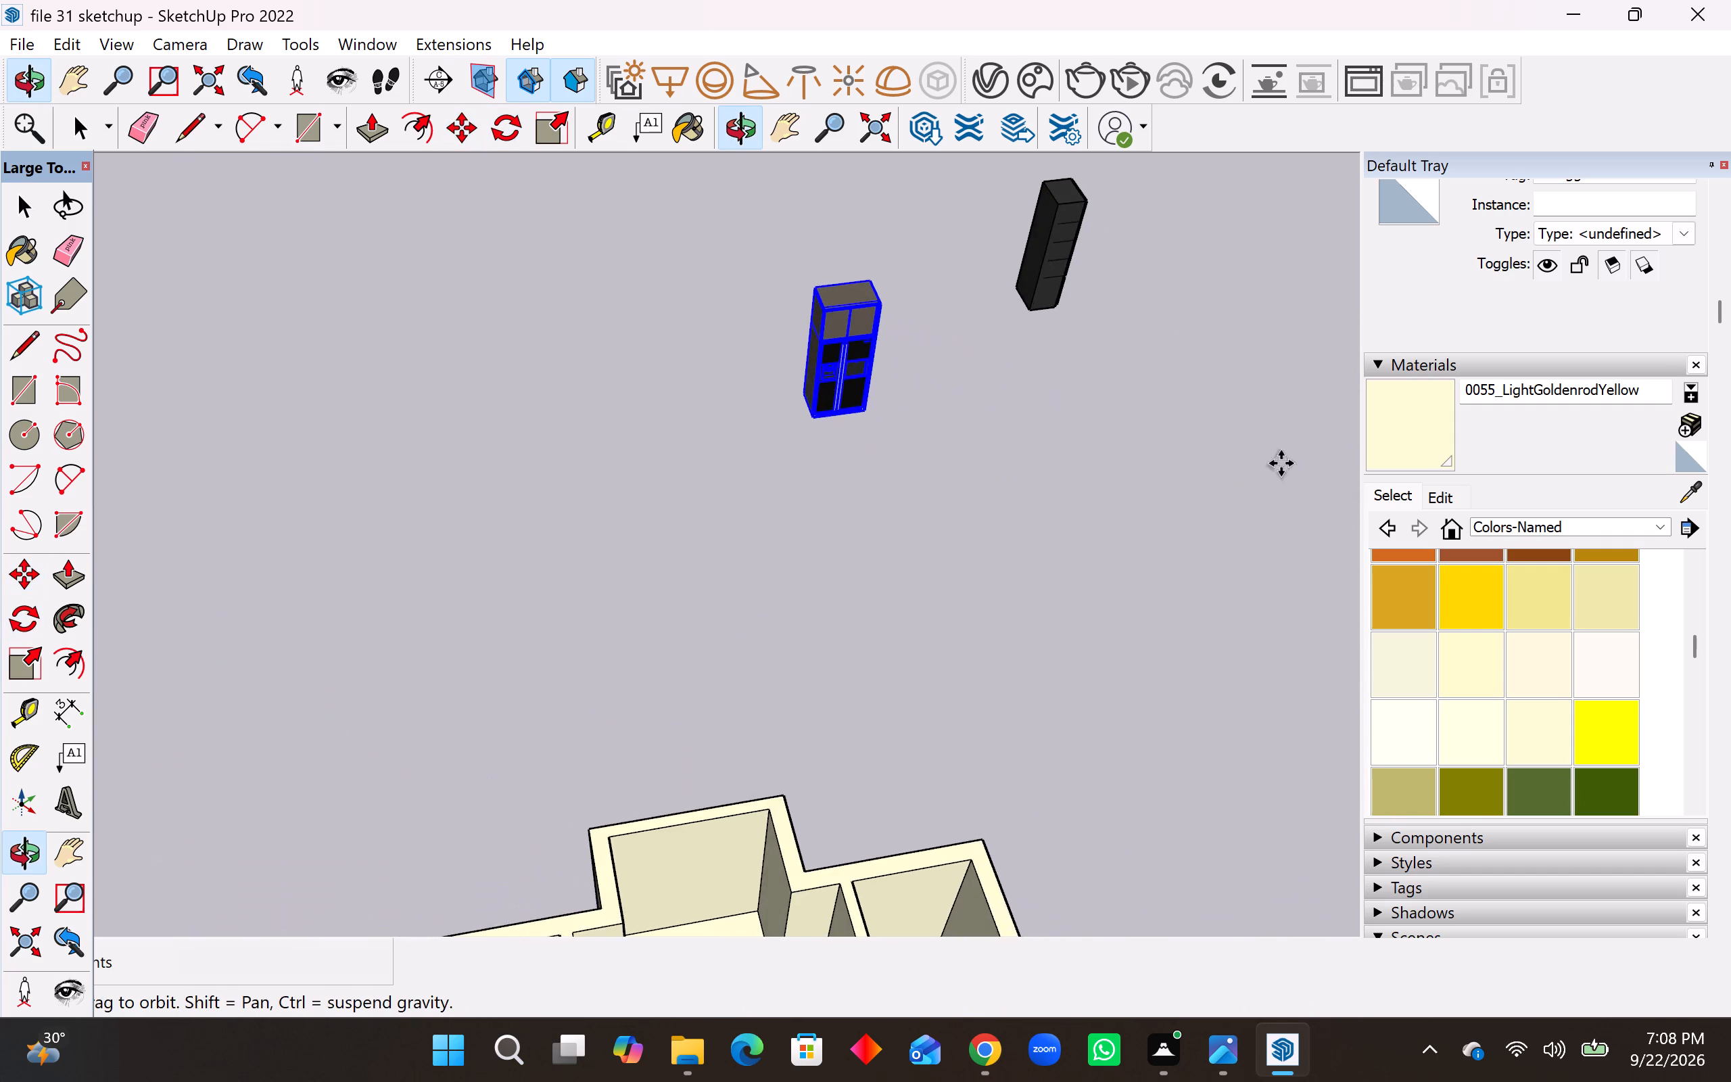
{"action": "scroll", "coordinate": [778, 421], "scroll_direction": "up", "scroll_amount": 9}
{"action": "left_click", "coordinate": [817, 367]}
{"action": "scroll", "coordinate": [915, 435], "scroll_direction": "down", "scroll_amount": 4}
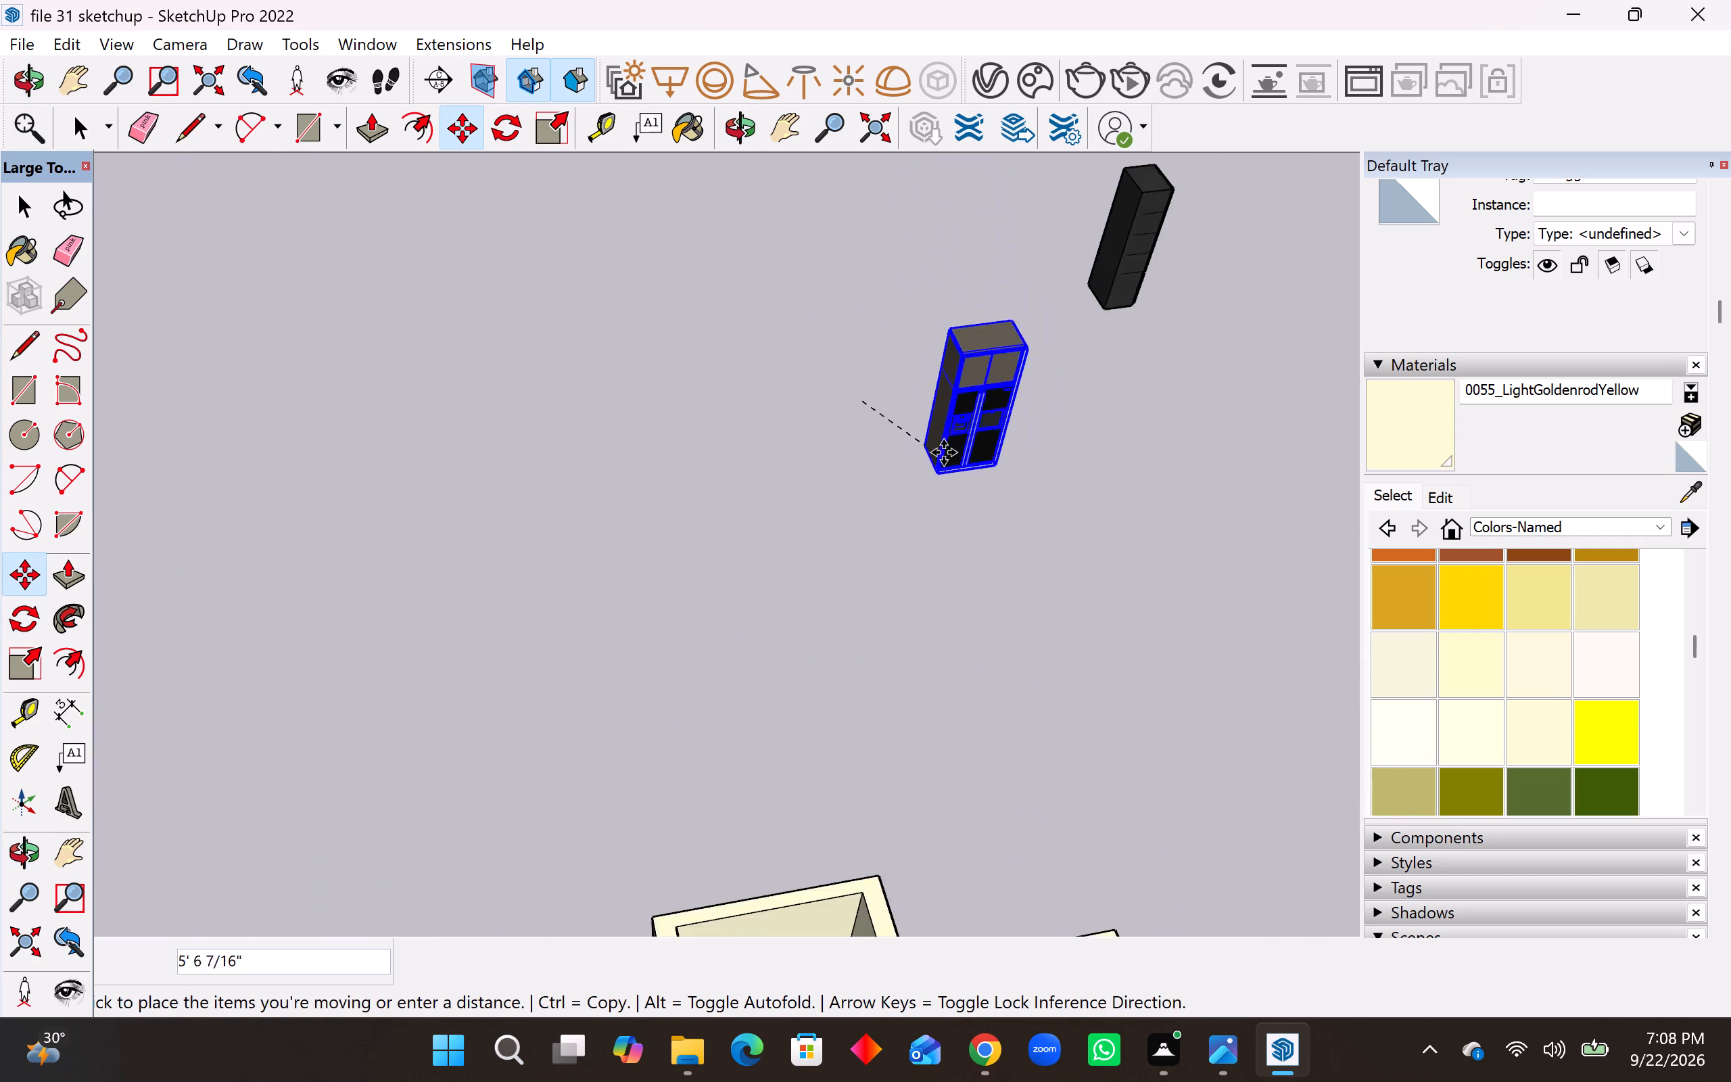
{"action": "scroll", "coordinate": [943, 452], "scroll_direction": "down", "scroll_amount": 14}
{"action": "scroll", "coordinate": [718, 734], "scroll_direction": "up", "scroll_amount": 19}
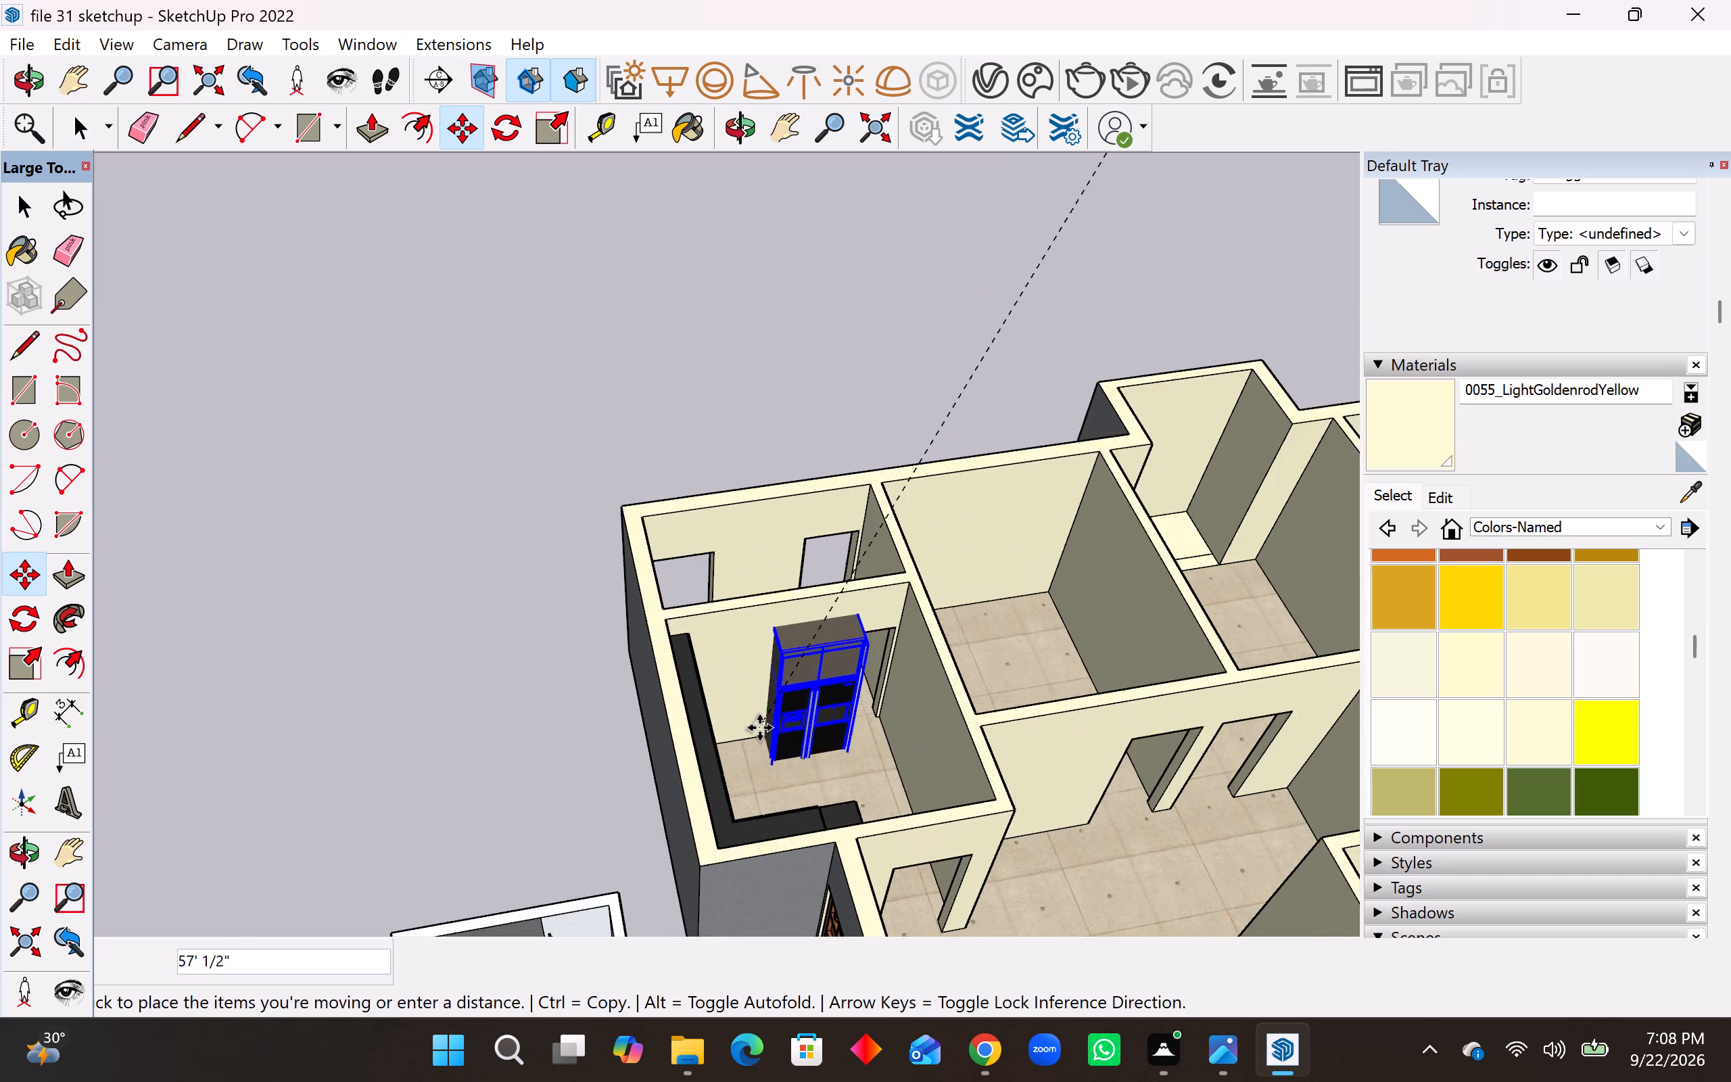
{"action": "scroll", "coordinate": [759, 728], "scroll_direction": "up", "scroll_amount": 9}
{"action": "left_click", "coordinate": [668, 766]}
{"action": "scroll", "coordinate": [682, 773], "scroll_direction": "down", "scroll_amount": 5}
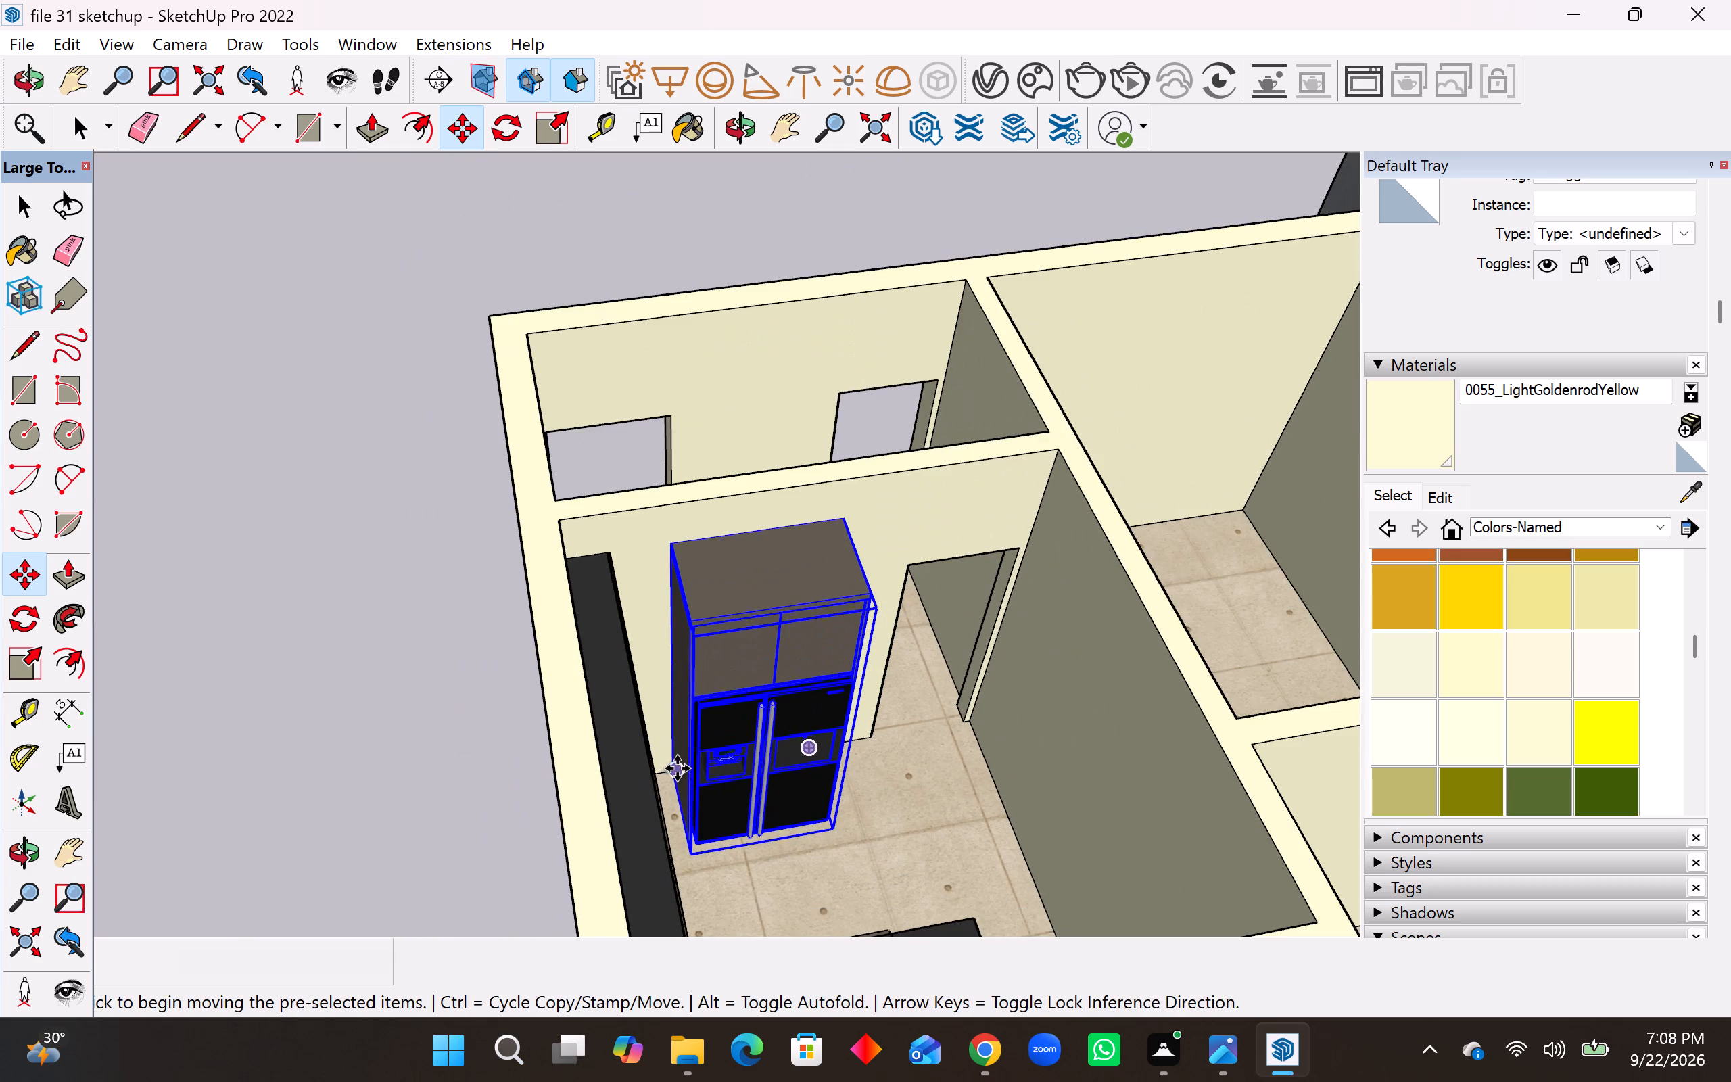
{"action": "key", "text": "space"}
{"action": "scroll", "coordinate": [655, 761], "scroll_direction": "down", "scroll_amount": 5}
{"action": "left_click", "coordinate": [371, 686]}
Save the house model.
{"action": "middle_click_drag", "start_coordinate": [579, 713], "coordinate": [477, 565]}
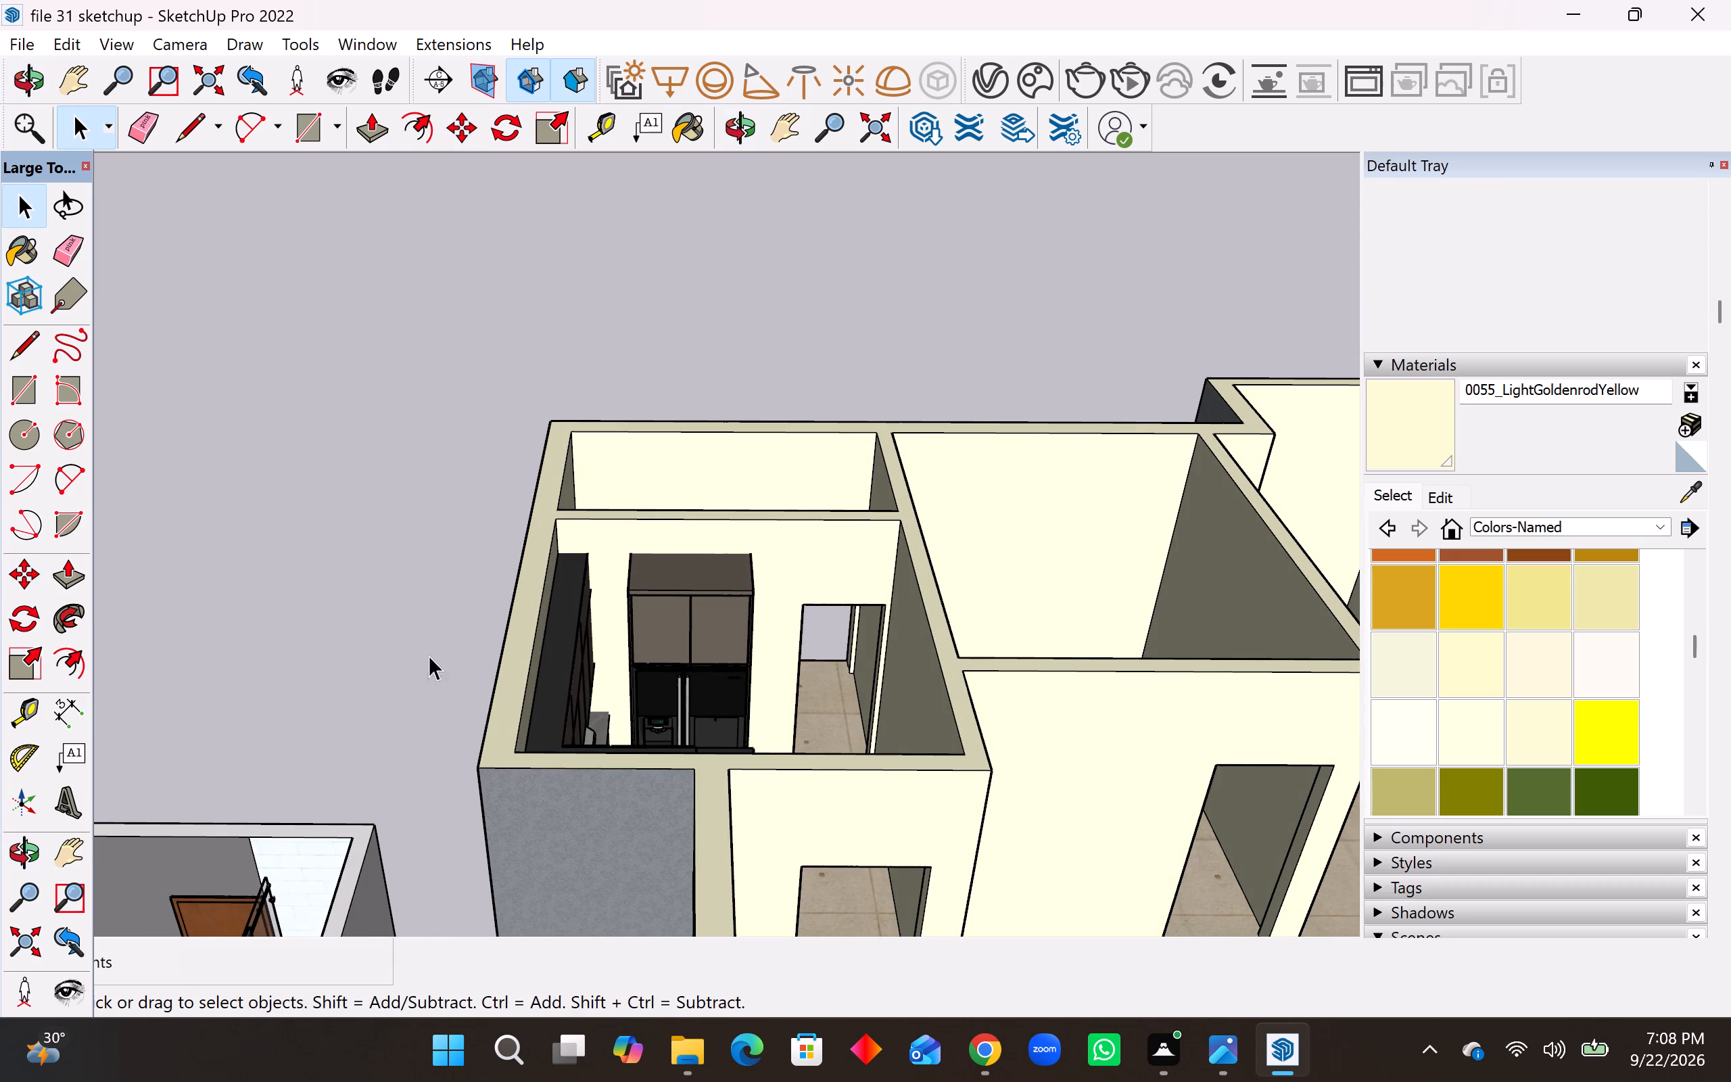
{"action": "key", "text": "ctrl+s"}
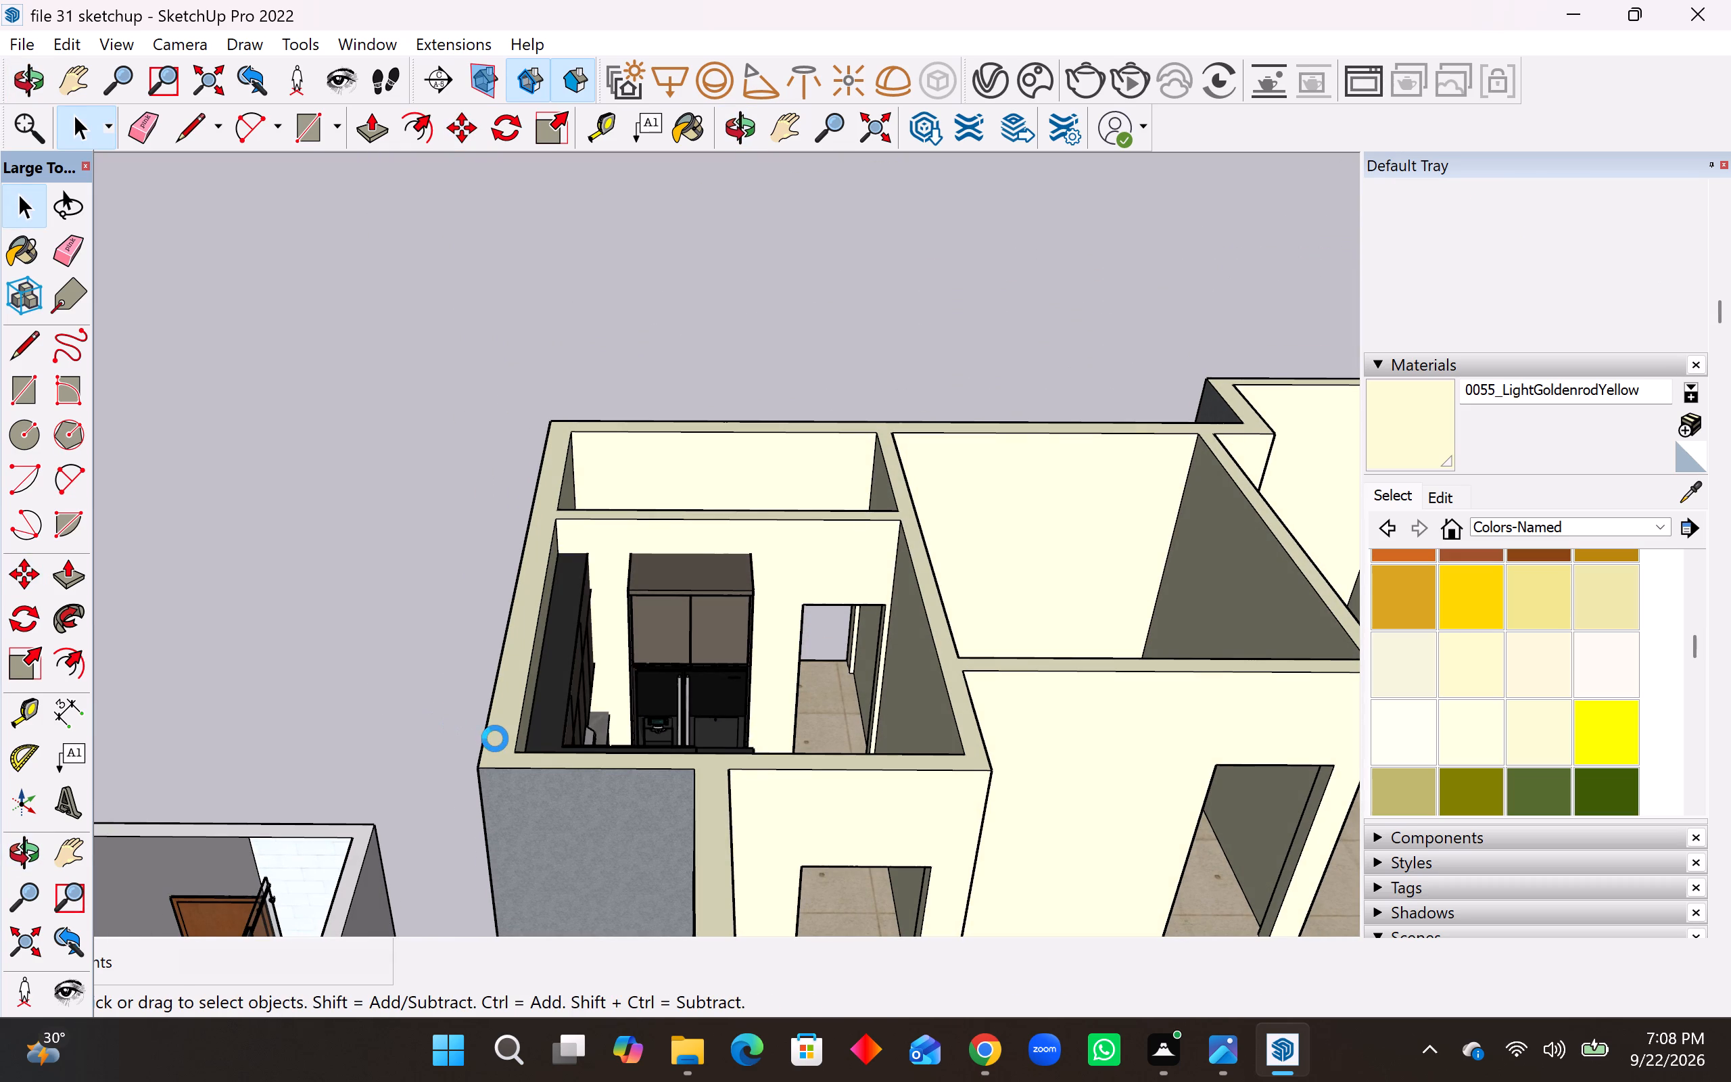
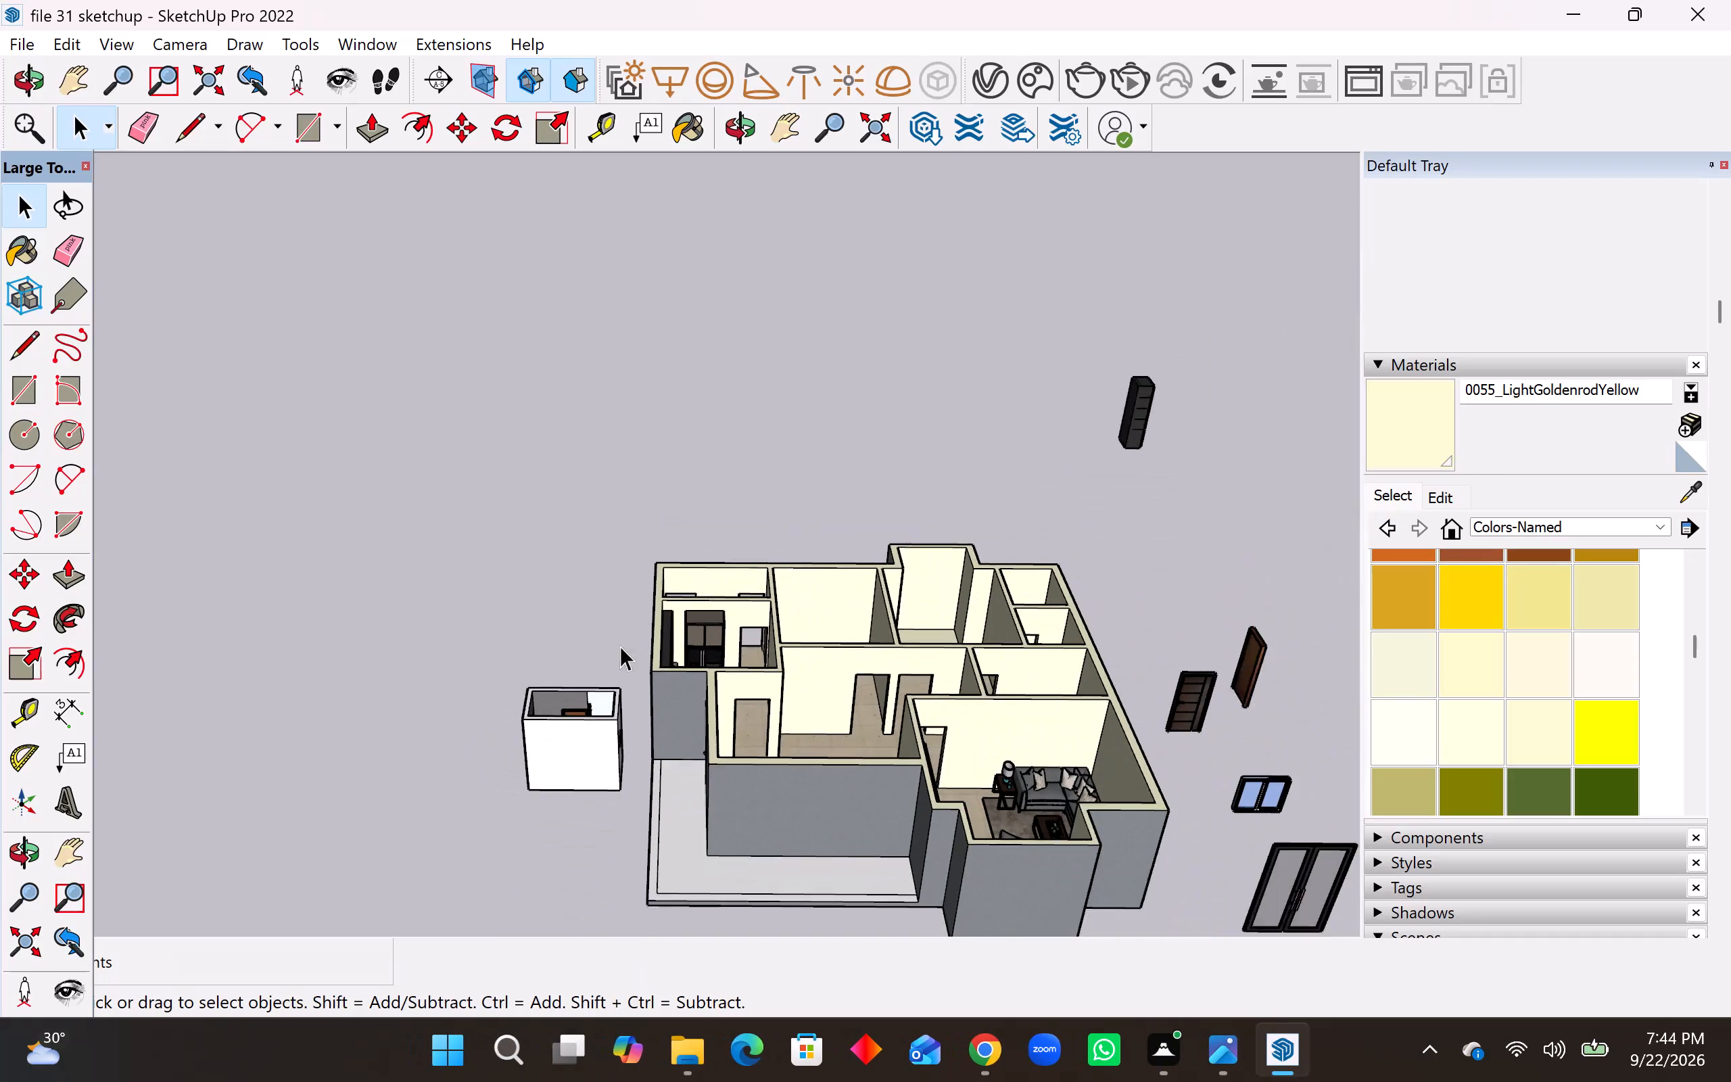
Select the dark door component with horizontal panels, standing outside the house near the loose window unit.
{"action": "middle_click_drag", "start_coordinate": [698, 758], "coordinate": [795, 874]}
{"action": "scroll", "coordinate": [792, 864], "scroll_direction": "up", "scroll_amount": 9}
{"action": "scroll", "coordinate": [383, 734], "scroll_direction": "down", "scroll_amount": 3}
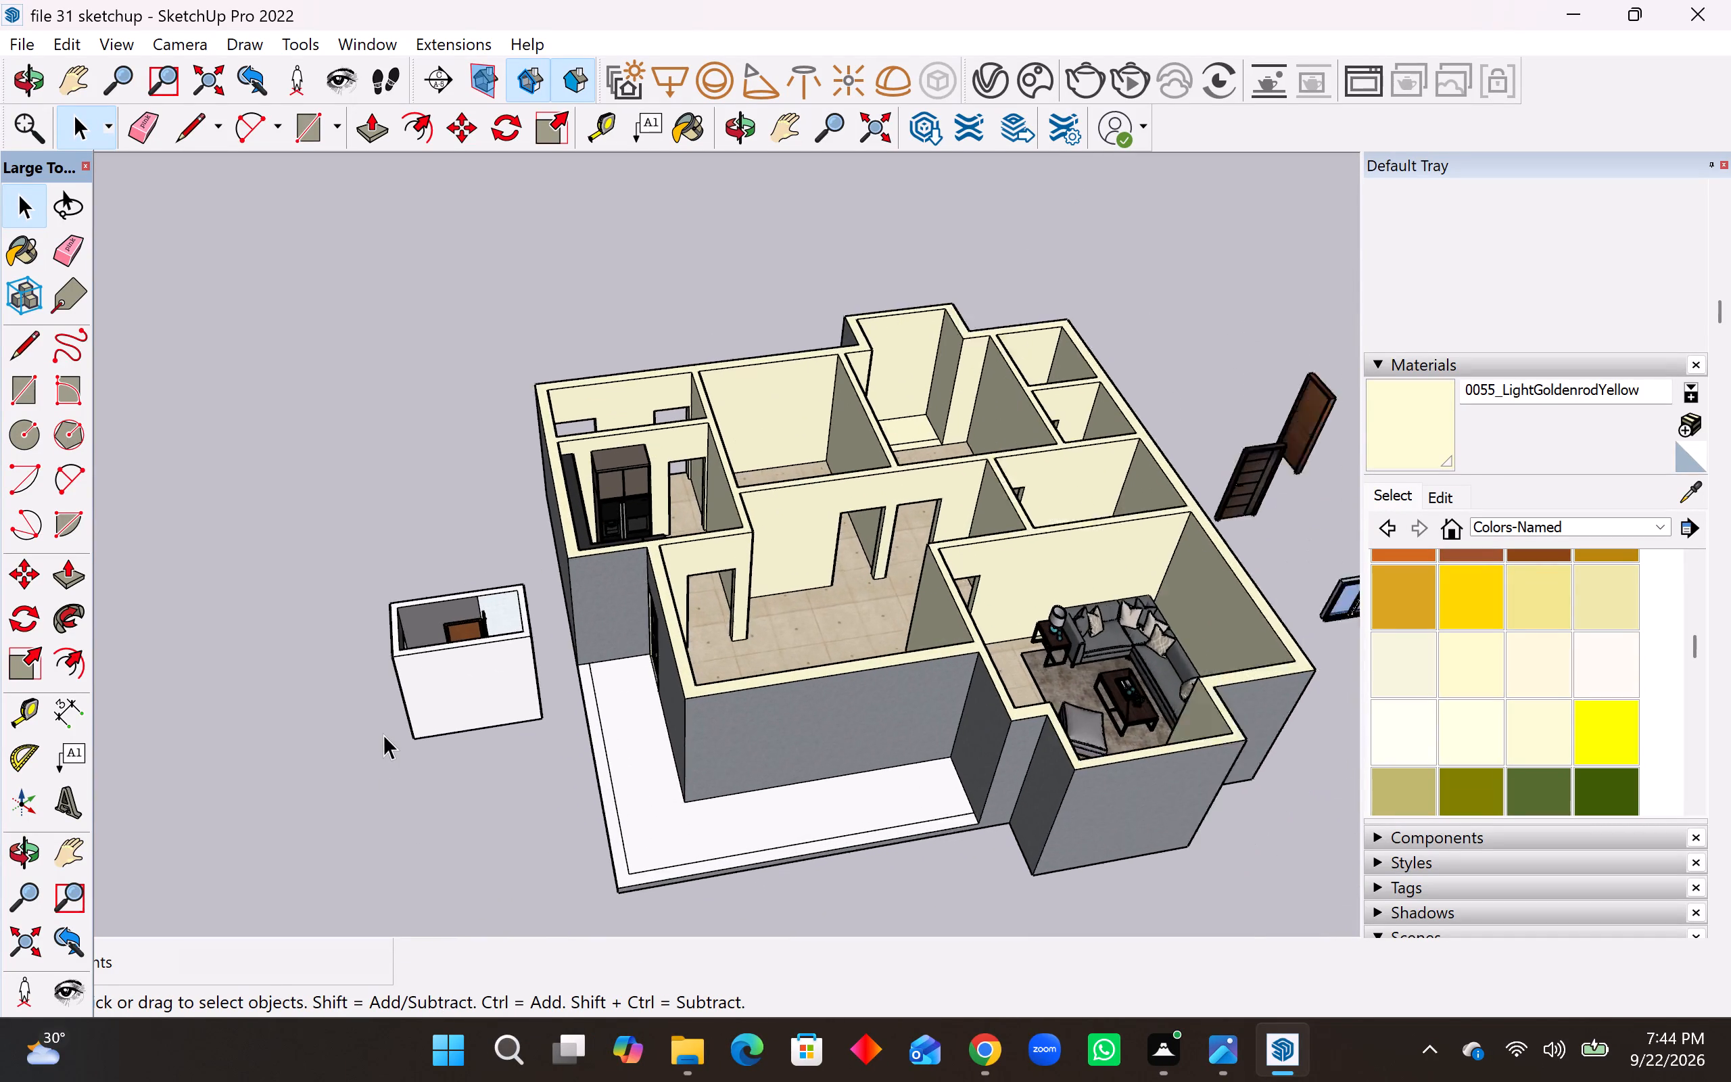
{"action": "scroll", "coordinate": [383, 734], "scroll_direction": "down", "scroll_amount": 7}
{"action": "scroll", "coordinate": [930, 575], "scroll_direction": "up", "scroll_amount": 8}
{"action": "scroll", "coordinate": [907, 636], "scroll_direction": "up", "scroll_amount": 4}
{"action": "middle_click_drag", "start_coordinate": [884, 675], "coordinate": [800, 640]}
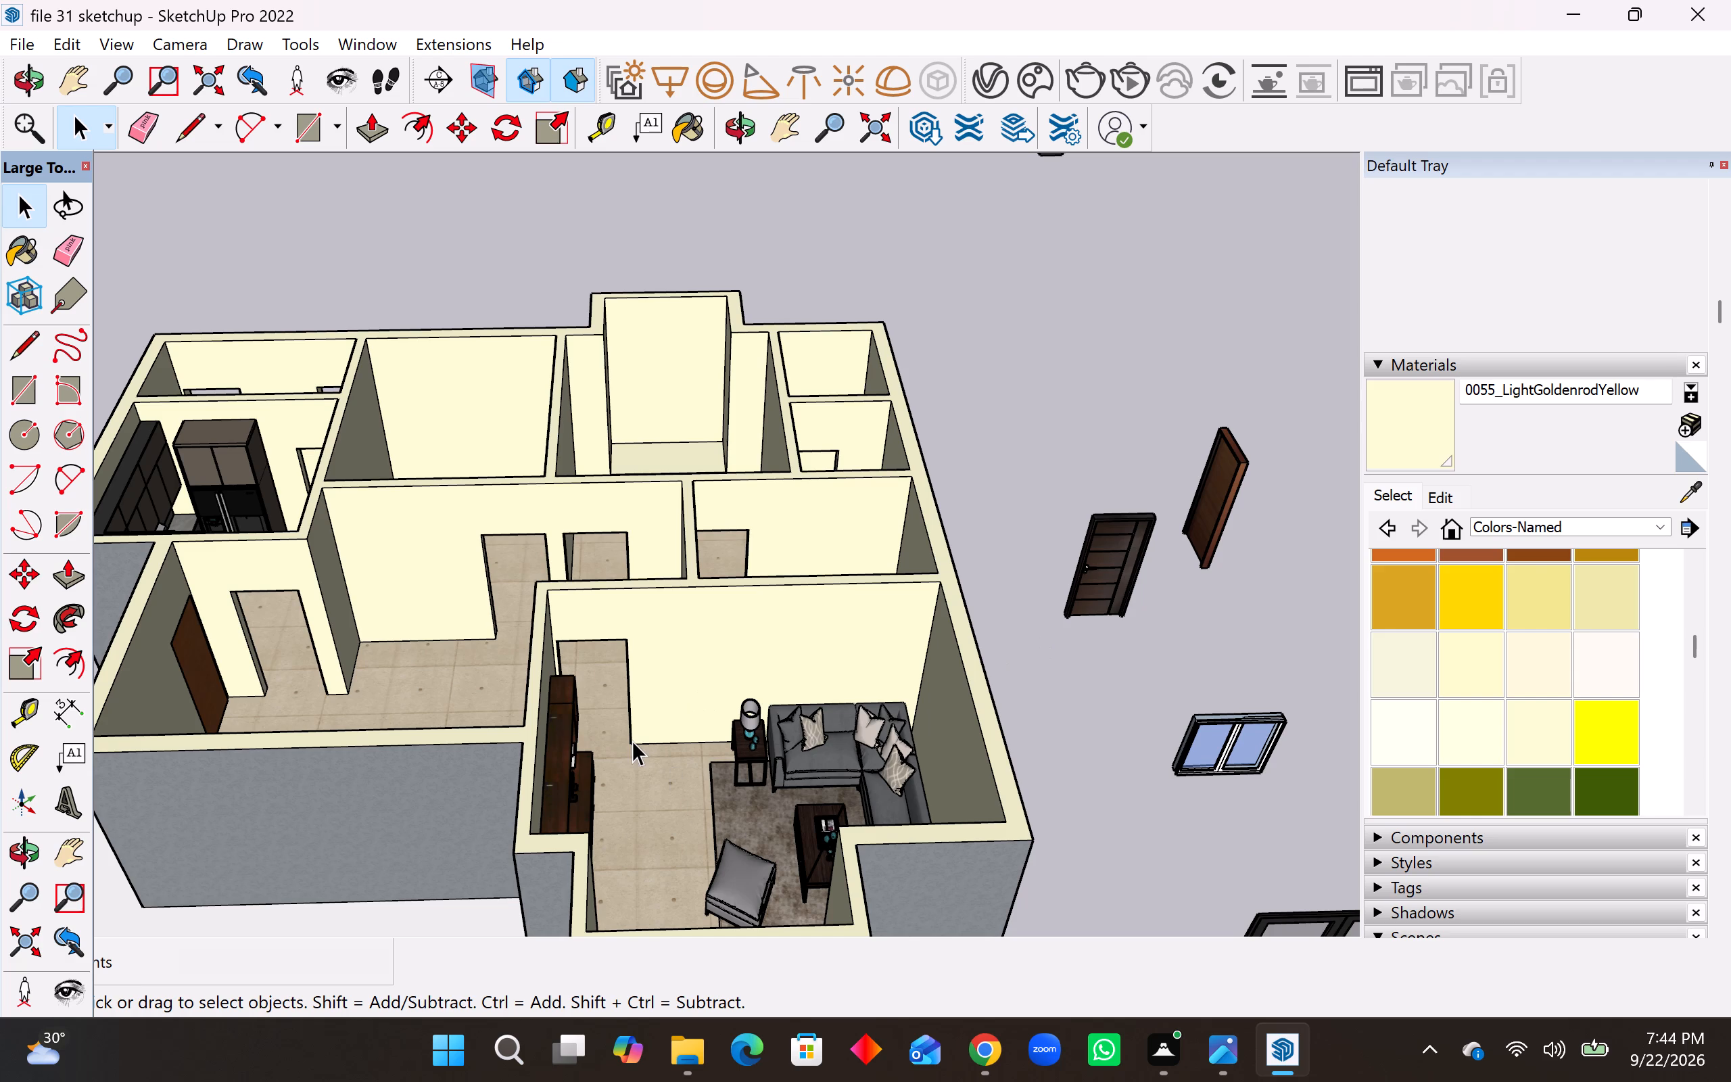
{"action": "left_click", "coordinate": [1095, 569]}
{"action": "left_click", "coordinate": [1106, 601]}
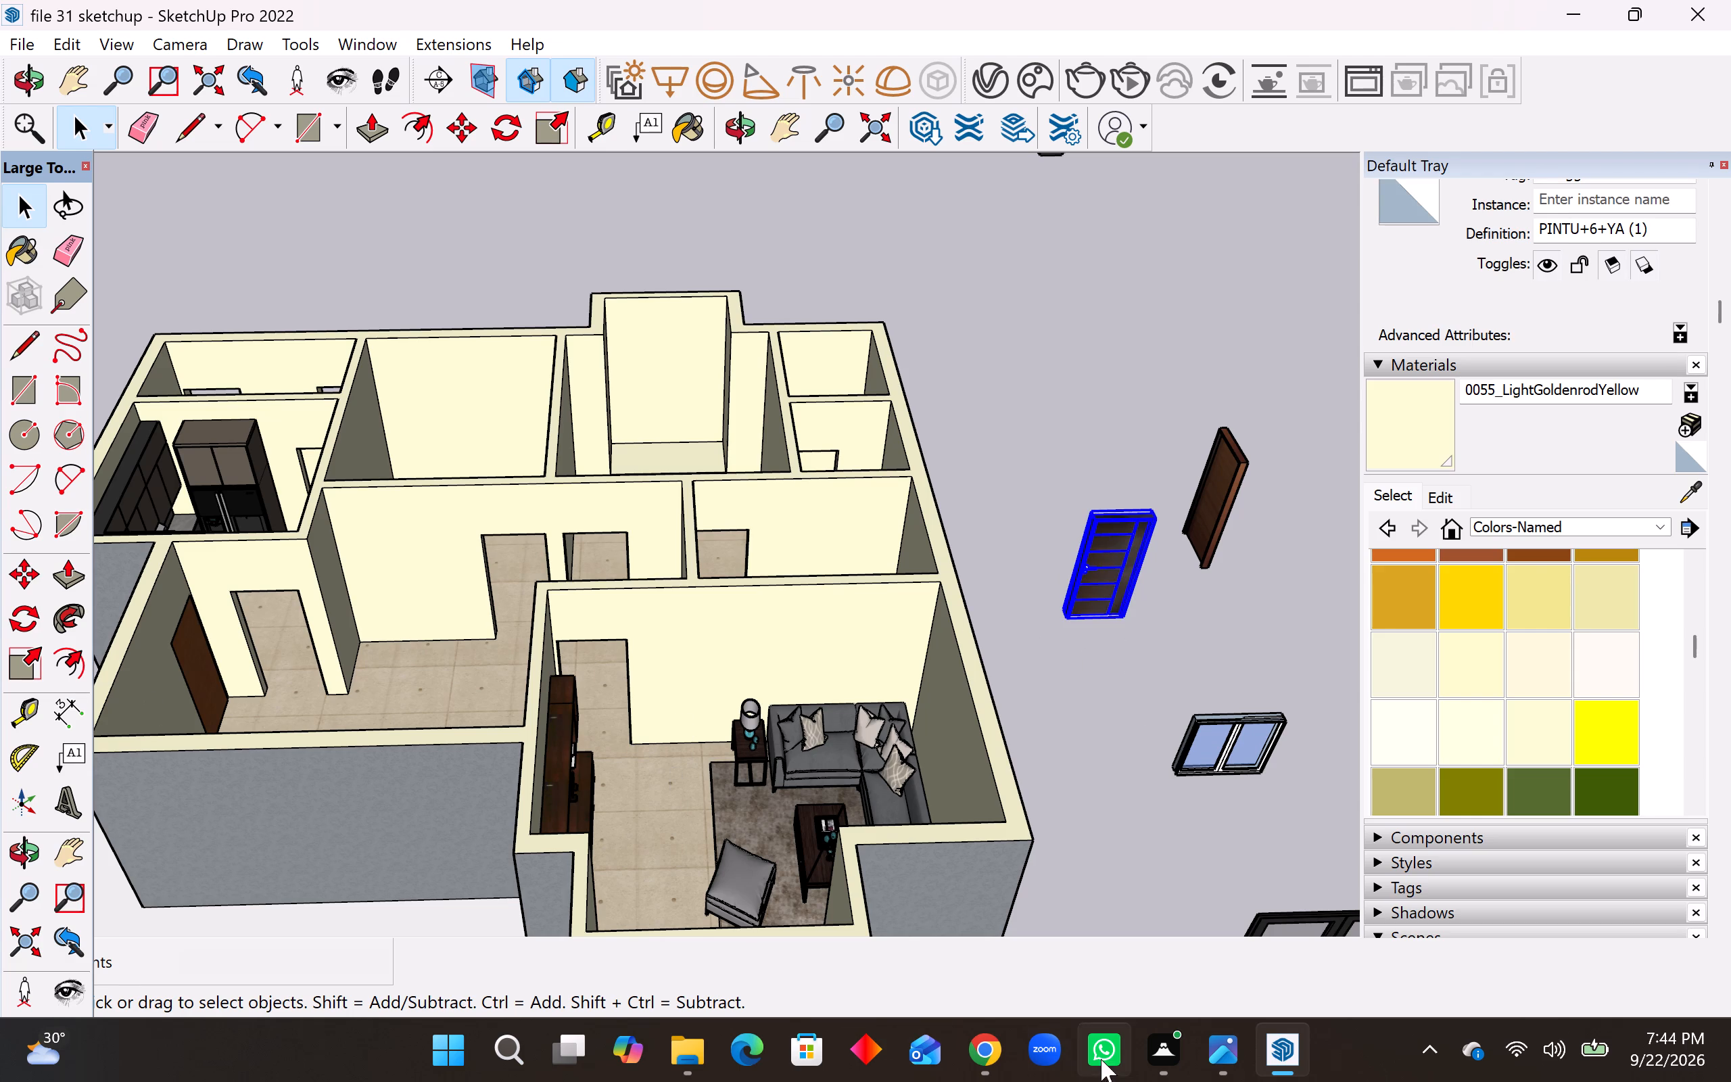
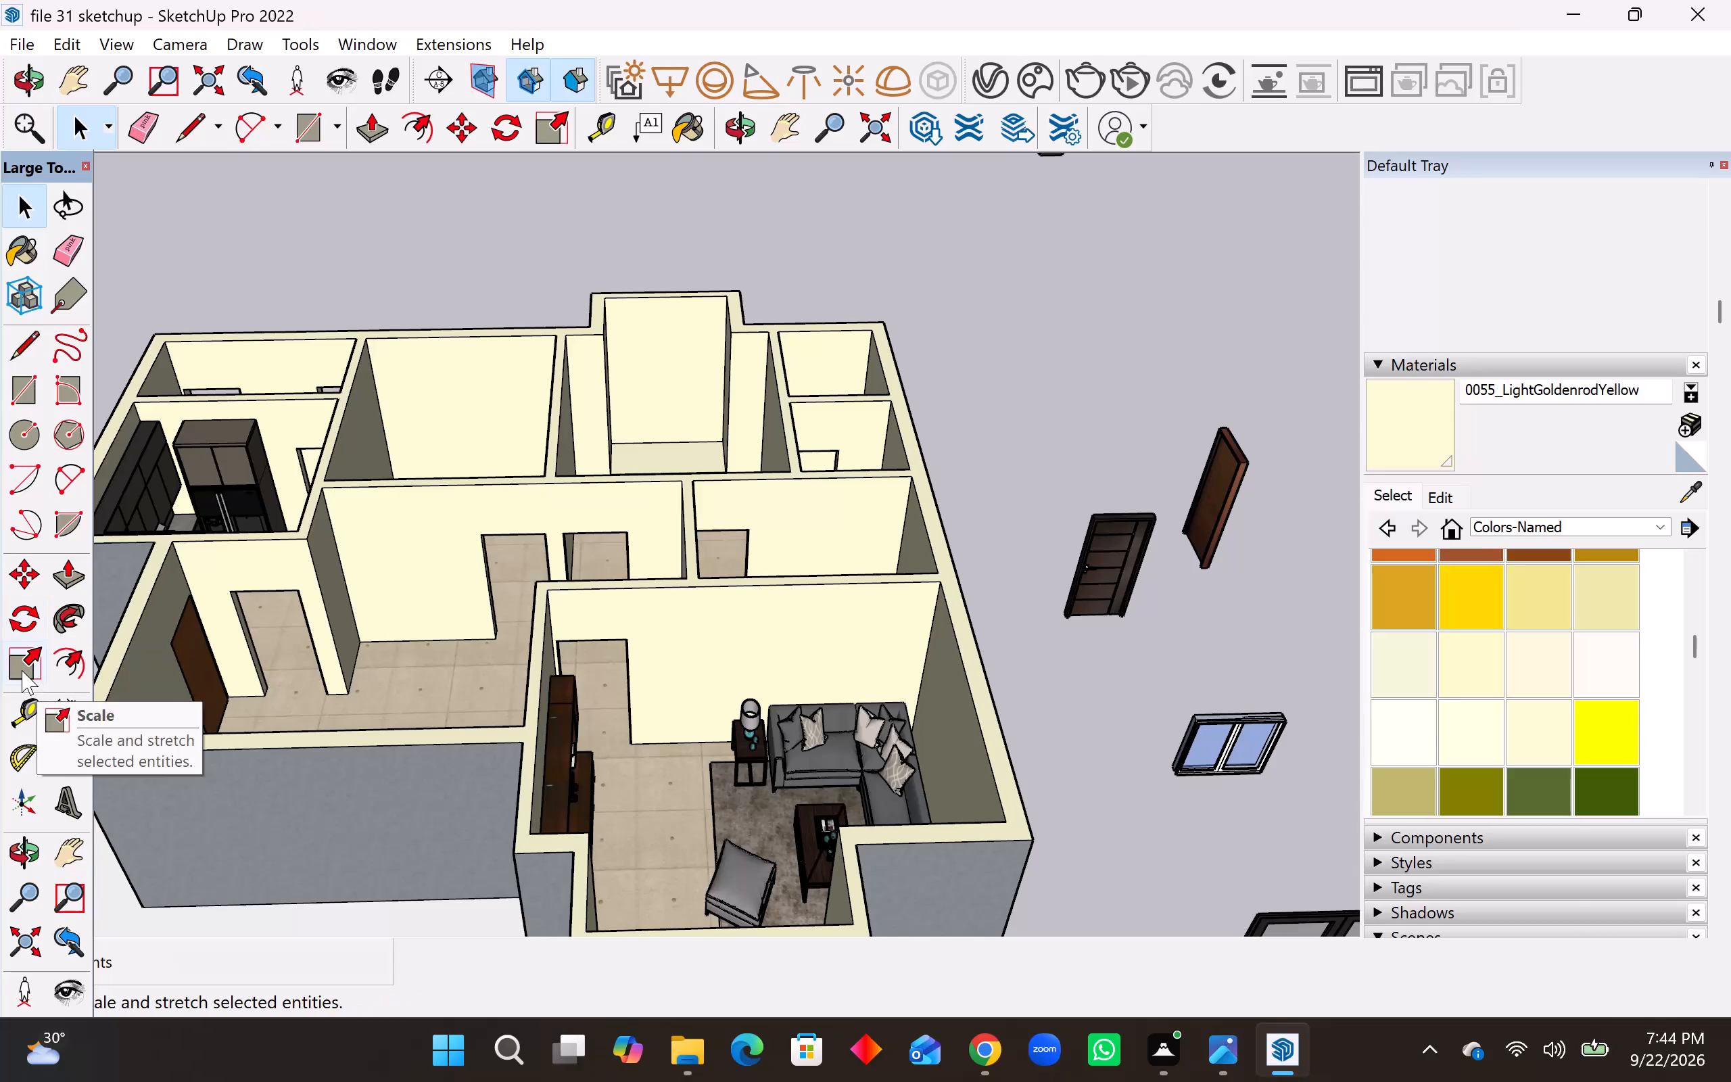
Scale the dark panelled door down to about 0.68 of its width and 0.40 of its height.
{"action": "left_click", "coordinate": [22, 670]}
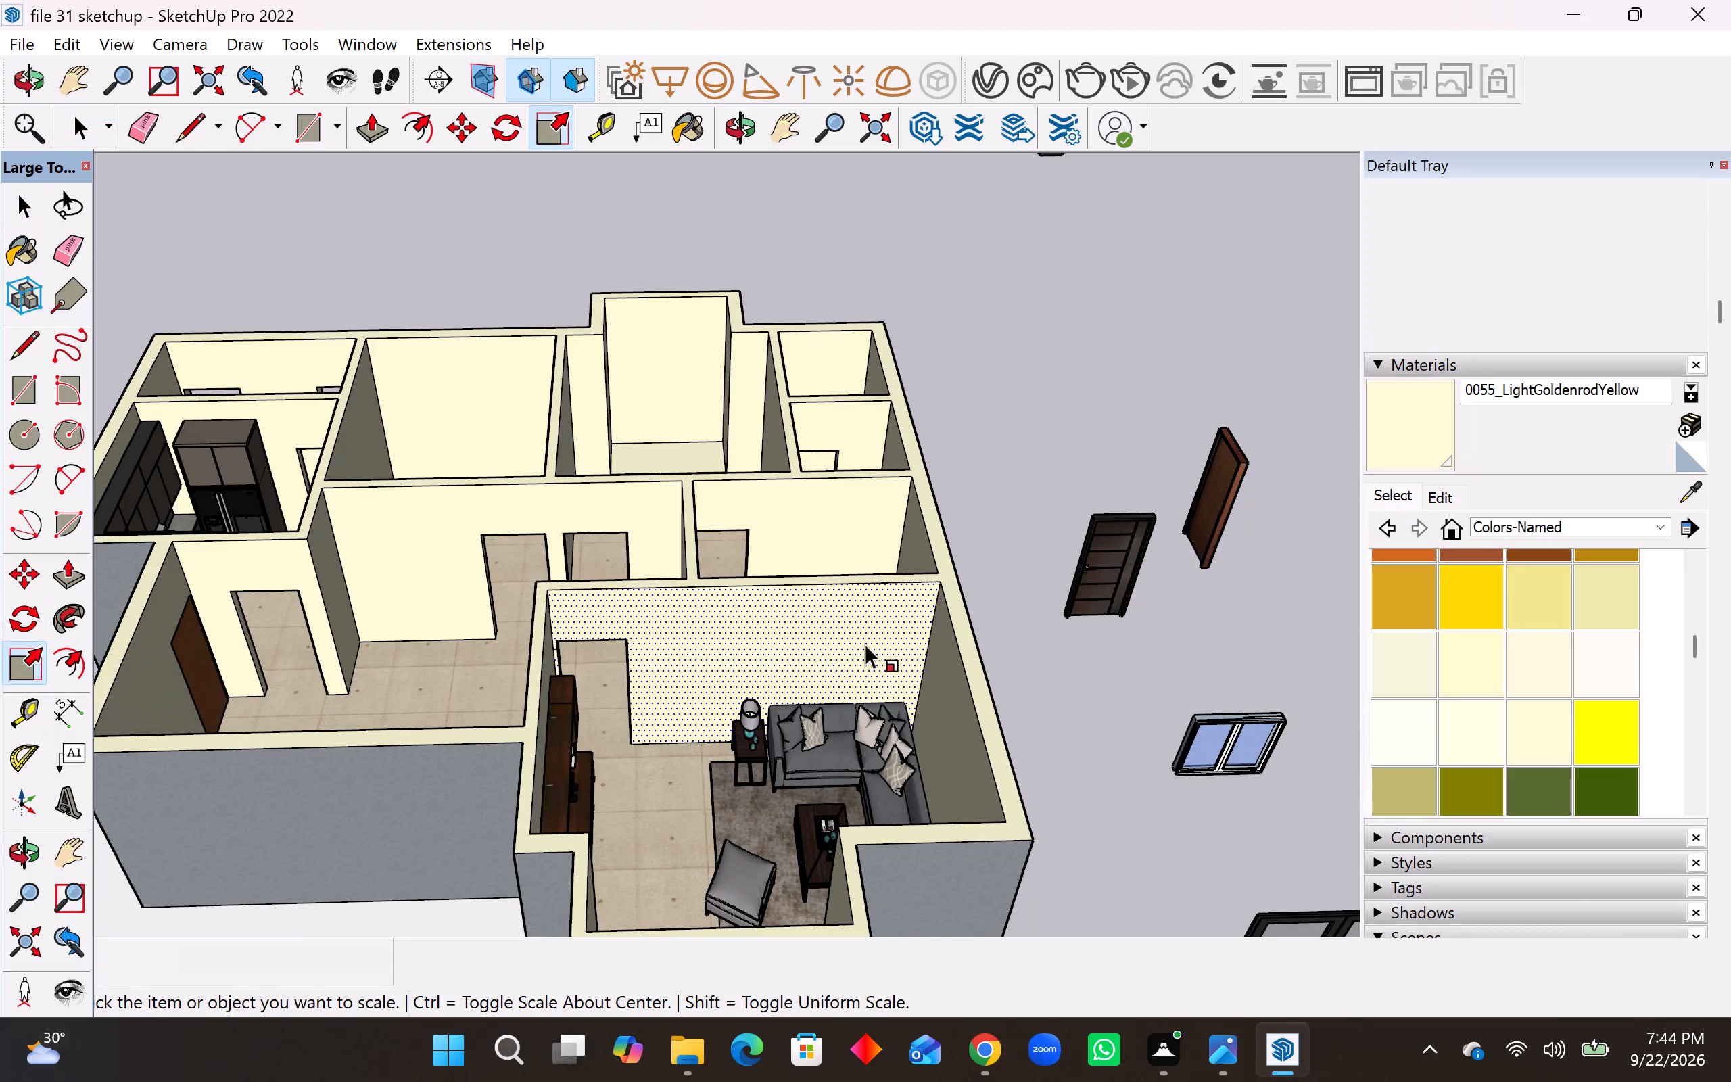
{"action": "left_click", "coordinate": [1099, 590]}
{"action": "scroll", "coordinate": [1147, 578], "scroll_direction": "up", "scroll_amount": 7}
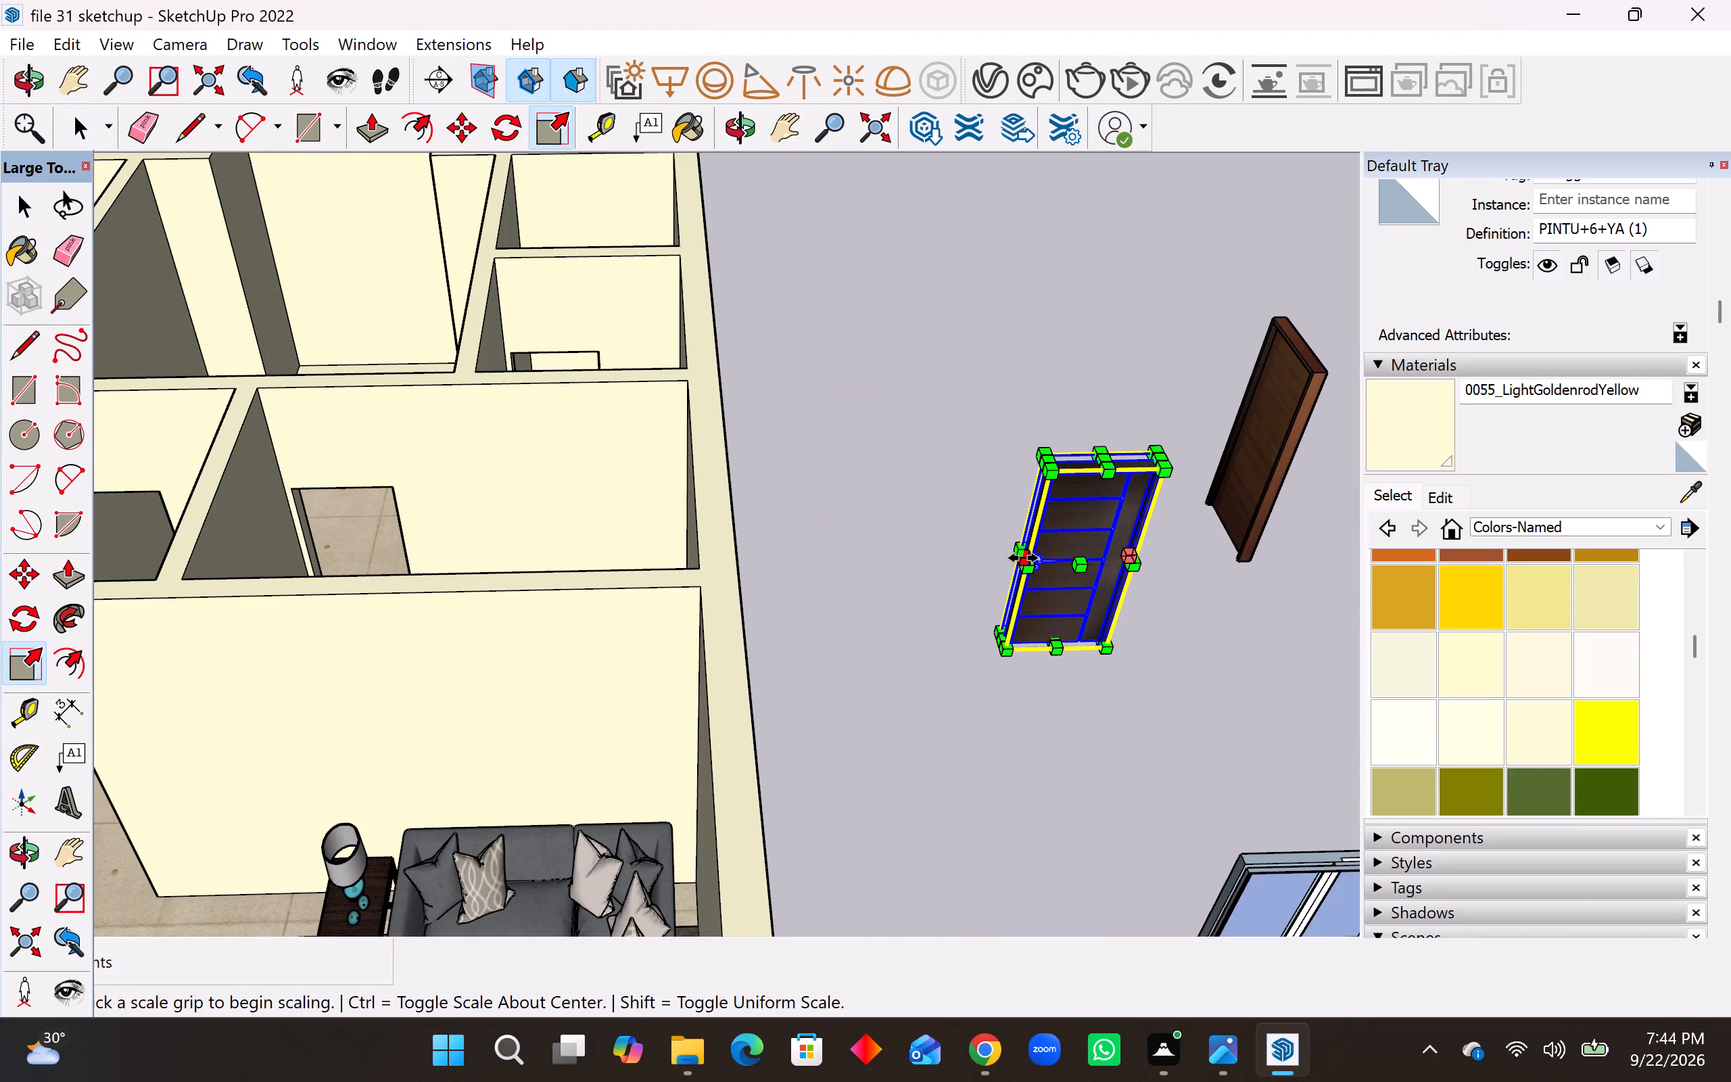
{"action": "left_click", "coordinate": [1023, 558]}
{"action": "left_click", "coordinate": [1058, 565]}
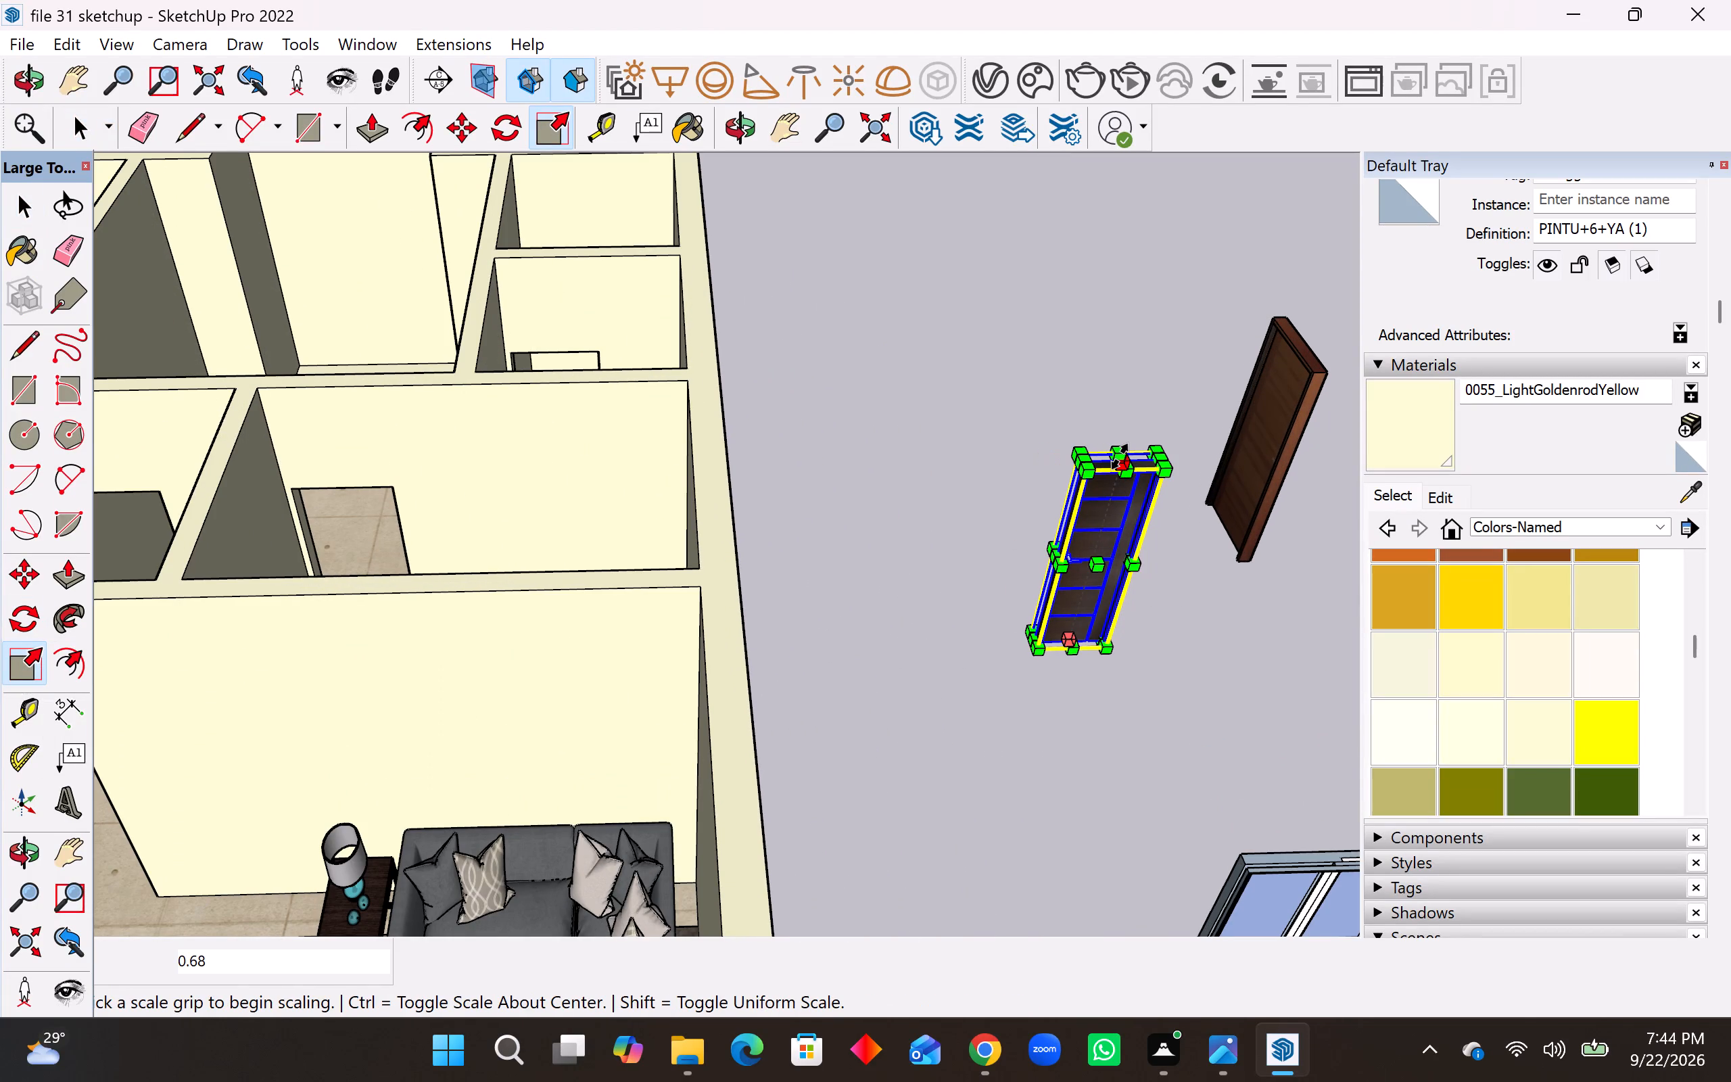
{"action": "left_click", "coordinate": [1119, 456]}
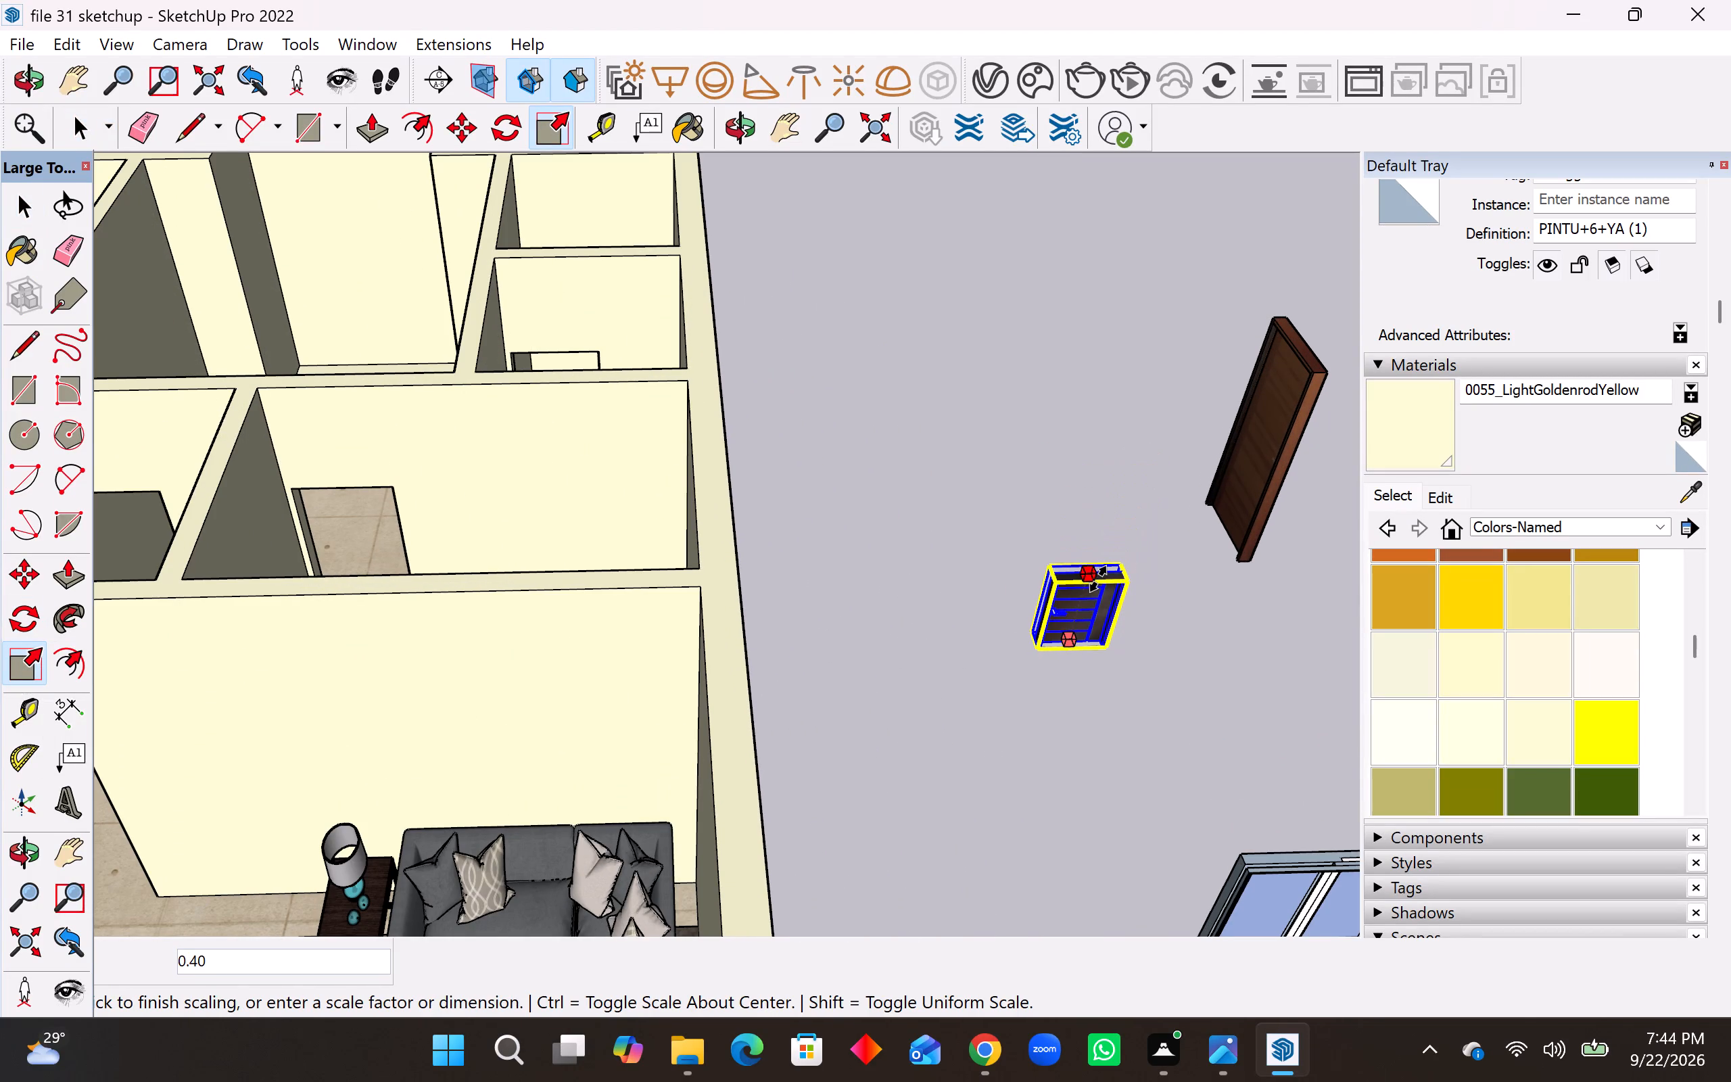
{"action": "left_click", "coordinate": [1098, 579]}
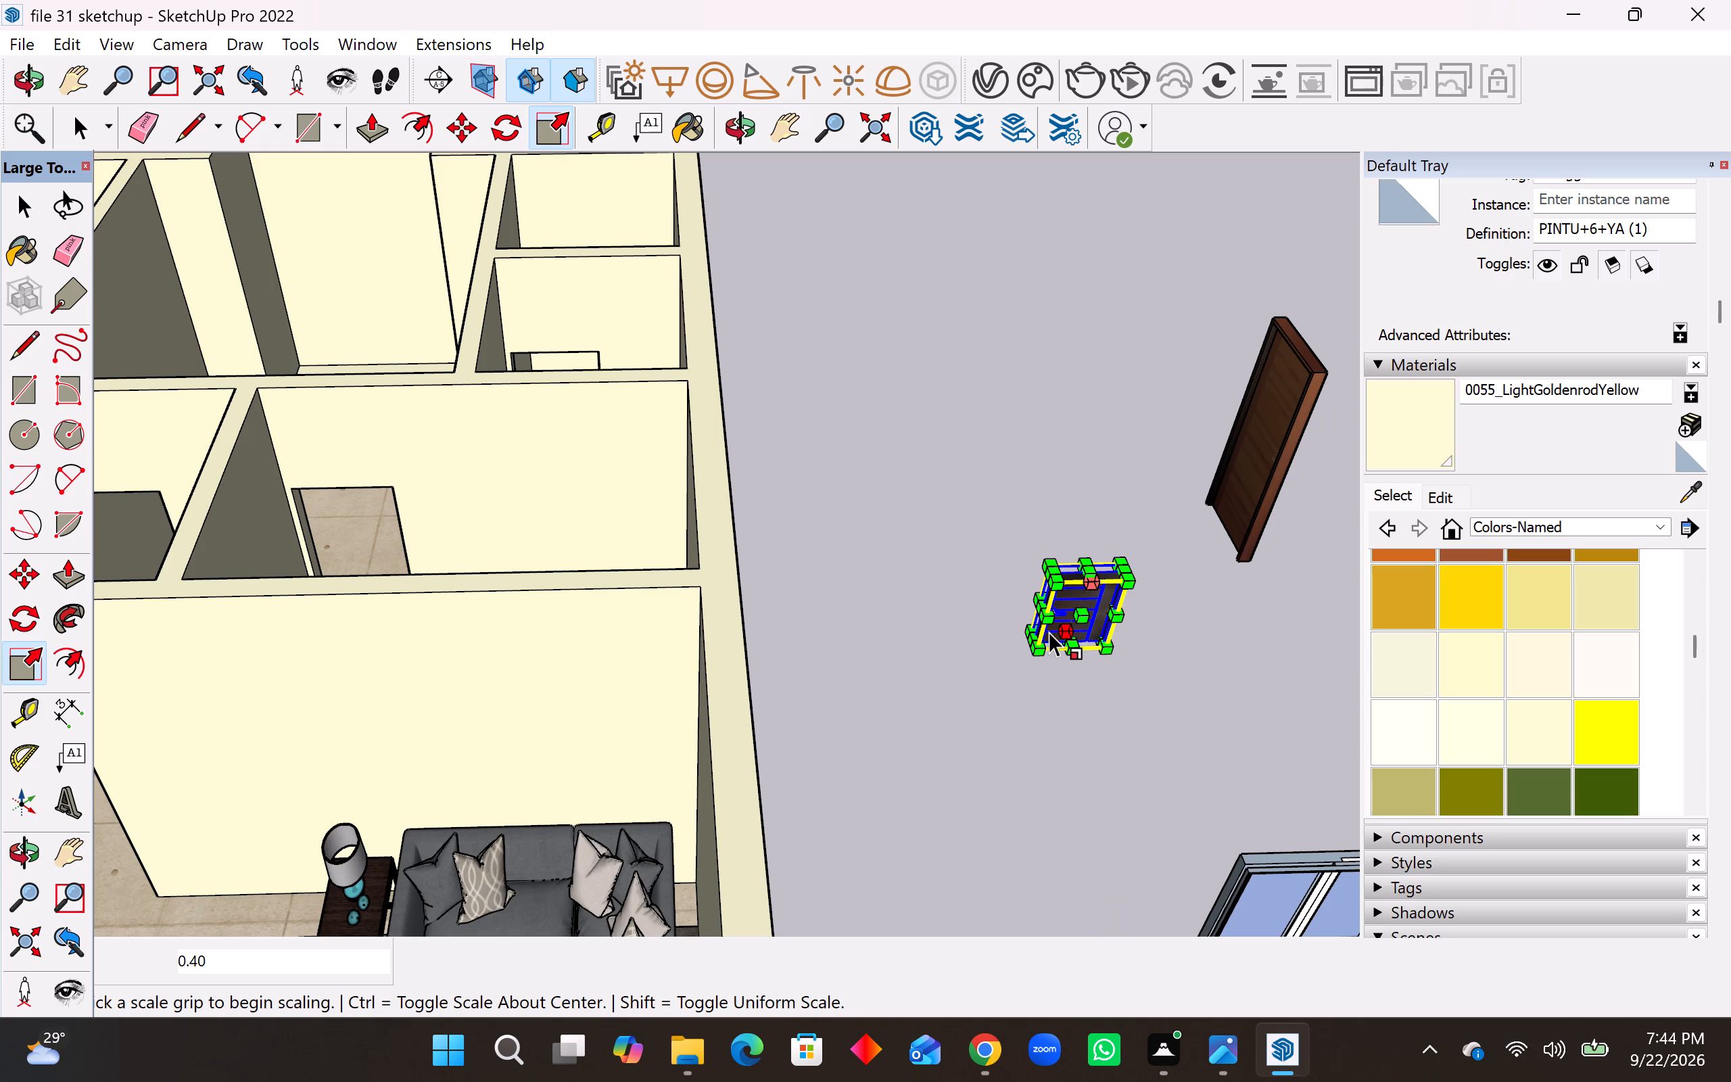
Move the shrunken door by its bottom corner into the living room doorway beside the dark wooden cabinet.
{"action": "key", "text": "m"}
{"action": "scroll", "coordinate": [1043, 632], "scroll_direction": "up", "scroll_amount": 6}
{"action": "left_click", "coordinate": [1043, 655]}
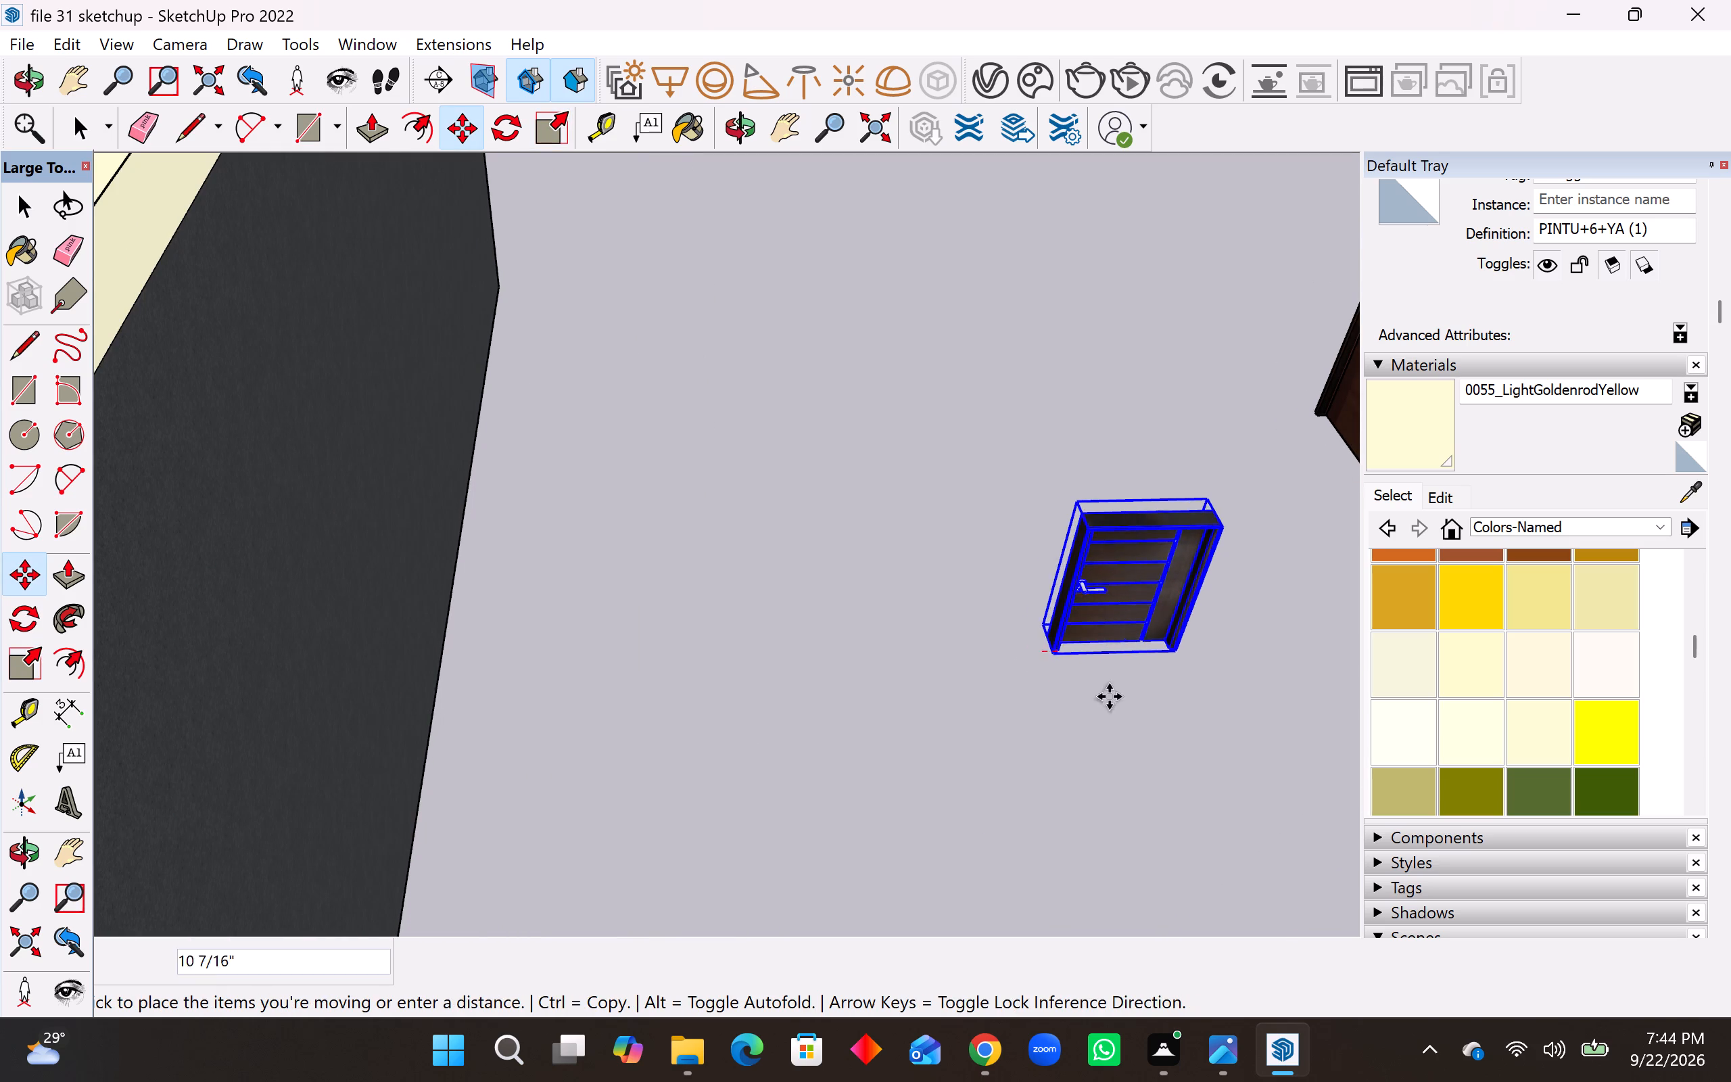
{"action": "scroll", "coordinate": [1147, 692], "scroll_direction": "down", "scroll_amount": 13}
{"action": "middle_click_drag", "start_coordinate": [780, 619], "coordinate": [781, 693]}
{"action": "scroll", "coordinate": [611, 770], "scroll_direction": "up", "scroll_amount": 3}
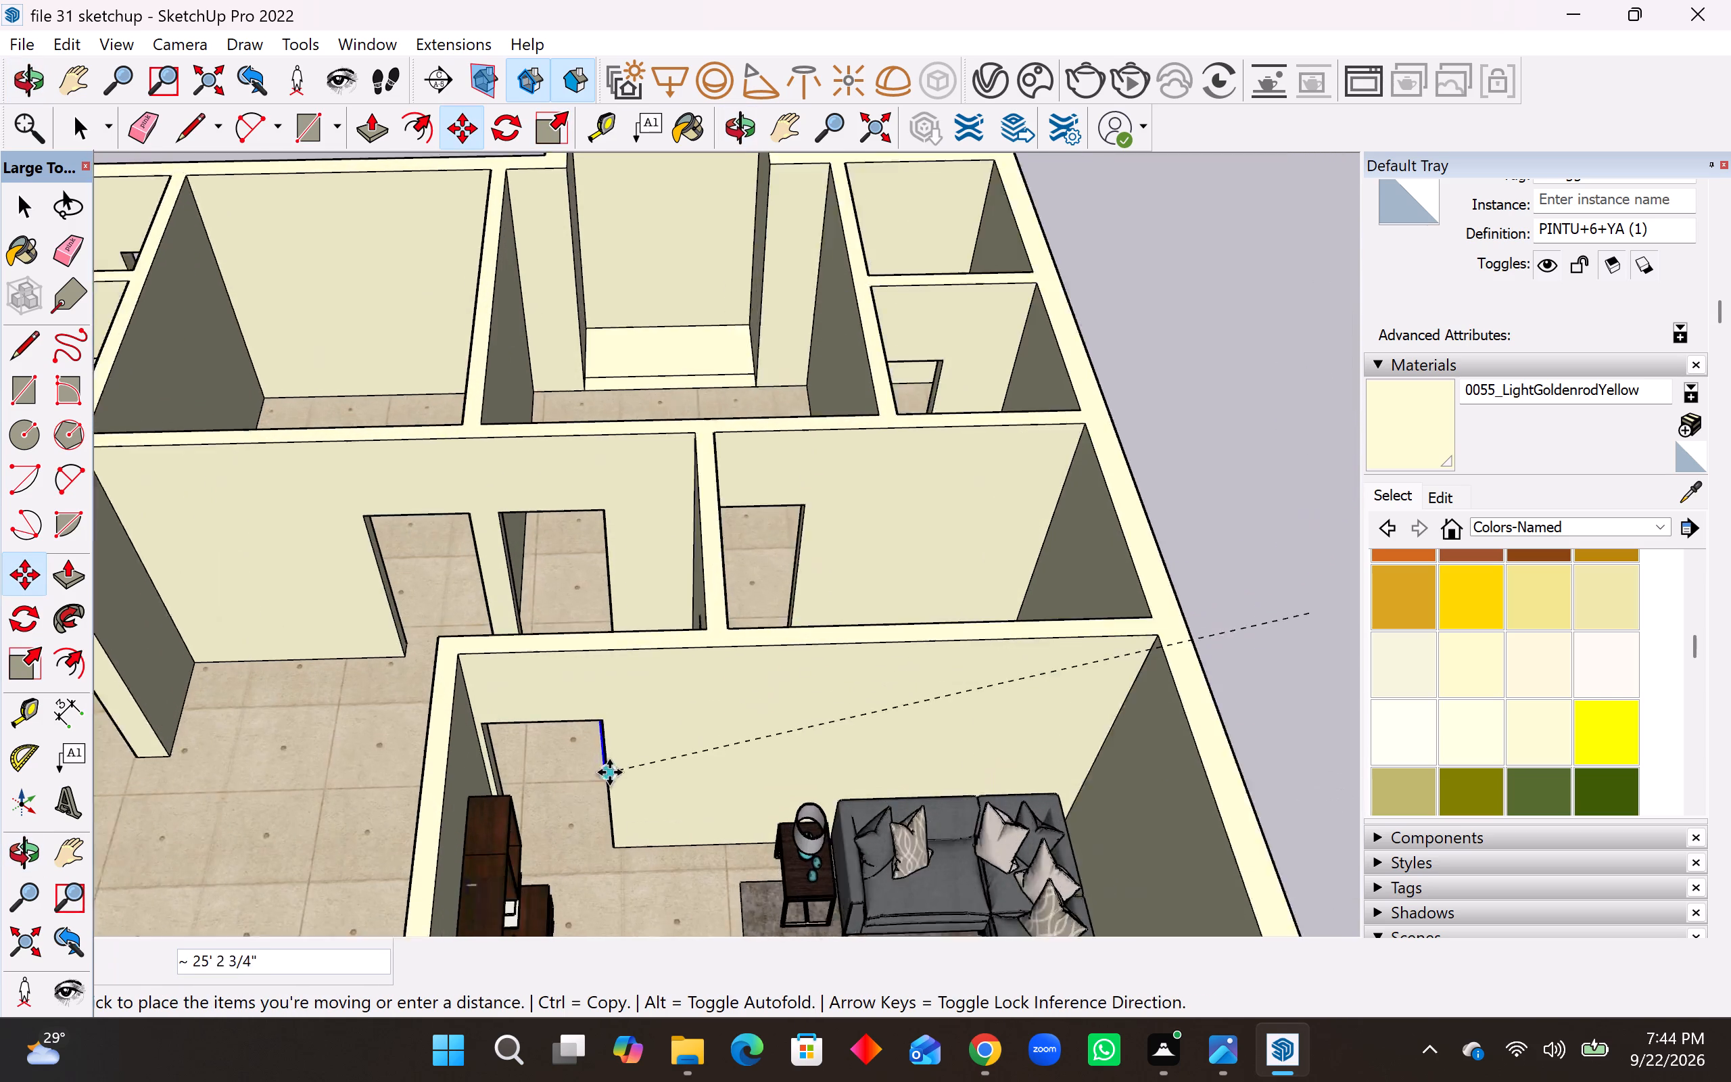
{"action": "scroll", "coordinate": [609, 772], "scroll_direction": "up", "scroll_amount": 10}
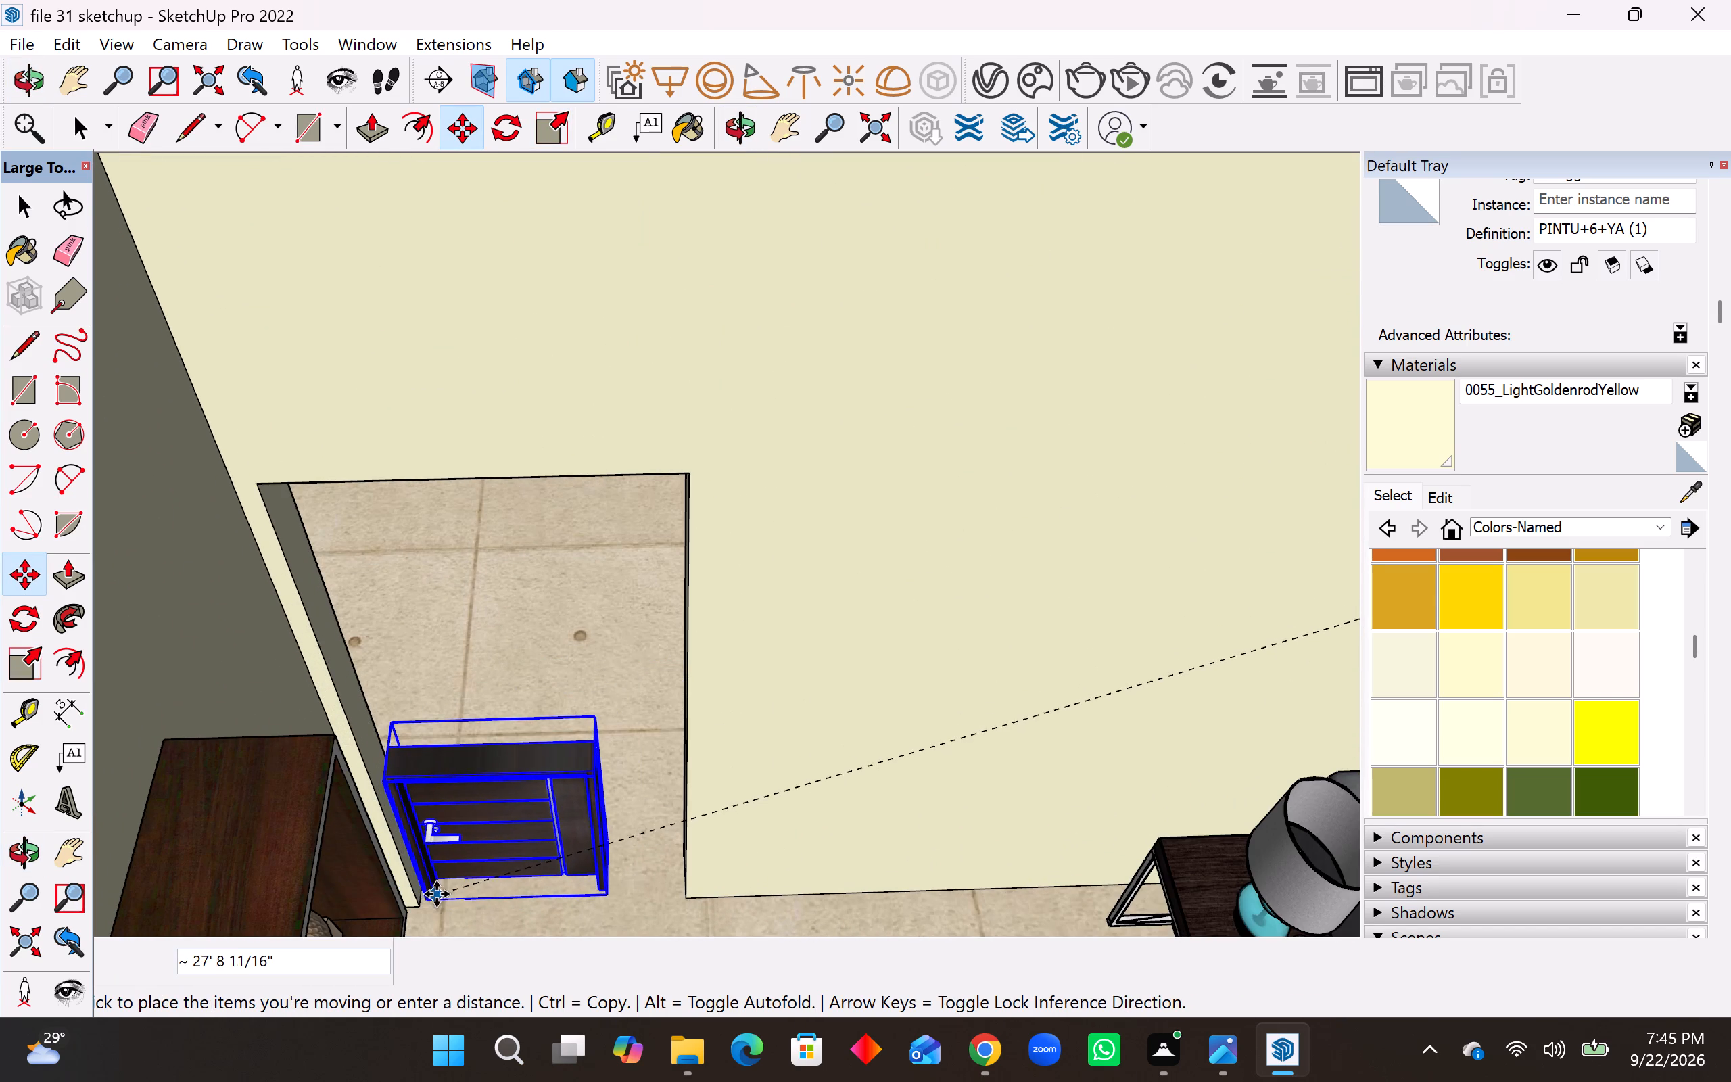
{"action": "left_click", "coordinate": [424, 899]}
Adjust the door's position so its bottom outer corner meets the base corner of the doorway jamb beside the cabinet.
{"action": "scroll", "coordinate": [484, 895], "scroll_direction": "up", "scroll_amount": 4}
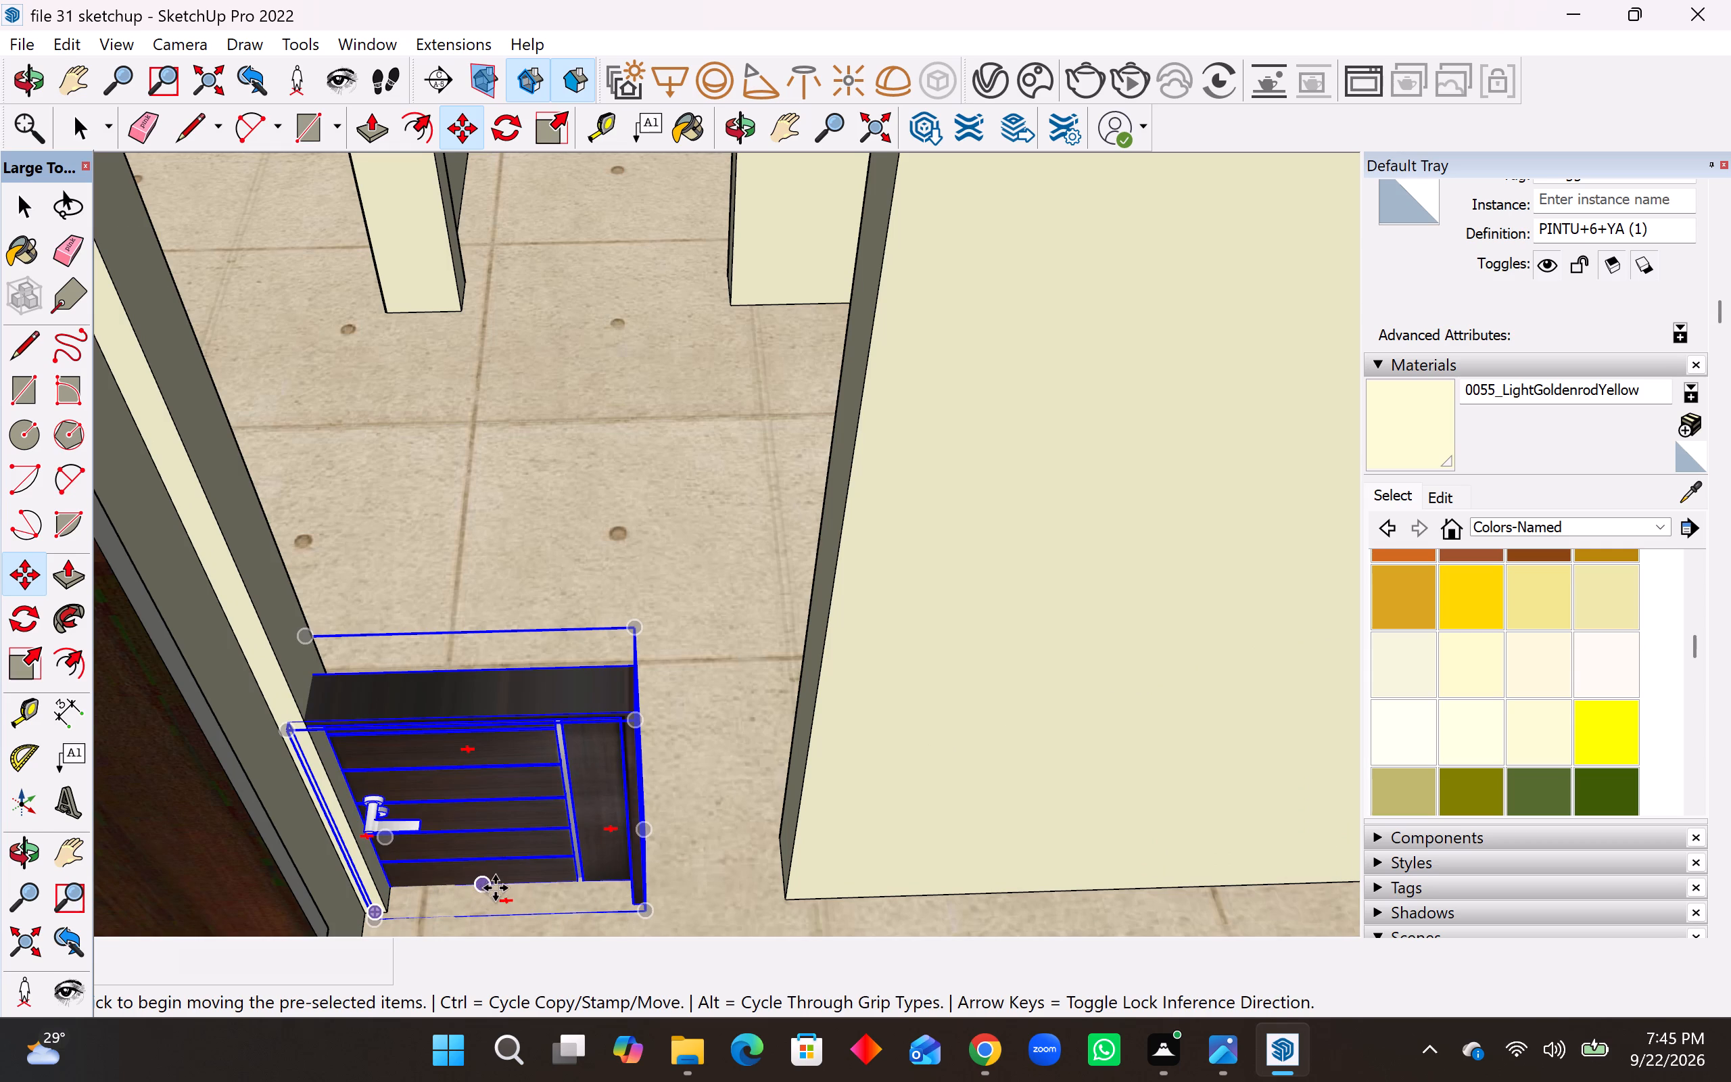
{"action": "middle_click_drag", "start_coordinate": [497, 885], "coordinate": [561, 864]}
{"action": "middle_click_drag", "start_coordinate": [561, 864], "coordinate": [498, 865]}
{"action": "scroll", "coordinate": [397, 899], "scroll_direction": "up", "scroll_amount": 3}
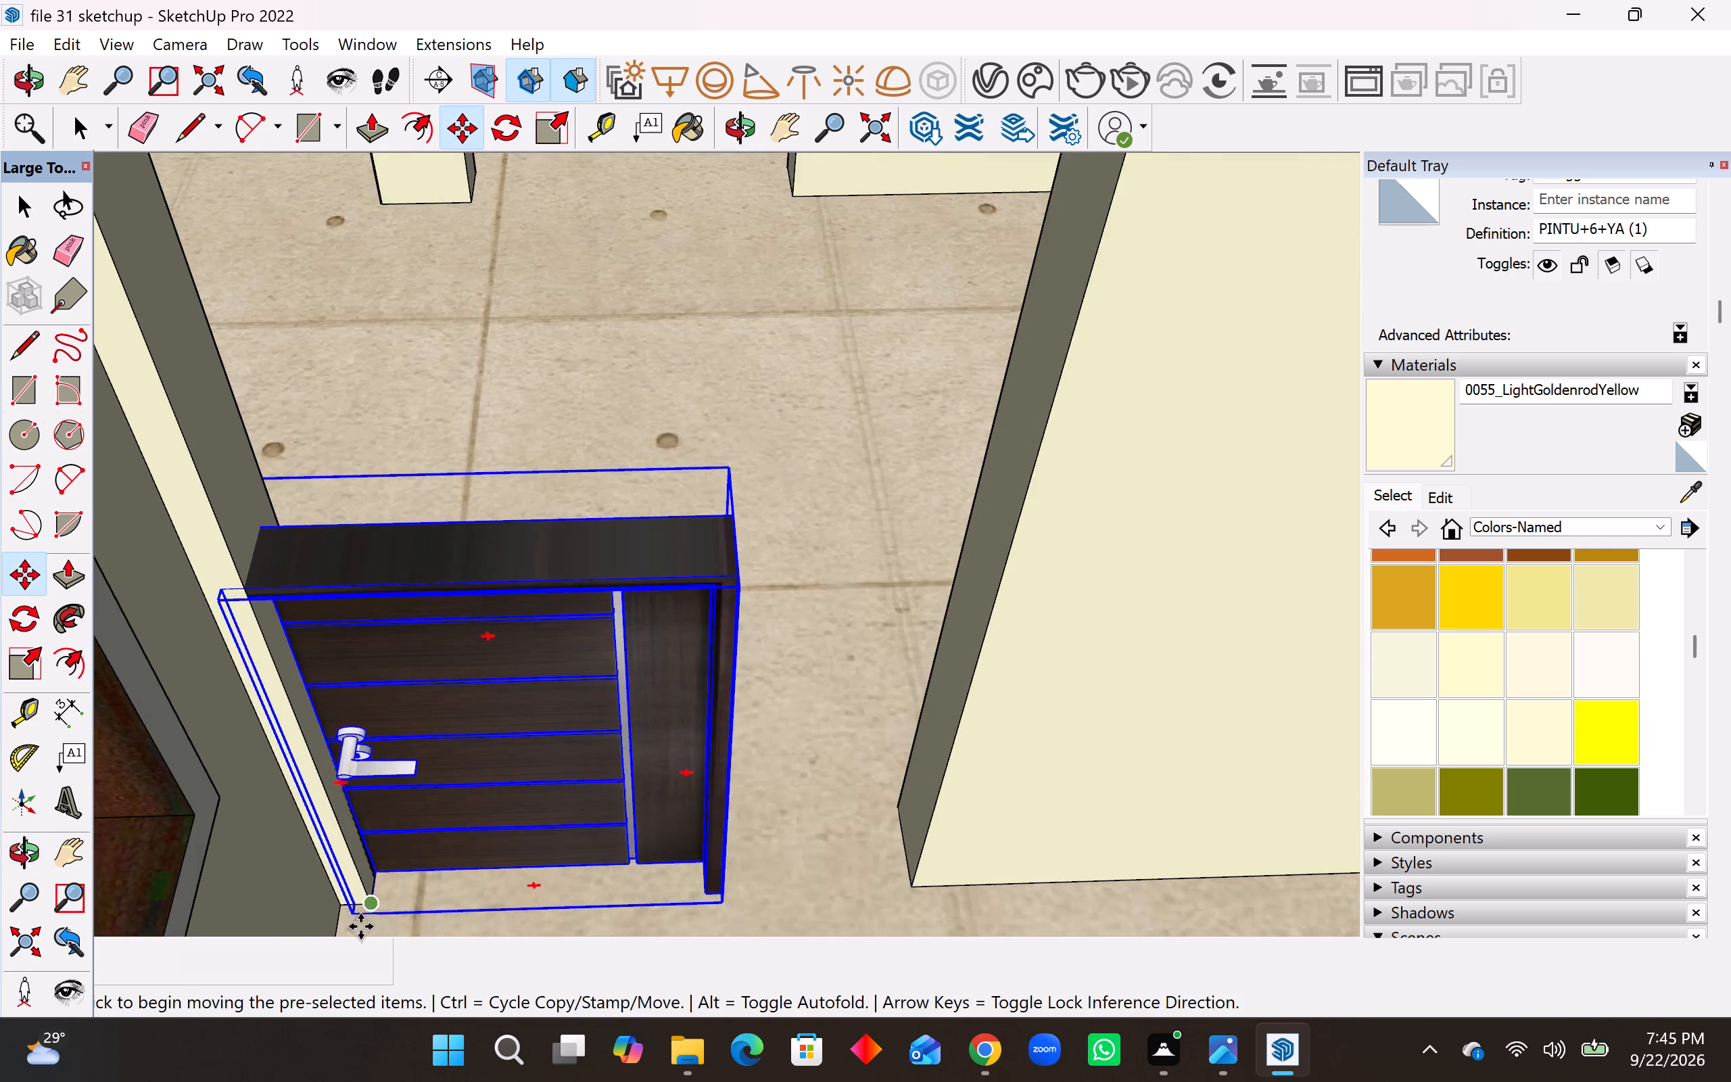
{"action": "scroll", "coordinate": [360, 926], "scroll_direction": "up", "scroll_amount": 7}
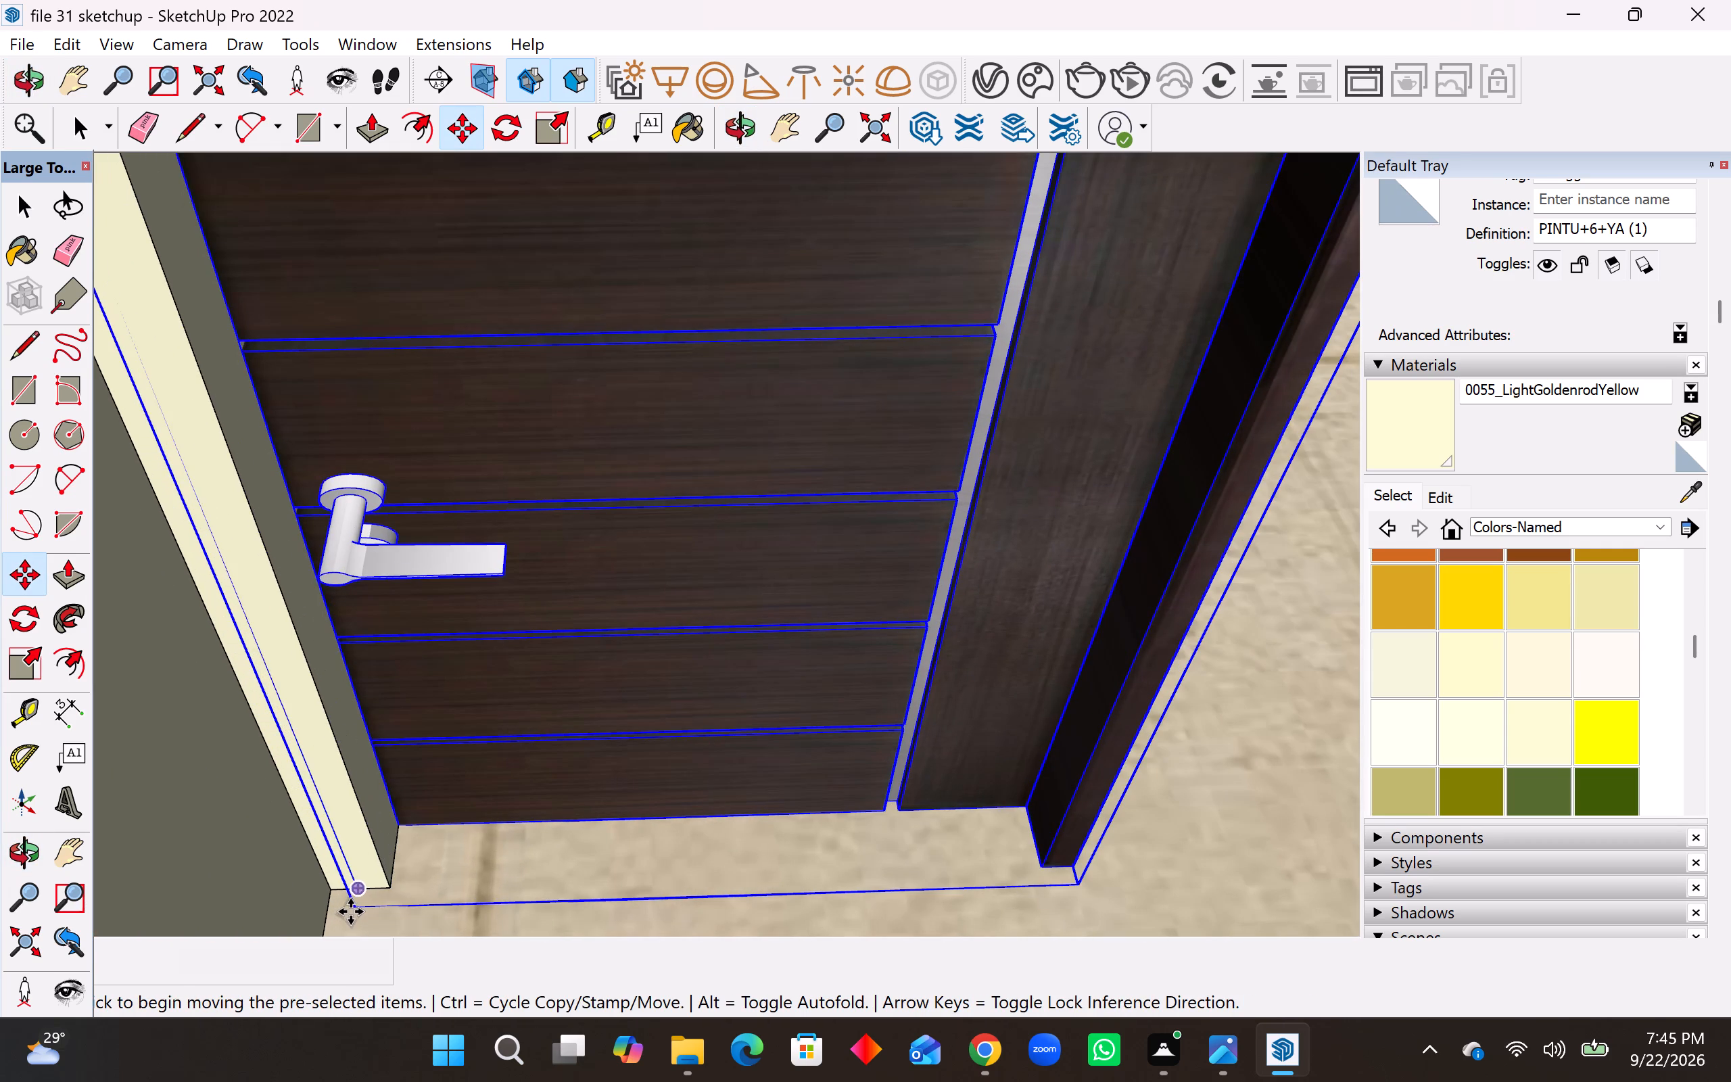
{"action": "left_click", "coordinate": [350, 912]}
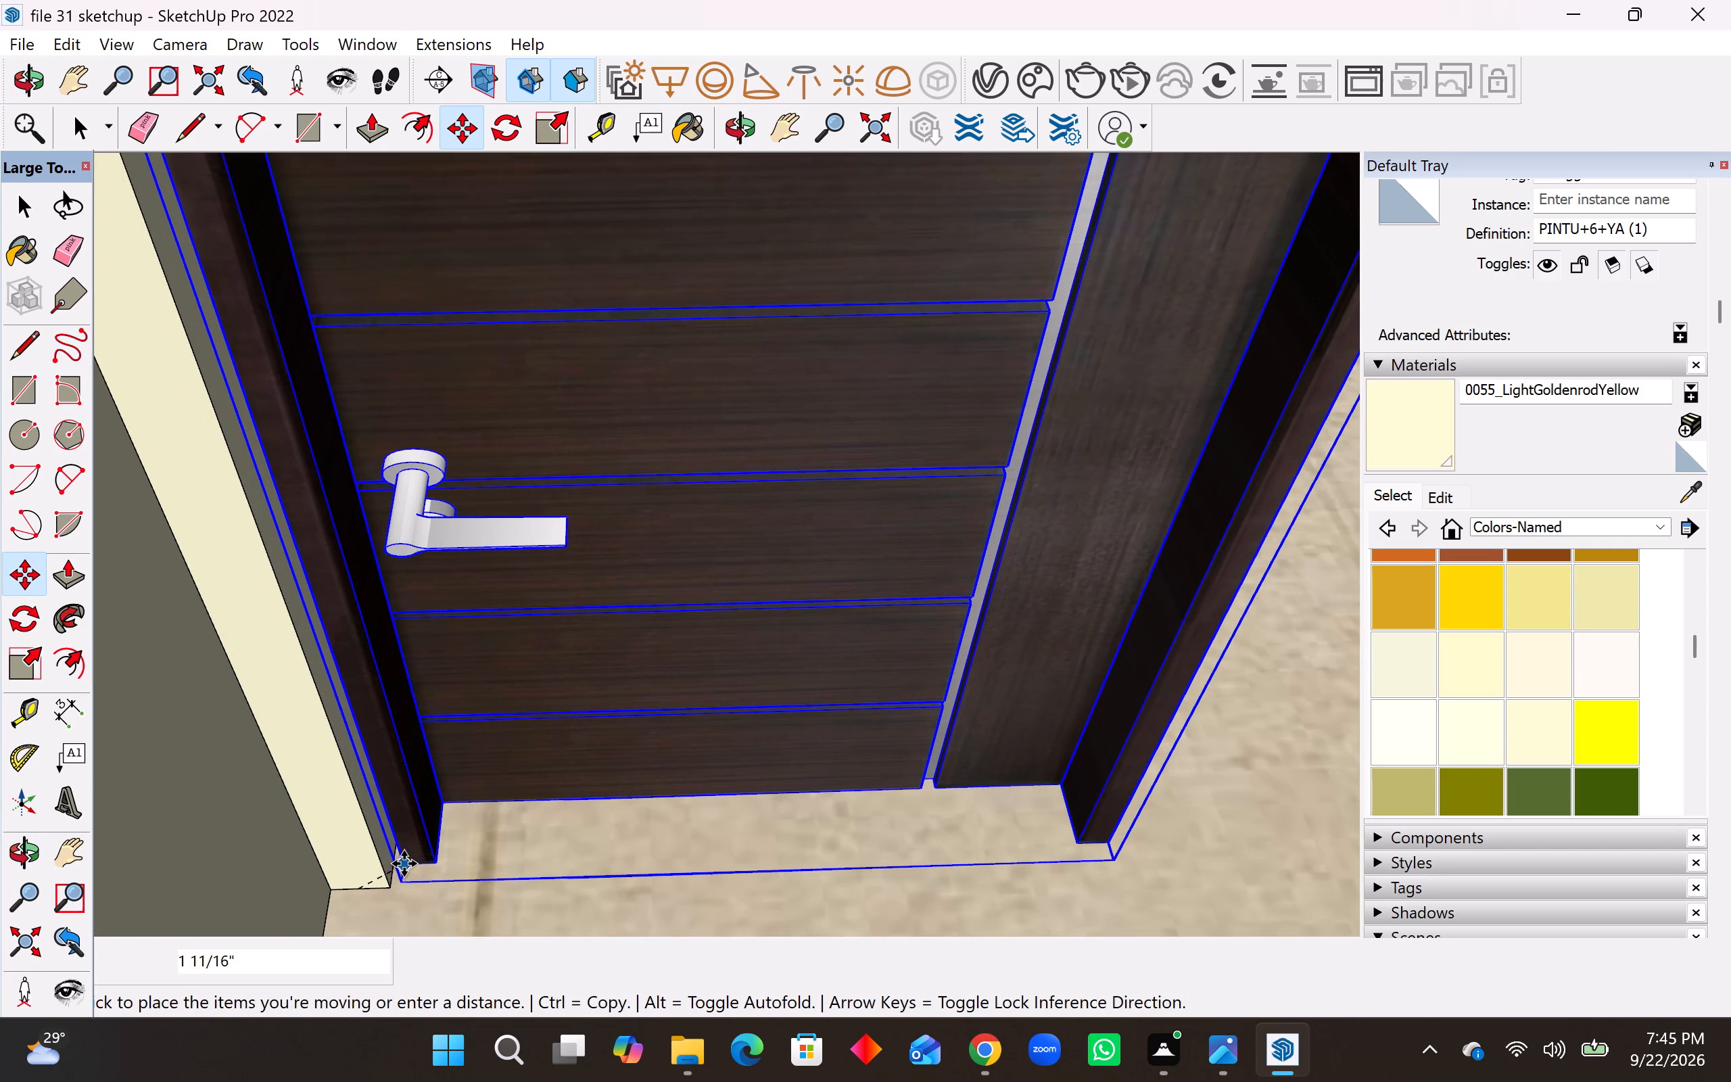
{"action": "left_click", "coordinate": [404, 864]}
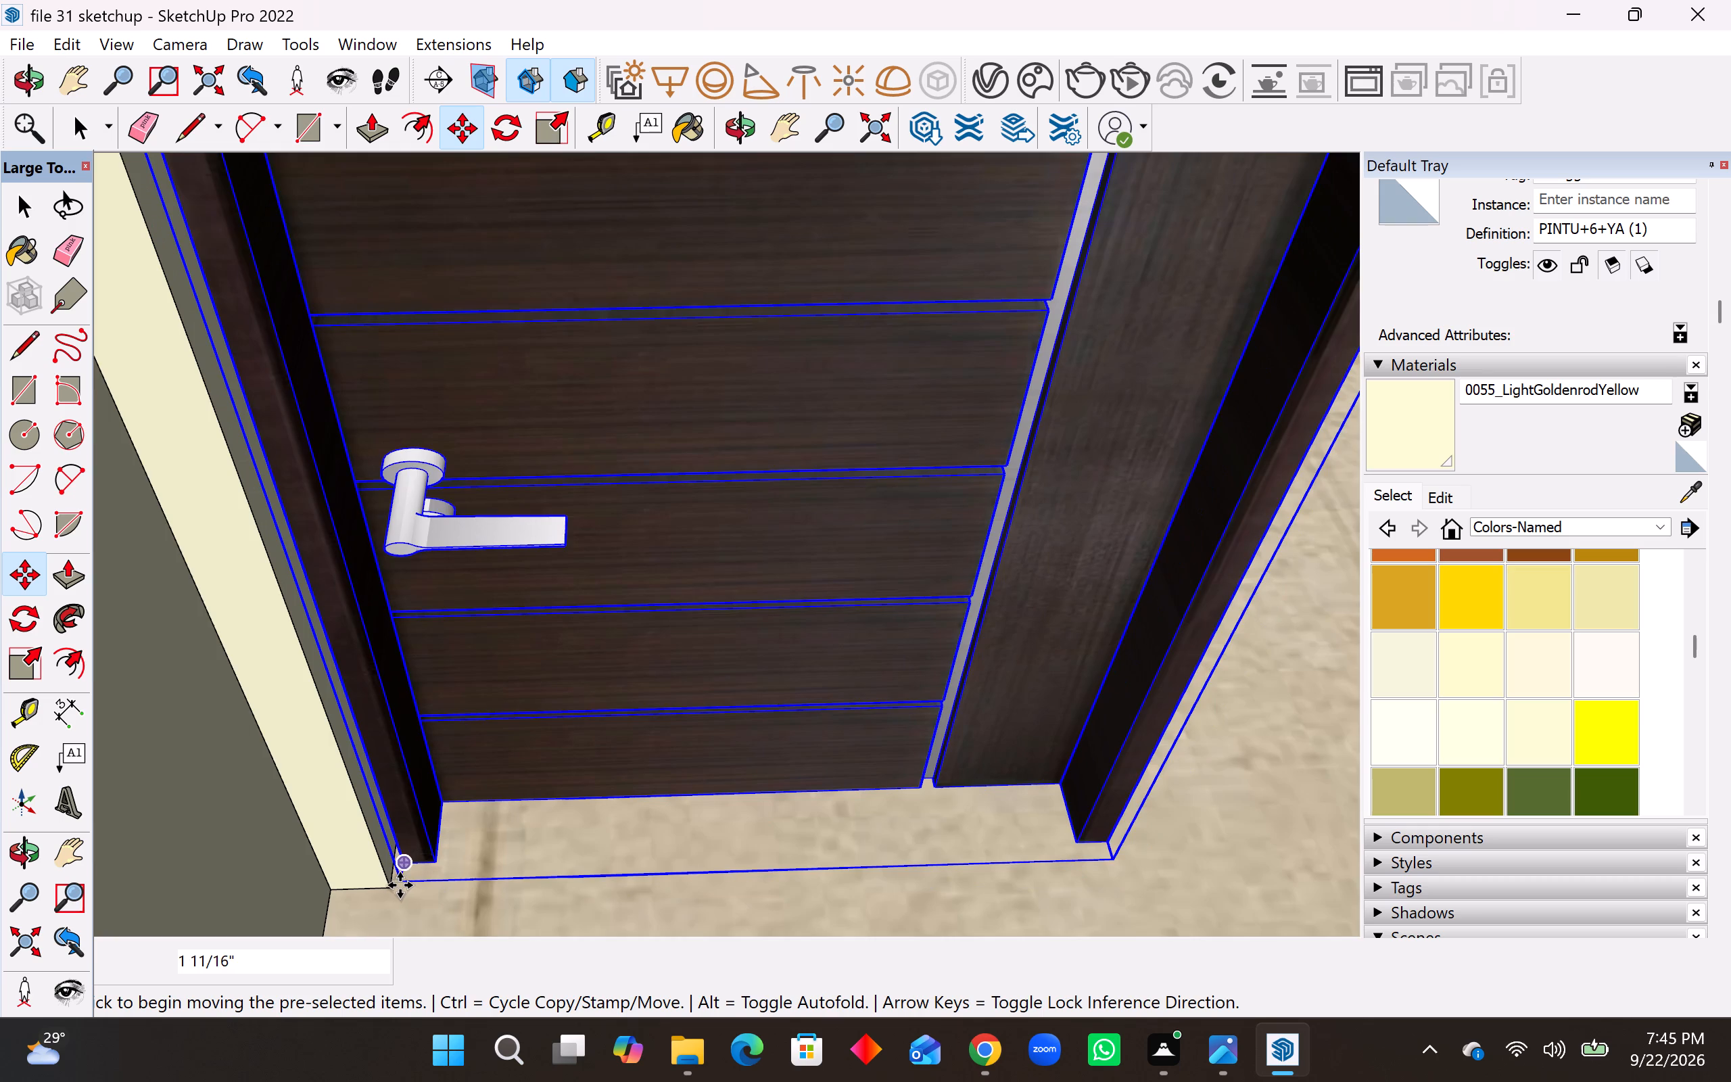
{"action": "scroll", "coordinate": [400, 885], "scroll_direction": "up", "scroll_amount": 8}
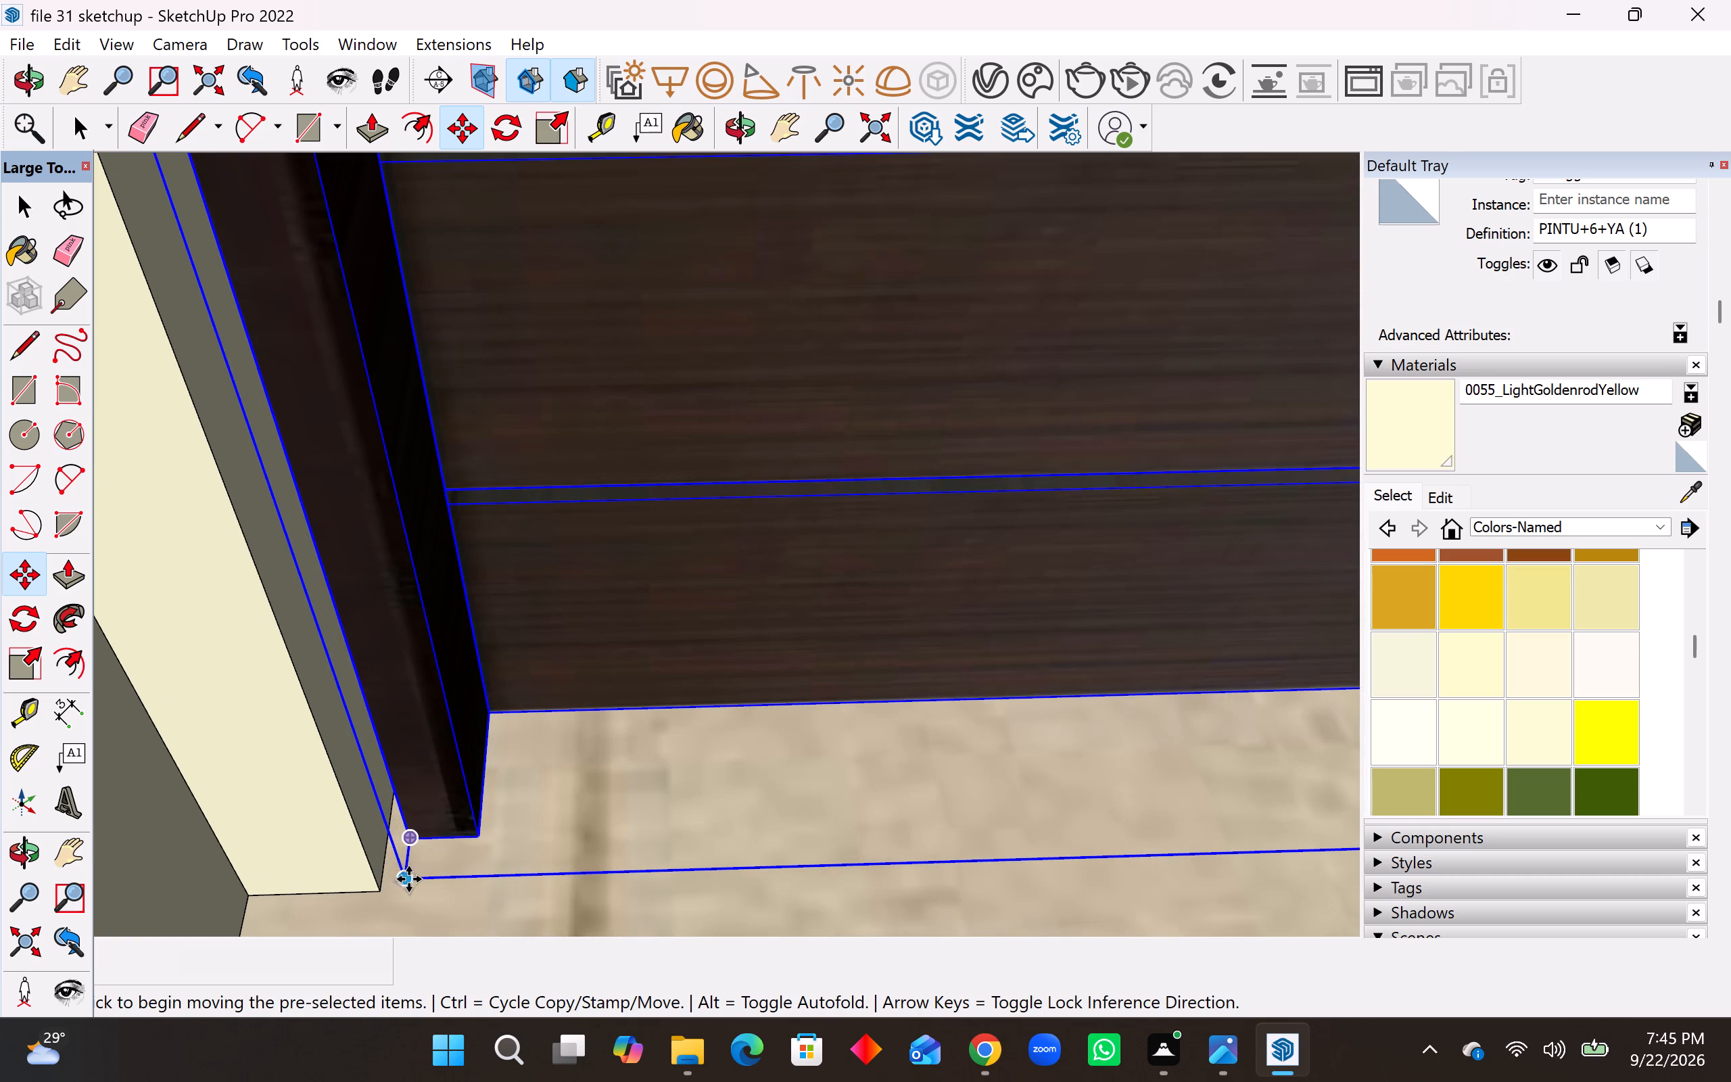
{"action": "left_click", "coordinate": [407, 879]}
{"action": "left_click", "coordinate": [389, 885]}
Scale the door to fill the living room doorway, by about 2.60 in height and 1.48 in width.
{"action": "scroll", "coordinate": [402, 839], "scroll_direction": "down", "scroll_amount": 11}
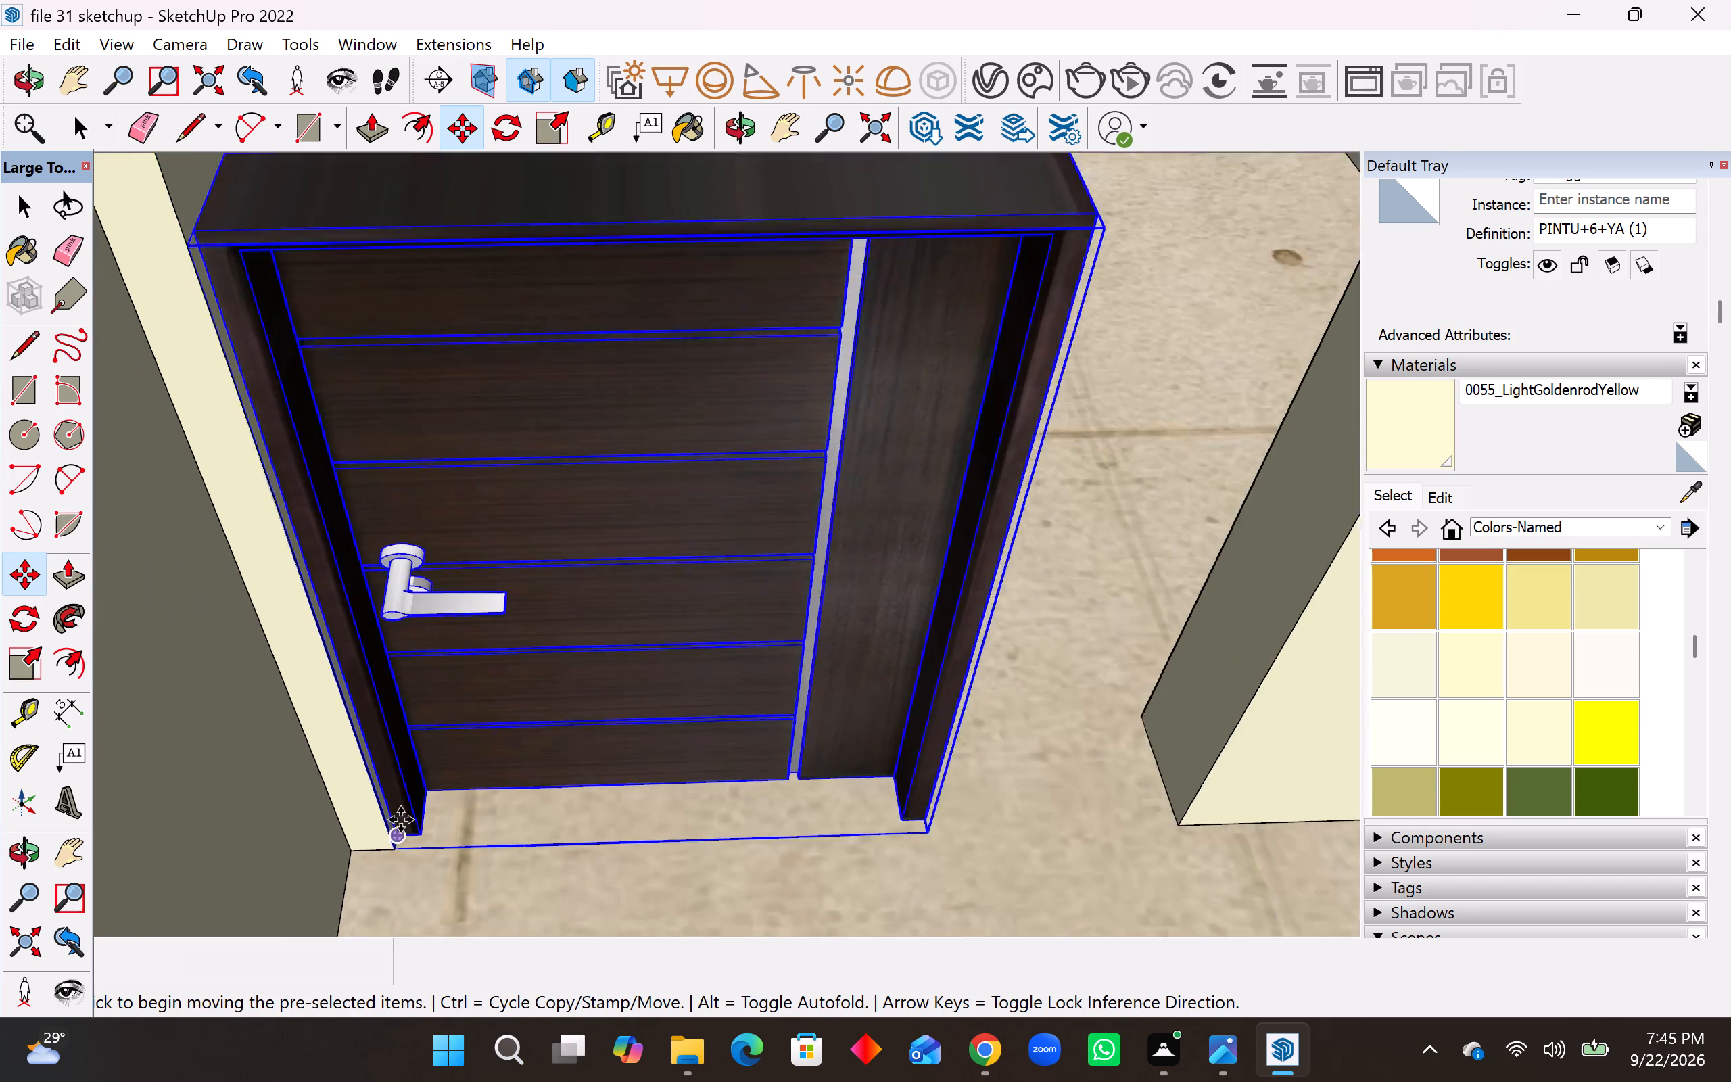
{"action": "scroll", "coordinate": [400, 820], "scroll_direction": "down", "scroll_amount": 14}
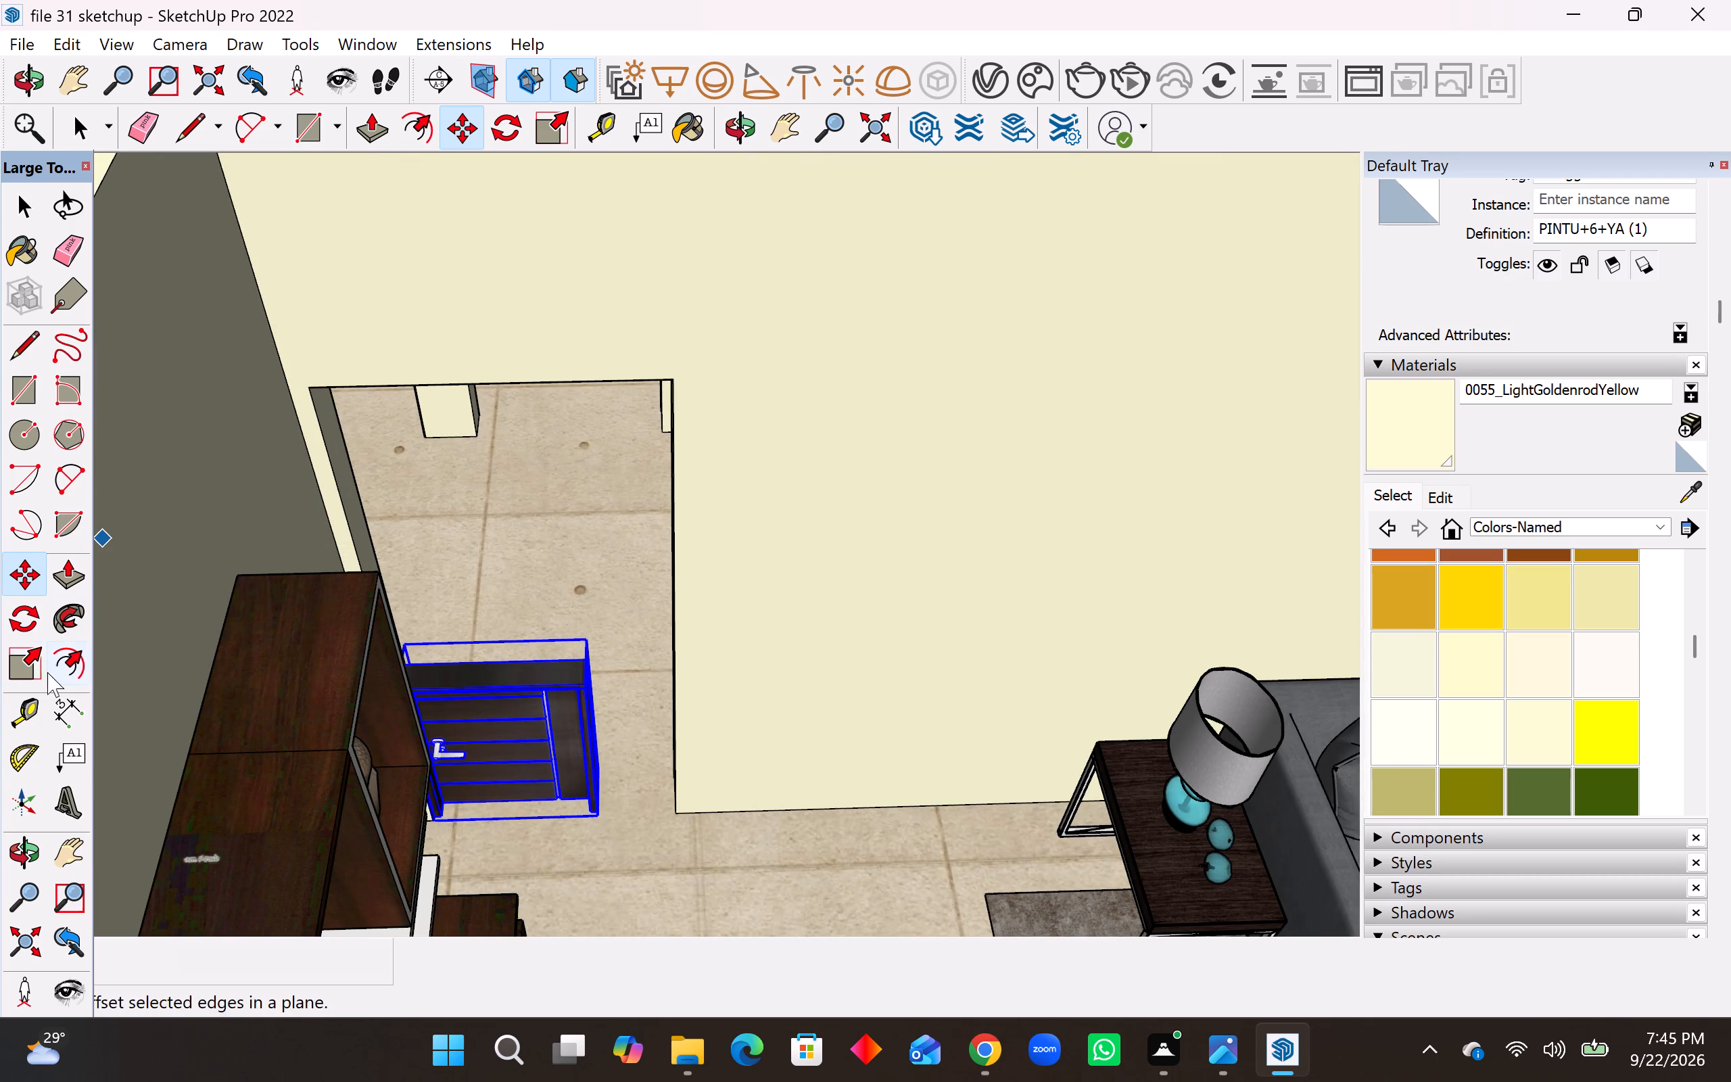
{"action": "left_click", "coordinate": [24, 669]}
{"action": "left_click", "coordinate": [494, 663]}
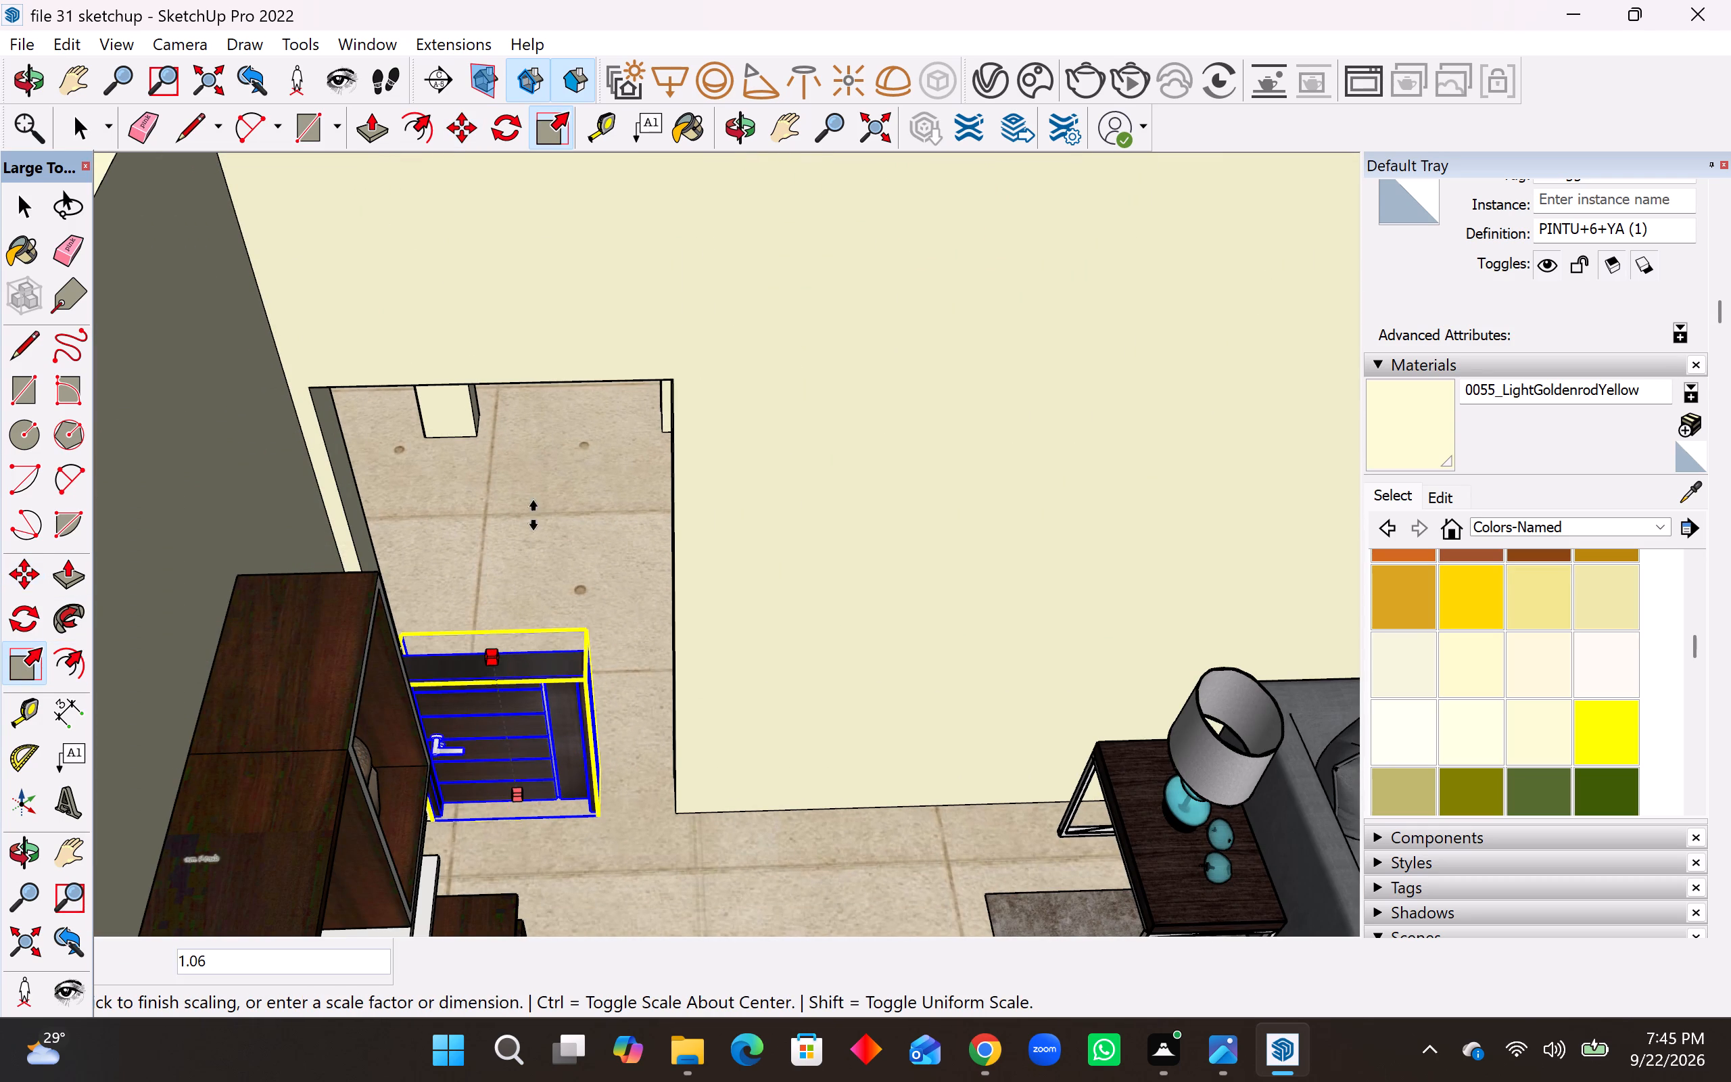
{"action": "left_click", "coordinate": [522, 376]}
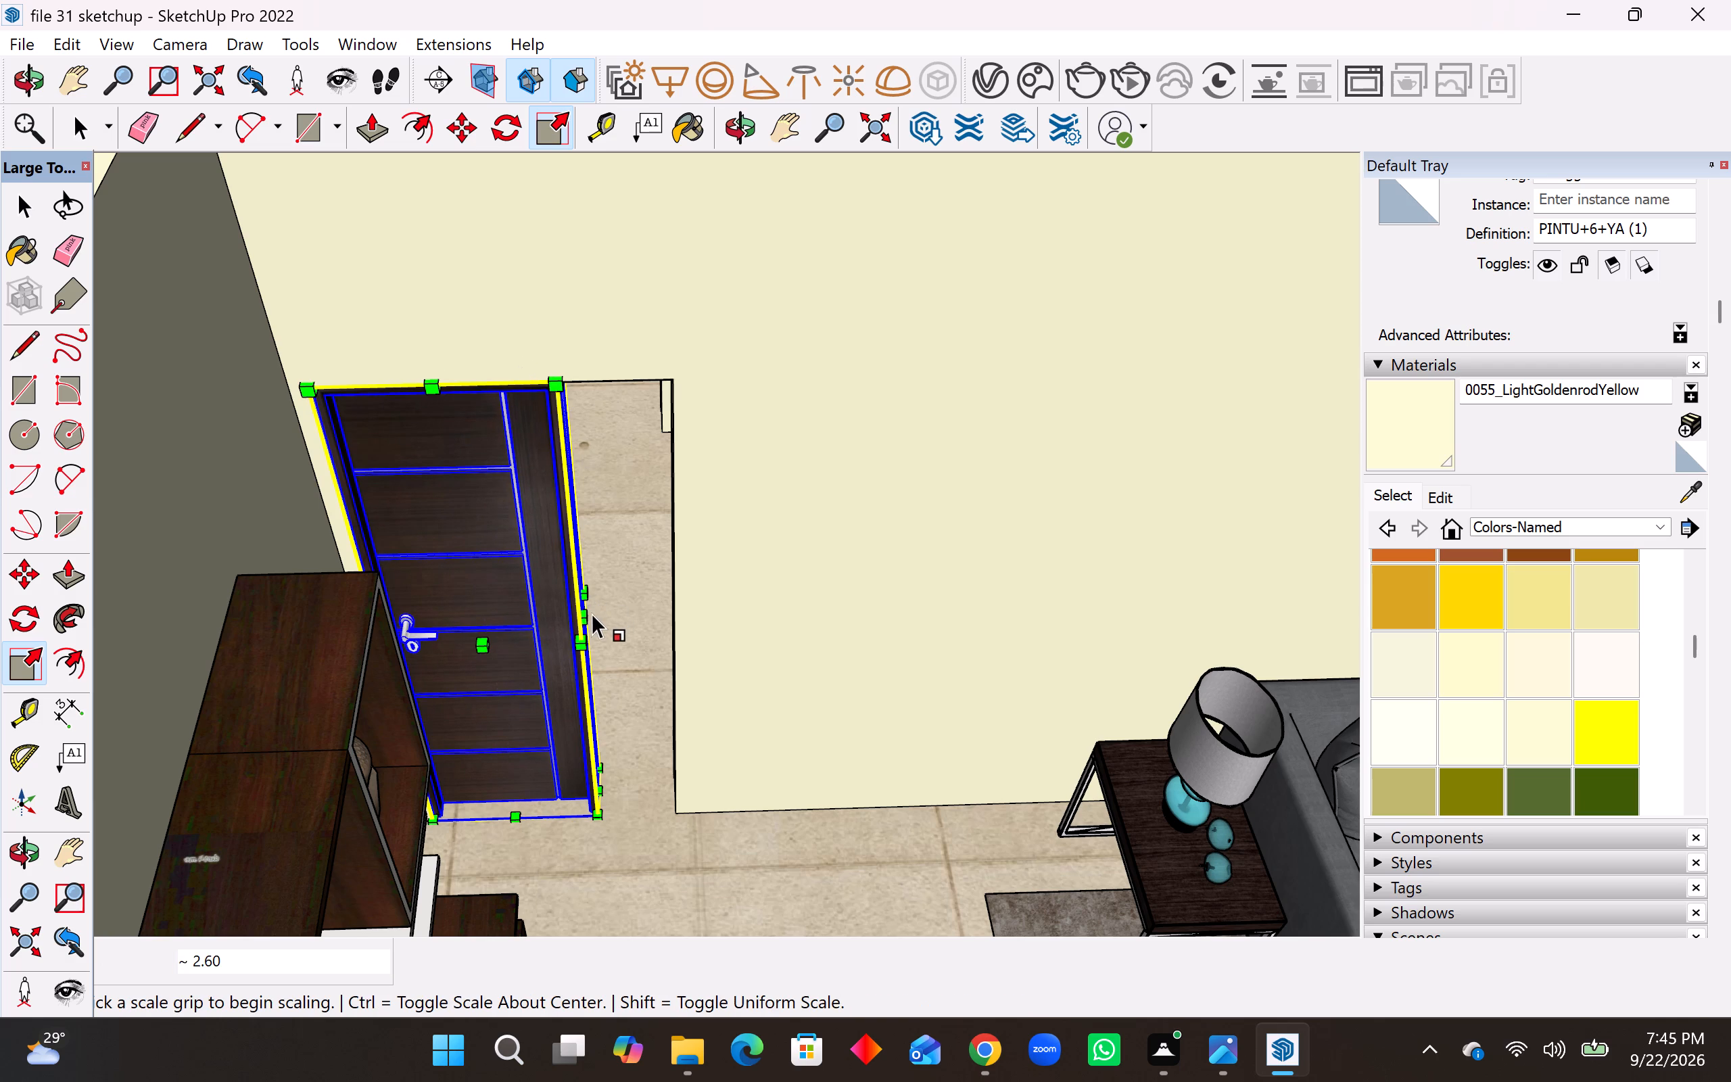
{"action": "left_click", "coordinate": [582, 616]}
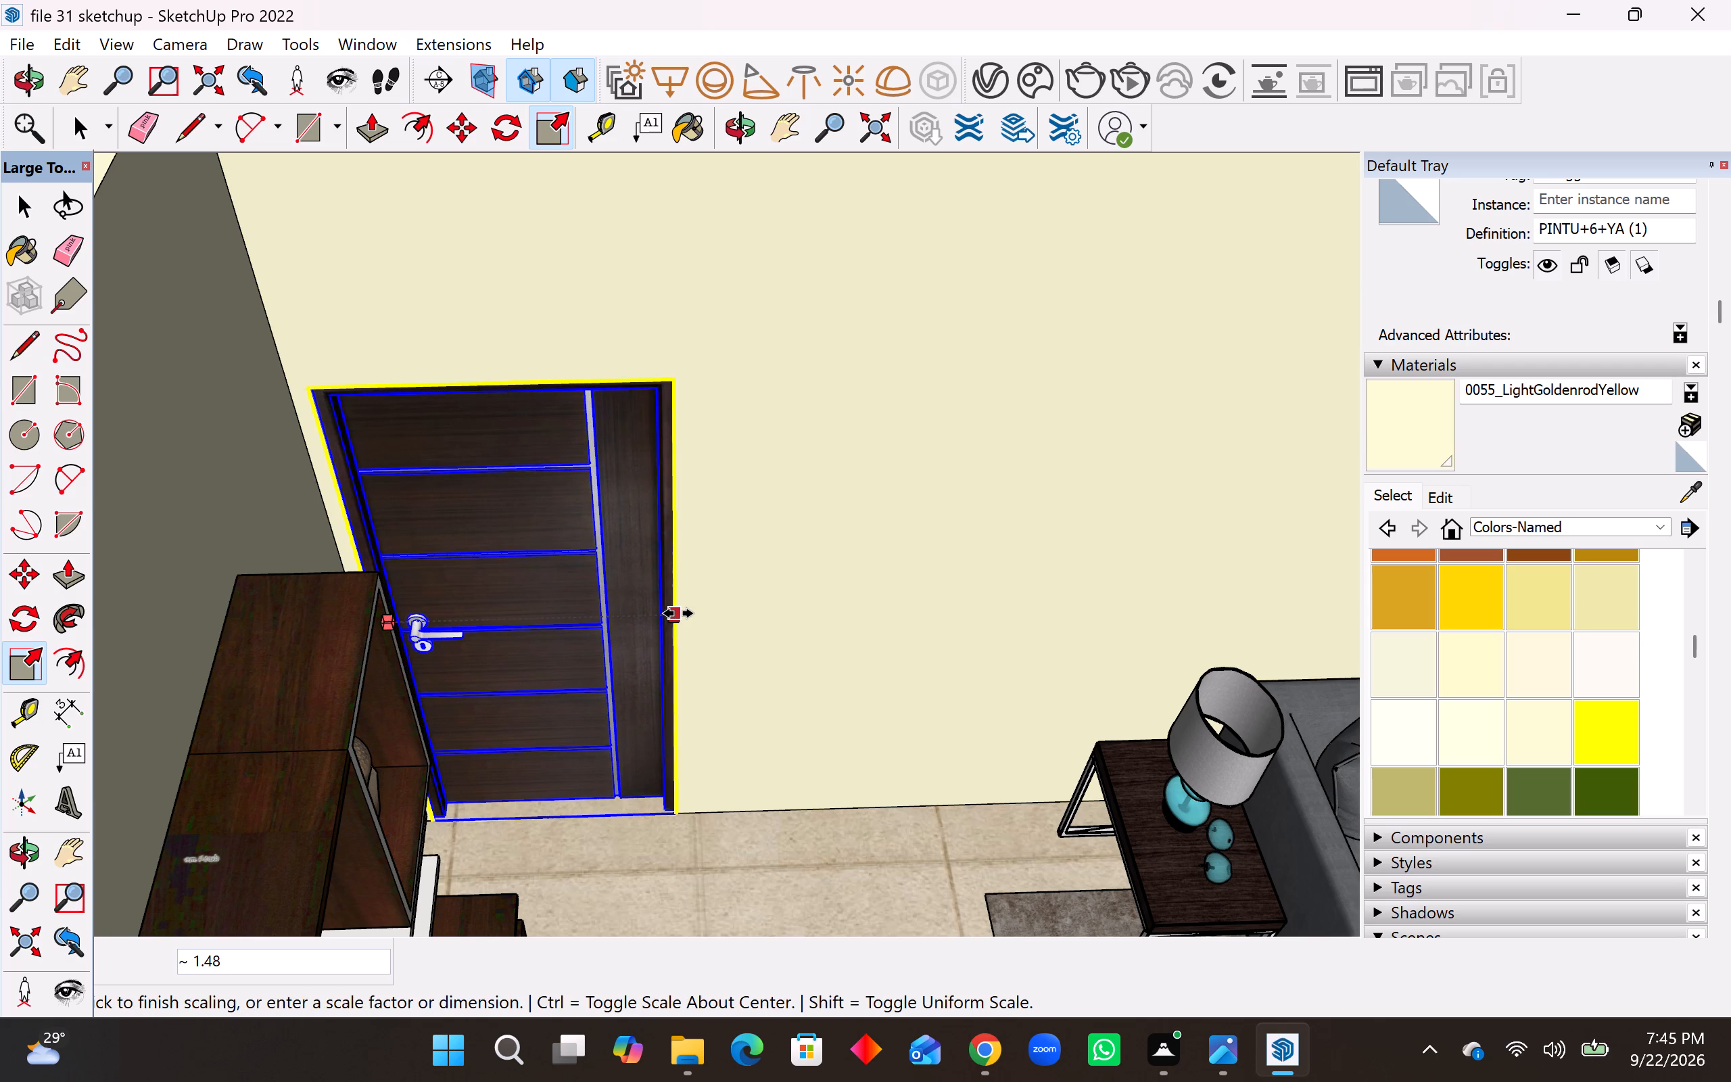
{"action": "left_click", "coordinate": [678, 613]}
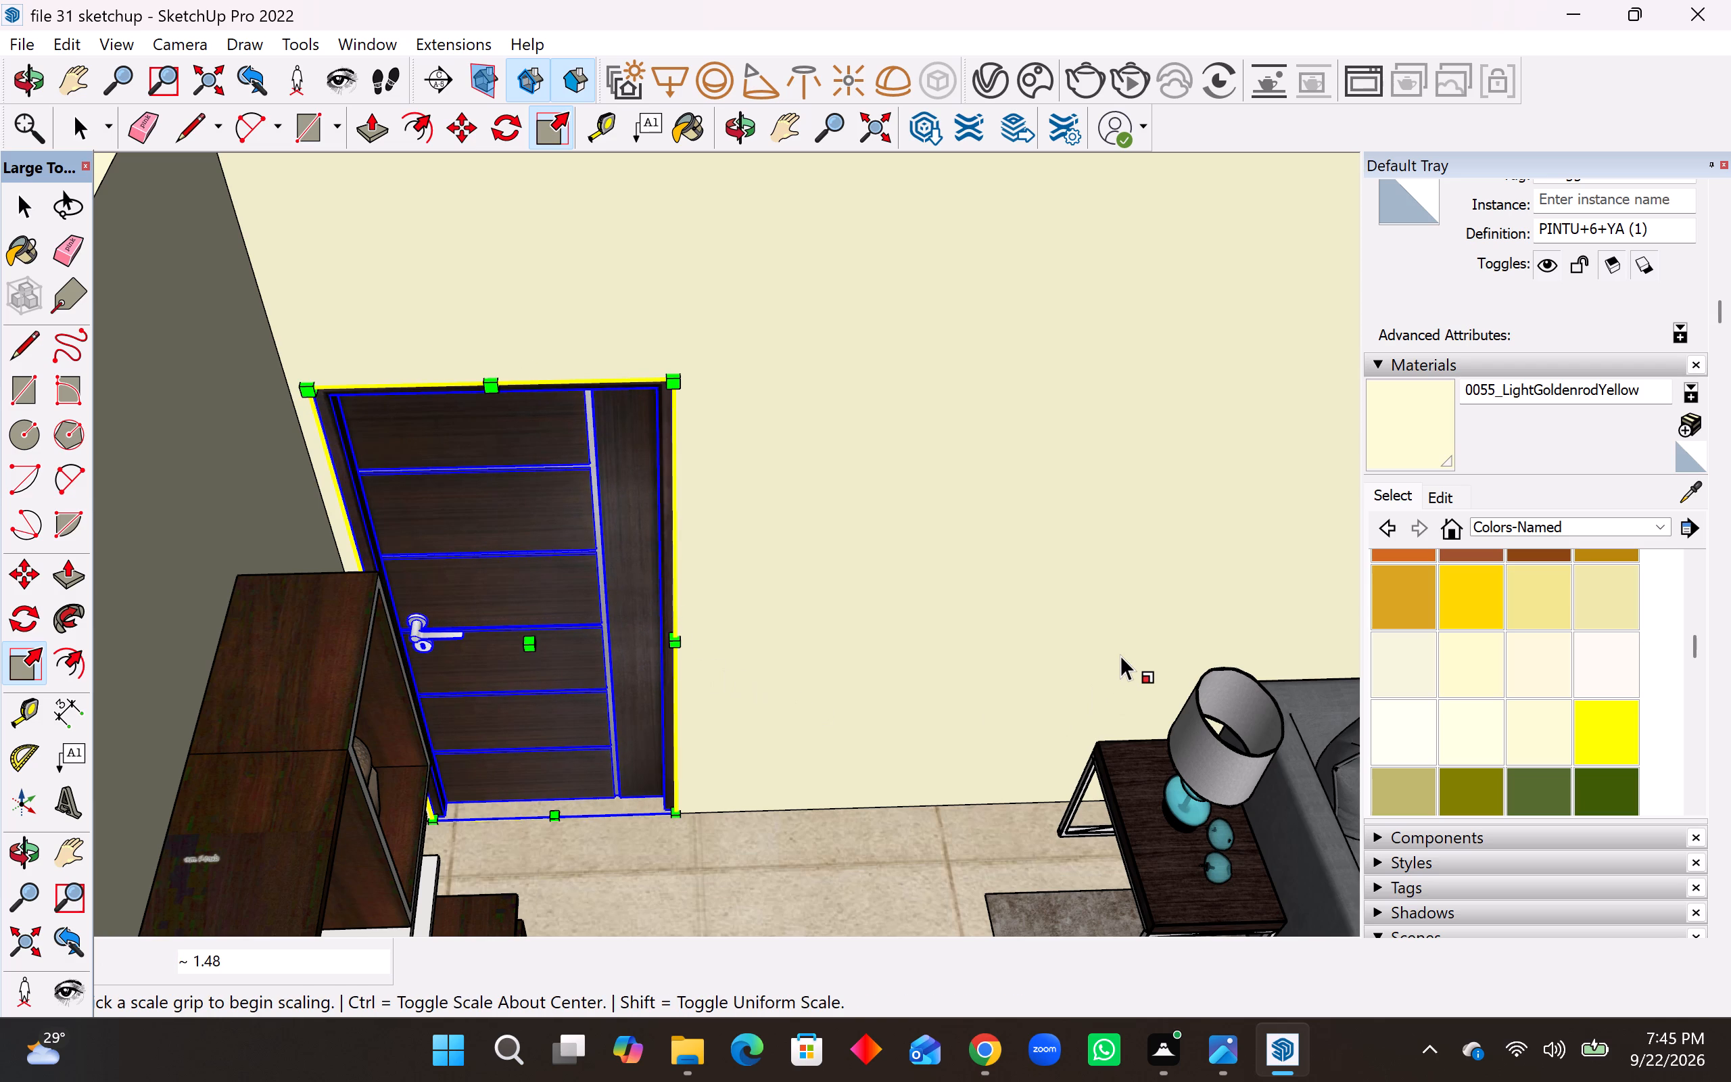
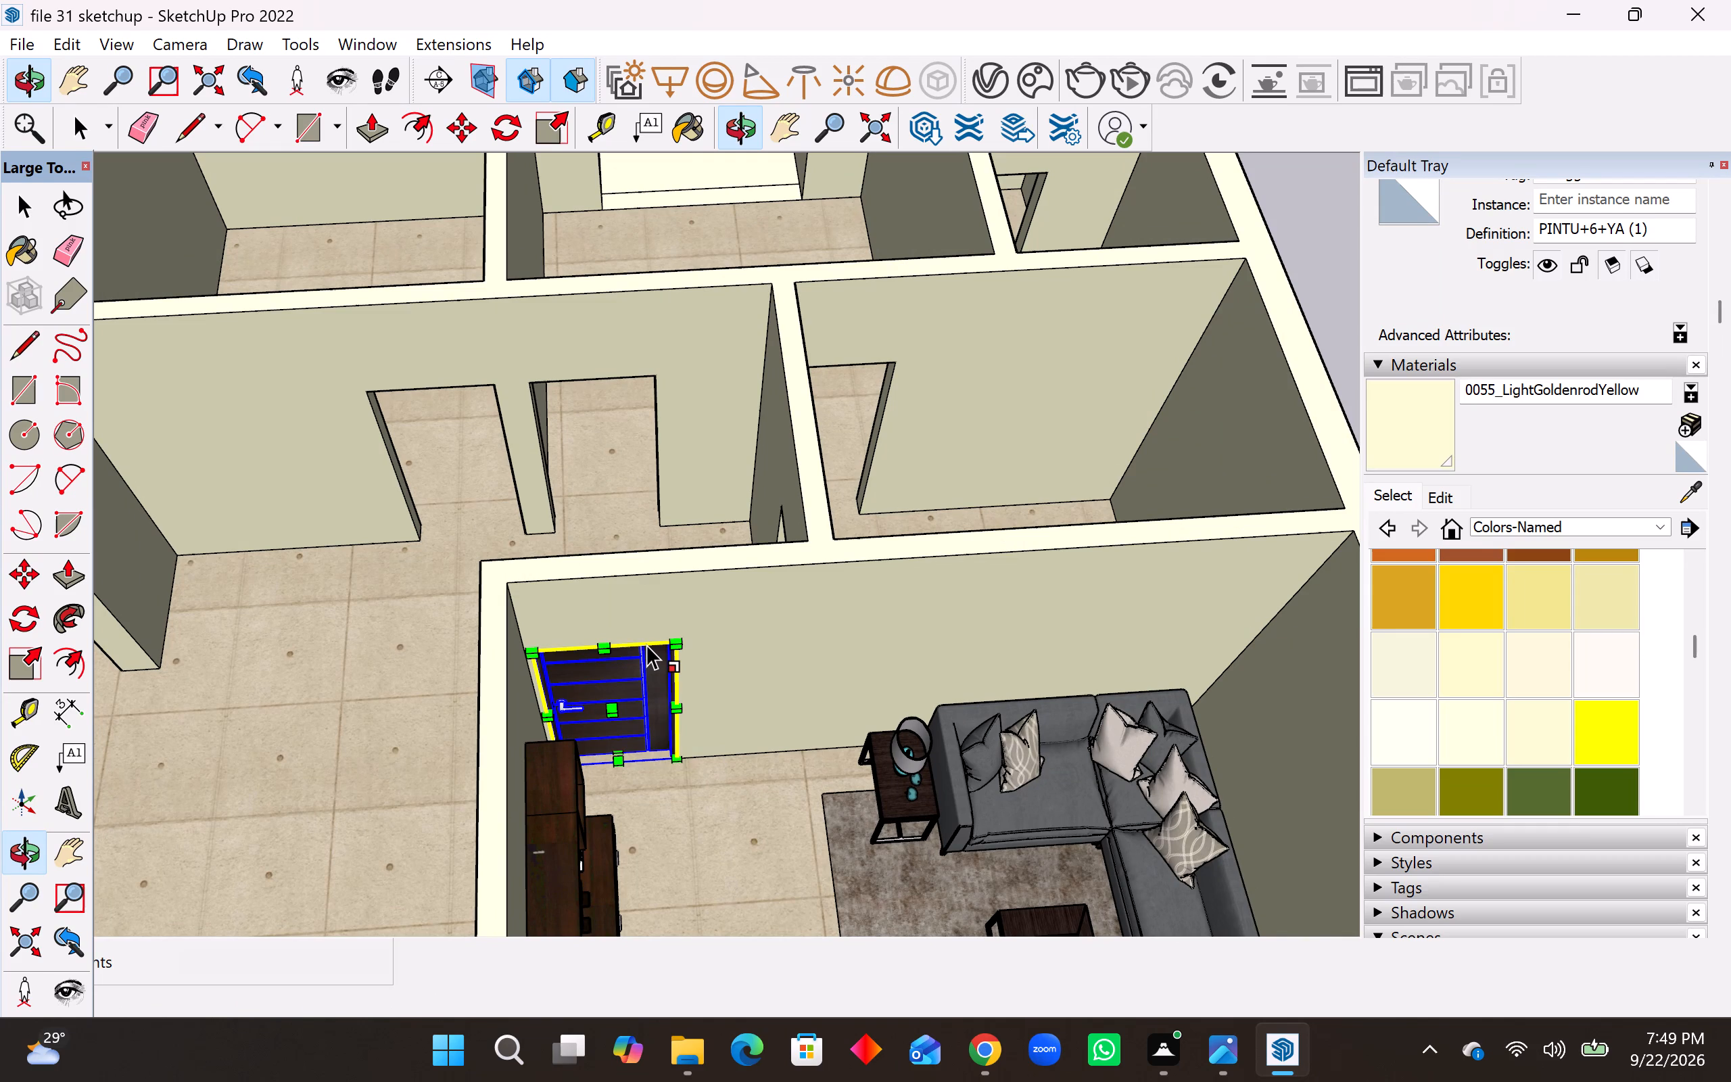
Copy the fitted dark door by its bottom corner about 7' into the hall wall doorway nearest the corridor end.
{"action": "scroll", "coordinate": [644, 592], "scroll_direction": "down", "scroll_amount": 8}
{"action": "scroll", "coordinate": [838, 590], "scroll_direction": "down", "scroll_amount": 5}
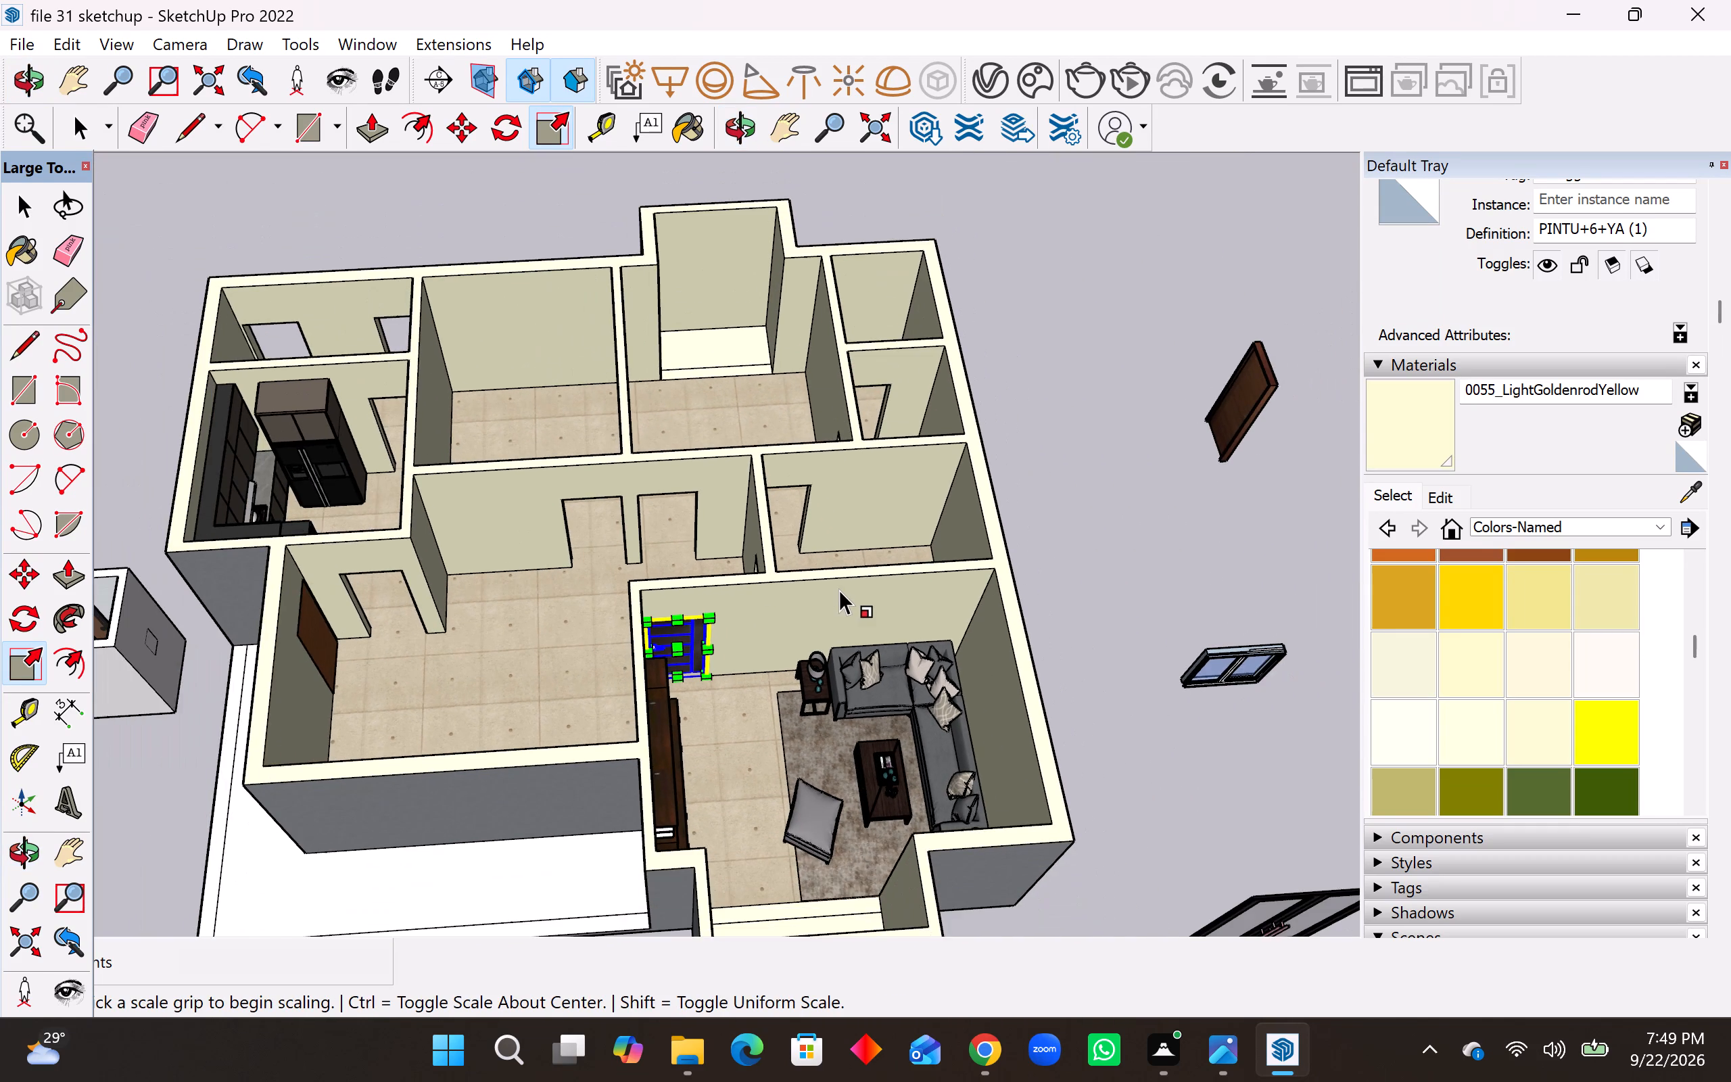
{"action": "scroll", "coordinate": [648, 538], "scroll_direction": "up", "scroll_amount": 4}
{"action": "scroll", "coordinate": [648, 538], "scroll_direction": "down", "scroll_amount": 4}
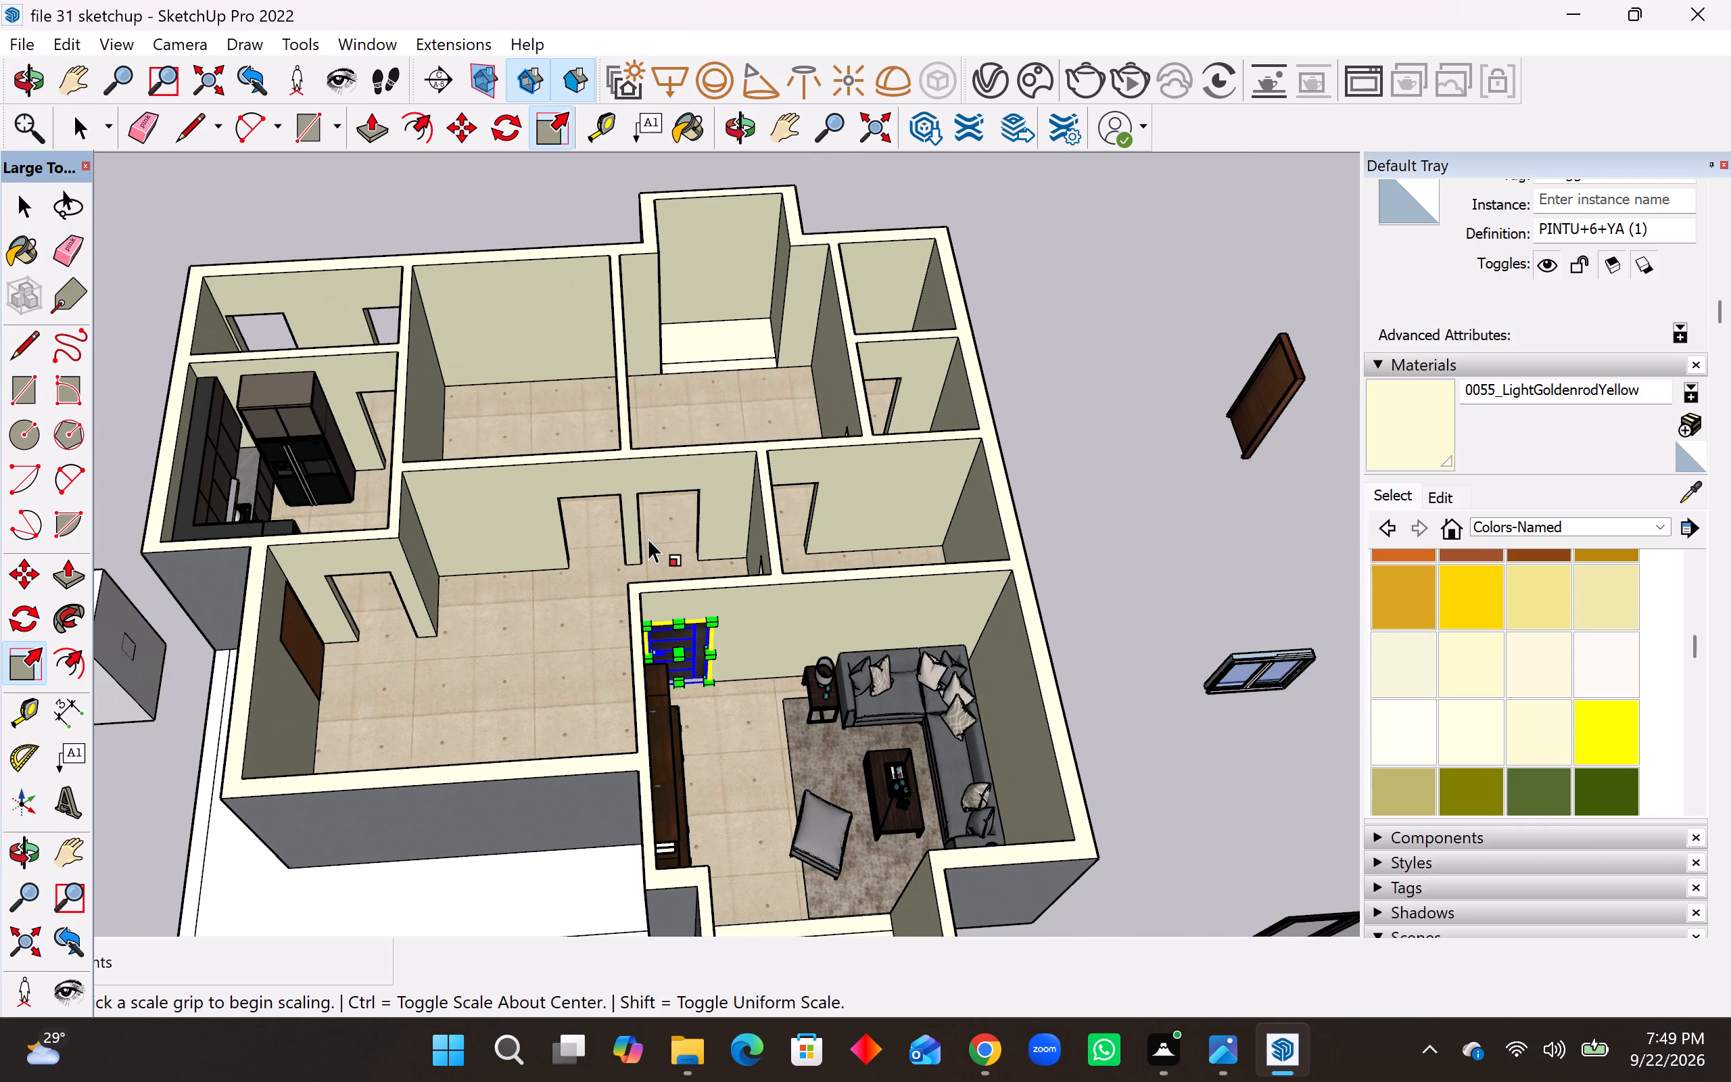
{"action": "scroll", "coordinate": [710, 693], "scroll_direction": "up", "scroll_amount": 2}
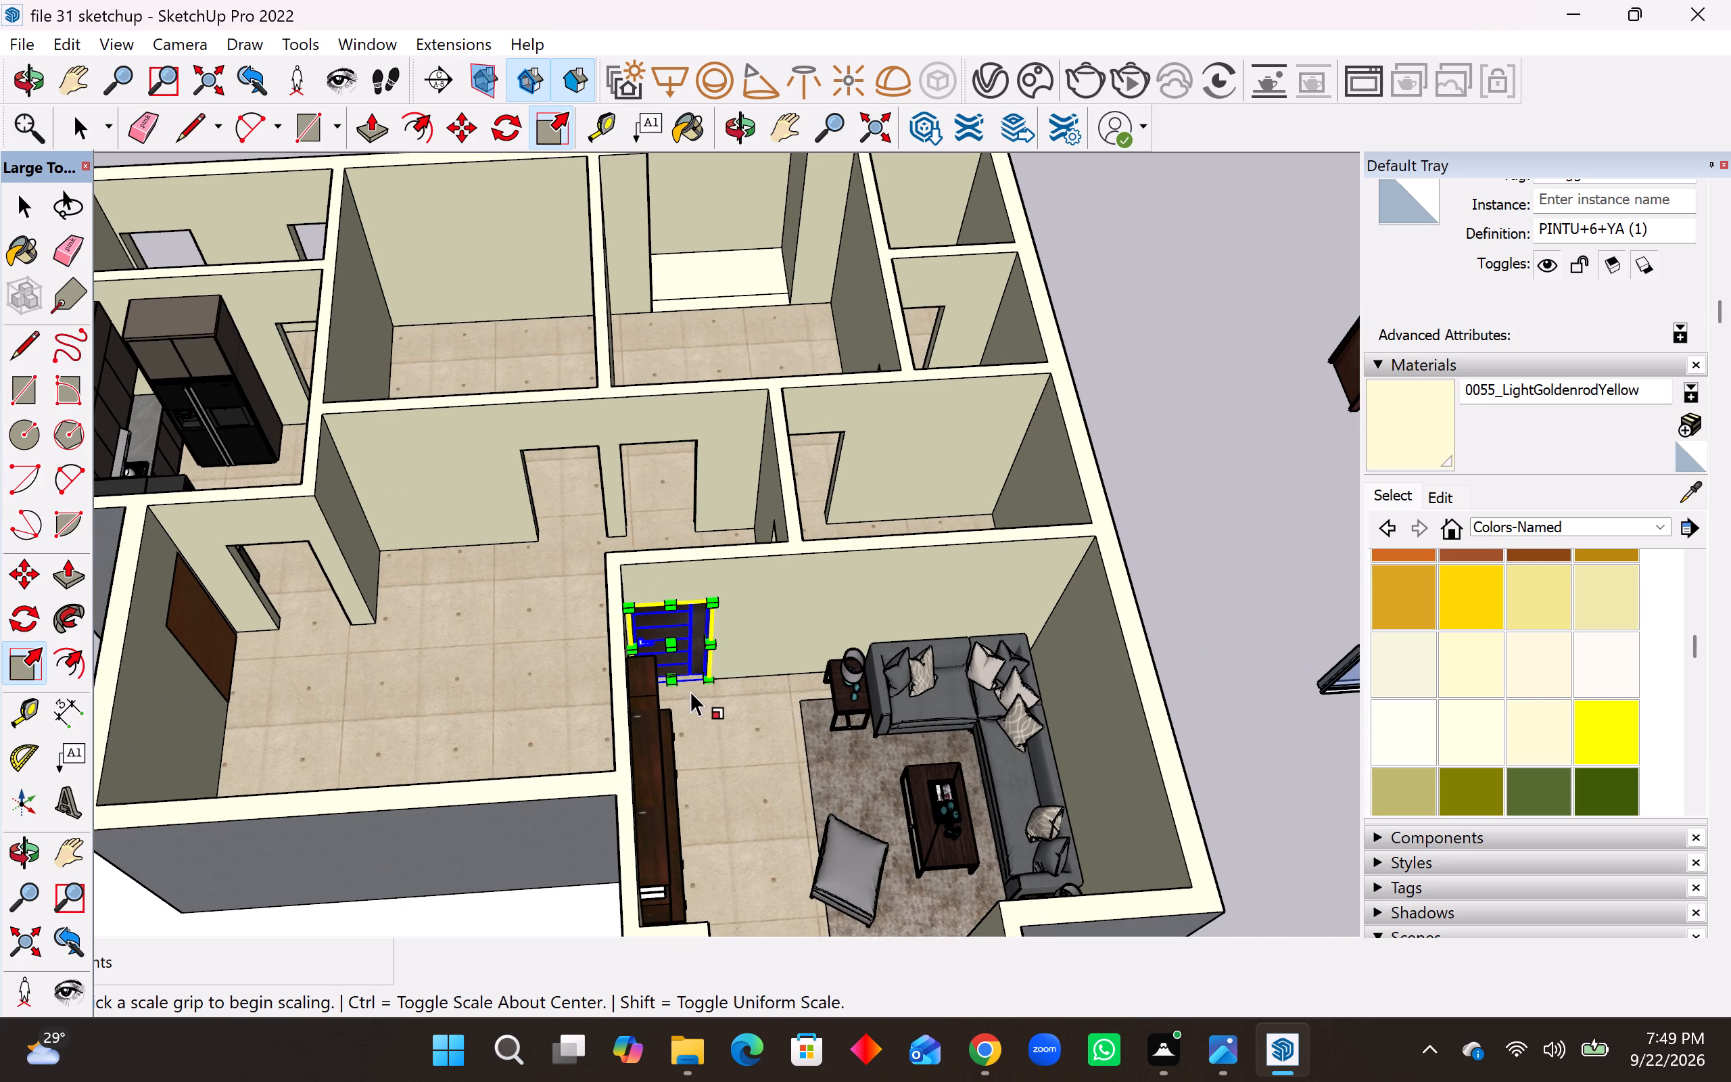
{"action": "key", "text": "m"}
{"action": "scroll", "coordinate": [712, 693], "scroll_direction": "up", "scroll_amount": 4}
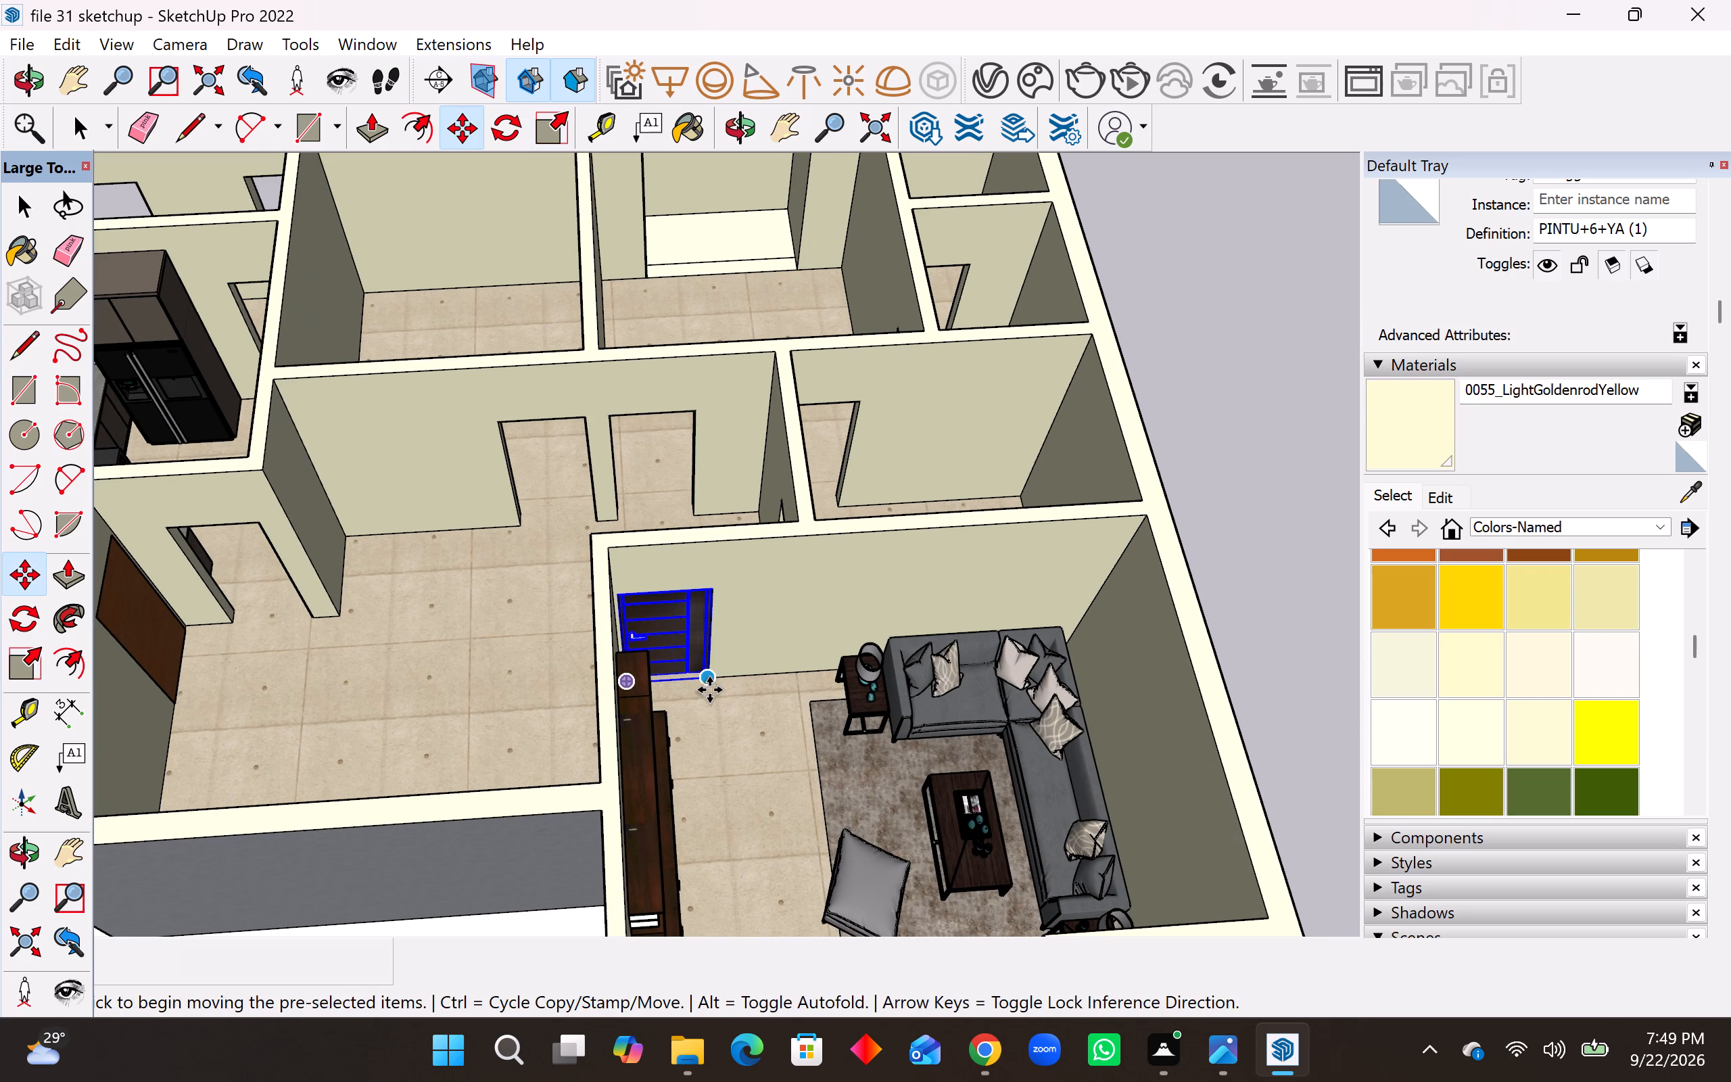
{"action": "scroll", "coordinate": [715, 685], "scroll_direction": "up", "scroll_amount": 9}
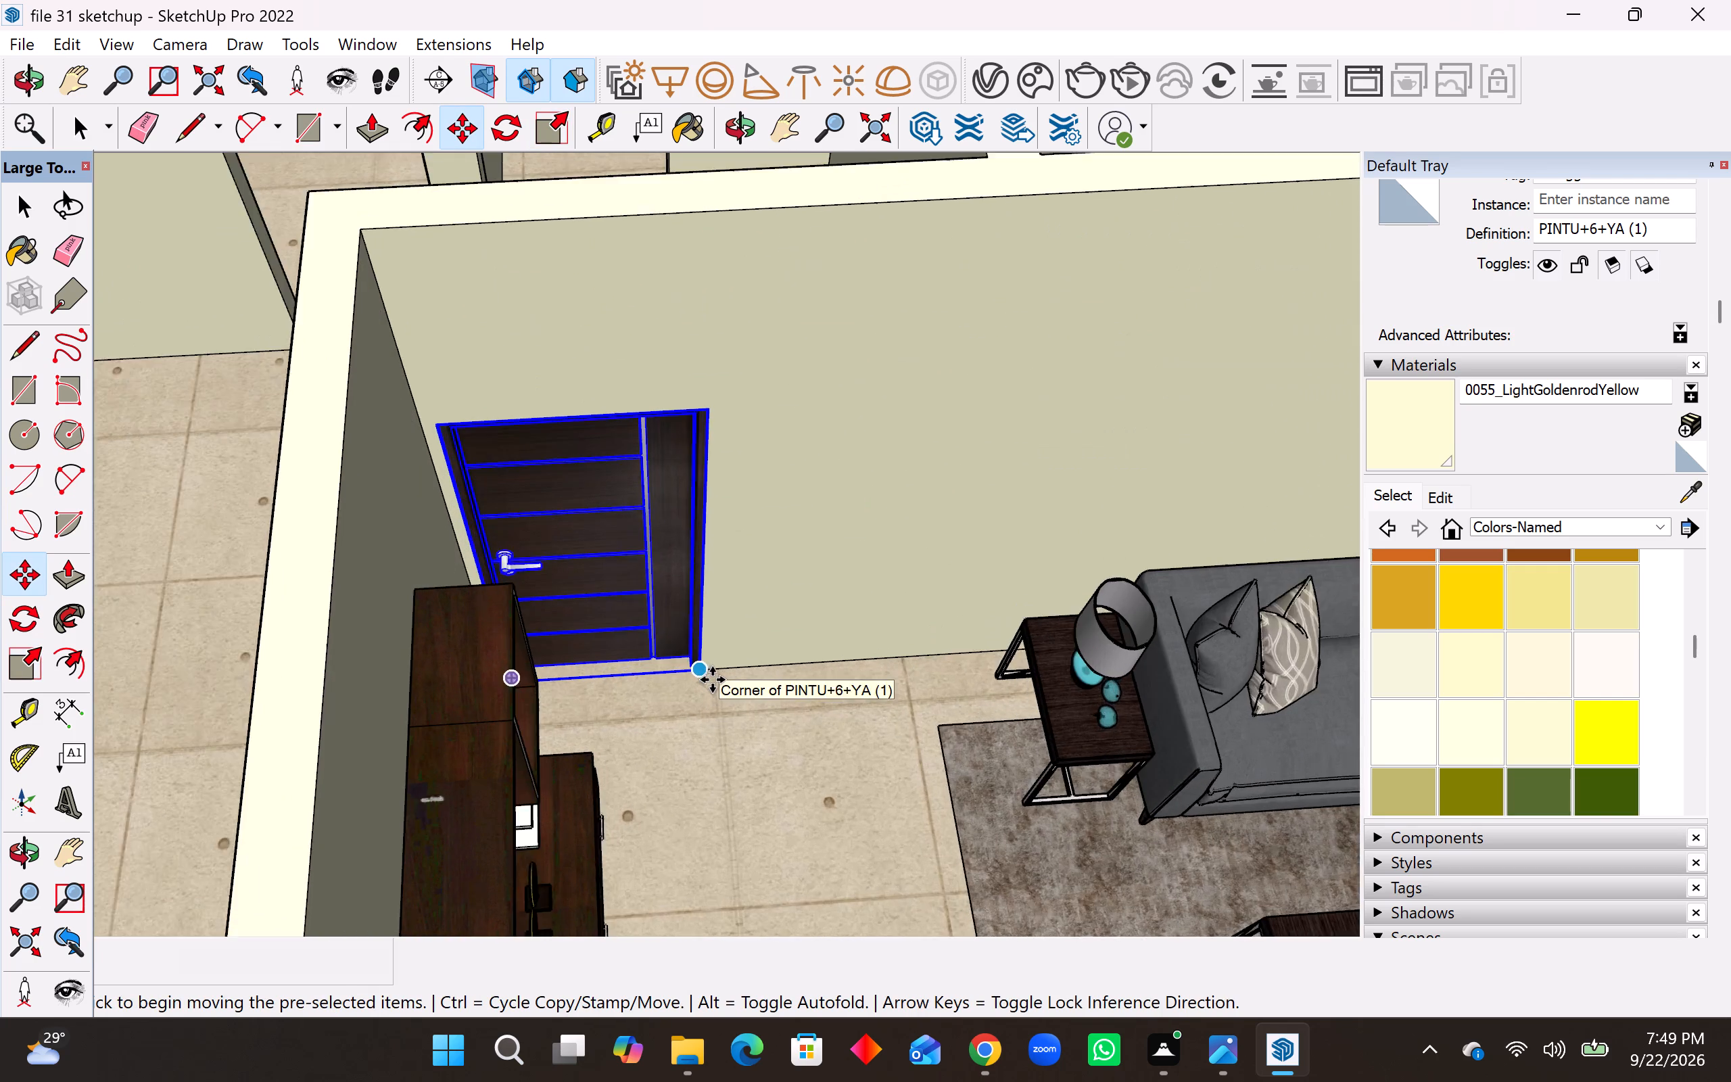
{"action": "scroll", "coordinate": [712, 680], "scroll_direction": "up", "scroll_amount": 3}
{"action": "left_click", "coordinate": [700, 670]}
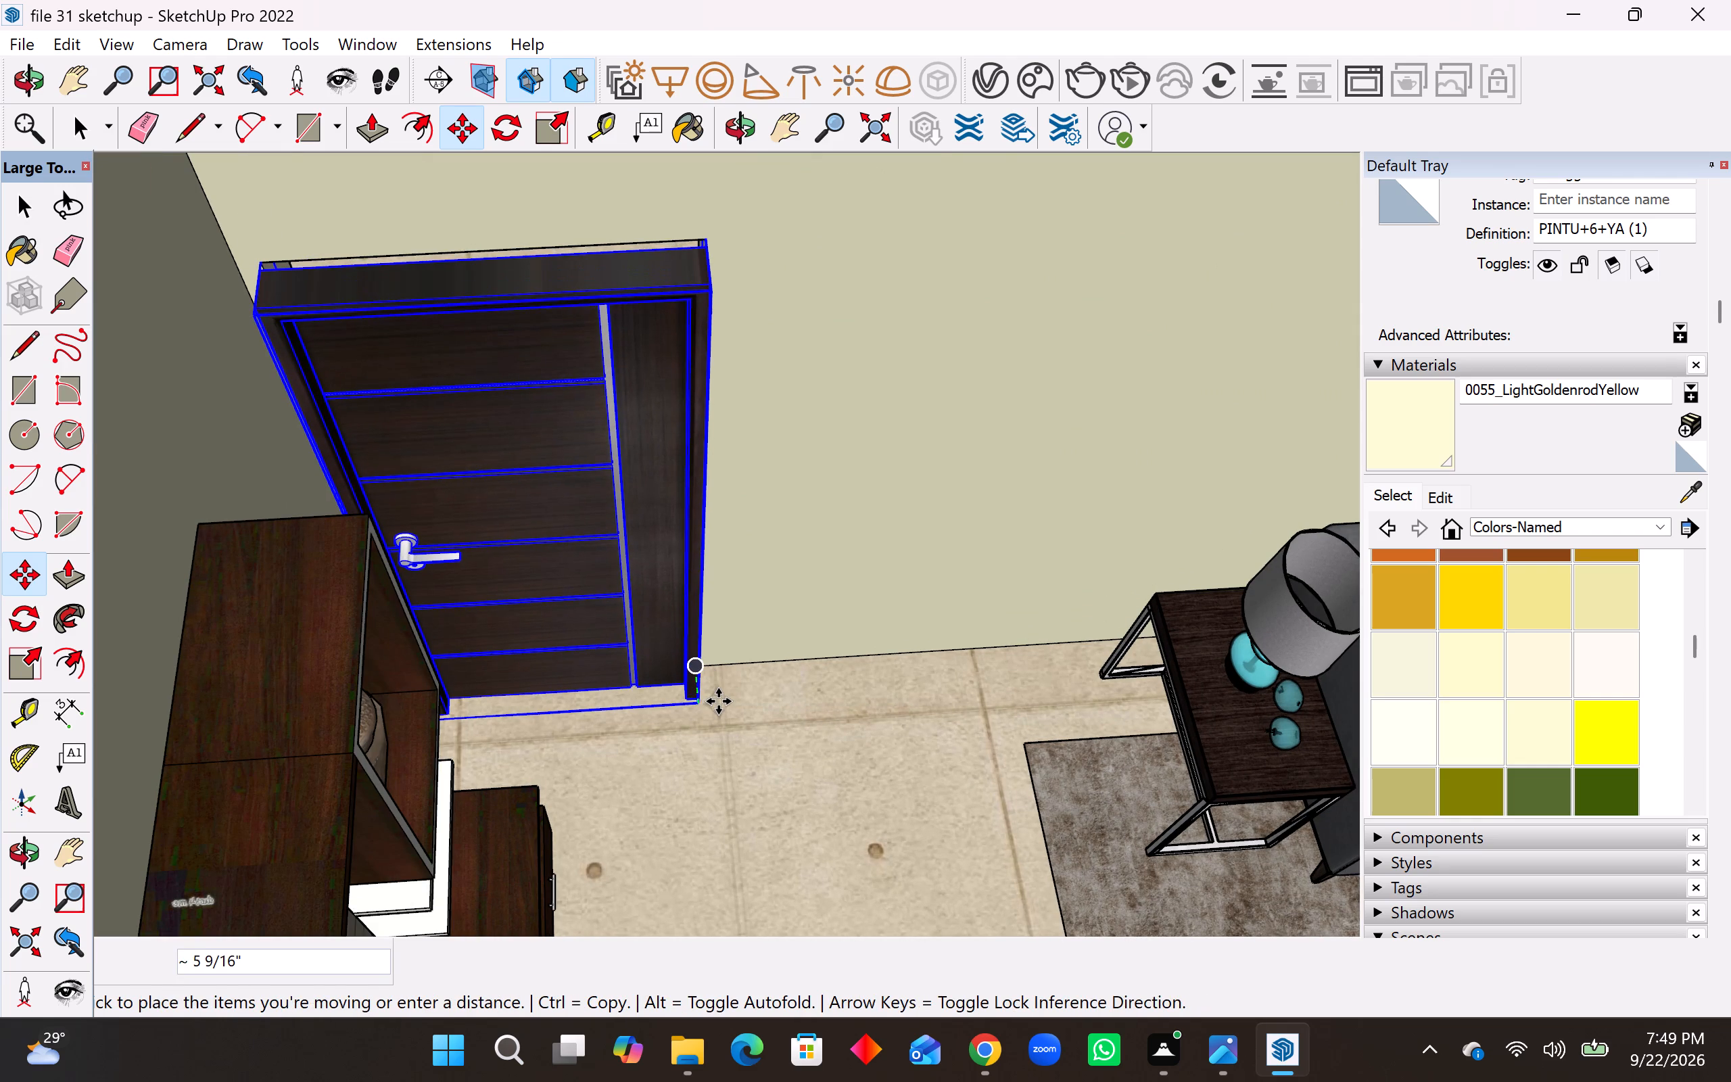
{"action": "scroll", "coordinate": [718, 701], "scroll_direction": "down", "scroll_amount": 15}
{"action": "scroll", "coordinate": [702, 528], "scroll_direction": "up", "scroll_amount": 1}
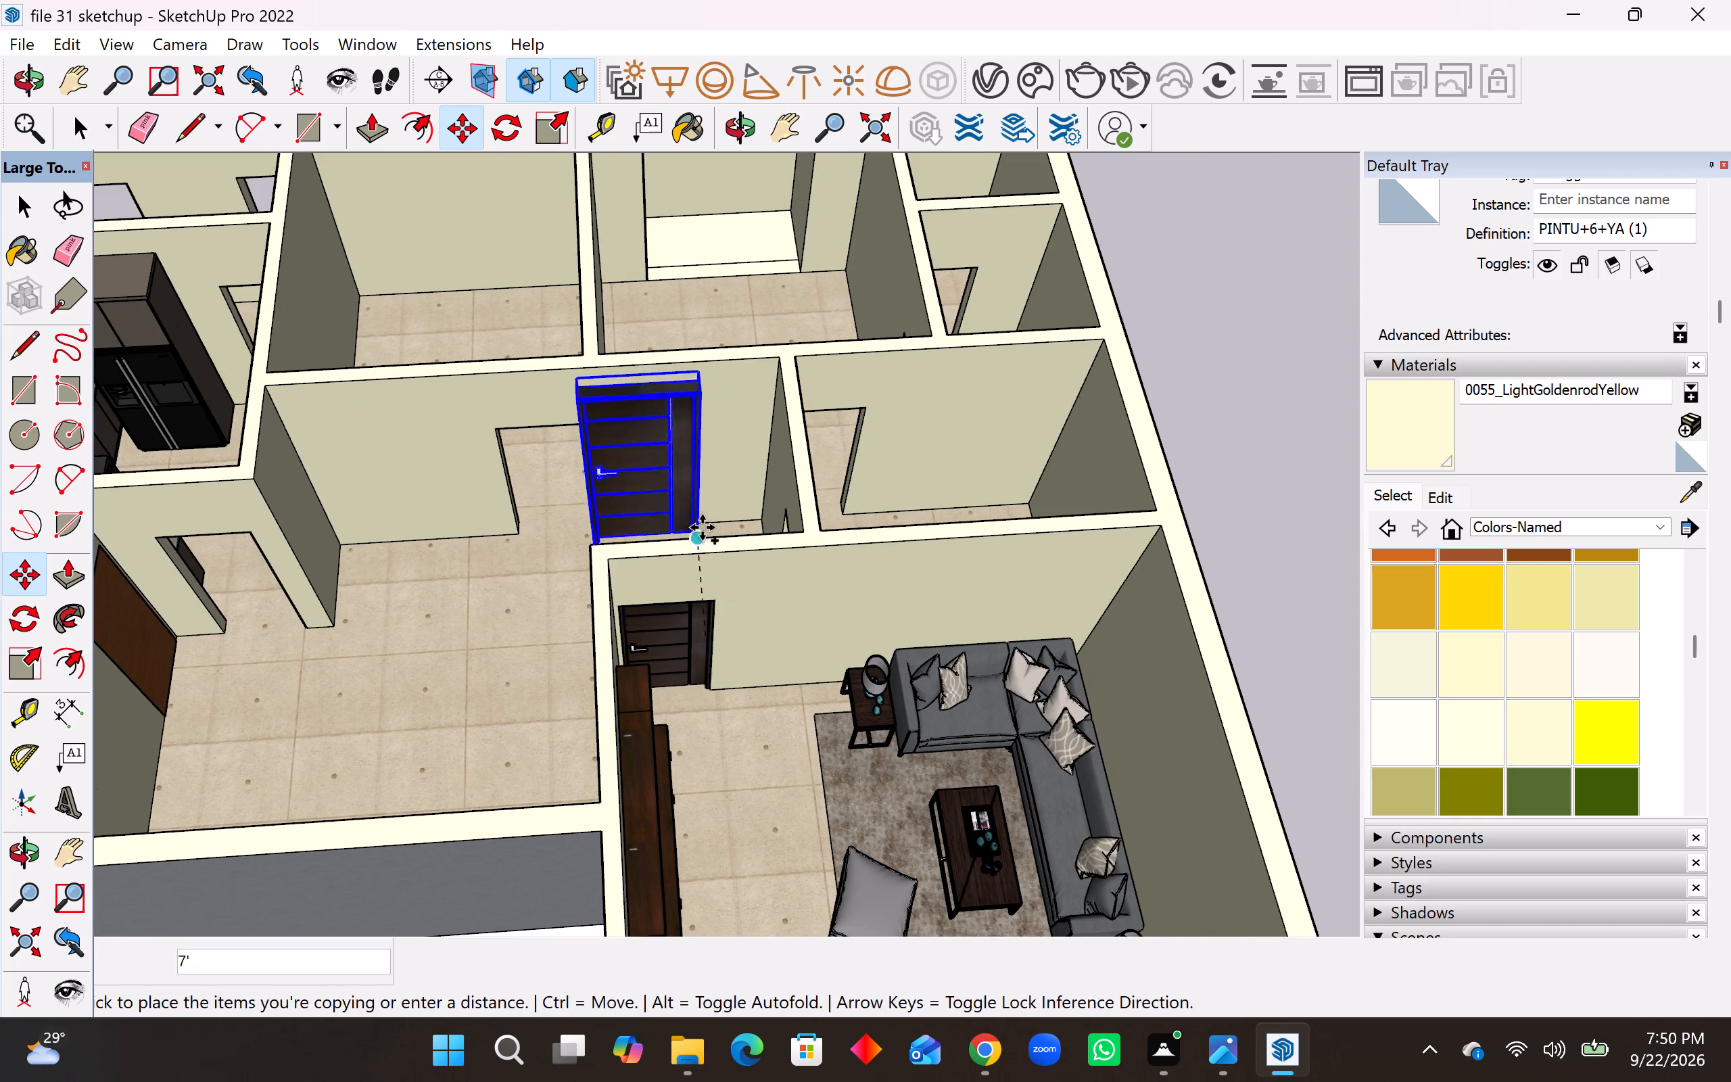
{"action": "scroll", "coordinate": [702, 527], "scroll_direction": "up", "scroll_amount": 18}
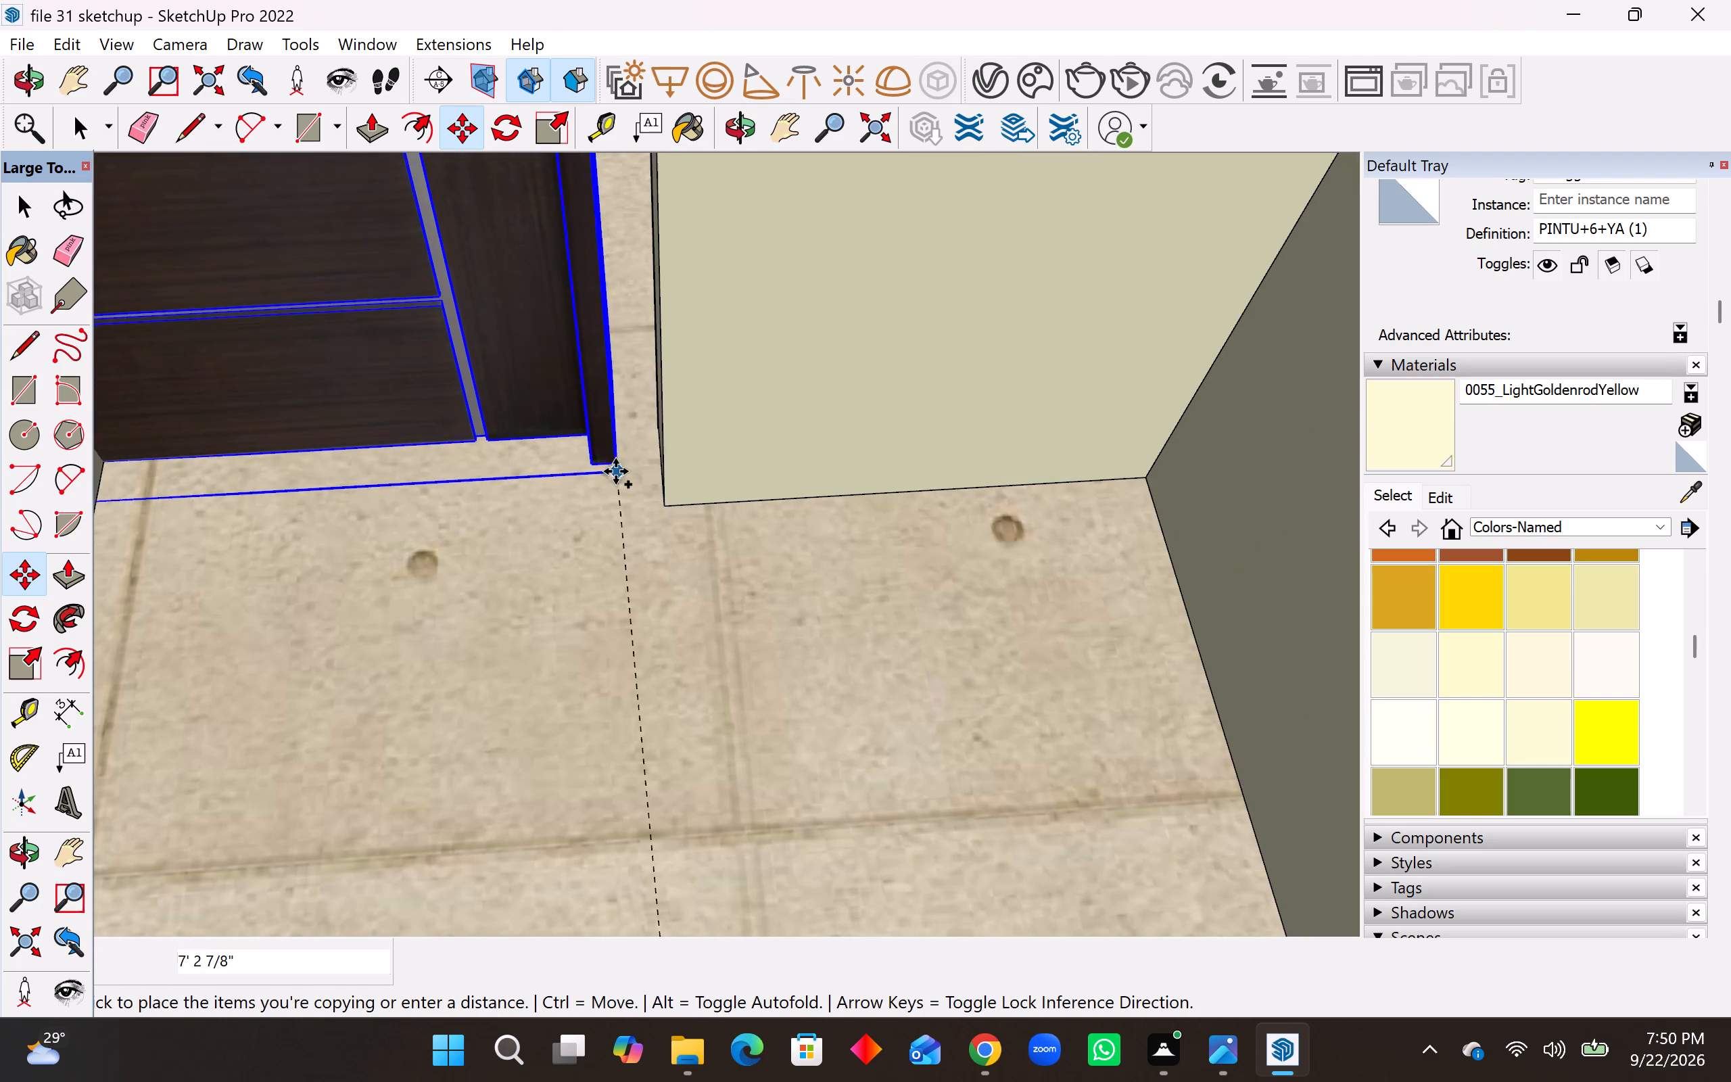
{"action": "left_click", "coordinate": [661, 504]}
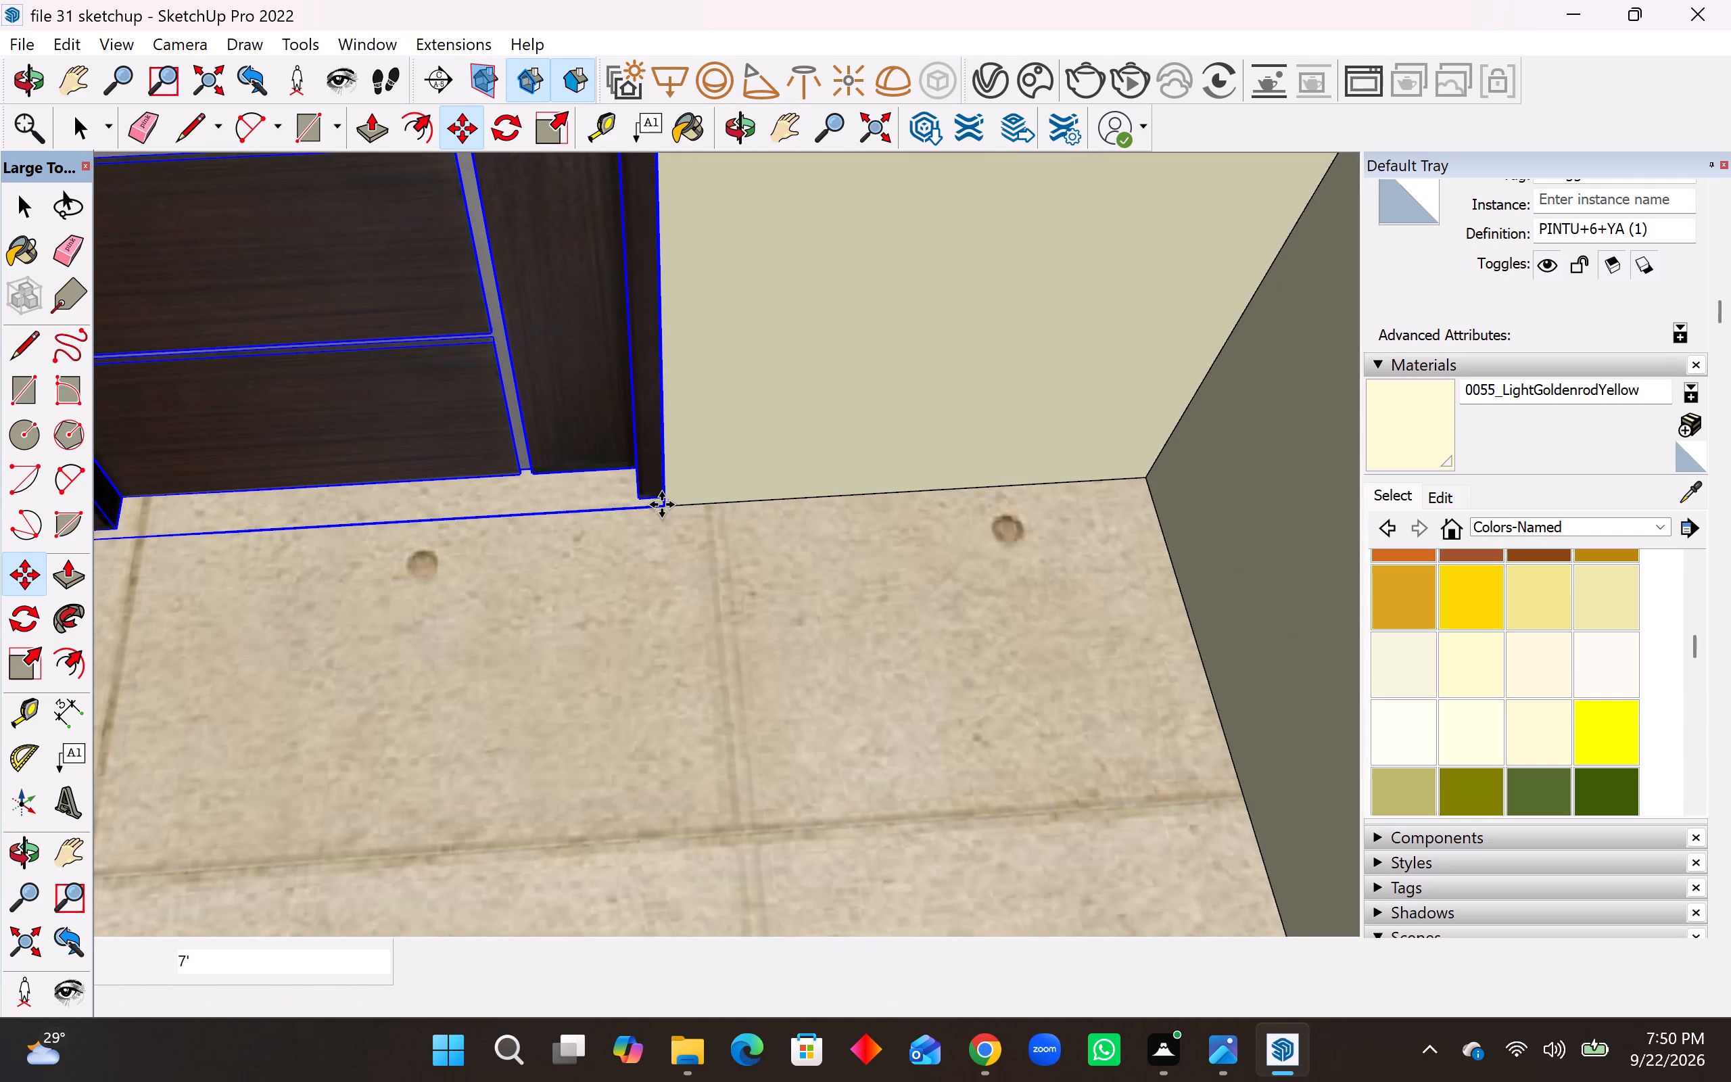
Copy the dark door by its bottom corner about 3' 10" along the hall wall into the adjacent doorway.
{"action": "left_click", "coordinate": [661, 504]}
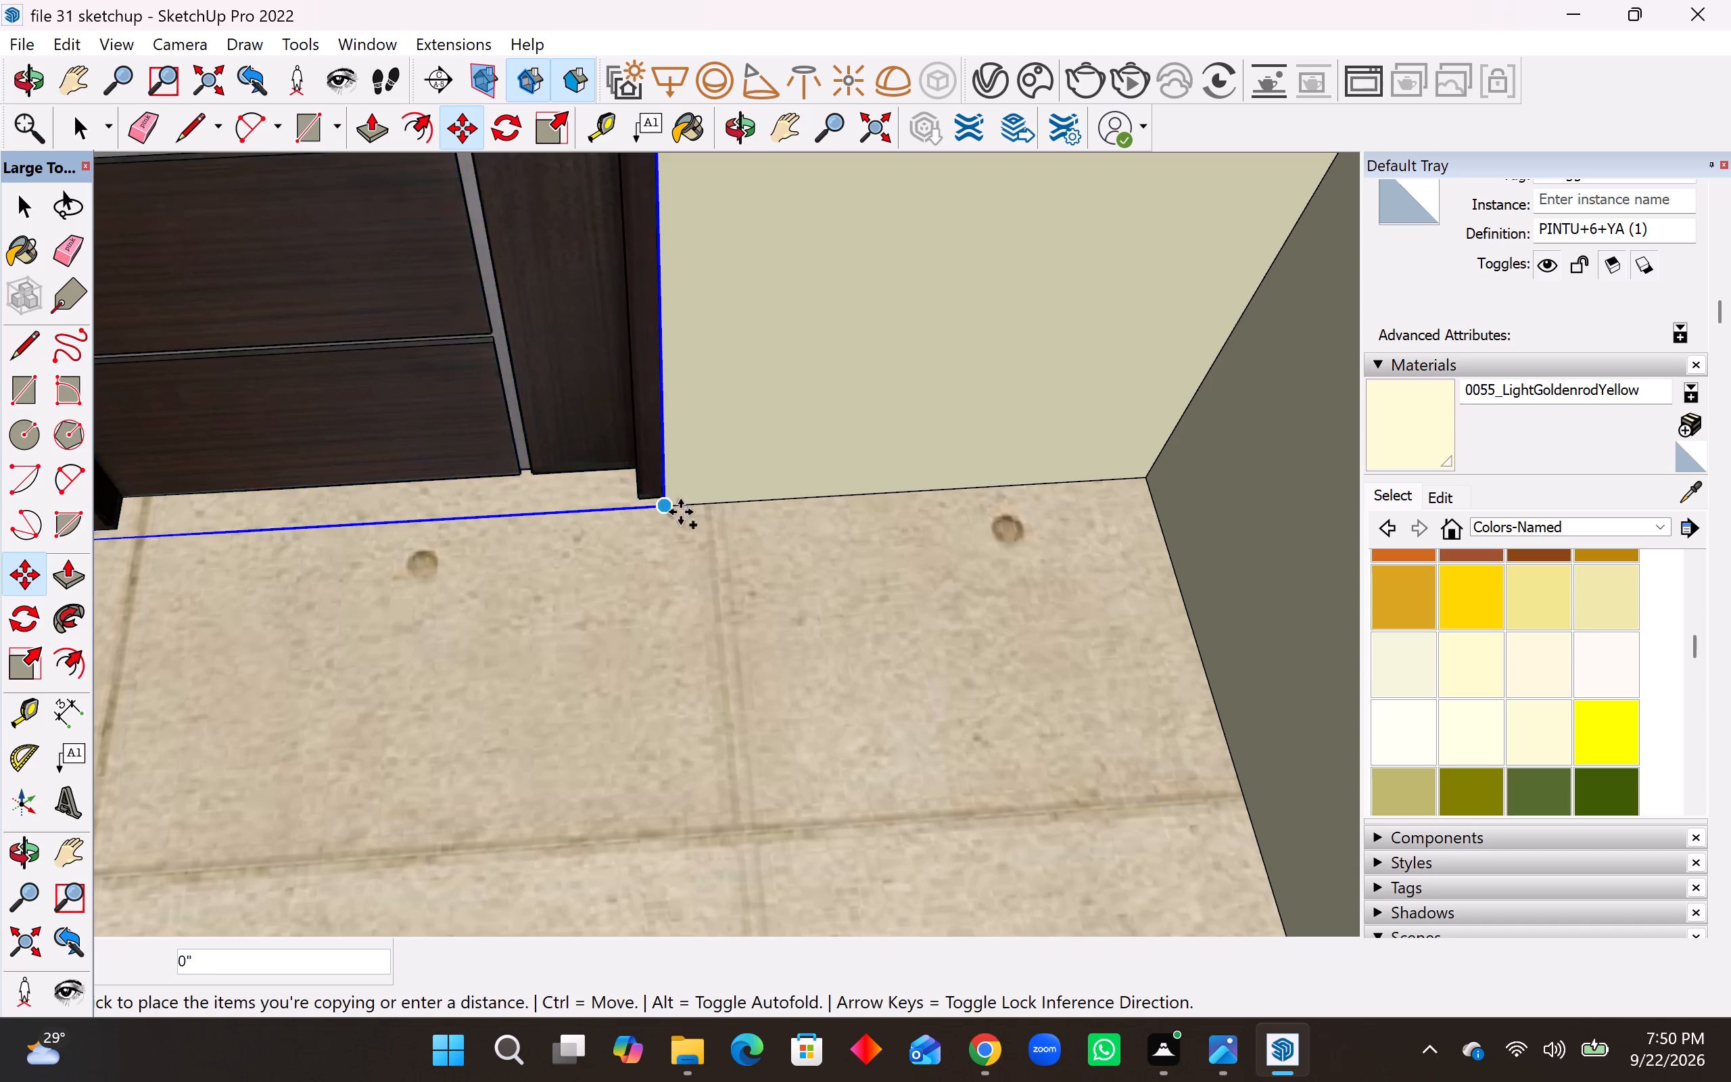
{"action": "scroll", "coordinate": [819, 565], "scroll_direction": "down", "scroll_amount": 15}
{"action": "scroll", "coordinate": [746, 536], "scroll_direction": "up", "scroll_amount": 12}
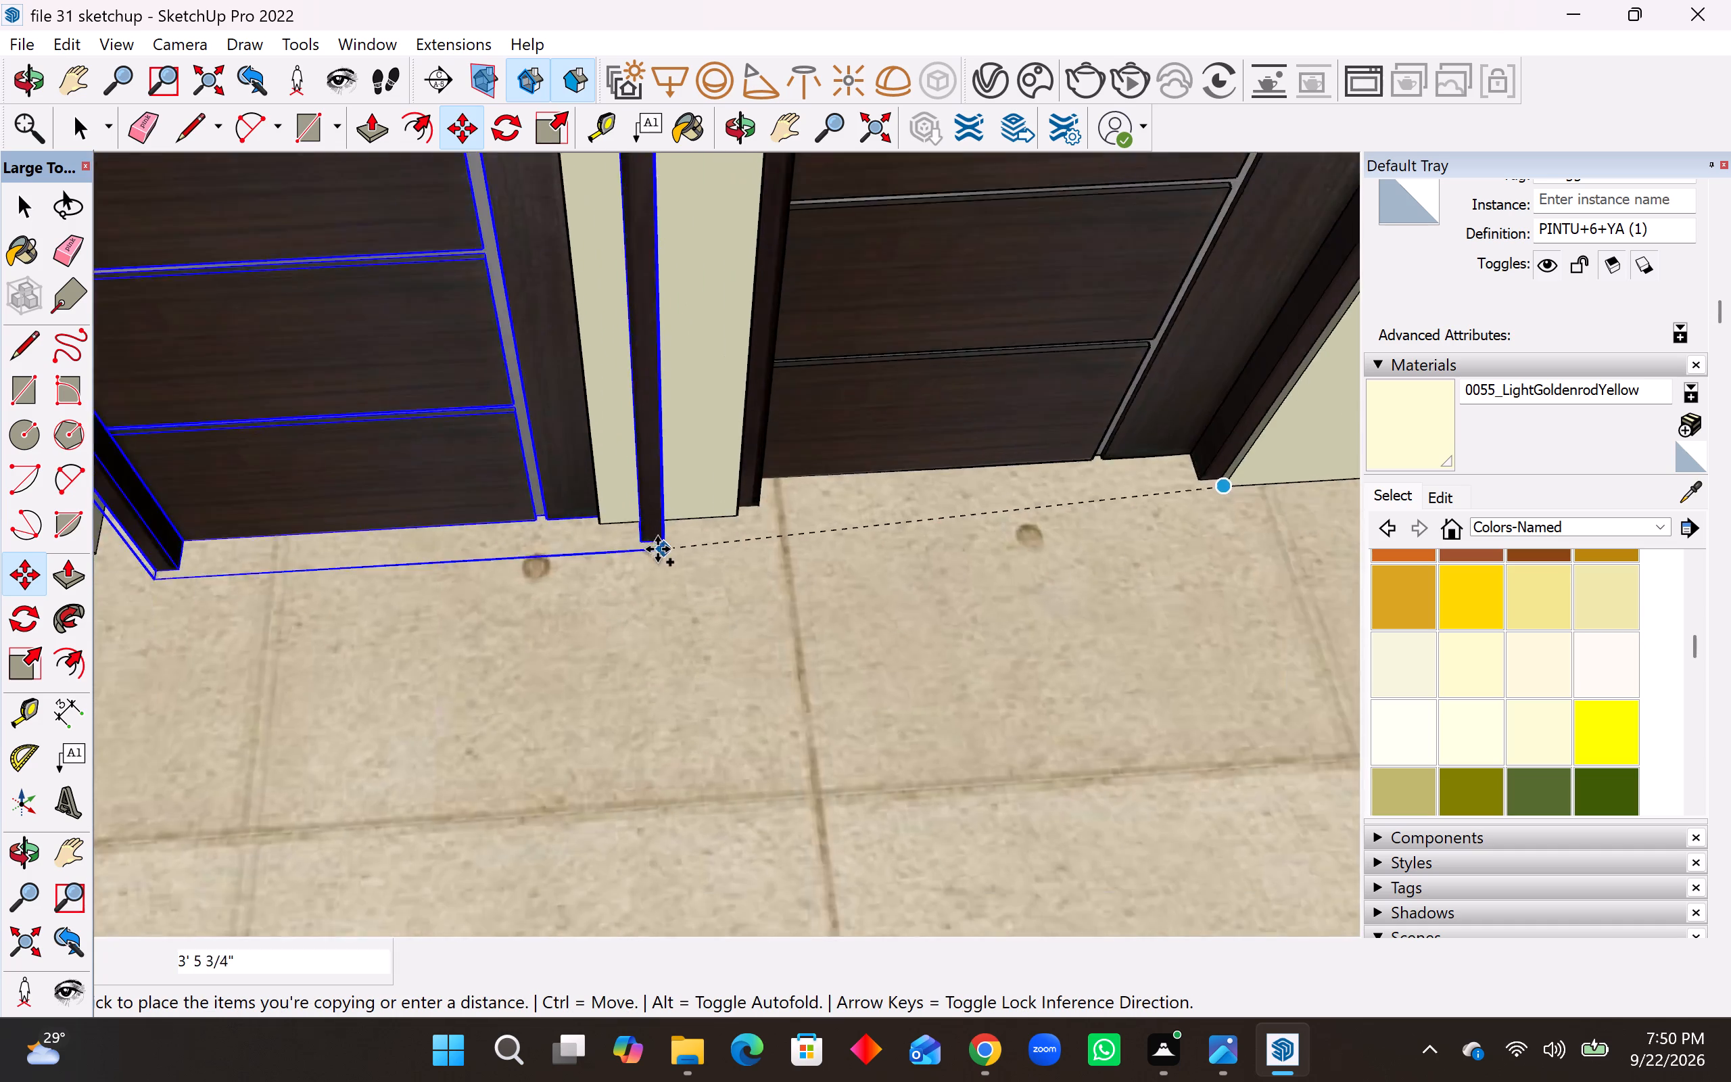
{"action": "scroll", "coordinate": [657, 549], "scroll_direction": "up", "scroll_amount": 5}
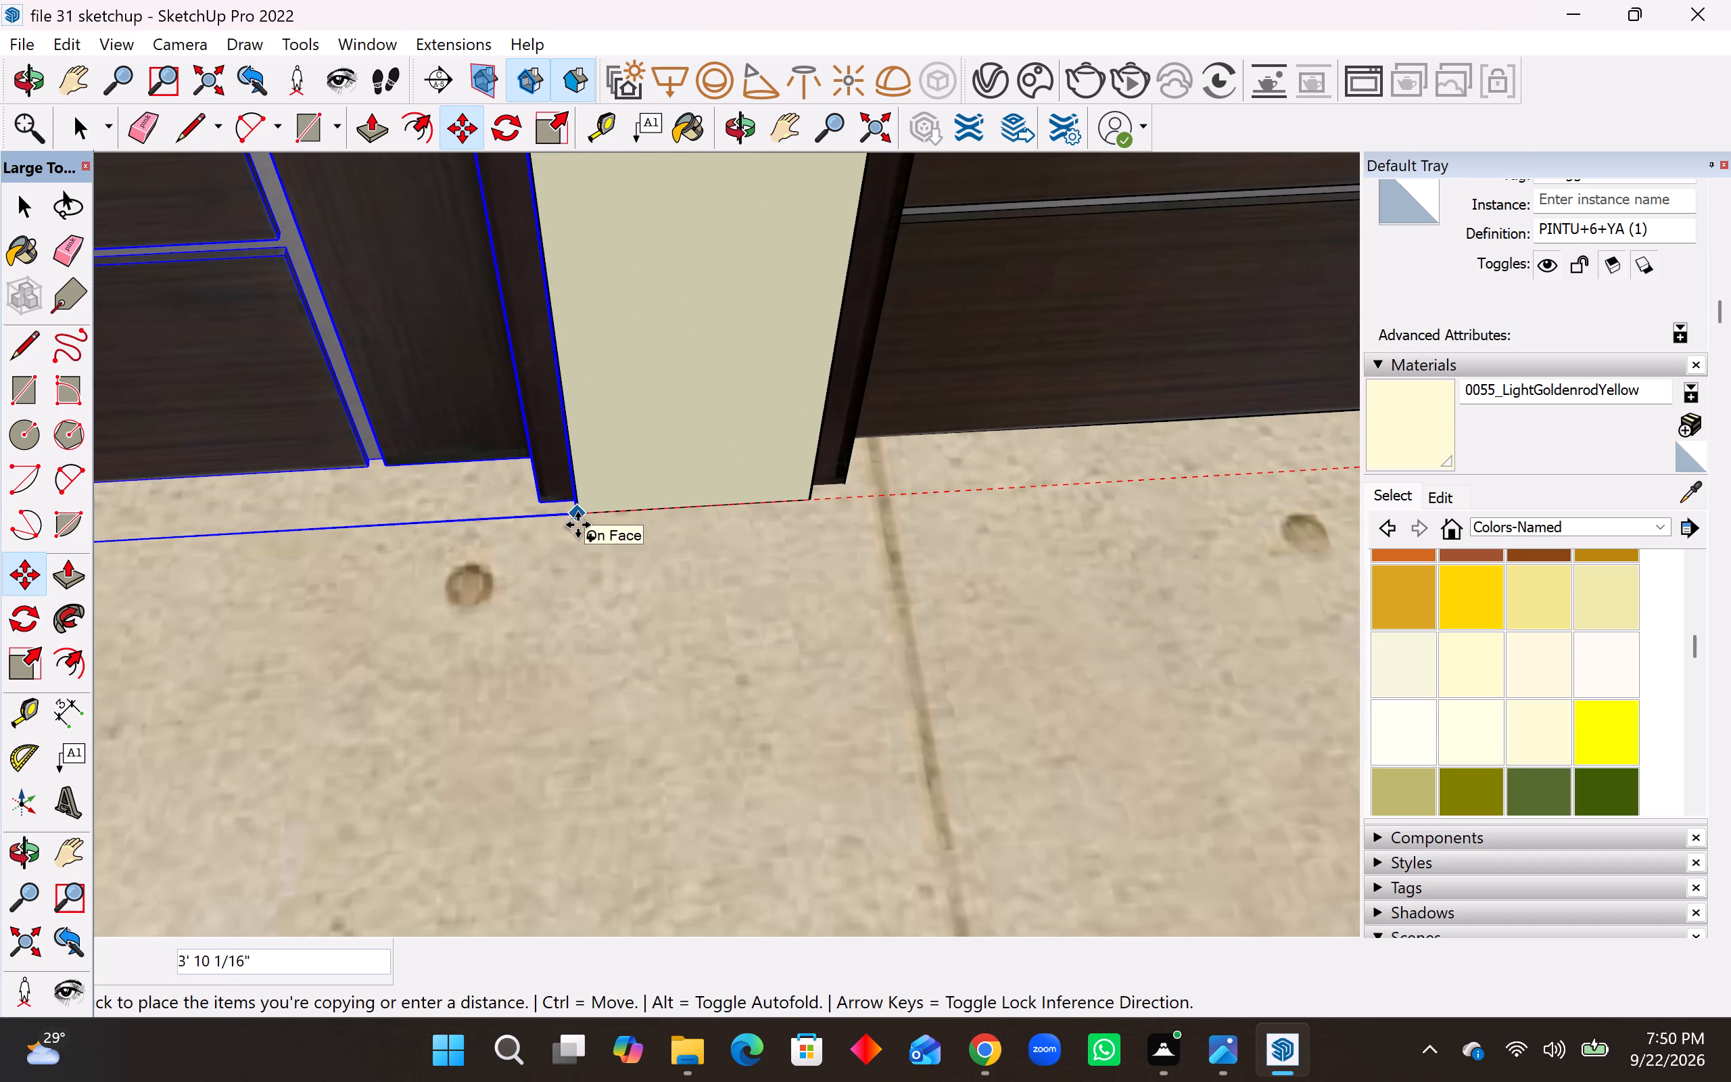
{"action": "left_click", "coordinate": [577, 525]}
{"action": "scroll", "coordinate": [672, 573], "scroll_direction": "down", "scroll_amount": 17}
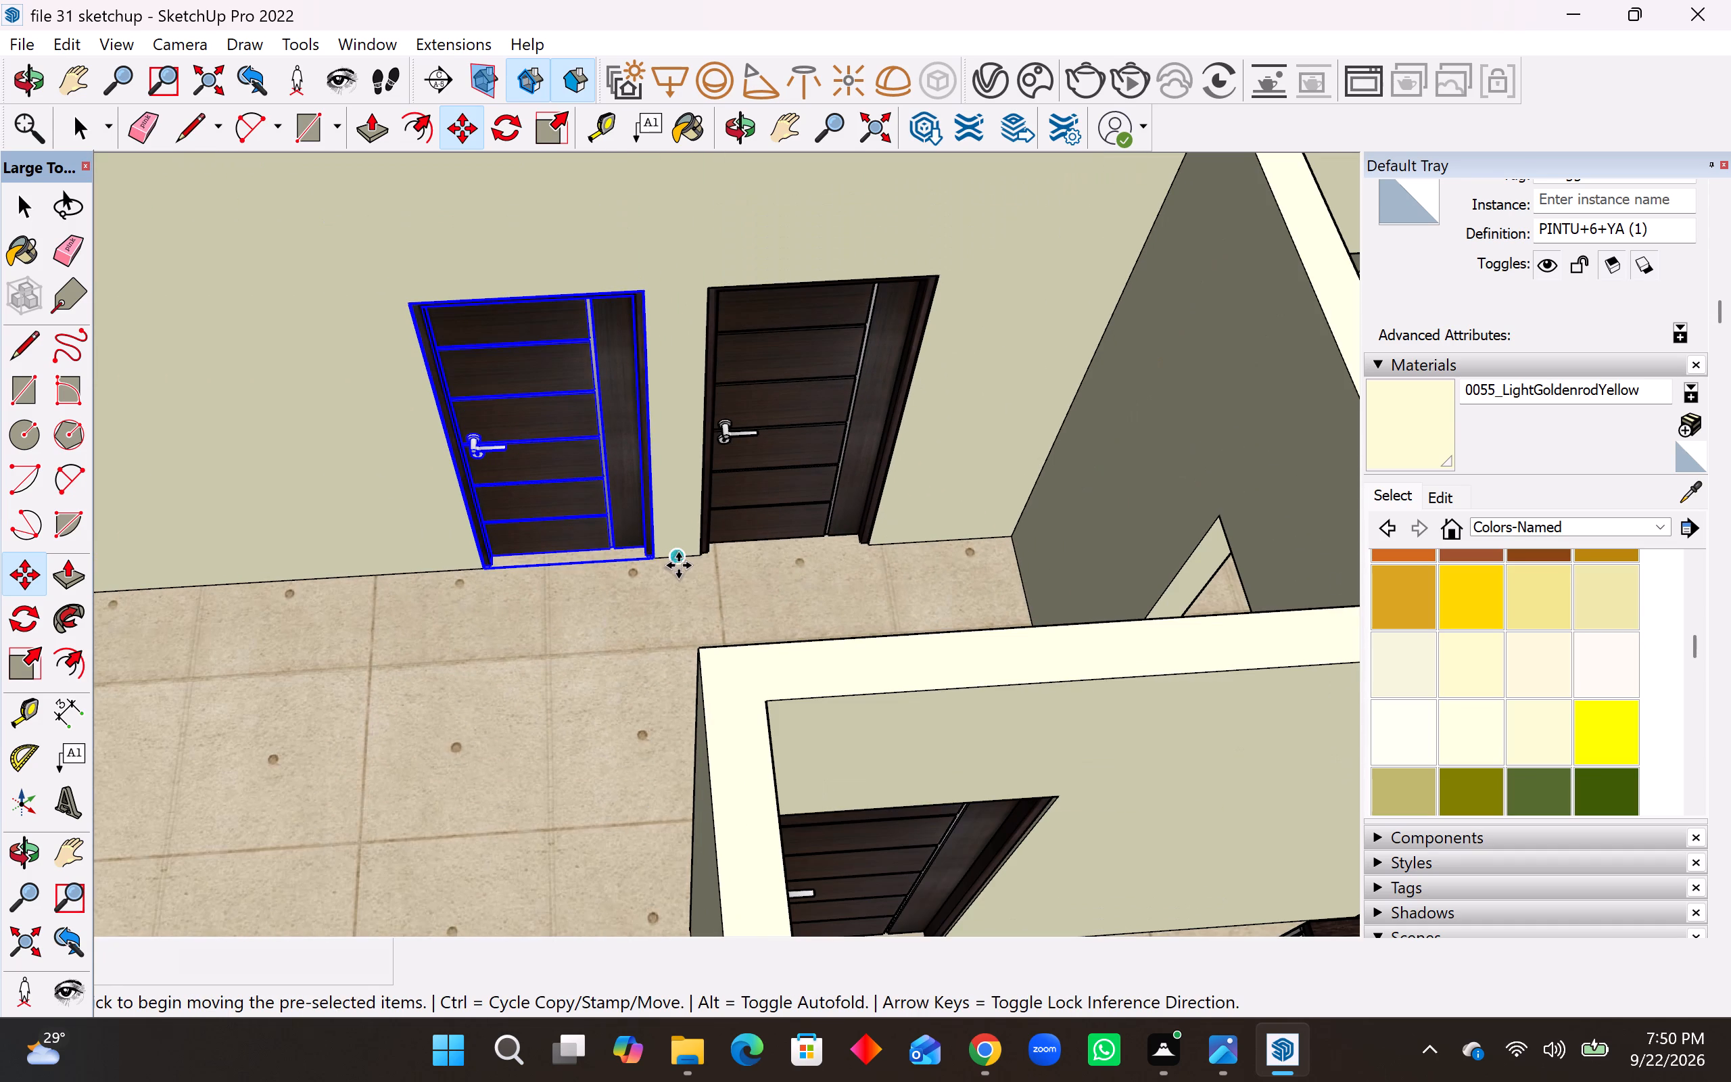
Copy the dark door from the hall wall about 11' 4 5/8" into the kitchen doorway, matching its bottom corner to the jamb base.
{"action": "key", "text": "space"}
{"action": "scroll", "coordinate": [688, 558], "scroll_direction": "down", "scroll_amount": 13}
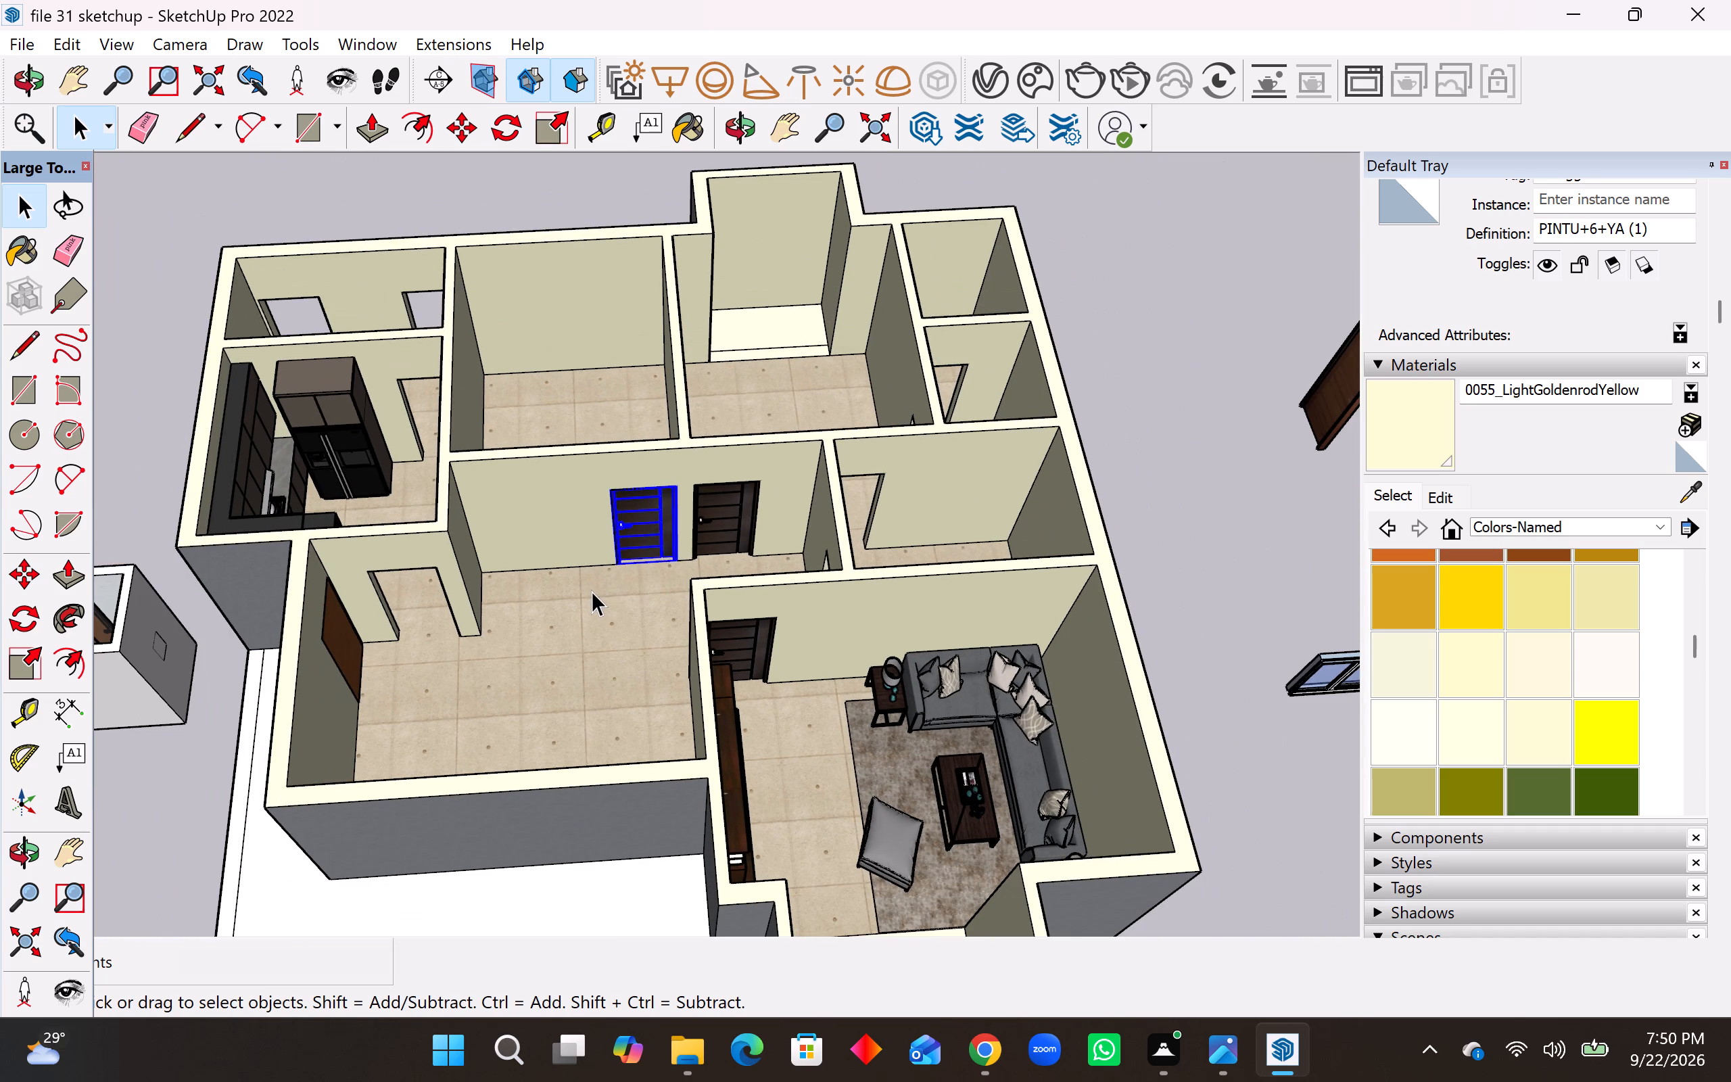
{"action": "scroll", "coordinate": [663, 569], "scroll_direction": "up", "scroll_amount": 7}
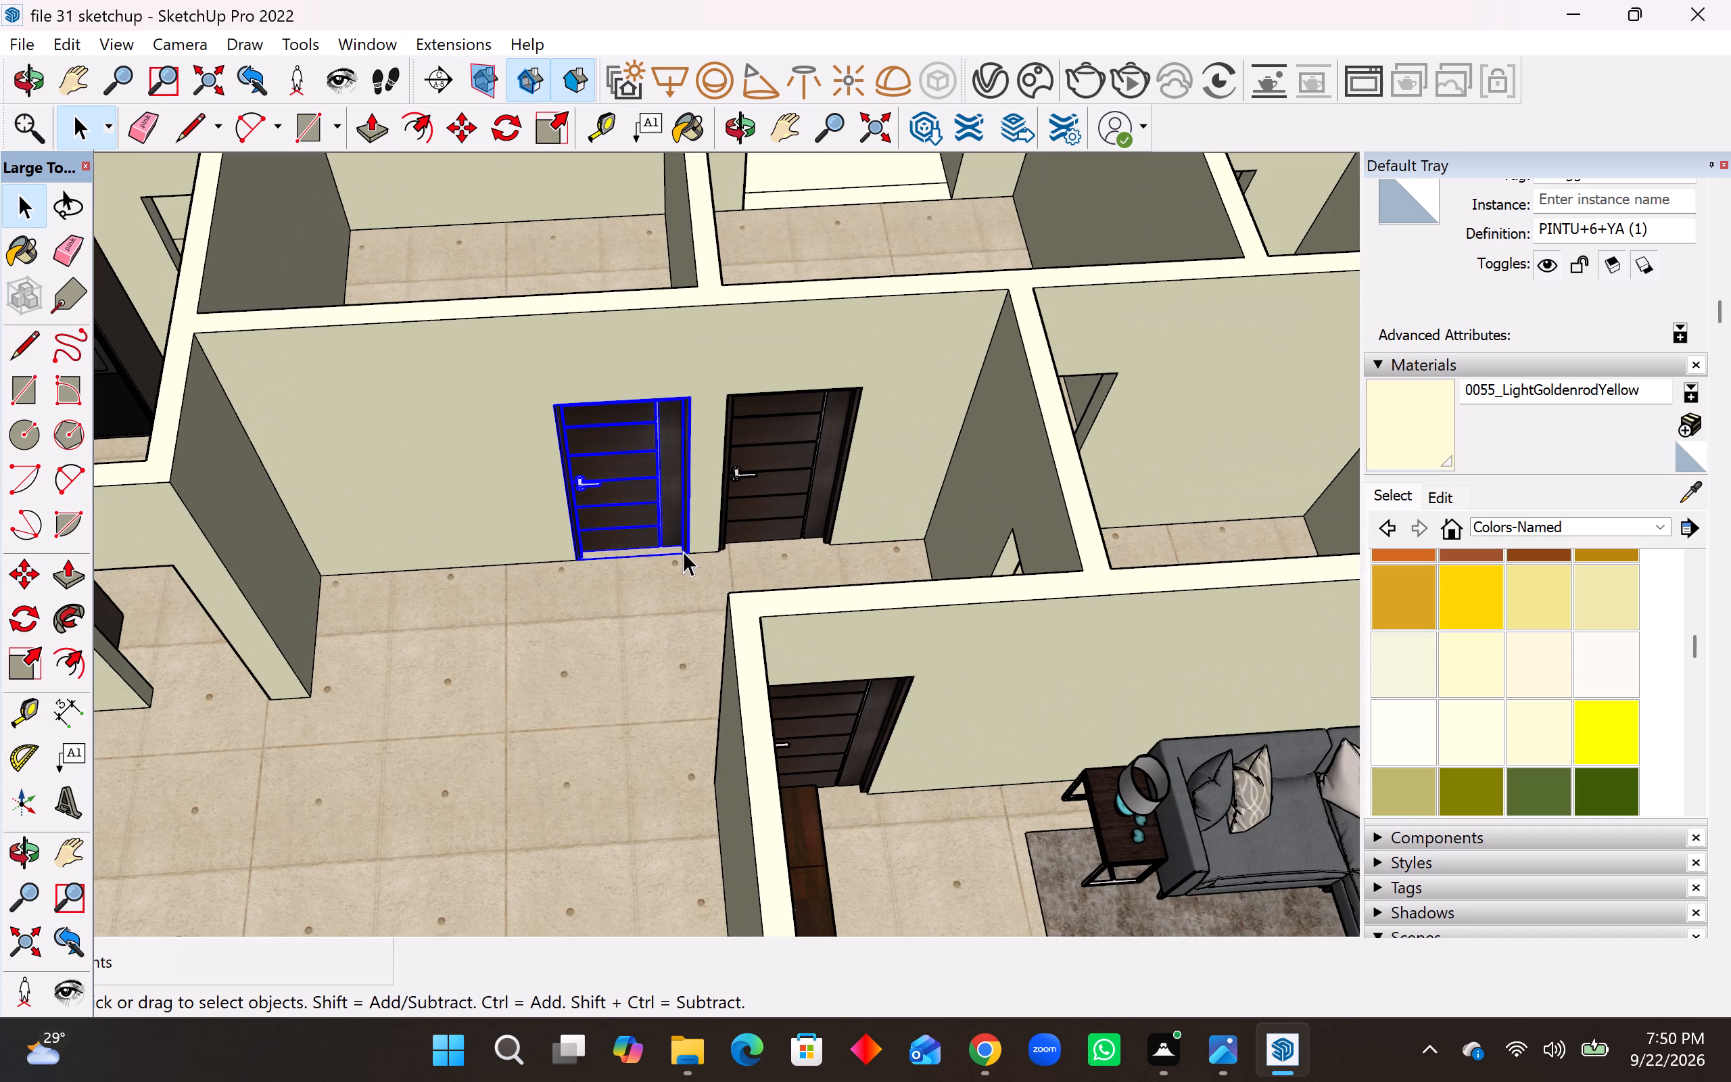
{"action": "key", "text": "m"}
{"action": "scroll", "coordinate": [681, 564], "scroll_direction": "up", "scroll_amount": 4}
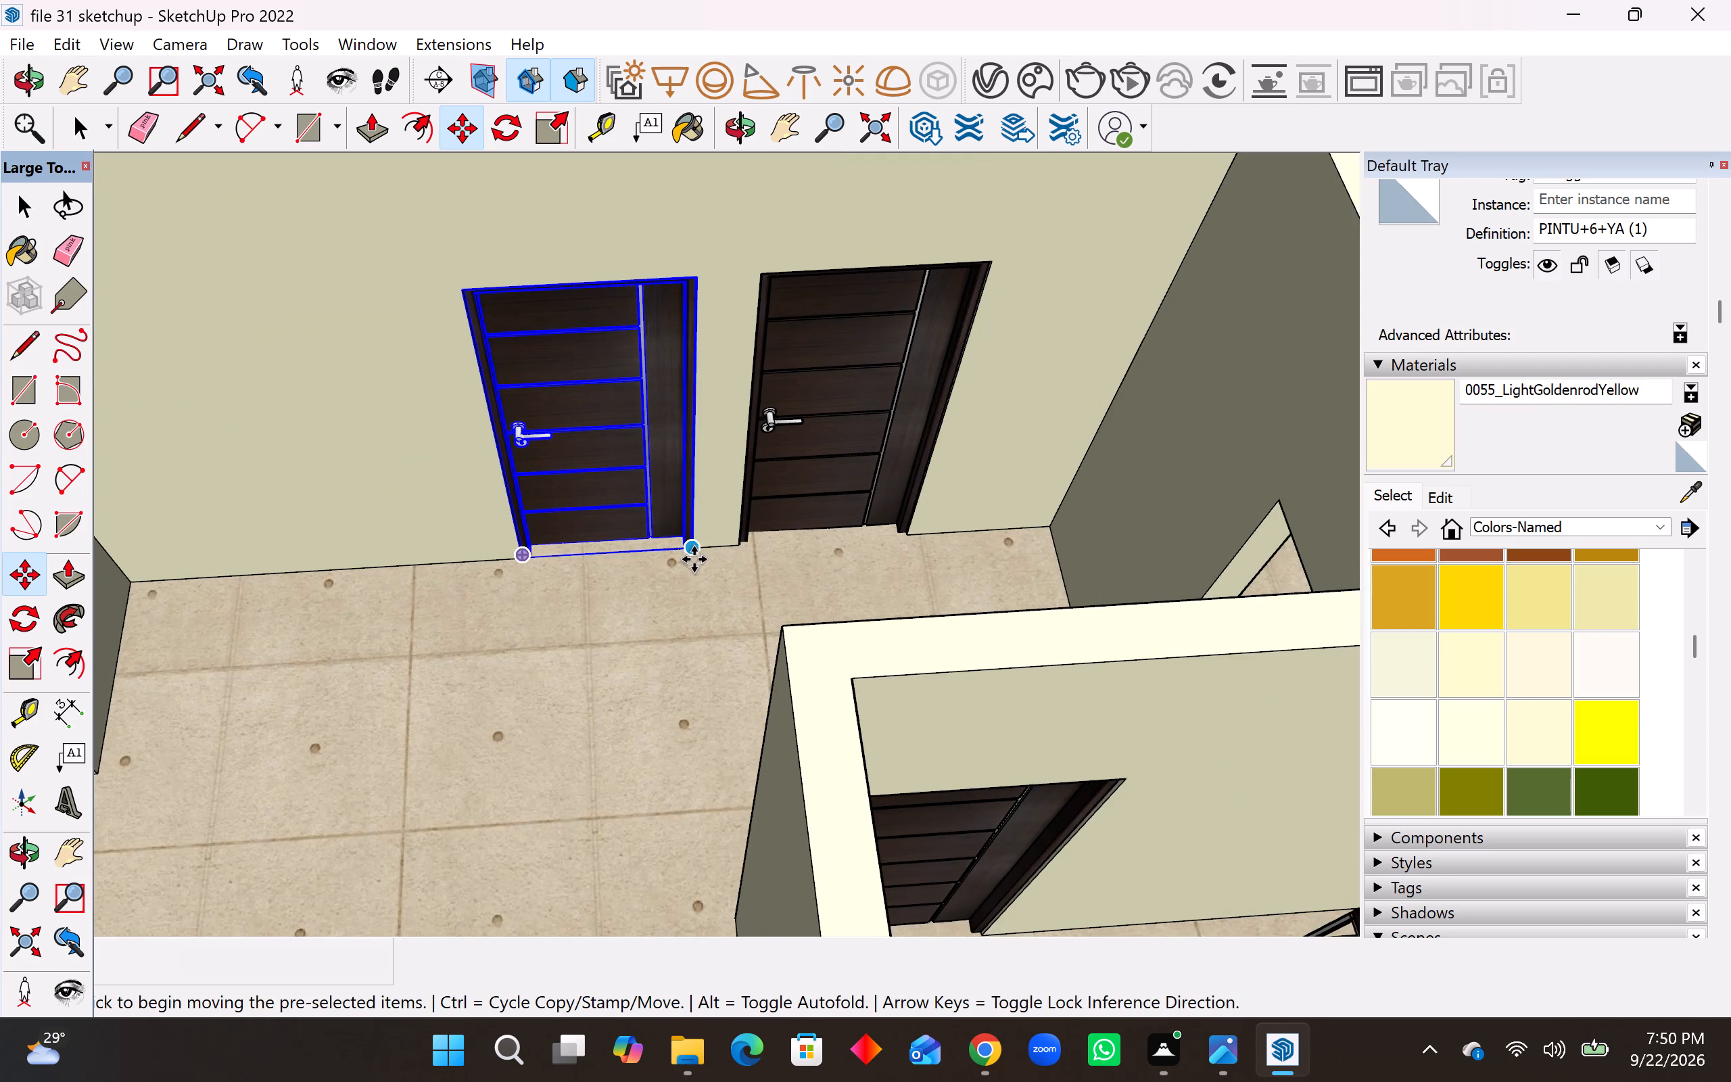
{"action": "scroll", "coordinate": [694, 559], "scroll_direction": "up", "scroll_amount": 3}
{"action": "left_click", "coordinate": [698, 552]}
{"action": "scroll", "coordinate": [963, 576], "scroll_direction": "down", "scroll_amount": 5}
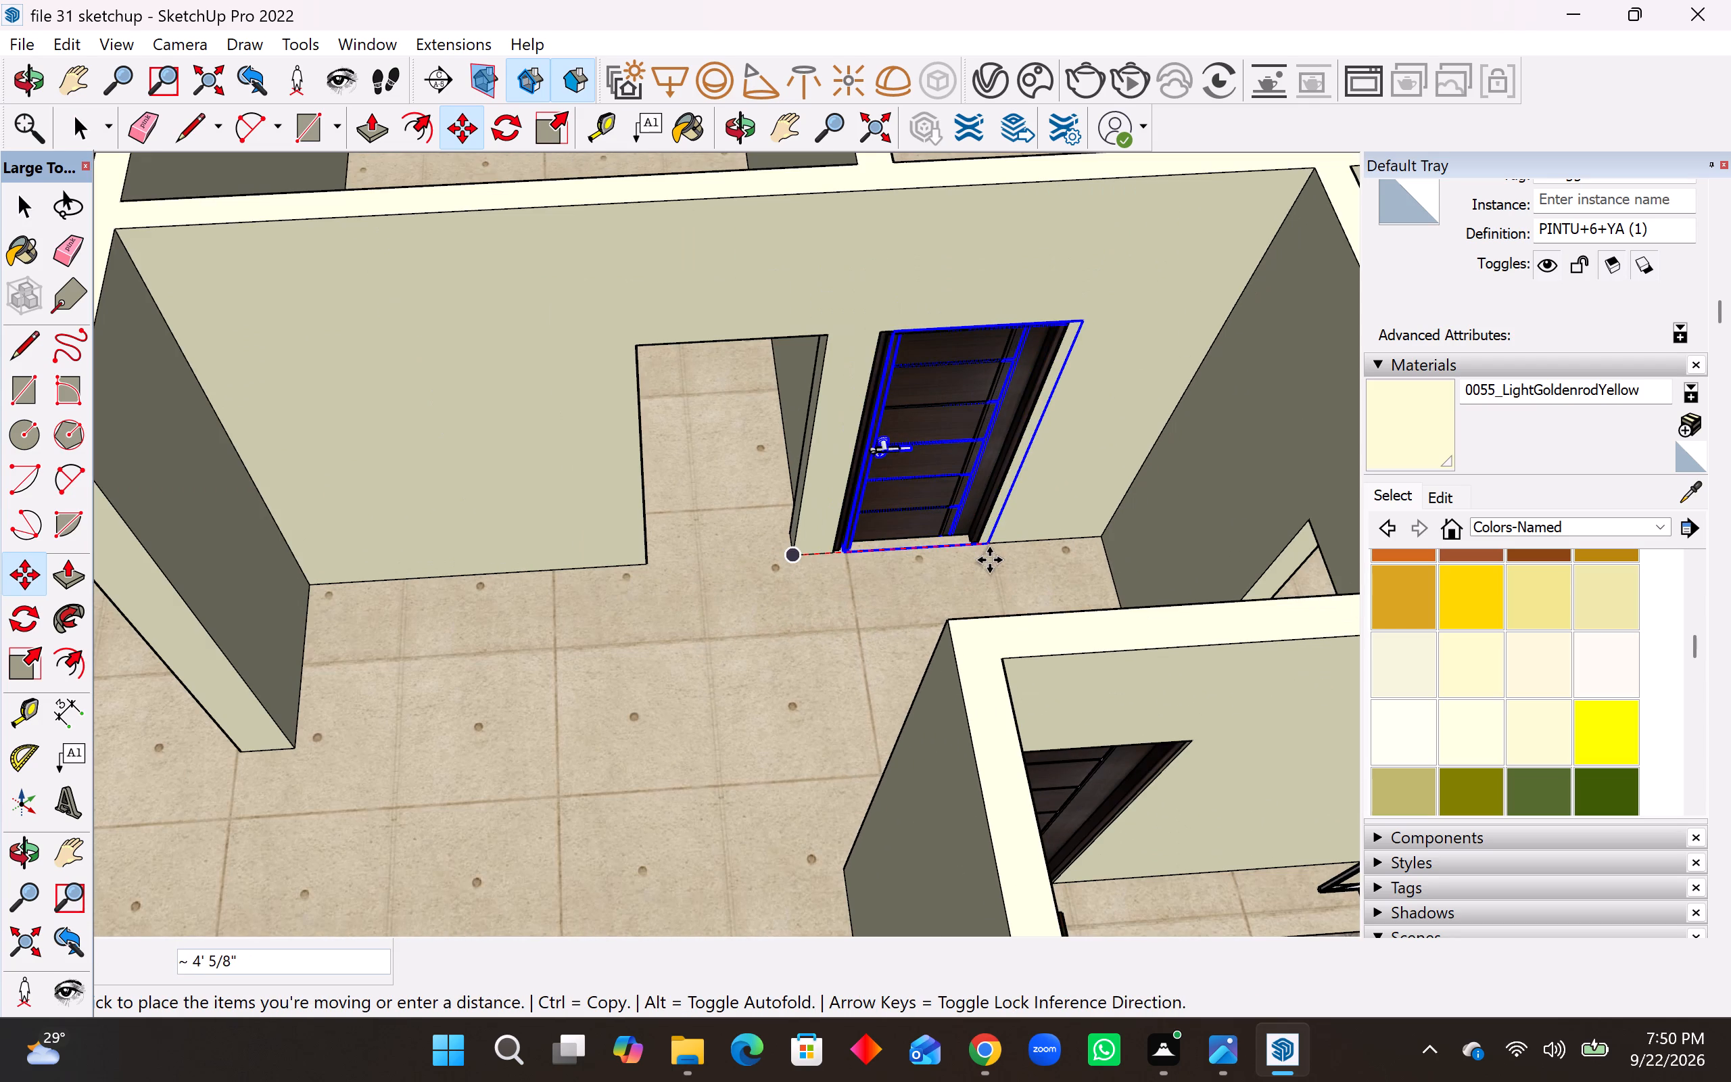
{"action": "scroll", "coordinate": [989, 559], "scroll_direction": "down", "scroll_amount": 8}
{"action": "scroll", "coordinate": [631, 672], "scroll_direction": "up", "scroll_amount": 9}
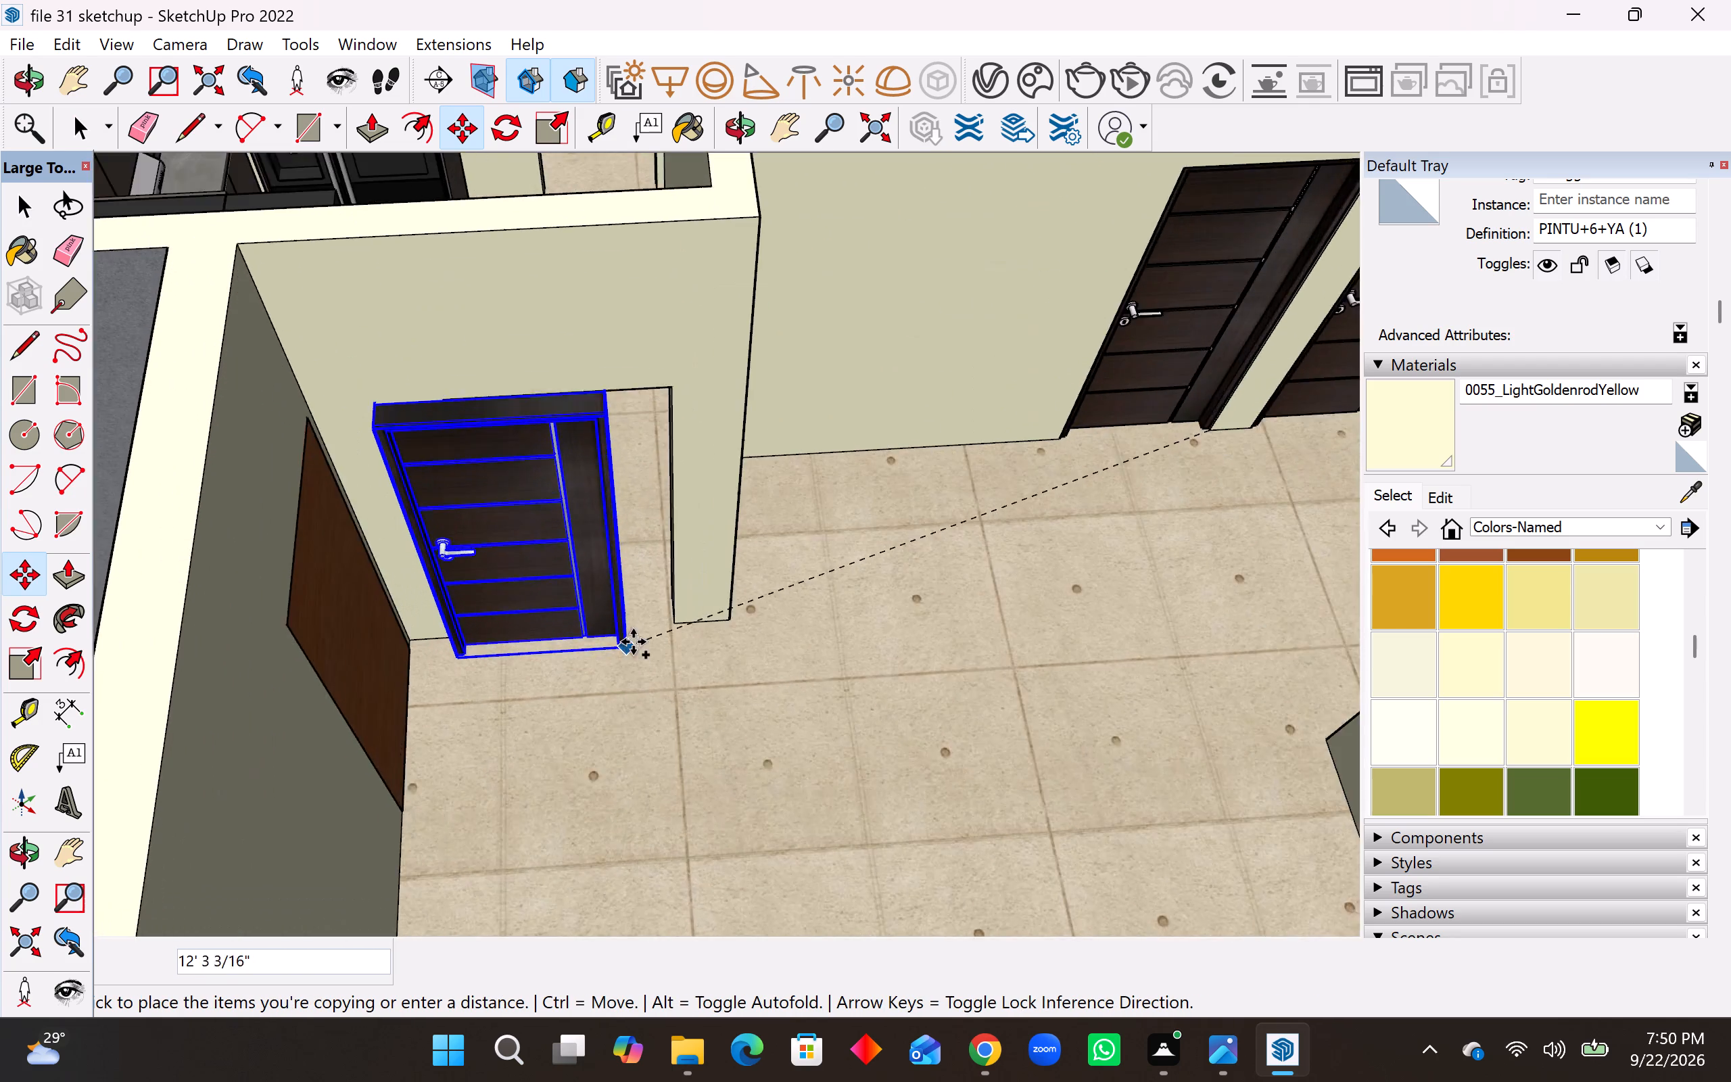
{"action": "scroll", "coordinate": [633, 642], "scroll_direction": "up", "scroll_amount": 3}
{"action": "left_click", "coordinate": [684, 621]}
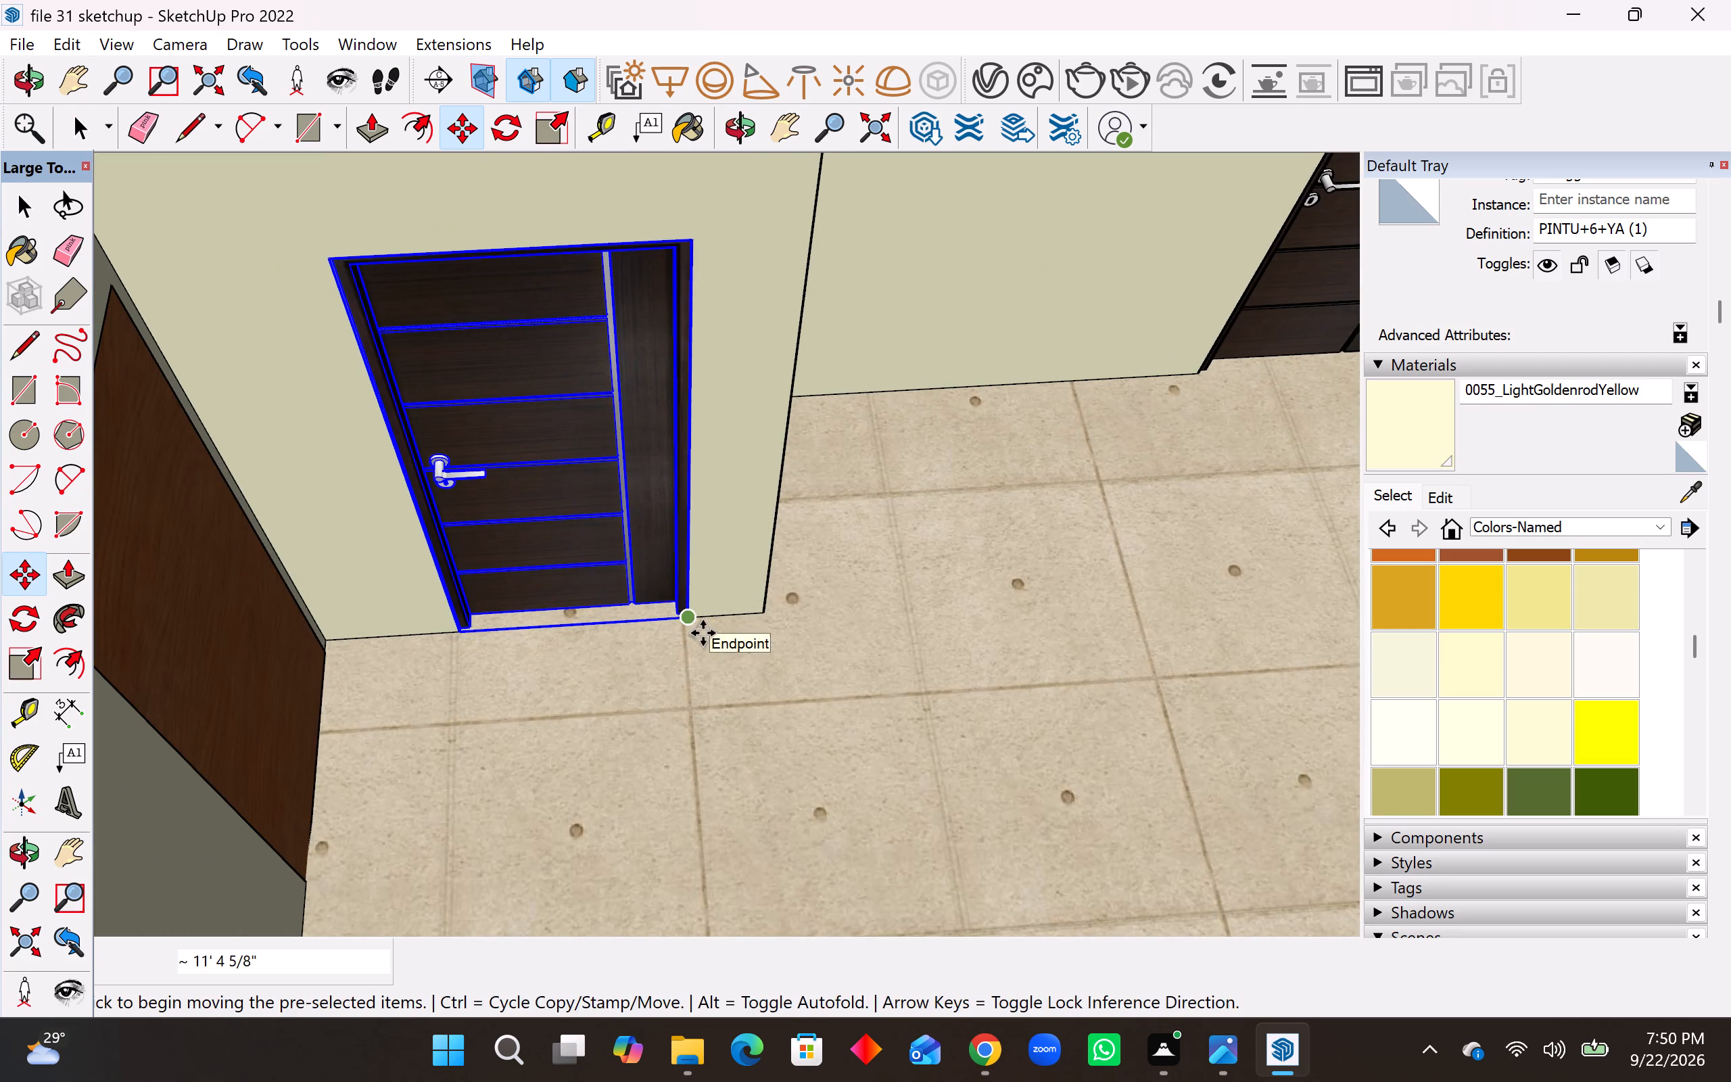
{"action": "key", "text": "space"}
Examine the house from several sides for openings that still lack doors and for the loose components outside.
{"action": "scroll", "coordinate": [703, 633], "scroll_direction": "down", "scroll_amount": 15}
{"action": "scroll", "coordinate": [692, 630], "scroll_direction": "down", "scroll_amount": 6}
{"action": "middle_click_drag", "start_coordinate": [692, 626], "coordinate": [675, 564]}
{"action": "middle_click_drag", "start_coordinate": [705, 594], "coordinate": [1097, 634]}
{"action": "scroll", "coordinate": [836, 567], "scroll_direction": "down", "scroll_amount": 3}
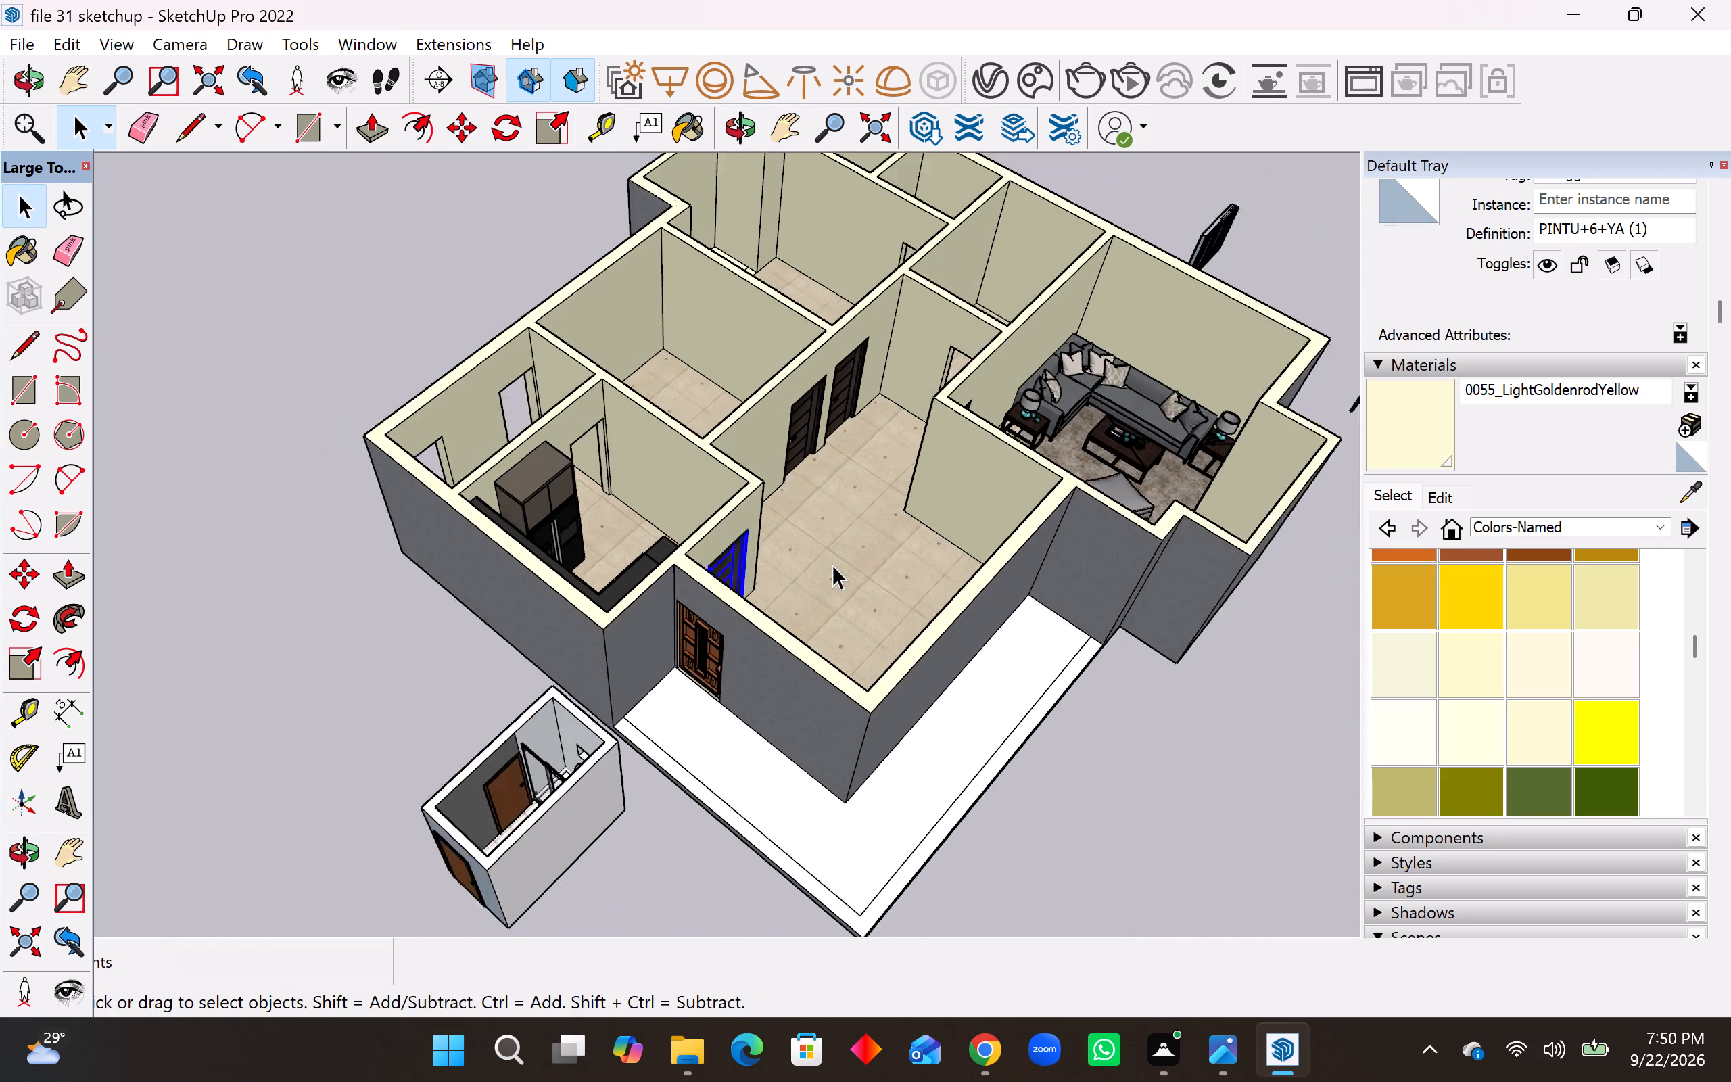
{"action": "scroll", "coordinate": [832, 565], "scroll_direction": "down", "scroll_amount": 7}
{"action": "middle_click_drag", "start_coordinate": [905, 519], "coordinate": [1215, 519]}
{"action": "scroll", "coordinate": [907, 526], "scroll_direction": "up", "scroll_amount": 5}
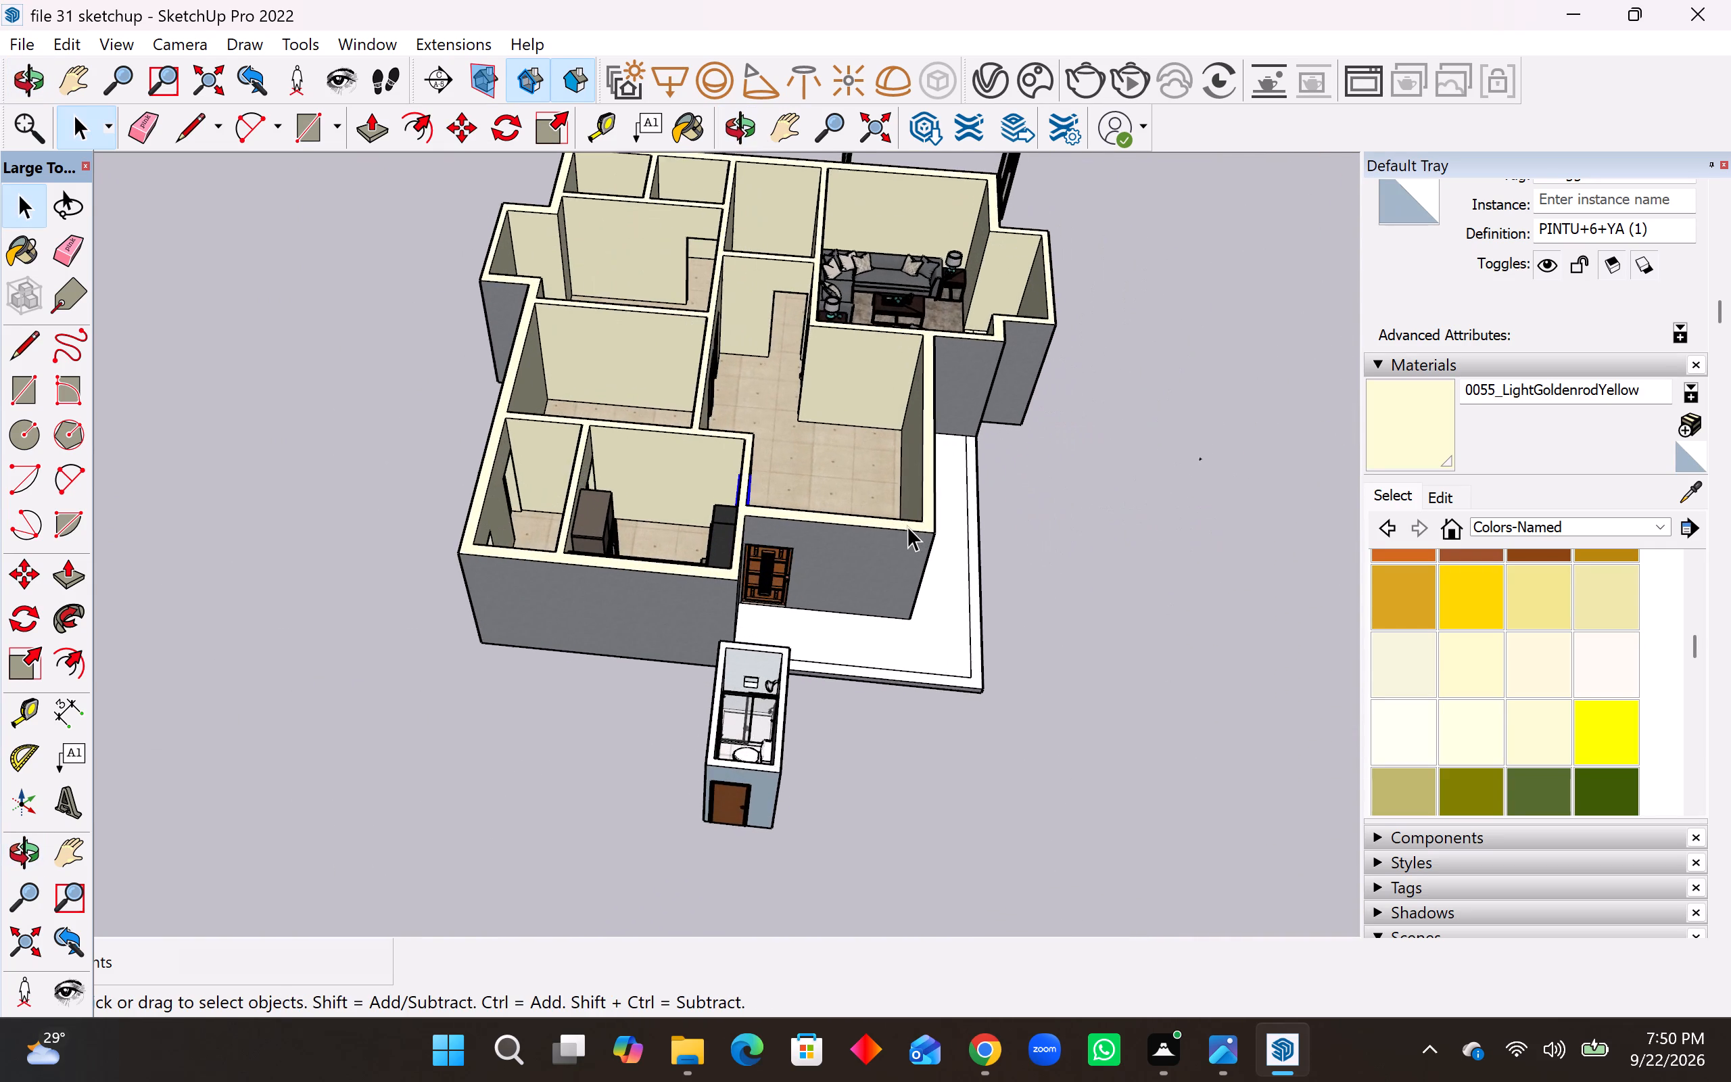
{"action": "scroll", "coordinate": [905, 526], "scroll_direction": "up", "scroll_amount": 3}
{"action": "scroll", "coordinate": [963, 607], "scroll_direction": "down", "scroll_amount": 9}
{"action": "scroll", "coordinate": [786, 398], "scroll_direction": "up", "scroll_amount": 9}
{"action": "middle_click_drag", "start_coordinate": [855, 446], "coordinate": [980, 469]}
{"action": "scroll", "coordinate": [809, 519], "scroll_direction": "down", "scroll_amount": 9}
{"action": "middle_click_drag", "start_coordinate": [742, 405], "coordinate": [504, 469]}
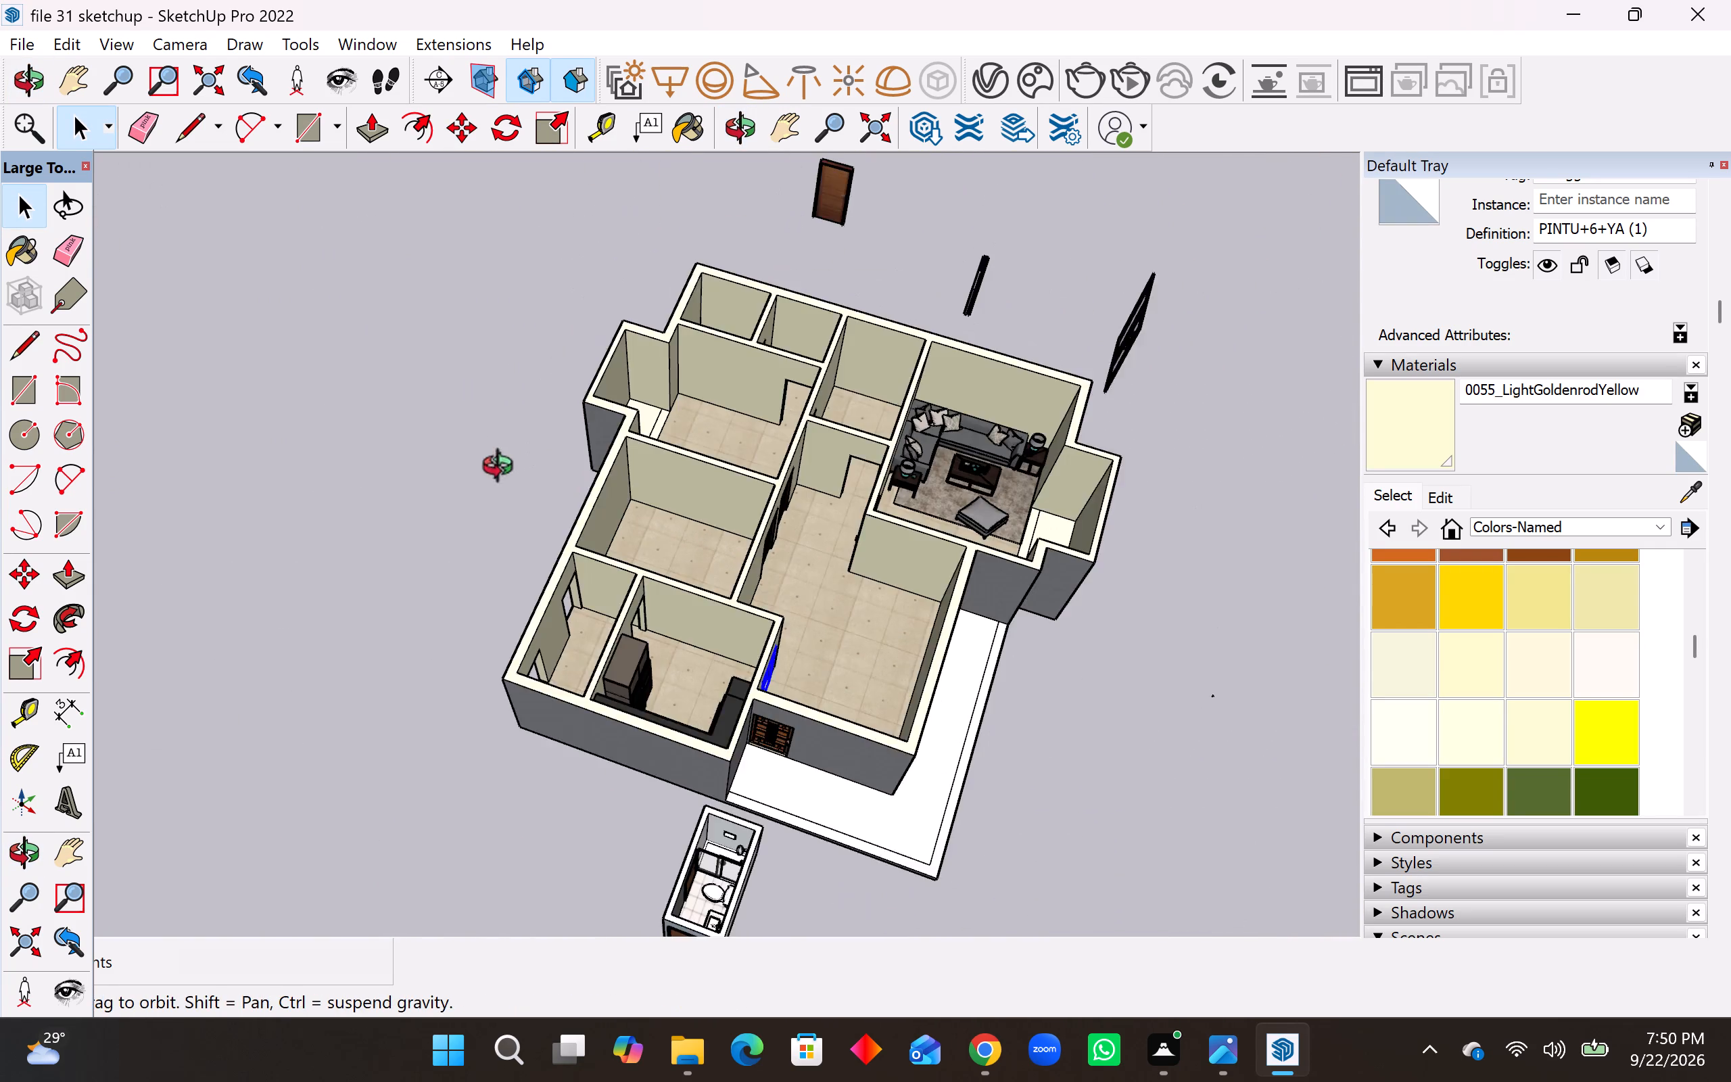
{"action": "middle_click_drag", "start_coordinate": [504, 469], "coordinate": [464, 483]}
{"action": "middle_click_drag", "start_coordinate": [939, 423], "coordinate": [711, 393]}
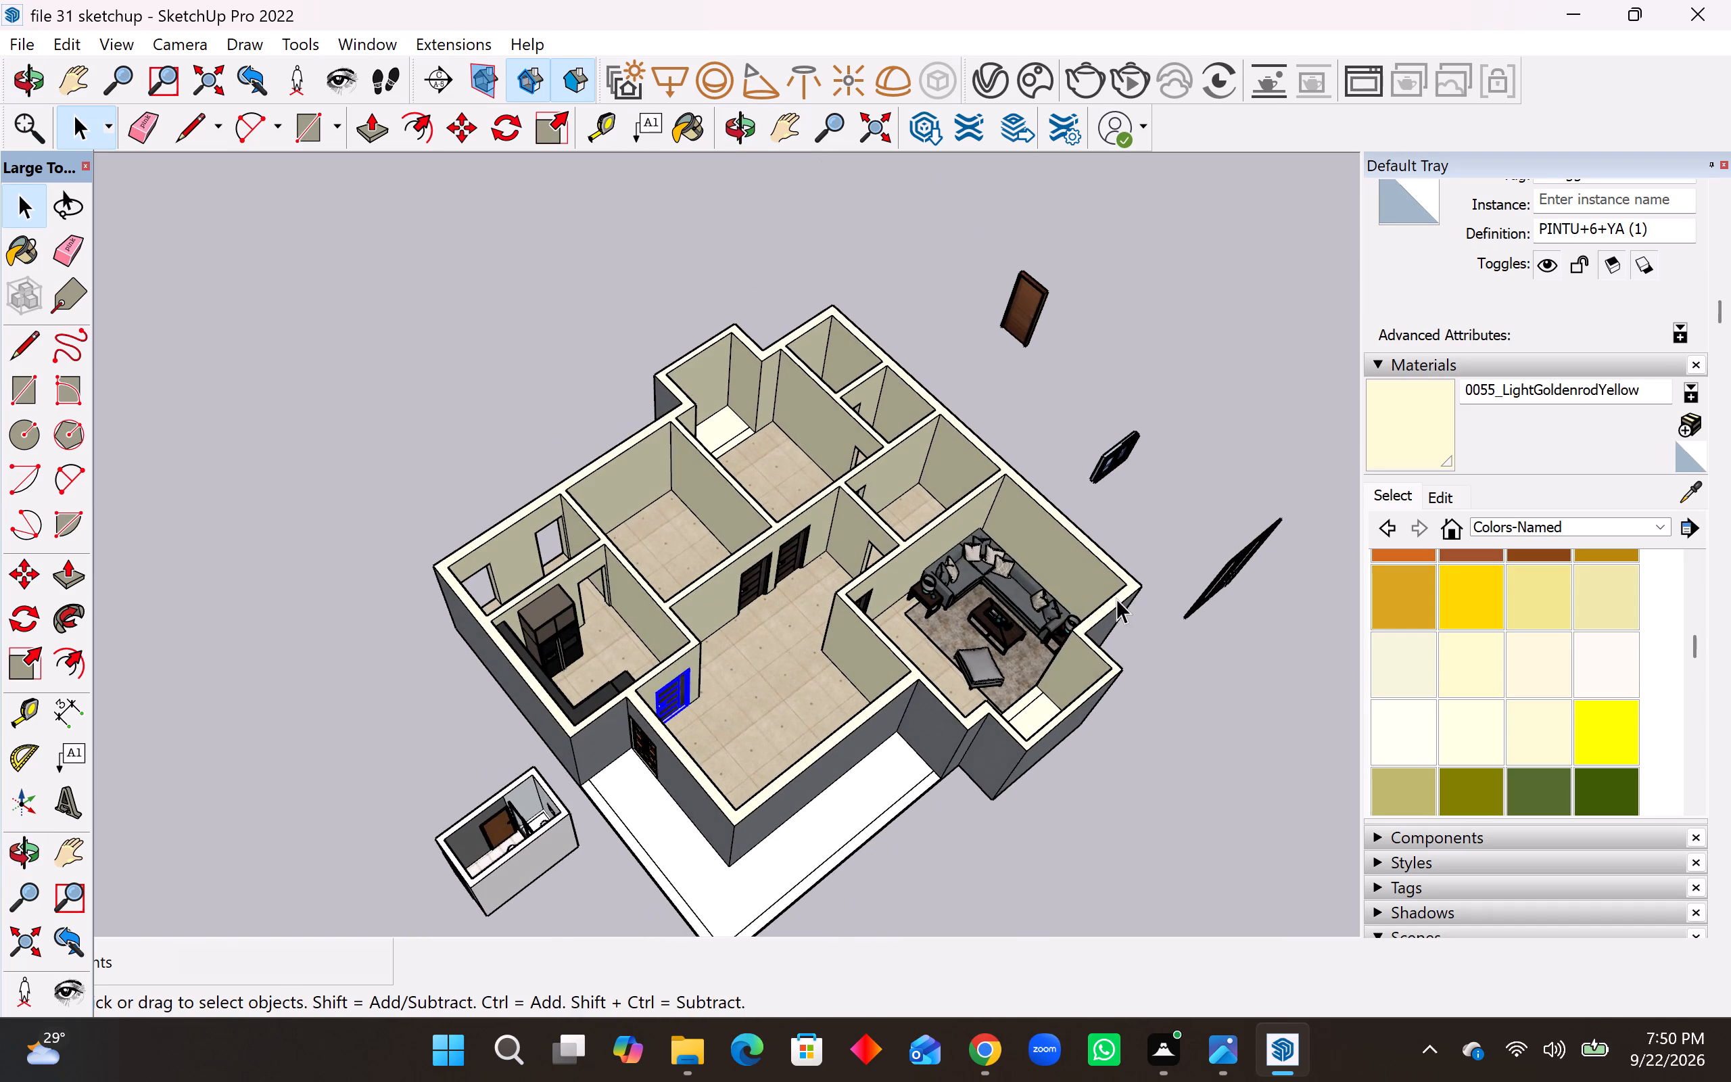
{"action": "scroll", "coordinate": [1116, 598], "scroll_direction": "down", "scroll_amount": 7}
{"action": "scroll", "coordinate": [1086, 558], "scroll_direction": "up", "scroll_amount": 8}
{"action": "scroll", "coordinate": [1021, 353], "scroll_direction": "up", "scroll_amount": 1}
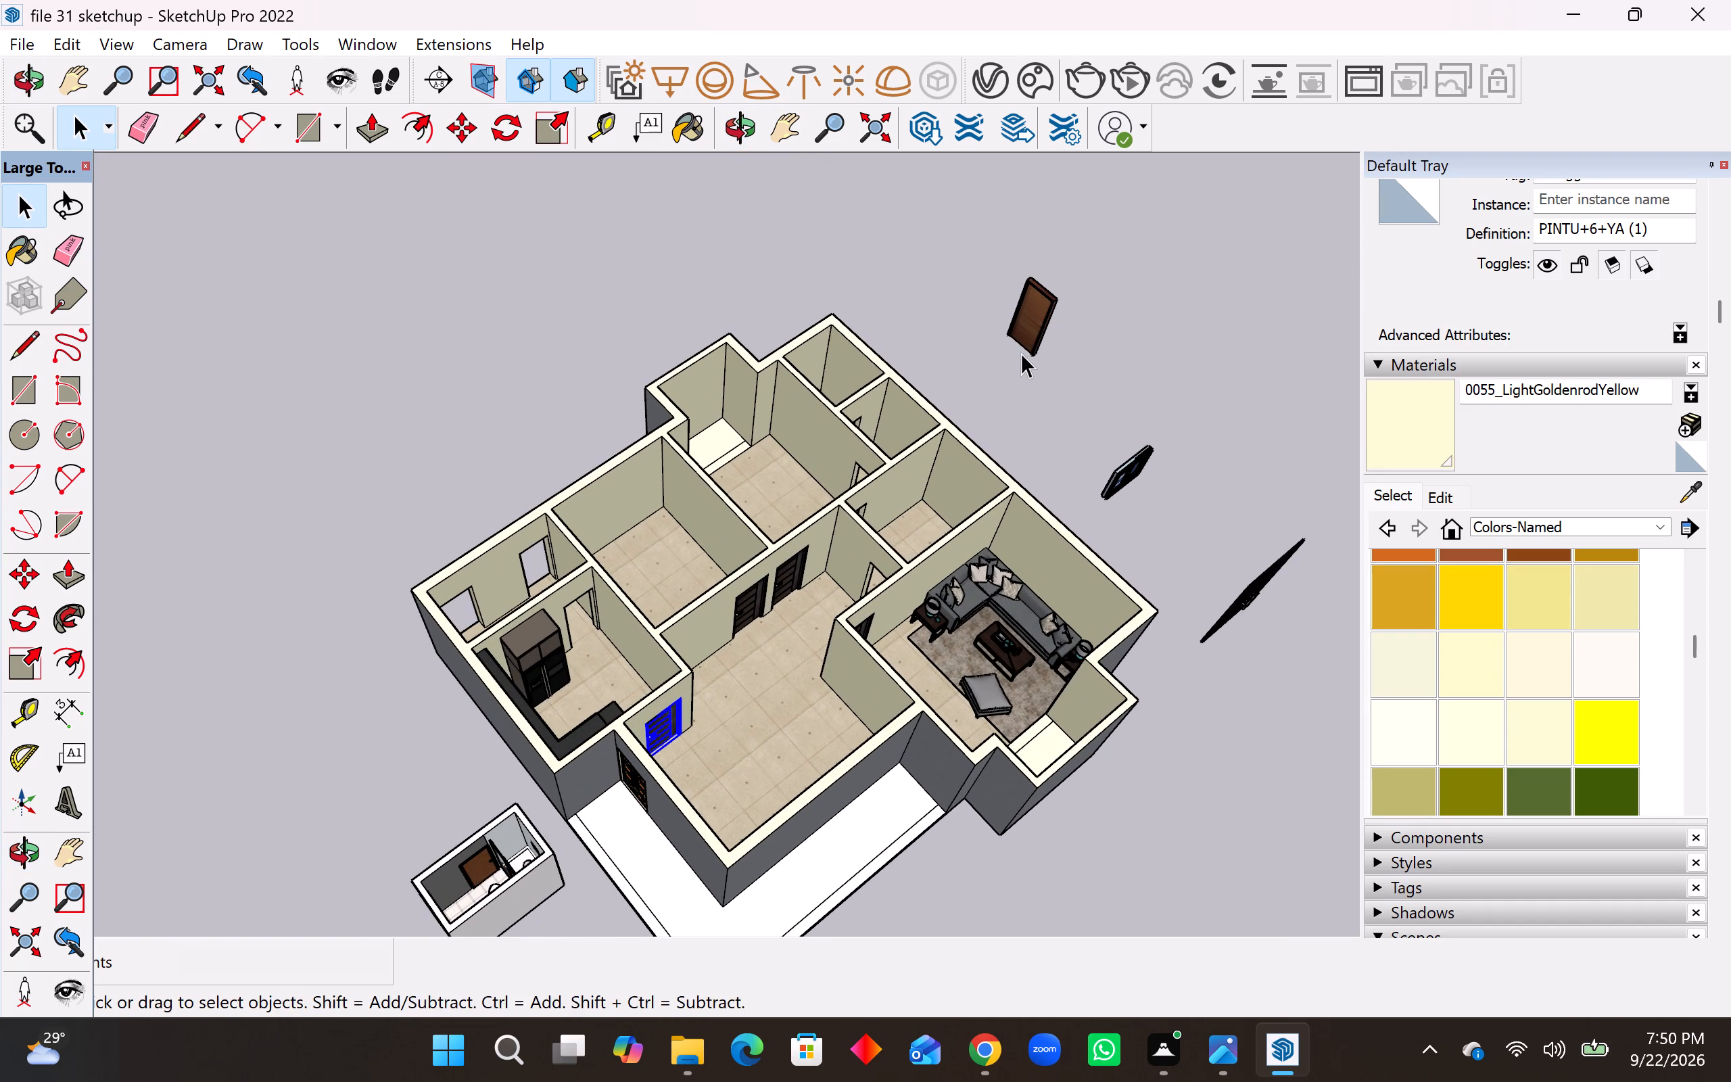
Scale down the height of the loose brown wooden door outside the house and scale its width to 0.61.
{"action": "left_click", "coordinate": [1030, 339]}
{"action": "middle_click_drag", "start_coordinate": [1009, 461], "coordinate": [1194, 476]}
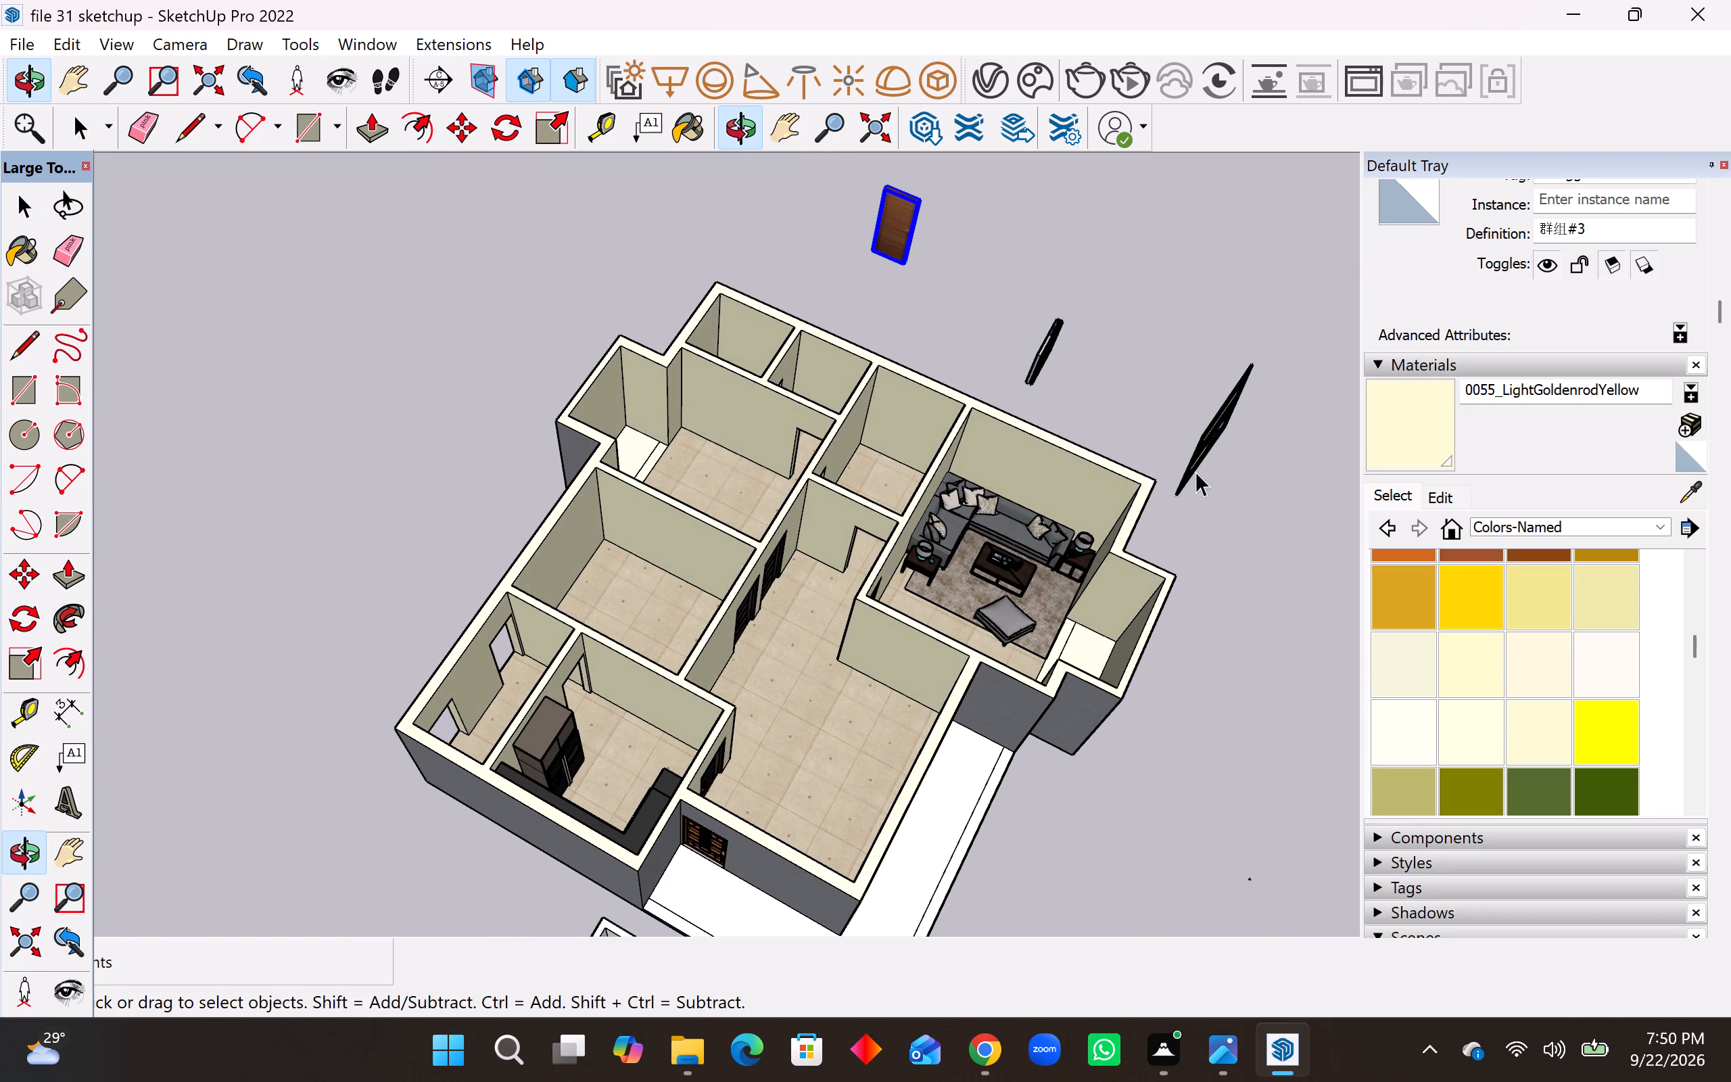
{"action": "left_click", "coordinate": [20, 665]}
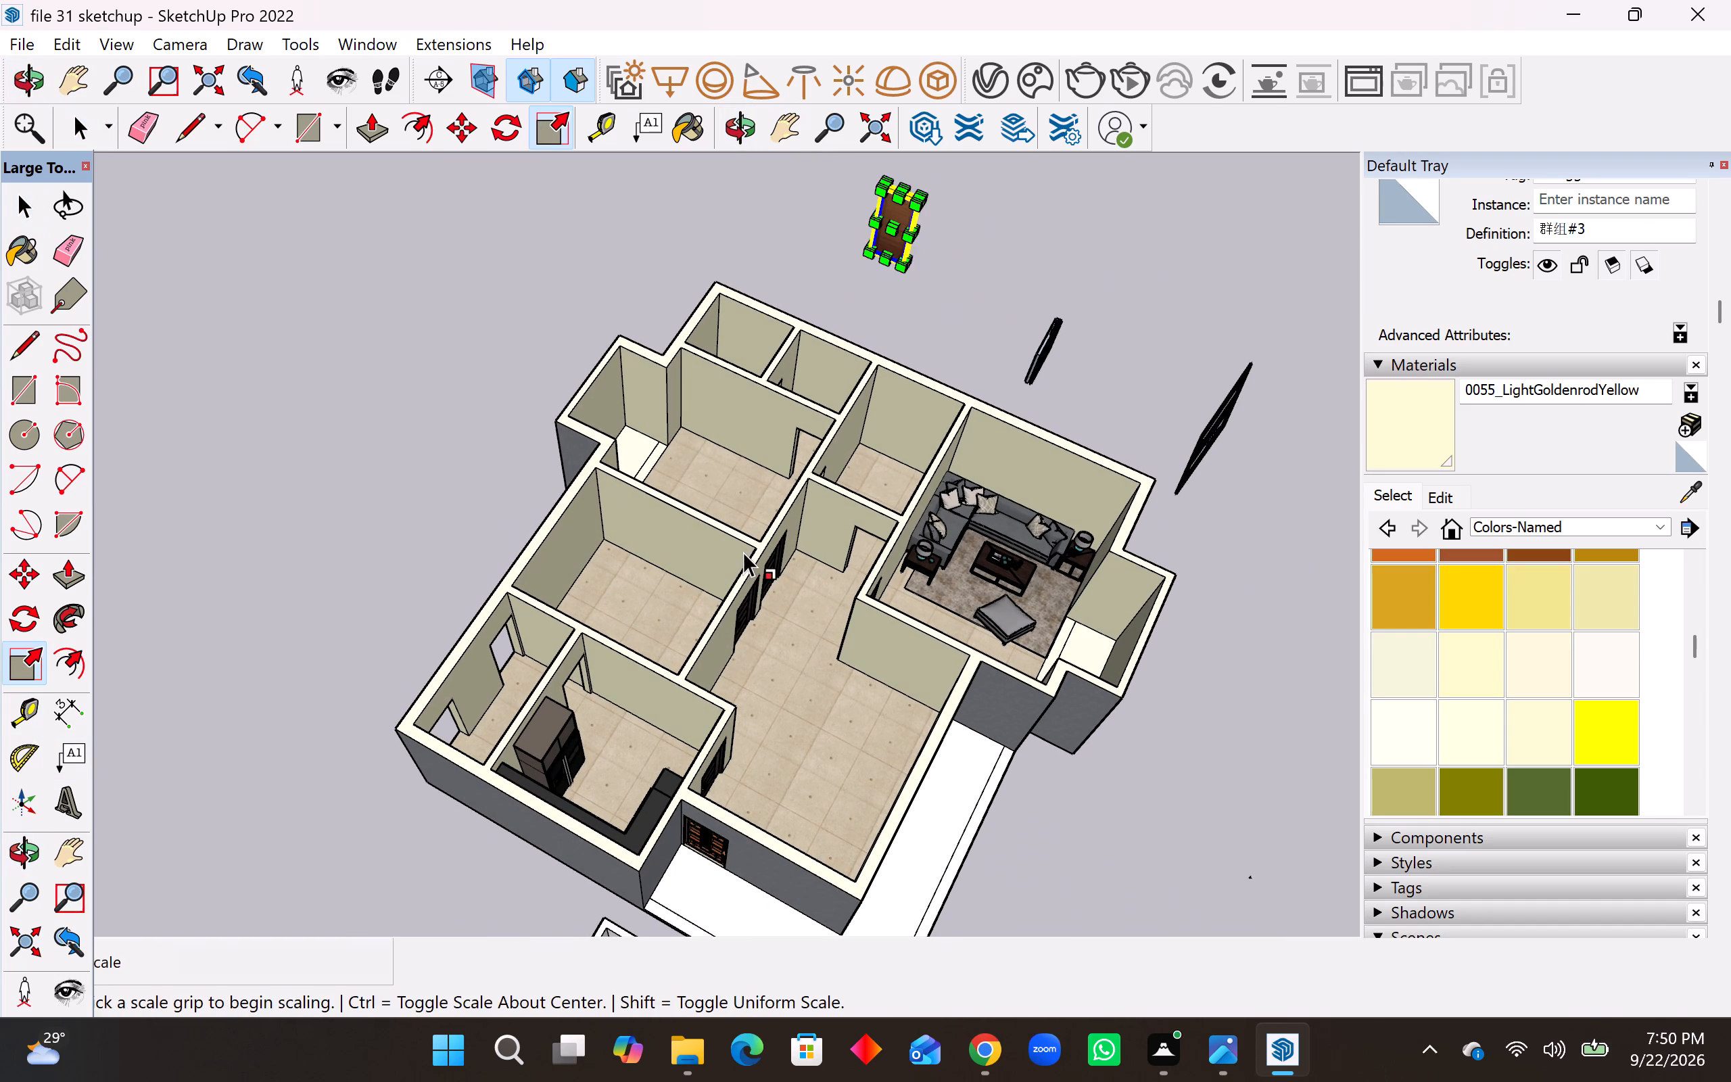
{"action": "scroll", "coordinate": [743, 552], "scroll_direction": "down", "scroll_amount": 8}
{"action": "scroll", "coordinate": [812, 312], "scroll_direction": "up", "scroll_amount": 12}
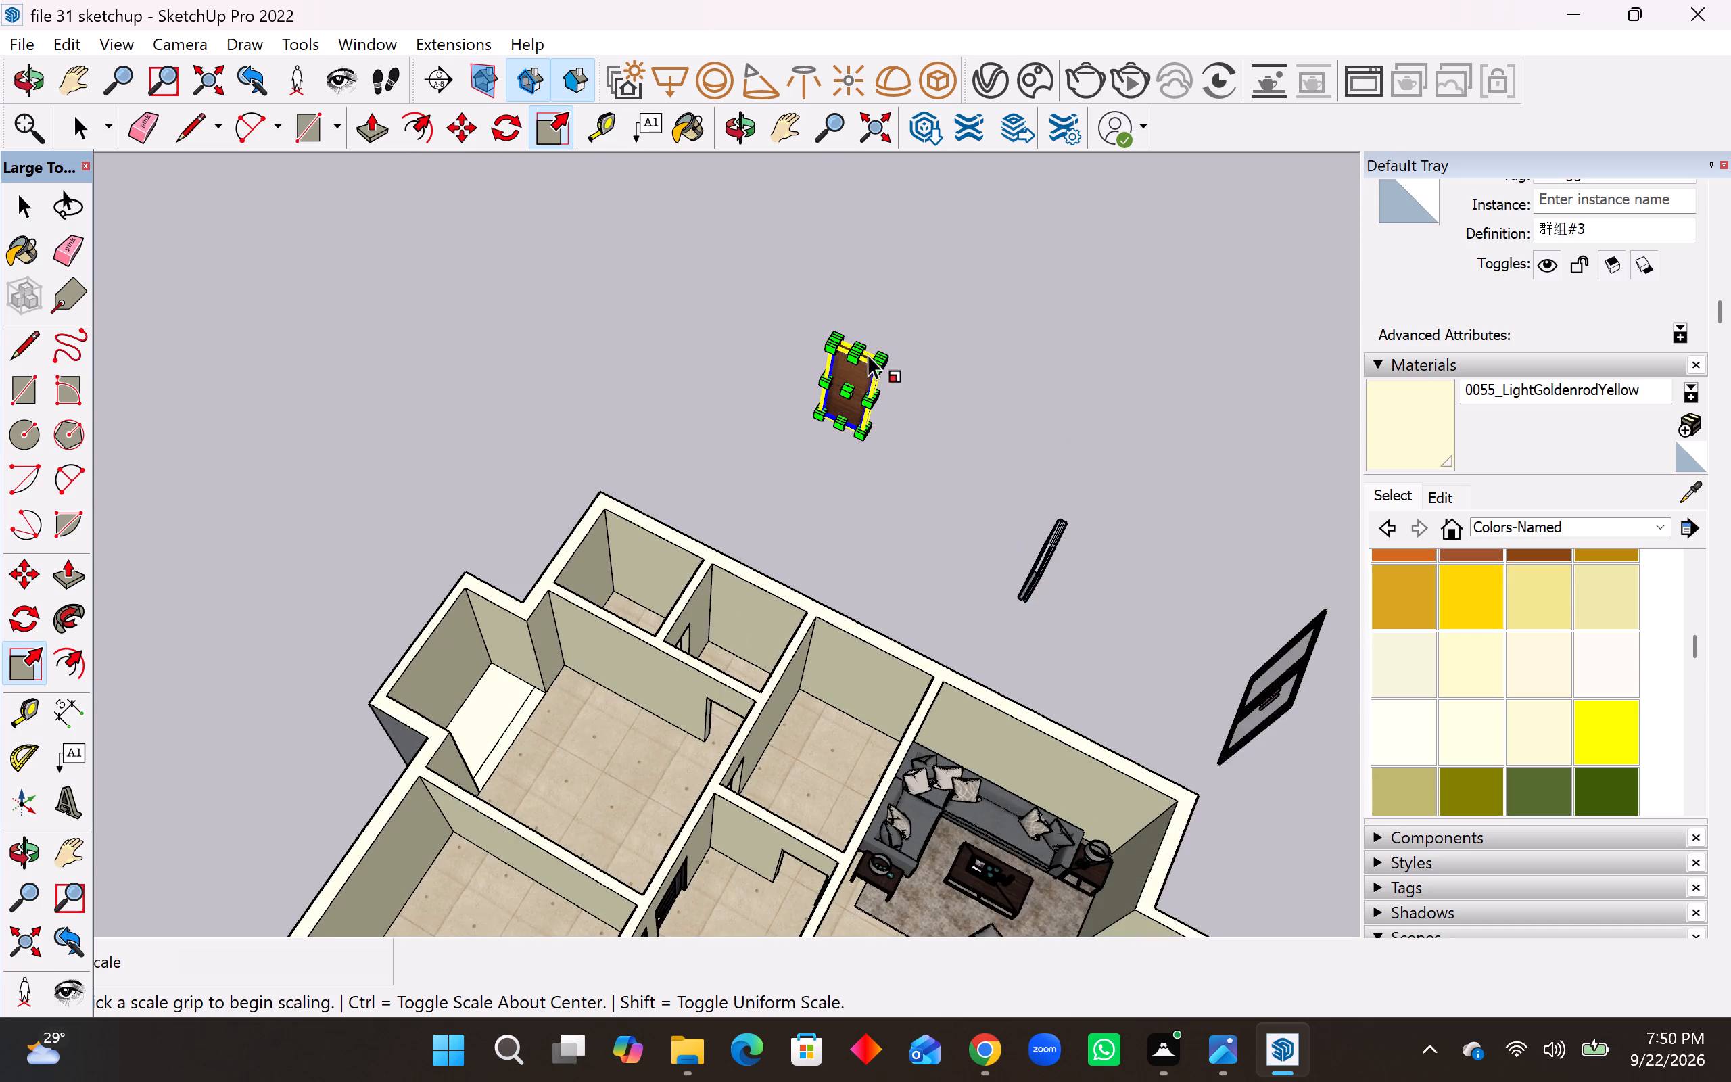
{"action": "scroll", "coordinate": [861, 354], "scroll_direction": "up", "scroll_amount": 7}
{"action": "left_click", "coordinate": [857, 354]}
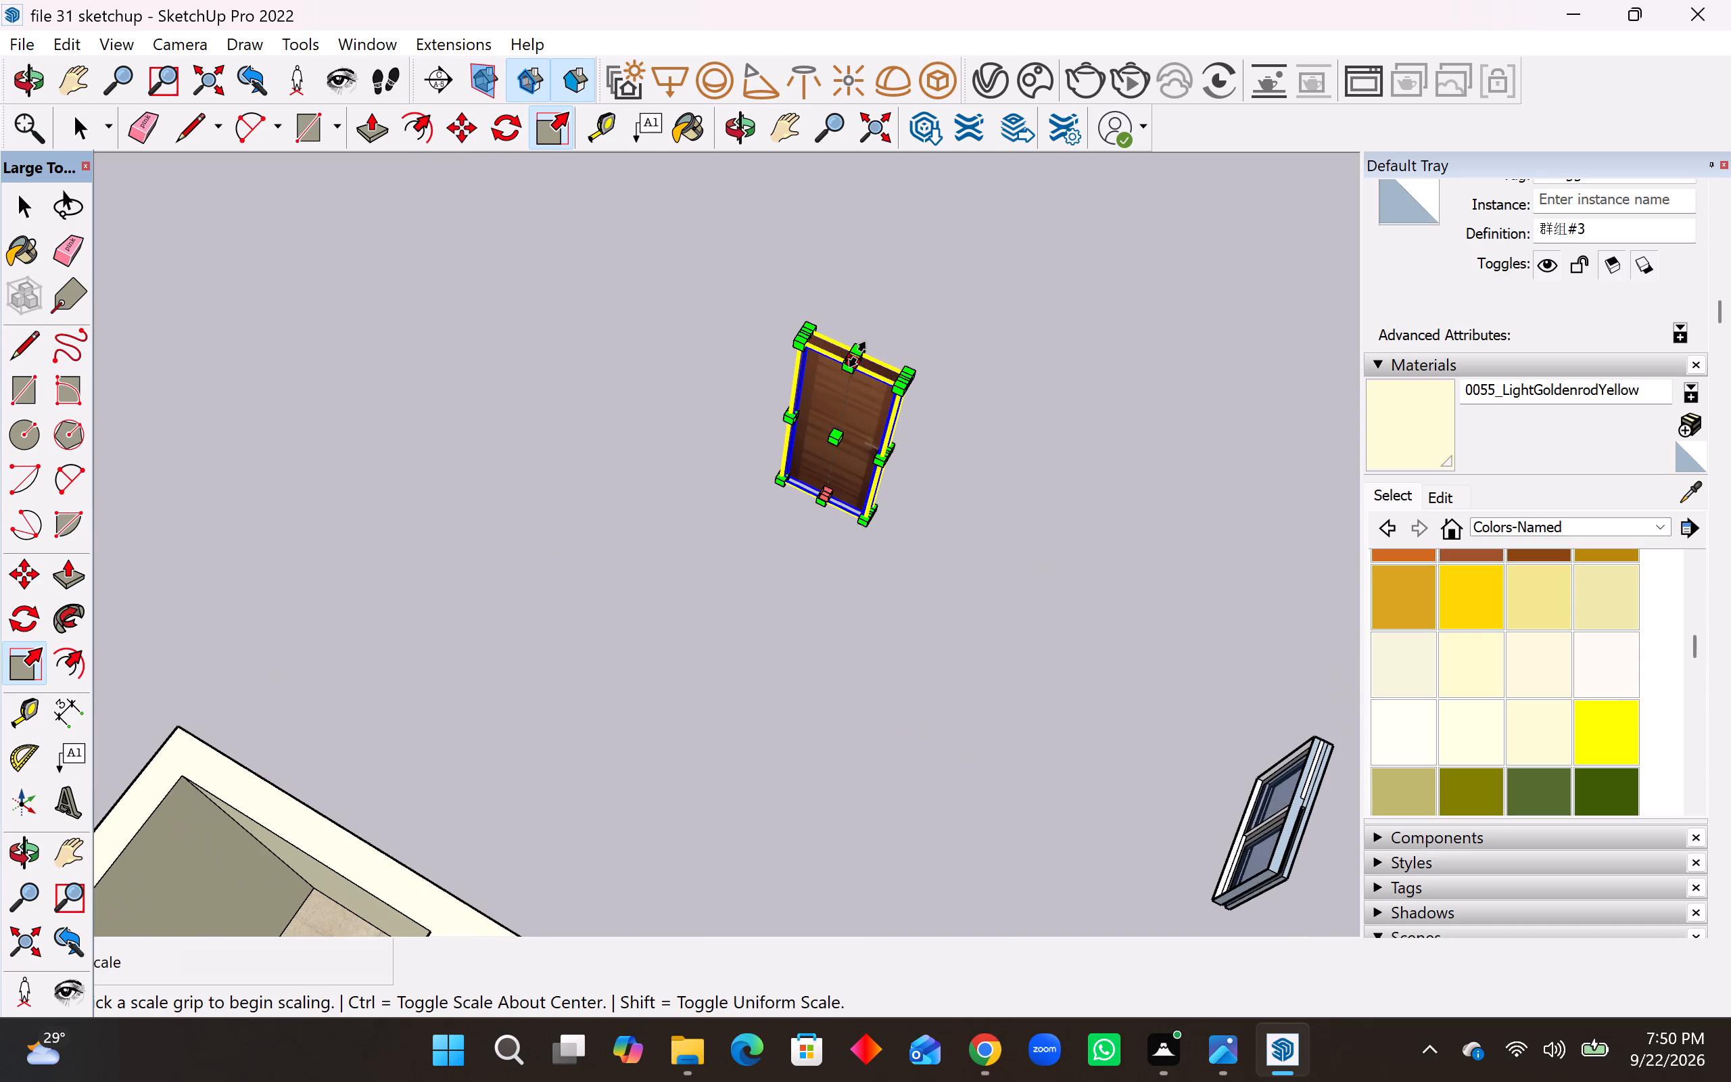
{"action": "left_click", "coordinate": [847, 435]}
{"action": "scroll", "coordinate": [892, 493], "scroll_direction": "up", "scroll_amount": 6}
{"action": "middle_click_drag", "start_coordinate": [880, 494], "coordinate": [784, 433]}
{"action": "scroll", "coordinate": [784, 433], "scroll_direction": "up", "scroll_amount": 1}
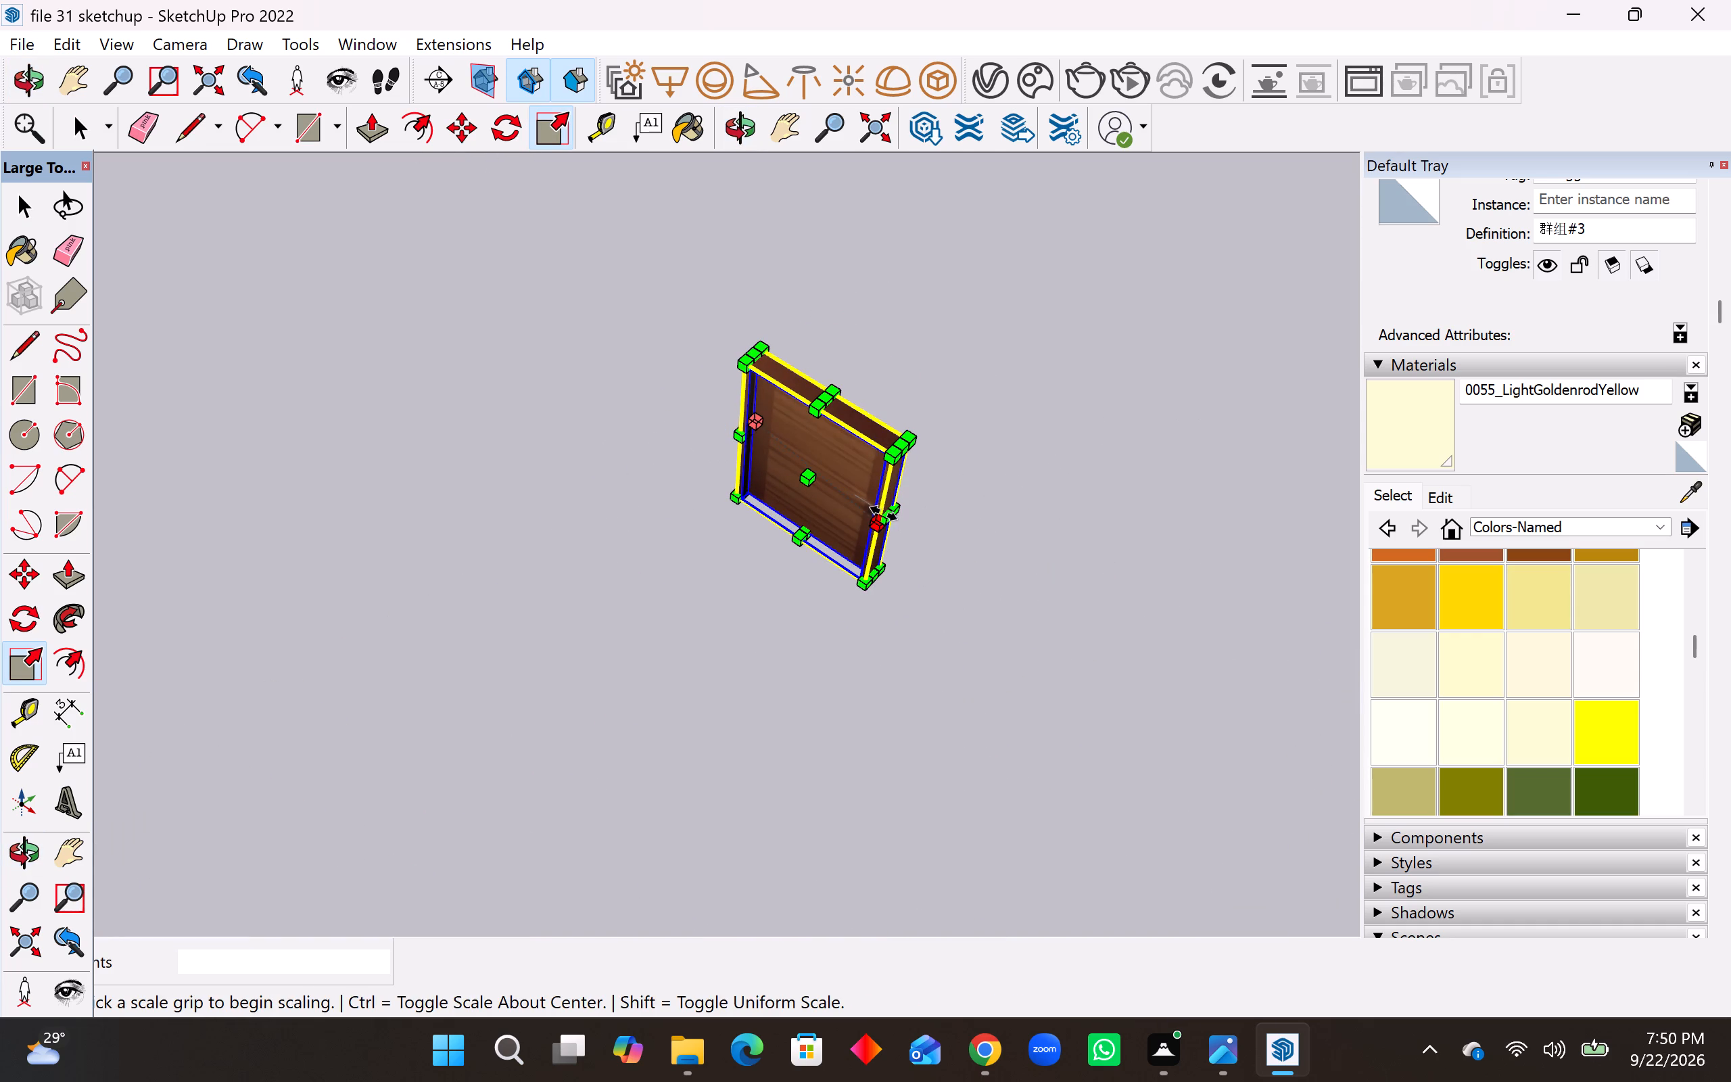
{"action": "left_click", "coordinate": [885, 513]}
{"action": "left_click", "coordinate": [823, 489]}
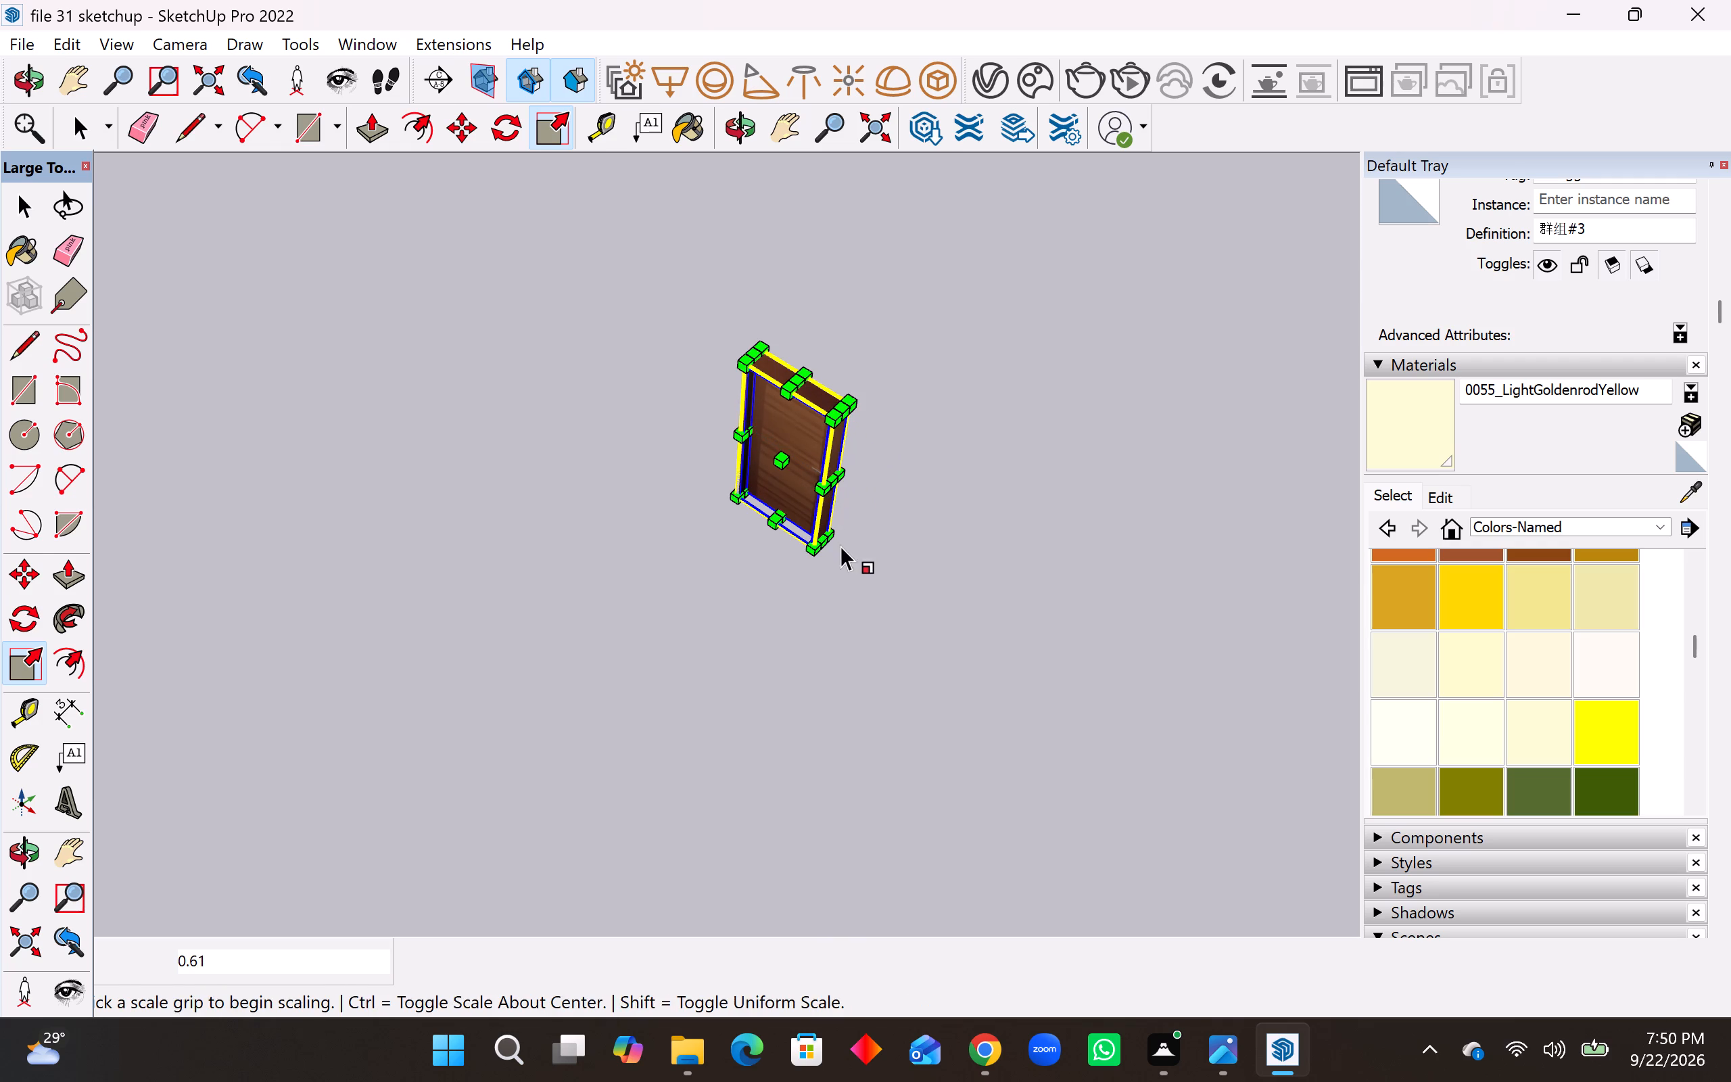
Move the brown door by its bottom corner about 30' 11" to the jamb base of the corridor-end doorway beside the living room.
{"action": "key", "text": "m"}
{"action": "scroll", "coordinate": [845, 572], "scroll_direction": "up", "scroll_amount": 4}
{"action": "left_click", "coordinate": [801, 538]}
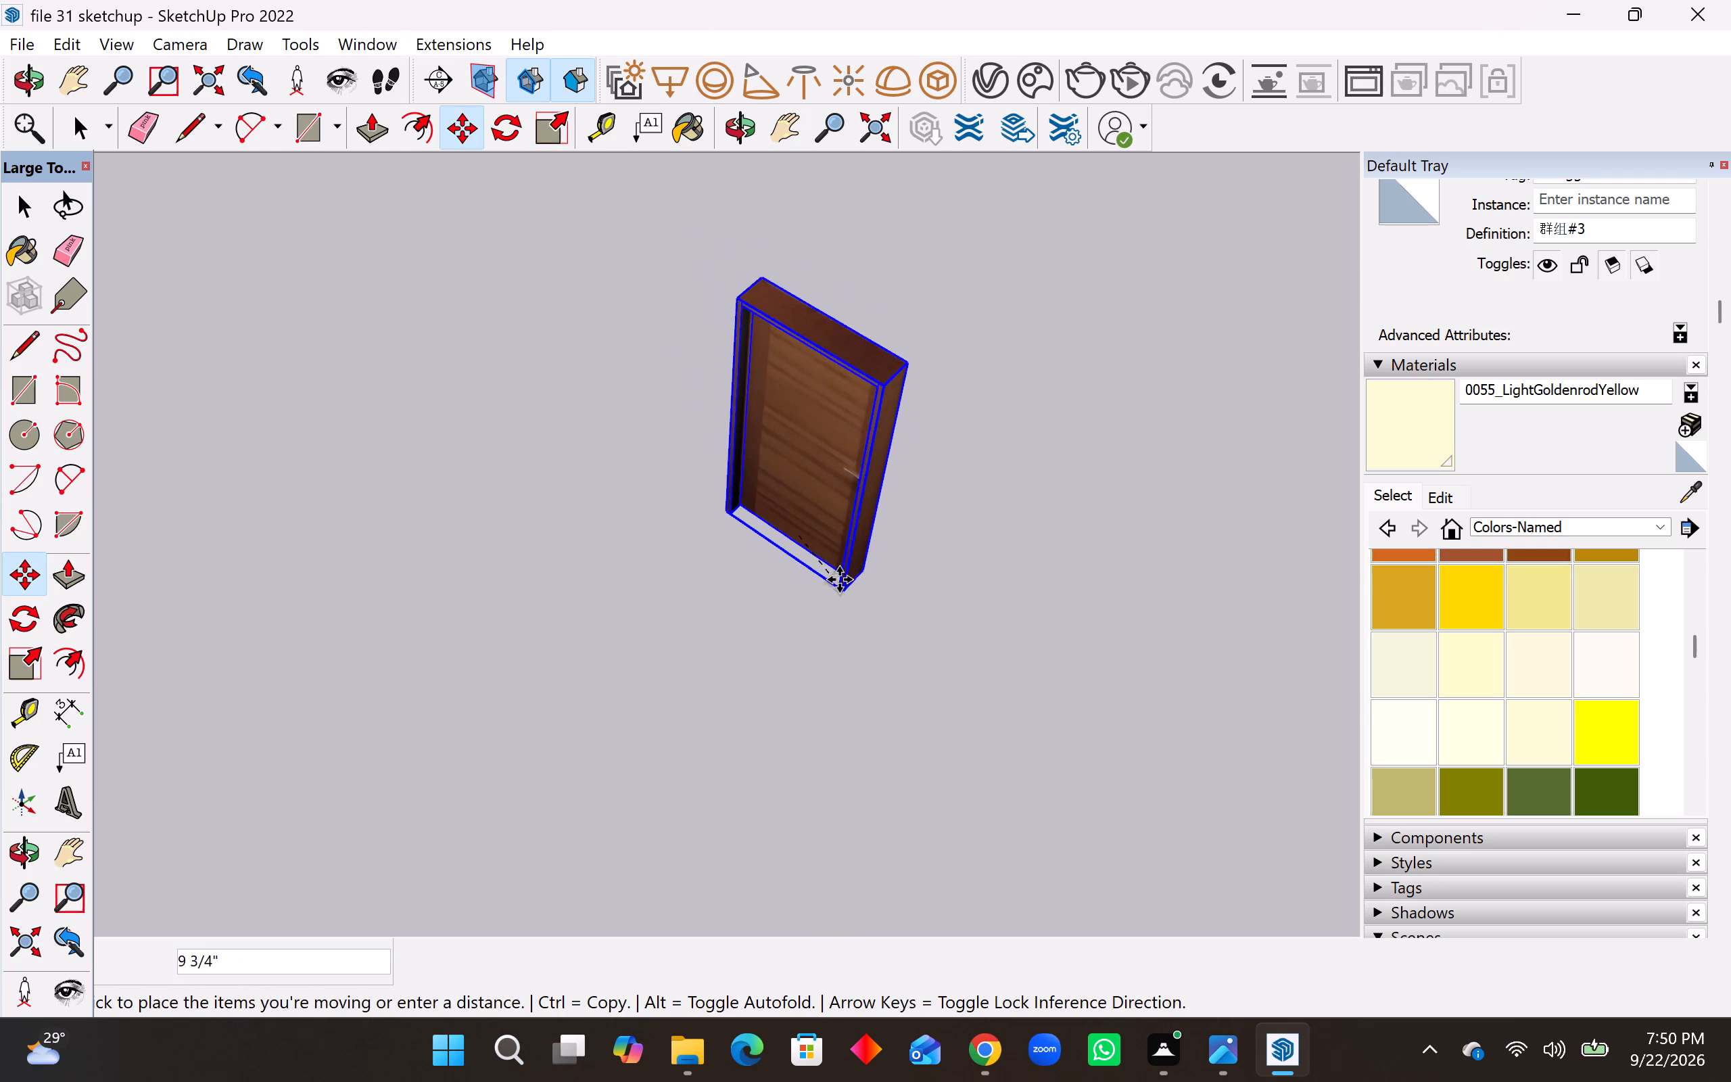
{"action": "scroll", "coordinate": [842, 583], "scroll_direction": "down", "scroll_amount": 20}
{"action": "scroll", "coordinate": [842, 583], "scroll_direction": "down", "scroll_amount": 4}
{"action": "middle_click_drag", "start_coordinate": [723, 636], "coordinate": [978, 709]}
{"action": "scroll", "coordinate": [903, 720], "scroll_direction": "up", "scroll_amount": 20}
{"action": "scroll", "coordinate": [903, 720], "scroll_direction": "up", "scroll_amount": 5}
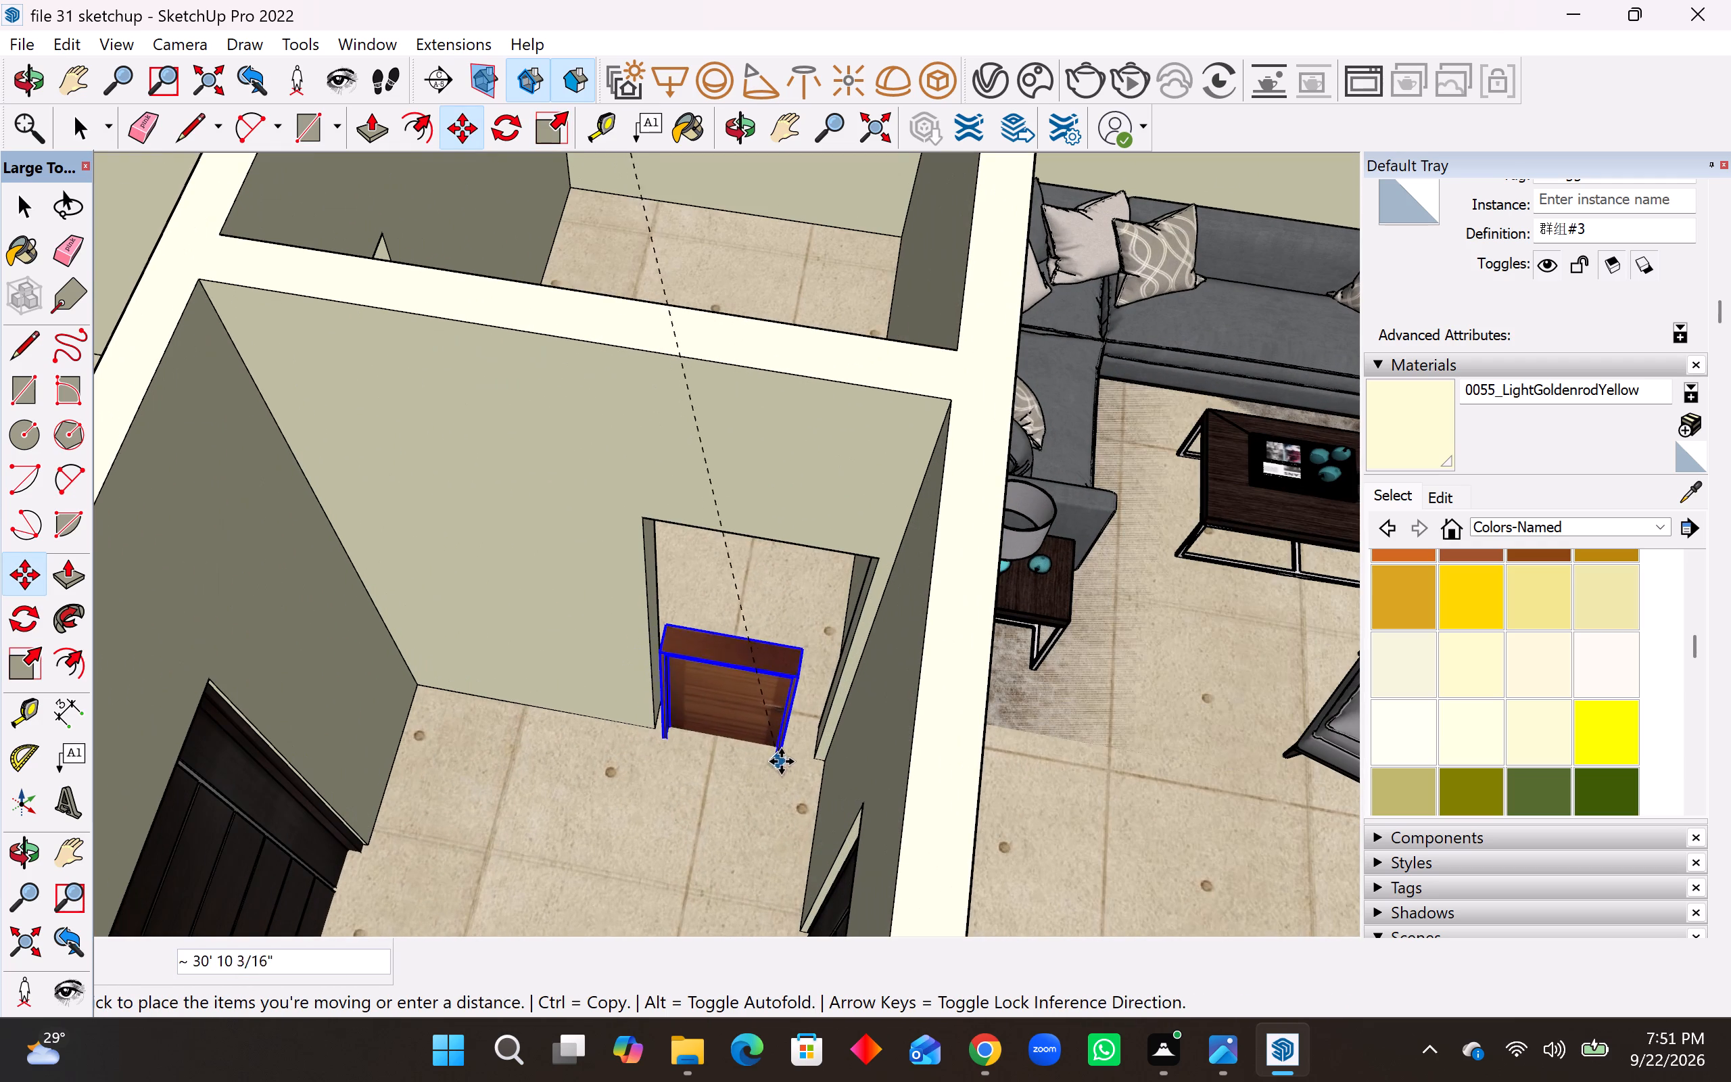
{"action": "left_click", "coordinate": [812, 766]}
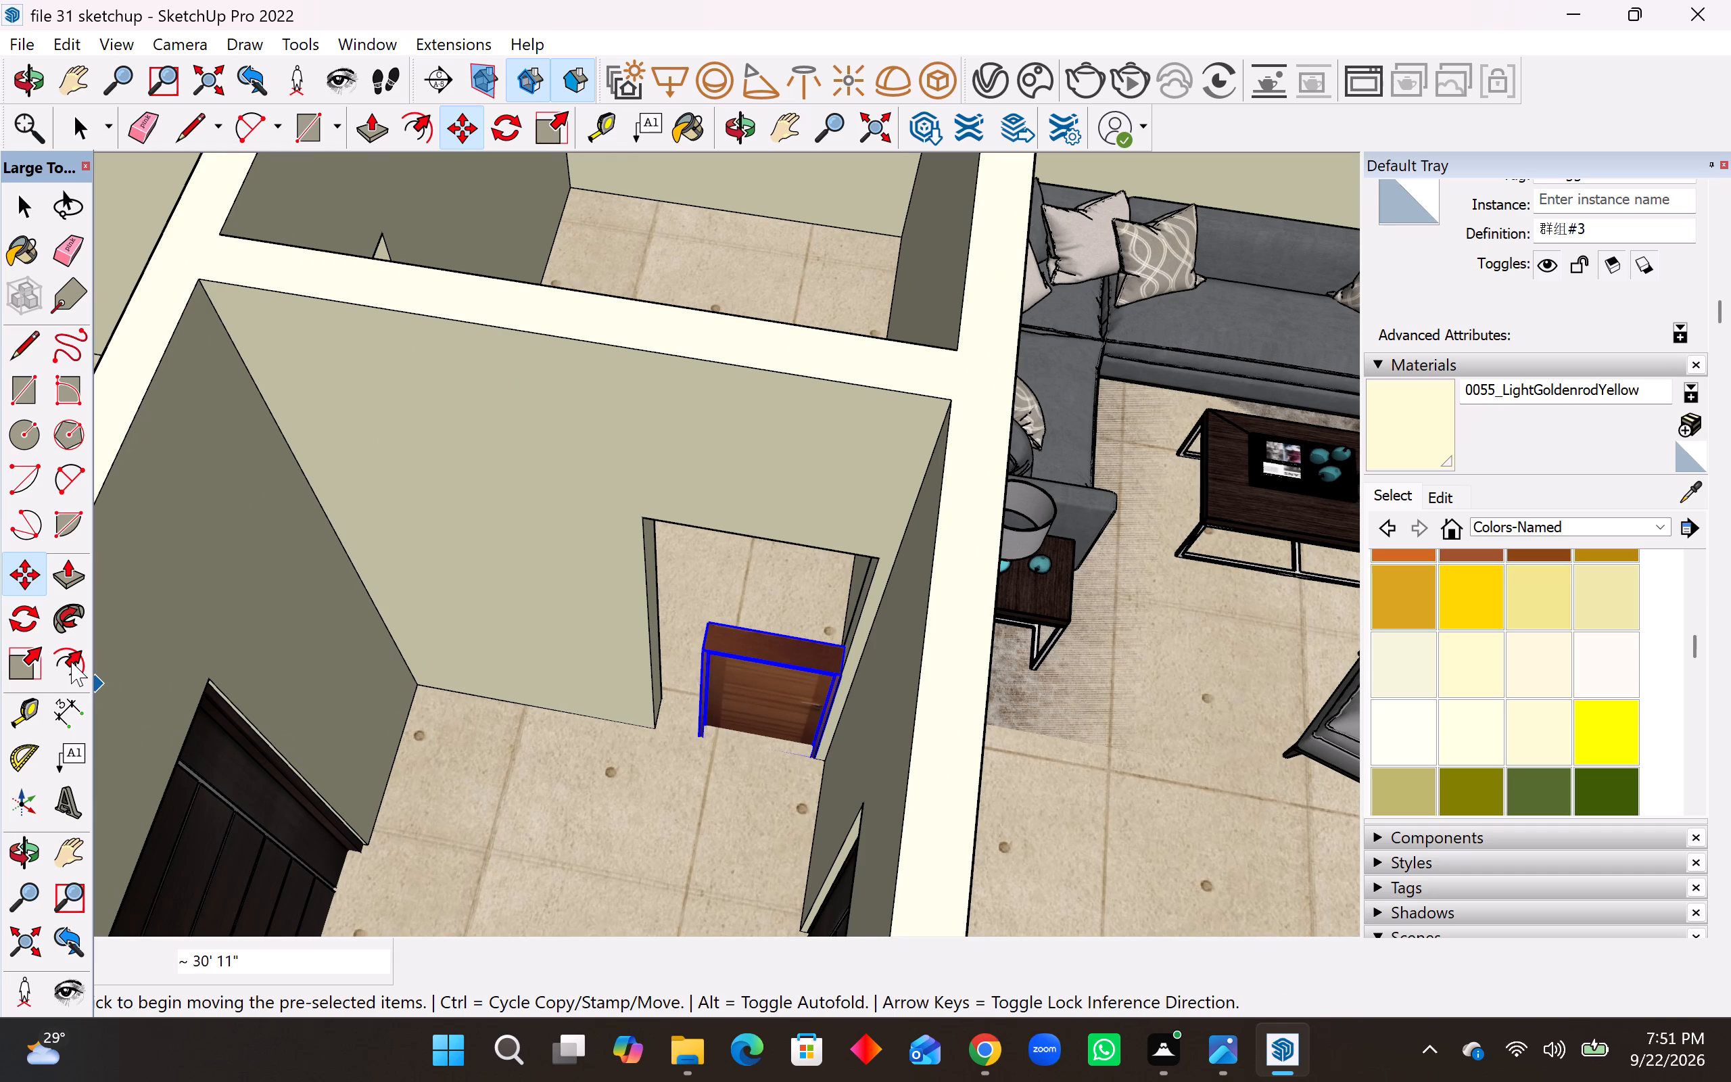
{"action": "scroll", "coordinate": [531, 656], "scroll_direction": "down", "scroll_amount": 4}
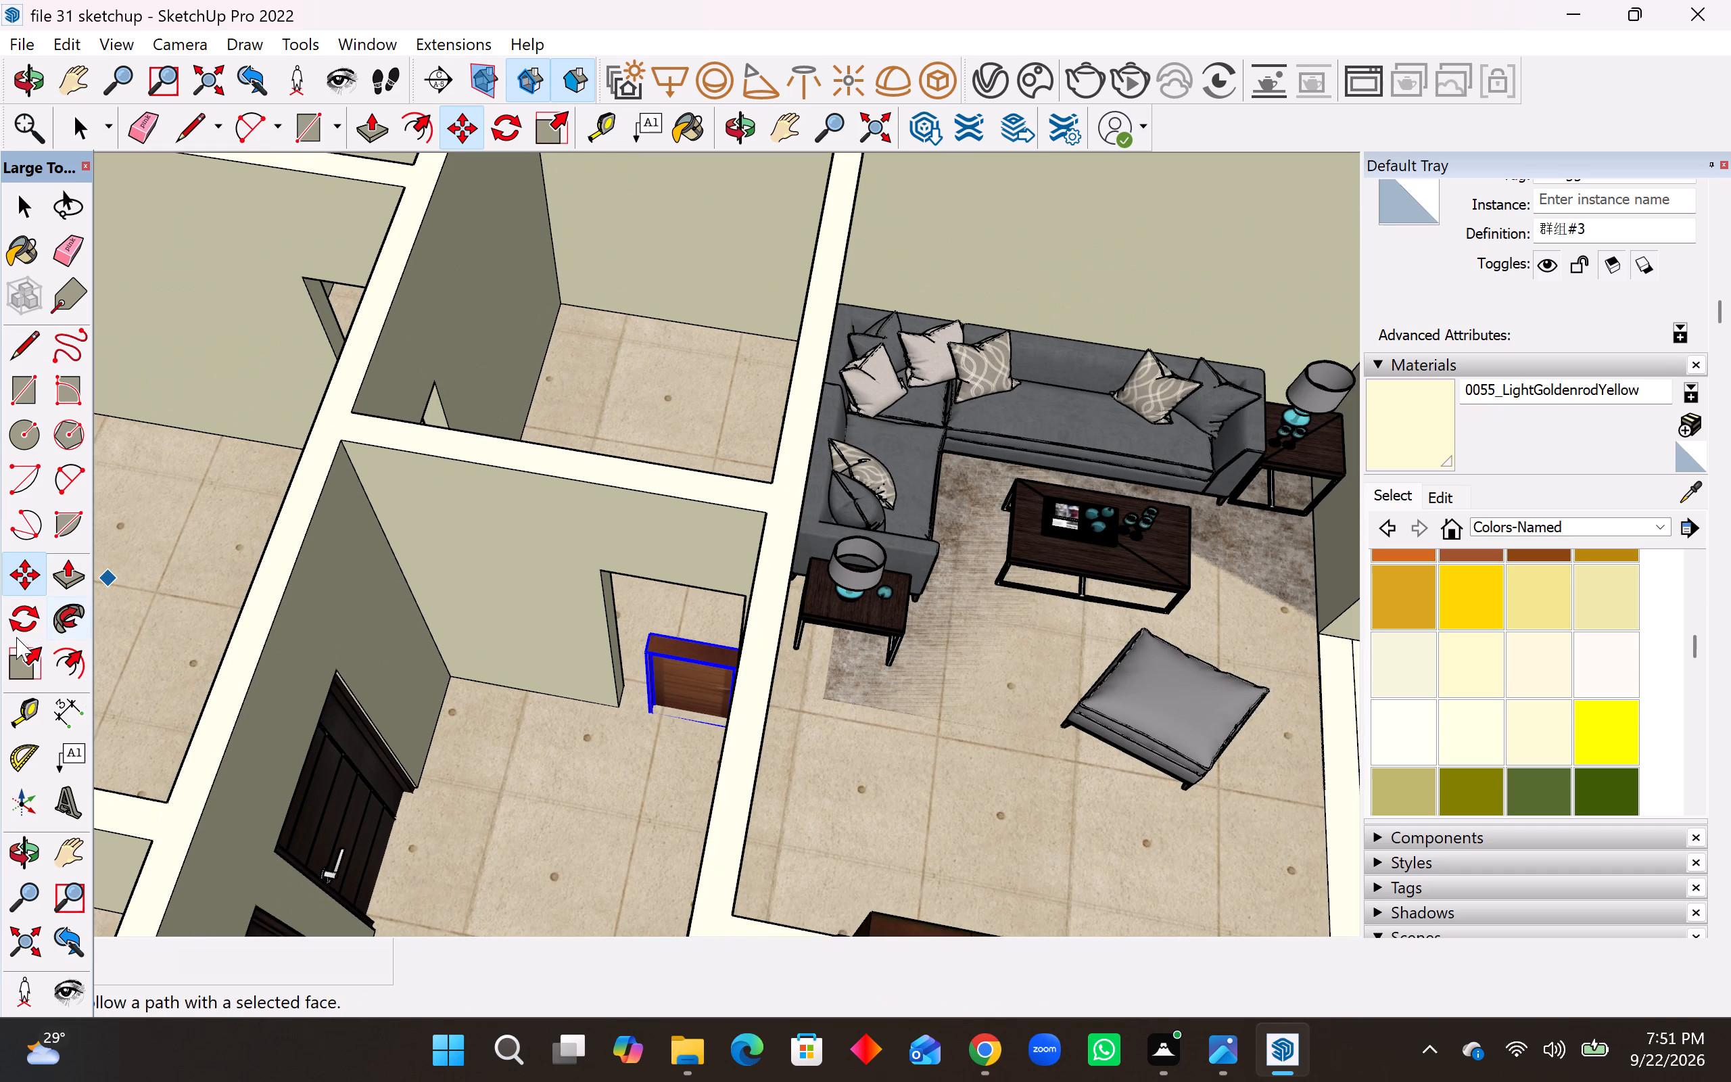
Scale the brown door's height up to the lintel and its width out to the opposite jamb of the corridor-end doorway.
{"action": "left_click", "coordinate": [28, 665]}
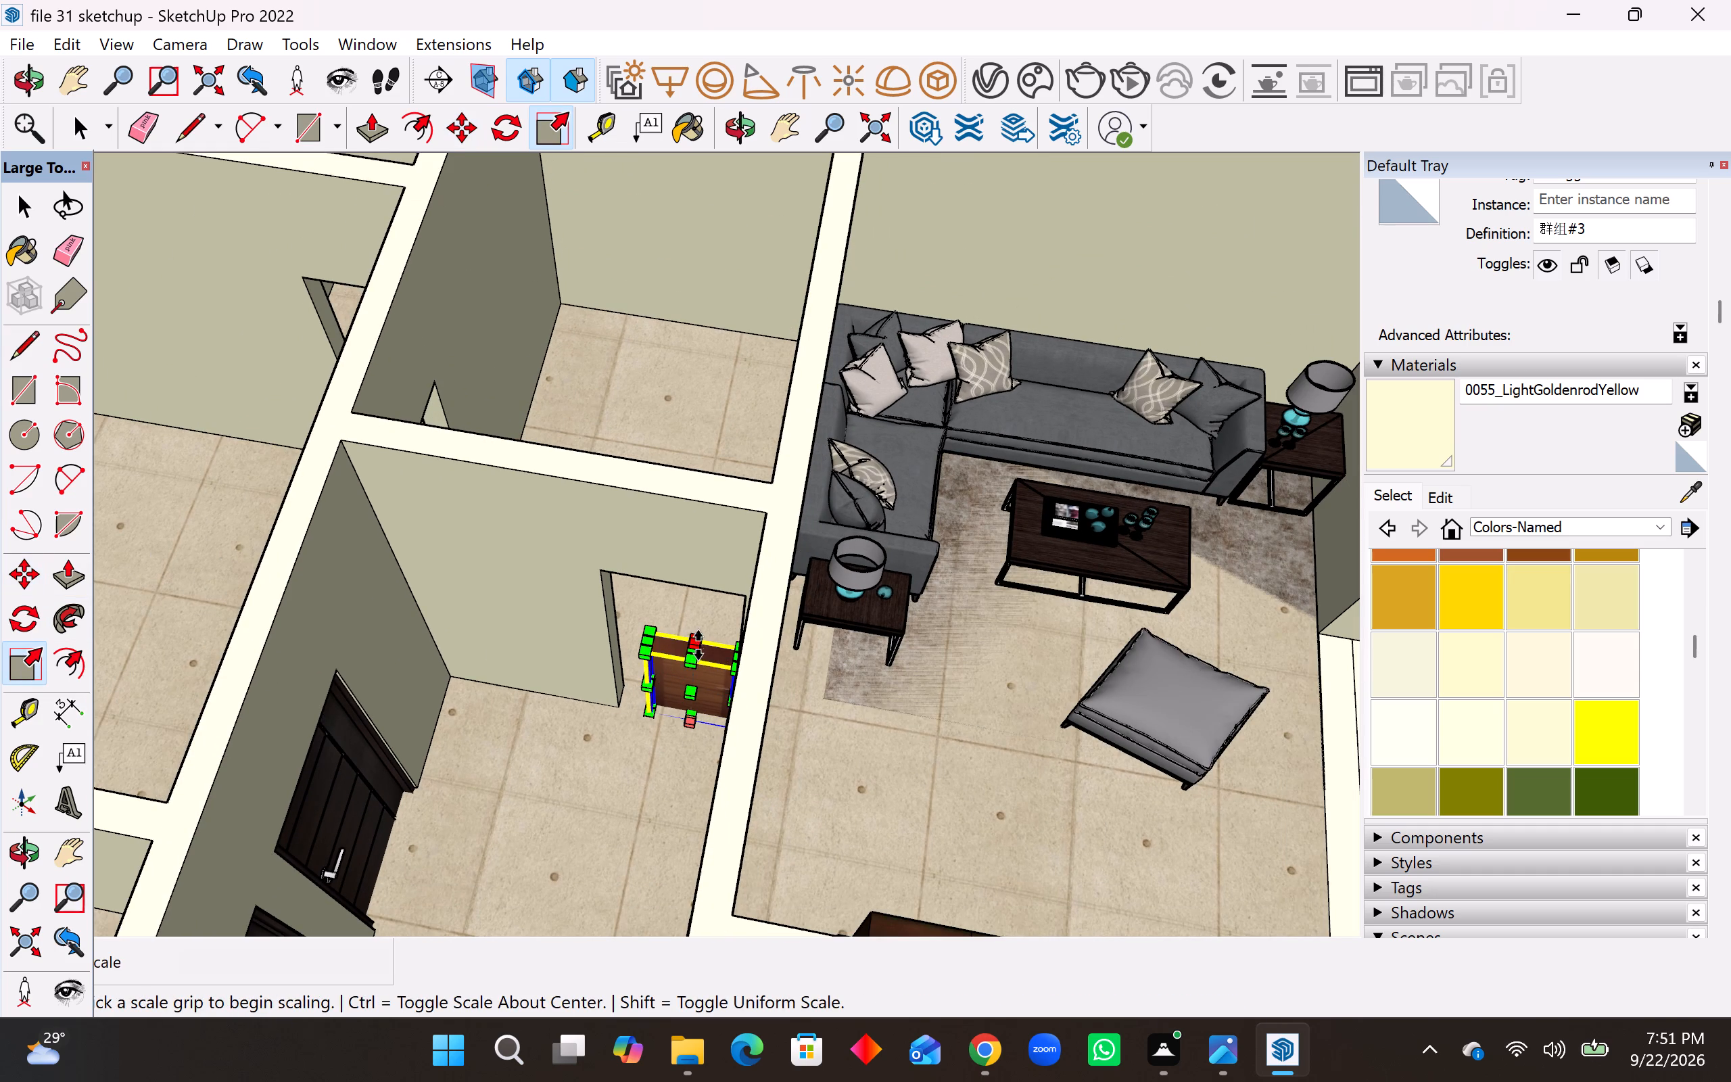
{"action": "left_click", "coordinate": [698, 649]}
{"action": "left_click", "coordinate": [698, 589]}
{"action": "scroll", "coordinate": [634, 664], "scroll_direction": "up", "scroll_amount": 4}
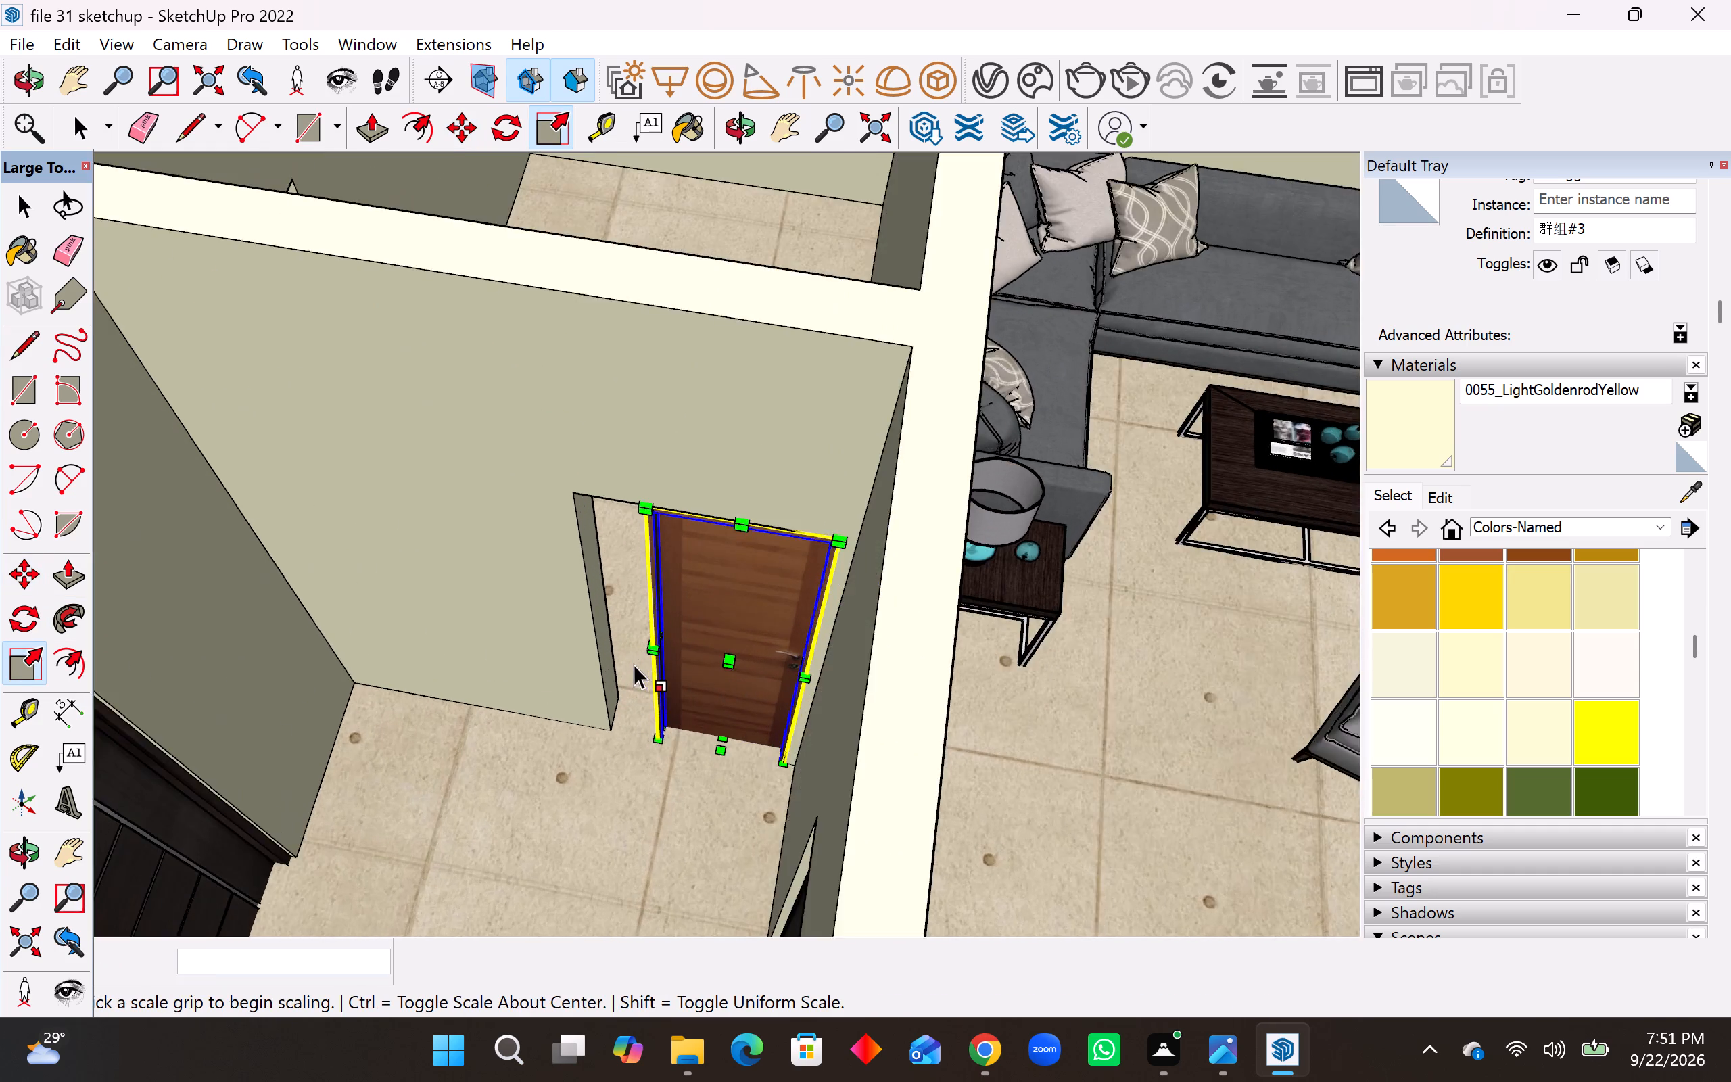
{"action": "middle_click_drag", "start_coordinate": [644, 669], "coordinate": [872, 634]}
{"action": "left_click", "coordinate": [715, 617]}
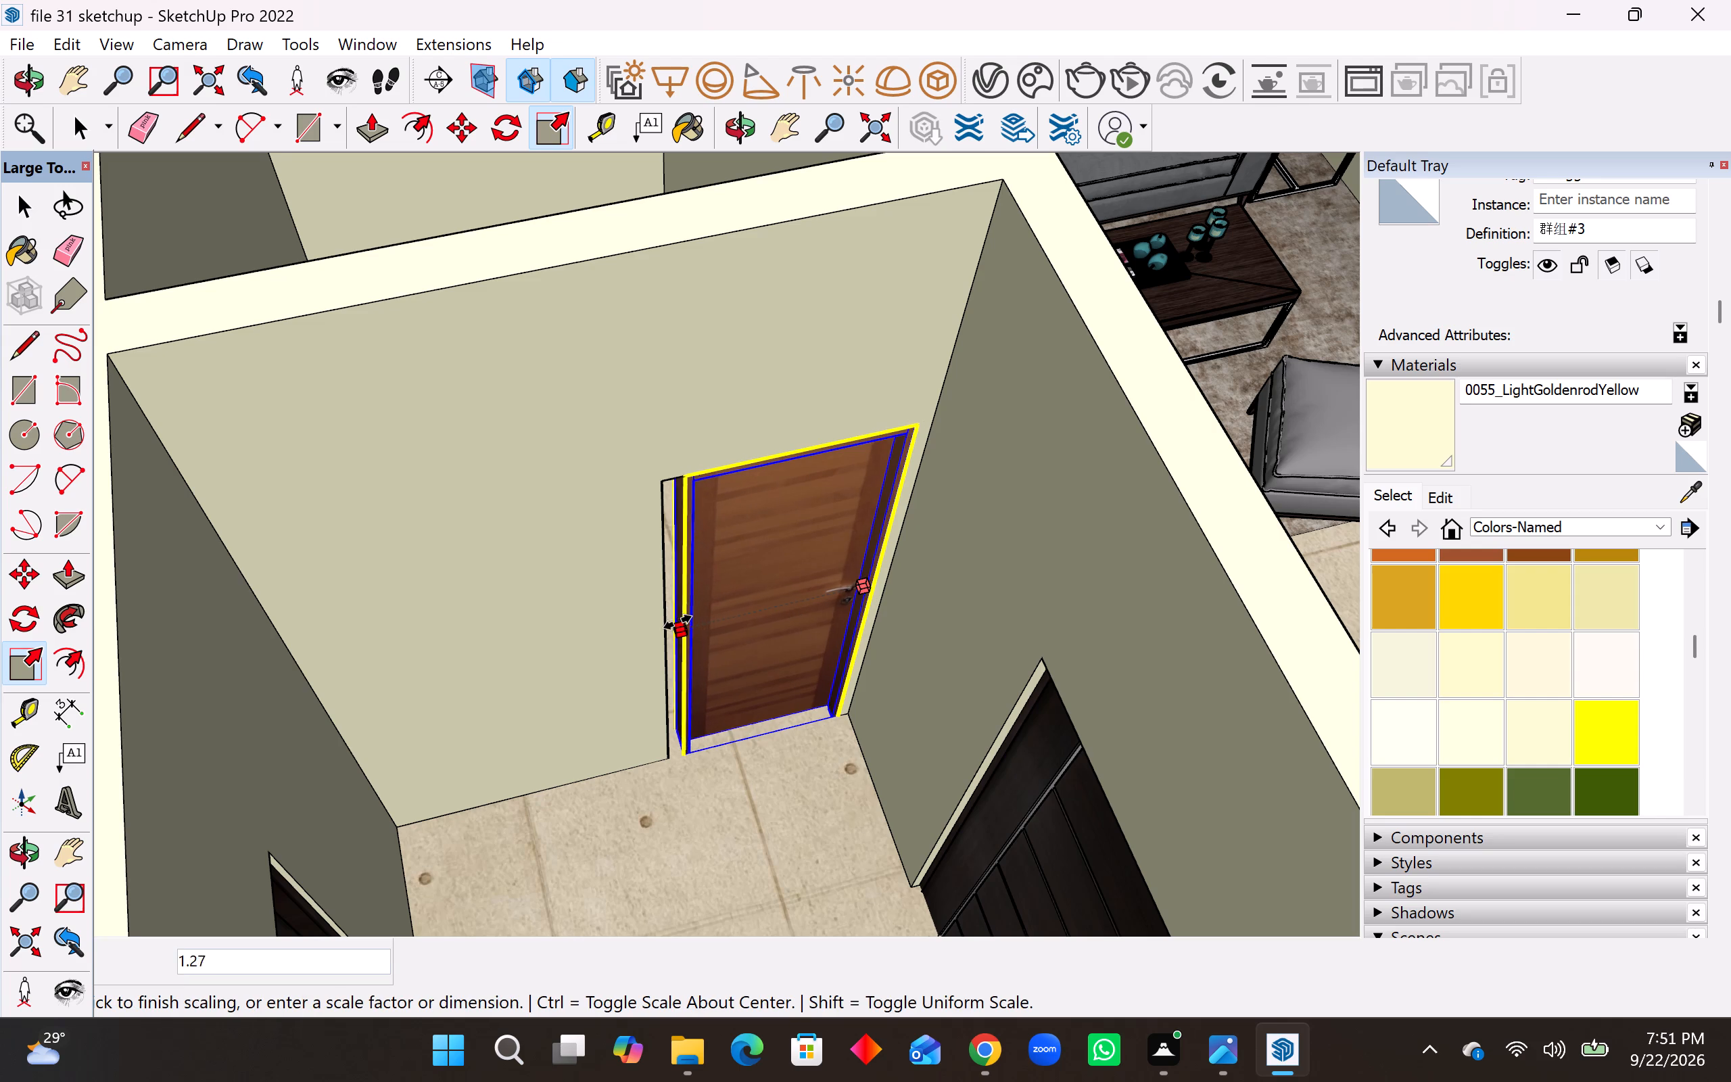
{"action": "left_click", "coordinate": [665, 624]}
Copy the fitted brown door about 8' 7 1/4" into the adjoining bedroom's end-wall doorway, matching its bottom corner to the jamb base.
{"action": "key", "text": "m"}
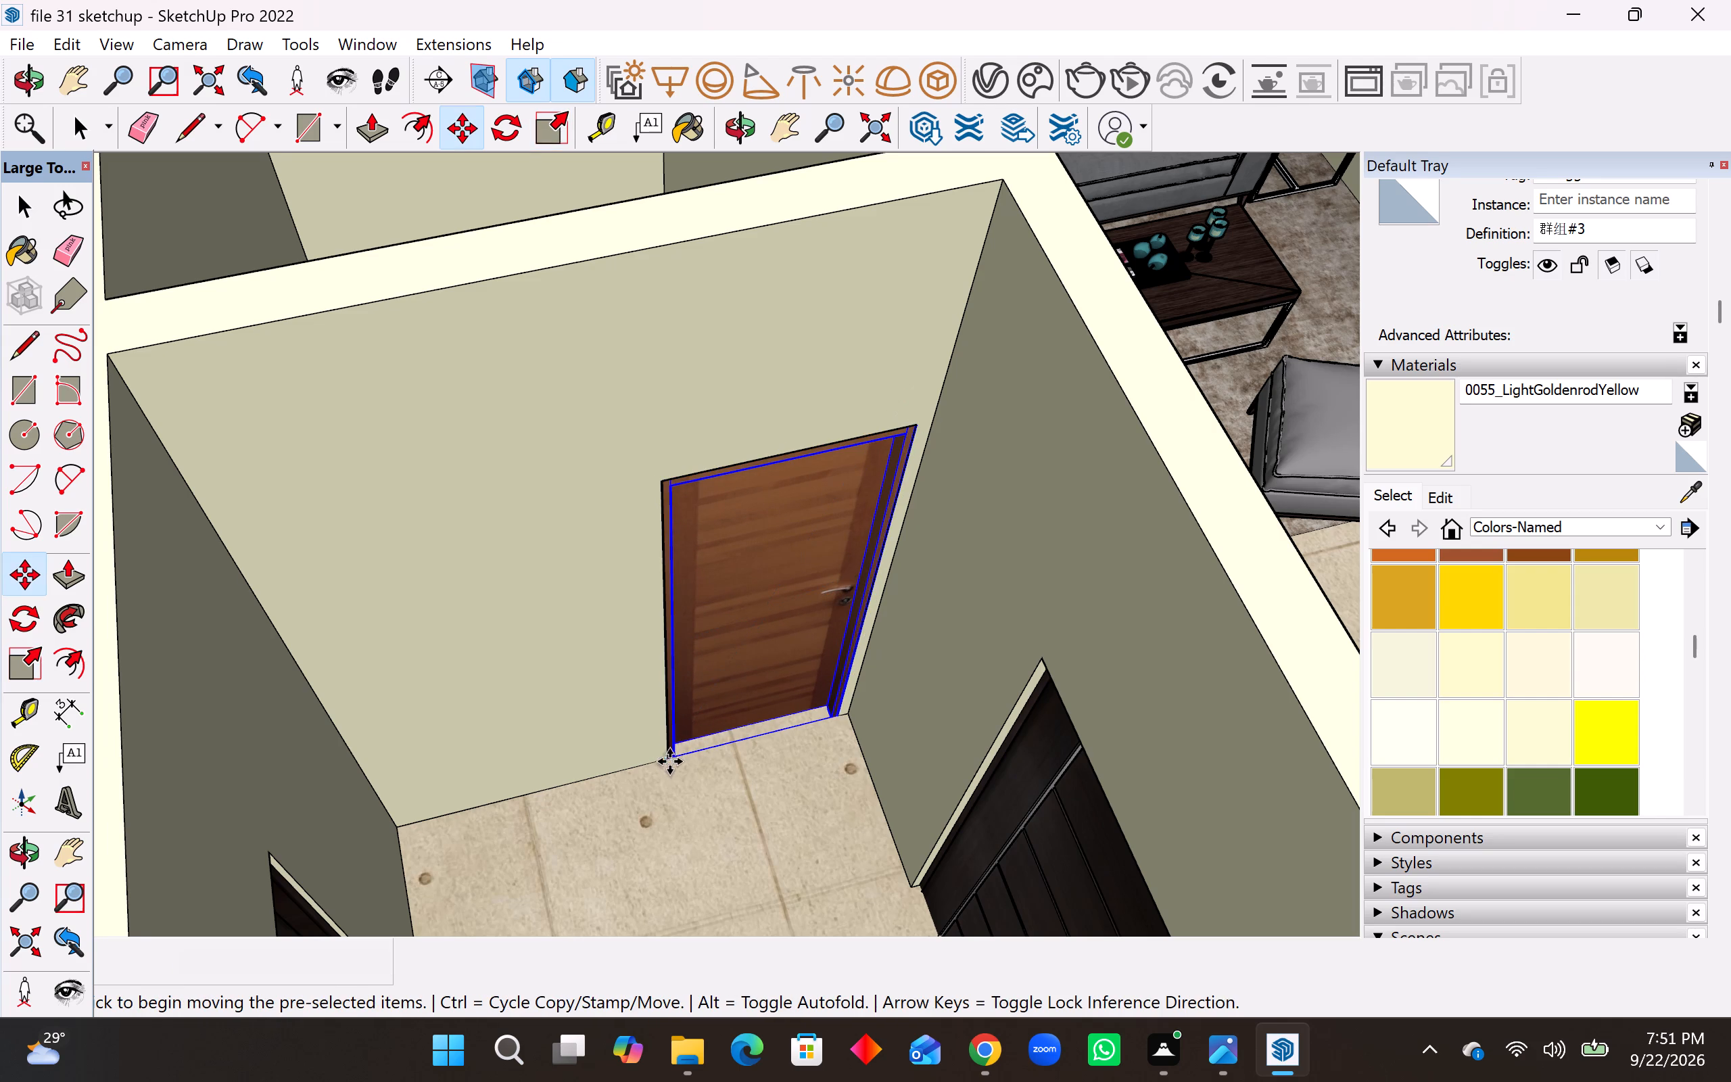
{"action": "left_click", "coordinate": [666, 759]}
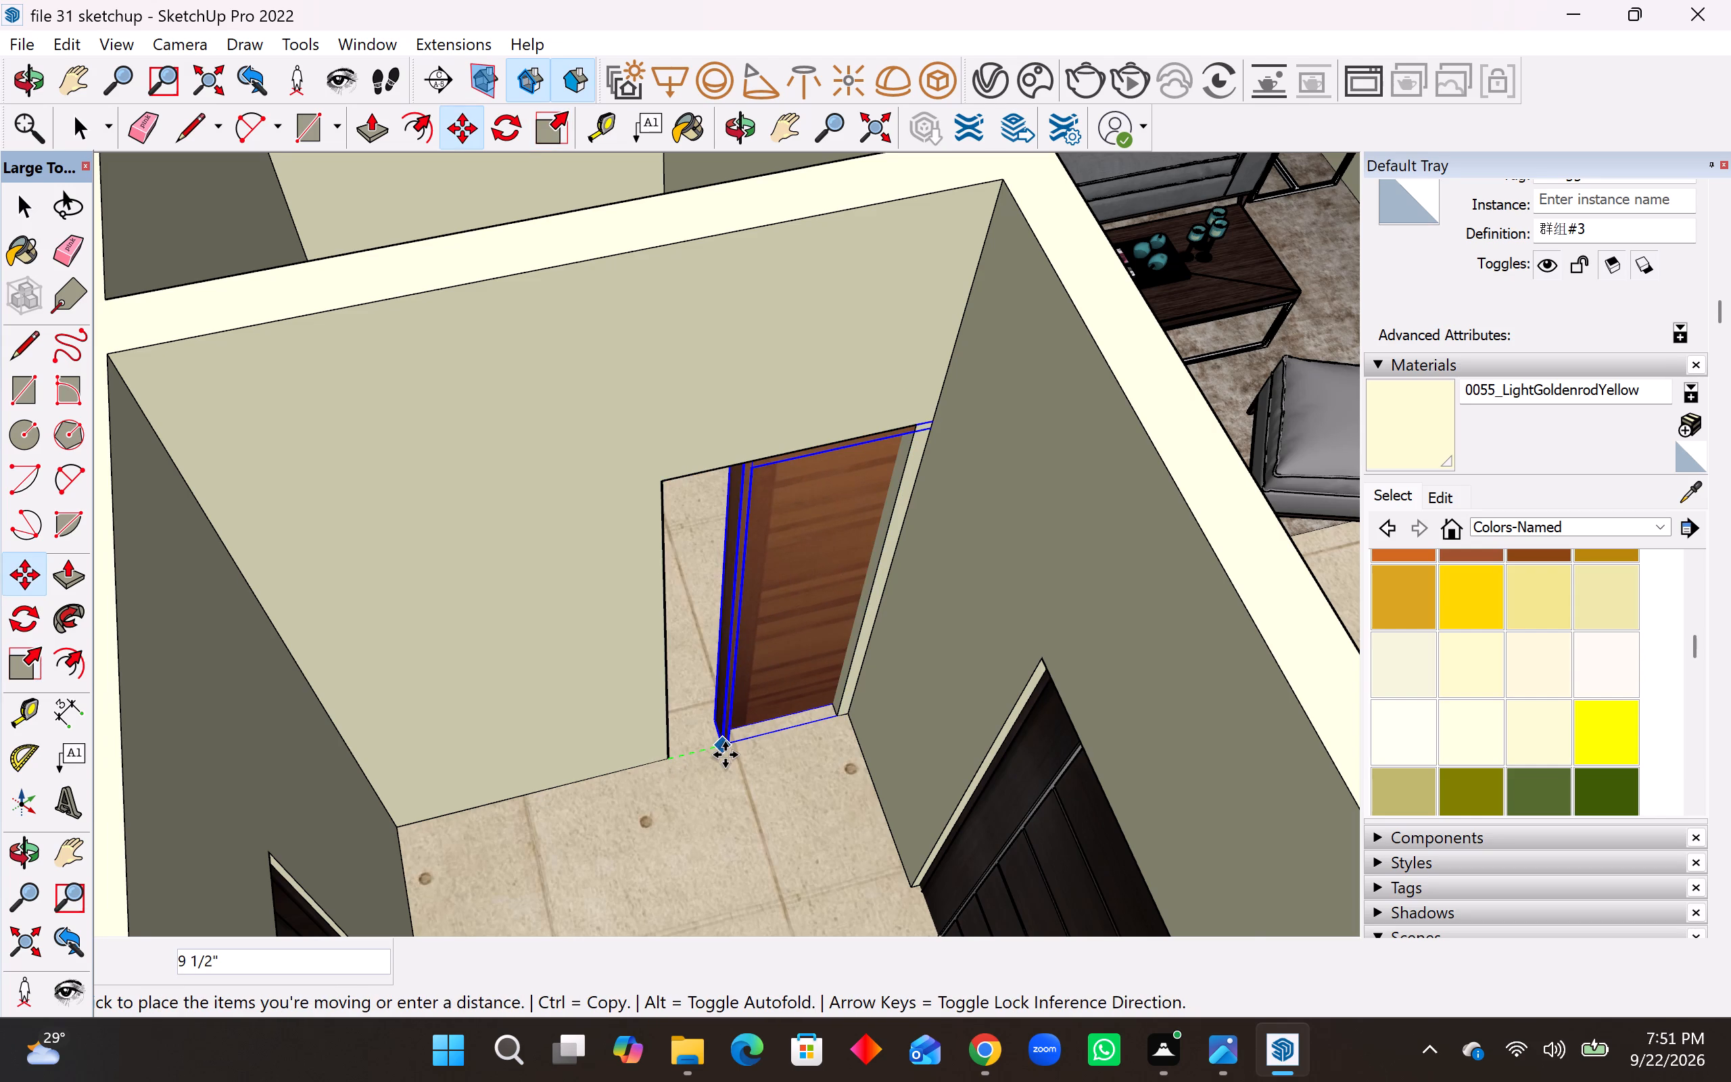
{"action": "scroll", "coordinate": [726, 755], "scroll_direction": "down", "scroll_amount": 16}
{"action": "scroll", "coordinate": [567, 651], "scroll_direction": "up", "scroll_amount": 12}
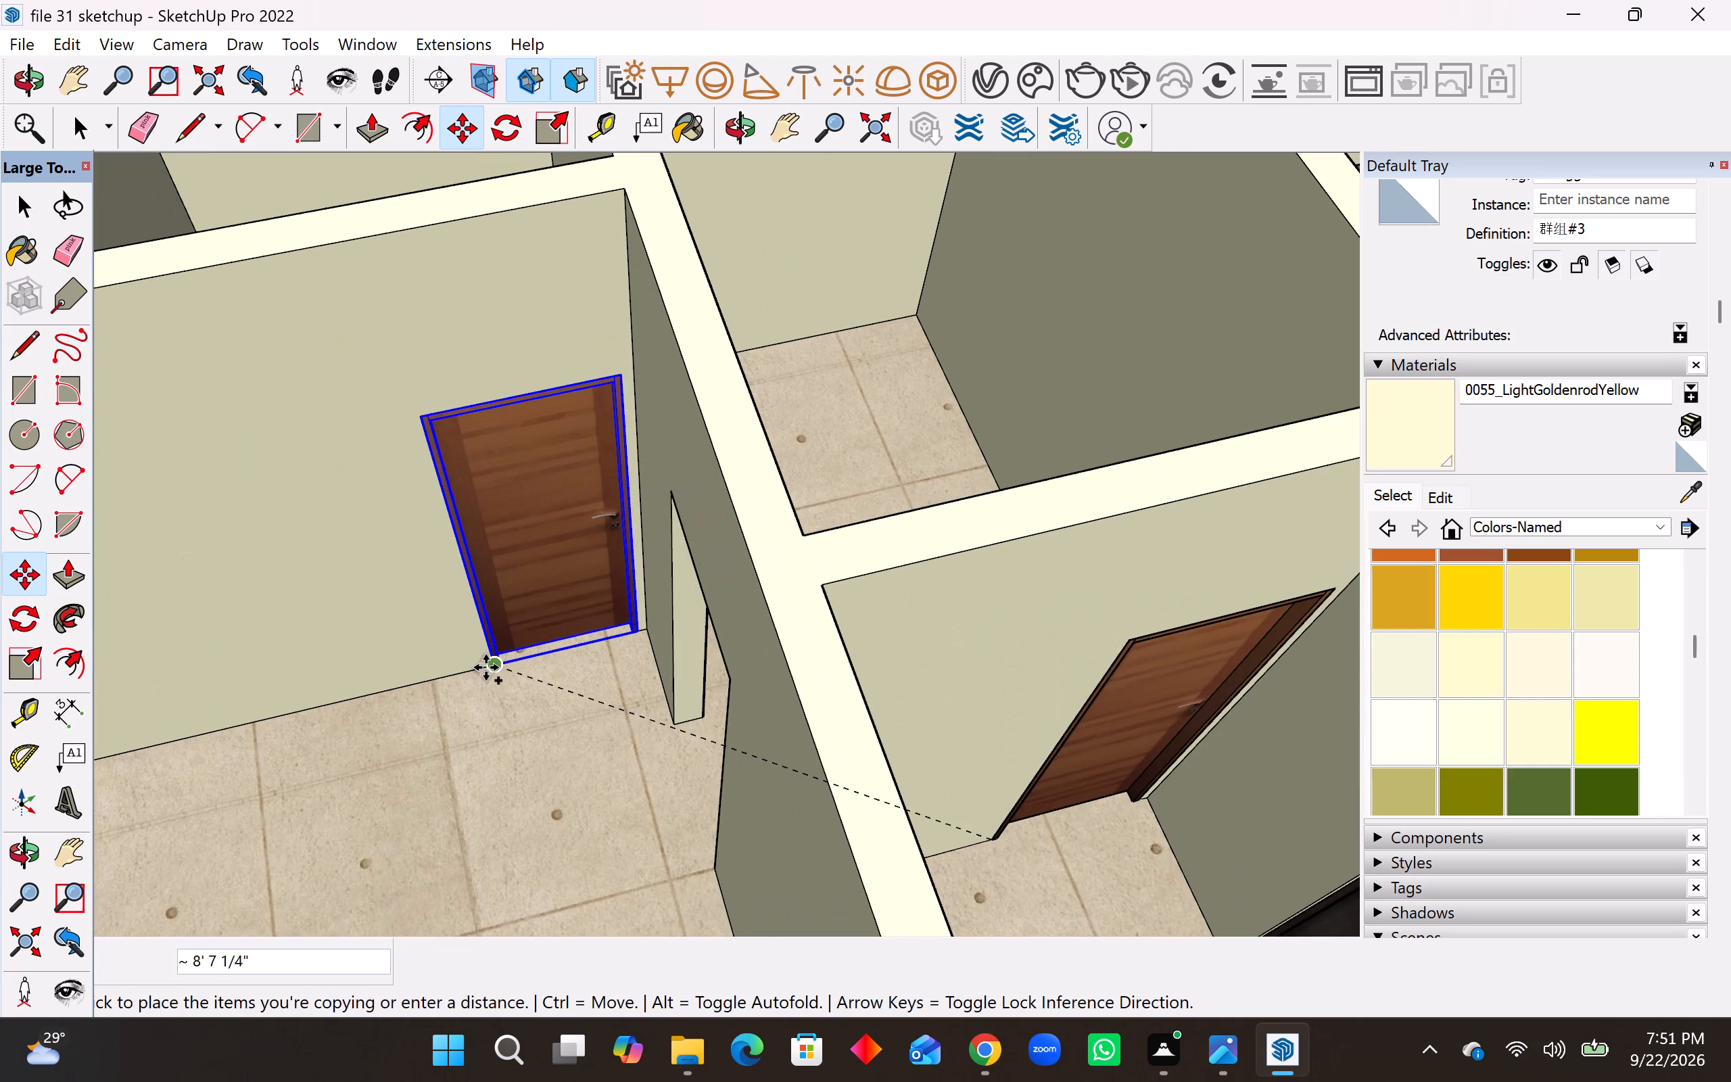
{"action": "left_click", "coordinate": [485, 667]}
Copy the bedroom's brown door 33' to the open space outside the house.
{"action": "key", "text": "m"}
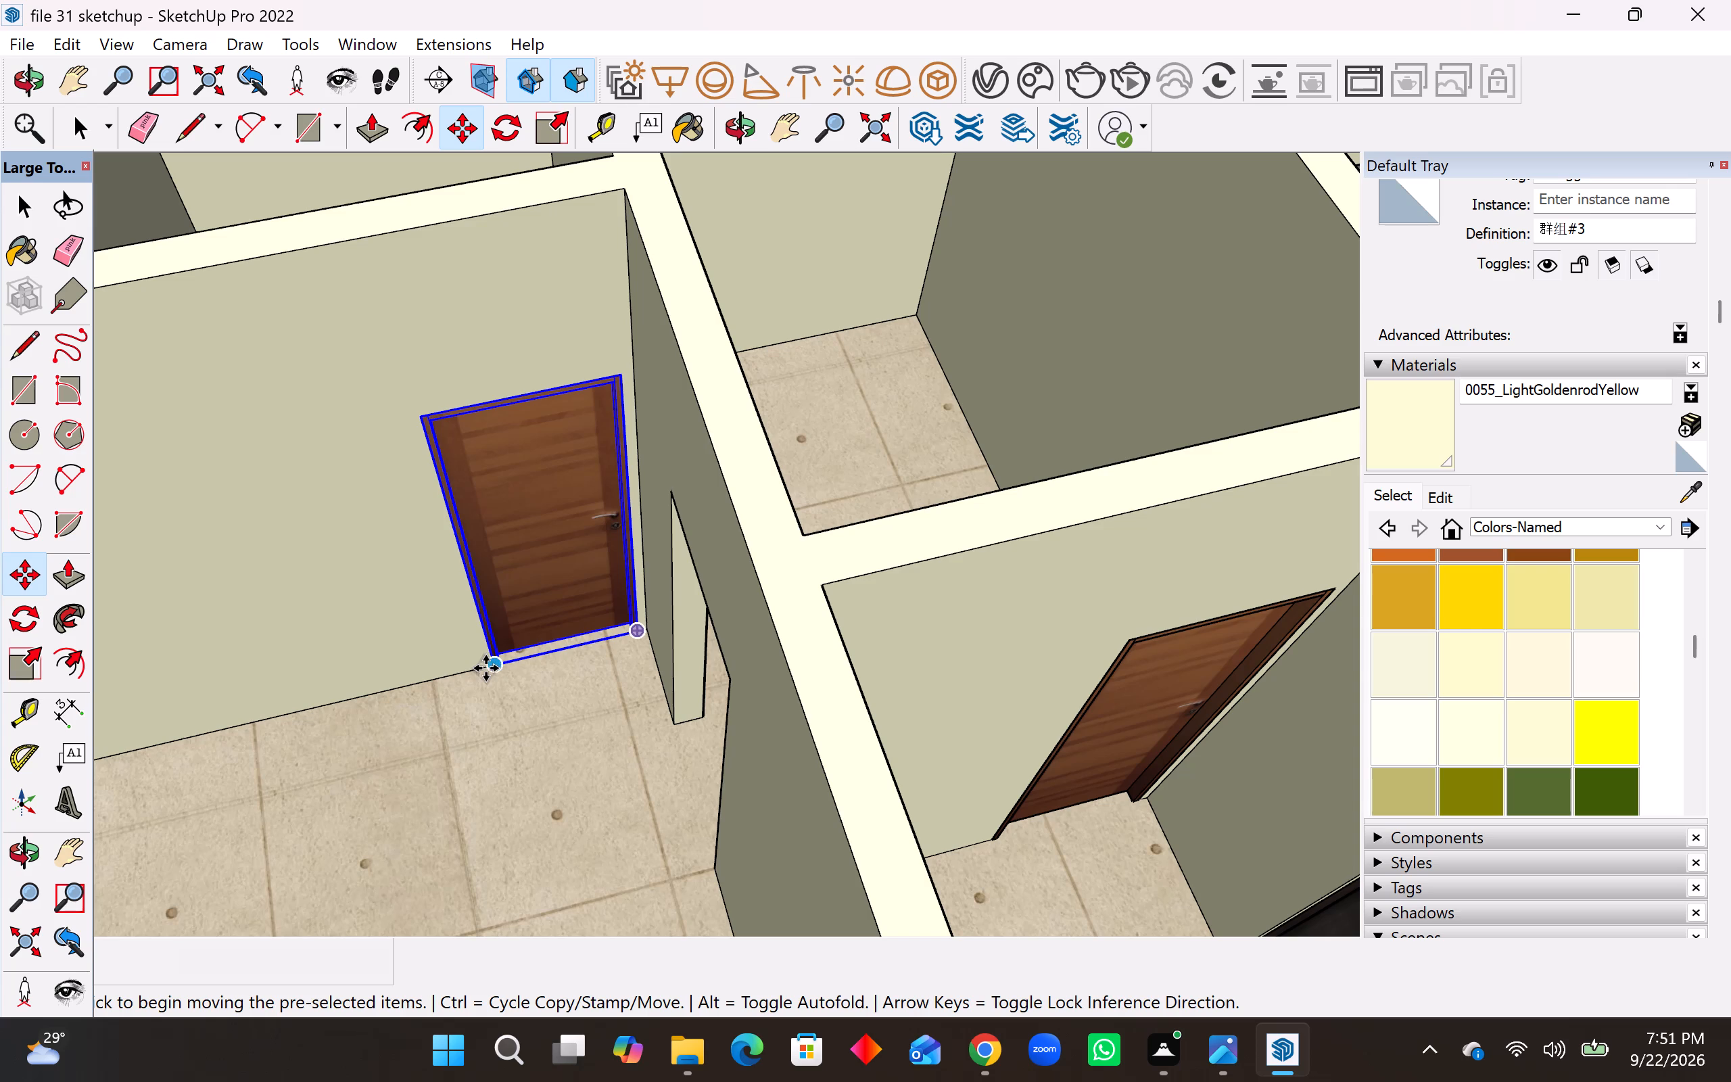
{"action": "left_click", "coordinate": [490, 668]}
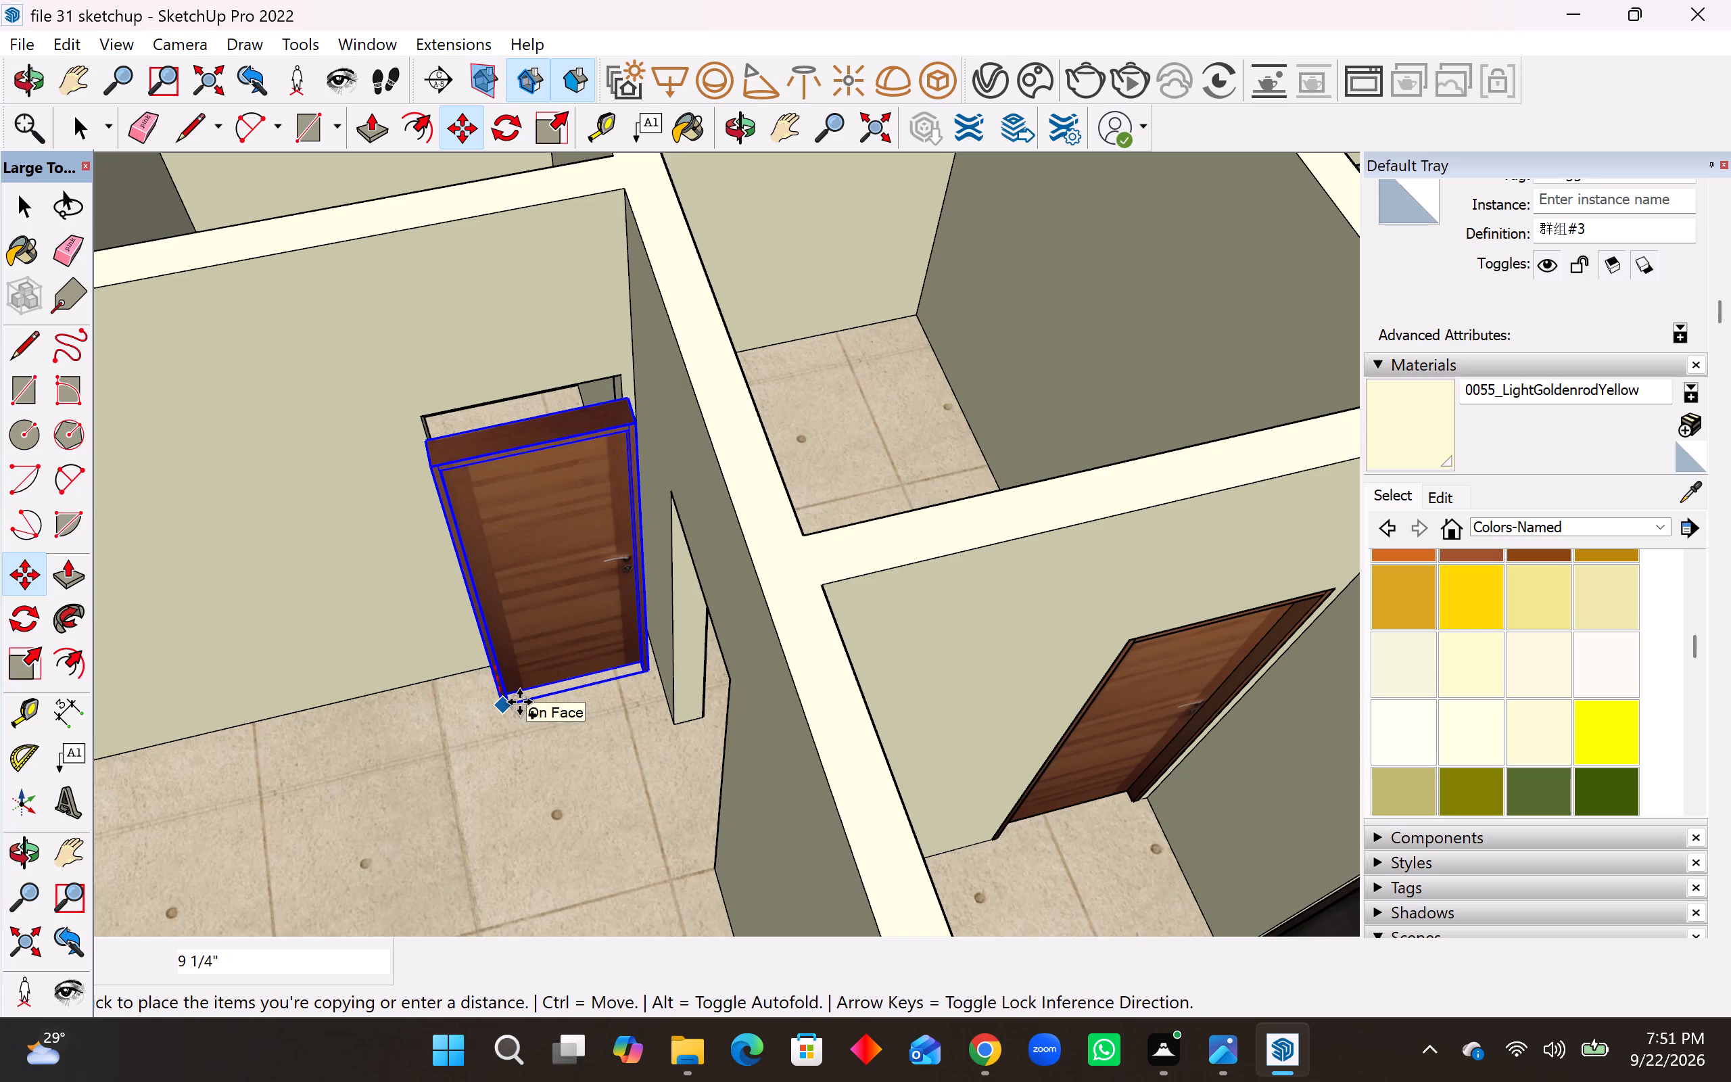
{"action": "scroll", "coordinate": [519, 702], "scroll_direction": "down", "scroll_amount": 20}
{"action": "scroll", "coordinate": [519, 702], "scroll_direction": "down", "scroll_amount": 7}
{"action": "middle_click_drag", "start_coordinate": [574, 646], "coordinate": [1076, 549]}
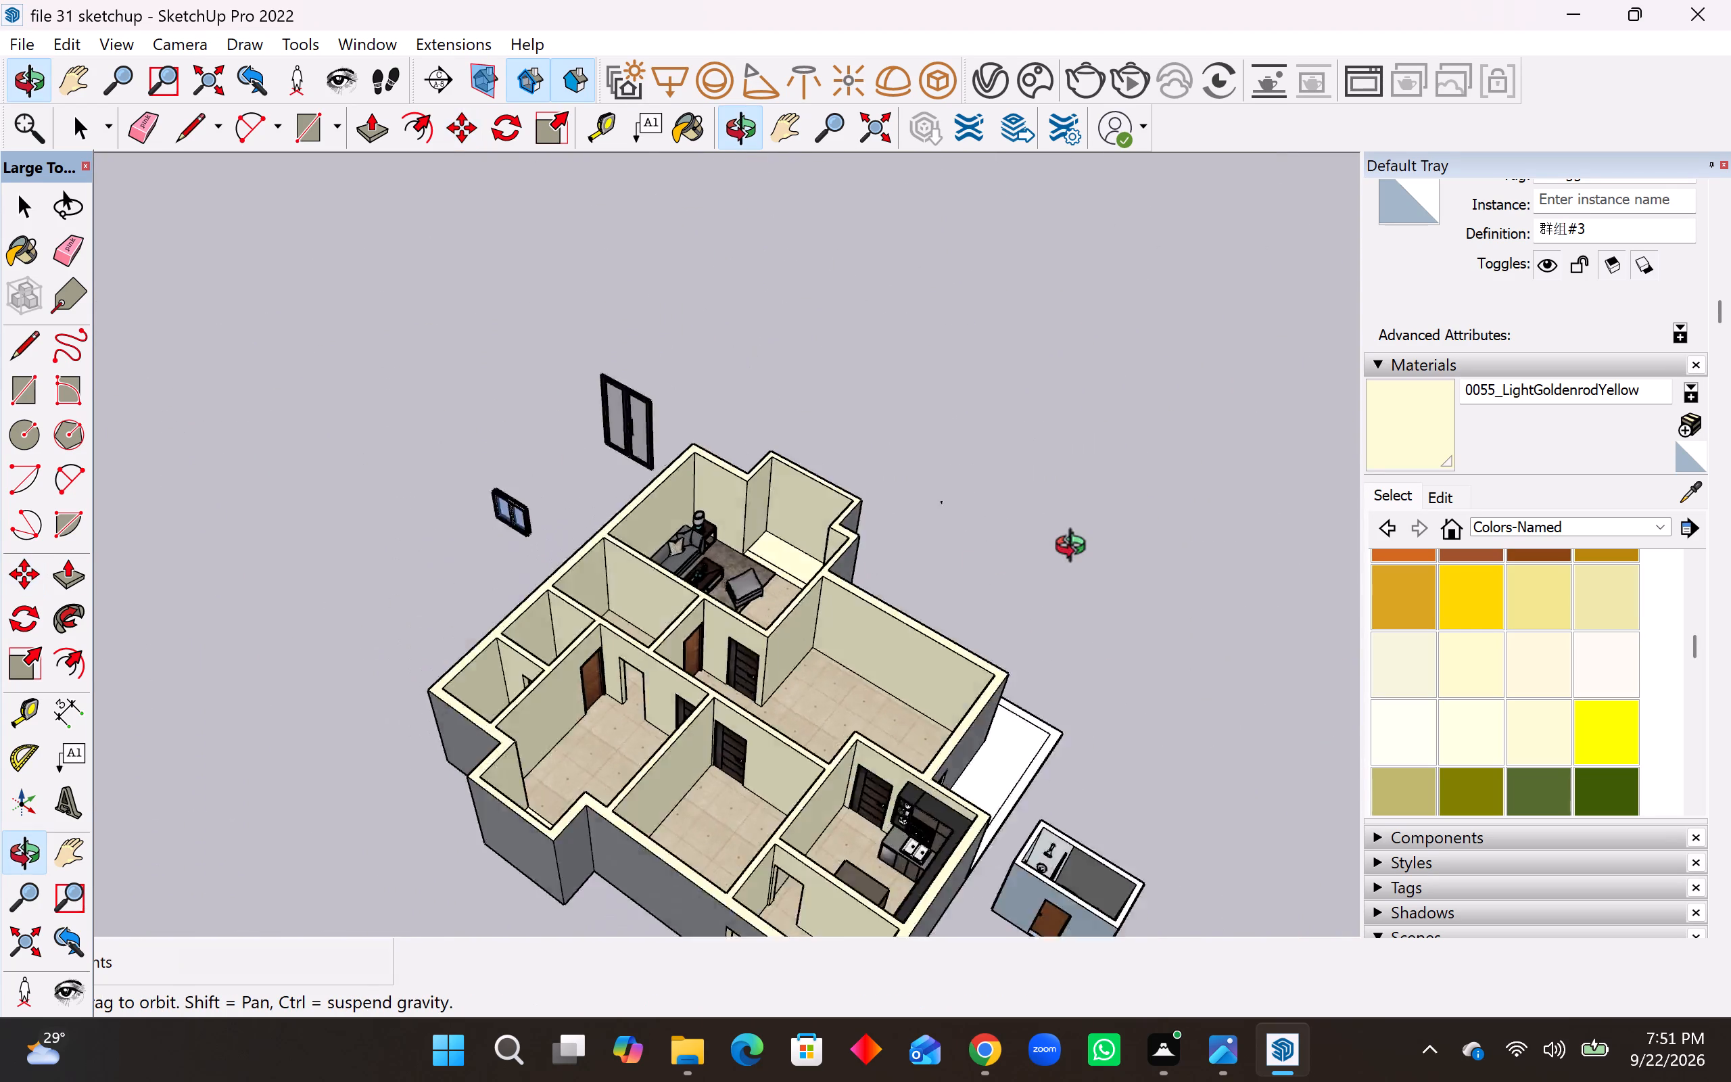
{"action": "middle_click_drag", "start_coordinate": [1076, 549], "coordinate": [657, 681]}
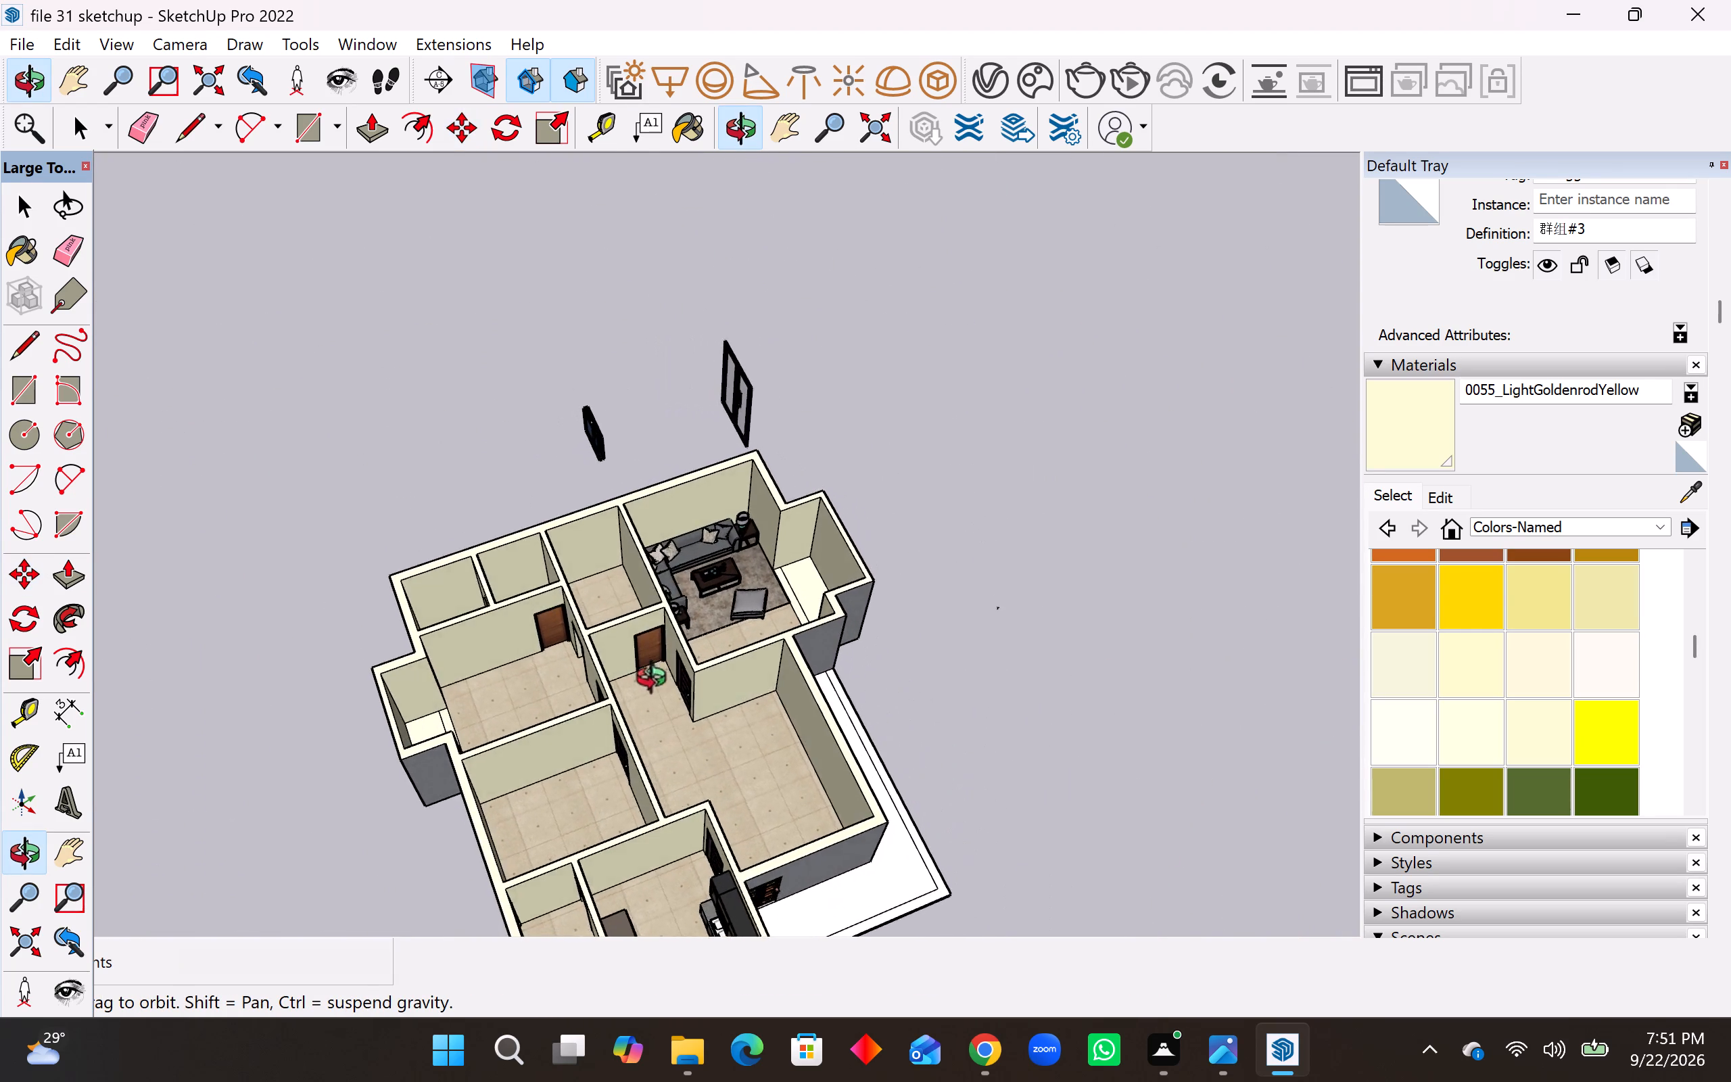
{"action": "middle_click_drag", "start_coordinate": [657, 681], "coordinate": [448, 629]}
{"action": "scroll", "coordinate": [524, 661], "scroll_direction": "down", "scroll_amount": 8}
{"action": "middle_click_drag", "start_coordinate": [506, 759], "coordinate": [338, 763]}
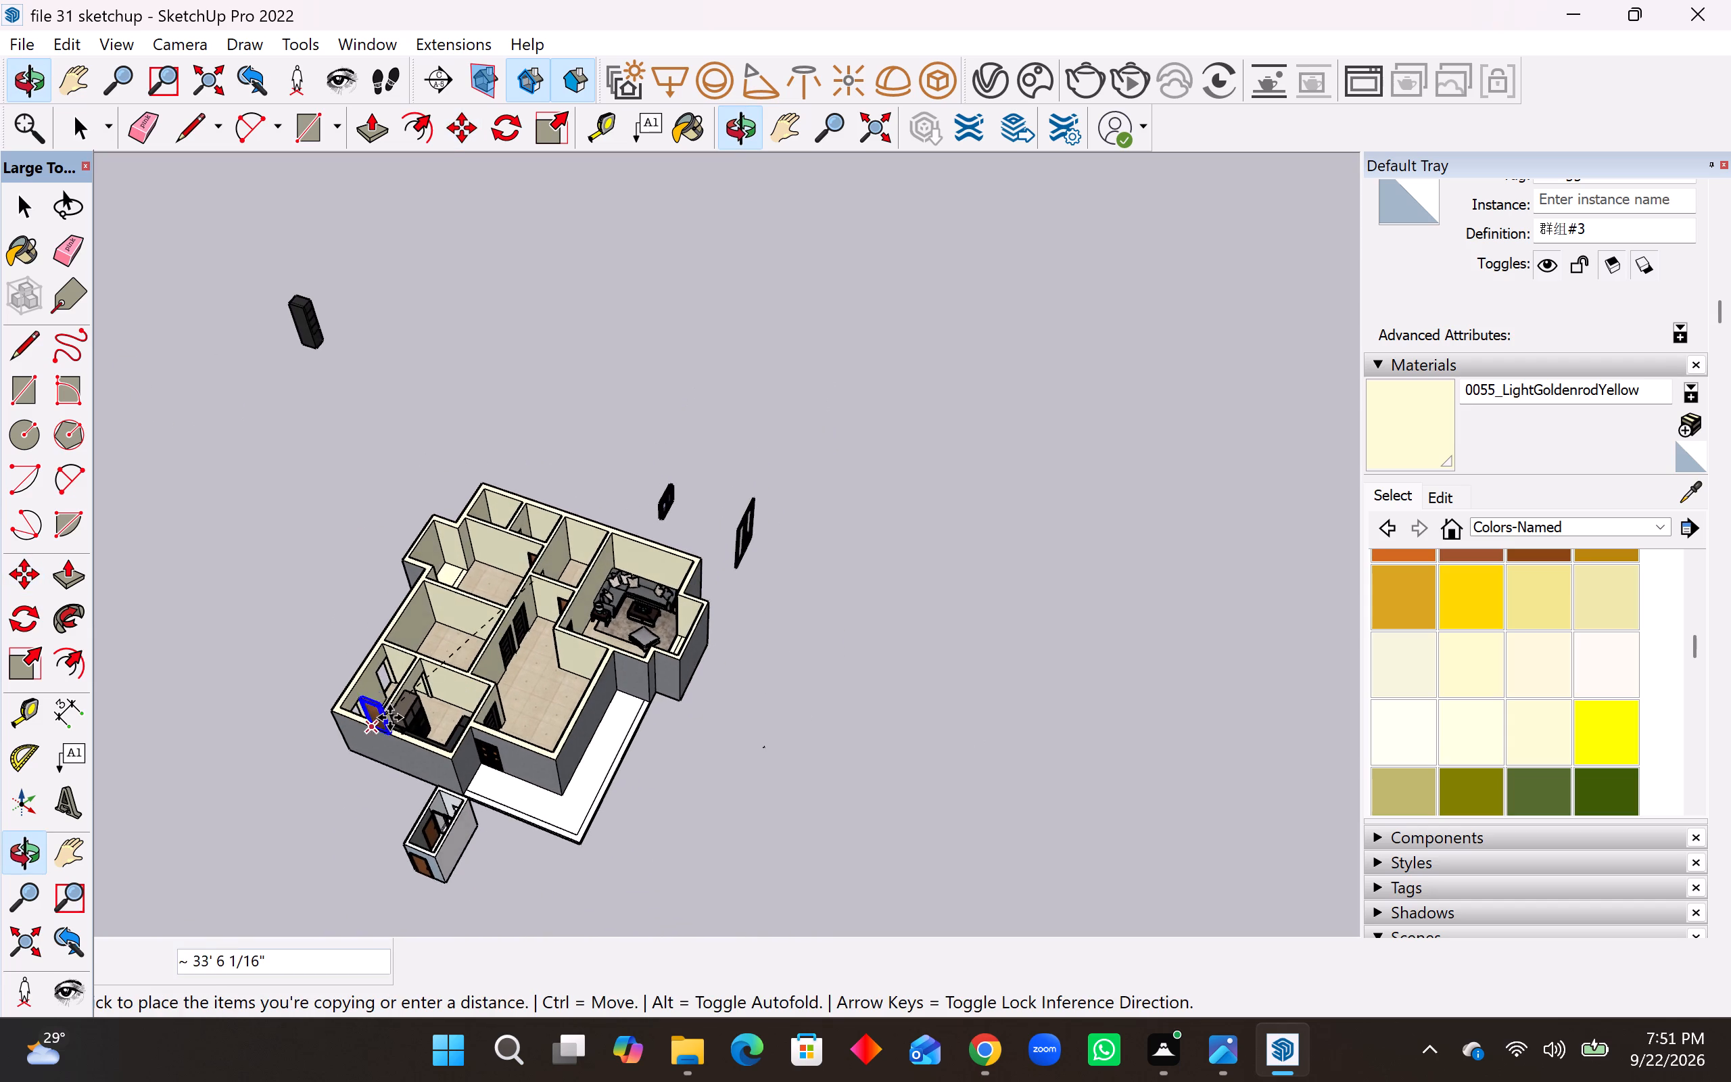
{"action": "scroll", "coordinate": [389, 718], "scroll_direction": "up", "scroll_amount": 16}
{"action": "scroll", "coordinate": [500, 695], "scroll_direction": "down", "scroll_amount": 4}
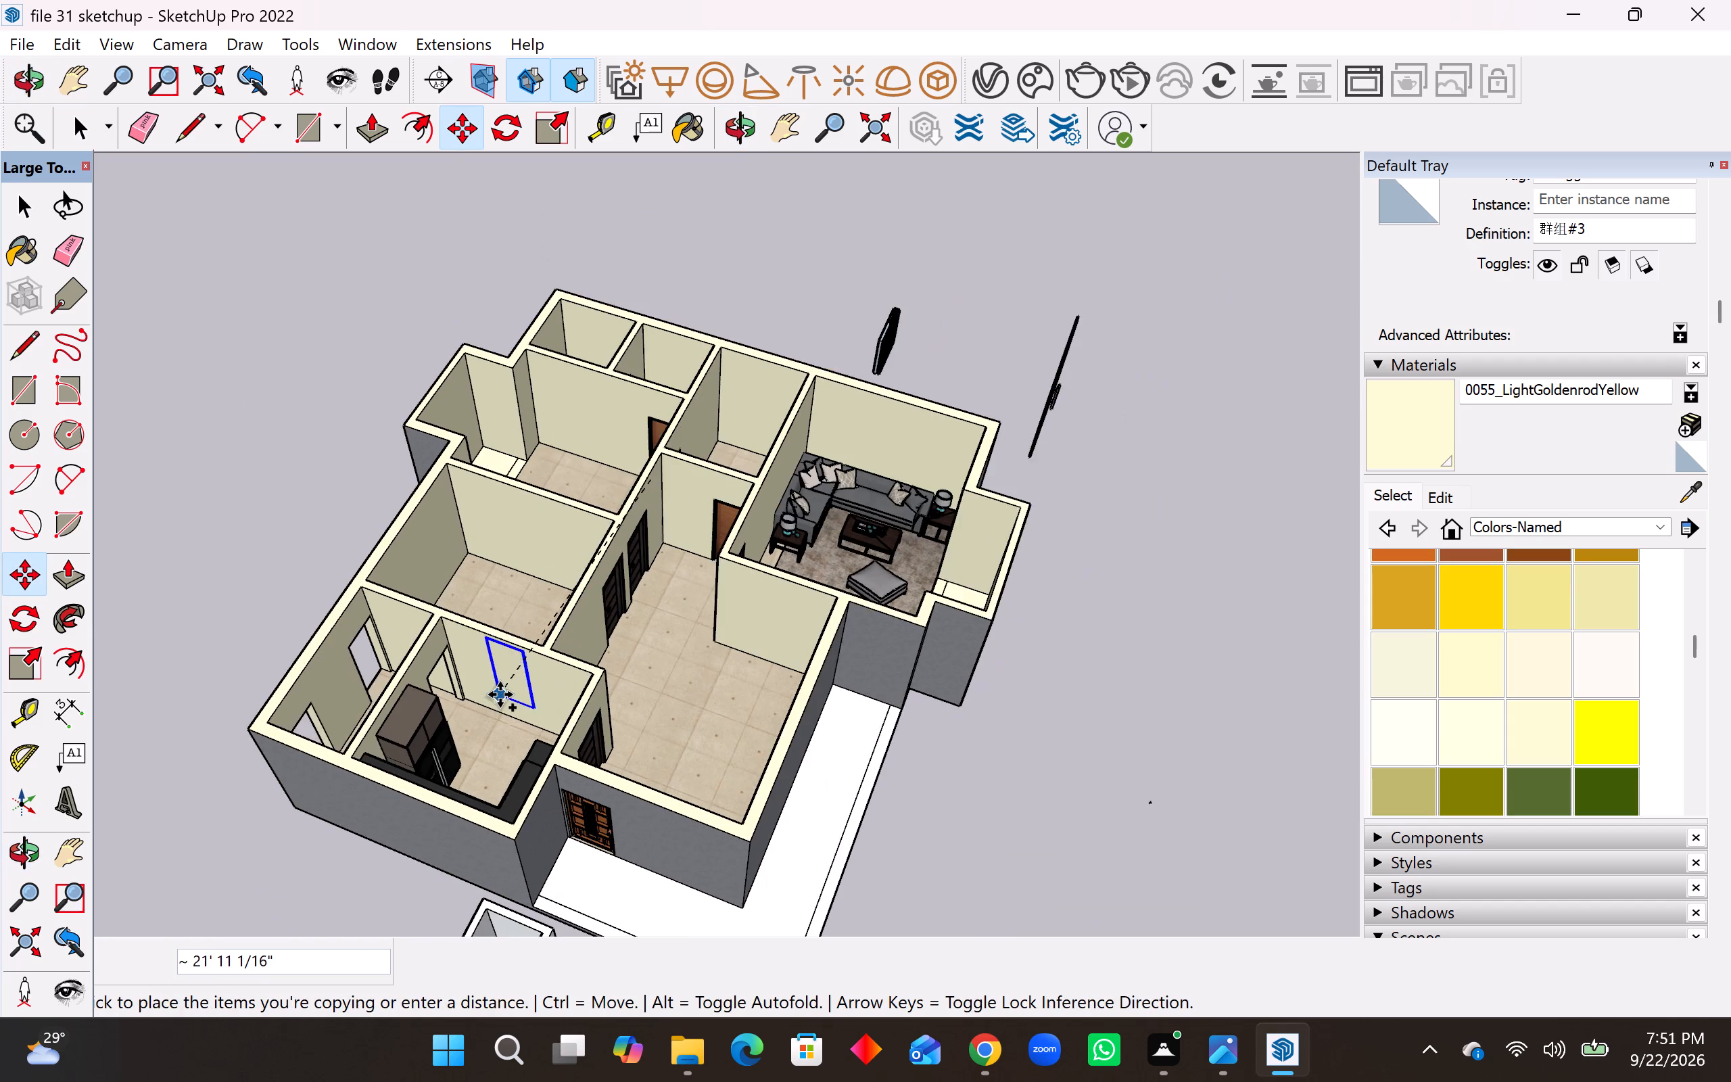
{"action": "scroll", "coordinate": [500, 695], "scroll_direction": "down", "scroll_amount": 4}
{"action": "left_click", "coordinate": [963, 705]}
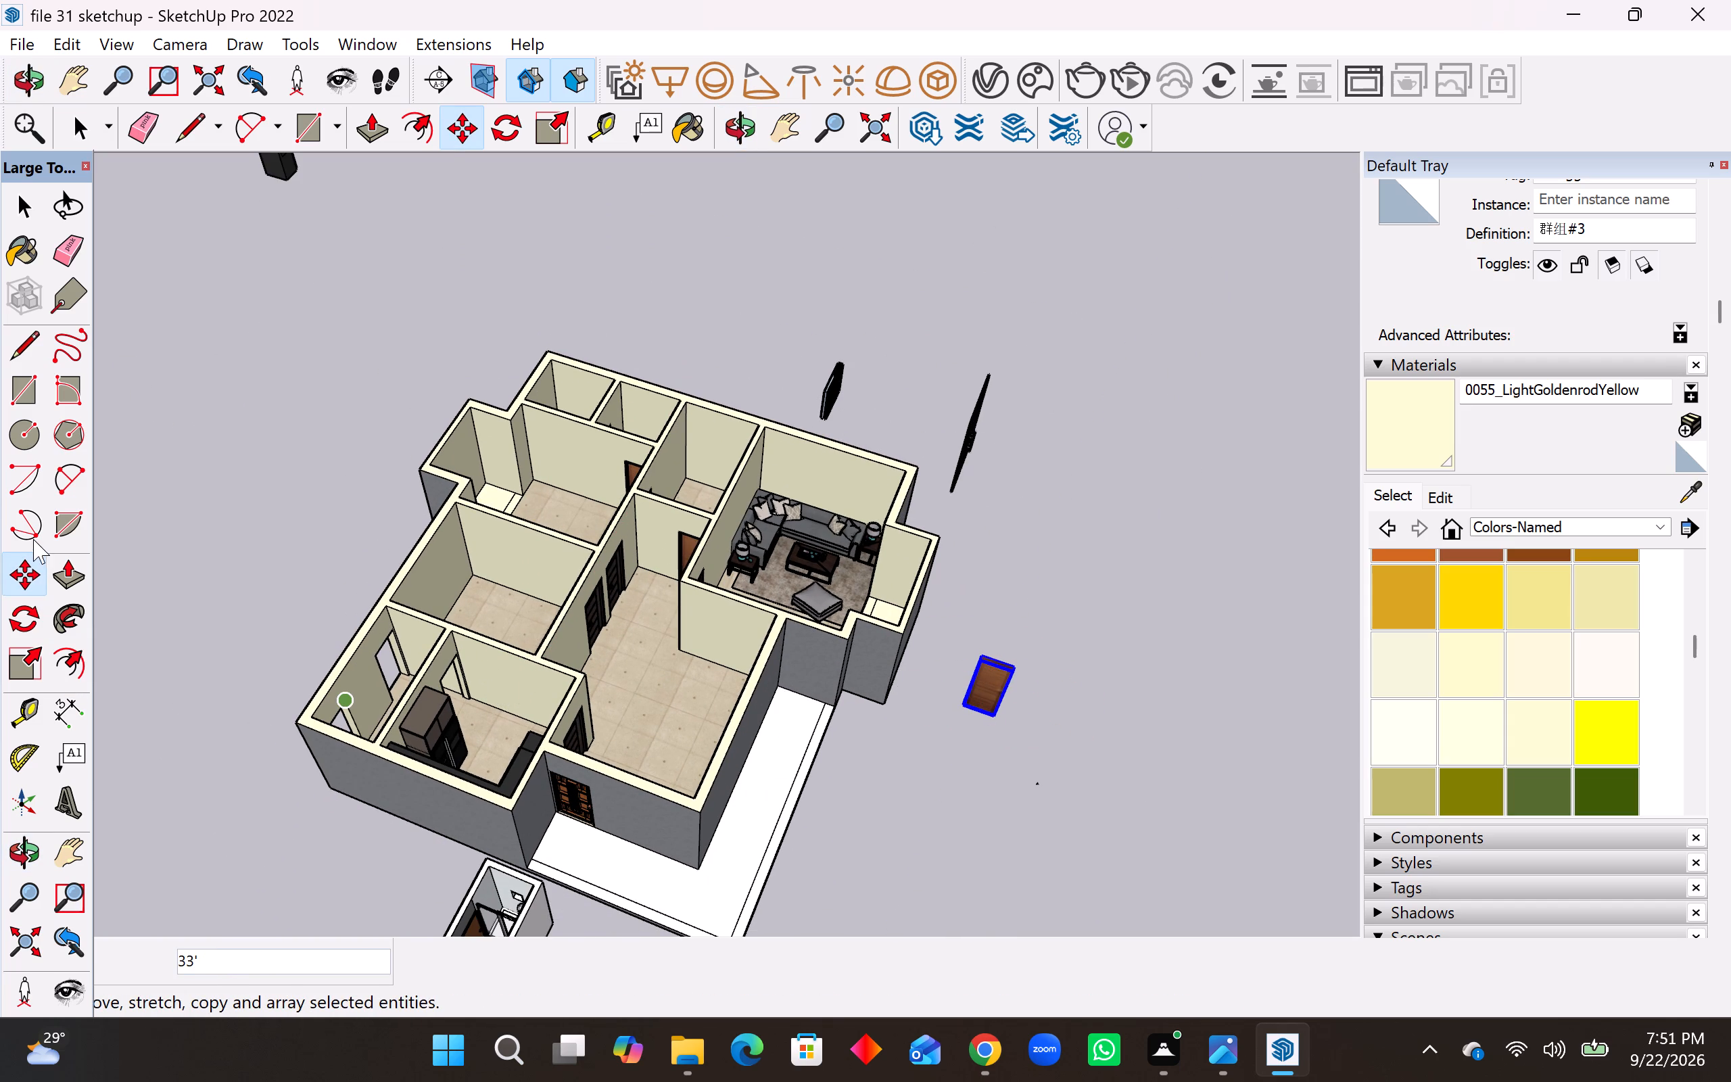
Rotate the loose brown door copy outside the house 90 degrees about the vertical axis.
{"action": "left_click", "coordinate": [24, 624]}
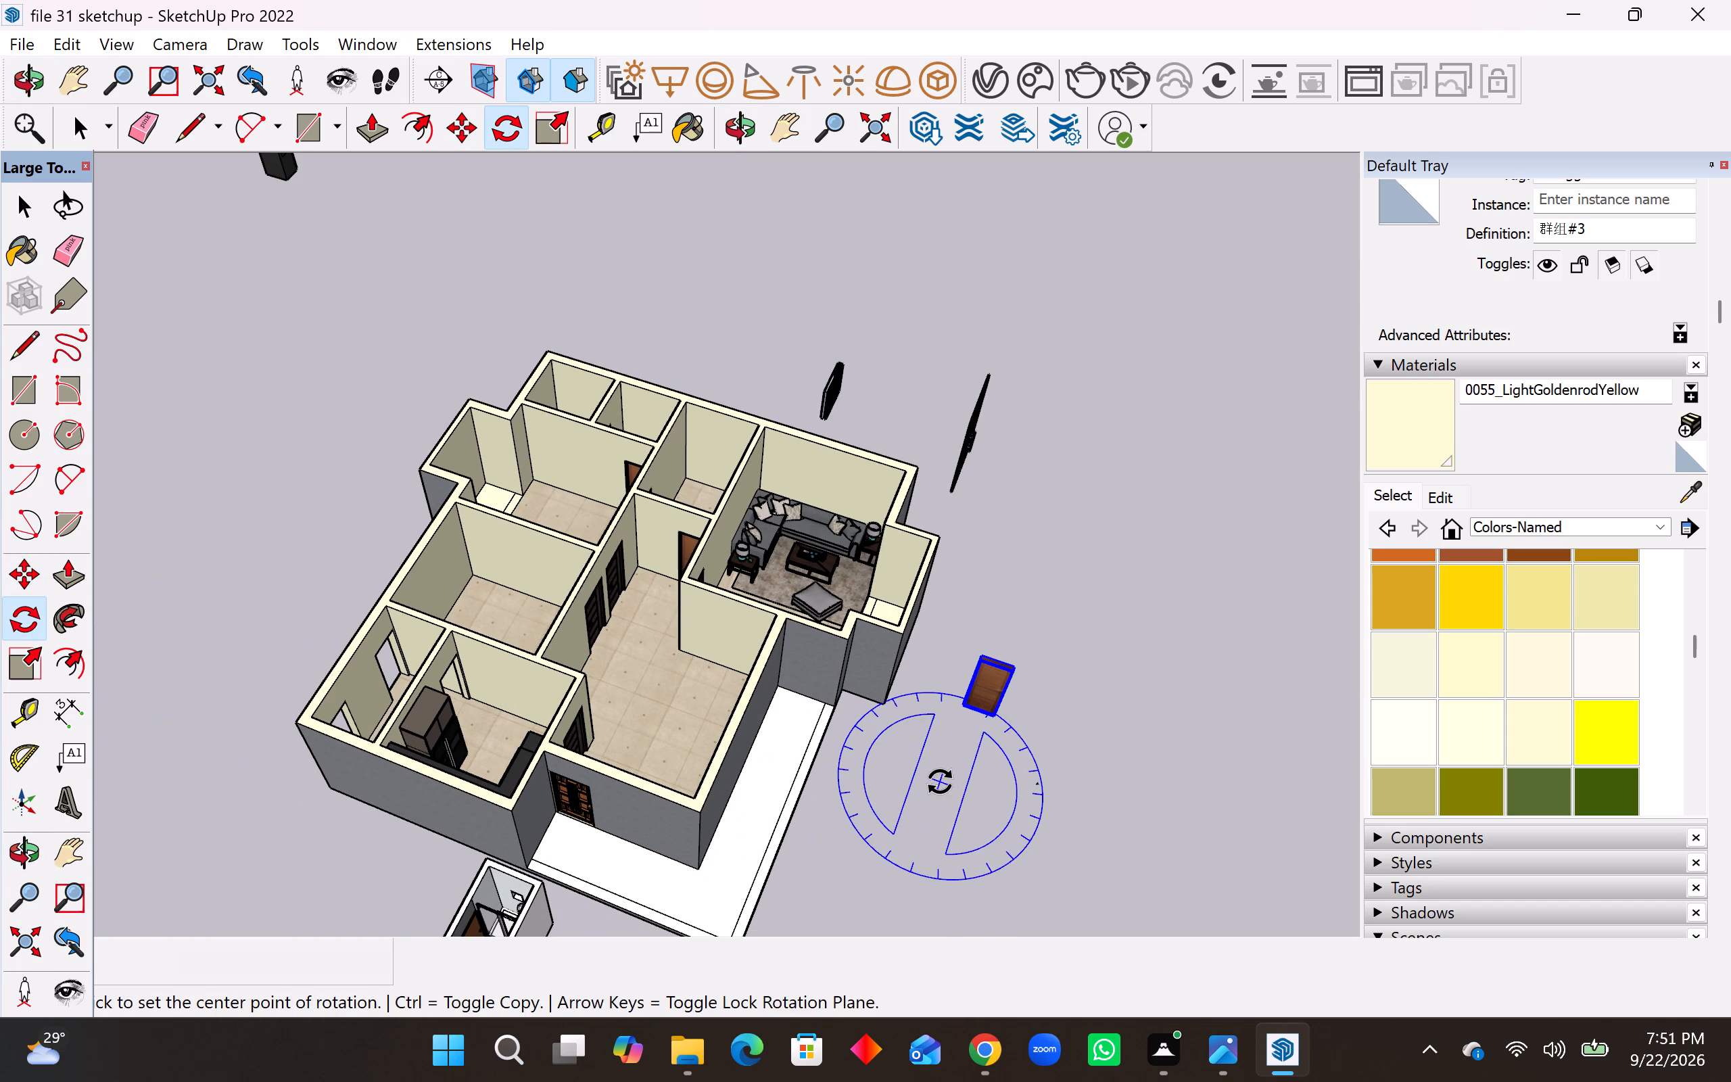
{"action": "left_click", "coordinate": [940, 782]}
{"action": "left_click", "coordinate": [1071, 828]}
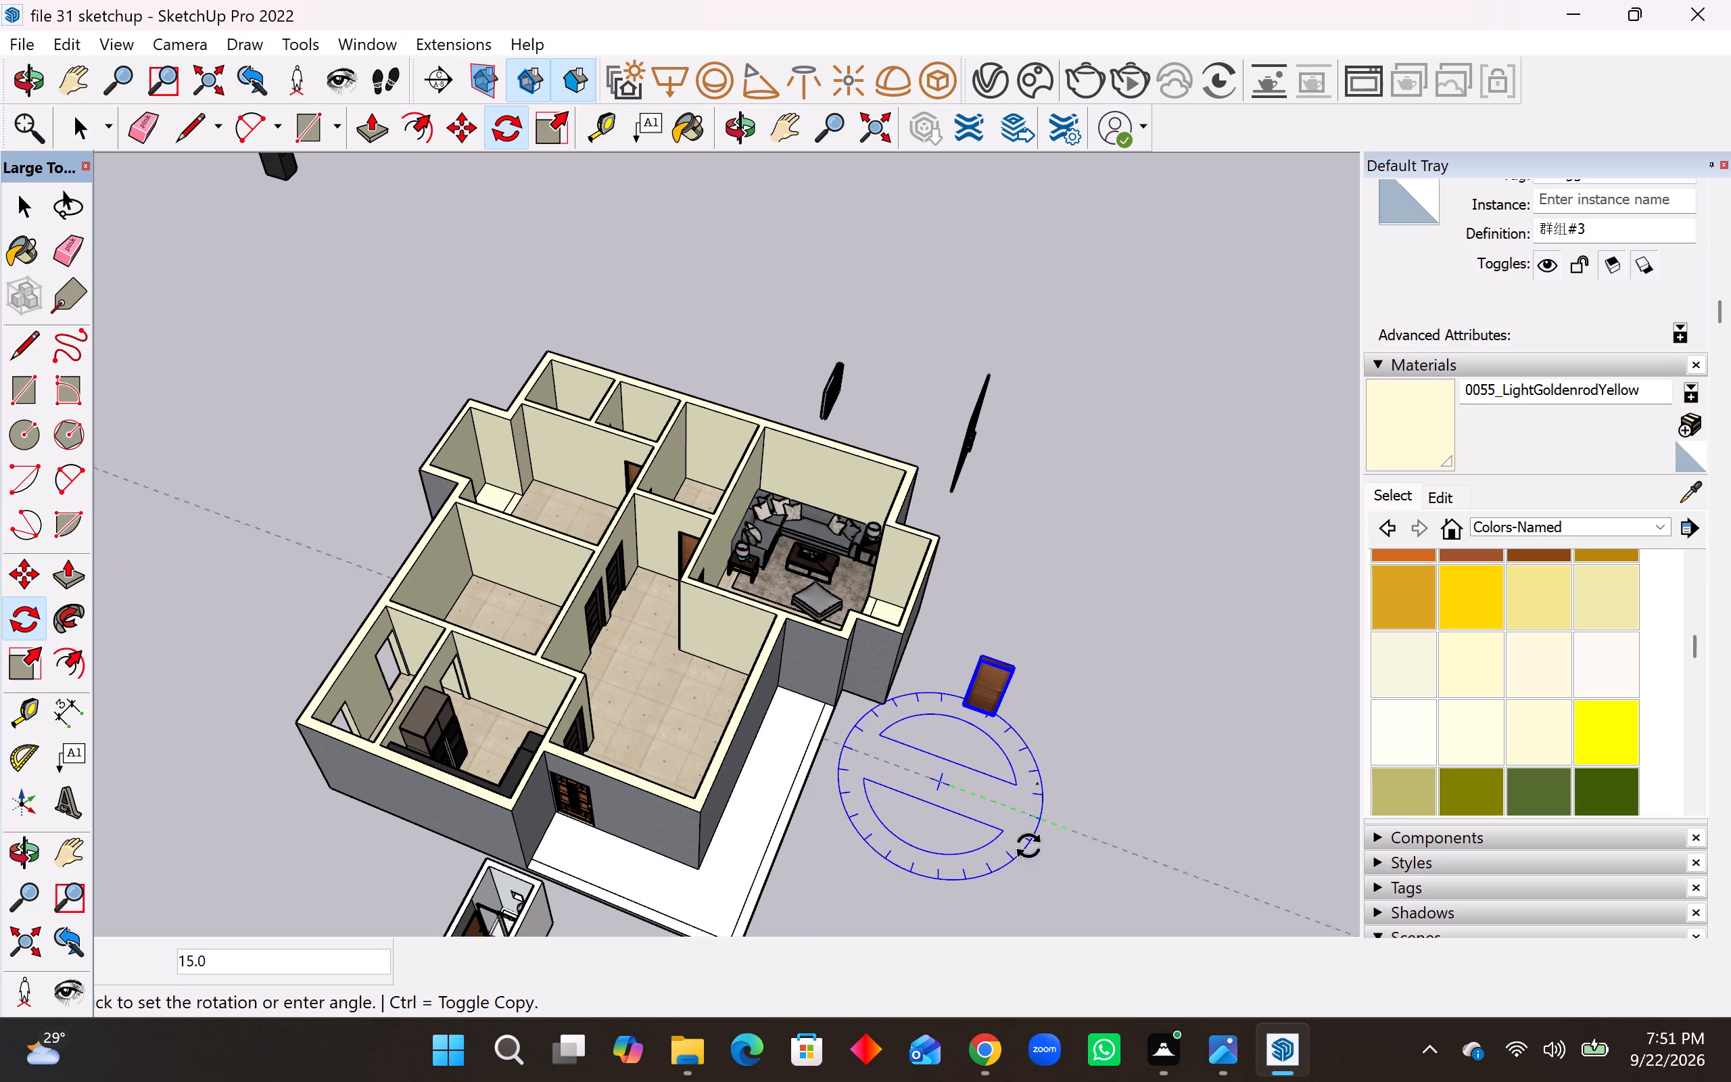
{"action": "left_click", "coordinate": [906, 878]}
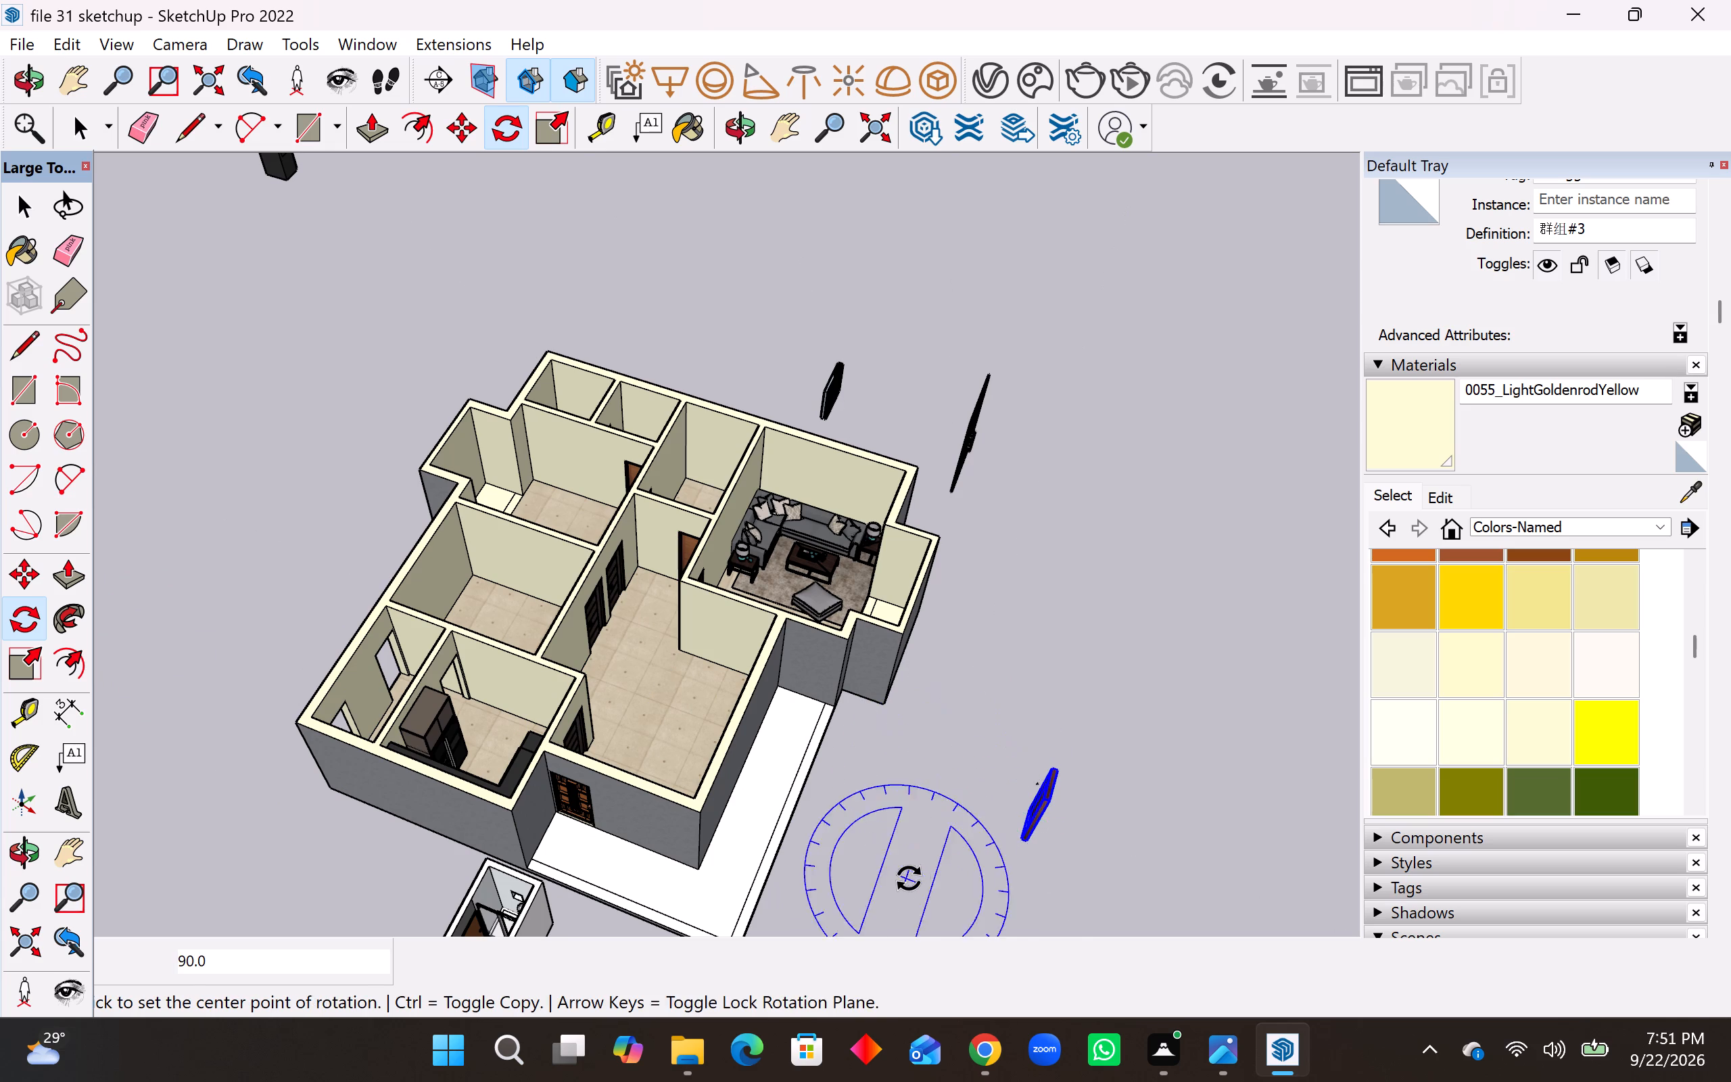
Move the rotated brown door about 38' 4 5/8" by its bottom corner into the bedroom doorway beside the dark door.
{"action": "middle_click_drag", "start_coordinate": [984, 876], "coordinate": [1508, 804]}
{"action": "middle_click_drag", "start_coordinate": [740, 433], "coordinate": [1010, 554]}
{"action": "scroll", "coordinate": [802, 221], "scroll_direction": "up", "scroll_amount": 8}
{"action": "key", "text": "m"}
{"action": "scroll", "coordinate": [906, 417], "scroll_direction": "up", "scroll_amount": 8}
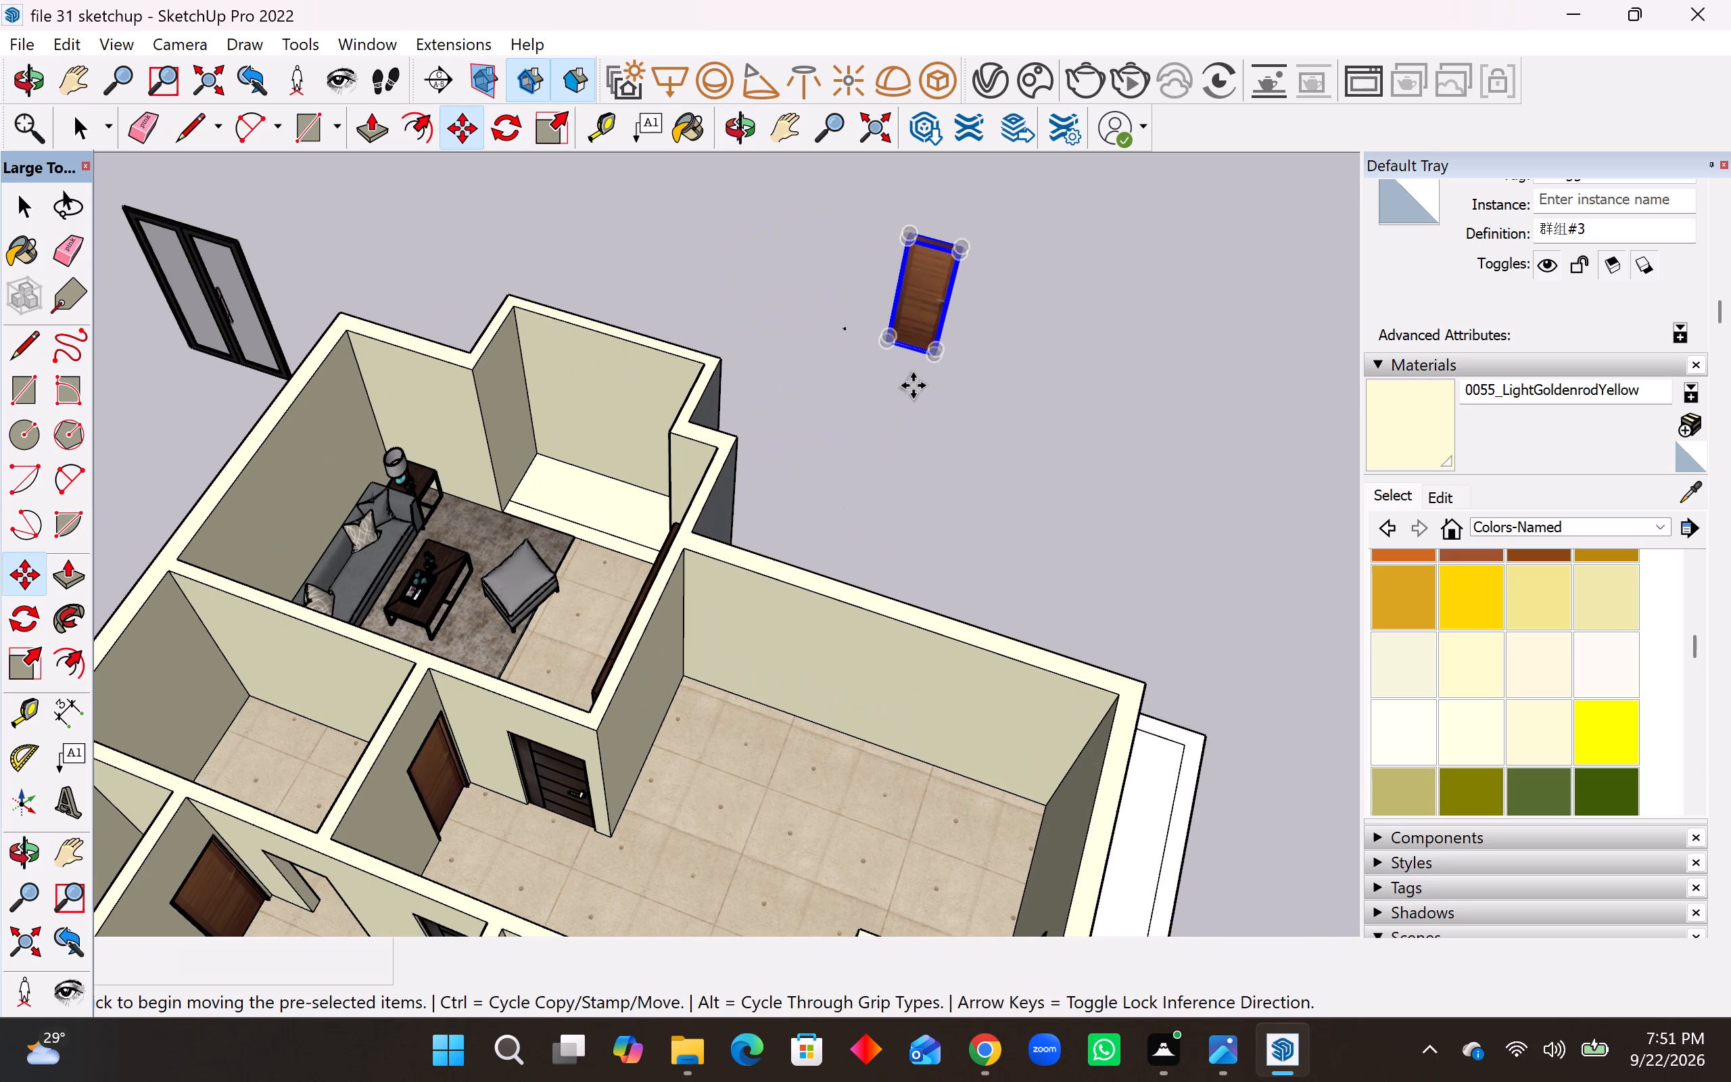
{"action": "scroll", "coordinate": [940, 367], "scroll_direction": "up", "scroll_amount": 9}
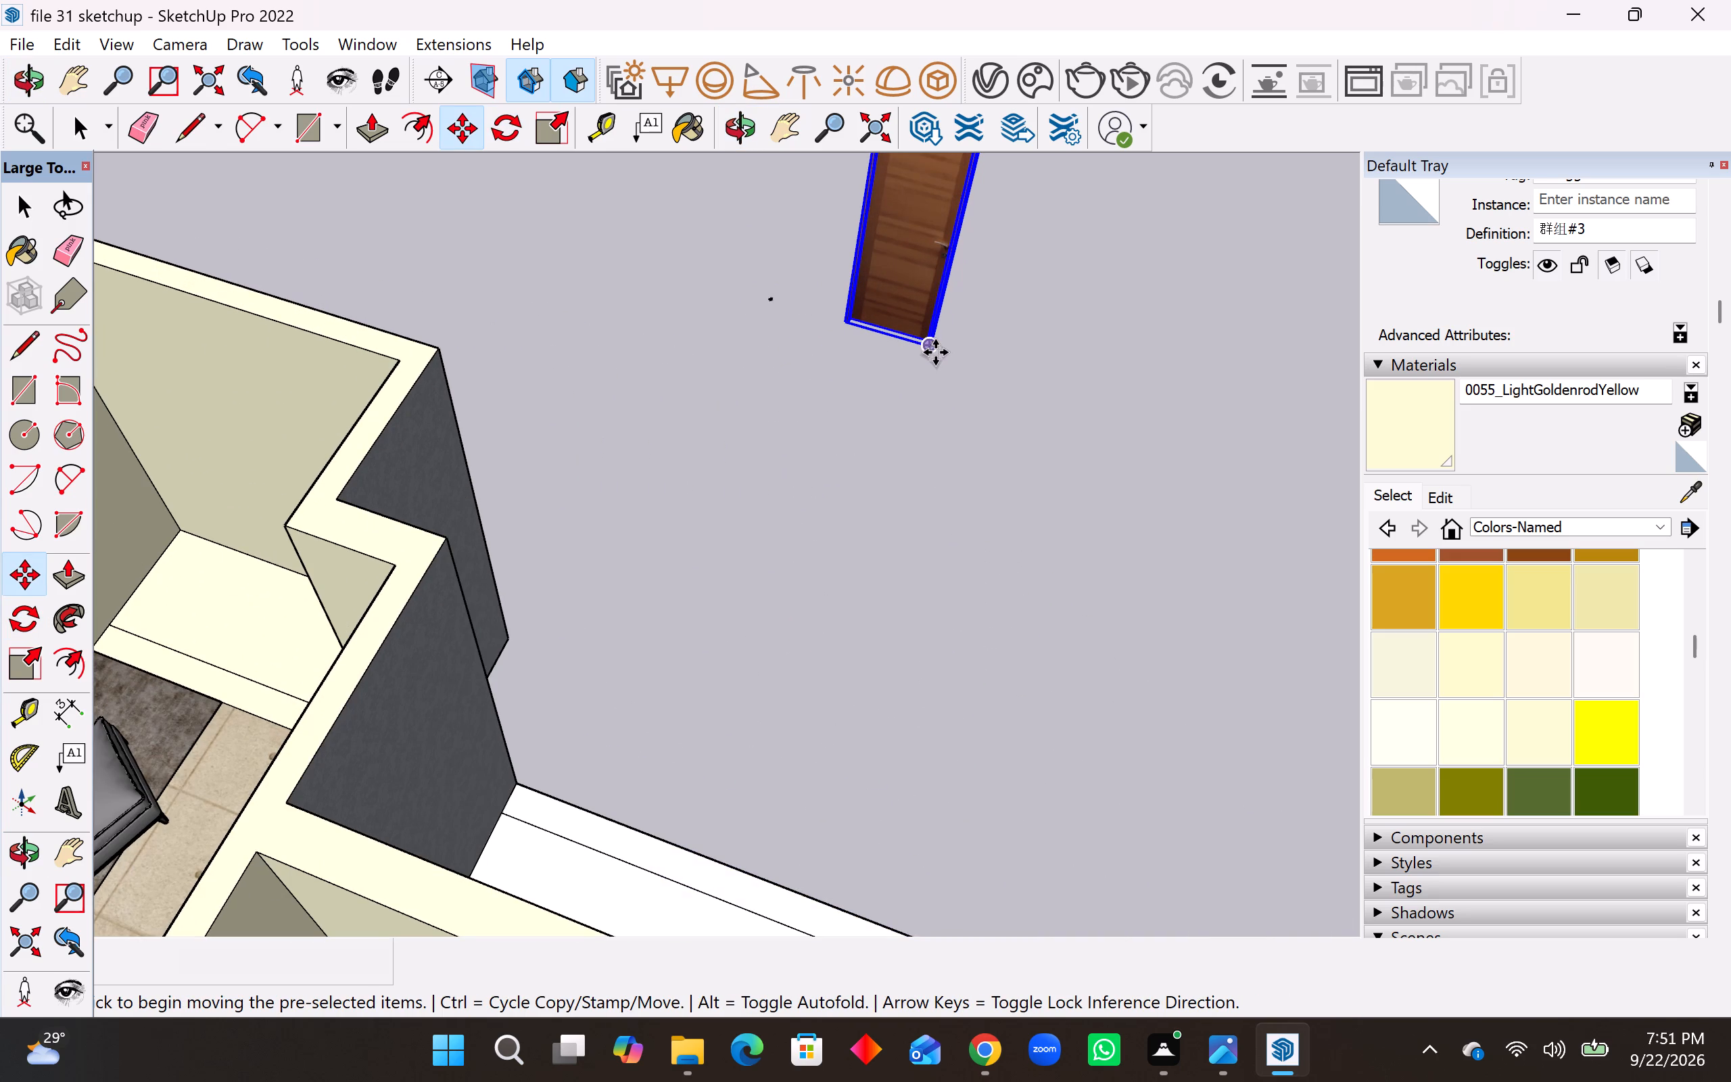
{"action": "left_click", "coordinate": [935, 352]}
{"action": "scroll", "coordinate": [964, 394], "scroll_direction": "down", "scroll_amount": 20}
{"action": "scroll", "coordinate": [964, 394], "scroll_direction": "down", "scroll_amount": 5}
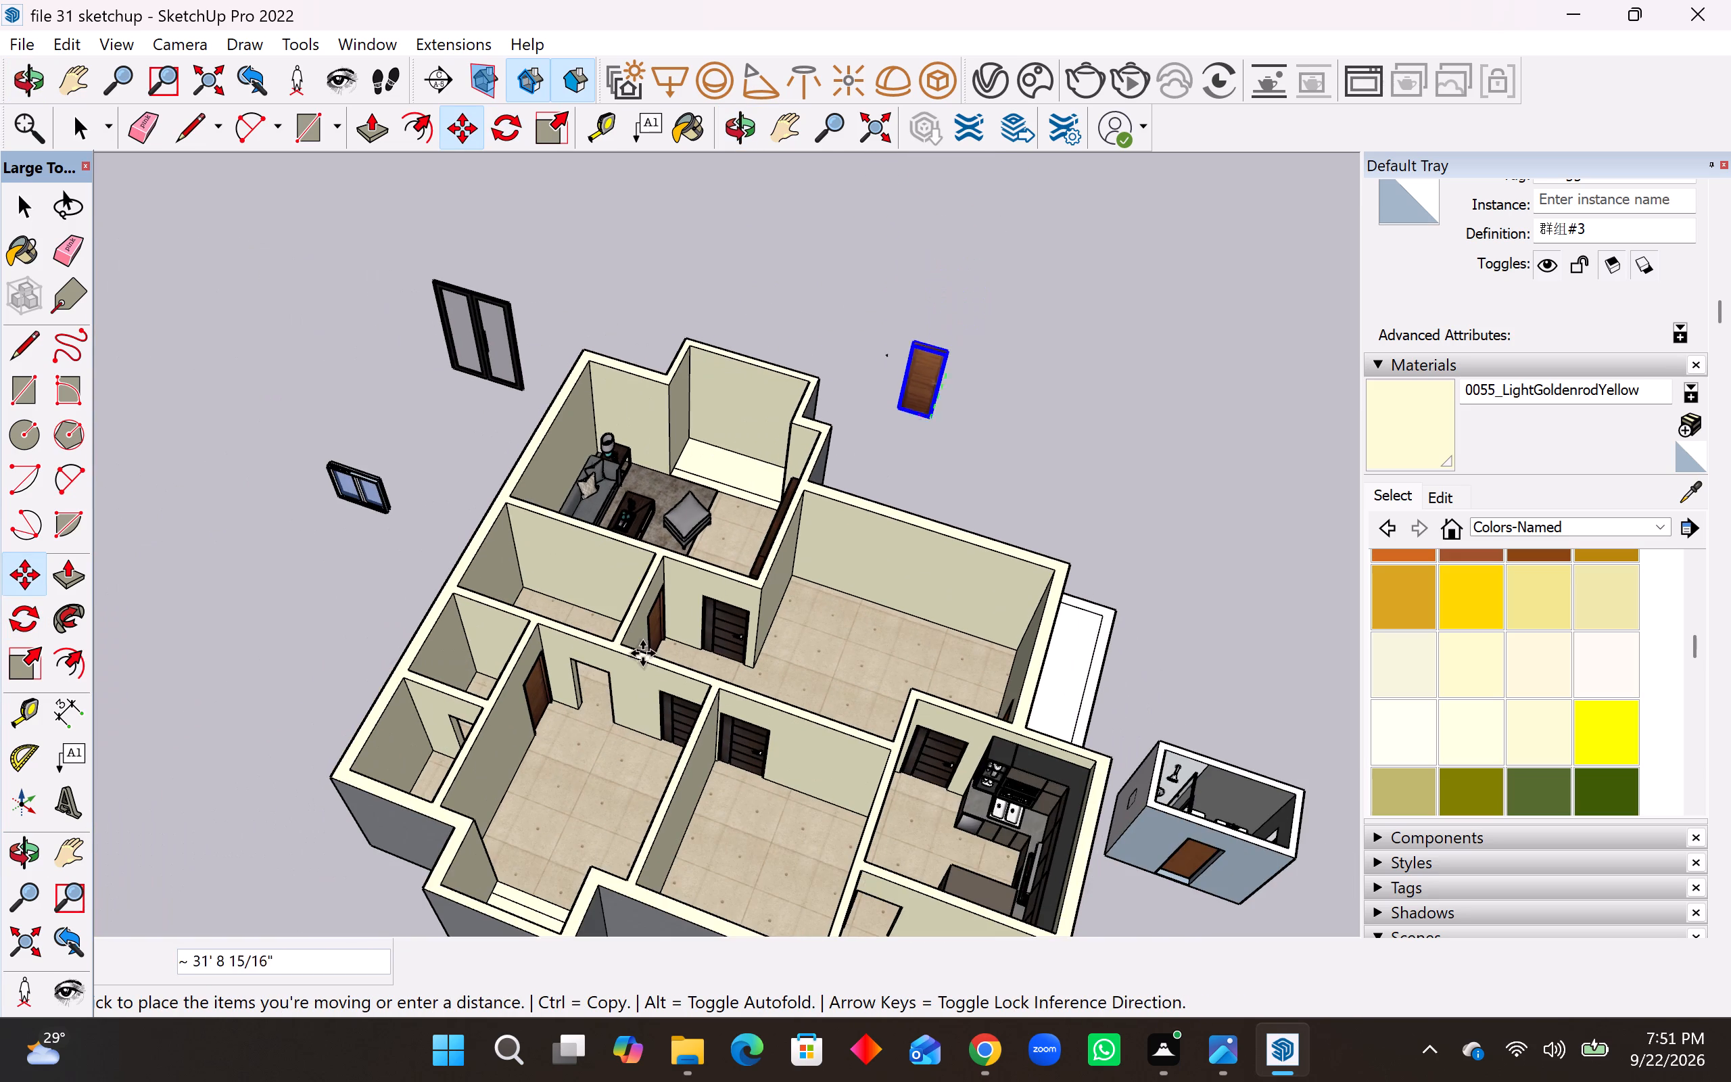
{"action": "scroll", "coordinate": [634, 715], "scroll_direction": "up", "scroll_amount": 18}
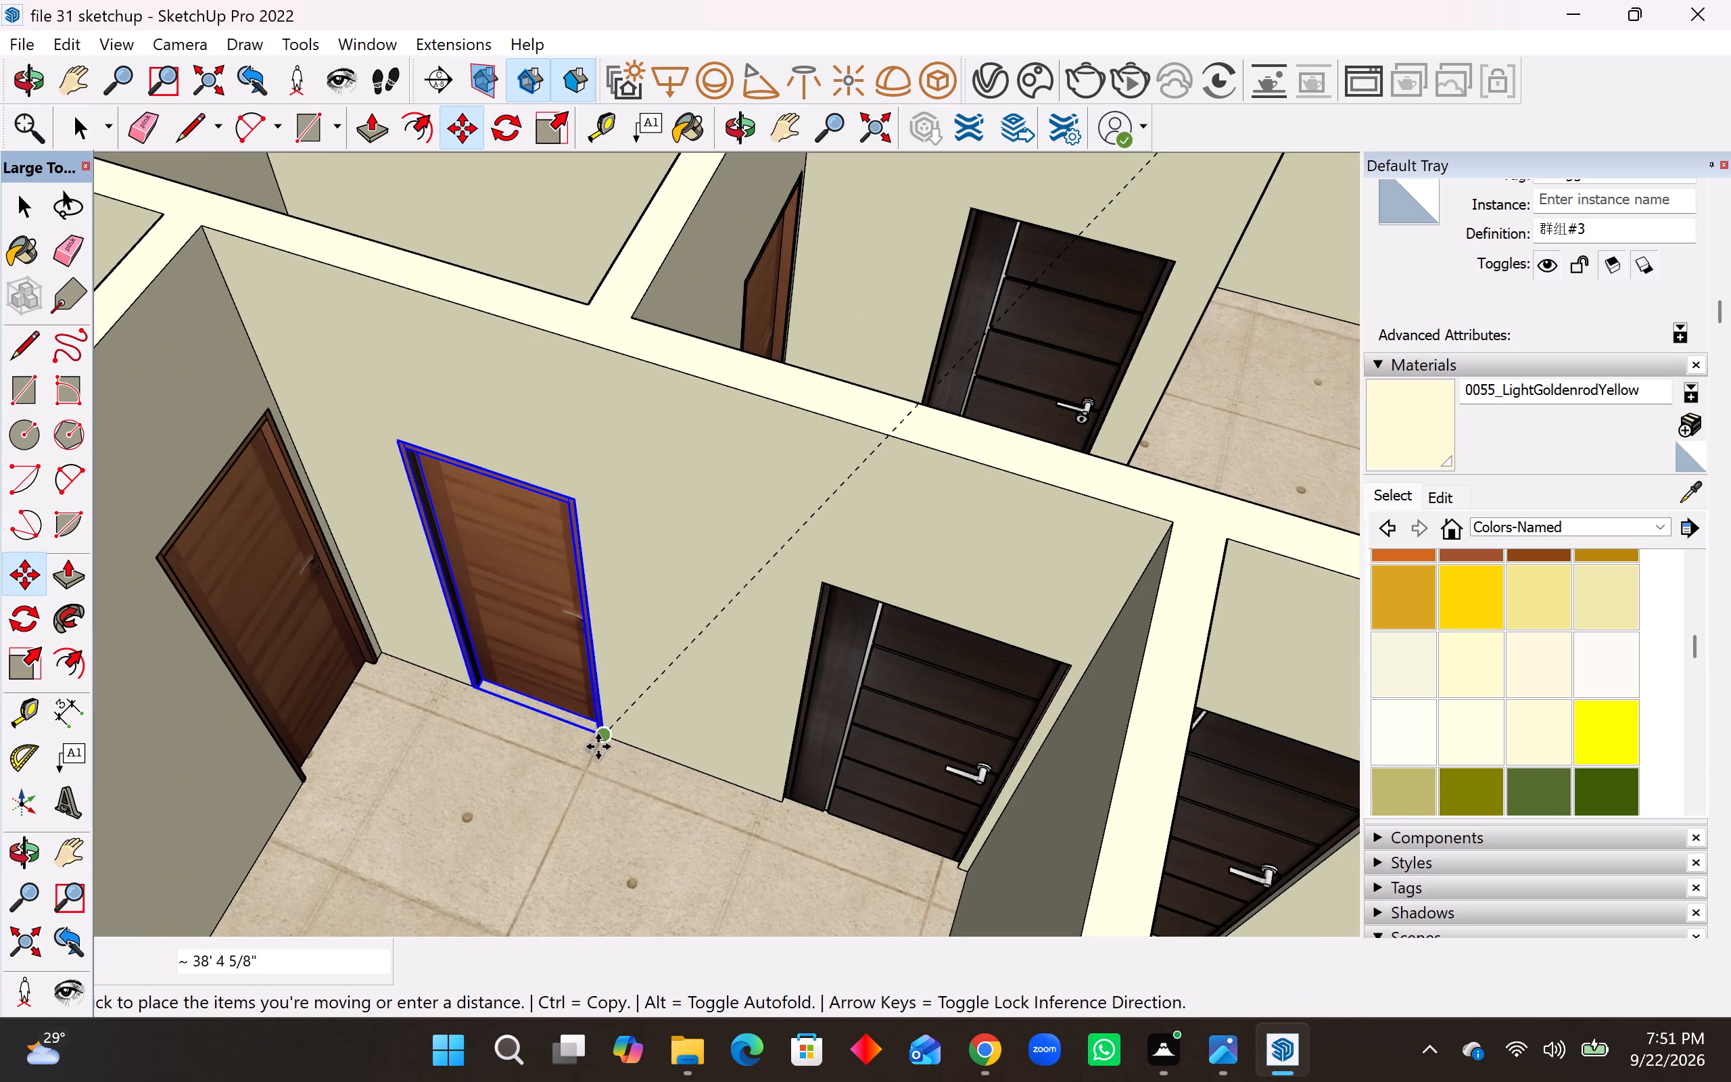
{"action": "scroll", "coordinate": [579, 721], "scroll_direction": "up", "scroll_amount": 4}
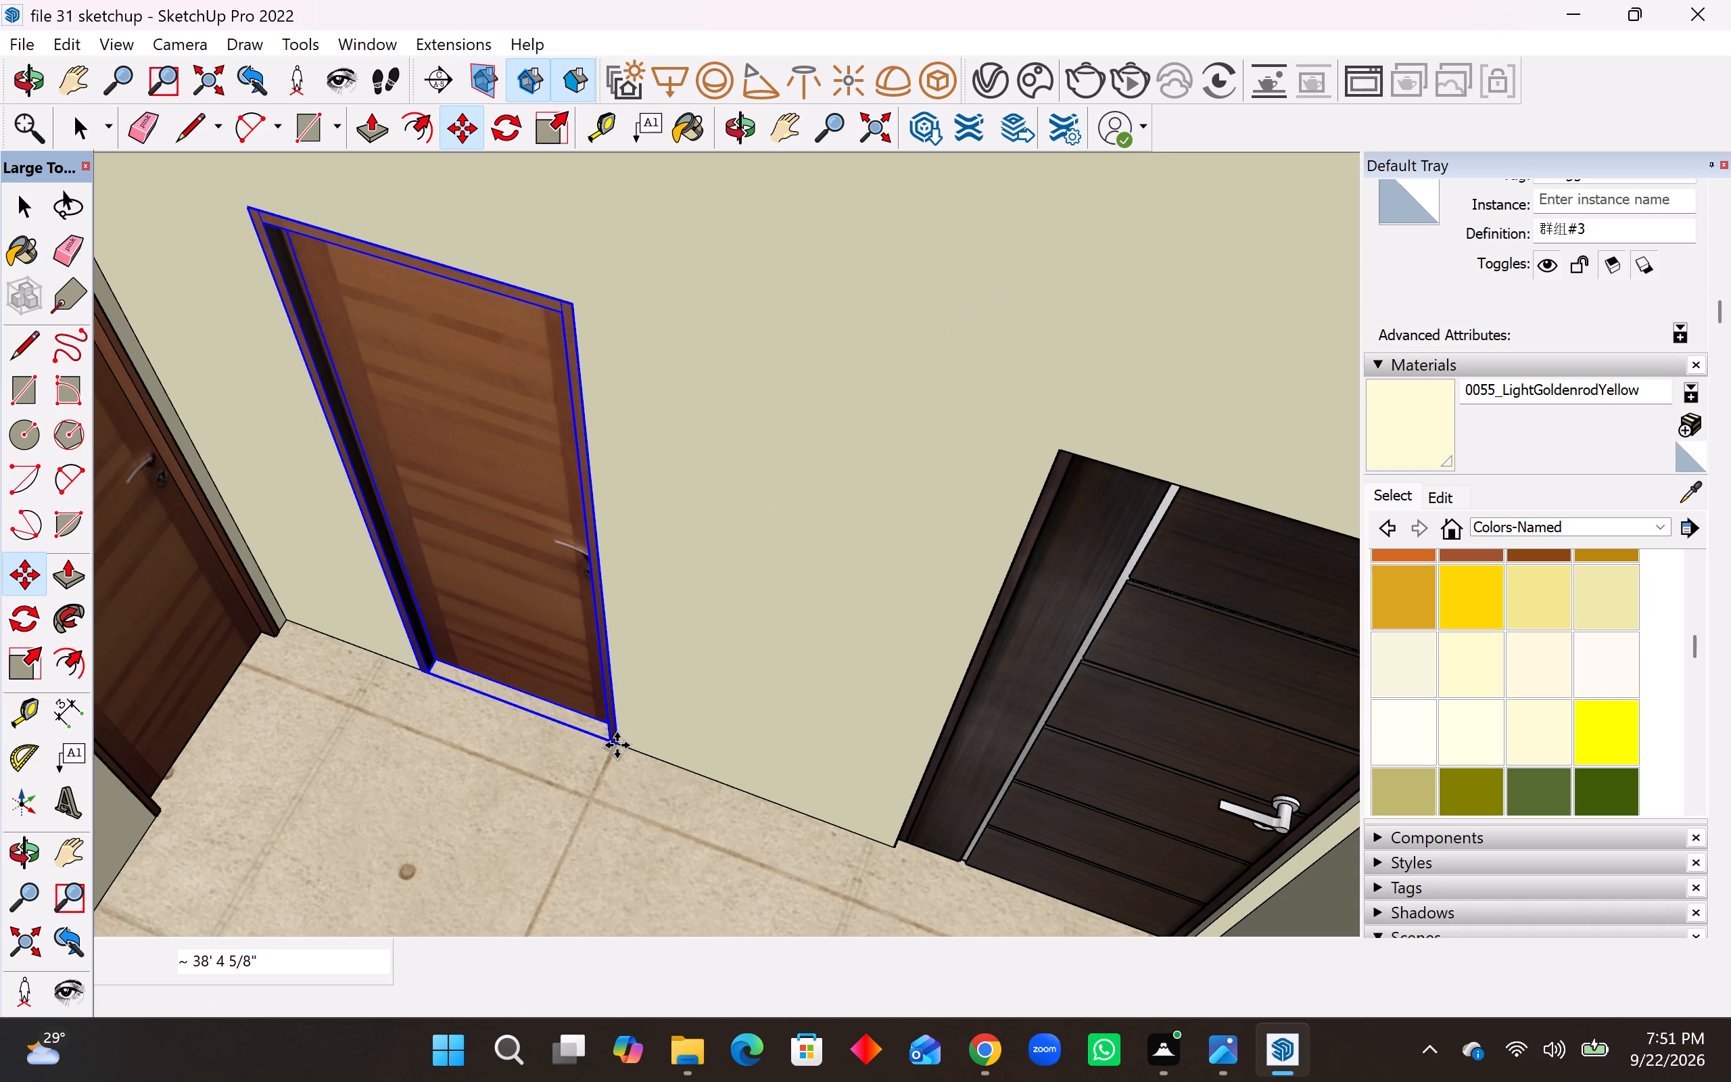
{"action": "left_click", "coordinate": [617, 745]}
Copy the rotated brown door from the bedroom wall into the small corner room's doorway, matching its bottom corner to the jamb base.
{"action": "key", "text": "m"}
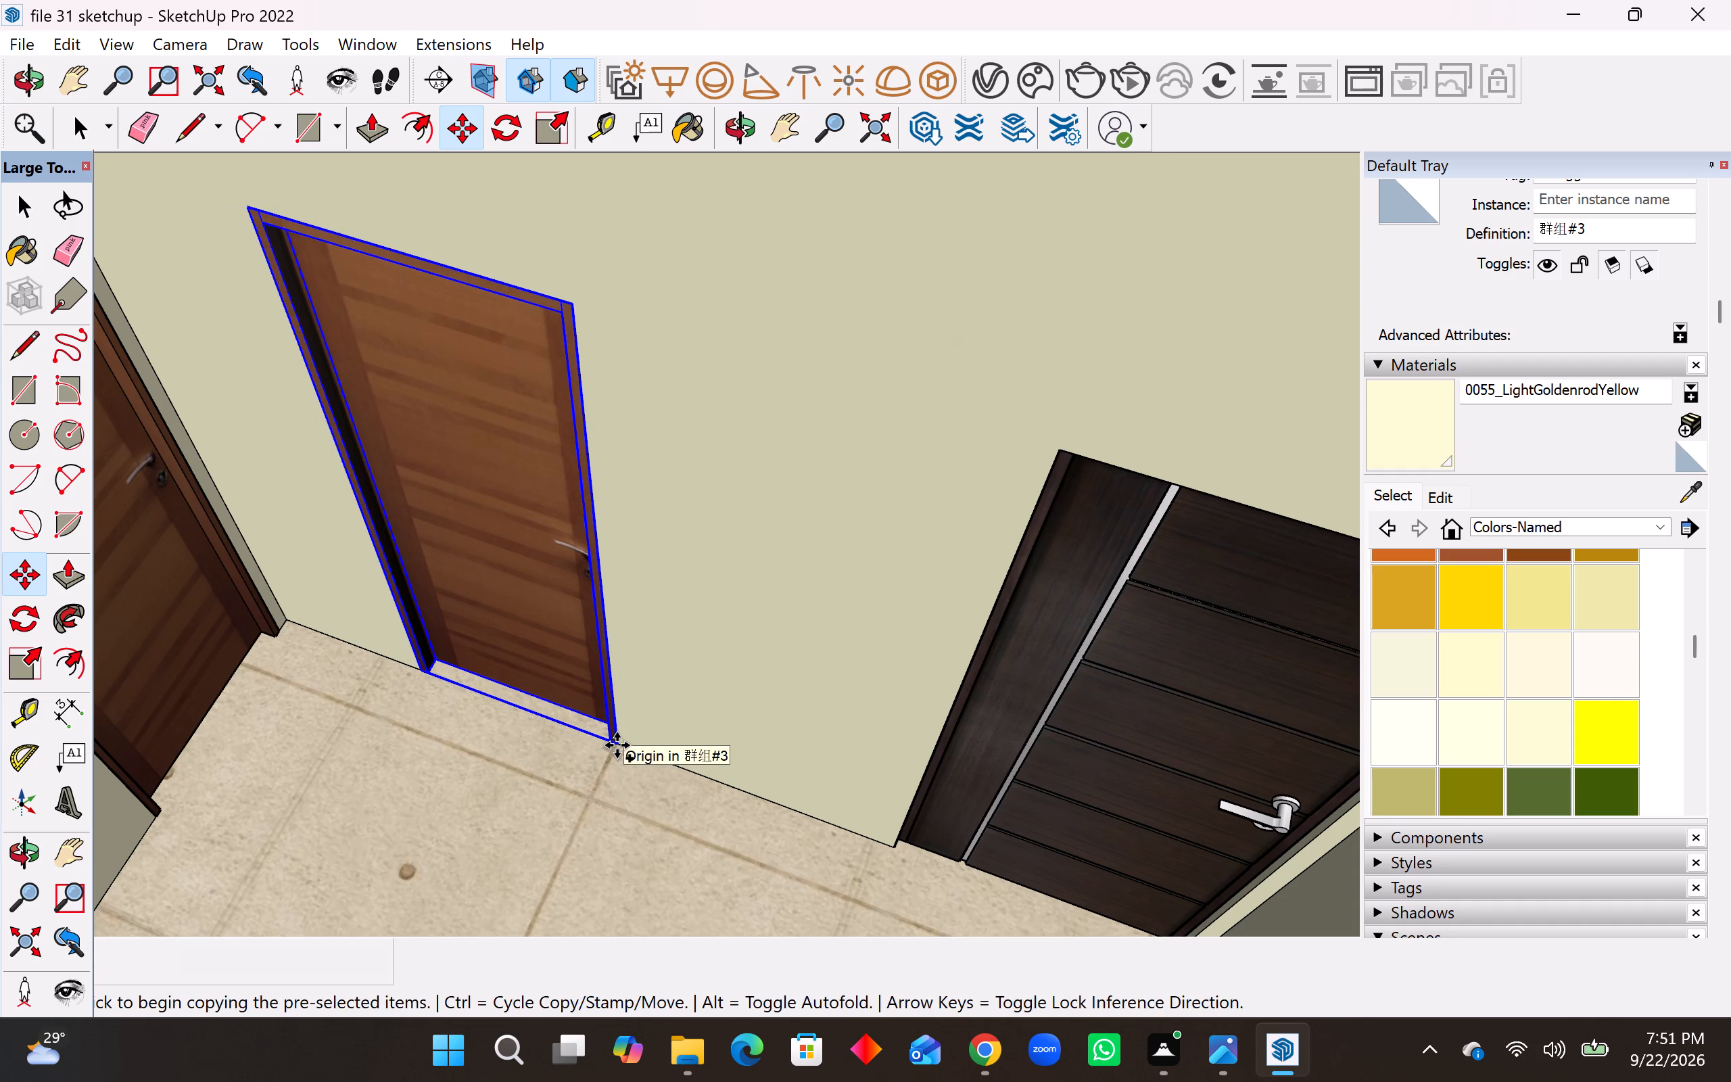
{"action": "left_click", "coordinate": [621, 745]}
{"action": "scroll", "coordinate": [627, 738], "scroll_direction": "down", "scroll_amount": 15}
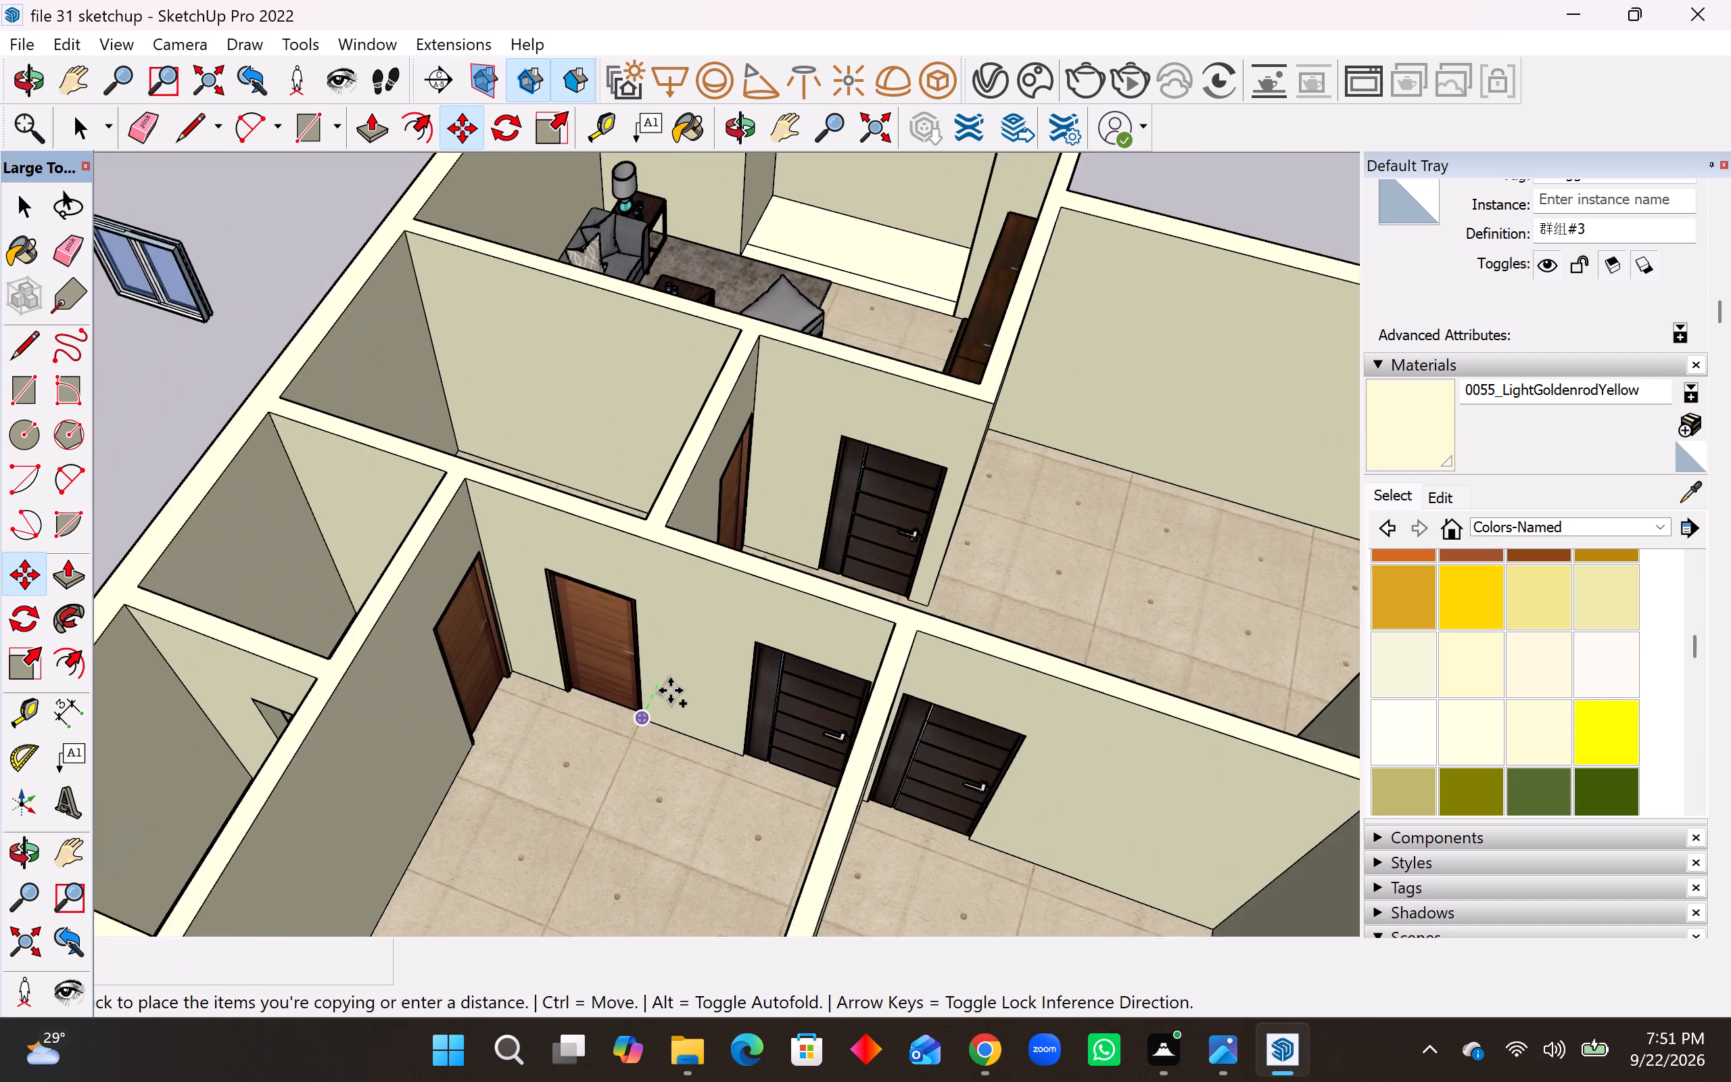
{"action": "scroll", "coordinate": [670, 690], "scroll_direction": "down", "scroll_amount": 11}
{"action": "middle_click_drag", "start_coordinate": [451, 739], "coordinate": [595, 736]}
{"action": "scroll", "coordinate": [513, 775], "scroll_direction": "up", "scroll_amount": 2}
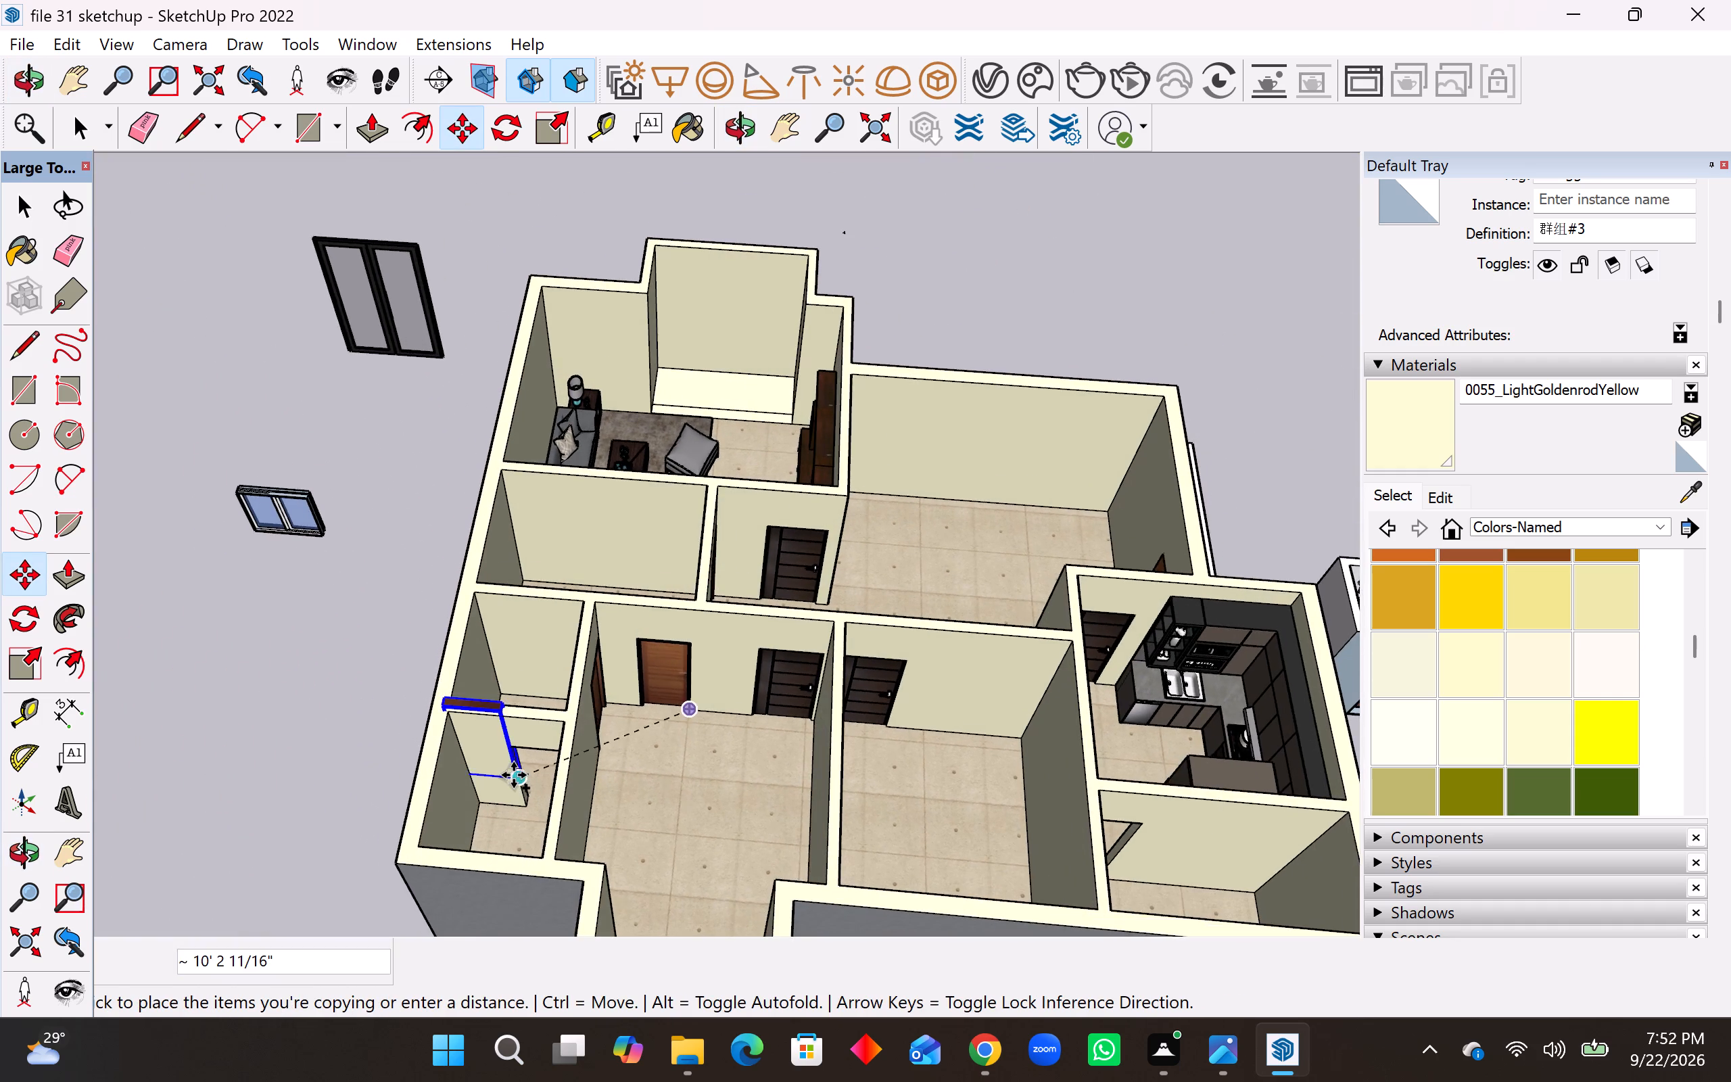
{"action": "scroll", "coordinate": [513, 775], "scroll_direction": "up", "scroll_amount": 9}
{"action": "middle_click_drag", "start_coordinate": [515, 793], "coordinate": [643, 815]}
{"action": "scroll", "coordinate": [657, 836], "scroll_direction": "up", "scroll_amount": 8}
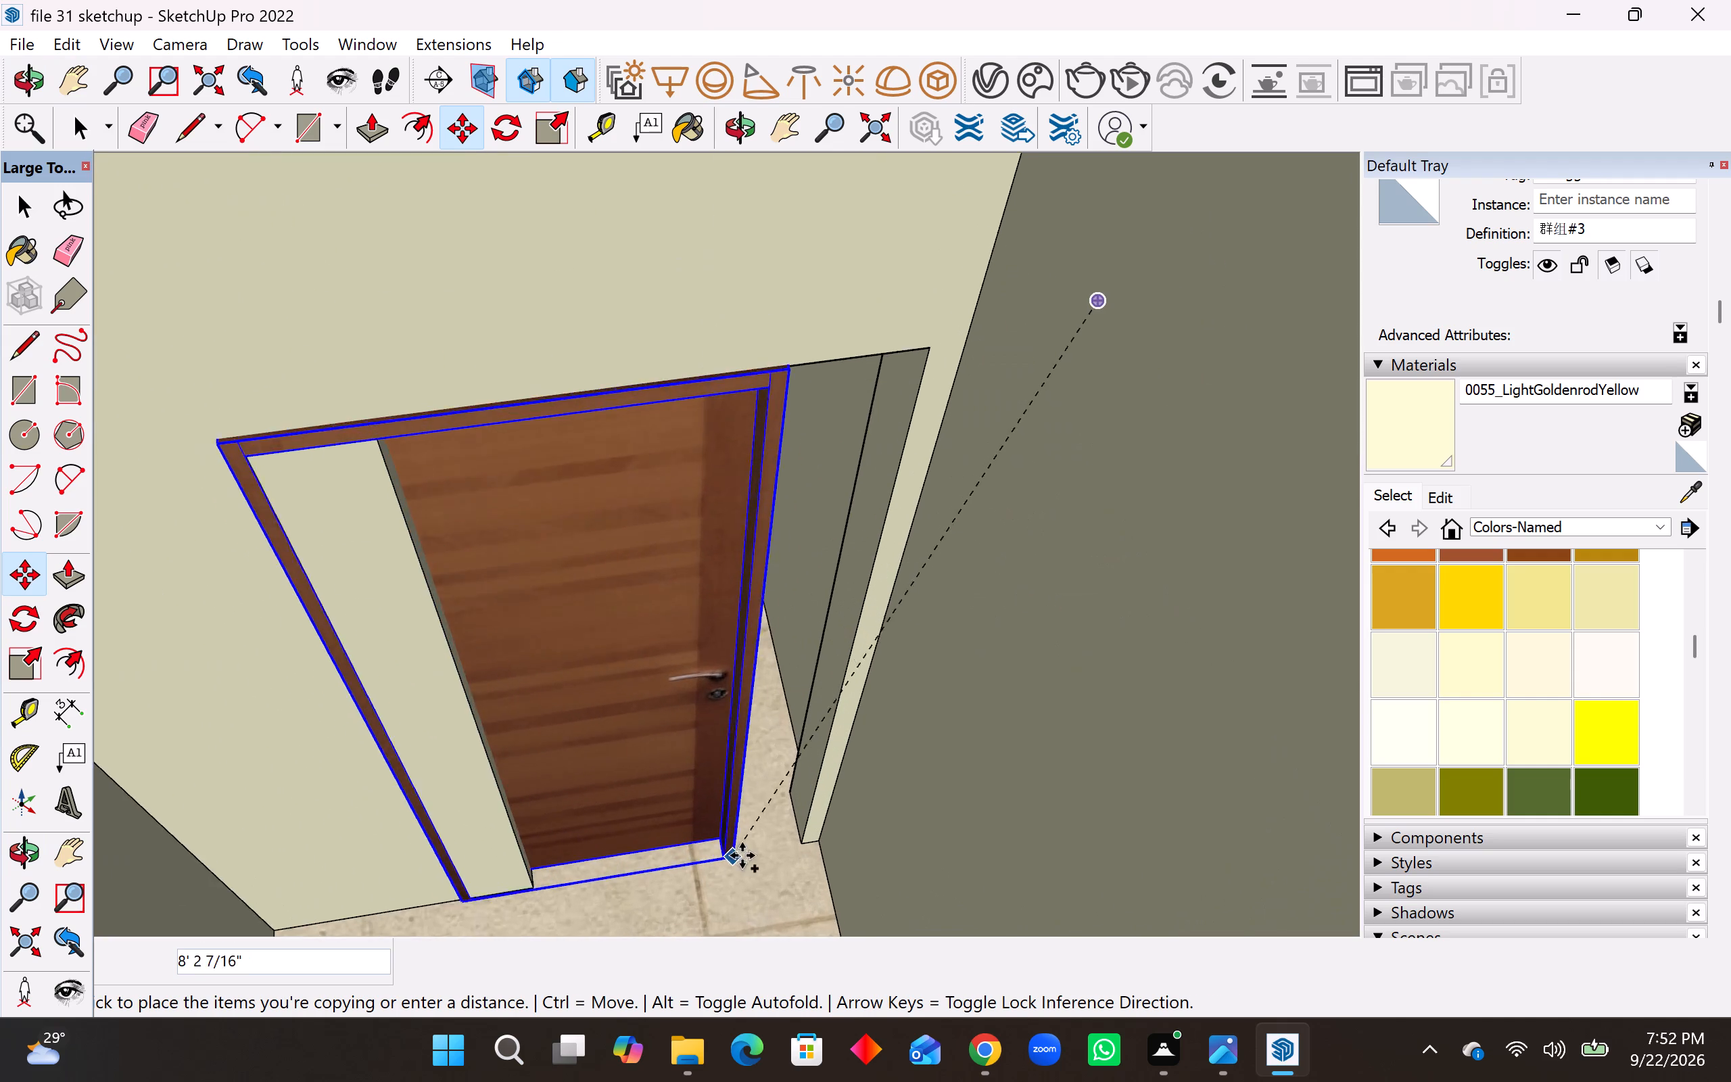
{"action": "scroll", "coordinate": [753, 853], "scroll_direction": "up", "scroll_amount": 4}
{"action": "left_click", "coordinate": [819, 837]}
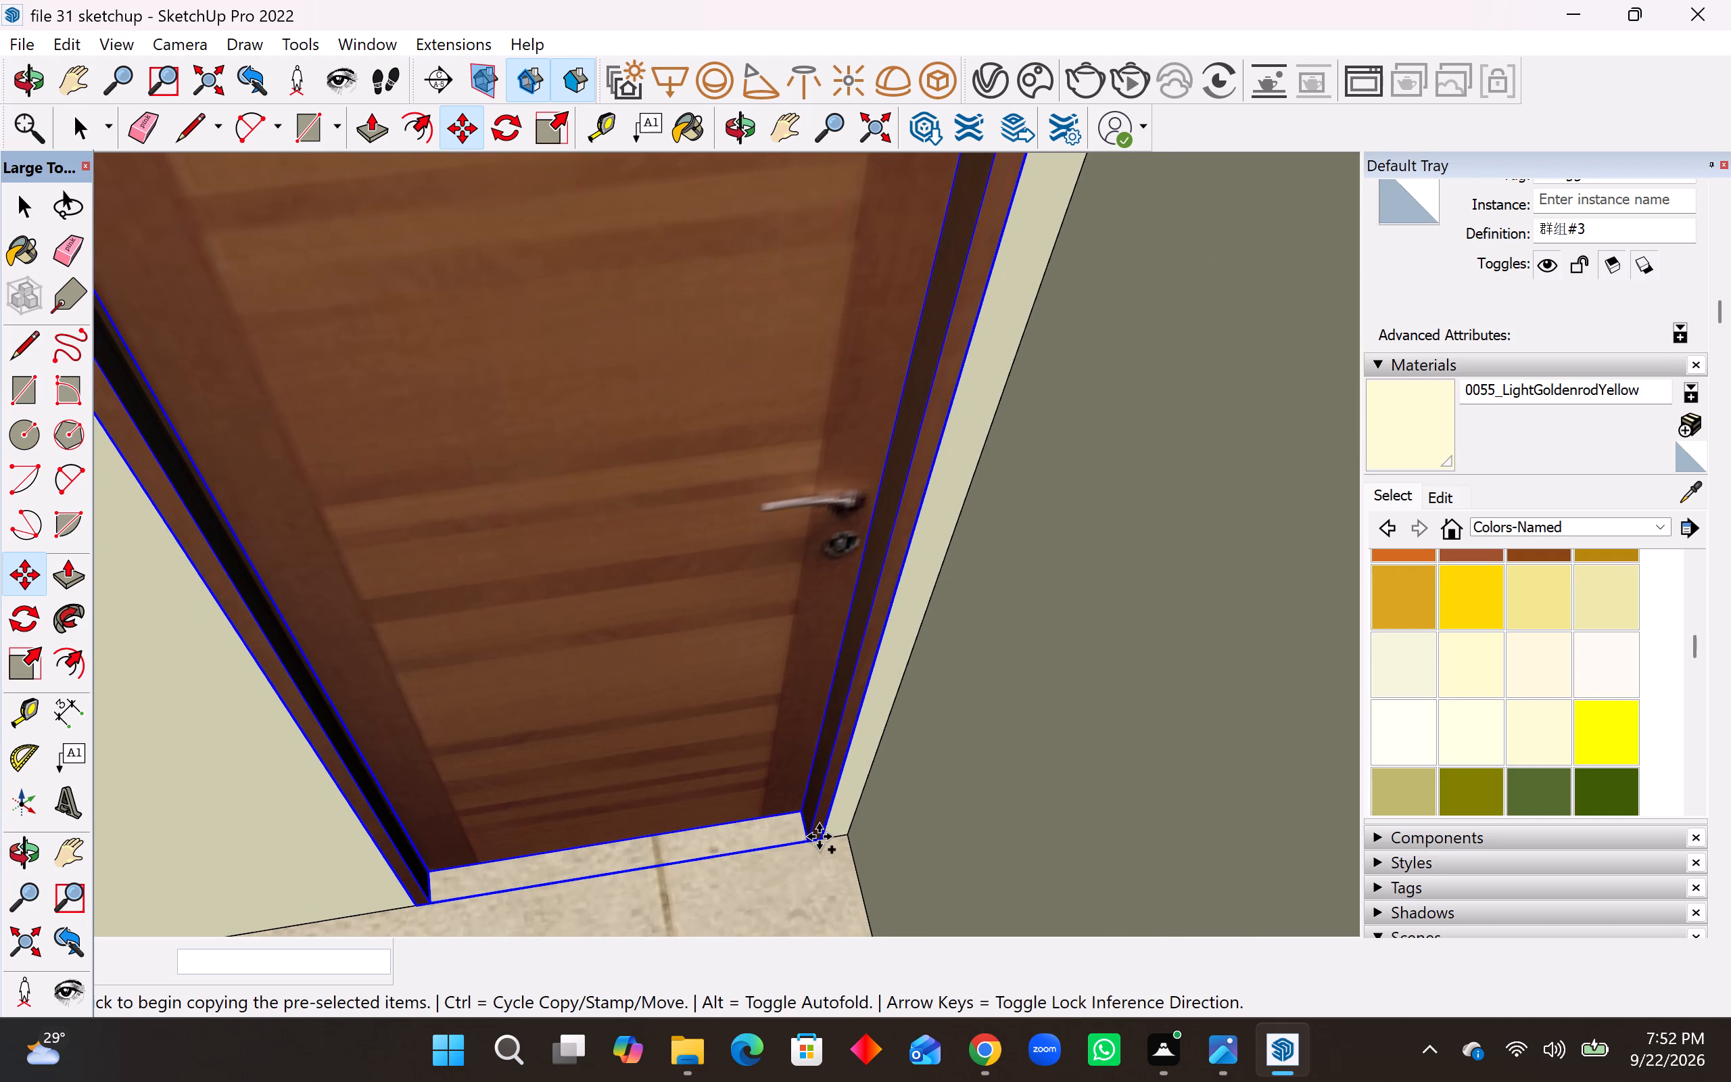
Copy the corner room's brown door about 25' 1 1/4" into the doorway between the kitchen and the room behind it.
{"action": "left_click", "coordinate": [822, 837]}
{"action": "scroll", "coordinate": [725, 818], "scroll_direction": "down", "scroll_amount": 13}
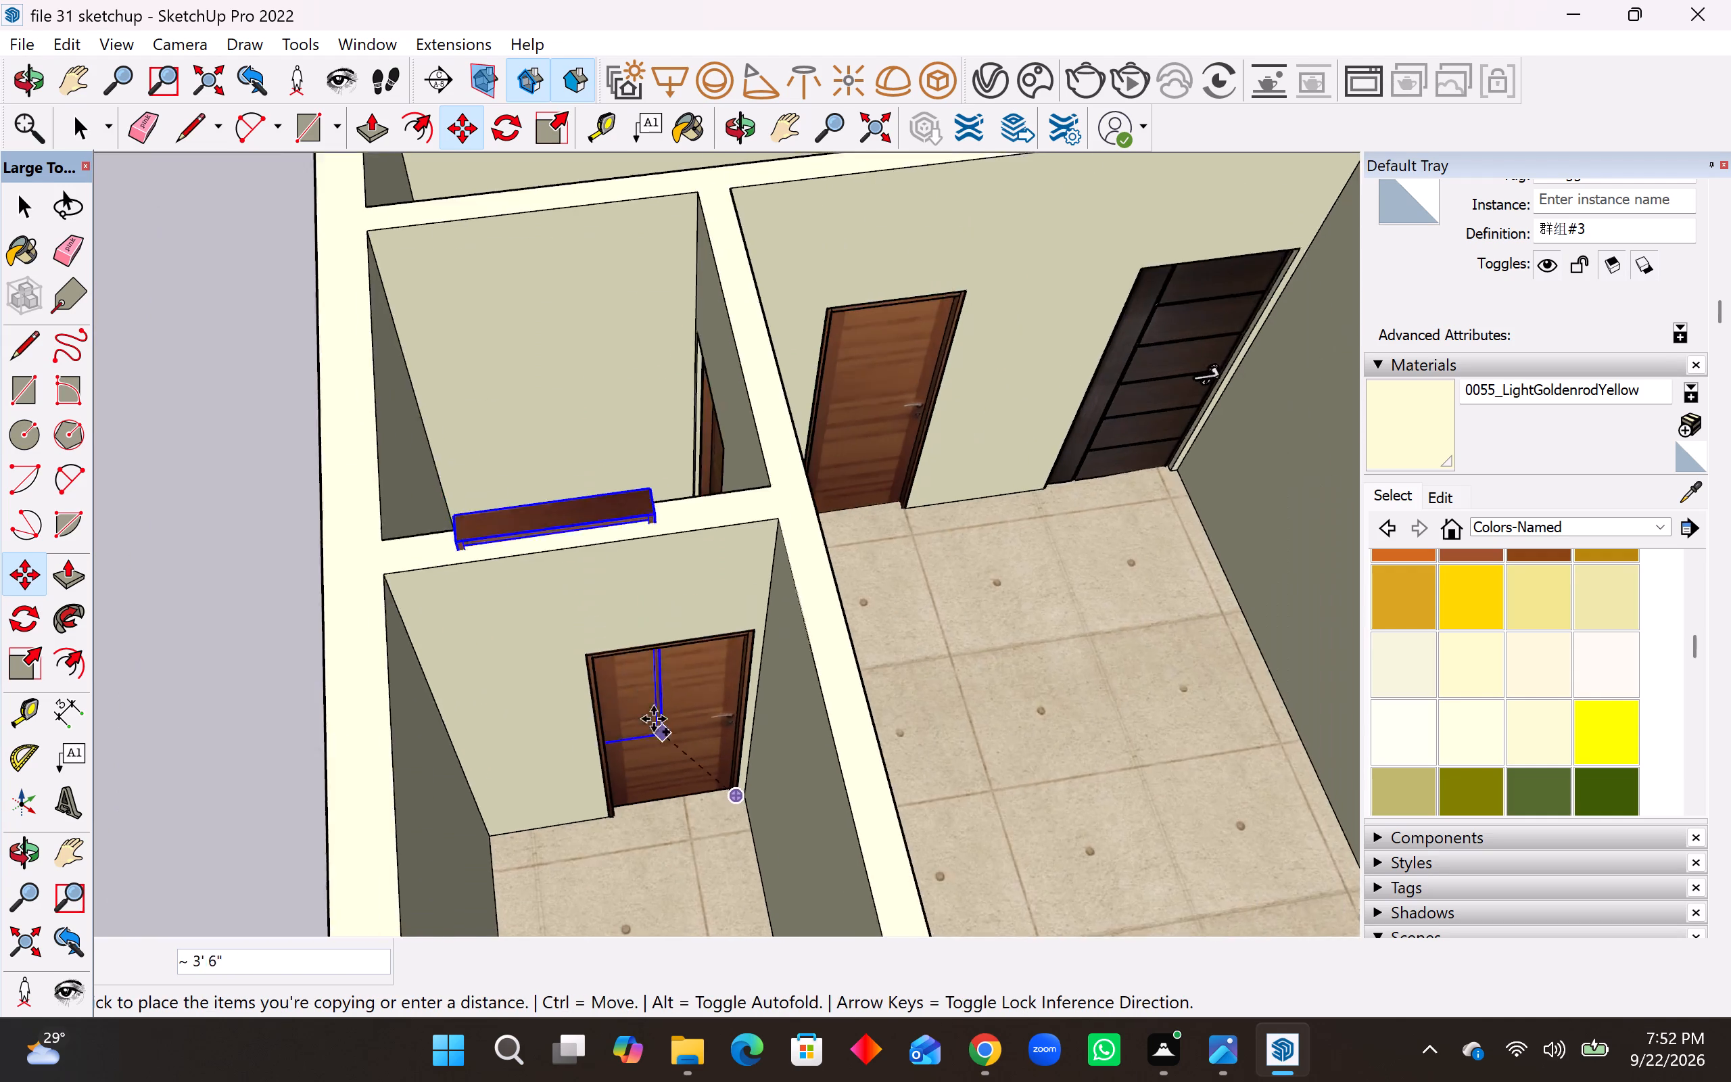
{"action": "scroll", "coordinate": [653, 719], "scroll_direction": "down", "scroll_amount": 20}
{"action": "scroll", "coordinate": [653, 719], "scroll_direction": "down", "scroll_amount": 3}
{"action": "middle_click_drag", "start_coordinate": [1013, 666], "coordinate": [974, 662]}
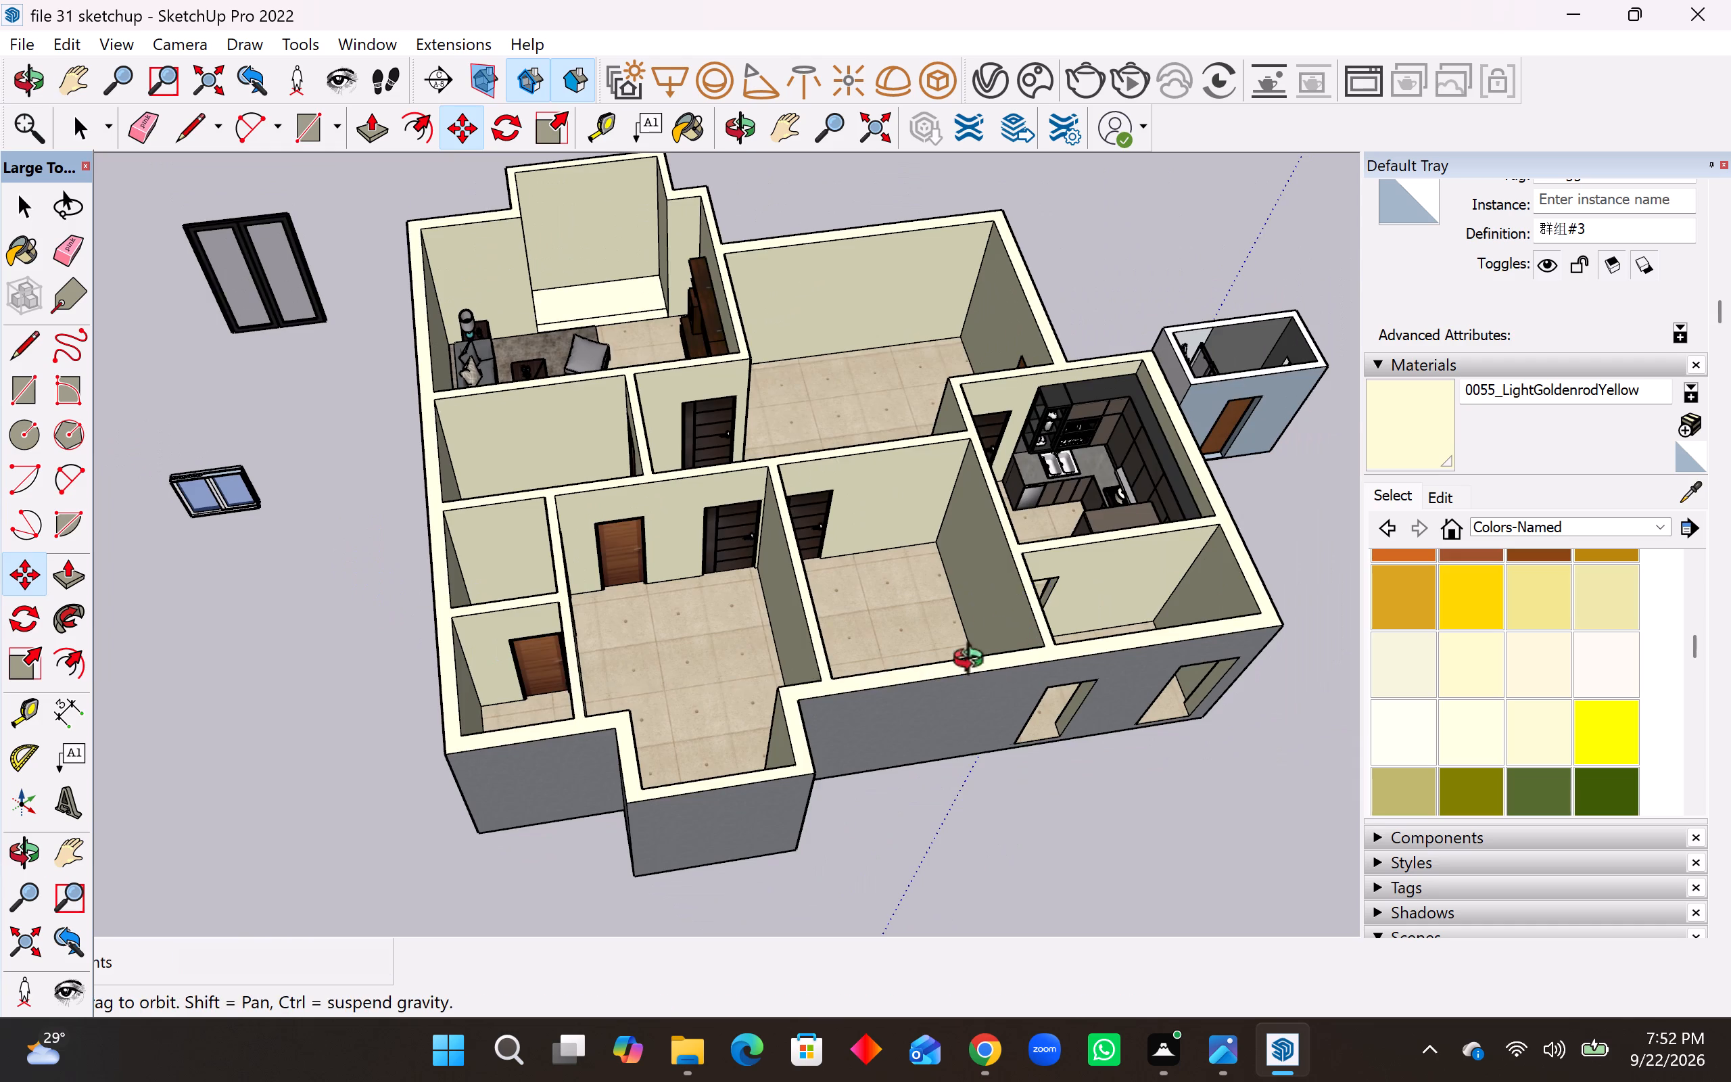
{"action": "middle_click_drag", "start_coordinate": [974, 662], "coordinate": [893, 645]}
{"action": "scroll", "coordinate": [1012, 688], "scroll_direction": "up", "scroll_amount": 20}
{"action": "scroll", "coordinate": [1012, 688], "scroll_direction": "up", "scroll_amount": 7}
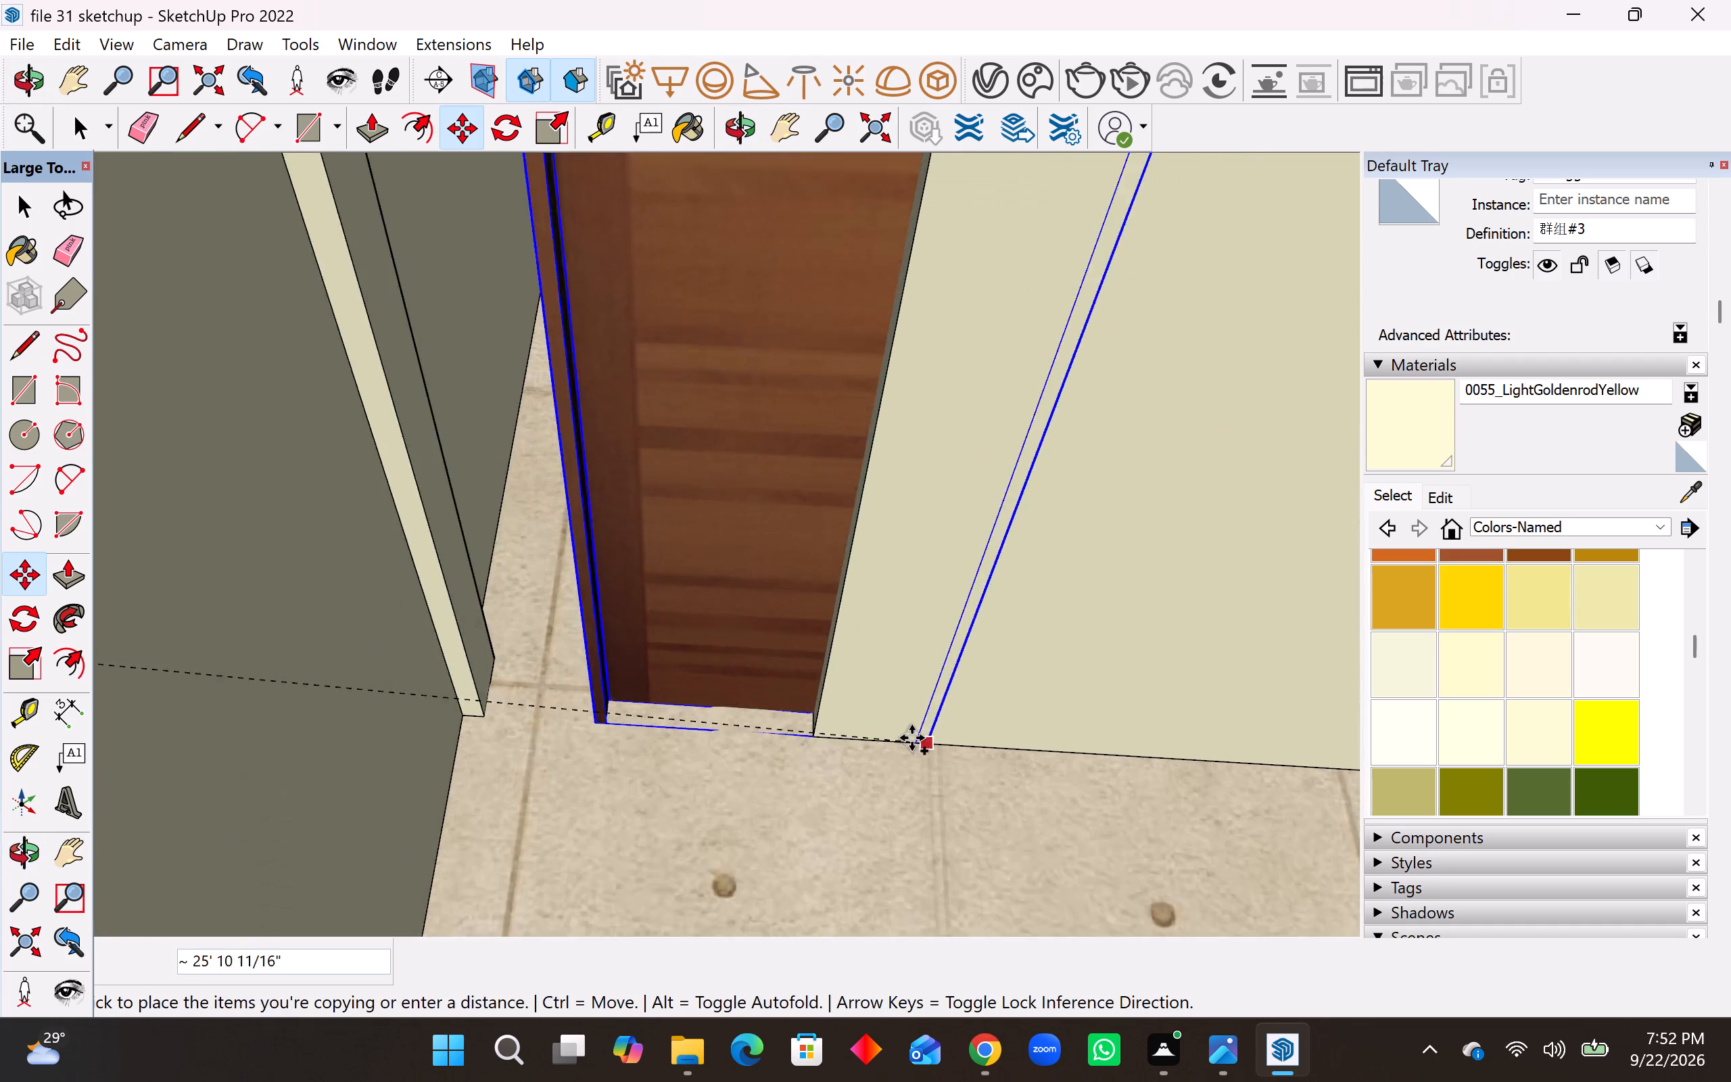
{"action": "scroll", "coordinate": [911, 738], "scroll_direction": "up", "scroll_amount": 3}
{"action": "left_click", "coordinate": [764, 733]}
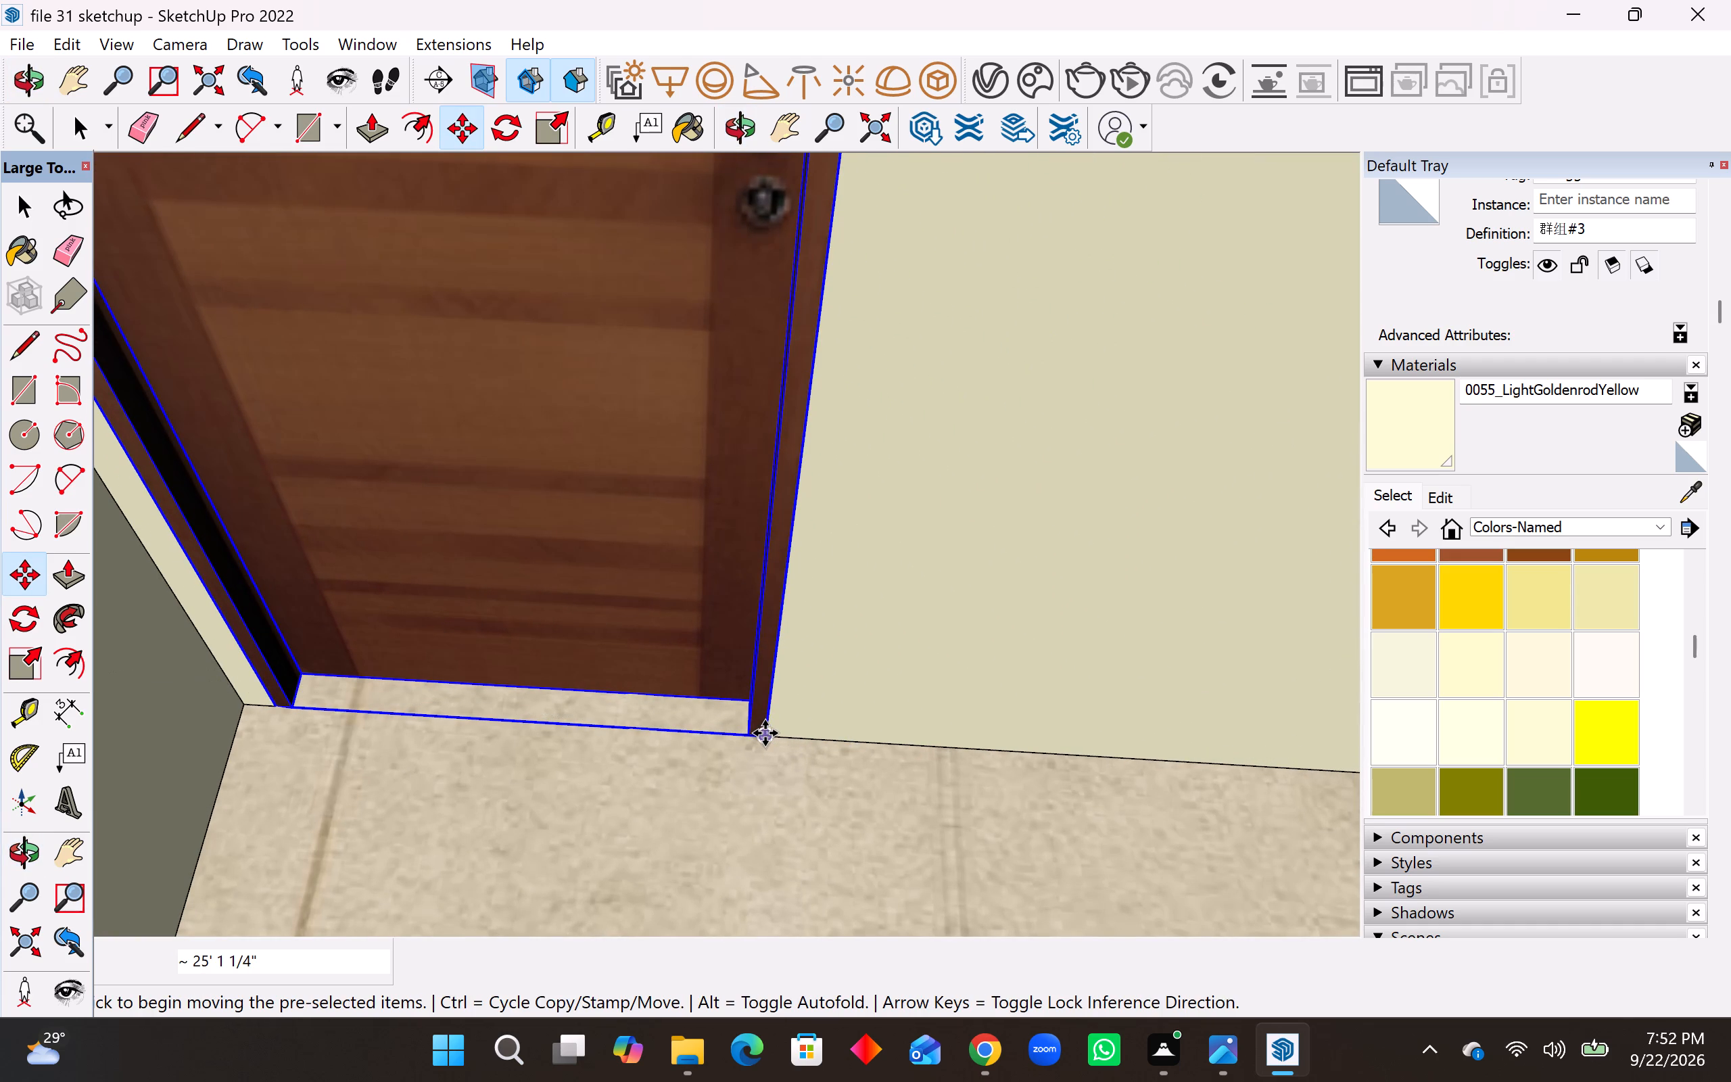
Copy the brown door from the kitchen's back doorway into the narrow exterior wall opening opposite, matching its bottom corner to the jamb base.
{"action": "left_click", "coordinate": [765, 733]}
{"action": "scroll", "coordinate": [824, 585], "scroll_direction": "down", "scroll_amount": 11}
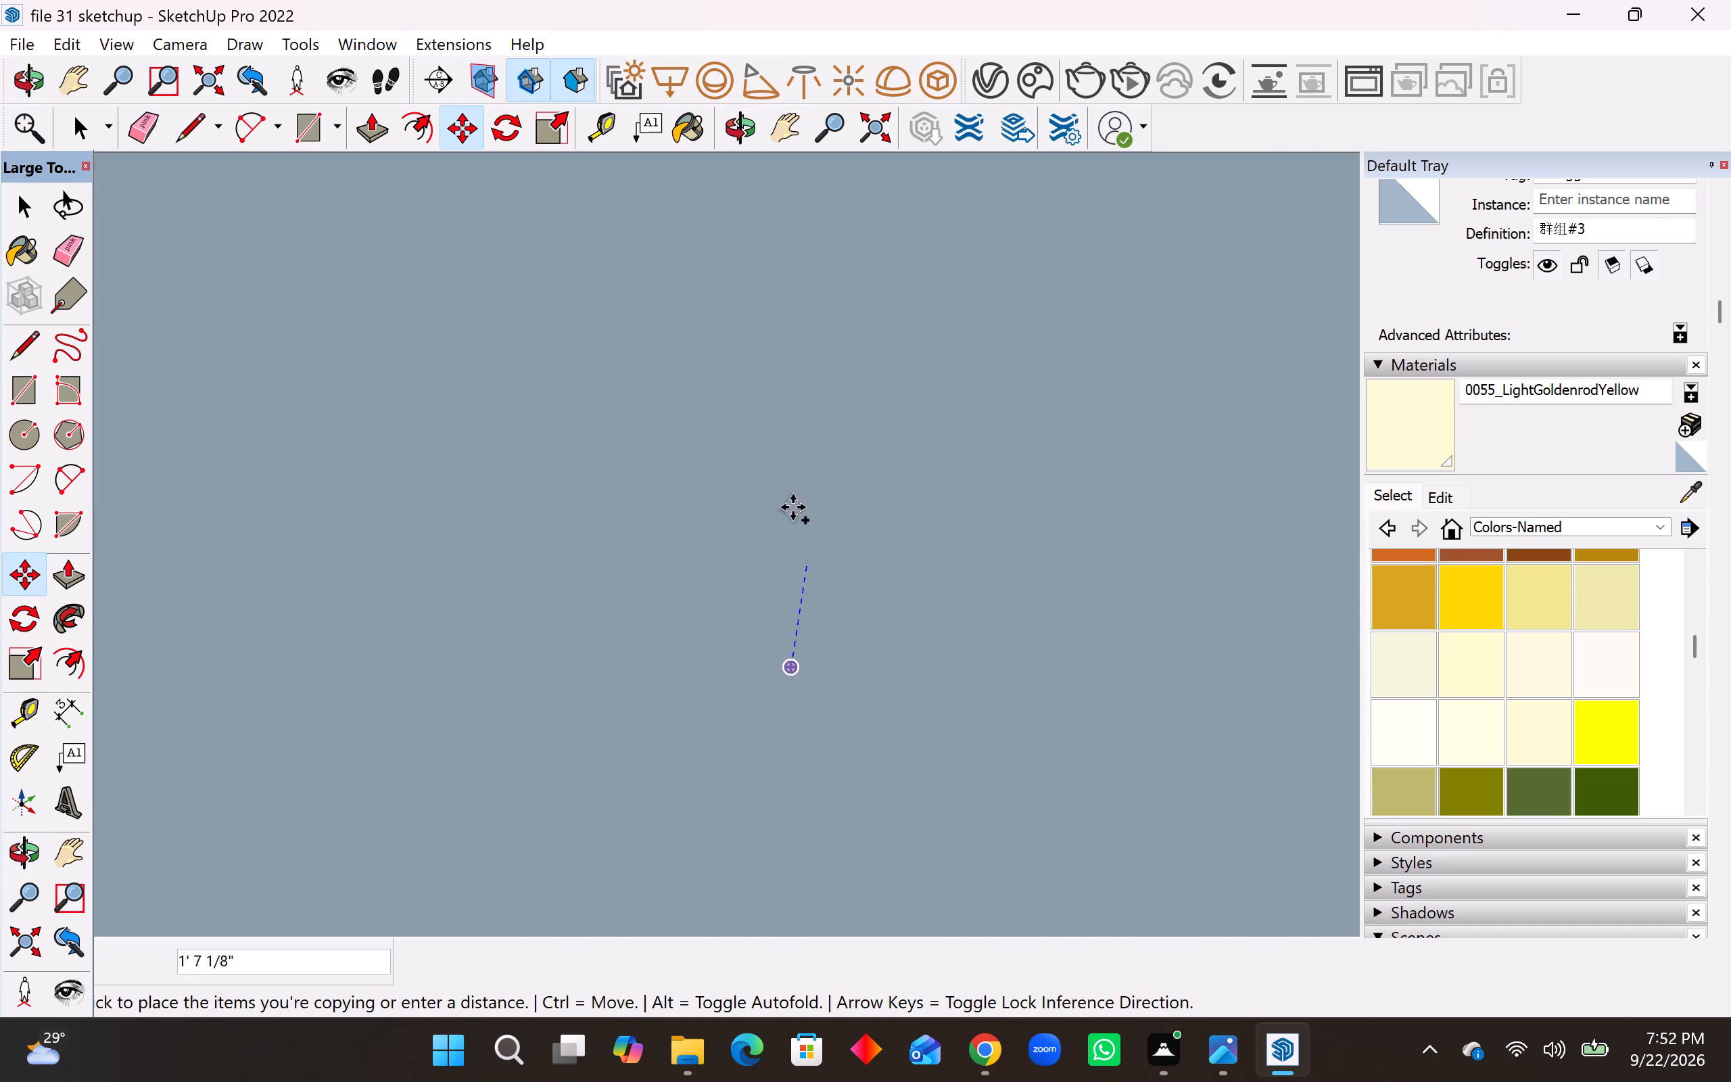
{"action": "scroll", "coordinate": [792, 507], "scroll_direction": "down", "scroll_amount": 20}
{"action": "scroll", "coordinate": [792, 507], "scroll_direction": "down", "scroll_amount": 20}
{"action": "scroll", "coordinate": [792, 507], "scroll_direction": "down", "scroll_amount": 3}
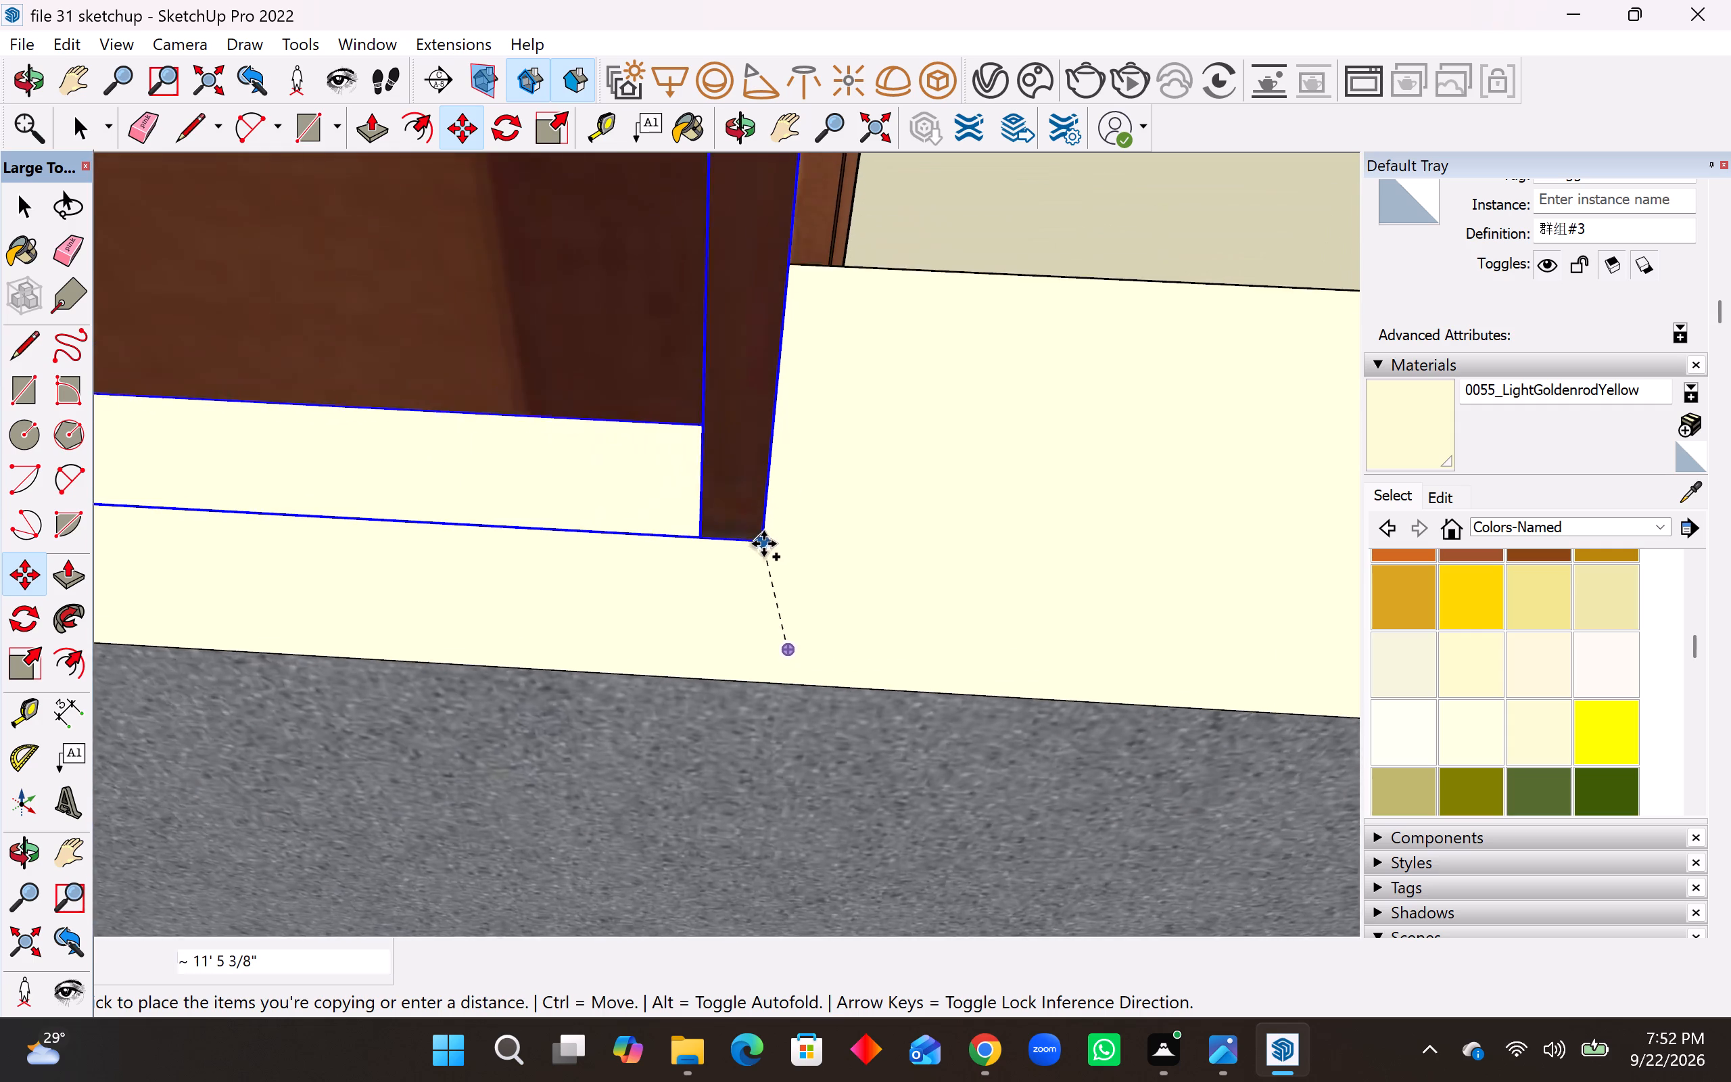
{"action": "scroll", "coordinate": [763, 544], "scroll_direction": "down", "scroll_amount": 20}
{"action": "scroll", "coordinate": [763, 544], "scroll_direction": "down", "scroll_amount": 13}
{"action": "scroll", "coordinate": [767, 730], "scroll_direction": "up", "scroll_amount": 2}
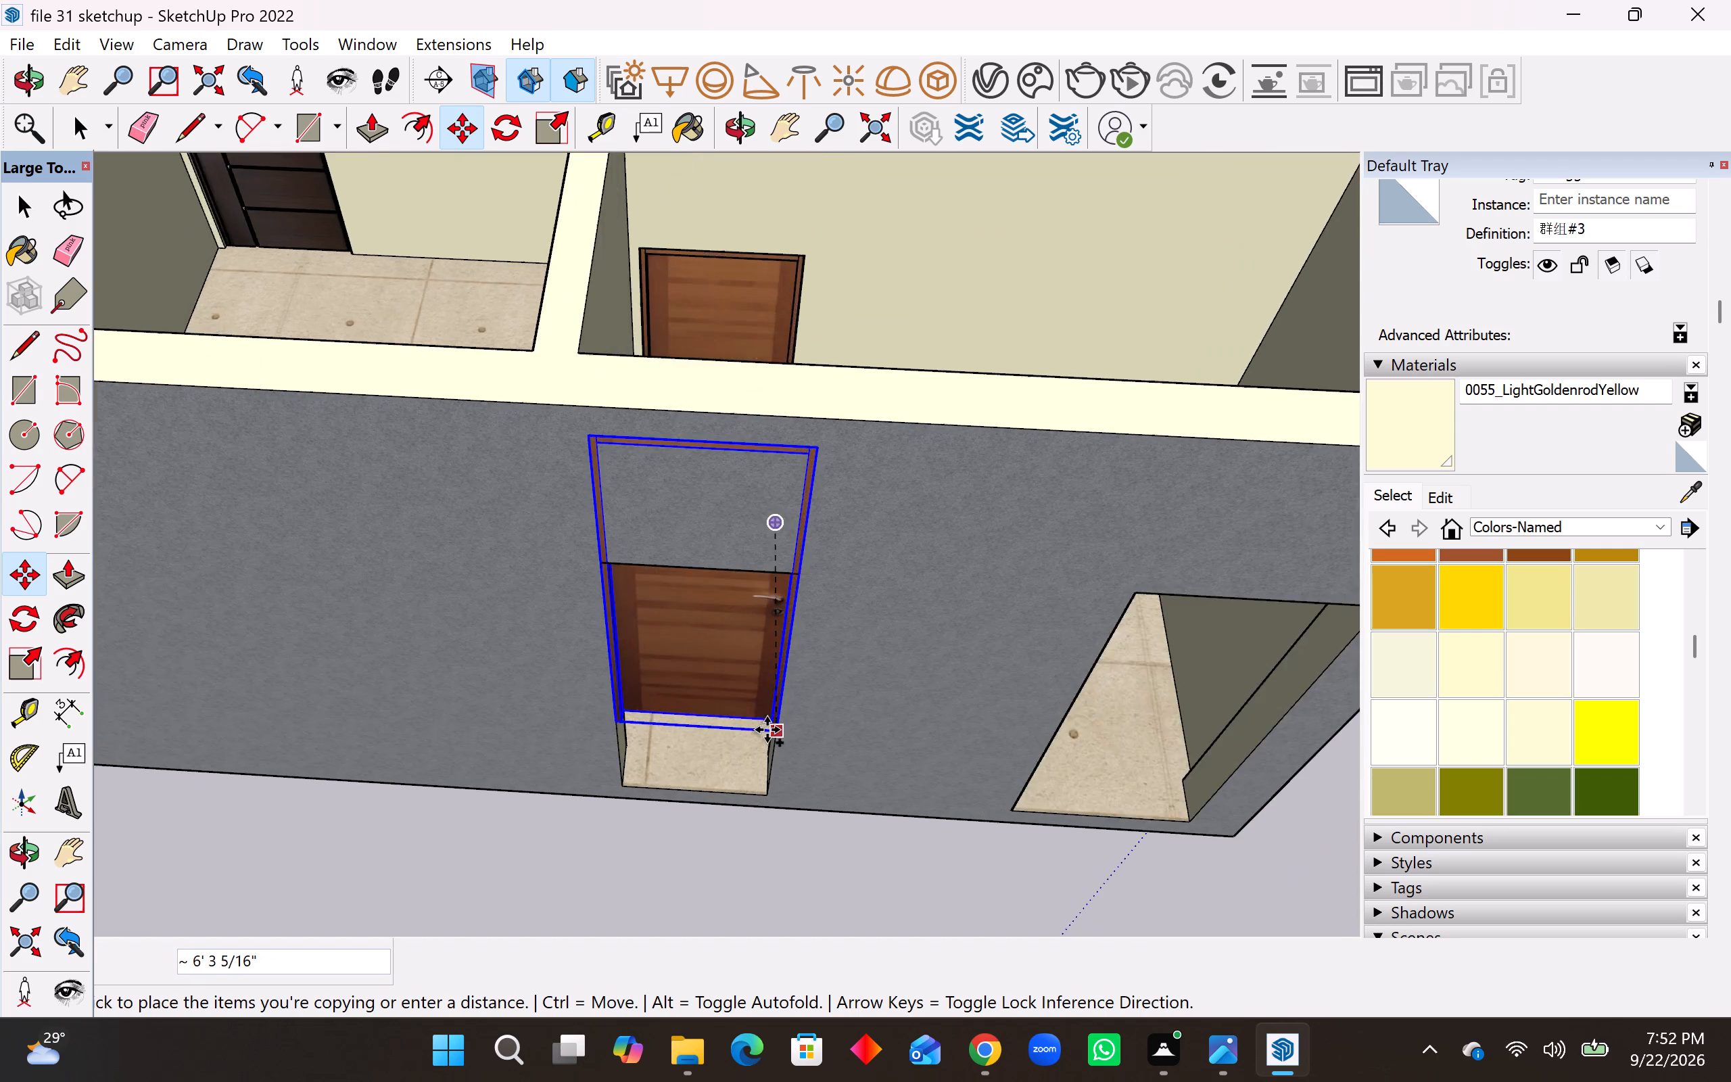
{"action": "scroll", "coordinate": [767, 730], "scroll_direction": "up", "scroll_amount": 13}
{"action": "middle_click_drag", "start_coordinate": [748, 745], "coordinate": [766, 572]}
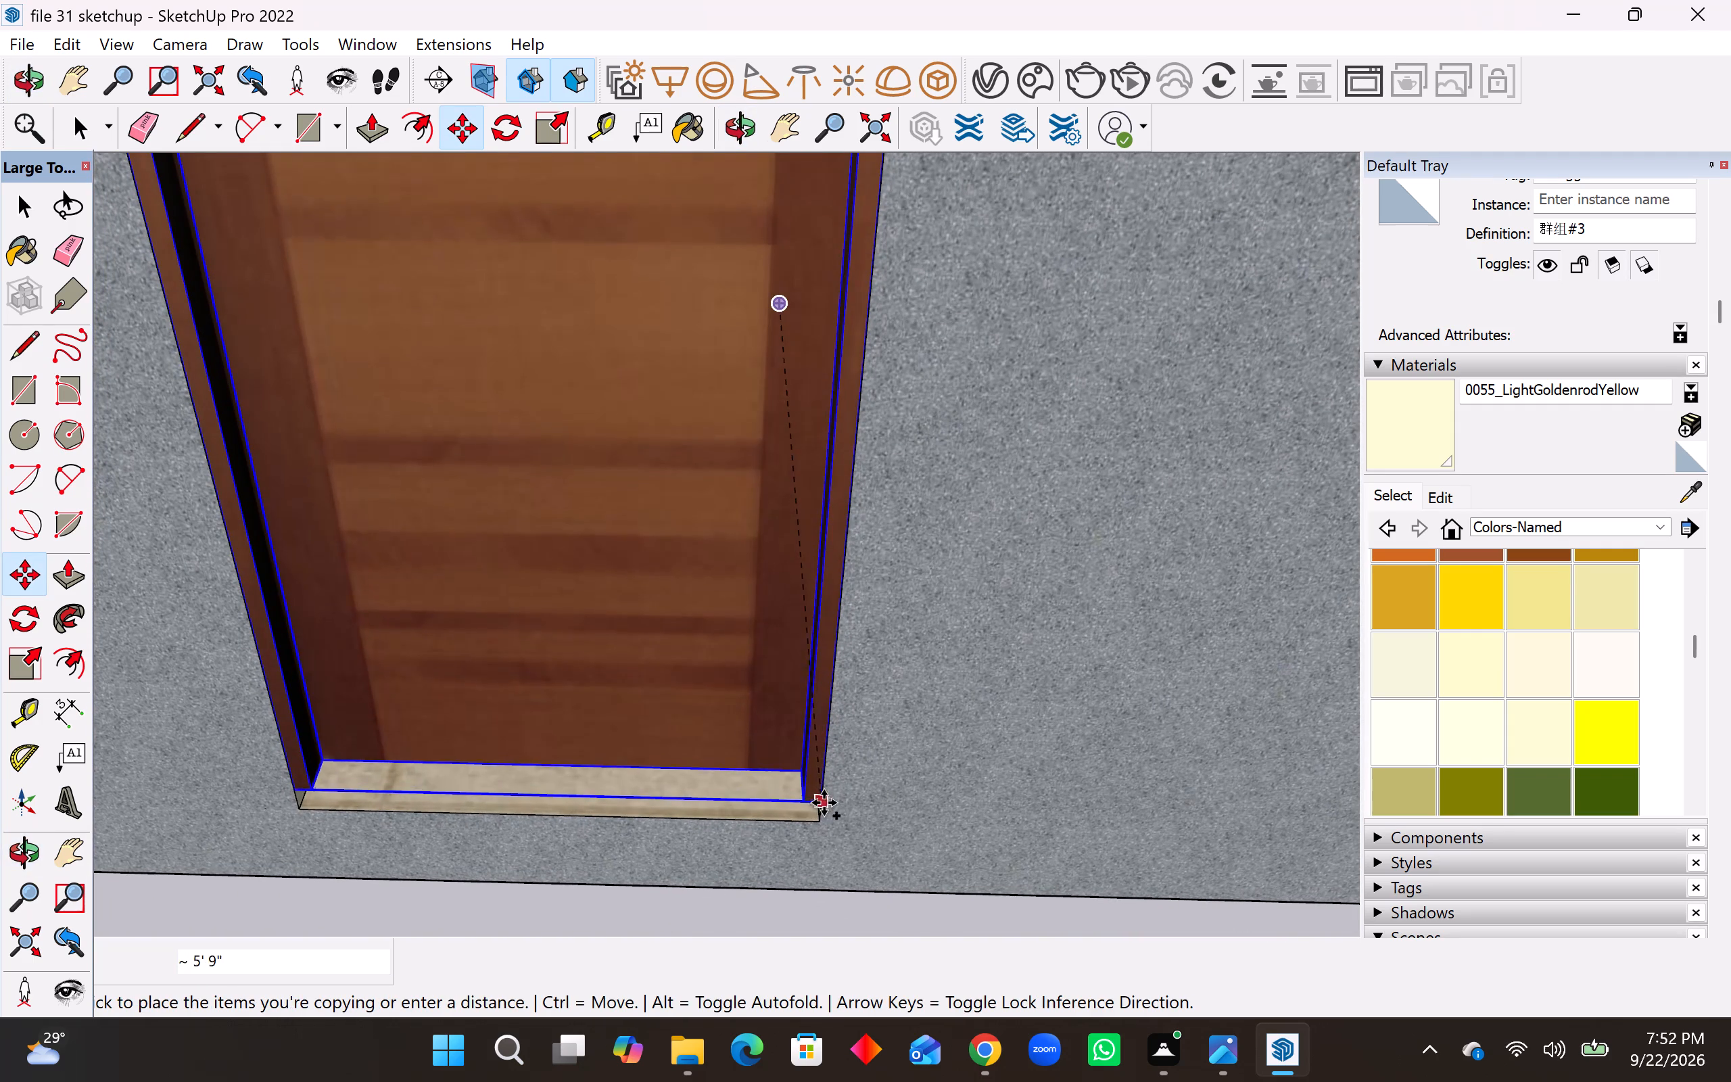
{"action": "left_click", "coordinate": [824, 818]}
{"action": "left_click", "coordinate": [824, 818]}
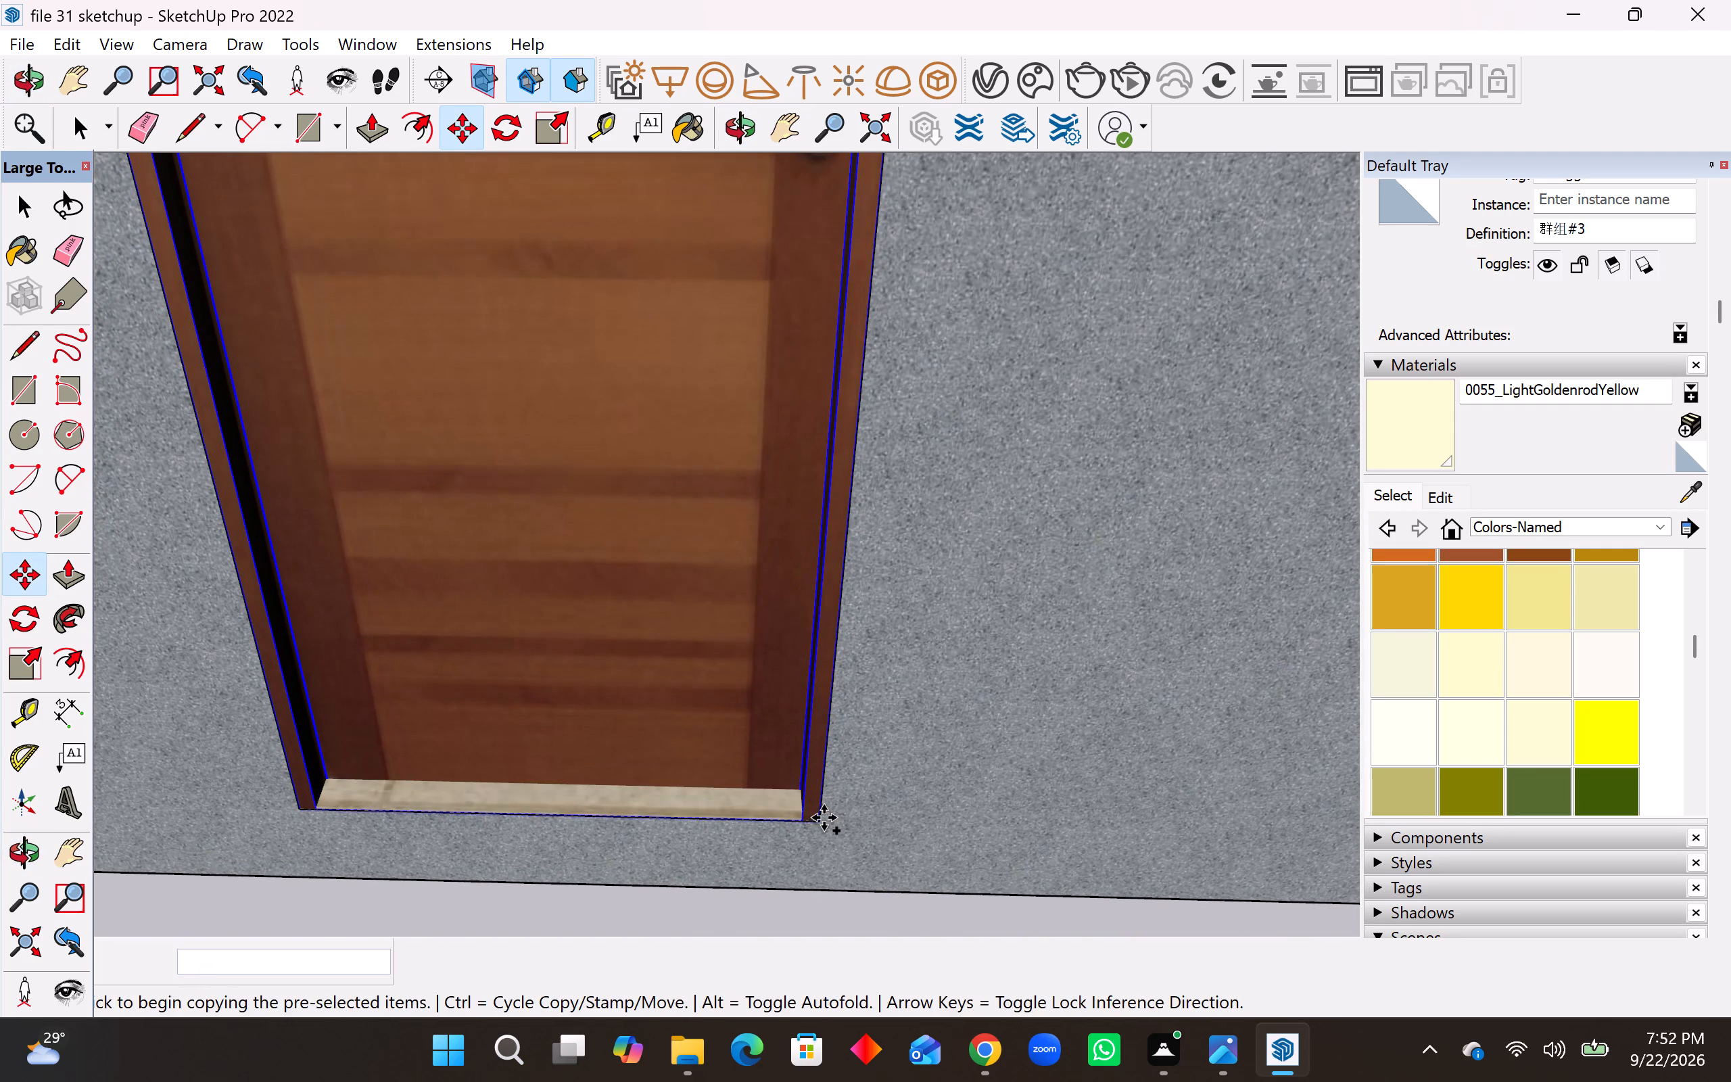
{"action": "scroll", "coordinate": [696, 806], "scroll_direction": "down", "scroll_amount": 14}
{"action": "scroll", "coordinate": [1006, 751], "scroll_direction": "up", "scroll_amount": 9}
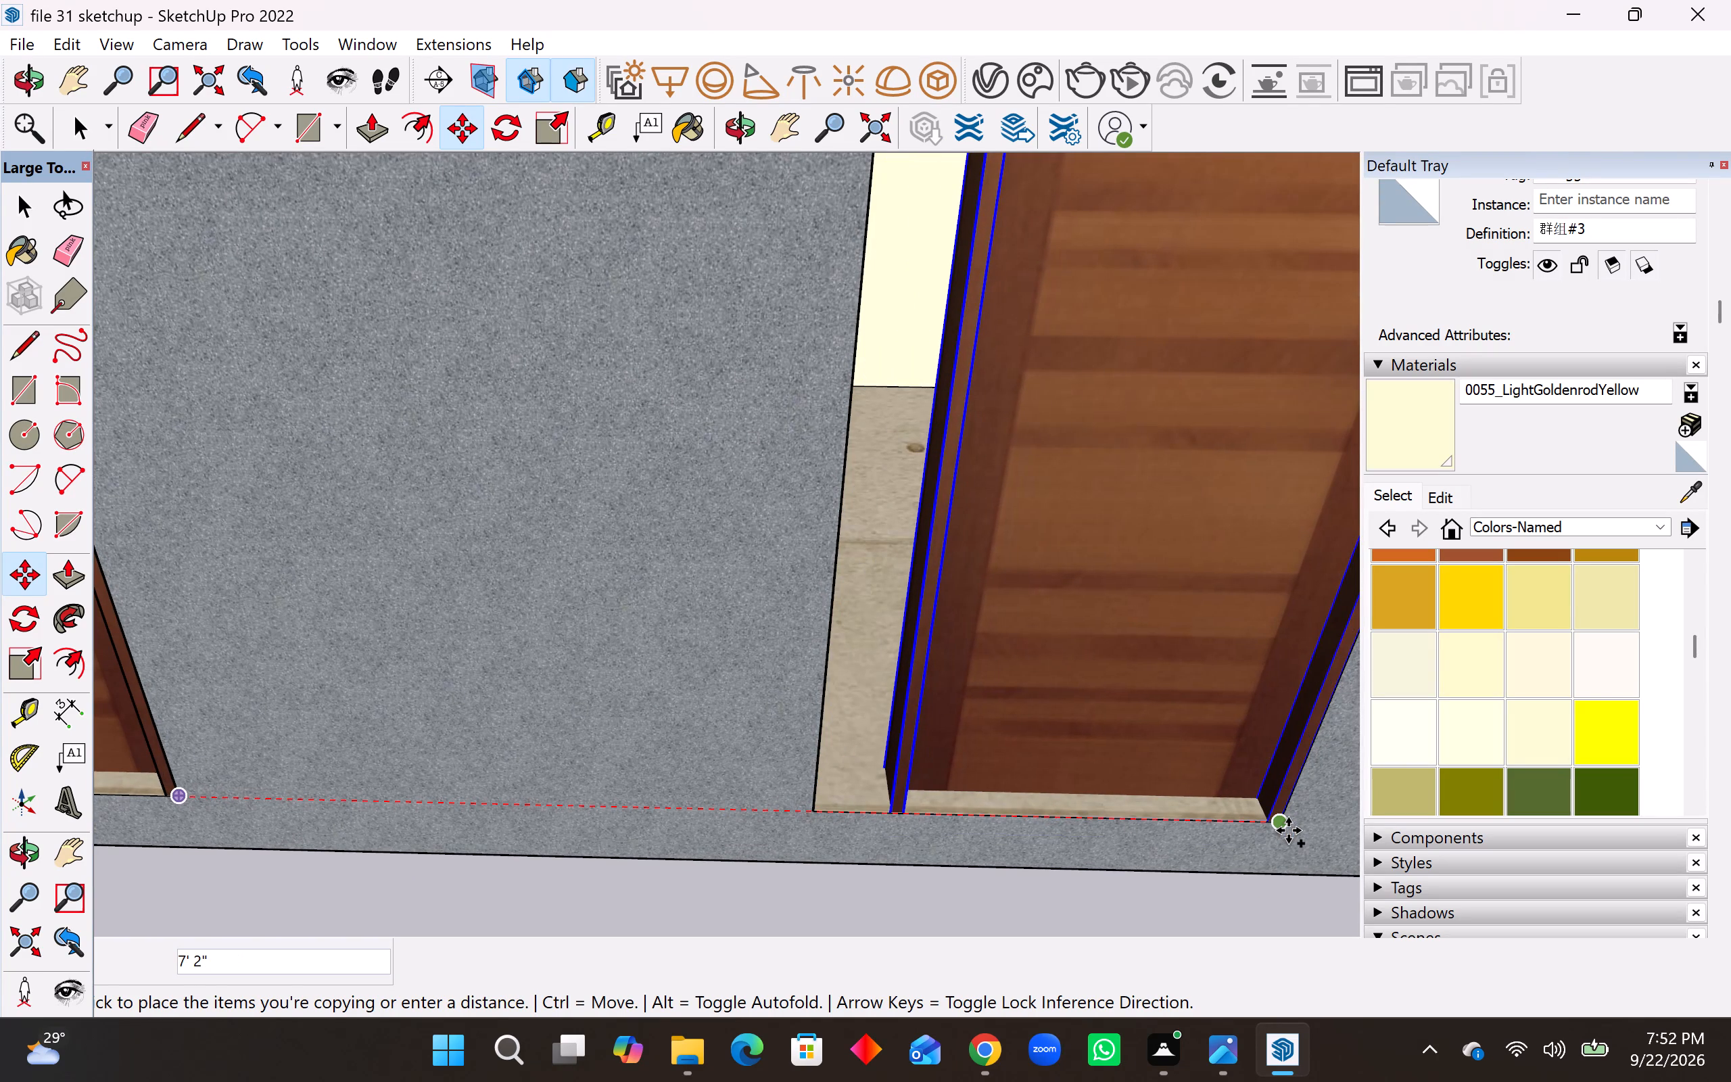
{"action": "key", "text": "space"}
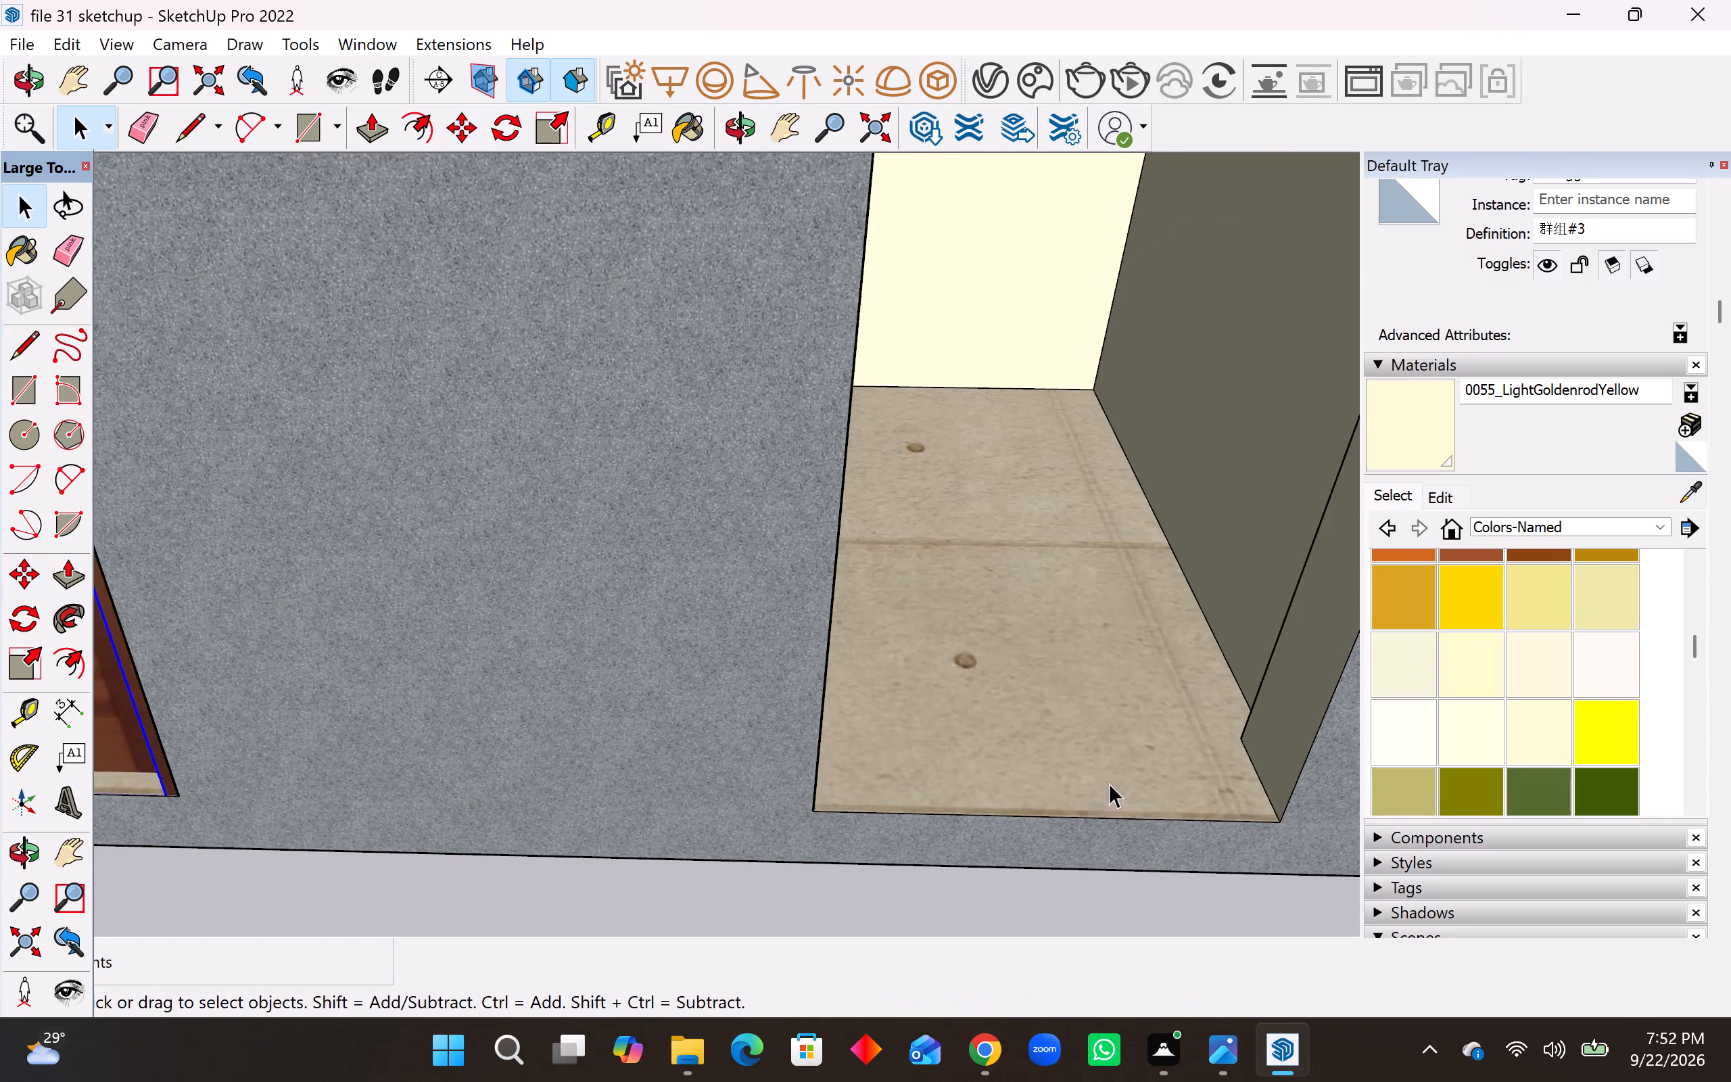
Copy the dark door about 21' 4 5/8" from the room beside the kitchen into the wider exterior opening near the house corner.
{"action": "scroll", "coordinate": [1012, 784], "scroll_direction": "down", "scroll_amount": 20}
{"action": "scroll", "coordinate": [1012, 784], "scroll_direction": "down", "scroll_amount": 10}
{"action": "middle_click_drag", "start_coordinate": [653, 565], "coordinate": [644, 725]}
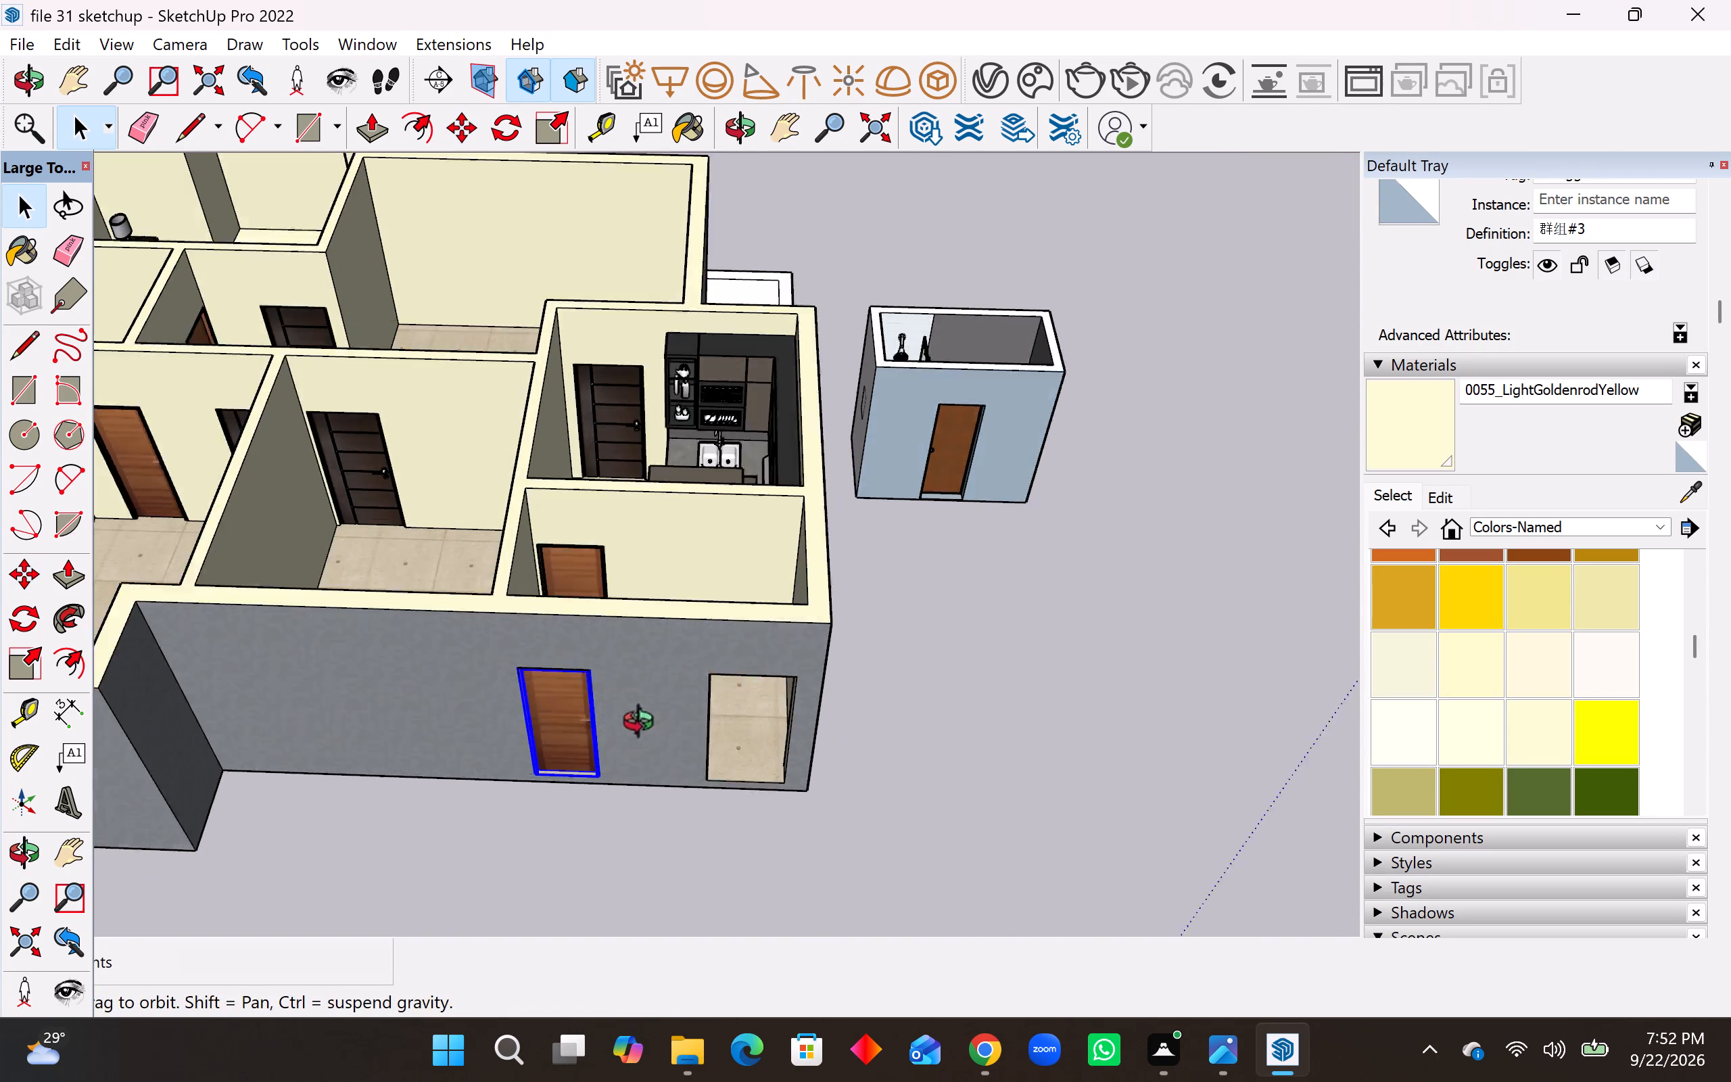
{"action": "middle_click_drag", "start_coordinate": [644, 725], "coordinate": [640, 742]}
{"action": "scroll", "coordinate": [971, 615], "scroll_direction": "down", "scroll_amount": 16}
{"action": "scroll", "coordinate": [971, 615], "scroll_direction": "down", "scroll_amount": 12}
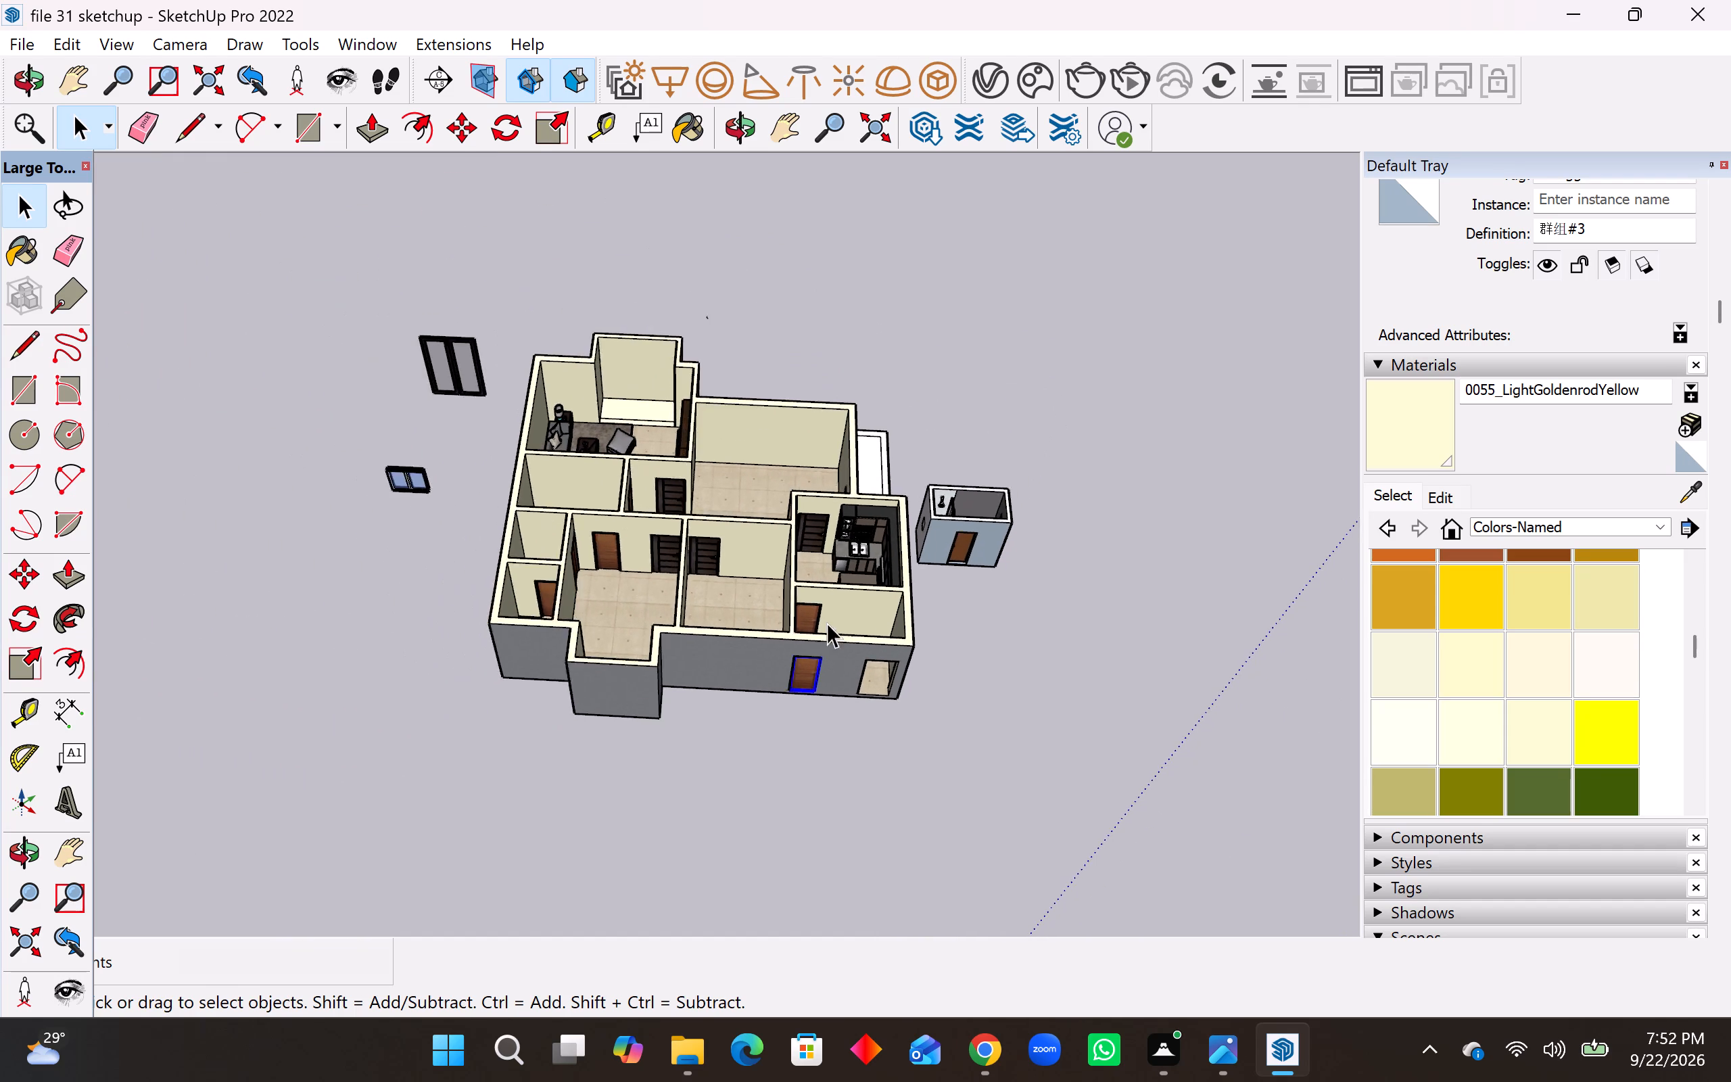
{"action": "scroll", "coordinate": [827, 623], "scroll_direction": "down", "scroll_amount": 2}
{"action": "scroll", "coordinate": [490, 538], "scroll_direction": "up", "scroll_amount": 5}
{"action": "middle_click_drag", "start_coordinate": [803, 531], "coordinate": [770, 491]}
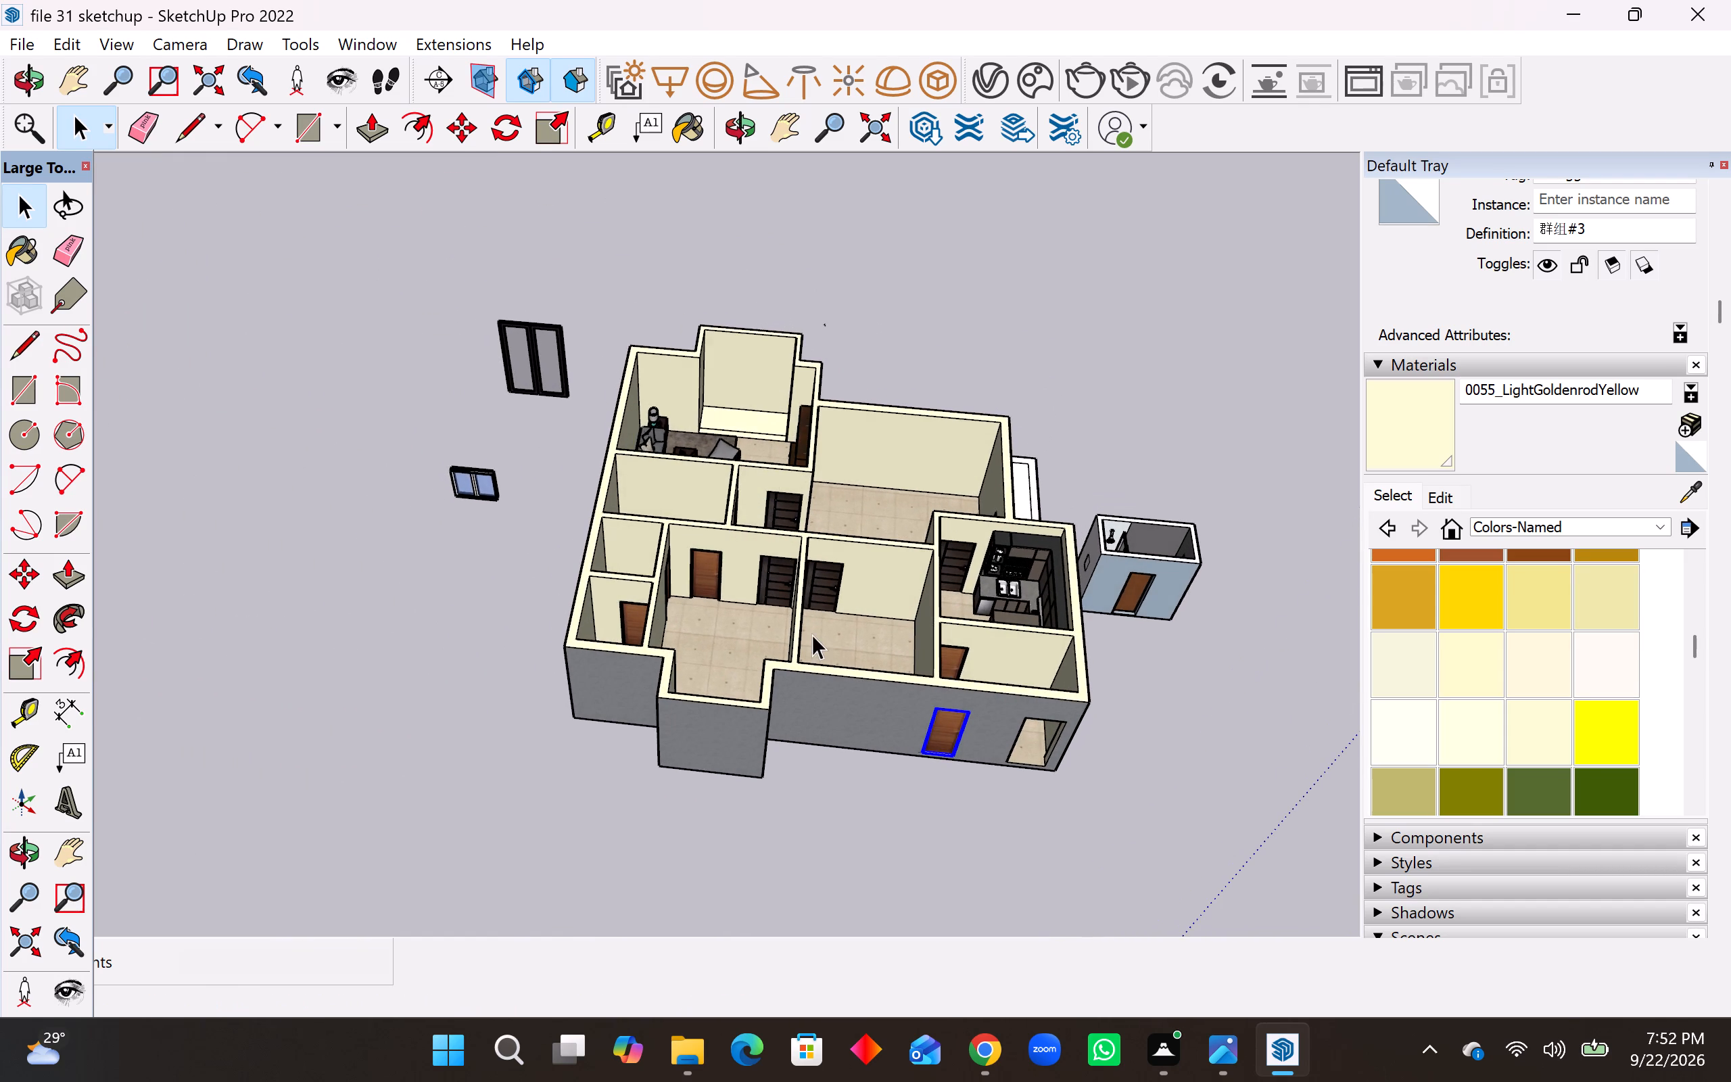
{"action": "scroll", "coordinate": [820, 633], "scroll_direction": "up", "scroll_amount": 5}
{"action": "left_click", "coordinate": [828, 577]}
{"action": "key", "text": "m"}
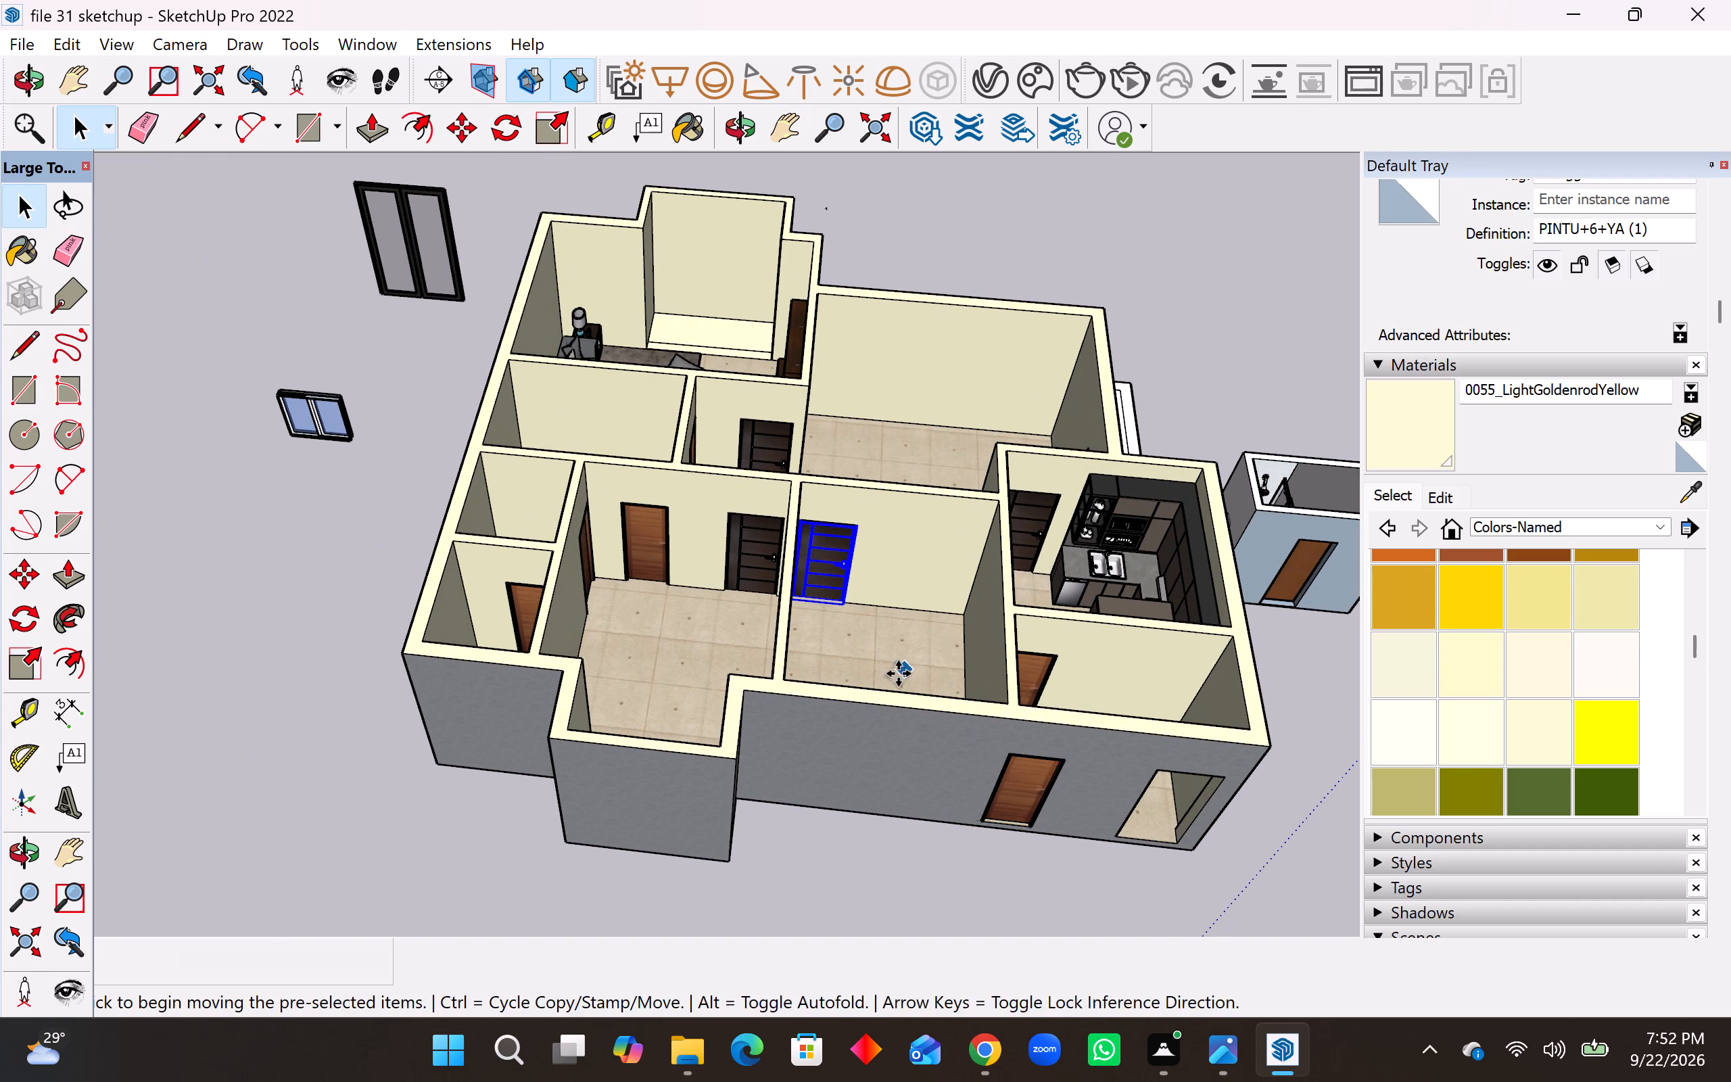
{"action": "scroll", "coordinate": [863, 608], "scroll_direction": "up", "scroll_amount": 4}
{"action": "scroll", "coordinate": [863, 608], "scroll_direction": "down", "scroll_amount": 1}
{"action": "scroll", "coordinate": [863, 608], "scroll_direction": "up", "scroll_amount": 10}
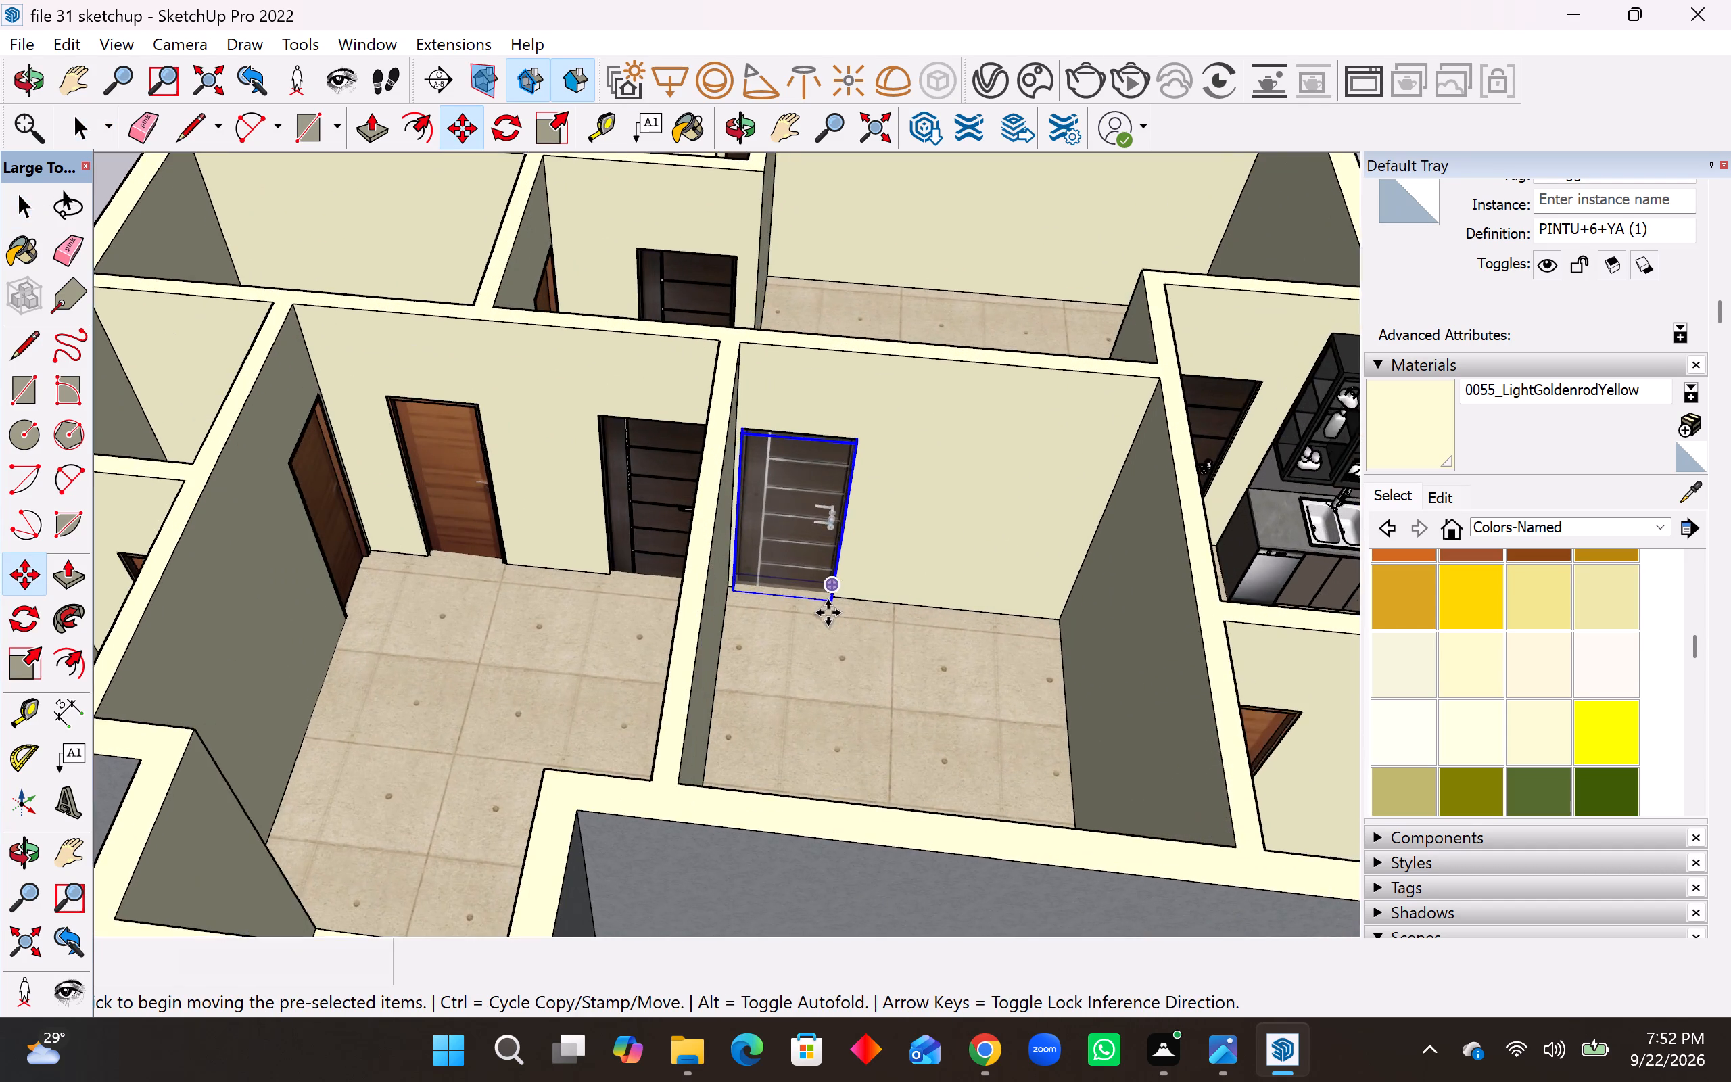
{"action": "scroll", "coordinate": [828, 613], "scroll_direction": "up", "scroll_amount": 2}
{"action": "left_click", "coordinate": [834, 598]}
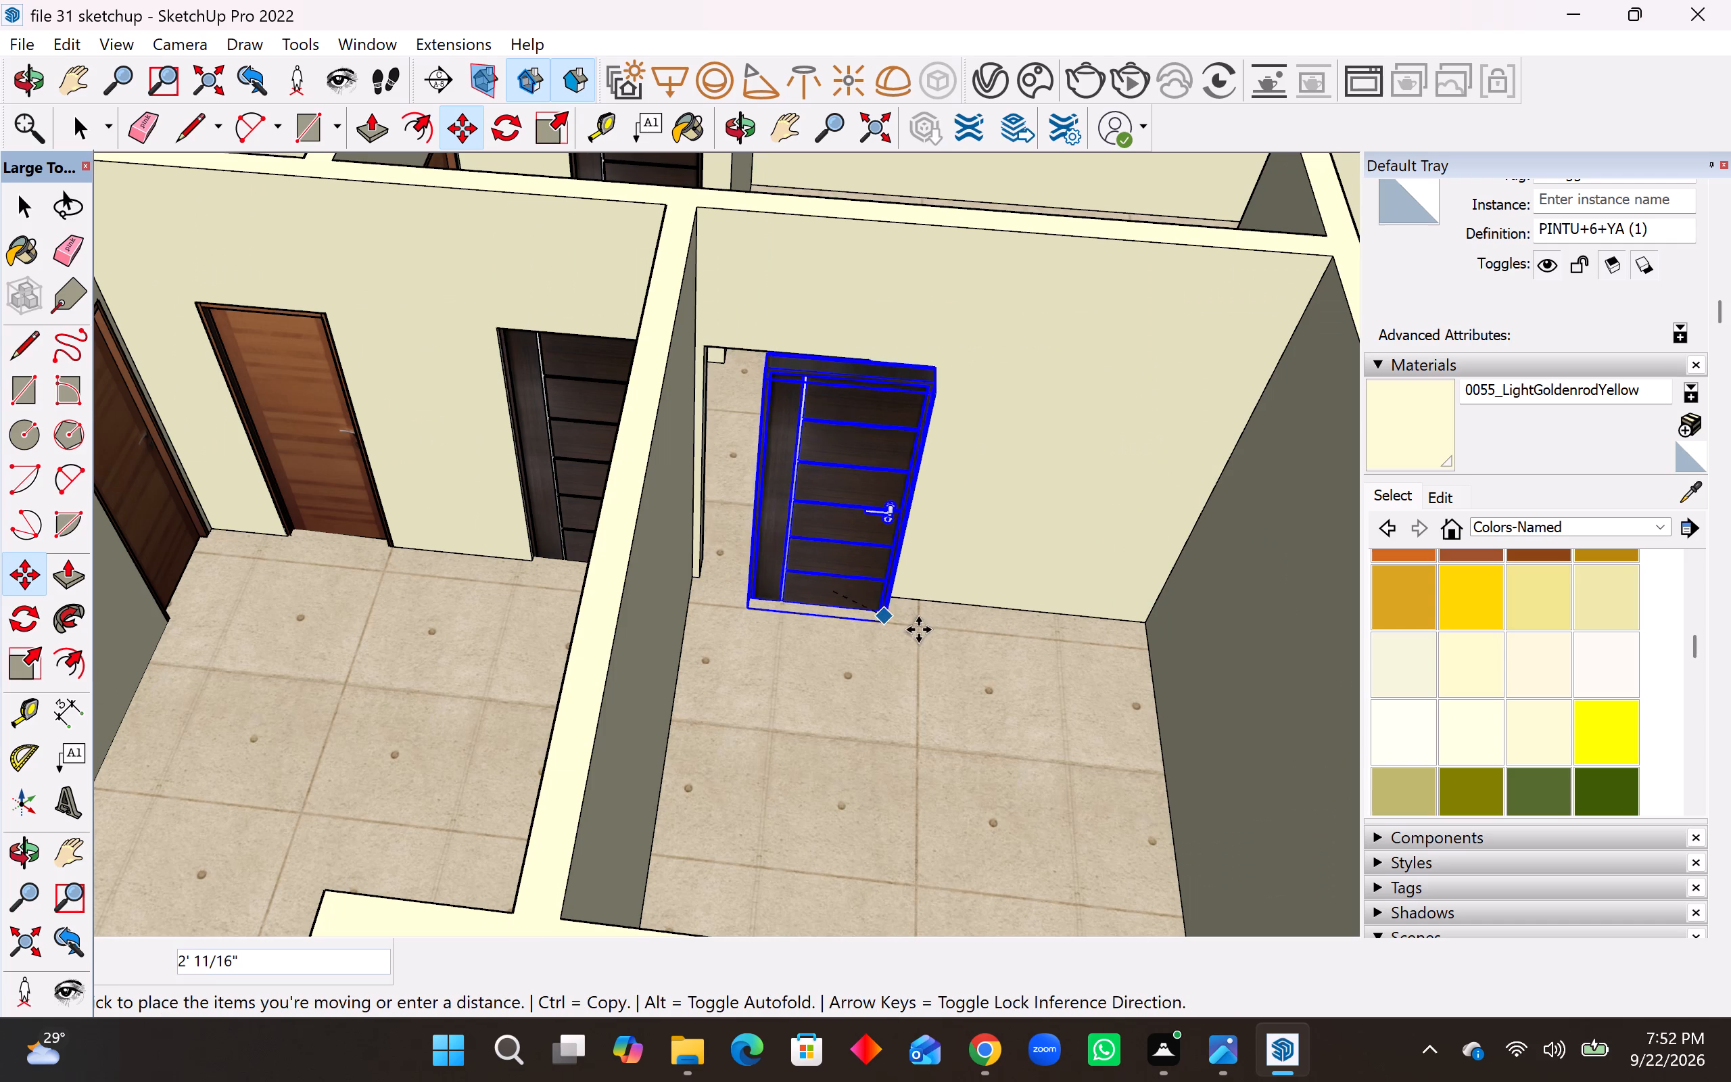
{"action": "scroll", "coordinate": [832, 625], "scroll_direction": "down", "scroll_amount": 17}
{"action": "scroll", "coordinate": [1060, 800], "scroll_direction": "up", "scroll_amount": 2}
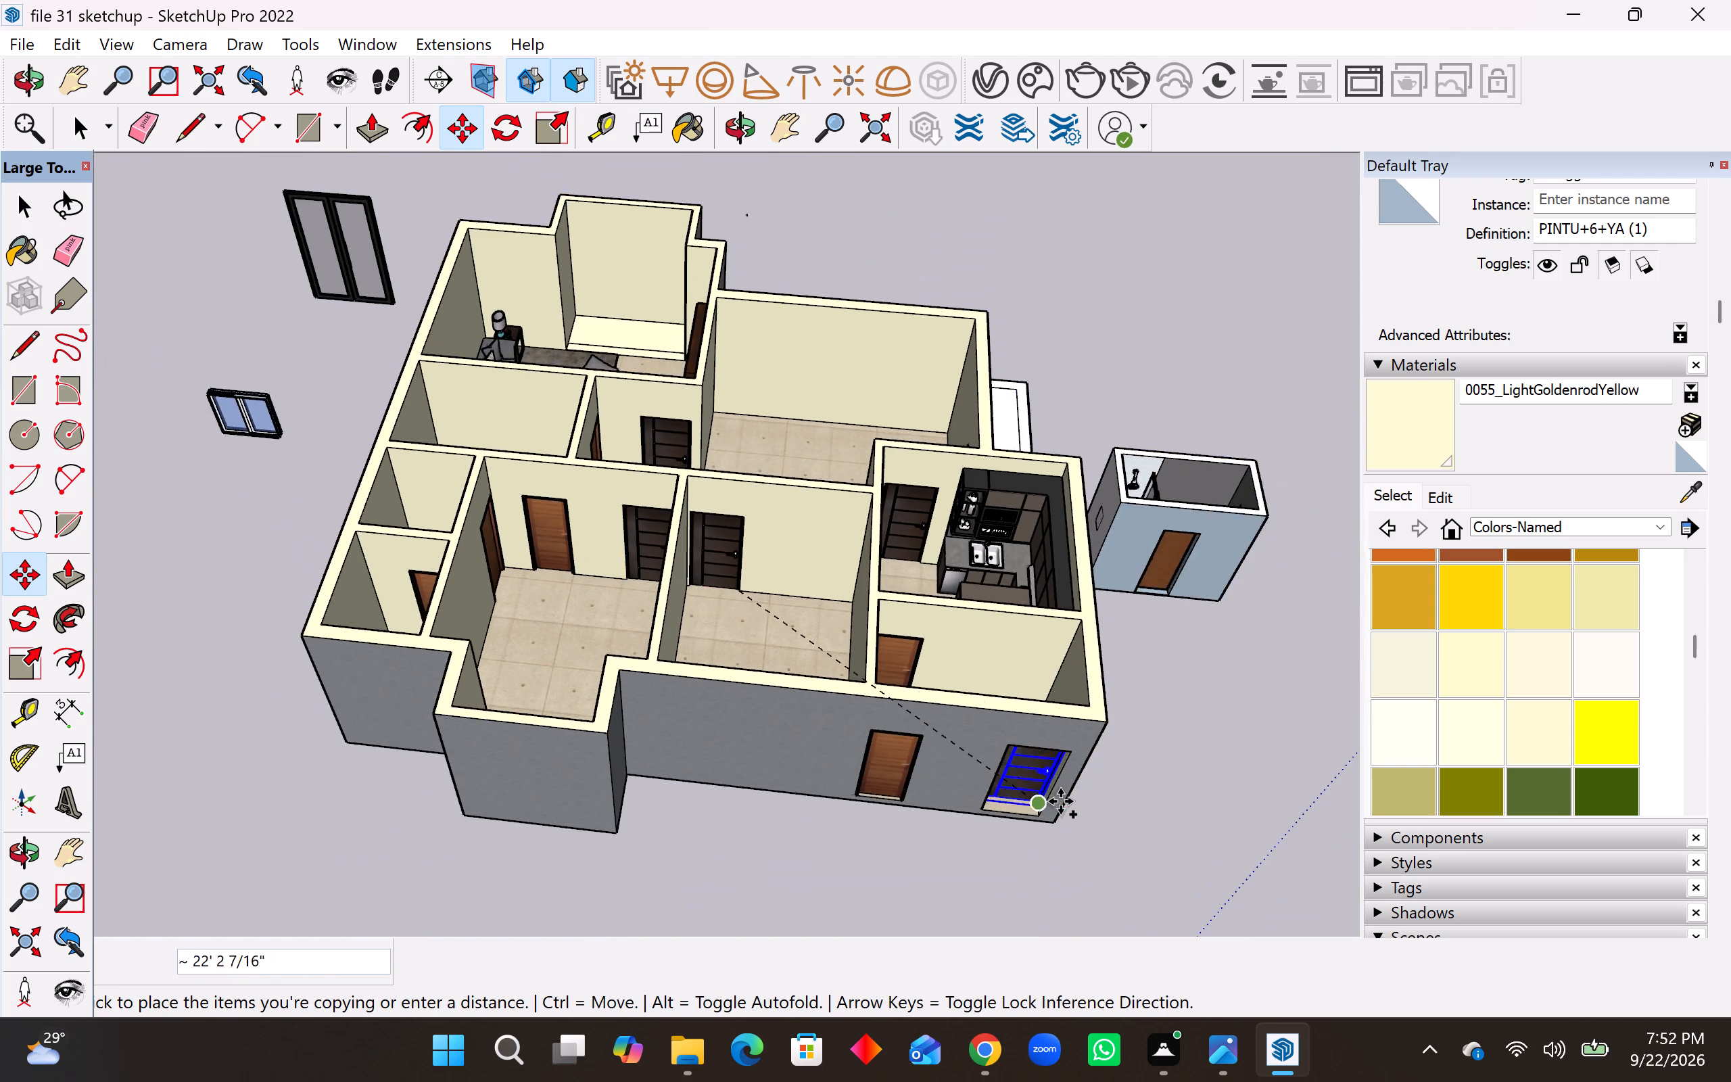
{"action": "scroll", "coordinate": [1060, 801], "scroll_direction": "up", "scroll_amount": 20}
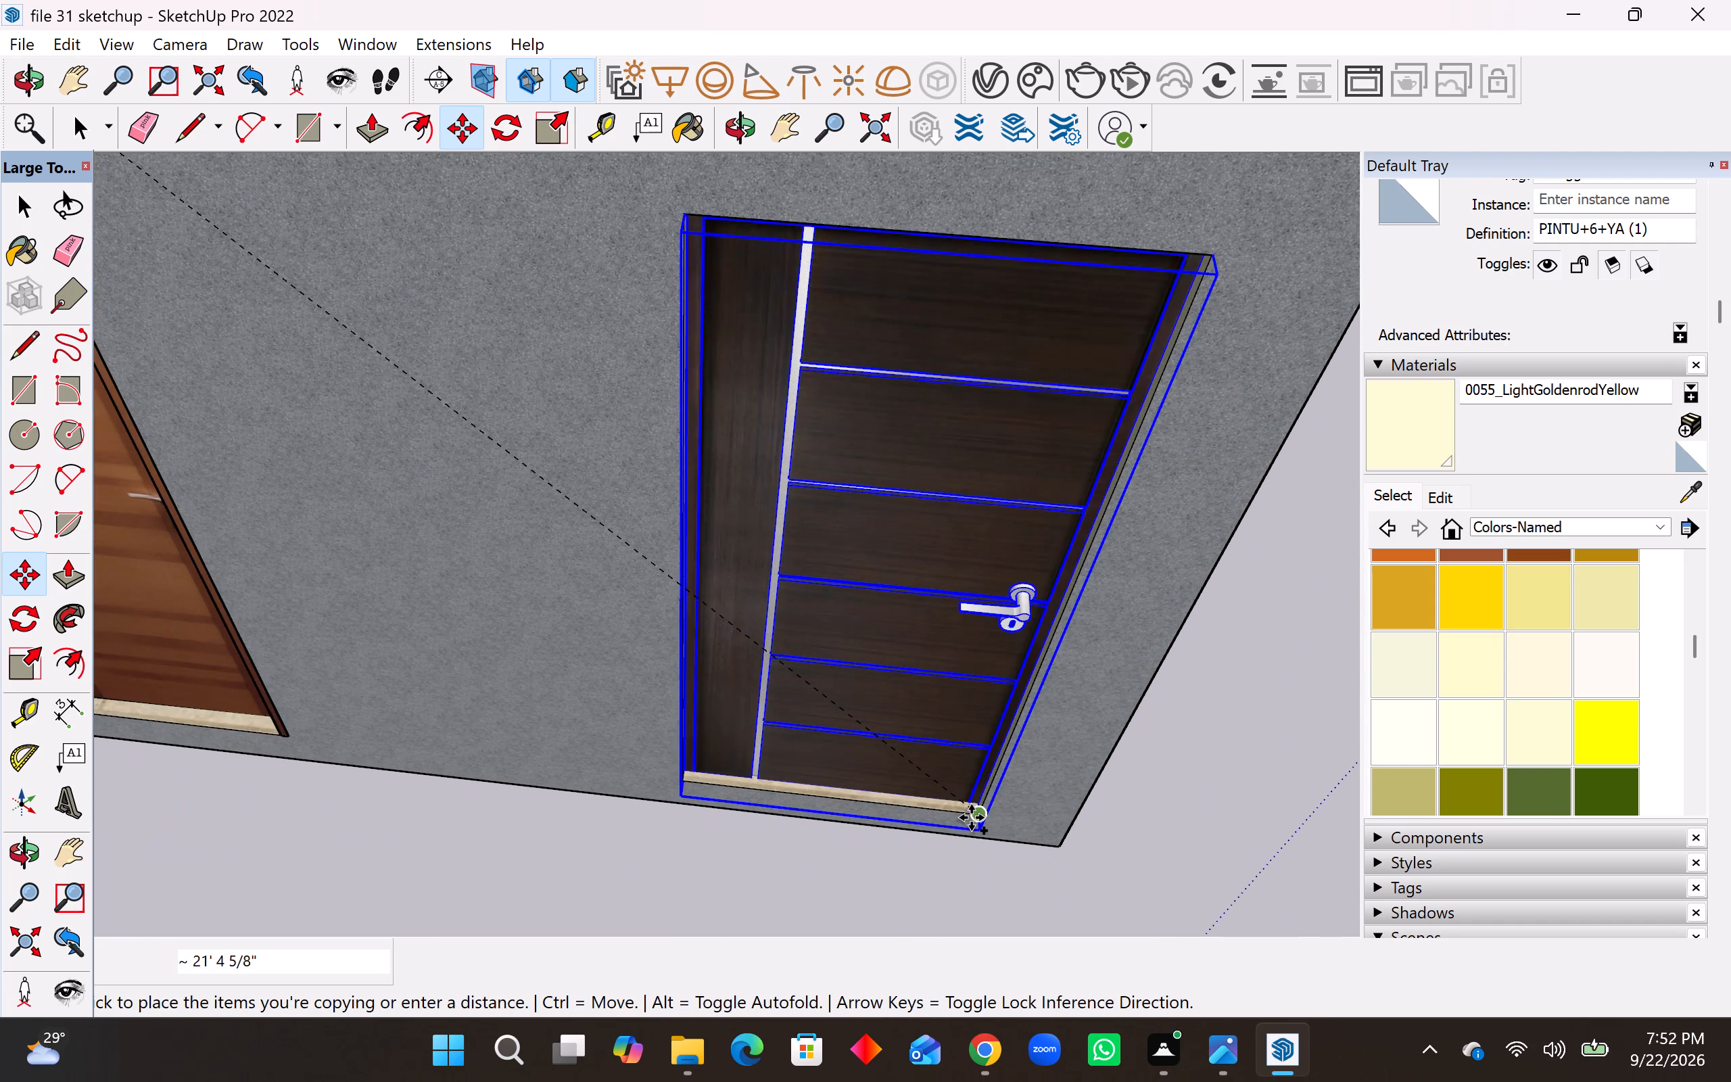
{"action": "left_click", "coordinate": [971, 816]}
{"action": "key", "text": "space"}
{"action": "scroll", "coordinate": [970, 813], "scroll_direction": "down", "scroll_amount": 14}
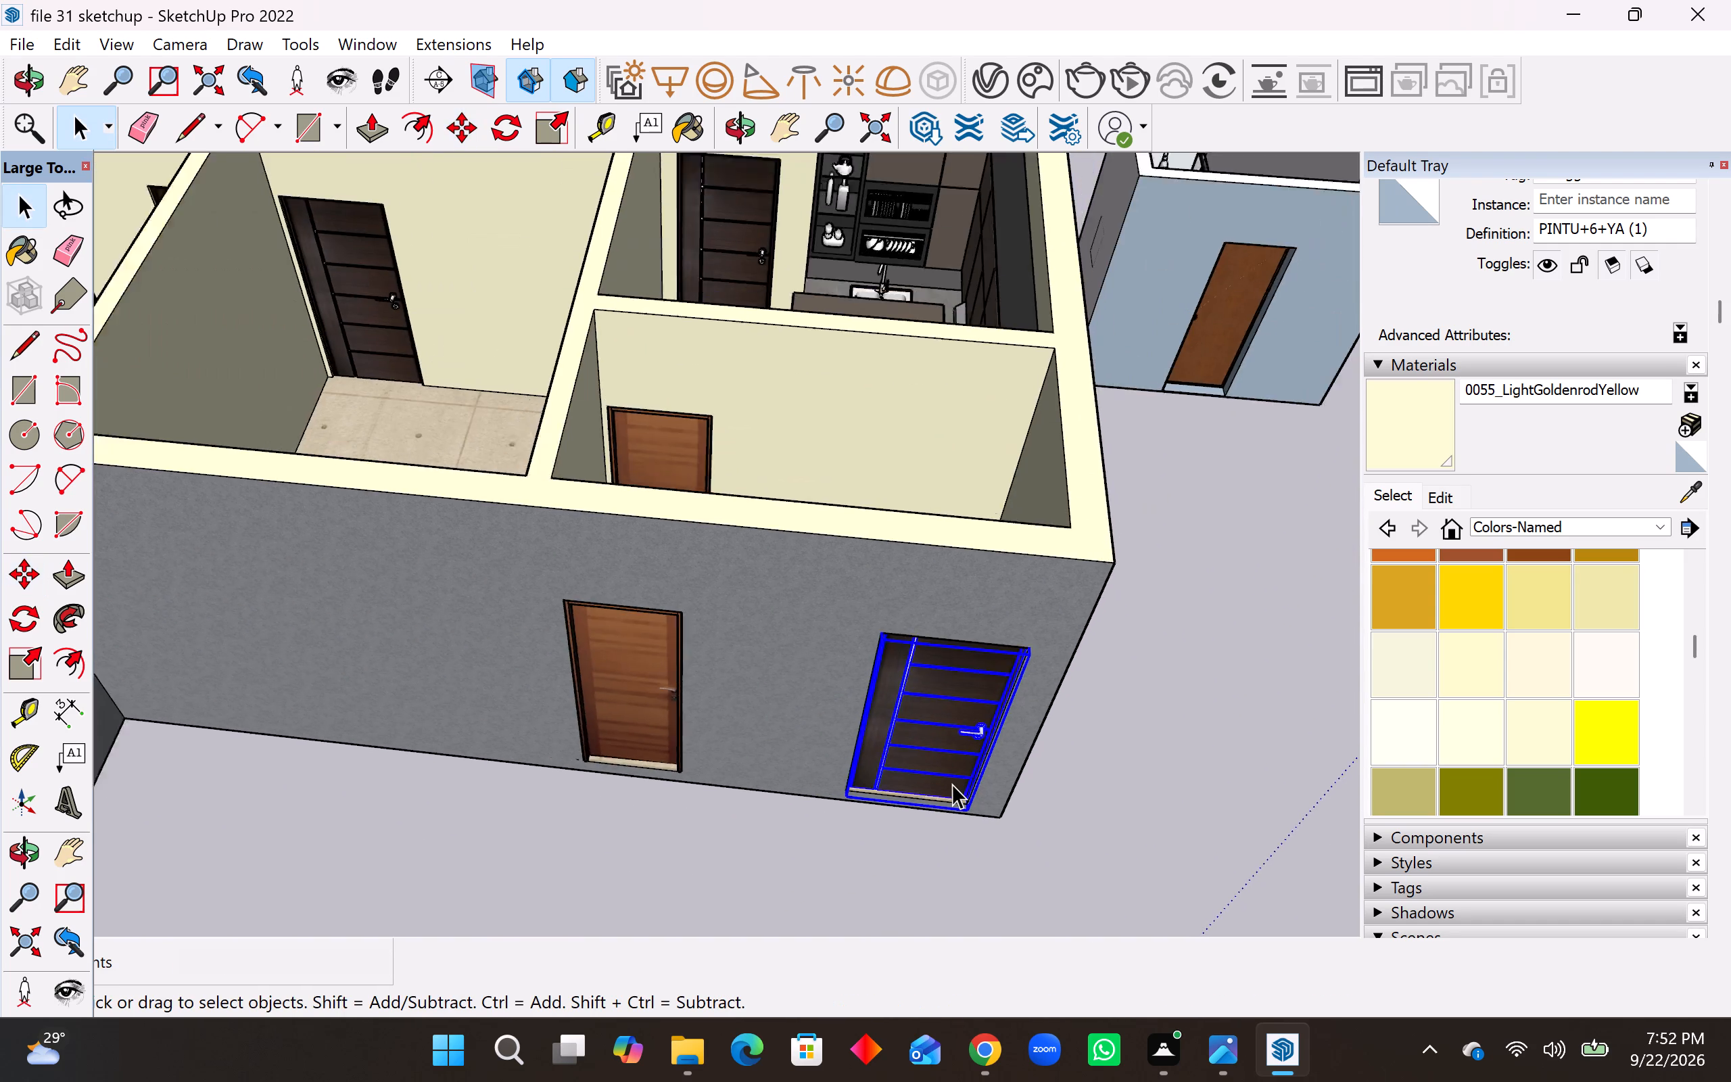
{"action": "scroll", "coordinate": [952, 784], "scroll_direction": "down", "scroll_amount": 10}
{"action": "left_click", "coordinate": [1177, 675]}
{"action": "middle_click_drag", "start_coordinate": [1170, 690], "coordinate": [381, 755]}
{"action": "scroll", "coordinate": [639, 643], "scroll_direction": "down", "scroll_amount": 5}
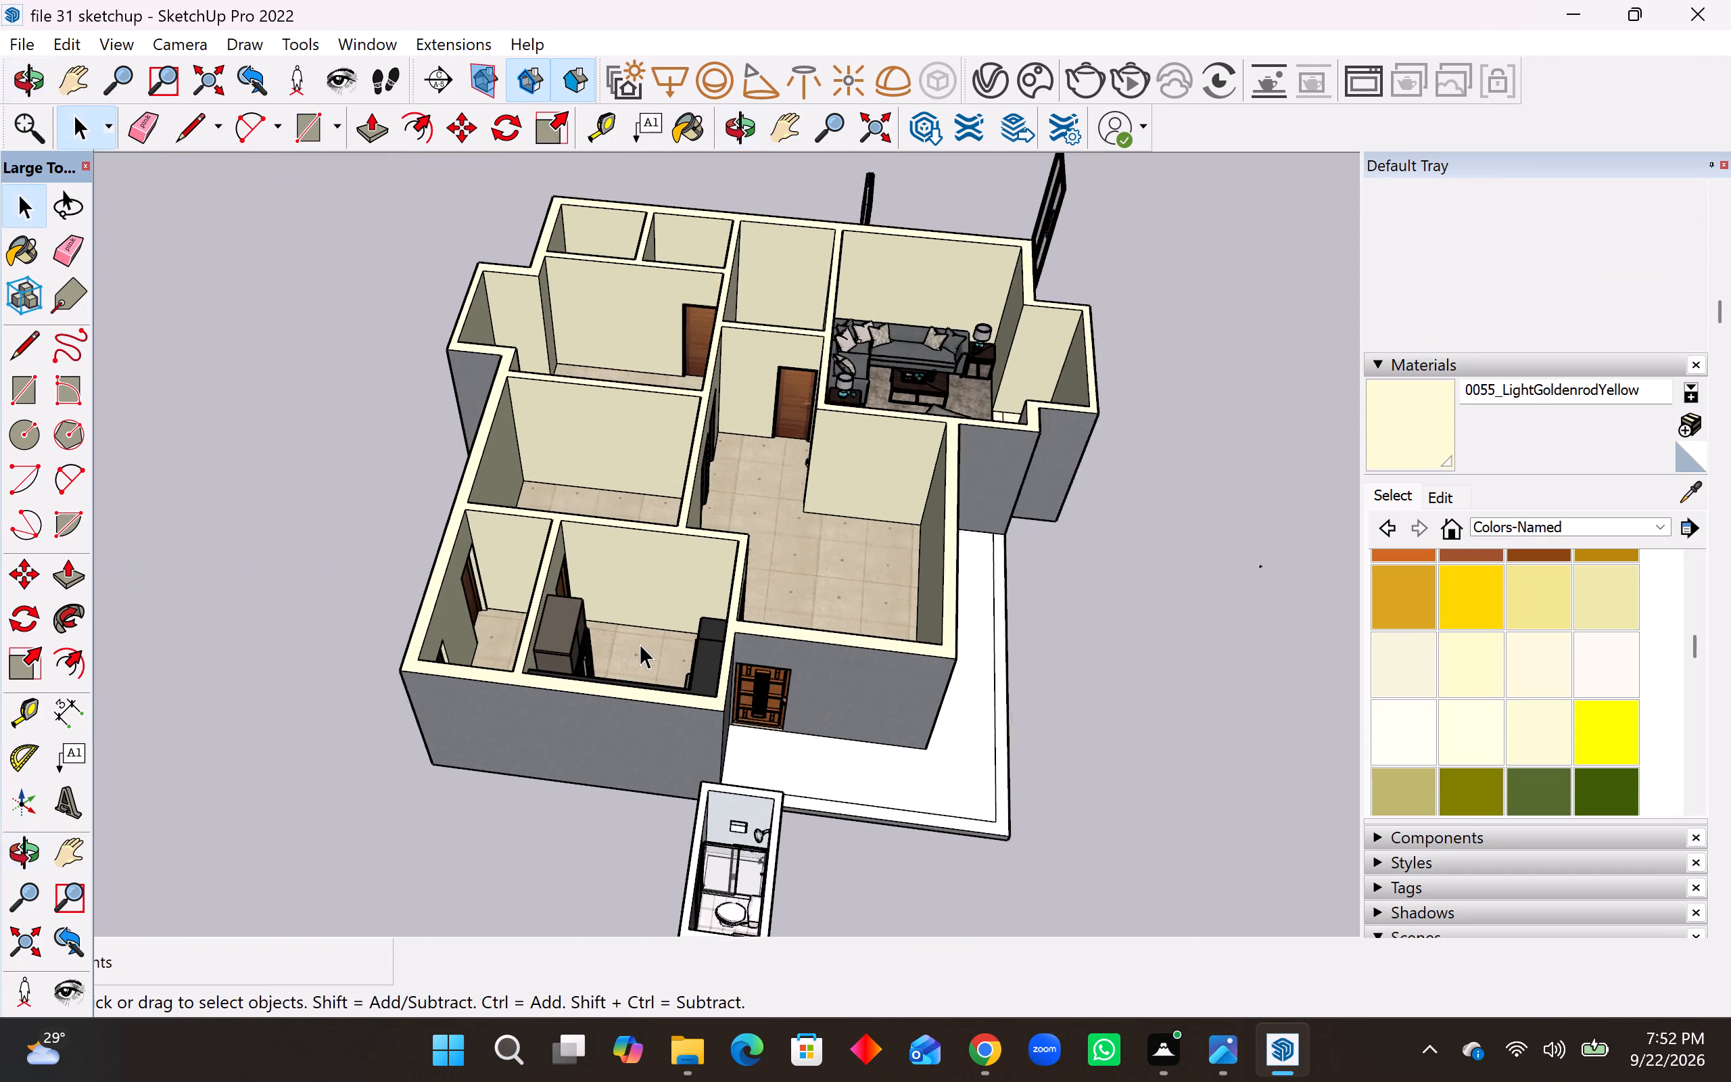
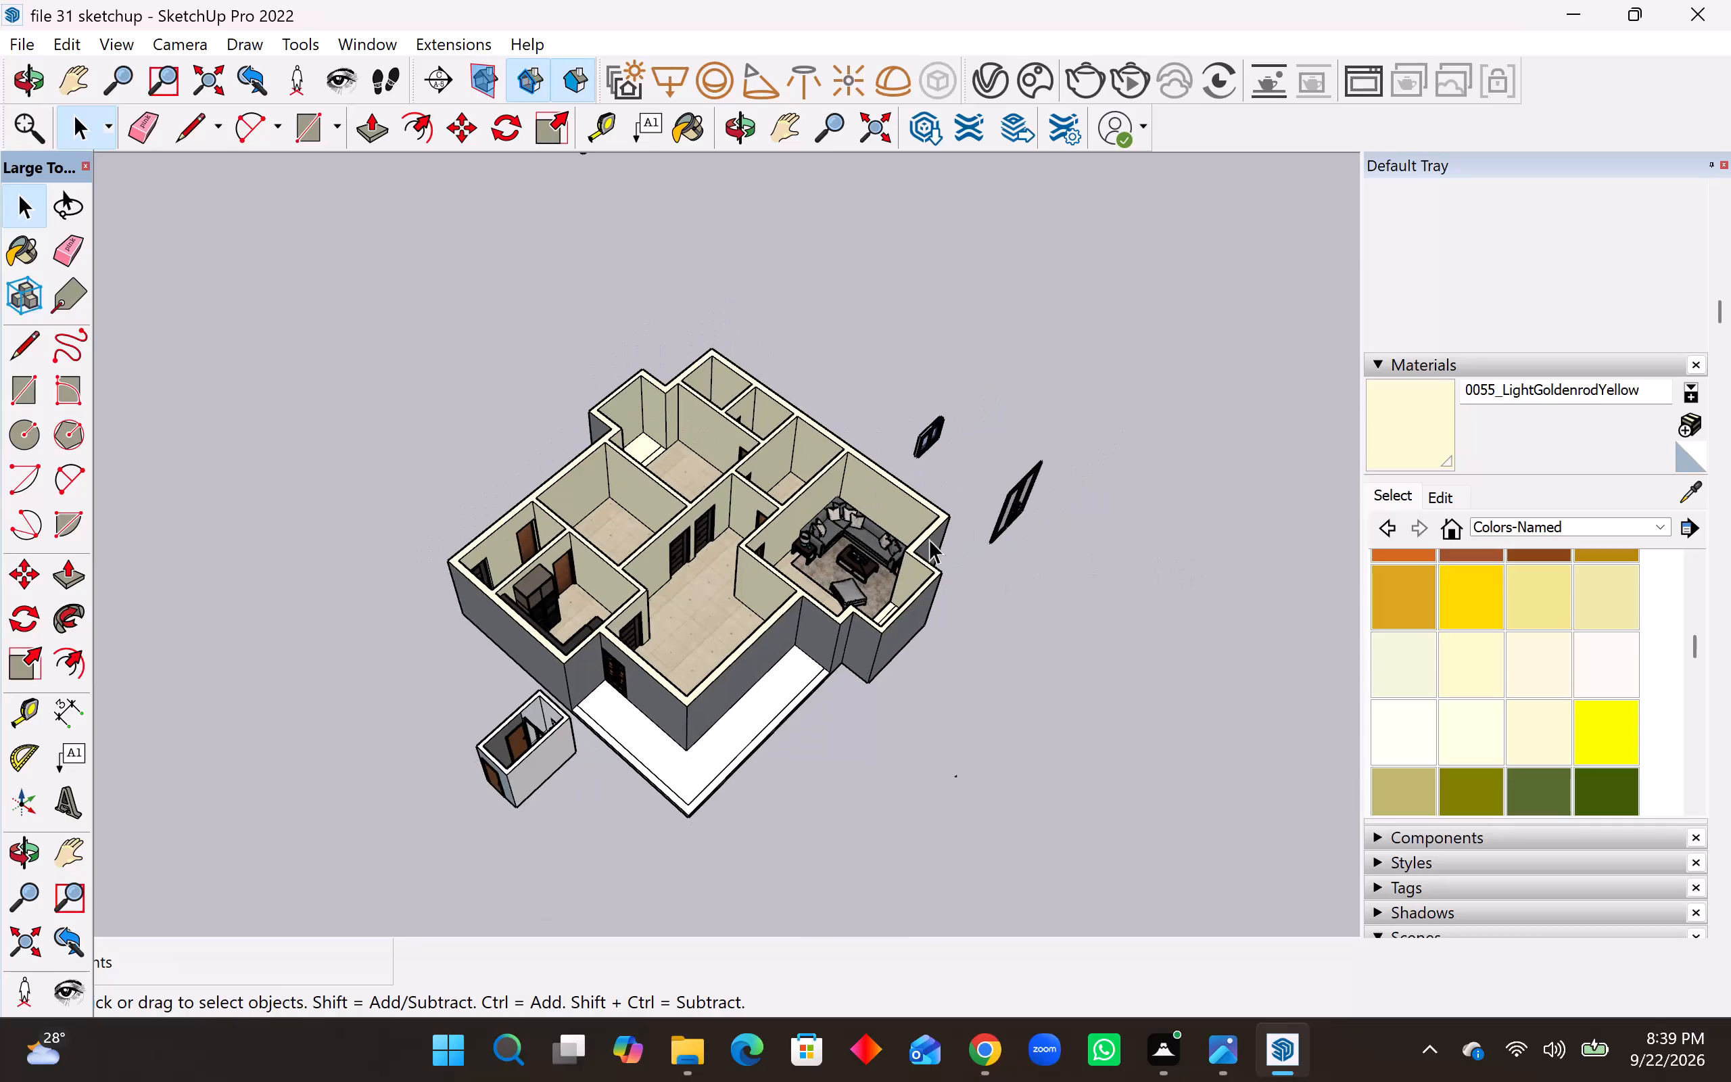
Scale the loose double glass door to 0.50 of its width and about 0.62 of its height.
{"action": "middle_click_drag", "start_coordinate": [929, 539], "coordinate": [479, 630]}
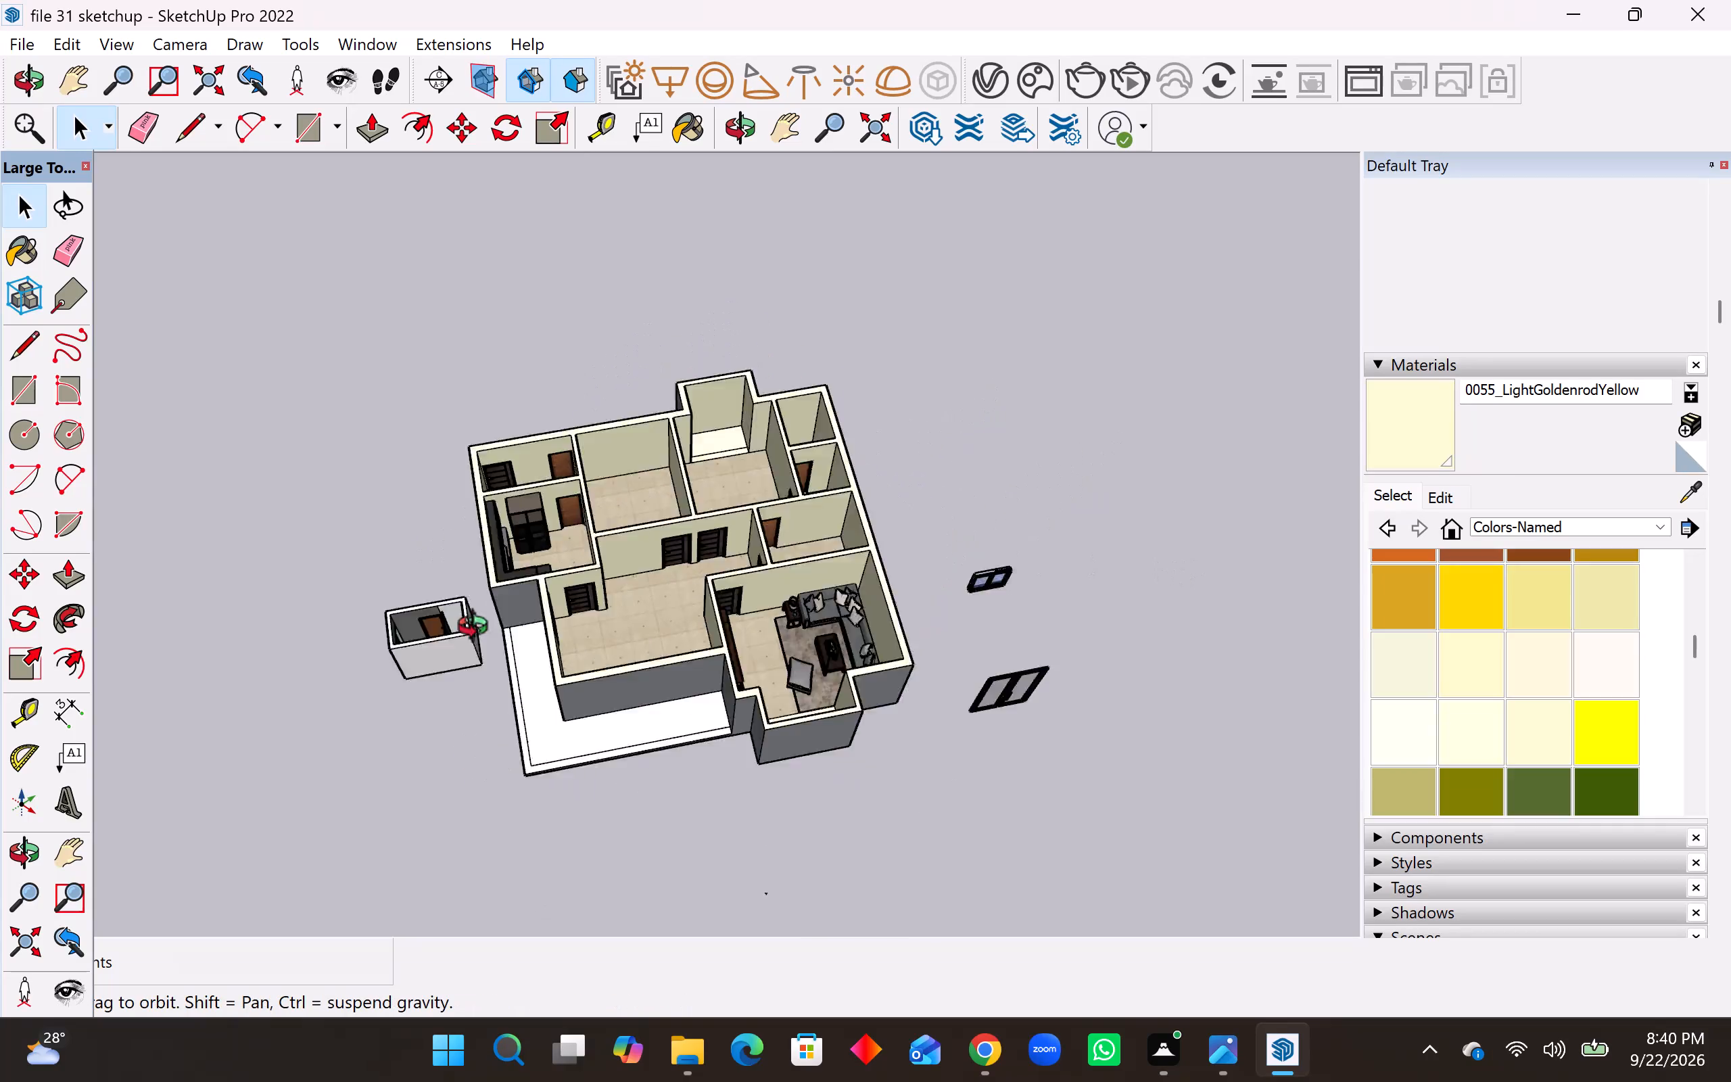
{"action": "middle_click_drag", "start_coordinate": [479, 630], "coordinate": [425, 639]}
{"action": "scroll", "coordinate": [905, 707], "scroll_direction": "up", "scroll_amount": 9}
{"action": "middle_click_drag", "start_coordinate": [728, 745], "coordinate": [1053, 599]}
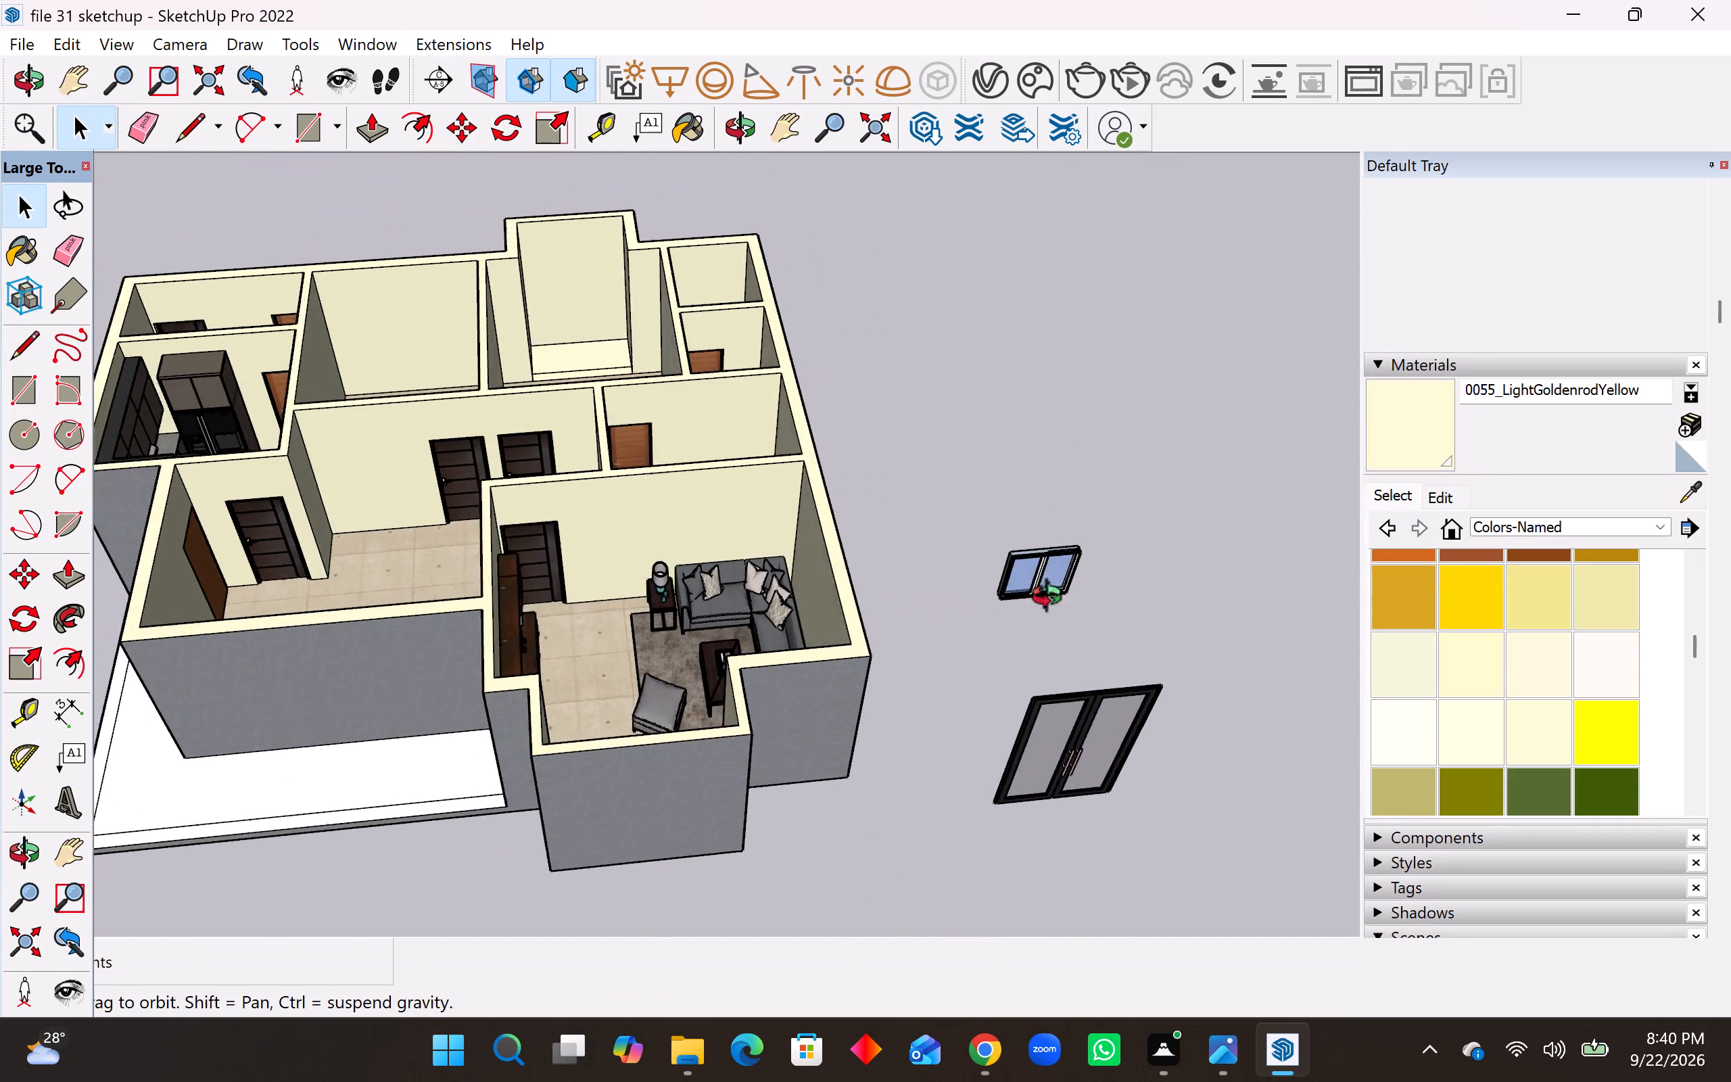
{"action": "middle_click_drag", "start_coordinate": [1053, 599], "coordinate": [1302, 580]}
{"action": "middle_click_drag", "start_coordinate": [406, 774], "coordinate": [866, 681]}
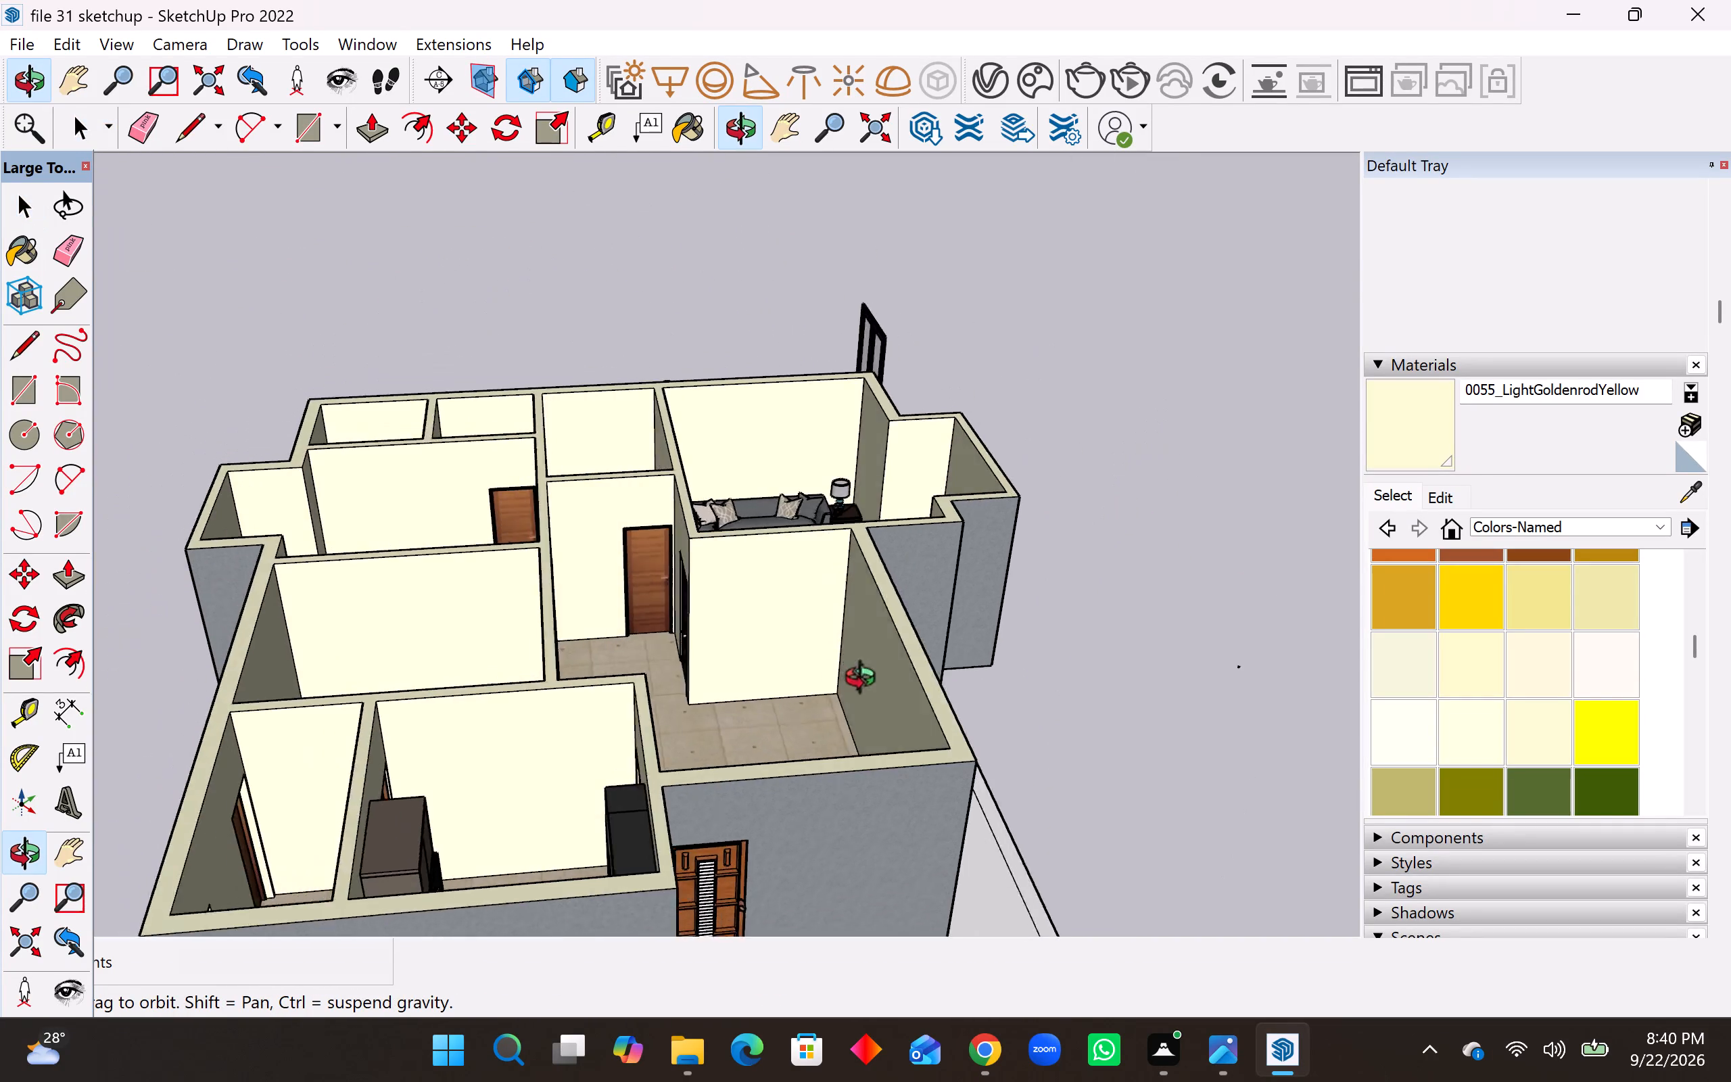
{"action": "middle_click_drag", "start_coordinate": [866, 681], "coordinate": [229, 804]}
{"action": "middle_click_drag", "start_coordinate": [703, 713], "coordinate": [495, 774]}
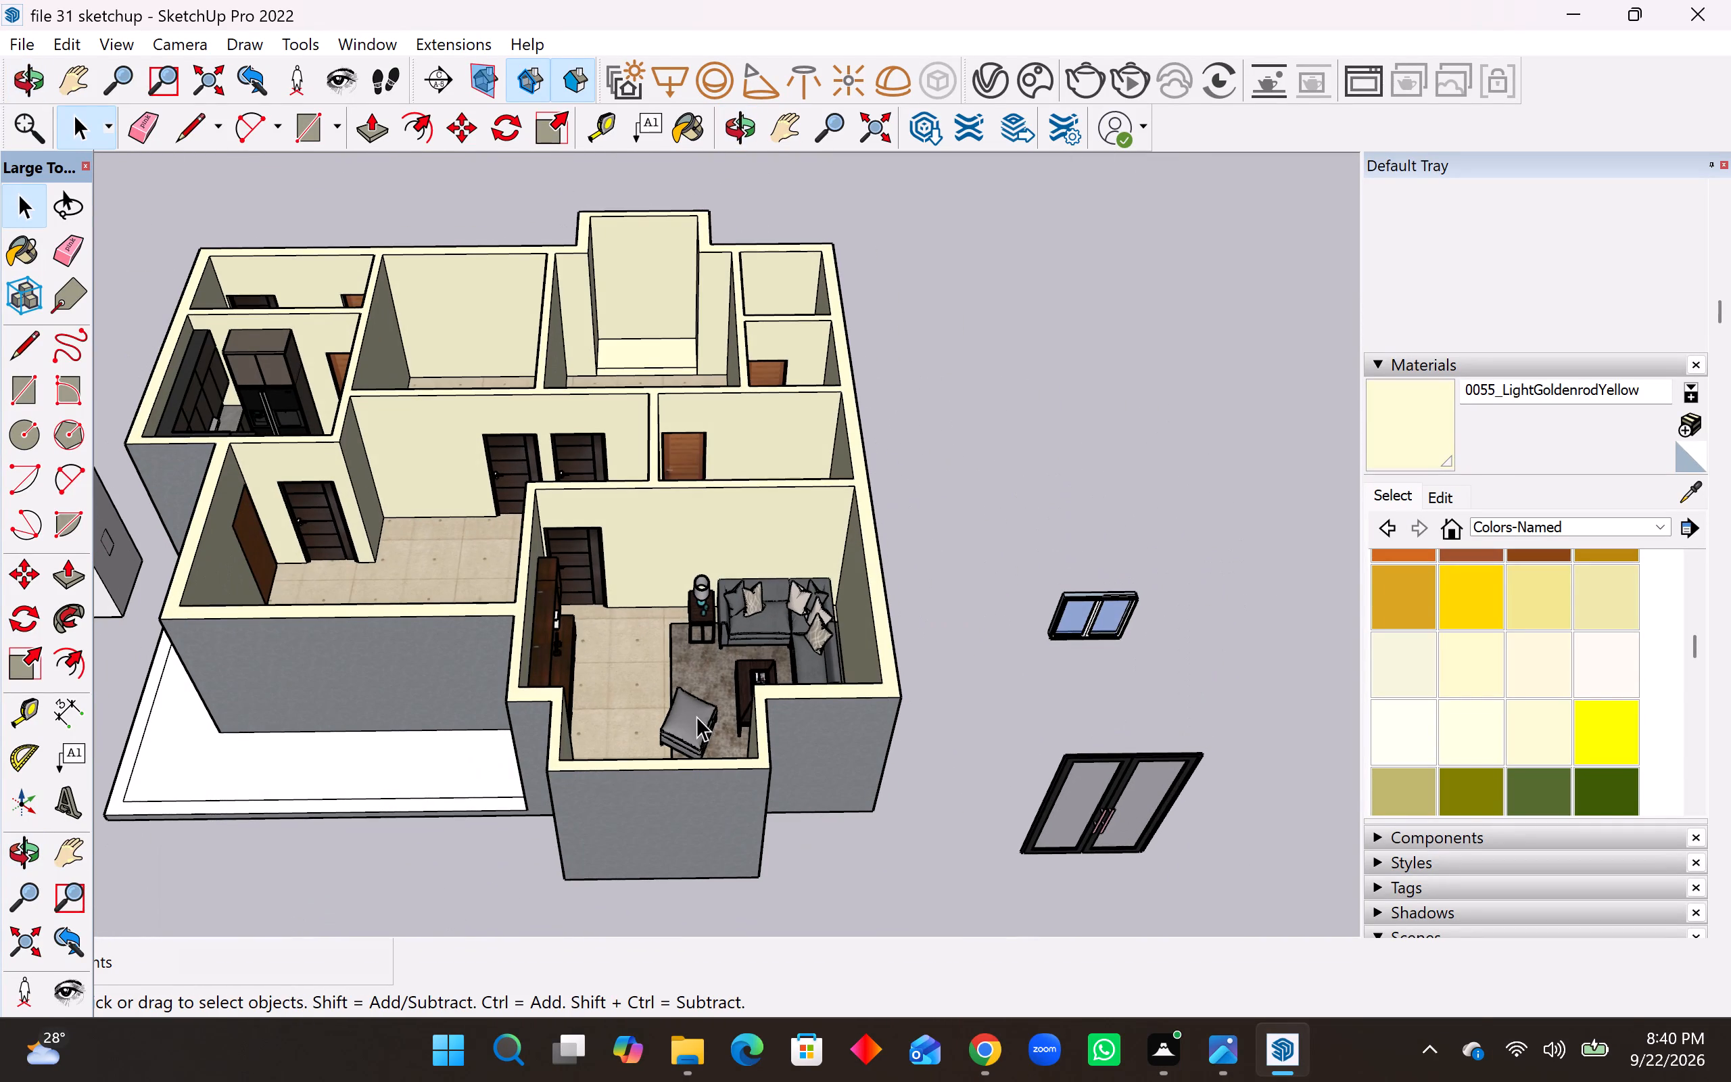
{"action": "left_click", "coordinate": [1043, 842]}
{"action": "left_click", "coordinate": [1054, 796]}
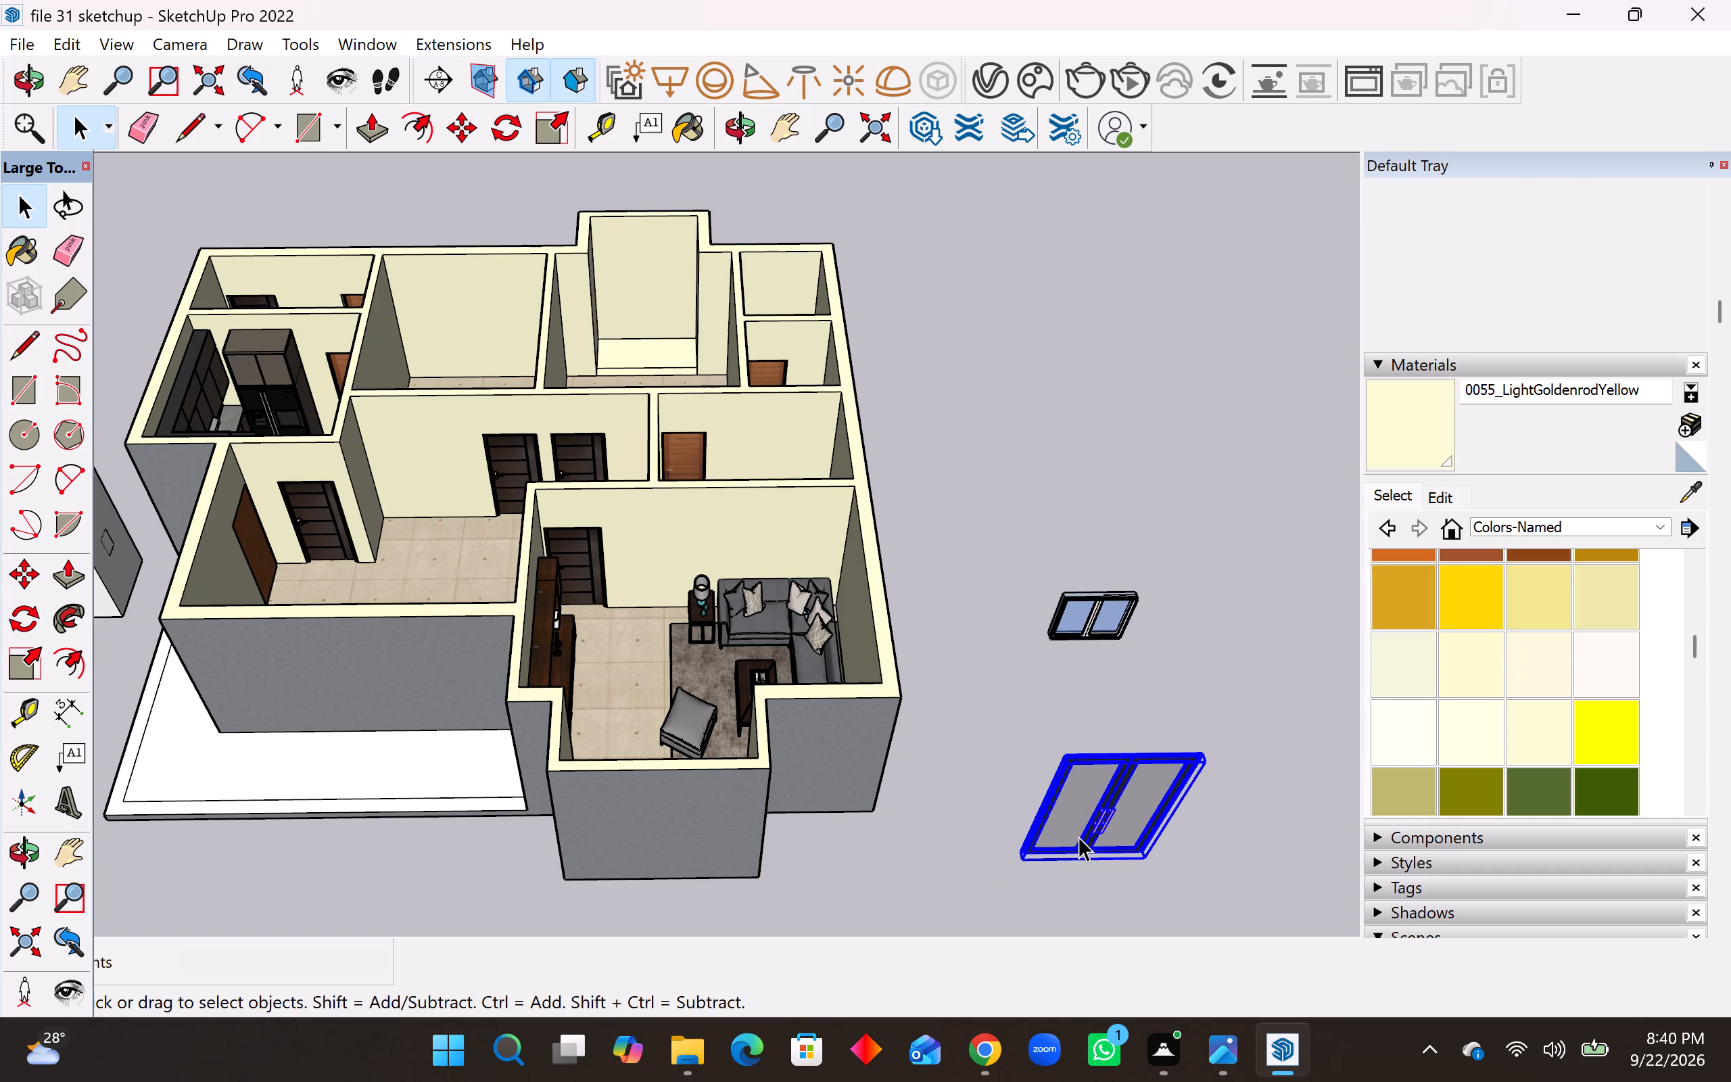
{"action": "left_click", "coordinate": [16, 666]}
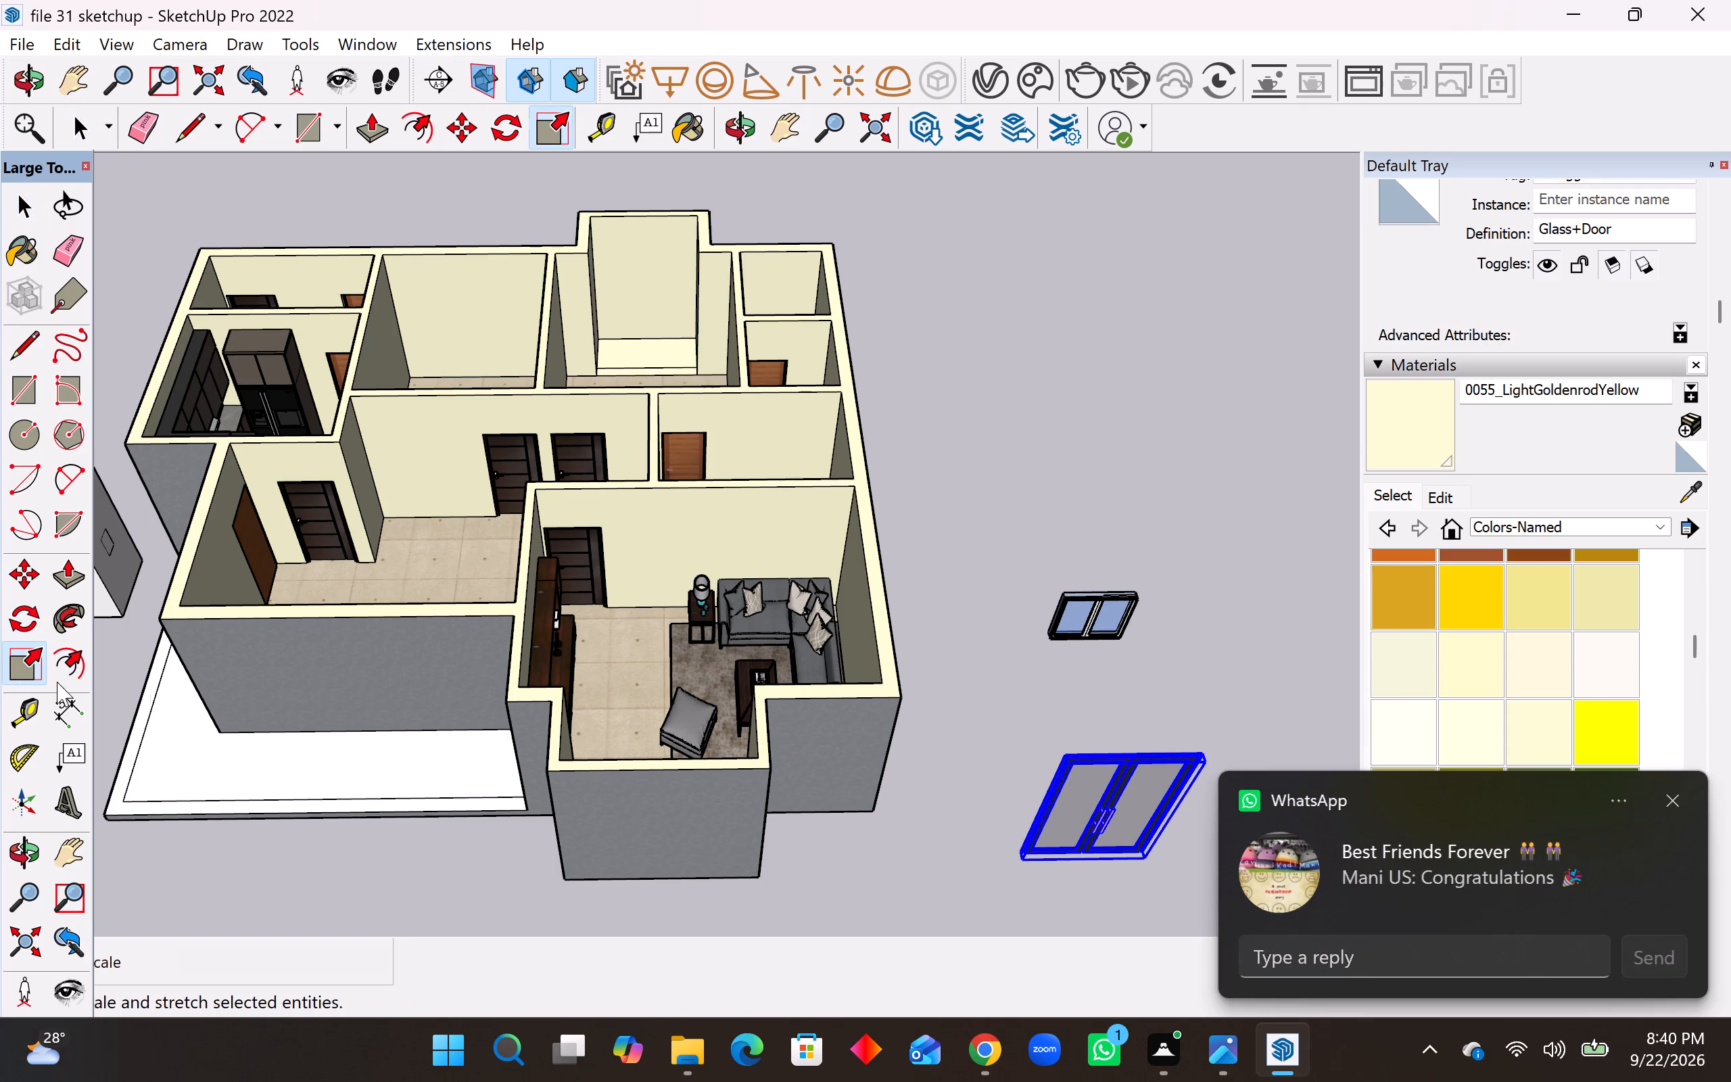
{"action": "scroll", "coordinate": [1200, 838], "scroll_direction": "up", "scroll_amount": 3}
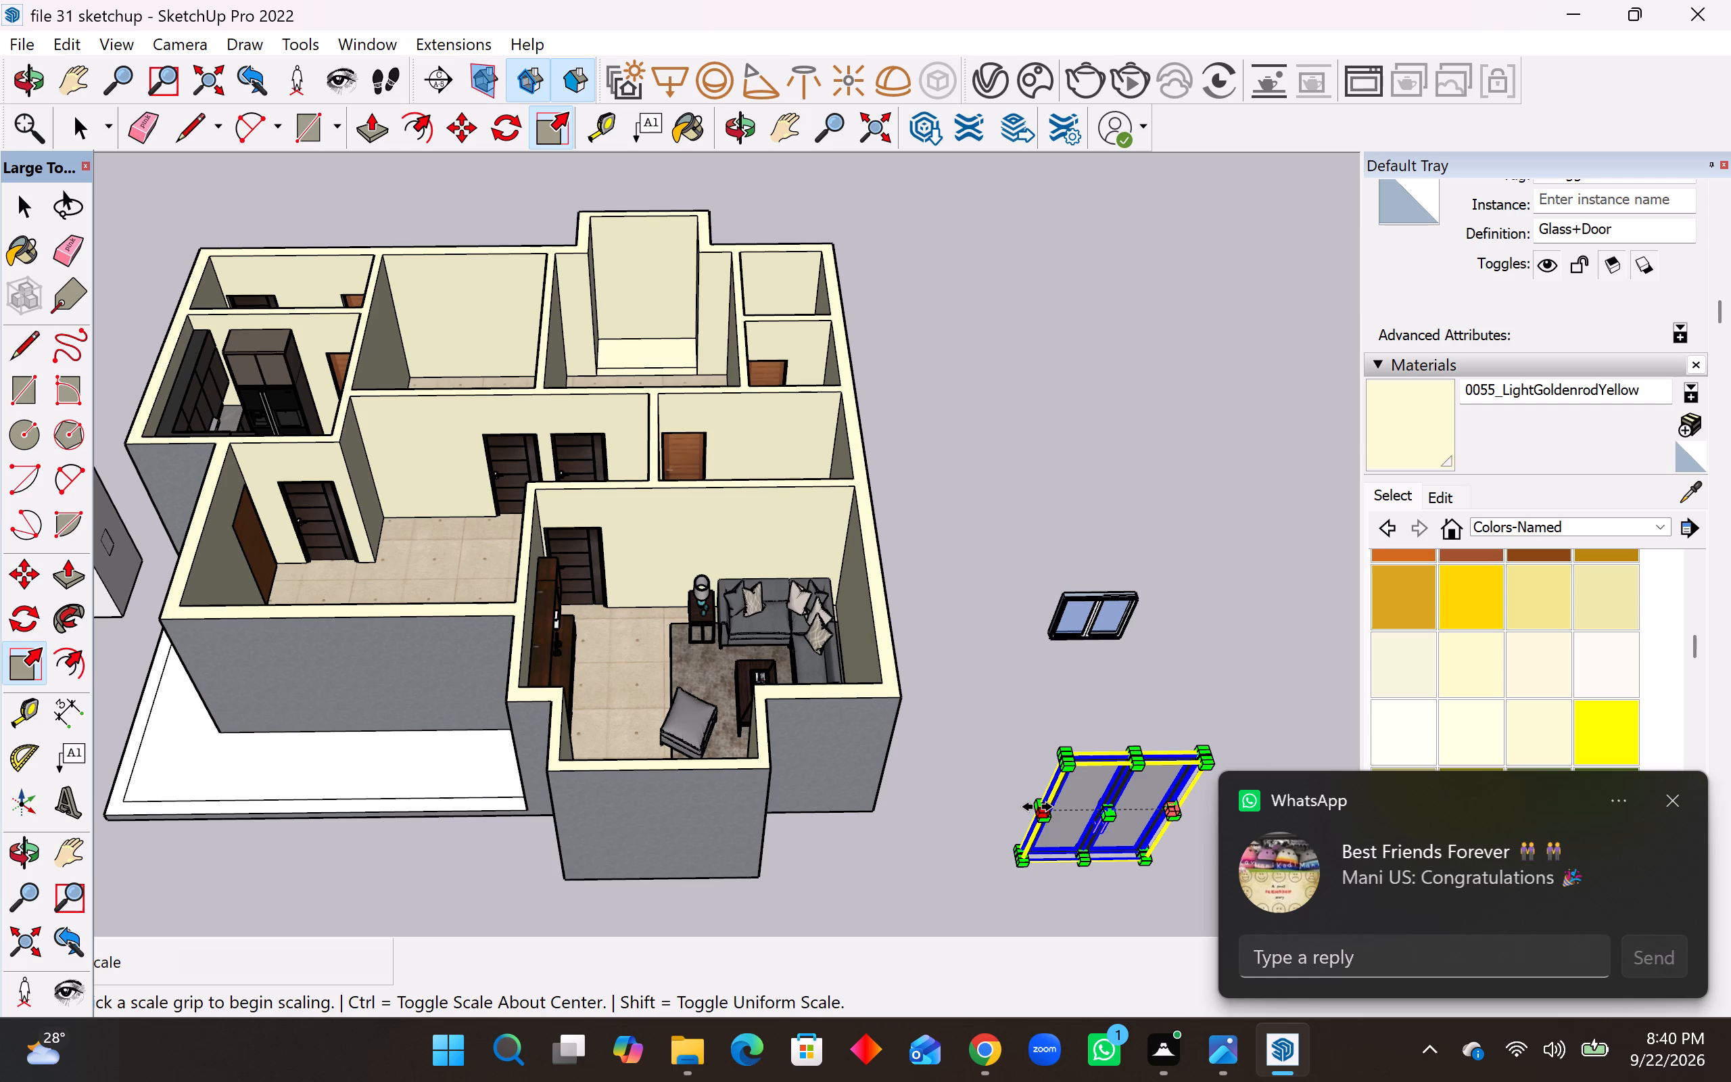
{"action": "left_click", "coordinate": [1037, 807]}
{"action": "left_click", "coordinate": [1104, 806]}
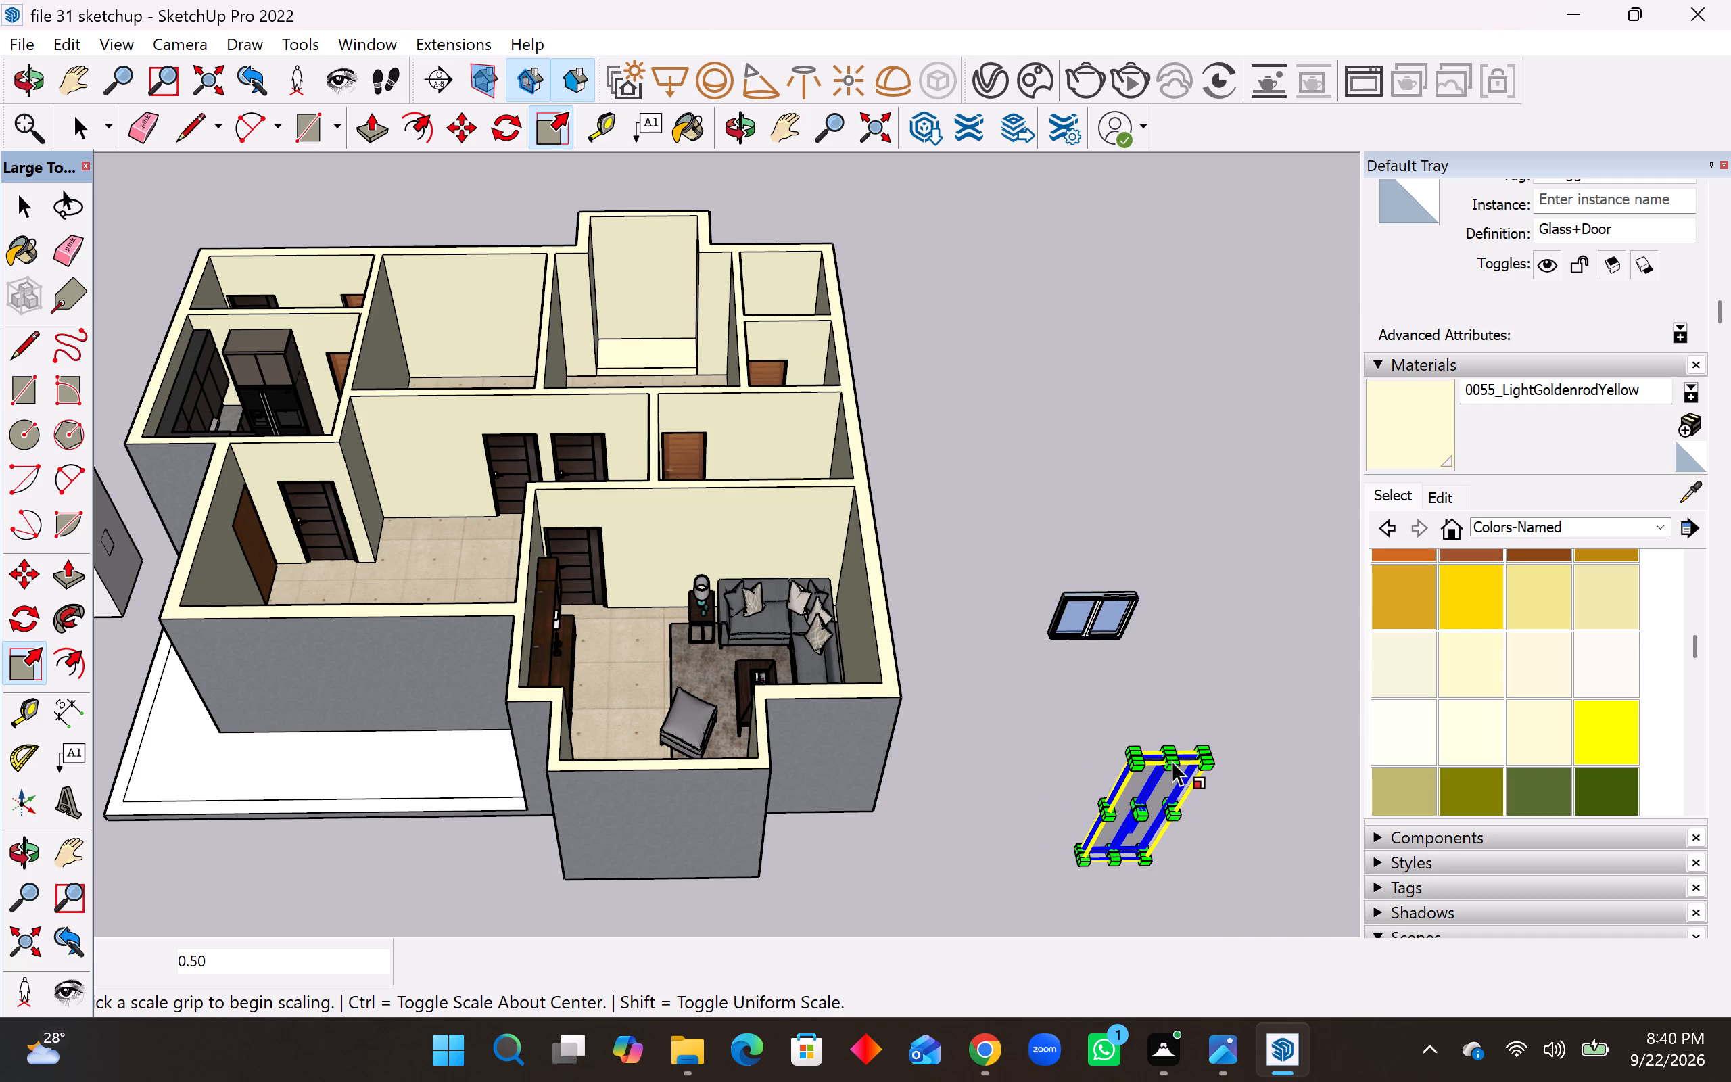
{"action": "left_click", "coordinate": [1169, 753]}
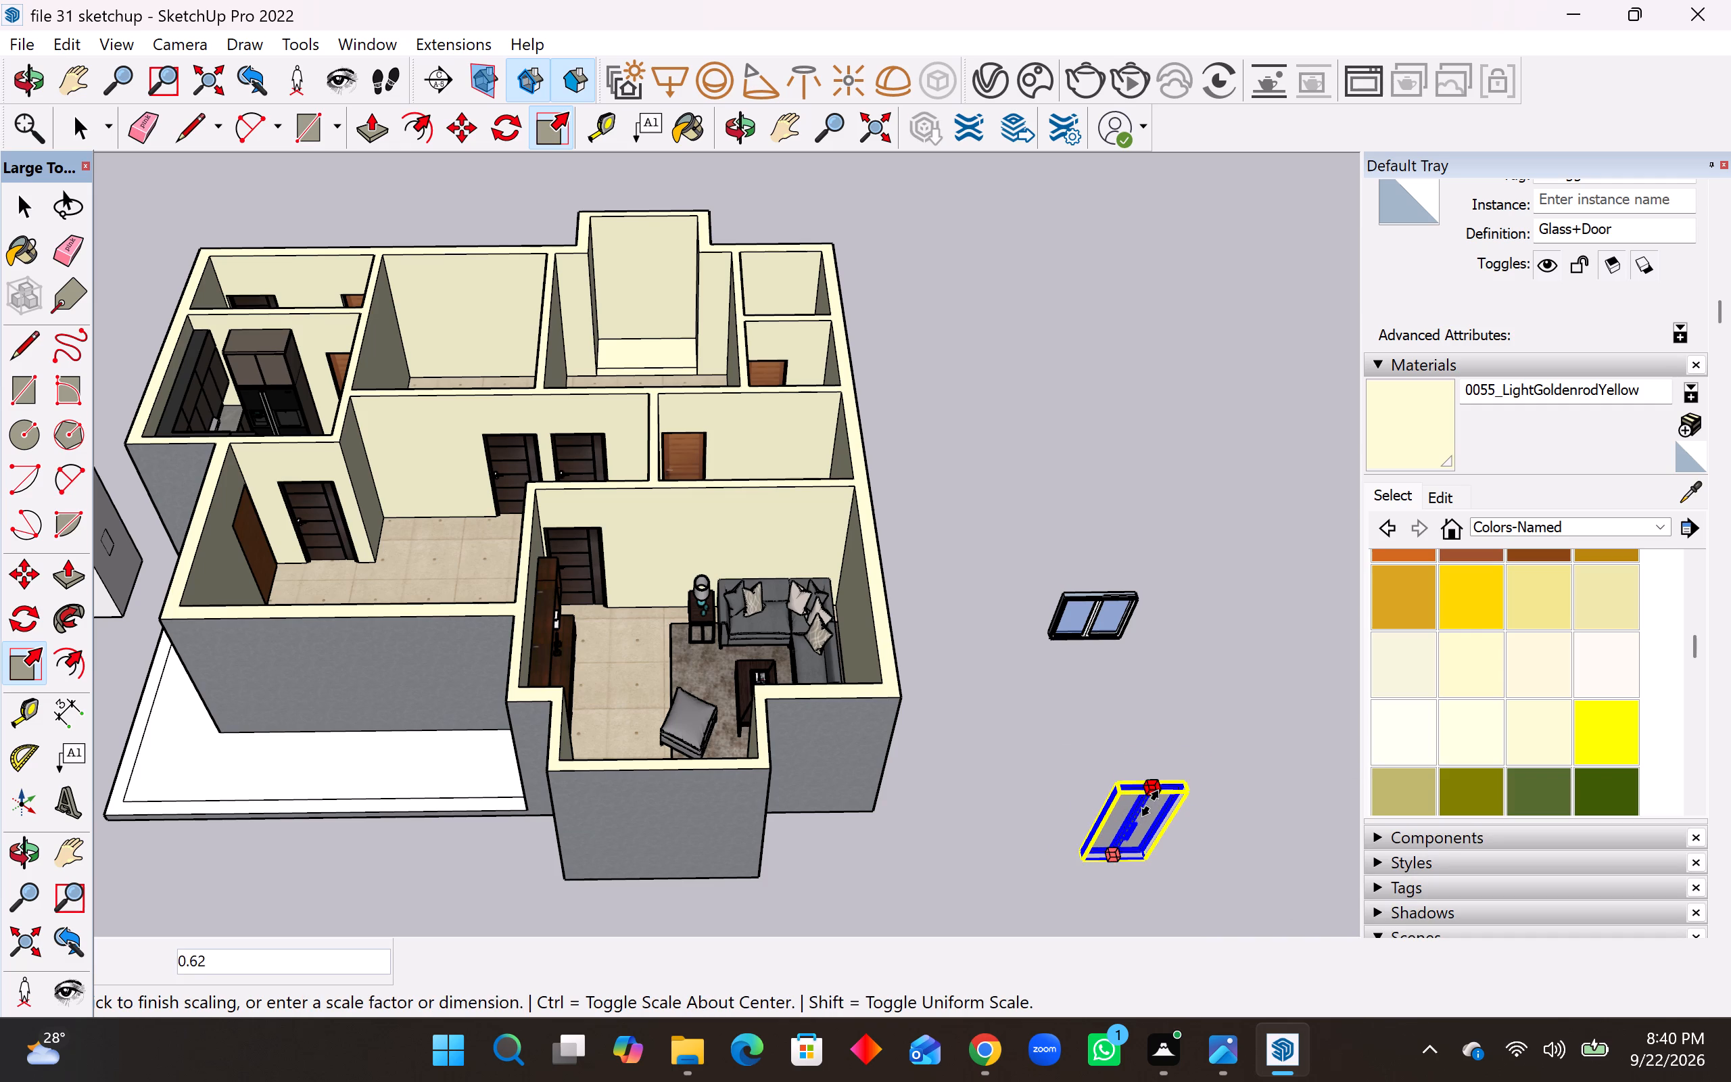
{"action": "left_click", "coordinate": [1149, 810]}
Move the scaled glass door about 43' 2" to the back room's alcove opening, placing its bottom corner at the jamb base.
{"action": "key", "text": "m"}
{"action": "scroll", "coordinate": [1081, 879], "scroll_direction": "up", "scroll_amount": 4}
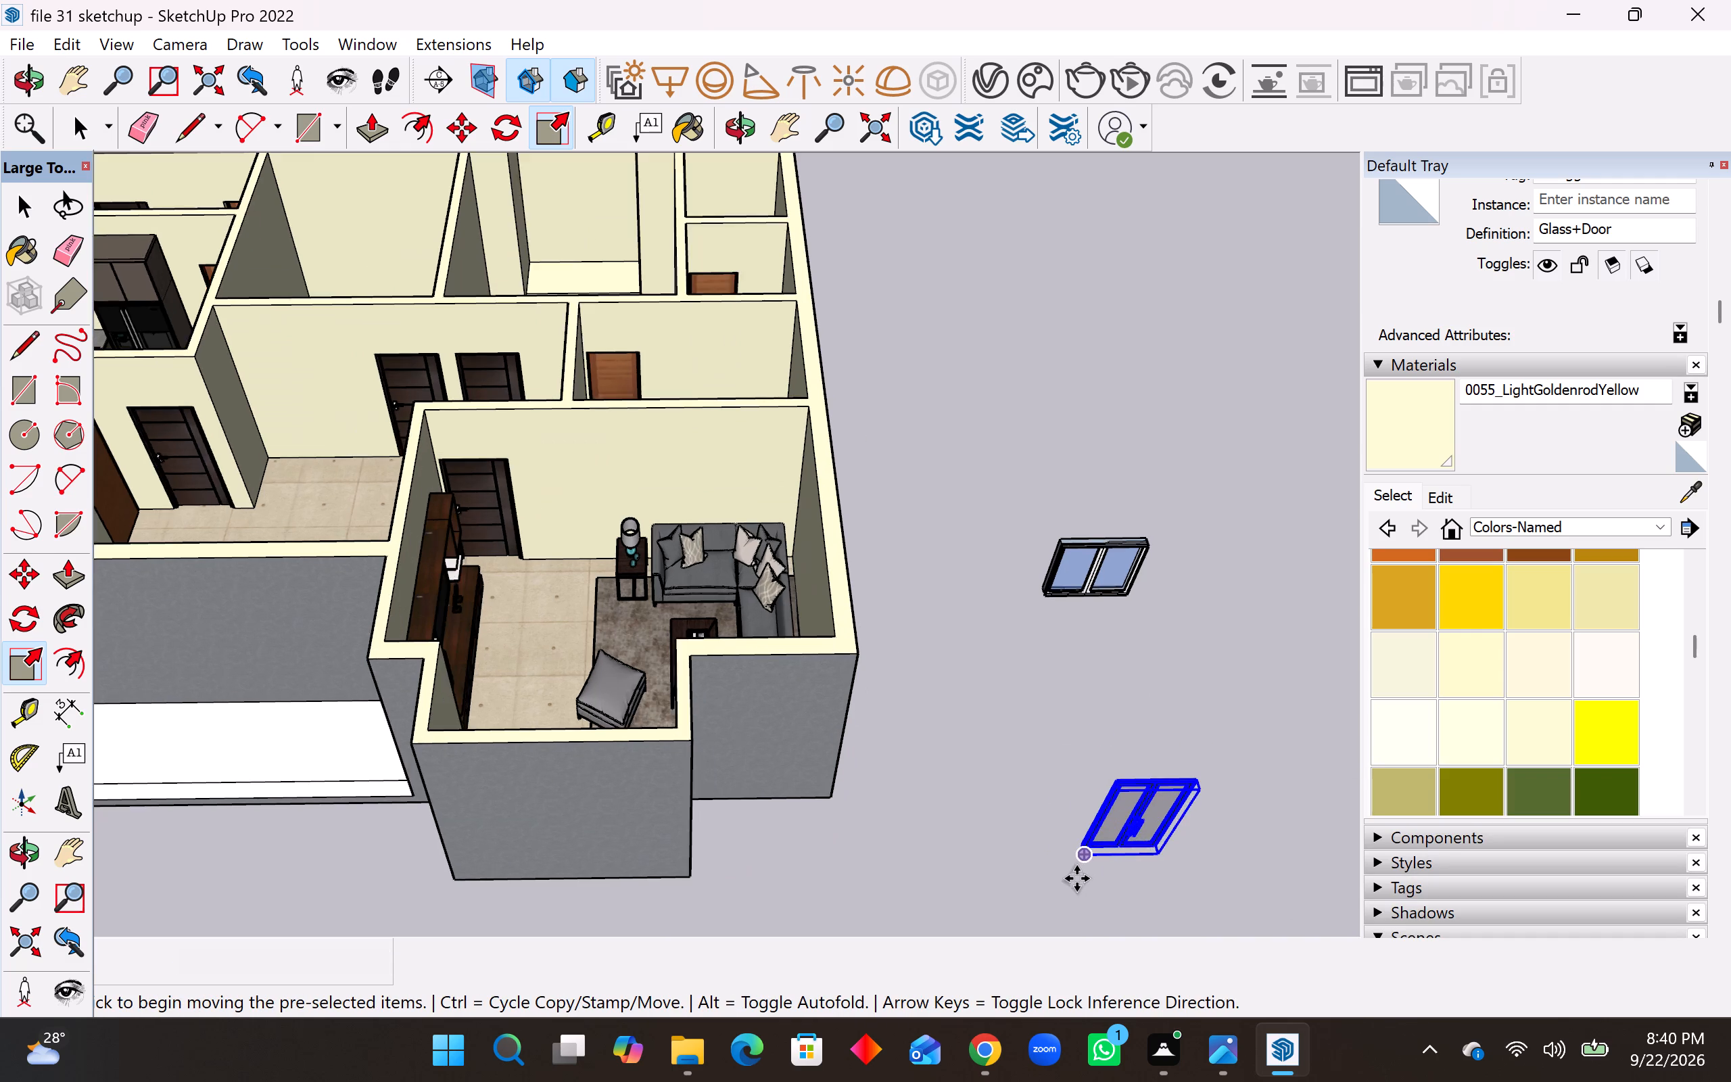
{"action": "scroll", "coordinate": [1076, 878], "scroll_direction": "up", "scroll_amount": 7}
{"action": "left_click", "coordinate": [1093, 848]}
{"action": "scroll", "coordinate": [1152, 897], "scroll_direction": "down", "scroll_amount": 11}
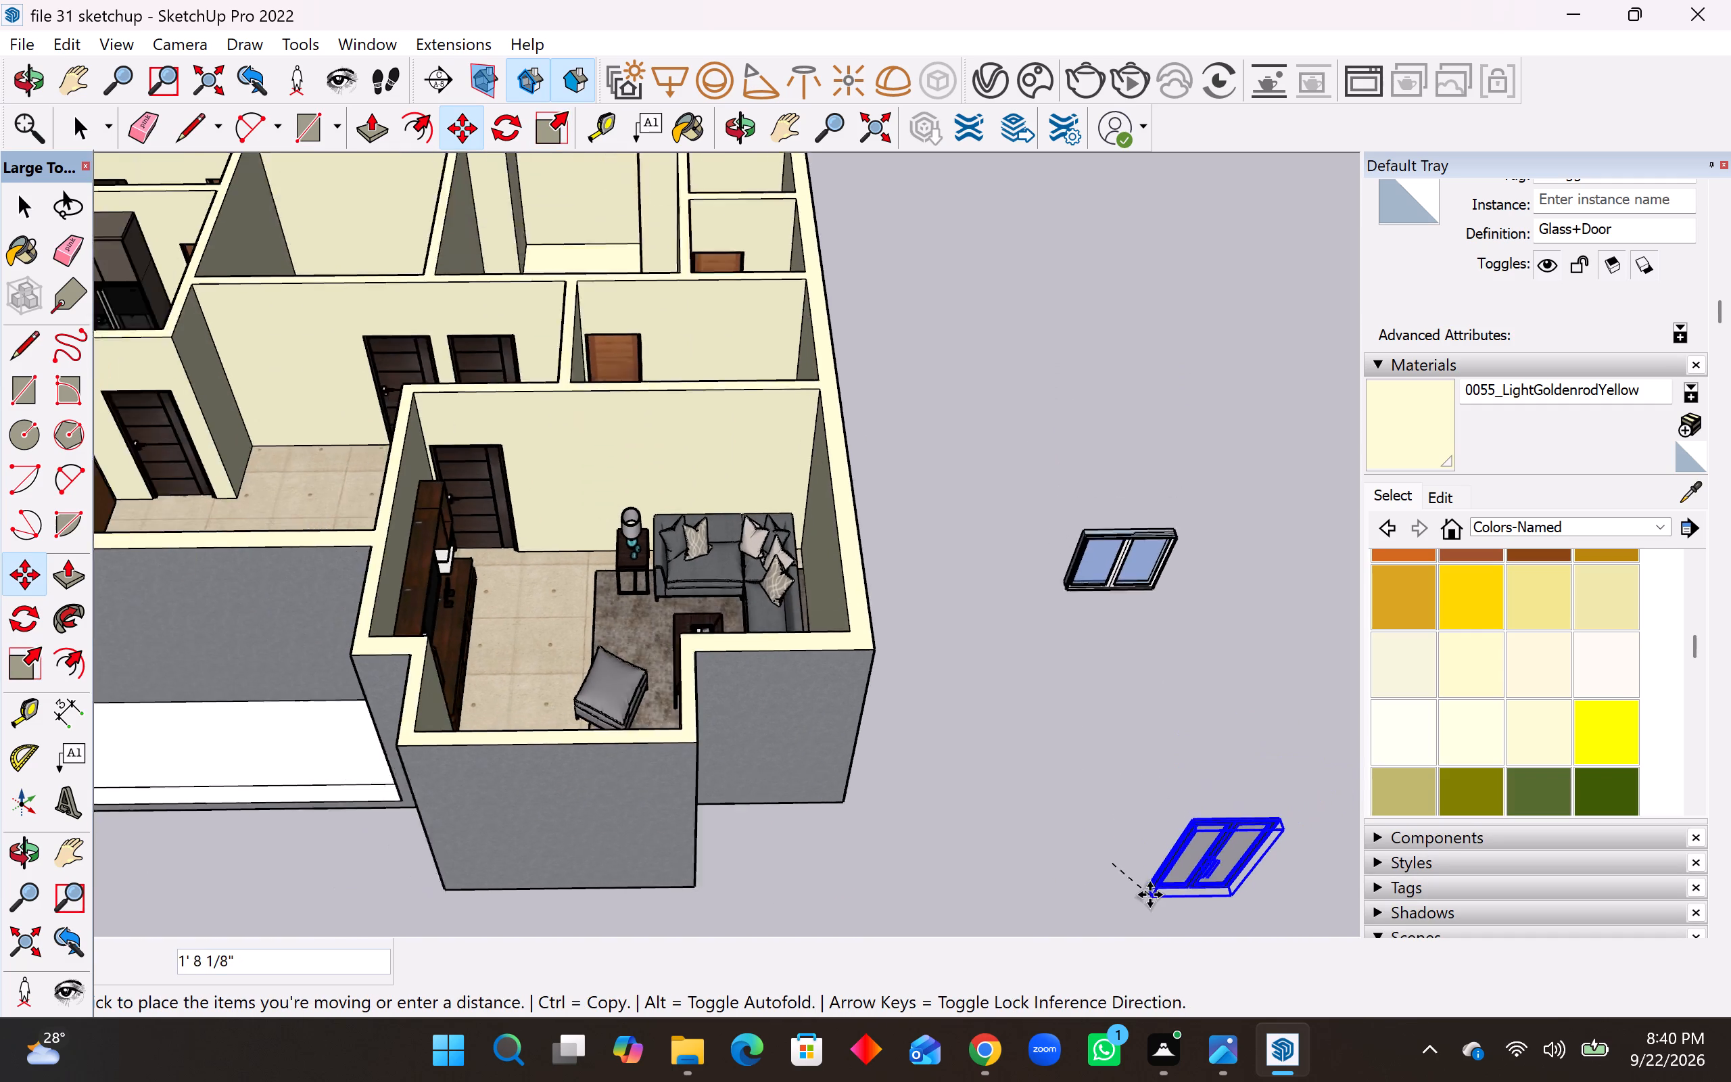
{"action": "scroll", "coordinate": [1149, 895], "scroll_direction": "down", "scroll_amount": 9}
{"action": "middle_click_drag", "start_coordinate": [813, 550], "coordinate": [818, 801]}
{"action": "scroll", "coordinate": [790, 427], "scroll_direction": "up", "scroll_amount": 5}
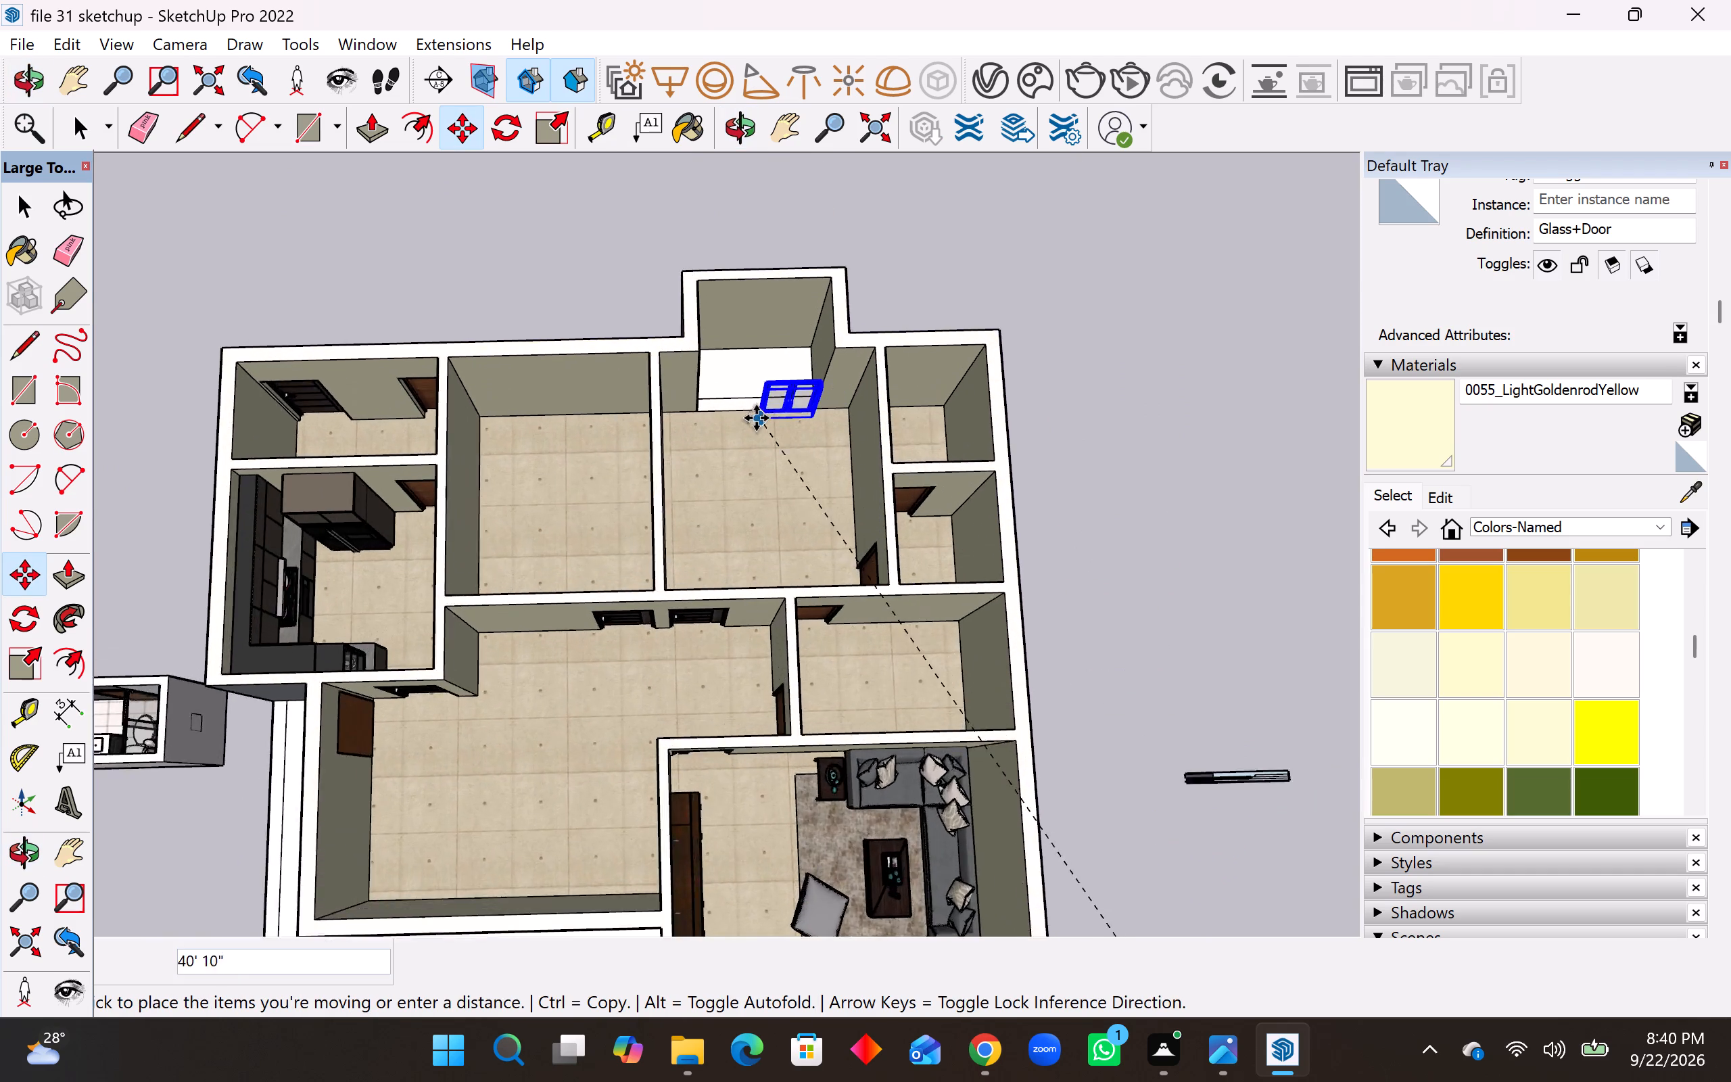
{"action": "scroll", "coordinate": [756, 418], "scroll_direction": "up", "scroll_amount": 7}
{"action": "left_click", "coordinate": [664, 412]}
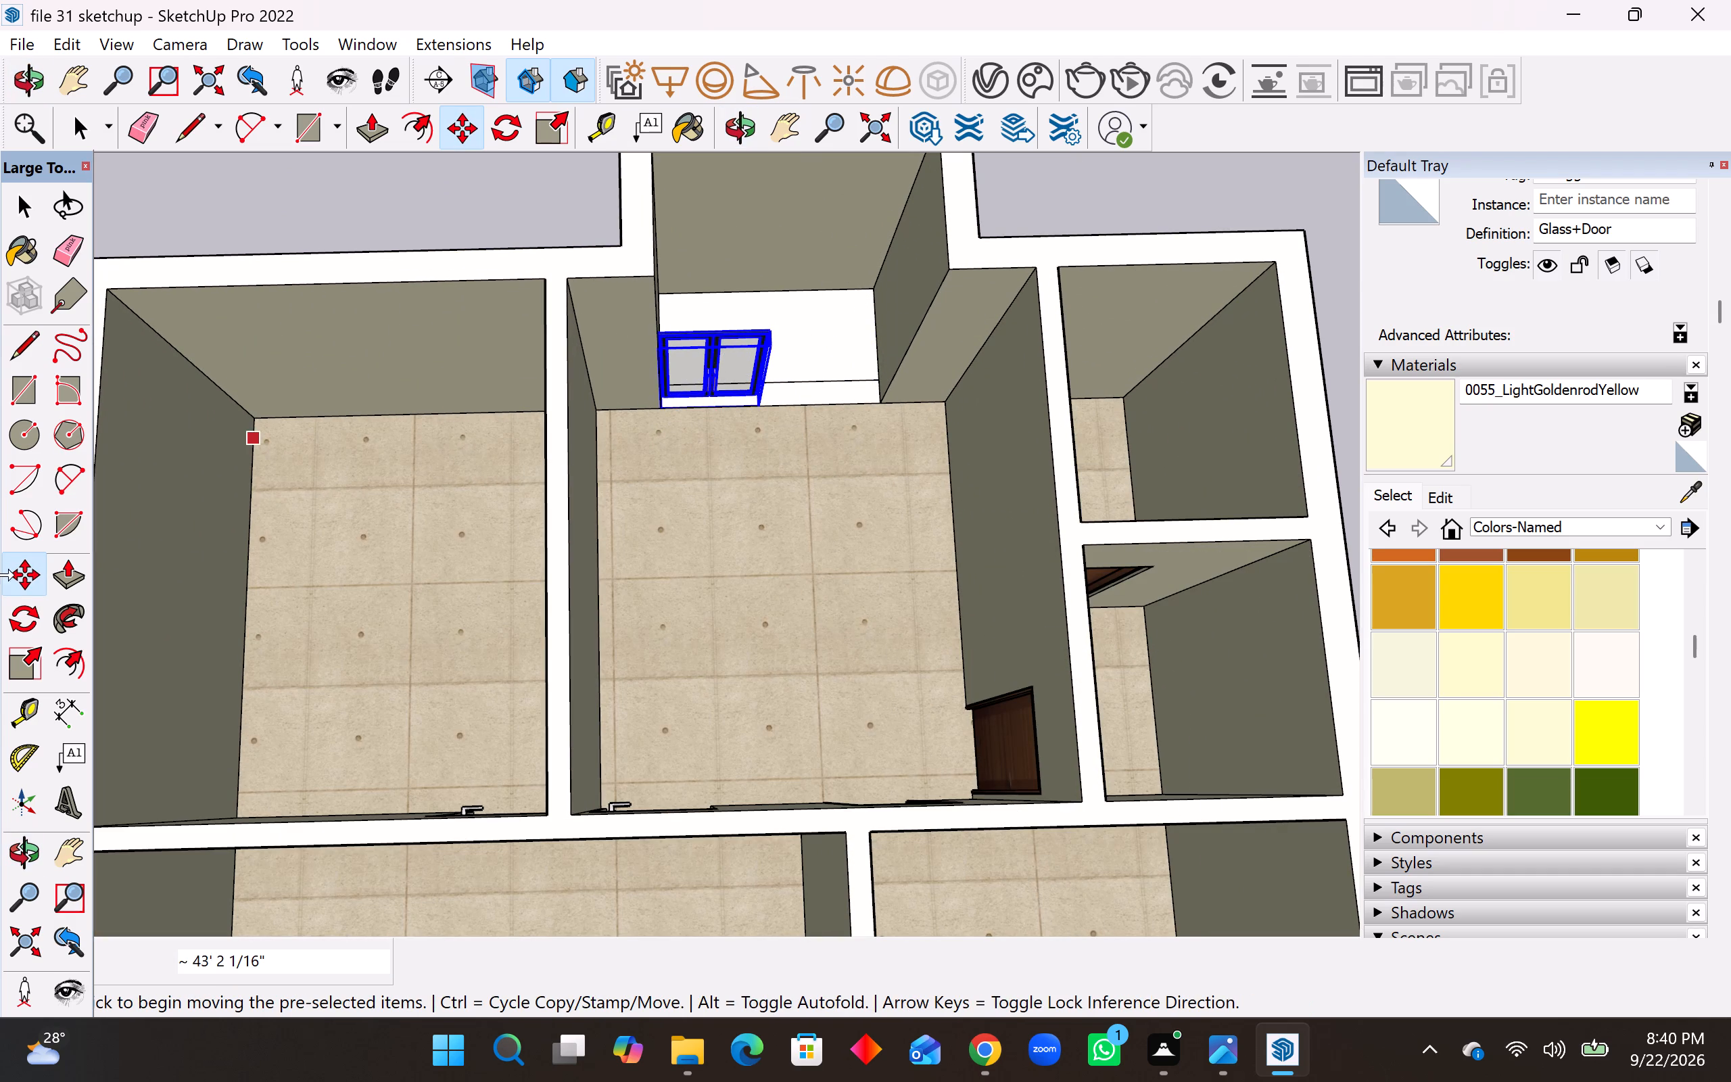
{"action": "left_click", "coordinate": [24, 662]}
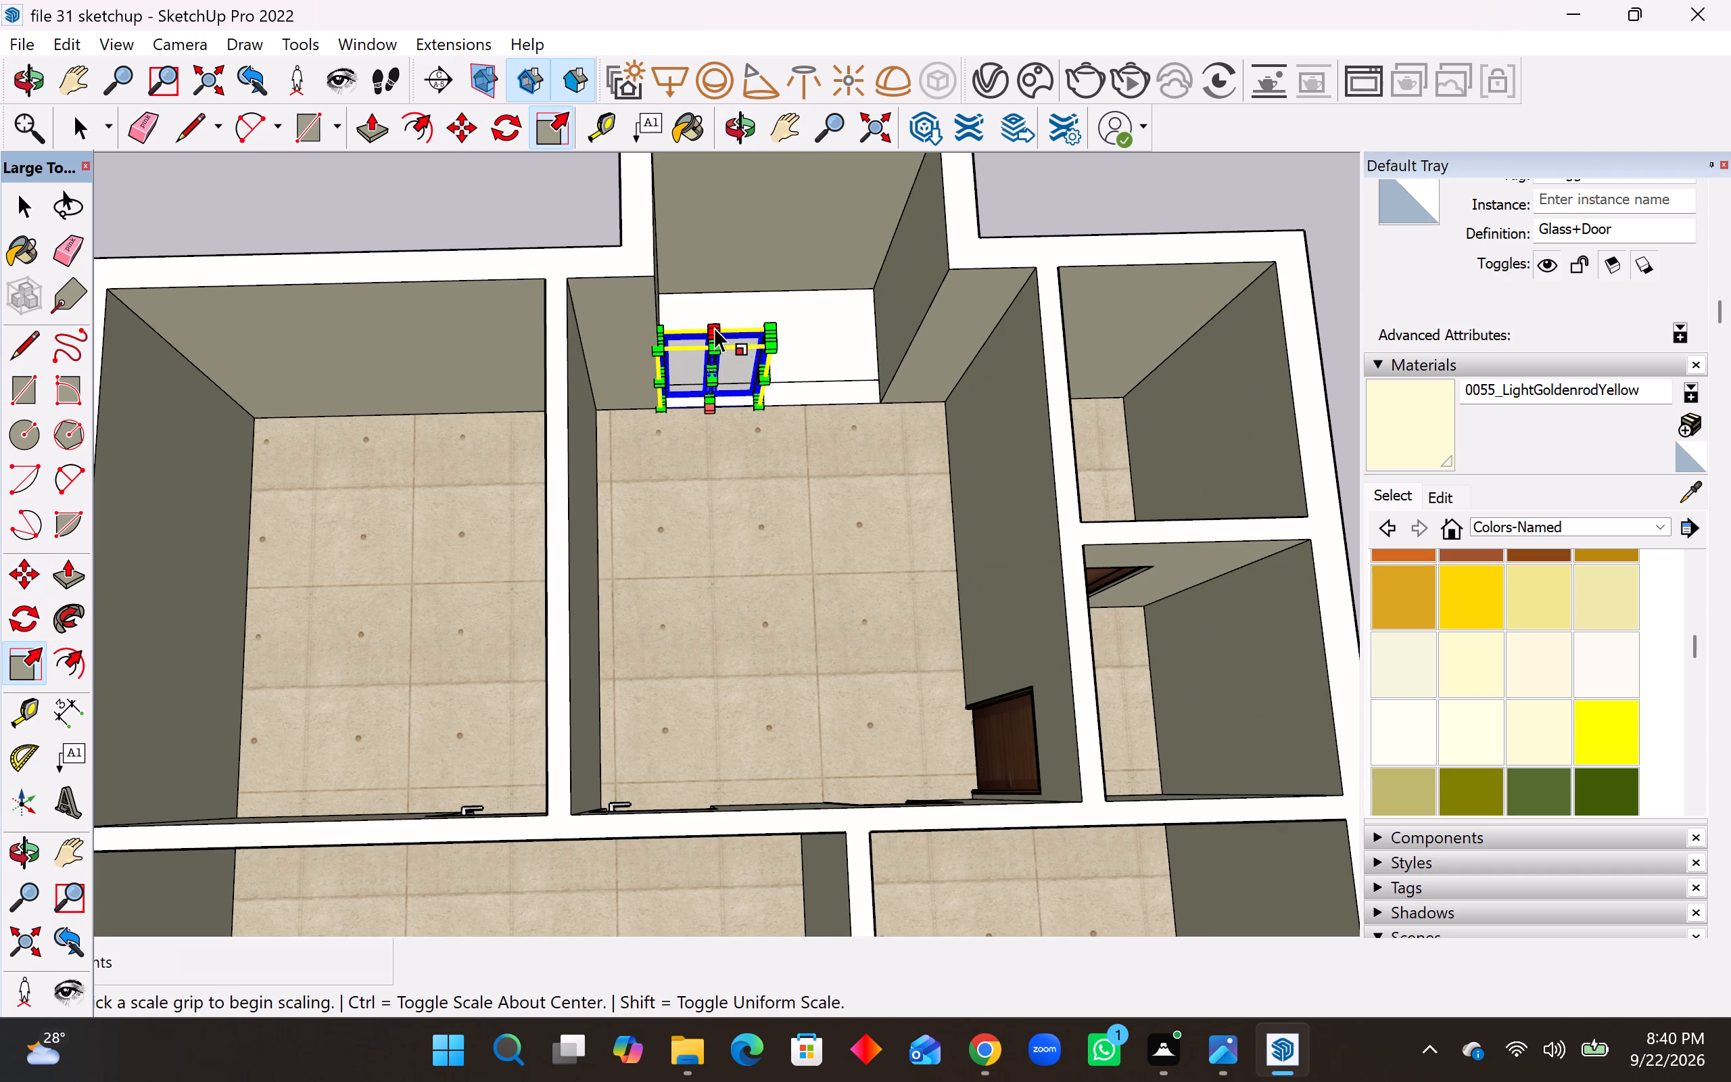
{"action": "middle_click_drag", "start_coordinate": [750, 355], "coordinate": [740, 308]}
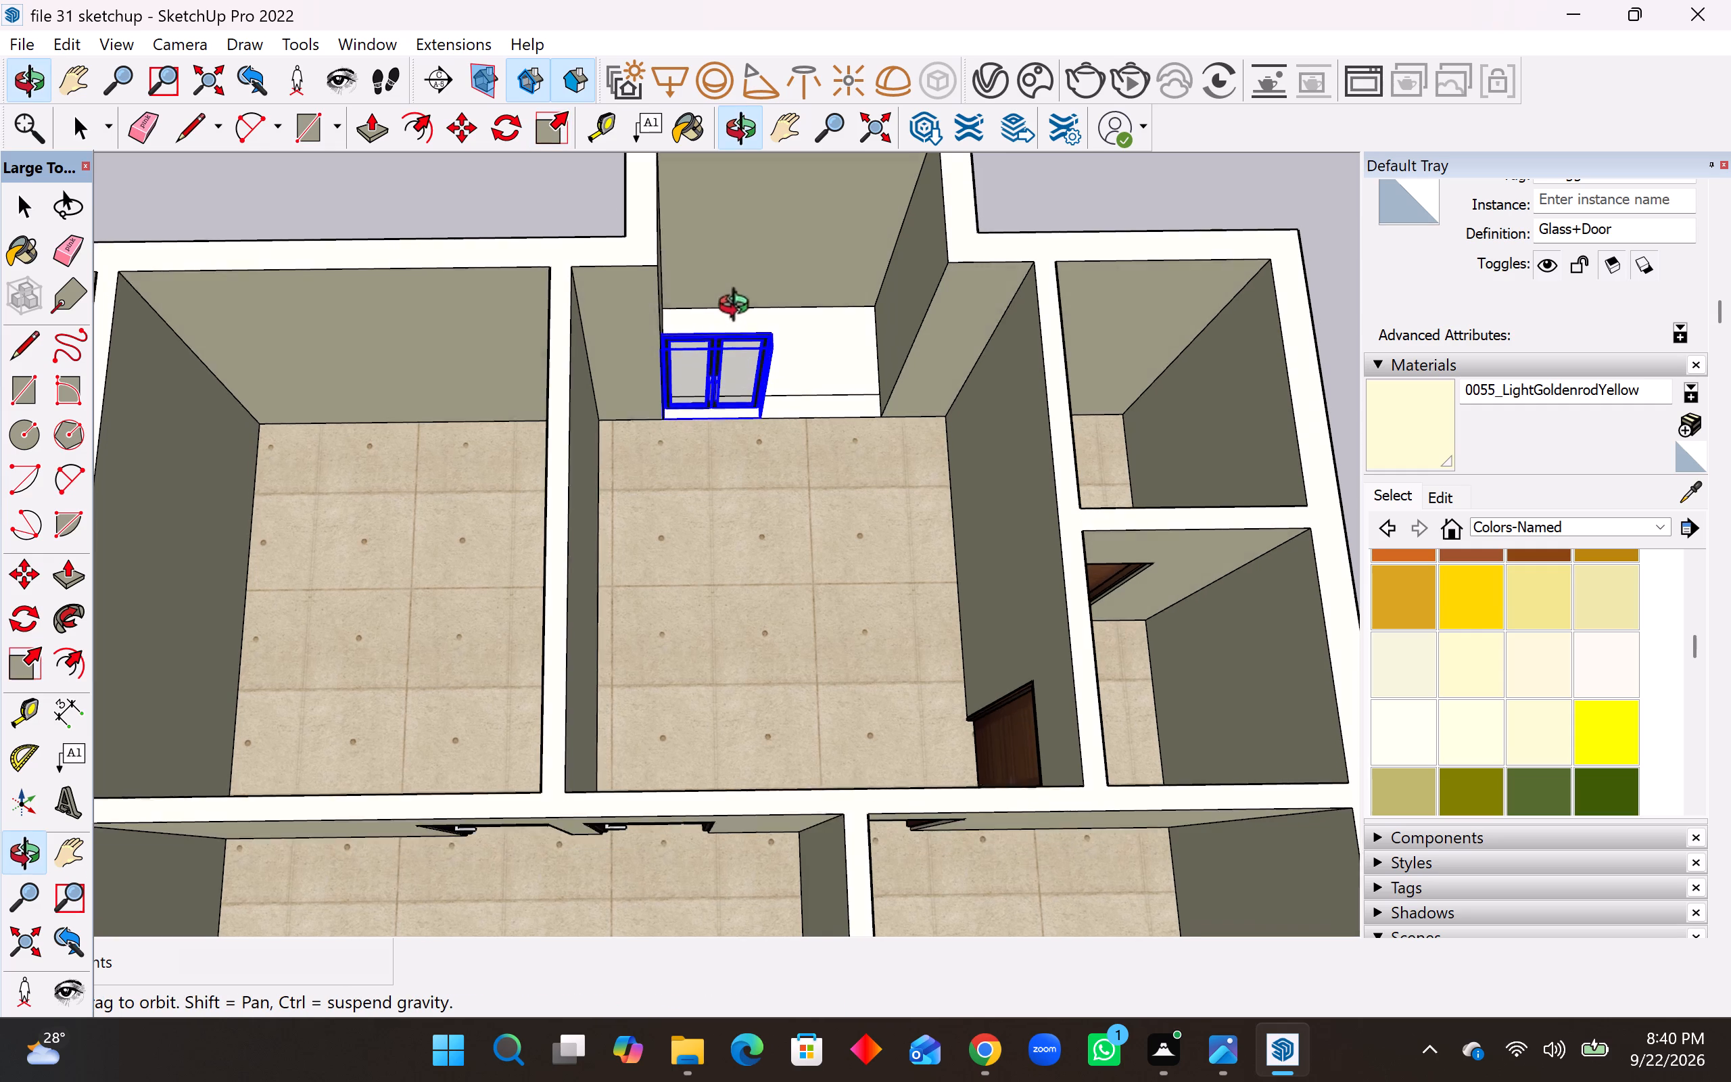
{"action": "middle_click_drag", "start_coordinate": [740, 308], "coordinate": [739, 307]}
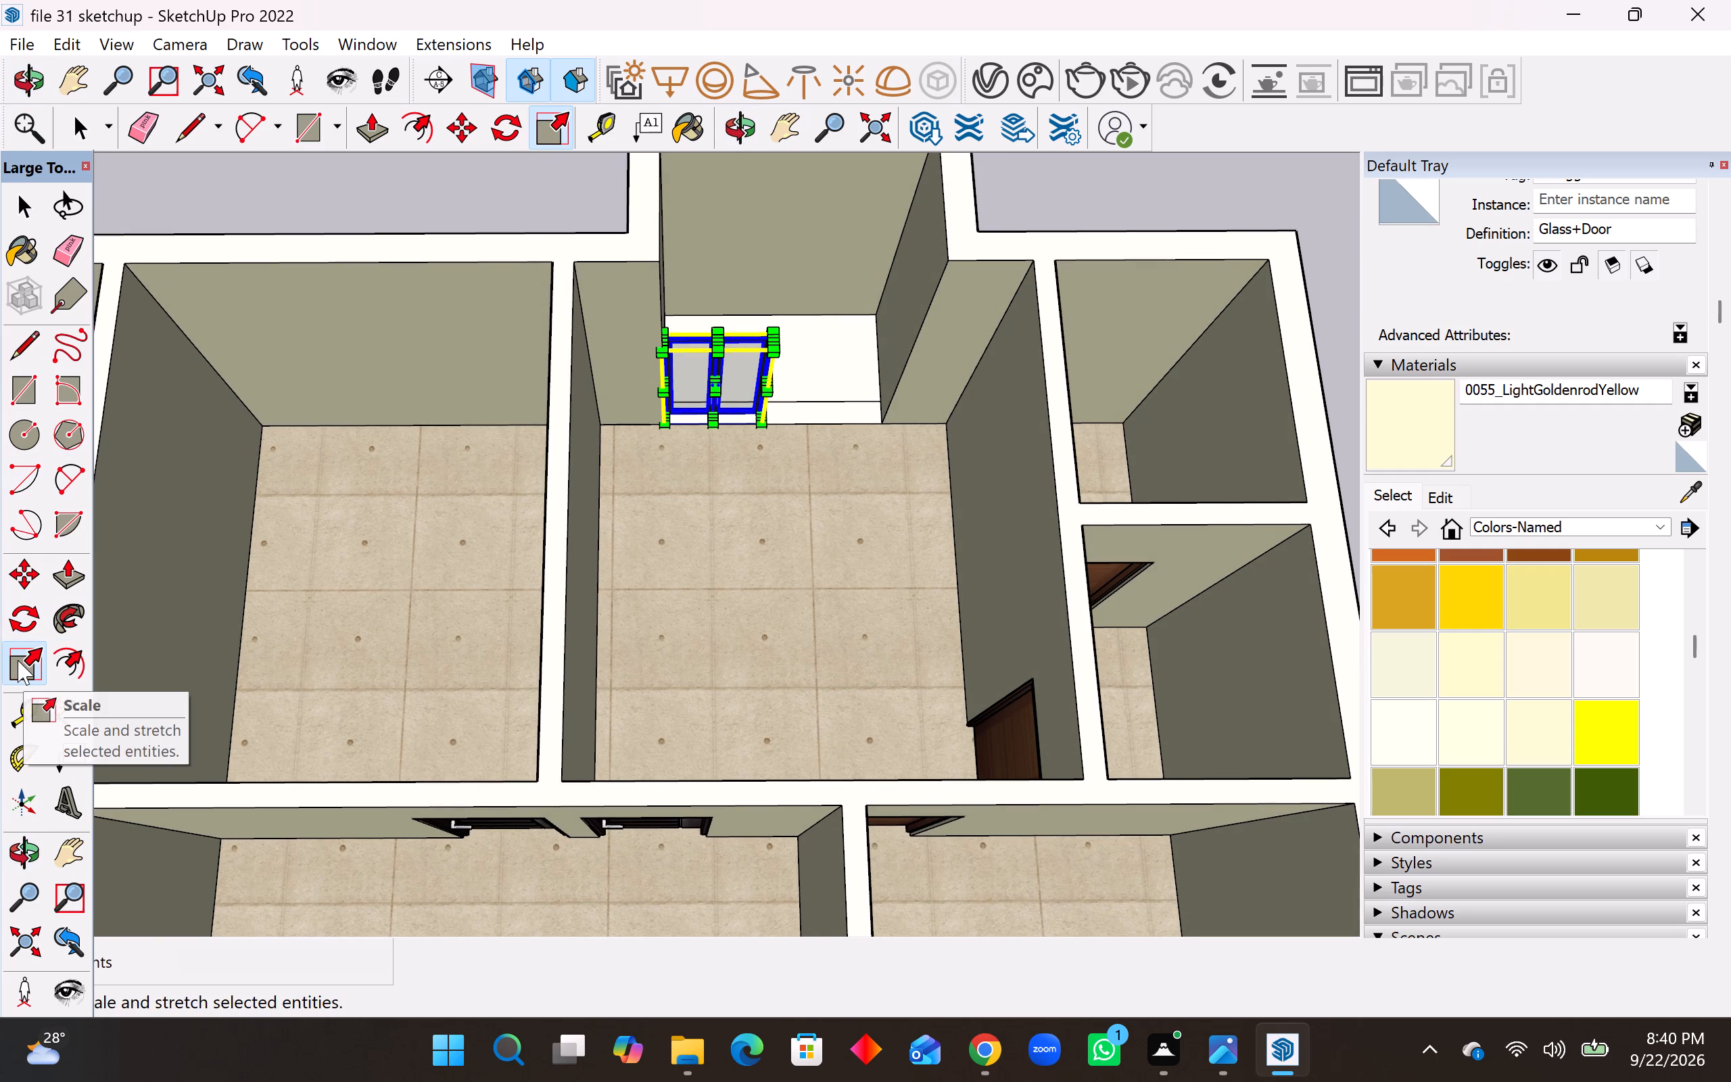
Draw a 7' 6" by 9" rectangle bridging the wall tops across the back room's alcove opening.
{"action": "left_click", "coordinate": [22, 390]}
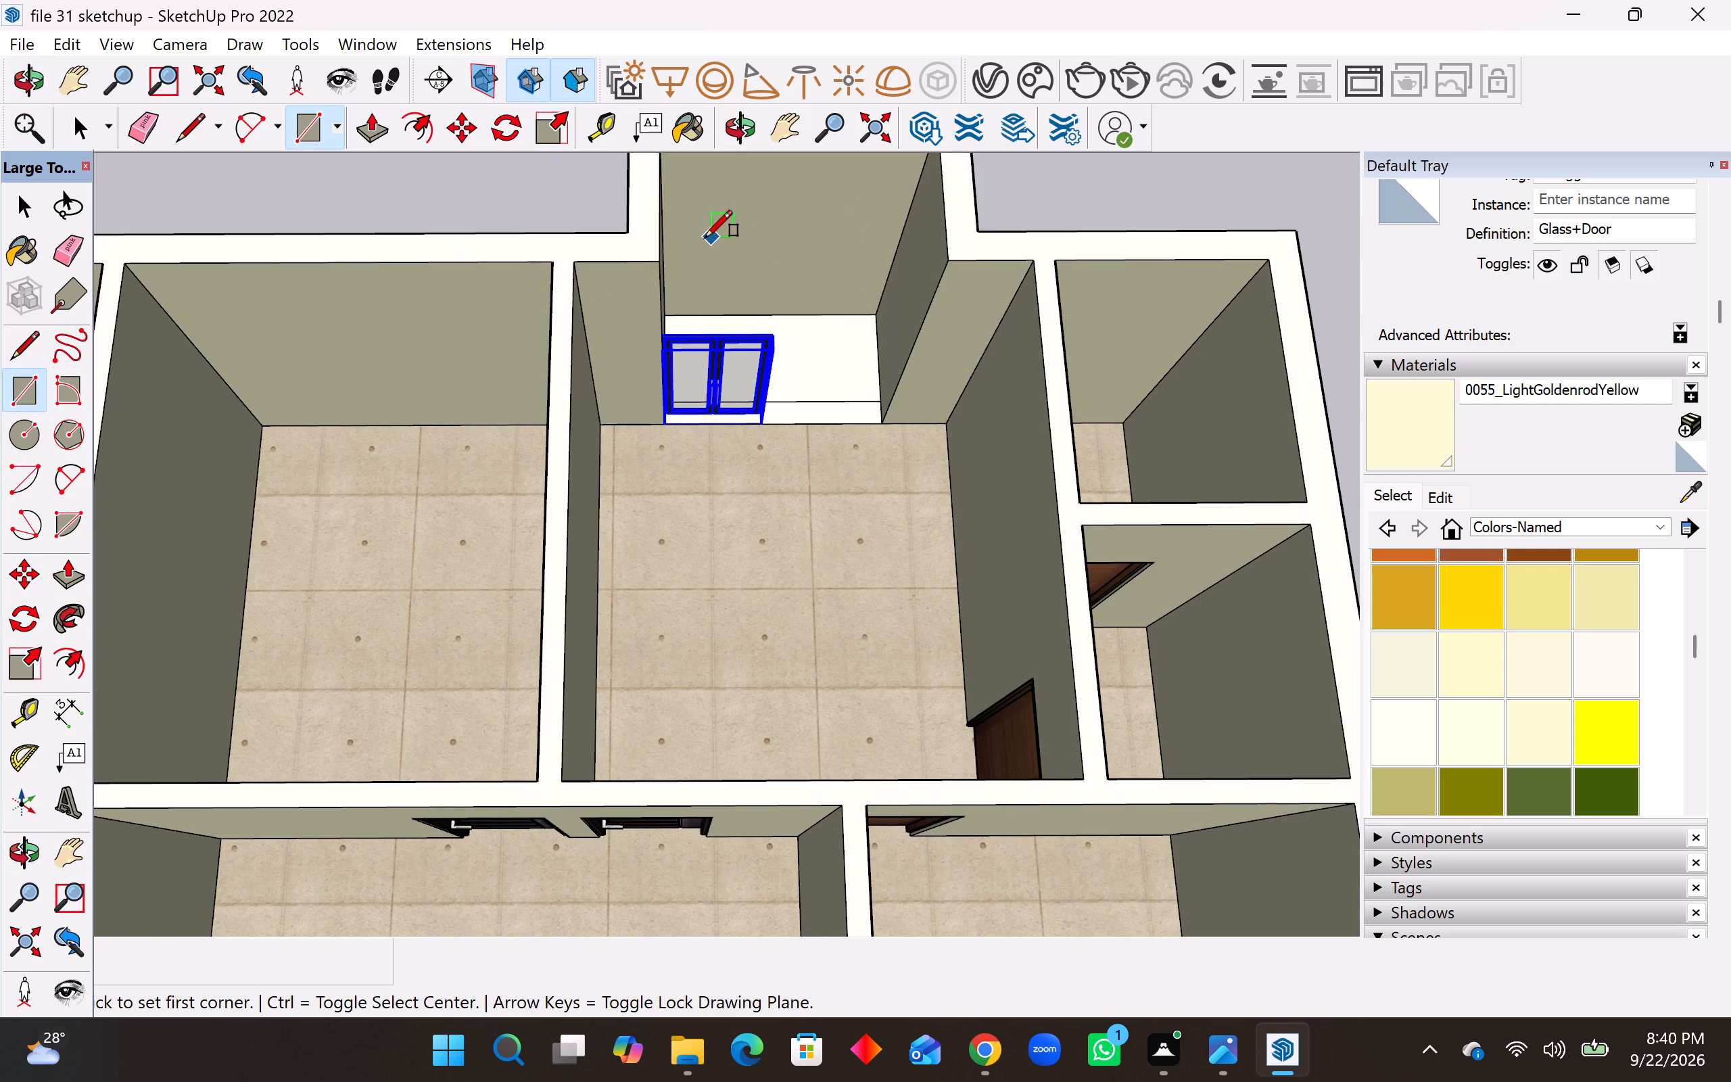
{"action": "left_click", "coordinate": [660, 258]}
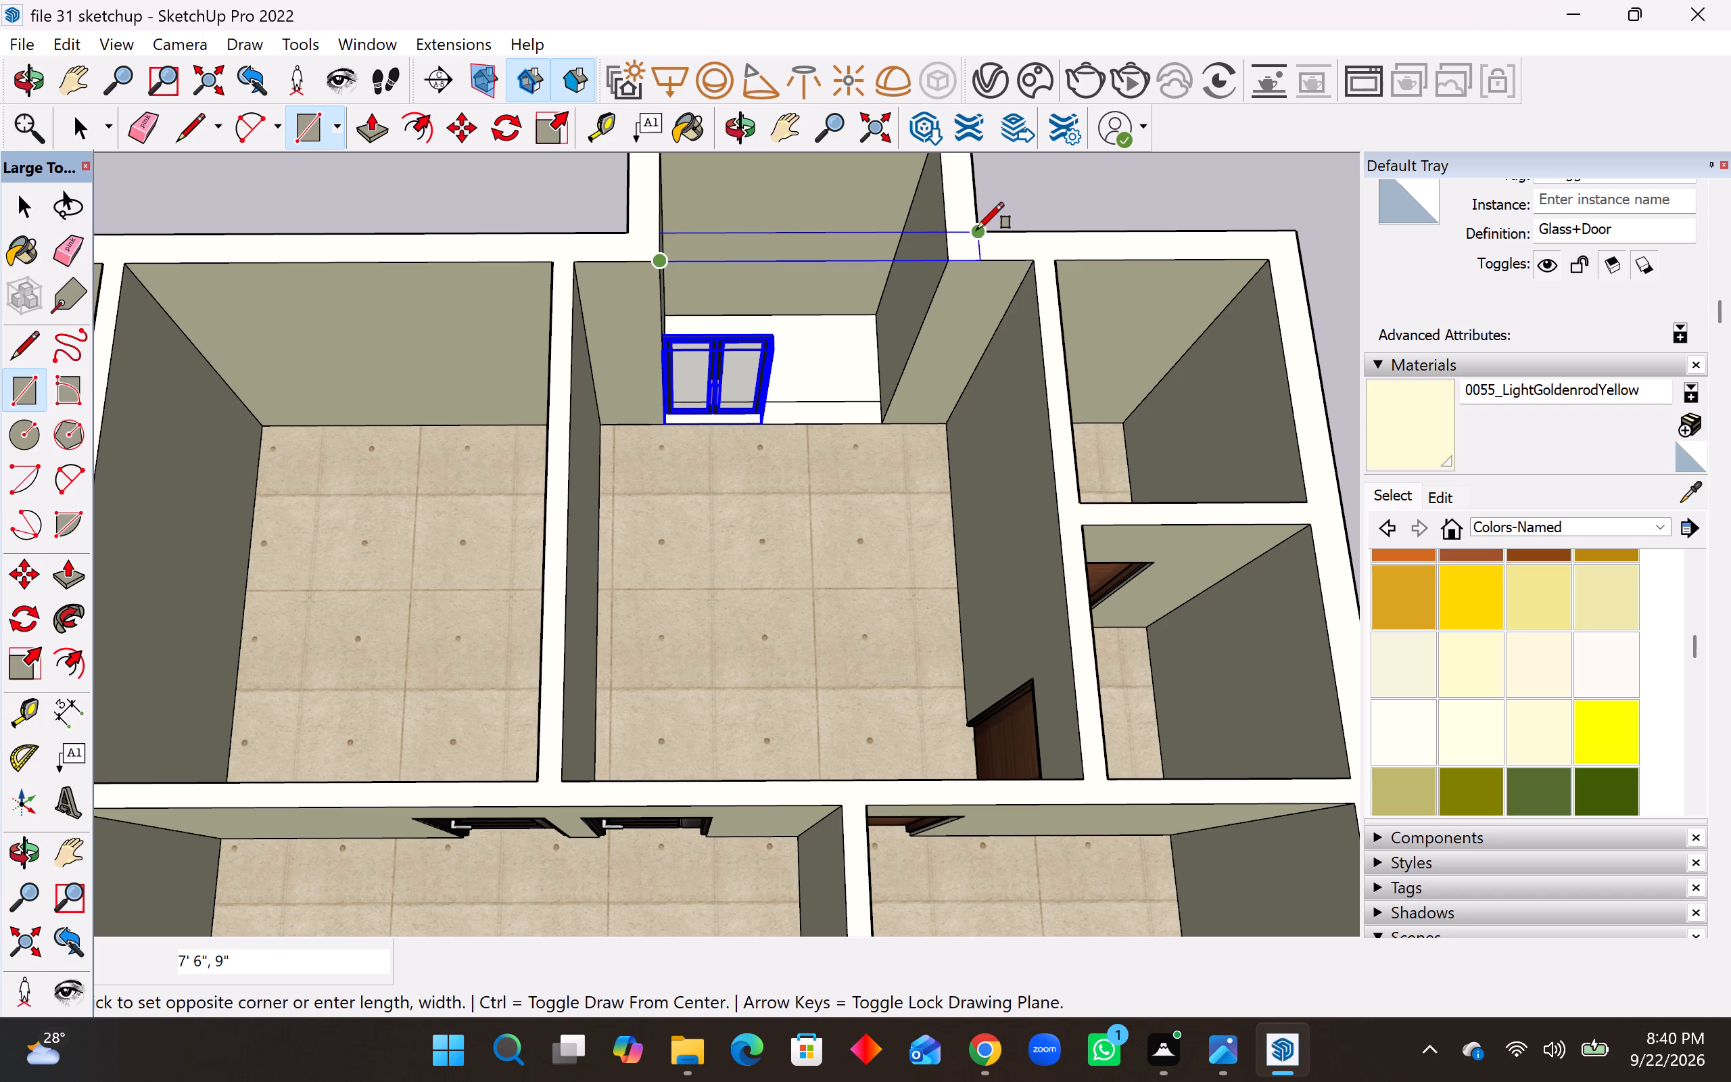
{"action": "left_click", "coordinate": [977, 229]}
Erase the leftover edges on the wall top at the corner beside the alcove opening's new rectangle.
{"action": "scroll", "coordinate": [815, 436], "scroll_direction": "down", "scroll_amount": 4}
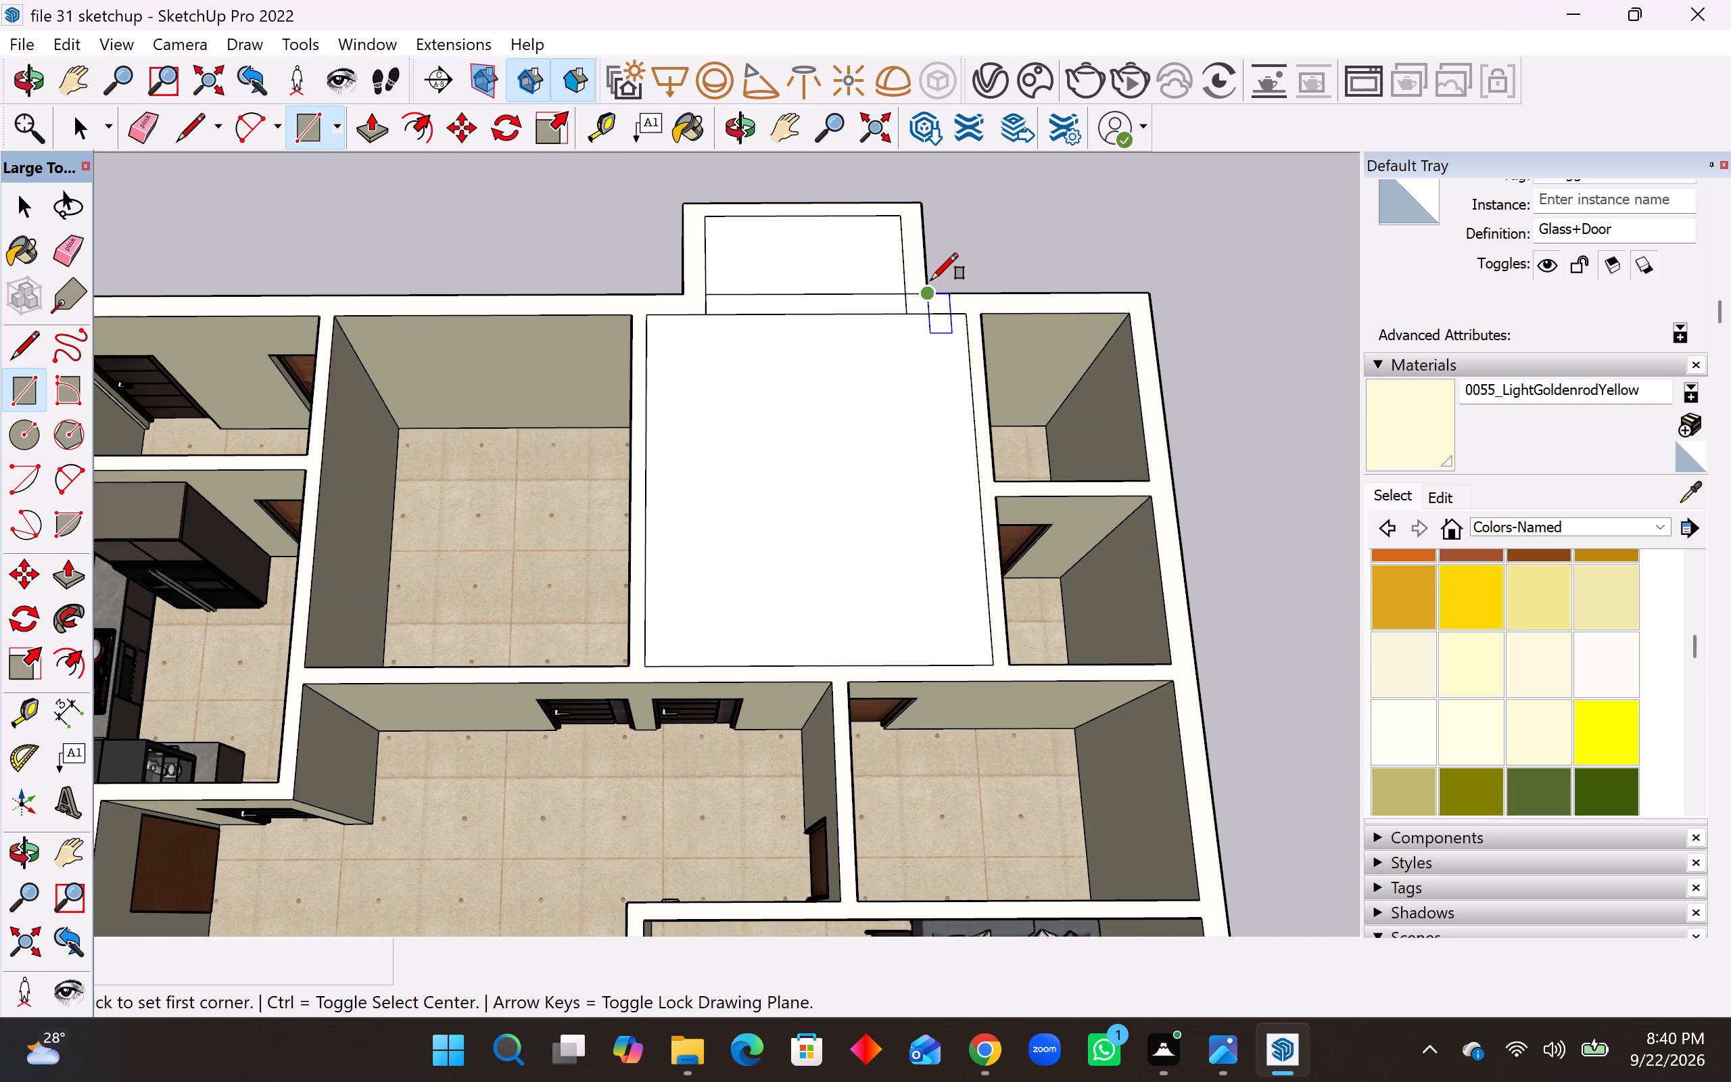
{"action": "scroll", "coordinate": [930, 280], "scroll_direction": "up", "scroll_amount": 7}
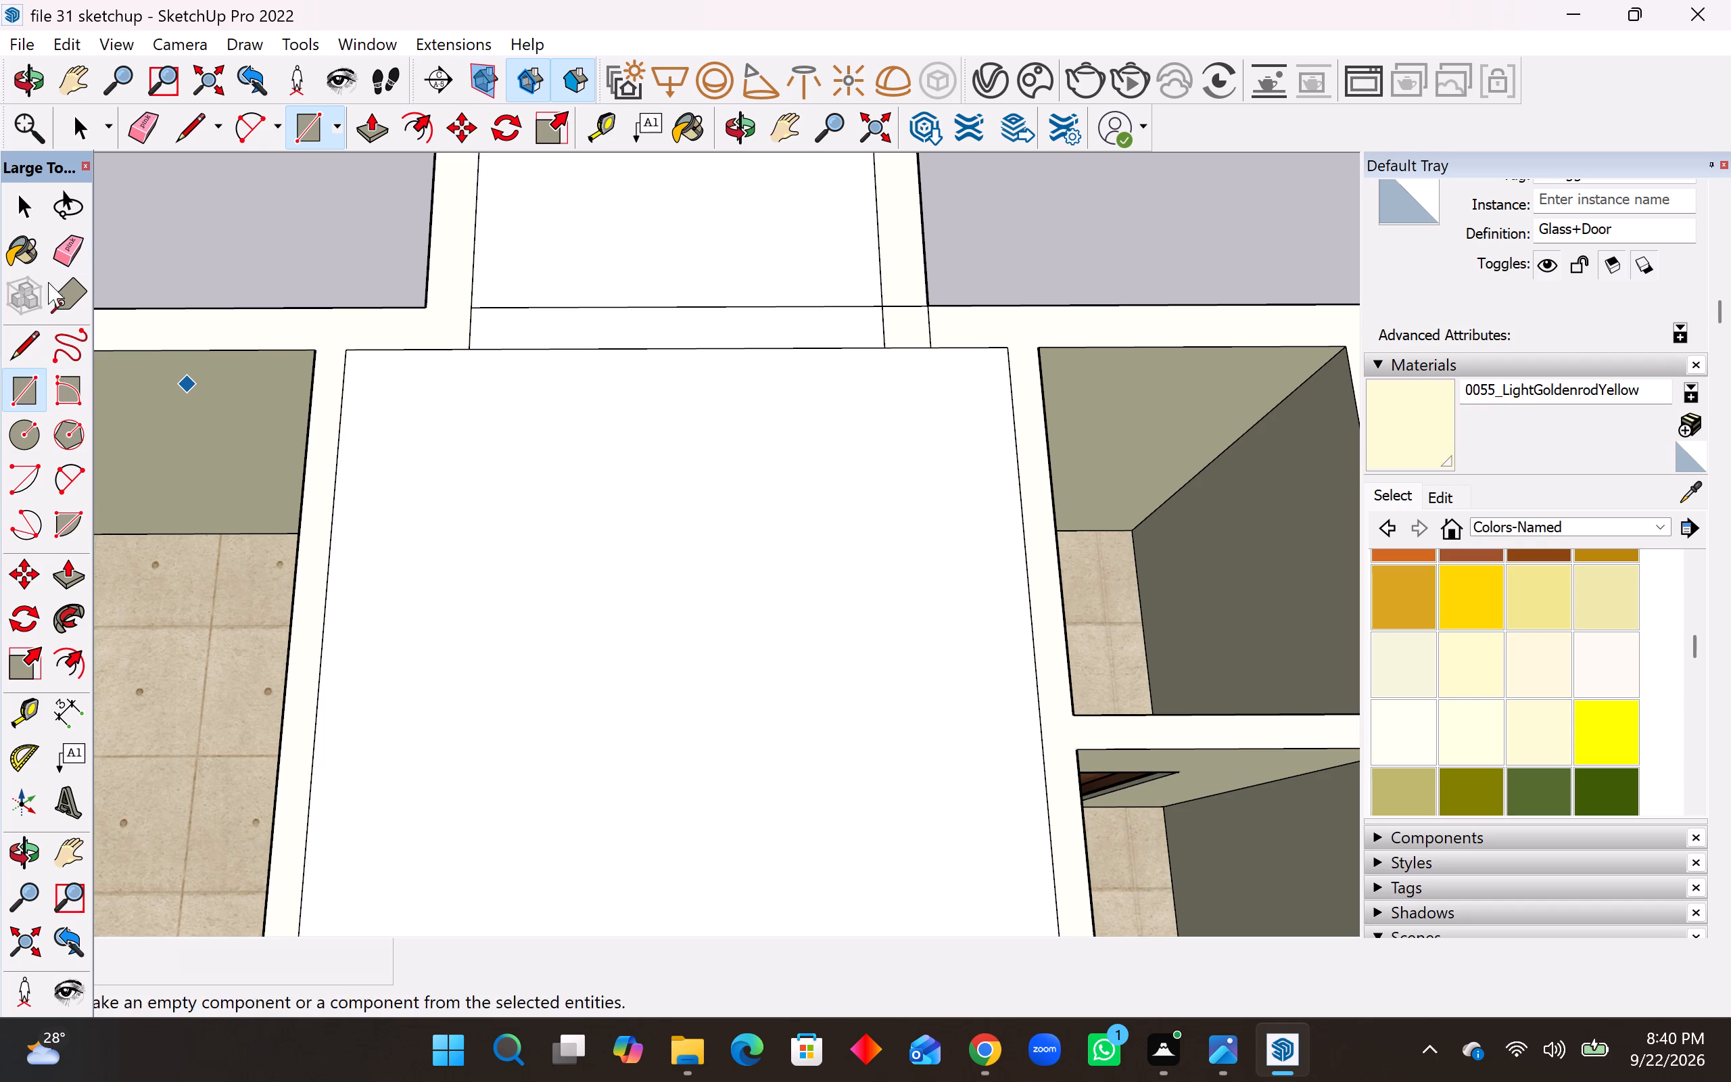
{"action": "left_click", "coordinate": [64, 248]}
{"action": "left_click_drag", "start_coordinate": [905, 299], "coordinate": [907, 313]}
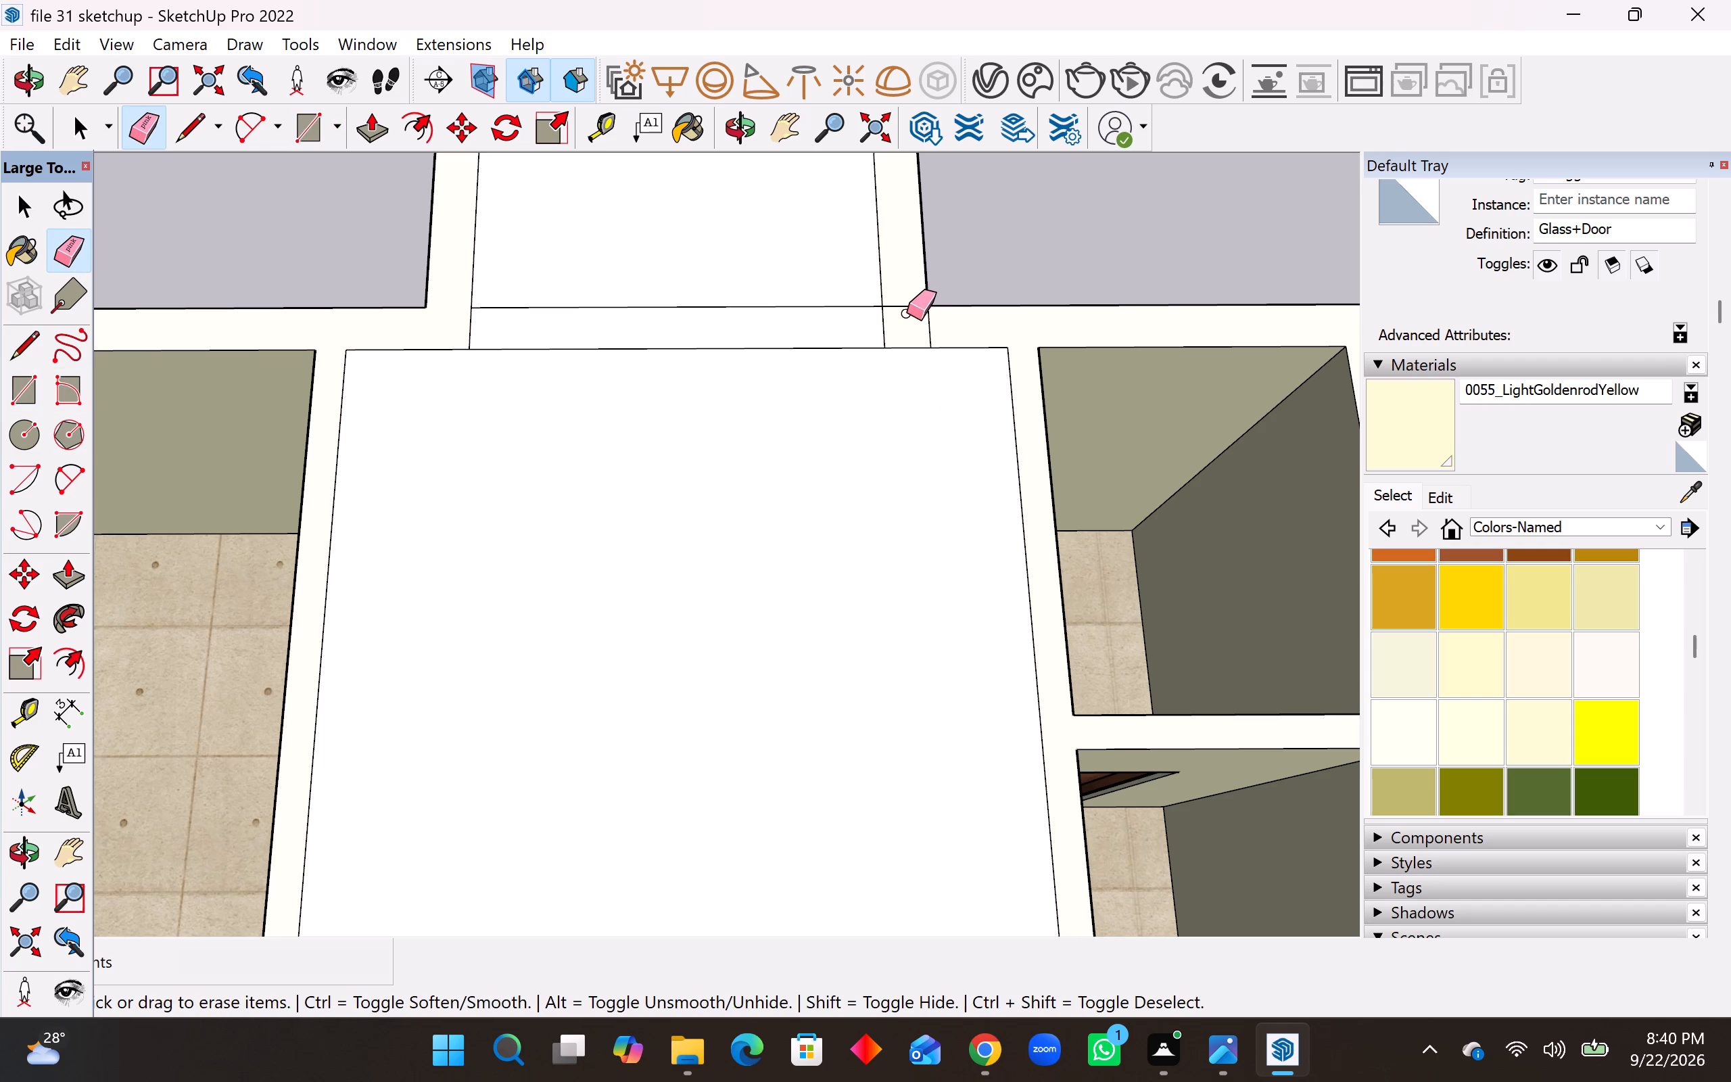
{"action": "left_click_drag", "start_coordinate": [907, 313], "coordinate": [930, 327]}
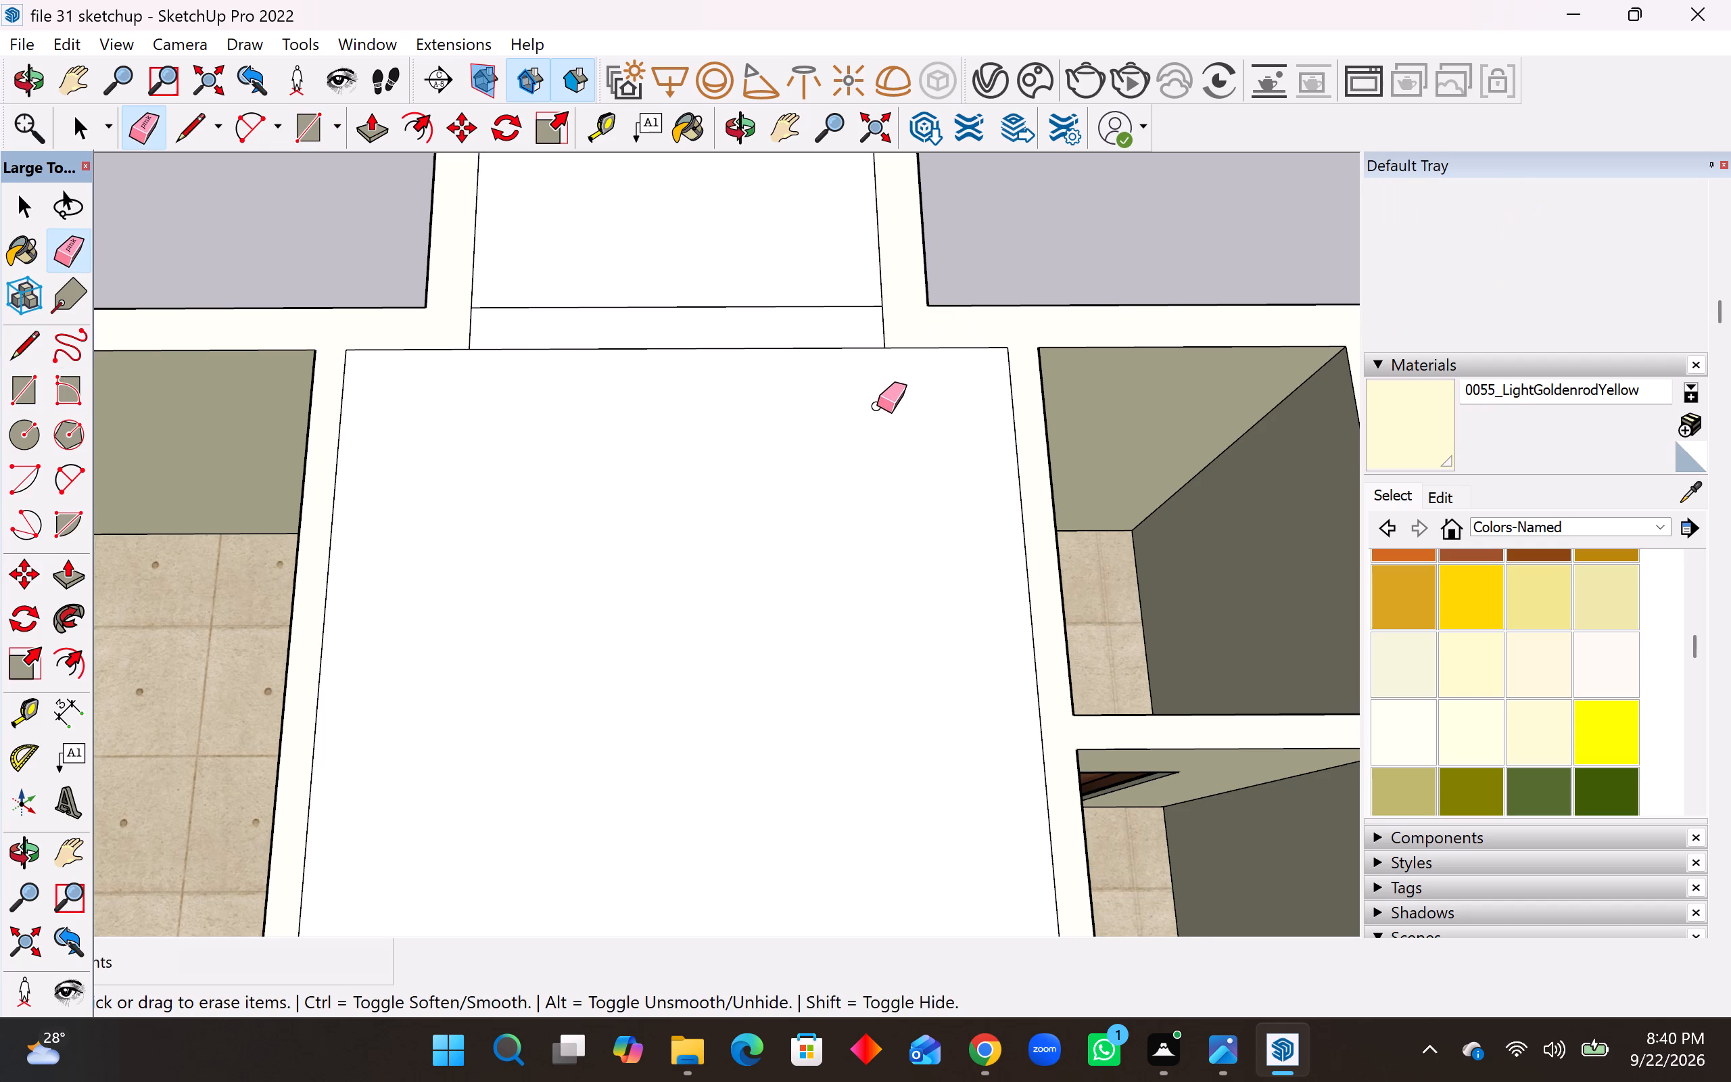
Delete the unwanted faces covering the back room and its alcove, keeping the wall strip across the opening.
{"action": "key", "text": "space"}
{"action": "left_click", "coordinate": [858, 416]}
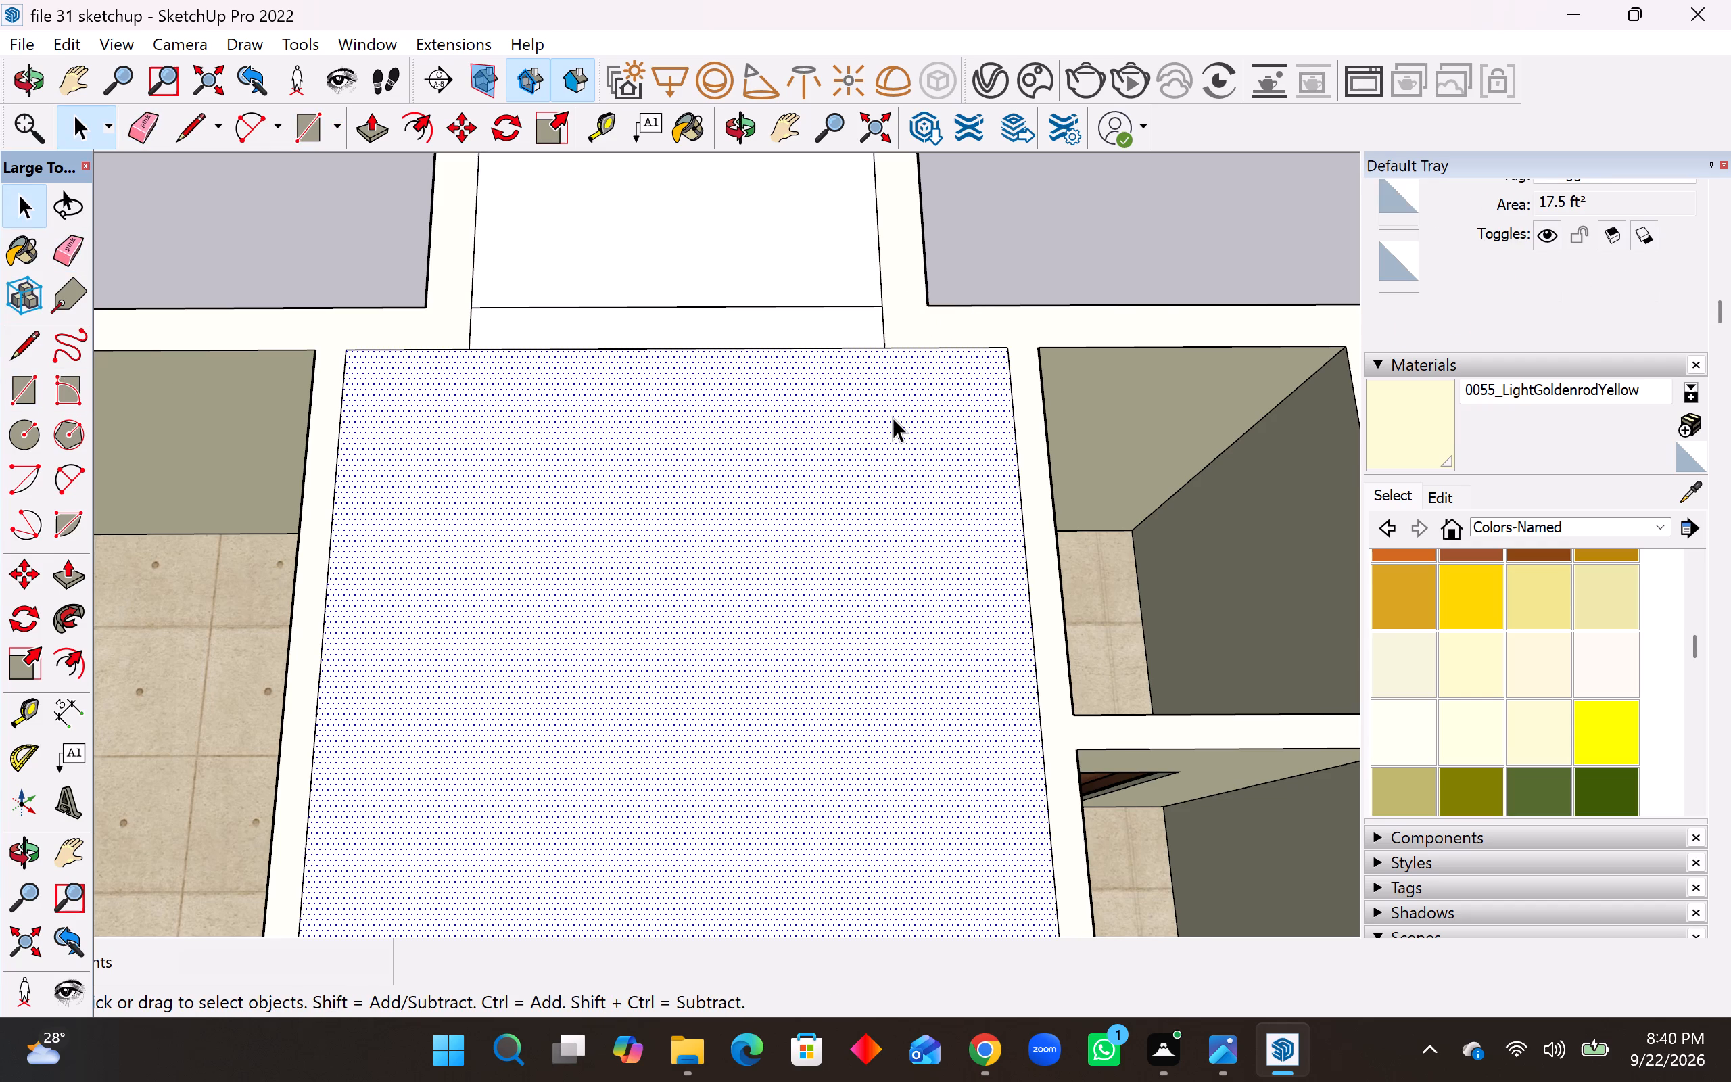
{"action": "key", "text": "Delete"}
{"action": "left_click", "coordinate": [746, 215]}
{"action": "key", "text": "Delete"}
{"action": "left_click", "coordinate": [732, 379]}
{"action": "key", "text": "Delete"}
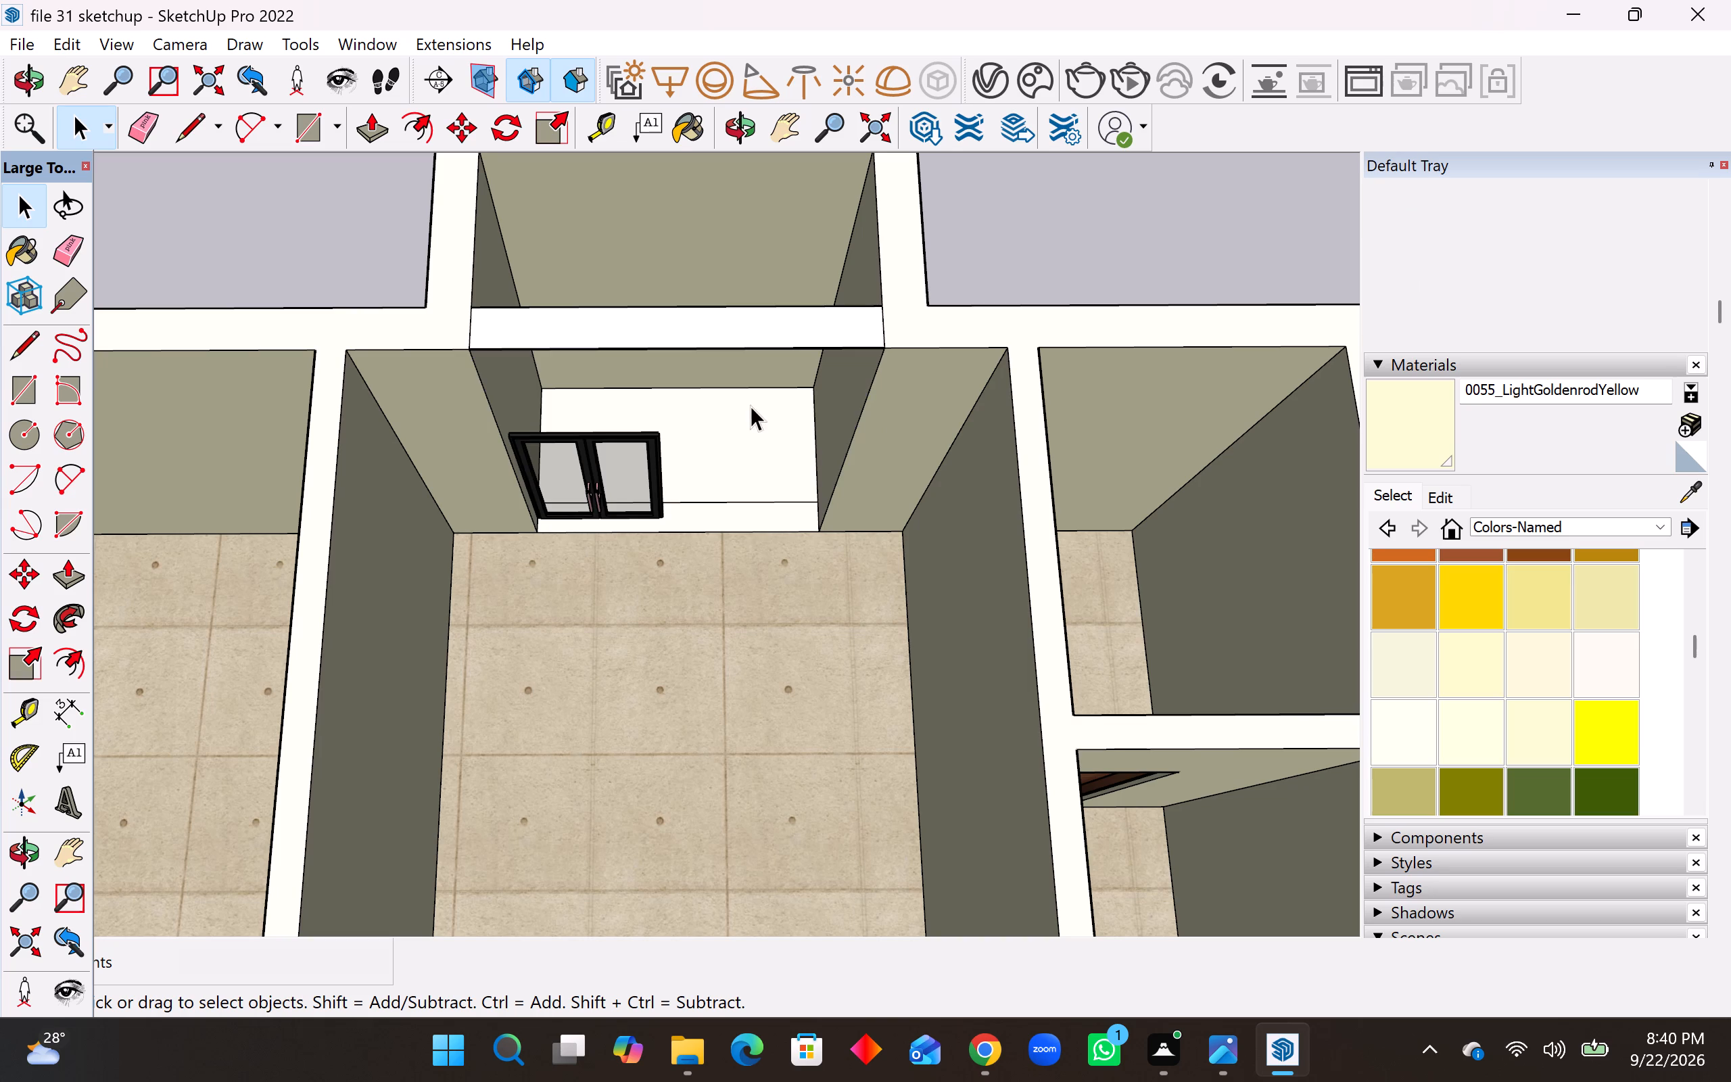
Draw a 9' by 9" rectangle bridging the wall tops across the living room's bay opening.
{"action": "middle_click_drag", "start_coordinate": [761, 480], "coordinate": [785, 240]}
{"action": "scroll", "coordinate": [814, 425], "scroll_direction": "down", "scroll_amount": 5}
{"action": "scroll", "coordinate": [809, 417], "scroll_direction": "up", "scroll_amount": 1}
{"action": "scroll", "coordinate": [801, 399], "scroll_direction": "down", "scroll_amount": 4}
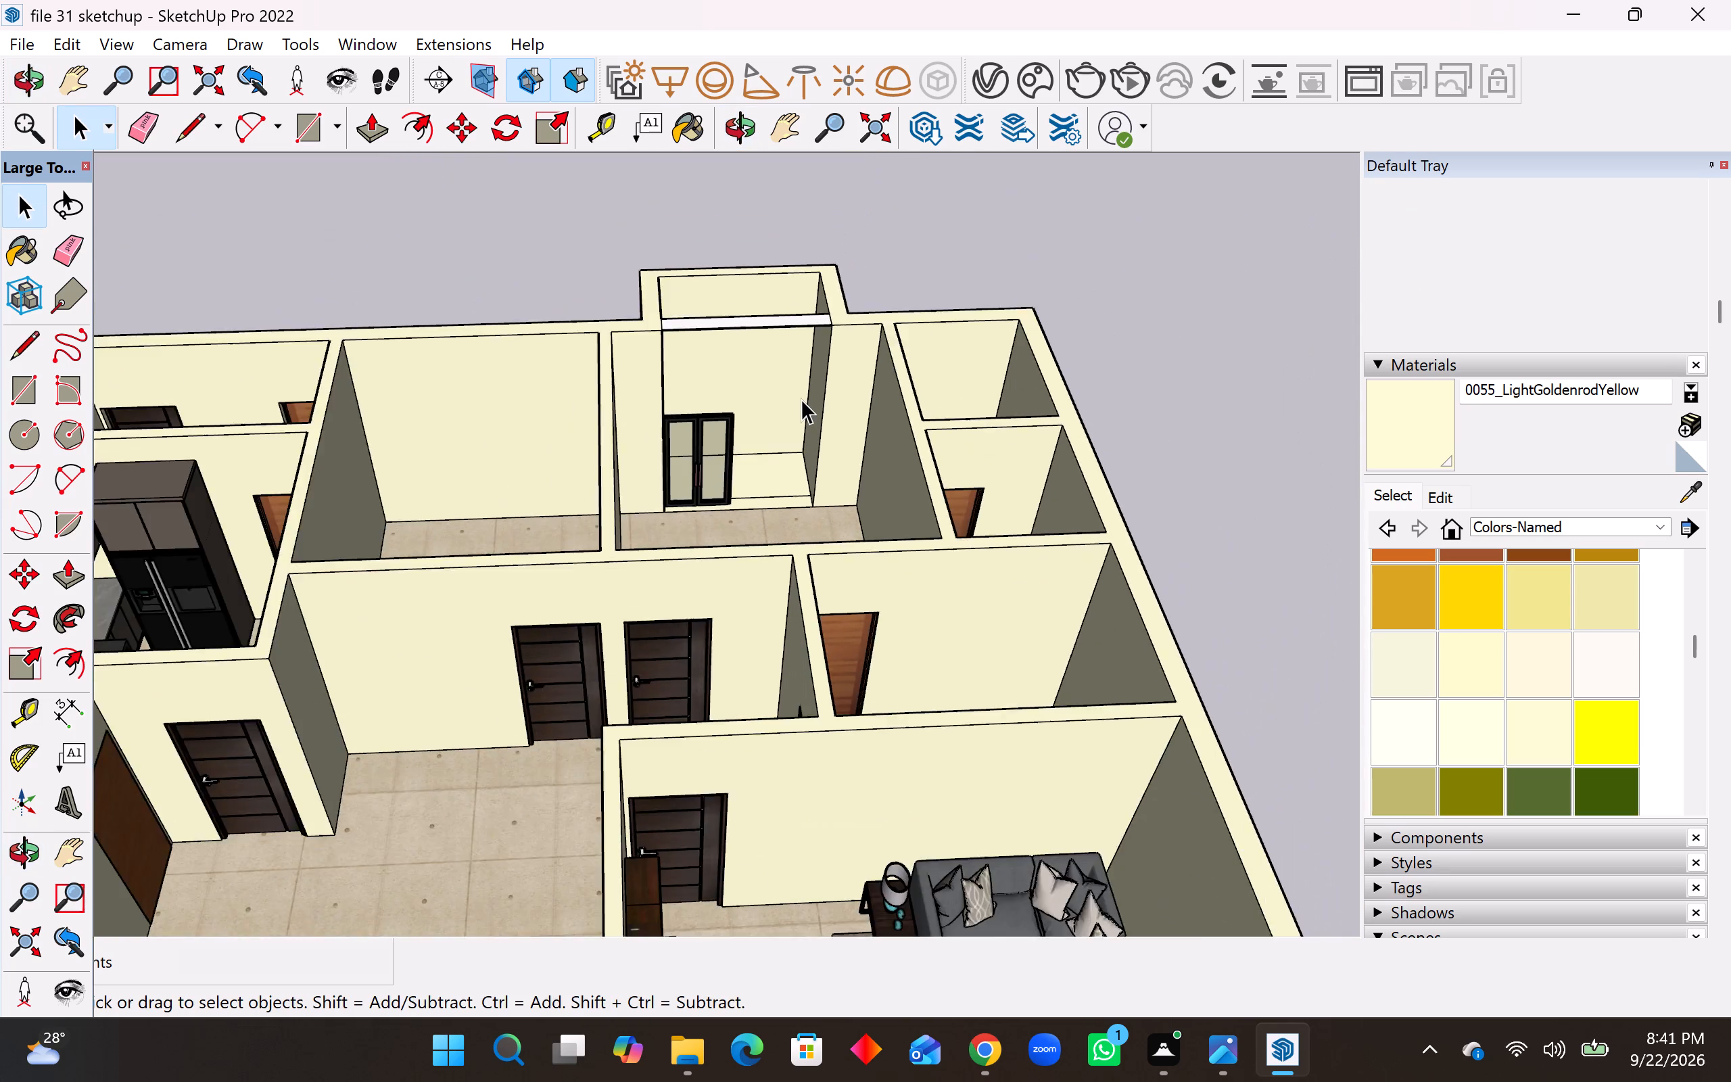
{"action": "scroll", "coordinate": [801, 399], "scroll_direction": "down", "scroll_amount": 13}
{"action": "scroll", "coordinate": [900, 727], "scroll_direction": "up", "scroll_amount": 9}
{"action": "middle_click_drag", "start_coordinate": [895, 699], "coordinate": [895, 743]}
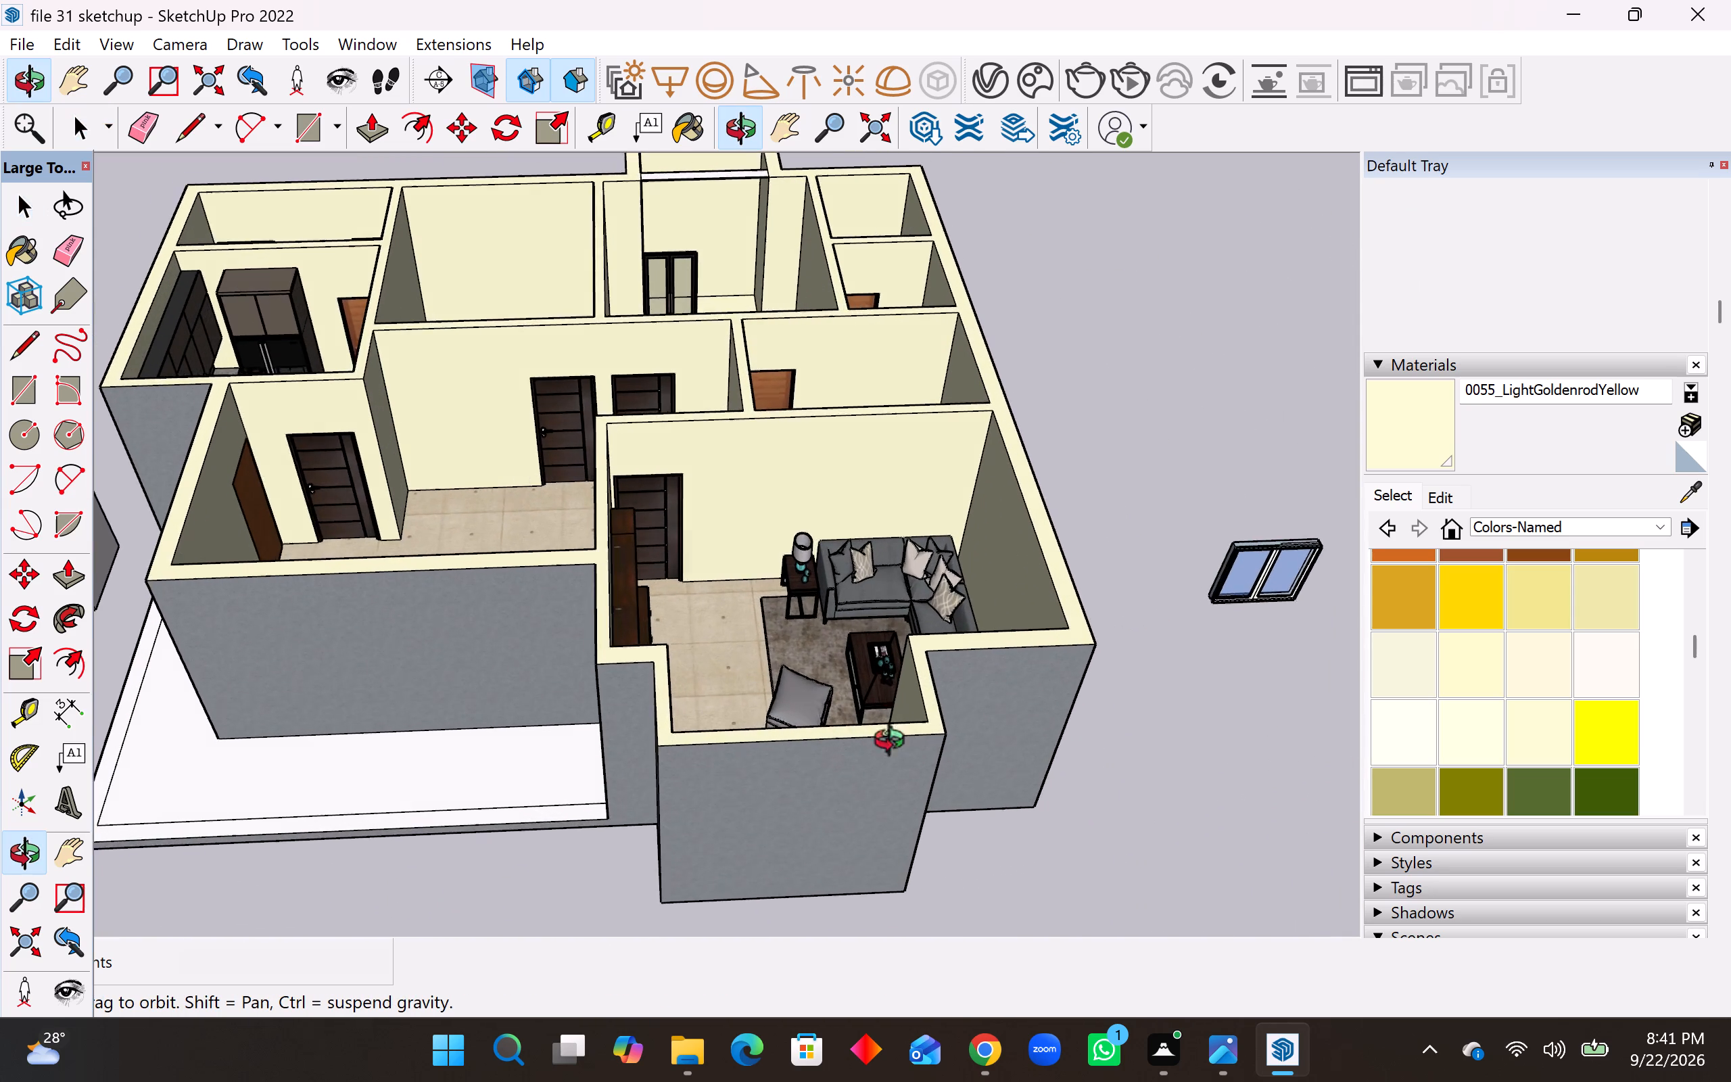
{"action": "middle_click_drag", "start_coordinate": [895, 743], "coordinate": [903, 845]}
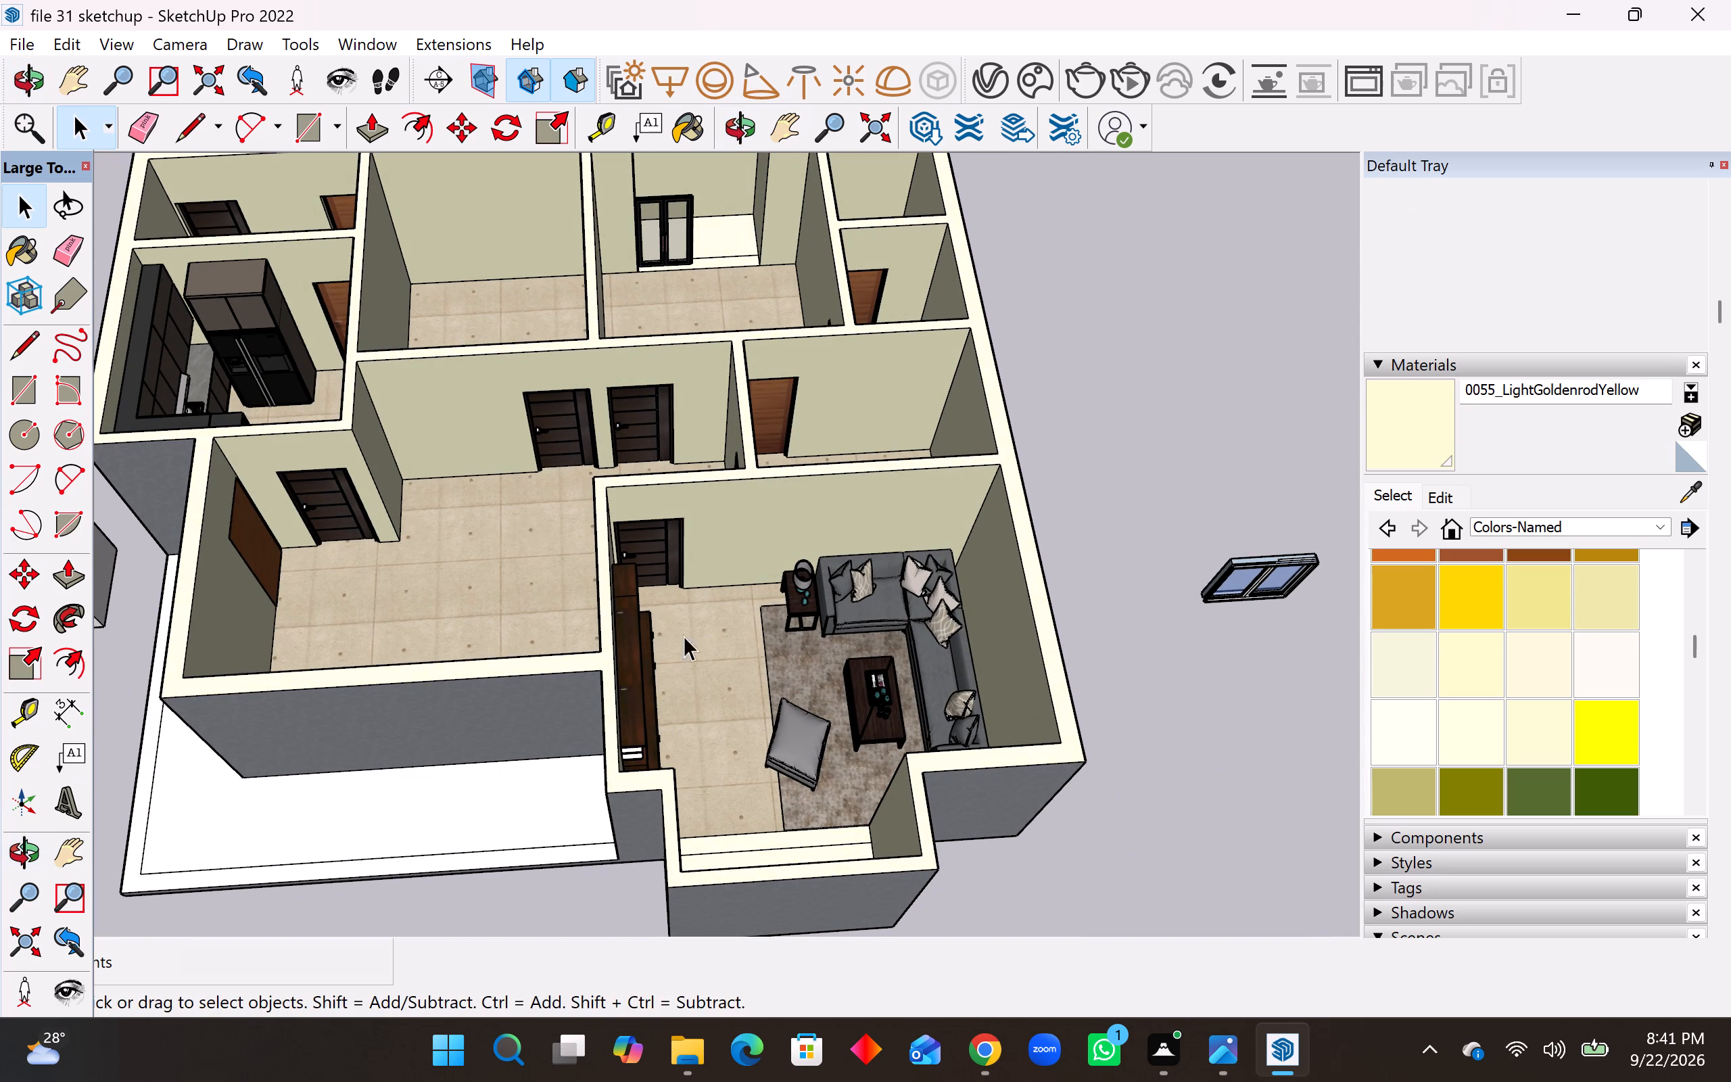
{"action": "left_click", "coordinate": [27, 376]}
{"action": "scroll", "coordinate": [969, 734], "scroll_direction": "up", "scroll_amount": 3}
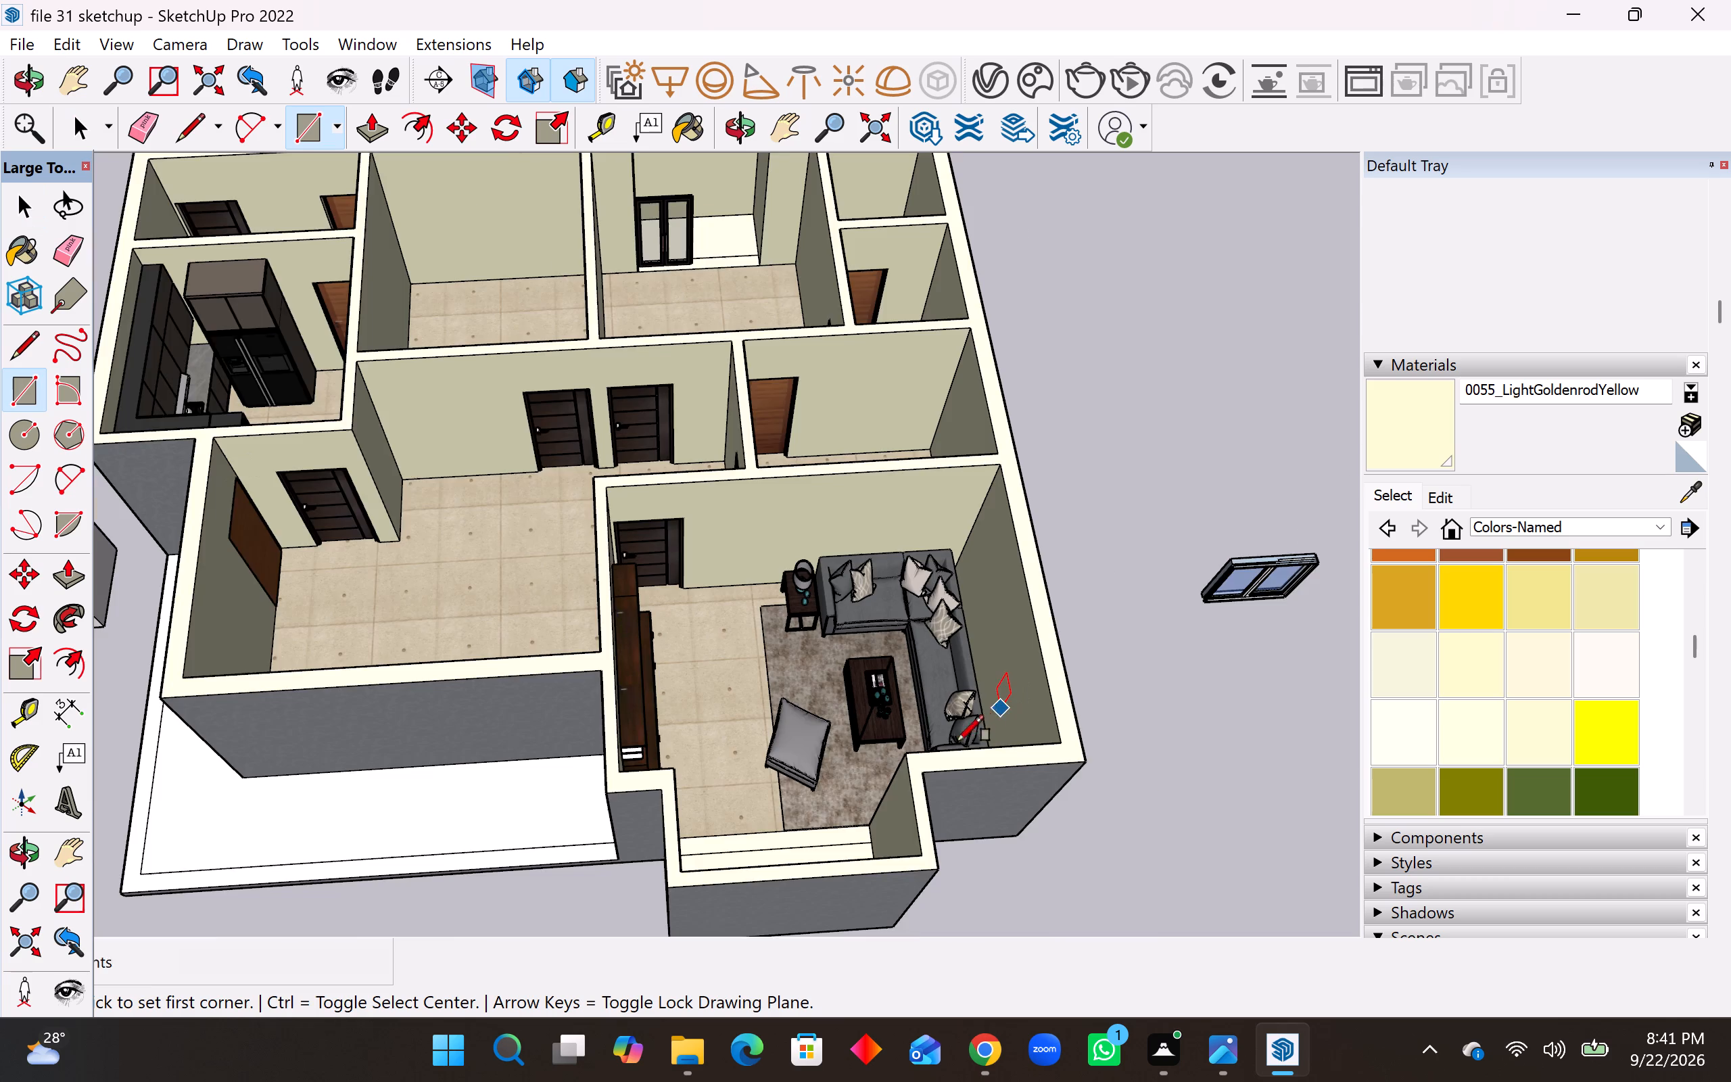
{"action": "scroll", "coordinate": [957, 742], "scroll_direction": "up", "scroll_amount": 4}
{"action": "left_click", "coordinate": [346, 787]}
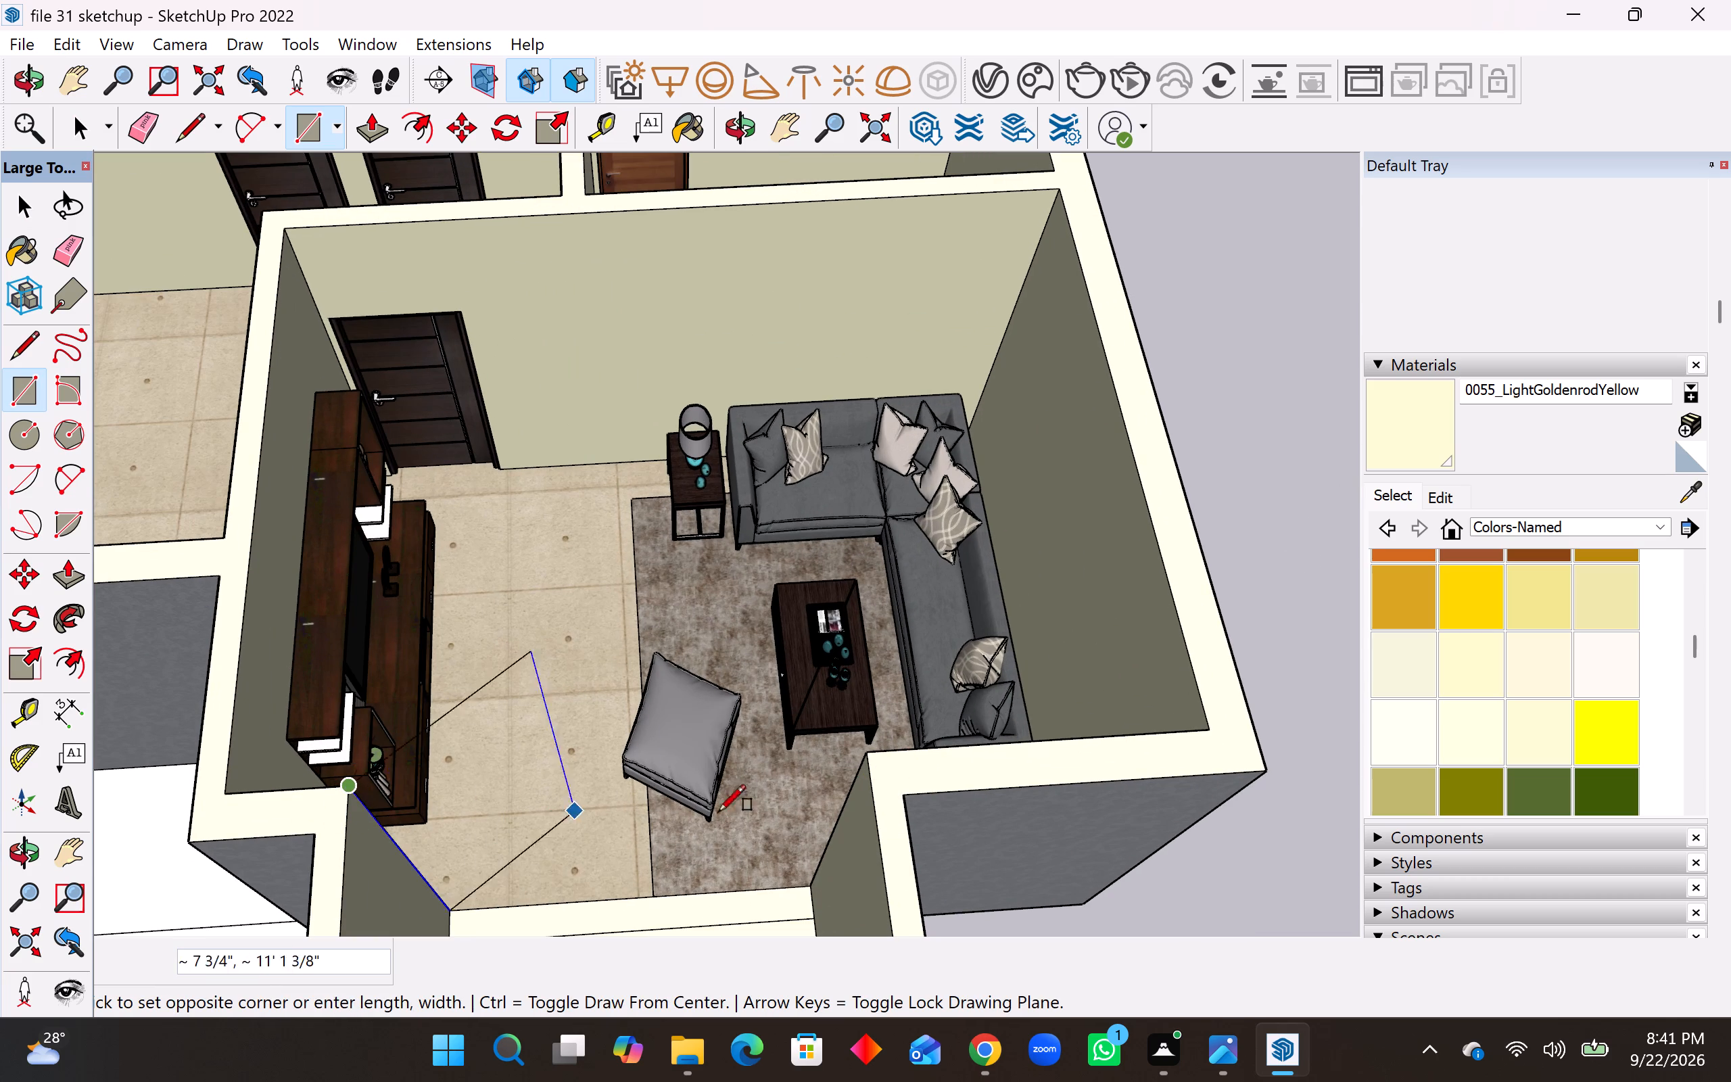
{"action": "left_click", "coordinate": [901, 797]}
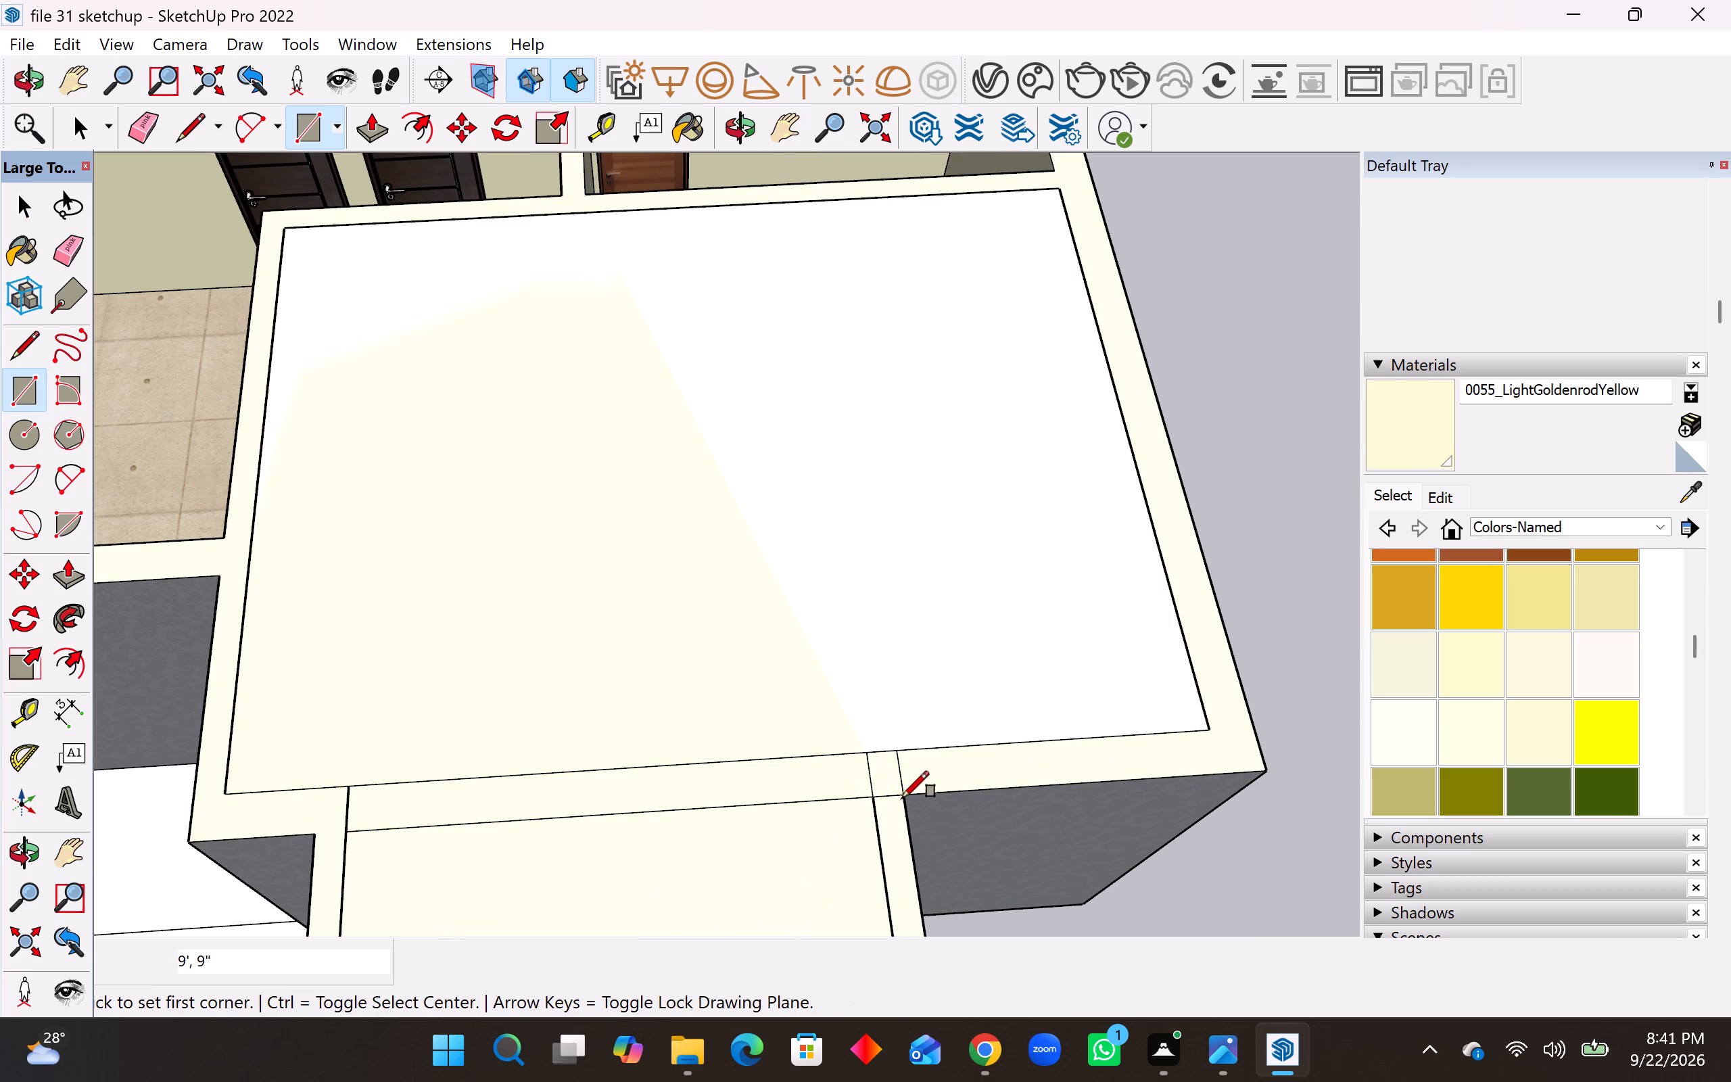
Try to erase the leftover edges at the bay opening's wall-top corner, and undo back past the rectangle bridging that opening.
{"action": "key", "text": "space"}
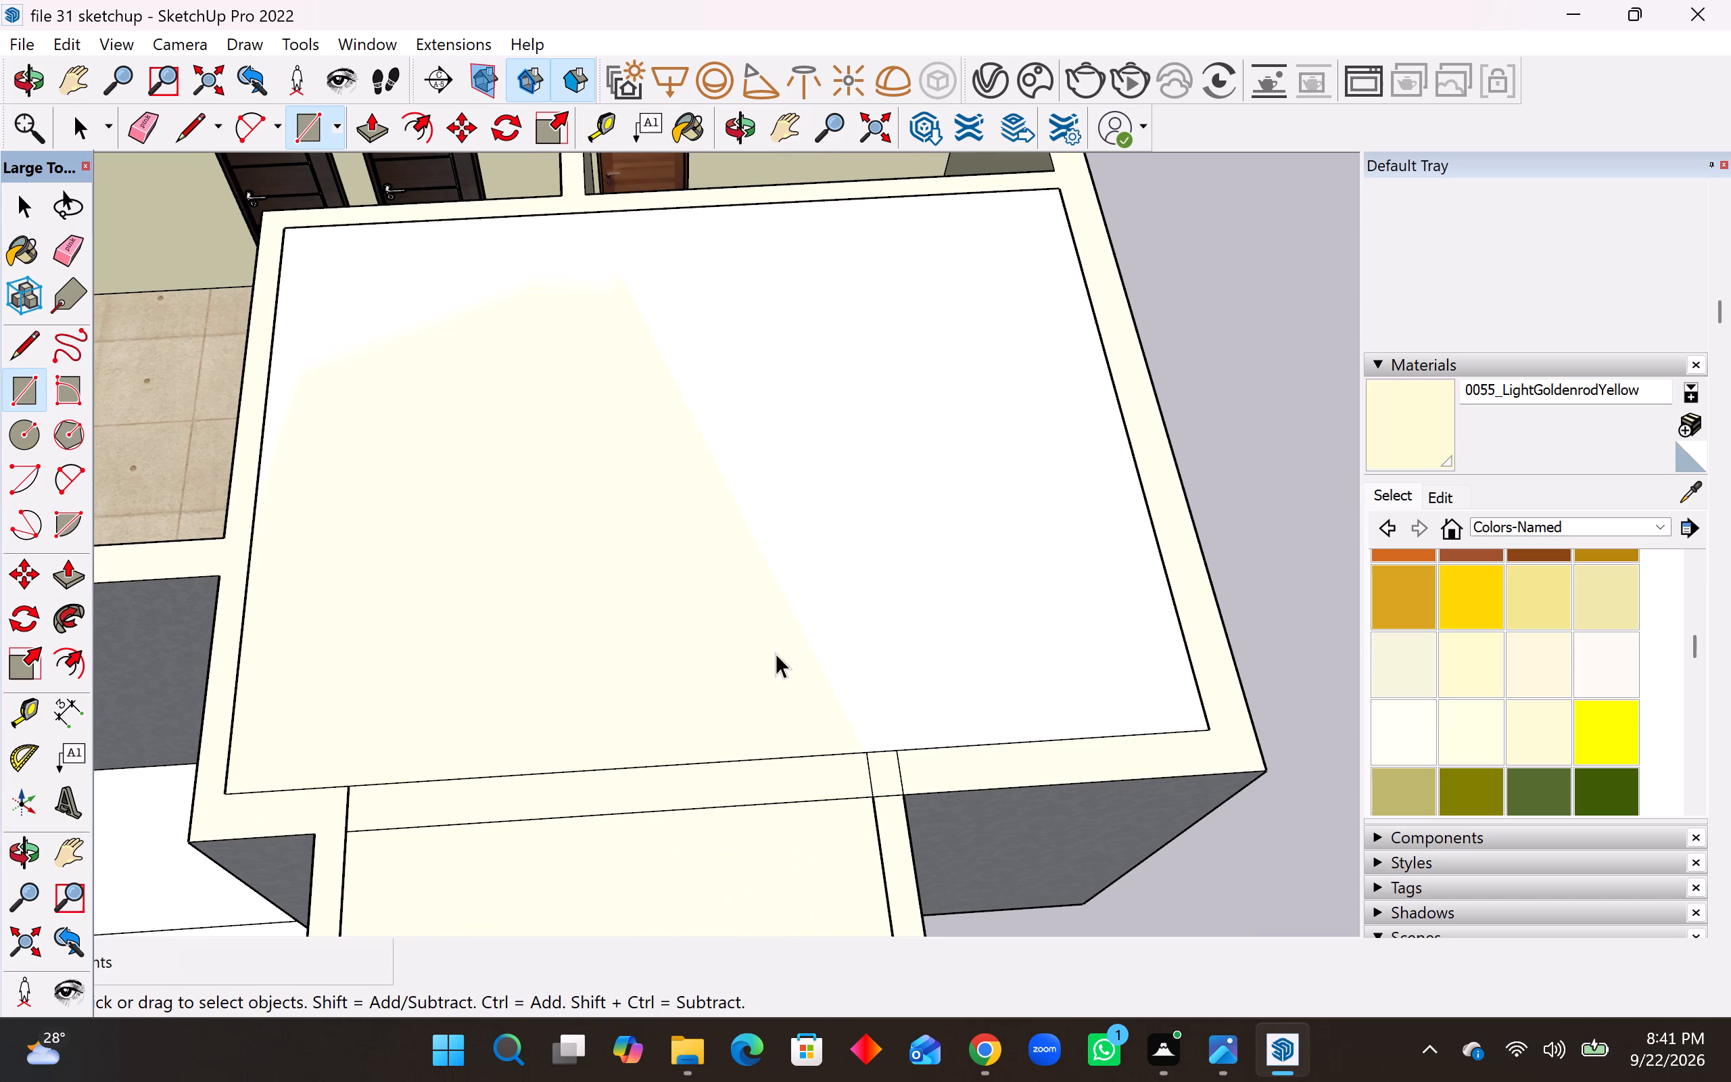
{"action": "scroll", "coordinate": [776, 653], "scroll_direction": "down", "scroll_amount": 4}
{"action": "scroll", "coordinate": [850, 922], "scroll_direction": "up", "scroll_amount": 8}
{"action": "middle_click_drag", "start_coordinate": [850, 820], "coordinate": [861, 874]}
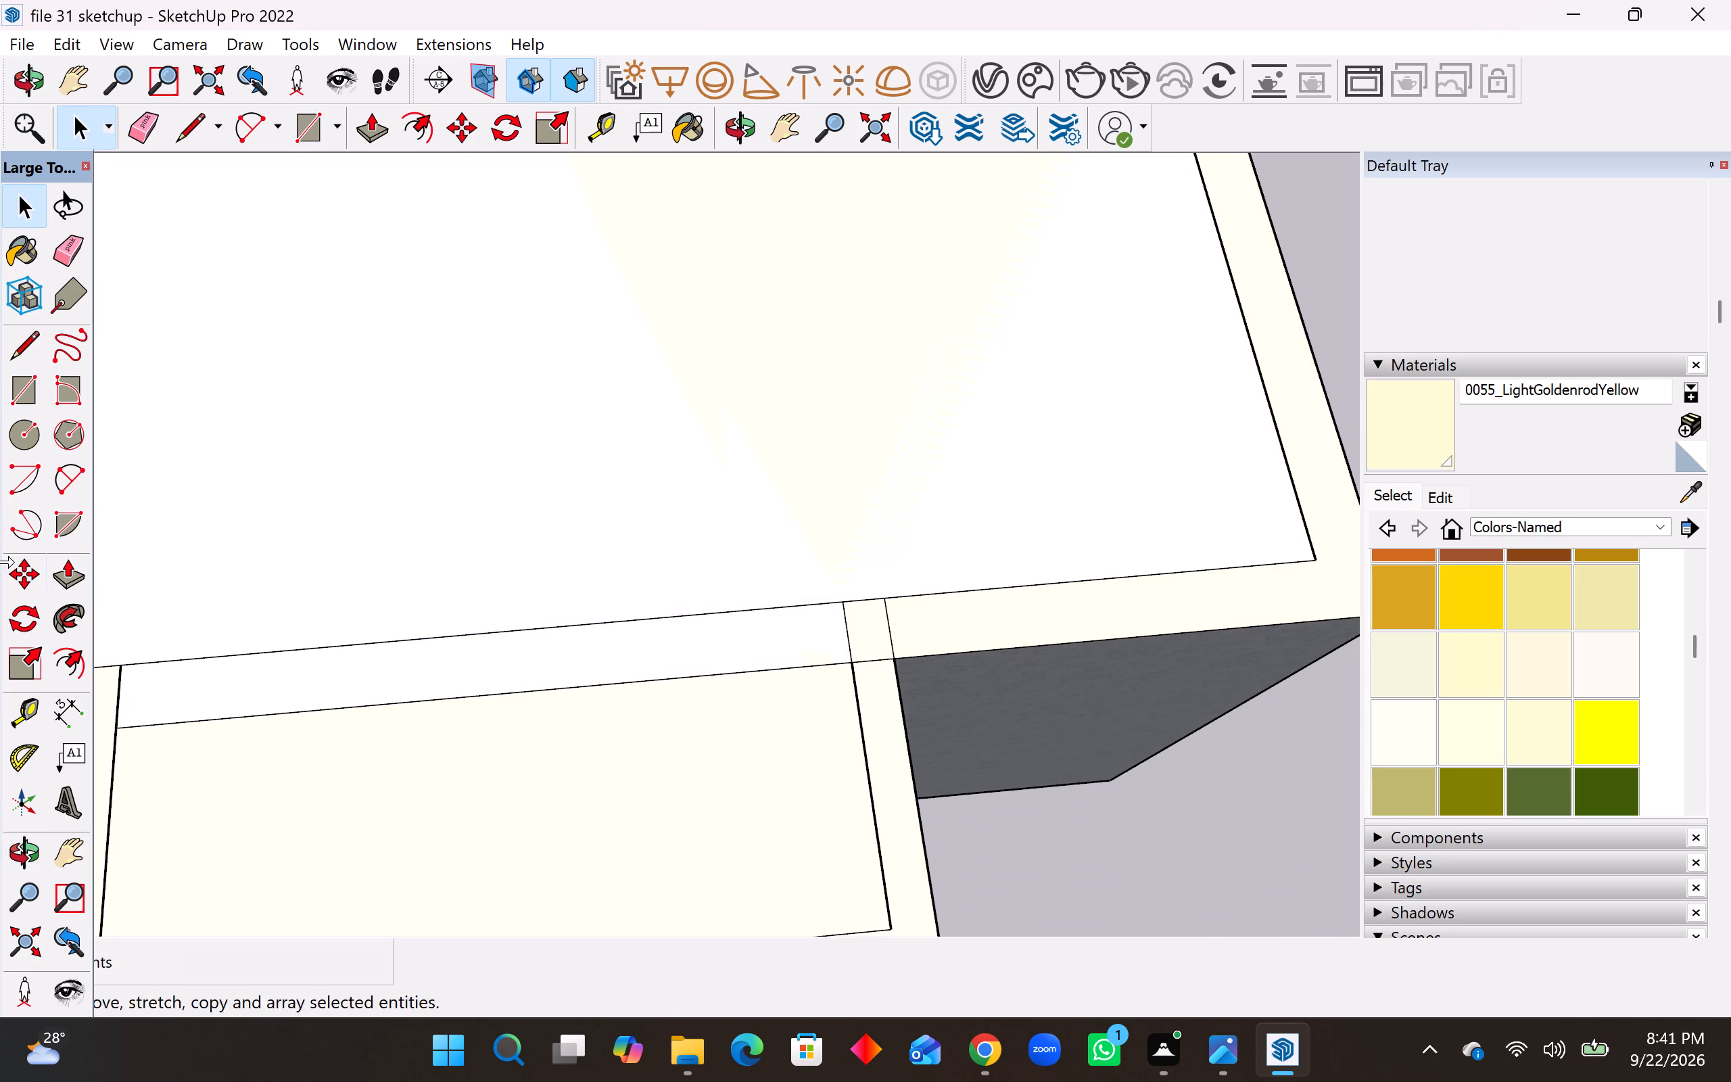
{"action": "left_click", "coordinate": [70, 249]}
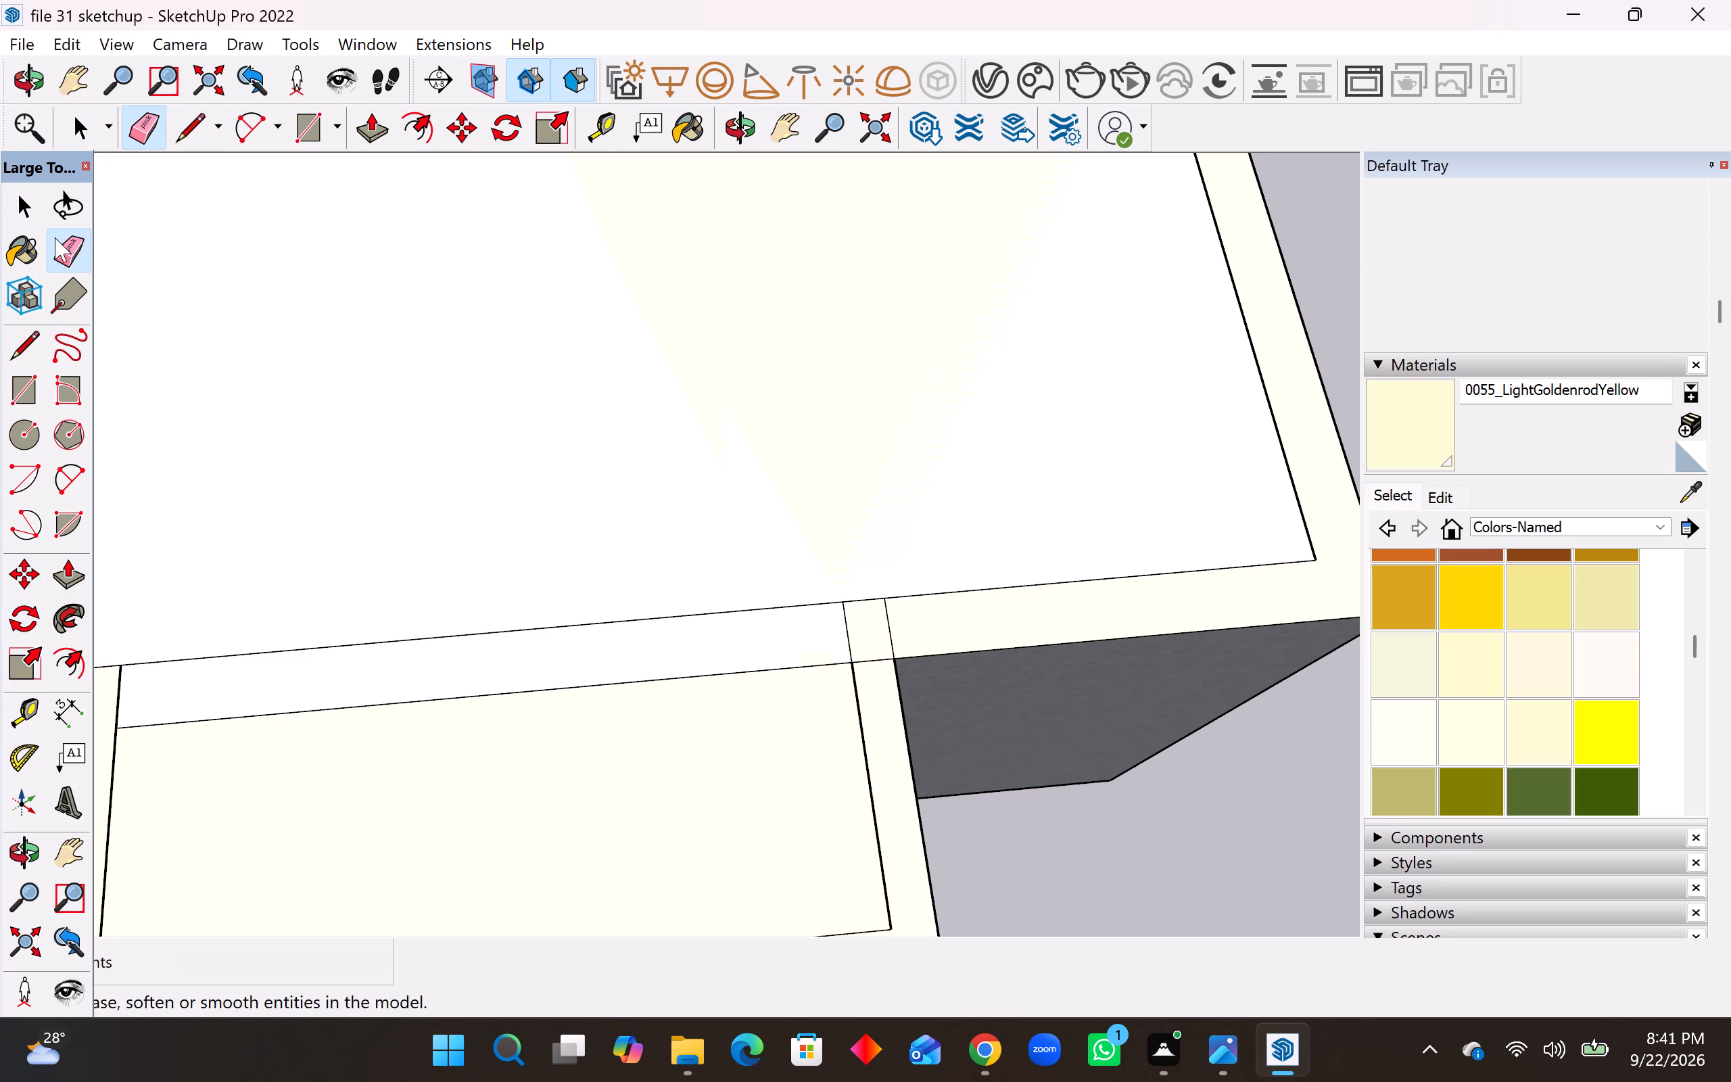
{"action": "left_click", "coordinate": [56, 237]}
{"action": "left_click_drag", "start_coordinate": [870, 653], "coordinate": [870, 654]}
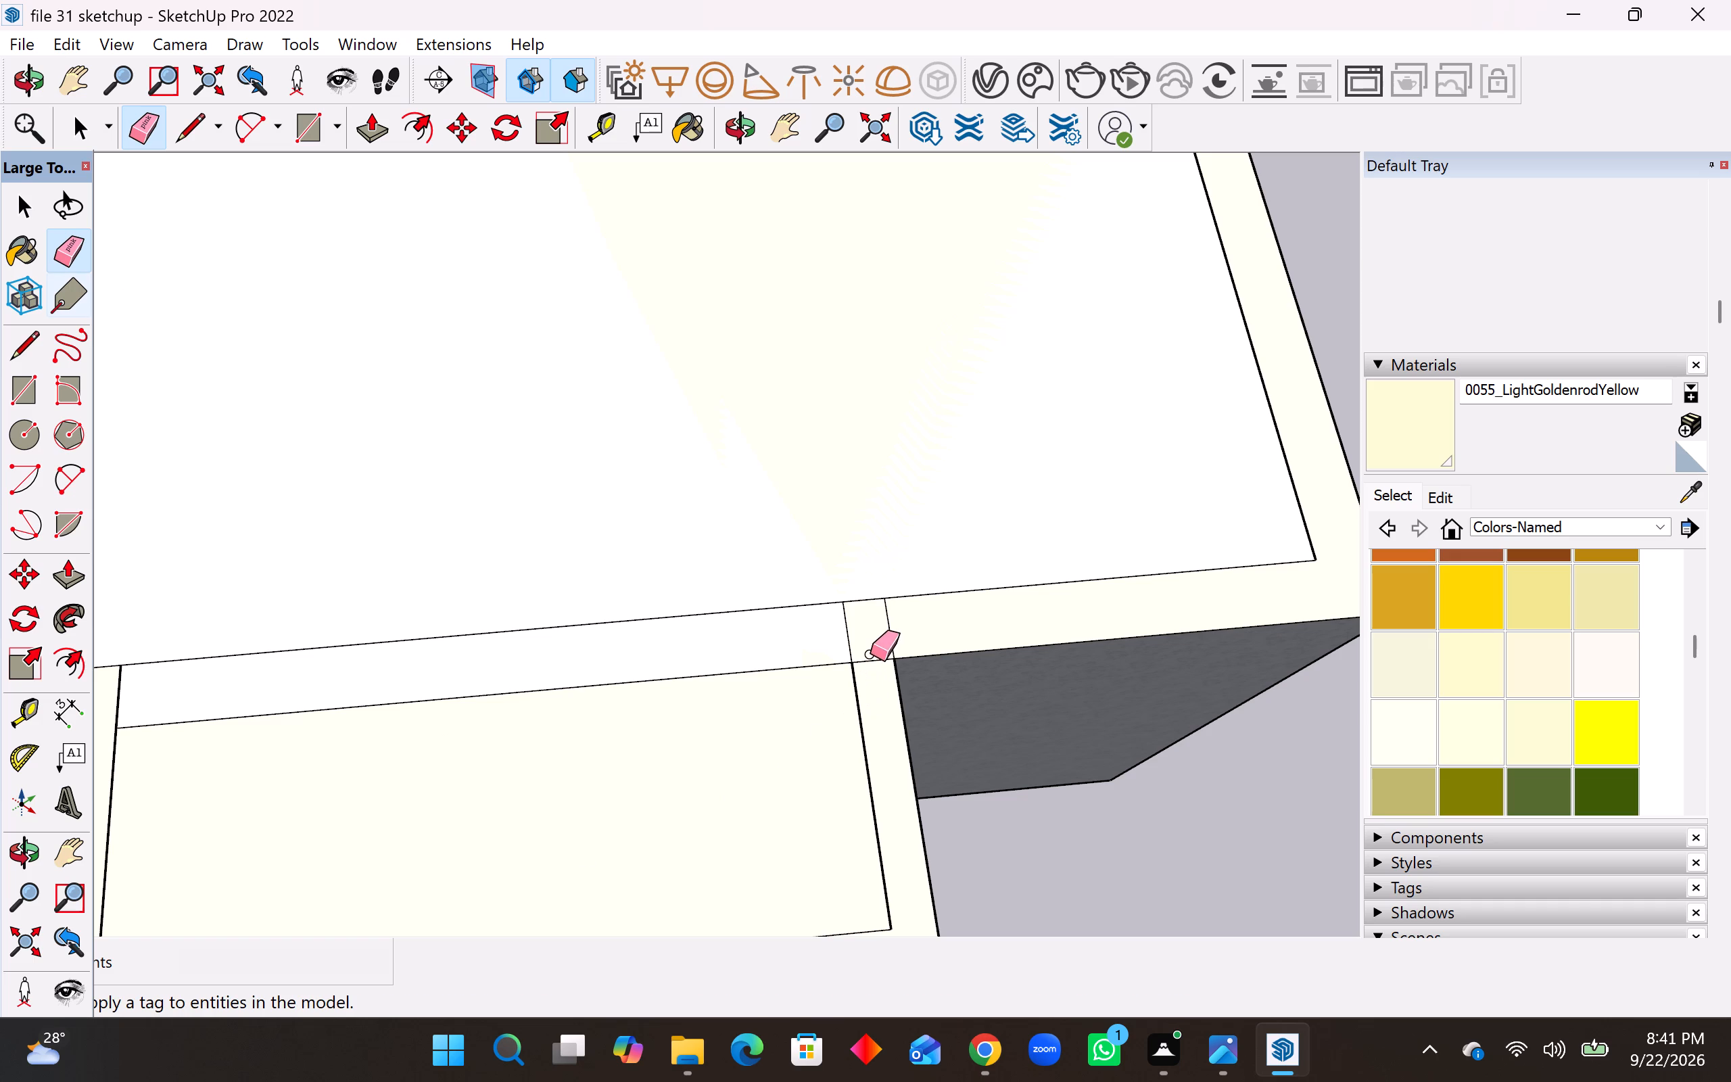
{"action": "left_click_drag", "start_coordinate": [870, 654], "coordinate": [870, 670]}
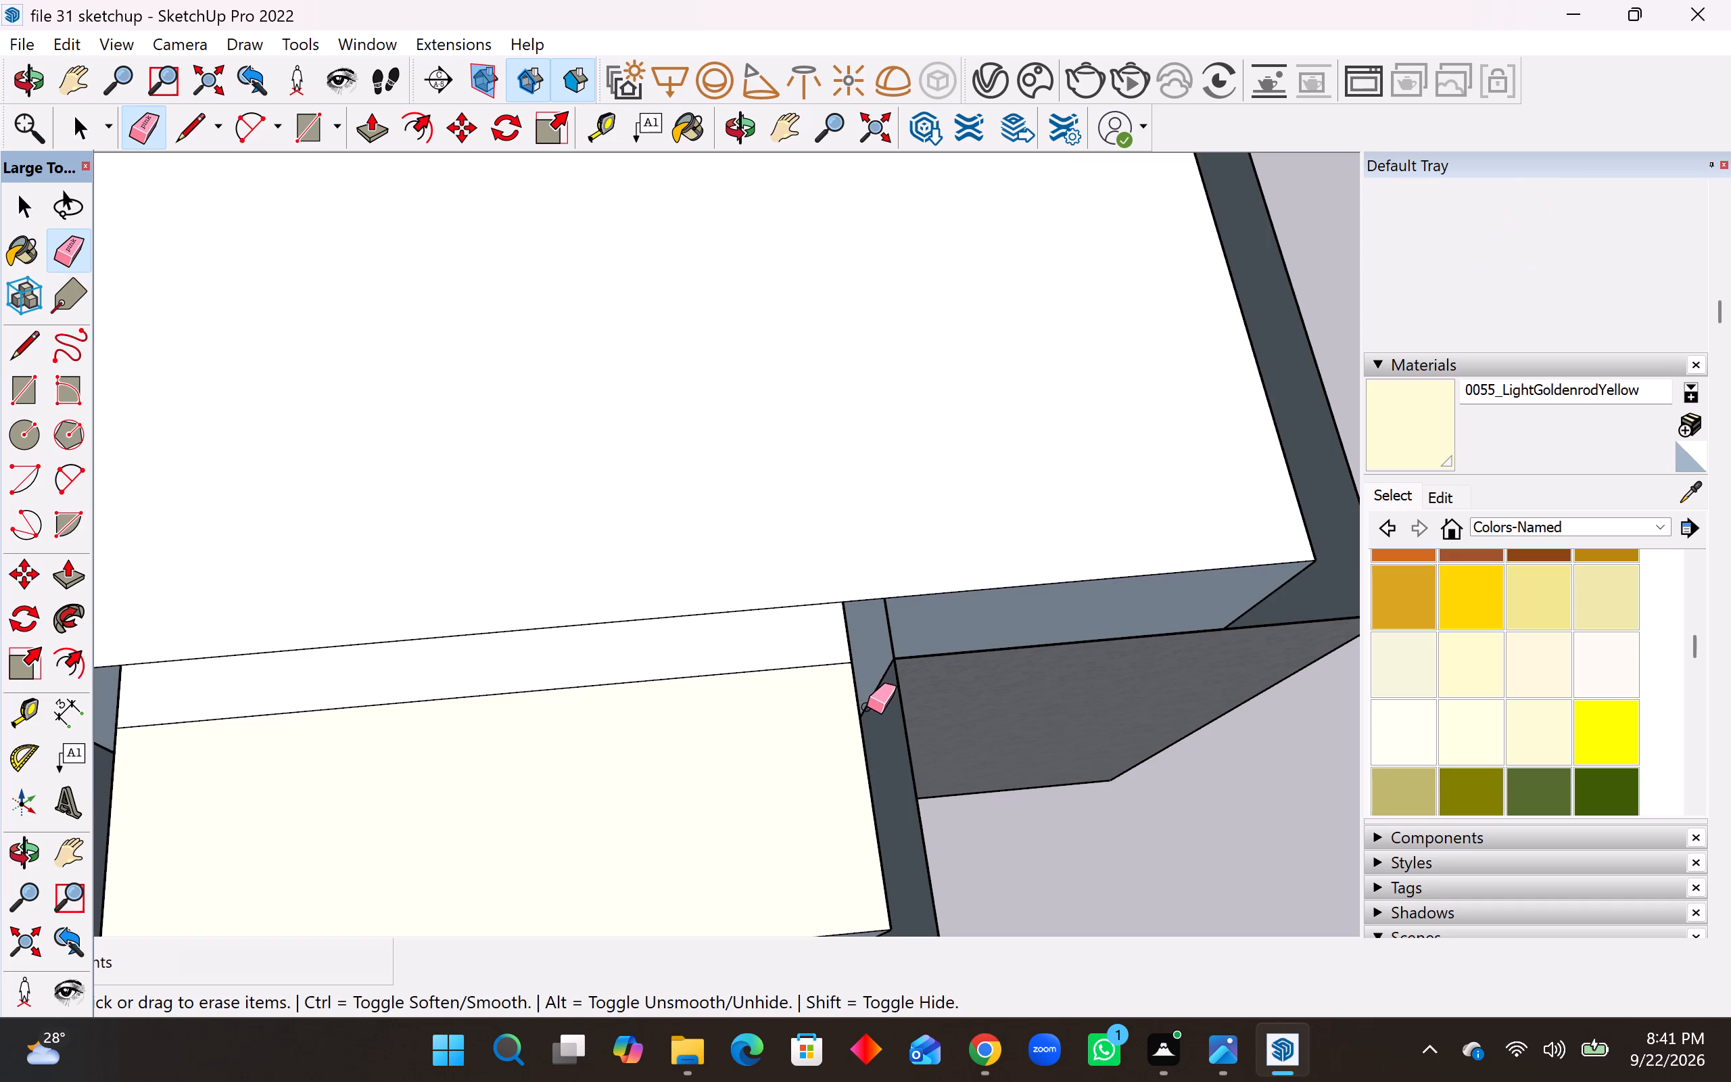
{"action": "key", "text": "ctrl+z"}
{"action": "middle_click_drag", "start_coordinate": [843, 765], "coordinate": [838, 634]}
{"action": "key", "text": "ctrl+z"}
Draw an 8' 6" line between the inner wall-top corners and a 9' 6" line between the outer corners across the living room's bay opening.
{"action": "scroll", "coordinate": [867, 797], "scroll_direction": "down", "scroll_amount": 7}
{"action": "middle_click_drag", "start_coordinate": [733, 739], "coordinate": [836, 770]}
{"action": "scroll", "coordinate": [604, 739], "scroll_direction": "up", "scroll_amount": 4}
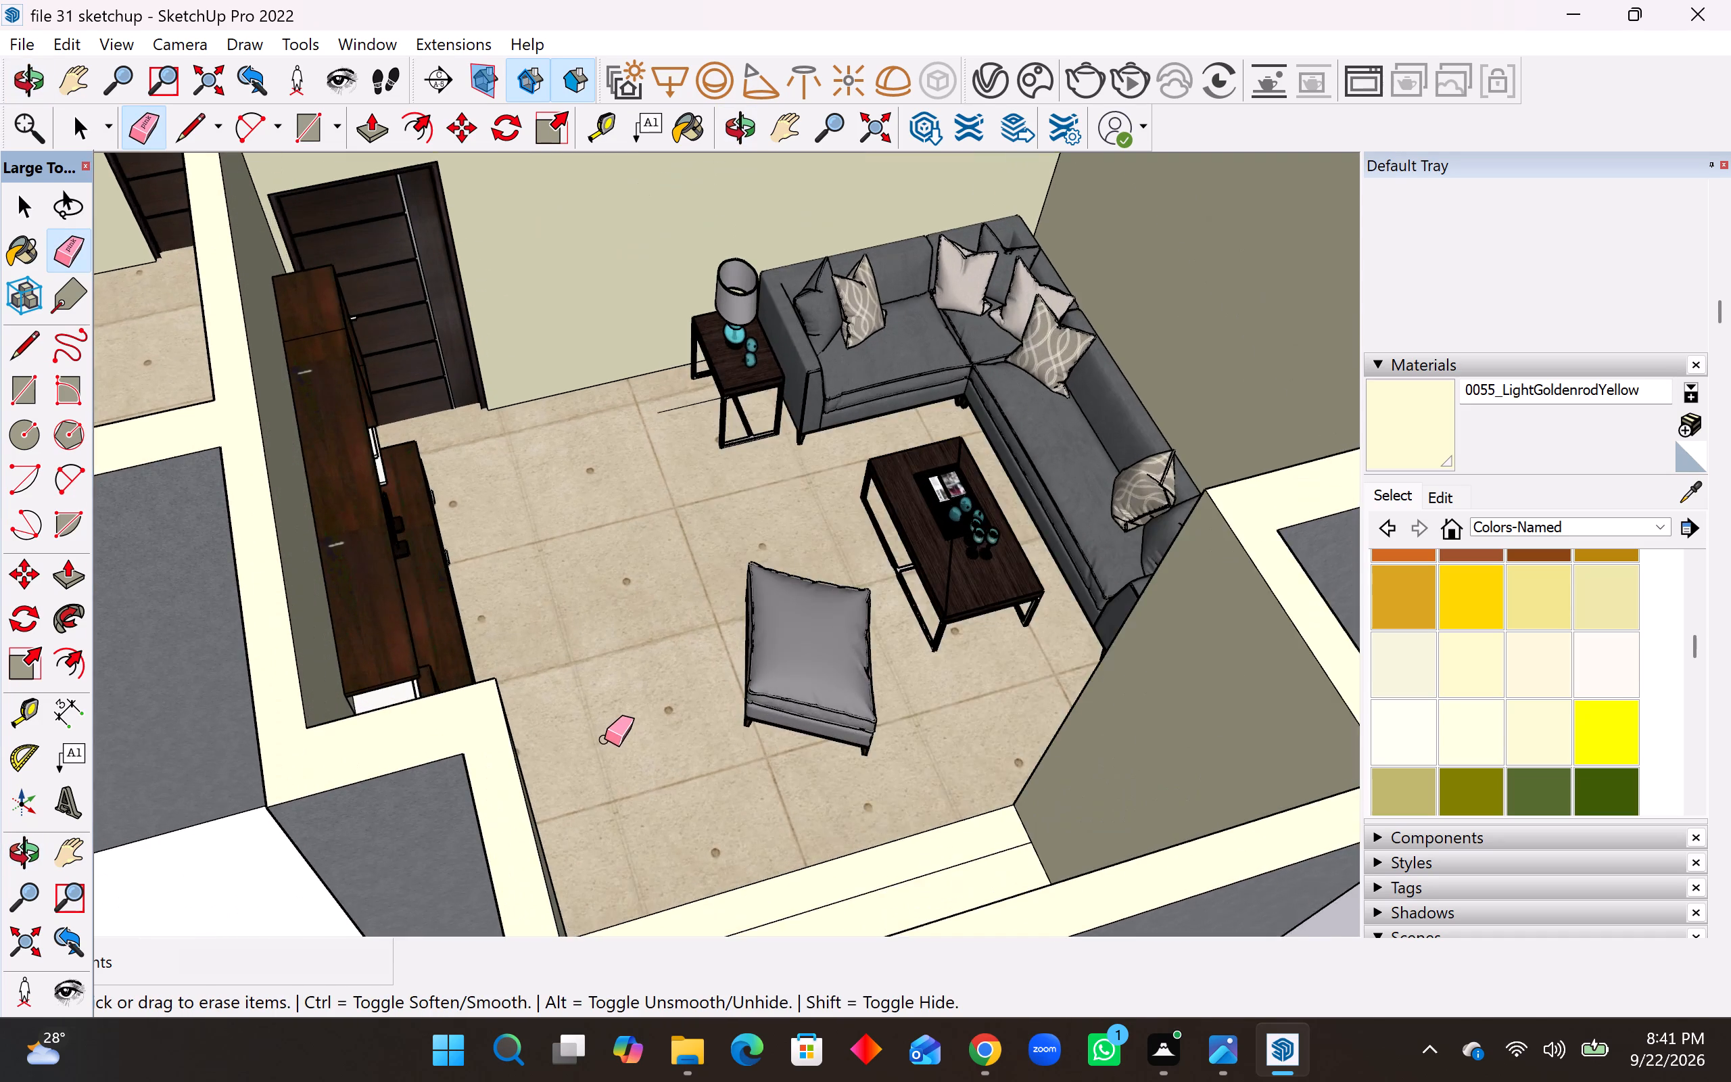
{"action": "scroll", "coordinate": [589, 745], "scroll_direction": "up", "scroll_amount": 3}
{"action": "scroll", "coordinate": [563, 763], "scroll_direction": "down", "scroll_amount": 4}
{"action": "middle_click_drag", "start_coordinate": [639, 765], "coordinate": [555, 731]}
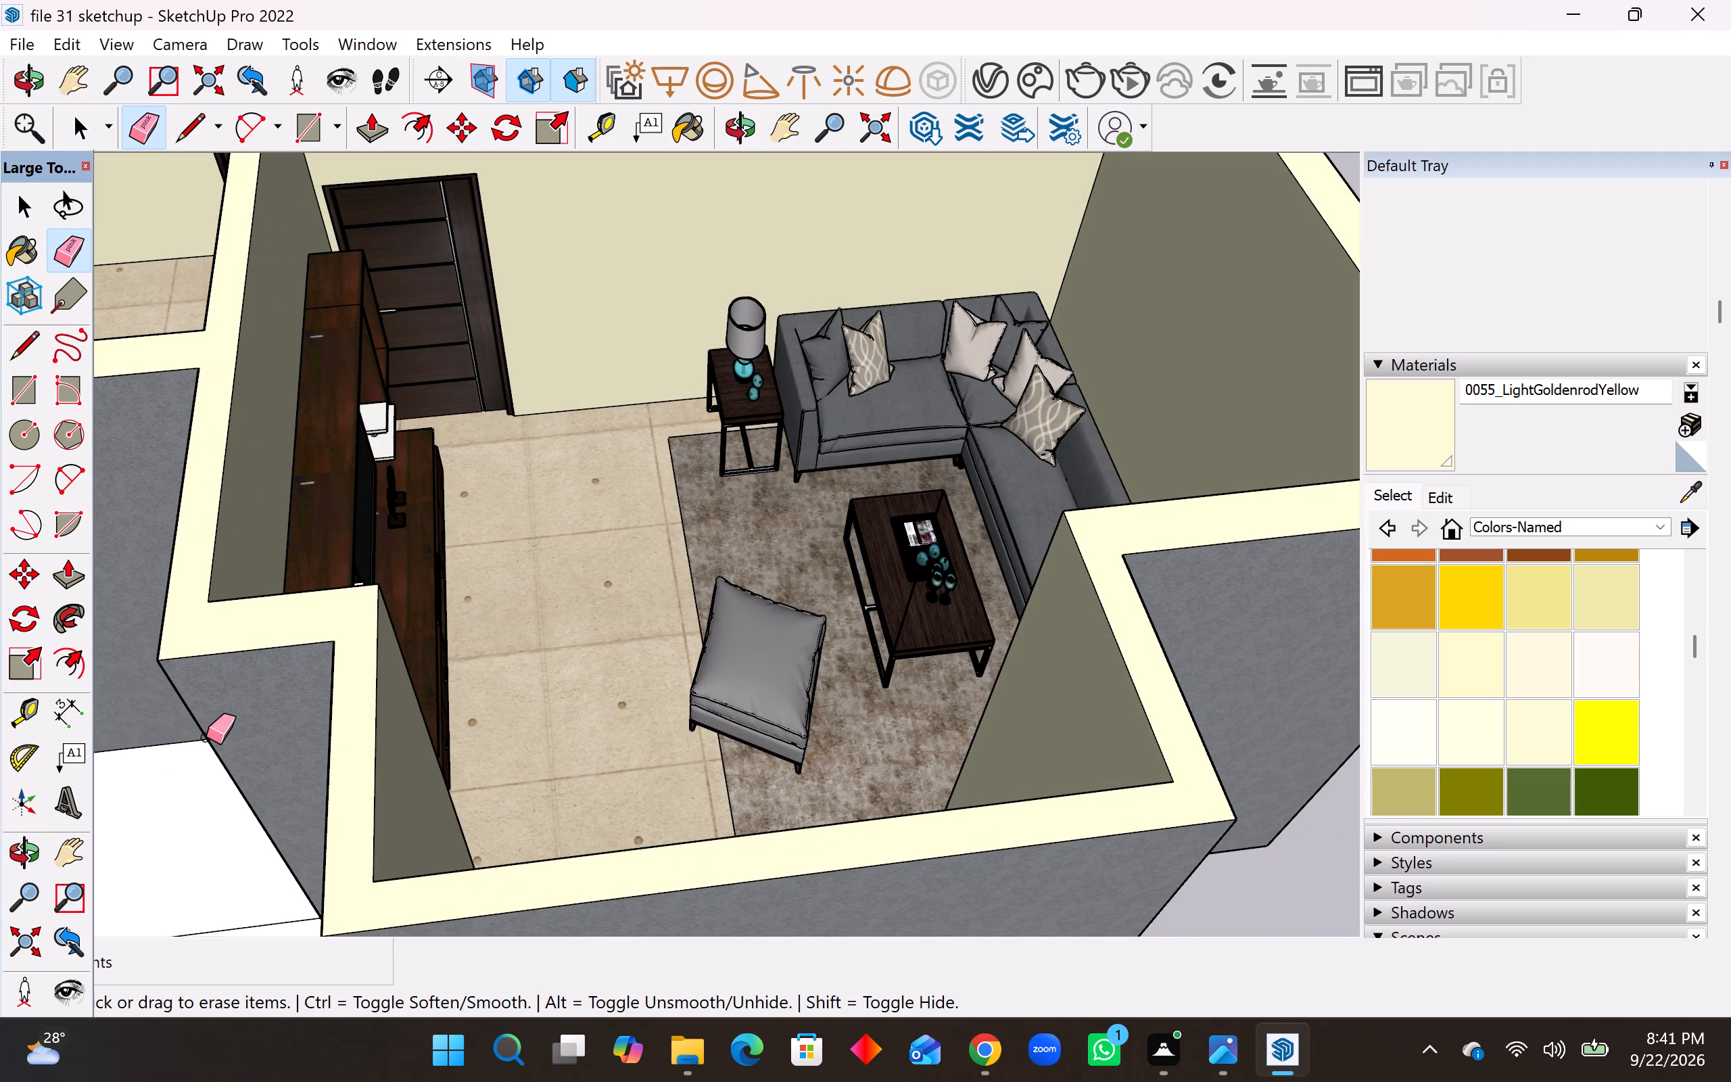
{"action": "left_click", "coordinate": [20, 329]}
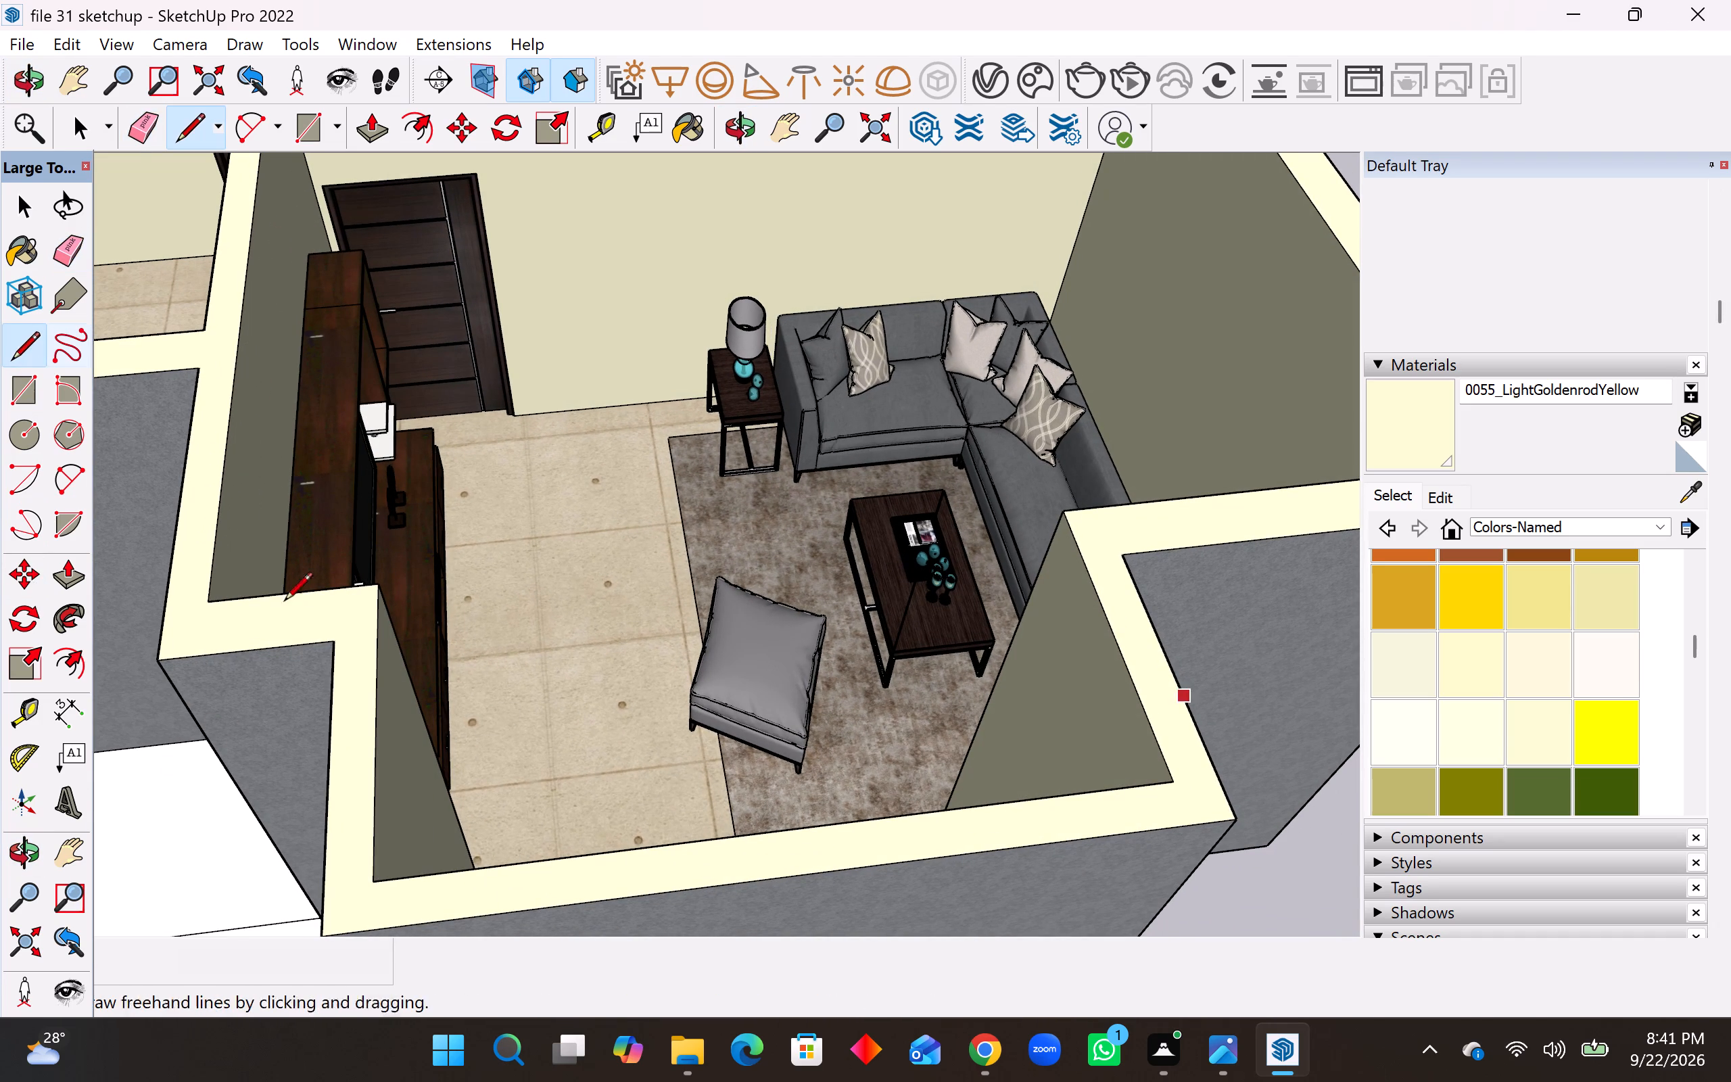
{"action": "left_click", "coordinate": [380, 593]}
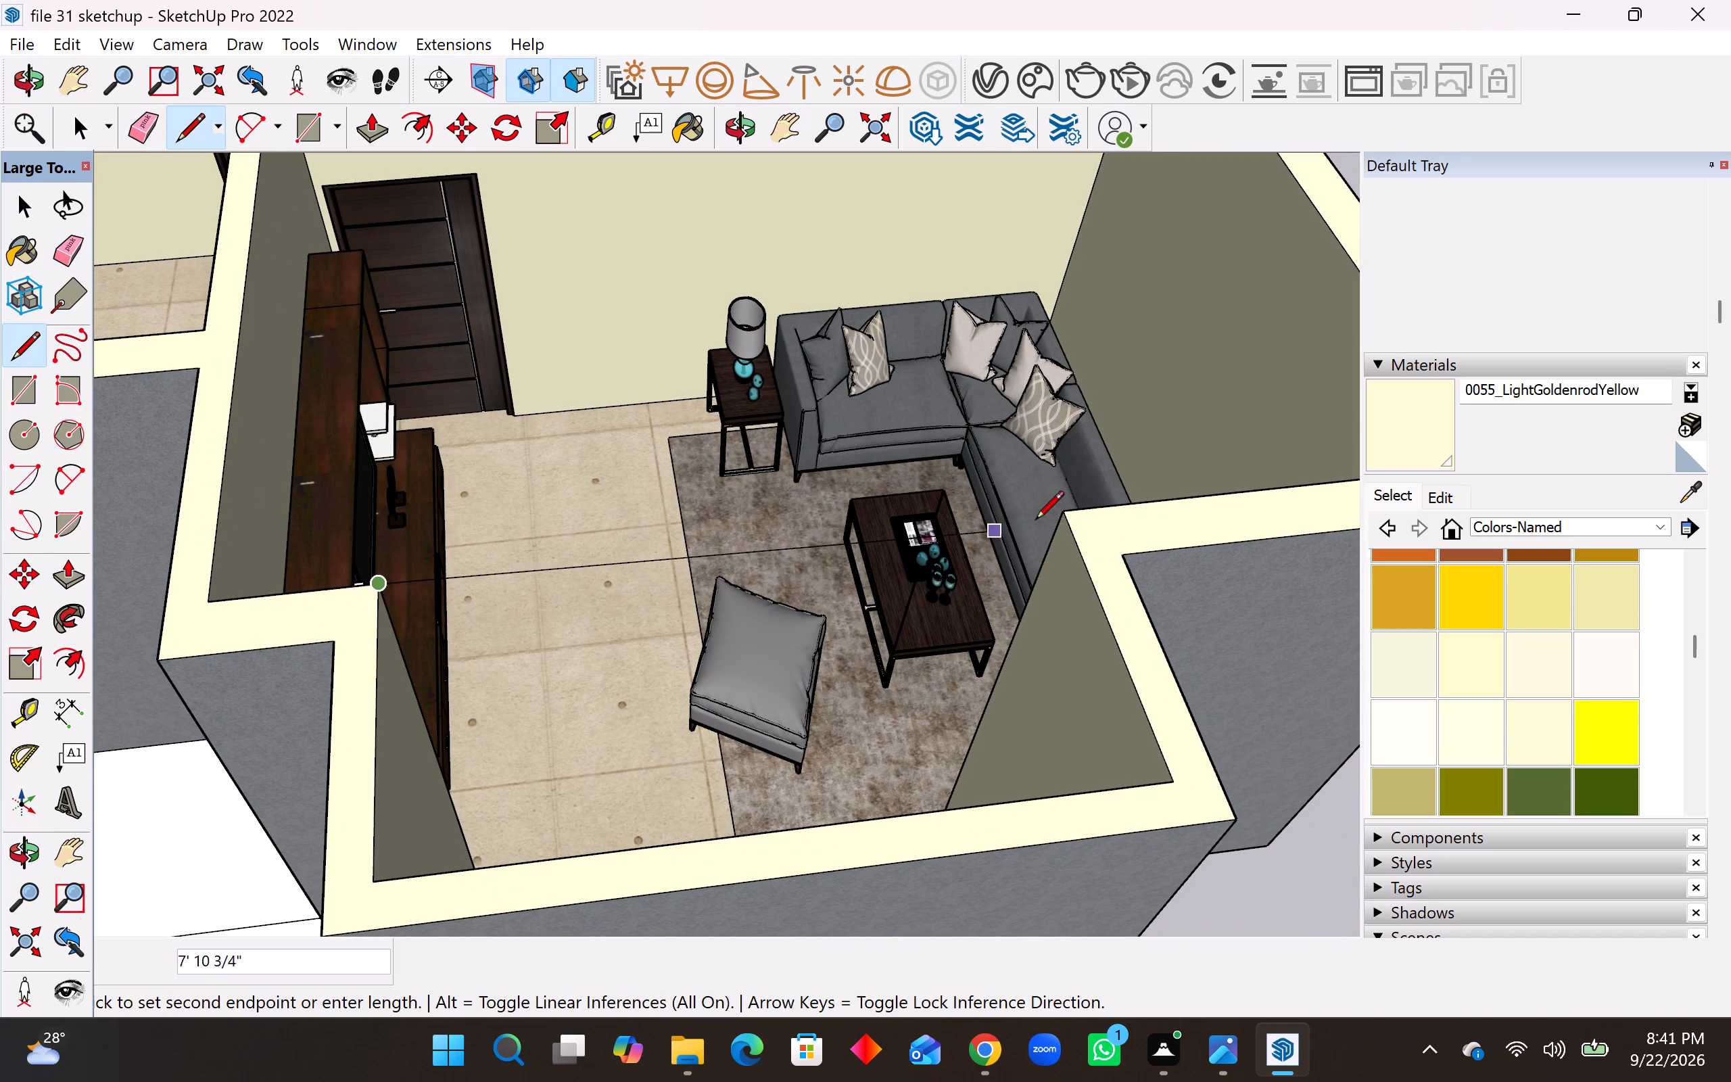
{"action": "left_click", "coordinate": [1057, 516]}
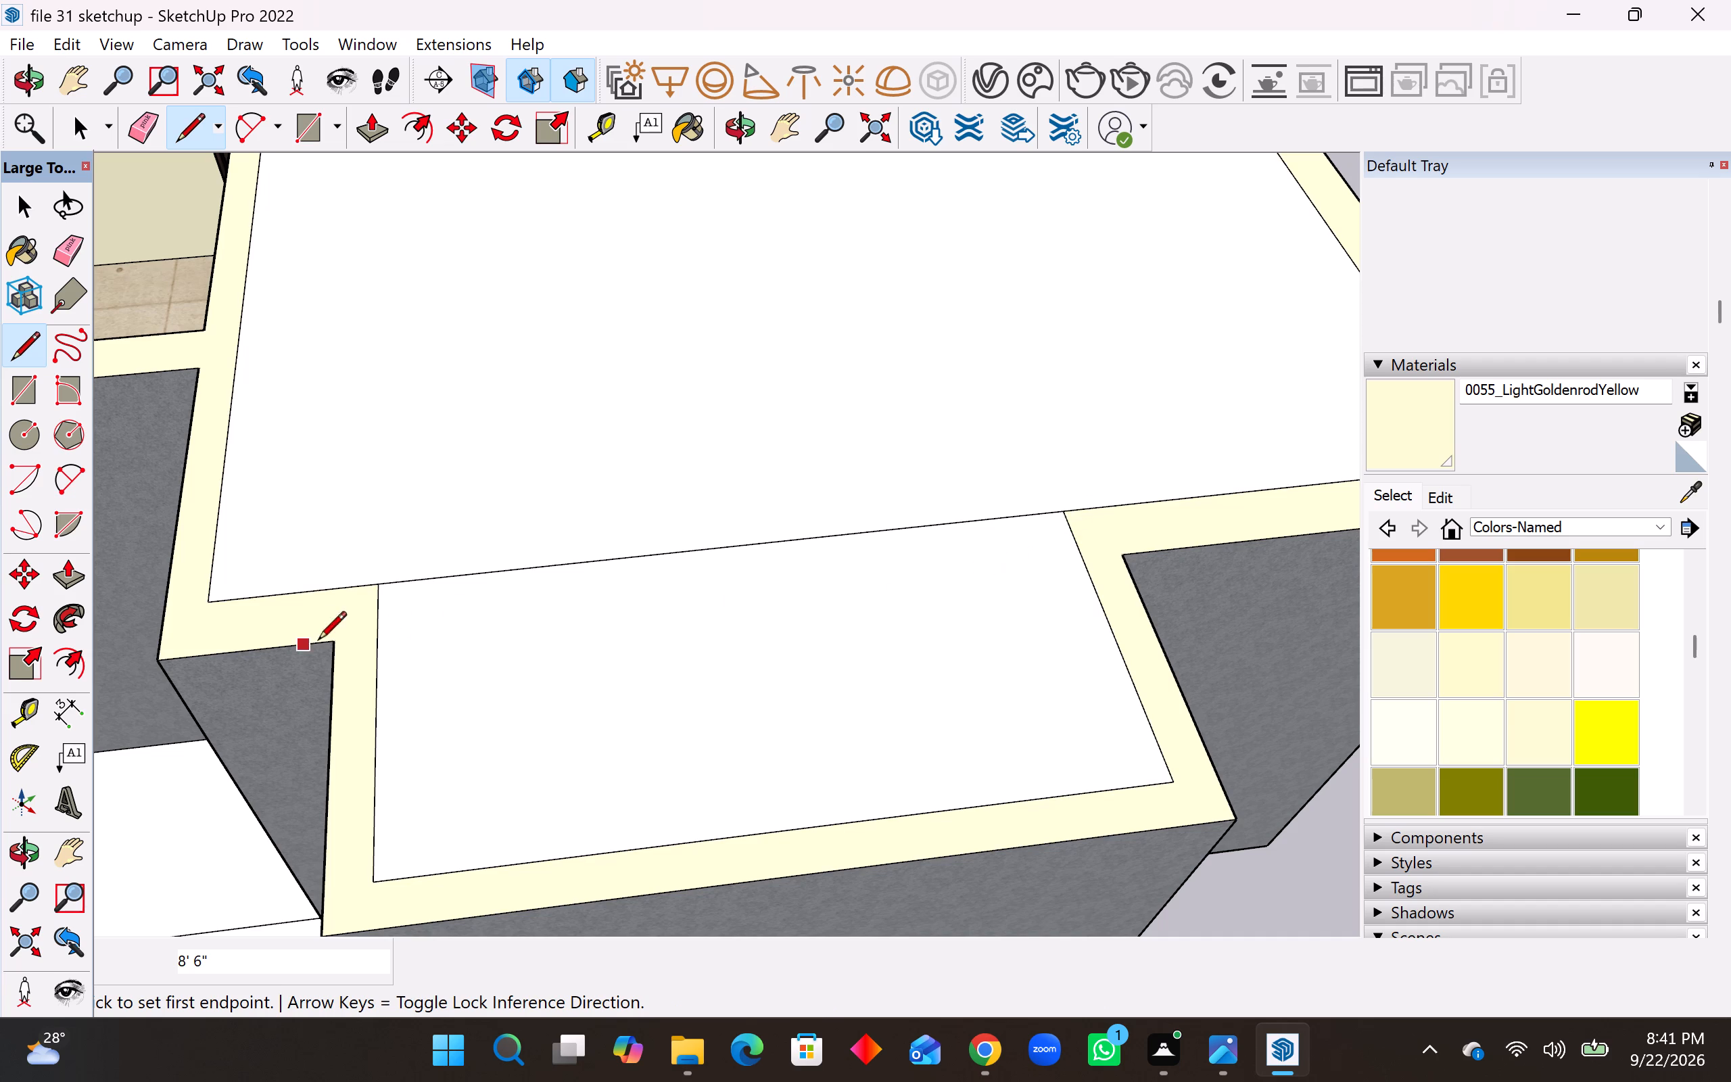
{"action": "left_click", "coordinate": [335, 643]}
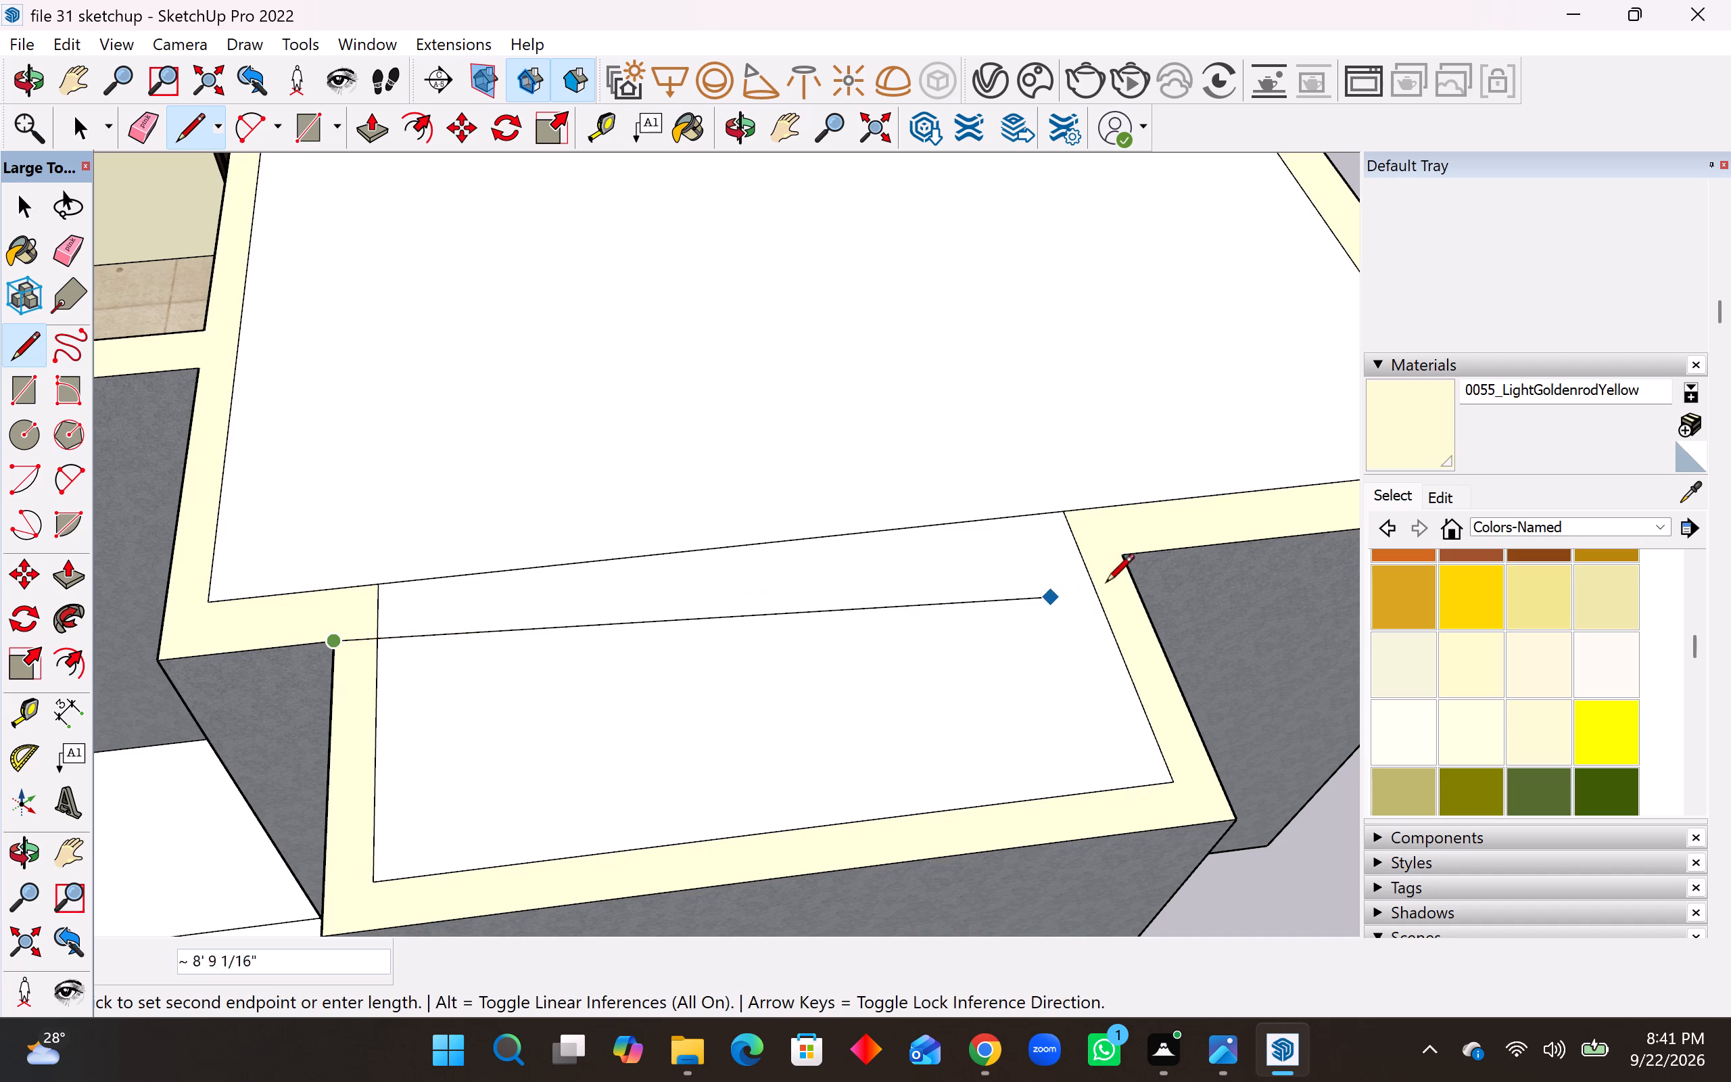
{"action": "left_click", "coordinate": [1126, 559]}
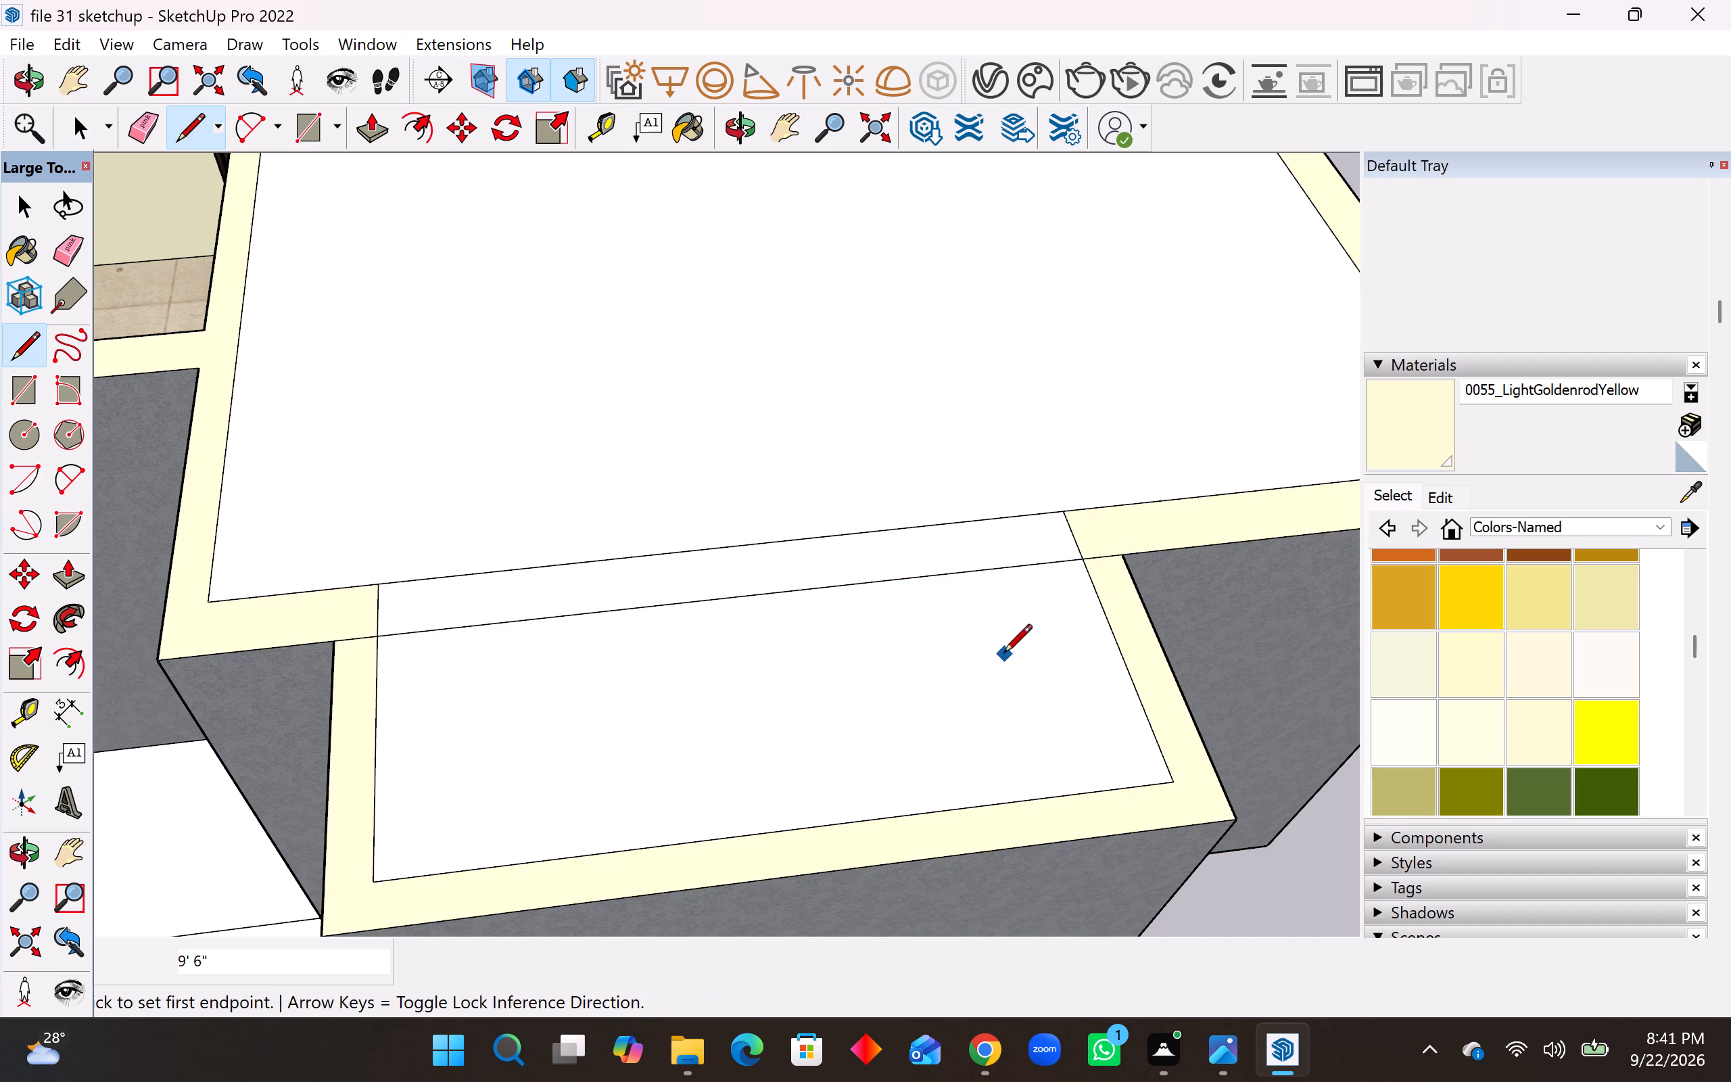
Erase the leftover short edges on the wall tops at both ends of the strip across the bay opening.
{"action": "middle_click_drag", "start_coordinate": [1003, 655], "coordinate": [987, 773]}
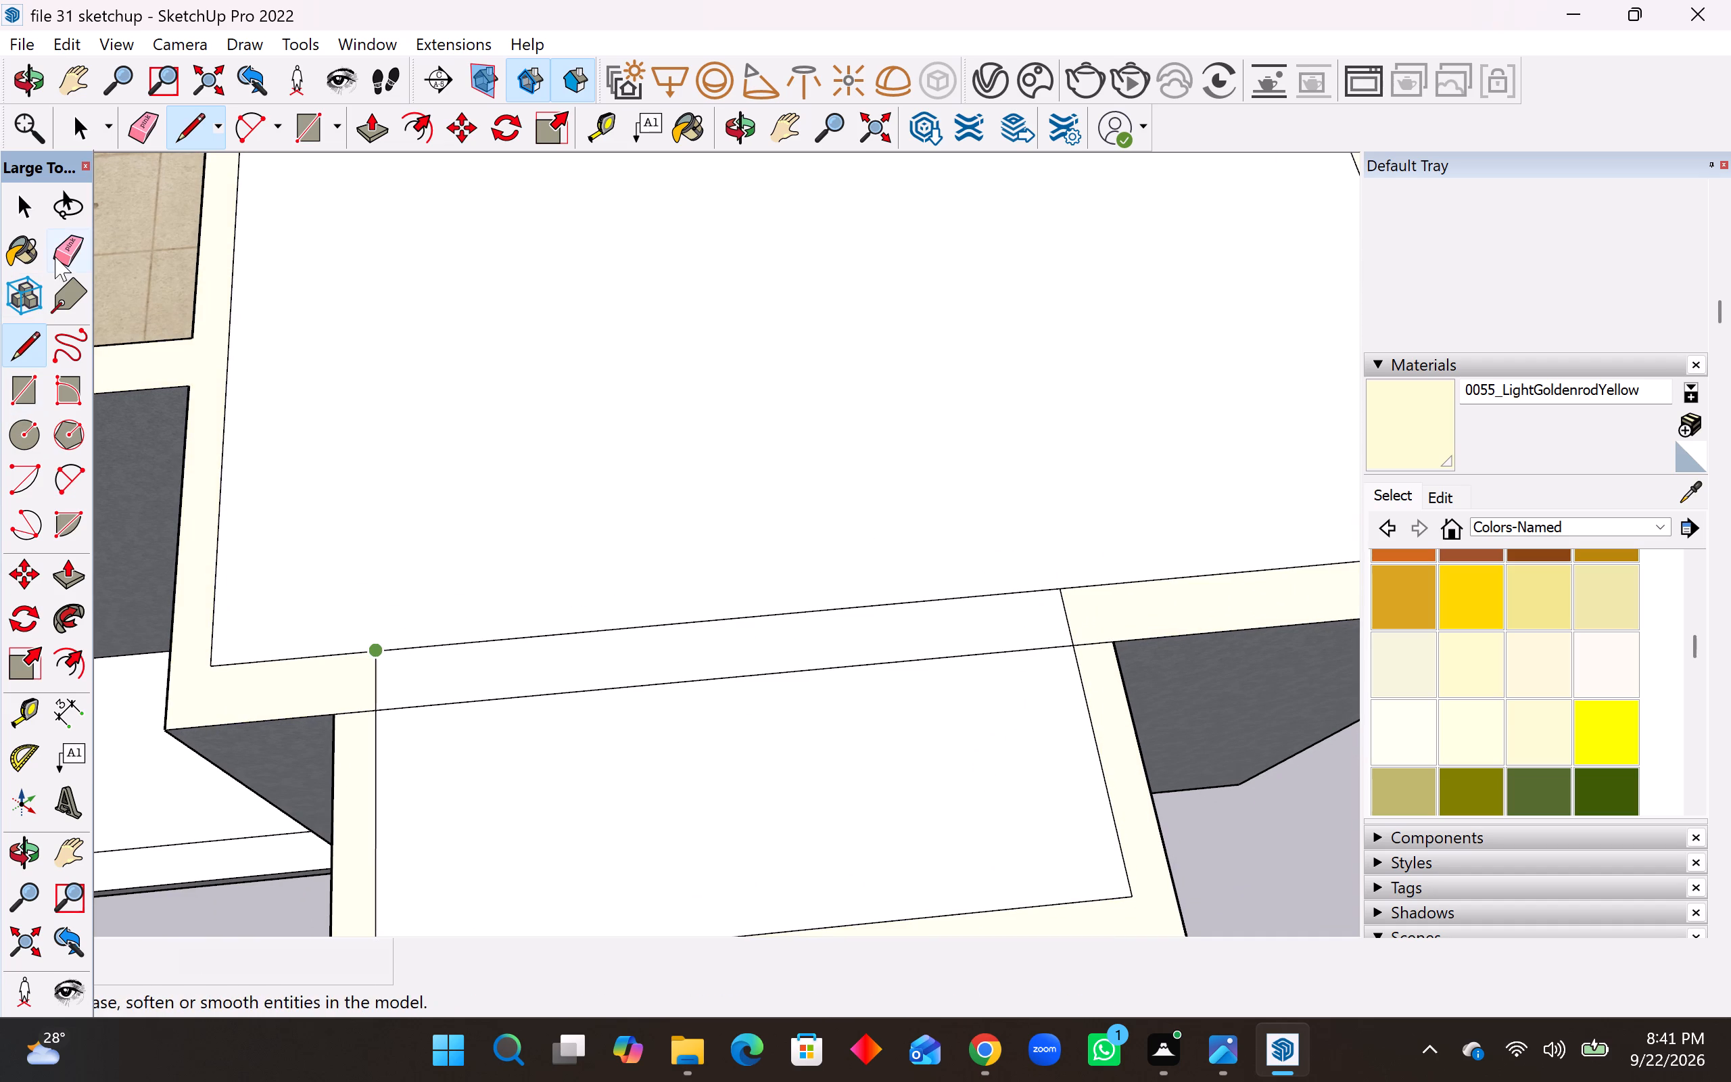
{"action": "left_click", "coordinate": [55, 255]}
{"action": "left_click_drag", "start_coordinate": [346, 705], "coordinate": [346, 724]}
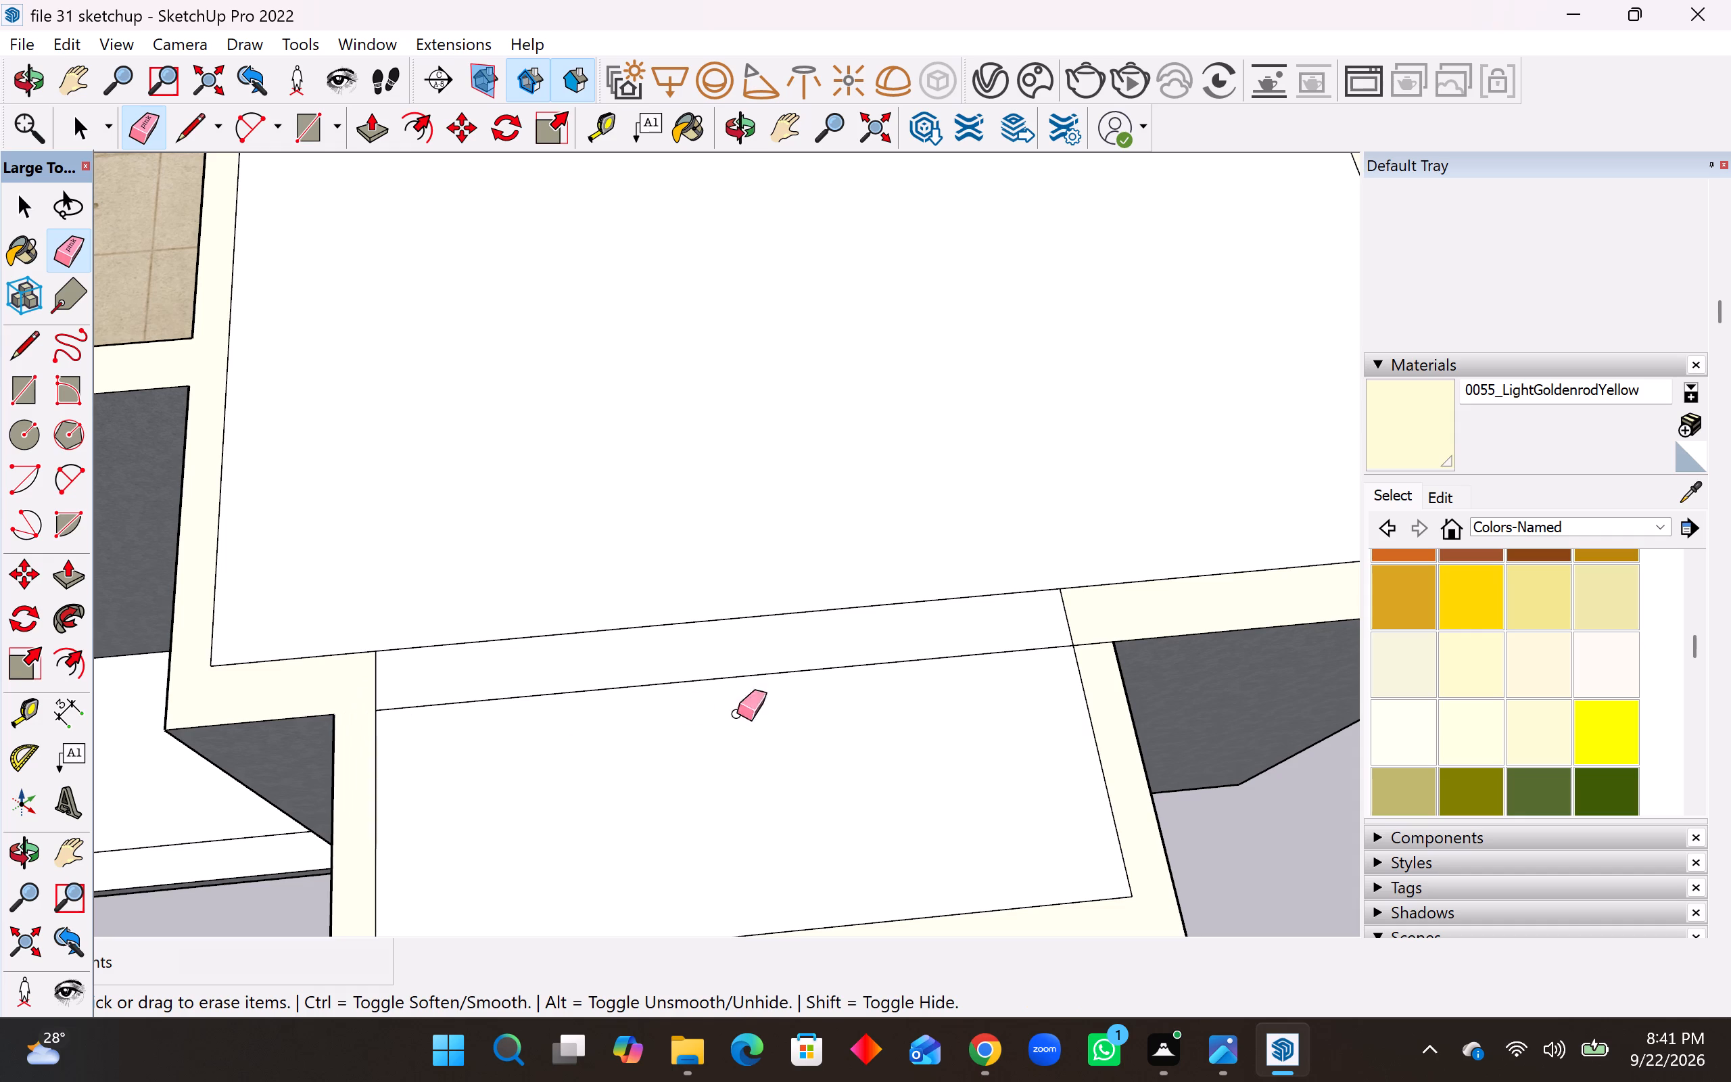
{"action": "left_click_drag", "start_coordinate": [1093, 629], "coordinate": [1095, 654]}
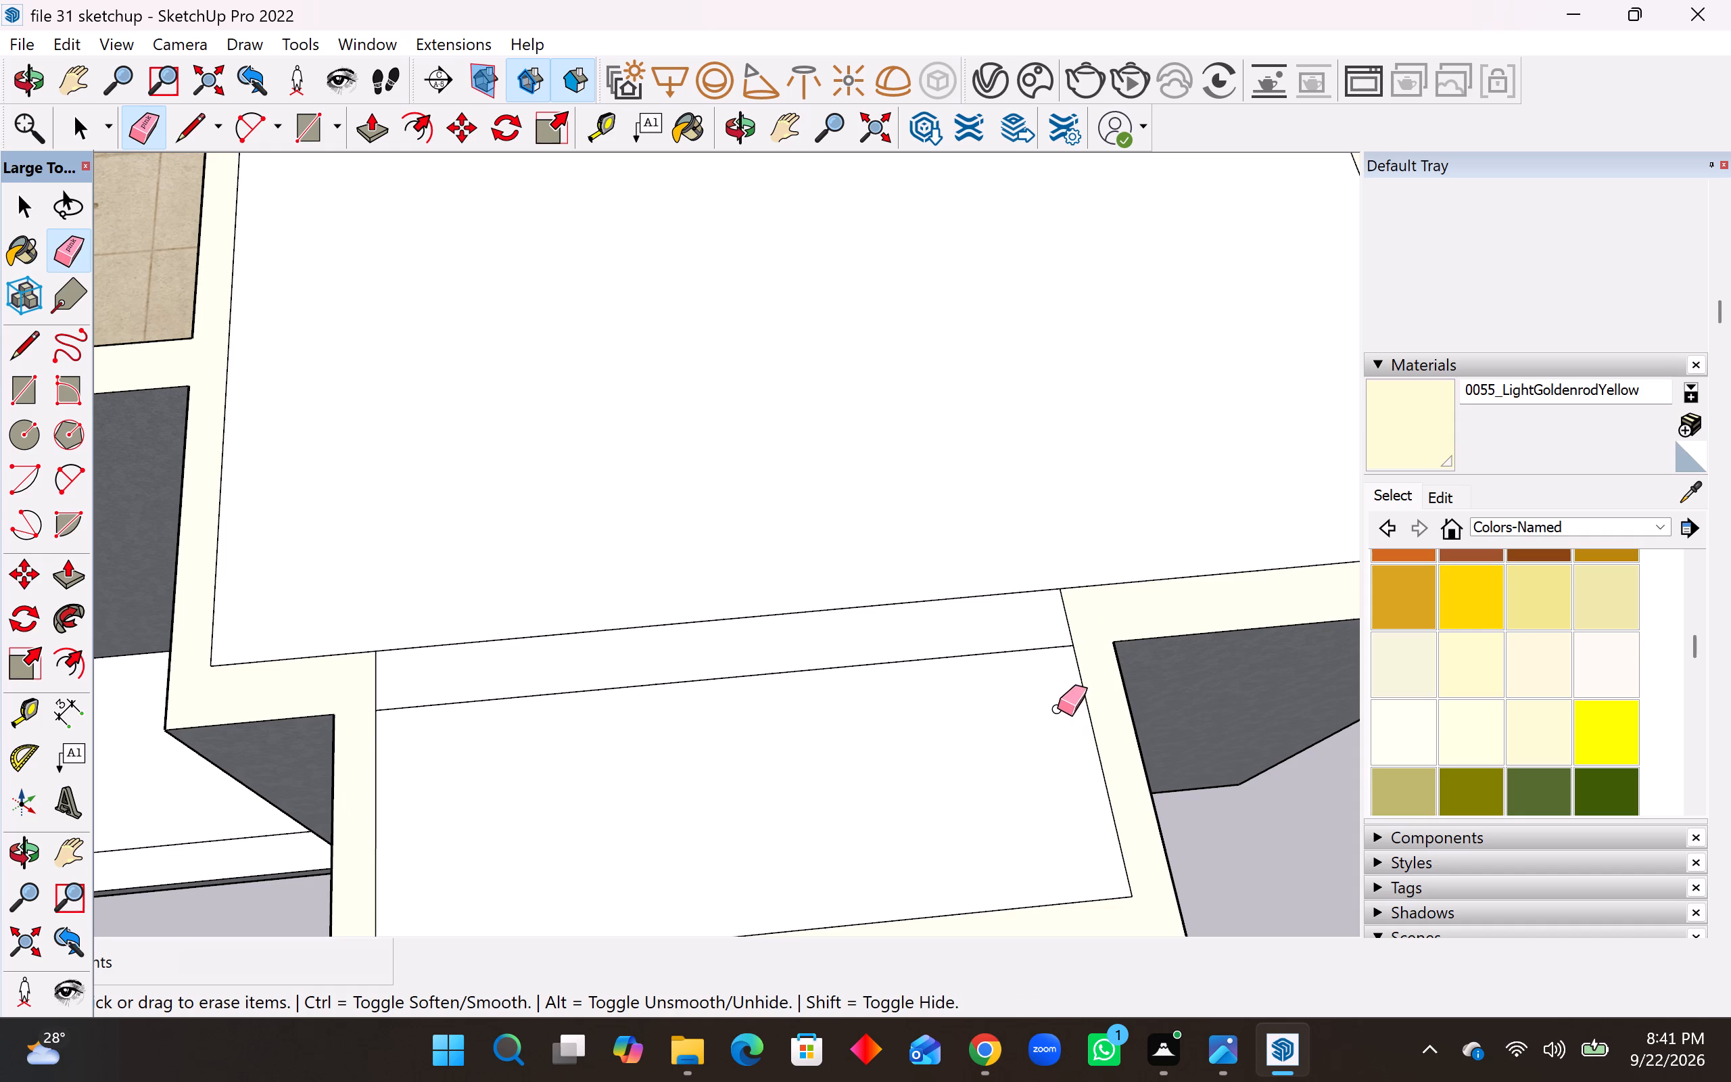
Delete the faces covering the bay and the living room and the vertical face closing the bay opening, keeping the wall-top strip.
{"action": "key", "text": "space"}
{"action": "left_click", "coordinate": [893, 750]}
{"action": "key", "text": "space"}
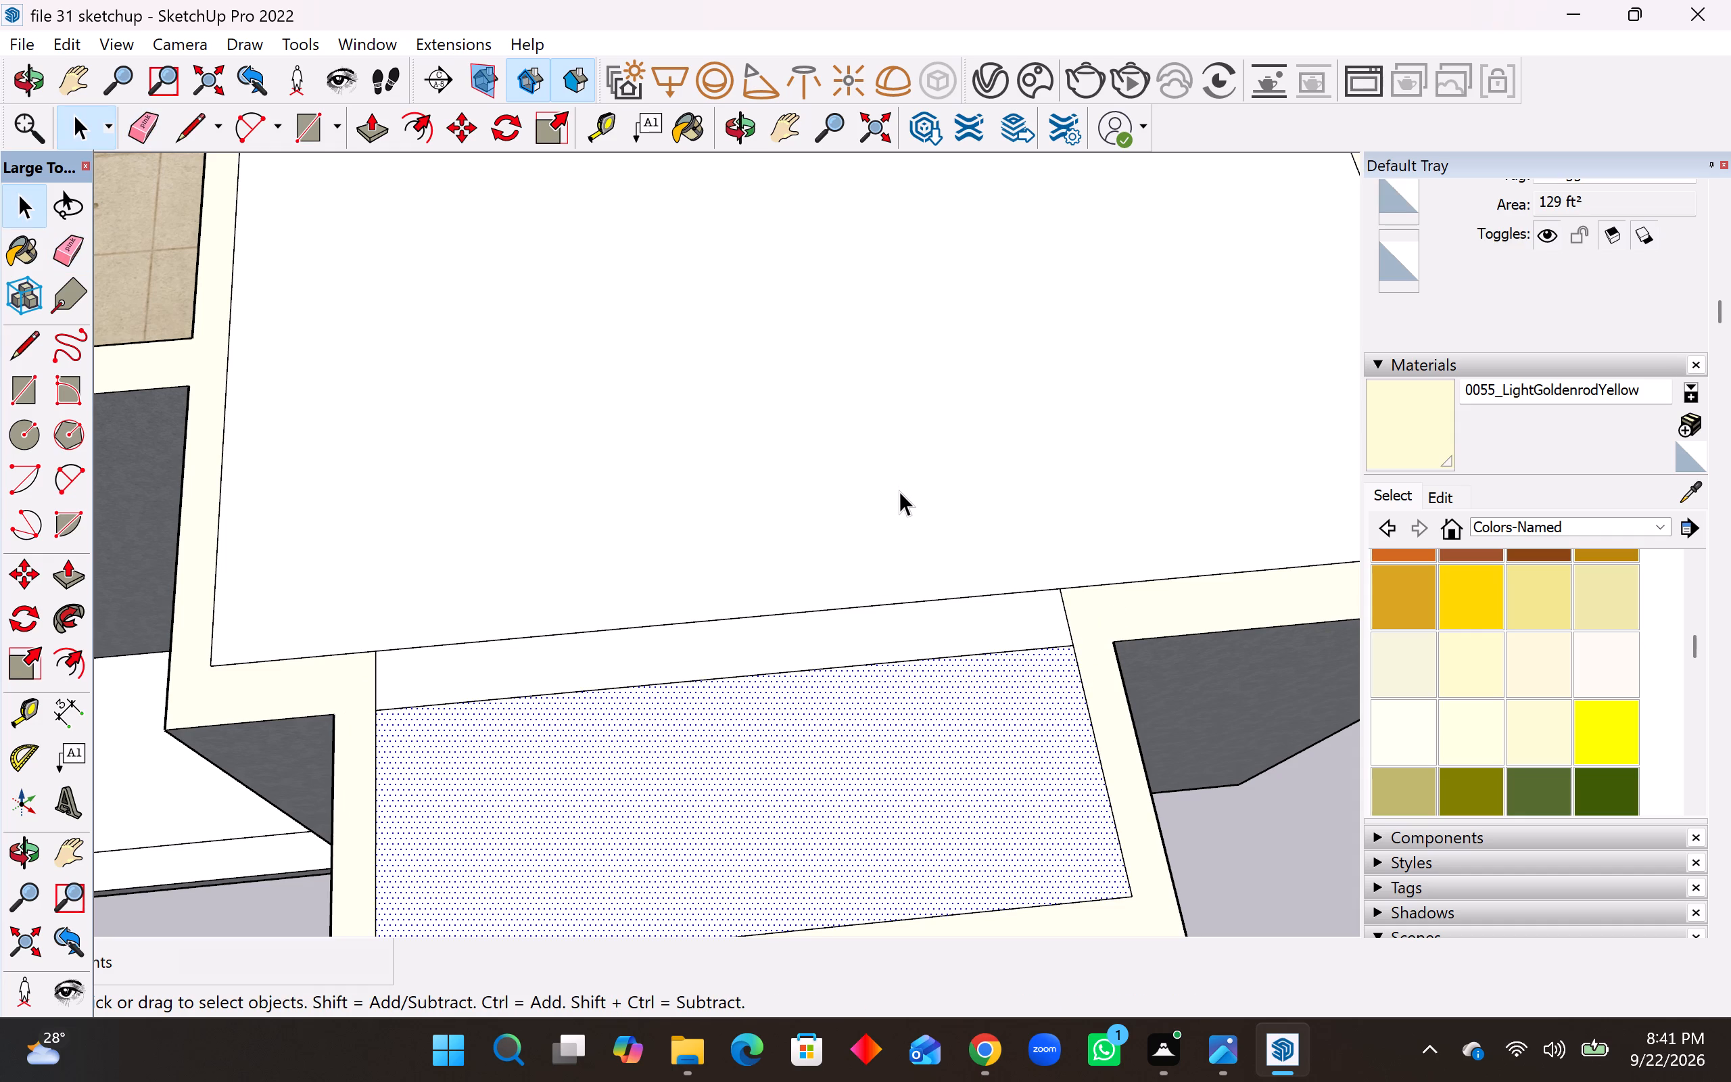
{"action": "key", "text": "Delete"}
{"action": "left_click", "coordinate": [884, 497]}
{"action": "key", "text": "Delete"}
{"action": "middle_click_drag", "start_coordinate": [868, 706], "coordinate": [831, 578]}
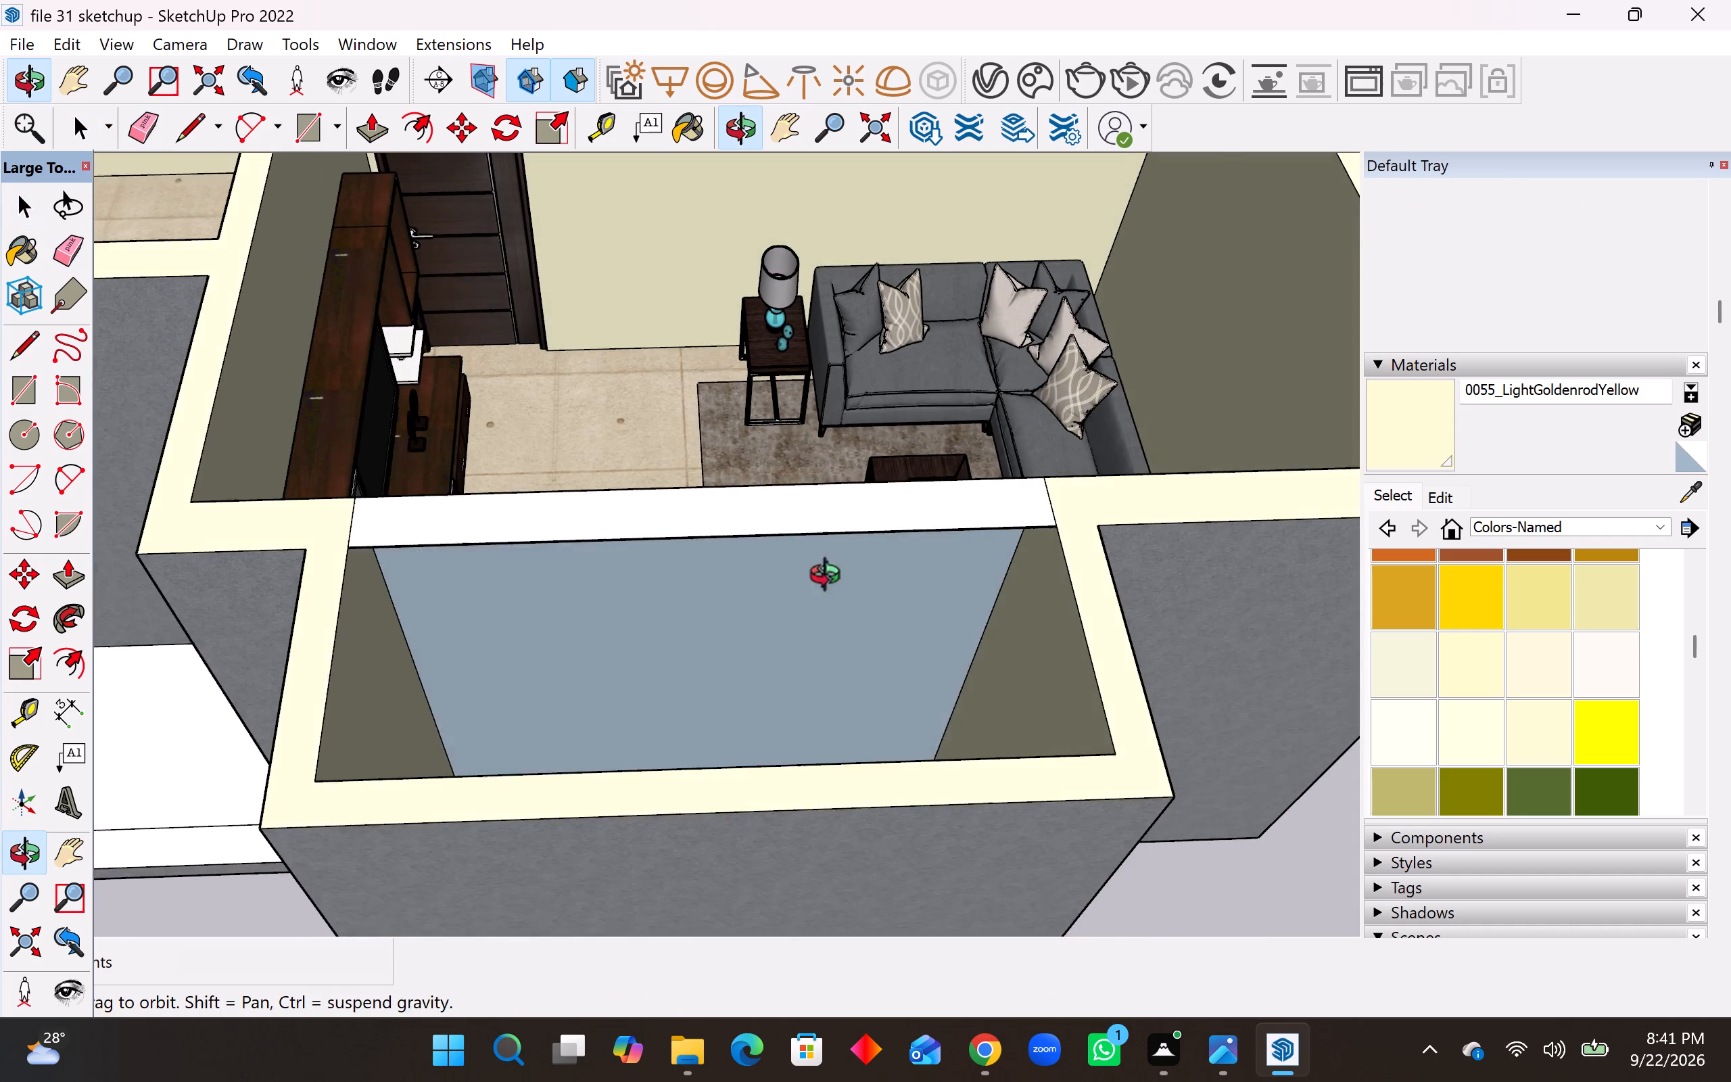
{"action": "middle_click_drag", "start_coordinate": [831, 578], "coordinate": [830, 559]}
{"action": "left_click", "coordinate": [814, 571]}
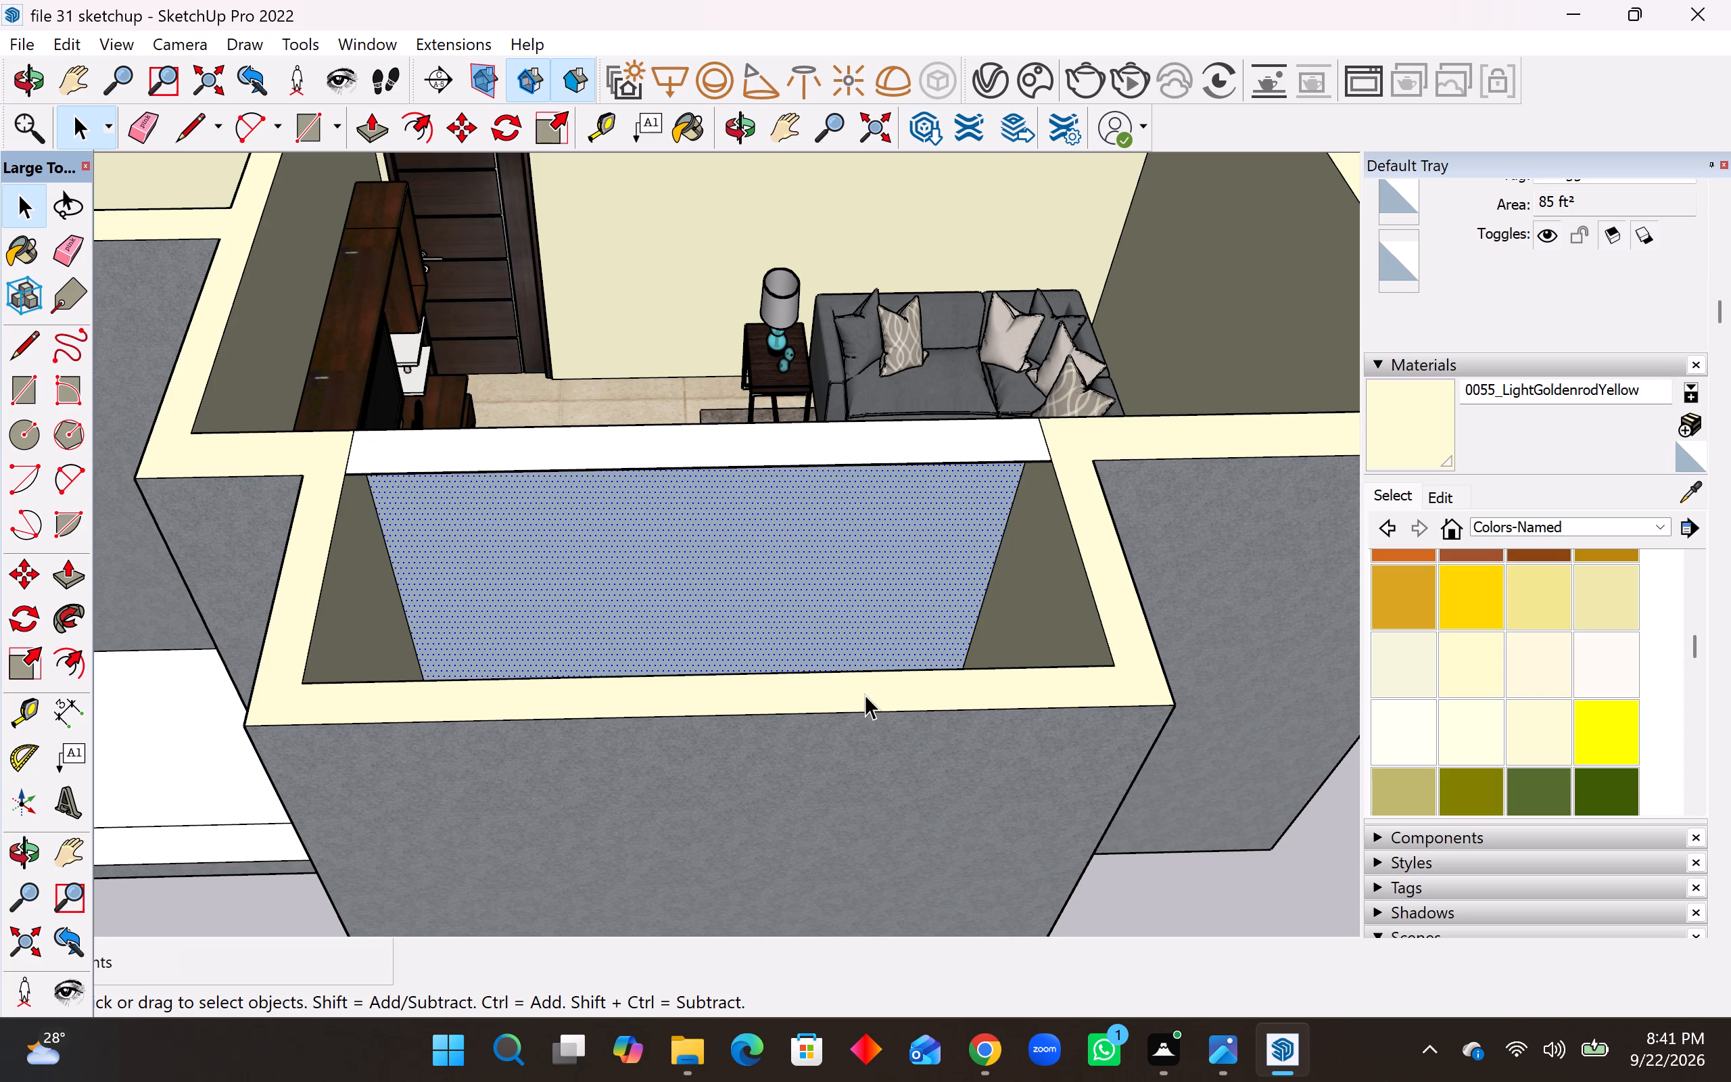
{"action": "key", "text": "Delete"}
Push/Pull the underside of the wall strip across the back room's alcove opening down 3'.
{"action": "scroll", "coordinate": [898, 935], "scroll_direction": "down", "scroll_amount": 8}
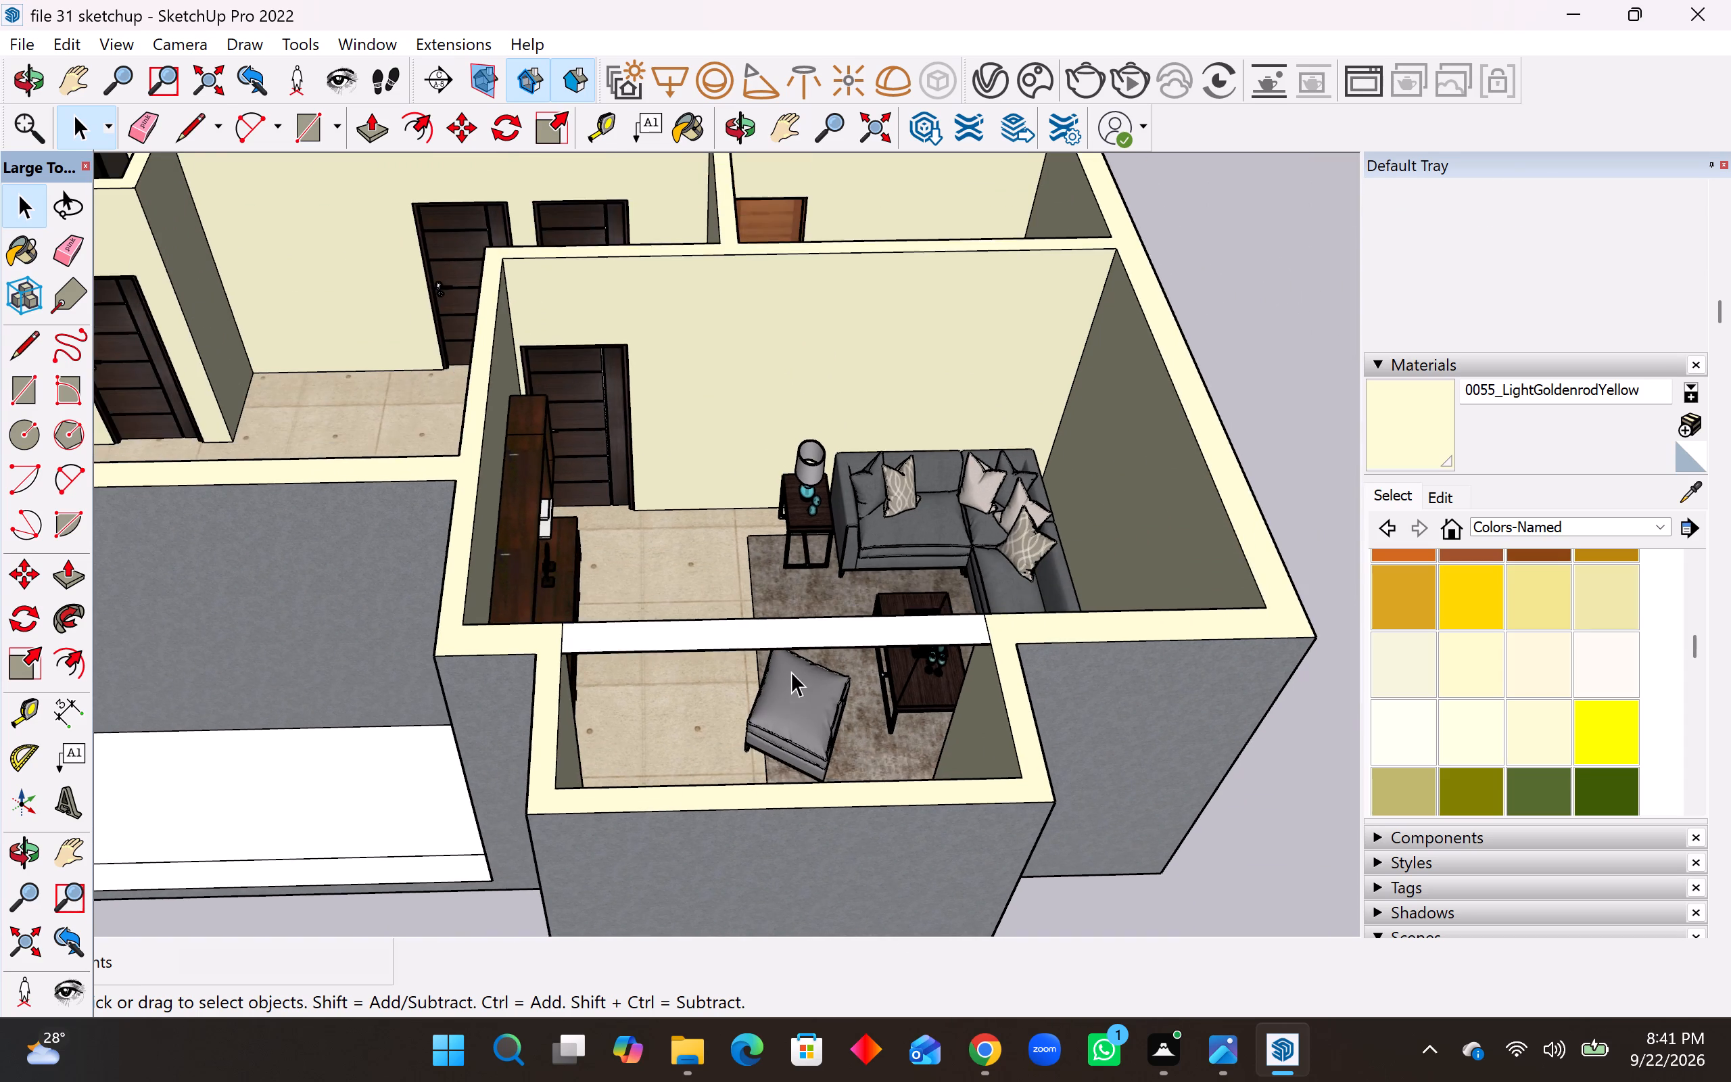
{"action": "scroll", "coordinate": [791, 672], "scroll_direction": "down", "scroll_amount": 9}
{"action": "scroll", "coordinate": [810, 767], "scroll_direction": "down", "scroll_amount": 3}
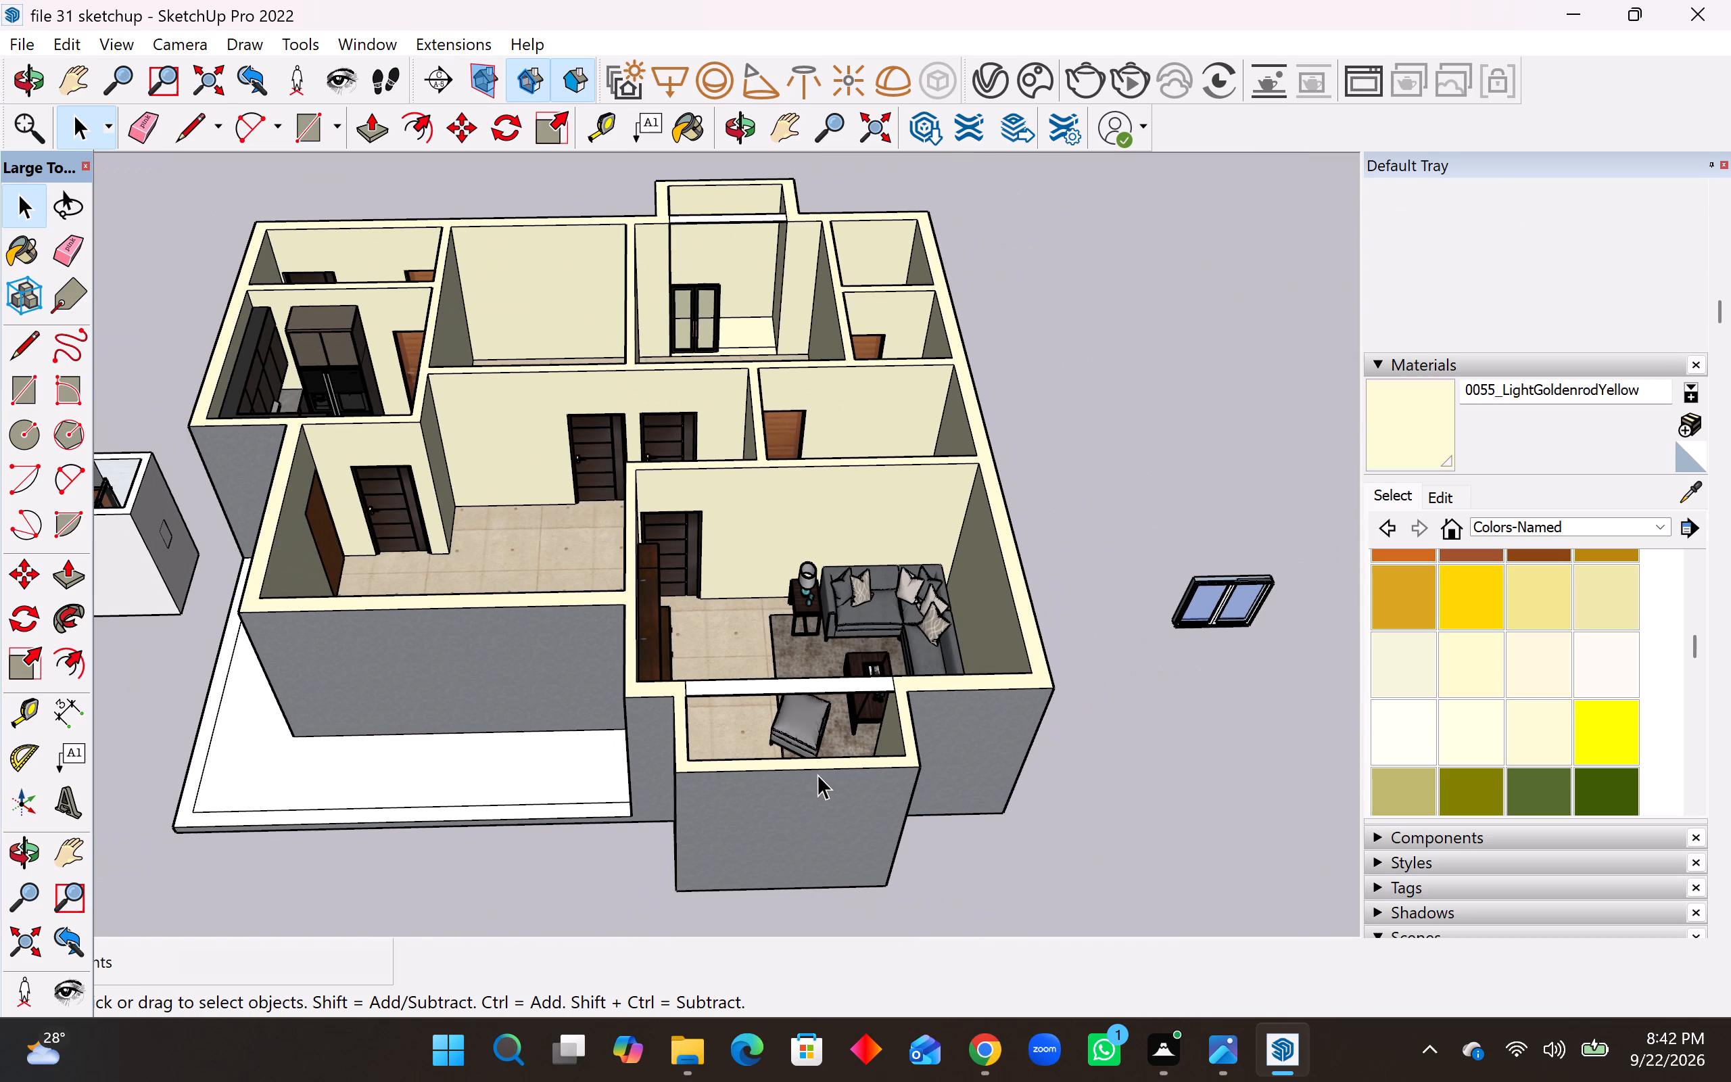
{"action": "scroll", "coordinate": [762, 187], "scroll_direction": "up", "scroll_amount": 14}
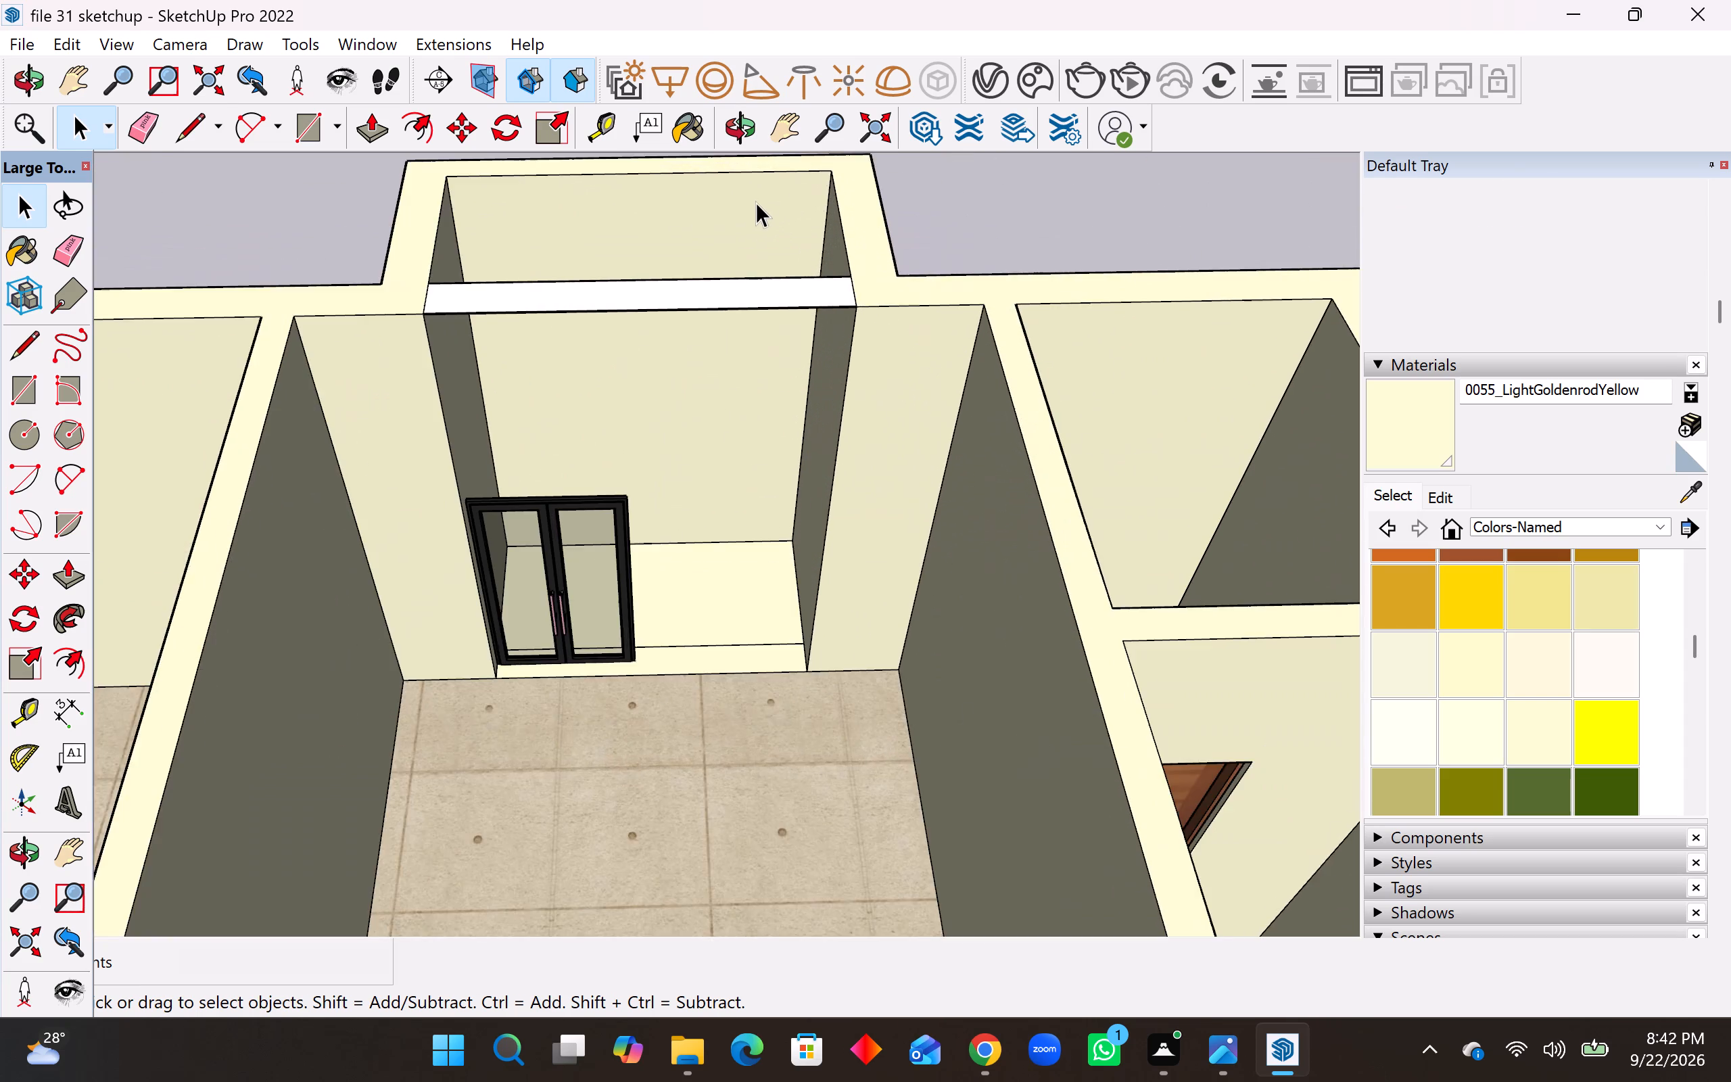
{"action": "middle_click_drag", "start_coordinate": [696, 304], "coordinate": [587, 204]}
{"action": "scroll", "coordinate": [590, 206], "scroll_direction": "up", "scroll_amount": 4}
{"action": "scroll", "coordinate": [626, 281], "scroll_direction": "up", "scroll_amount": 1}
{"action": "middle_click_drag", "start_coordinate": [626, 281], "coordinate": [777, 60]}
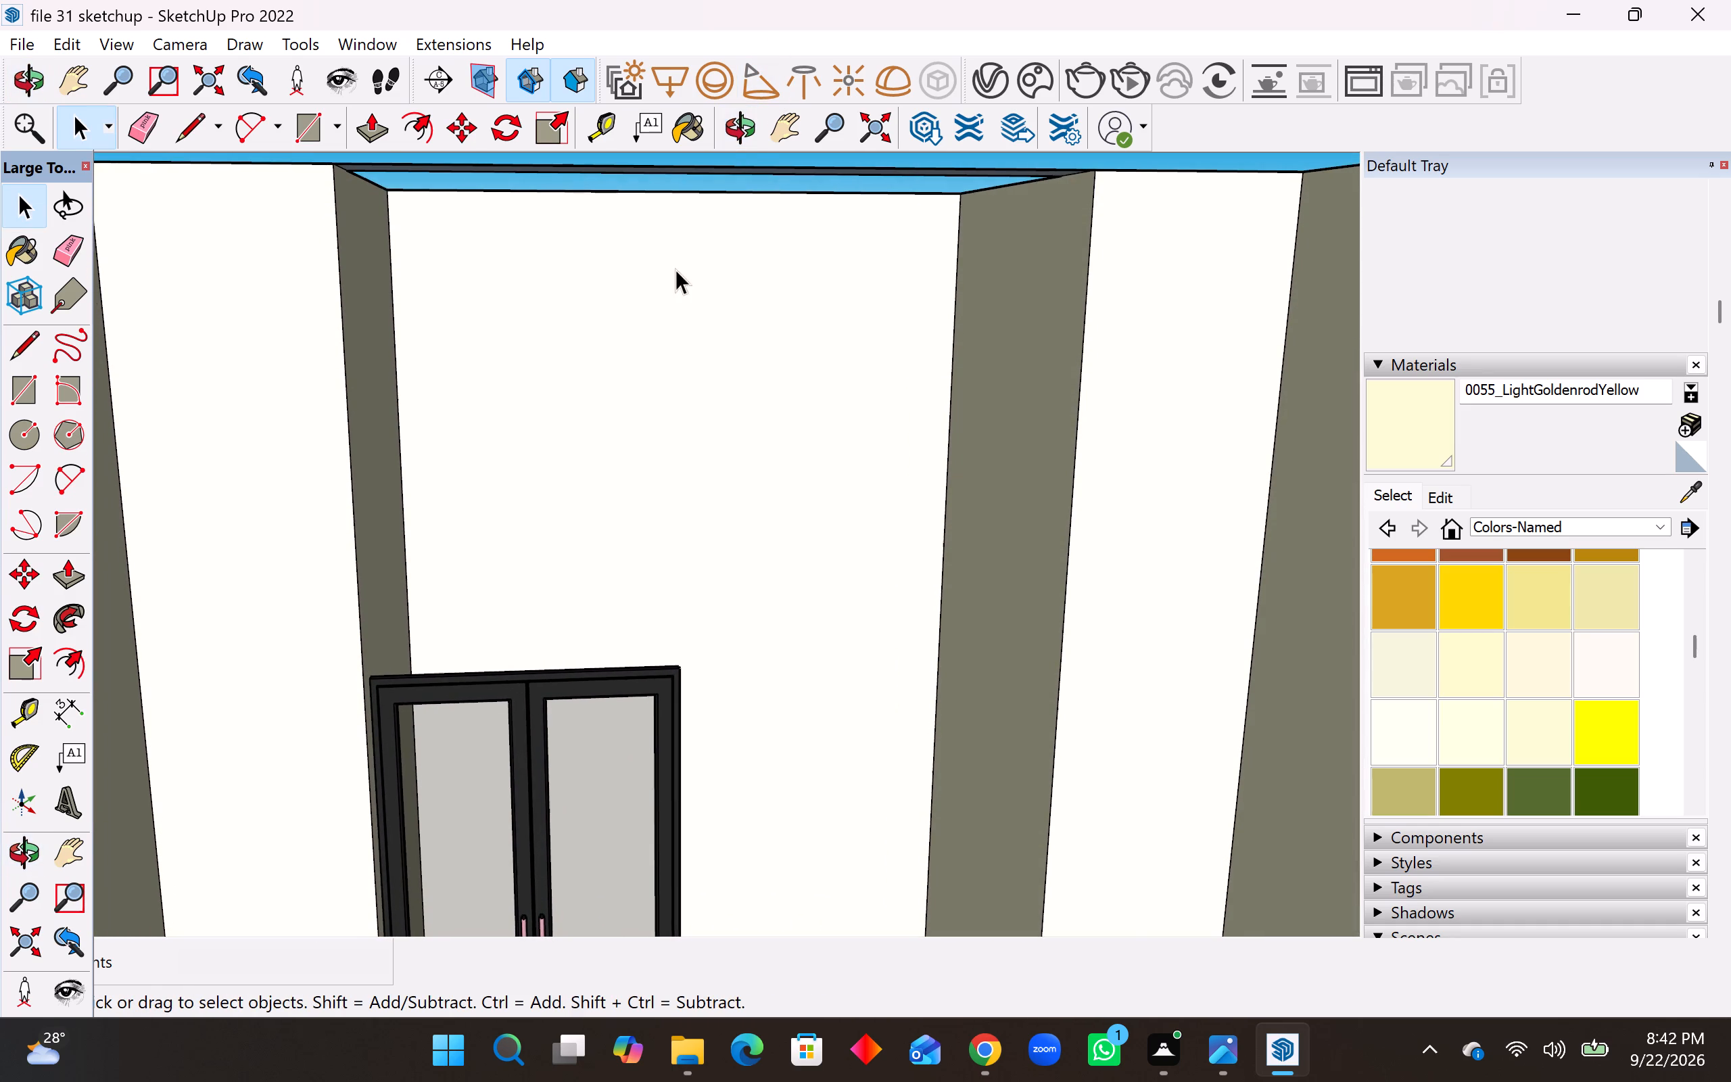
{"action": "scroll", "coordinate": [649, 486], "scroll_direction": "down", "scroll_amount": 6}
{"action": "middle_click_drag", "start_coordinate": [642, 475], "coordinate": [648, 931]}
{"action": "scroll", "coordinate": [642, 651], "scroll_direction": "down", "scroll_amount": 1}
{"action": "scroll", "coordinate": [698, 770], "scroll_direction": "down", "scroll_amount": 4}
{"action": "middle_click", "coordinate": [698, 770]}
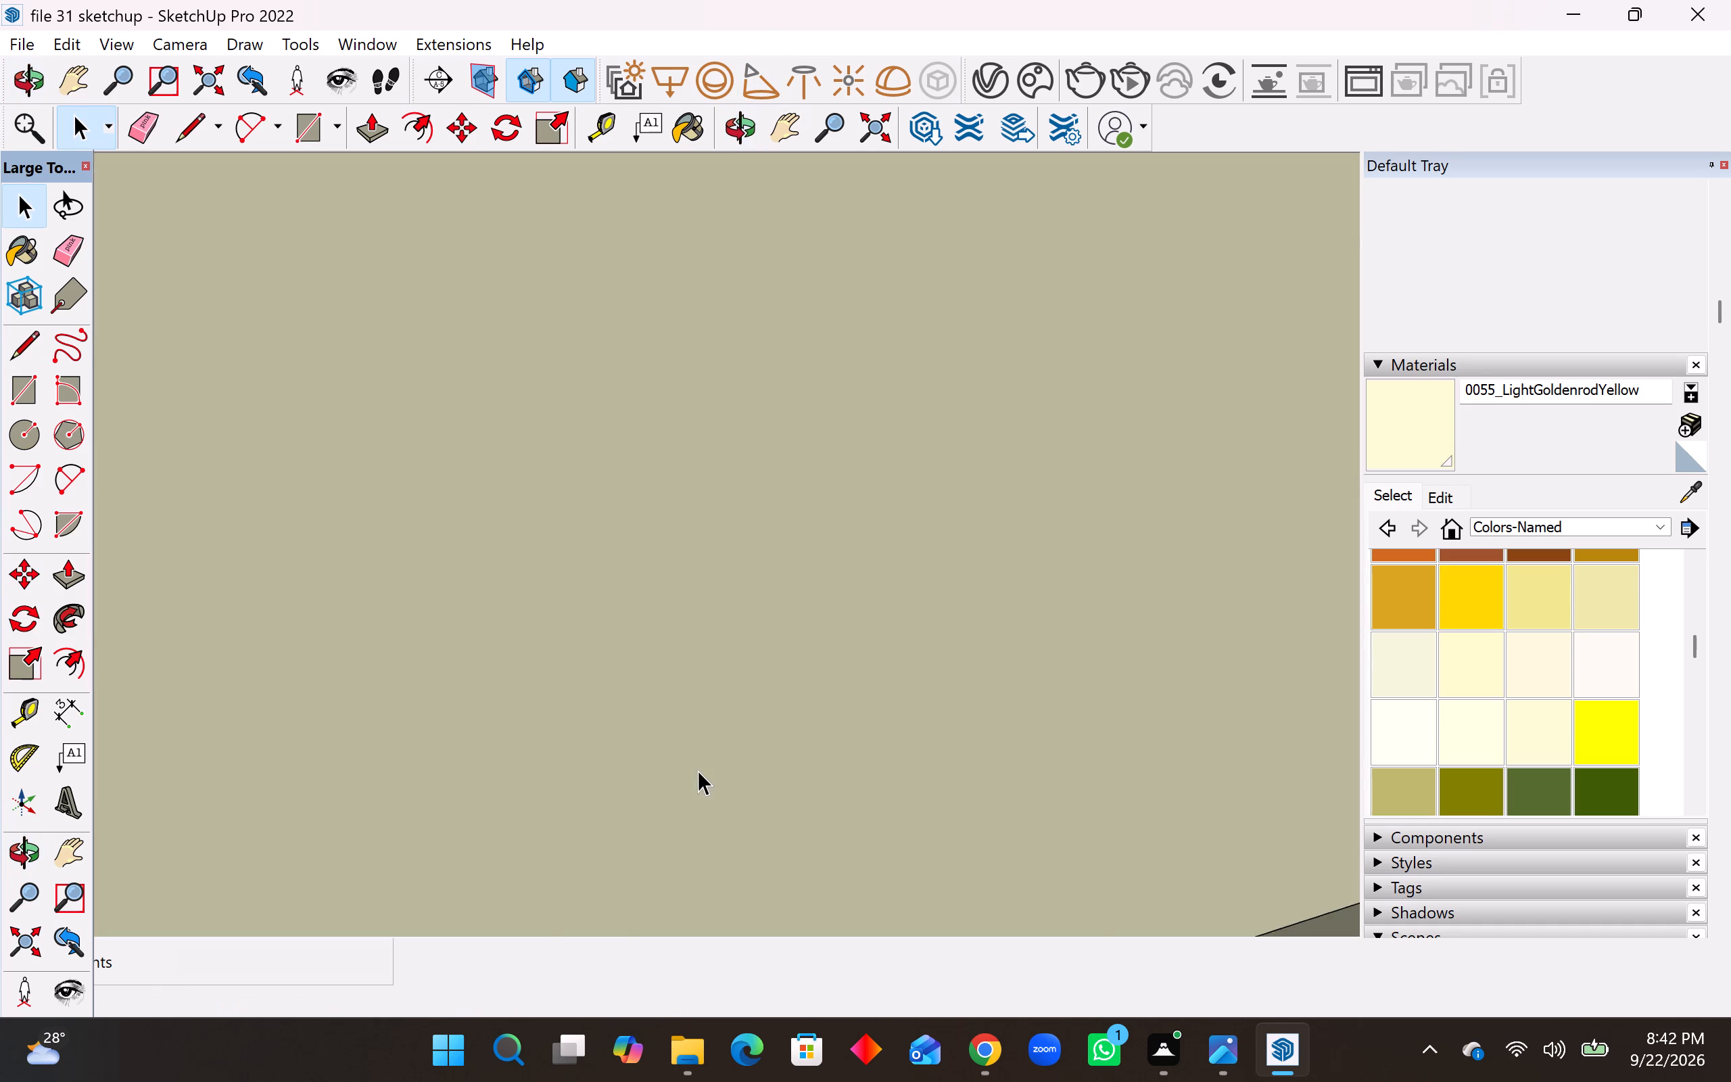
{"action": "scroll", "coordinate": [698, 770], "scroll_direction": "down", "scroll_amount": 20}
{"action": "scroll", "coordinate": [698, 770], "scroll_direction": "down", "scroll_amount": 16}
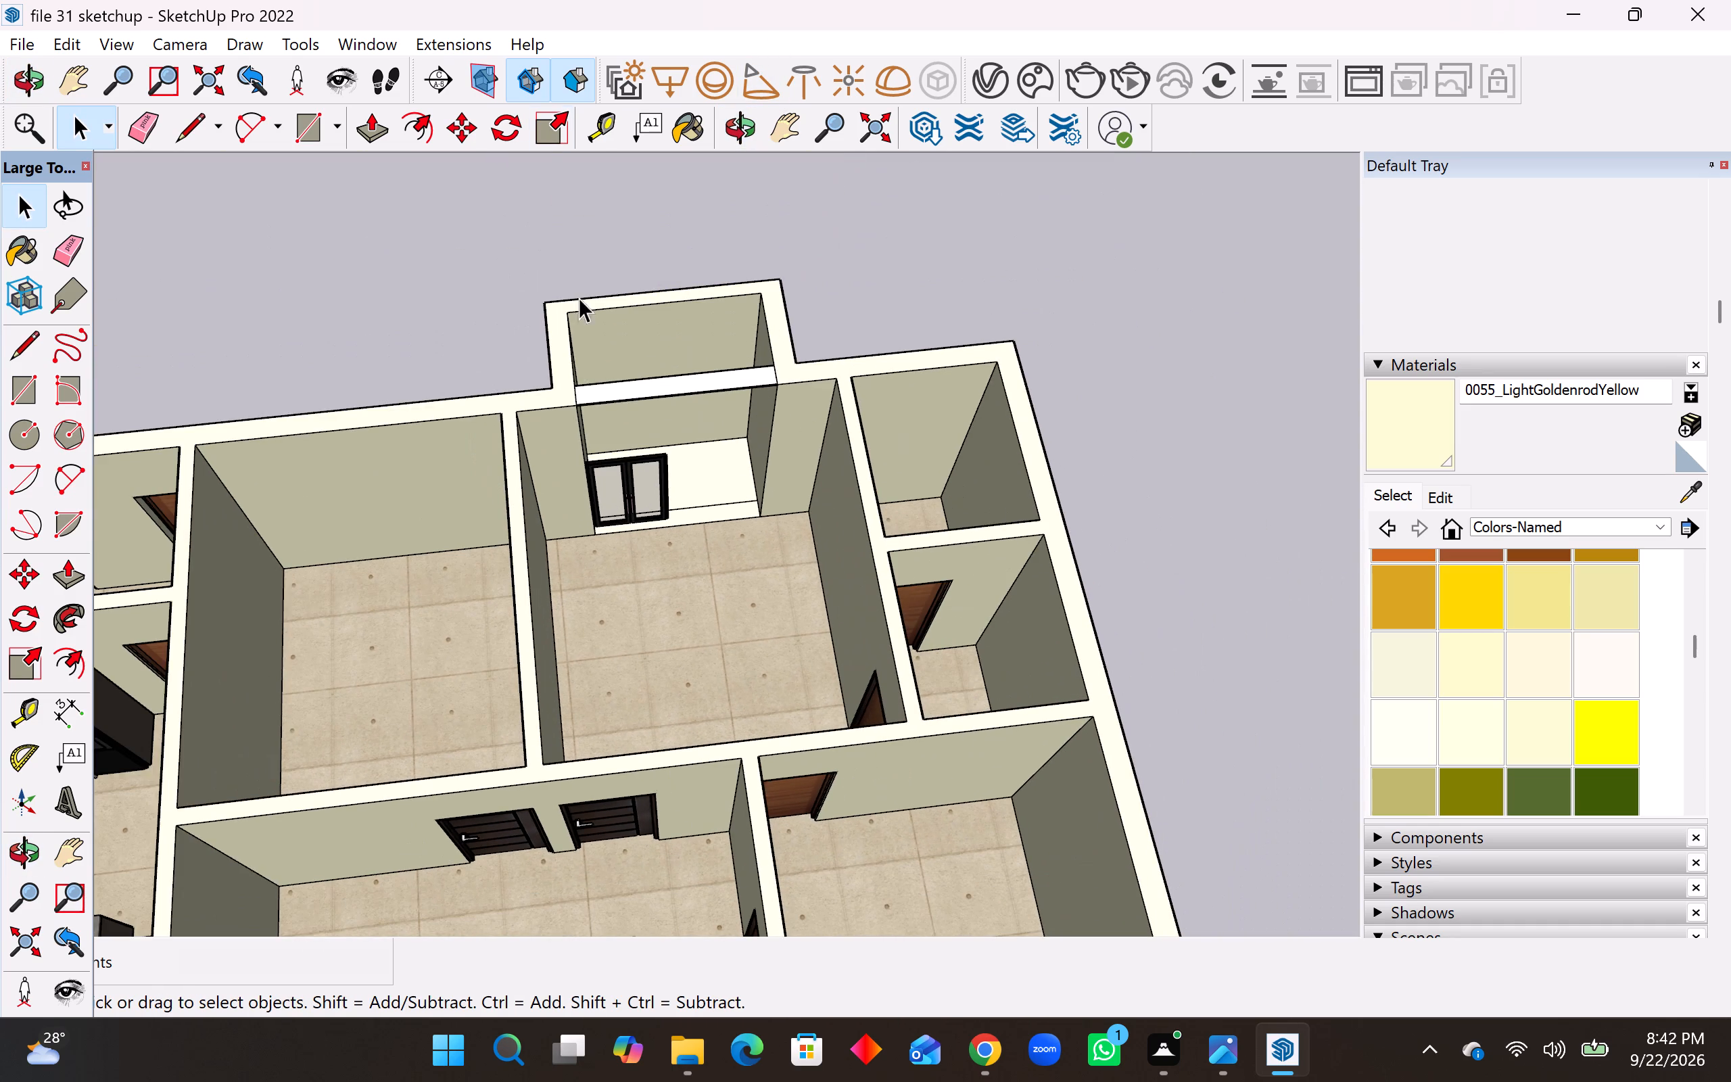
{"action": "middle_click_drag", "start_coordinate": [604, 419], "coordinate": [886, 339]}
{"action": "scroll", "coordinate": [672, 366], "scroll_direction": "up", "scroll_amount": 12}
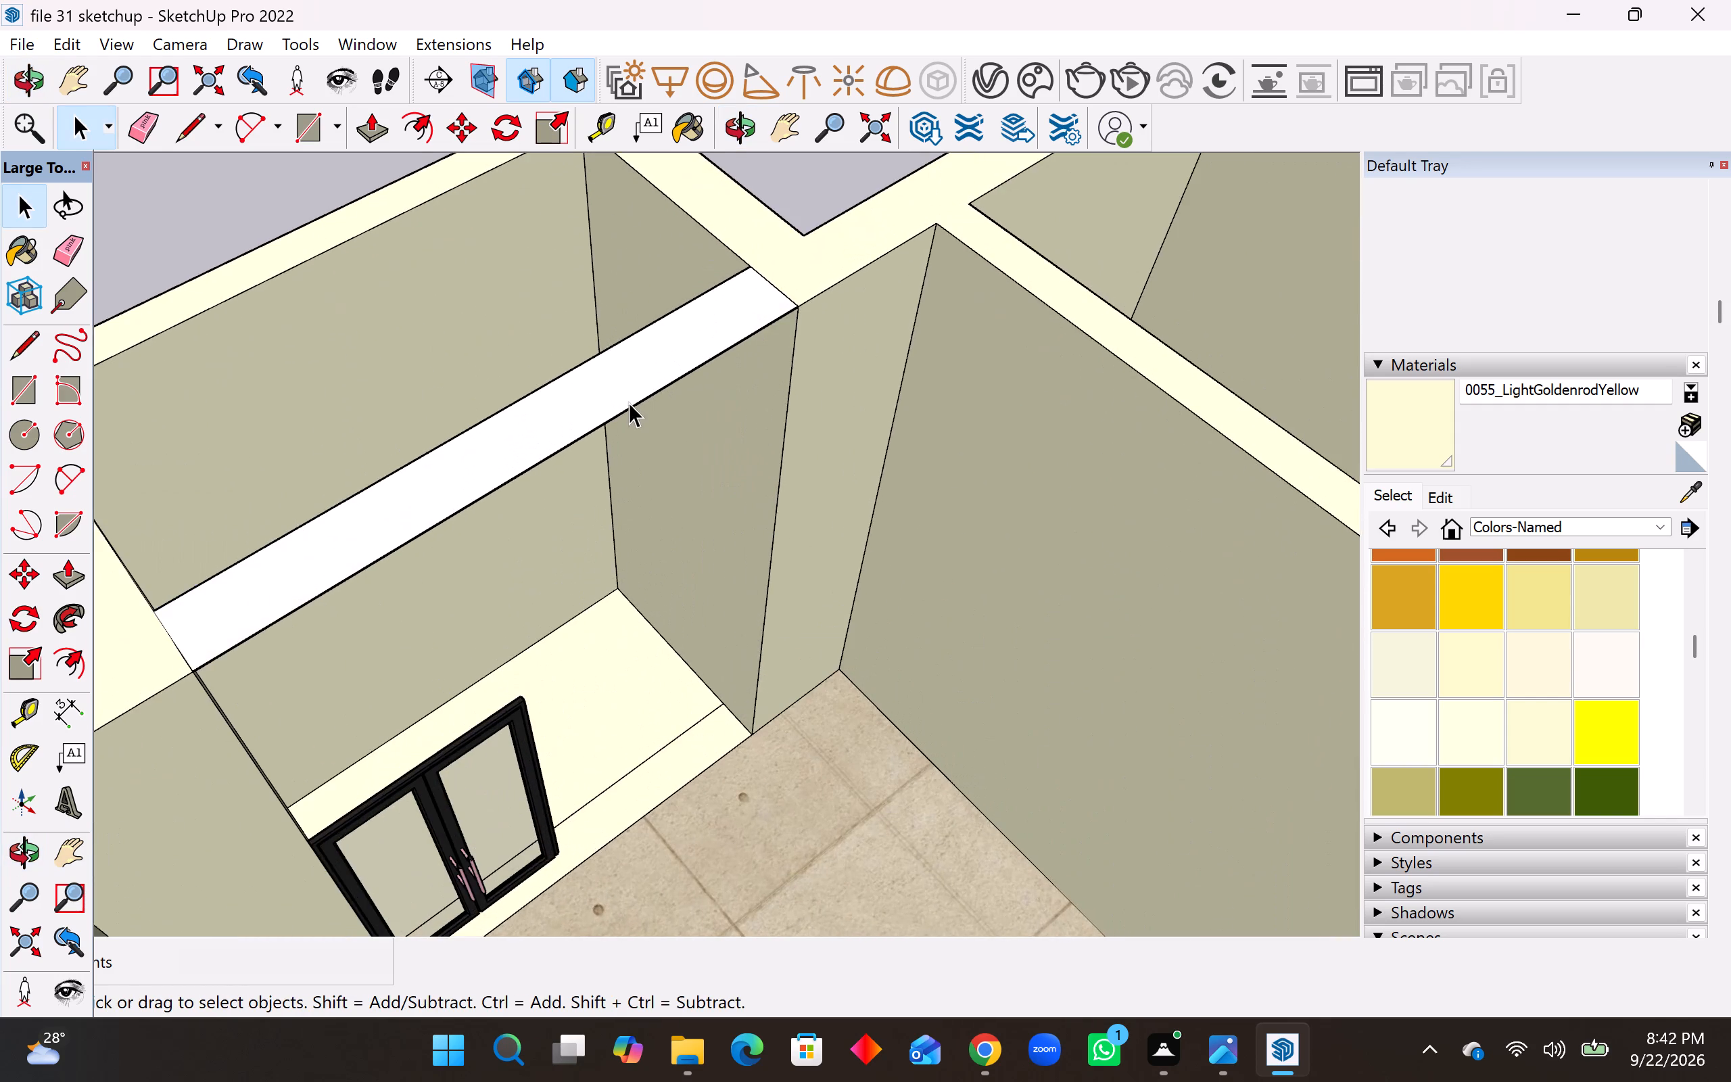
{"action": "middle_click_drag", "start_coordinate": [613, 403], "coordinate": [544, 236]}
{"action": "scroll", "coordinate": [650, 526], "scroll_direction": "down", "scroll_amount": 9}
{"action": "scroll", "coordinate": [610, 485], "scroll_direction": "up", "scroll_amount": 2}
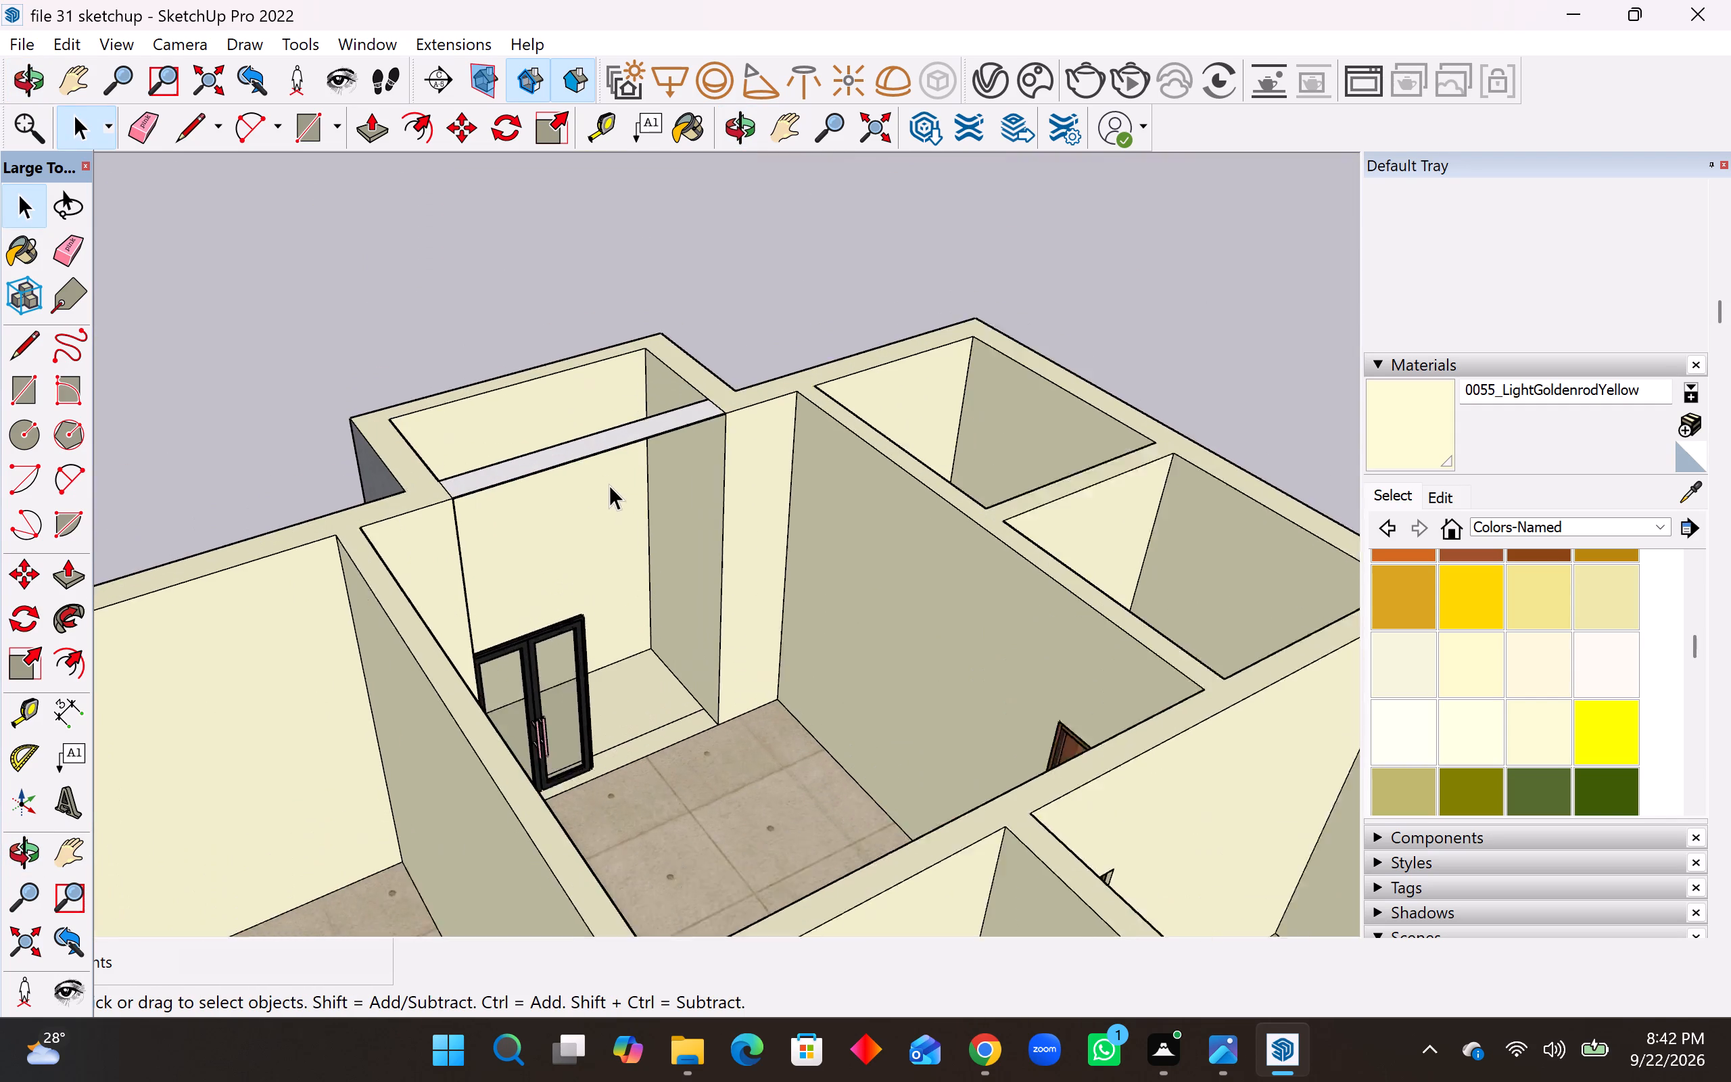
{"action": "scroll", "coordinate": [609, 485], "scroll_direction": "up", "scroll_amount": 2}
{"action": "middle_click_drag", "start_coordinate": [601, 496], "coordinate": [471, 339]}
{"action": "scroll", "coordinate": [577, 399], "scroll_direction": "up", "scroll_amount": 9}
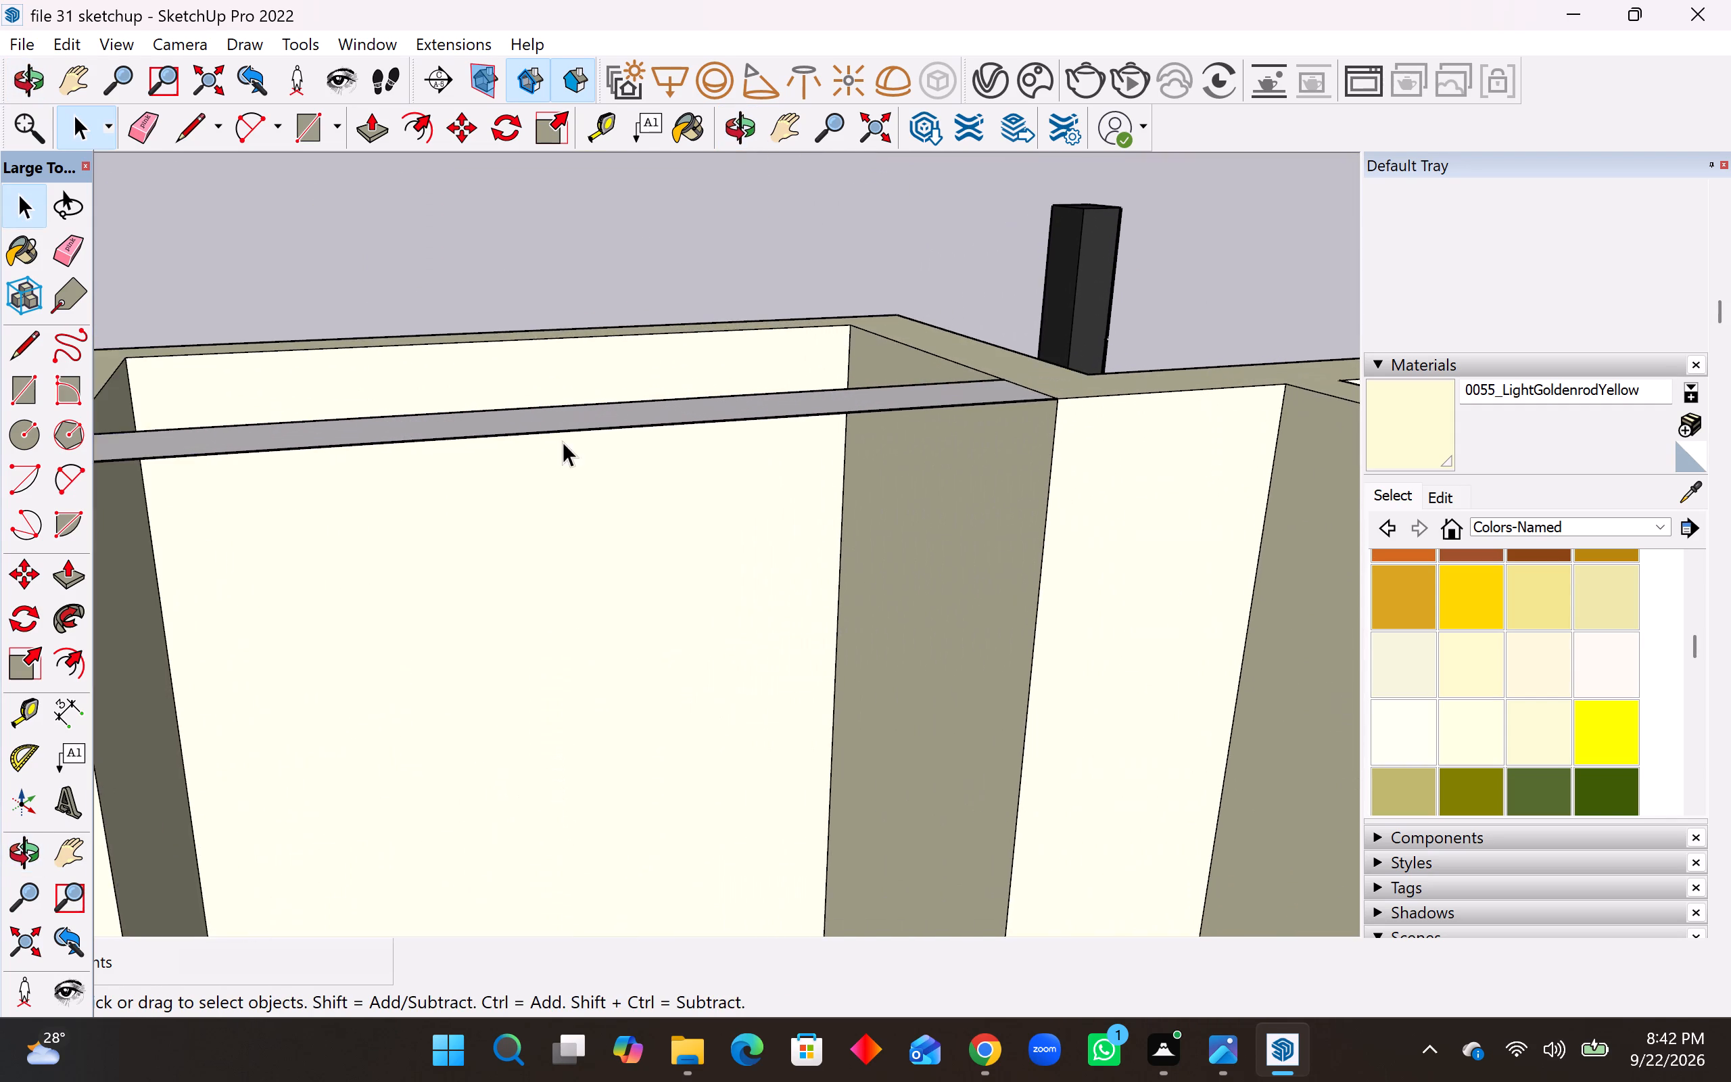
{"action": "middle_click_drag", "start_coordinate": [563, 442], "coordinate": [495, 155]}
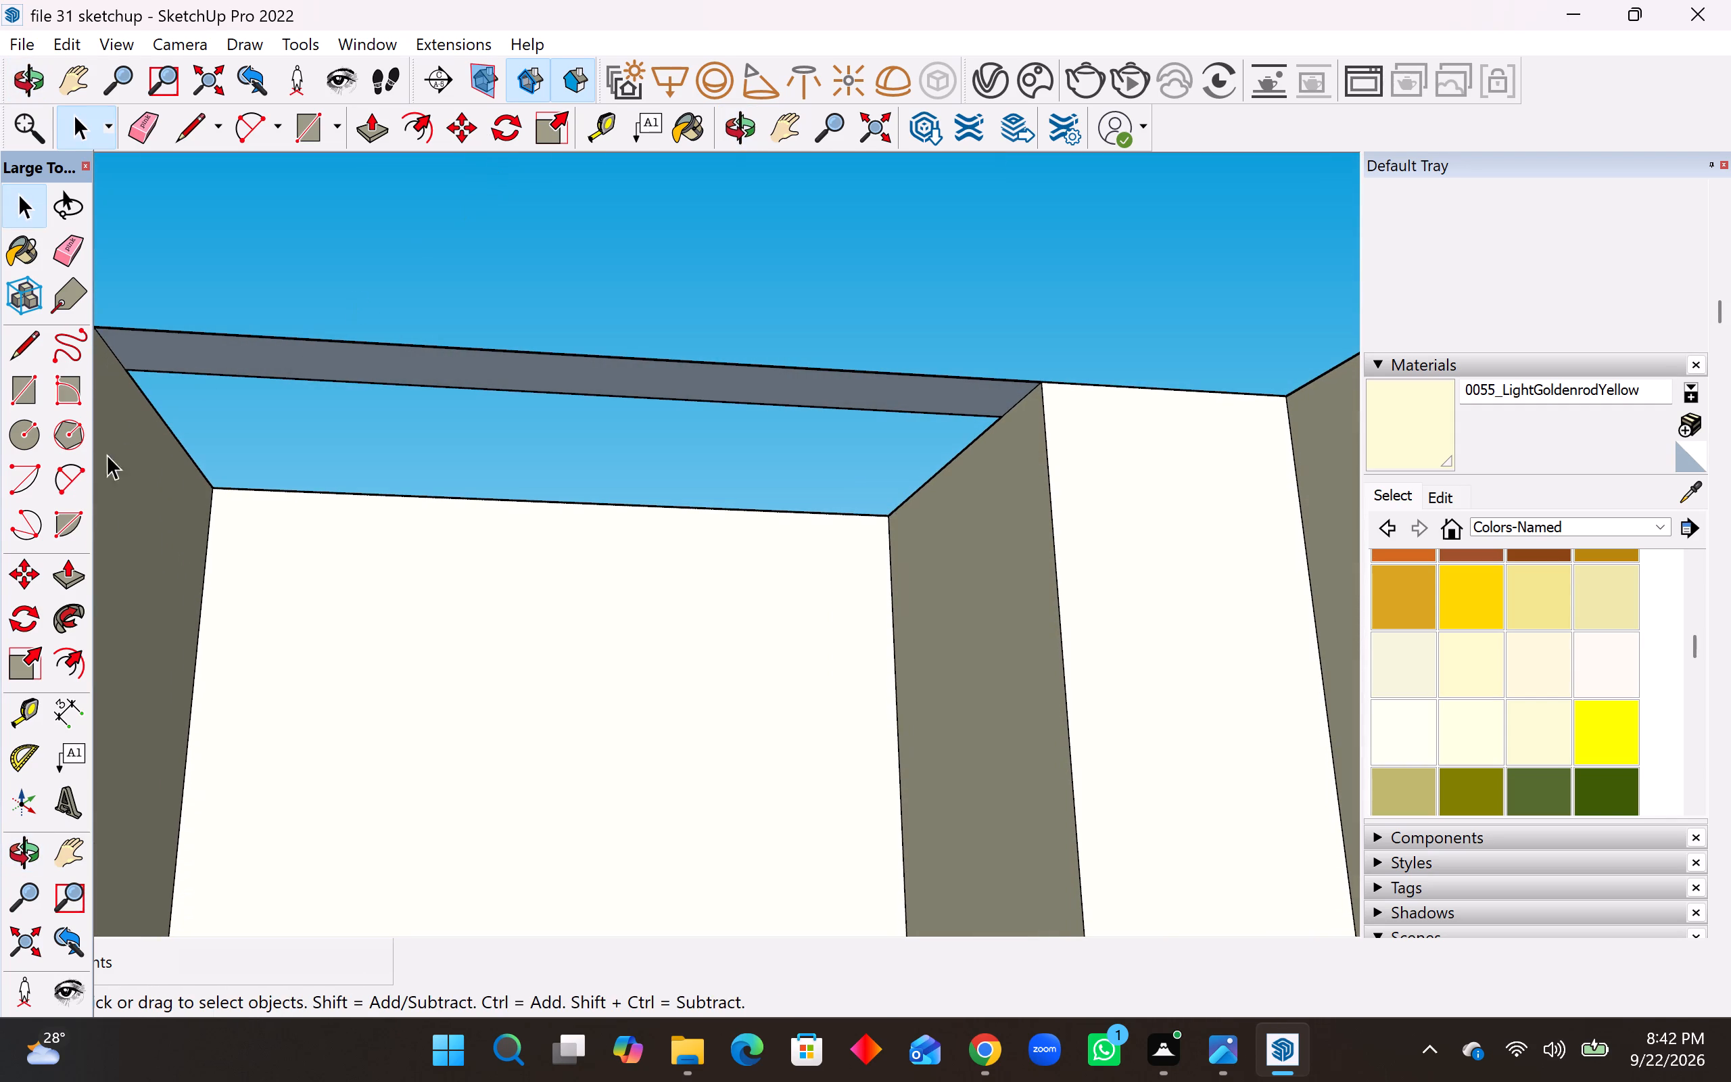
{"action": "left_click", "coordinate": [76, 574]}
{"action": "left_click", "coordinate": [442, 353]}
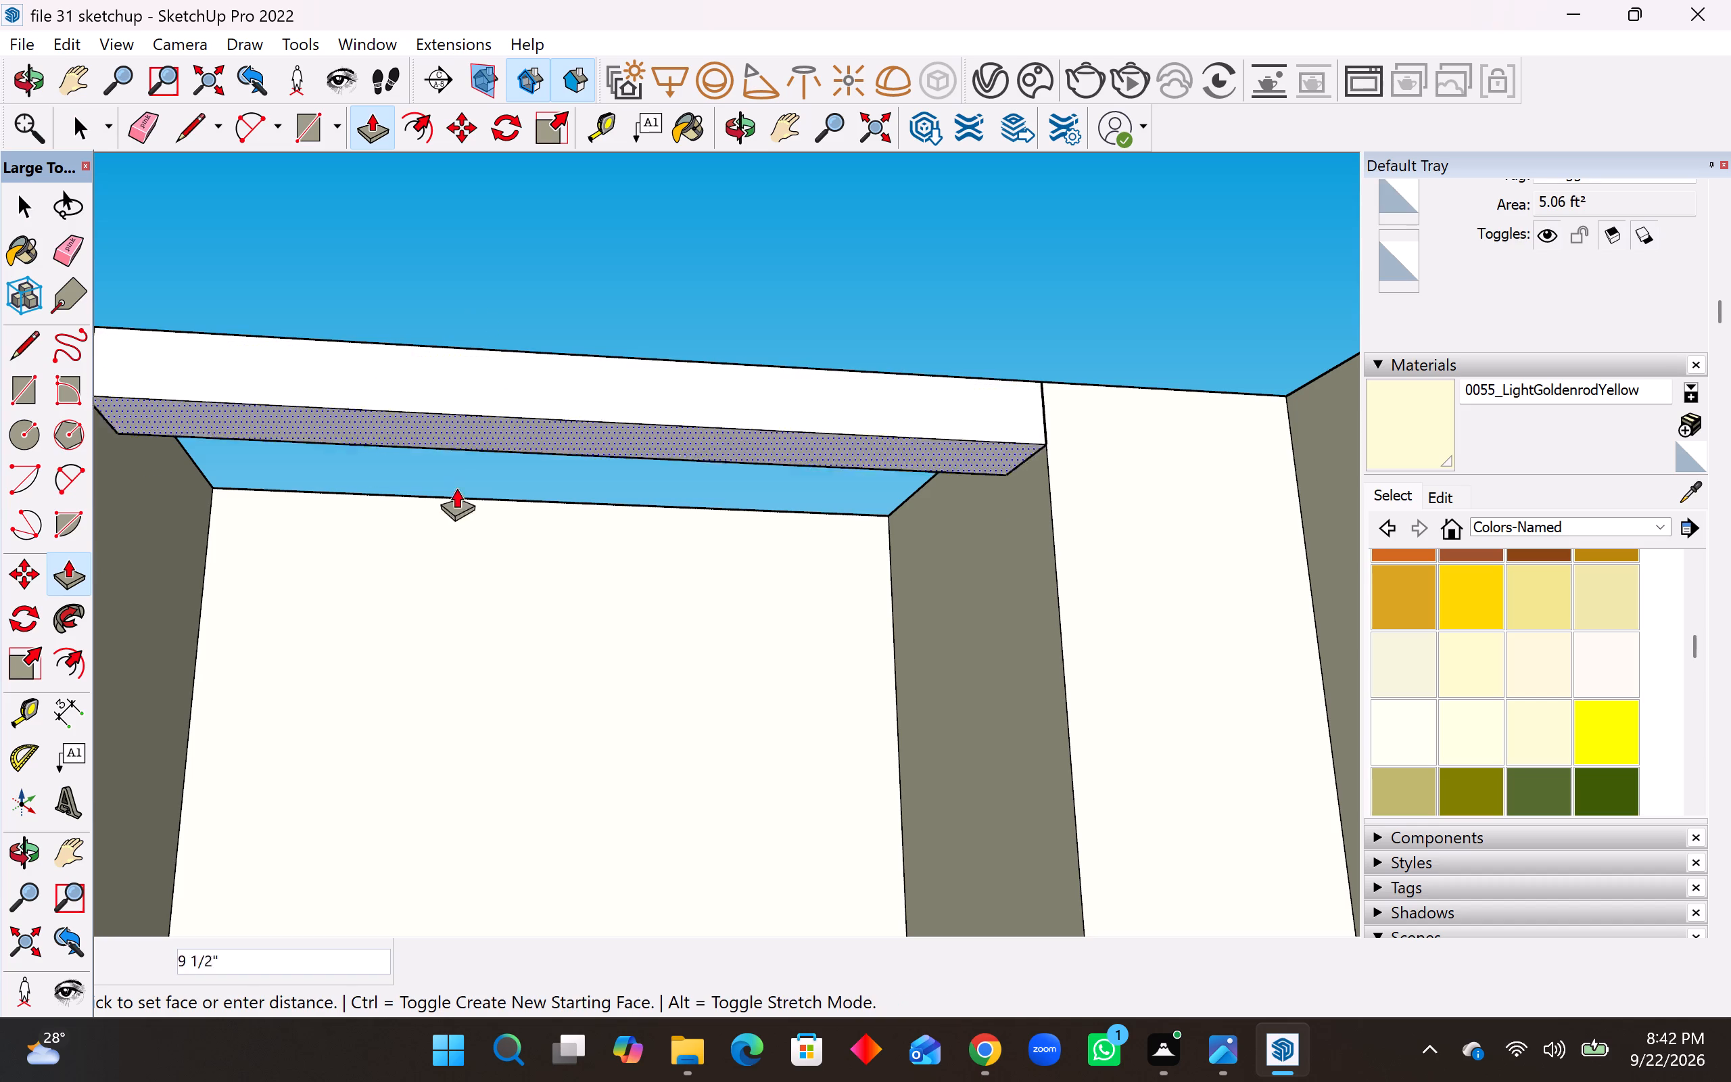
{"action": "type", "text": "3'"}
{"action": "key", "text": "Return"}
Push/Pull the underside of the wall strip across the living room's bay opening down 3'.
{"action": "middle_click_drag", "start_coordinate": [518, 490], "coordinate": [523, 662]}
{"action": "scroll", "coordinate": [563, 504], "scroll_direction": "down", "scroll_amount": 20}
{"action": "scroll", "coordinate": [563, 504], "scroll_direction": "down", "scroll_amount": 20}
{"action": "scroll", "coordinate": [563, 504], "scroll_direction": "down", "scroll_amount": 3}
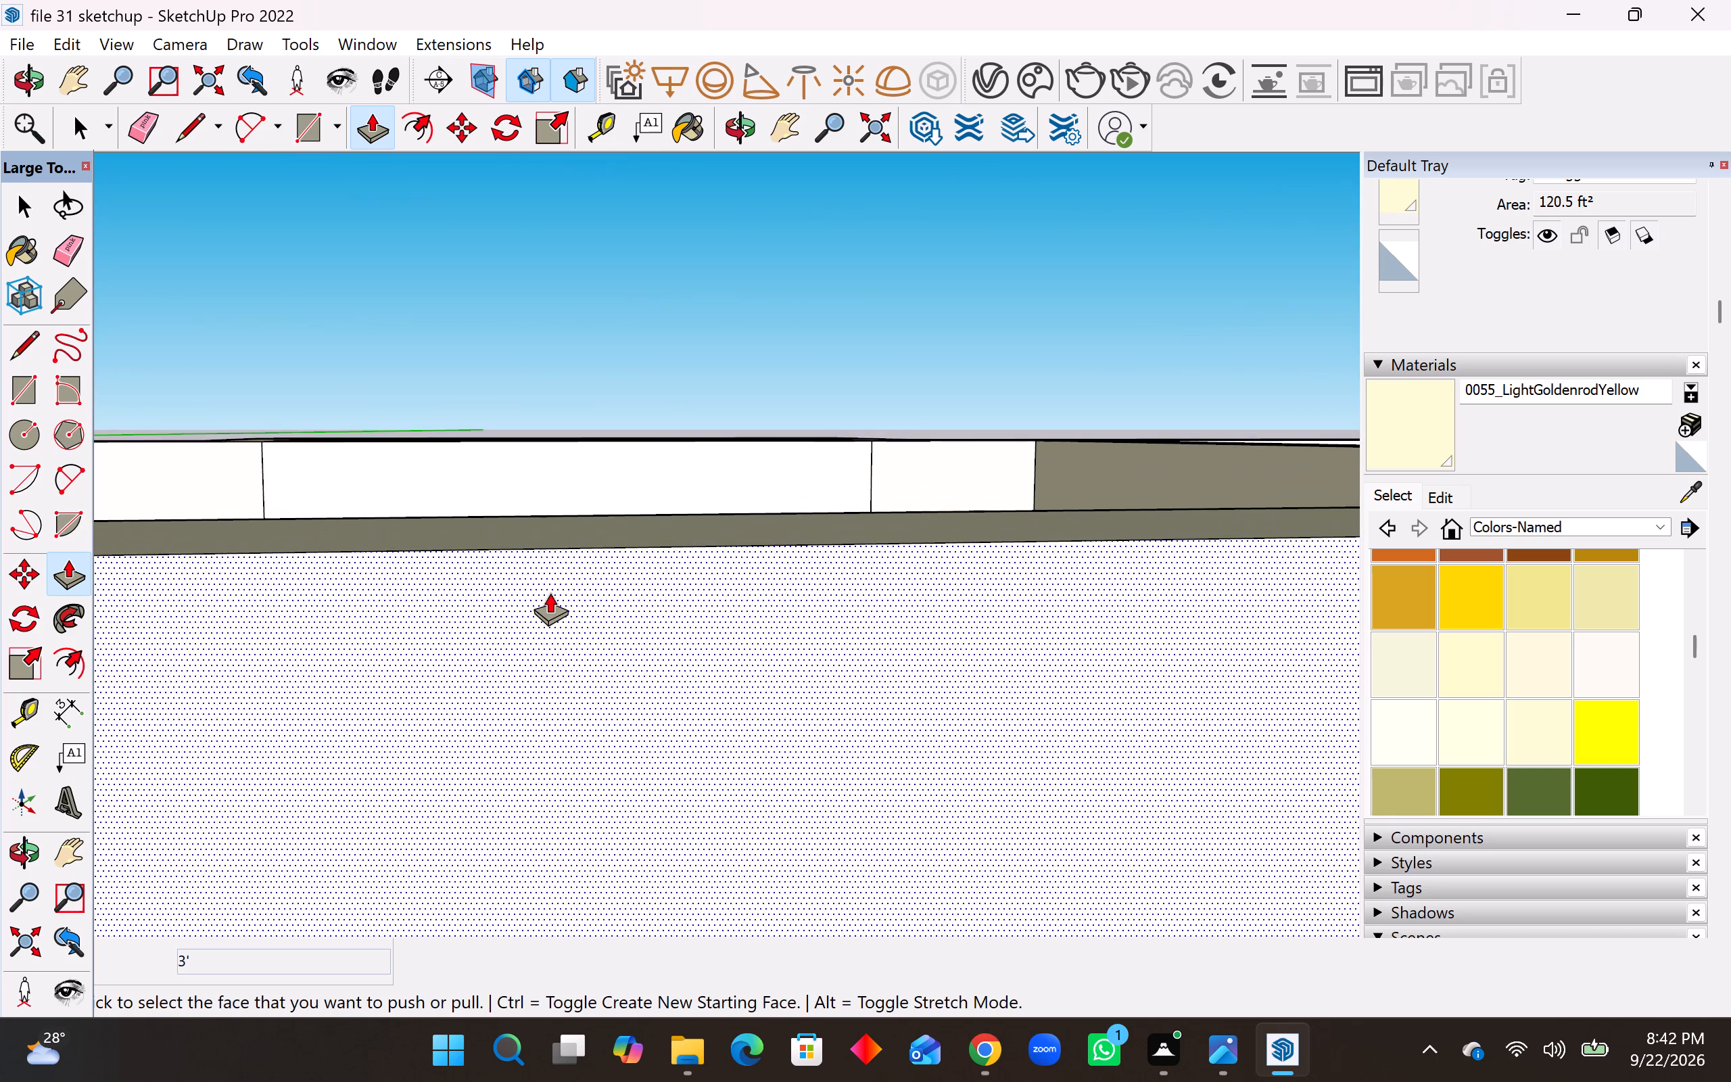
{"action": "scroll", "coordinate": [550, 592], "scroll_direction": "down", "scroll_amount": 20}
{"action": "scroll", "coordinate": [550, 592], "scroll_direction": "down", "scroll_amount": 19}
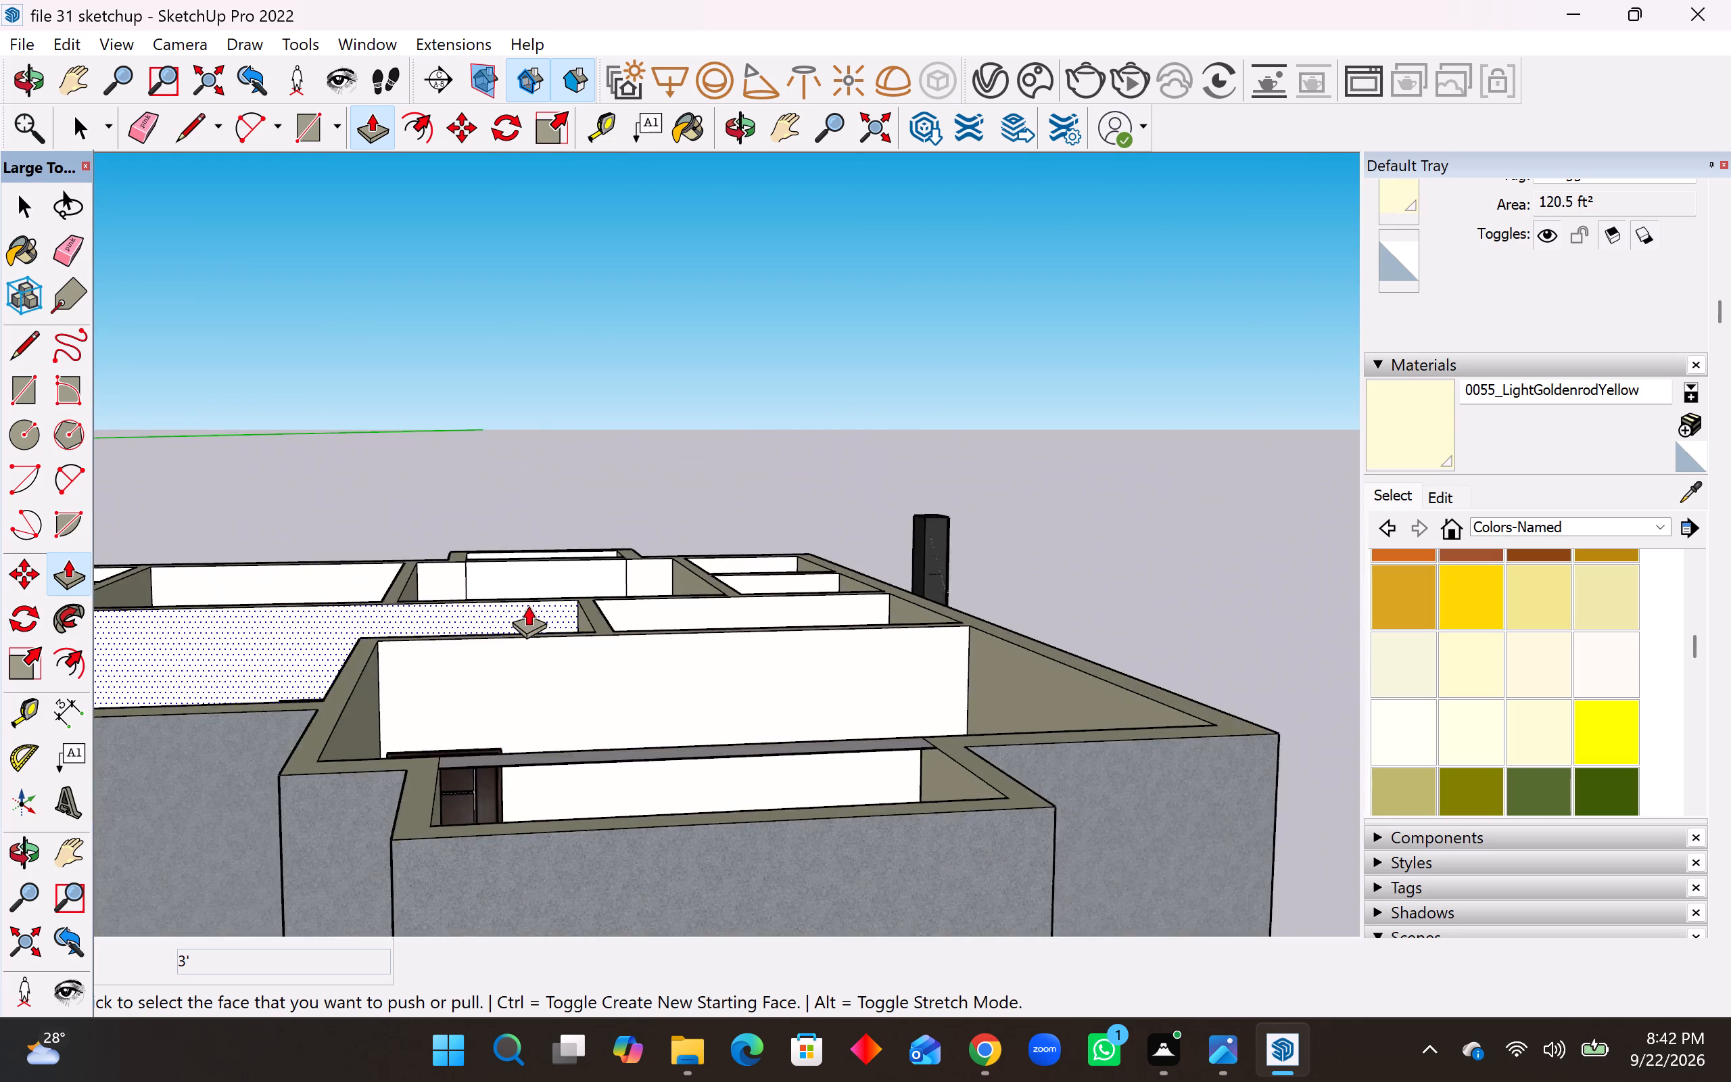
{"action": "scroll", "coordinate": [528, 605], "scroll_direction": "down", "scroll_amount": 7}
{"action": "middle_click_drag", "start_coordinate": [509, 721], "coordinate": [512, 784]}
{"action": "scroll", "coordinate": [535, 758], "scroll_direction": "up", "scroll_amount": 15}
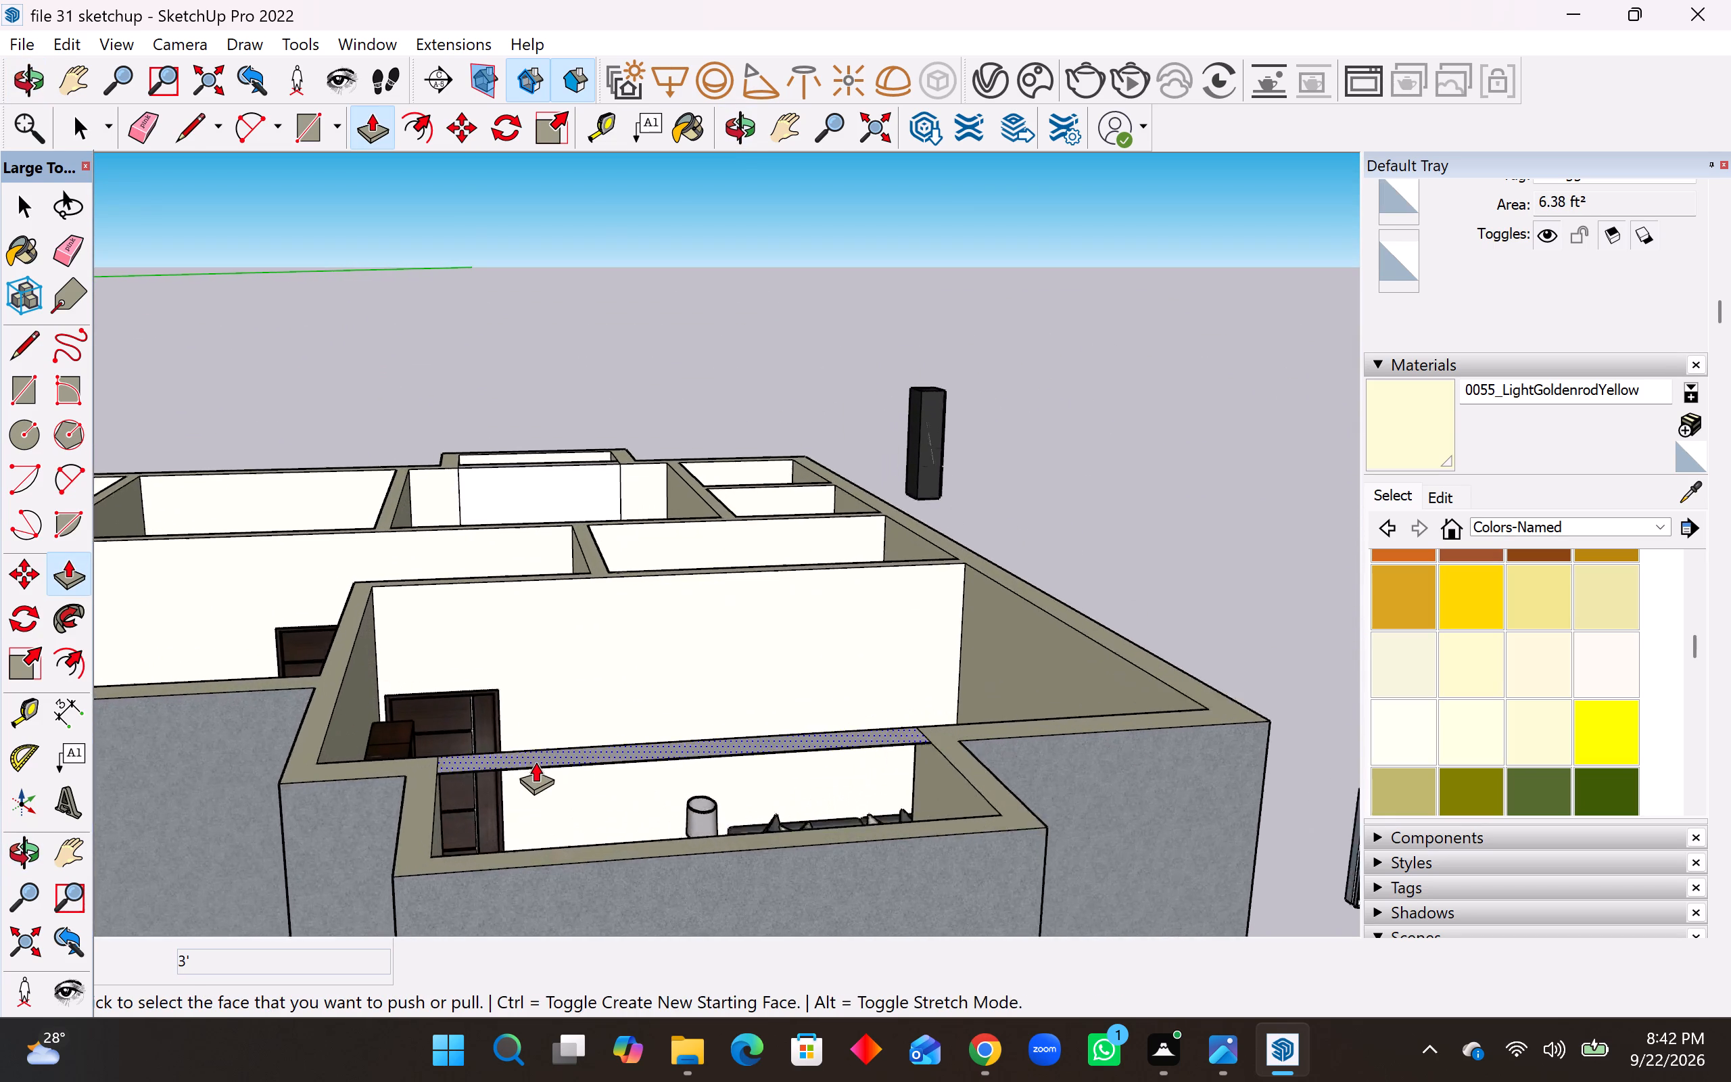
{"action": "scroll", "coordinate": [536, 761], "scroll_direction": "up", "scroll_amount": 7}
{"action": "middle_click_drag", "start_coordinate": [538, 768], "coordinate": [1321, 706]}
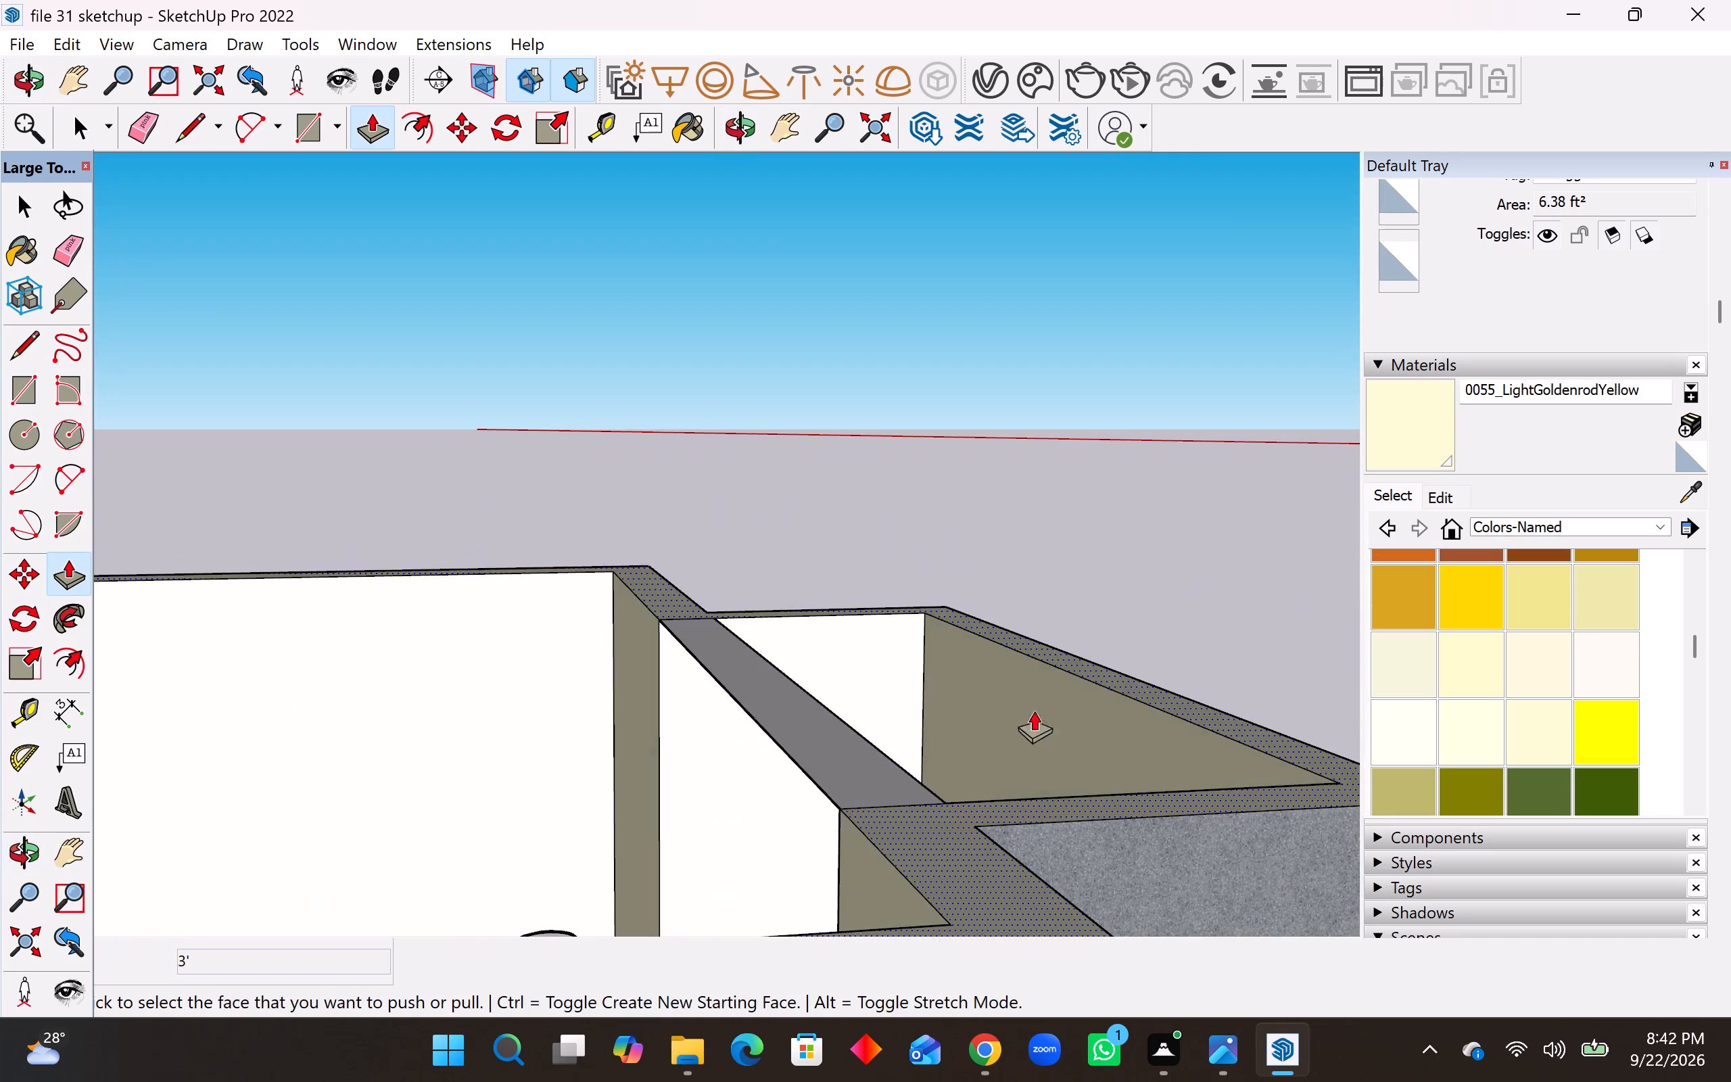
{"action": "middle_click_drag", "start_coordinate": [780, 723], "coordinate": [1398, 669]}
{"action": "scroll", "coordinate": [640, 643], "scroll_direction": "up", "scroll_amount": 4}
{"action": "middle_click_drag", "start_coordinate": [762, 674], "coordinate": [928, 490]}
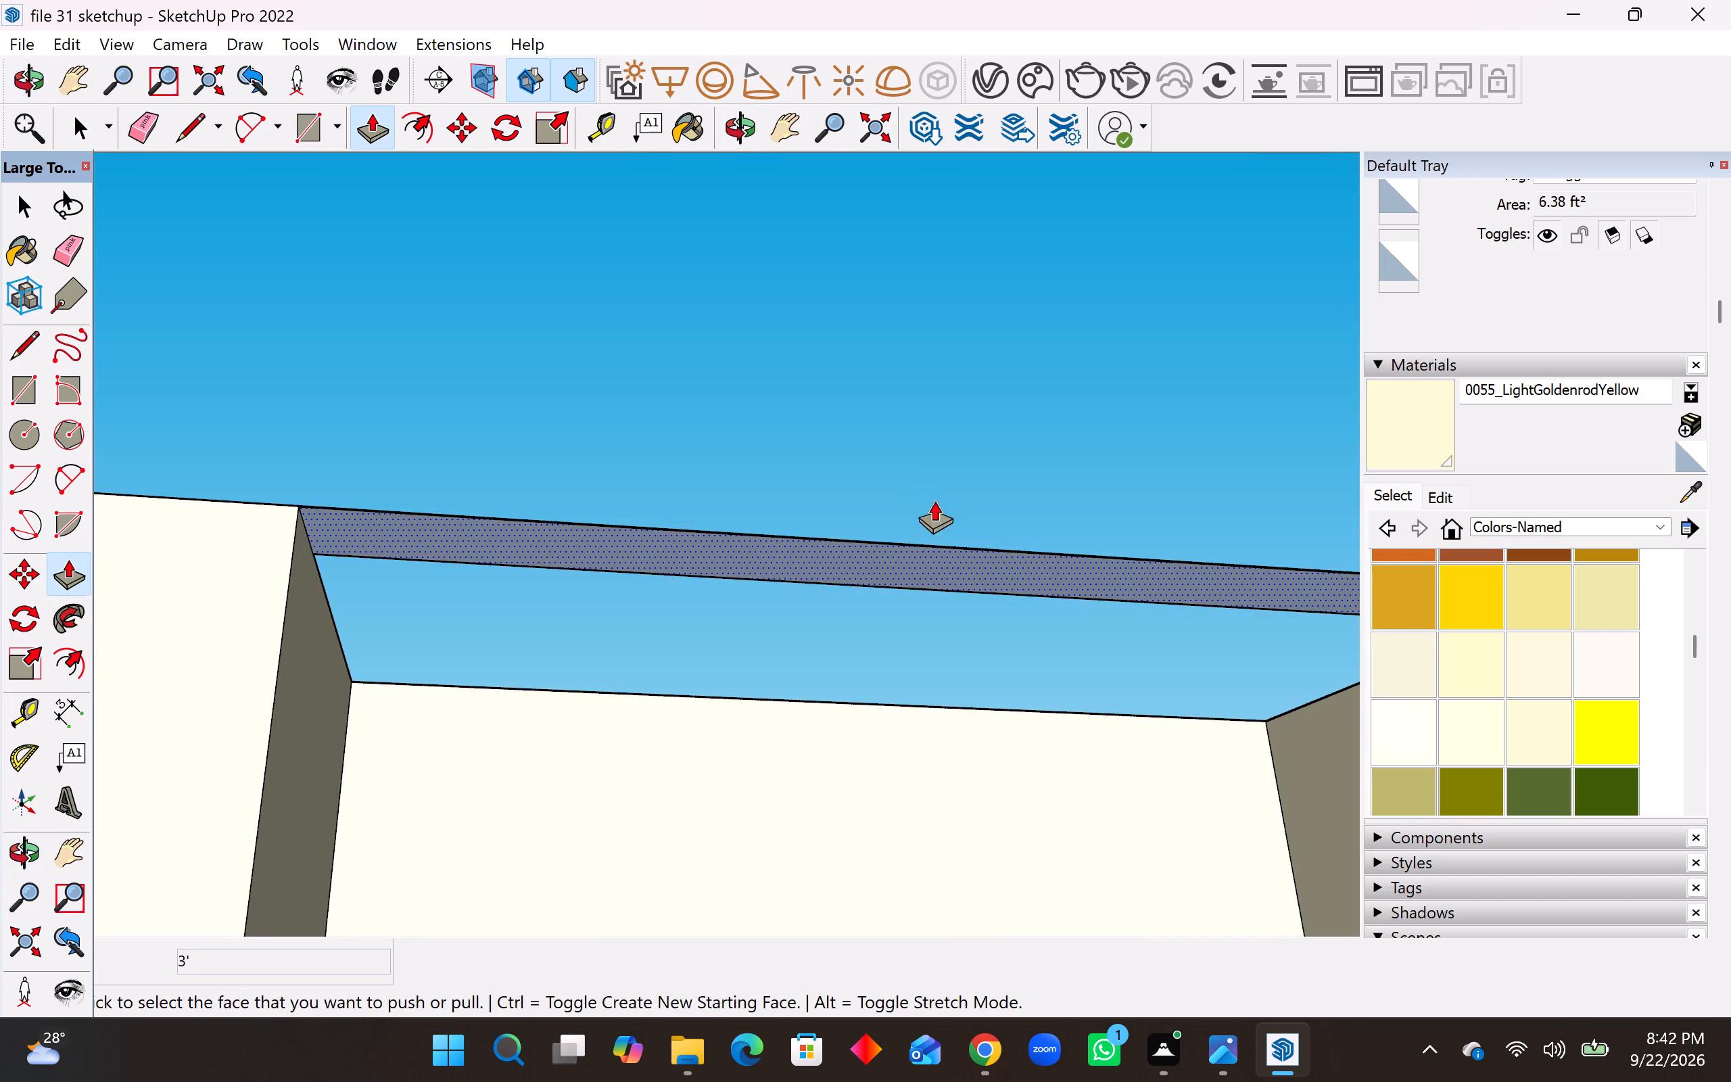
{"action": "left_click", "coordinate": [894, 558]}
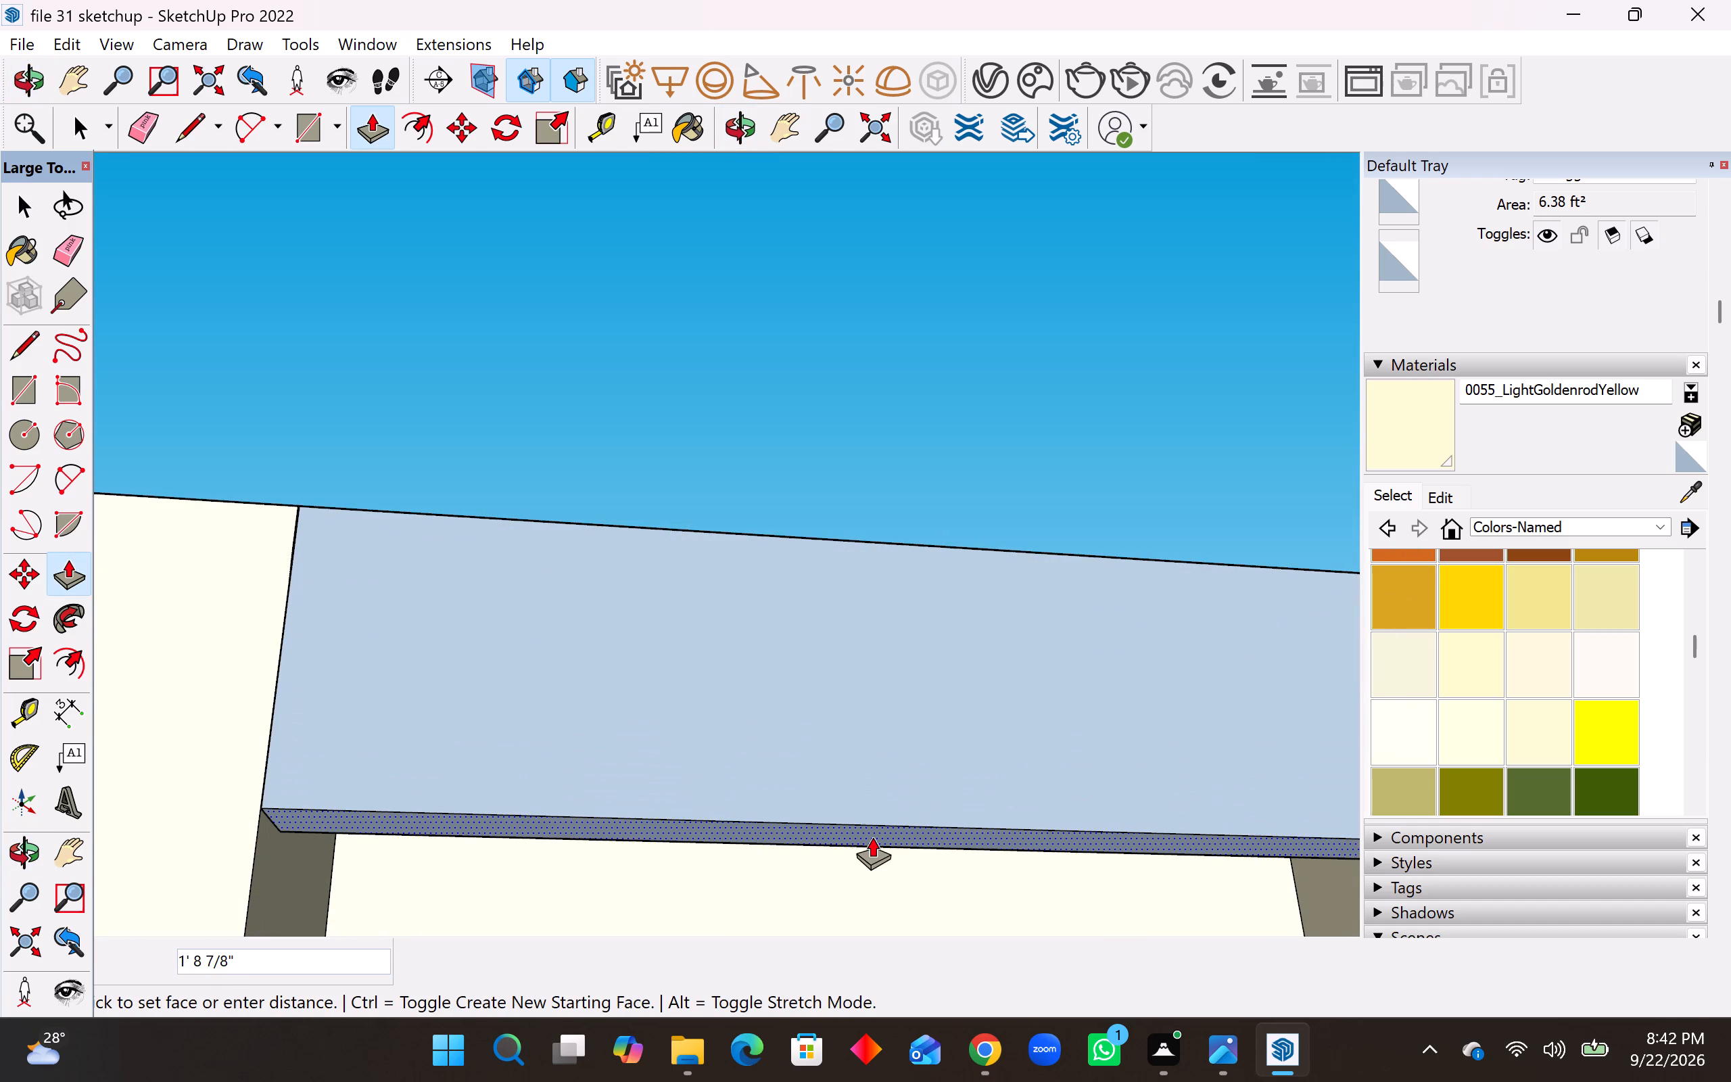
{"action": "type", "text": "3'"}
{"action": "key", "text": "Return"}
Erase the short wall-top edges at both ends of the header across the back room's alcove opening.
{"action": "middle_click_drag", "start_coordinate": [805, 770], "coordinate": [809, 866]}
{"action": "scroll", "coordinate": [773, 706], "scroll_direction": "down", "scroll_amount": 3}
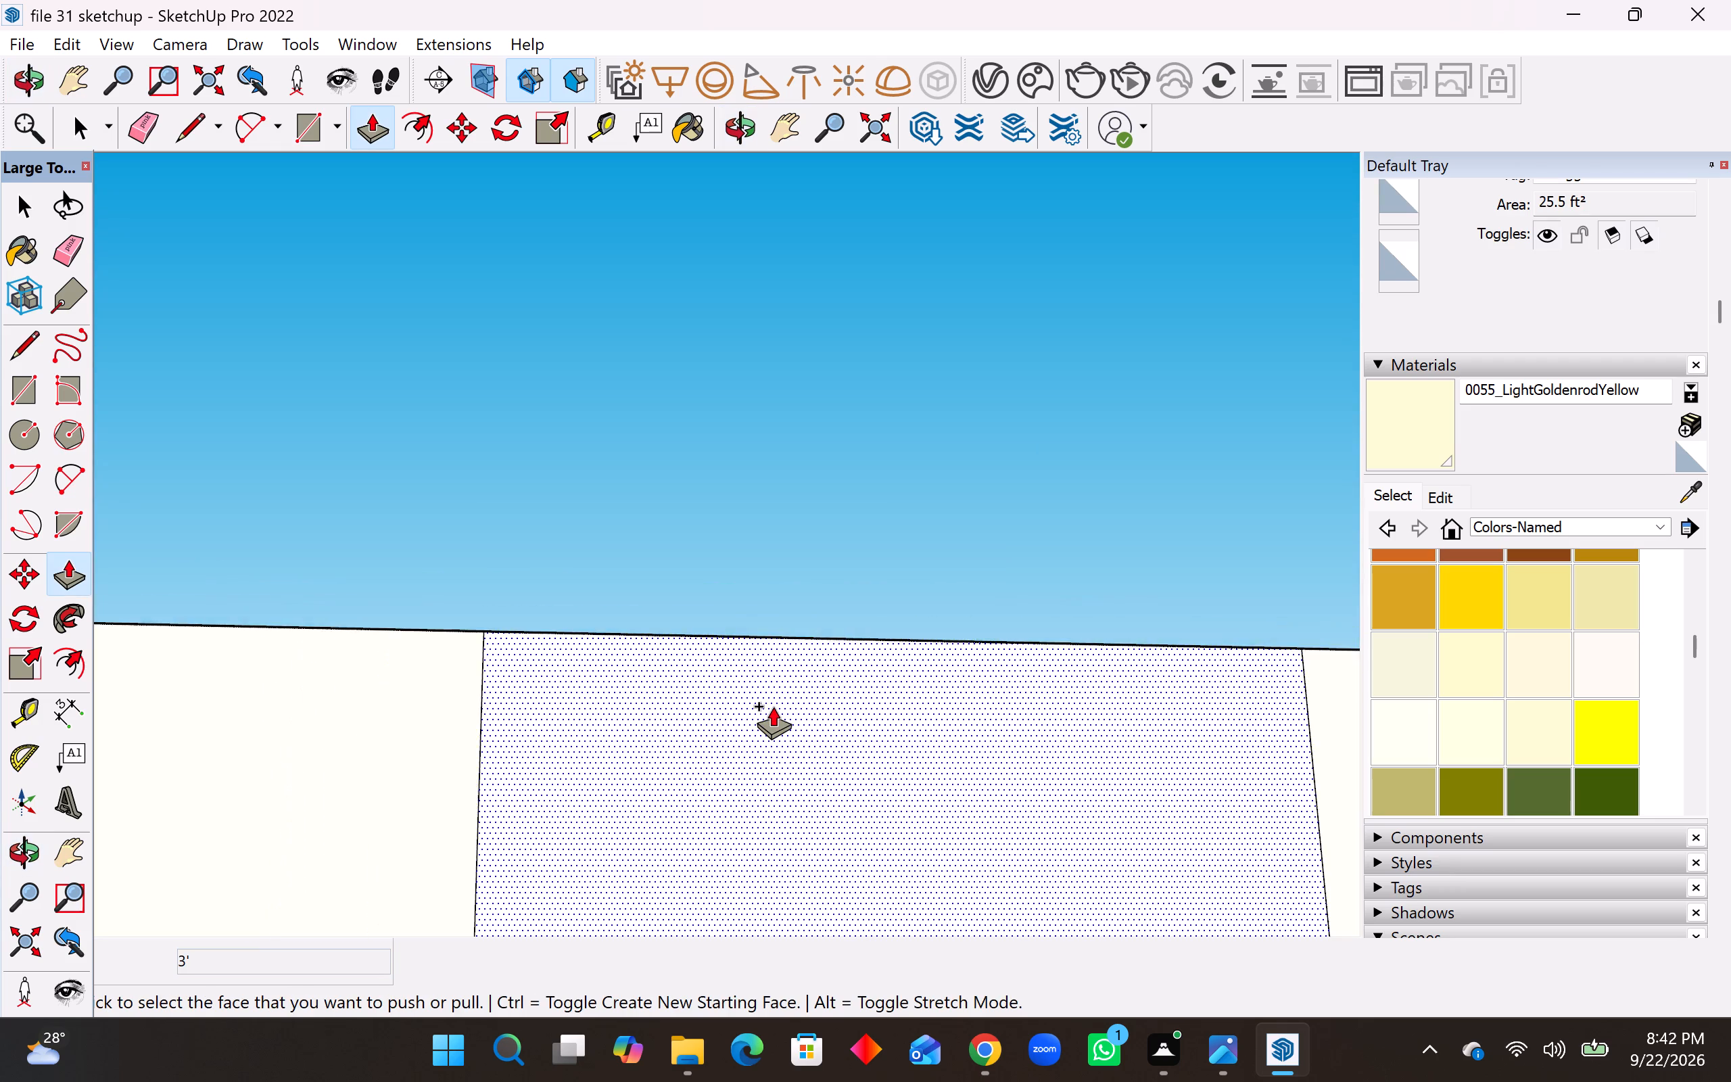
{"action": "scroll", "coordinate": [773, 706], "scroll_direction": "down", "scroll_amount": 20}
{"action": "scroll", "coordinate": [773, 706], "scroll_direction": "down", "scroll_amount": 20}
{"action": "scroll", "coordinate": [773, 706], "scroll_direction": "down", "scroll_amount": 4}
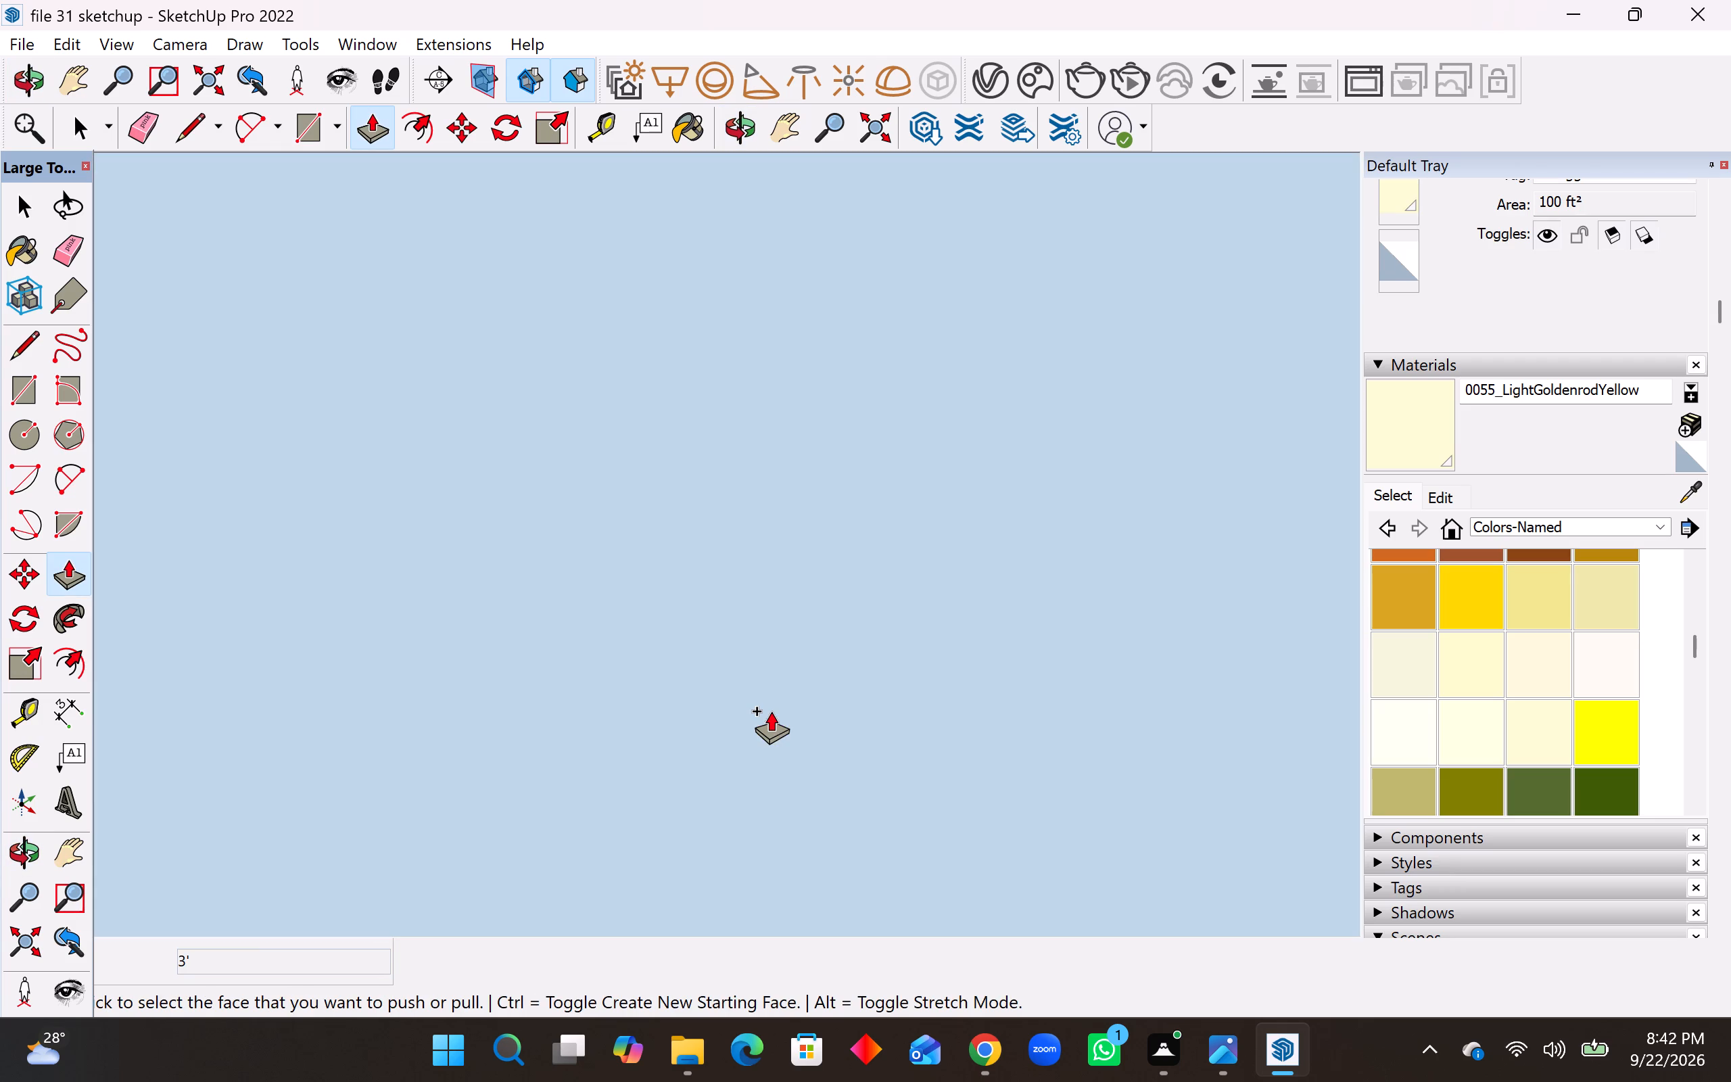
{"action": "scroll", "coordinate": [771, 711], "scroll_direction": "down", "scroll_amount": 20}
{"action": "scroll", "coordinate": [771, 711], "scroll_direction": "down", "scroll_amount": 9}
{"action": "scroll", "coordinate": [763, 667], "scroll_direction": "up", "scroll_amount": 1}
{"action": "middle_click_drag", "start_coordinate": [763, 667], "coordinate": [761, 767]}
{"action": "scroll", "coordinate": [763, 667], "scroll_direction": "down", "scroll_amount": 1}
{"action": "scroll", "coordinate": [801, 606], "scroll_direction": "down", "scroll_amount": 1}
{"action": "middle_click_drag", "start_coordinate": [801, 606], "coordinate": [801, 637]}
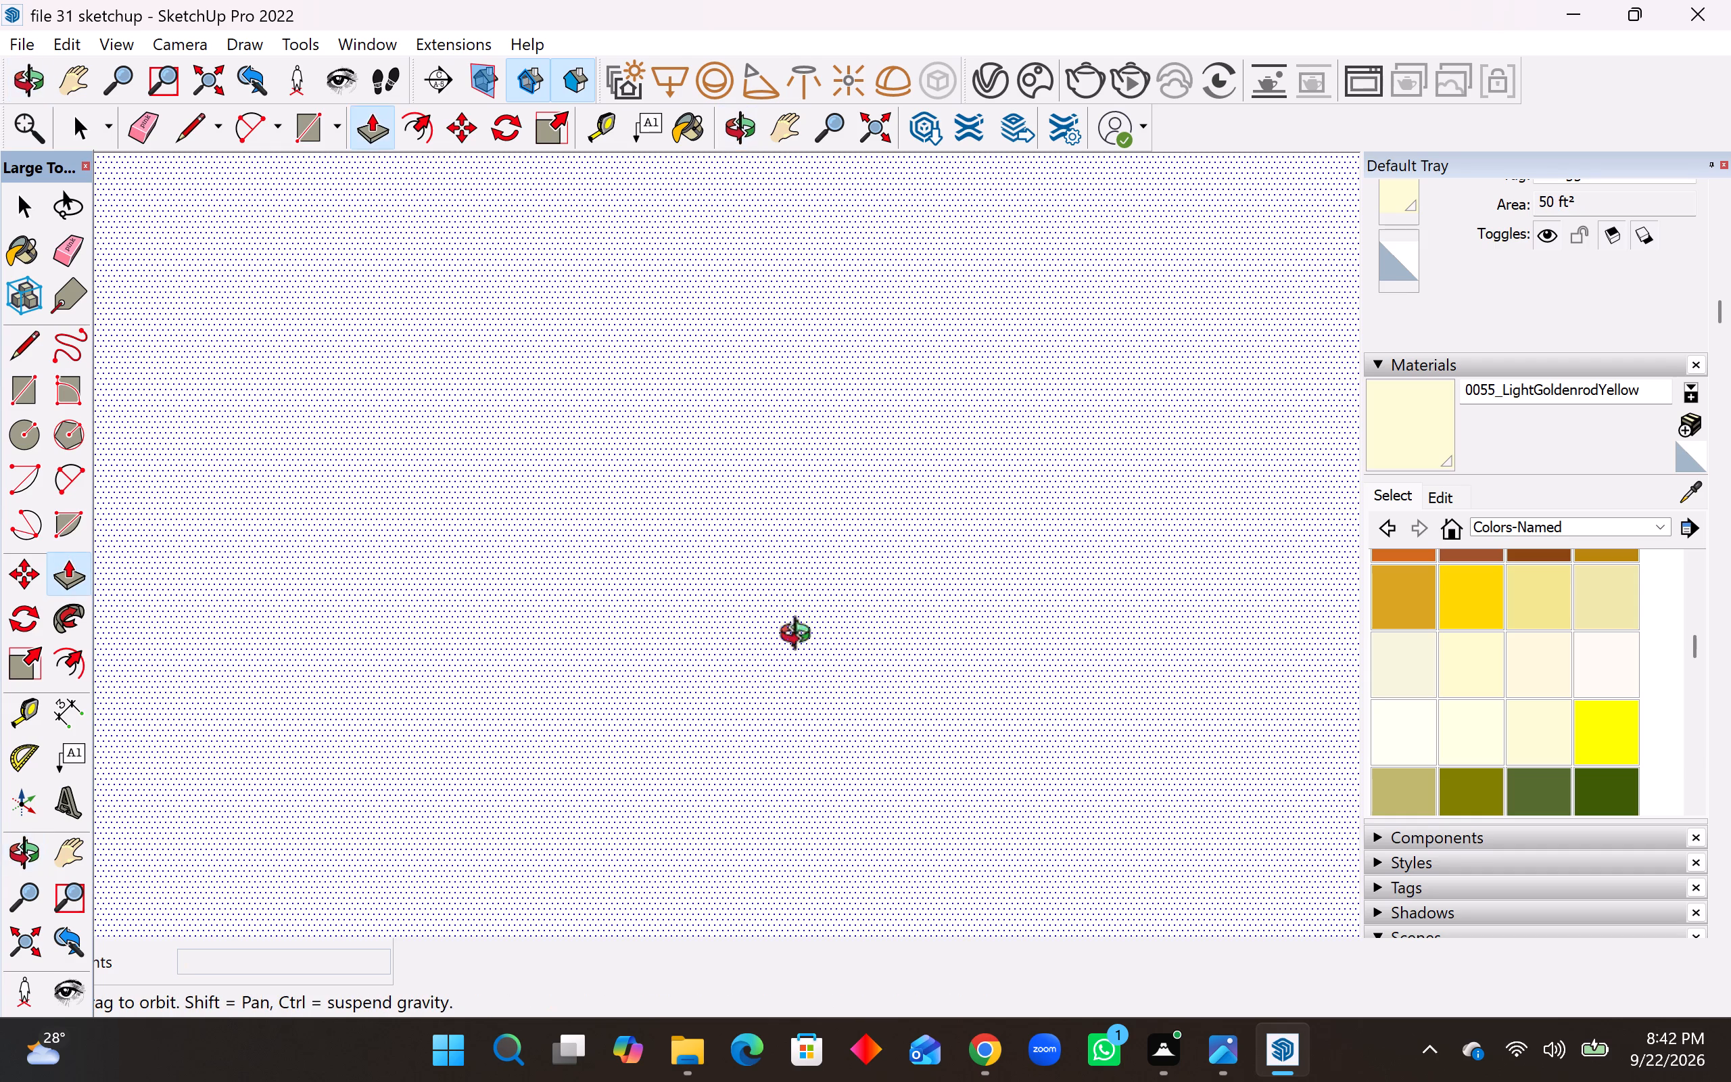
{"action": "scroll", "coordinate": [801, 637], "scroll_direction": "down", "scroll_amount": 1}
{"action": "middle_click_drag", "start_coordinate": [801, 637], "coordinate": [792, 770]}
{"action": "middle_click_drag", "start_coordinate": [831, 579], "coordinate": [797, 801]}
{"action": "scroll", "coordinate": [831, 579], "scroll_direction": "down", "scroll_amount": 1}
{"action": "middle_click_drag", "start_coordinate": [826, 615], "coordinate": [813, 786]}
{"action": "scroll", "coordinate": [827, 707], "scroll_direction": "down", "scroll_amount": 11}
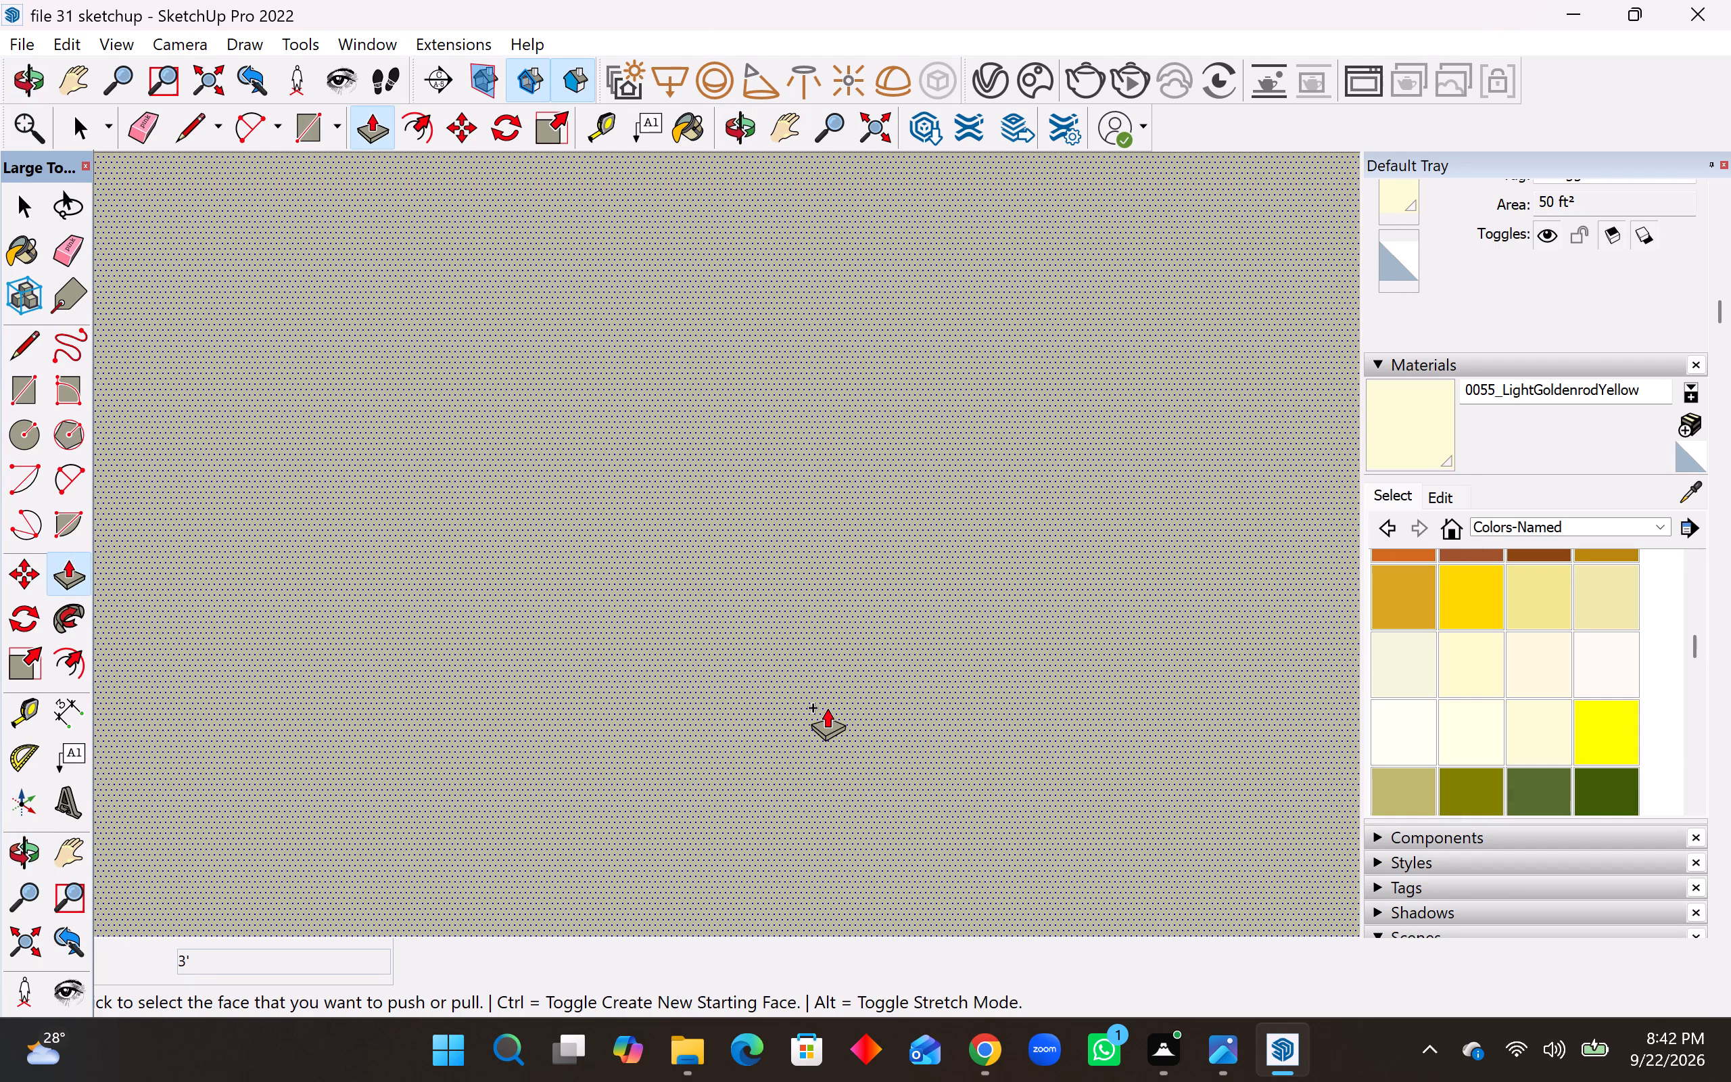
{"action": "scroll", "coordinate": [827, 707], "scroll_direction": "down", "scroll_amount": 14}
{"action": "key", "text": "space"}
{"action": "scroll", "coordinate": [822, 708], "scroll_direction": "down", "scroll_amount": 19}
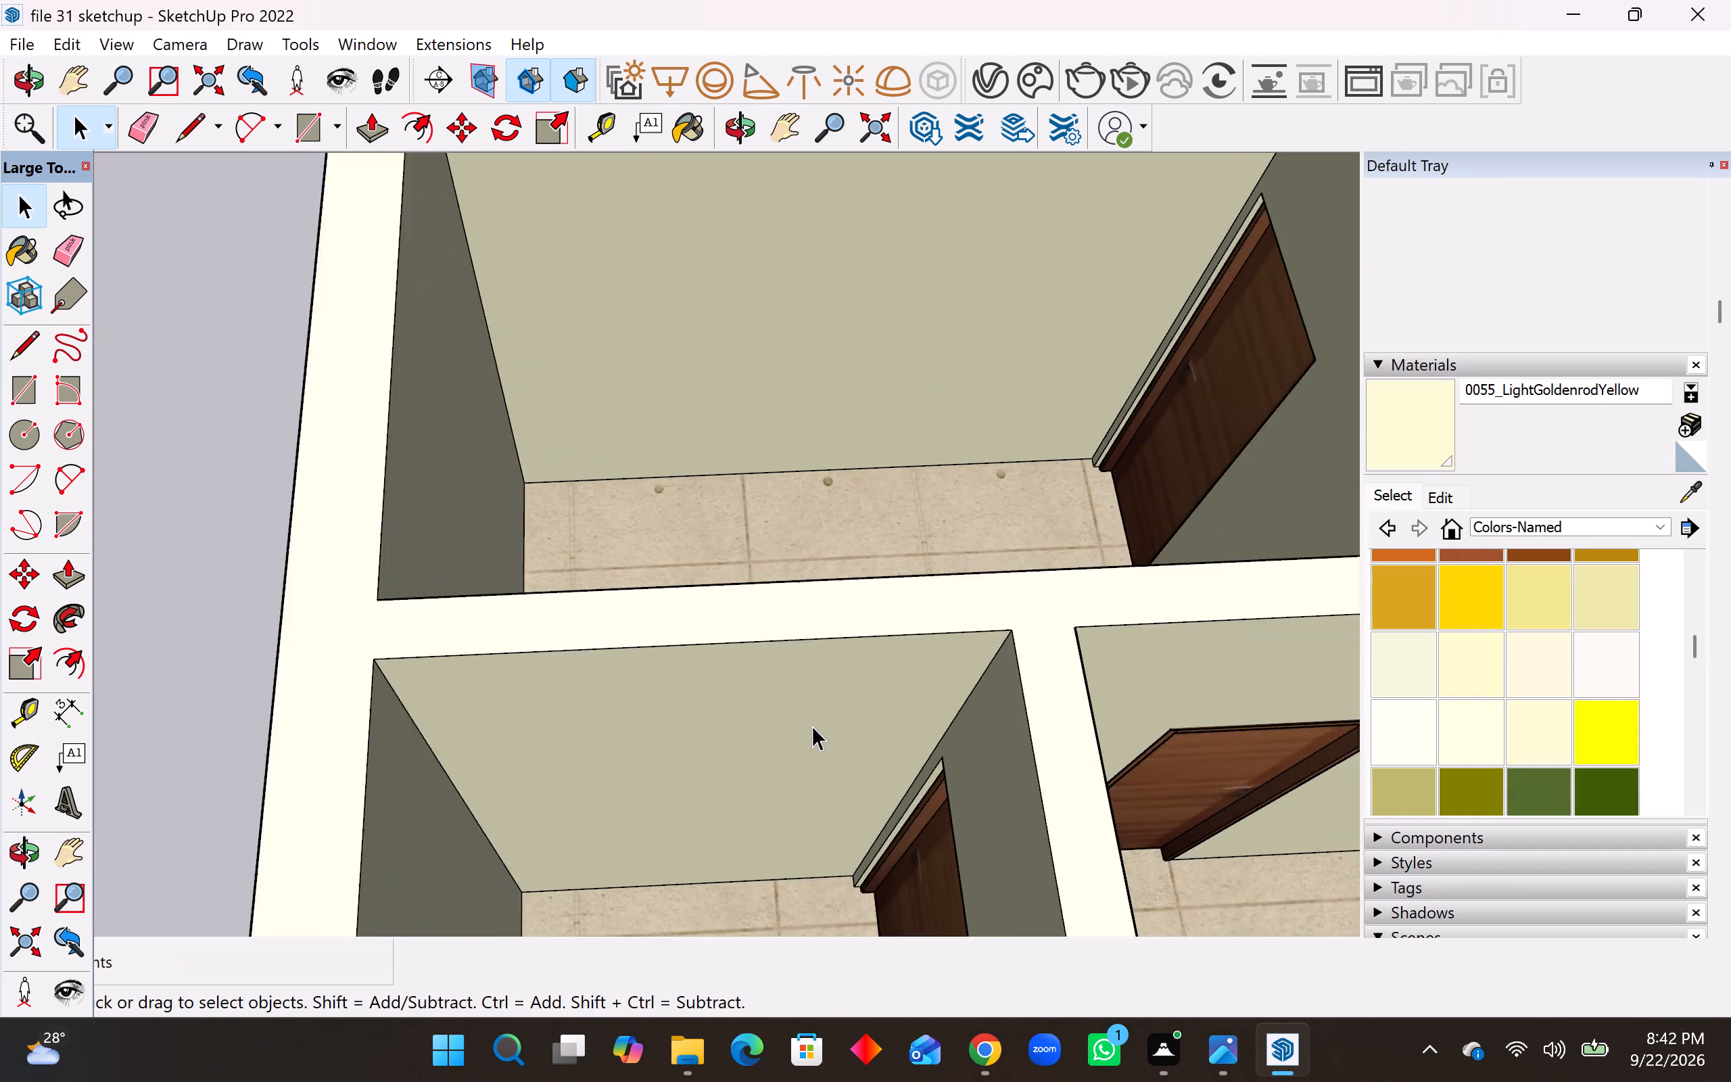
{"action": "scroll", "coordinate": [812, 726], "scroll_direction": "down", "scroll_amount": 3}
{"action": "scroll", "coordinate": [813, 727], "scroll_direction": "down", "scroll_amount": 20}
{"action": "scroll", "coordinate": [813, 727], "scroll_direction": "down", "scroll_amount": 4}
{"action": "scroll", "coordinate": [1014, 645], "scroll_direction": "up", "scroll_amount": 3}
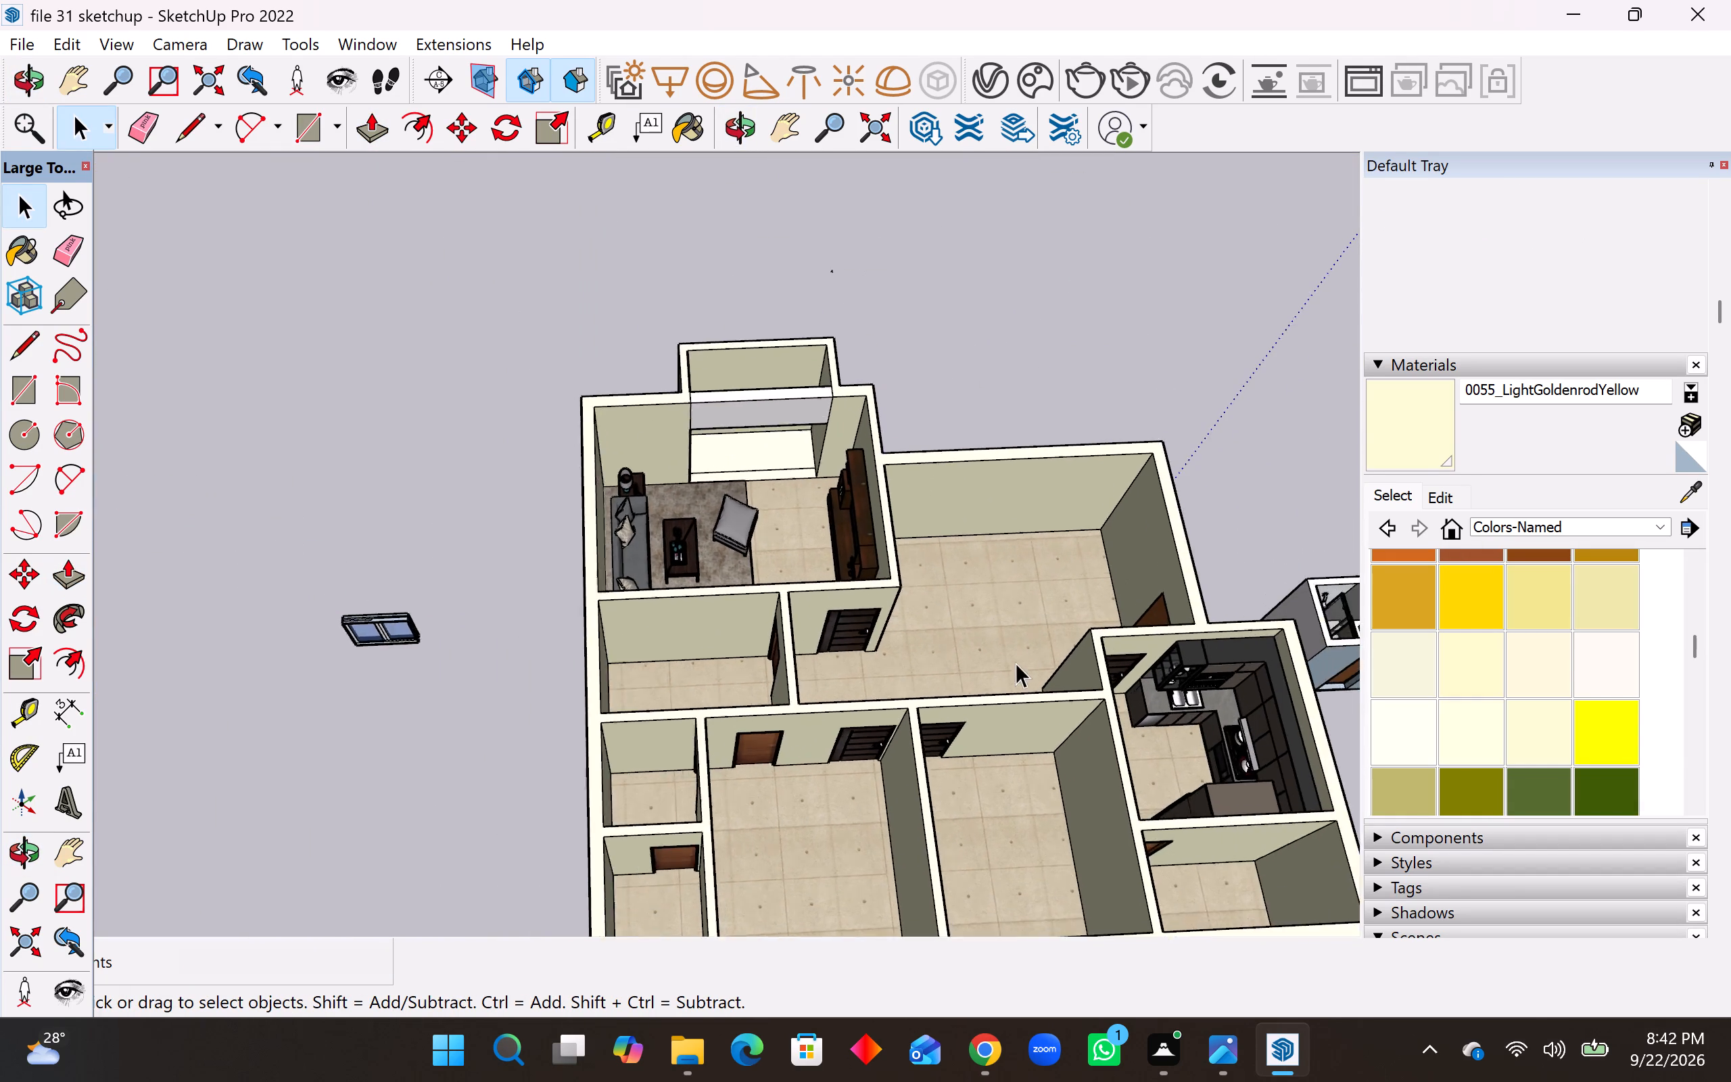
{"action": "scroll", "coordinate": [1016, 663], "scroll_direction": "up", "scroll_amount": 6}
{"action": "scroll", "coordinate": [965, 745], "scroll_direction": "down", "scroll_amount": 20}
{"action": "scroll", "coordinate": [965, 745], "scroll_direction": "down", "scroll_amount": 1}
{"action": "middle_click_drag", "start_coordinate": [824, 836], "coordinate": [826, 814]}
{"action": "scroll", "coordinate": [824, 836], "scroll_direction": "up", "scroll_amount": 1}
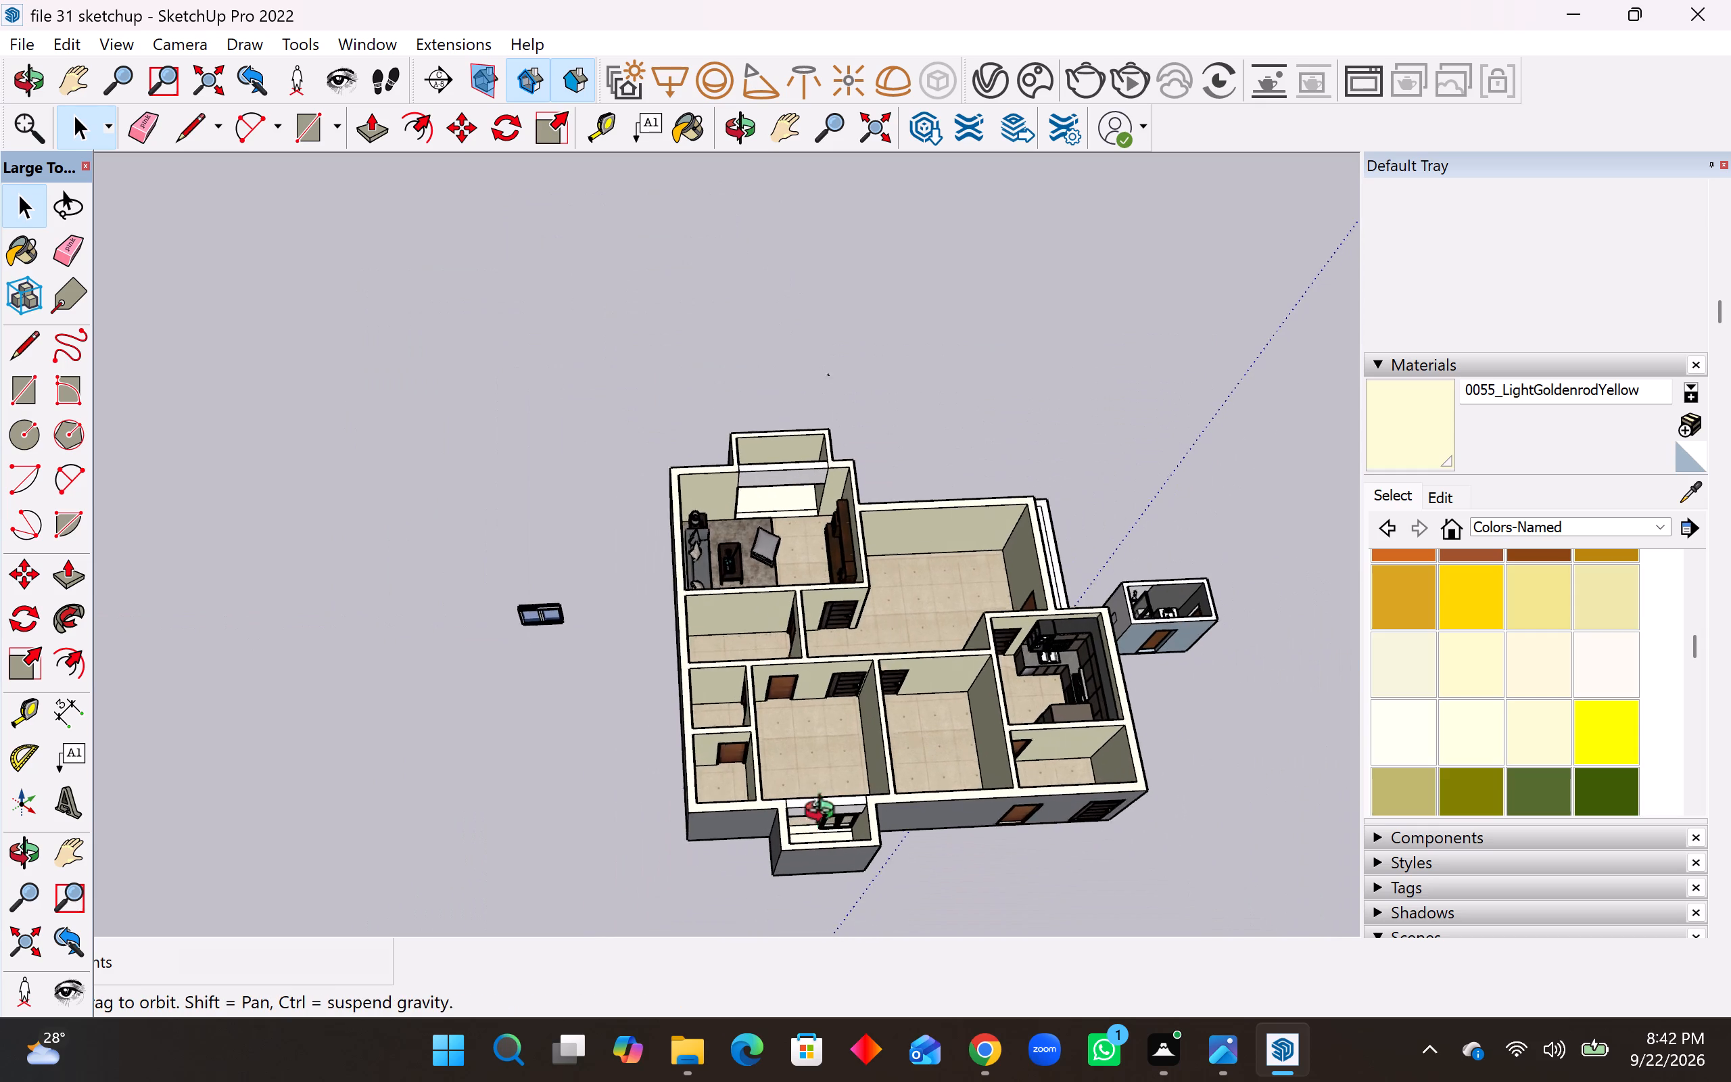
{"action": "middle_click_drag", "start_coordinate": [826, 814], "coordinate": [823, 699]}
{"action": "scroll", "coordinate": [792, 819], "scroll_direction": "up", "scroll_amount": 16}
{"action": "middle_click_drag", "start_coordinate": [836, 765], "coordinate": [807, 766]}
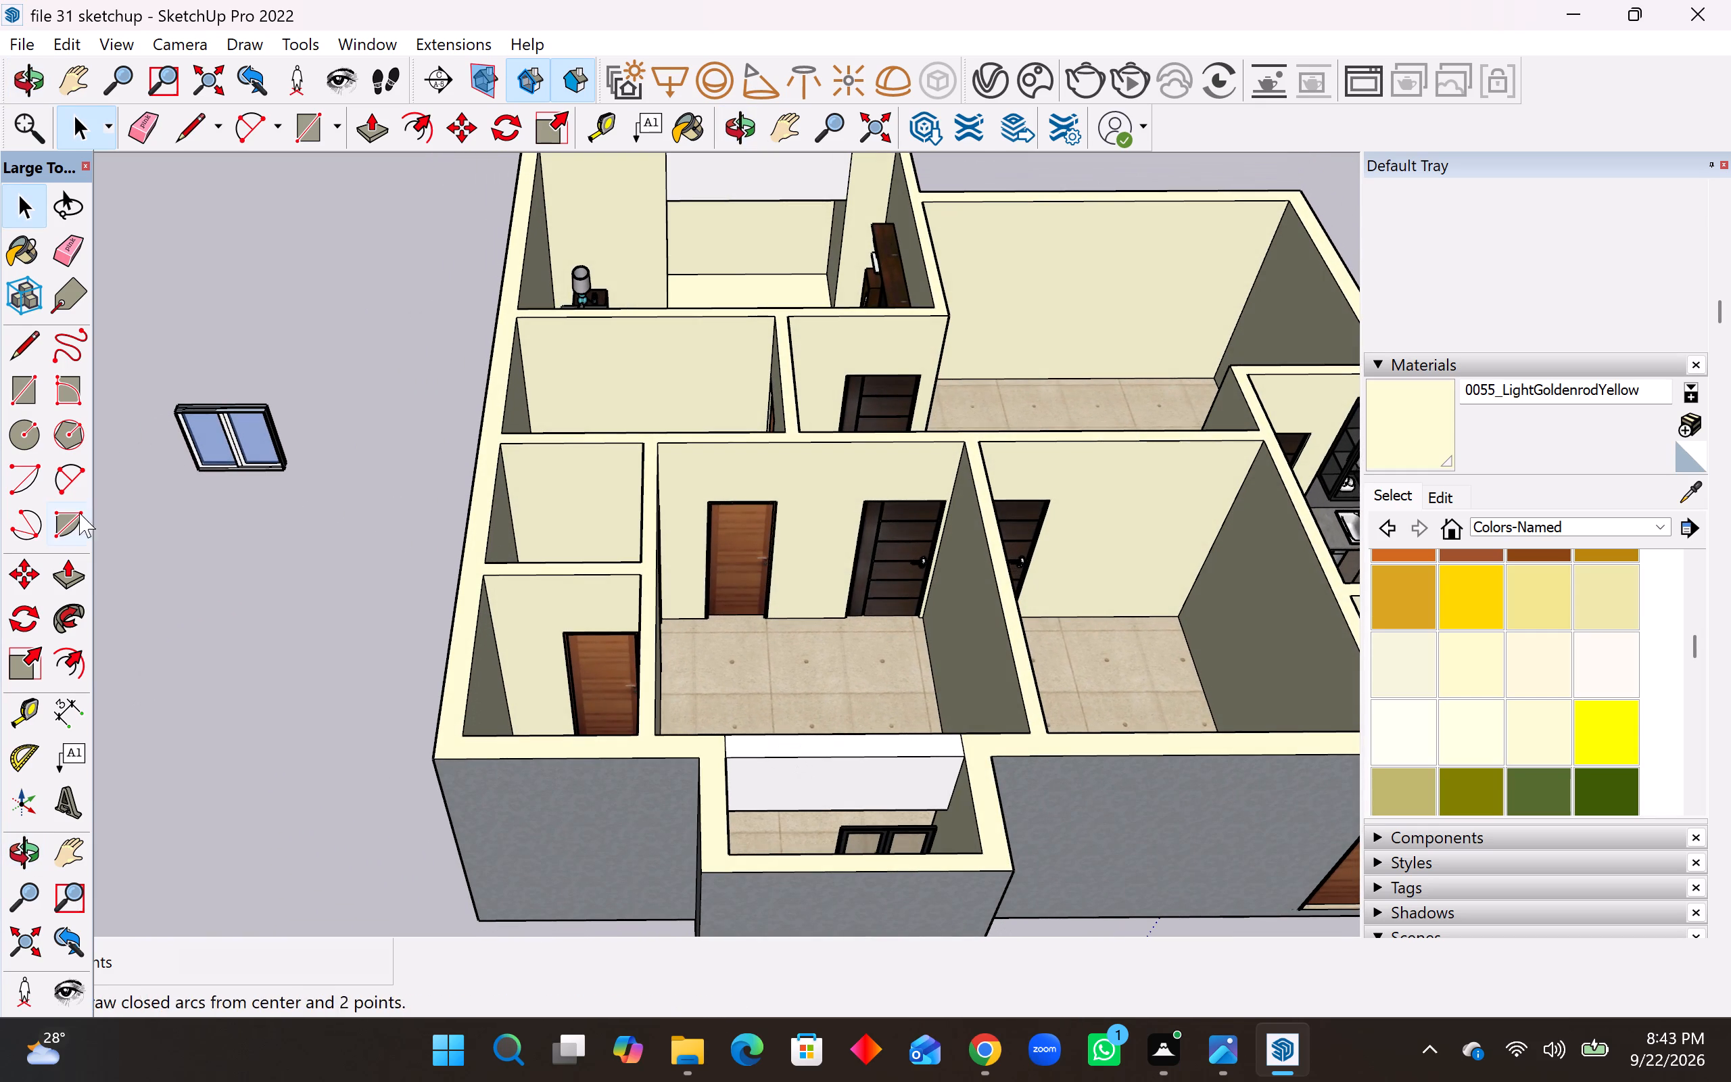
{"action": "left_click", "coordinate": [76, 252]}
{"action": "scroll", "coordinate": [792, 830], "scroll_direction": "up", "scroll_amount": 5}
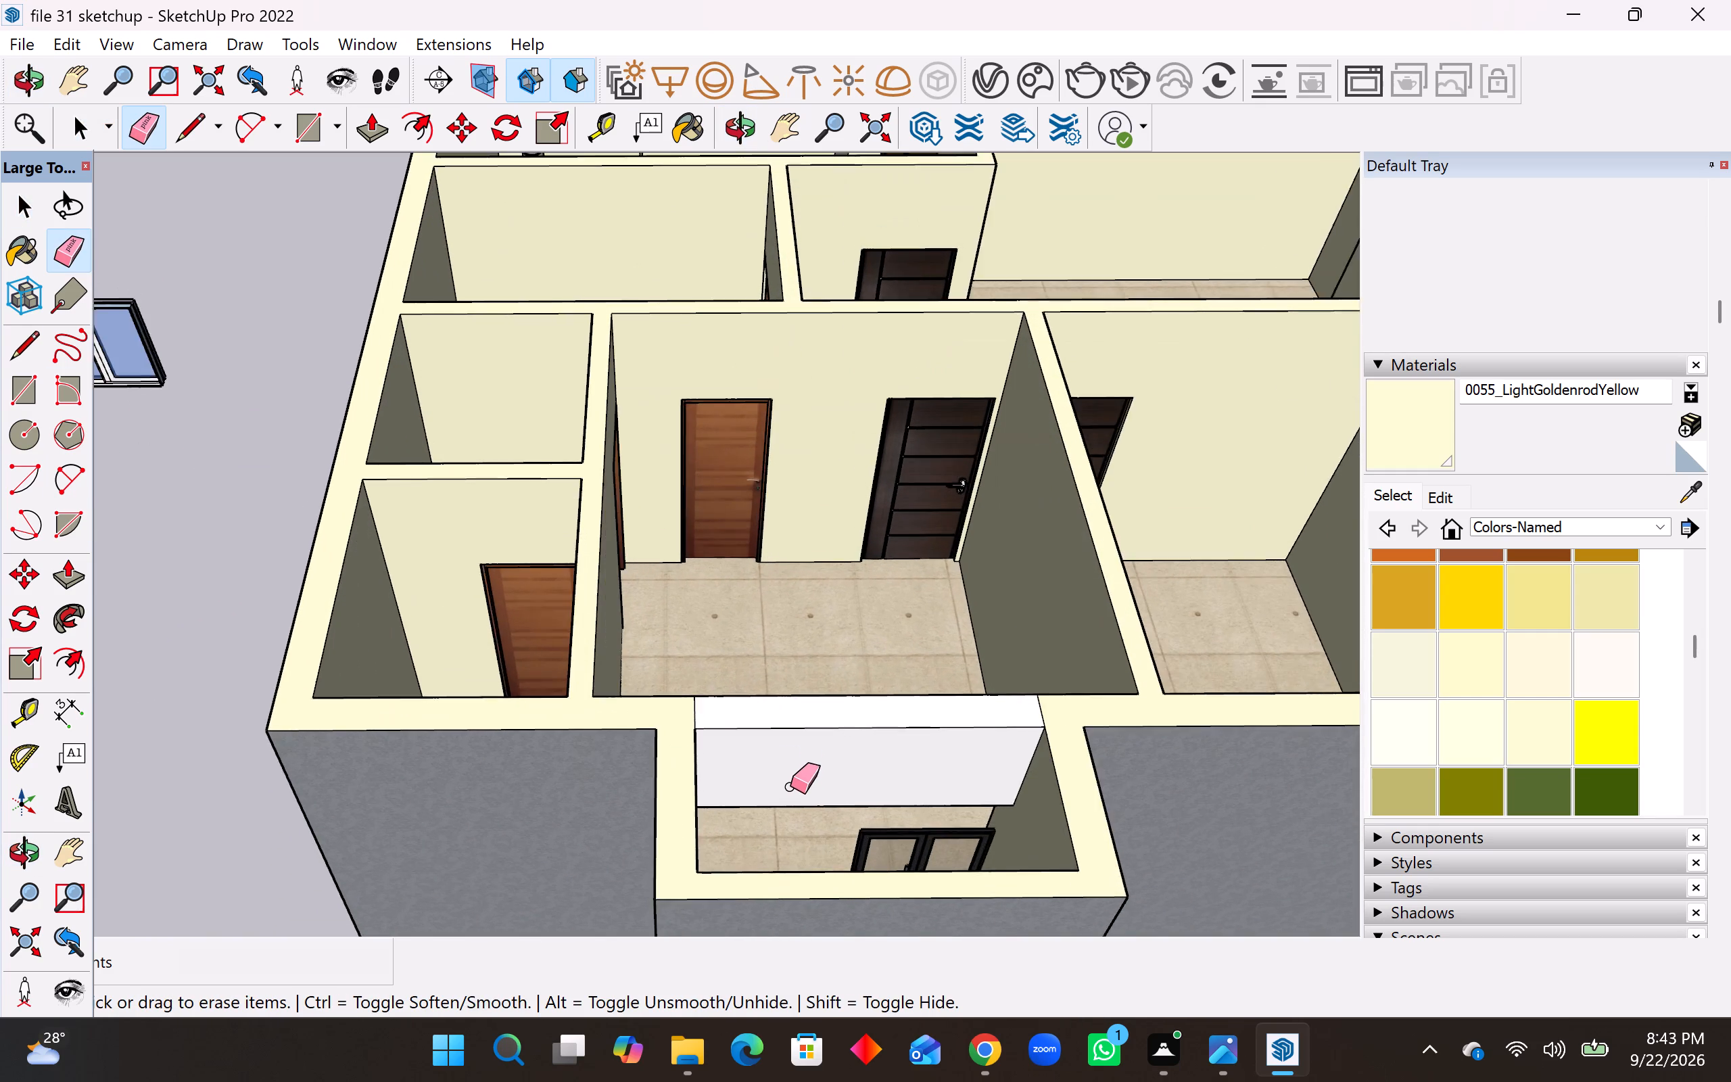
{"action": "scroll", "coordinate": [790, 786], "scroll_direction": "up", "scroll_amount": 3}
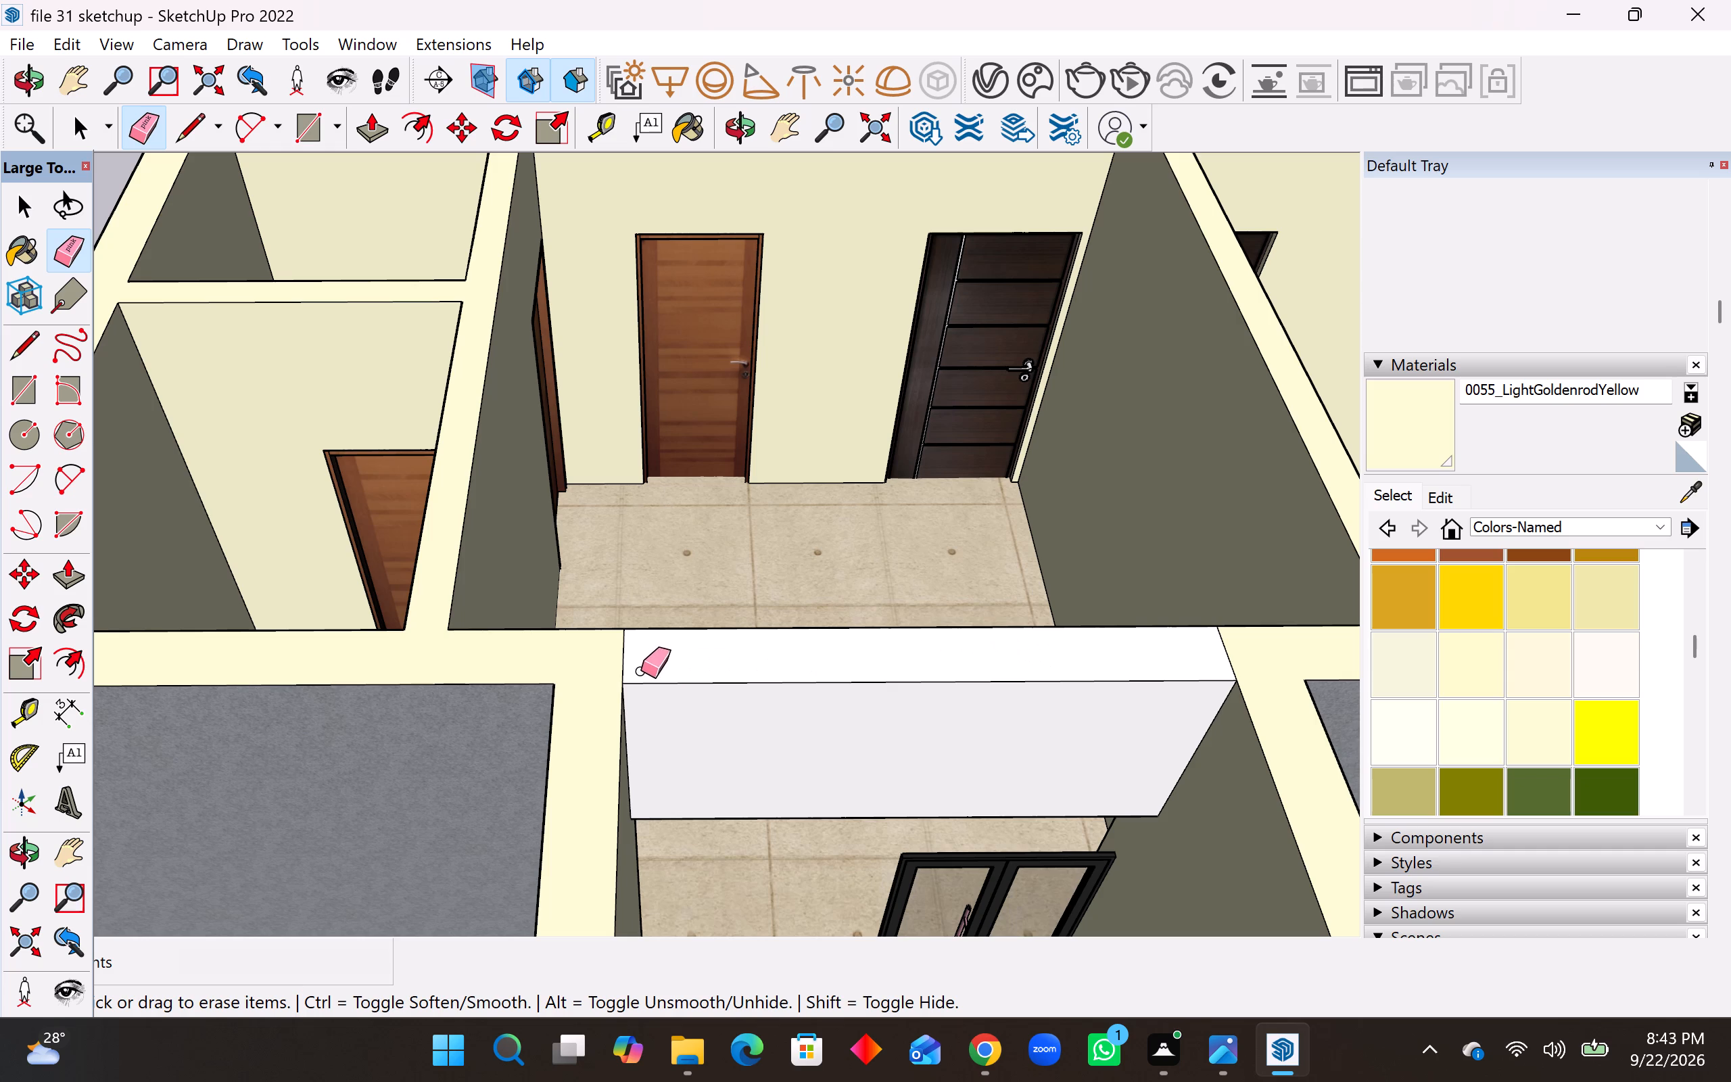
{"action": "left_click_drag", "start_coordinate": [617, 659], "coordinate": [634, 655]}
{"action": "left_click_drag", "start_coordinate": [1243, 657], "coordinate": [1189, 660]}
Erase the vertical edges separating the alcove header from the adjoining walls on the back room side.
{"action": "middle_click_drag", "start_coordinate": [743, 768], "coordinate": [1607, 878]}
{"action": "scroll", "coordinate": [1163, 736], "scroll_direction": "down", "scroll_amount": 4}
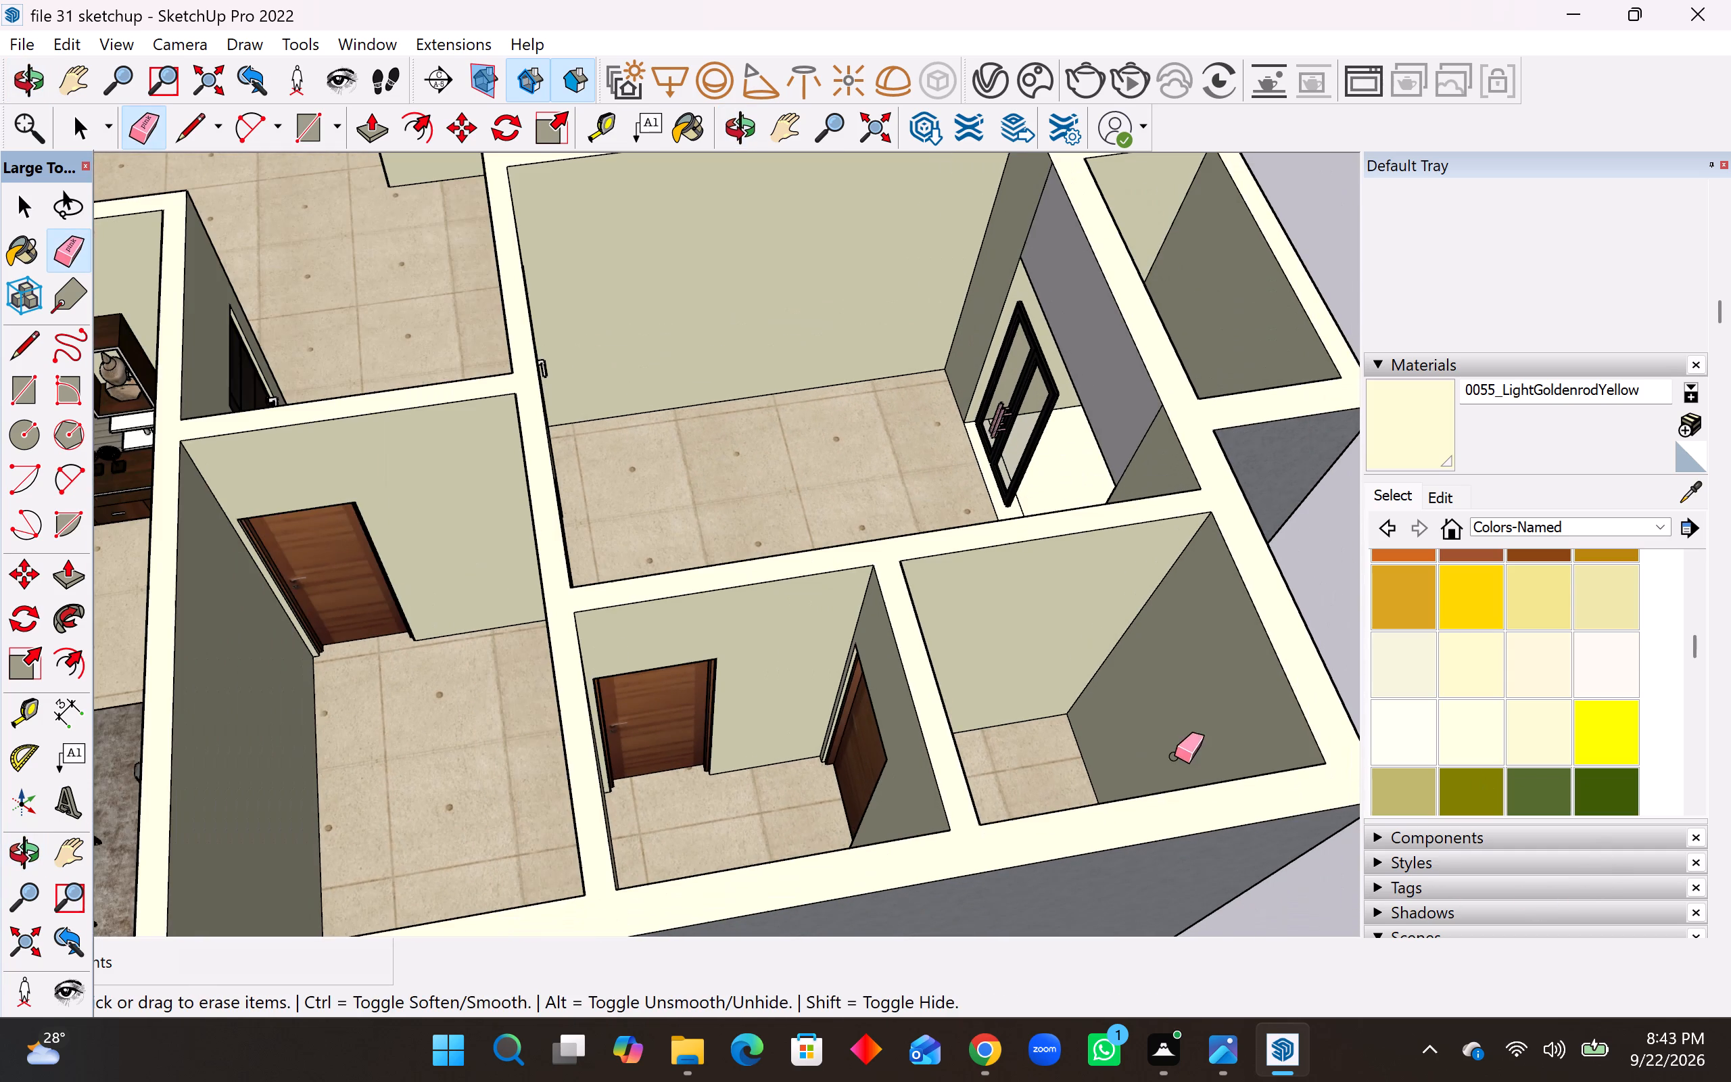
{"action": "left_click_drag", "start_coordinate": [1043, 241], "coordinate": [1057, 278]}
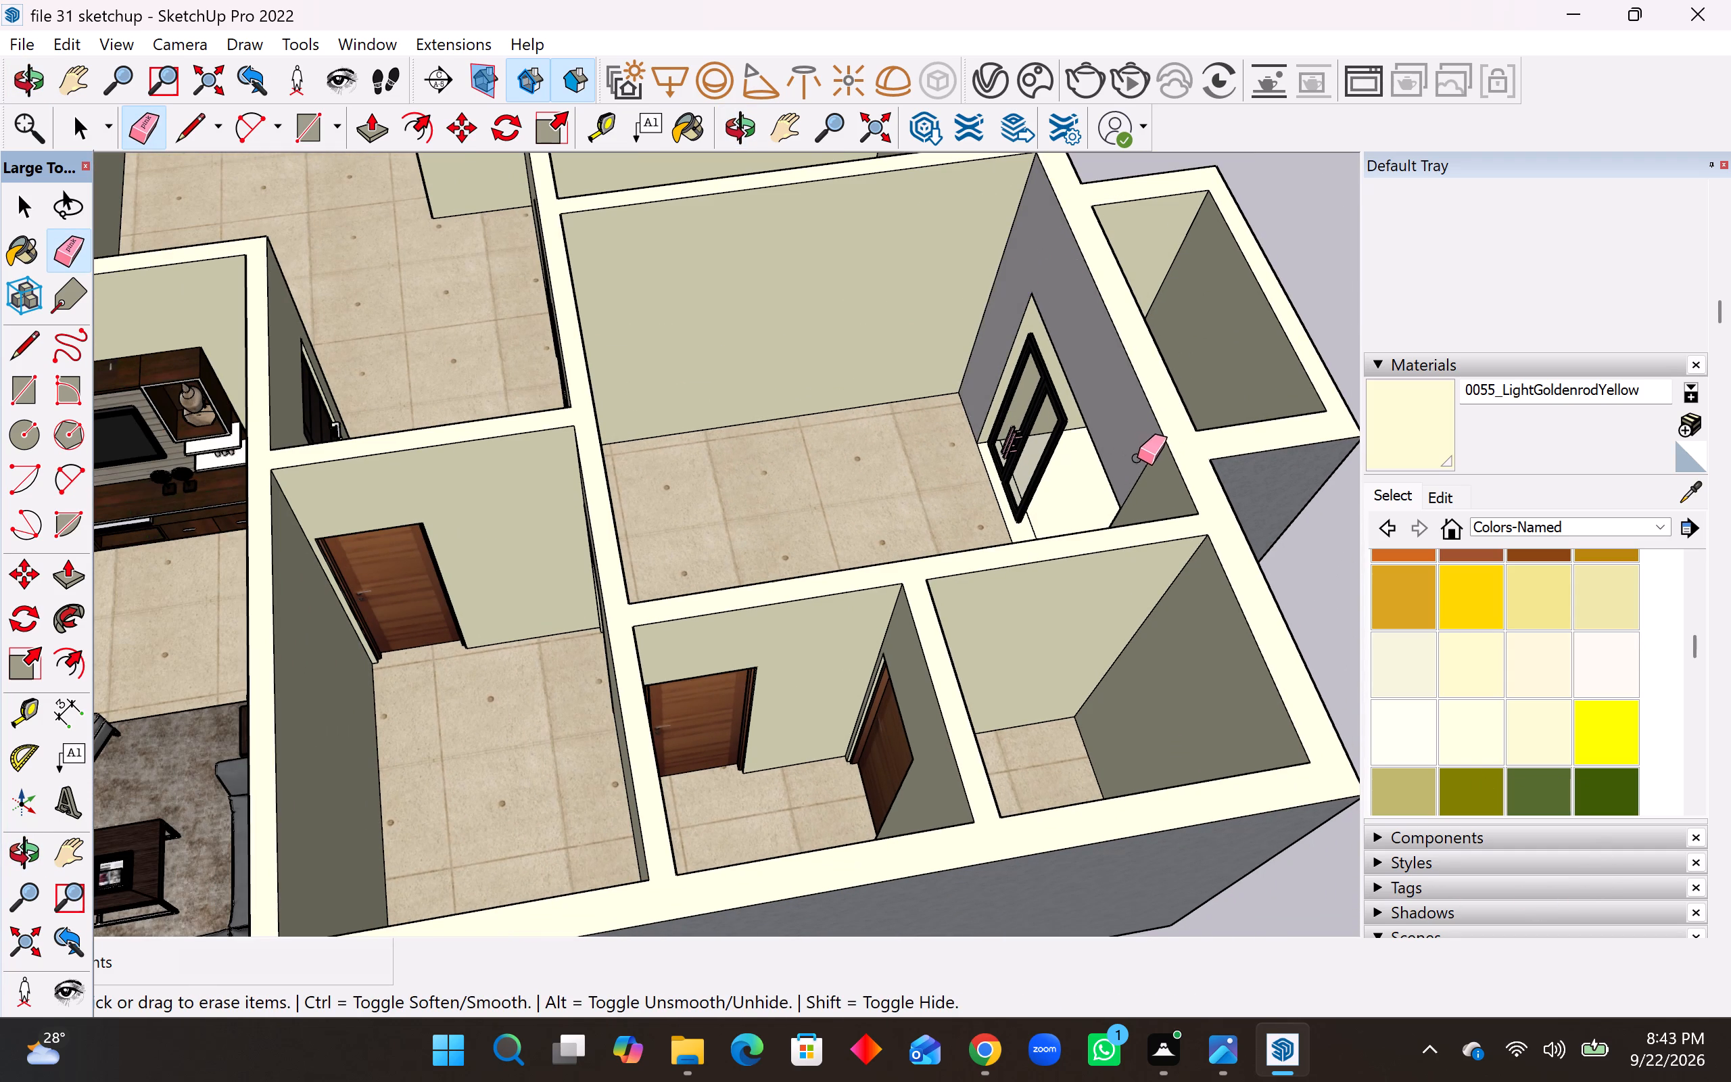
{"action": "left_click_drag", "start_coordinate": [1149, 476], "coordinate": [1148, 453]}
Erase the short wall-top edges at both ends of the header across the living room's bay opening.
{"action": "middle_click_drag", "start_coordinate": [1035, 561], "coordinate": [1051, 552]}
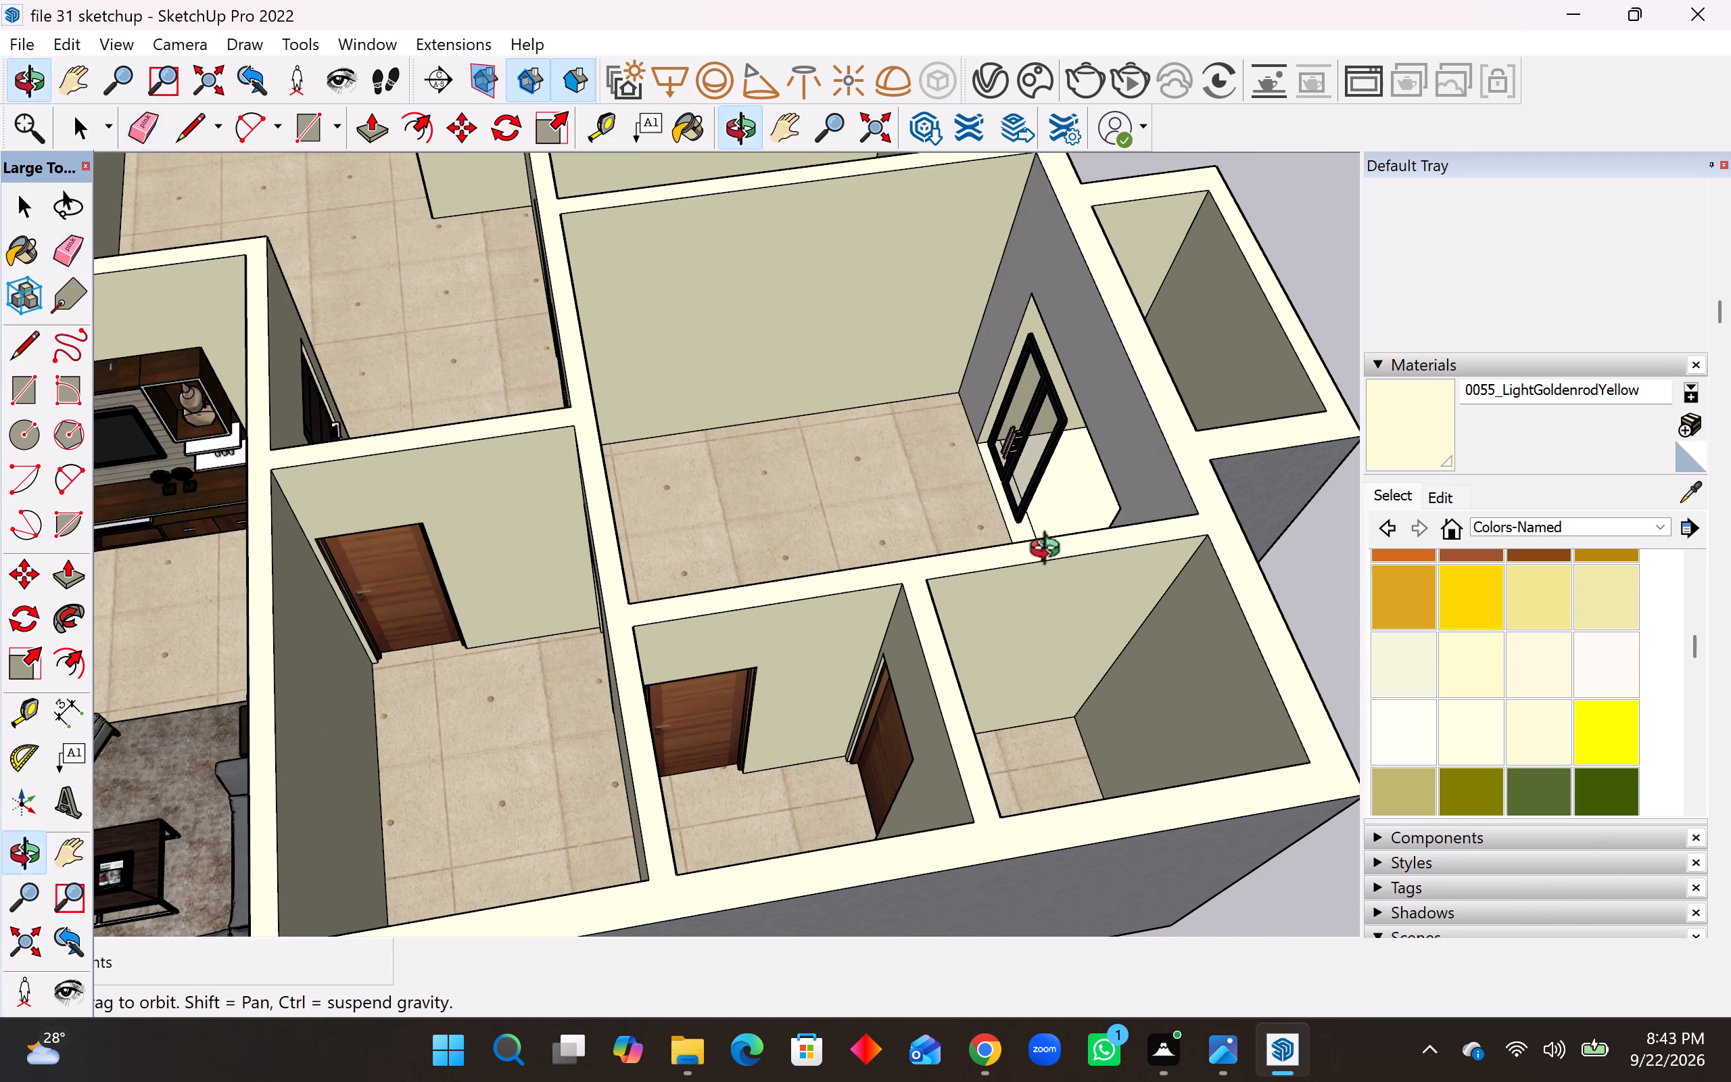
{"action": "middle_click_drag", "start_coordinate": [1051, 552], "coordinate": [1418, 460]}
{"action": "scroll", "coordinate": [1248, 486], "scroll_direction": "down", "scroll_amount": 19}
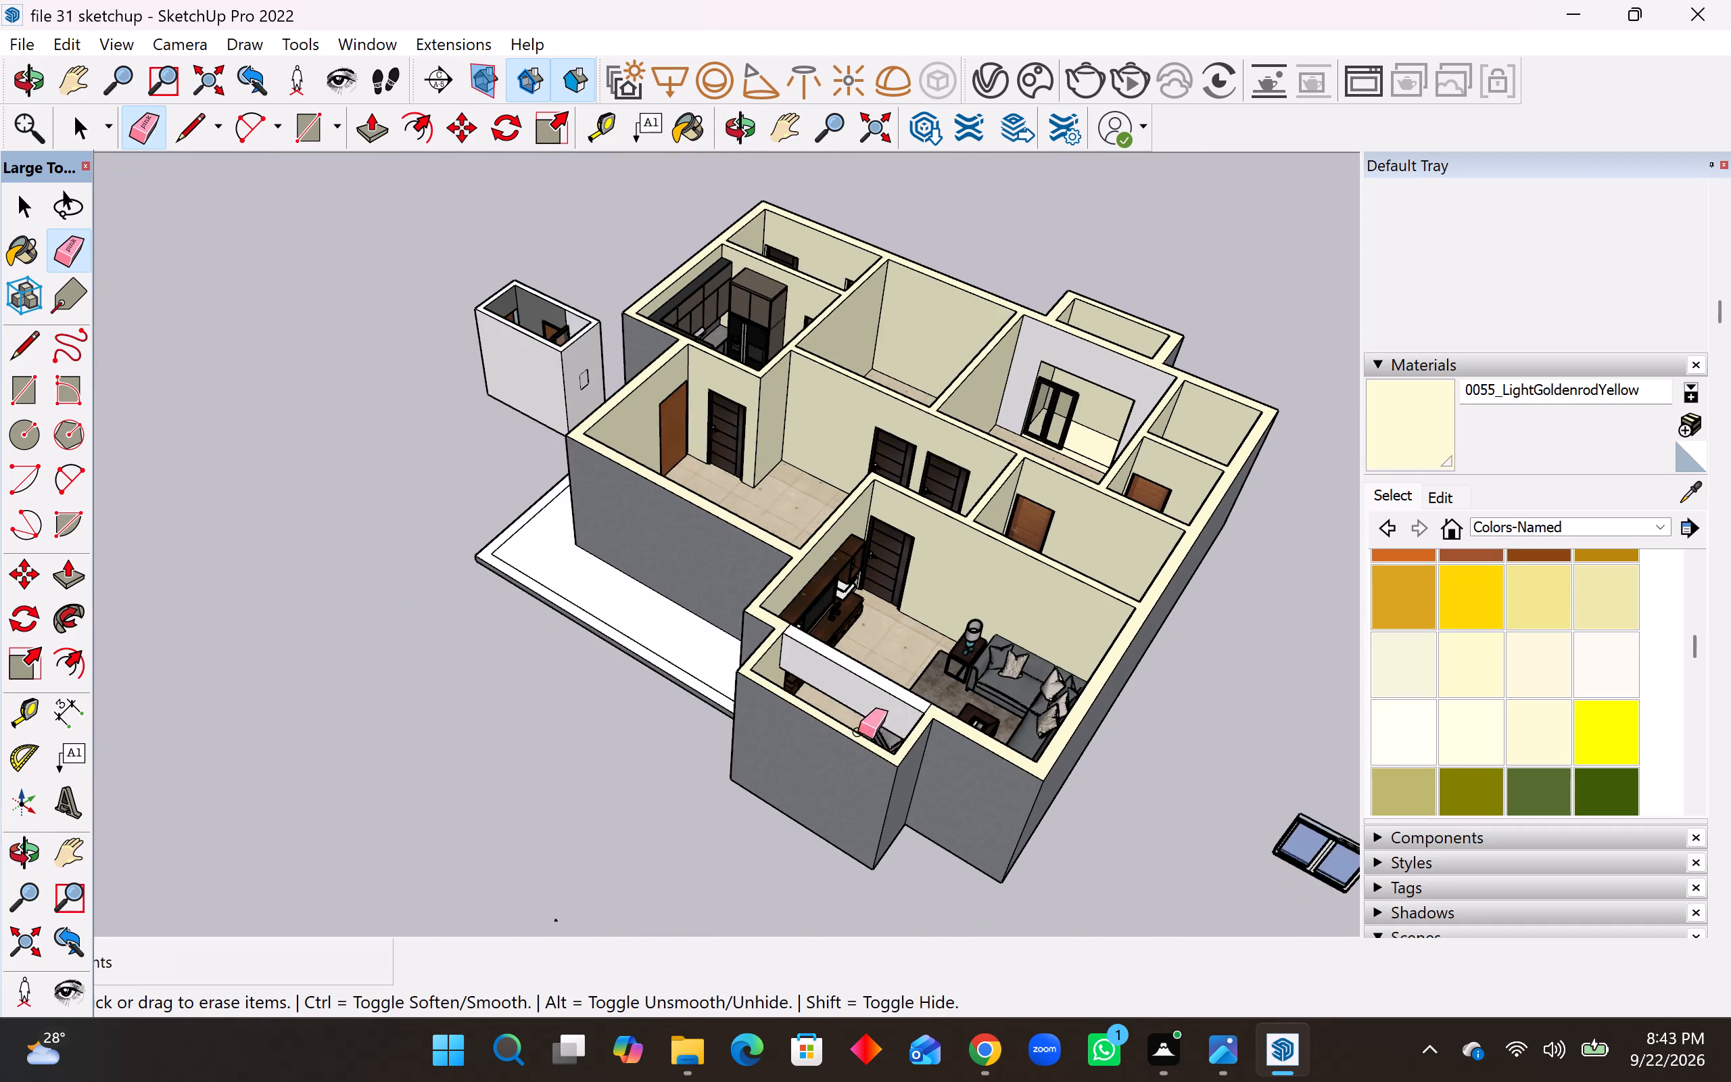
{"action": "middle_click_drag", "start_coordinate": [827, 747], "coordinate": [709, 728]}
{"action": "scroll", "coordinate": [860, 684], "scroll_direction": "up", "scroll_amount": 12}
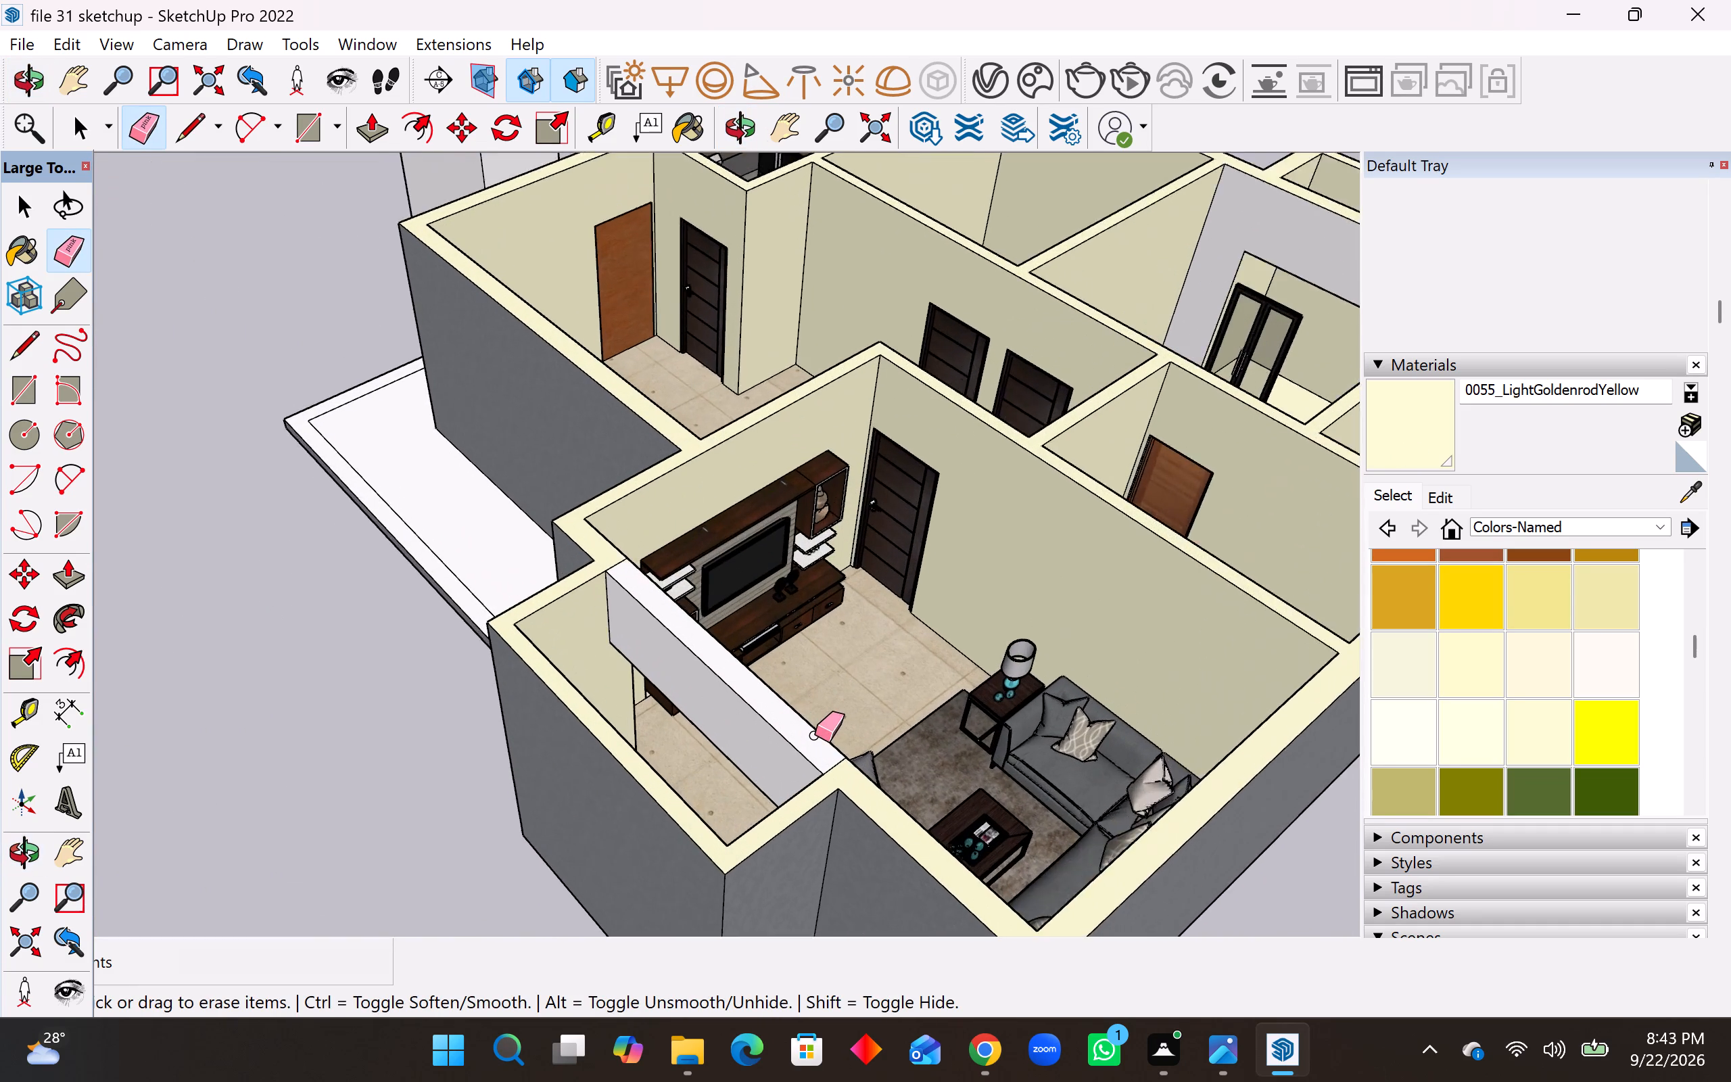
{"action": "scroll", "coordinate": [815, 735], "scroll_direction": "up", "scroll_amount": 2}
{"action": "left_click_drag", "start_coordinate": [833, 764], "coordinate": [848, 784]}
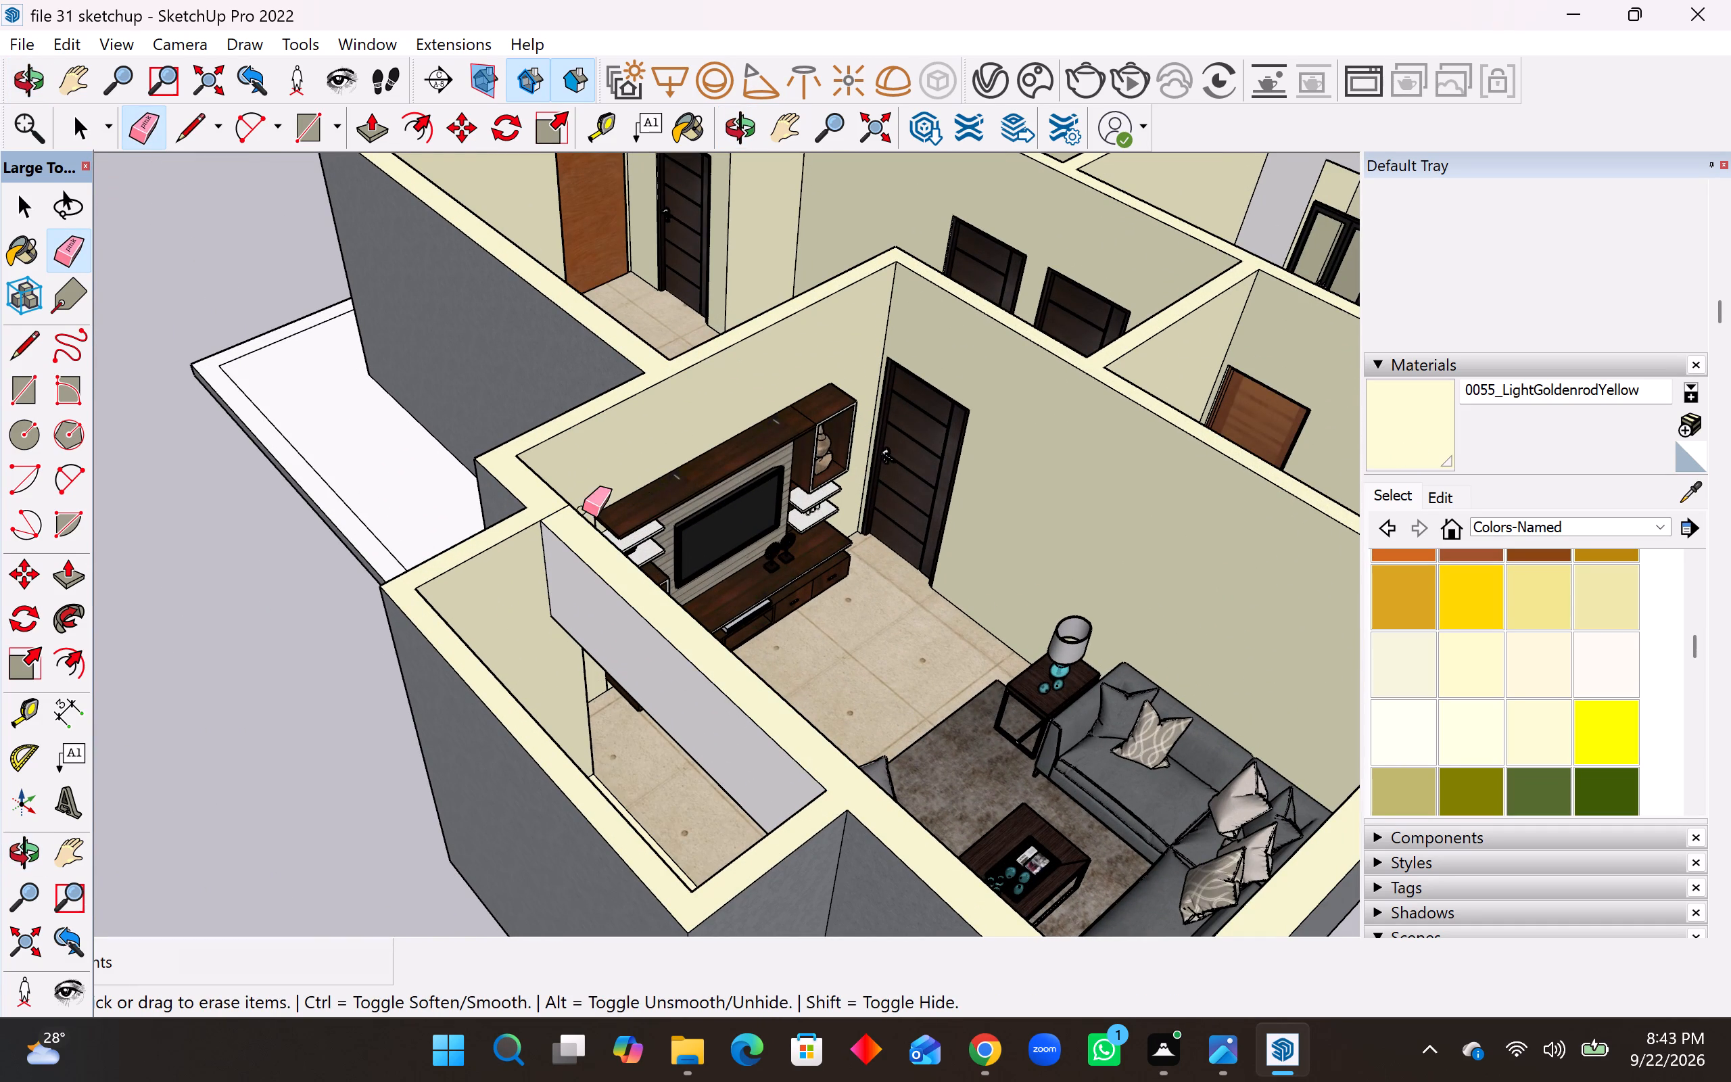
{"action": "left_click_drag", "start_coordinate": [554, 502], "coordinate": [560, 513]}
Erase the vertical edges separating the bay header from the adjoining walls on the living room side.
{"action": "middle_click_drag", "start_coordinate": [765, 640], "coordinate": [321, 655]}
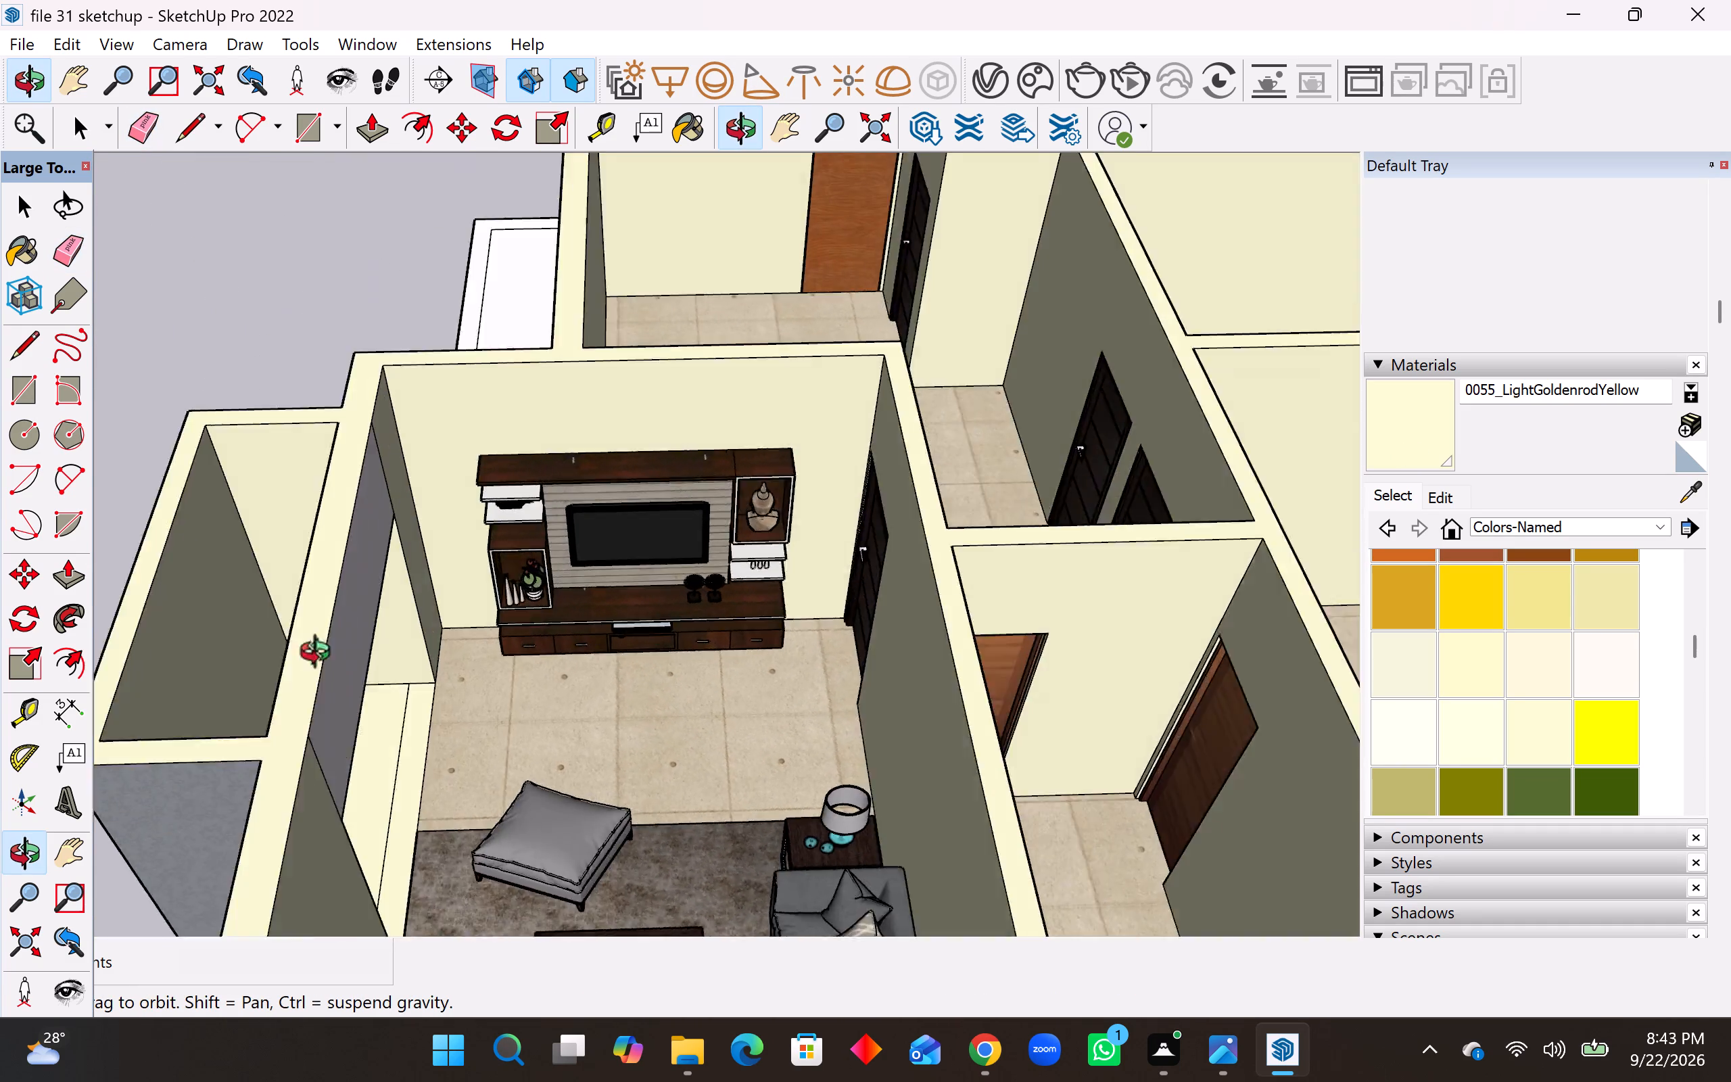
{"action": "middle_click_drag", "start_coordinate": [321, 655], "coordinate": [141, 611]}
{"action": "scroll", "coordinate": [606, 580], "scroll_direction": "down", "scroll_amount": 5}
{"action": "scroll", "coordinate": [235, 572], "scroll_direction": "up", "scroll_amount": 4}
{"action": "left_click_drag", "start_coordinate": [177, 490], "coordinate": [203, 474]}
{"action": "left_click_drag", "start_coordinate": [478, 298], "coordinate": [442, 325]}
Paint the bay-side face of the living room's bay header with 0055_LightGoldenrodYellow.
{"action": "middle_click_drag", "start_coordinate": [497, 409], "coordinate": [634, 424]}
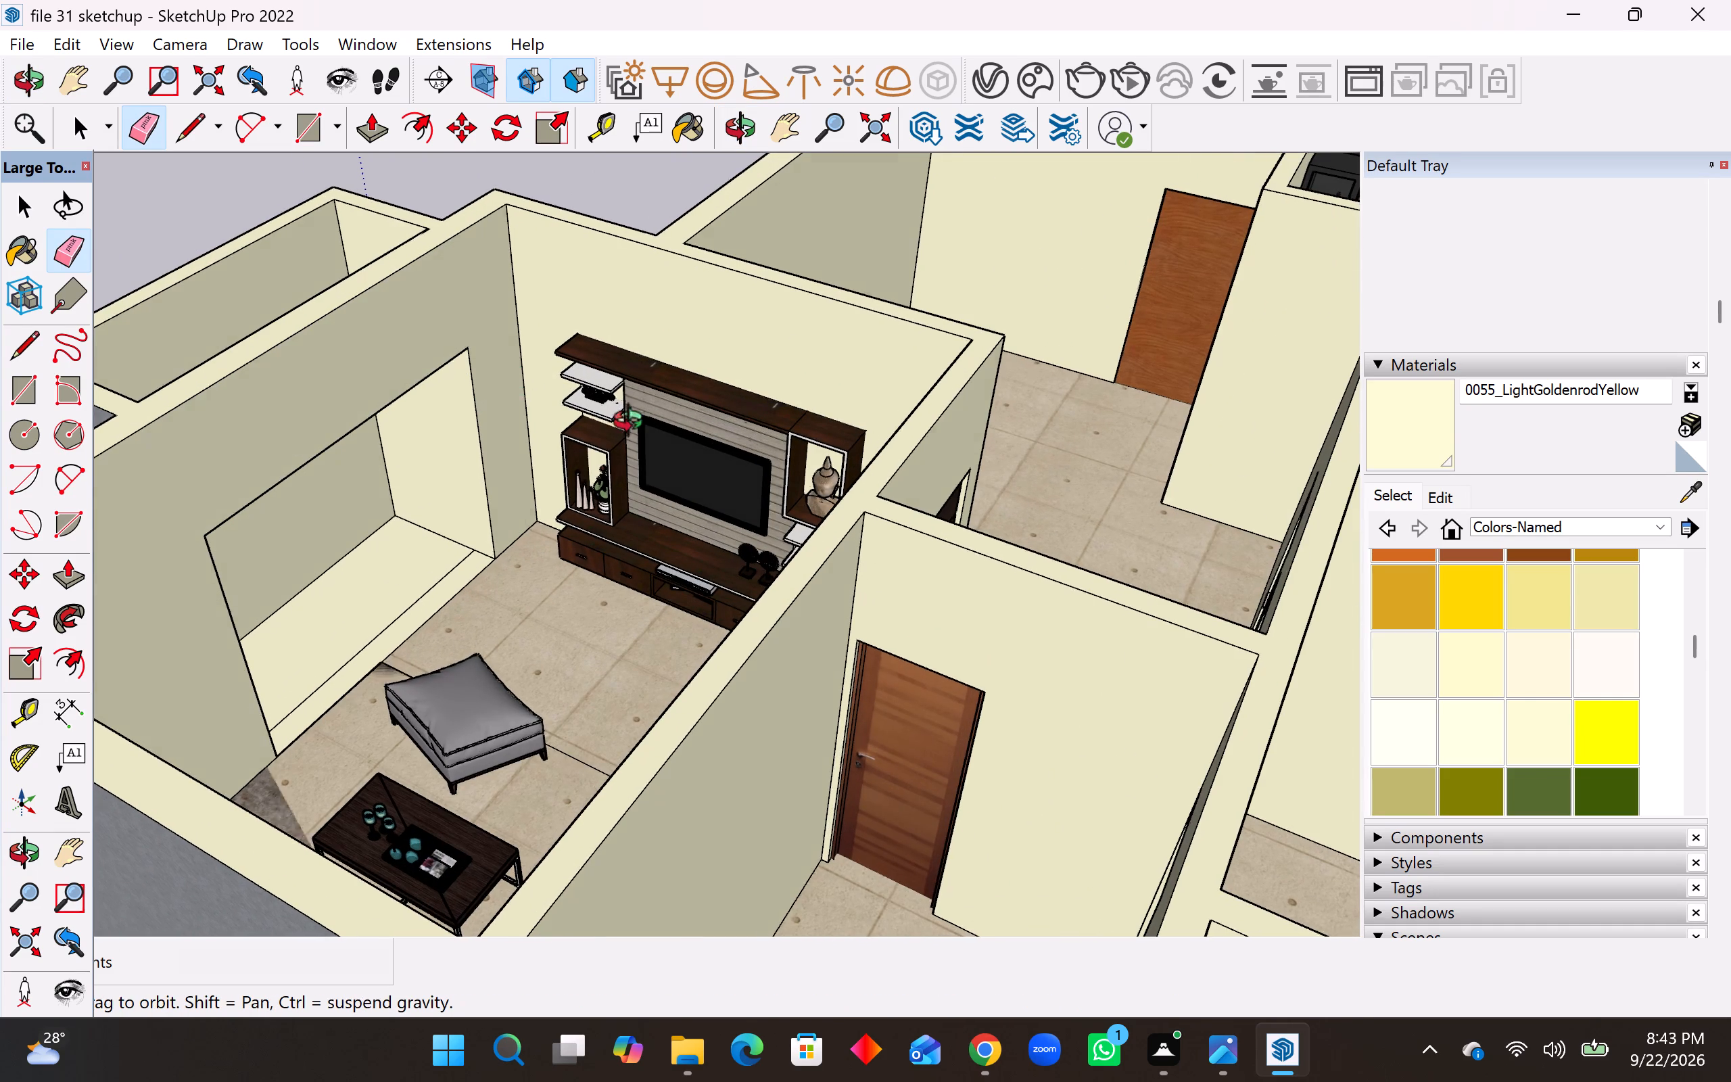
{"action": "middle_click_drag", "start_coordinate": [634, 424], "coordinate": [1129, 512]}
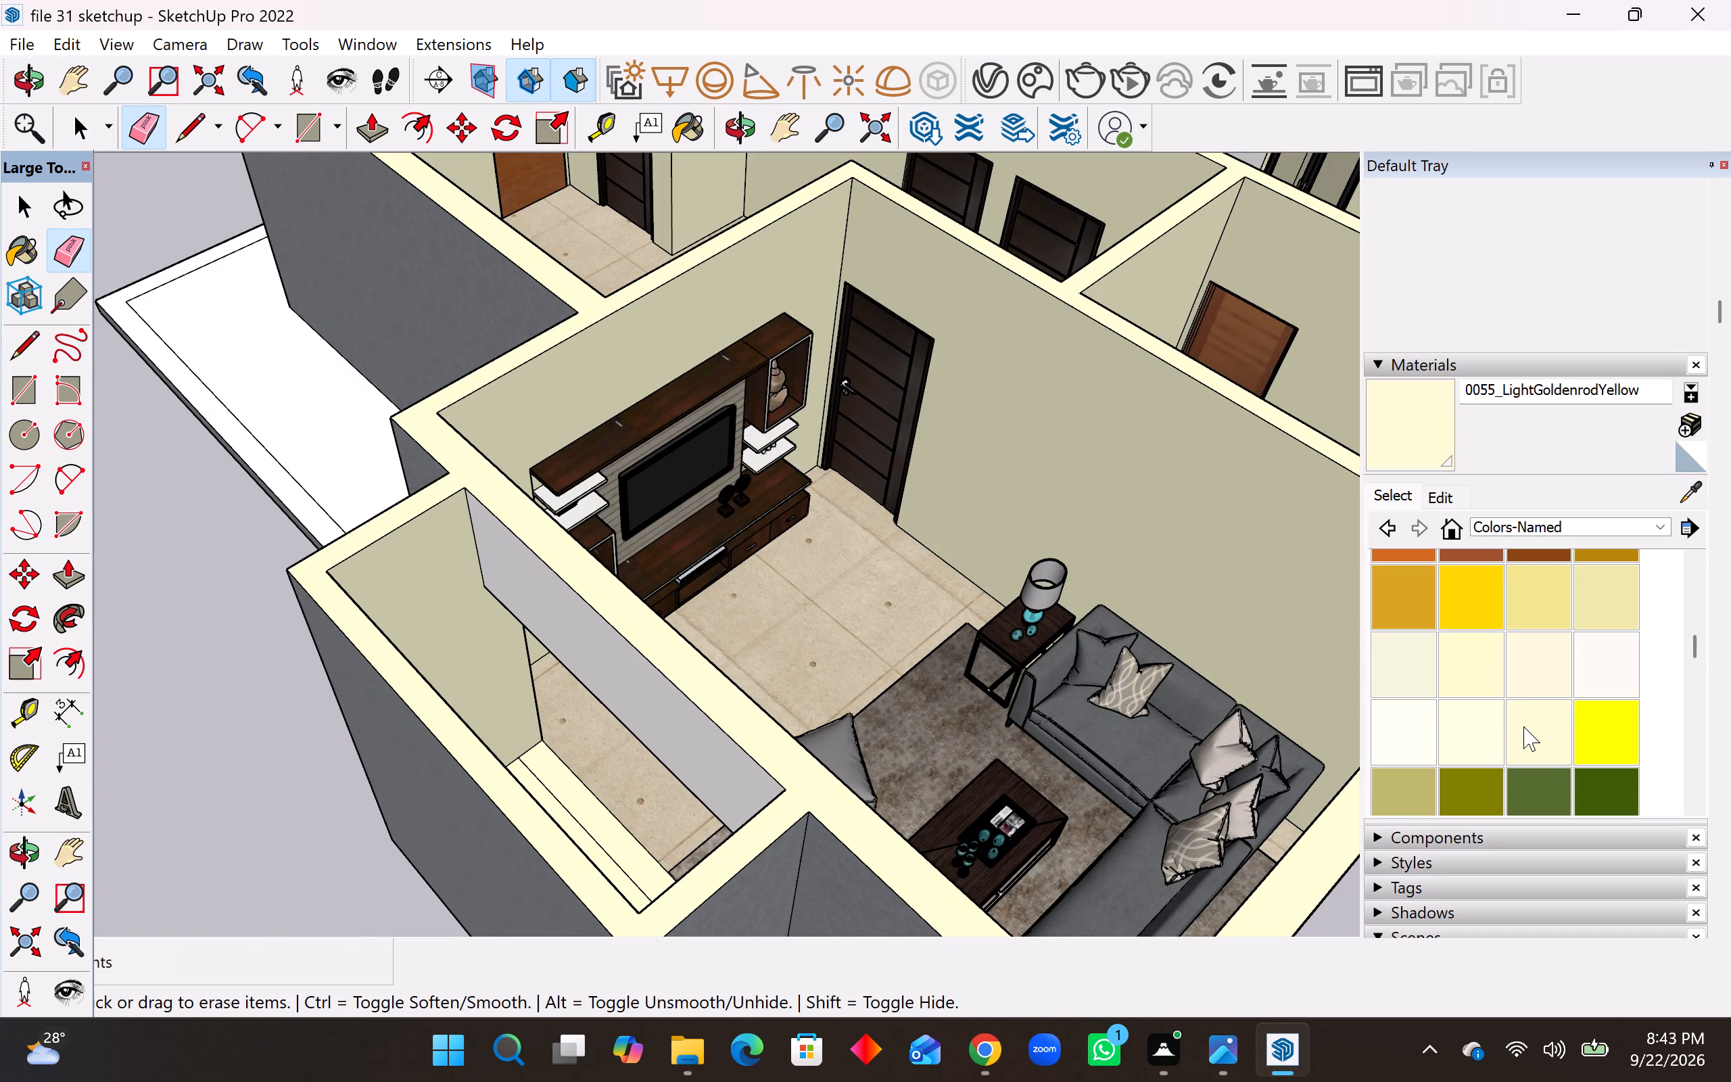
{"action": "left_click", "coordinate": [1523, 726]}
{"action": "left_click", "coordinate": [600, 657]}
Paint the back room's alcove wall and the alcove-side face of its header with 0055_LightGoldenrodYellow.
{"action": "middle_click_drag", "start_coordinate": [723, 705], "coordinate": [295, 636]}
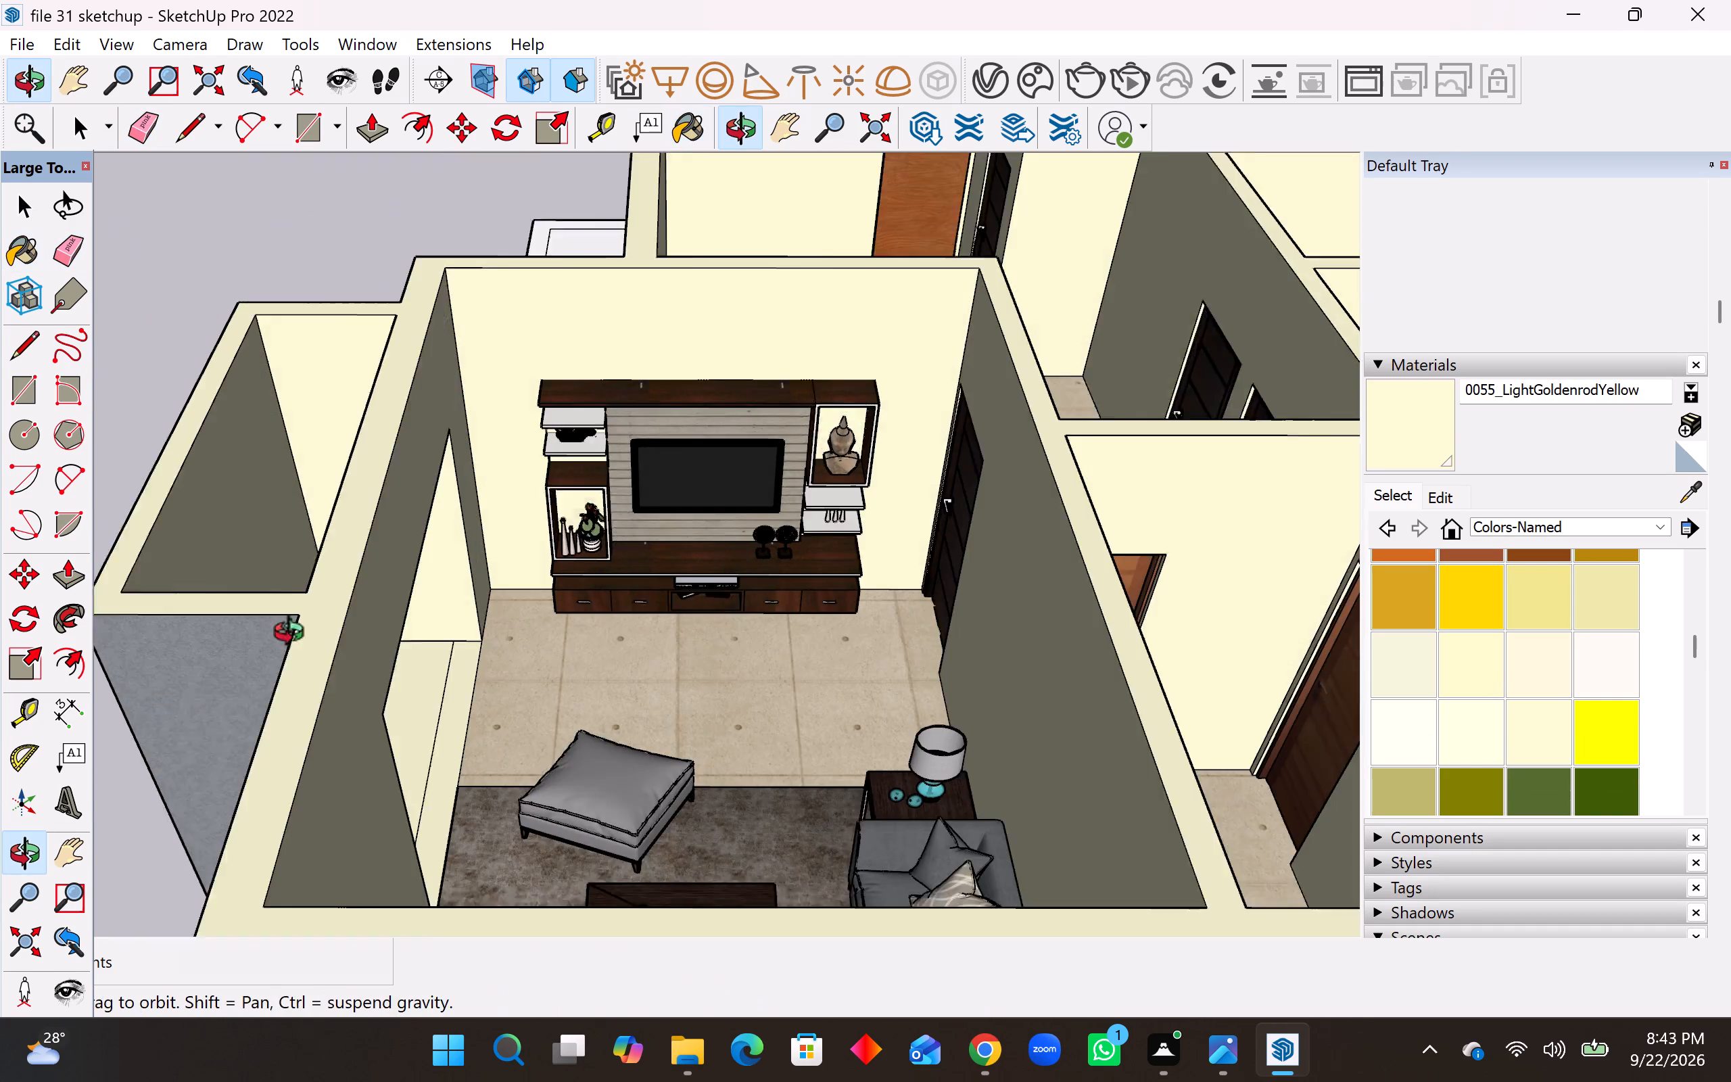
{"action": "middle_click_drag", "start_coordinate": [295, 636], "coordinate": [293, 636]}
{"action": "scroll", "coordinate": [302, 634], "scroll_direction": "down", "scroll_amount": 20}
{"action": "scroll", "coordinate": [302, 634], "scroll_direction": "down", "scroll_amount": 1}
{"action": "scroll", "coordinate": [1106, 597], "scroll_direction": "up", "scroll_amount": 5}
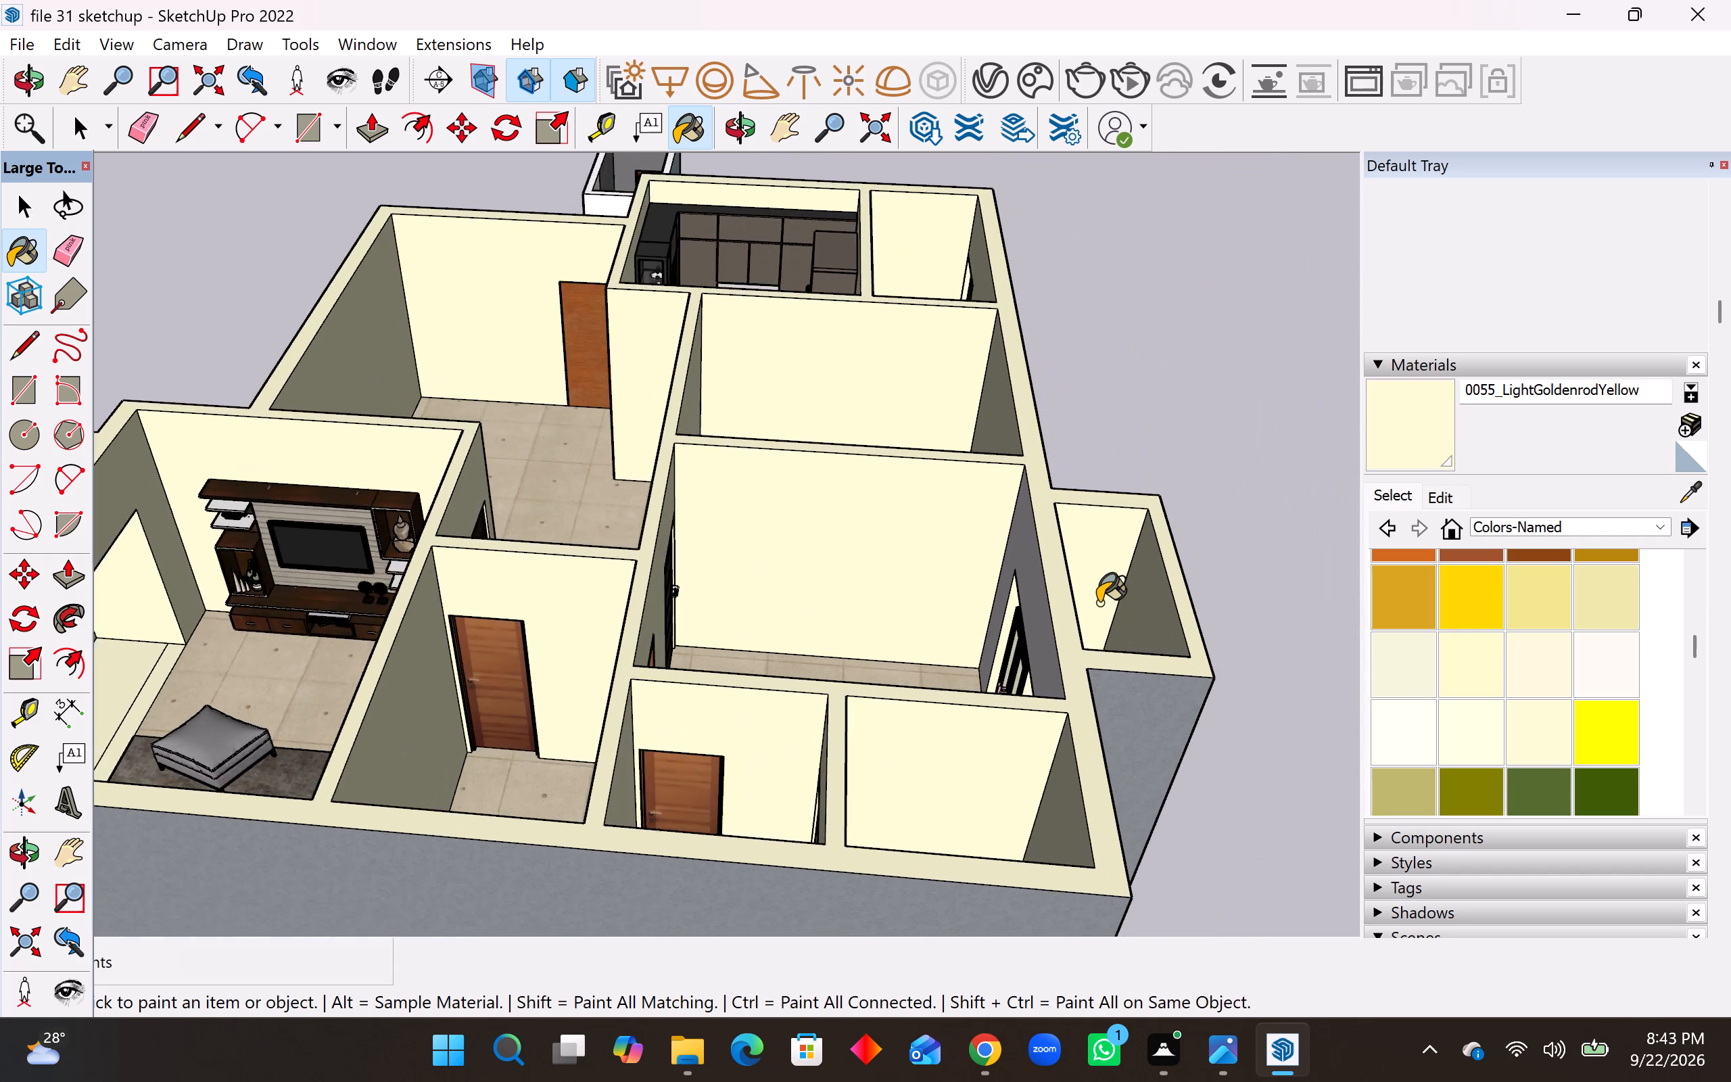
{"action": "scroll", "coordinate": [1098, 603], "scroll_direction": "up", "scroll_amount": 3}
{"action": "left_click", "coordinate": [1018, 610]}
{"action": "middle_click_drag", "start_coordinate": [1065, 620], "coordinate": [1467, 577]}
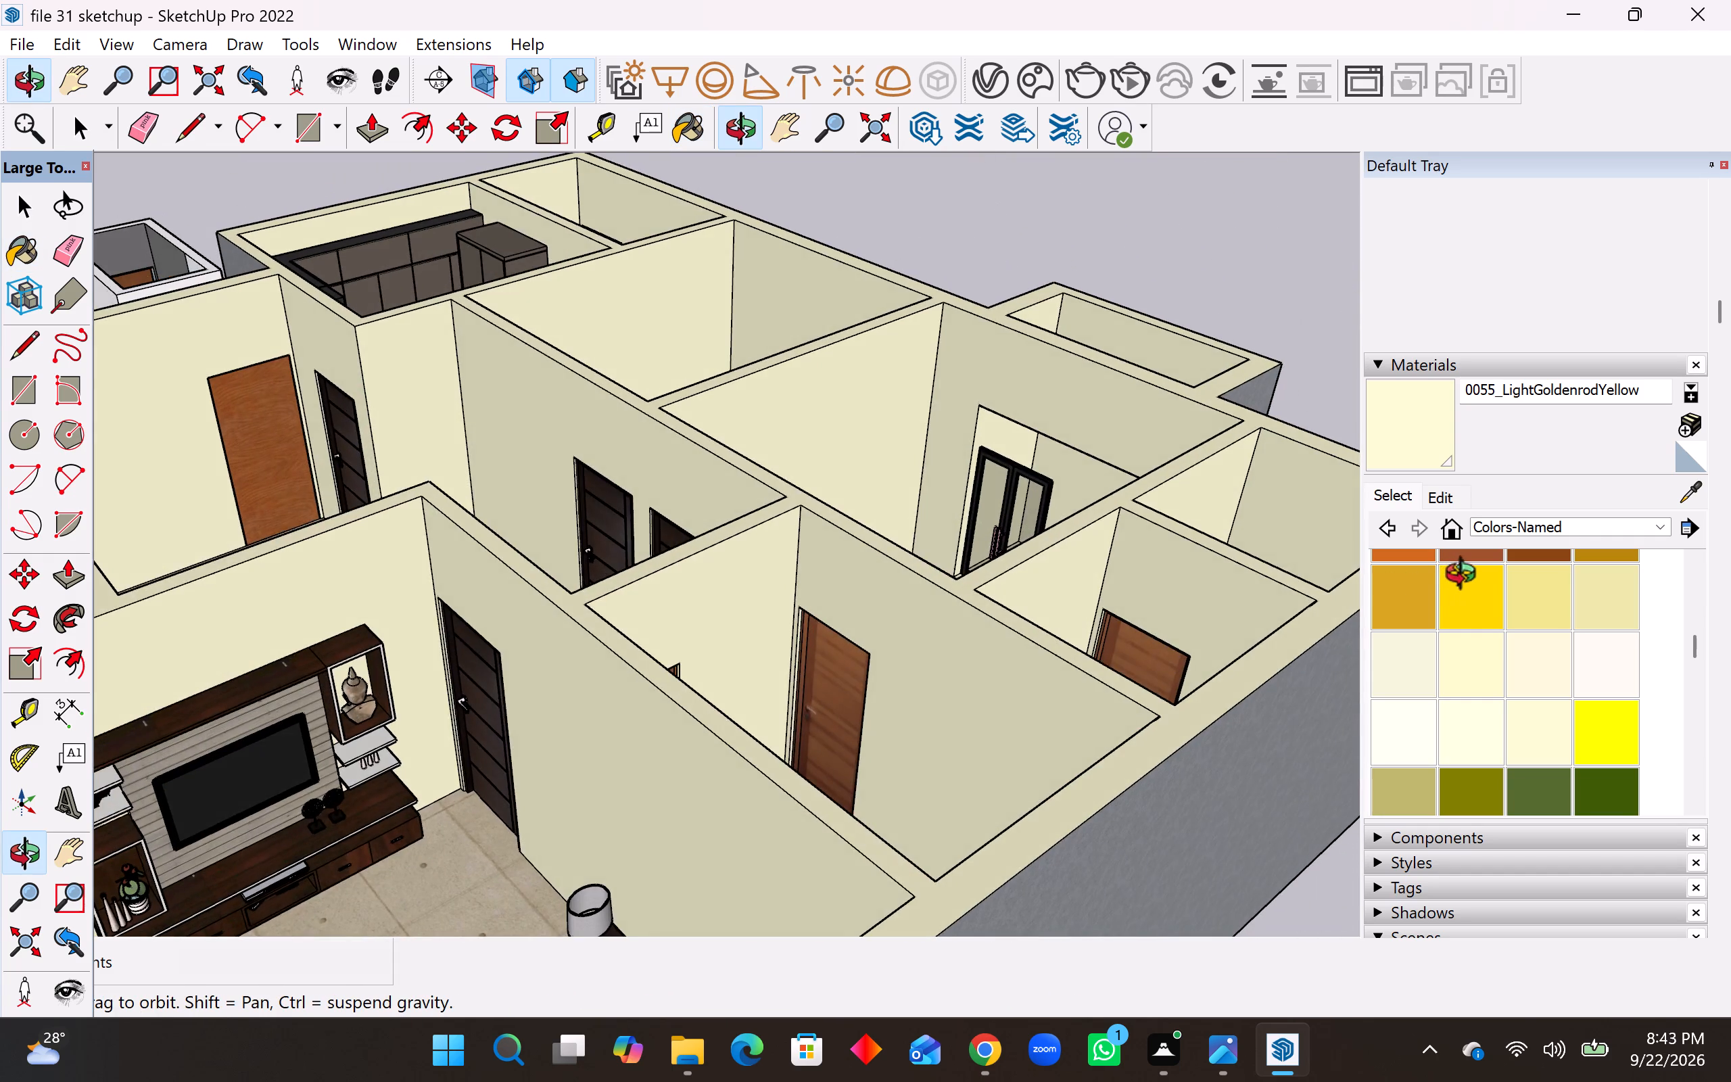
{"action": "middle_click_drag", "start_coordinate": [1467, 577], "coordinate": [679, 613]}
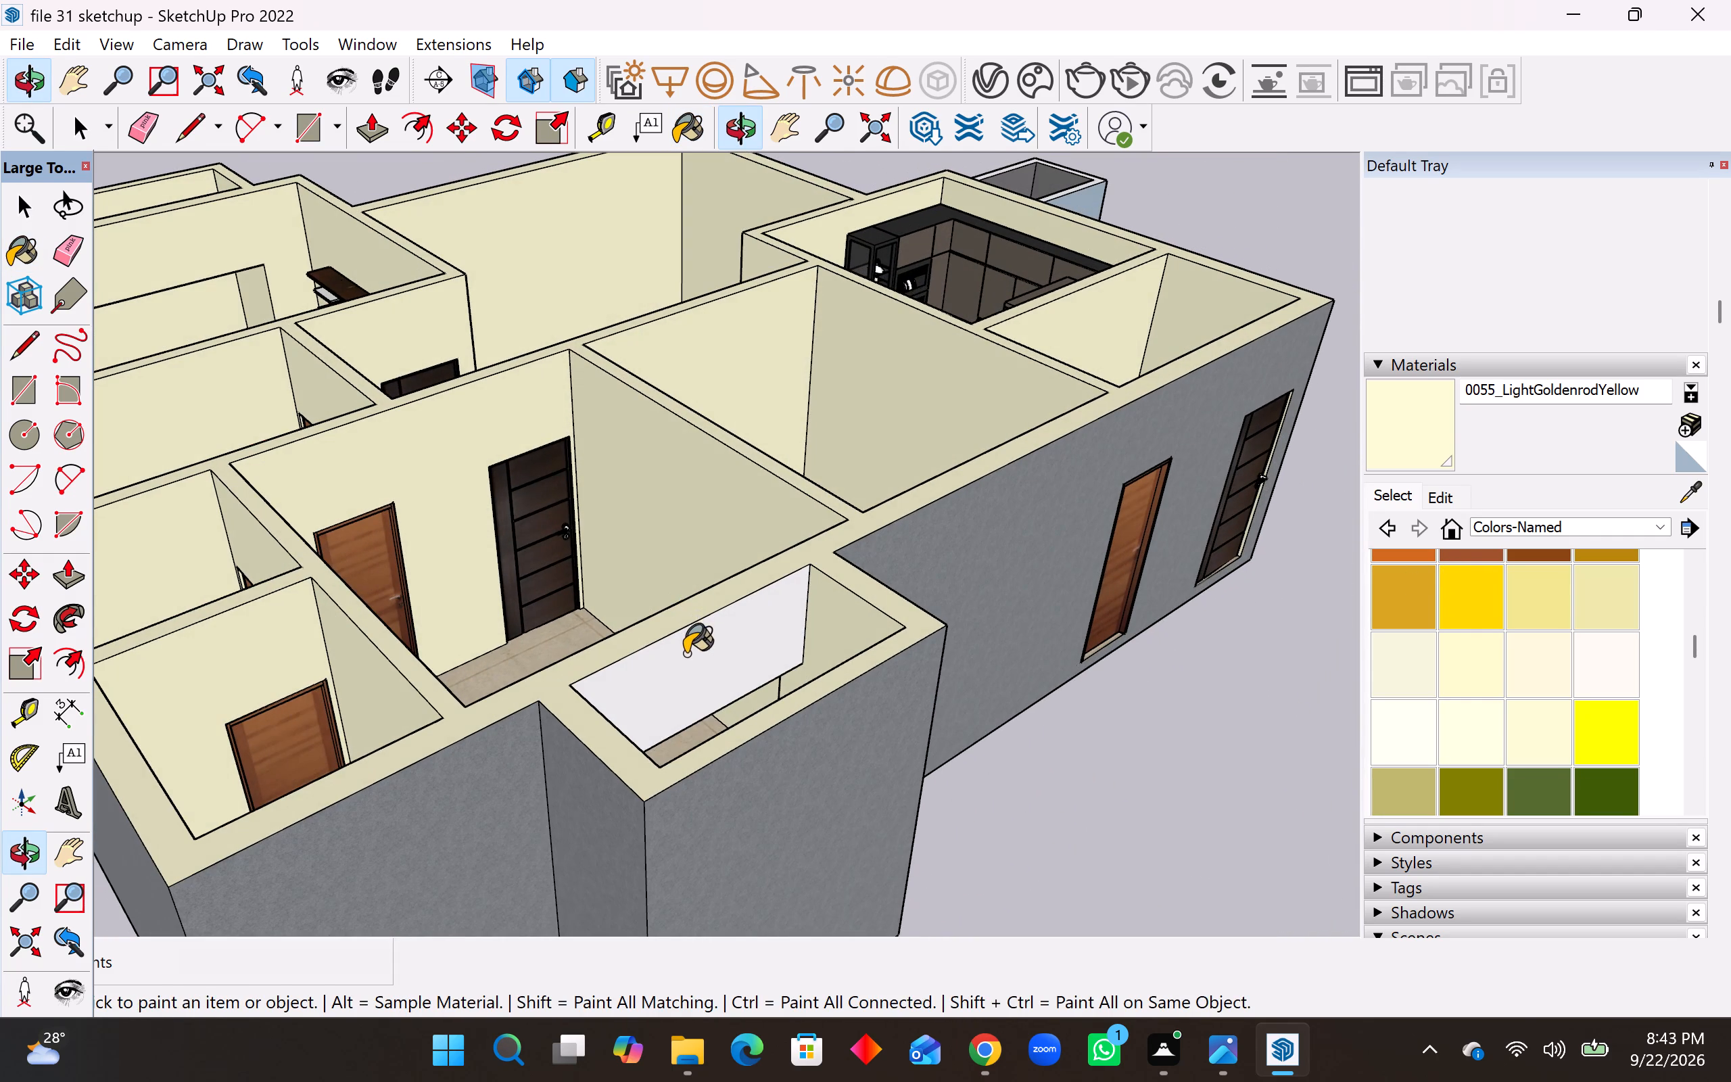
{"action": "left_click", "coordinate": [685, 654]}
Repaint the bay-side face of the living room's bay header with 0055_LightGoldenrodYellow.
{"action": "middle_click_drag", "start_coordinate": [680, 657], "coordinate": [1476, 553]}
{"action": "middle_click_drag", "start_coordinate": [897, 618], "coordinate": [1195, 584]}
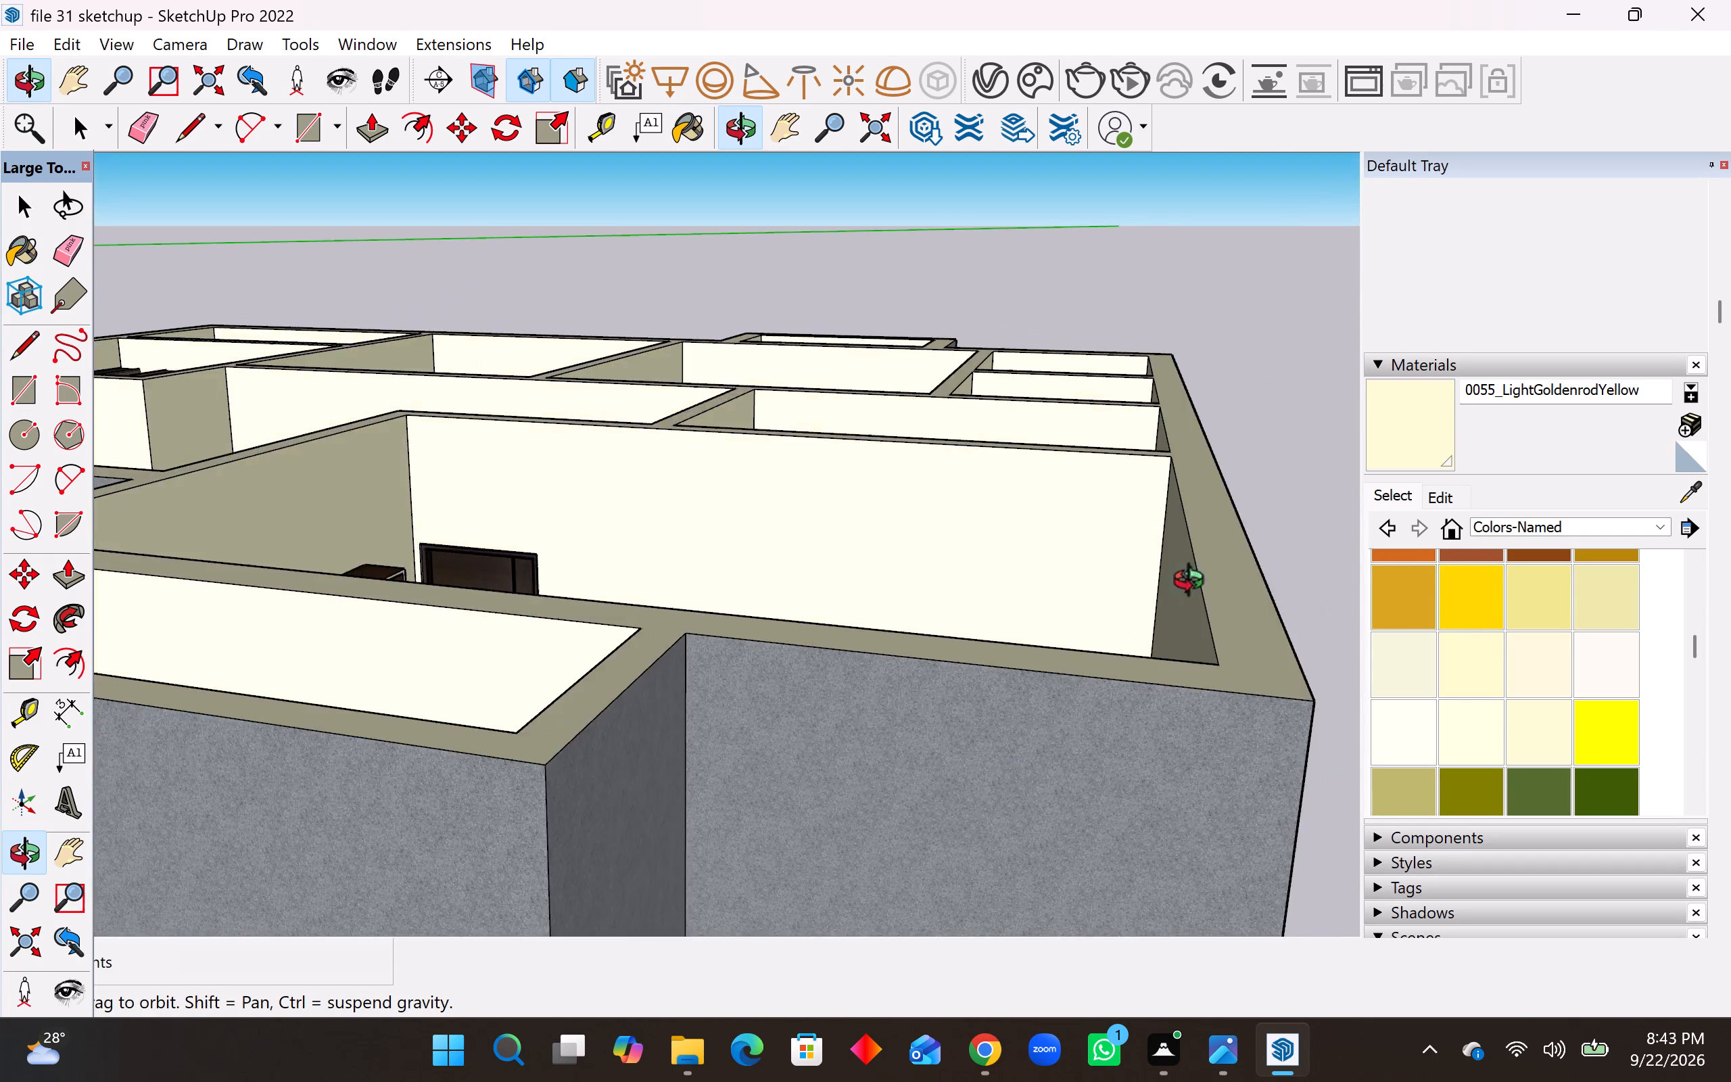
{"action": "middle_click_drag", "start_coordinate": [1195, 584], "coordinate": [1296, 578]}
{"action": "middle_click_drag", "start_coordinate": [613, 626], "coordinate": [641, 713]}
{"action": "left_click", "coordinate": [651, 747]}
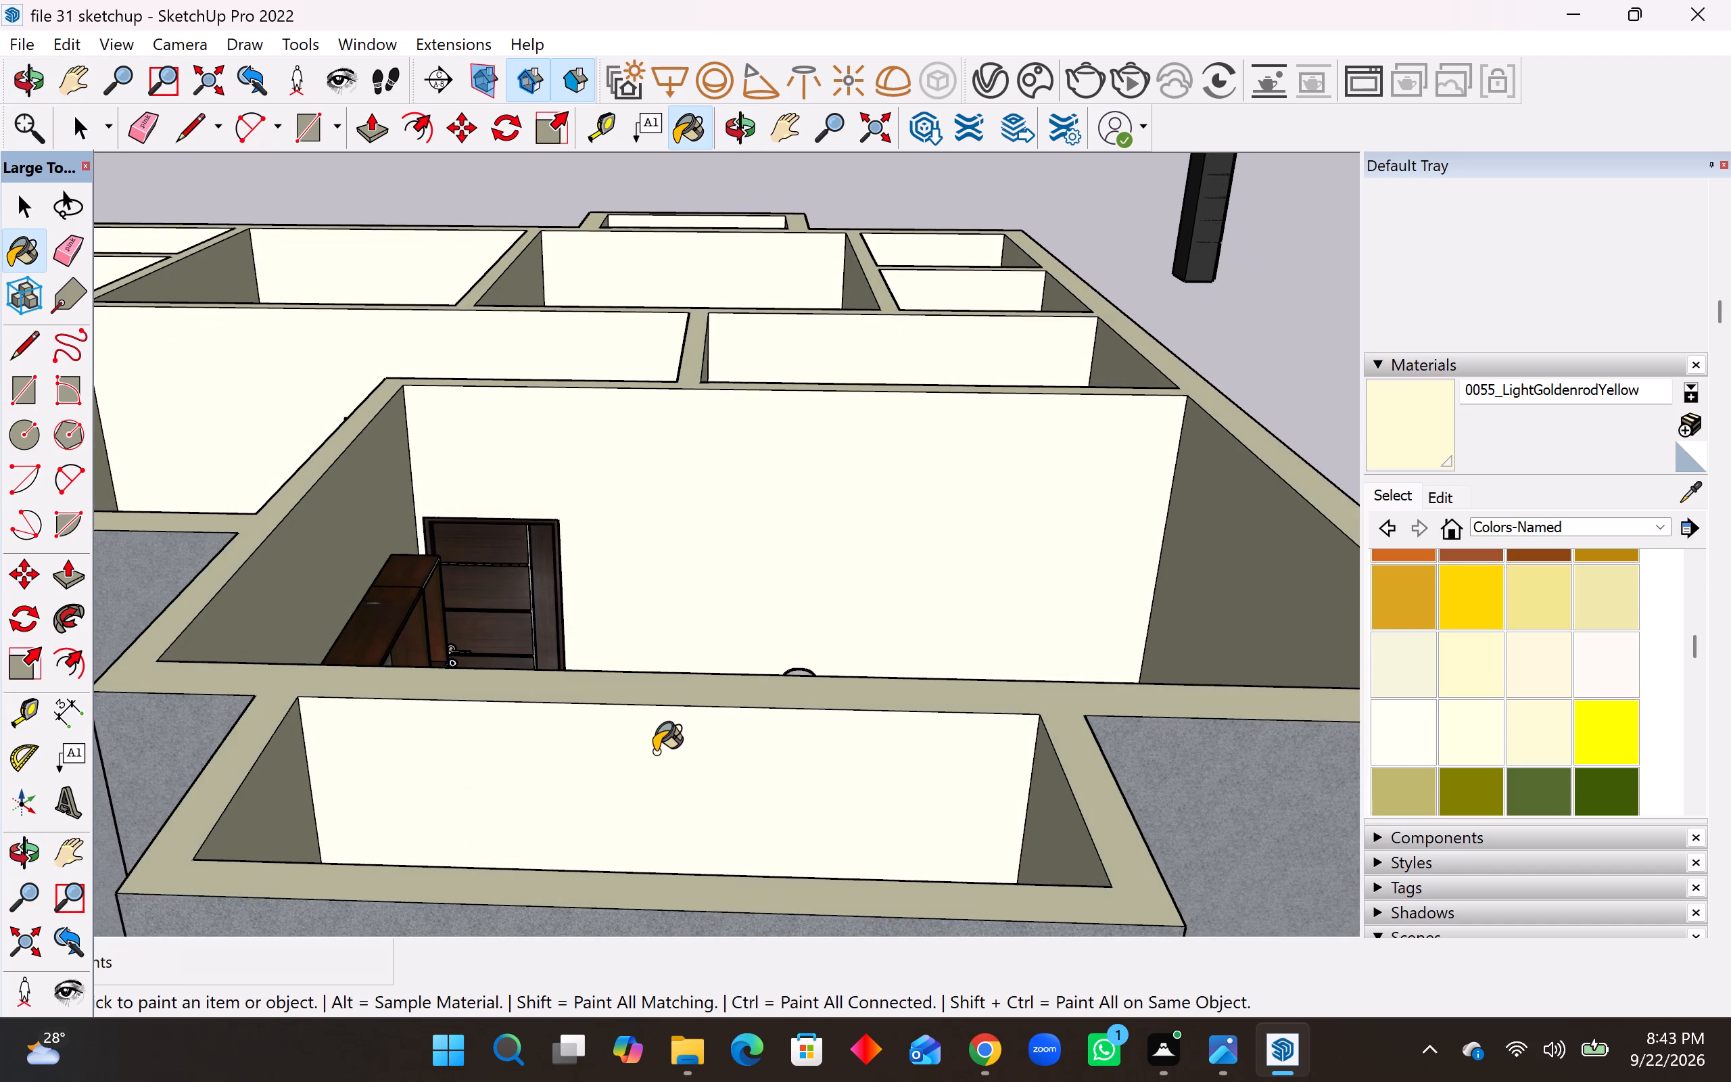
{"action": "middle_click_drag", "start_coordinate": [655, 751], "coordinate": [870, 830]}
{"action": "scroll", "coordinate": [762, 782], "scroll_direction": "down", "scroll_amount": 10}
{"action": "key", "text": "space"}
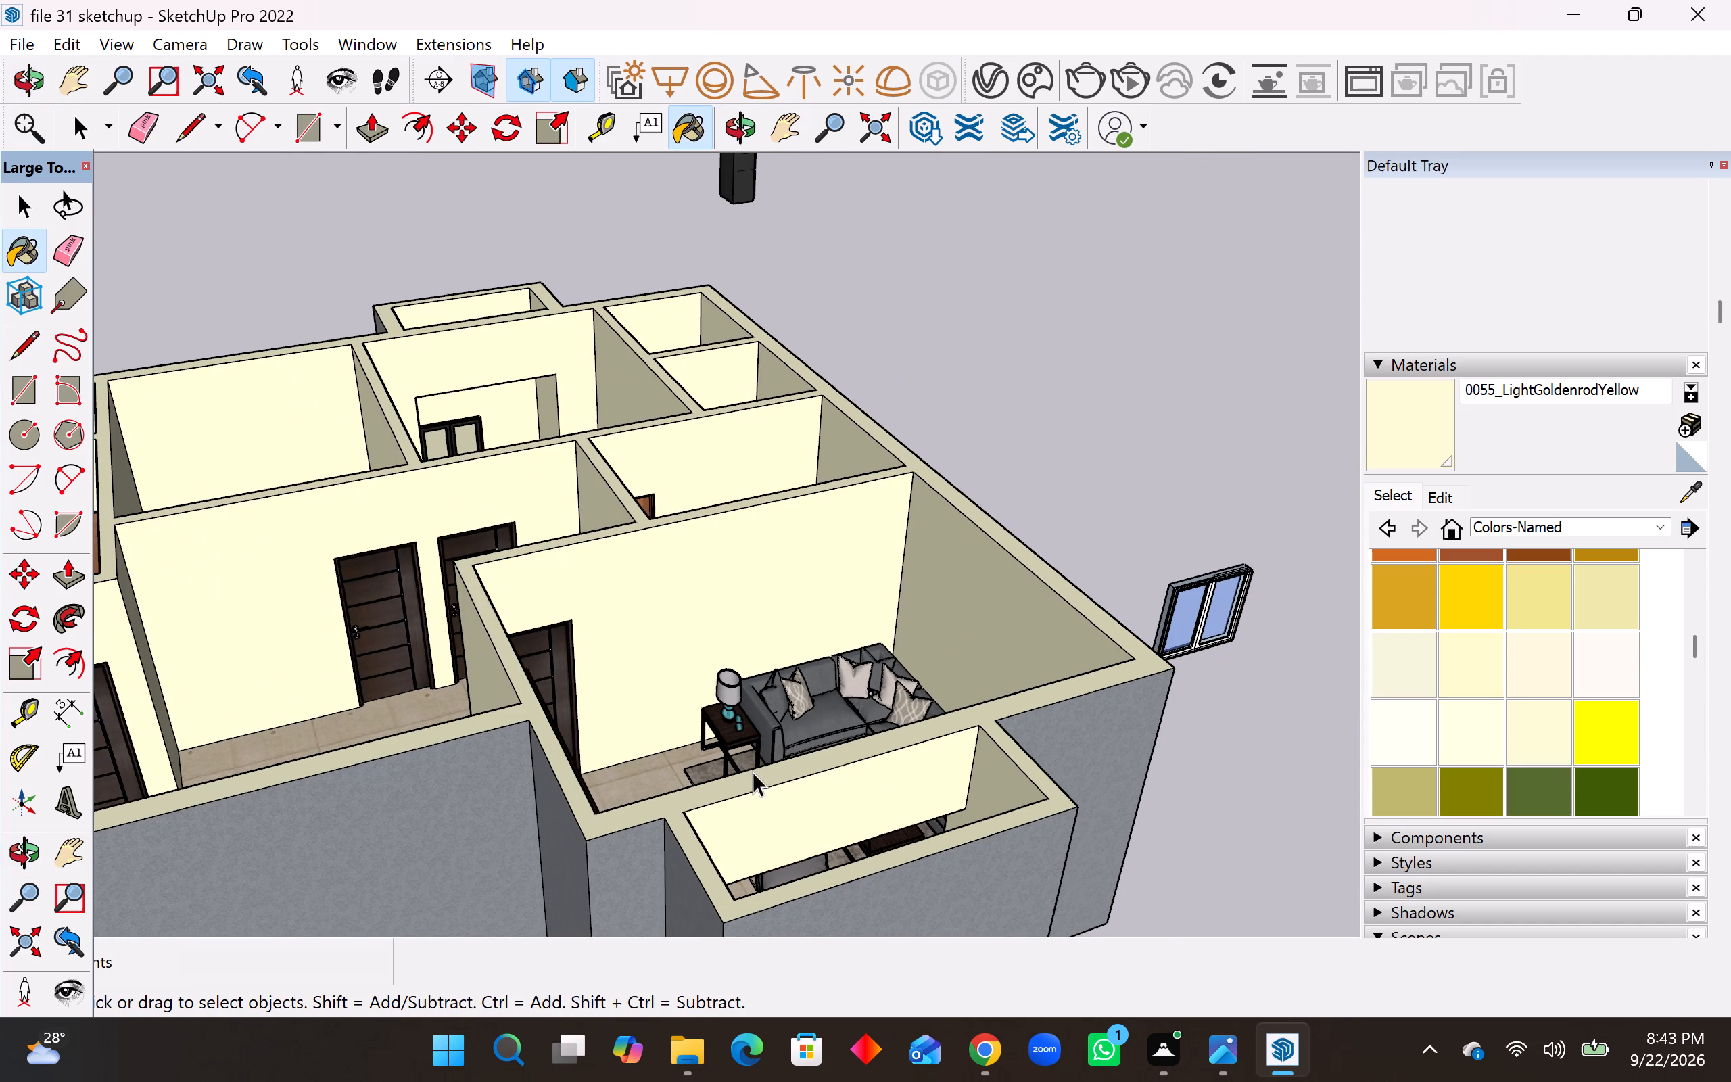
Scale the glass door to fill the back room's alcove opening, about 1.33 in height and 2.25 in width.
{"action": "scroll", "coordinate": [569, 760], "scroll_direction": "down", "scroll_amount": 5}
{"action": "middle_click_drag", "start_coordinate": [467, 431], "coordinate": [479, 538]}
{"action": "scroll", "coordinate": [469, 486], "scroll_direction": "up", "scroll_amount": 10}
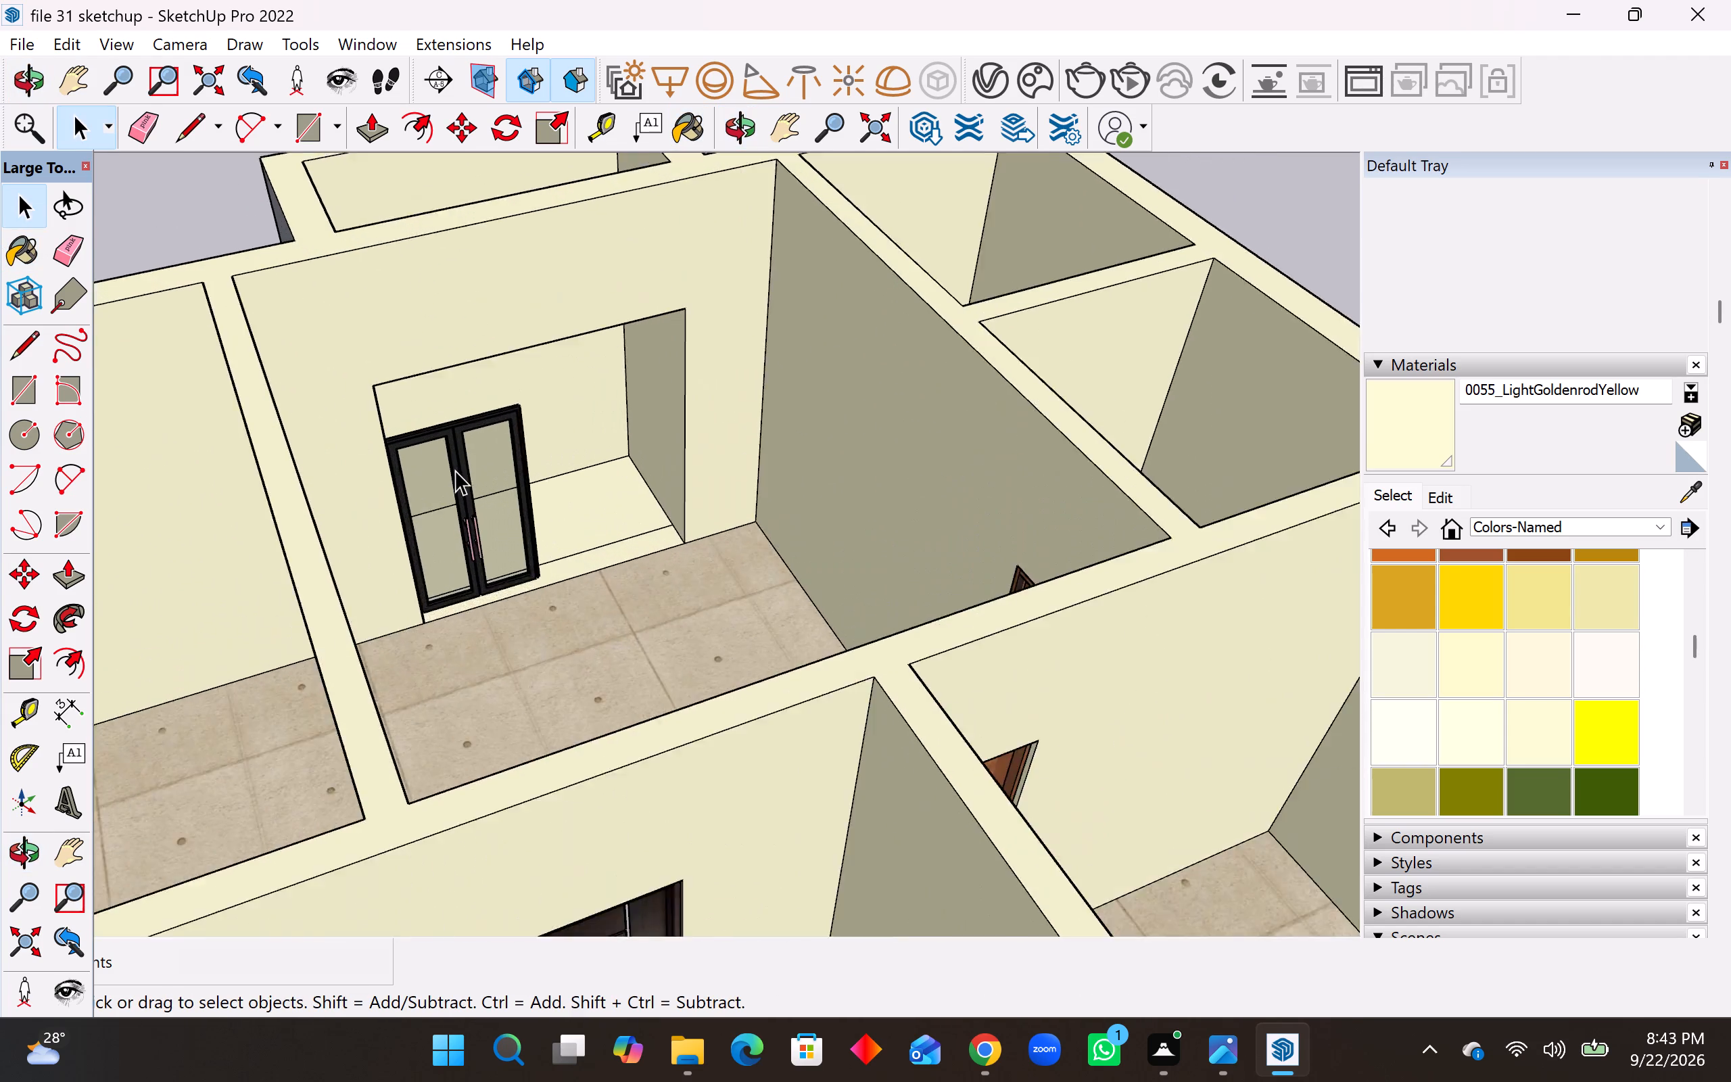
{"action": "scroll", "coordinate": [455, 470], "scroll_direction": "up", "scroll_amount": 4}
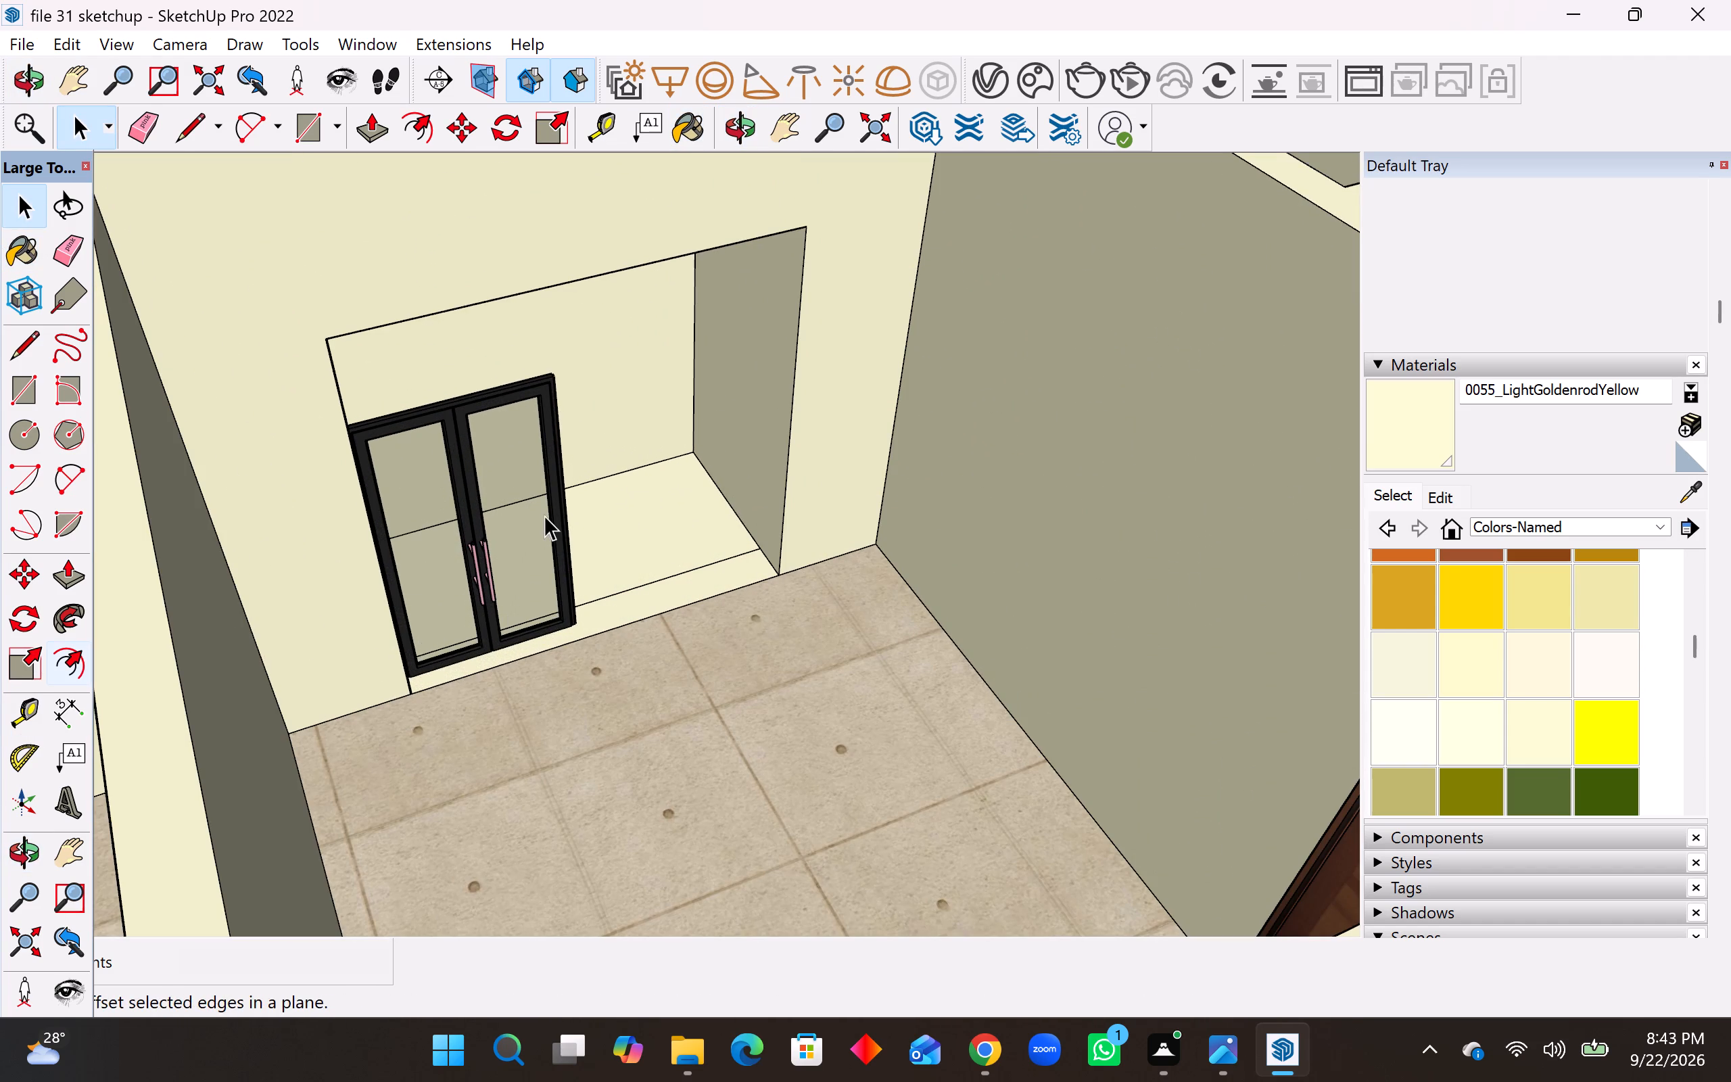
{"action": "left_click", "coordinate": [544, 515]}
{"action": "left_click", "coordinate": [29, 647]}
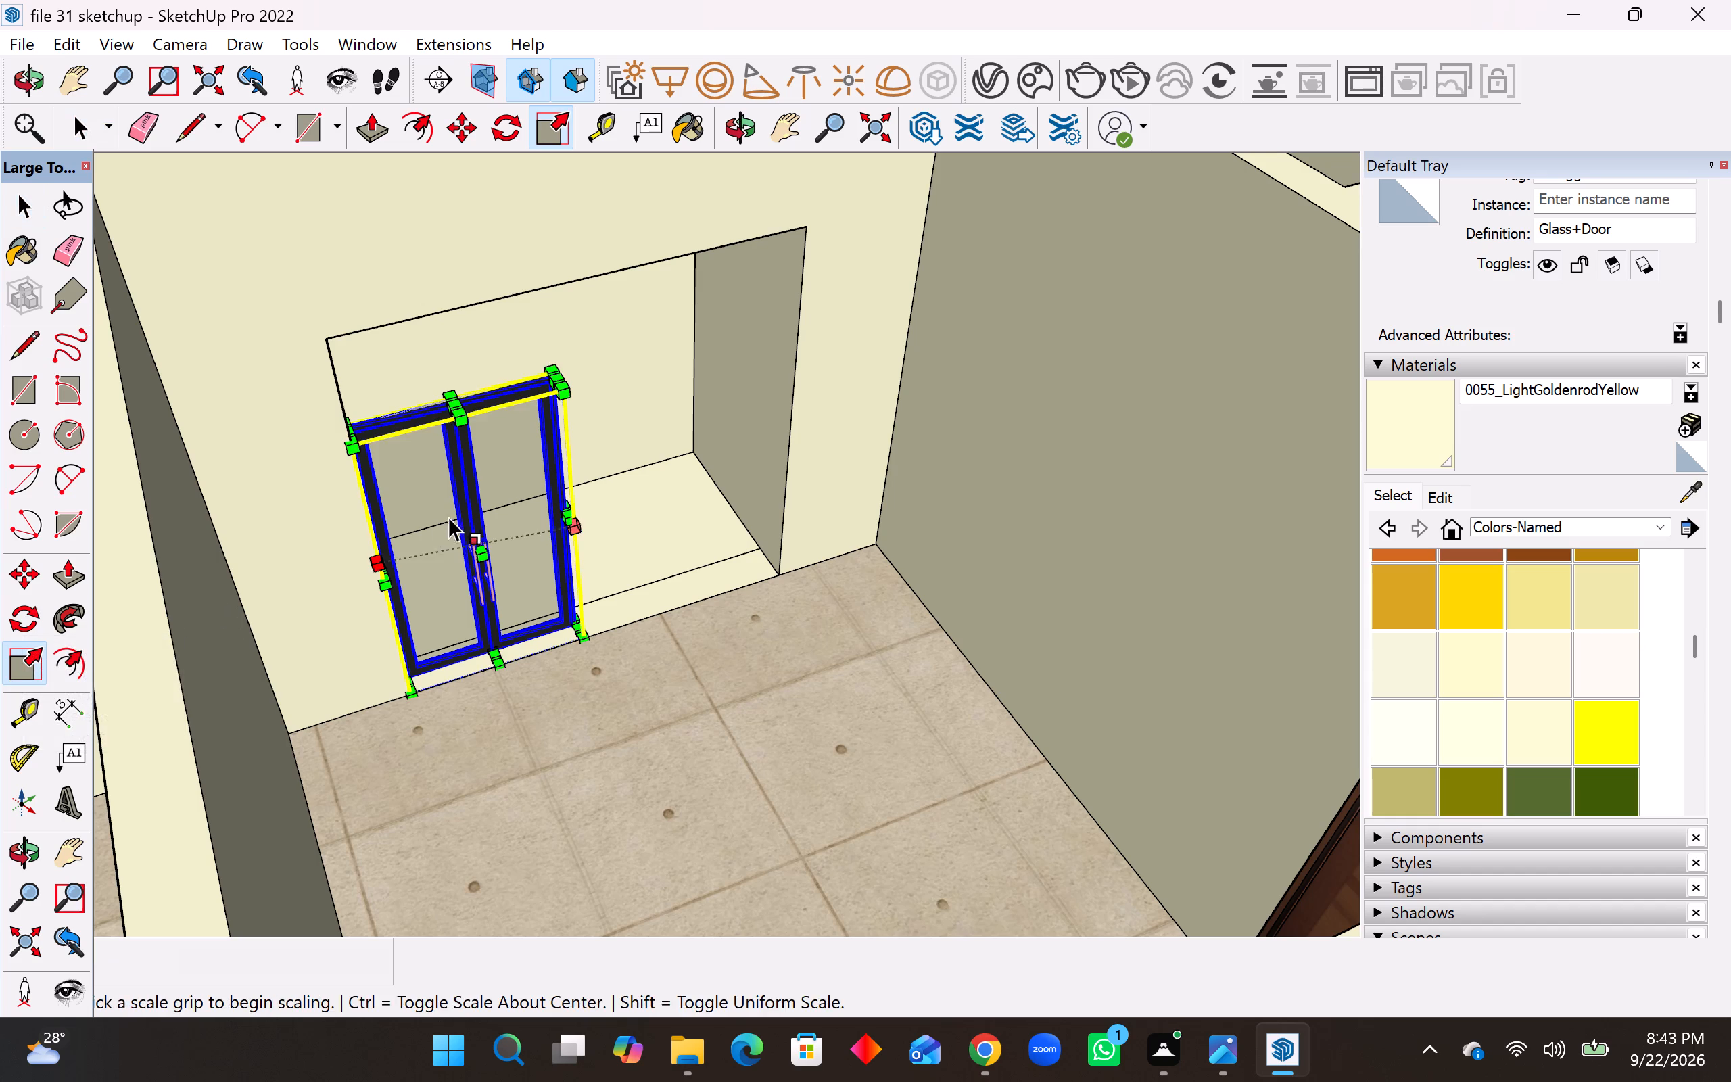
{"action": "middle_click_drag", "start_coordinate": [455, 511], "coordinate": [379, 501]}
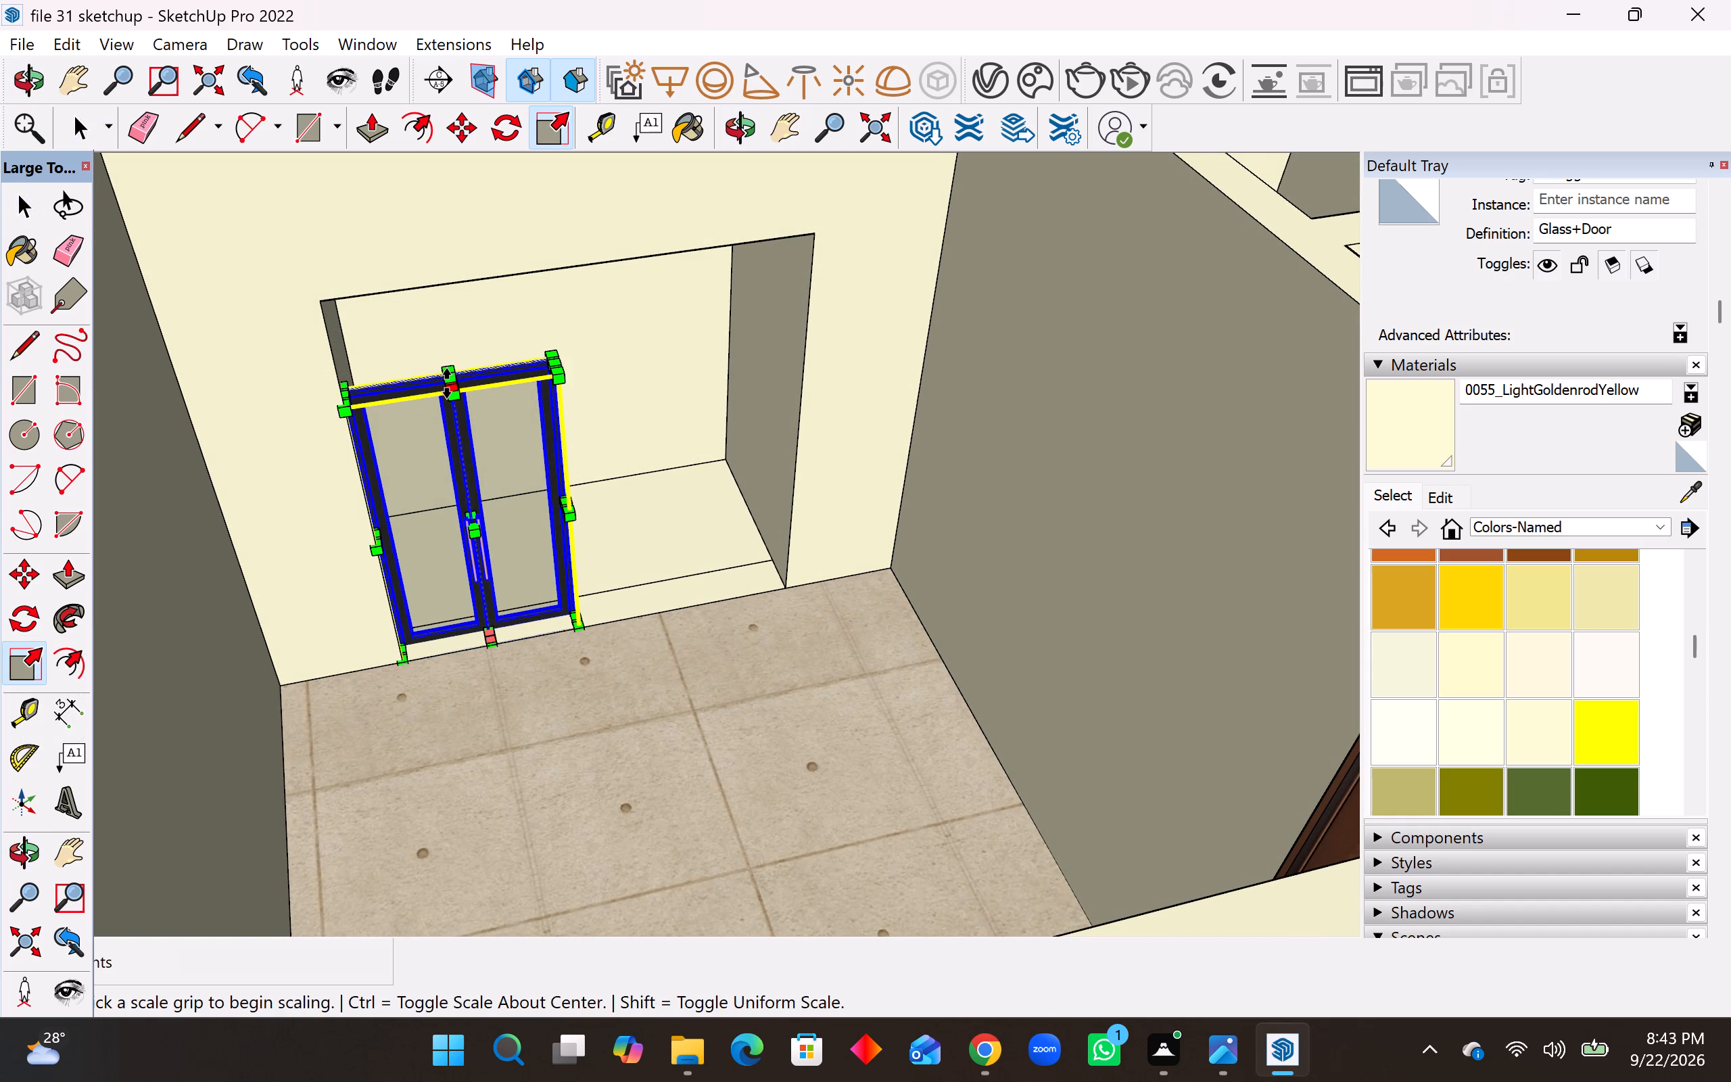
{"action": "scroll", "coordinate": [447, 383], "scroll_direction": "up", "scroll_amount": 4}
{"action": "left_click", "coordinate": [450, 381]}
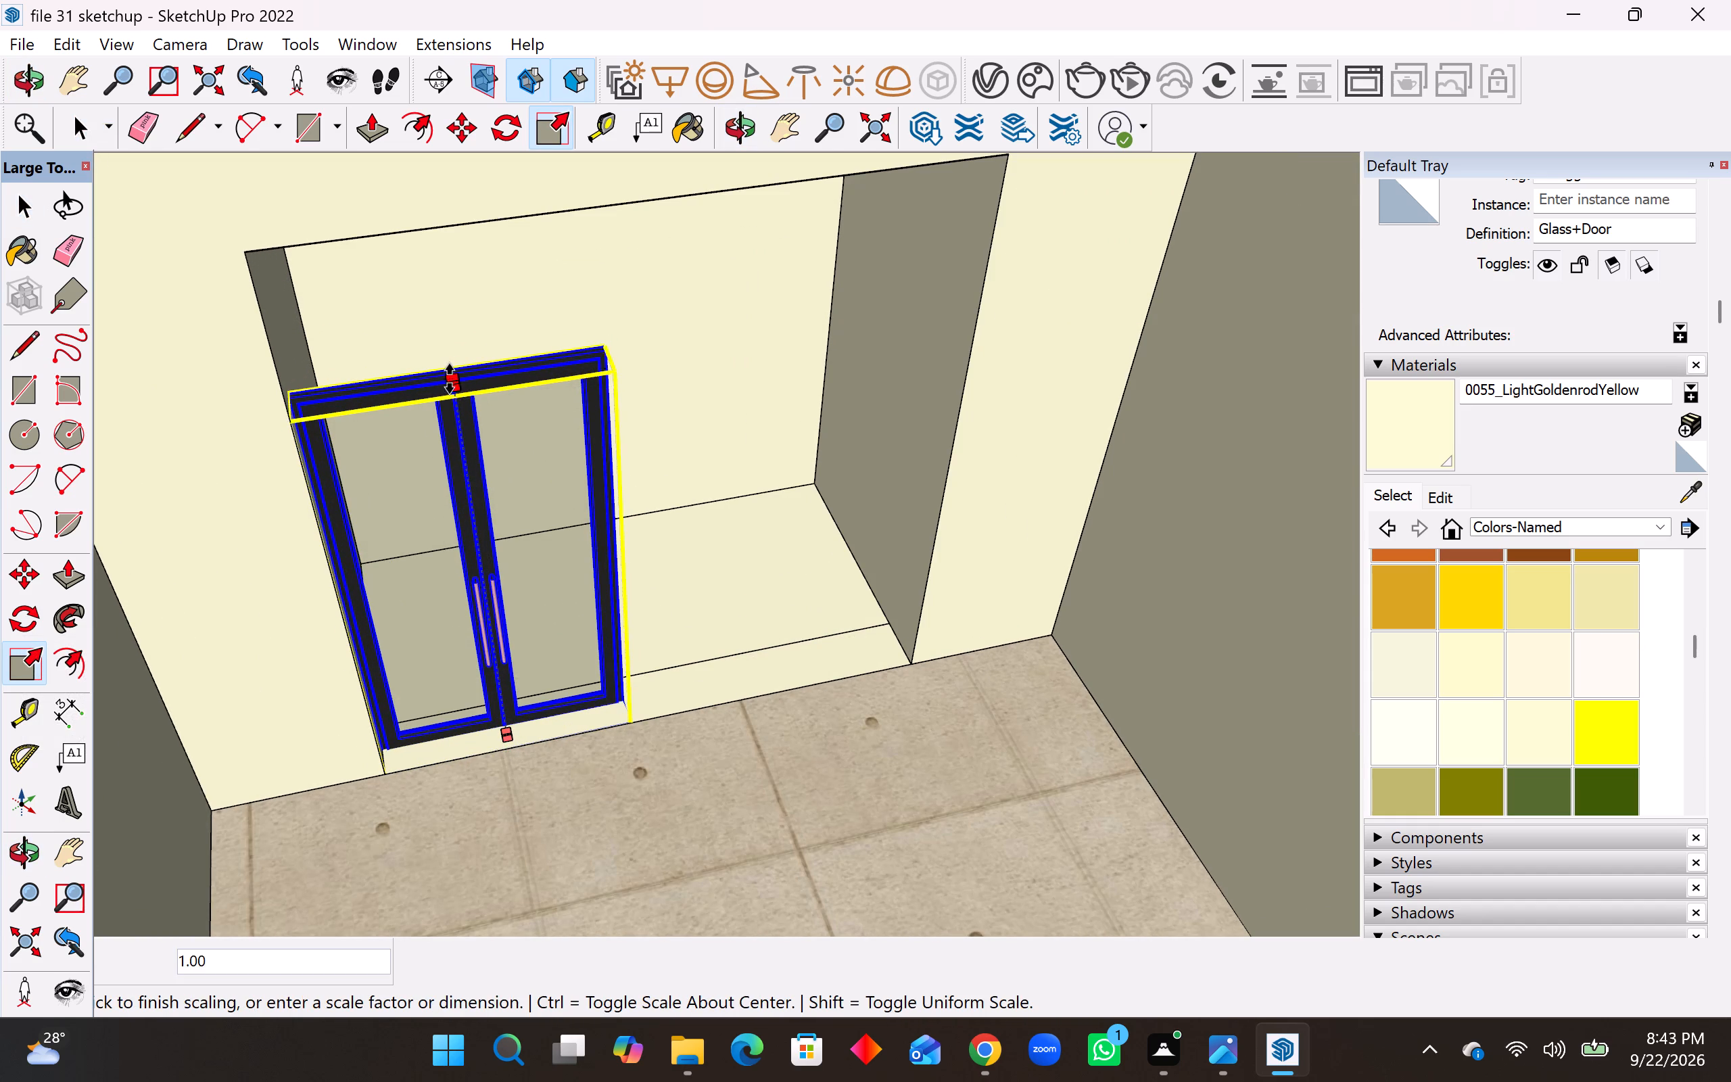
{"action": "left_click", "coordinate": [442, 229]}
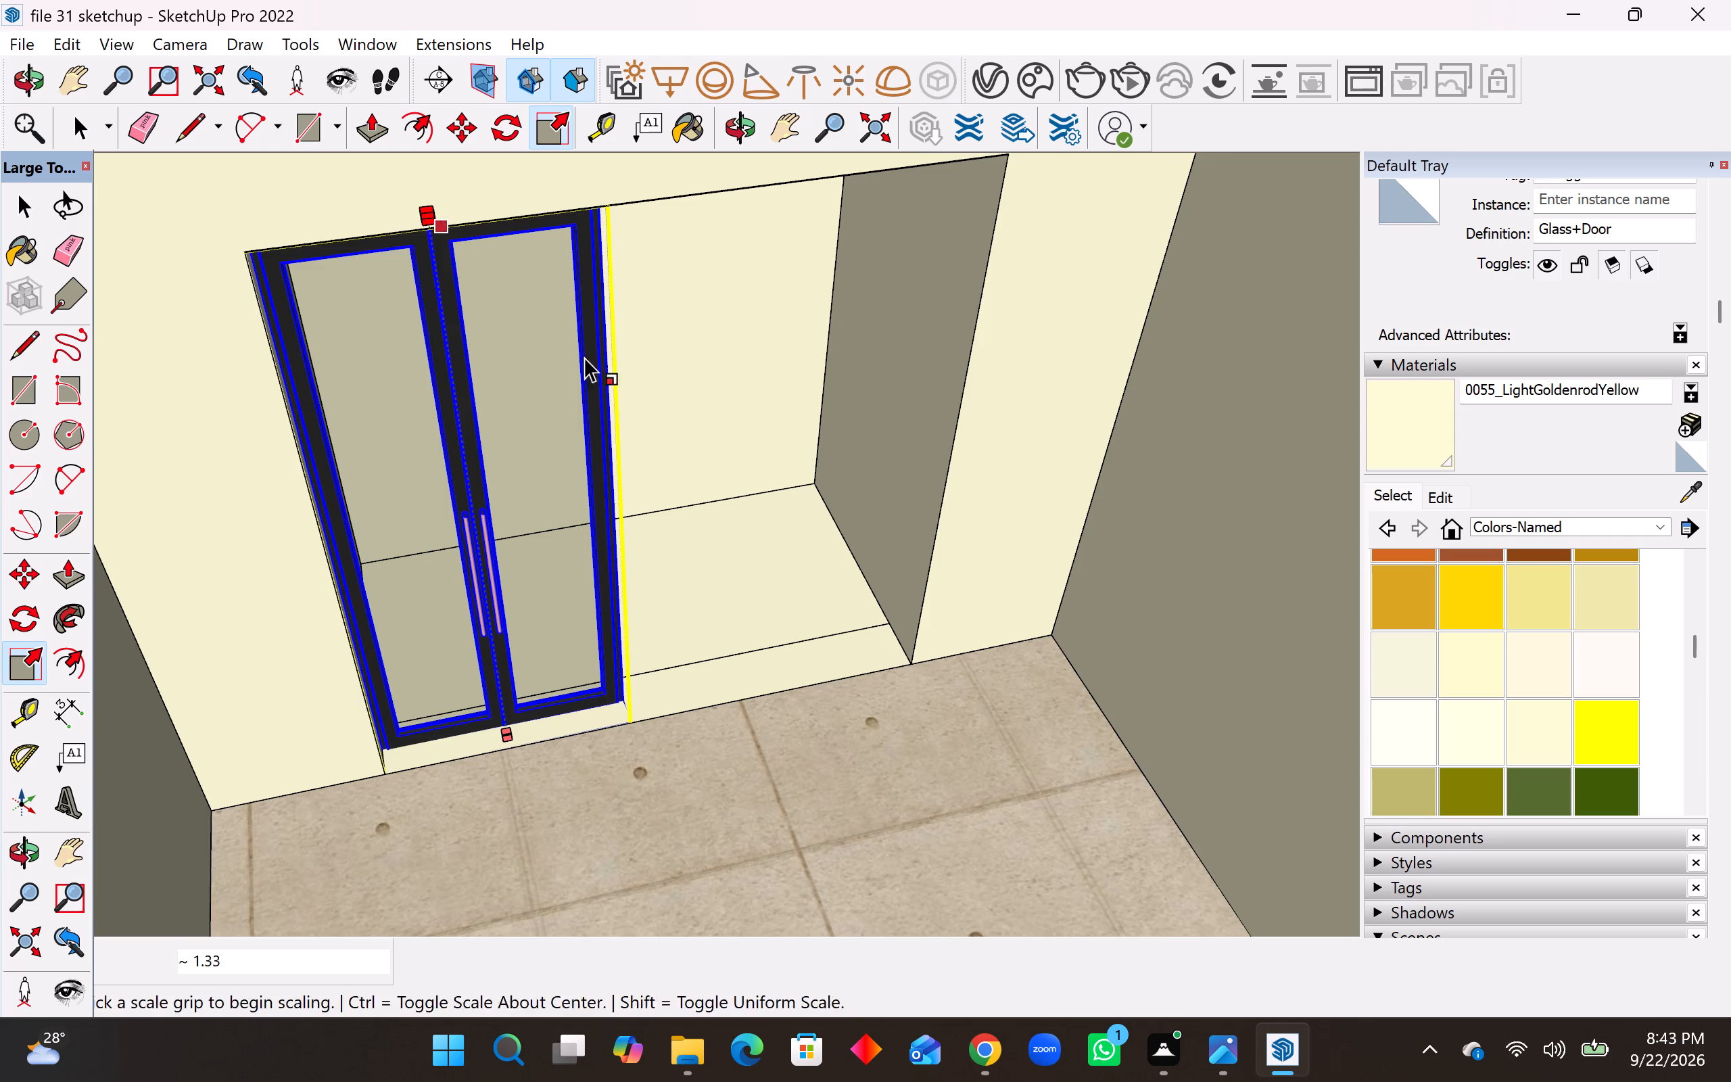
{"action": "middle_click_drag", "start_coordinate": [594, 362], "coordinate": [212, 388]}
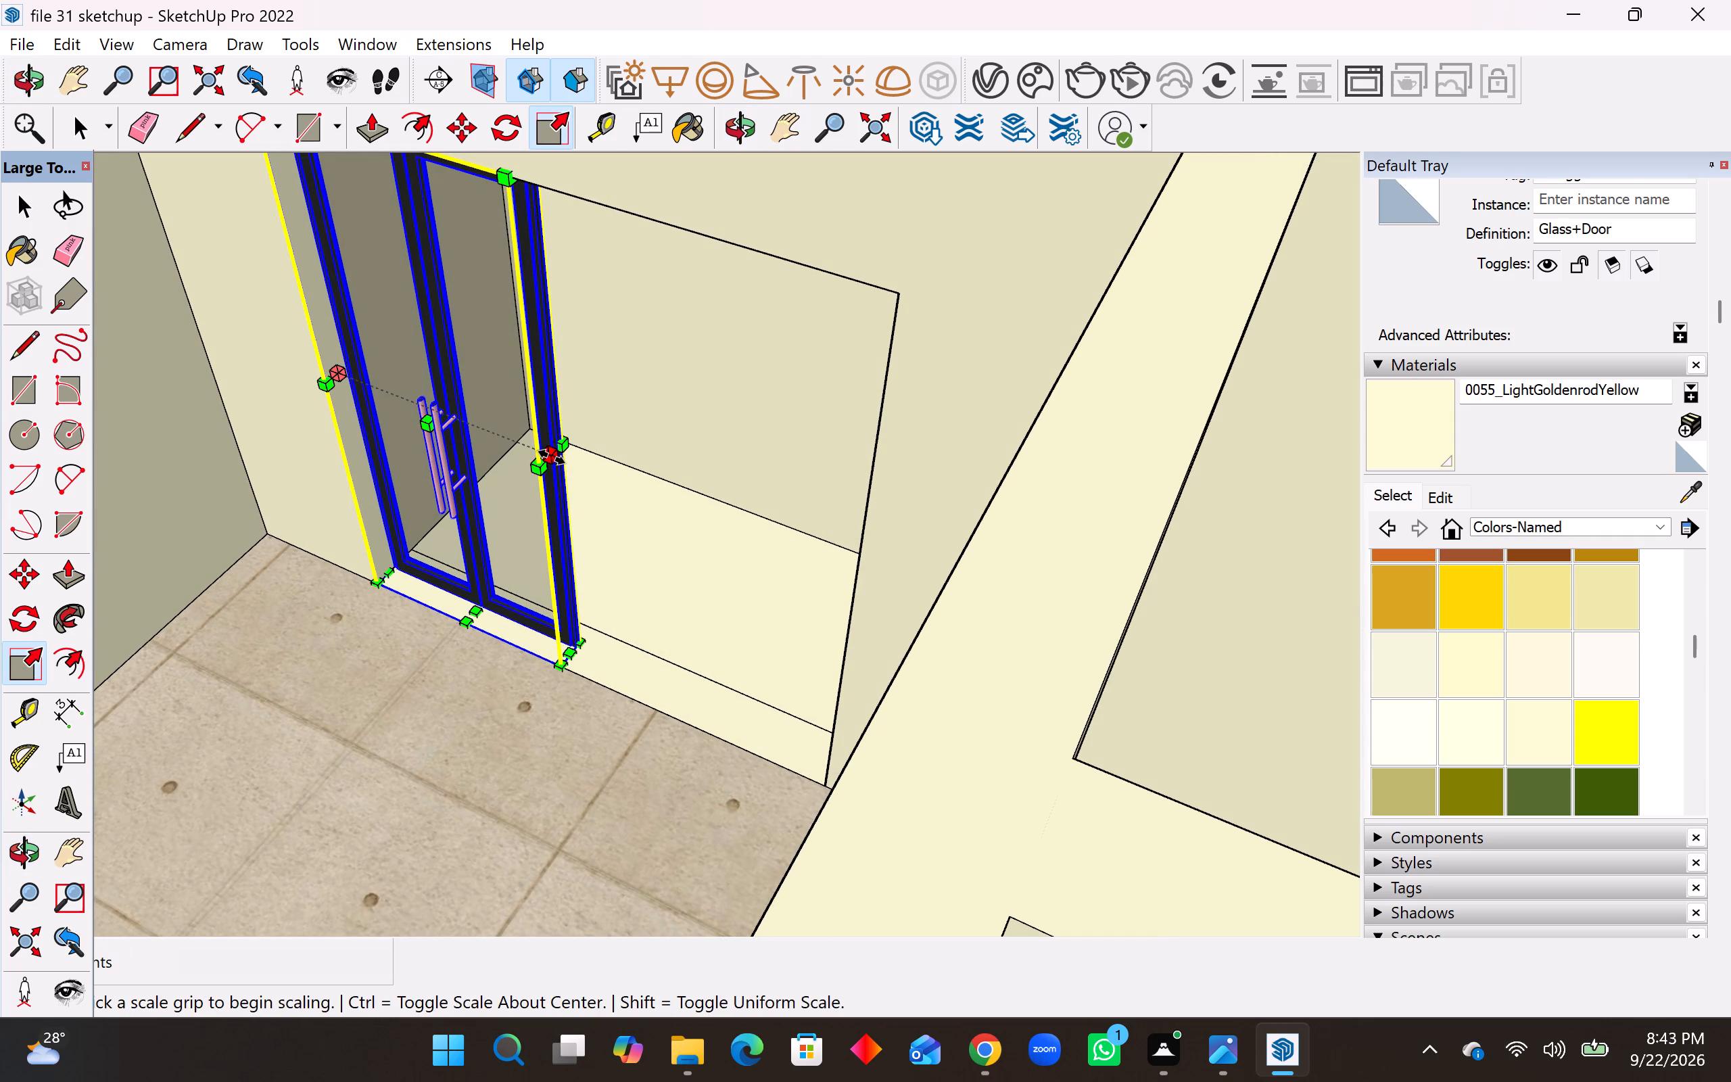
{"action": "left_click", "coordinate": [552, 456]}
{"action": "left_click", "coordinate": [851, 587]}
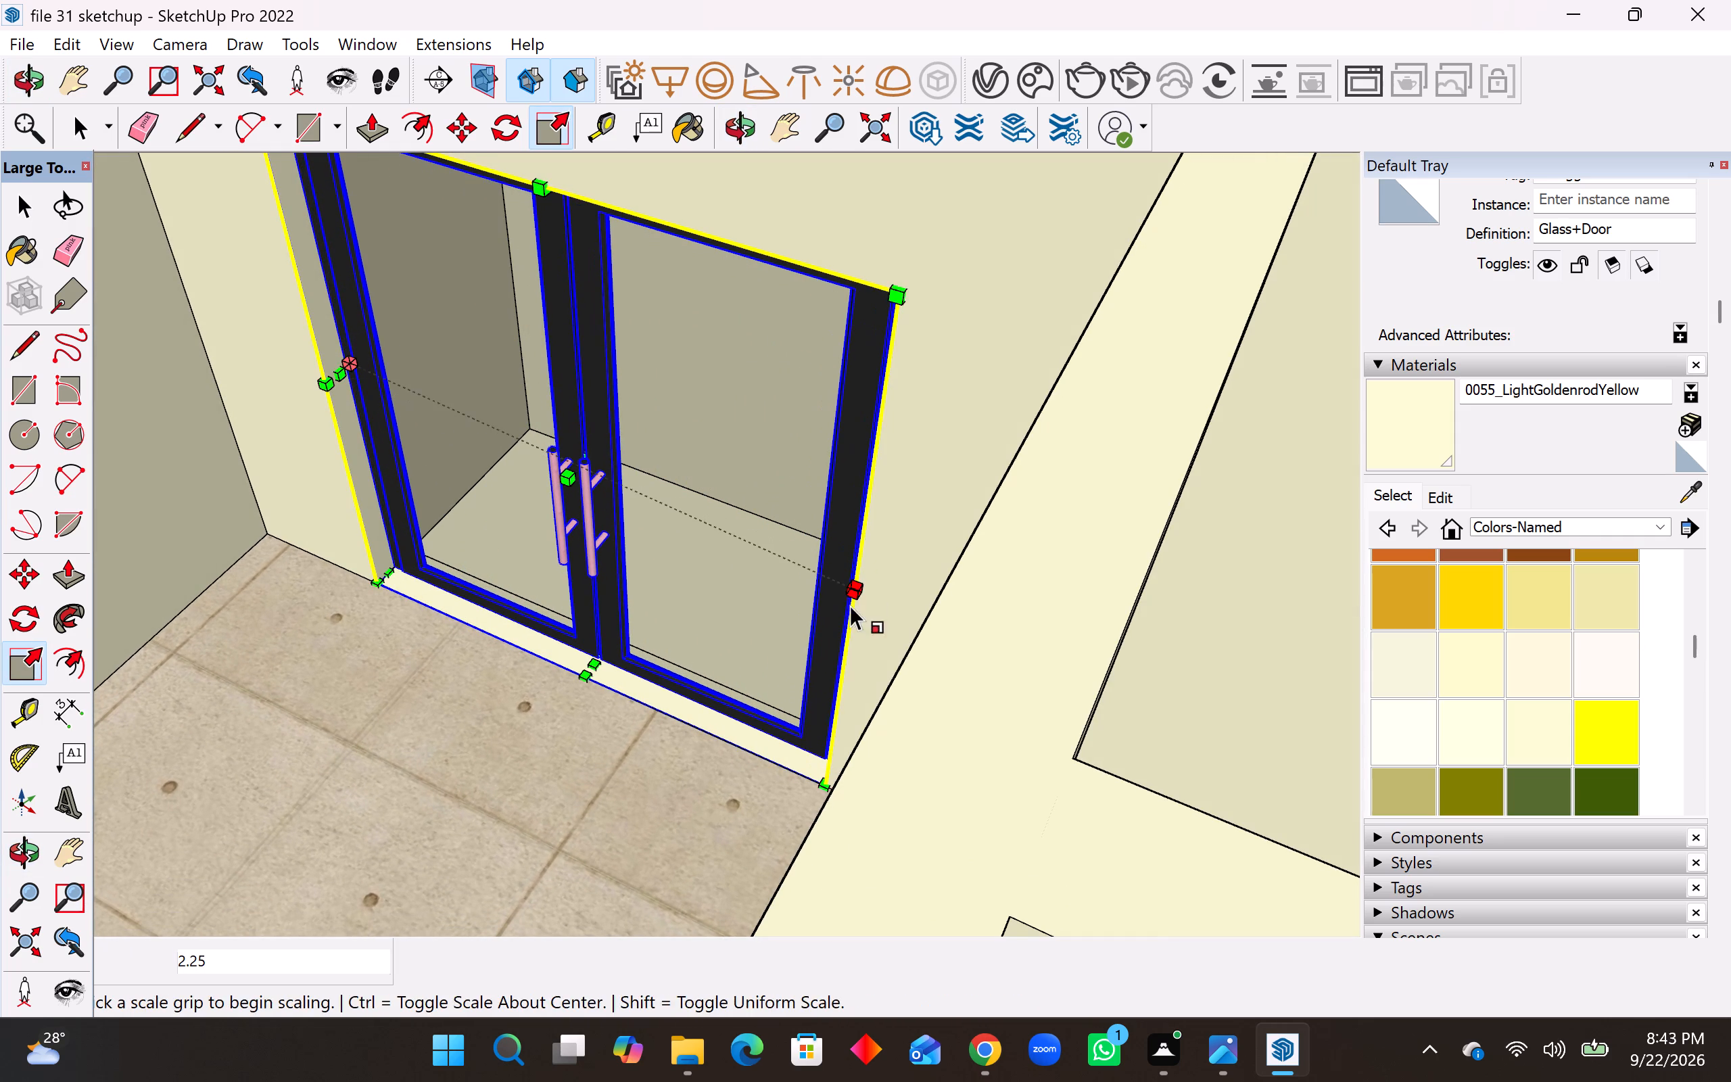
Scale the glass door's depth by 1.27 within the thickness of the alcove wall.
{"action": "middle_click_drag", "start_coordinate": [801, 660], "coordinate": [851, 751]}
{"action": "middle_click_drag", "start_coordinate": [811, 680], "coordinate": [657, 895]}
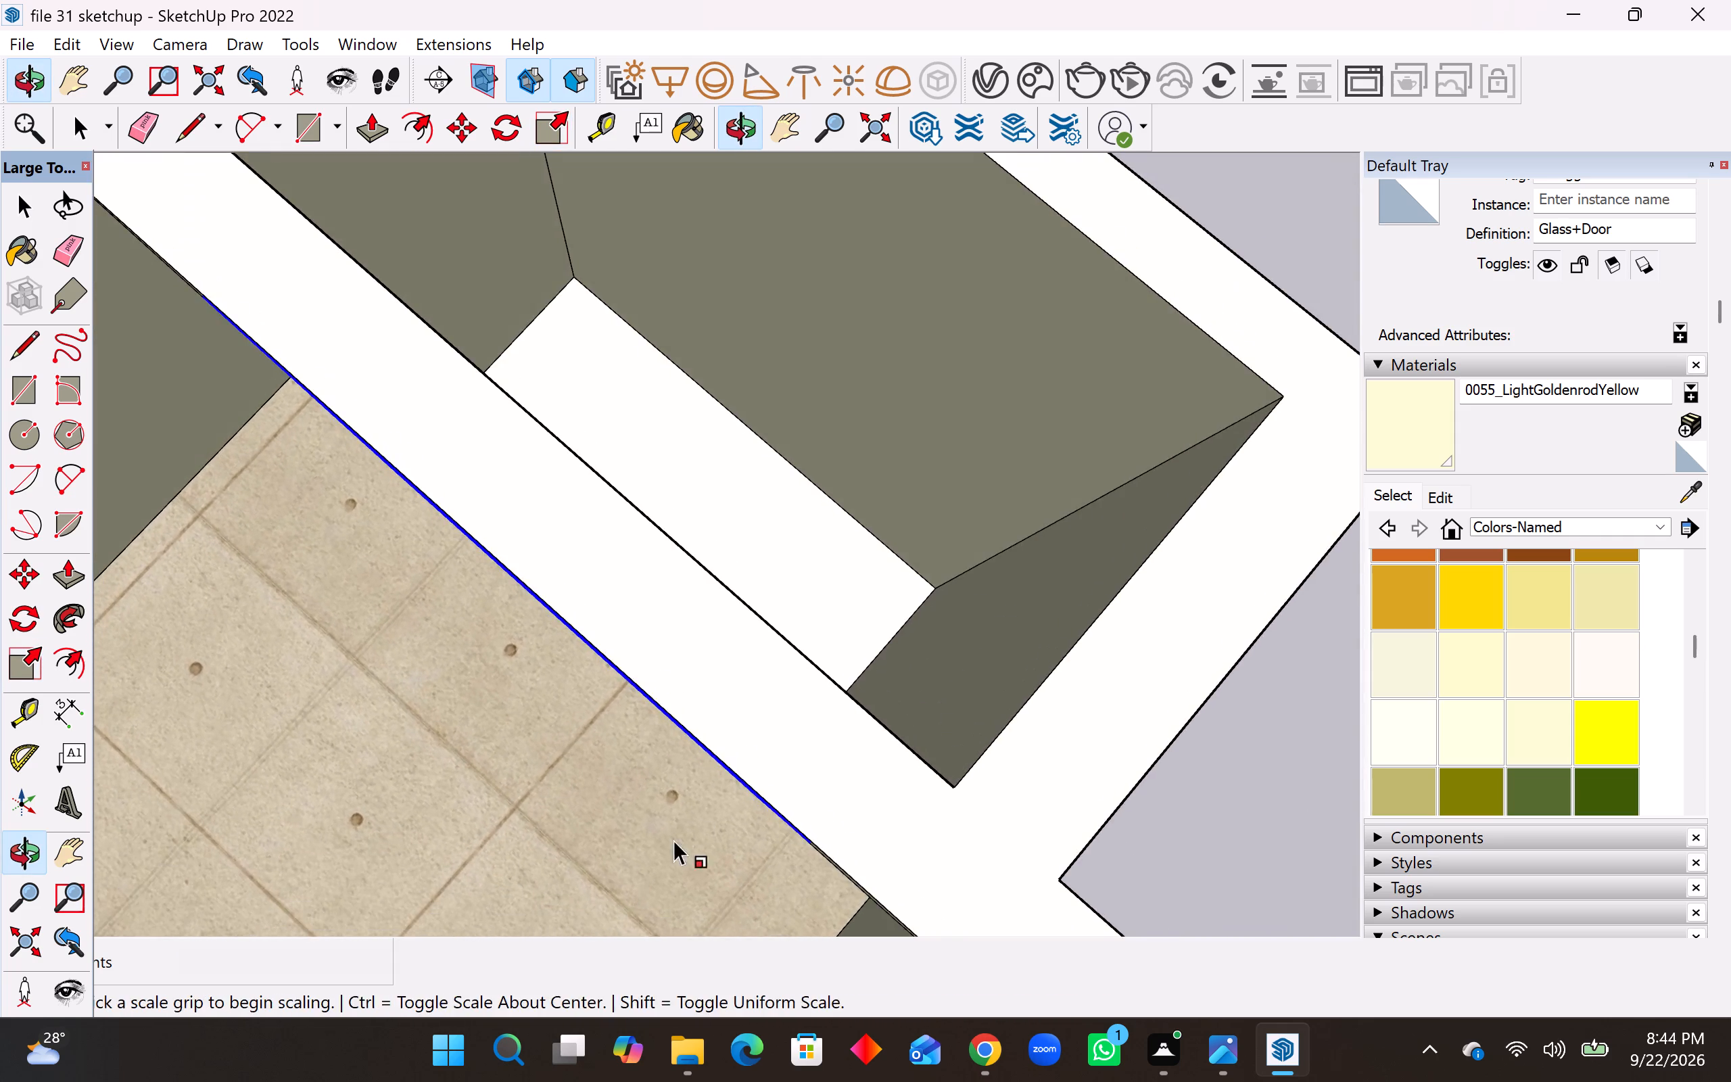
{"action": "middle_click_drag", "start_coordinate": [673, 695], "coordinate": [394, 715]}
{"action": "middle_click_drag", "start_coordinate": [607, 540], "coordinate": [312, 419]}
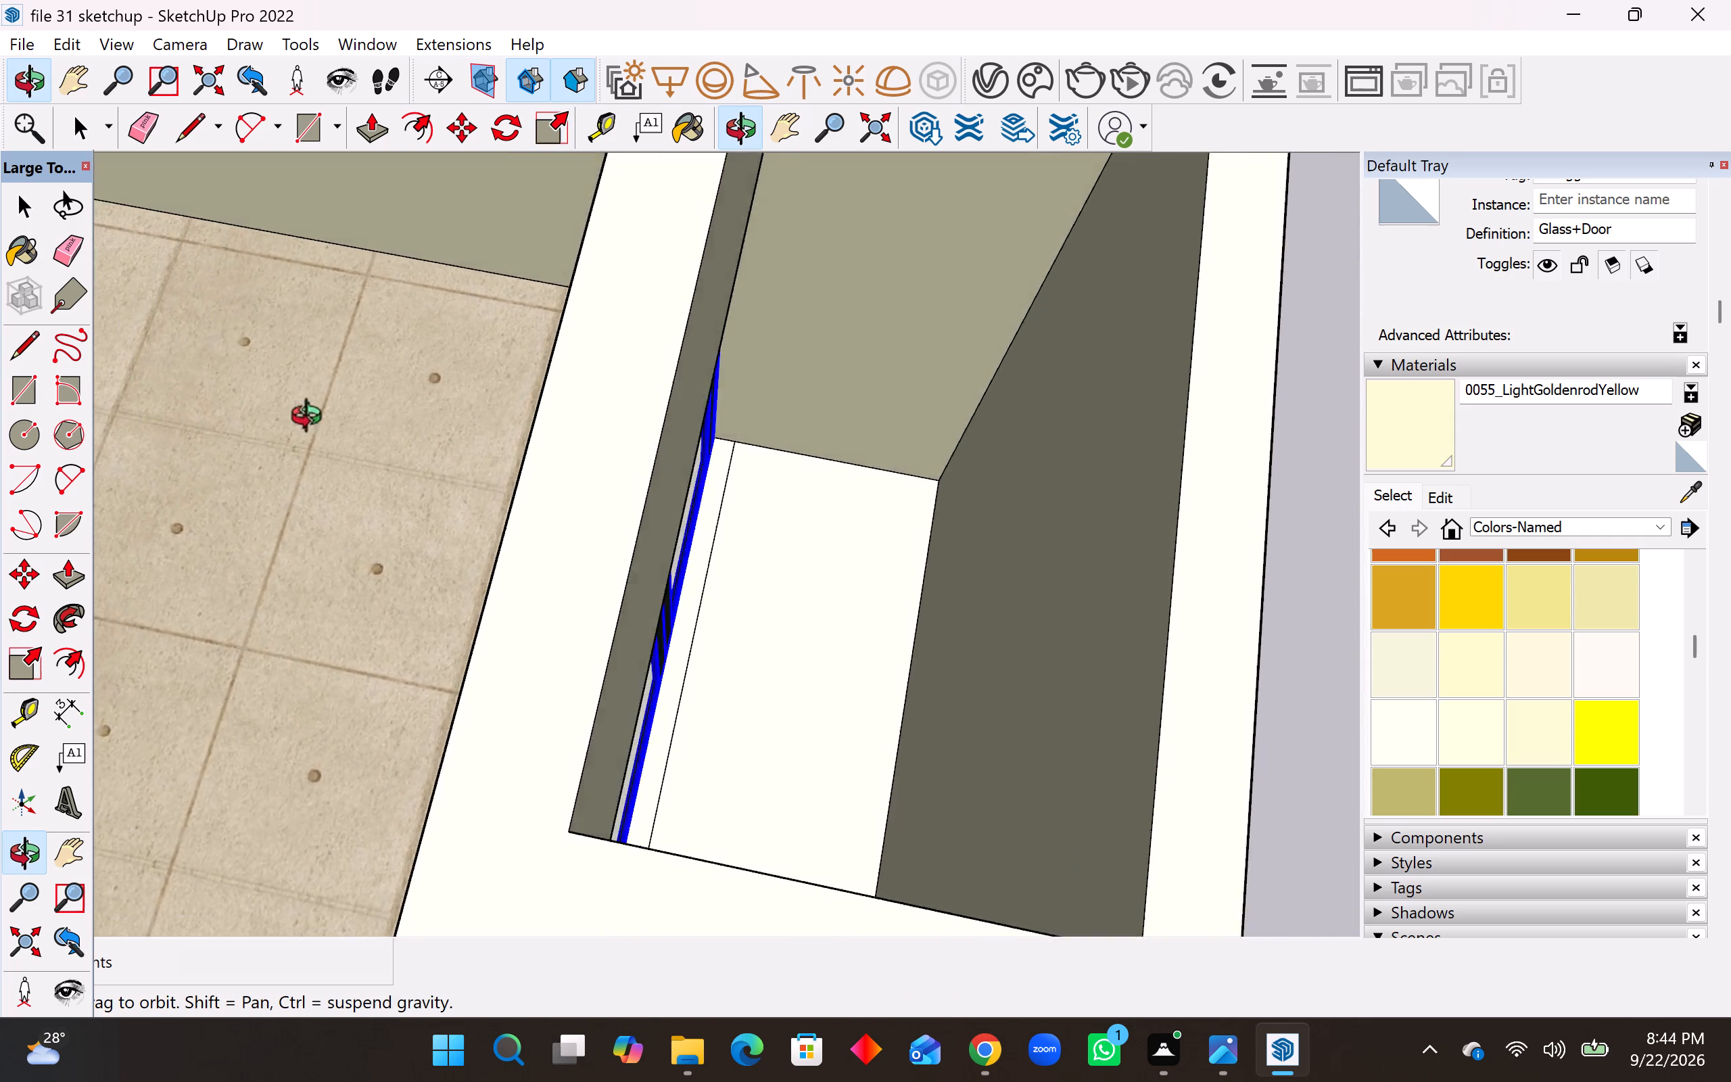
{"action": "middle_click_drag", "start_coordinate": [312, 419], "coordinate": [226, 405]}
{"action": "left_click", "coordinate": [700, 615]}
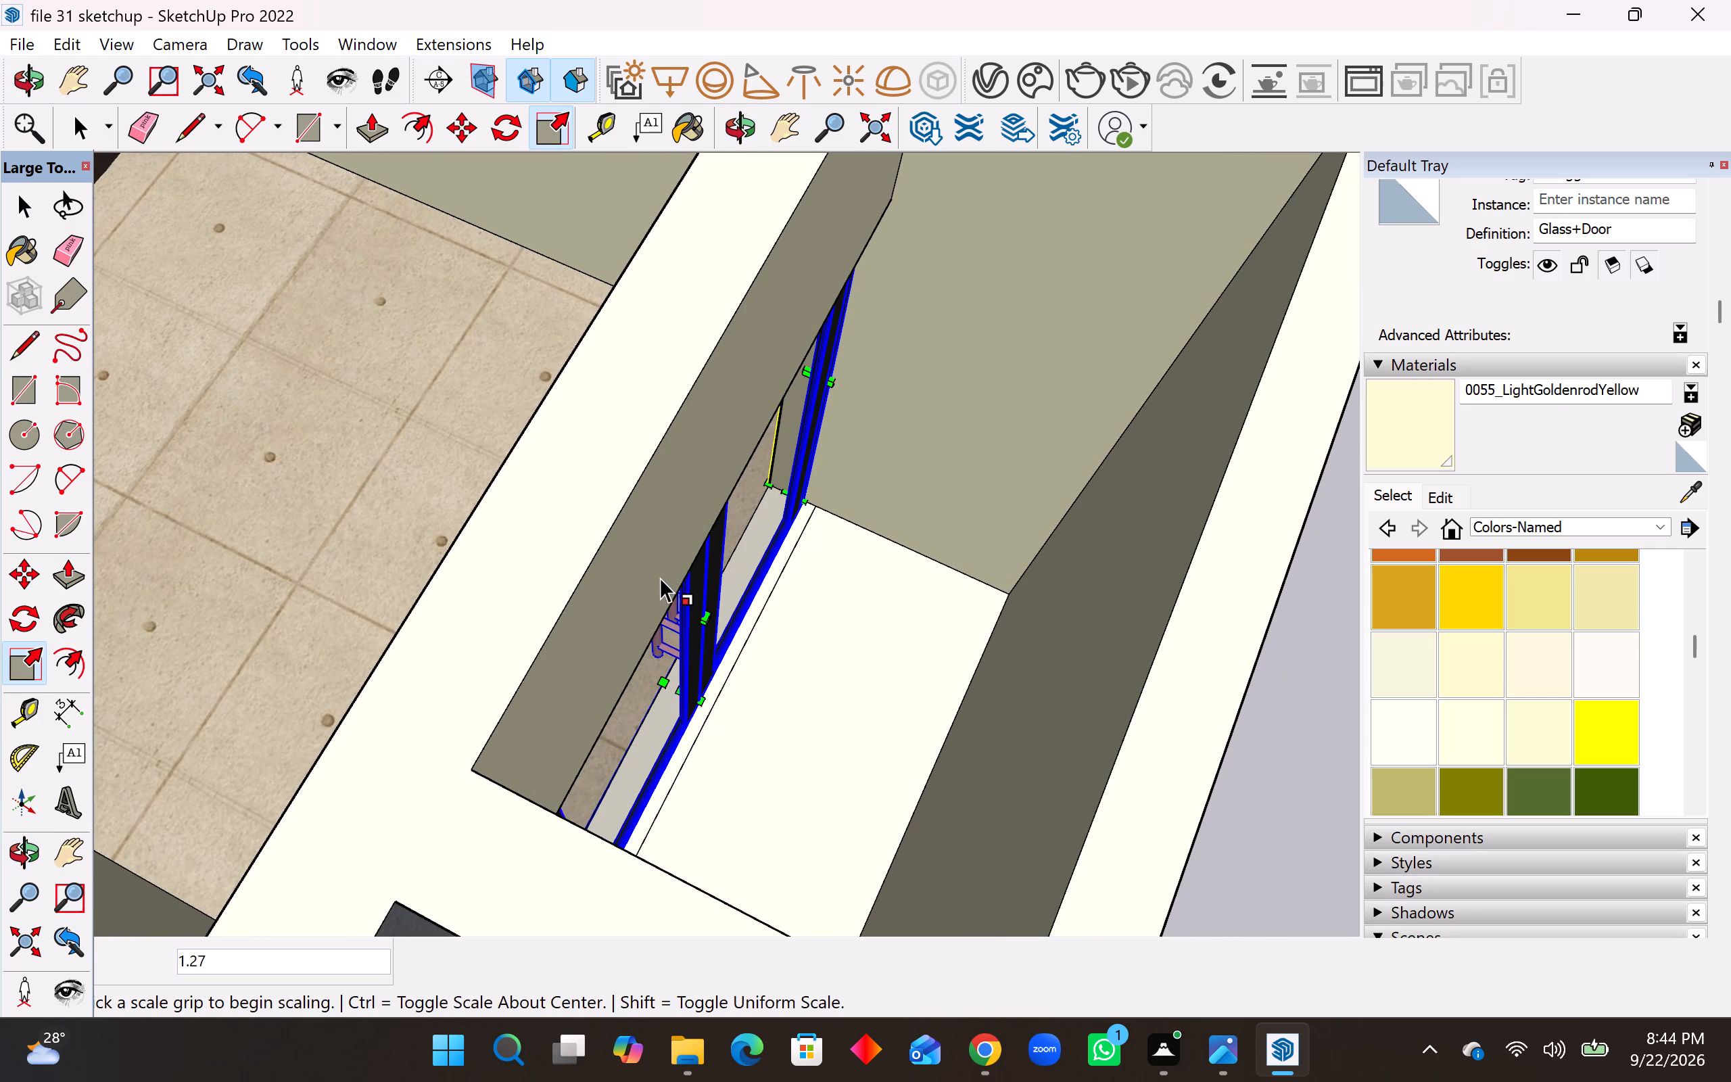
{"action": "left_click", "coordinate": [652, 610]}
{"action": "left_click", "coordinate": [354, 617]}
{"action": "middle_click_drag", "start_coordinate": [376, 618], "coordinate": [840, 598]}
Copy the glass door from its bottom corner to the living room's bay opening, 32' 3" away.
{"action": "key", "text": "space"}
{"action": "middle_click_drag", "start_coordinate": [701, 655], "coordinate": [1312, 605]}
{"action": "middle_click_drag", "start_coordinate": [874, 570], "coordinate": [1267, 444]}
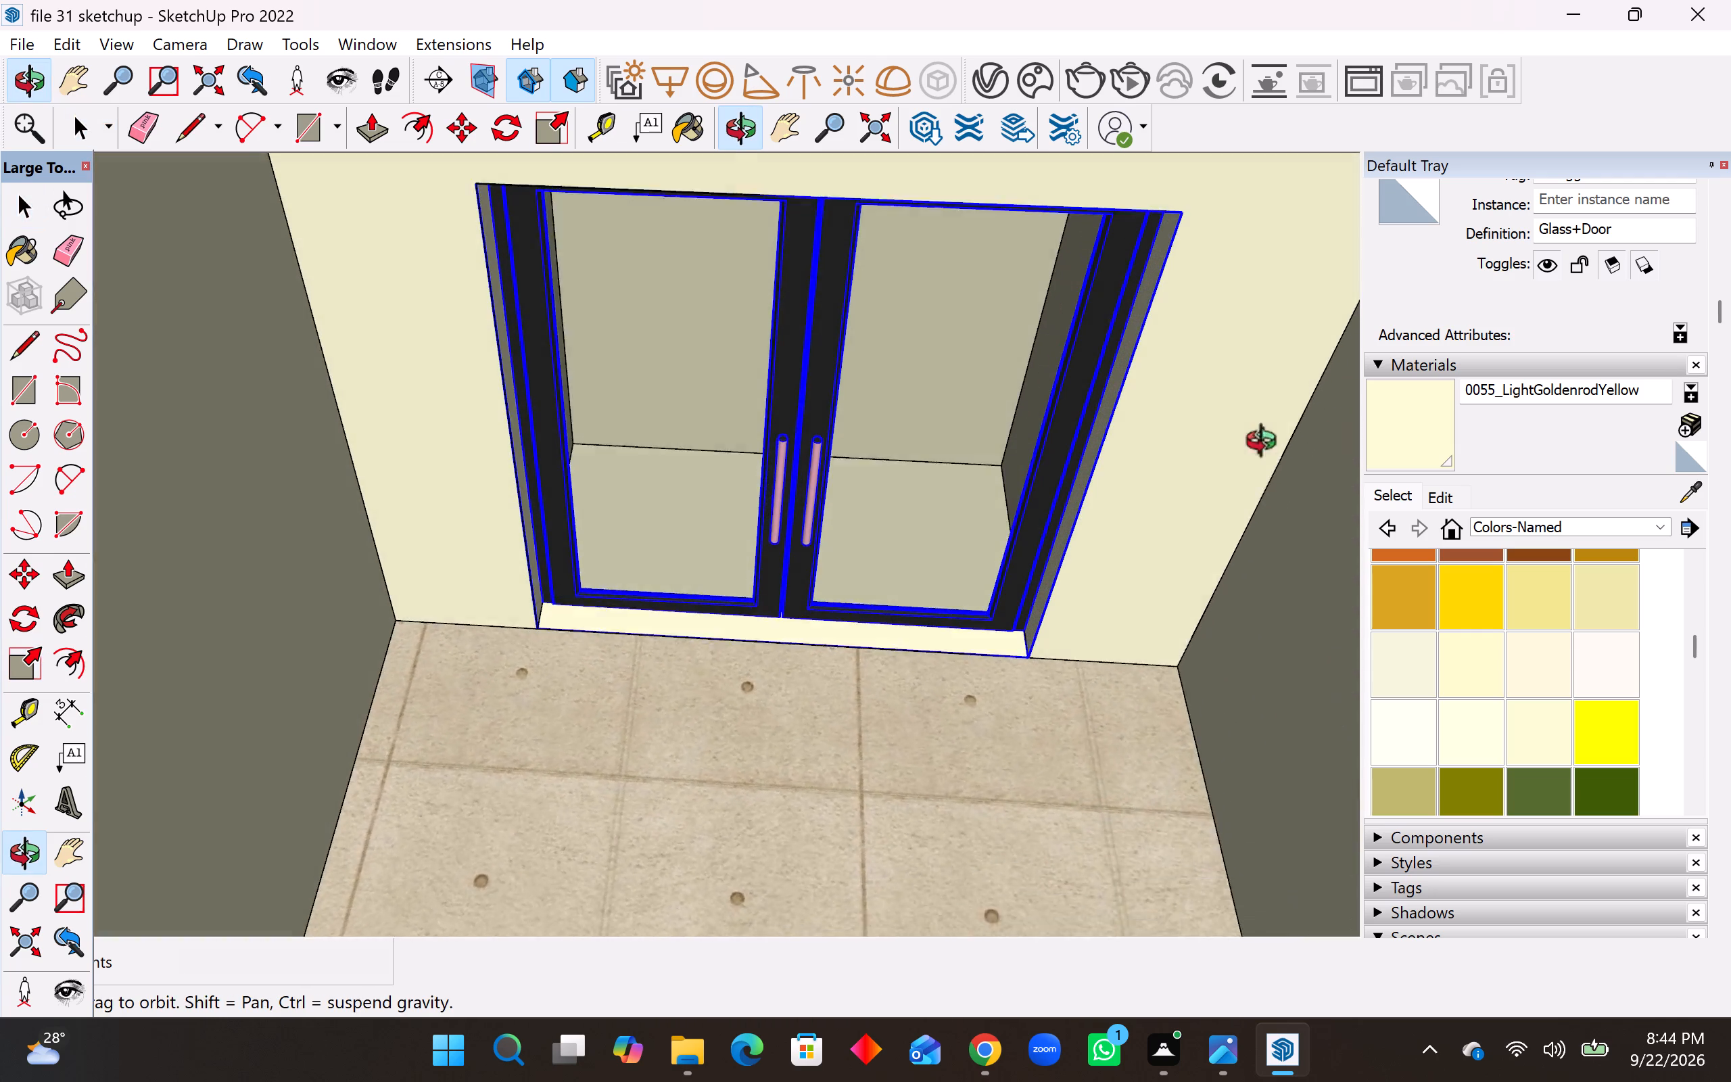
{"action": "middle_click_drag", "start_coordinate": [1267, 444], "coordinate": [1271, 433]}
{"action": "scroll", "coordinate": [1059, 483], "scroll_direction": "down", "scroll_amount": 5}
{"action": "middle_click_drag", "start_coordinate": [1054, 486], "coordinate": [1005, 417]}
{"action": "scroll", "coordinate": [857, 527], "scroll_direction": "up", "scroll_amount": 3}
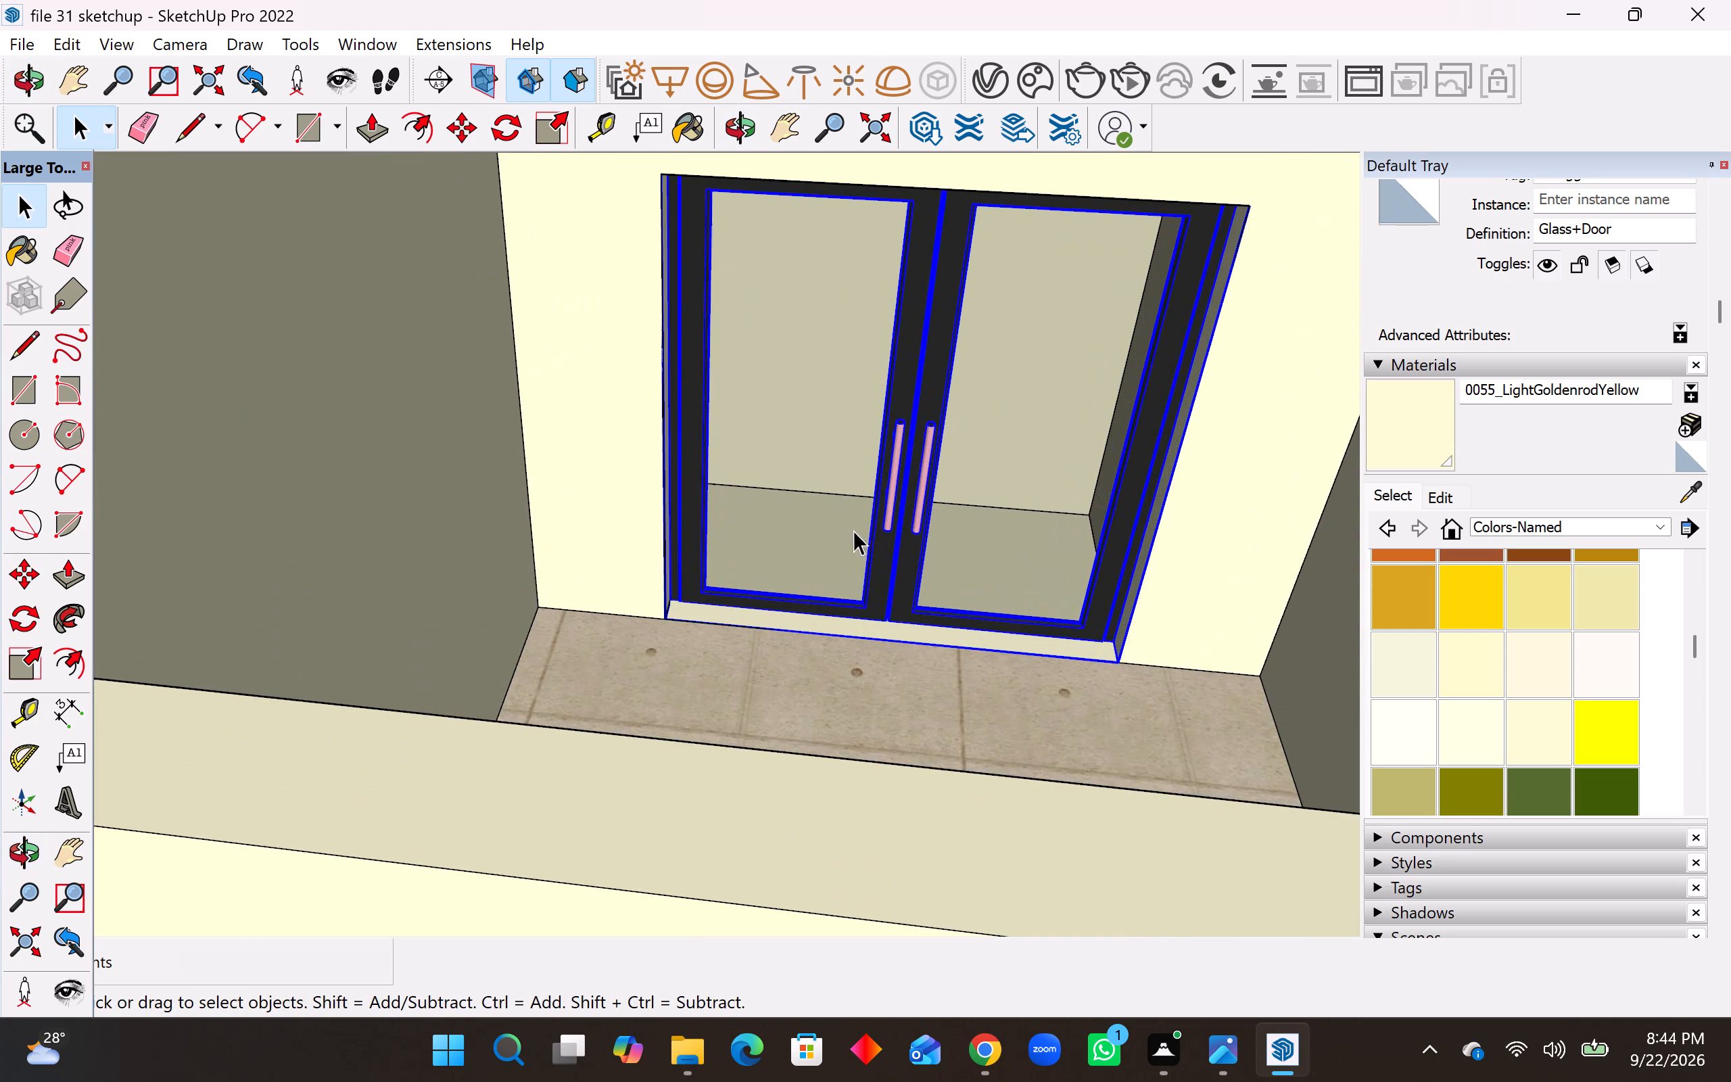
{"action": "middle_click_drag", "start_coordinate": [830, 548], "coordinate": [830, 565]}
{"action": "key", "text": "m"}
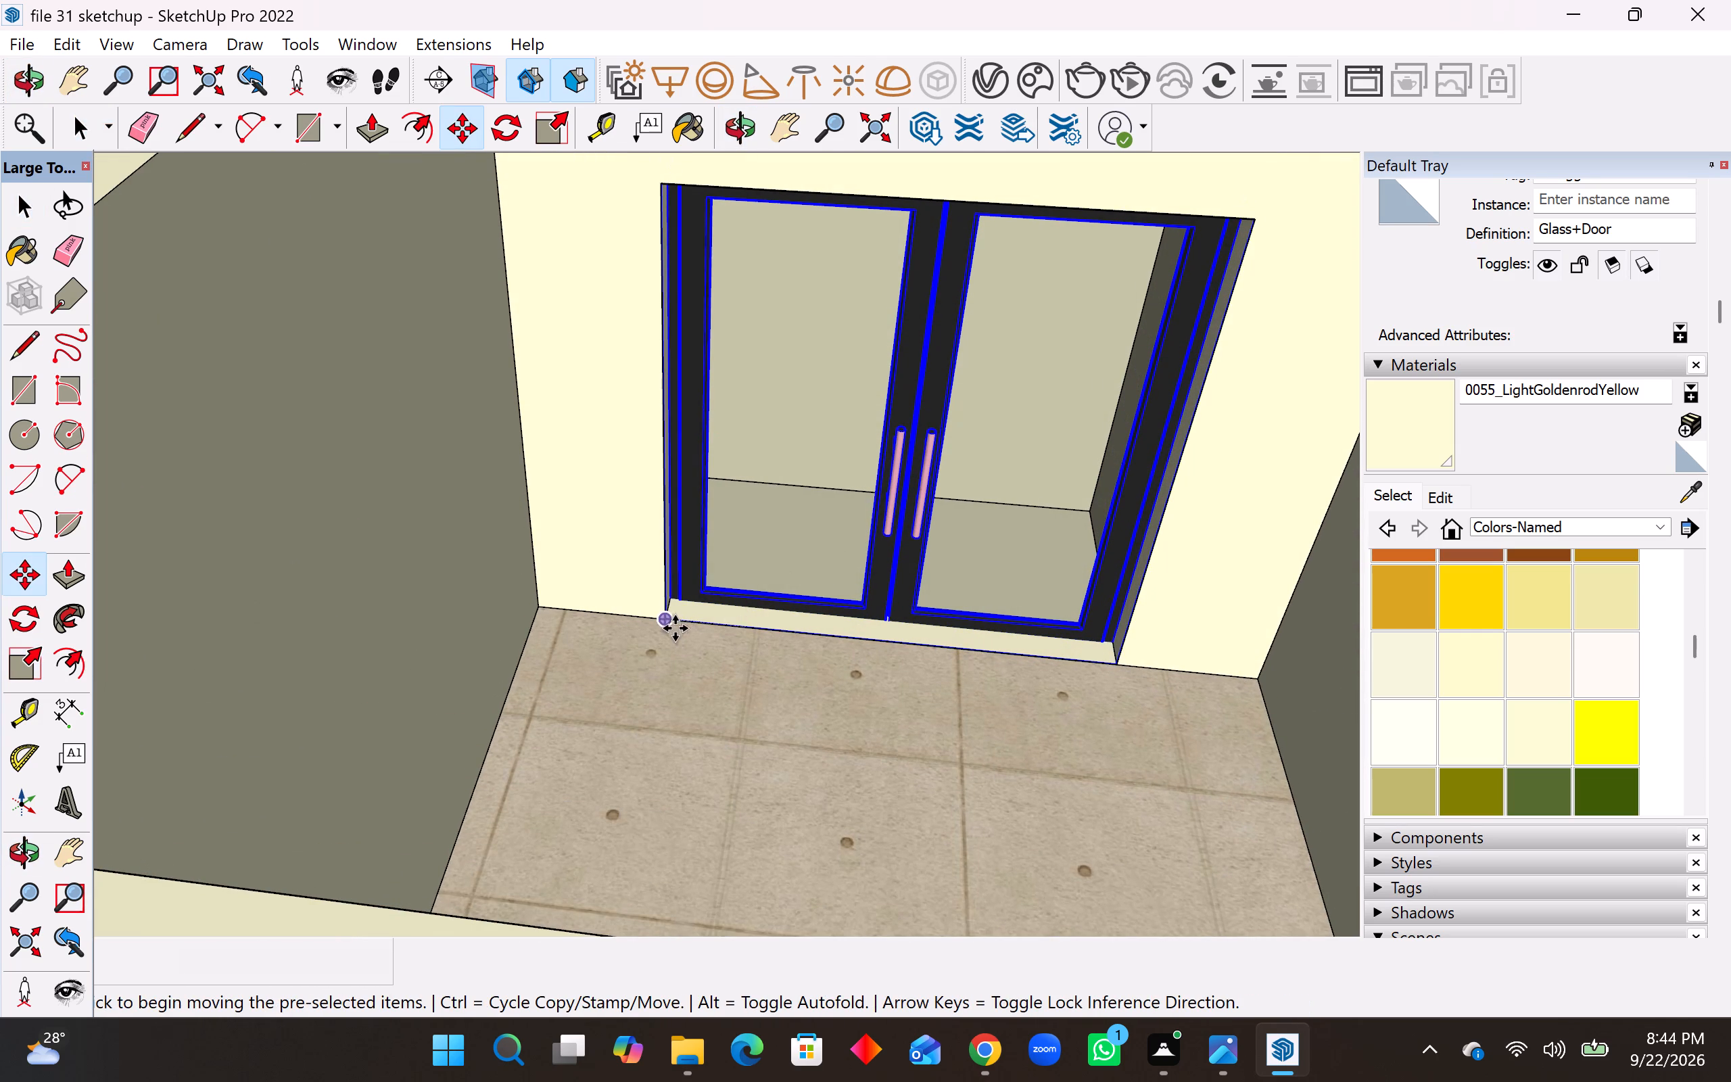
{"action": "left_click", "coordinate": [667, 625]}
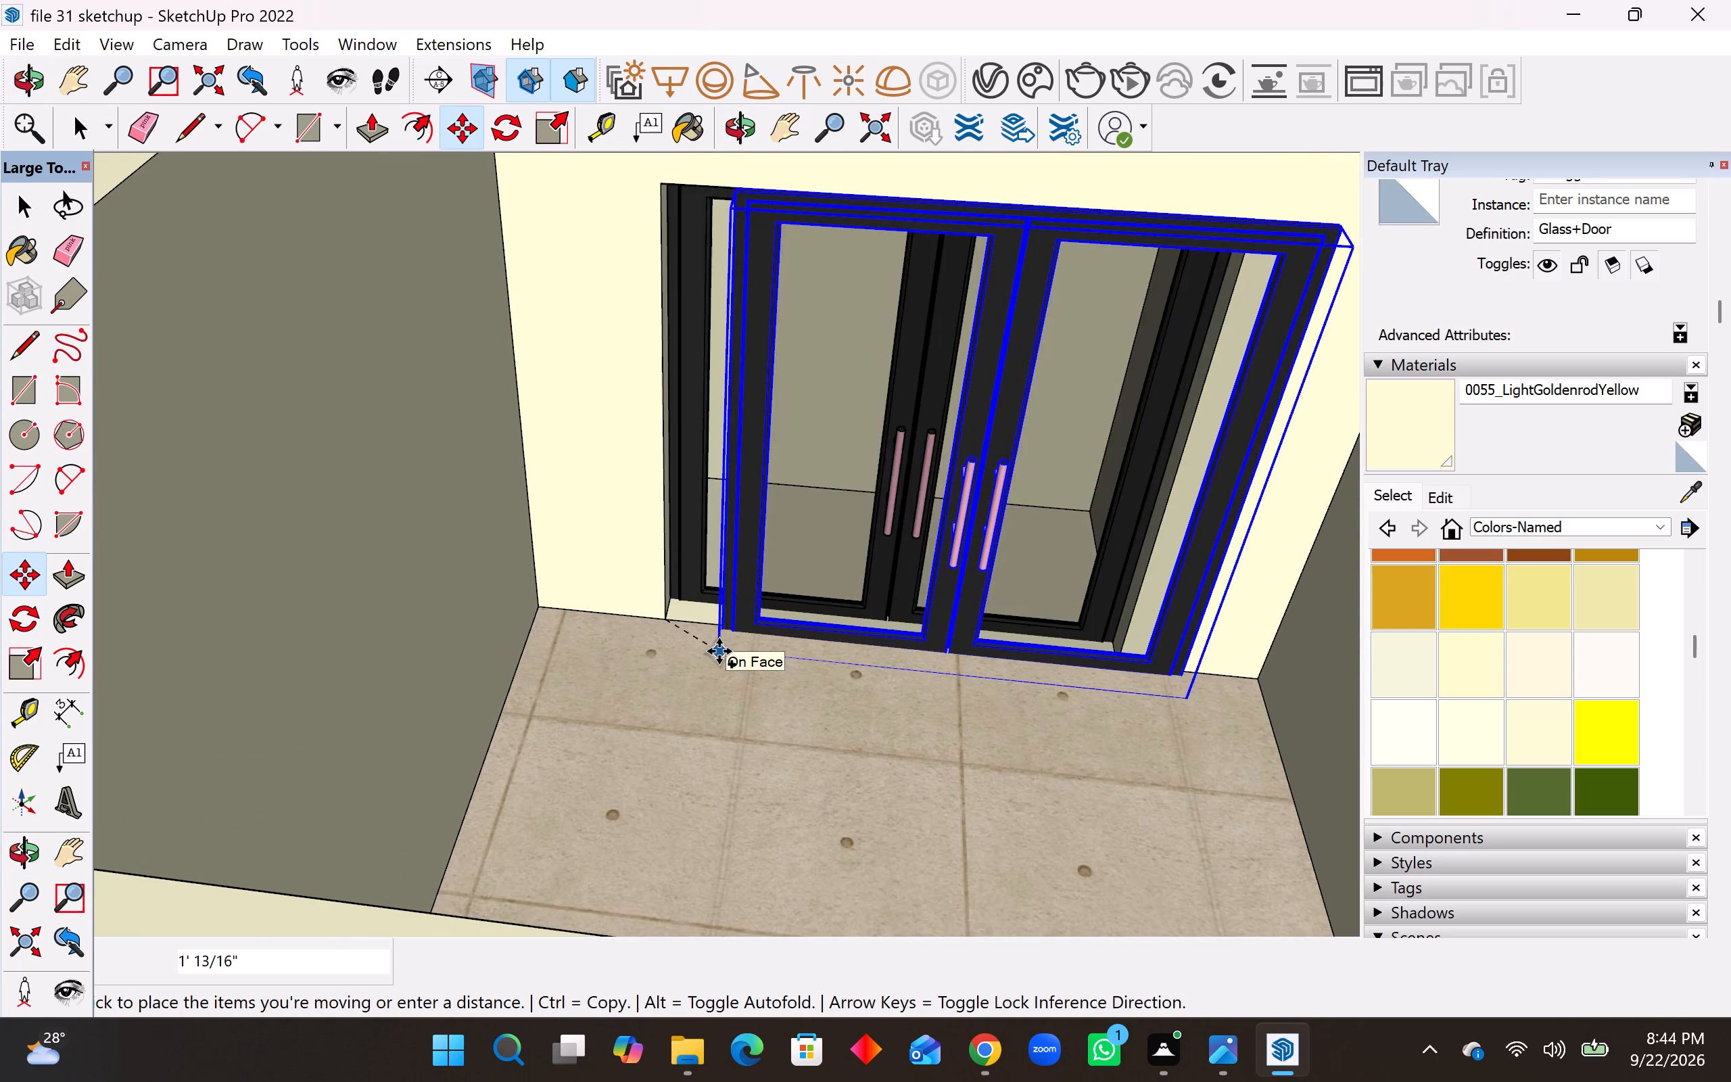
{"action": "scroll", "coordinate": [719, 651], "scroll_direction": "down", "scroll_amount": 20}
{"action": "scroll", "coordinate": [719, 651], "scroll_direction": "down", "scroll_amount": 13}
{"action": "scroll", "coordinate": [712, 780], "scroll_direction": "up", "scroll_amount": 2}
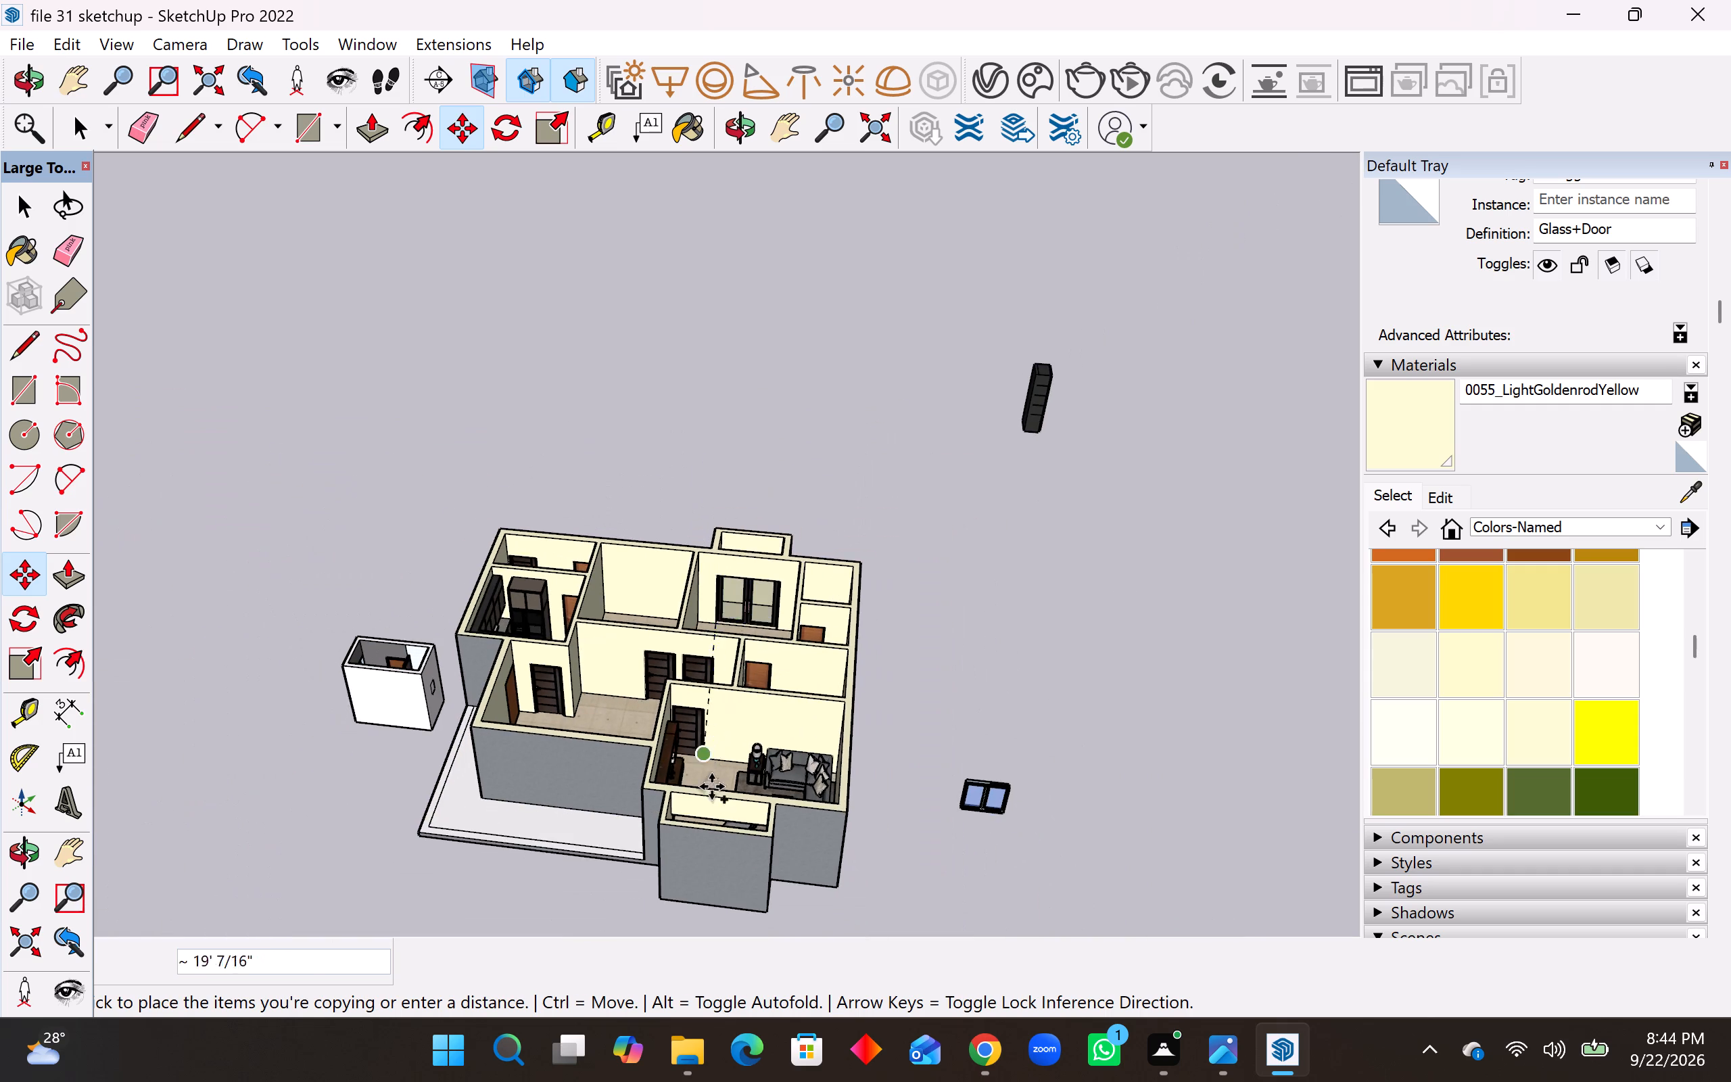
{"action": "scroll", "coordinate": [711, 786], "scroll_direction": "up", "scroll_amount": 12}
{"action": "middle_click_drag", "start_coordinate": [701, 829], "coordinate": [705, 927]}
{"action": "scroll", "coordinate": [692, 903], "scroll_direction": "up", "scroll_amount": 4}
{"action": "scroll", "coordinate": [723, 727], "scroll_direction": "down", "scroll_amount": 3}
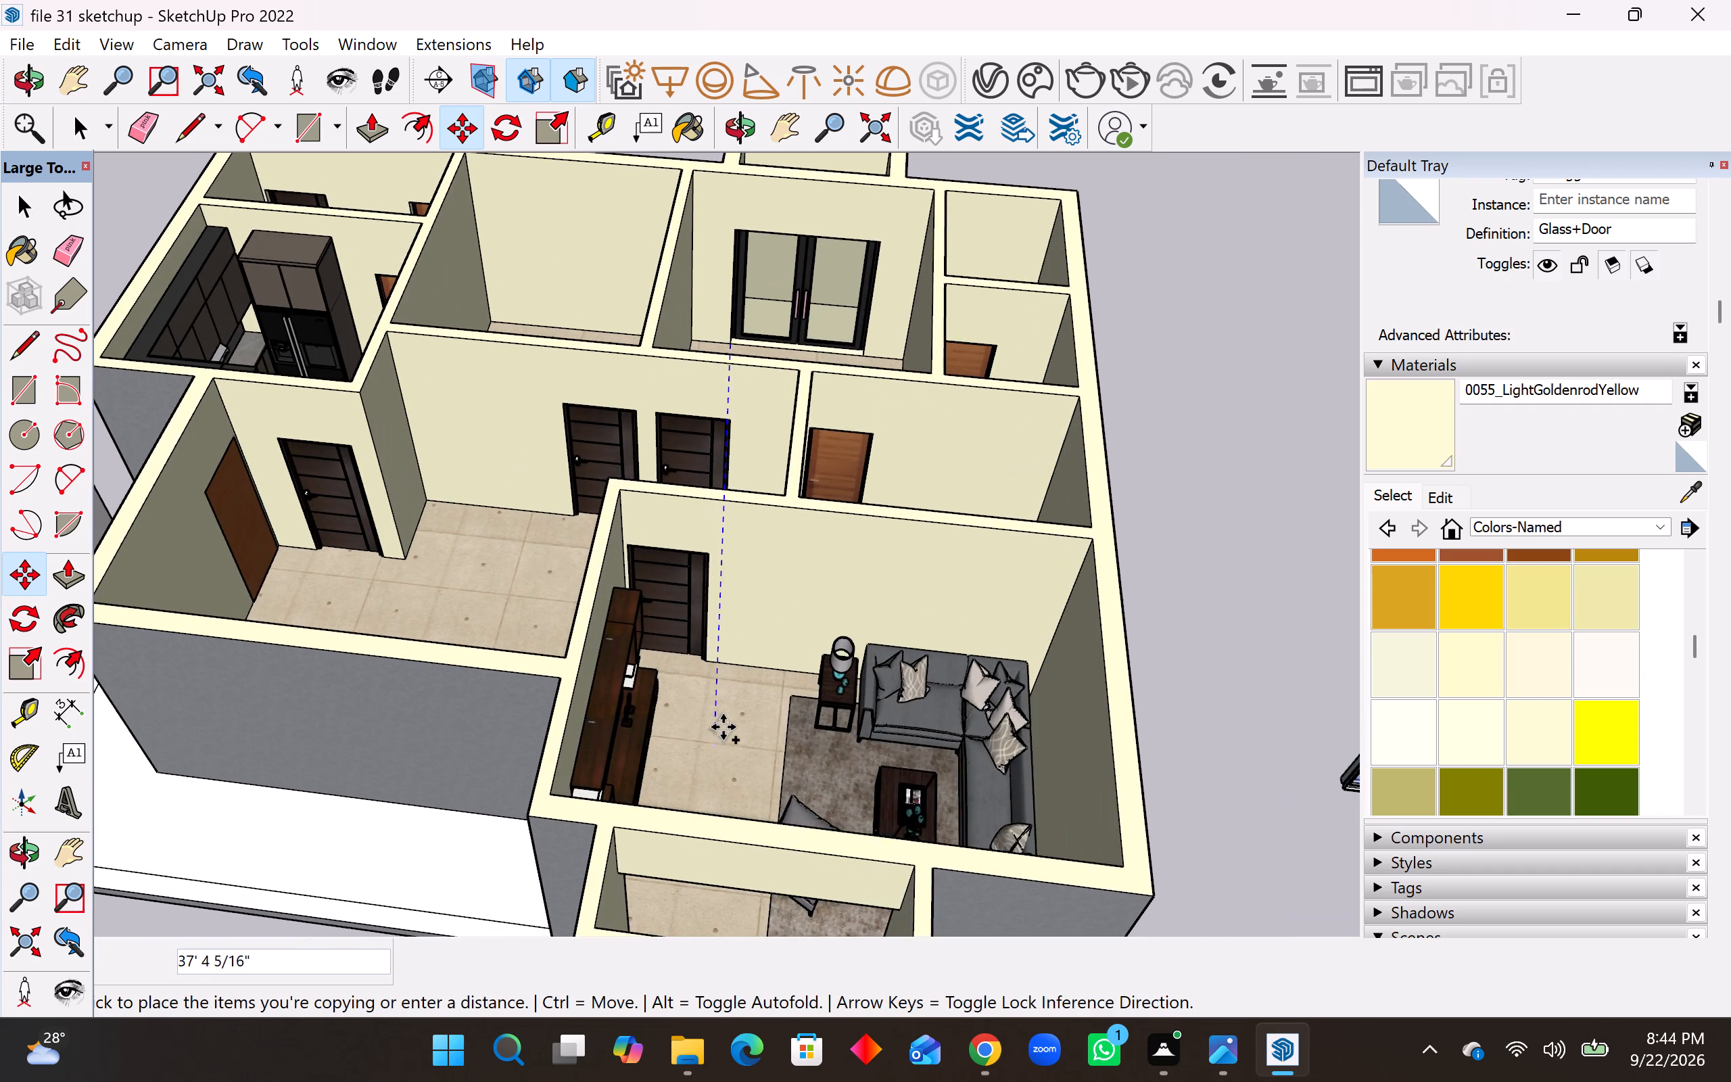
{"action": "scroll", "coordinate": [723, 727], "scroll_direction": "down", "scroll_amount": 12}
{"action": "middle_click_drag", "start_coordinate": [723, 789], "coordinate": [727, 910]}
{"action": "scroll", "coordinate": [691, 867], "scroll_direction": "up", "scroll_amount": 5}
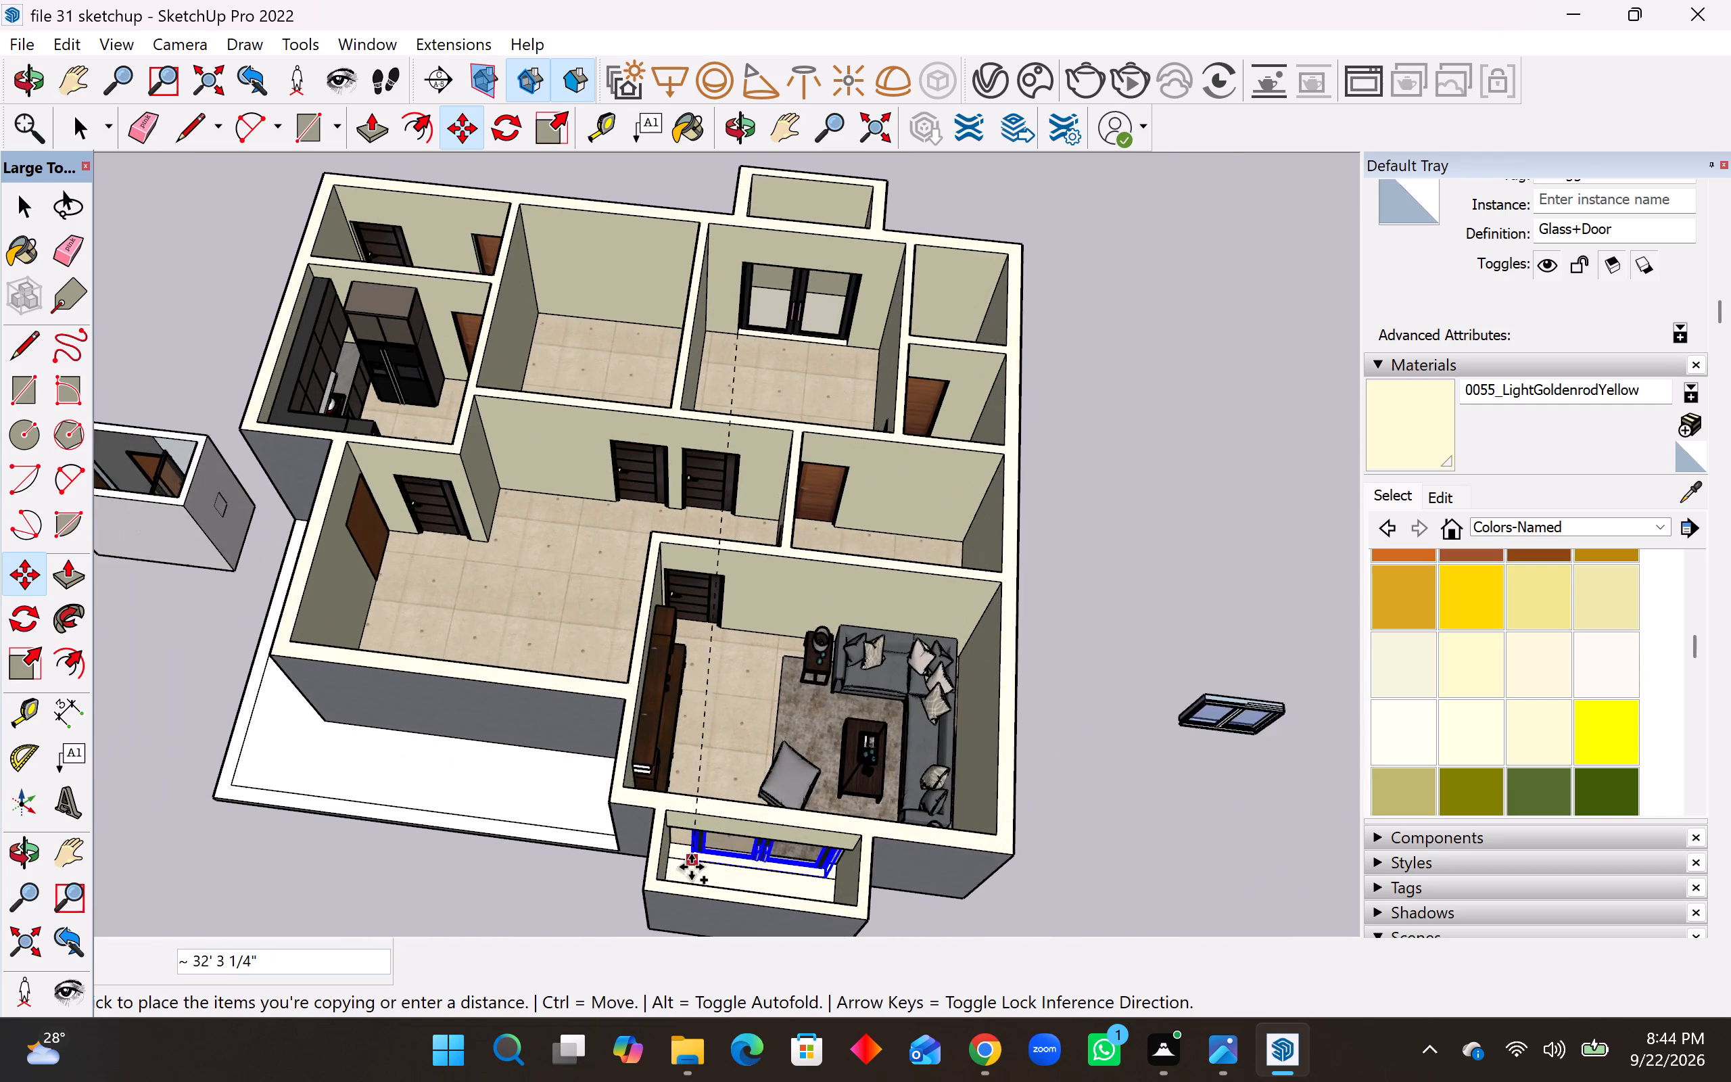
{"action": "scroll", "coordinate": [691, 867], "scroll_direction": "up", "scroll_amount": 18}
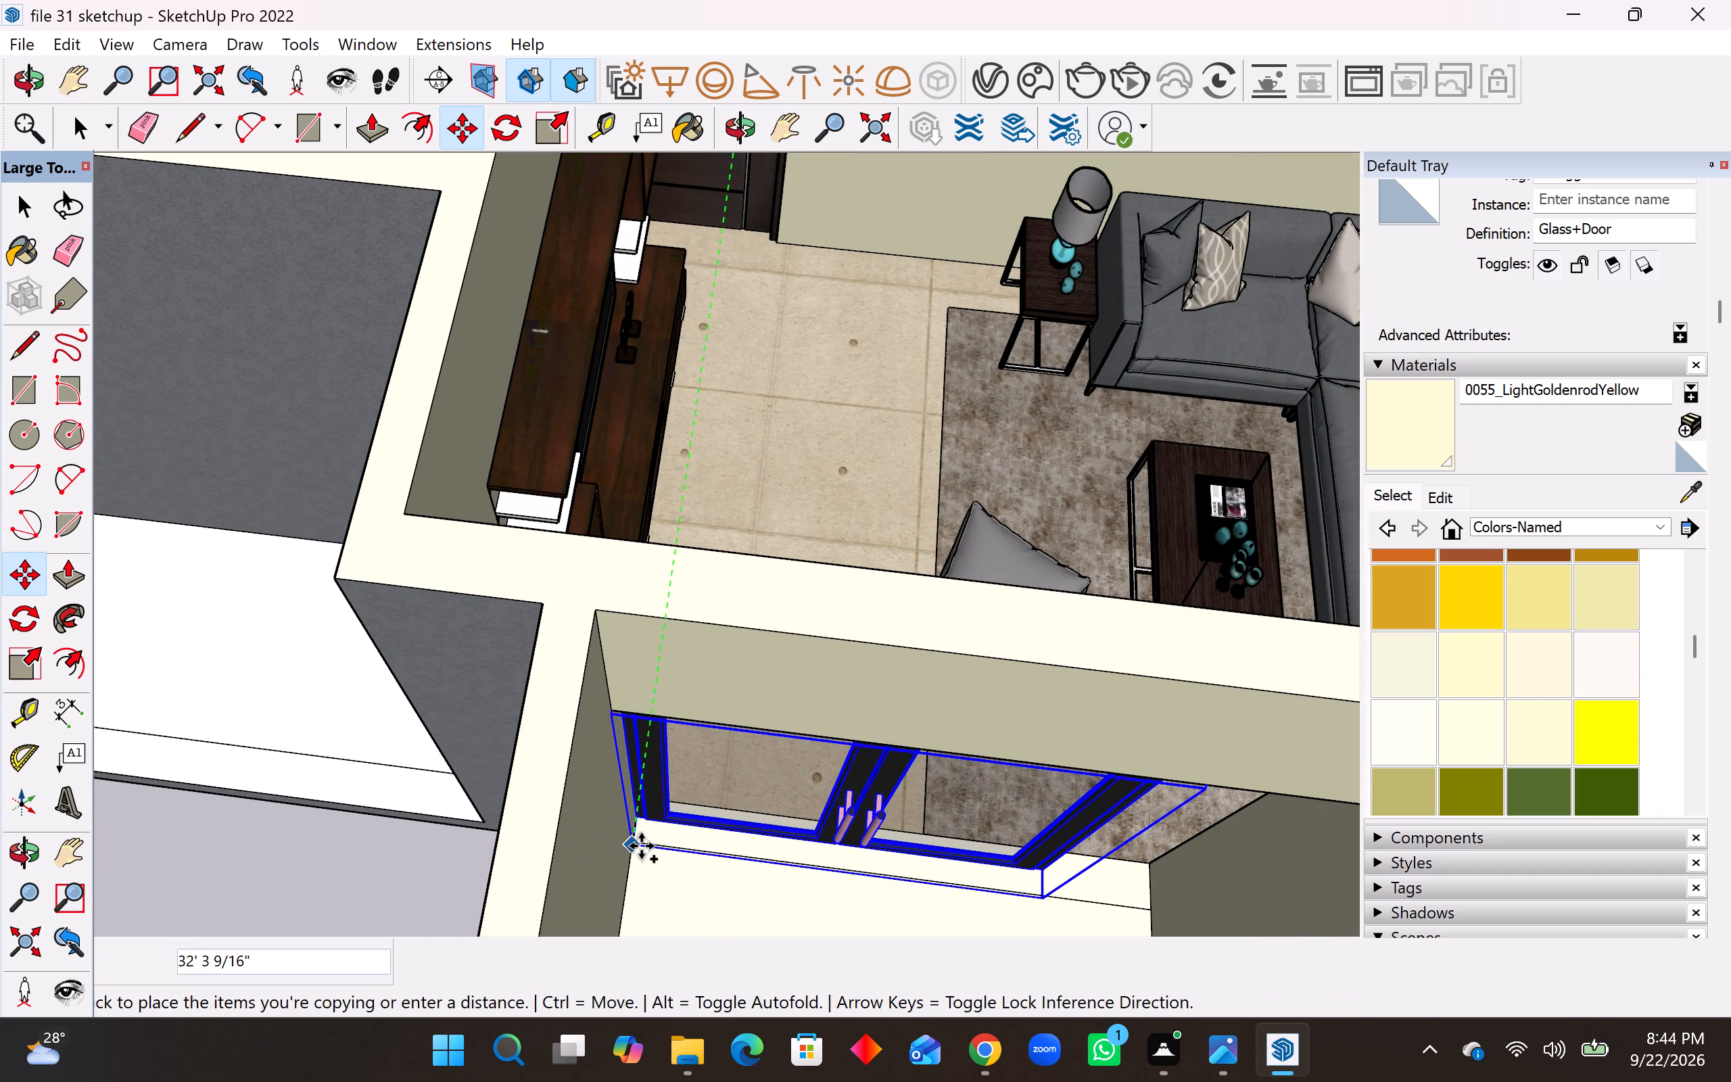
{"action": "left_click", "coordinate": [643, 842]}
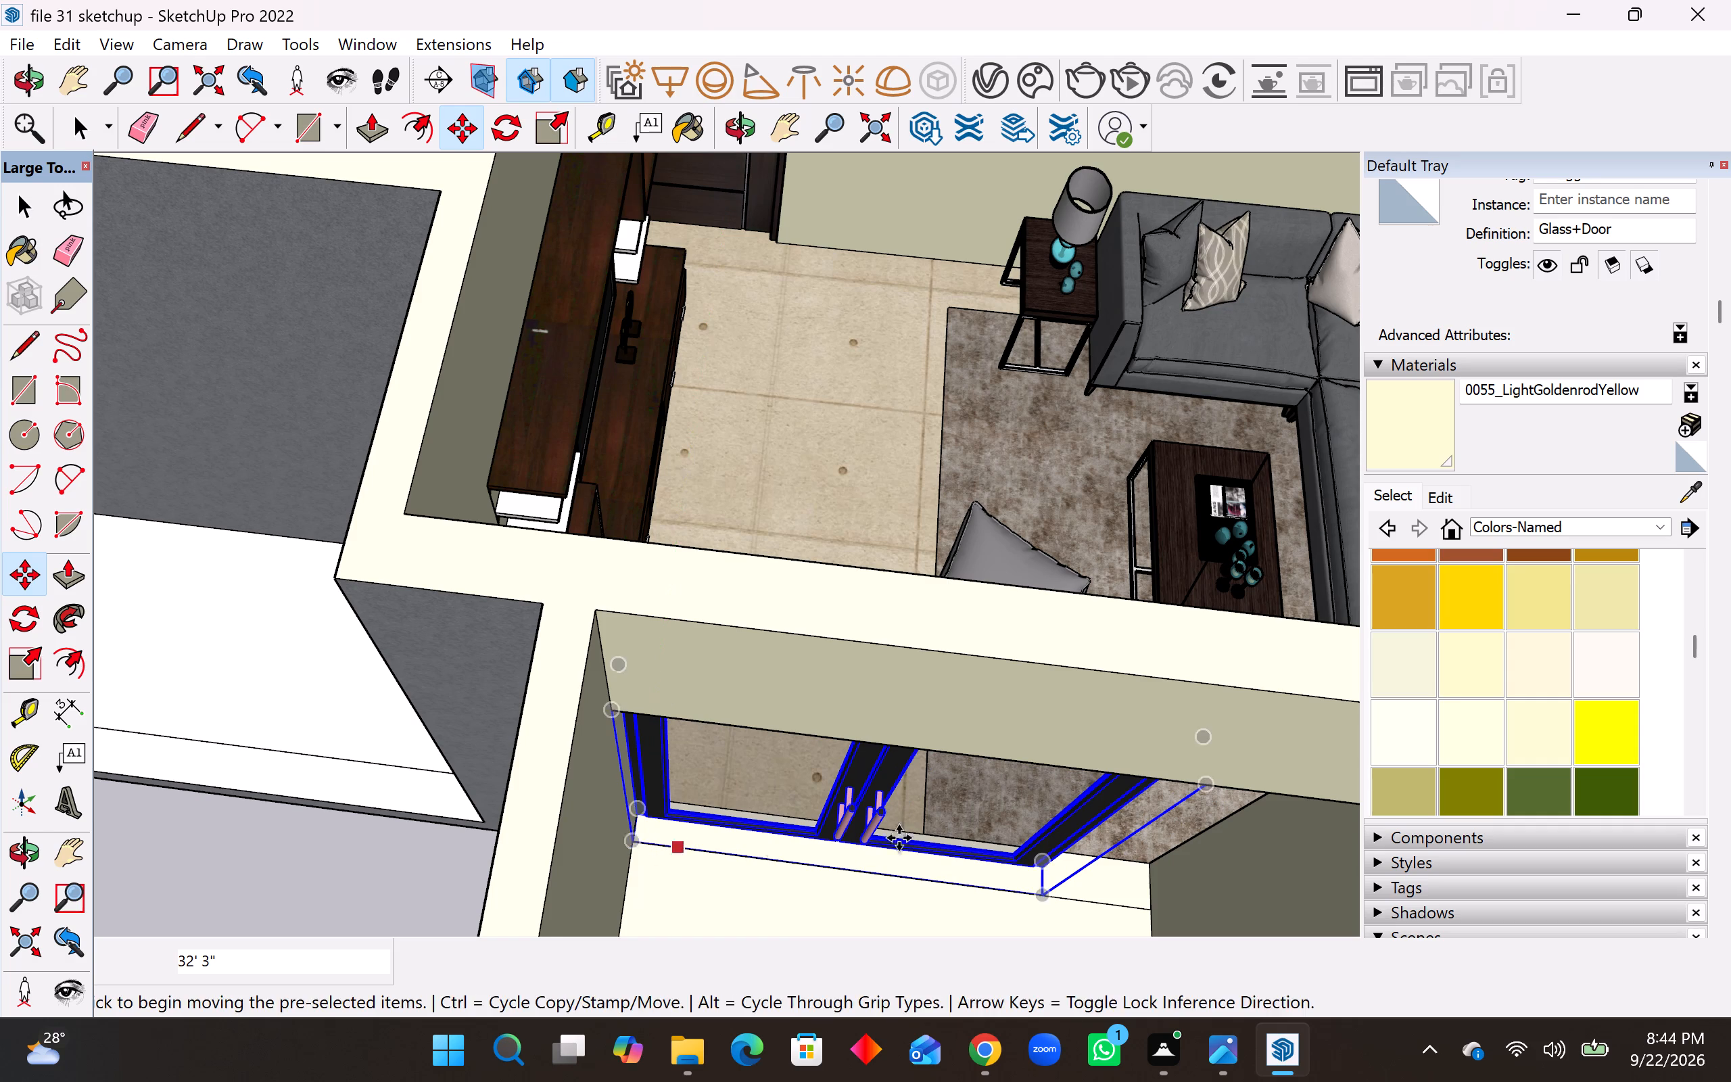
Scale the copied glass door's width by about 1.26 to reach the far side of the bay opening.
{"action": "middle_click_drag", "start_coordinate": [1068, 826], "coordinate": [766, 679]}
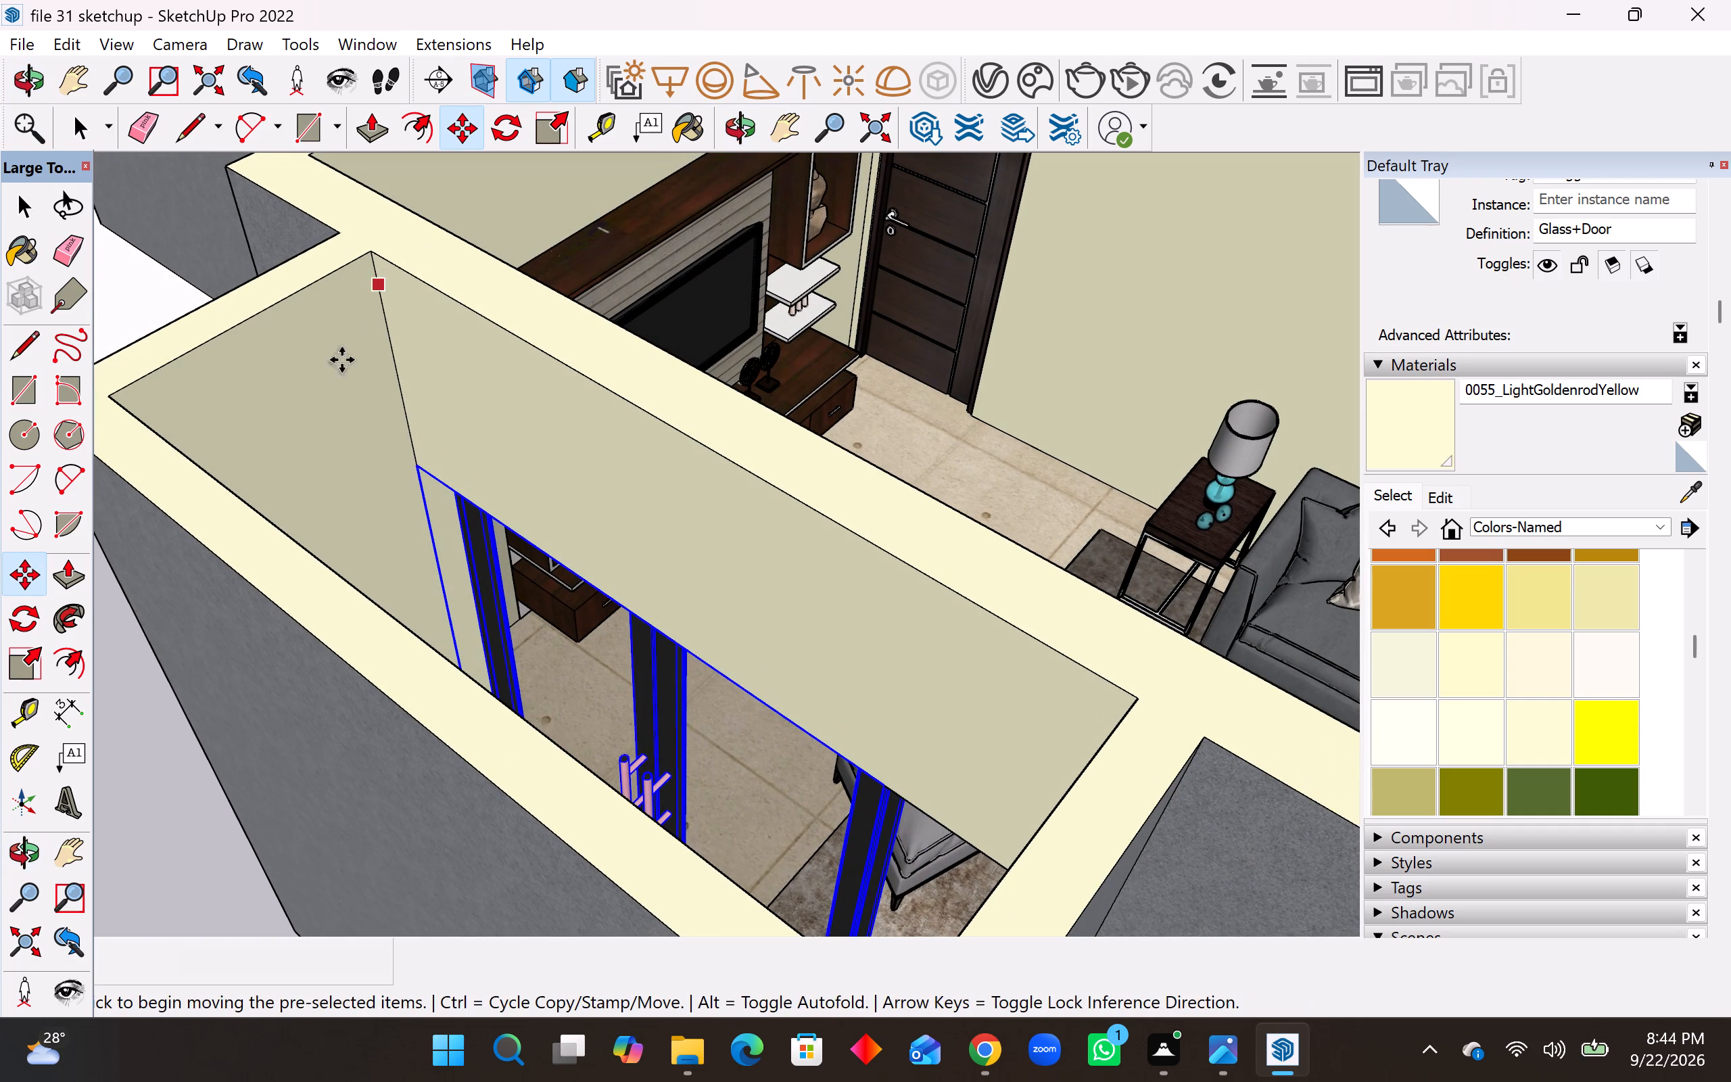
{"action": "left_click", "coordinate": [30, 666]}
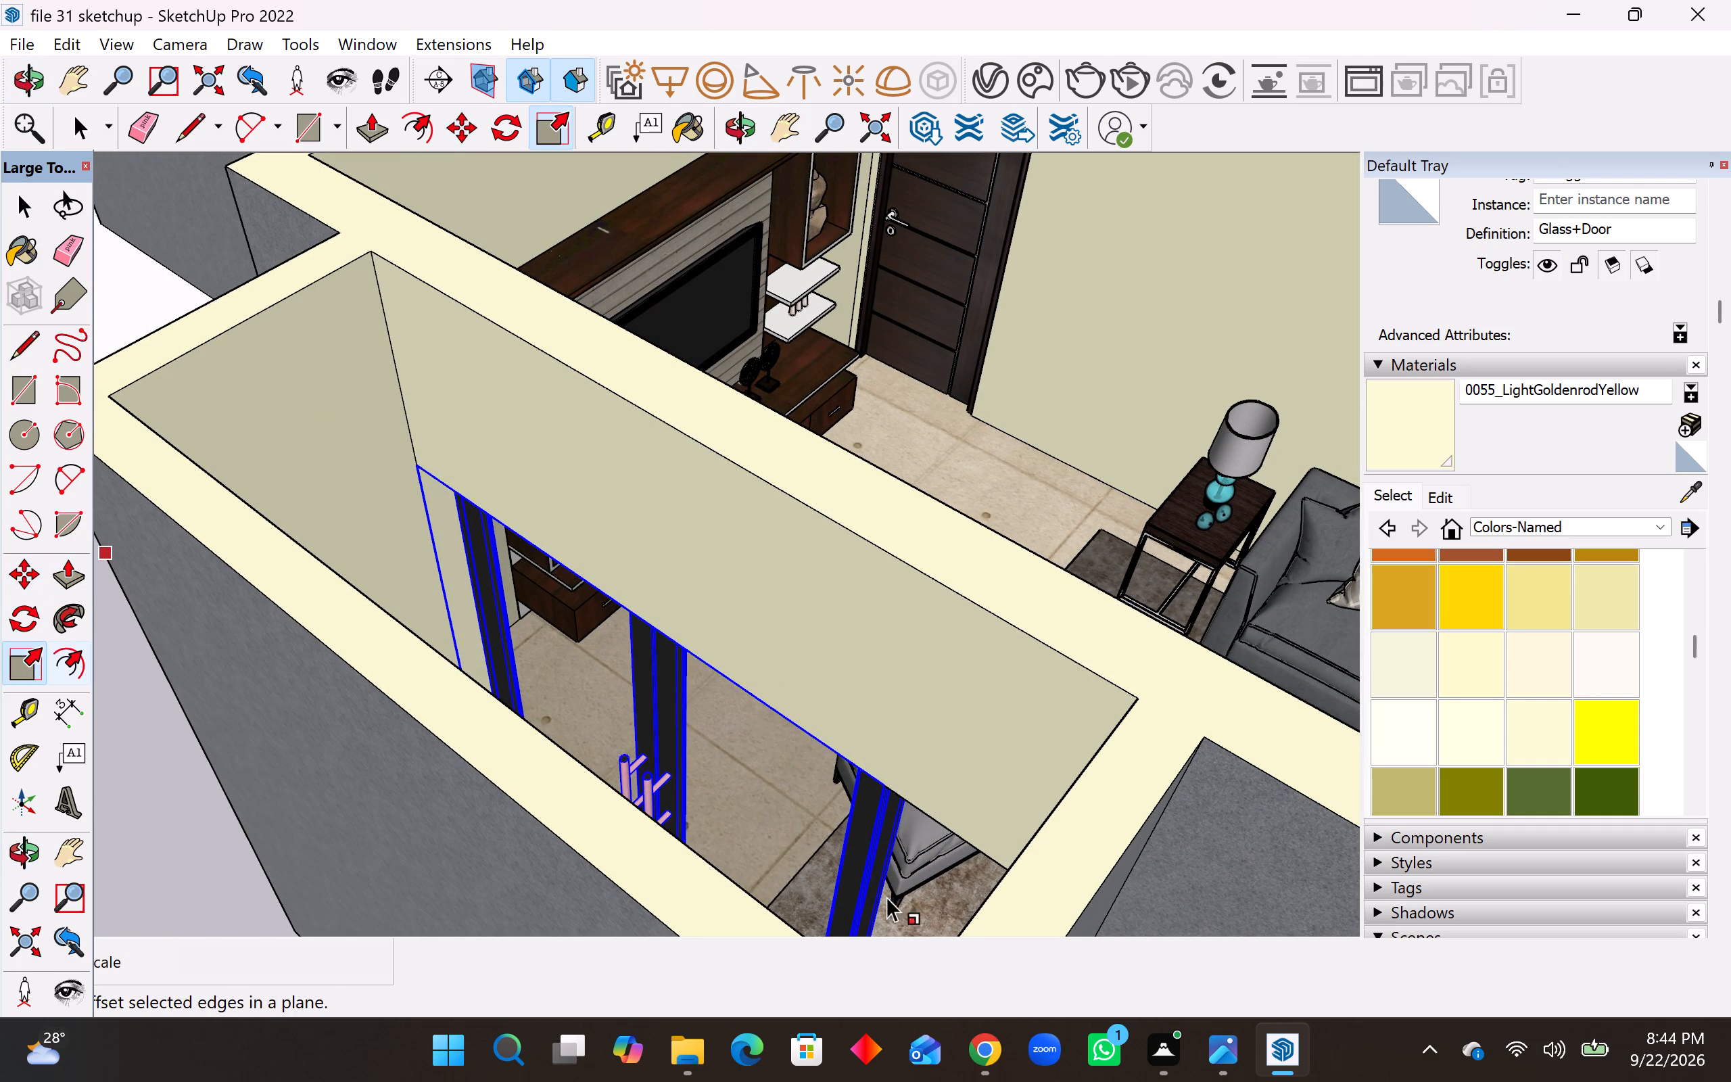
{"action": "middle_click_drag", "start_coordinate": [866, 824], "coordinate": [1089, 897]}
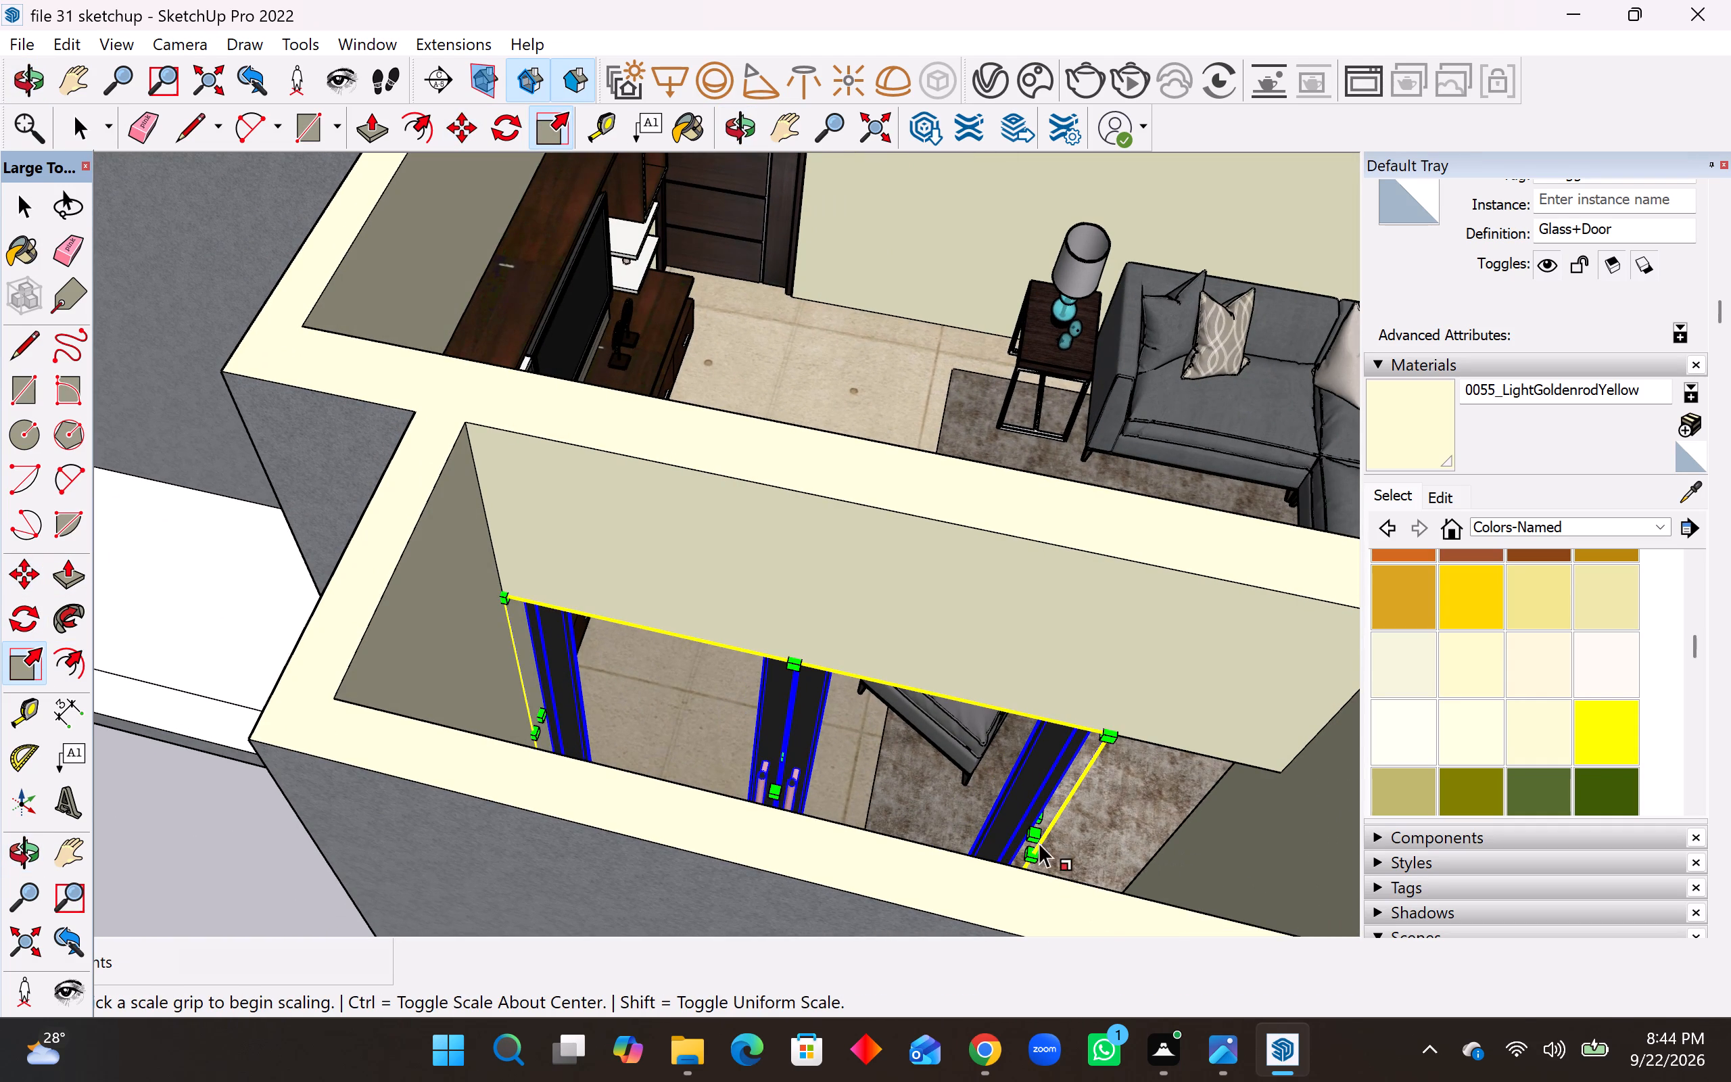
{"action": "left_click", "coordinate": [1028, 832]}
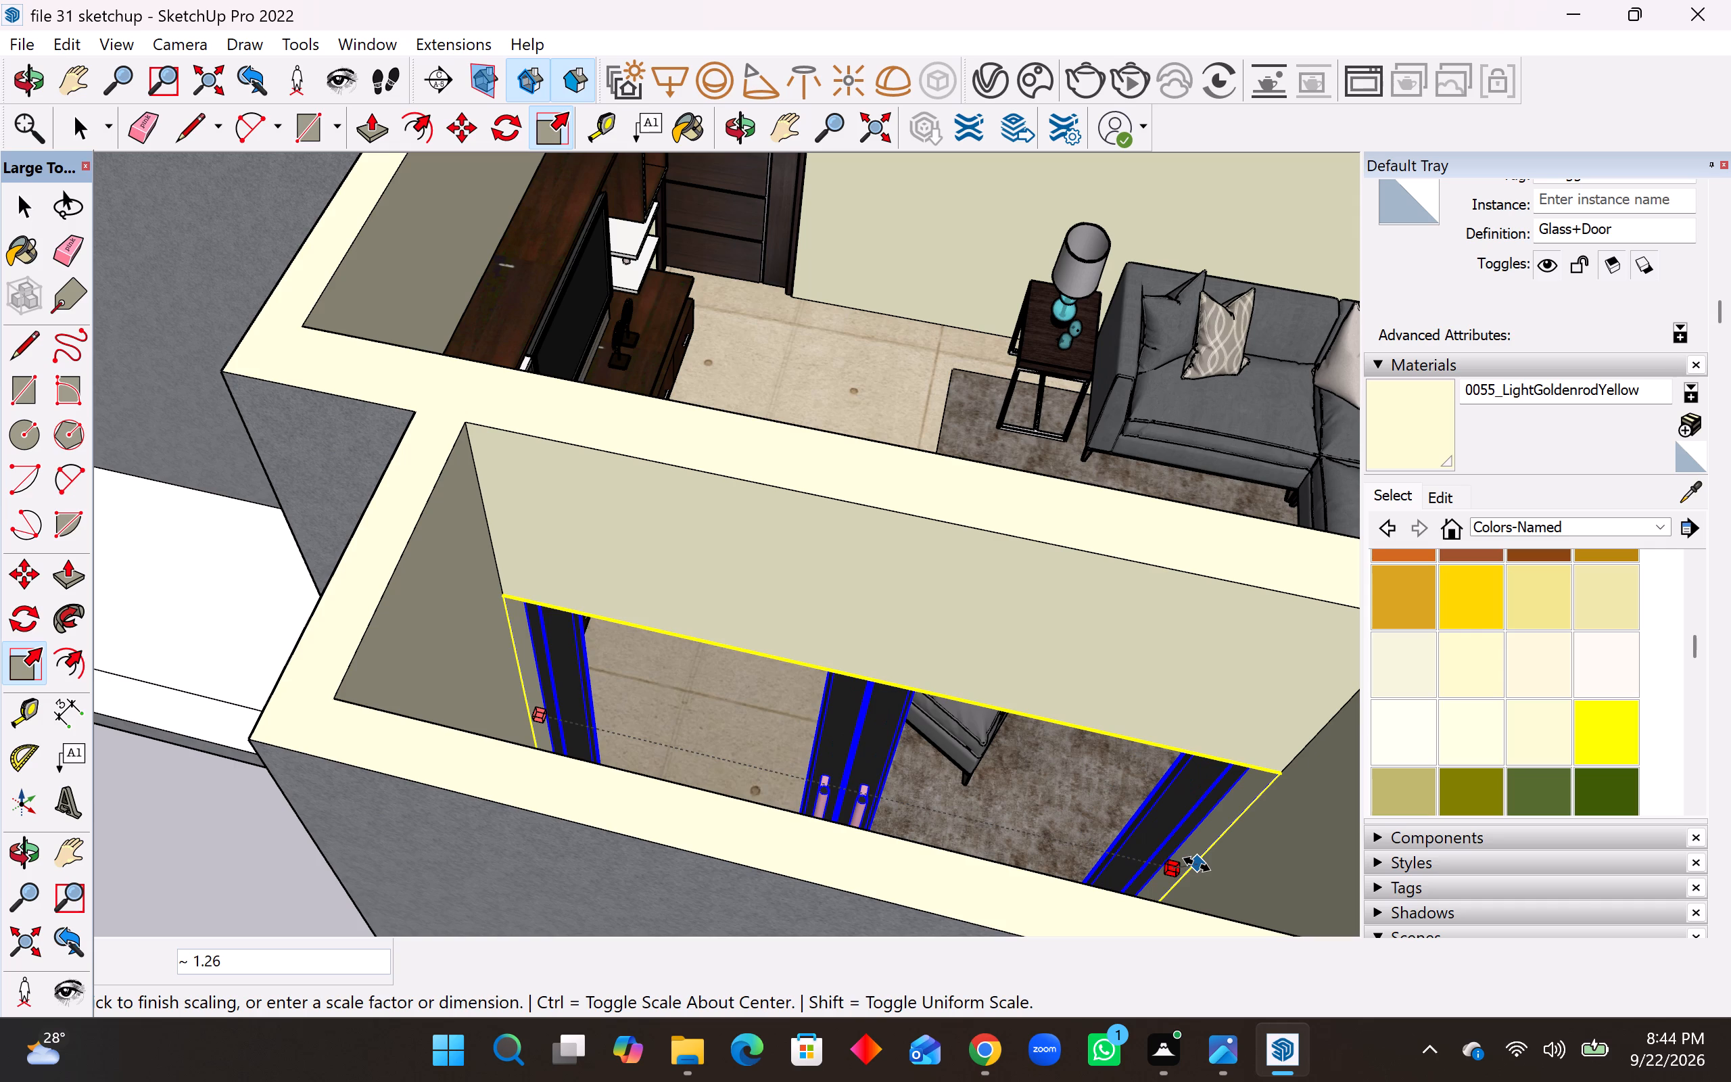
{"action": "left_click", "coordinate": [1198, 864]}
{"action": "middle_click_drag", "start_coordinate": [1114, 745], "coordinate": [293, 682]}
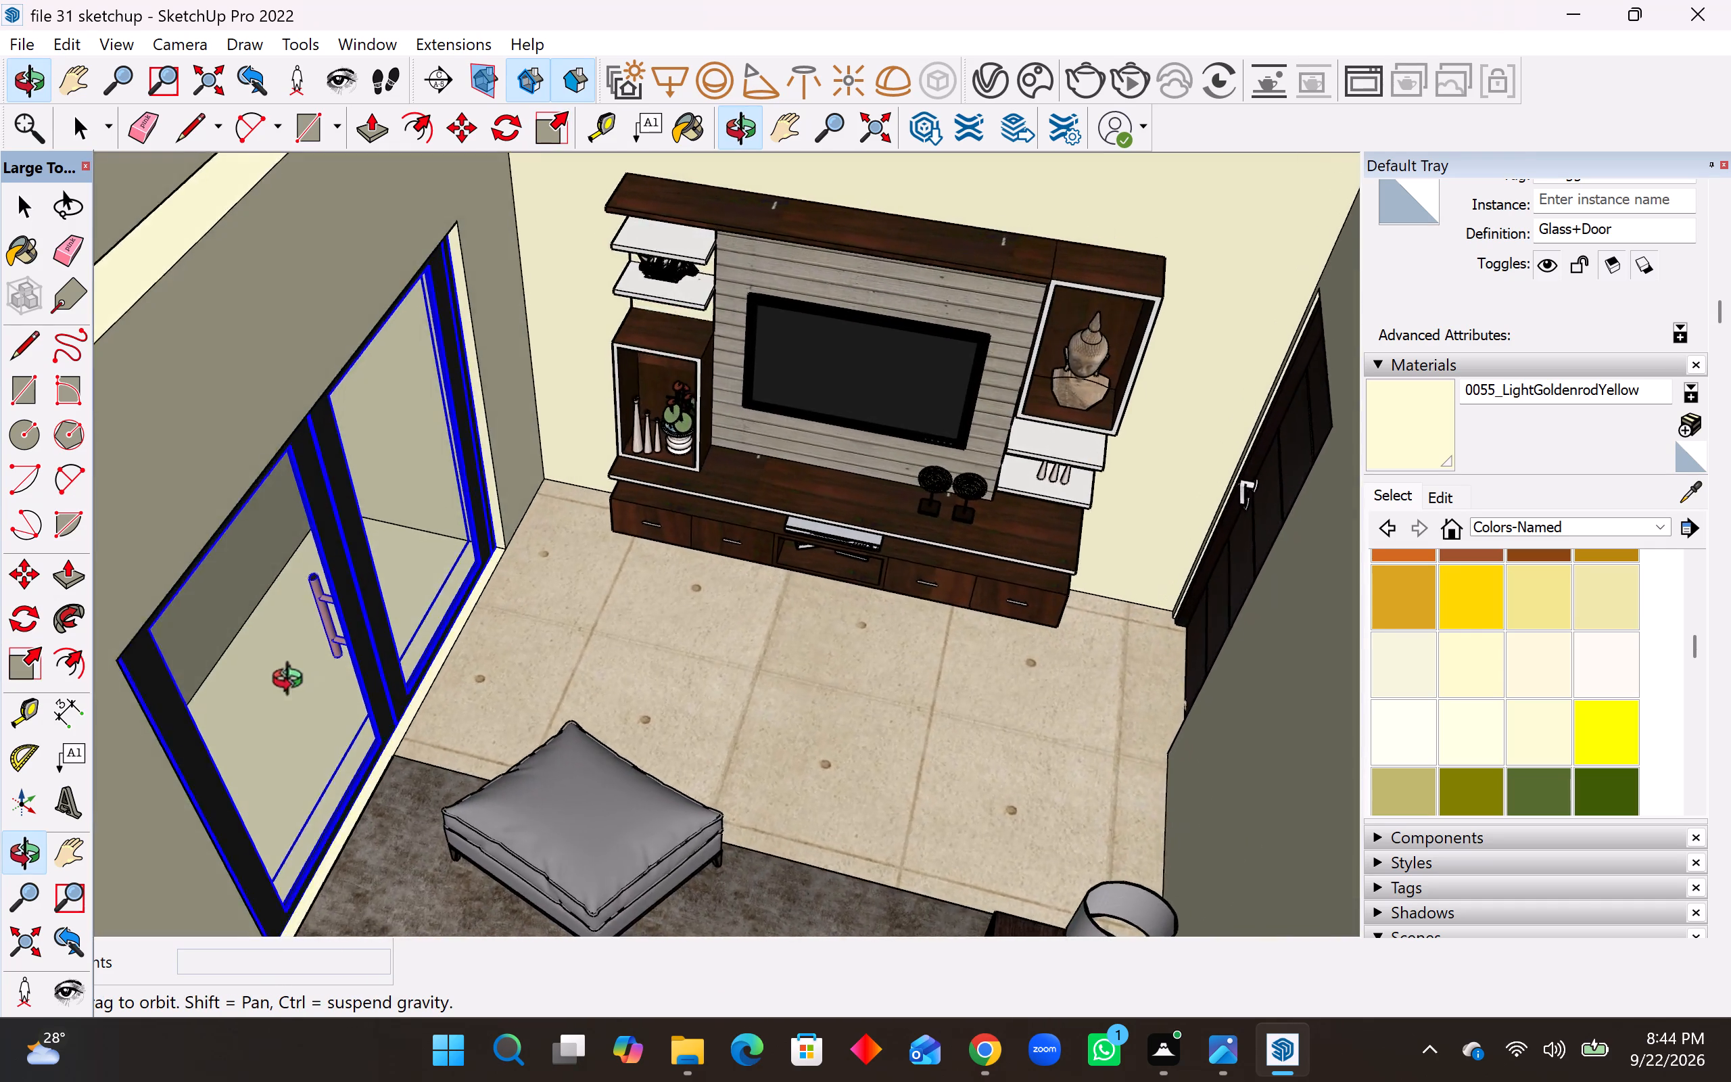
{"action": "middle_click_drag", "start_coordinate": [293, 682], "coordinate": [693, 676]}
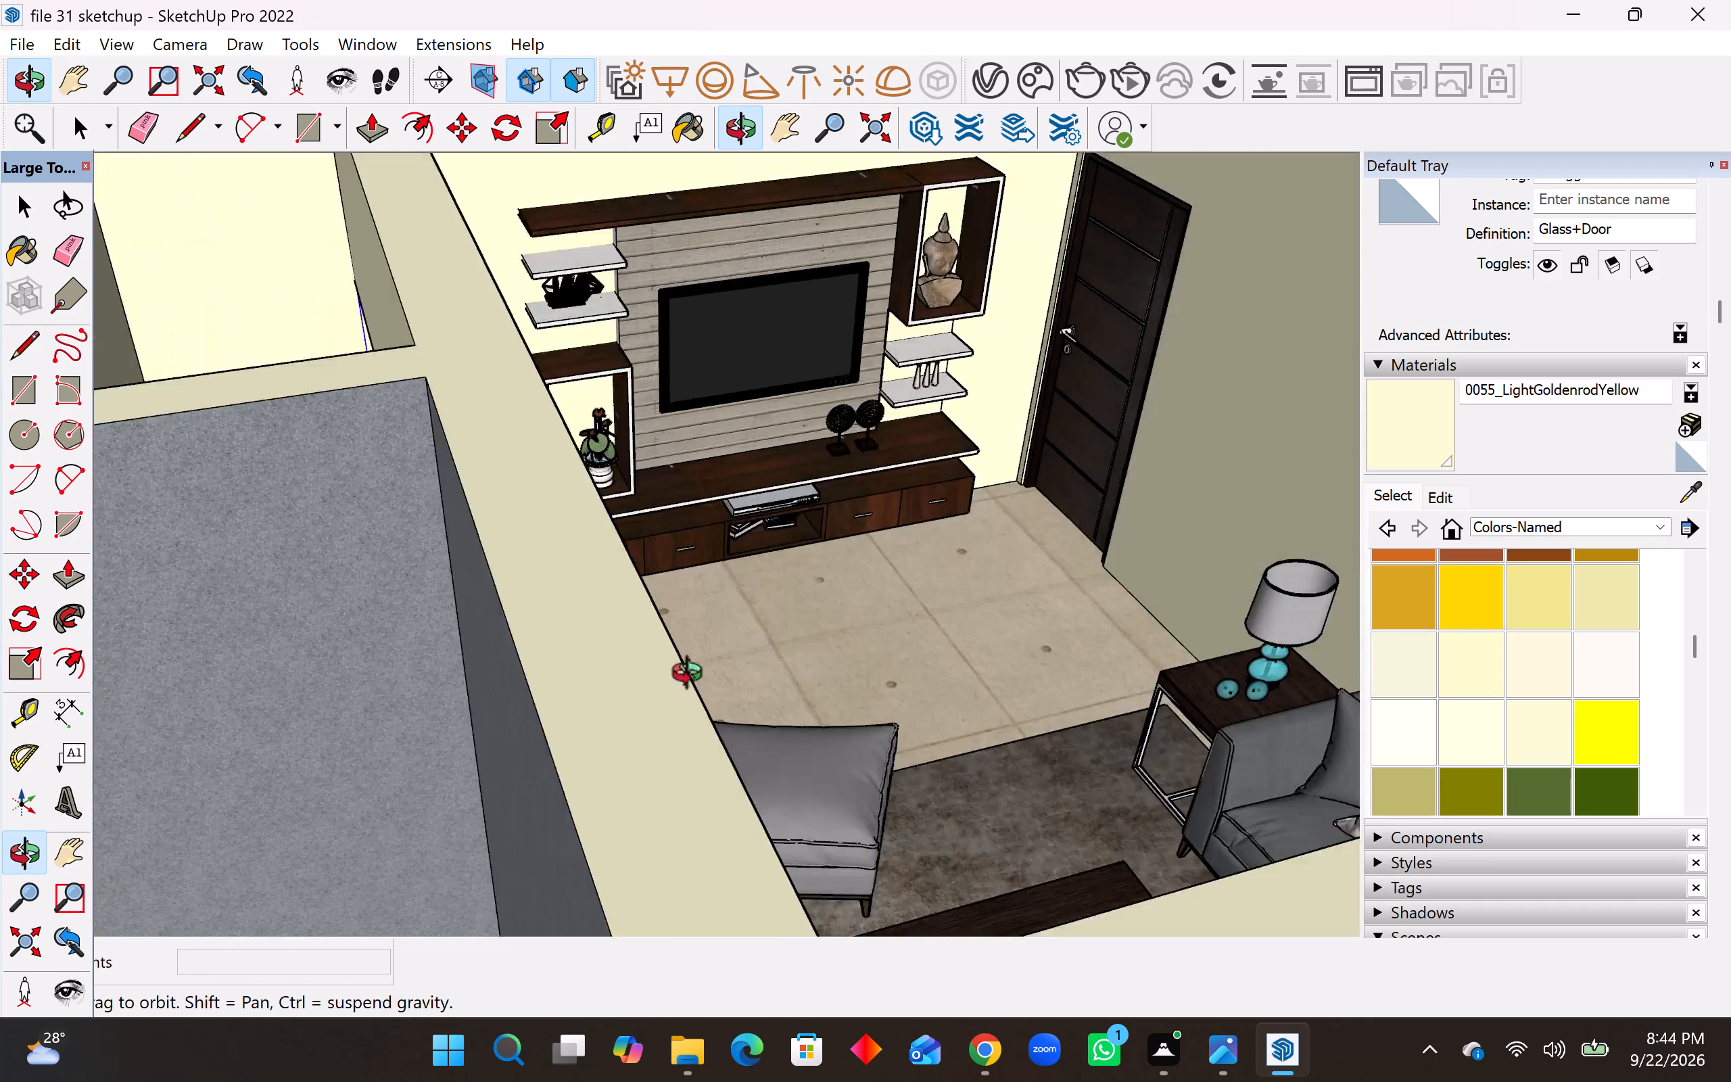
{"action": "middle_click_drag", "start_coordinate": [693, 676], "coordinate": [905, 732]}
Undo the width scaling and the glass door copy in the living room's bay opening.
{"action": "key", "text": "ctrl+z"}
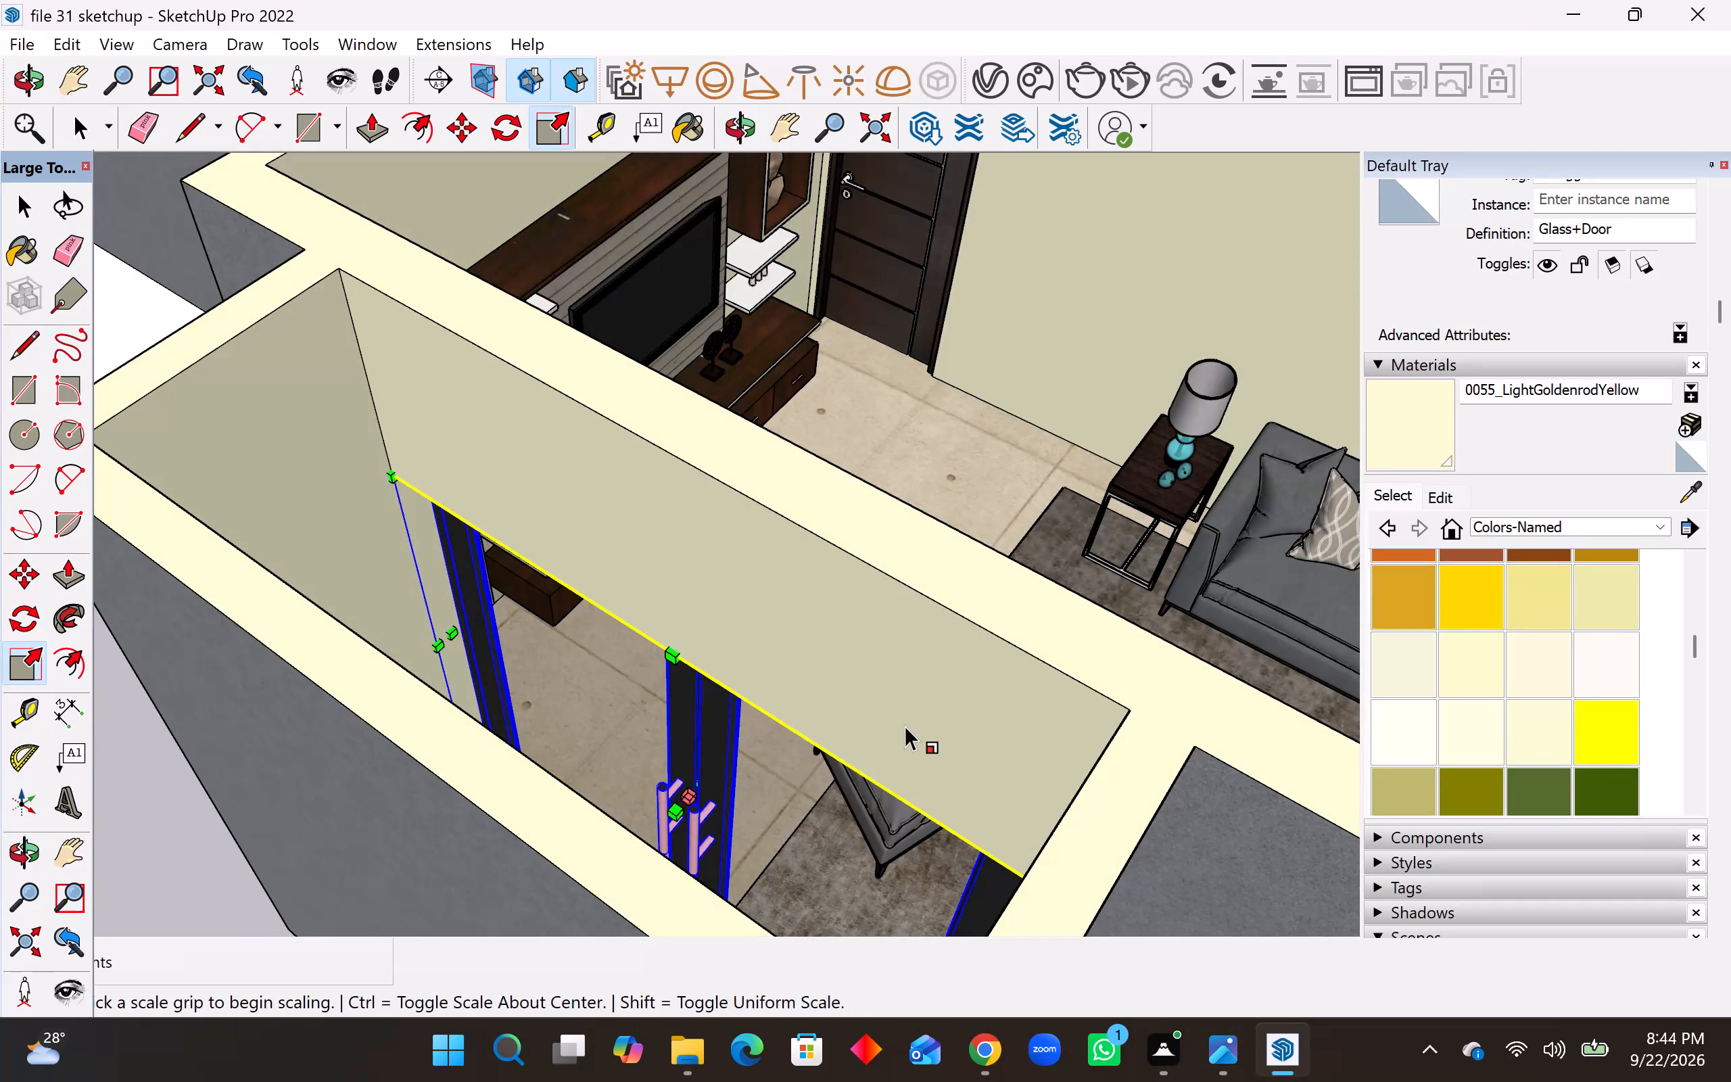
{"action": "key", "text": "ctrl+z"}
Copy the alcove's glass door from its bottom corner to the open space outside the house, about 27' 9" away.
{"action": "scroll", "coordinate": [885, 717], "scroll_direction": "down", "scroll_amount": 8}
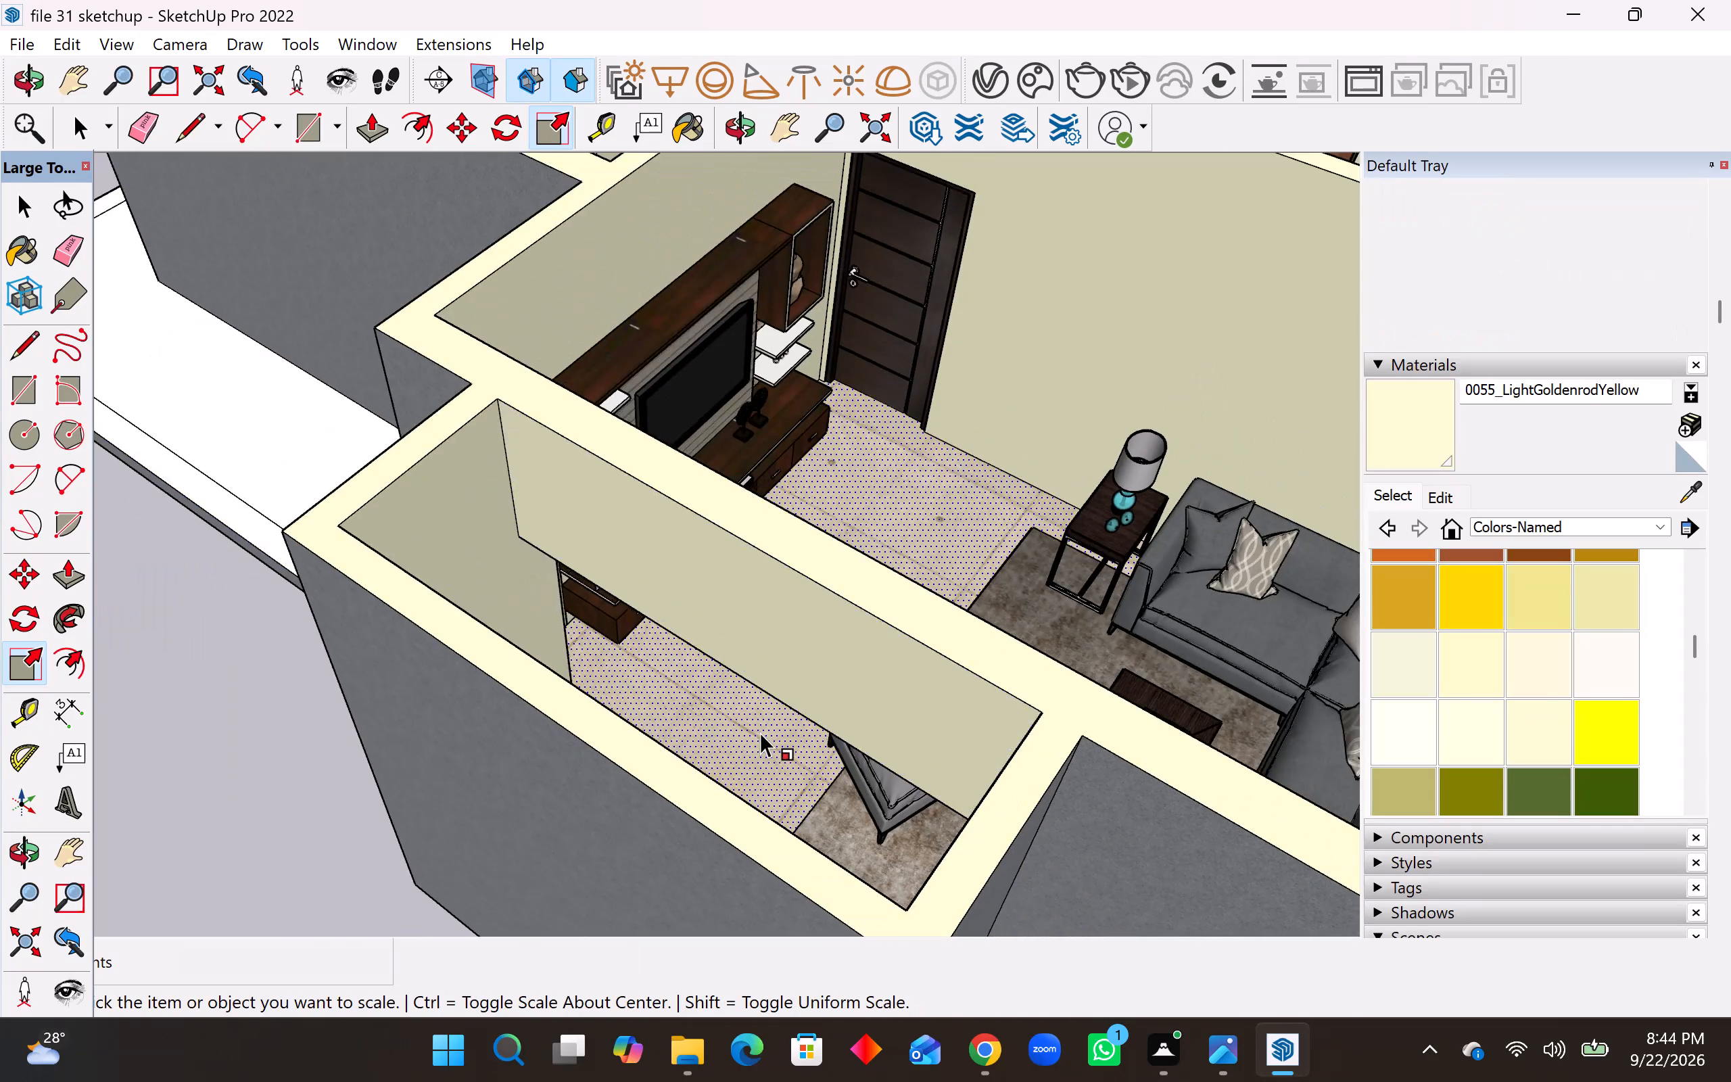
{"action": "scroll", "coordinate": [760, 732], "scroll_direction": "down", "scroll_amount": 17}
{"action": "middle_click_drag", "start_coordinate": [1172, 482], "coordinate": [1388, 519]}
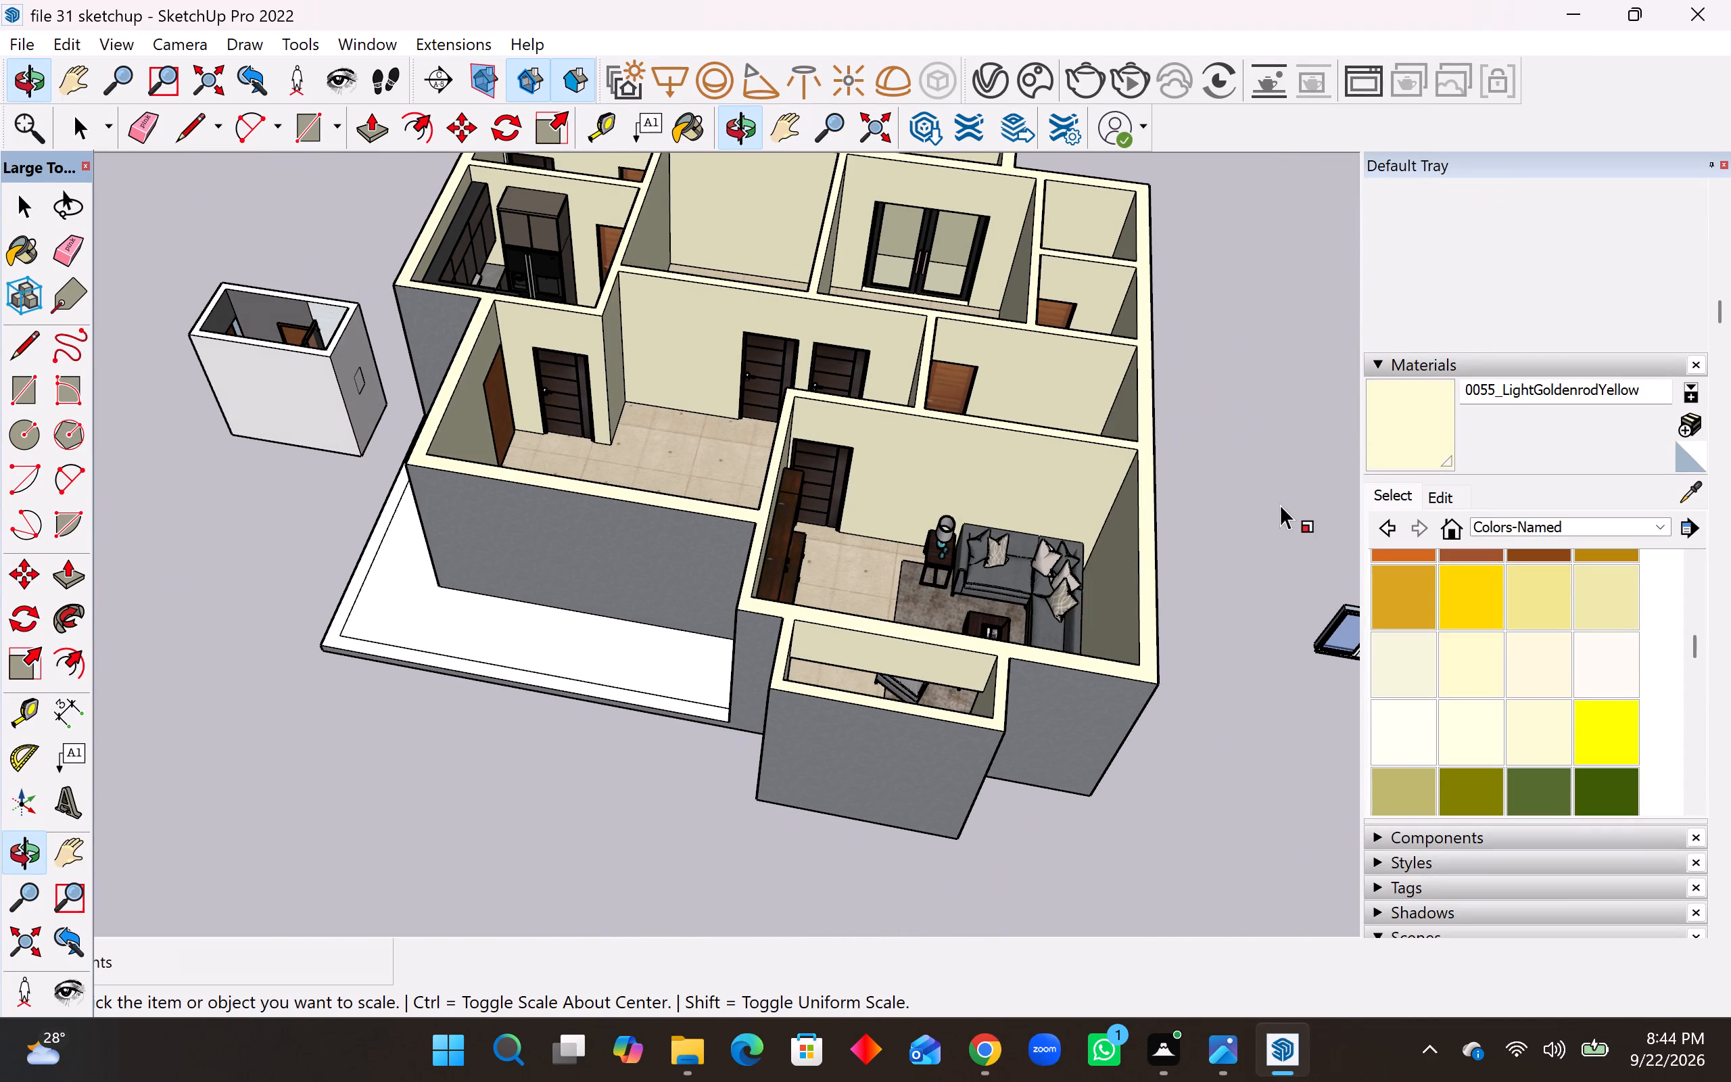
{"action": "key", "text": "space"}
{"action": "scroll", "coordinate": [883, 213], "scroll_direction": "up", "scroll_amount": 12}
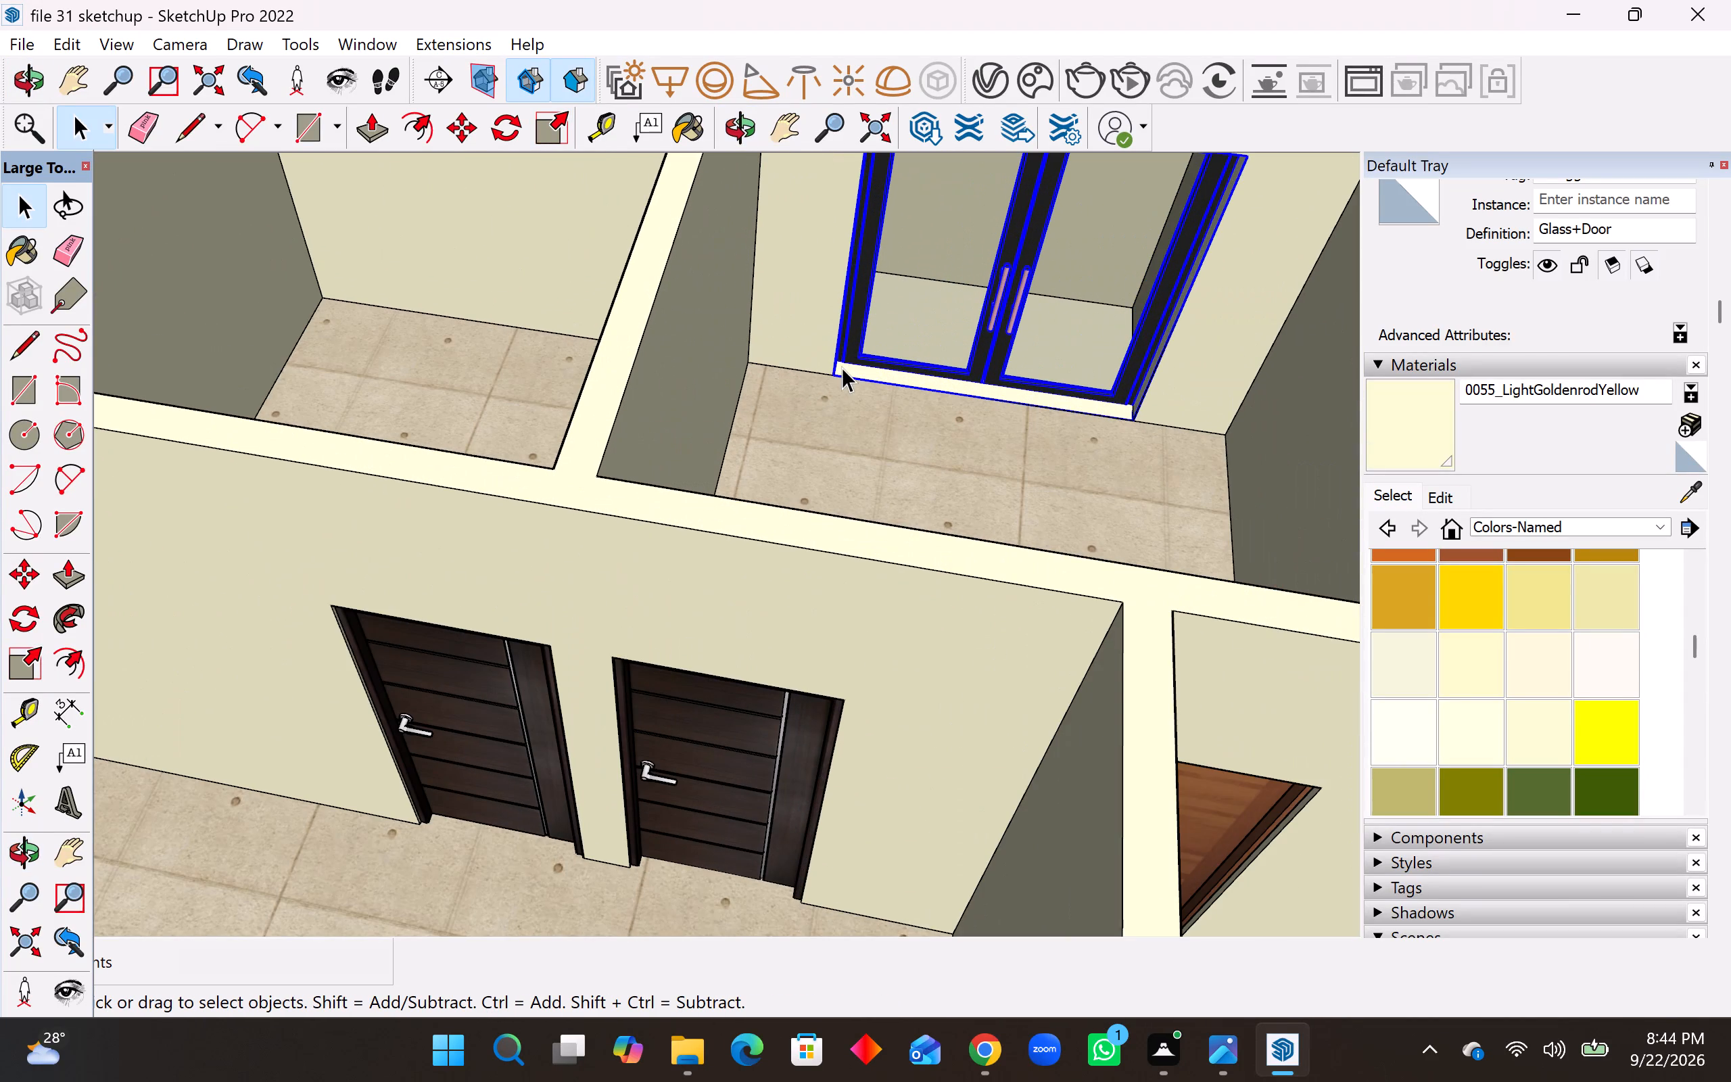
{"action": "key", "text": "m"}
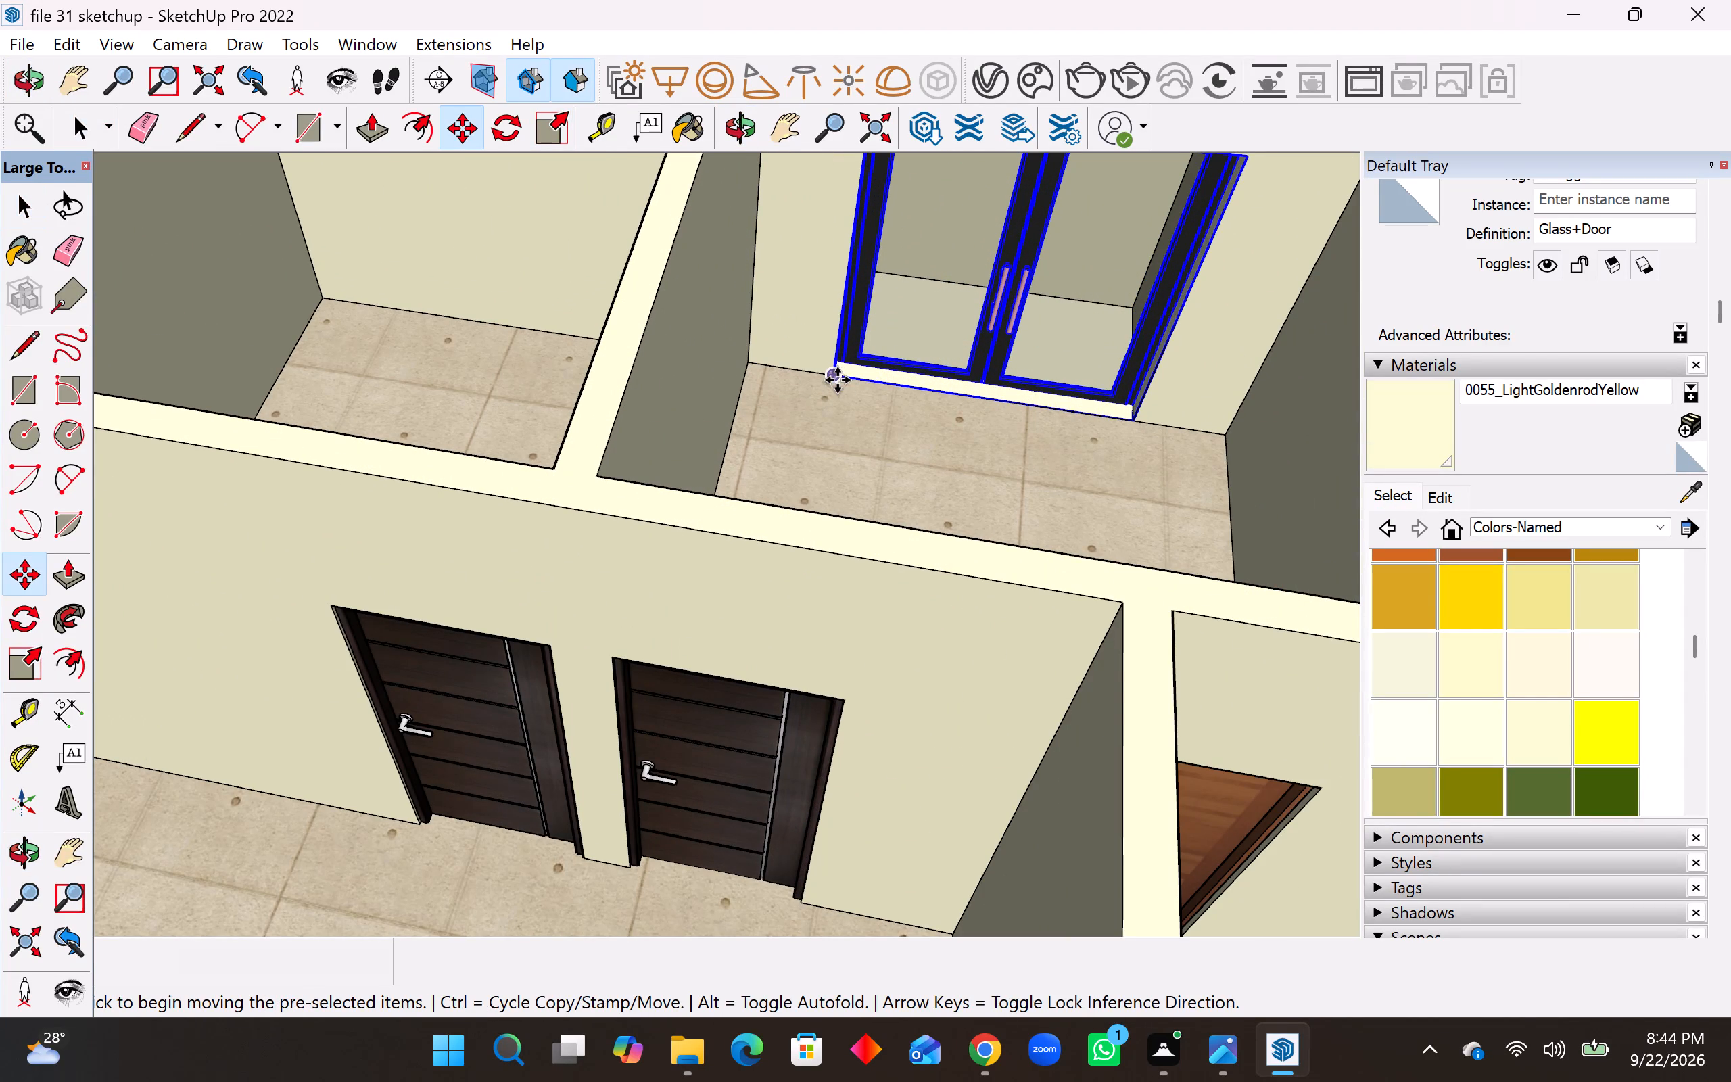
{"action": "left_click", "coordinate": [837, 380]}
{"action": "scroll", "coordinate": [763, 475], "scroll_direction": "down", "scroll_amount": 10}
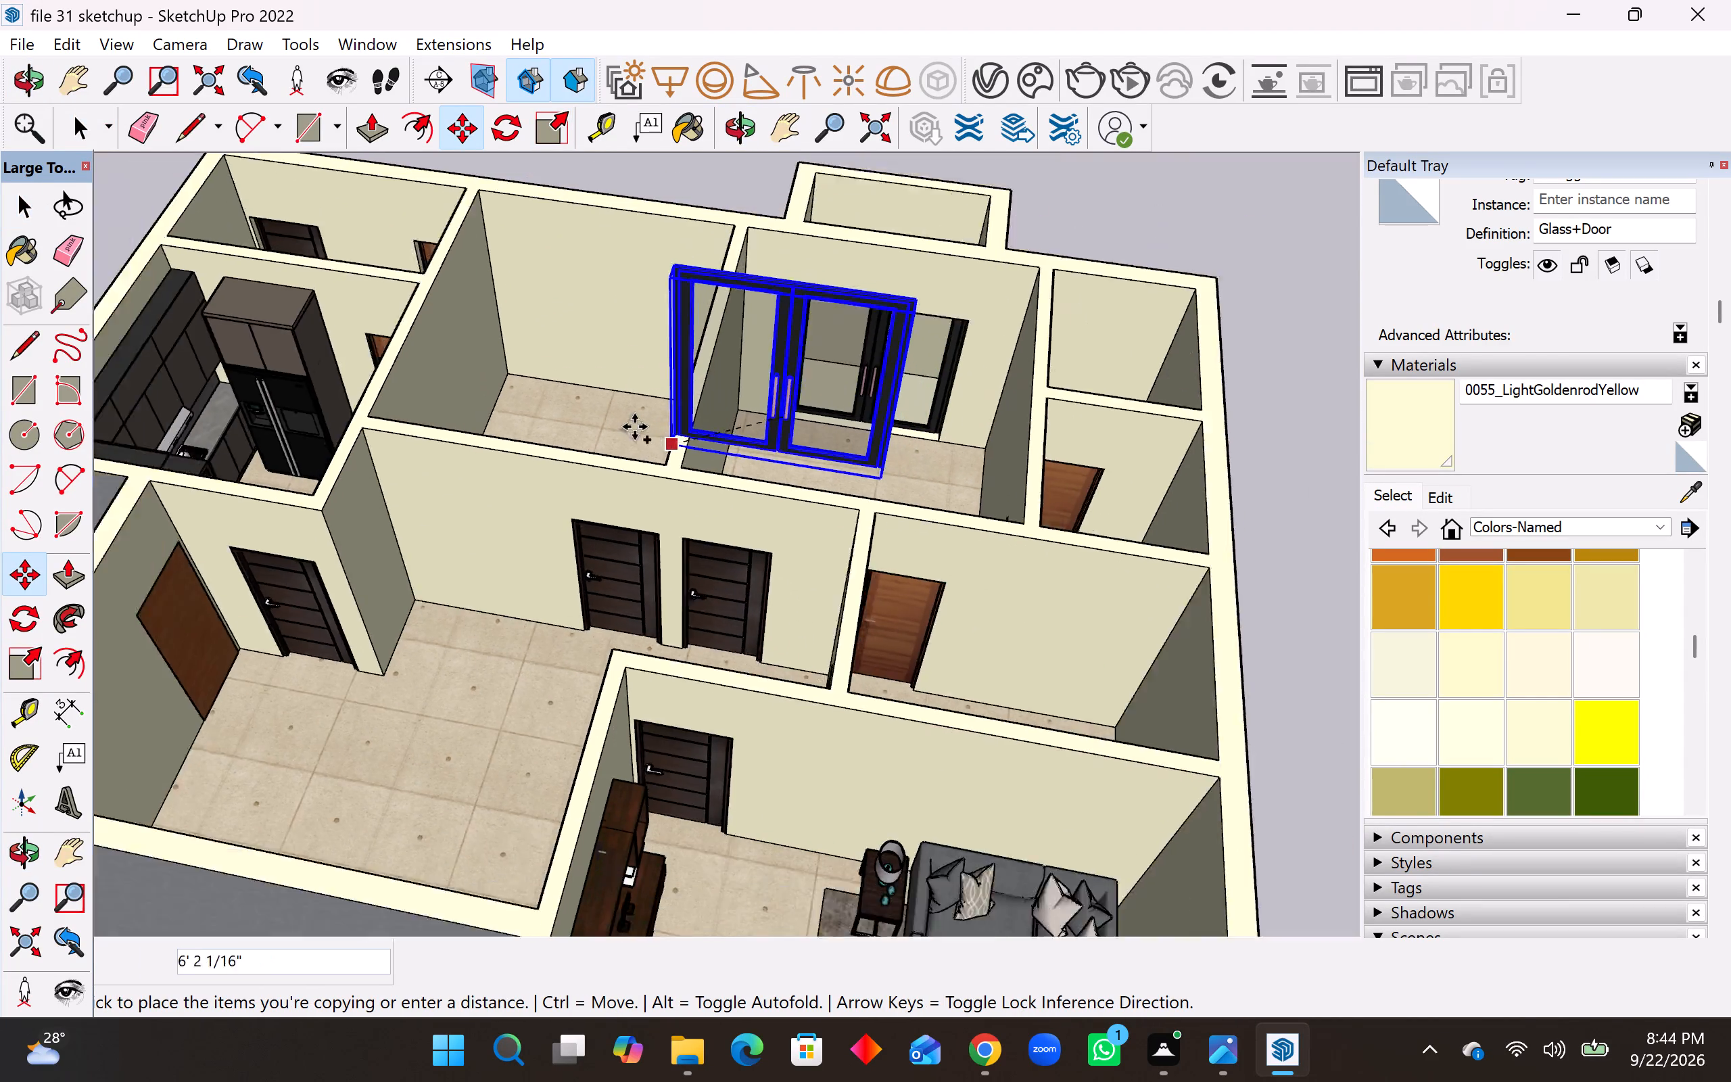
{"action": "scroll", "coordinate": [634, 427], "scroll_direction": "down", "scroll_amount": 10}
{"action": "left_click", "coordinate": [1183, 511]}
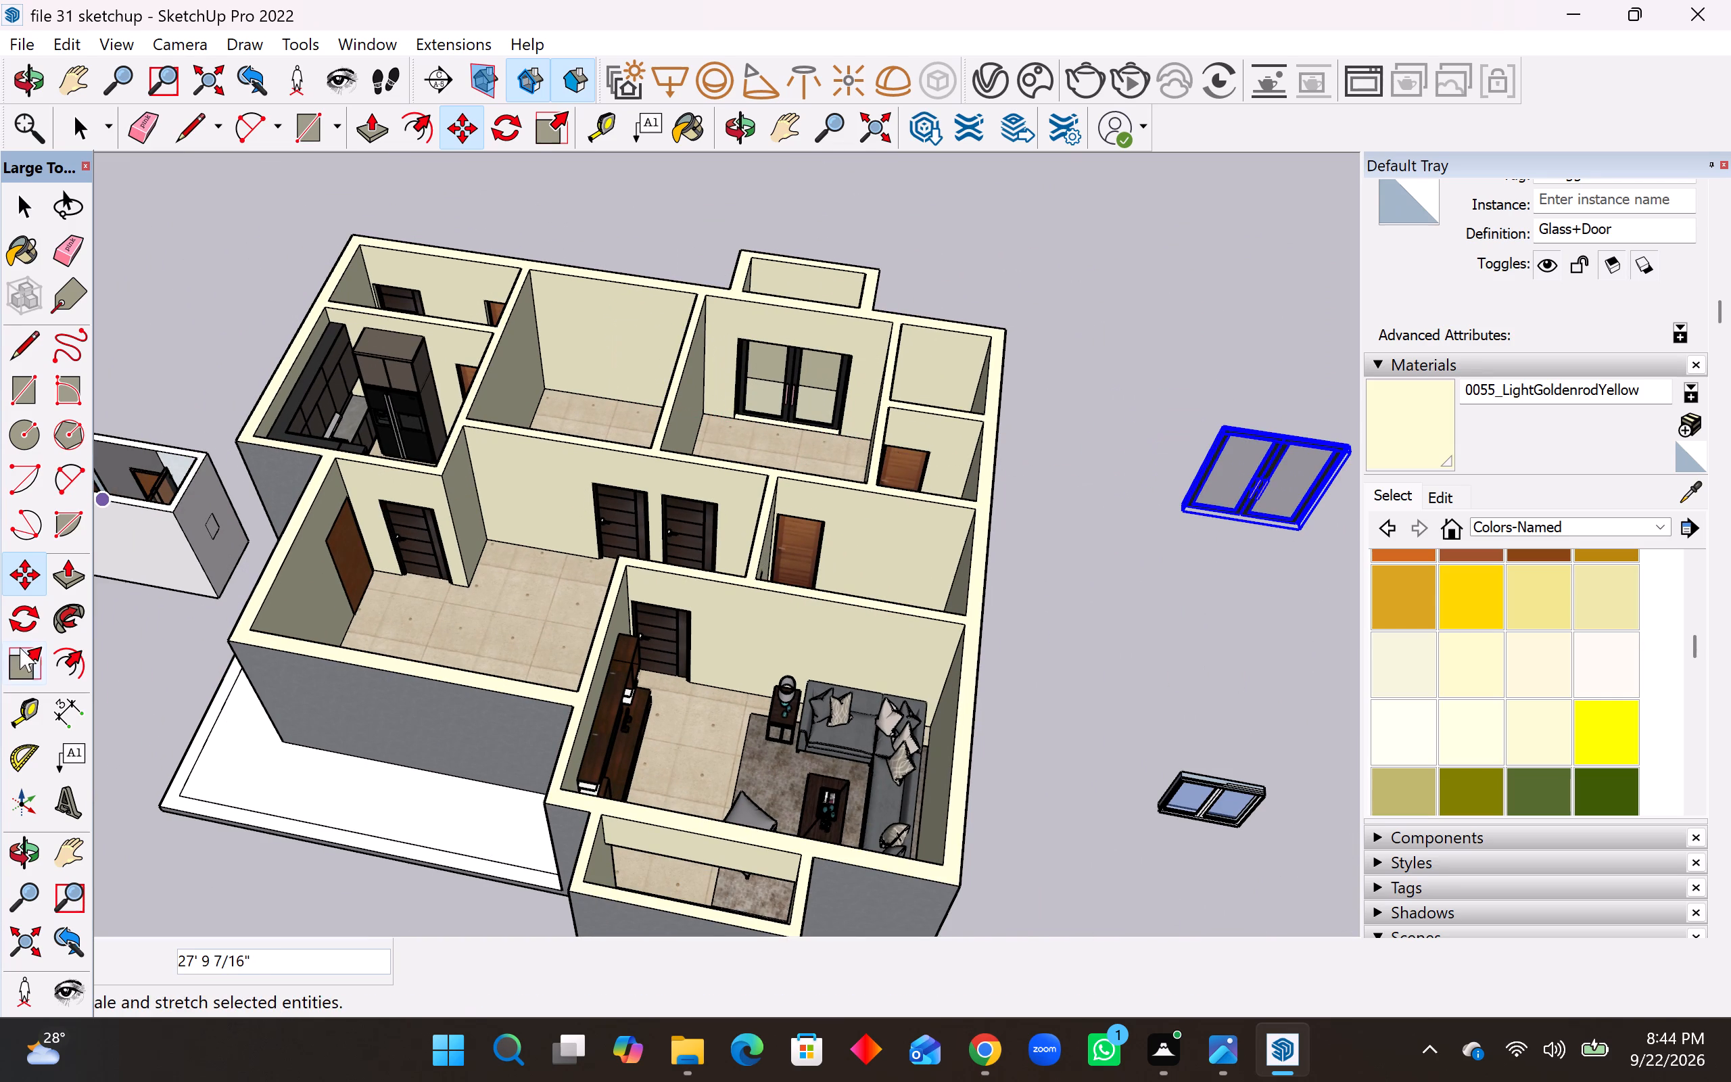
Rotate the copied glass door 180 degrees in the open space outside the house.
{"action": "left_click", "coordinate": [17, 616]}
{"action": "scroll", "coordinate": [855, 640], "scroll_direction": "down", "scroll_amount": 8}
{"action": "scroll", "coordinate": [1246, 621], "scroll_direction": "up", "scroll_amount": 2}
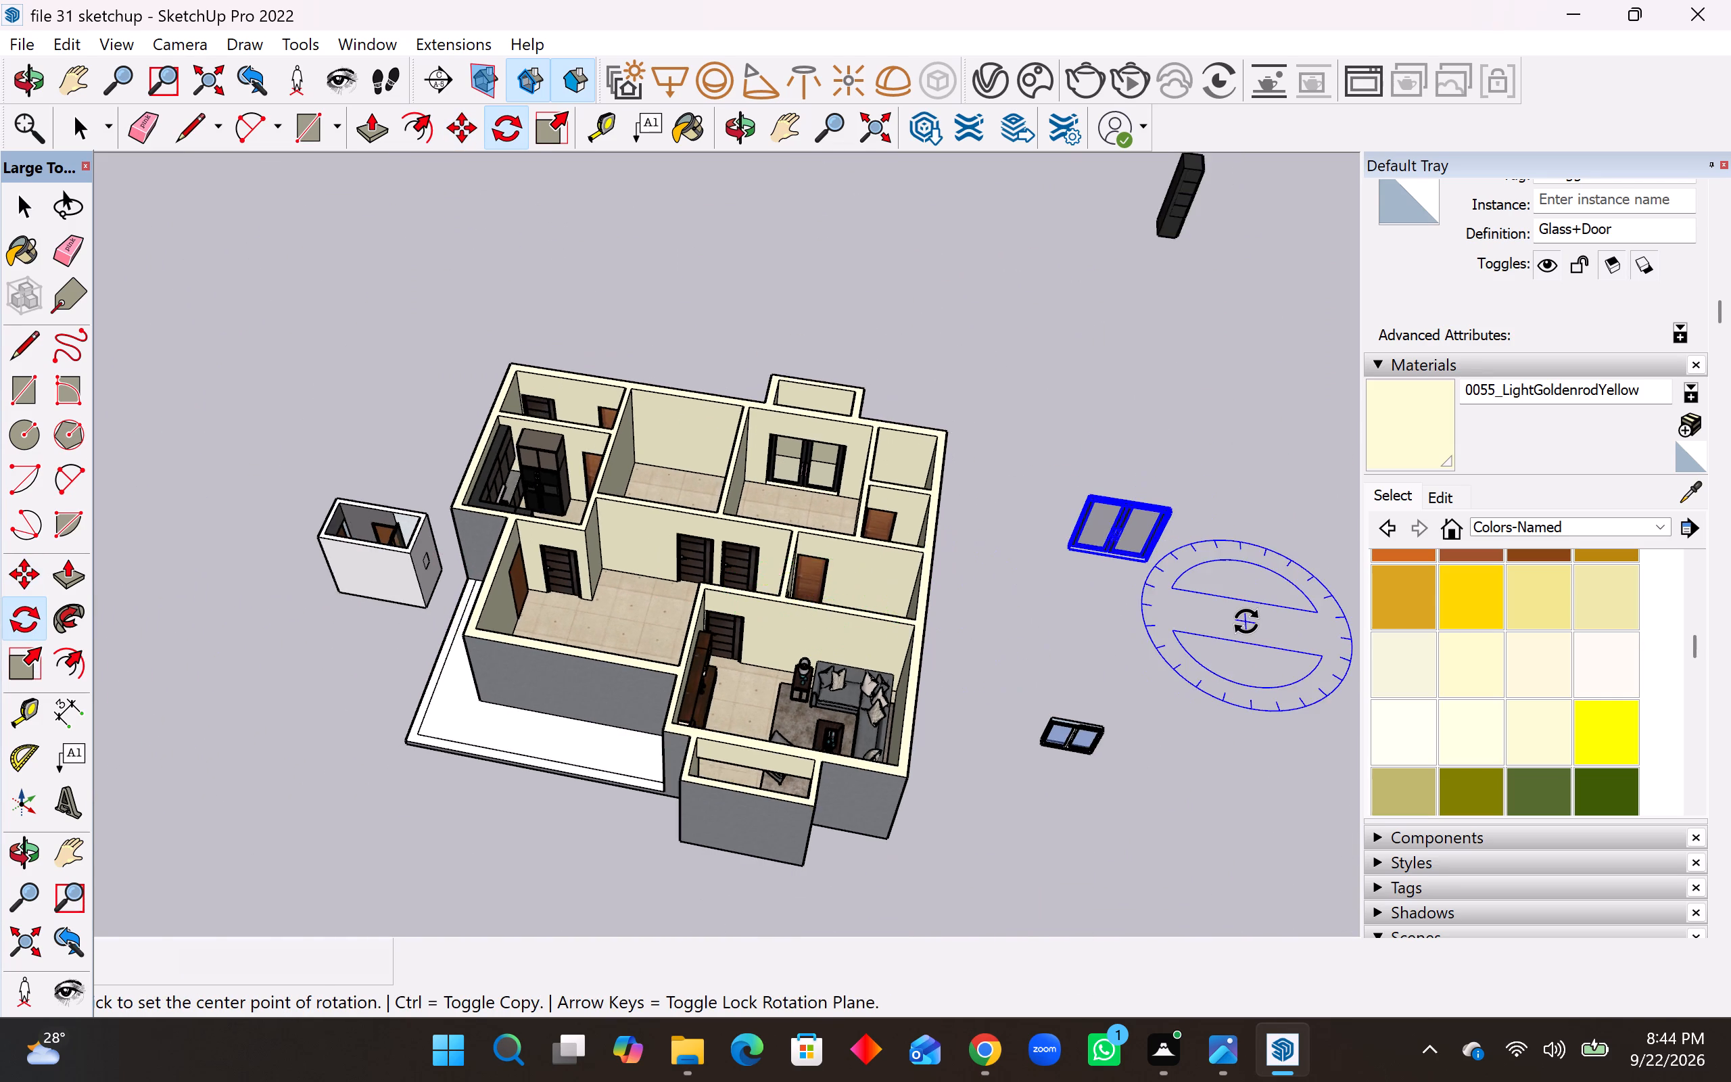
{"action": "scroll", "coordinate": [1246, 621], "scroll_direction": "up", "scroll_amount": 7}
{"action": "left_click", "coordinate": [1114, 621]}
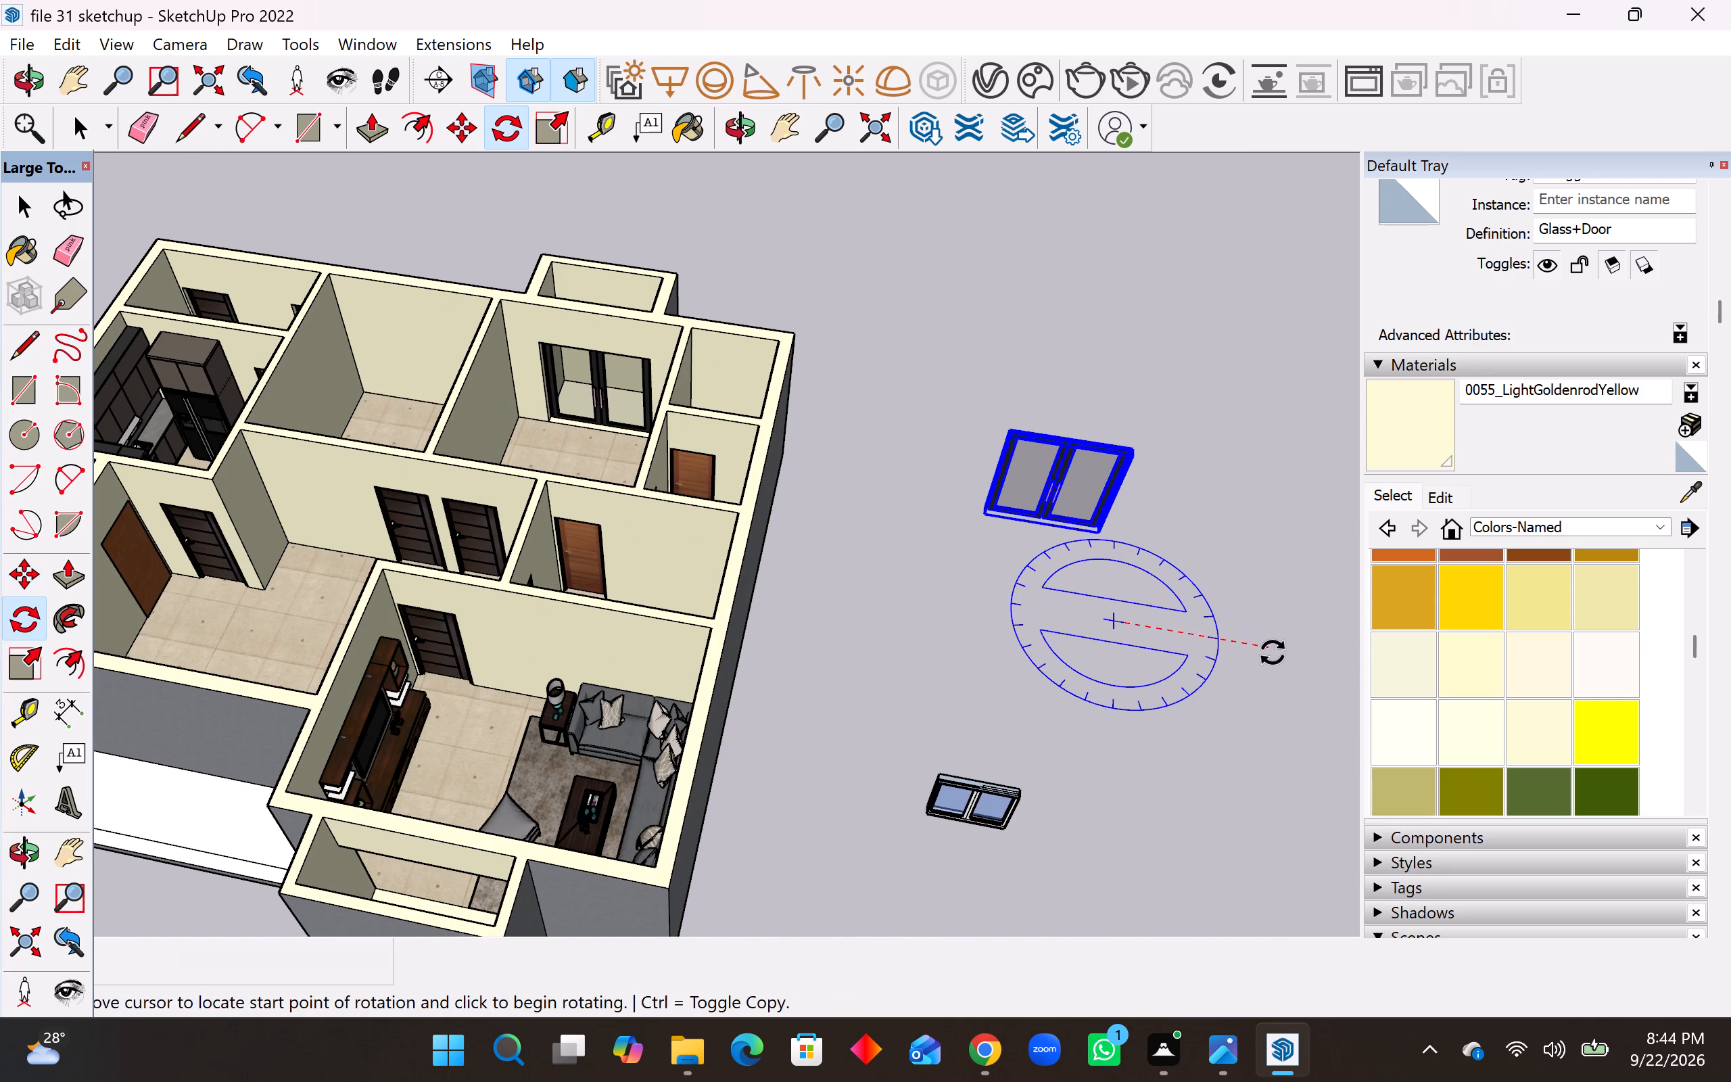
{"action": "left_click", "coordinate": [1273, 653]}
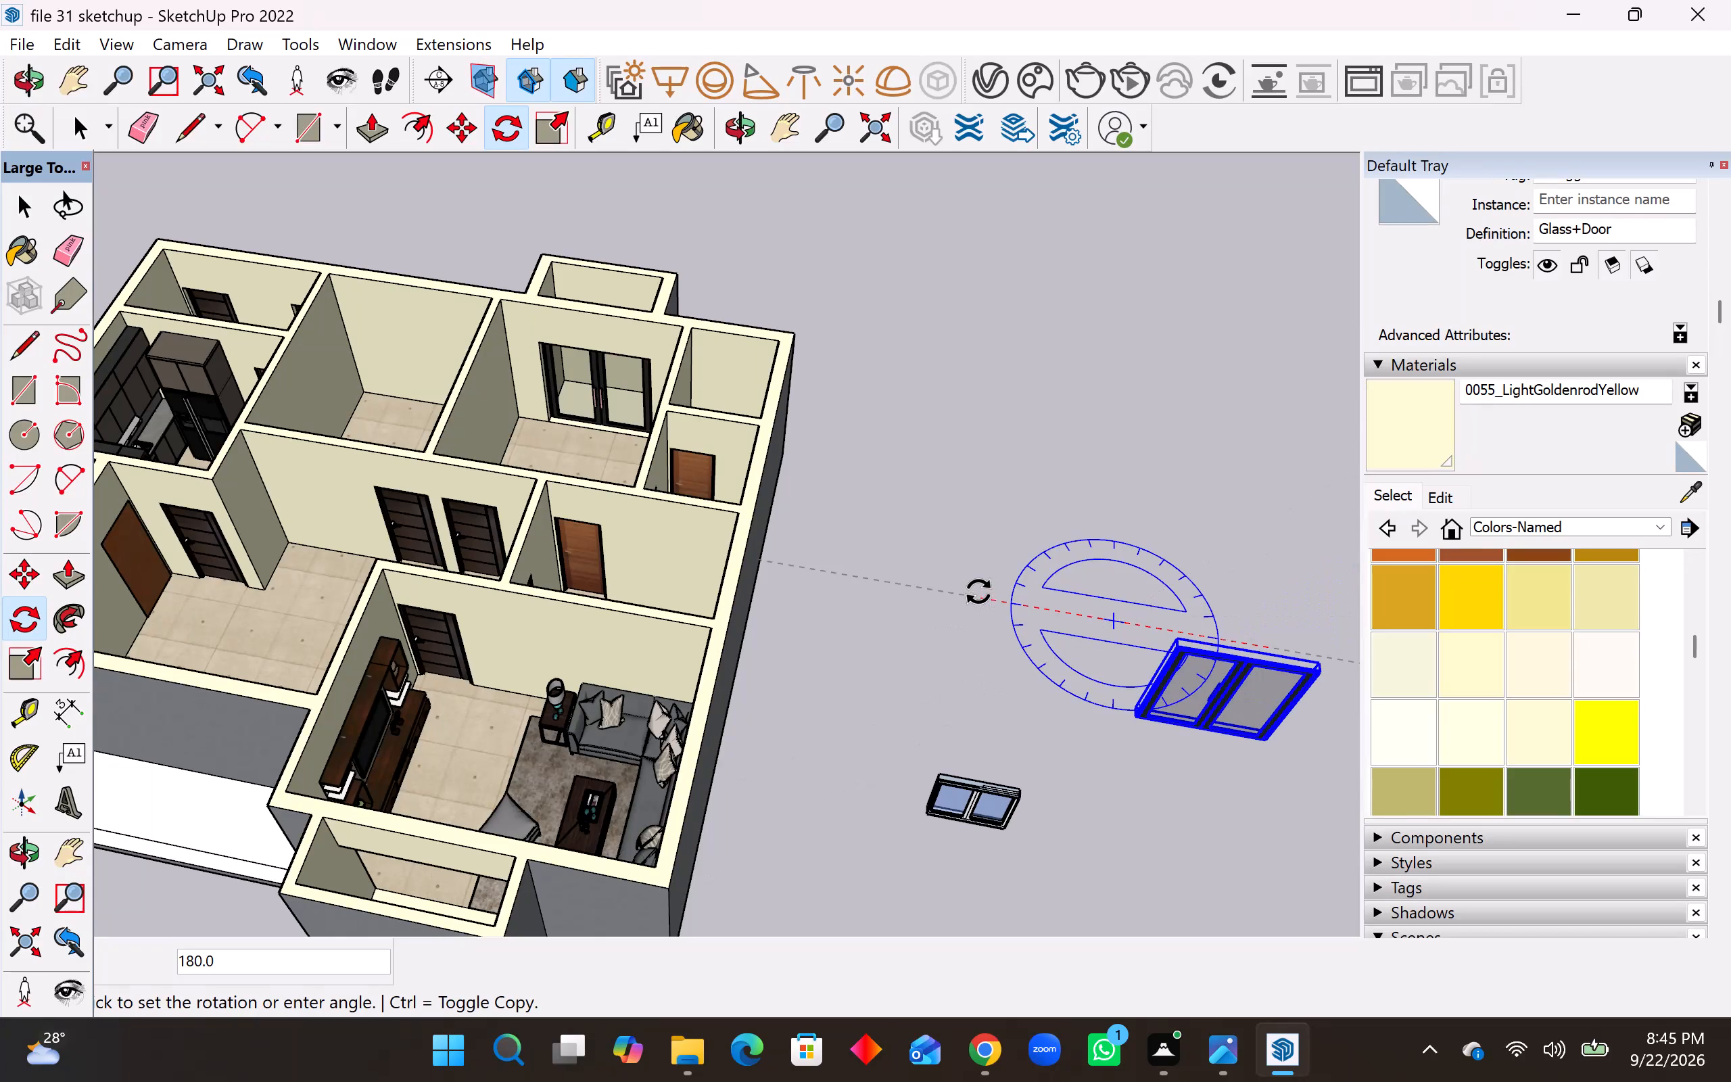
{"action": "left_click", "coordinate": [978, 592]}
Move the rotated glass door by its bottom corner to the floor-level corner of the living room's bay opening, about 40' 10" away.
{"action": "middle_click_drag", "start_coordinate": [964, 682], "coordinate": [1544, 794]}
{"action": "middle_click_drag", "start_coordinate": [928, 599], "coordinate": [1560, 507]}
{"action": "middle_click_drag", "start_coordinate": [776, 544], "coordinate": [1367, 551]}
{"action": "scroll", "coordinate": [553, 586], "scroll_direction": "down", "scroll_amount": 4}
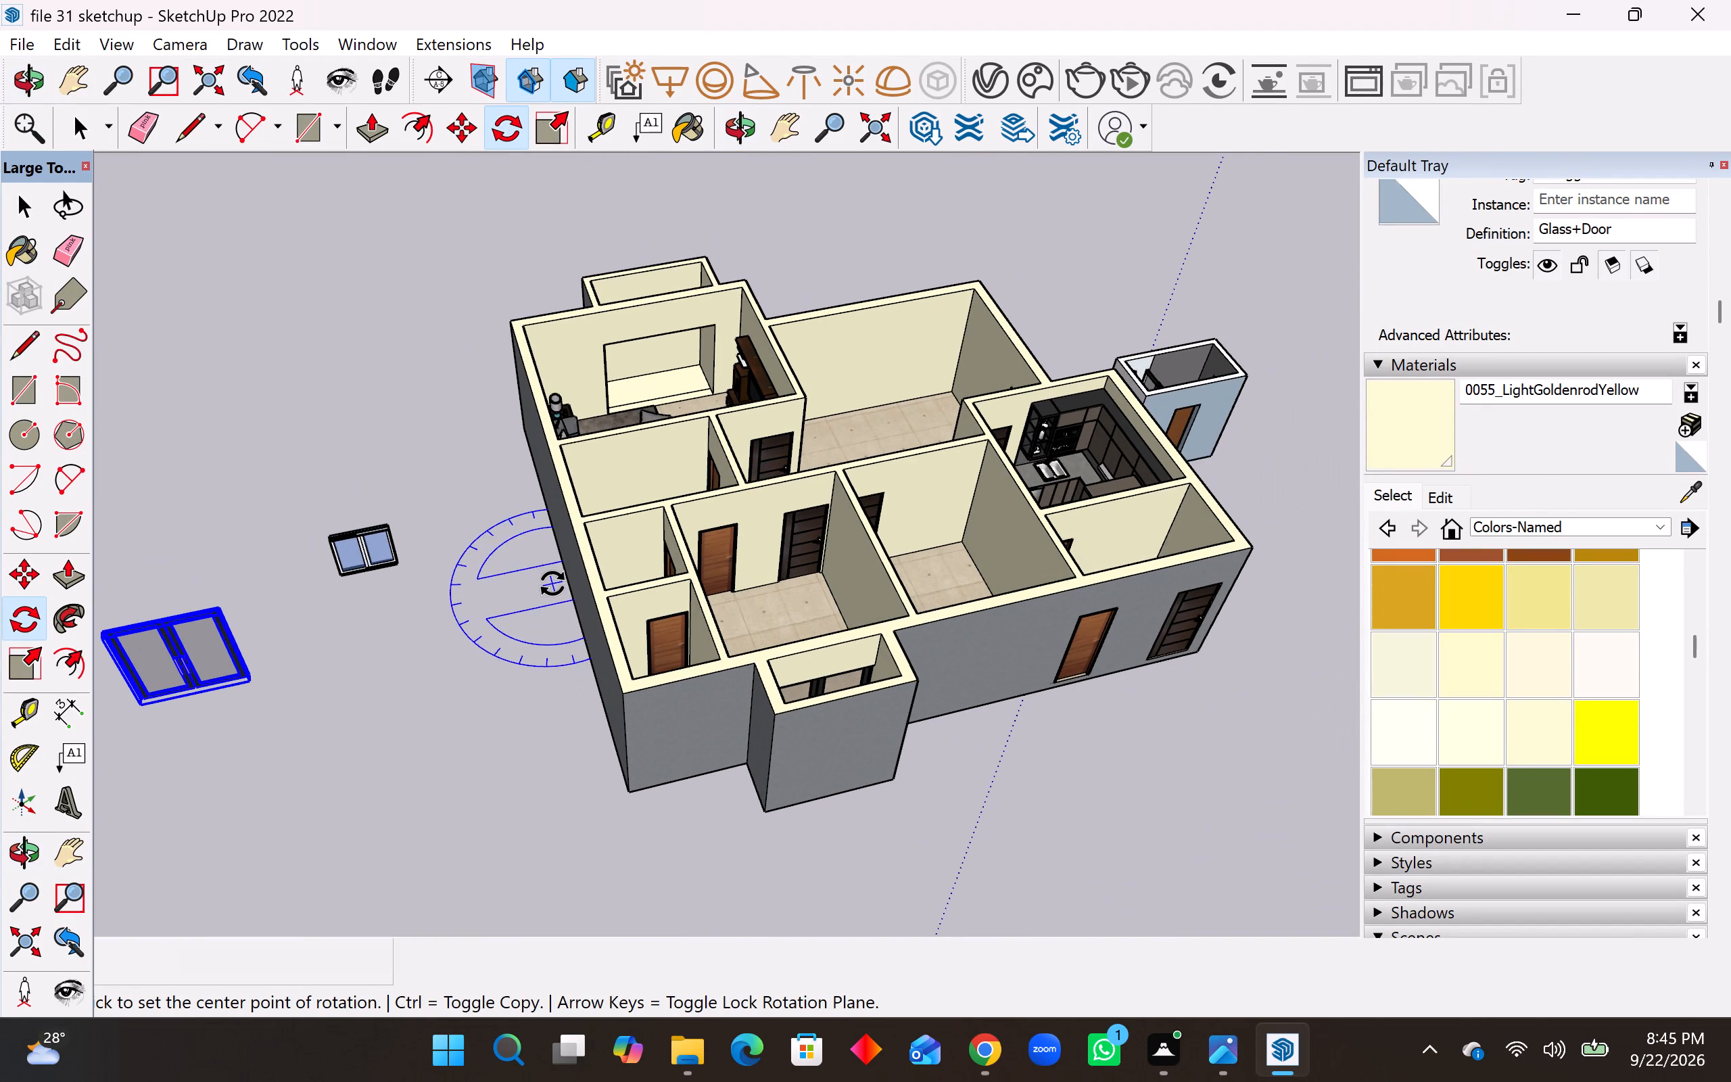
{"action": "key", "text": "m"}
{"action": "scroll", "coordinate": [112, 641], "scroll_direction": "up", "scroll_amount": 12}
{"action": "left_click", "coordinate": [306, 682]}
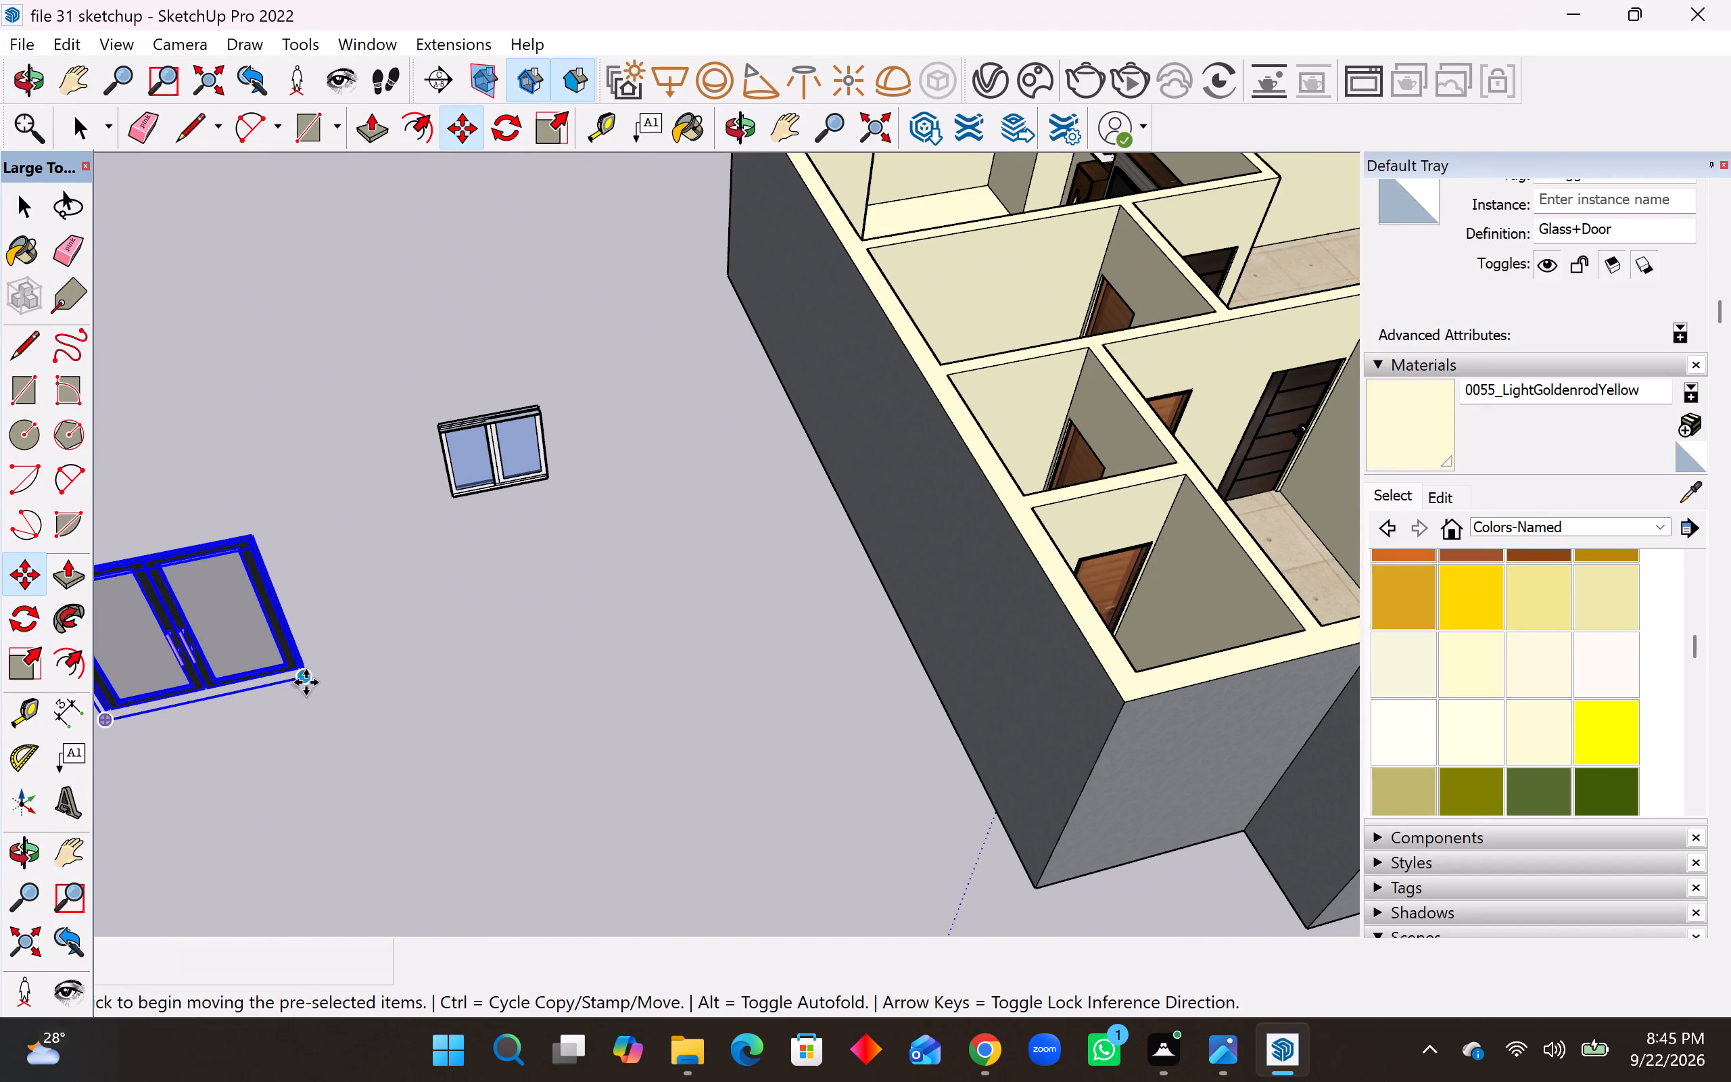
{"action": "scroll", "coordinate": [340, 758], "scroll_direction": "down", "scroll_amount": 20}
{"action": "scroll", "coordinate": [340, 758], "scroll_direction": "down", "scroll_amount": 2}
{"action": "scroll", "coordinate": [565, 493], "scroll_direction": "up", "scroll_amount": 5}
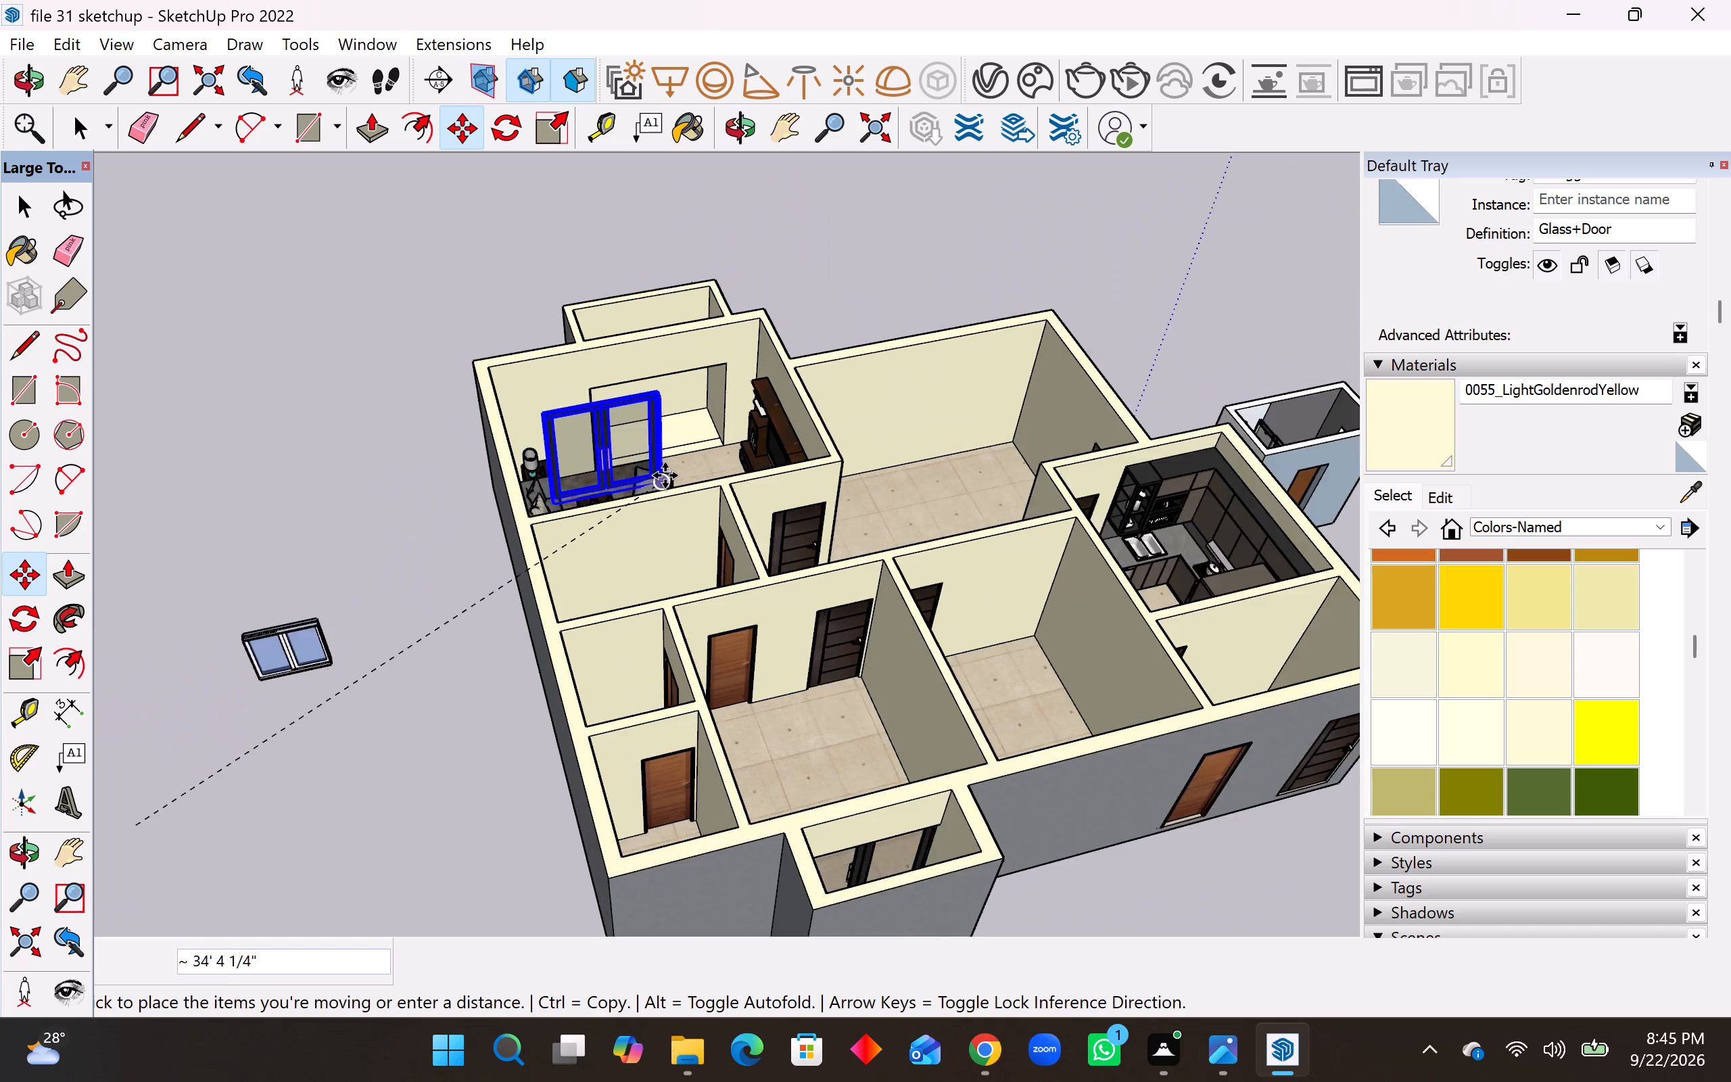
{"action": "scroll", "coordinate": [665, 475], "scroll_direction": "up", "scroll_amount": 3}
{"action": "middle_click_drag", "start_coordinate": [726, 428], "coordinate": [716, 547]}
{"action": "scroll", "coordinate": [787, 331], "scroll_direction": "up", "scroll_amount": 15}
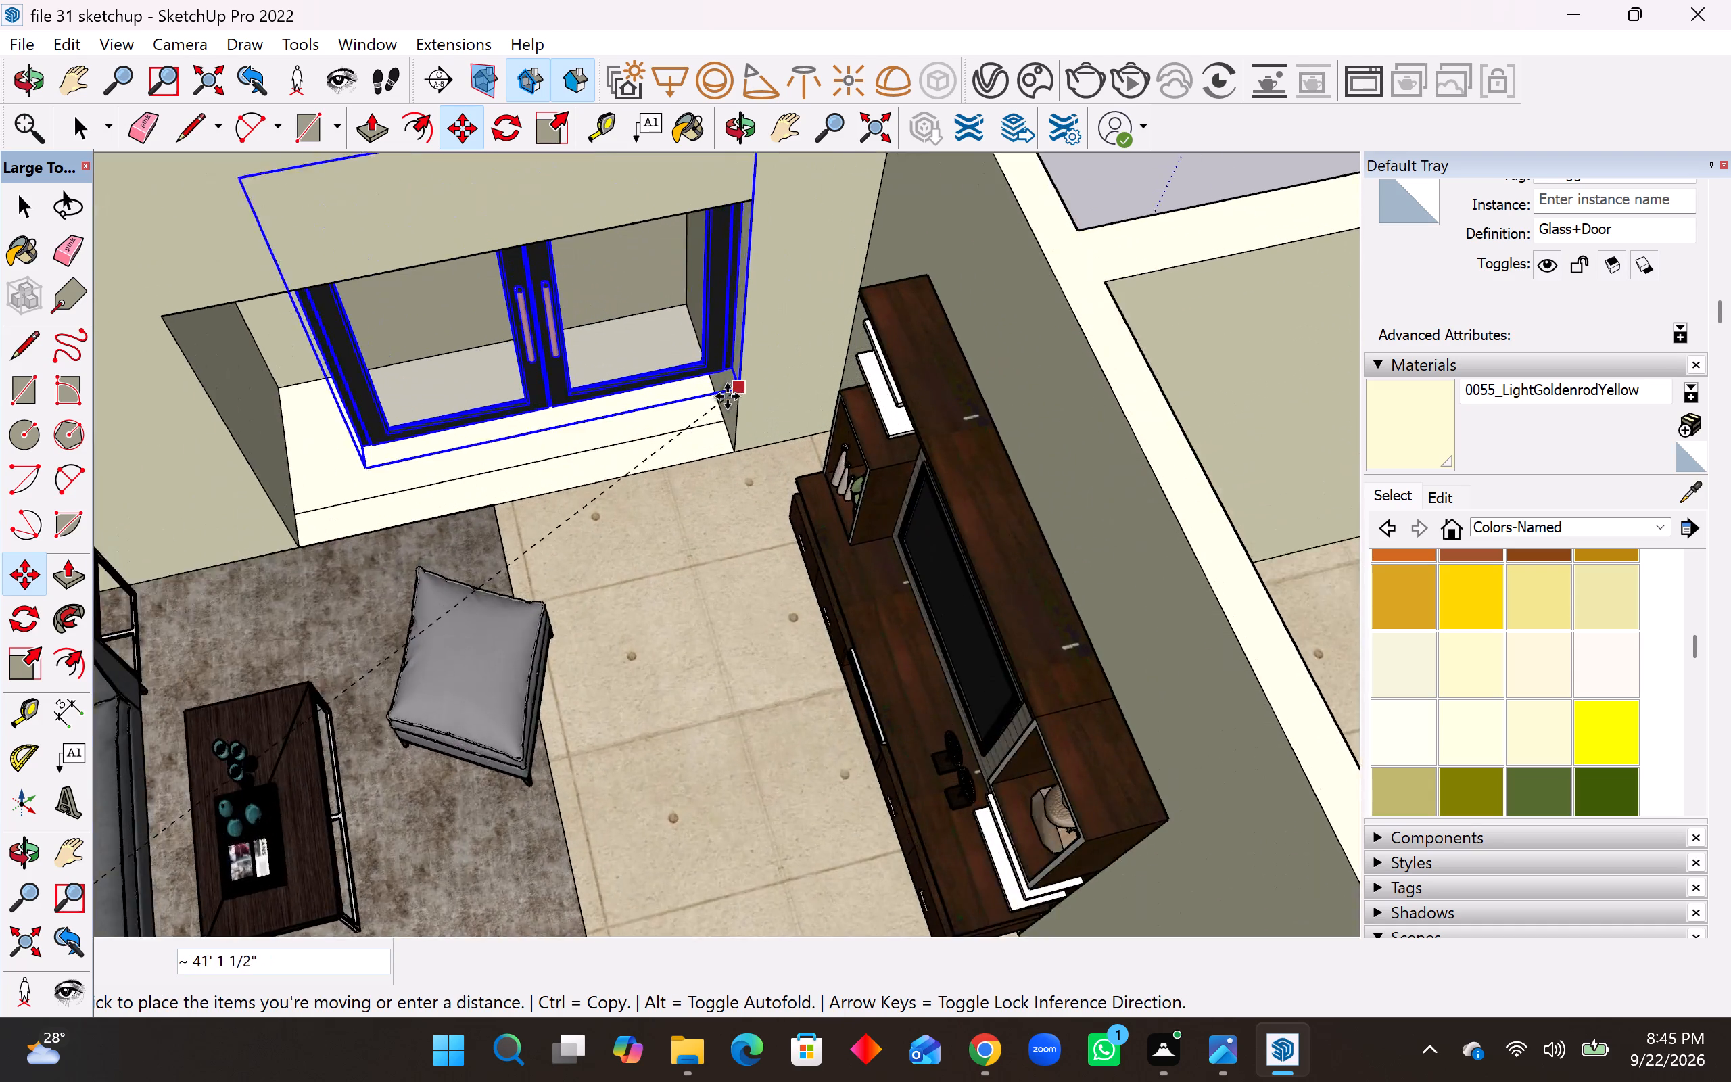
{"action": "scroll", "coordinate": [727, 396], "scroll_direction": "up", "scroll_amount": 2}
{"action": "left_click", "coordinate": [735, 469]}
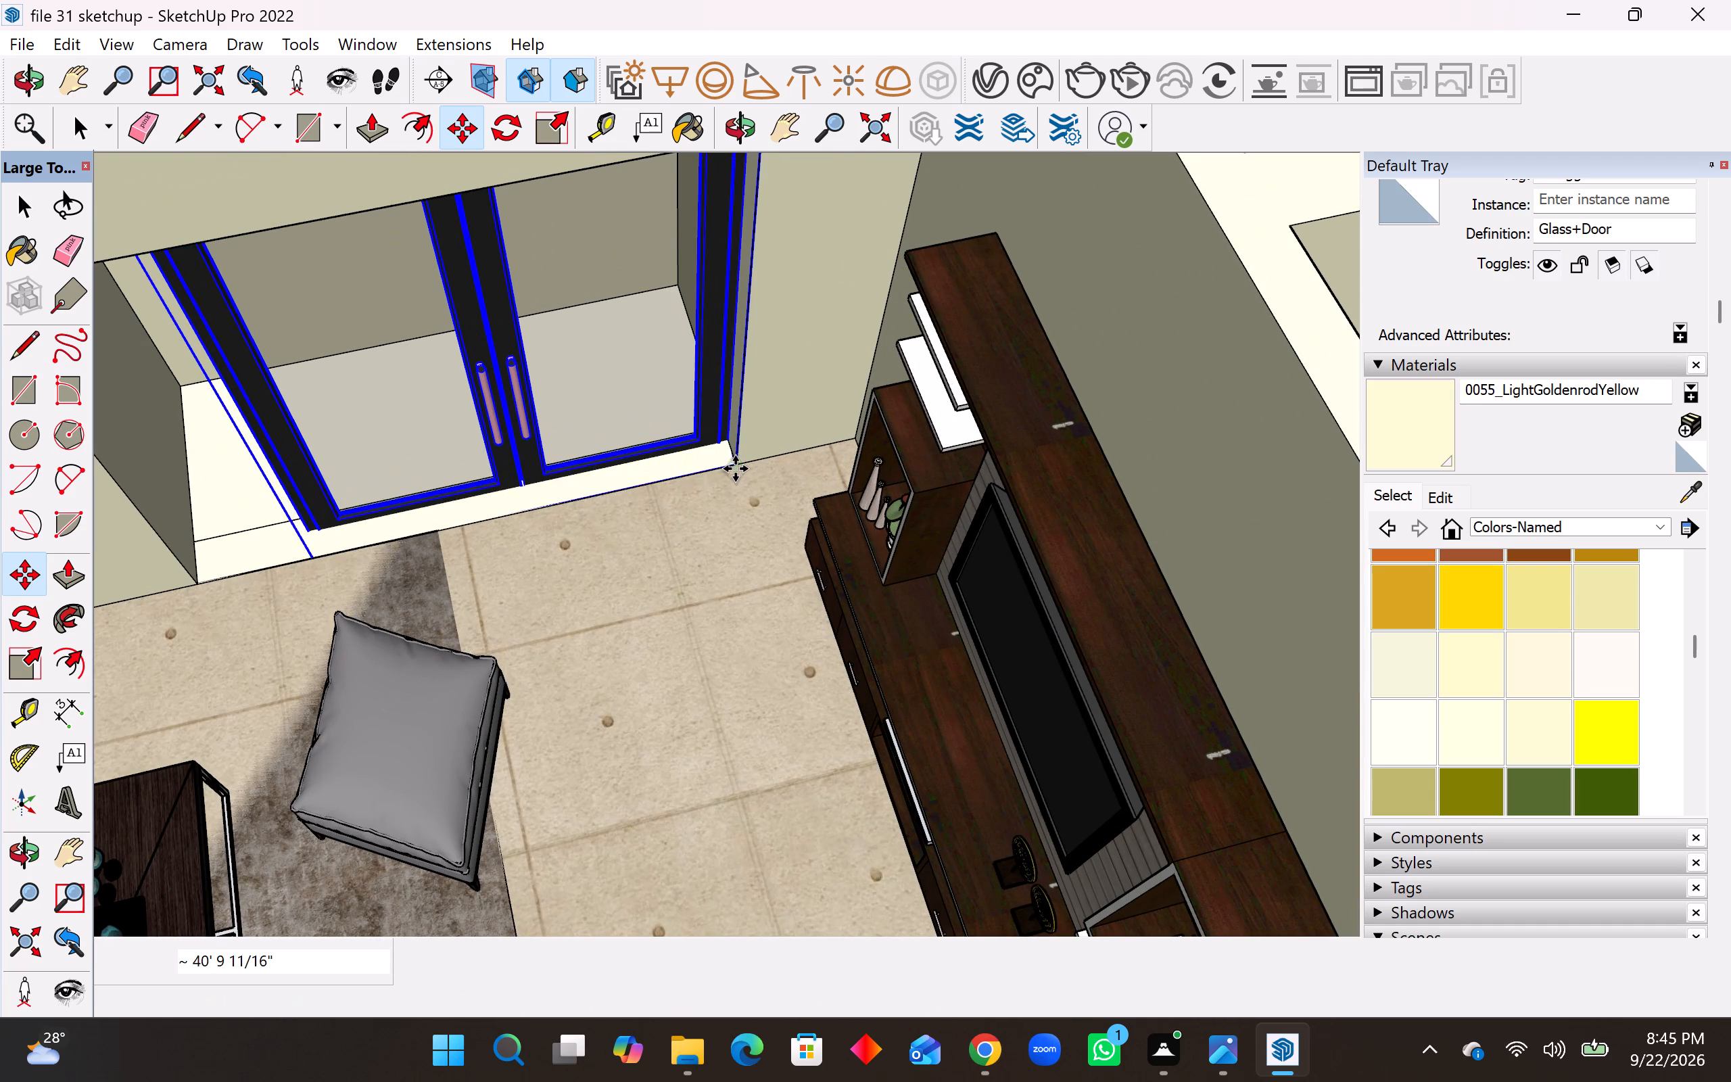
Scale the moved glass door's width by about 1.26 to reach the far side of the living room's bay opening.
{"action": "left_click", "coordinate": [18, 670]}
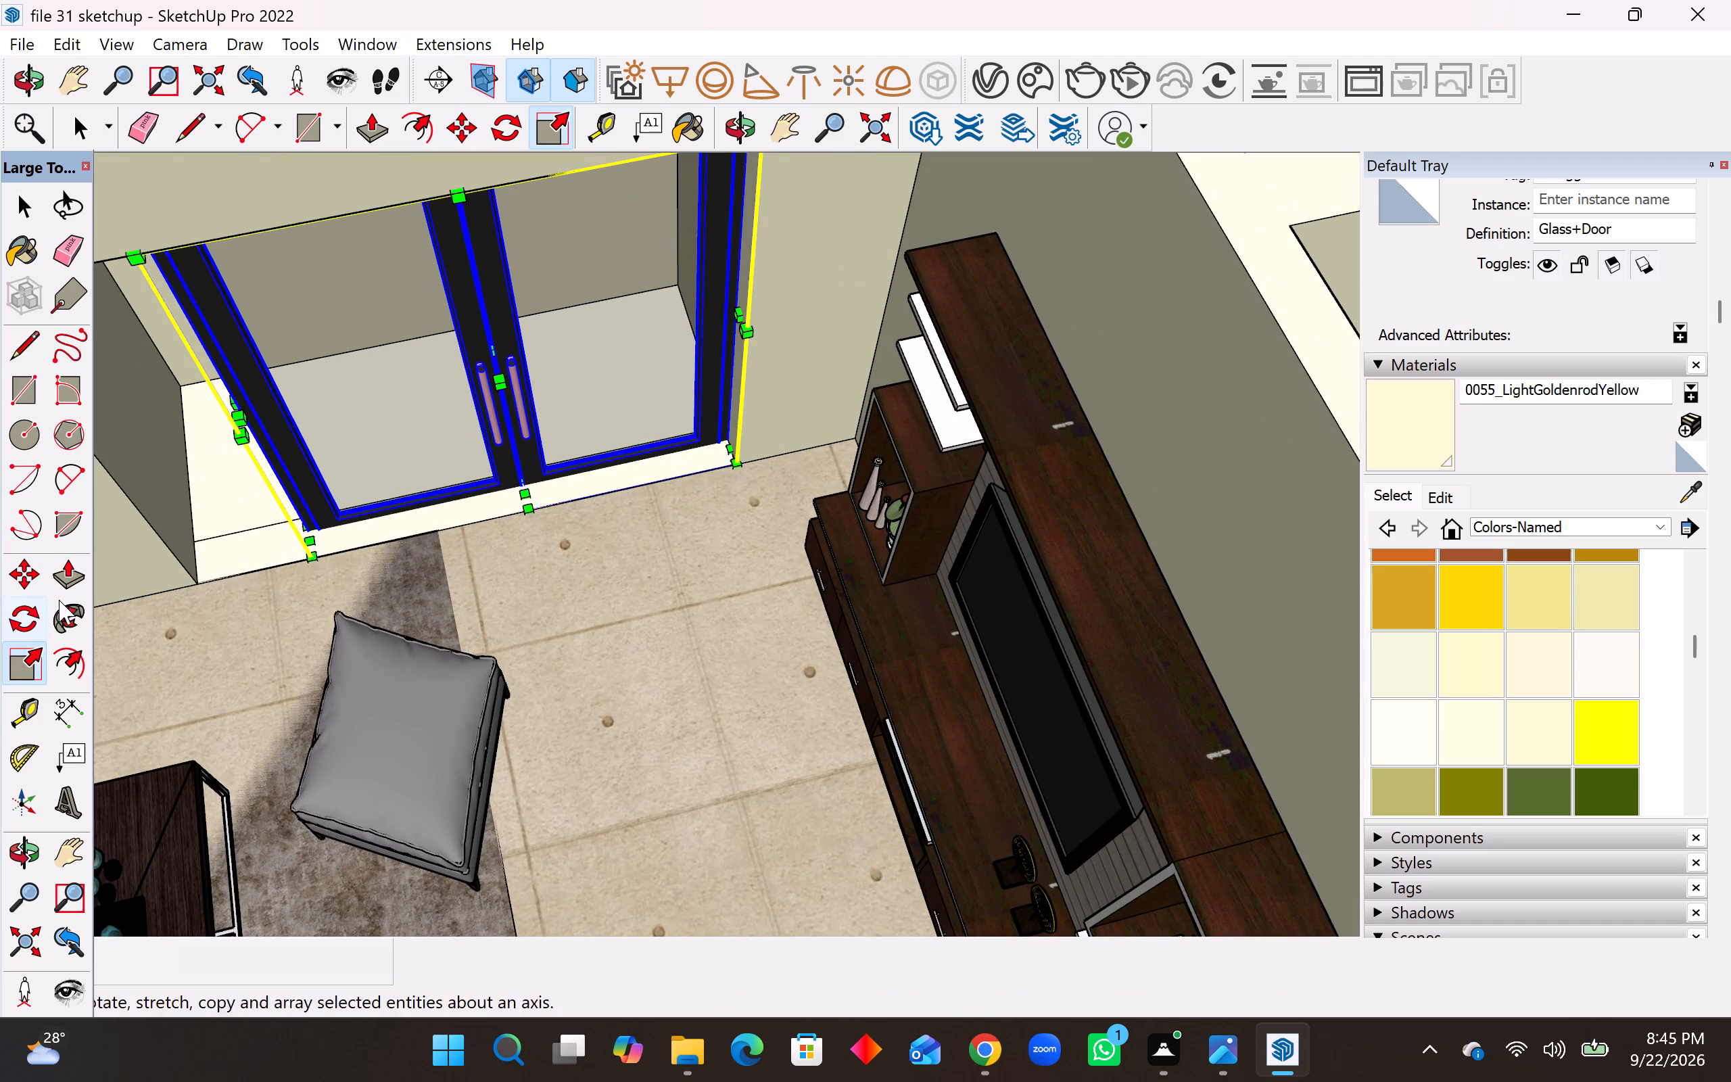
{"action": "middle_click_drag", "start_coordinate": [229, 420], "coordinate": [331, 386]}
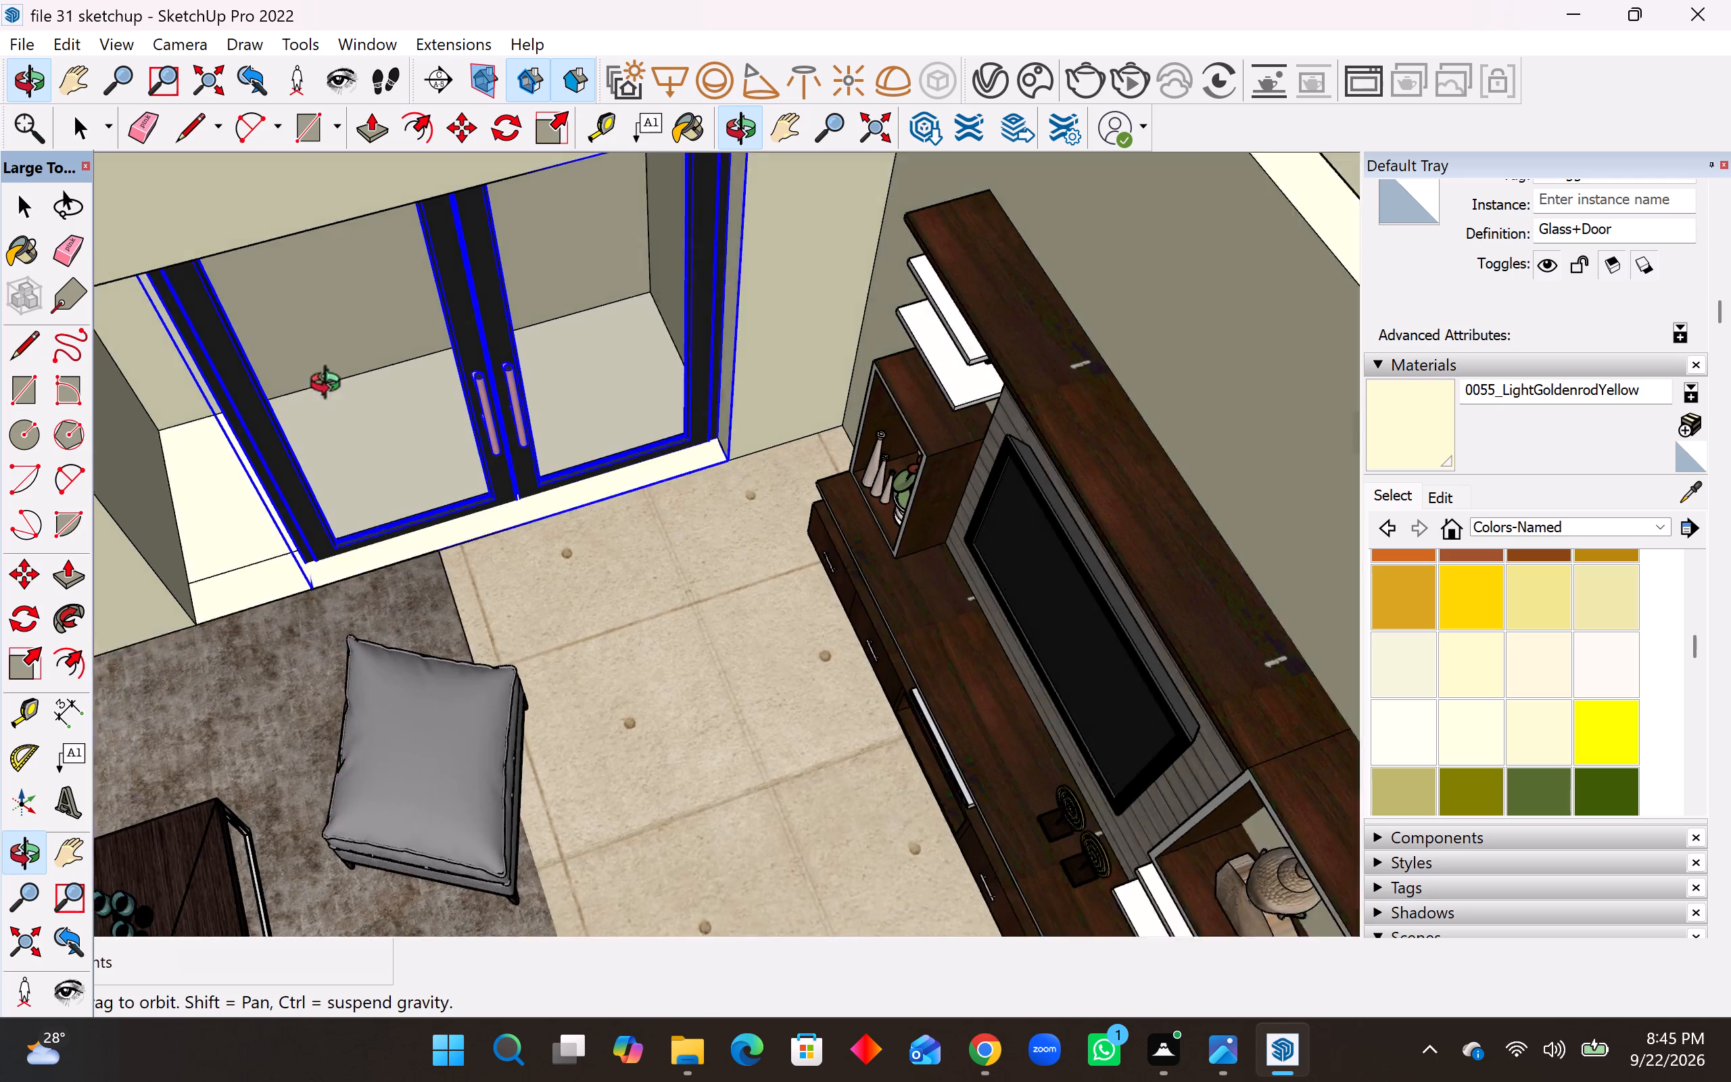
{"action": "middle_click_drag", "start_coordinate": [331, 386], "coordinate": [408, 373]}
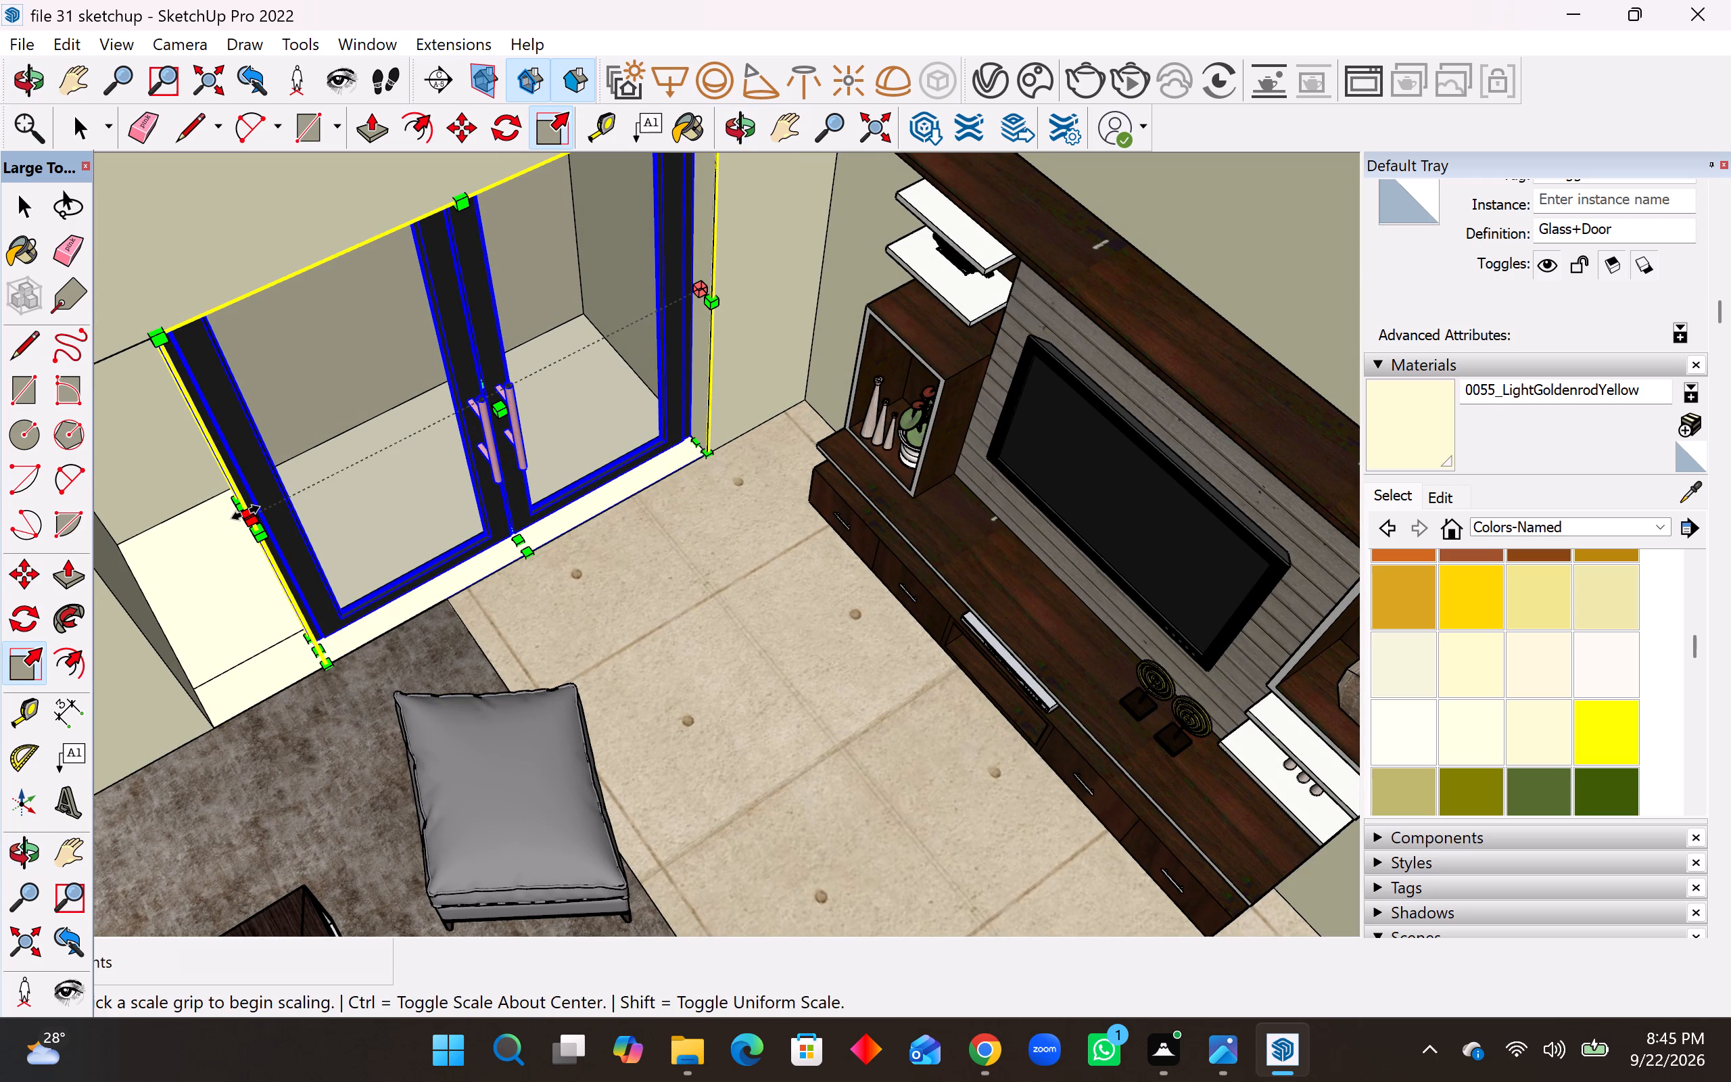
{"action": "left_click", "coordinate": [245, 513]}
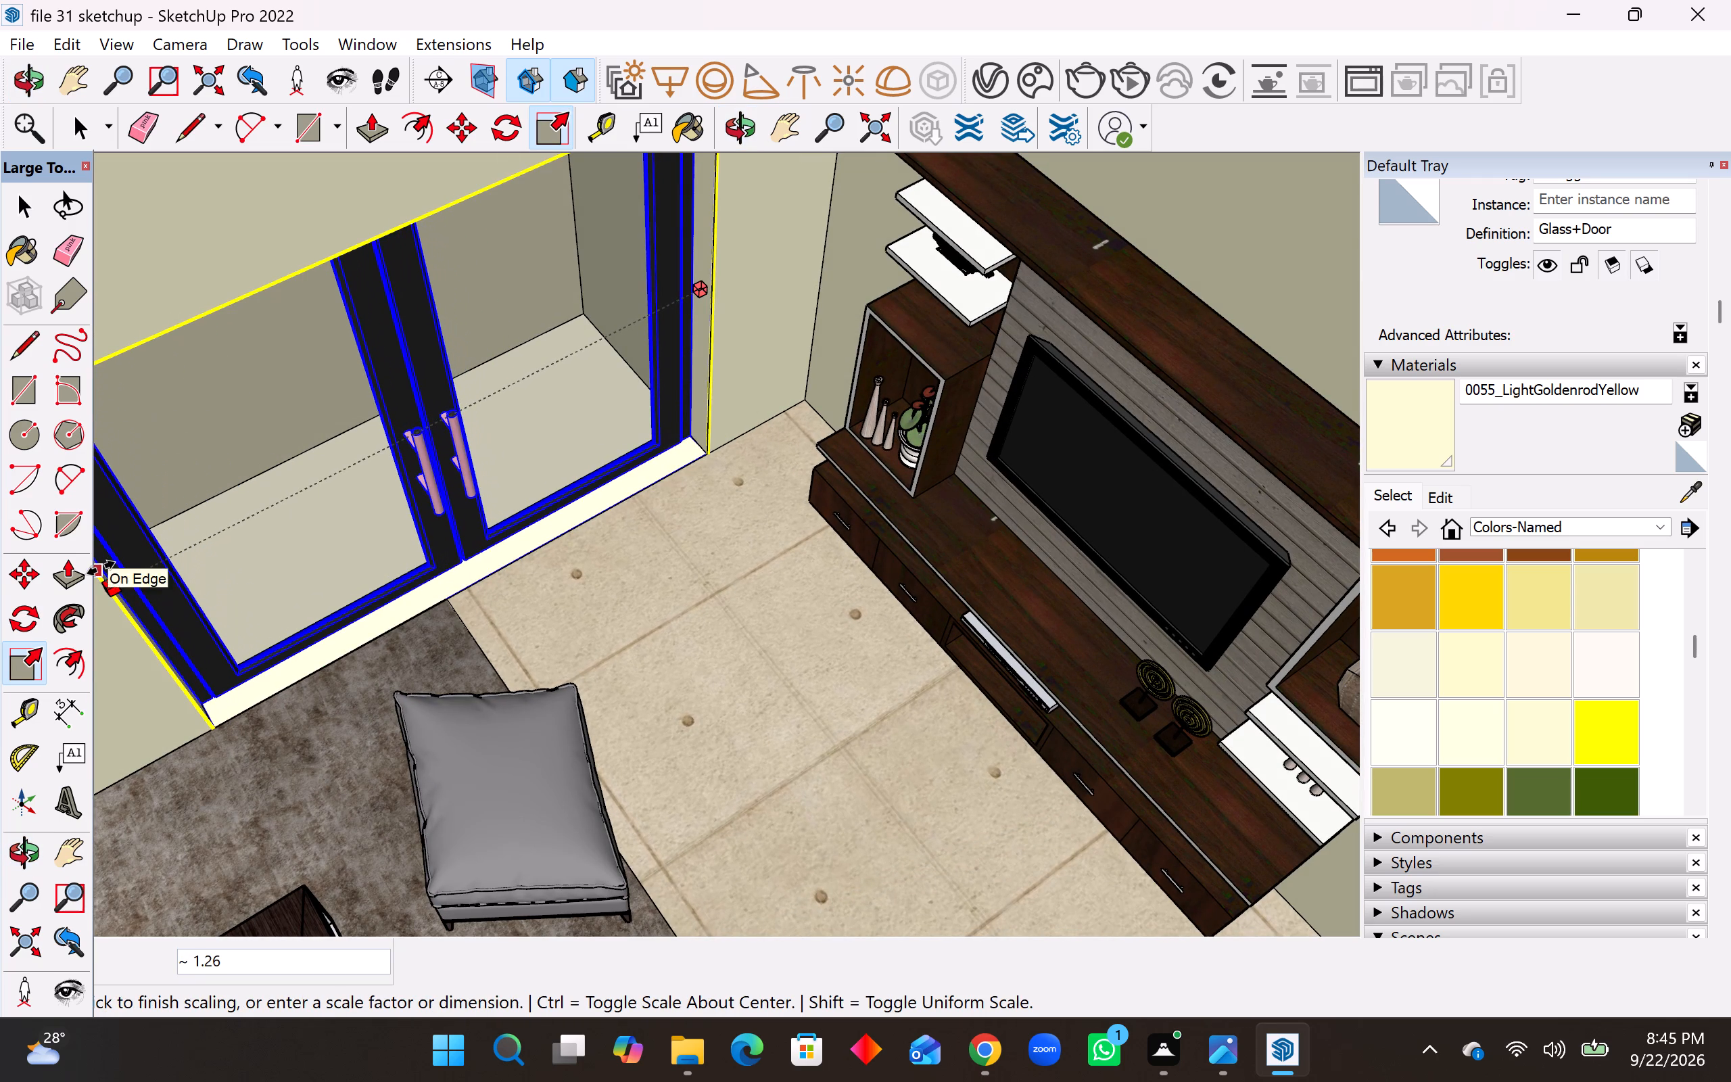
{"action": "left_click", "coordinate": [101, 568]}
{"action": "scroll", "coordinate": [287, 595], "scroll_direction": "down", "scroll_amount": 20}
{"action": "scroll", "coordinate": [287, 595], "scroll_direction": "down", "scroll_amount": 2}
{"action": "left_click", "coordinate": [571, 315]}
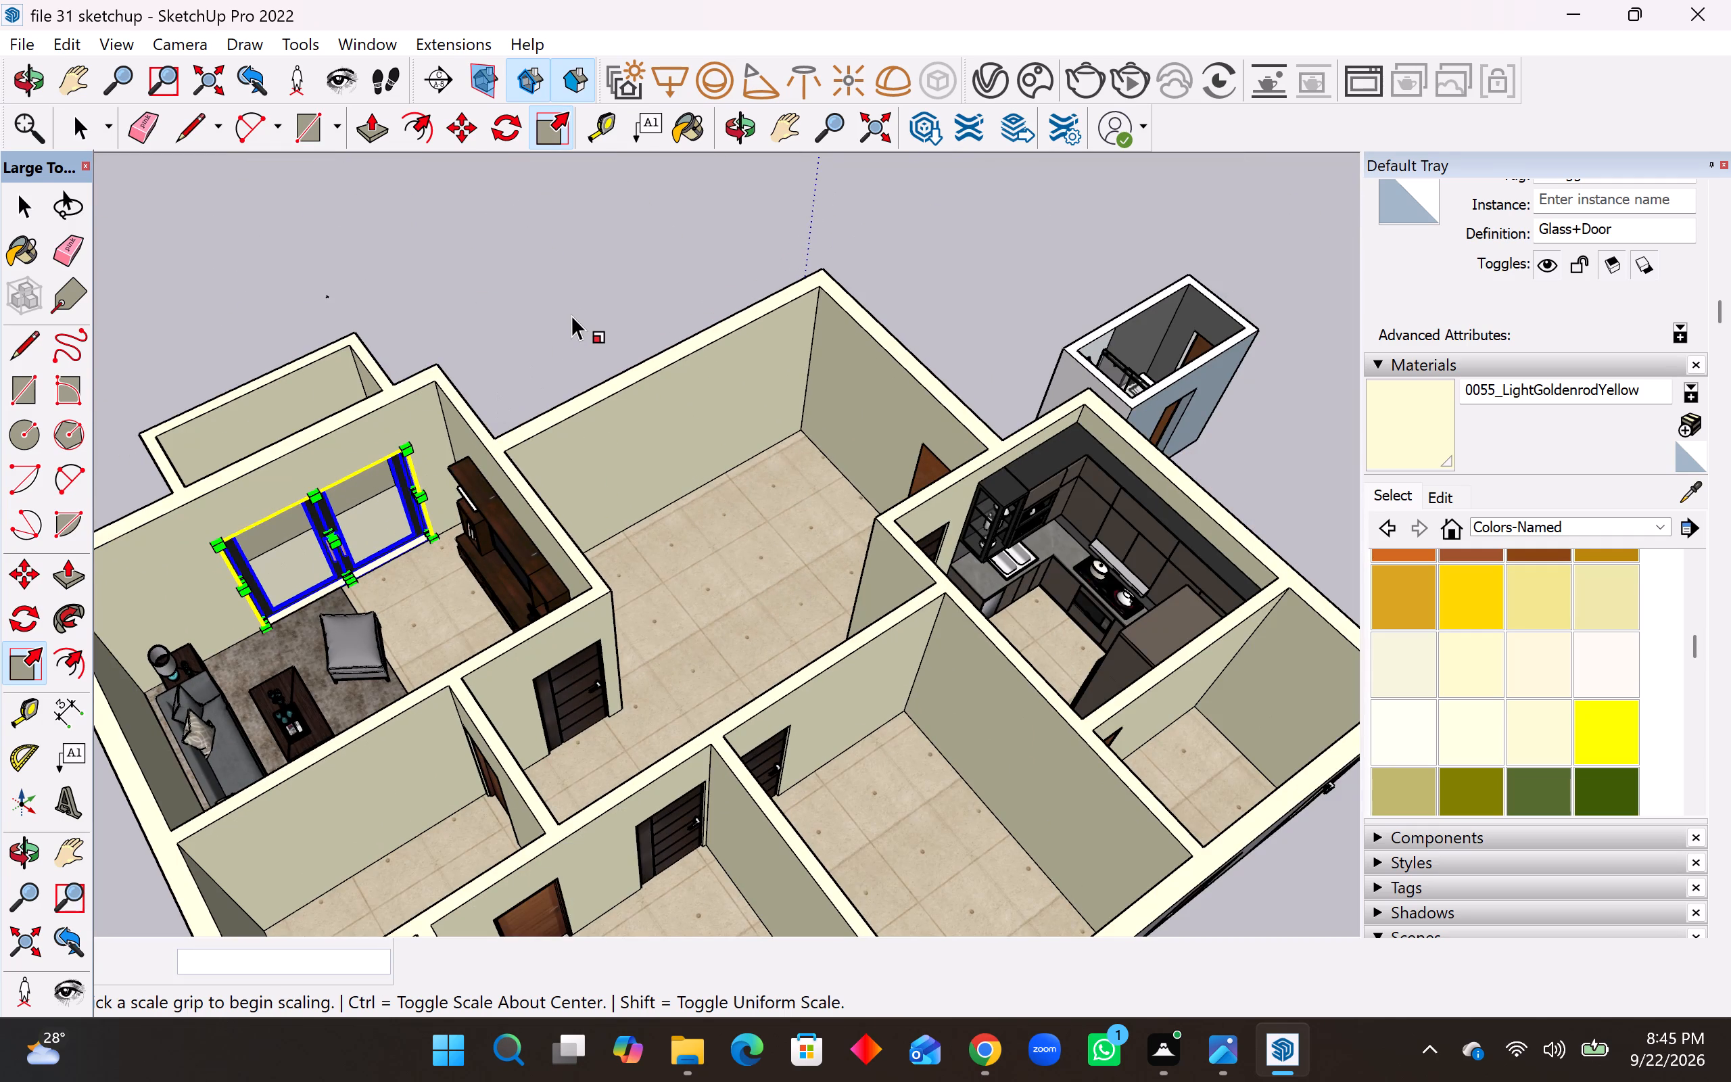
{"action": "key", "text": "space"}
Import the Bed model from the Downloads folder.
{"action": "middle_click_drag", "start_coordinate": [556, 342], "coordinate": [473, 164]}
{"action": "scroll", "coordinate": [572, 478], "scroll_direction": "down", "scroll_amount": 4}
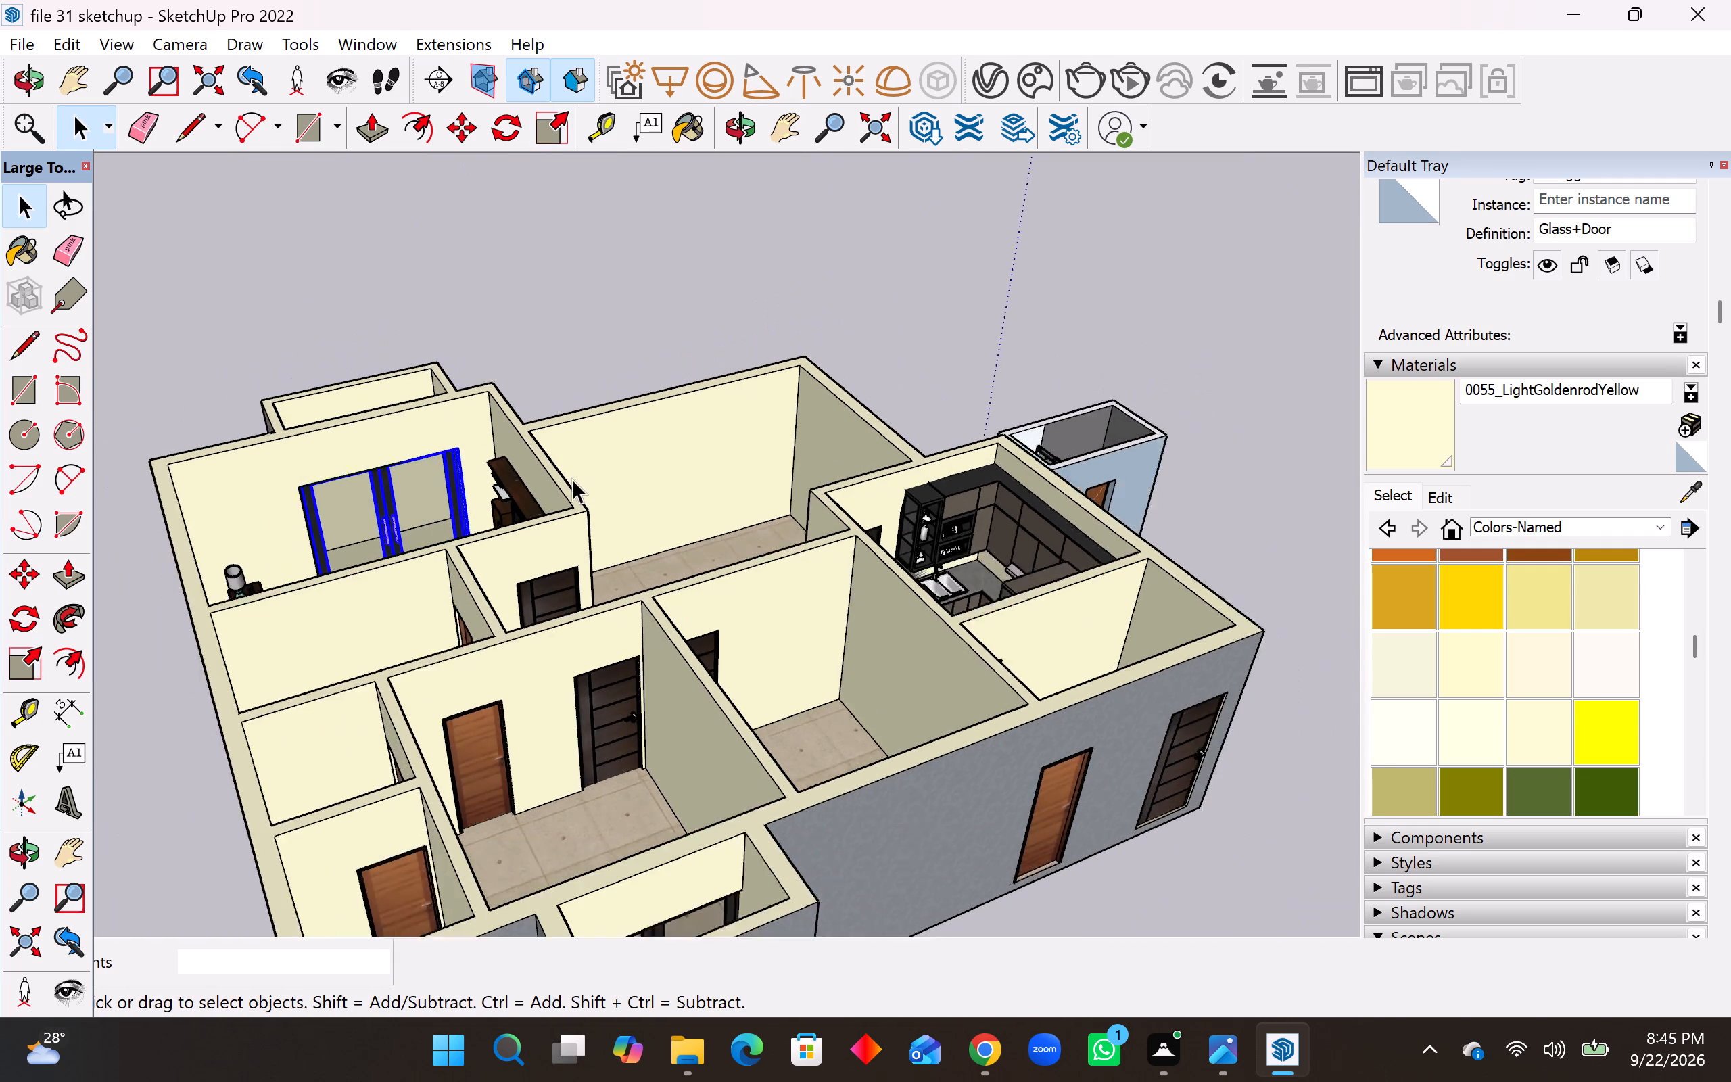
{"action": "scroll", "coordinate": [572, 479], "scroll_direction": "down", "scroll_amount": 7}
{"action": "middle_click_drag", "start_coordinate": [573, 509], "coordinate": [631, 676]}
{"action": "scroll", "coordinate": [640, 598], "scroll_direction": "down", "scroll_amount": 10}
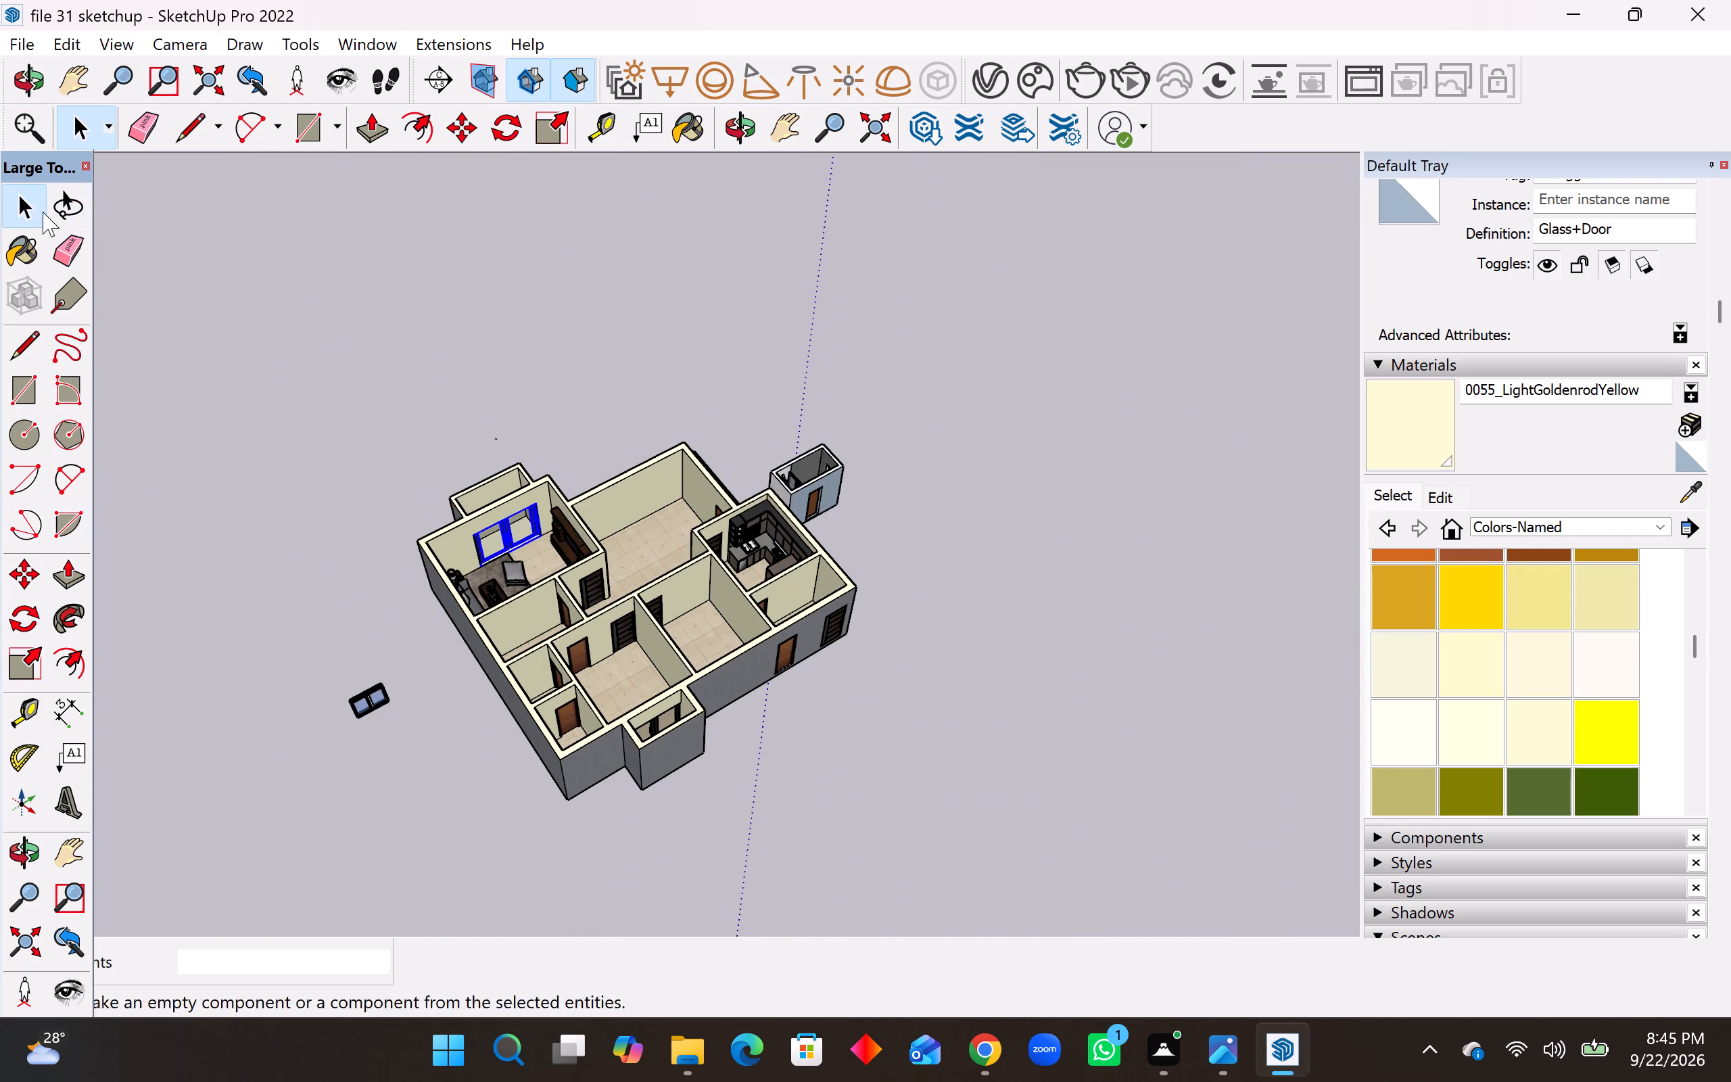
{"action": "left_click", "coordinate": [21, 43]}
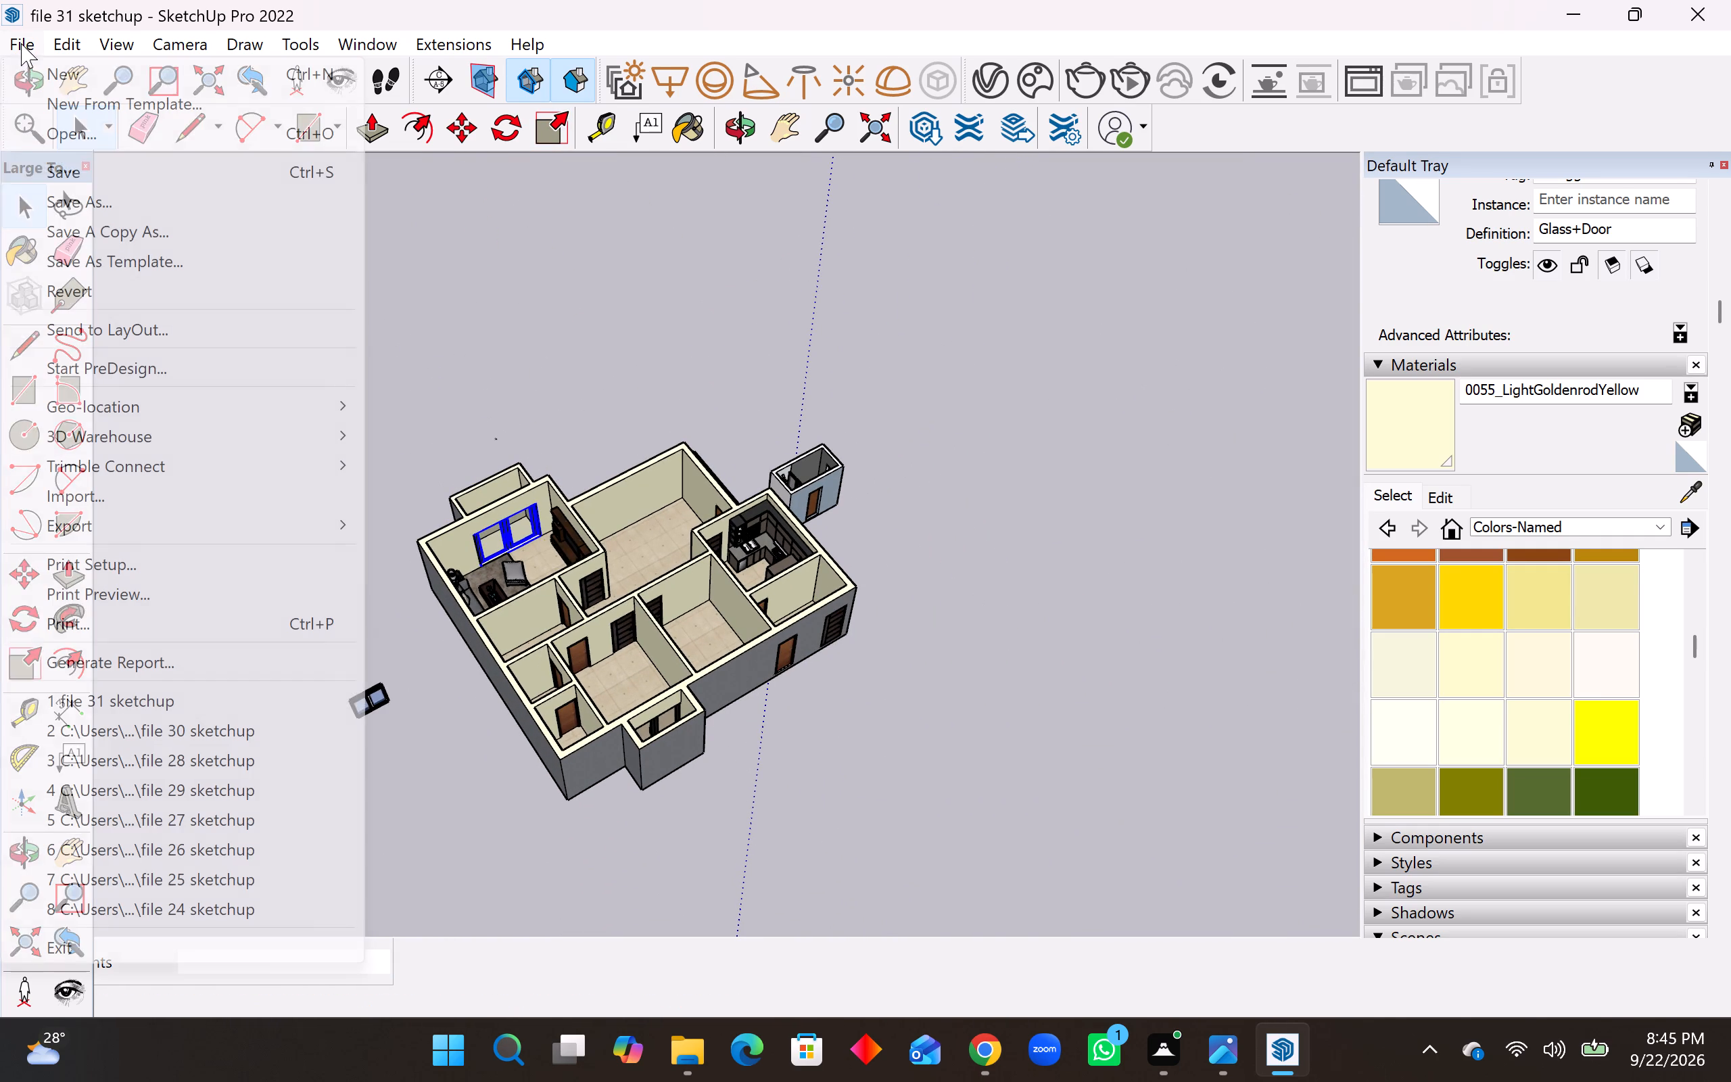
{"action": "left_click", "coordinate": [73, 494]}
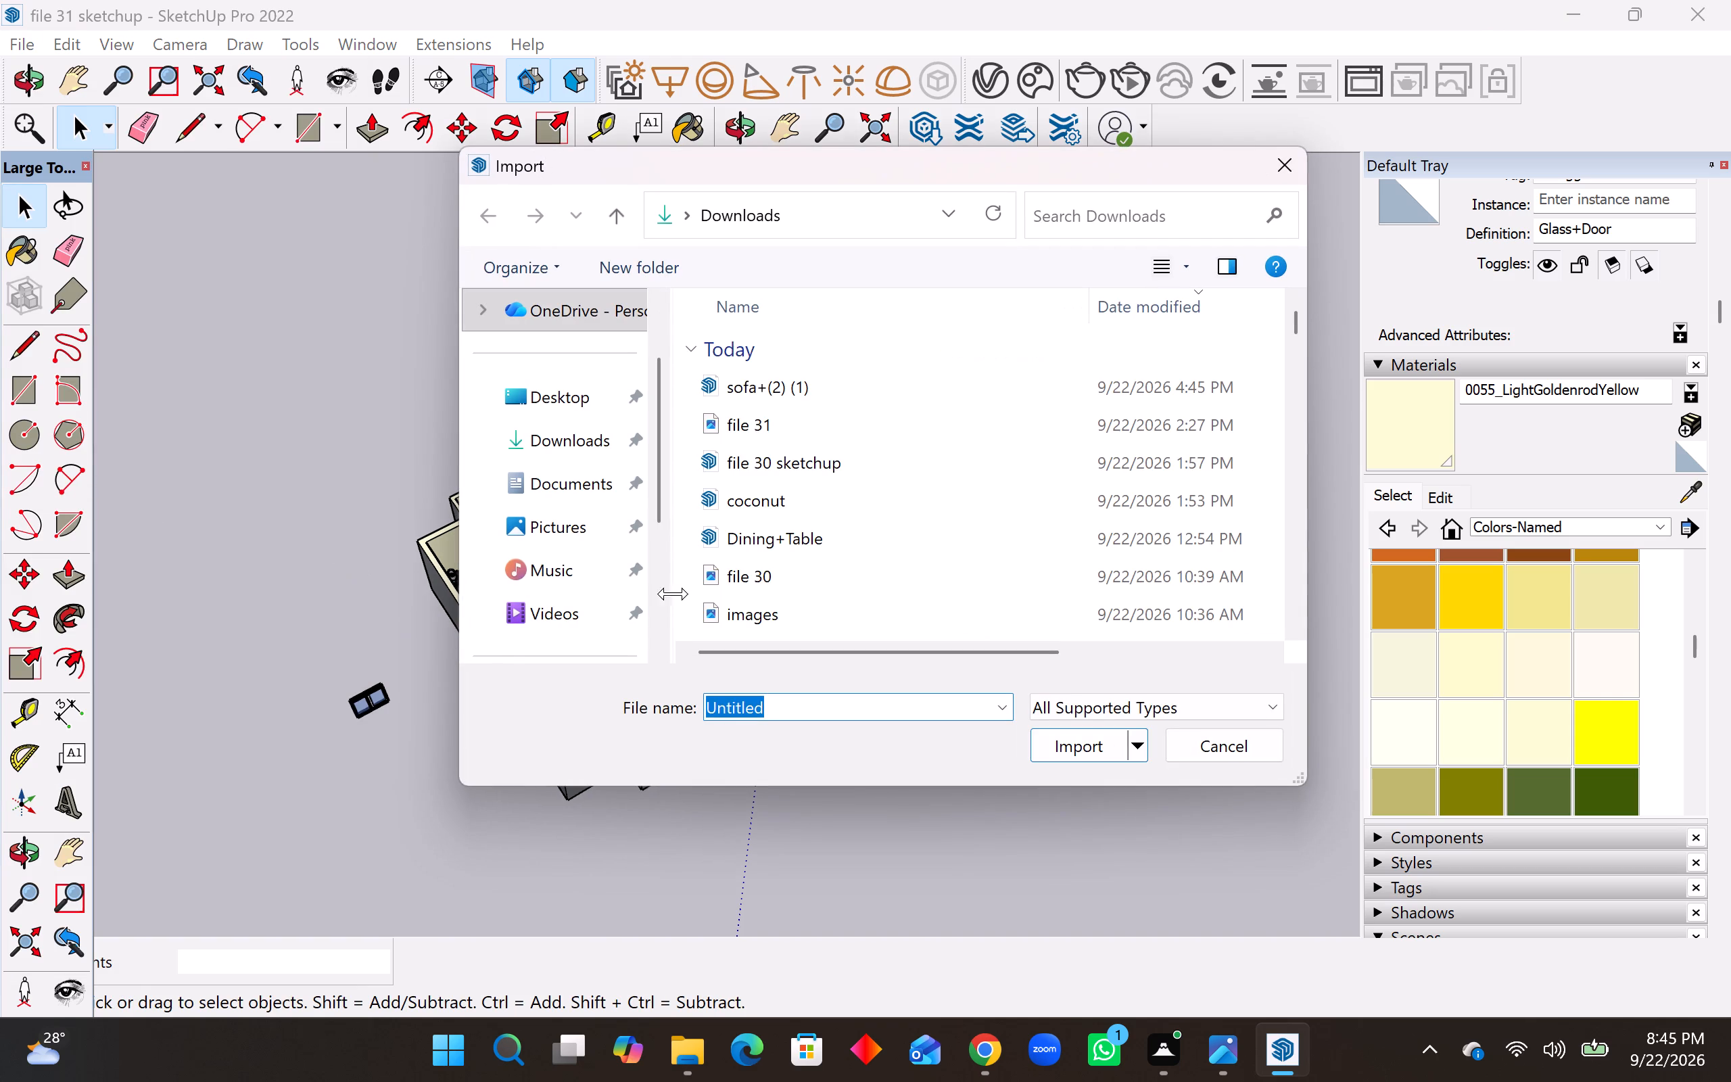
{"action": "scroll", "coordinate": [749, 548], "scroll_direction": "down", "scroll_amount": 19}
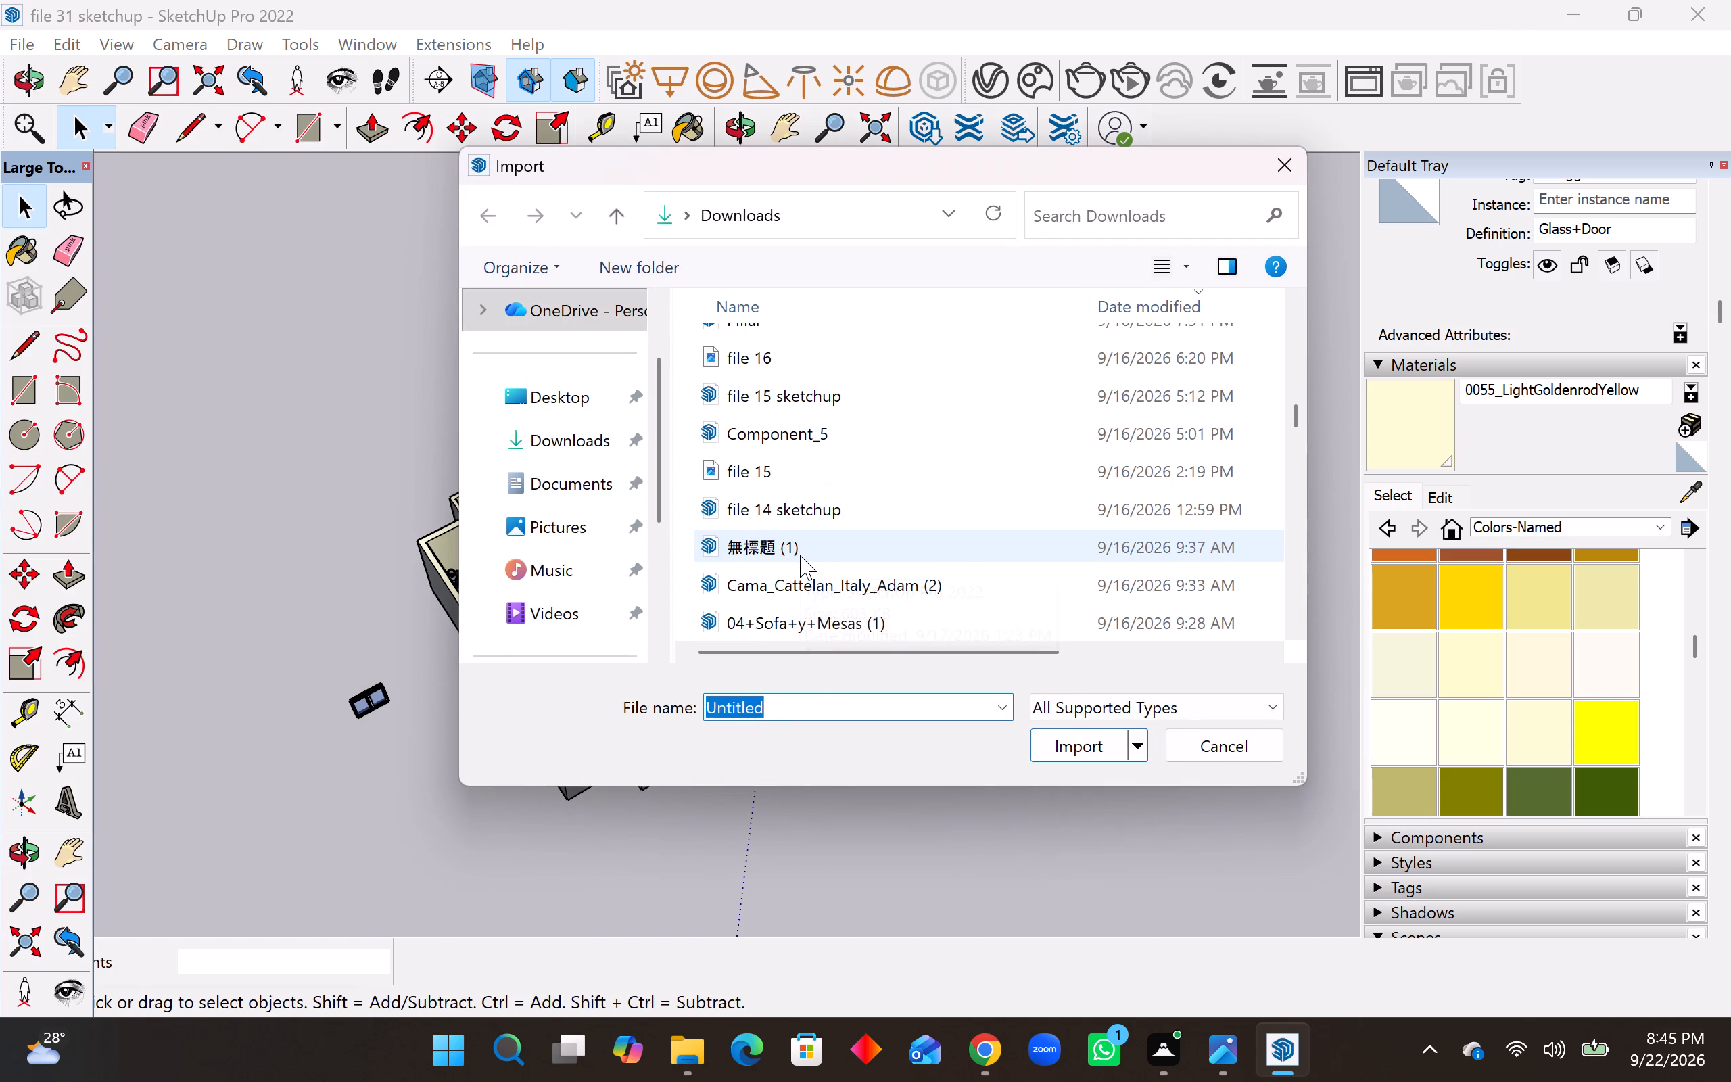
{"action": "scroll", "coordinate": [800, 555], "scroll_direction": "down", "scroll_amount": 9}
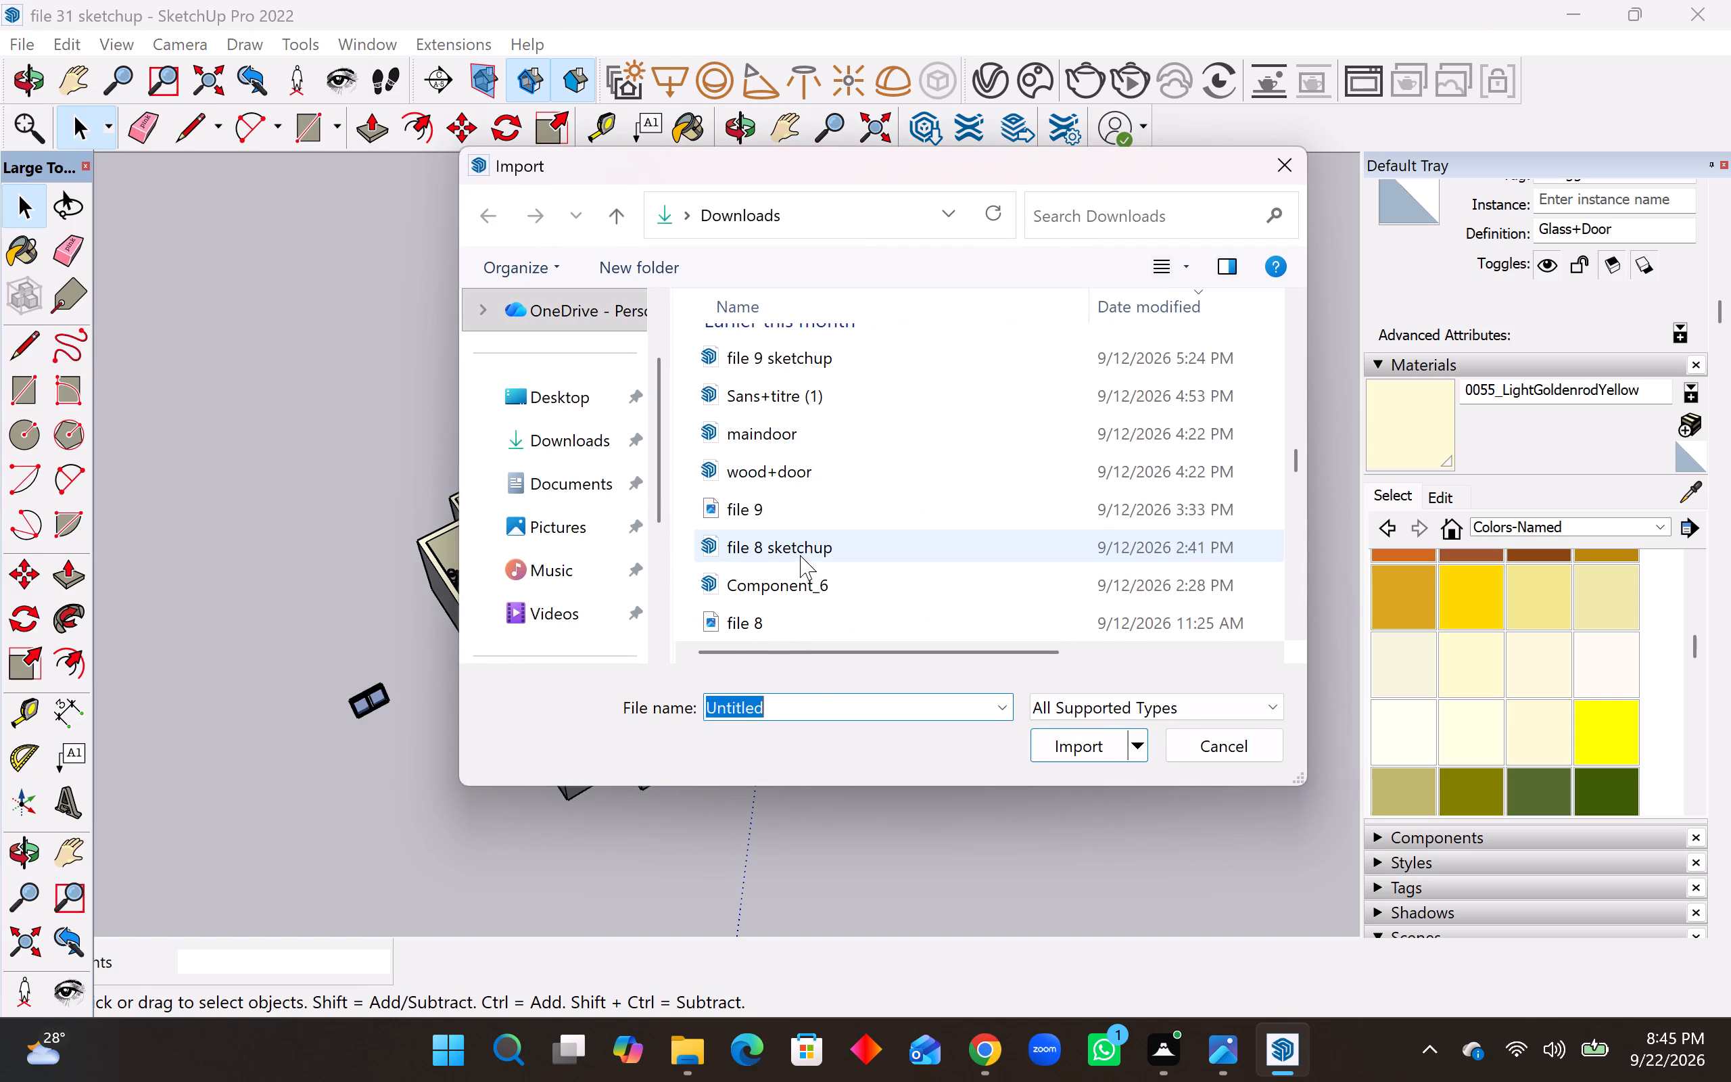
{"action": "scroll", "coordinate": [800, 555], "scroll_direction": "down", "scroll_amount": 5}
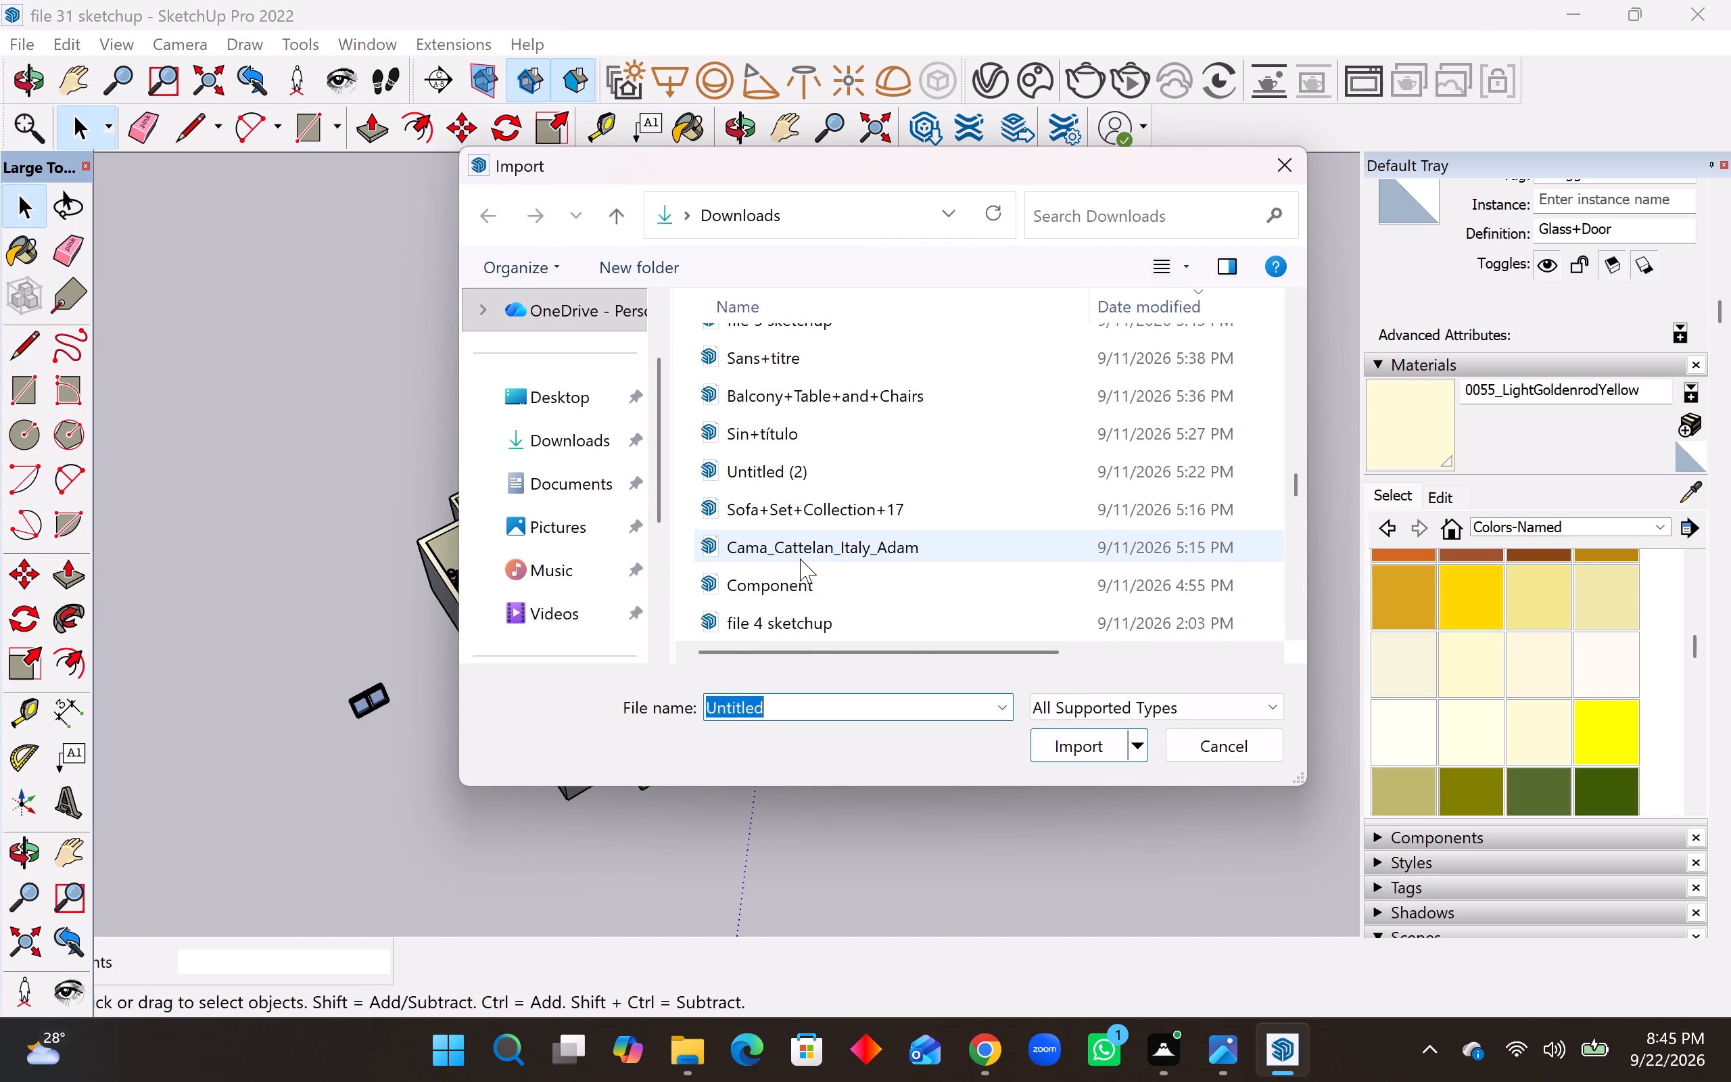
{"action": "scroll", "coordinate": [800, 559], "scroll_direction": "down", "scroll_amount": 4}
{"action": "scroll", "coordinate": [800, 559], "scroll_direction": "up", "scroll_amount": 1}
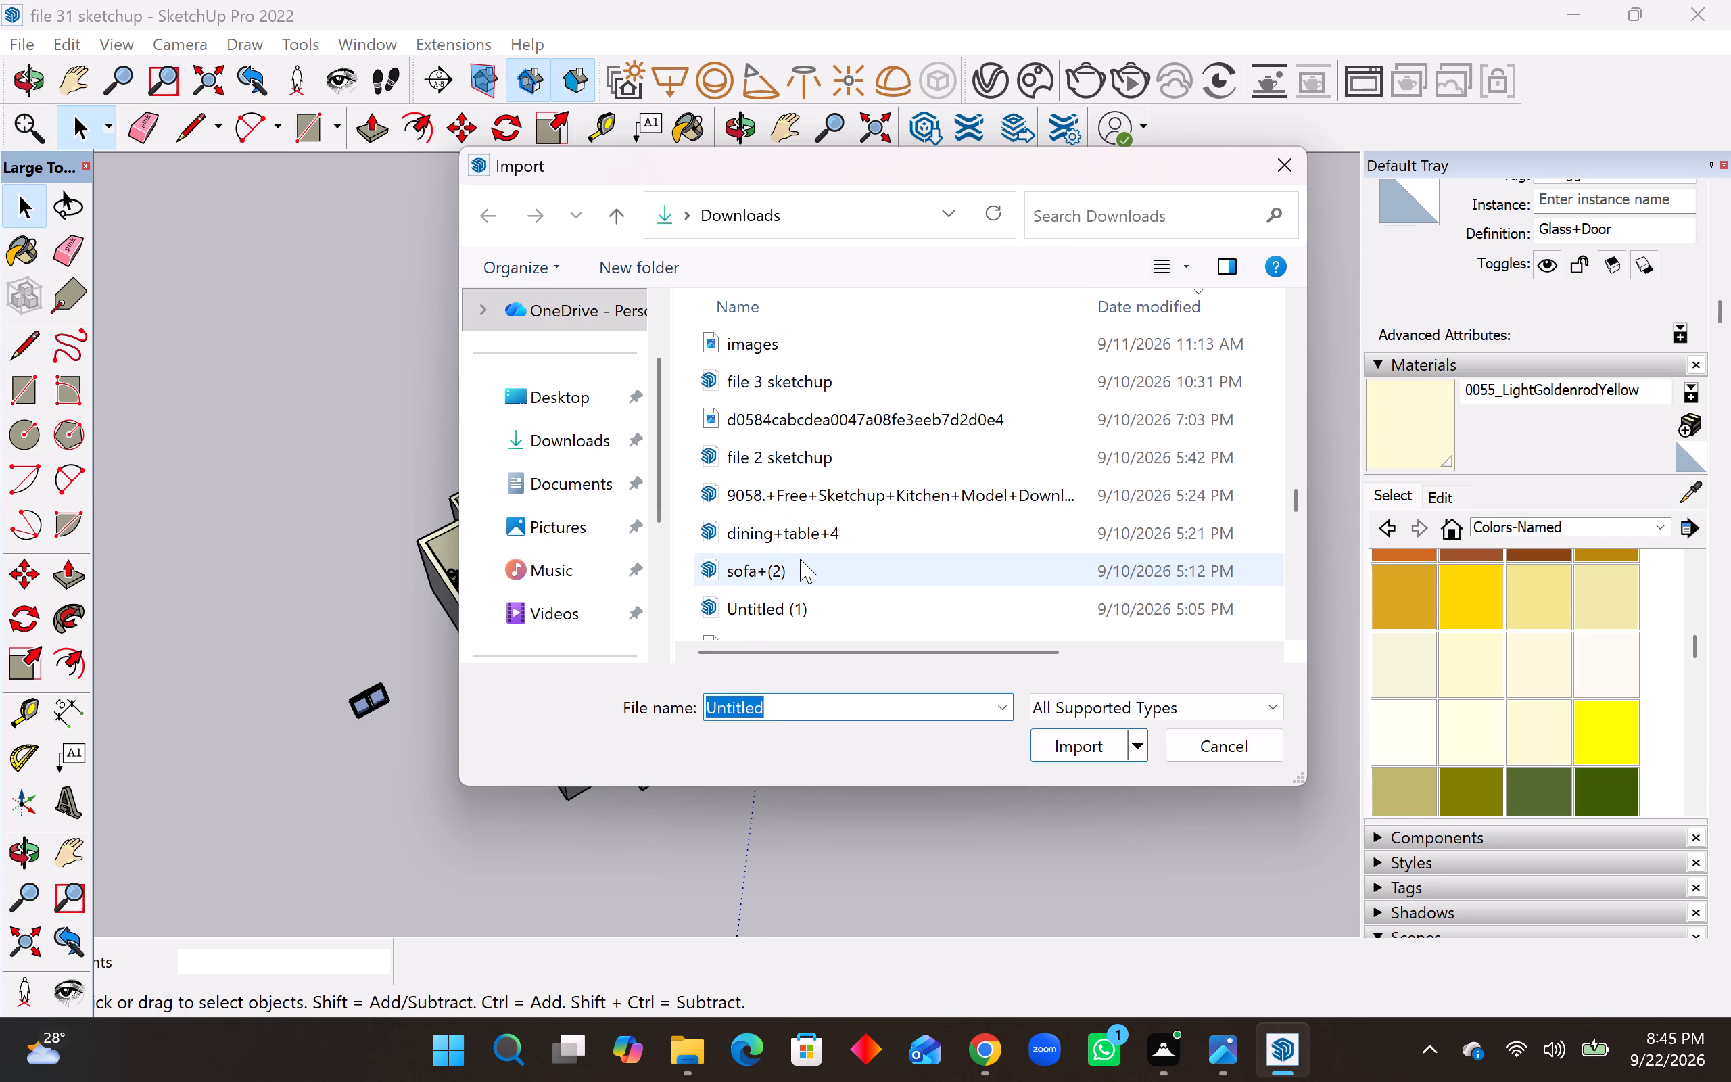
{"action": "scroll", "coordinate": [800, 559], "scroll_direction": "down", "scroll_amount": 3}
{"action": "left_click", "coordinate": [781, 621]}
{"action": "left_click", "coordinate": [1099, 755]}
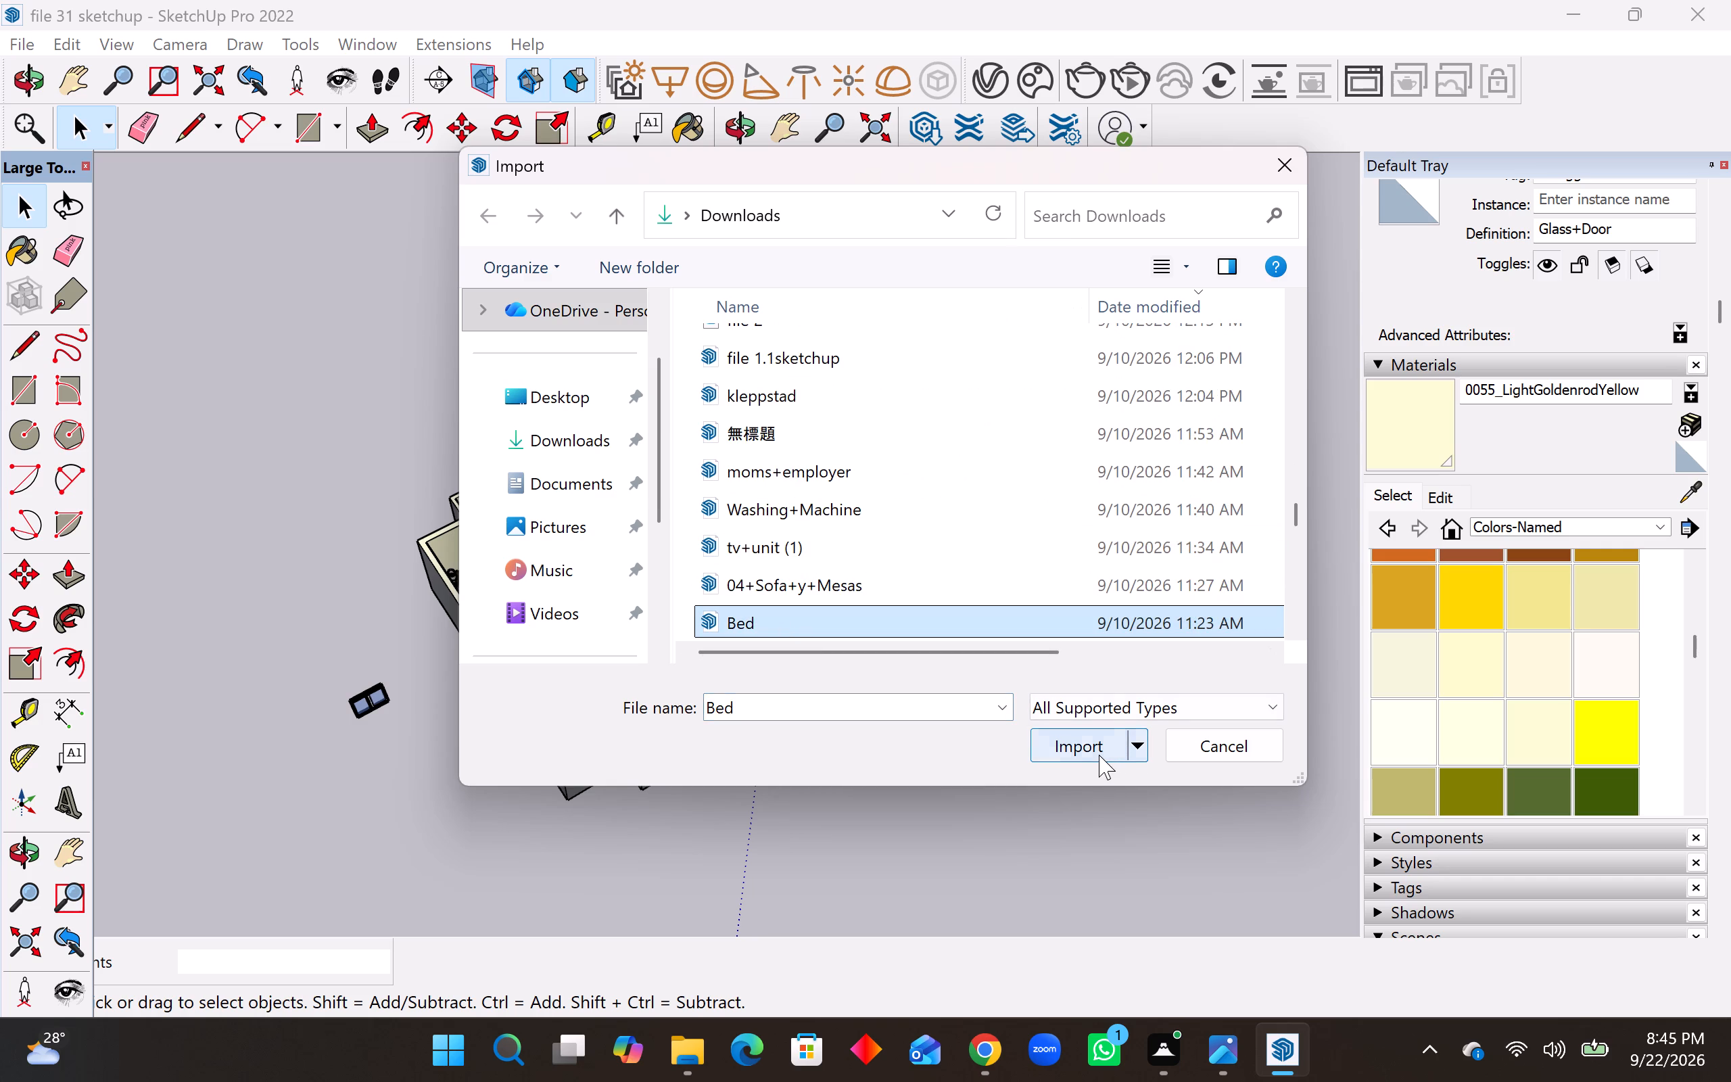
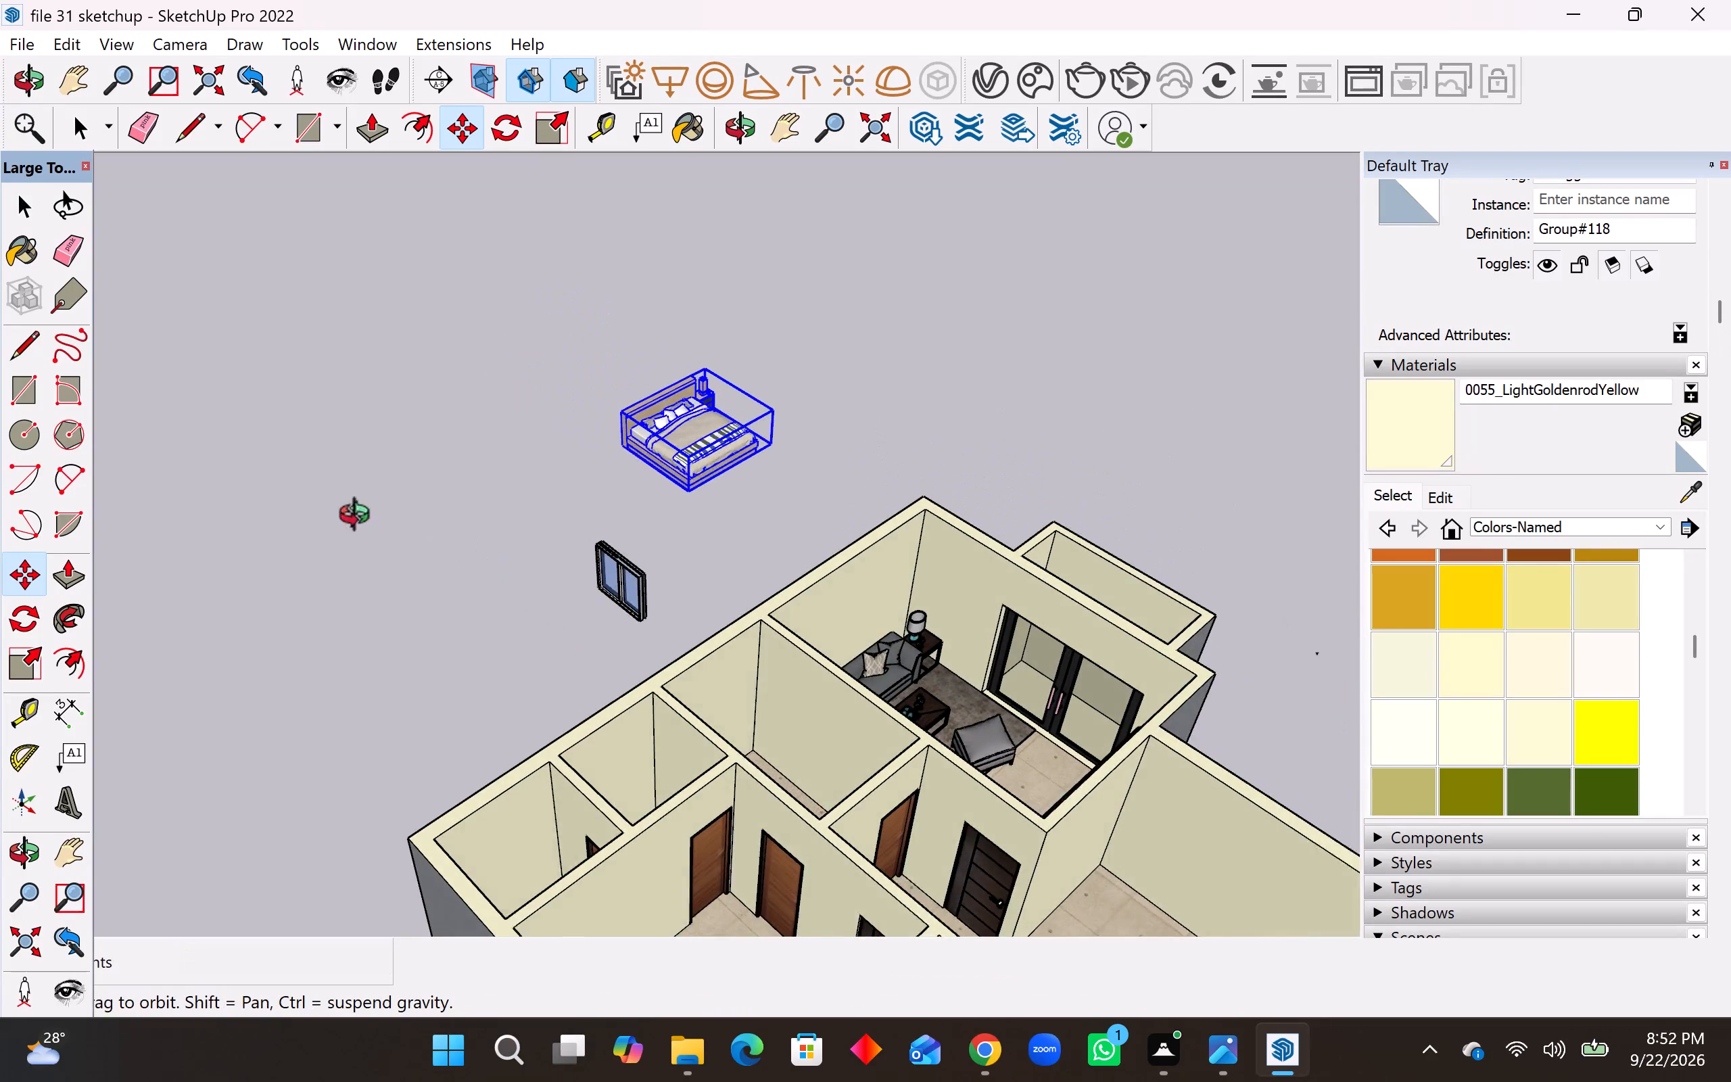
Move the imported bed by its headboard's floor-level corner about 43' 6" to the wall base in the bedroom with the glass door.
{"action": "scroll", "coordinate": [617, 560], "scroll_direction": "up", "scroll_amount": 4}
{"action": "middle_click_drag", "start_coordinate": [762, 596], "coordinate": [664, 563]}
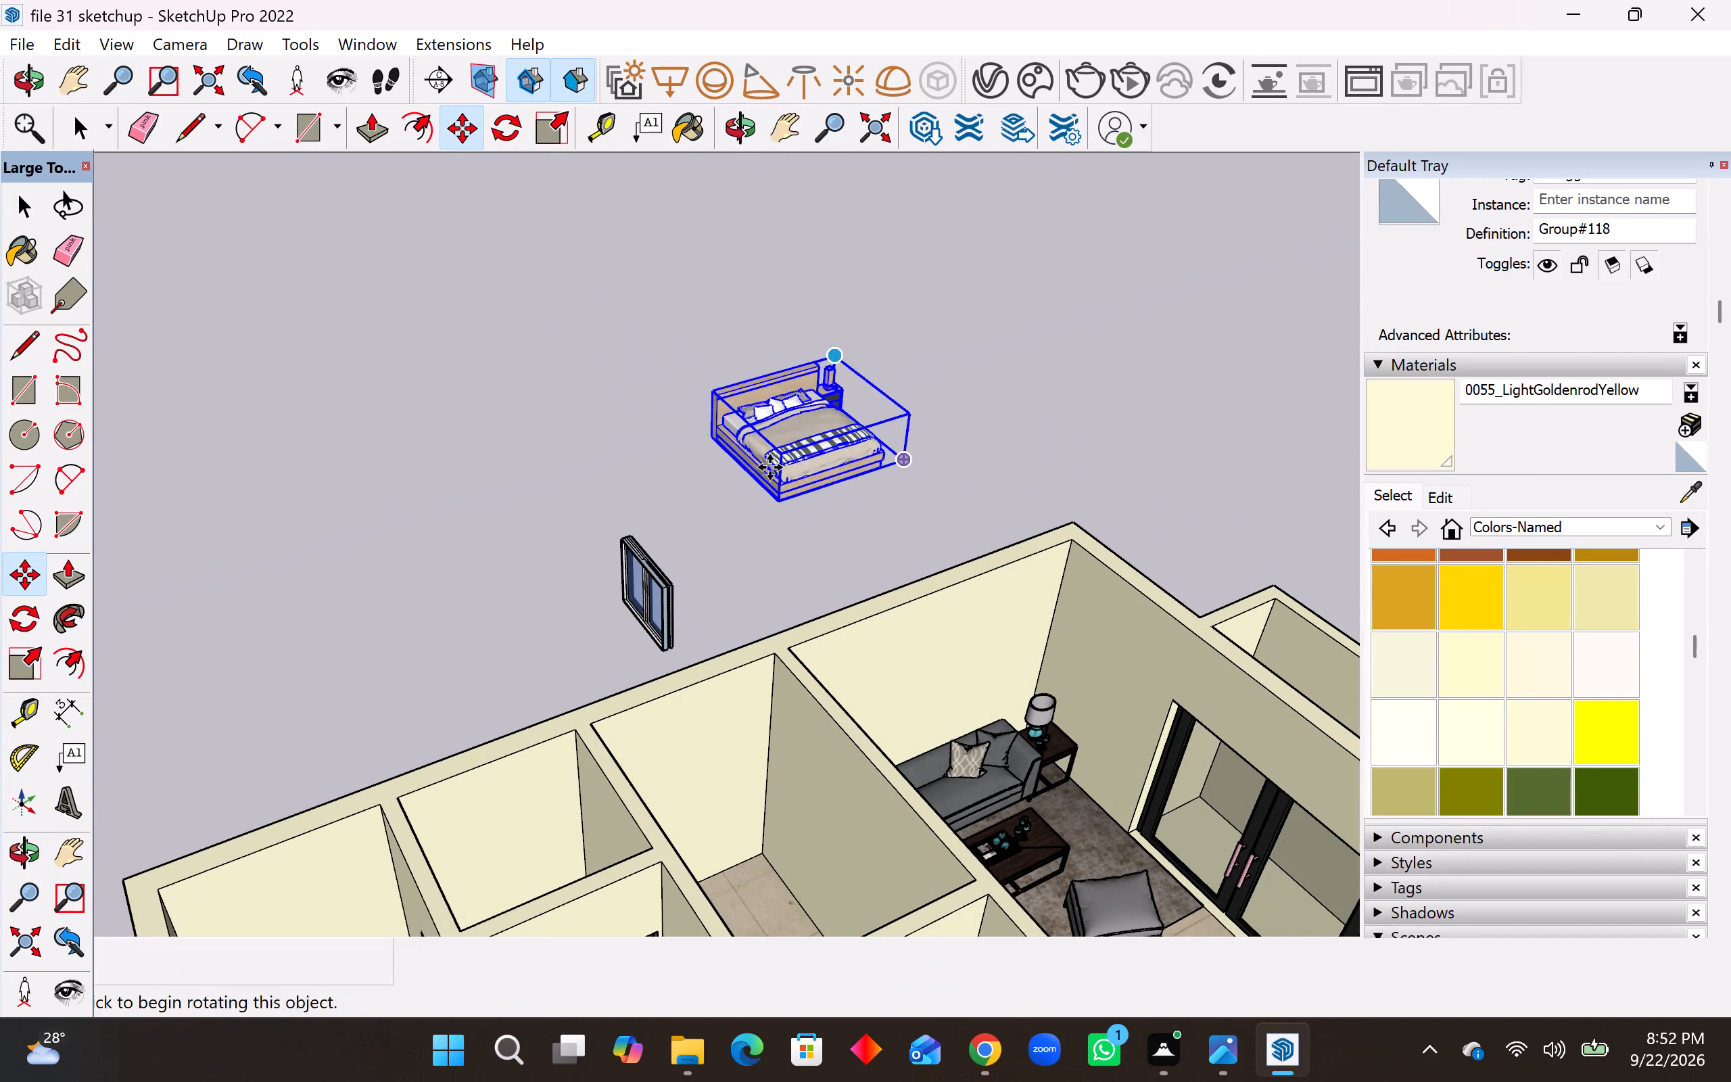
{"action": "scroll", "coordinate": [604, 536], "scroll_direction": "down", "scroll_amount": 10}
{"action": "scroll", "coordinate": [677, 559], "scroll_direction": "down", "scroll_amount": 4}
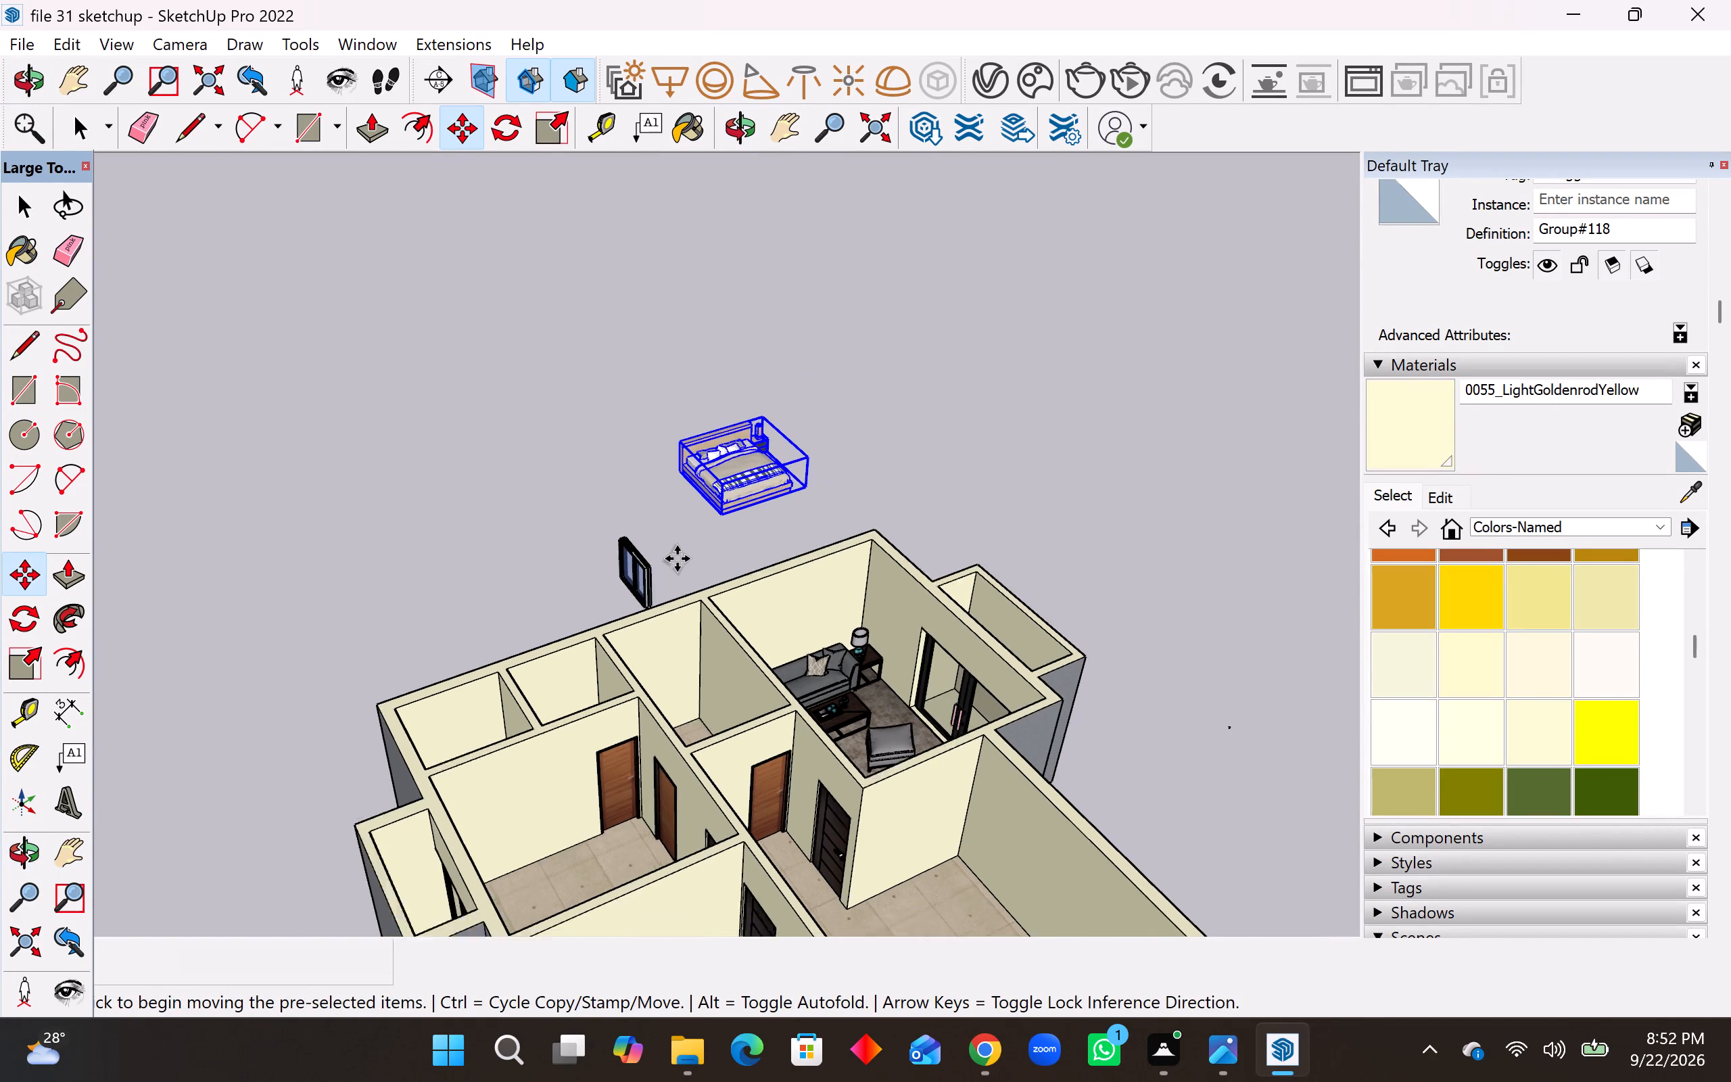
{"action": "scroll", "coordinate": [677, 559], "scroll_direction": "down", "scroll_amount": 1}
{"action": "middle_click_drag", "start_coordinate": [678, 559], "coordinate": [461, 736]}
{"action": "scroll", "coordinate": [899, 494], "scroll_direction": "down", "scroll_amount": 9}
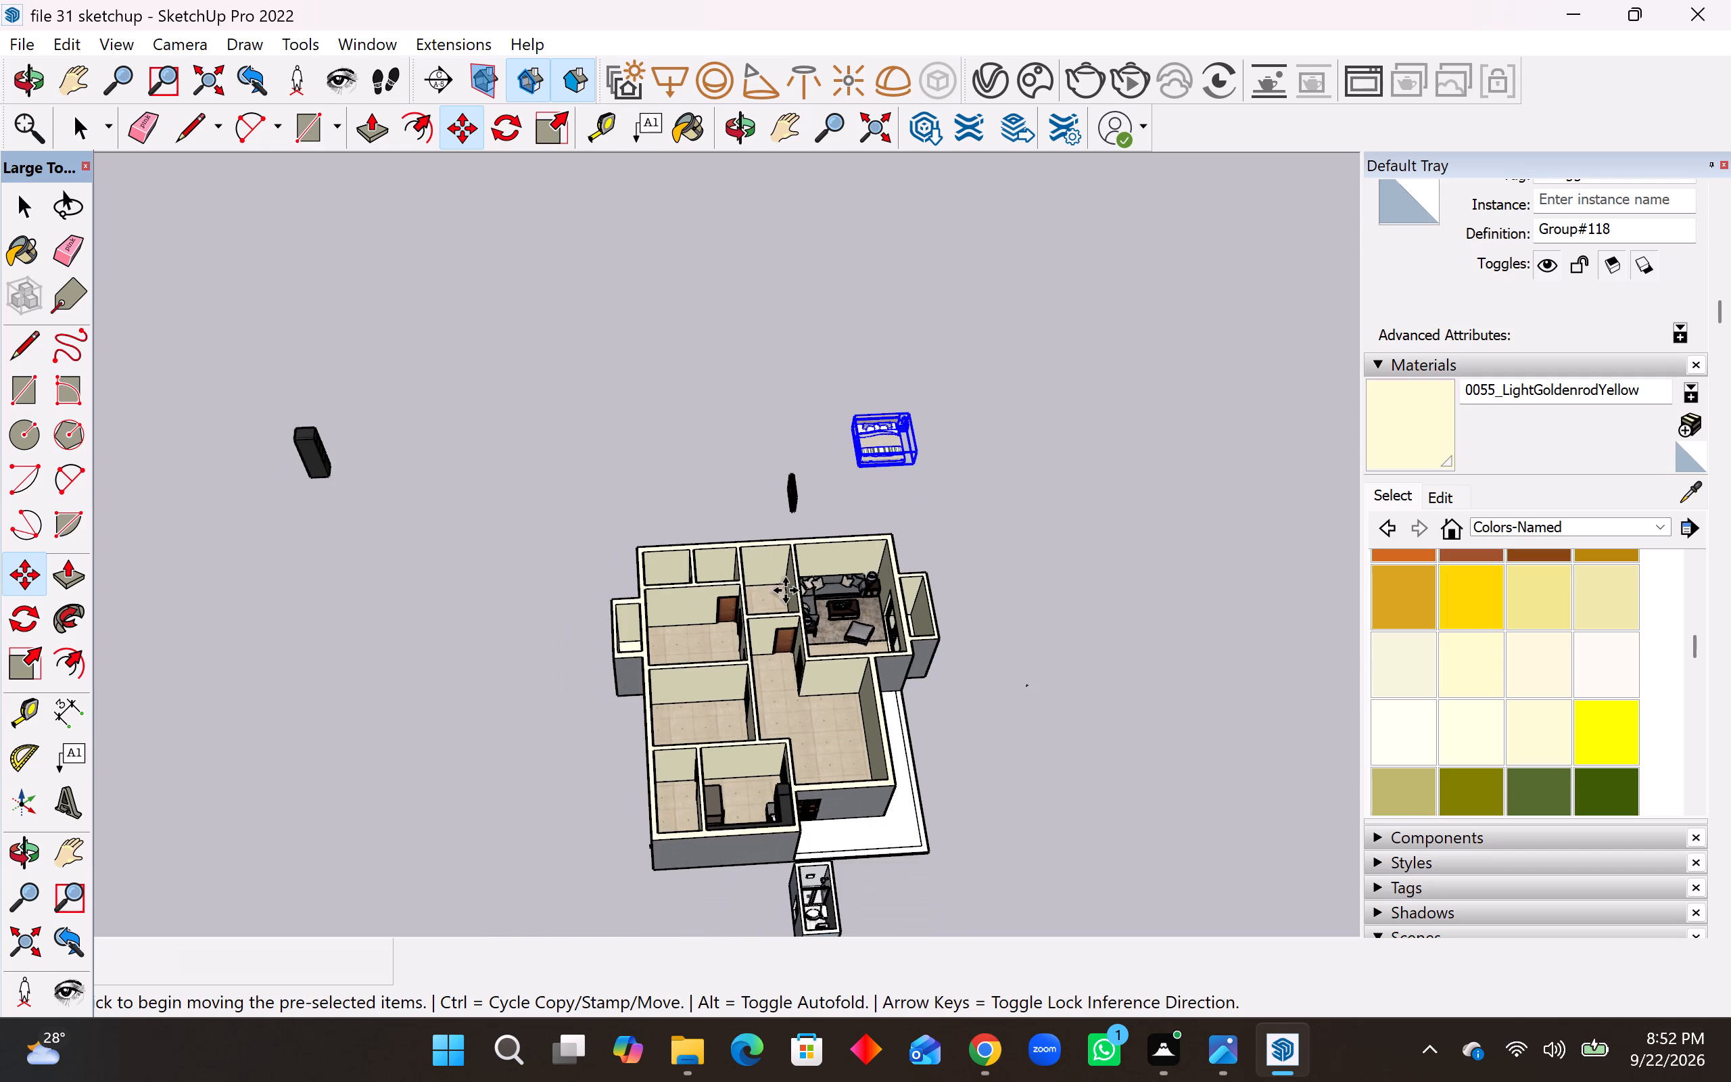
{"action": "middle_click_drag", "start_coordinate": [774, 592], "coordinate": [822, 706]}
{"action": "scroll", "coordinate": [840, 446], "scroll_direction": "up", "scroll_amount": 10}
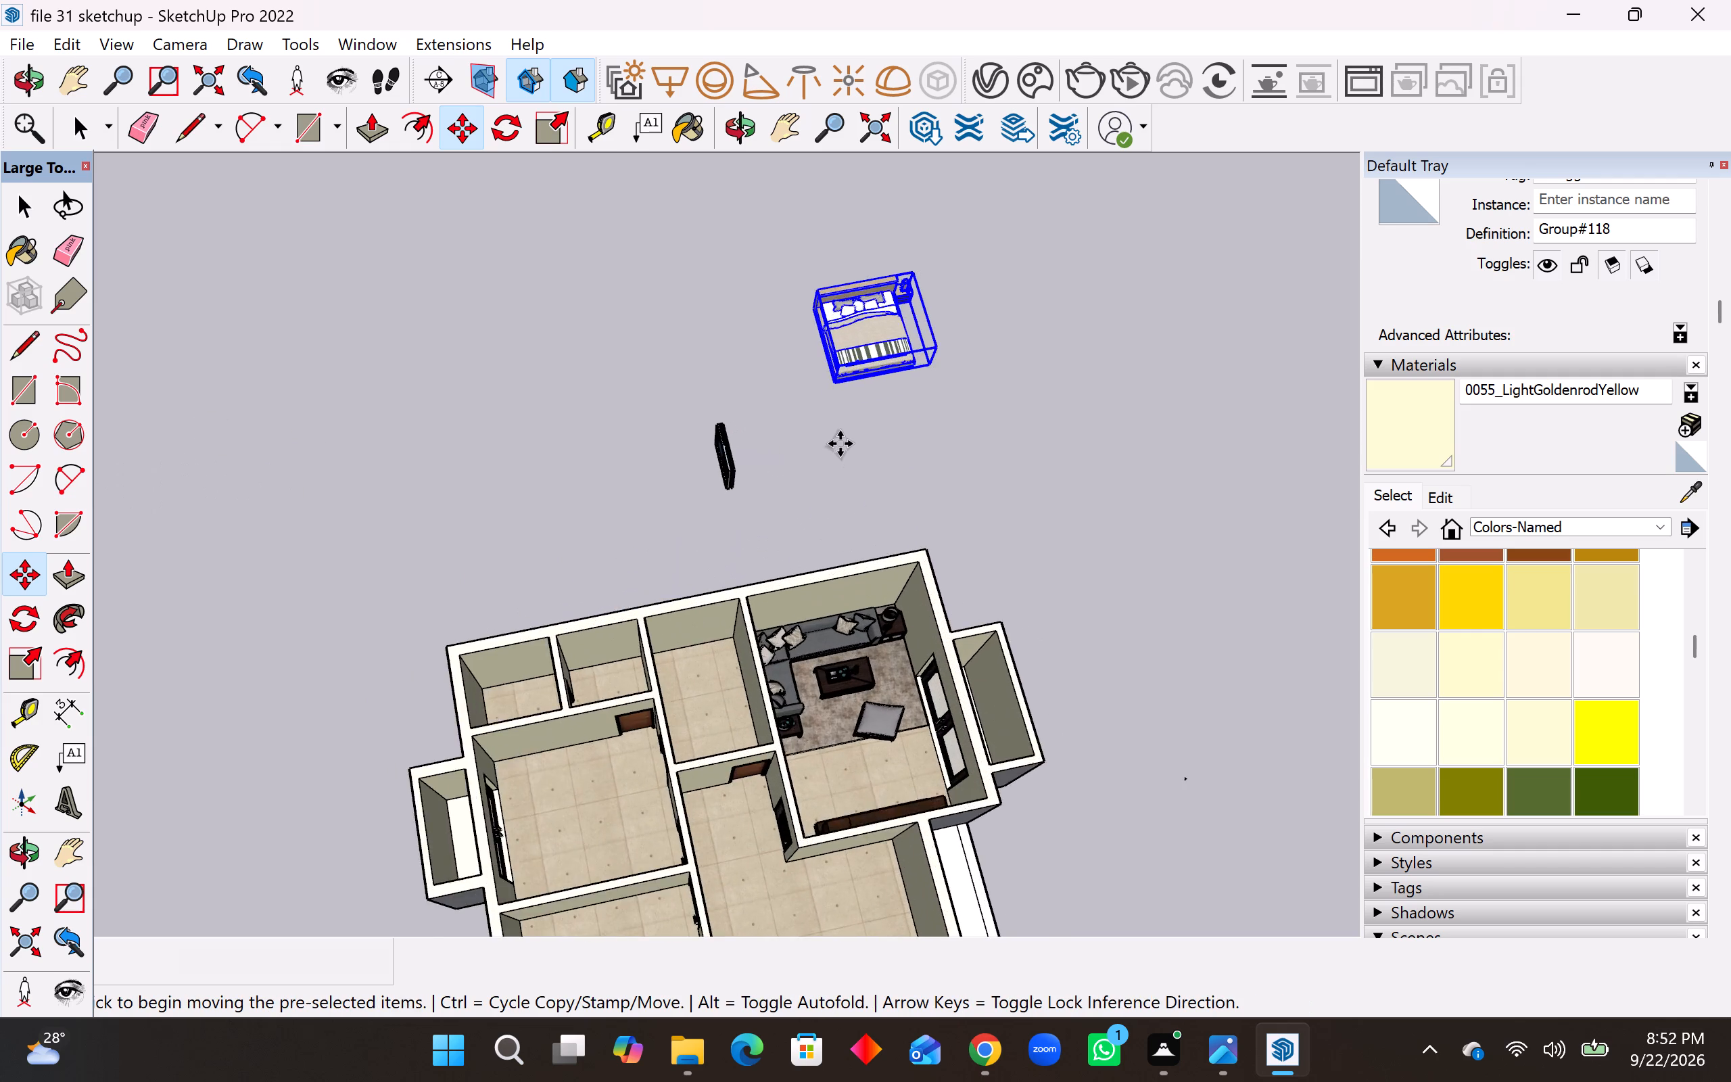
{"action": "scroll", "coordinate": [840, 444], "scroll_direction": "up", "scroll_amount": 3}
{"action": "scroll", "coordinate": [962, 407], "scroll_direction": "down", "scroll_amount": 11}
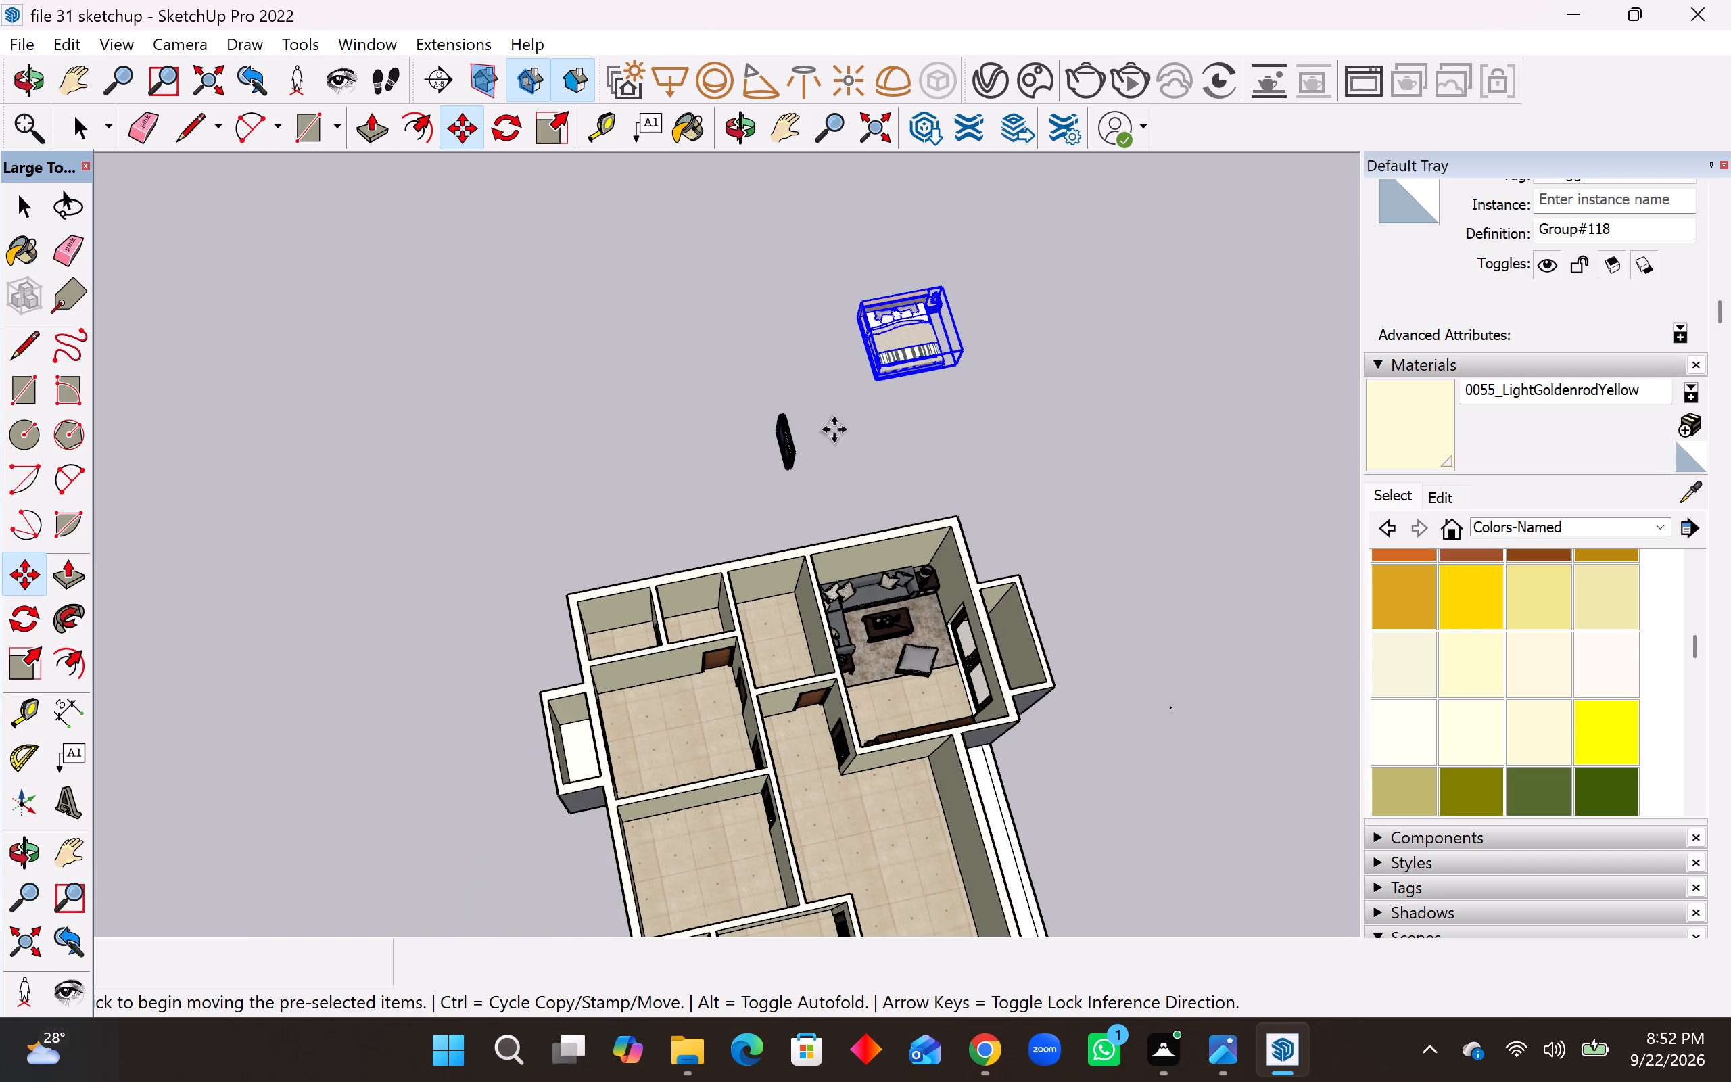
{"action": "scroll", "coordinate": [827, 507], "scroll_direction": "down", "scroll_amount": 4}
{"action": "middle_click_drag", "start_coordinate": [861, 594], "coordinate": [425, 572]}
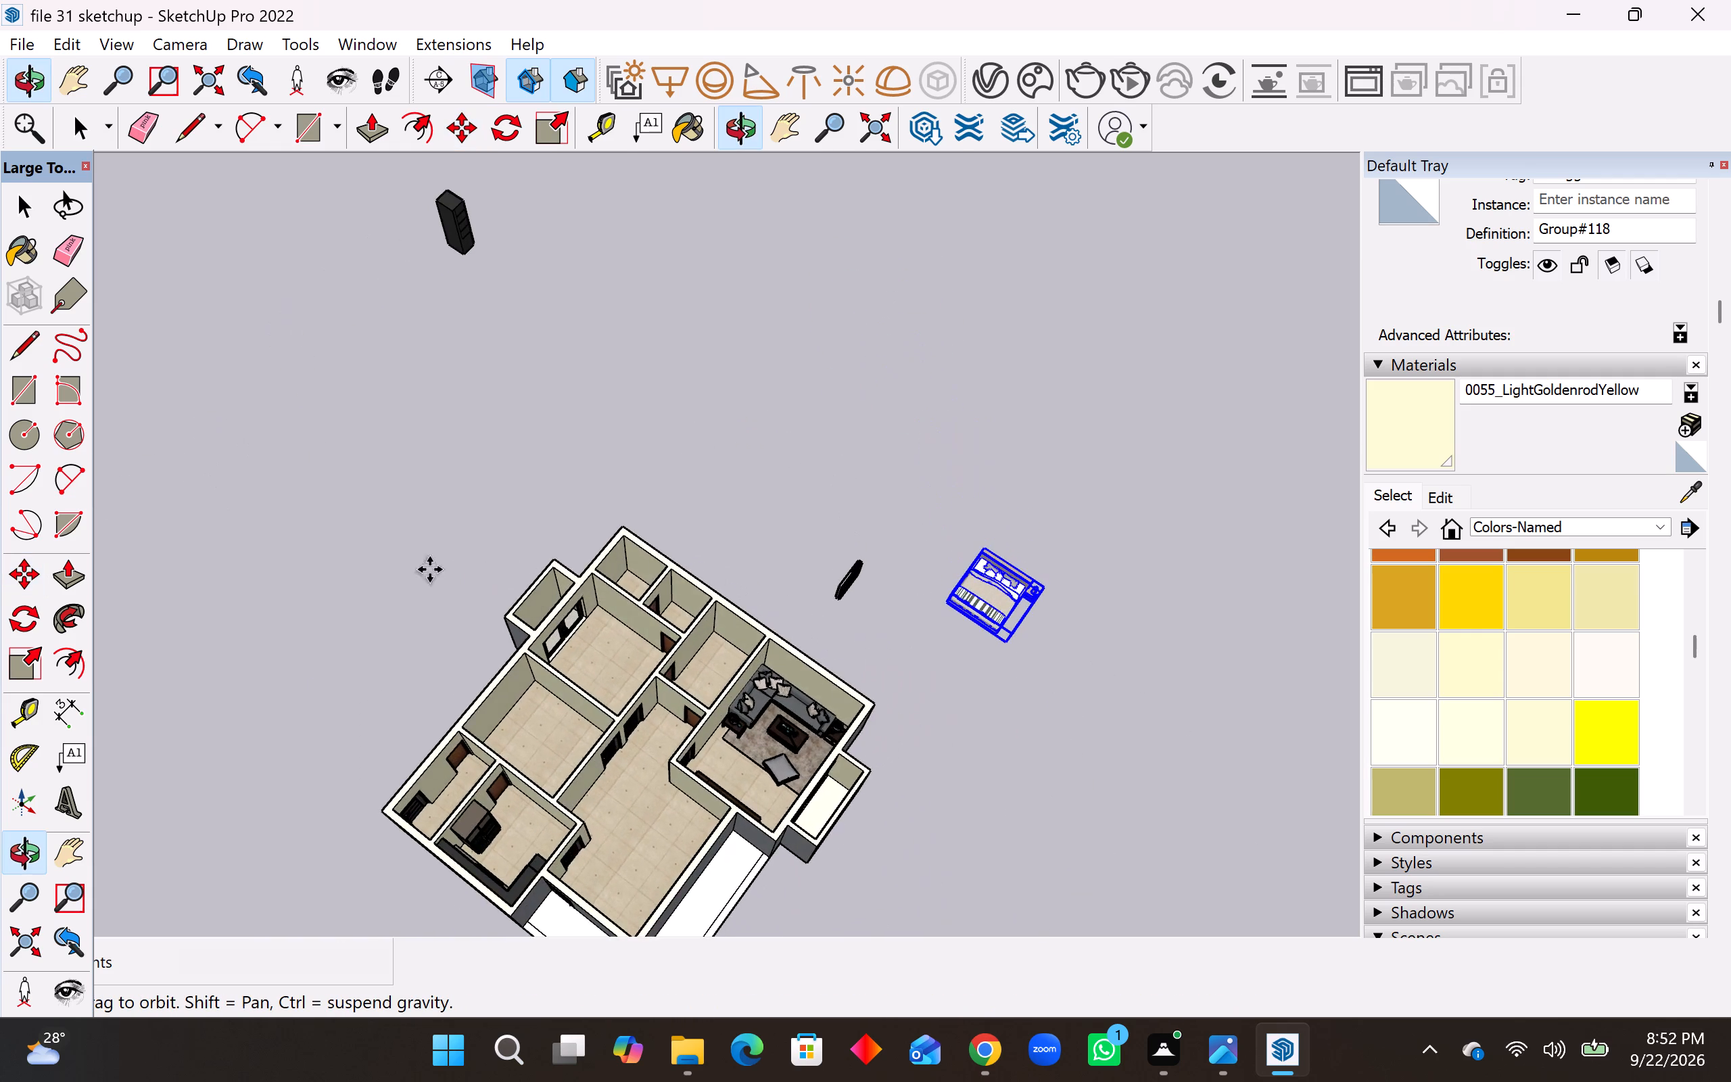
{"action": "middle_click_drag", "start_coordinate": [645, 621], "coordinate": [394, 638]}
{"action": "scroll", "coordinate": [463, 655], "scroll_direction": "up", "scroll_amount": 4}
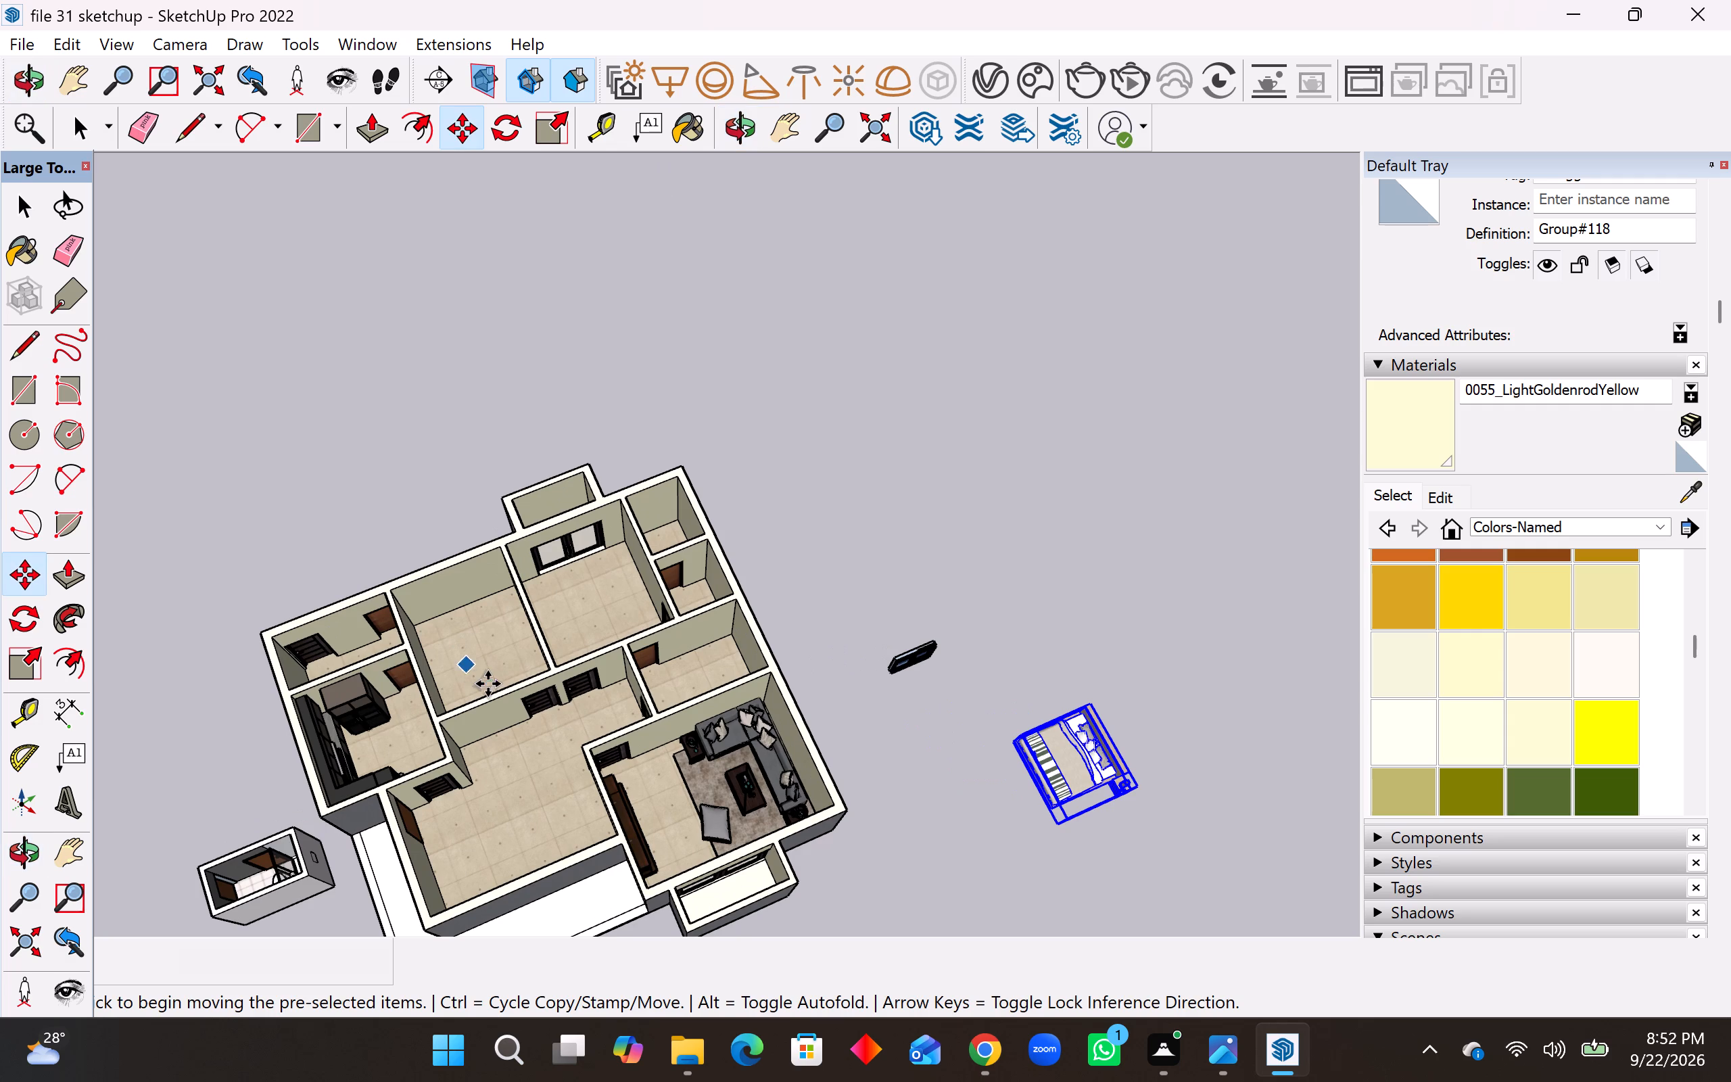
{"action": "scroll", "coordinate": [495, 657], "scroll_direction": "up", "scroll_amount": 4}
{"action": "middle_click_drag", "start_coordinate": [623, 632], "coordinate": [630, 632]}
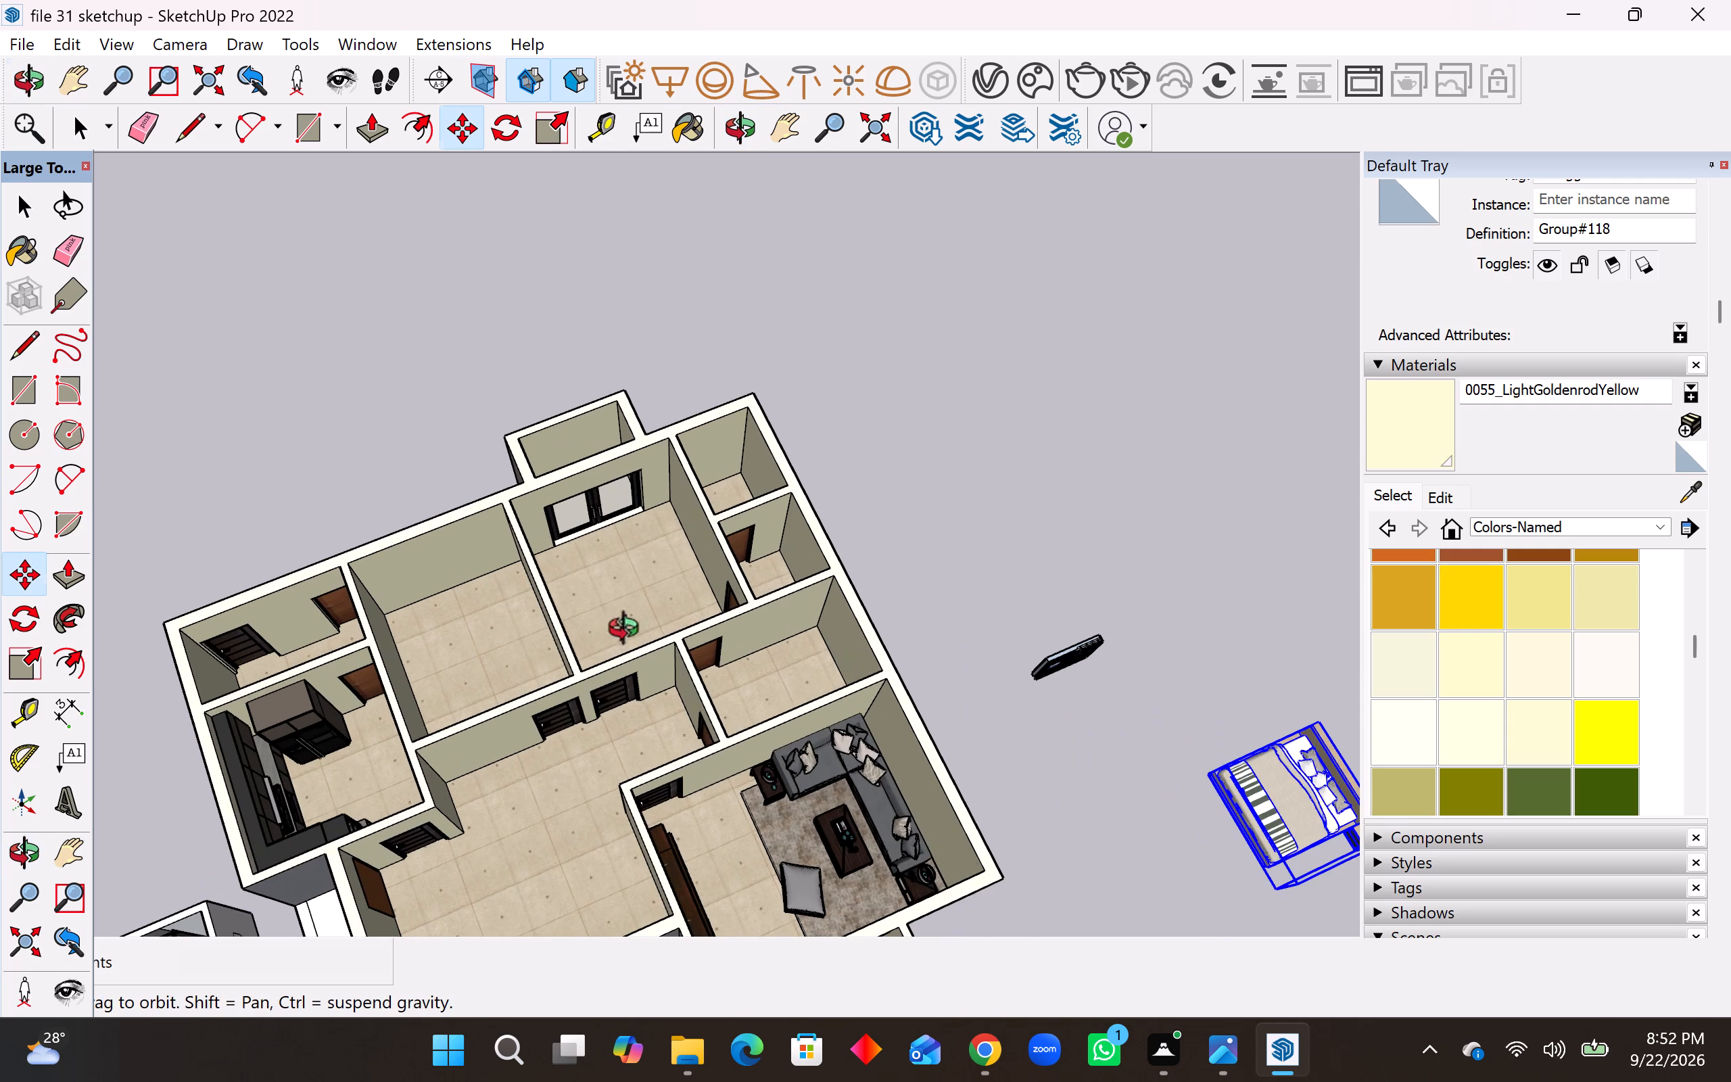
{"action": "middle_click_drag", "start_coordinate": [630, 632], "coordinate": [1014, 588]}
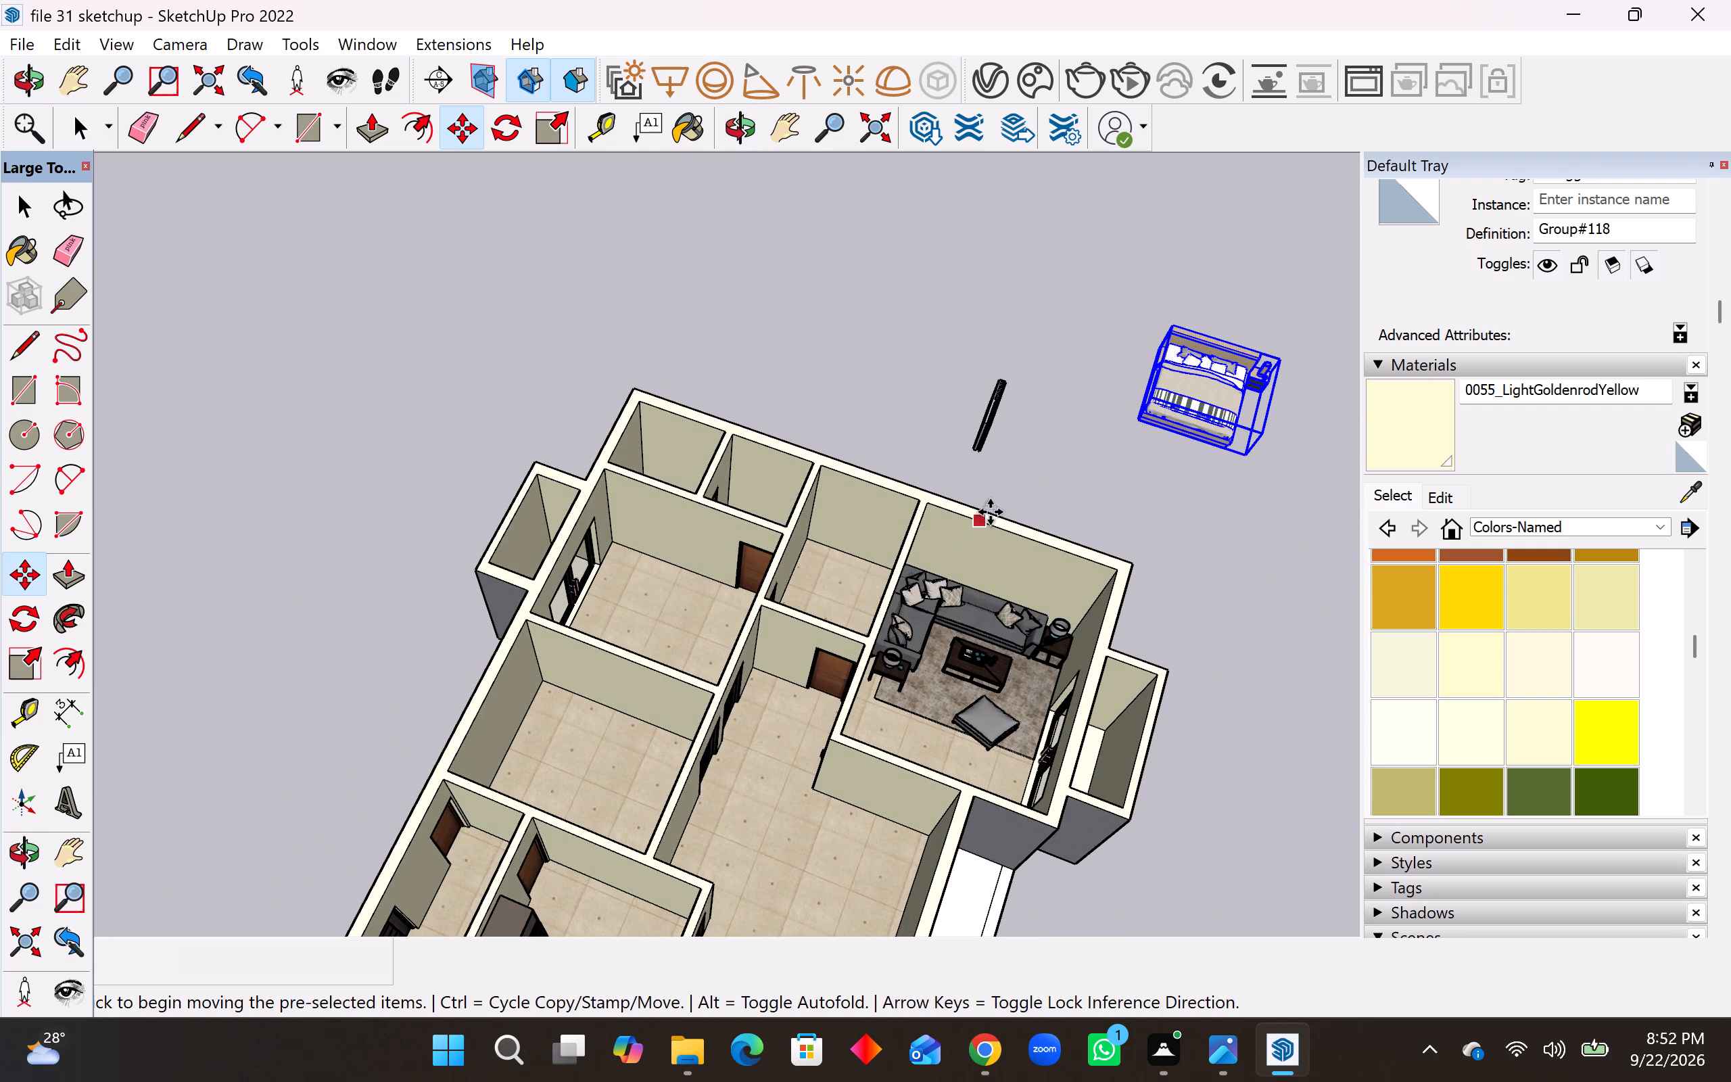
{"action": "middle_click_drag", "start_coordinate": [981, 511], "coordinate": [1064, 595]}
{"action": "scroll", "coordinate": [1167, 339], "scroll_direction": "up", "scroll_amount": 1}
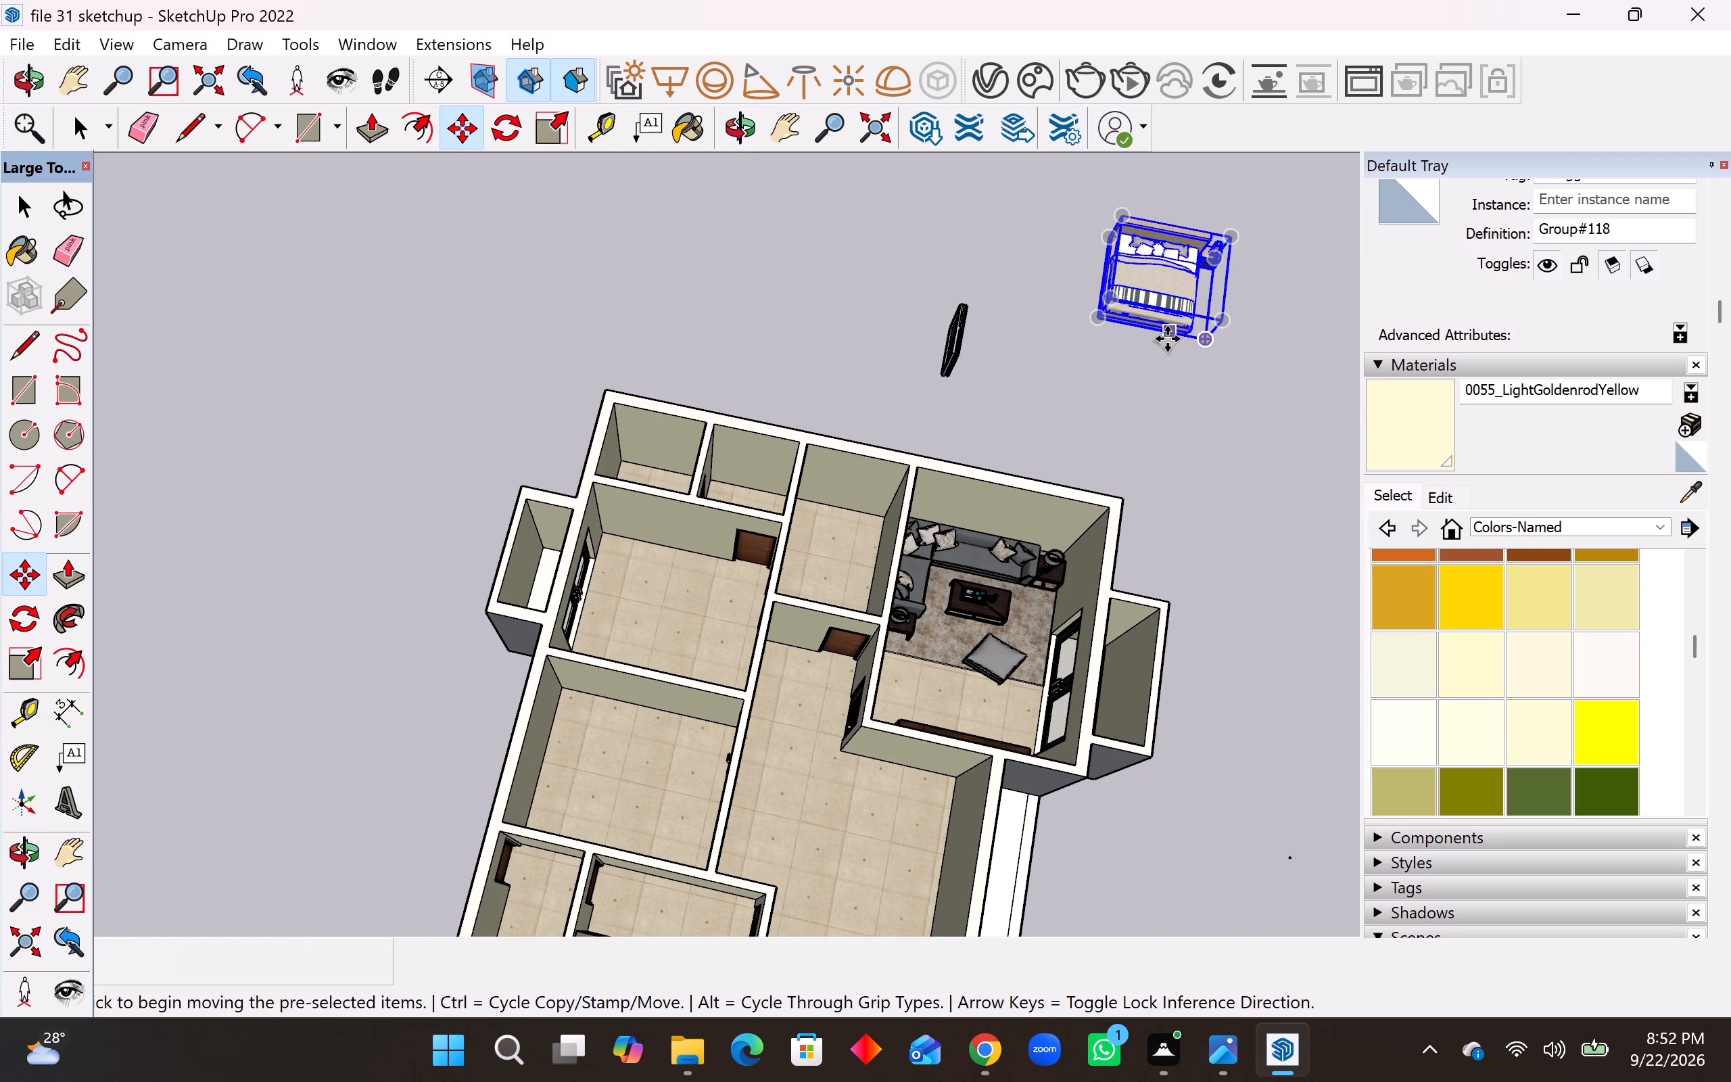
{"action": "scroll", "coordinate": [1167, 339], "scroll_direction": "up", "scroll_amount": 2}
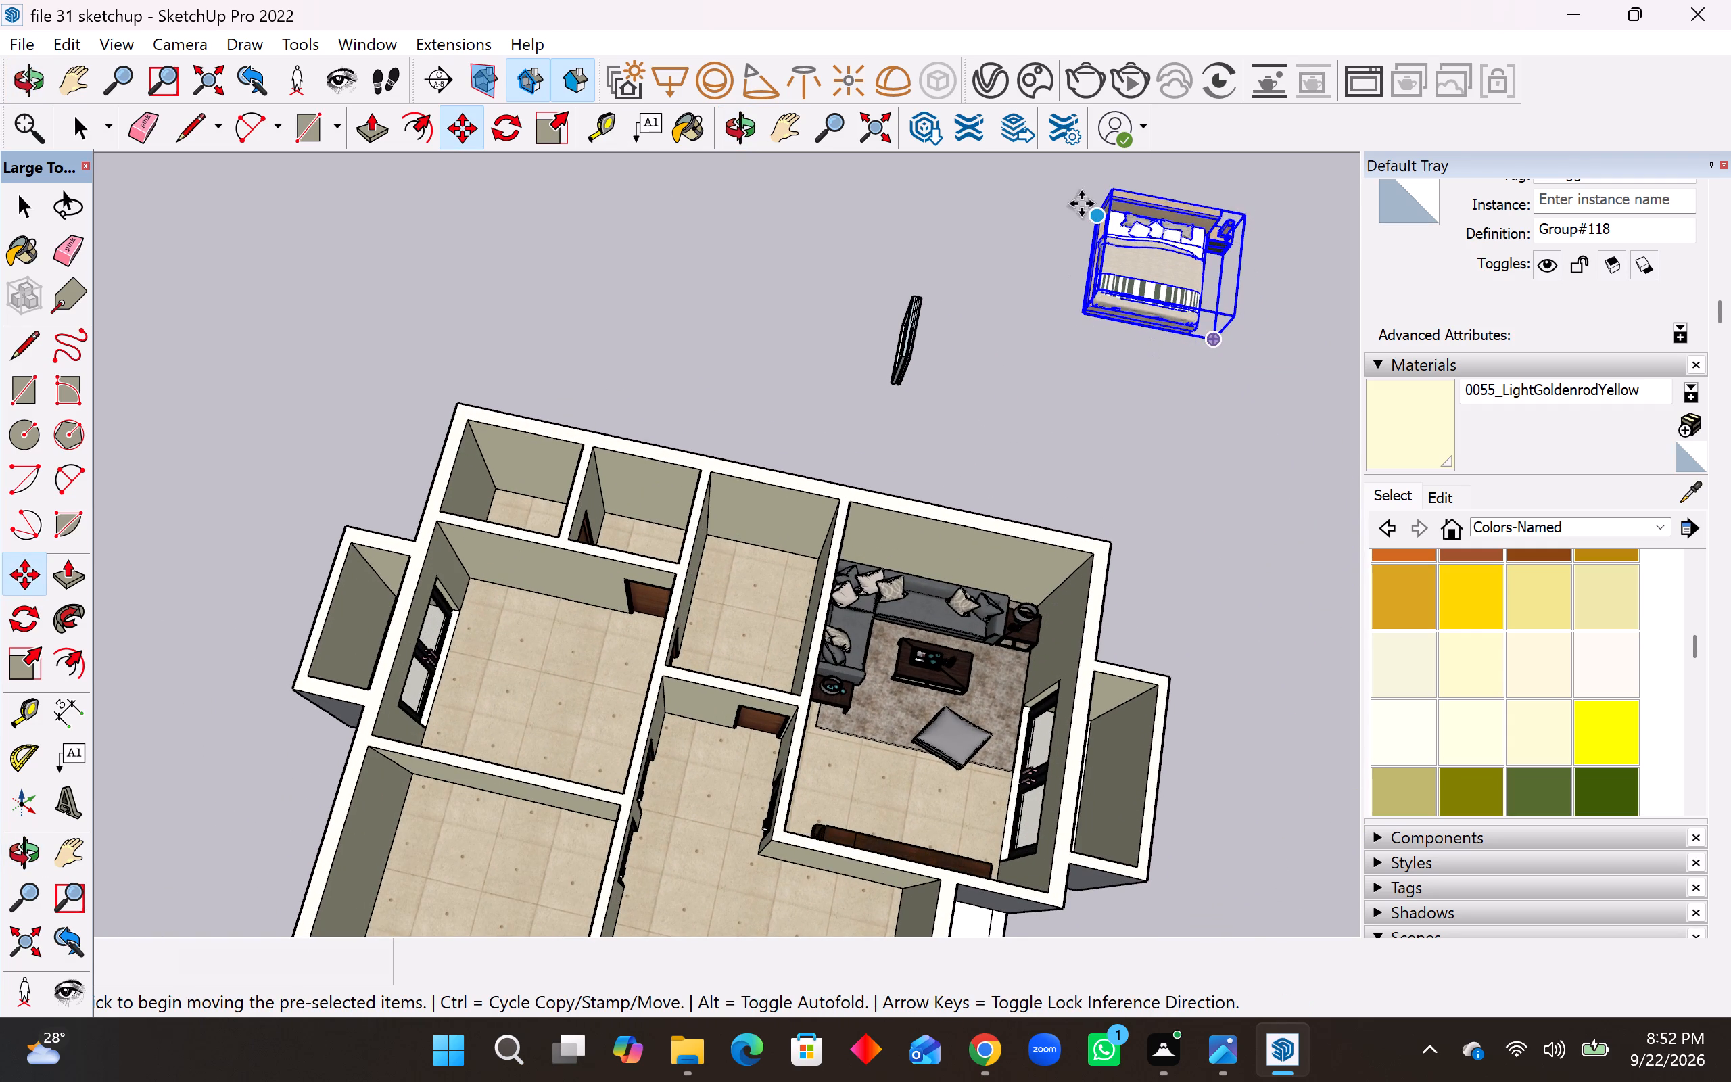
{"action": "key", "text": "m"}
{"action": "middle_click_drag", "start_coordinate": [1104, 238], "coordinate": [1284, 262]}
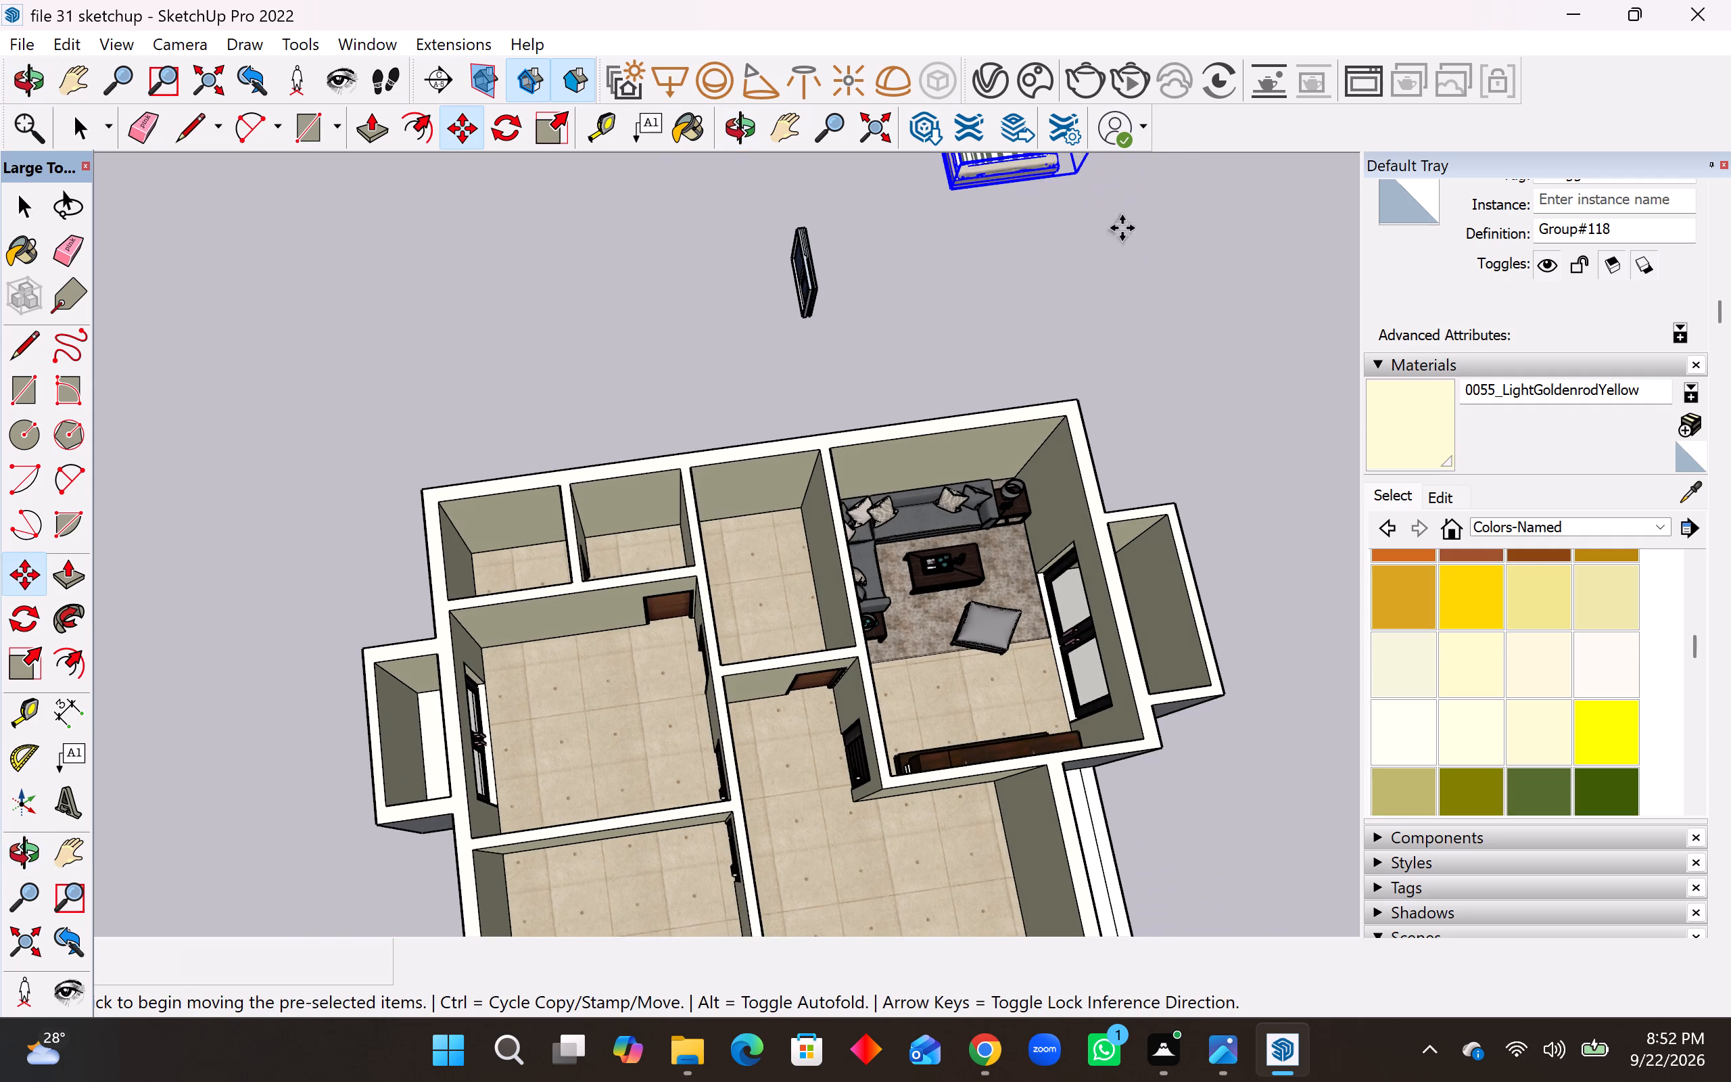
{"action": "scroll", "coordinate": [1082, 322], "scroll_direction": "down", "scroll_amount": 8}
{"action": "scroll", "coordinate": [908, 175], "scroll_direction": "up", "scroll_amount": 1}
{"action": "scroll", "coordinate": [1094, 368], "scroll_direction": "down", "scroll_amount": 9}
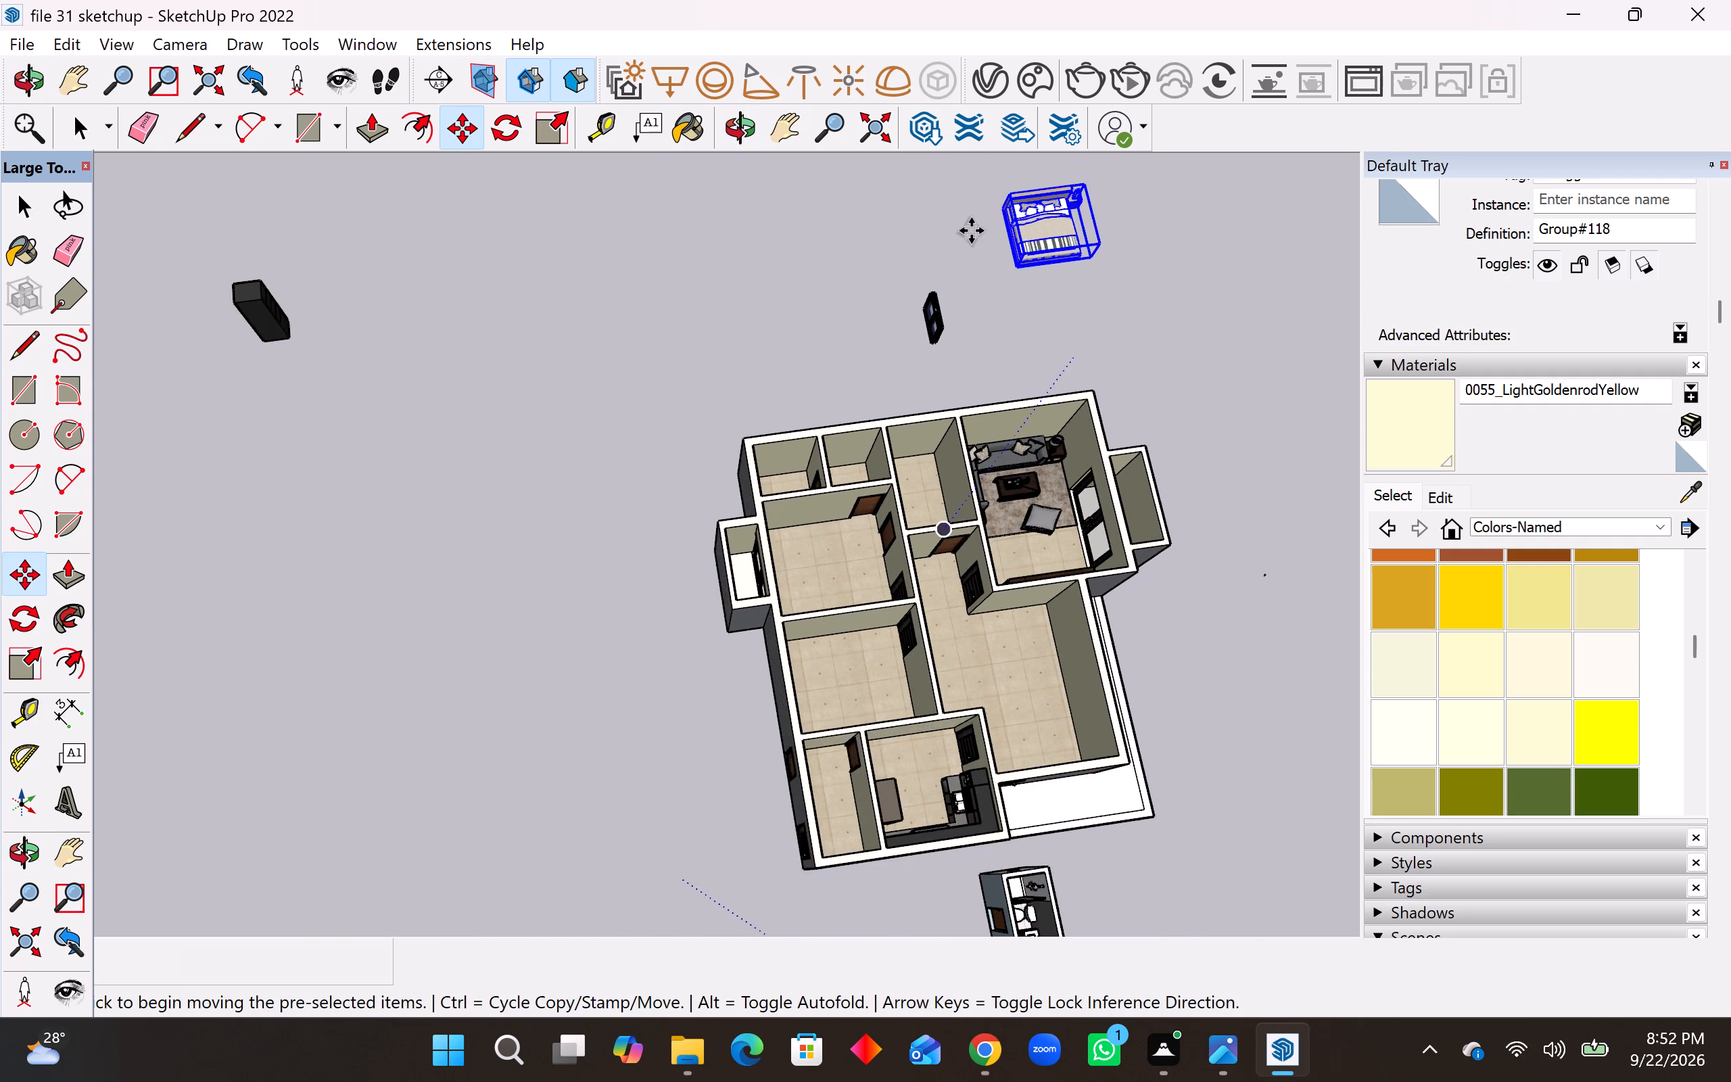
{"action": "scroll", "coordinate": [971, 229], "scroll_direction": "up", "scroll_amount": 14}
{"action": "scroll", "coordinate": [1000, 203], "scroll_direction": "up", "scroll_amount": 8}
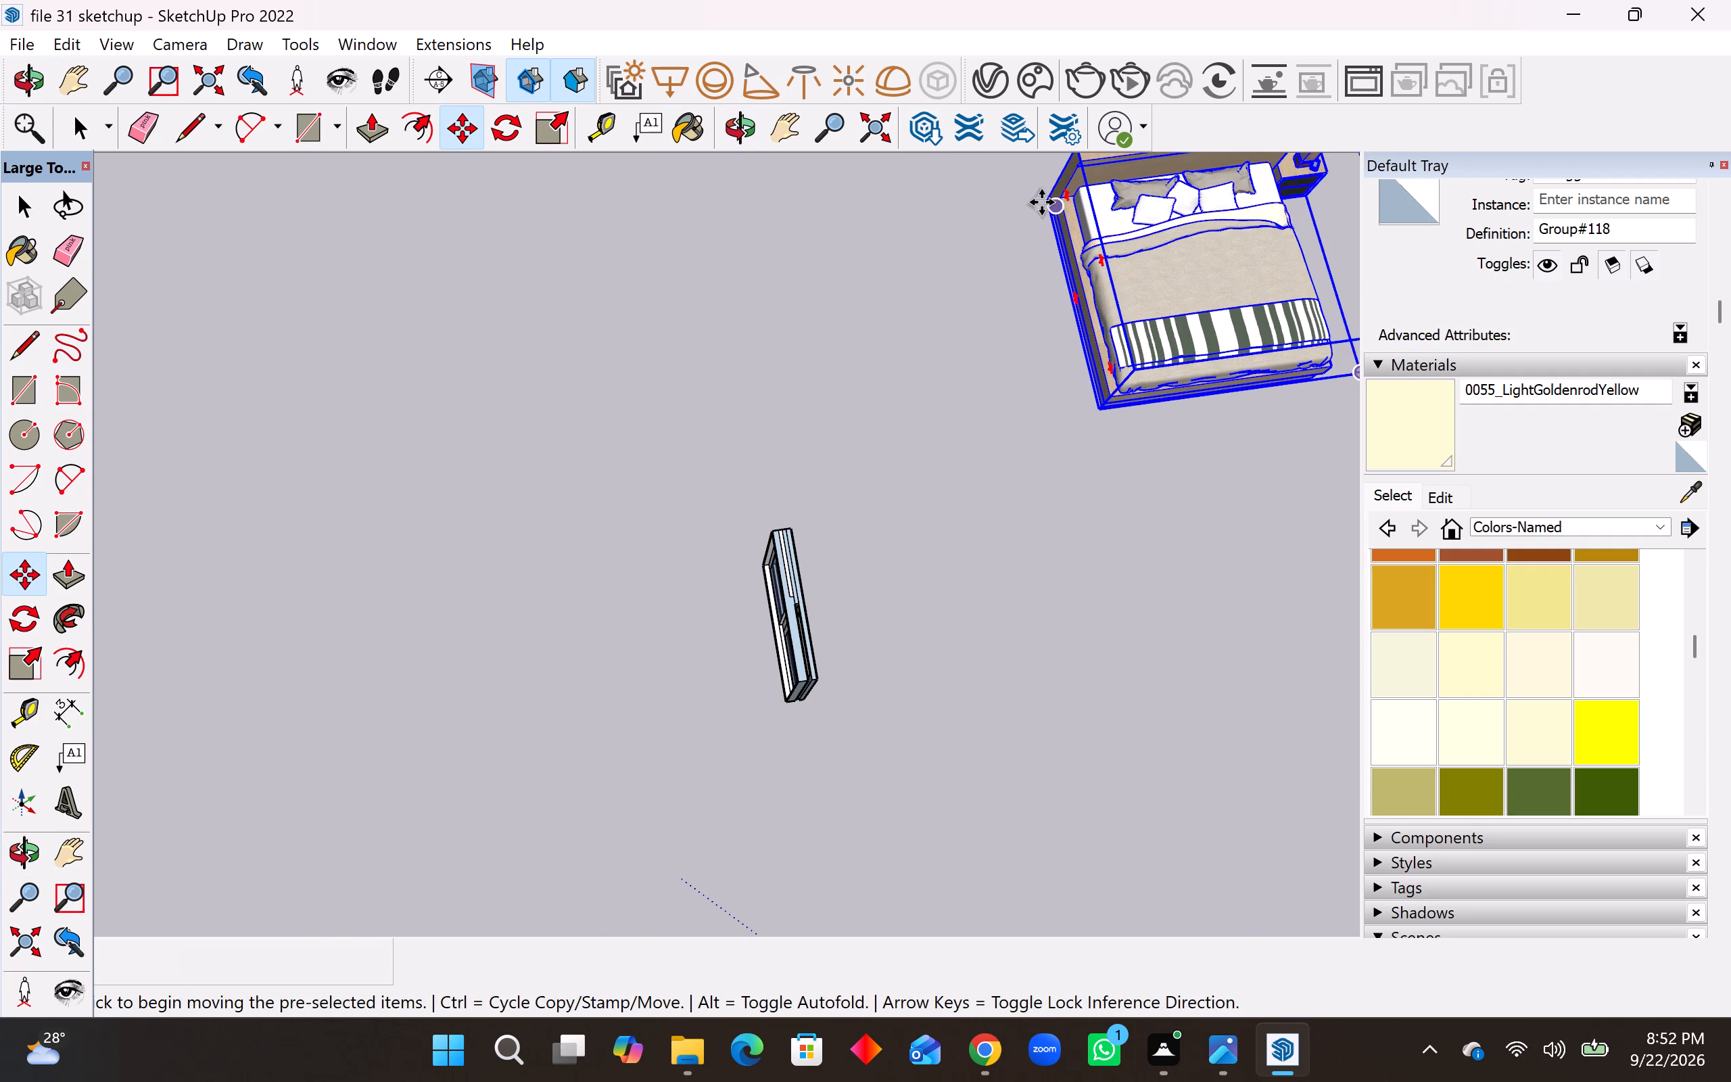
{"action": "scroll", "coordinate": [1038, 203], "scroll_direction": "up", "scroll_amount": 7}
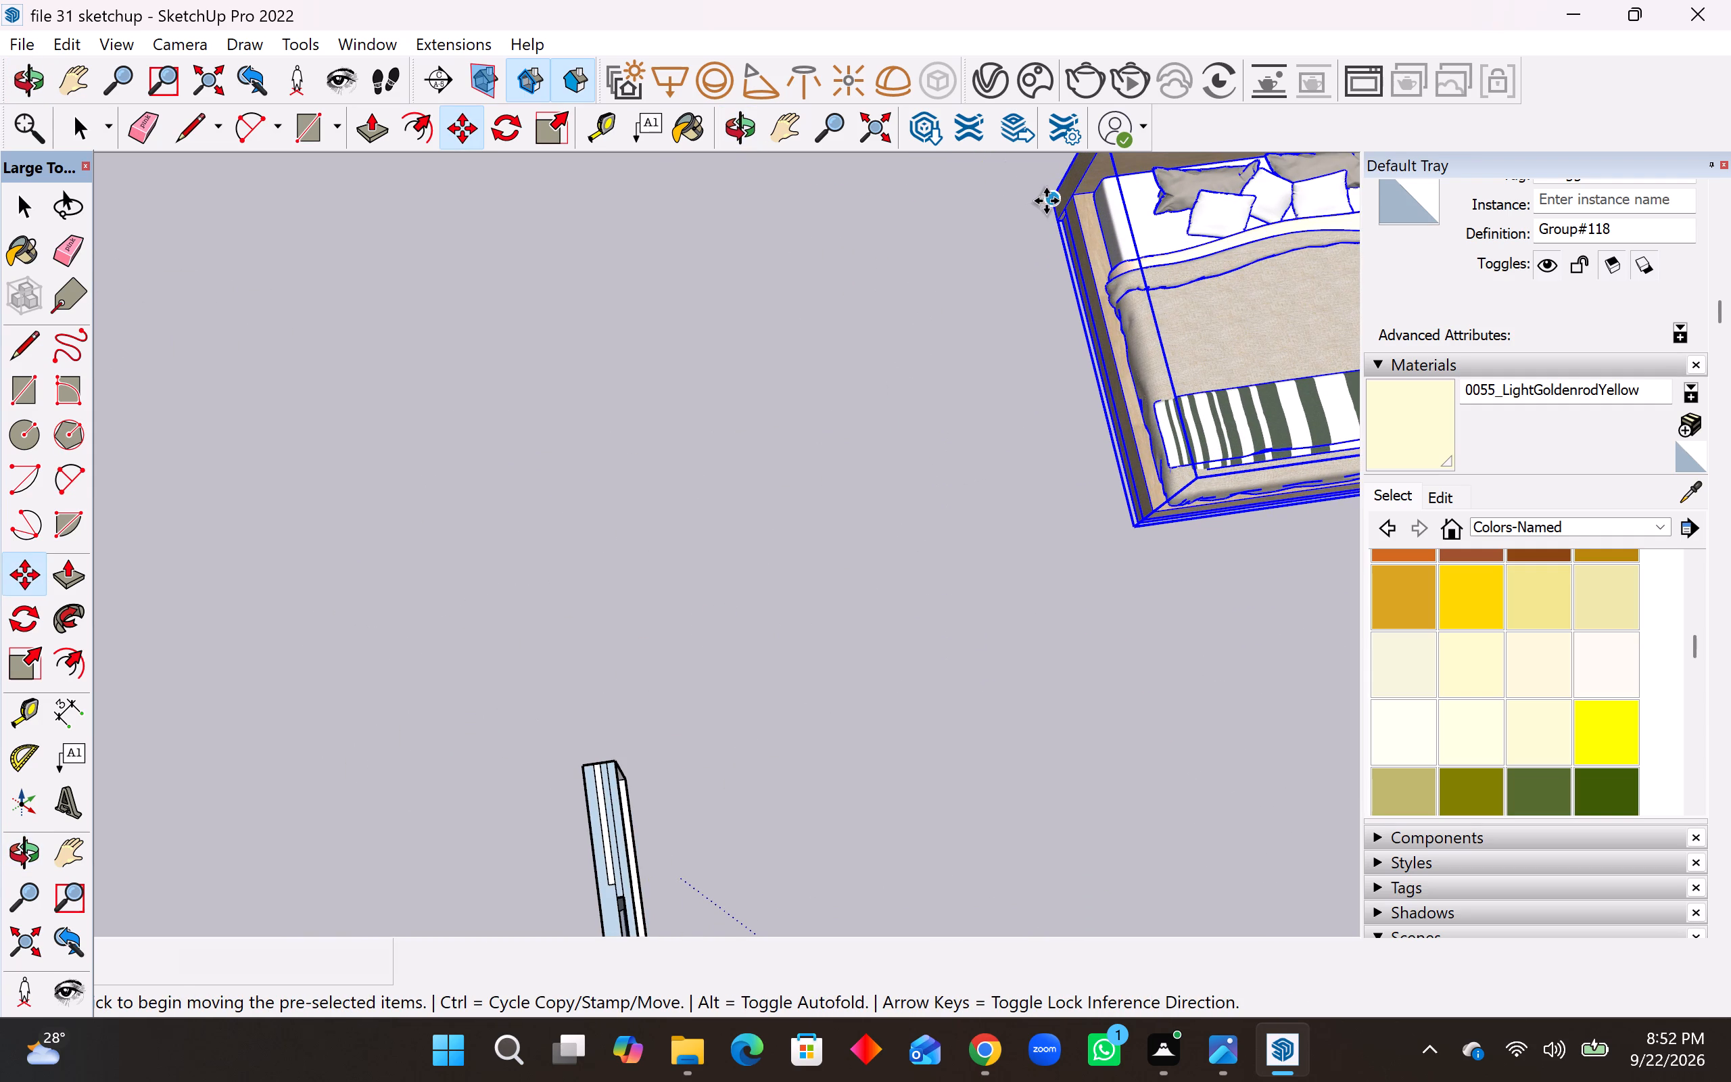
{"action": "left_click", "coordinate": [1046, 201]}
{"action": "scroll", "coordinate": [1062, 268], "scroll_direction": "down", "scroll_amount": 20}
{"action": "scroll", "coordinate": [1062, 268], "scroll_direction": "down", "scroll_amount": 5}
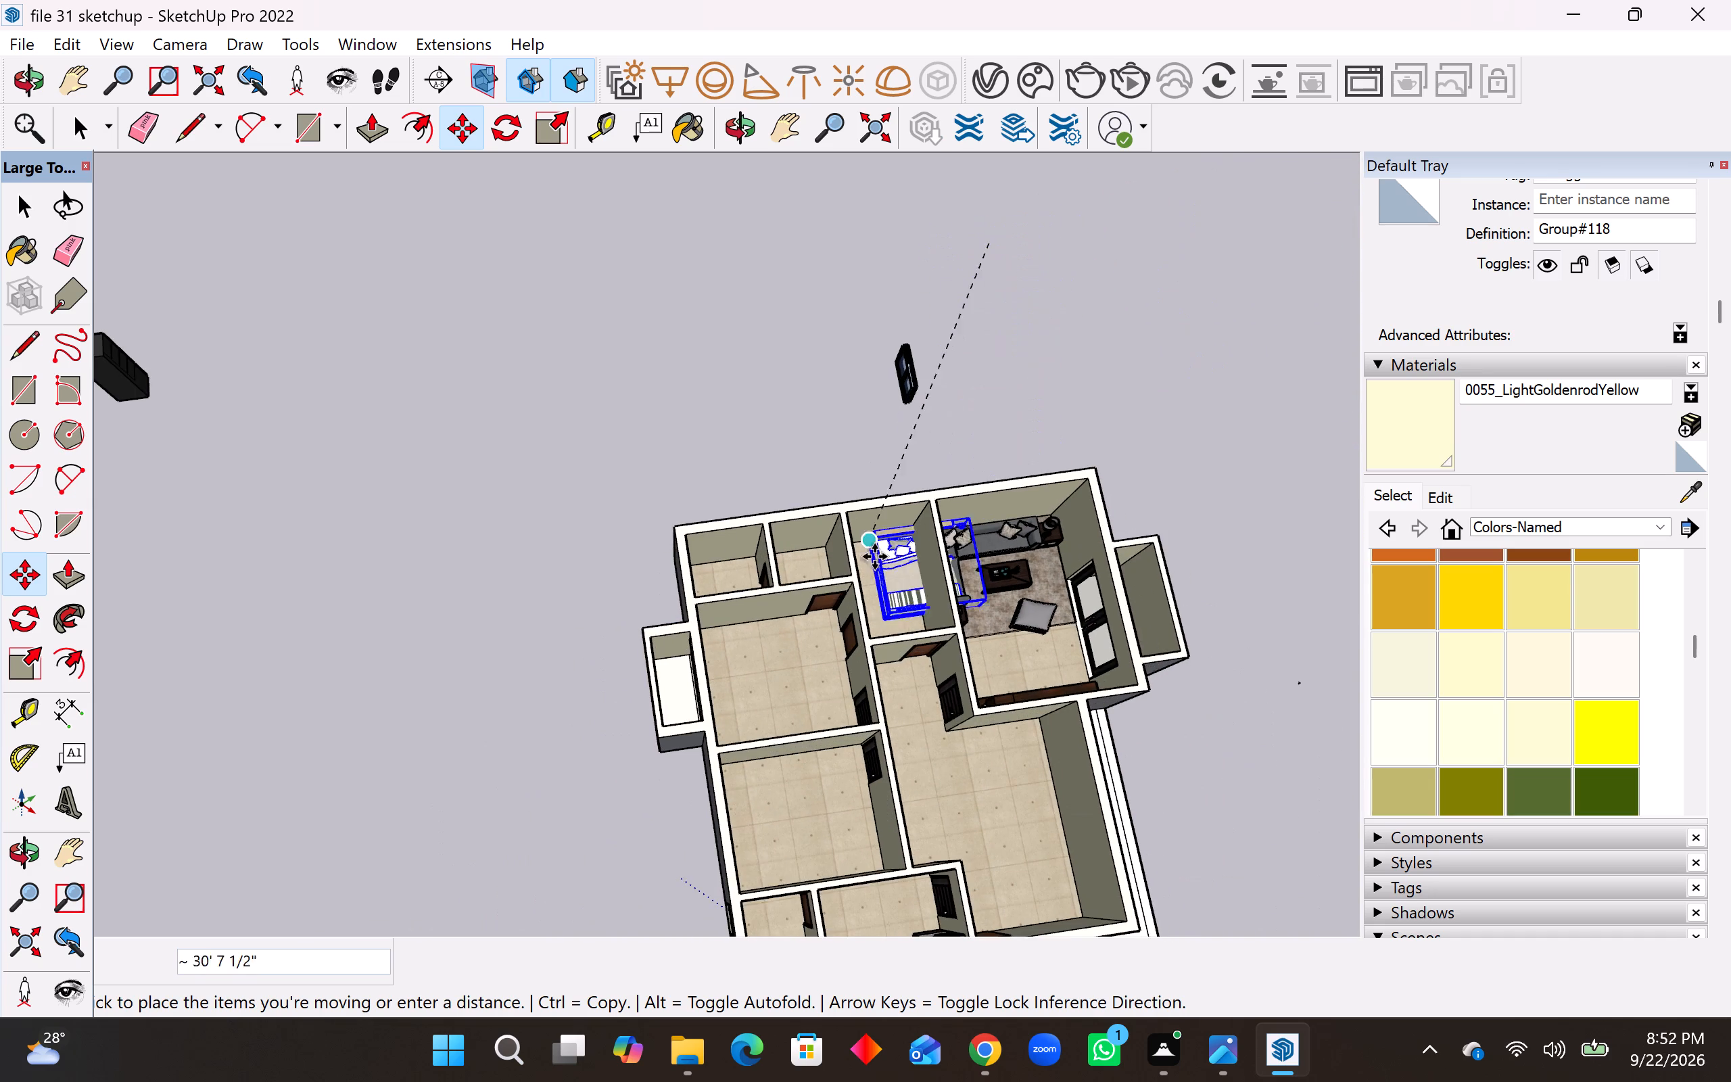
{"action": "scroll", "coordinate": [789, 617], "scroll_direction": "up", "scroll_amount": 13}
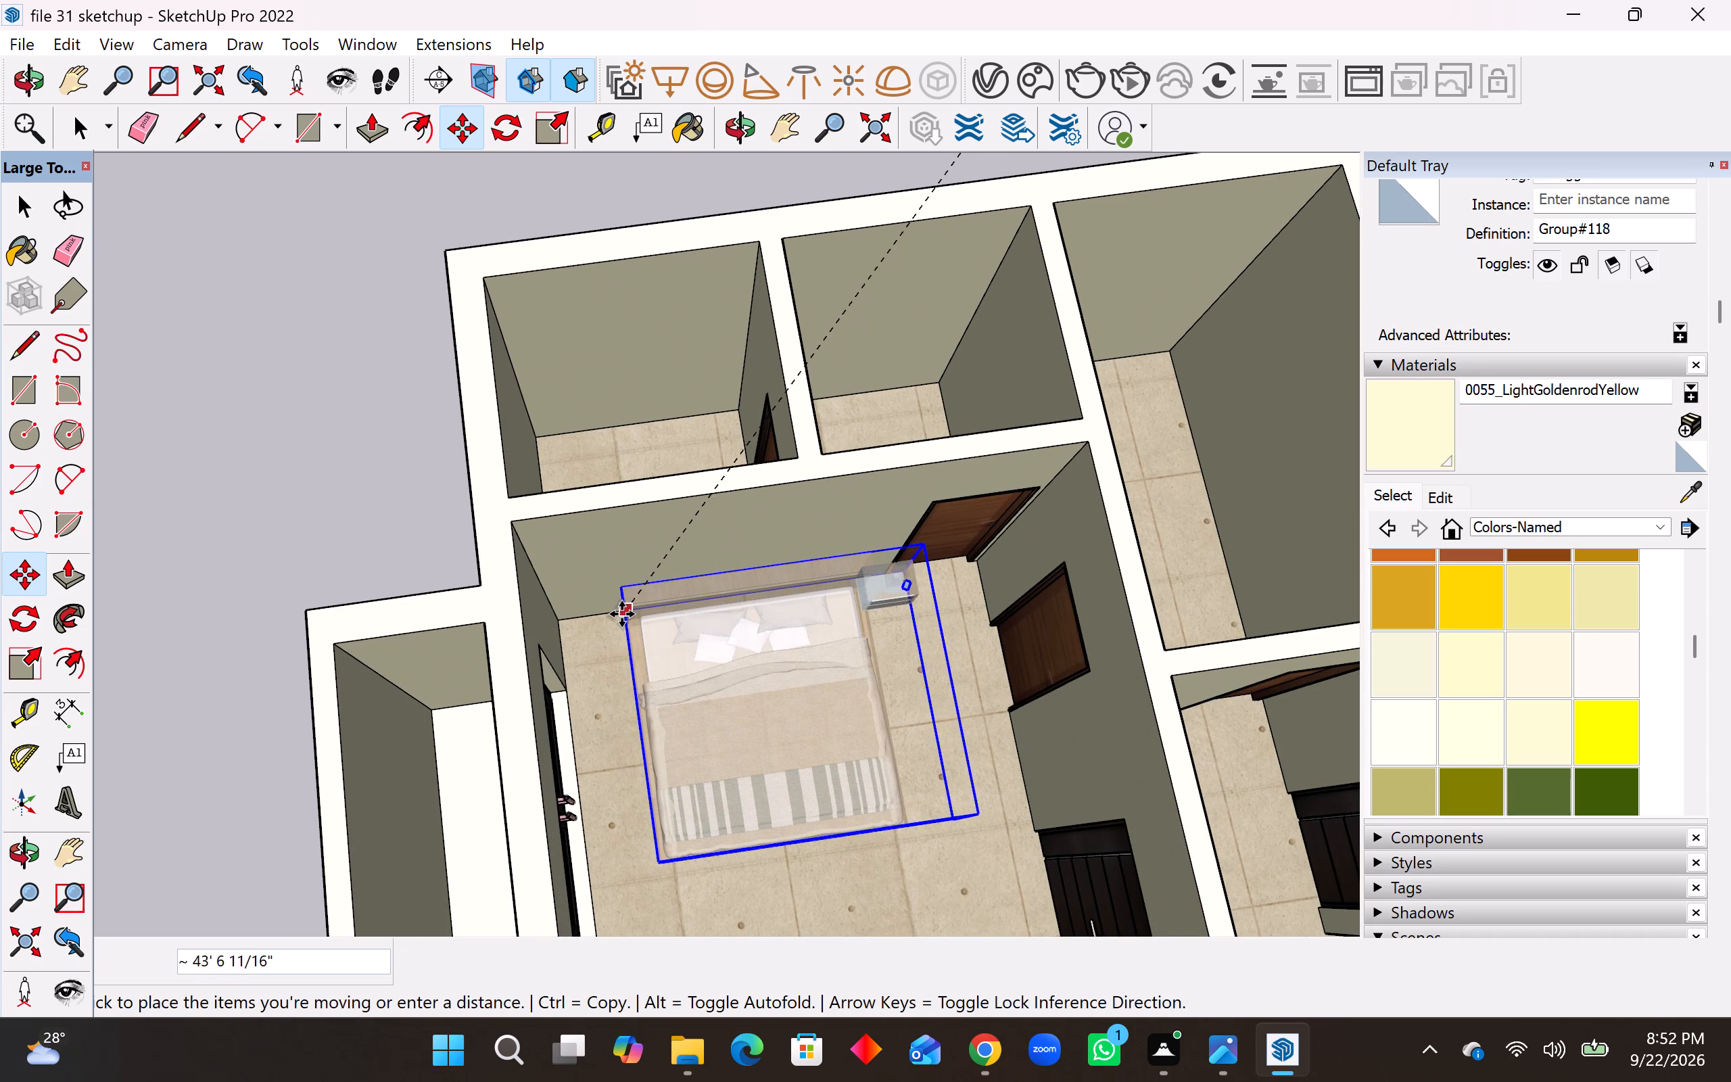
{"action": "left_click", "coordinate": [621, 614]}
Shift the bed about 6 9/16" along its headboard wall toward the bedroom's glass door.
{"action": "middle_click_drag", "start_coordinate": [673, 619], "coordinate": [753, 427]}
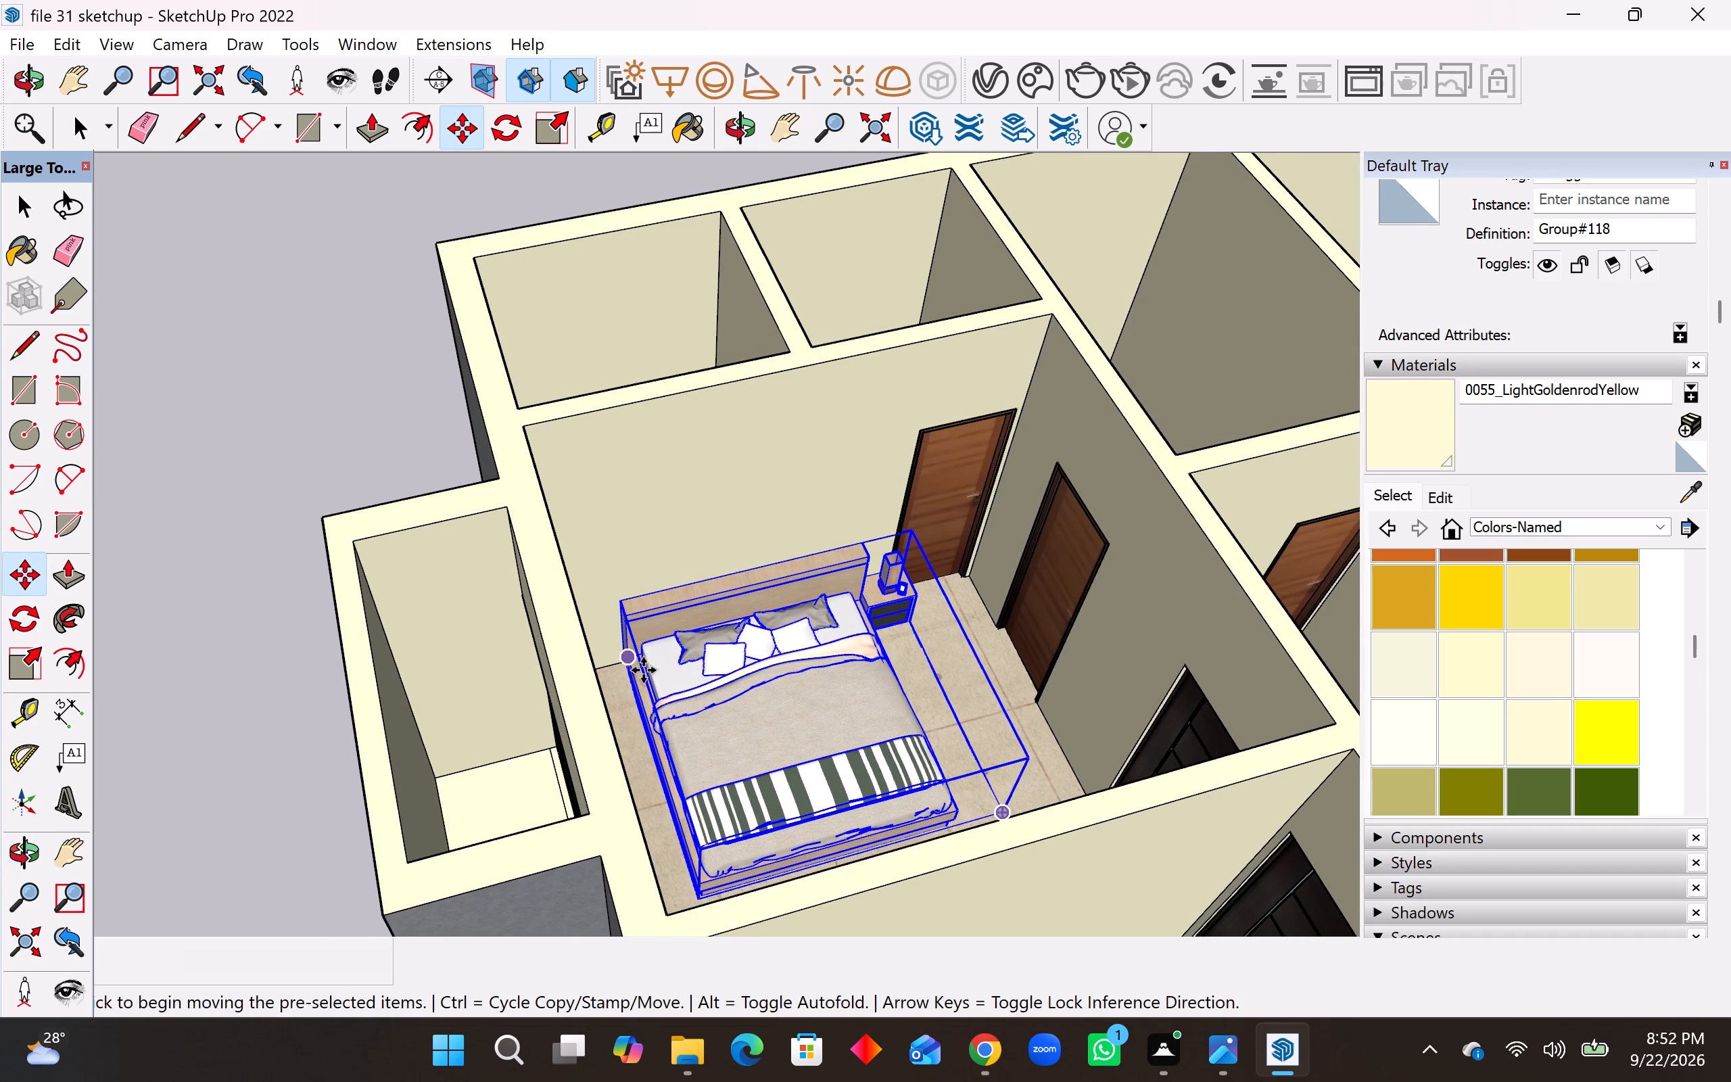
{"action": "scroll", "coordinate": [650, 672], "scroll_direction": "up", "scroll_amount": 8}
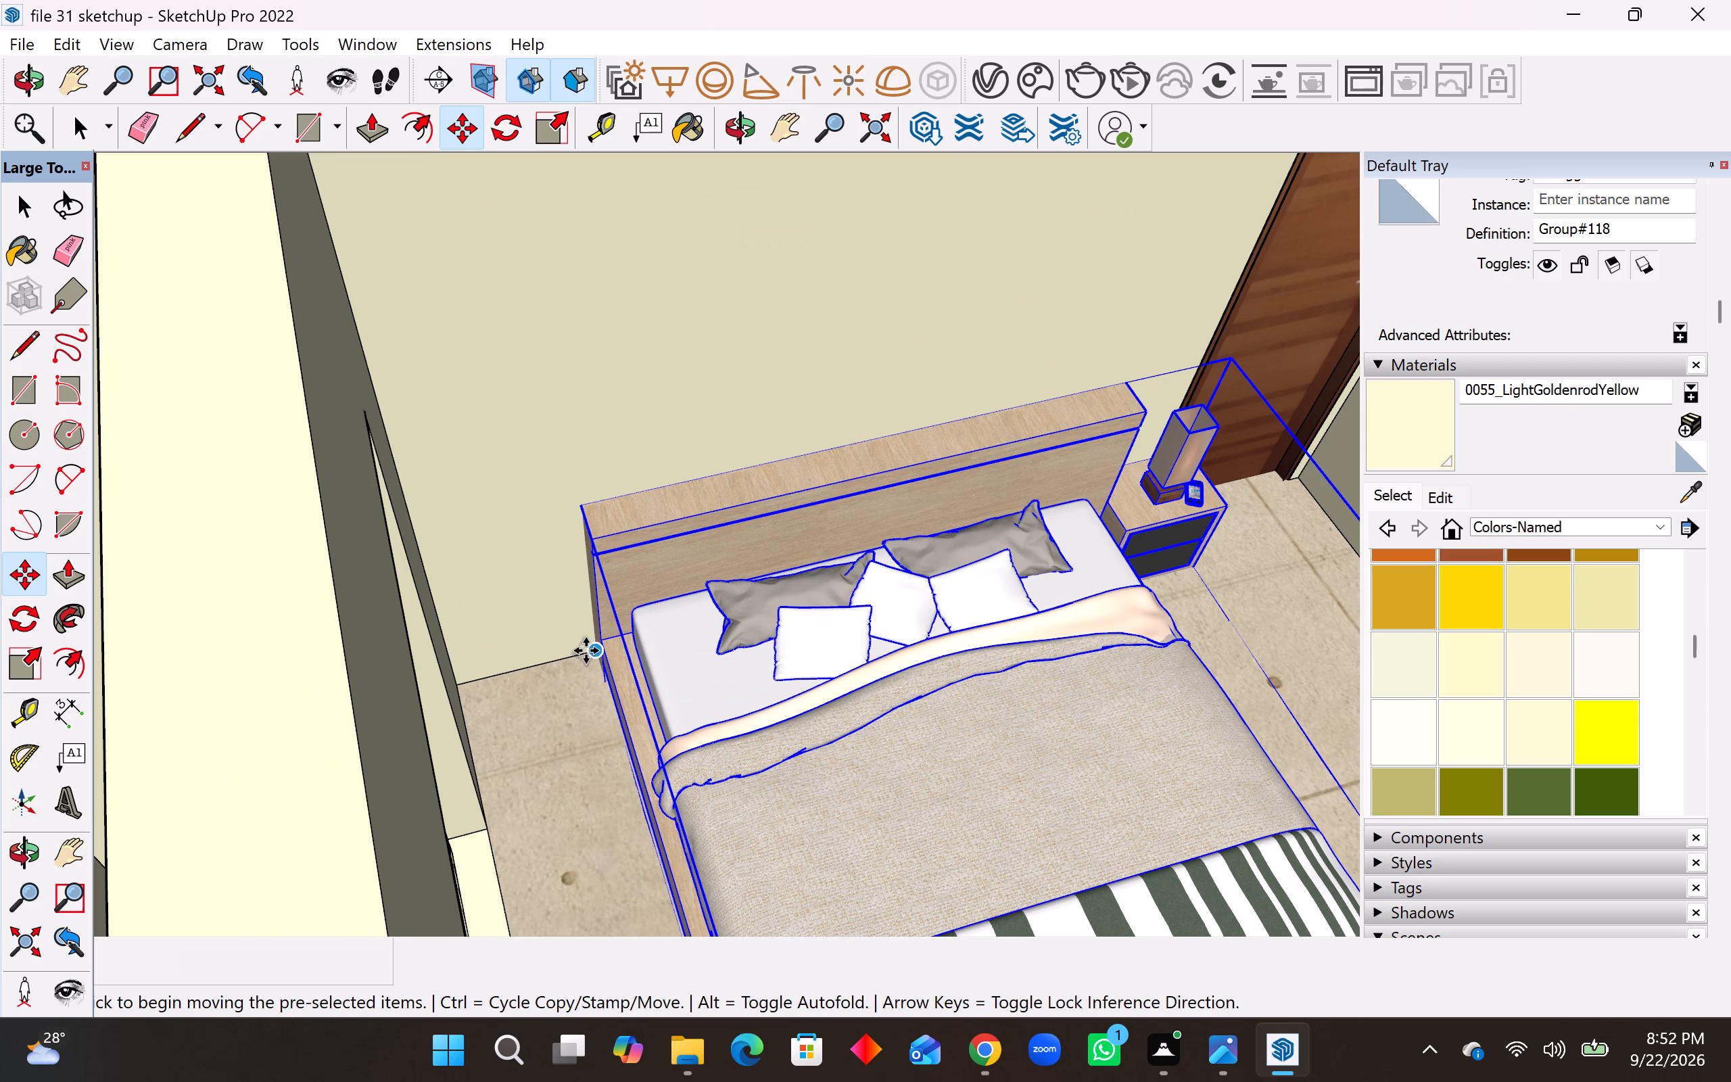
{"action": "left_click", "coordinate": [586, 651]}
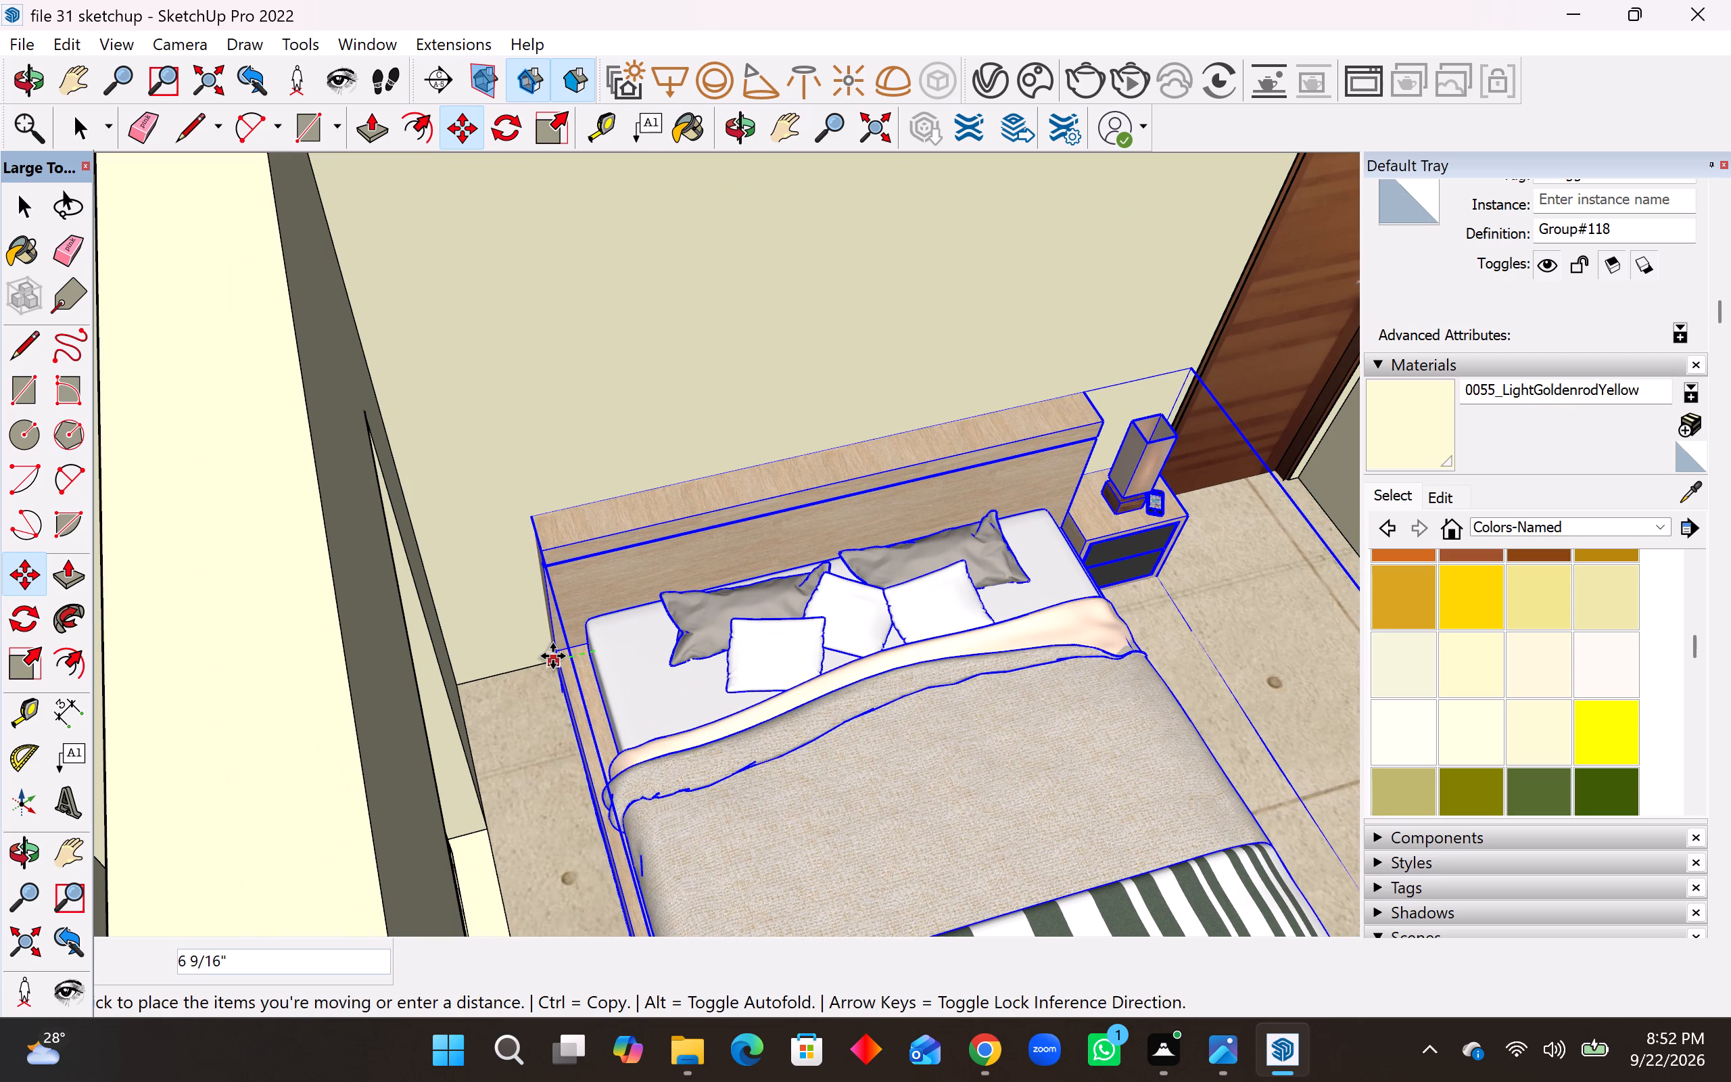
{"action": "left_click", "coordinate": [552, 656]}
Copy the bed about 11' 3" into the adjacent bedroom beside the kitchen, with its headboard against the shared bedroom wall.
{"action": "middle_click_drag", "start_coordinate": [957, 581], "coordinate": [826, 544]}
{"action": "middle_click_drag", "start_coordinate": [933, 544], "coordinate": [1086, 523]}
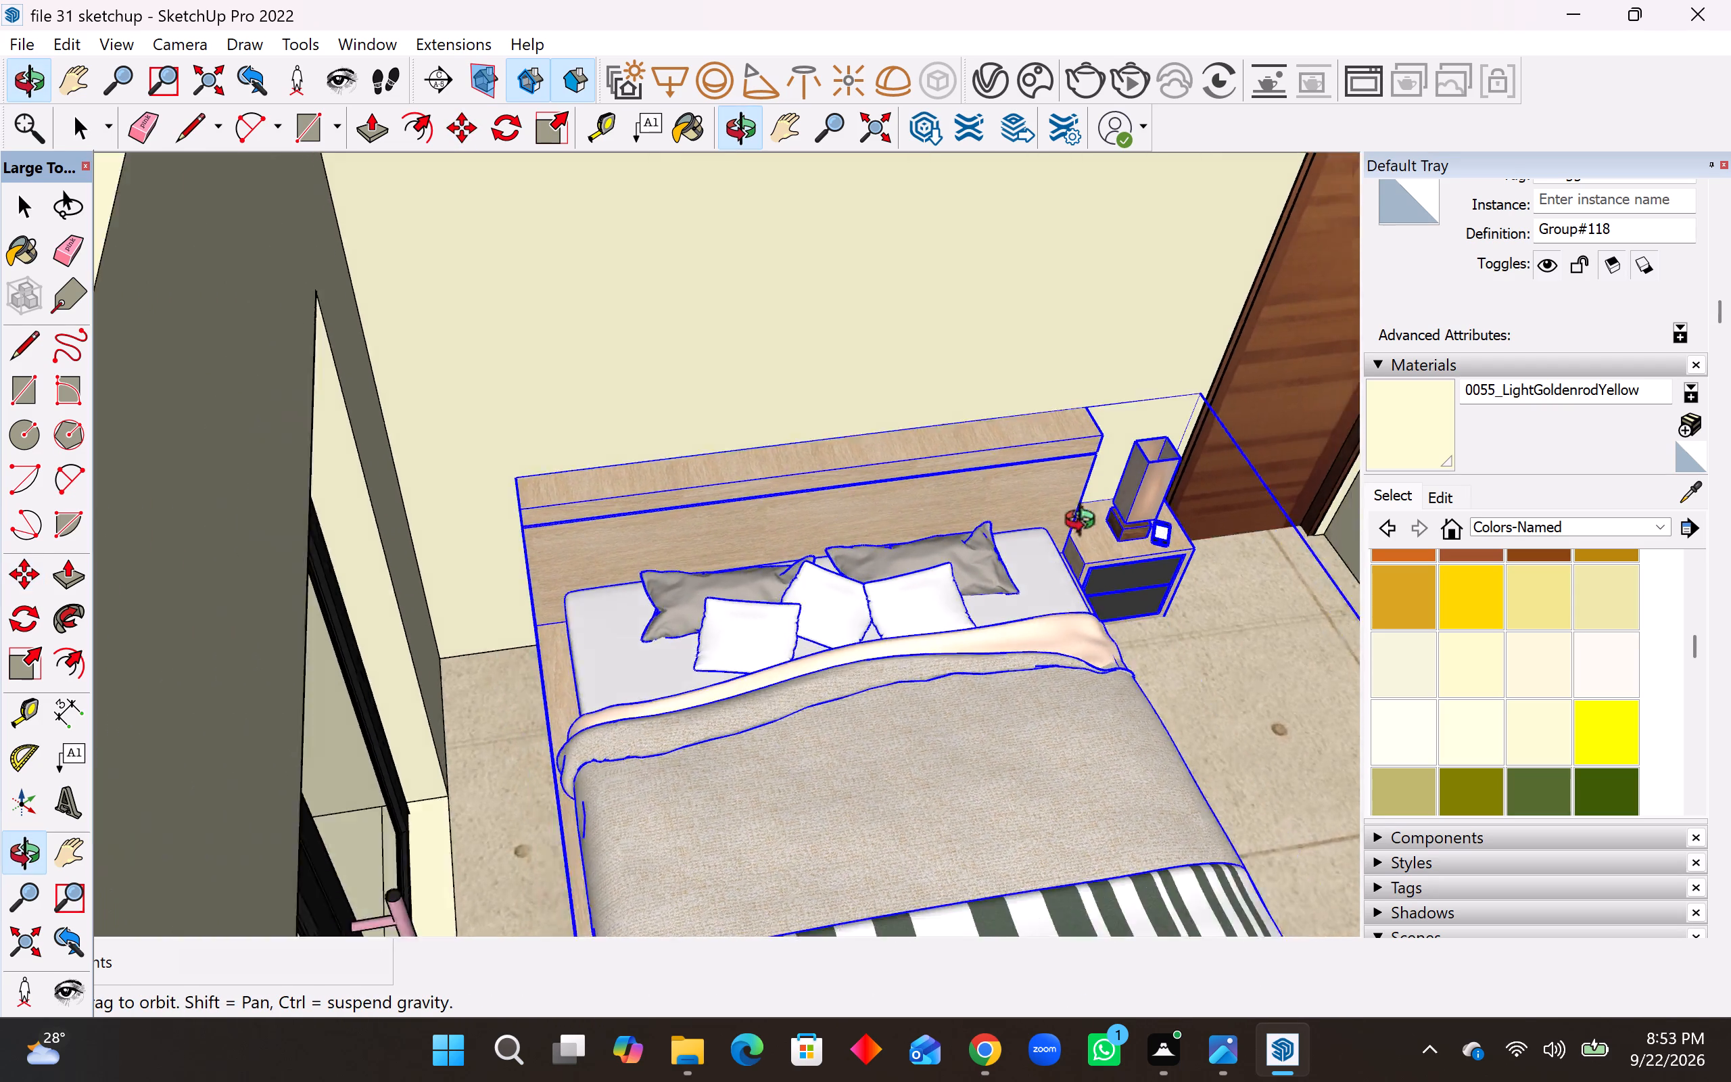
{"action": "middle_click_drag", "start_coordinate": [1086, 523], "coordinate": [1116, 615]}
{"action": "scroll", "coordinate": [634, 698], "scroll_direction": "up", "scroll_amount": 4}
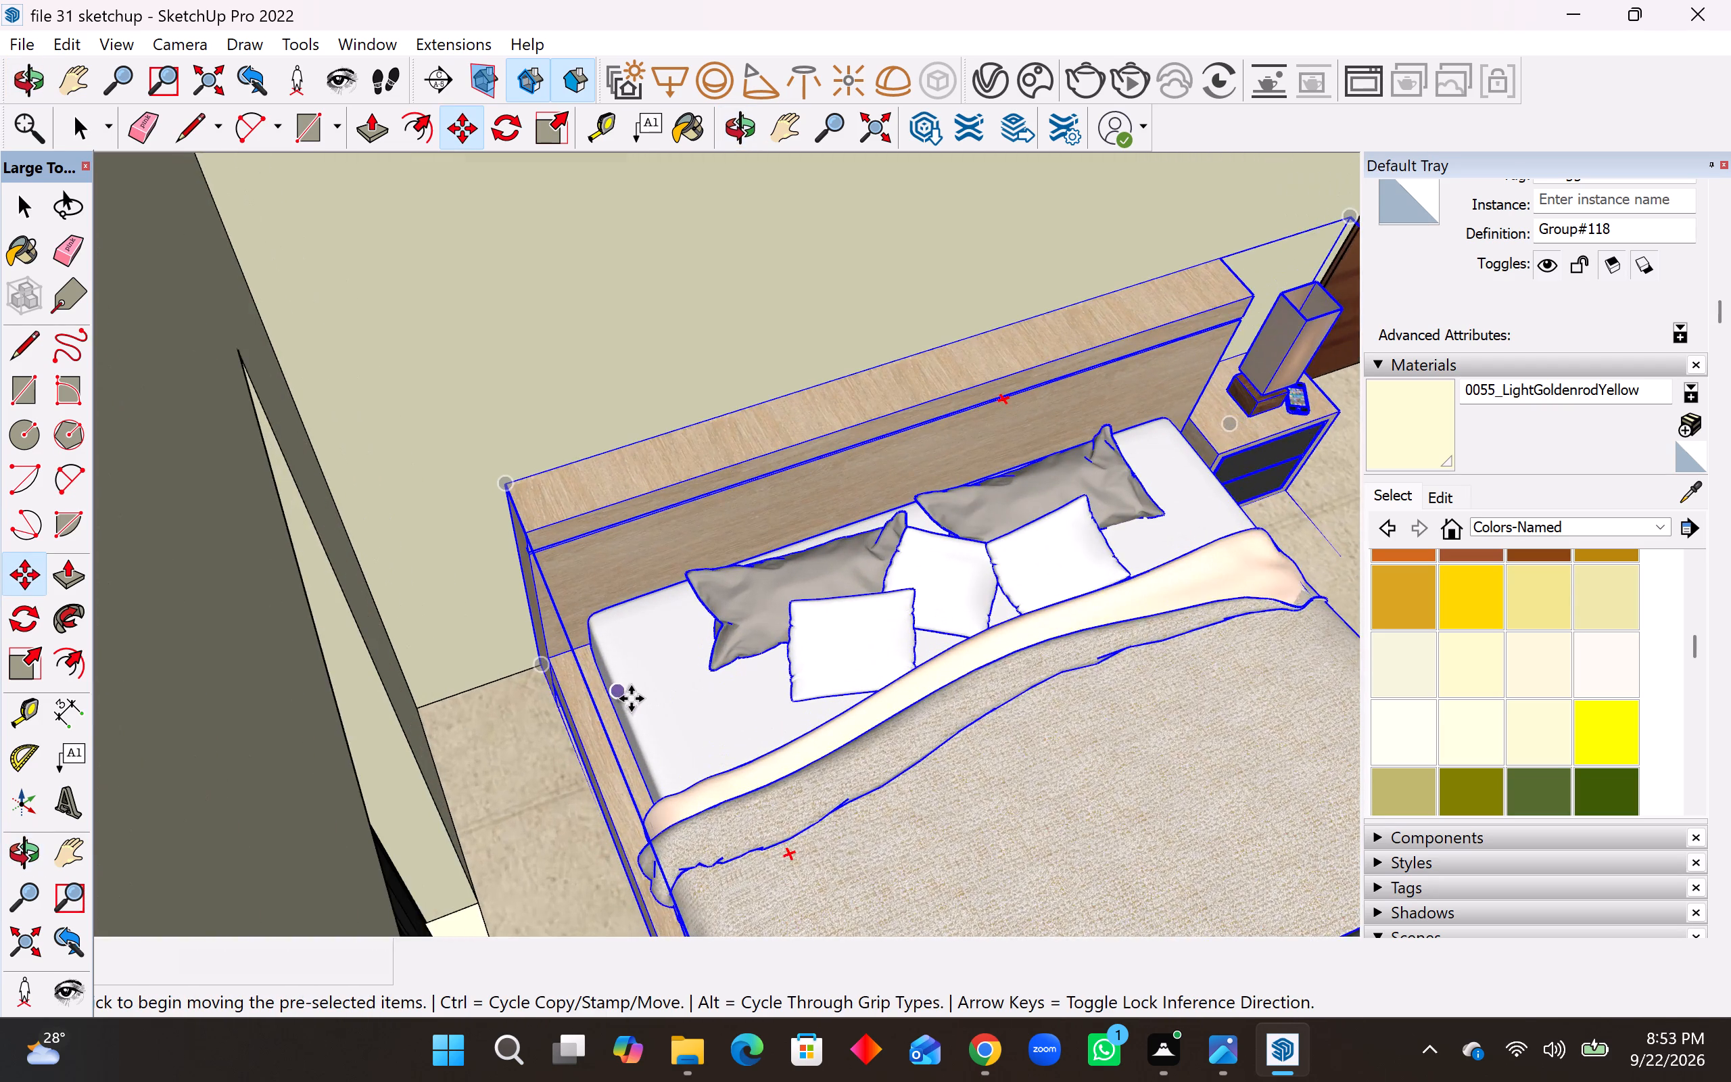
{"action": "scroll", "coordinate": [631, 699], "scroll_direction": "up", "scroll_amount": 1}
{"action": "key", "text": "m"}
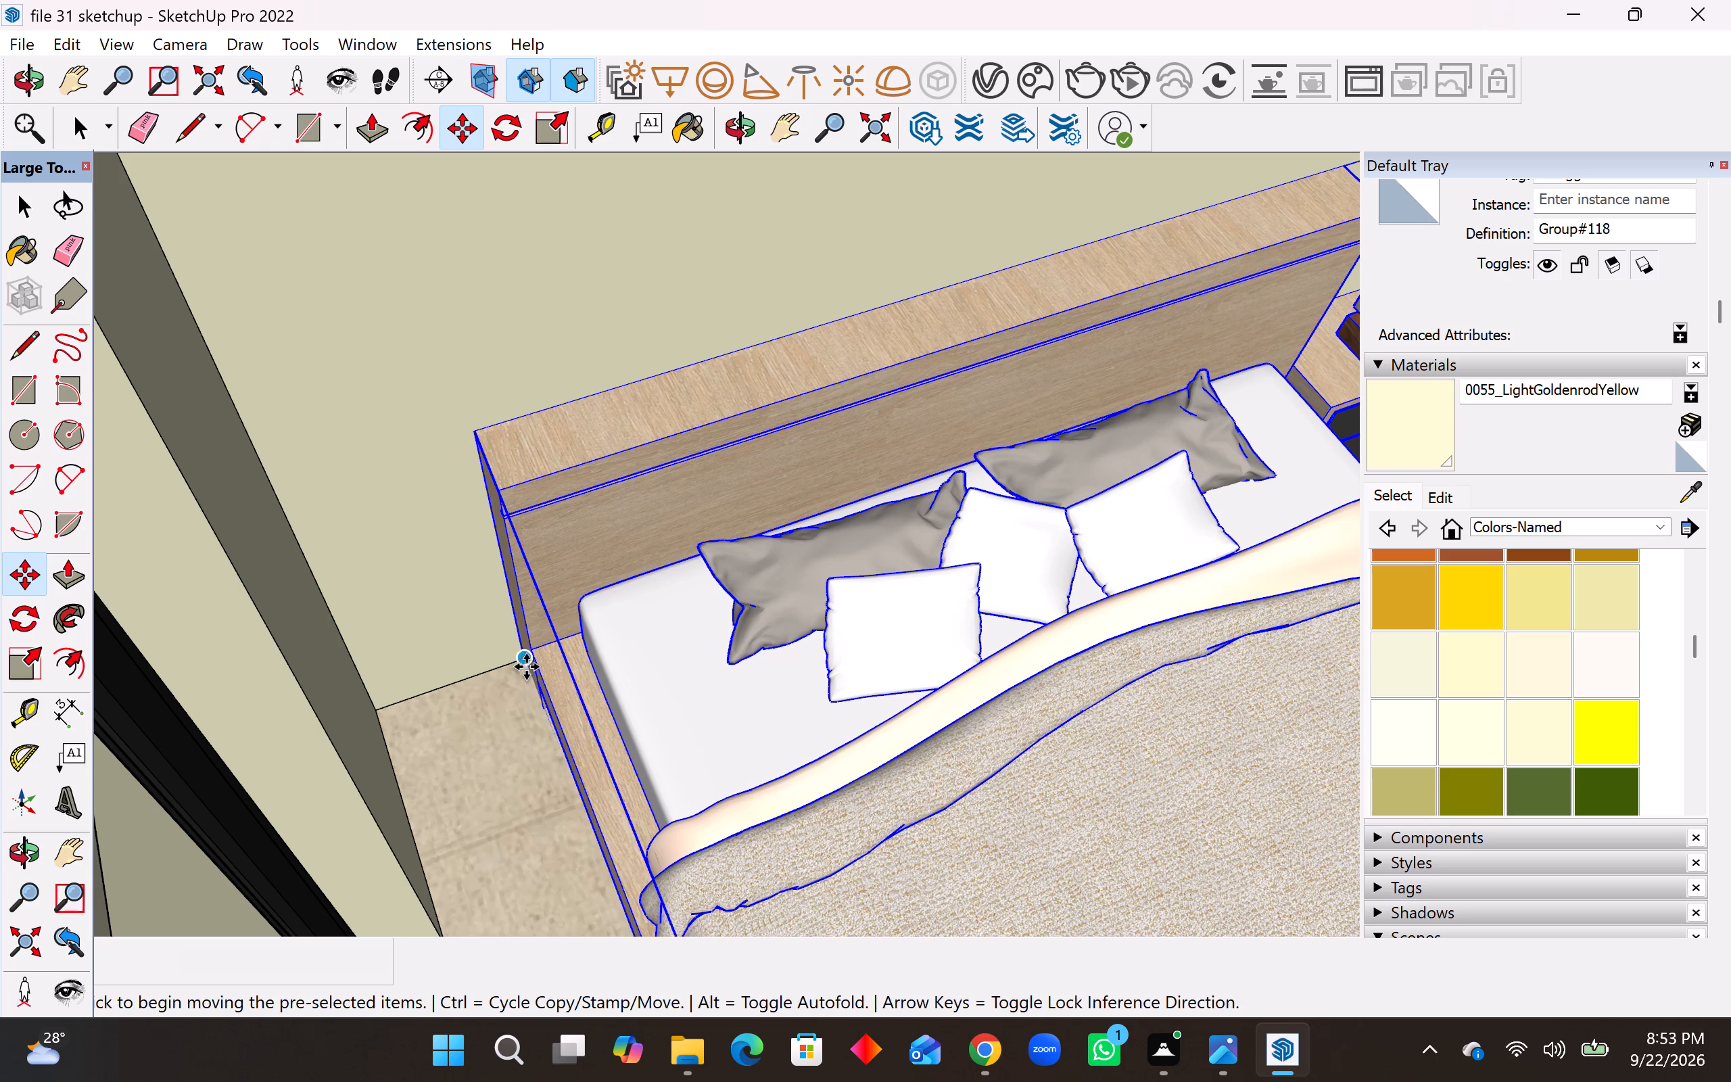
{"action": "left_click", "coordinate": [523, 657]}
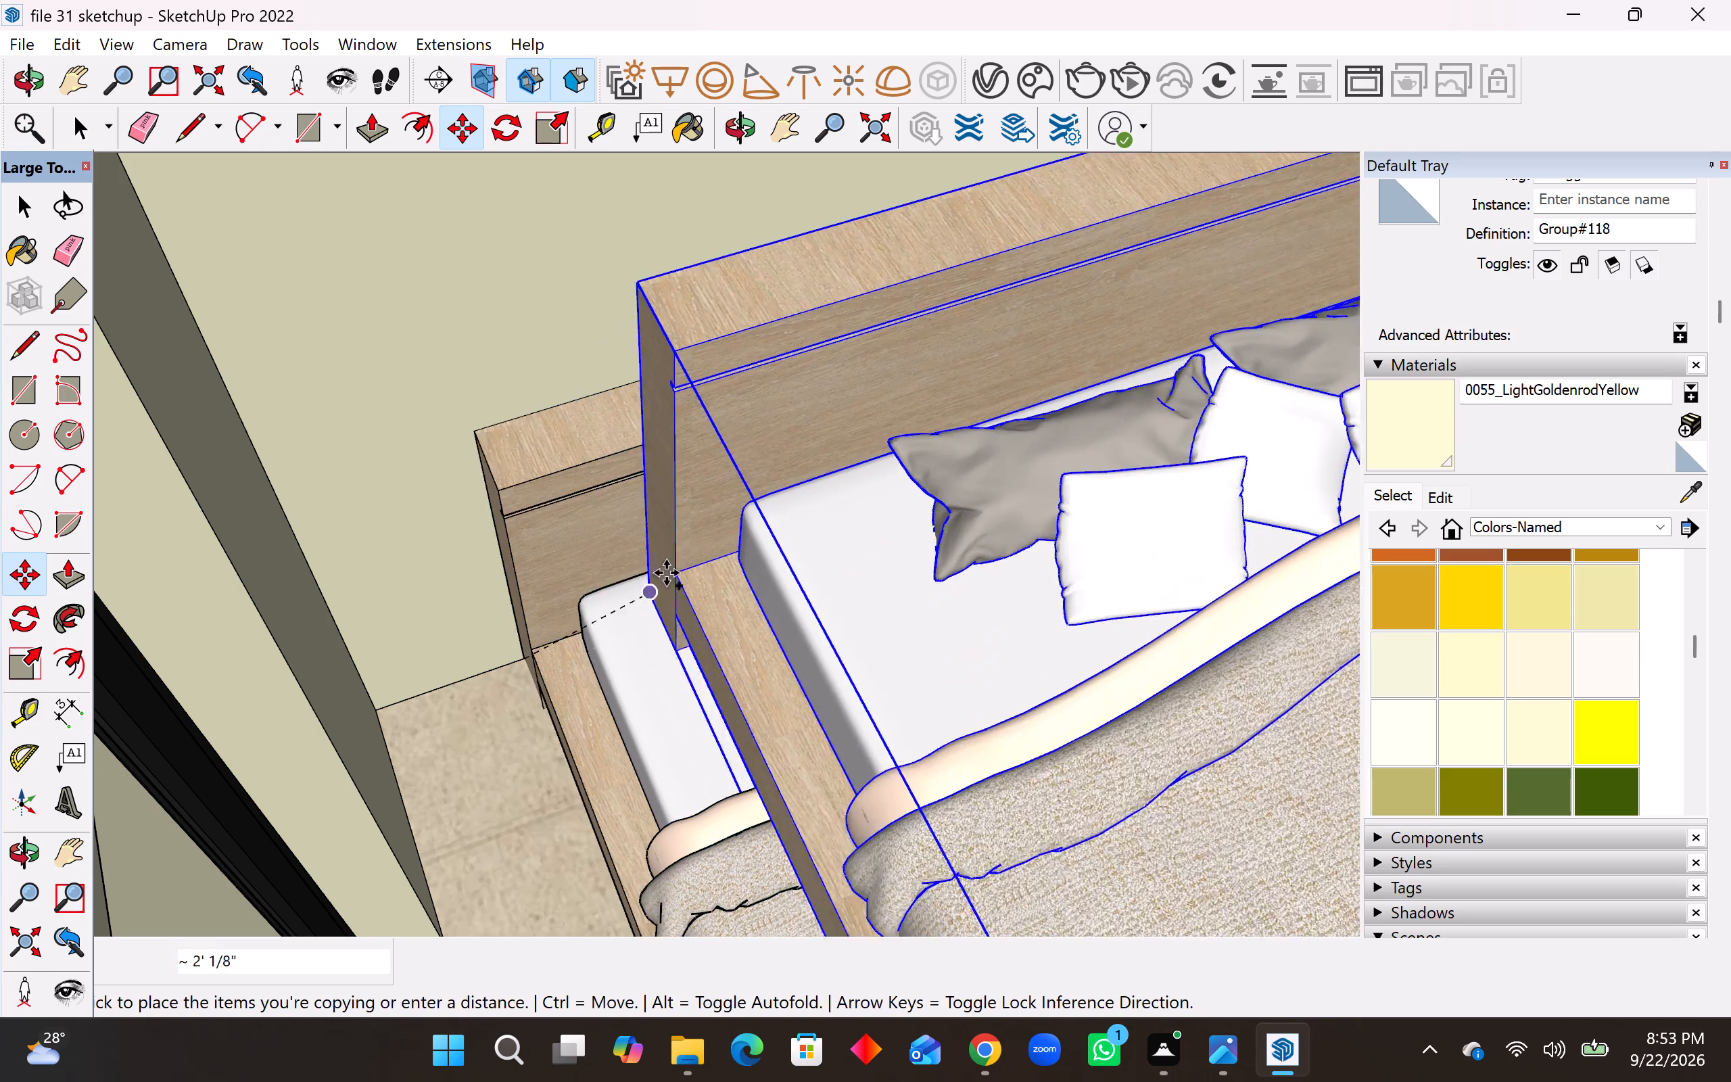
{"action": "scroll", "coordinate": [665, 556], "scroll_direction": "down", "scroll_amount": 20}
{"action": "scroll", "coordinate": [665, 556], "scroll_direction": "down", "scroll_amount": 14}
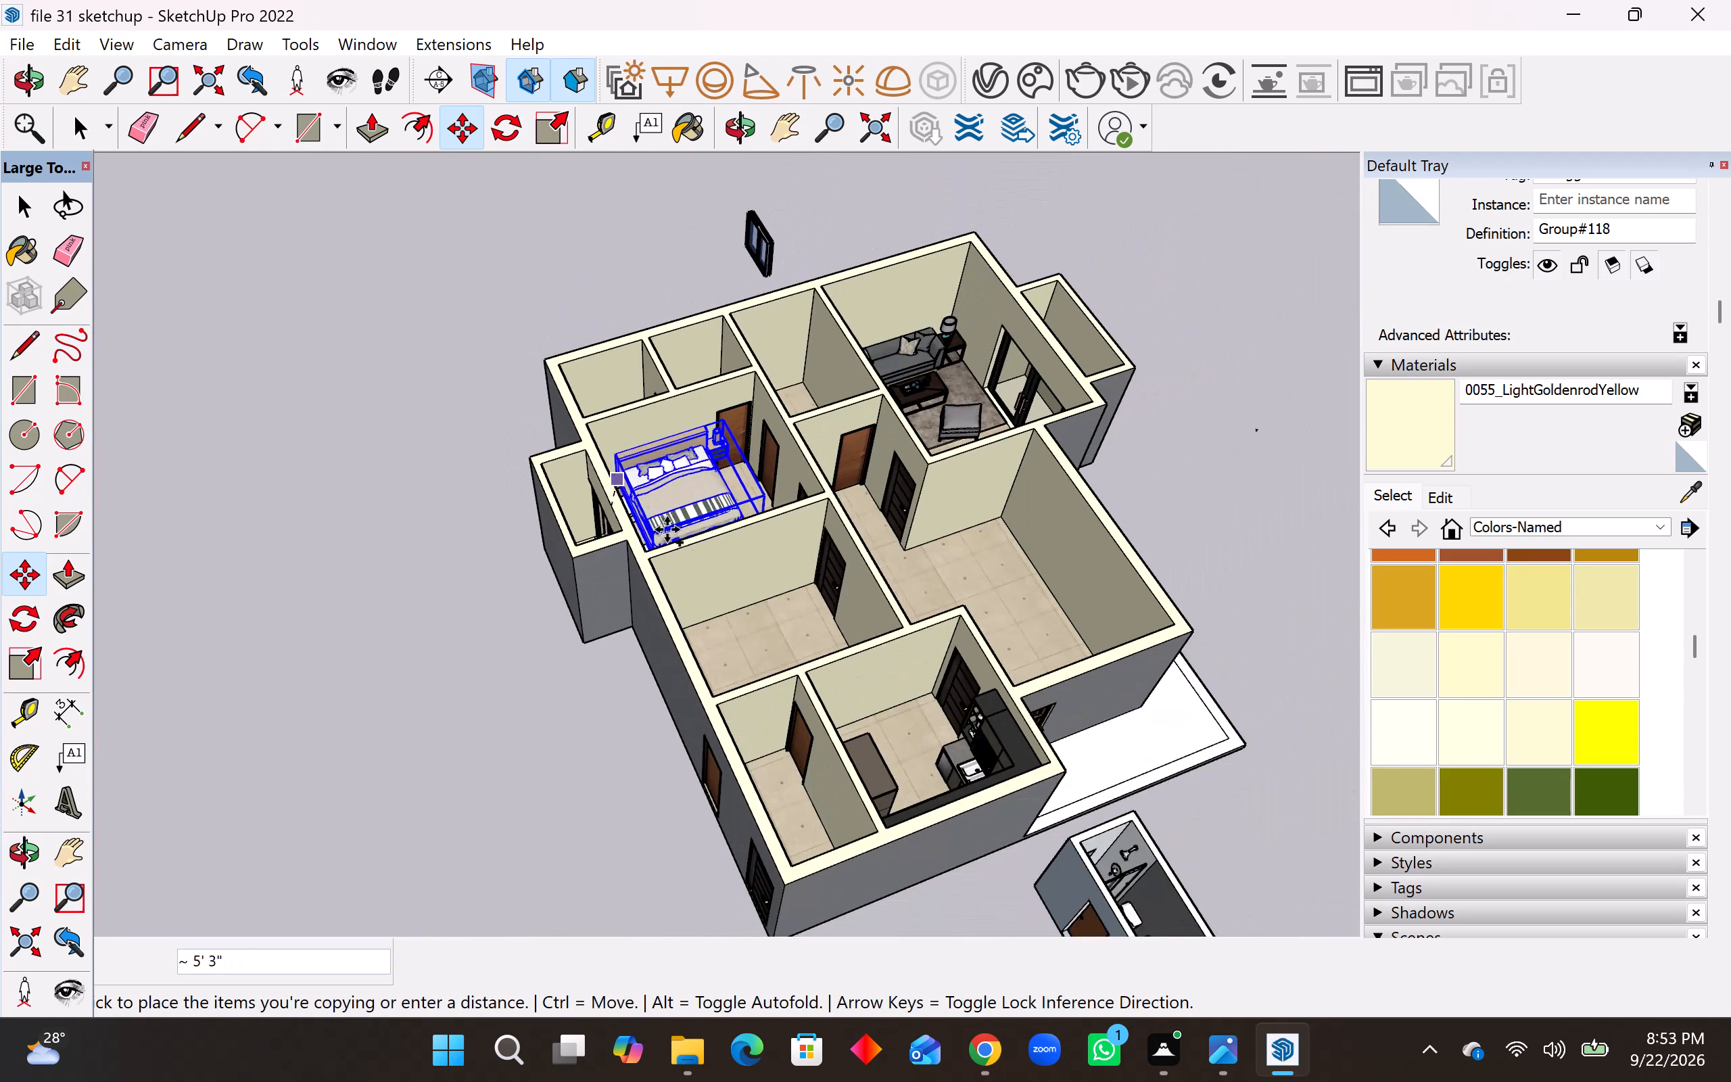
{"action": "scroll", "coordinate": [710, 615], "scroll_direction": "up", "scroll_amount": 20}
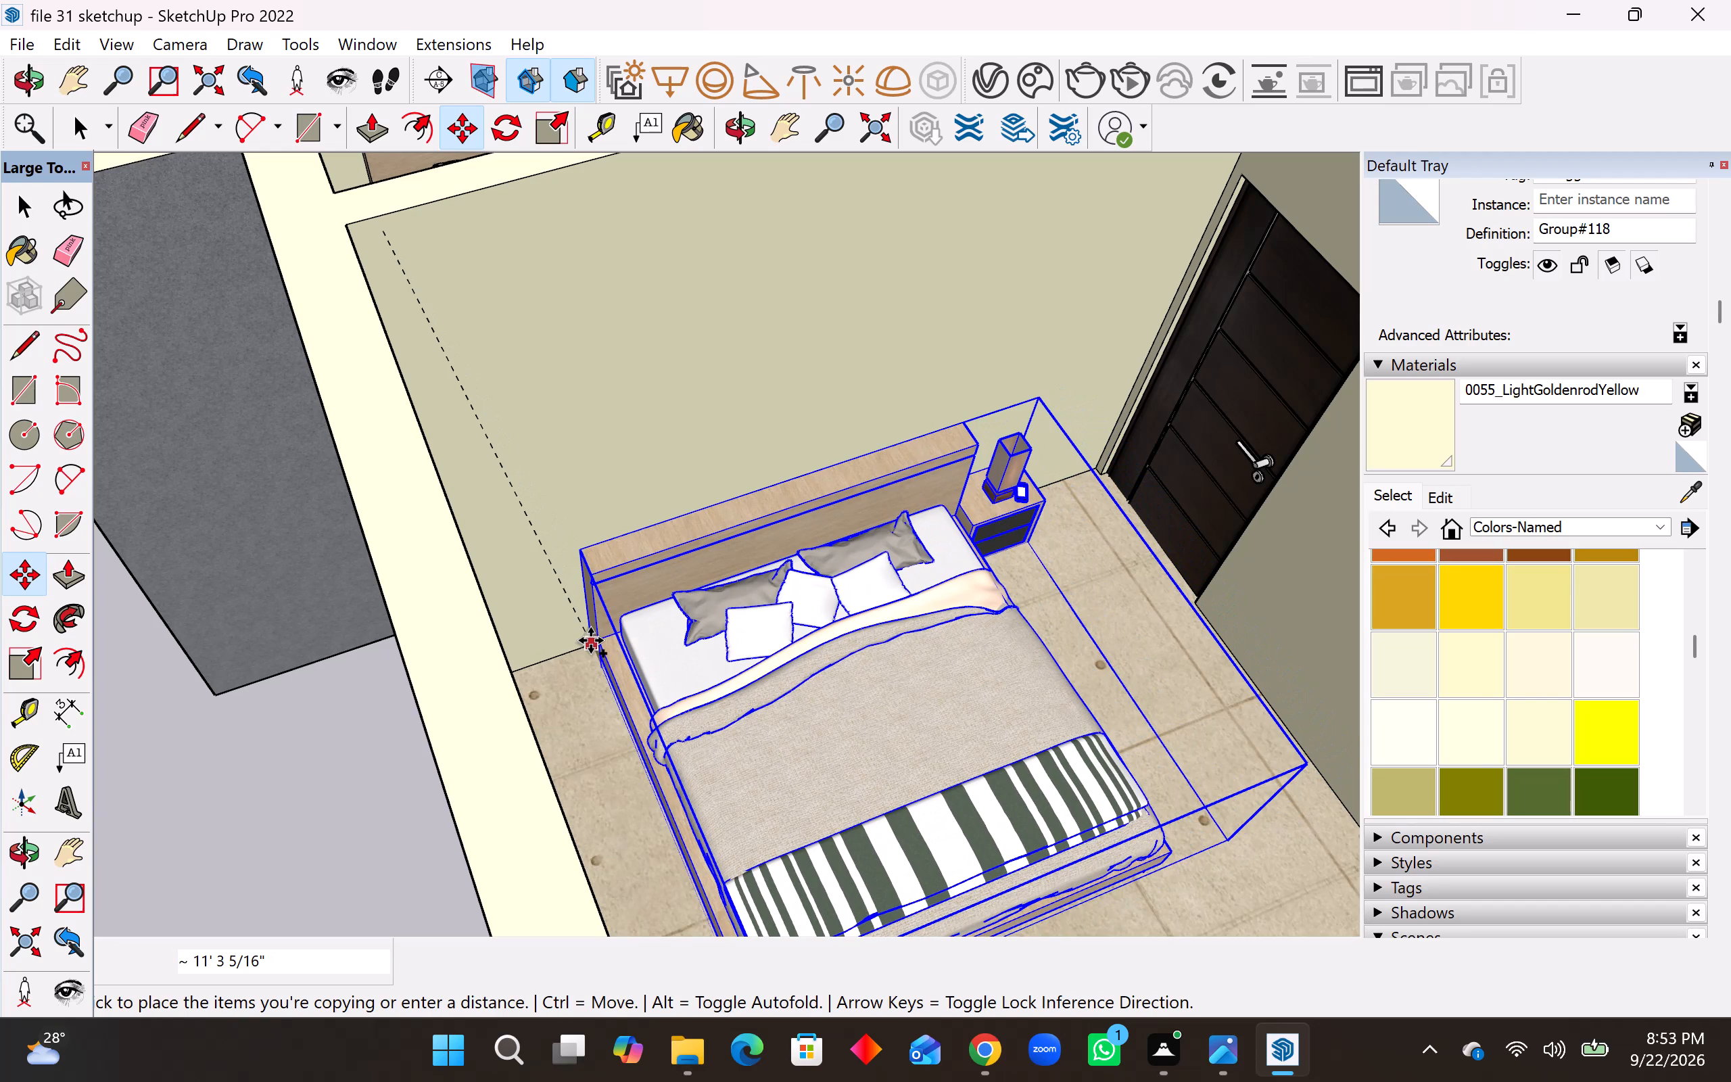
{"action": "left_click", "coordinate": [590, 640]}
Examine the two bedroom beds and the rest of the house layout from several angles.
{"action": "scroll", "coordinate": [639, 634], "scroll_direction": "down", "scroll_amount": 10}
{"action": "middle_click_drag", "start_coordinate": [760, 602], "coordinate": [745, 610]}
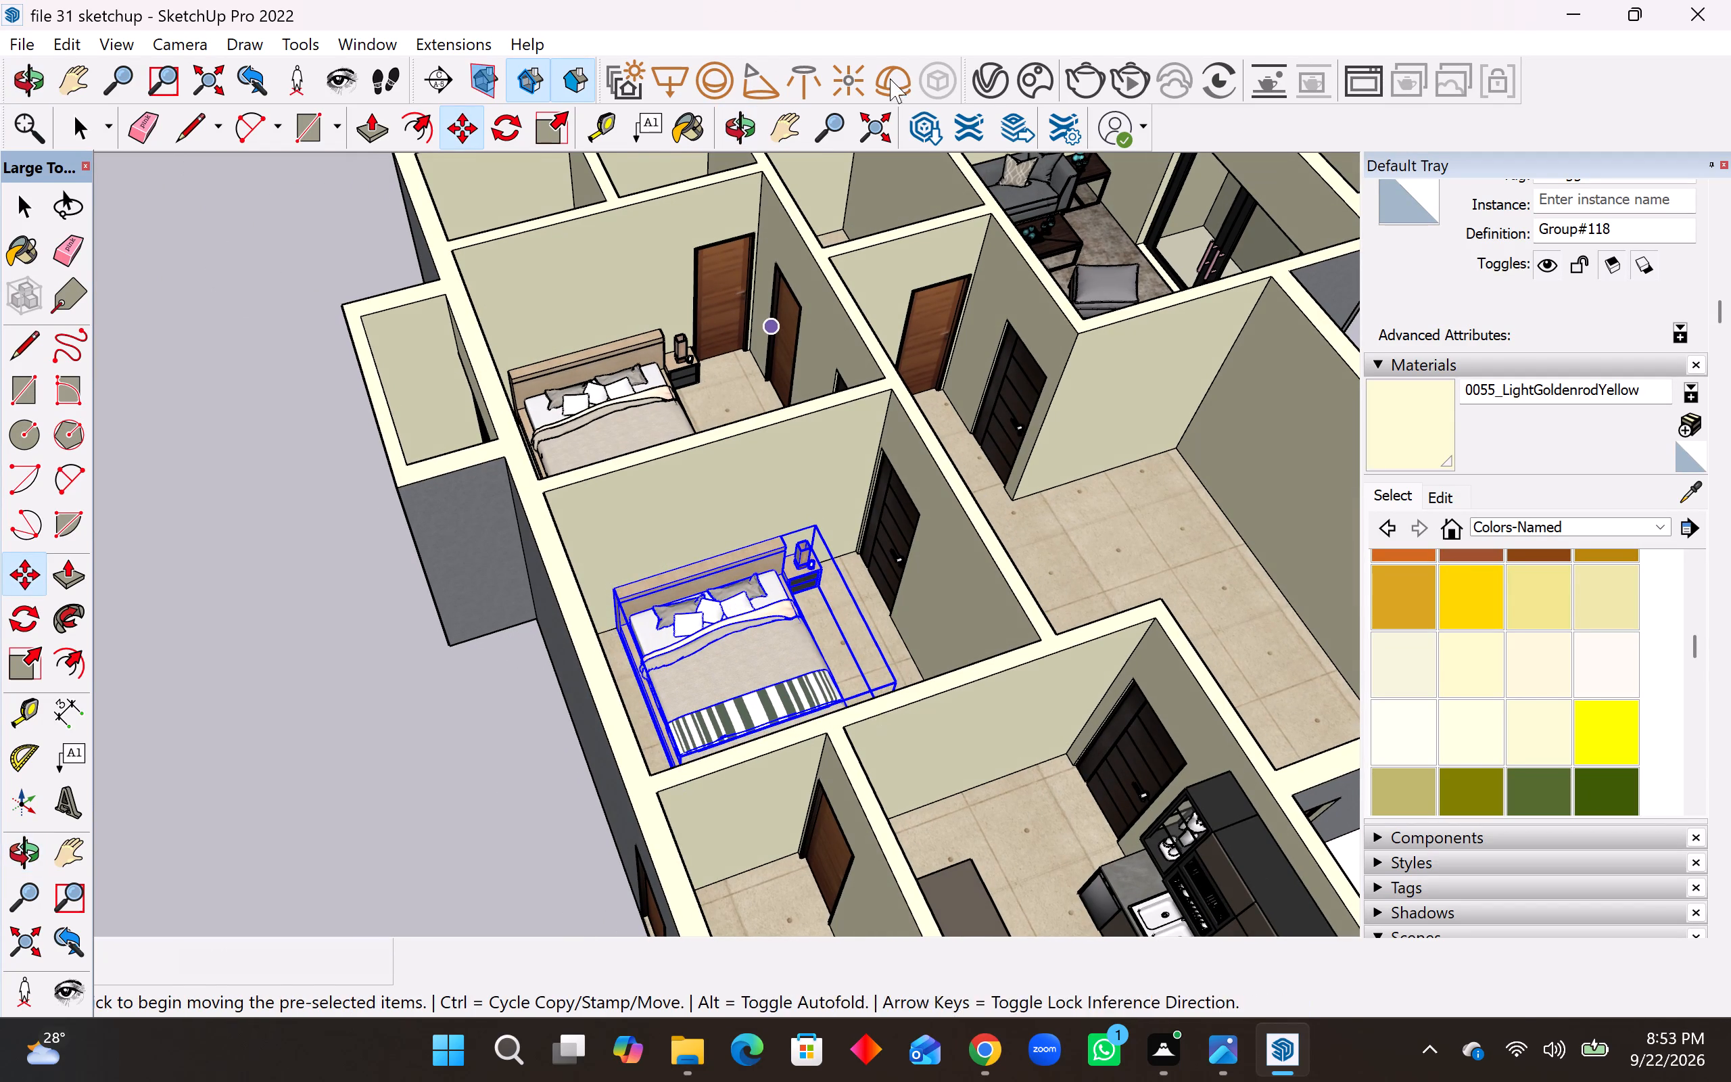
{"action": "scroll", "coordinate": [891, 529], "scroll_direction": "down", "scroll_amount": 5}
{"action": "middle_click_drag", "start_coordinate": [848, 565], "coordinate": [714, 552]}
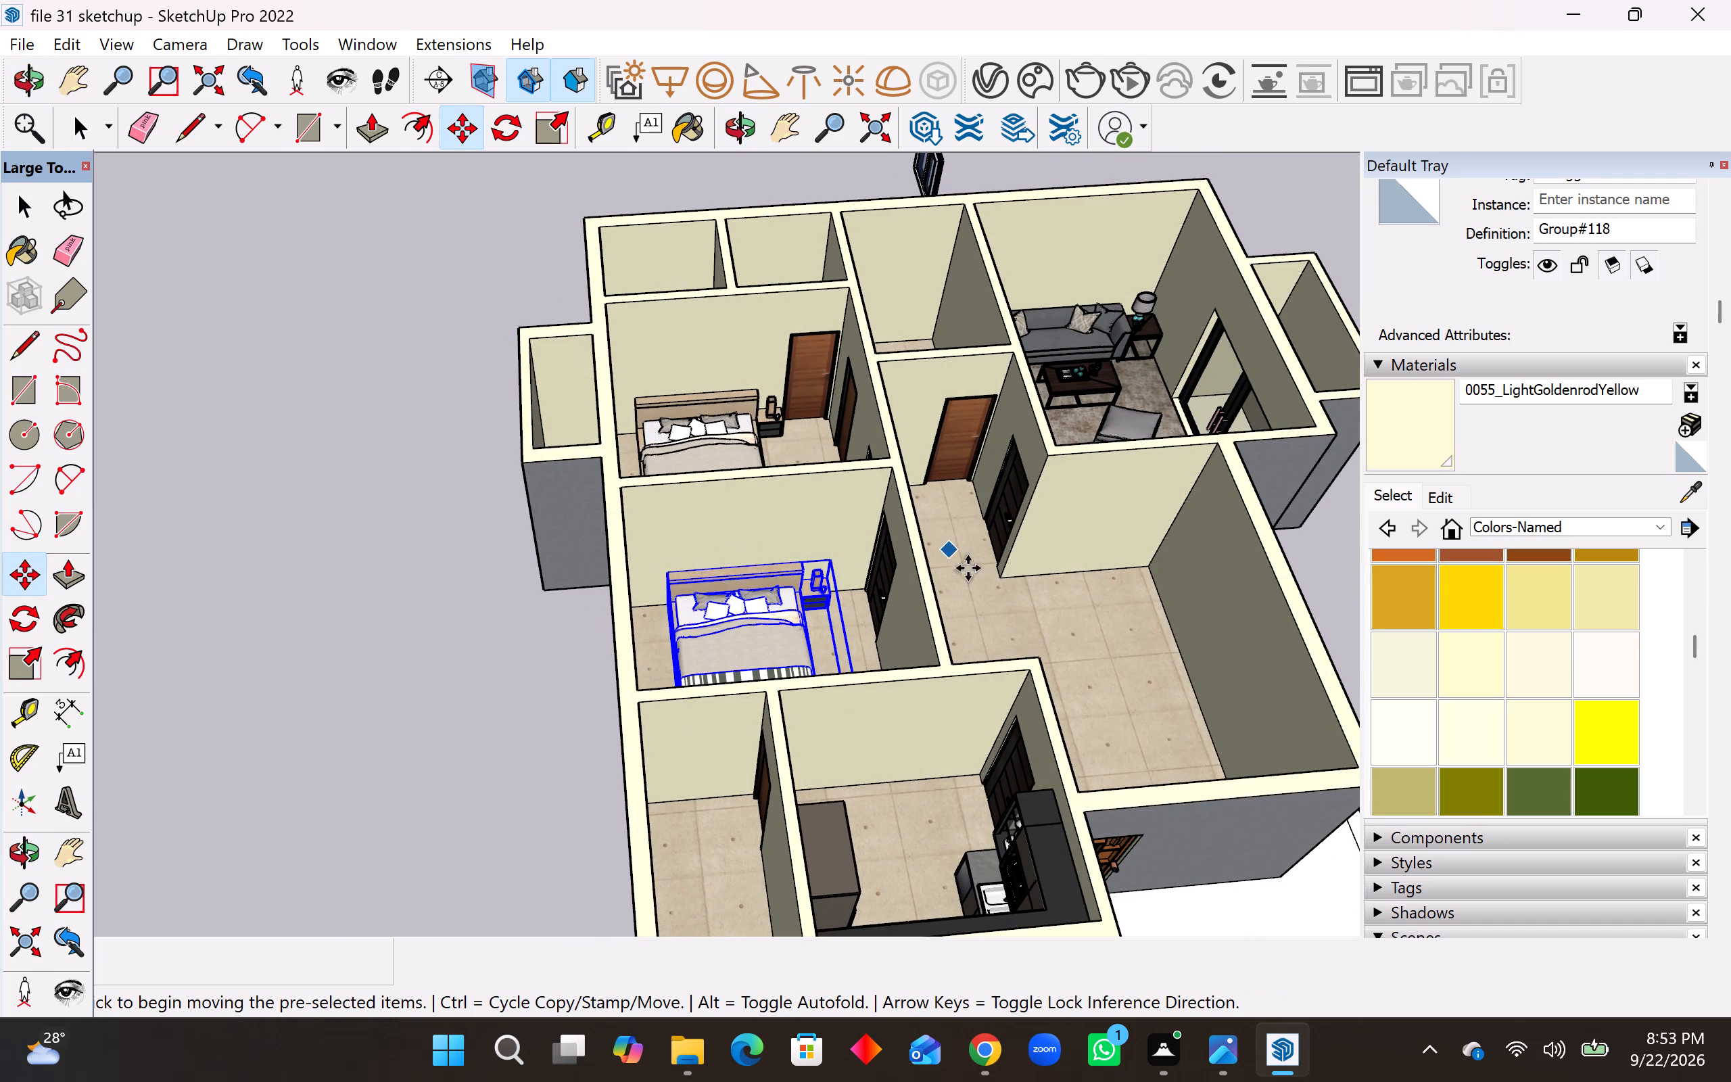
{"action": "scroll", "coordinate": [1014, 634], "scroll_direction": "down", "scroll_amount": 4}
{"action": "middle_click_drag", "start_coordinate": [1030, 658], "coordinate": [833, 649]}
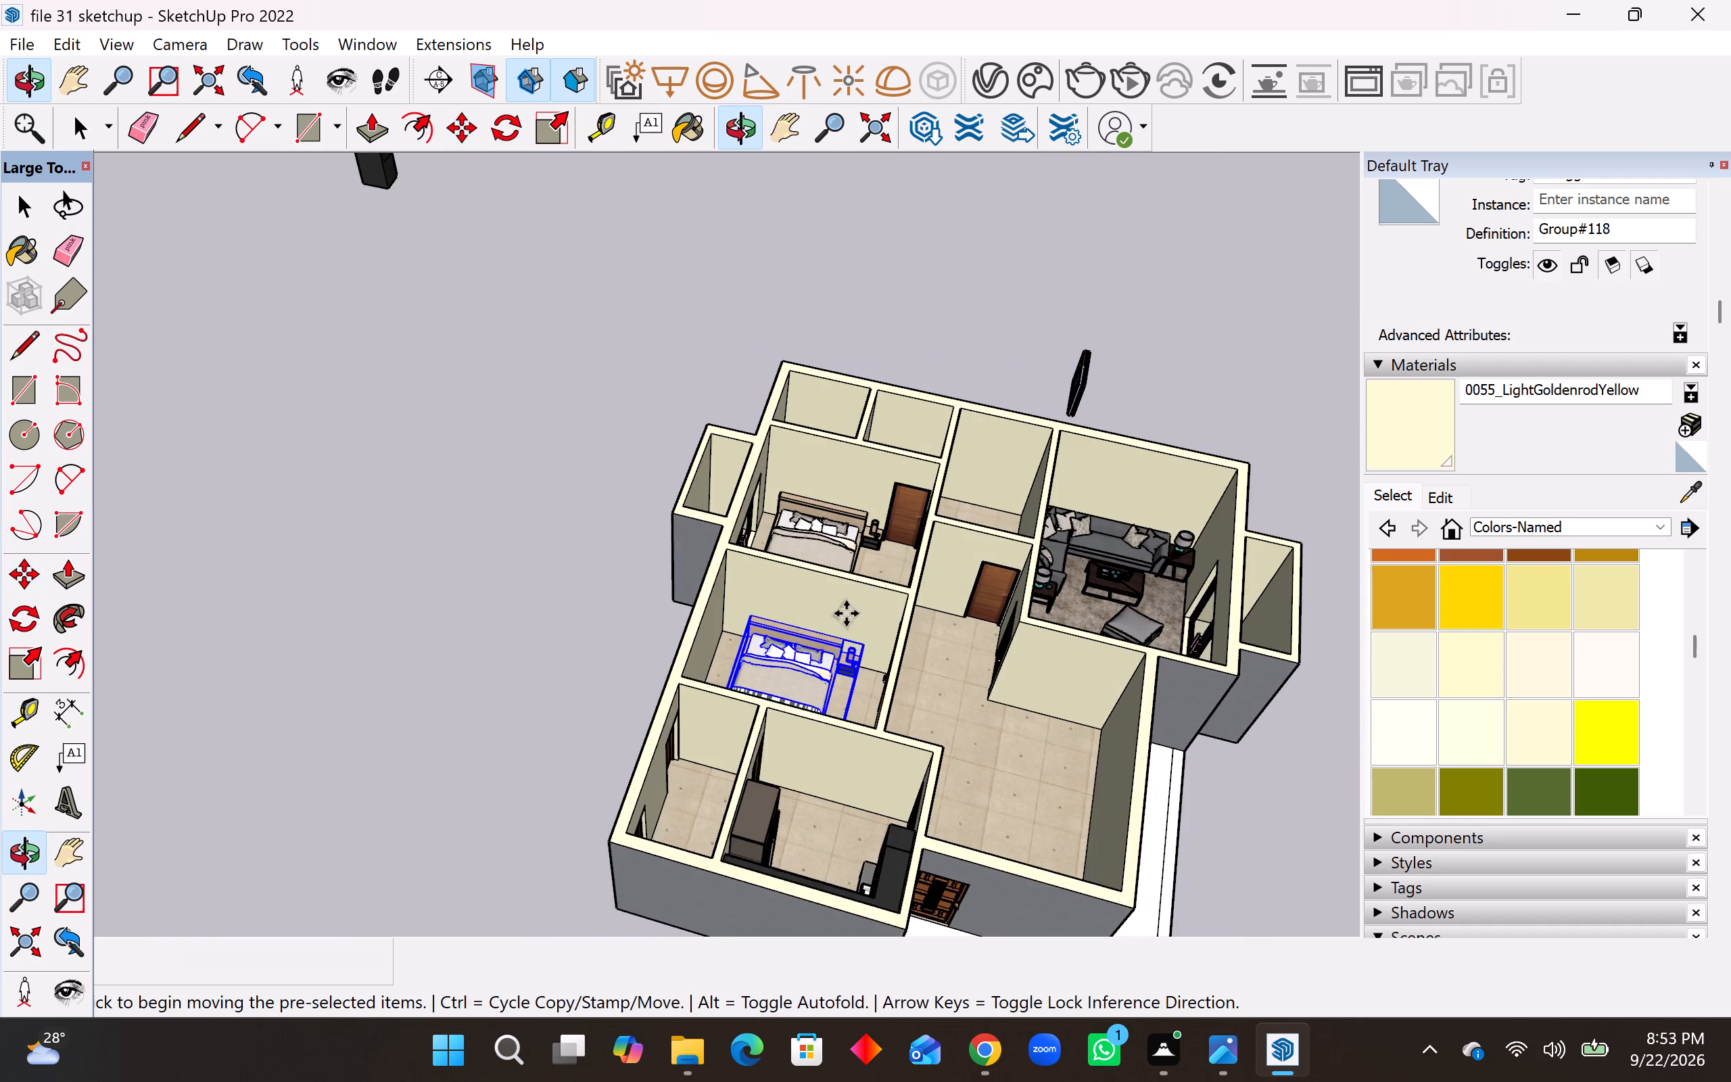
{"action": "scroll", "coordinate": [930, 546], "scroll_direction": "up", "scroll_amount": 10}
{"action": "scroll", "coordinate": [964, 572], "scroll_direction": "down", "scroll_amount": 10}
{"action": "middle_click_drag", "start_coordinate": [1031, 623], "coordinate": [727, 502]}
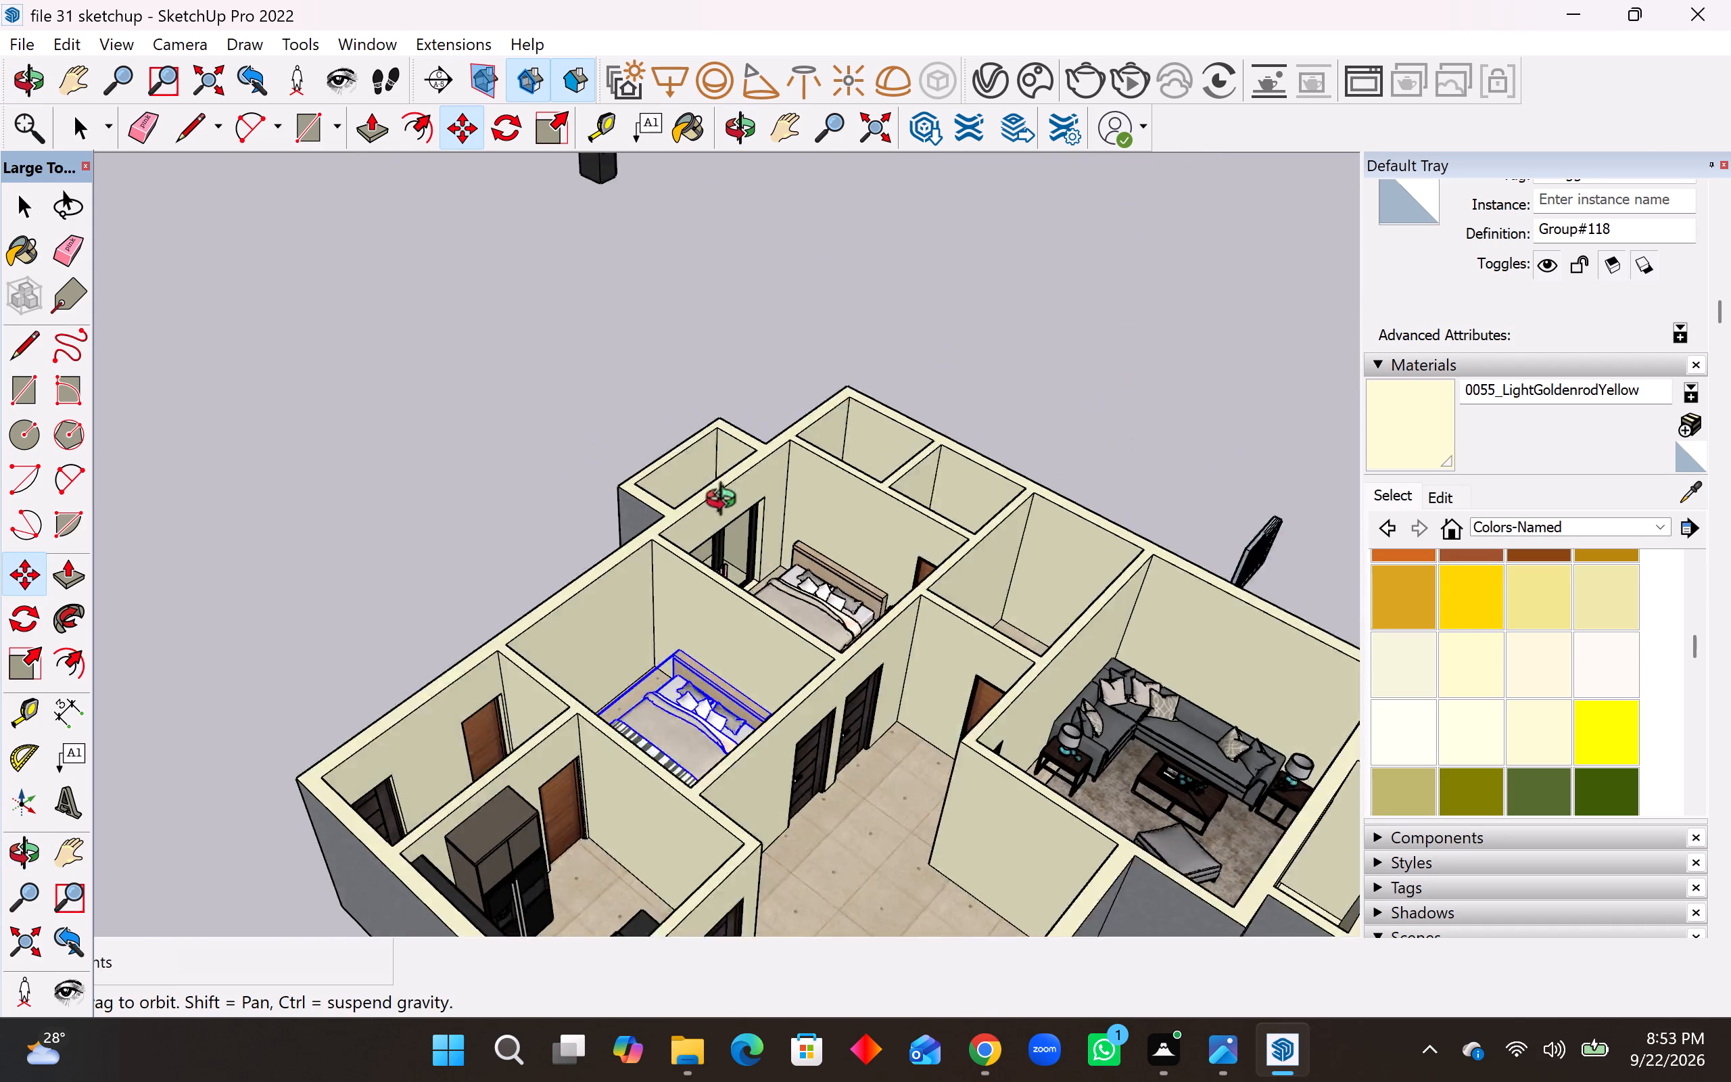
{"action": "middle_click_drag", "start_coordinate": [727, 502], "coordinate": [701, 500]}
{"action": "scroll", "coordinate": [827, 531], "scroll_direction": "down", "scroll_amount": 10}
{"action": "middle_click_drag", "start_coordinate": [987, 595], "coordinate": [717, 680]}
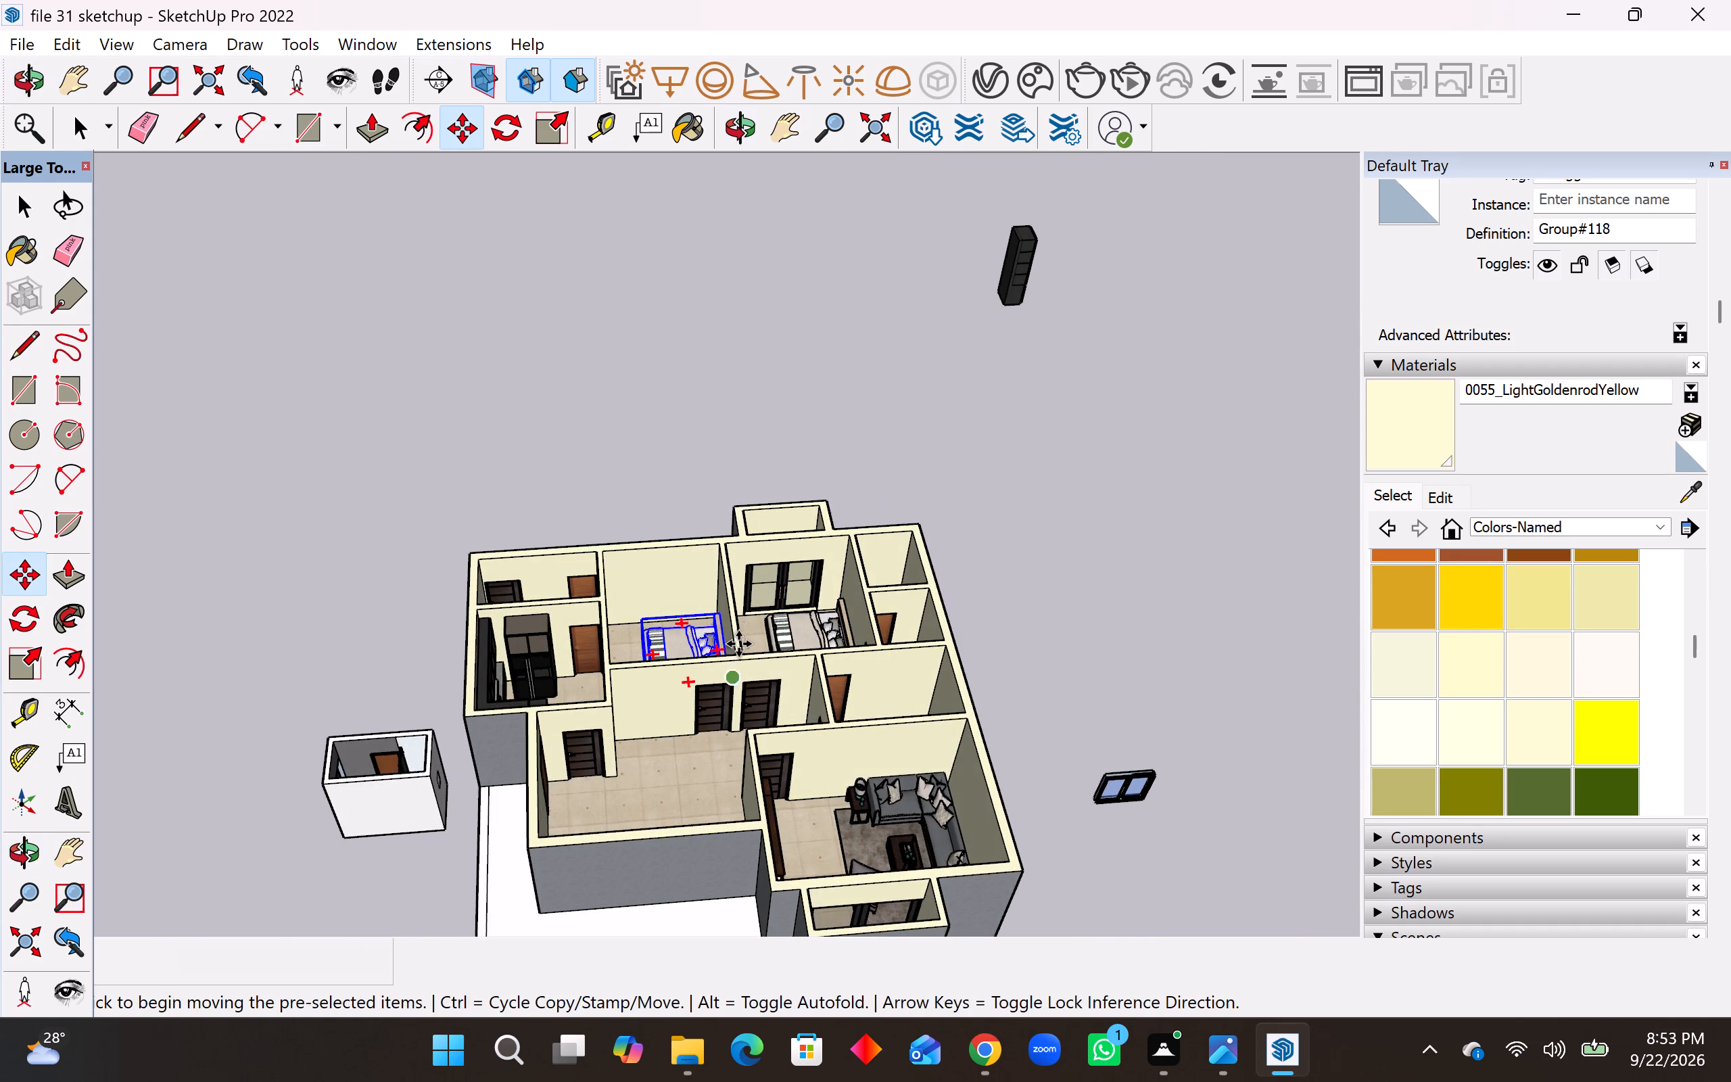
{"action": "scroll", "coordinate": [738, 643], "scroll_direction": "up", "scroll_amount": 10}
{"action": "middle_click_drag", "start_coordinate": [754, 640], "coordinate": [768, 662]}
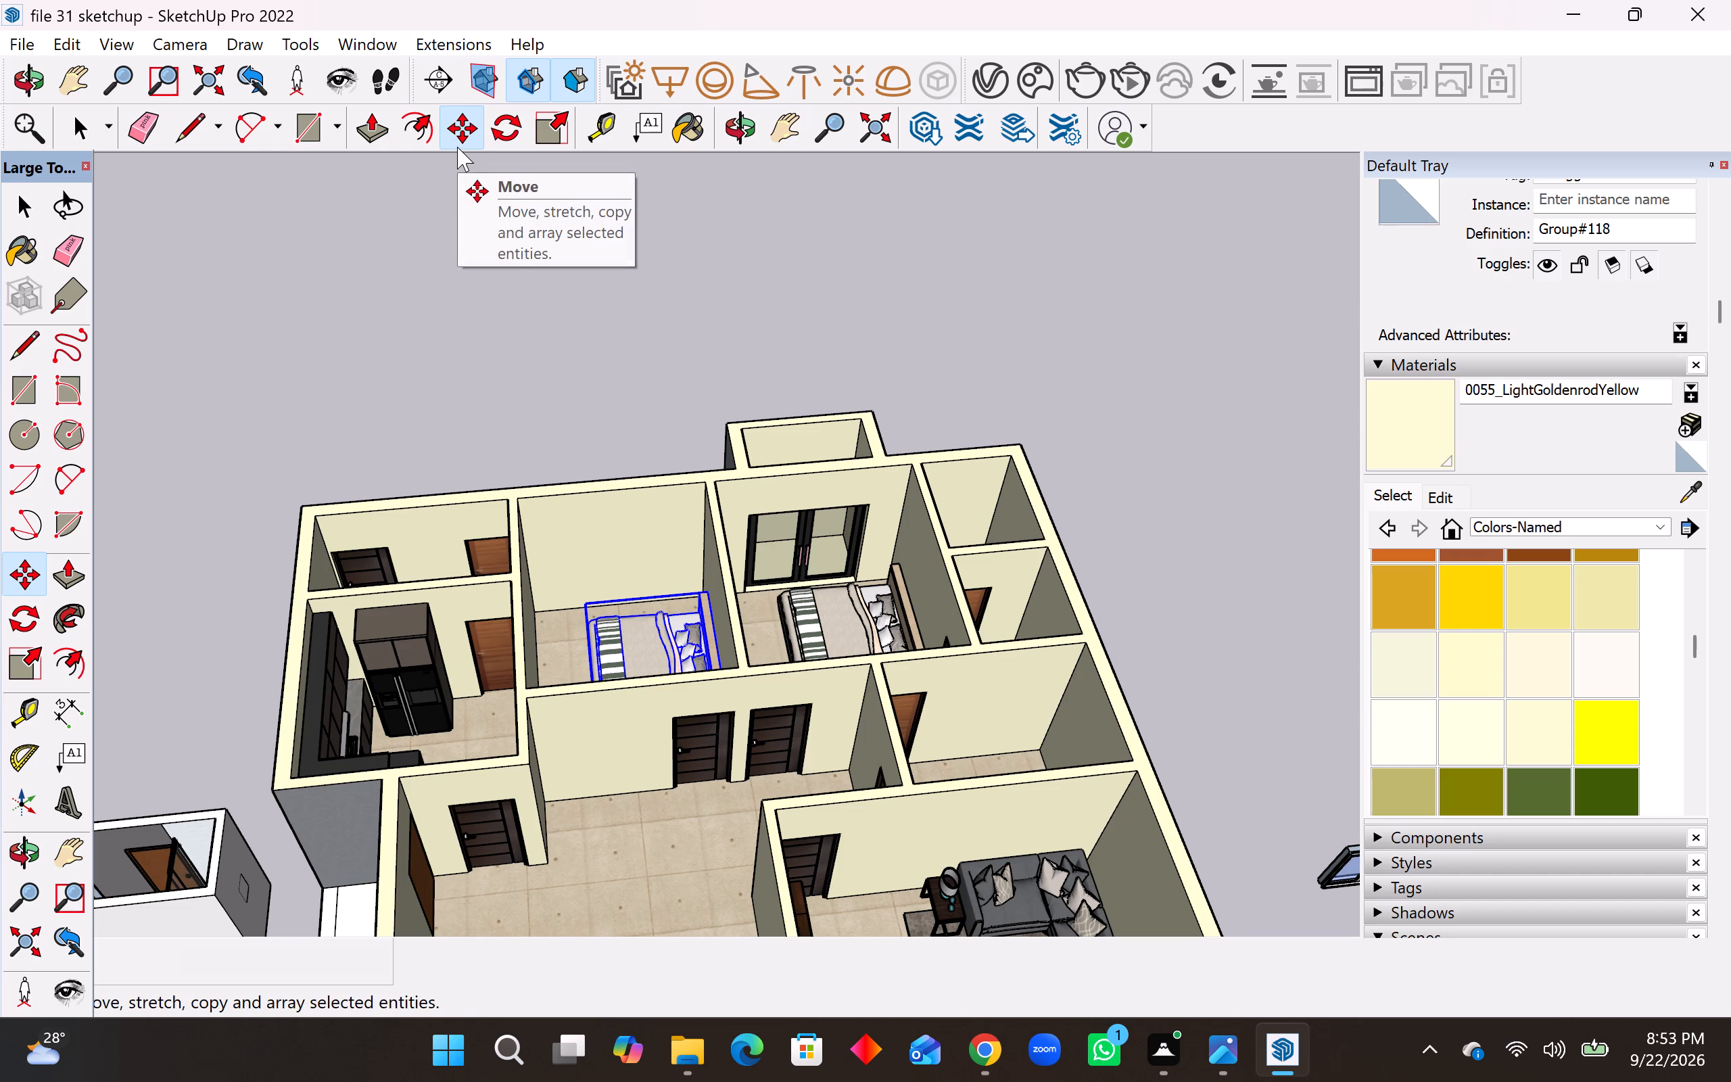
{"action": "scroll", "coordinate": [597, 465], "scroll_direction": "down", "scroll_amount": 5}
{"action": "middle_click_drag", "start_coordinate": [606, 577], "coordinate": [633, 659]}
{"action": "scroll", "coordinate": [618, 626], "scroll_direction": "up", "scroll_amount": 13}
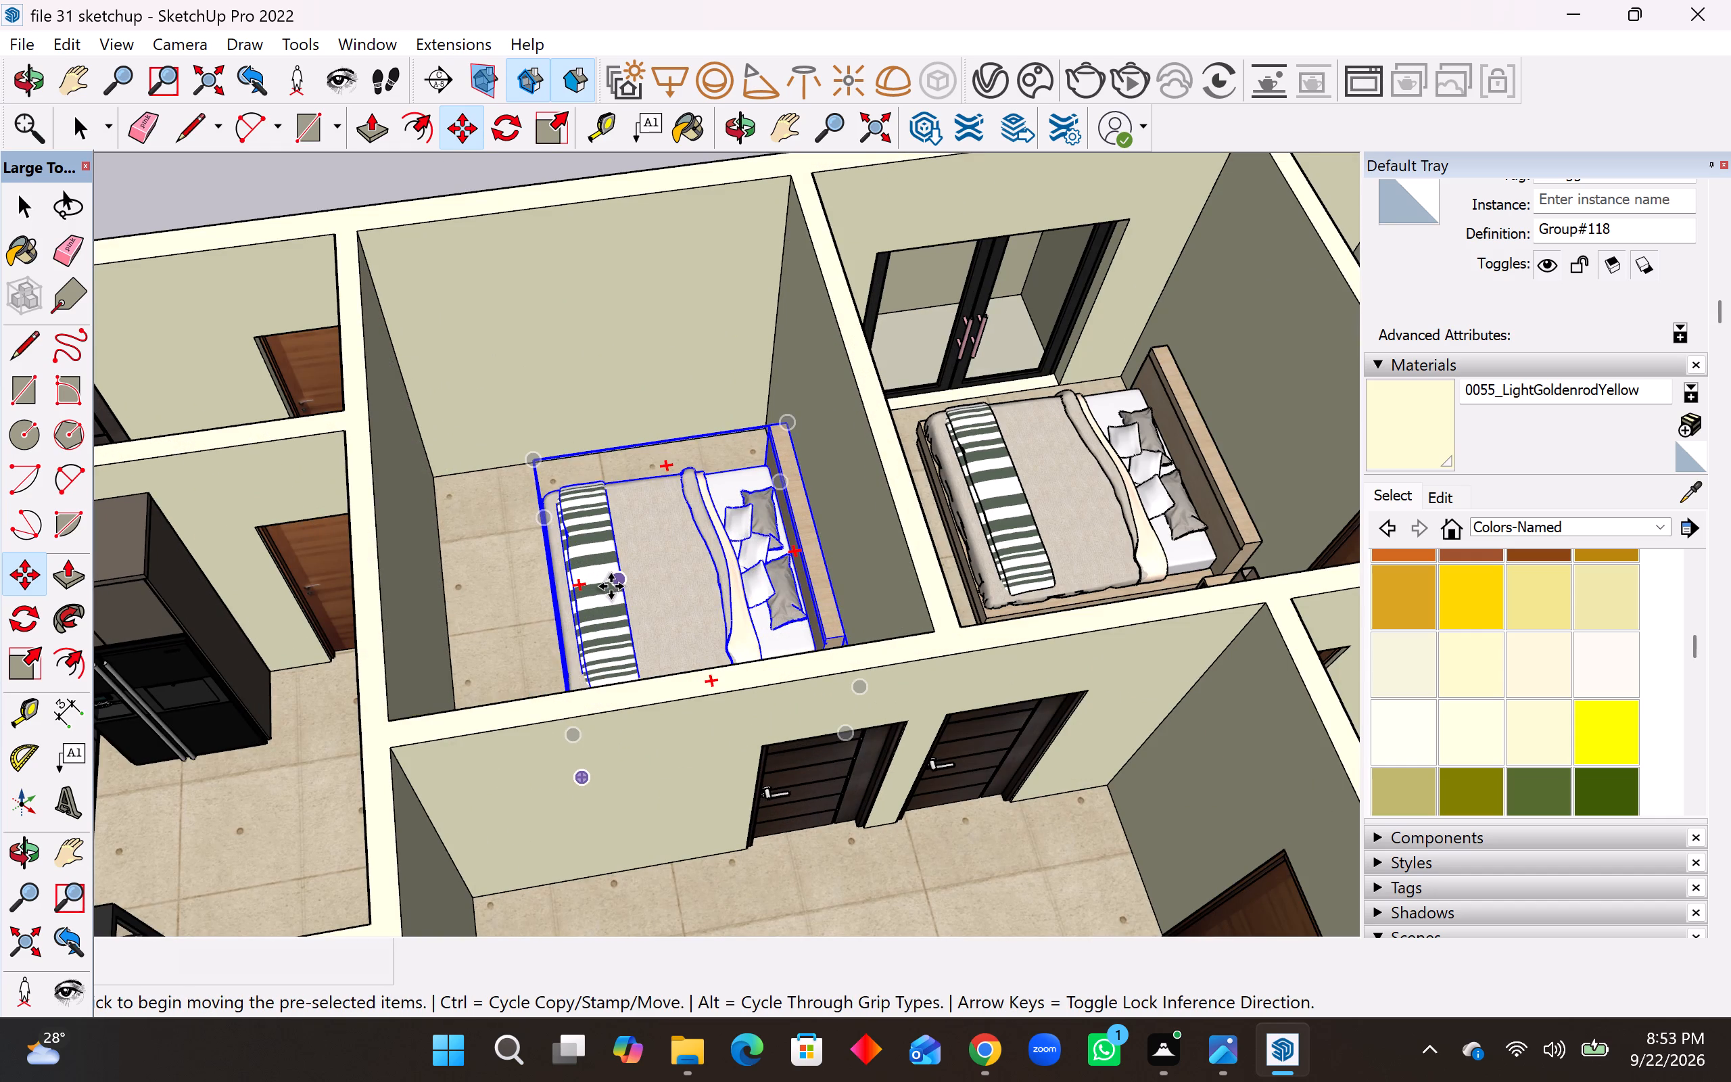
{"action": "scroll", "coordinate": [594, 553], "scroll_direction": "down", "scroll_amount": 8}
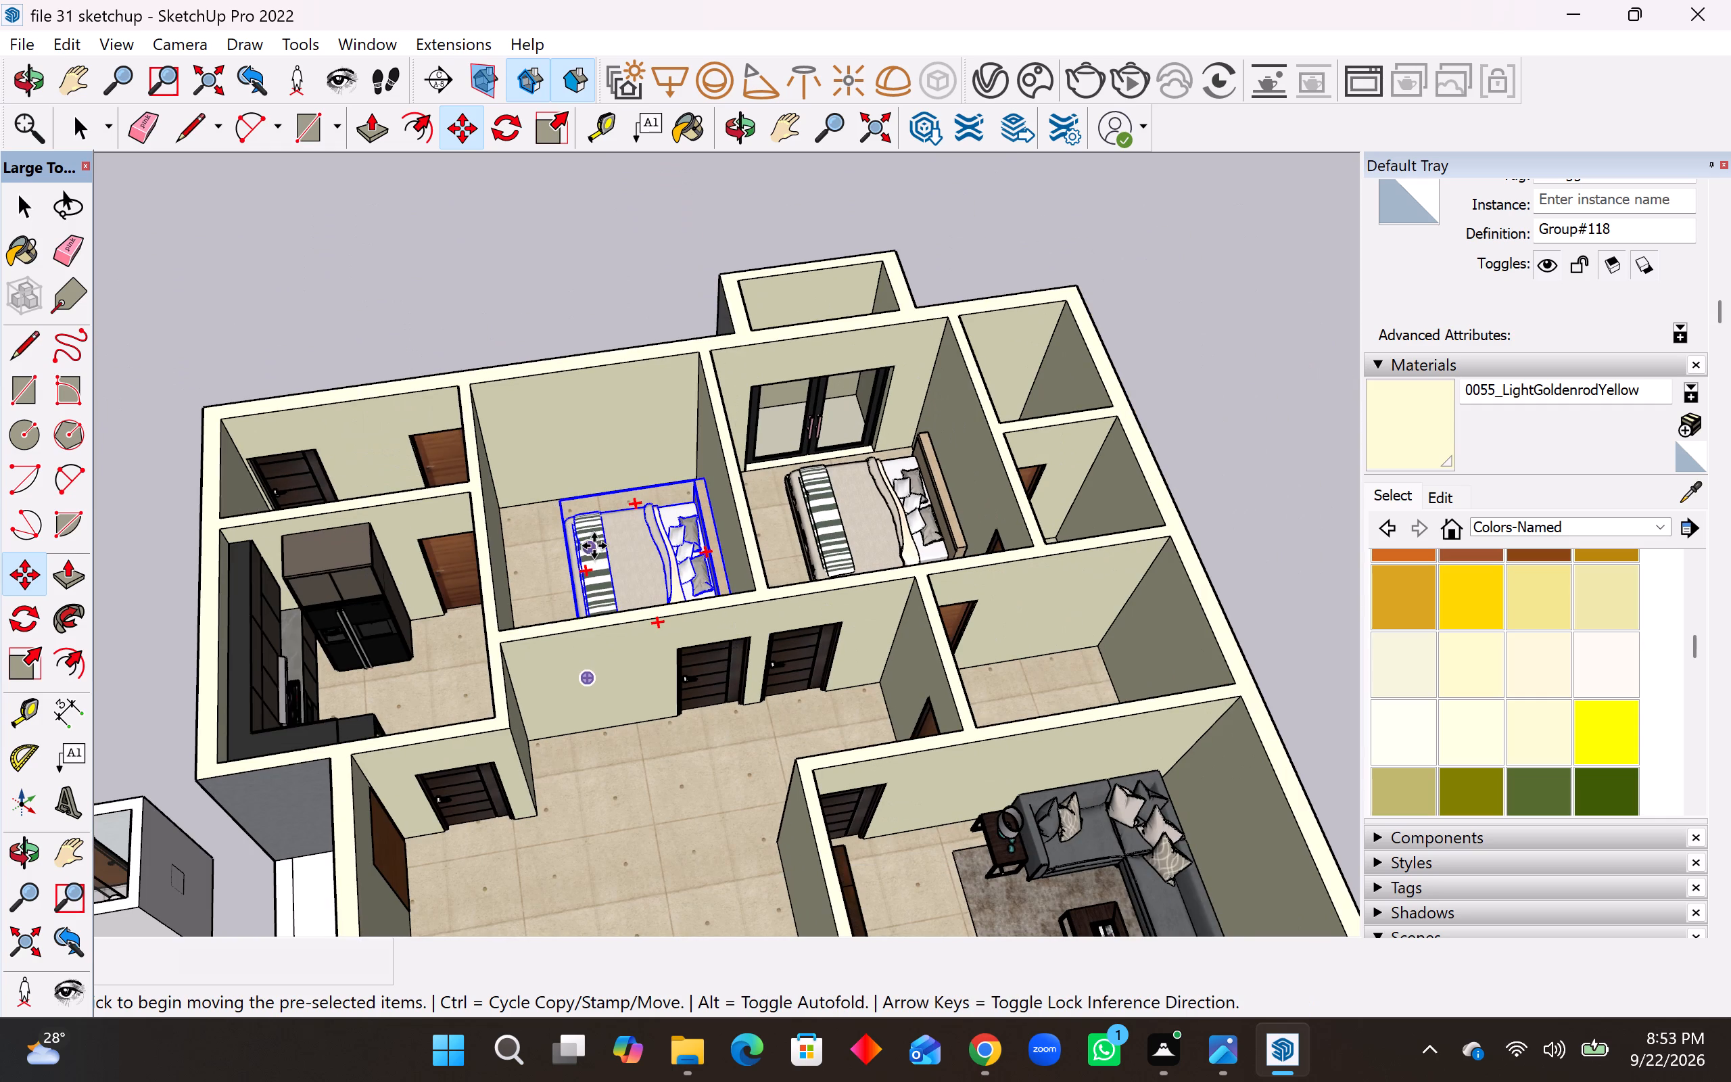
{"action": "scroll", "coordinate": [592, 536], "scroll_direction": "down", "scroll_amount": 9}
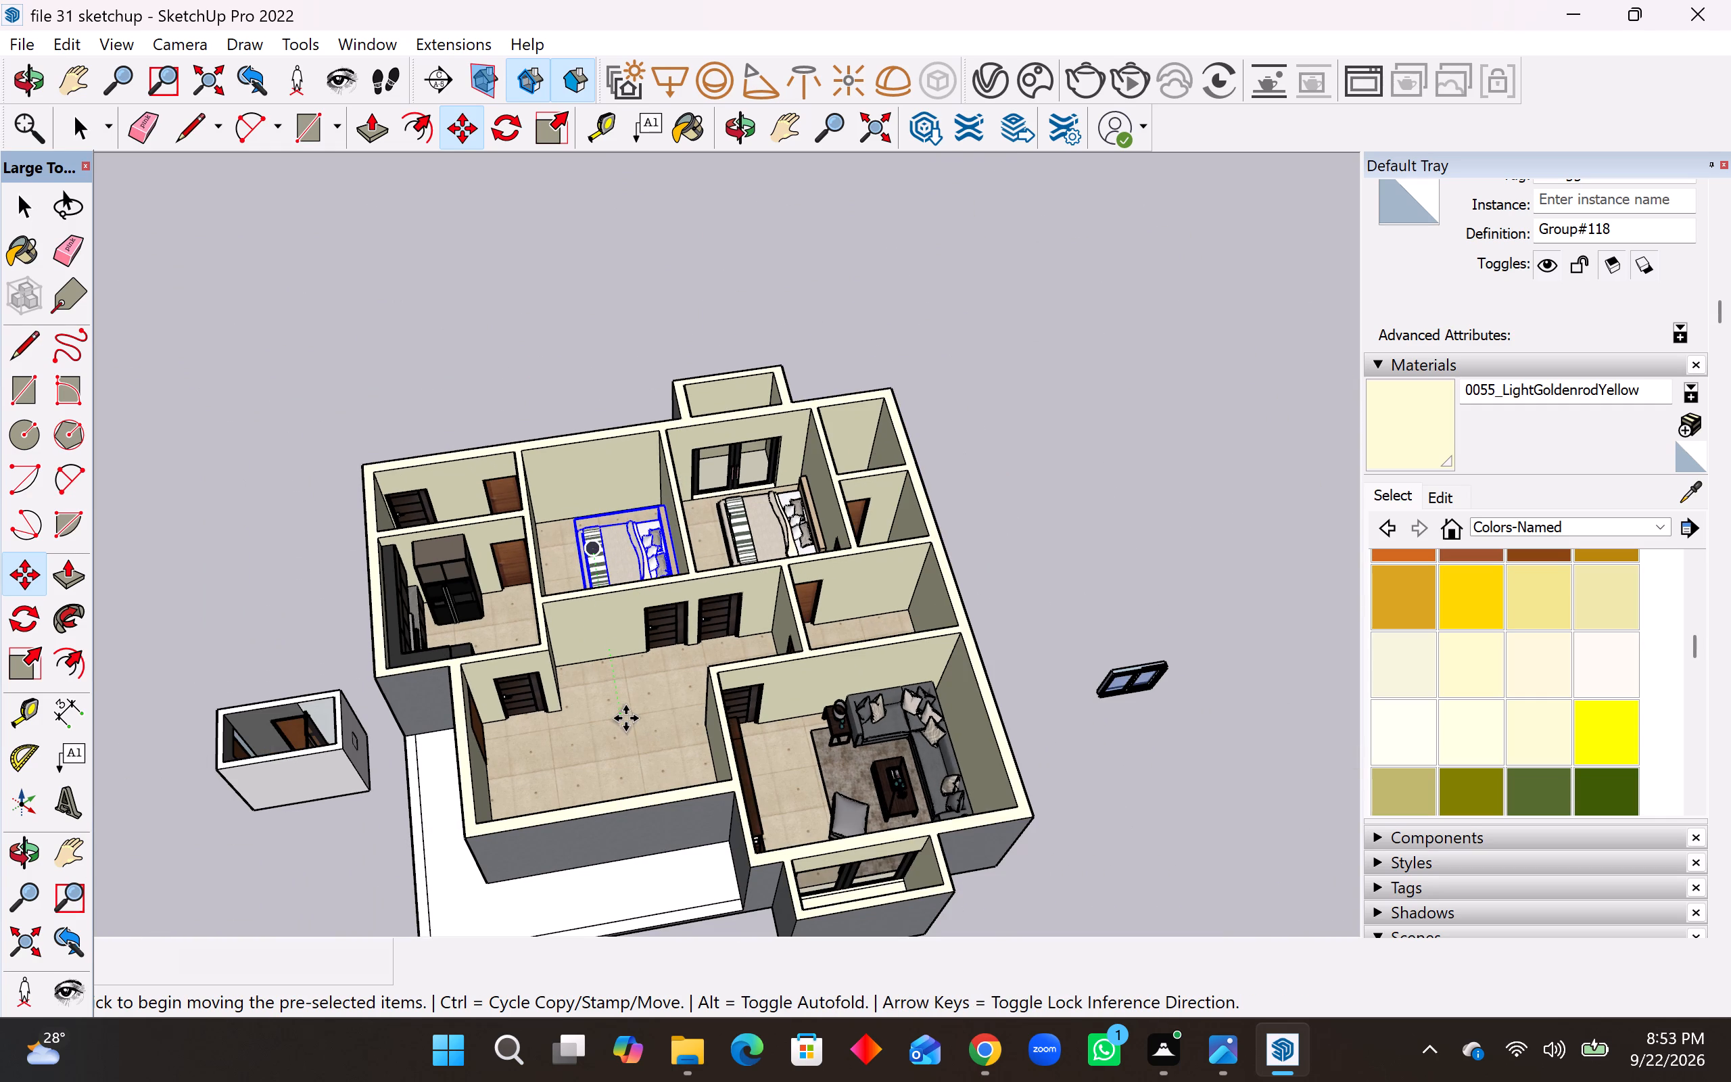
Examine the furnished bedrooms, living room and remaining empty rooms of the house from several angles.
{"action": "scroll", "coordinate": [787, 765], "scroll_direction": "up", "scroll_amount": 5}
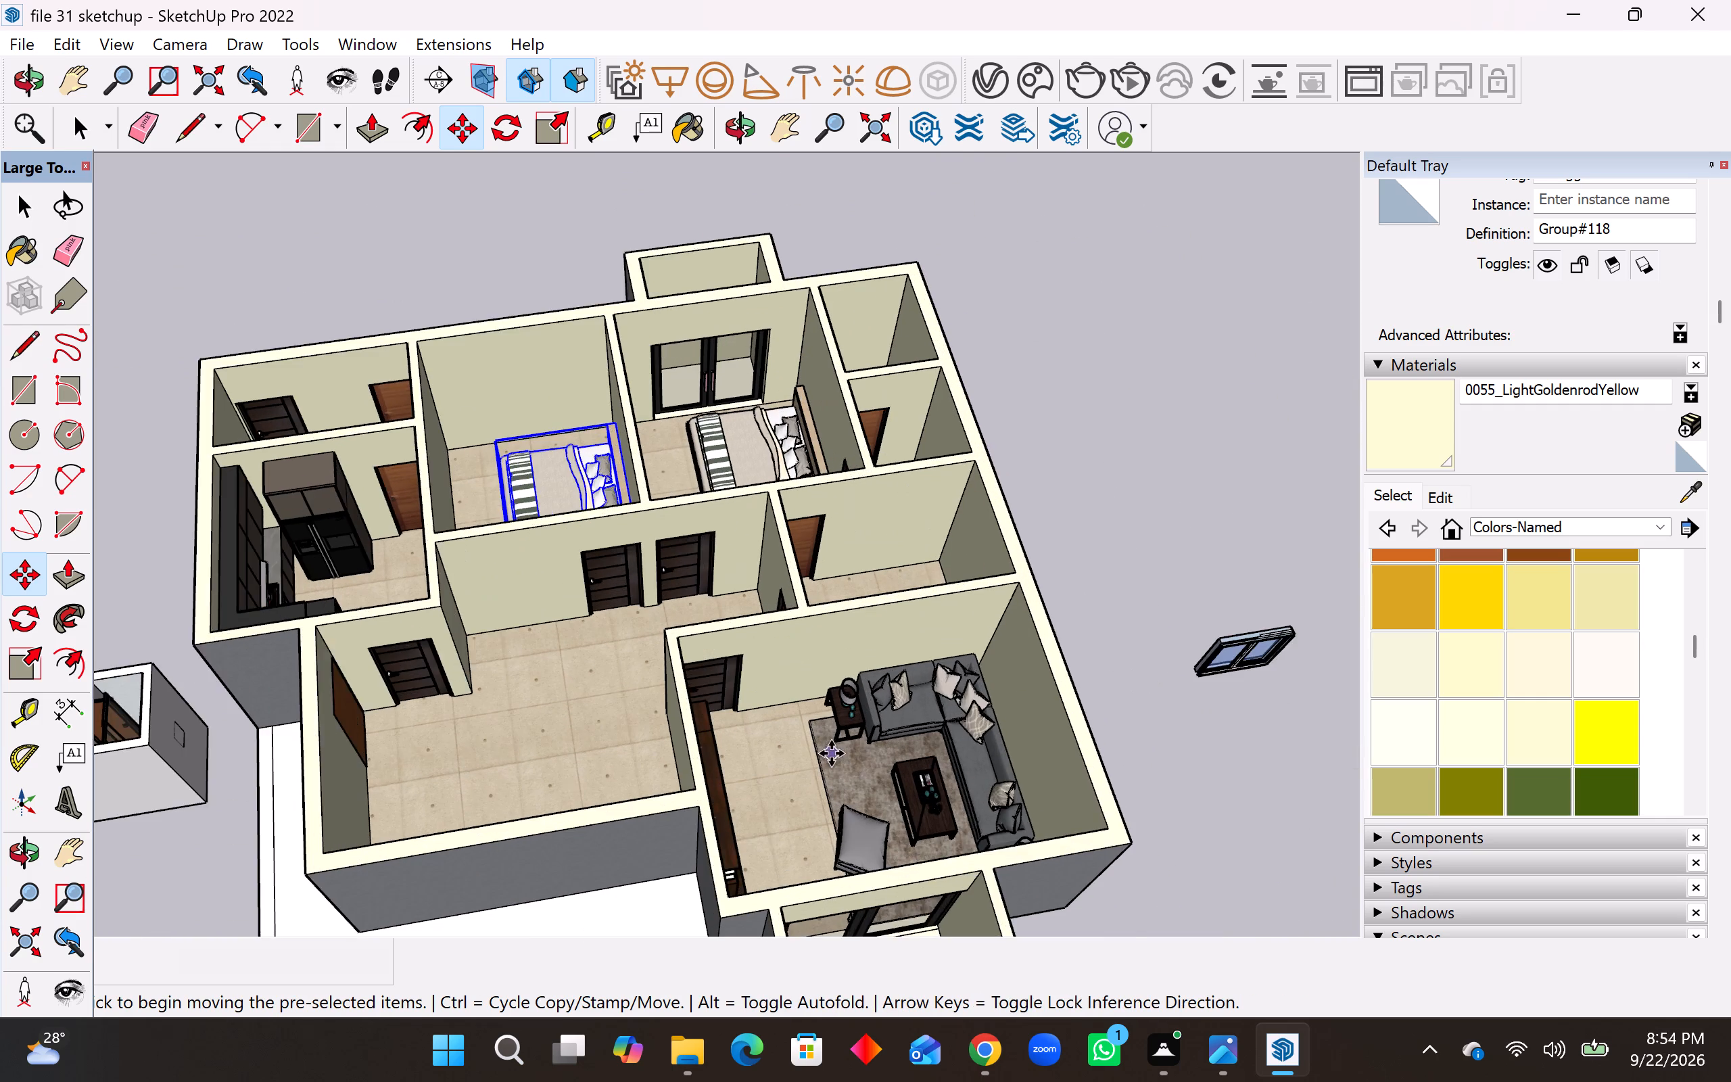
{"action": "scroll", "coordinate": [841, 758], "scroll_direction": "up", "scroll_amount": 4}
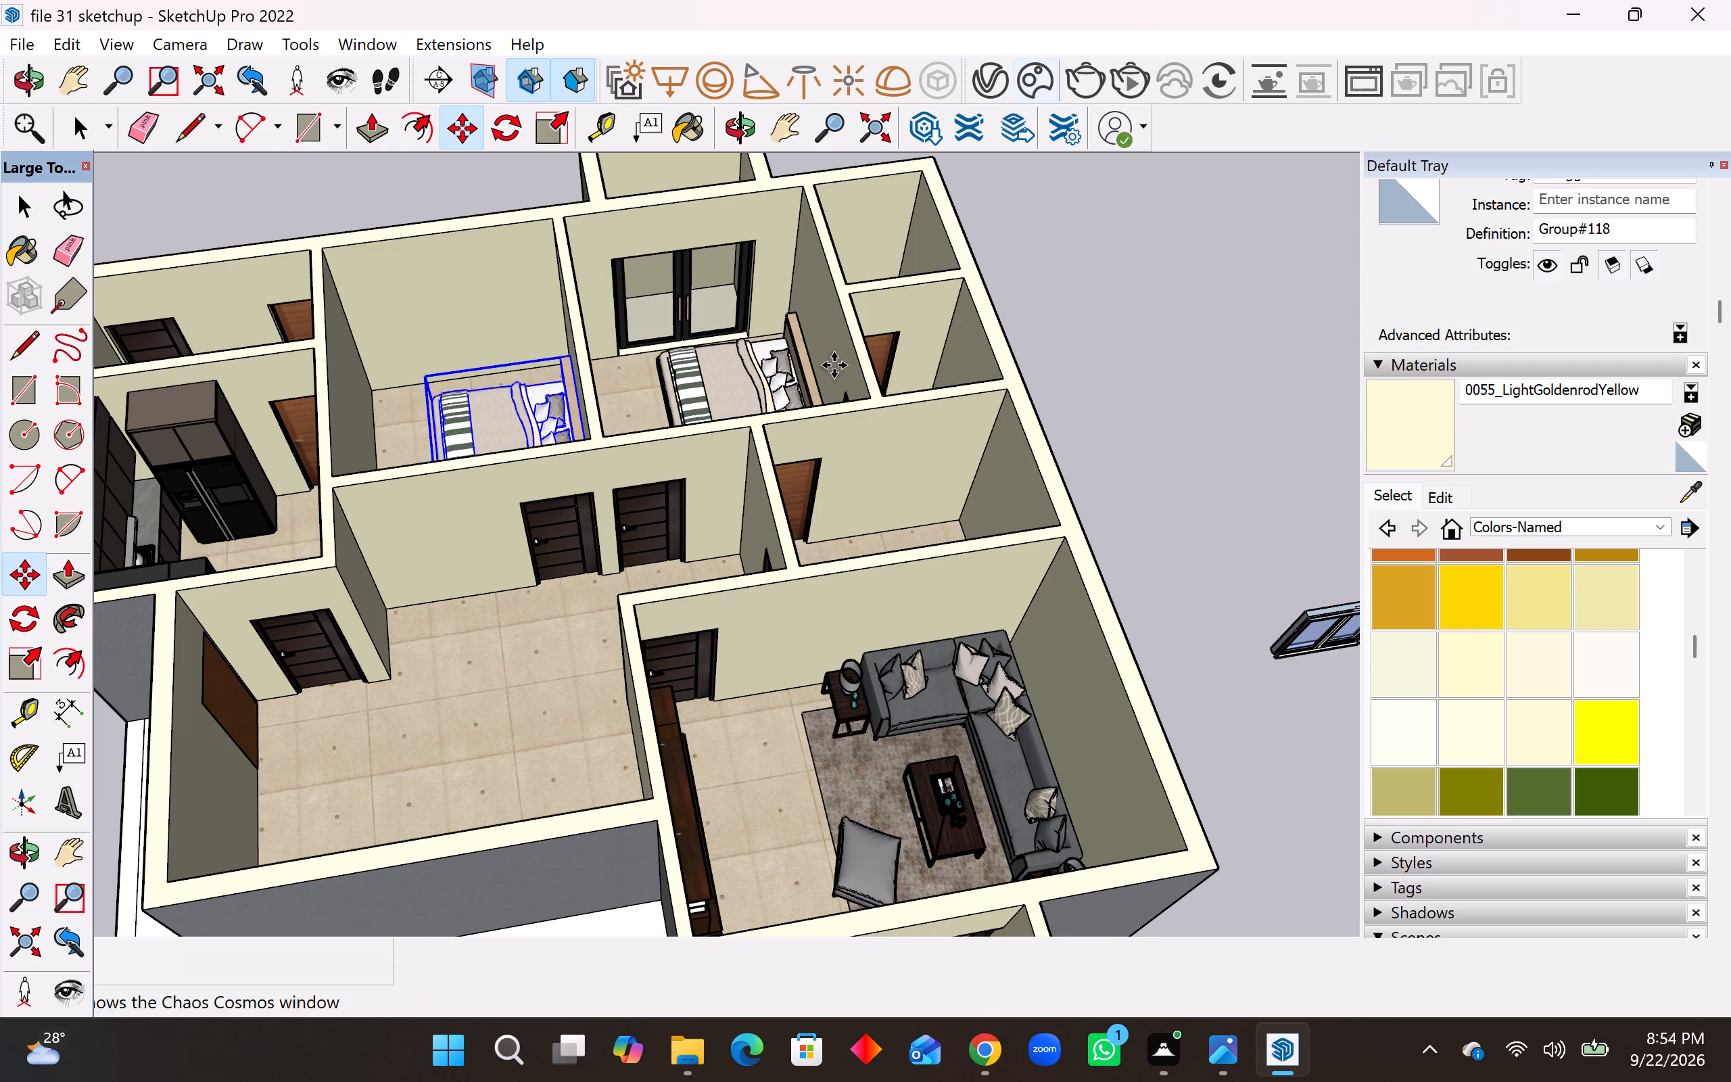
{"action": "scroll", "coordinate": [792, 638], "scroll_direction": "down", "scroll_amount": 5}
{"action": "scroll", "coordinate": [847, 826], "scroll_direction": "down", "scroll_amount": 4}
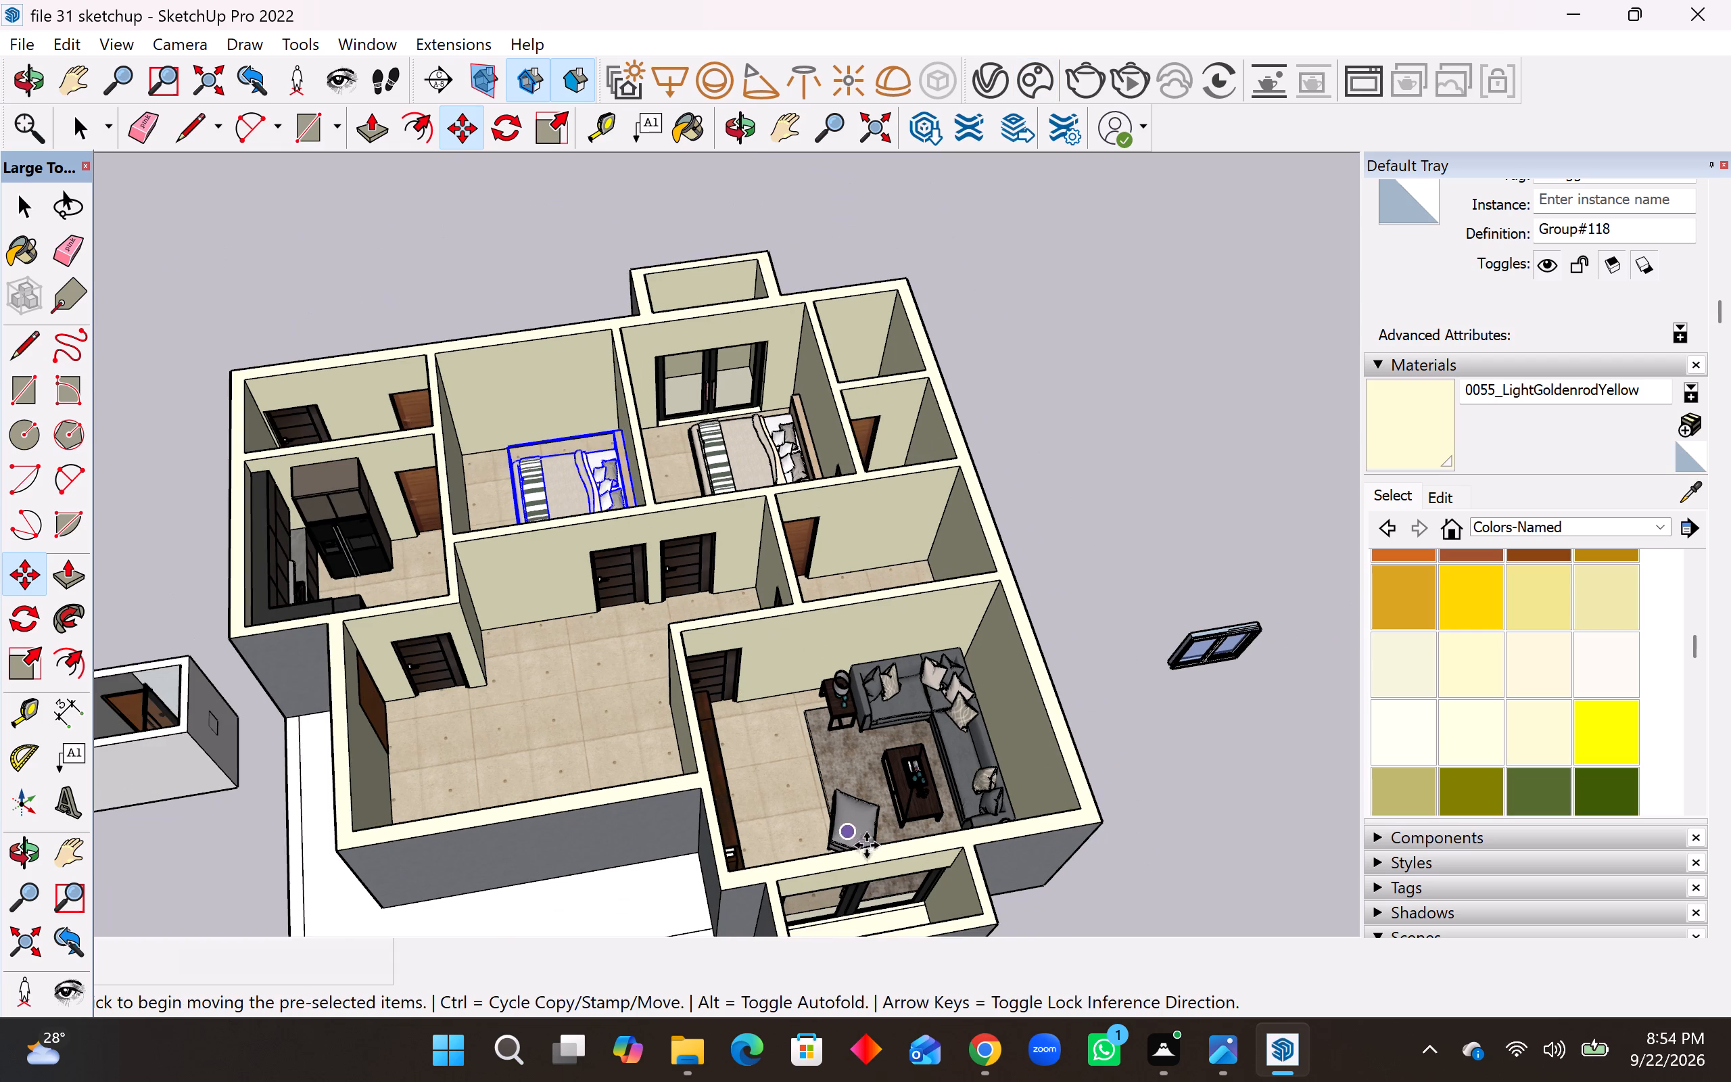
{"action": "middle_click_drag", "start_coordinate": [888, 857], "coordinate": [888, 784]}
{"action": "middle_click_drag", "start_coordinate": [852, 582], "coordinate": [846, 639]}
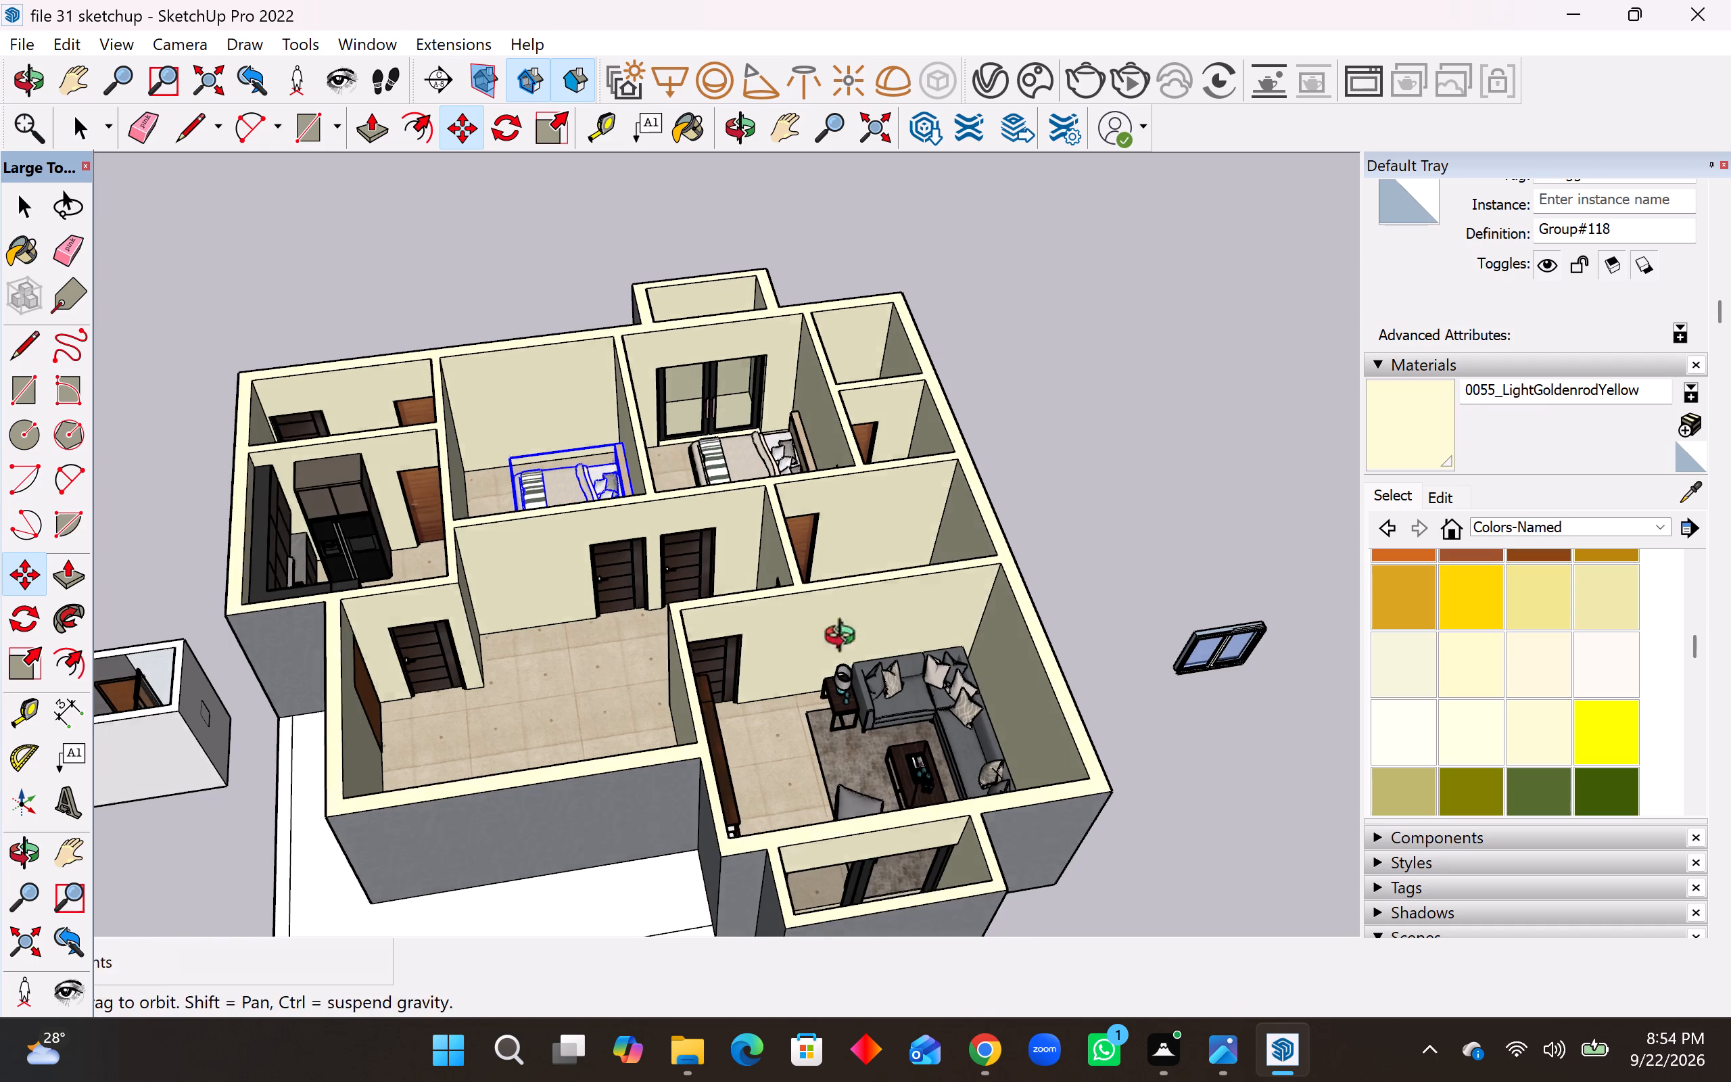
{"action": "middle_click_drag", "start_coordinate": [846, 639], "coordinate": [846, 689]}
{"action": "scroll", "coordinate": [891, 587], "scroll_direction": "up", "scroll_amount": 9}
{"action": "middle_click_drag", "start_coordinate": [890, 617], "coordinate": [901, 699]}
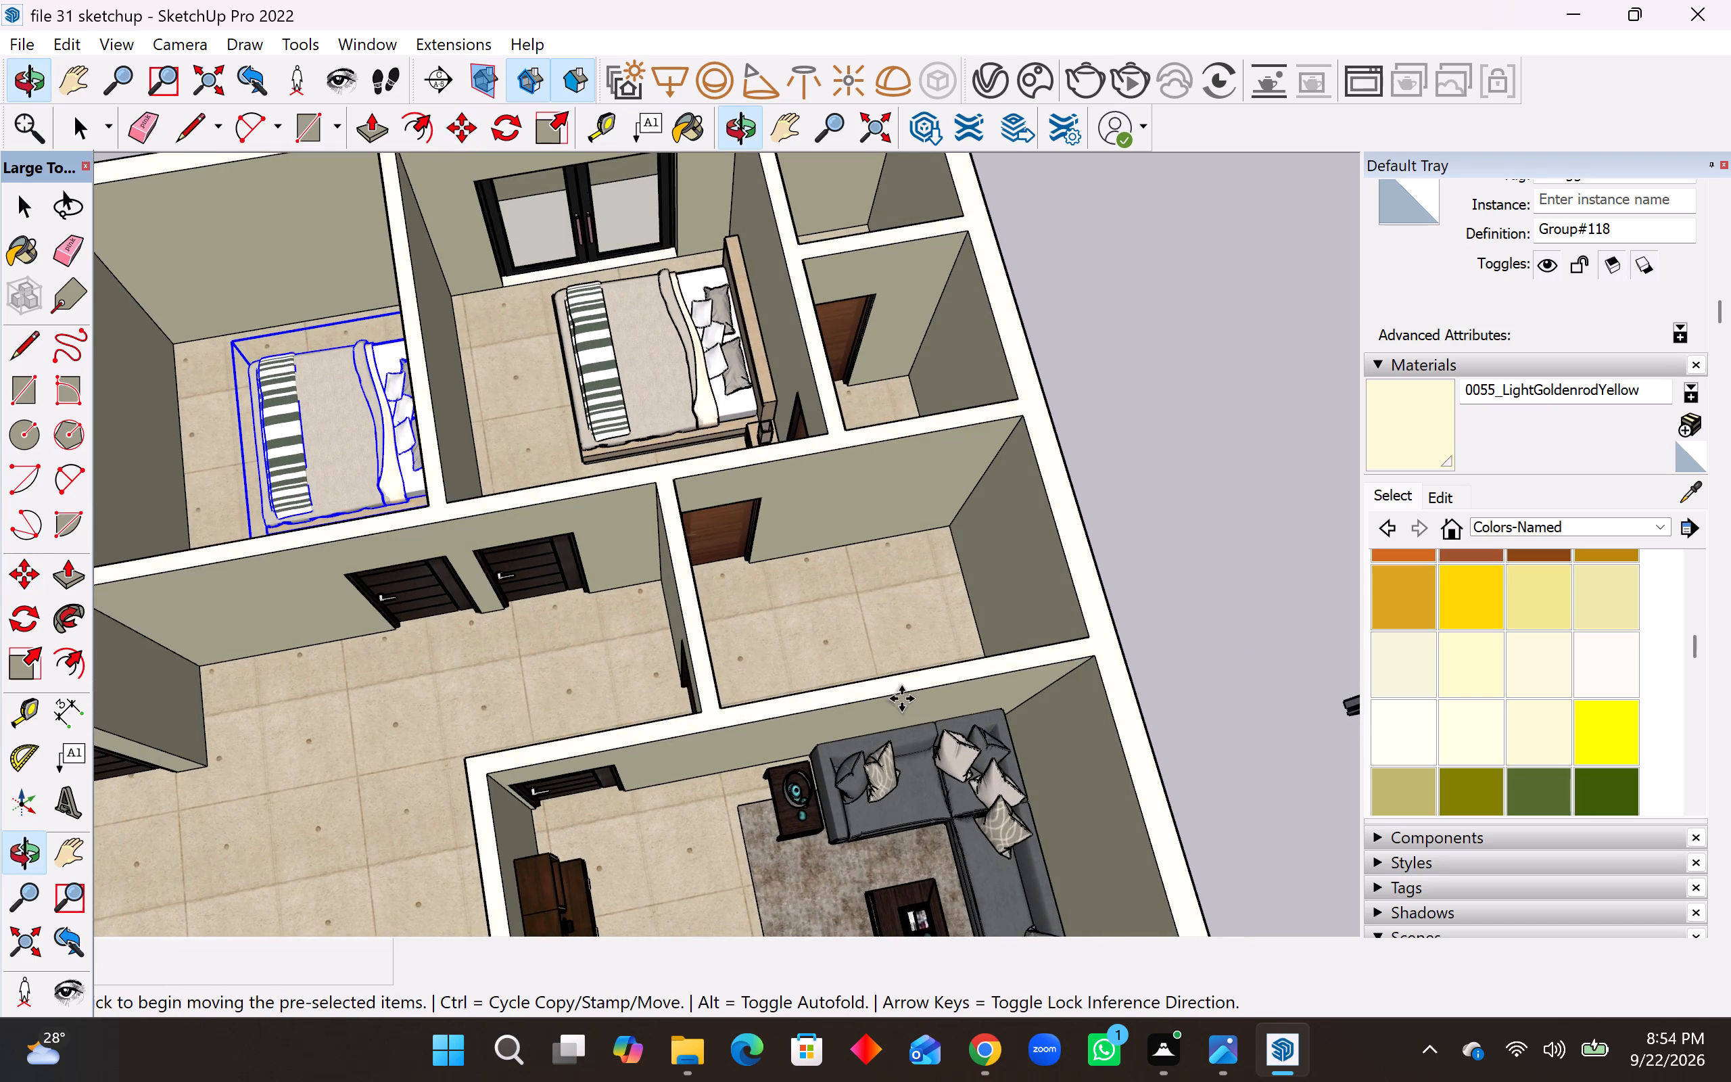
{"action": "scroll", "coordinate": [880, 723], "scroll_direction": "down", "scroll_amount": 15}
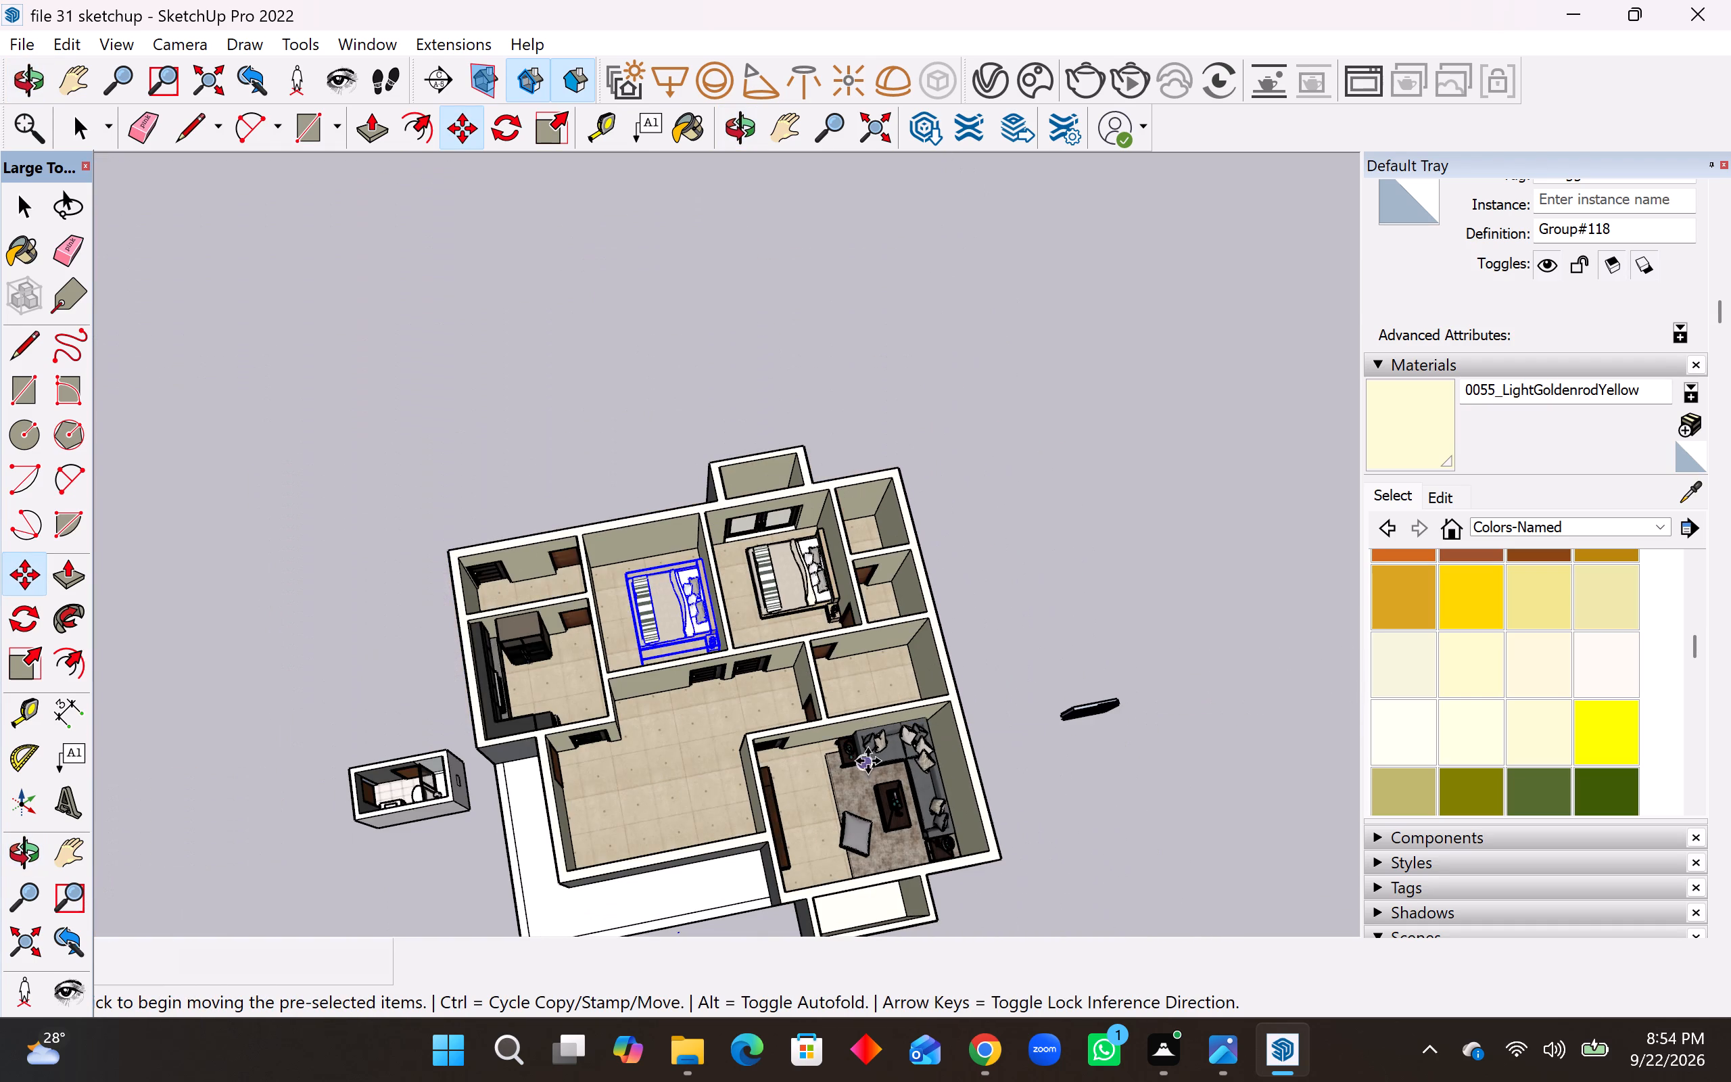
{"action": "middle_click_drag", "start_coordinate": [798, 760], "coordinate": [784, 609]}
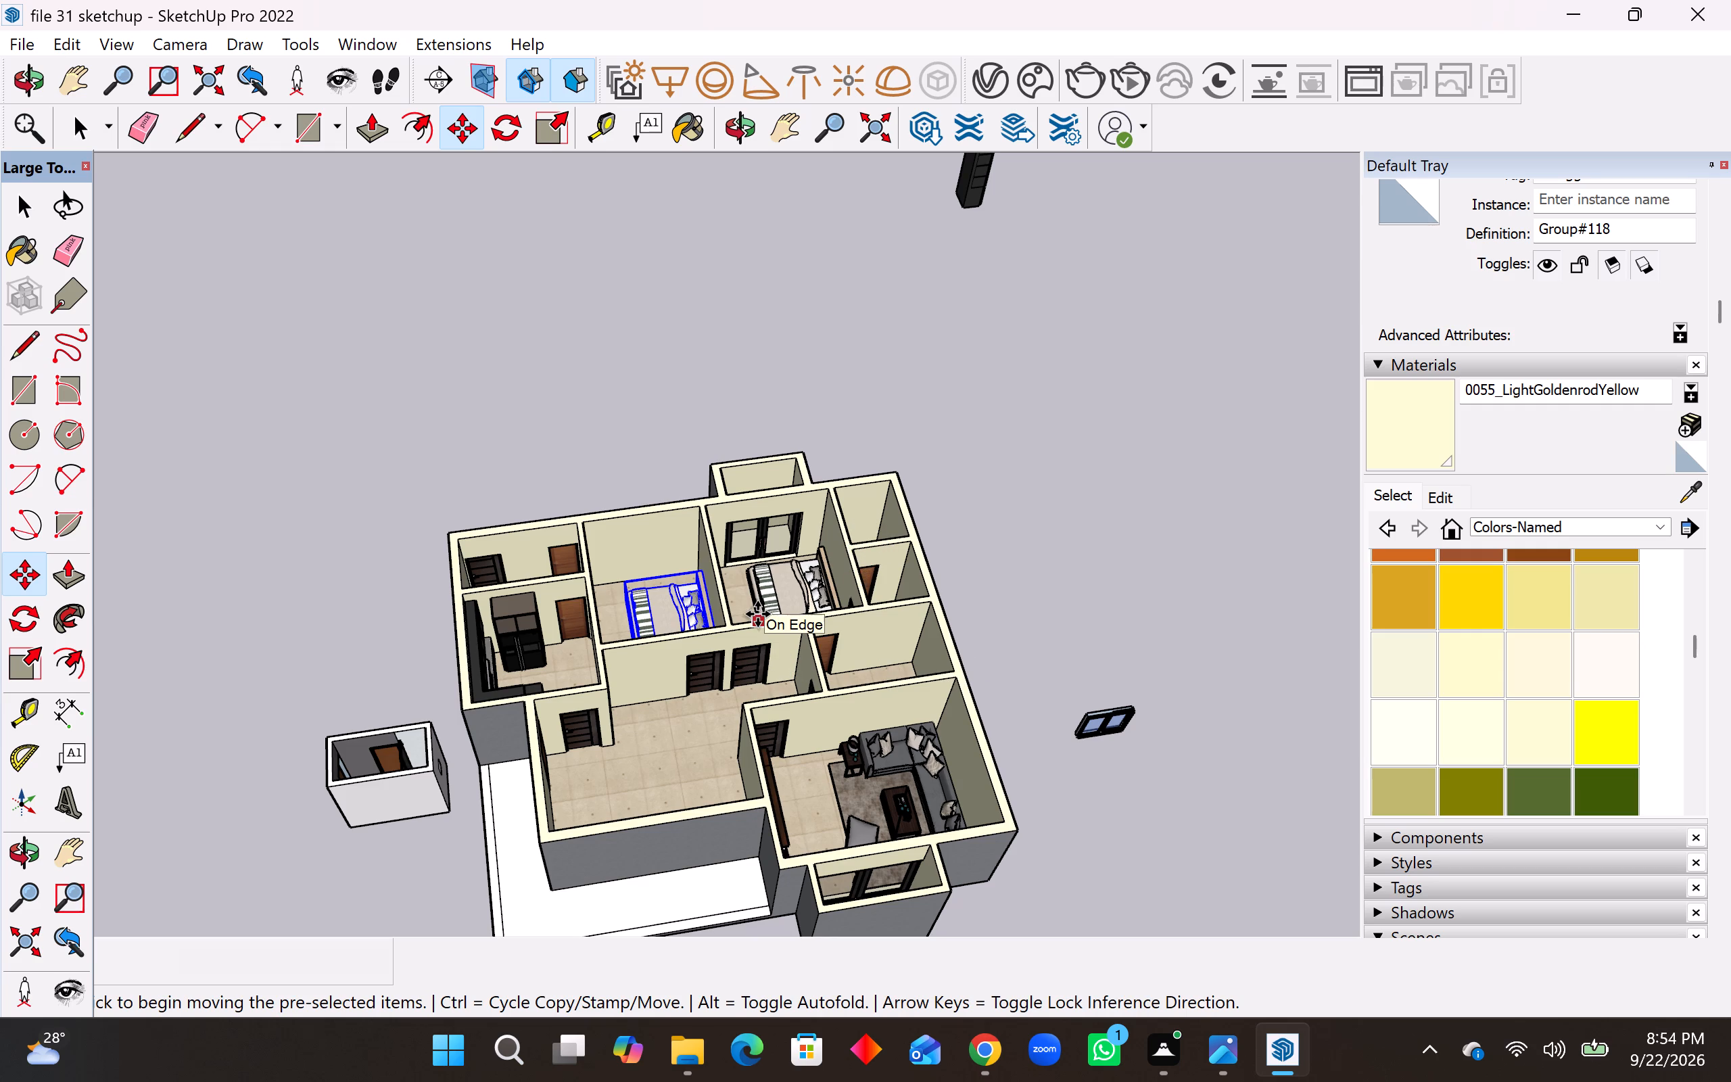
{"action": "scroll", "coordinate": [713, 632], "scroll_direction": "down", "scroll_amount": 20}
{"action": "scroll", "coordinate": [713, 632], "scroll_direction": "down", "scroll_amount": 2}
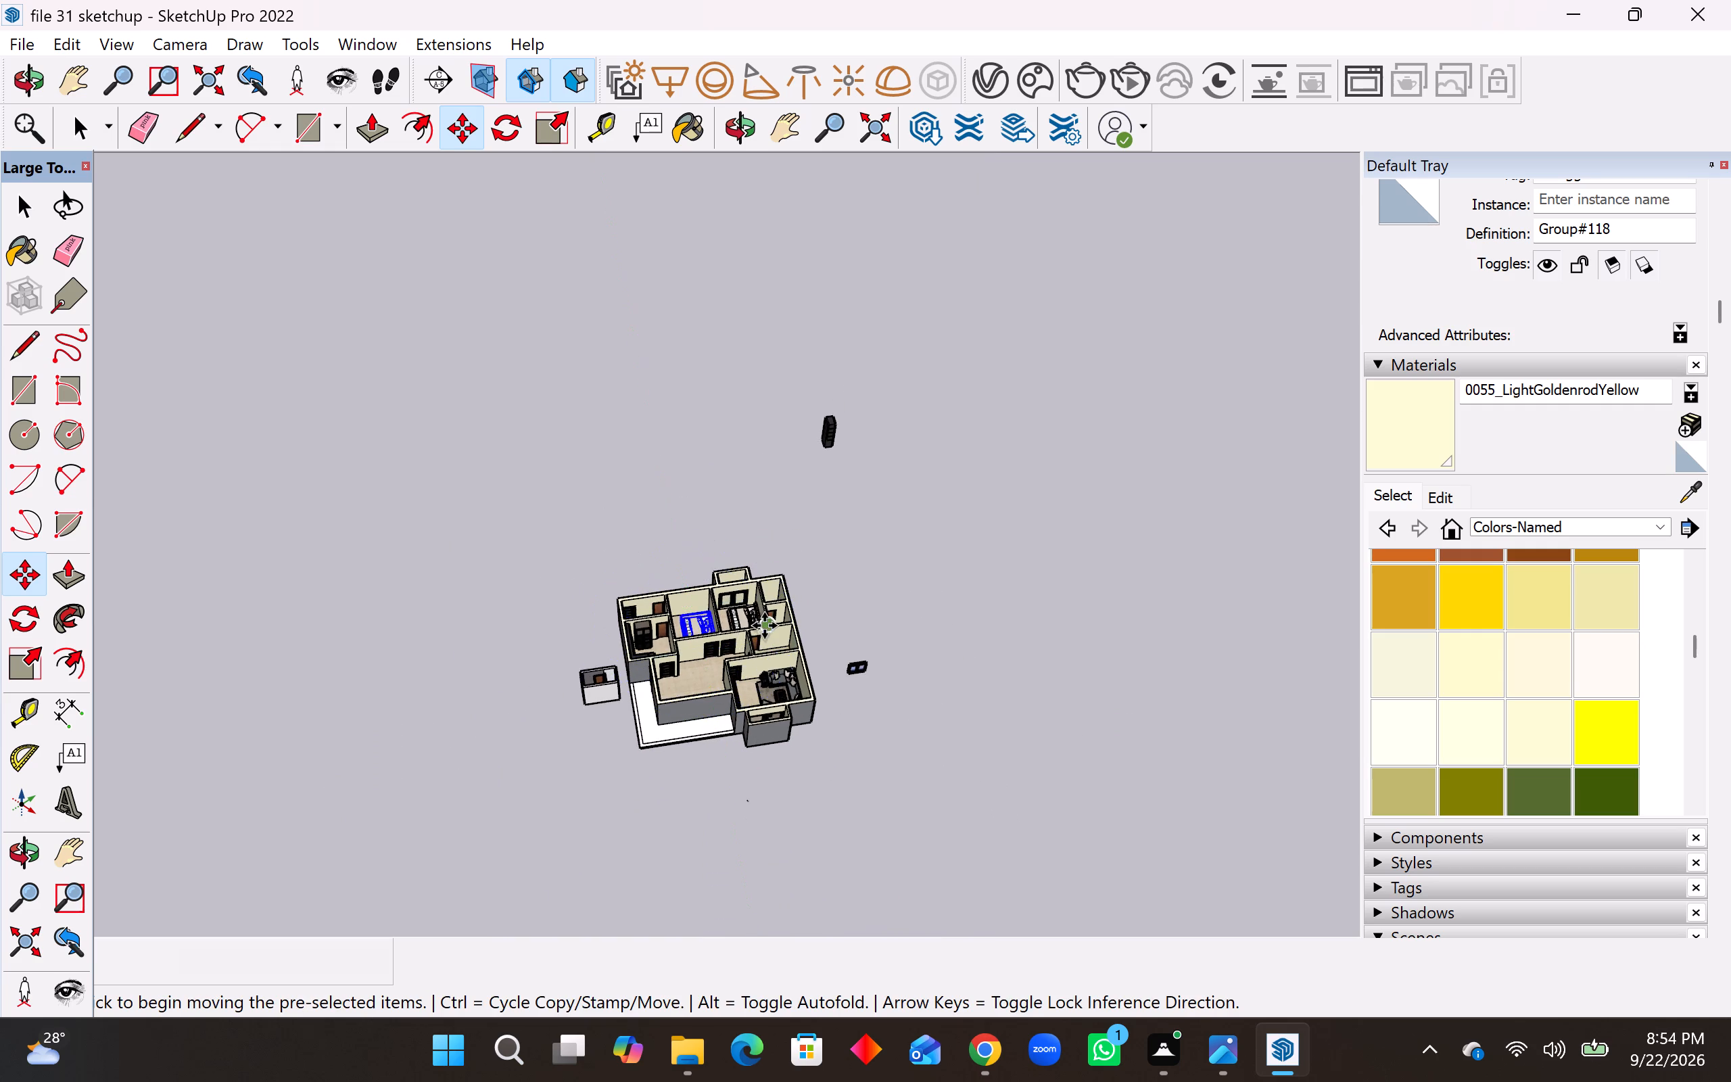
{"action": "scroll", "coordinate": [764, 626], "scroll_direction": "down", "scroll_amount": 2}
Explode the imported bathroom model standing beside the house so its fixtures can be selected separately.
{"action": "scroll", "coordinate": [603, 703], "scroll_direction": "up", "scroll_amount": 20}
{"action": "scroll", "coordinate": [603, 703], "scroll_direction": "up", "scroll_amount": 5}
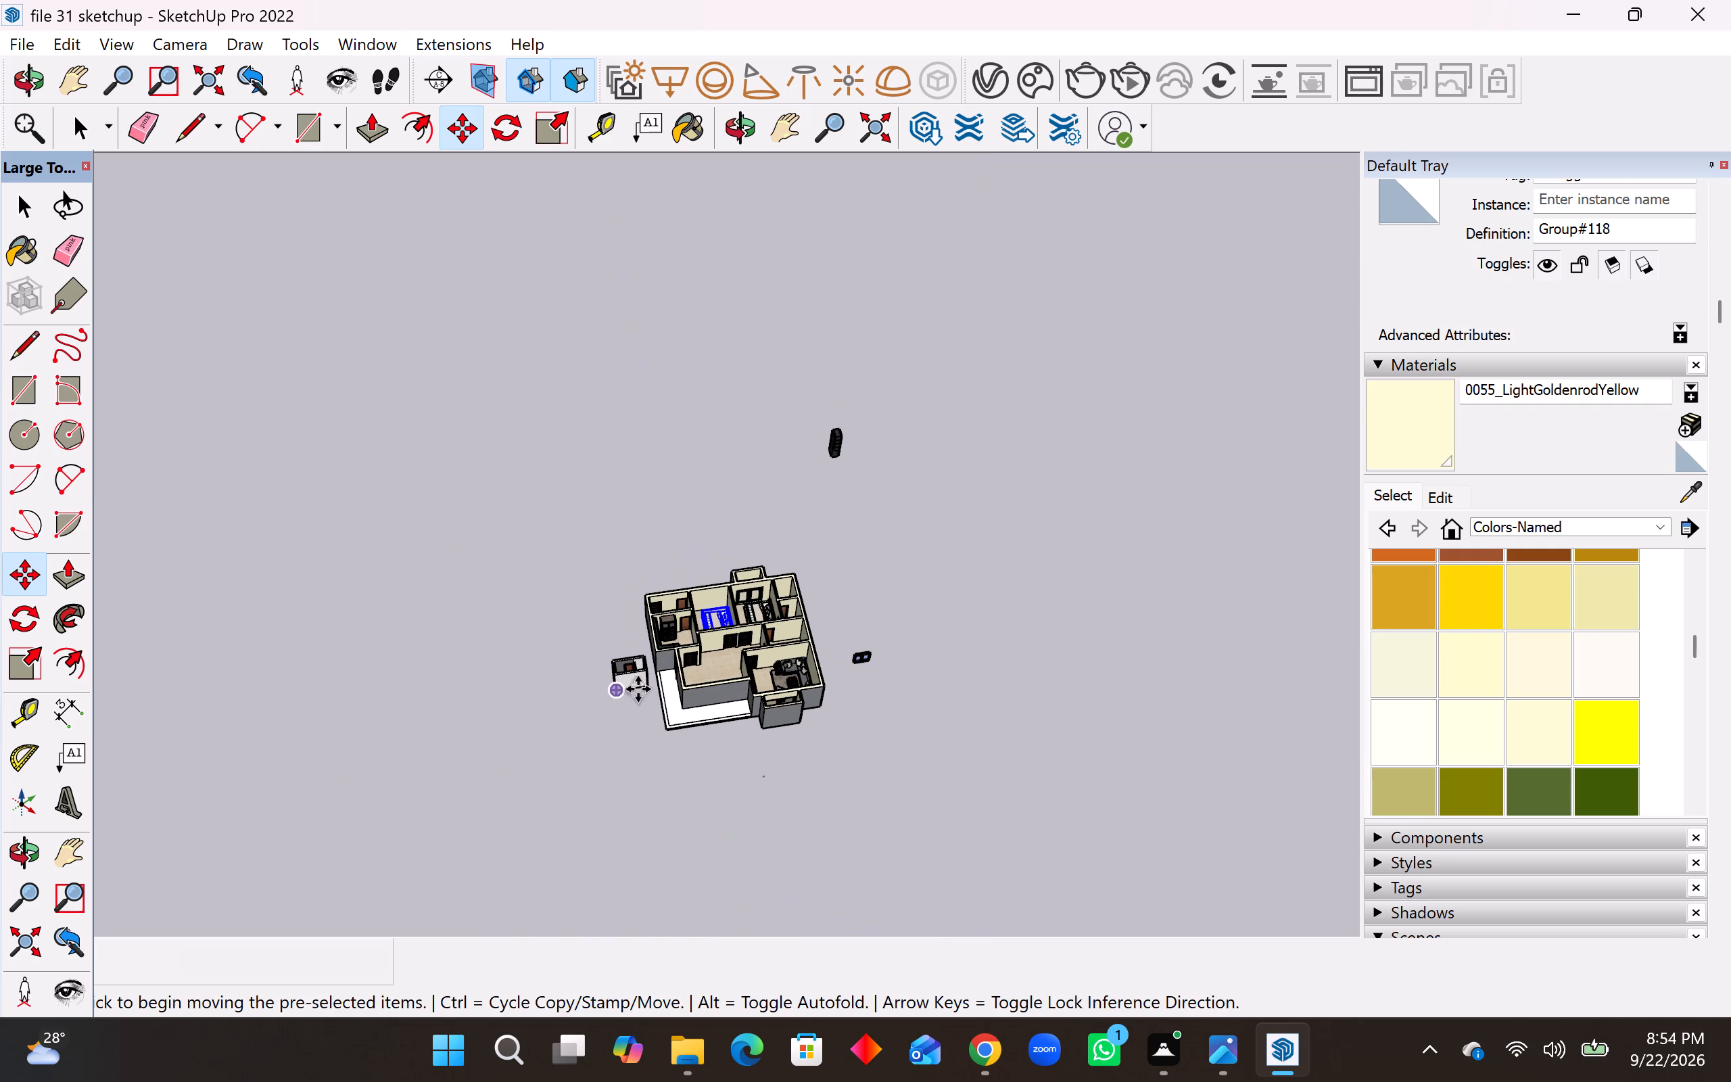
{"action": "scroll", "coordinate": [639, 695], "scroll_direction": "up", "scroll_amount": 9}
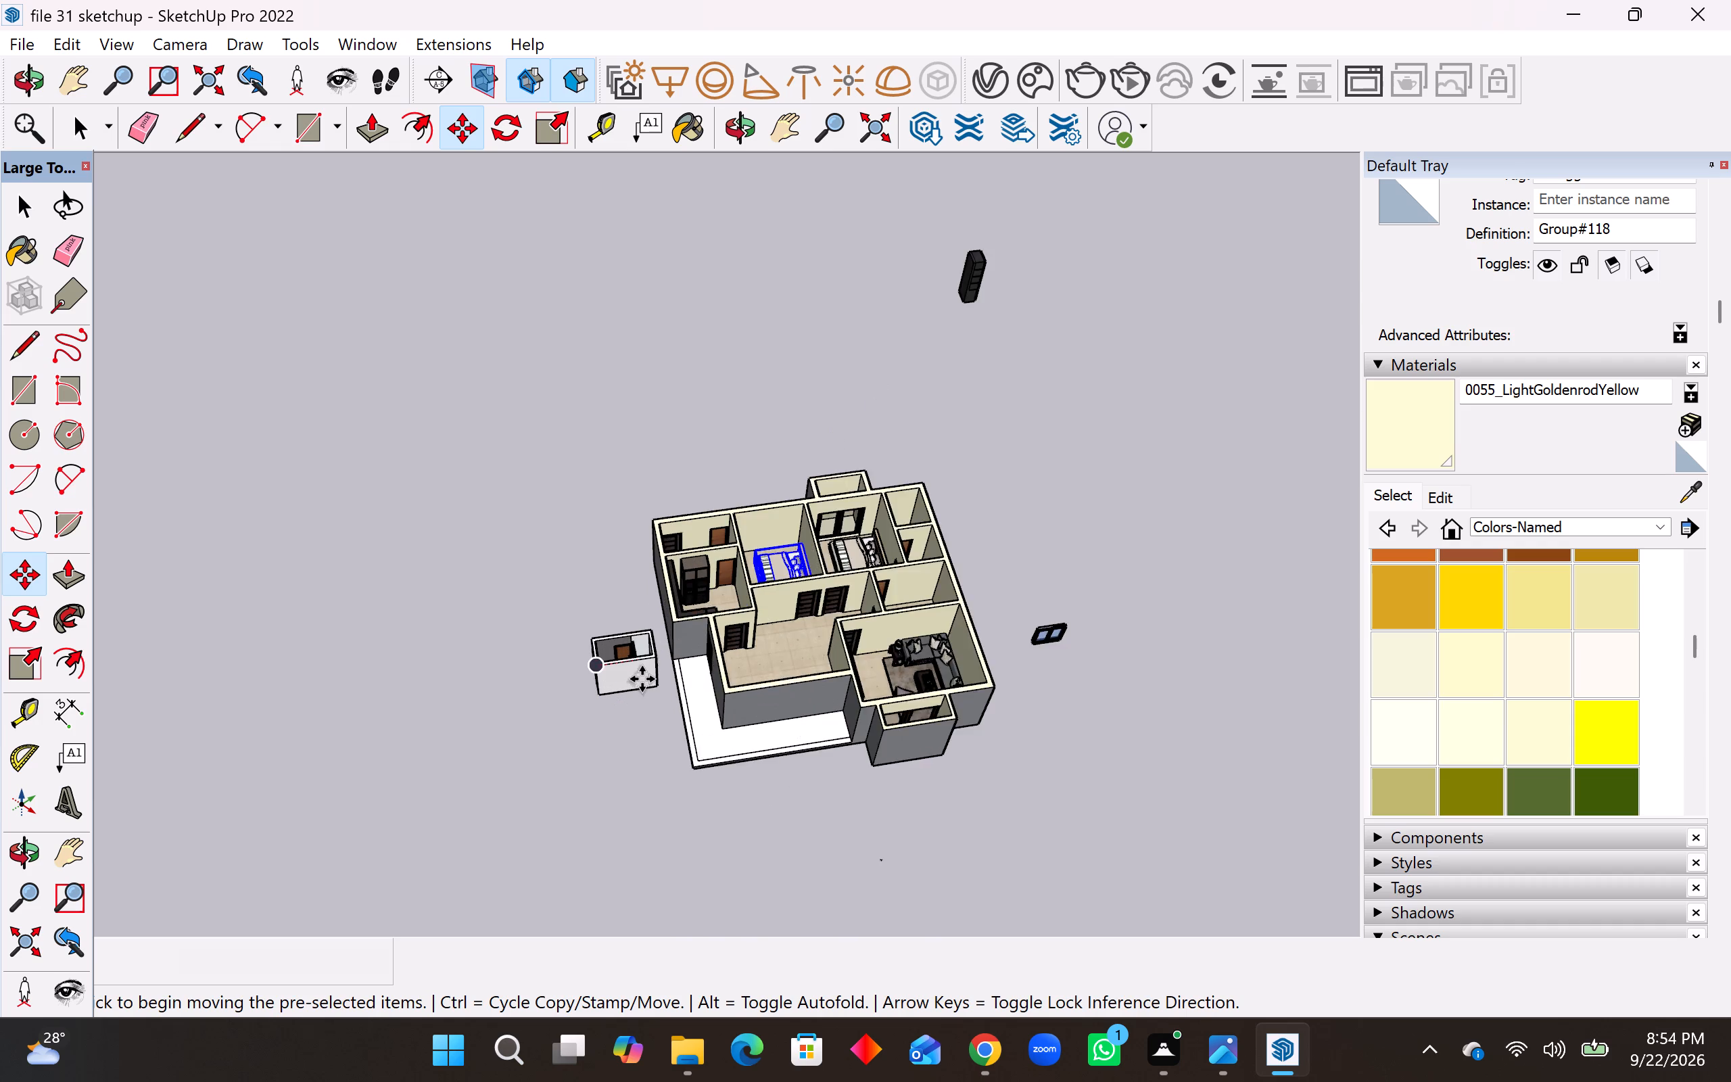
{"action": "scroll", "coordinate": [642, 679], "scroll_direction": "up", "scroll_amount": 9}
{"action": "key", "text": "space"}
{"action": "left_click", "coordinate": [602, 743]}
{"action": "middle_click_drag", "start_coordinate": [623, 666], "coordinate": [625, 690]}
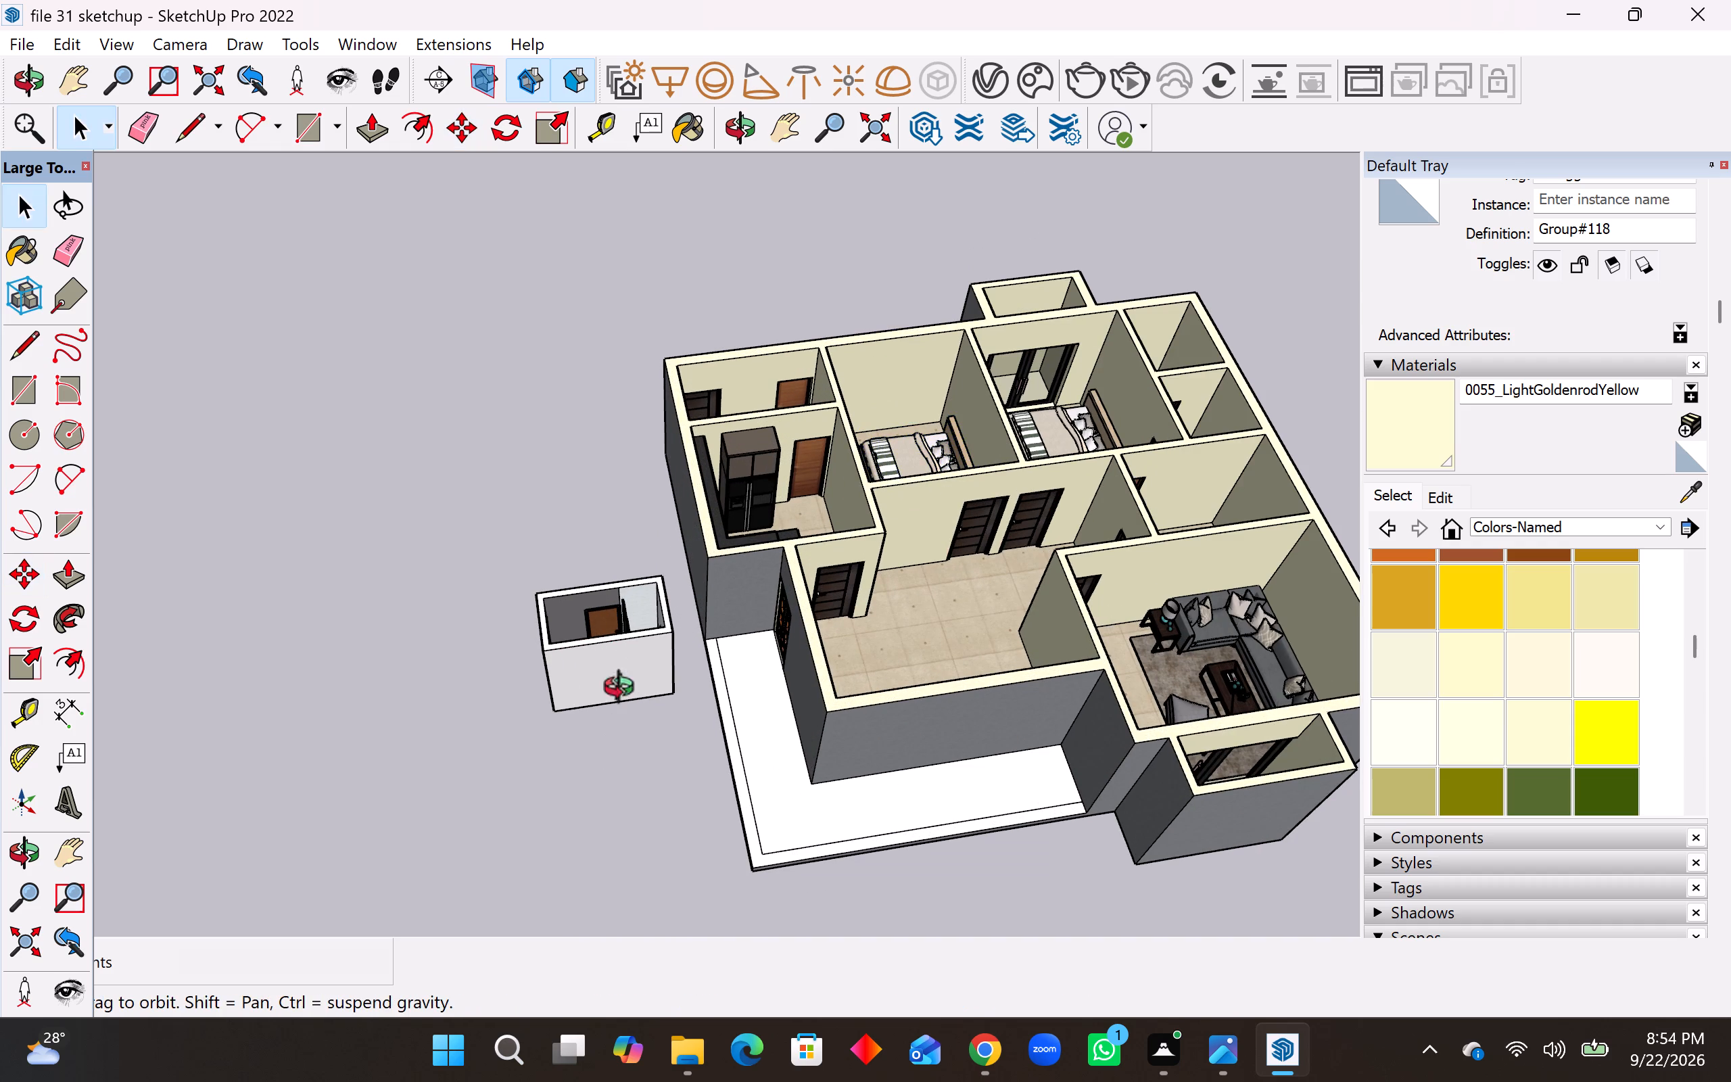
{"action": "middle_click_drag", "start_coordinate": [625, 690], "coordinate": [625, 757]}
{"action": "scroll", "coordinate": [625, 676], "scroll_direction": "up", "scroll_amount": 9}
{"action": "middle_click_drag", "start_coordinate": [625, 672], "coordinate": [1136, 761]}
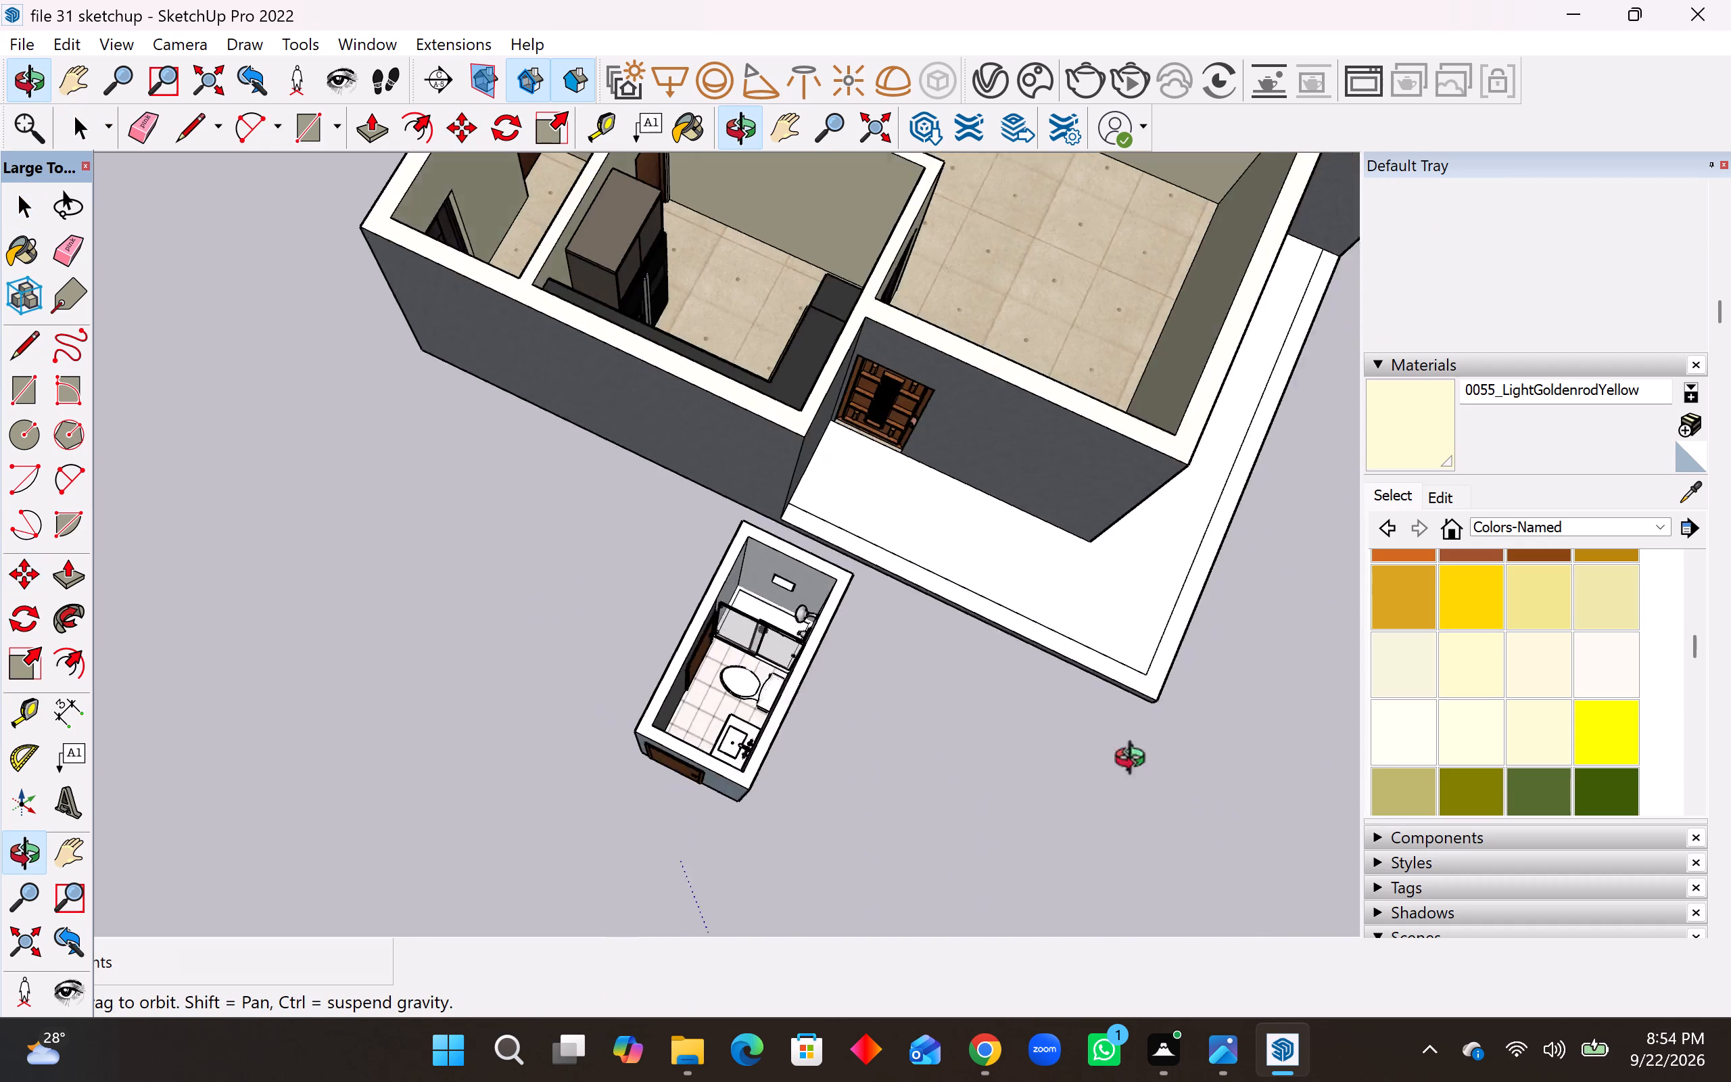
{"action": "middle_click_drag", "start_coordinate": [1136, 761], "coordinate": [1423, 737]}
{"action": "middle_click_drag", "start_coordinate": [824, 645], "coordinate": [1686, 588]}
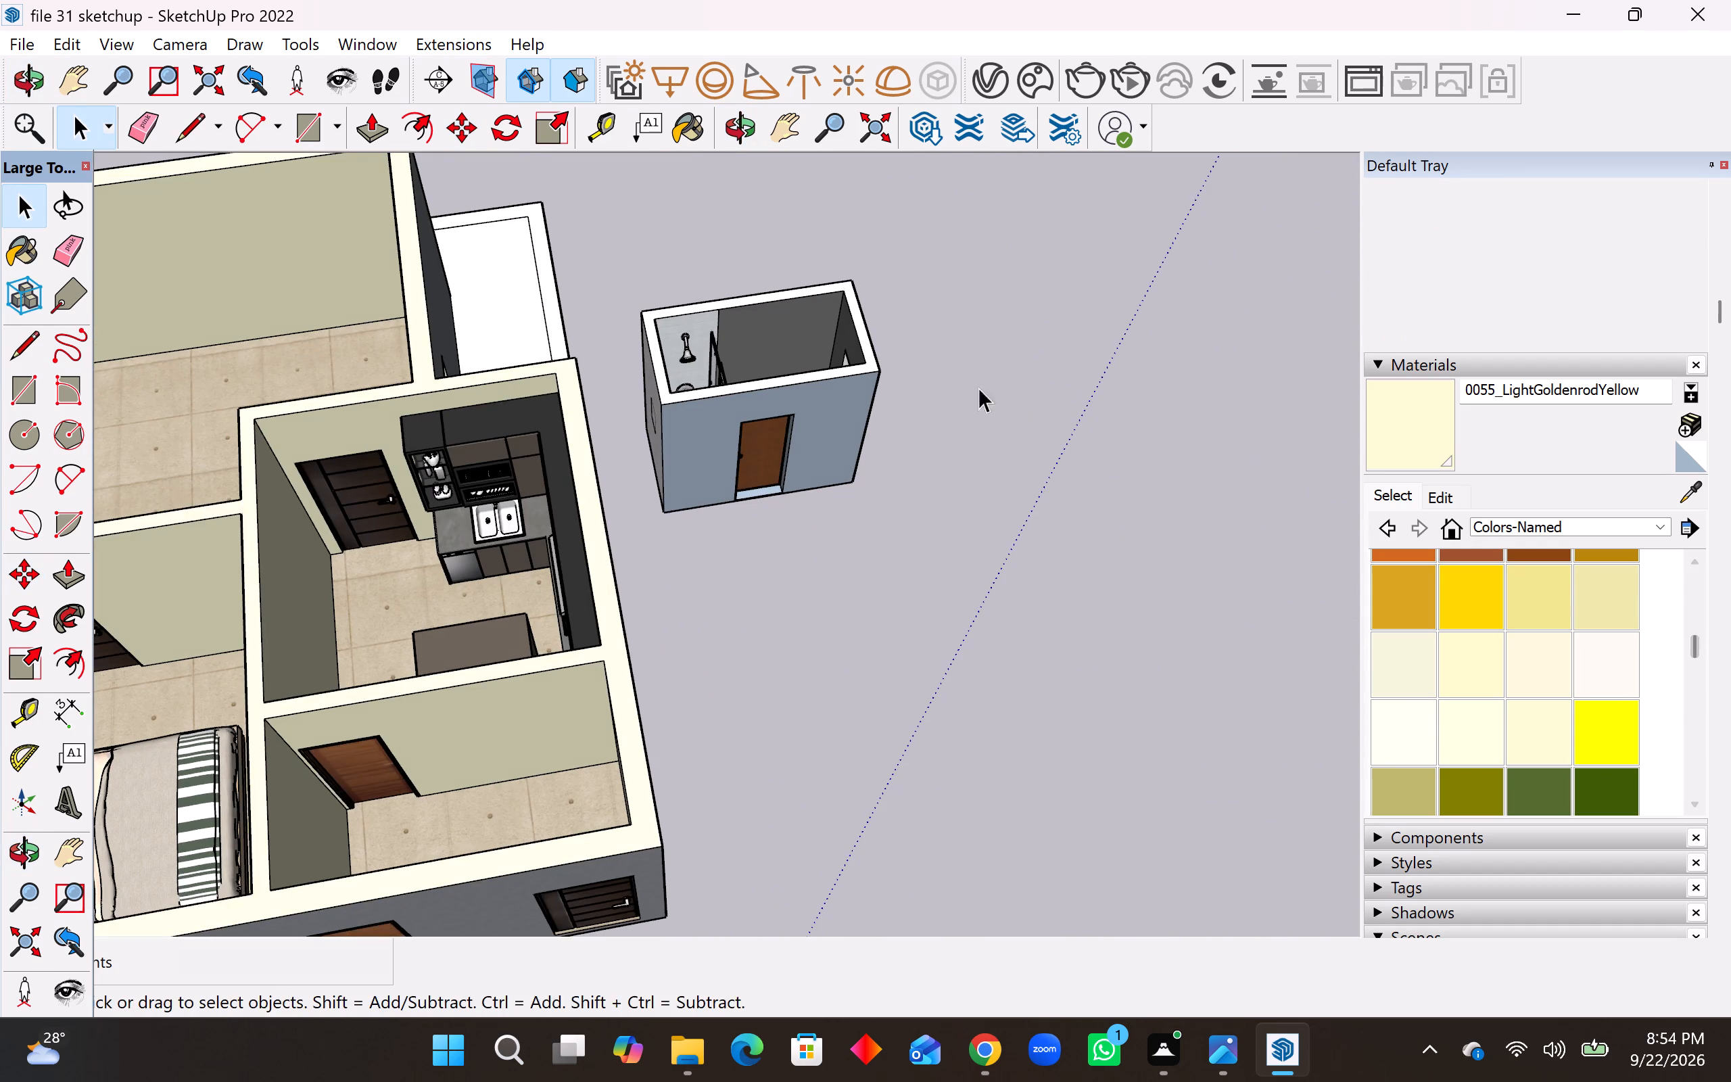
{"action": "middle_click_drag", "start_coordinate": [918, 382], "coordinate": [921, 548]}
{"action": "left_click", "coordinate": [797, 412]}
{"action": "middle_click_drag", "start_coordinate": [830, 313], "coordinate": [826, 460]}
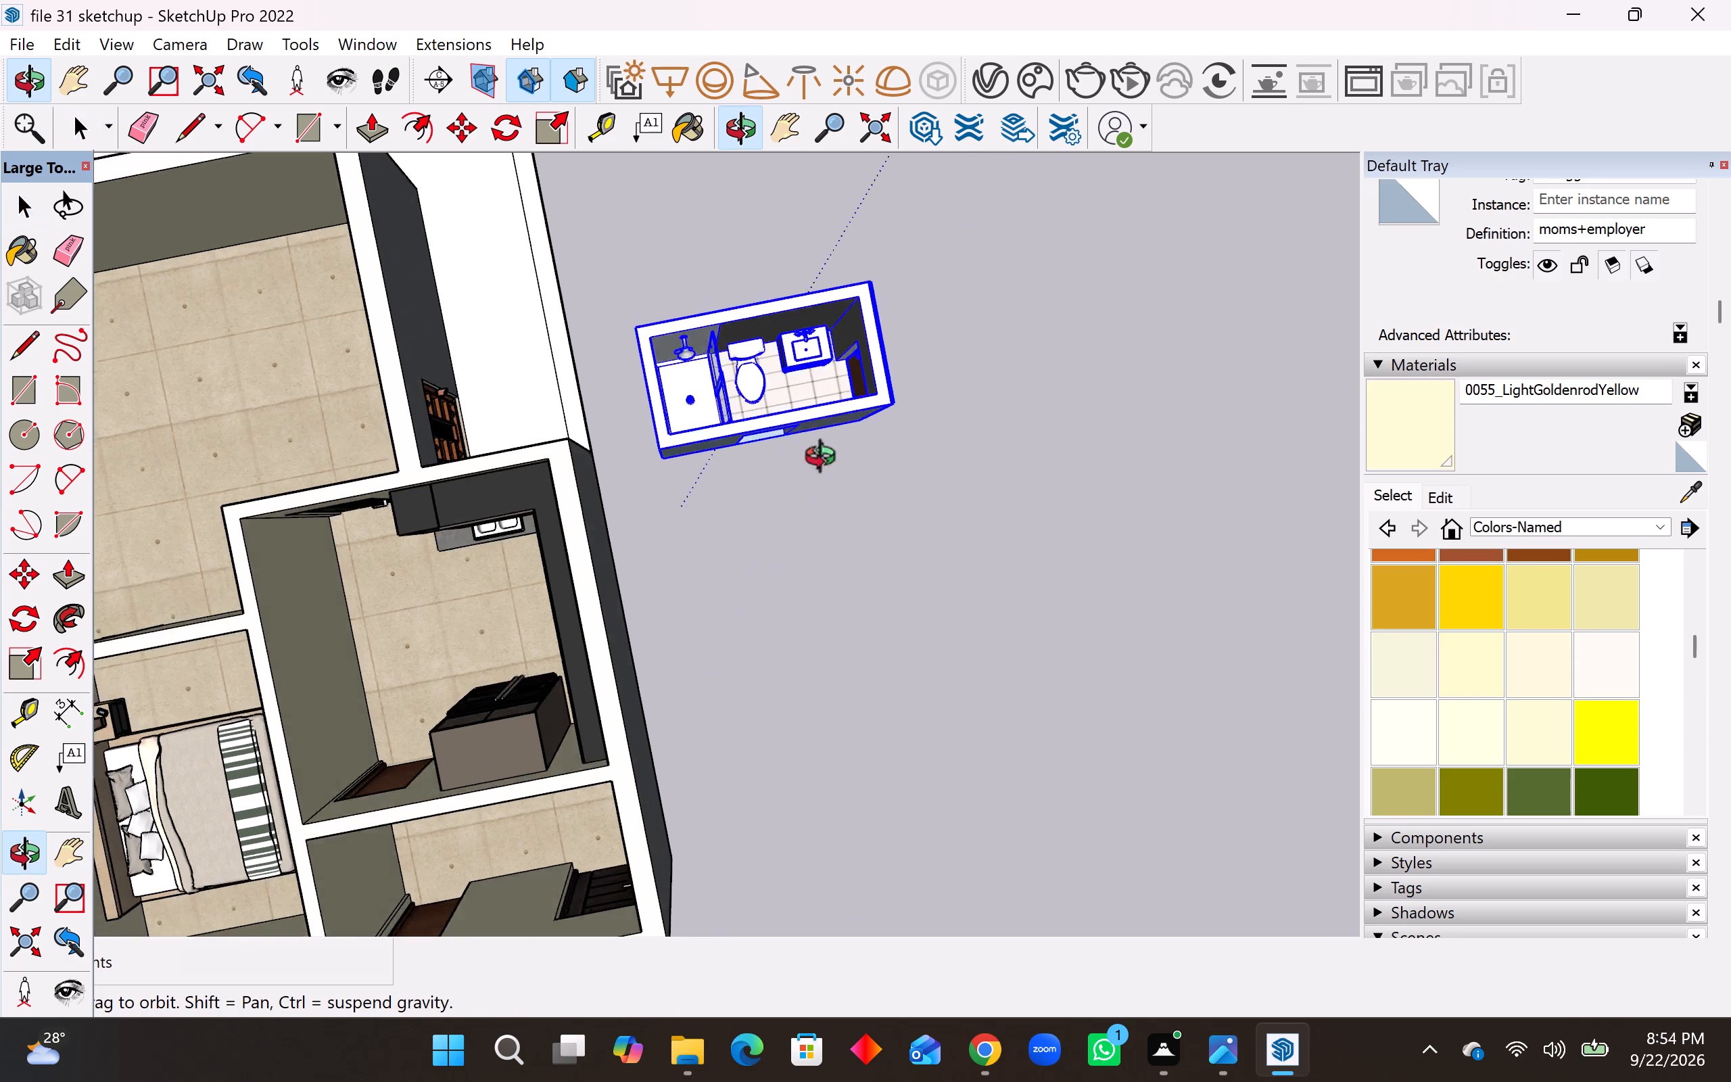
{"action": "middle_click_drag", "start_coordinate": [826, 460], "coordinate": [838, 277]}
{"action": "scroll", "coordinate": [855, 494], "scroll_direction": "down", "scroll_amount": 5}
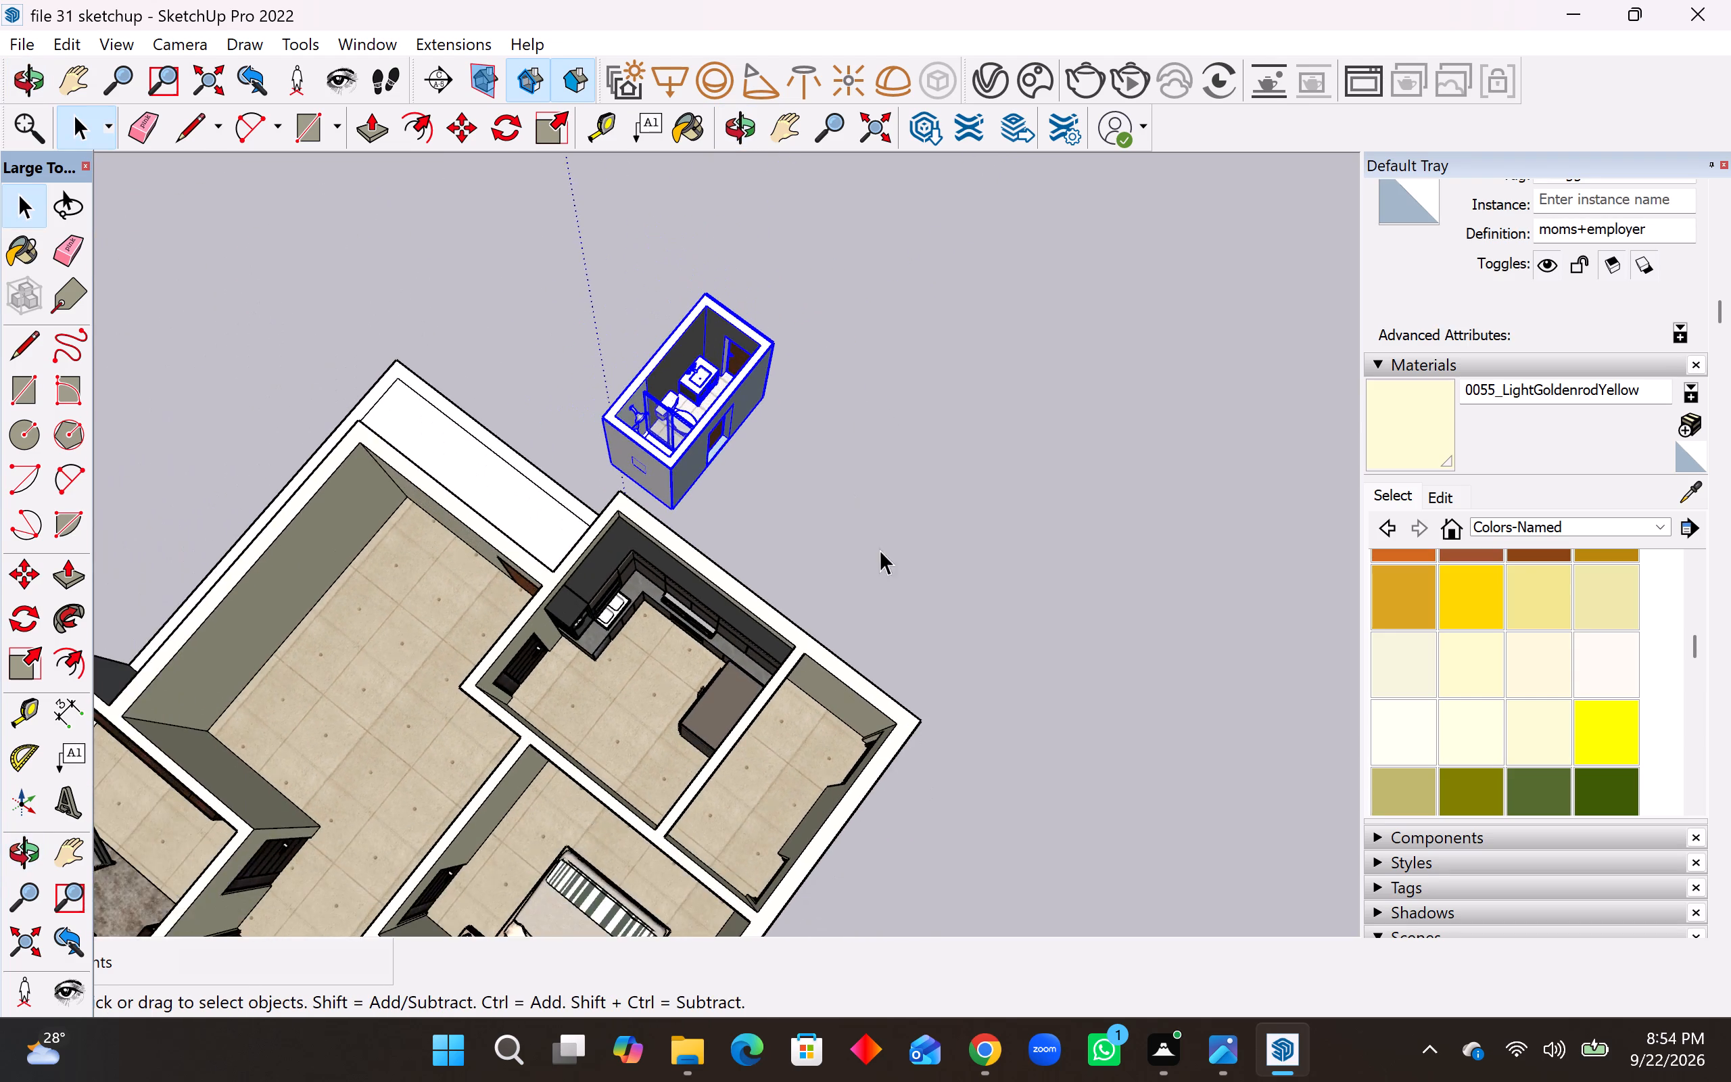
{"action": "middle_click_drag", "start_coordinate": [897, 571], "coordinate": [546, 575]}
{"action": "scroll", "coordinate": [837, 442], "scroll_direction": "up", "scroll_amount": 6}
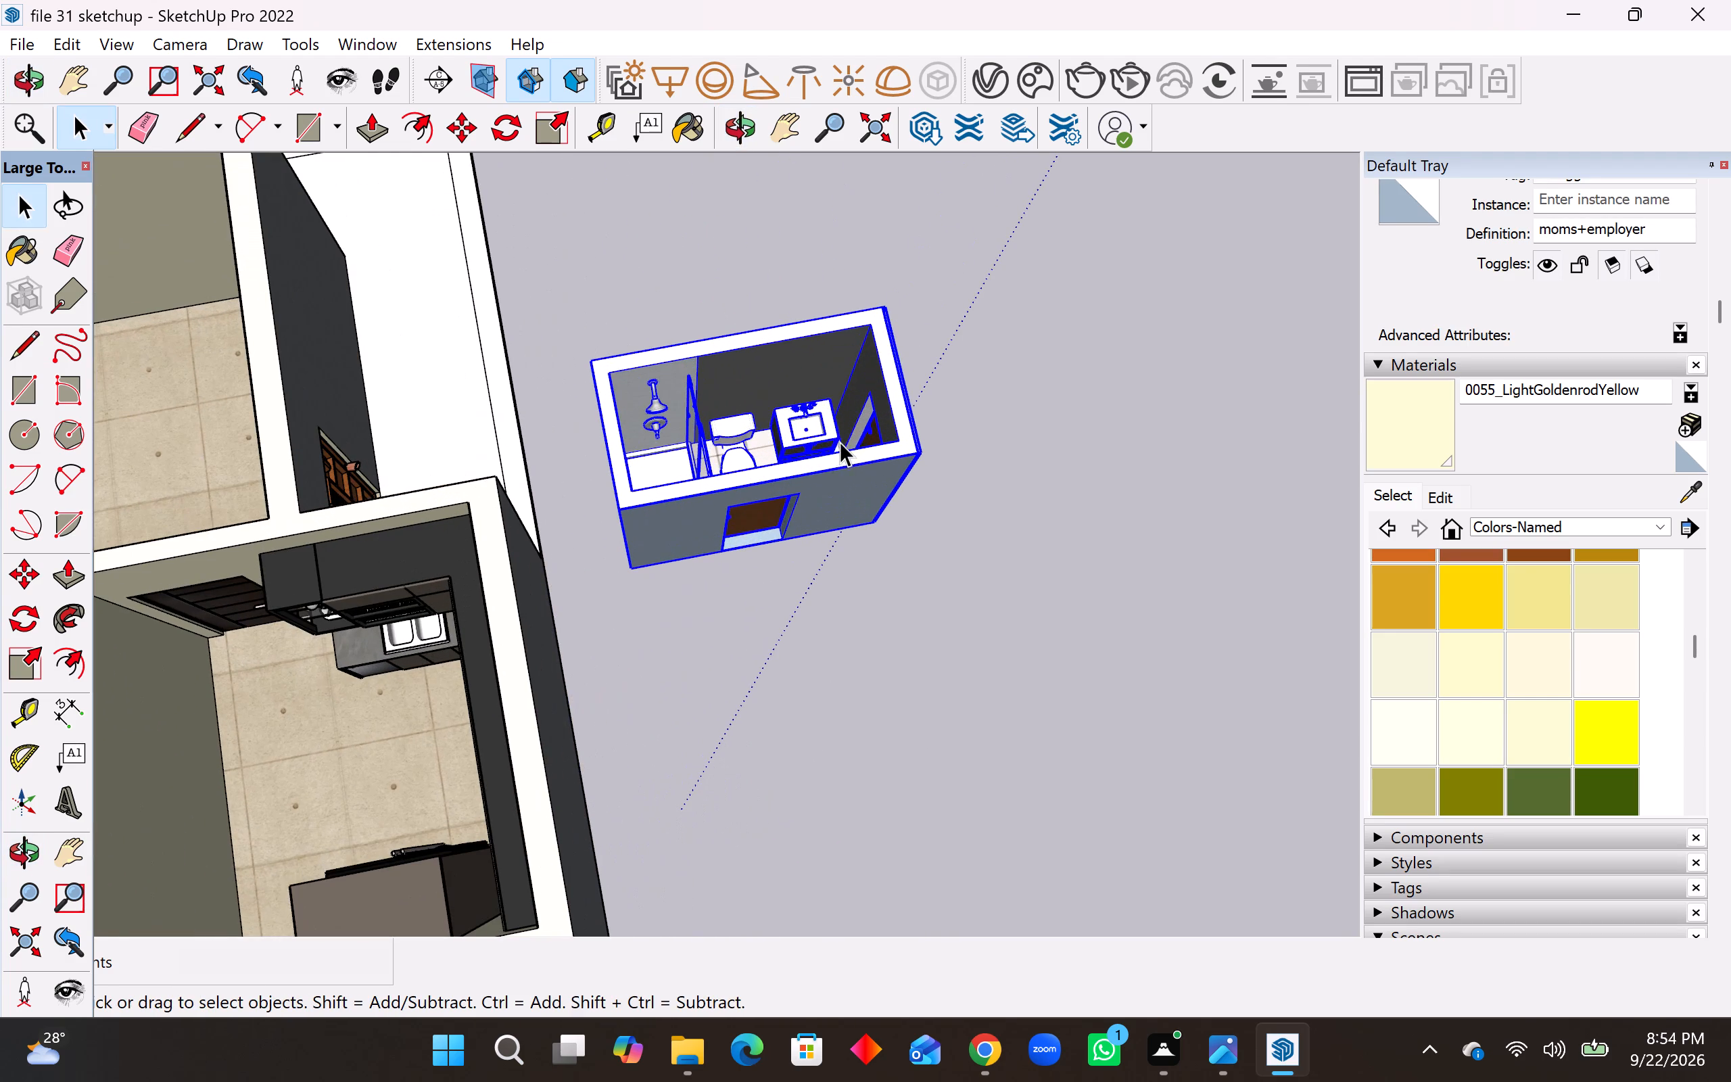
{"action": "right_click", "coordinate": [817, 446]}
{"action": "left_click", "coordinate": [871, 452]}
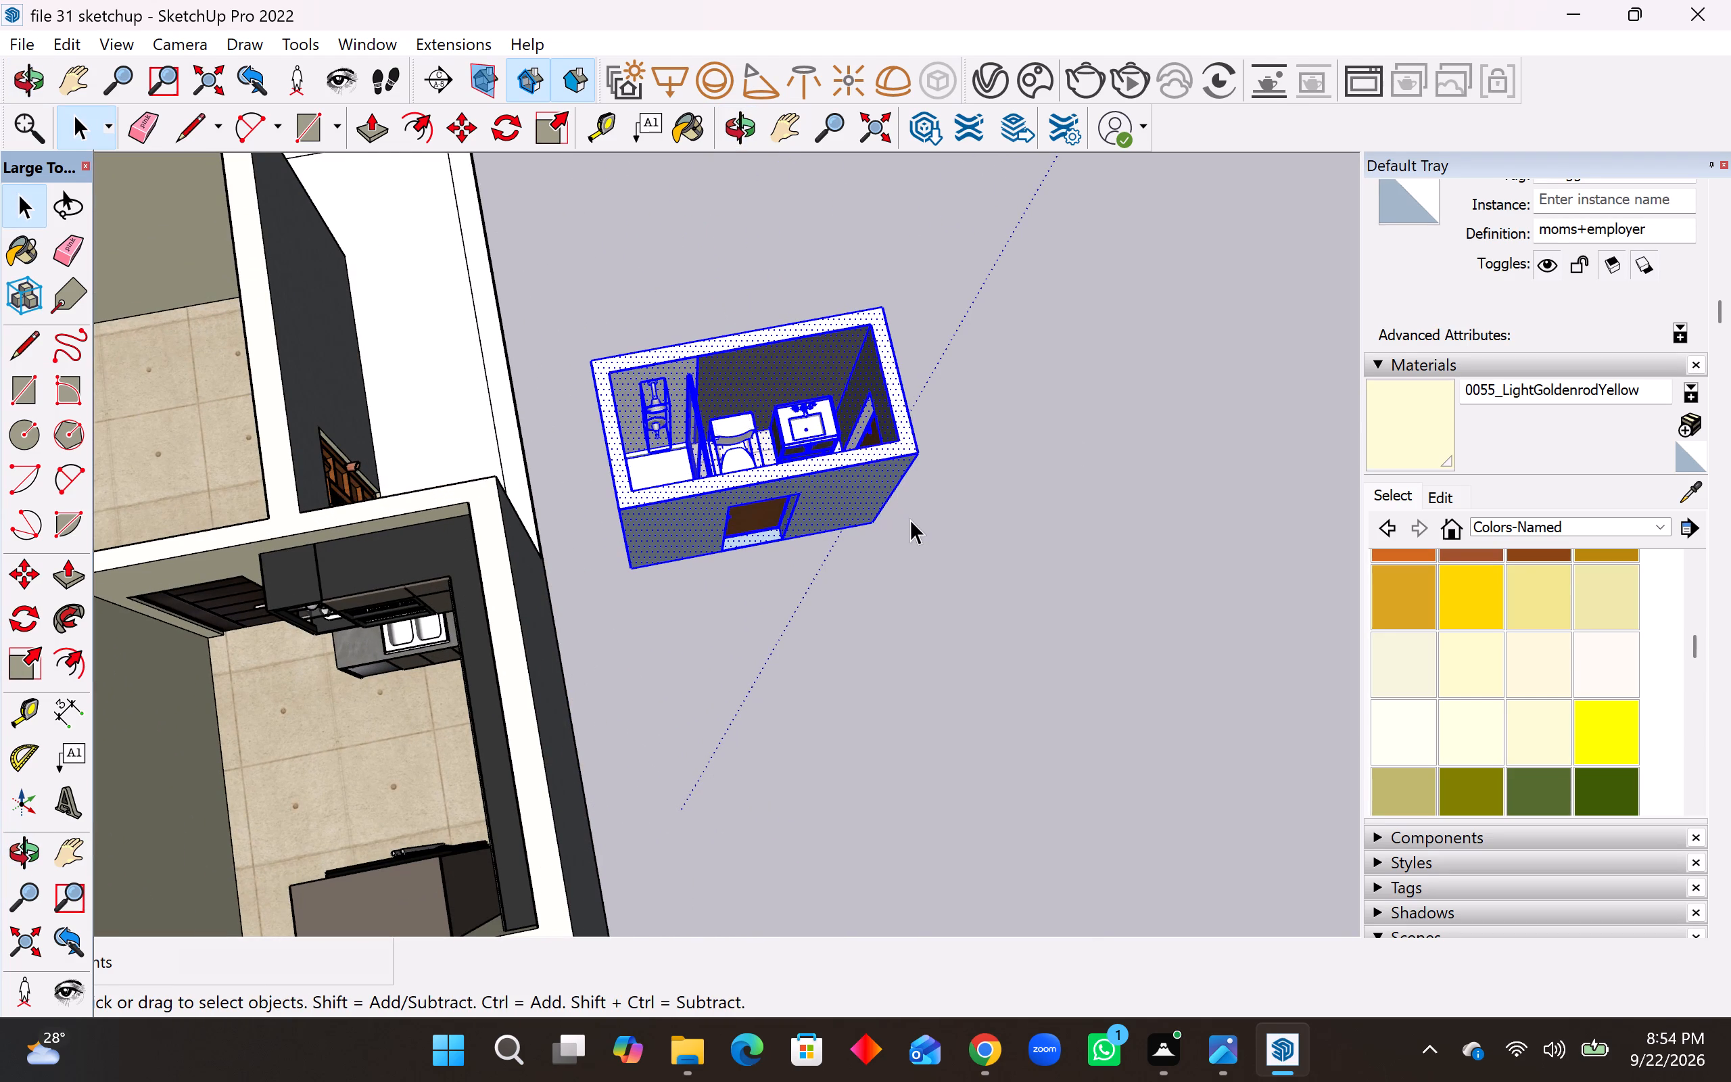
{"action": "left_click", "coordinate": [923, 536]}
Move the vanity, toilet and shower set about 41' 2" from the imported bathroom into the empty room beside the living room, along their shared wall.
{"action": "middle_click_drag", "start_coordinate": [813, 433], "coordinate": [807, 482]}
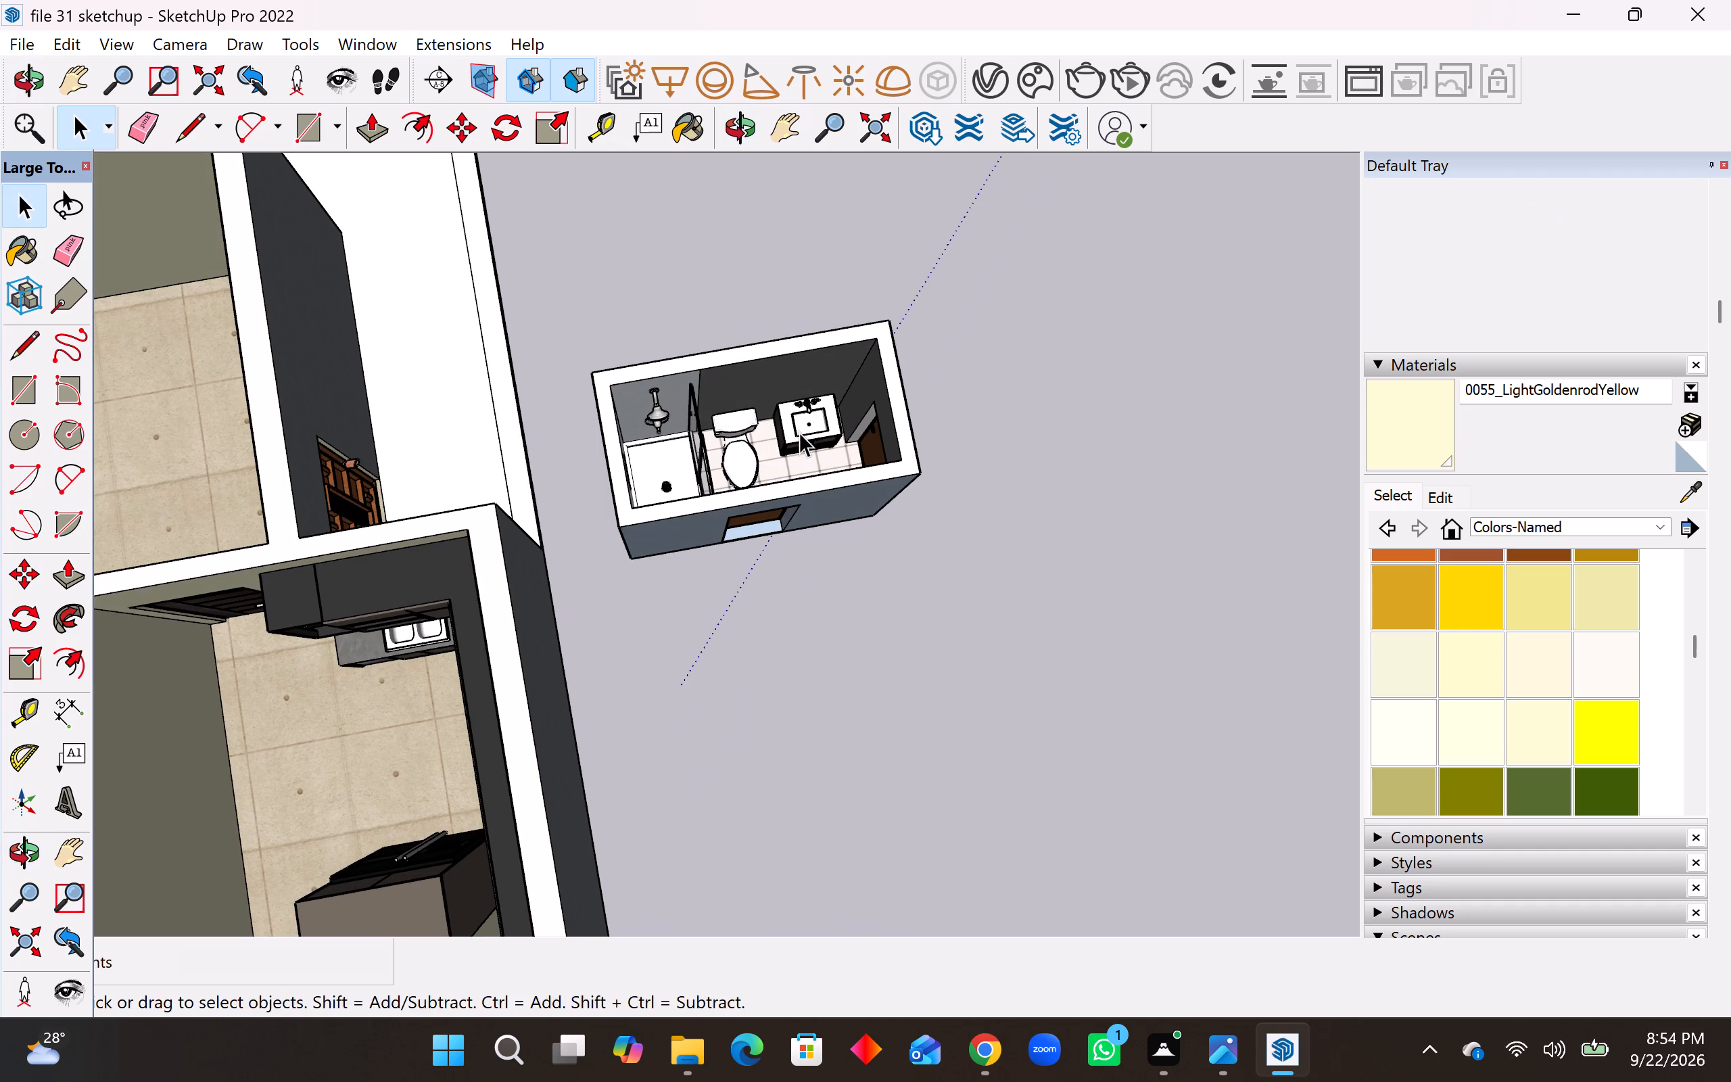
{"action": "left_click", "coordinate": [799, 431]}
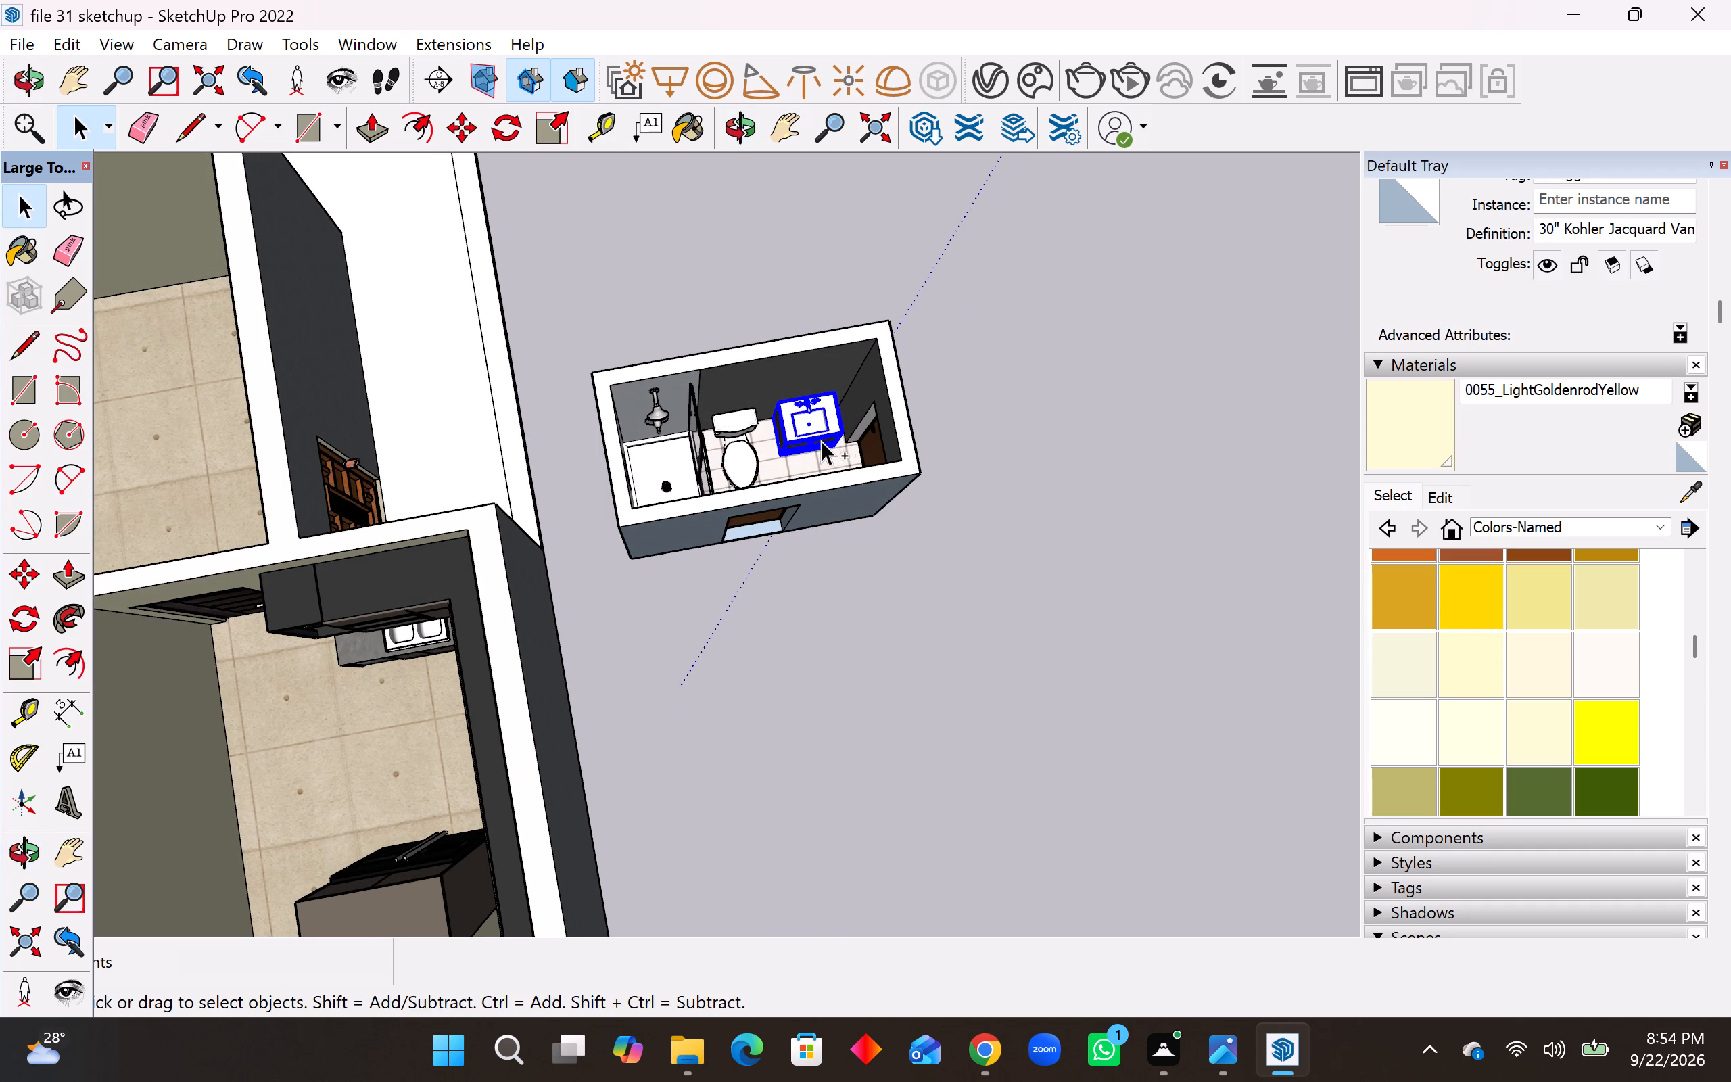
{"action": "left_click", "coordinate": [732, 425], "text": "ctrl"}
{"action": "left_click", "coordinate": [650, 420], "text": "ctrl"}
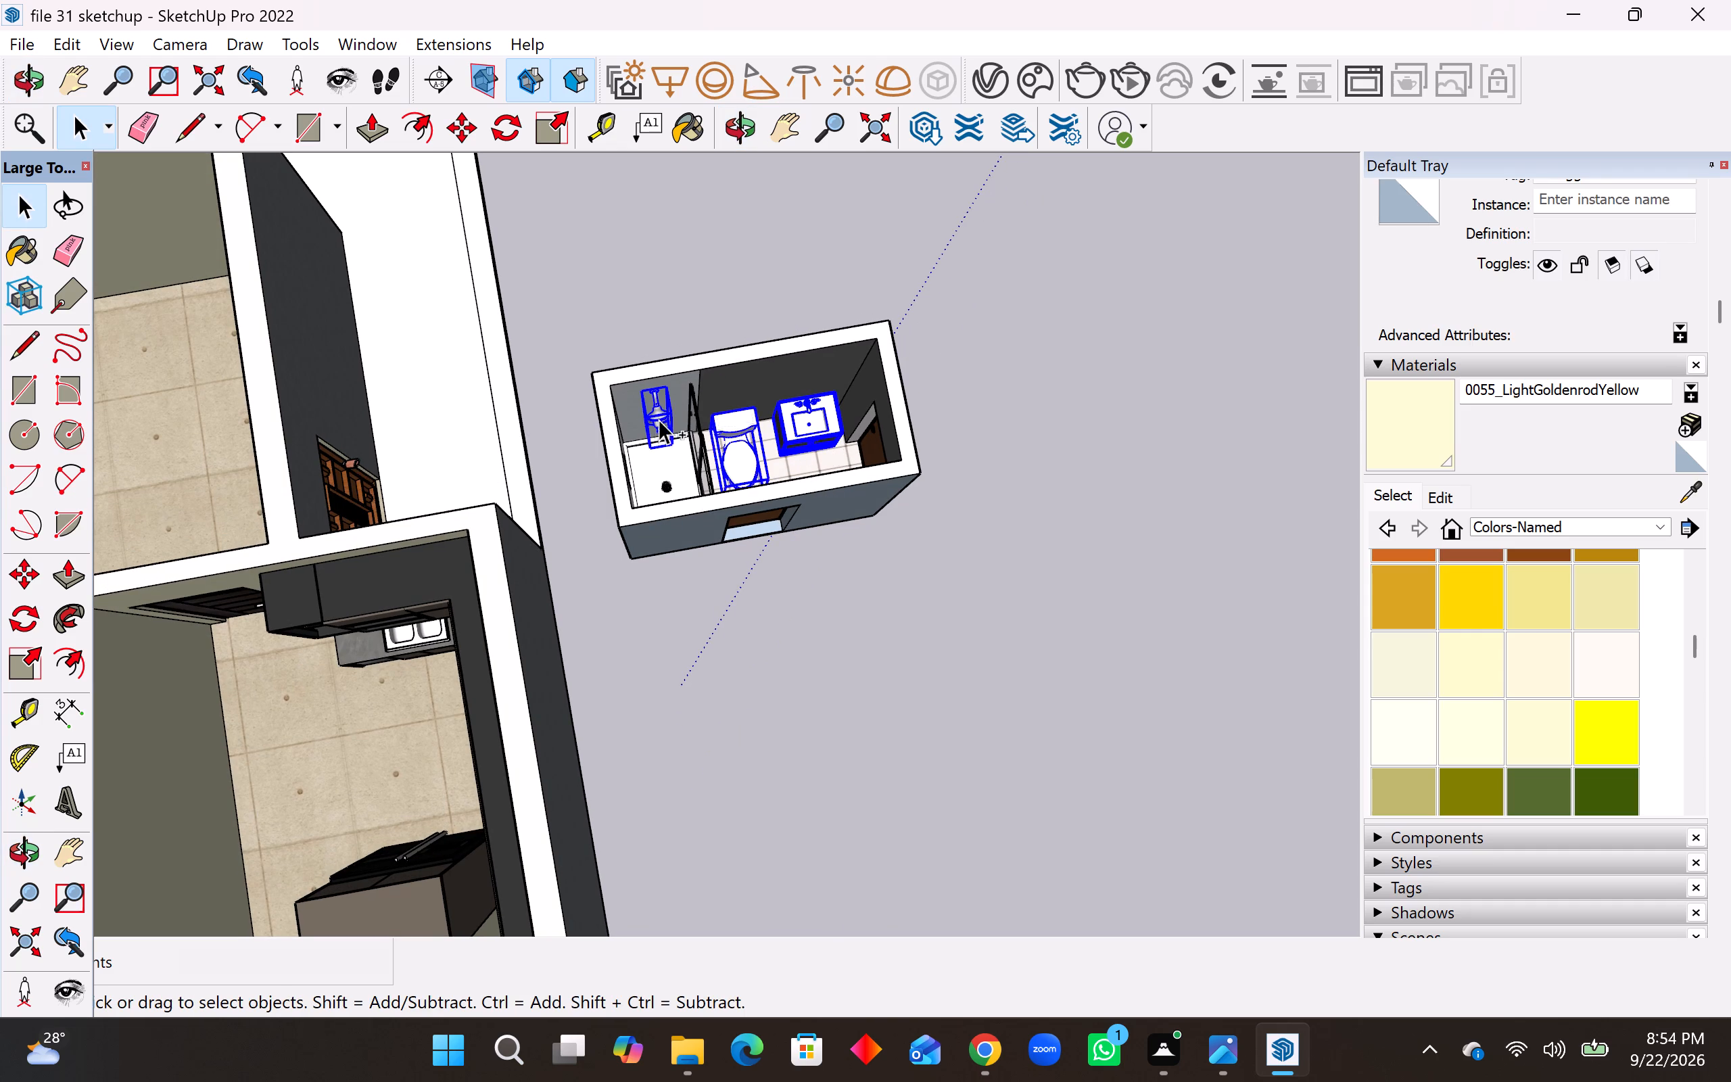
{"action": "middle_click_drag", "start_coordinate": [810, 438], "coordinate": [754, 423]}
{"action": "scroll", "coordinate": [826, 436], "scroll_direction": "up", "scroll_amount": 9}
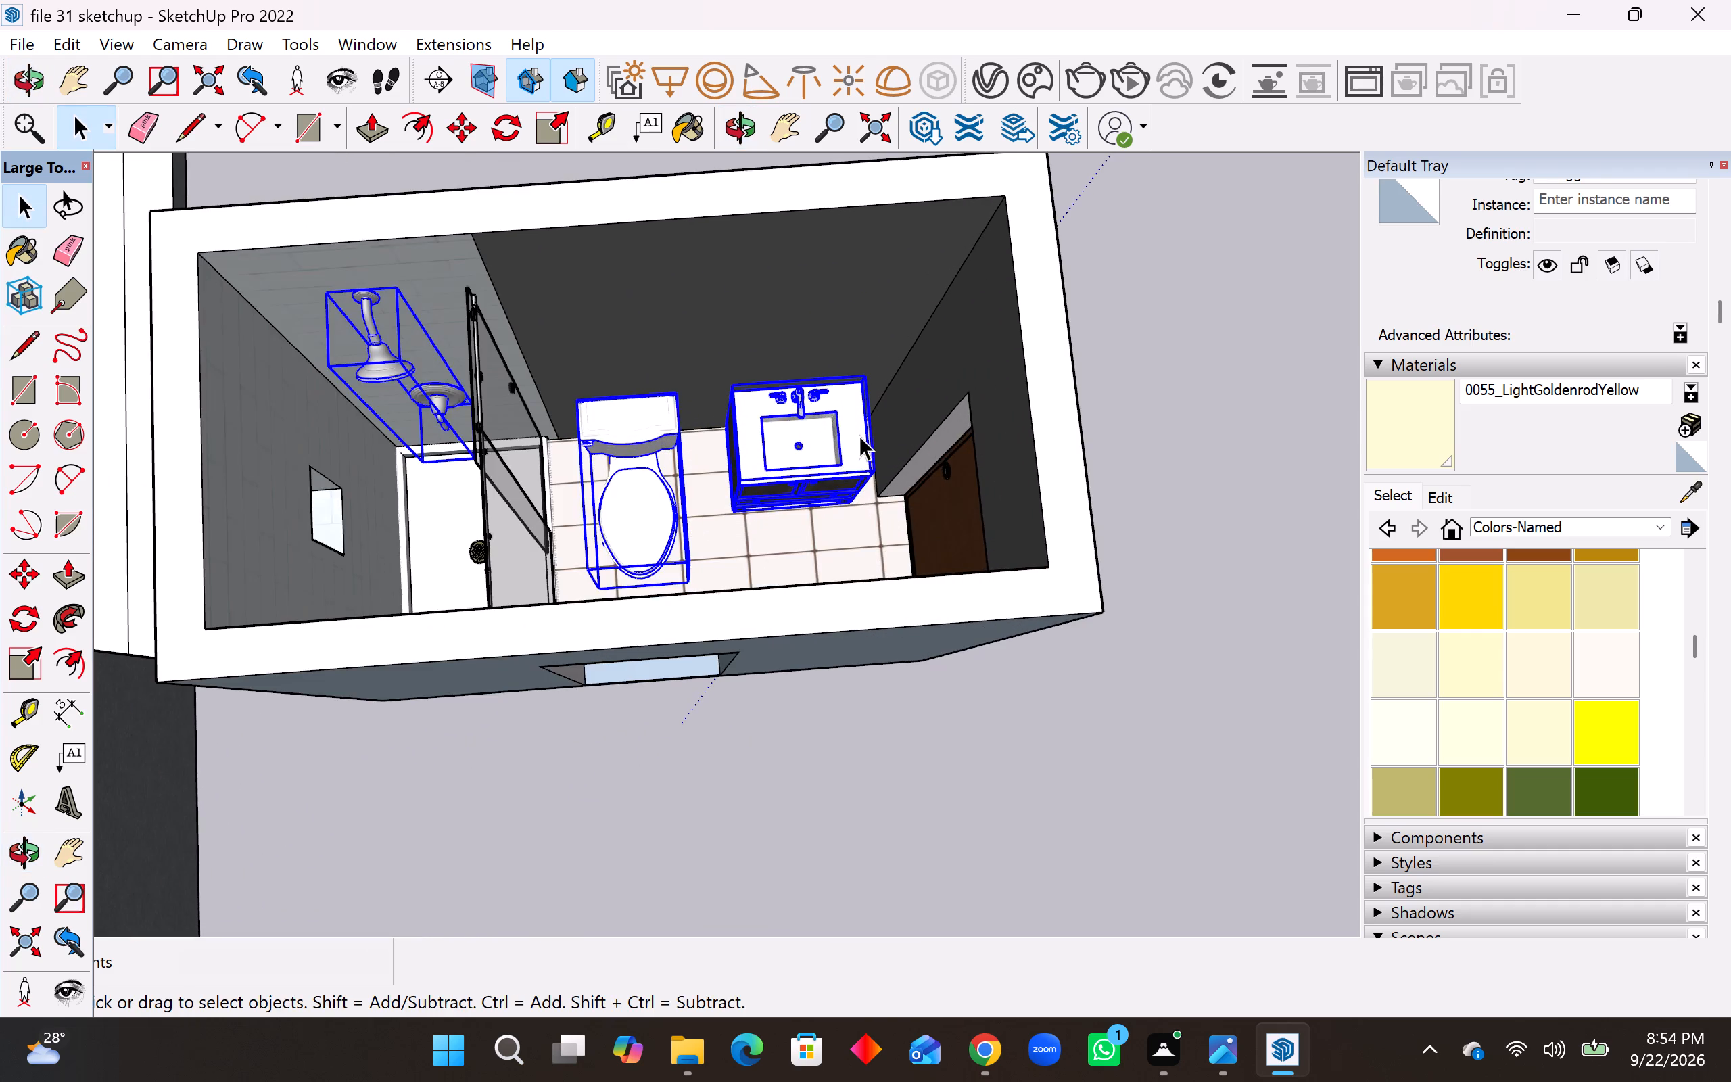
{"action": "middle_click_drag", "start_coordinate": [859, 436], "coordinate": [740, 411]}
{"action": "scroll", "coordinate": [897, 566], "scroll_direction": "up", "scroll_amount": 9}
{"action": "middle_click_drag", "start_coordinate": [904, 500], "coordinate": [850, 474]}
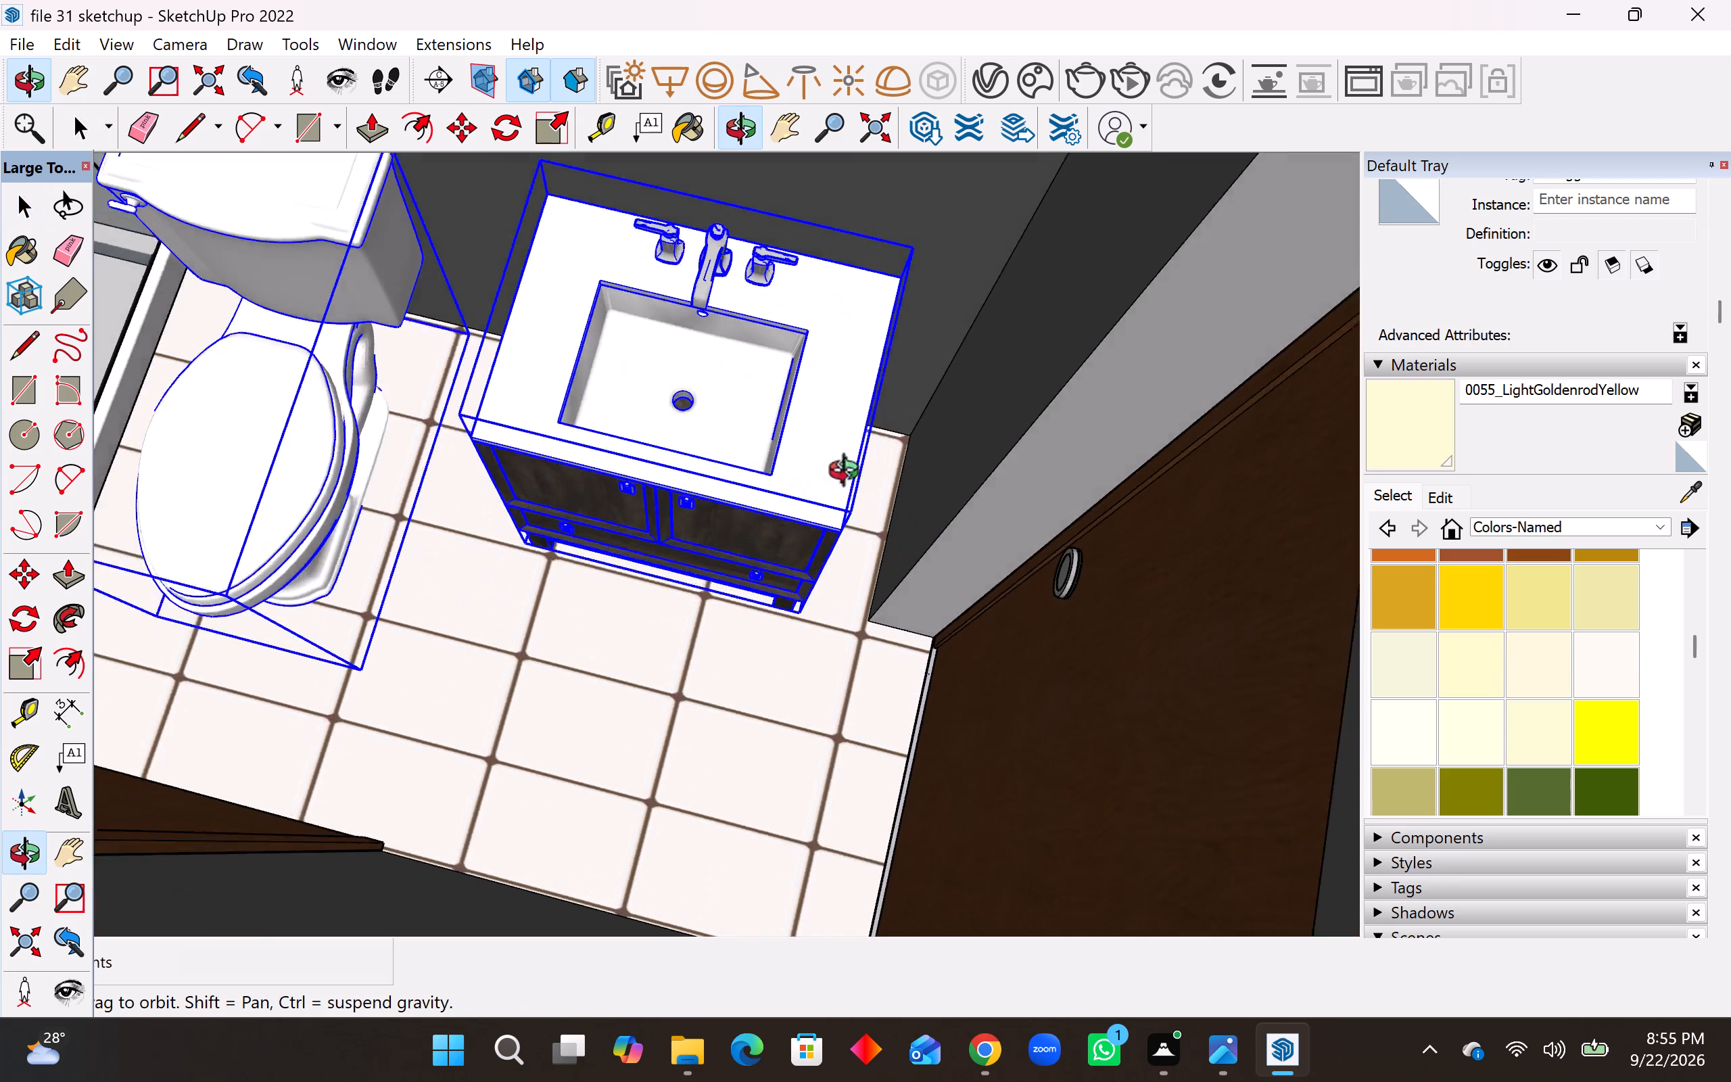
{"action": "middle_click_drag", "start_coordinate": [850, 474], "coordinate": [707, 438]}
{"action": "key", "text": "m"}
{"action": "left_click", "coordinate": [893, 490]}
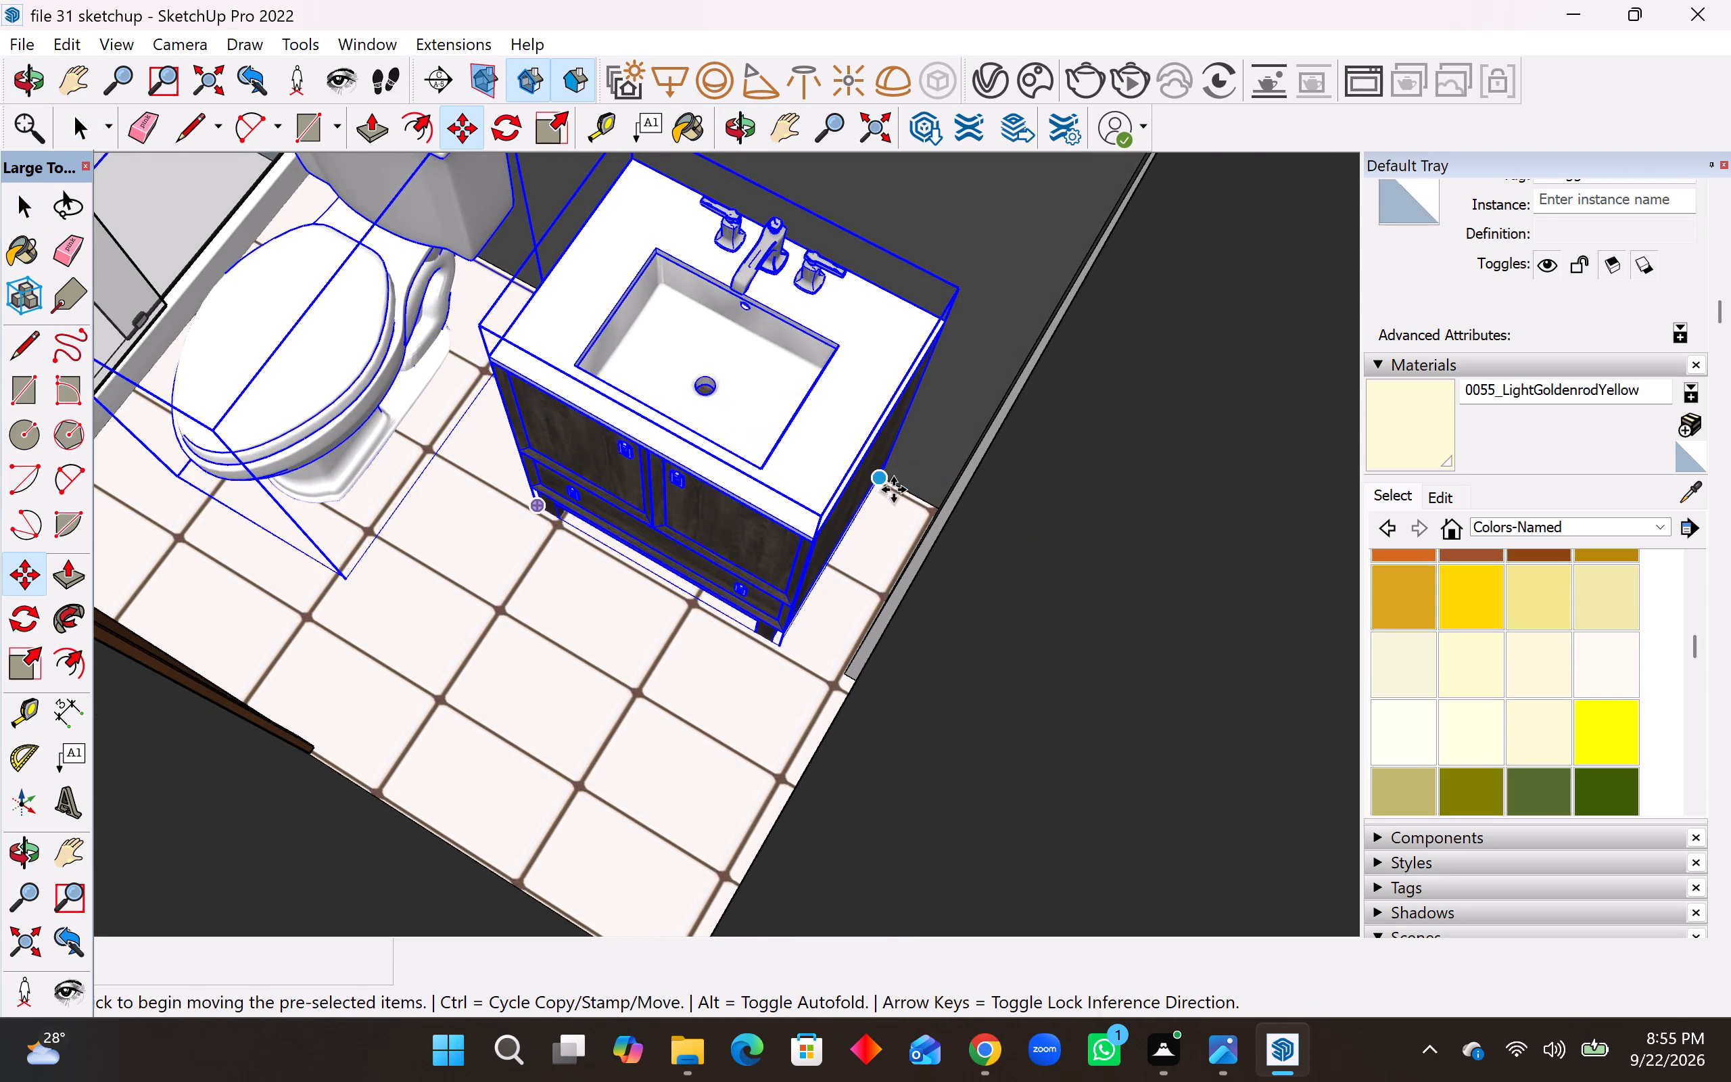
{"action": "scroll", "coordinate": [946, 465], "scroll_direction": "down", "scroll_amount": 20}
{"action": "scroll", "coordinate": [946, 465], "scroll_direction": "down", "scroll_amount": 2}
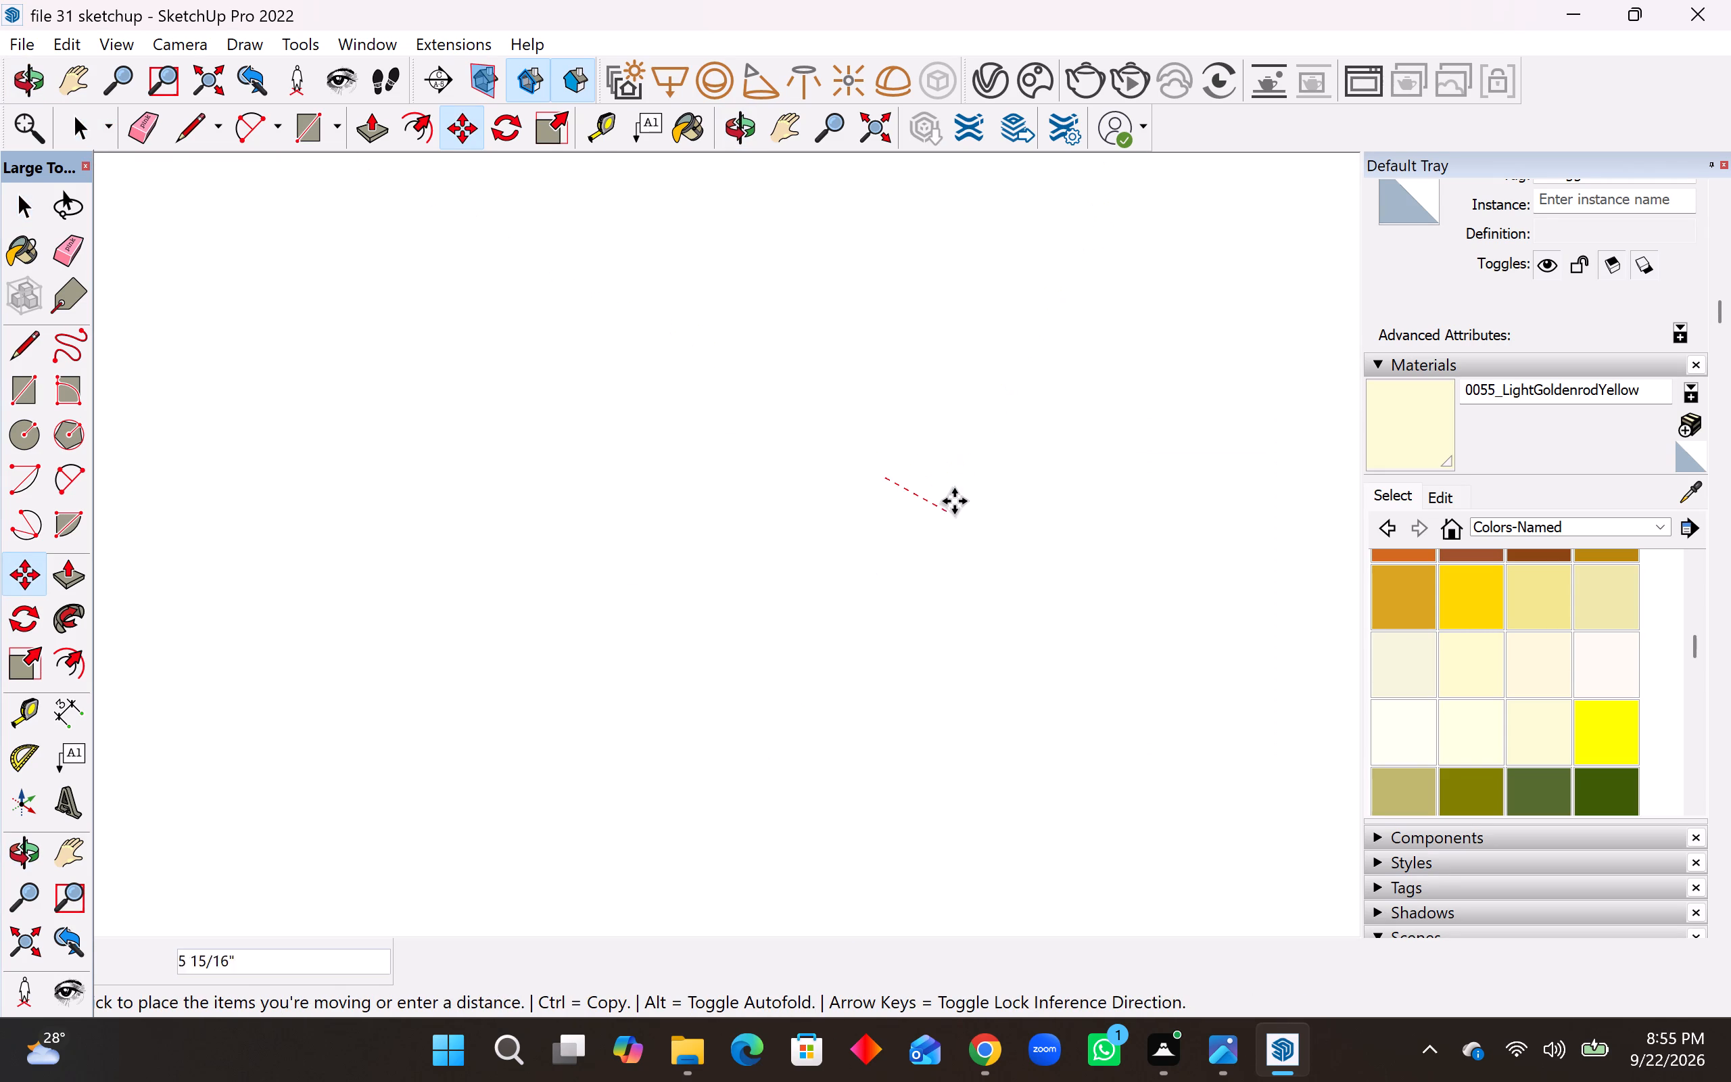
{"action": "scroll", "coordinate": [954, 501], "scroll_direction": "down", "scroll_amount": 20}
{"action": "scroll", "coordinate": [954, 501], "scroll_direction": "down", "scroll_amount": 20}
{"action": "scroll", "coordinate": [954, 501], "scroll_direction": "down", "scroll_amount": 2}
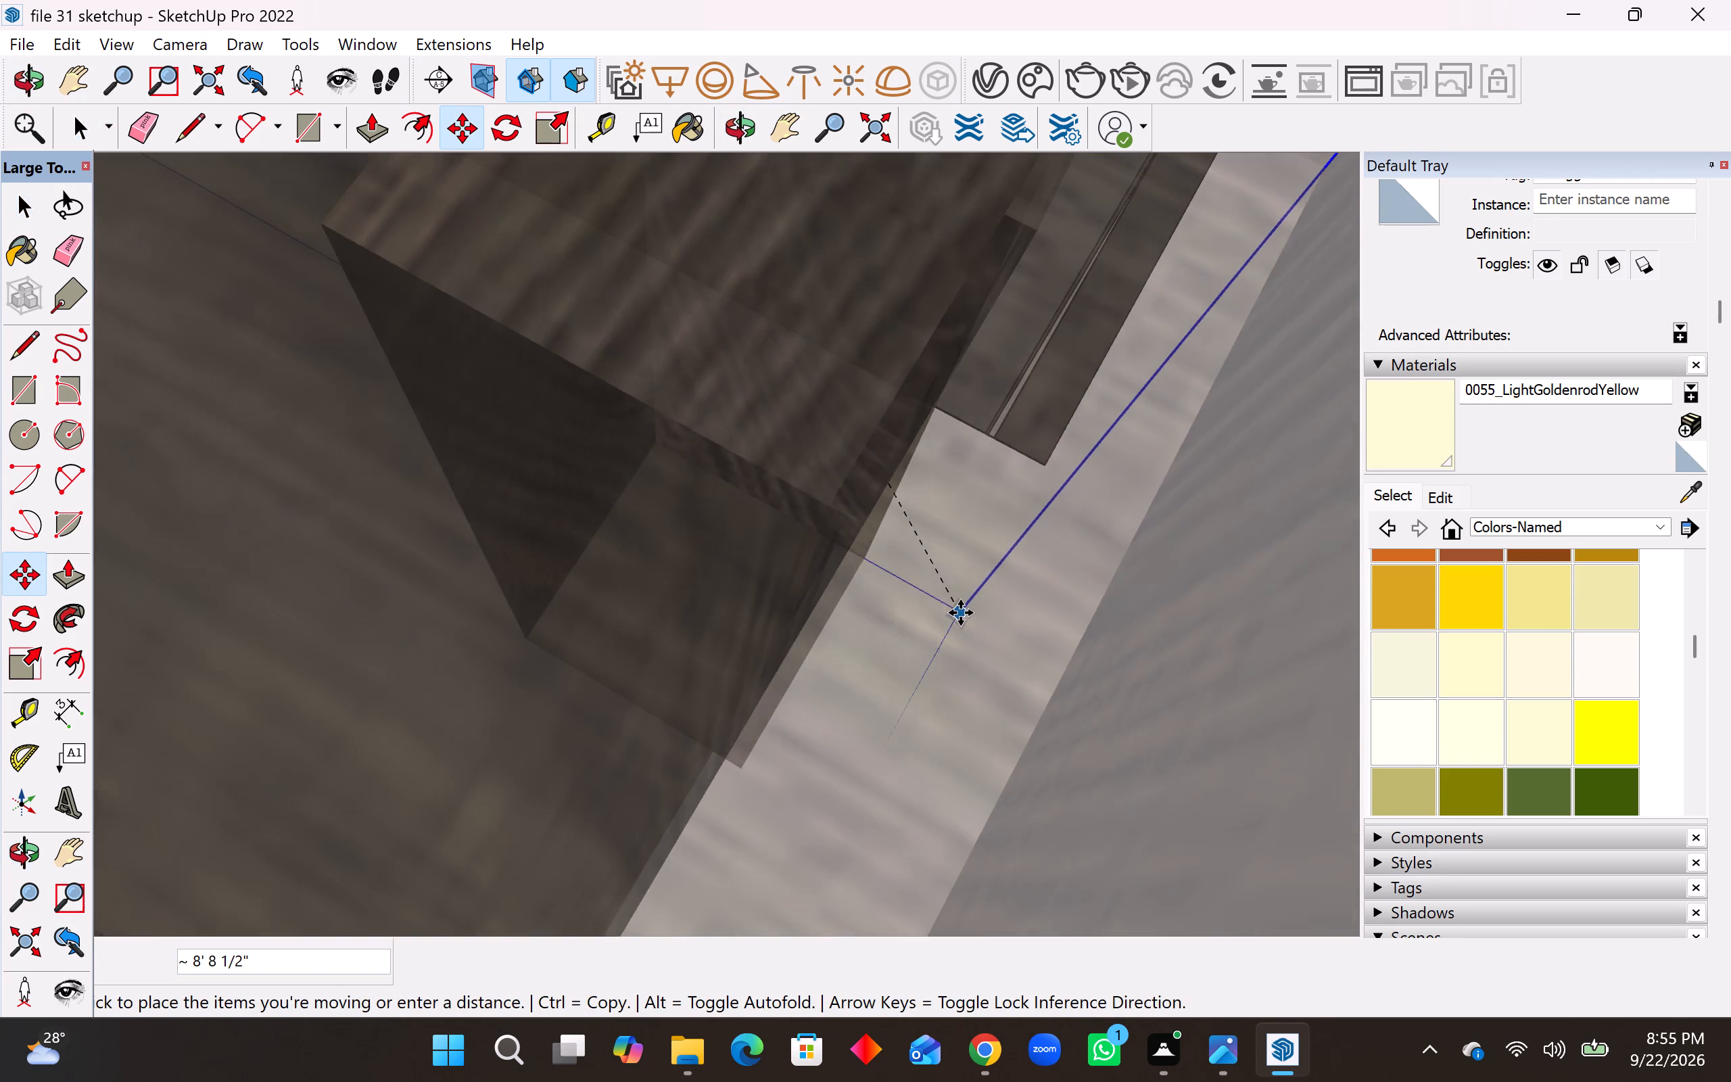
{"action": "scroll", "coordinate": [960, 613], "scroll_direction": "down", "scroll_amount": 20}
{"action": "scroll", "coordinate": [960, 613], "scroll_direction": "down", "scroll_amount": 20}
{"action": "scroll", "coordinate": [960, 613], "scroll_direction": "down", "scroll_amount": 2}
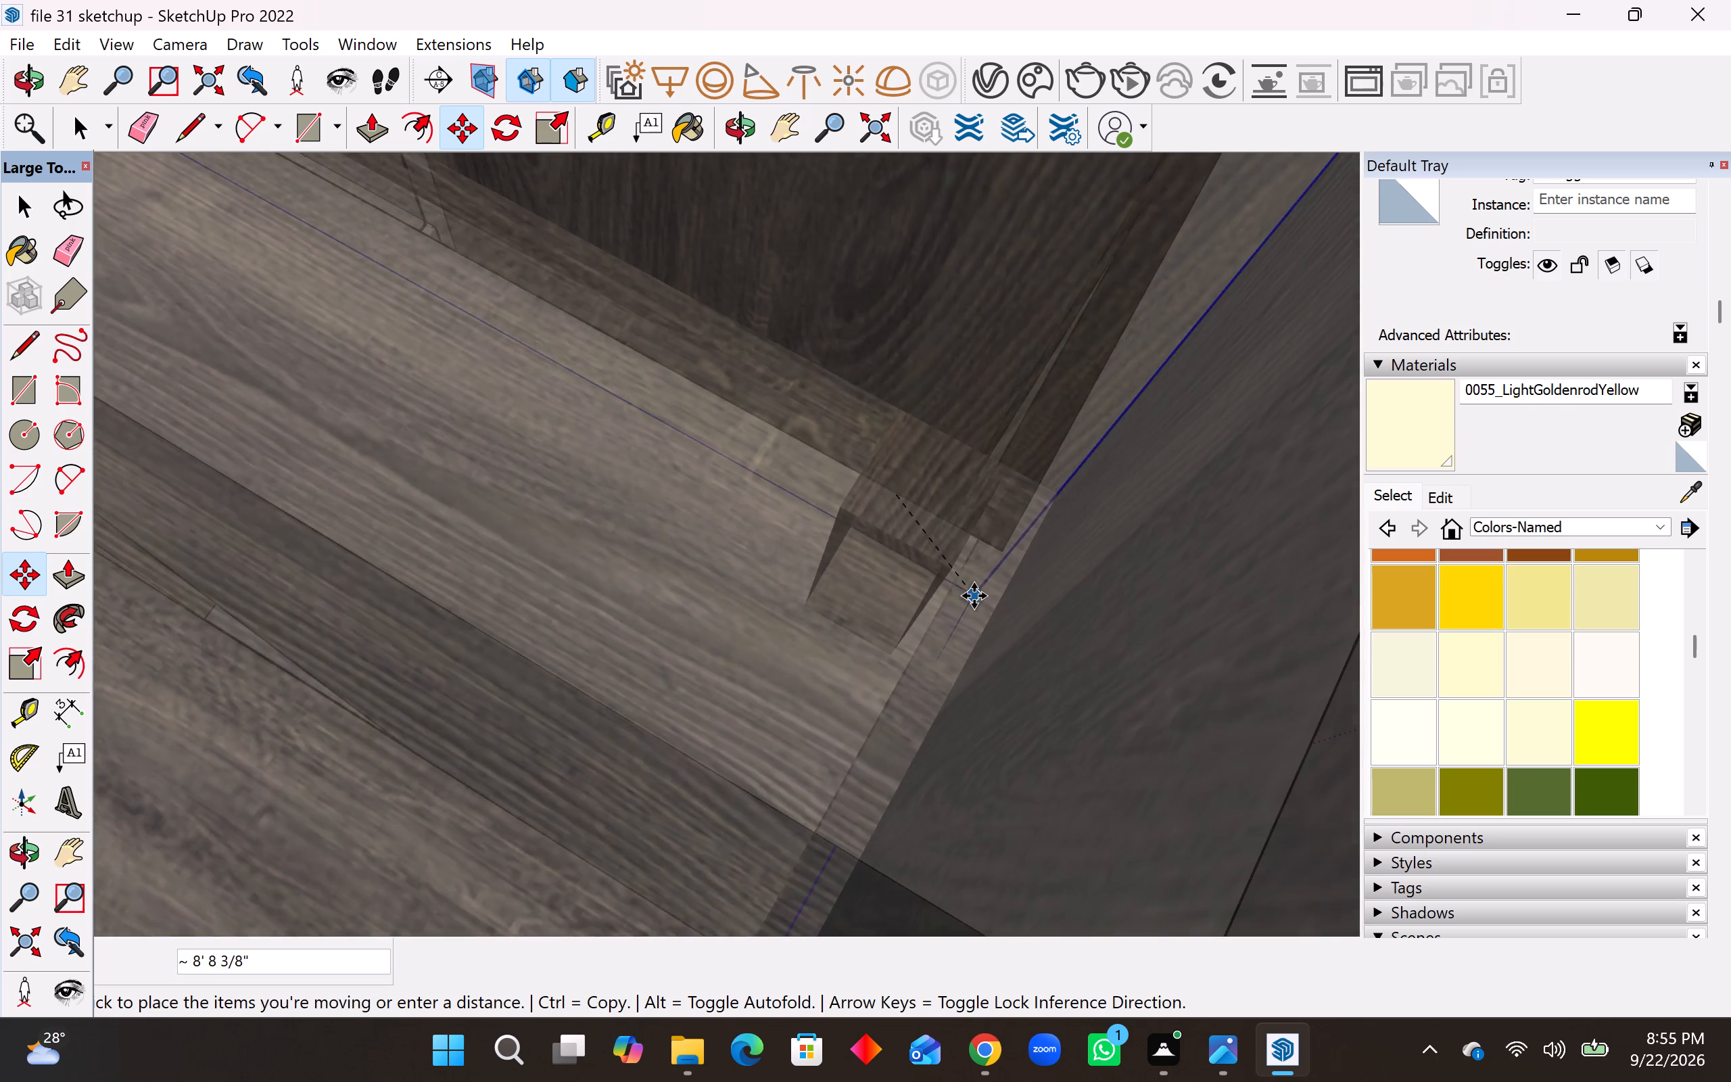
{"action": "scroll", "coordinate": [974, 596], "scroll_direction": "down", "scroll_amount": 20}
{"action": "scroll", "coordinate": [974, 596], "scroll_direction": "down", "scroll_amount": 20}
{"action": "scroll", "coordinate": [974, 596], "scroll_direction": "down", "scroll_amount": 1}
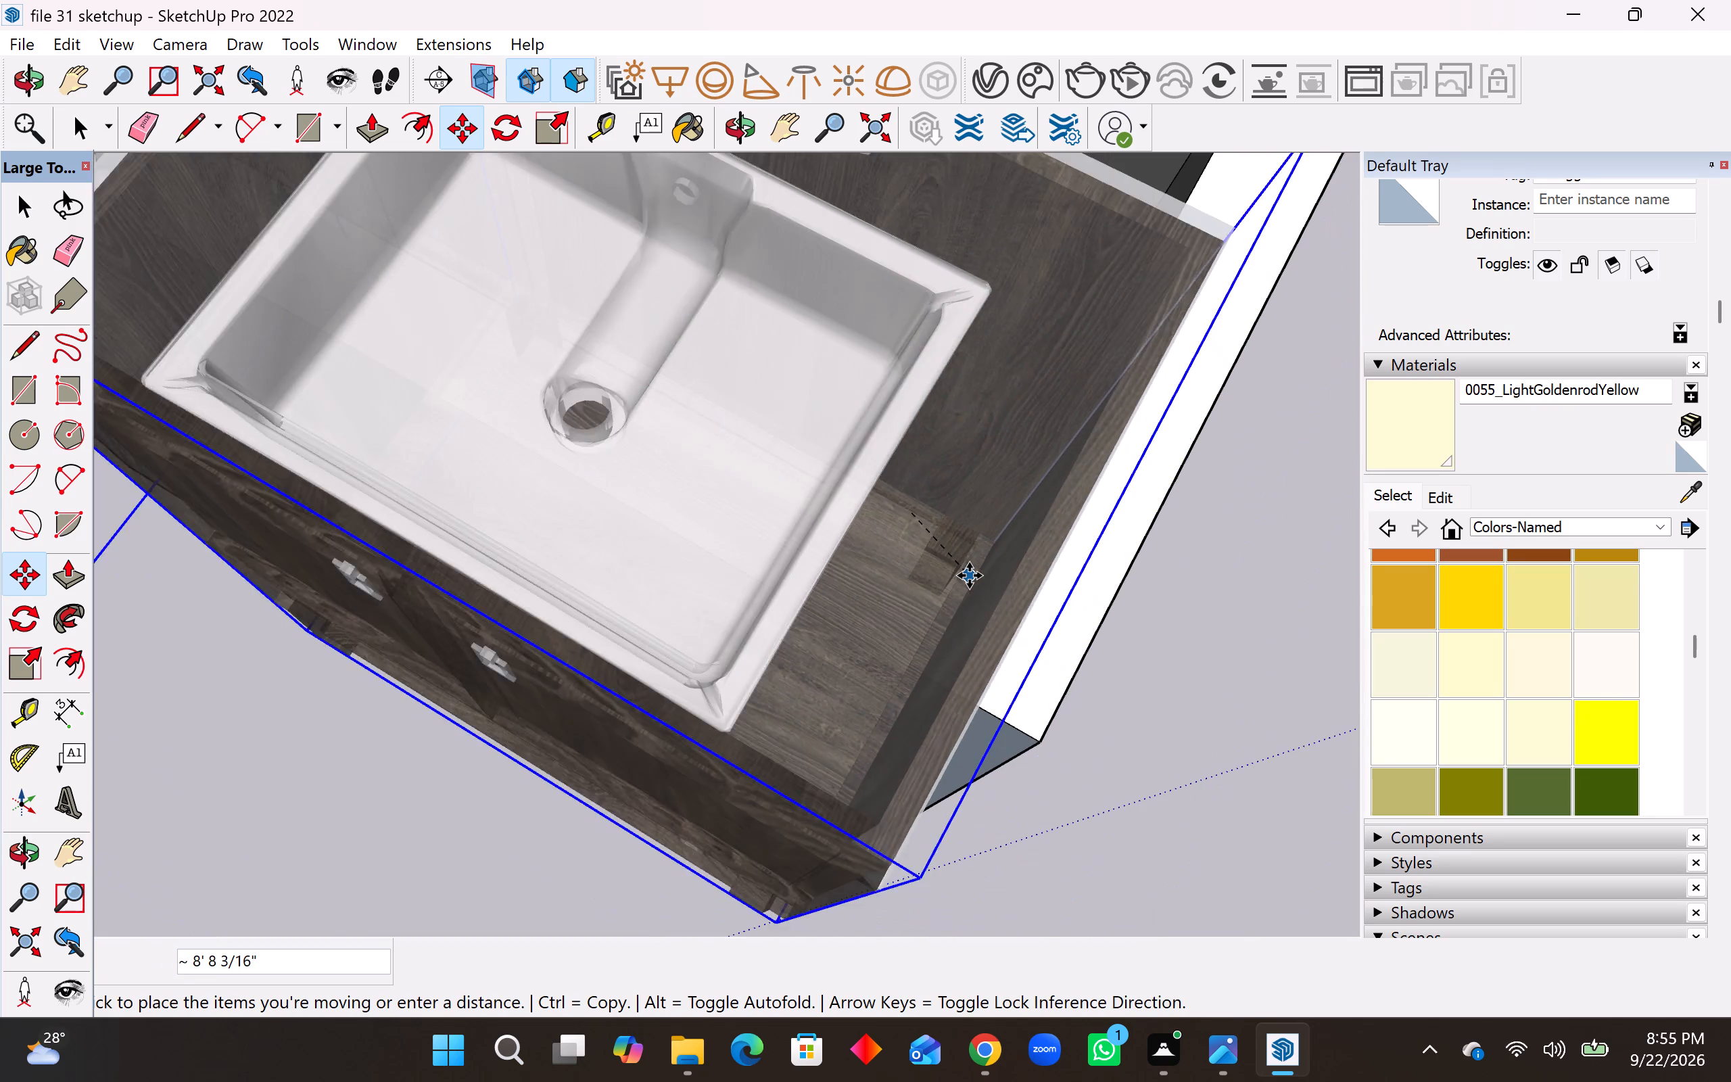
{"action": "scroll", "coordinate": [969, 575], "scroll_direction": "down", "scroll_amount": 20}
{"action": "scroll", "coordinate": [969, 575], "scroll_direction": "down", "scroll_amount": 20}
{"action": "scroll", "coordinate": [969, 575], "scroll_direction": "down", "scroll_amount": 1}
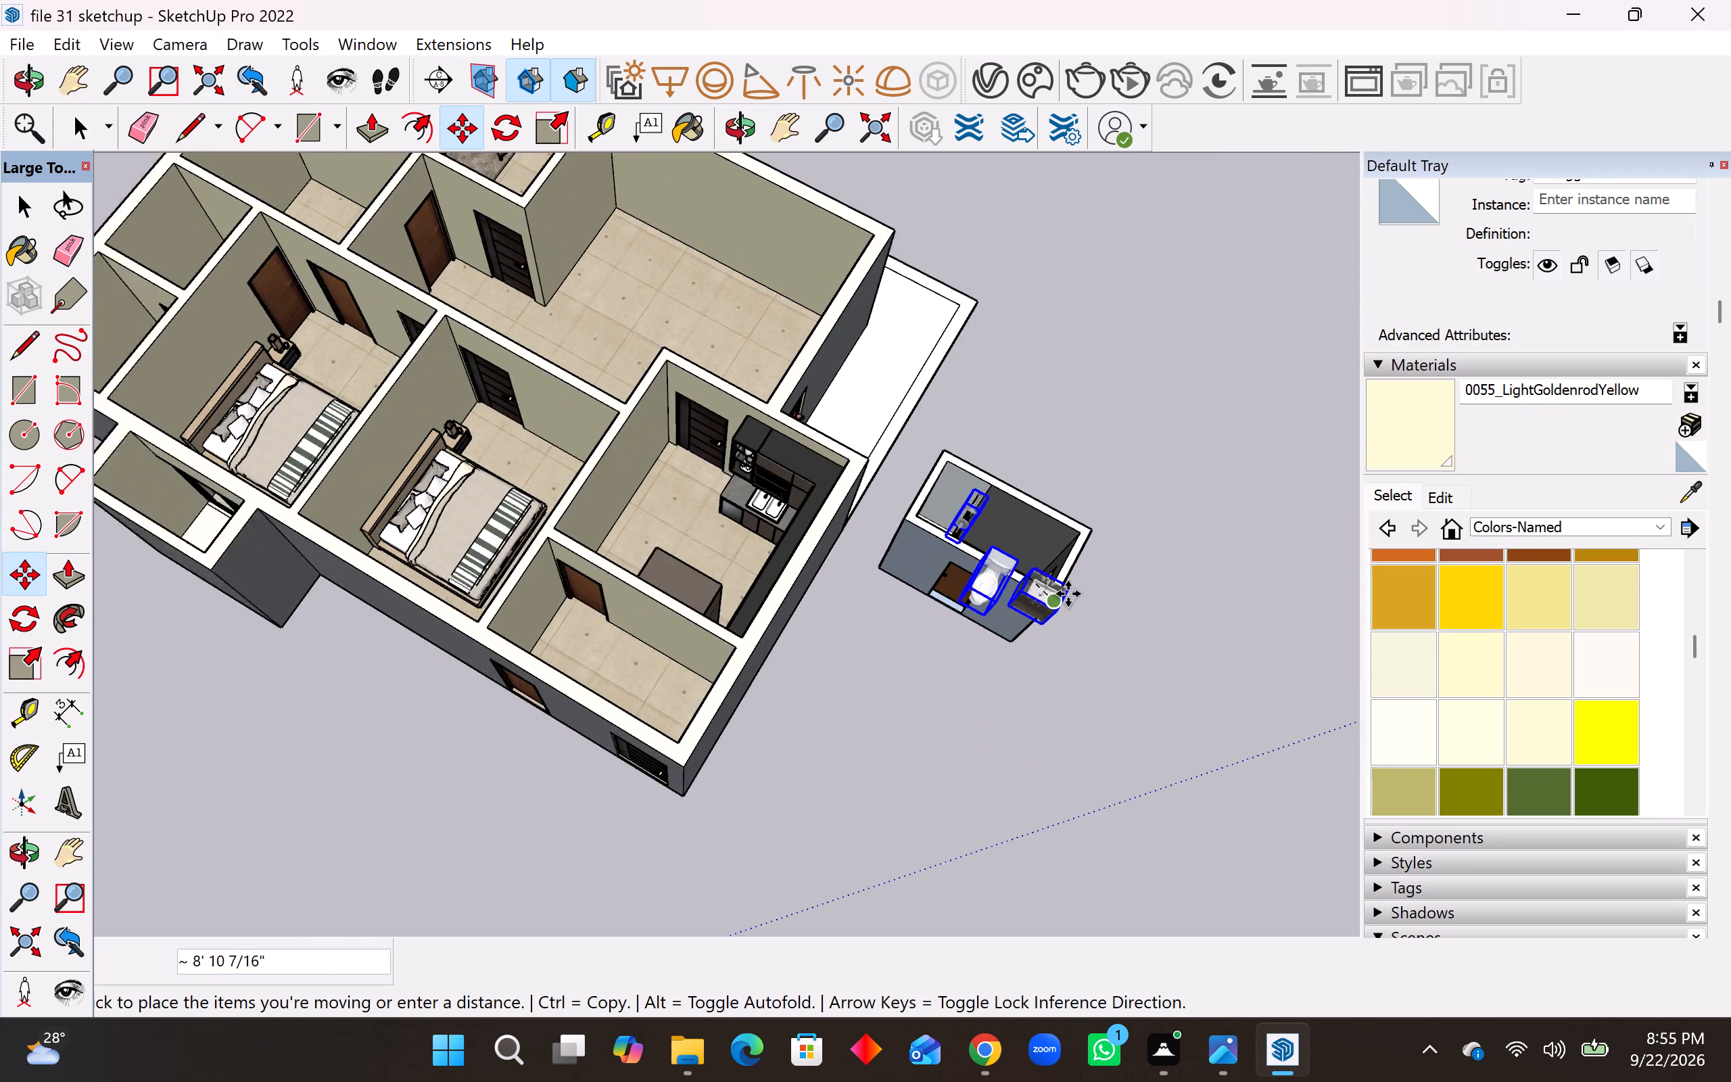
{"action": "scroll", "coordinate": [1068, 594], "scroll_direction": "down", "scroll_amount": 7}
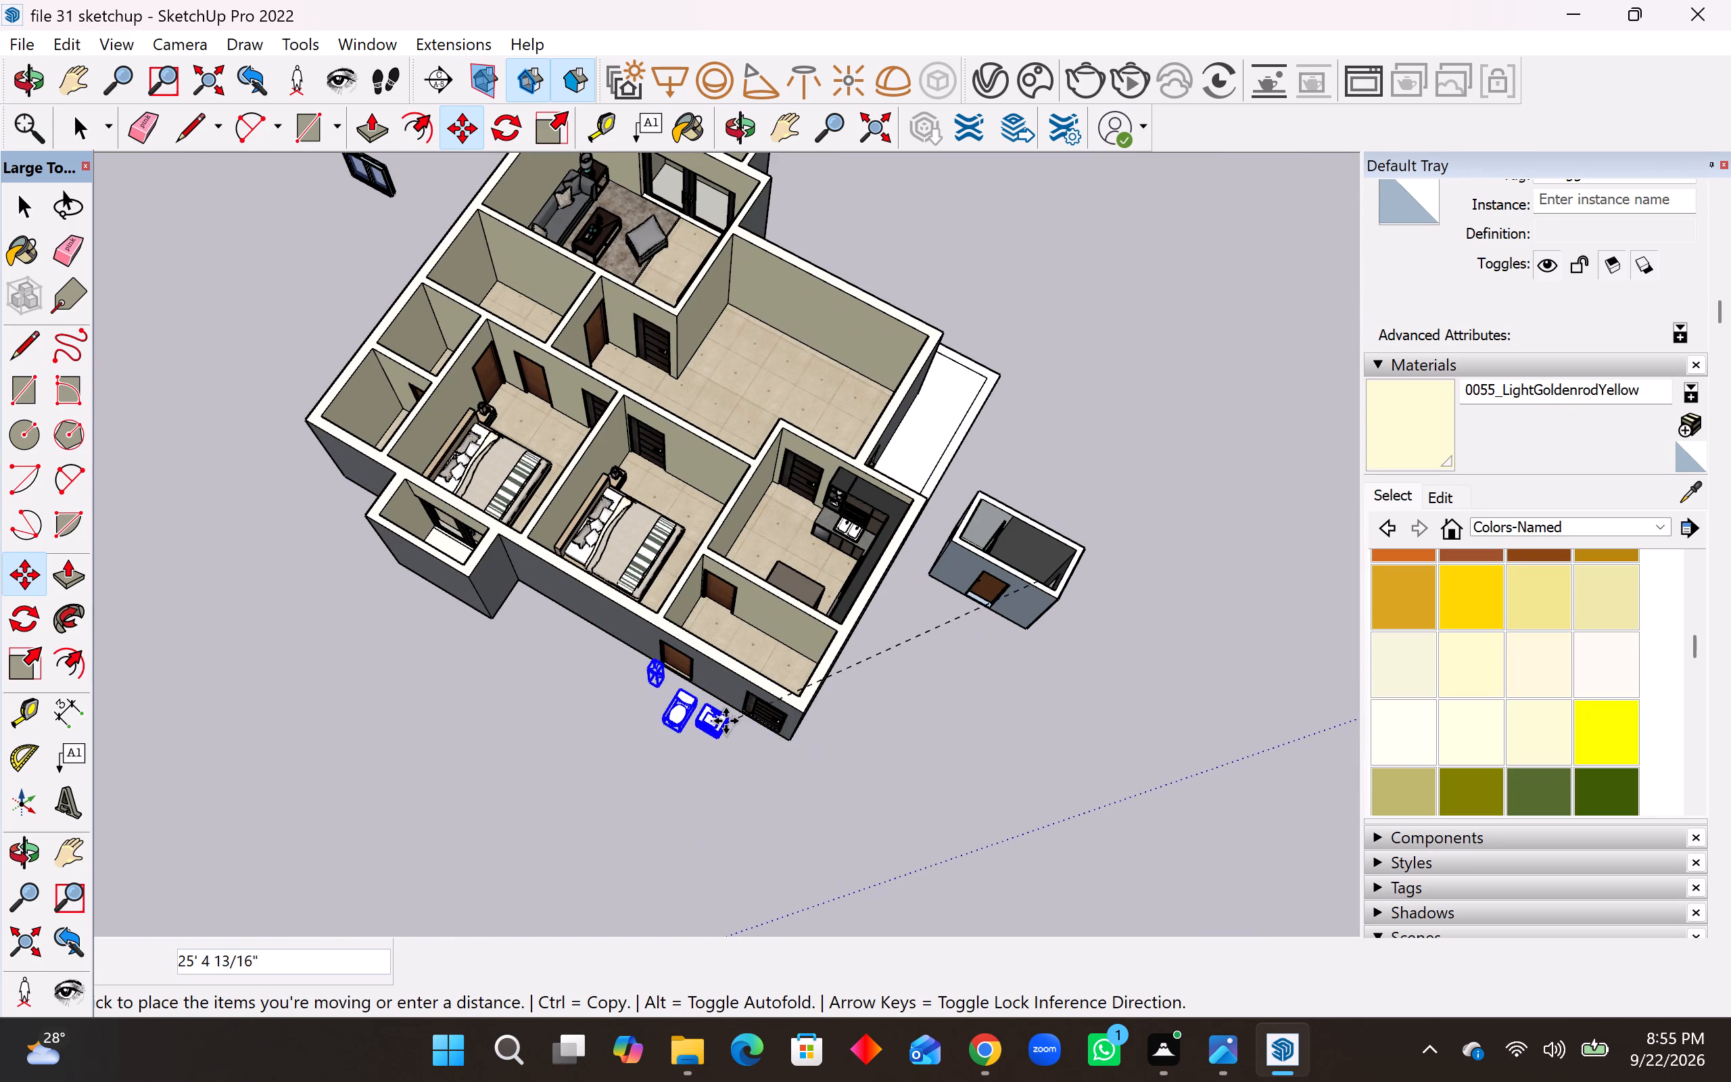
{"action": "scroll", "coordinate": [726, 721], "scroll_direction": "up", "scroll_amount": 5}
{"action": "middle_click_drag", "start_coordinate": [749, 707], "coordinate": [899, 722]}
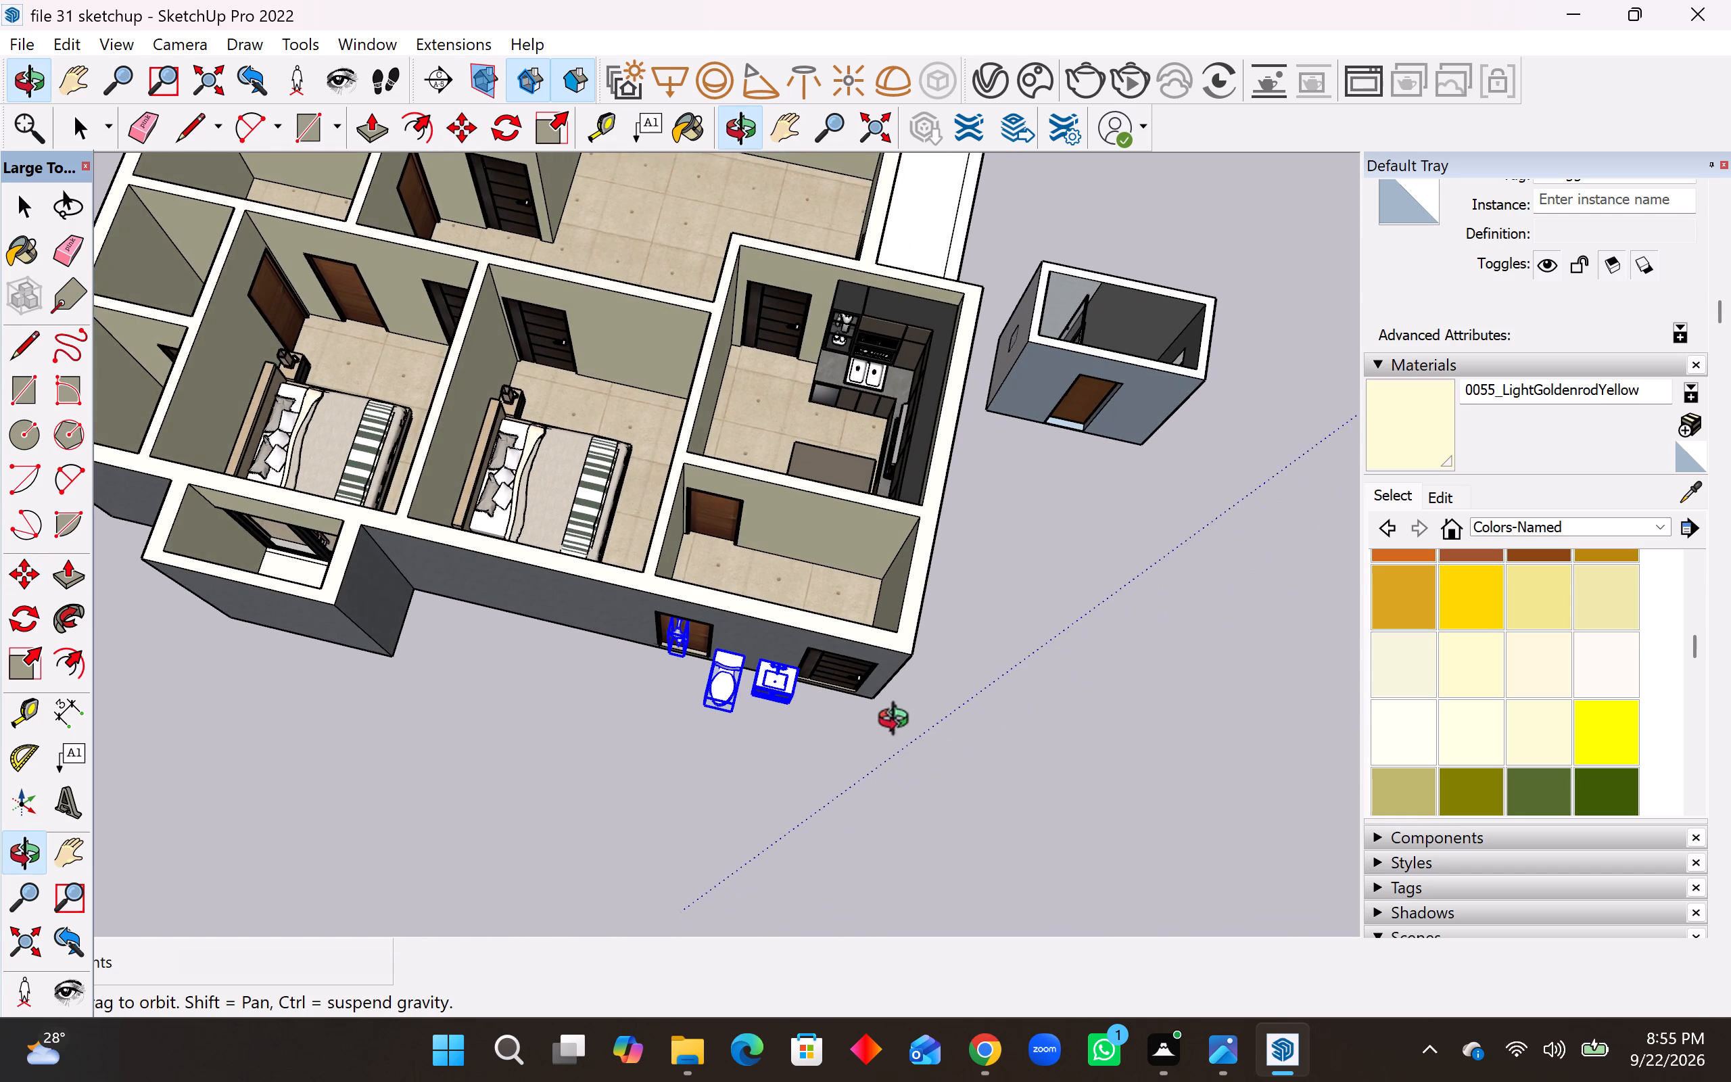
{"action": "middle_click_drag", "start_coordinate": [899, 722], "coordinate": [924, 751]}
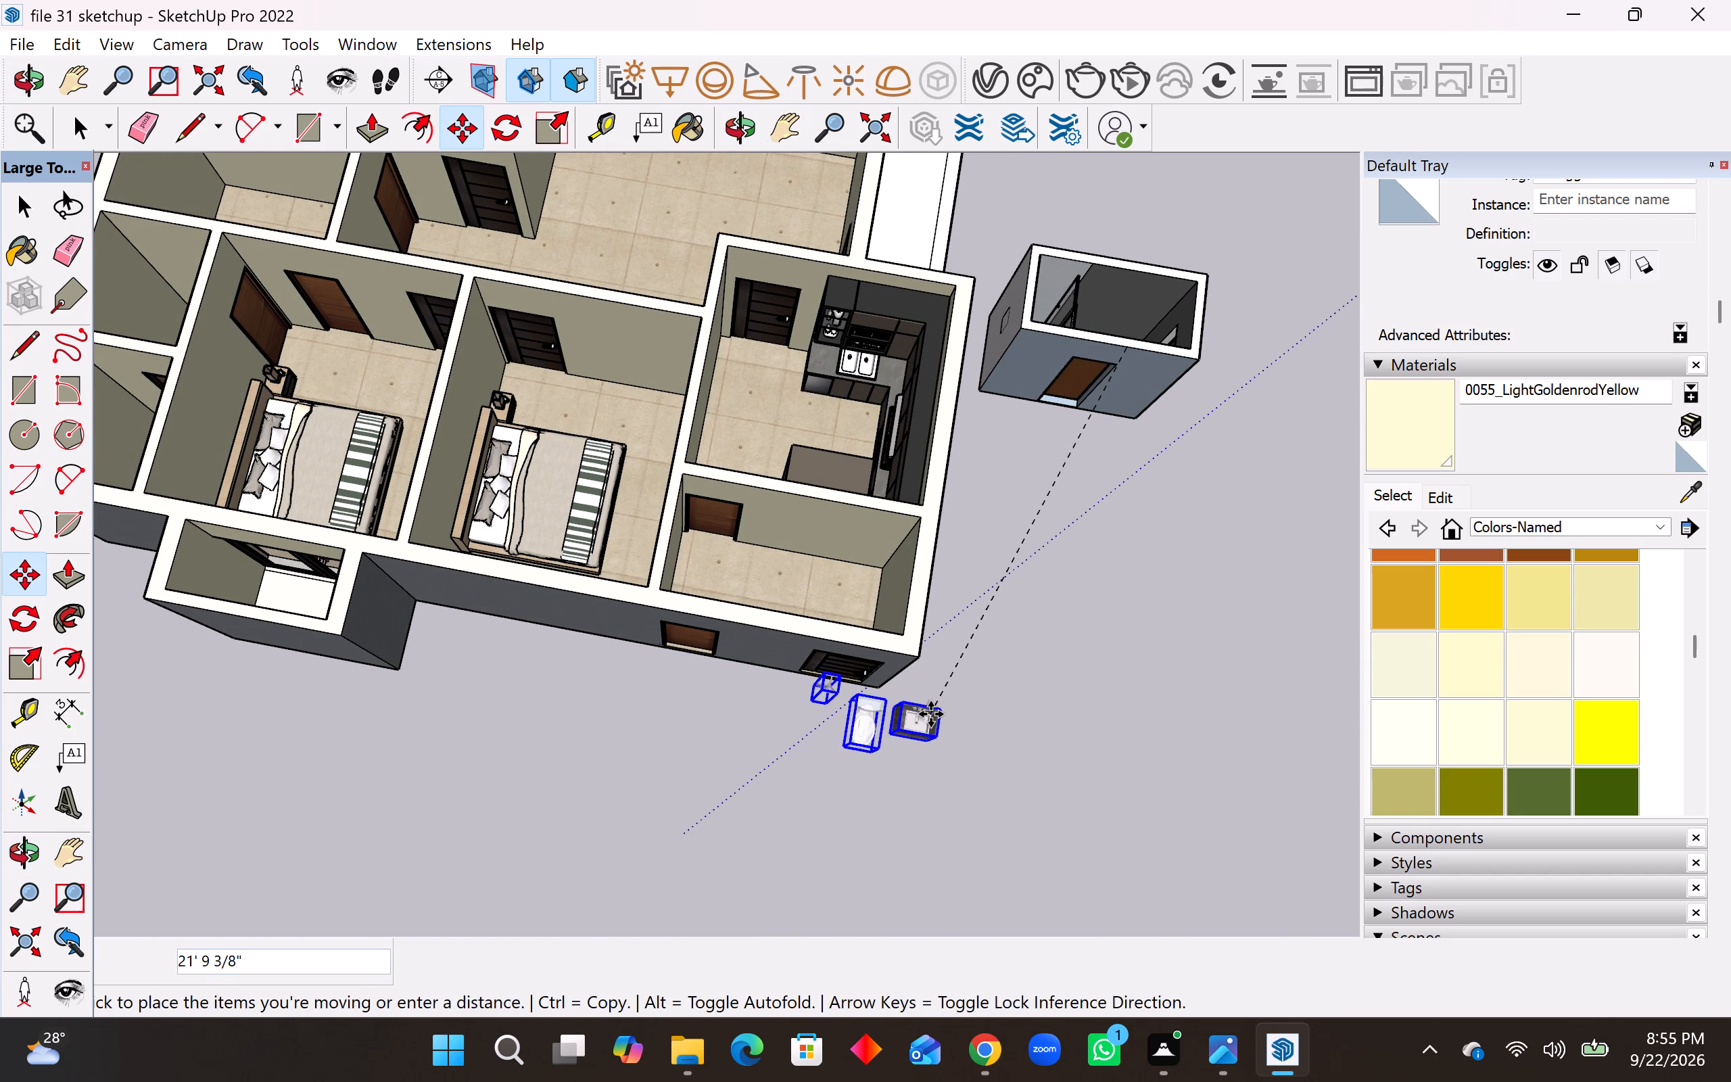
{"action": "scroll", "coordinate": [1095, 743], "scroll_direction": "down", "scroll_amount": 10}
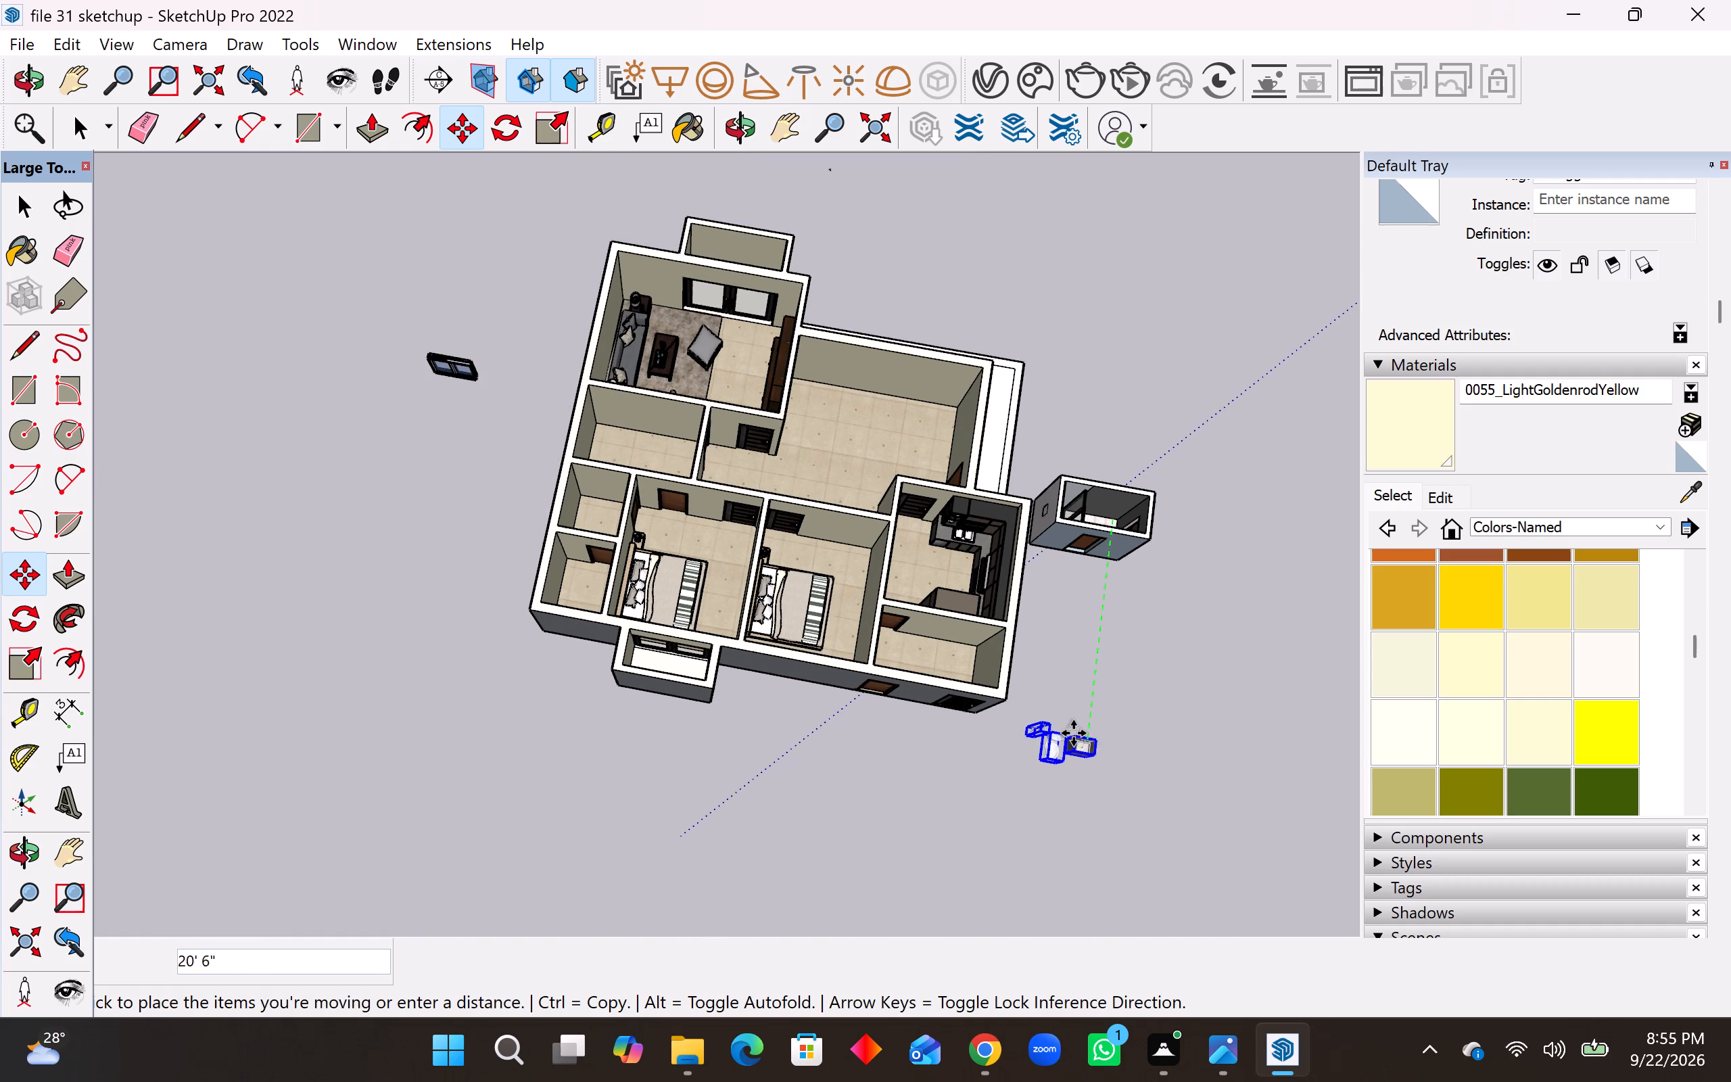
{"action": "middle_click_drag", "start_coordinate": [1066, 721], "coordinate": [576, 517]}
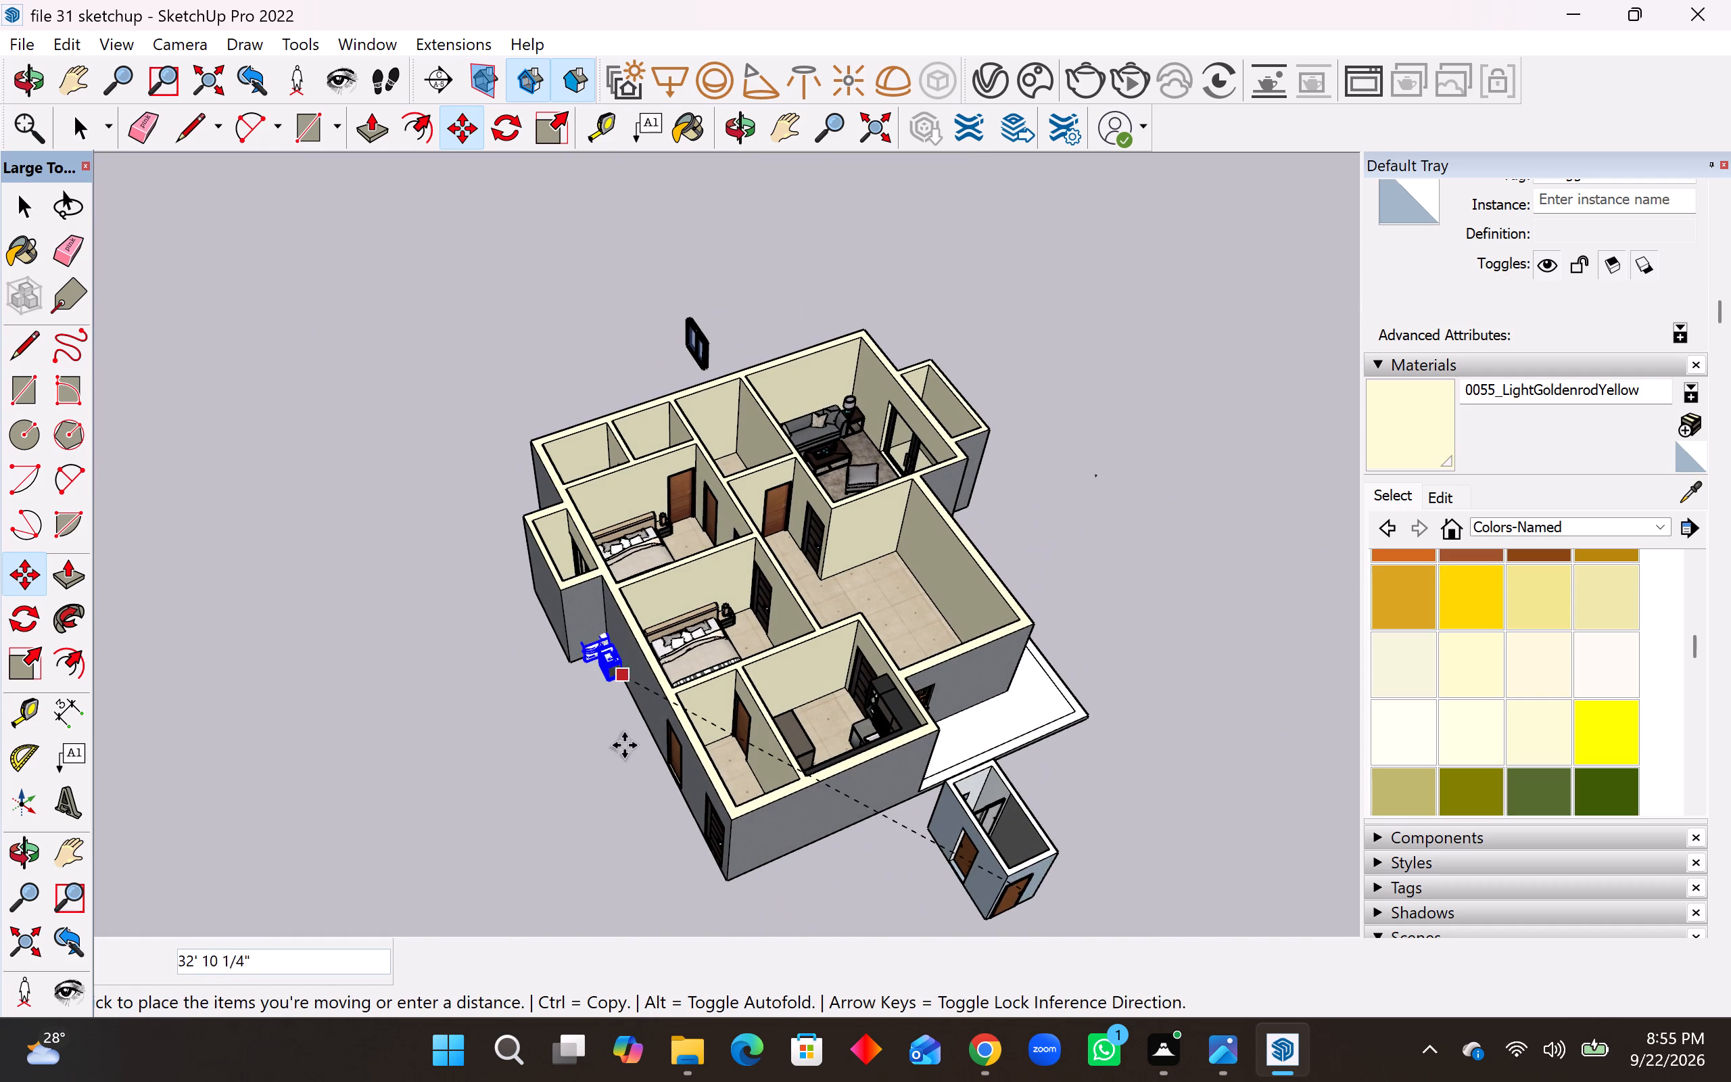
{"action": "middle_click_drag", "start_coordinate": [698, 780], "coordinate": [744, 821]}
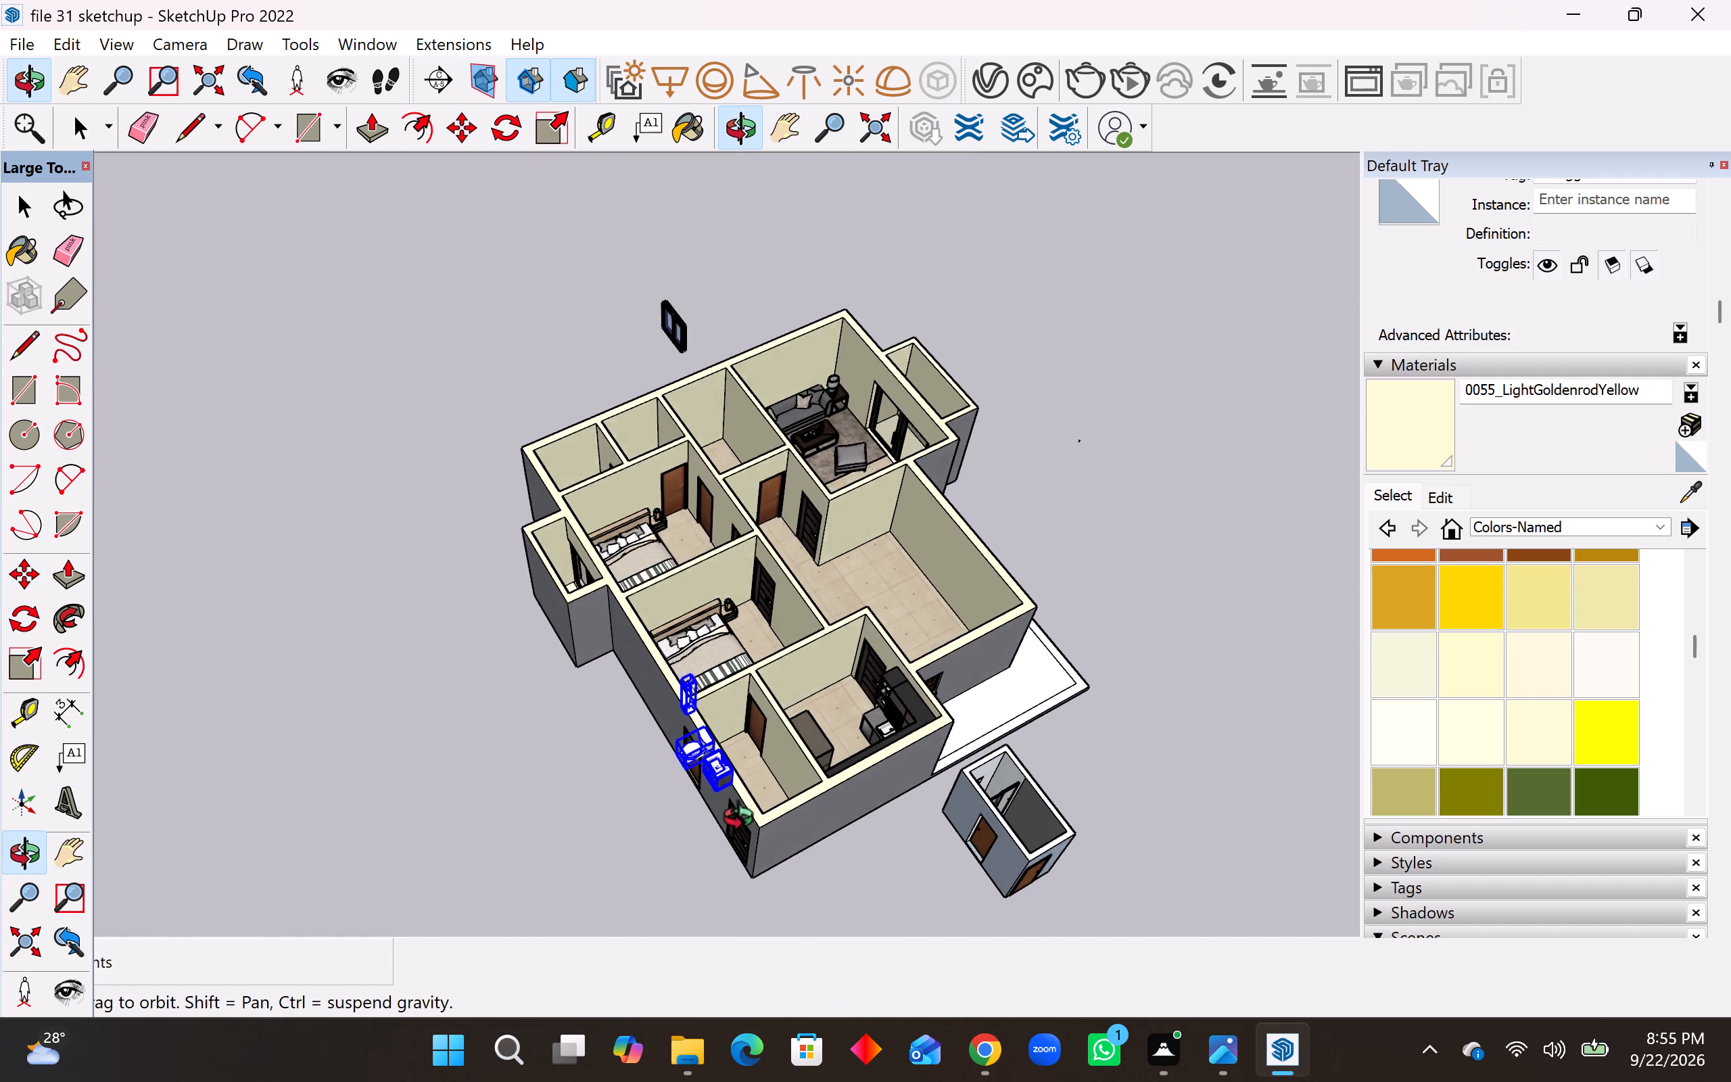
{"action": "middle_click_drag", "start_coordinate": [744, 821], "coordinate": [980, 848]}
{"action": "middle_click_drag", "start_coordinate": [886, 757], "coordinate": [1039, 834]}
{"action": "scroll", "coordinate": [925, 708], "scroll_direction": "up", "scroll_amount": 3}
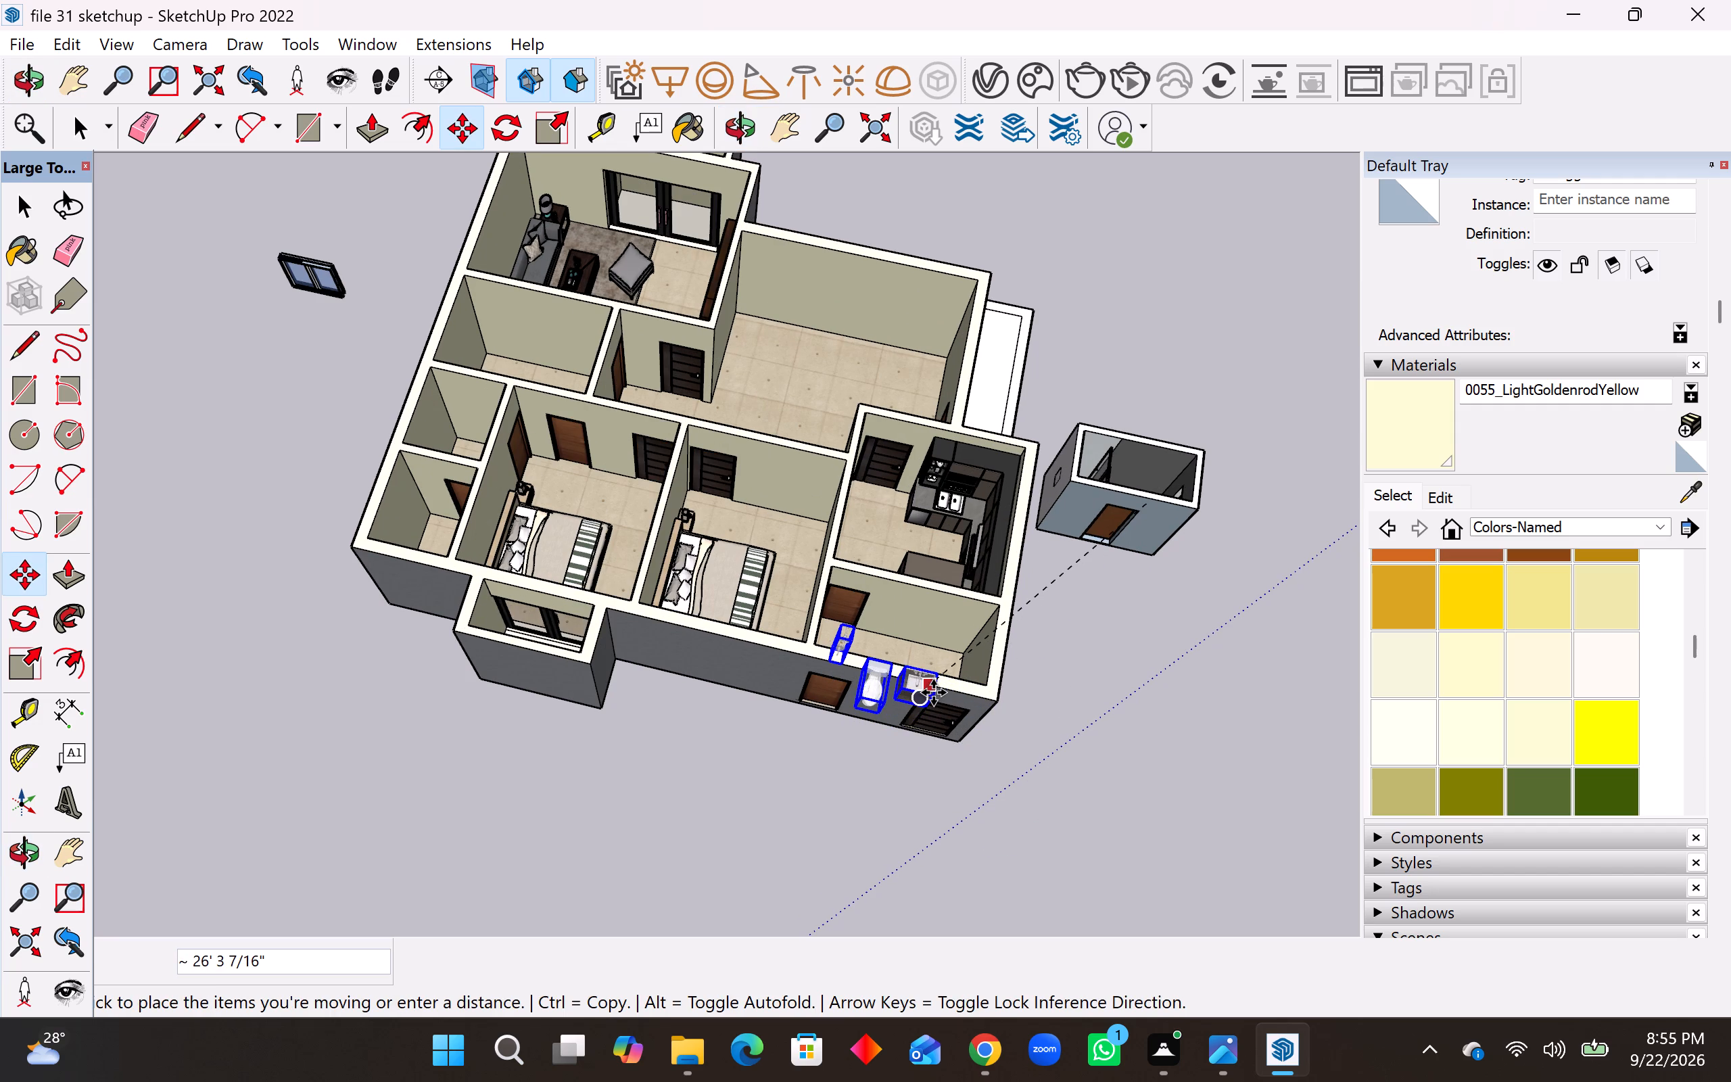
{"action": "scroll", "coordinate": [933, 692], "scroll_direction": "down", "scroll_amount": 5}
{"action": "middle_click_drag", "start_coordinate": [634, 569], "coordinate": [784, 643]}
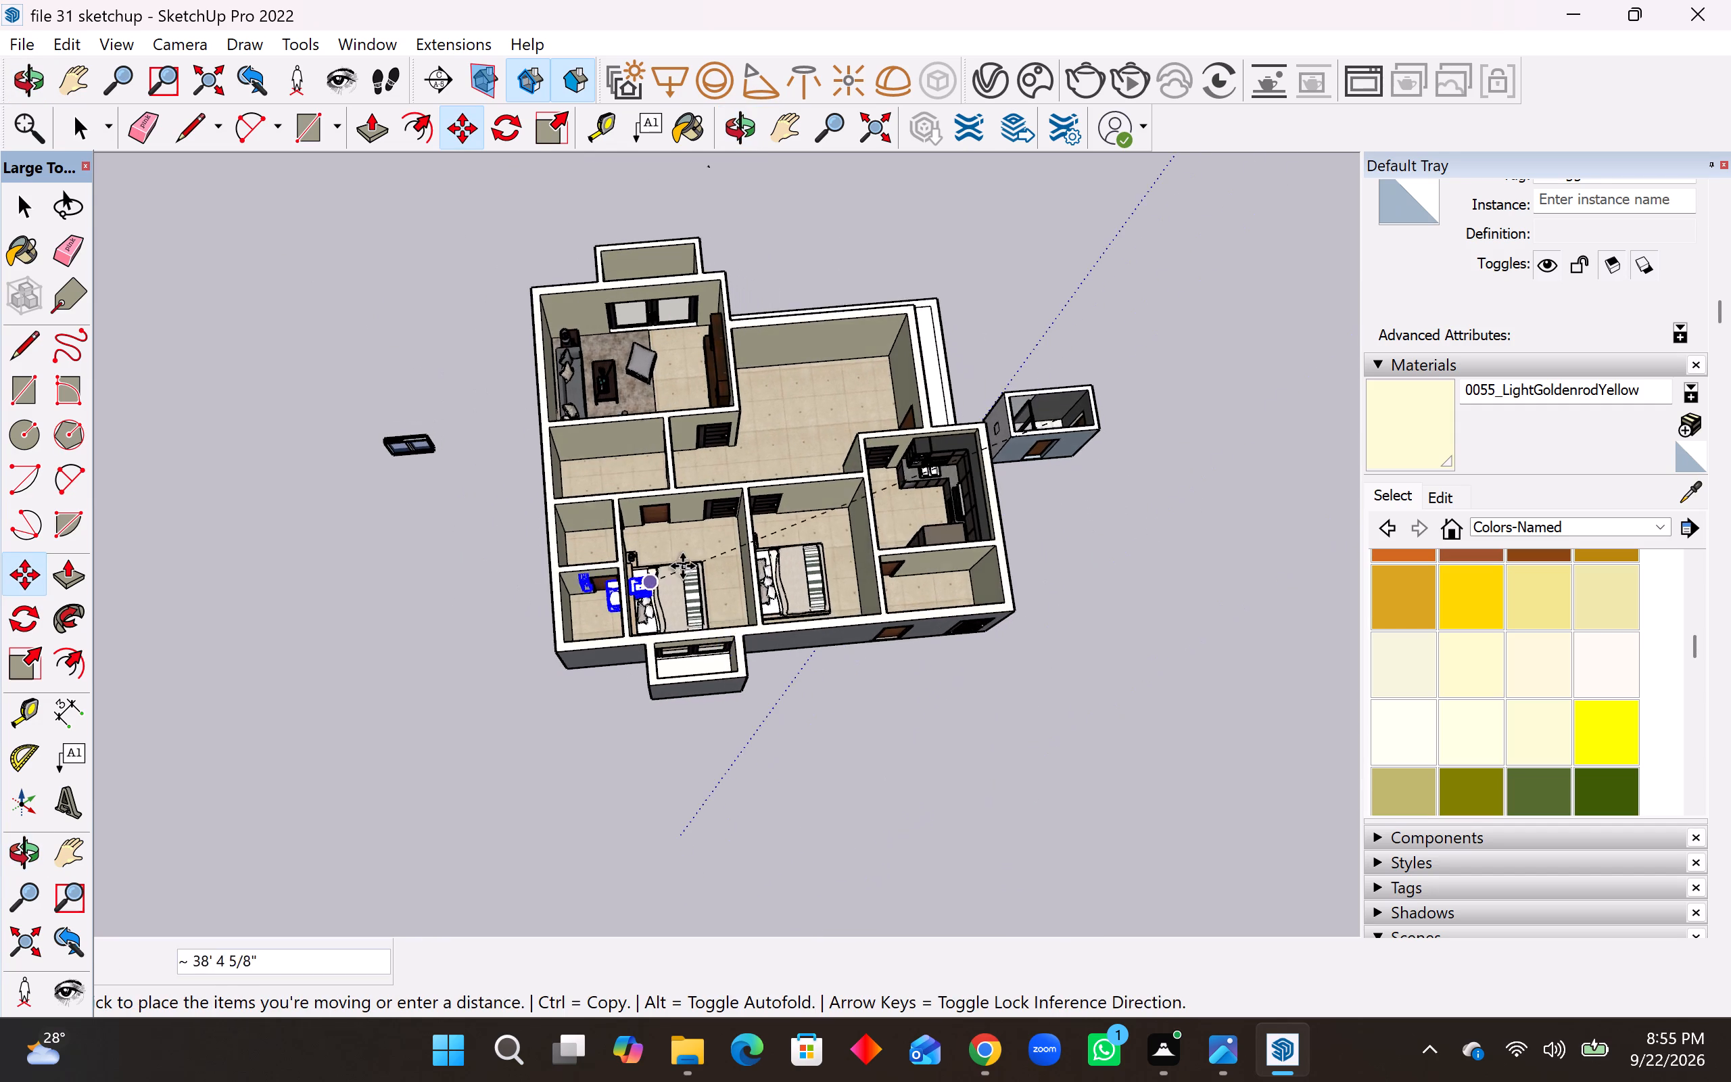
{"action": "scroll", "coordinate": [580, 474], "scroll_direction": "up", "scroll_amount": 19}
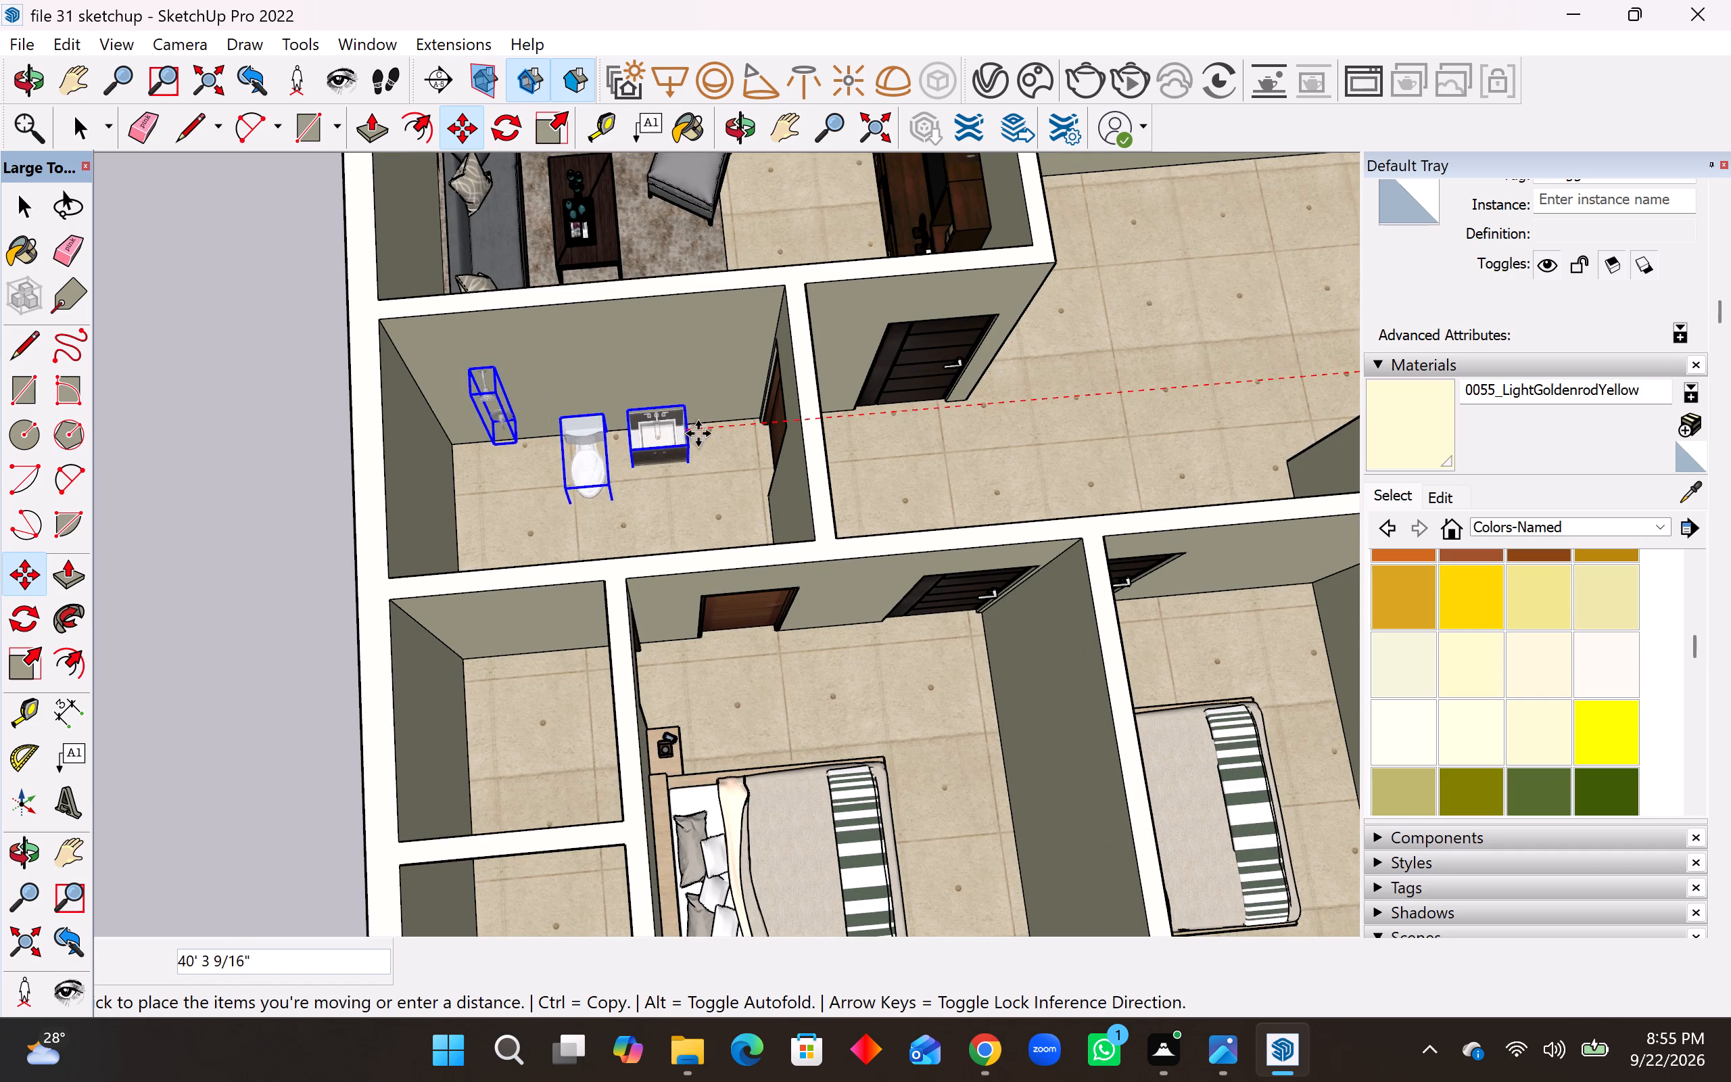
{"action": "middle_click_drag", "start_coordinate": [703, 429], "coordinate": [653, 438]}
{"action": "scroll", "coordinate": [692, 433], "scroll_direction": "up", "scroll_amount": 8}
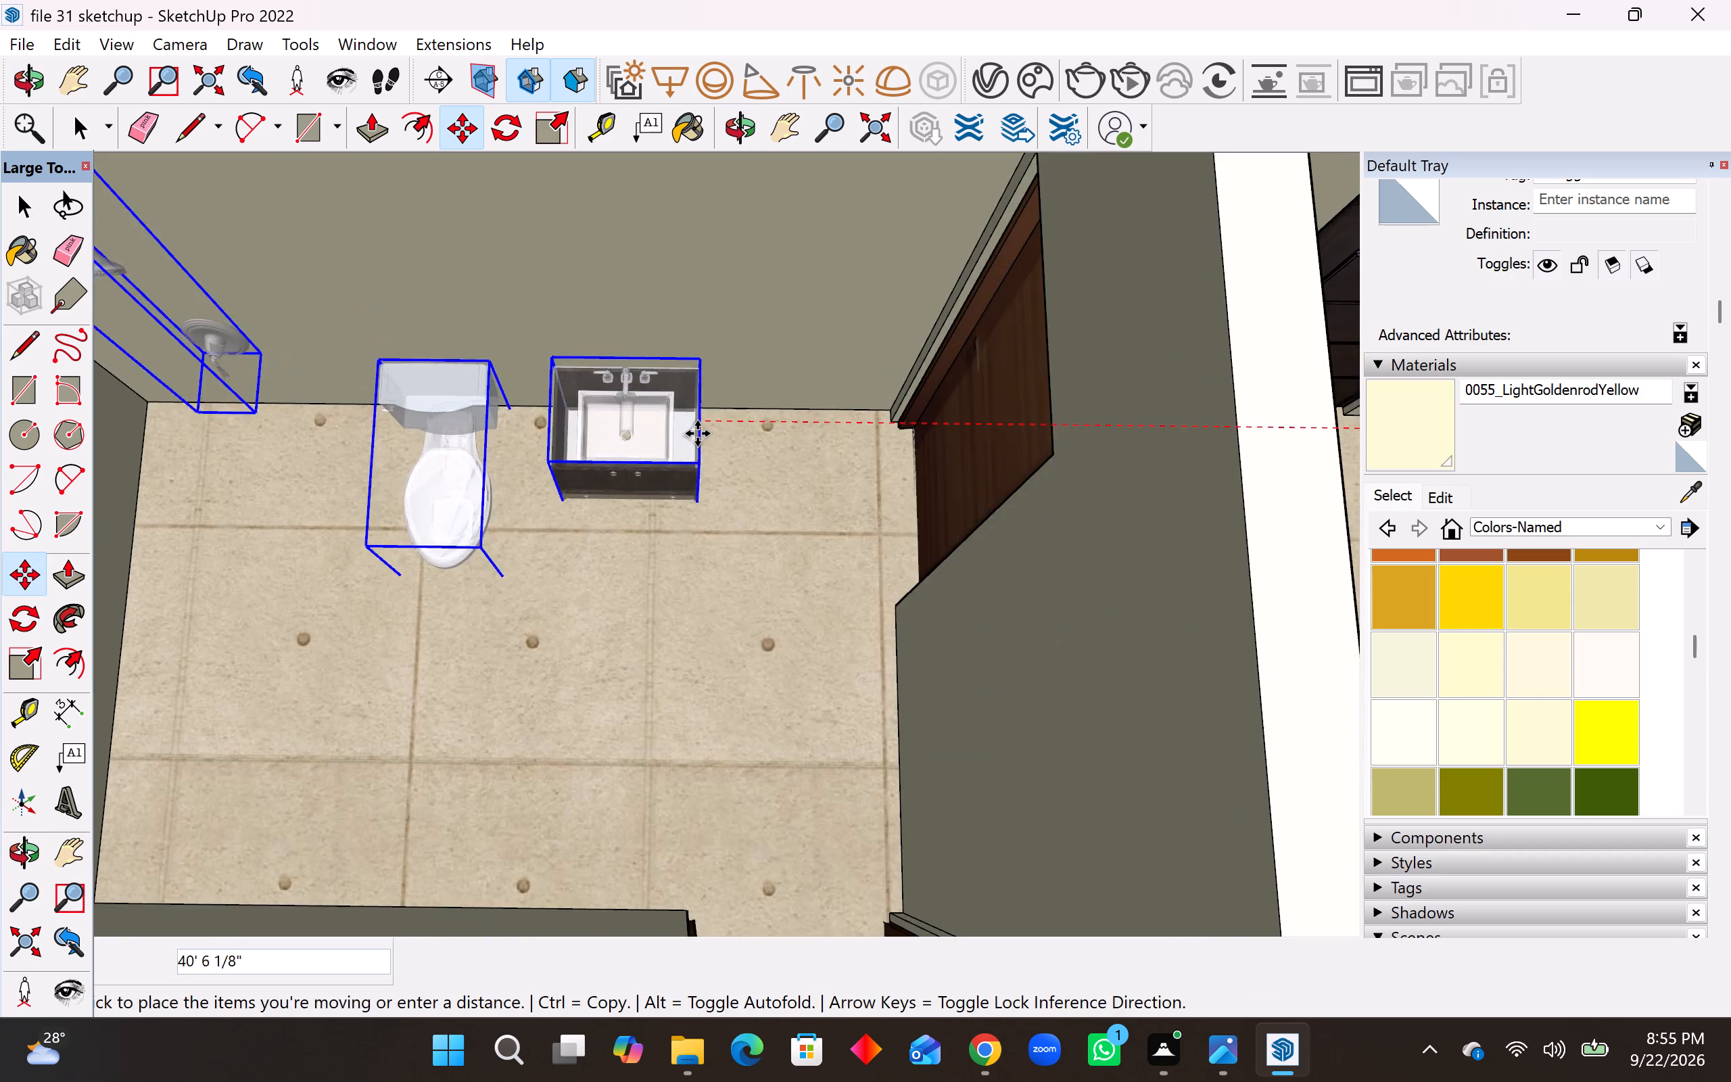
{"action": "scroll", "coordinate": [697, 433], "scroll_direction": "up", "scroll_amount": 4}
{"action": "middle_click_drag", "start_coordinate": [730, 414], "coordinate": [576, 357]}
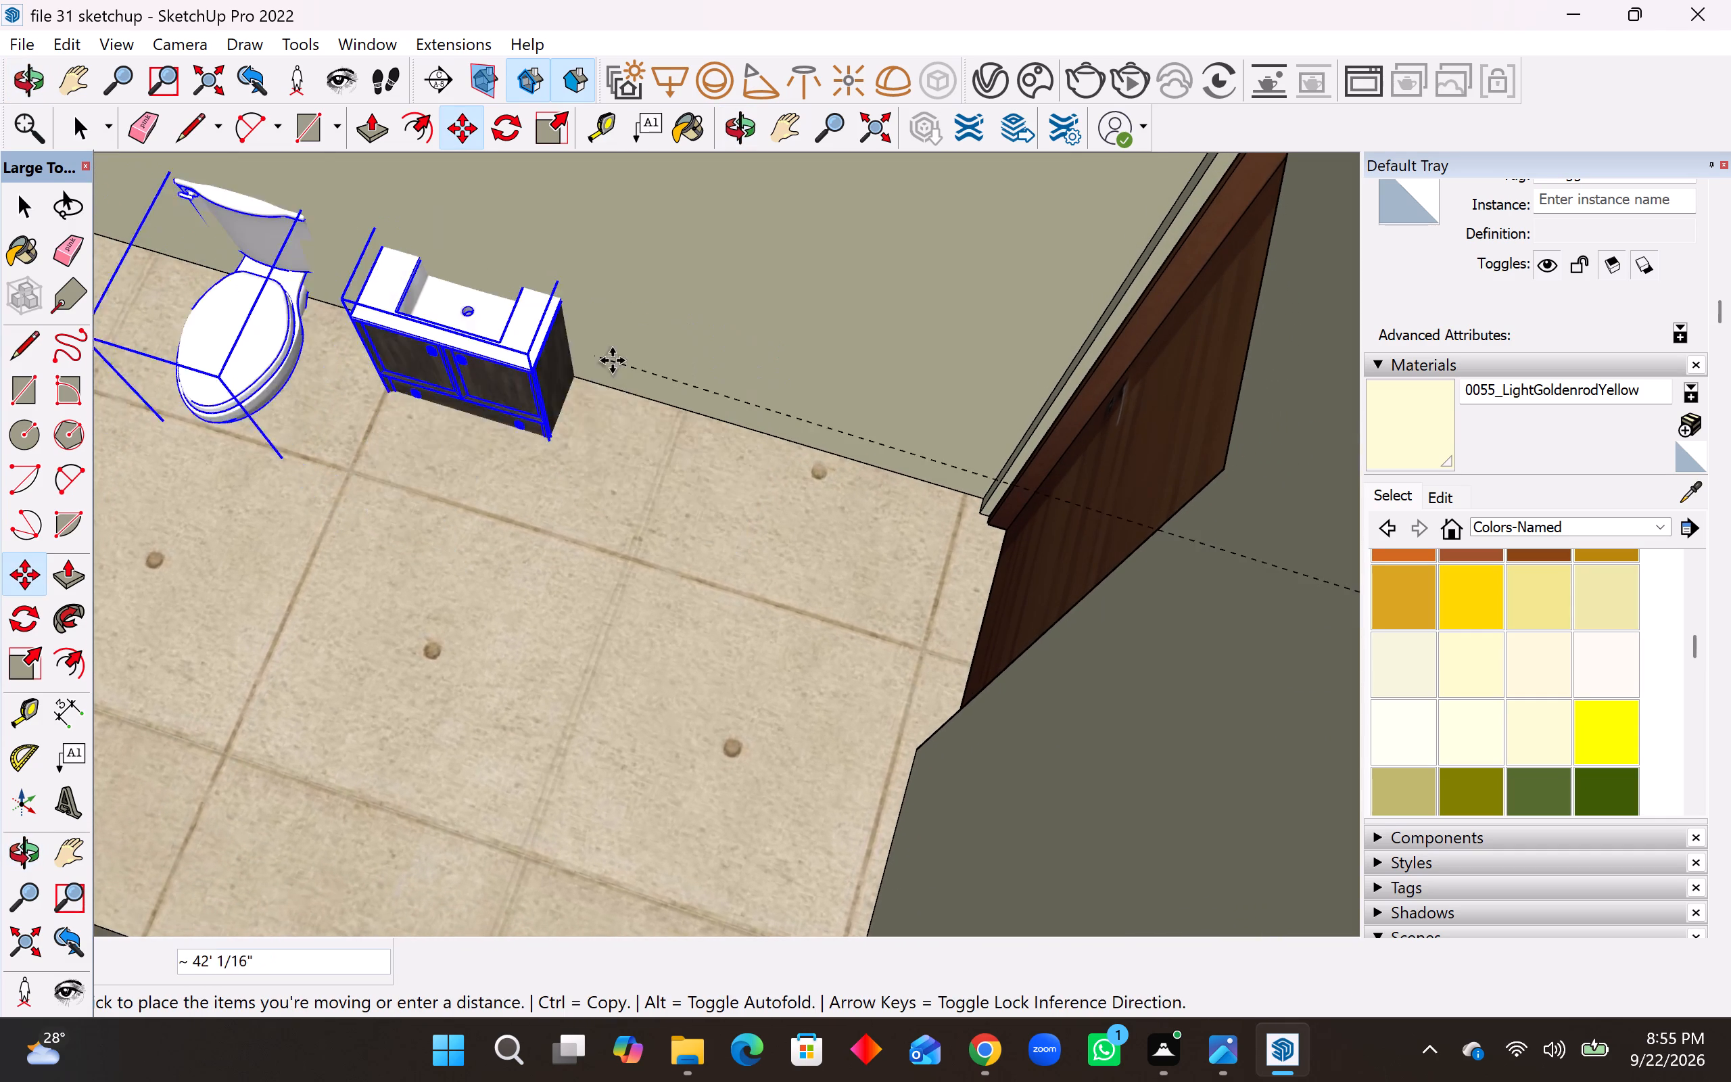
{"action": "left_click", "coordinate": [678, 411]}
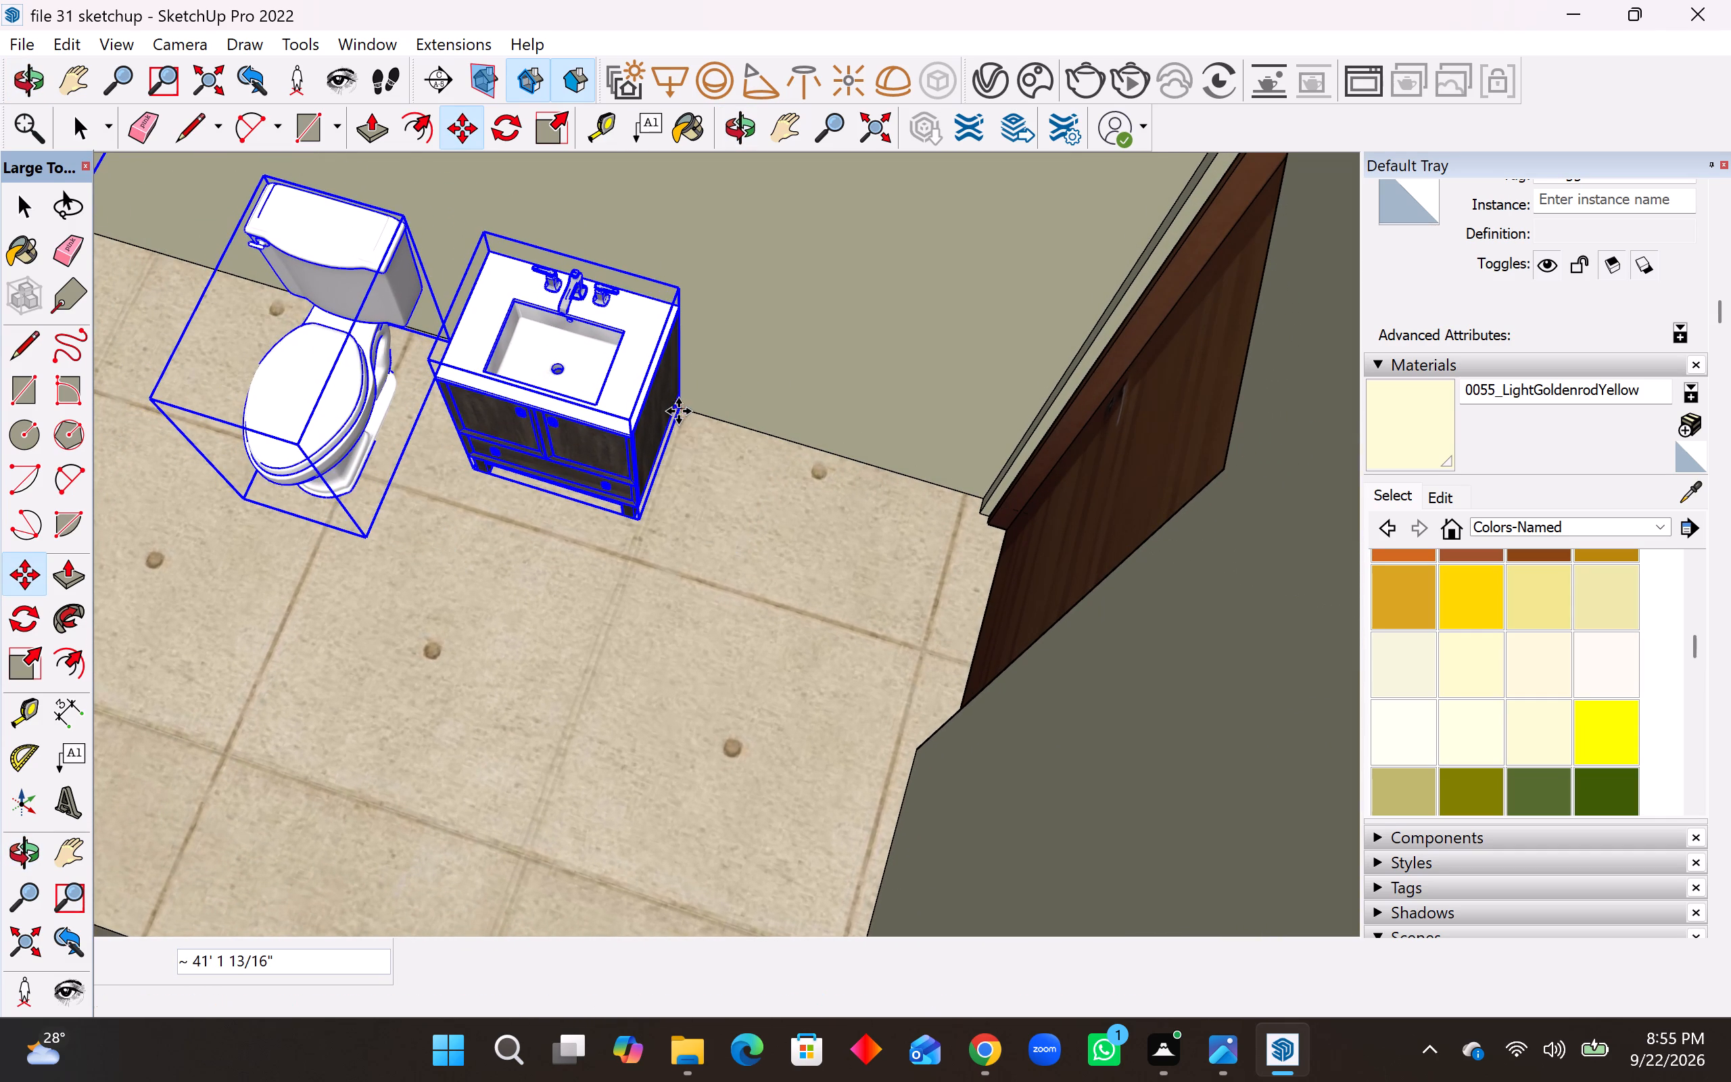
Copy the vanity, toilet and shower set about 31' 8" to the open ground outside the house, near the bedroom's projecting balcony.
{"action": "scroll", "coordinate": [713, 511], "scroll_direction": "down", "scroll_amount": 5}
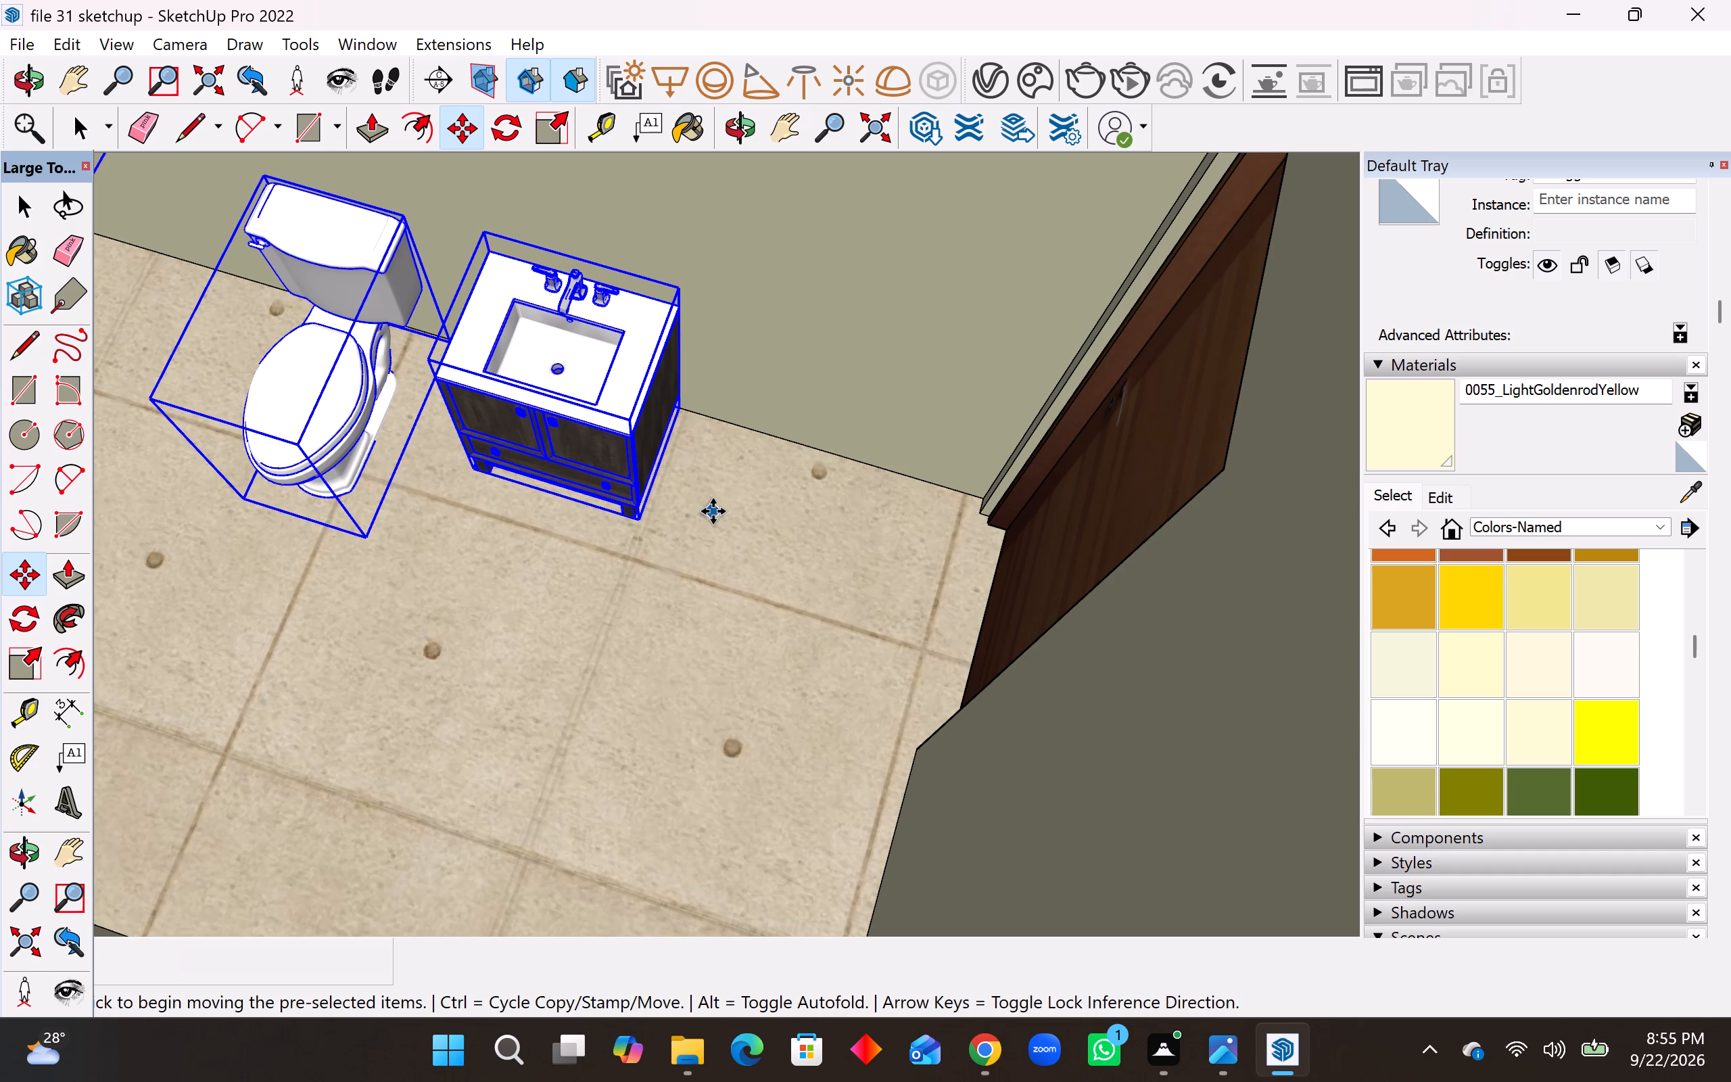
{"action": "scroll", "coordinate": [713, 511], "scroll_direction": "down", "scroll_amount": 7}
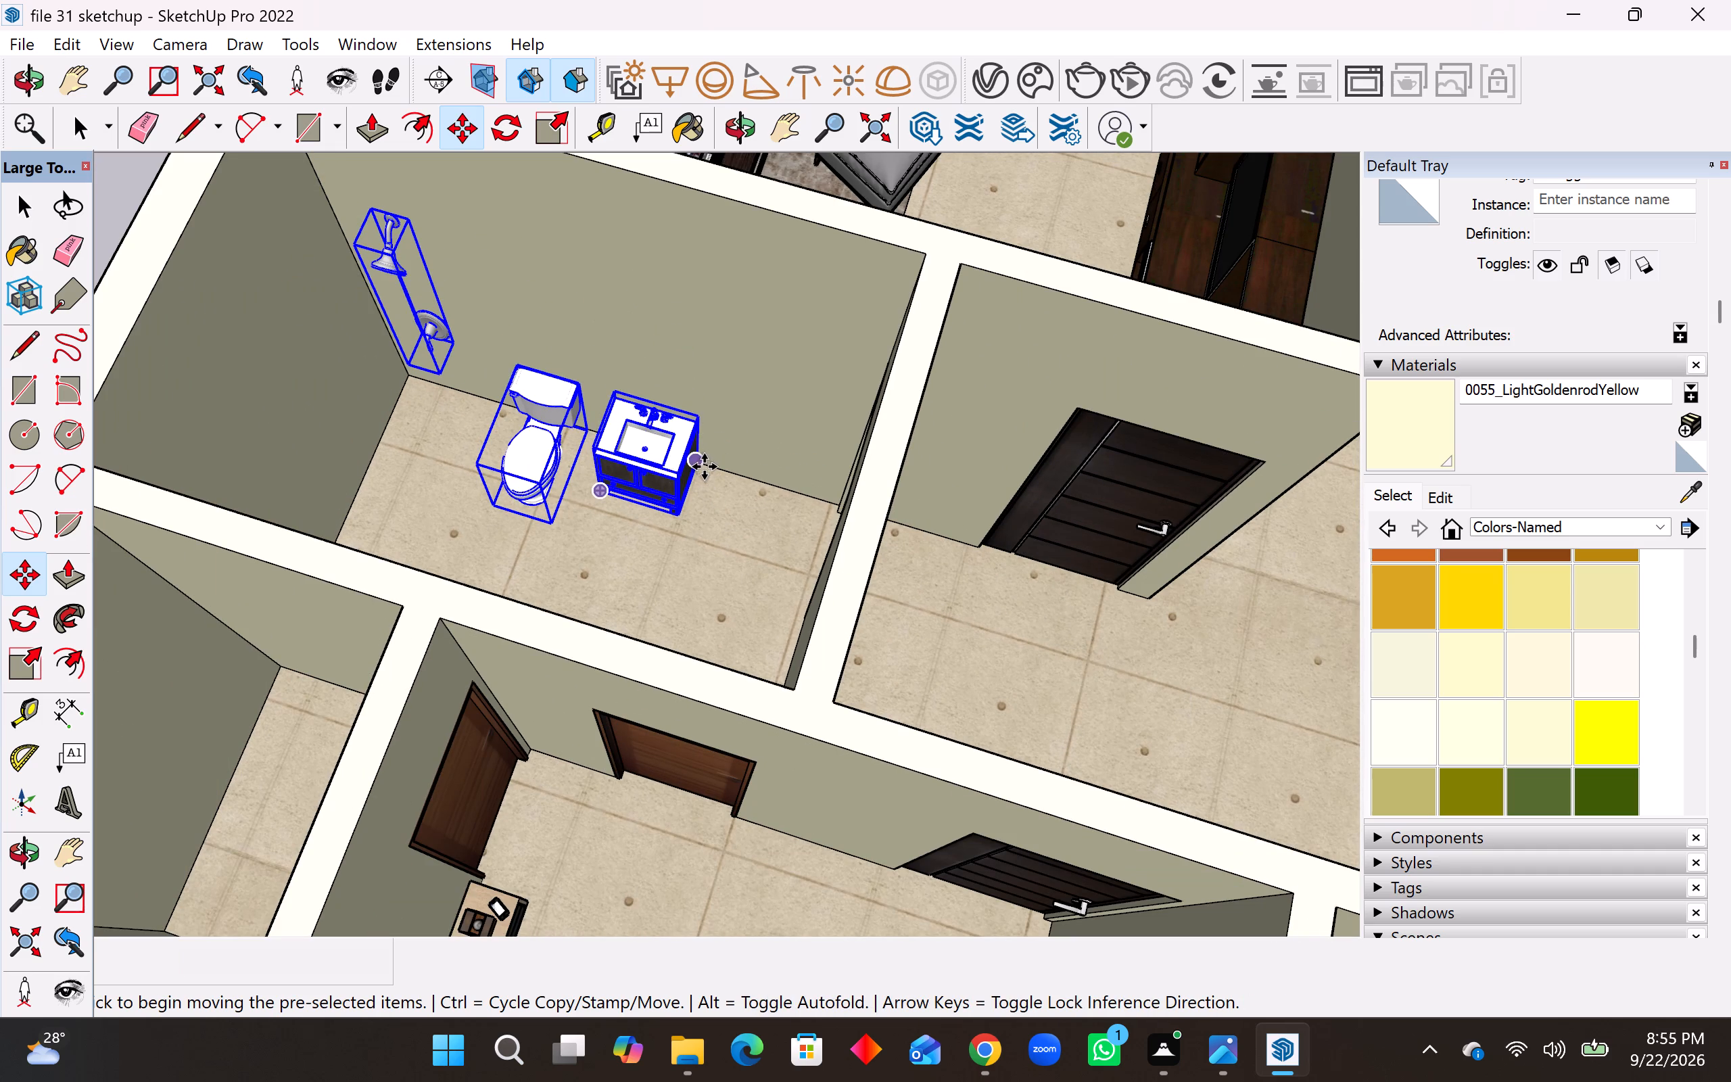
{"action": "scroll", "coordinate": [707, 481], "scroll_direction": "up", "scroll_amount": 8}
{"action": "key", "text": "m"}
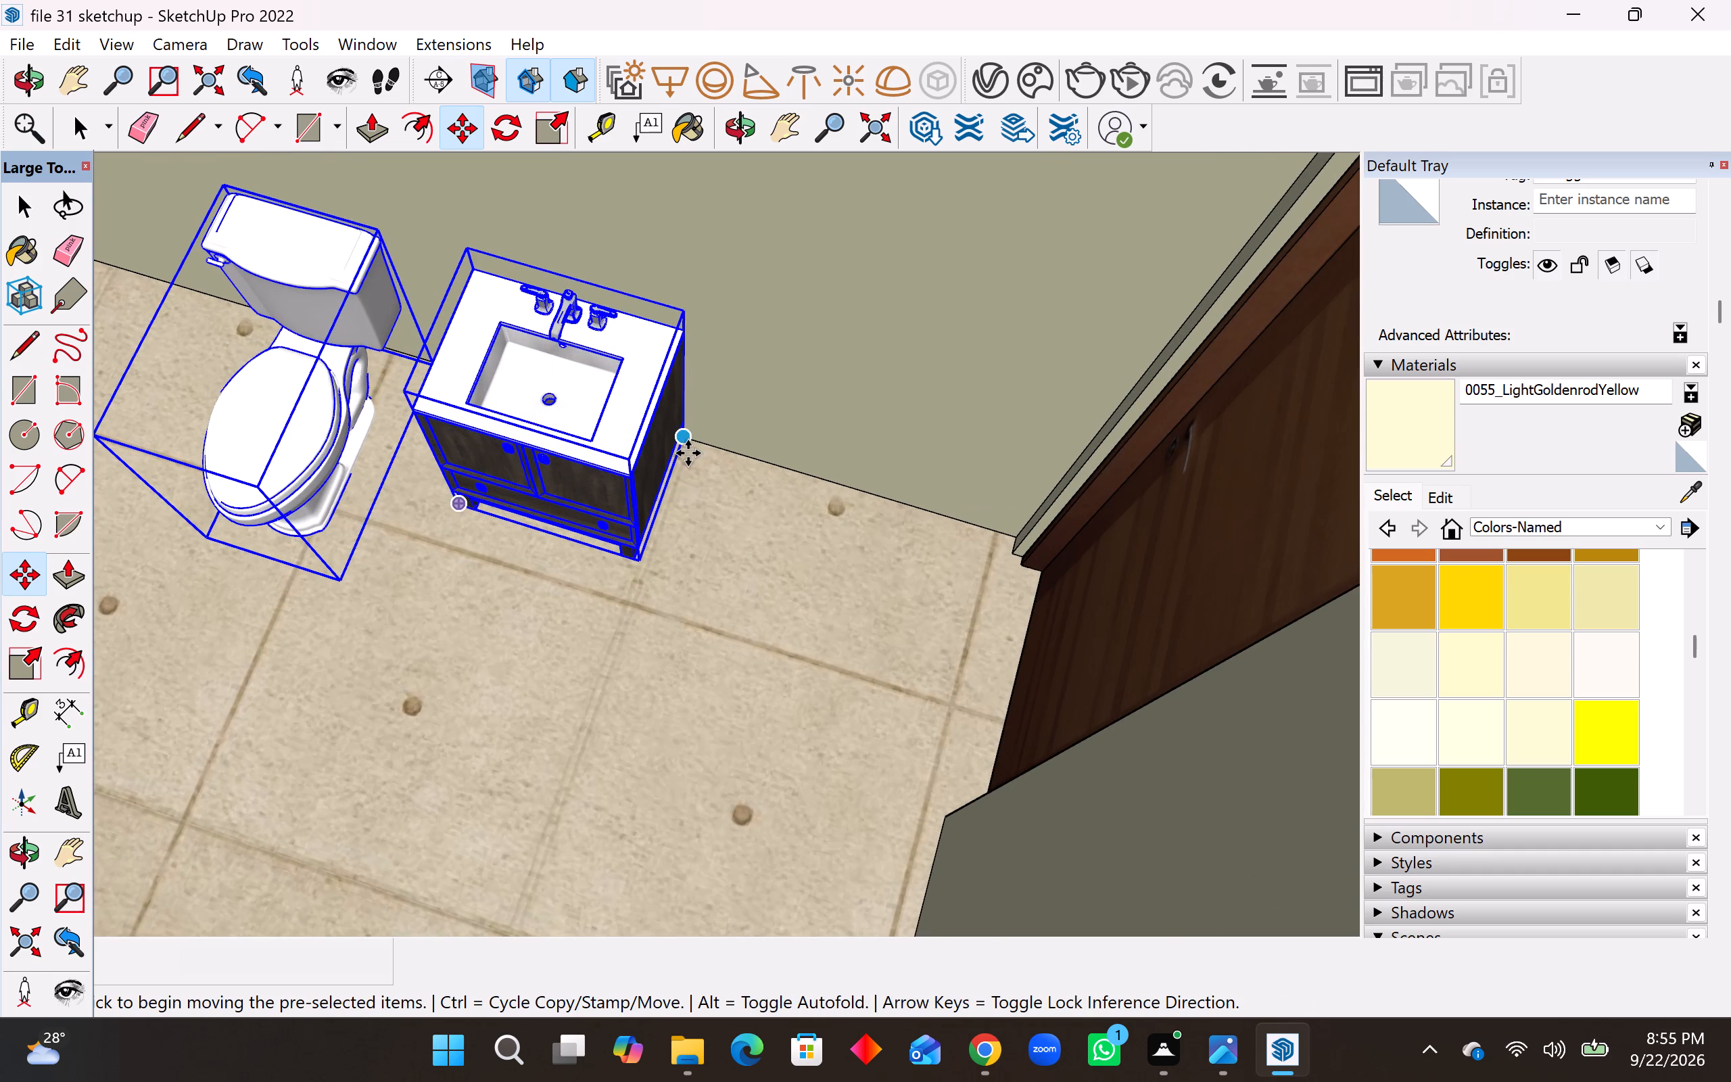
{"action": "left_click", "coordinate": [688, 444]}
{"action": "scroll", "coordinate": [739, 481], "scroll_direction": "down", "scroll_amount": 20}
{"action": "scroll", "coordinate": [739, 481], "scroll_direction": "down", "scroll_amount": 17}
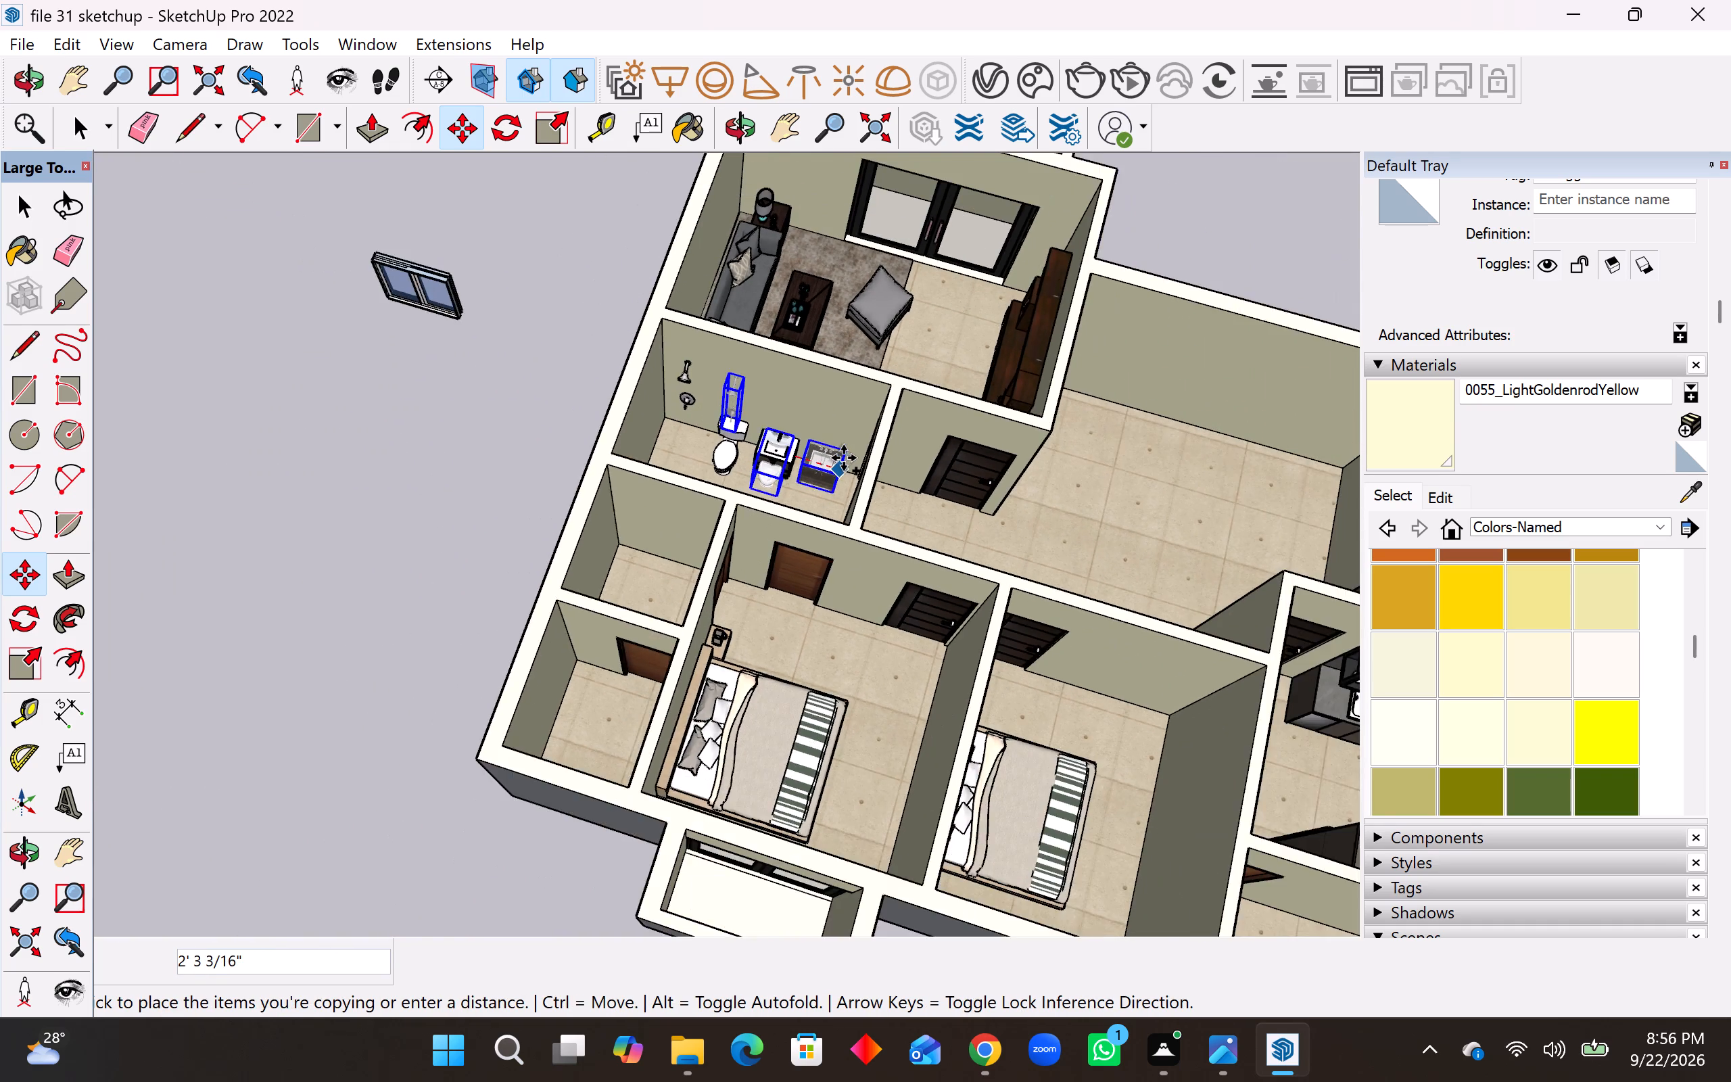
{"action": "scroll", "coordinate": [843, 458], "scroll_direction": "down", "scroll_amount": 7}
{"action": "middle_click_drag", "start_coordinate": [865, 471], "coordinate": [526, 532]}
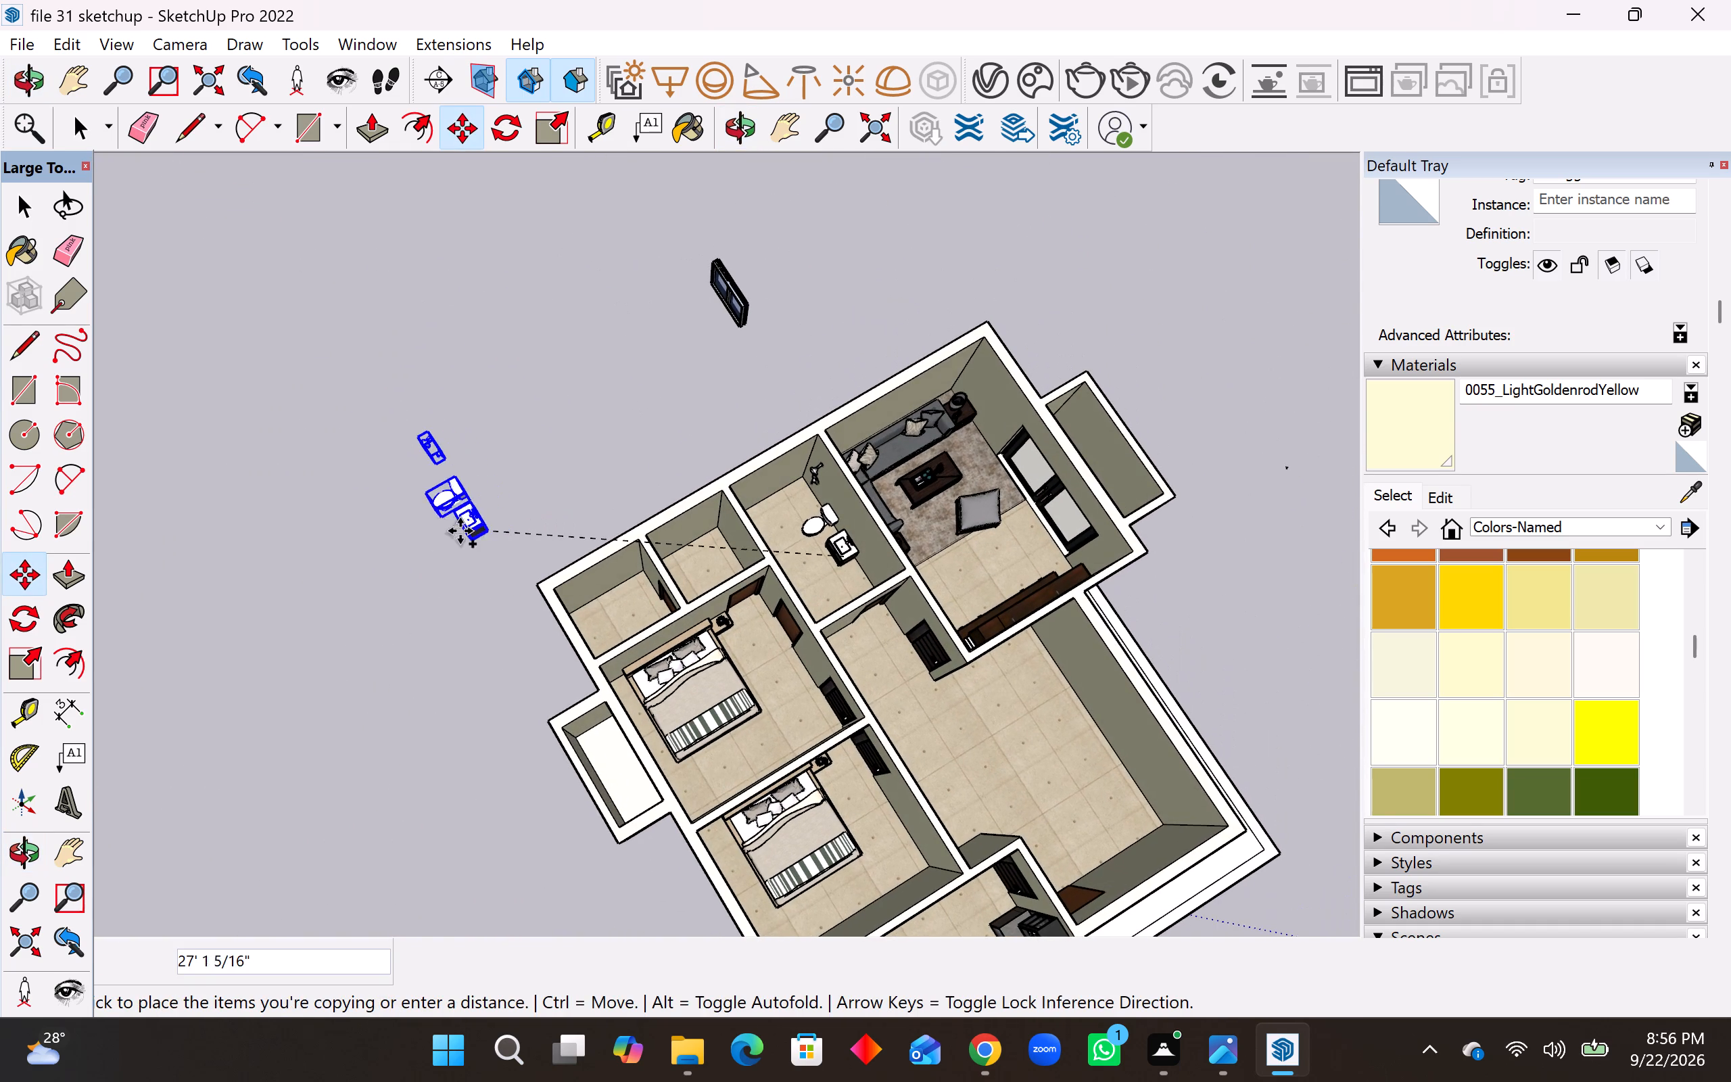
{"action": "middle_click_drag", "start_coordinate": [457, 532], "coordinate": [1518, 611]}
{"action": "middle_click_drag", "start_coordinate": [930, 581], "coordinate": [920, 197]}
{"action": "middle_click_drag", "start_coordinate": [674, 421], "coordinate": [901, 541]}
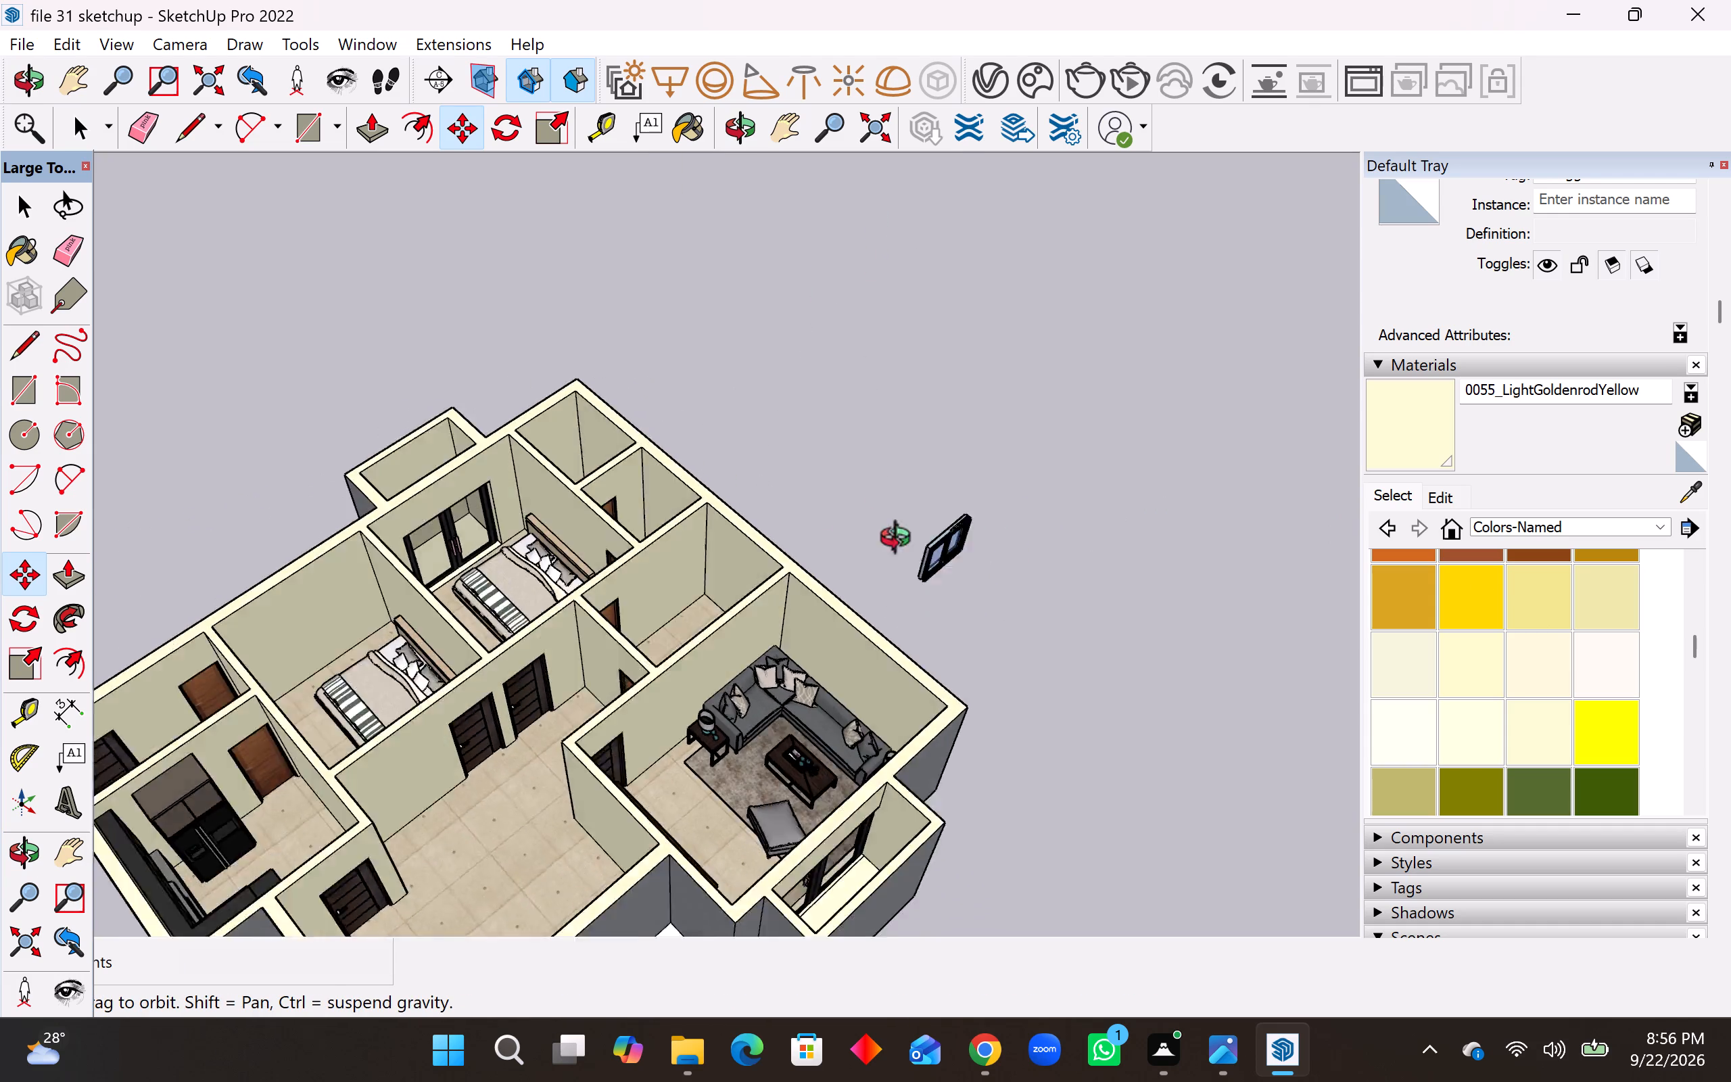
{"action": "middle_click_drag", "start_coordinate": [901, 541], "coordinate": [1005, 545]}
{"action": "middle_click_drag", "start_coordinate": [569, 521], "coordinate": [1097, 549]}
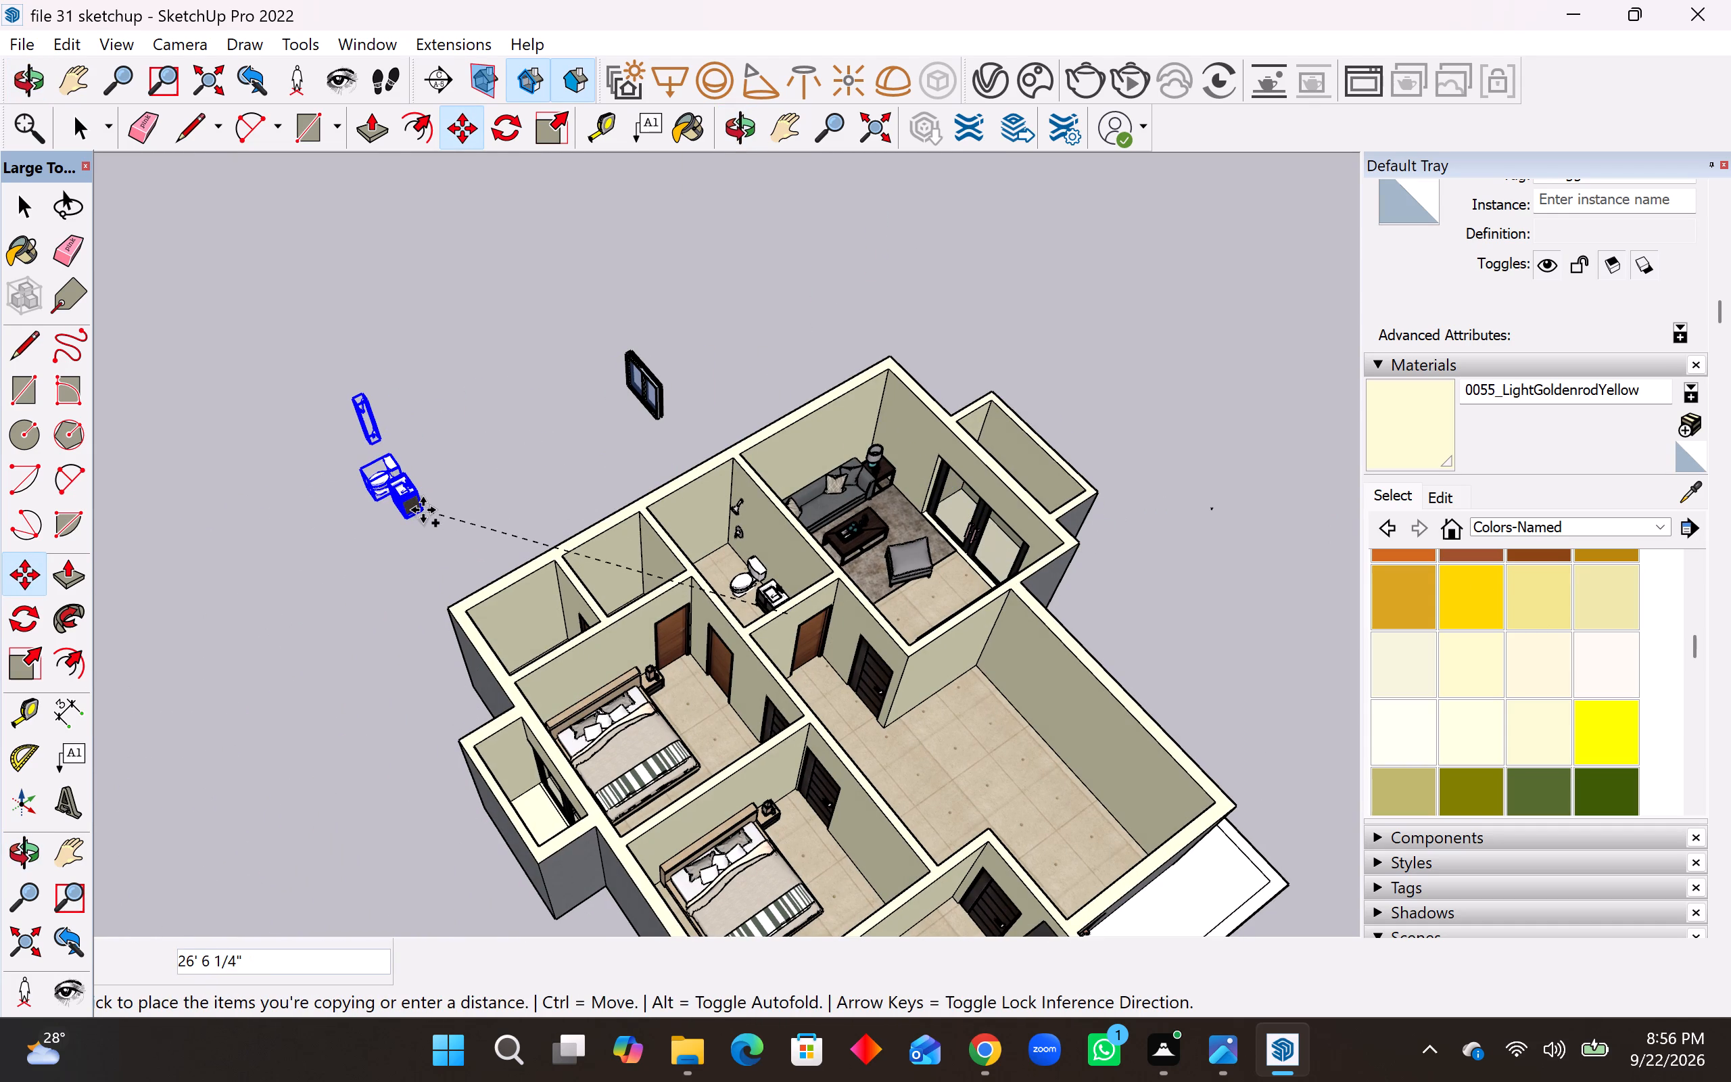
{"action": "middle_click_drag", "start_coordinate": [423, 510], "coordinate": [1122, 542]}
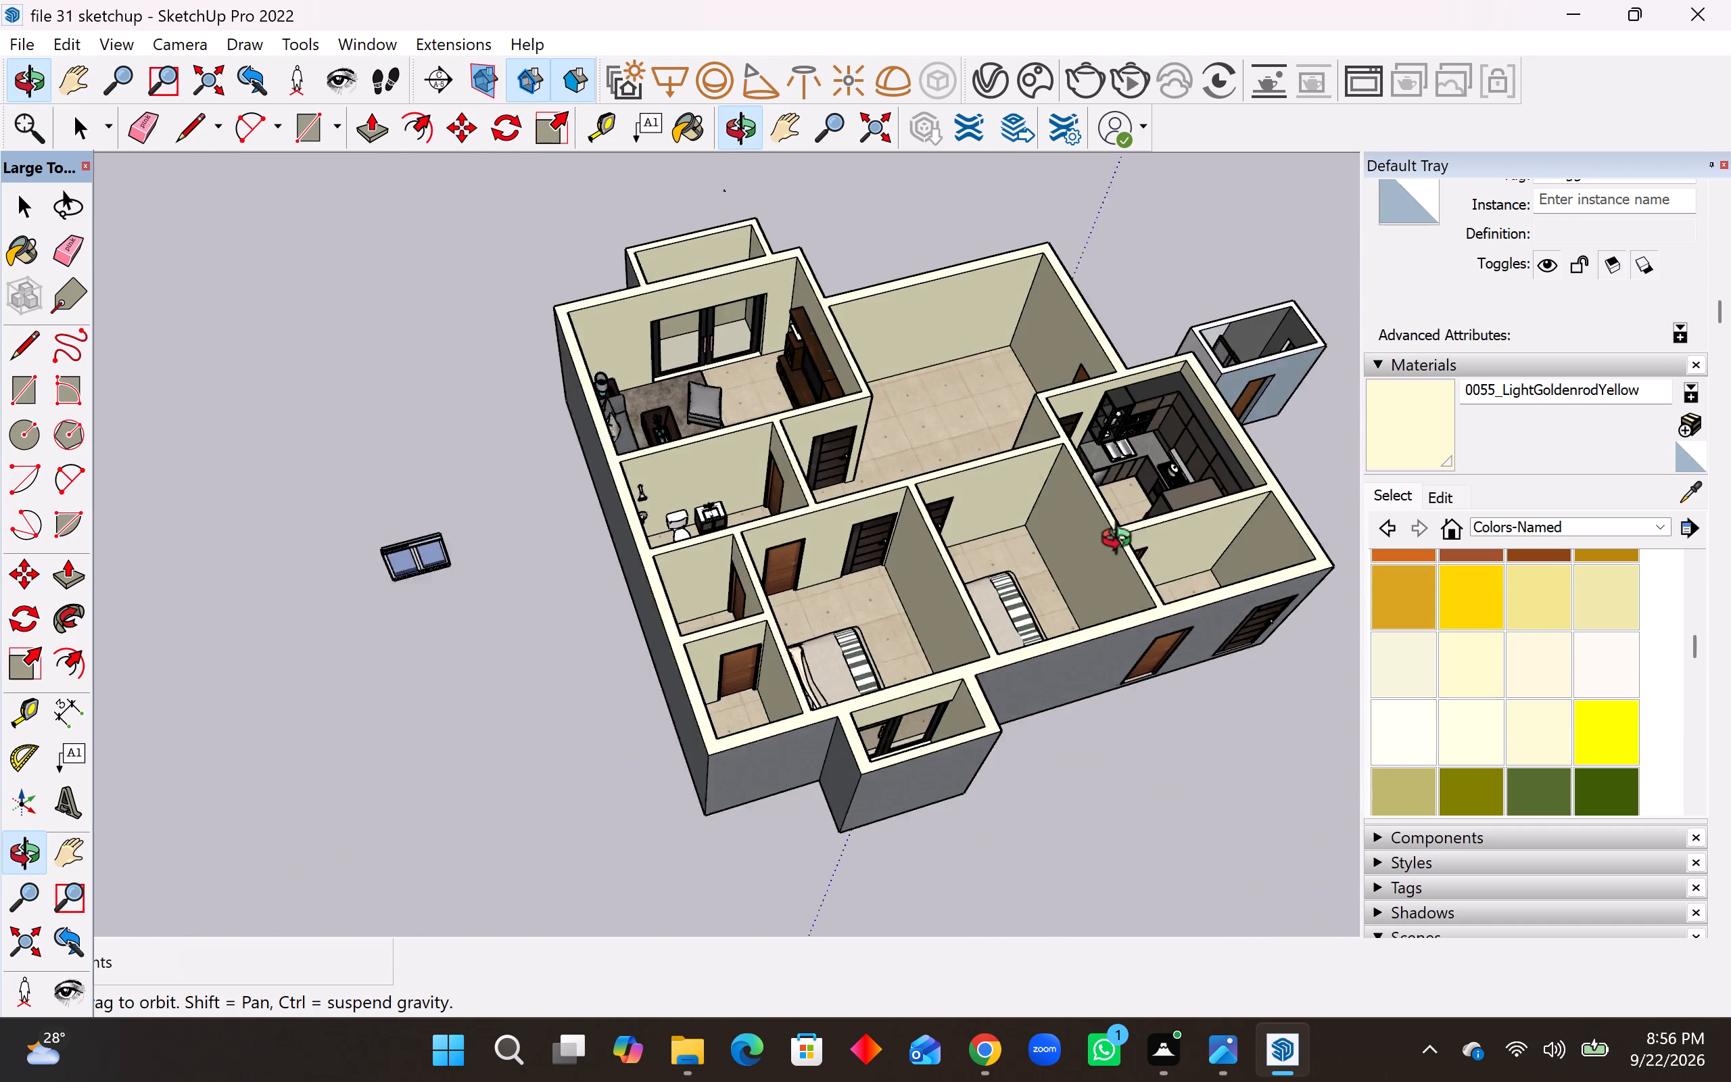
{"action": "middle_click_drag", "start_coordinate": [1122, 542], "coordinate": [1143, 542]}
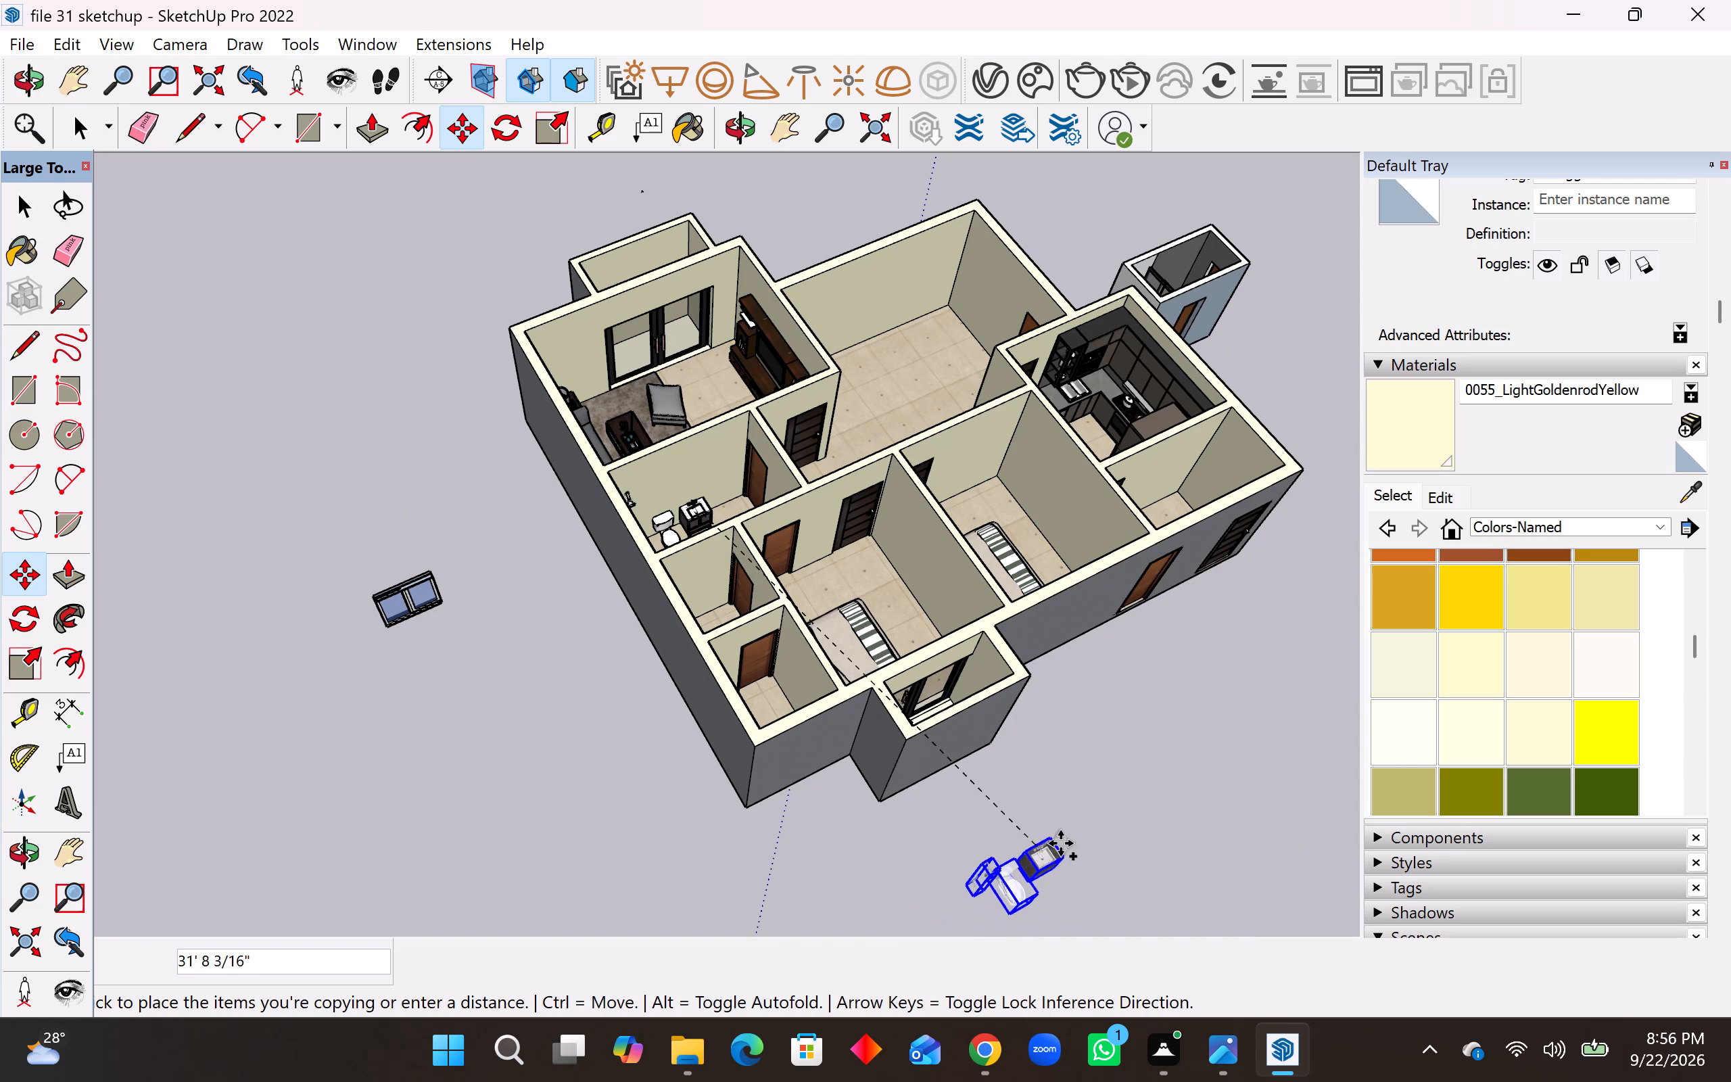
{"action": "left_click", "coordinate": [1061, 843]}
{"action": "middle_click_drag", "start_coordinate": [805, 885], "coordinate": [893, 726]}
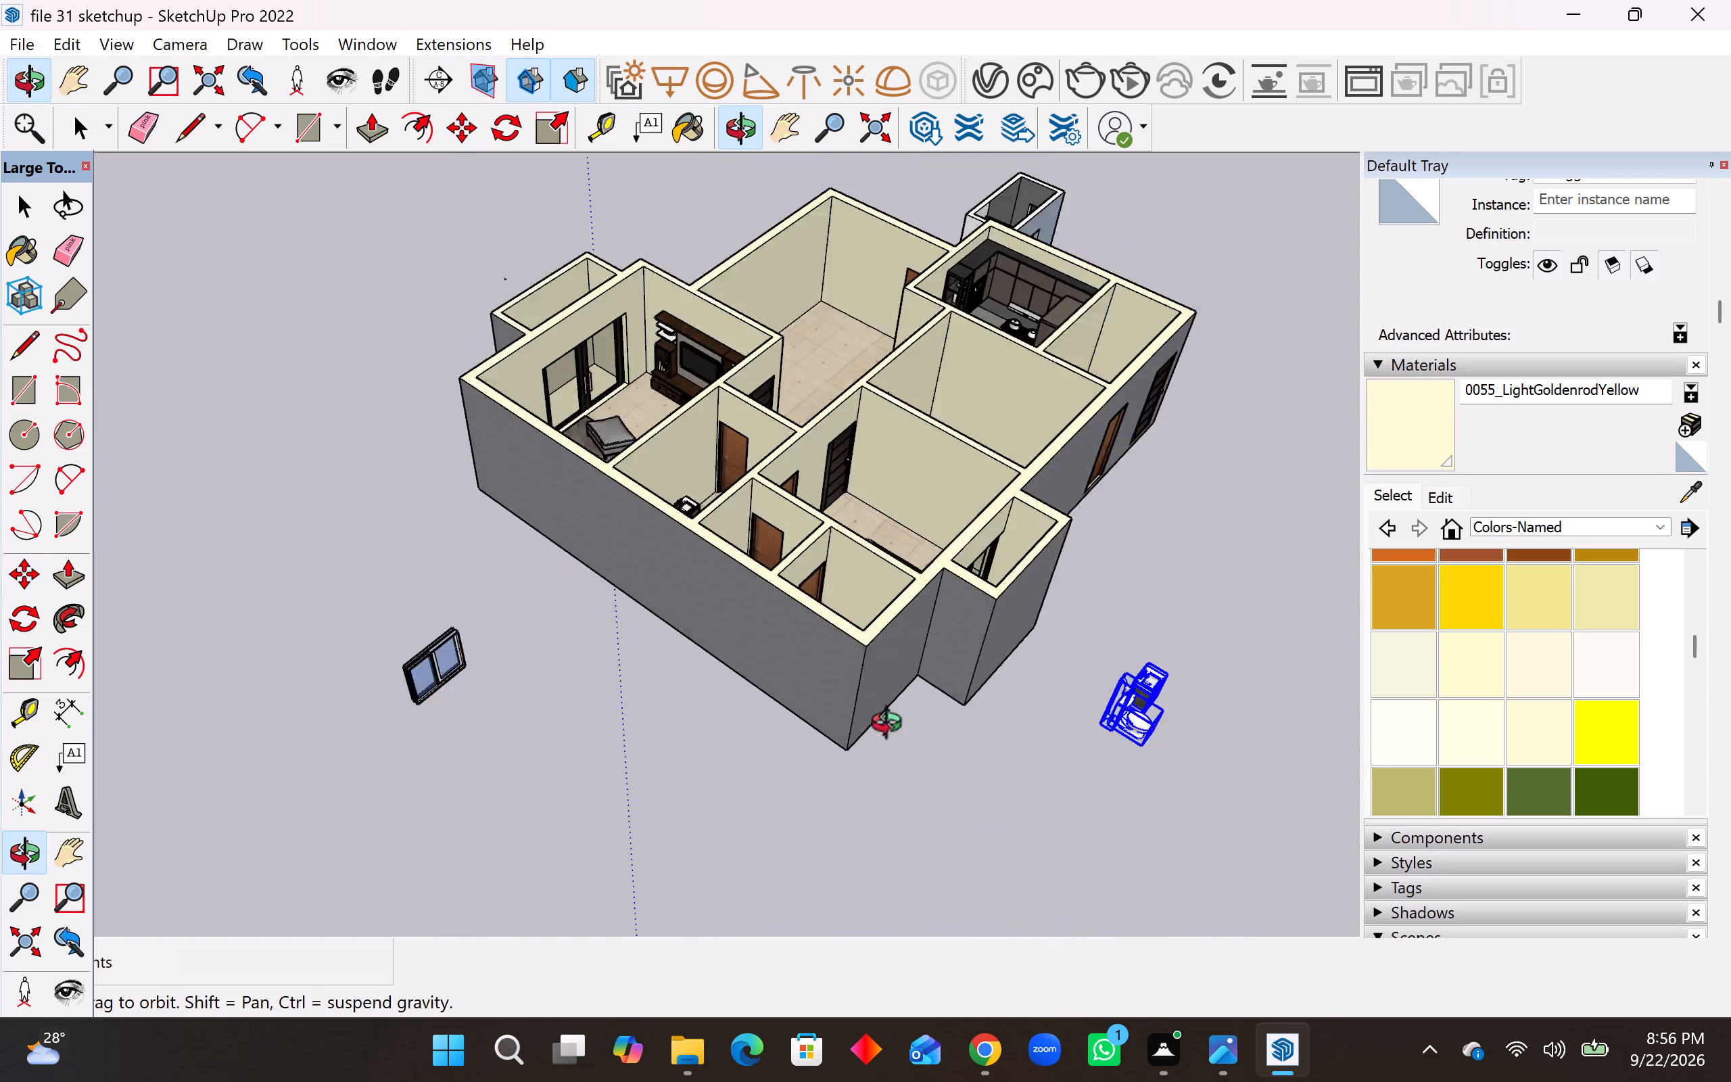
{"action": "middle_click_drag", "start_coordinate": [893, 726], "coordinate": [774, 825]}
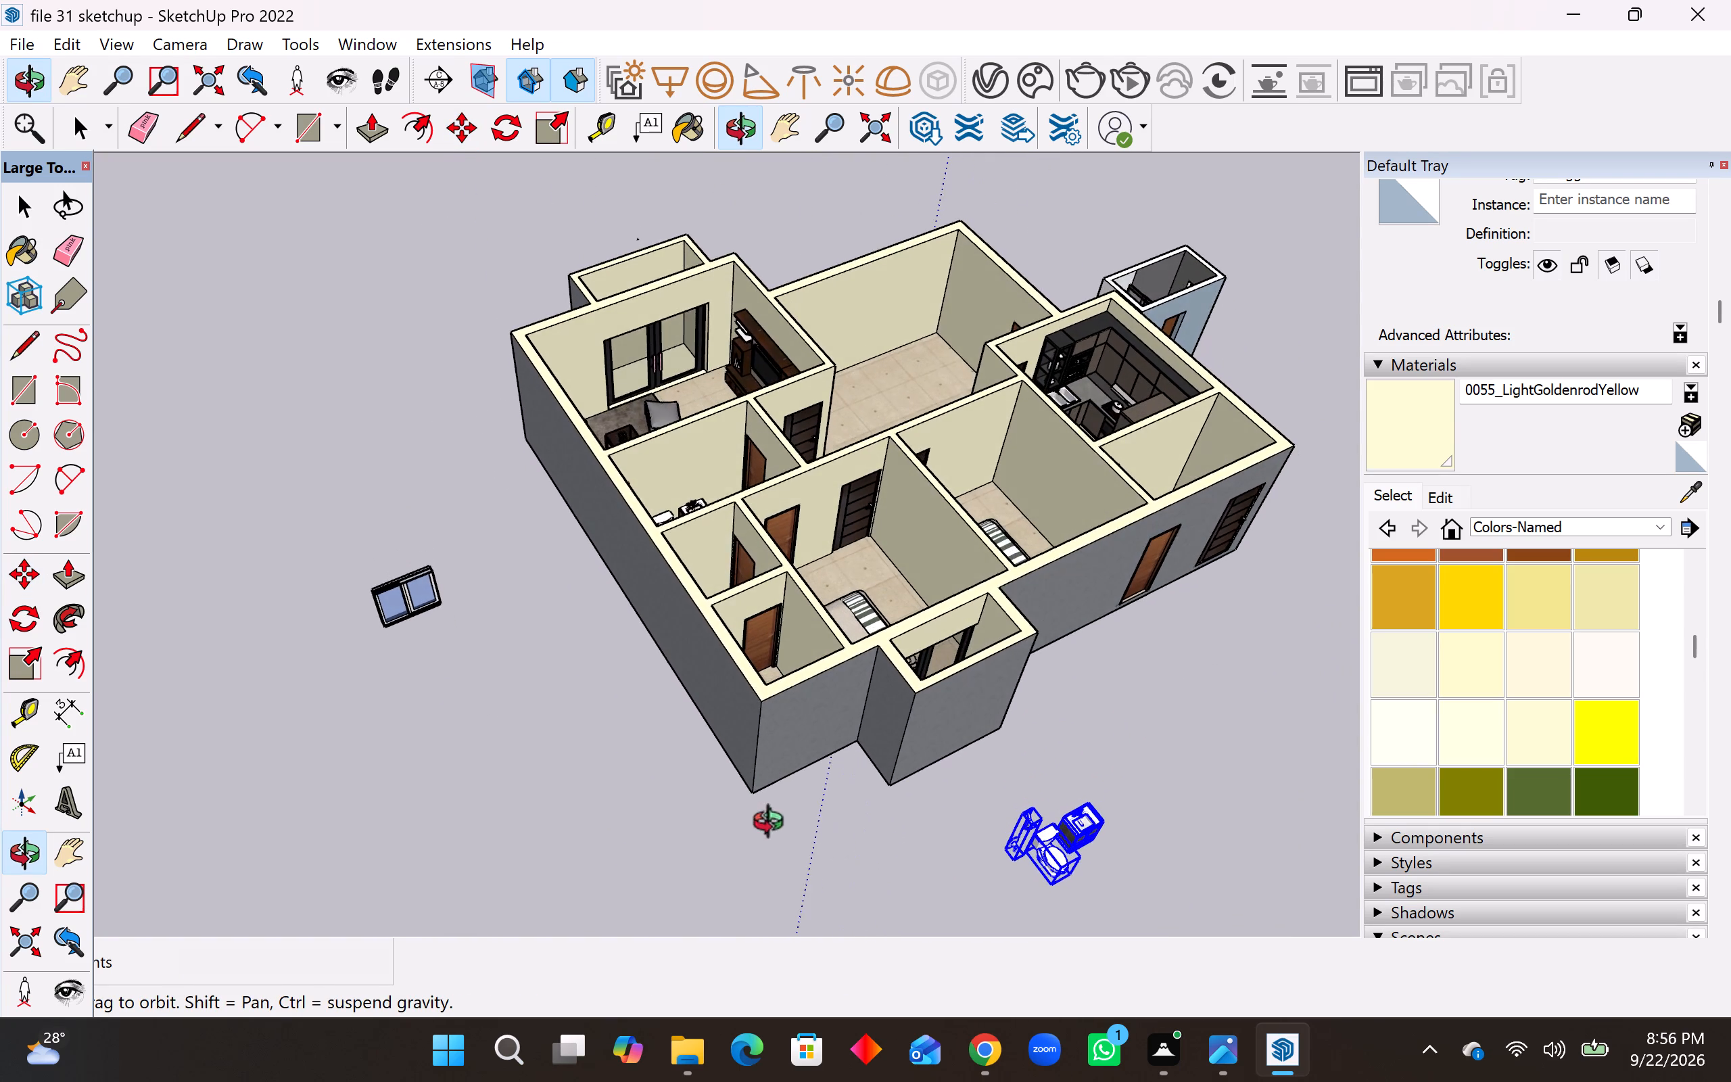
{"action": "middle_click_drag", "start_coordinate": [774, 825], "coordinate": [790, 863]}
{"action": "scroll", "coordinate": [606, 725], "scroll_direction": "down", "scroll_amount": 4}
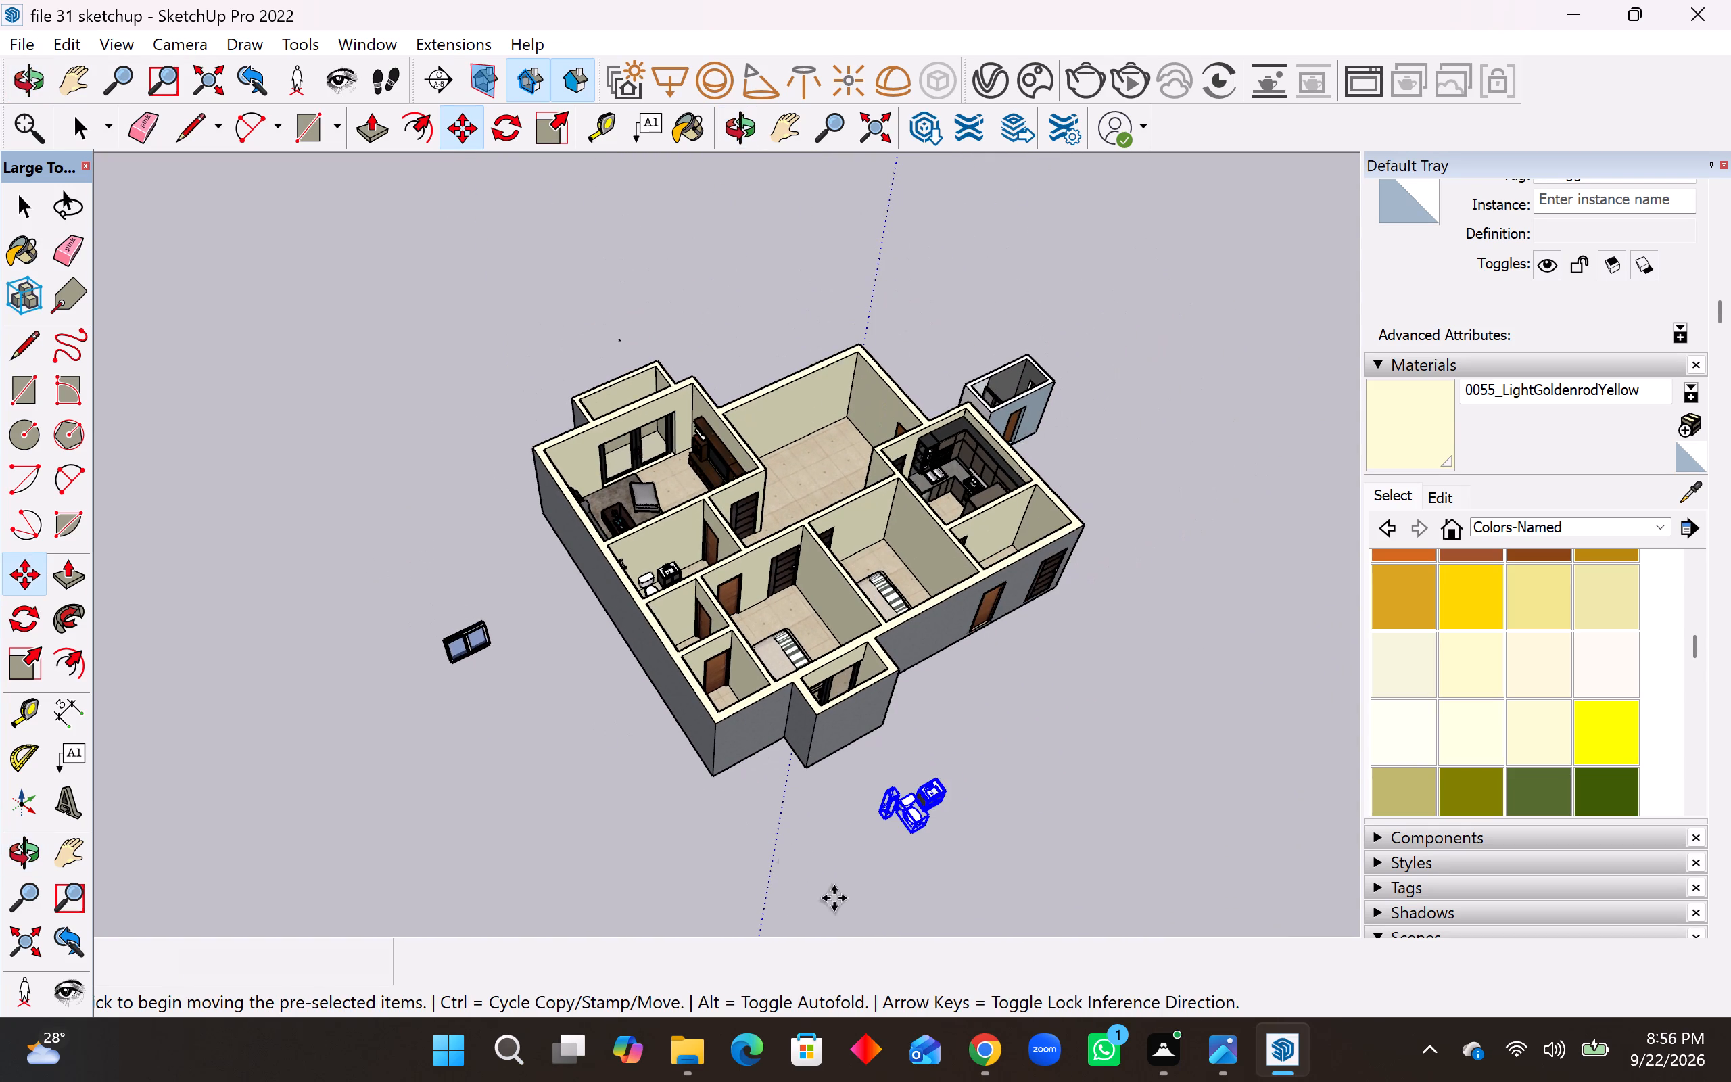
Rotate the copied vanity, toilet and shower set 90° on the ground outside the house.
{"action": "scroll", "coordinate": [875, 908], "scroll_direction": "up", "scroll_amount": 15}
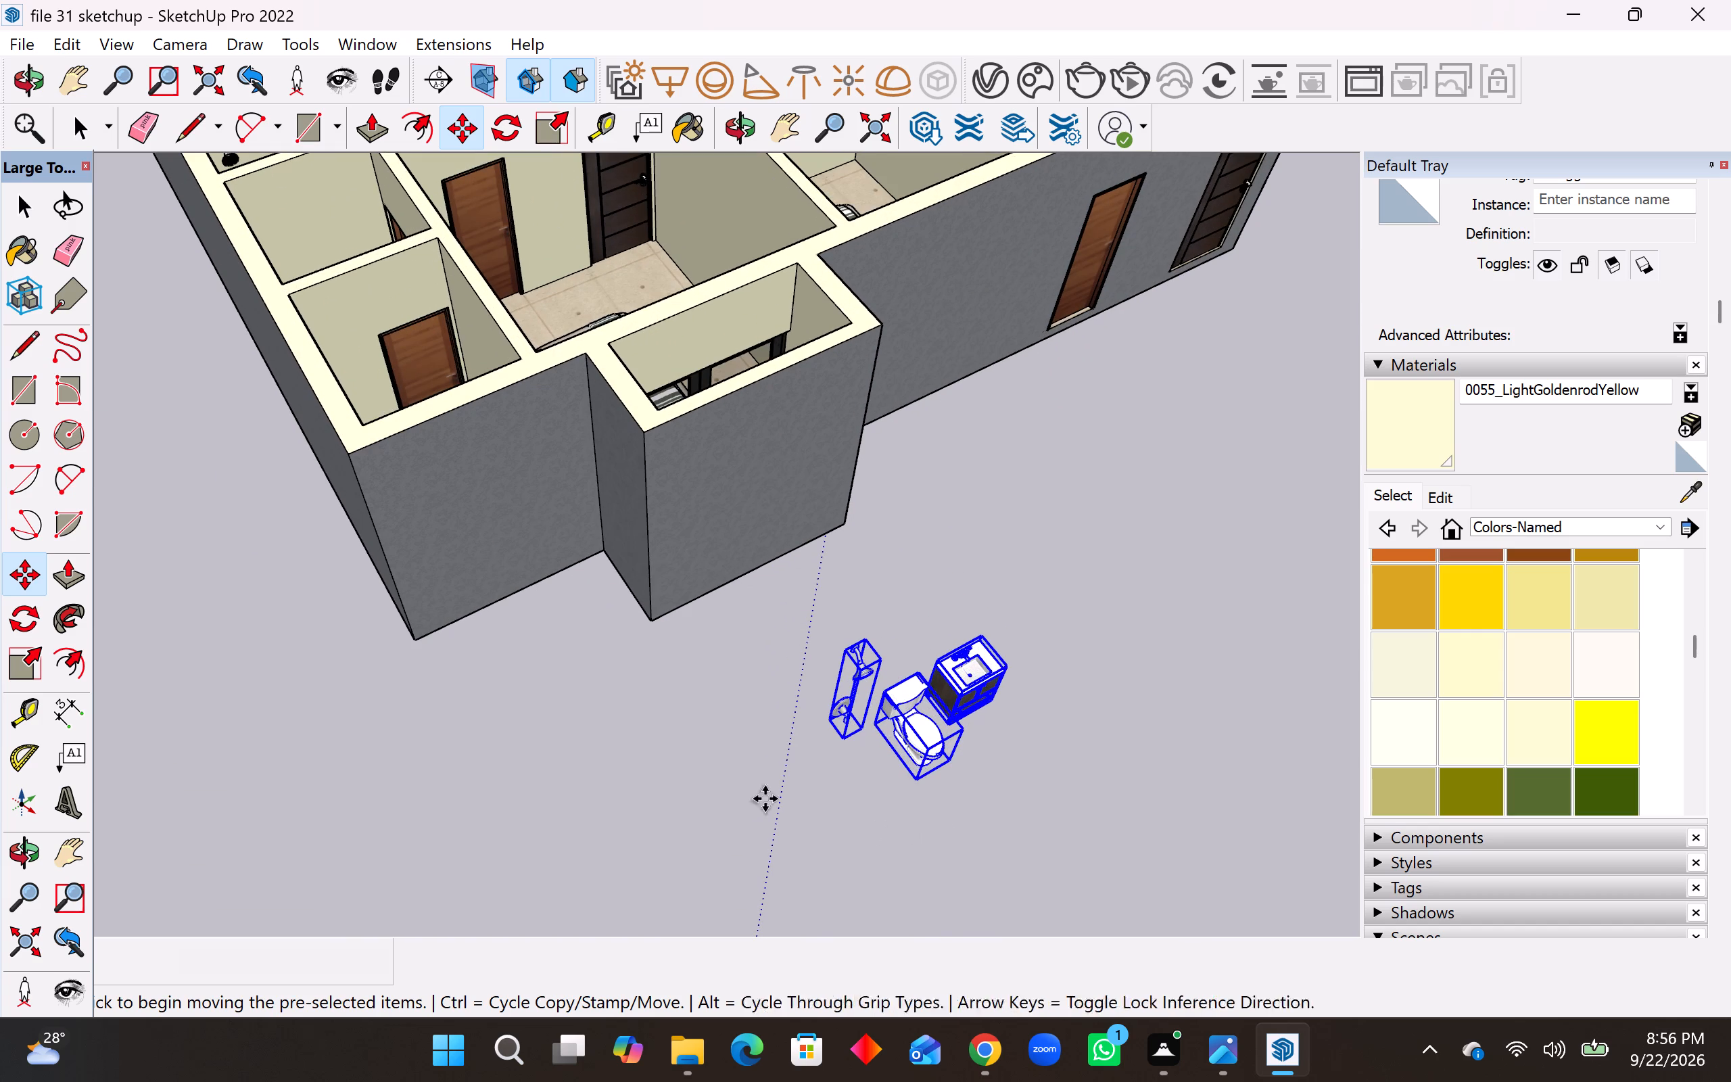
{"action": "left_click", "coordinate": [22, 620]}
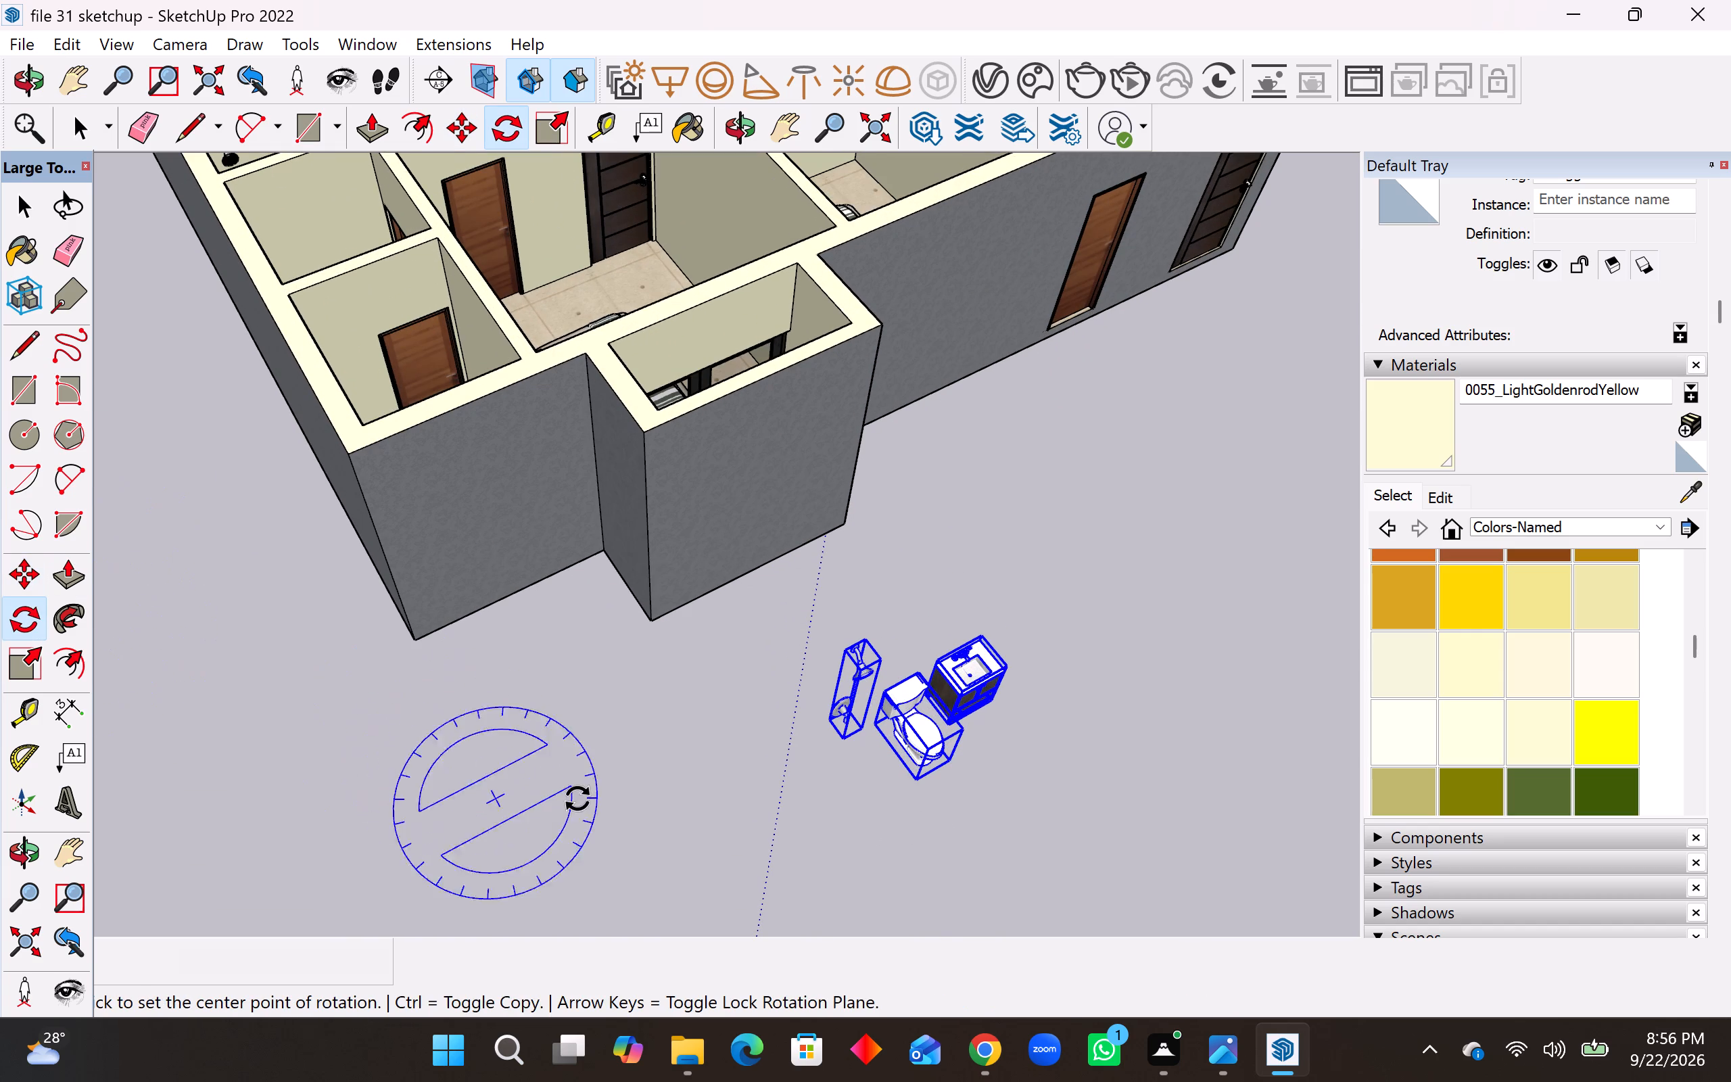
{"action": "left_click", "coordinate": [692, 814]}
{"action": "left_click", "coordinate": [750, 793]}
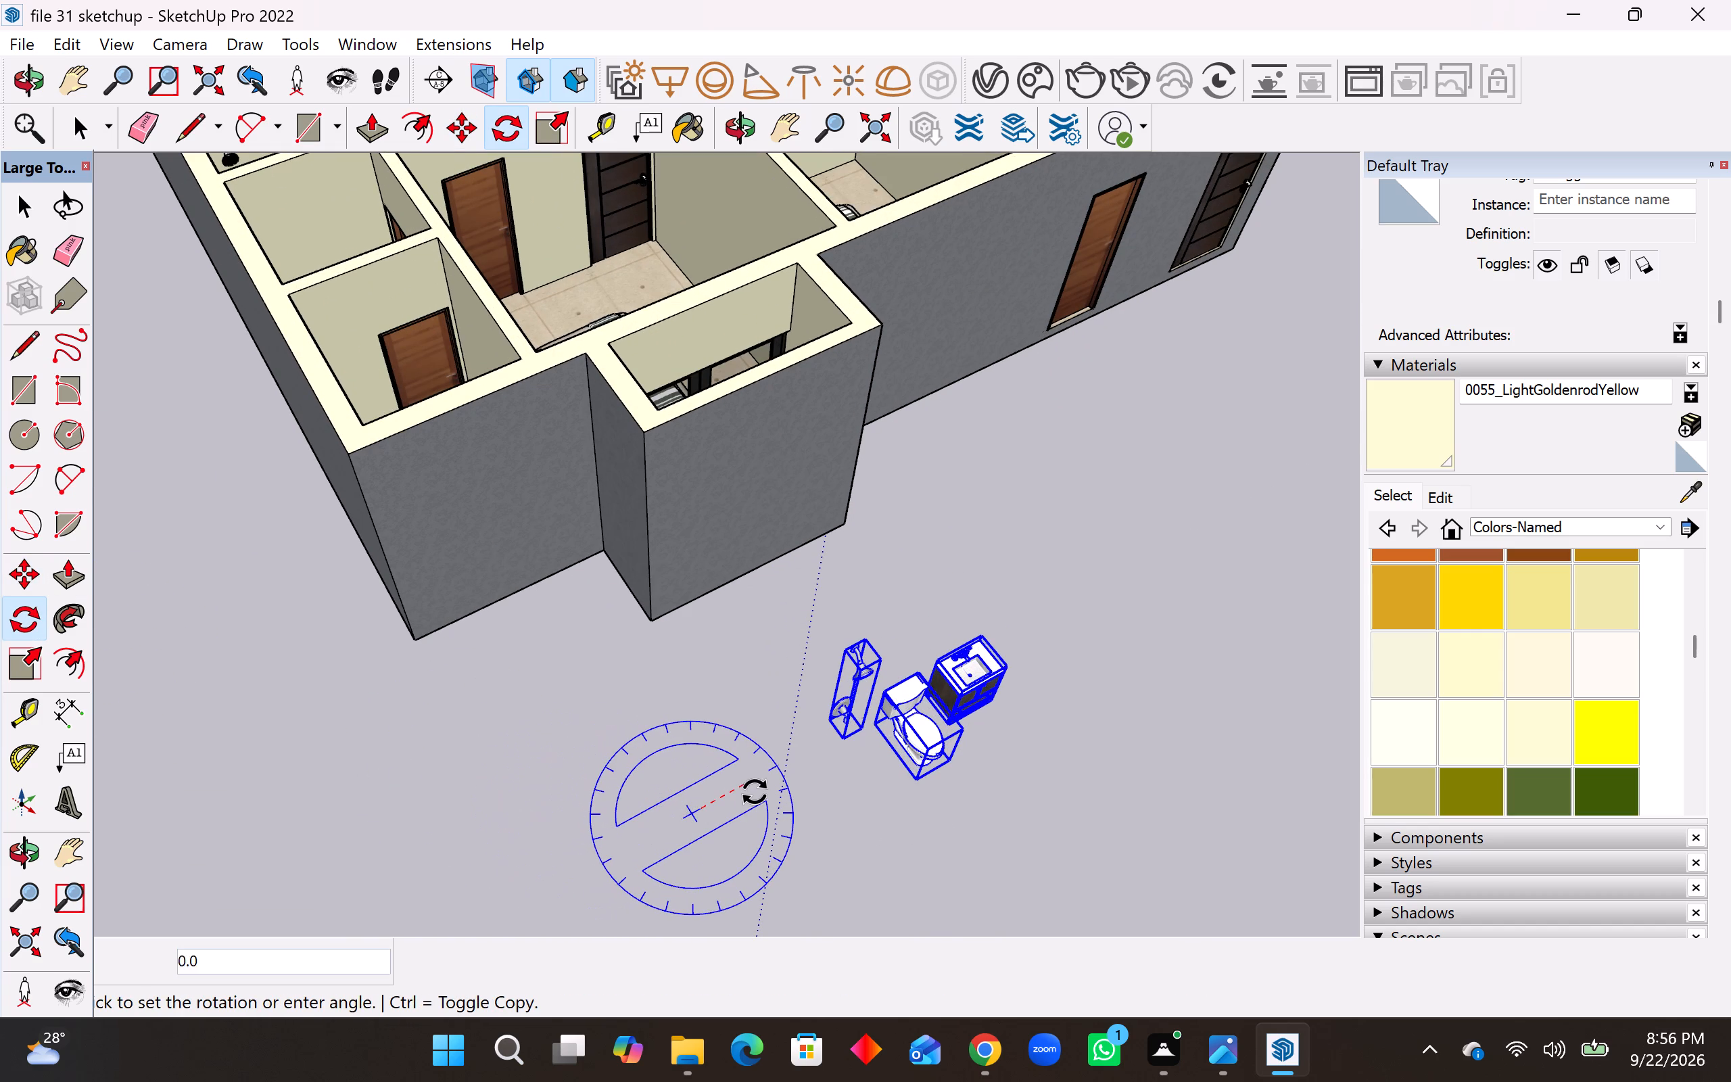
{"action": "left_click", "coordinate": [726, 882]}
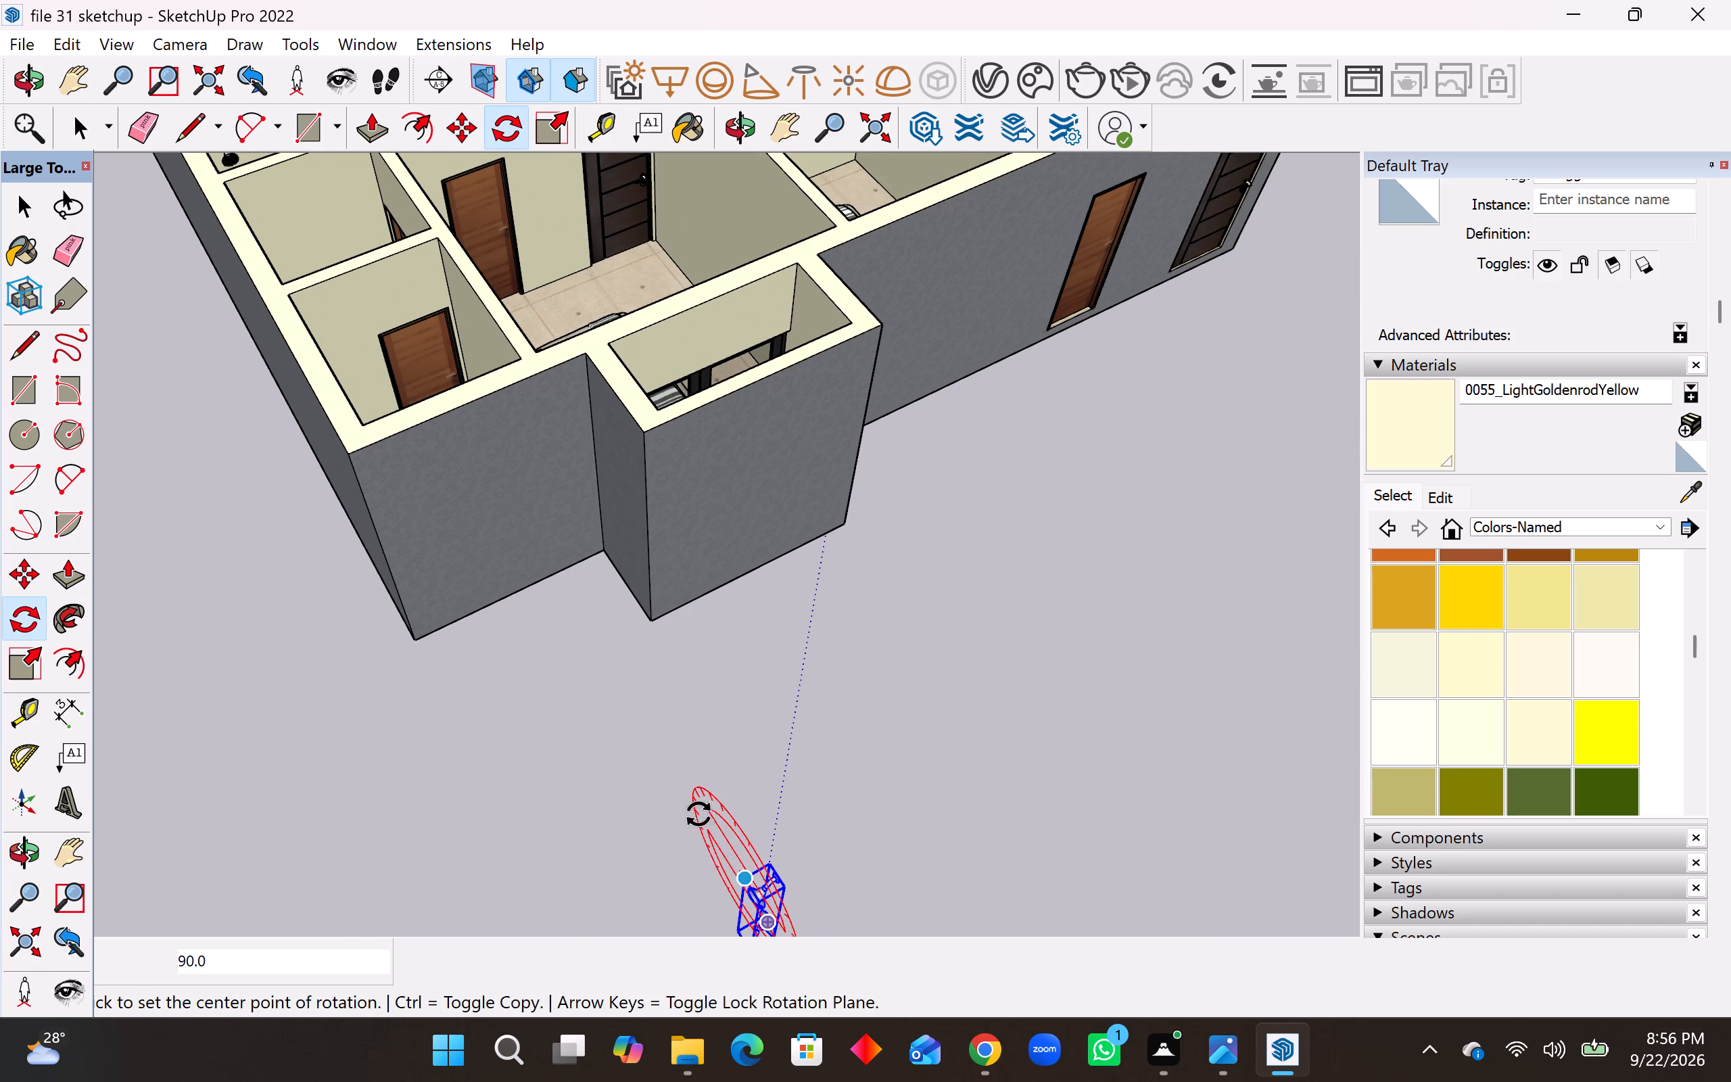
Move the rotated fixture set about 30' 4" to the open ground beside the two small end rooms.
{"action": "middle_click_drag", "start_coordinate": [698, 814], "coordinate": [1083, 818]}
{"action": "scroll", "coordinate": [738, 681], "scroll_direction": "down", "scroll_amount": 8}
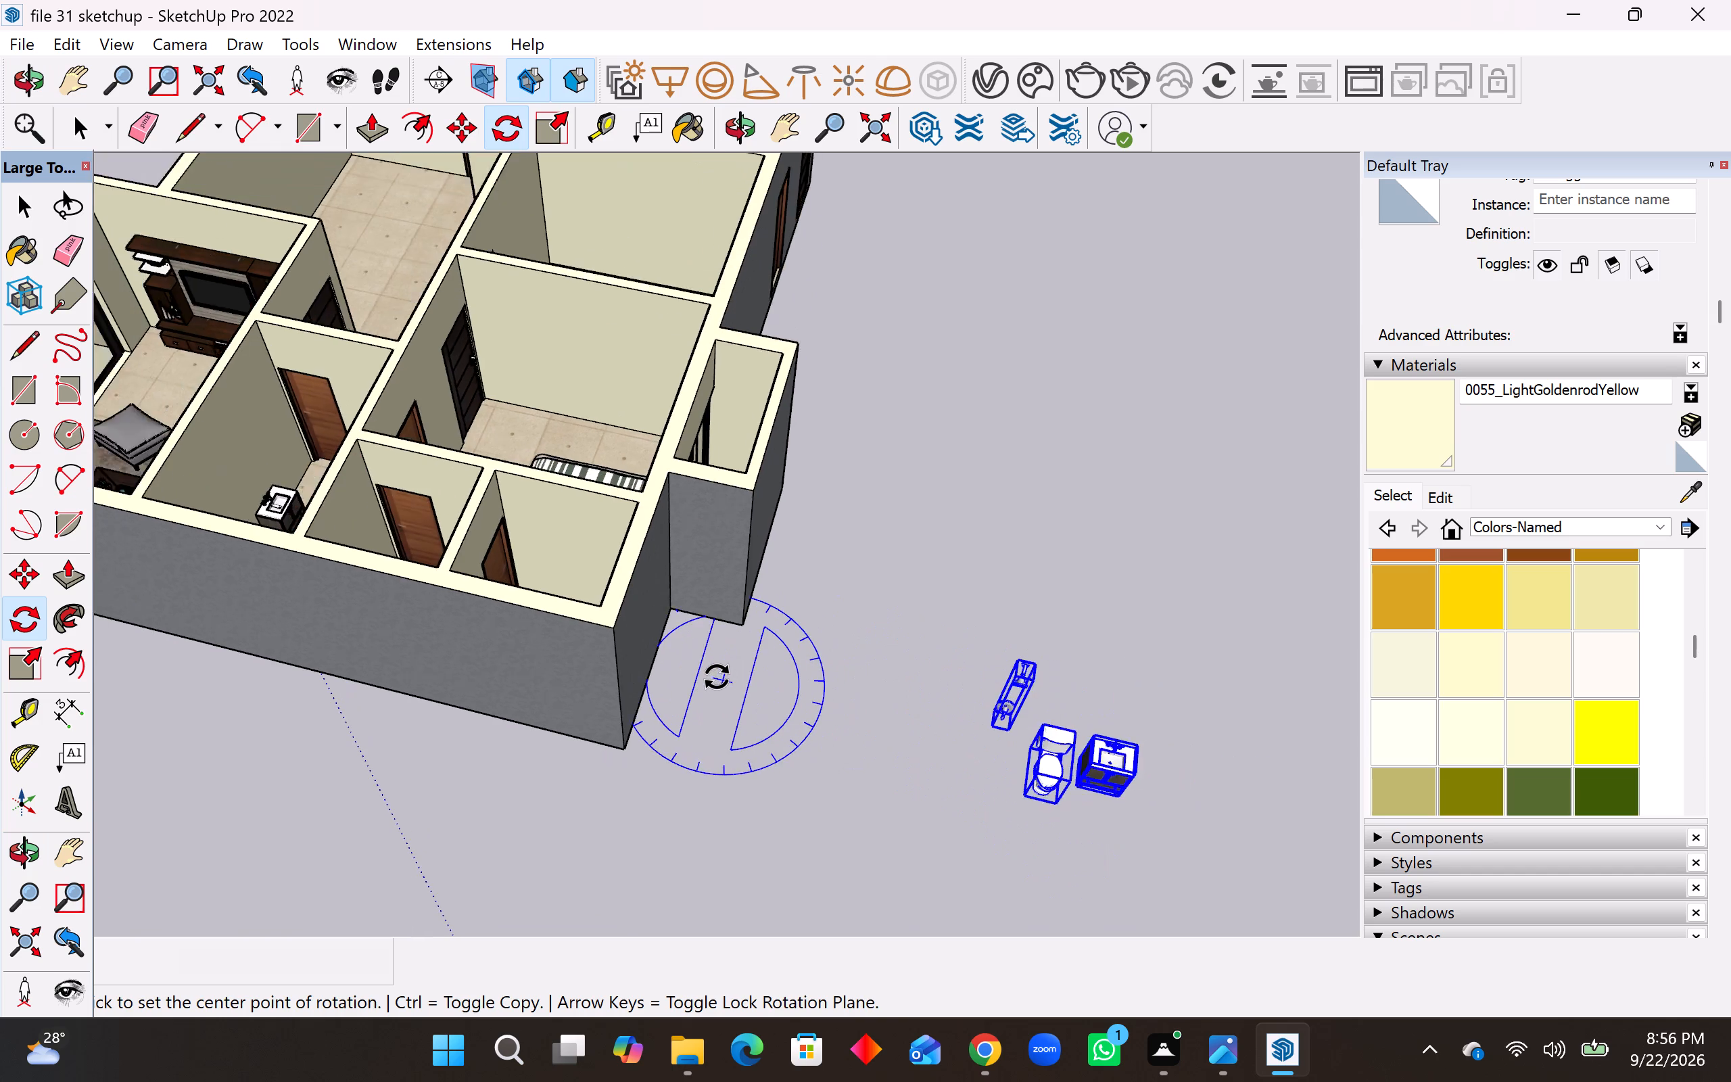
{"action": "scroll", "coordinate": [717, 677], "scroll_direction": "down", "scroll_amount": 4}
{"action": "scroll", "coordinate": [988, 749], "scroll_direction": "up", "scroll_amount": 13}
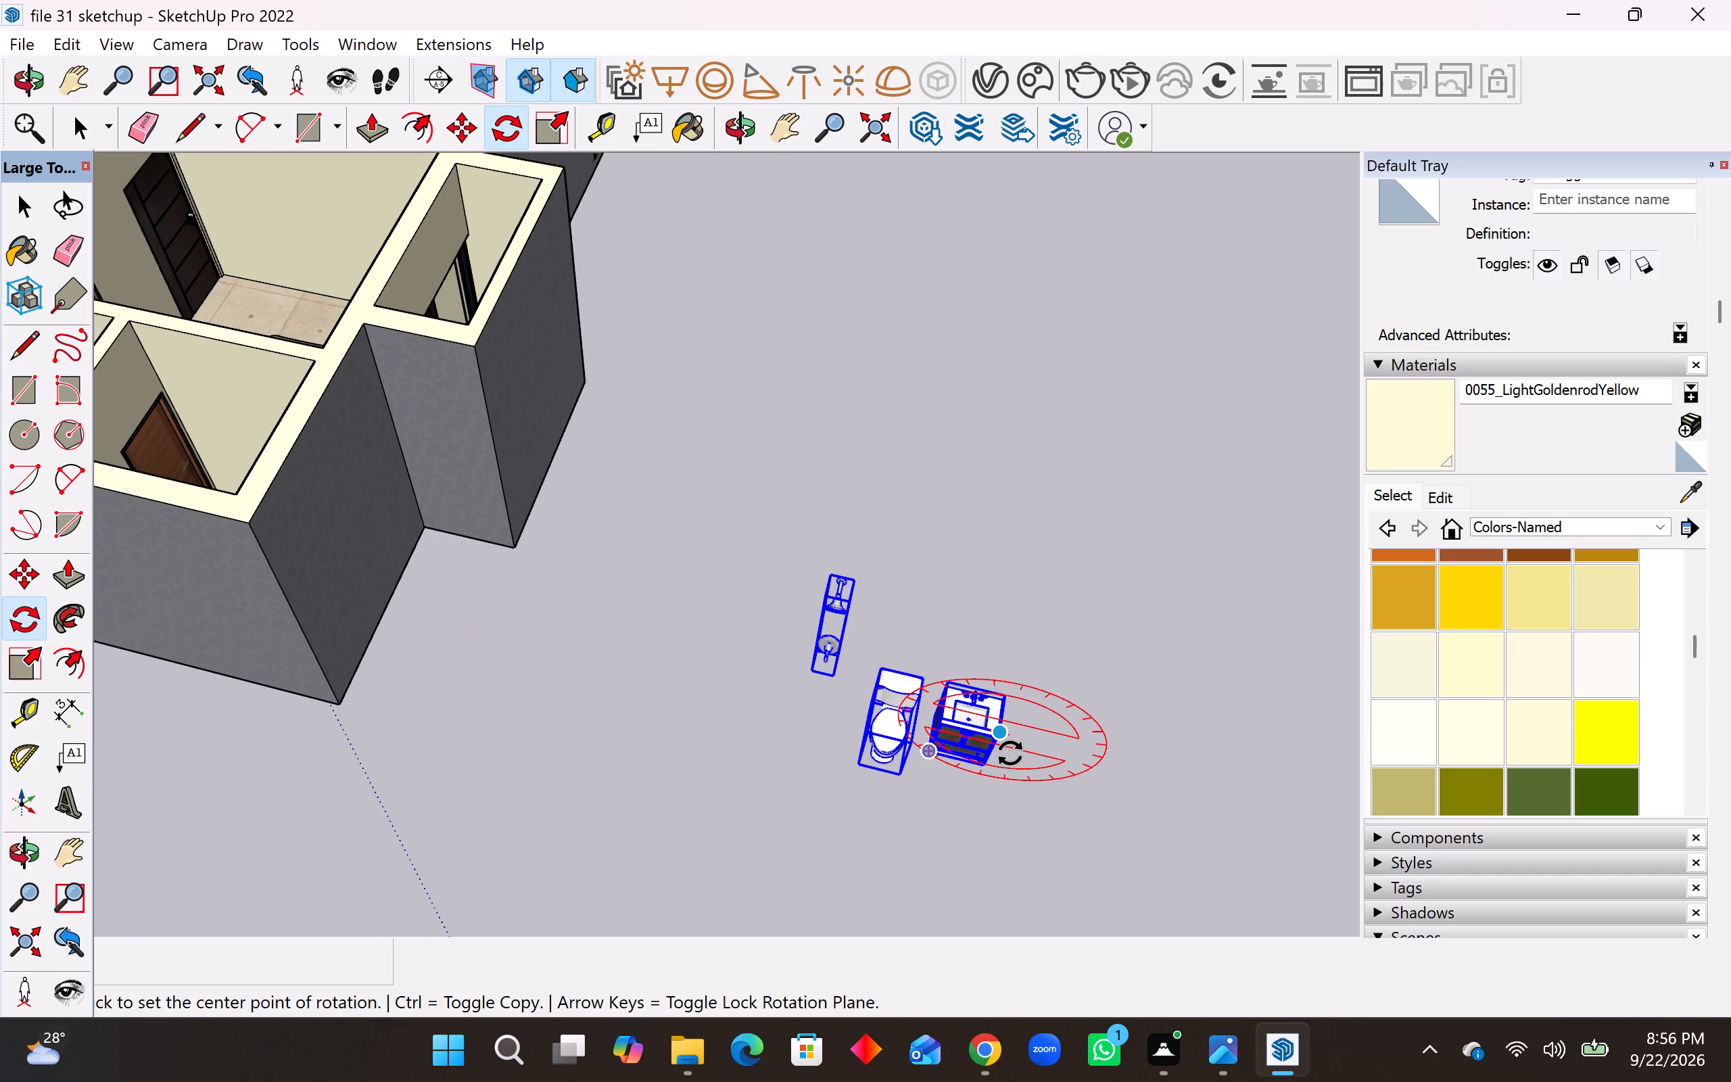
{"action": "key", "text": "m"}
{"action": "scroll", "coordinate": [1016, 738], "scroll_direction": "up", "scroll_amount": 8}
{"action": "middle_click_drag", "start_coordinate": [1004, 745], "coordinate": [799, 595]}
{"action": "left_click", "coordinate": [919, 828]}
{"action": "scroll", "coordinate": [973, 839], "scroll_direction": "down", "scroll_amount": 4}
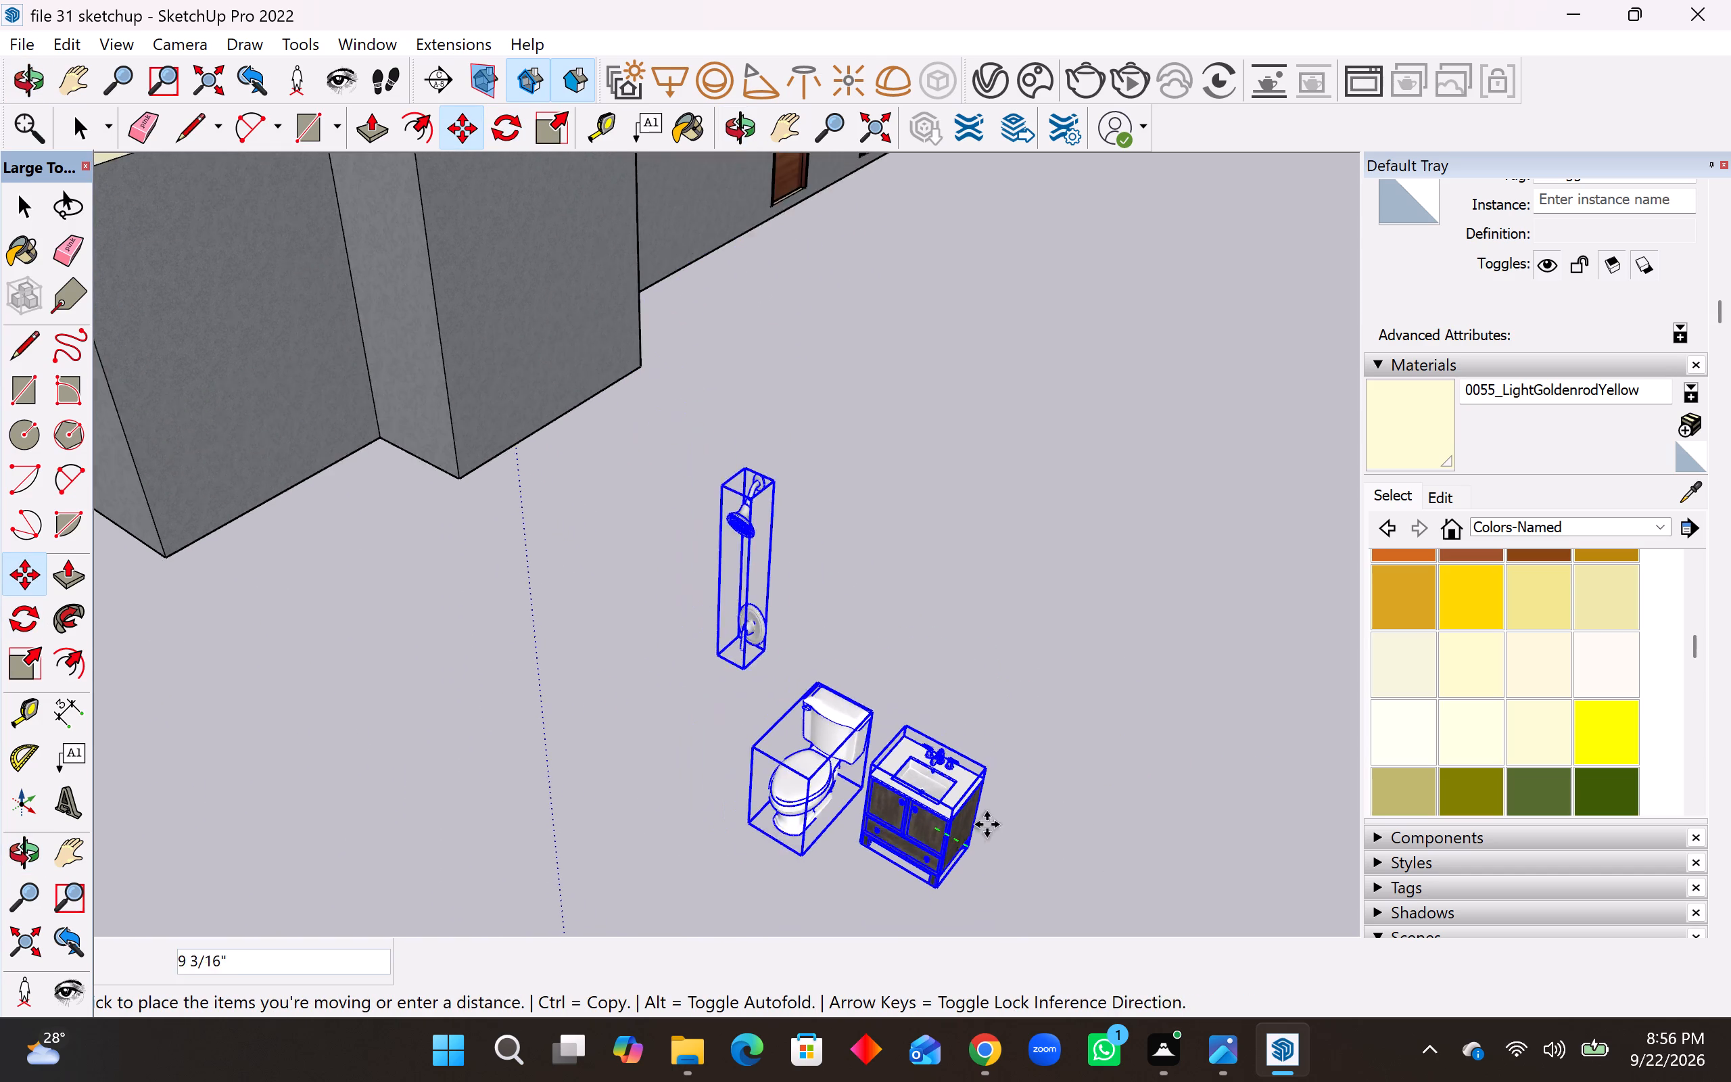
{"action": "scroll", "coordinate": [987, 824], "scroll_direction": "down", "scroll_amount": 16}
{"action": "middle_click_drag", "start_coordinate": [552, 540], "coordinate": [871, 810]}
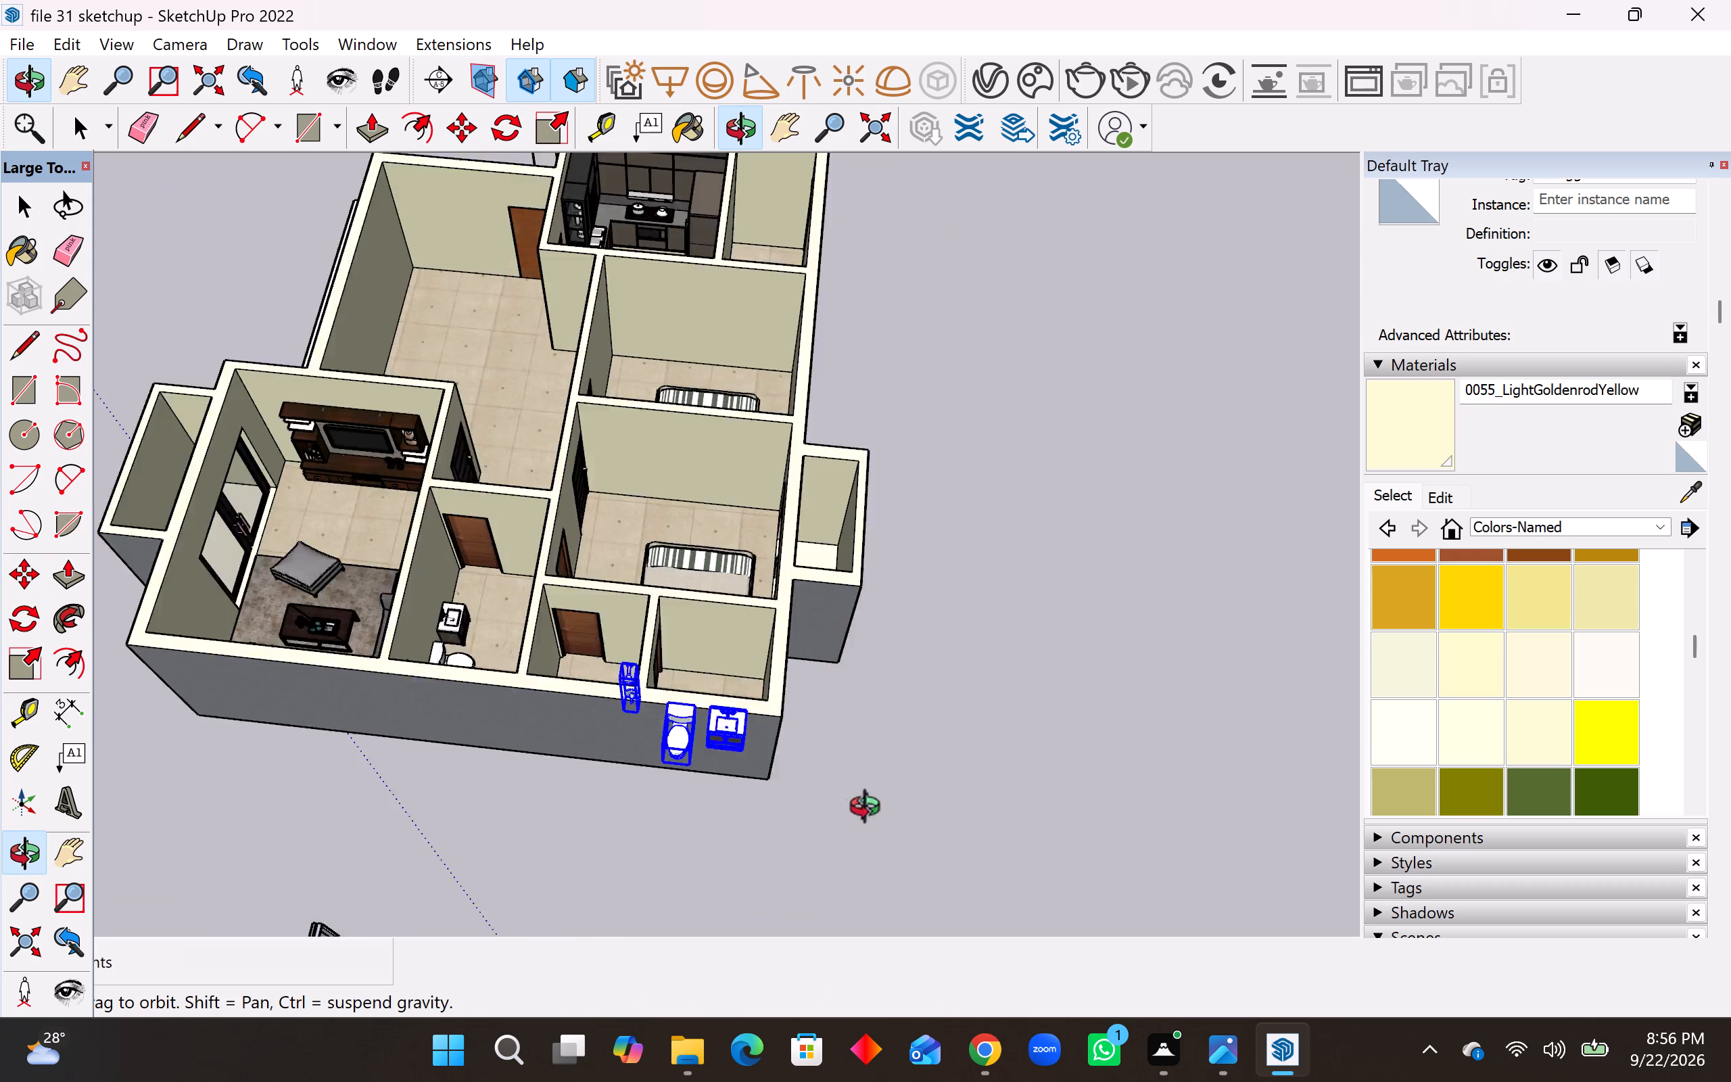
{"action": "middle_click_drag", "start_coordinate": [871, 810], "coordinate": [888, 820]}
{"action": "left_click", "coordinate": [1024, 738]}
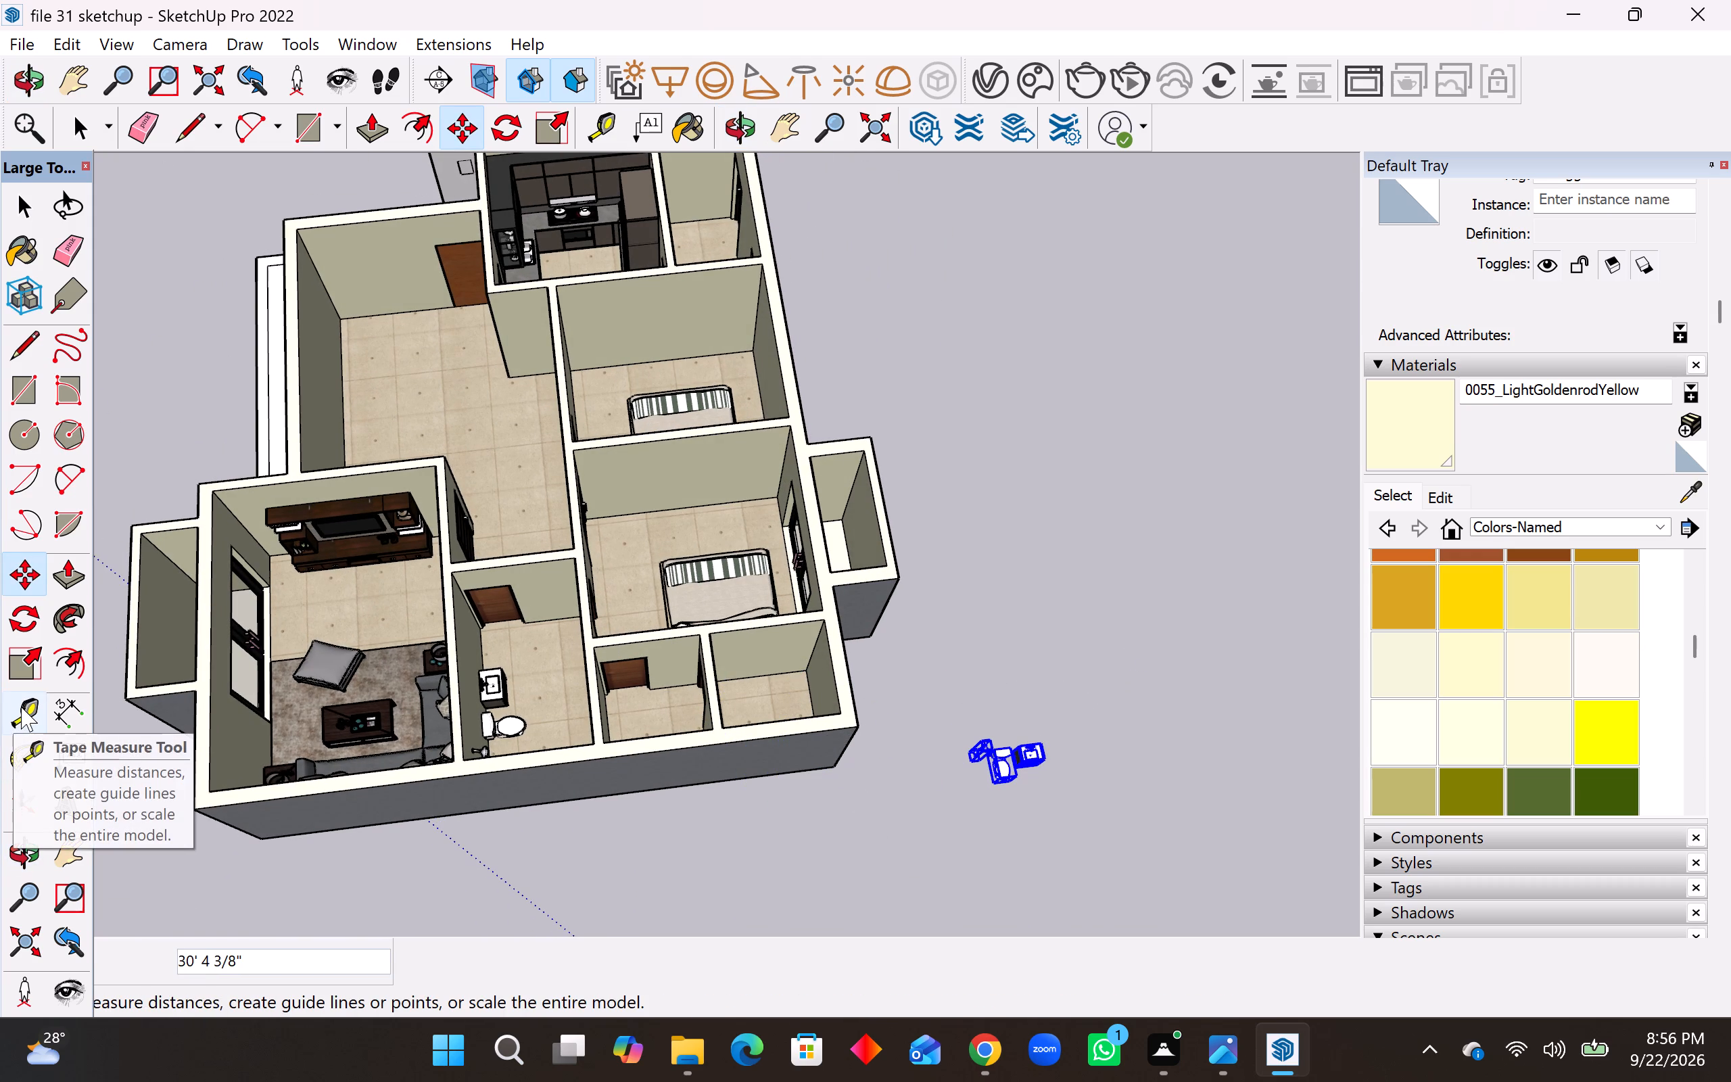
Scale the copied fixture set slightly shorter along its length from the shower end.
{"action": "left_click", "coordinate": [21, 671]}
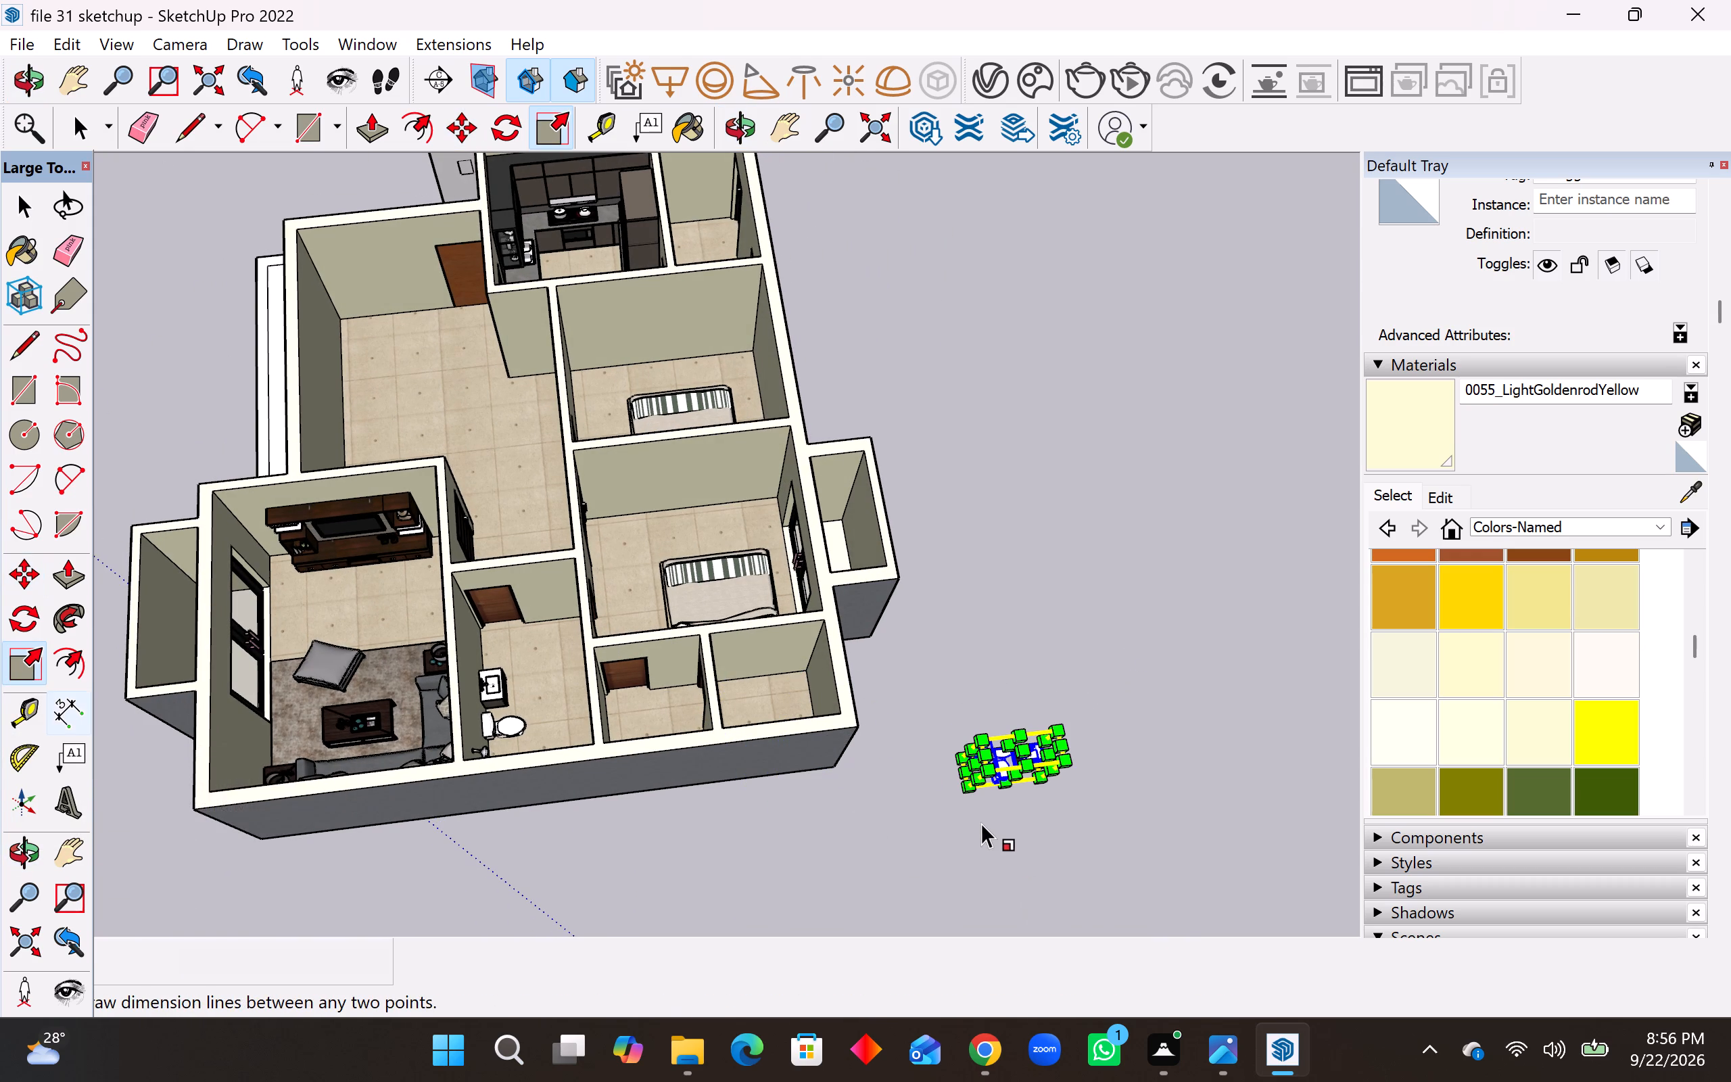
{"action": "scroll", "coordinate": [971, 803], "scroll_direction": "up", "scroll_amount": 12}
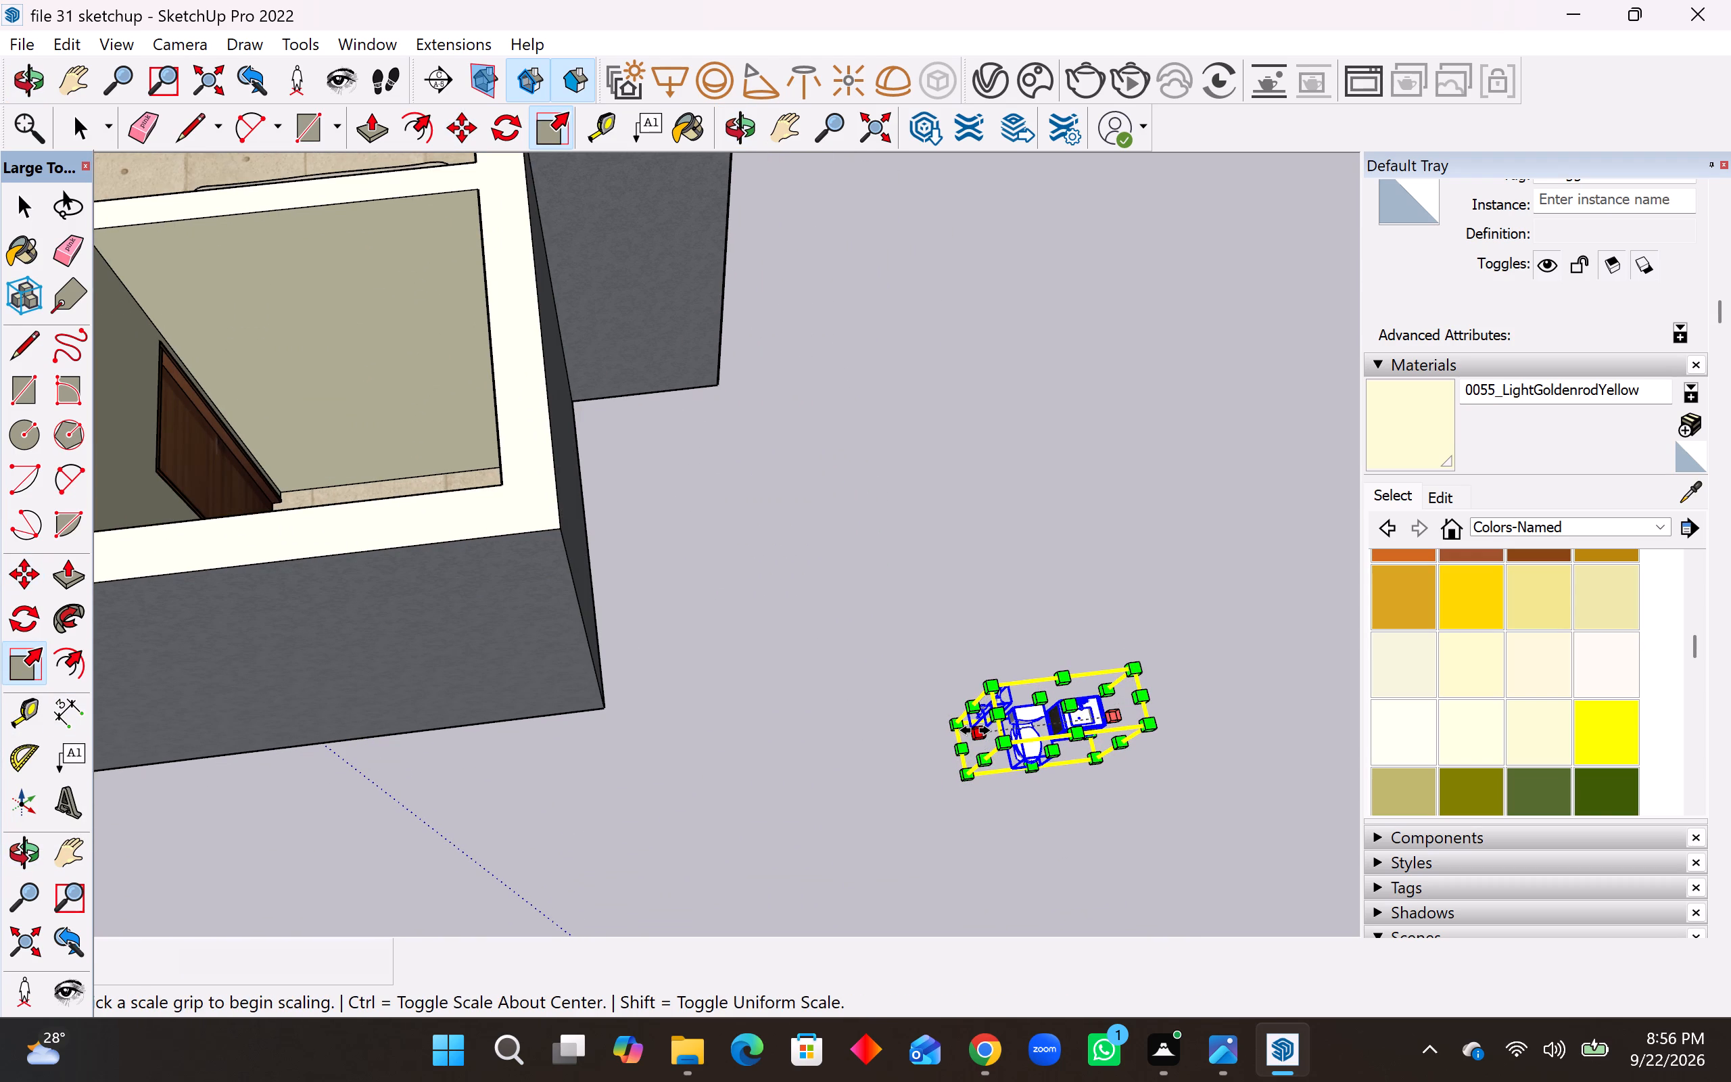
{"action": "left_click", "coordinate": [975, 730]}
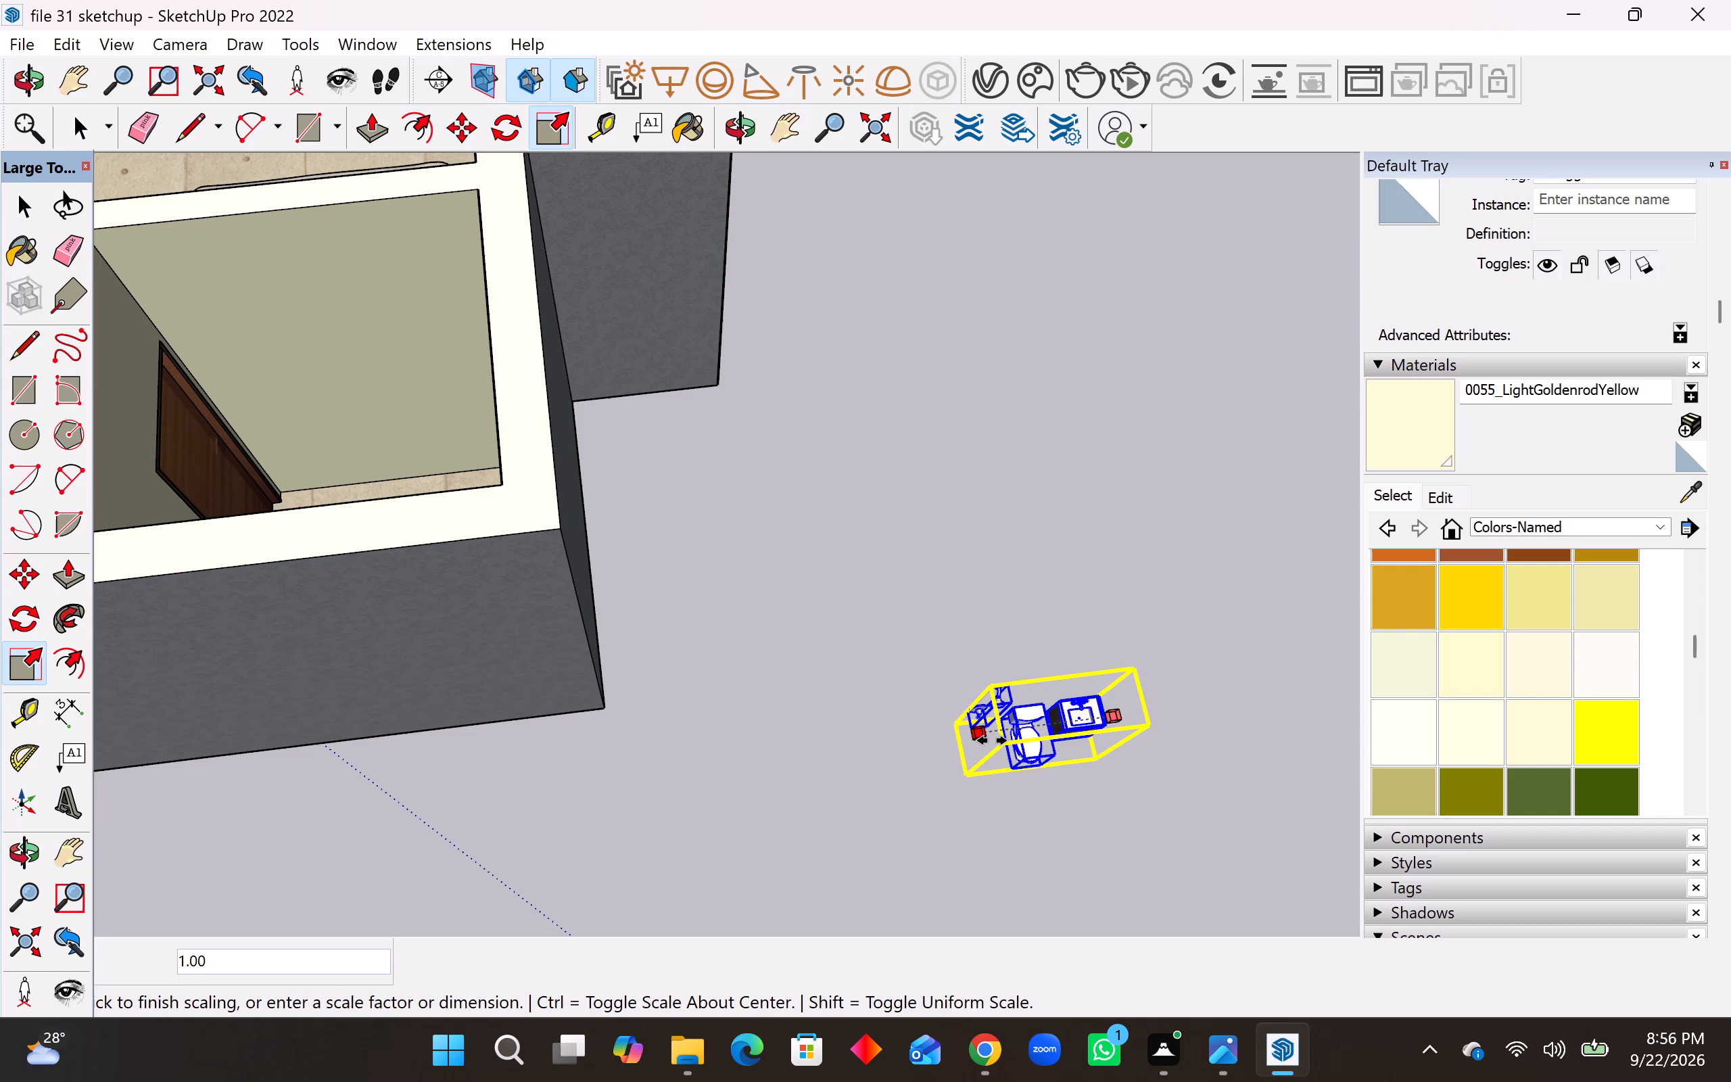
{"action": "left_click", "coordinate": [995, 740]}
Move the scaled fixture set across the open ground to the bedroom side of the house, toward the kitchen end.
{"action": "middle_click_drag", "start_coordinate": [1116, 757], "coordinate": [1069, 697]}
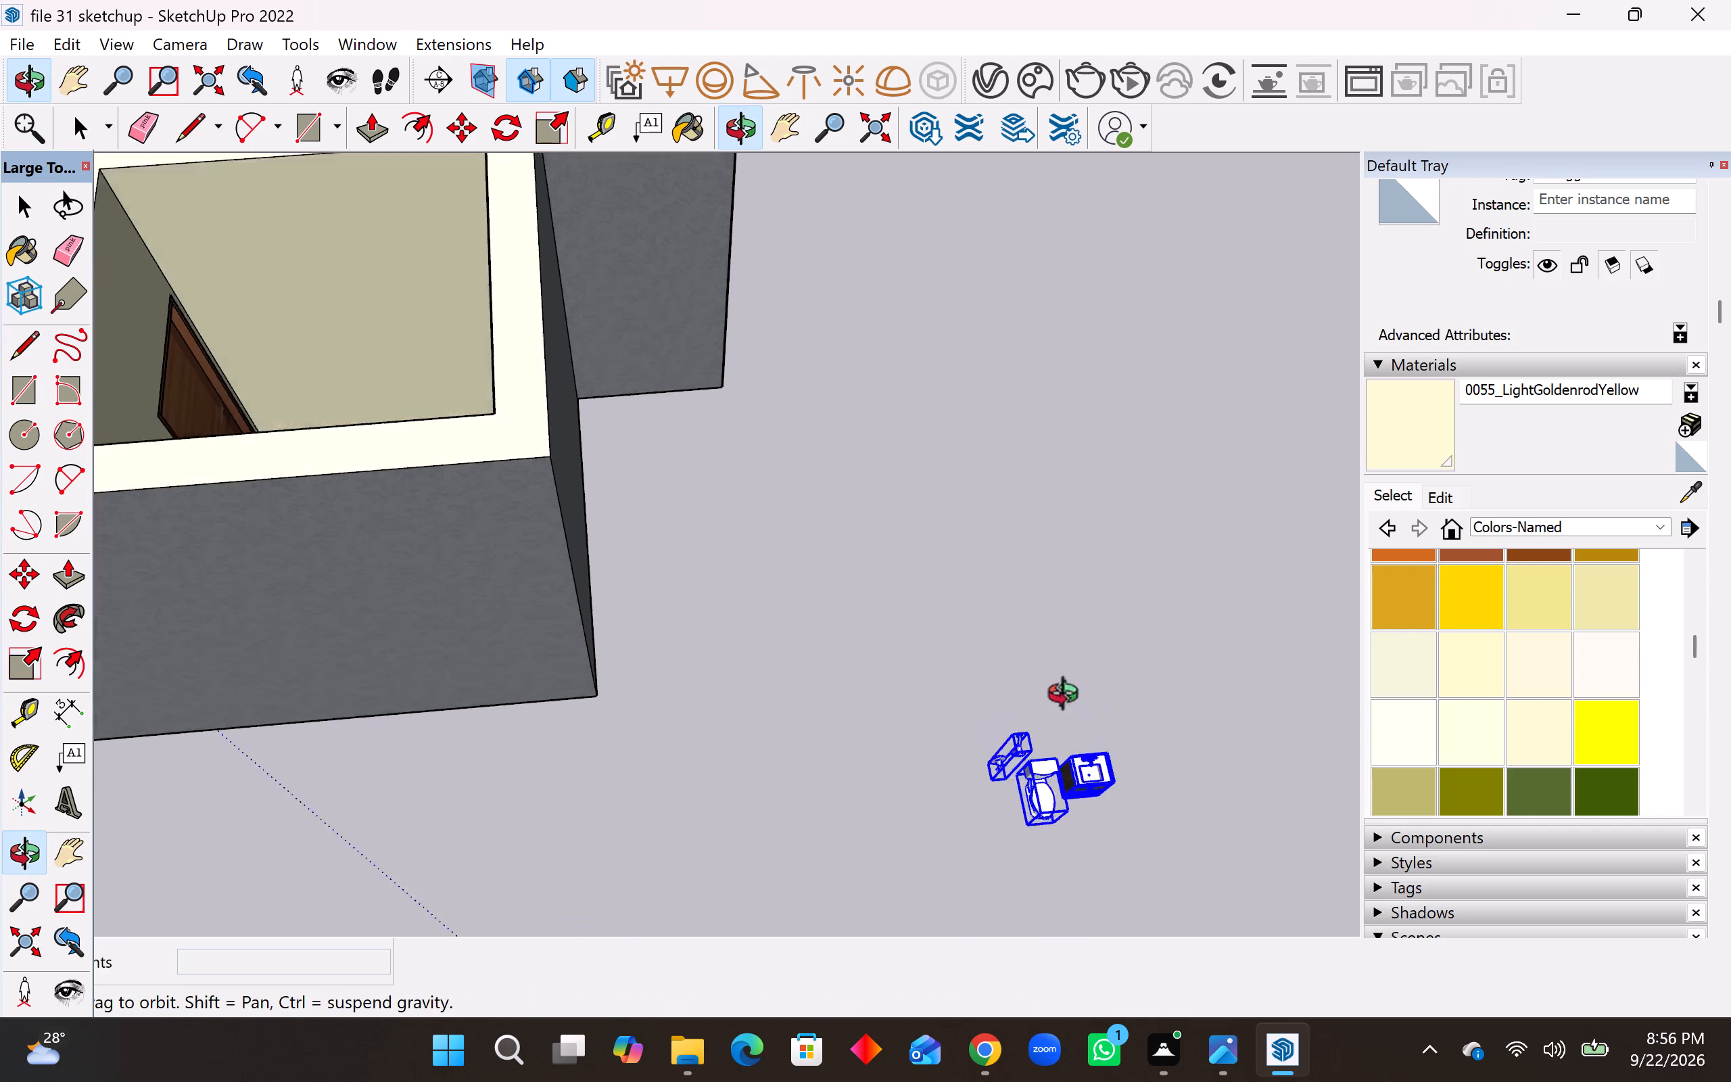
{"action": "middle_click_drag", "start_coordinate": [1069, 697], "coordinate": [1028, 687]}
{"action": "scroll", "coordinate": [961, 794], "scroll_direction": "down", "scroll_amount": 4}
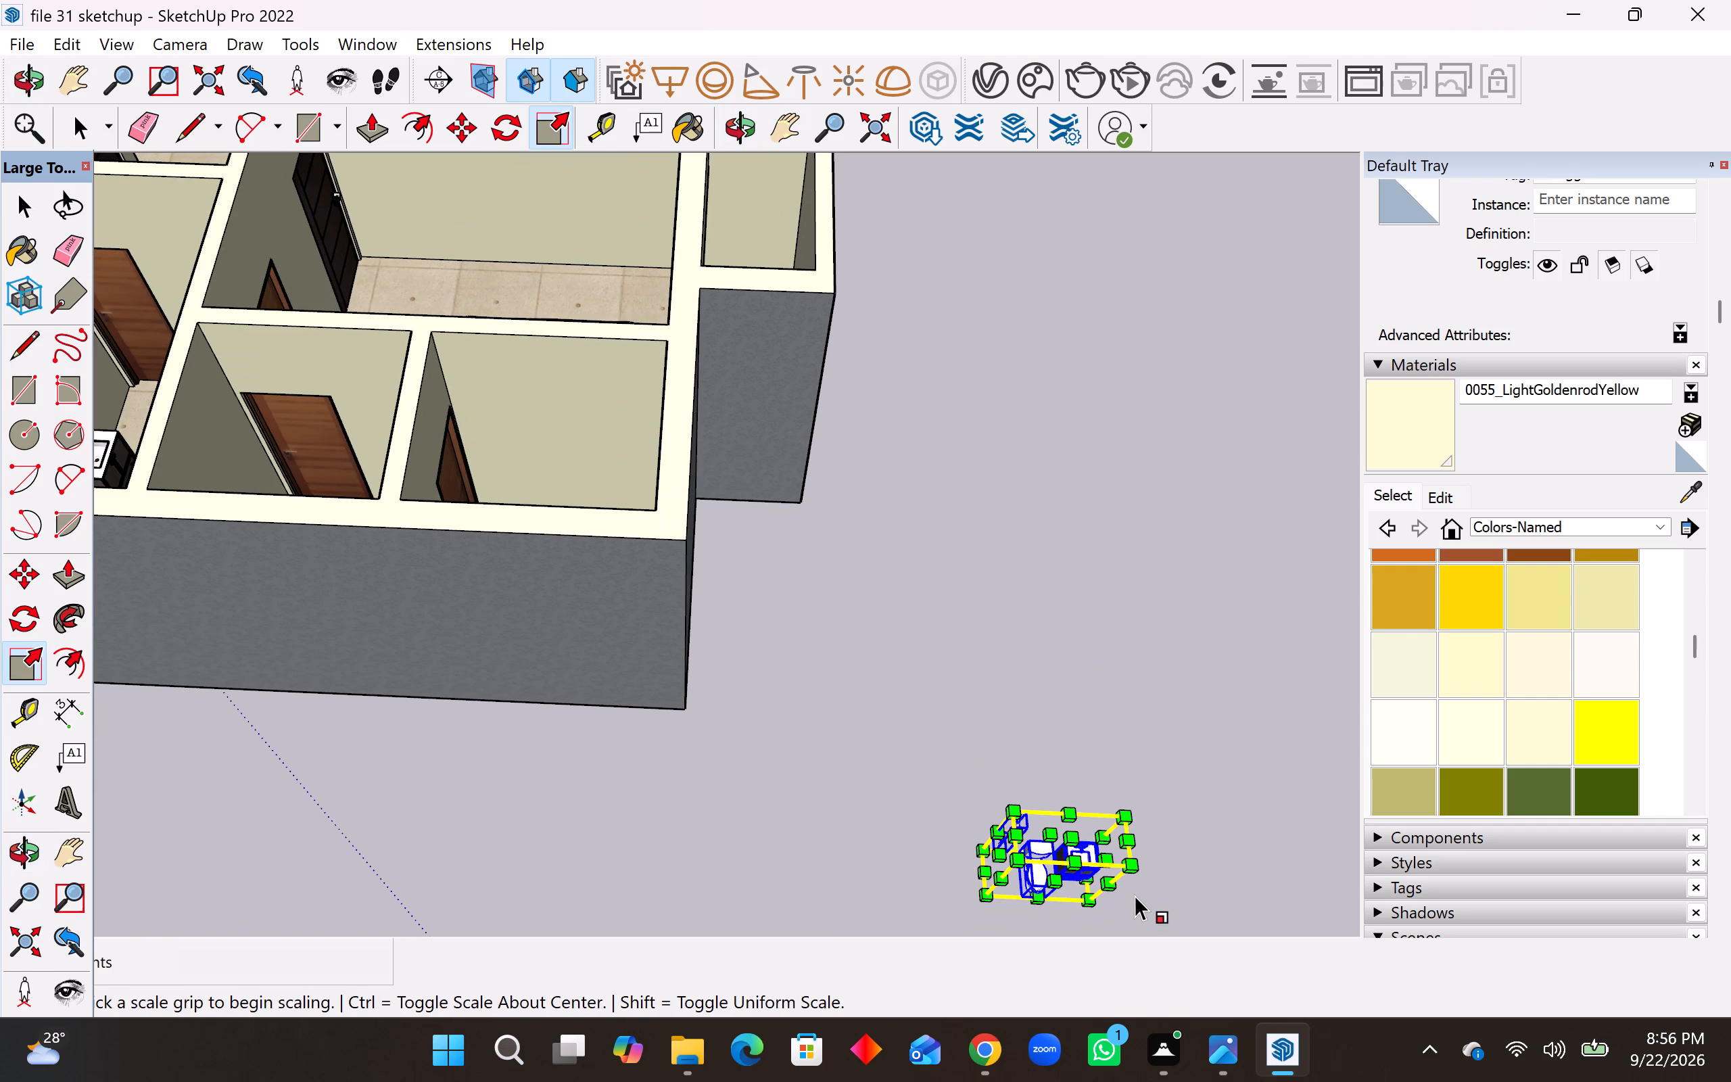
{"action": "key", "text": "m"}
{"action": "middle_click_drag", "start_coordinate": [1118, 893], "coordinate": [1068, 803]}
{"action": "scroll", "coordinate": [1068, 803], "scroll_direction": "down", "scroll_amount": 6}
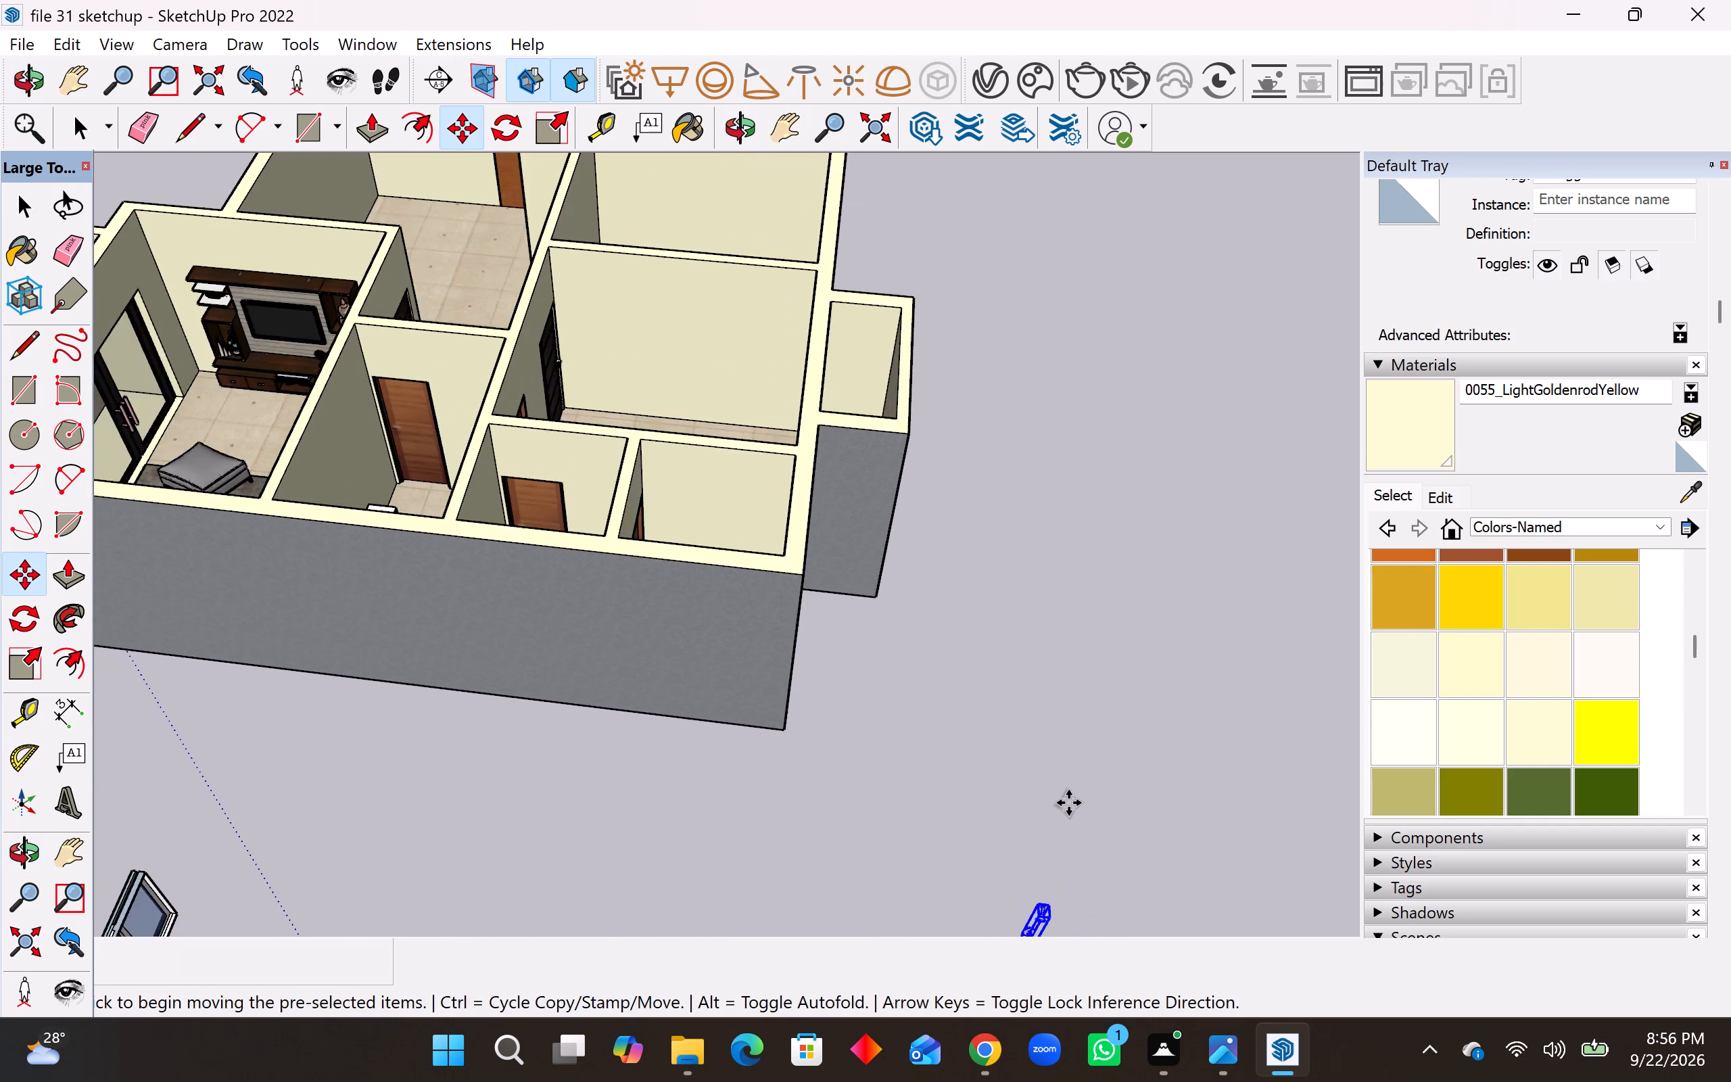
{"action": "scroll", "coordinate": [1068, 803], "scroll_direction": "down", "scroll_amount": 12}
{"action": "scroll", "coordinate": [1102, 931], "scroll_direction": "up", "scroll_amount": 10}
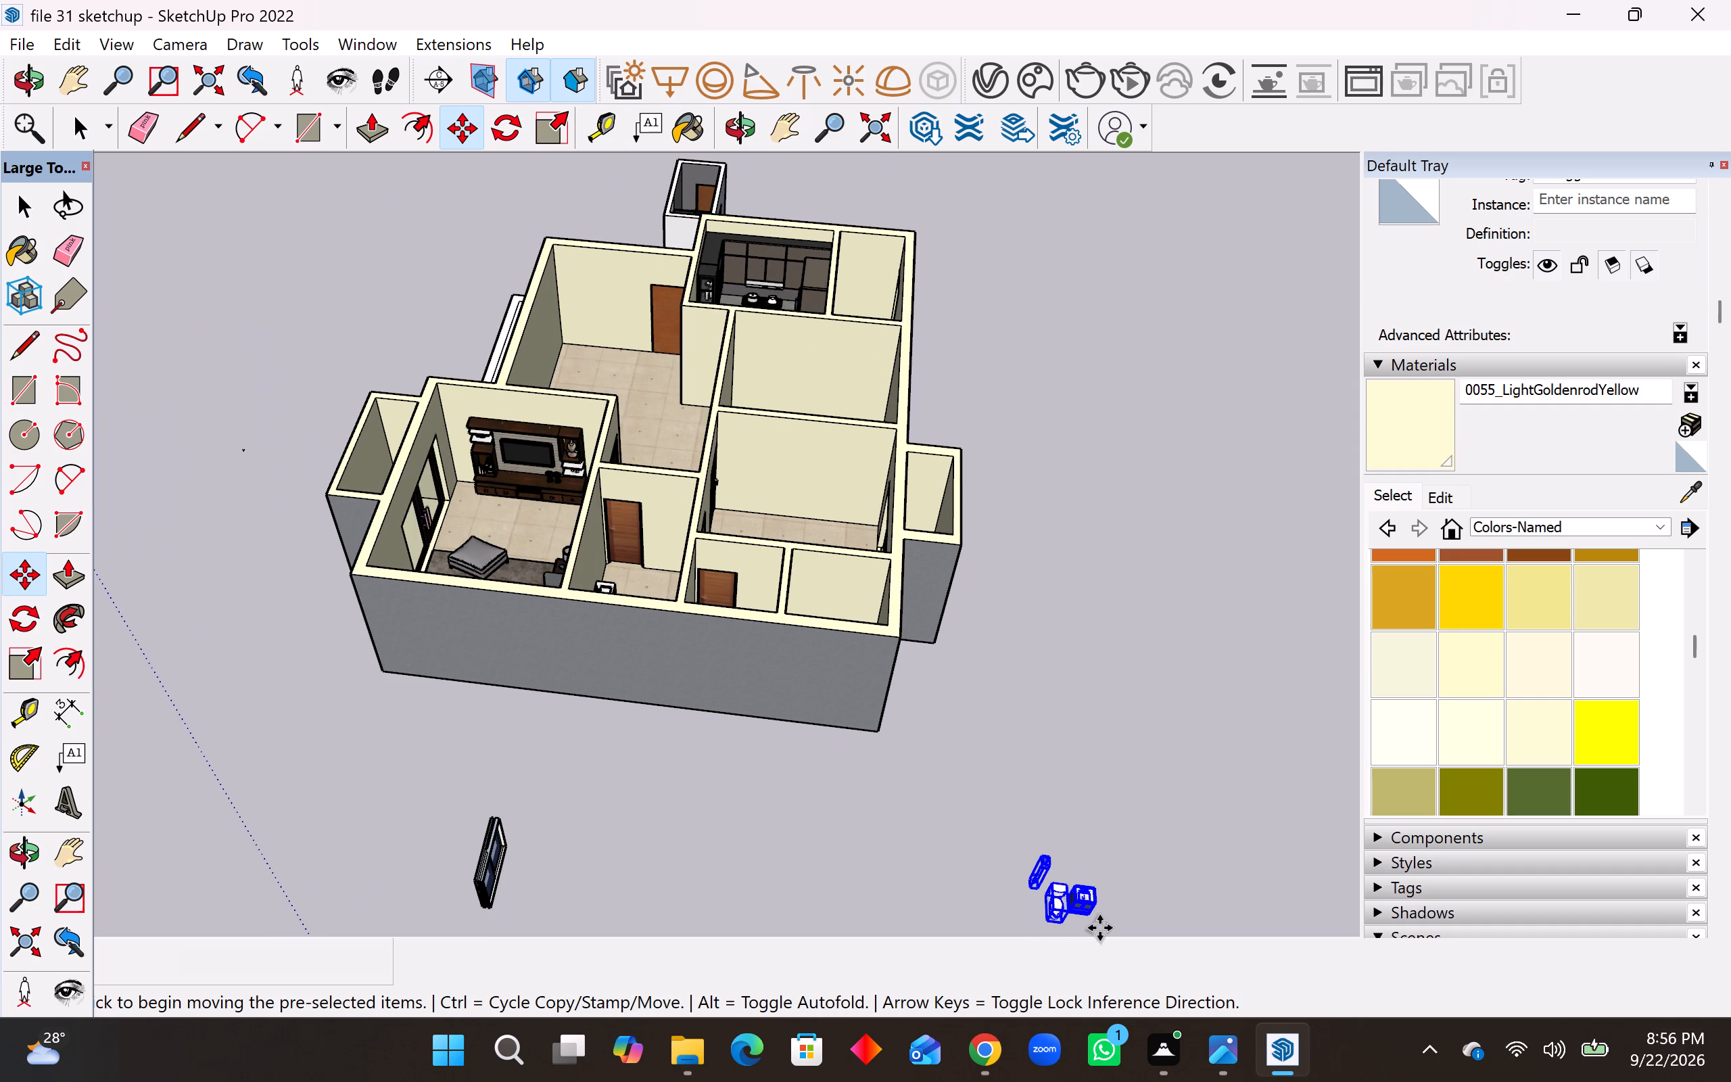
{"action": "scroll", "coordinate": [1099, 928], "scroll_direction": "up", "scroll_amount": 19}
{"action": "middle_click_drag", "start_coordinate": [1104, 908], "coordinate": [1058, 832]}
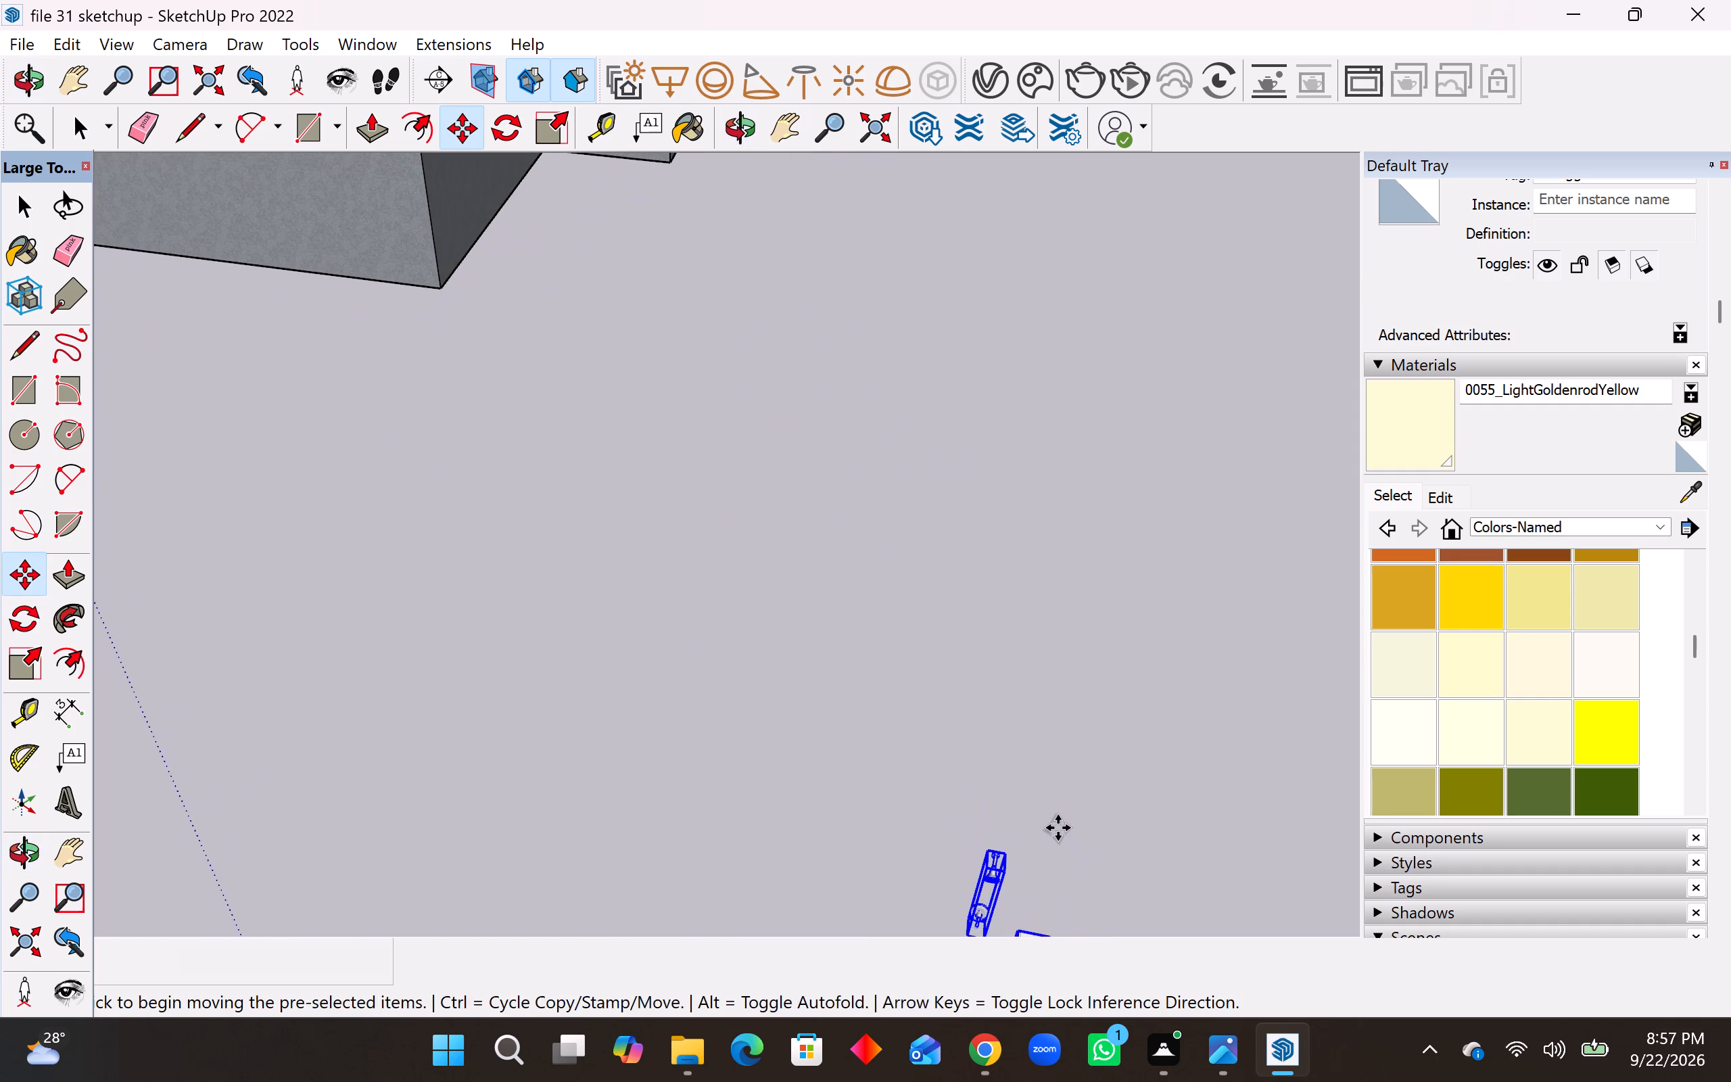
{"action": "scroll", "coordinate": [1058, 815], "scroll_direction": "down", "scroll_amount": 20}
{"action": "scroll", "coordinate": [1058, 815], "scroll_direction": "down", "scroll_amount": 3}
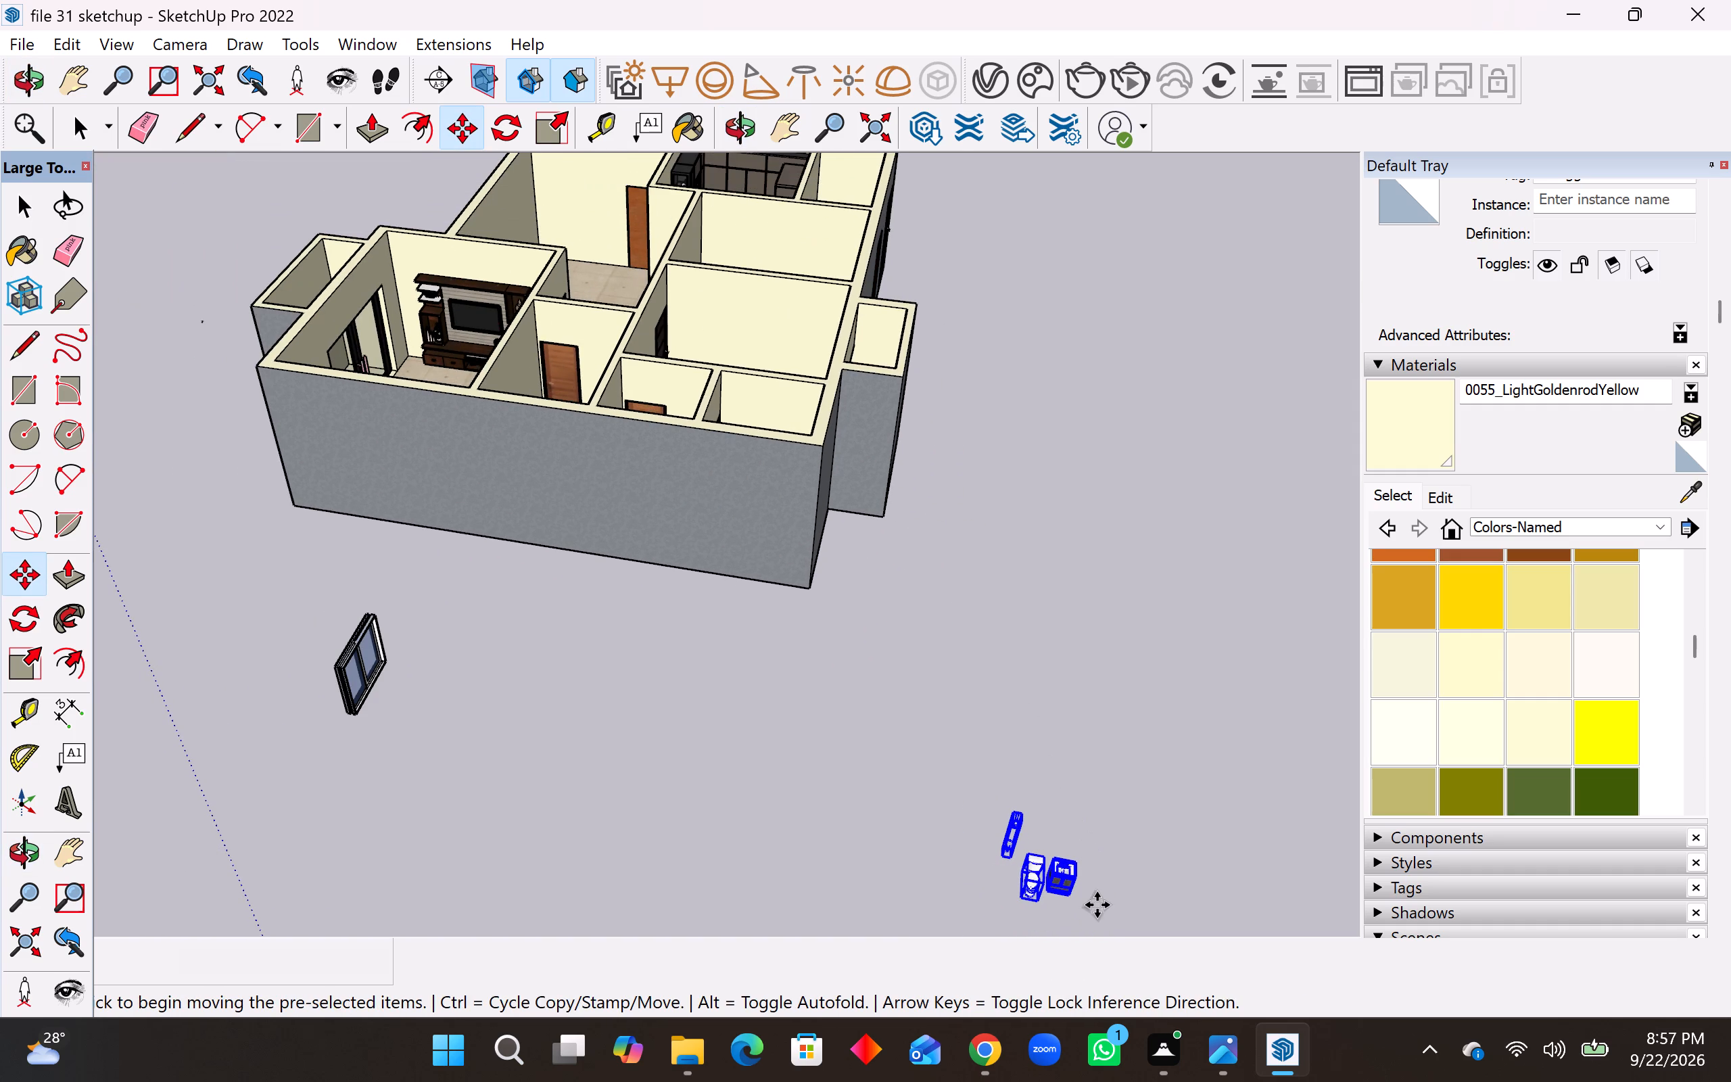
{"action": "scroll", "coordinate": [1097, 912], "scroll_direction": "up", "scroll_amount": 14}
{"action": "middle_click_drag", "start_coordinate": [1081, 895], "coordinate": [1039, 840]}
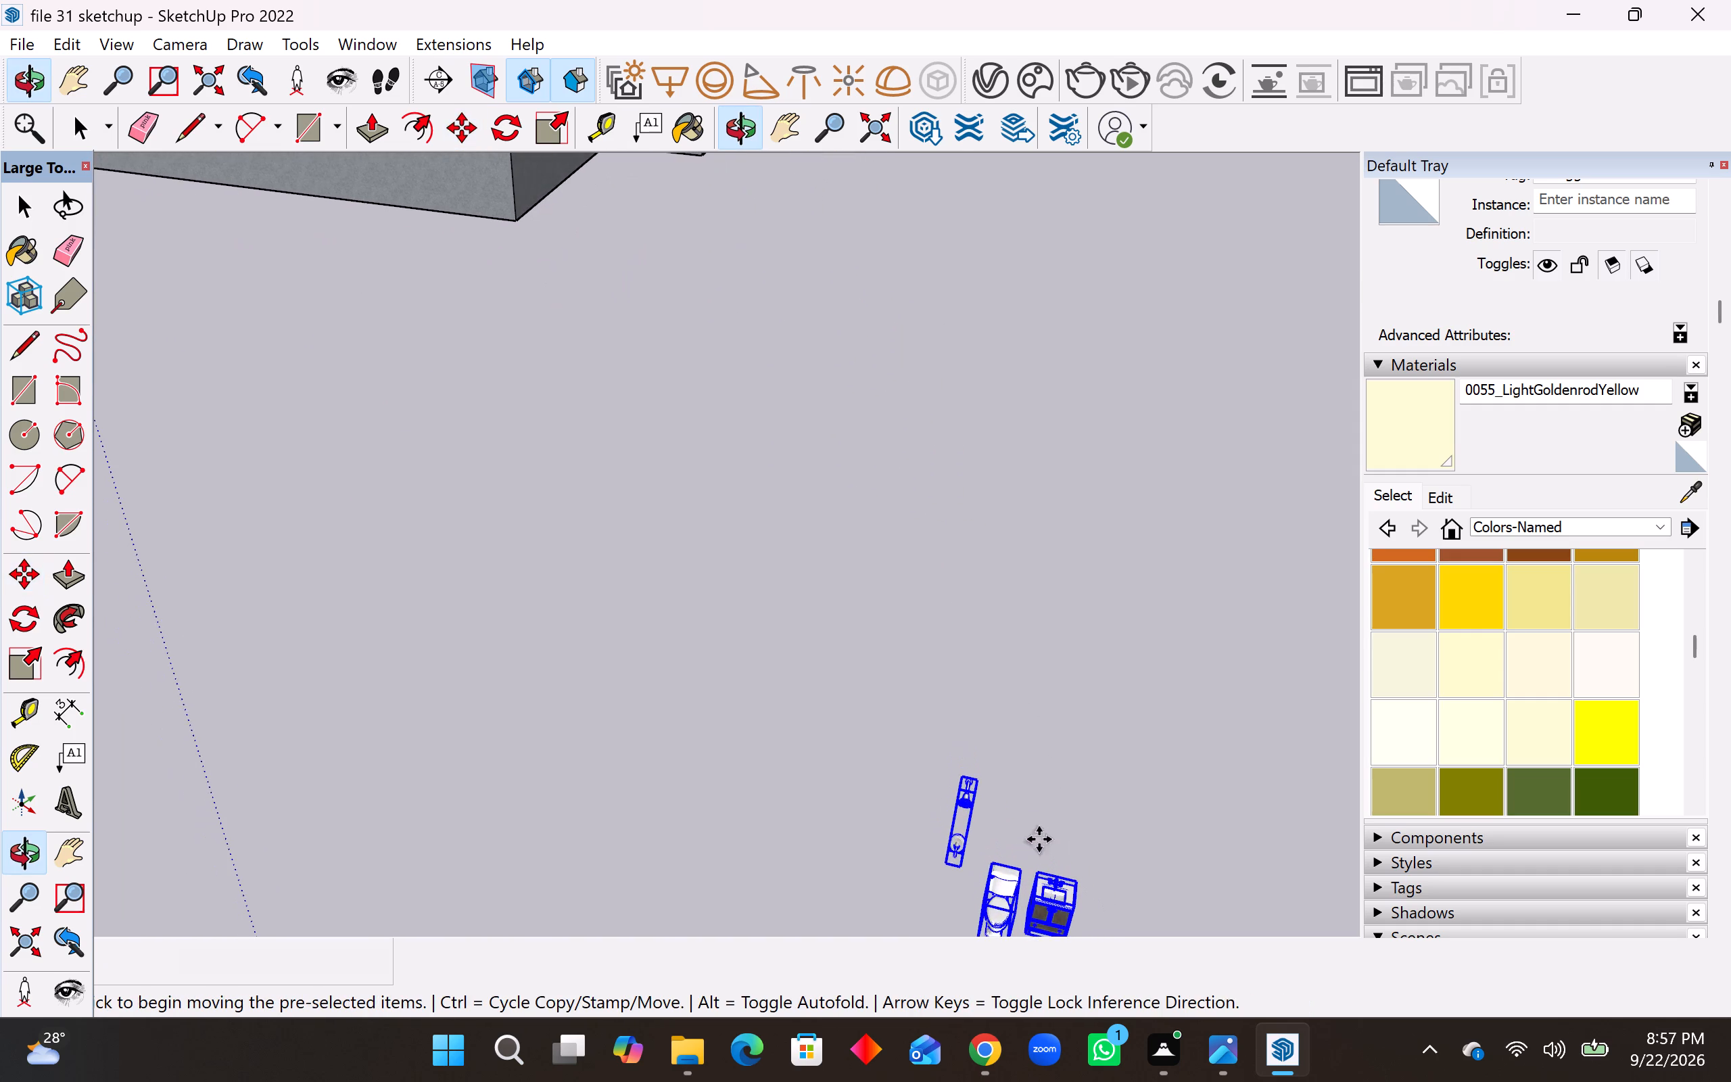
{"action": "scroll", "coordinate": [981, 761], "scroll_direction": "down", "scroll_amount": 20}
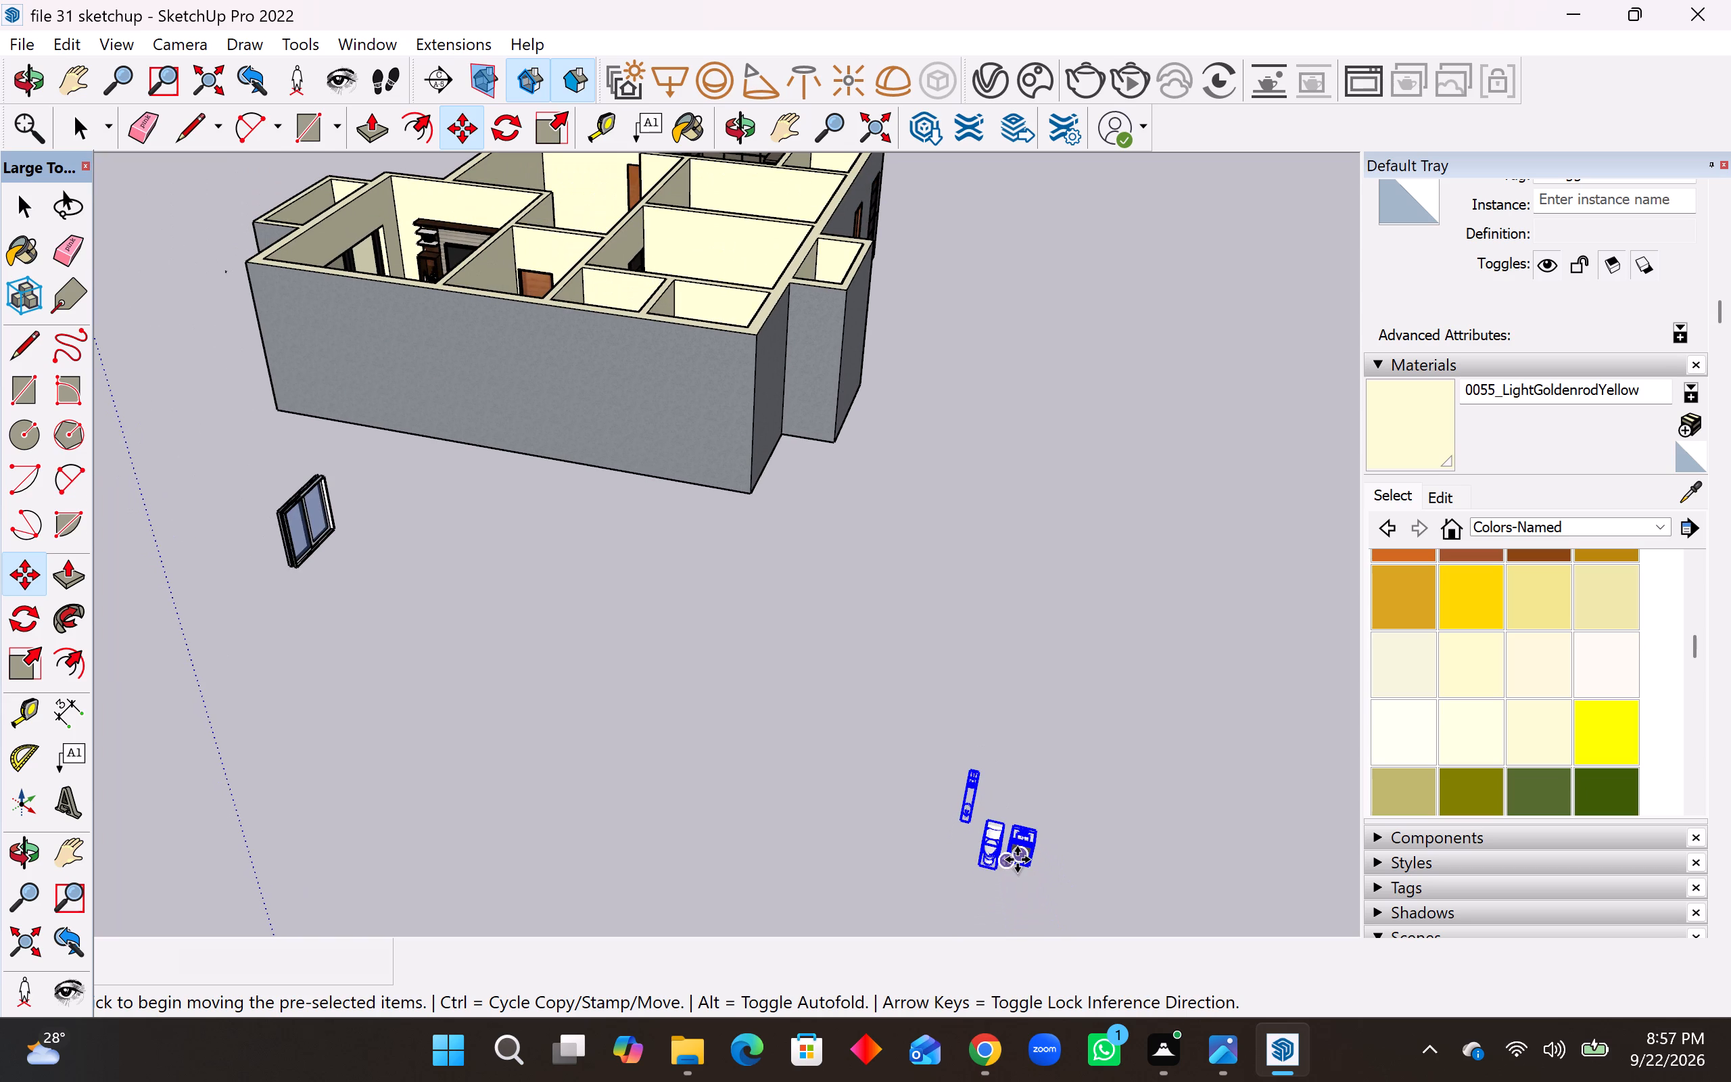
{"action": "key", "text": "m"}
{"action": "left_click", "coordinate": [1008, 857]}
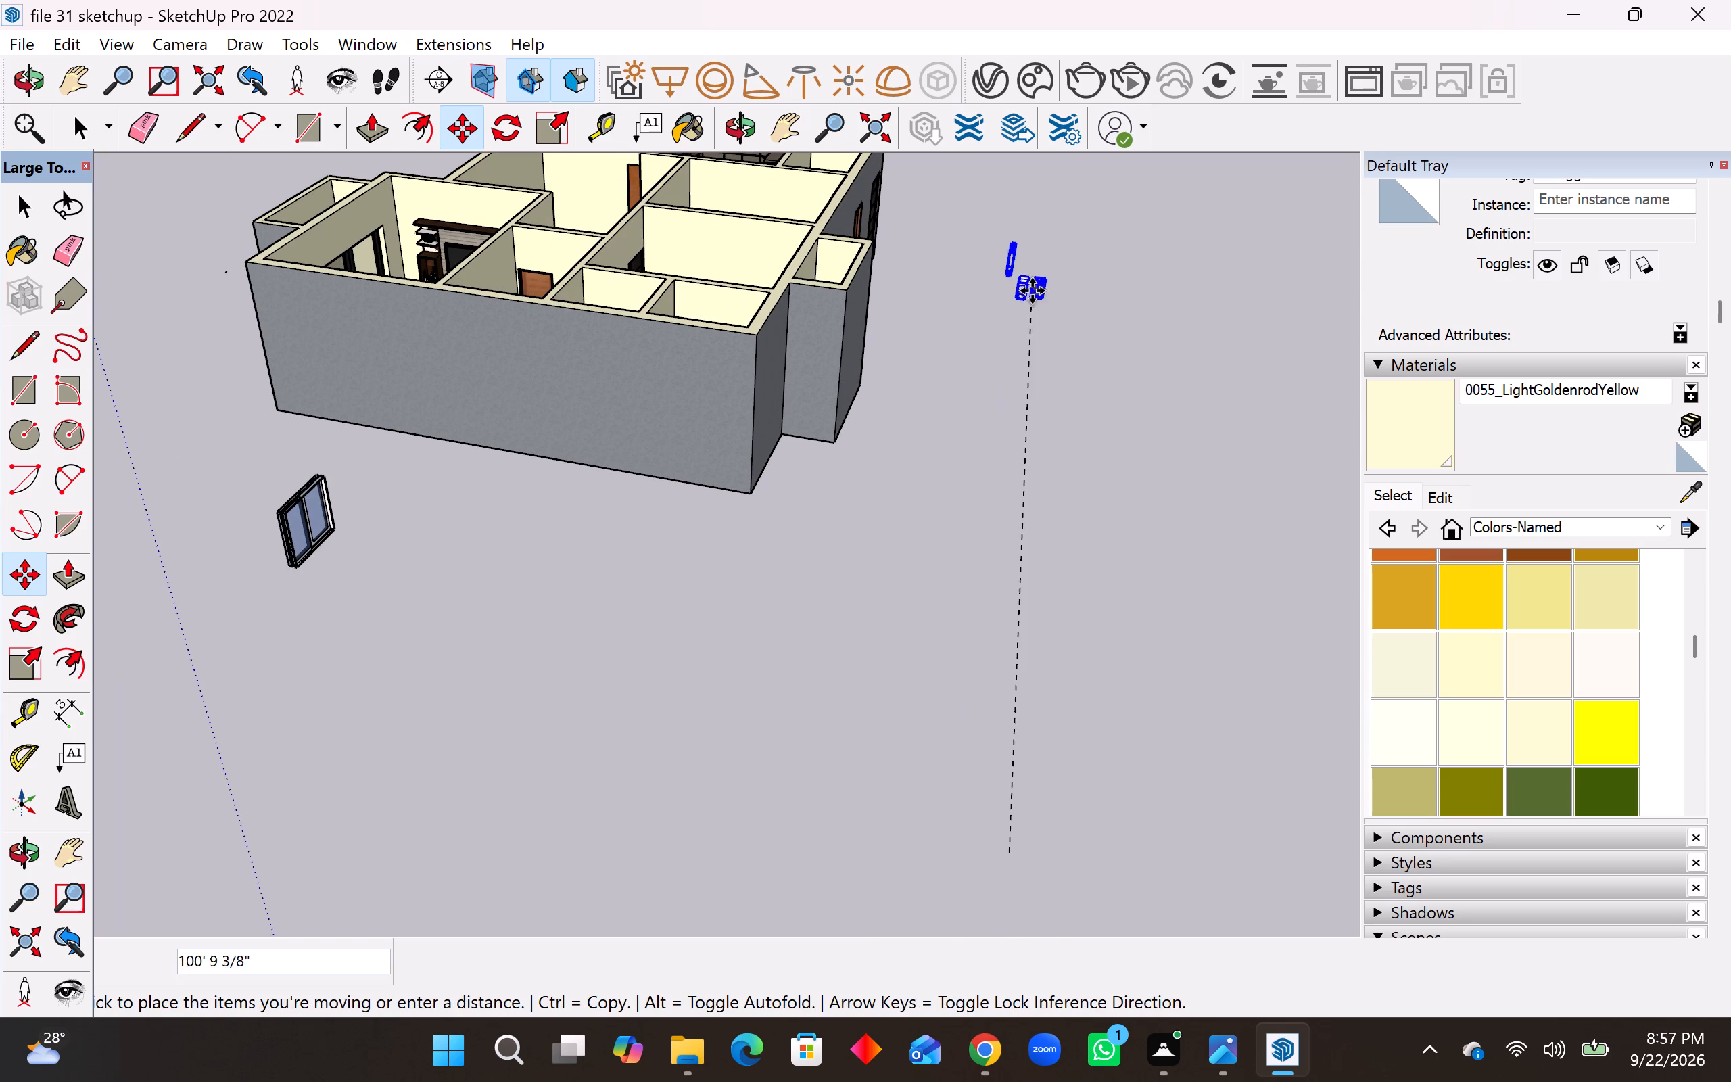
{"action": "left_click", "coordinate": [1024, 357]}
Move the fixture set about 86' into the small corner room behind the balcony bedroom, with the vanity against the outer wall.
{"action": "middle_click_drag", "start_coordinate": [1014, 372], "coordinate": [1041, 582]}
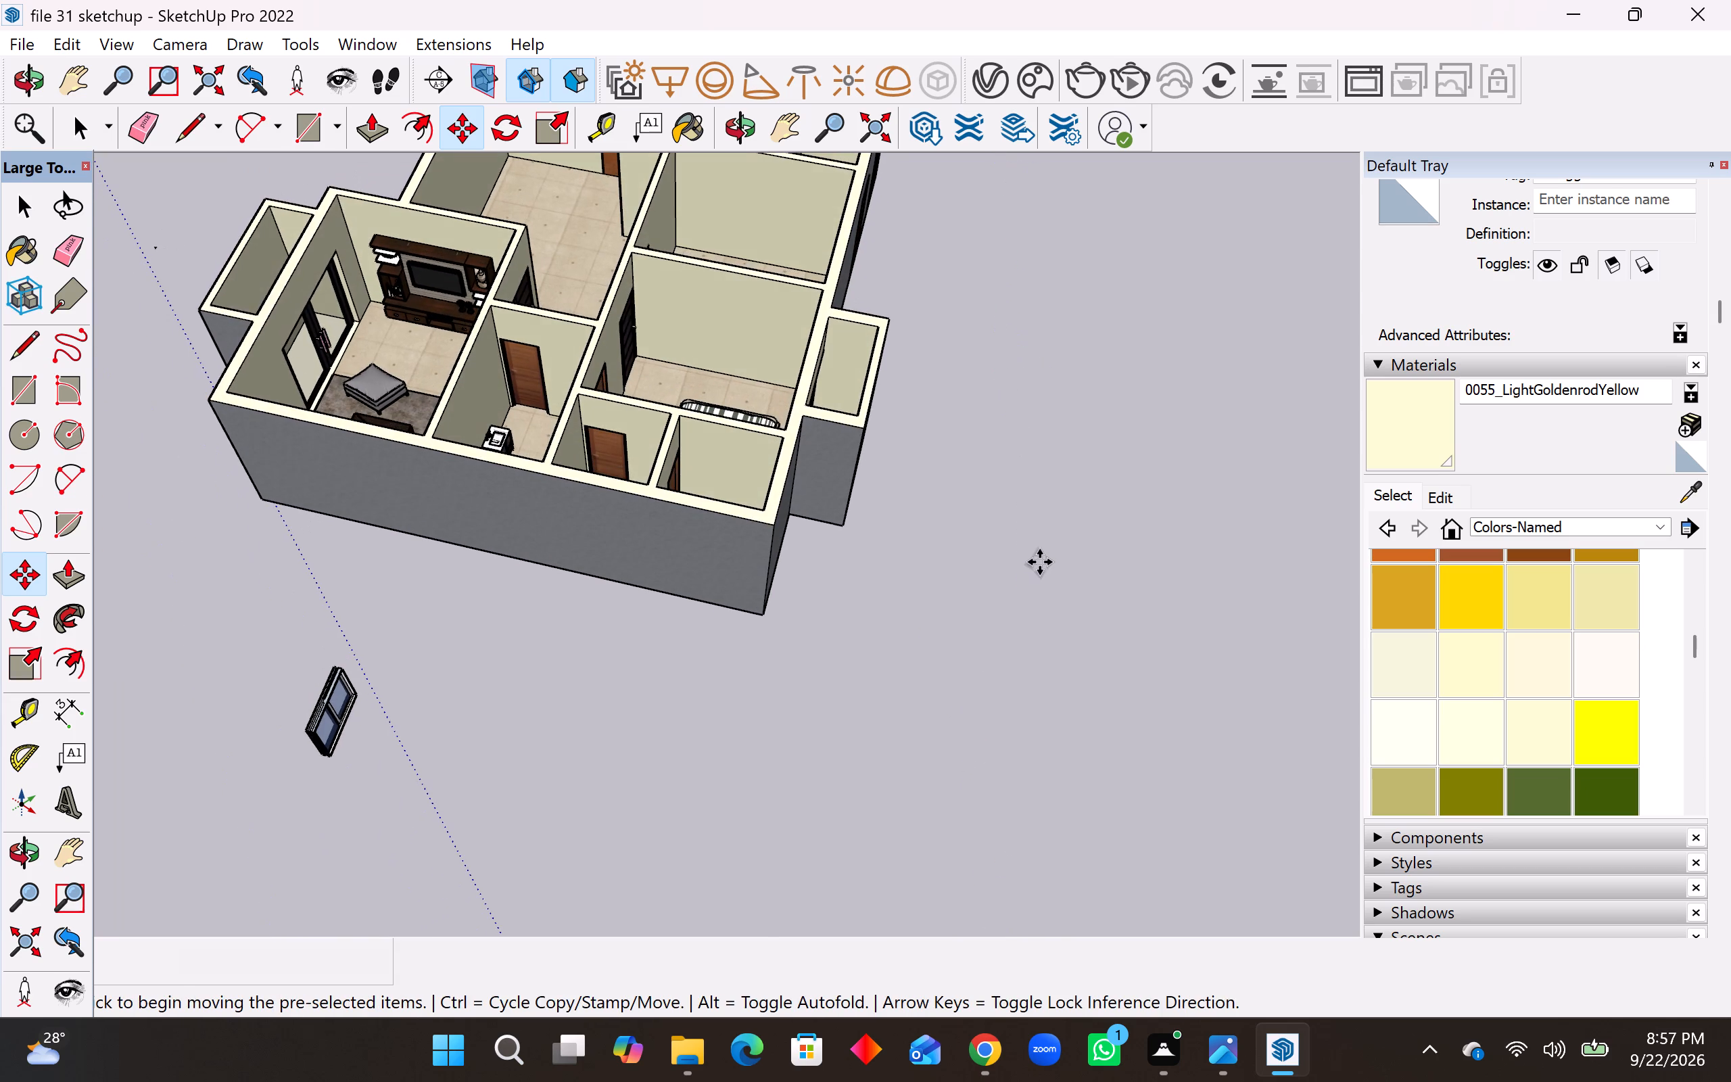
{"action": "scroll", "coordinate": [1034, 538], "scroll_direction": "down", "scroll_amount": 8}
{"action": "scroll", "coordinate": [1057, 193], "scroll_direction": "up", "scroll_amount": 4}
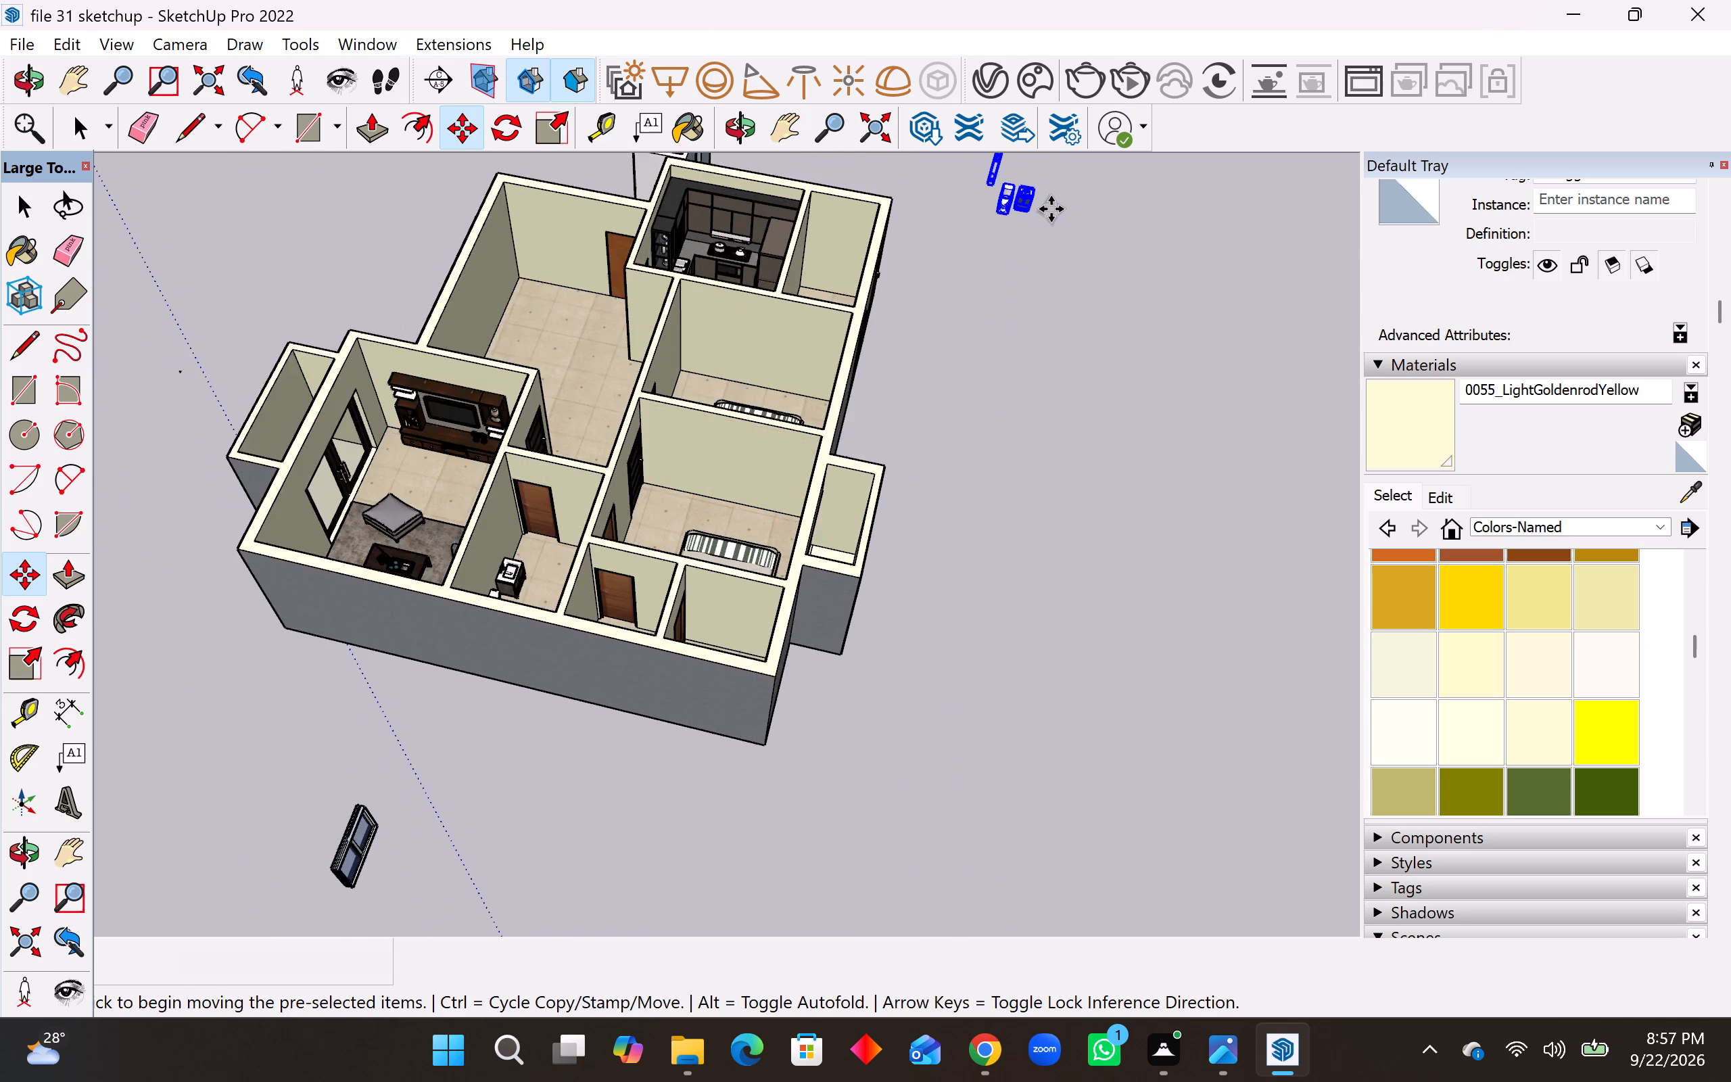
{"action": "scroll", "coordinate": [1051, 209], "scroll_direction": "up", "scroll_amount": 8}
{"action": "key", "text": "m"}
{"action": "middle_click_drag", "start_coordinate": [1037, 205], "coordinate": [918, 175]}
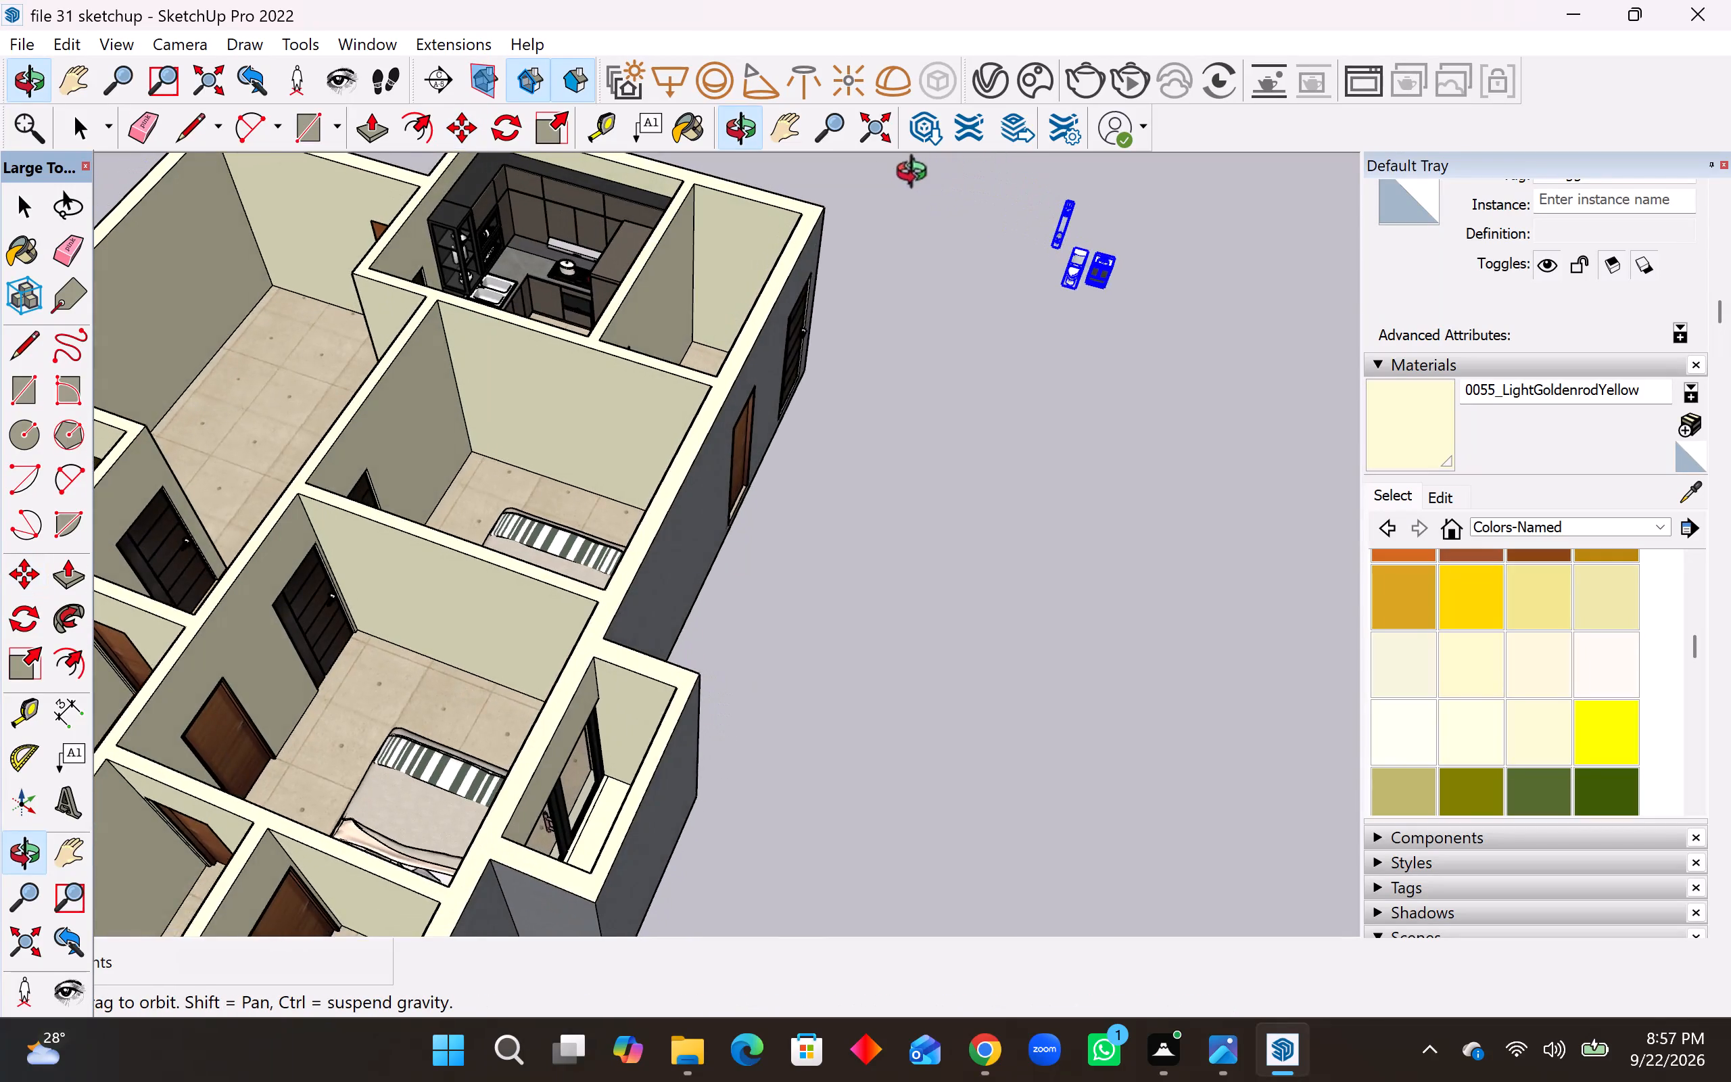
{"action": "middle_click_drag", "start_coordinate": [918, 175], "coordinate": [894, 175]}
{"action": "scroll", "coordinate": [1229, 337], "scroll_direction": "up", "scroll_amount": 12}
{"action": "middle_click_drag", "start_coordinate": [1208, 346], "coordinate": [1129, 291]}
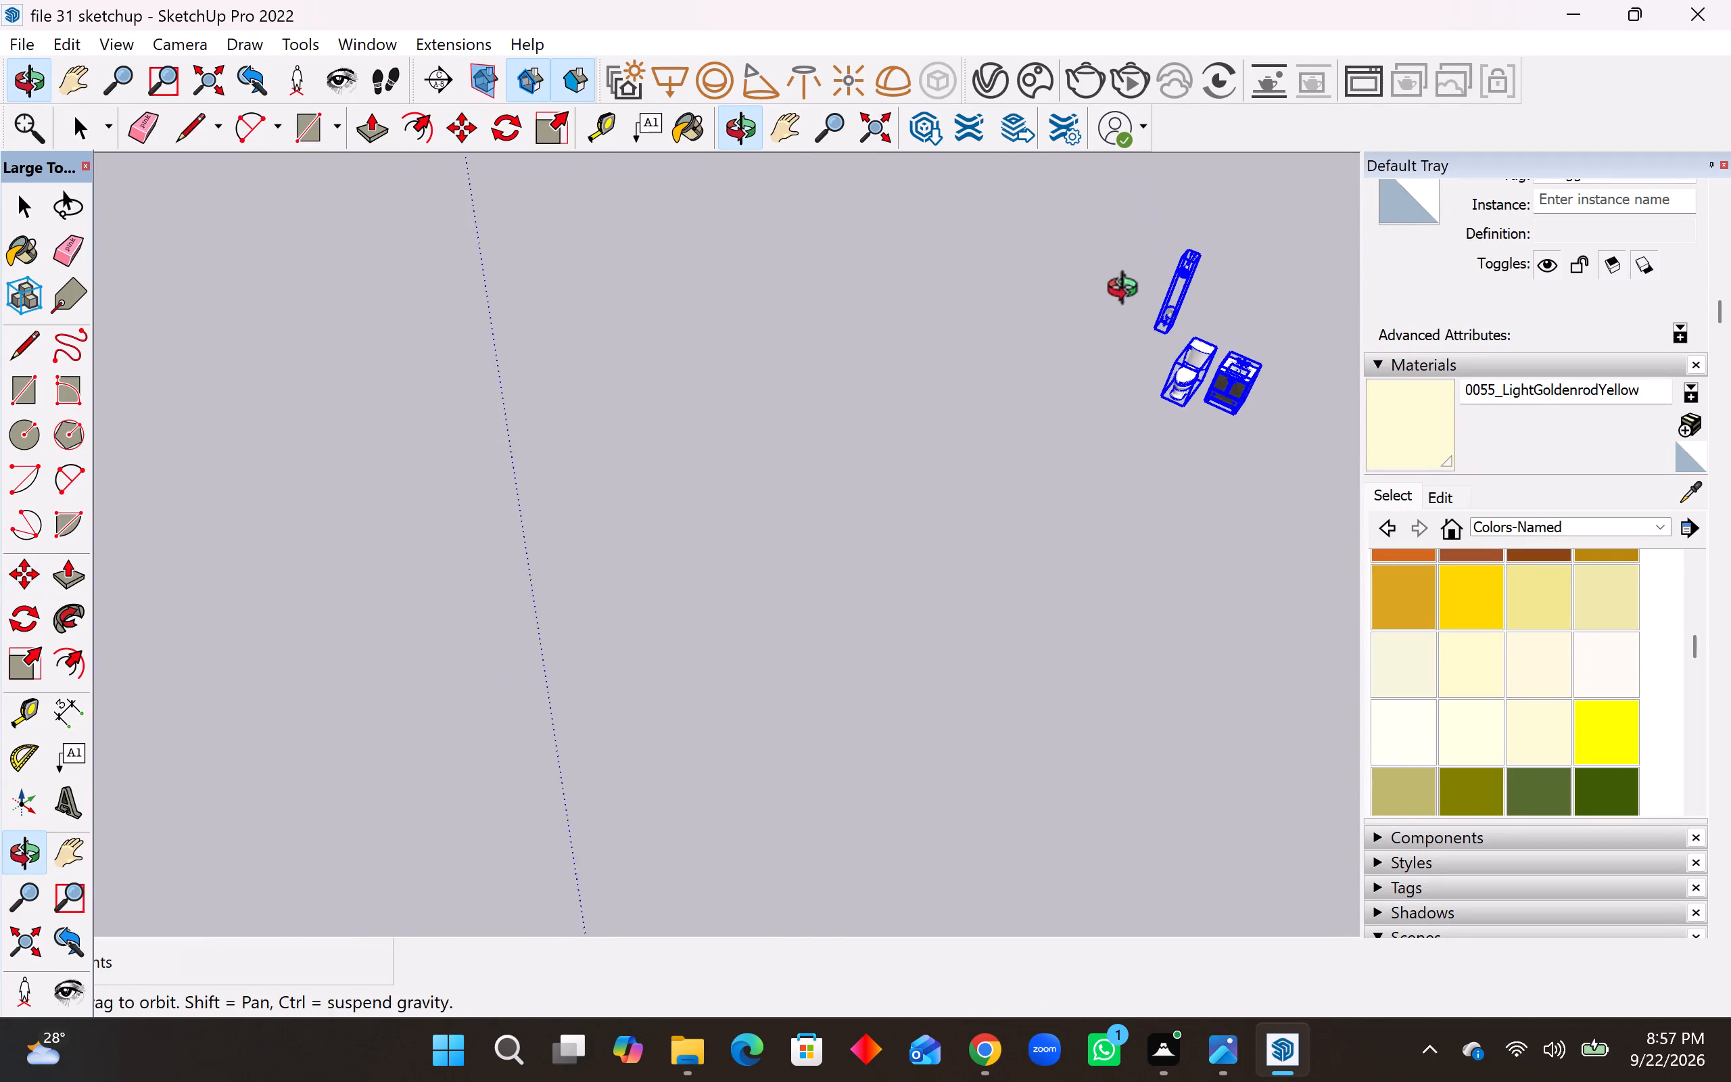
{"action": "middle_click_drag", "start_coordinate": [1129, 291], "coordinate": [1112, 287]}
{"action": "left_click", "coordinate": [1284, 446]}
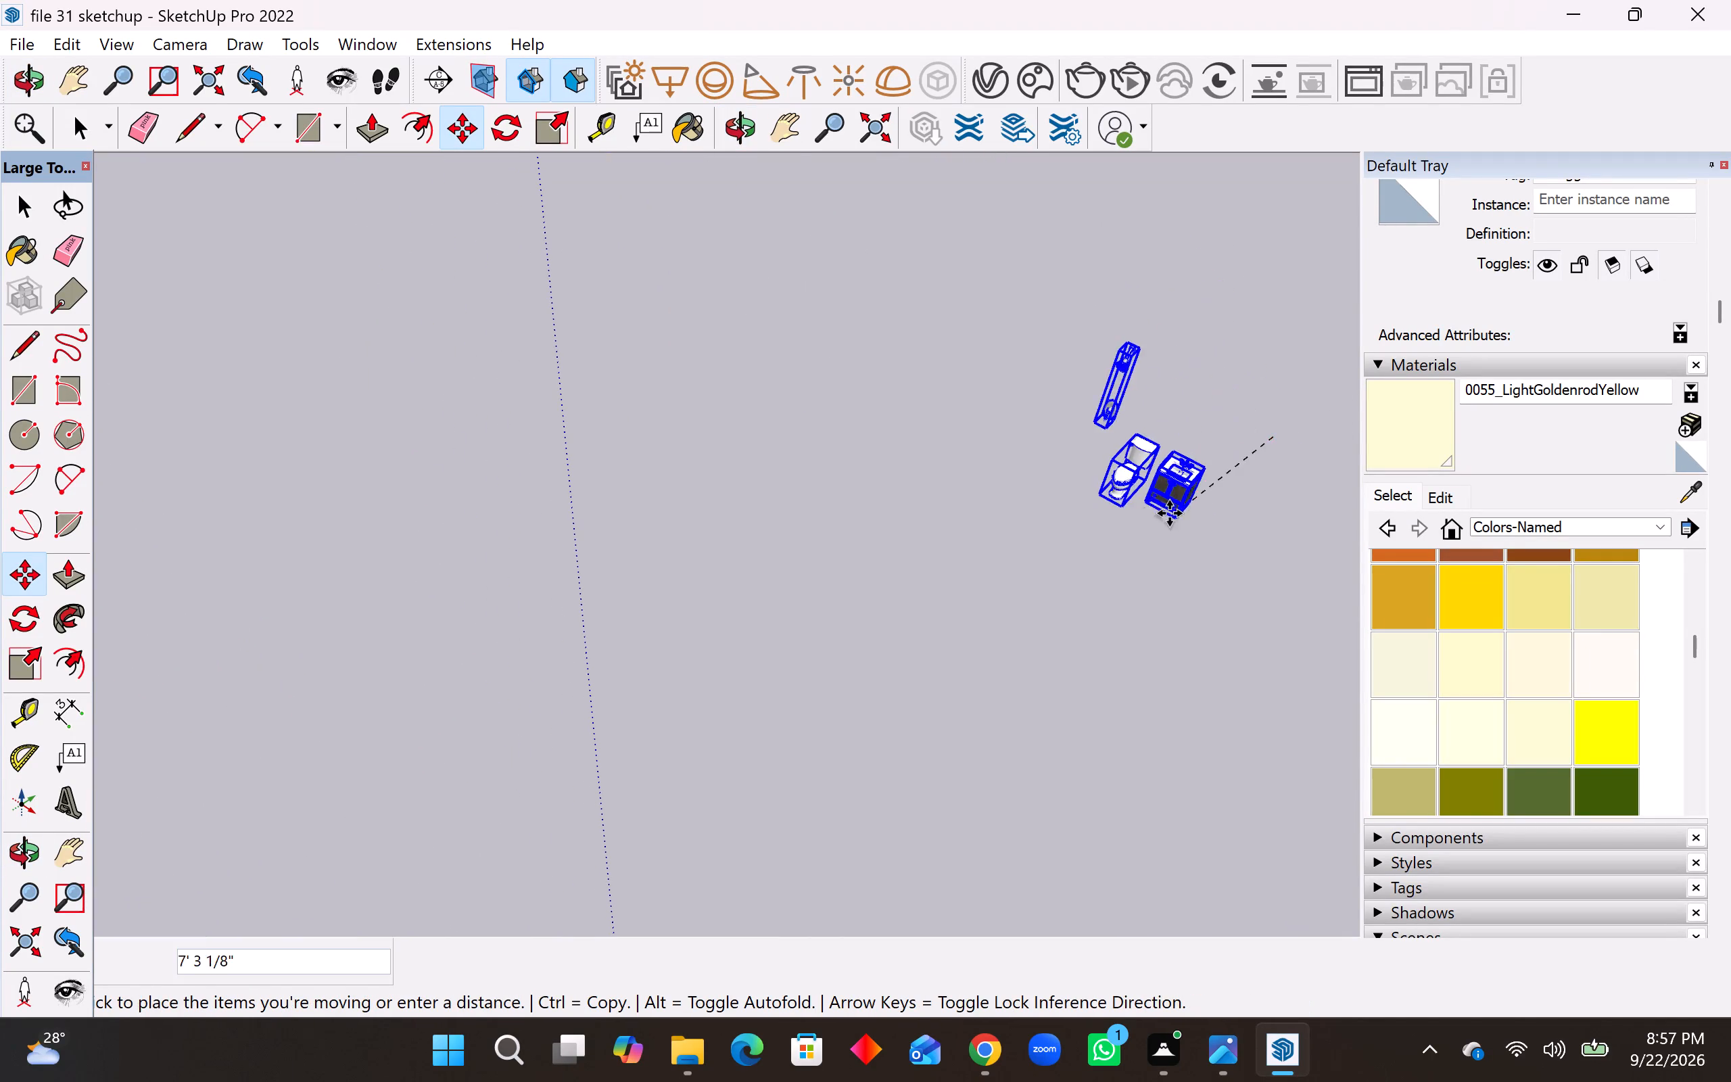
{"action": "scroll", "coordinate": [1165, 518], "scroll_direction": "down", "scroll_amount": 14}
{"action": "middle_click_drag", "start_coordinate": [863, 602], "coordinate": [1156, 644]}
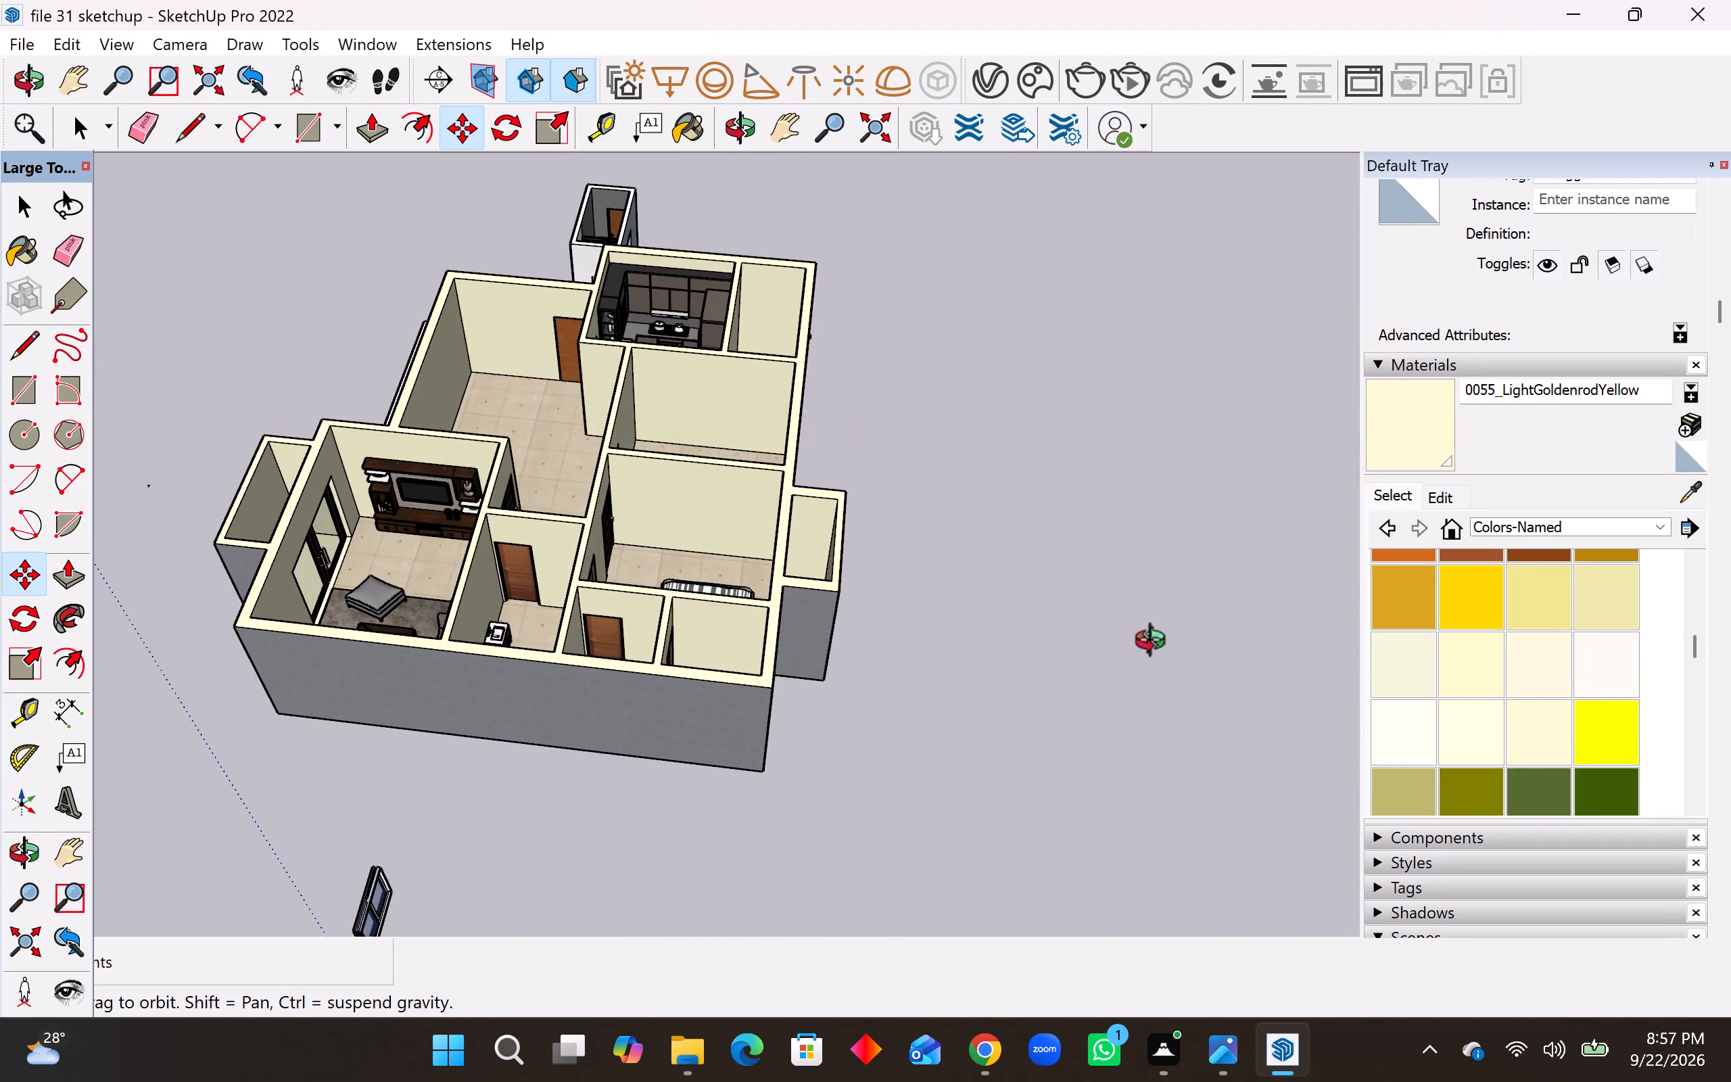
{"action": "middle_click_drag", "start_coordinate": [1156, 644], "coordinate": [1200, 658]}
{"action": "scroll", "coordinate": [826, 672], "scroll_direction": "up", "scroll_amount": 9}
{"action": "middle_click_drag", "start_coordinate": [771, 668], "coordinate": [777, 761]}
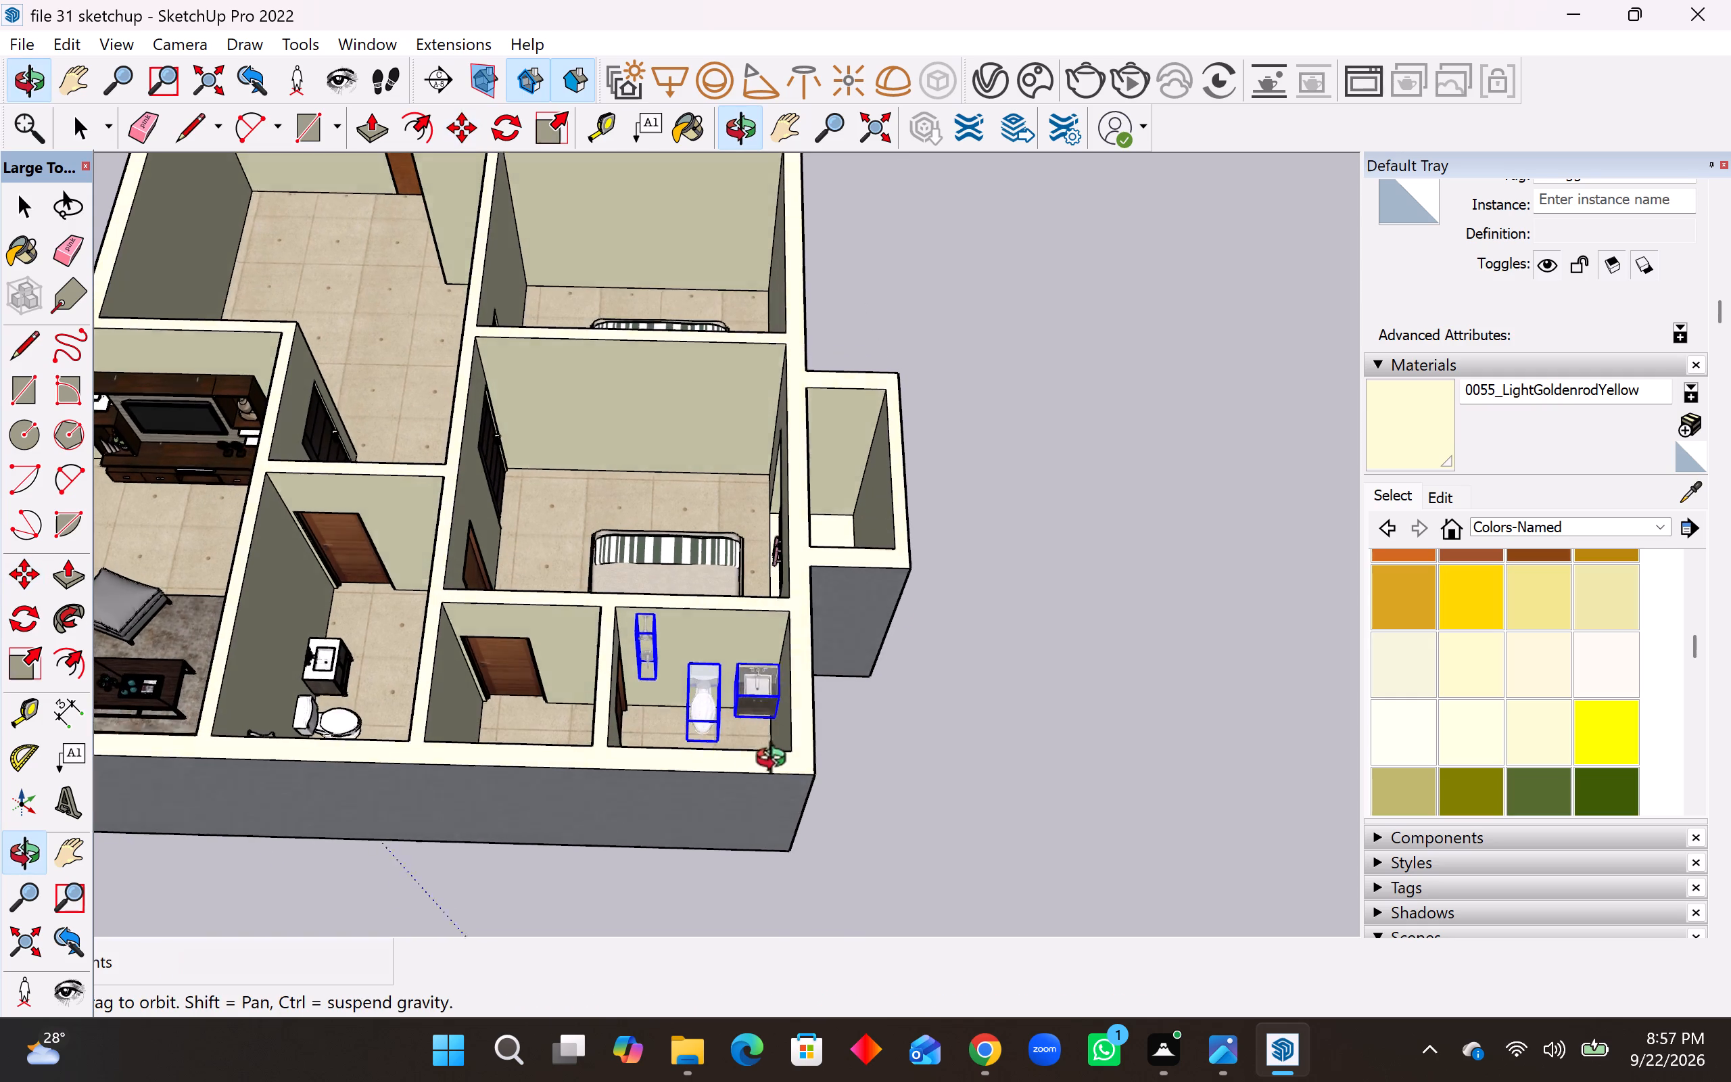
{"action": "middle_click_drag", "start_coordinate": [777, 761], "coordinate": [777, 765]}
{"action": "scroll", "coordinate": [767, 713], "scroll_direction": "up", "scroll_amount": 9}
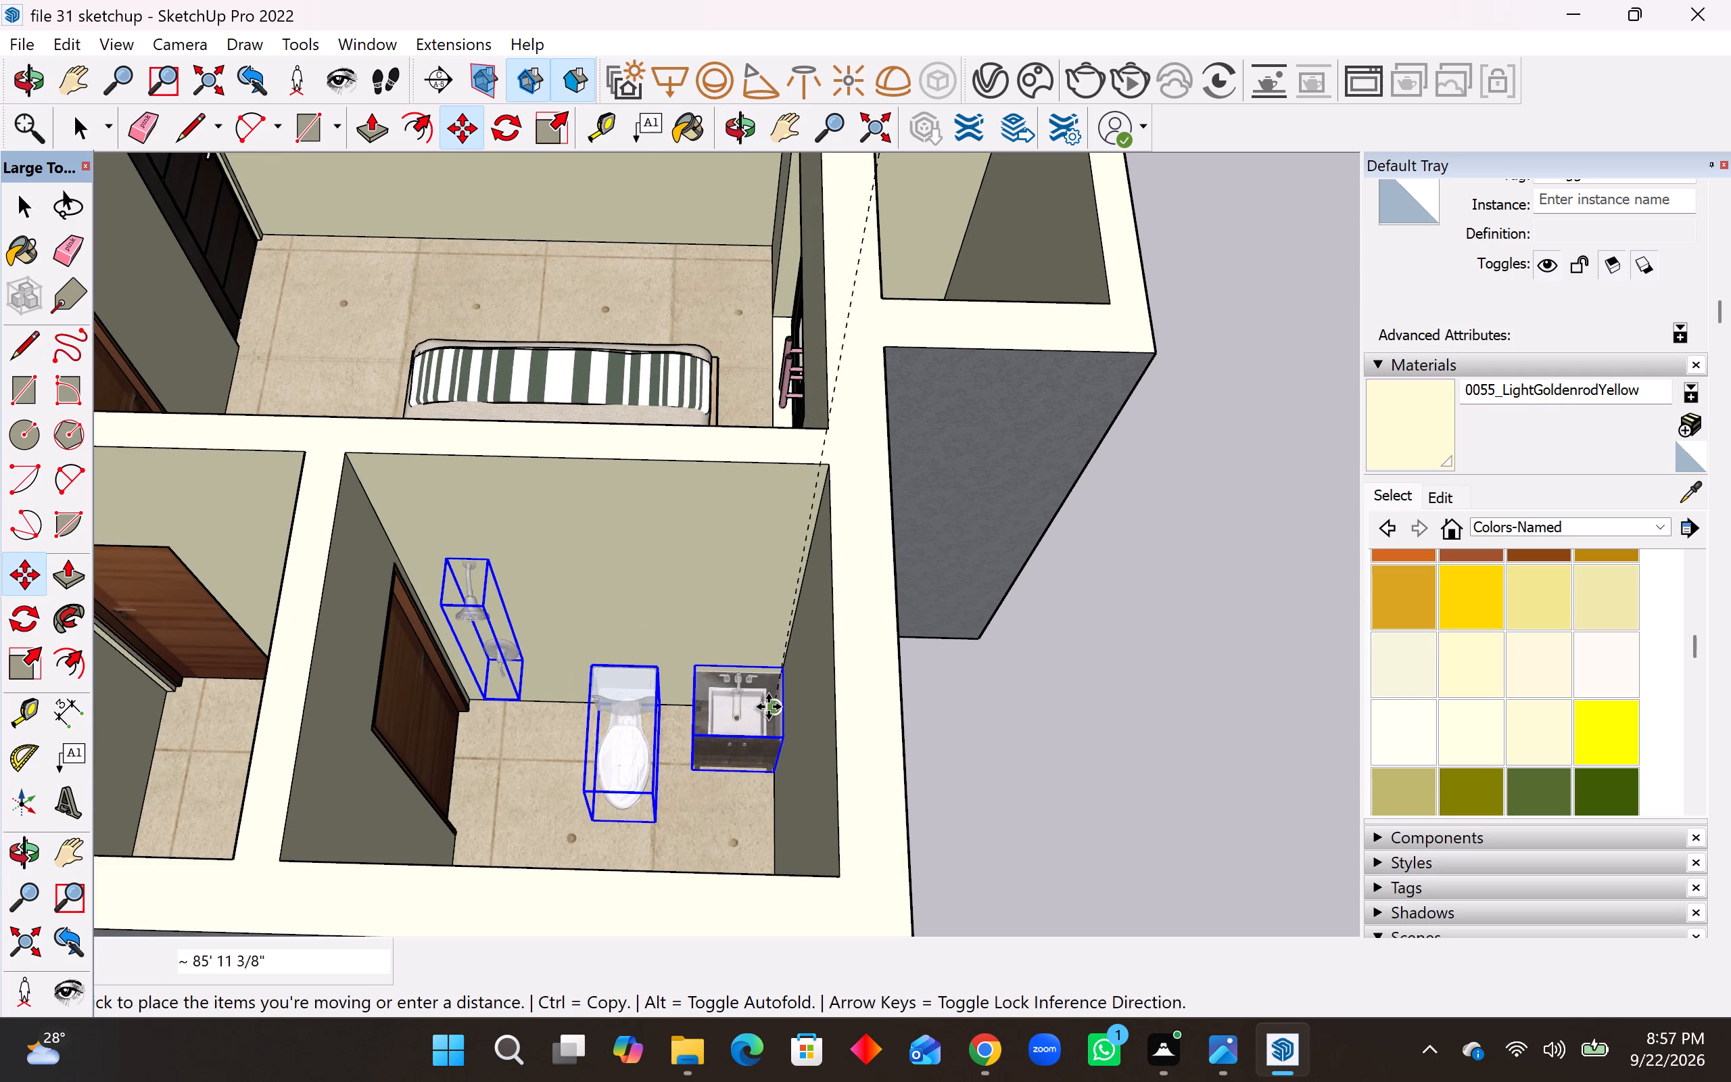
{"action": "middle_click_drag", "start_coordinate": [768, 707], "coordinate": [767, 745]}
{"action": "scroll", "coordinate": [762, 725], "scroll_direction": "up", "scroll_amount": 7}
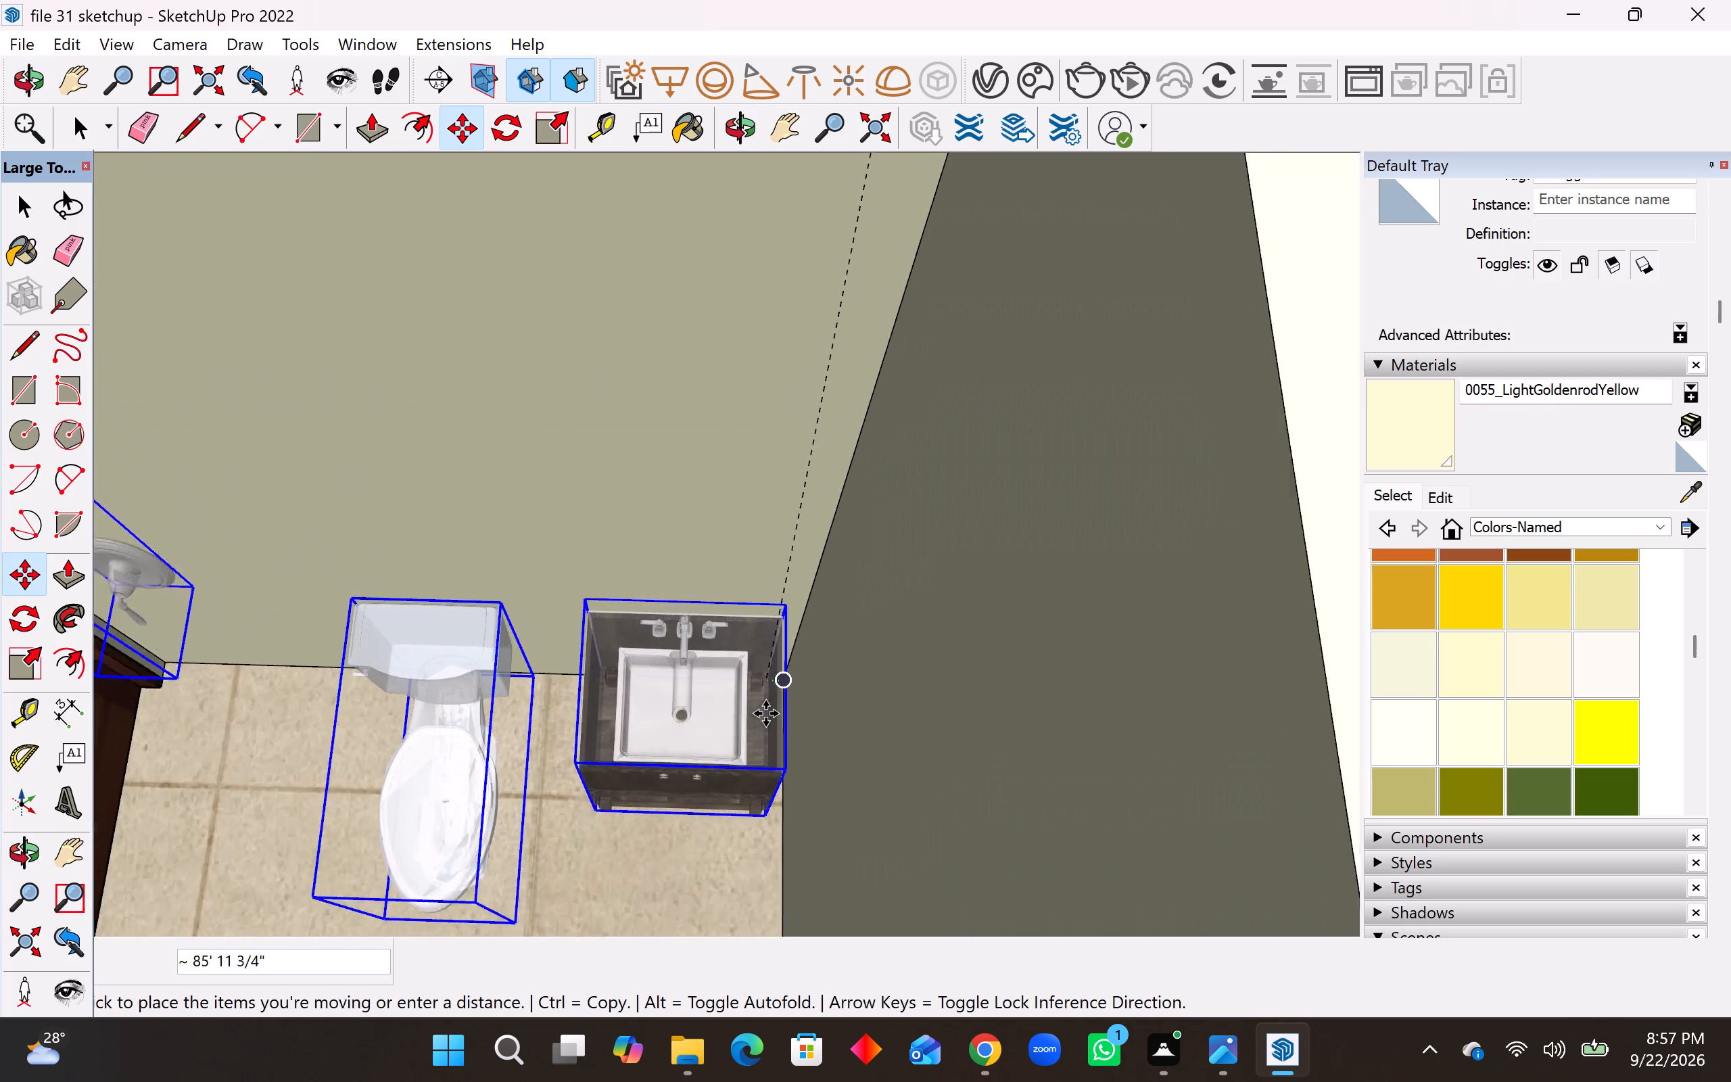
{"action": "scroll", "coordinate": [765, 713], "scroll_direction": "up", "scroll_amount": 6}
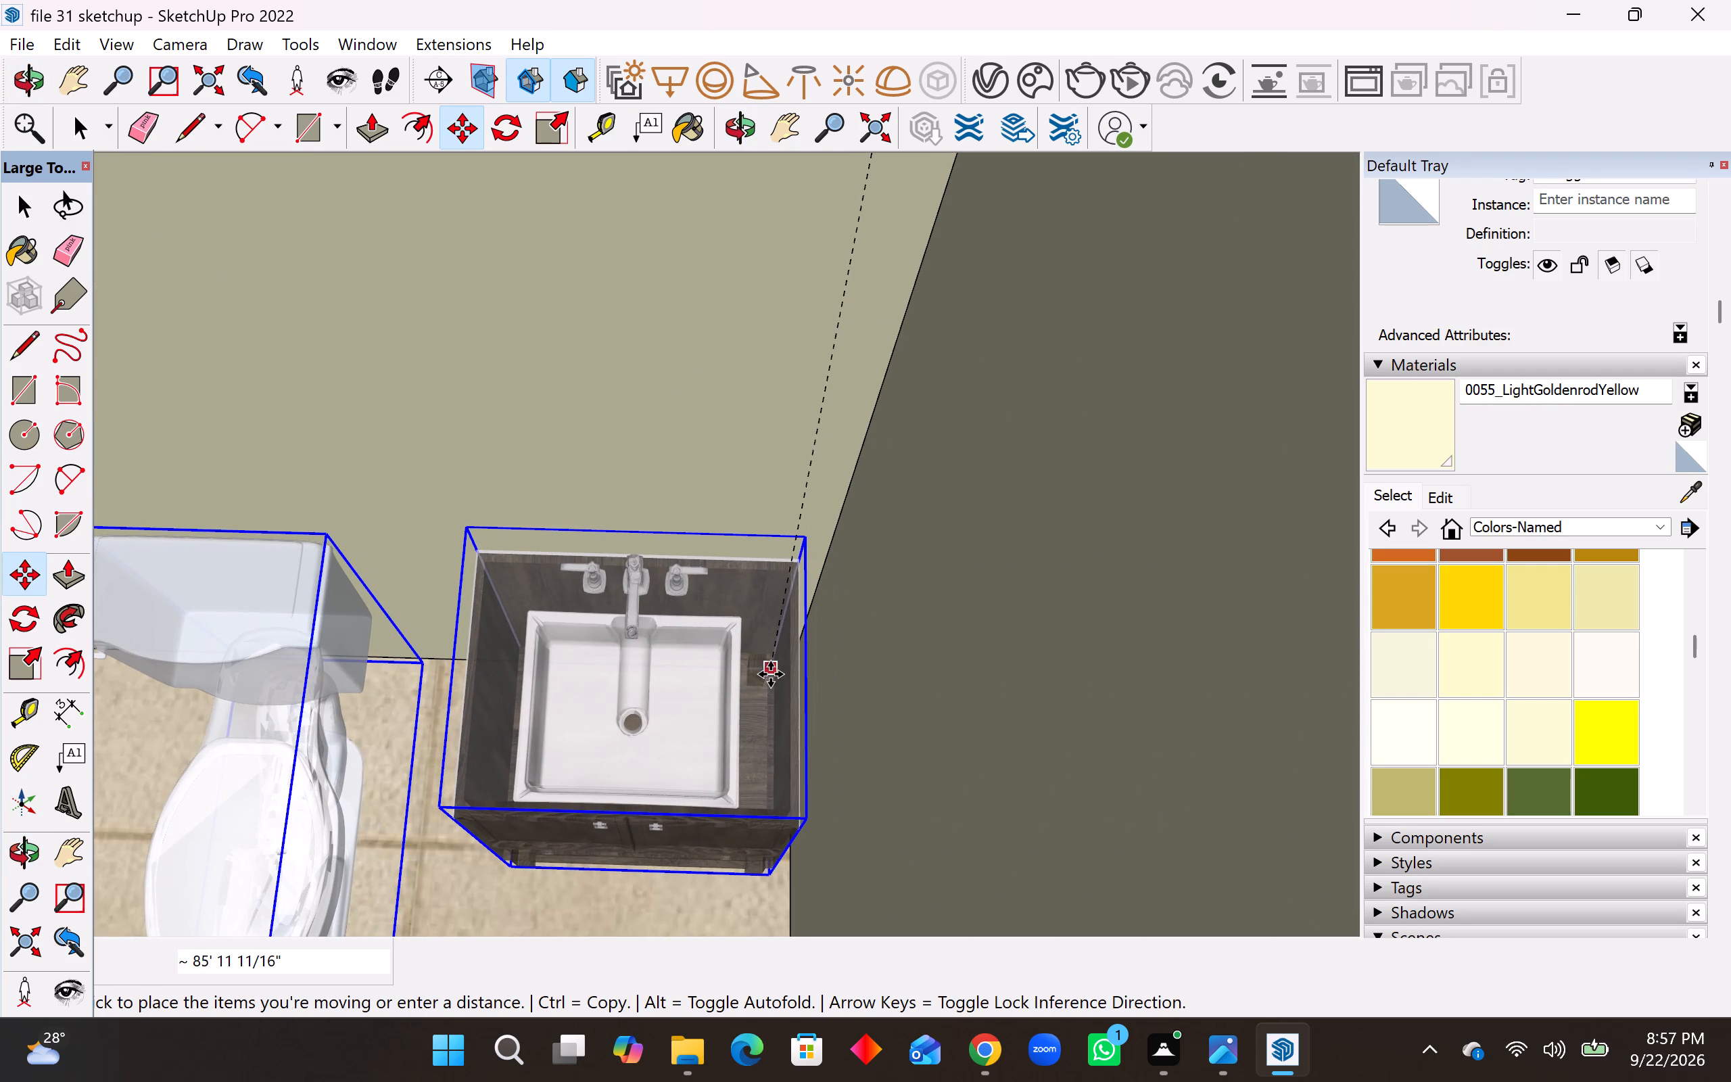
{"action": "left_click", "coordinate": [770, 674]}
Deselect the fixtures and examine the corner bathroom and the other rooms of the house from several angles.
{"action": "scroll", "coordinate": [830, 684], "scroll_direction": "down", "scroll_amount": 20}
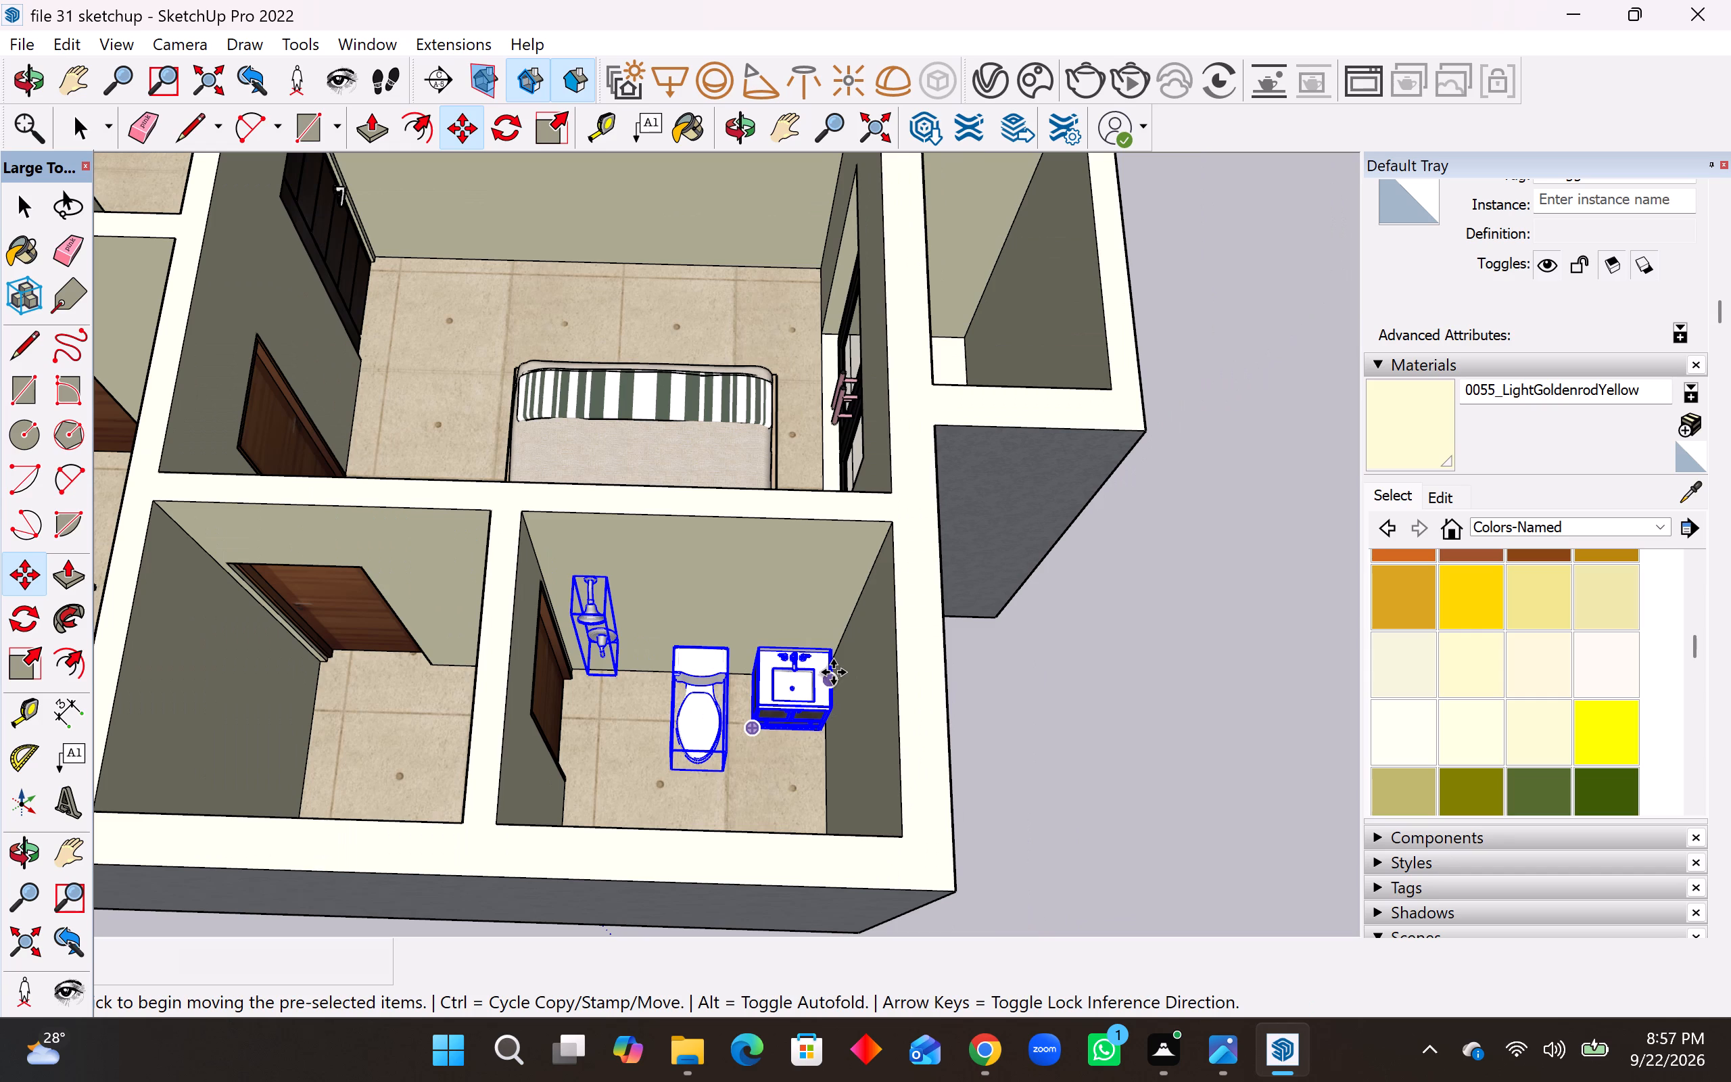
{"action": "key", "text": "space"}
{"action": "left_click", "coordinate": [982, 658]}
{"action": "middle_click_drag", "start_coordinate": [940, 661], "coordinate": [971, 599]}
{"action": "scroll", "coordinate": [1039, 615], "scroll_direction": "down", "scroll_amount": 2}
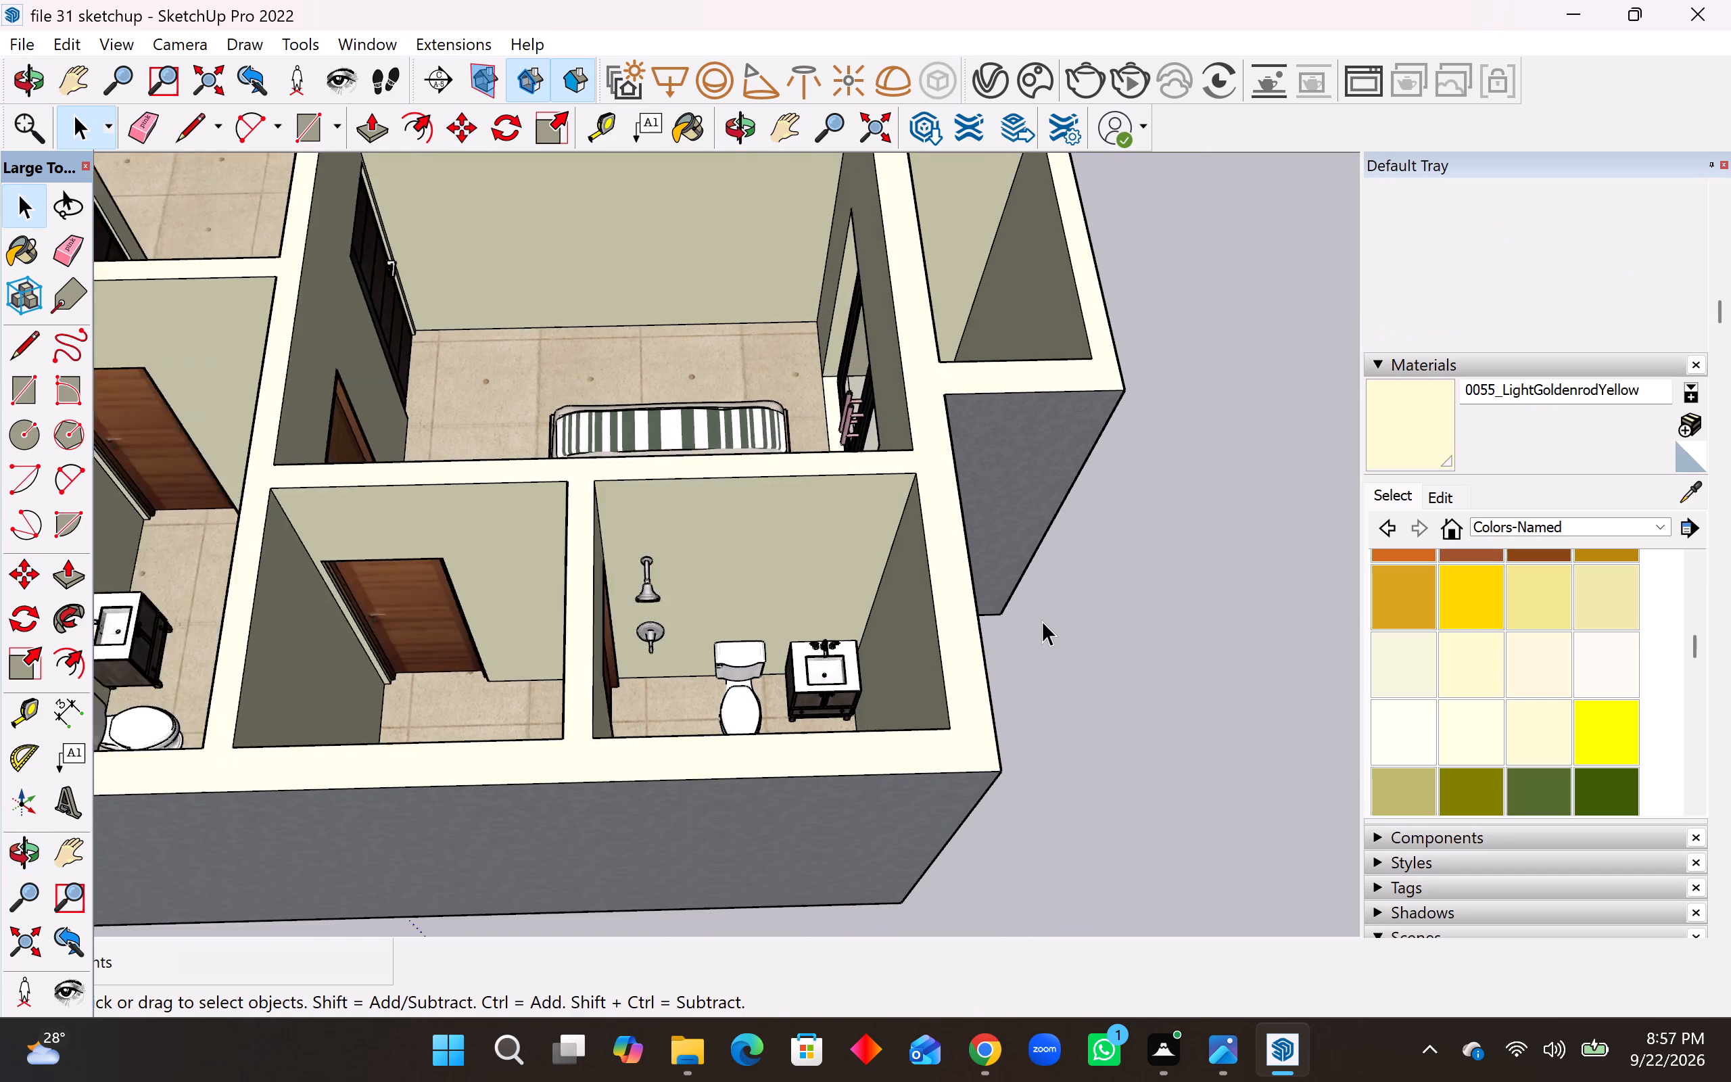
{"action": "scroll", "coordinate": [1042, 621], "scroll_direction": "down", "scroll_amount": 20}
{"action": "scroll", "coordinate": [1042, 621], "scroll_direction": "down", "scroll_amount": 3}
{"action": "middle_click_drag", "start_coordinate": [884, 650], "coordinate": [993, 650]}
{"action": "scroll", "coordinate": [993, 650], "scroll_direction": "down", "scroll_amount": 1}
{"action": "scroll", "coordinate": [895, 640], "scroll_direction": "down", "scroll_amount": 9}
{"action": "scroll", "coordinate": [817, 433], "scroll_direction": "up", "scroll_amount": 16}
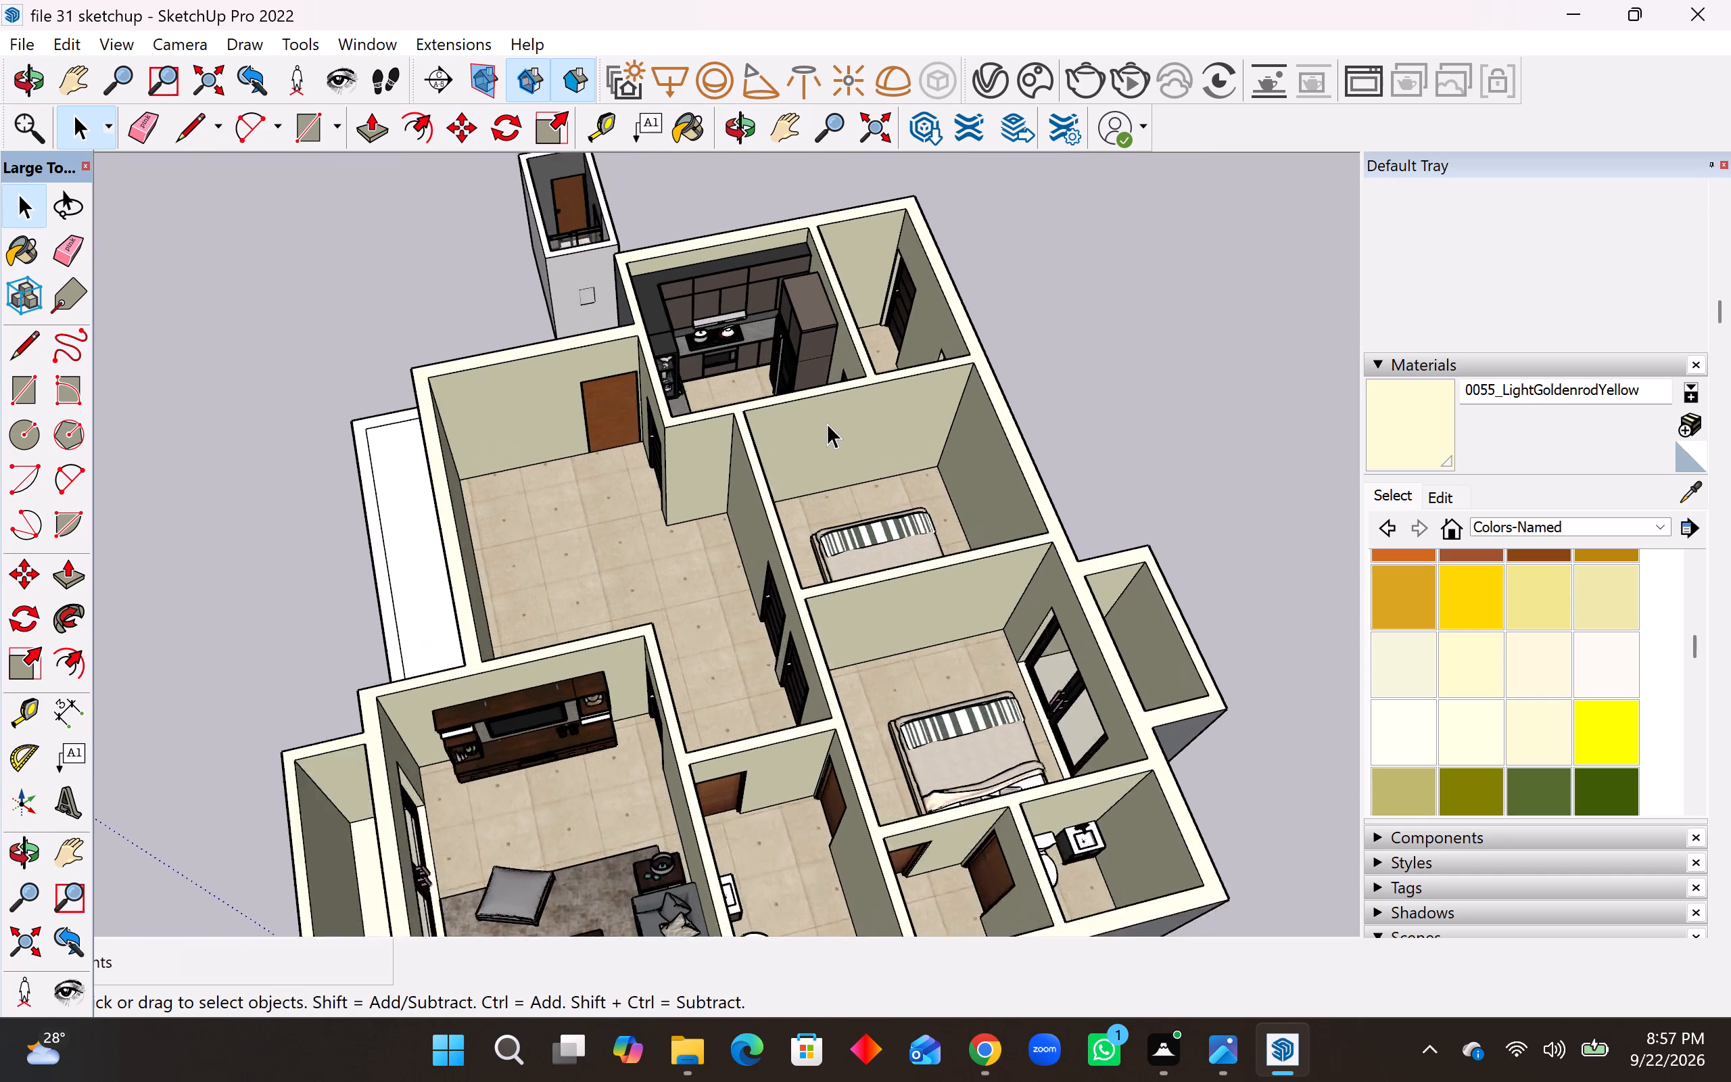
{"action": "scroll", "coordinate": [827, 423], "scroll_direction": "up", "scroll_amount": 2}
{"action": "middle_click_drag", "start_coordinate": [836, 425], "coordinate": [1196, 425]}
{"action": "scroll", "coordinate": [1148, 455], "scroll_direction": "down", "scroll_amount": 10}
{"action": "middle_click_drag", "start_coordinate": [572, 502], "coordinate": [821, 400]}
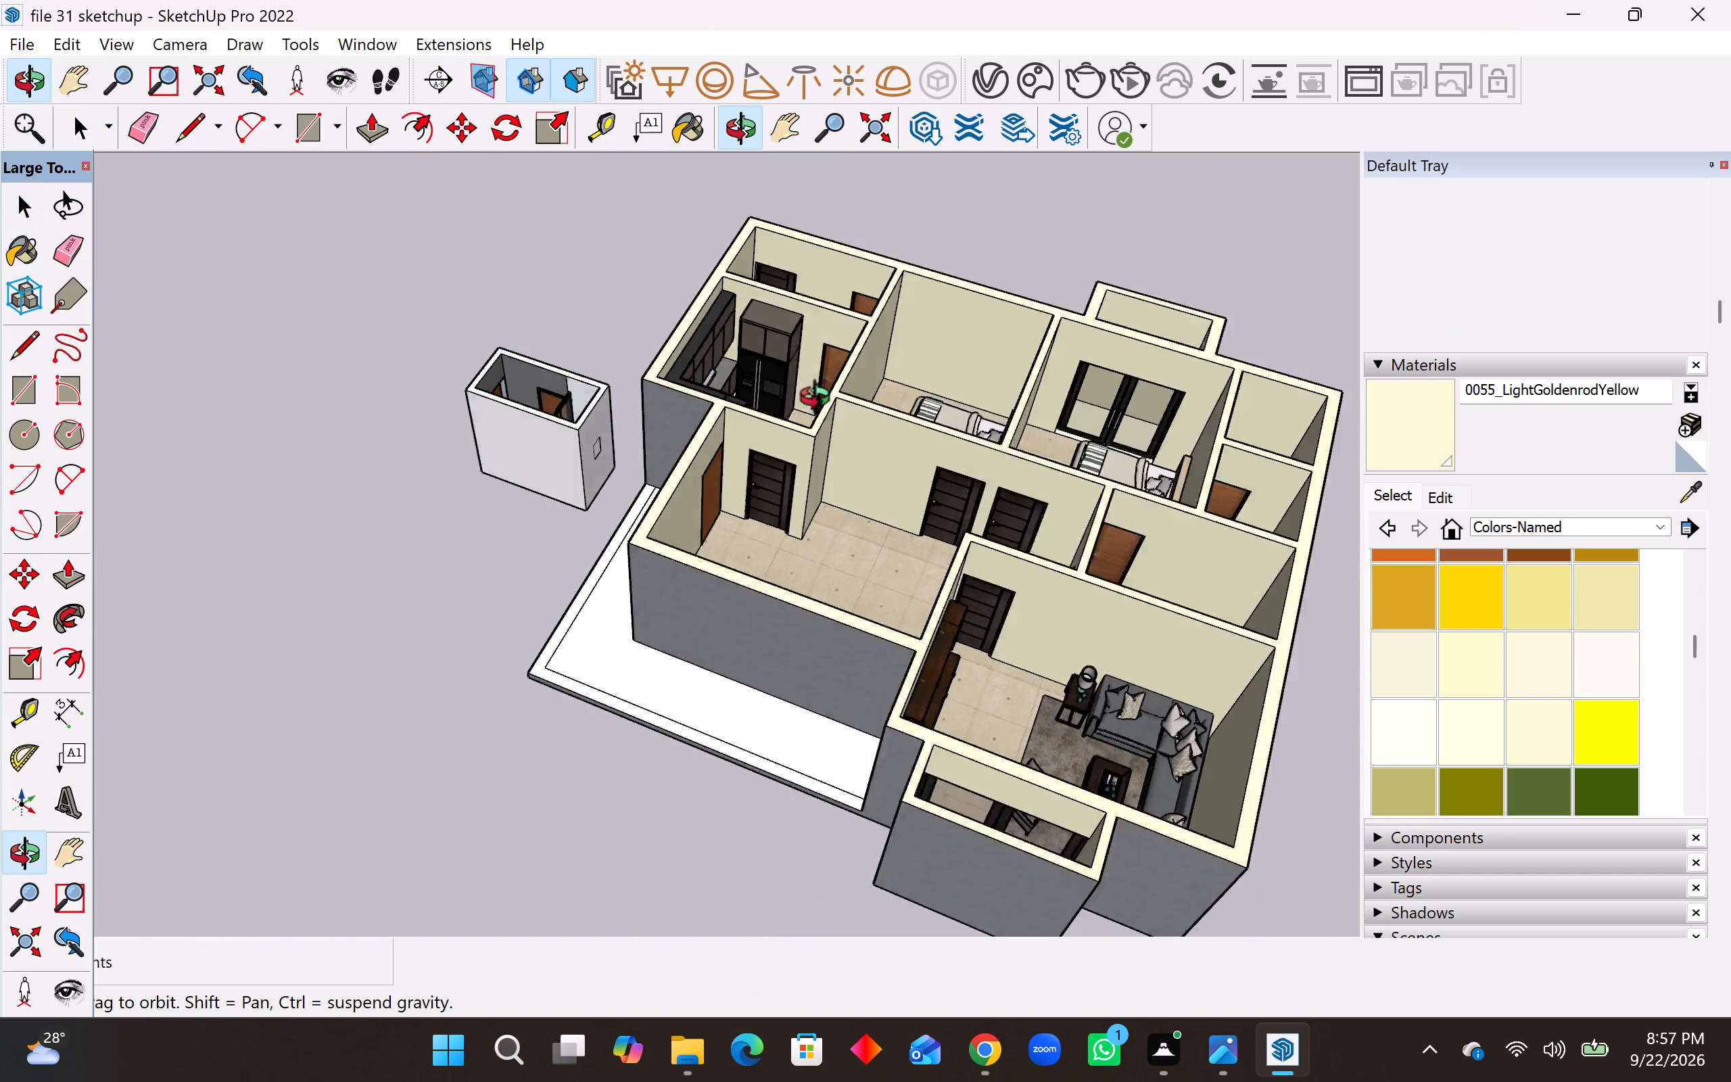
Delete the detached small box room standing outside the house, including its leftover stray edge.
{"action": "middle_click_drag", "start_coordinate": [821, 400], "coordinate": [962, 386]}
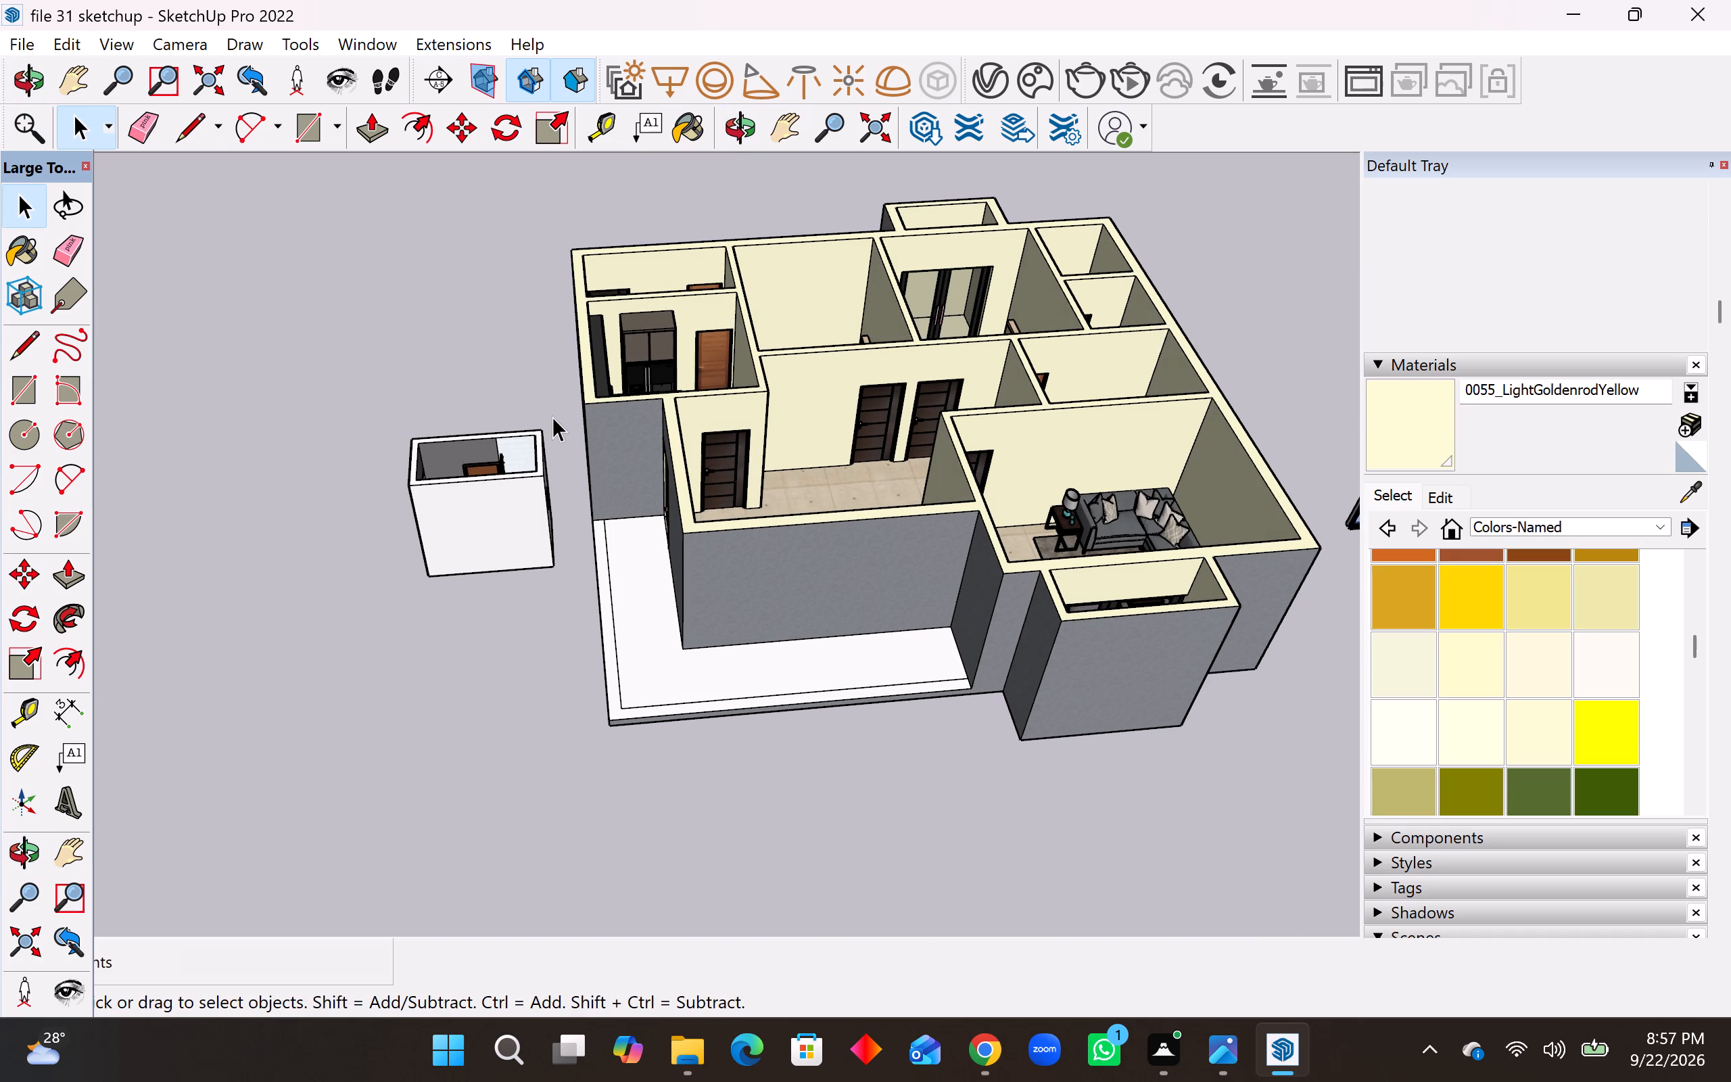
{"action": "left_click_drag", "start_coordinate": [552, 417], "coordinate": [411, 617]}
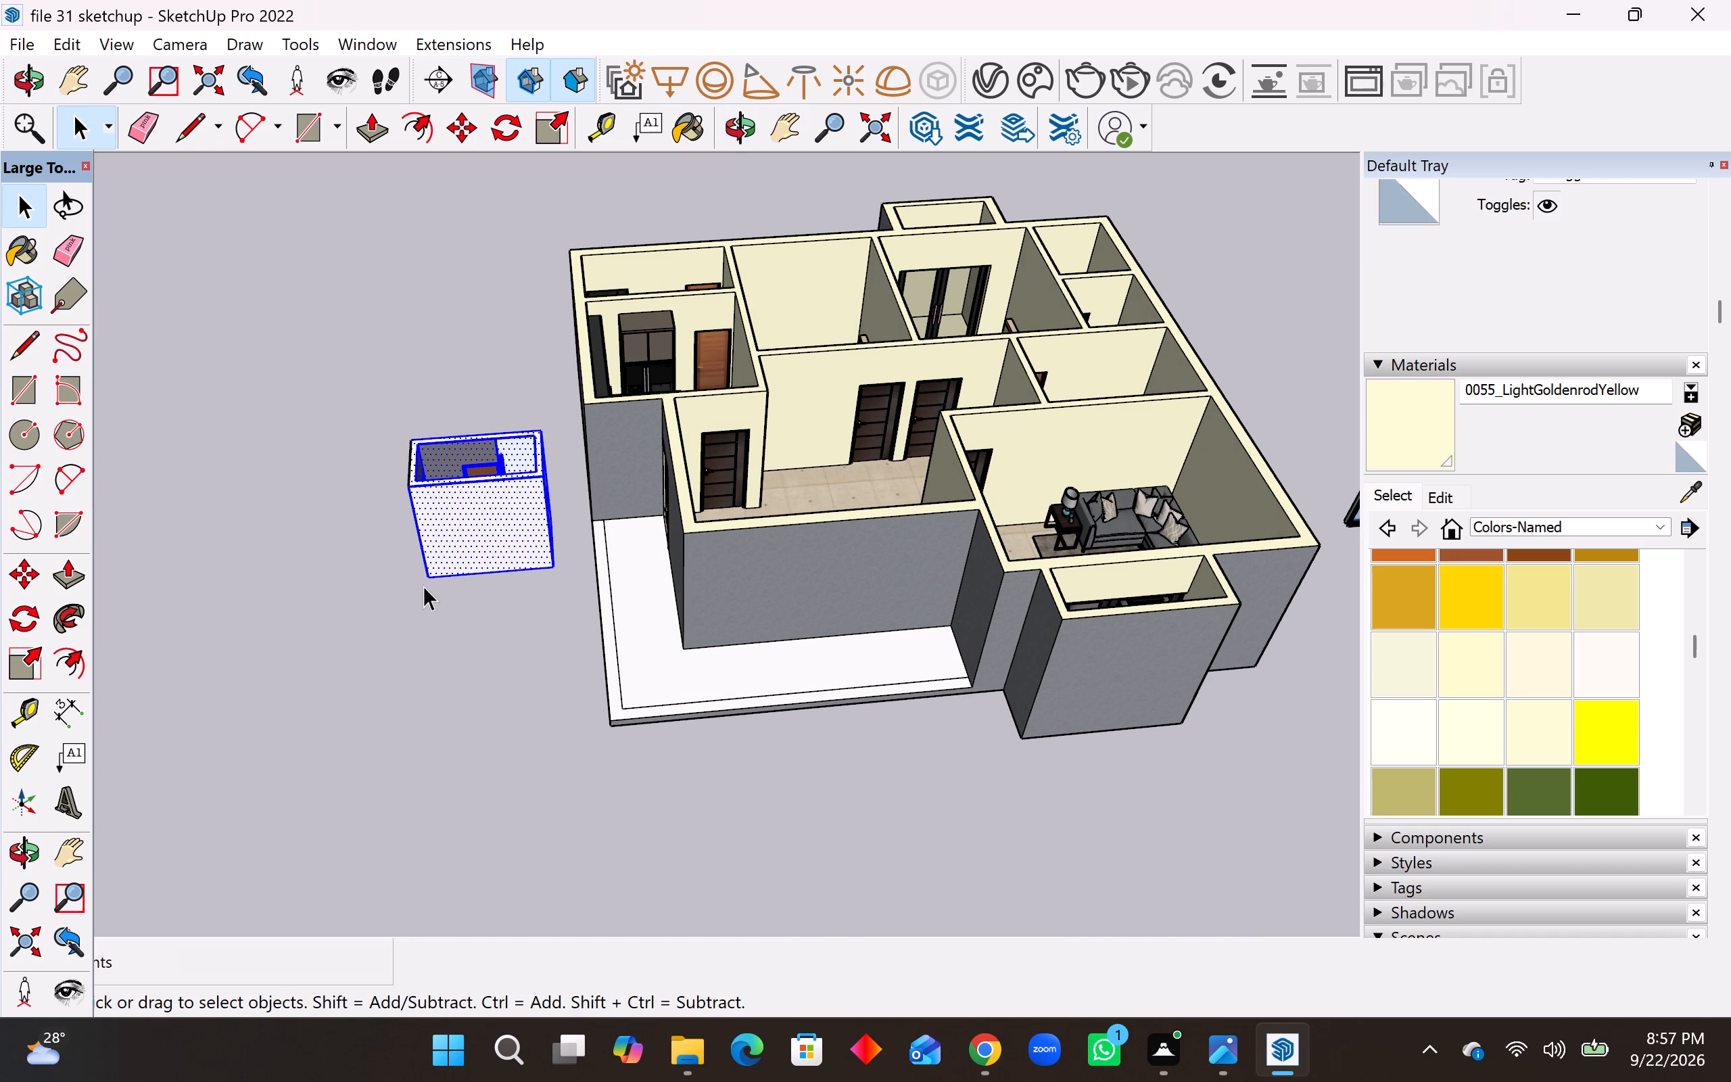
{"action": "key", "text": "Delete"}
{"action": "left_click_drag", "start_coordinate": [423, 391], "coordinate": [399, 539]}
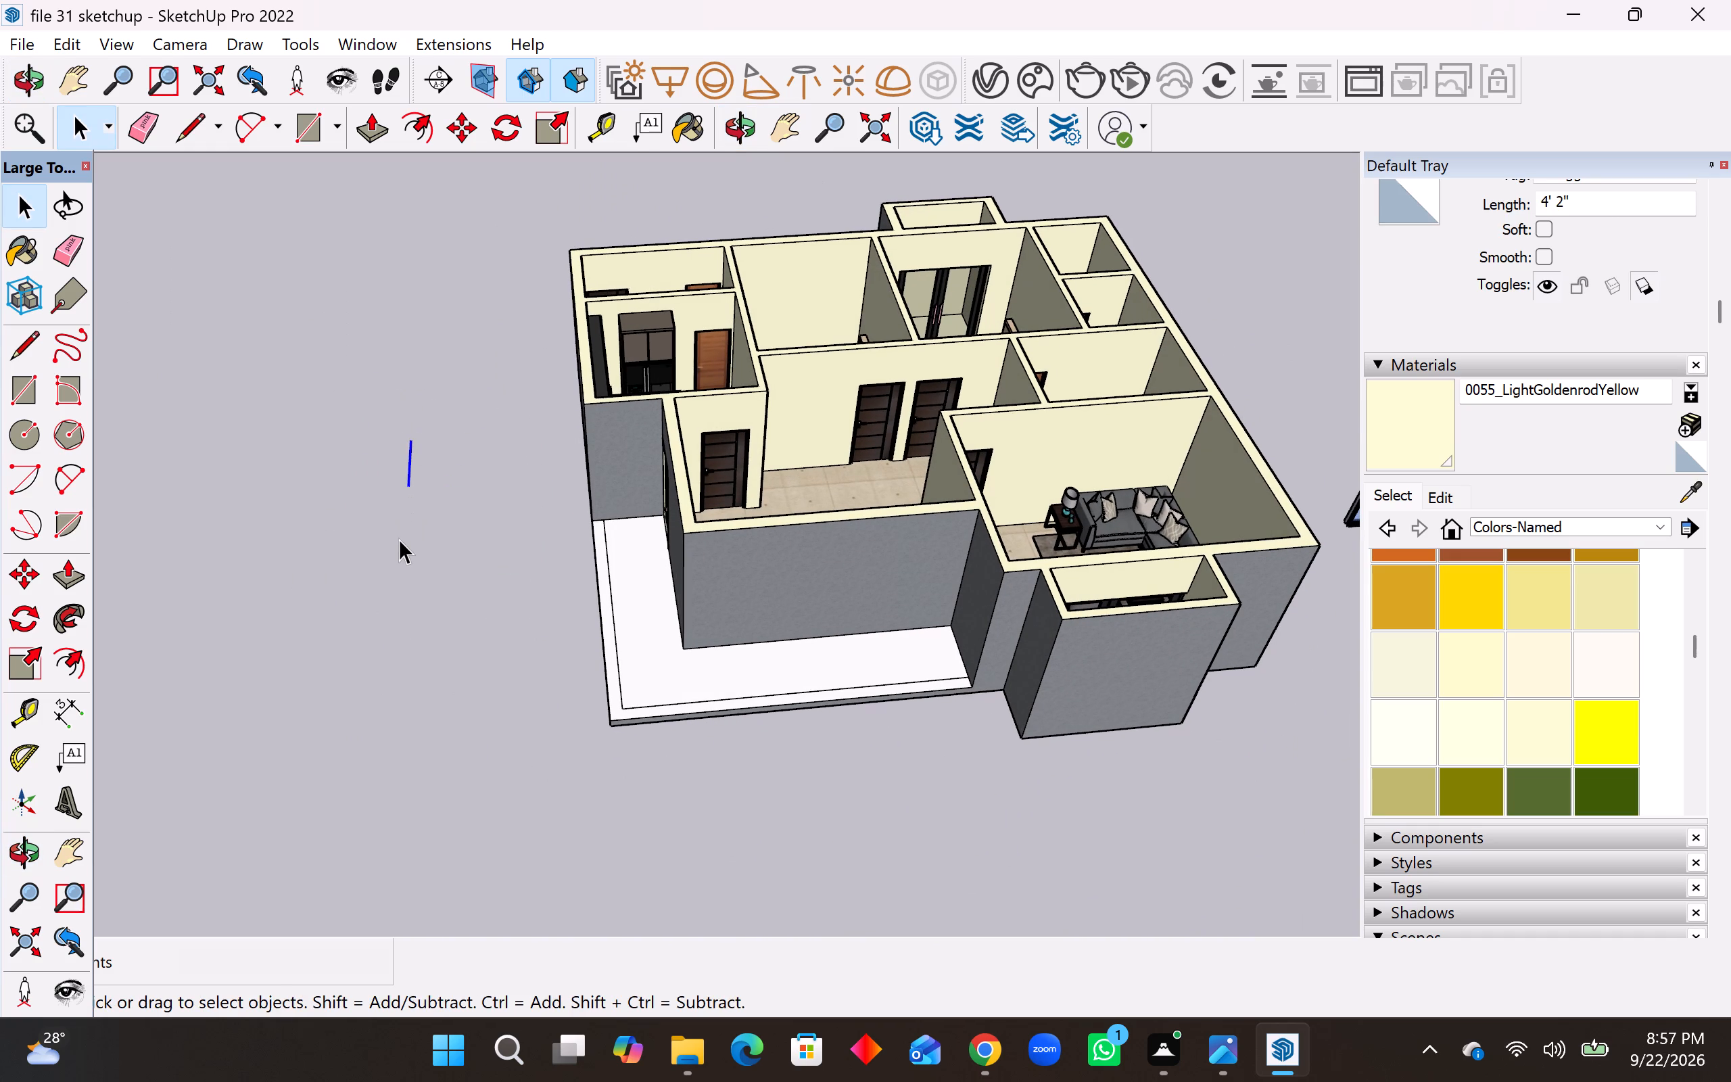
{"action": "key", "text": "Delete"}
Draw a 4' by 4' window outline on the front wall beside the carved entrance door.
{"action": "scroll", "coordinate": [394, 540], "scroll_direction": "down", "scroll_amount": 12}
{"action": "scroll", "coordinate": [768, 502], "scroll_direction": "up", "scroll_amount": 4}
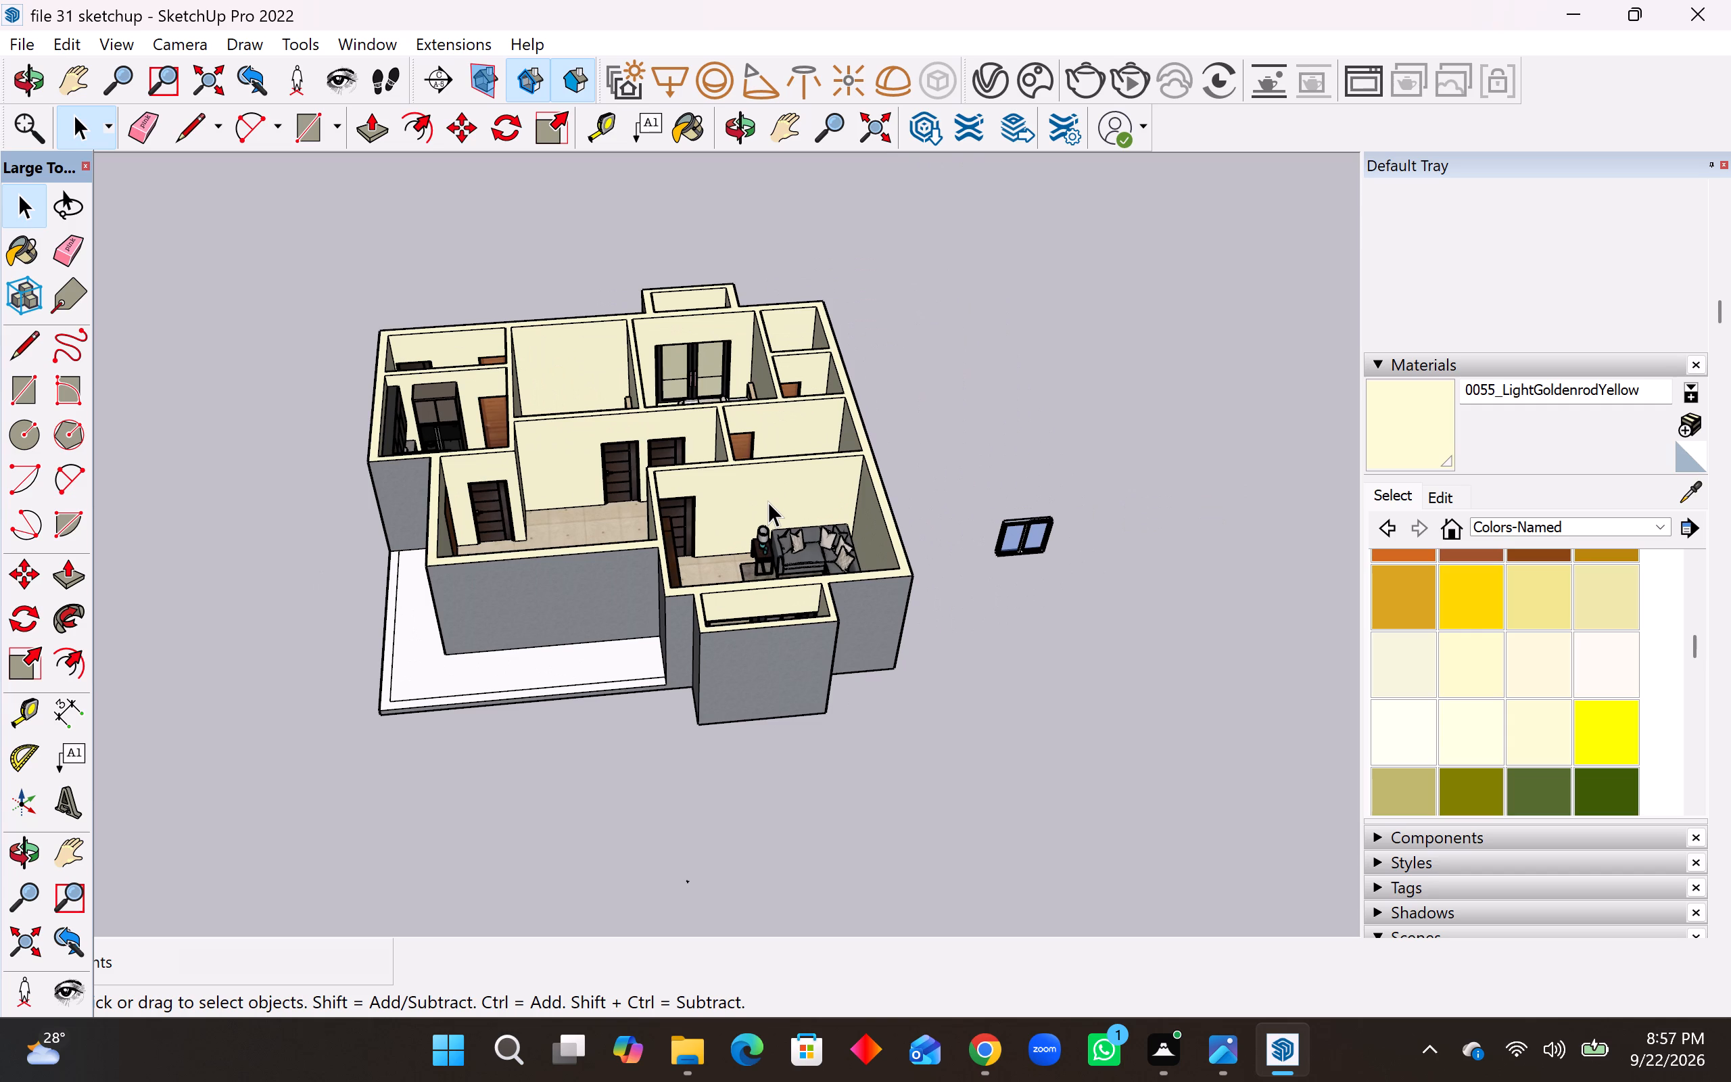
{"action": "middle_click_drag", "start_coordinate": [634, 619], "coordinate": [1148, 646]}
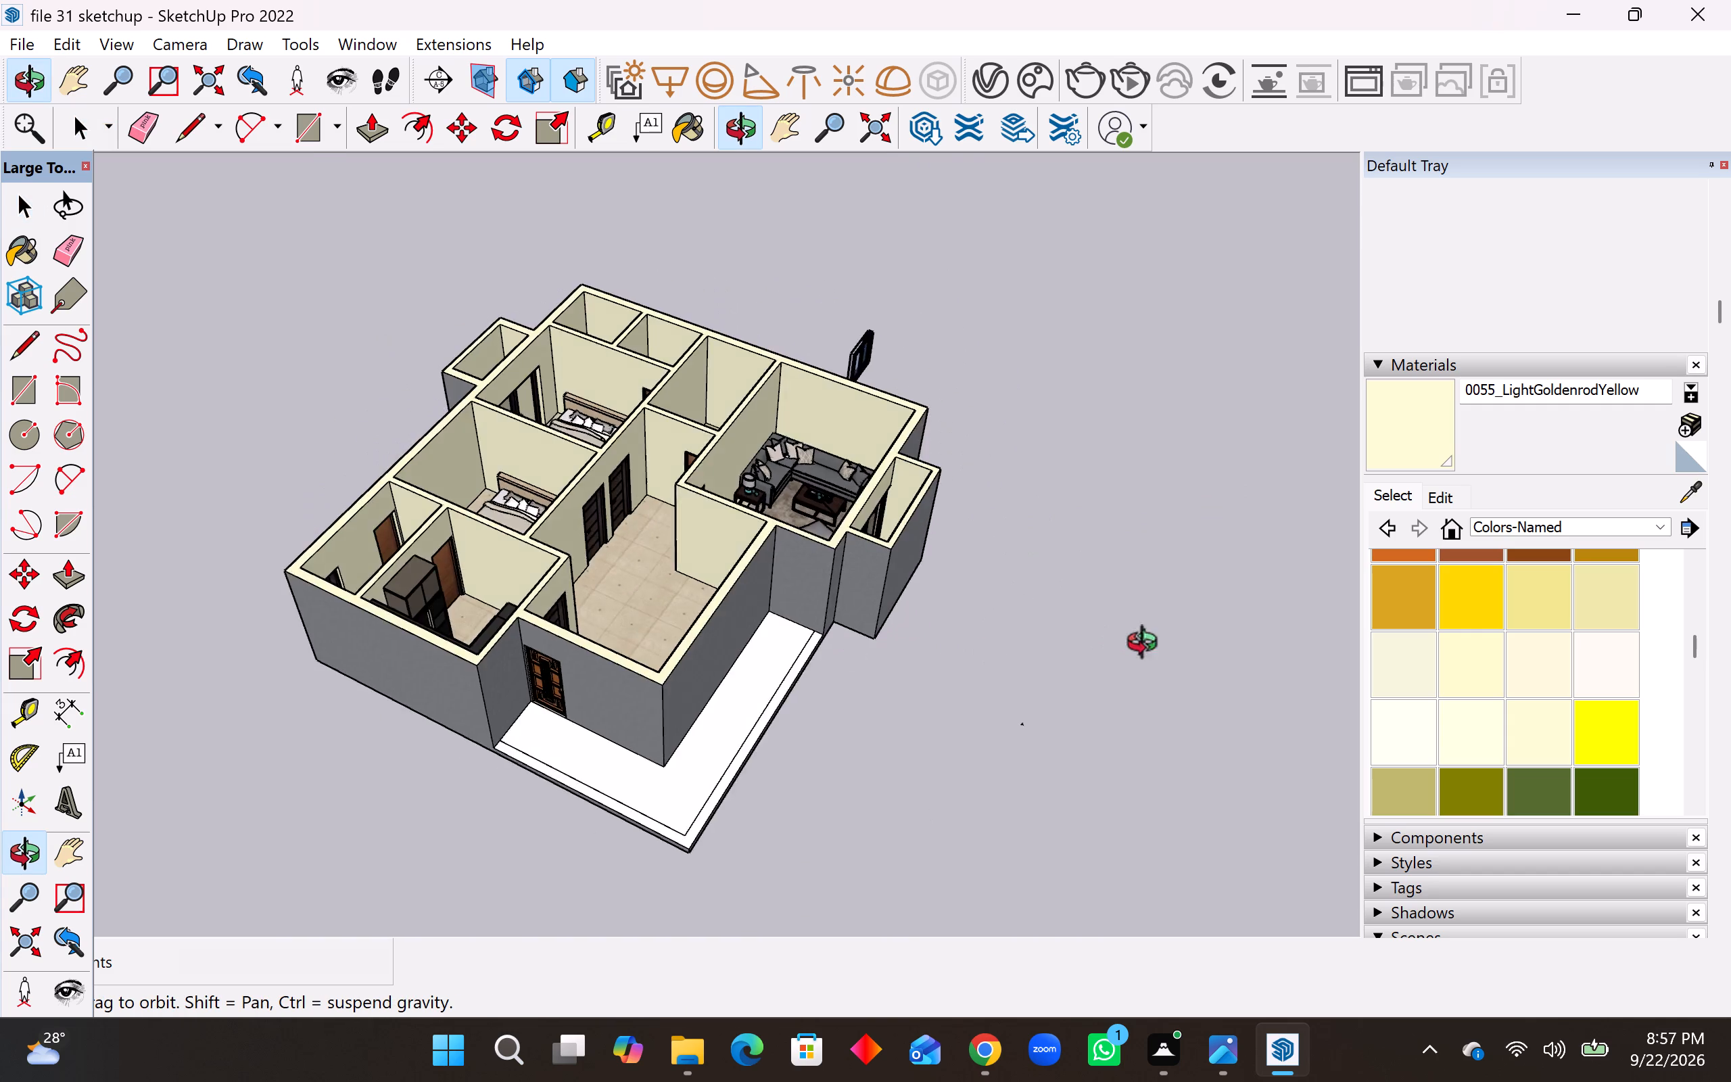
{"action": "middle_click_drag", "start_coordinate": [1148, 646], "coordinate": [1177, 634]}
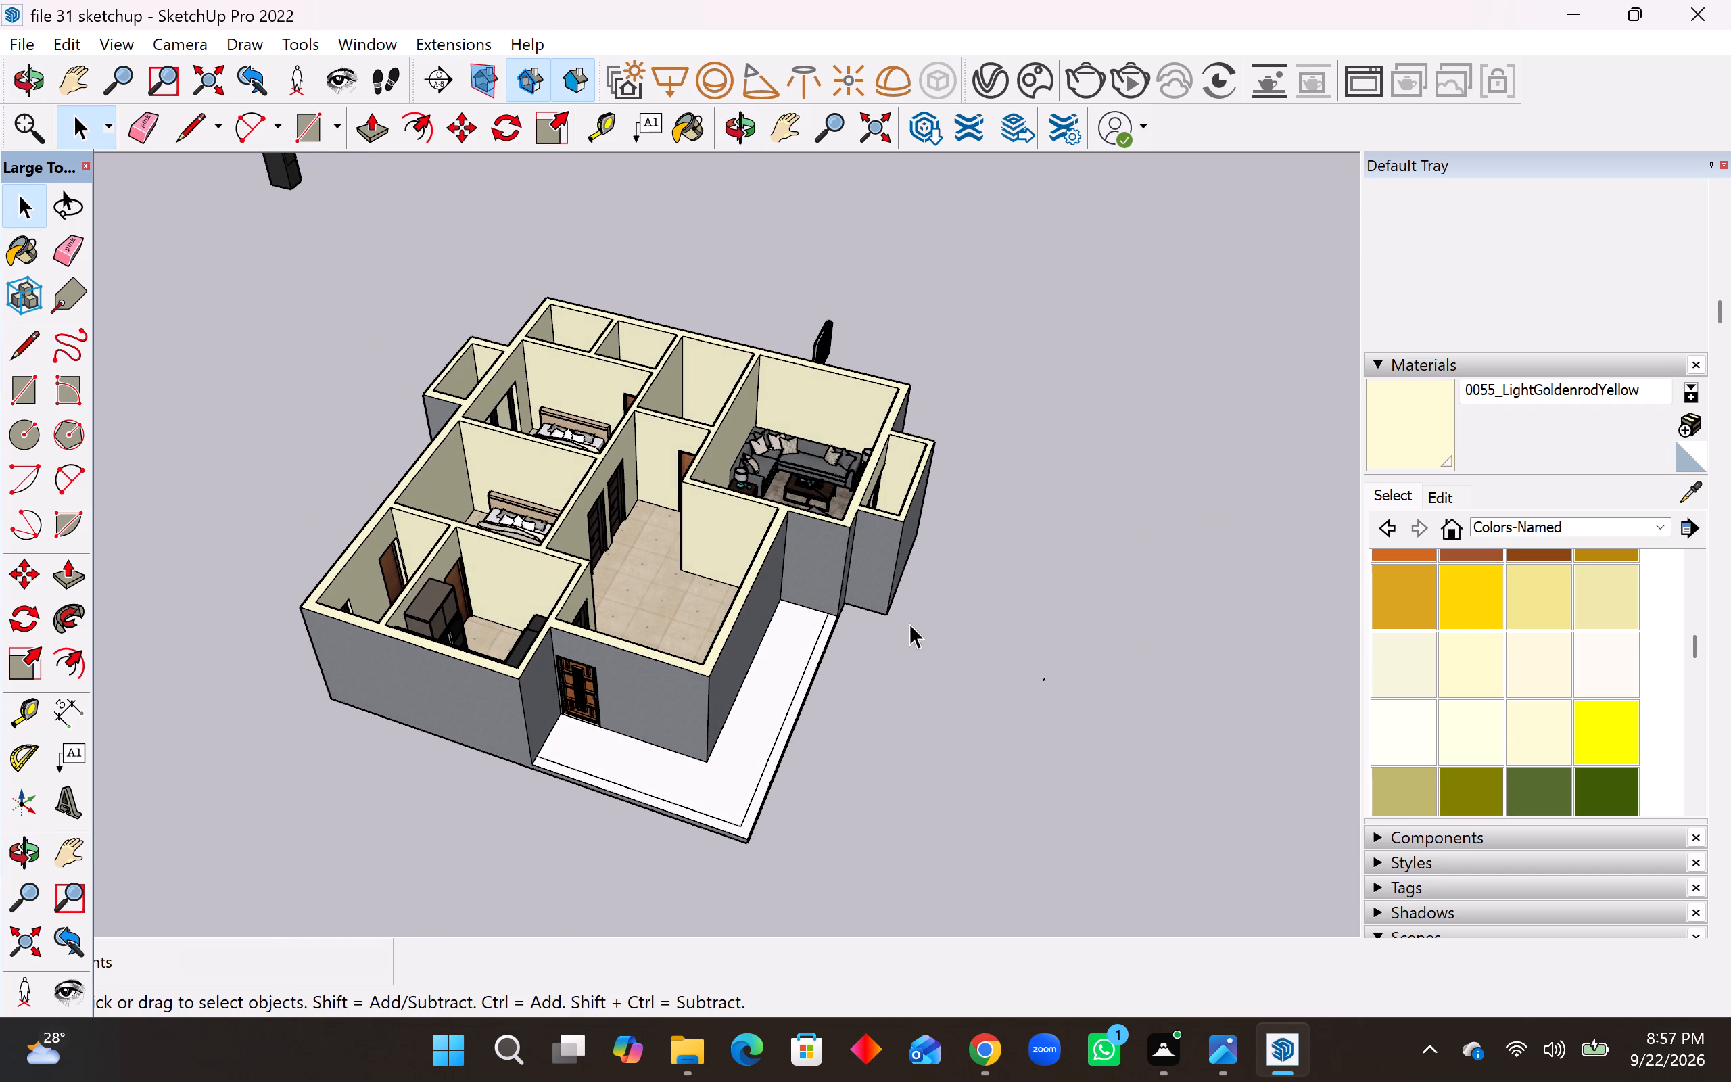
{"action": "middle_click_drag", "start_coordinate": [688, 672], "coordinate": [784, 662]}
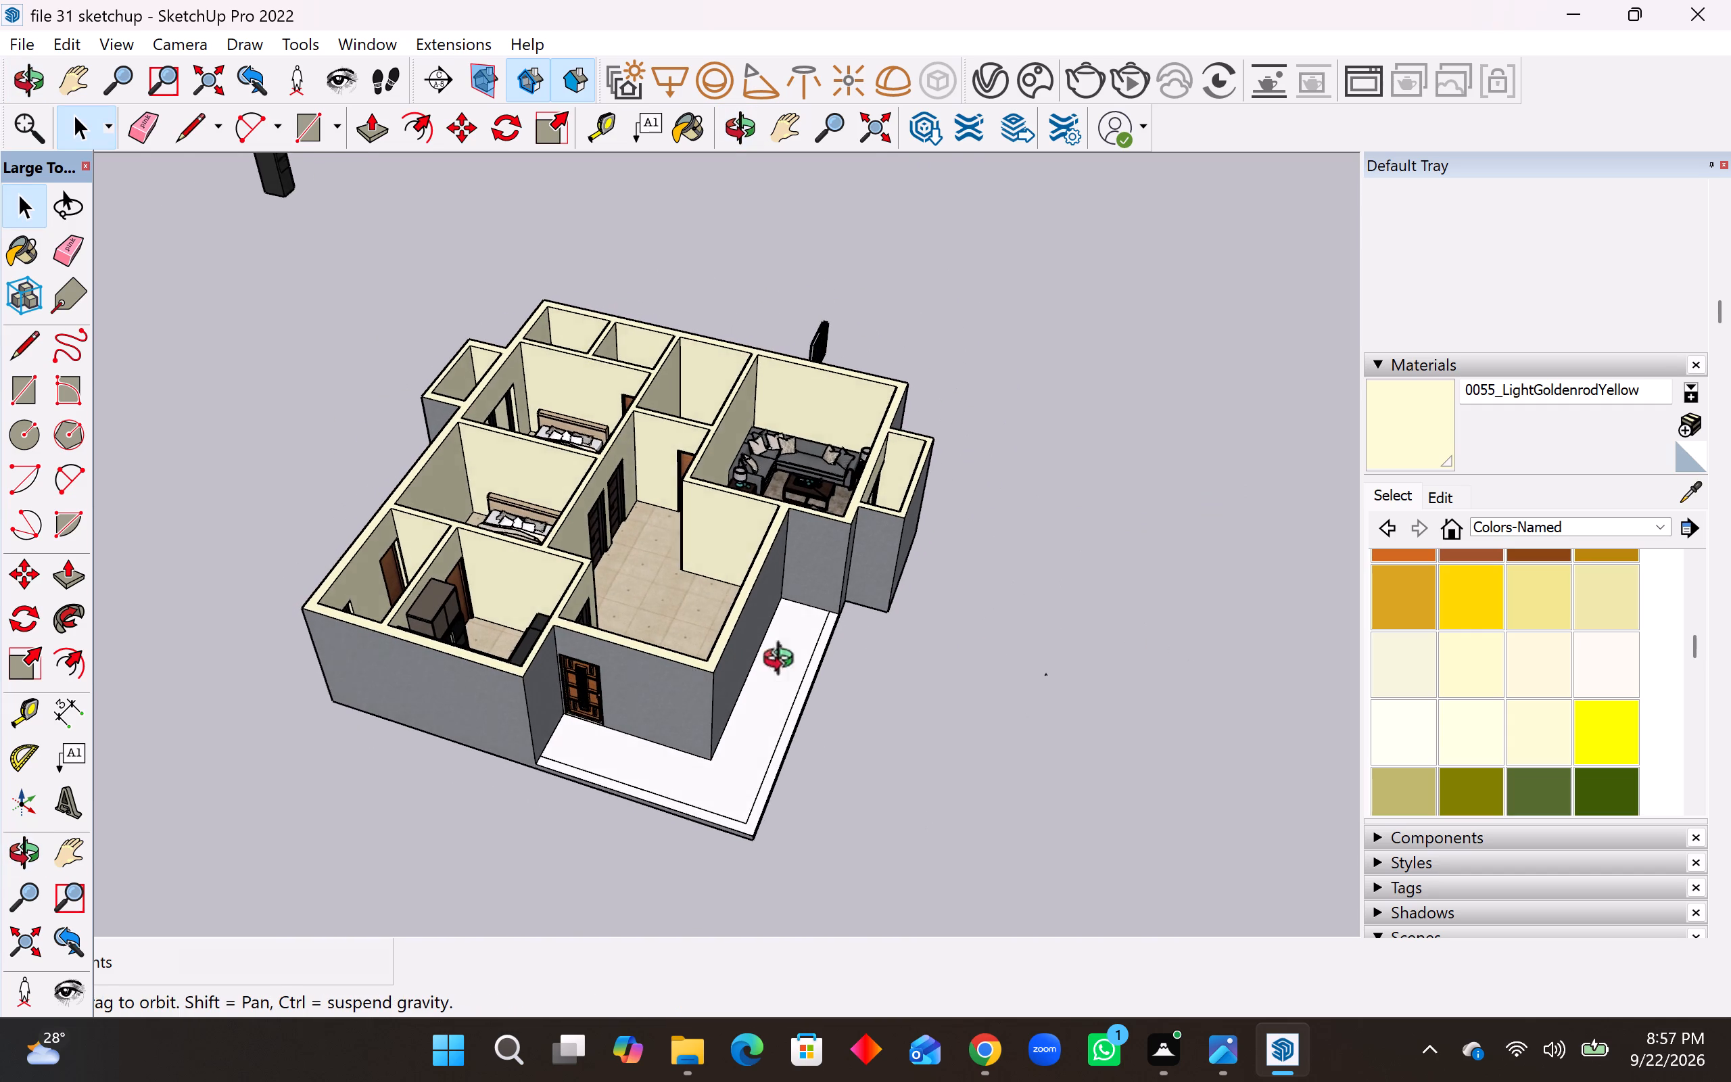
{"action": "middle_click_drag", "start_coordinate": [784, 662], "coordinate": [872, 652]}
{"action": "scroll", "coordinate": [736, 694], "scroll_direction": "up", "scroll_amount": 7}
{"action": "middle_click_drag", "start_coordinate": [735, 695], "coordinate": [732, 564]}
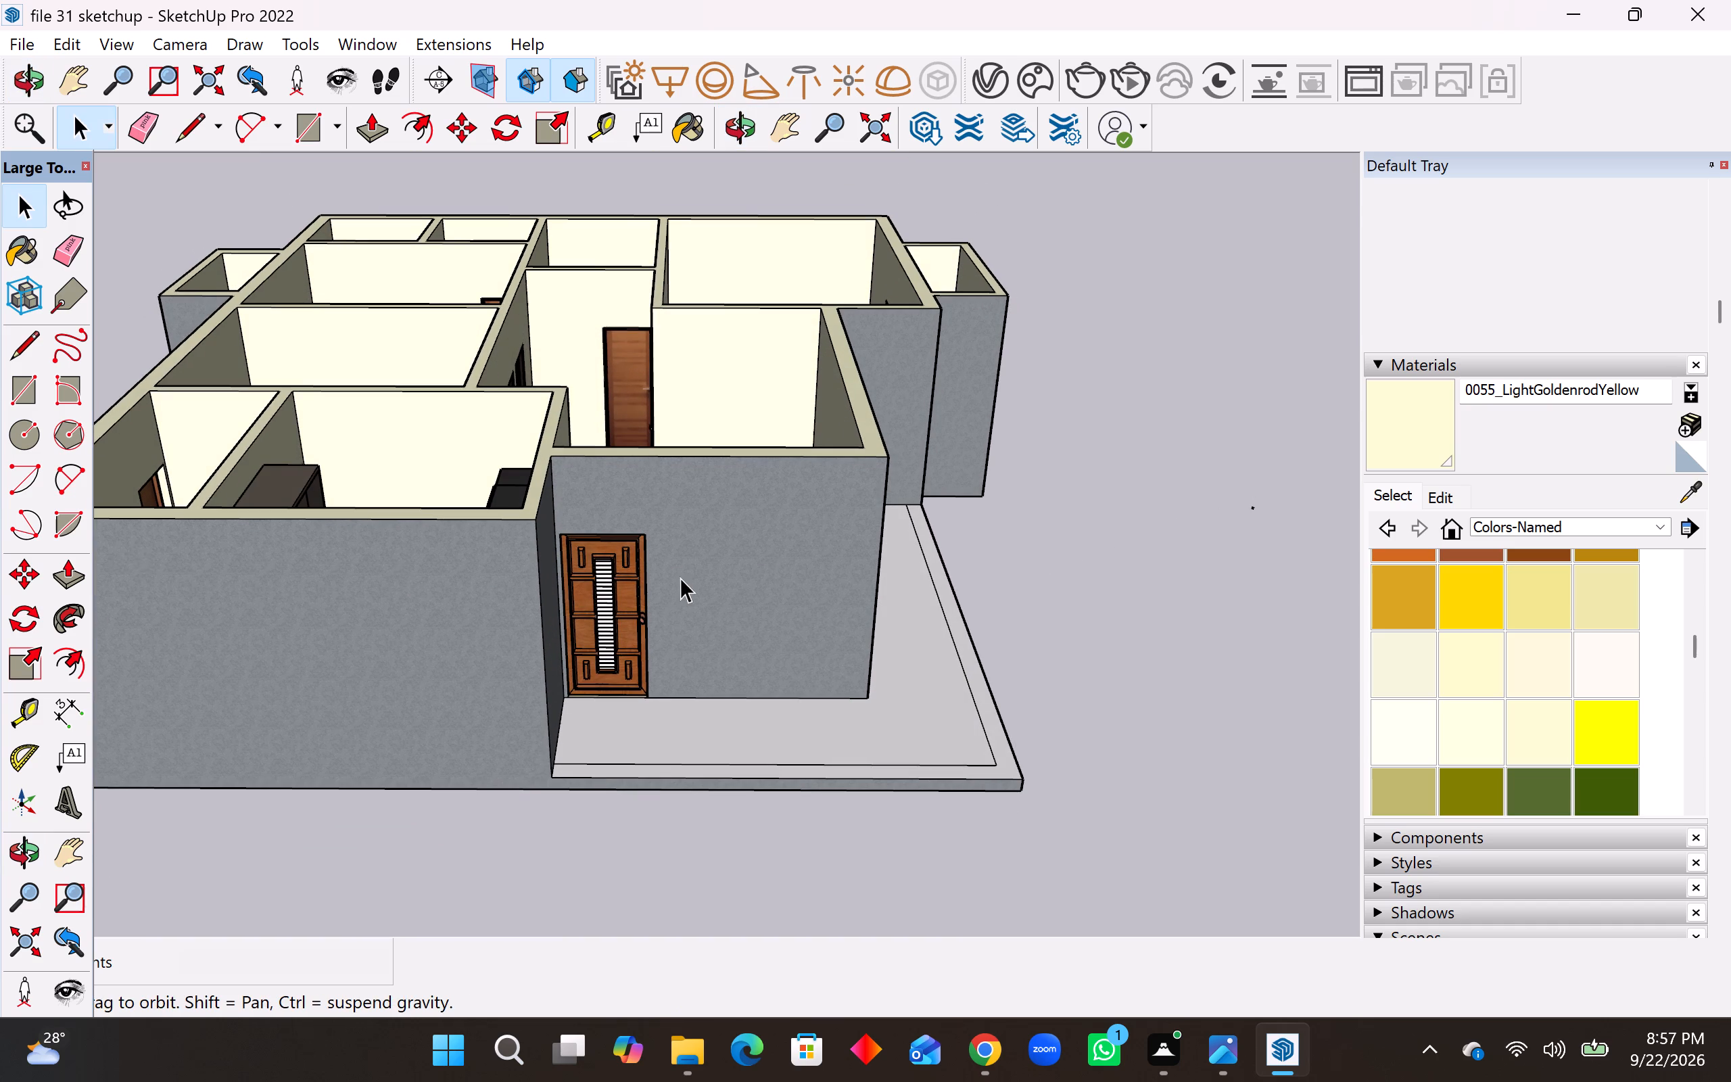
{"action": "left_click", "coordinate": [16, 395]}
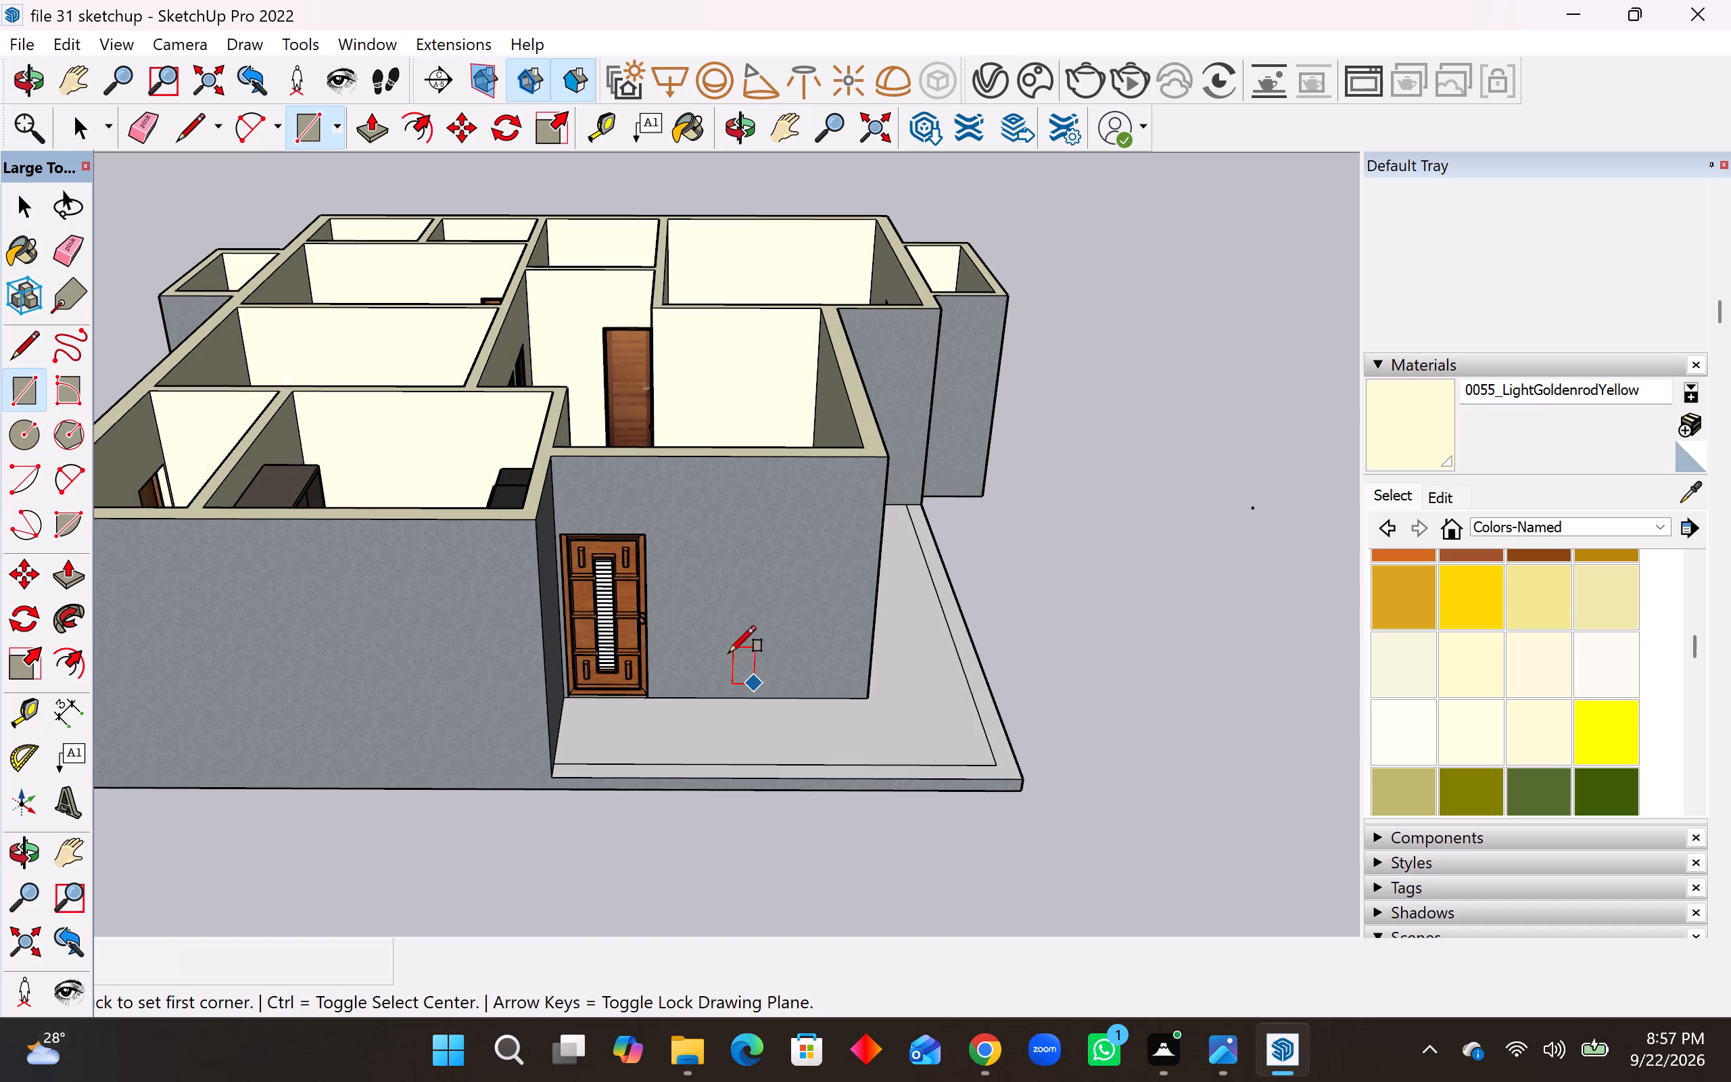
{"action": "left_click", "coordinate": [711, 618]}
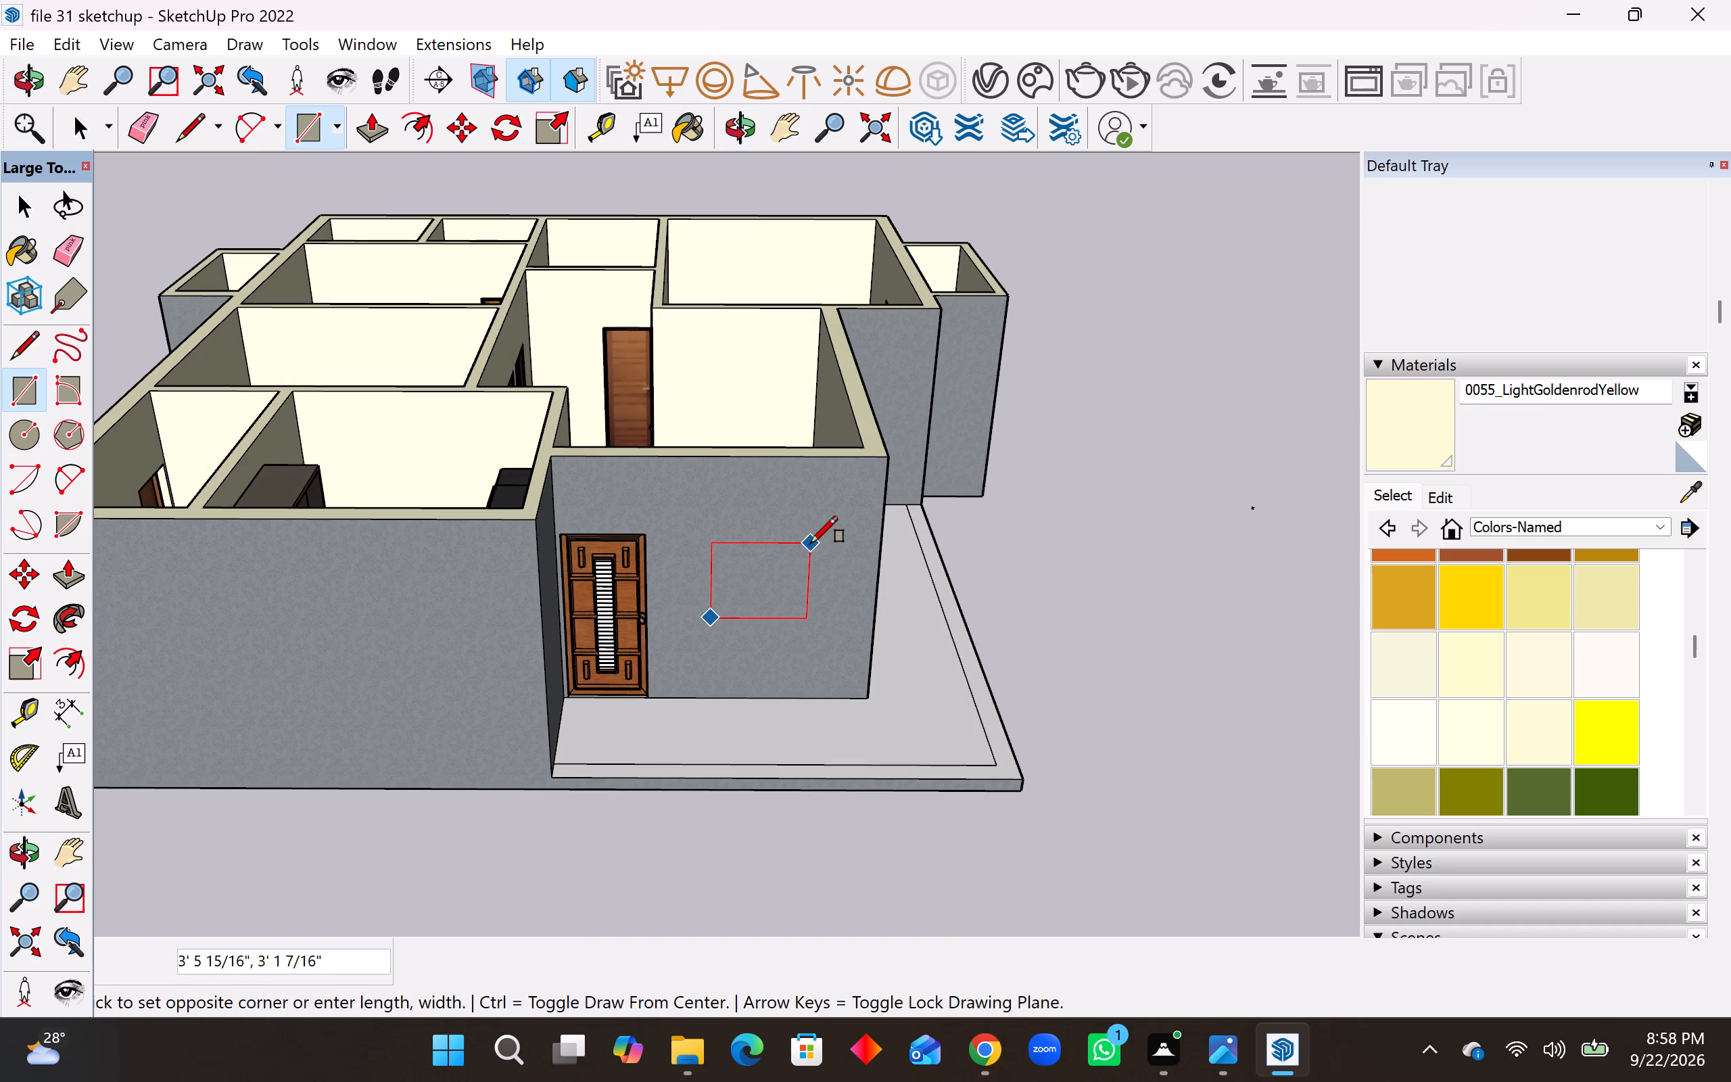
{"action": "key", "text": "4"}
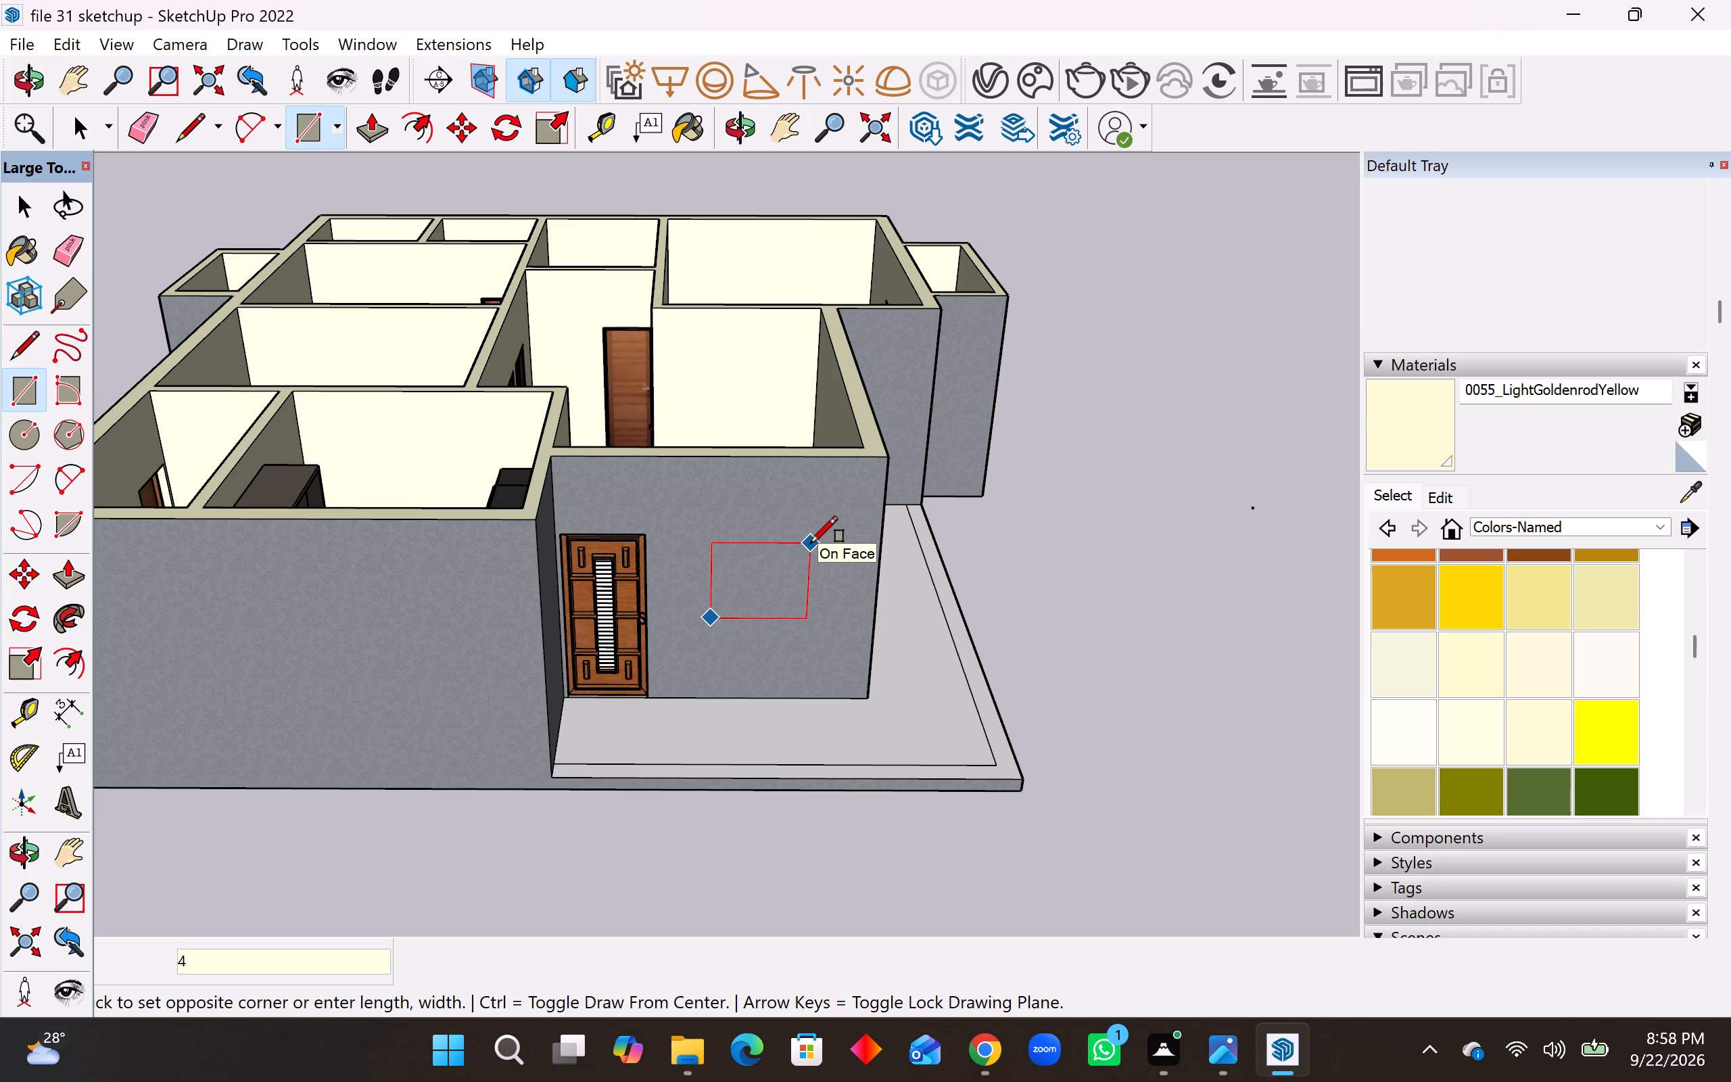
{"action": "type", "text": "',4'"}
{"action": "key", "text": "Return"}
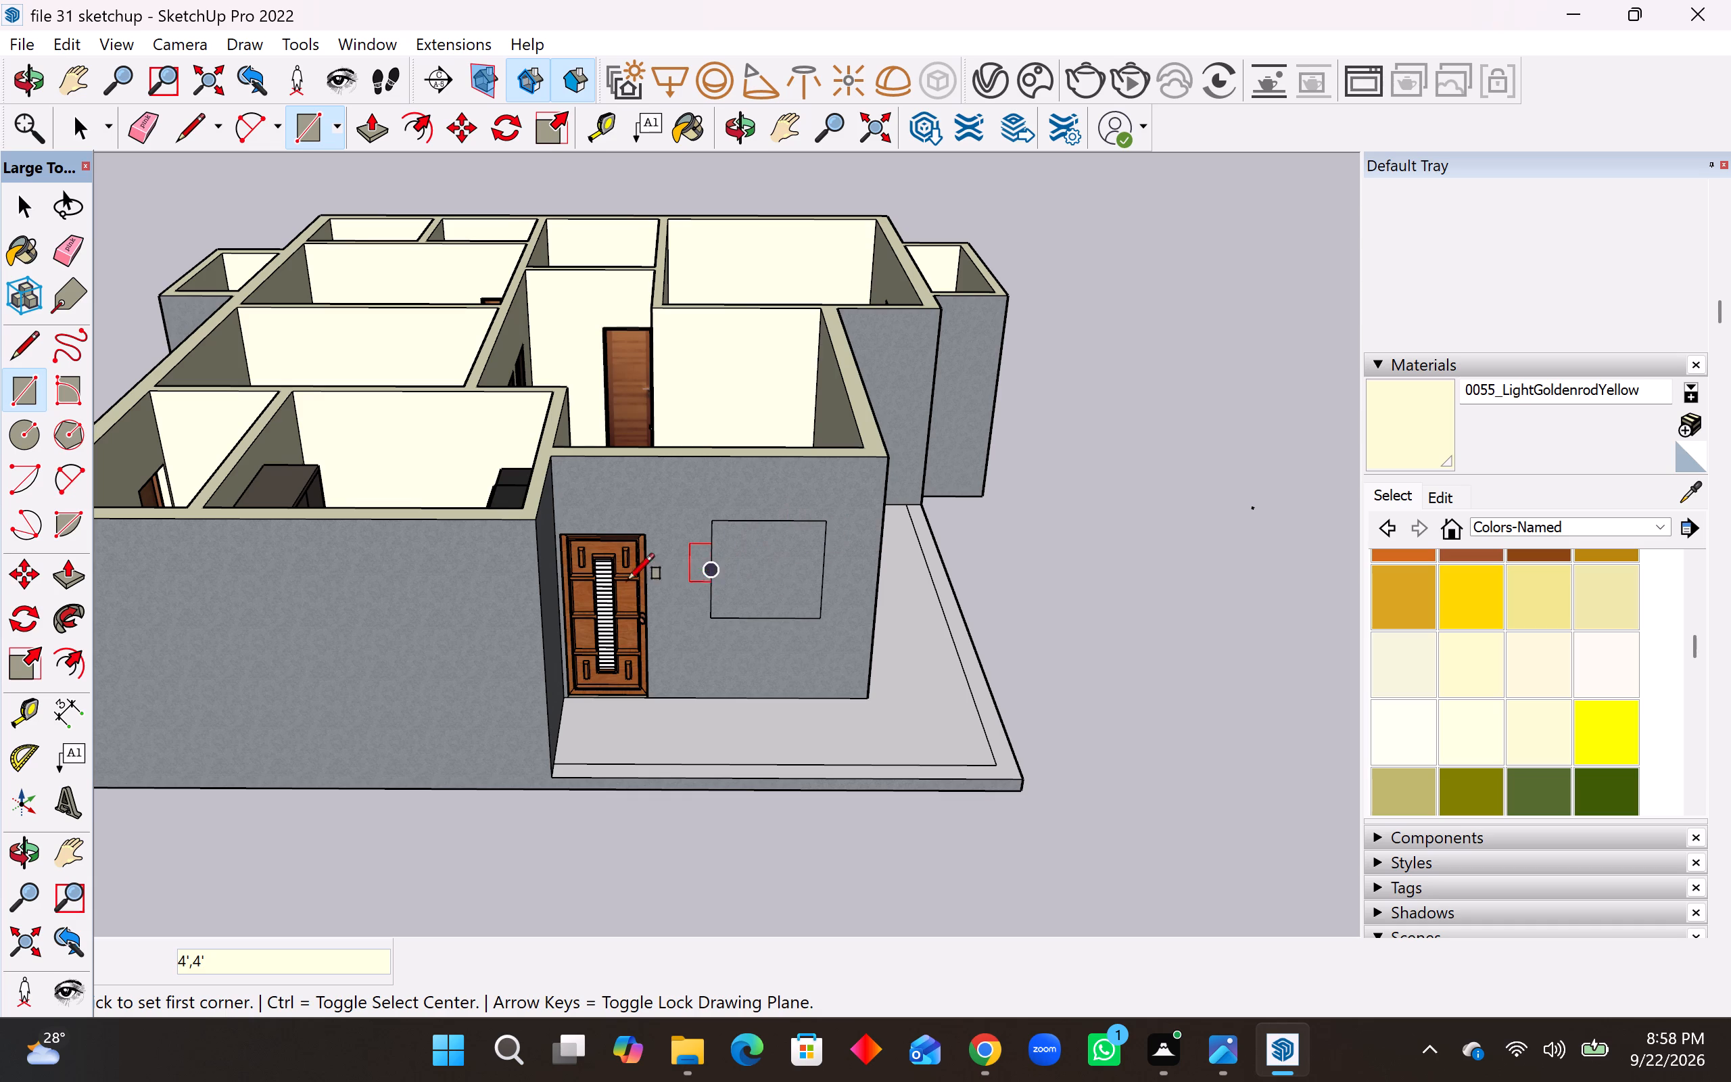
Draw a 2' by 2' window outline on the kitchen's short porch-side wall, around the corner from the entrance door.
{"action": "middle_click_drag", "start_coordinate": [613, 589], "coordinate": [285, 676]}
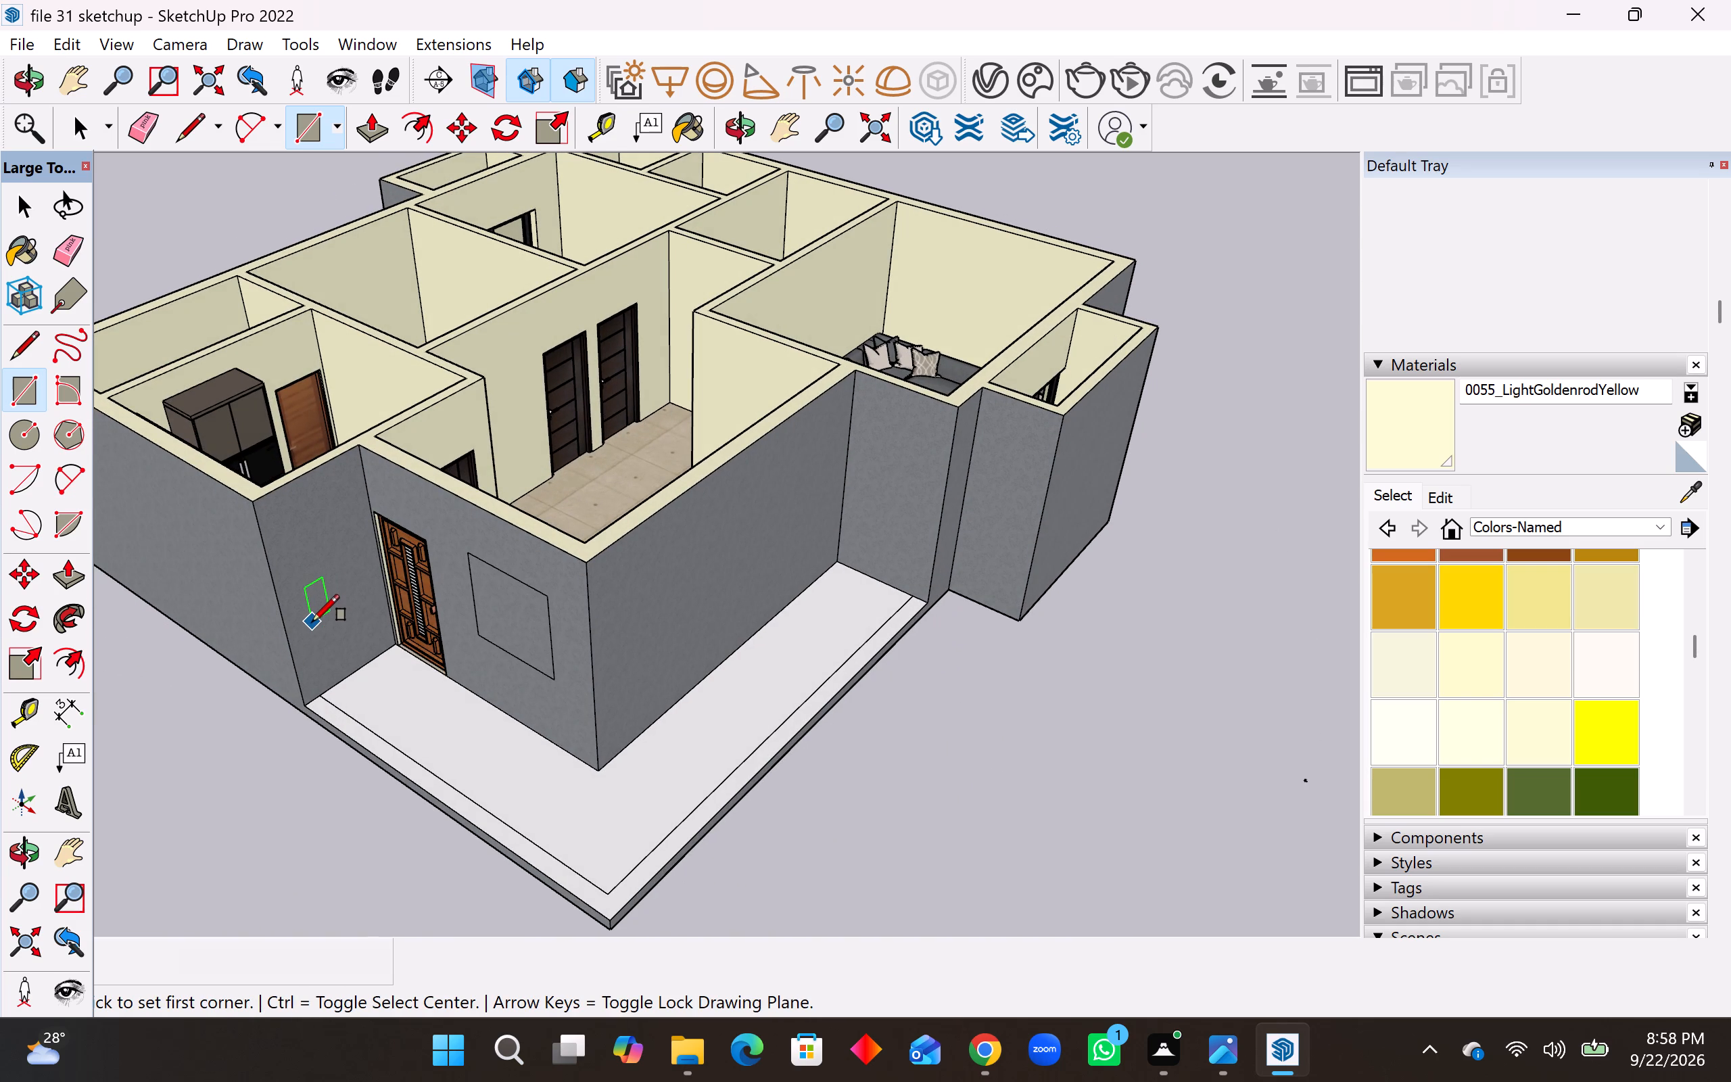
{"action": "left_click", "coordinate": [312, 621]}
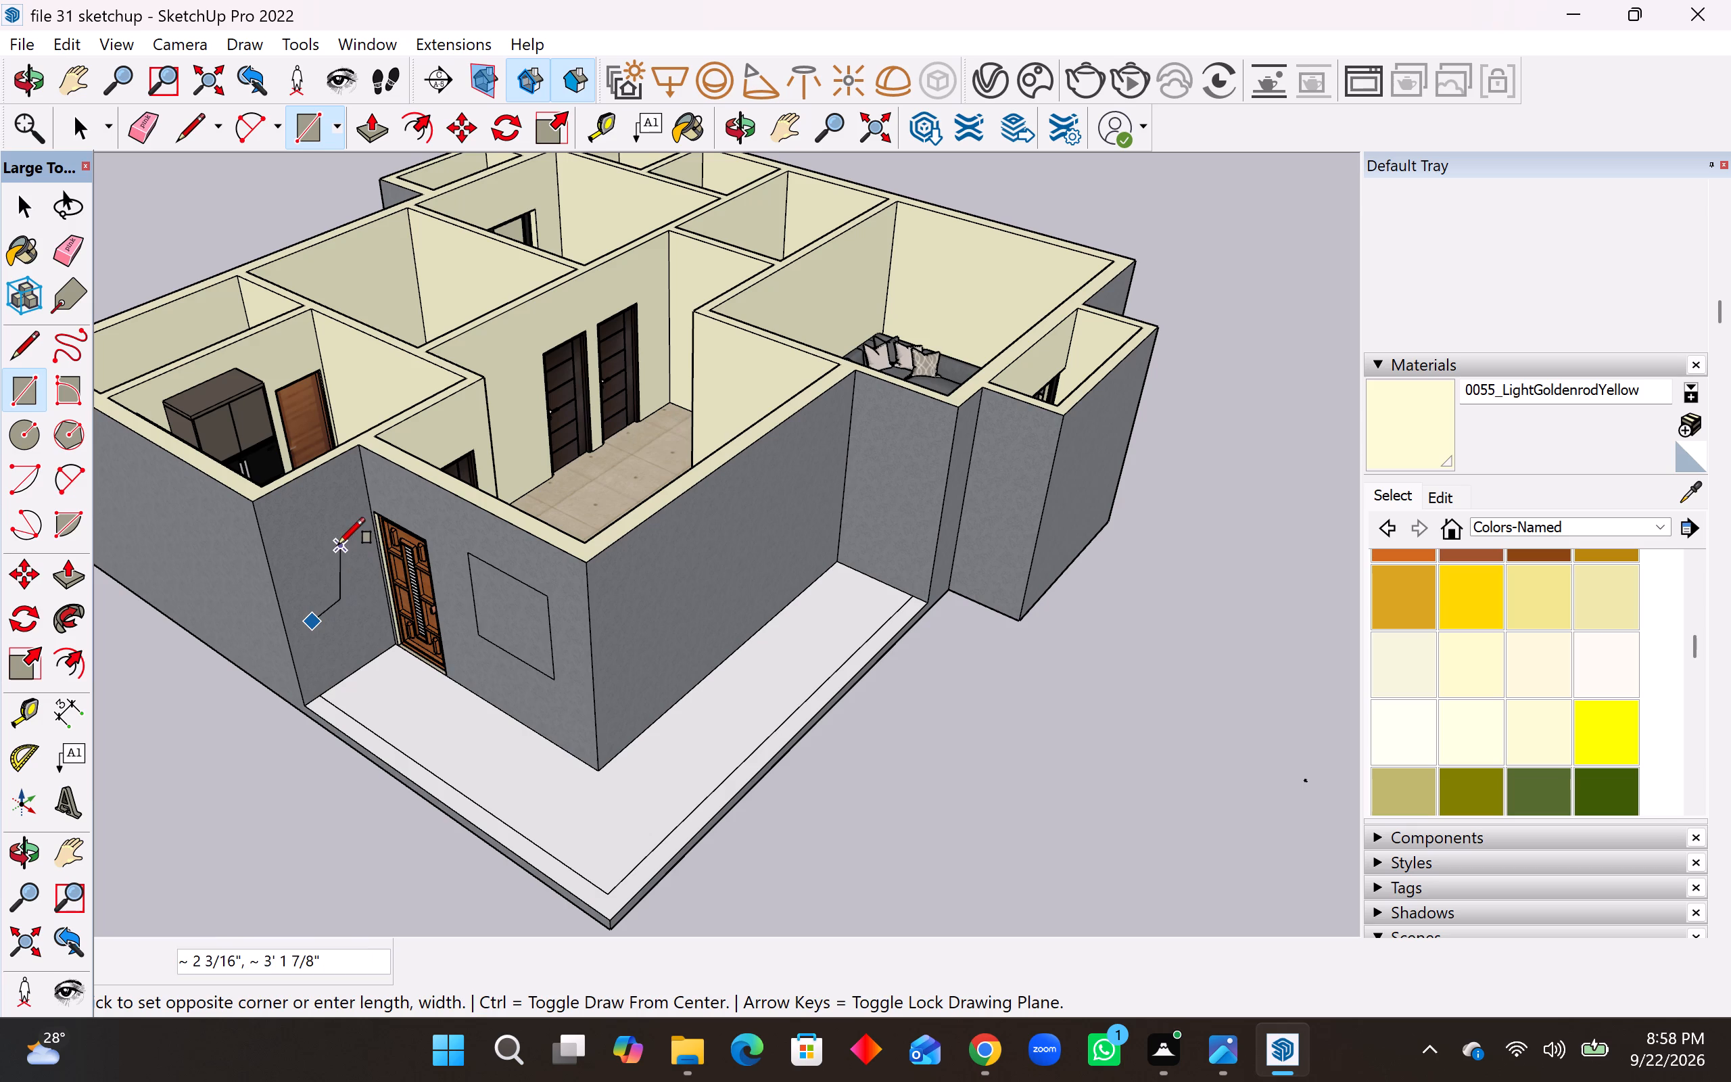
{"action": "middle_click_drag", "start_coordinate": [337, 538], "coordinate": [284, 540]}
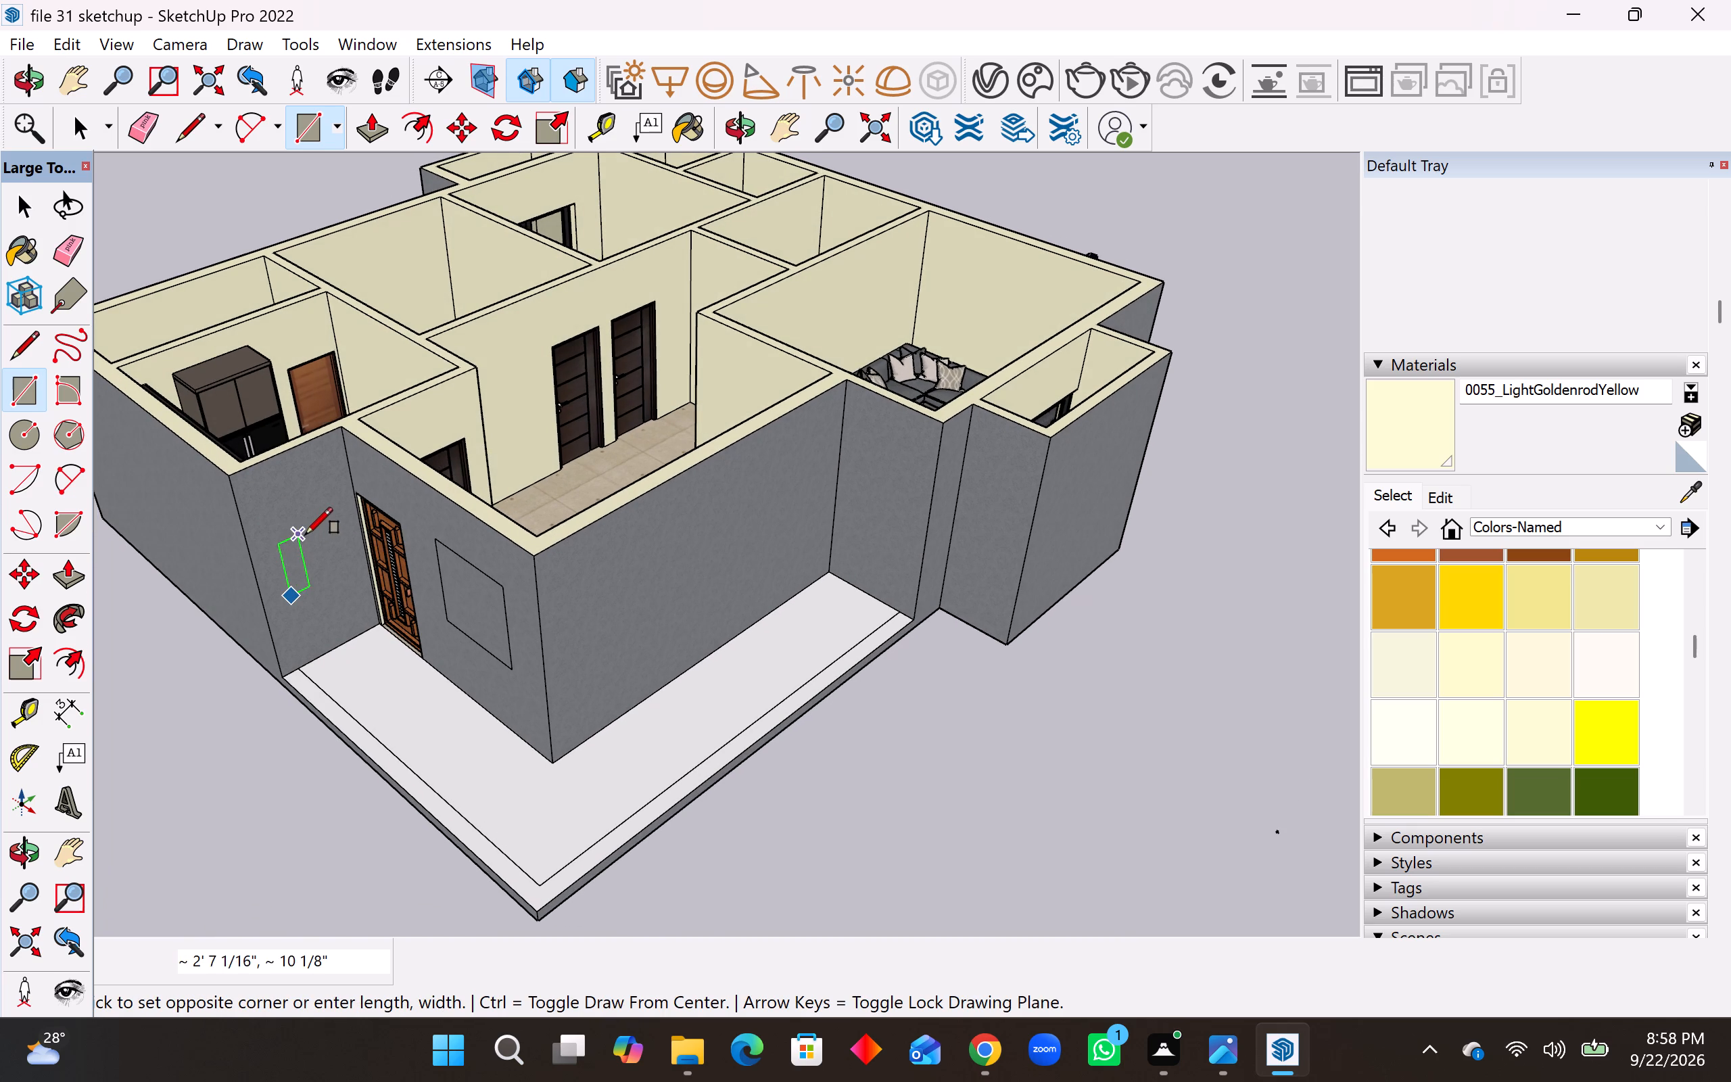
{"action": "scroll", "coordinate": [308, 513], "scroll_direction": "up", "scroll_amount": 4}
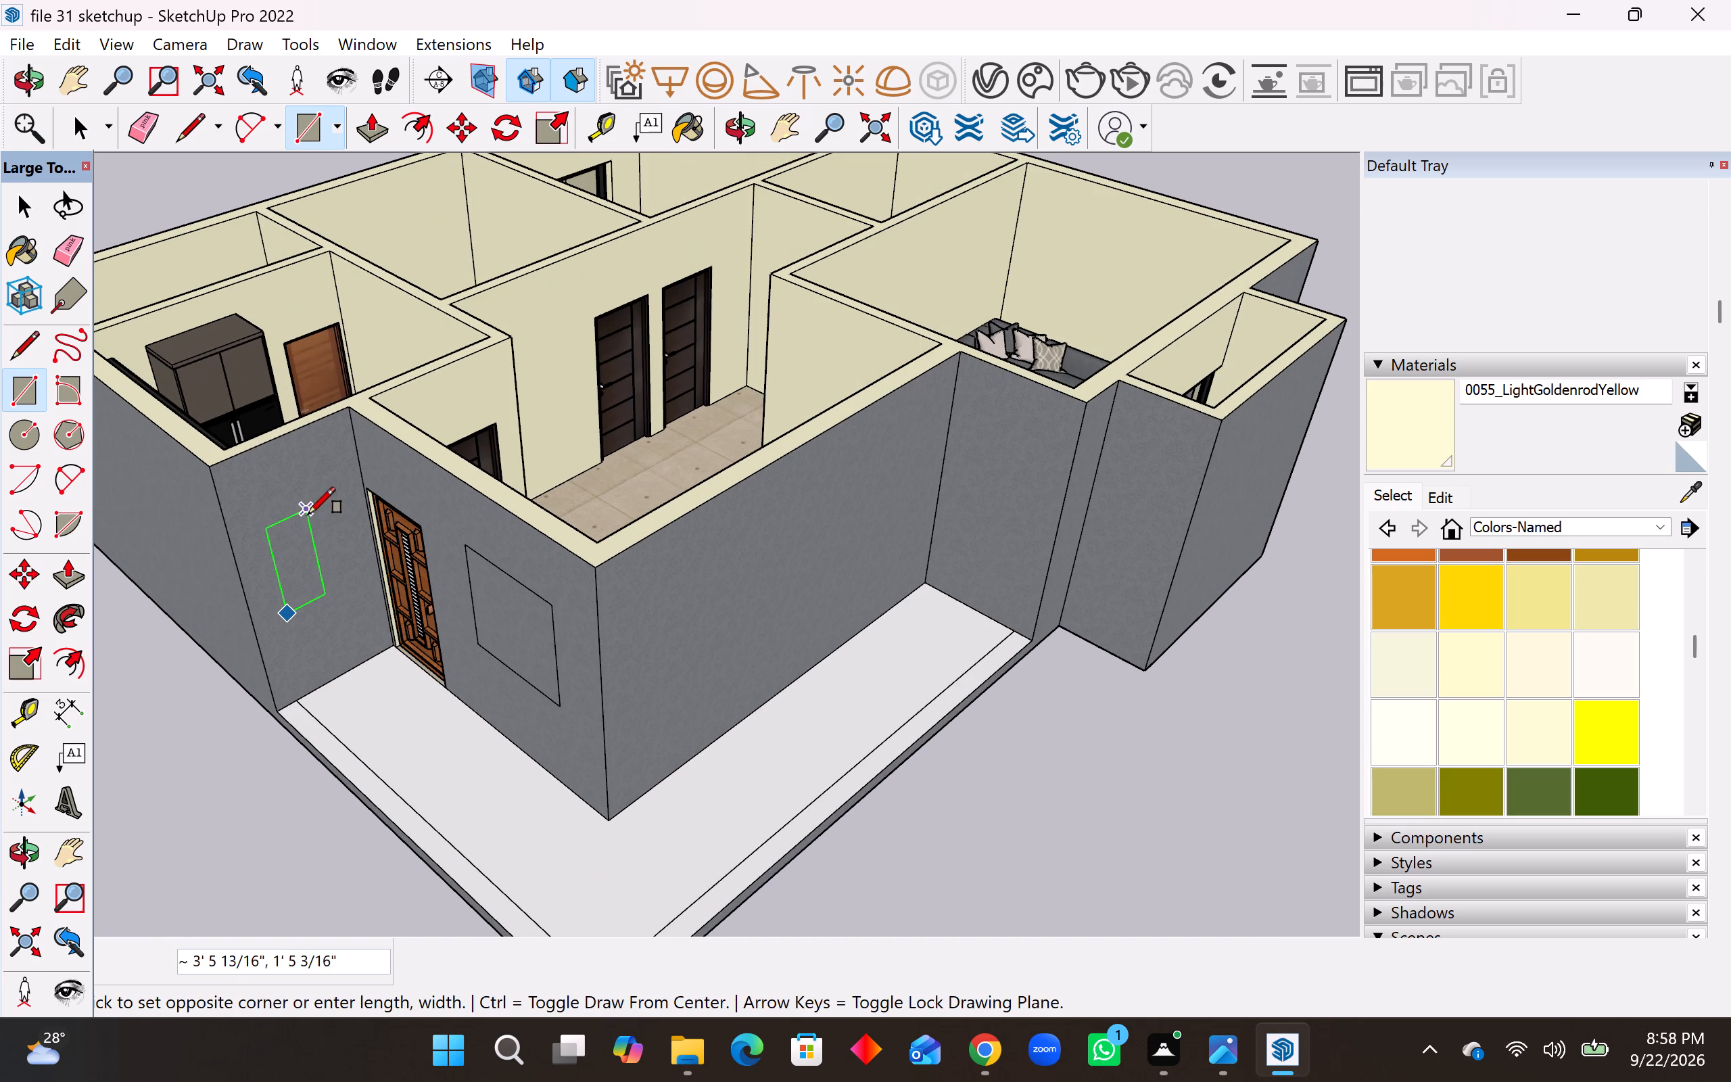
{"action": "type", "text": "2',2'"}
{"action": "key", "text": "Return"}
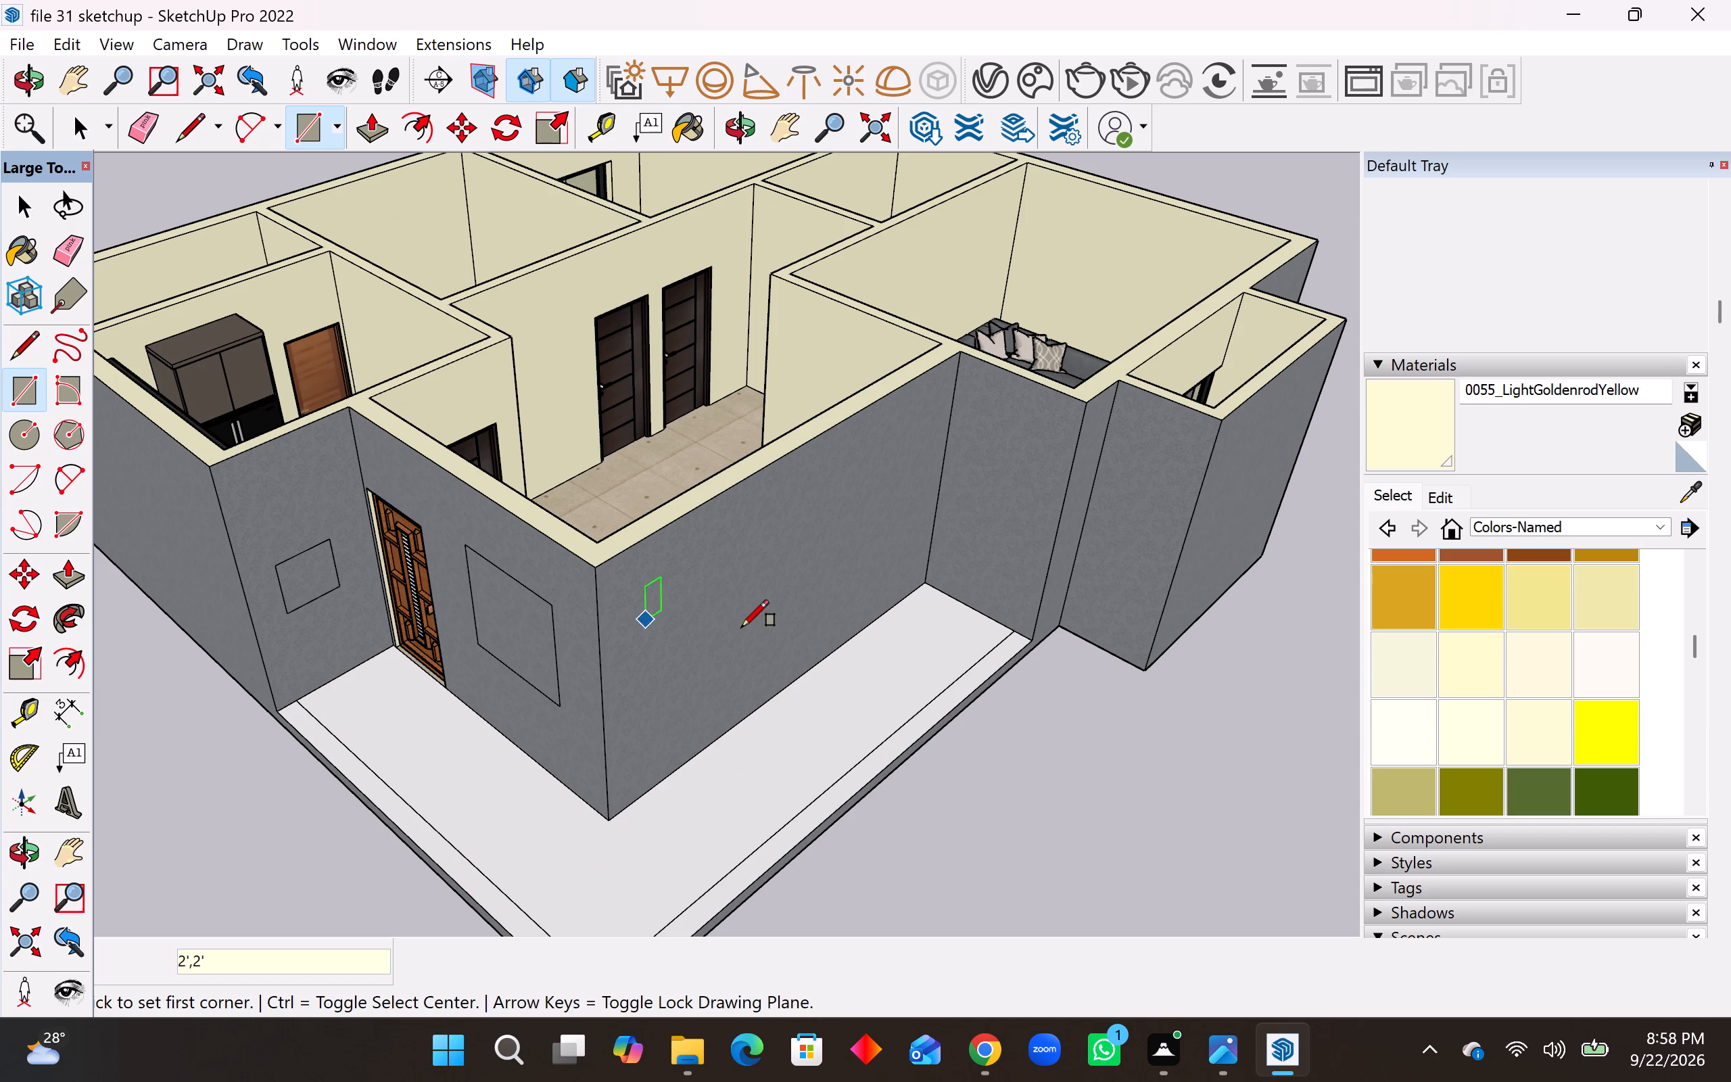
Draw a 2' by 2' window outline on the rear outer wall, between the brown wooden door and the dark door.
{"action": "scroll", "coordinate": [888, 624], "scroll_direction": "down", "scroll_amount": 11}
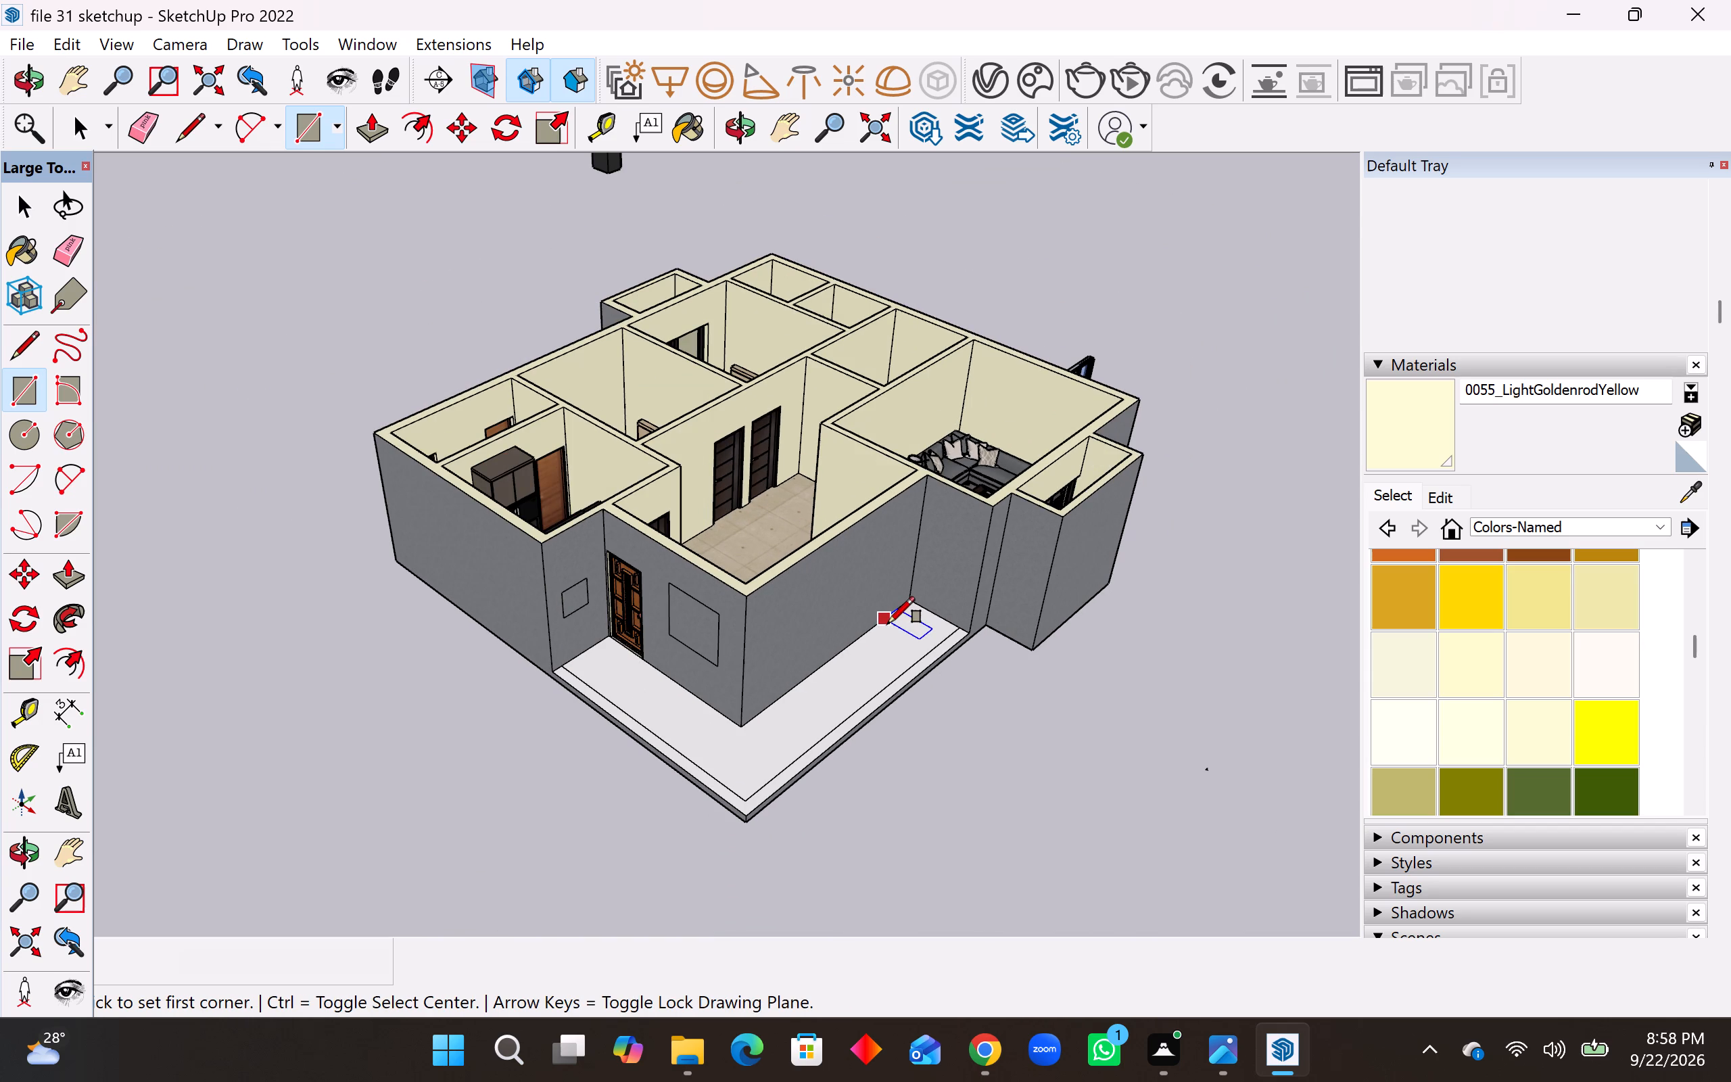
{"action": "middle_click_drag", "start_coordinate": [562, 559], "coordinate": [1402, 655]}
{"action": "middle_click_drag", "start_coordinate": [613, 598], "coordinate": [1083, 596]}
{"action": "scroll", "coordinate": [962, 582], "scroll_direction": "up", "scroll_amount": 9}
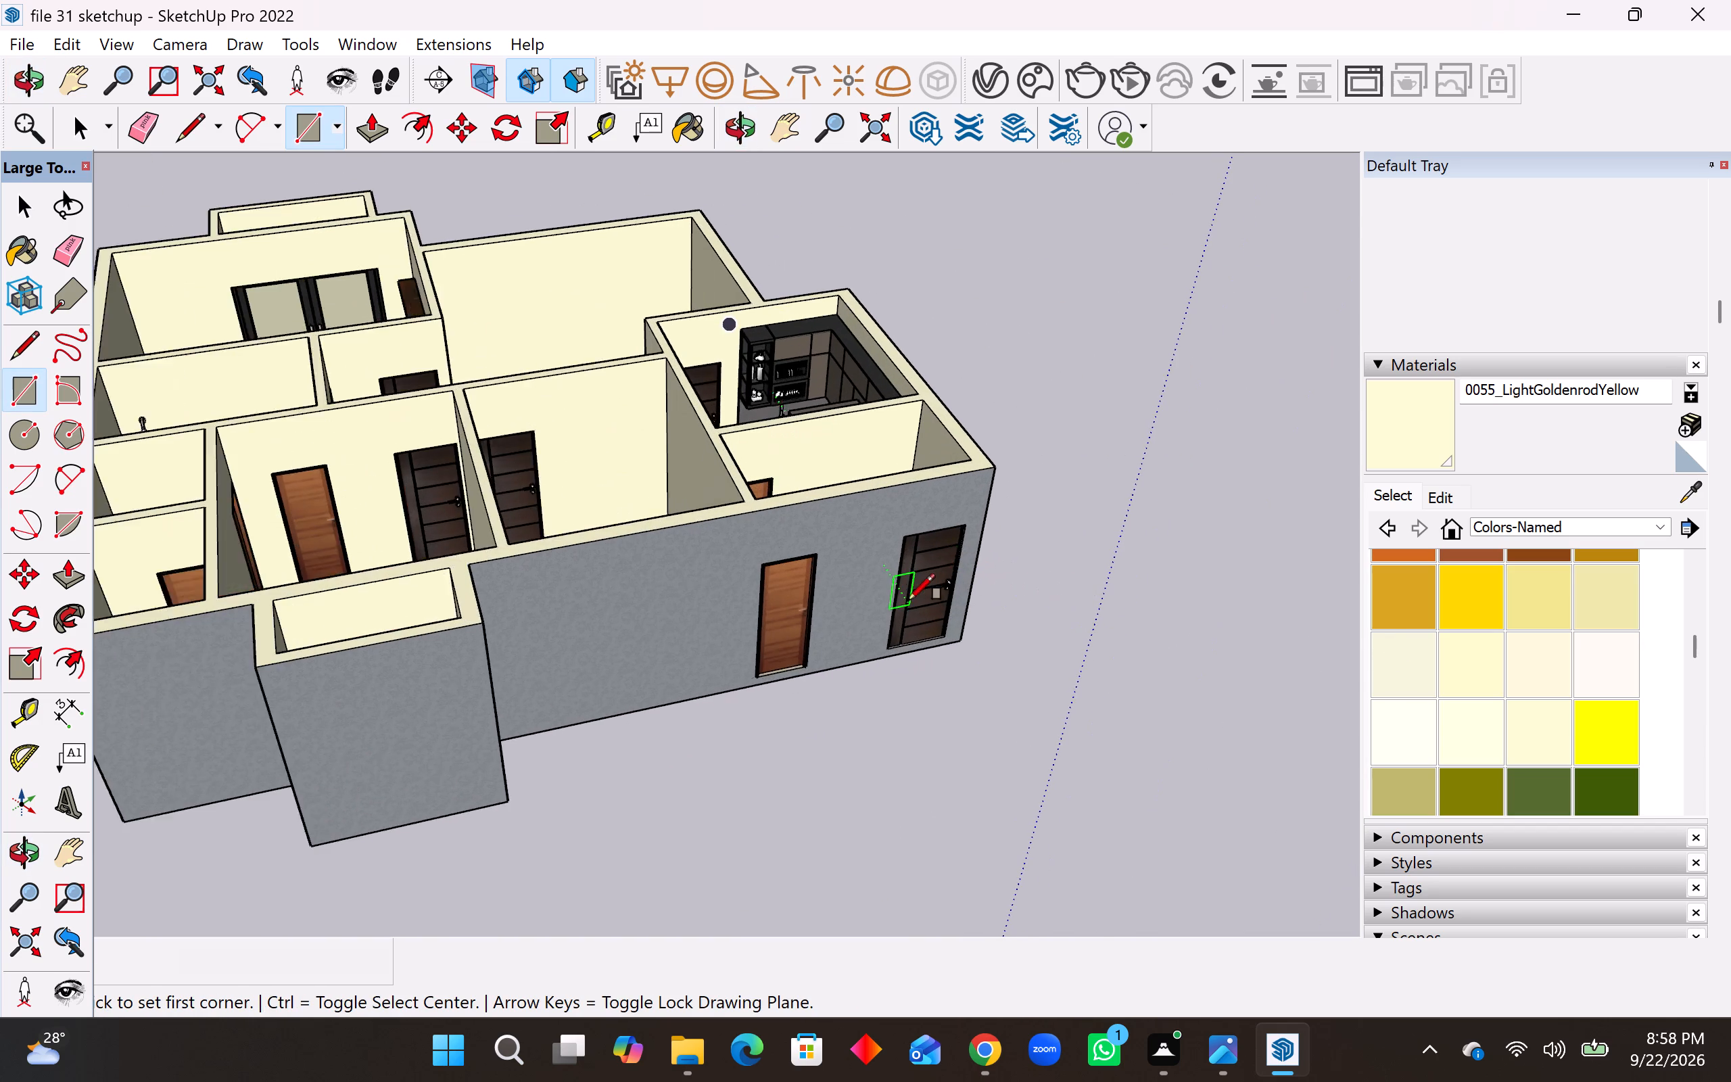
{"action": "scroll", "coordinate": [908, 601], "scroll_direction": "up", "scroll_amount": 3}
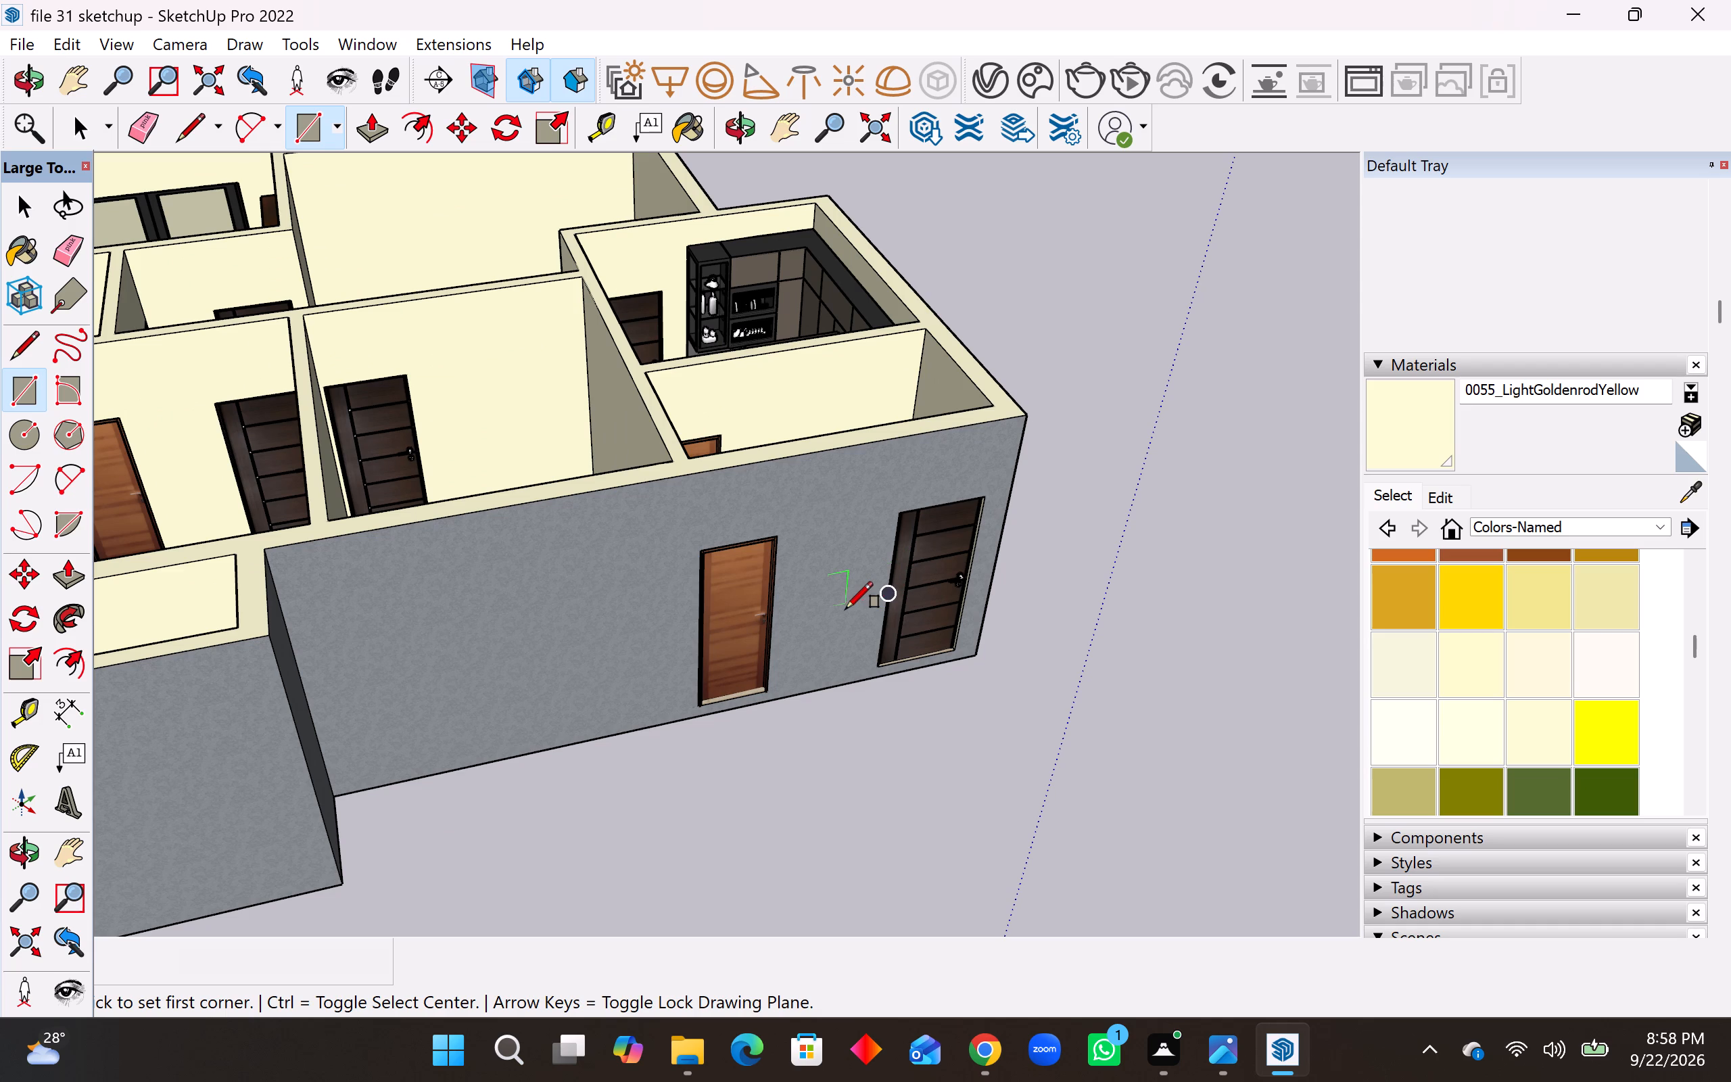
{"action": "middle_click_drag", "start_coordinate": [846, 609], "coordinate": [799, 530]}
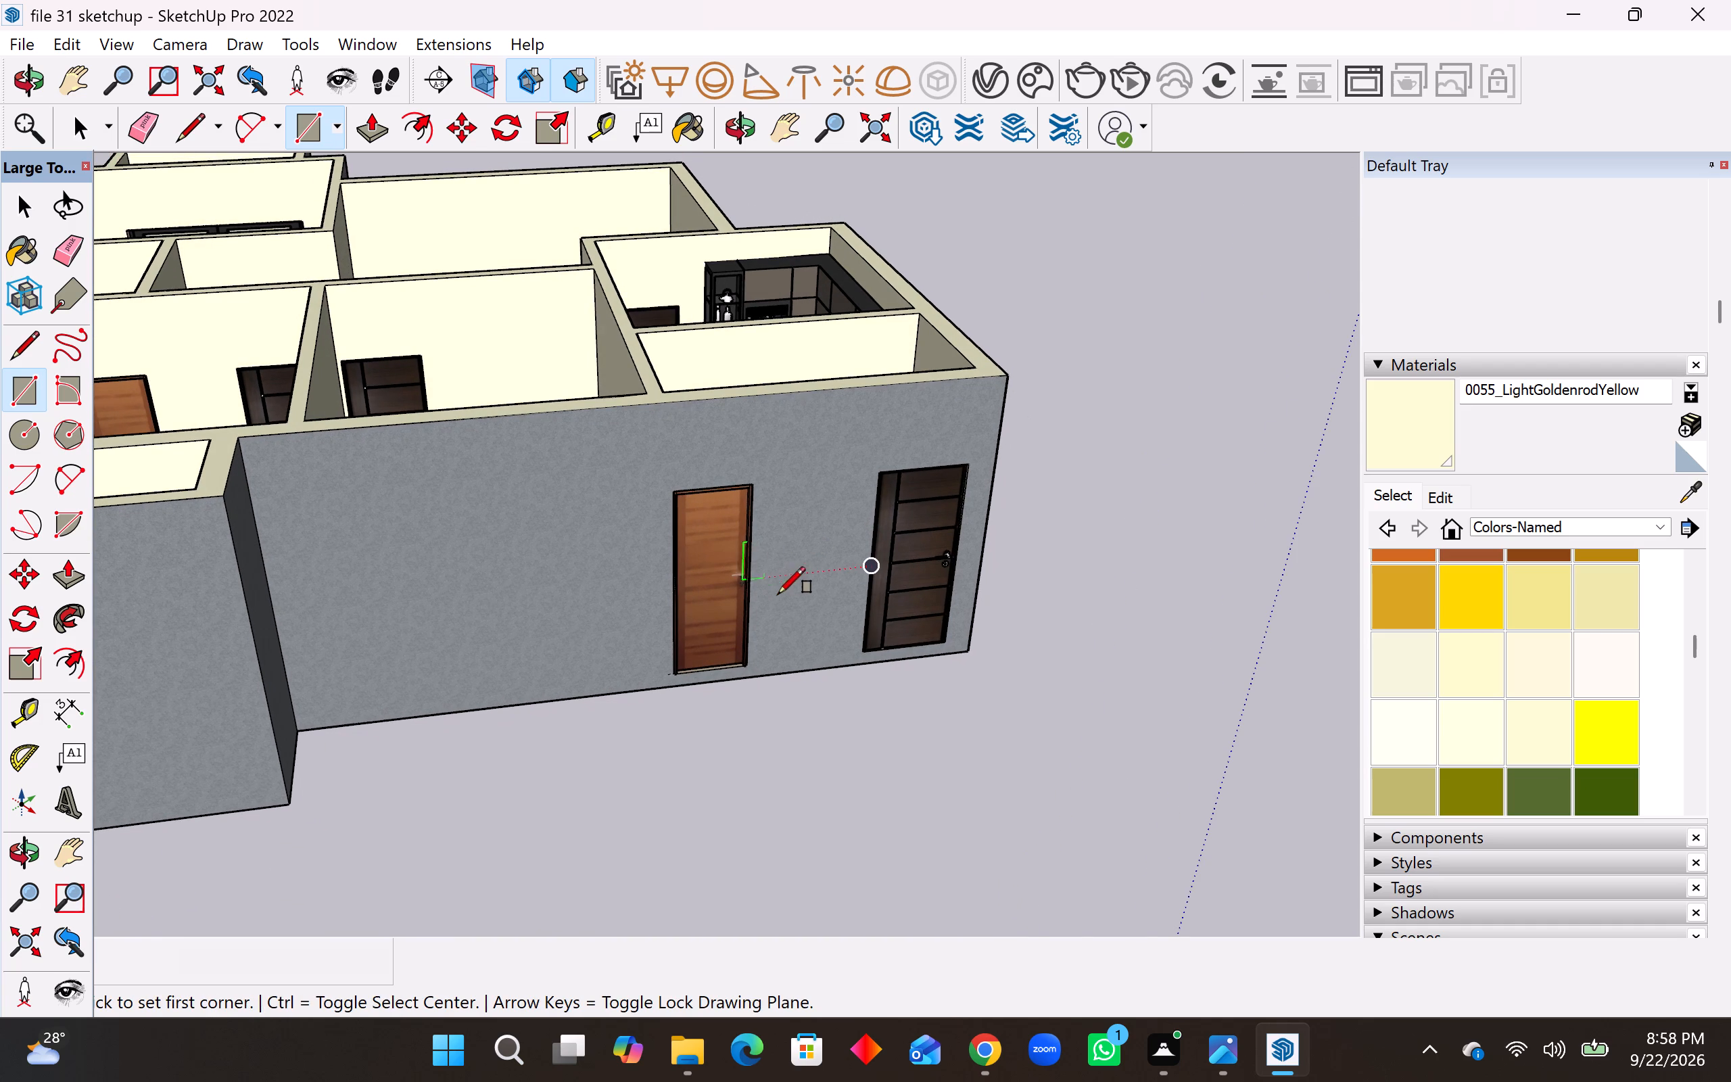
{"action": "scroll", "coordinate": [790, 592], "scroll_direction": "up", "scroll_amount": 3}
{"action": "middle_click_drag", "start_coordinate": [790, 592], "coordinate": [784, 545]}
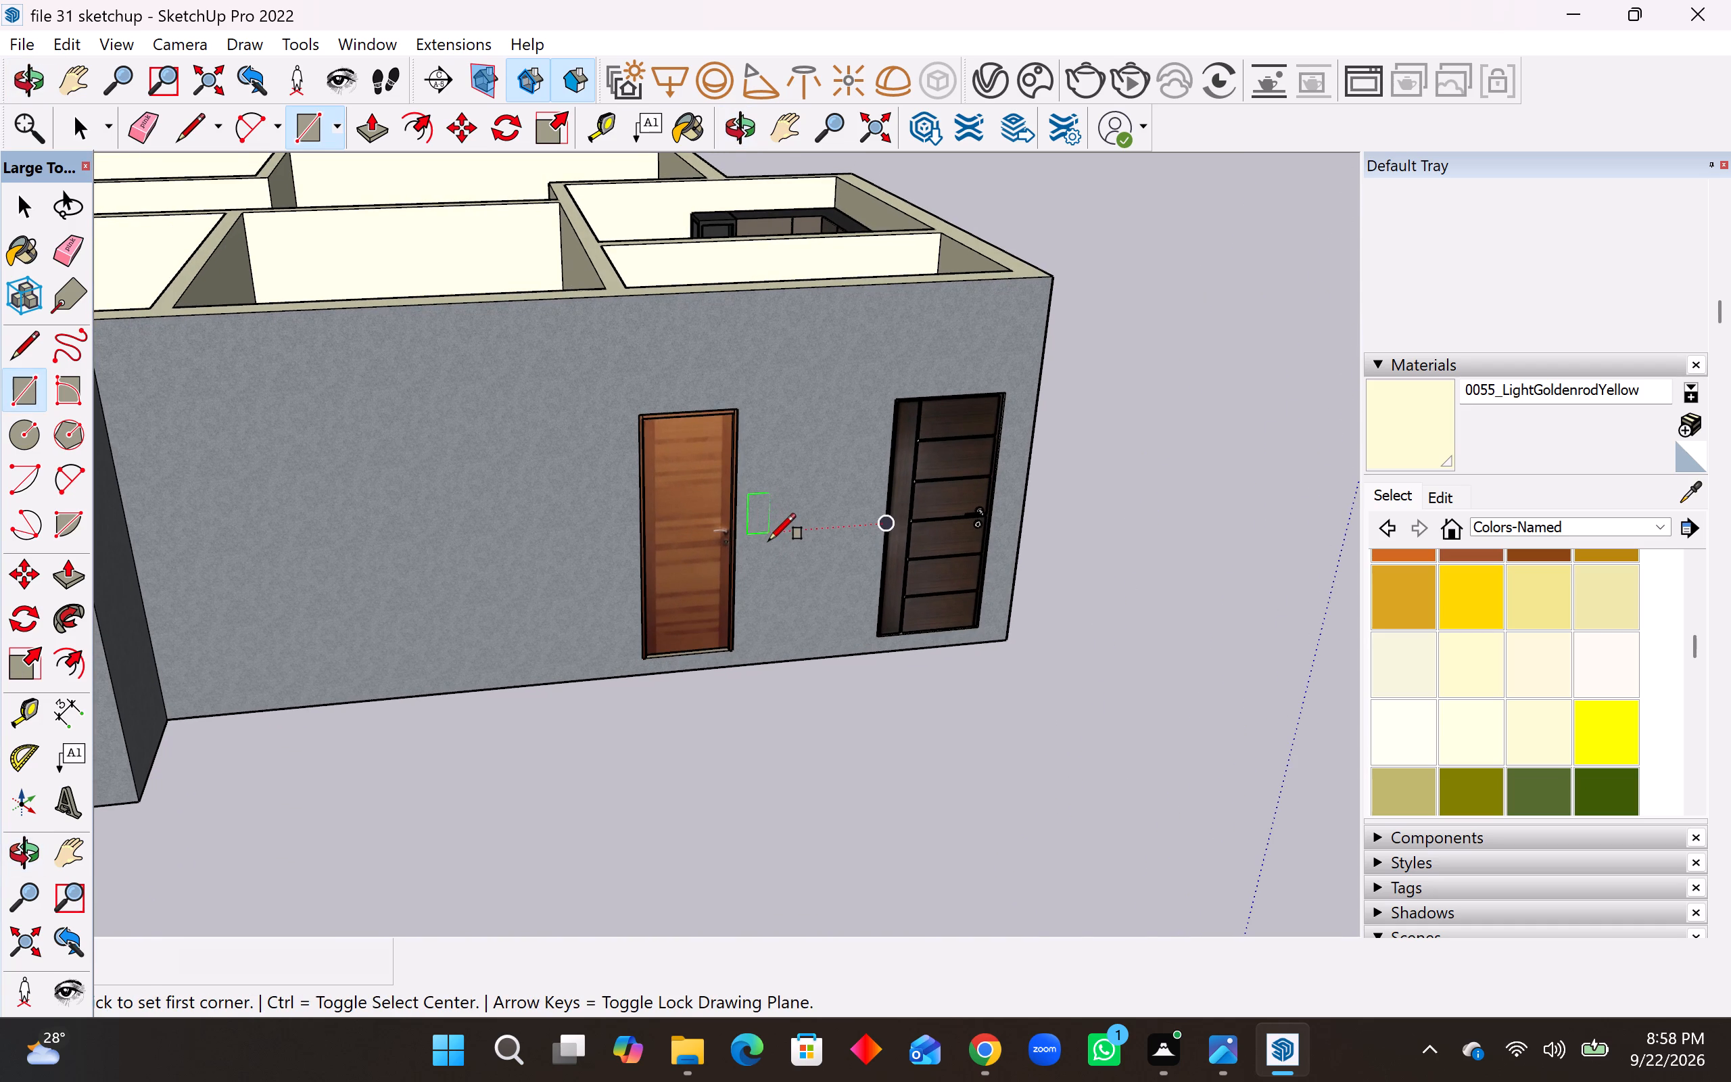
{"action": "left_click", "coordinate": [771, 539]}
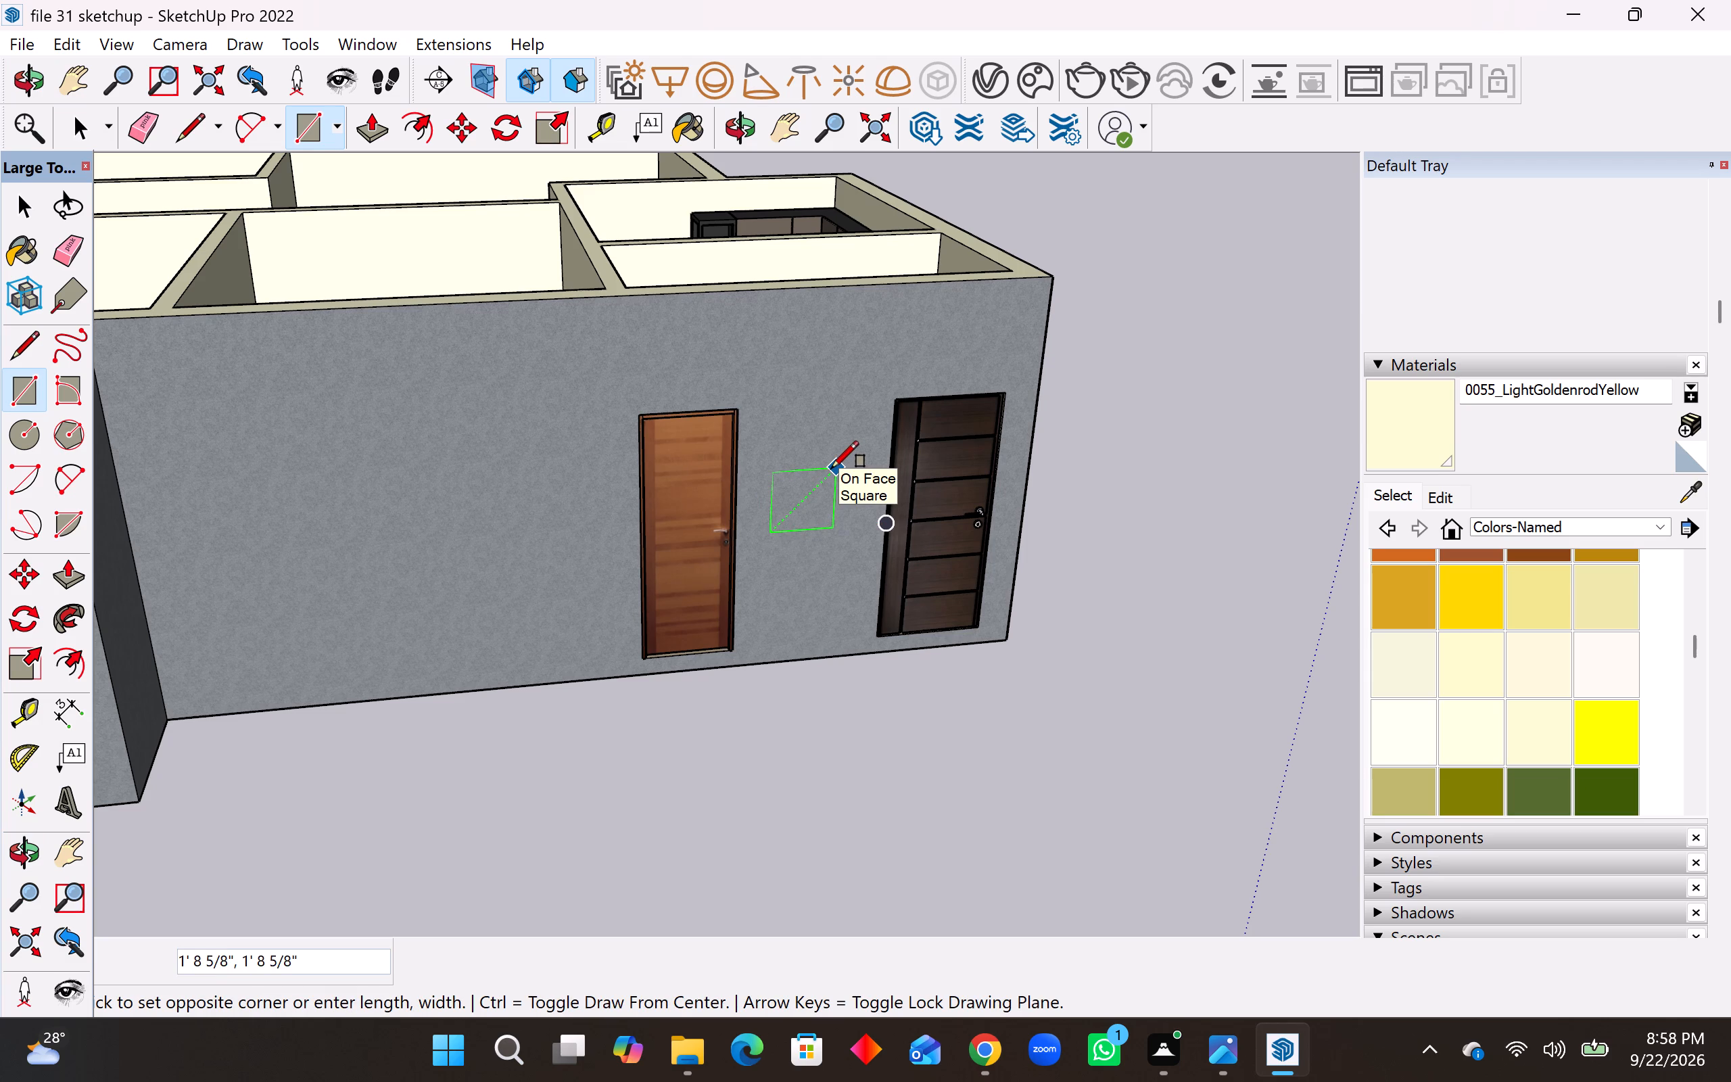
{"action": "type", "text": "2',"}
{"action": "type", "text": "2'"}
{"action": "key", "text": "Return"}
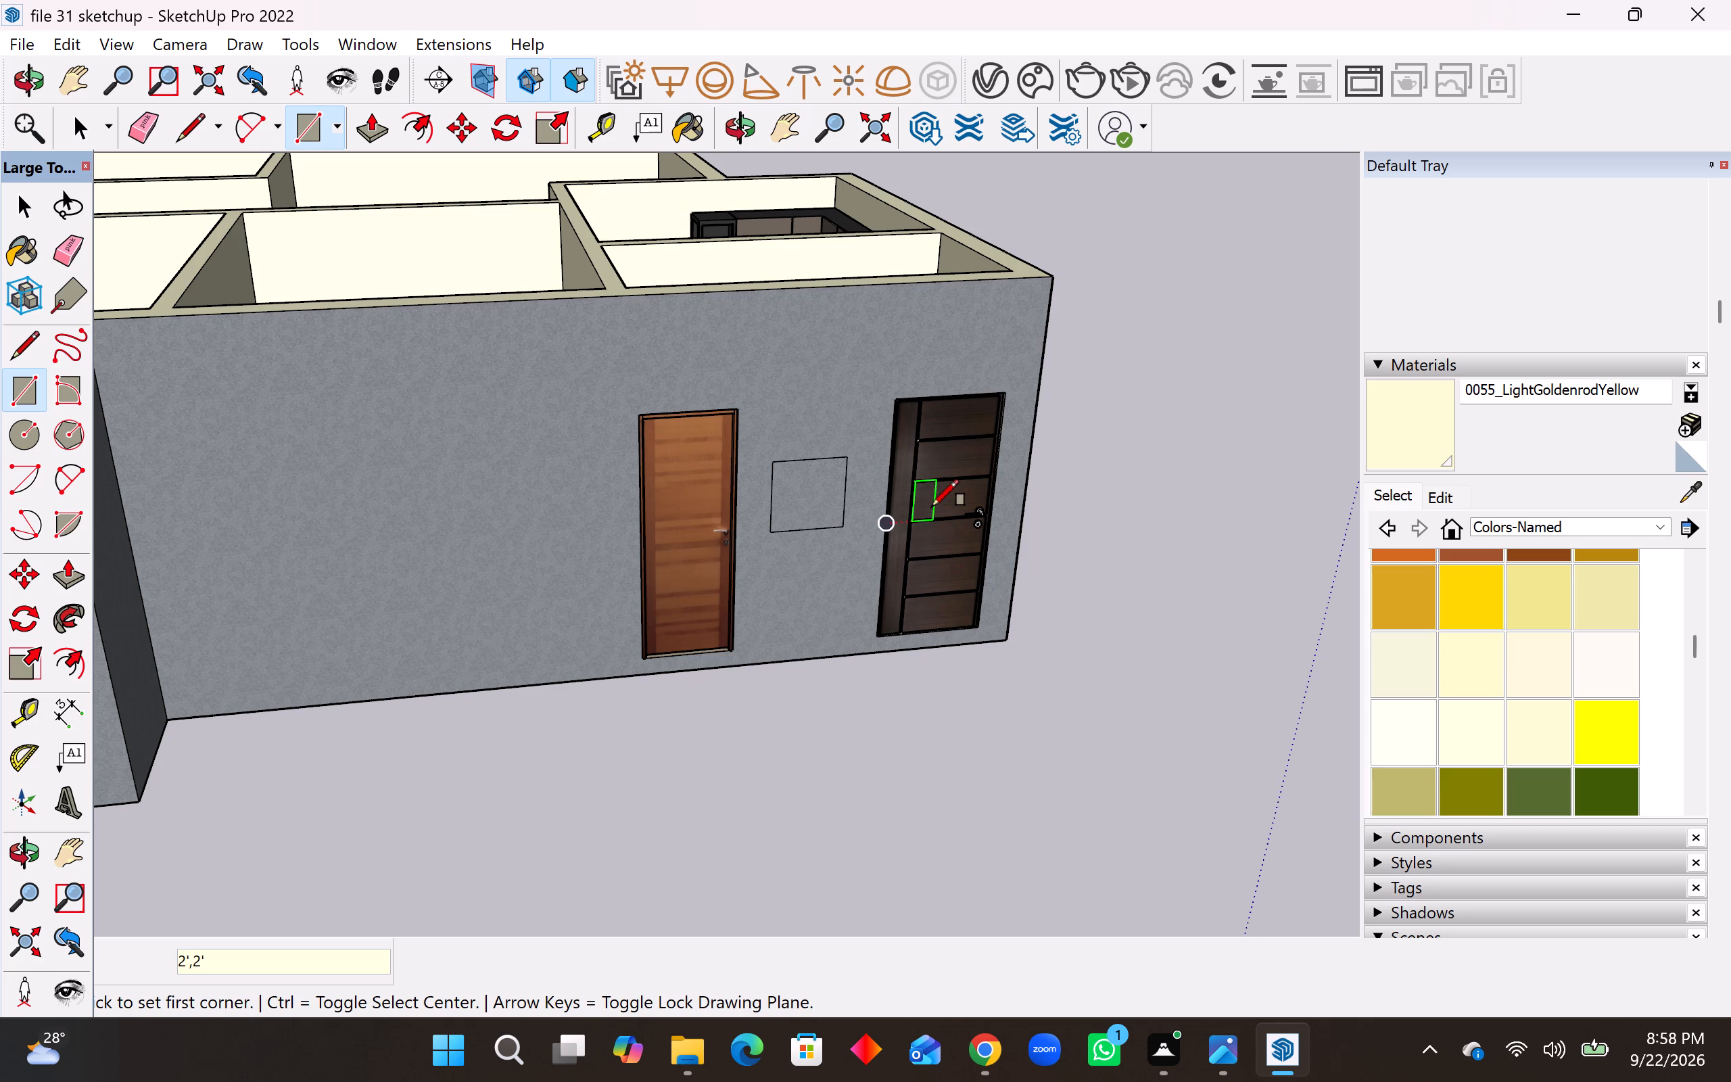
Draw a 4' by 4' window outline on the rear bedroom wall, between the projecting balcony and the brown door.
{"action": "scroll", "coordinate": [932, 507], "scroll_direction": "down", "scroll_amount": 5}
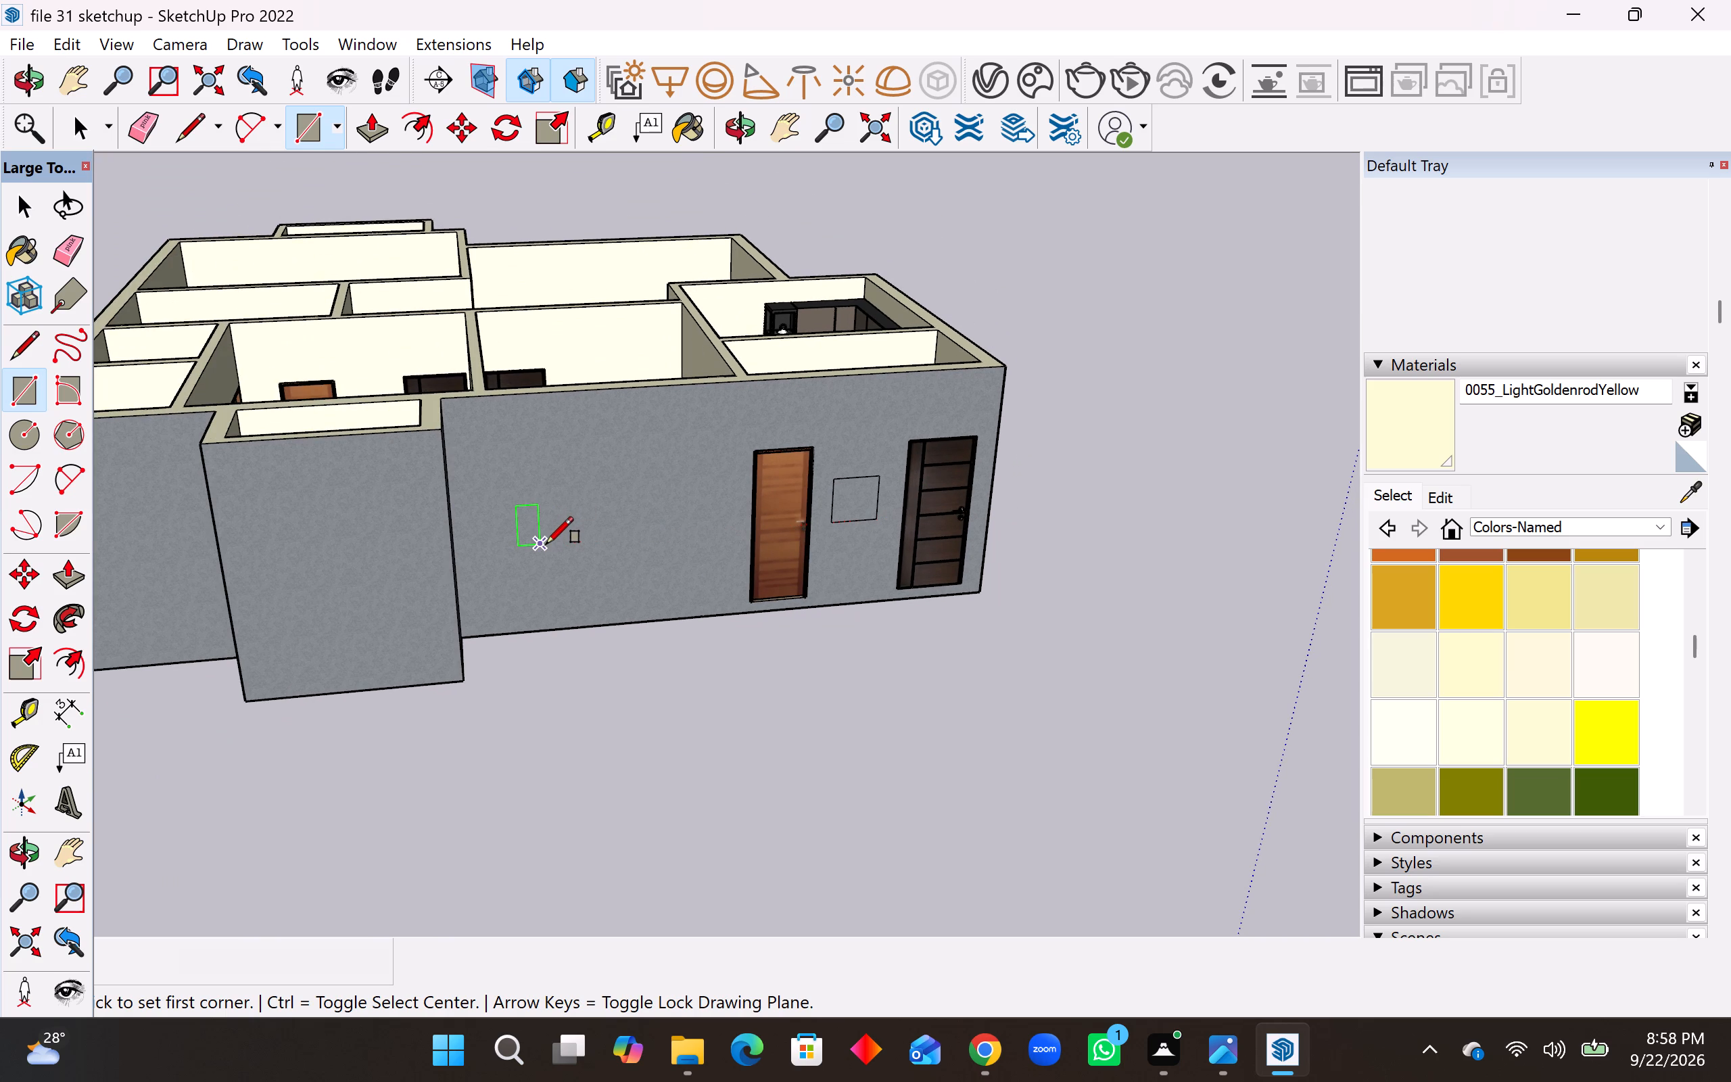
{"action": "left_click", "coordinate": [546, 544]}
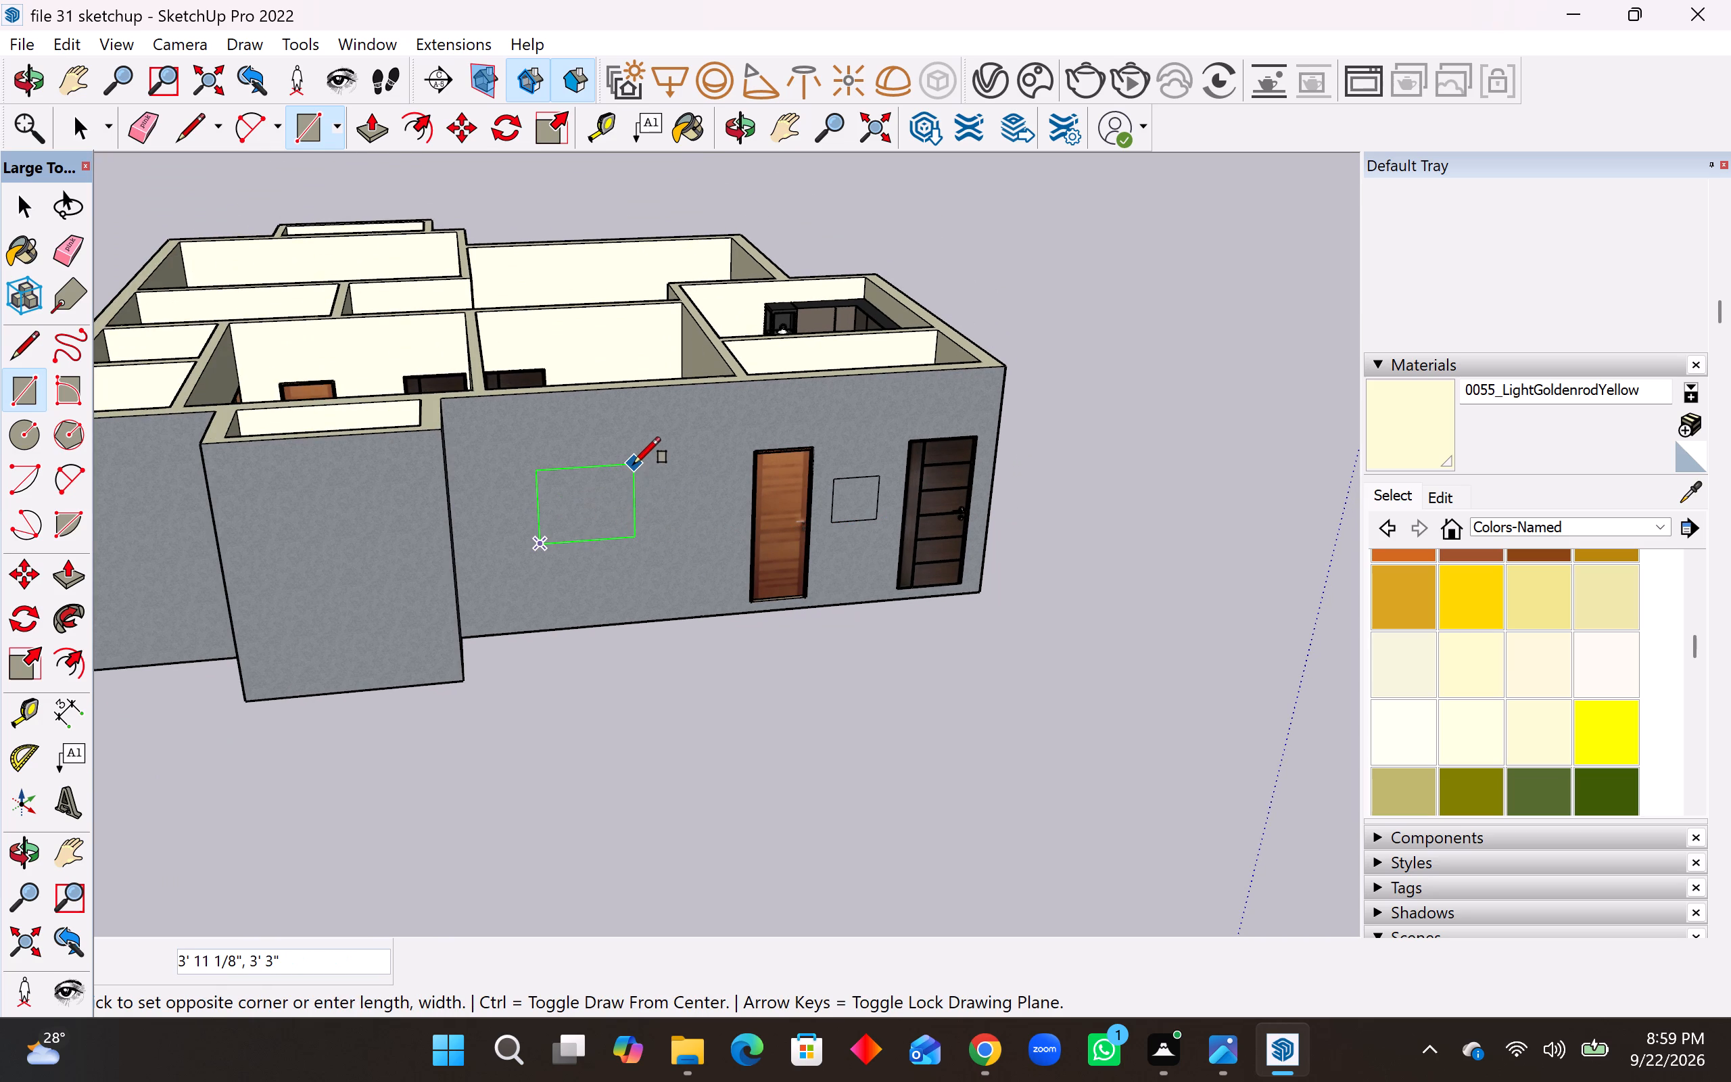
{"action": "type", "text": "4',4'"}
{"action": "key", "text": "Return"}
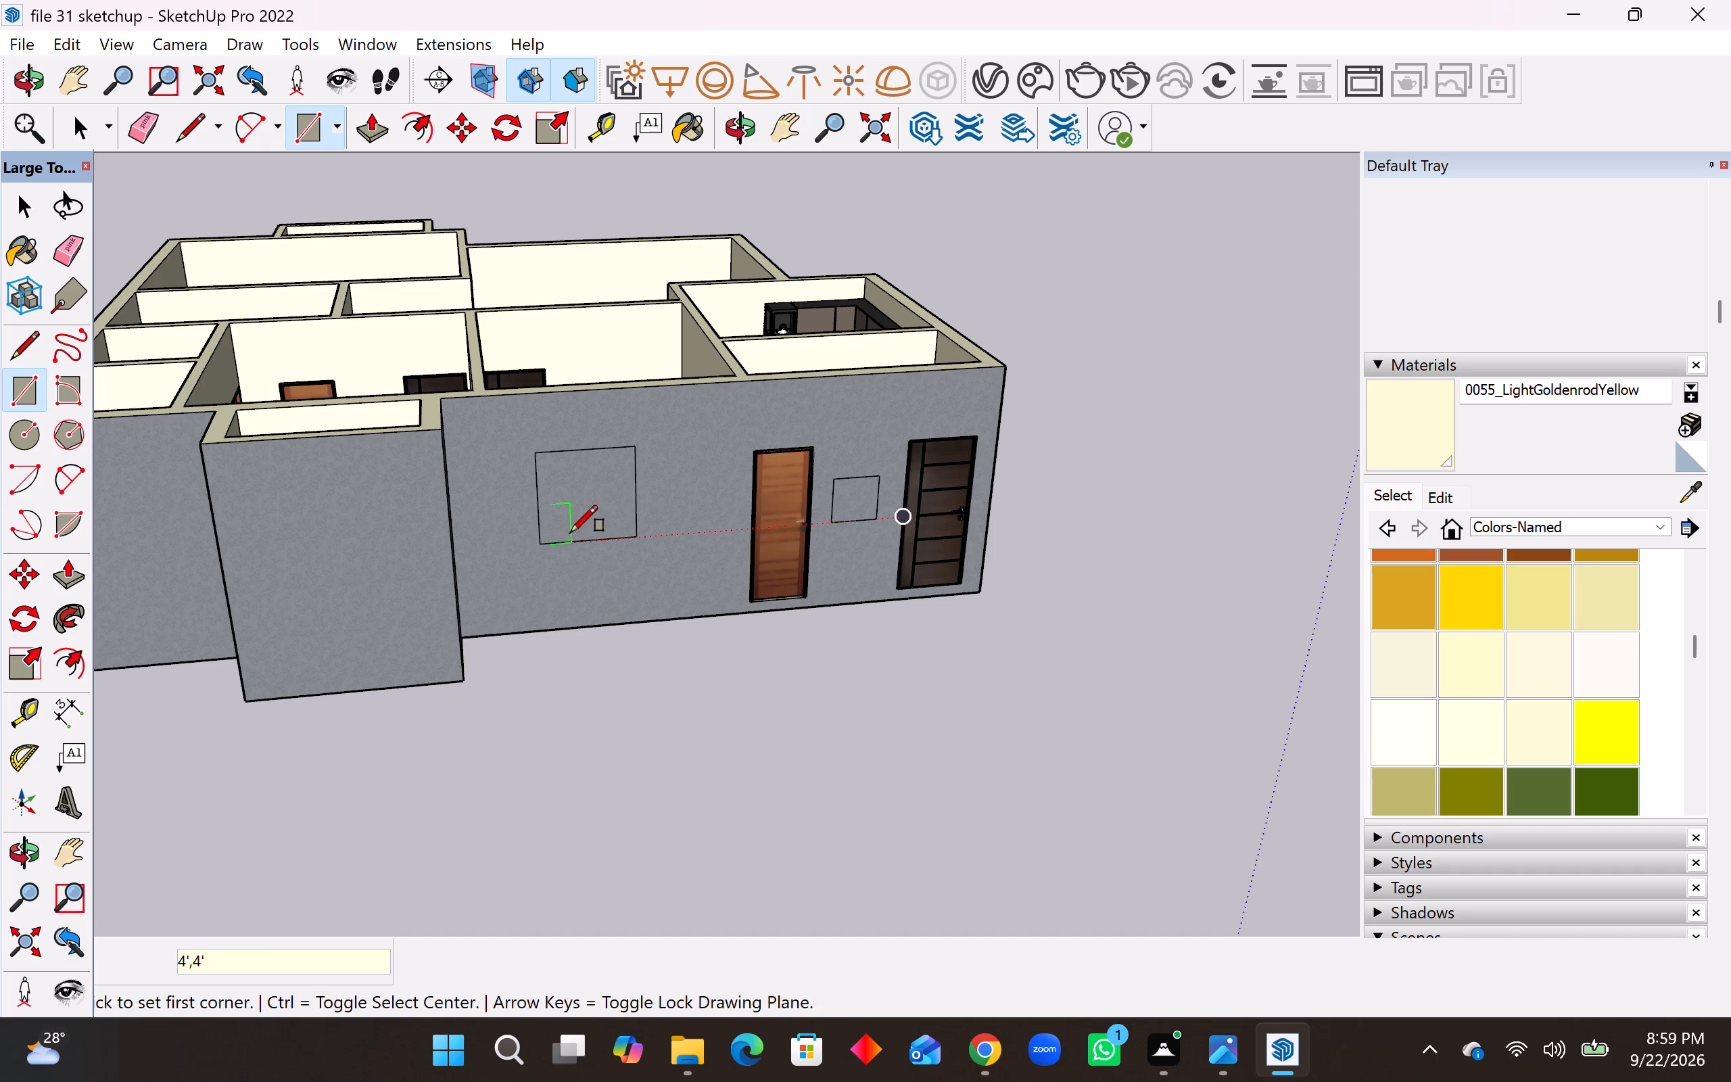
Draw a 2' by 2' window outline on the corner bathroom's outer wall, beside the projecting balcony.
{"action": "middle_click_drag", "start_coordinate": [600, 529], "coordinate": [634, 702]}
{"action": "scroll", "coordinate": [677, 555], "scroll_direction": "down", "scroll_amount": 5}
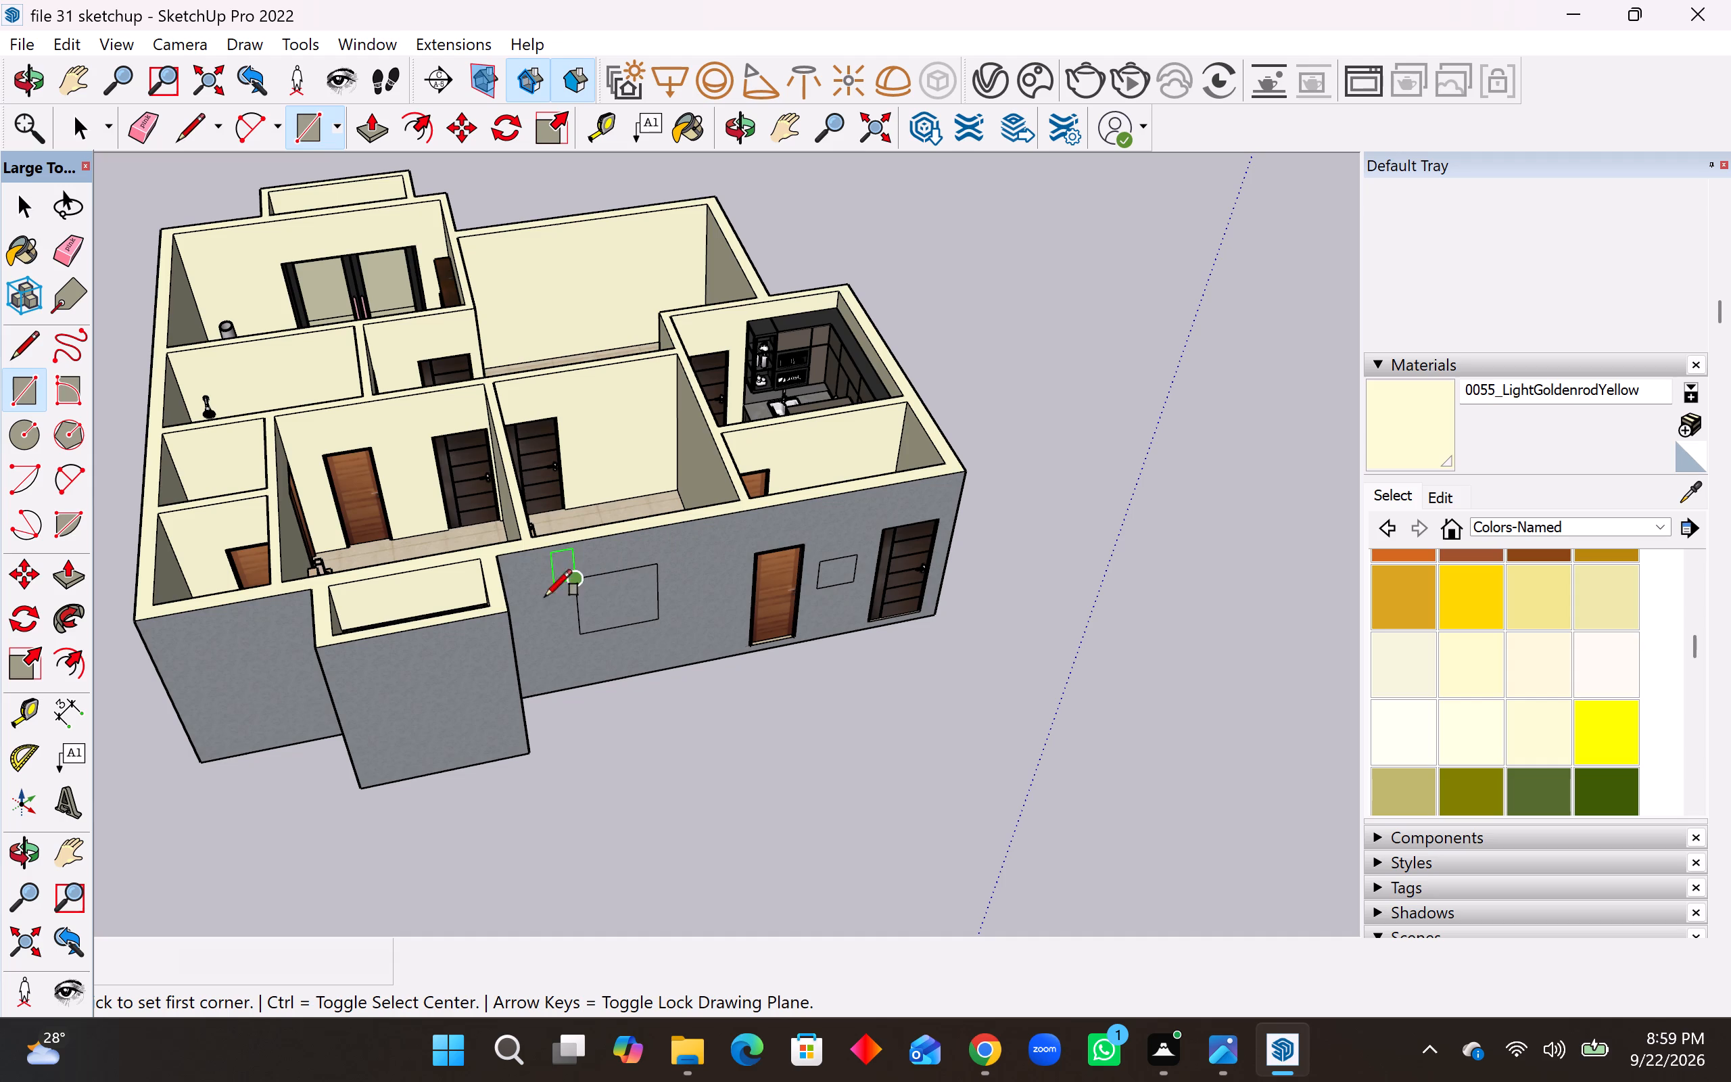
{"action": "scroll", "coordinate": [703, 552], "scroll_direction": "down", "scroll_amount": 4}
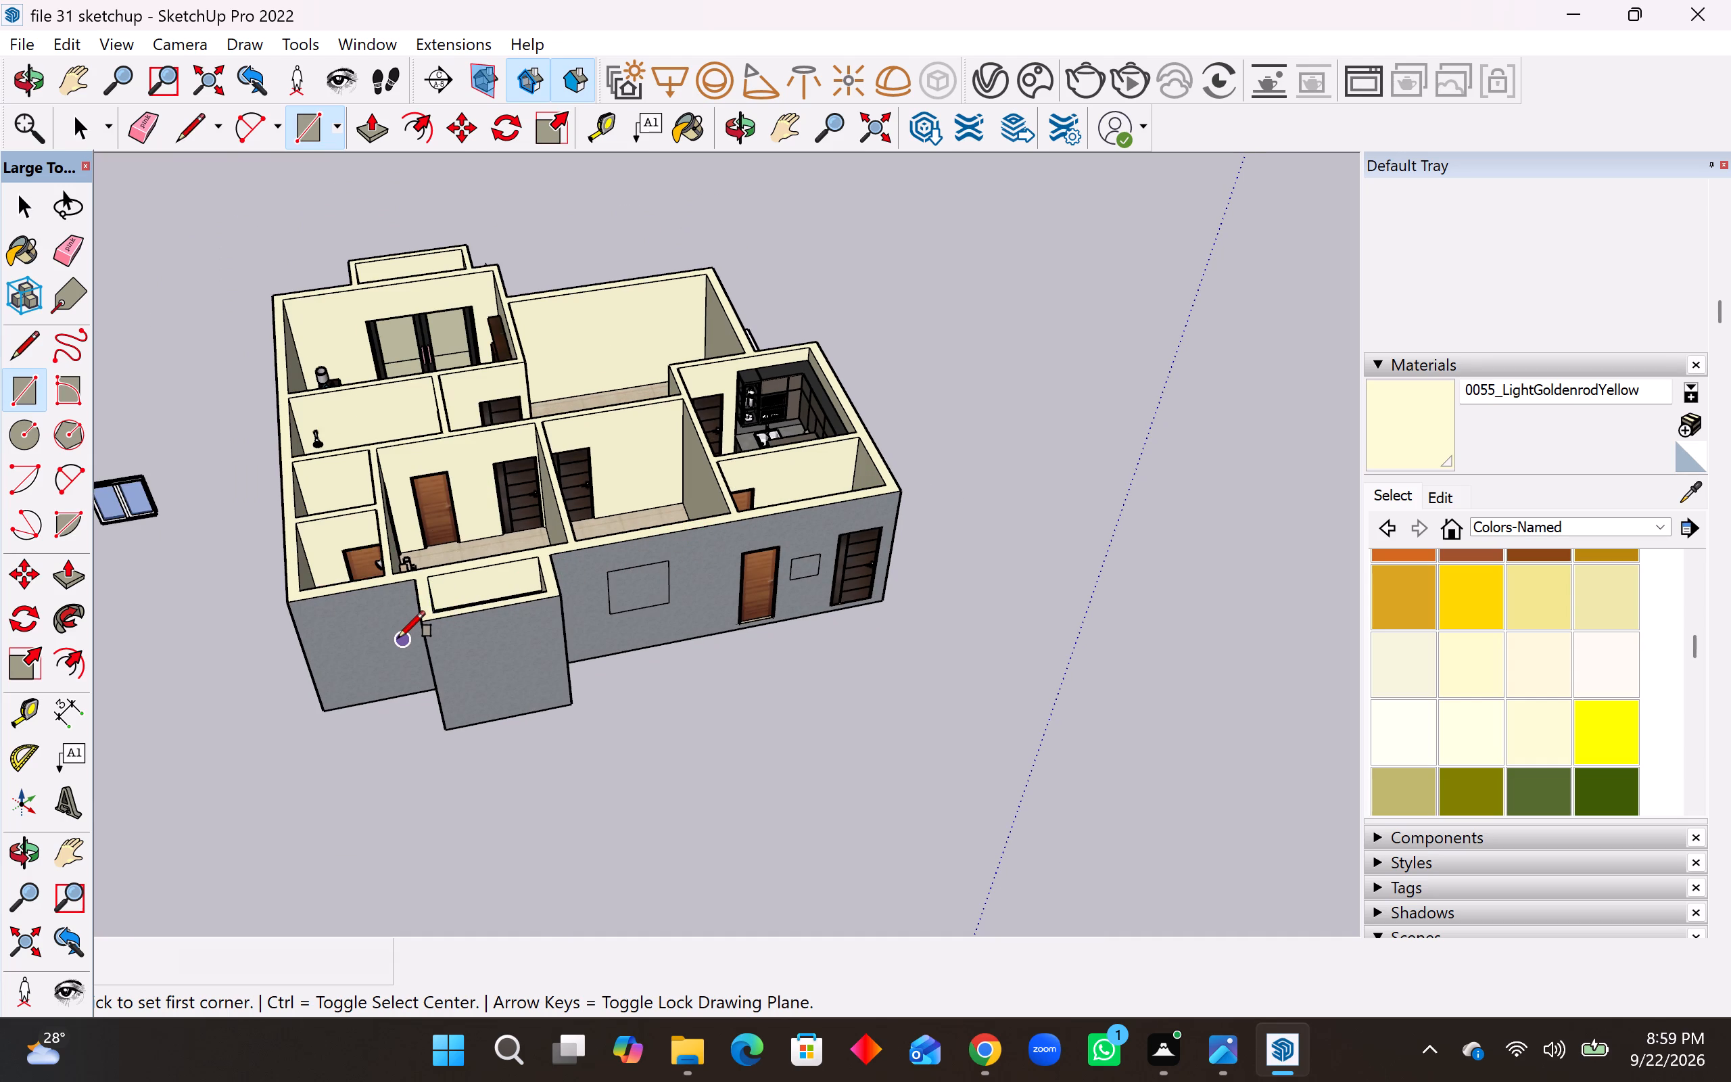
{"action": "scroll", "coordinate": [364, 643], "scroll_direction": "up", "scroll_amount": 10}
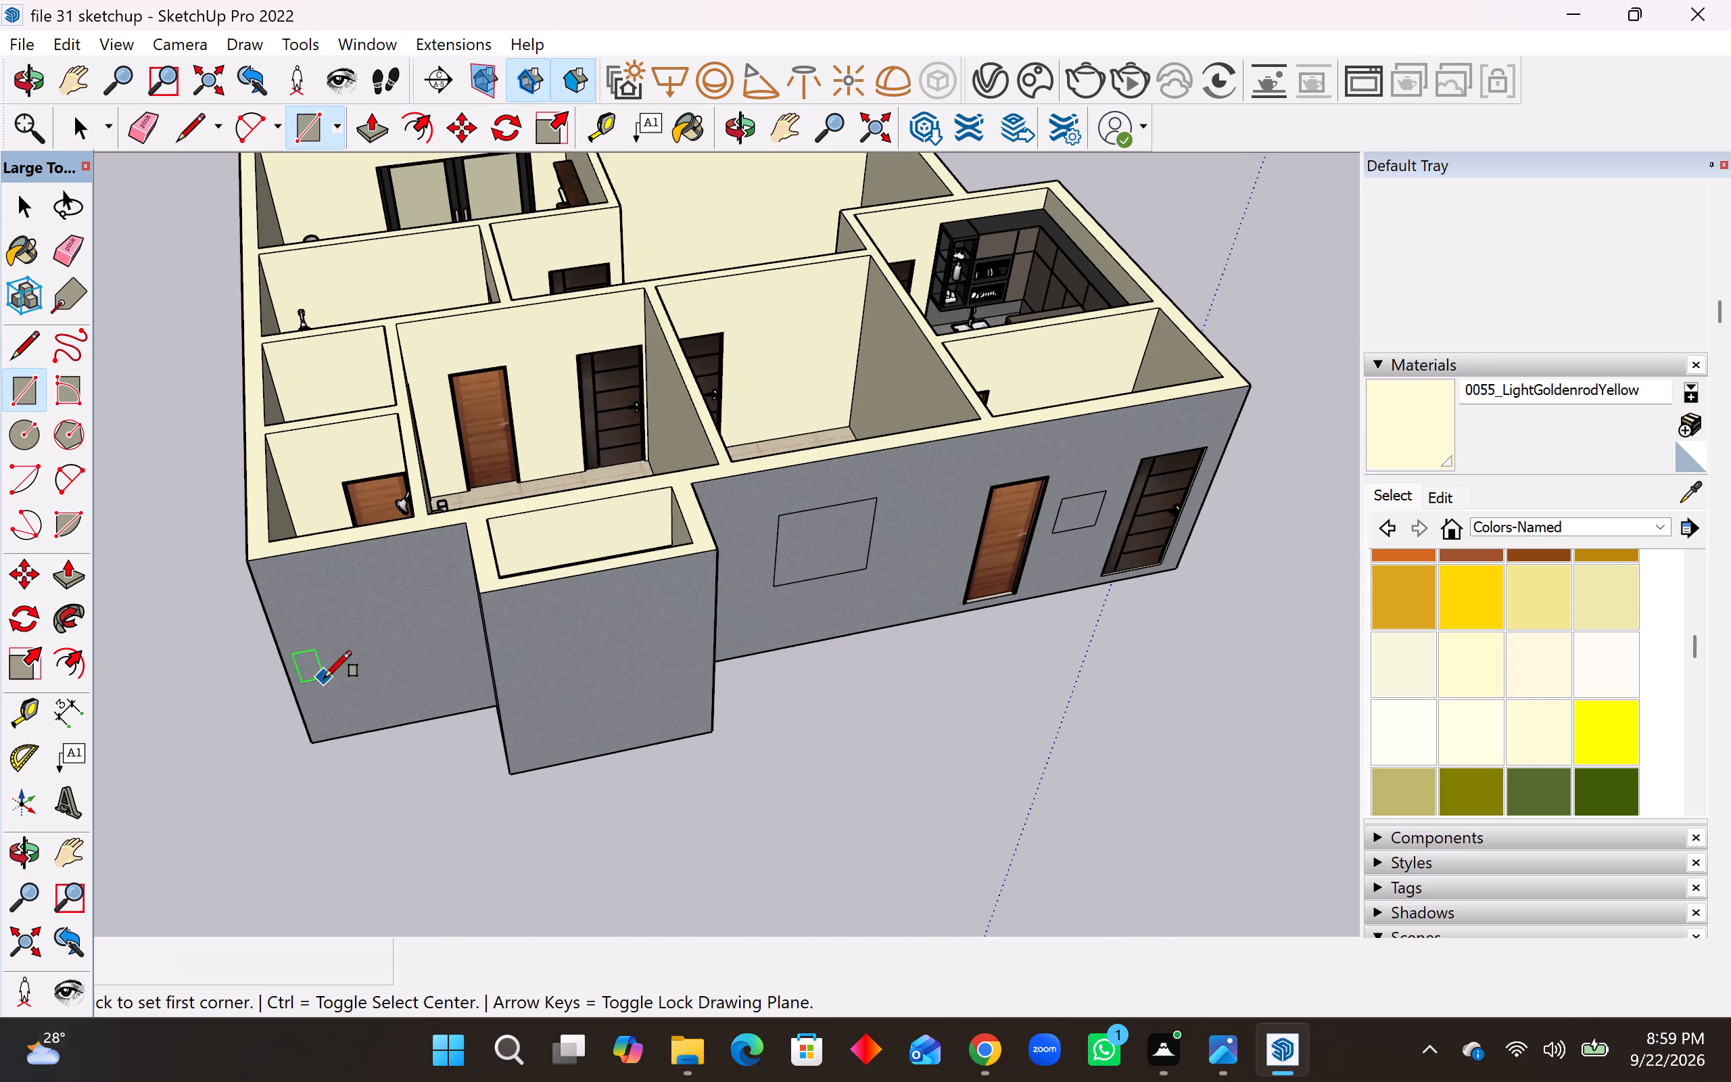
{"action": "scroll", "coordinate": [325, 678], "scroll_direction": "up", "scroll_amount": 4}
{"action": "left_click", "coordinate": [337, 649]}
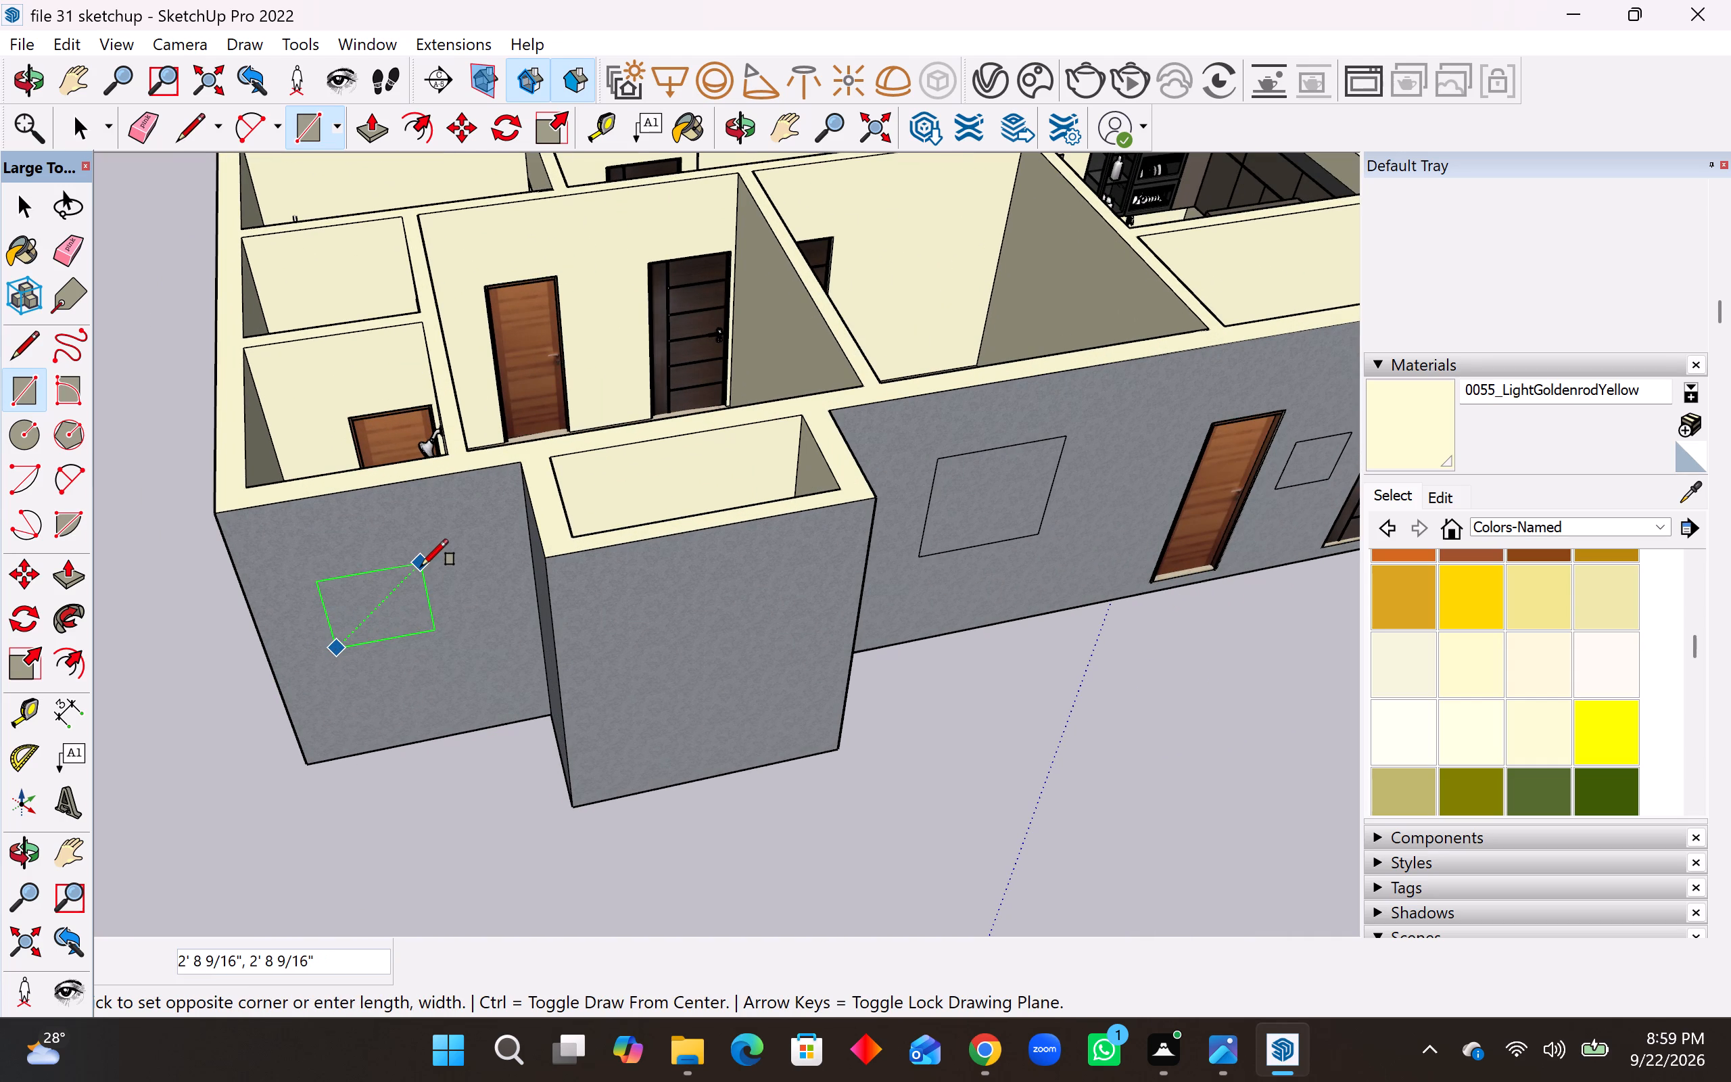
{"action": "type", "text": "2',"}
{"action": "type", "text": "2'"}
{"action": "key", "text": "Return"}
Draw a 2' by 2' window outline on the long side outer wall, outside the washbasin room next to the living room.
{"action": "middle_click_drag", "start_coordinate": [544, 544], "coordinate": [1057, 511]}
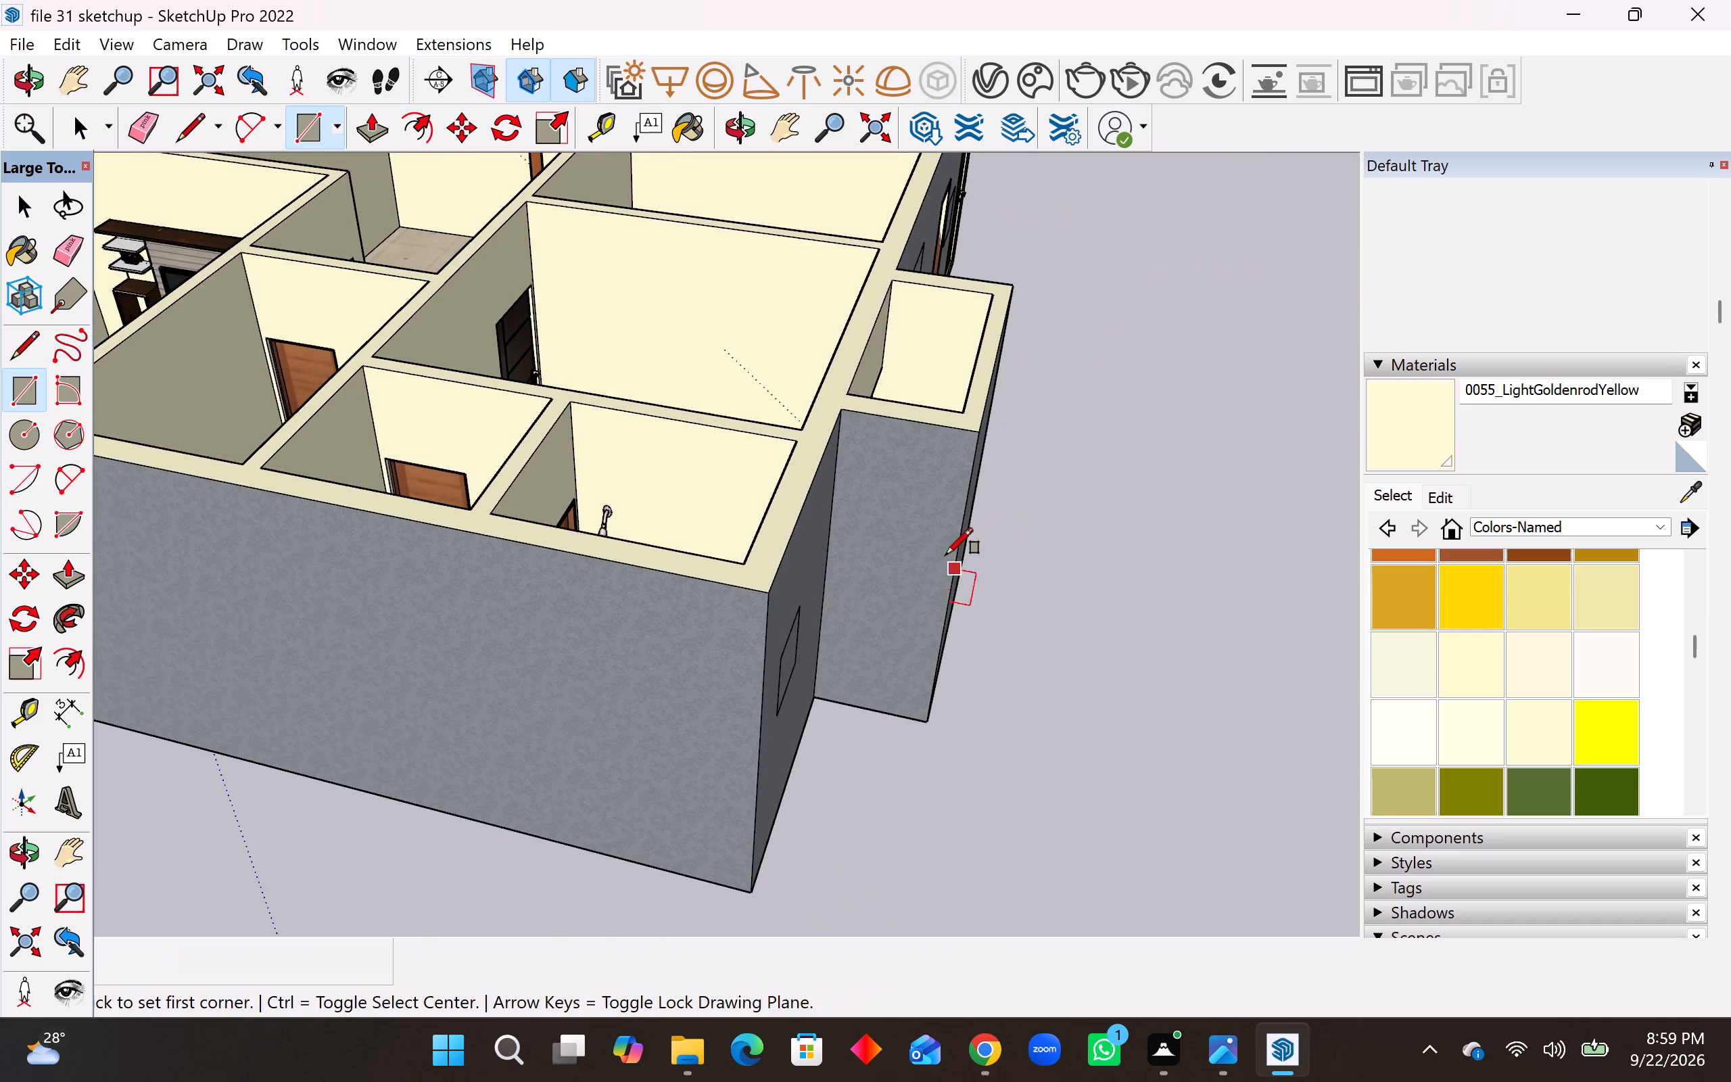
{"action": "middle_click_drag", "start_coordinate": [946, 555], "coordinate": [1158, 632]}
{"action": "scroll", "coordinate": [920, 279], "scroll_direction": "down", "scroll_amount": 5}
{"action": "middle_click_drag", "start_coordinate": [778, 588], "coordinate": [784, 701]}
{"action": "scroll", "coordinate": [644, 669], "scroll_direction": "up", "scroll_amount": 4}
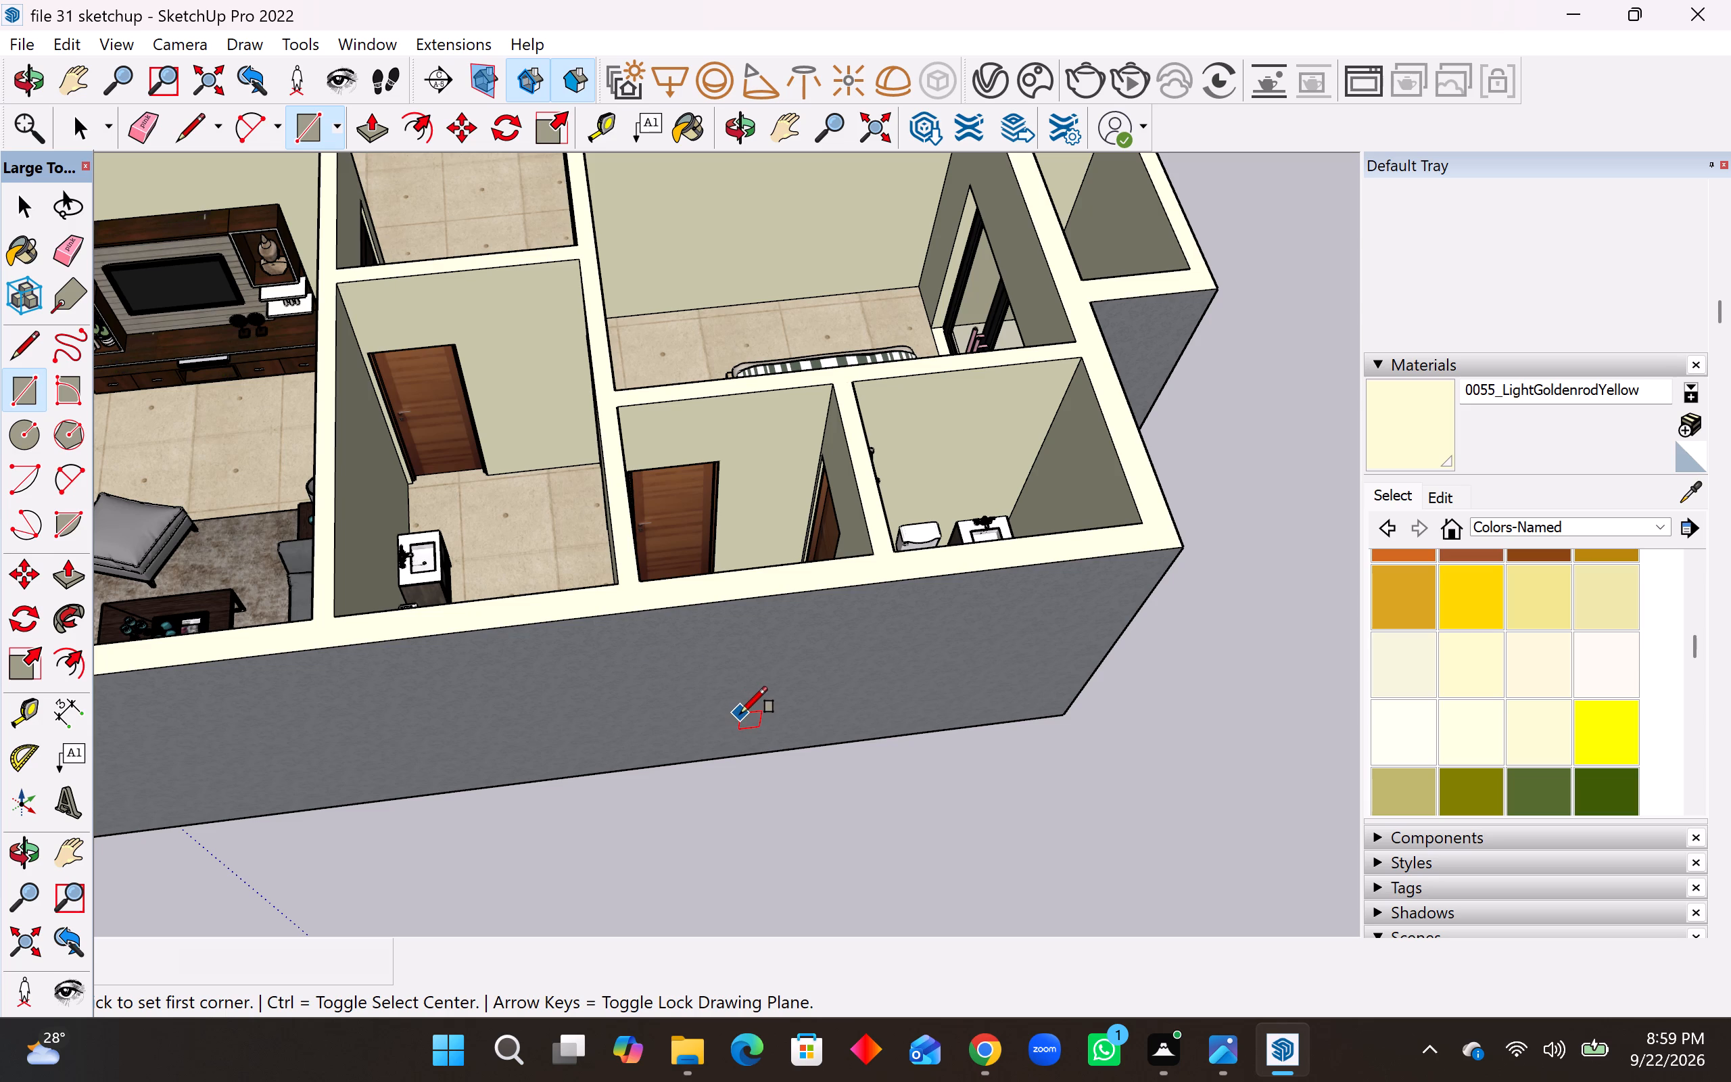
{"action": "middle_click_drag", "start_coordinate": [510, 699], "coordinate": [590, 526]}
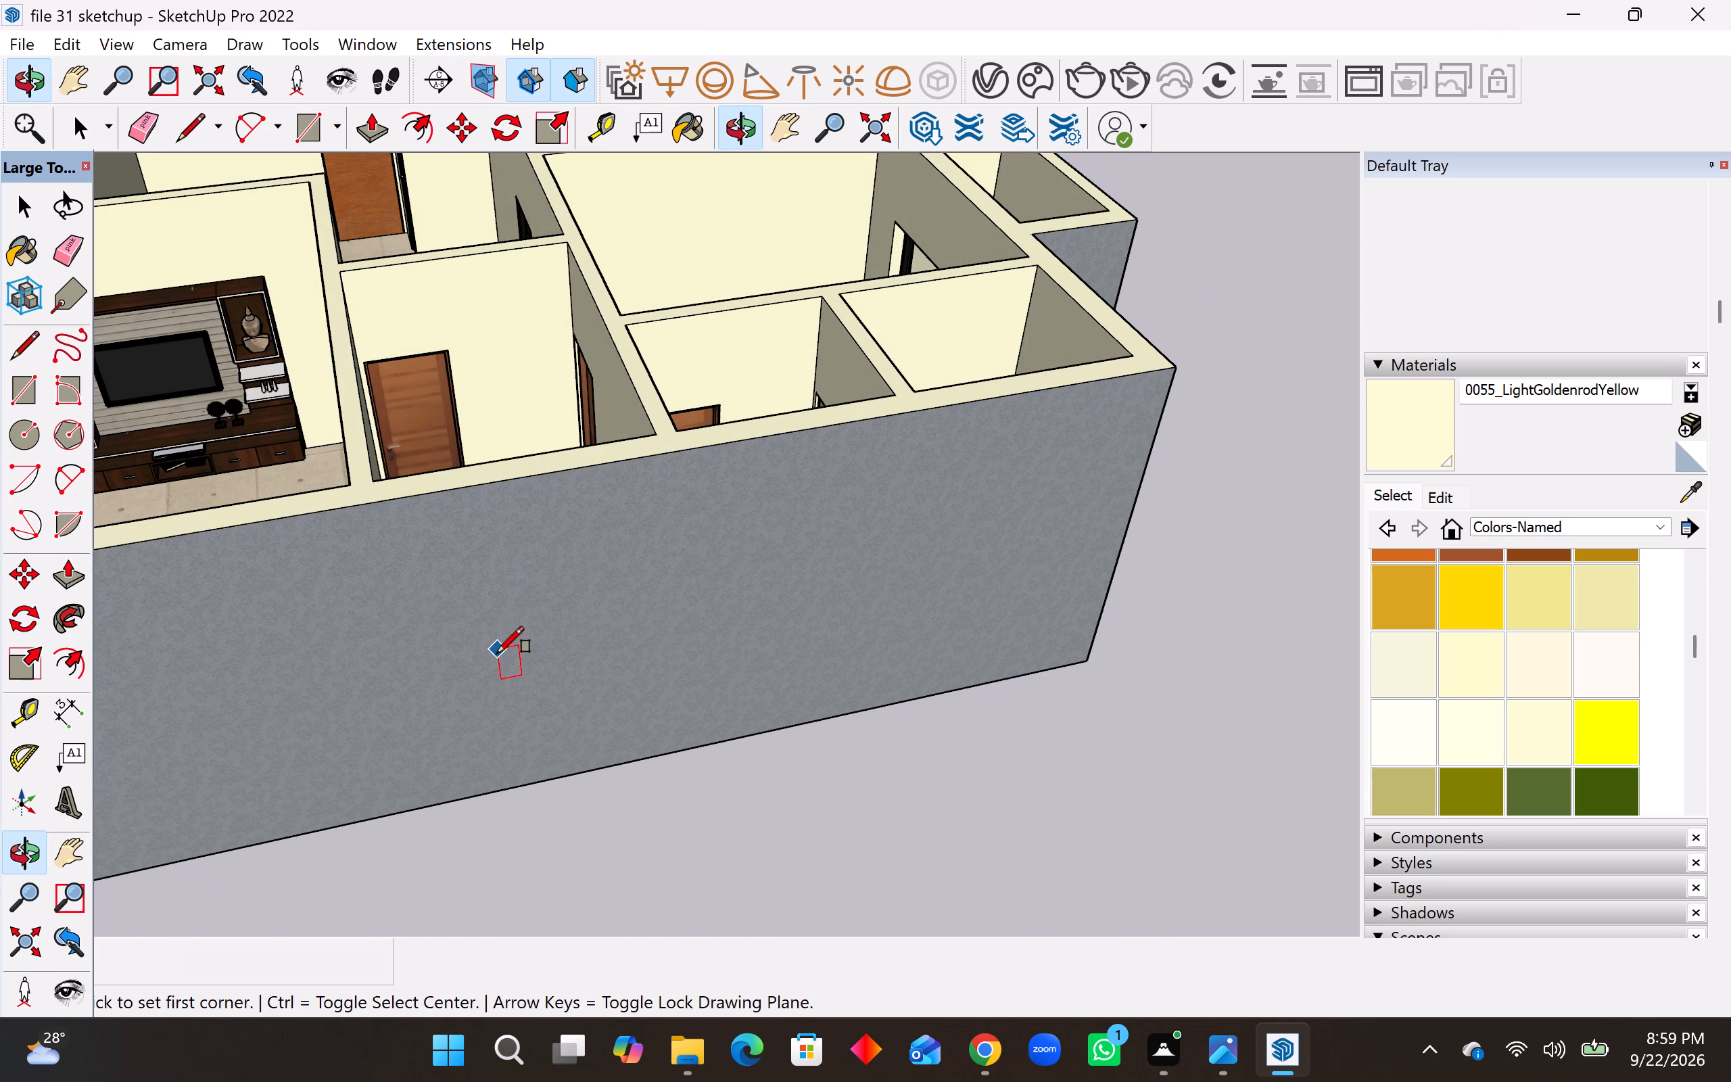
{"action": "left_click", "coordinate": [483, 657]}
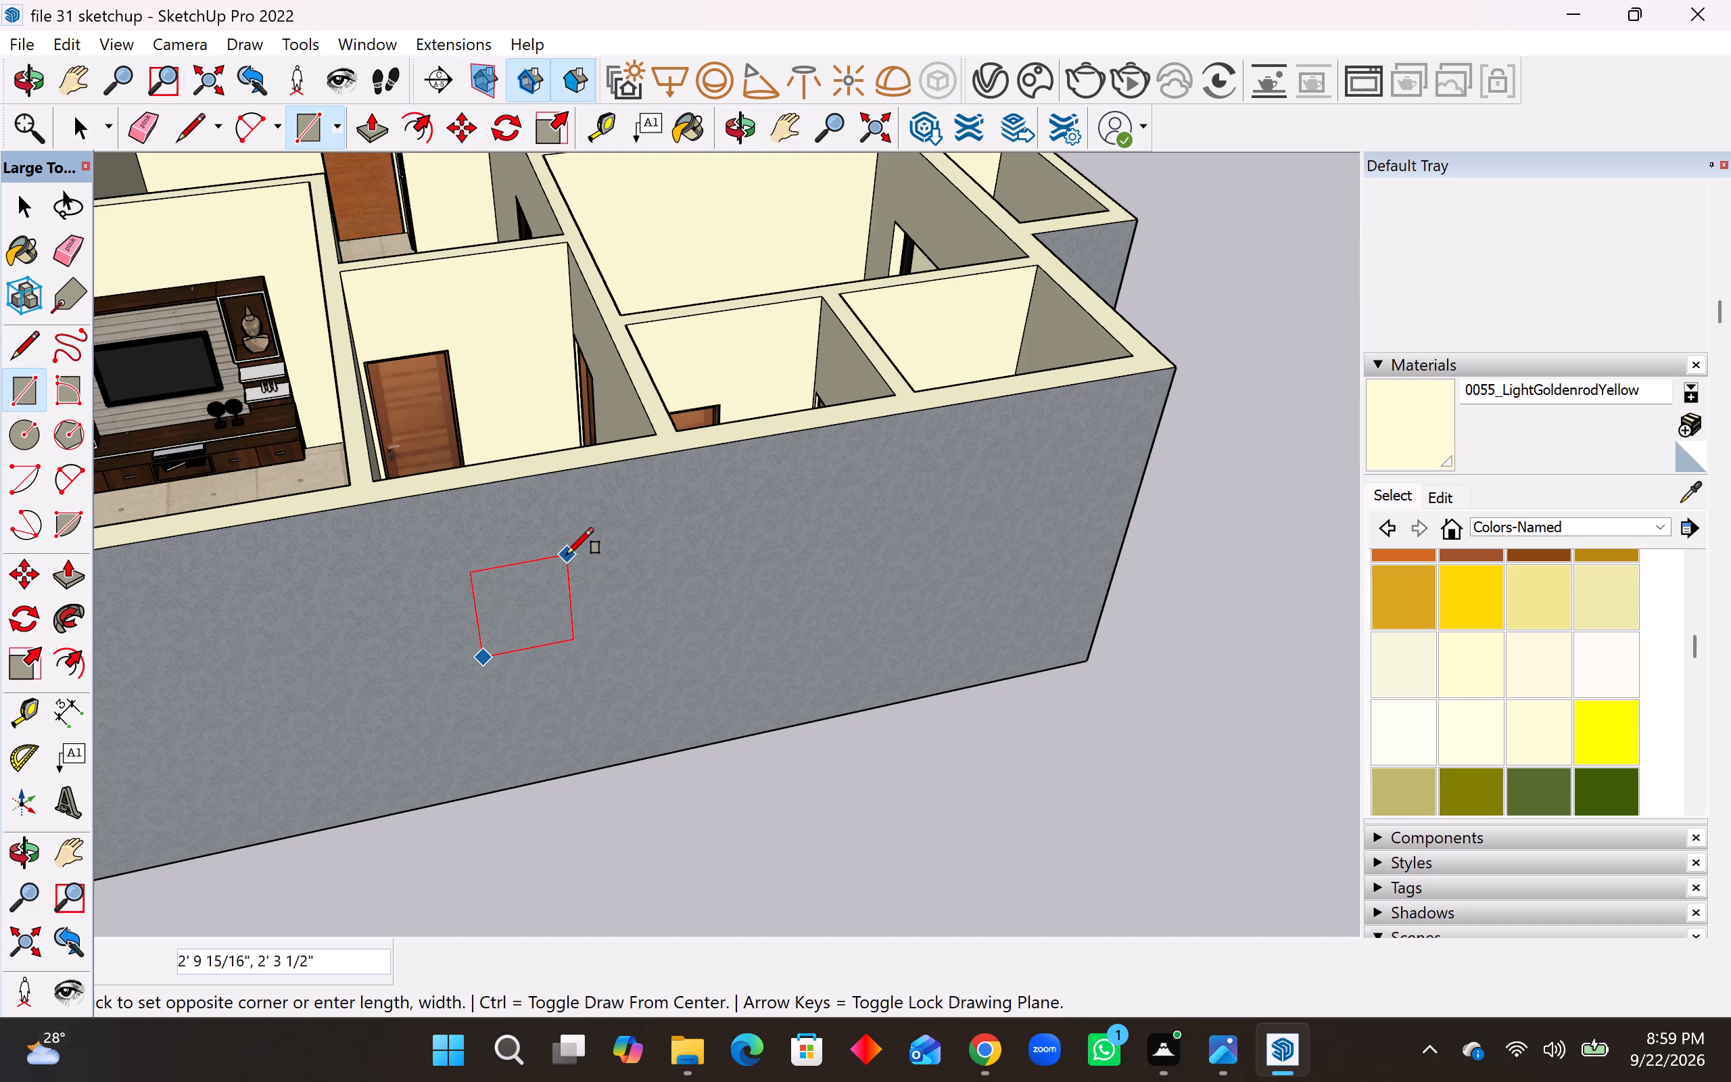
{"action": "type", "text": "2',2'"}
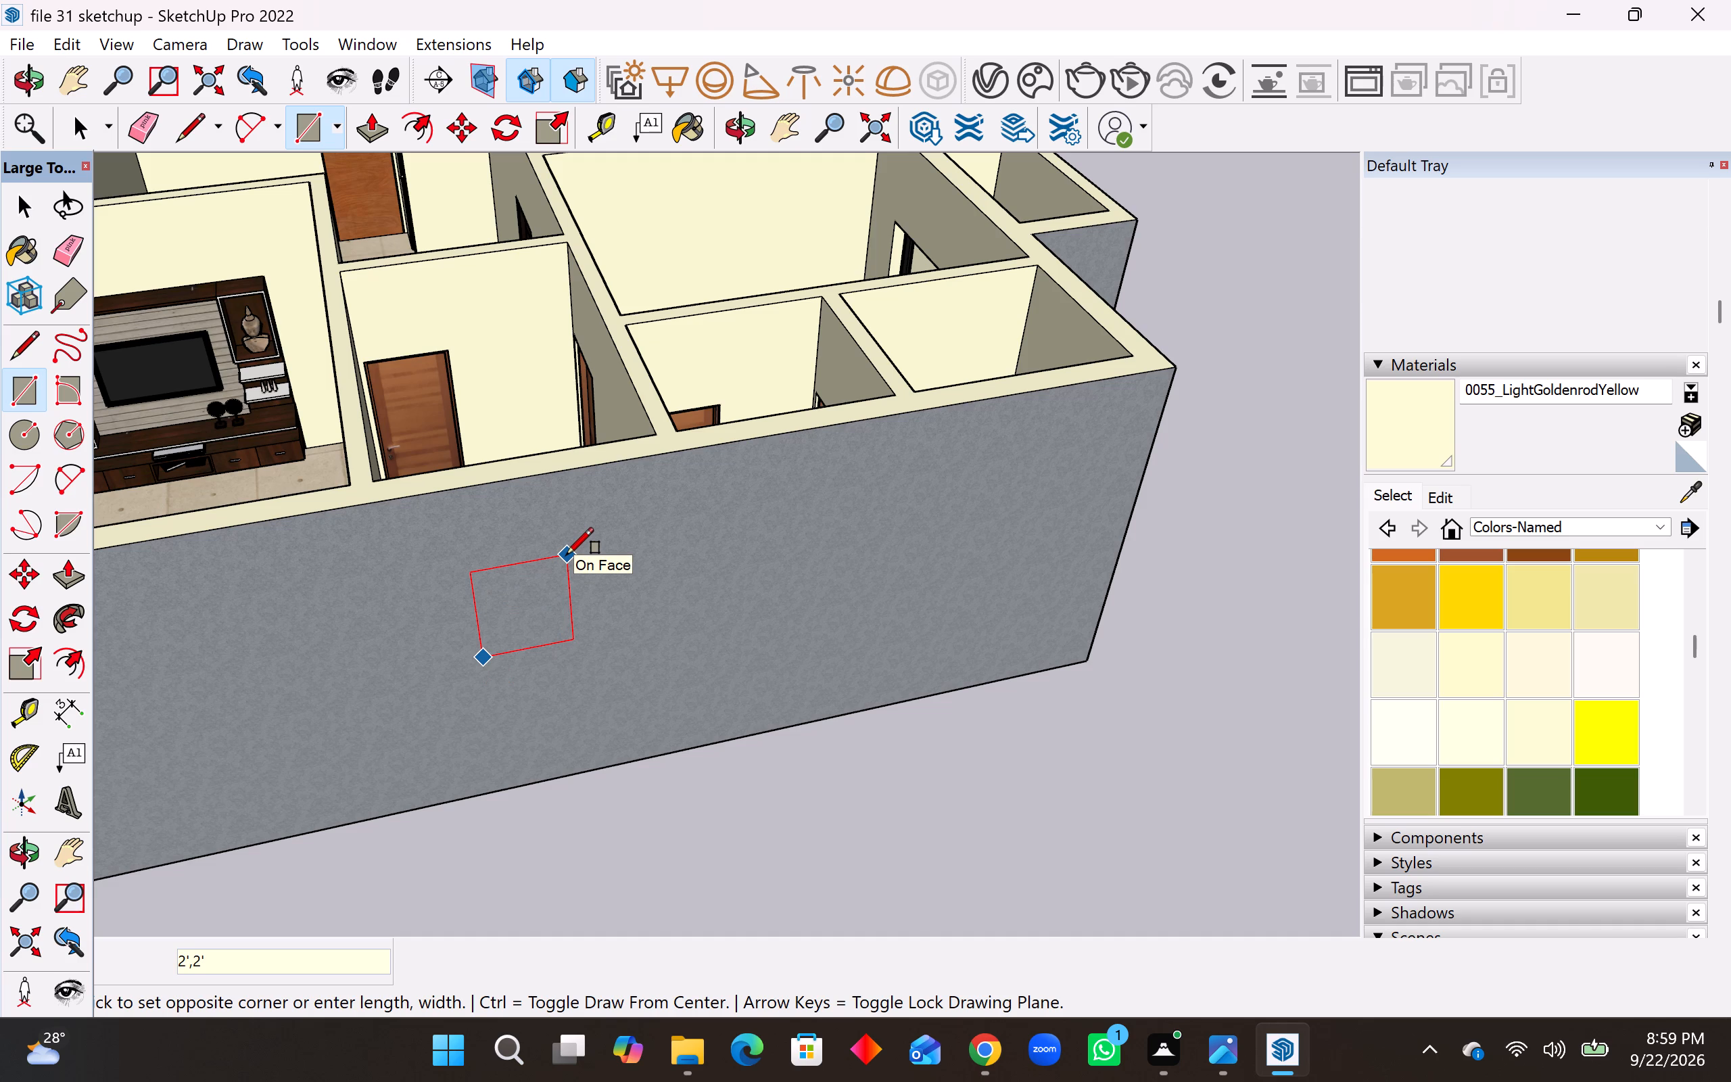
{"action": "key", "text": "Return"}
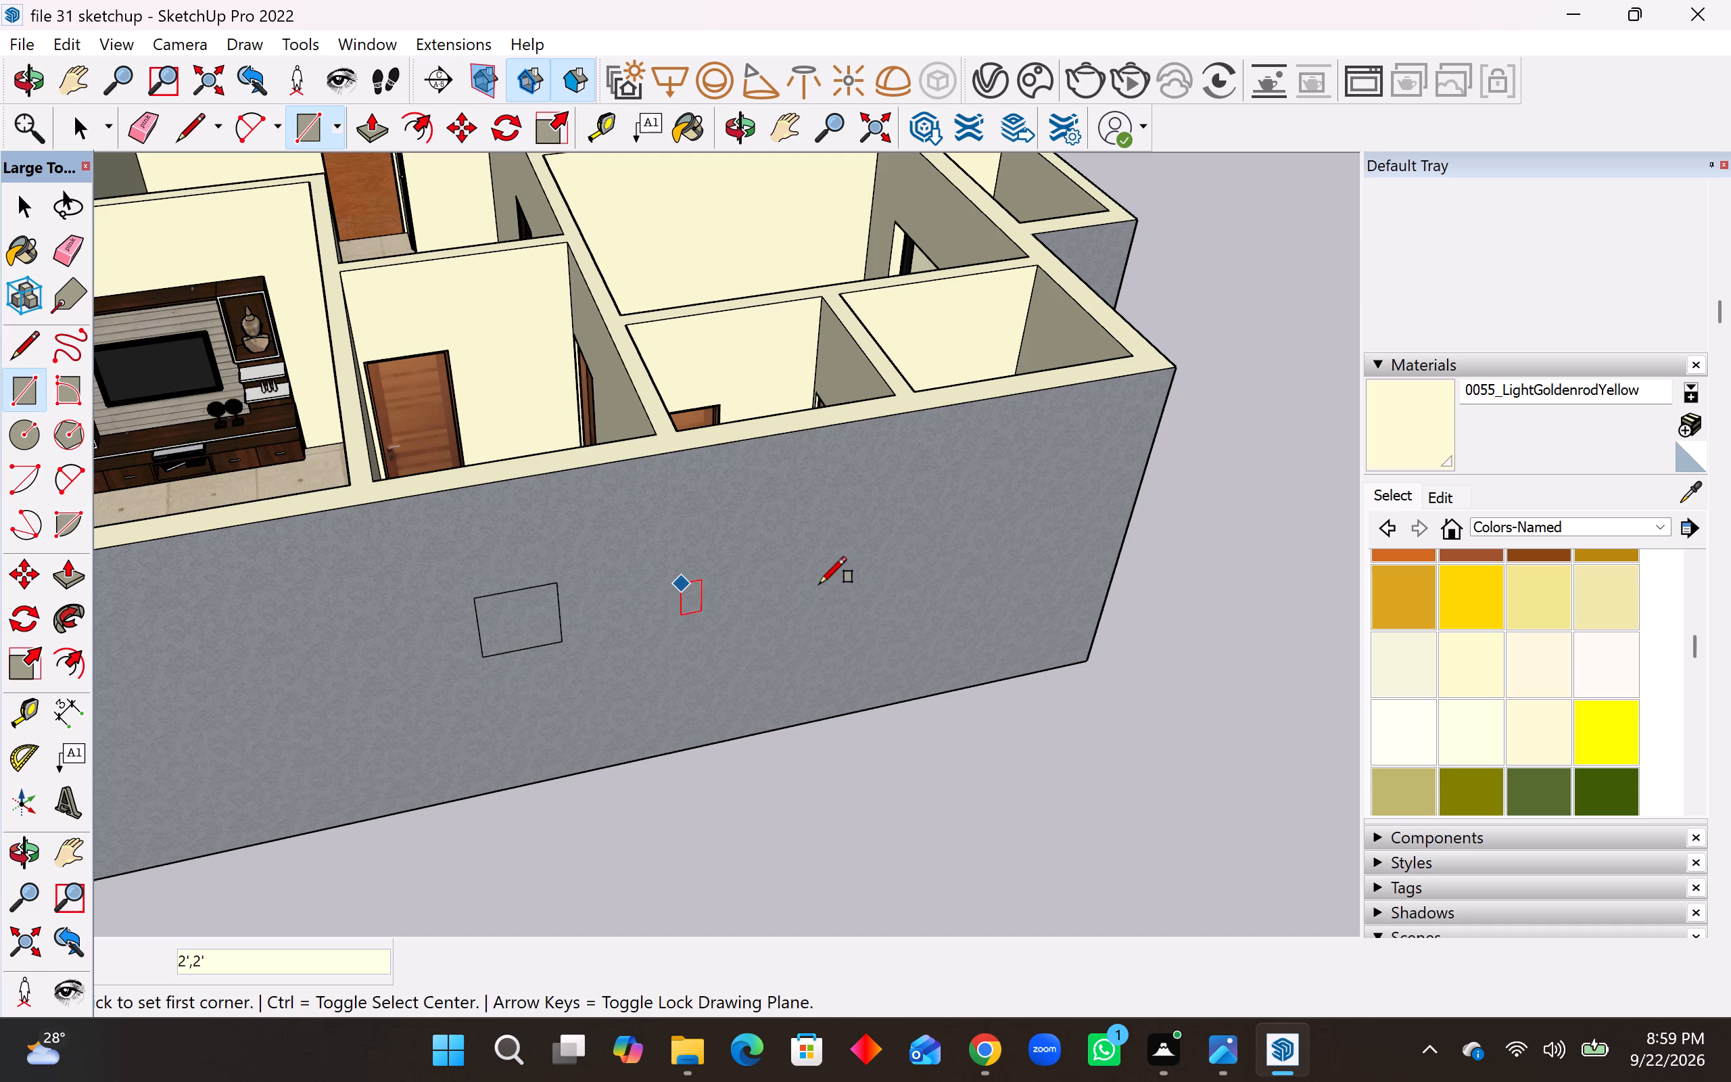
Draw a 4' by 4' window outline on the living room's outer side wall, on the same wall as the 2' outline.
{"action": "scroll", "coordinate": [826, 581], "scroll_direction": "down", "scroll_amount": 8}
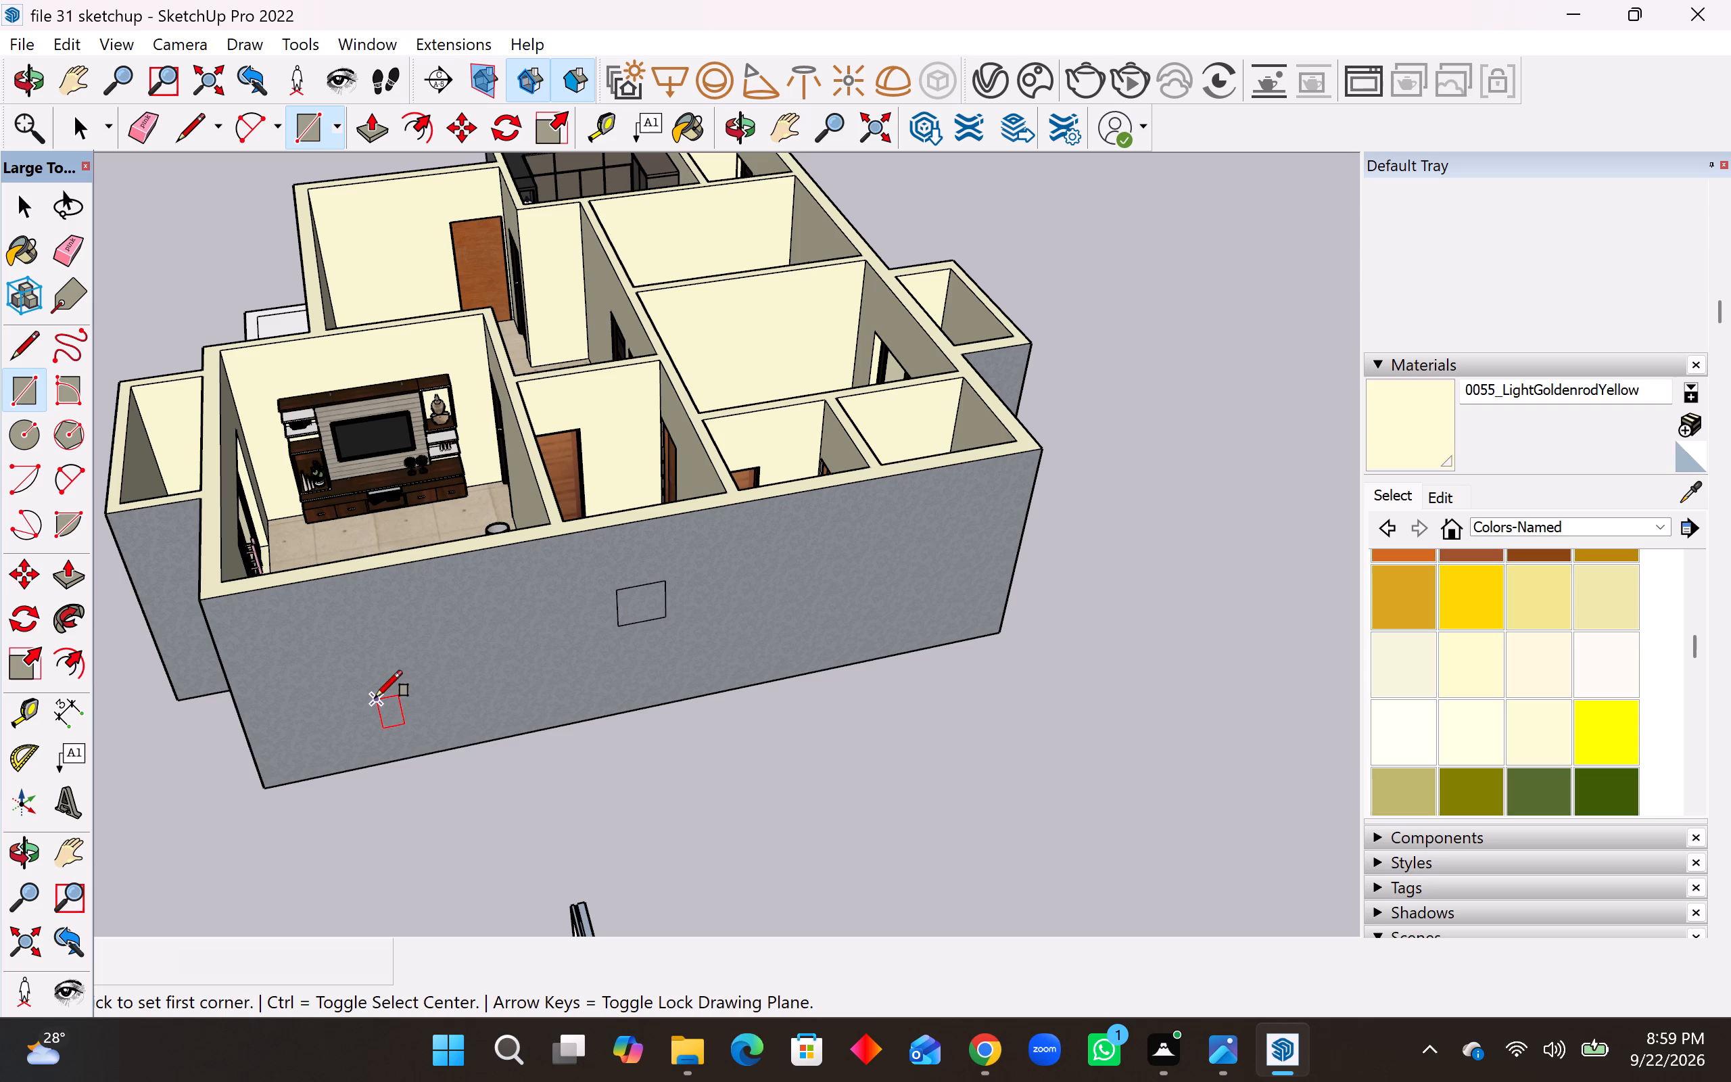
{"action": "middle_click_drag", "start_coordinate": [375, 698], "coordinate": [384, 592]}
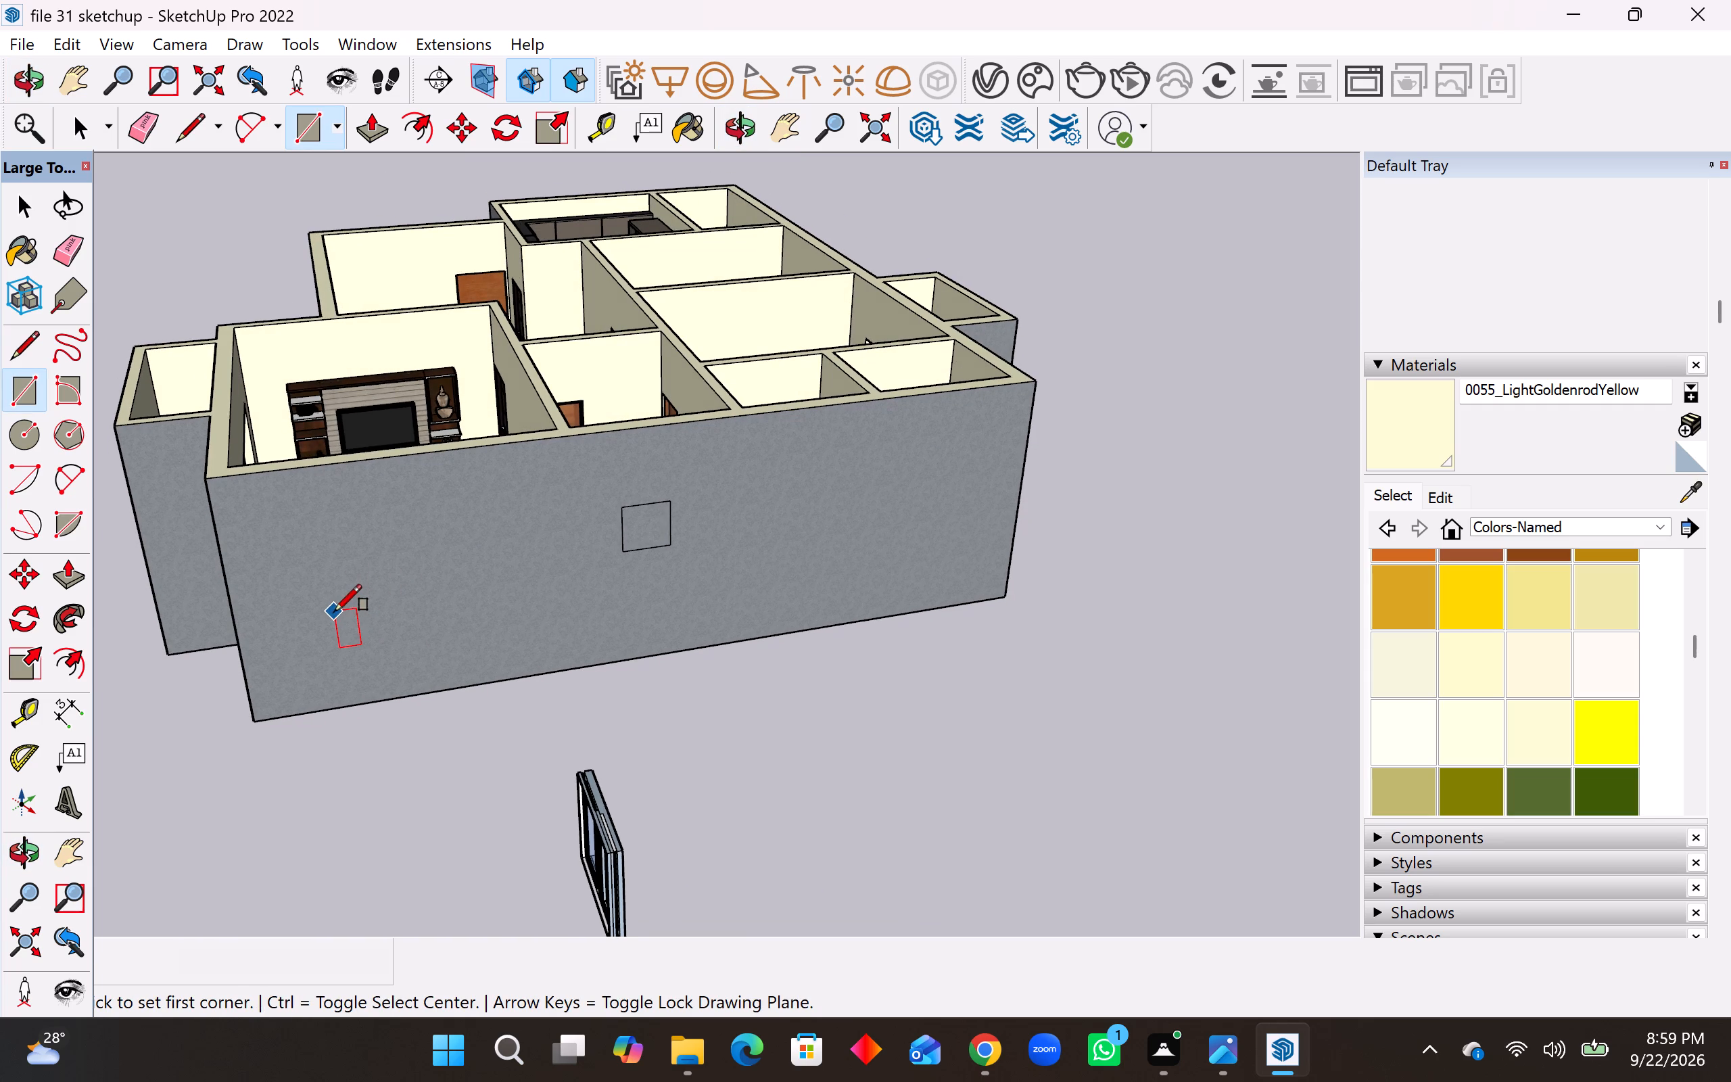
{"action": "left_click", "coordinate": [336, 611]}
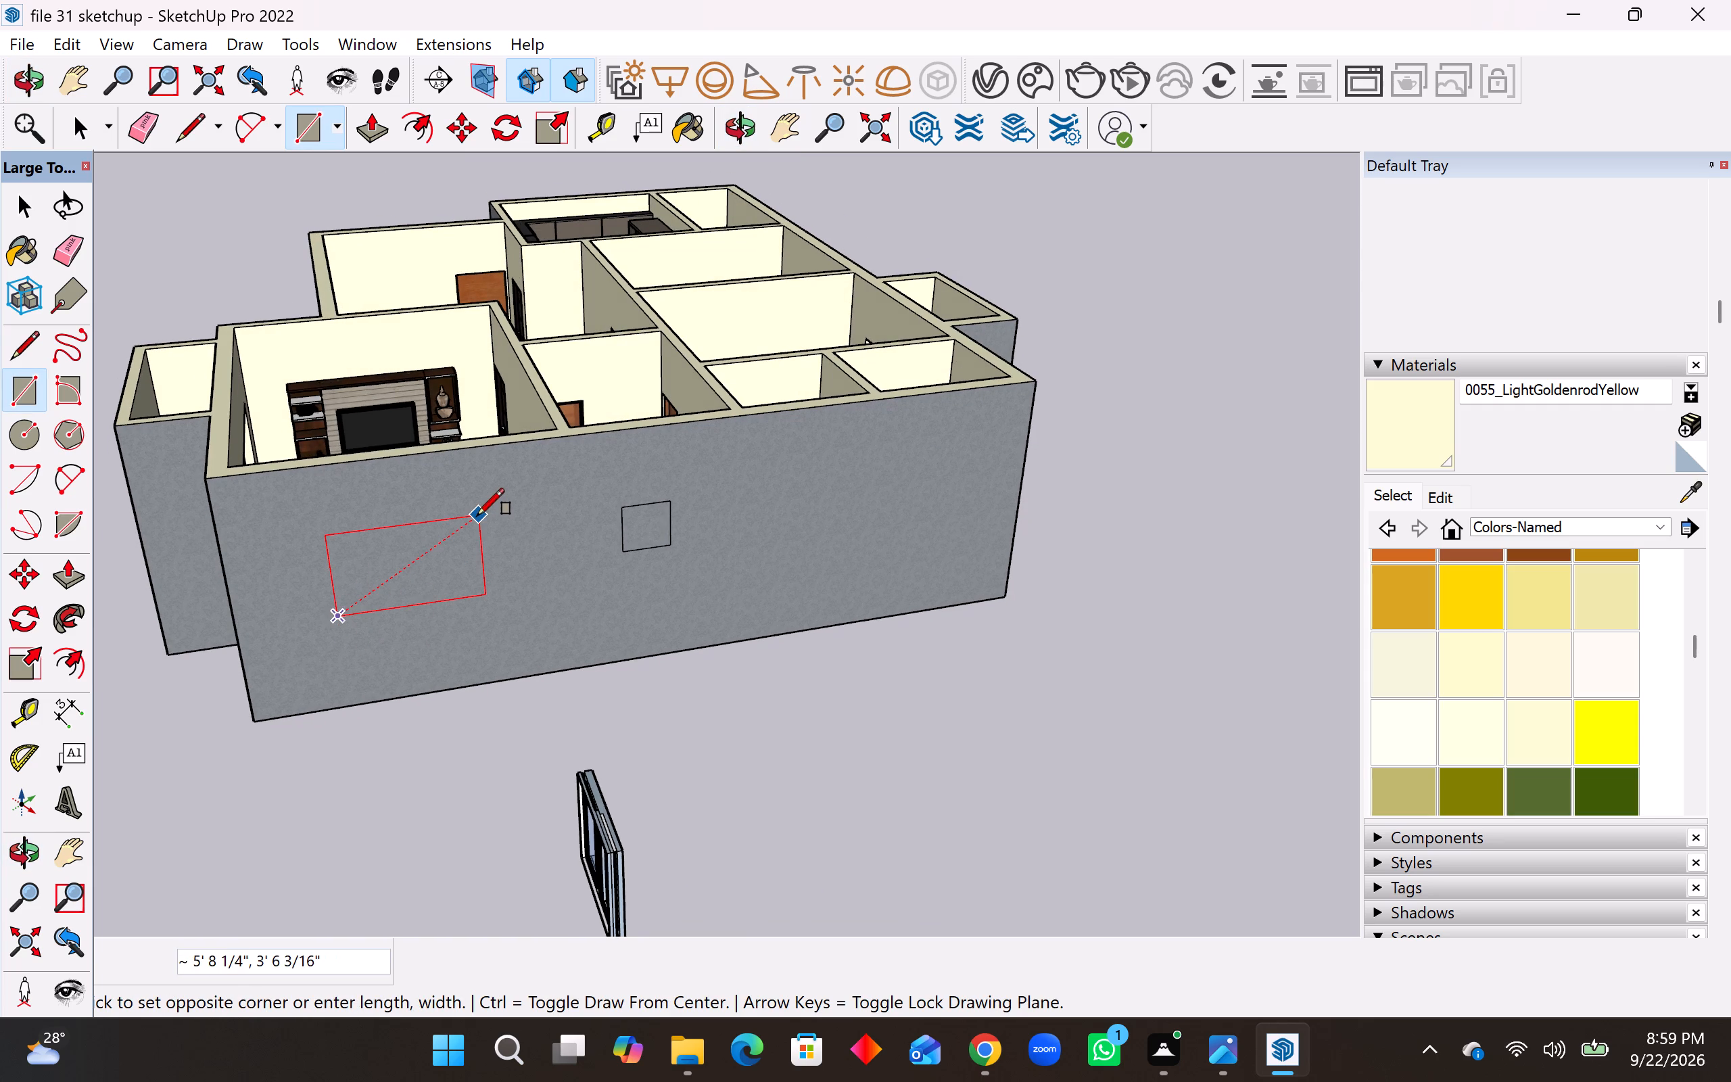
{"action": "type", "text": "4',4'"}
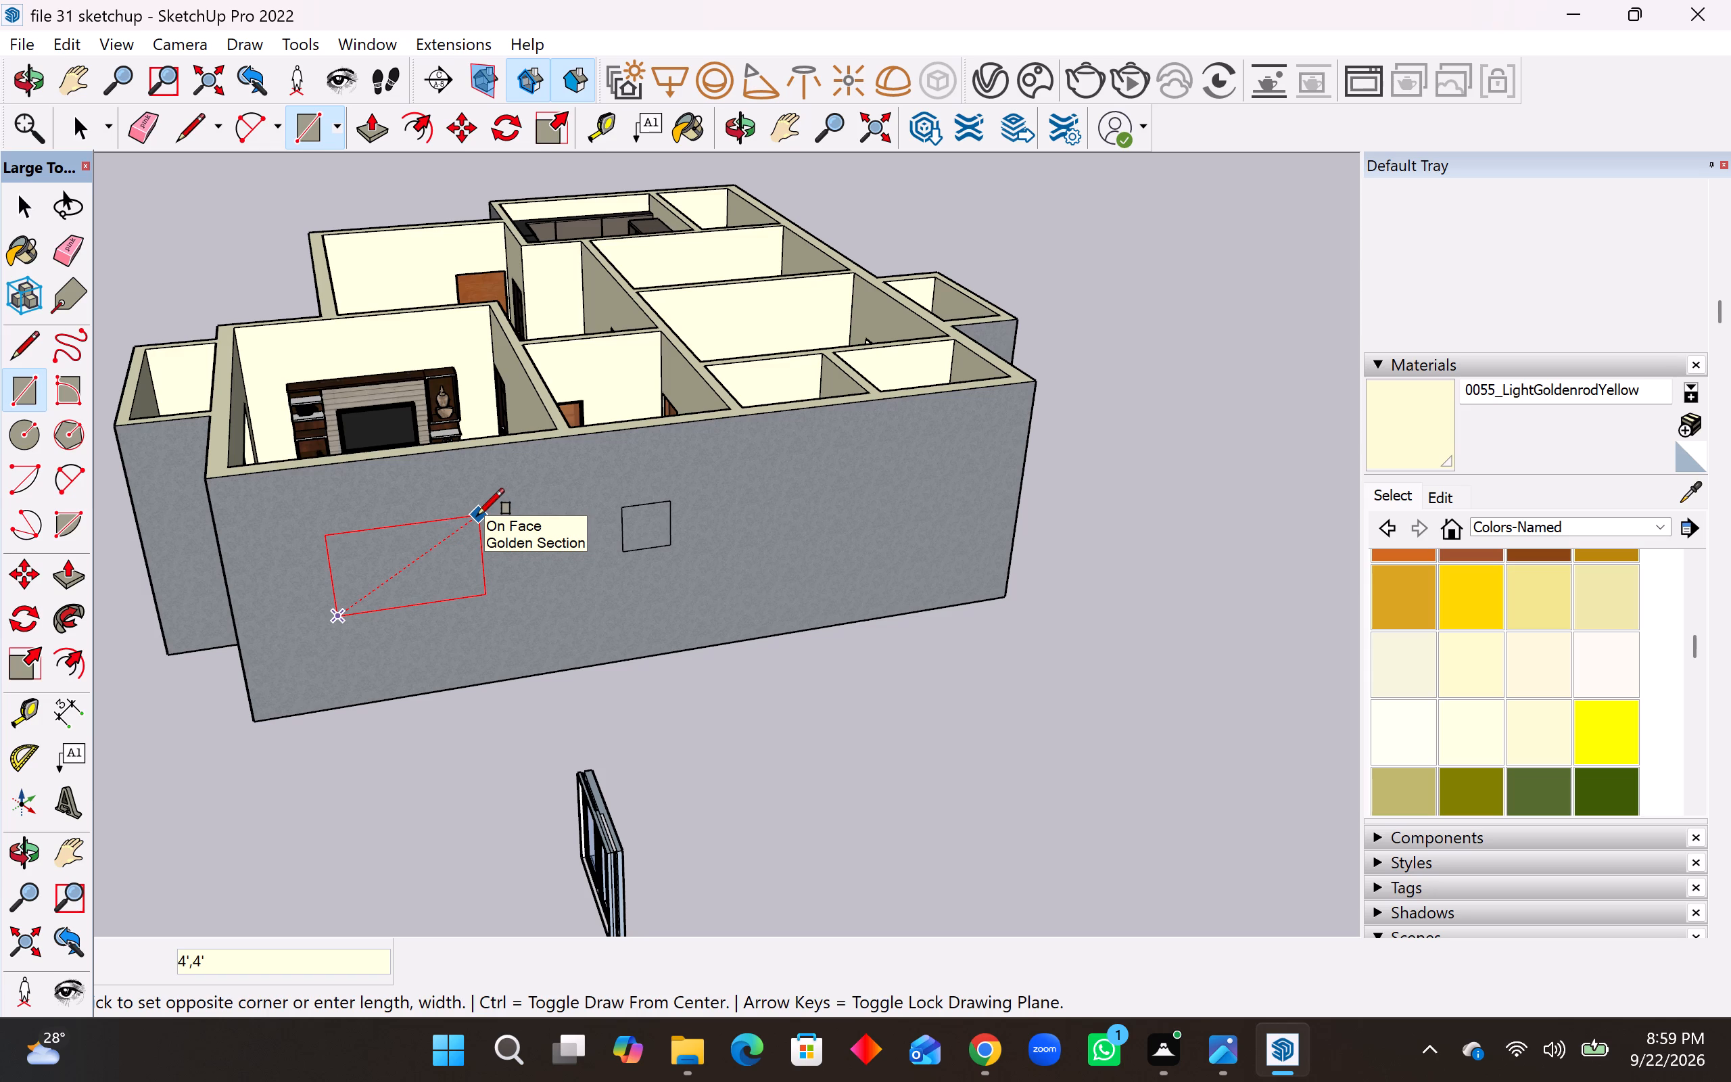
{"action": "key", "text": "Return"}
{"action": "key", "text": "space"}
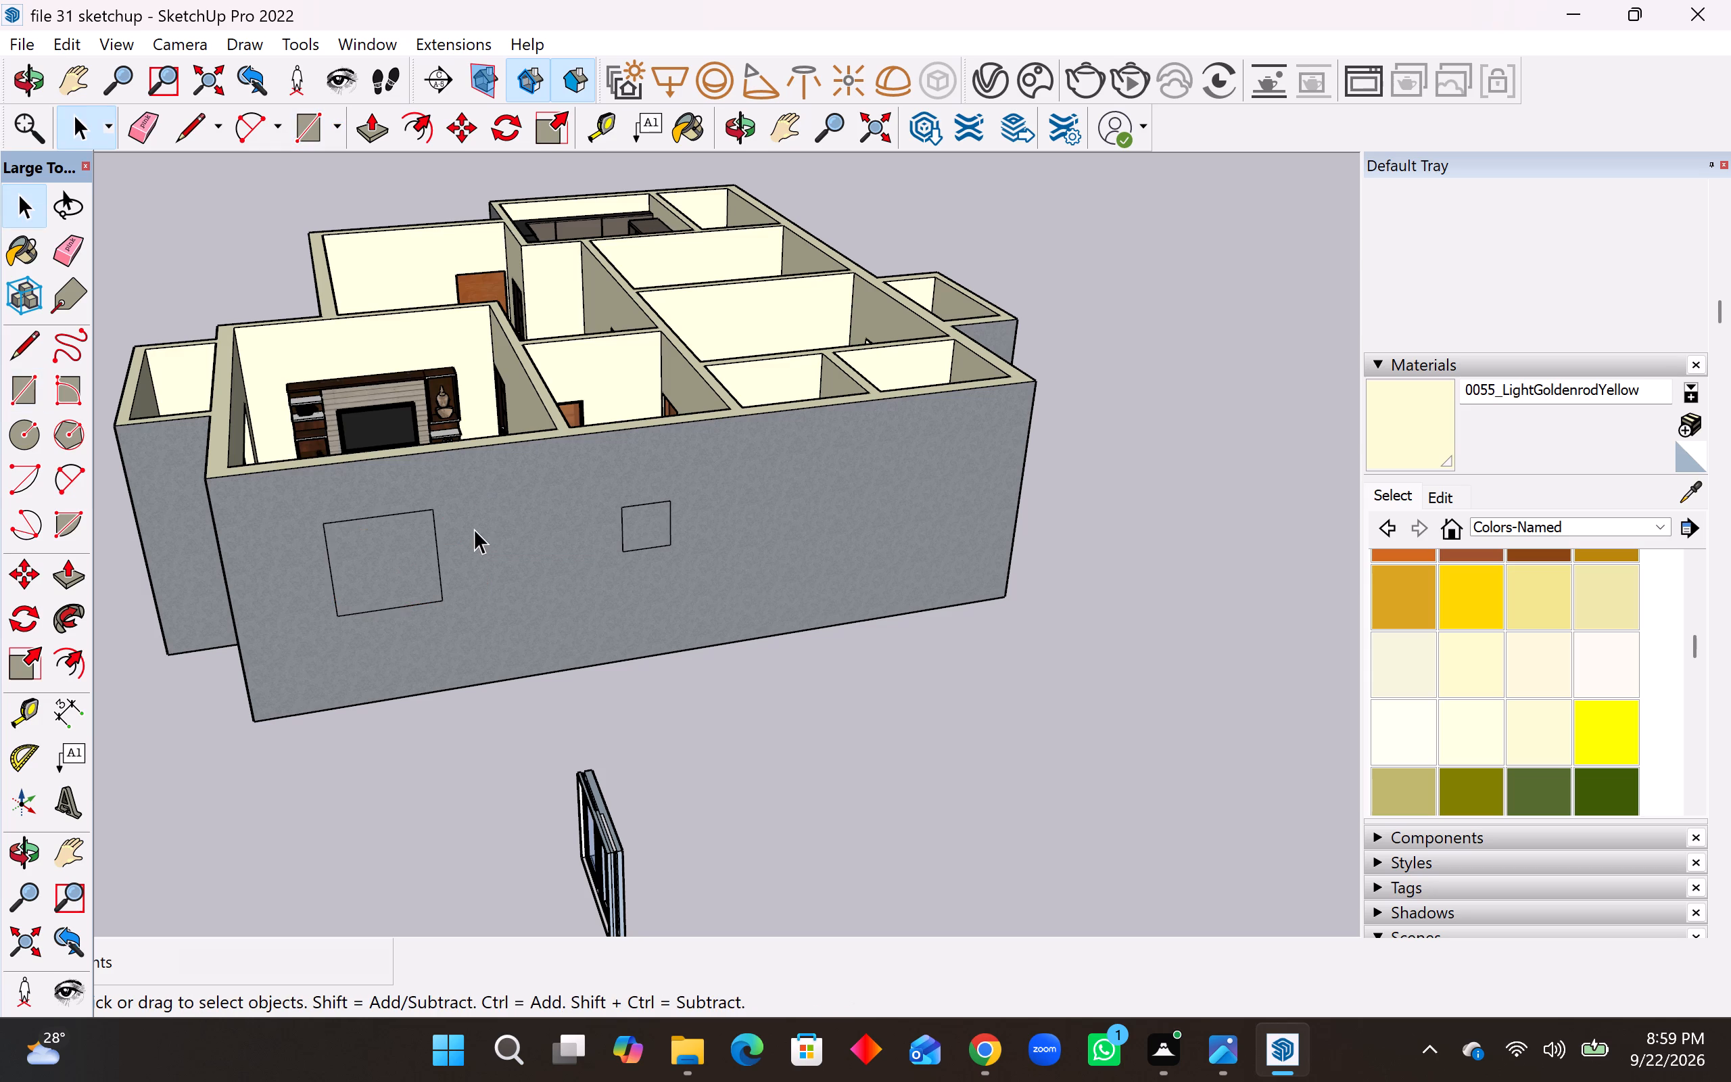
Draw a 4' by 4' window outline on the long porch-facing wall of the empty tiled hall beside the living room.
{"action": "middle_click_drag", "start_coordinate": [444, 538], "coordinate": [863, 532]}
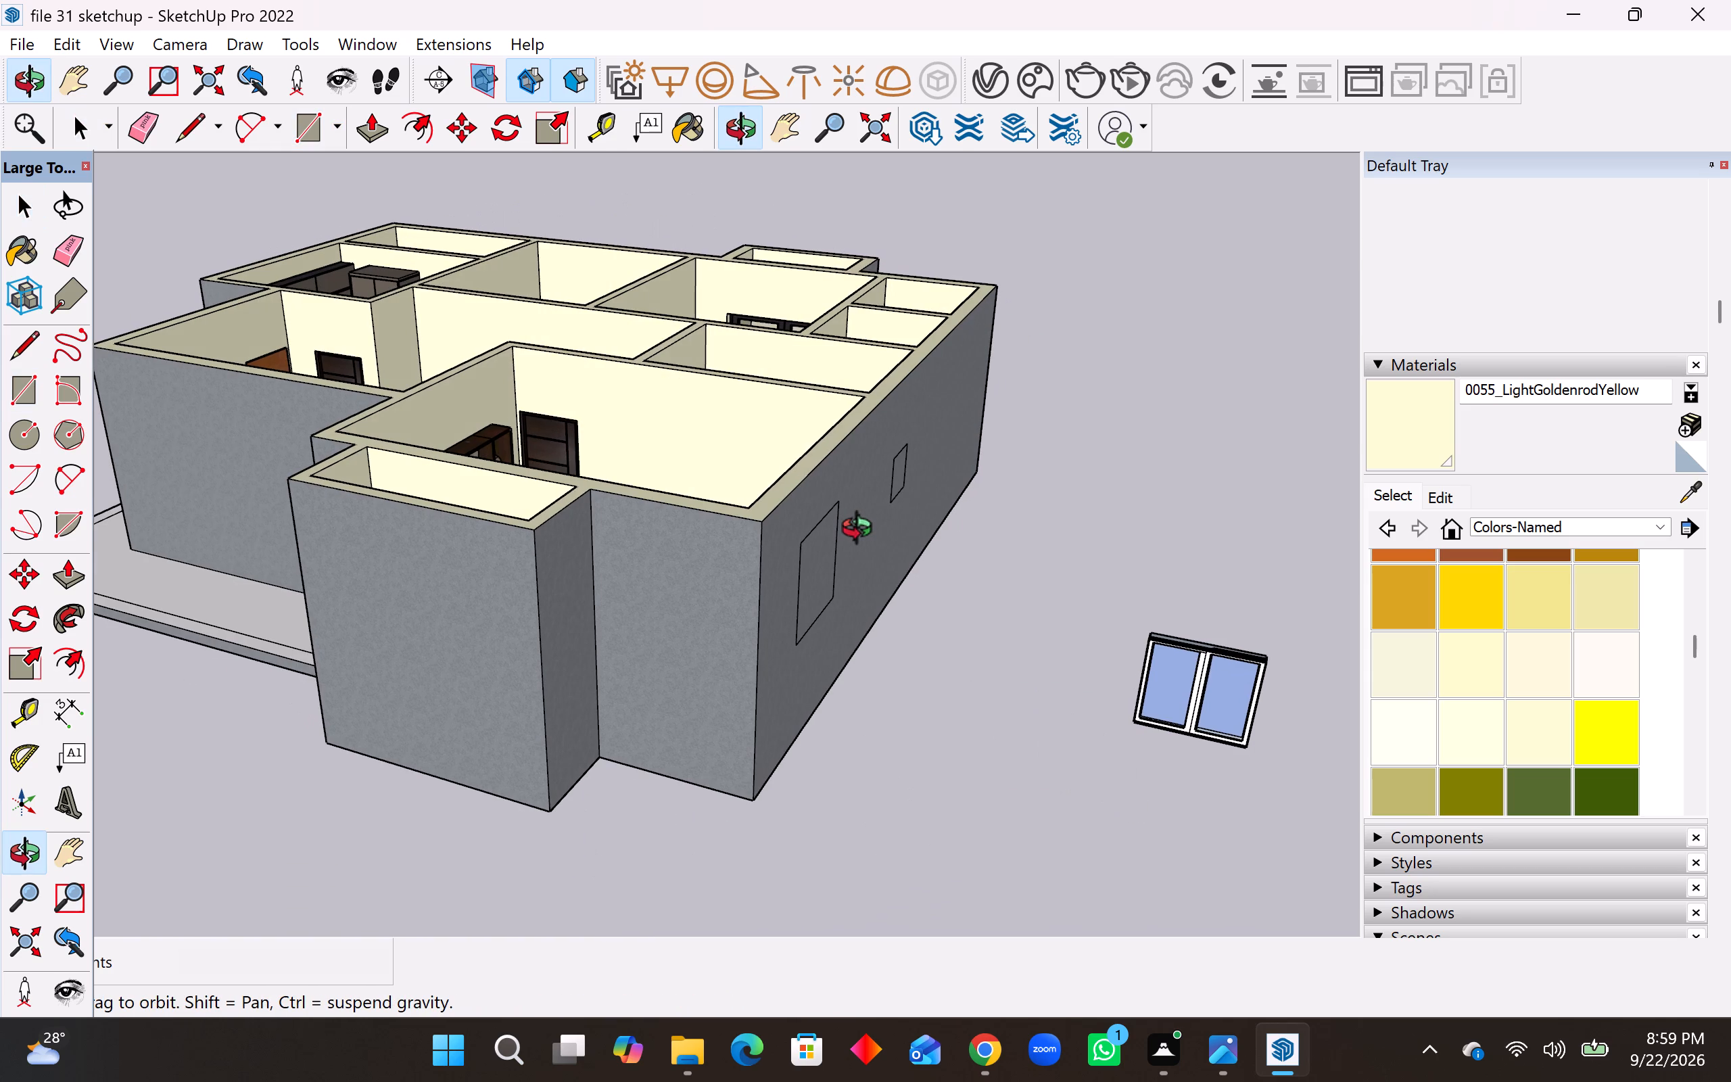
{"action": "middle_click_drag", "start_coordinate": [863, 532], "coordinate": [1122, 538]}
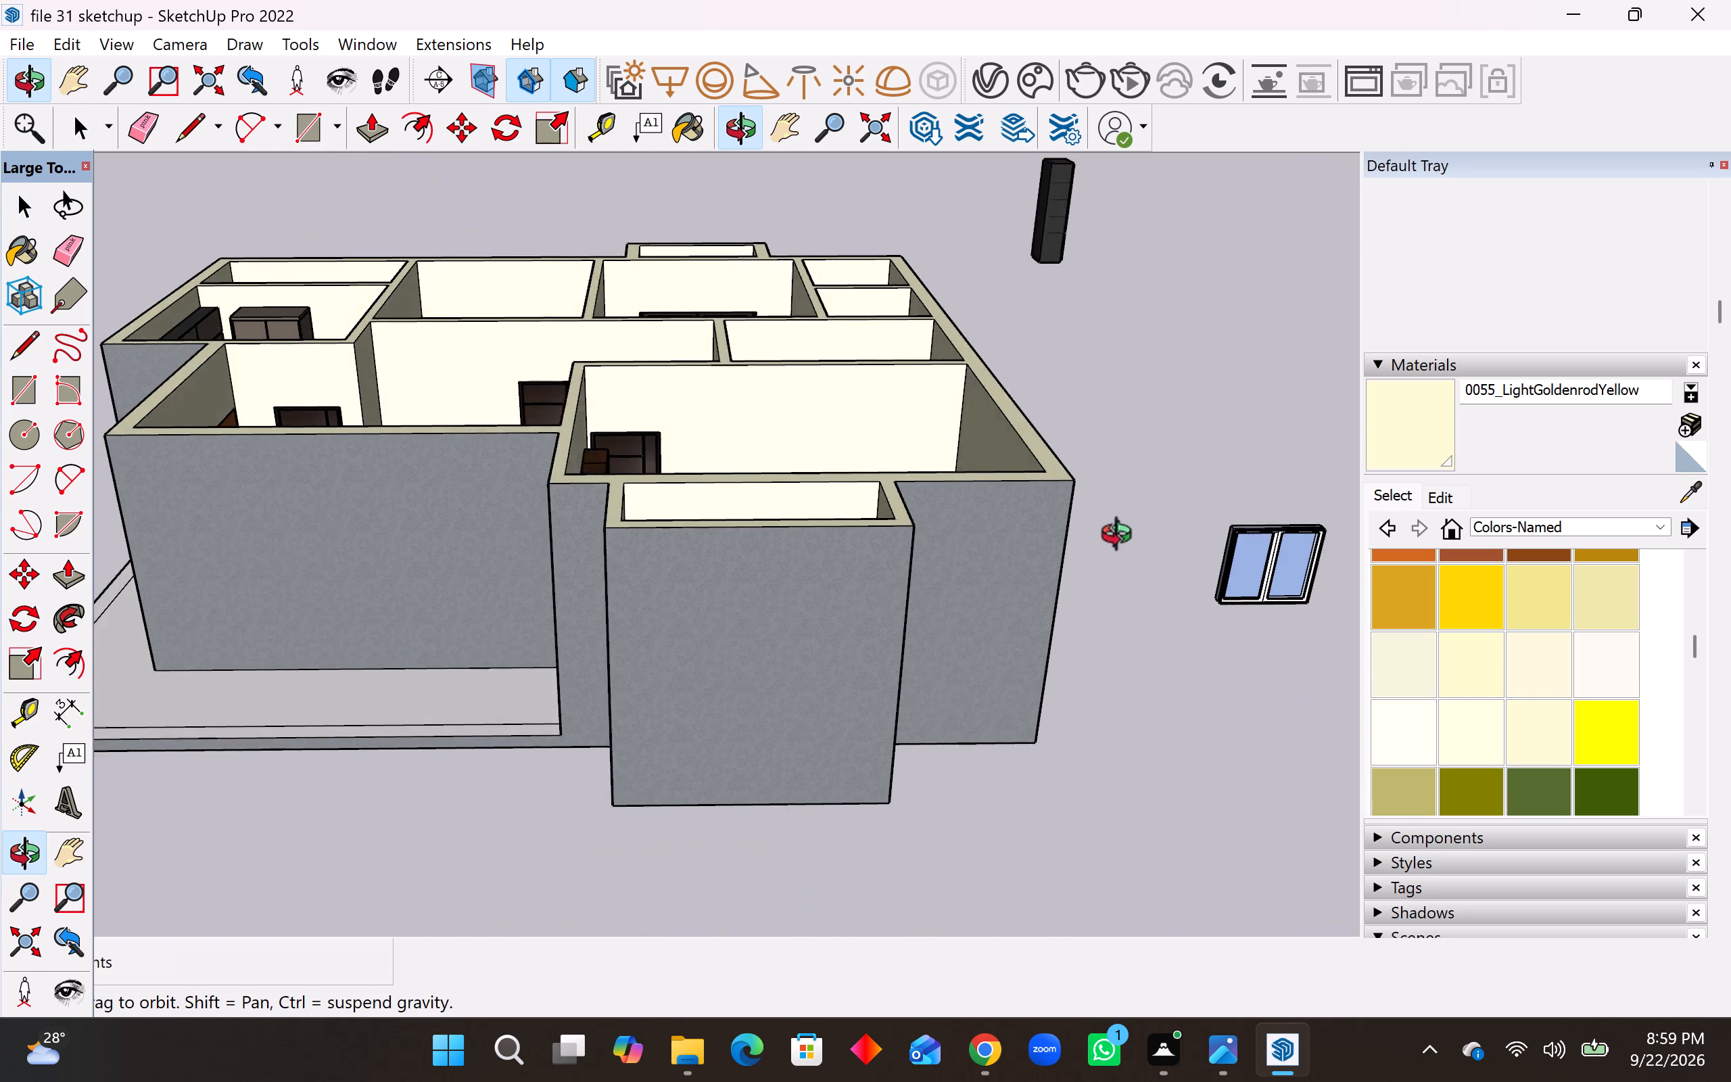
{"action": "middle_click_drag", "start_coordinate": [1122, 538], "coordinate": [1141, 622]}
{"action": "middle_click_drag", "start_coordinate": [346, 617], "coordinate": [385, 671]}
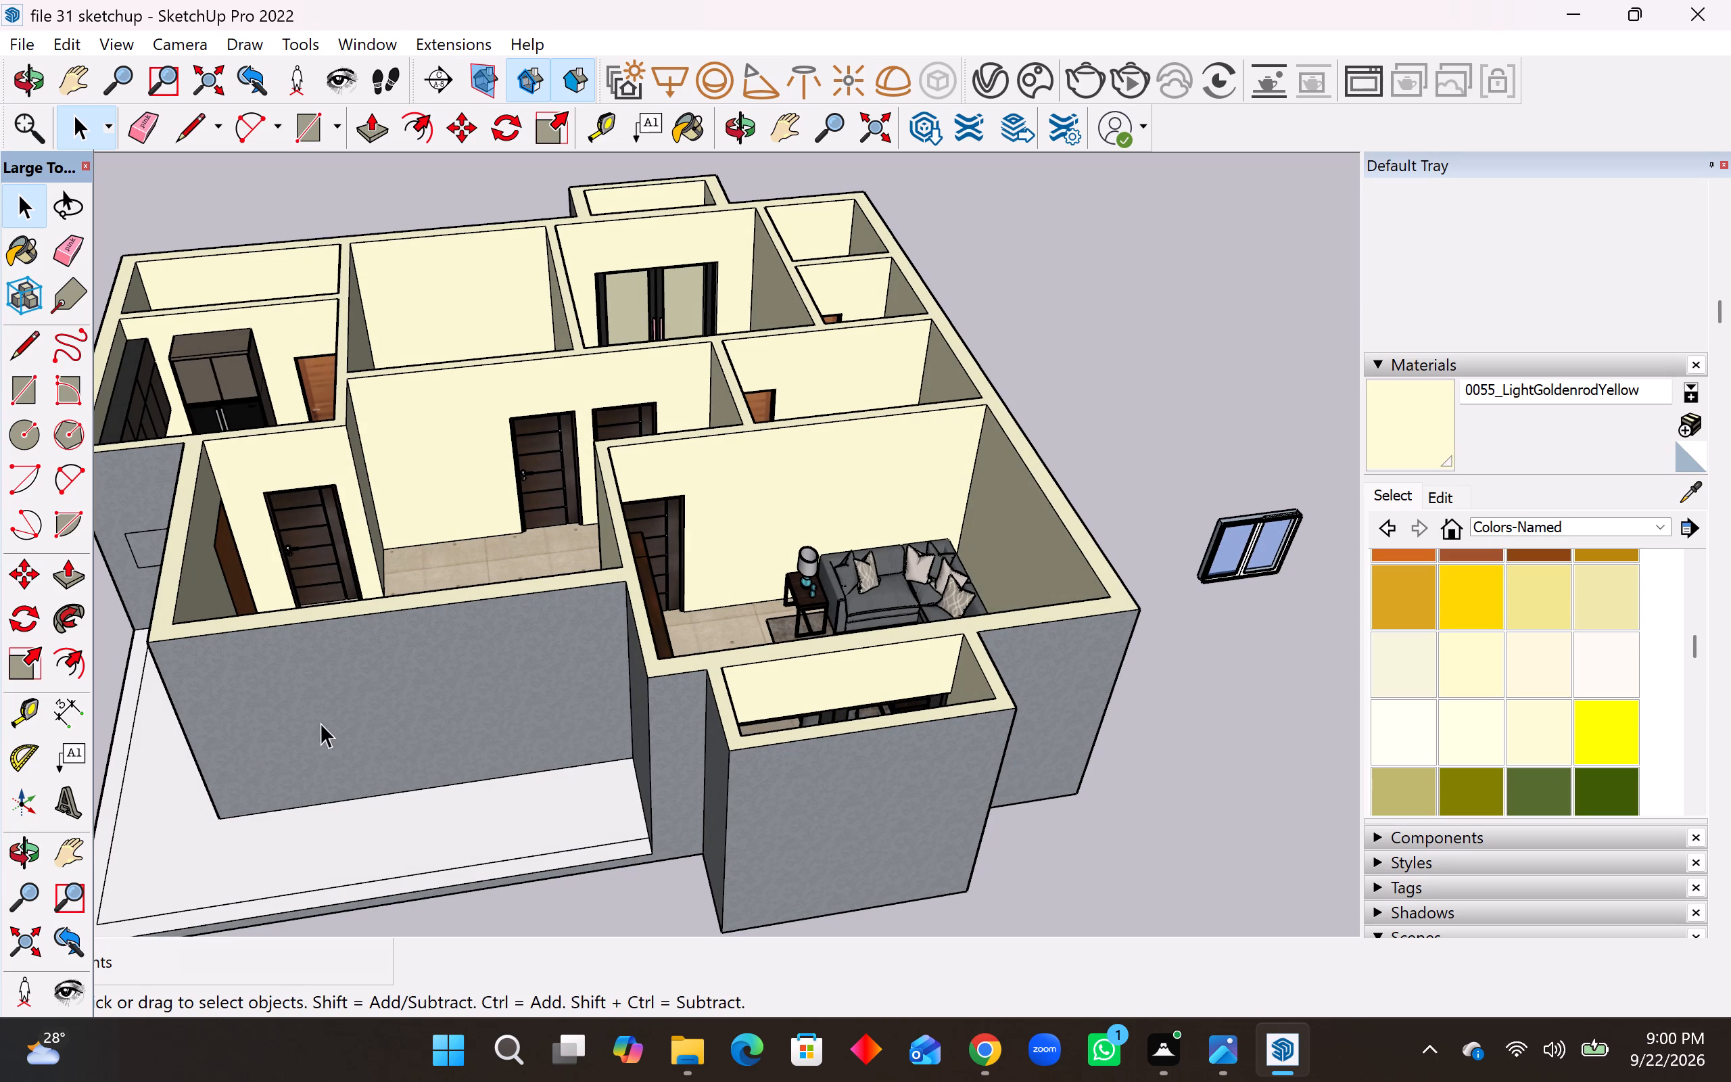
{"action": "scroll", "coordinate": [350, 744], "scroll_direction": "up", "scroll_amount": 4}
{"action": "middle_click_drag", "start_coordinate": [367, 682], "coordinate": [417, 910]}
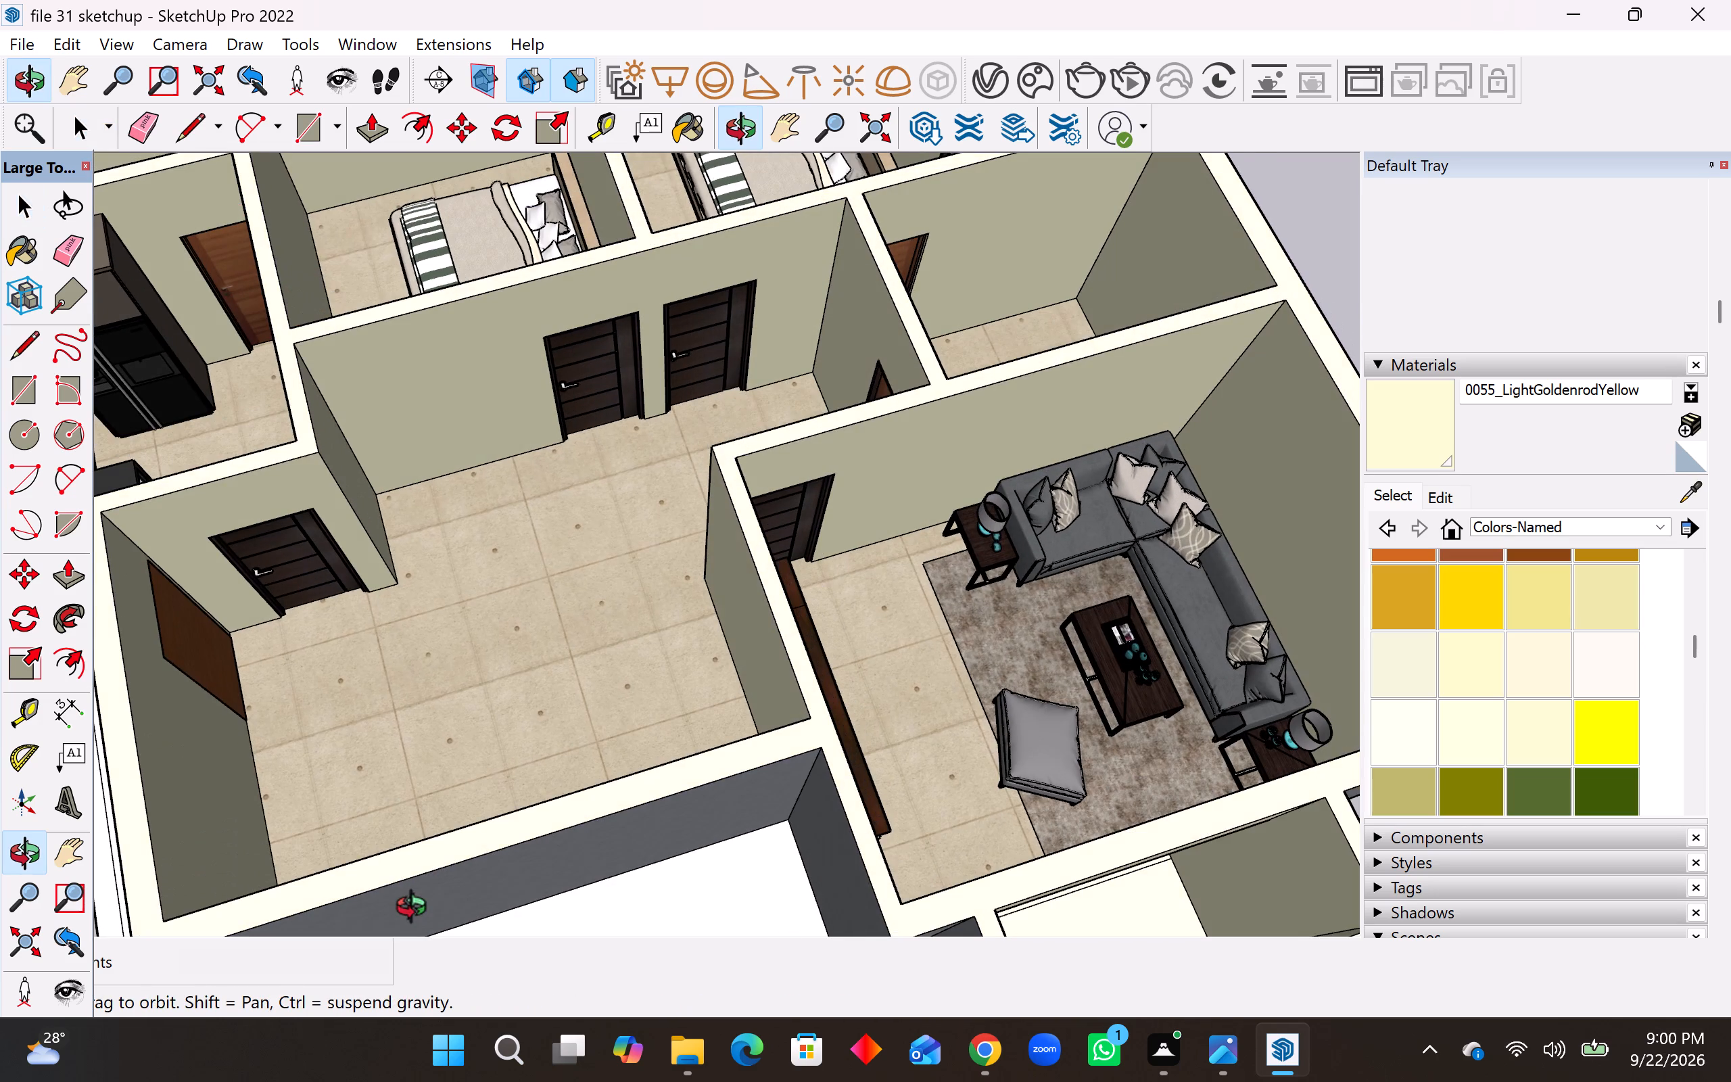
{"action": "middle_click_drag", "start_coordinate": [417, 910], "coordinate": [400, 859]}
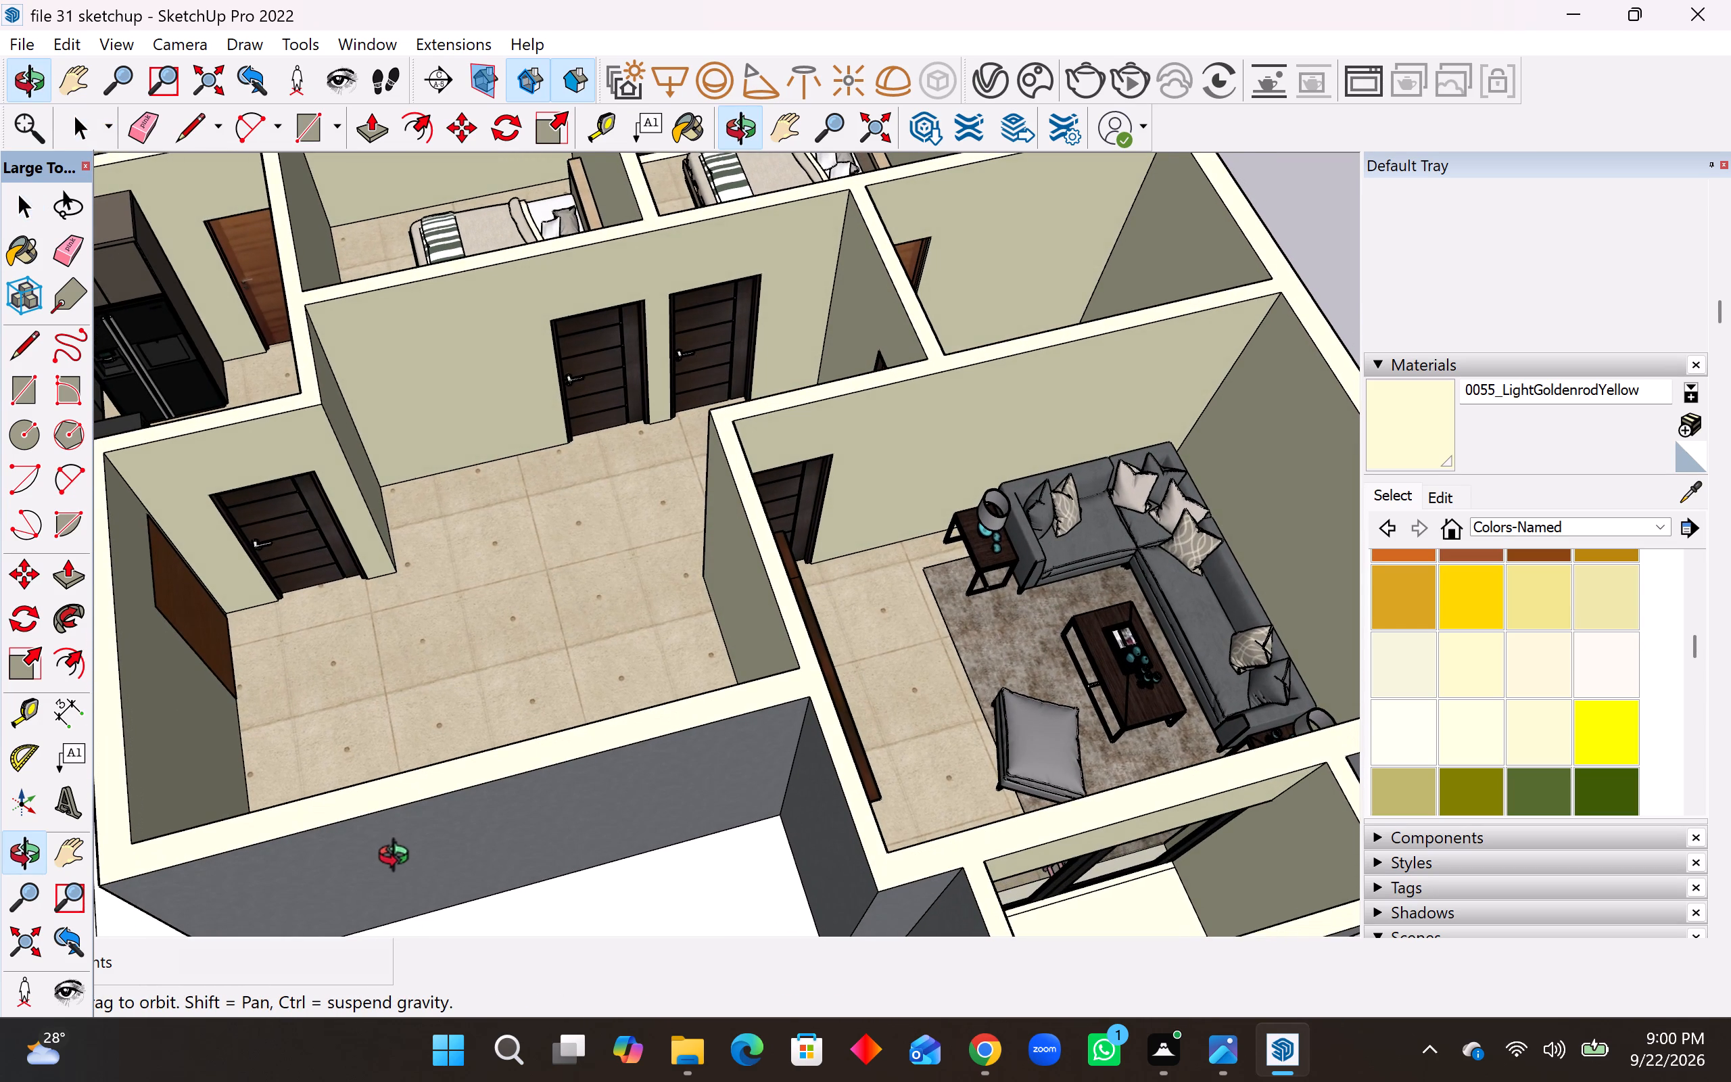
{"action": "middle_click_drag", "start_coordinate": [400, 859], "coordinate": [413, 767]}
{"action": "scroll", "coordinate": [630, 695], "scroll_direction": "down", "scroll_amount": 10}
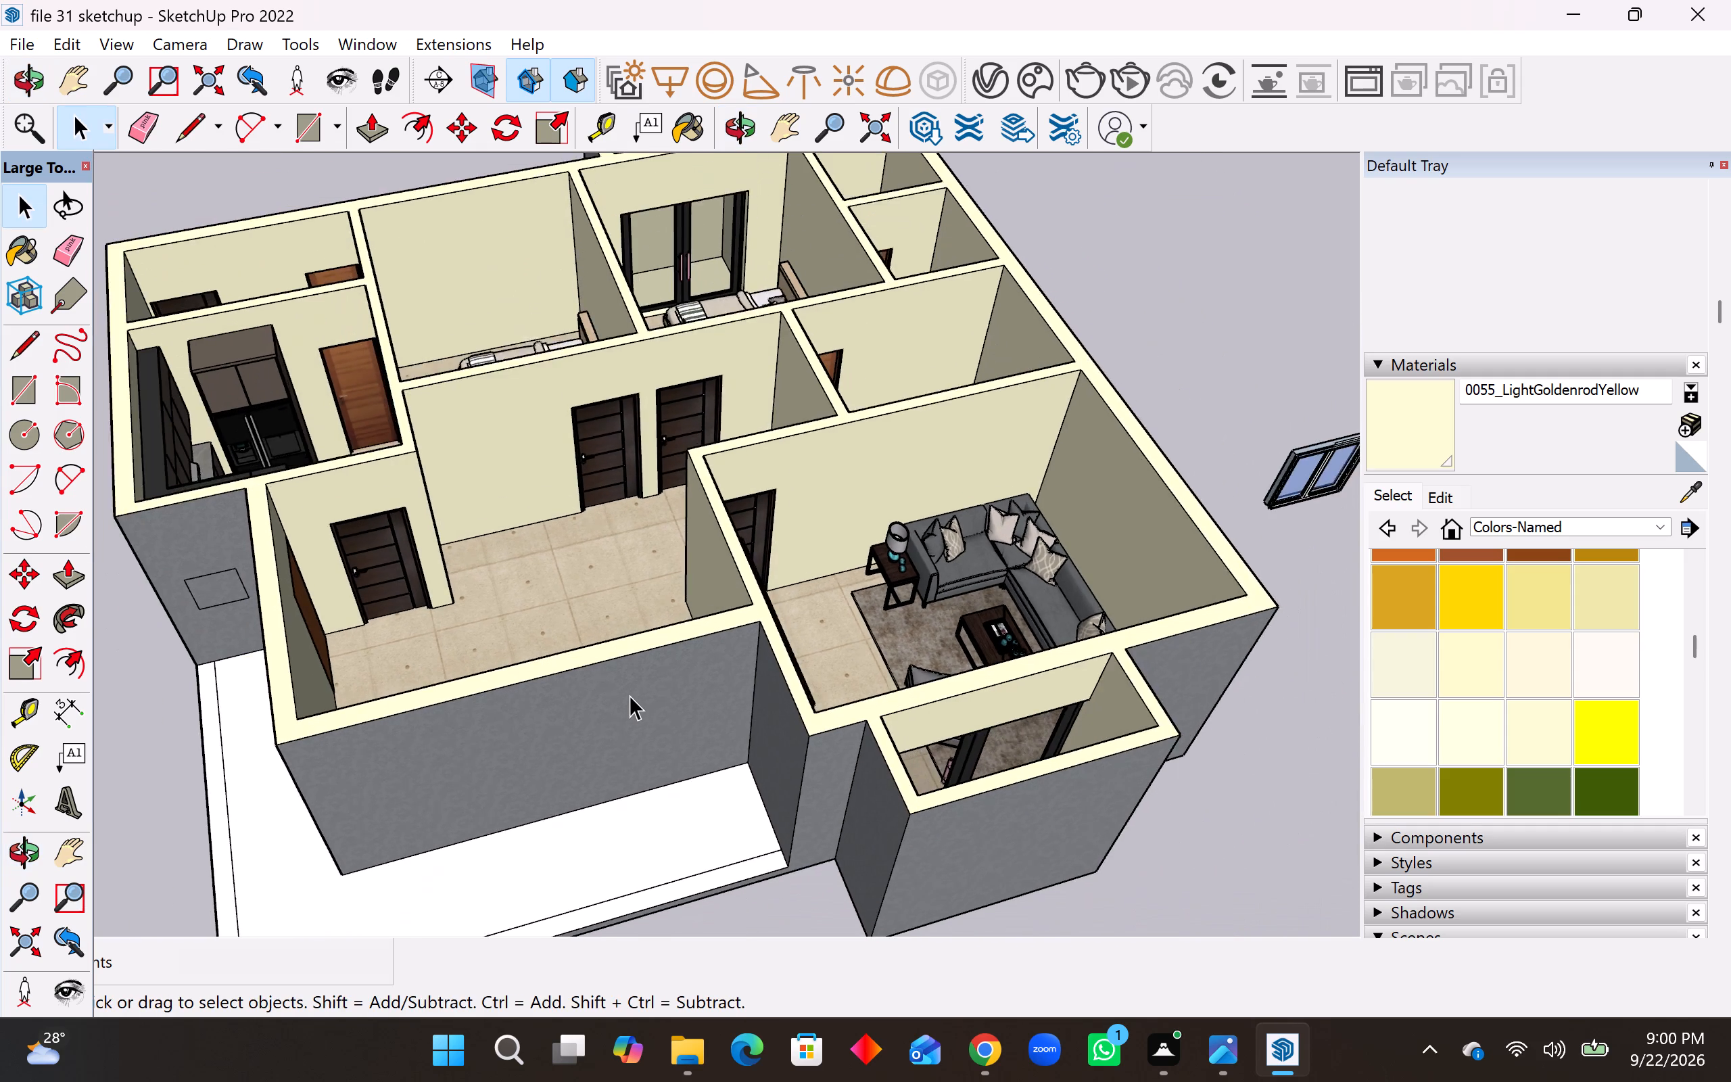
{"action": "scroll", "coordinate": [630, 695], "scroll_direction": "down", "scroll_amount": 5}
{"action": "middle_click_drag", "start_coordinate": [571, 761], "coordinate": [555, 740]}
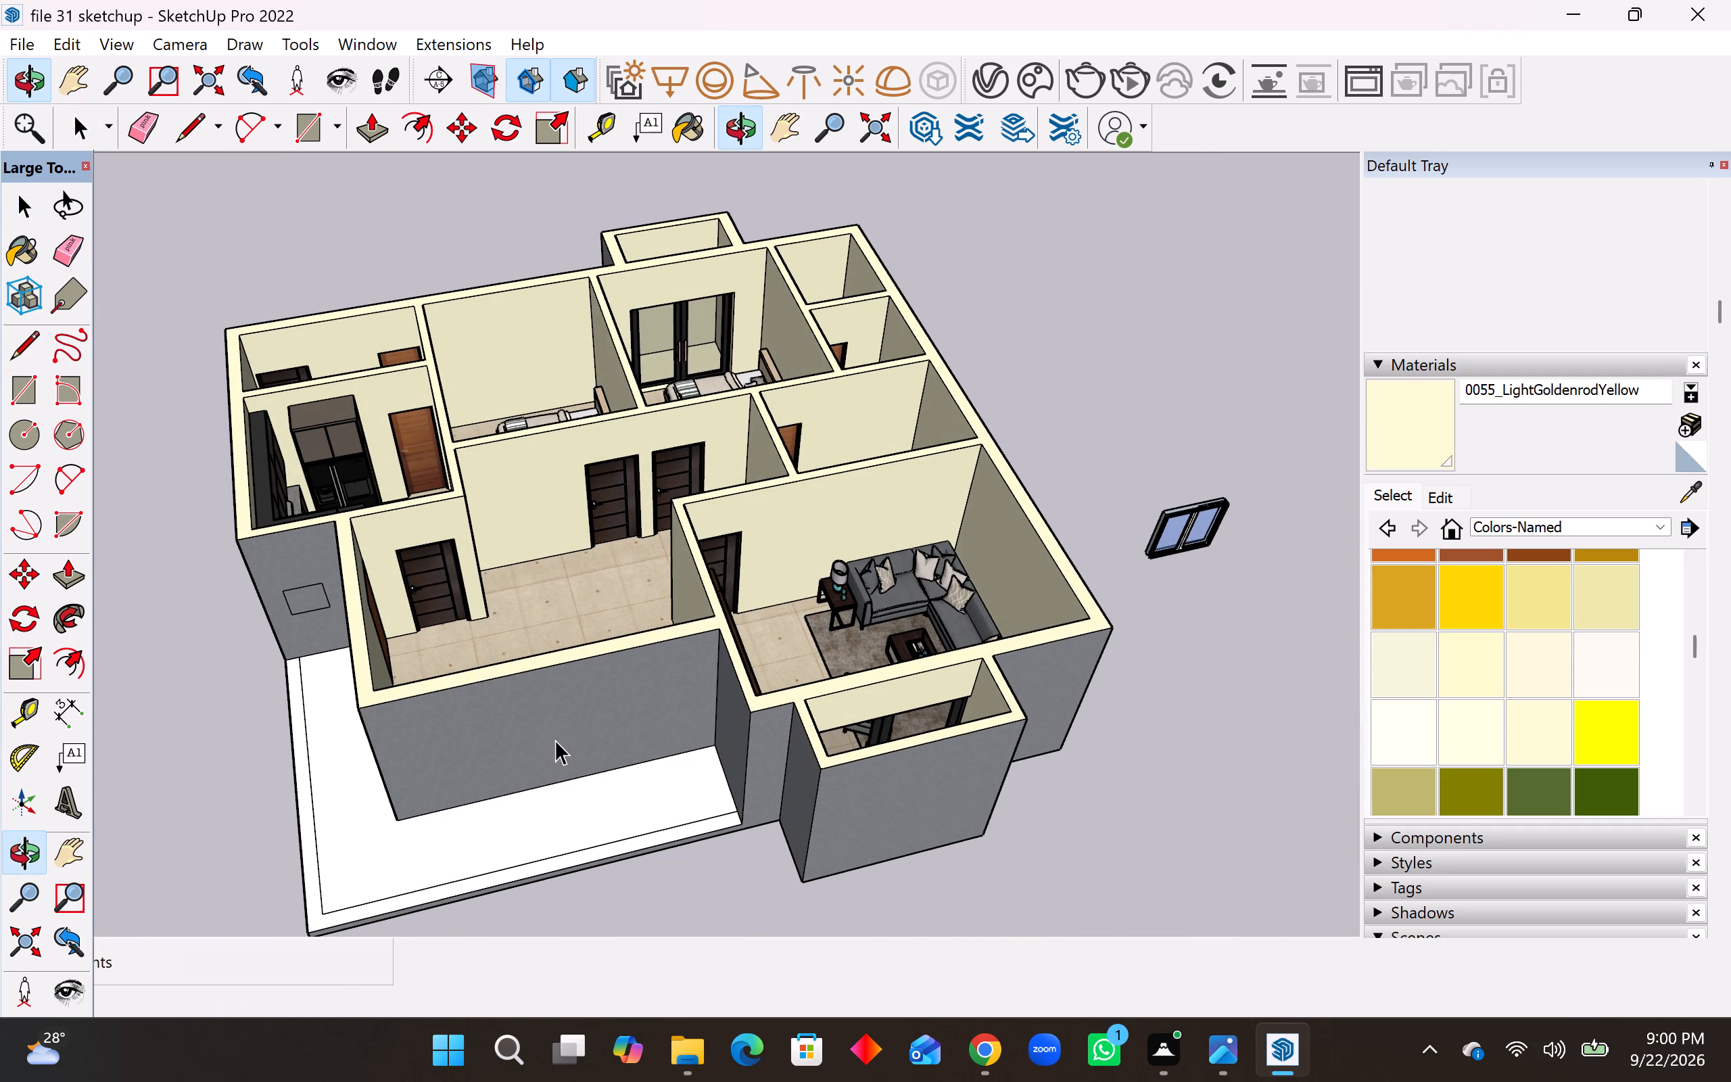
{"action": "scroll", "coordinate": [555, 740], "scroll_direction": "down", "scroll_amount": 5}
{"action": "middle_click_drag", "start_coordinate": [550, 738], "coordinate": [542, 611]}
{"action": "scroll", "coordinate": [501, 694], "scroll_direction": "up", "scroll_amount": 8}
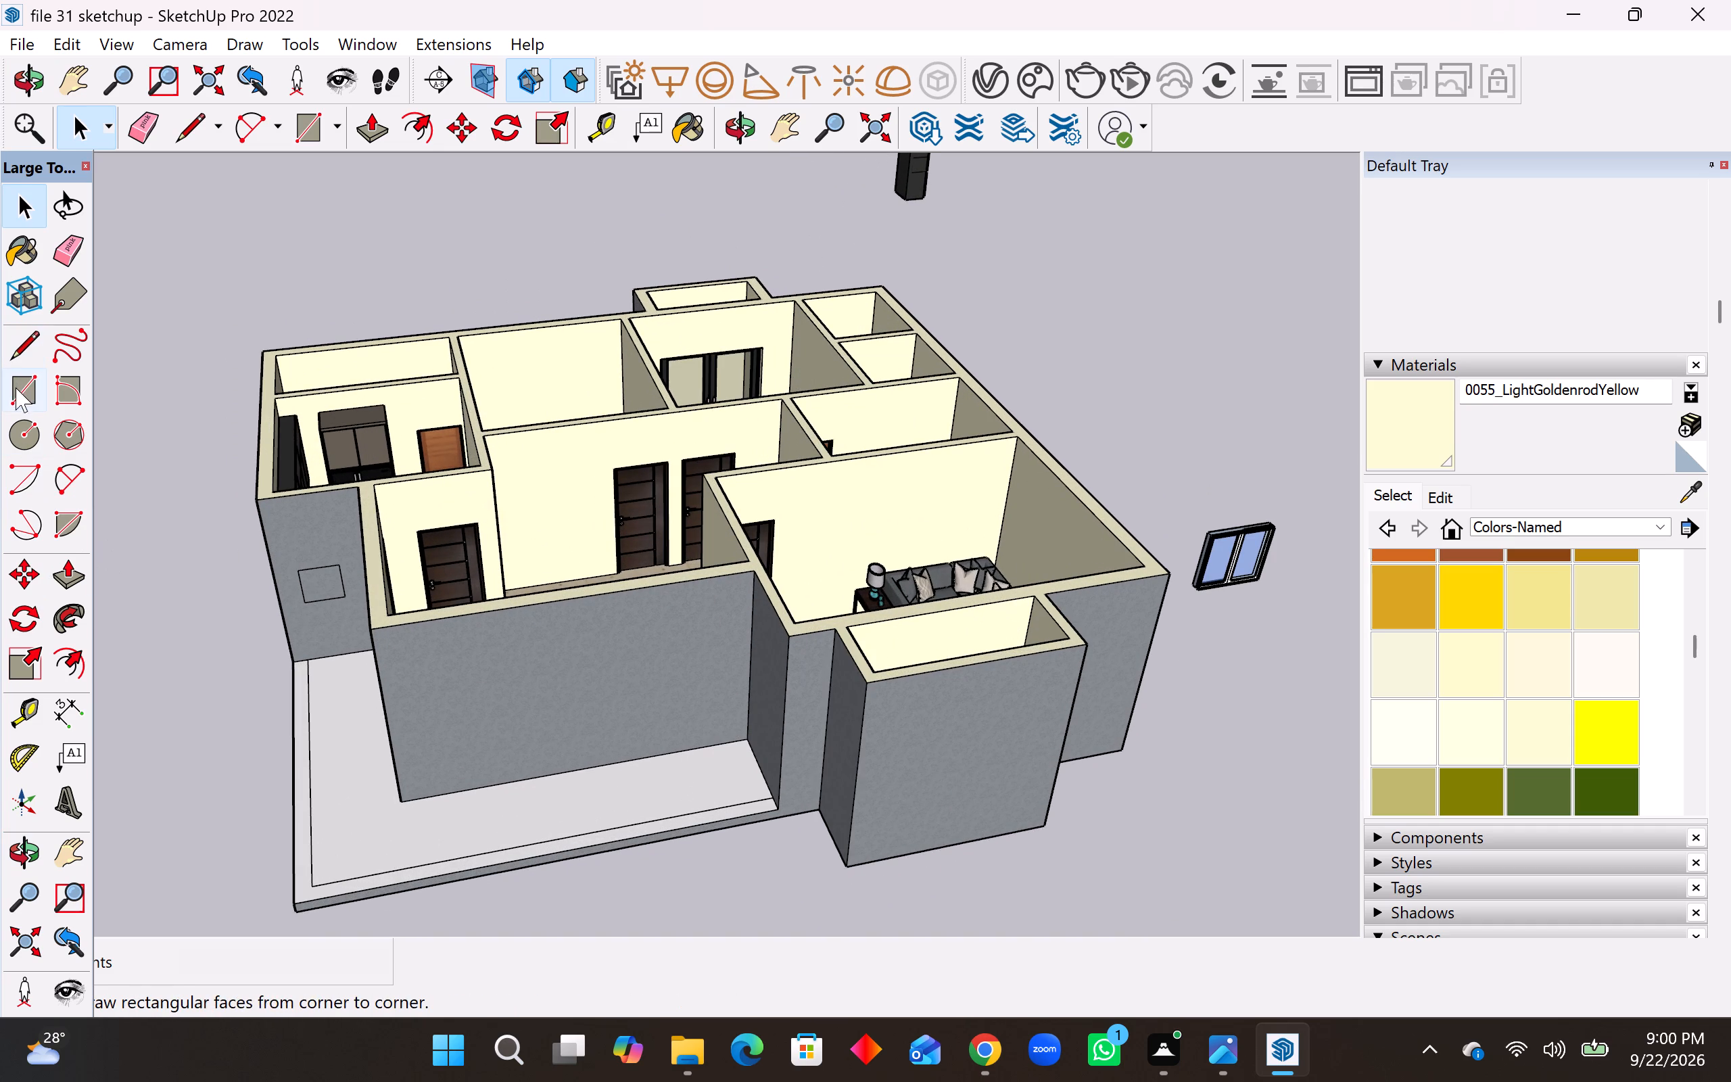
{"action": "left_click", "coordinate": [16, 387]}
{"action": "left_click", "coordinate": [513, 720]}
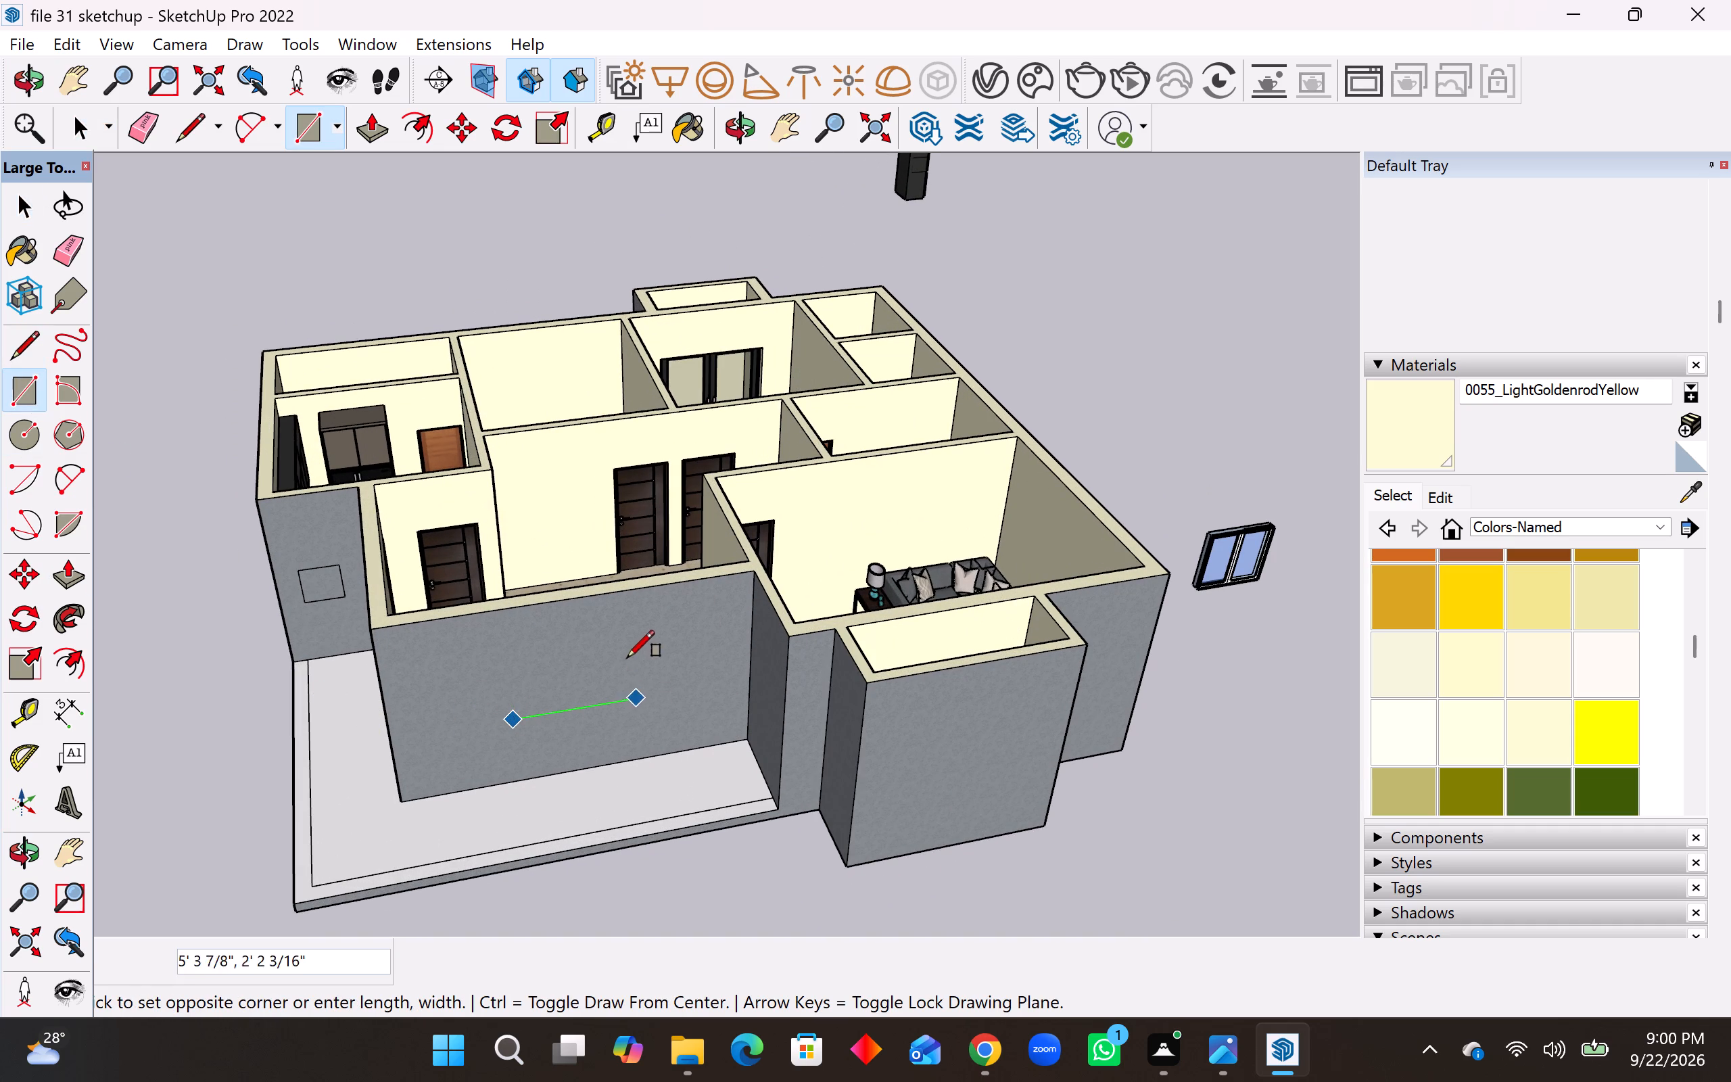
{"action": "type", "text": "4',4'"}
{"action": "key", "text": "Return"}
{"action": "key", "text": "space"}
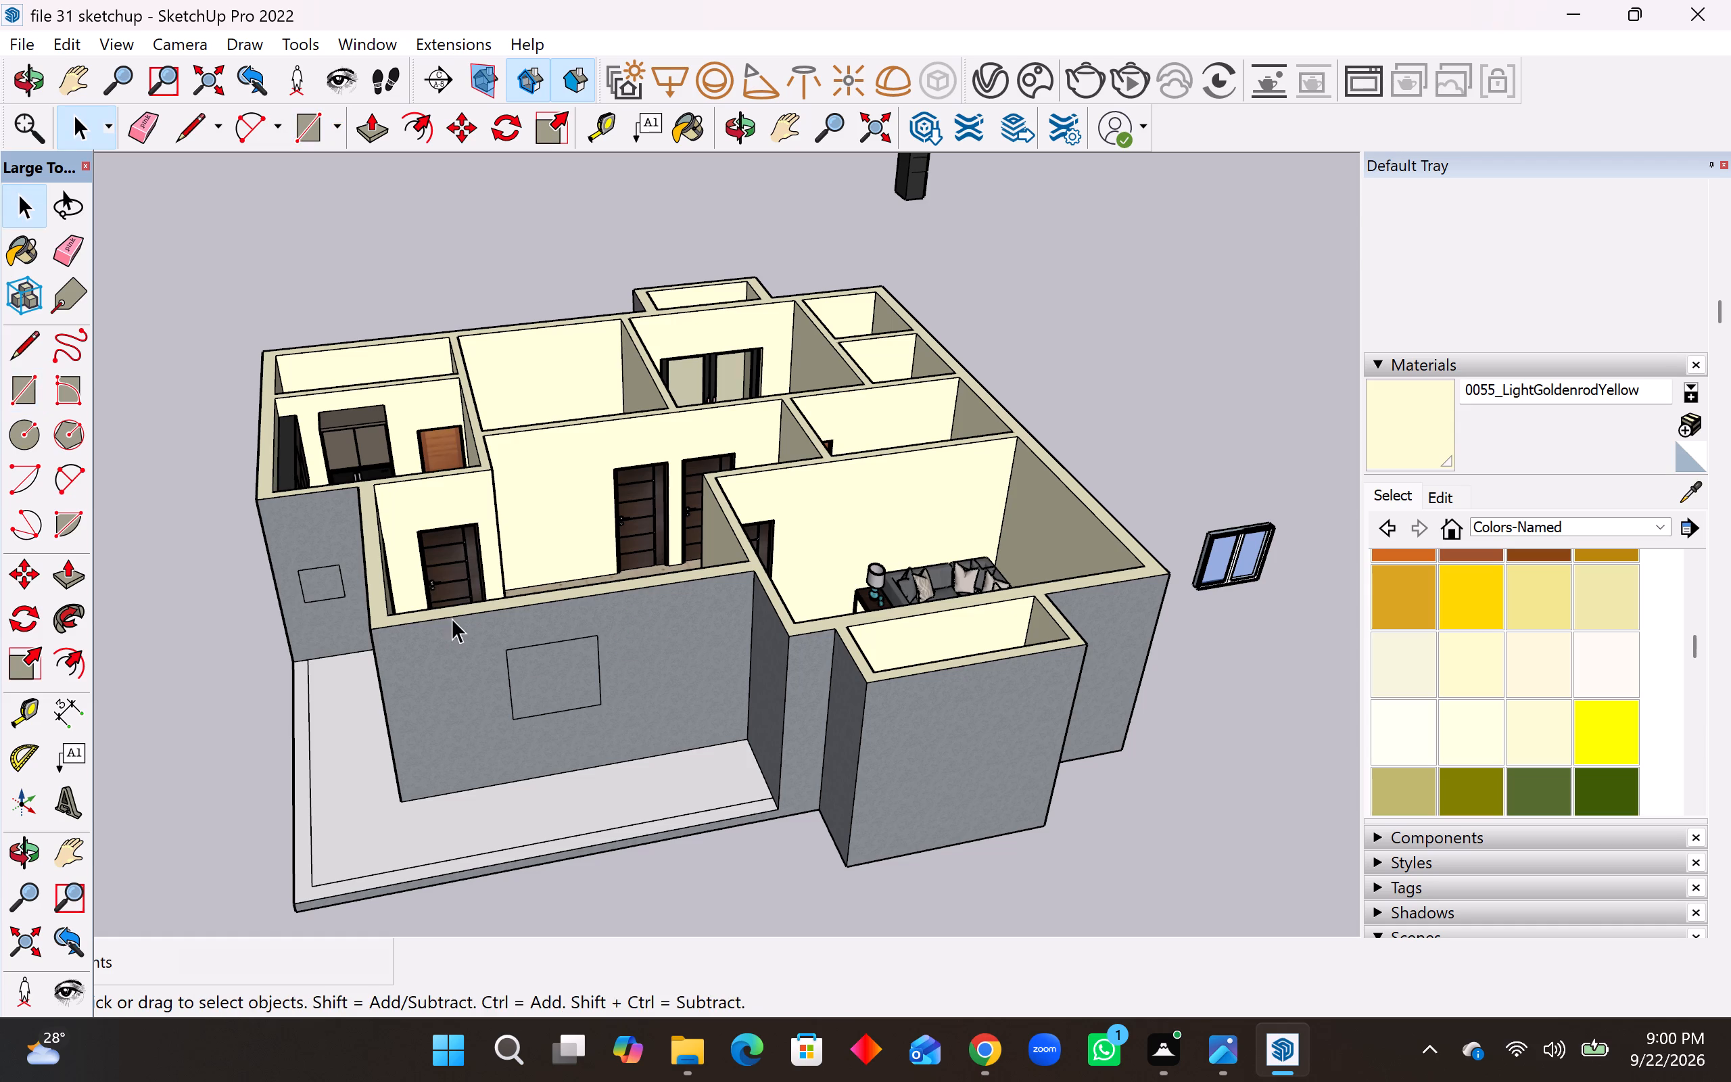
Push the 4' by 4' outline on the tiled hall's long porch-facing wall in 9" to cut the window opening.
{"action": "left_click", "coordinate": [62, 571]}
{"action": "scroll", "coordinate": [544, 671], "scroll_direction": "up", "scroll_amount": 3}
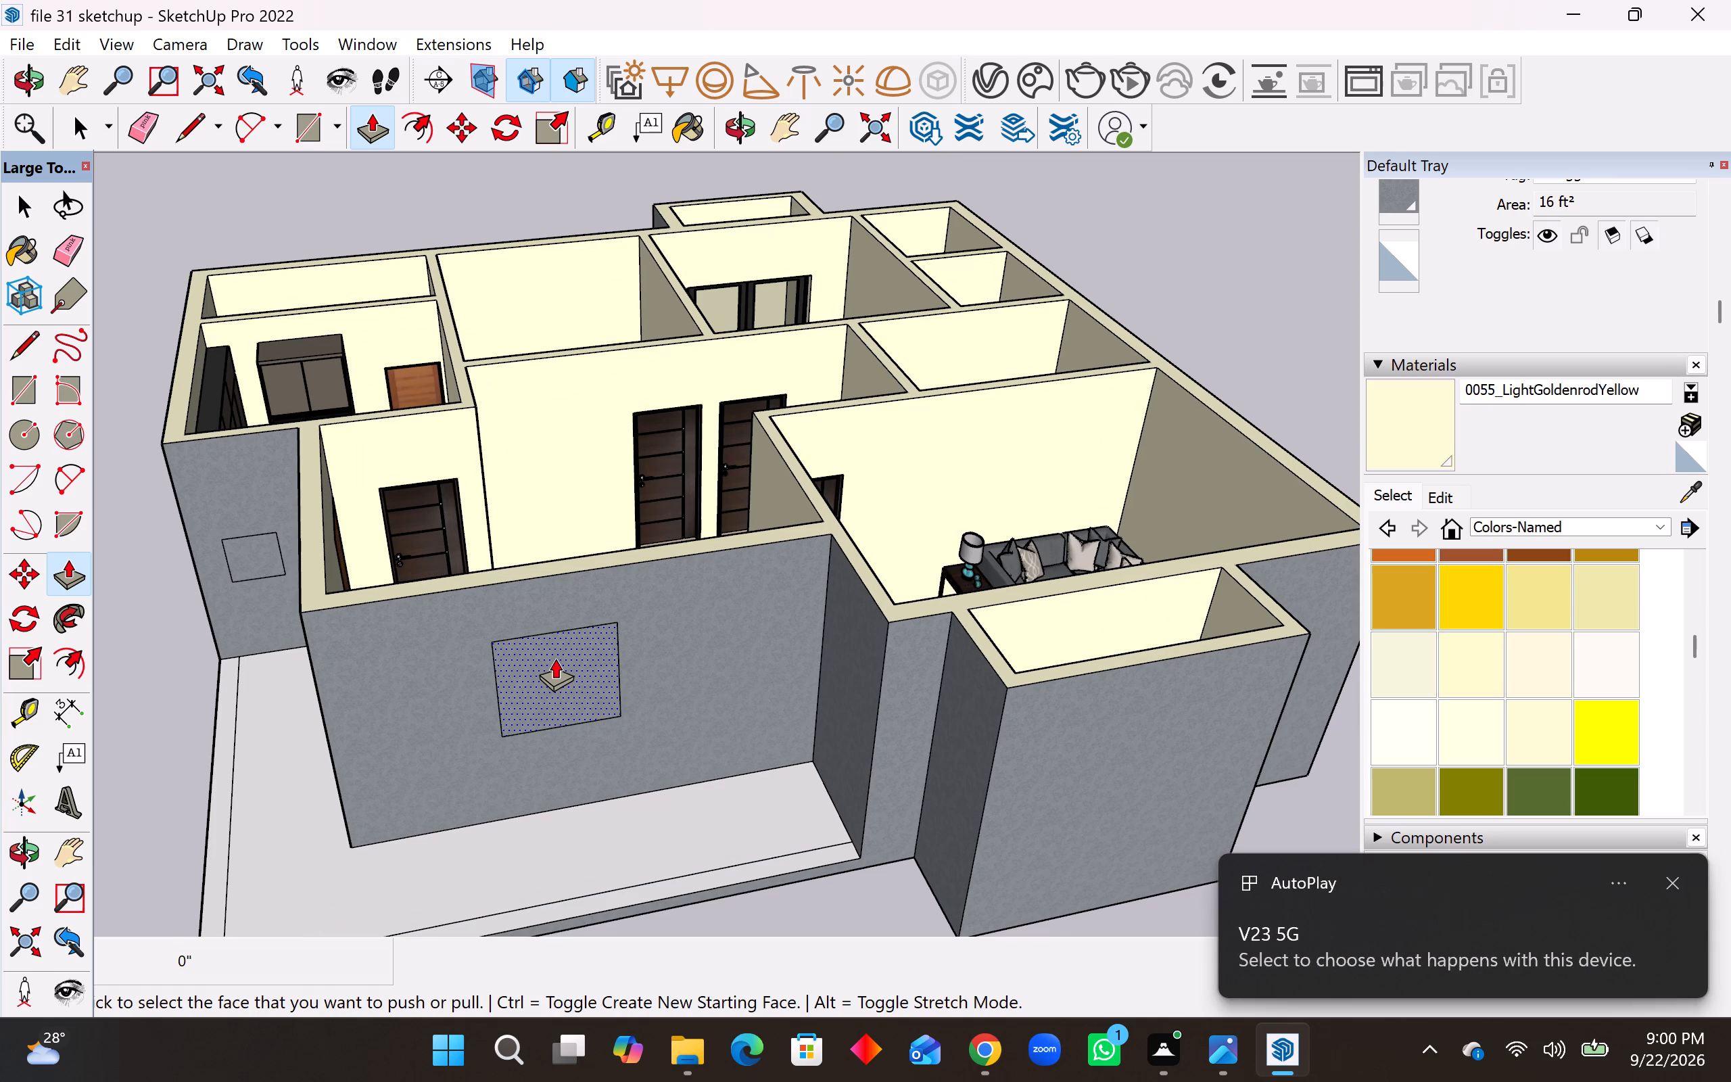
{"action": "left_click", "coordinate": [555, 658]}
{"action": "left_click", "coordinate": [559, 552]}
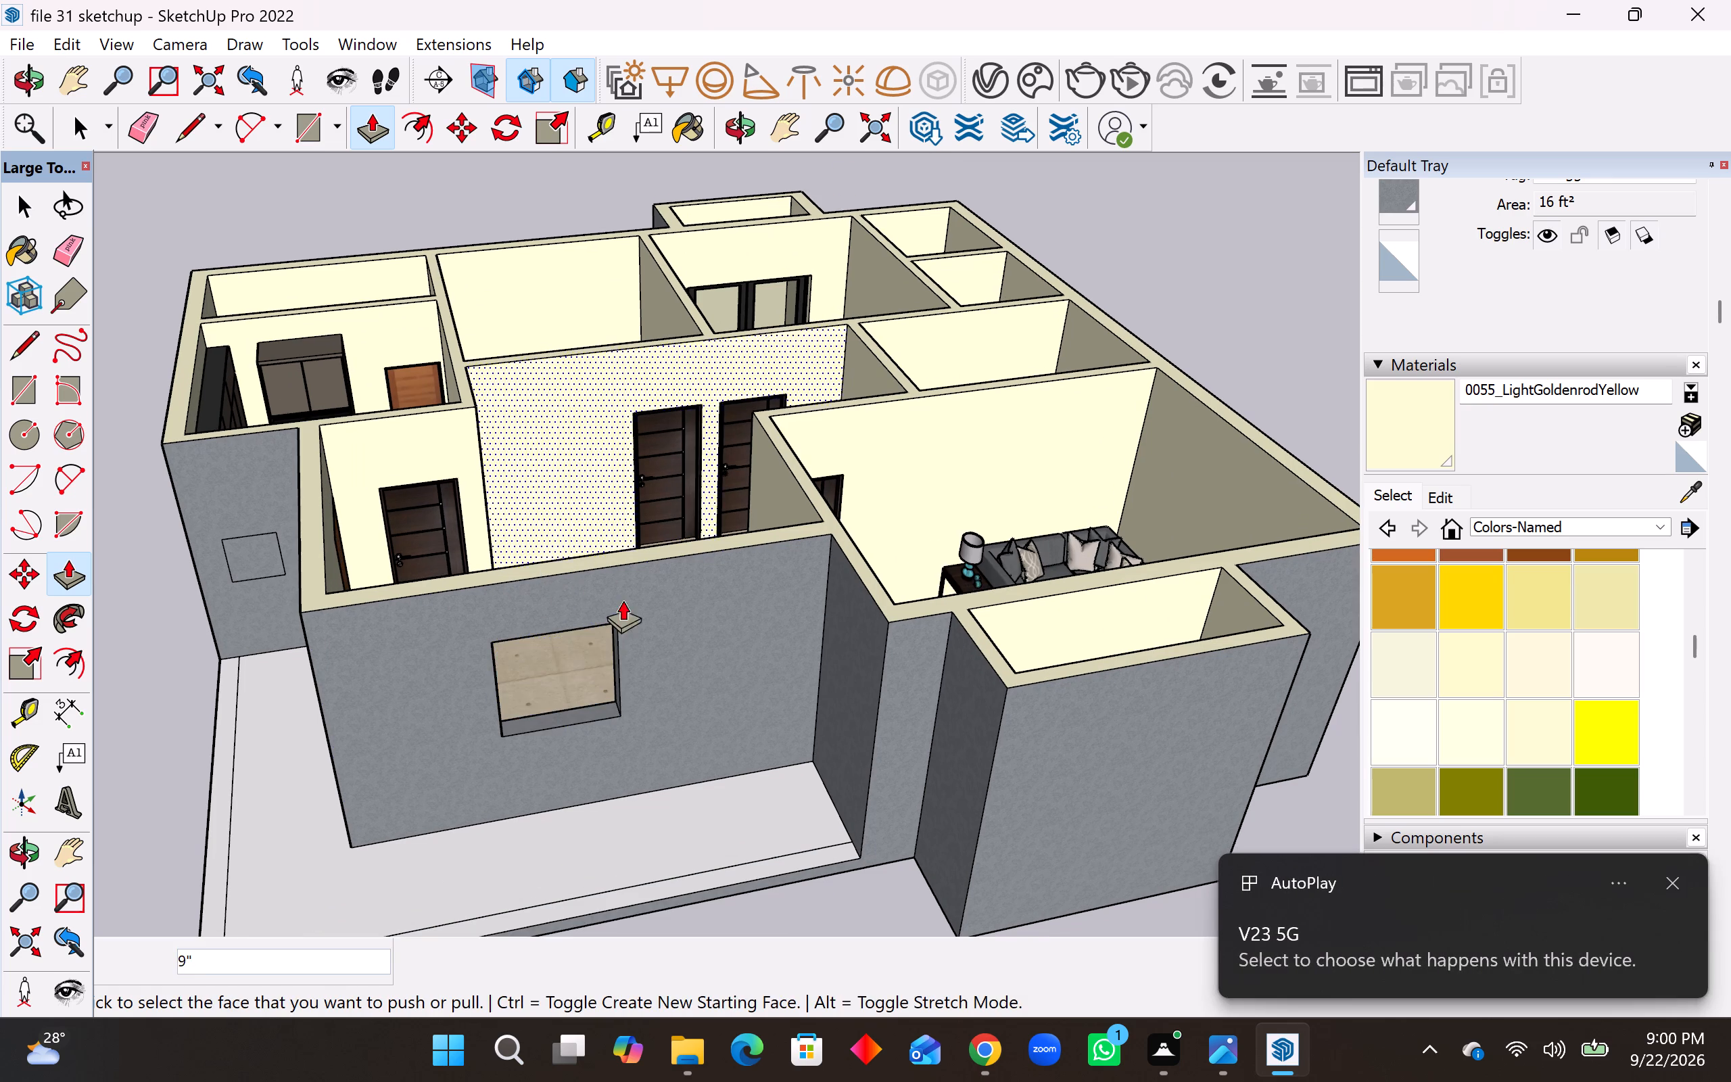
Push the 2' by 2' outline on the kitchen's short porch-side wall in 6" to cut its window opening.
{"action": "middle_click_drag", "start_coordinate": [562, 655], "coordinate": [824, 492]}
{"action": "left_click", "coordinate": [335, 533]}
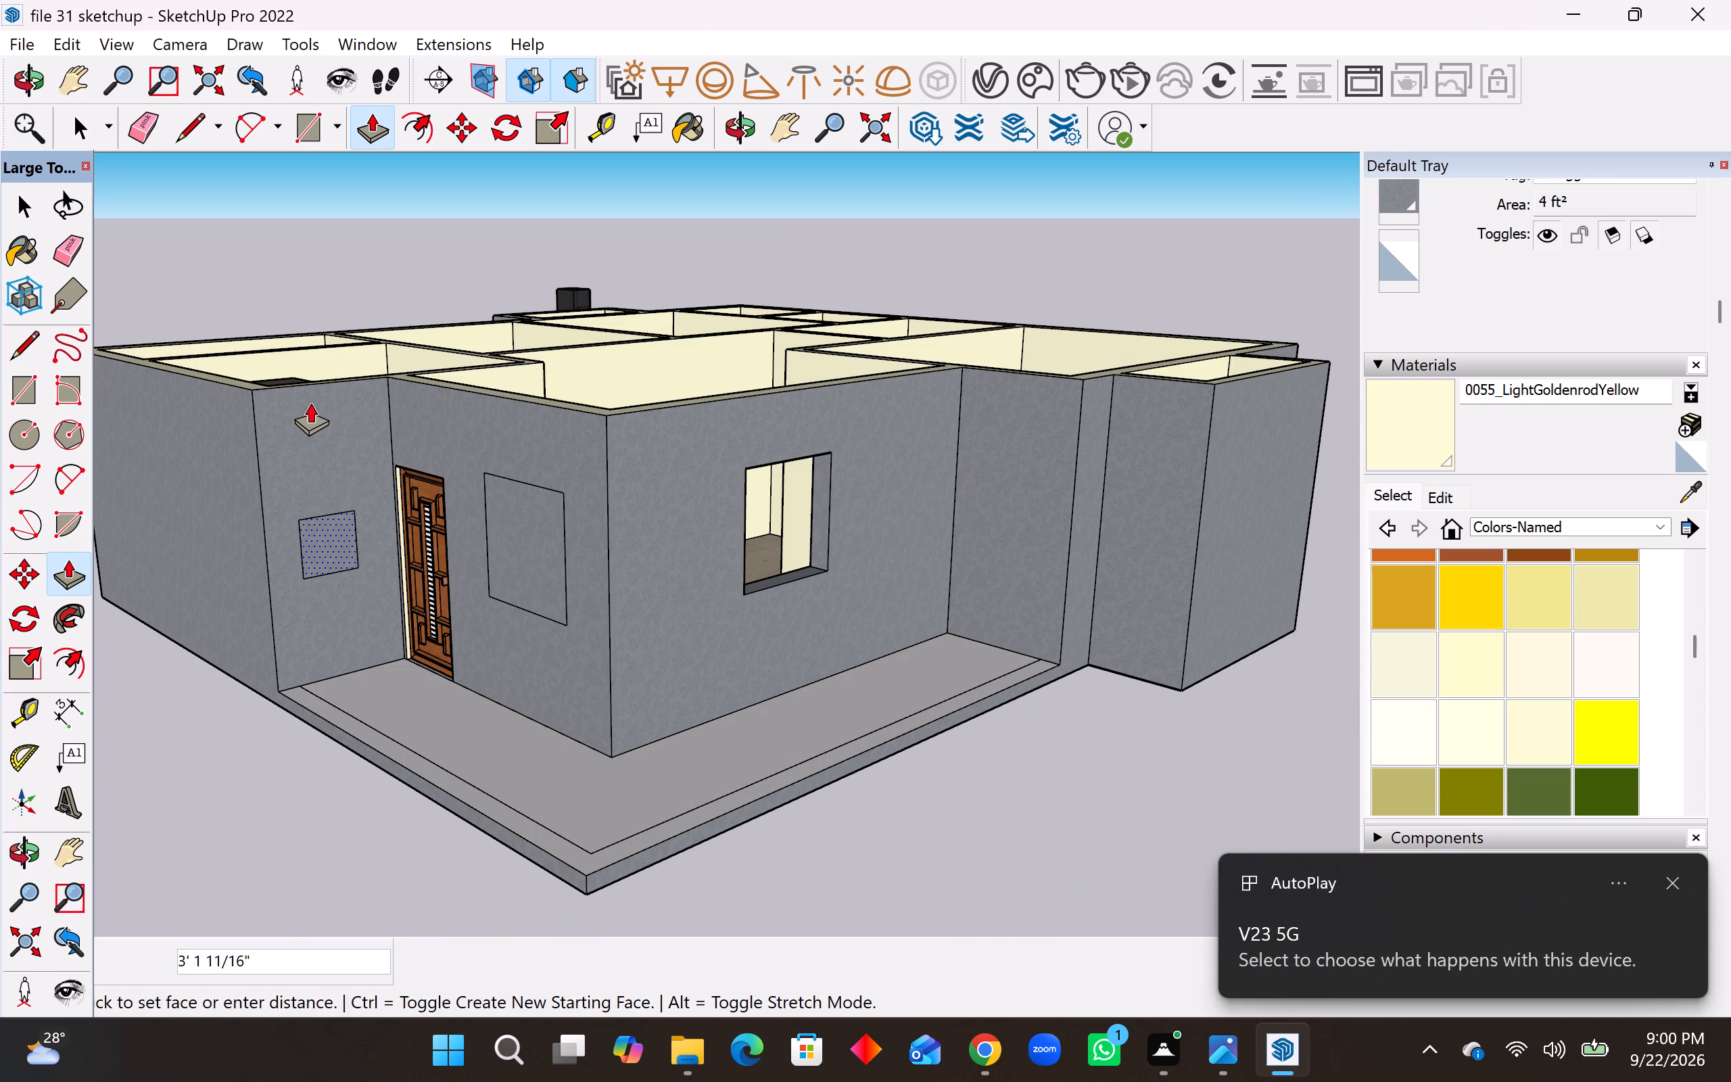
{"action": "middle_click_drag", "start_coordinate": [301, 382], "coordinate": [316, 523]}
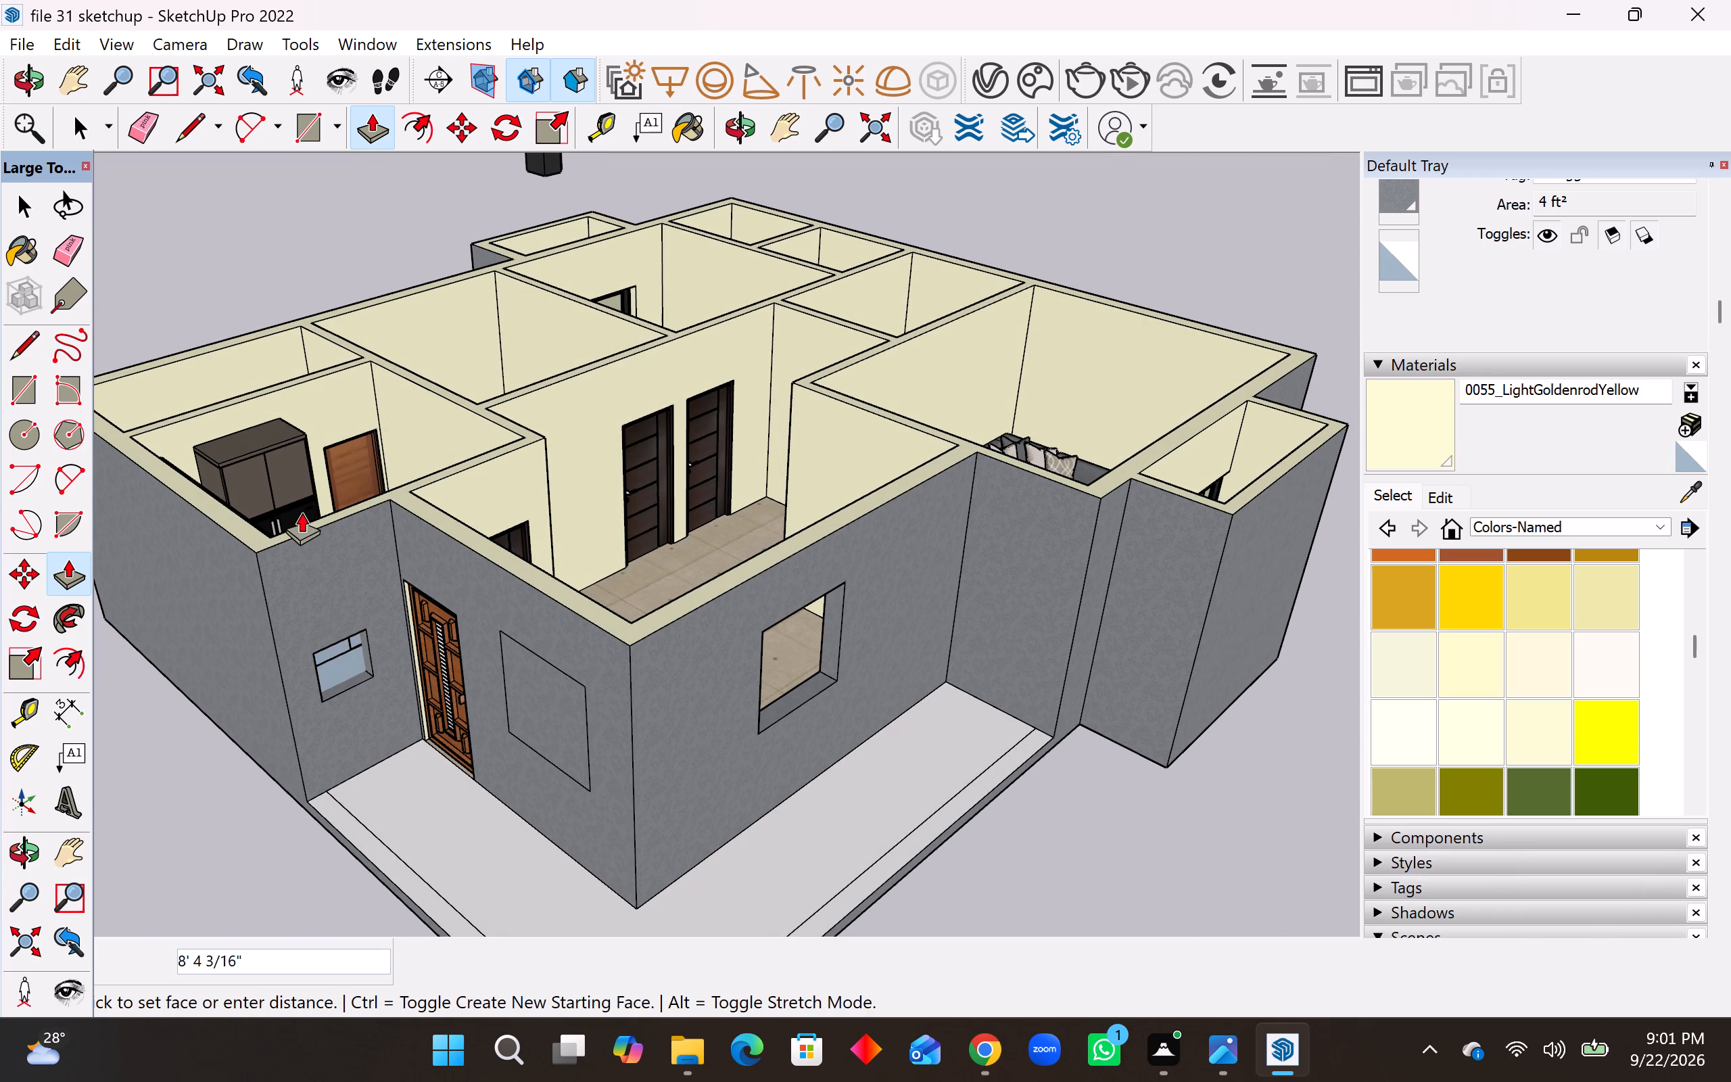
{"action": "middle_click_drag", "start_coordinate": [302, 517], "coordinate": [326, 634]}
{"action": "scroll", "coordinate": [319, 690], "scroll_direction": "up", "scroll_amount": 3}
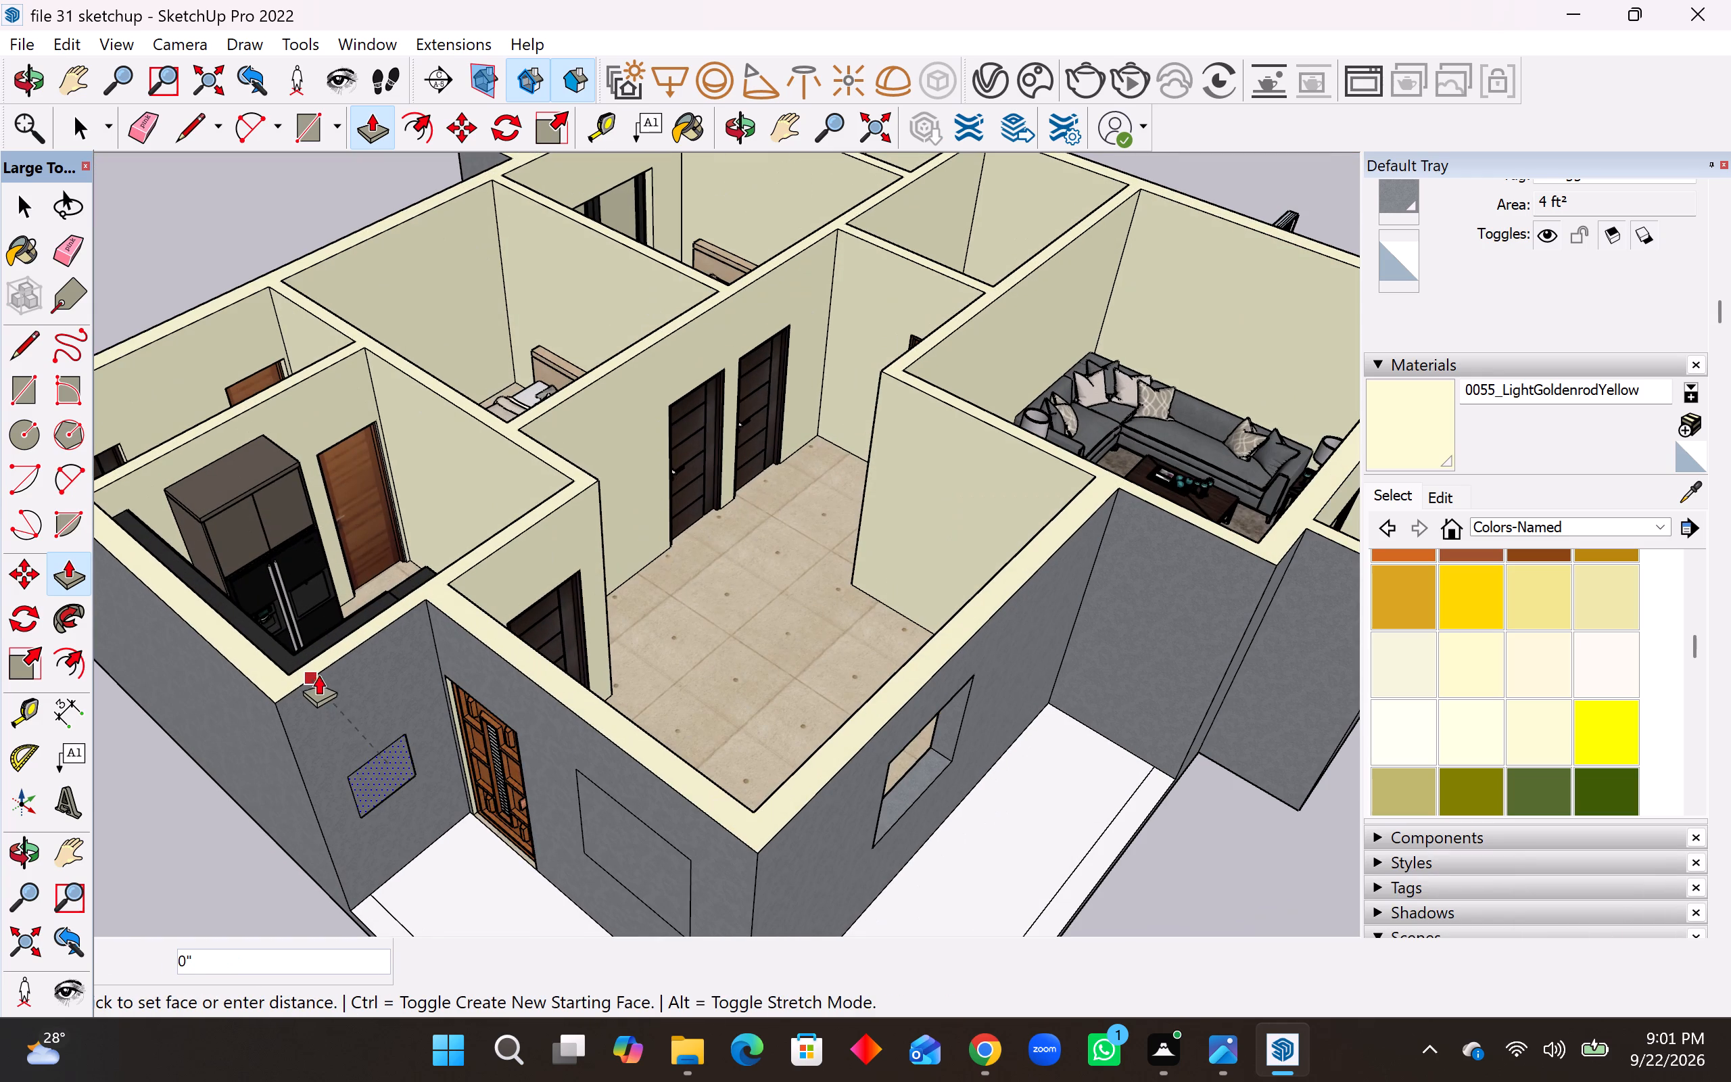
{"action": "left_click", "coordinate": [311, 656]}
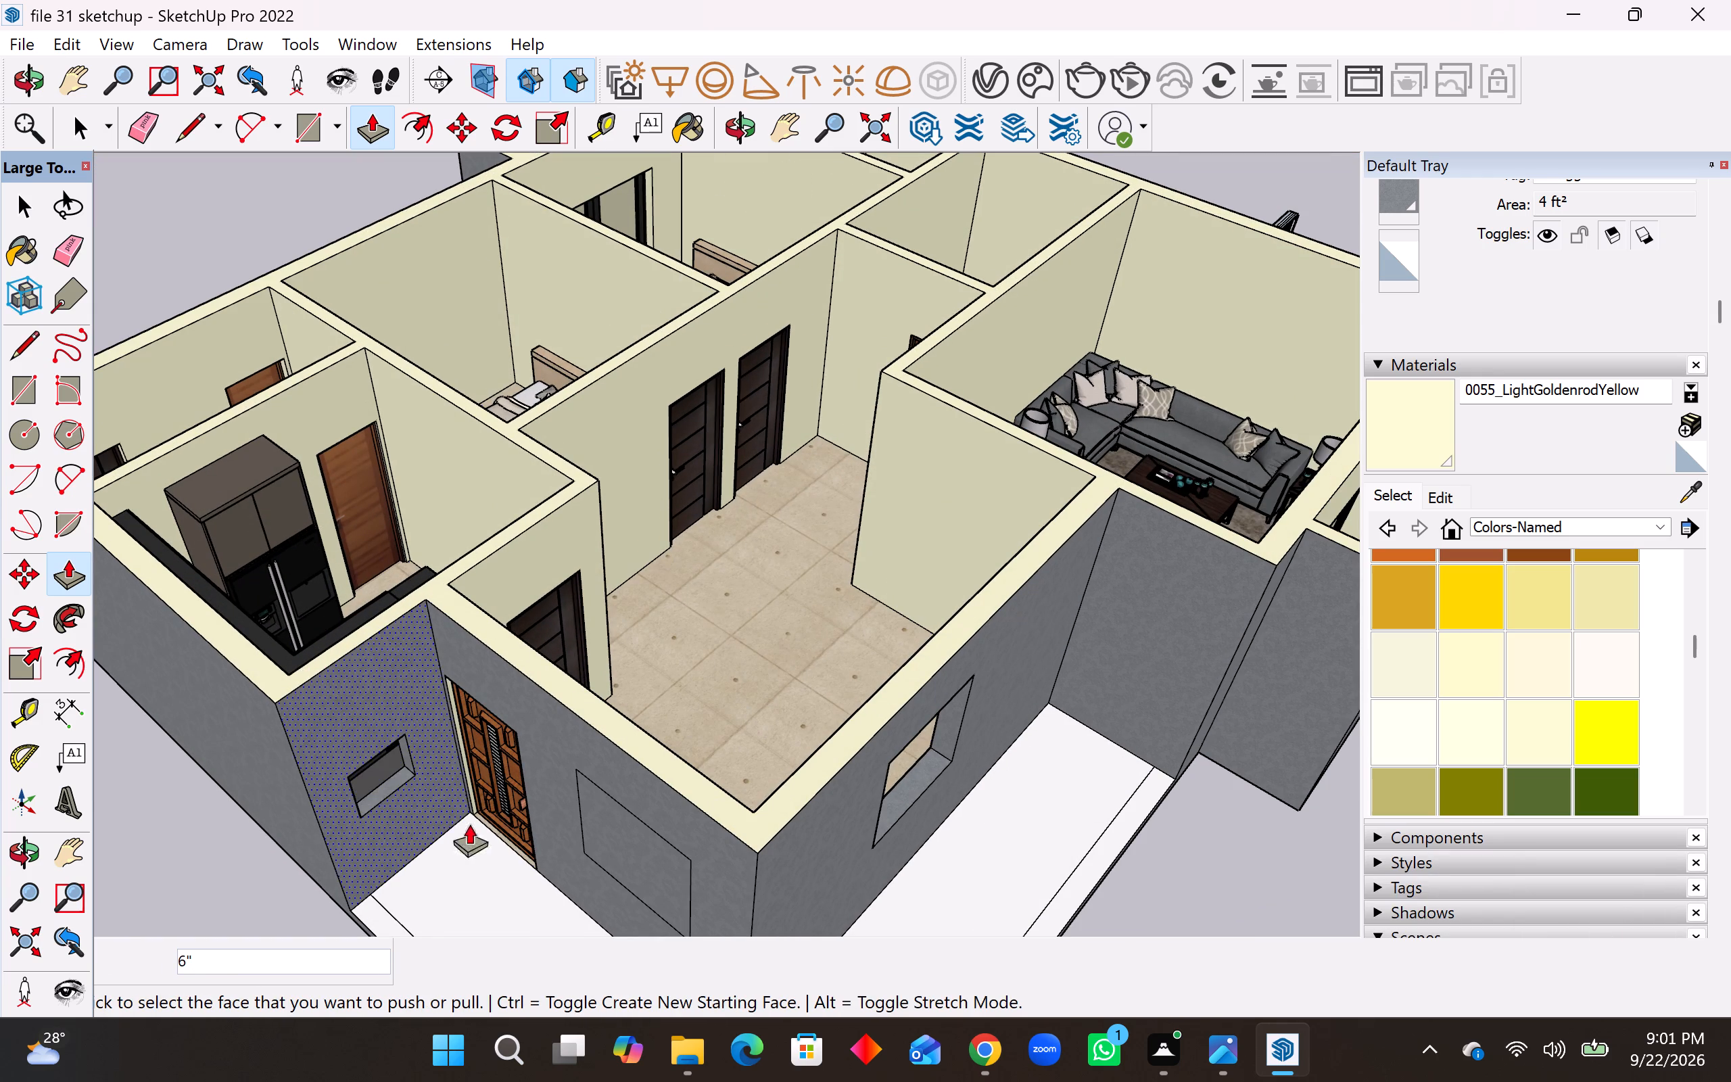
Push the 4' by 4' outline beside the entrance door in 9" to cut the window opening.
{"action": "left_click", "coordinate": [611, 855]}
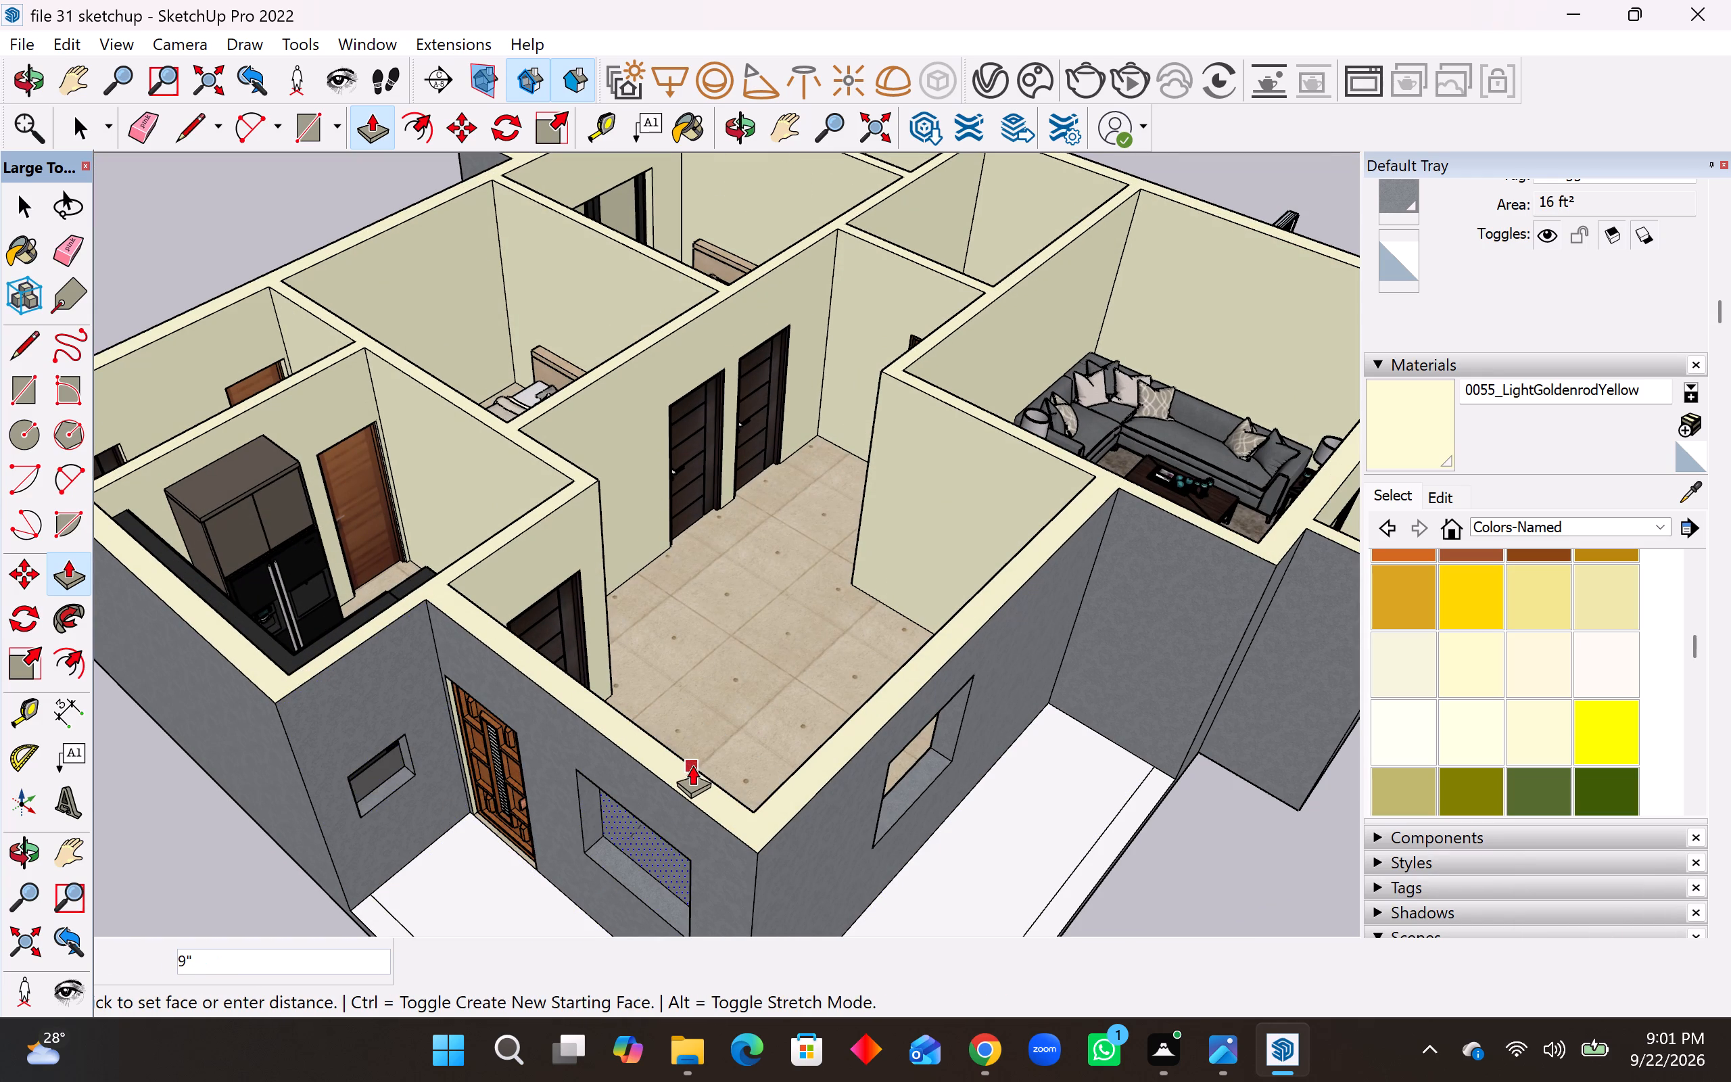
{"action": "left_click", "coordinate": [692, 765]}
Push the 2' by 2' outline between the two rear doors in 9" to cut the window opening through the wall.
{"action": "middle_click_drag", "start_coordinate": [786, 801], "coordinate": [1035, 749]}
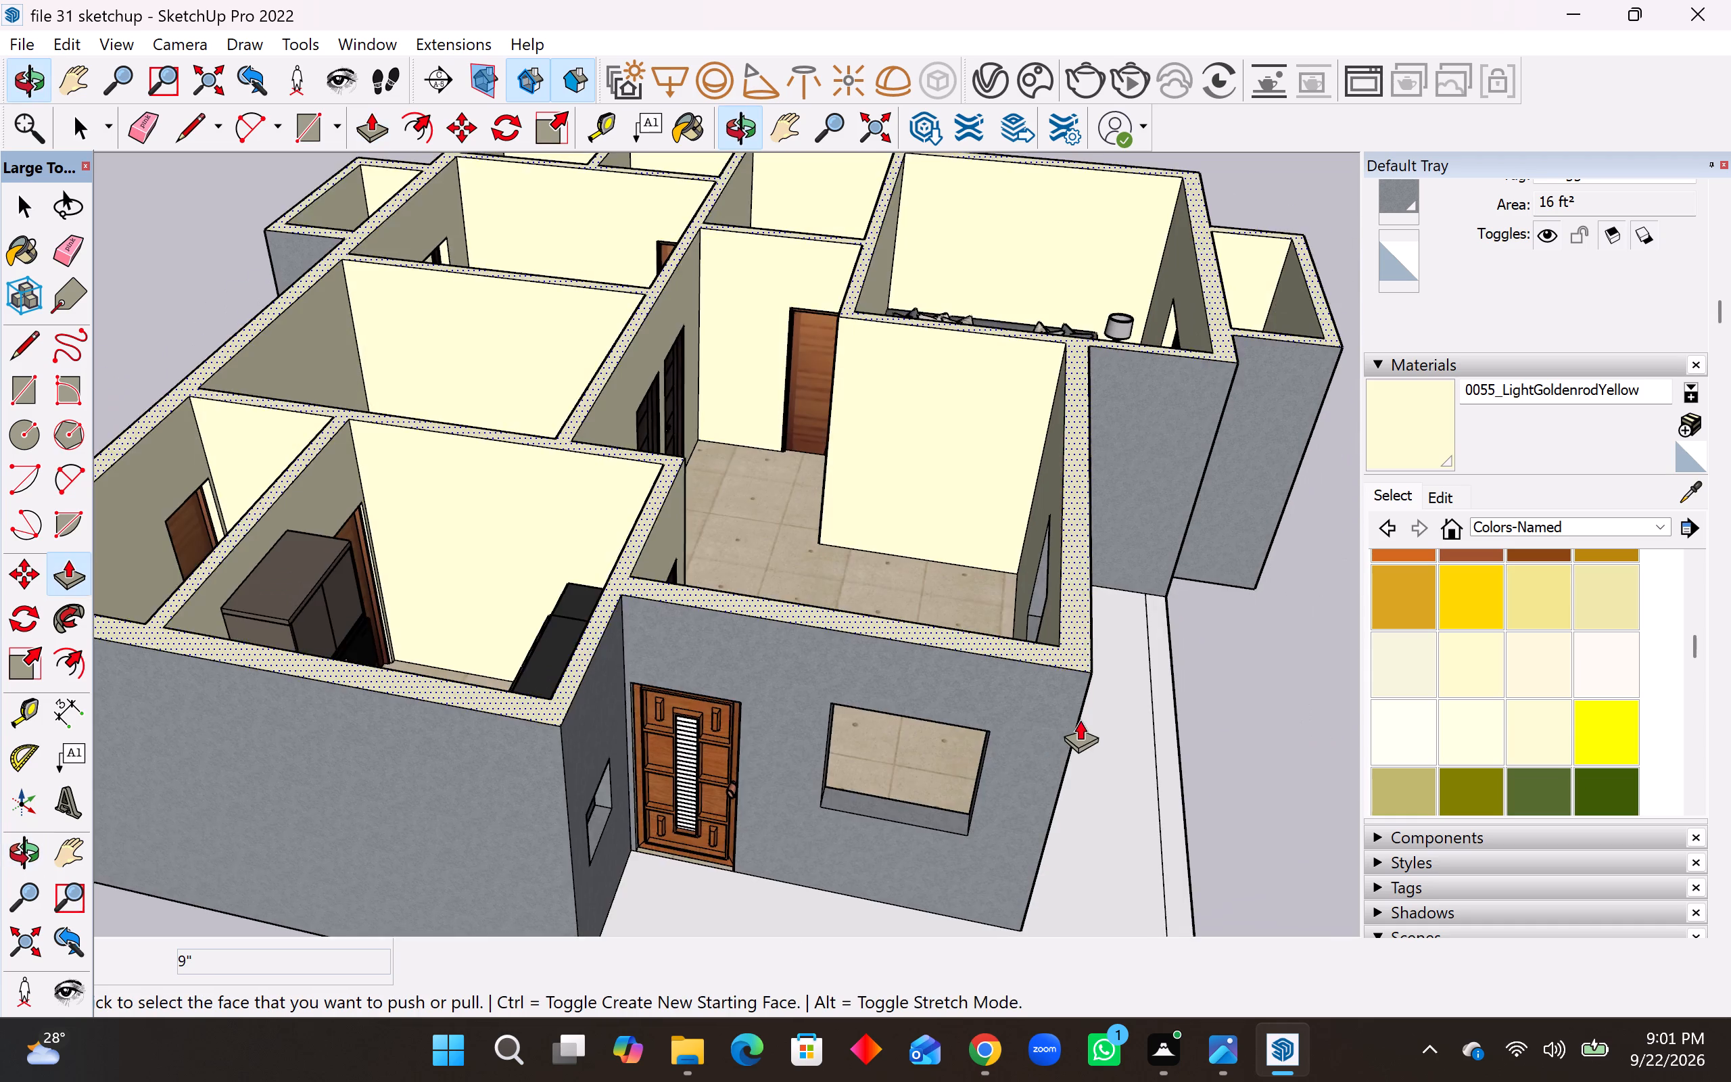
{"action": "scroll", "coordinate": [1080, 720], "scroll_direction": "down", "scroll_amount": 11}
{"action": "scroll", "coordinate": [612, 801], "scroll_direction": "up", "scroll_amount": 1}
{"action": "middle_click_drag", "start_coordinate": [612, 801], "coordinate": [1062, 793]}
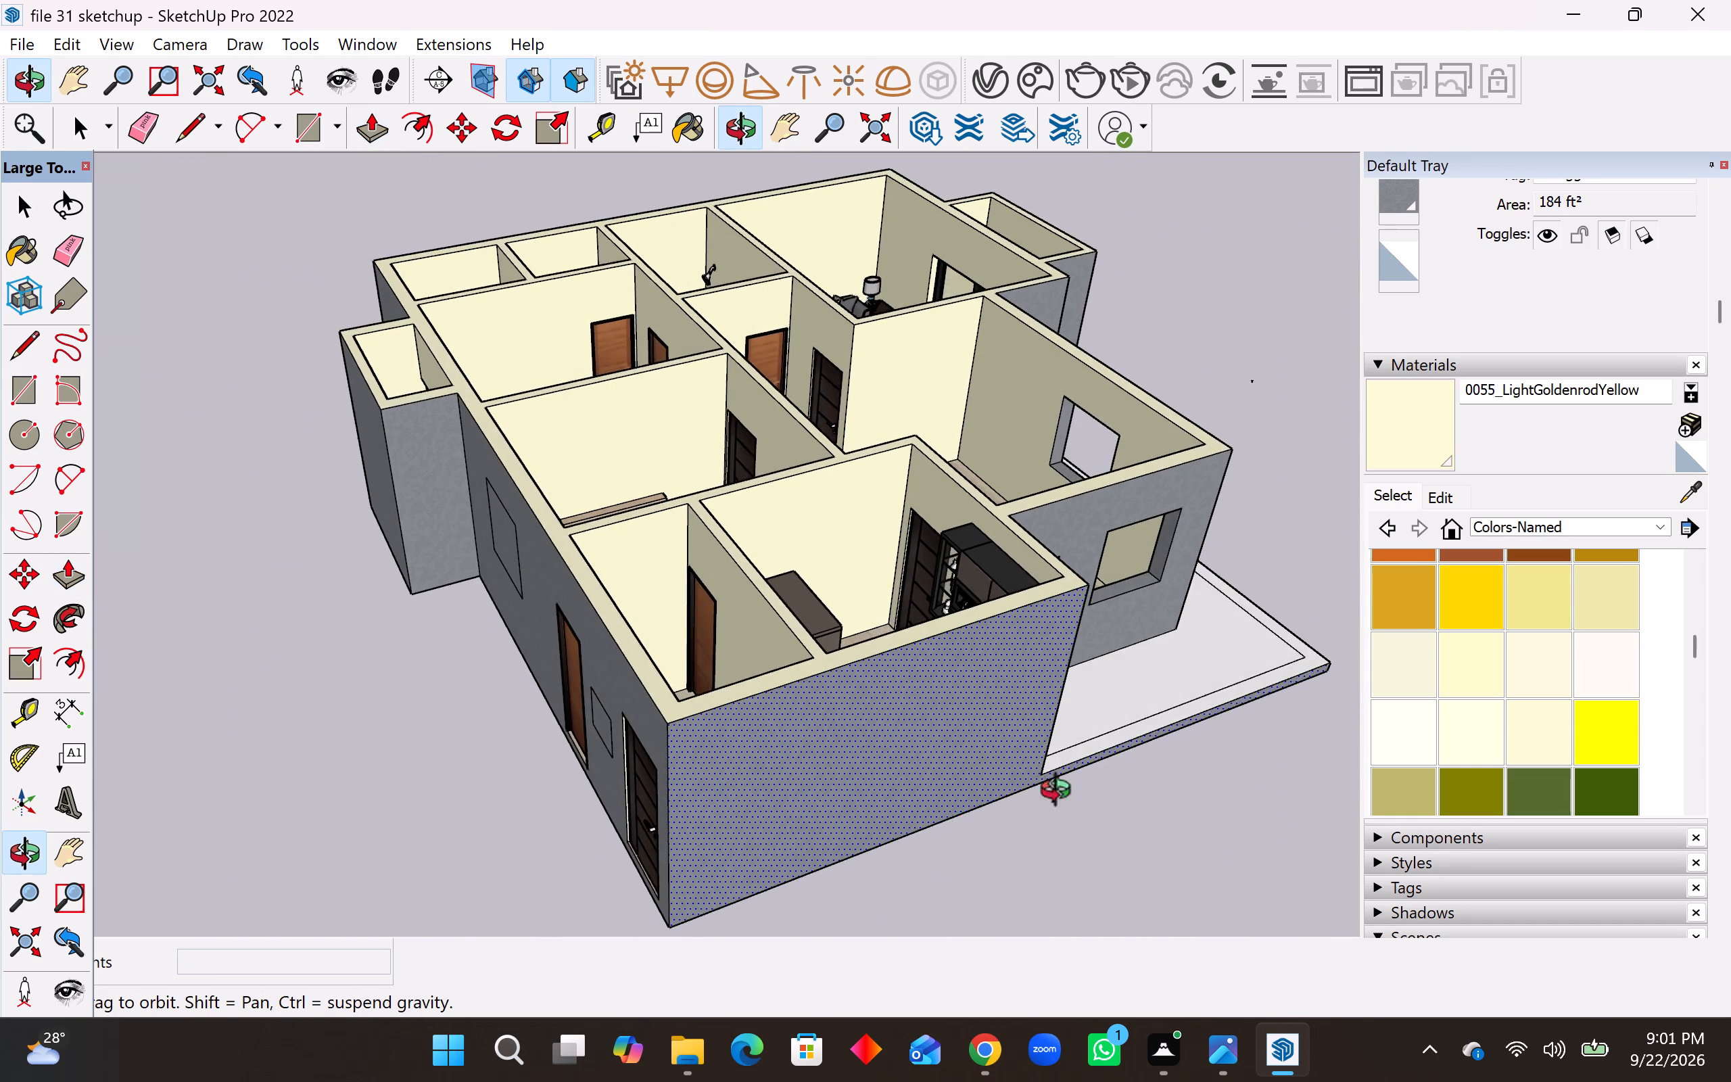
{"action": "middle_click_drag", "start_coordinate": [1062, 793], "coordinate": [1317, 730]}
{"action": "scroll", "coordinate": [948, 656], "scroll_direction": "up", "scroll_amount": 4}
{"action": "left_click", "coordinate": [841, 630]}
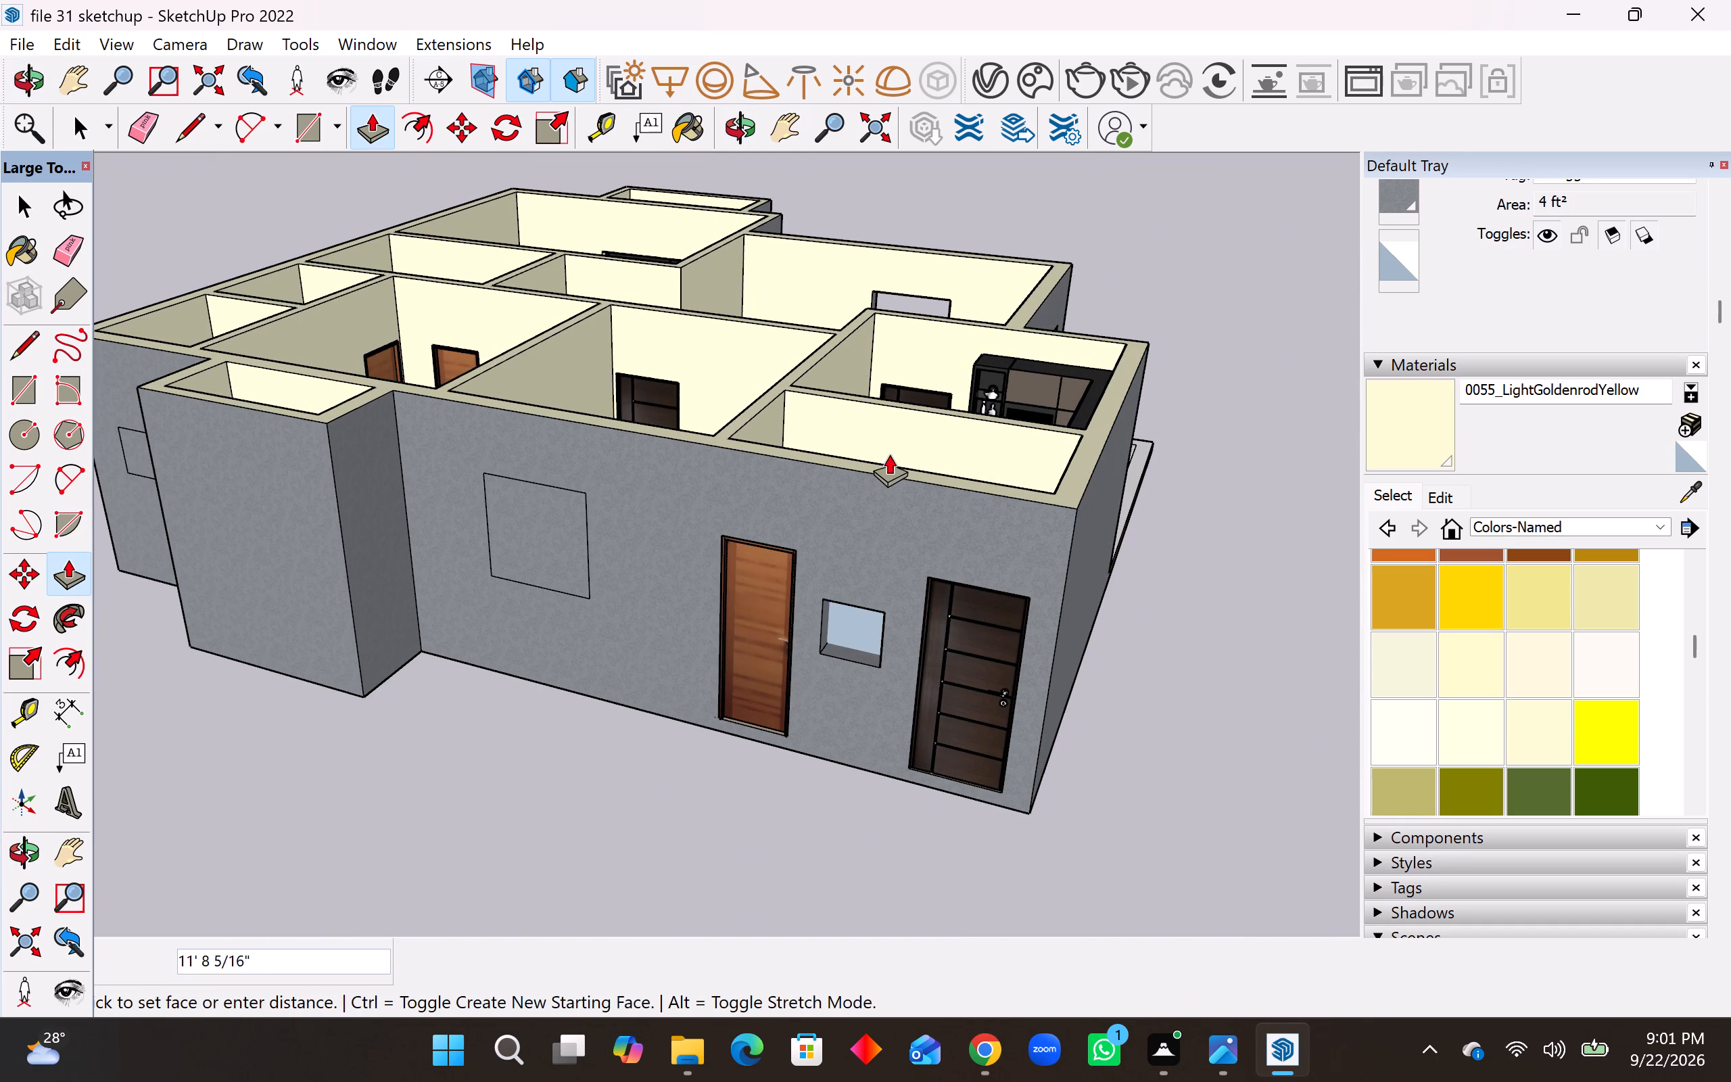
{"action": "middle_click_drag", "start_coordinate": [889, 454], "coordinate": [888, 612]}
{"action": "scroll", "coordinate": [872, 643], "scroll_direction": "up", "scroll_amount": 4}
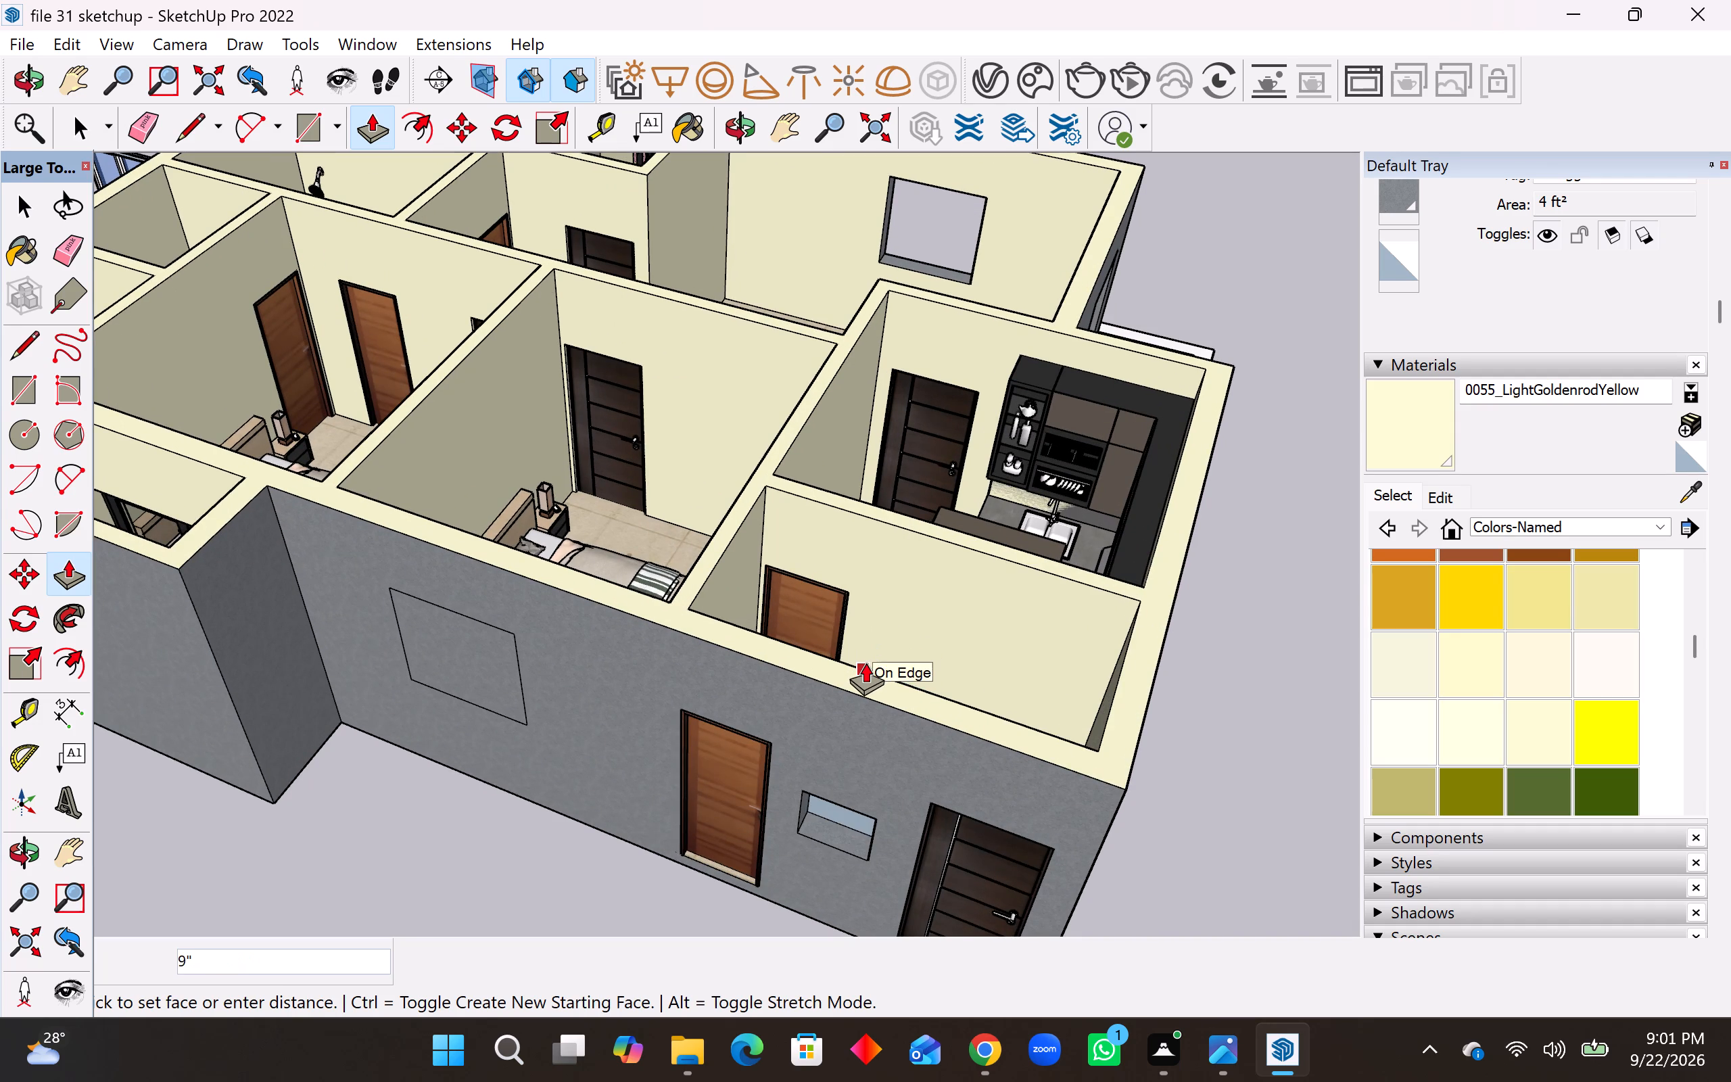
{"action": "left_click", "coordinate": [865, 662]}
Push the 4' by 4' outline on the rear bedroom wall fully through the wall, 1 13/16" plus 7 3/16".
{"action": "left_click", "coordinate": [443, 638]}
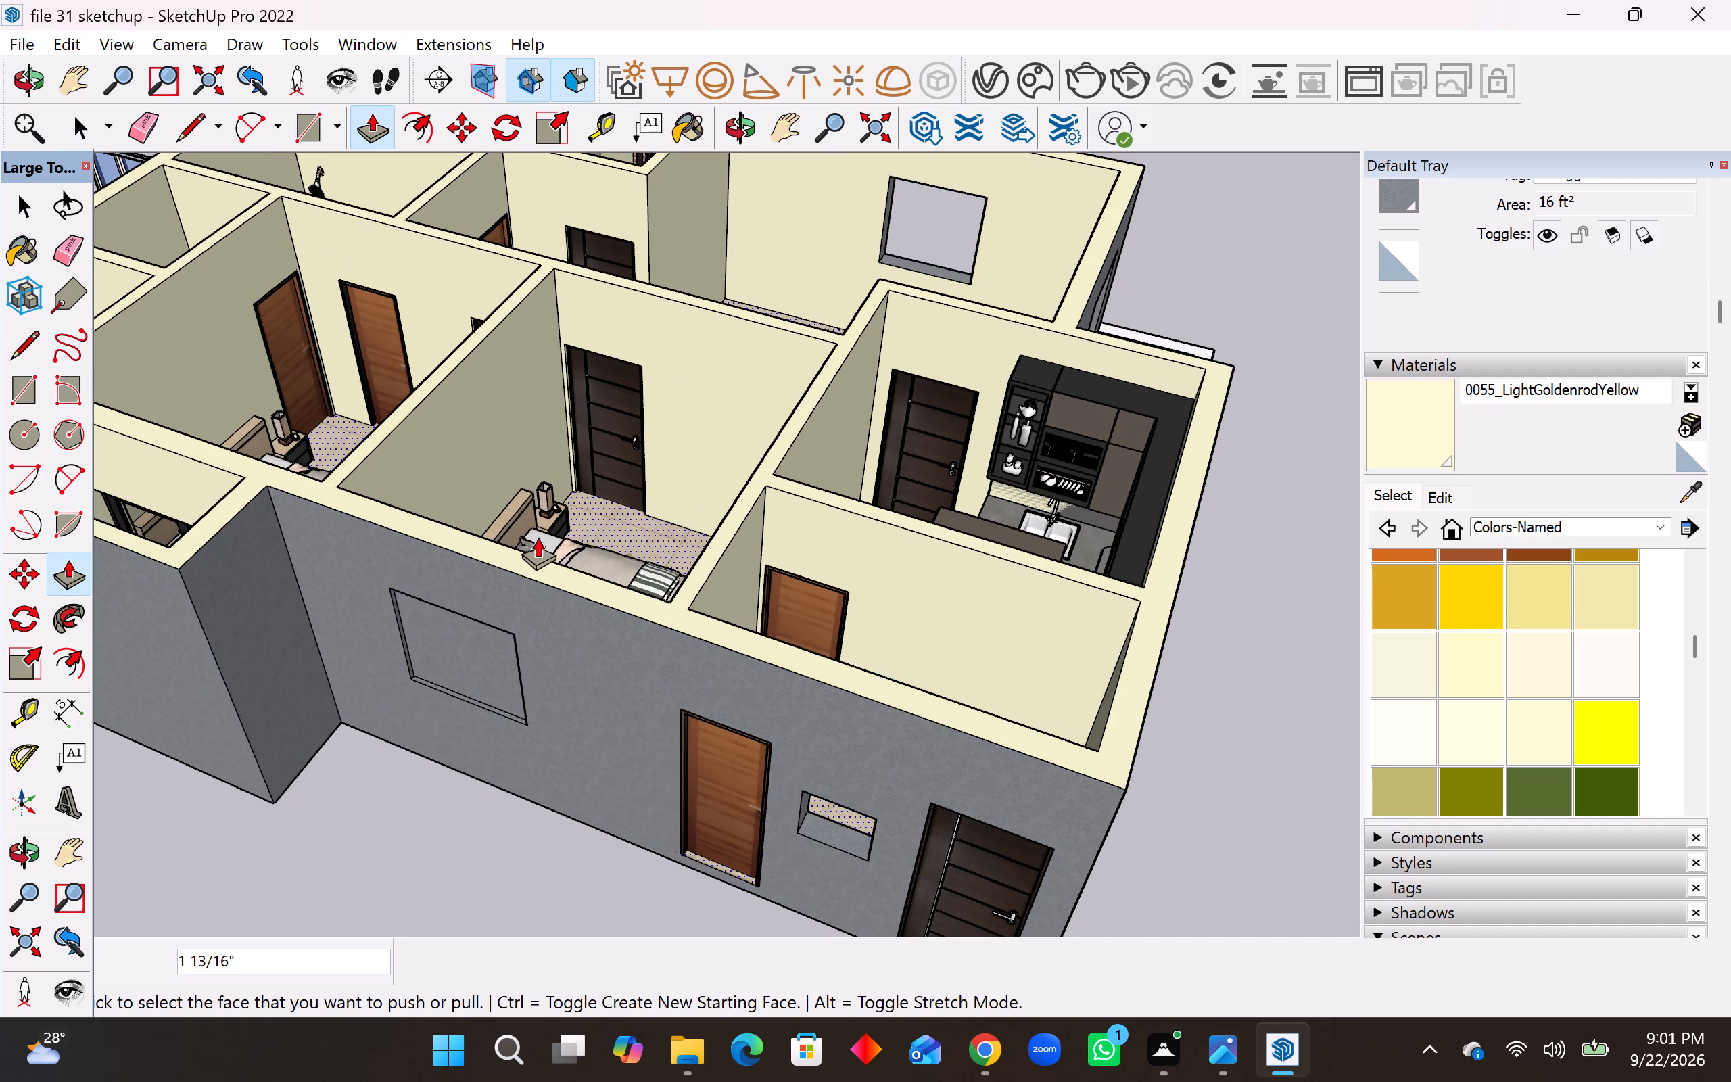
{"action": "left_click", "coordinate": [458, 636]}
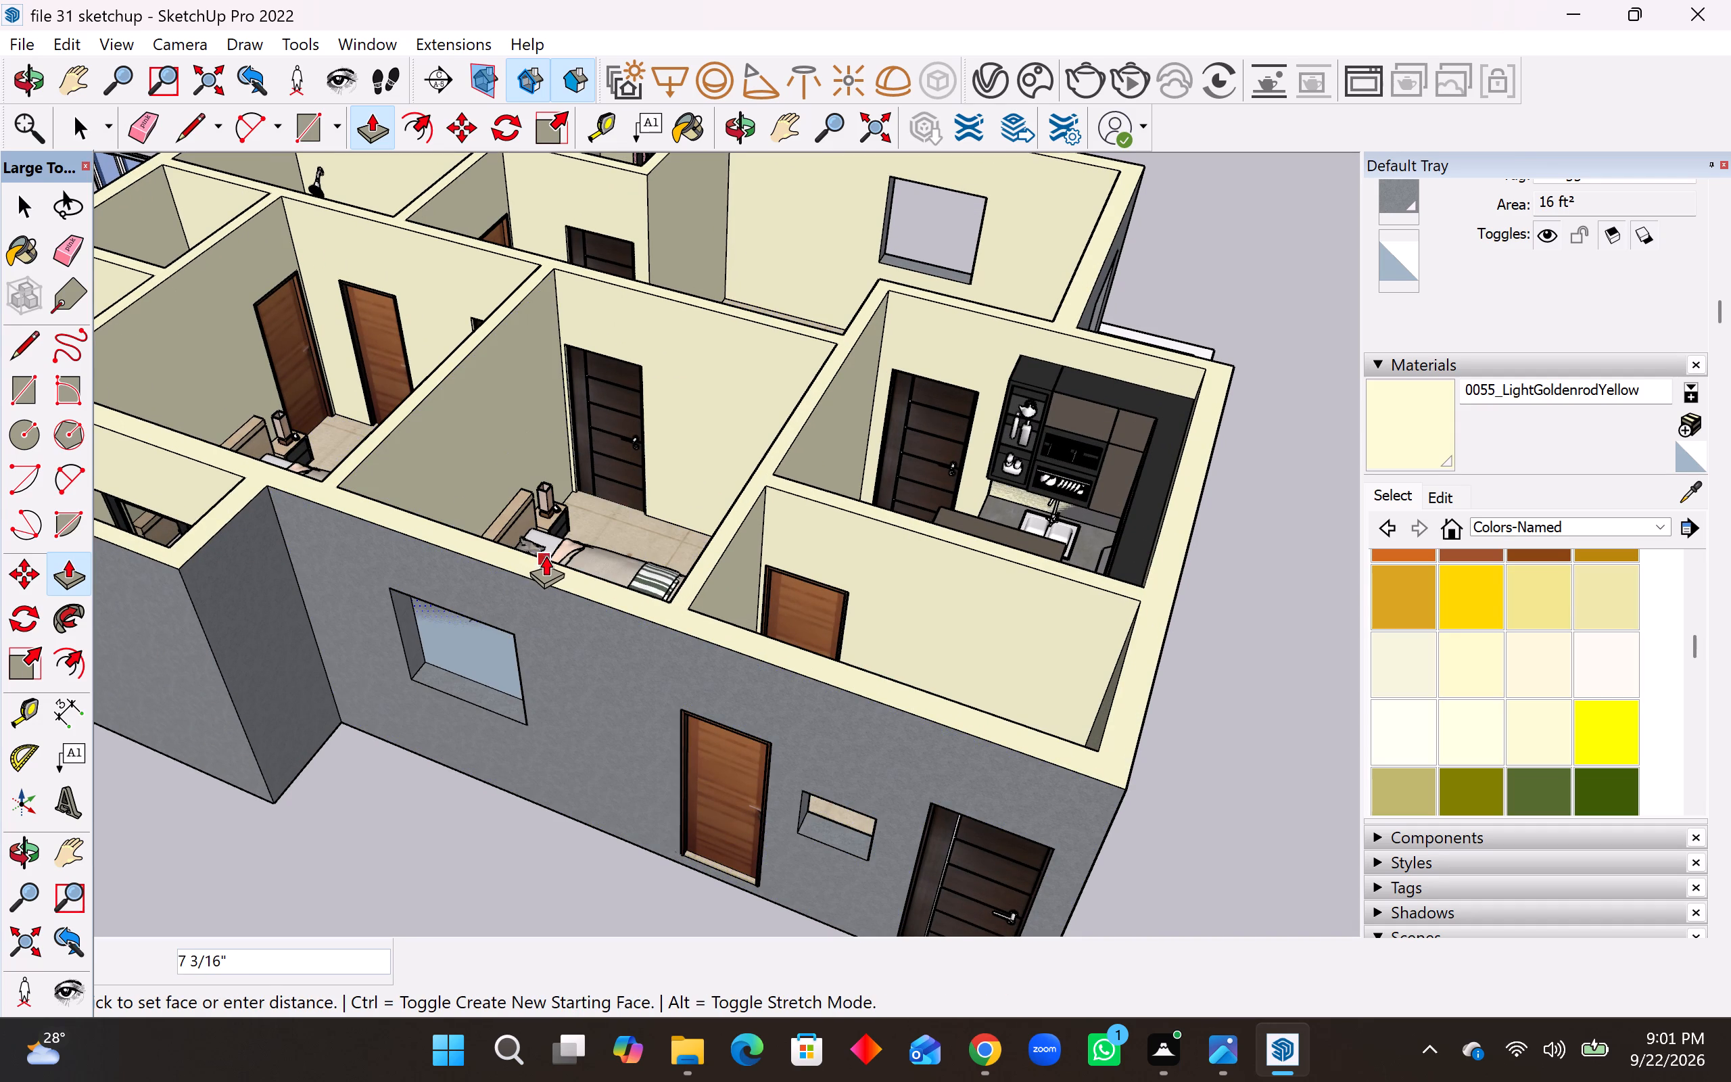
{"action": "left_click", "coordinate": [546, 555]}
Push the 2' by 2' outline on the small corner room's outer wall, beside the projecting block, inward to cut its window opening.
{"action": "middle_click_drag", "start_coordinate": [544, 655], "coordinate": [945, 644]}
{"action": "scroll", "coordinate": [844, 639], "scroll_direction": "down", "scroll_amount": 10}
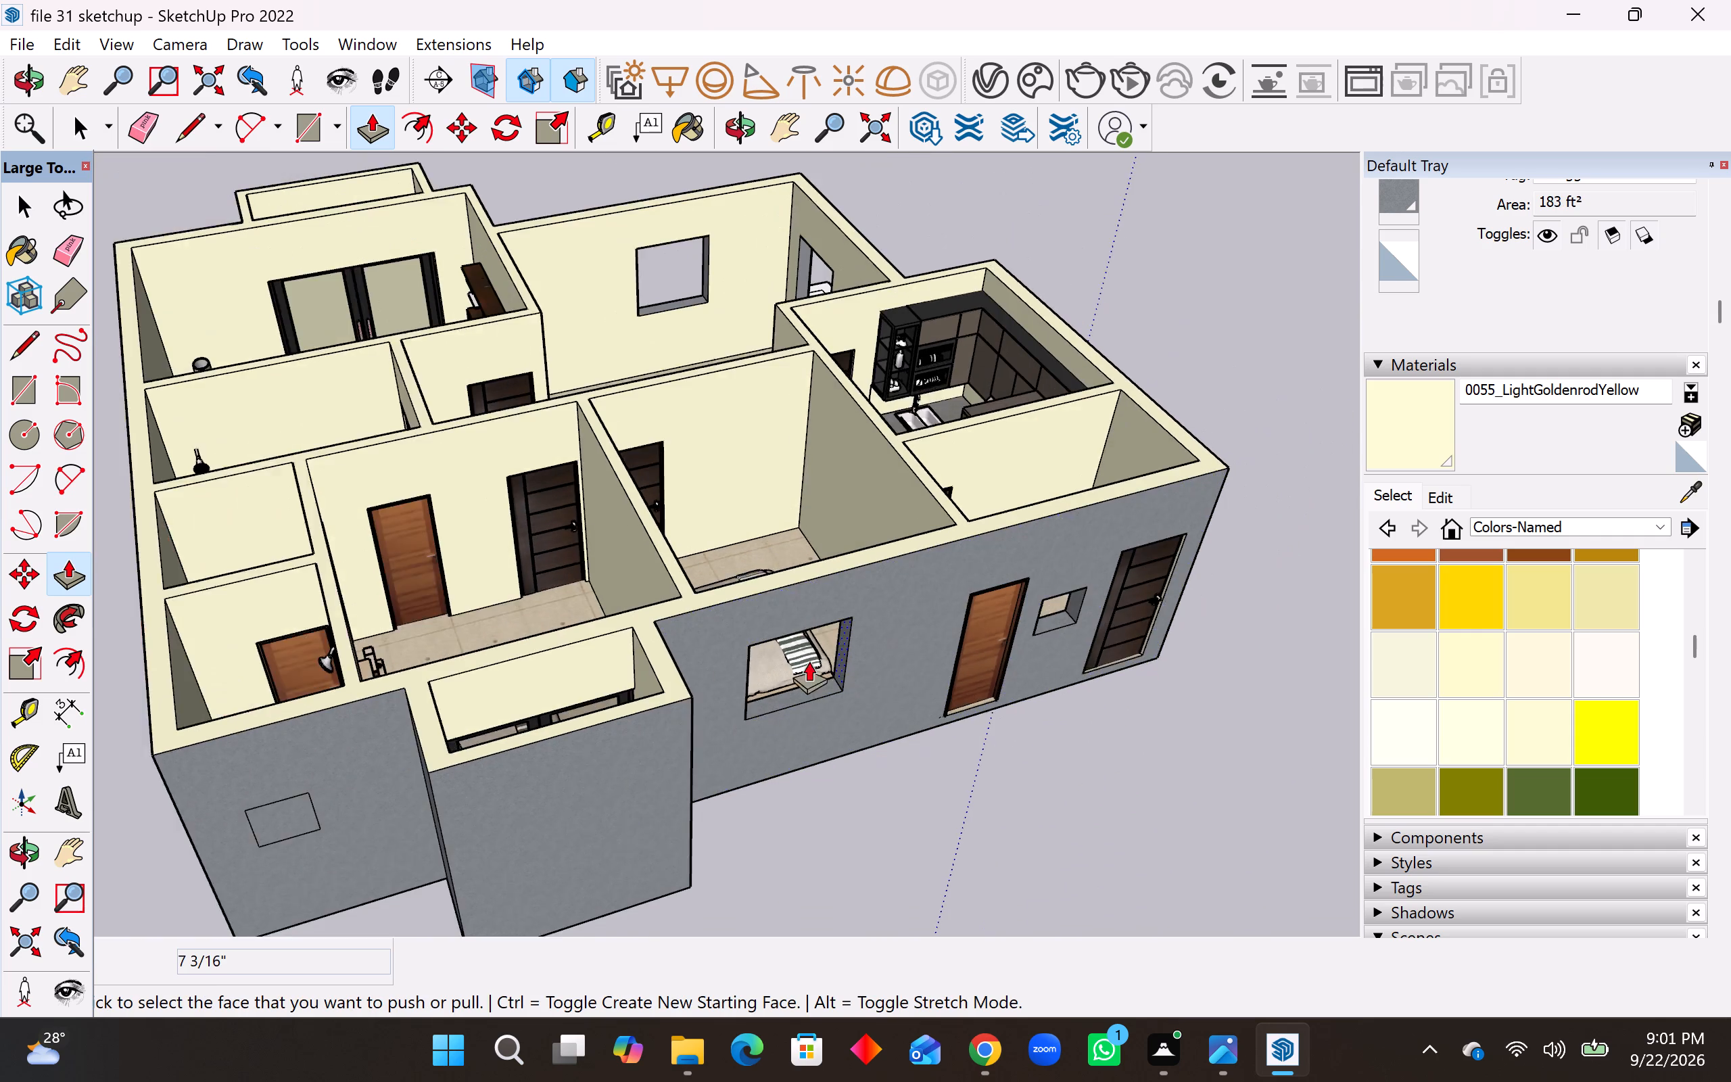
{"action": "left_click", "coordinate": [383, 778]}
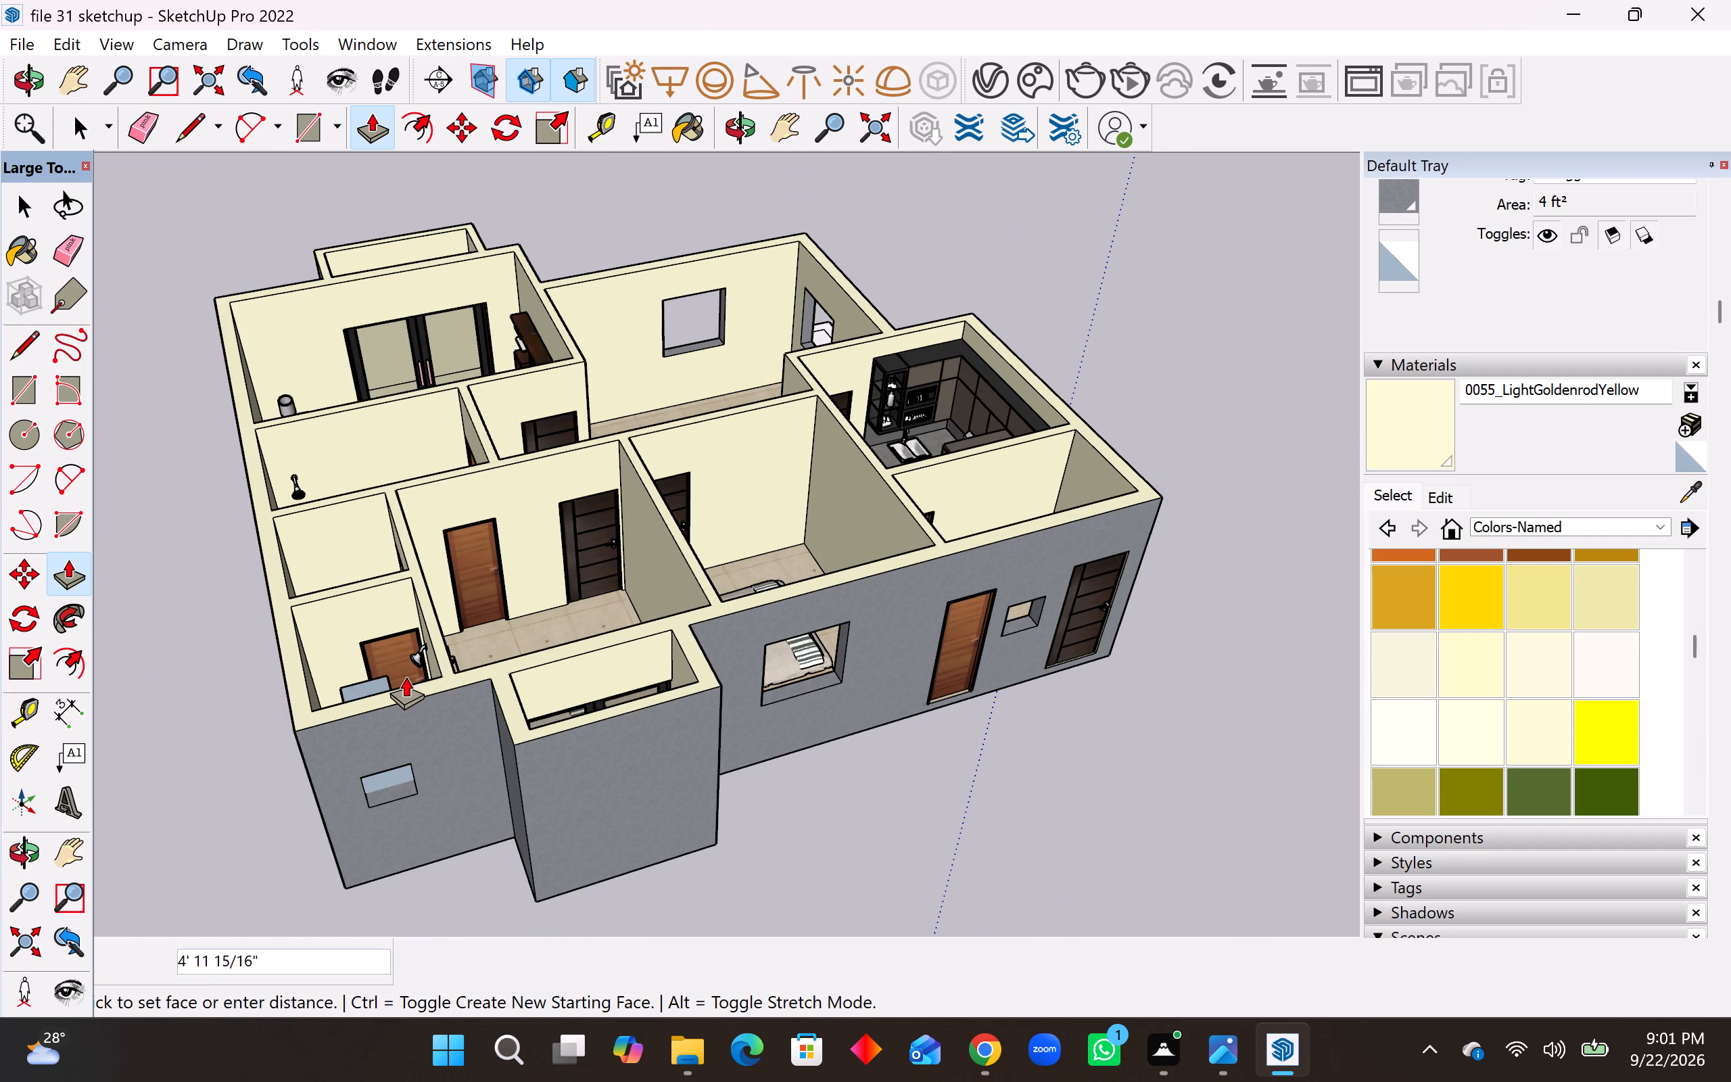
{"action": "left_click", "coordinate": [423, 676]}
Push the 2' by 2' outline on the long side wall, beside the living room, in 9" to cut the window opening.
{"action": "middle_click_drag", "start_coordinate": [368, 799], "coordinate": [964, 652]}
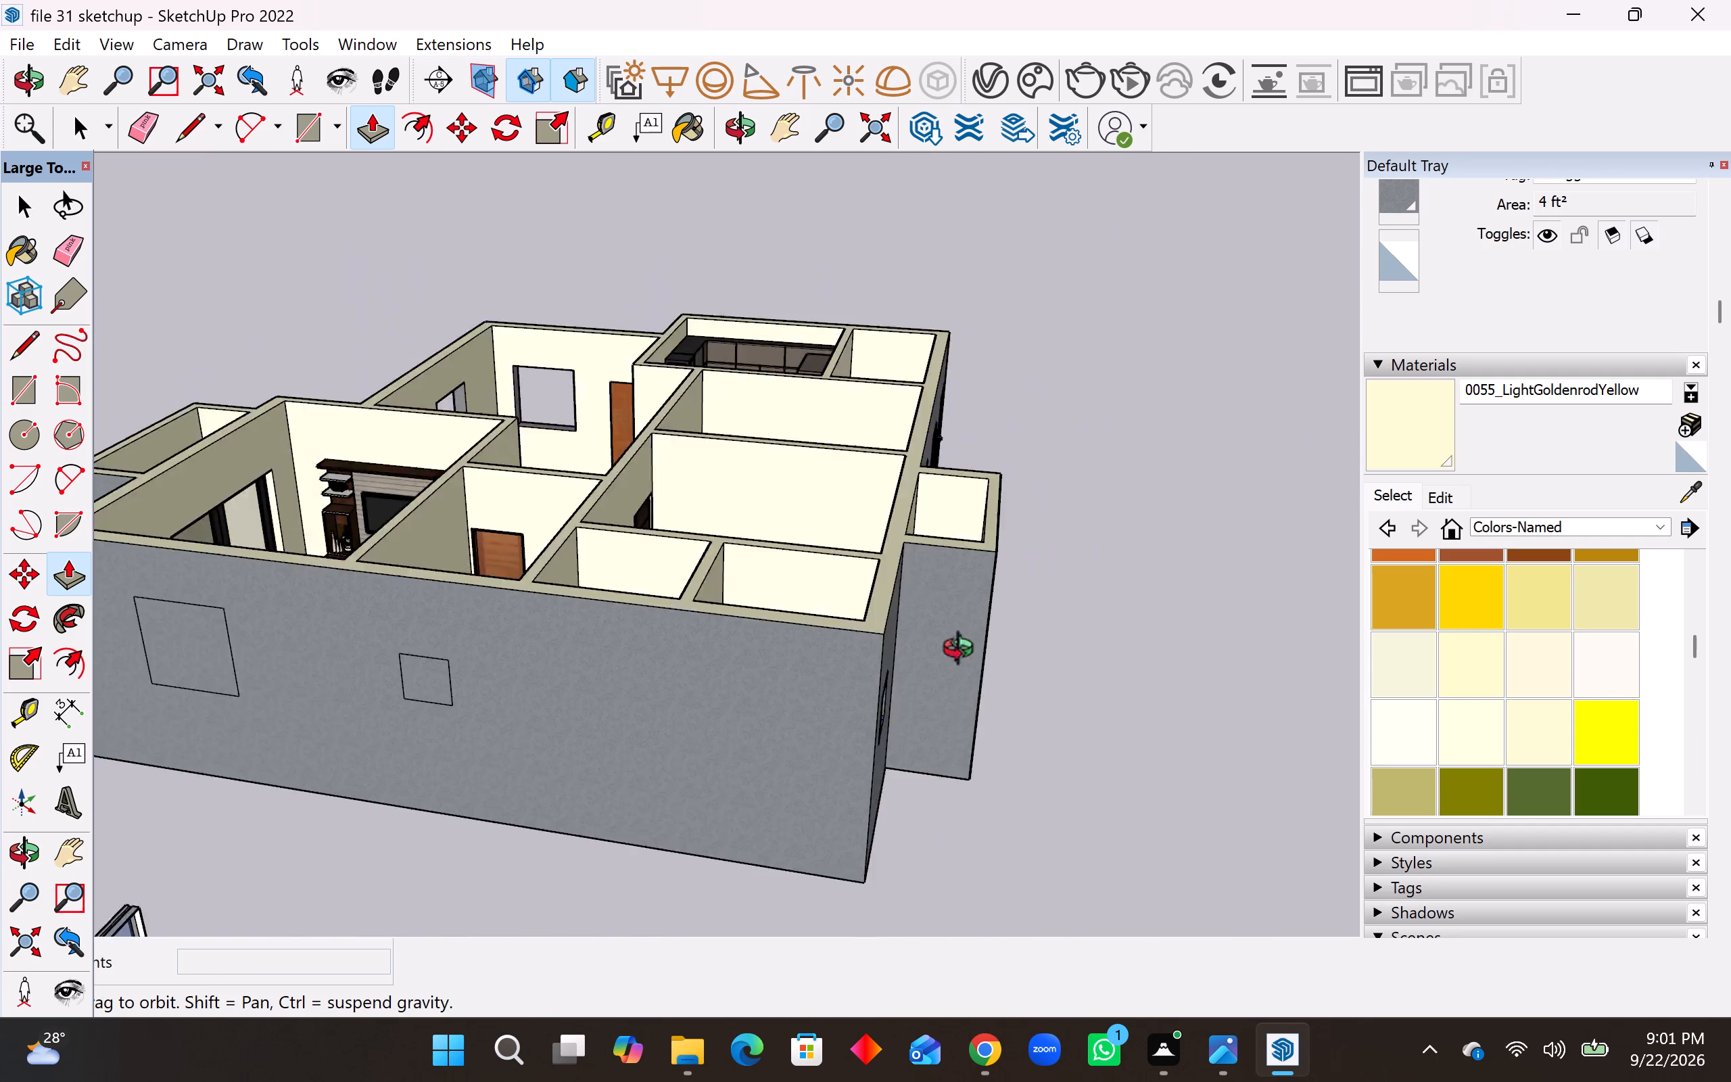
{"action": "middle_click_drag", "start_coordinate": [964, 652], "coordinate": [1024, 646]}
{"action": "left_click", "coordinate": [581, 676]}
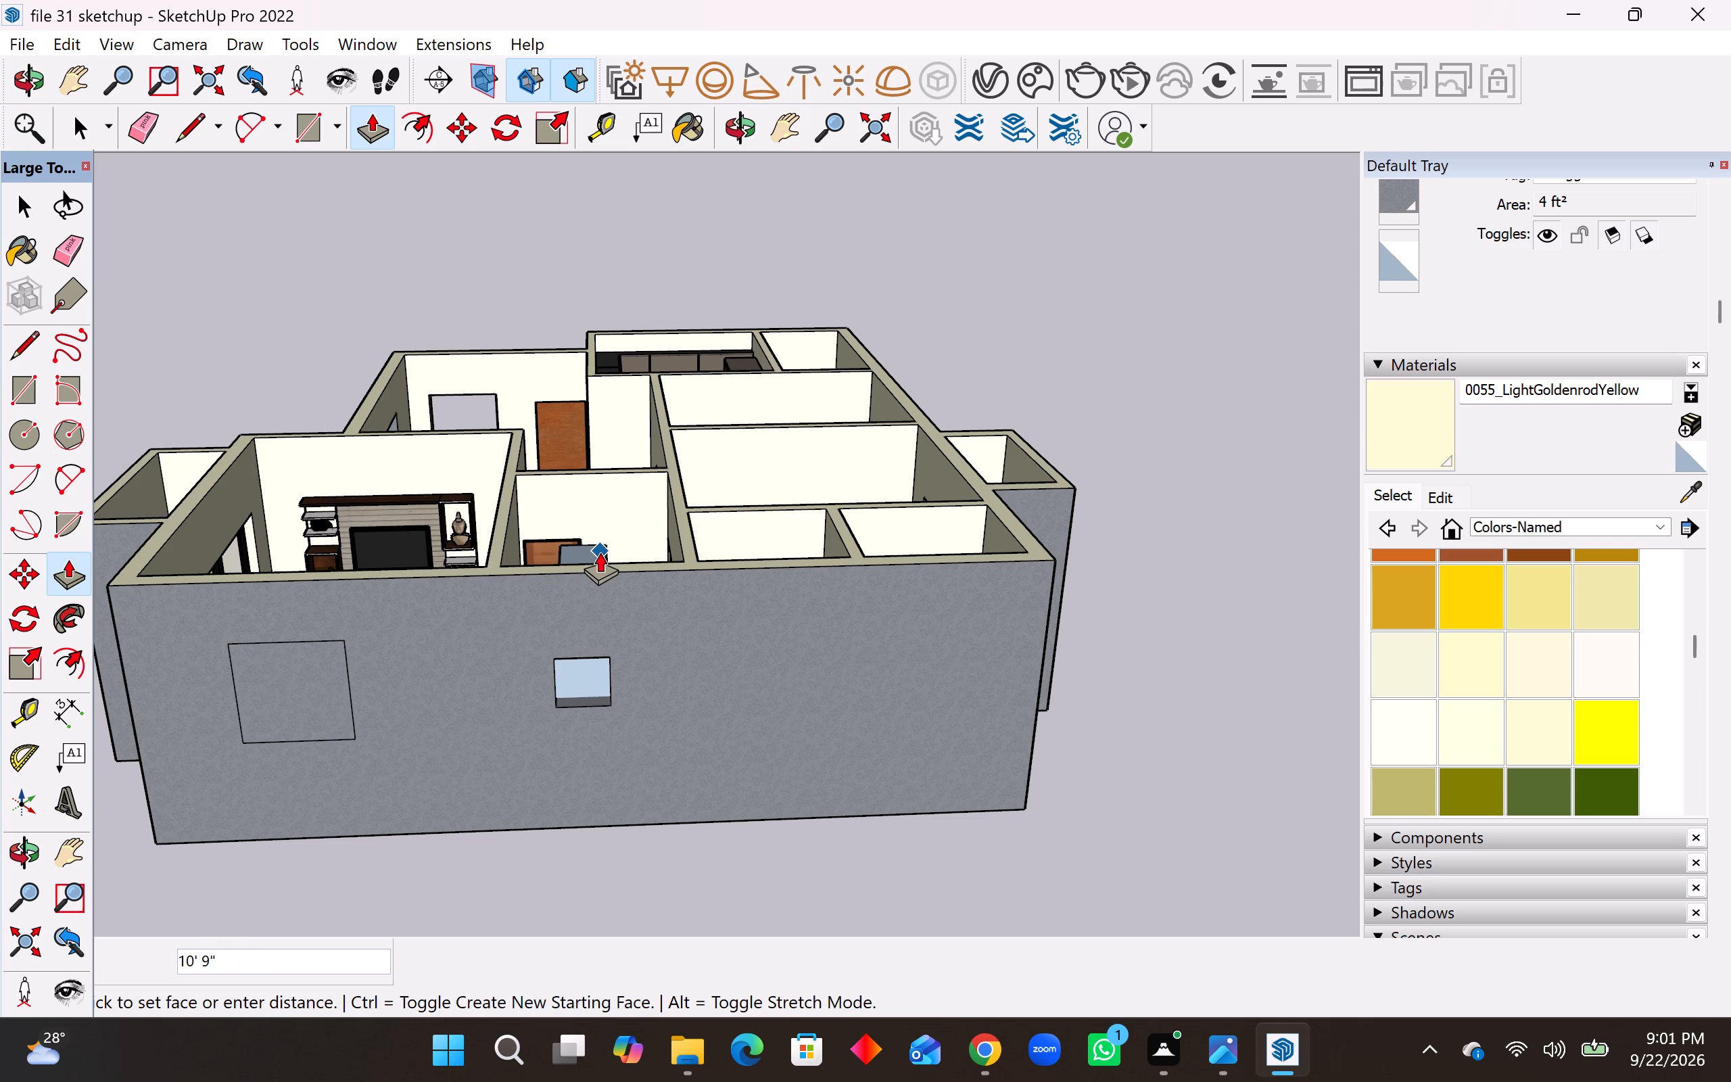
{"action": "left_click", "coordinate": [625, 557]}
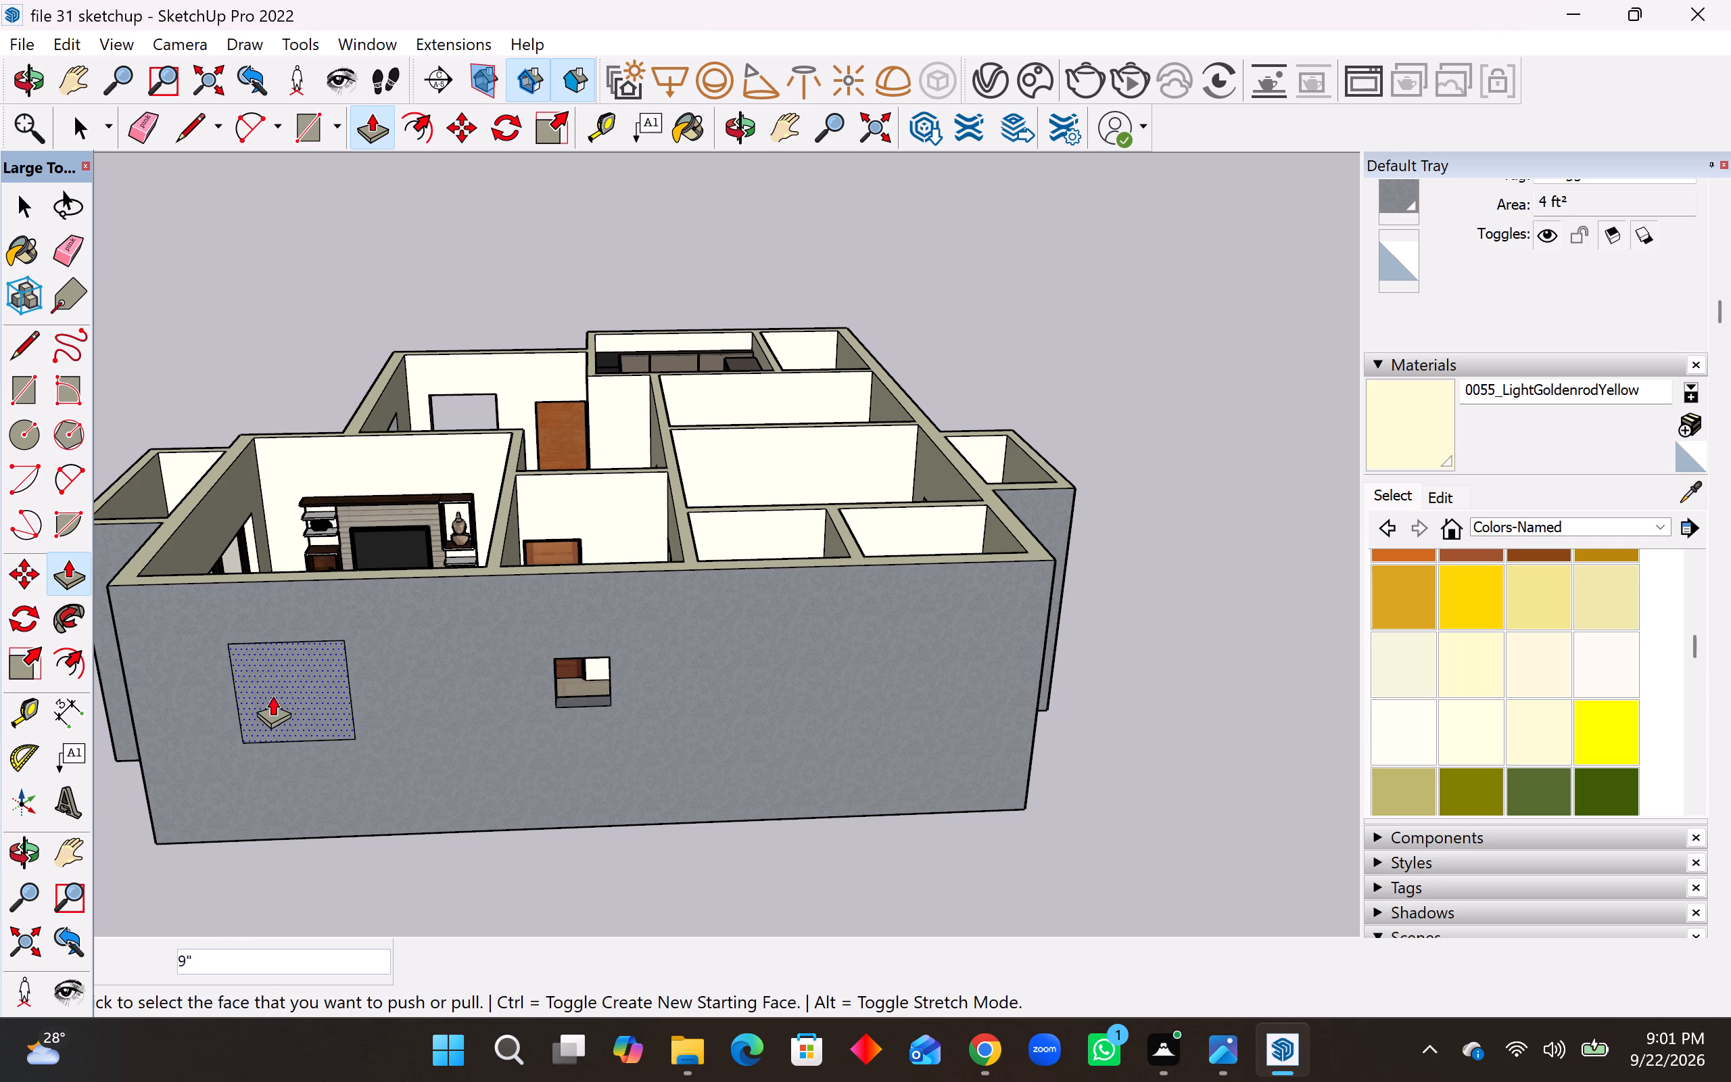
Push the 4' by 4' outline on the living room's outer side wall in 9" to cut the window opening.
{"action": "left_click", "coordinate": [275, 693]}
{"action": "left_click", "coordinate": [383, 565]}
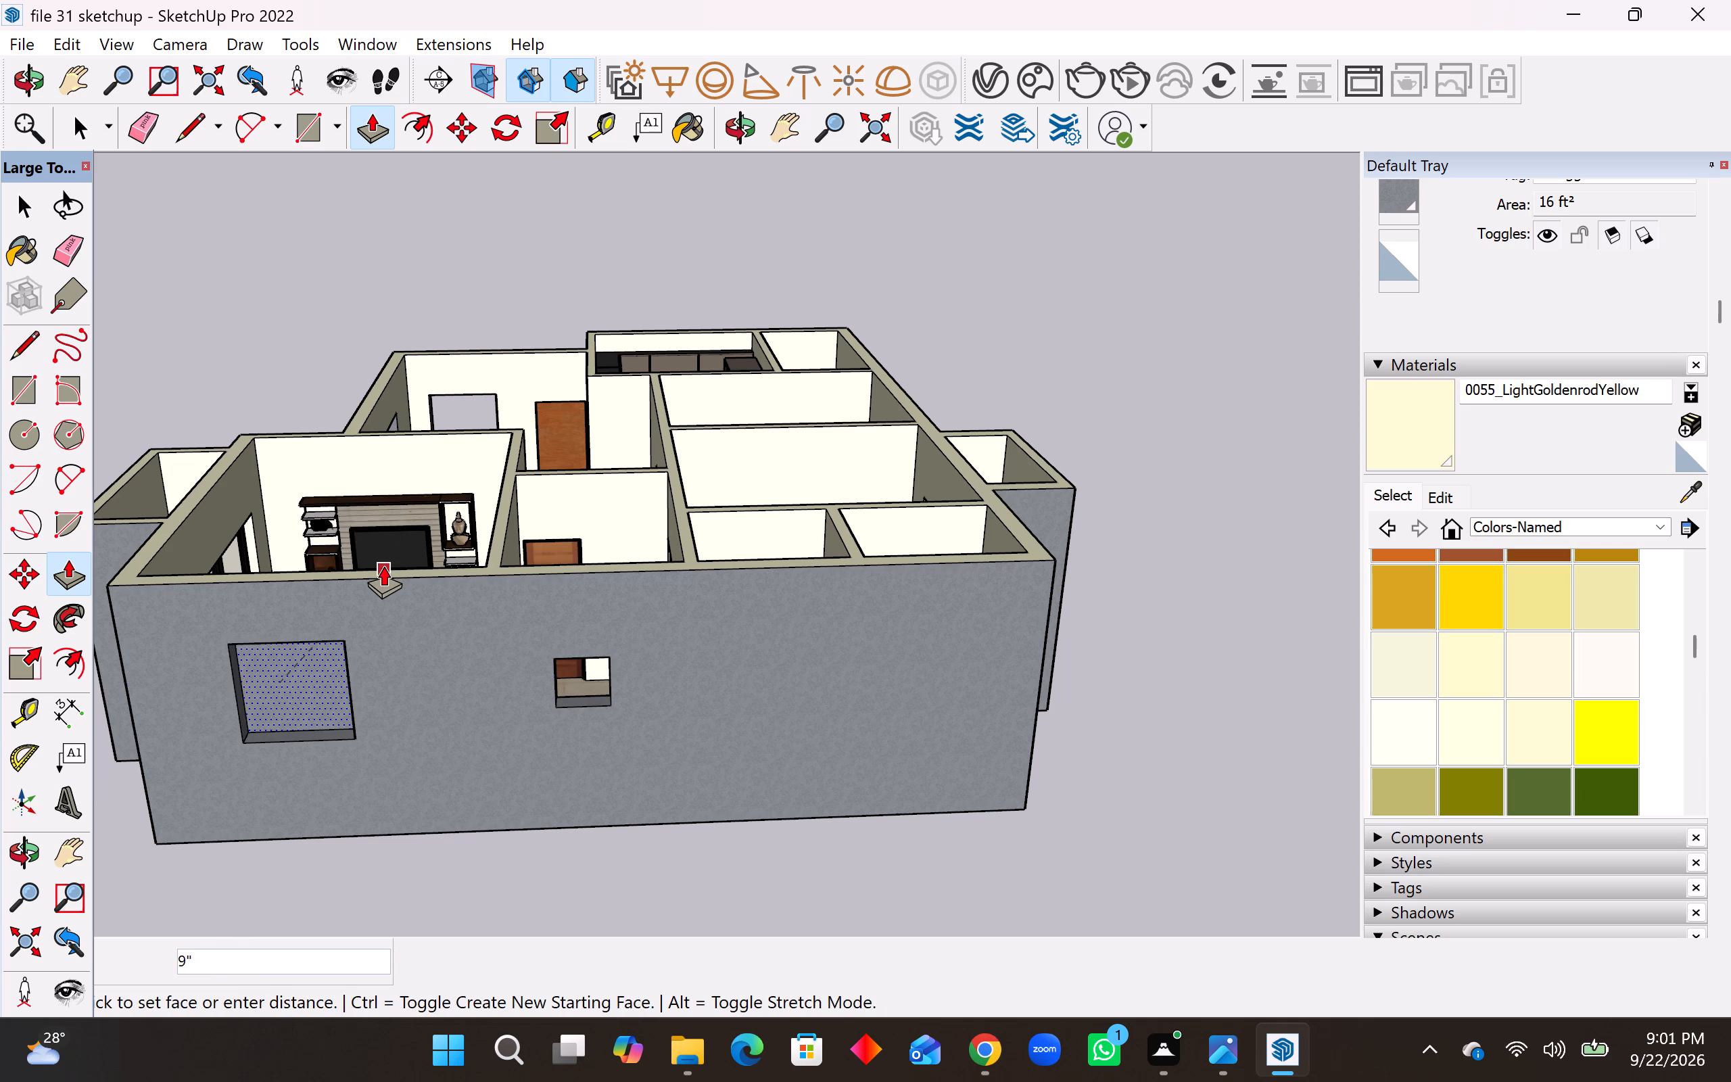
Delete the stray tall black display cabinet standing outside the house.
{"action": "middle_click_drag", "start_coordinate": [319, 726], "coordinate": [1072, 682]}
{"action": "middle_click_drag", "start_coordinate": [751, 692], "coordinate": [1017, 722]}
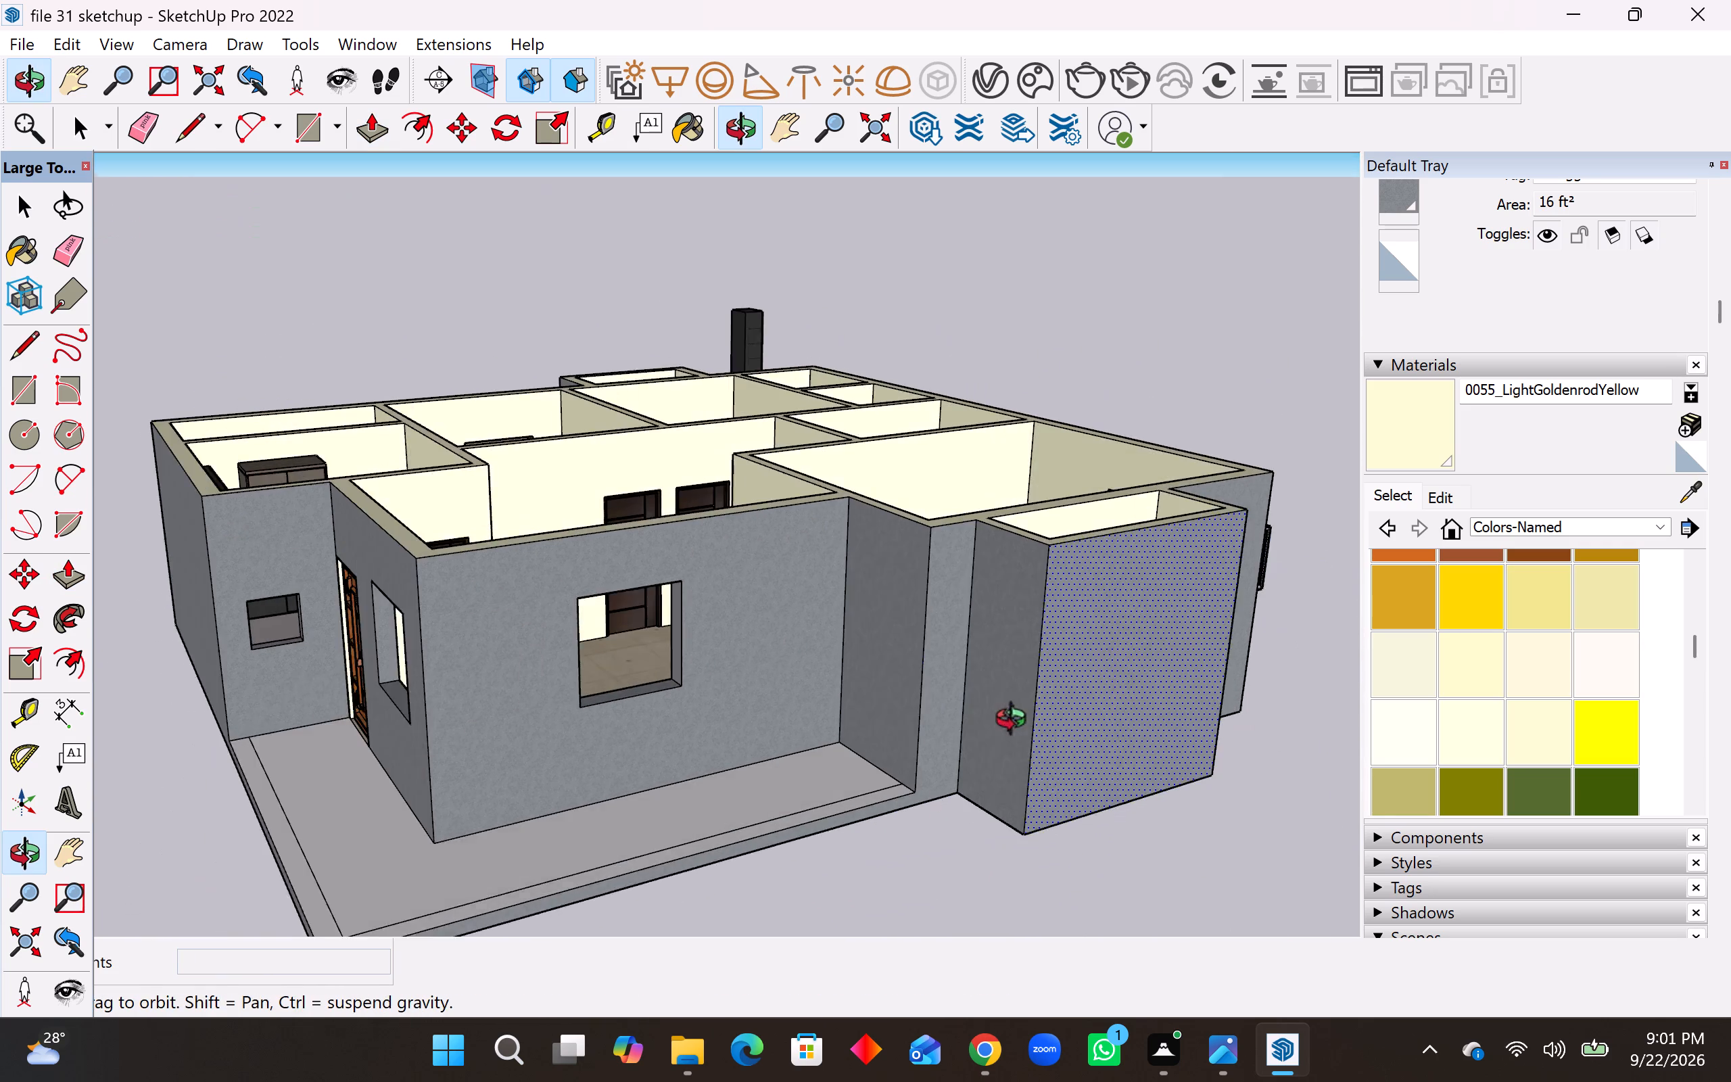
{"action": "middle_click_drag", "start_coordinate": [1017, 722], "coordinate": [1018, 722]}
{"action": "middle_click_drag", "start_coordinate": [586, 665], "coordinate": [1060, 700]}
{"action": "scroll", "coordinate": [642, 638], "scroll_direction": "down", "scroll_amount": 12}
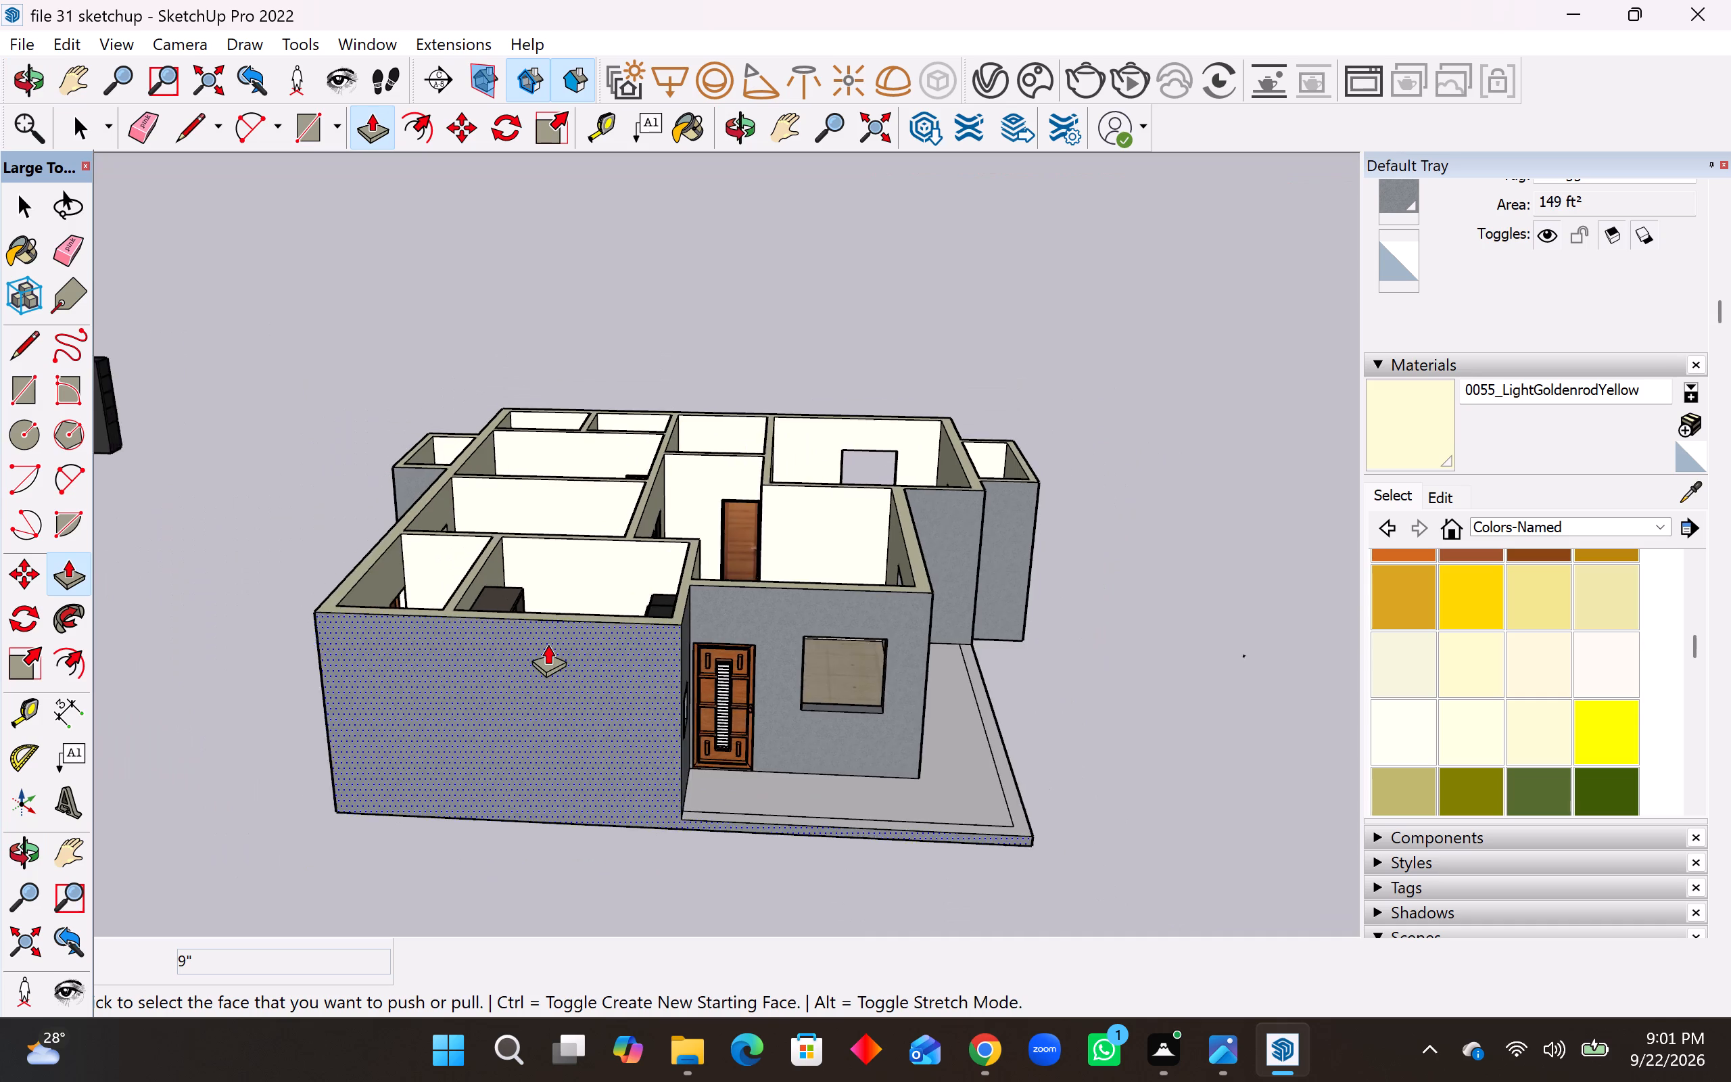
{"action": "scroll", "coordinate": [548, 644], "scroll_direction": "down", "scroll_amount": 8}
{"action": "scroll", "coordinate": [640, 594], "scroll_direction": "down", "scroll_amount": 15}
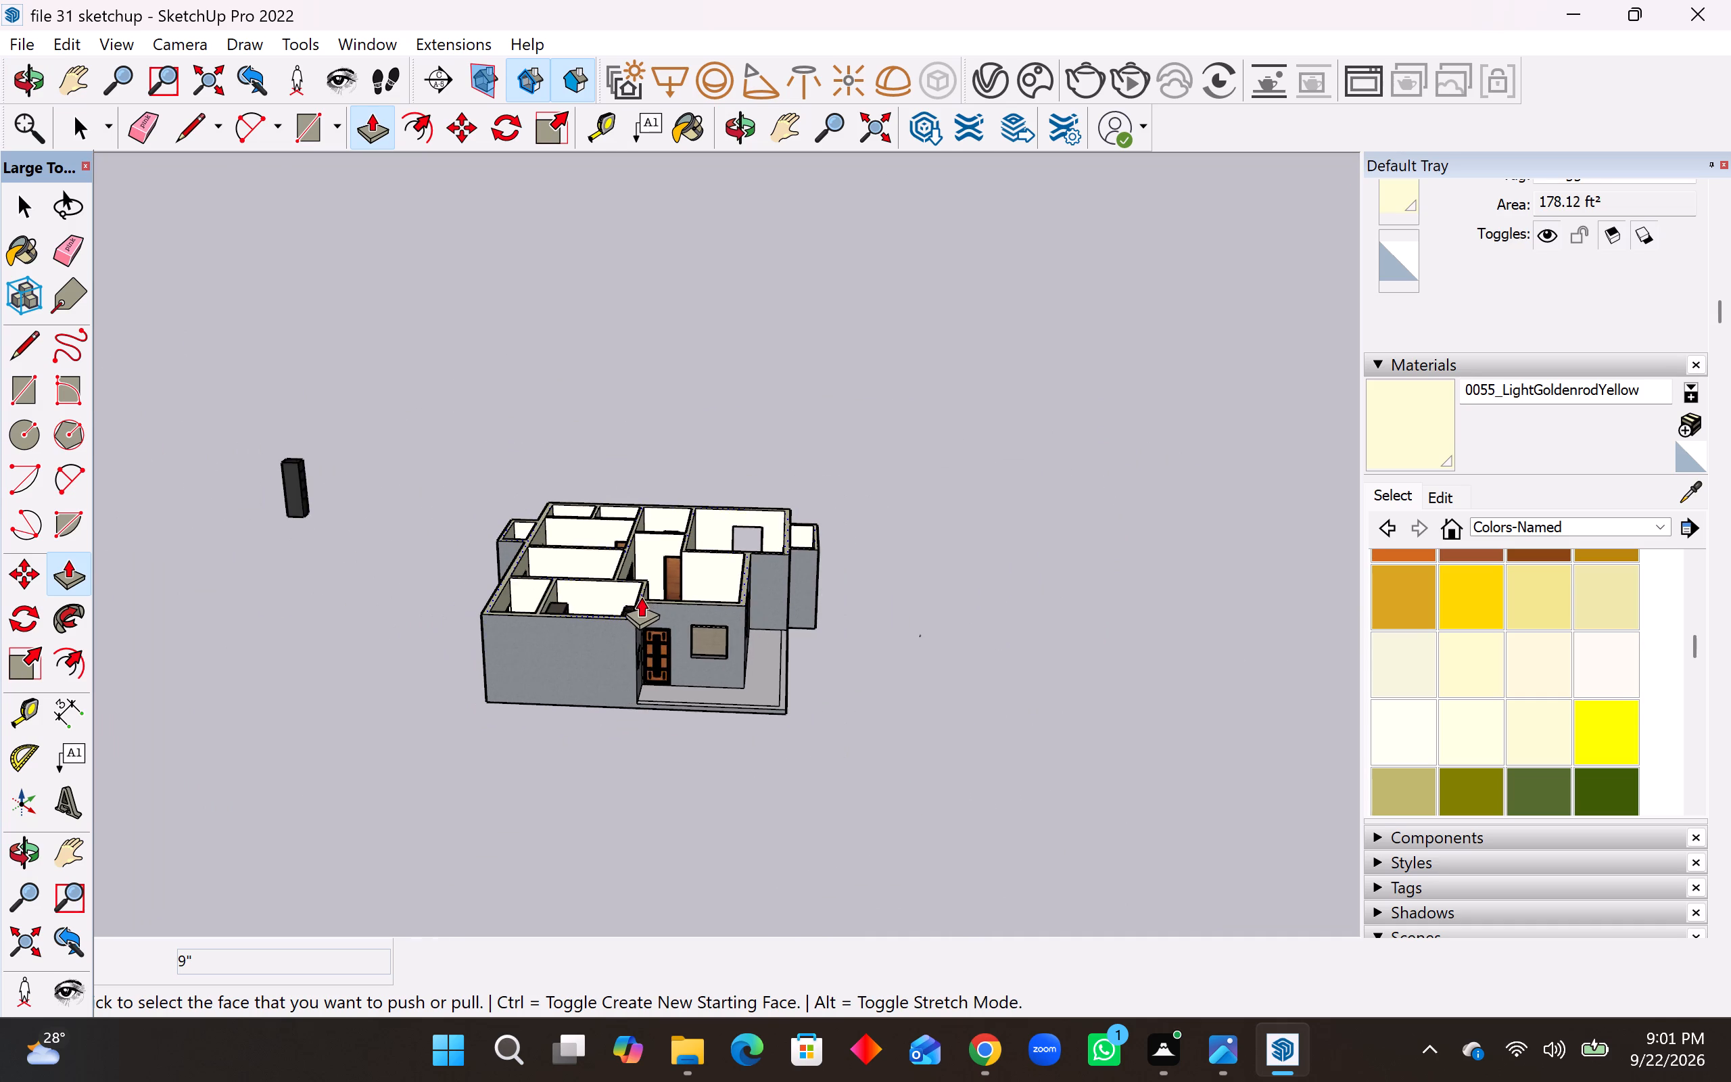
{"action": "scroll", "coordinate": [641, 596], "scroll_direction": "down", "scroll_amount": 6}
{"action": "middle_click_drag", "start_coordinate": [600, 631], "coordinate": [544, 480]}
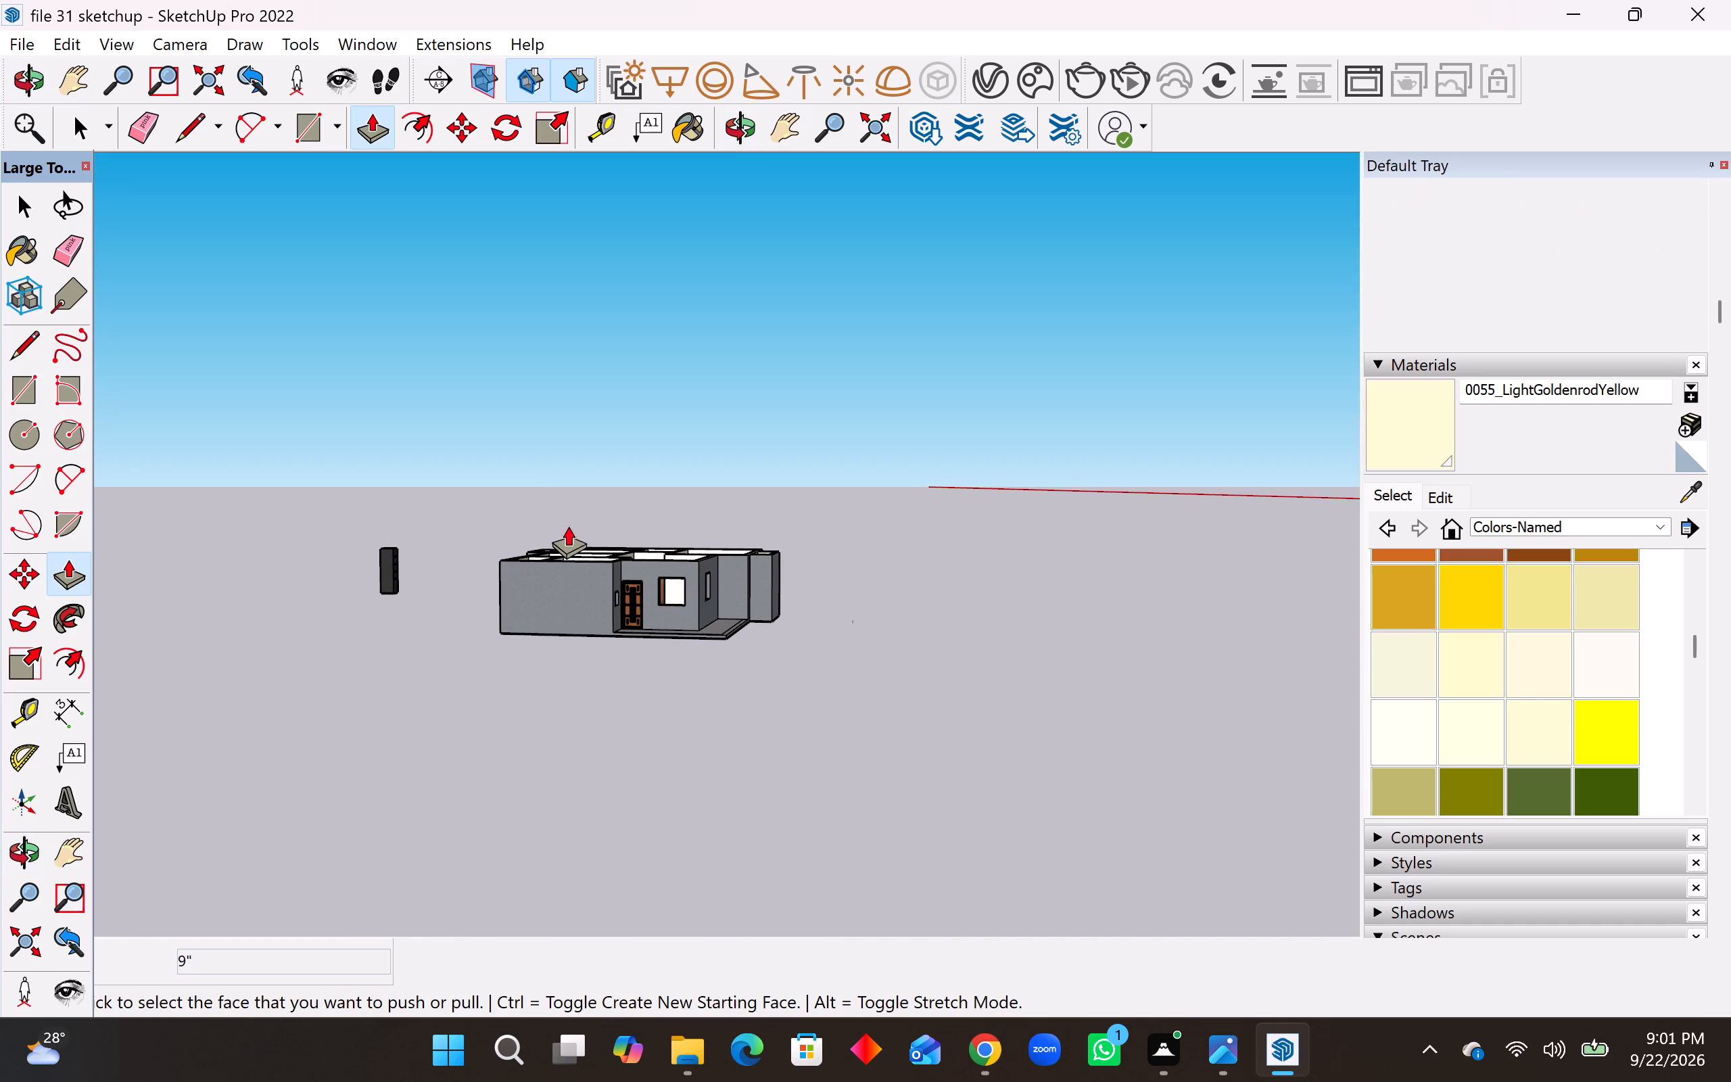
{"action": "key", "text": "space"}
{"action": "left_click", "coordinate": [404, 674]}
{"action": "middle_click_drag", "start_coordinate": [411, 557], "coordinate": [284, 688]}
{"action": "scroll", "coordinate": [449, 473], "scroll_direction": "up", "scroll_amount": 6}
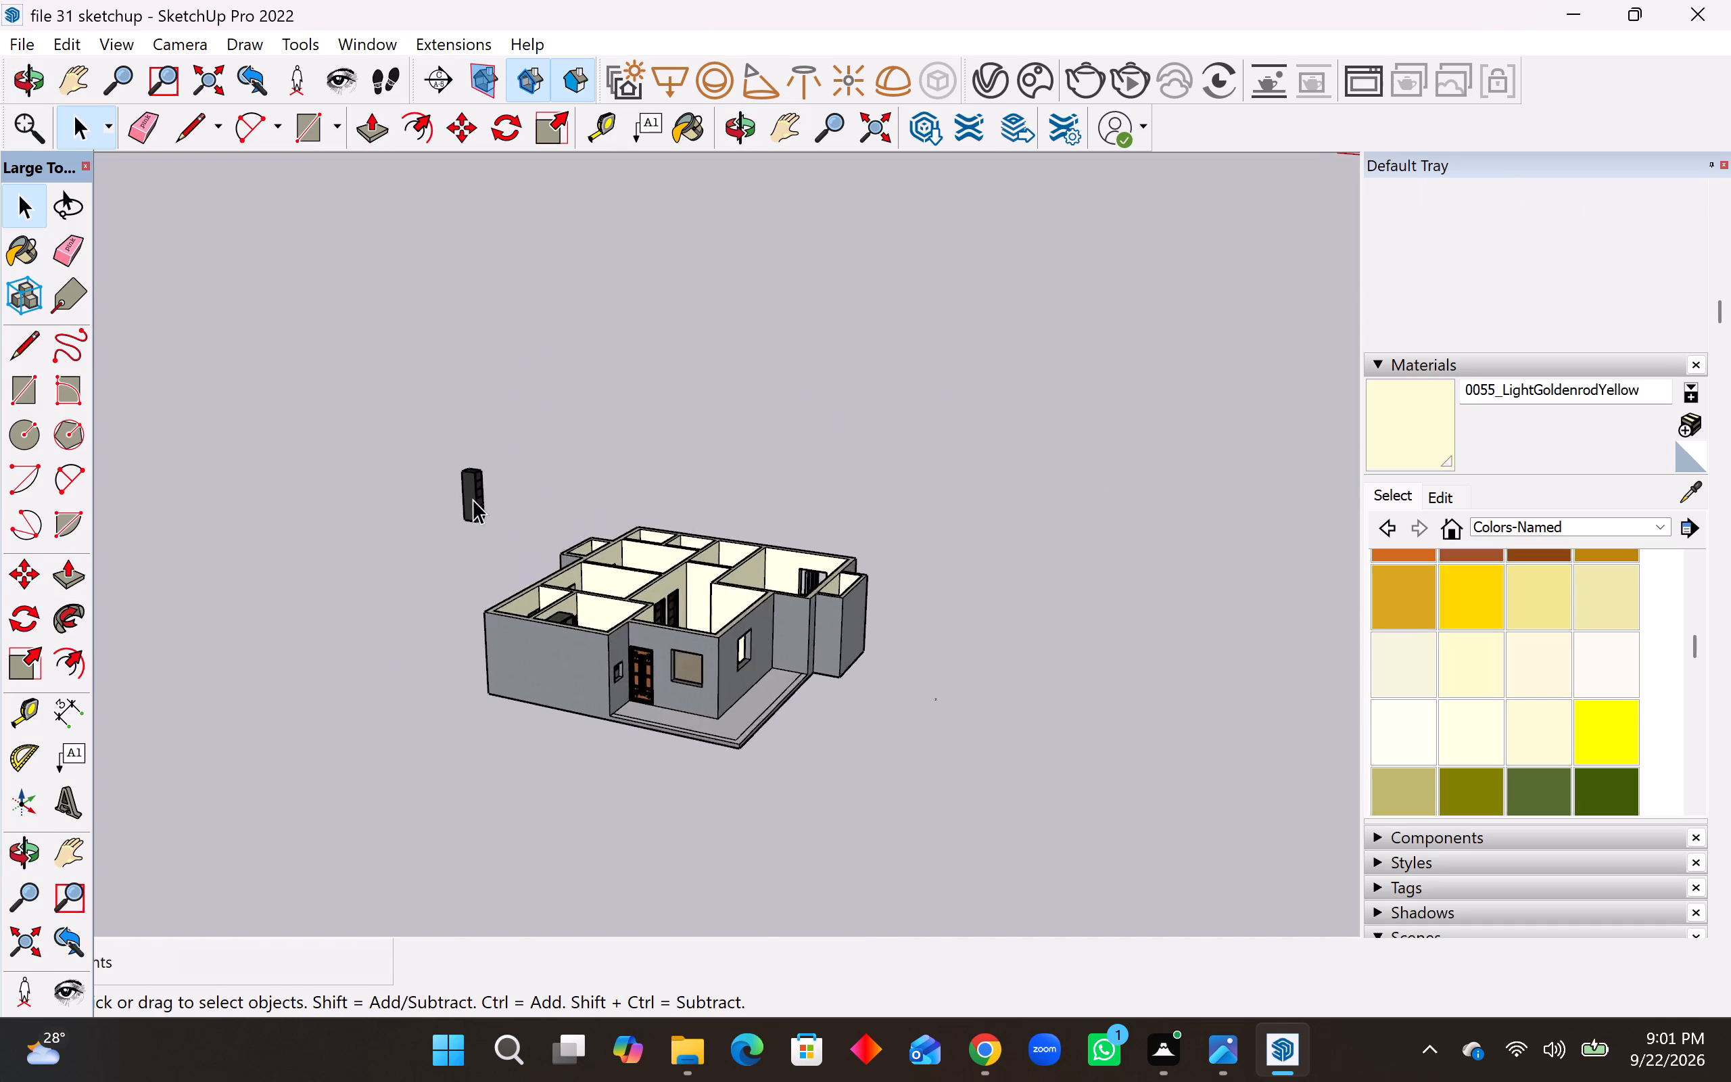
{"action": "scroll", "coordinate": [473, 499], "scroll_direction": "up", "scroll_amount": 14}
{"action": "middle_click_drag", "start_coordinate": [492, 509], "coordinate": [0, 611]}
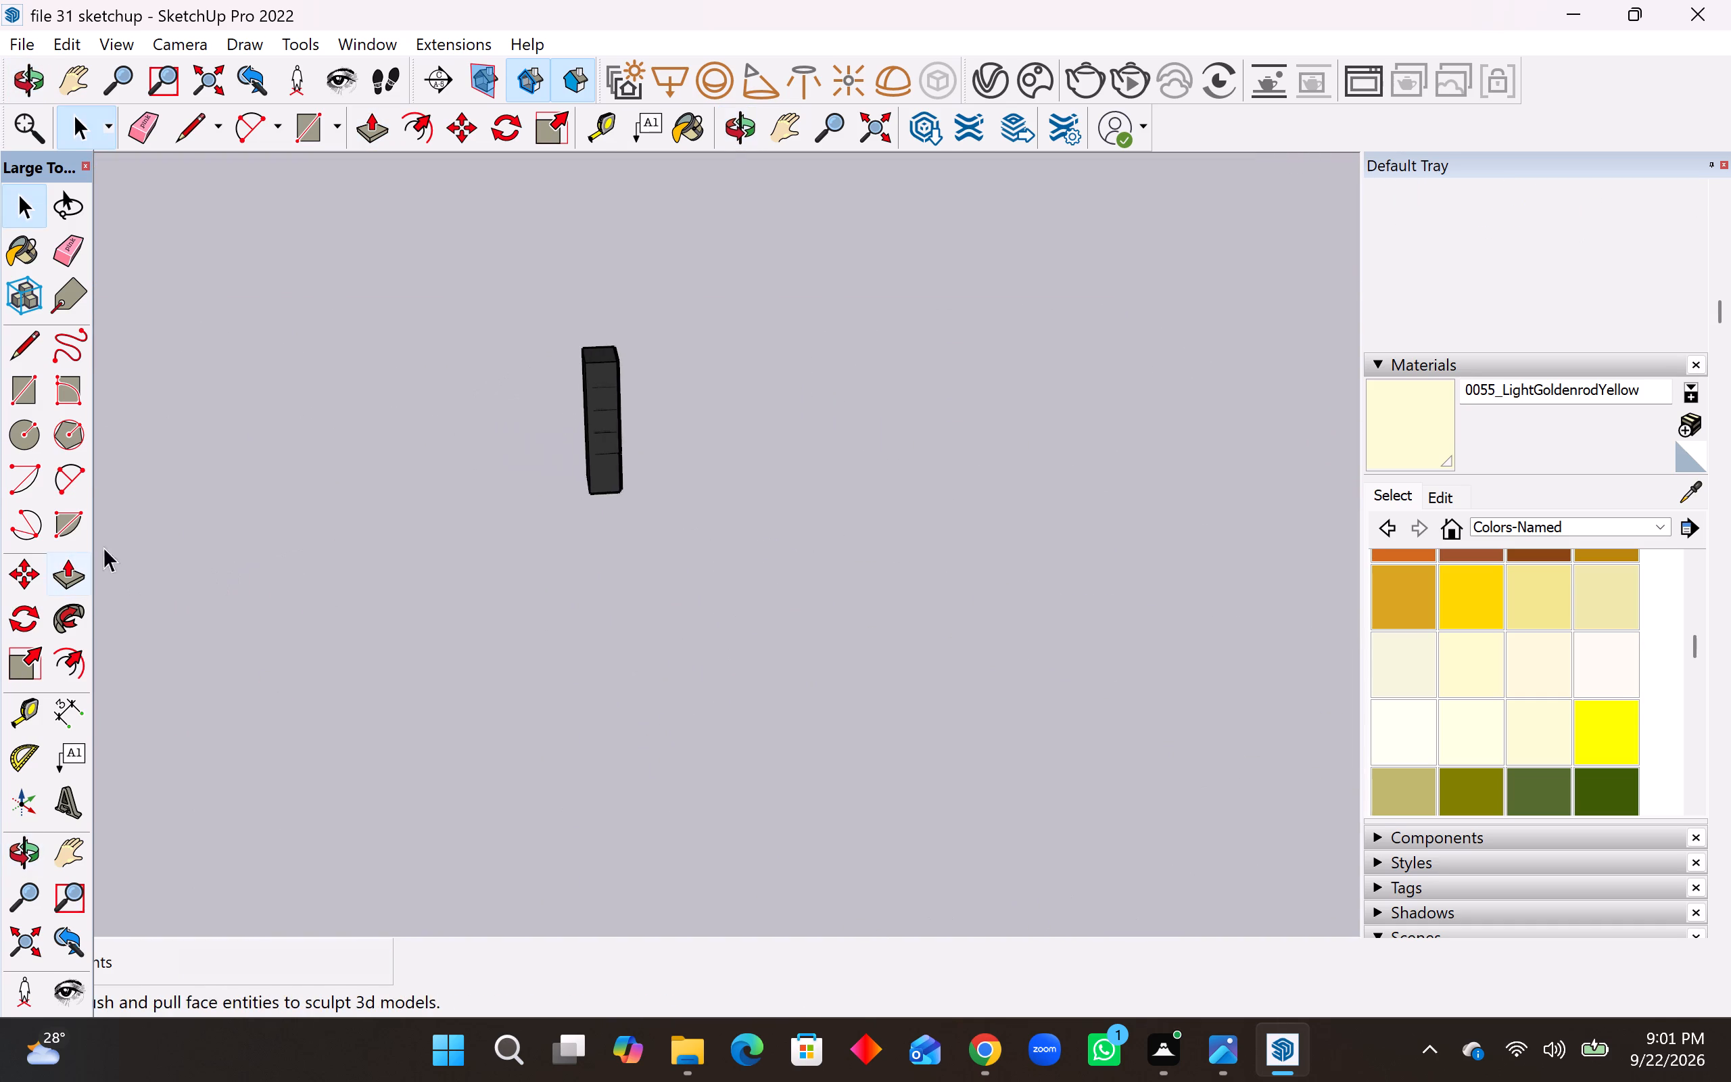
{"action": "middle_click_drag", "start_coordinate": [784, 396], "coordinate": [181, 303]}
{"action": "middle_click", "coordinate": [804, 356]}
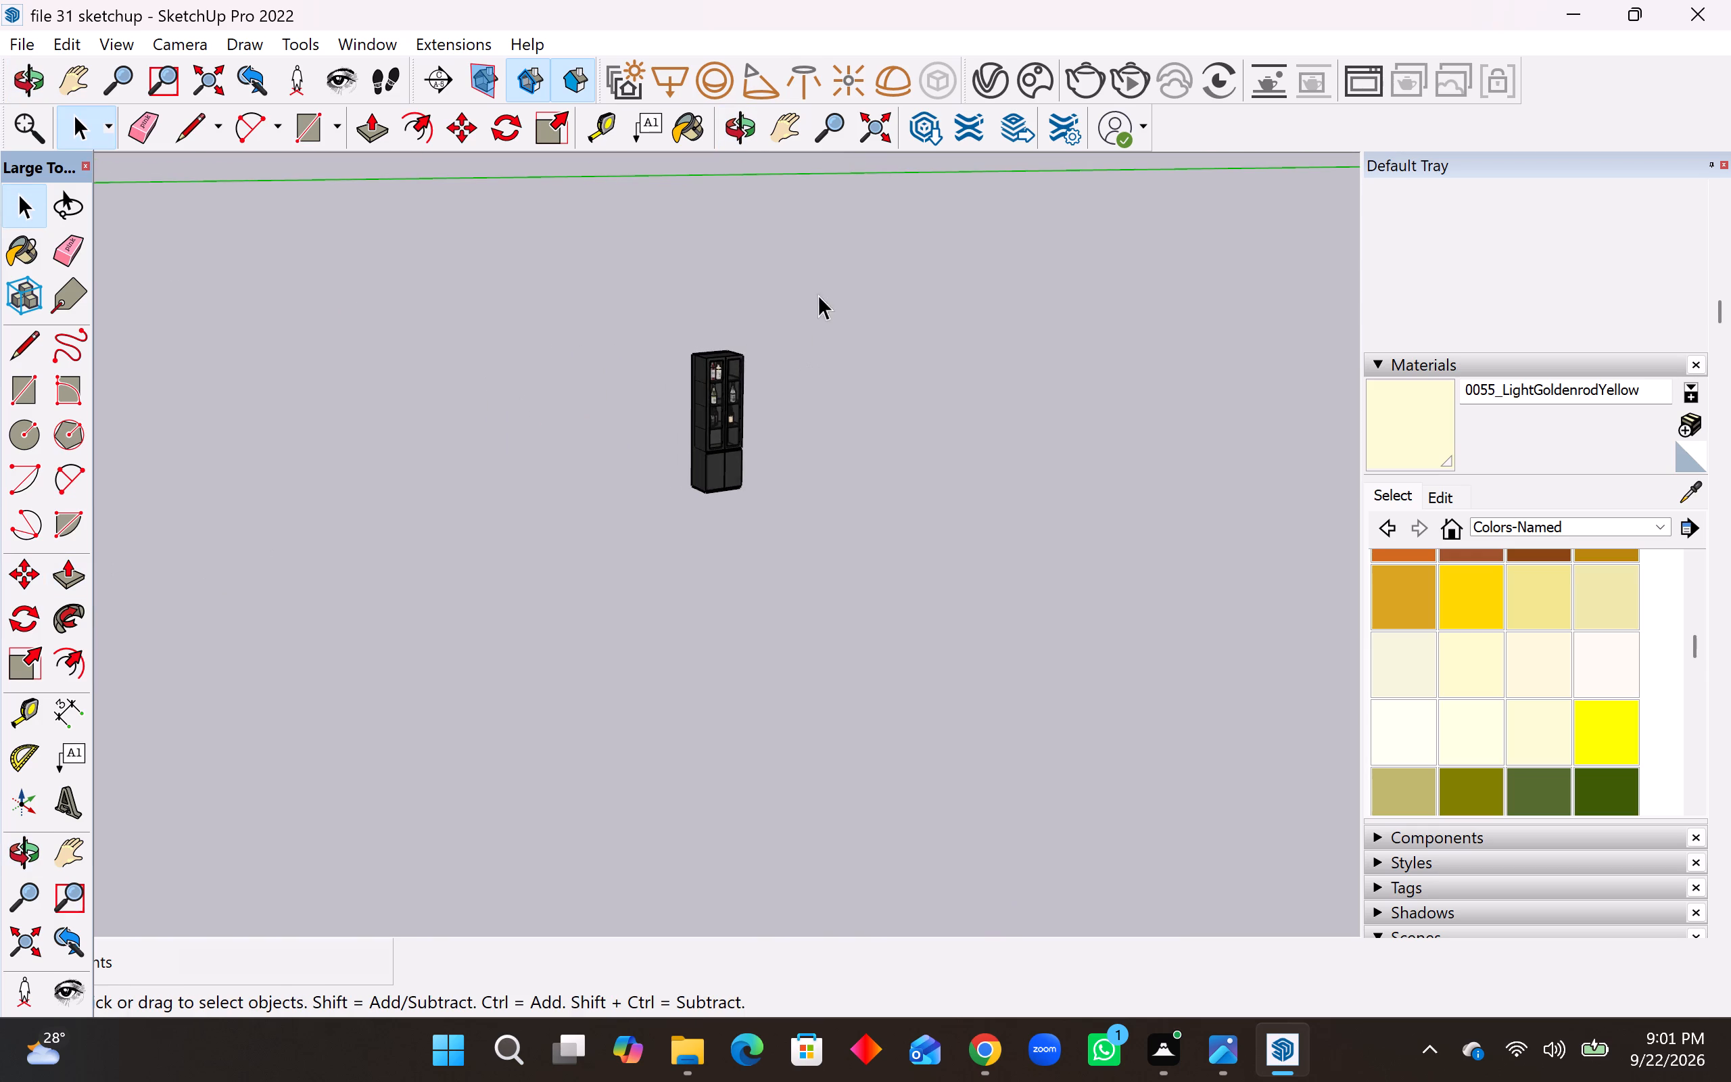
{"action": "left_click_drag", "start_coordinate": [815, 297], "coordinate": [640, 531]}
{"action": "key", "text": "Delete"}
Move the aluminium window by its bottom corner into the 4' by 4' opening in the porch wall around the corner from the entrance.
{"action": "scroll", "coordinate": [710, 521], "scroll_direction": "down", "scroll_amount": 8}
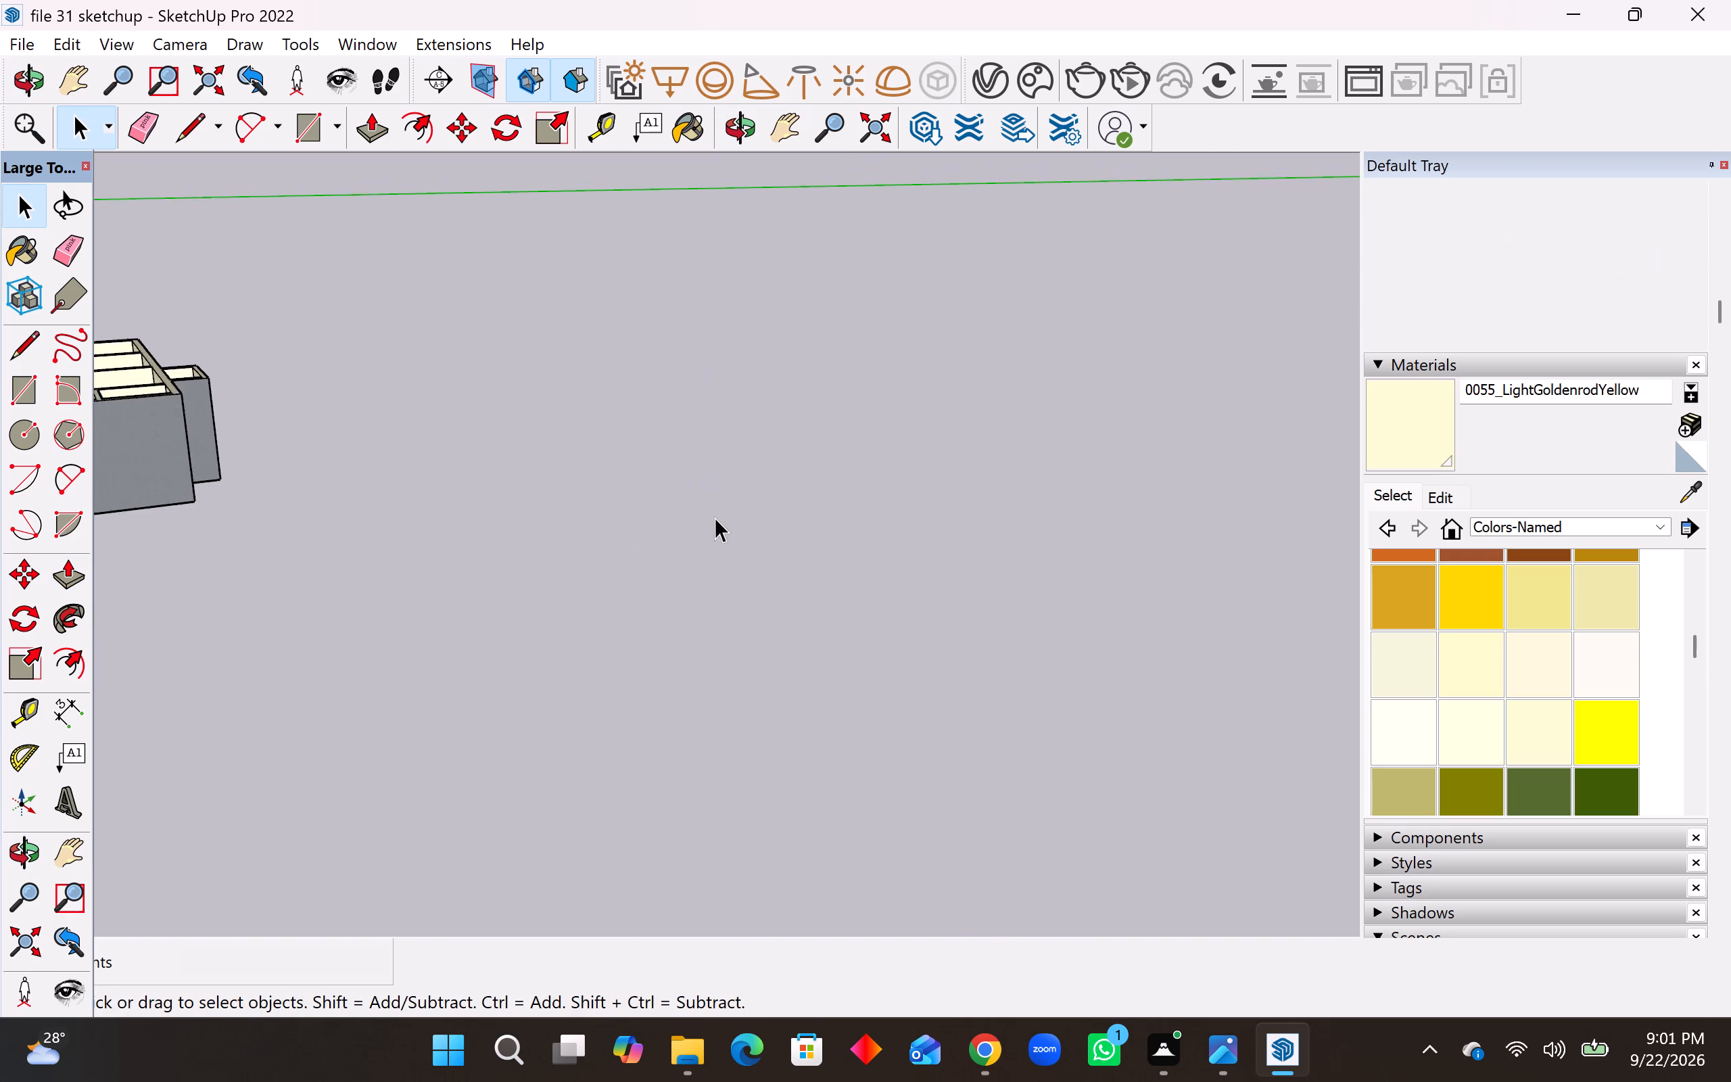
{"action": "scroll", "coordinate": [715, 517], "scroll_direction": "down", "scroll_amount": 18}
{"action": "middle_click_drag", "start_coordinate": [281, 526], "coordinate": [829, 536]}
{"action": "left_click", "coordinate": [661, 615]}
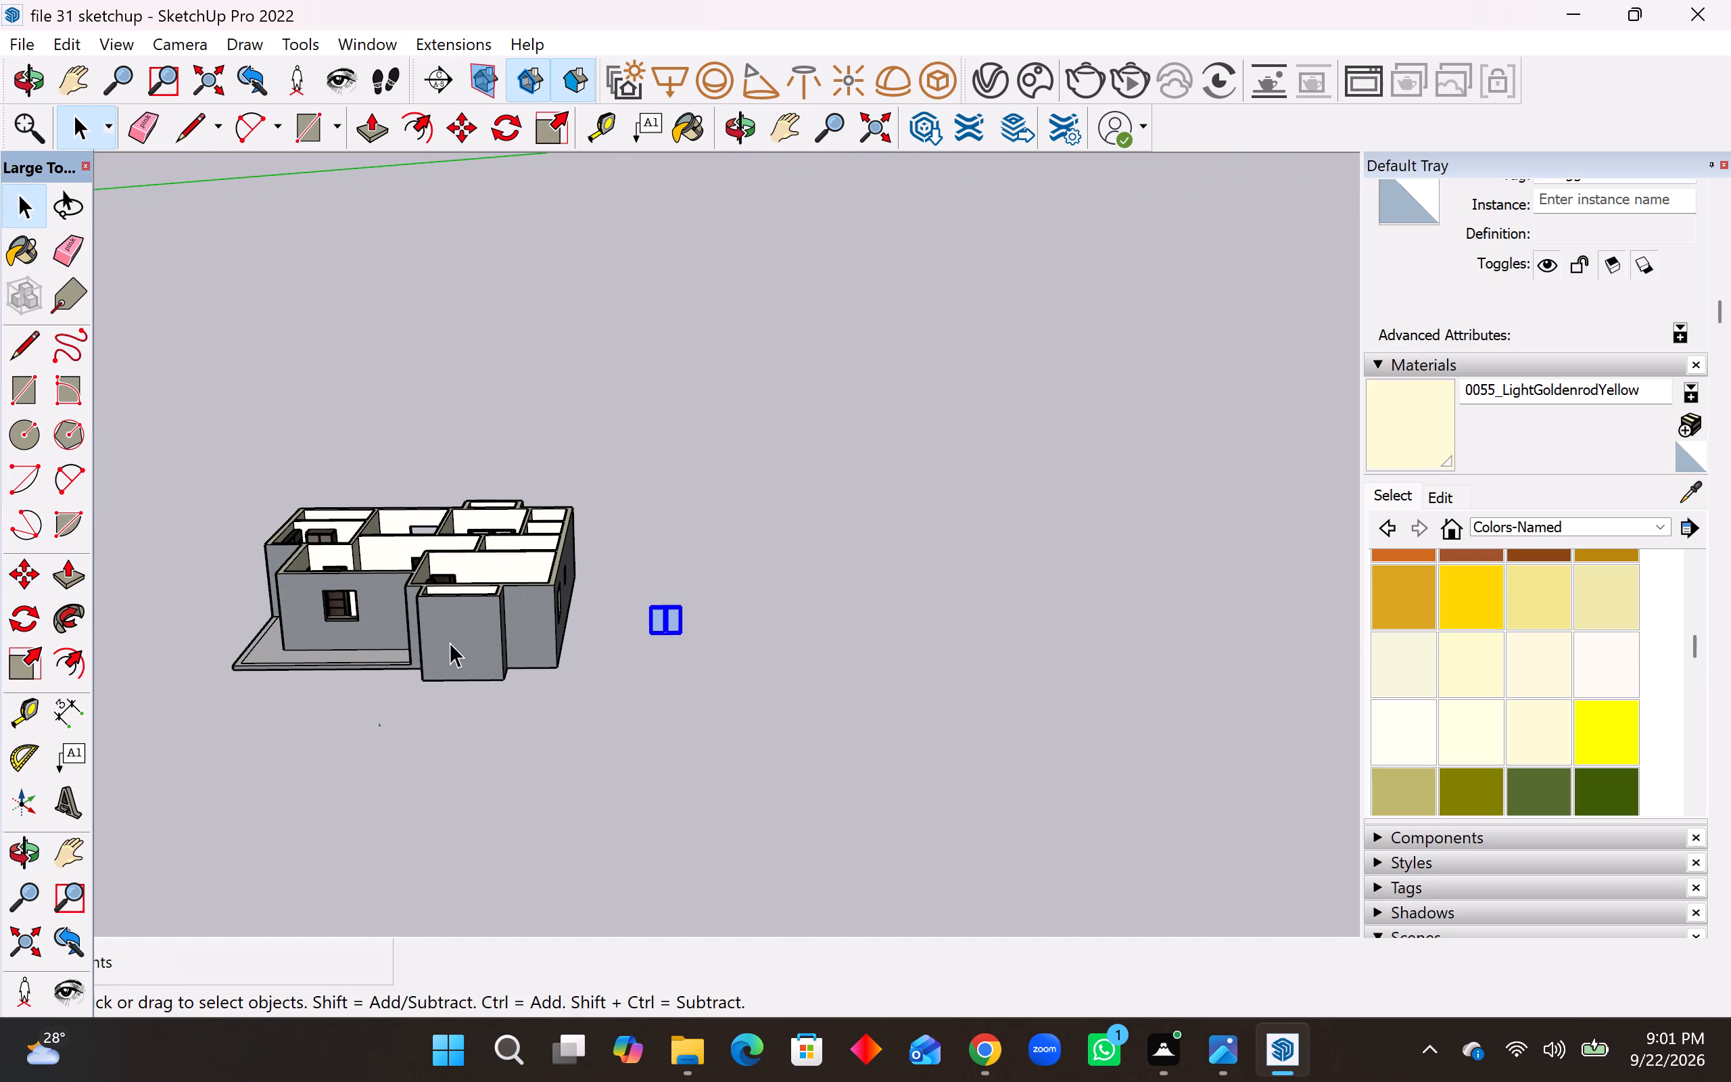
{"action": "key", "text": "m"}
{"action": "scroll", "coordinate": [460, 649], "scroll_direction": "up", "scroll_amount": 15}
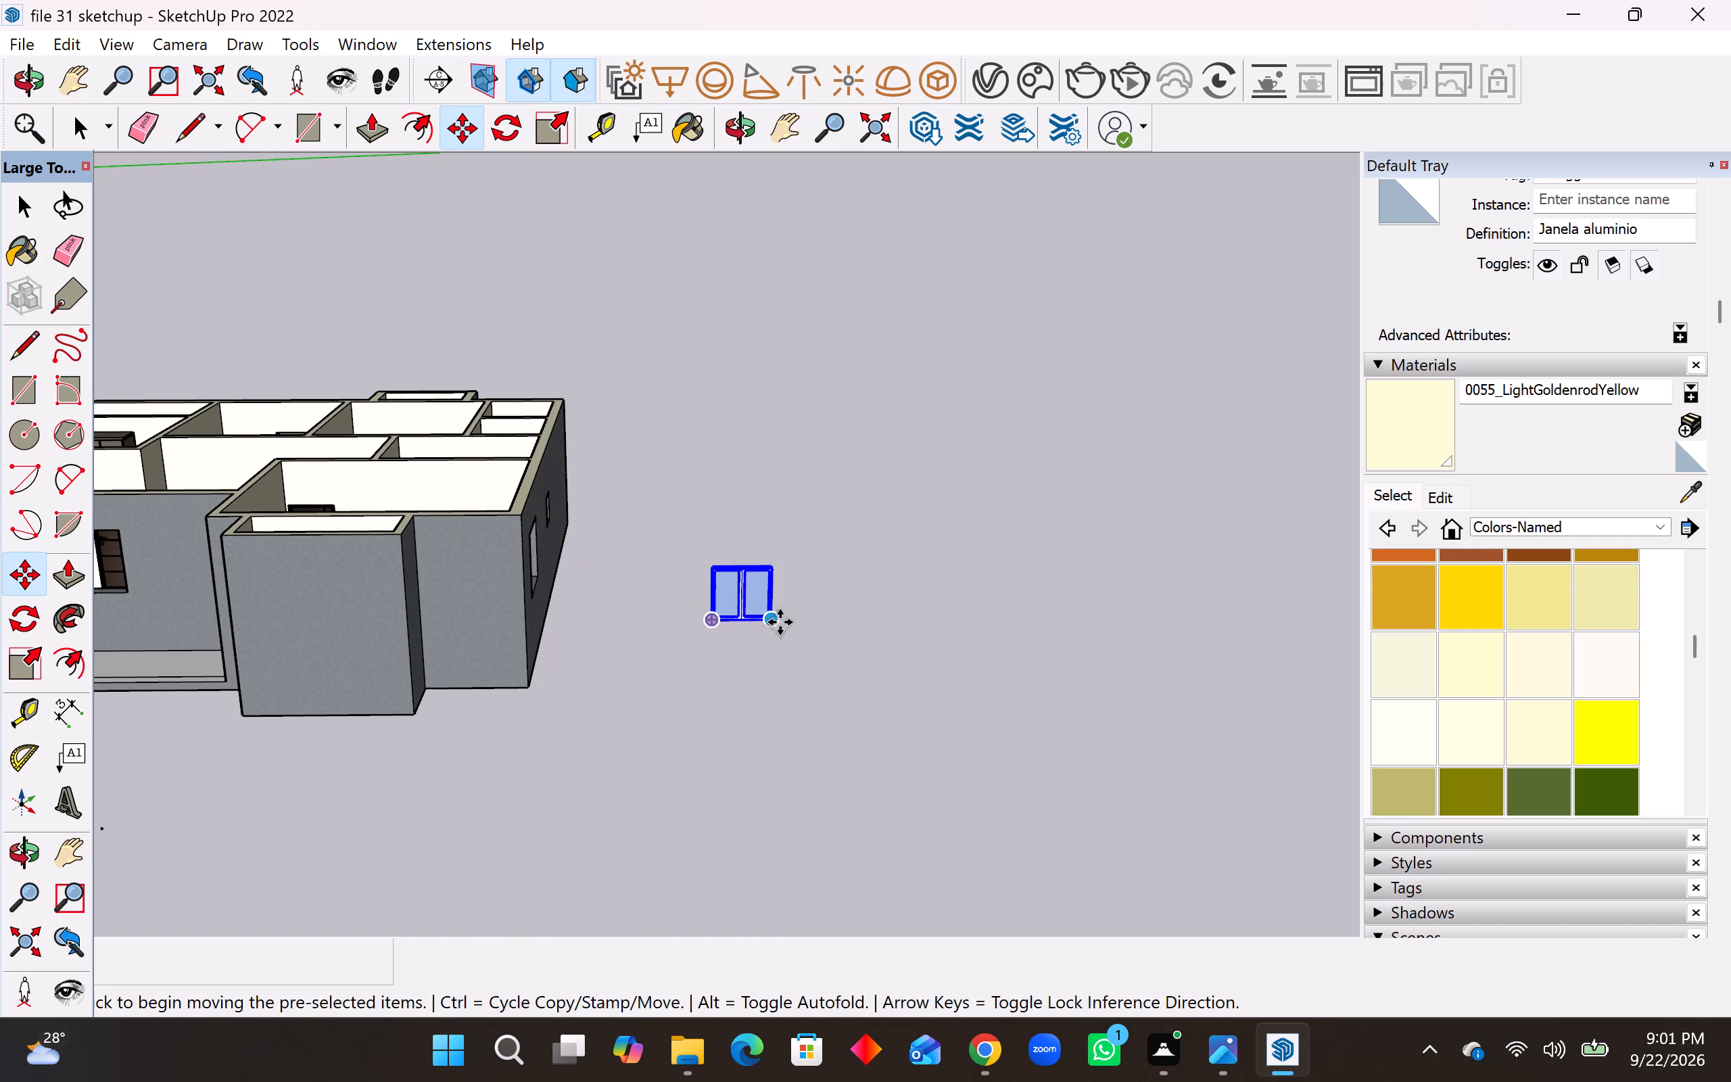
{"action": "left_click", "coordinate": [780, 622]}
{"action": "scroll", "coordinate": [978, 669], "scroll_direction": "down", "scroll_amount": 11}
{"action": "scroll", "coordinate": [221, 615], "scroll_direction": "up", "scroll_amount": 11}
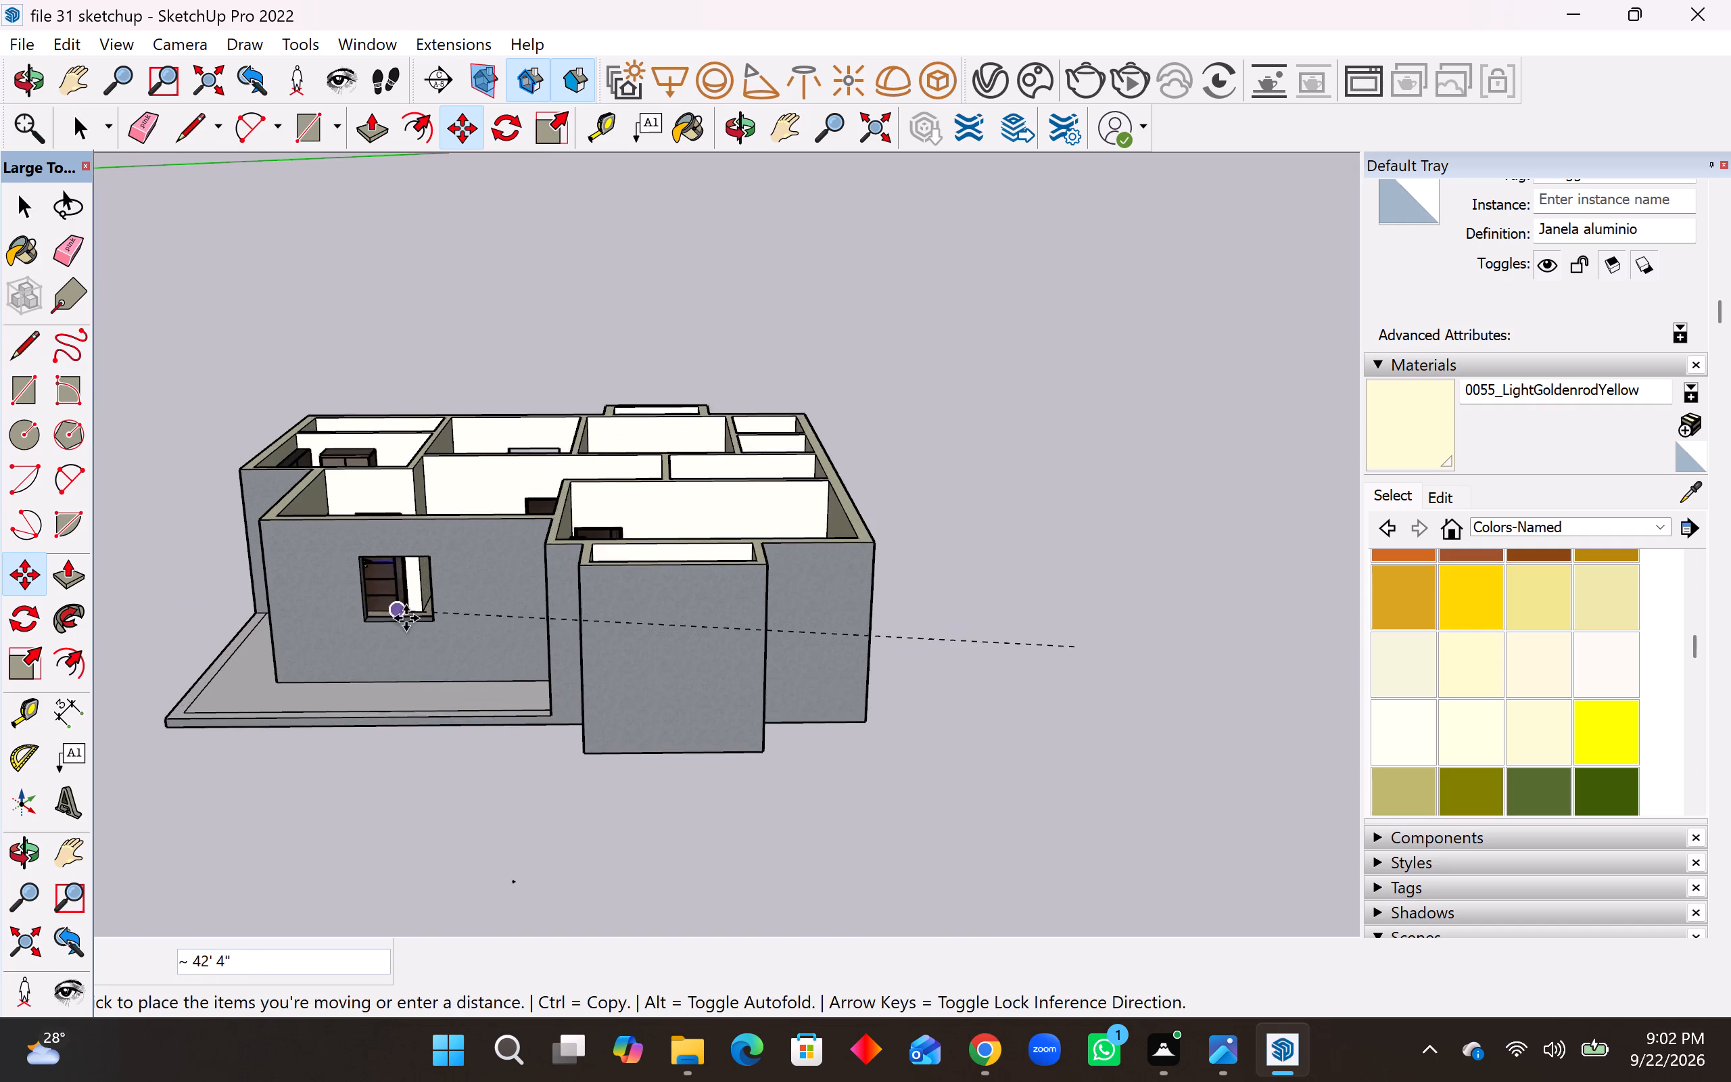
{"action": "scroll", "coordinate": [406, 618], "scroll_direction": "up", "scroll_amount": 14}
{"action": "left_click", "coordinate": [452, 625]}
Scale the placed aluminium window to fill its opening, stretching its height to the top edge and its width by about 1.02.
{"action": "middle_click_drag", "start_coordinate": [452, 625], "coordinate": [579, 646]}
{"action": "scroll", "coordinate": [488, 605], "scroll_direction": "up", "scroll_amount": 8}
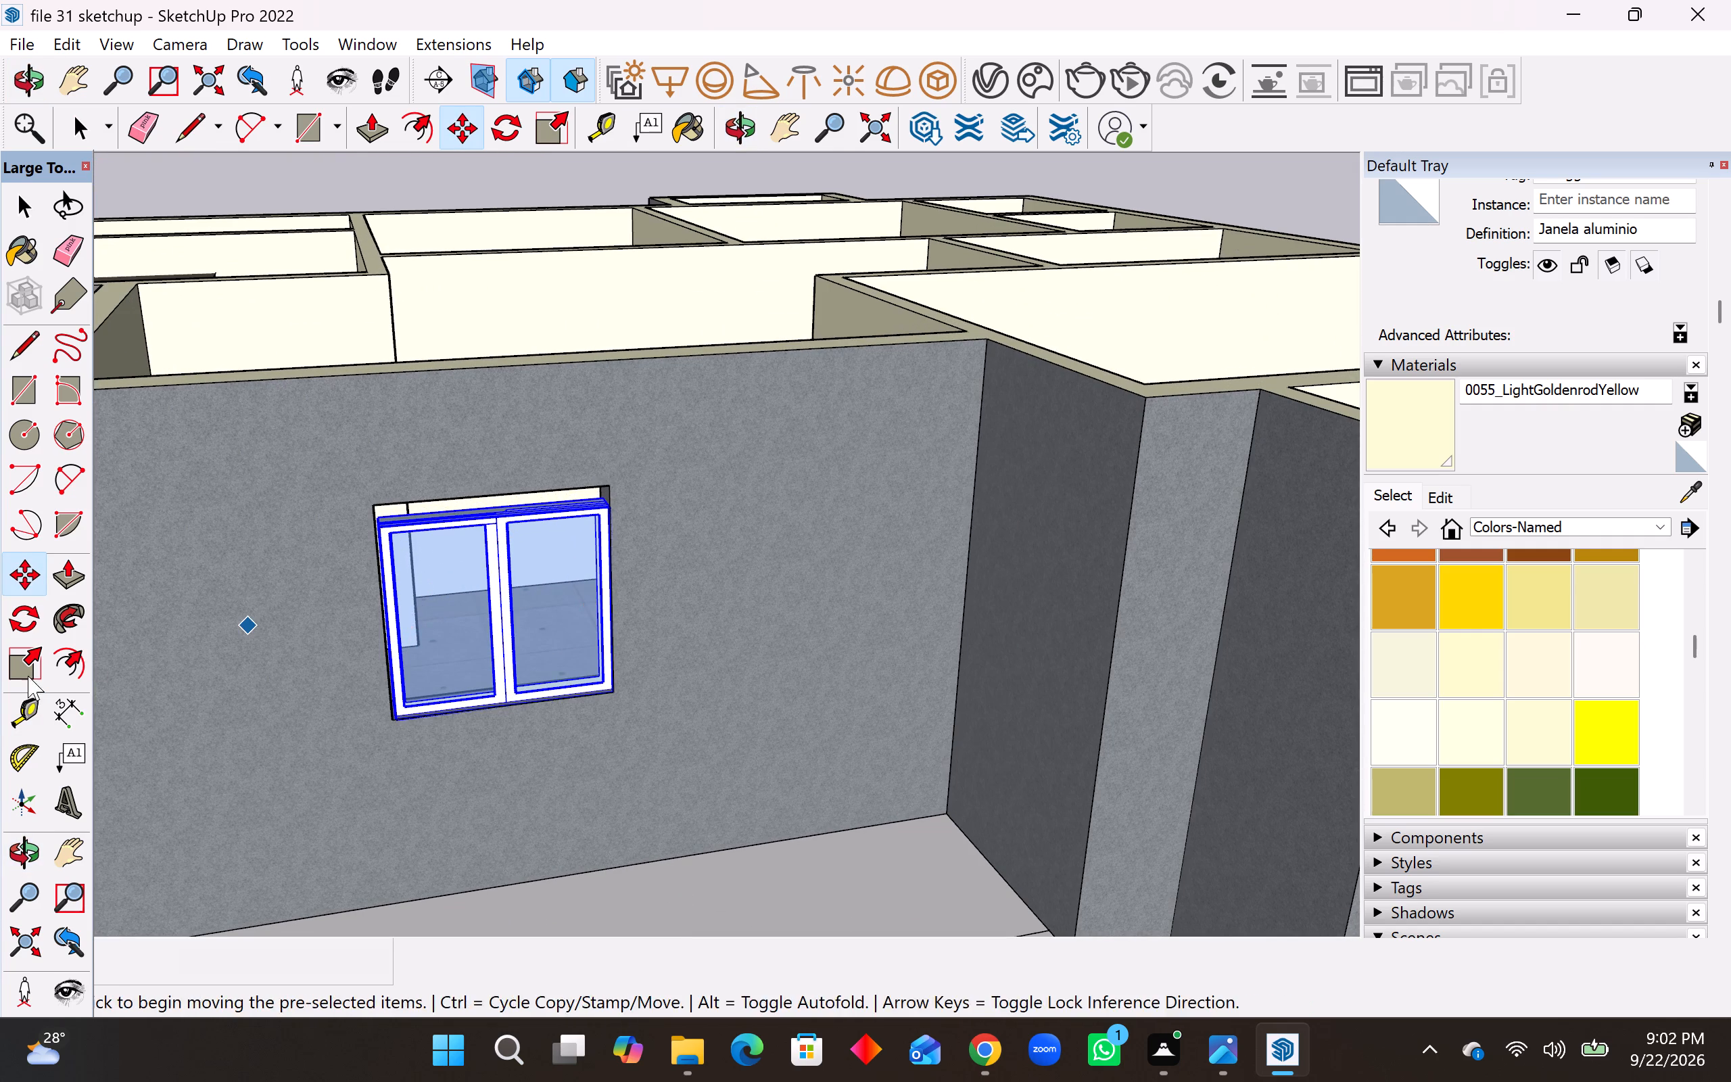
{"action": "left_click", "coordinate": [32, 648]}
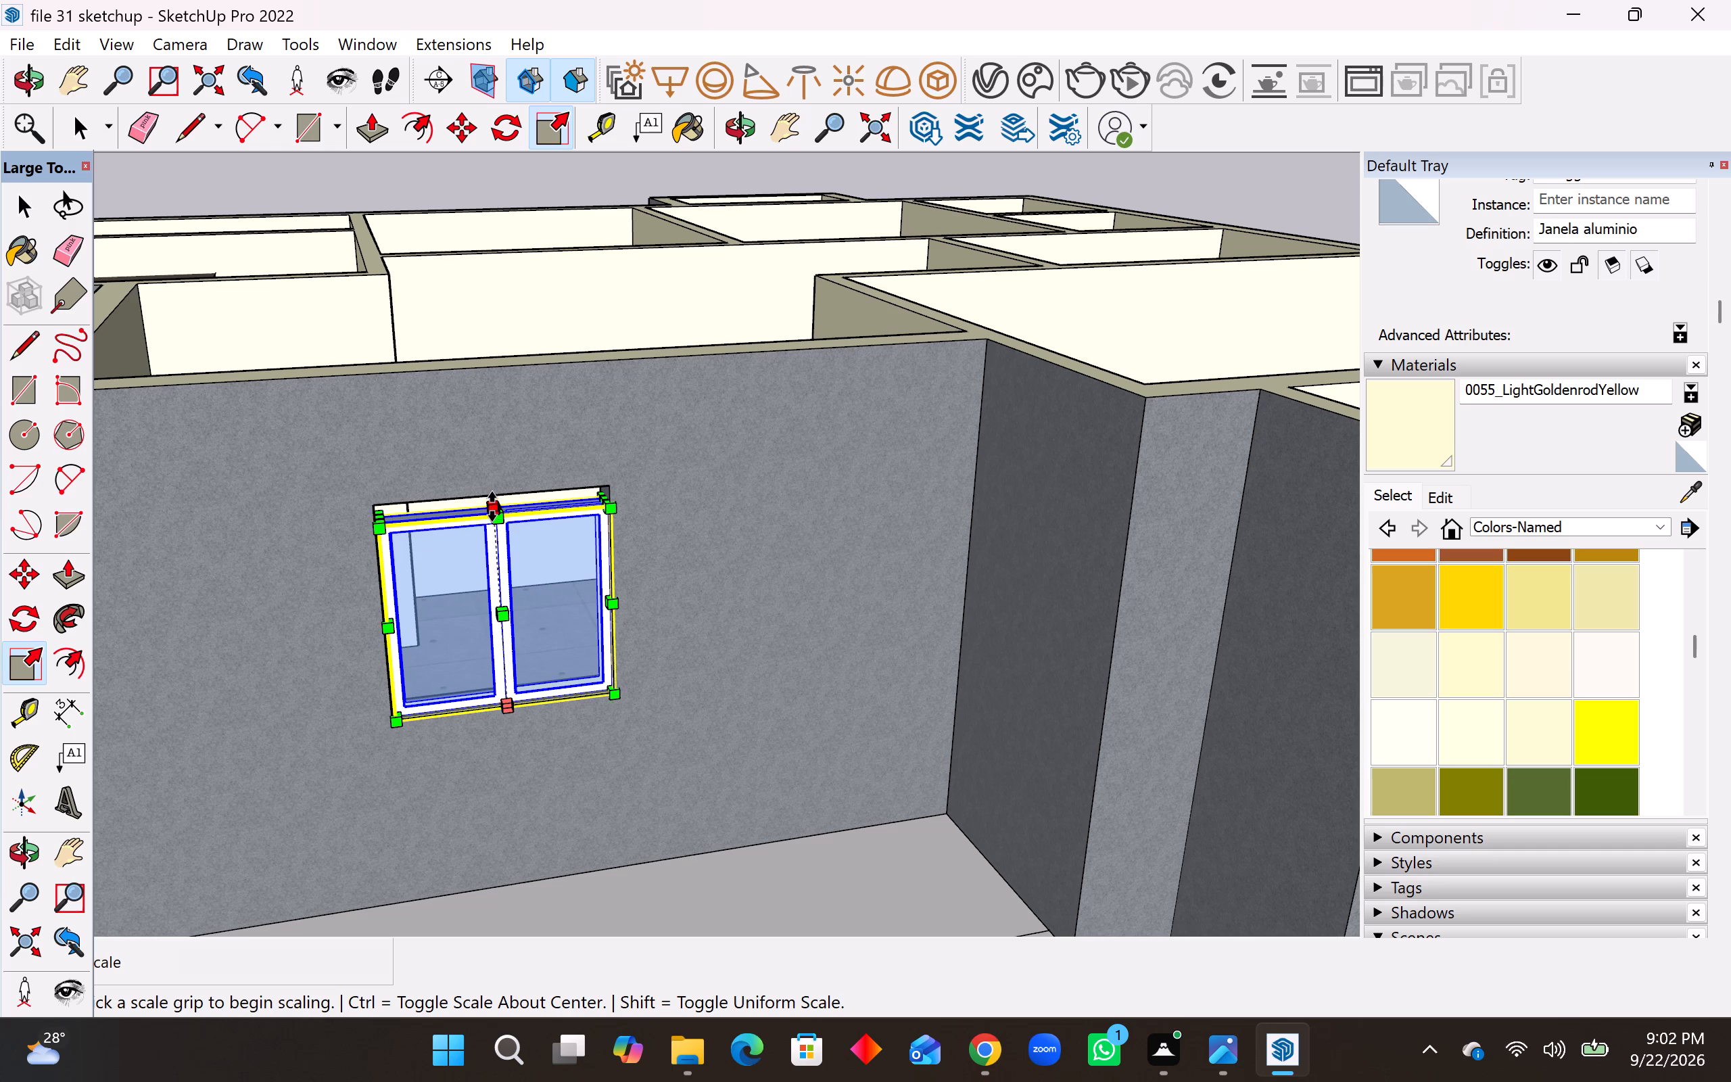
{"action": "middle_click_drag", "start_coordinate": [488, 496], "coordinate": [488, 560]}
{"action": "scroll", "coordinate": [502, 573], "scroll_direction": "up", "scroll_amount": 4}
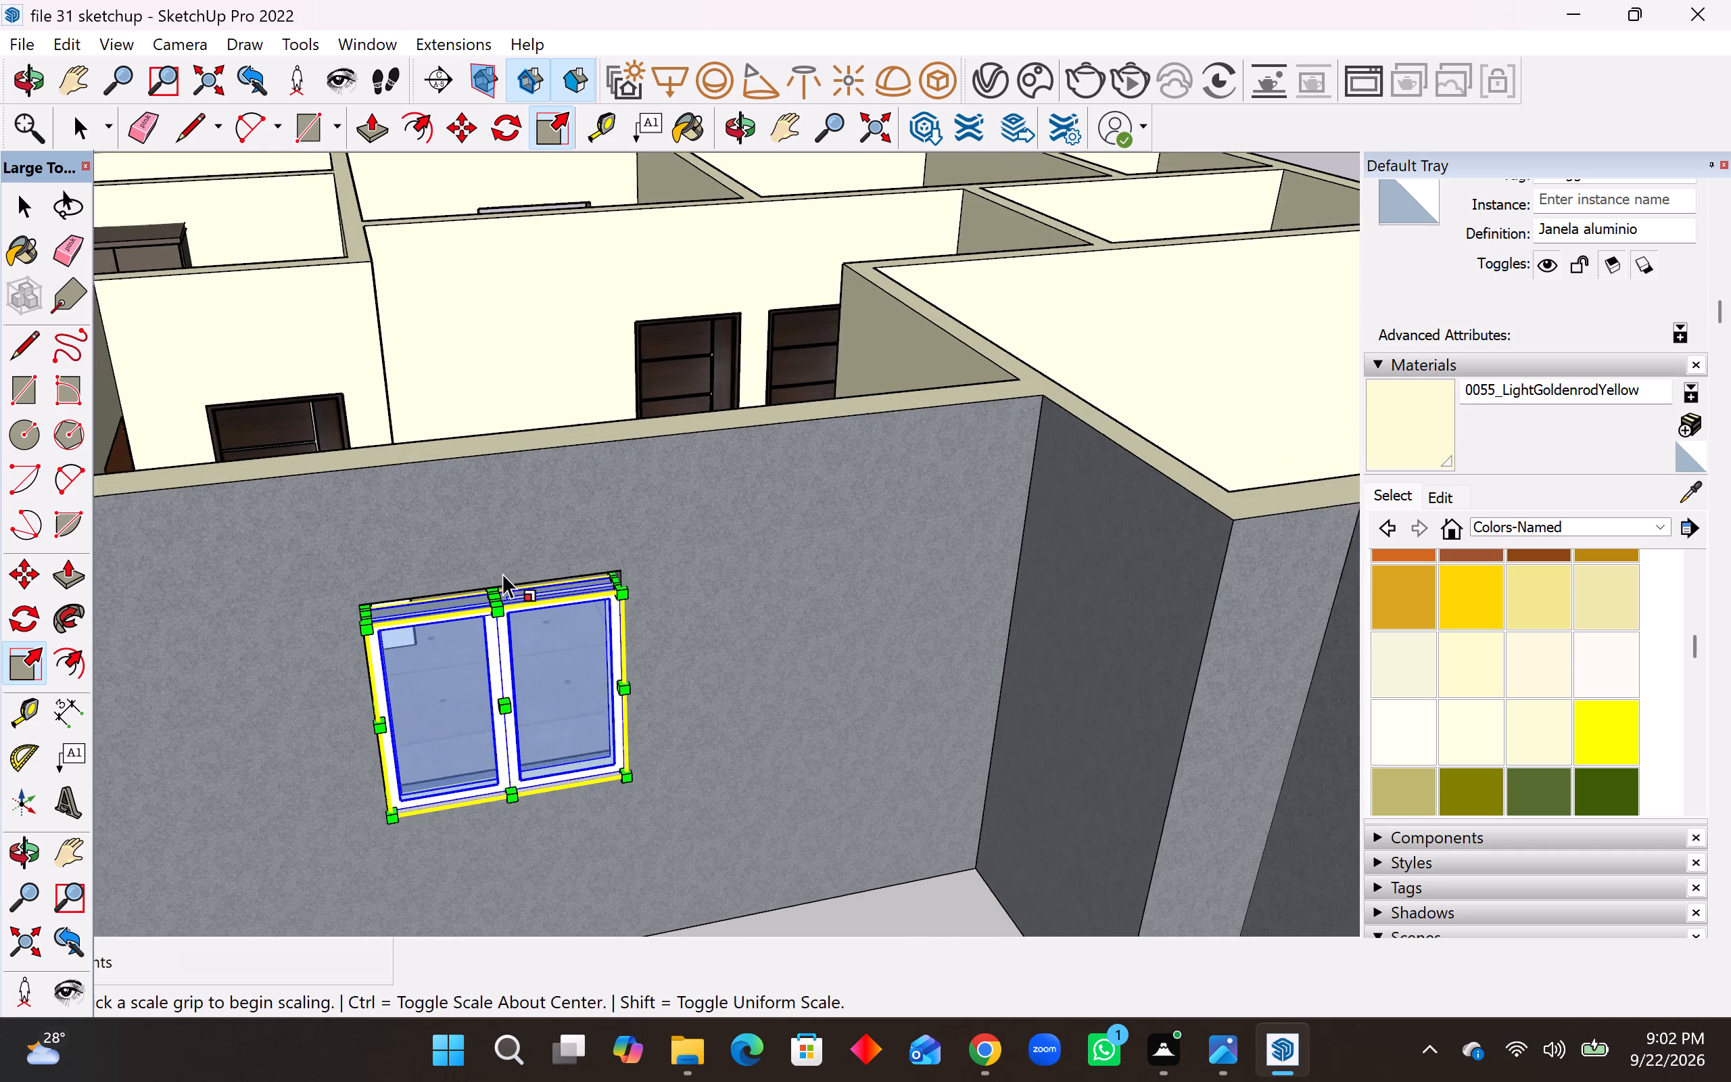
{"action": "left_click", "coordinate": [492, 605]}
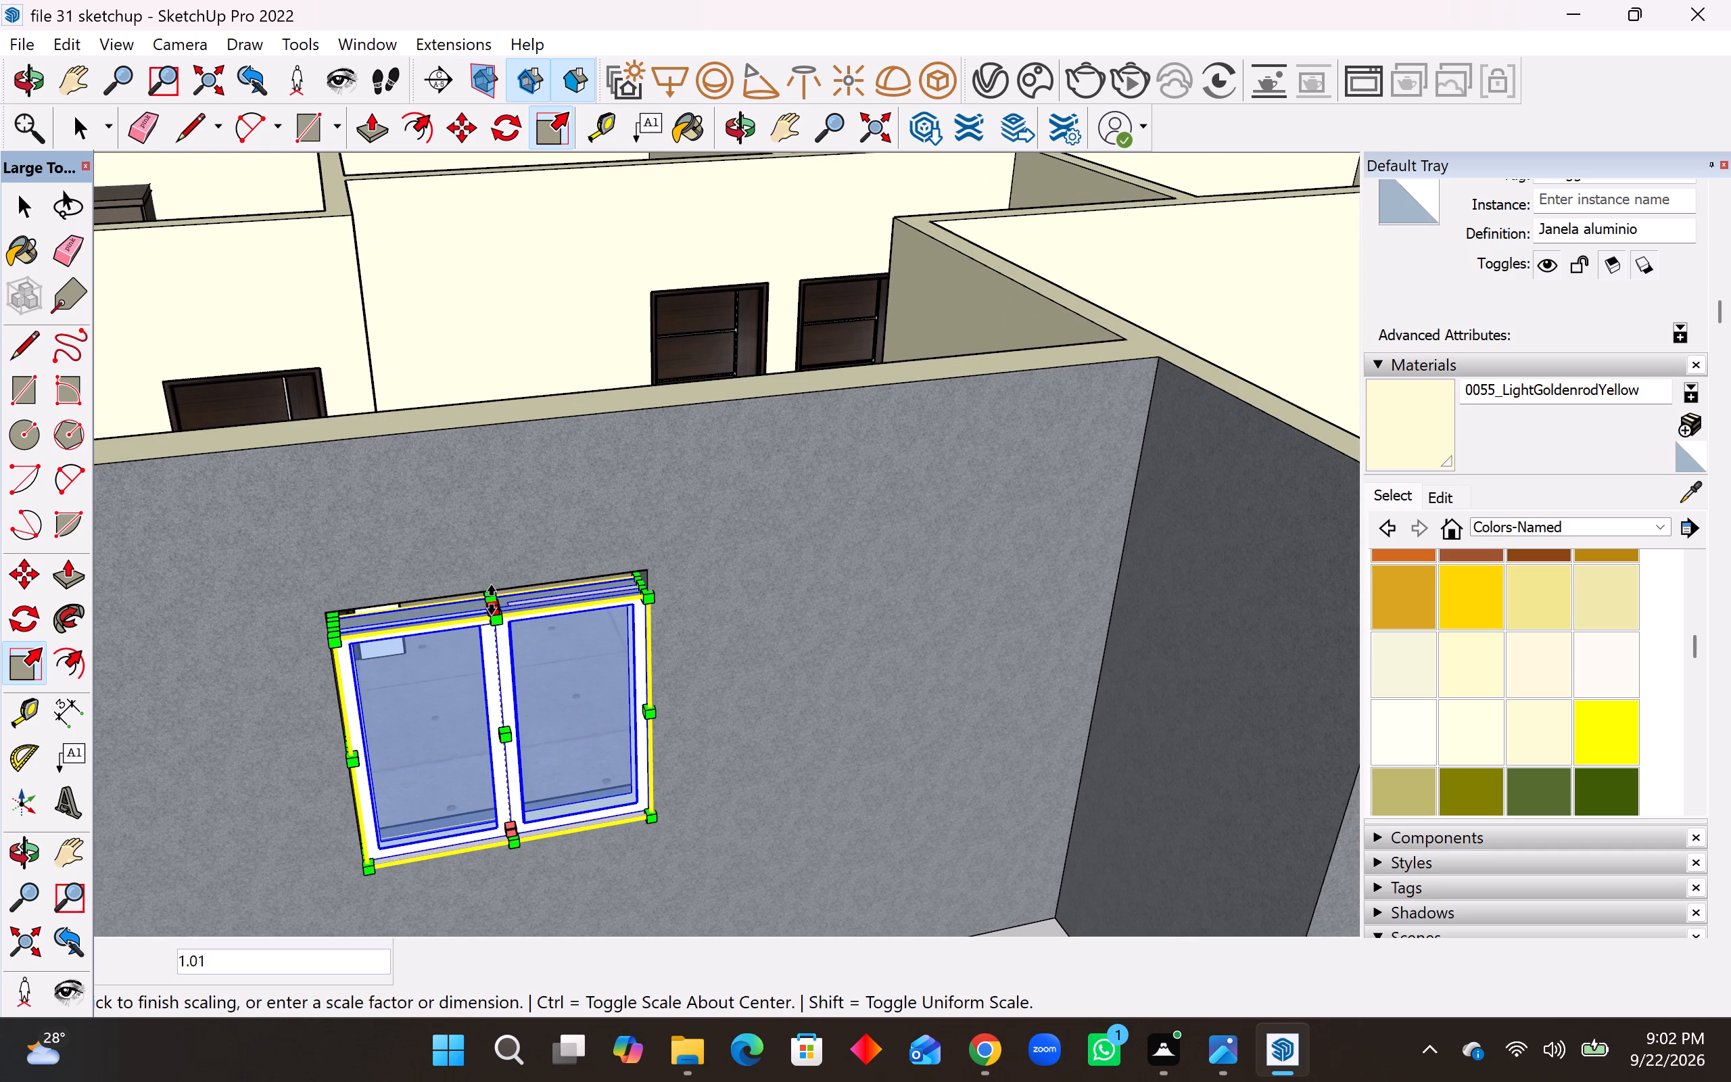
{"action": "left_click", "coordinate": [494, 585]}
{"action": "middle_click_drag", "start_coordinate": [437, 641], "coordinate": [469, 613]}
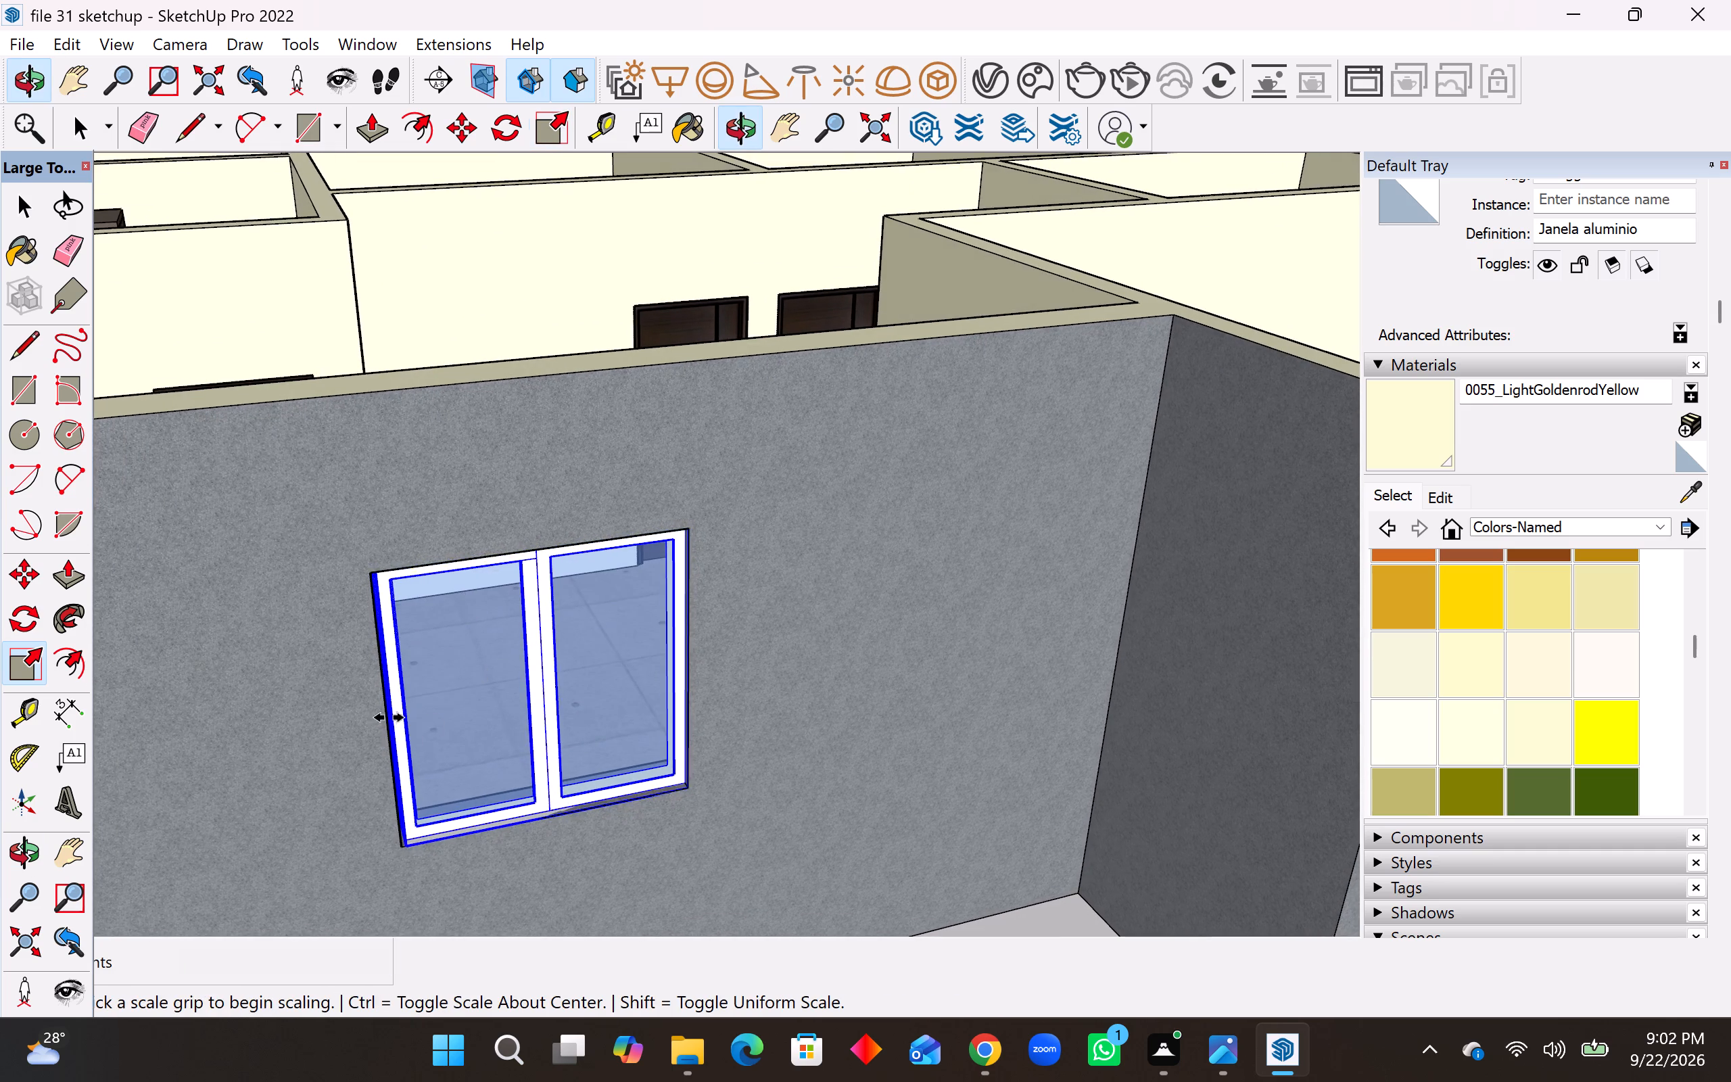
{"action": "scroll", "coordinate": [388, 718], "scroll_direction": "up", "scroll_amount": 7}
{"action": "left_click", "coordinate": [385, 699]}
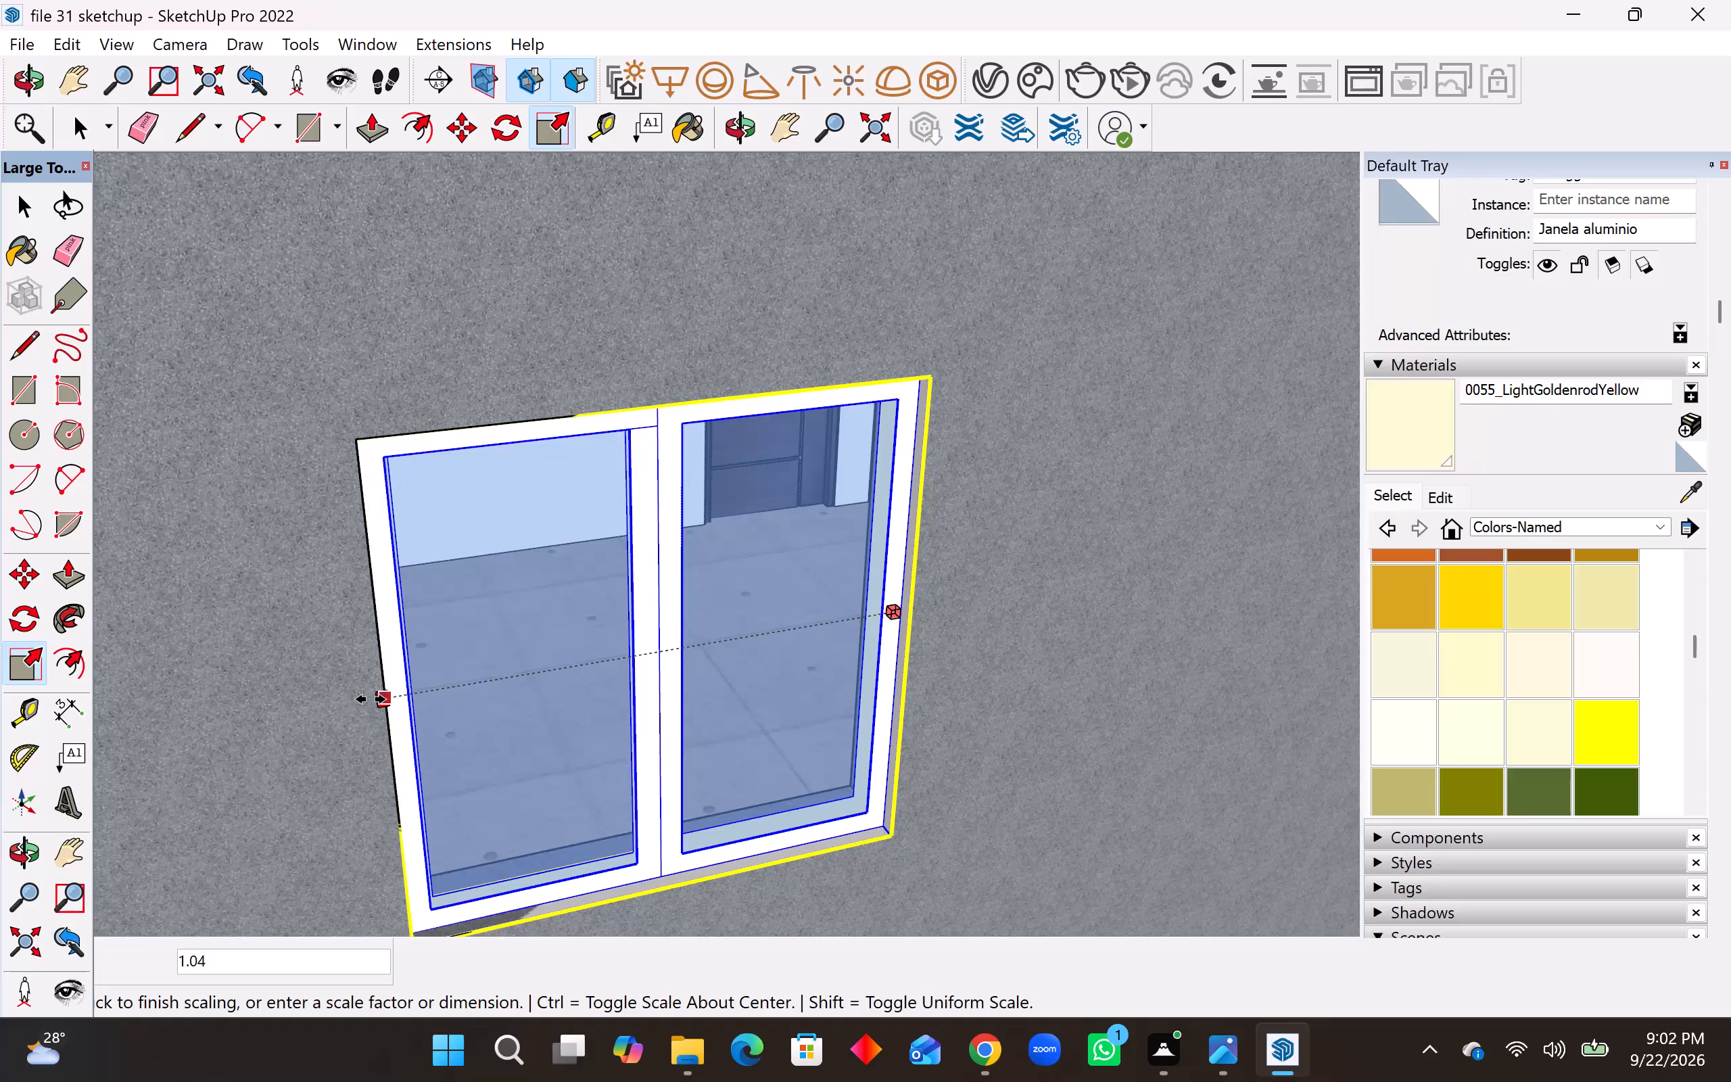
{"action": "left_click", "coordinate": [378, 697]}
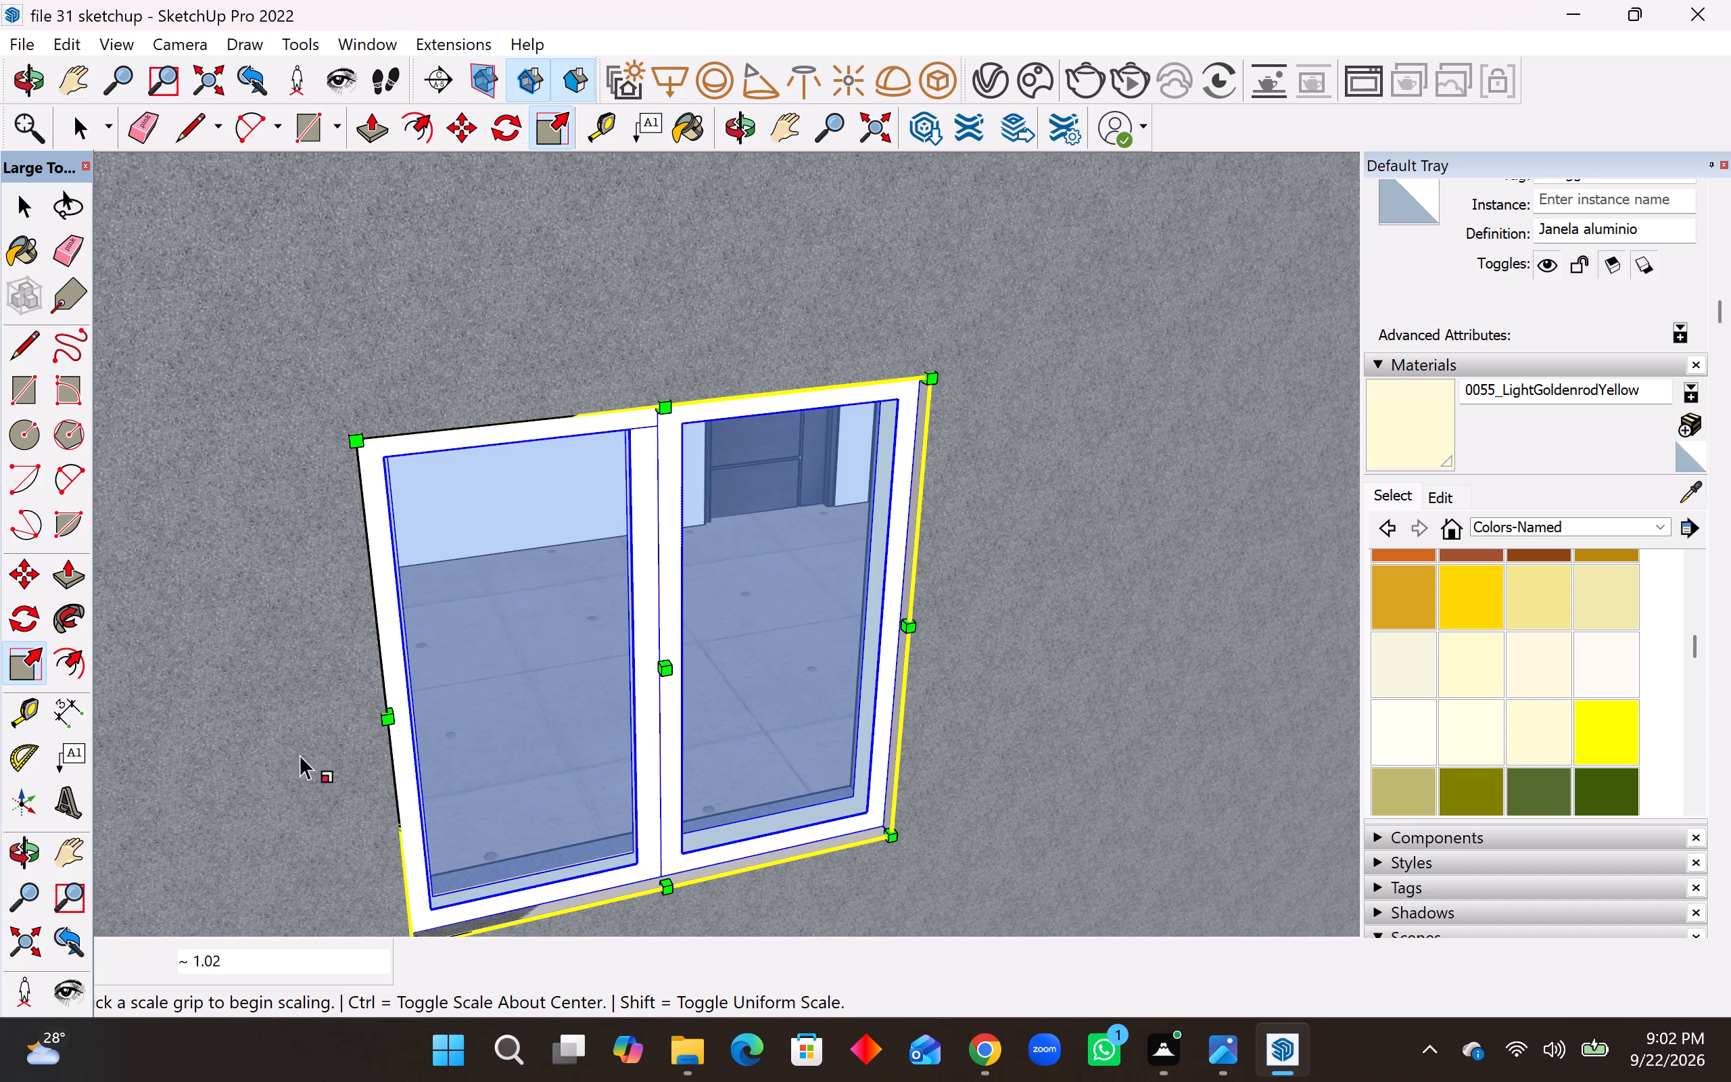
Copy the fitted window by its bottom corner about 28' into the 4' by 4' opening in the rear bedroom wall.
{"action": "scroll", "coordinate": [450, 700], "scroll_direction": "down", "scroll_amount": 5}
{"action": "key", "text": "m"}
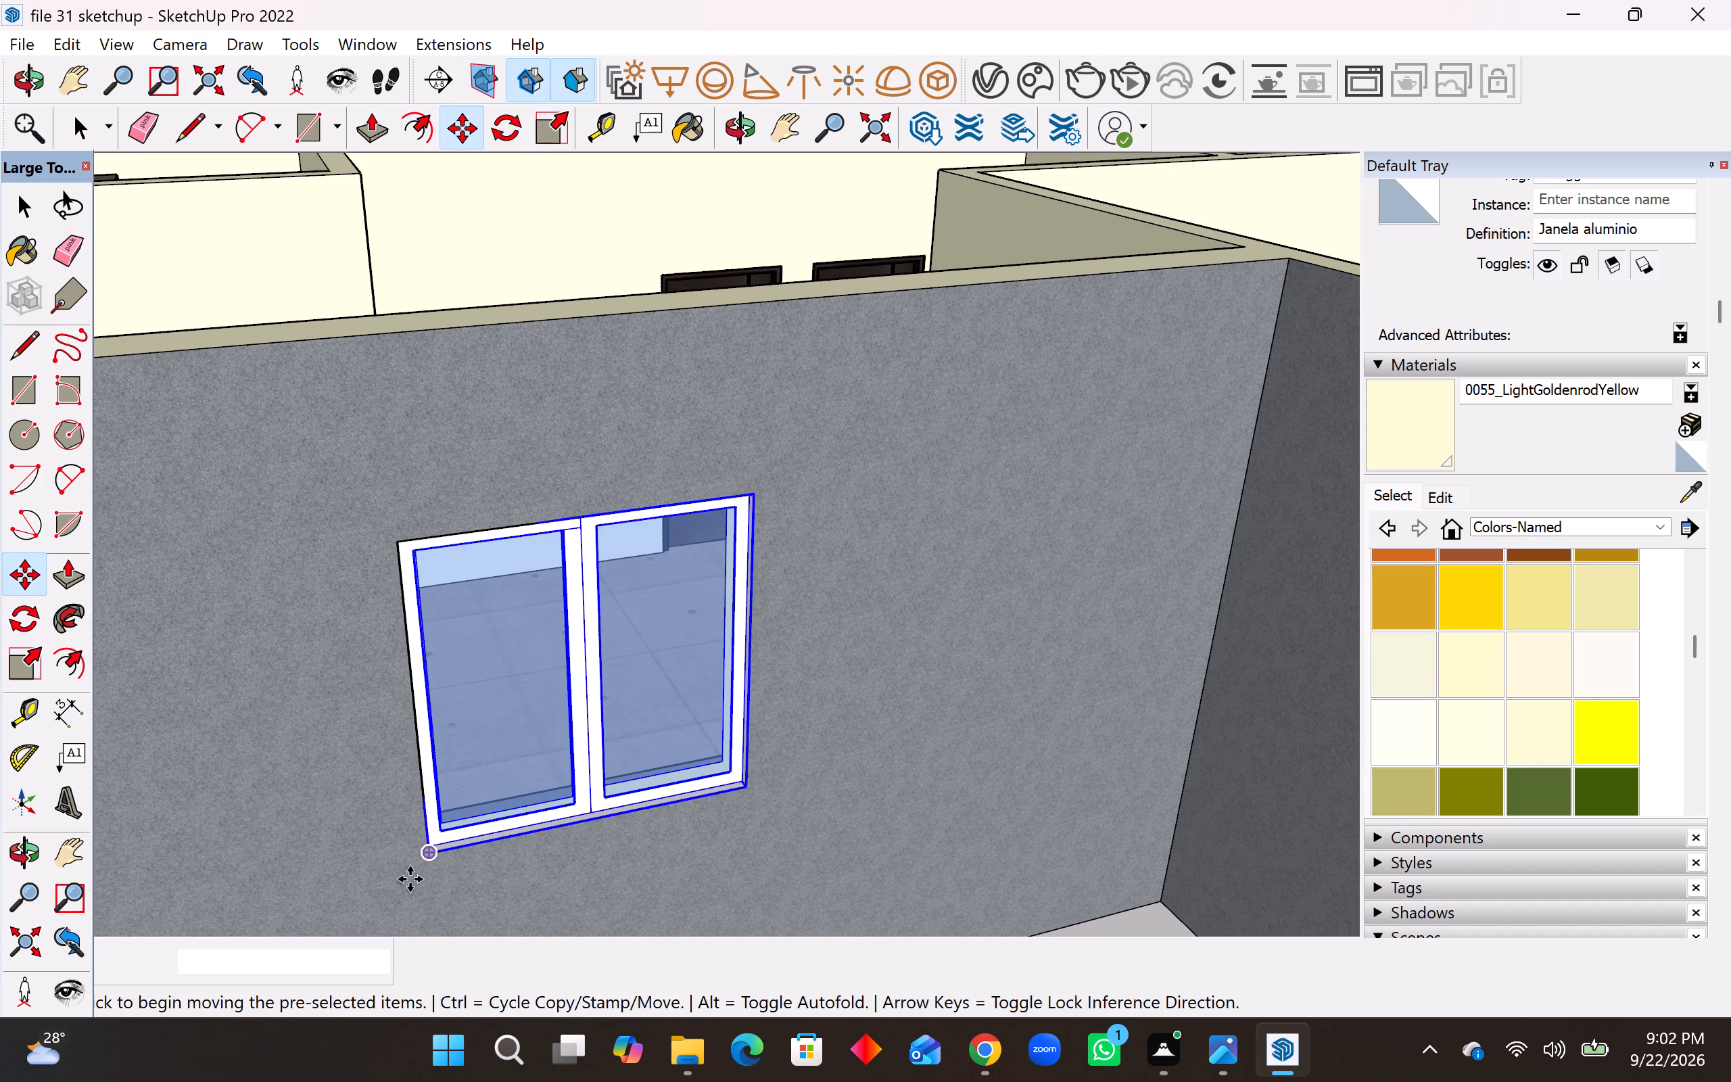
{"action": "left_click", "coordinate": [434, 860]}
{"action": "scroll", "coordinate": [448, 908], "scroll_direction": "down", "scroll_amount": 6}
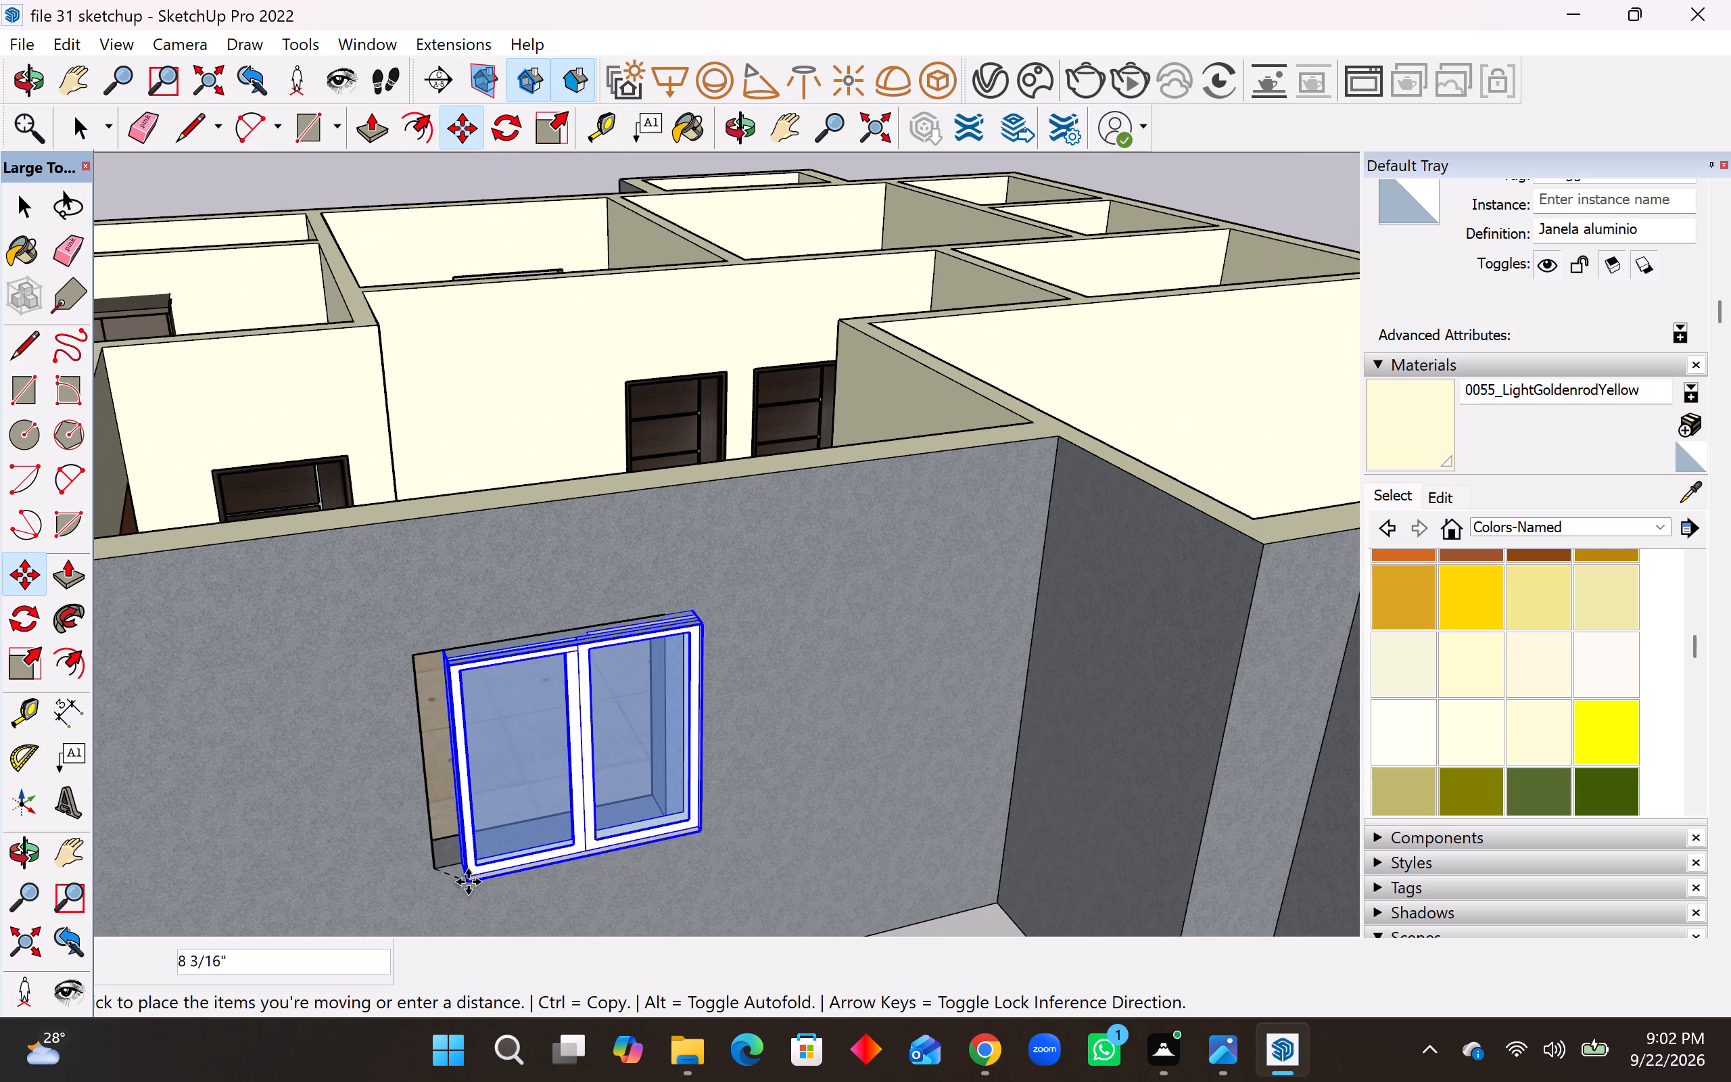
{"action": "scroll", "coordinate": [468, 872], "scroll_direction": "down", "scroll_amount": 4}
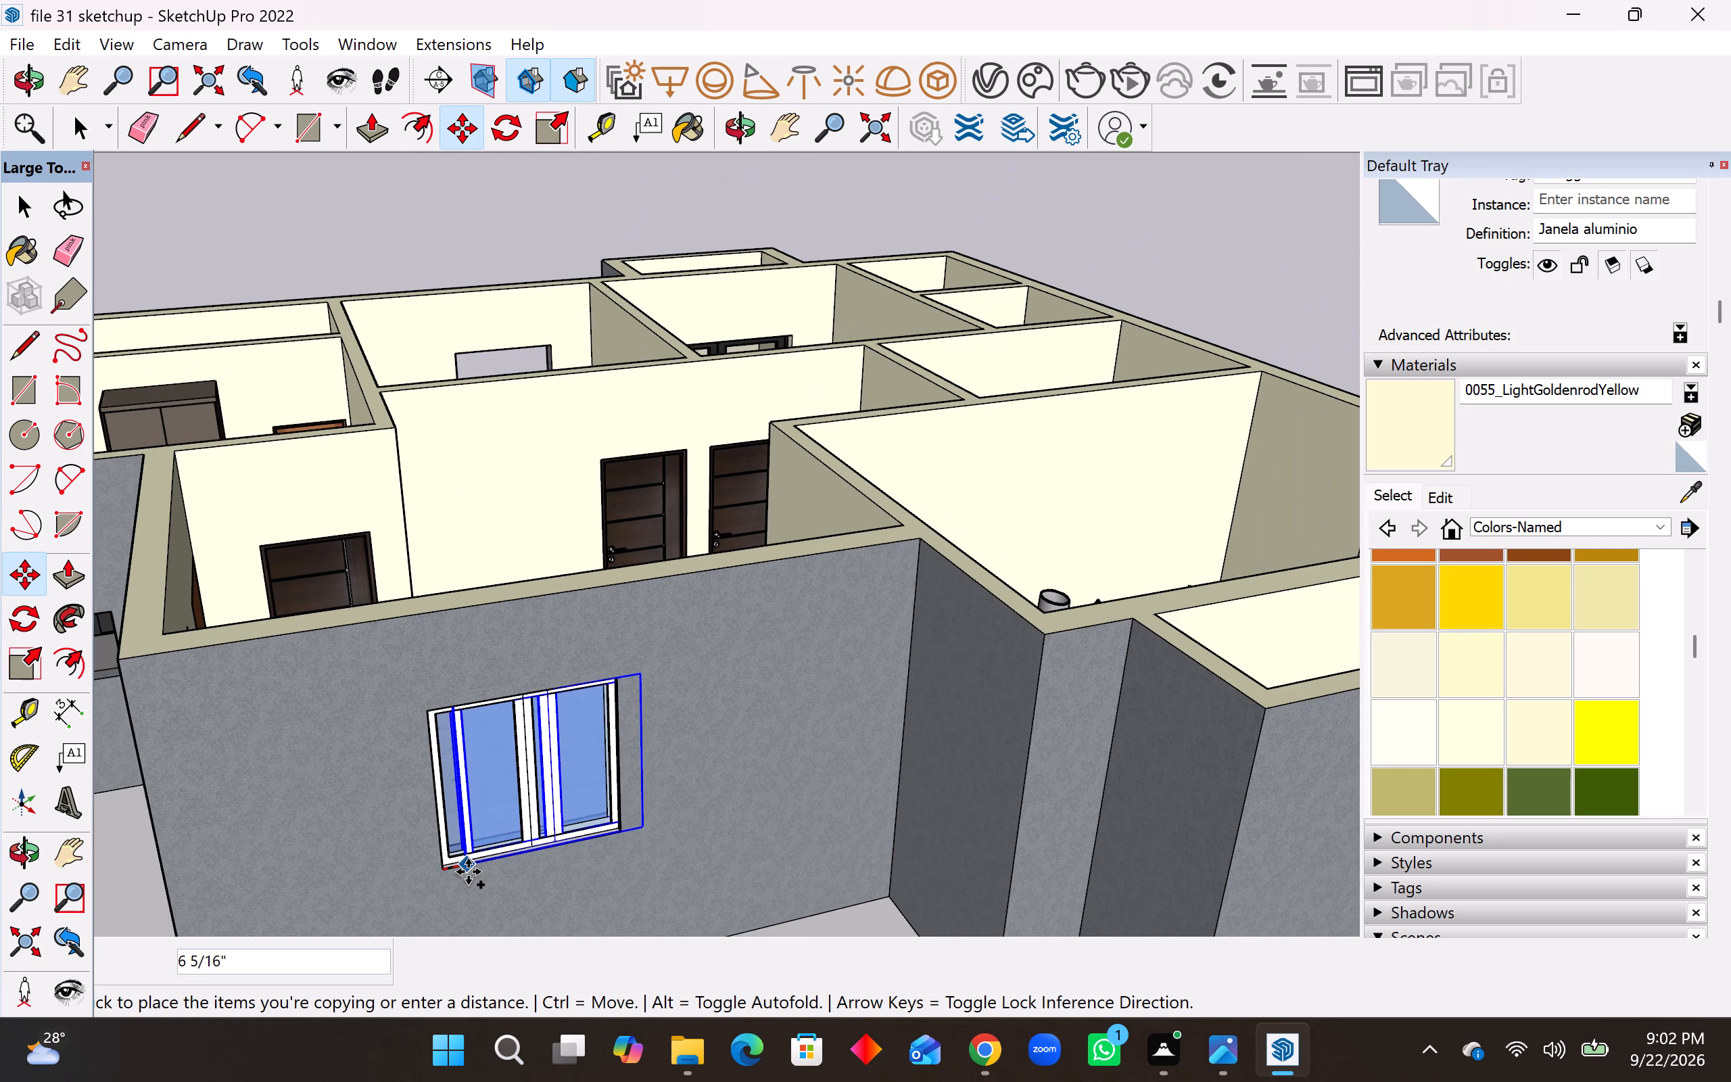
{"action": "scroll", "coordinate": [468, 872], "scroll_direction": "down", "scroll_amount": 9}
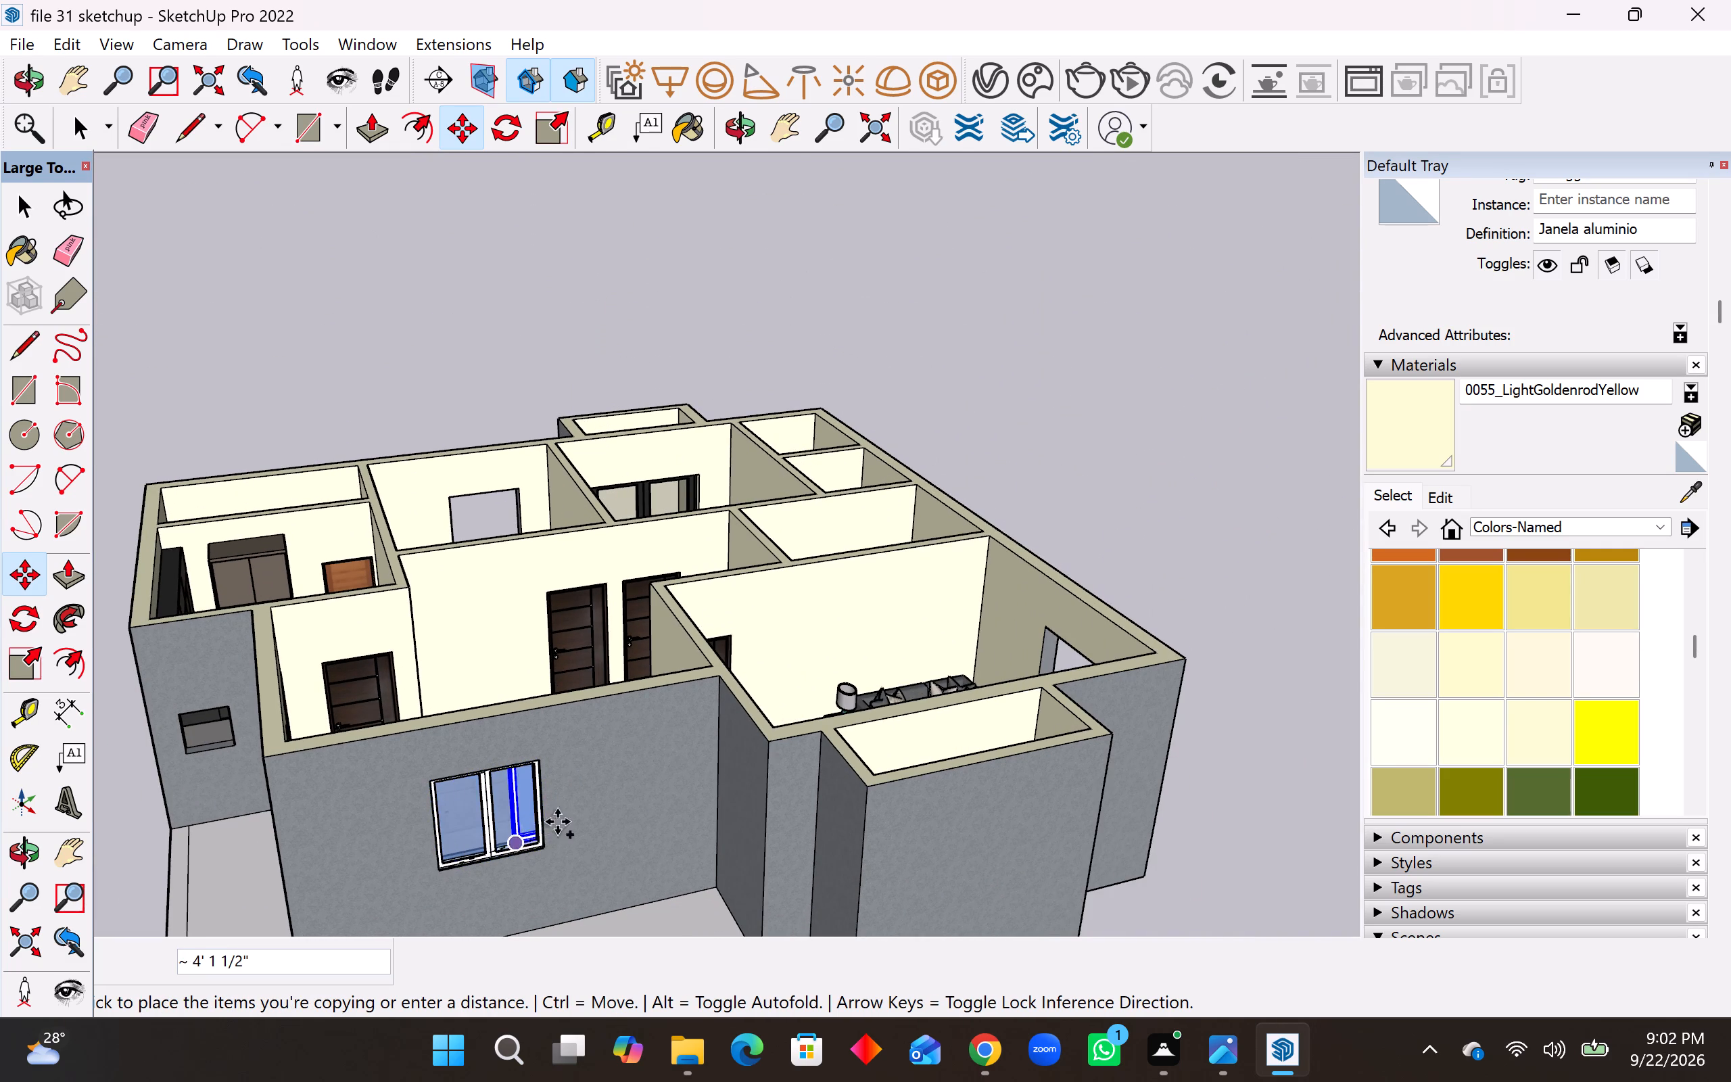
{"action": "middle_click_drag", "start_coordinate": [574, 815], "coordinate": [634, 646]}
{"action": "middle_click_drag", "start_coordinate": [579, 670], "coordinate": [540, 763]}
{"action": "scroll", "coordinate": [496, 793], "scroll_direction": "down", "scroll_amount": 9}
{"action": "middle_click_drag", "start_coordinate": [506, 578], "coordinate": [456, 736]}
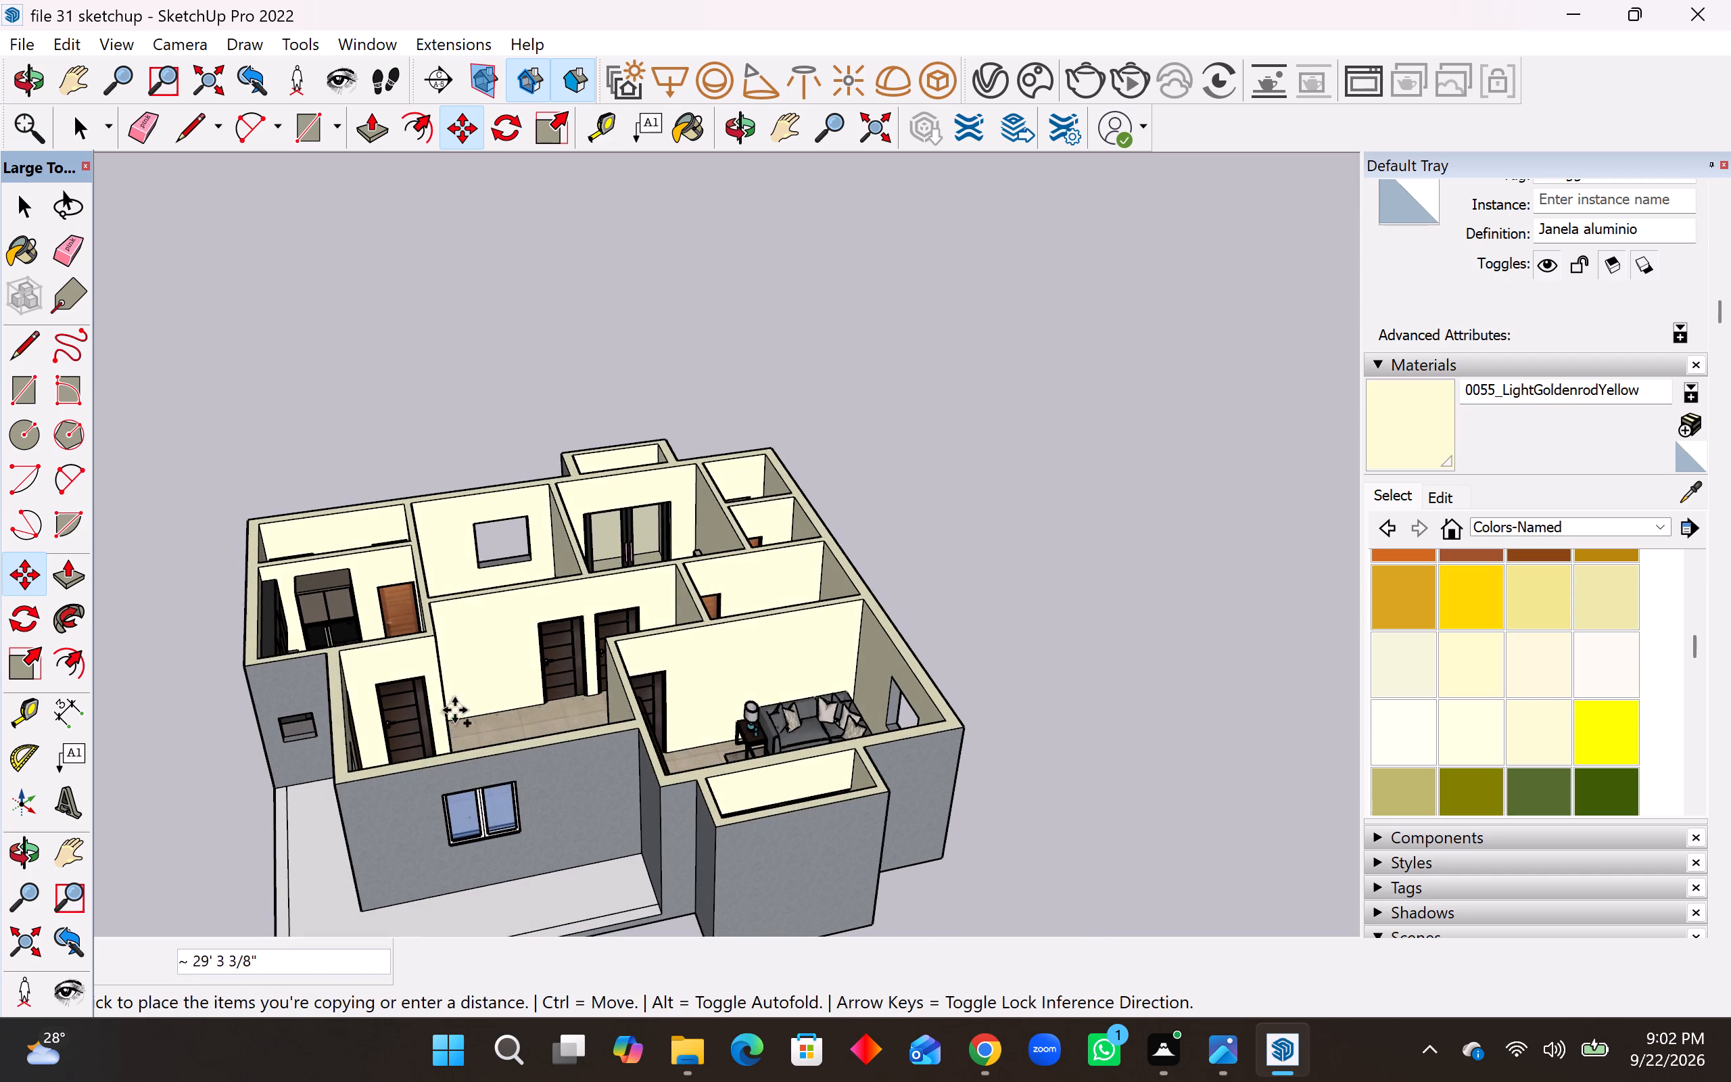
{"action": "scroll", "coordinate": [504, 516], "scroll_direction": "up", "scroll_amount": 17}
{"action": "scroll", "coordinate": [481, 611], "scroll_direction": "up", "scroll_amount": 5}
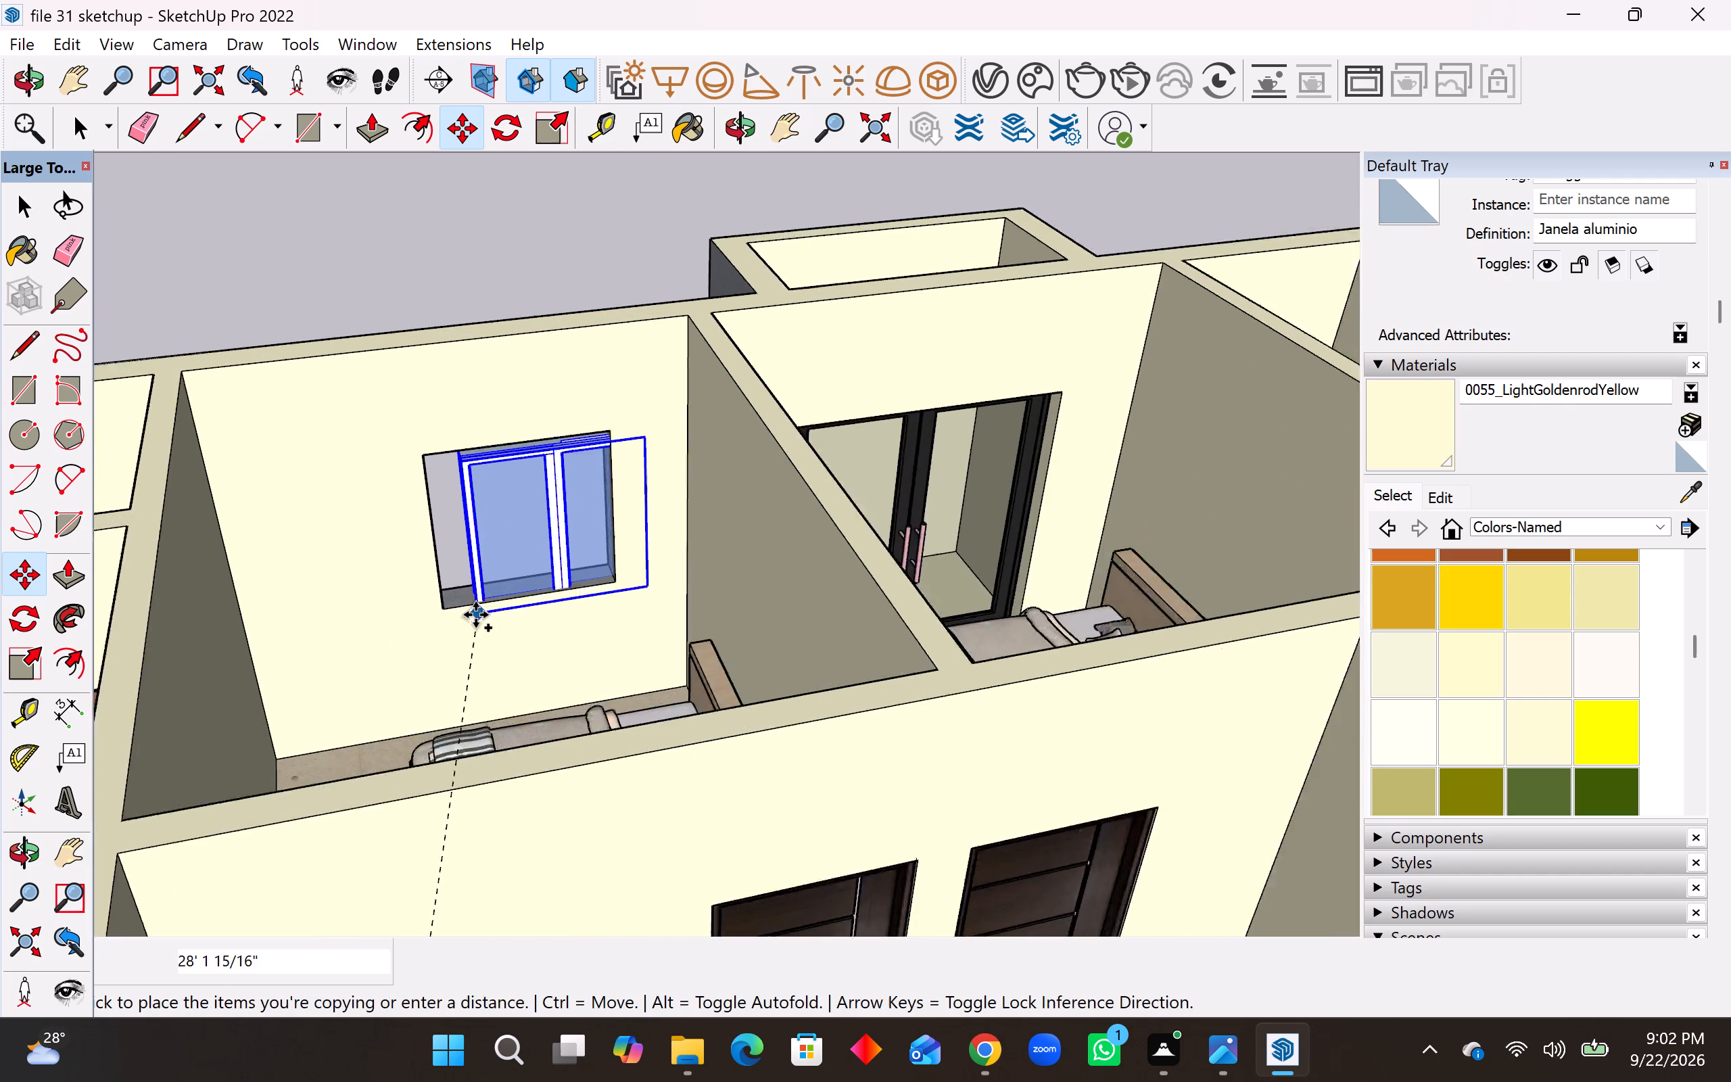
{"action": "scroll", "coordinate": [475, 615], "scroll_direction": "up", "scroll_amount": 2}
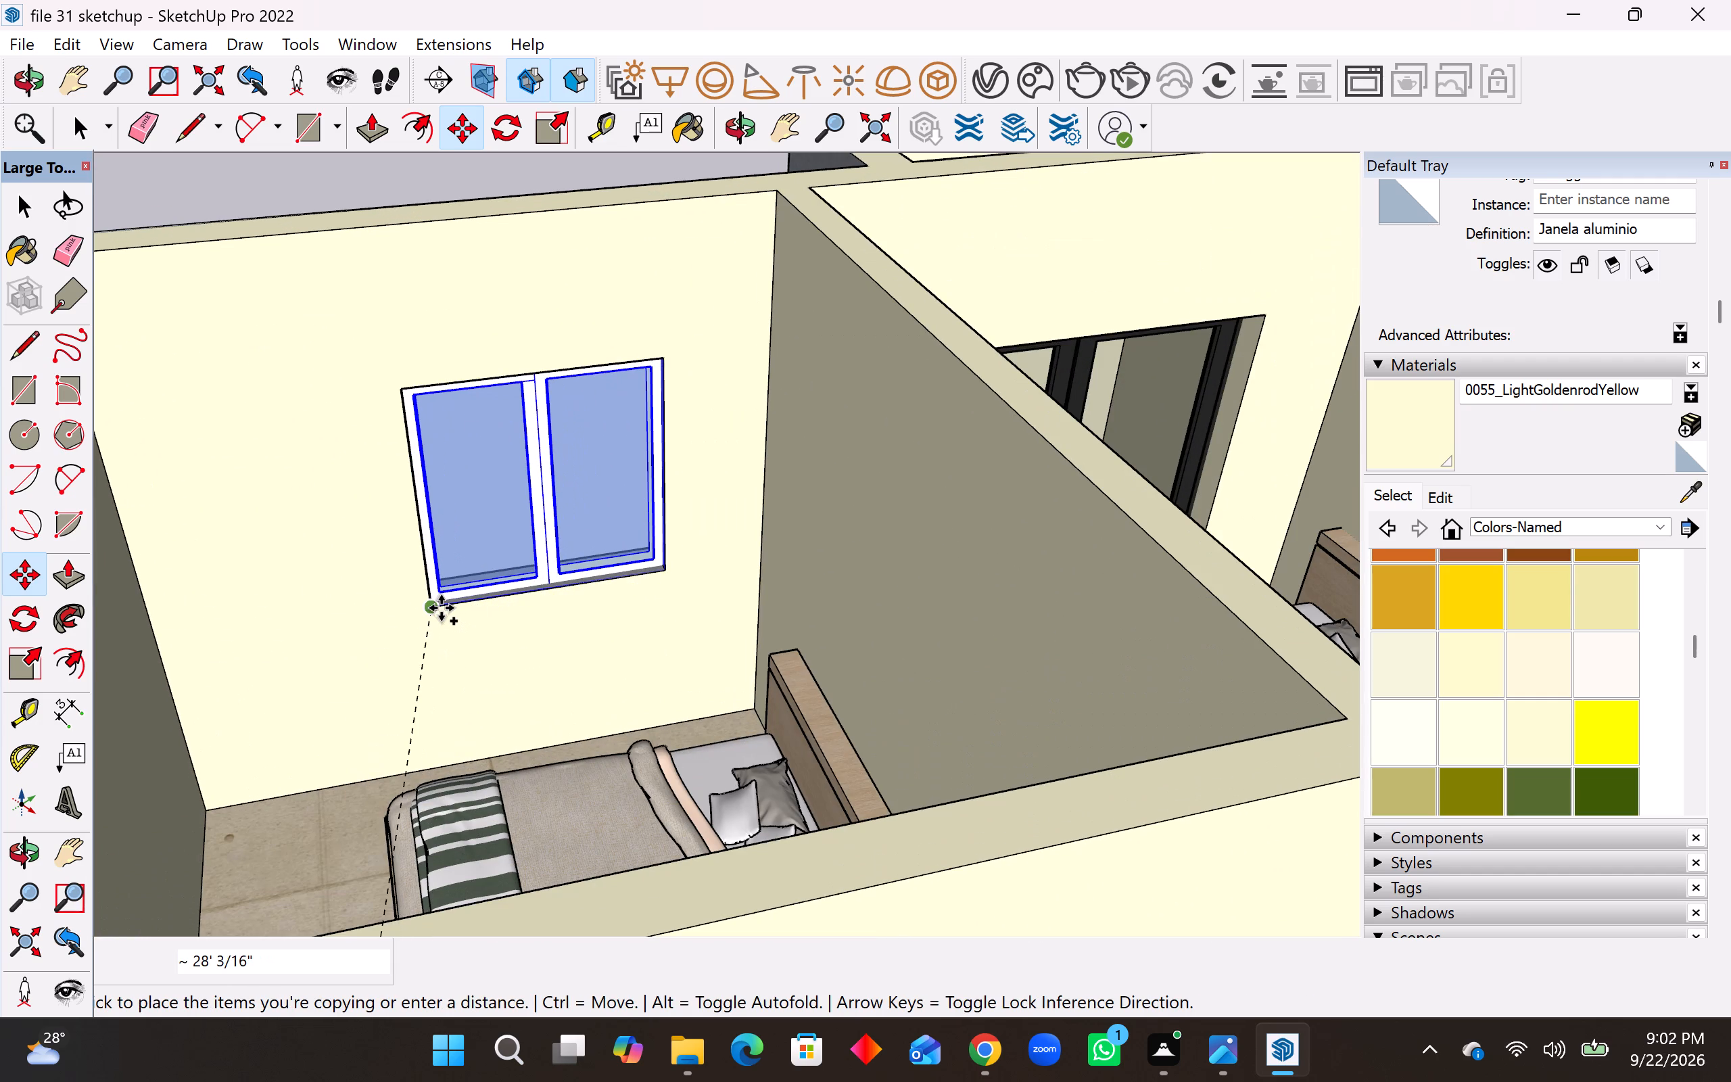
{"action": "left_click", "coordinate": [430, 611]}
Copy the rear bedroom's aluminium window by its bottom corner about 46' 8" onto the empty ground outside the house.
{"action": "left_click", "coordinate": [433, 611]}
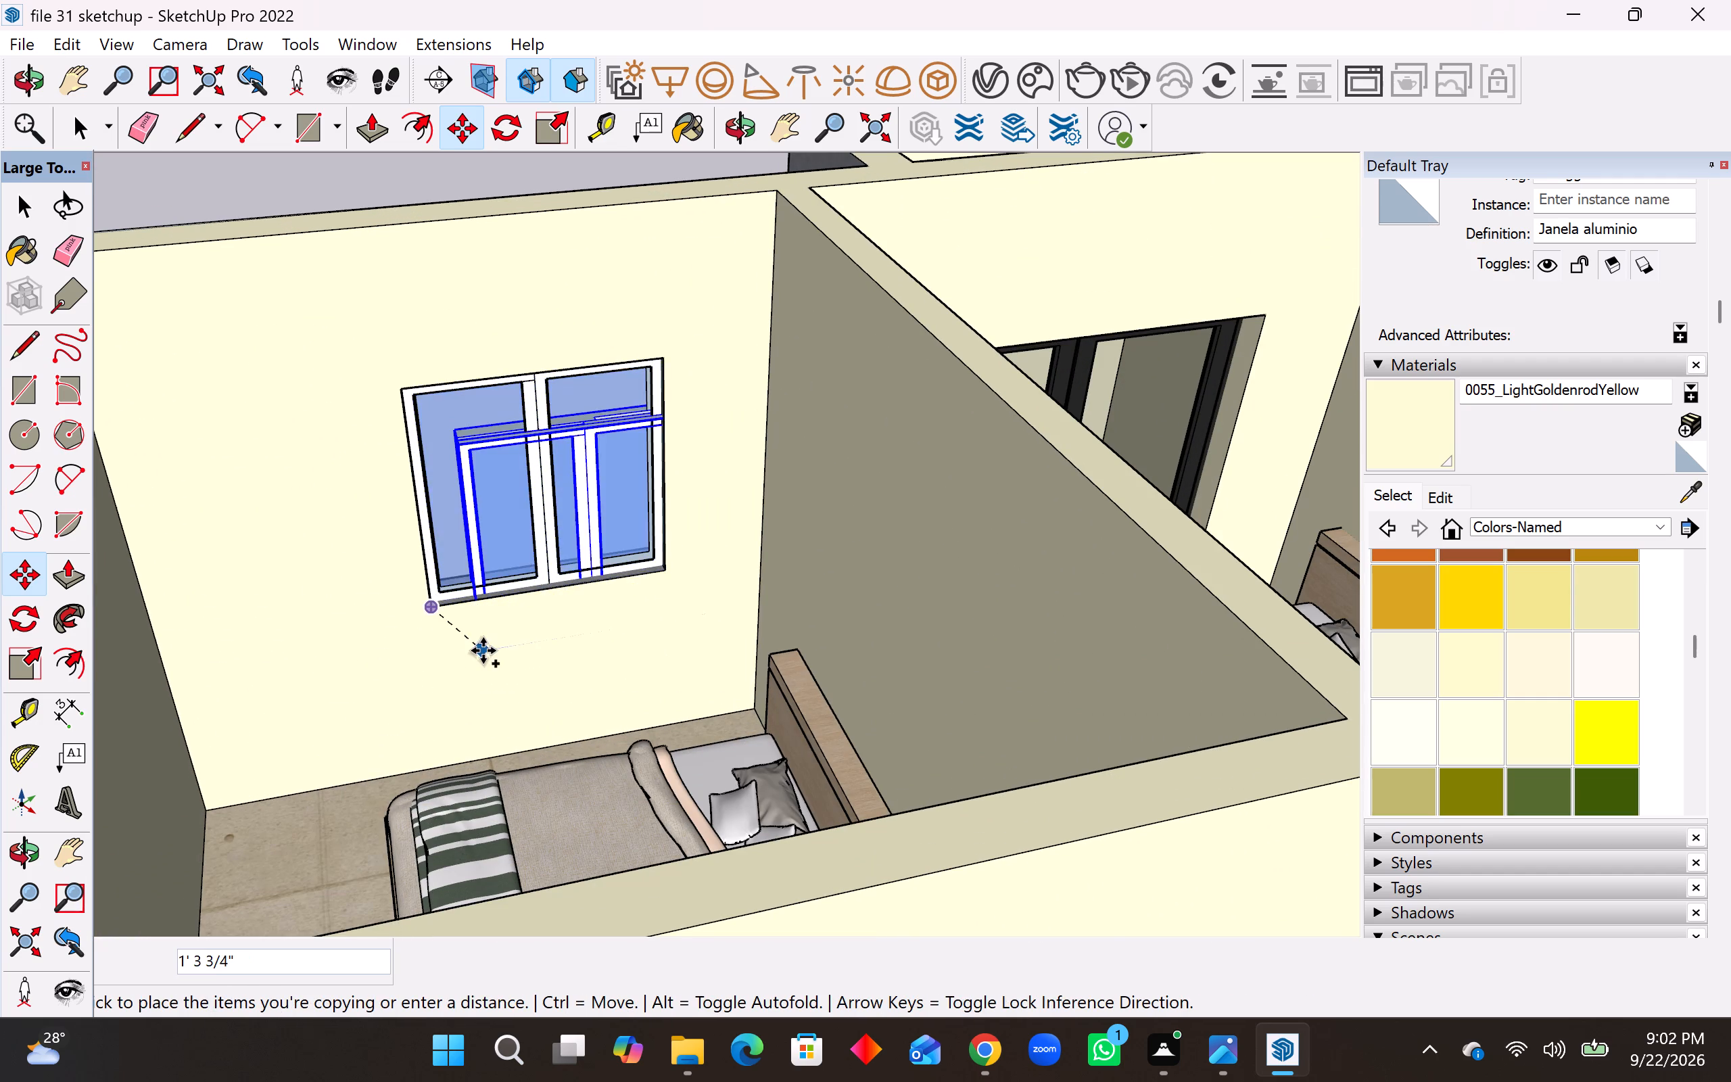
{"action": "scroll", "coordinate": [483, 651], "scroll_direction": "down", "scroll_amount": 17}
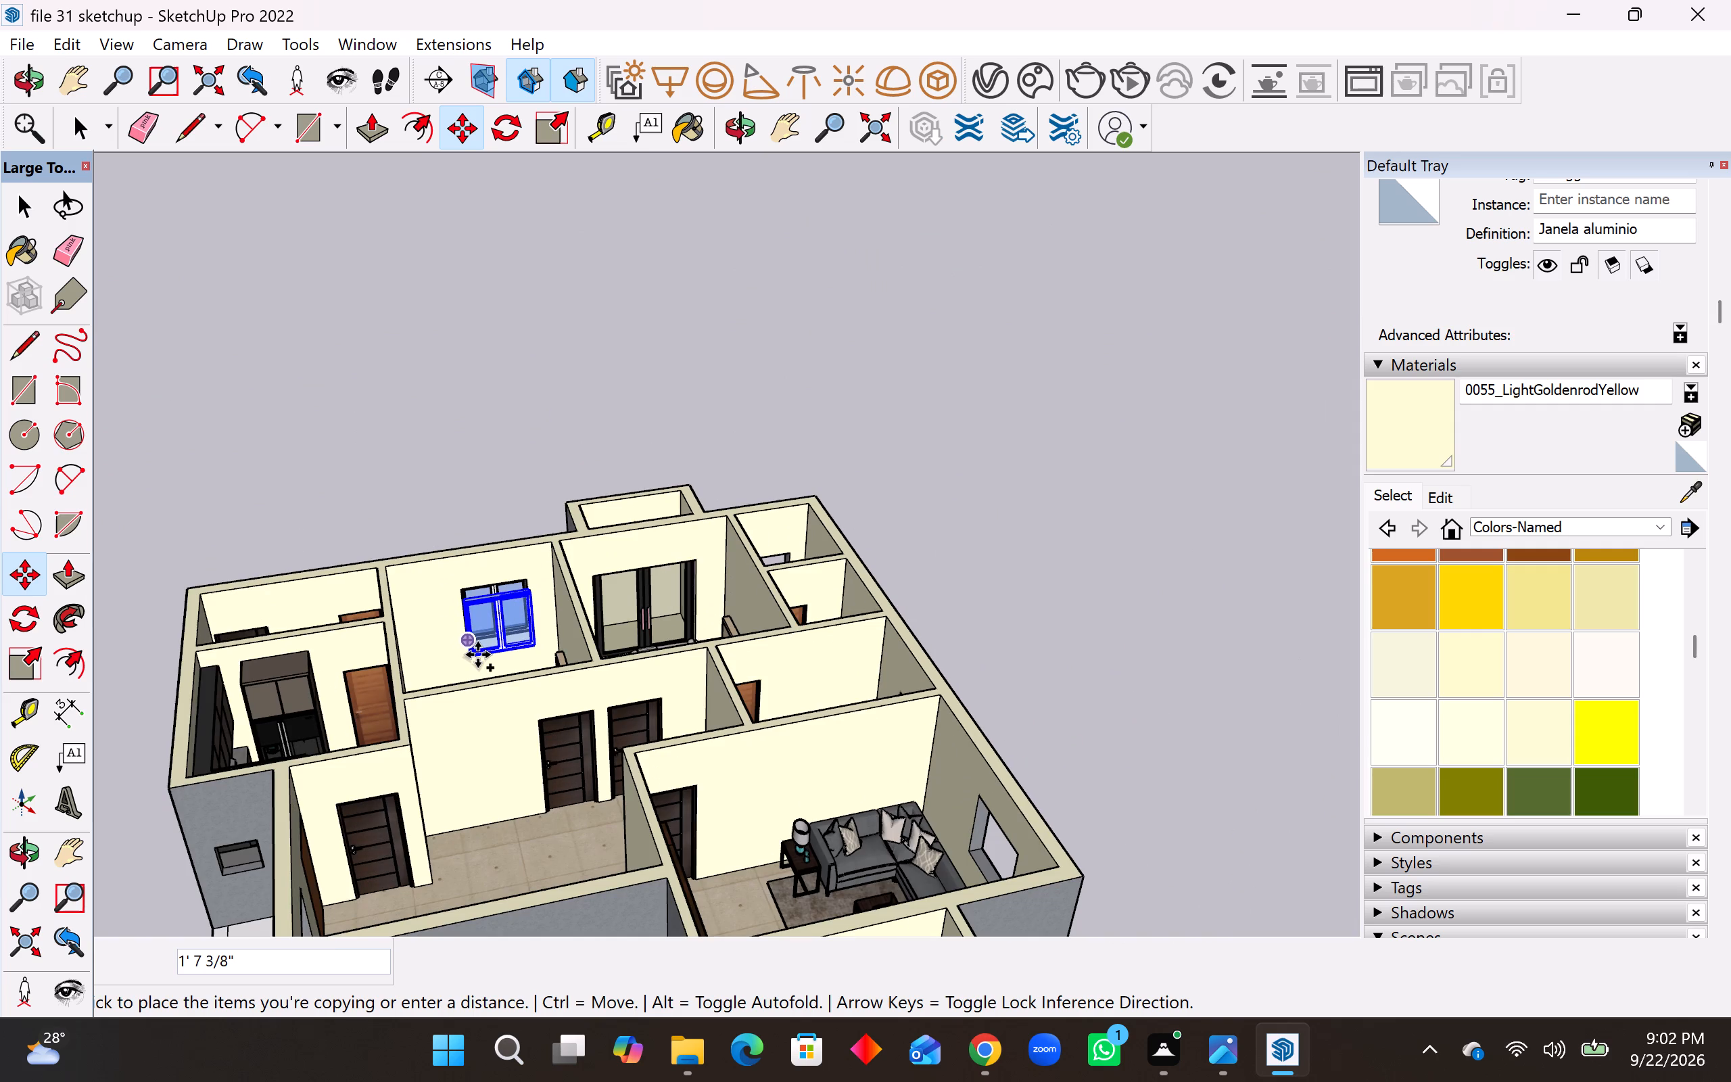
{"action": "middle_click_drag", "start_coordinate": [619, 604], "coordinate": [634, 707]}
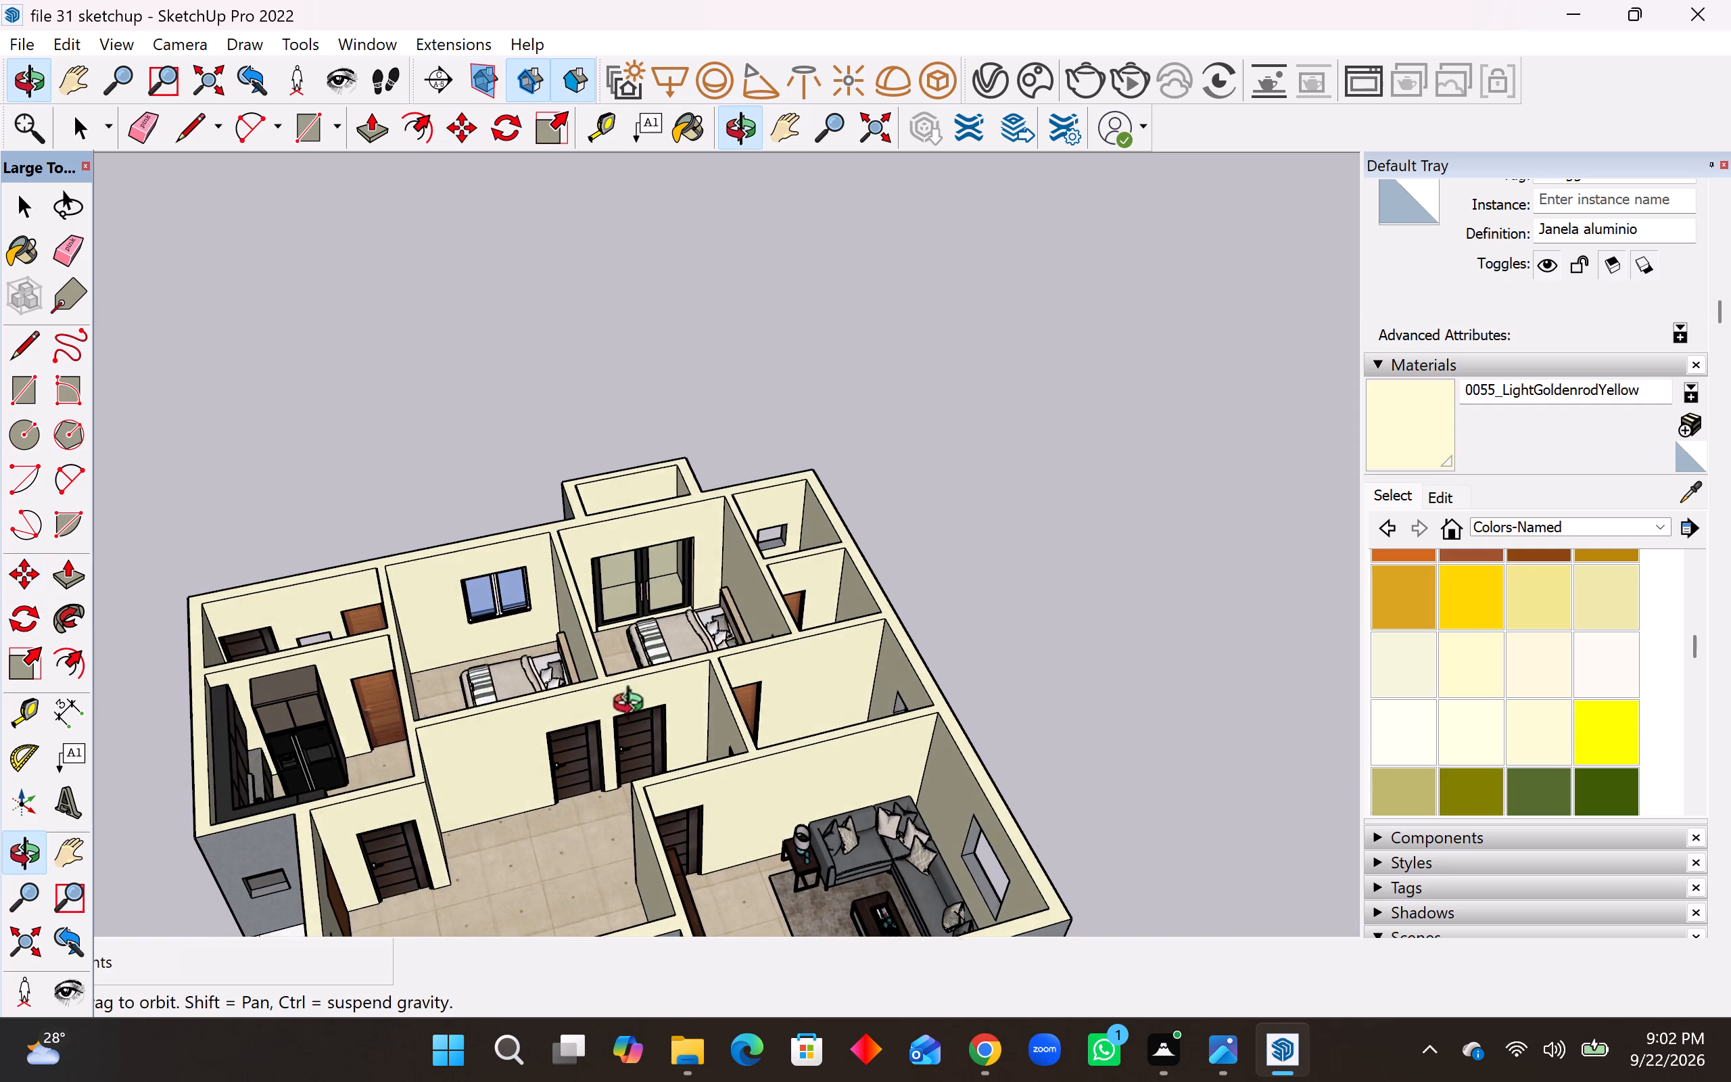
{"action": "middle_click_drag", "start_coordinate": [634, 707], "coordinate": [664, 579]}
{"action": "scroll", "coordinate": [471, 612], "scroll_direction": "down", "scroll_amount": 5}
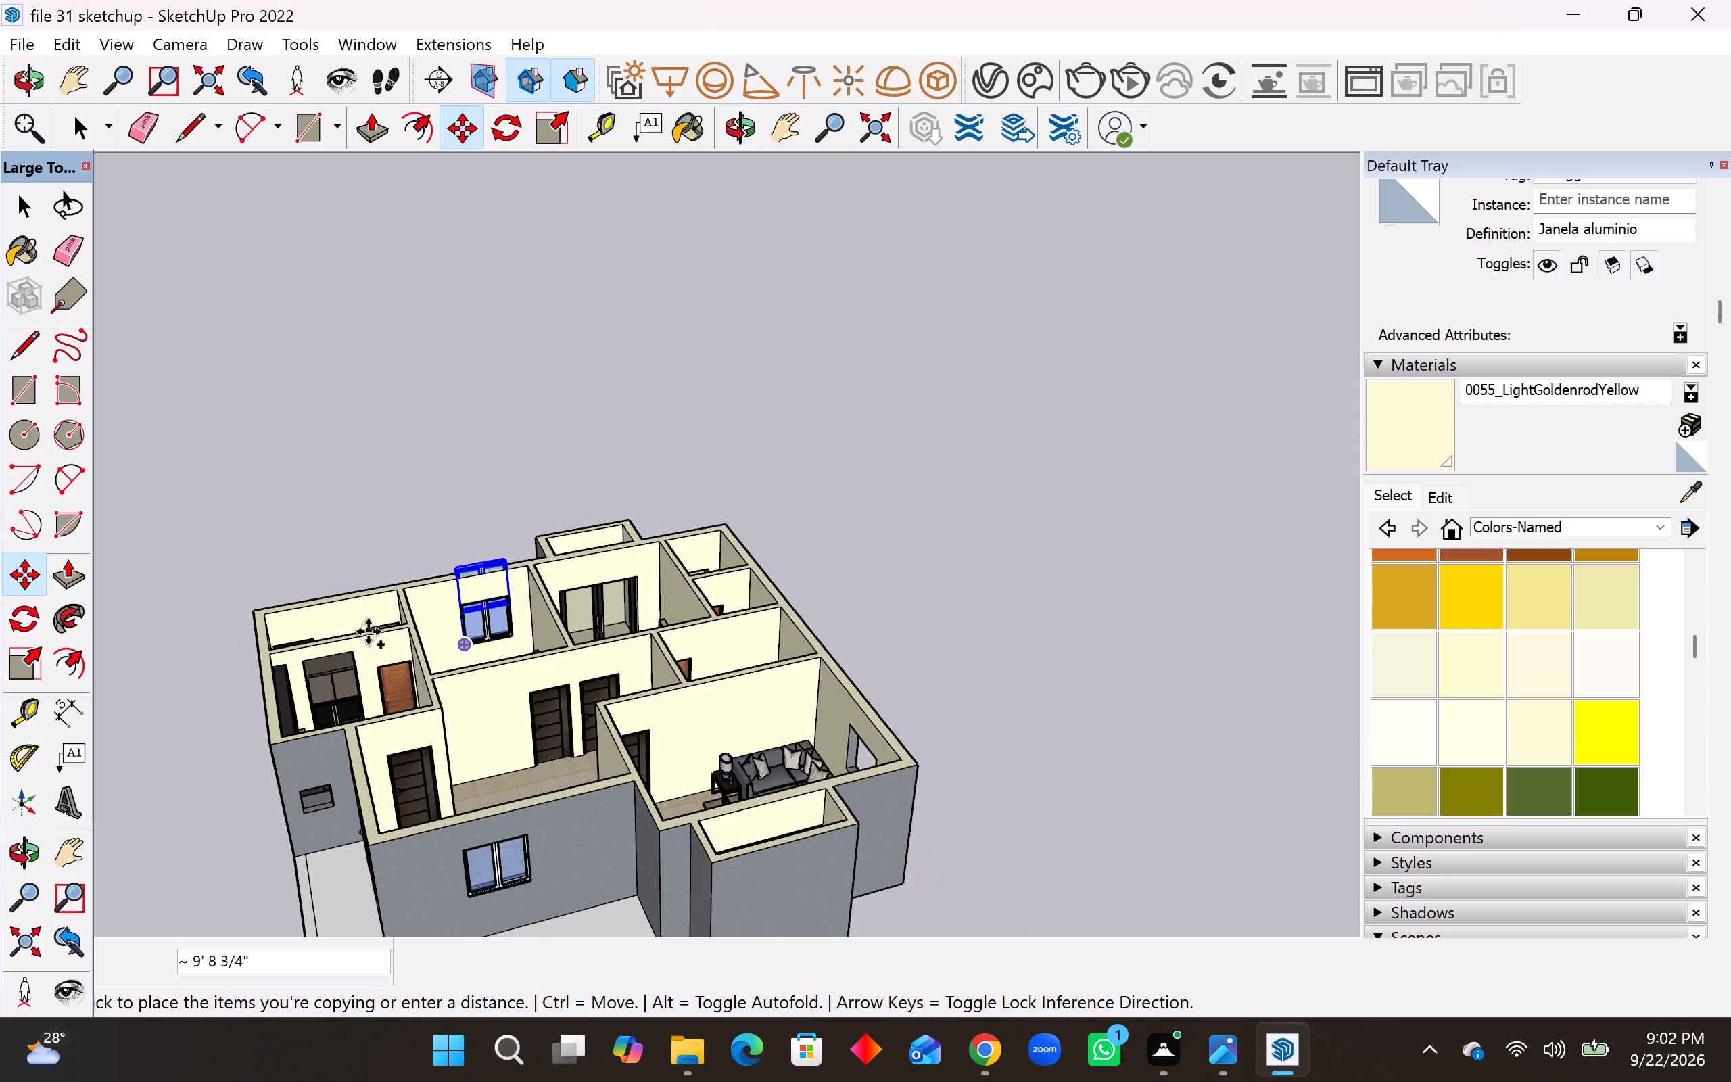
{"action": "middle_click_drag", "start_coordinate": [368, 632], "coordinate": [352, 595]}
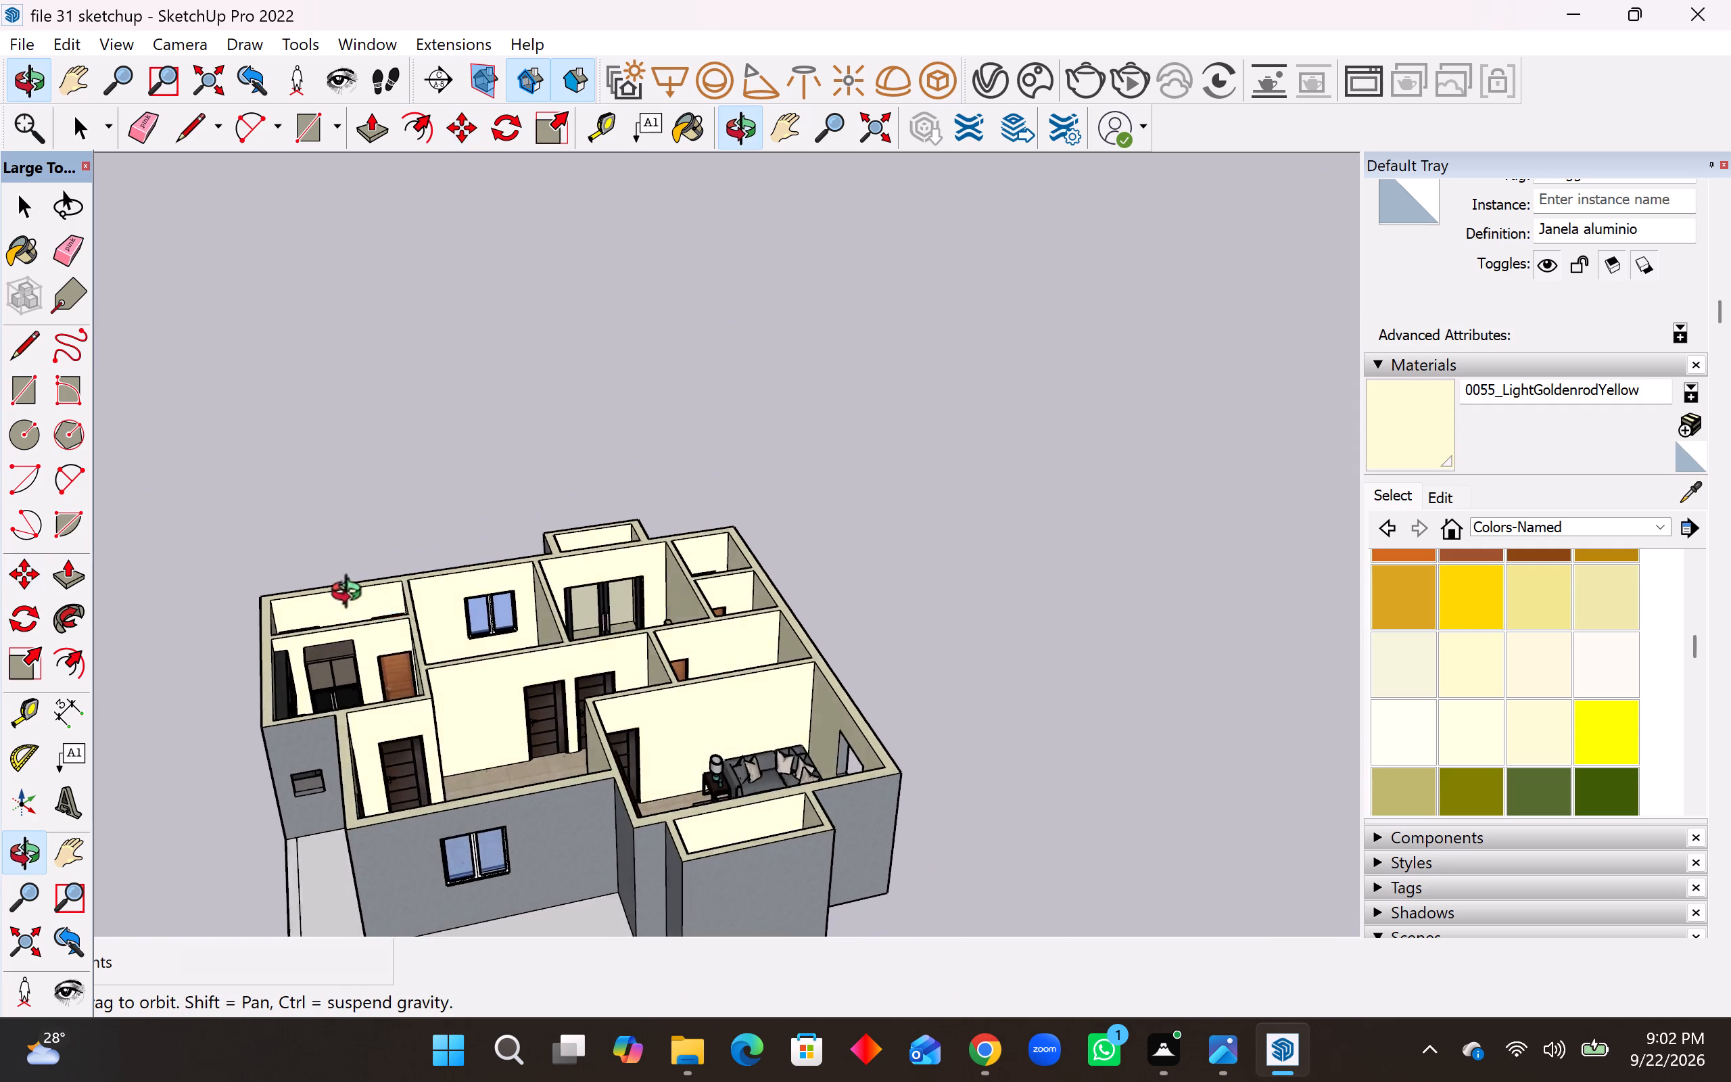
{"action": "middle_click_drag", "start_coordinate": [352, 595], "coordinate": [667, 504]}
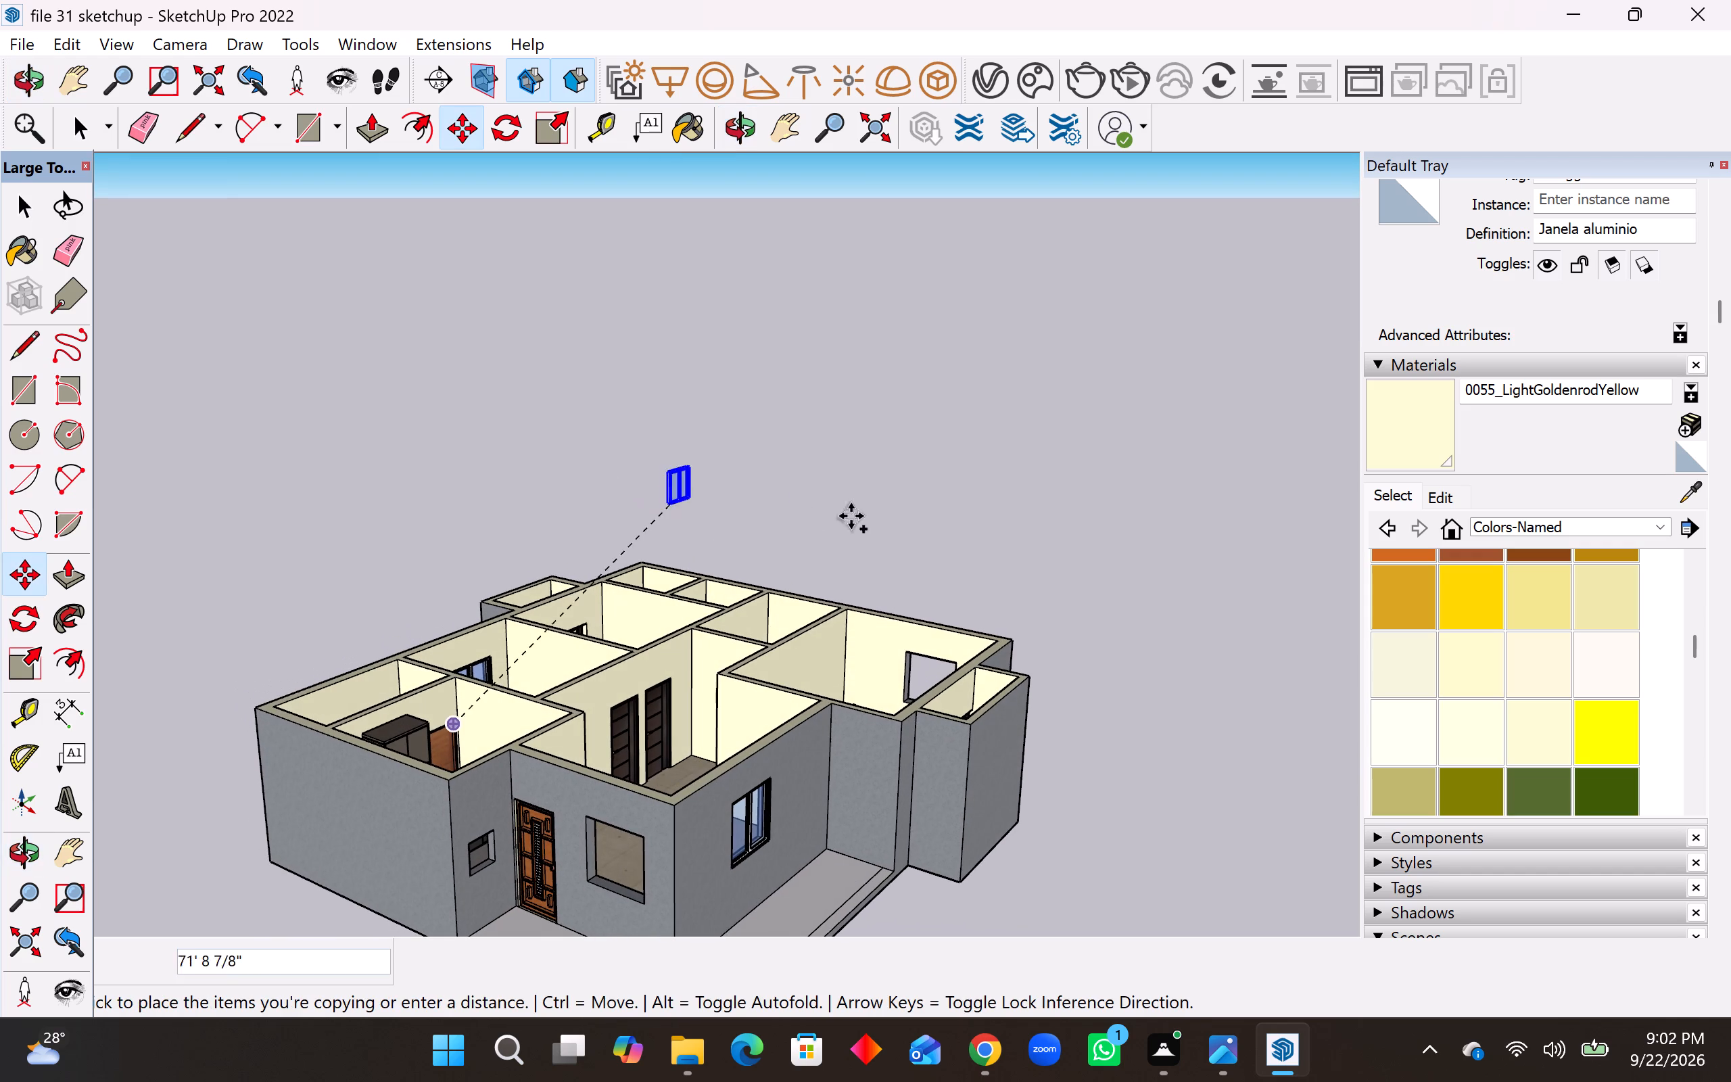
{"action": "left_click", "coordinate": [1141, 807]}
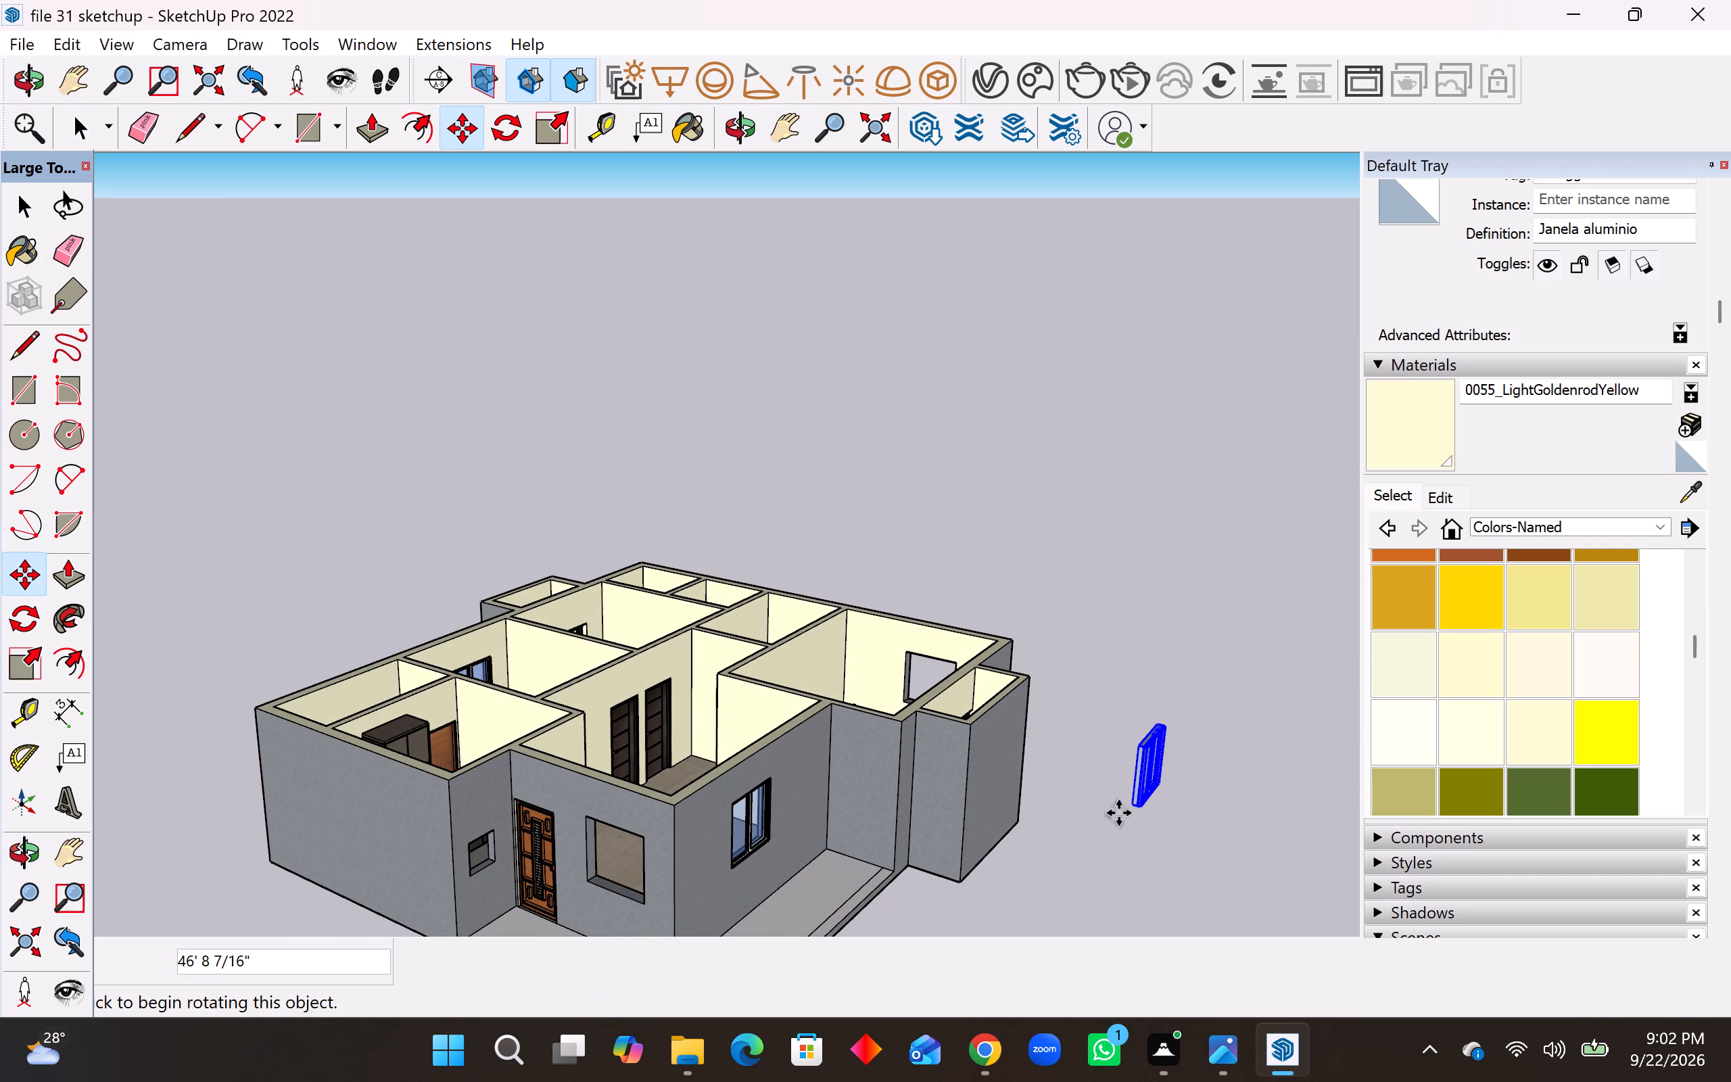
Rotate the window copy outside the house 90 degrees about the vertical axis.
{"action": "left_click", "coordinate": [24, 622]}
{"action": "scroll", "coordinate": [247, 699], "scroll_direction": "down", "scroll_amount": 9}
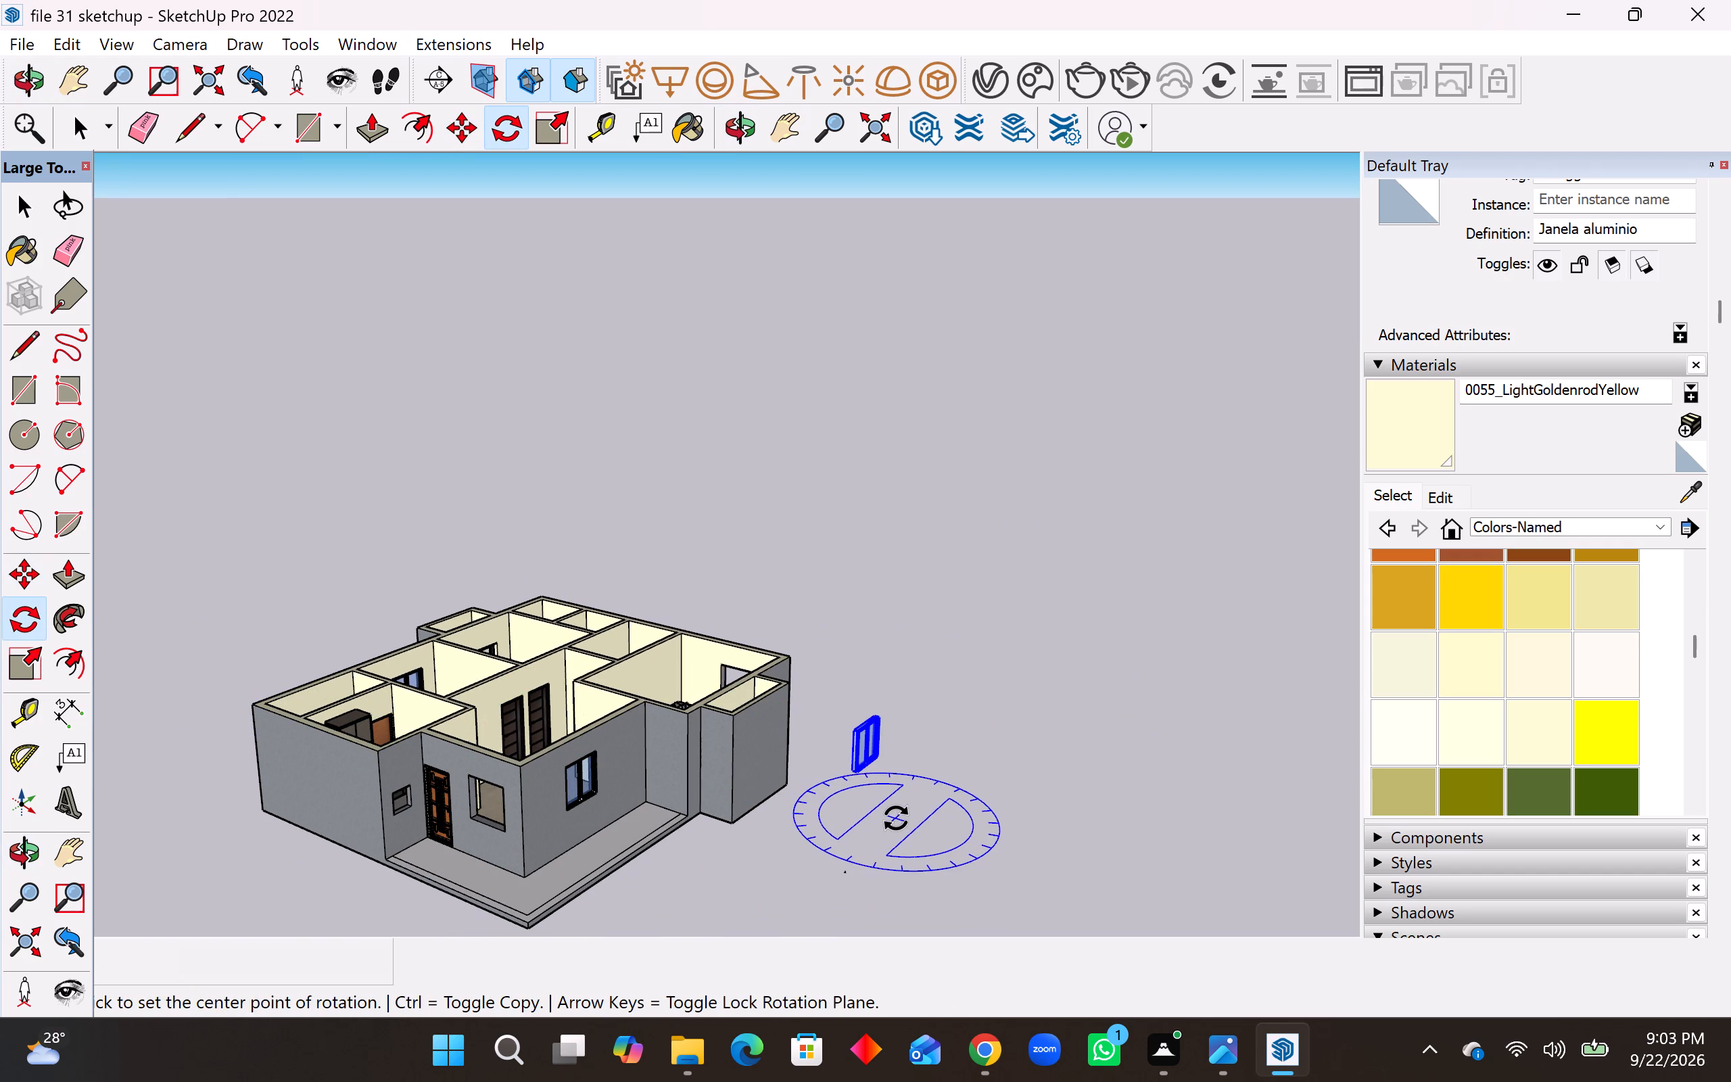
{"action": "left_click", "coordinate": [896, 818]}
{"action": "left_click", "coordinate": [995, 853]}
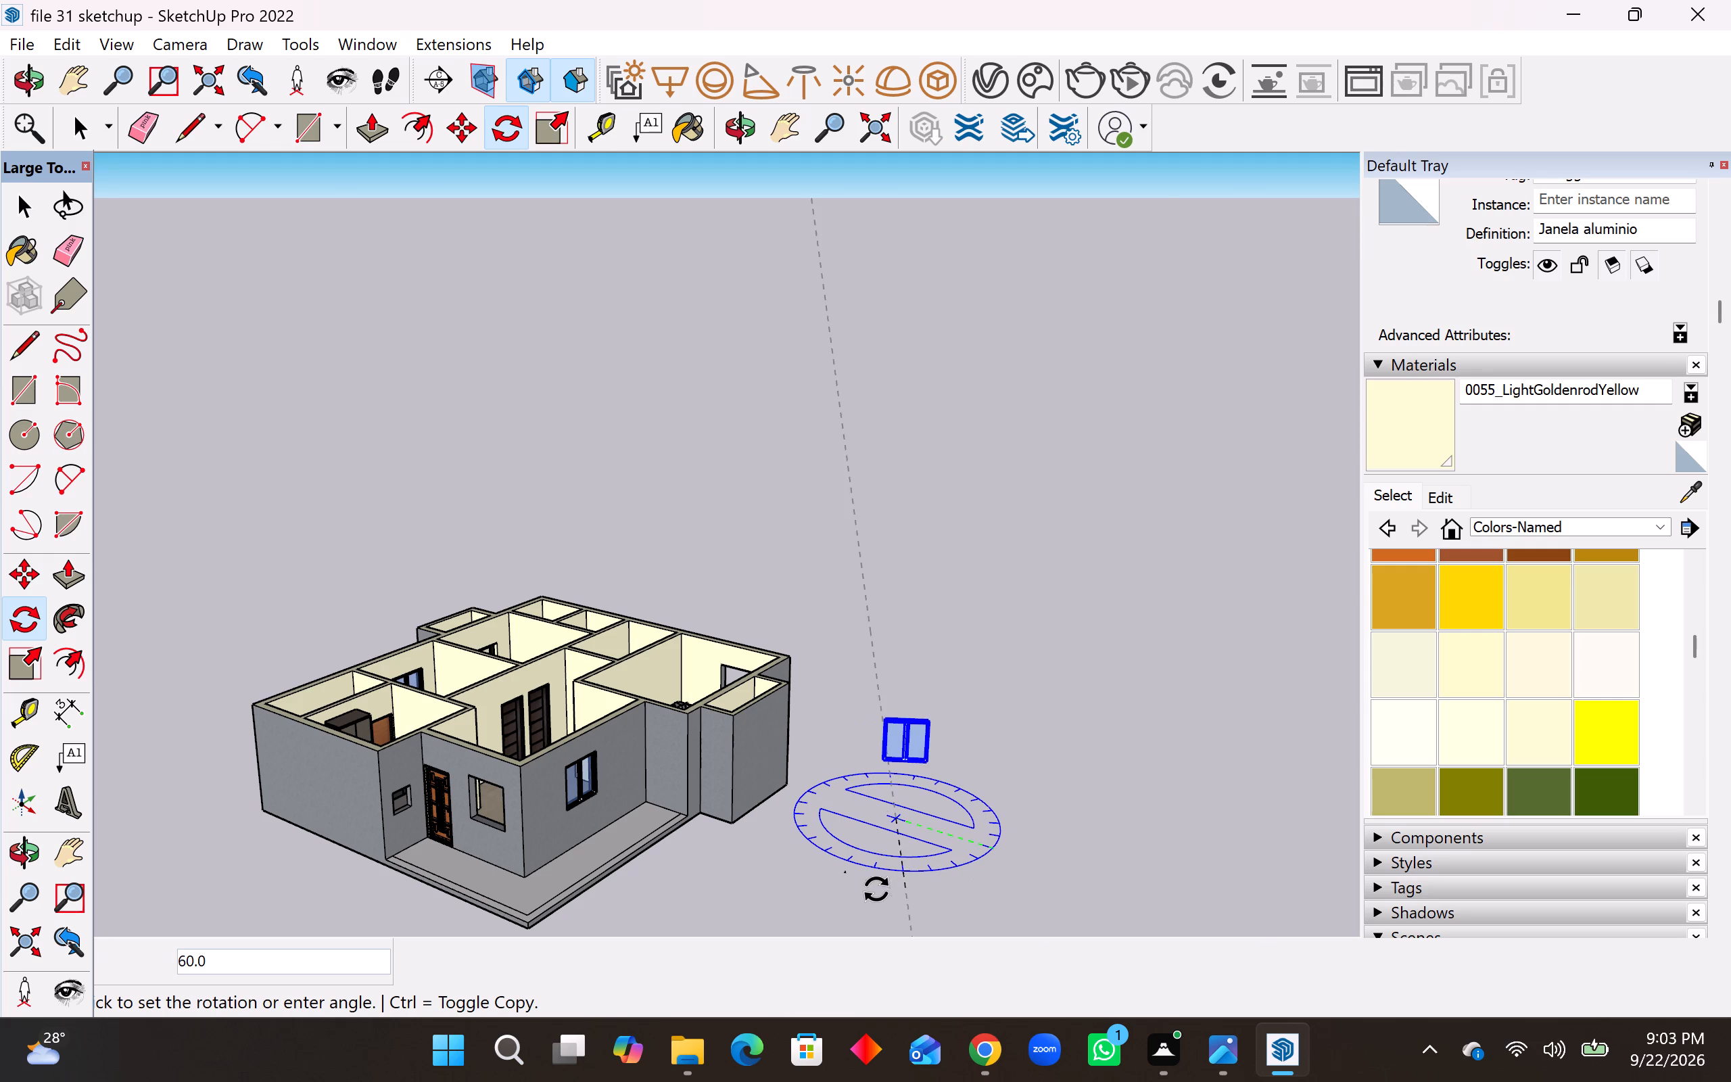
{"action": "left_click", "coordinate": [823, 884]}
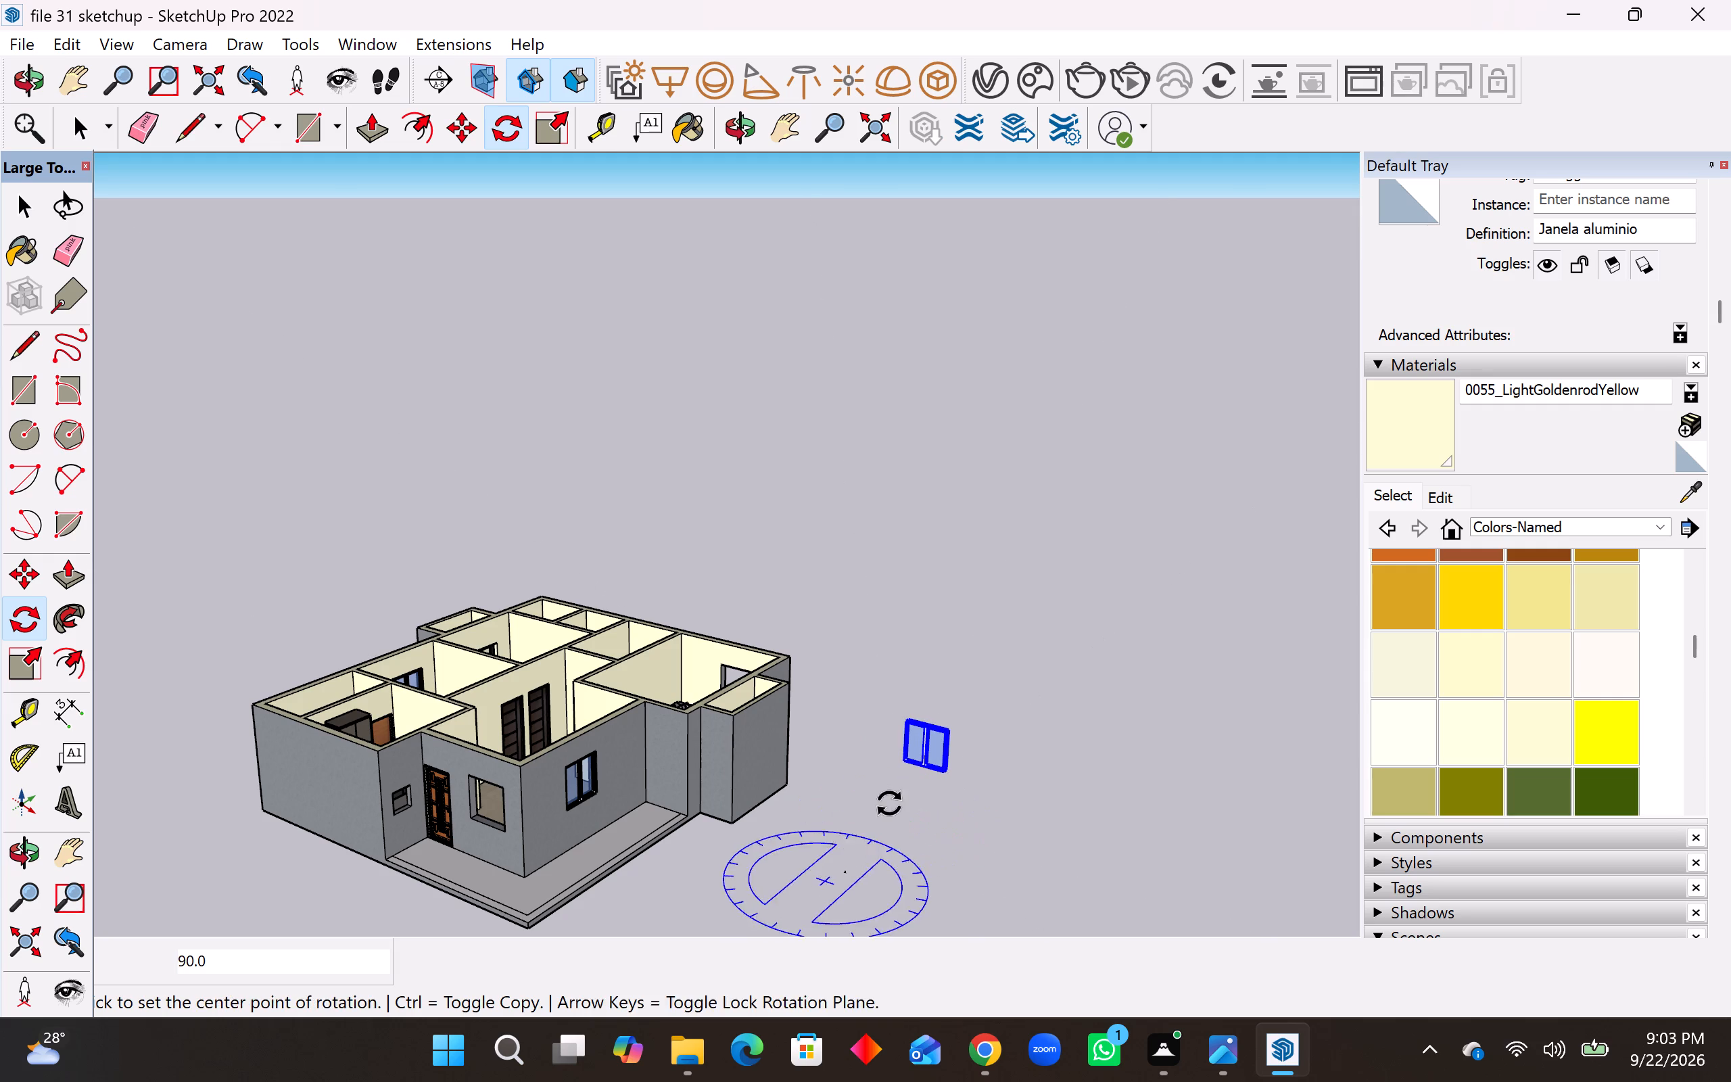
Move the rotated window by its bottom corner about 40' 1" into the opening beside the entrance door.
{"action": "middle_click_drag", "start_coordinate": [895, 794], "coordinate": [1061, 785]}
{"action": "key", "text": "m"}
{"action": "scroll", "coordinate": [1015, 769], "scroll_direction": "up", "scroll_amount": 3}
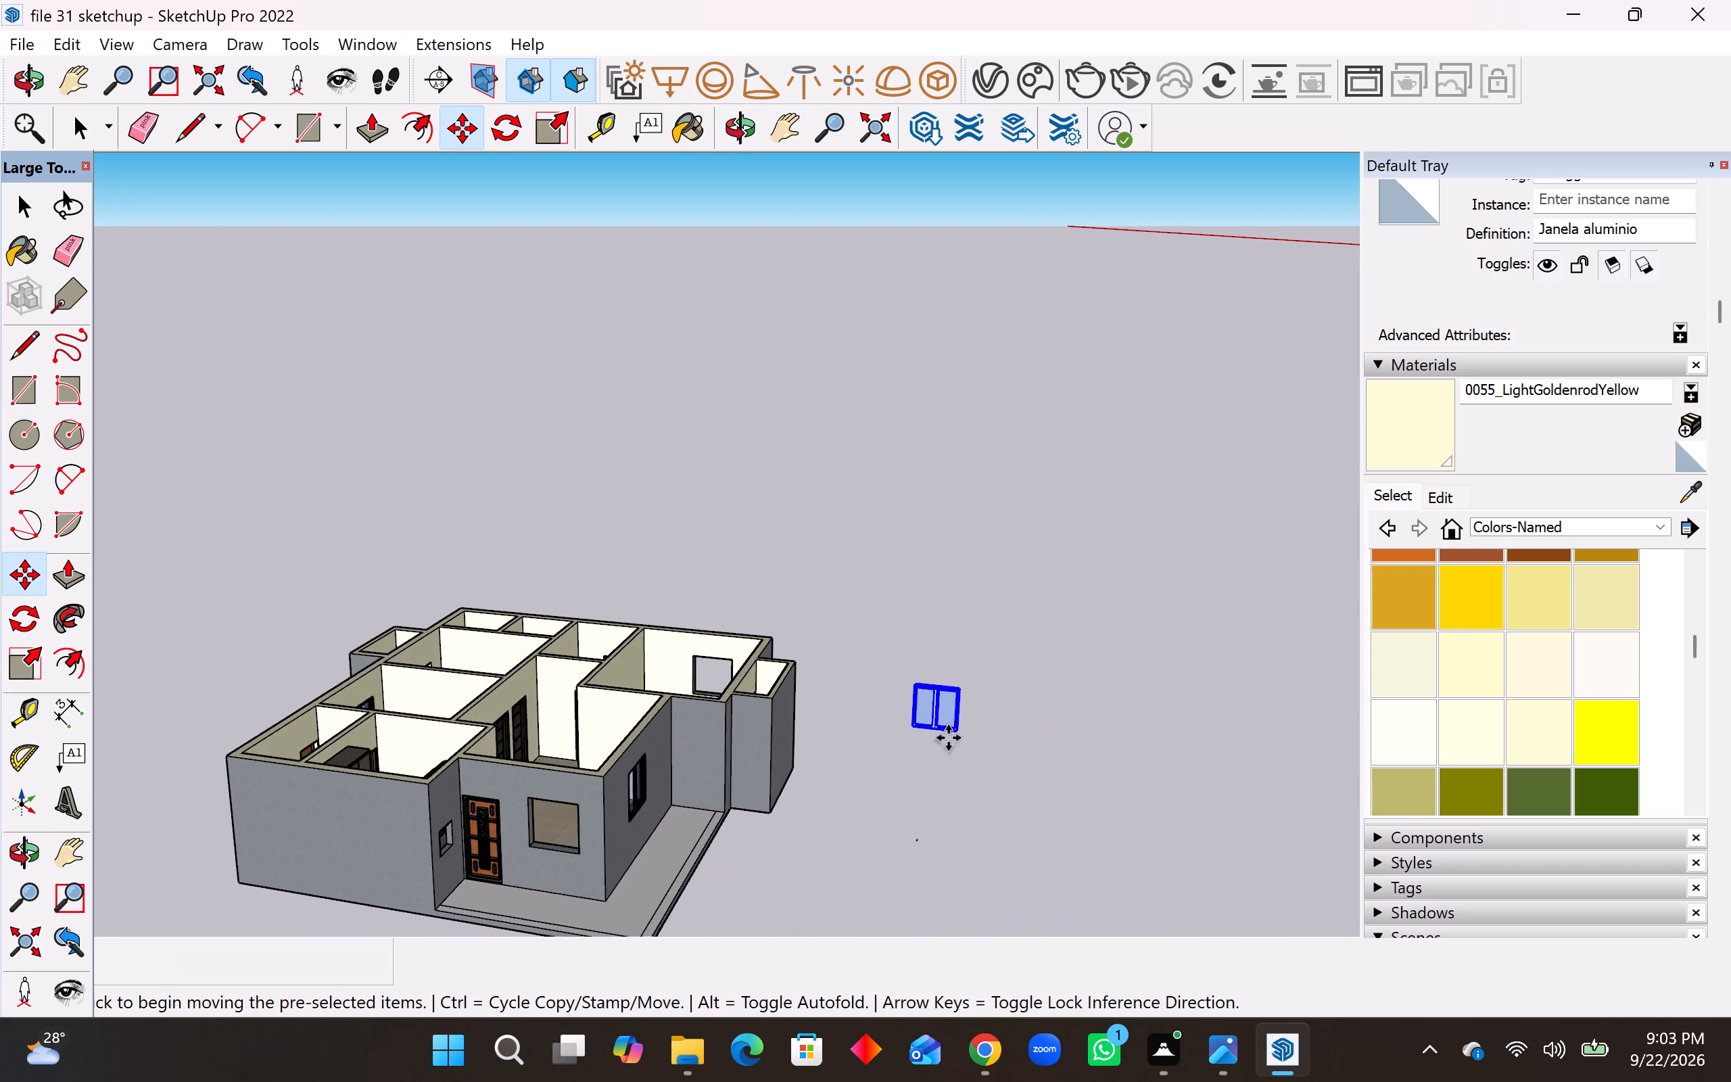
{"action": "scroll", "coordinate": [948, 738], "scroll_direction": "up", "scroll_amount": 9}
{"action": "left_click", "coordinate": [963, 733]}
{"action": "scroll", "coordinate": [967, 769], "scroll_direction": "down", "scroll_amount": 9}
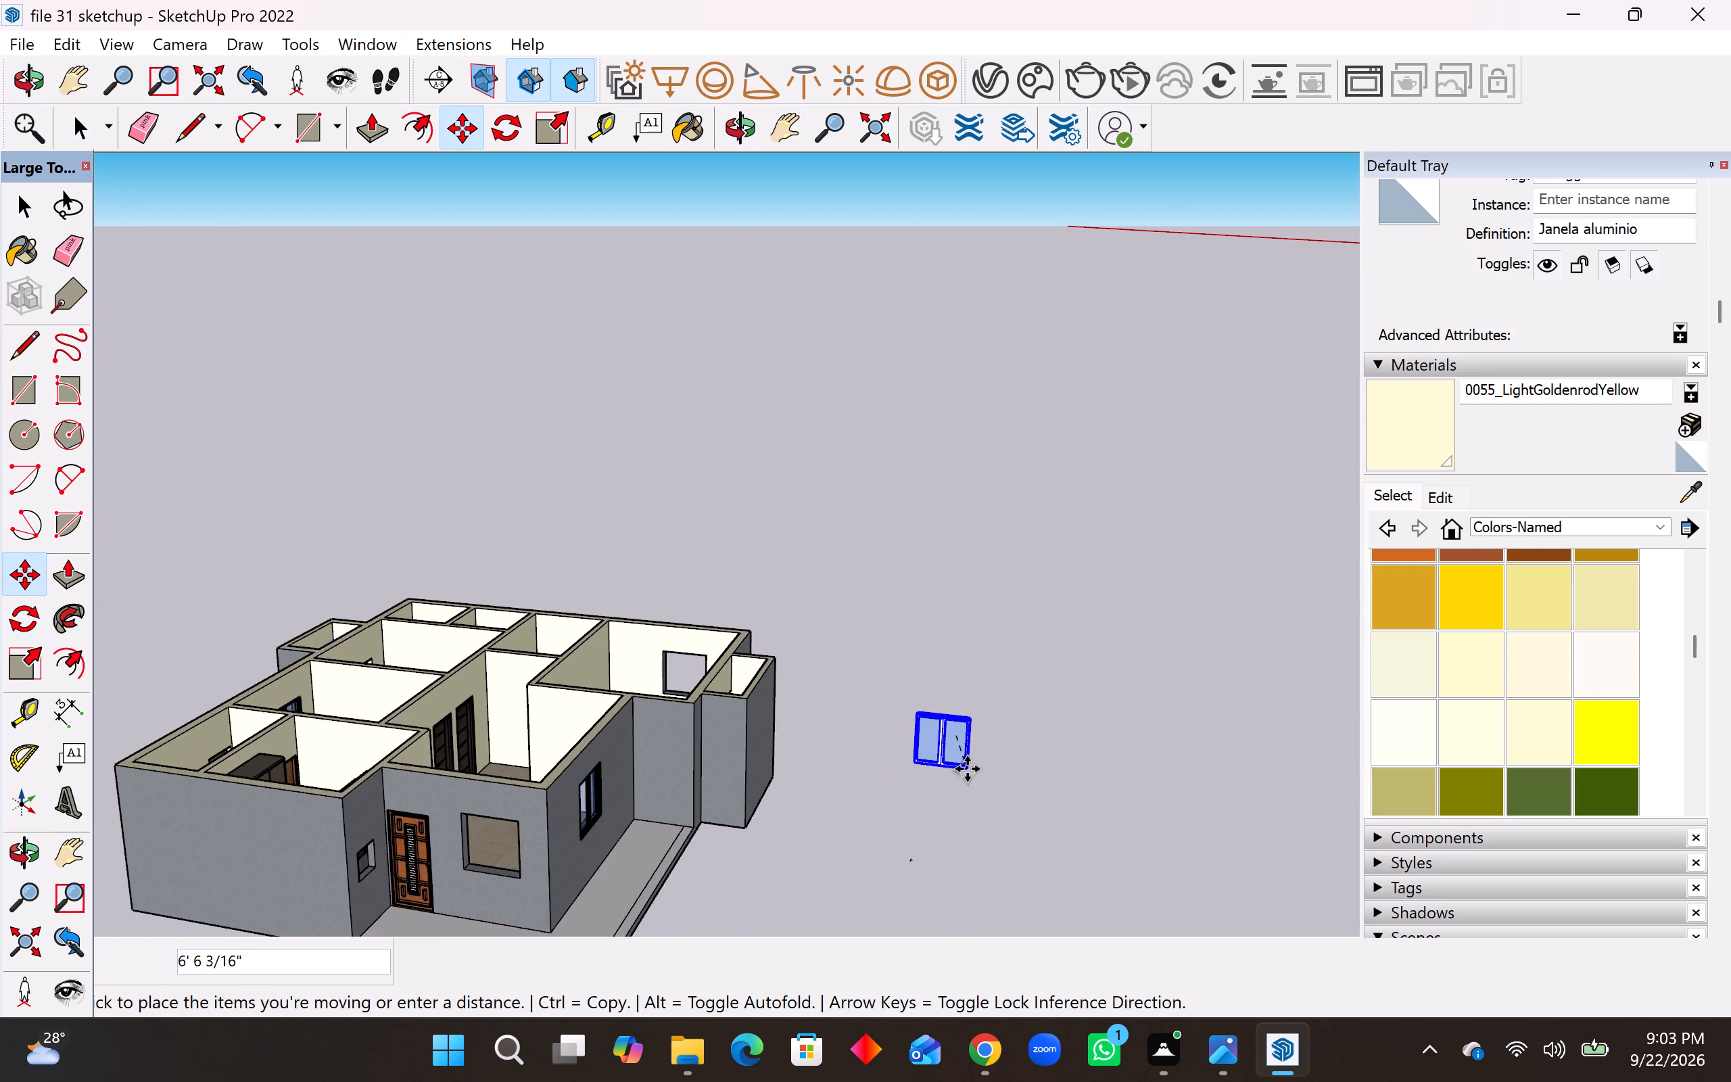
{"action": "scroll", "coordinate": [967, 769], "scroll_direction": "down", "scroll_amount": 2}
{"action": "scroll", "coordinate": [598, 876], "scroll_direction": "up", "scroll_amount": 20}
{"action": "scroll", "coordinate": [598, 876], "scroll_direction": "up", "scroll_amount": 4}
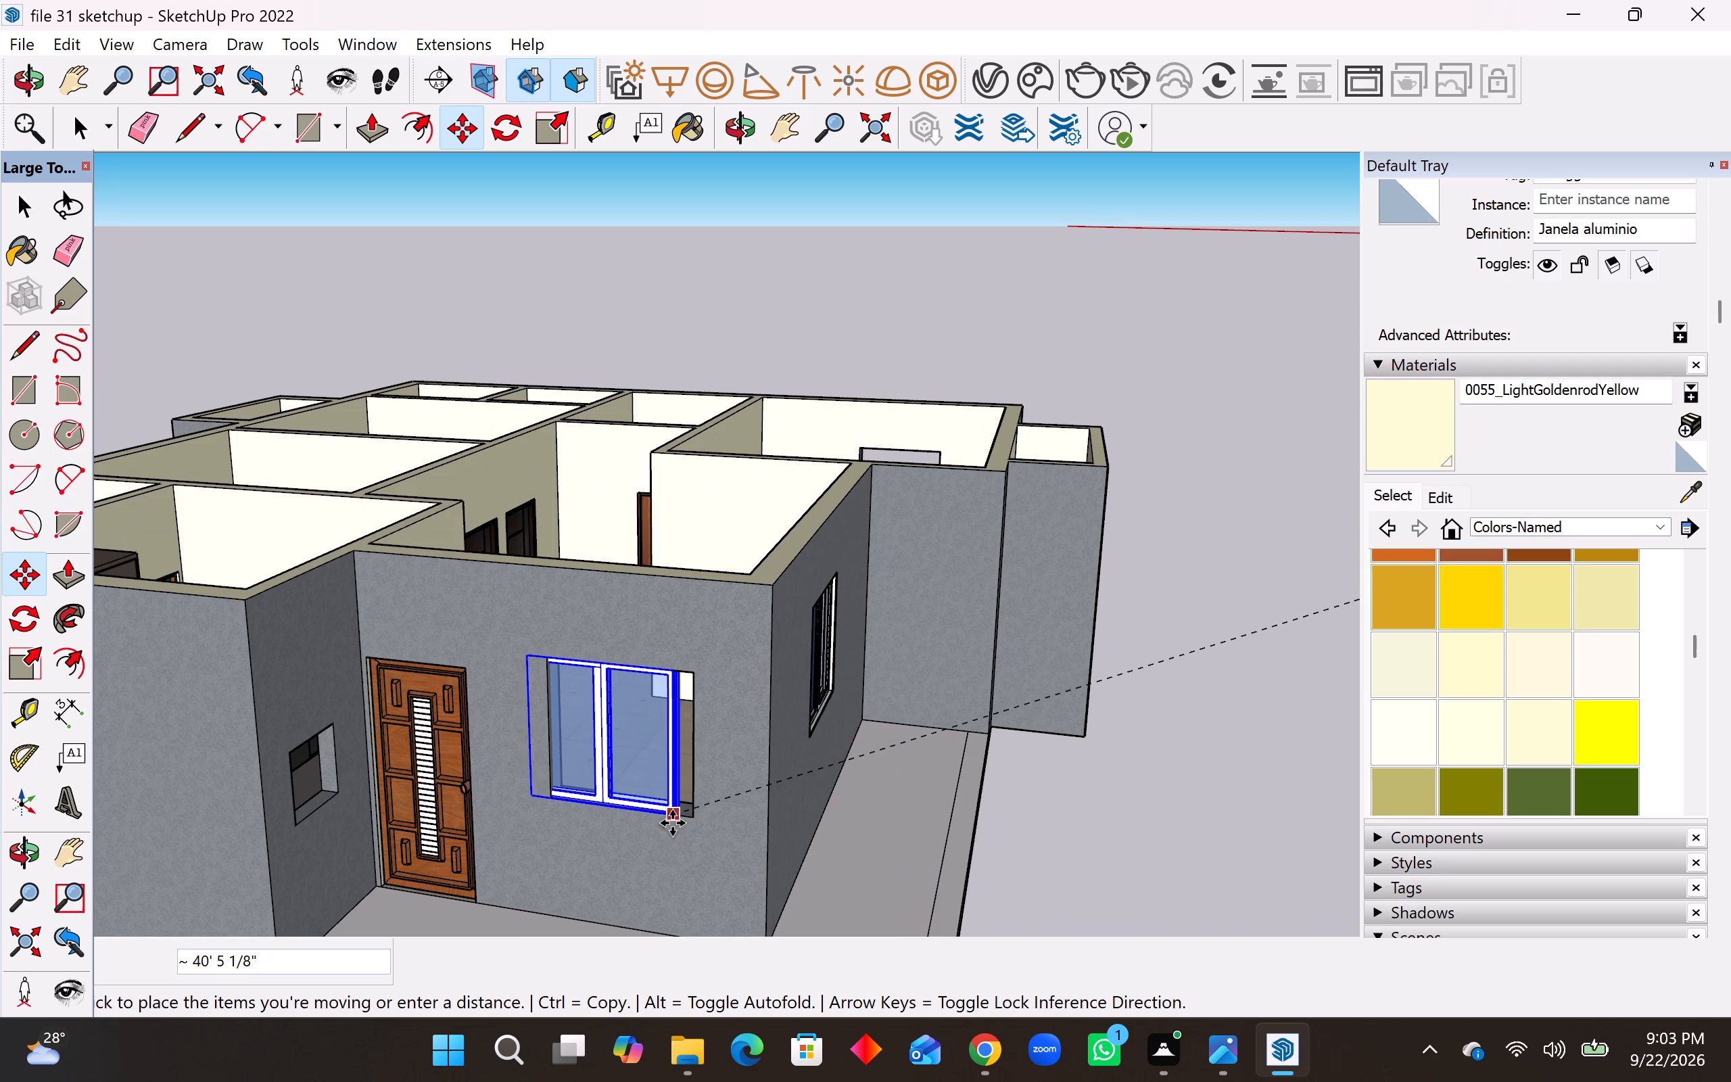
{"action": "left_click", "coordinate": [689, 820]}
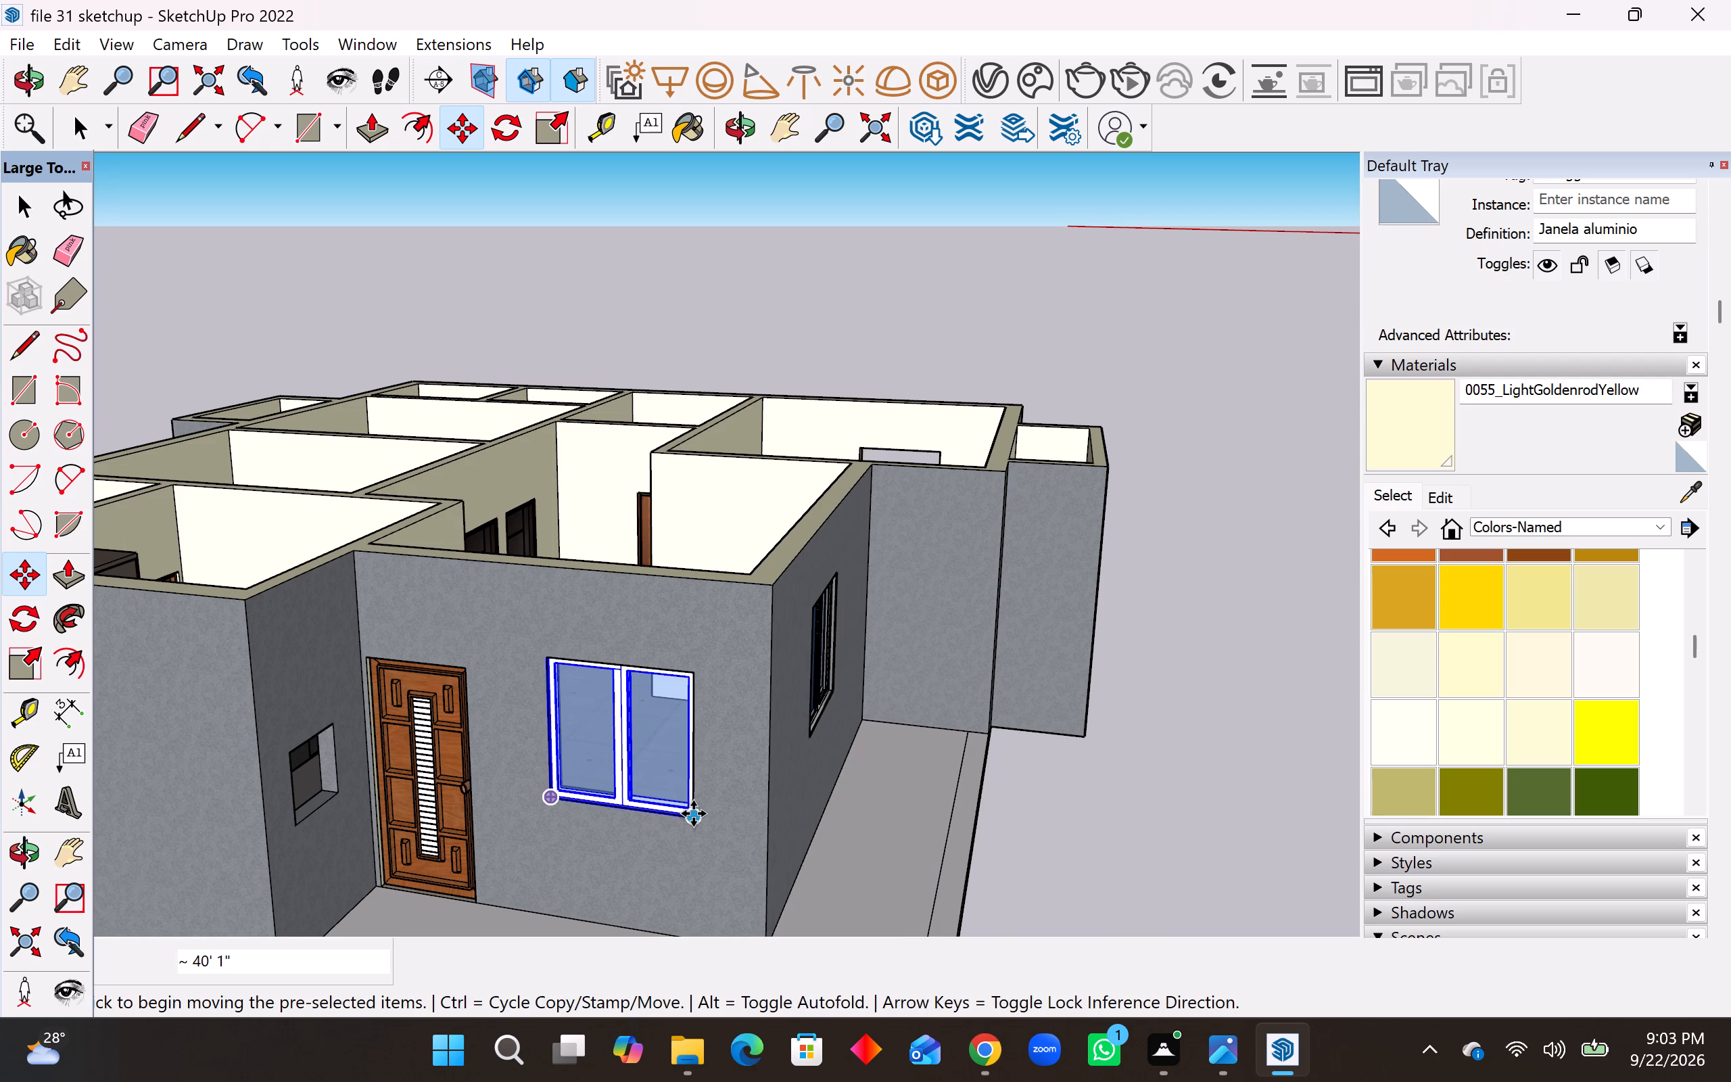
Copy the window beside the entrance by its bottom corner about 33' 5" into the opening behind the living room sofa.
{"action": "left_click", "coordinate": [692, 818]}
{"action": "scroll", "coordinate": [727, 829], "scroll_direction": "down", "scroll_amount": 10}
{"action": "middle_click_drag", "start_coordinate": [761, 642], "coordinate": [748, 829]}
{"action": "scroll", "coordinate": [748, 825], "scroll_direction": "down", "scroll_amount": 1}
{"action": "scroll", "coordinate": [838, 573], "scroll_direction": "up", "scroll_amount": 7}
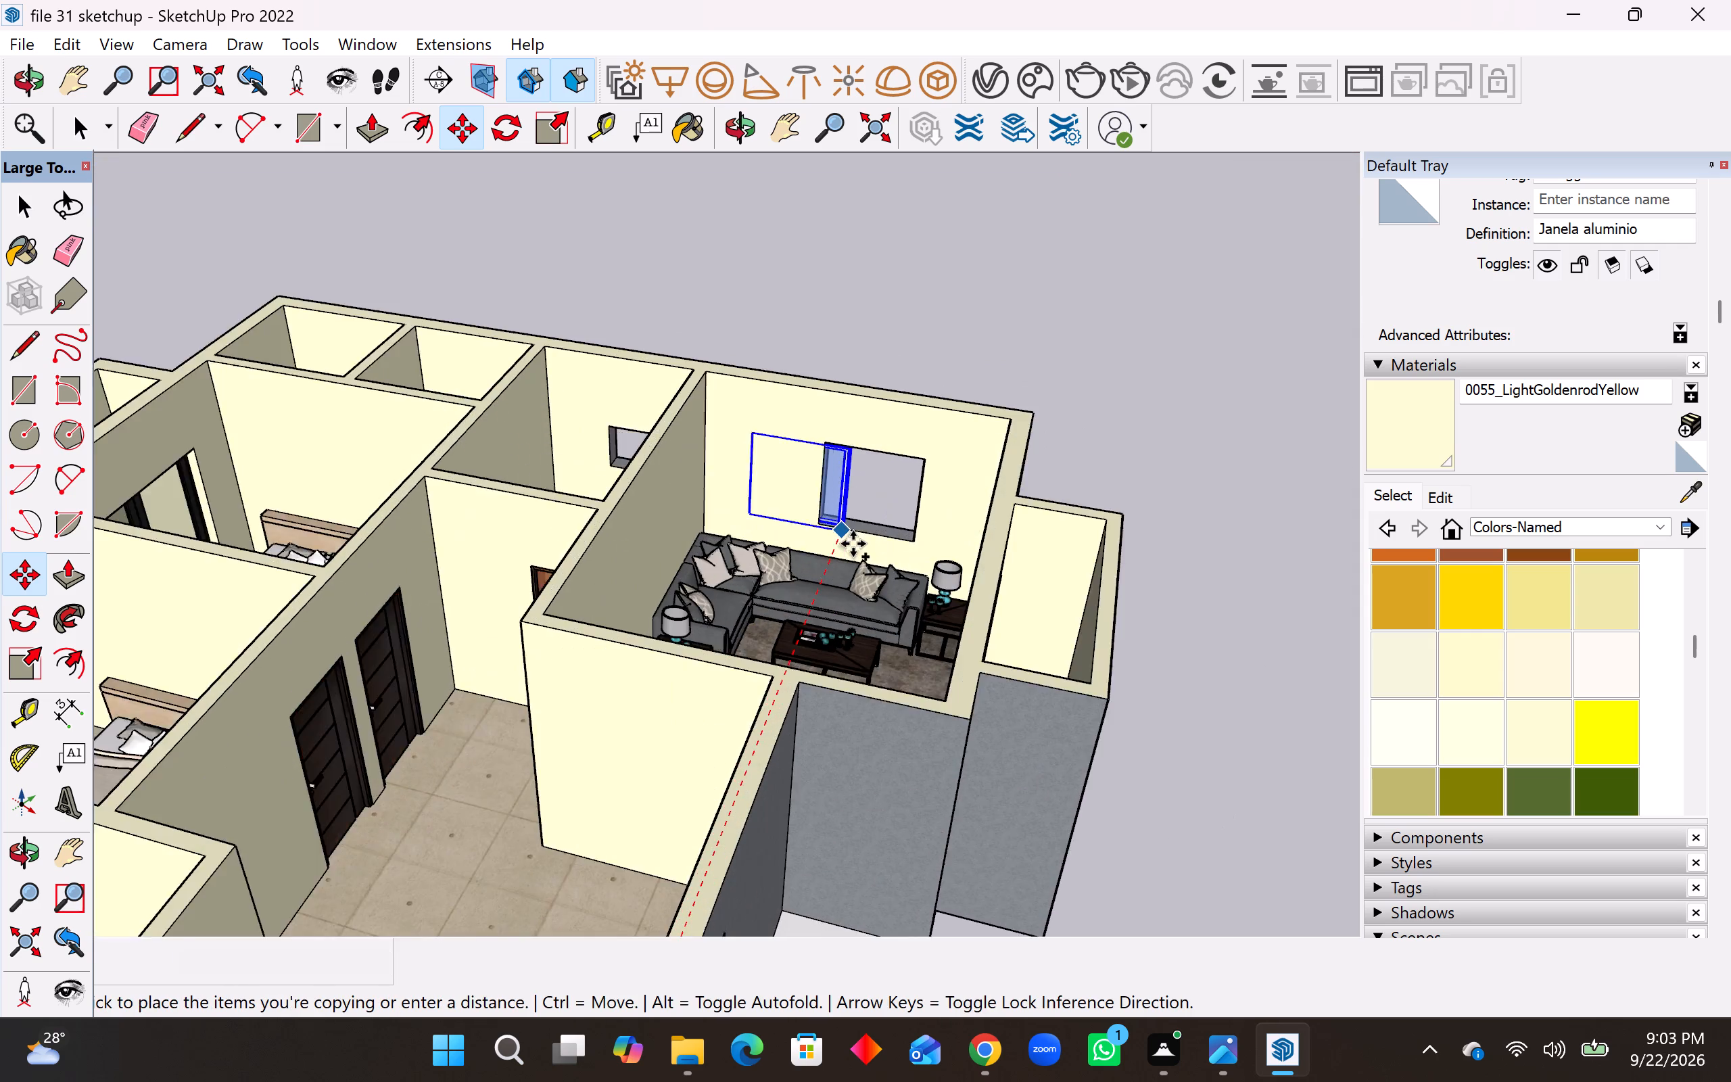
{"action": "scroll", "coordinate": [853, 544], "scroll_direction": "up", "scroll_amount": 5}
{"action": "left_click", "coordinate": [962, 539]}
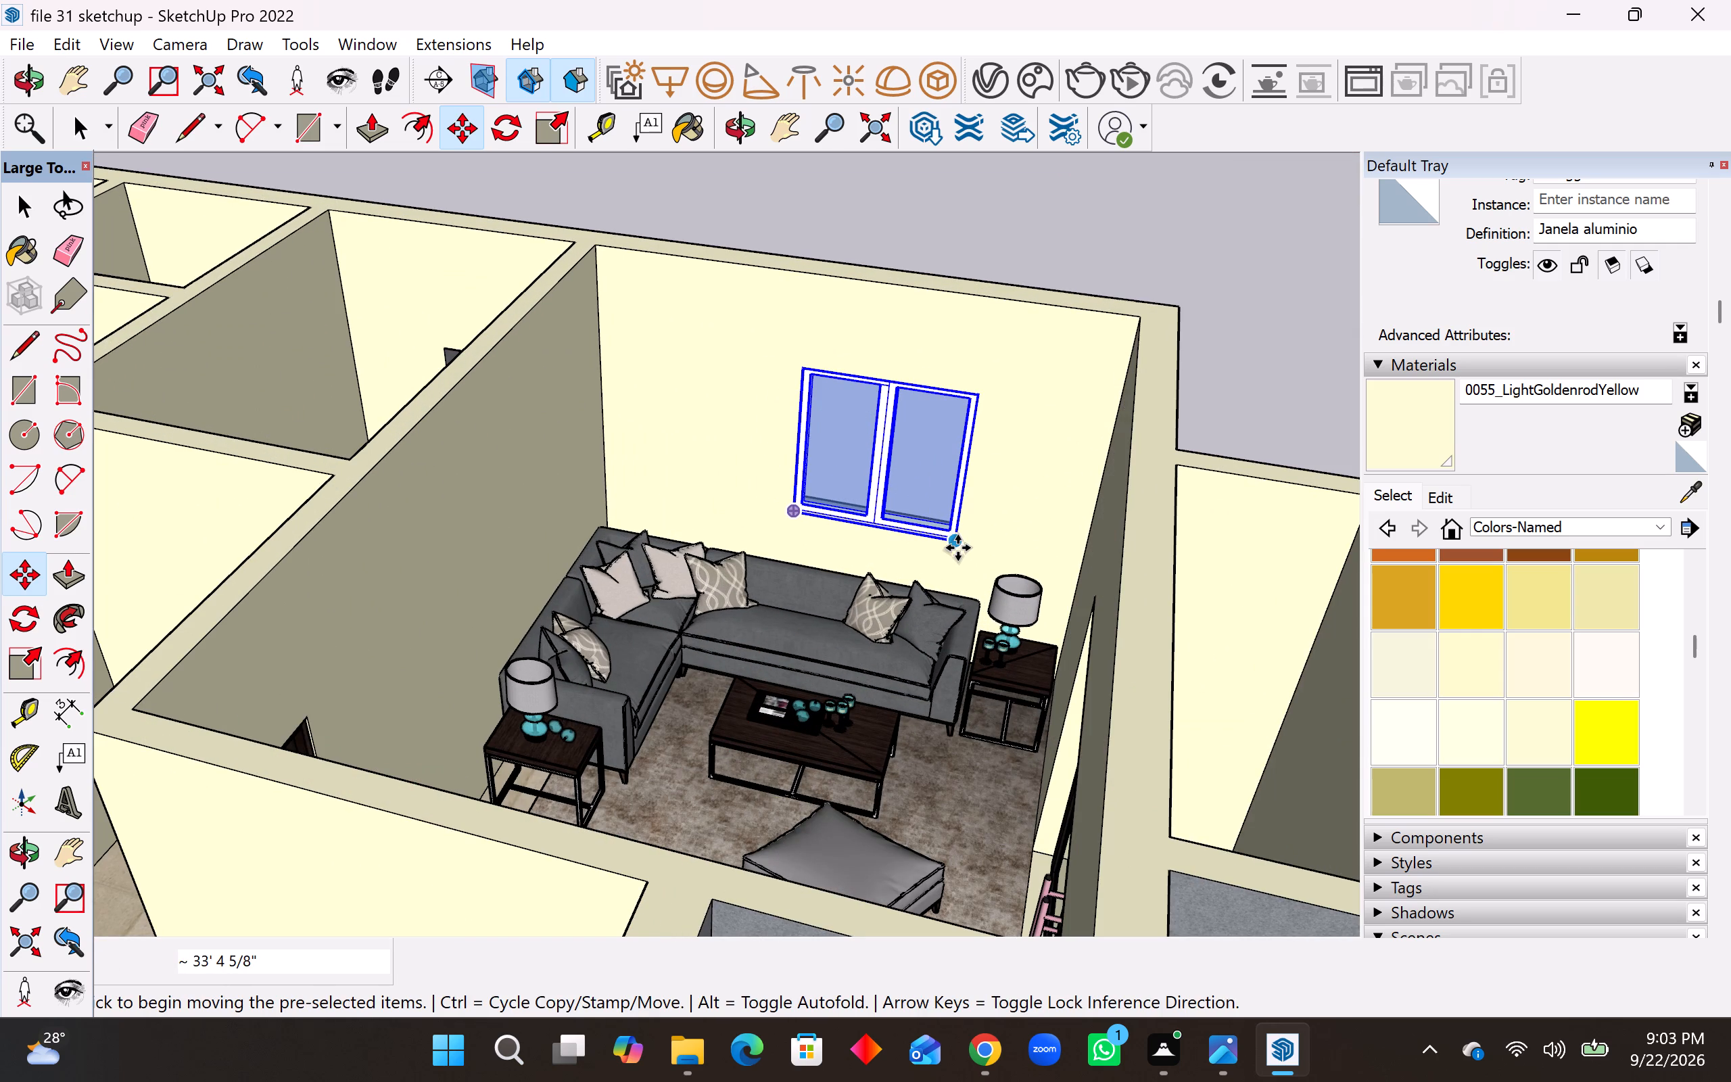
Copy the living room window by its bottom corner onto the empty ground outside the house, beyond the porch.
{"action": "scroll", "coordinate": [955, 549], "scroll_direction": "down", "scroll_amount": 9}
{"action": "middle_click_drag", "start_coordinate": [824, 571], "coordinate": [1008, 724]}
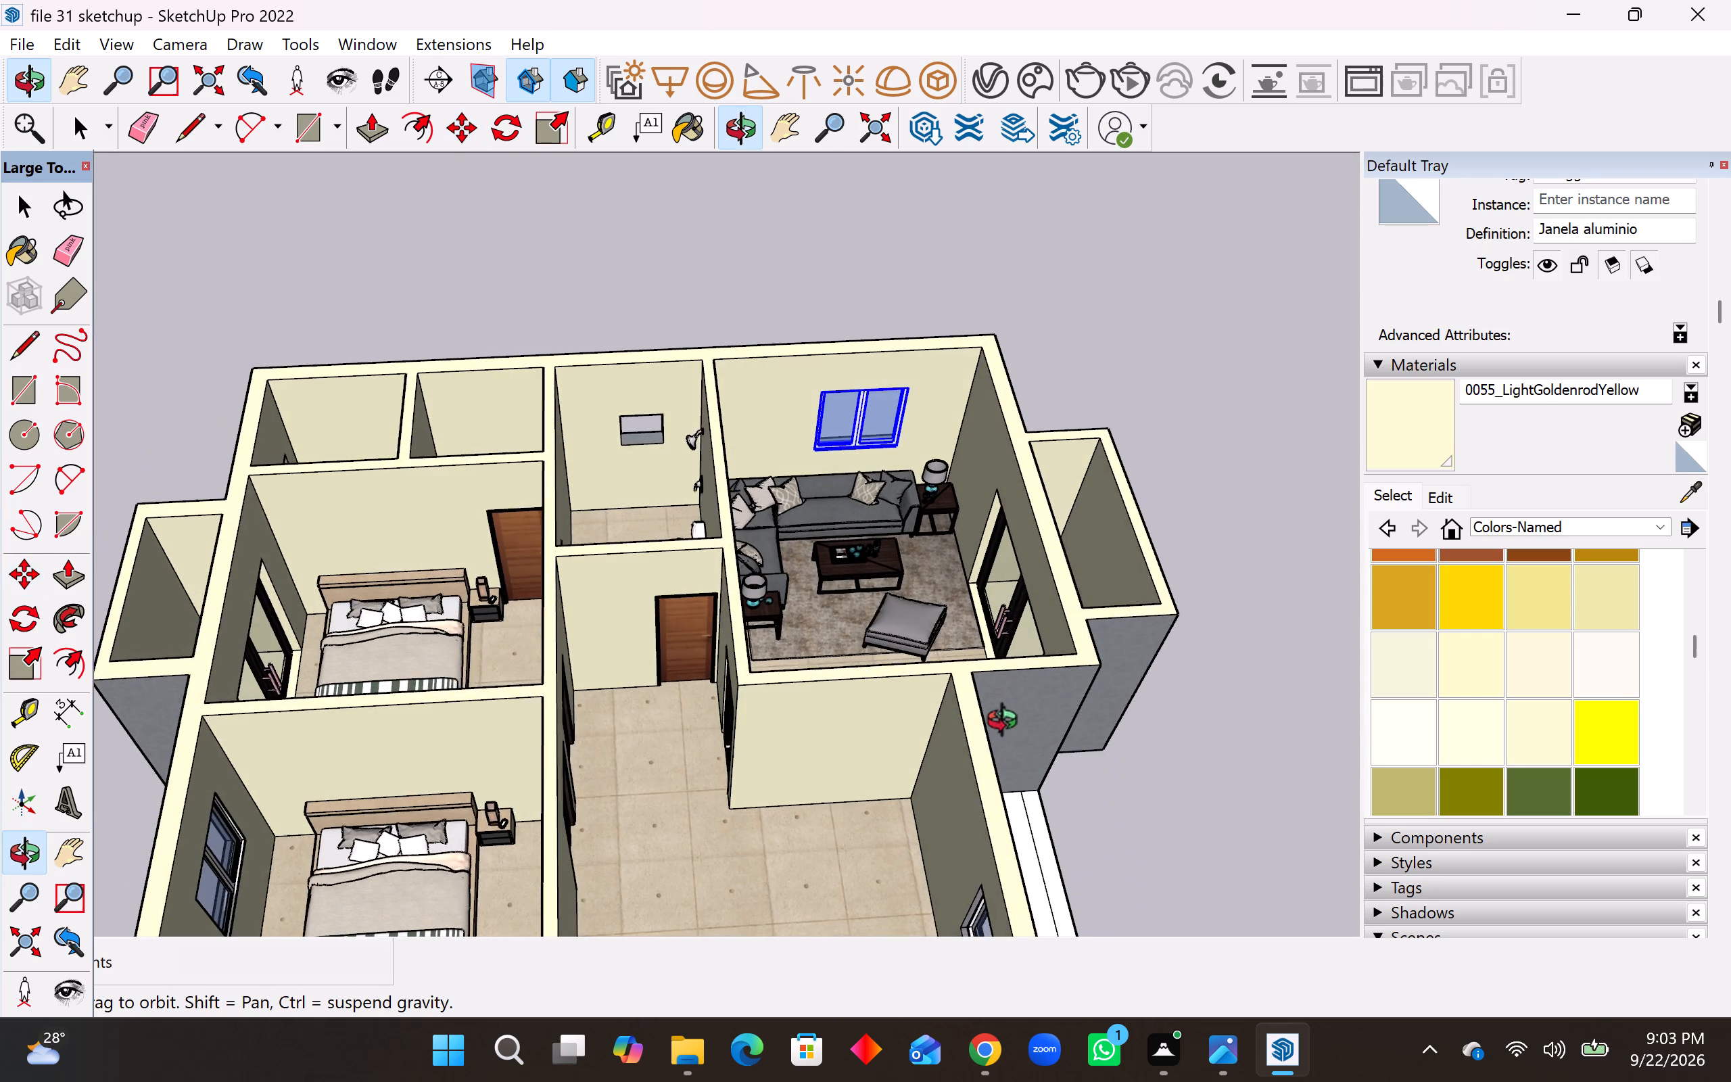
{"action": "middle_click_drag", "start_coordinate": [1008, 724], "coordinate": [751, 642]}
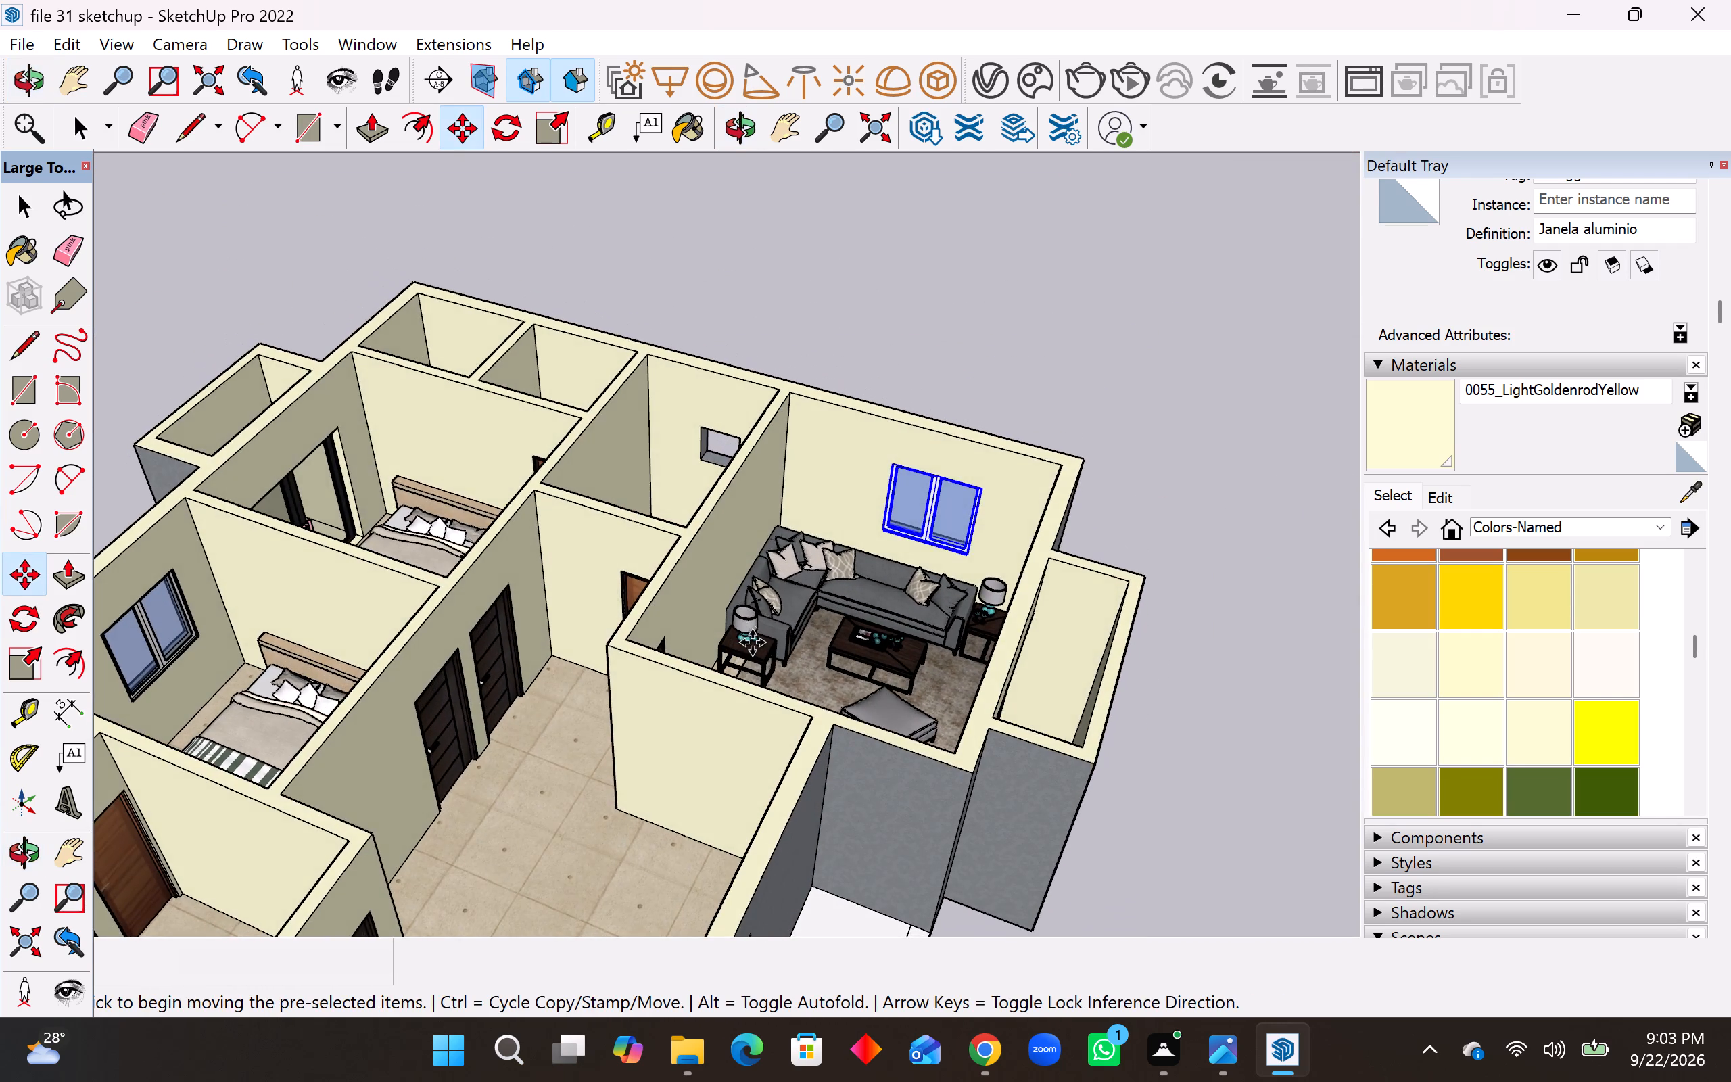
{"action": "scroll", "coordinate": [757, 638], "scroll_direction": "down", "scroll_amount": 10}
{"action": "middle_click_drag", "start_coordinate": [704, 704], "coordinate": [686, 676]}
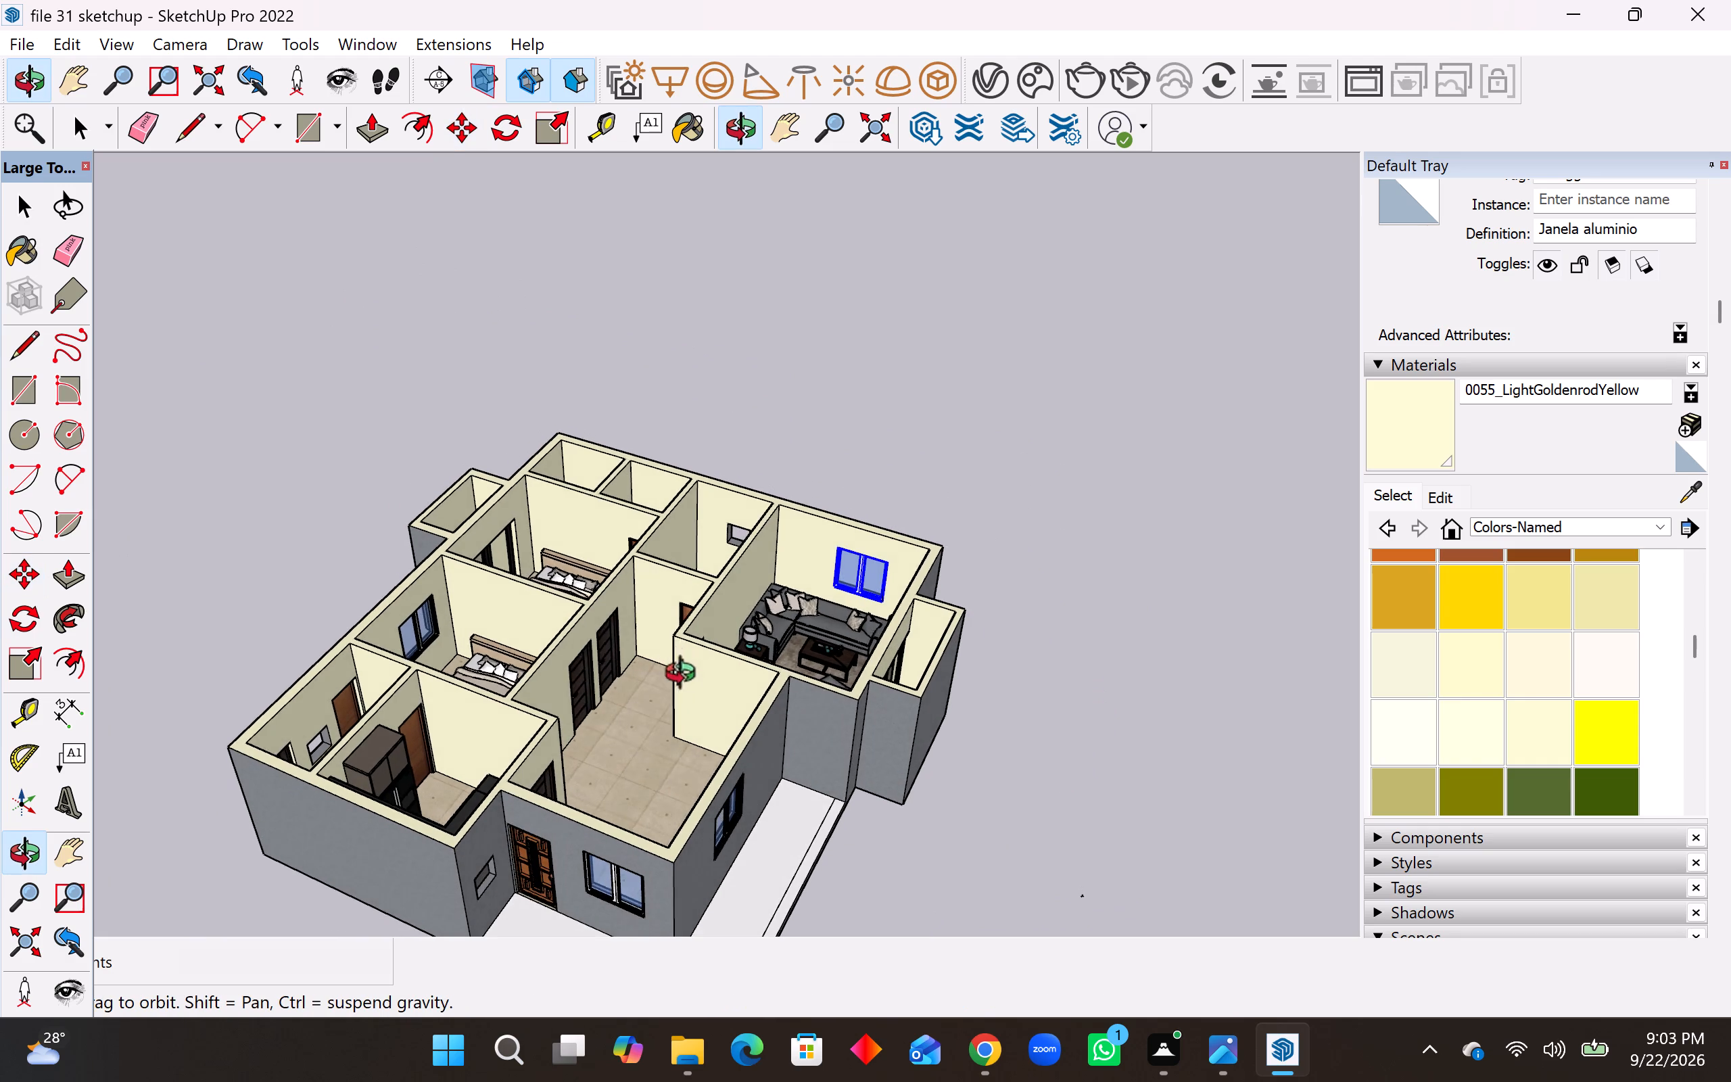
{"action": "middle_click_drag", "start_coordinate": [686, 676], "coordinate": [760, 736]}
{"action": "scroll", "coordinate": [835, 584], "scroll_direction": "up", "scroll_amount": 12}
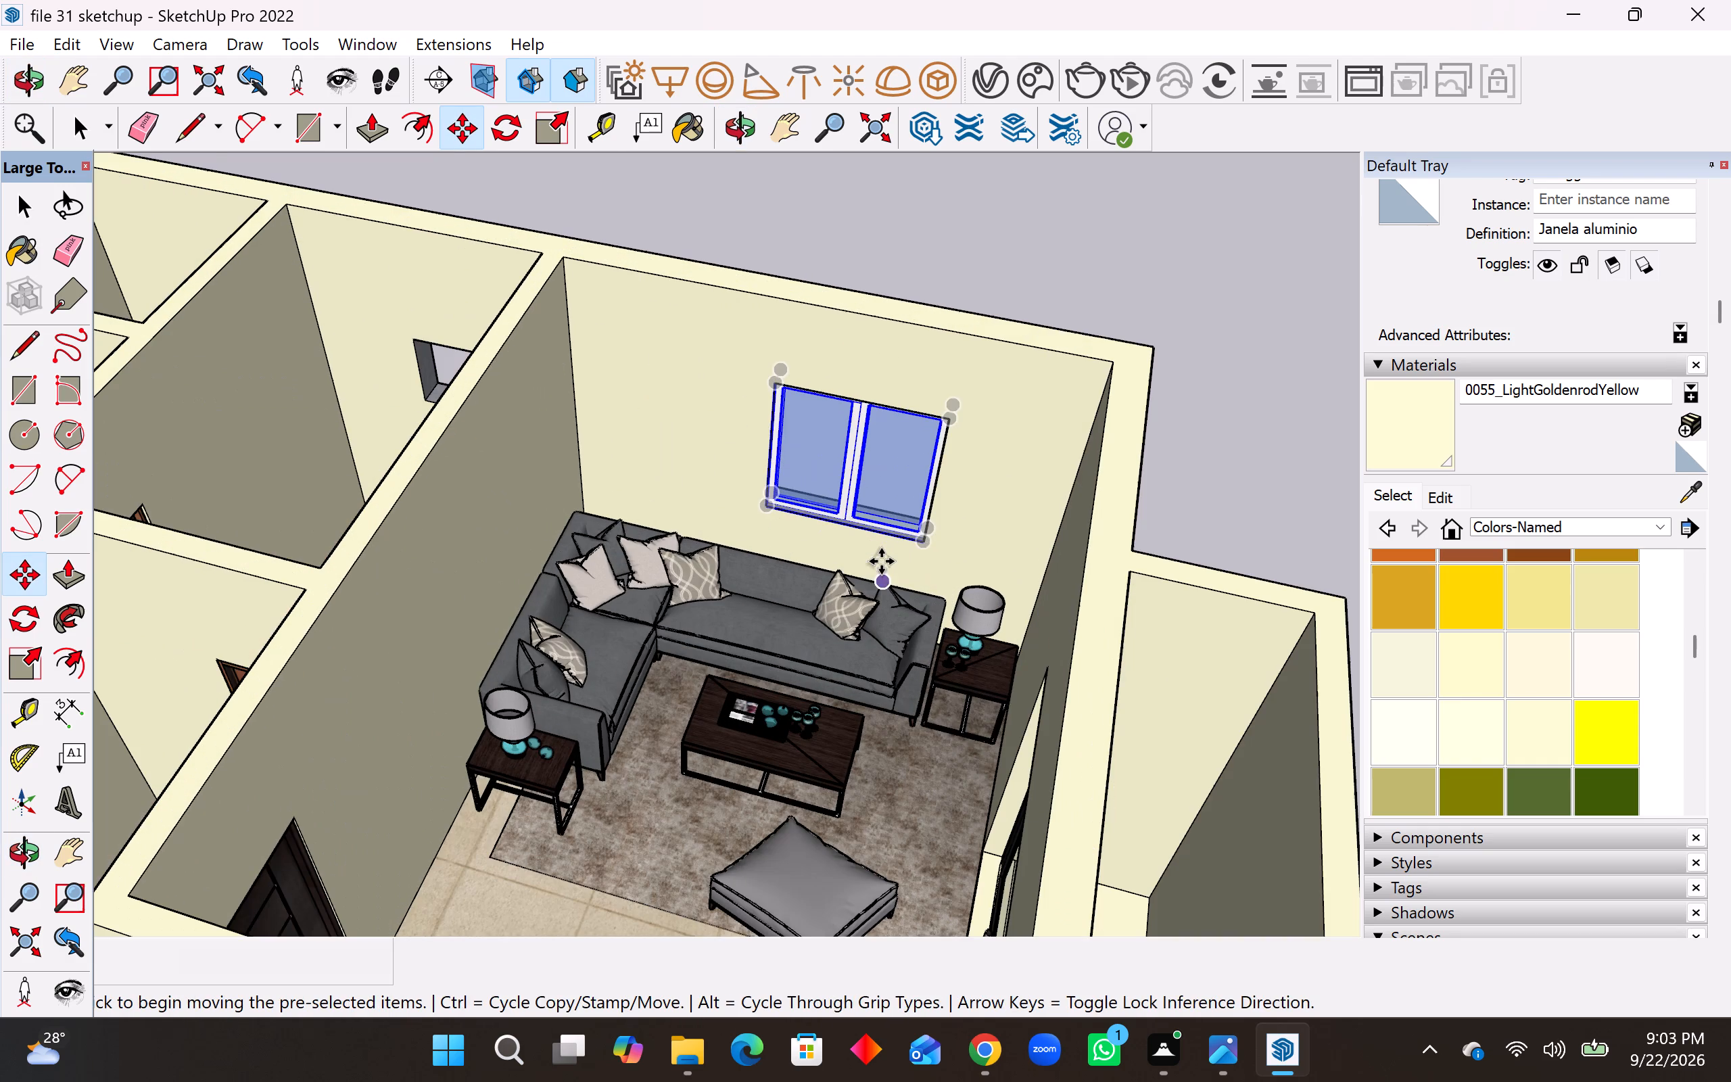
{"action": "scroll", "coordinate": [922, 555], "scroll_direction": "up", "scroll_amount": 1}
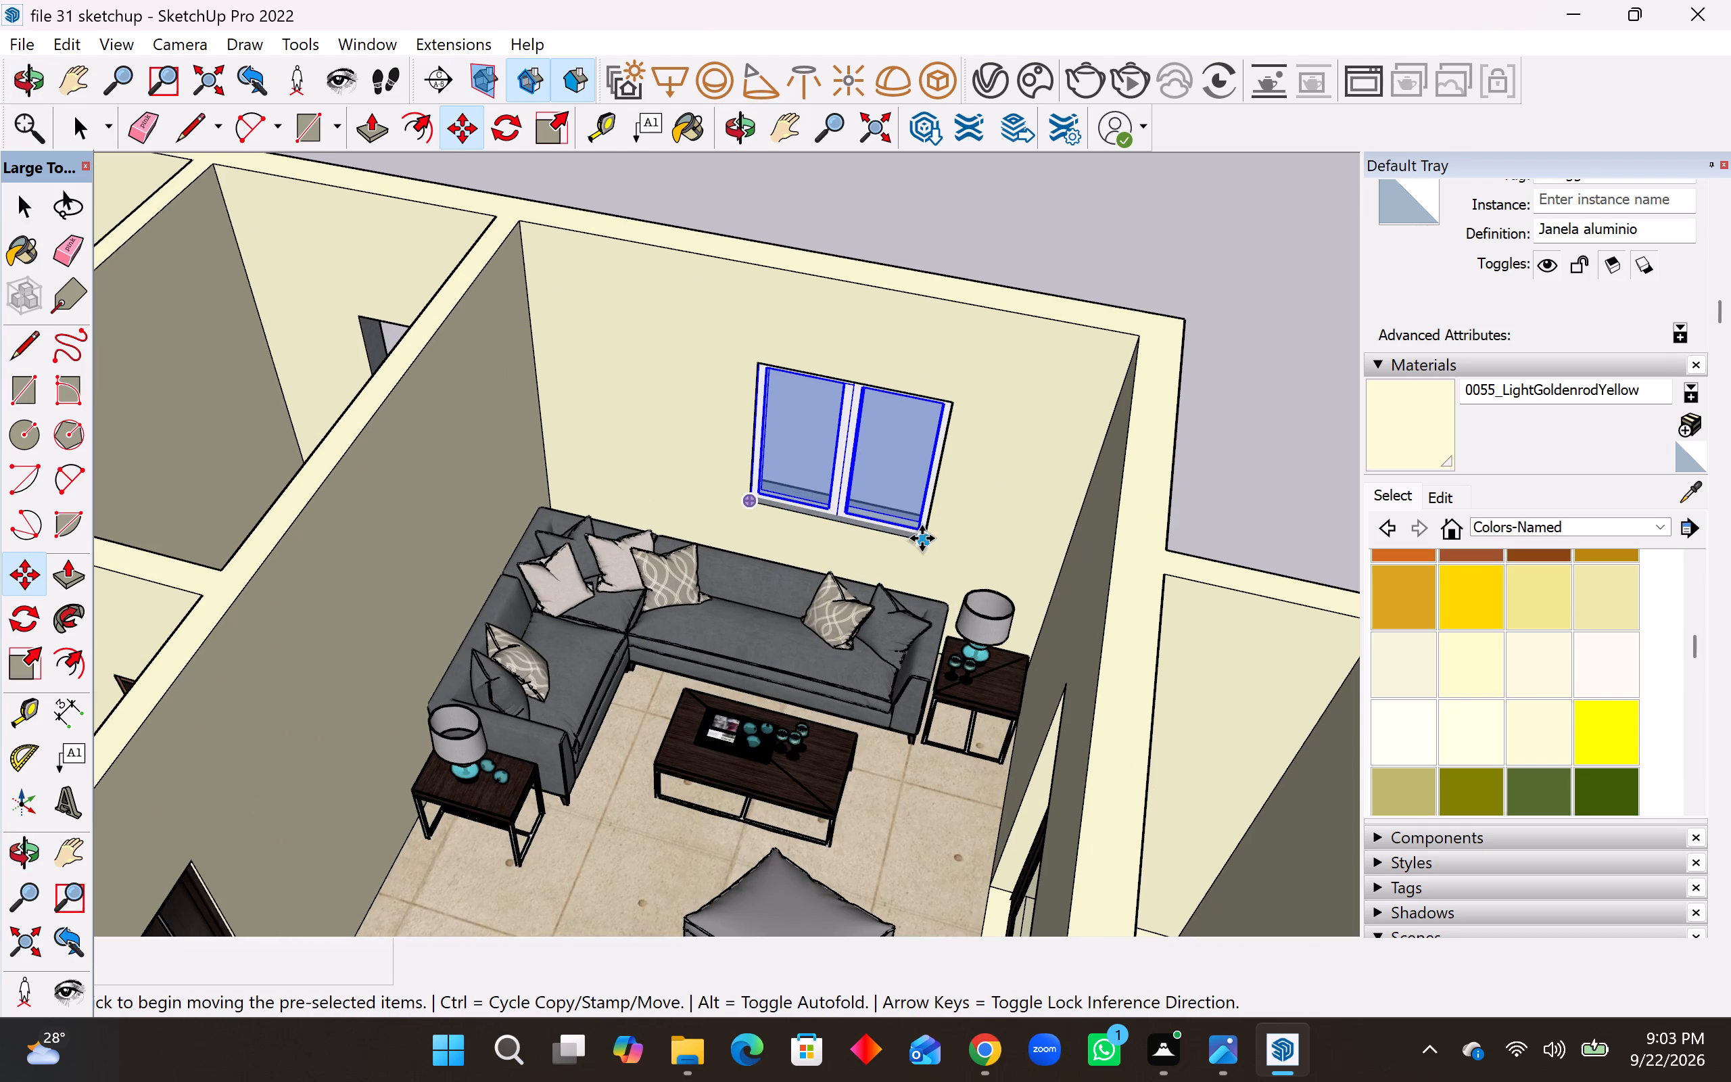
{"action": "left_click", "coordinate": [922, 541]}
{"action": "scroll", "coordinate": [920, 536], "scroll_direction": "down", "scroll_amount": 7}
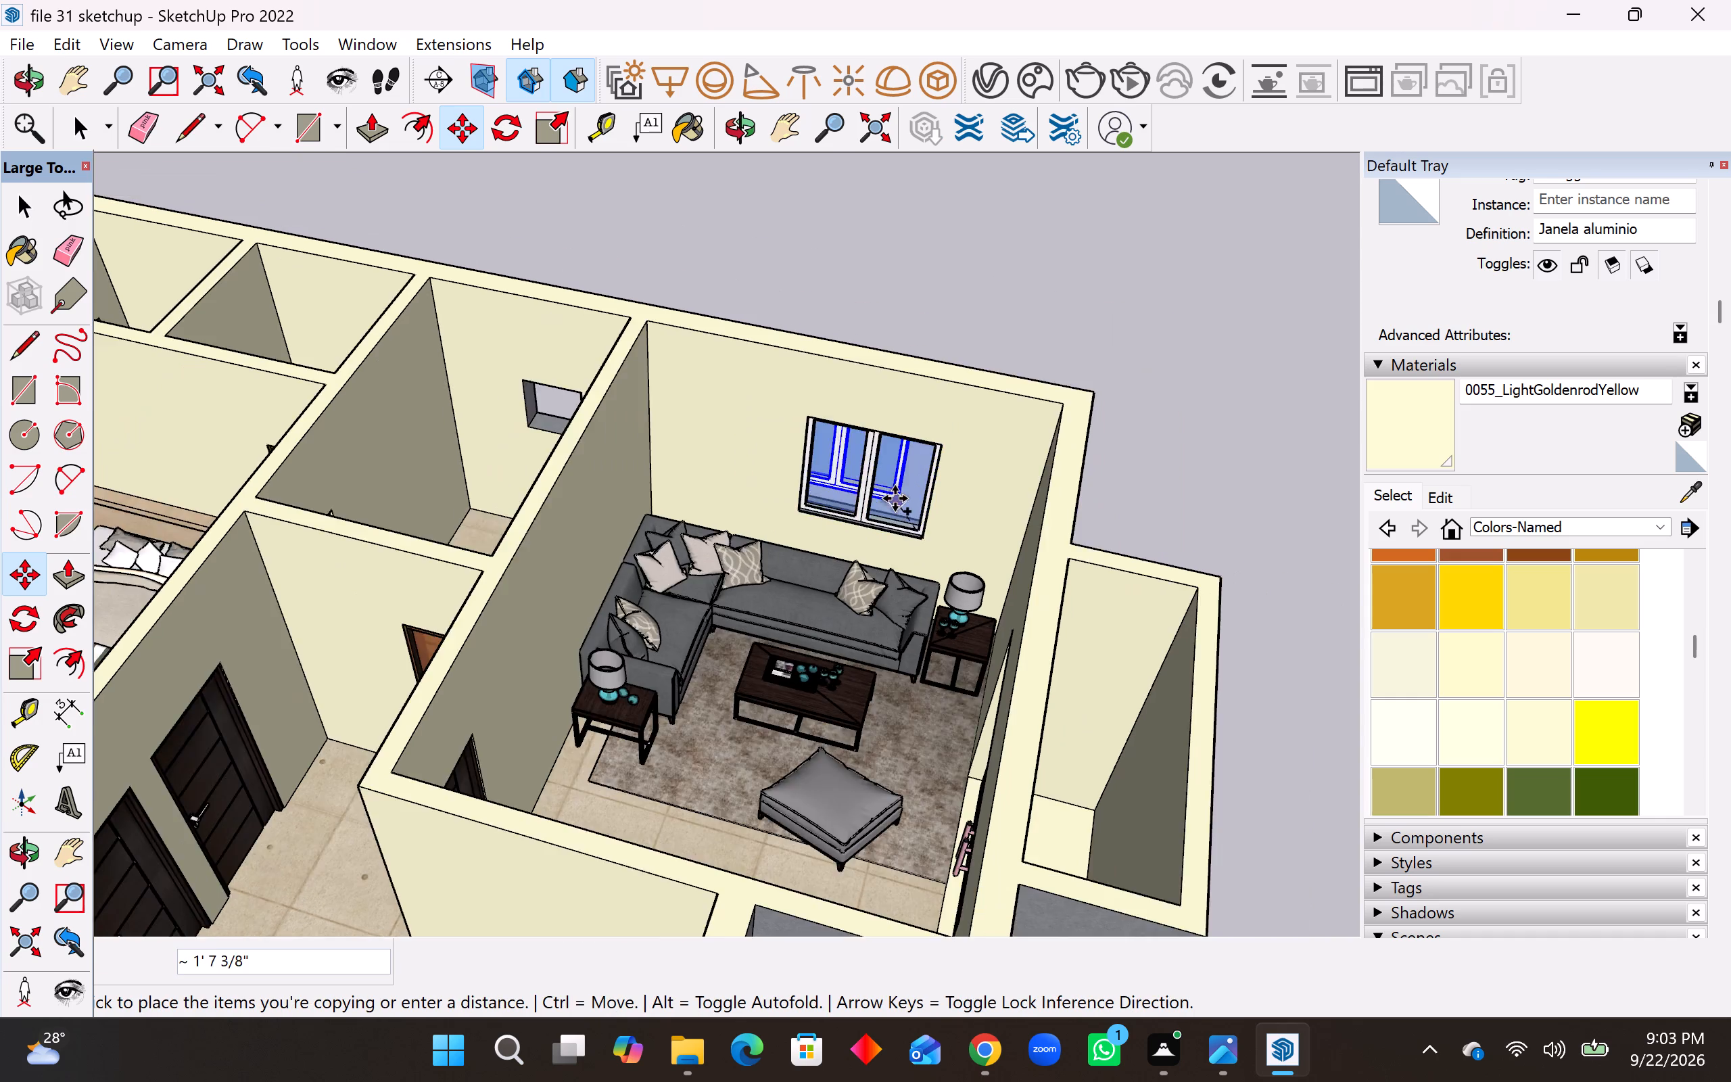
{"action": "scroll", "coordinate": [895, 498], "scroll_direction": "down", "scroll_amount": 14}
{"action": "scroll", "coordinate": [891, 492], "scroll_direction": "down", "scroll_amount": 9}
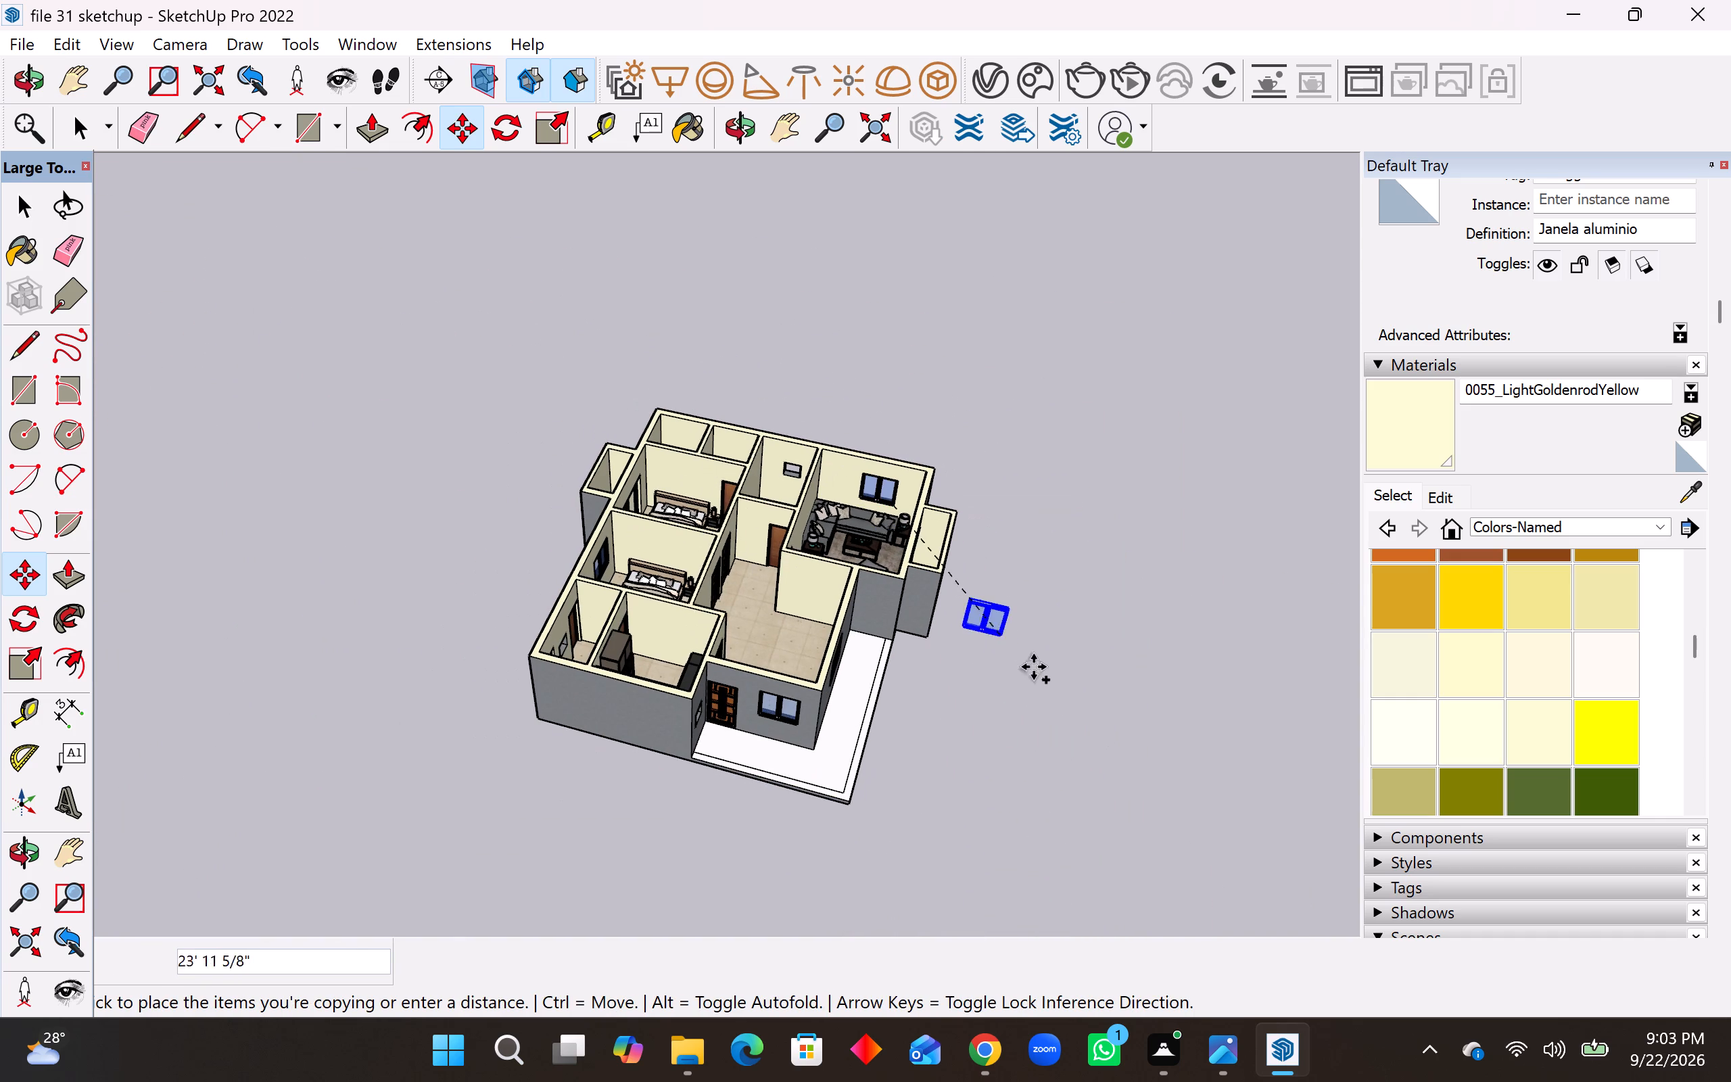
{"action": "left_click", "coordinate": [1046, 682]}
Scale the height of the window copy outside the house to about 0.42.
{"action": "scroll", "coordinate": [1039, 719], "scroll_direction": "up", "scroll_amount": 20}
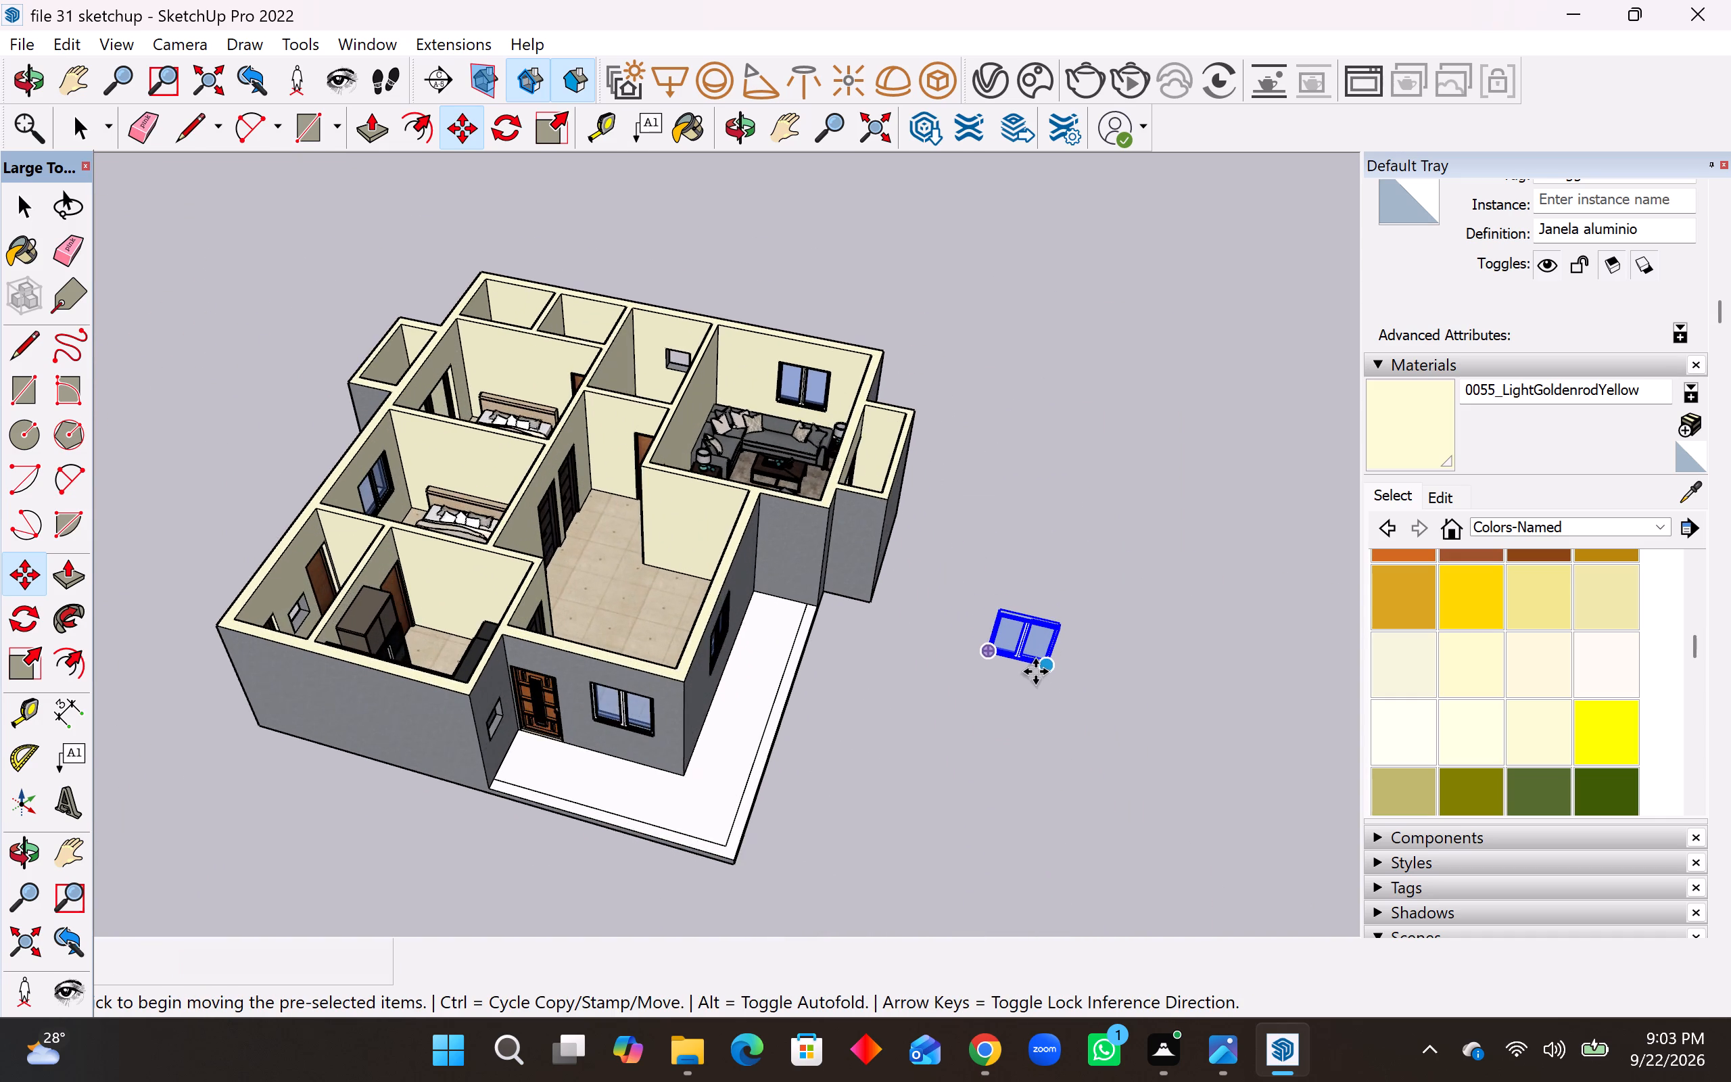
{"action": "scroll", "coordinate": [1035, 672], "scroll_direction": "up", "scroll_amount": 4}
{"action": "middle_click_drag", "start_coordinate": [1039, 669], "coordinate": [1002, 544]}
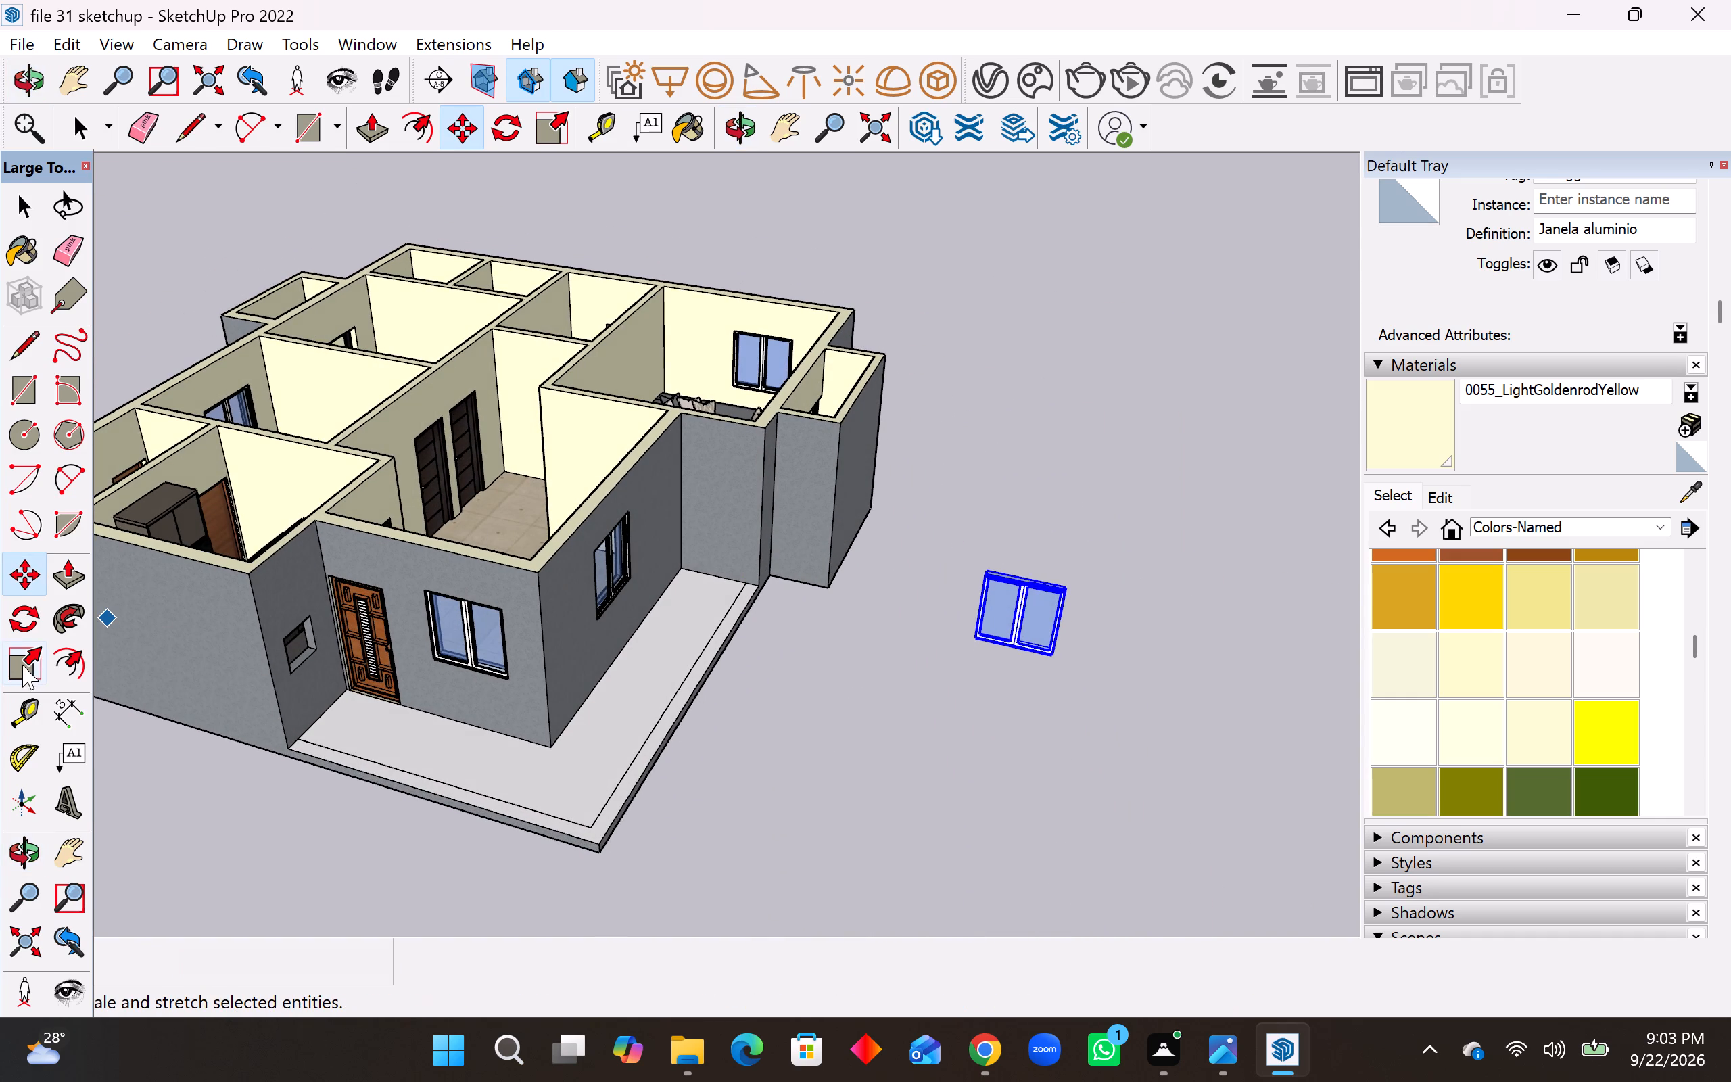
{"action": "left_click", "coordinate": [22, 665]}
{"action": "scroll", "coordinate": [815, 659], "scroll_direction": "up", "scroll_amount": 8}
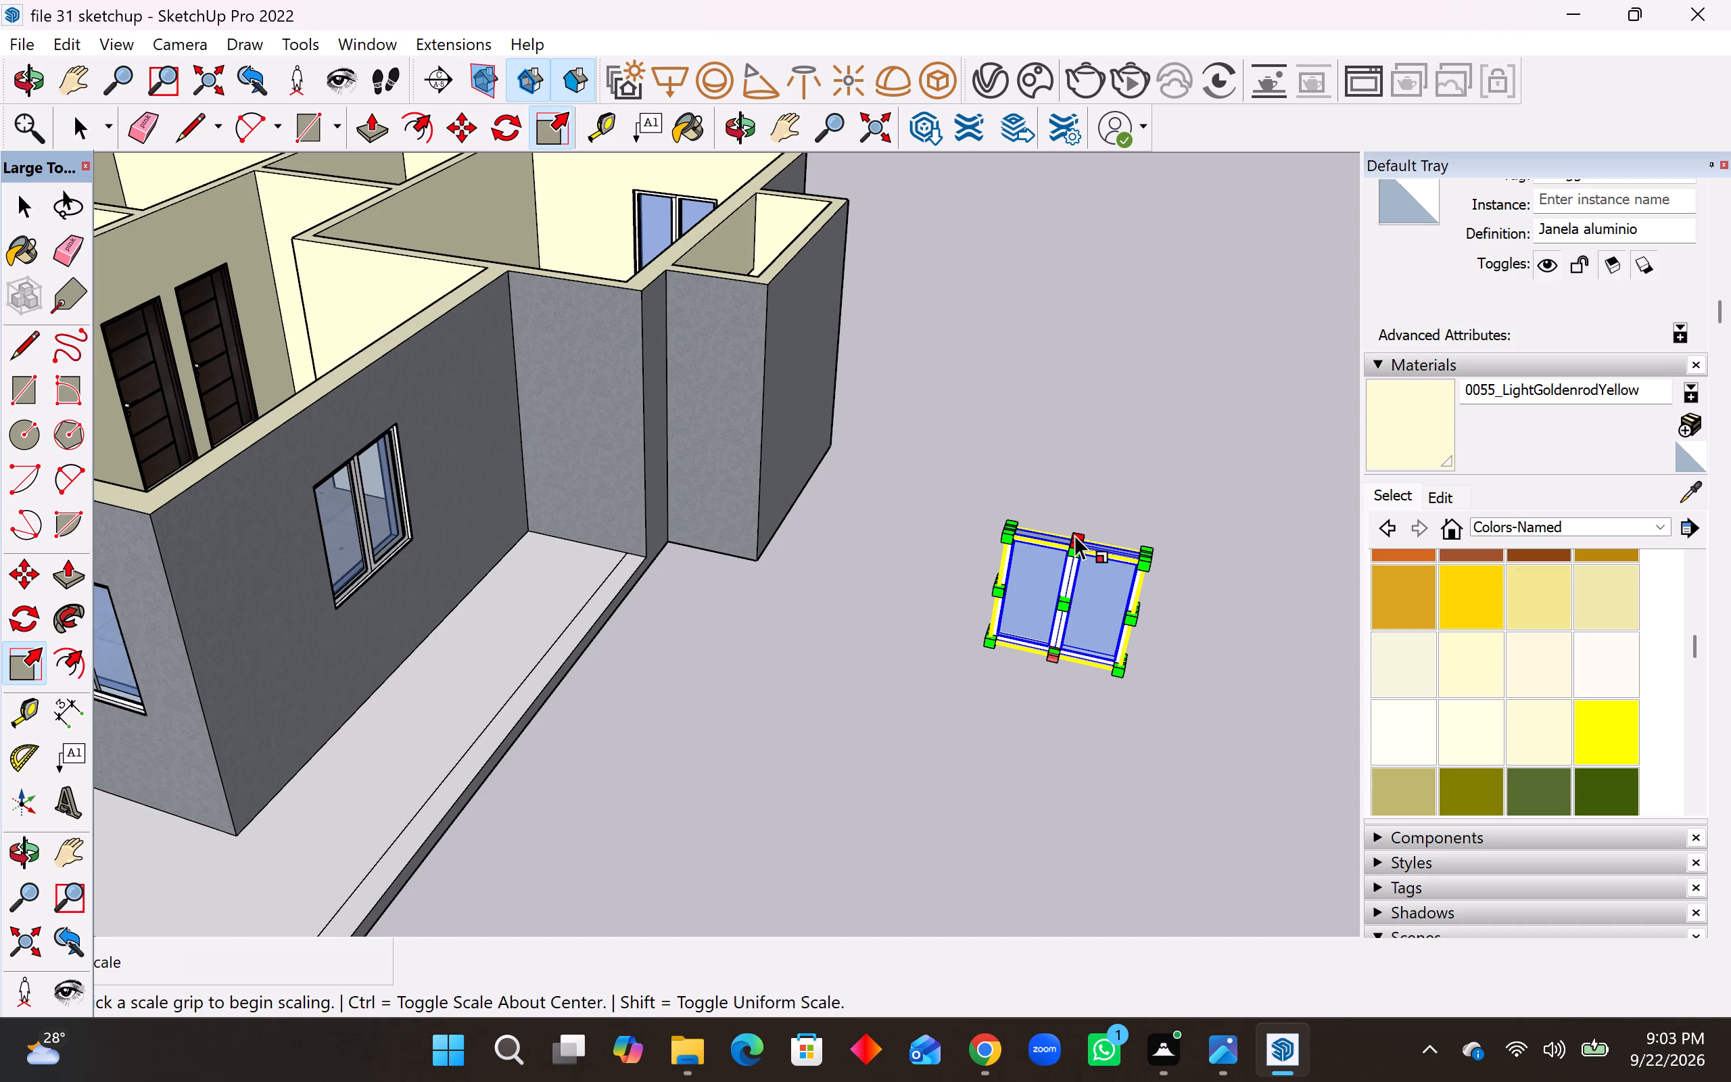
{"action": "left_click", "coordinate": [1074, 540]}
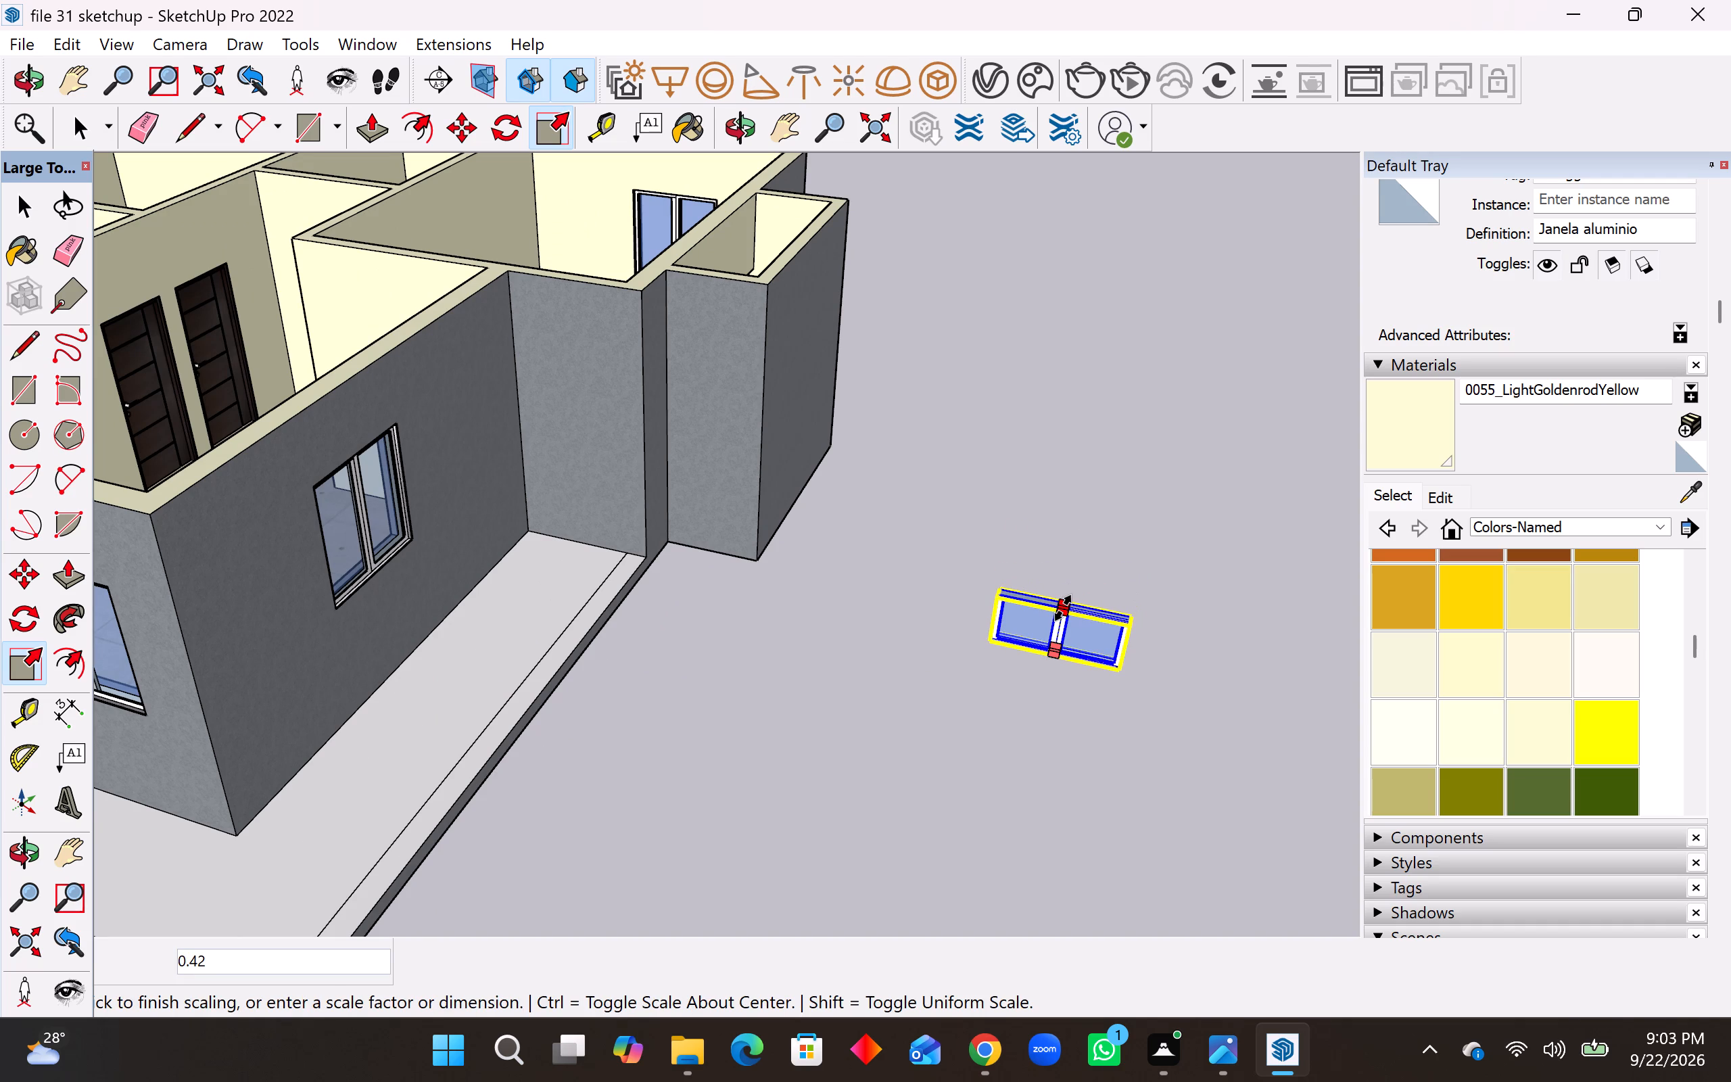
{"action": "left_click", "coordinate": [1063, 608]}
Scale the window copy's width by about 0.97, and again by about 0.27.
{"action": "middle_click_drag", "start_coordinate": [1090, 655], "coordinate": [935, 563]}
{"action": "scroll", "coordinate": [1004, 625], "scroll_direction": "up", "scroll_amount": 3}
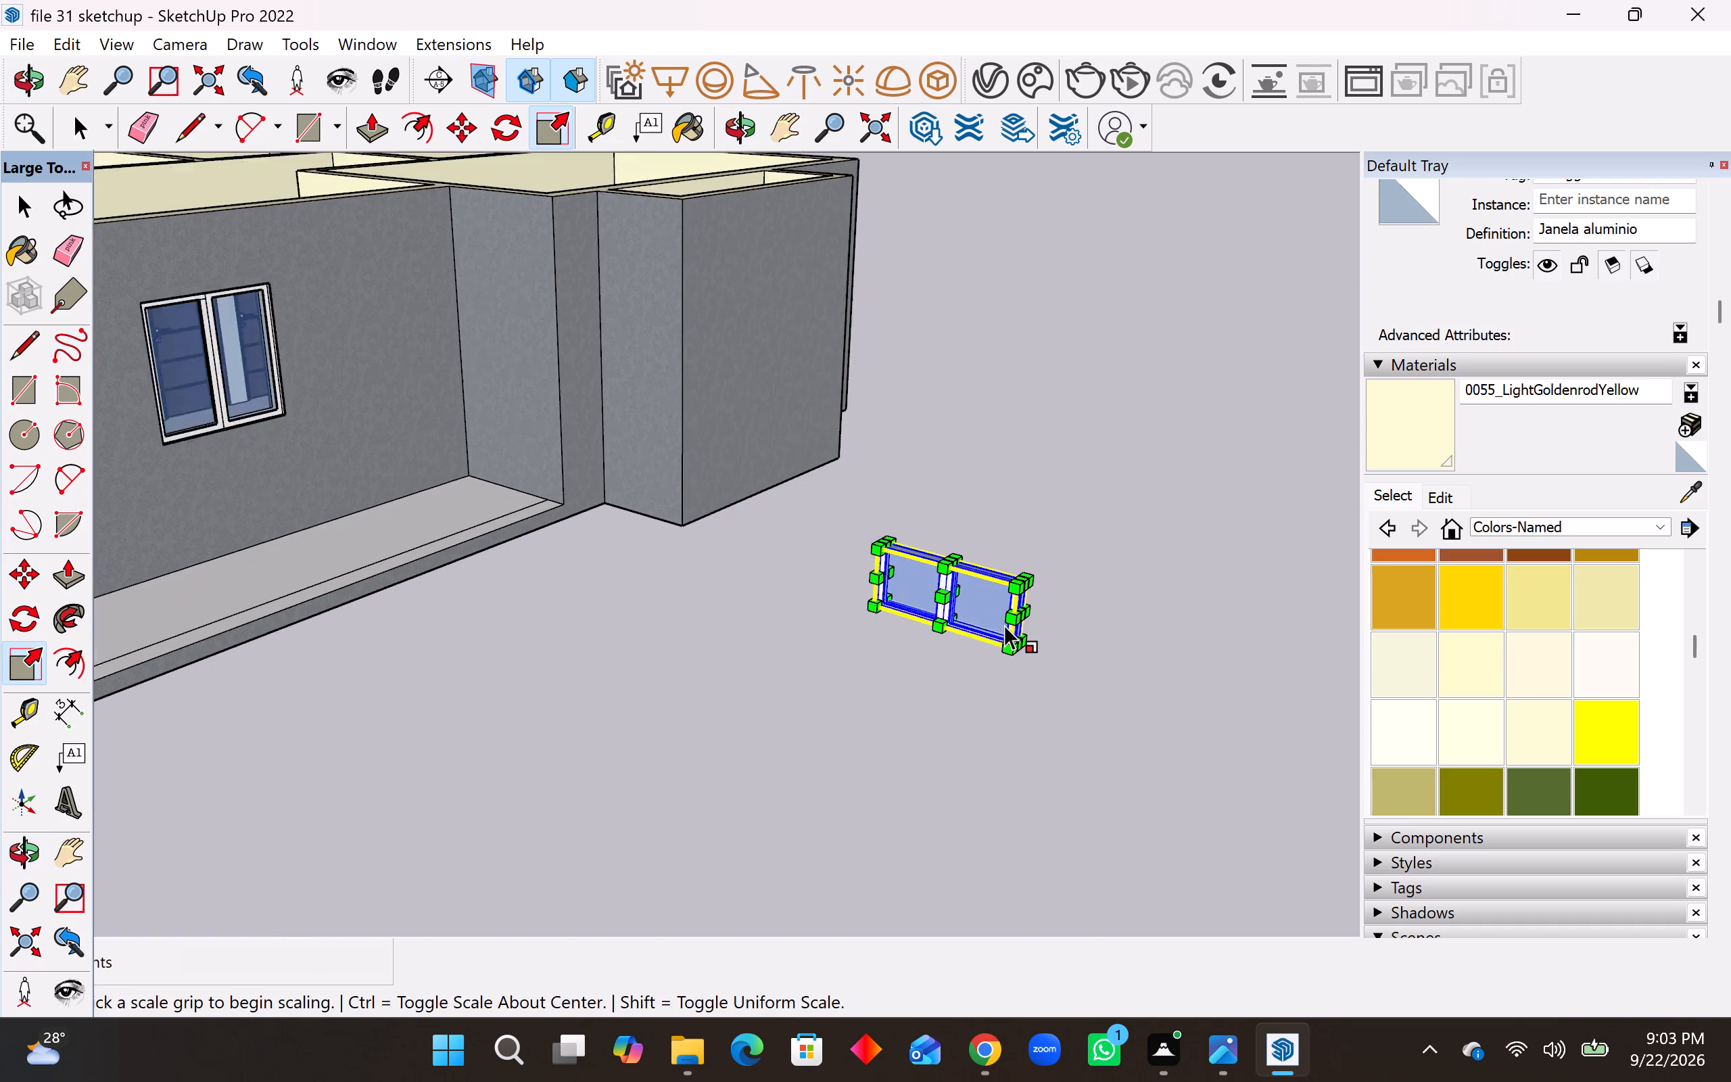
{"action": "scroll", "coordinate": [1004, 625], "scroll_direction": "up", "scroll_amount": 4}
{"action": "left_click", "coordinate": [1029, 612]}
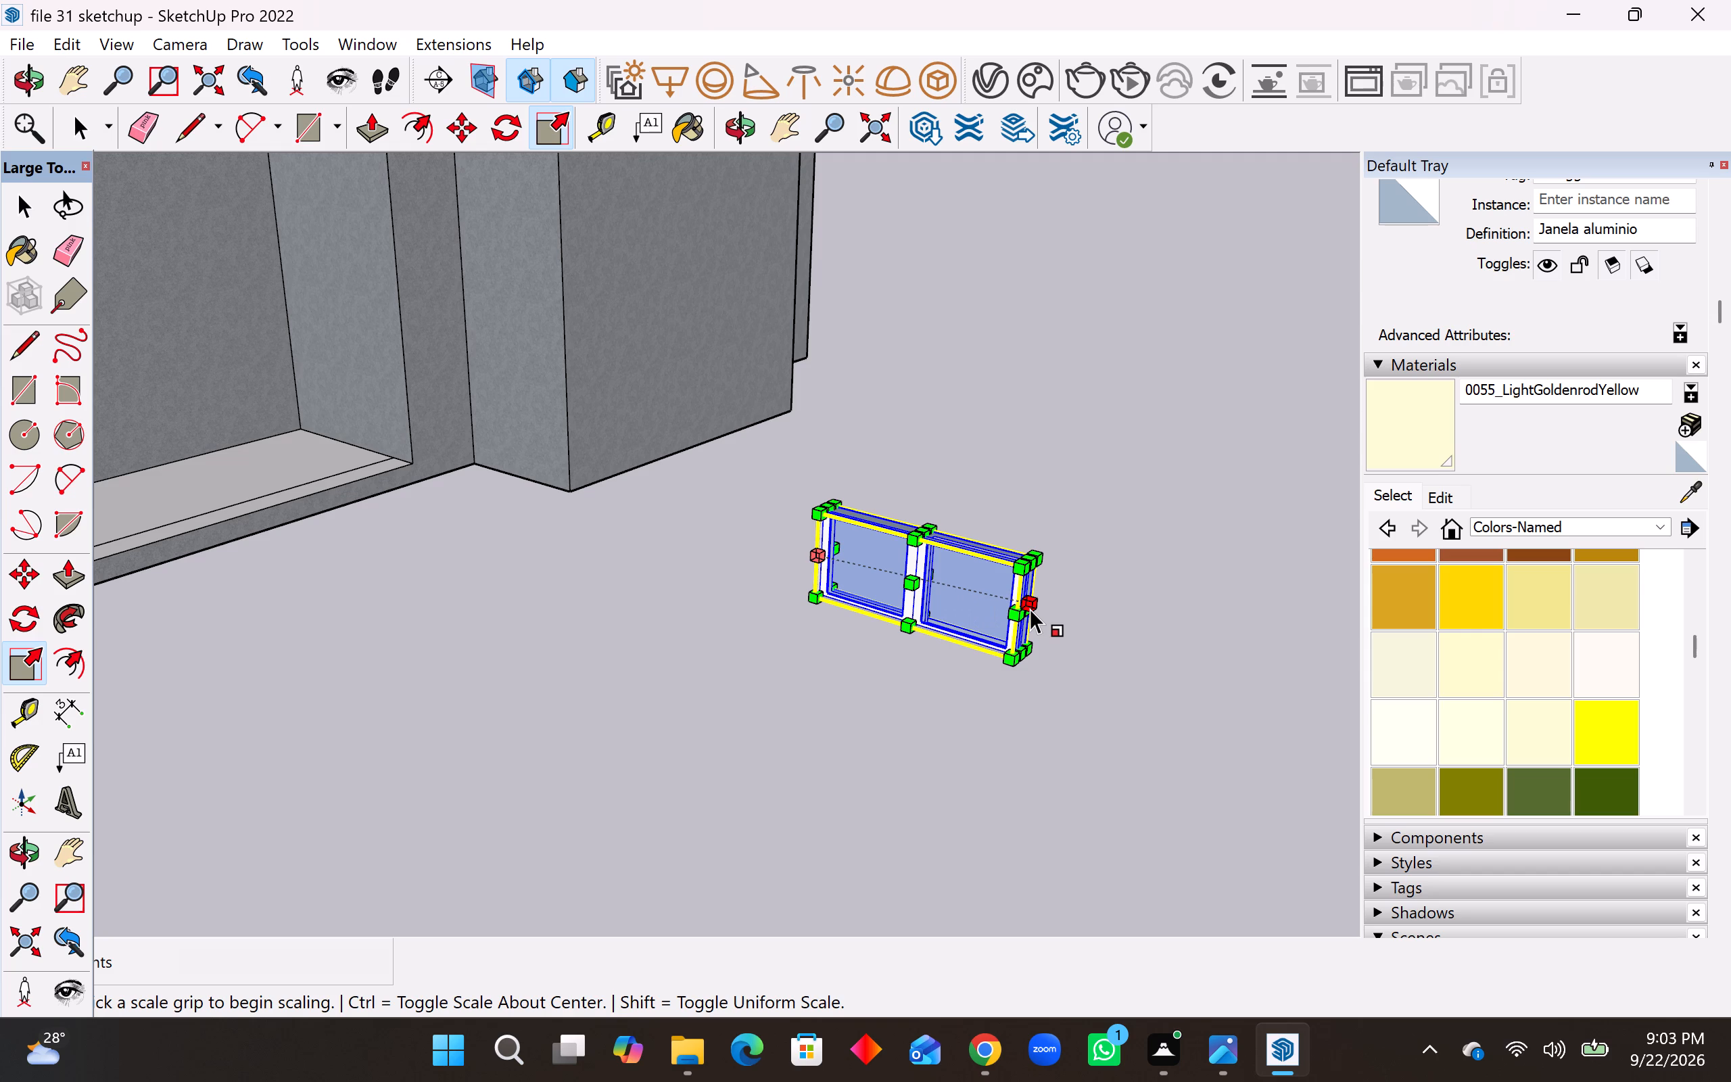
{"action": "scroll", "coordinate": [1030, 609], "scroll_direction": "up", "scroll_amount": 7}
{"action": "left_click_drag", "start_coordinate": [1014, 610], "coordinate": [1007, 607]}
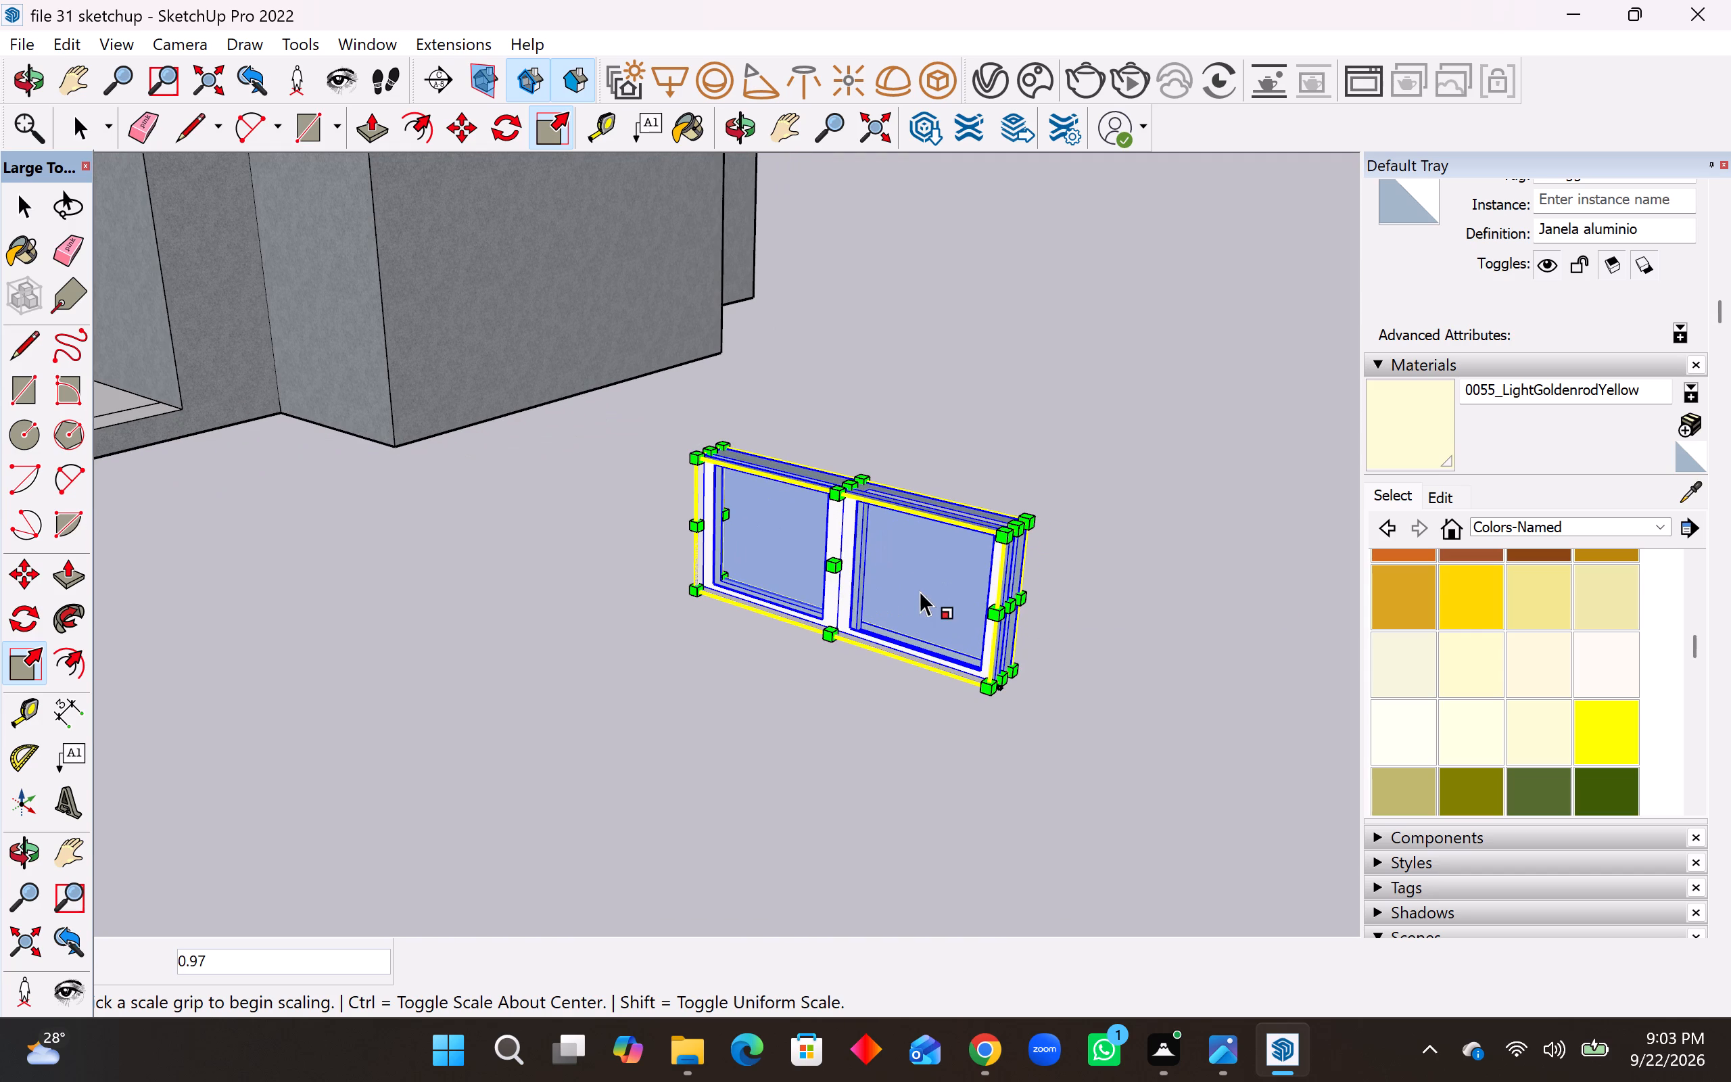
{"action": "left_click", "coordinate": [1012, 607]}
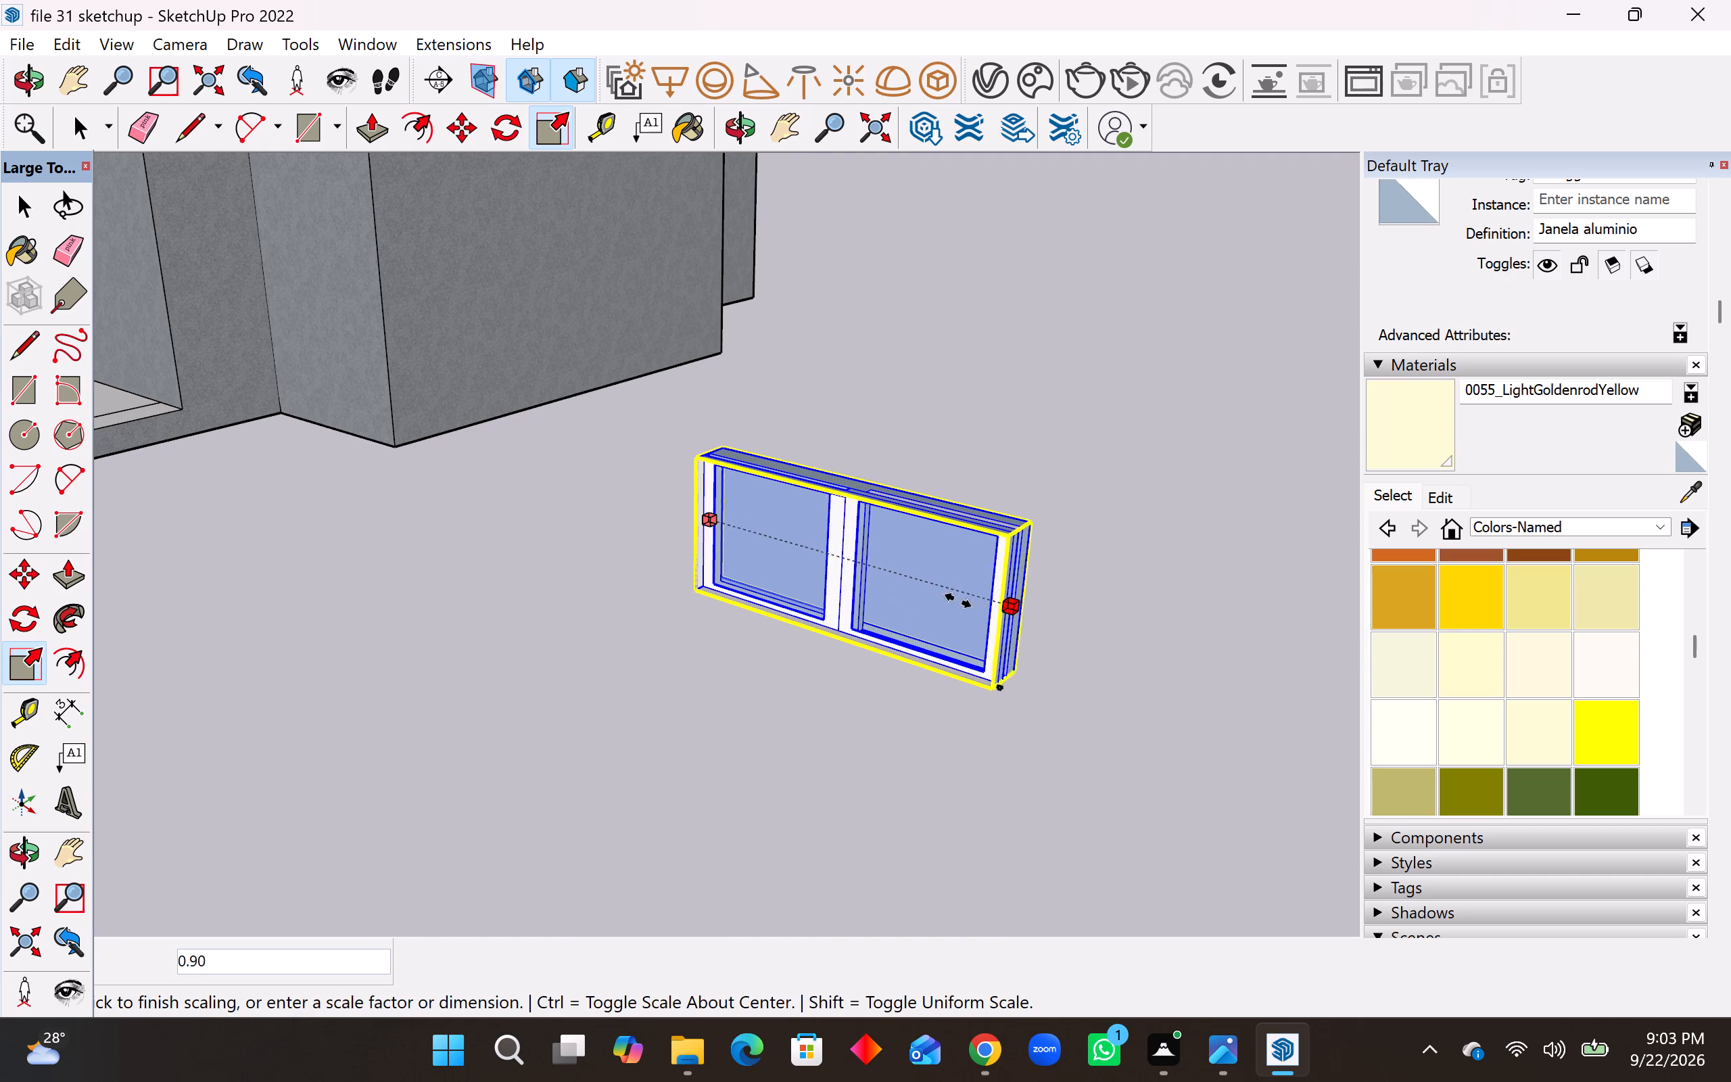
{"action": "left_click", "coordinate": [761, 564]}
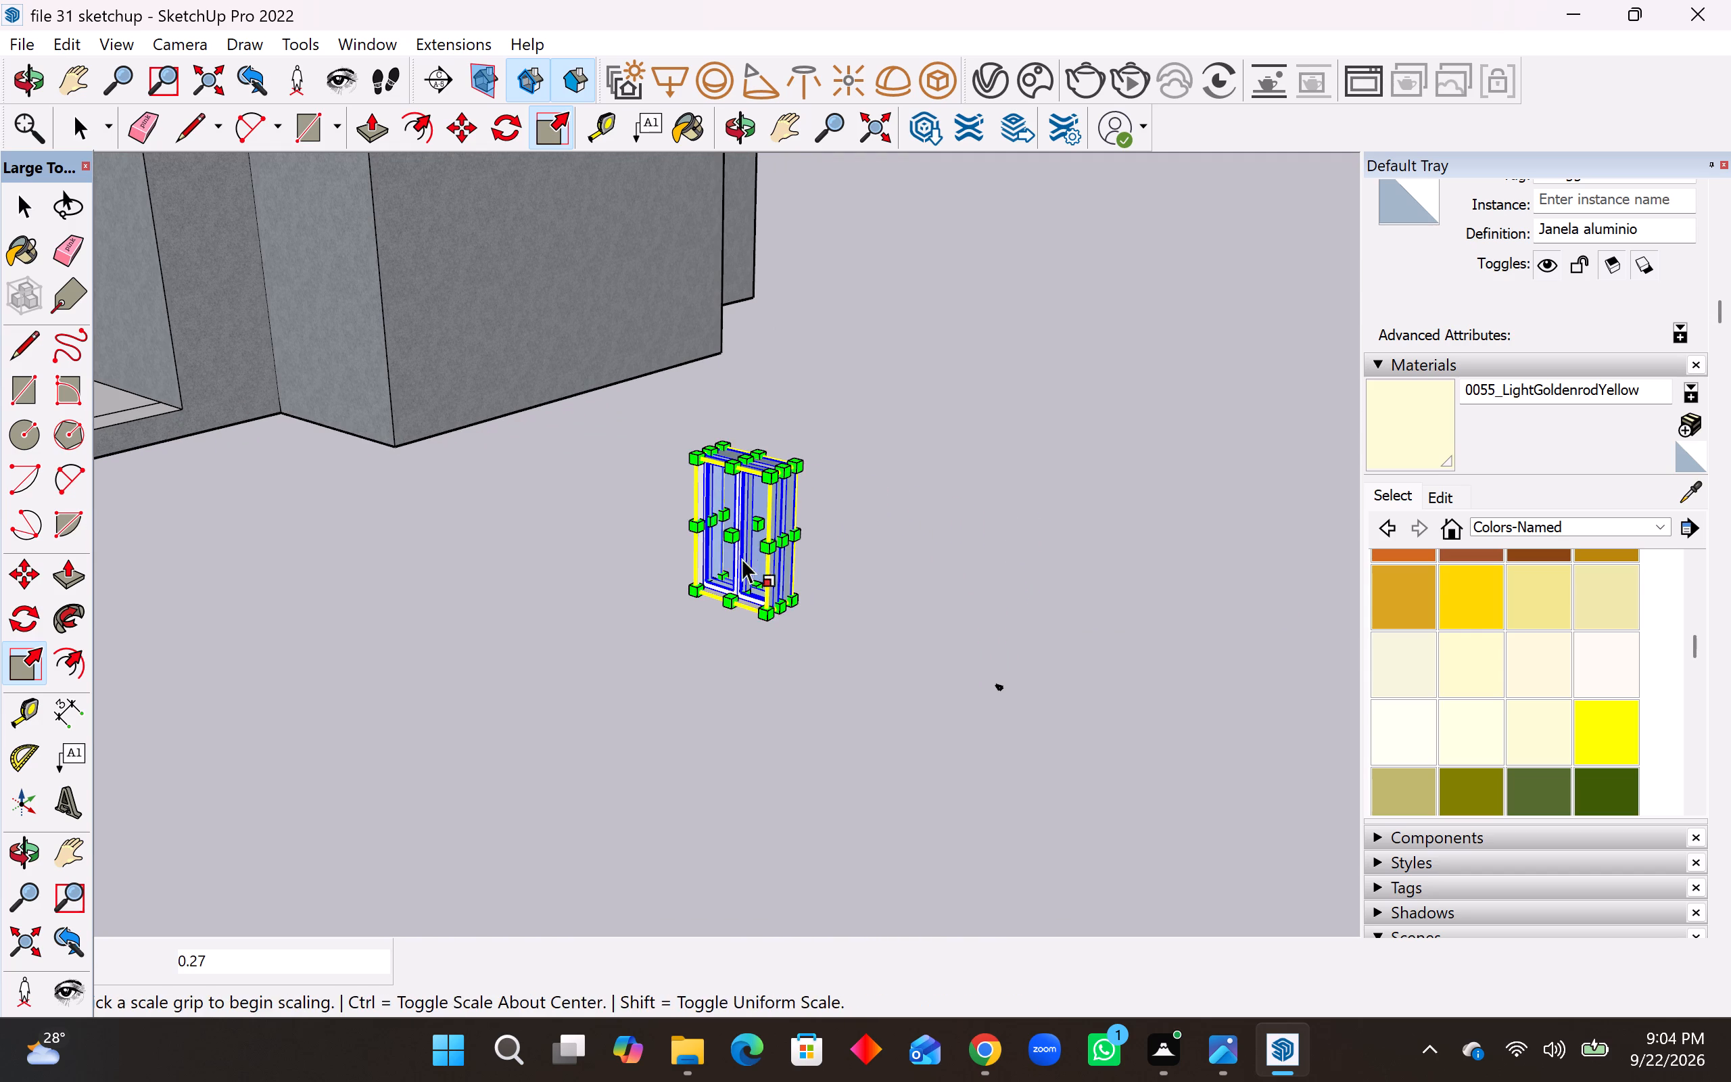
Scale the narrowed window copy's height down again, by about 0.62.
{"action": "middle_click_drag", "start_coordinate": [740, 556], "coordinate": [915, 690]}
{"action": "left_click", "coordinate": [956, 611]}
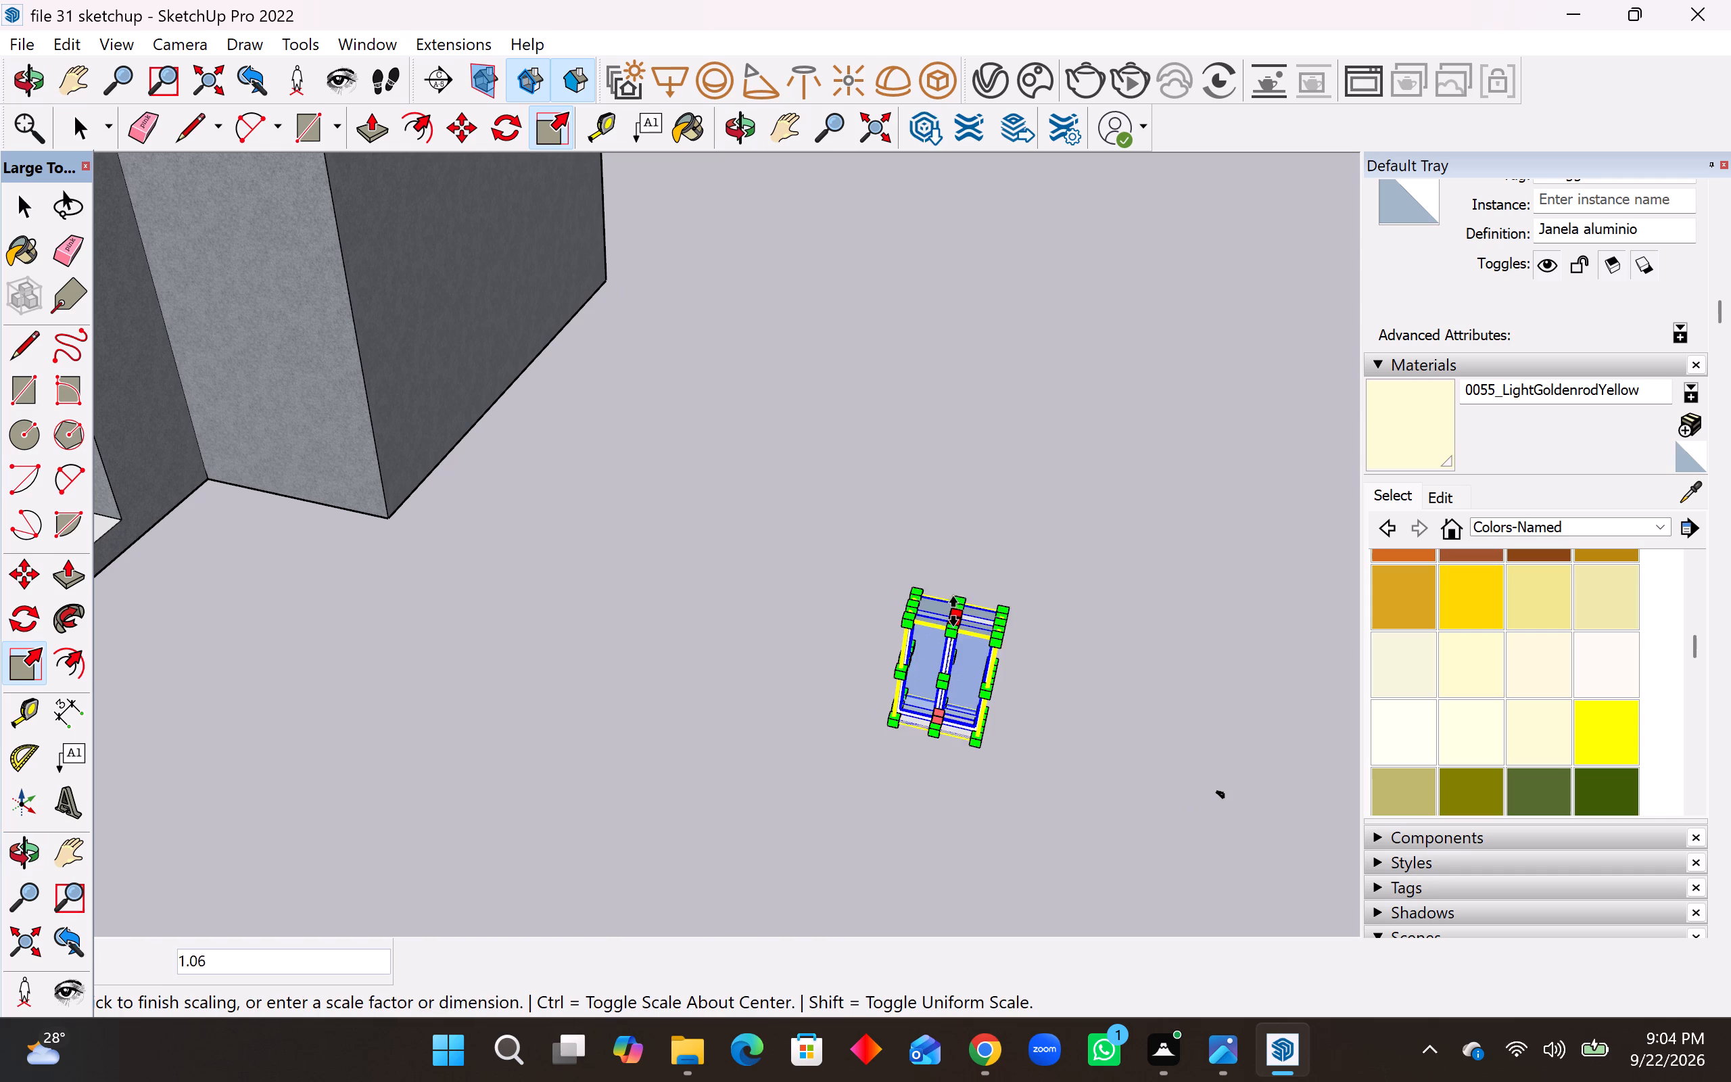
{"action": "left_click", "coordinate": [956, 655]}
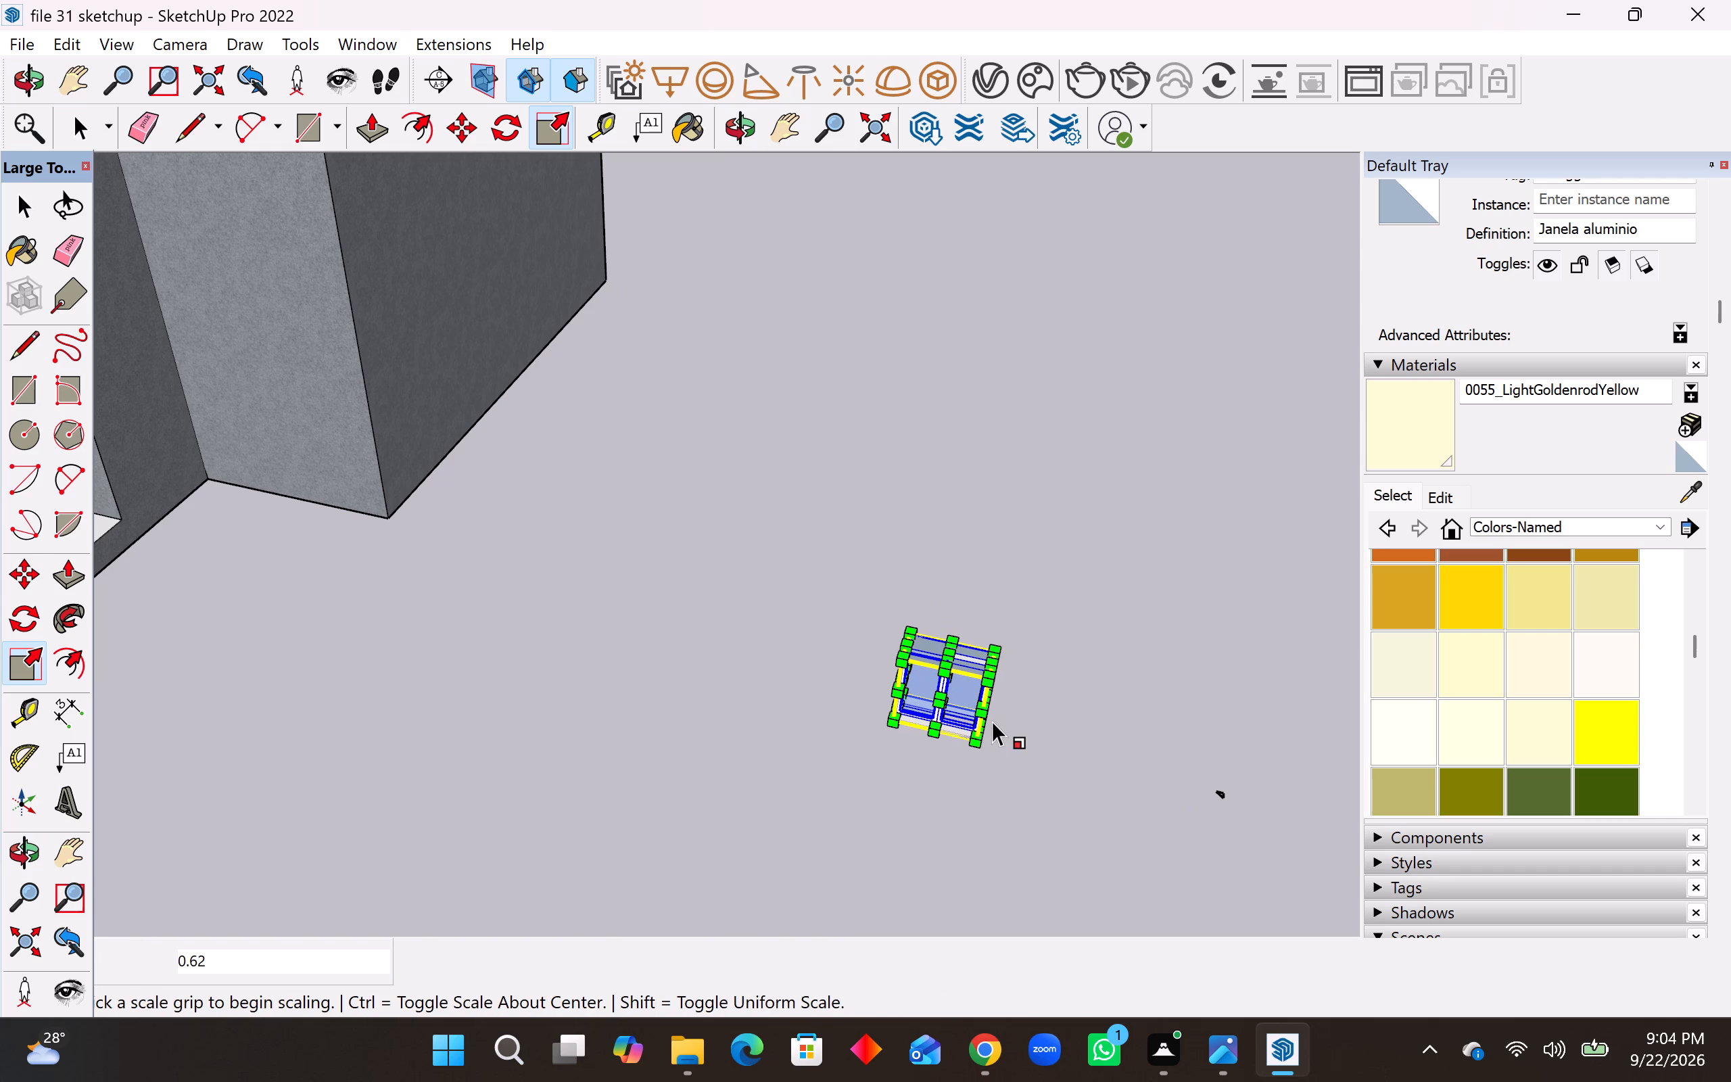
Move the small window copy by its bottom corner to the lower corner of the bathroom's wall opening.
{"action": "key", "text": "m"}
{"action": "left_click", "coordinate": [981, 743]}
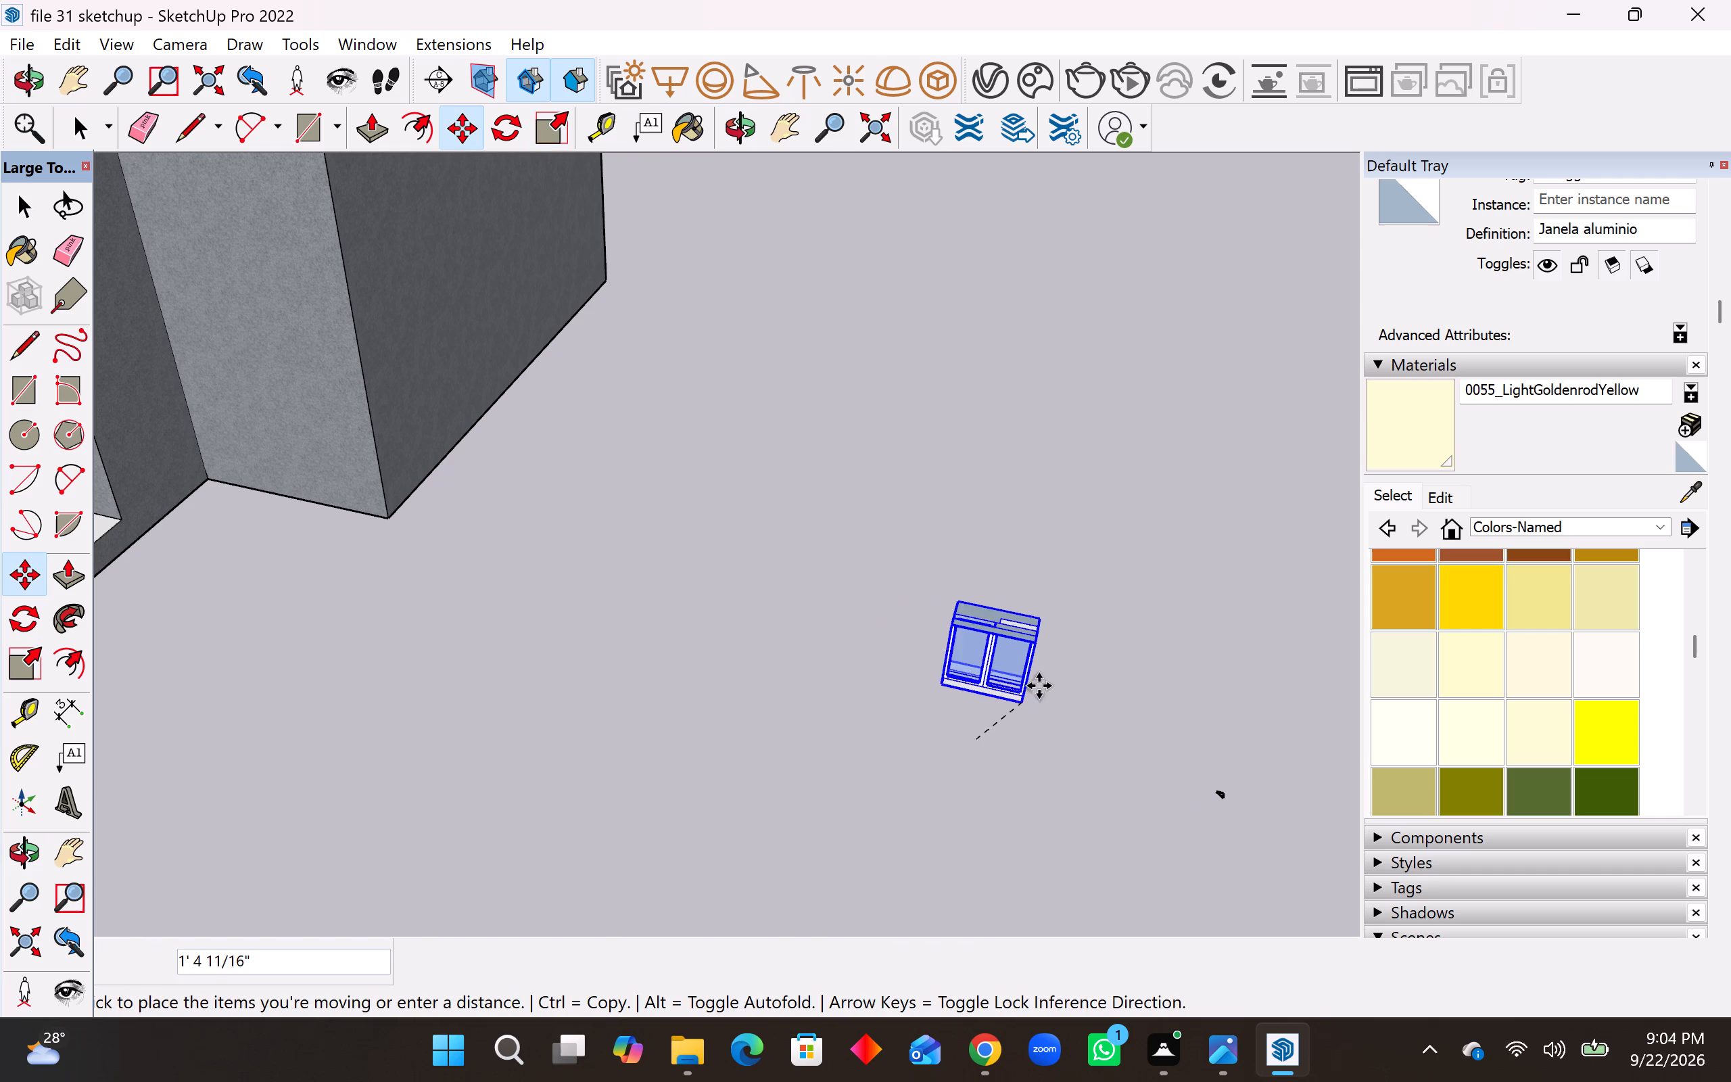
{"action": "scroll", "coordinate": [1039, 686], "scroll_direction": "down", "scroll_amount": 20}
{"action": "scroll", "coordinate": [1039, 686], "scroll_direction": "down", "scroll_amount": 17}
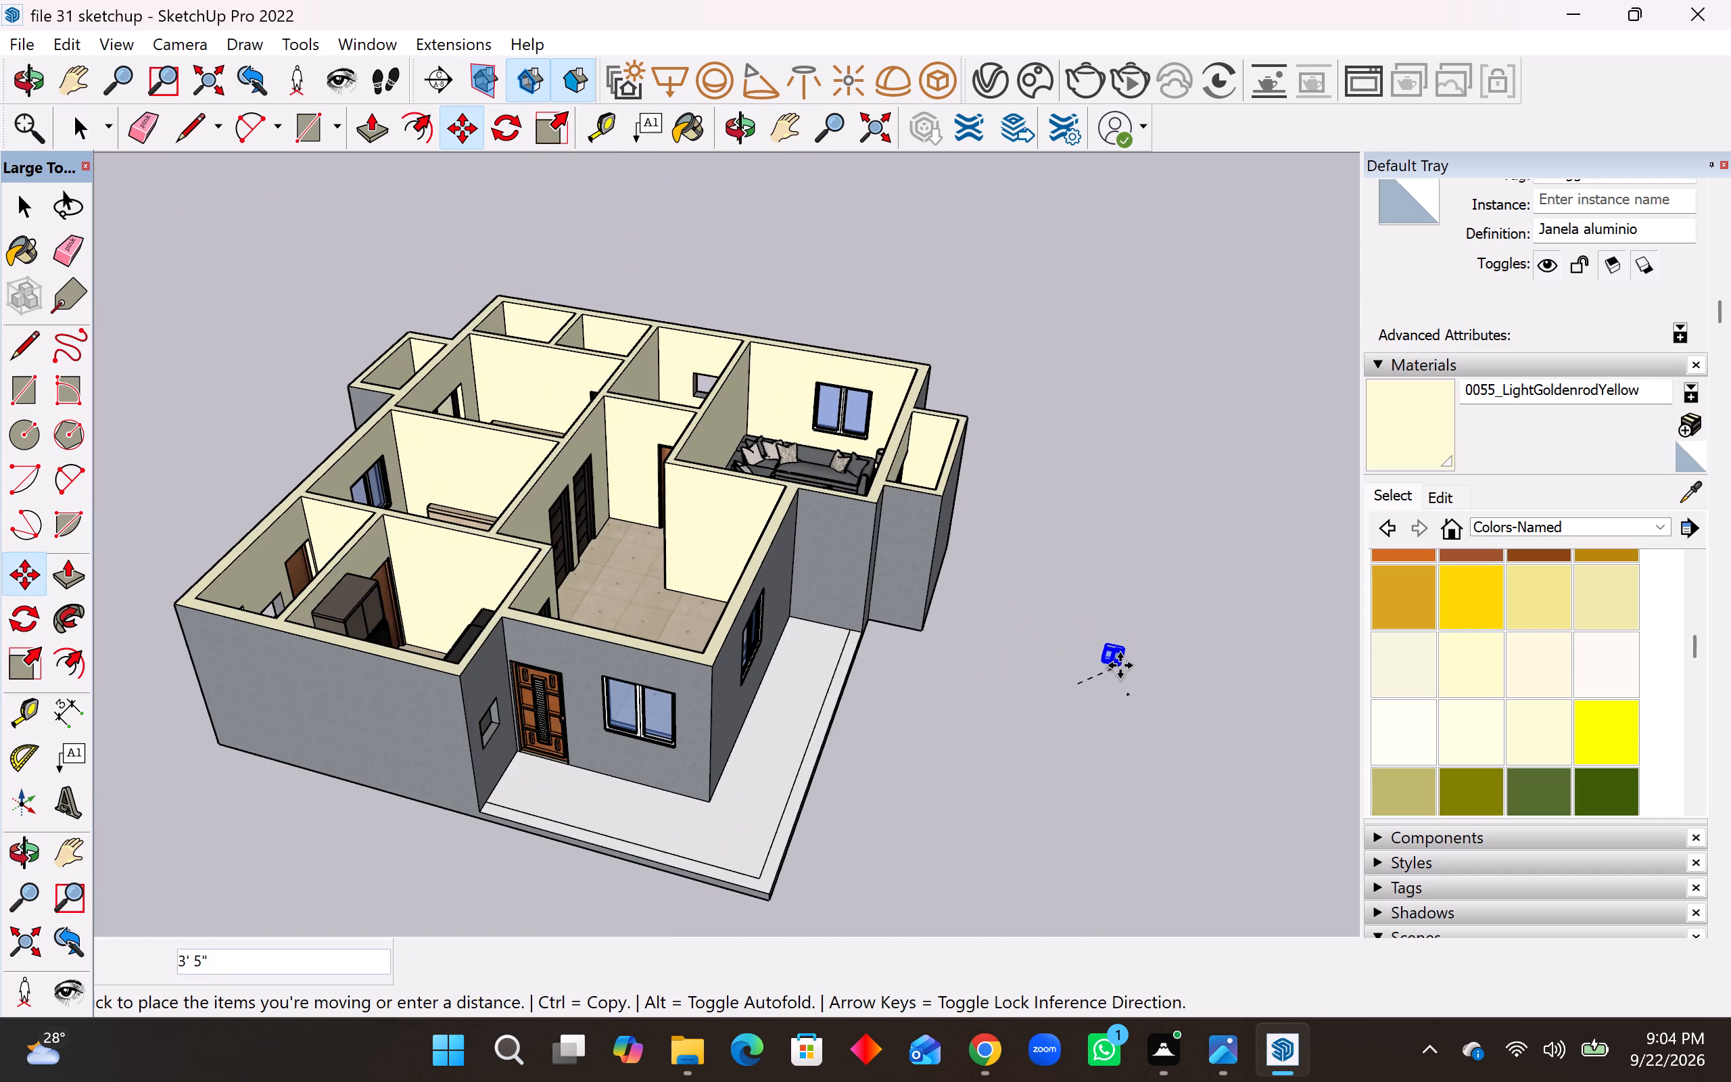
{"action": "scroll", "coordinate": [674, 385], "scroll_direction": "up", "scroll_amount": 8}
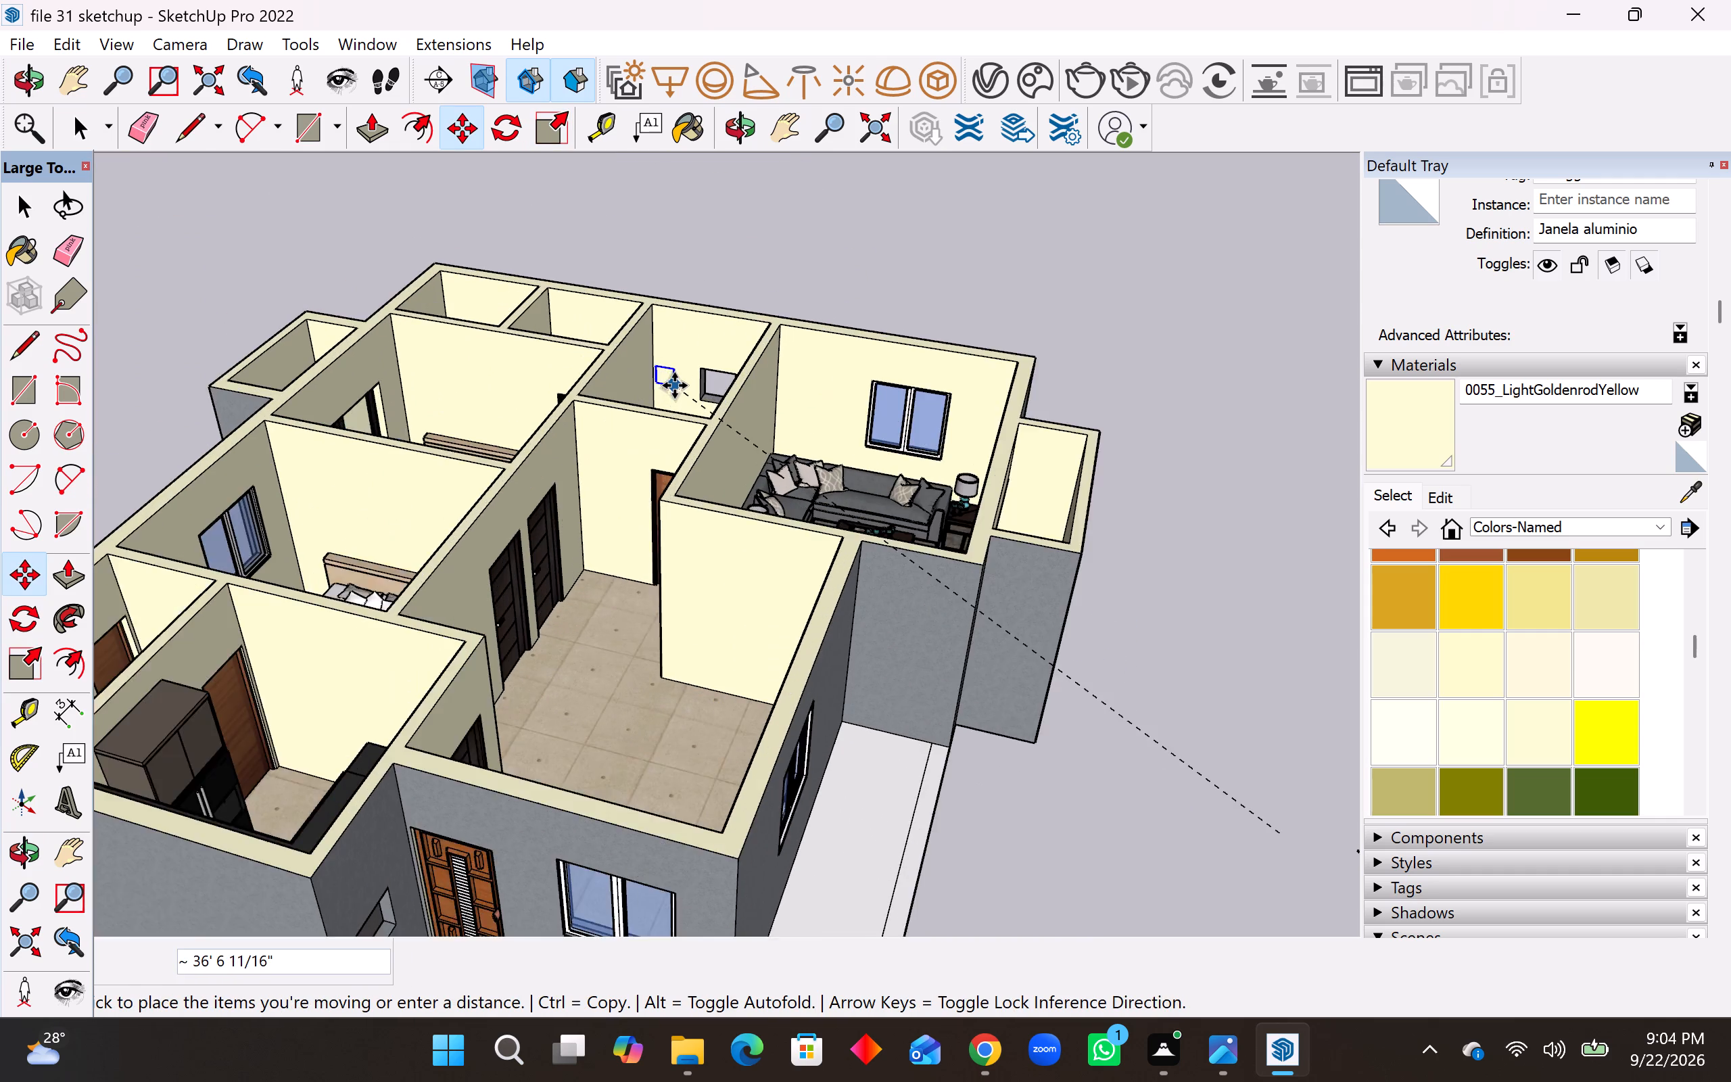
{"action": "scroll", "coordinate": [674, 385], "scroll_direction": "up", "scroll_amount": 2}
{"action": "middle_click_drag", "start_coordinate": [687, 385], "coordinate": [776, 443]}
{"action": "scroll", "coordinate": [698, 392], "scroll_direction": "up", "scroll_amount": 8}
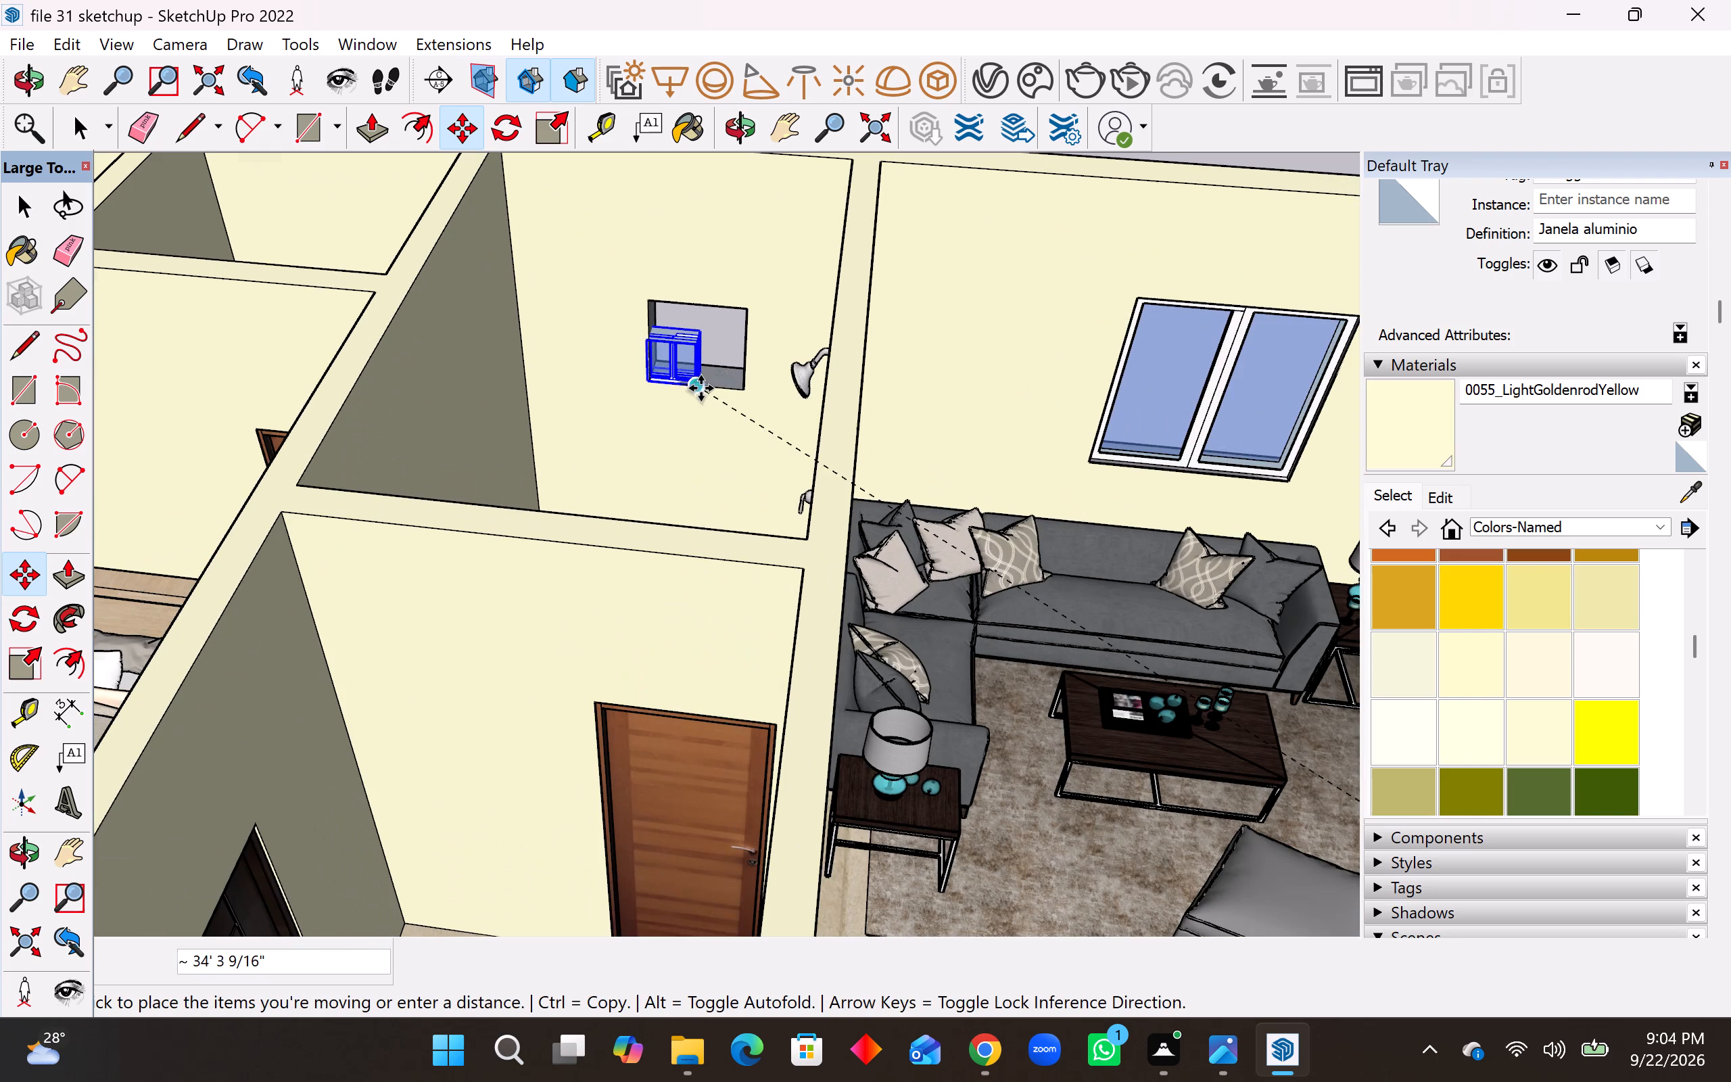
{"action": "left_click", "coordinate": [738, 385]}
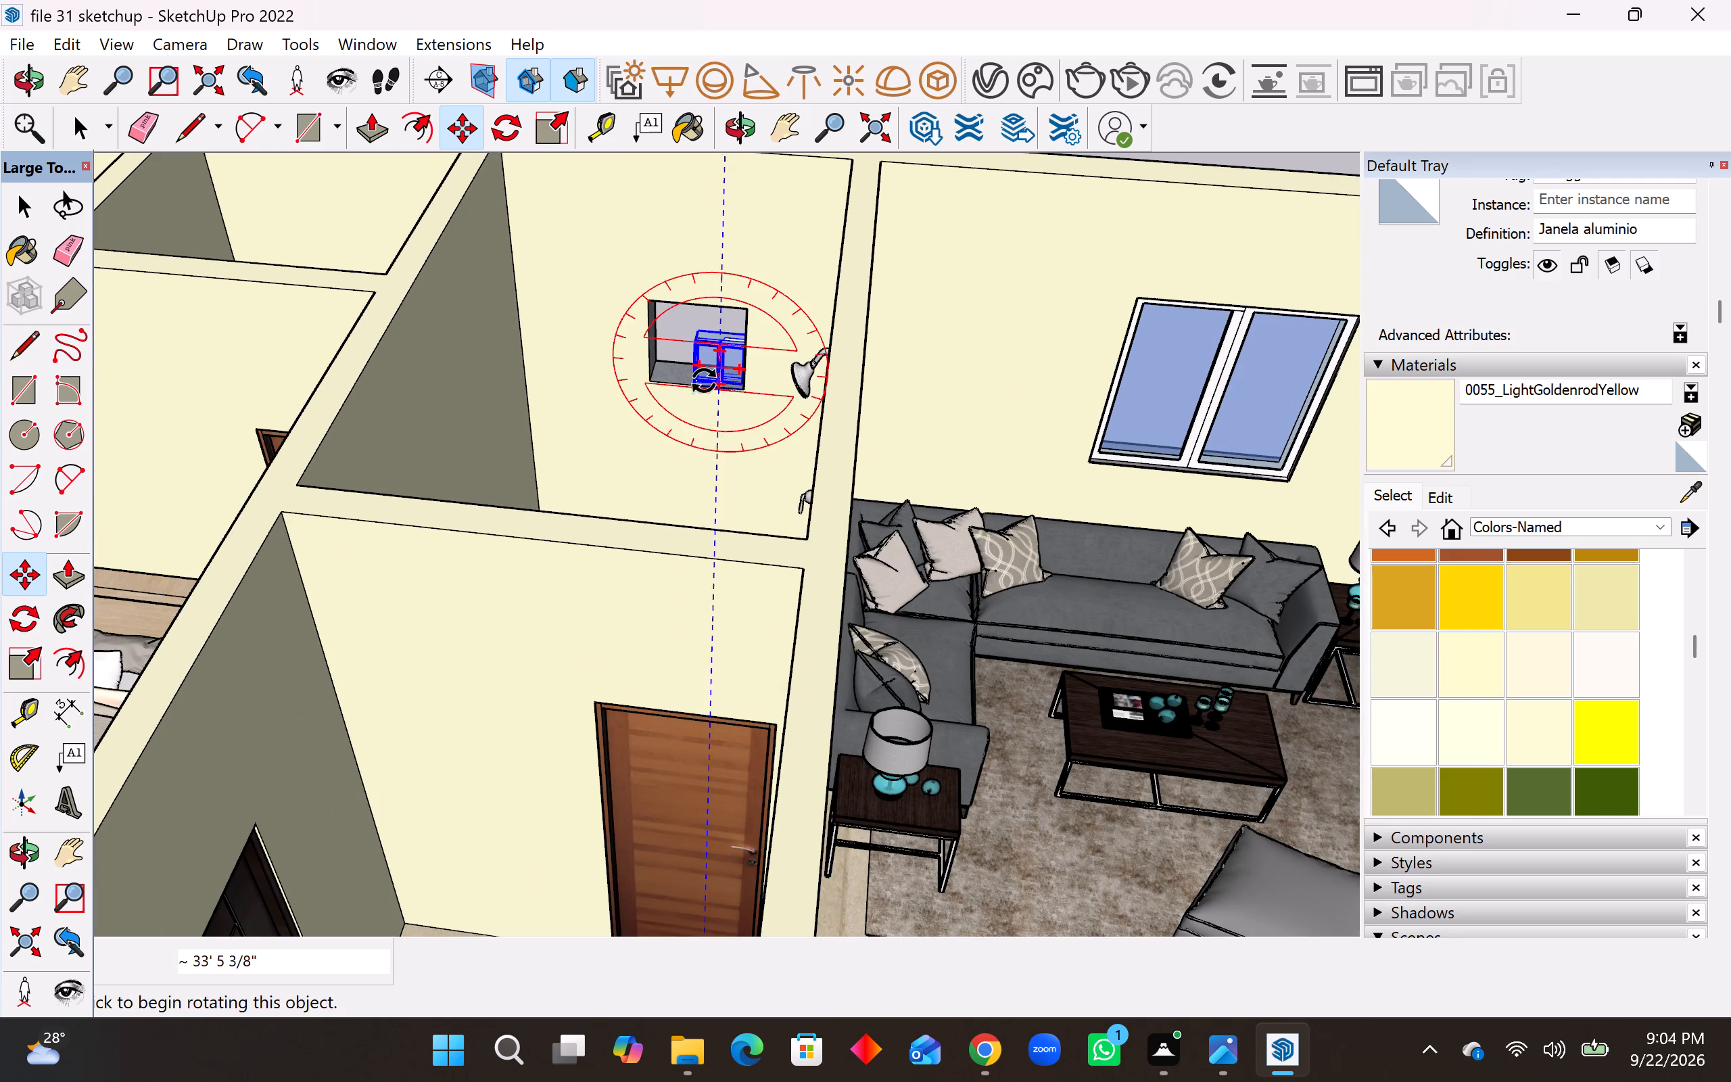
Scale the window to fill the bathroom opening, by about 1.92 in height and about 1.91 in width.
{"action": "left_click", "coordinate": [23, 674]}
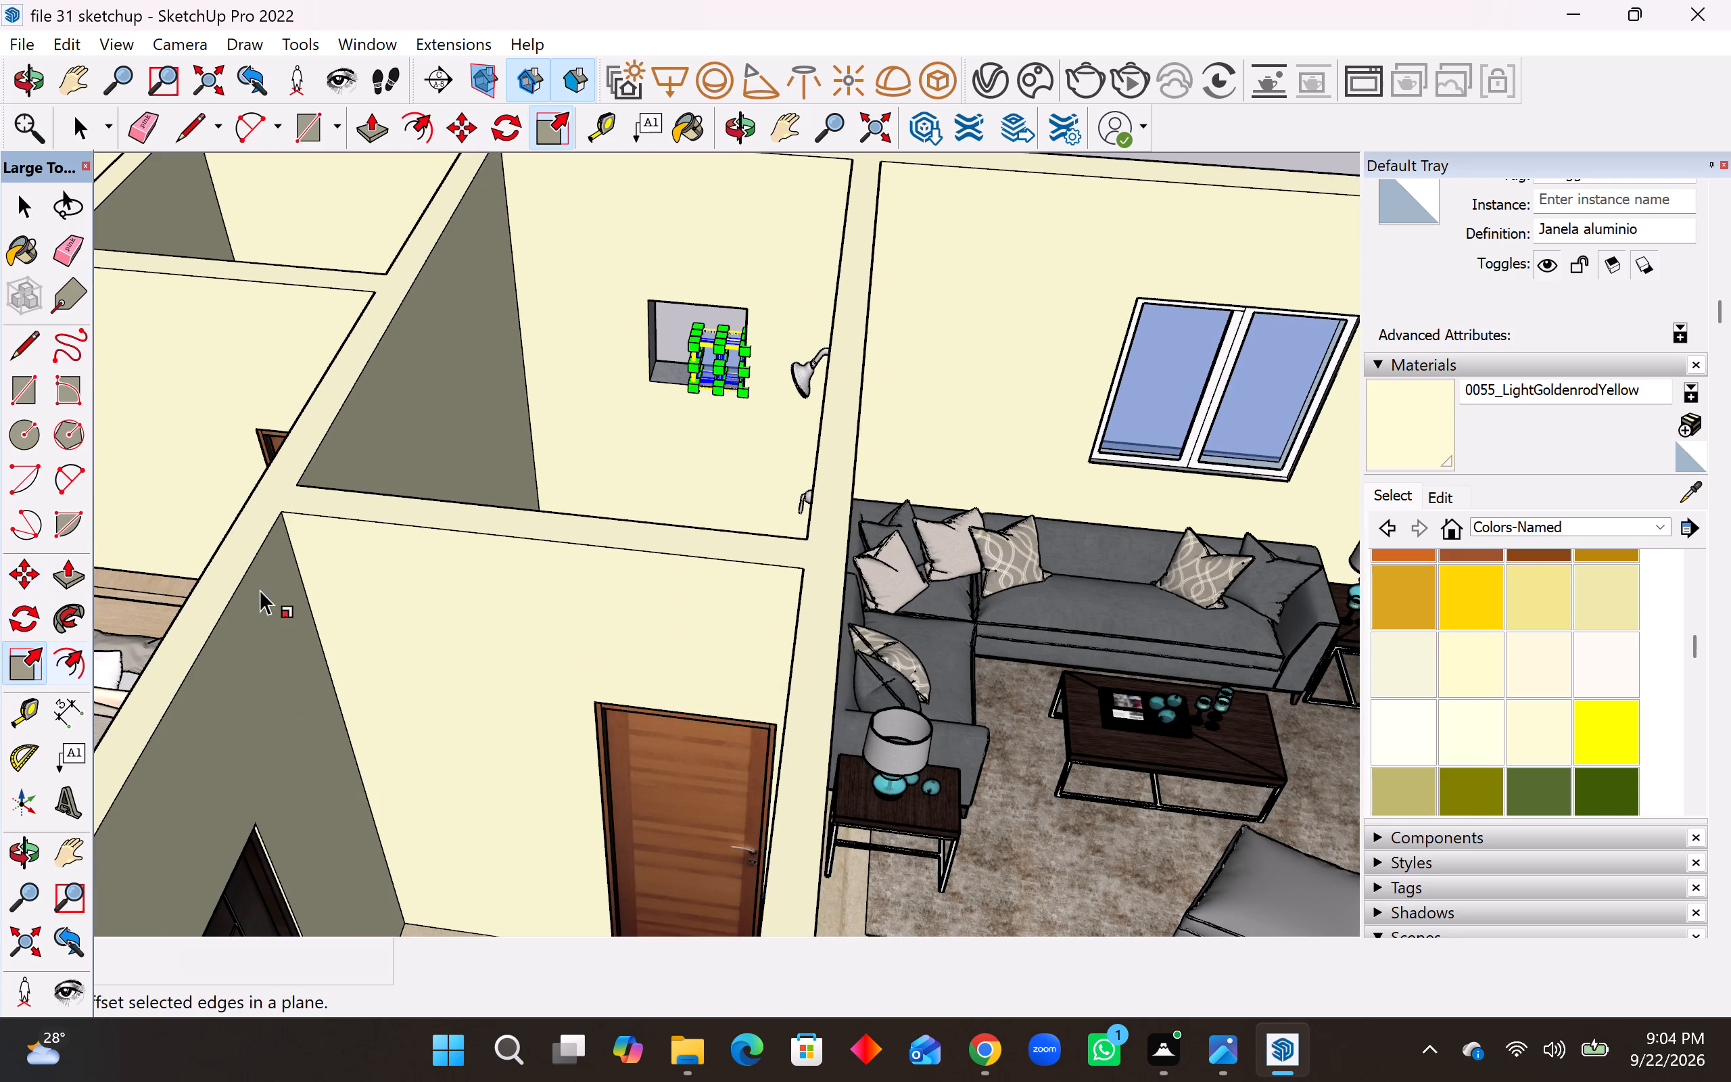
{"action": "scroll", "coordinate": [630, 325], "scroll_direction": "up", "scroll_amount": 6}
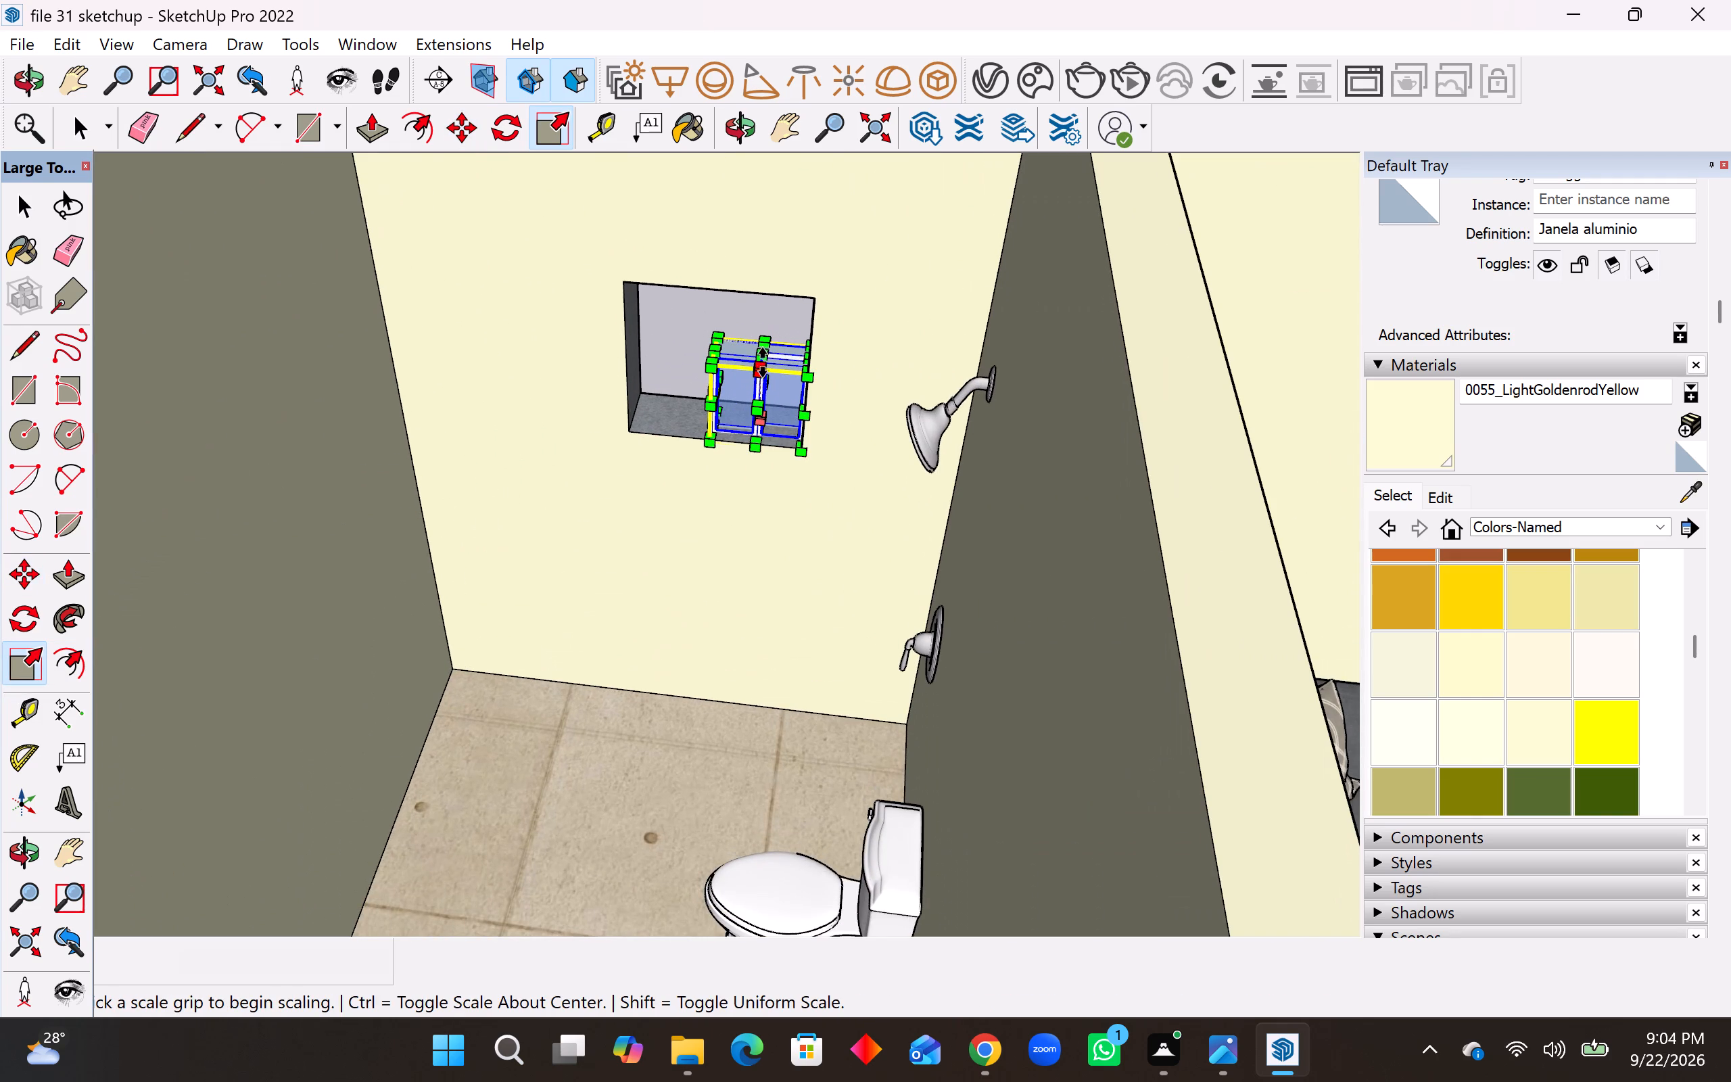
{"action": "left_click", "coordinate": [763, 362]}
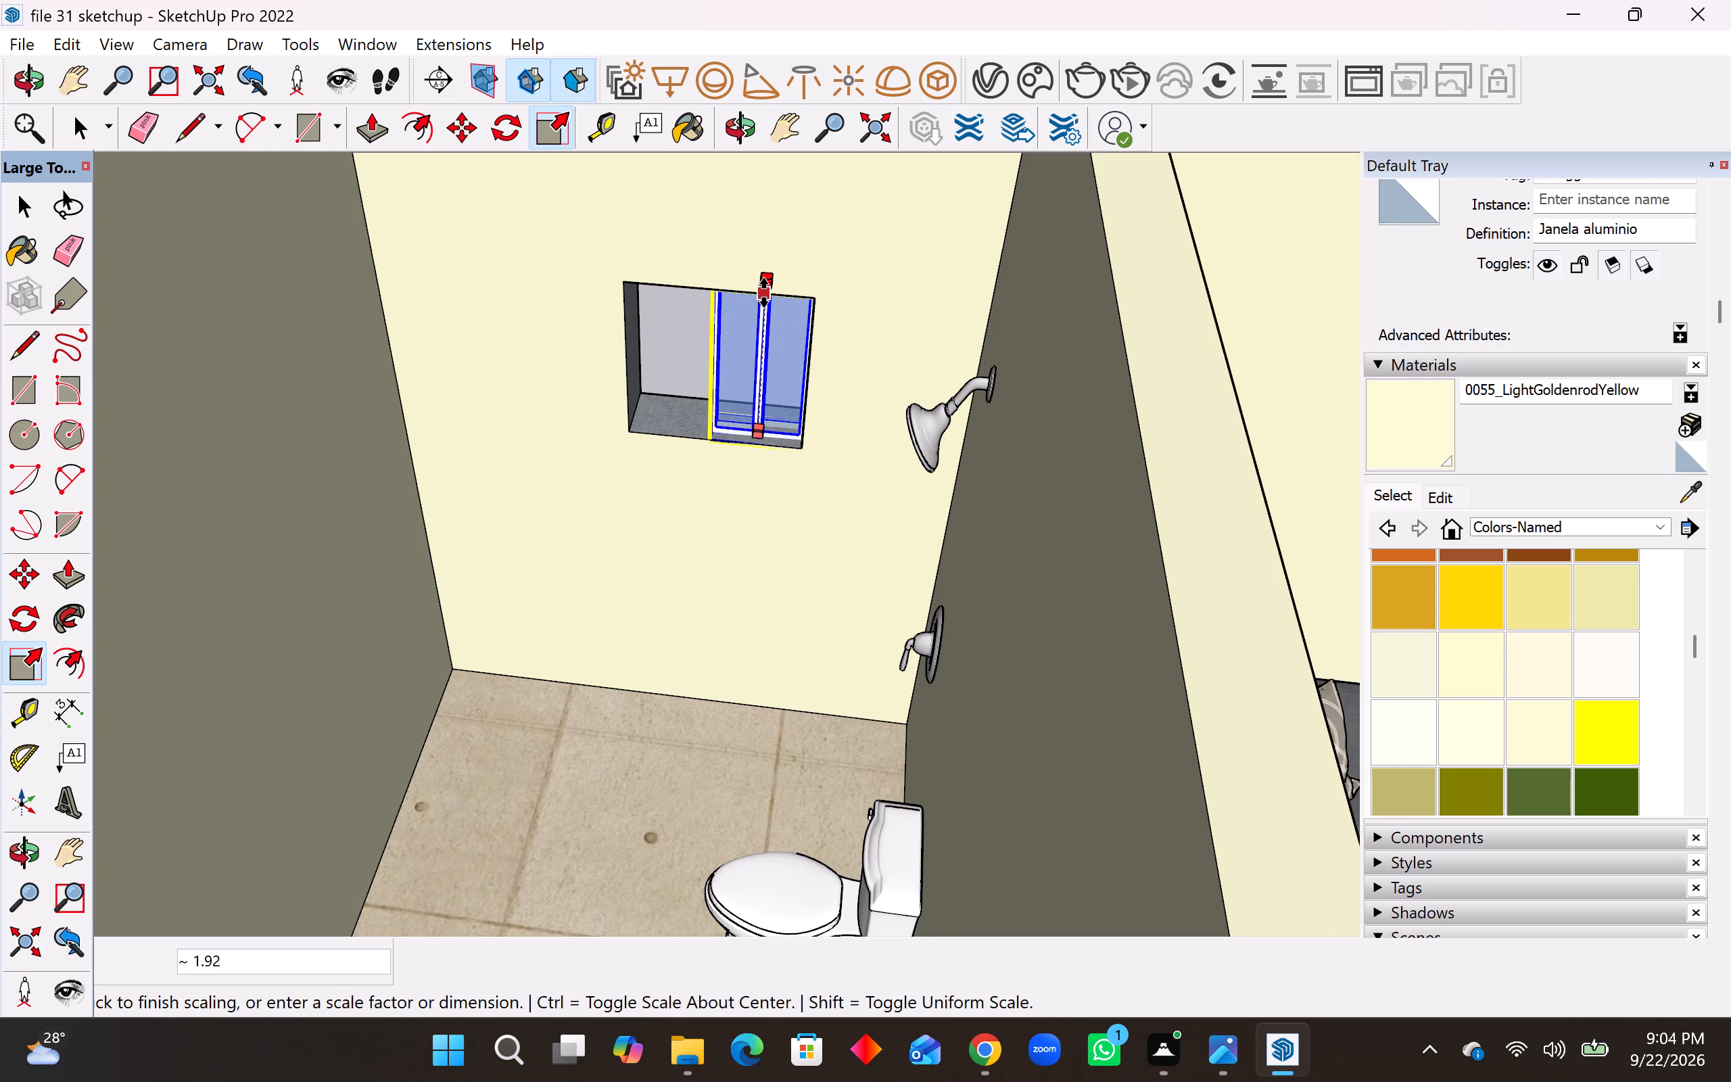
{"action": "left_click", "coordinate": [764, 291]}
{"action": "middle_click_drag", "start_coordinate": [699, 365], "coordinate": [884, 400]}
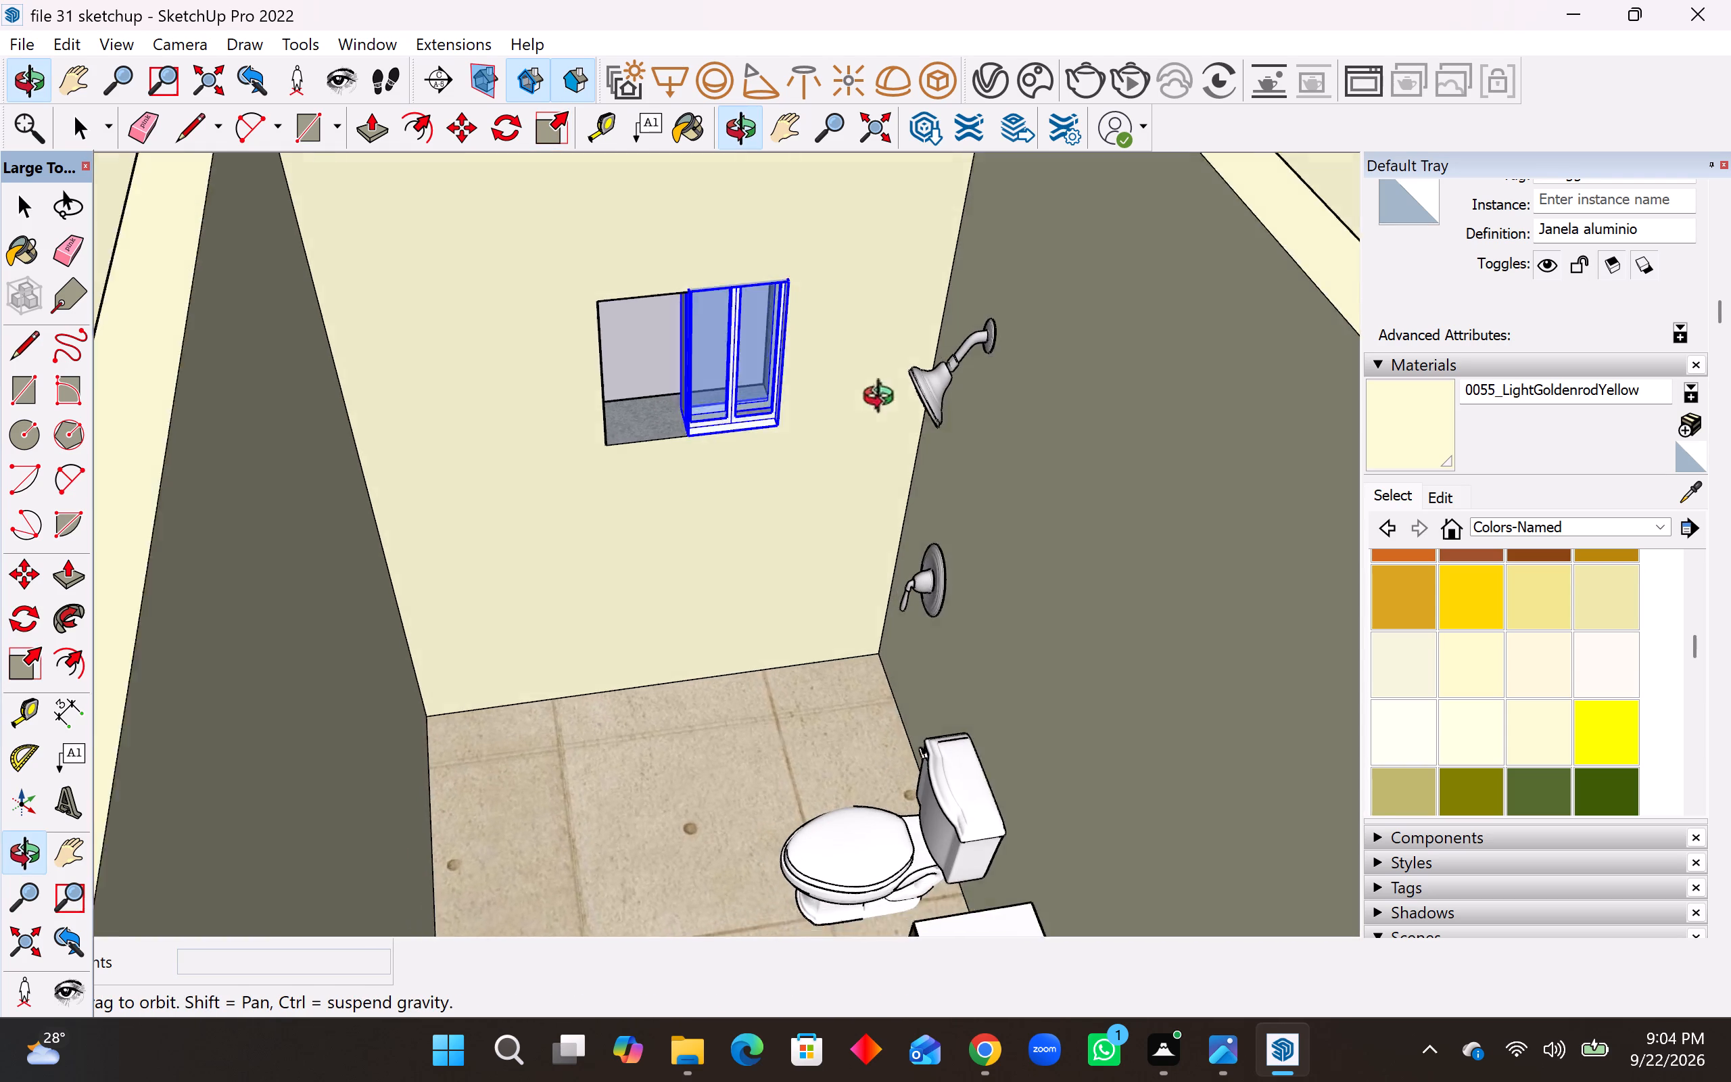
{"action": "middle_click_drag", "start_coordinate": [884, 400], "coordinate": [907, 398]}
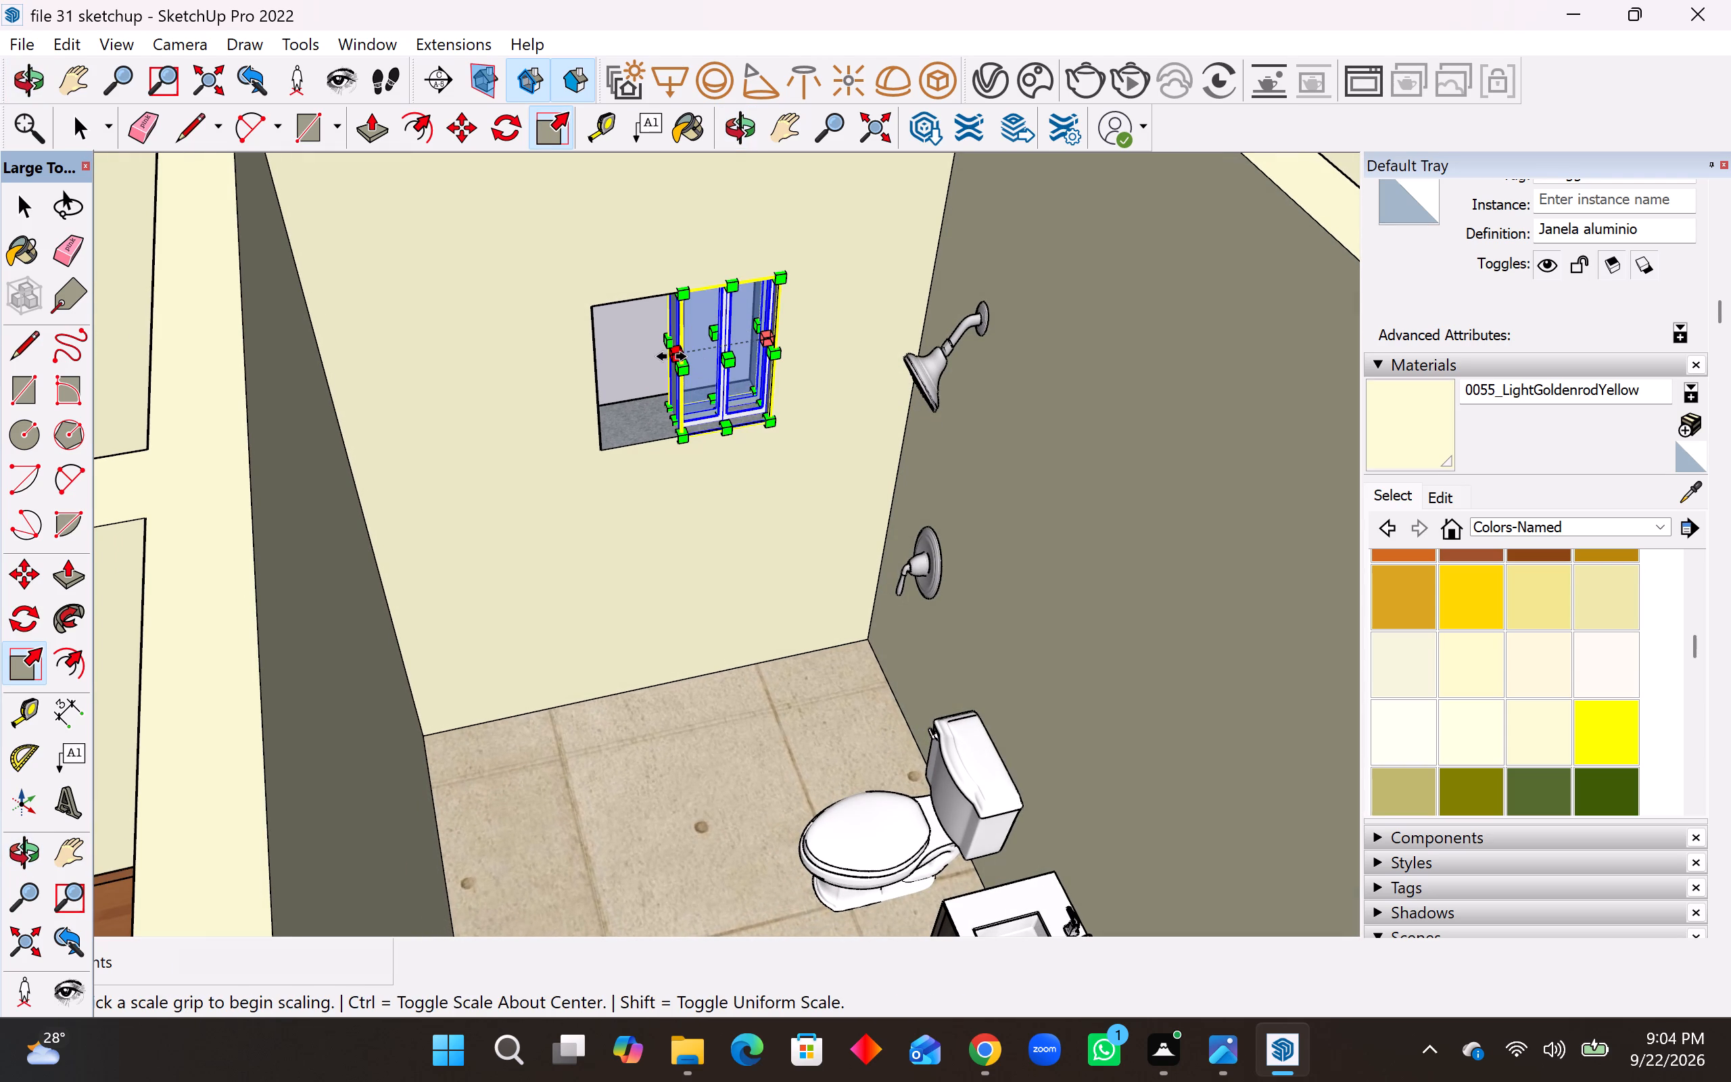
{"action": "left_click", "coordinate": [671, 356]}
{"action": "left_click", "coordinate": [600, 373]}
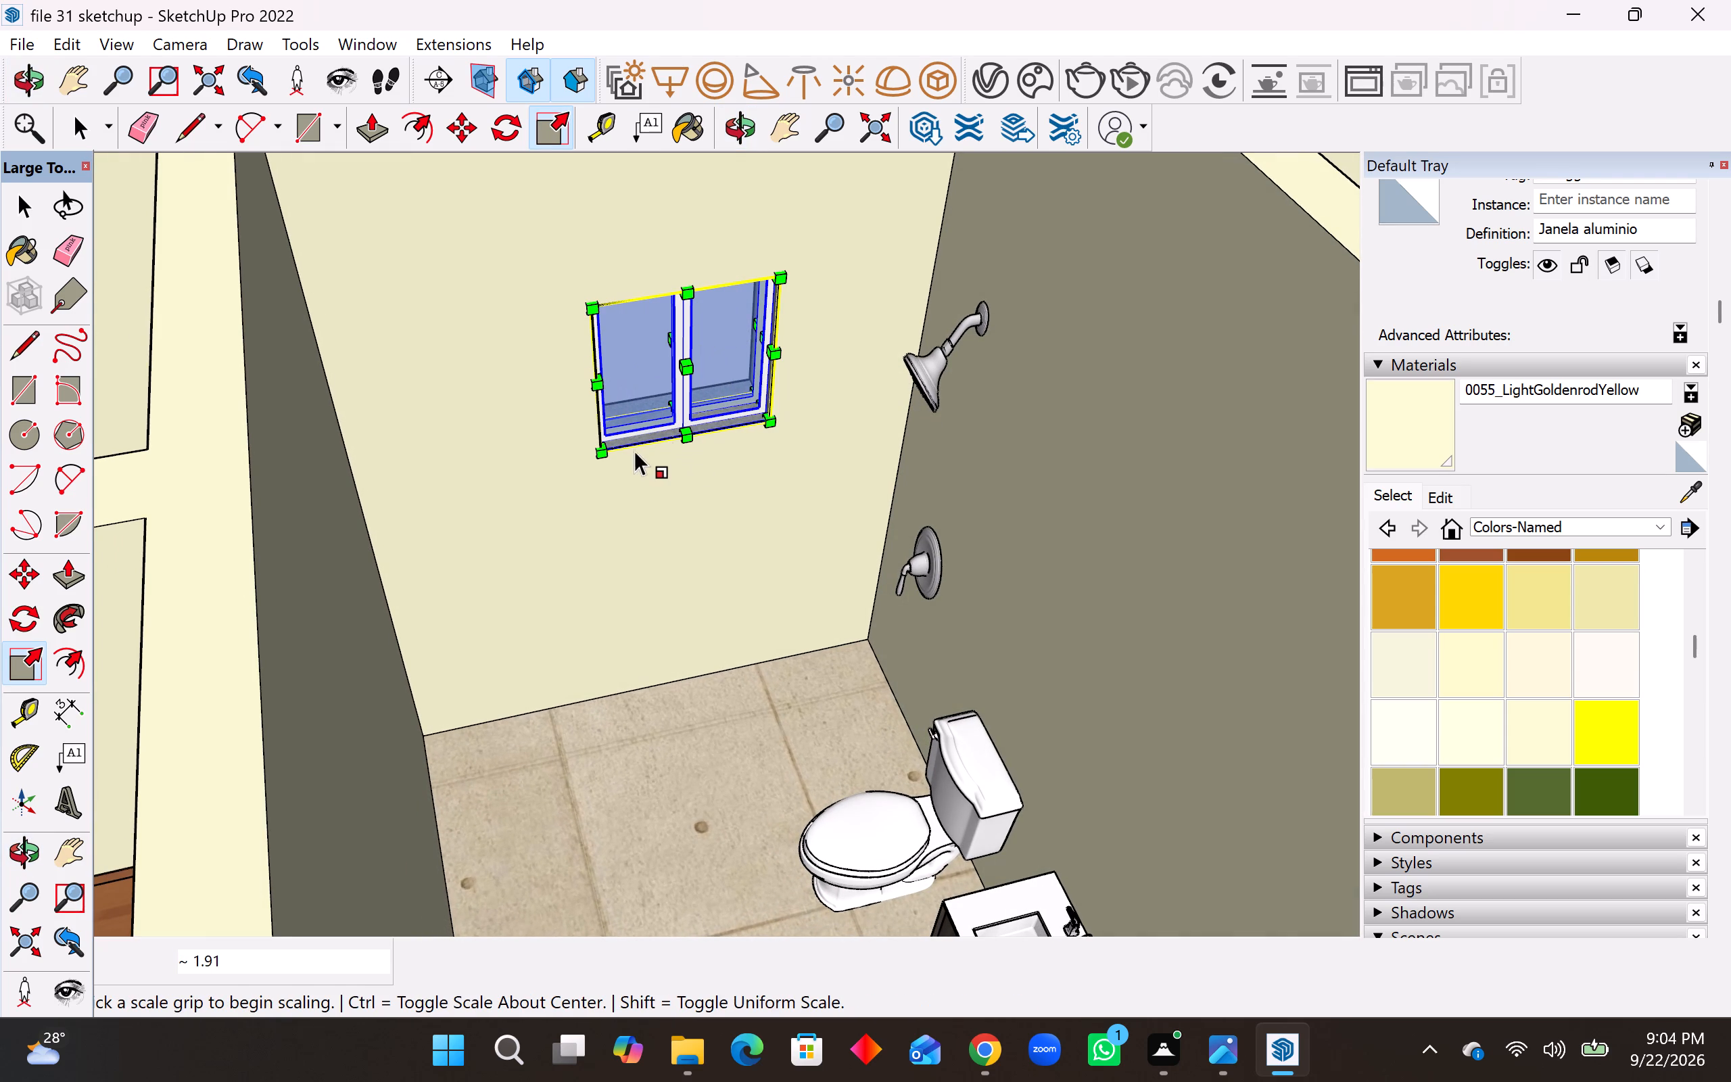
Copy the bathroom window by its bottom corner onto the empty ground outside, near the outer wall with the unfilled small openings.
{"action": "scroll", "coordinate": [712, 444], "scroll_direction": "down", "scroll_amount": 4}
{"action": "key", "text": "m"}
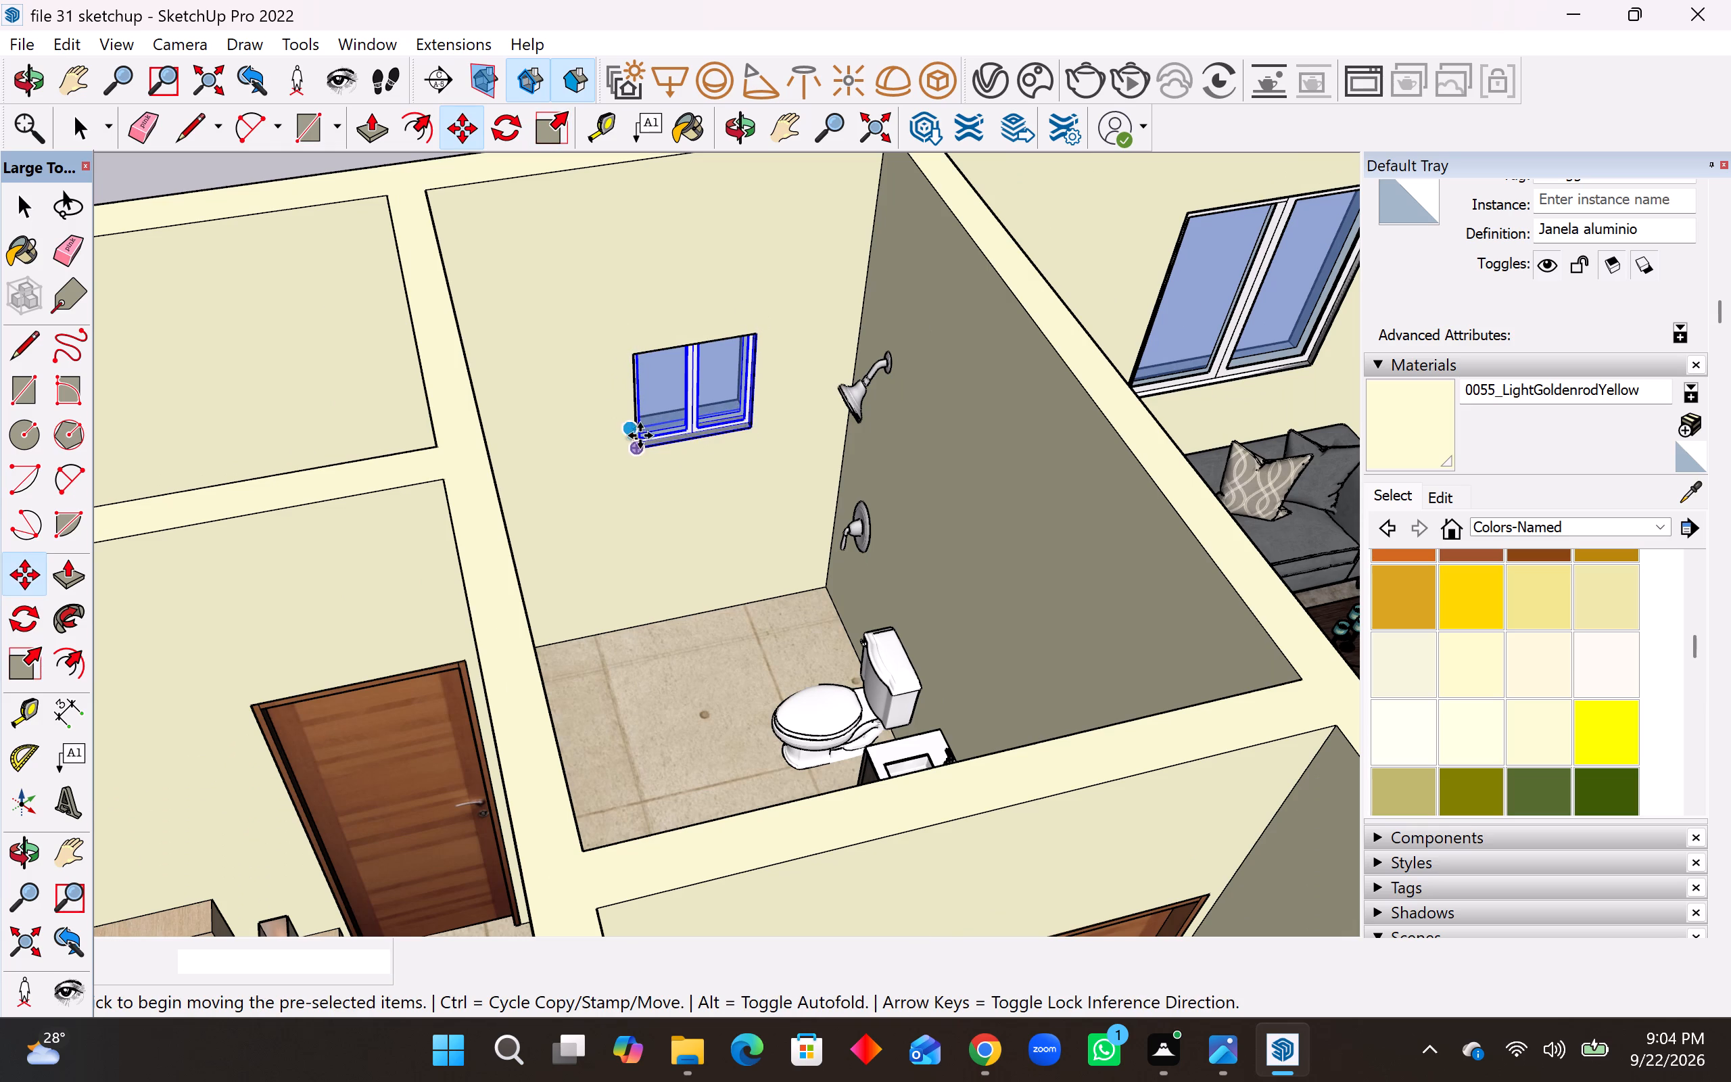
{"action": "left_click", "coordinate": [638, 451]}
{"action": "scroll", "coordinate": [746, 475], "scroll_direction": "down", "scroll_amount": 5}
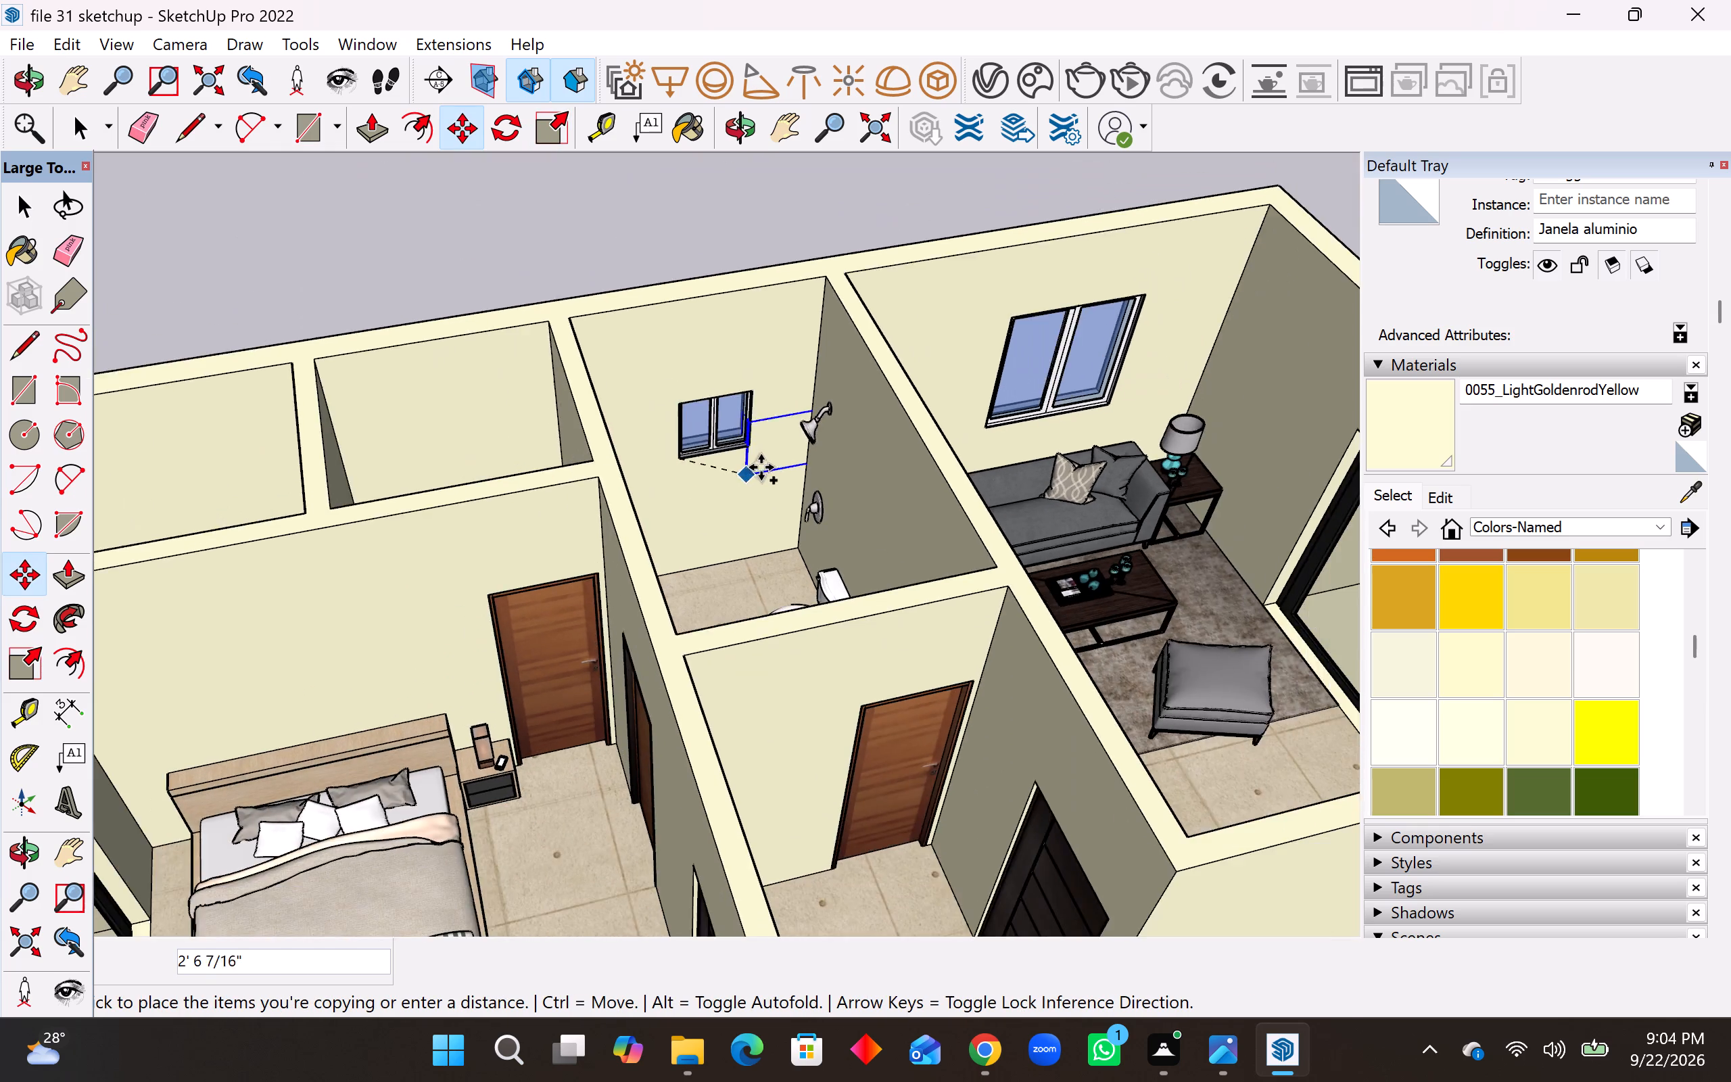
{"action": "scroll", "coordinate": [761, 467], "scroll_direction": "down", "scroll_amount": 11}
{"action": "middle_click_drag", "start_coordinate": [616, 503], "coordinate": [547, 603]}
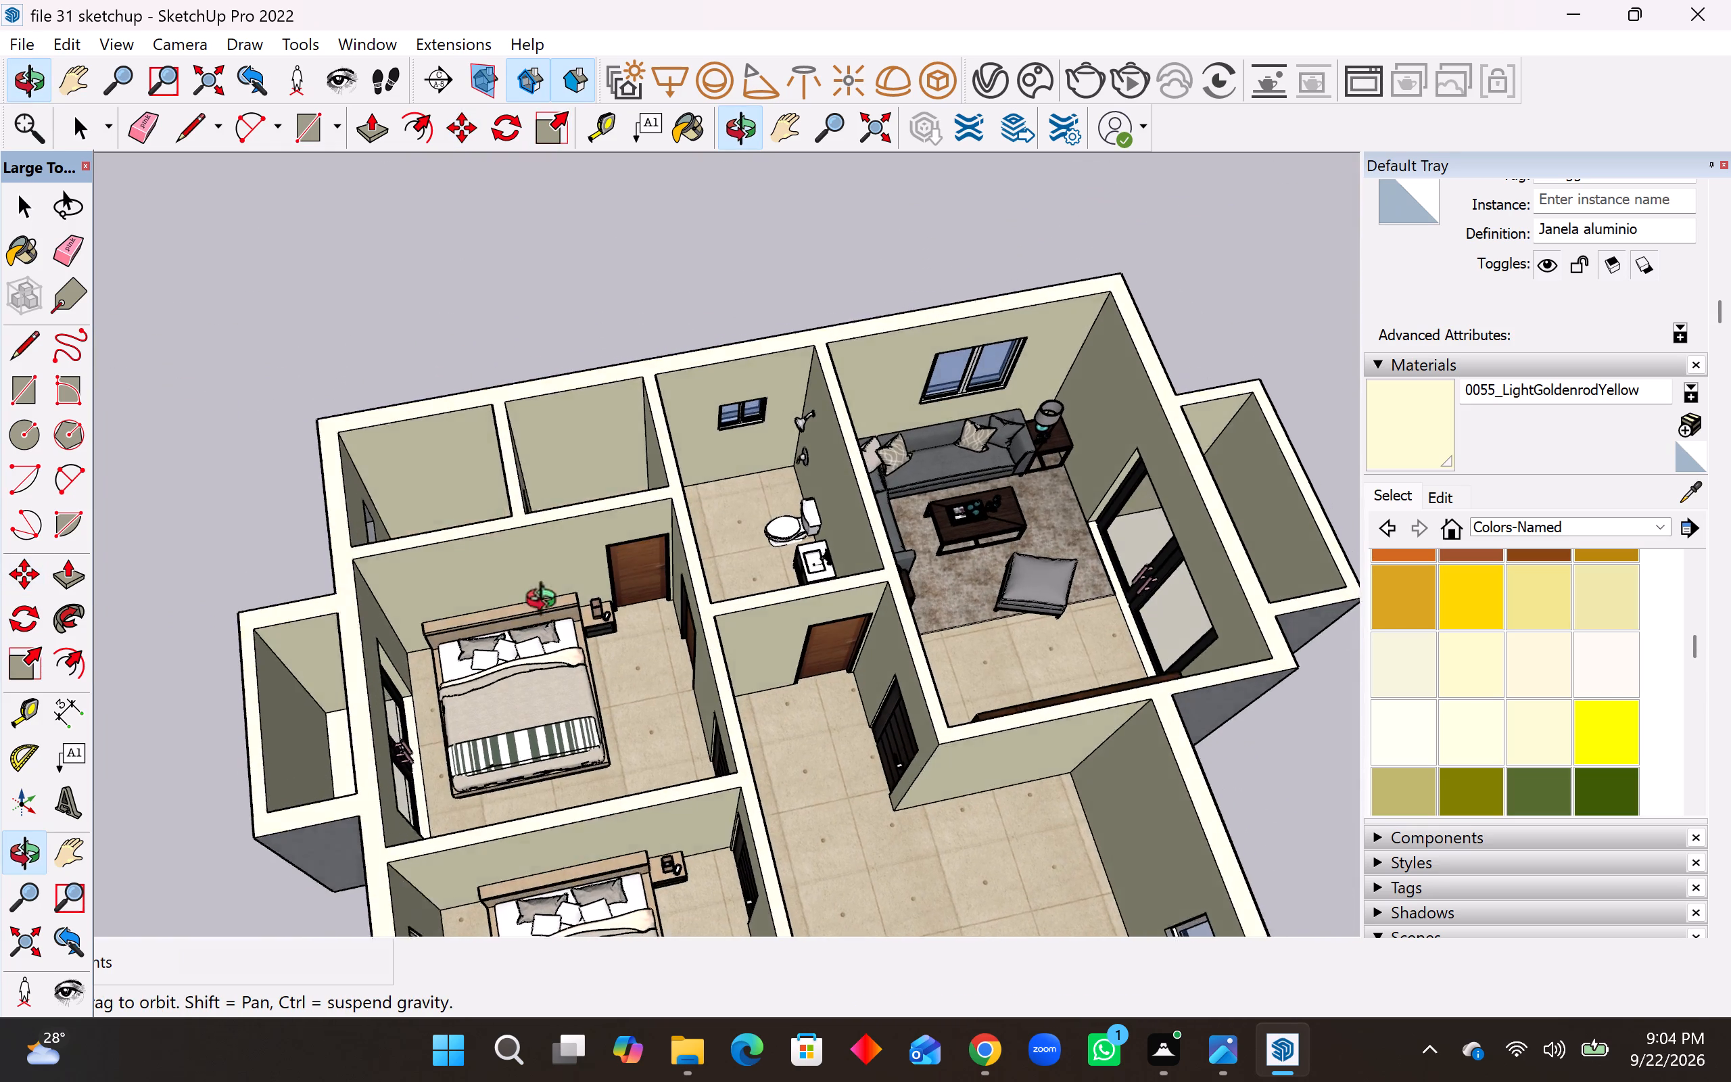
{"action": "middle_click_drag", "start_coordinate": [547, 603], "coordinate": [519, 517]}
{"action": "scroll", "coordinate": [595, 483], "scroll_direction": "down", "scroll_amount": 16}
{"action": "middle_click_drag", "start_coordinate": [599, 620], "coordinate": [584, 586]}
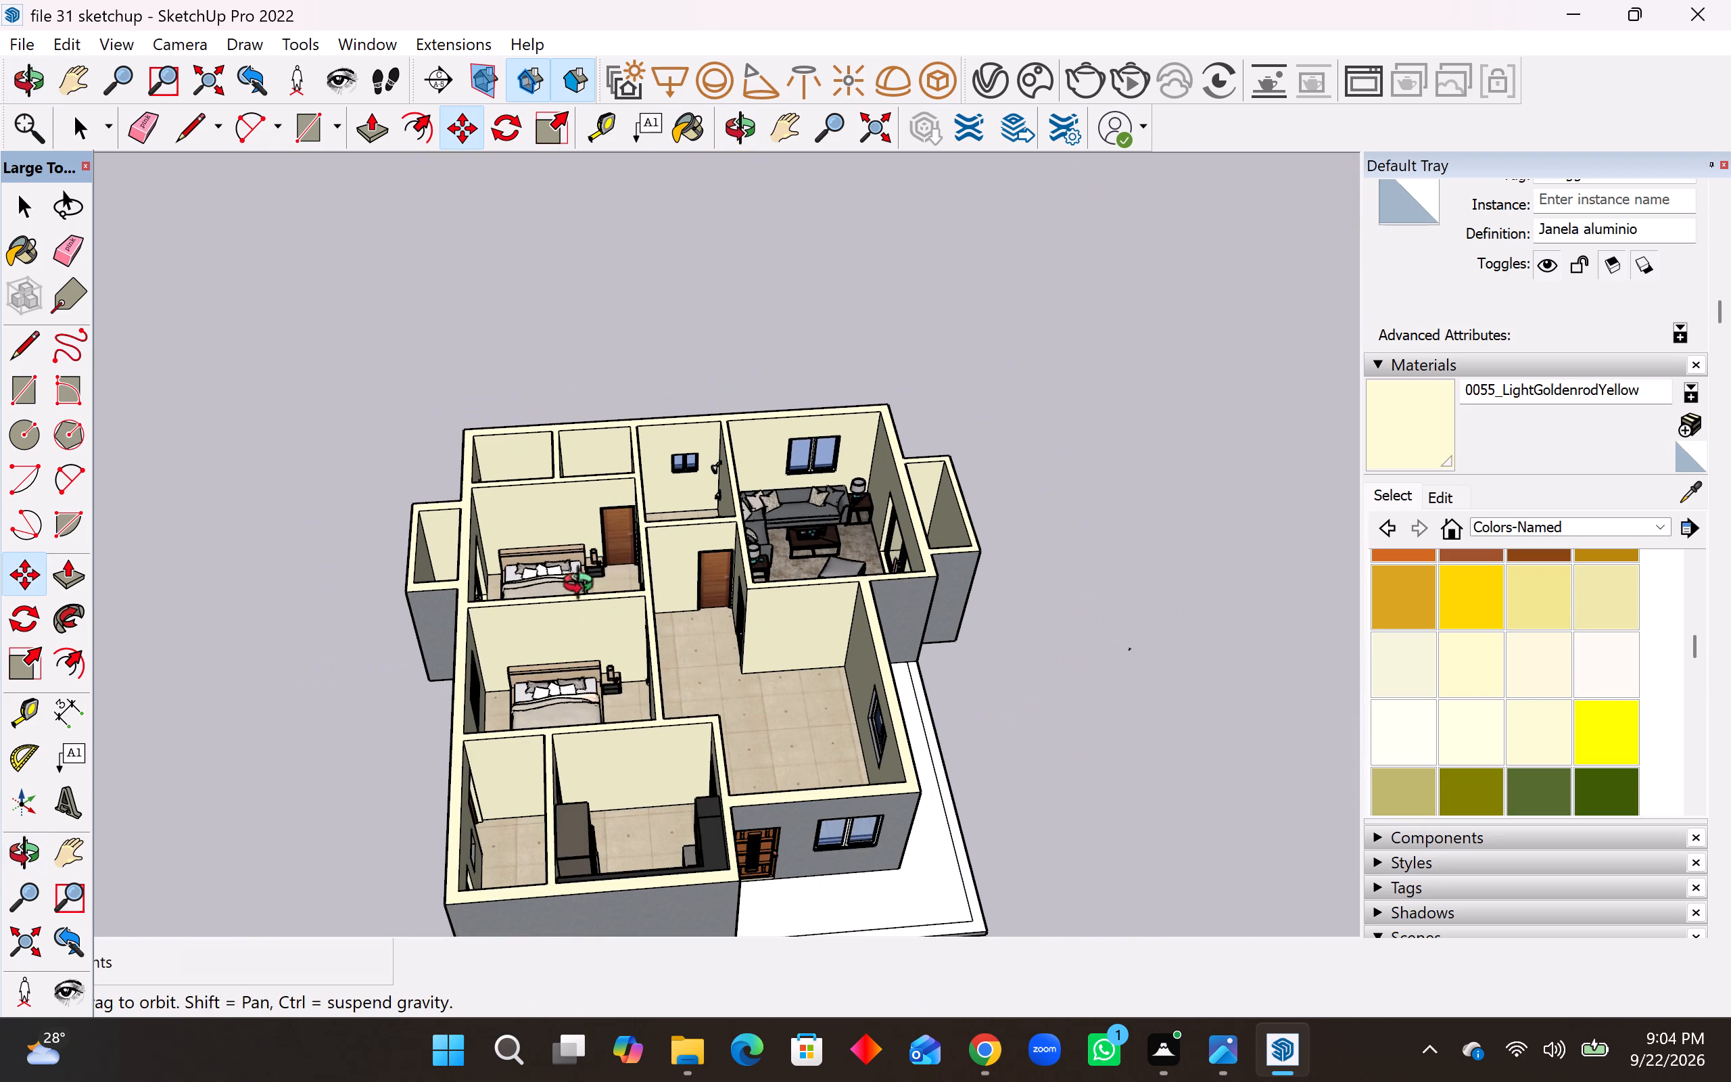
{"action": "middle_click_drag", "start_coordinate": [584, 586], "coordinate": [536, 479]}
{"action": "scroll", "coordinate": [792, 771], "scroll_direction": "up", "scroll_amount": 9}
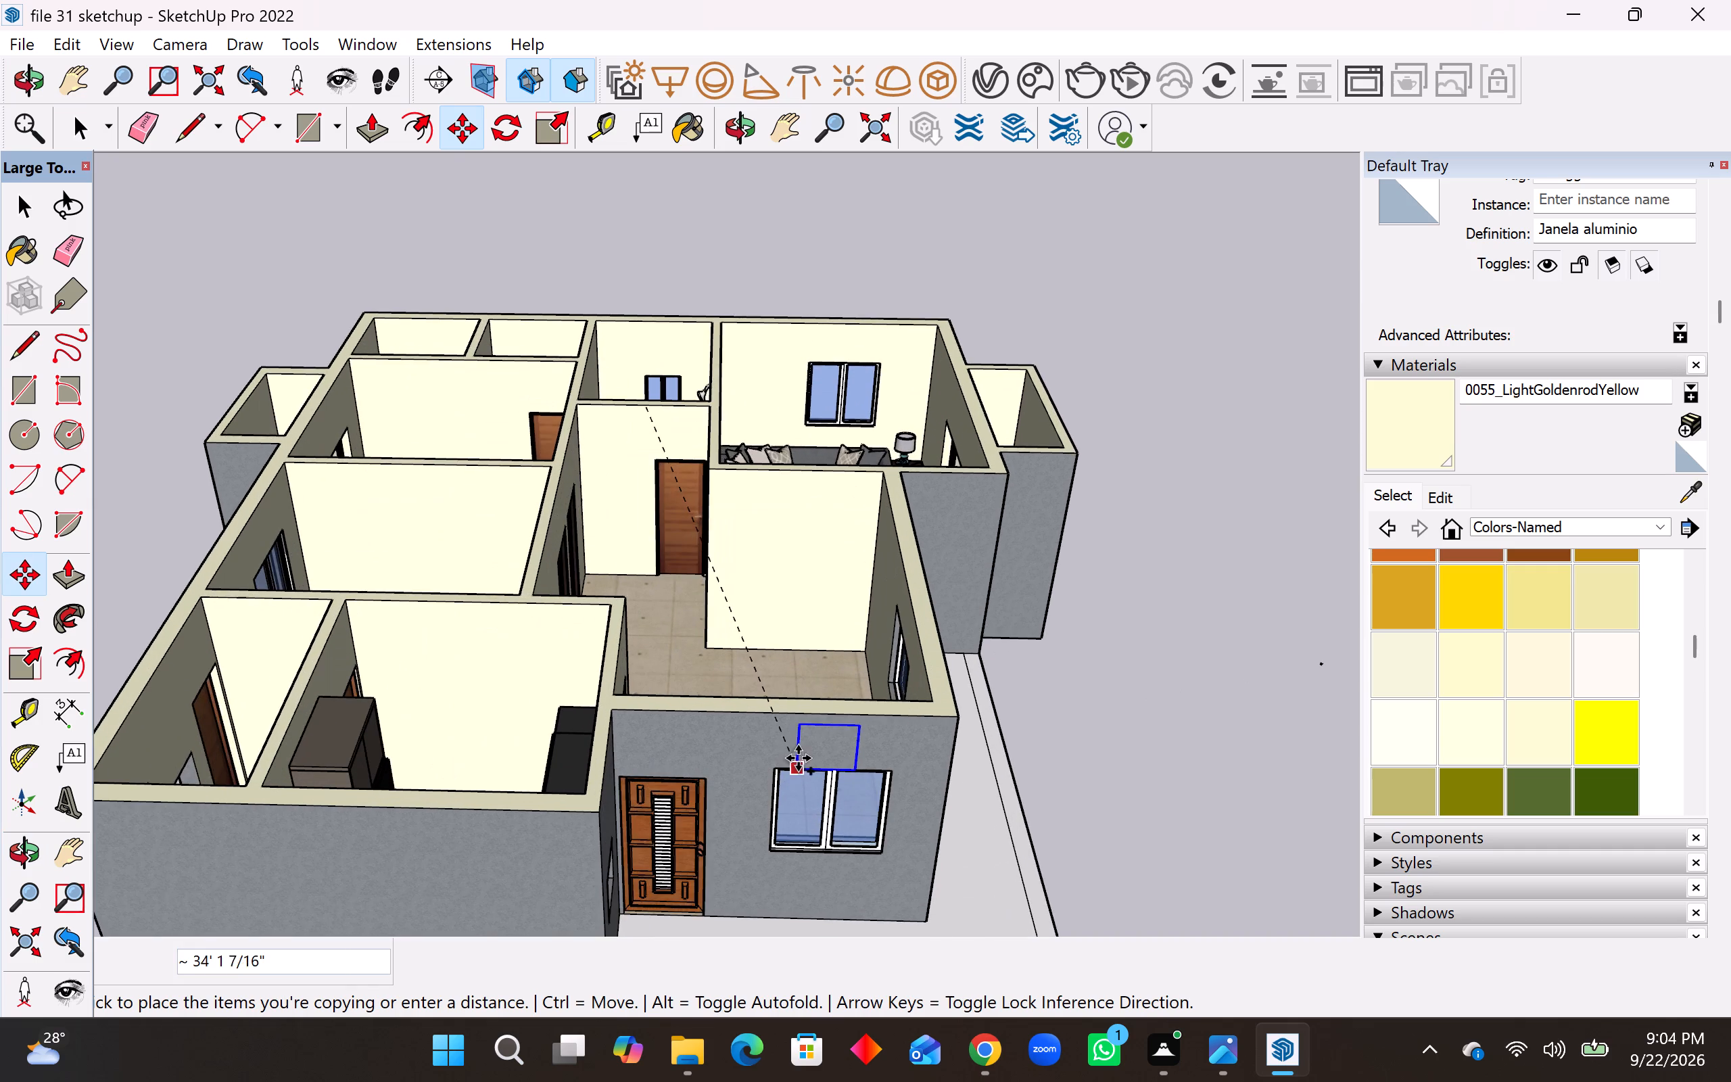
{"action": "scroll", "coordinate": [798, 758], "scroll_direction": "up", "scroll_amount": 1}
{"action": "middle_click_drag", "start_coordinate": [798, 758], "coordinate": [1005, 785]}
{"action": "scroll", "coordinate": [877, 692], "scroll_direction": "down", "scroll_amount": 10}
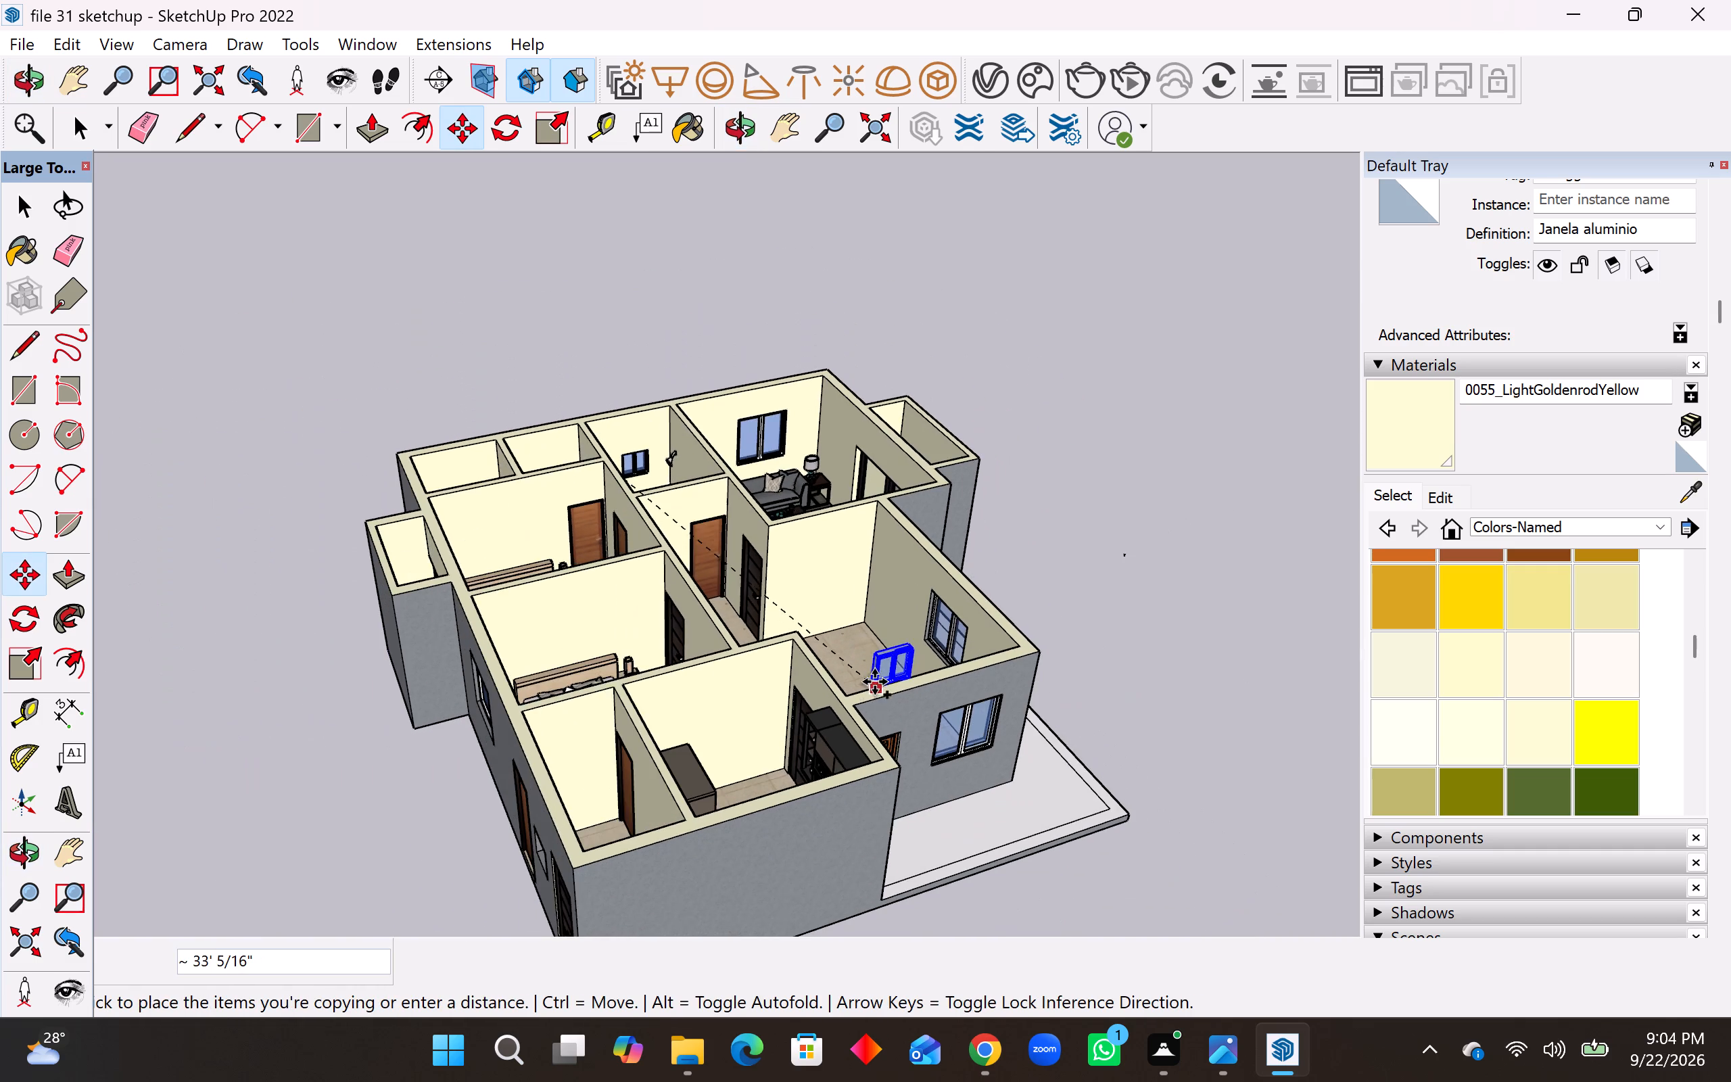
{"action": "middle_click_drag", "start_coordinate": [583, 719], "coordinate": [1059, 594]}
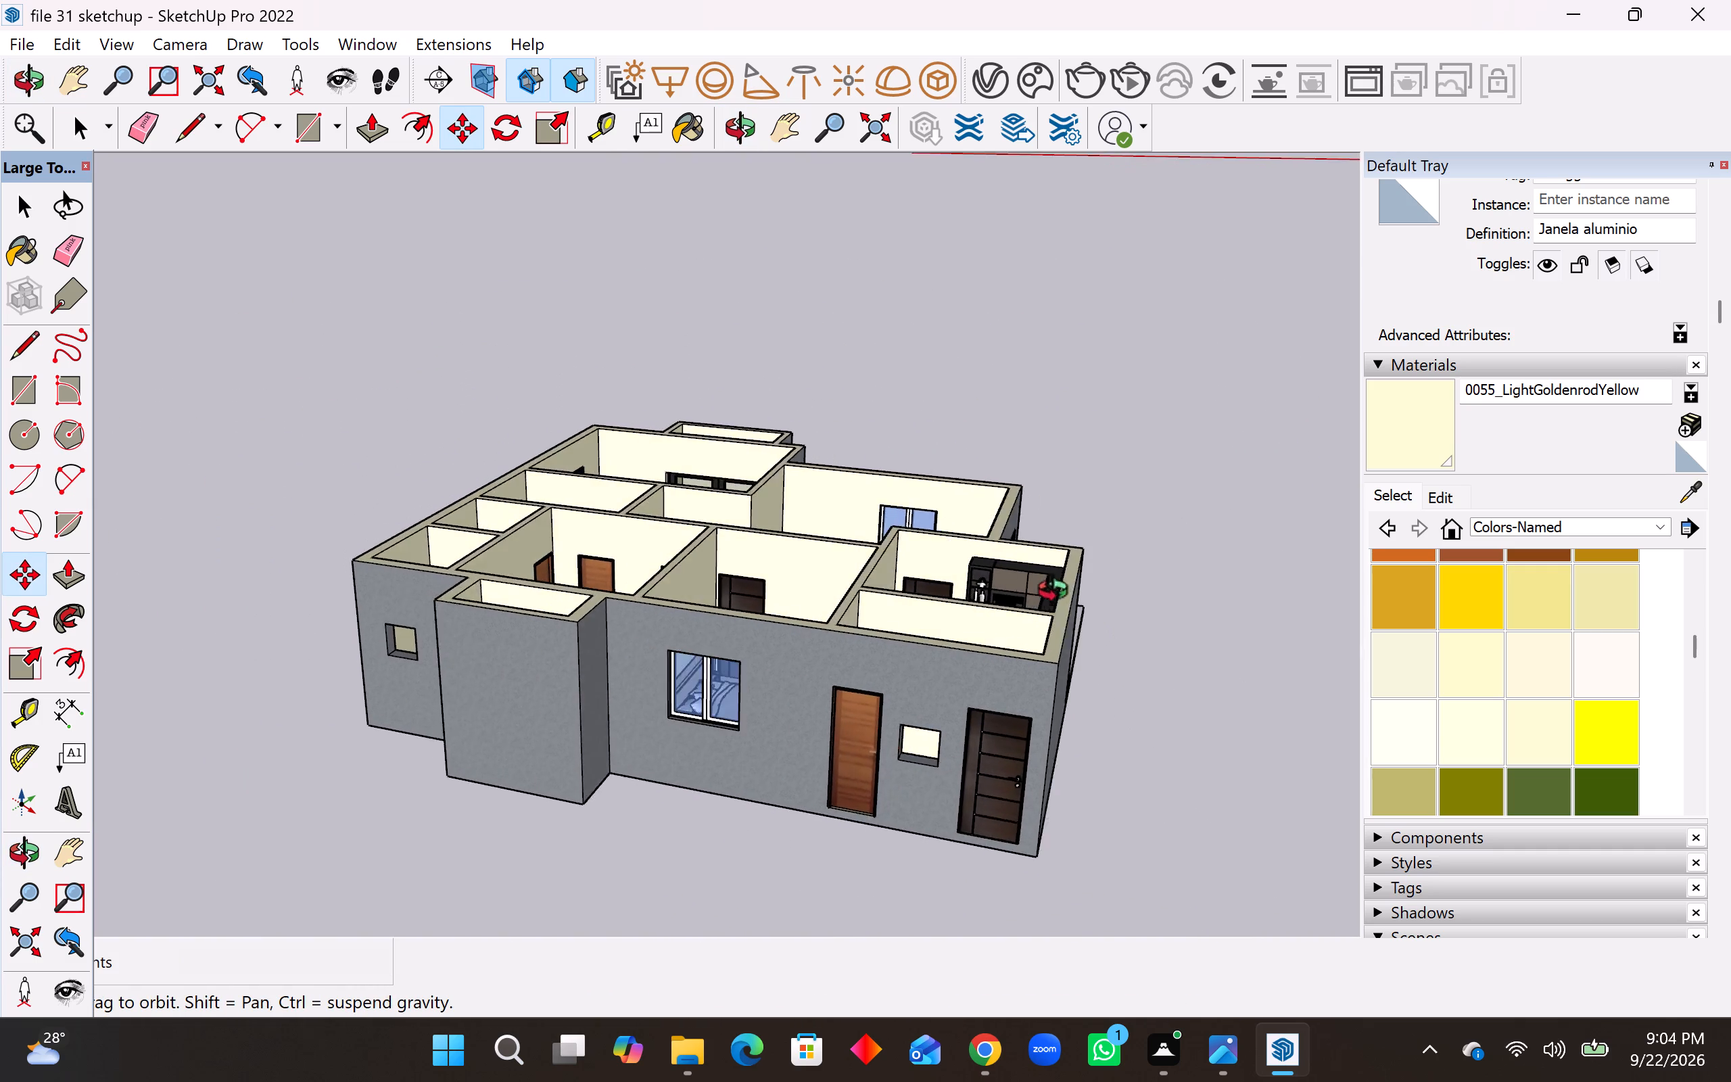
{"action": "middle_click_drag", "start_coordinate": [1059, 594], "coordinate": [1066, 594]}
{"action": "left_click", "coordinate": [211, 745]}
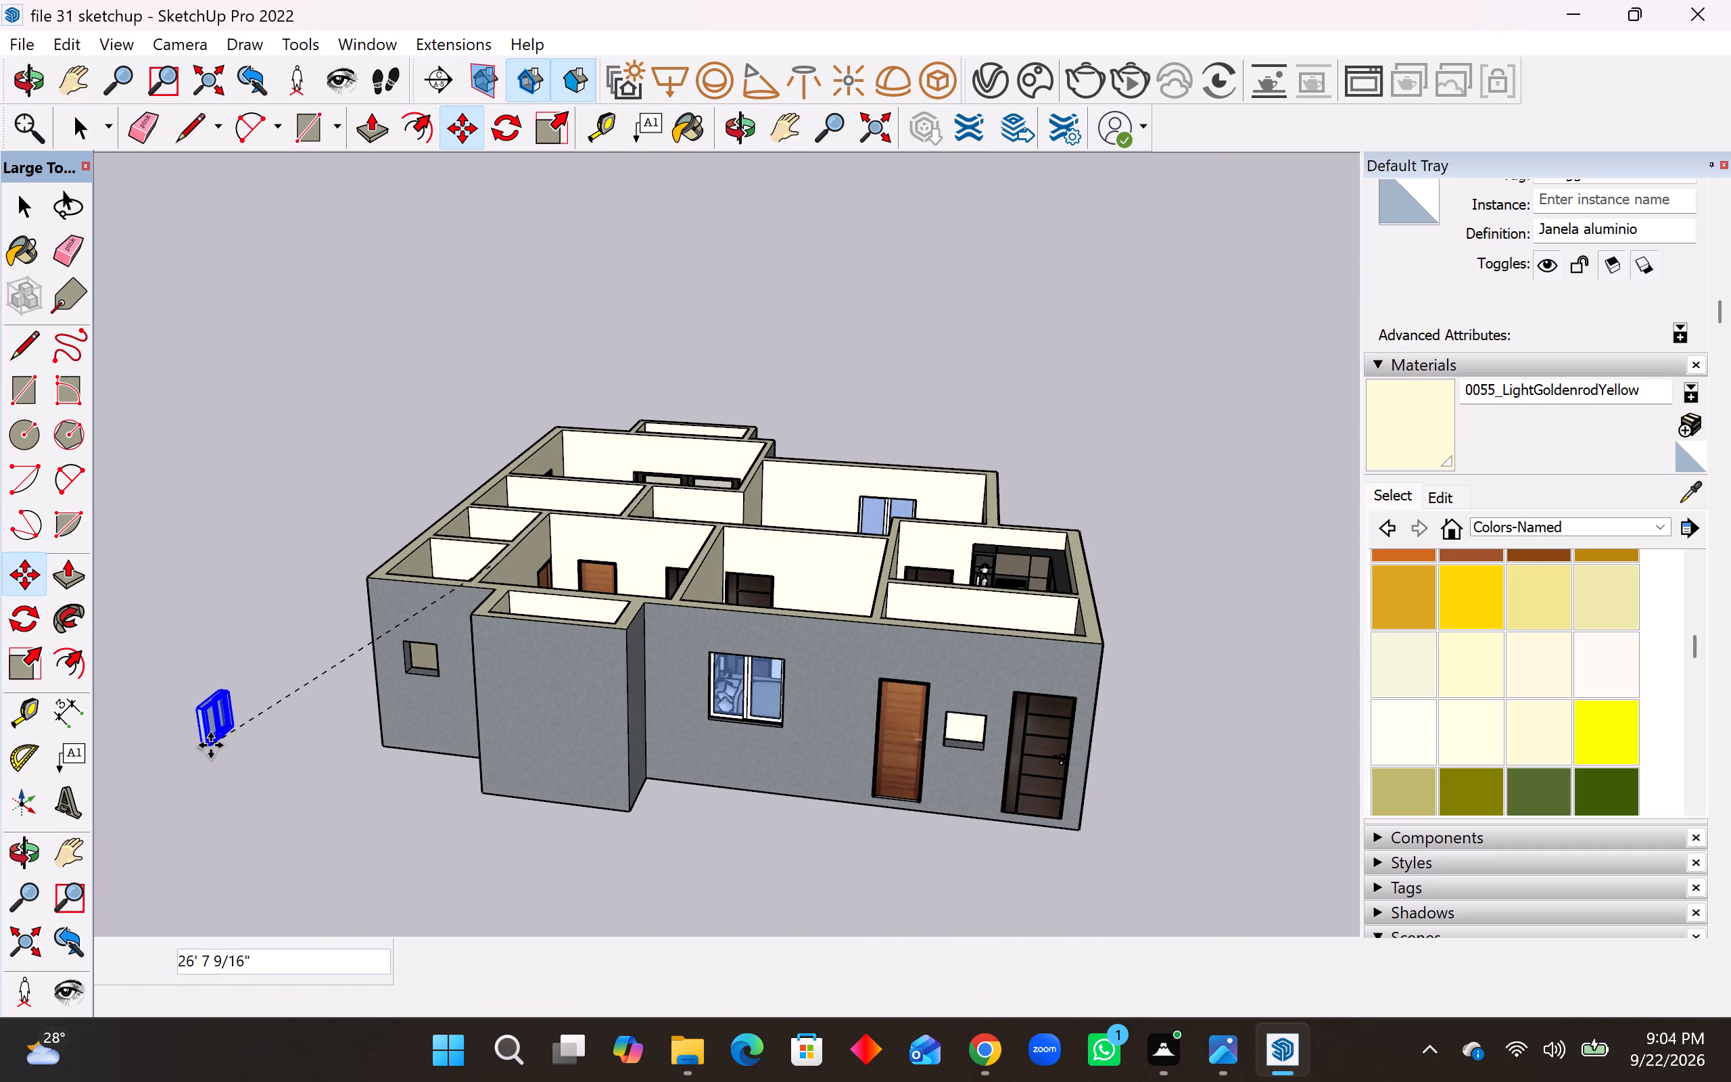
Rotate the small window copy outside the house by 90 degrees on the horizontal plane.
{"action": "left_click", "coordinate": [20, 630]}
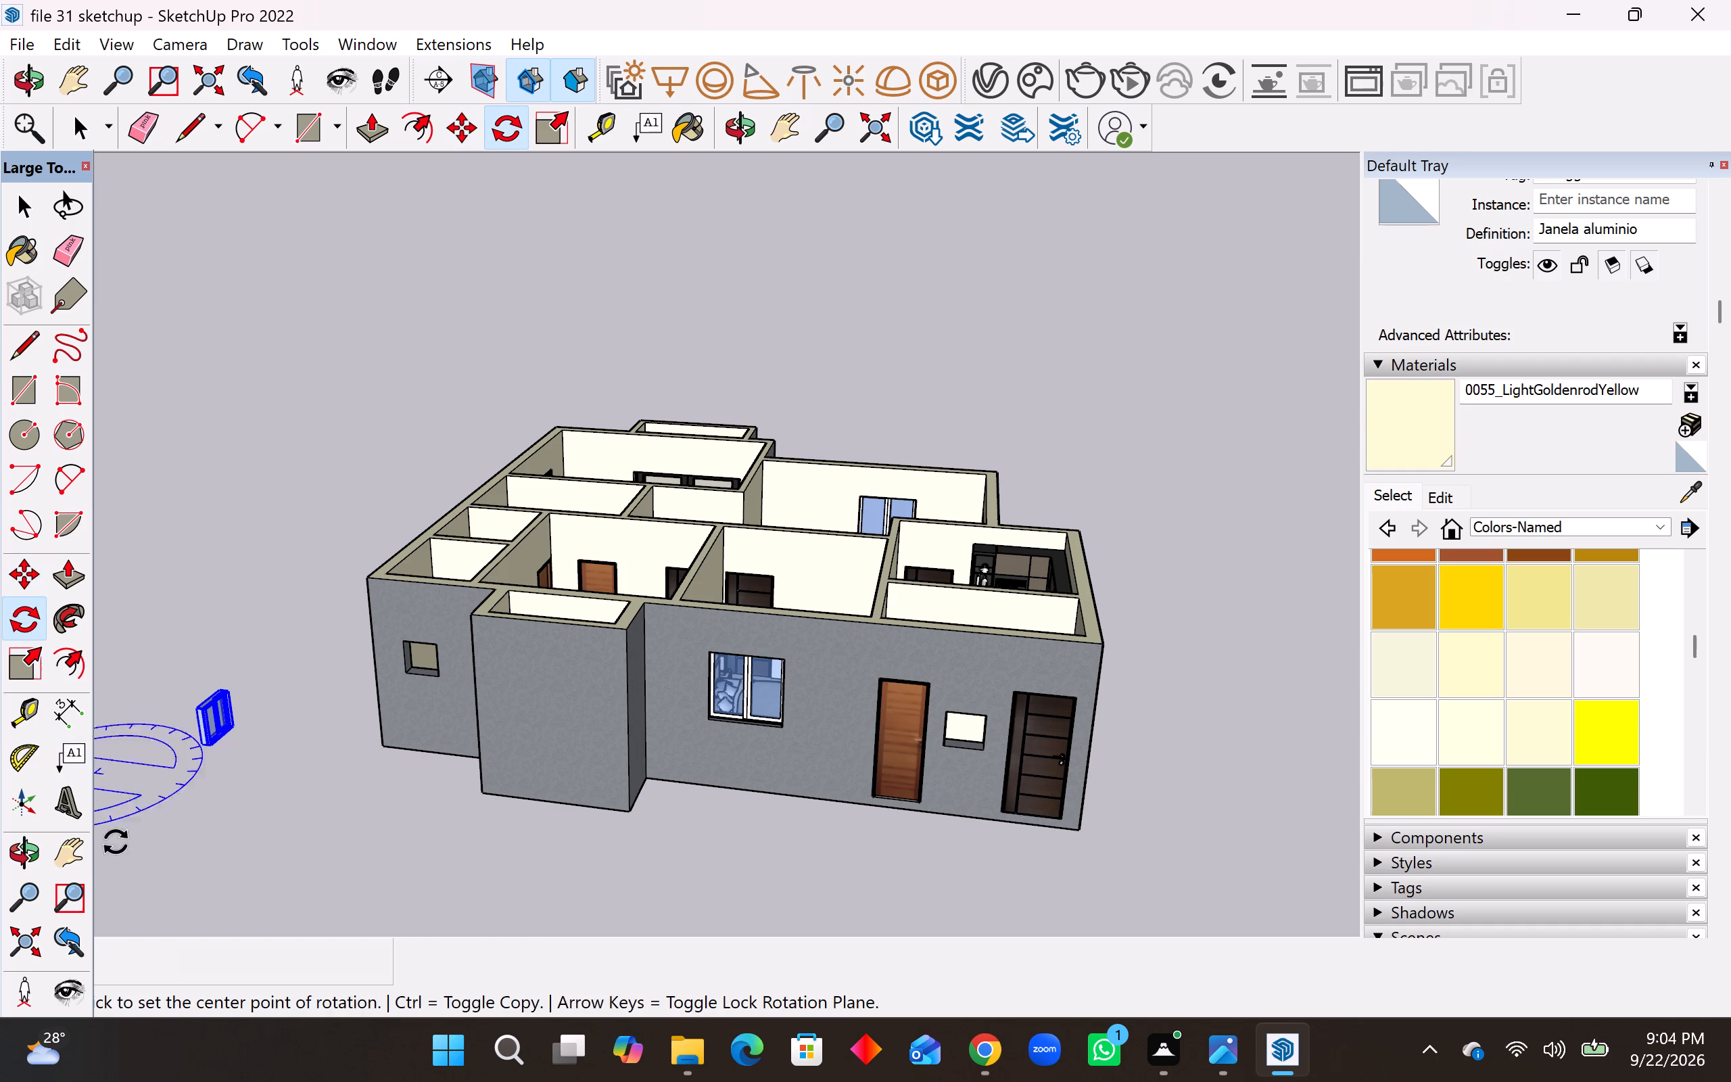
{"action": "left_click", "coordinate": [135, 871]}
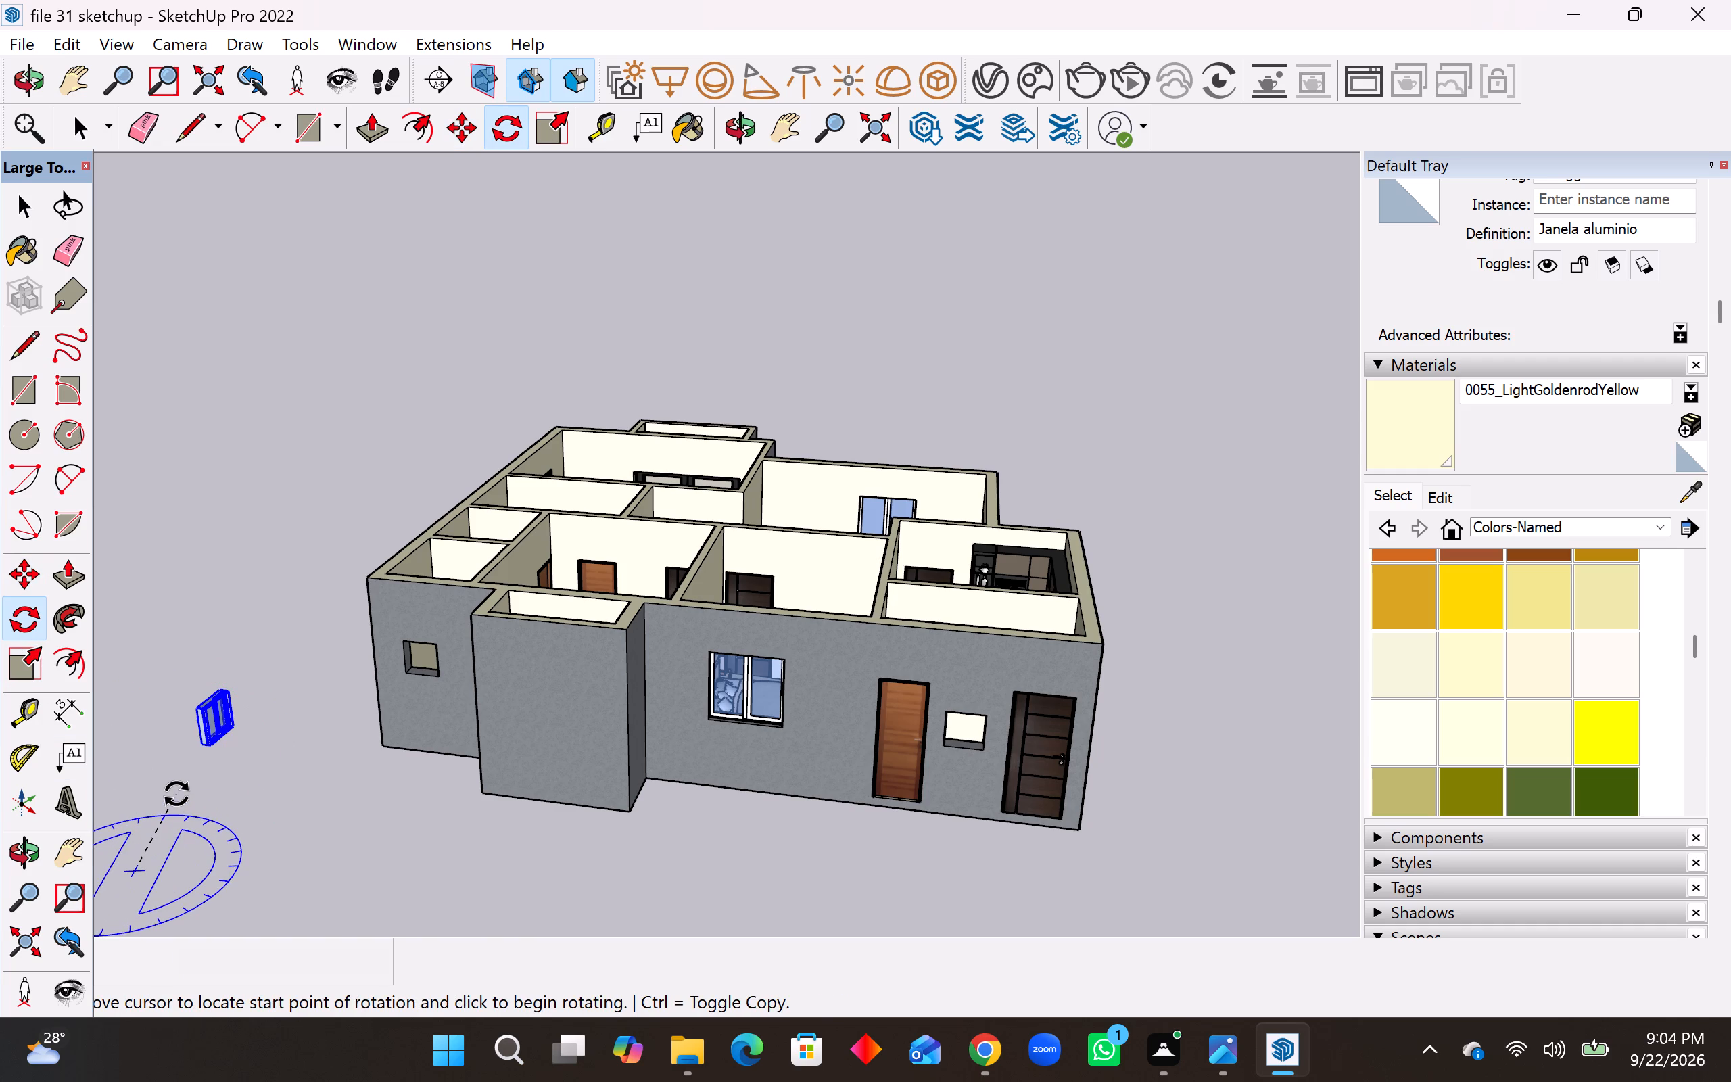
{"action": "left_click", "coordinate": [181, 805]}
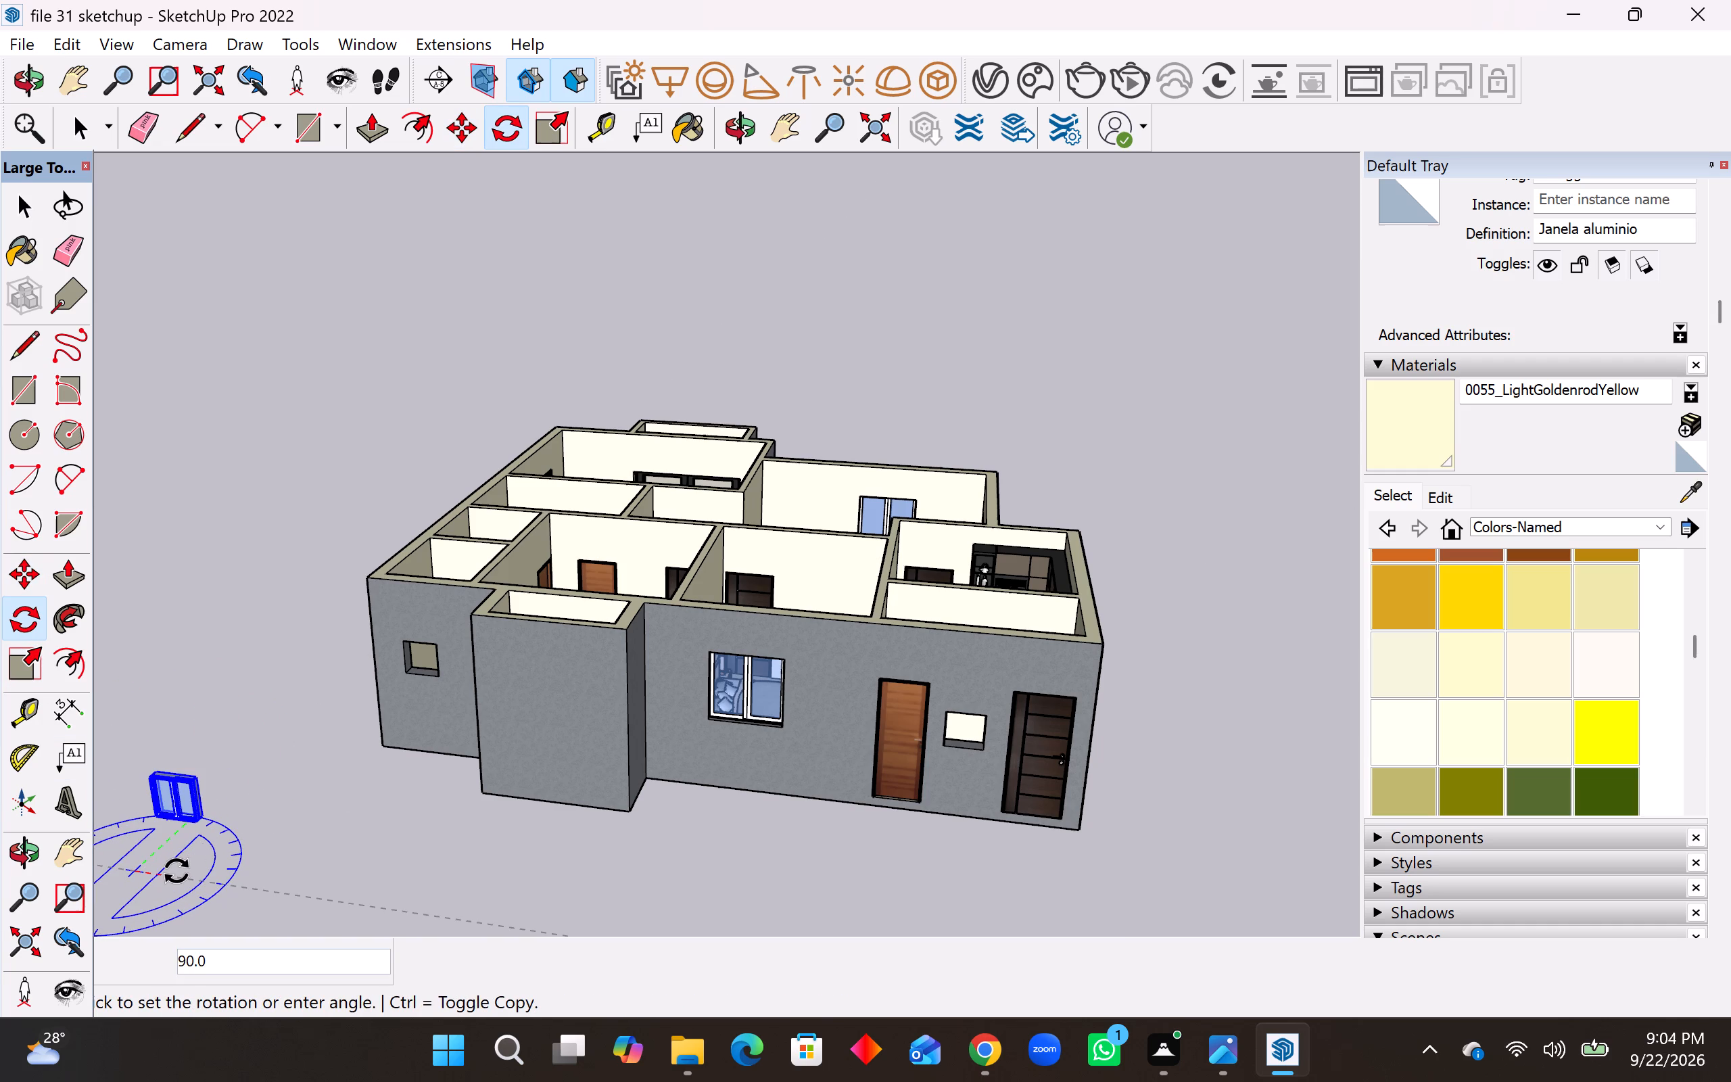
{"action": "left_click", "coordinate": [181, 881]}
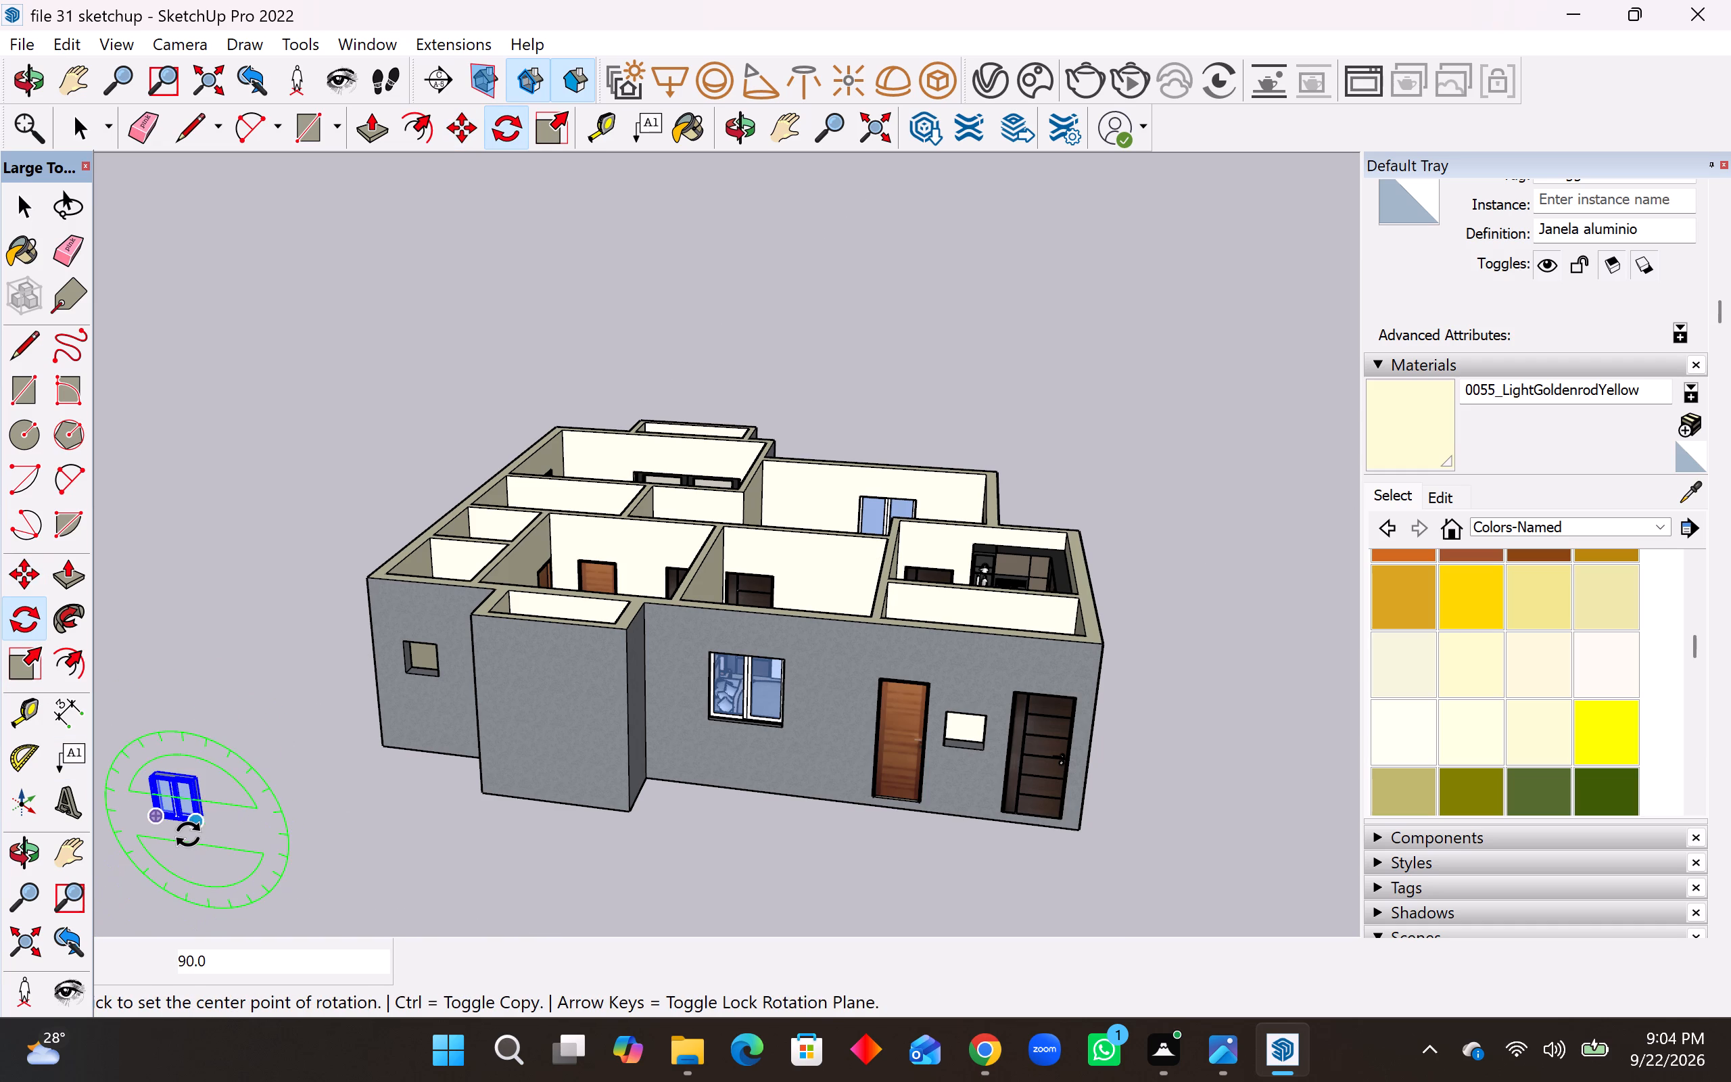
Move the rotated window by its bottom corner into the small opening beside the projecting block of the outer wall.
{"action": "scroll", "coordinate": [188, 828], "scroll_direction": "up", "scroll_amount": 4}
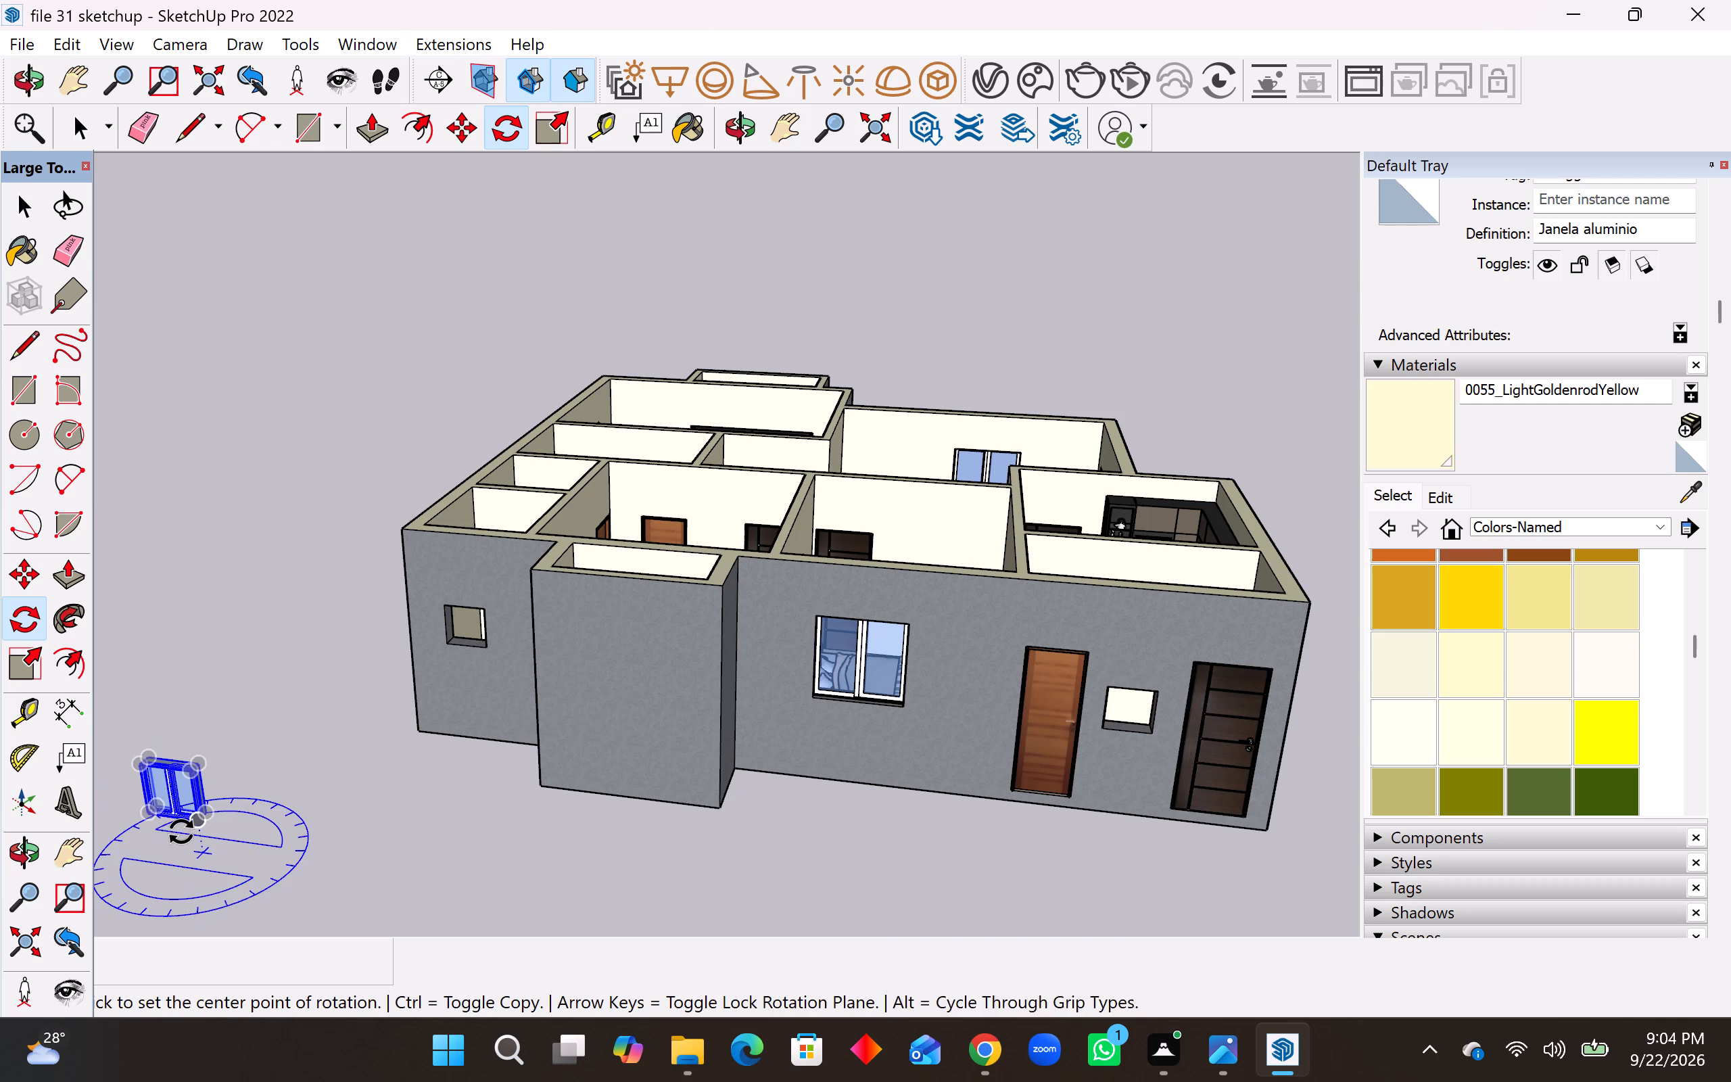
{"action": "key", "text": "m"}
{"action": "left_click", "coordinate": [199, 826]}
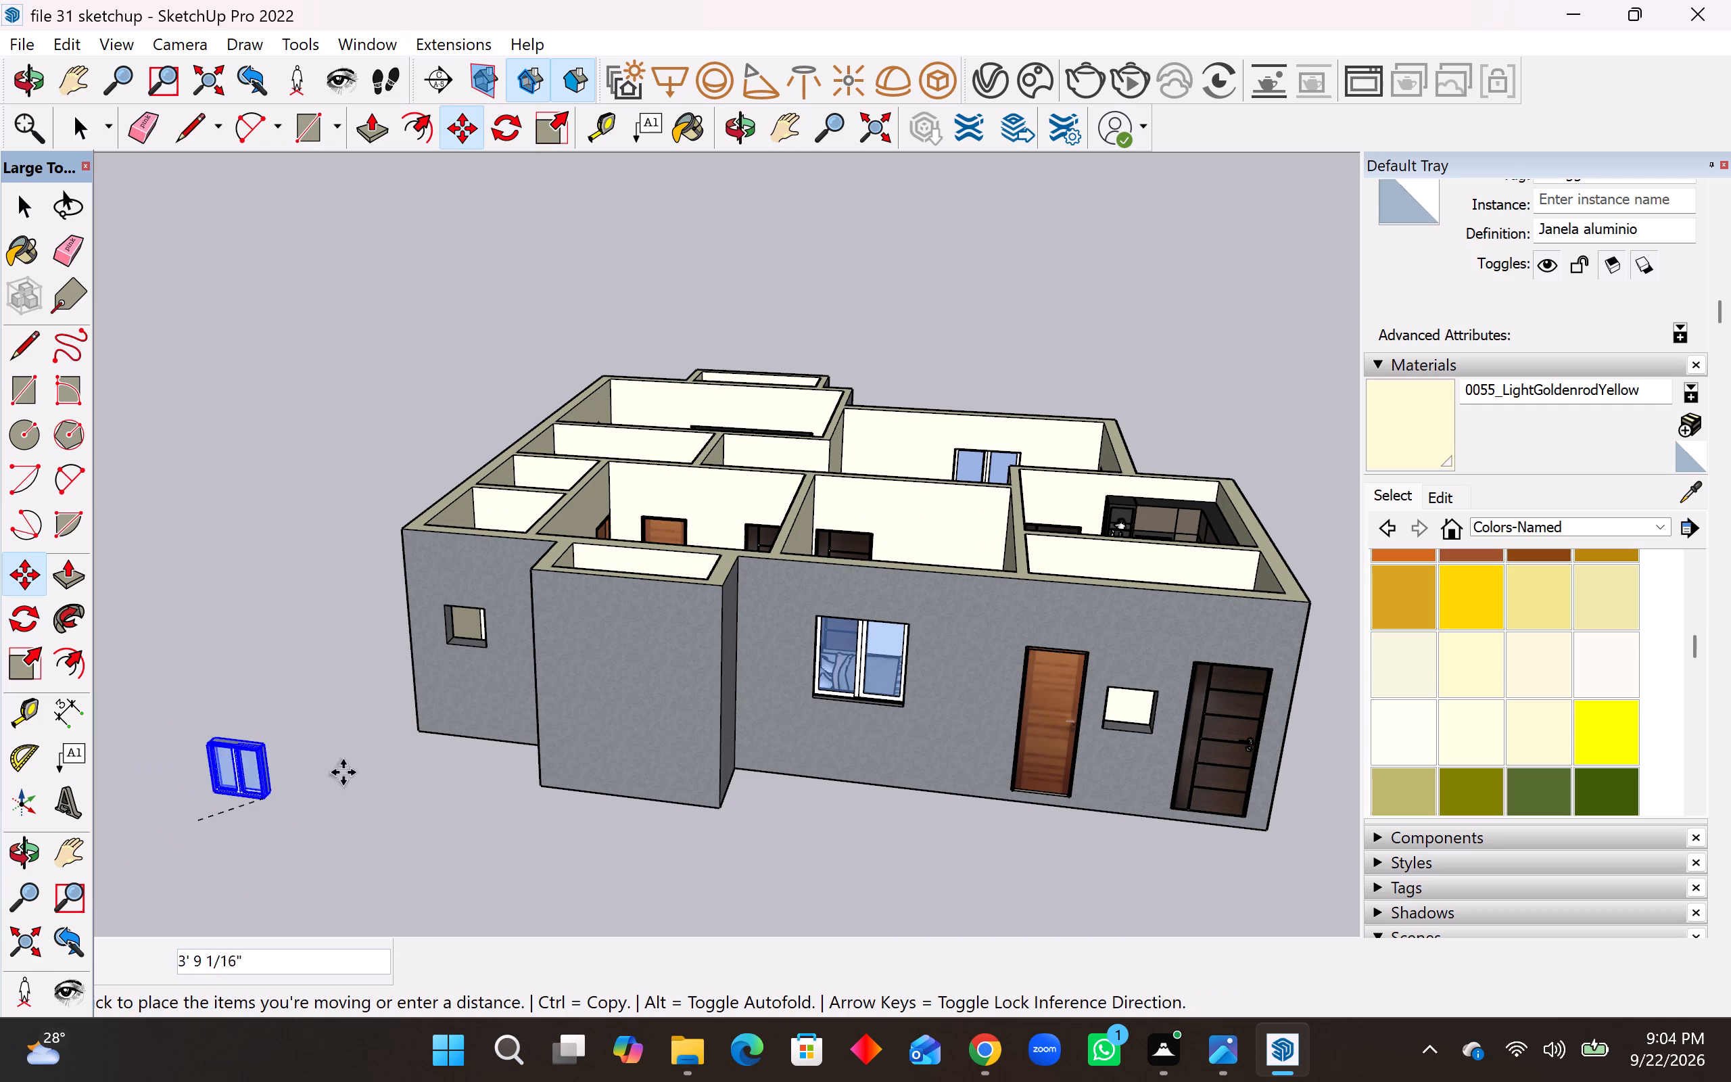
{"action": "scroll", "coordinate": [481, 649], "scroll_direction": "up", "scroll_amount": 7}
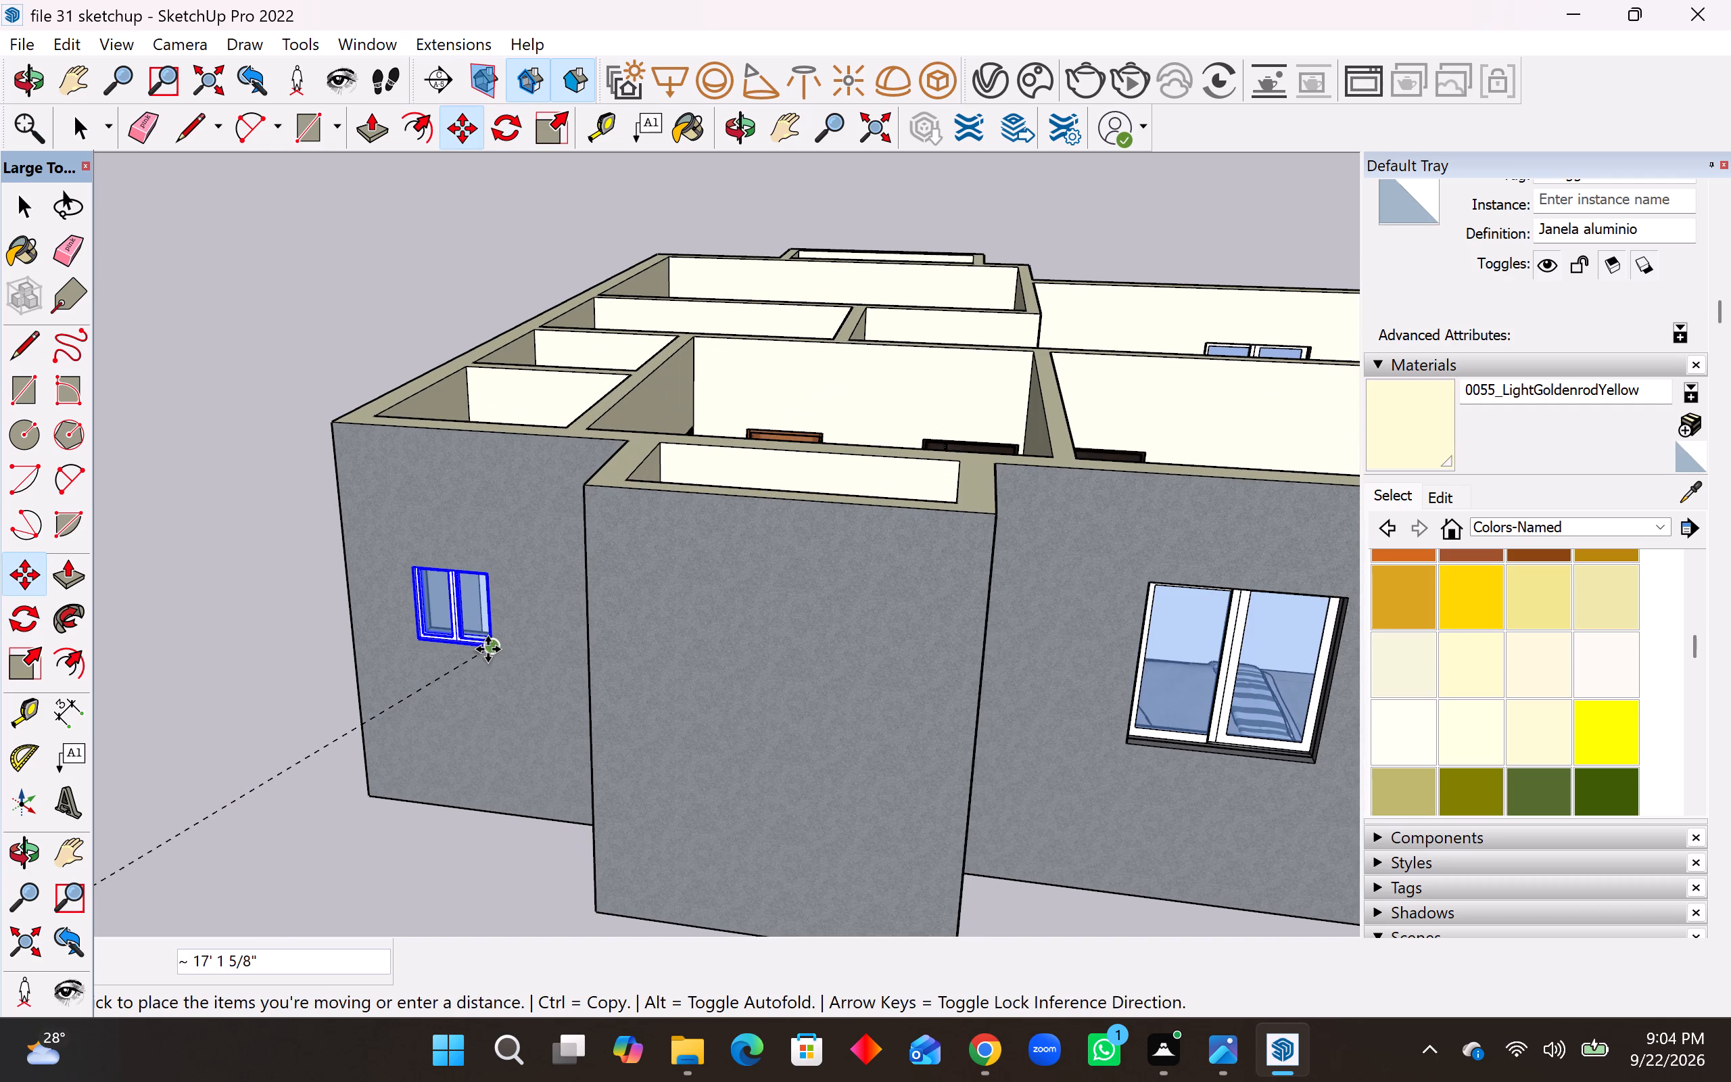
{"action": "left_click", "coordinate": [490, 649]}
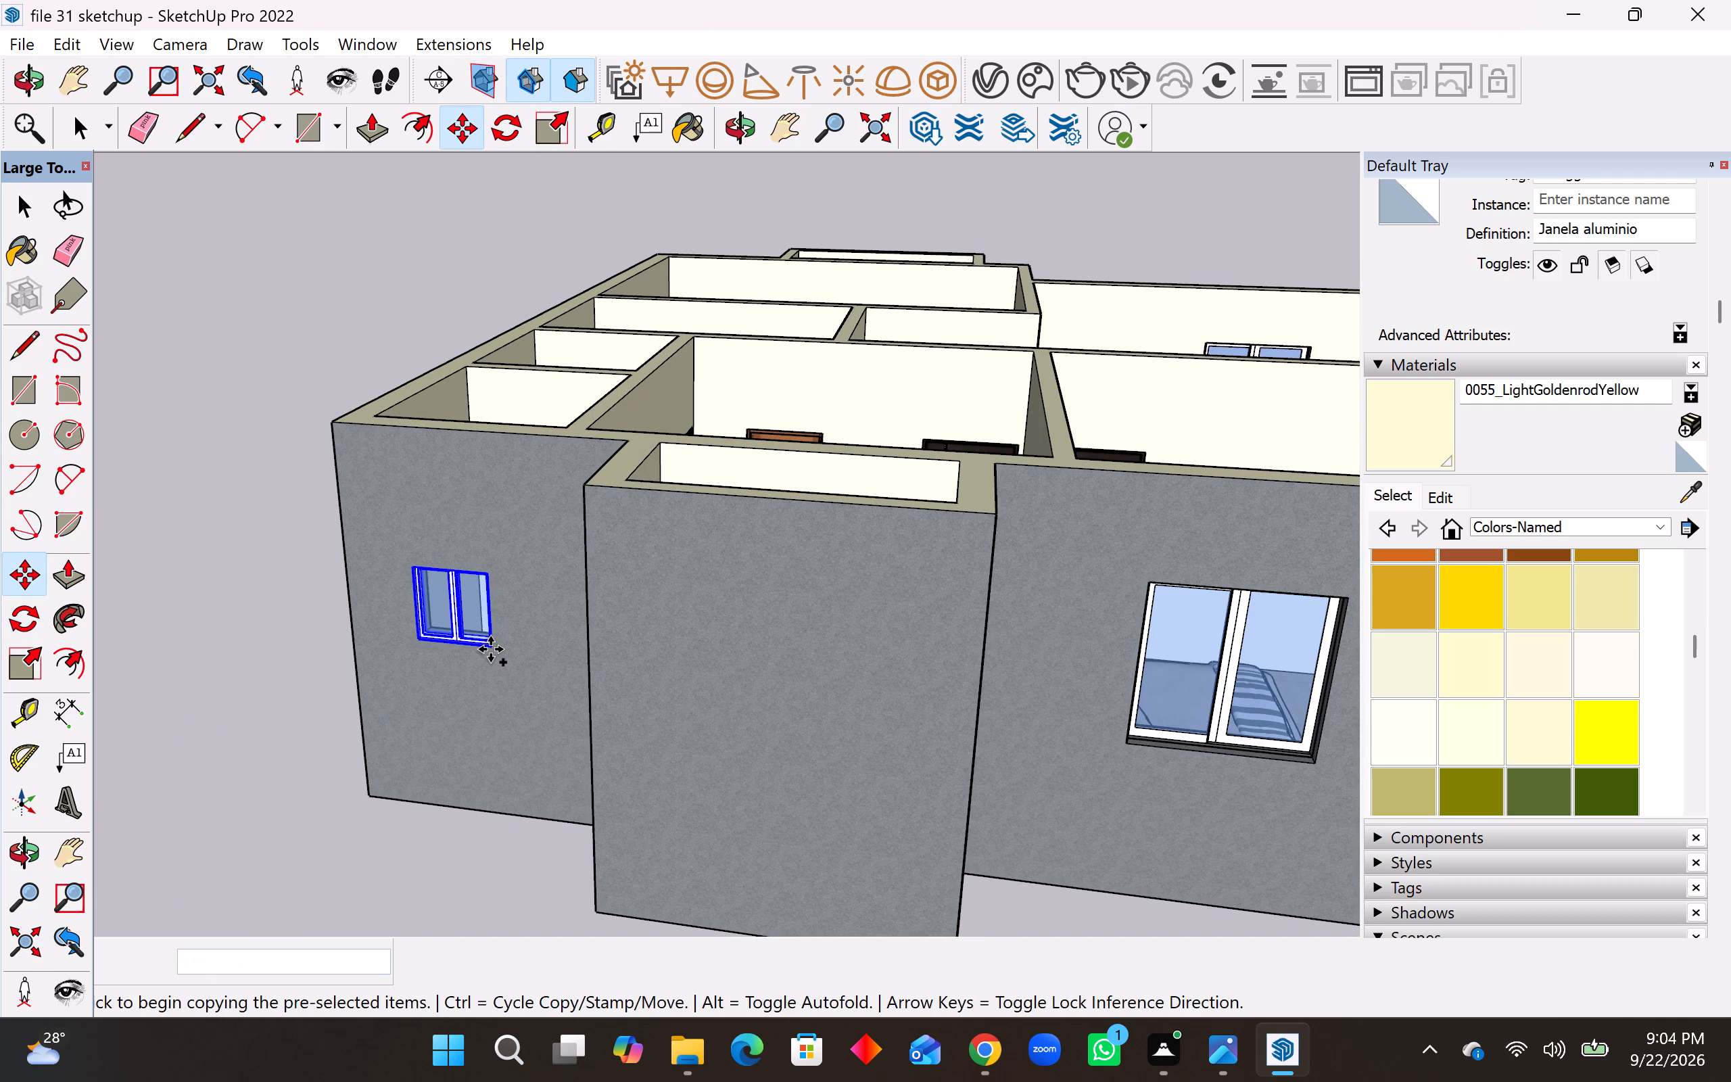
Copy that window by its bottom corner into the small opening between the two exterior doors on the same side.
{"action": "left_click", "coordinate": [488, 644]}
{"action": "scroll", "coordinate": [455, 718], "scroll_direction": "down", "scroll_amount": 11}
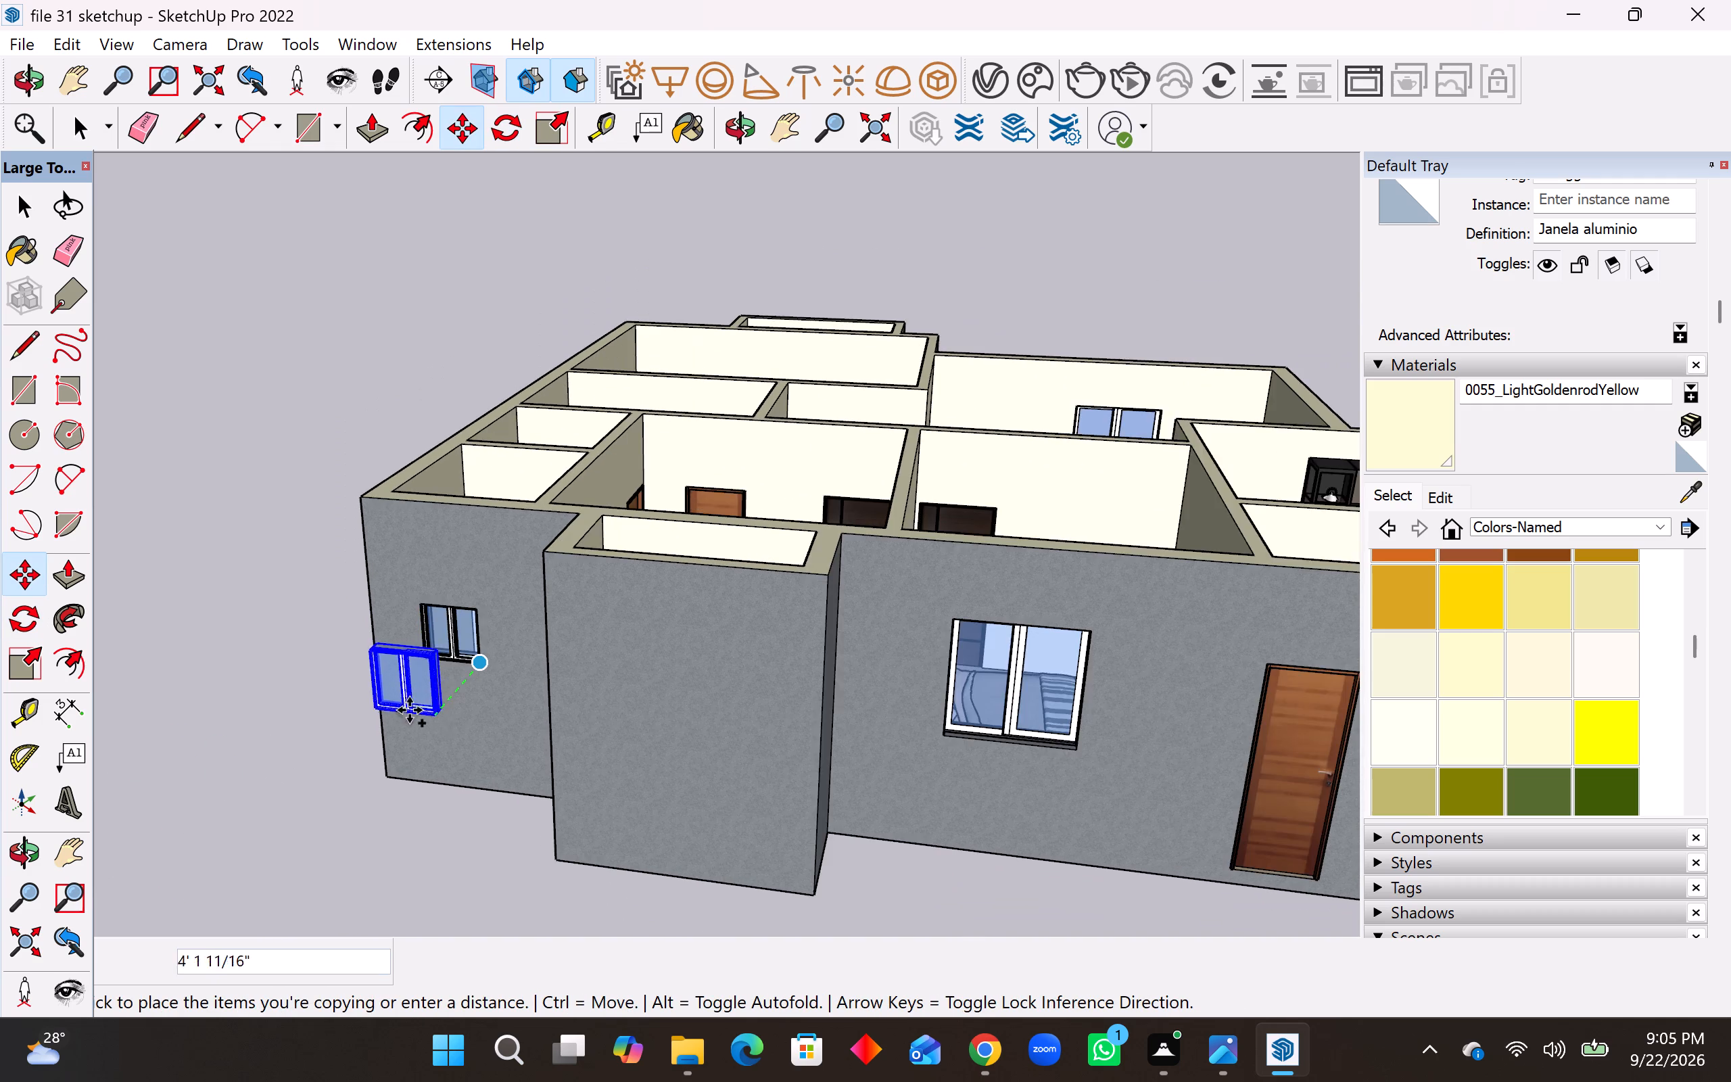
{"action": "scroll", "coordinate": [409, 710], "scroll_direction": "down", "scroll_amount": 9}
{"action": "scroll", "coordinate": [932, 730], "scroll_direction": "up", "scroll_amount": 11}
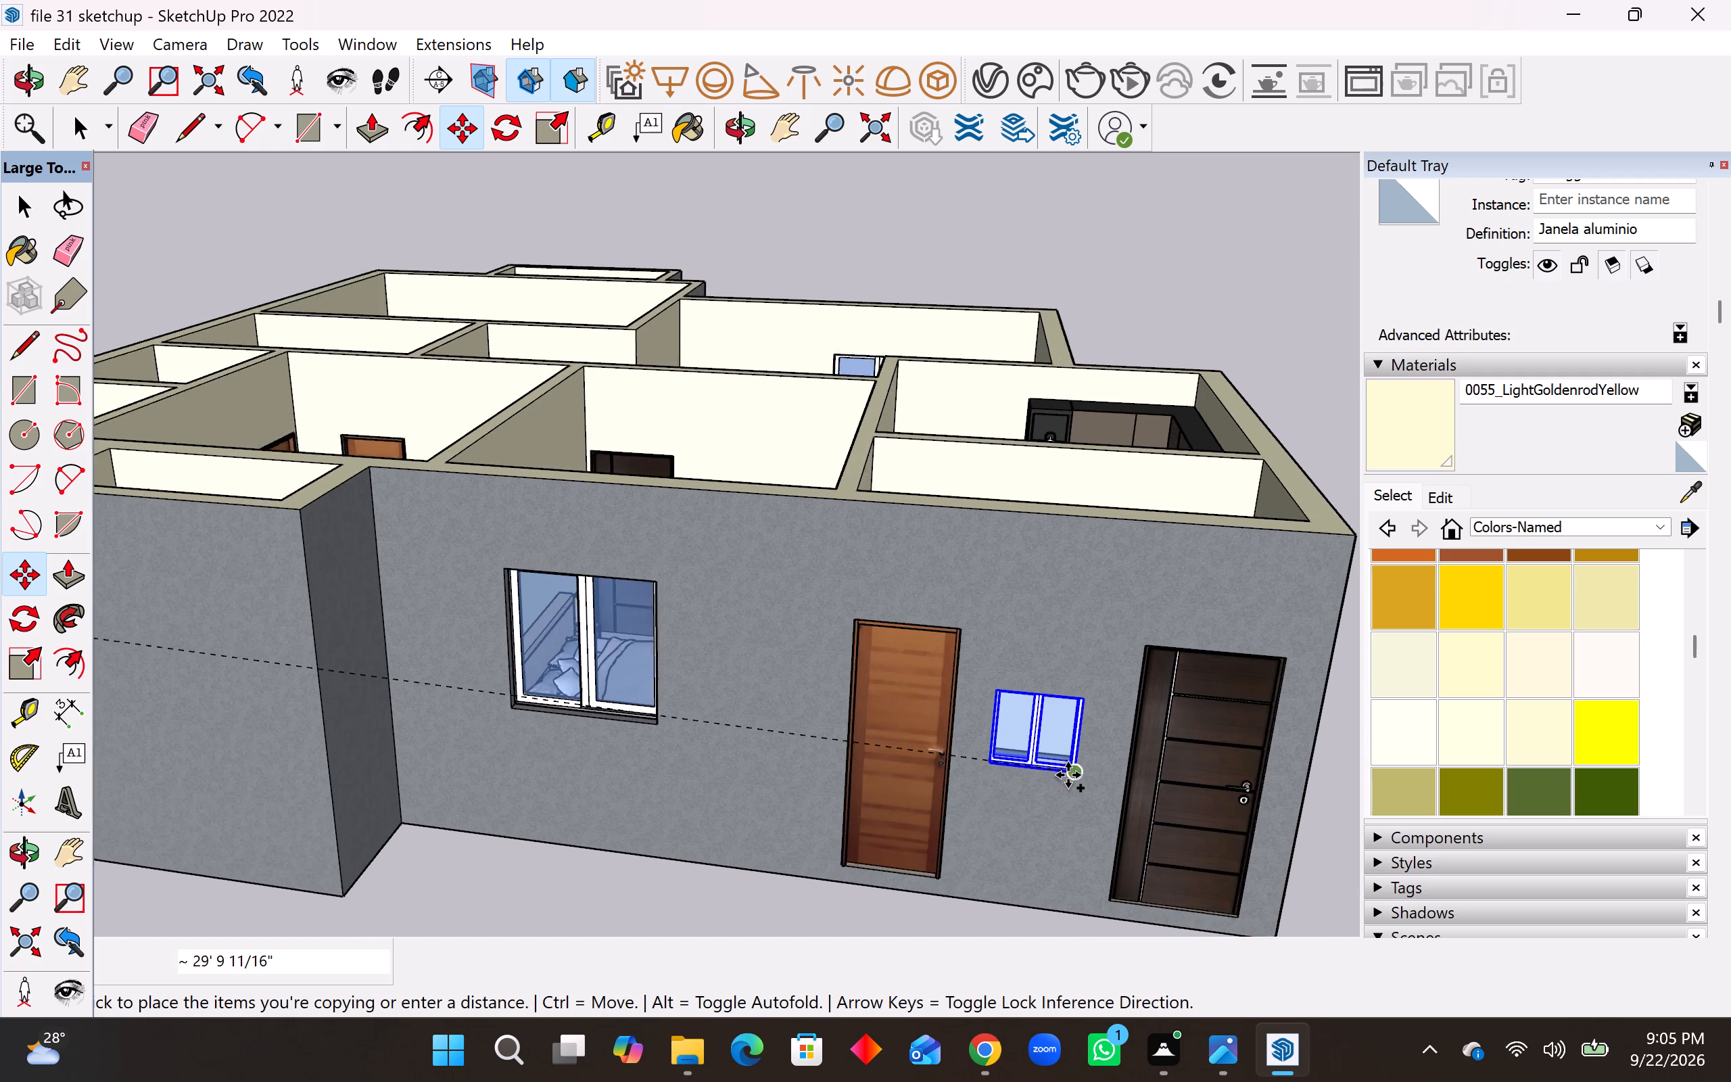
{"action": "scroll", "coordinate": [1068, 775], "scroll_direction": "up", "scroll_amount": 2}
{"action": "left_click", "coordinate": [1074, 767]}
Examine the house from all sides and from above for wall openings that still lack a window.
{"action": "middle_click_drag", "start_coordinate": [928, 628], "coordinate": [928, 720]}
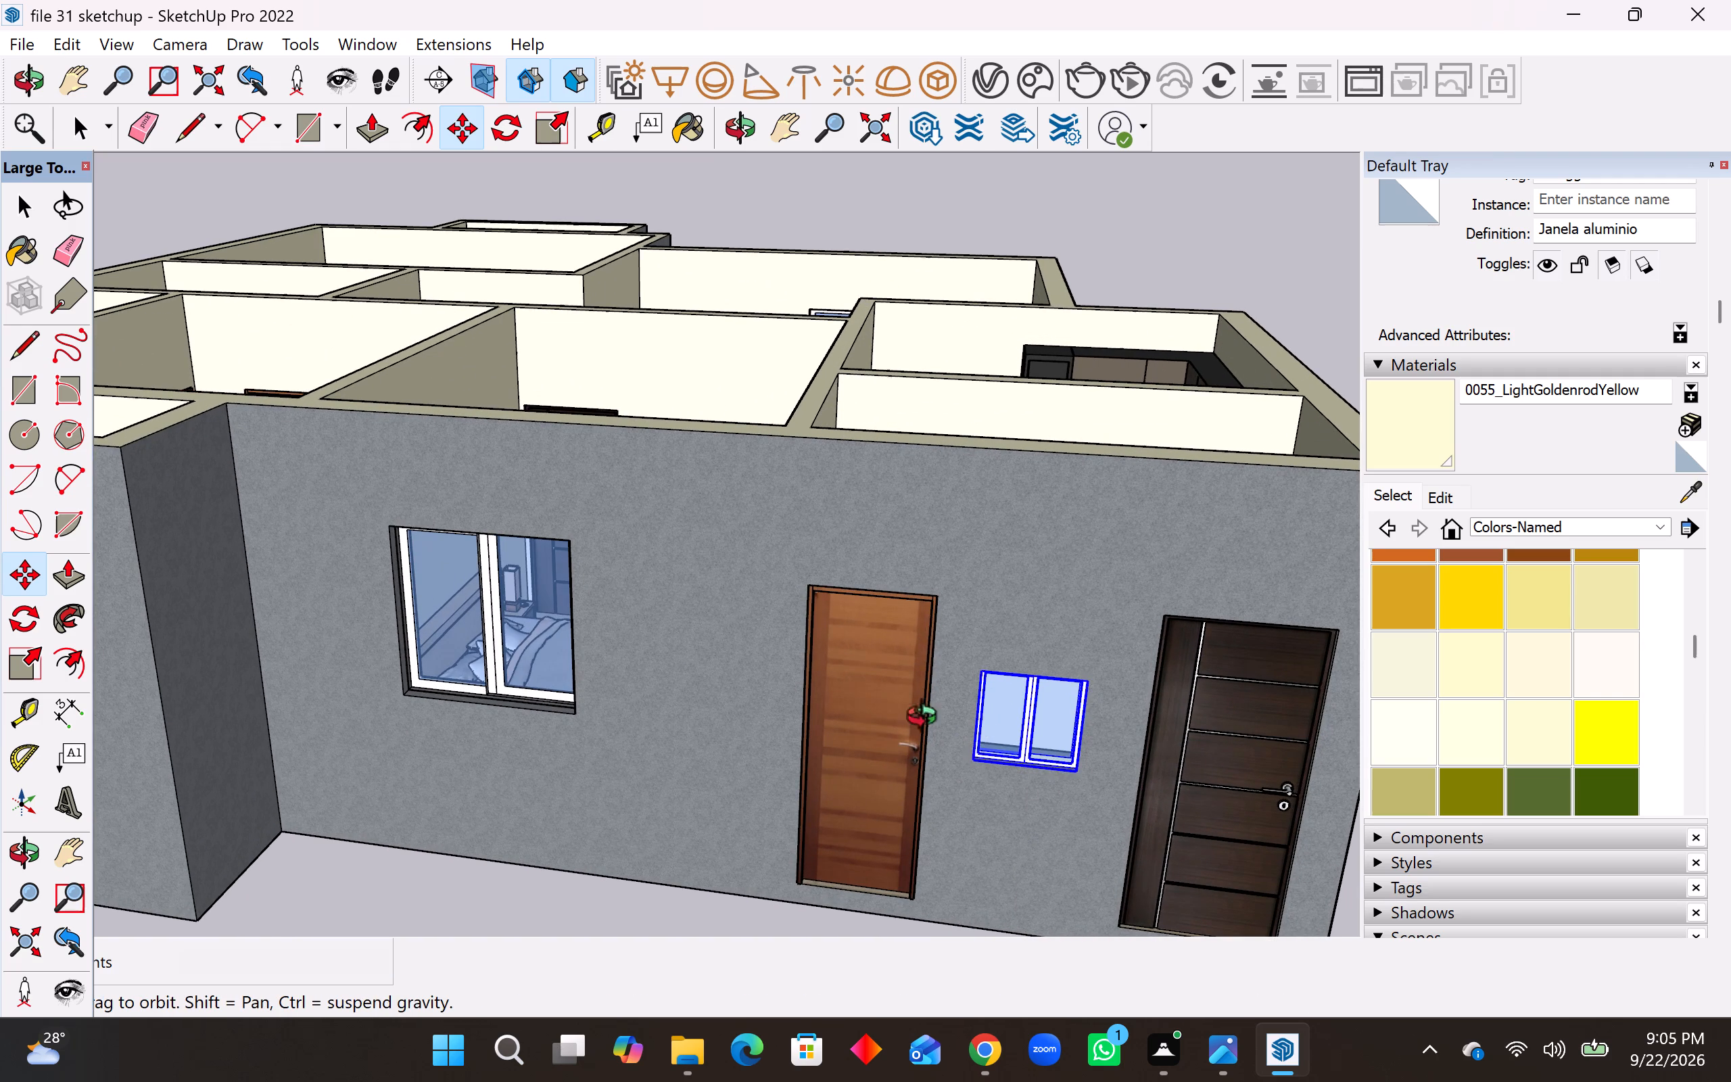
{"action": "middle_click_drag", "start_coordinate": [928, 720], "coordinate": [934, 801]}
{"action": "scroll", "coordinate": [985, 655], "scroll_direction": "down", "scroll_amount": 16}
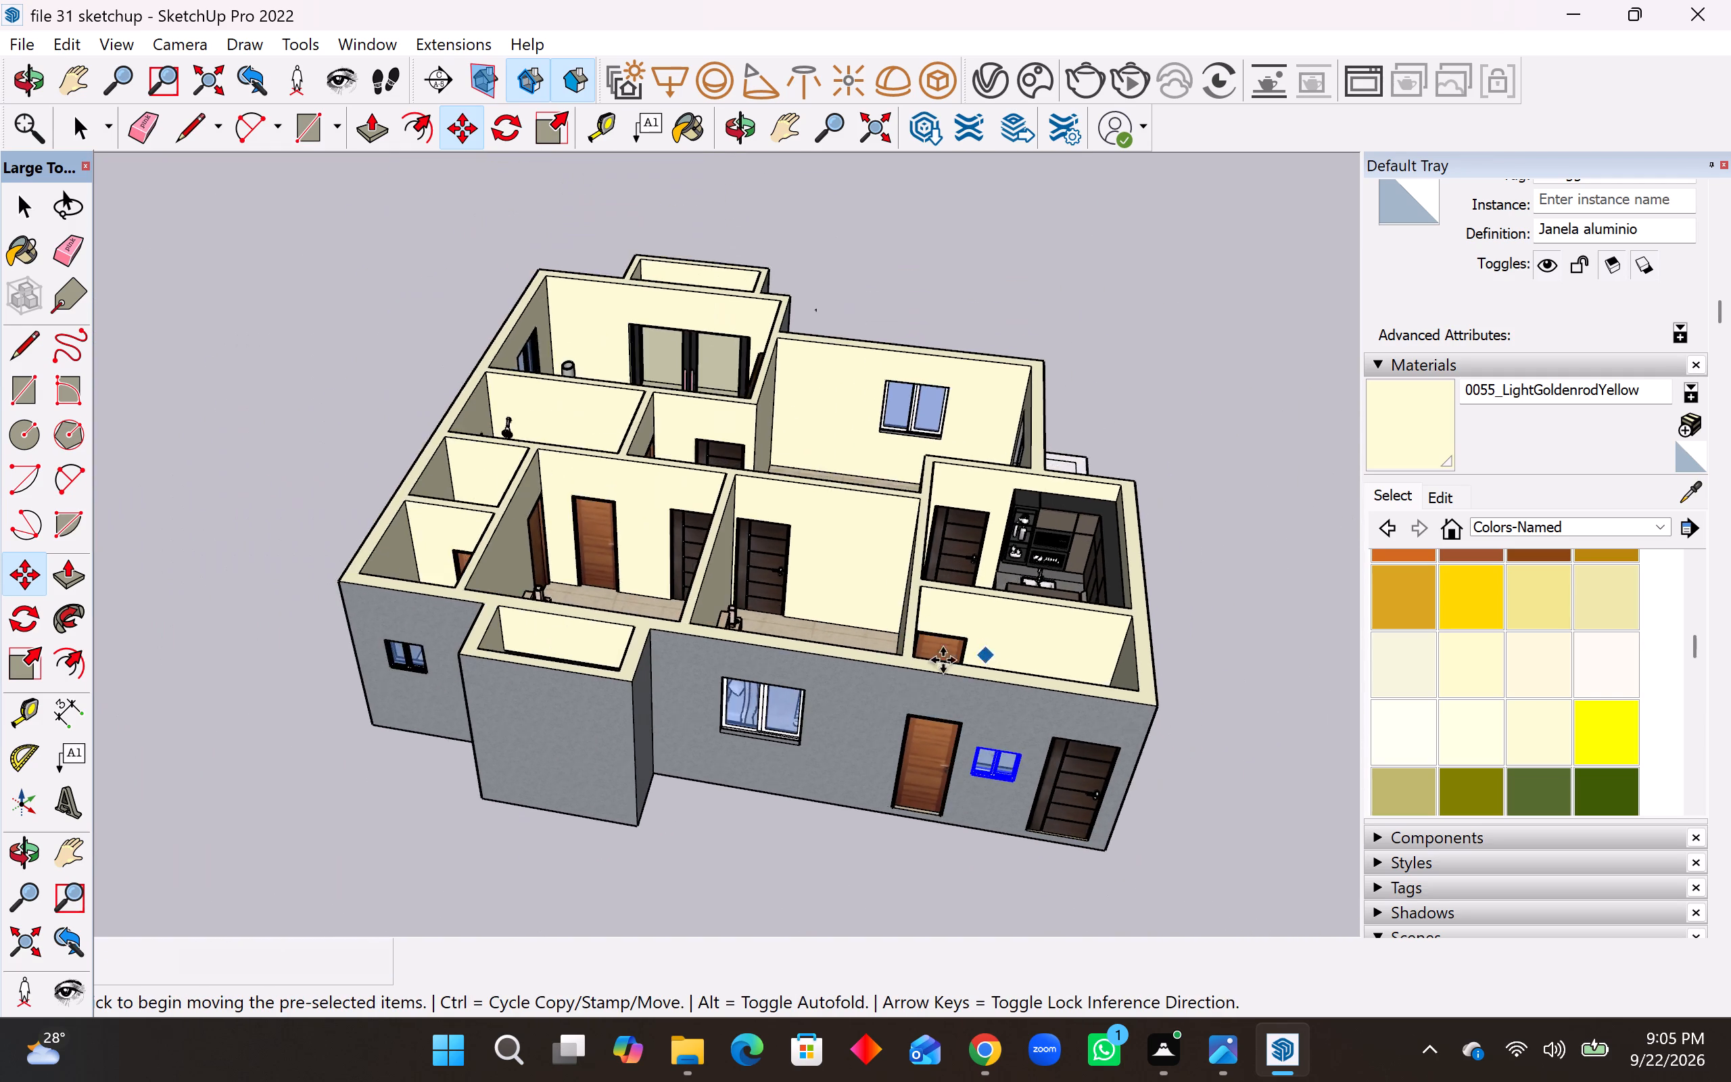
{"action": "middle_click_drag", "start_coordinate": [905, 654], "coordinate": [1204, 798]}
{"action": "middle_click_drag", "start_coordinate": [500, 695], "coordinate": [943, 443]}
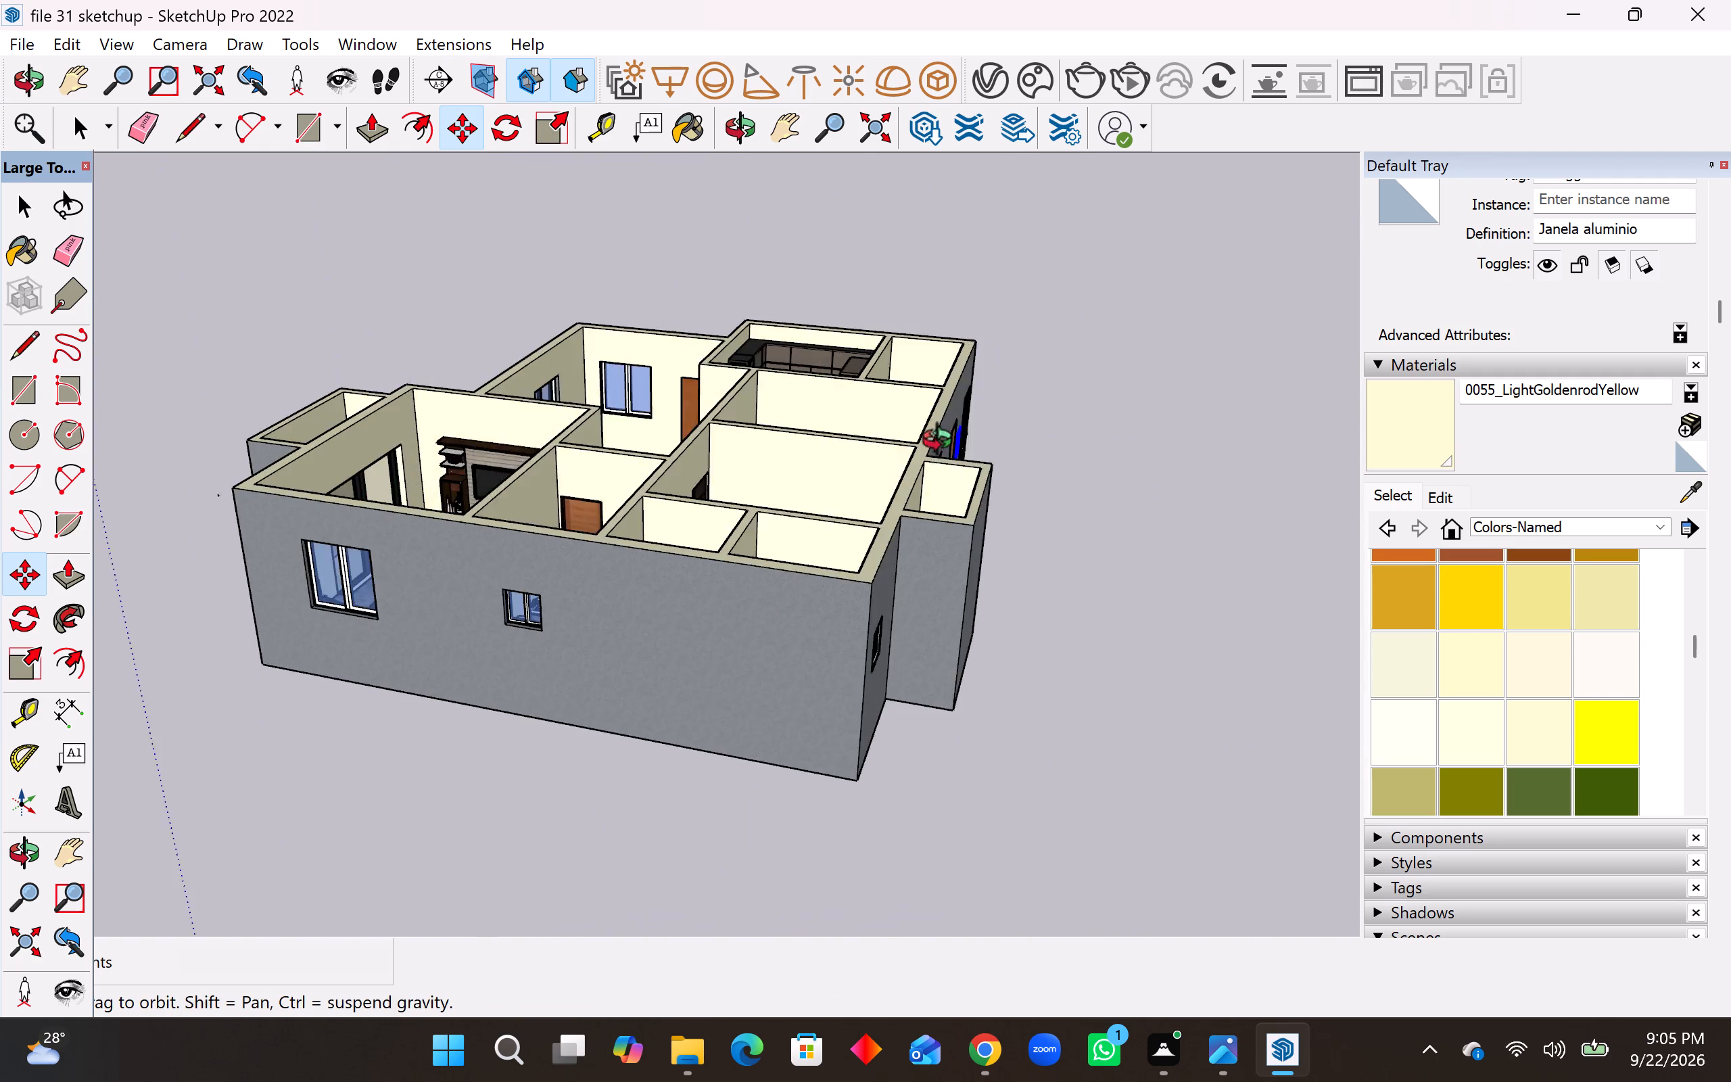
{"action": "middle_click_drag", "start_coordinate": [943, 443], "coordinate": [1208, 376]}
{"action": "middle_click_drag", "start_coordinate": [475, 579], "coordinate": [1086, 578]}
{"action": "middle_click_drag", "start_coordinate": [437, 621], "coordinate": [908, 649]}
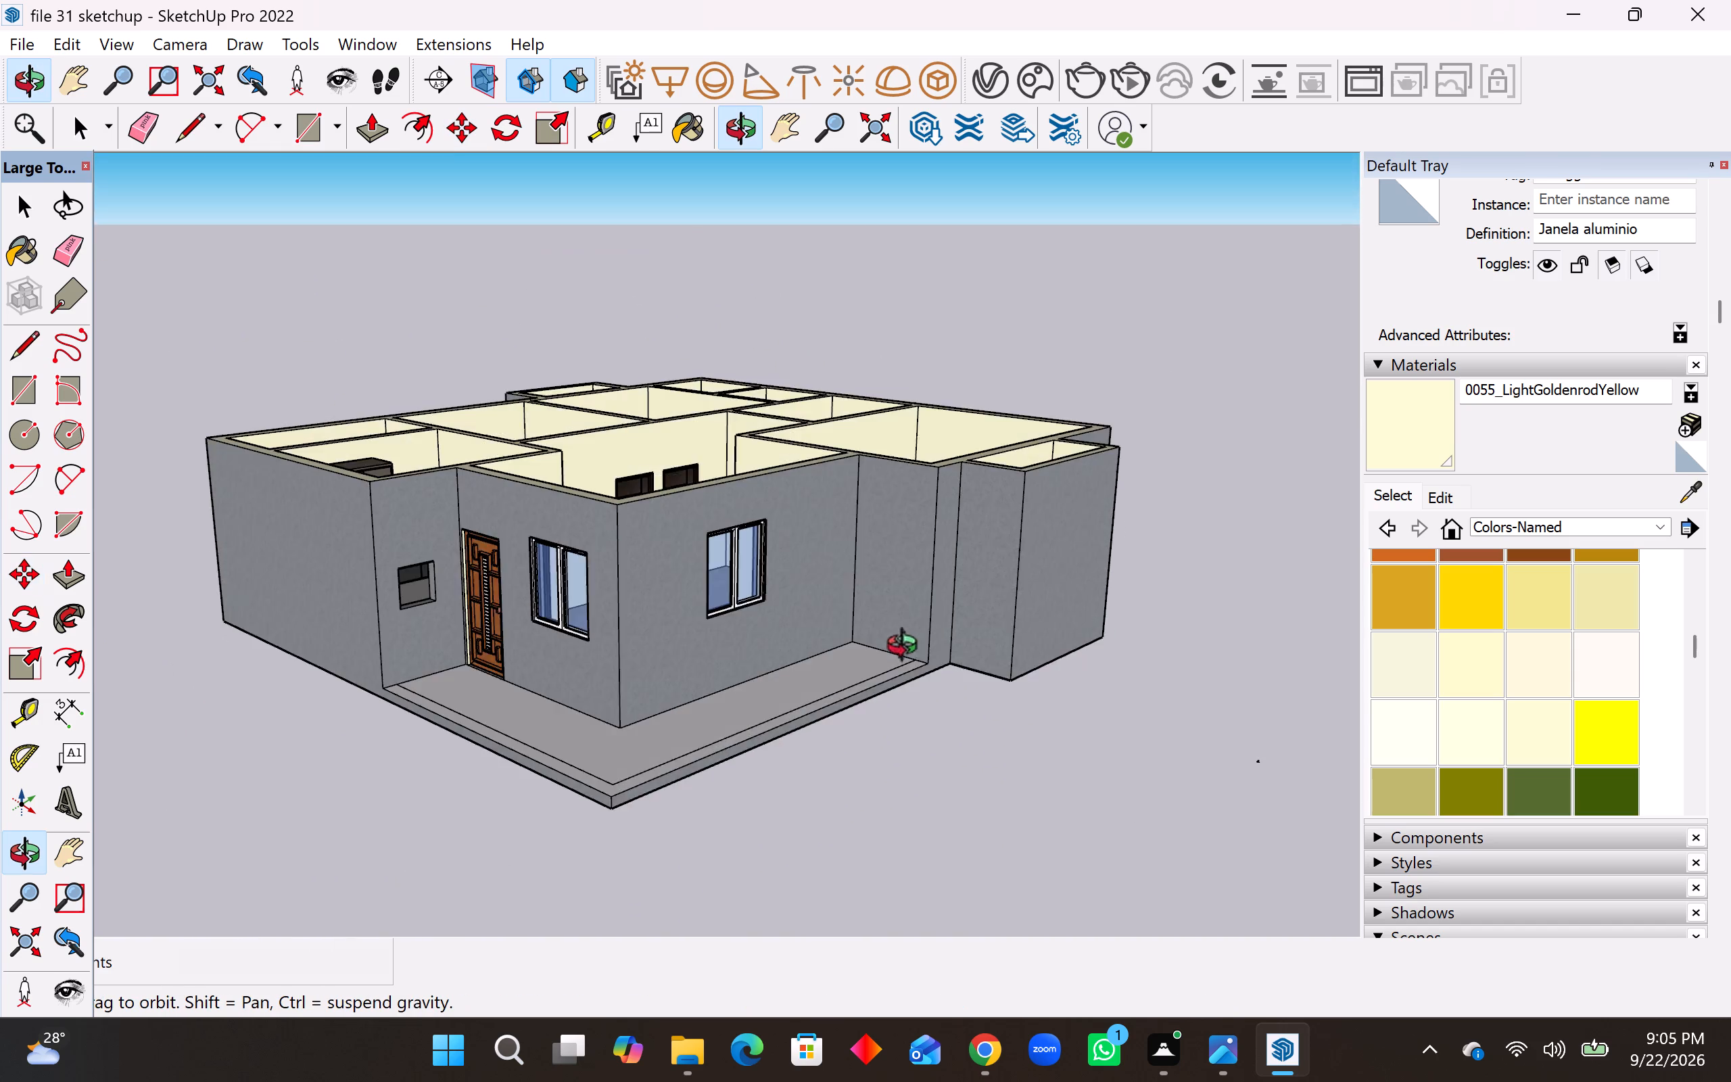
{"action": "middle_click_drag", "start_coordinate": [908, 649], "coordinate": [1106, 674]}
{"action": "middle_click_drag", "start_coordinate": [648, 678], "coordinate": [383, 701]}
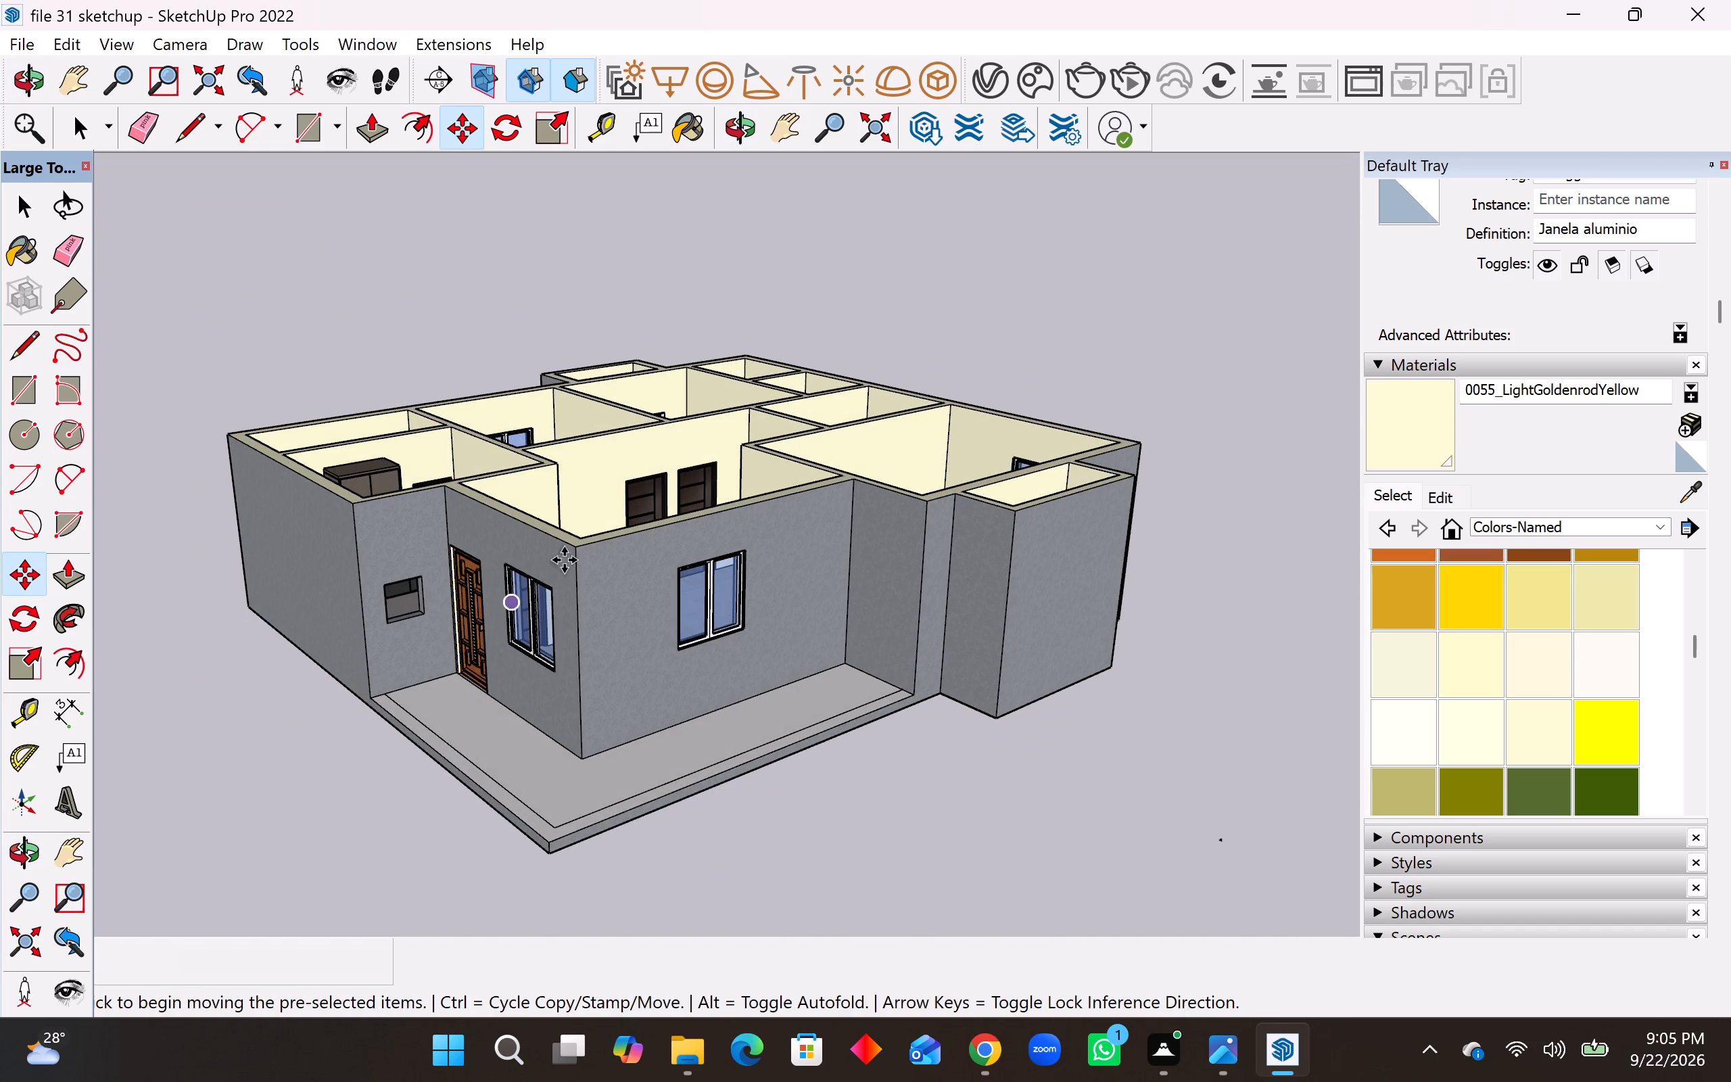
{"action": "middle_click_drag", "start_coordinate": [564, 560], "coordinate": [281, 768]}
{"action": "scroll", "coordinate": [843, 397], "scroll_direction": "up", "scroll_amount": 5}
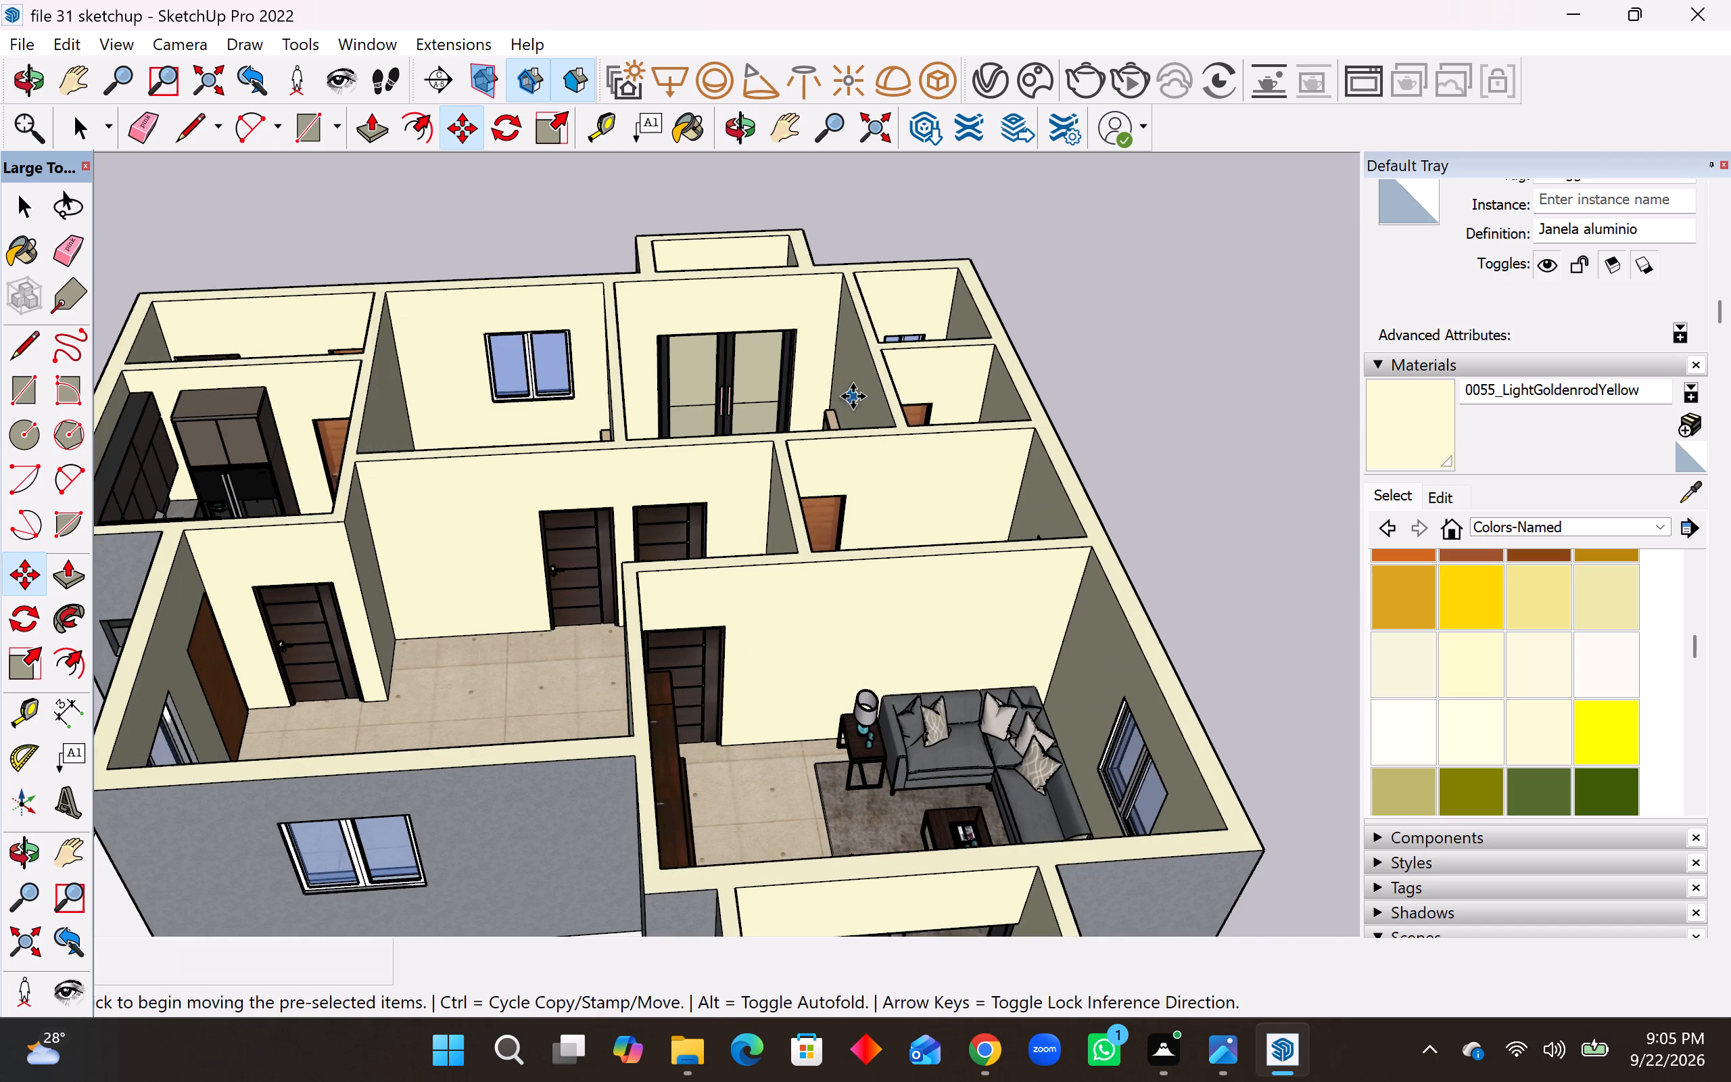
Copy the small bathroom window by its bottom corner into the small kitchen wall opening beside the carved wooden front door.
{"action": "middle_click_drag", "start_coordinate": [858, 391], "coordinate": [820, 555]}
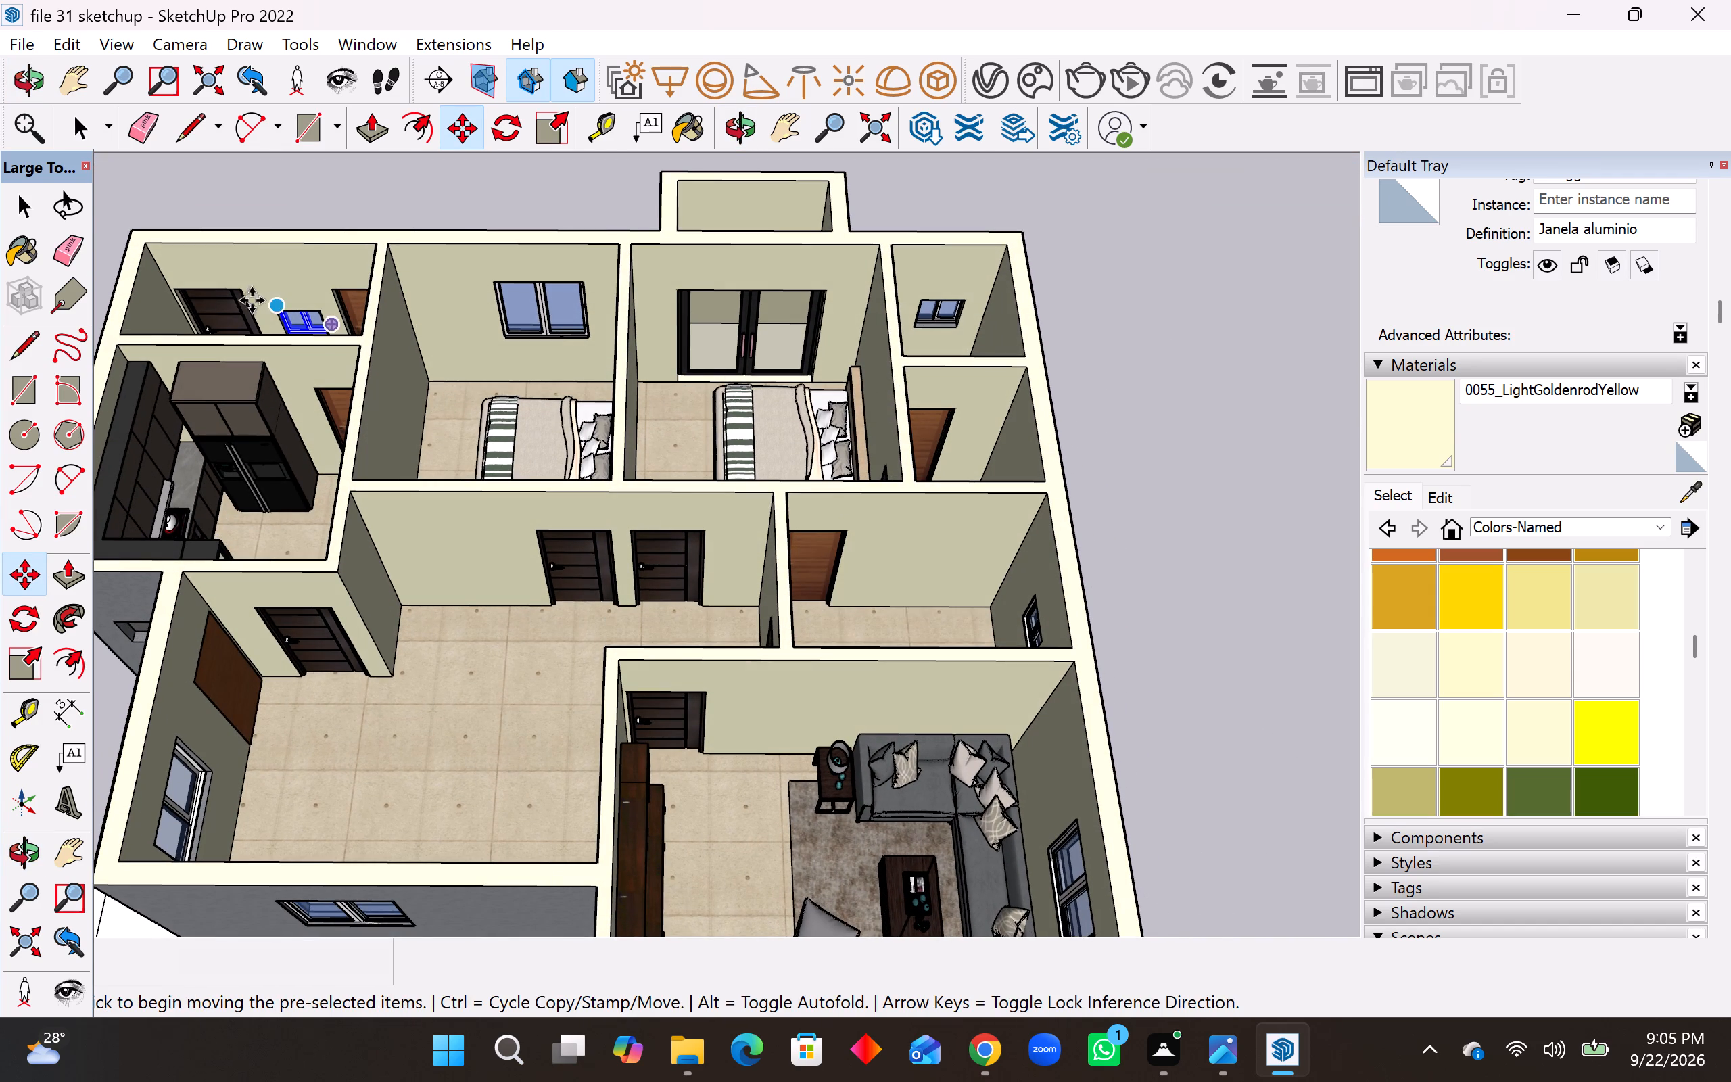
{"action": "scroll", "coordinate": [934, 332], "scroll_direction": "up", "scroll_amount": 1}
{"action": "key", "text": "space"}
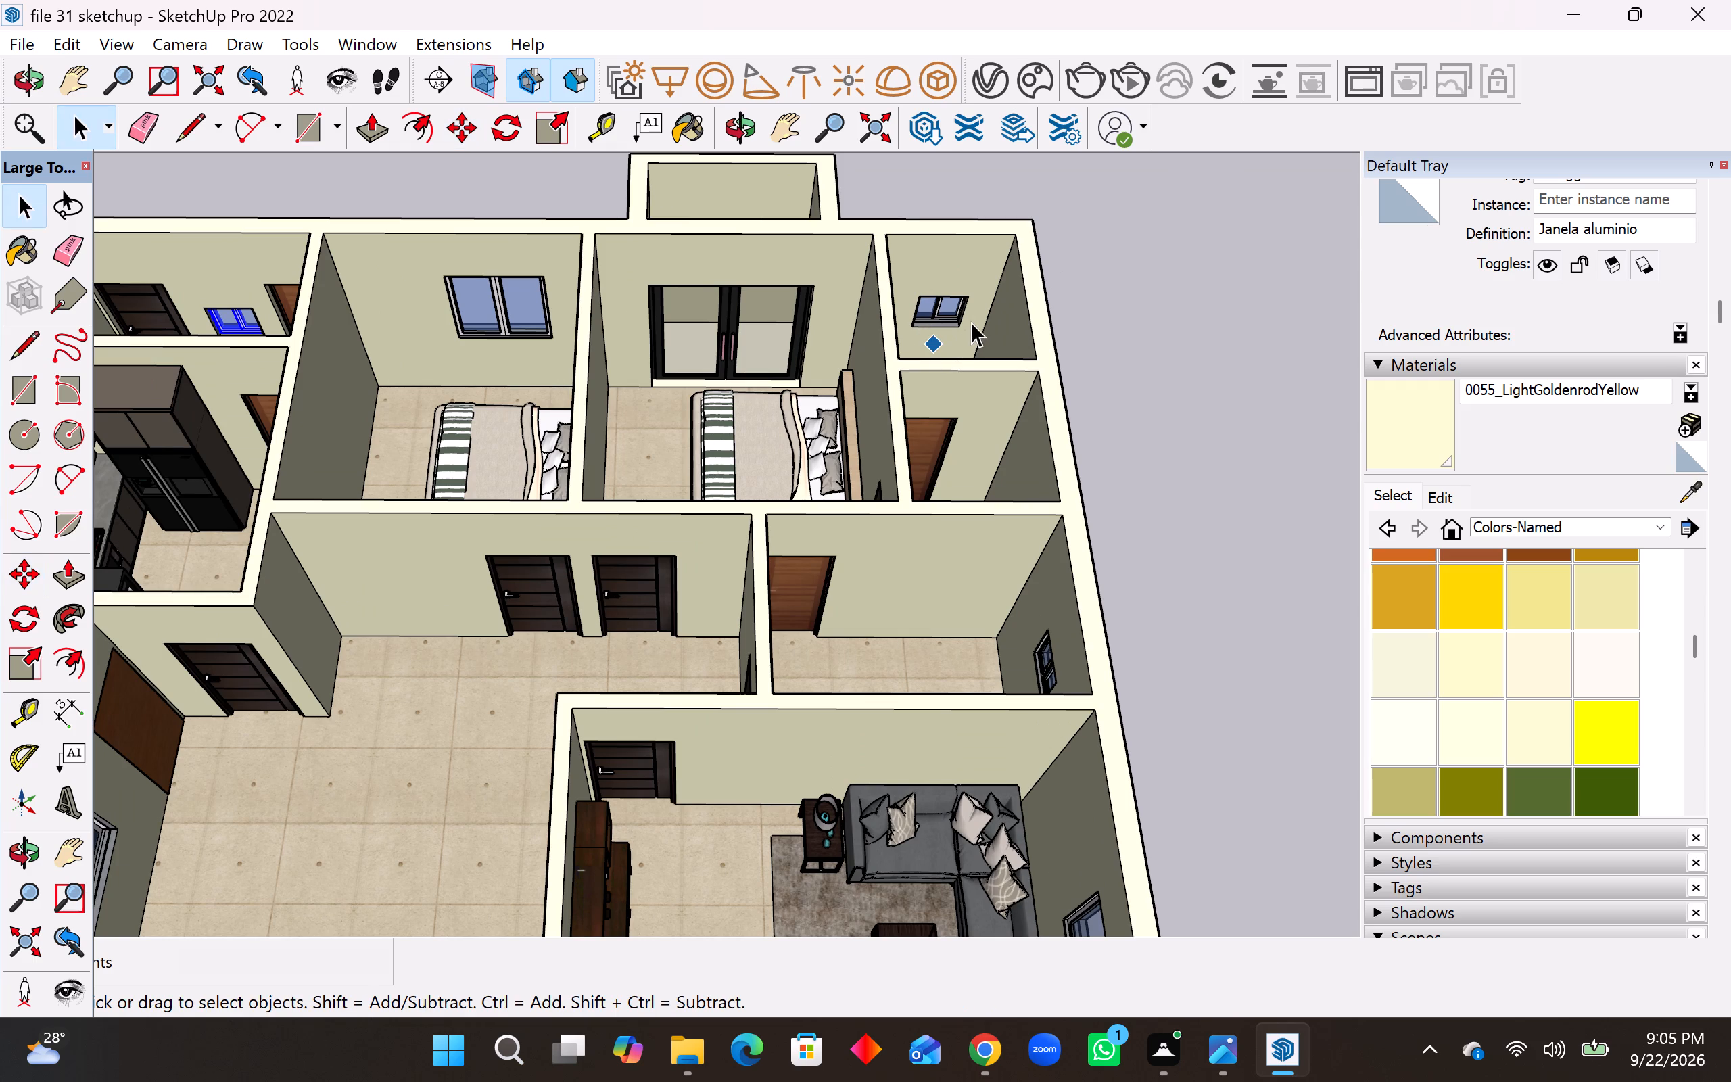
{"action": "left_click", "coordinate": [933, 308]}
{"action": "scroll", "coordinate": [962, 329], "scroll_direction": "up", "scroll_amount": 13}
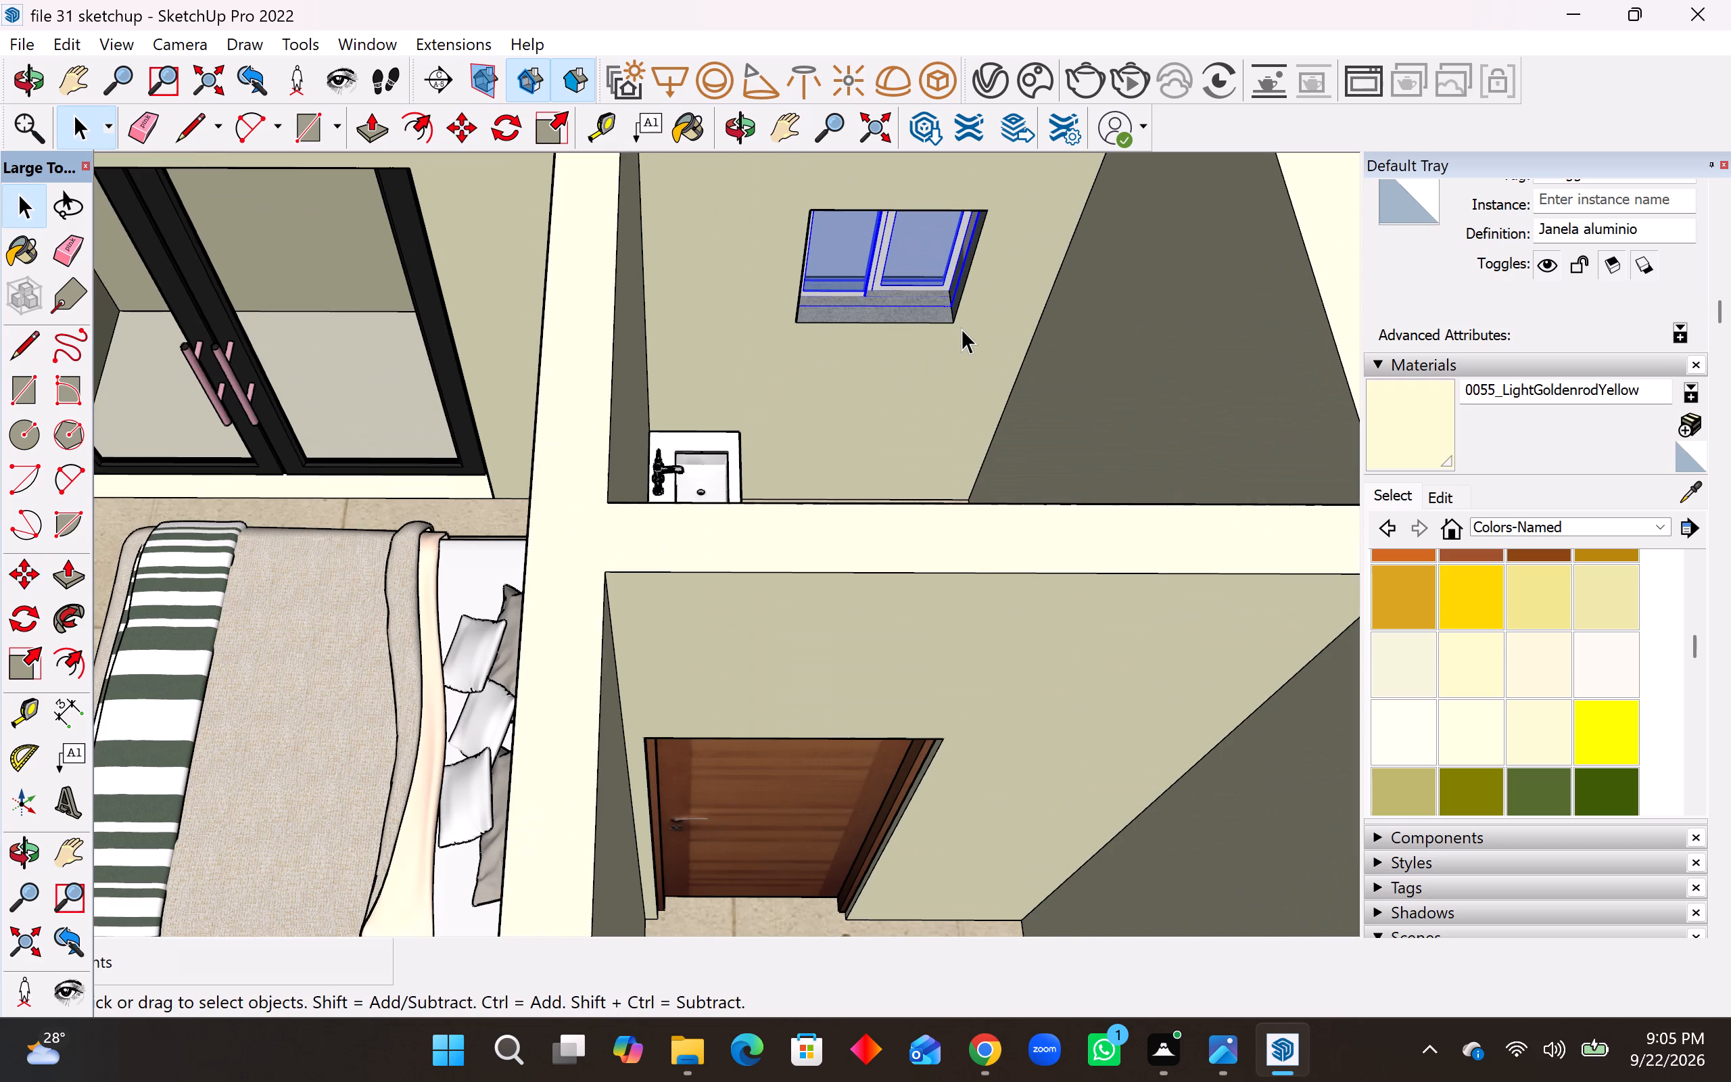
{"action": "key", "text": "m"}
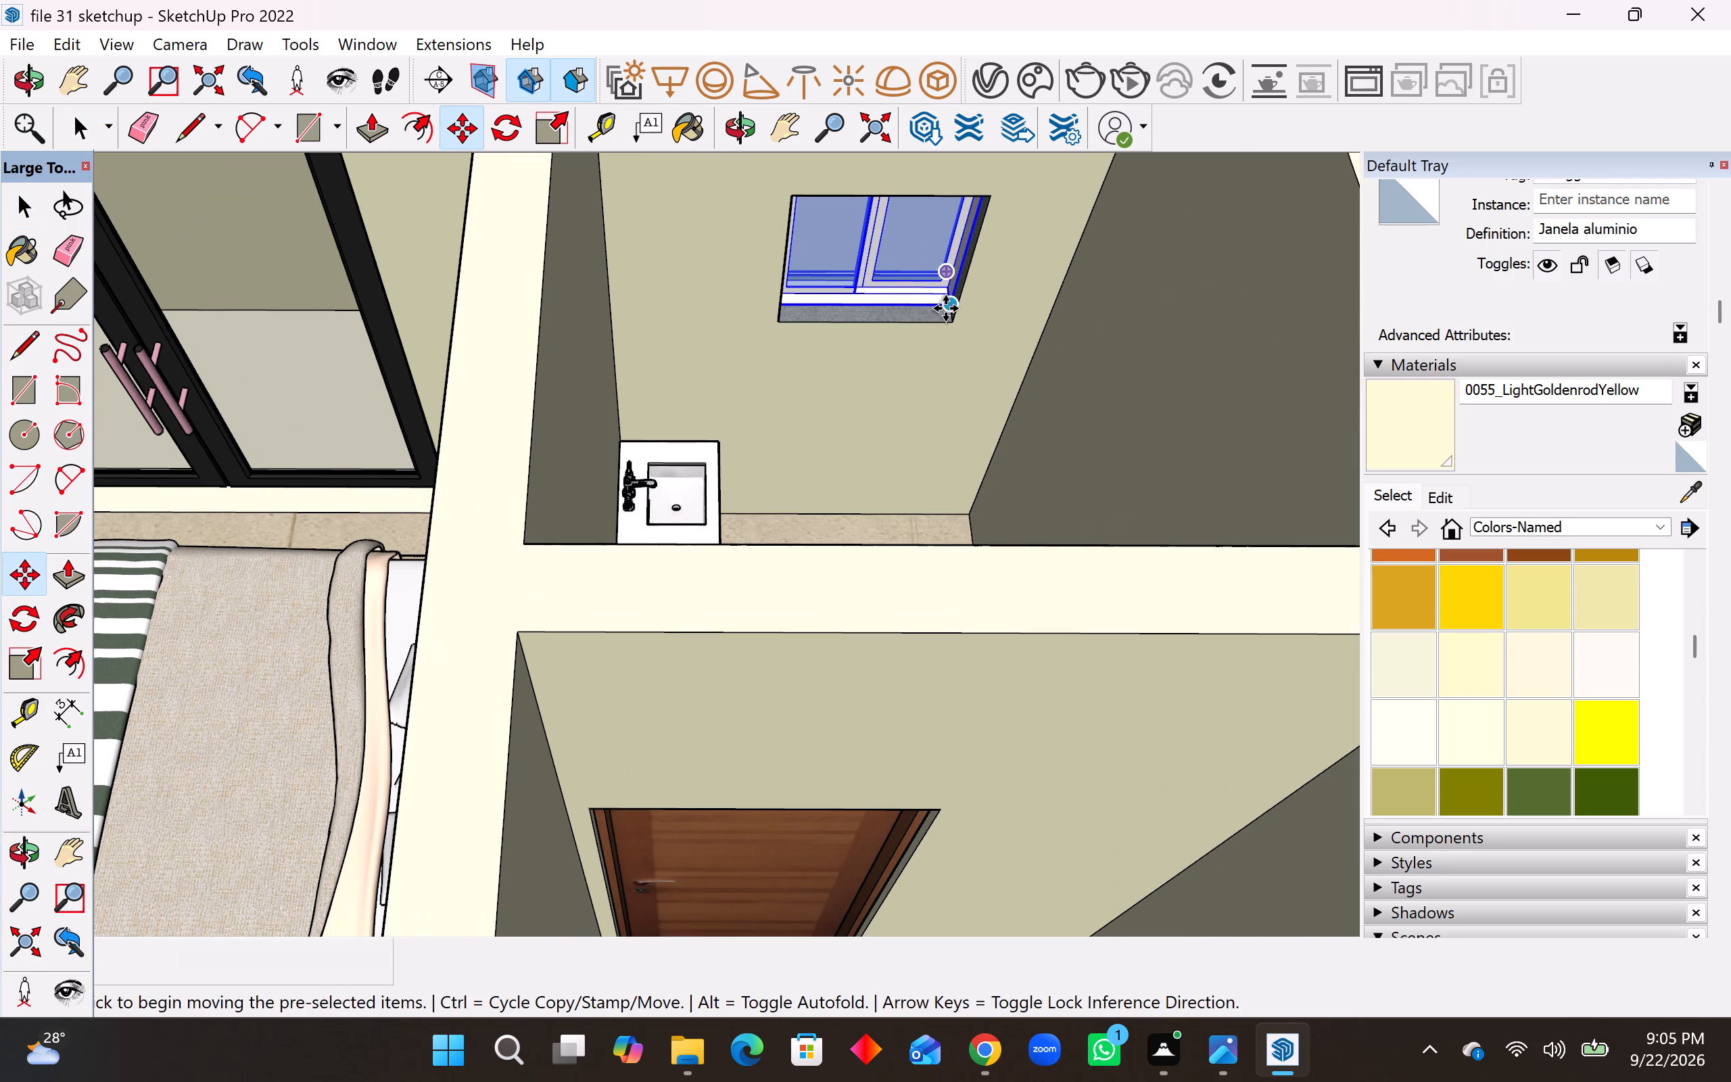
{"action": "left_click", "coordinate": [945, 308]}
{"action": "scroll", "coordinate": [977, 381], "scroll_direction": "down", "scroll_amount": 3}
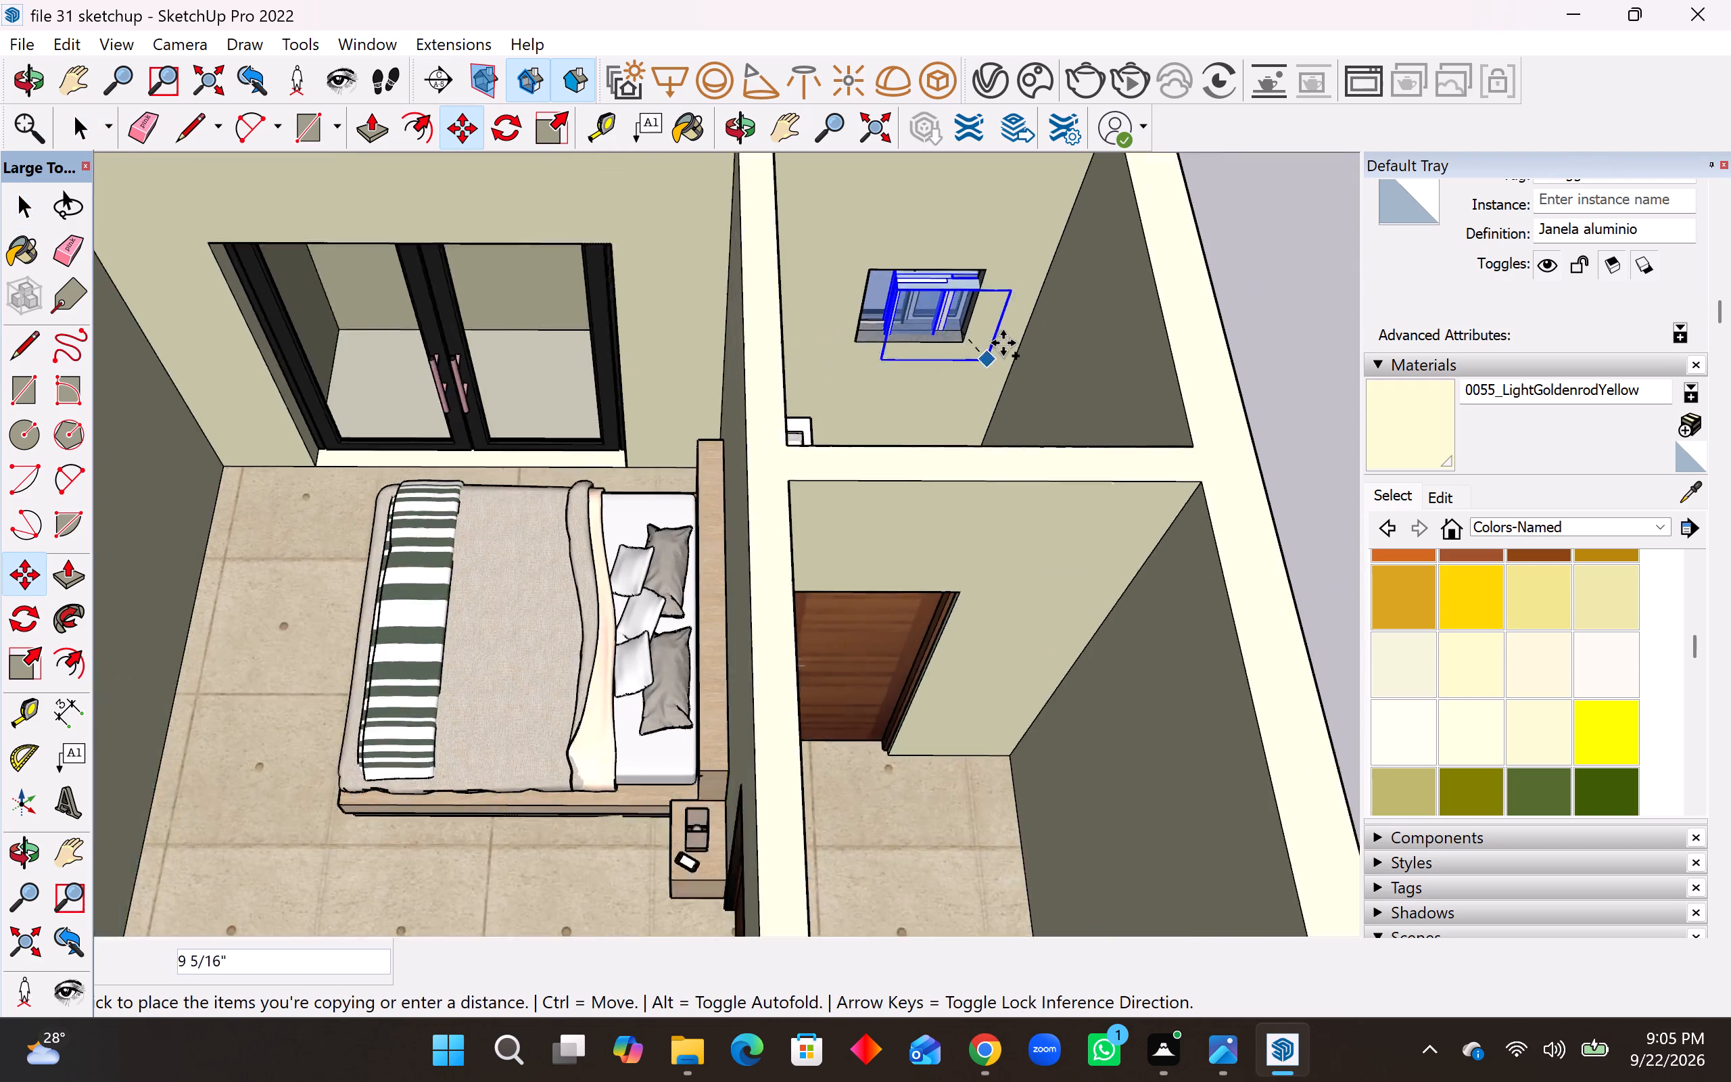
{"action": "scroll", "coordinate": [1003, 343], "scroll_direction": "down", "scroll_amount": 14}
{"action": "middle_click_drag", "start_coordinate": [926, 490], "coordinate": [957, 329]}
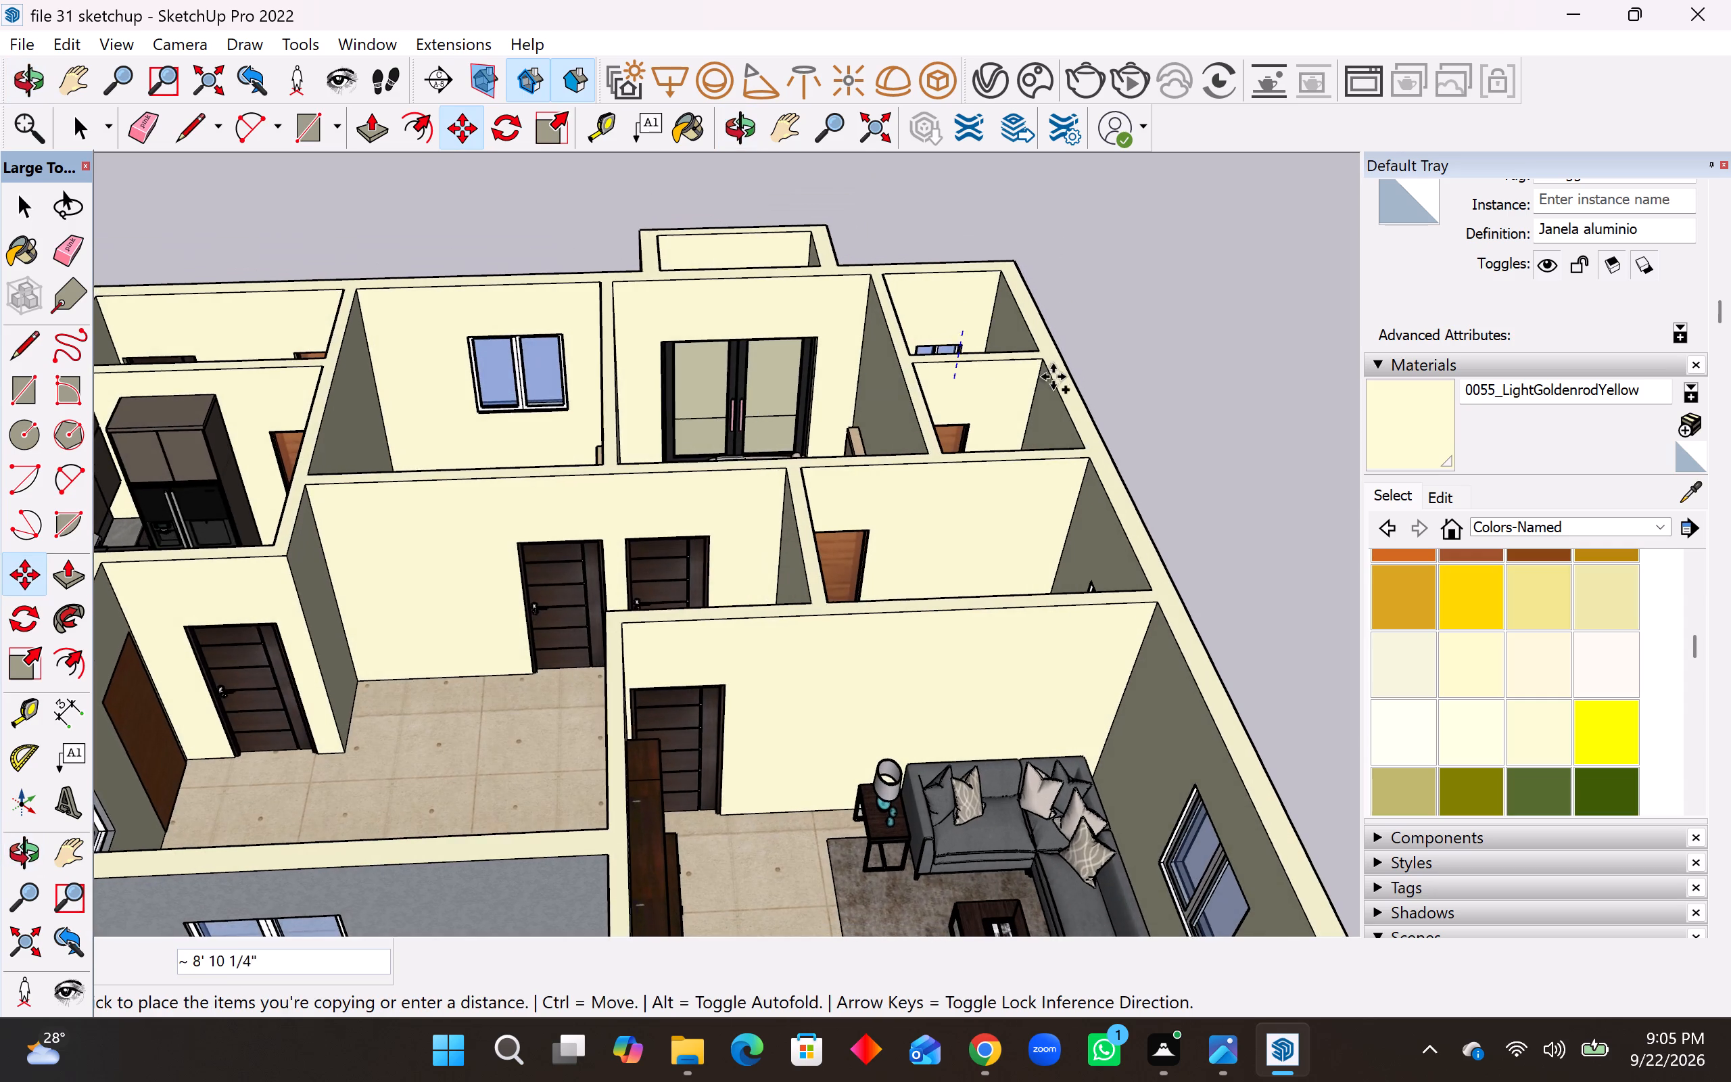
{"action": "scroll", "coordinate": [1058, 377], "scroll_direction": "down", "scroll_amount": 14}
{"action": "scroll", "coordinate": [512, 659], "scroll_direction": "up", "scroll_amount": 3}
{"action": "middle_click_drag", "start_coordinate": [411, 651], "coordinate": [412, 651]}
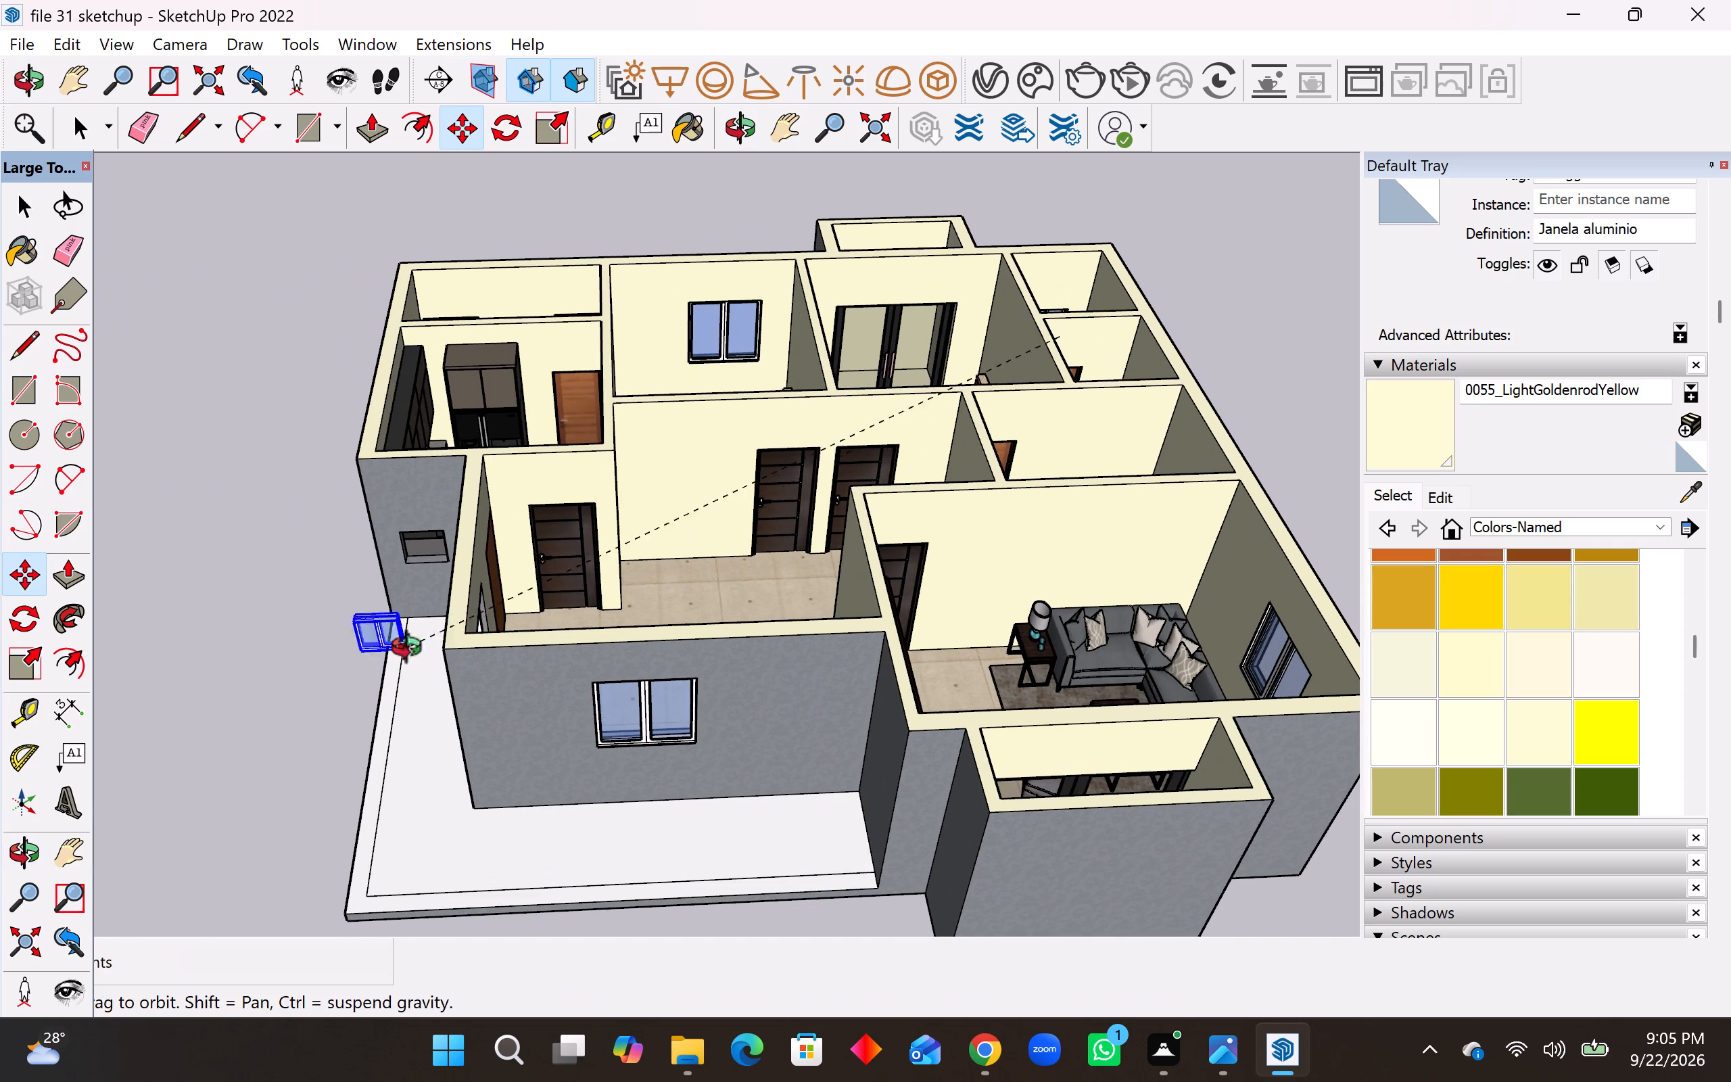
{"action": "middle_click_drag", "start_coordinate": [412, 651], "coordinate": [536, 617]}
{"action": "scroll", "coordinate": [466, 630], "scroll_direction": "up", "scroll_amount": 12}
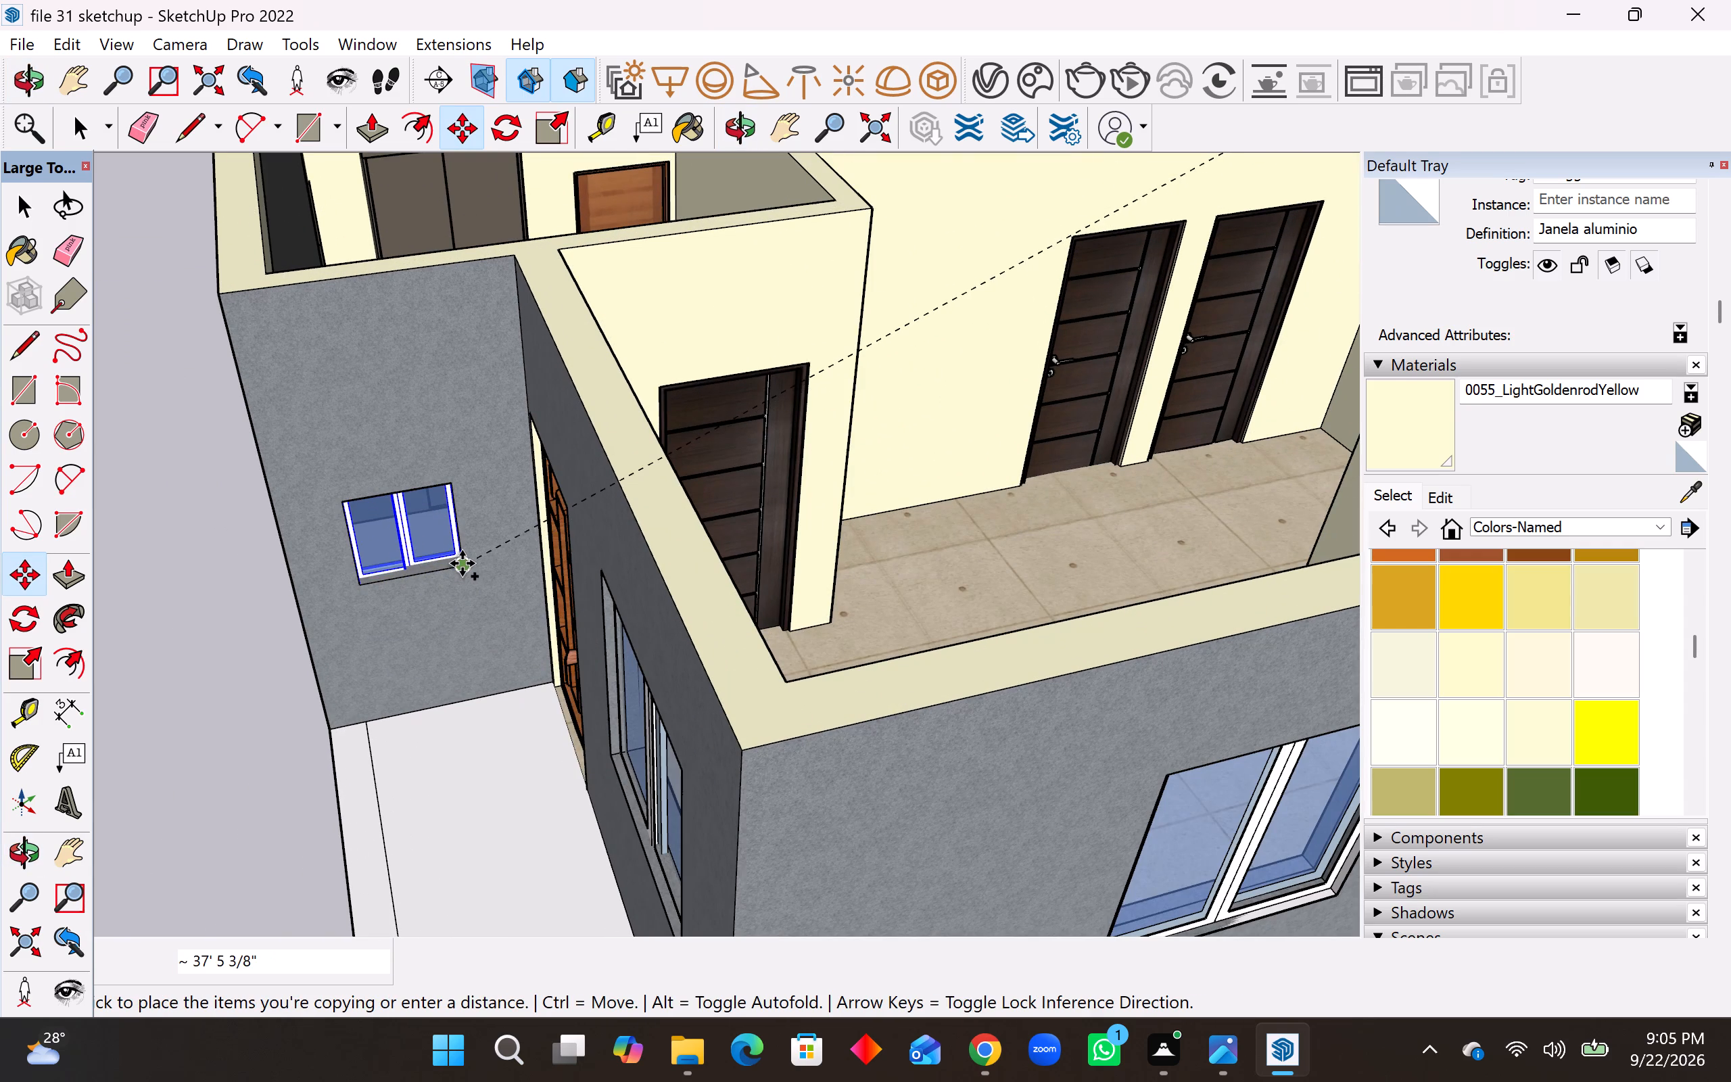
{"action": "scroll", "coordinate": [459, 562], "scroll_direction": "up", "scroll_amount": 4}
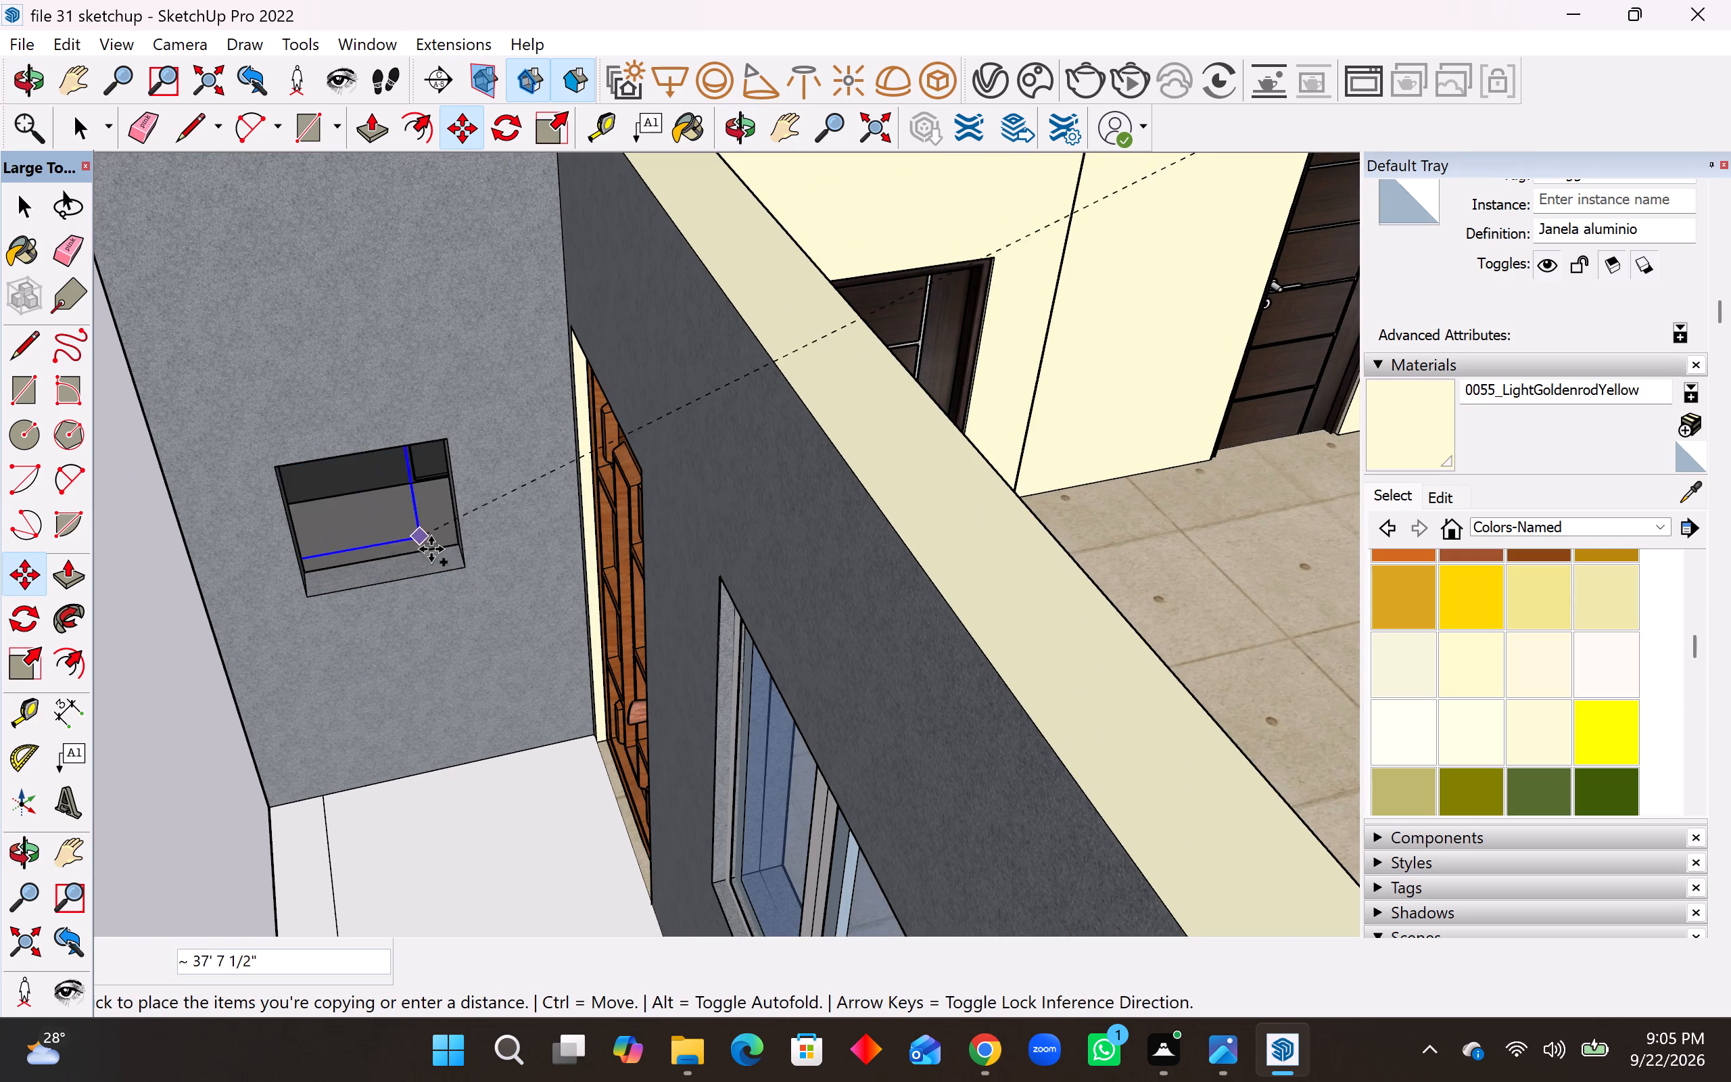
{"action": "left_click", "coordinate": [465, 565]}
{"action": "scroll", "coordinate": [423, 642], "scroll_direction": "down", "scroll_amount": 5}
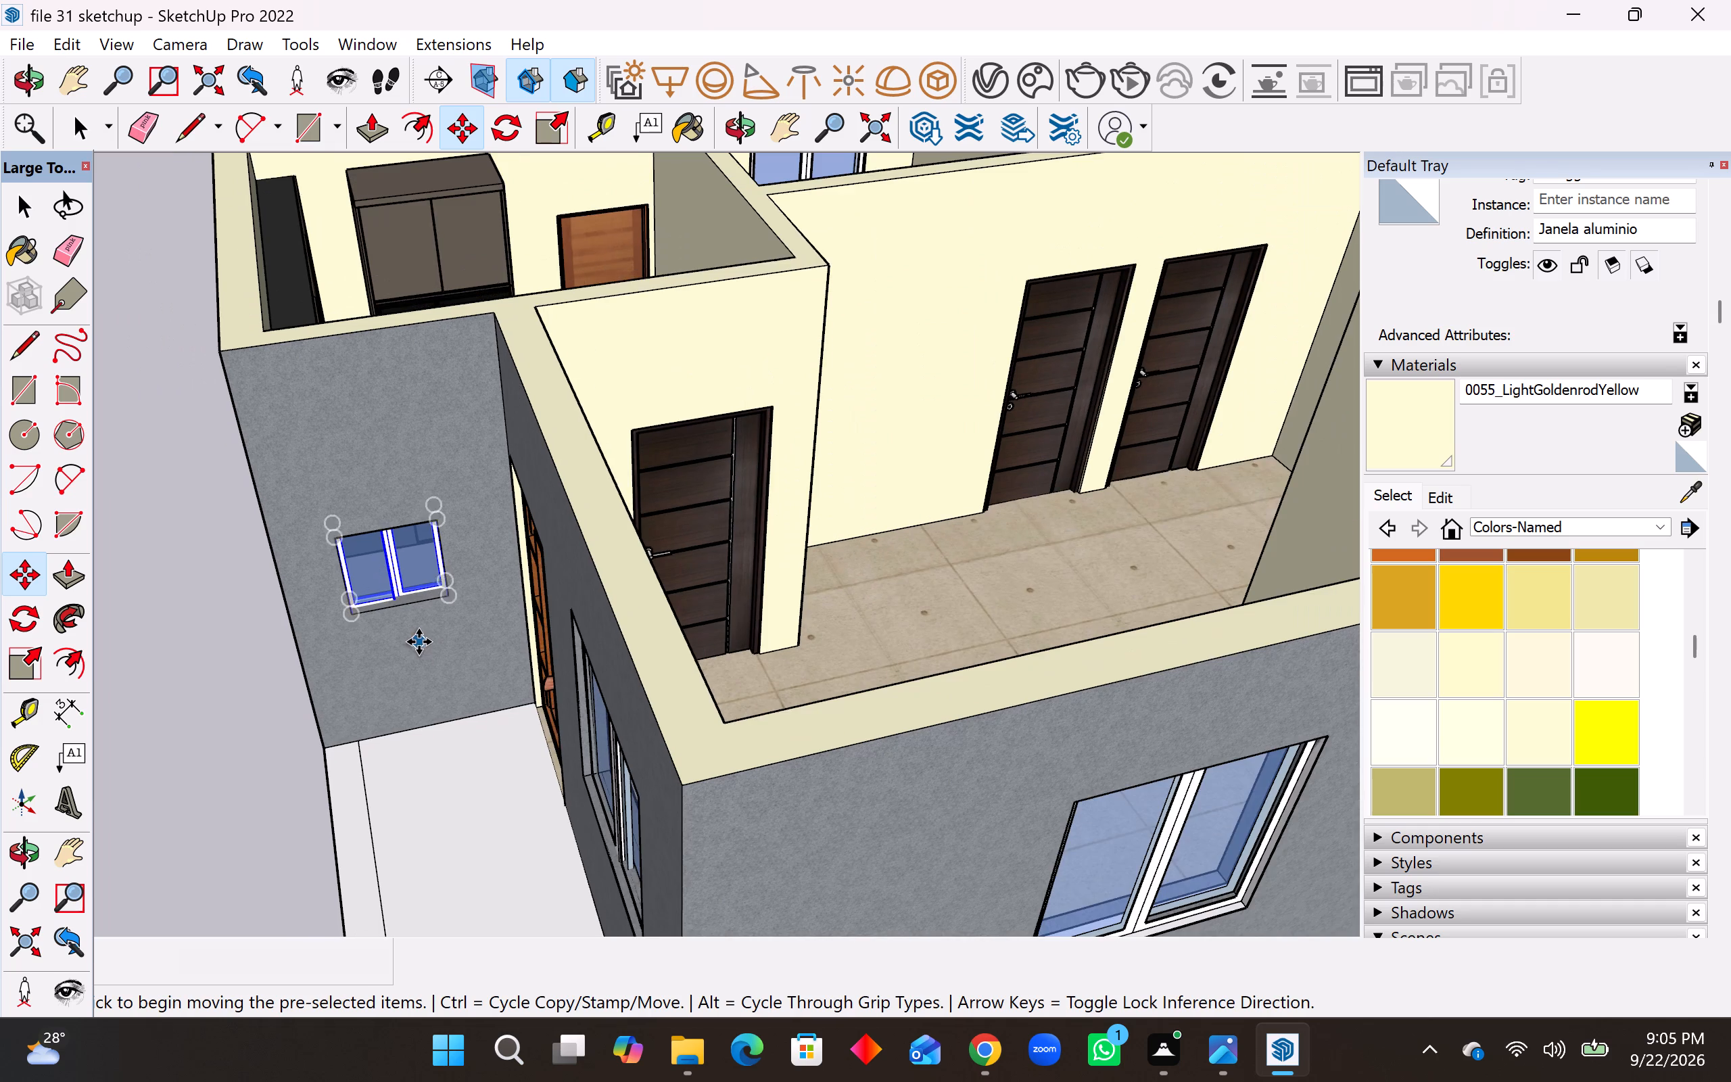
{"action": "key", "text": "space"}
{"action": "scroll", "coordinate": [413, 643], "scroll_direction": "down", "scroll_amount": 5}
{"action": "left_click", "coordinate": [128, 644]}
Examine the house from outside and from above to check the fitted windows, doors and room furnishings.
{"action": "middle_click_drag", "start_coordinate": [321, 617], "coordinate": [496, 459]}
{"action": "scroll", "coordinate": [477, 559], "scroll_direction": "down", "scroll_amount": 11}
{"action": "middle_click_drag", "start_coordinate": [472, 557], "coordinate": [744, 734]}
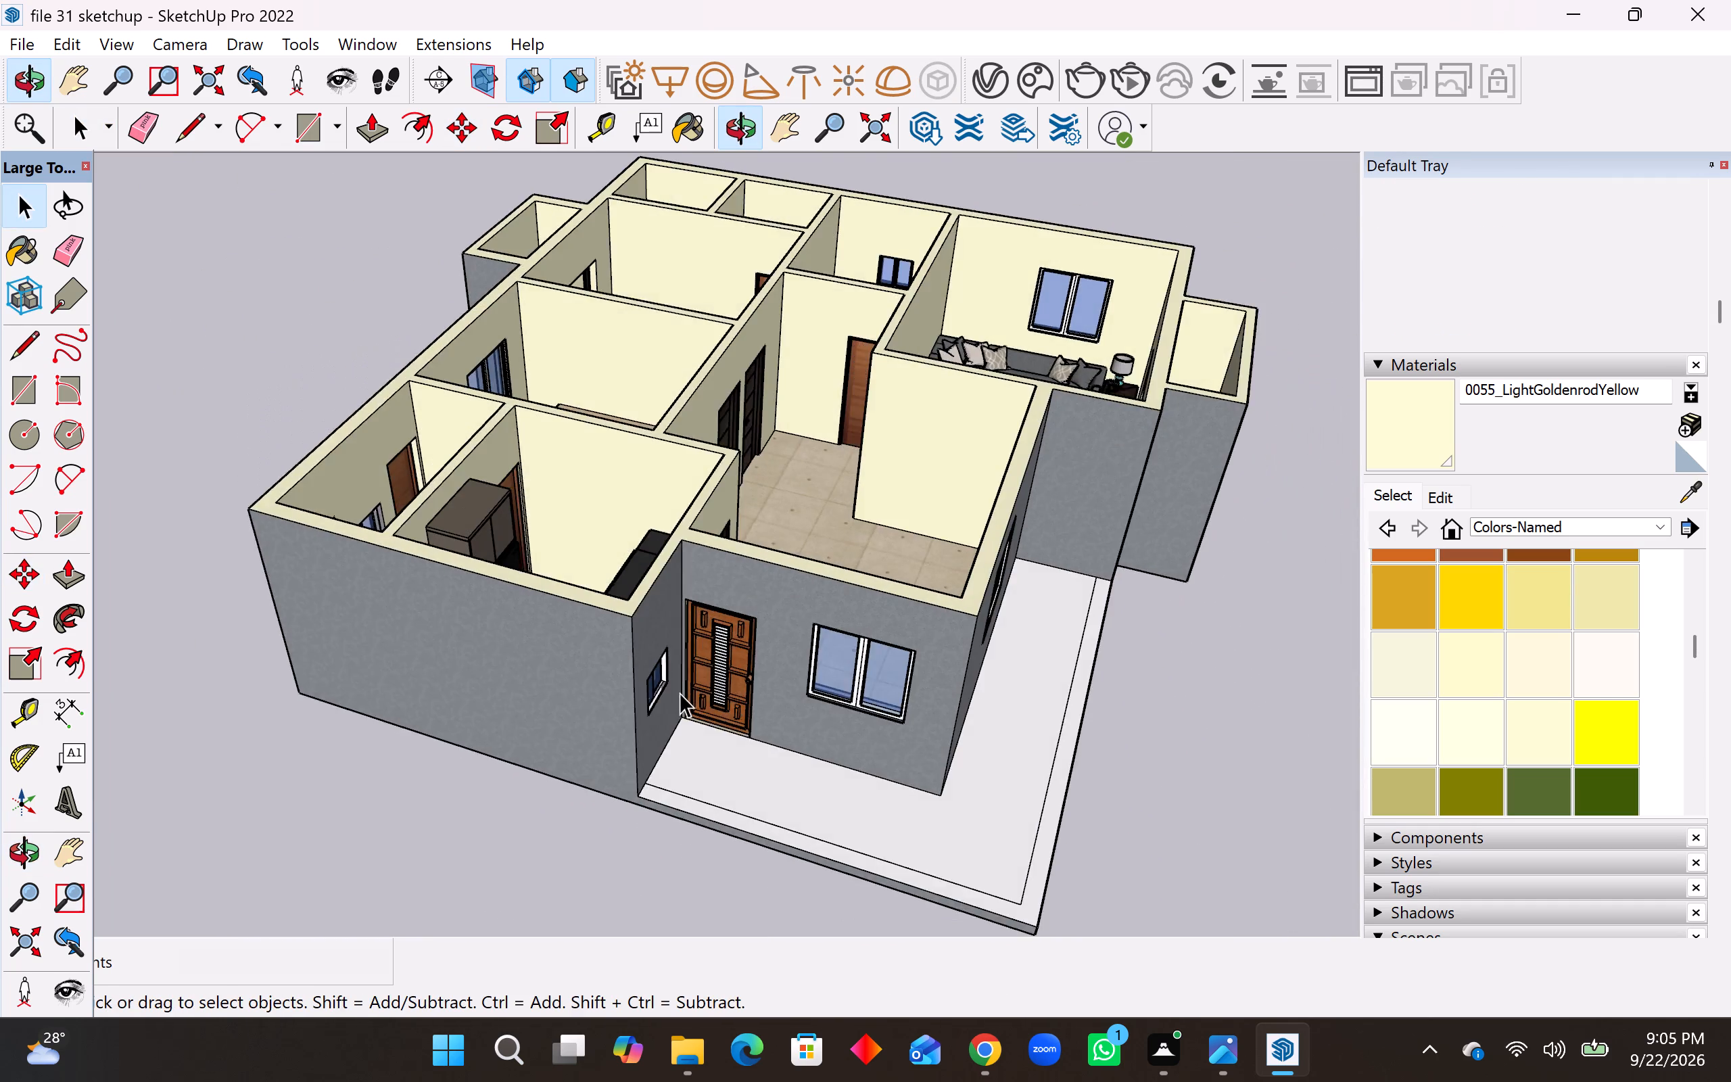
{"action": "scroll", "coordinate": [679, 686], "scroll_direction": "down", "scroll_amount": 8}
{"action": "middle_click_drag", "start_coordinate": [673, 690], "coordinate": [945, 741]}
{"action": "middle_click_drag", "start_coordinate": [786, 697], "coordinate": [782, 698]}
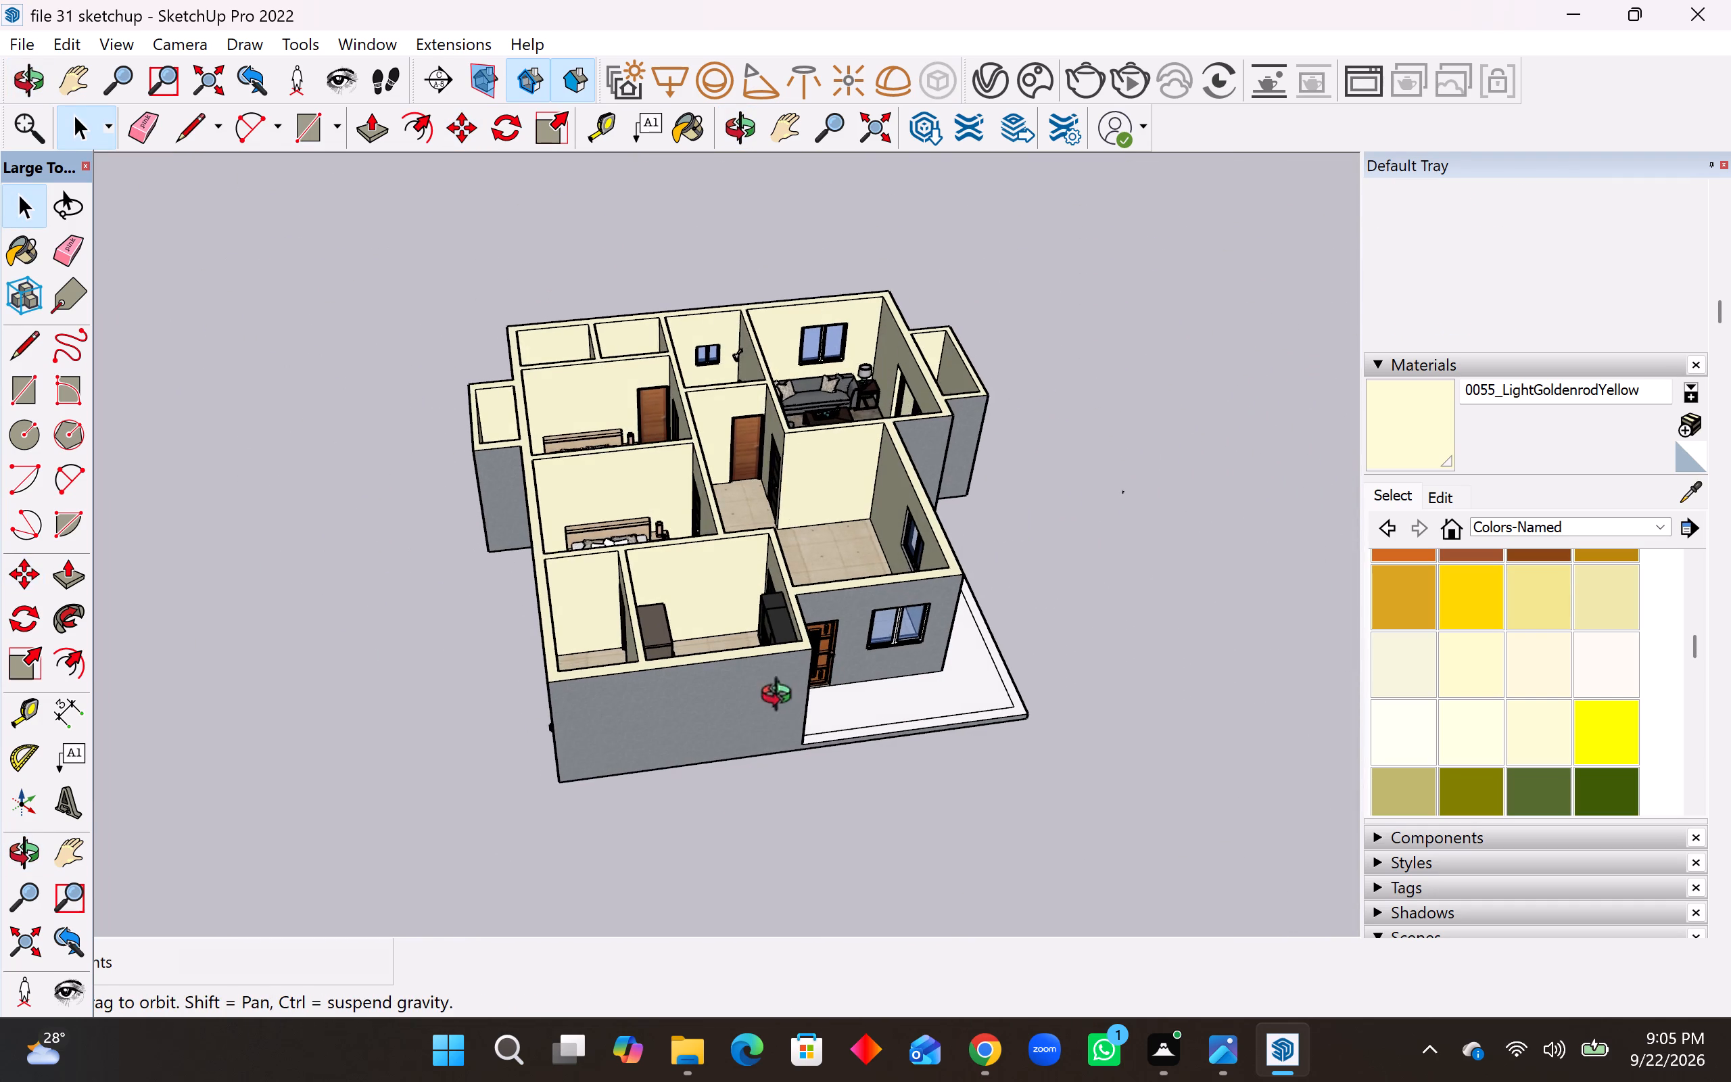
{"action": "middle_click_drag", "start_coordinate": [782, 698], "coordinate": [631, 781]}
{"action": "scroll", "coordinate": [830, 705], "scroll_direction": "up", "scroll_amount": 4}
{"action": "middle_click_drag", "start_coordinate": [638, 734], "coordinate": [957, 706]}
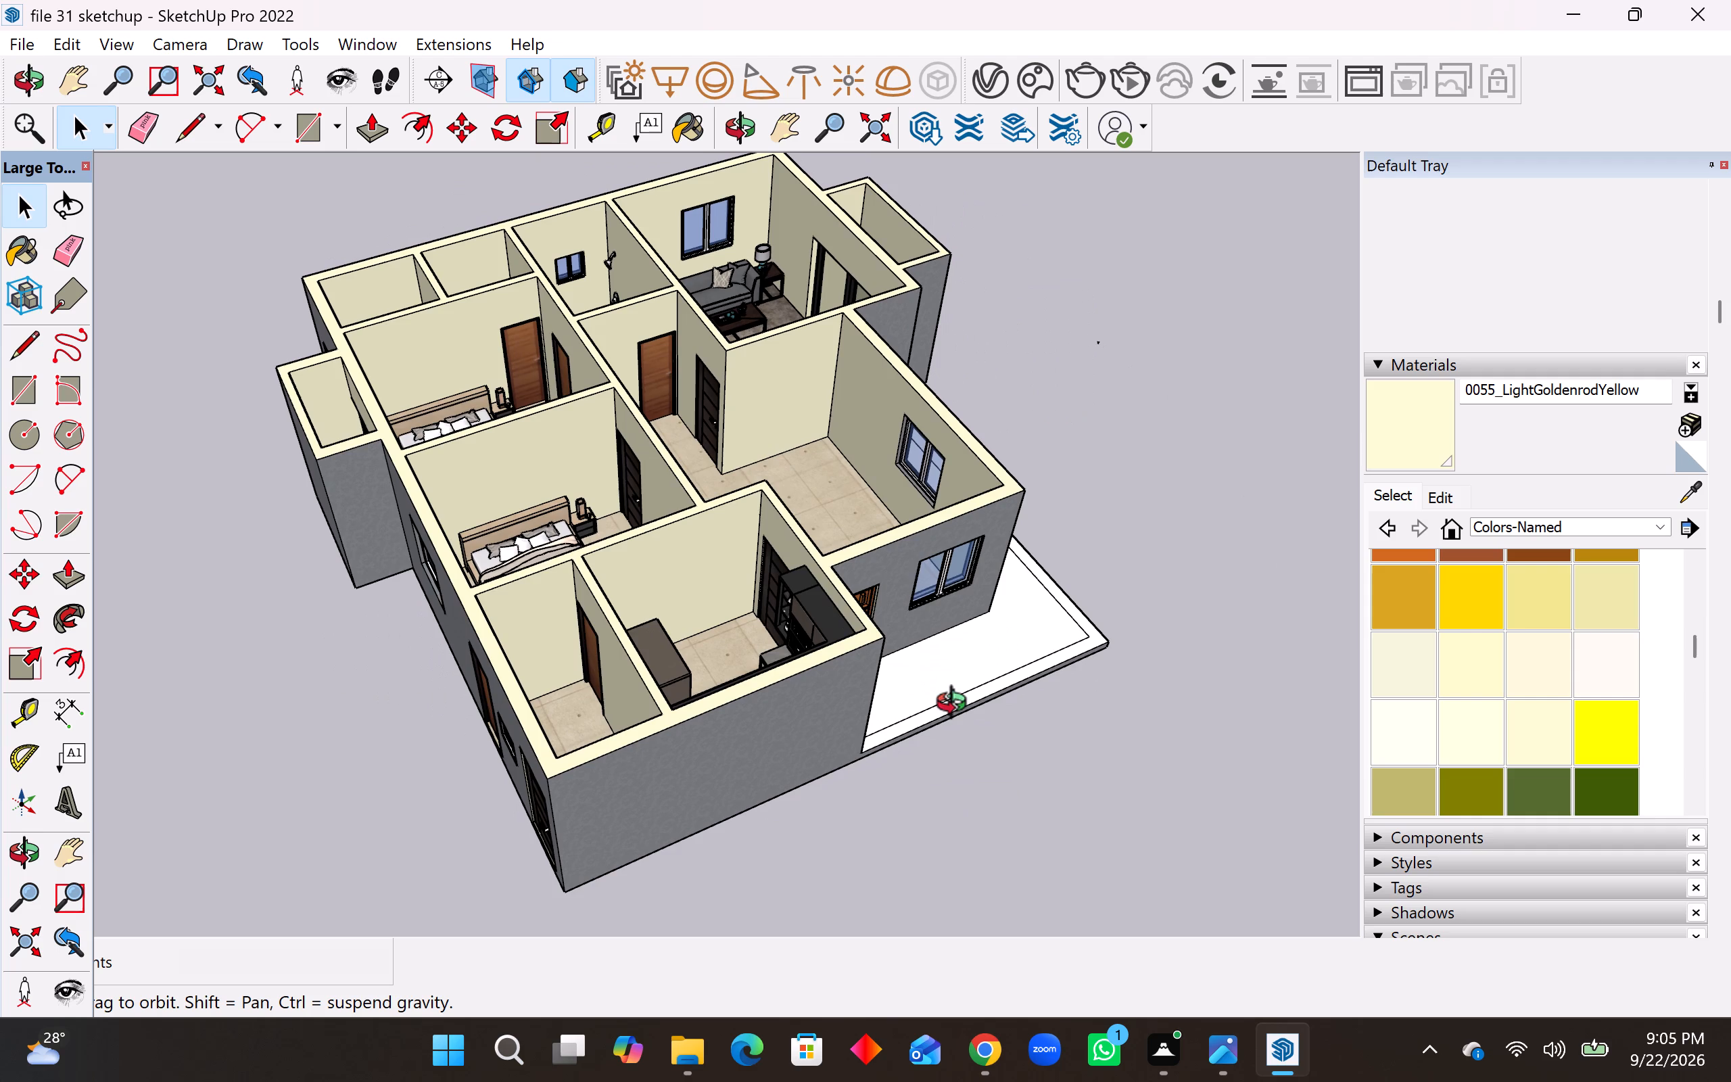
{"action": "middle_click_drag", "start_coordinate": [957, 706], "coordinate": [1001, 551]}
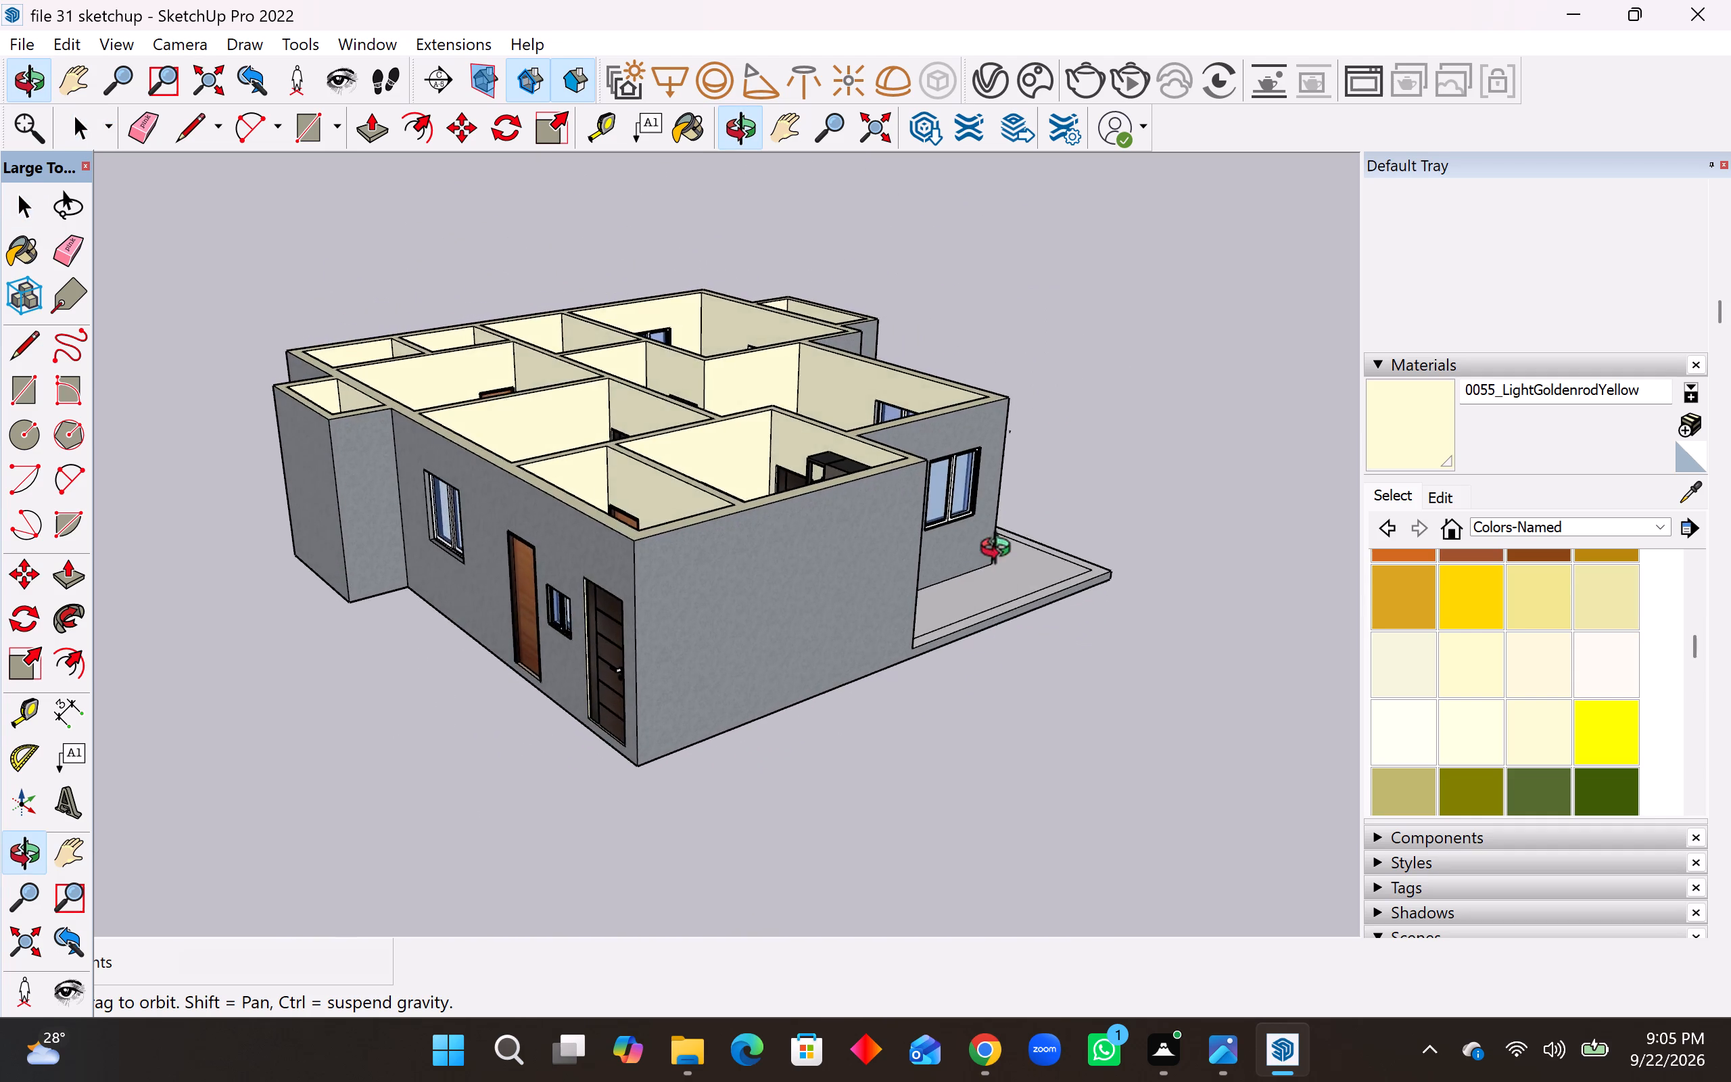
{"action": "middle_click_drag", "start_coordinate": [1001, 551], "coordinate": [737, 711]}
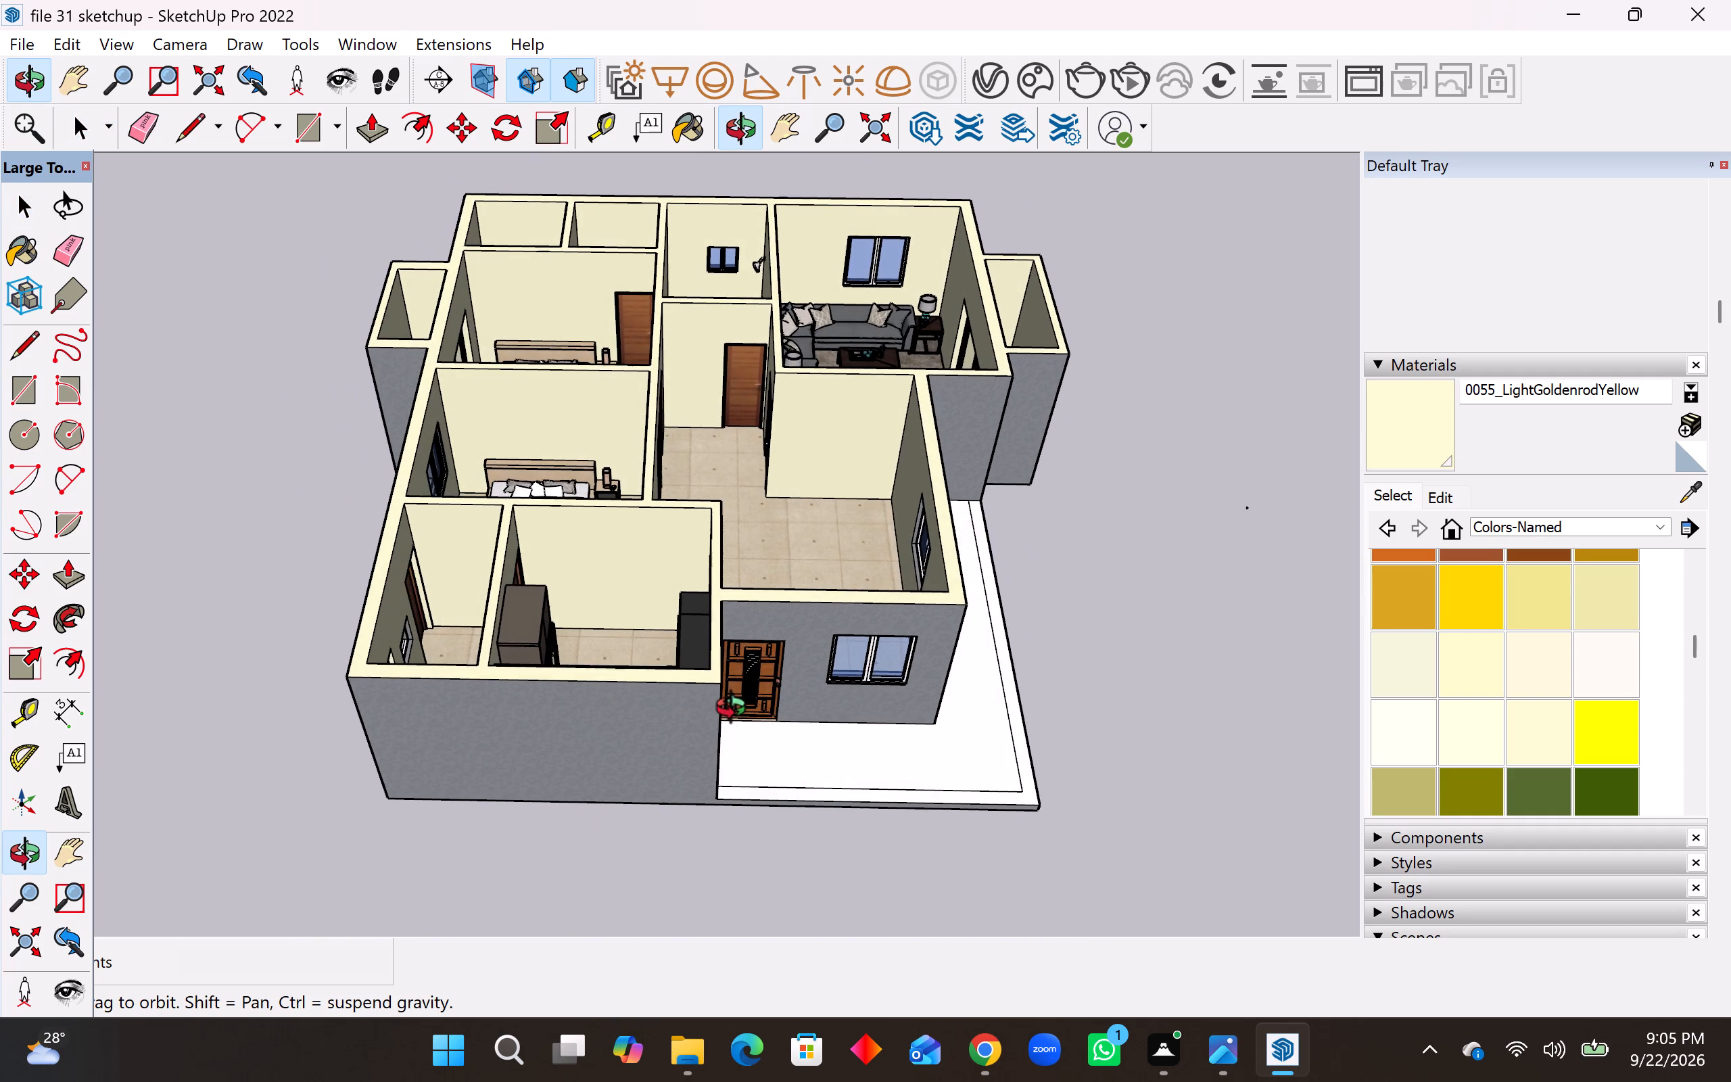
{"action": "middle_click_drag", "start_coordinate": [737, 711], "coordinate": [709, 753]}
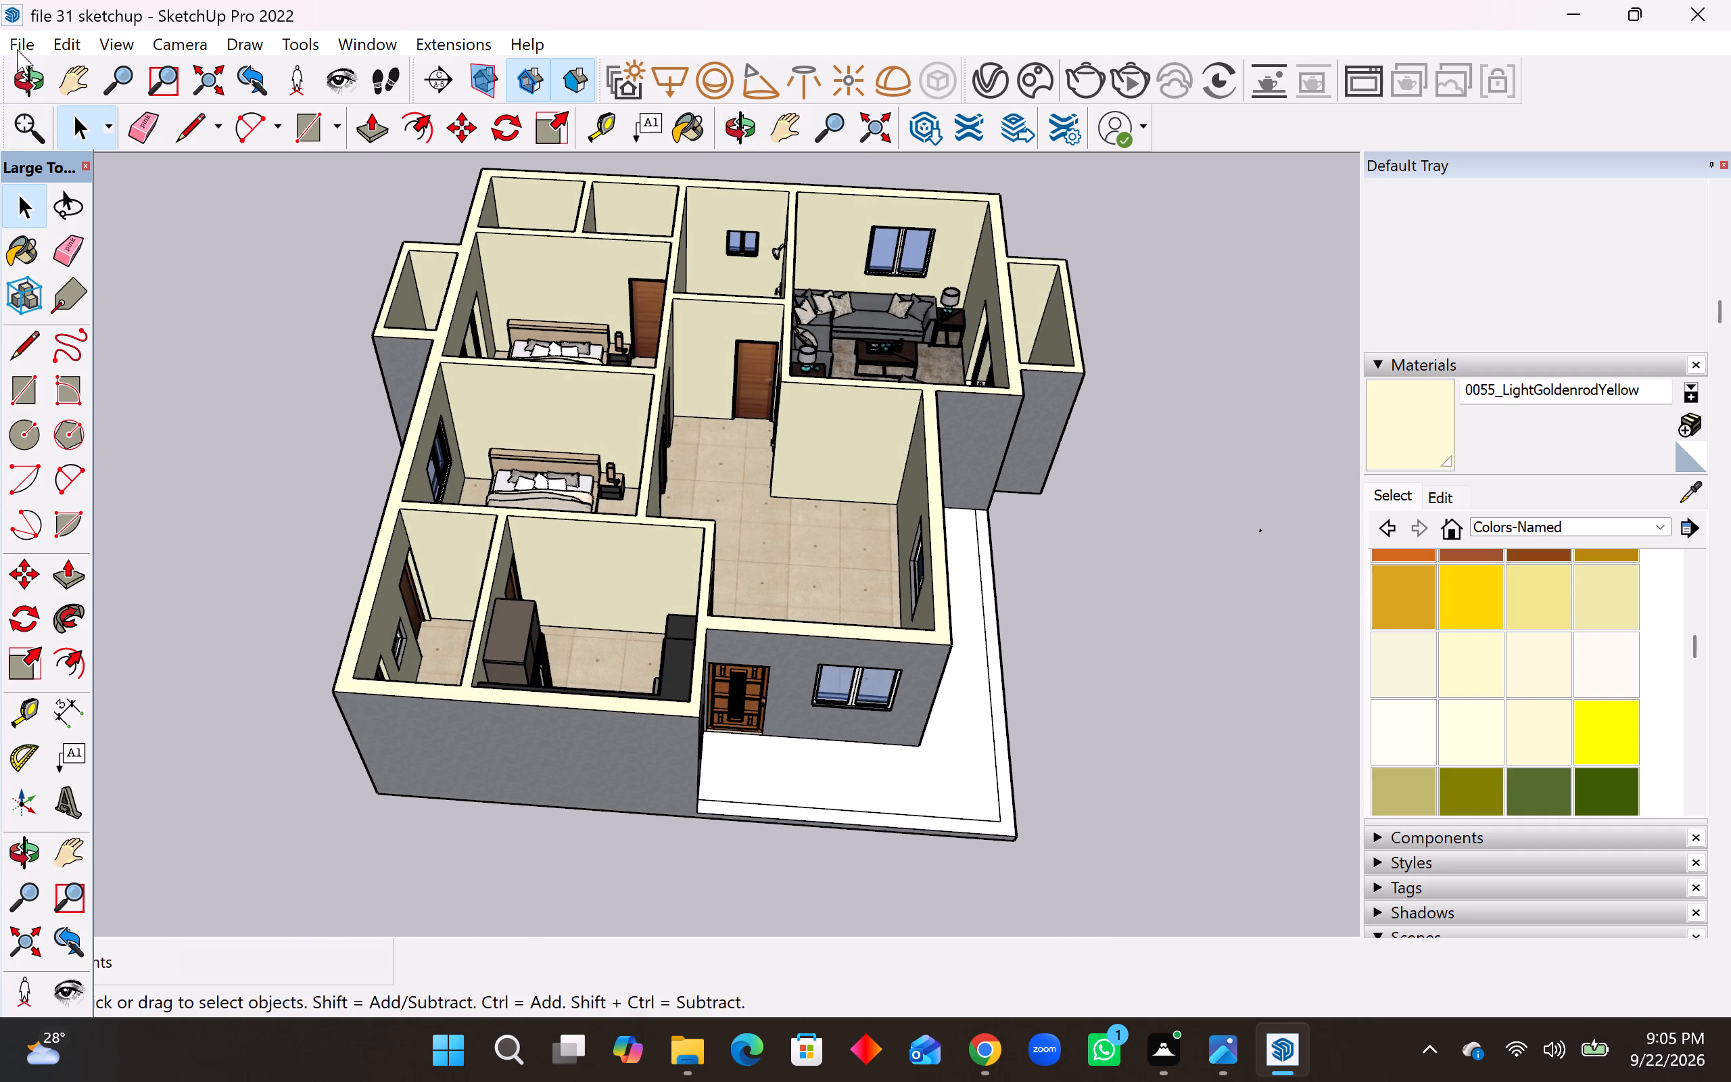
Start a file import and browse the Downloads folder for a model to bring into the house.
{"action": "left_click", "coordinate": [17, 49]}
{"action": "left_click", "coordinate": [118, 490]}
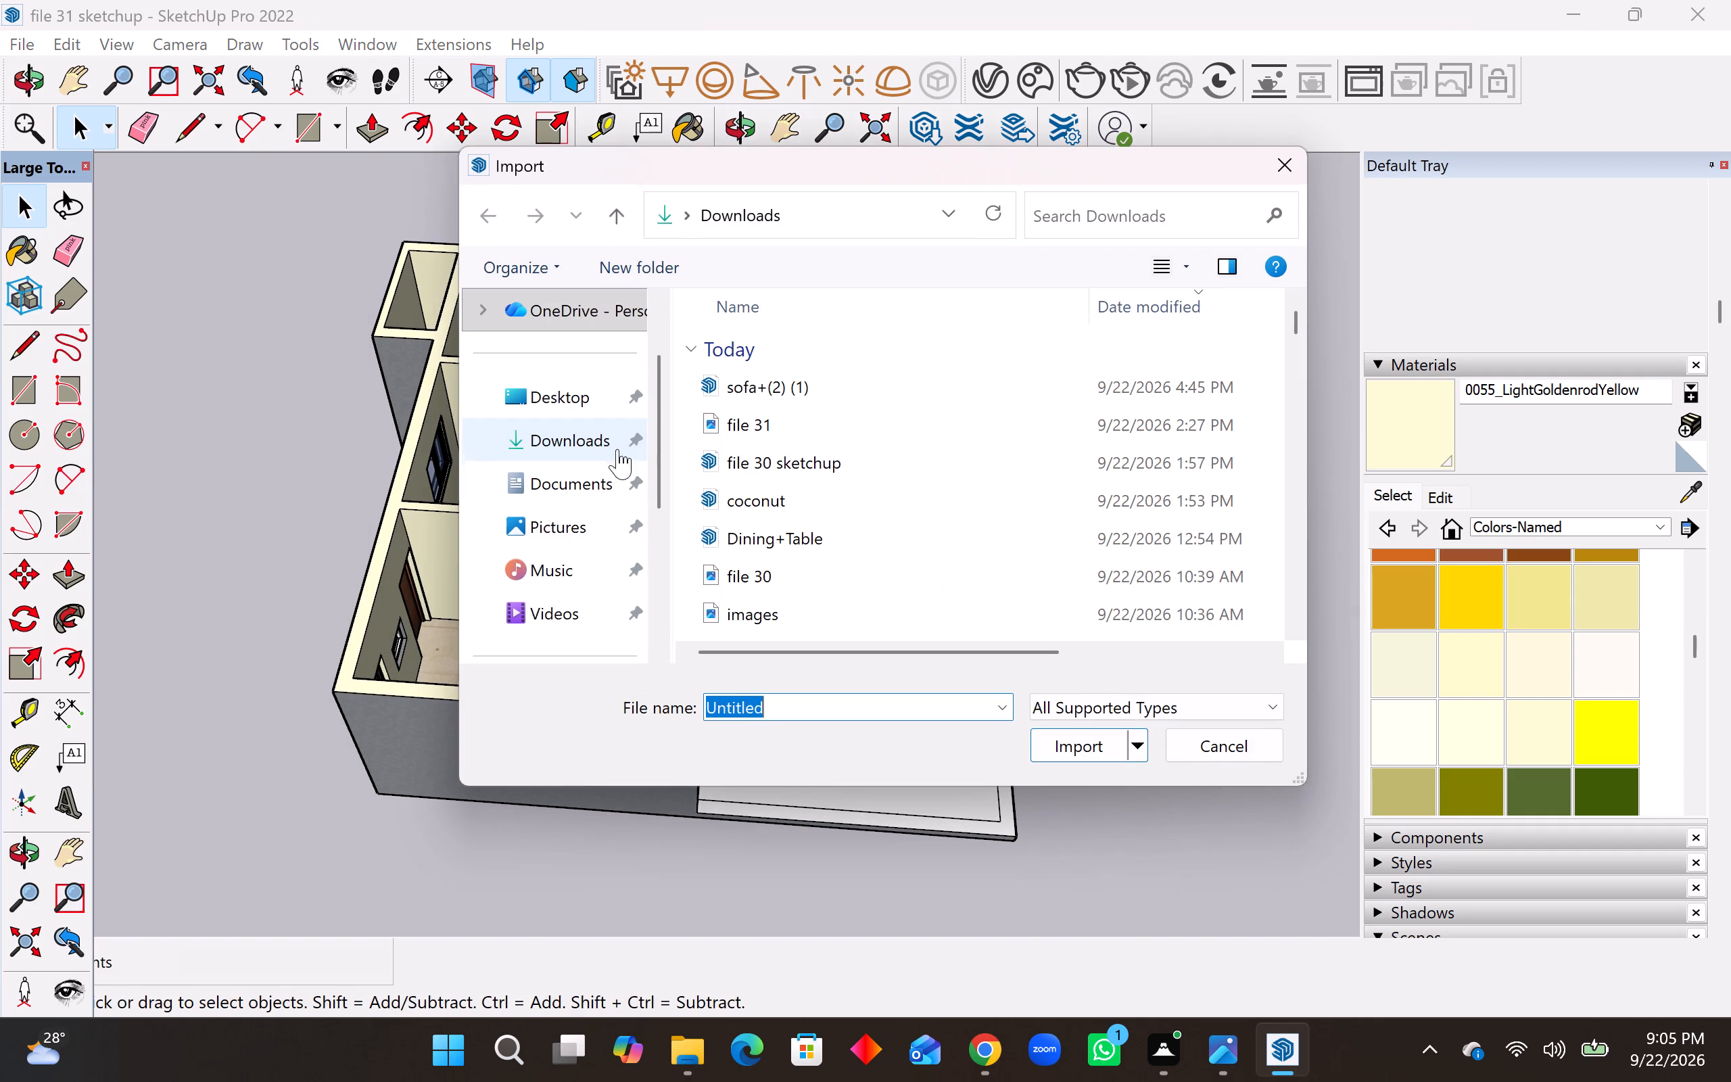
{"action": "scroll", "coordinate": [805, 560], "scroll_direction": "down", "scroll_amount": 4}
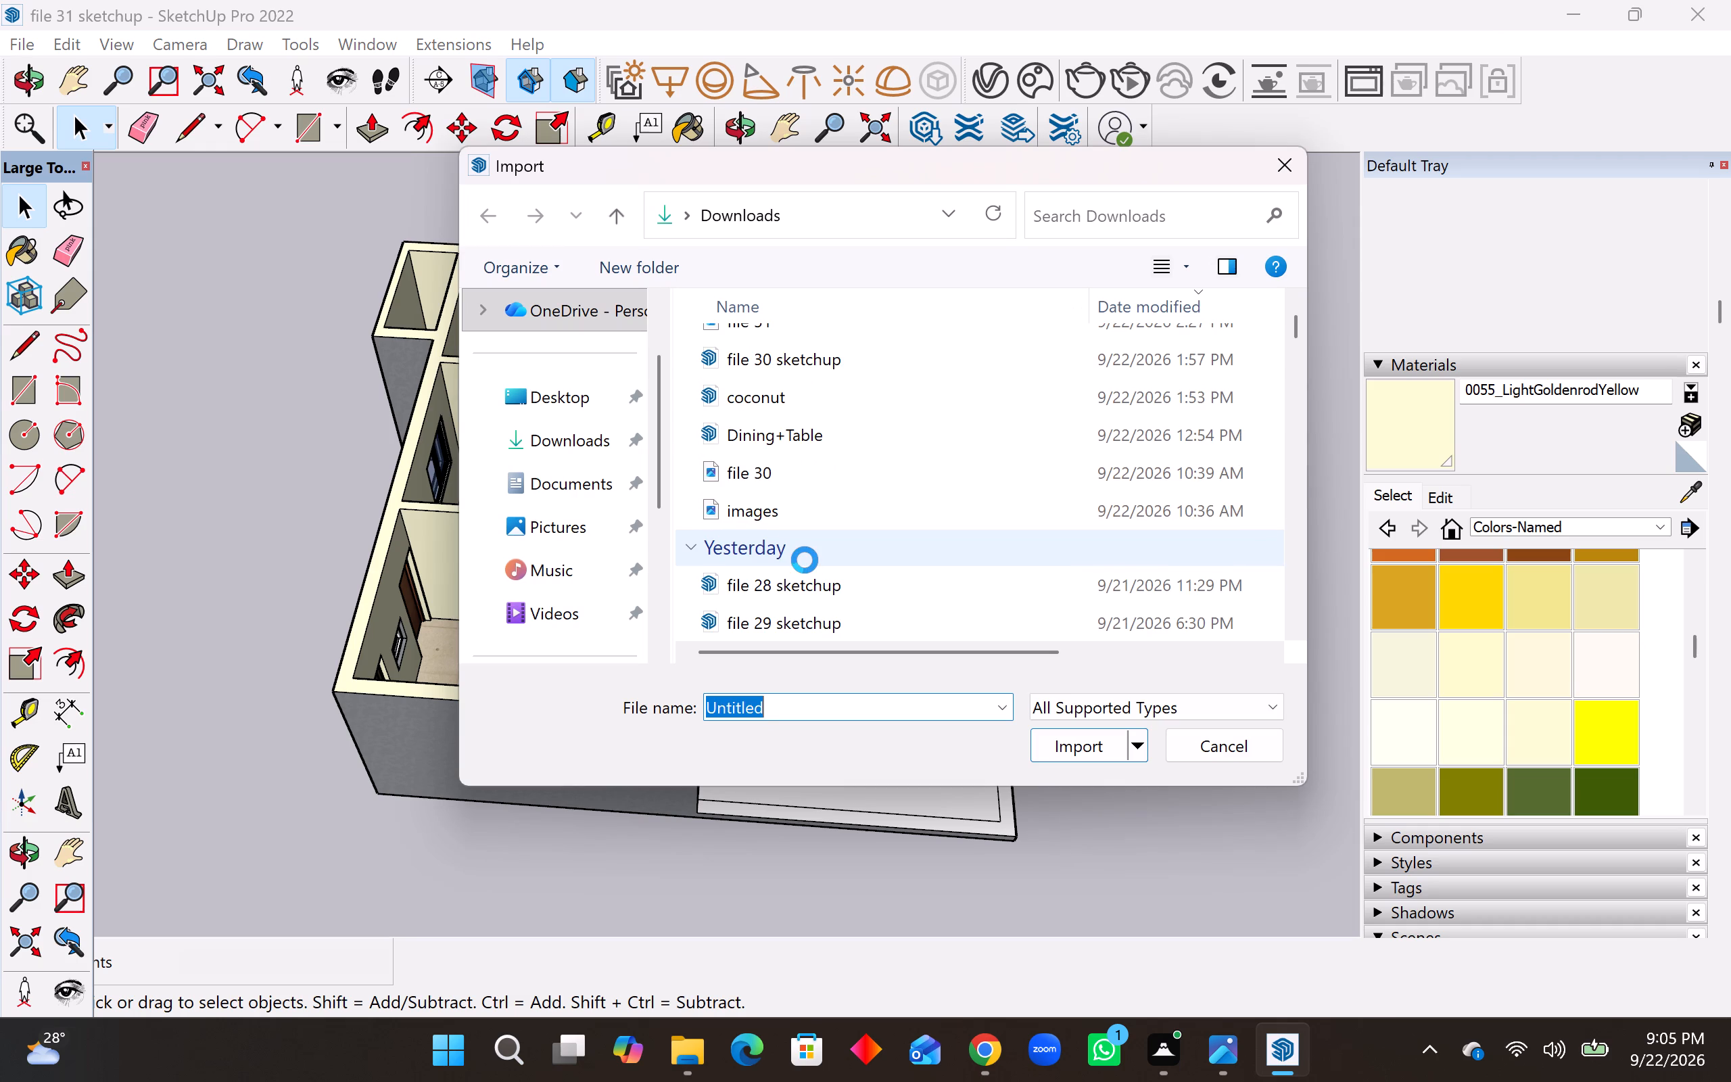
{"action": "scroll", "coordinate": [803, 548], "scroll_direction": "down", "scroll_amount": 3}
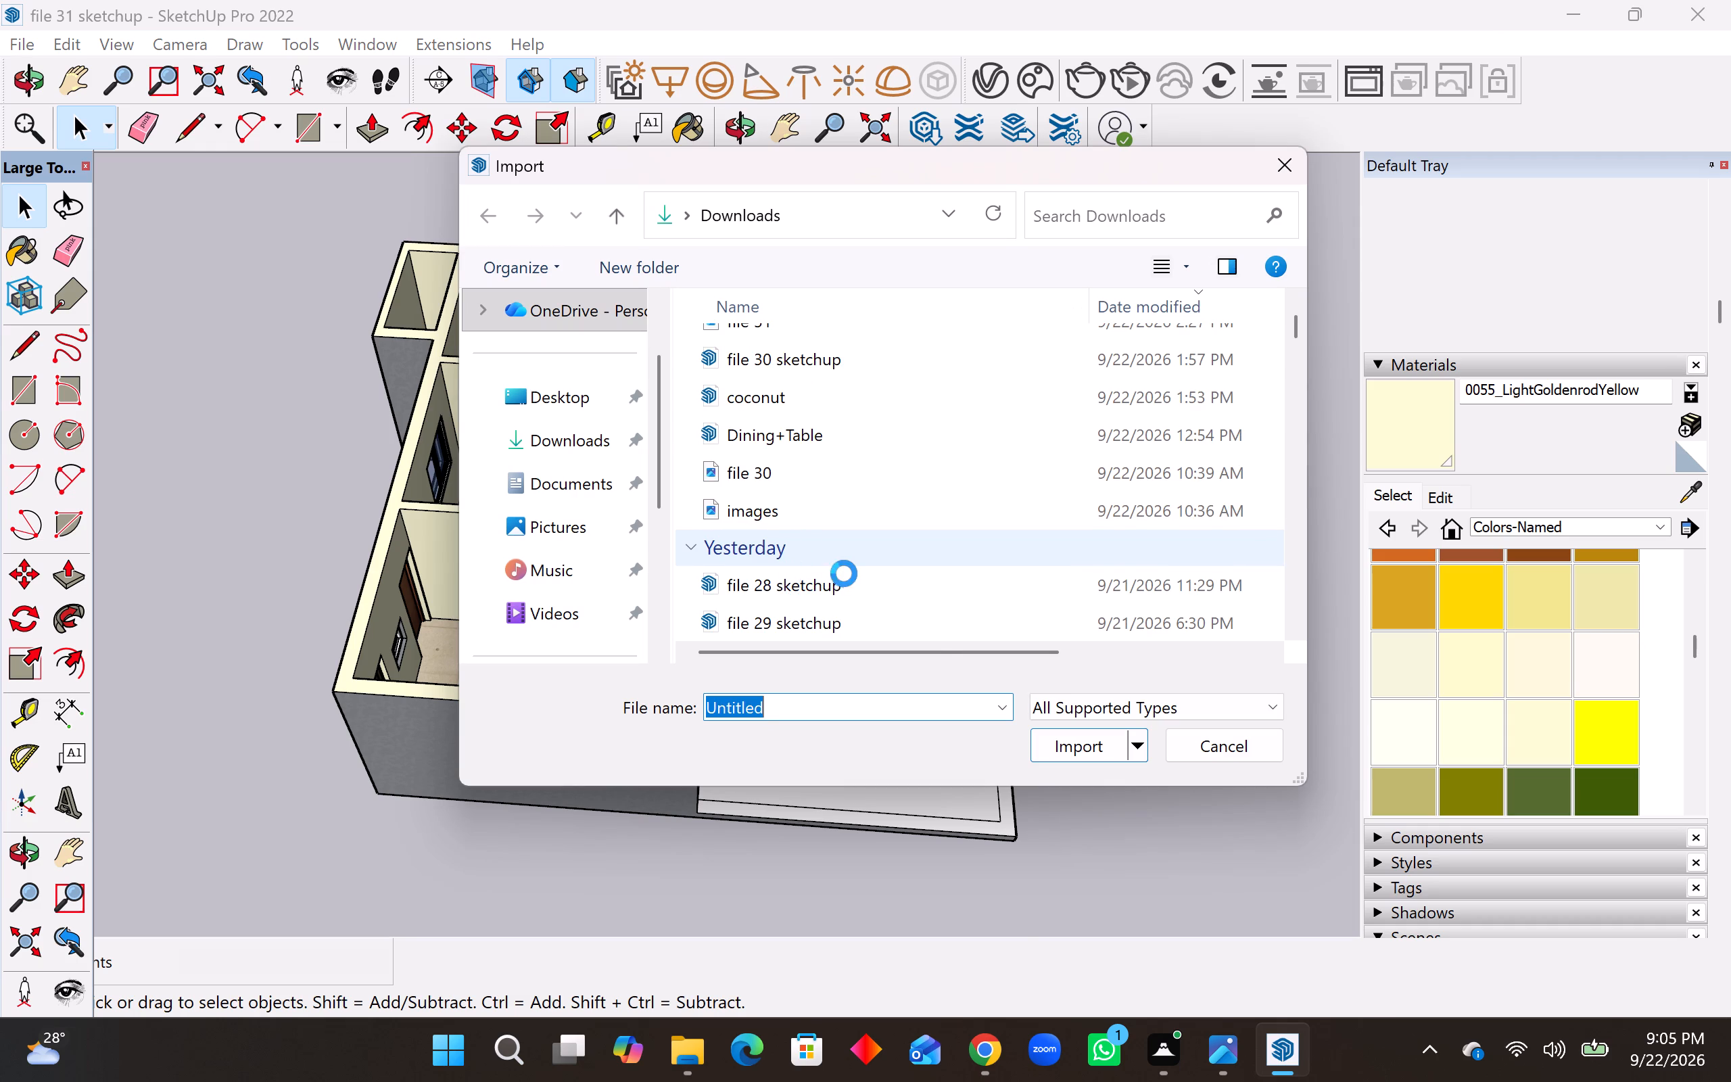
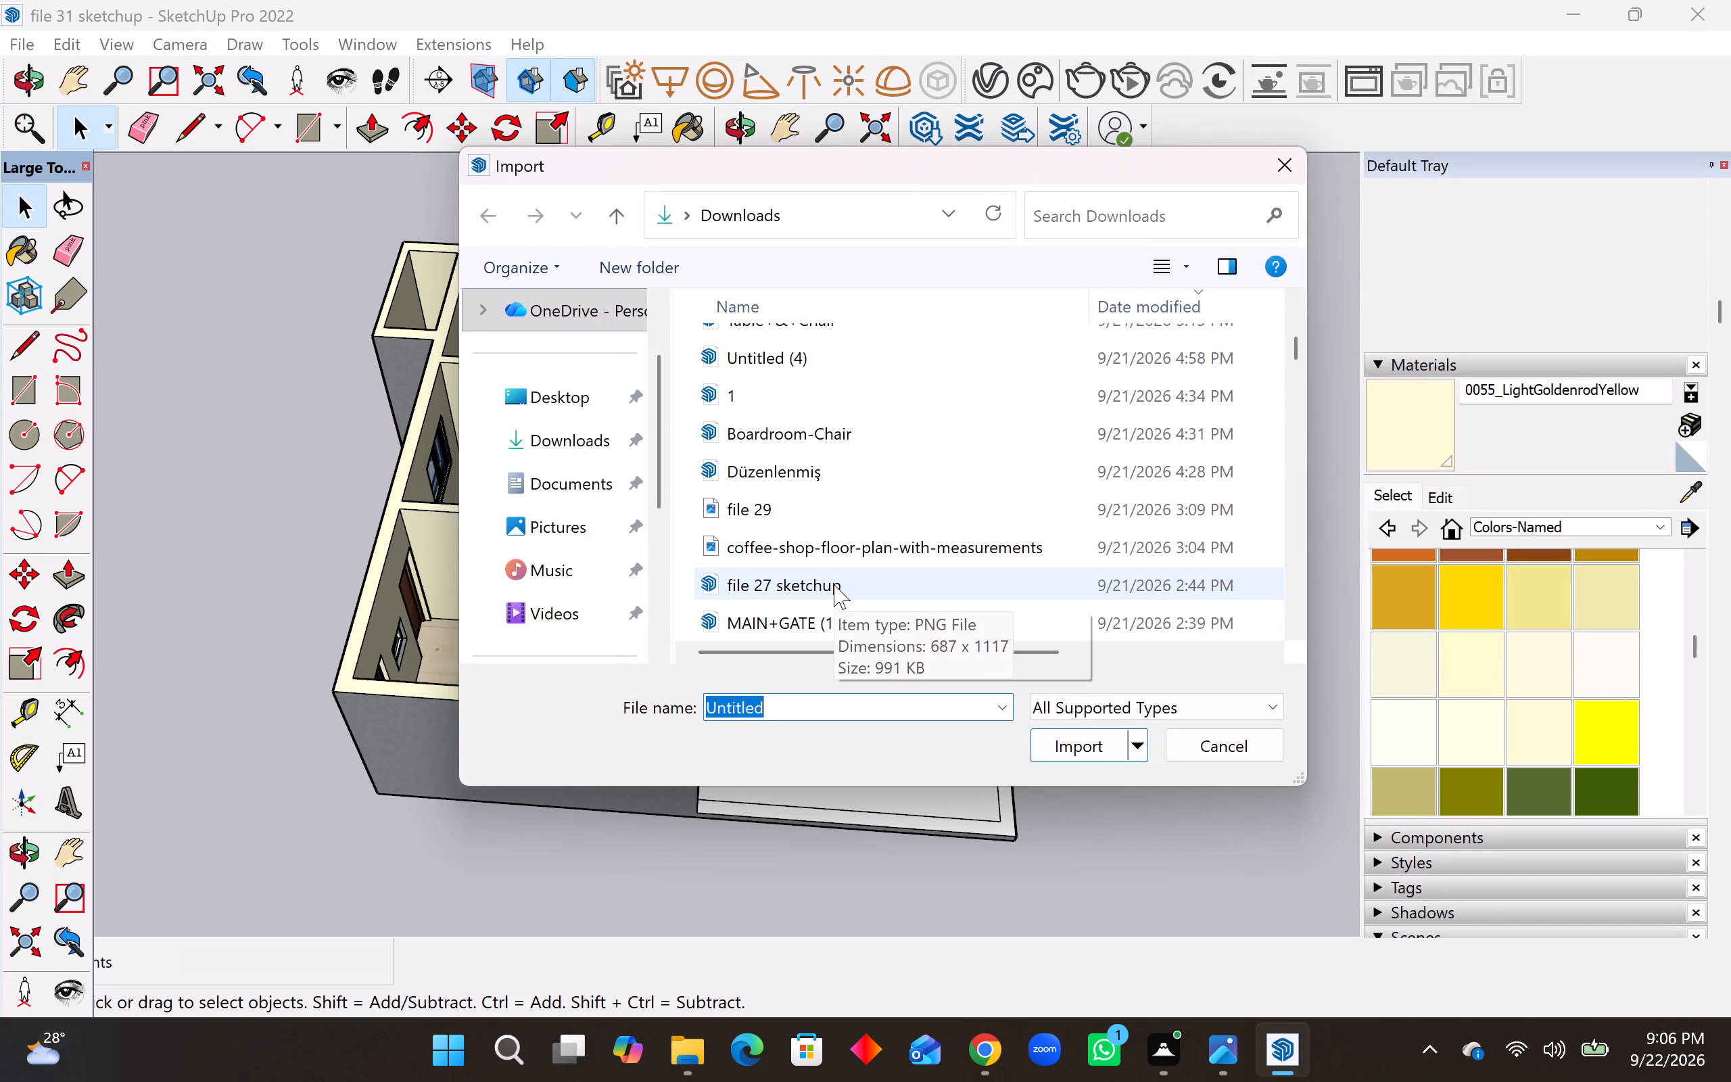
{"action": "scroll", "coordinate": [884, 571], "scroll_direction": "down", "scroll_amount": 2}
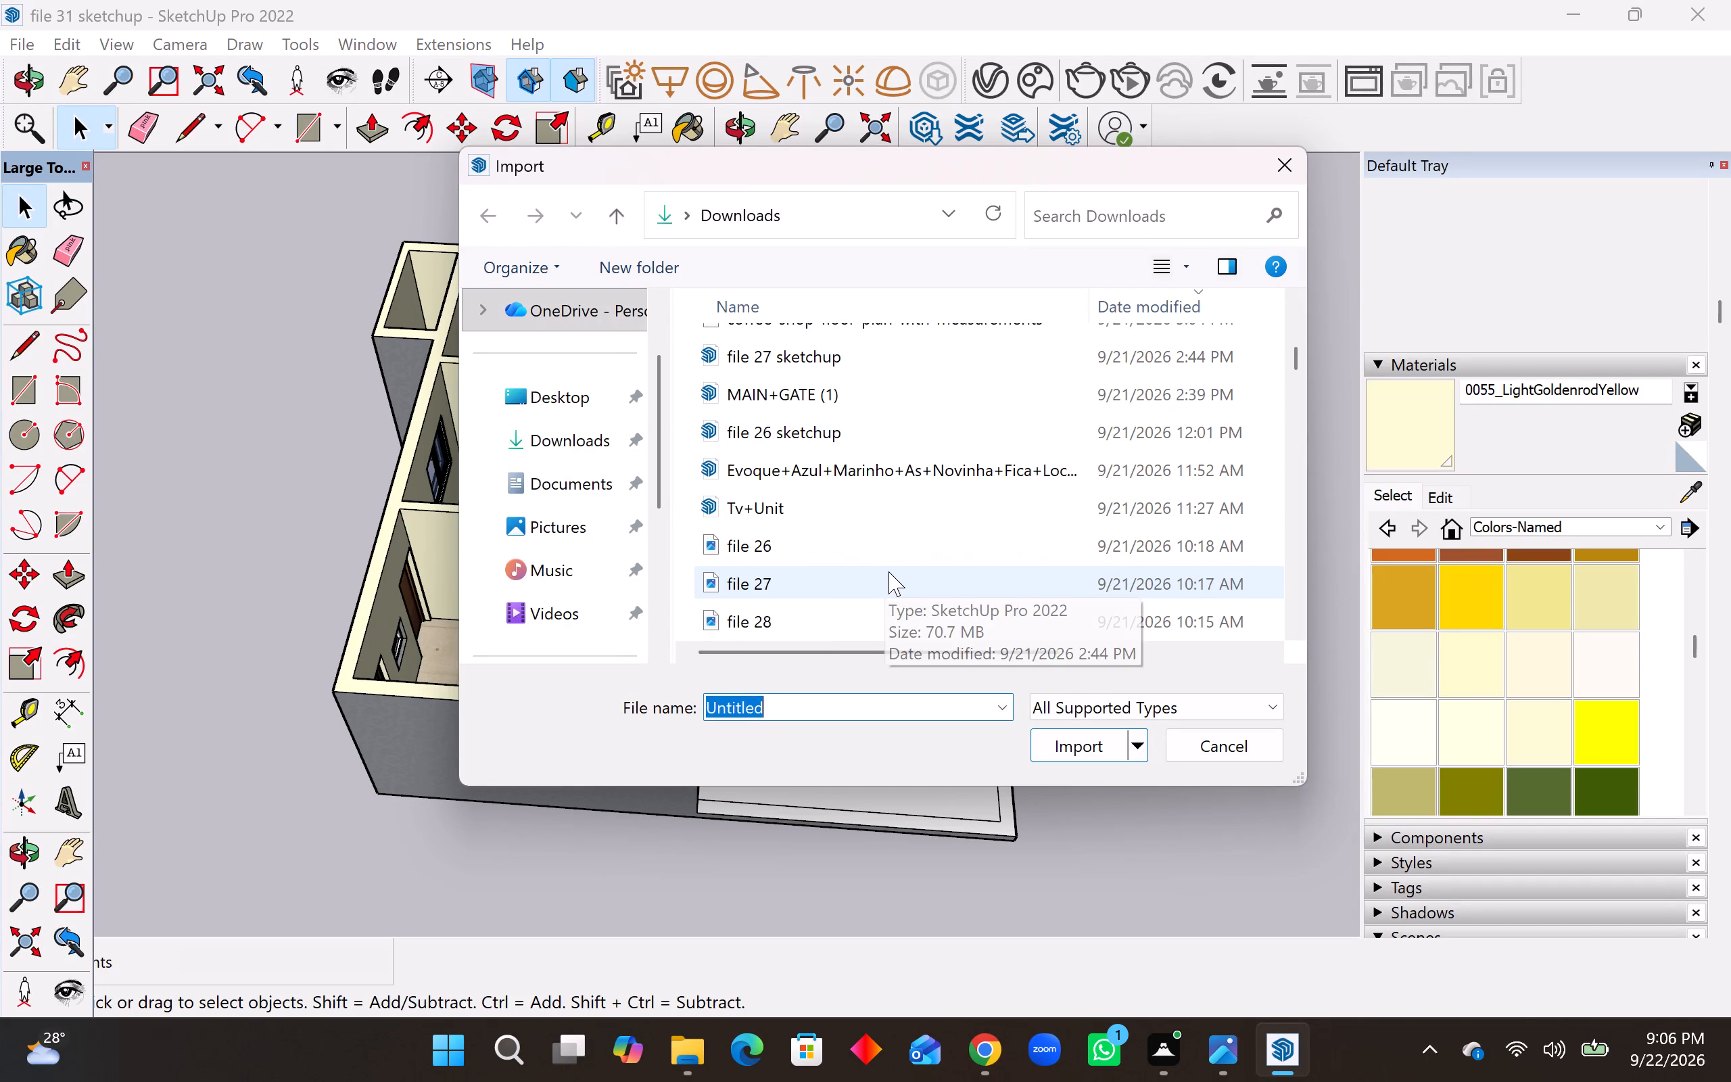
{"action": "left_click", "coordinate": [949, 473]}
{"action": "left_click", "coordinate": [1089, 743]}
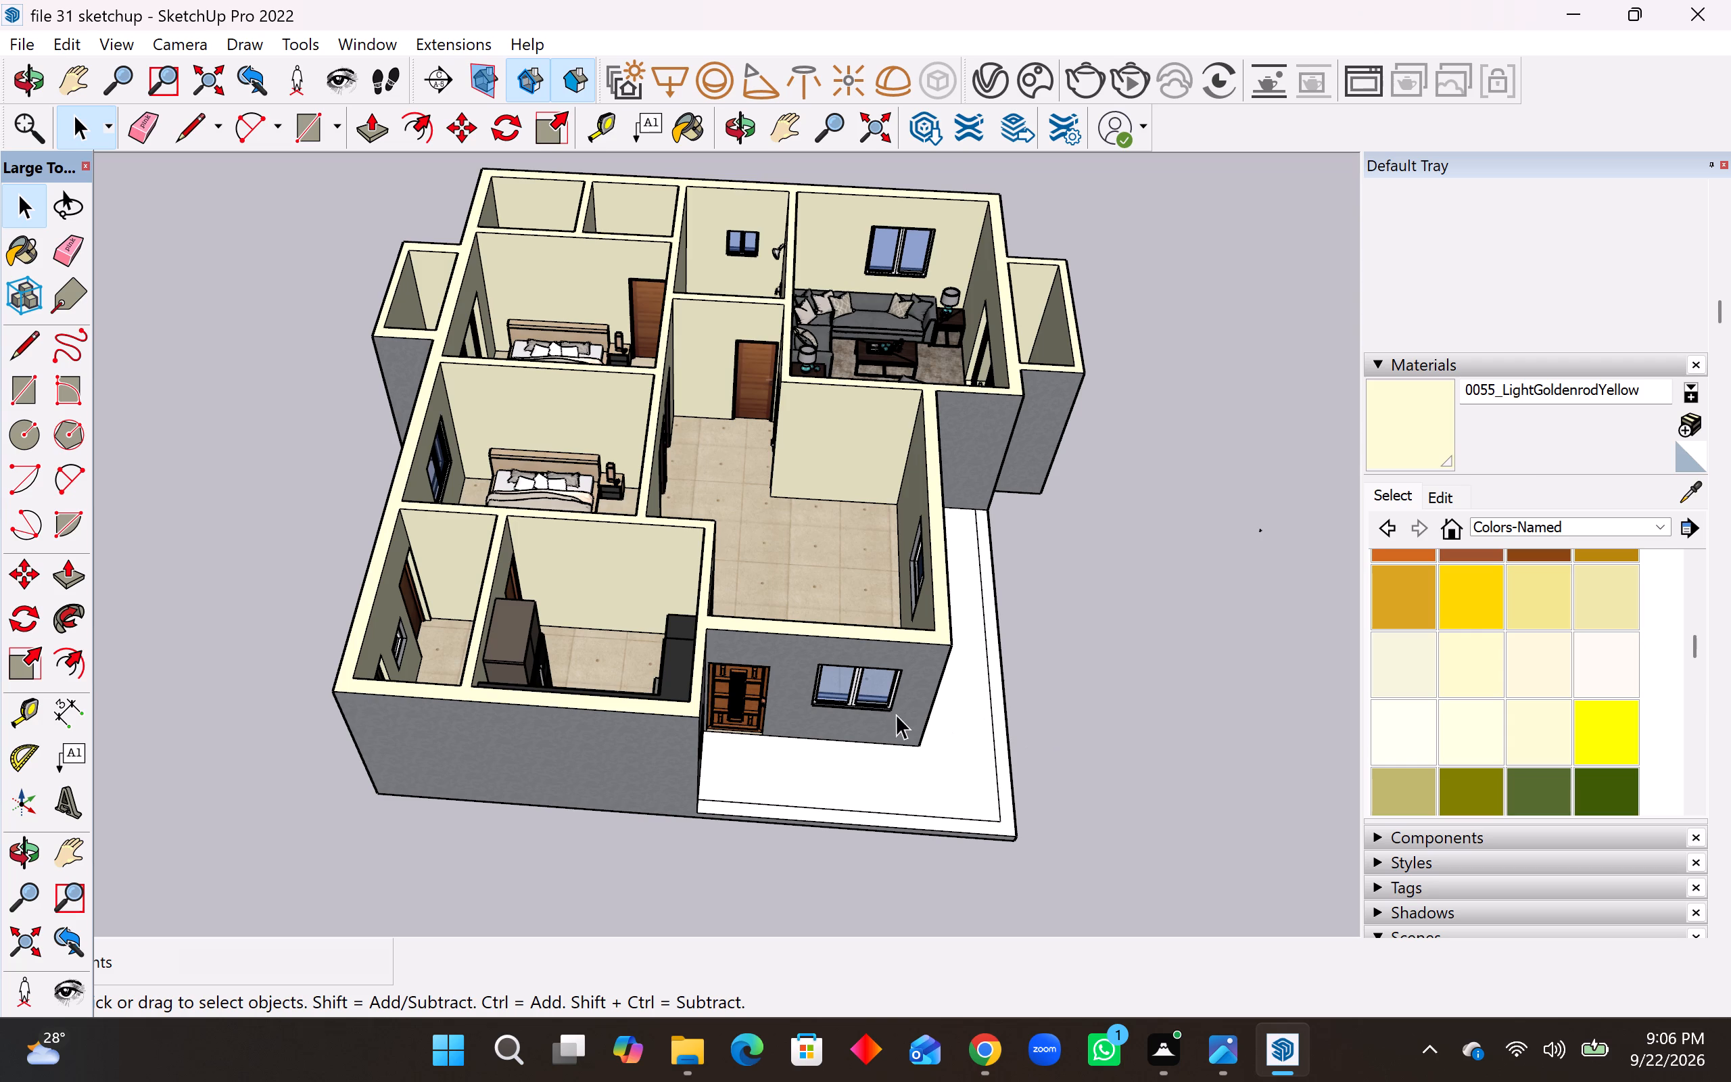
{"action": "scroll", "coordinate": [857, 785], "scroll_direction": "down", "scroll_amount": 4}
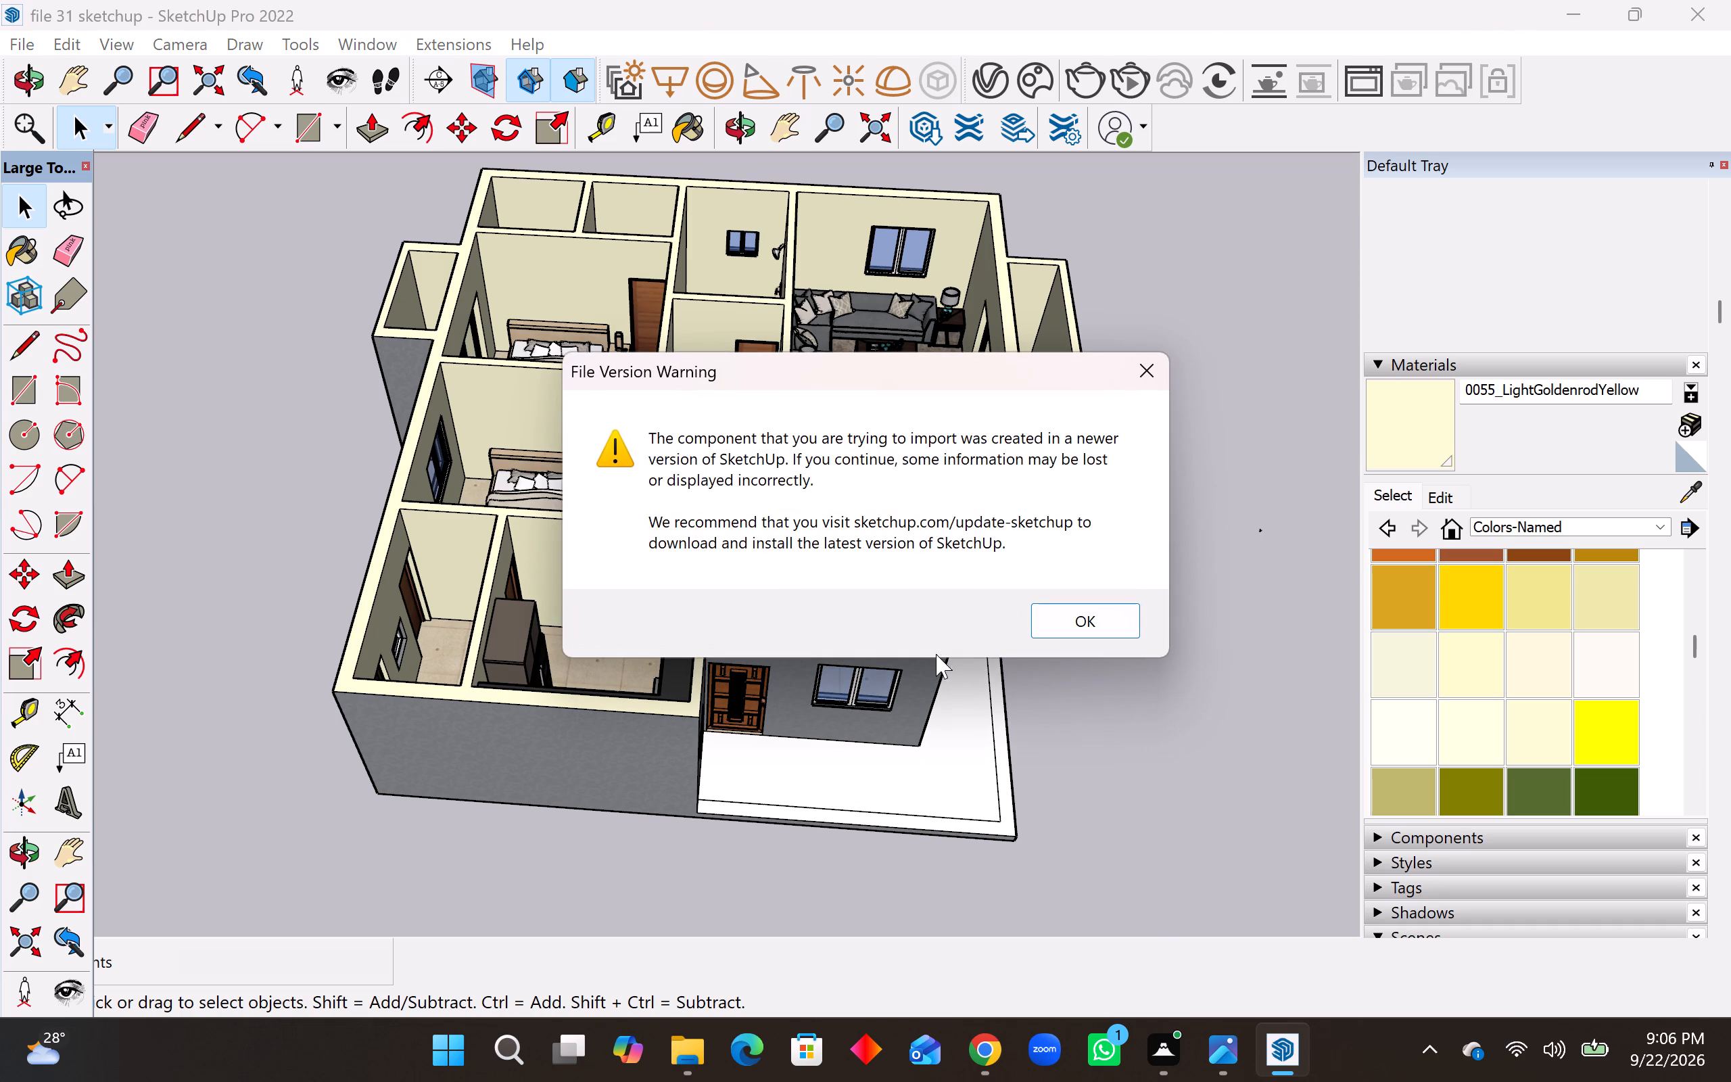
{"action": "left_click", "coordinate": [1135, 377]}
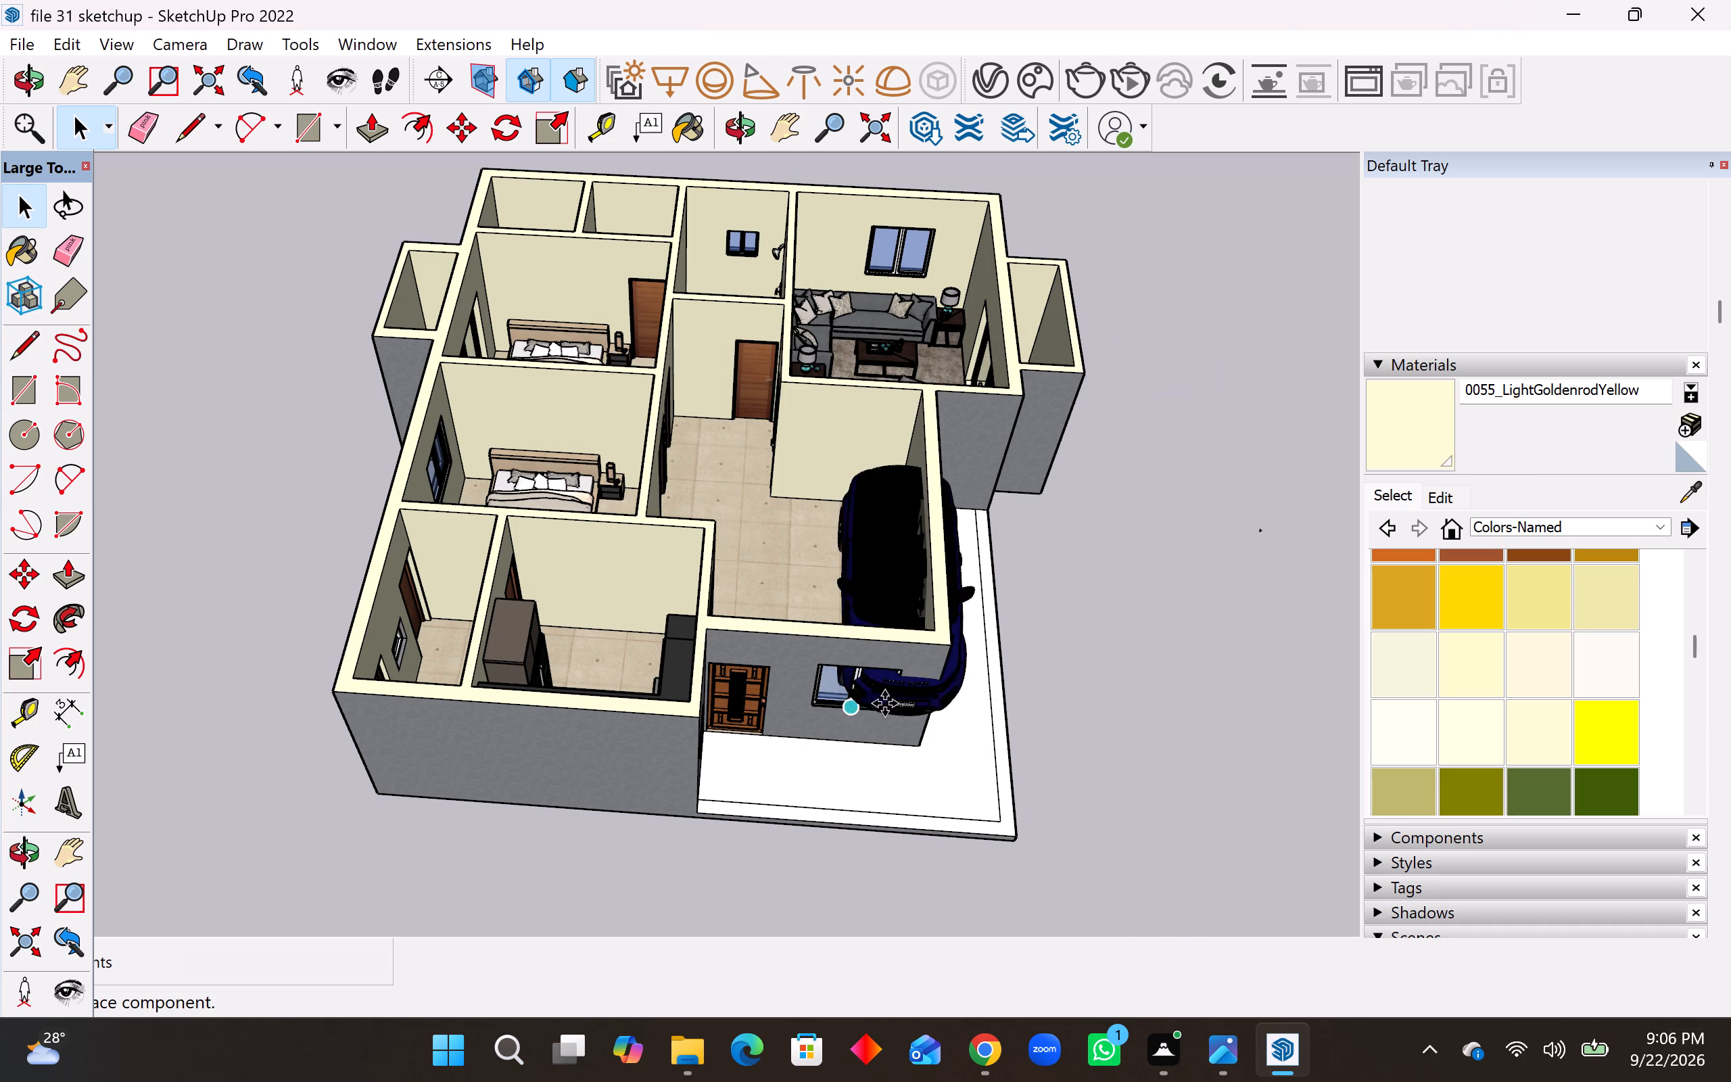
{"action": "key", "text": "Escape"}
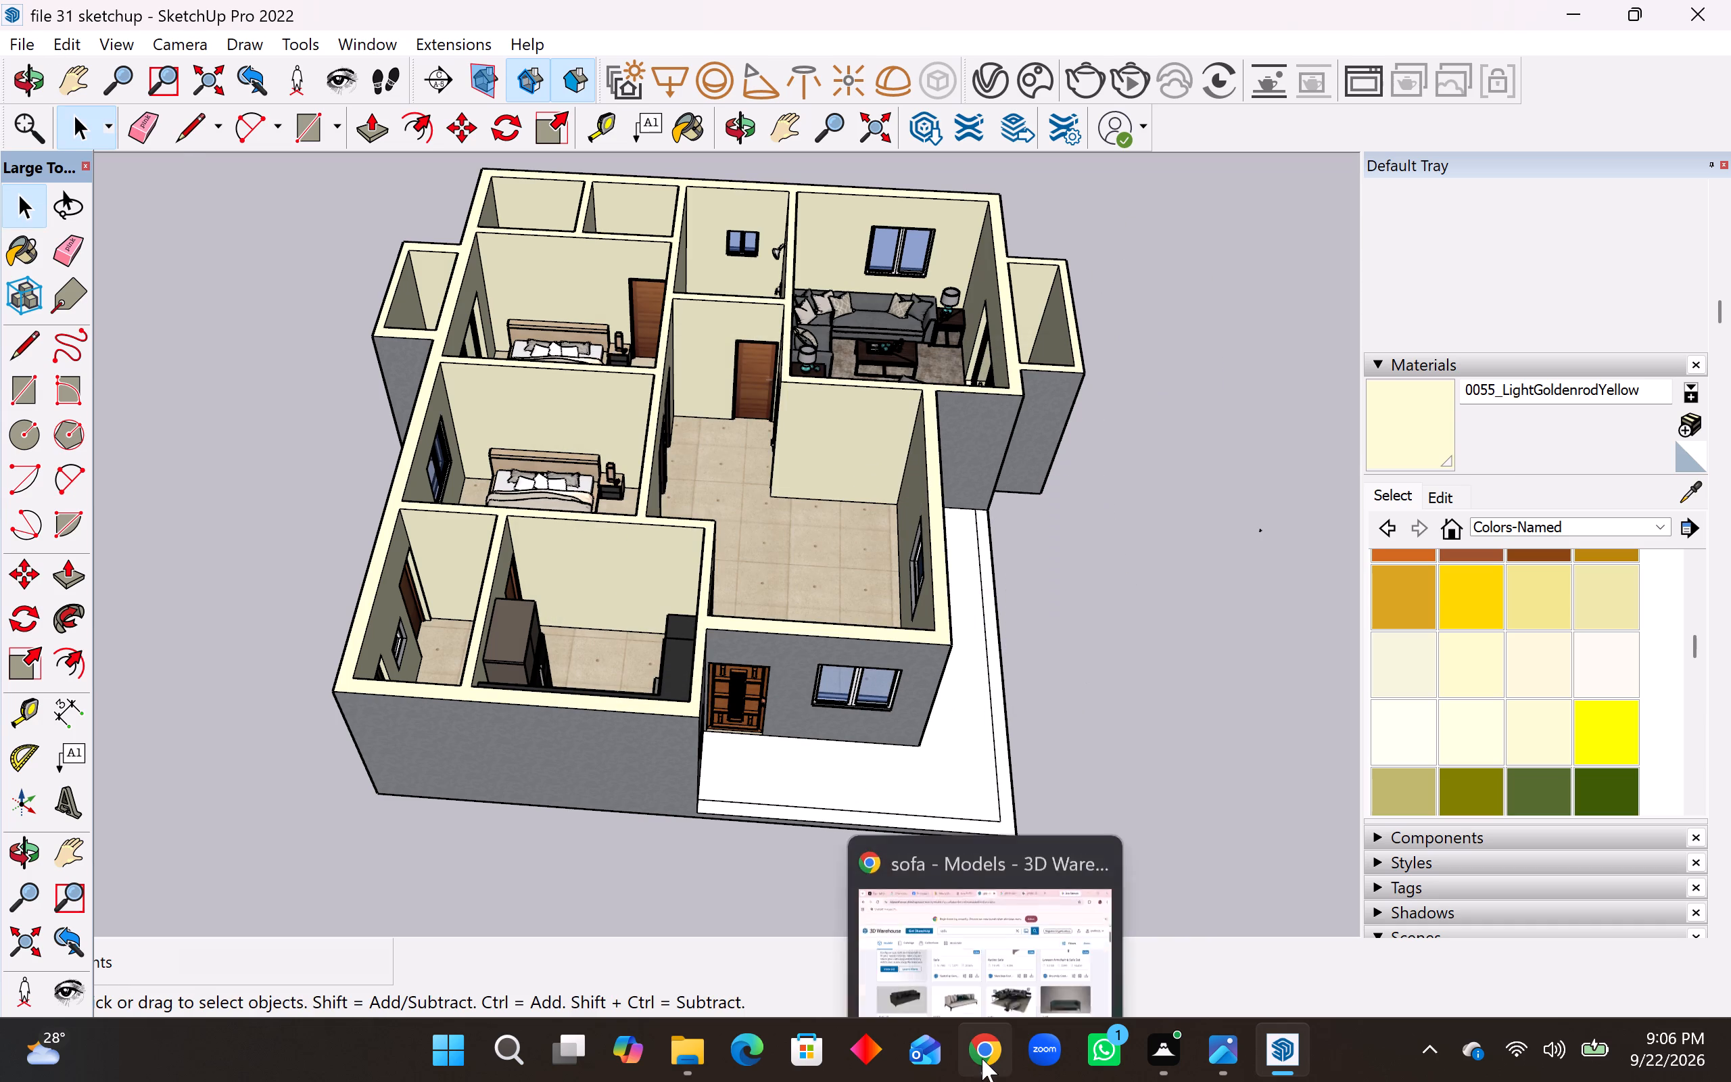
Switch to Chrome and search 3D Warehouse for "stair case" models.
{"action": "left_click", "coordinate": [982, 1058]}
{"action": "left_click", "coordinate": [1079, 288]}
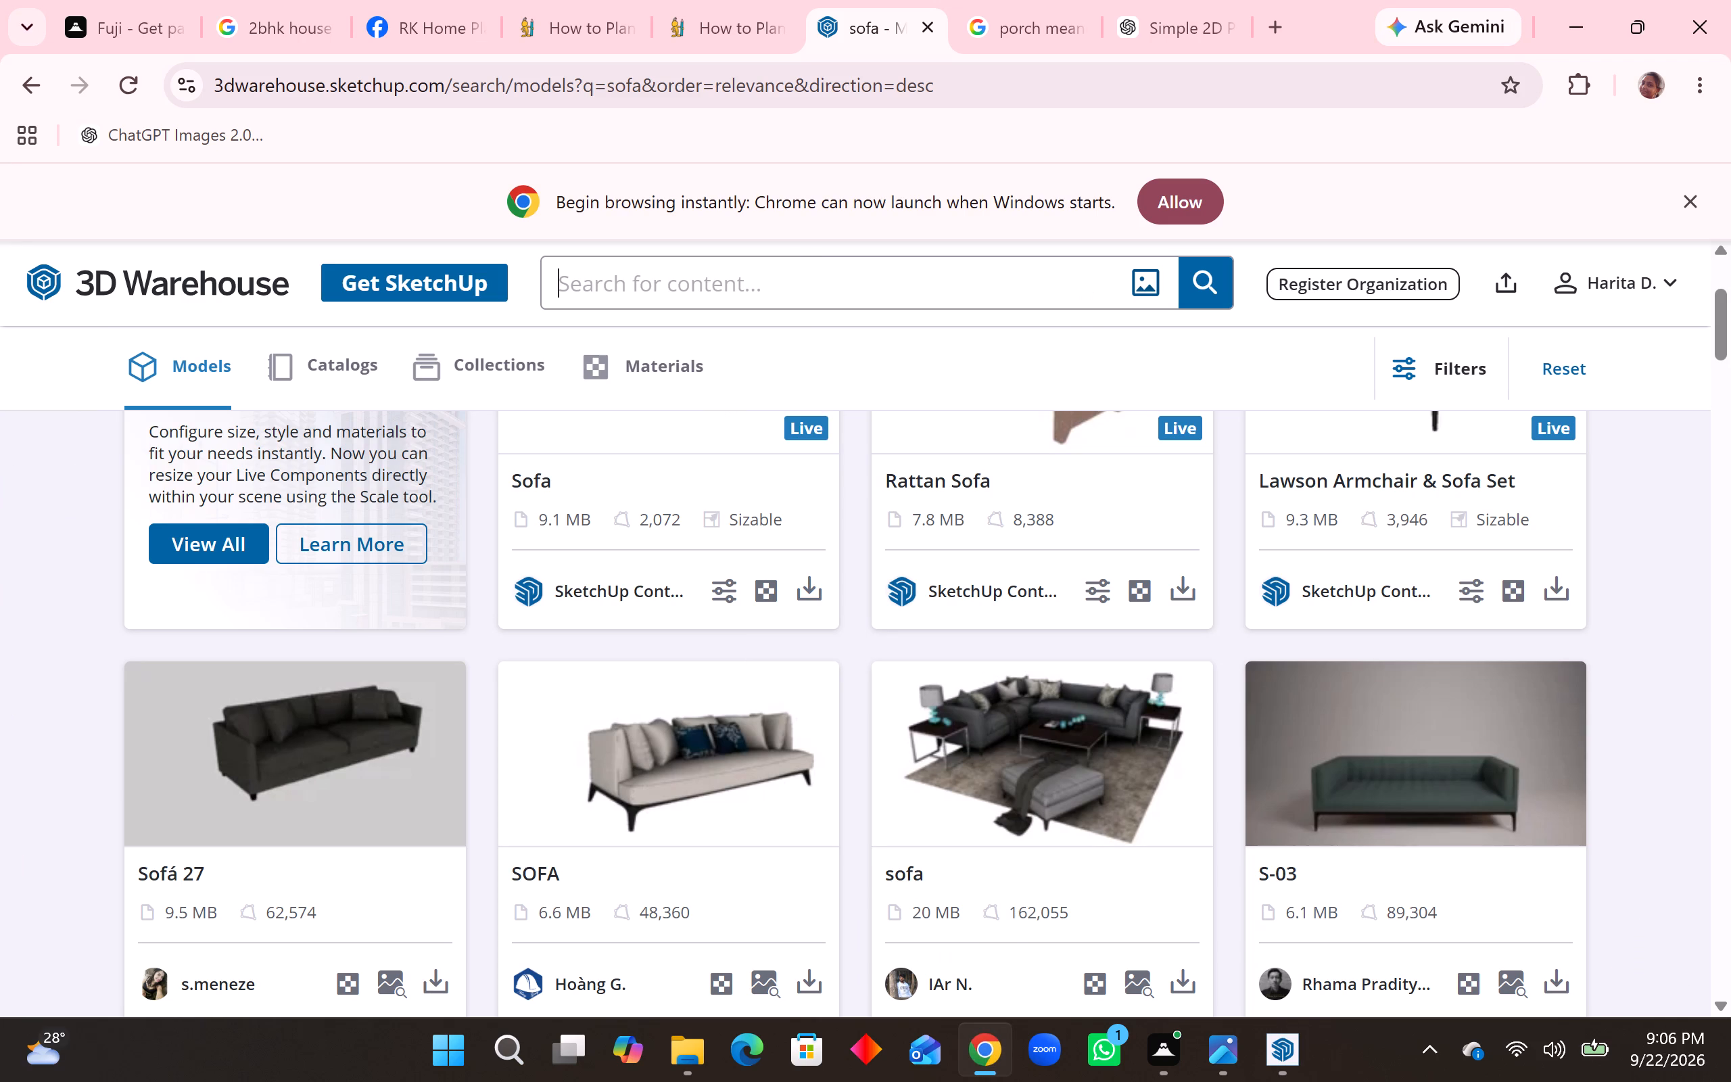
{"action": "left_click", "coordinate": [1010, 274]}
{"action": "type", "text": "stair case"}
{"action": "key", "text": "Return"}
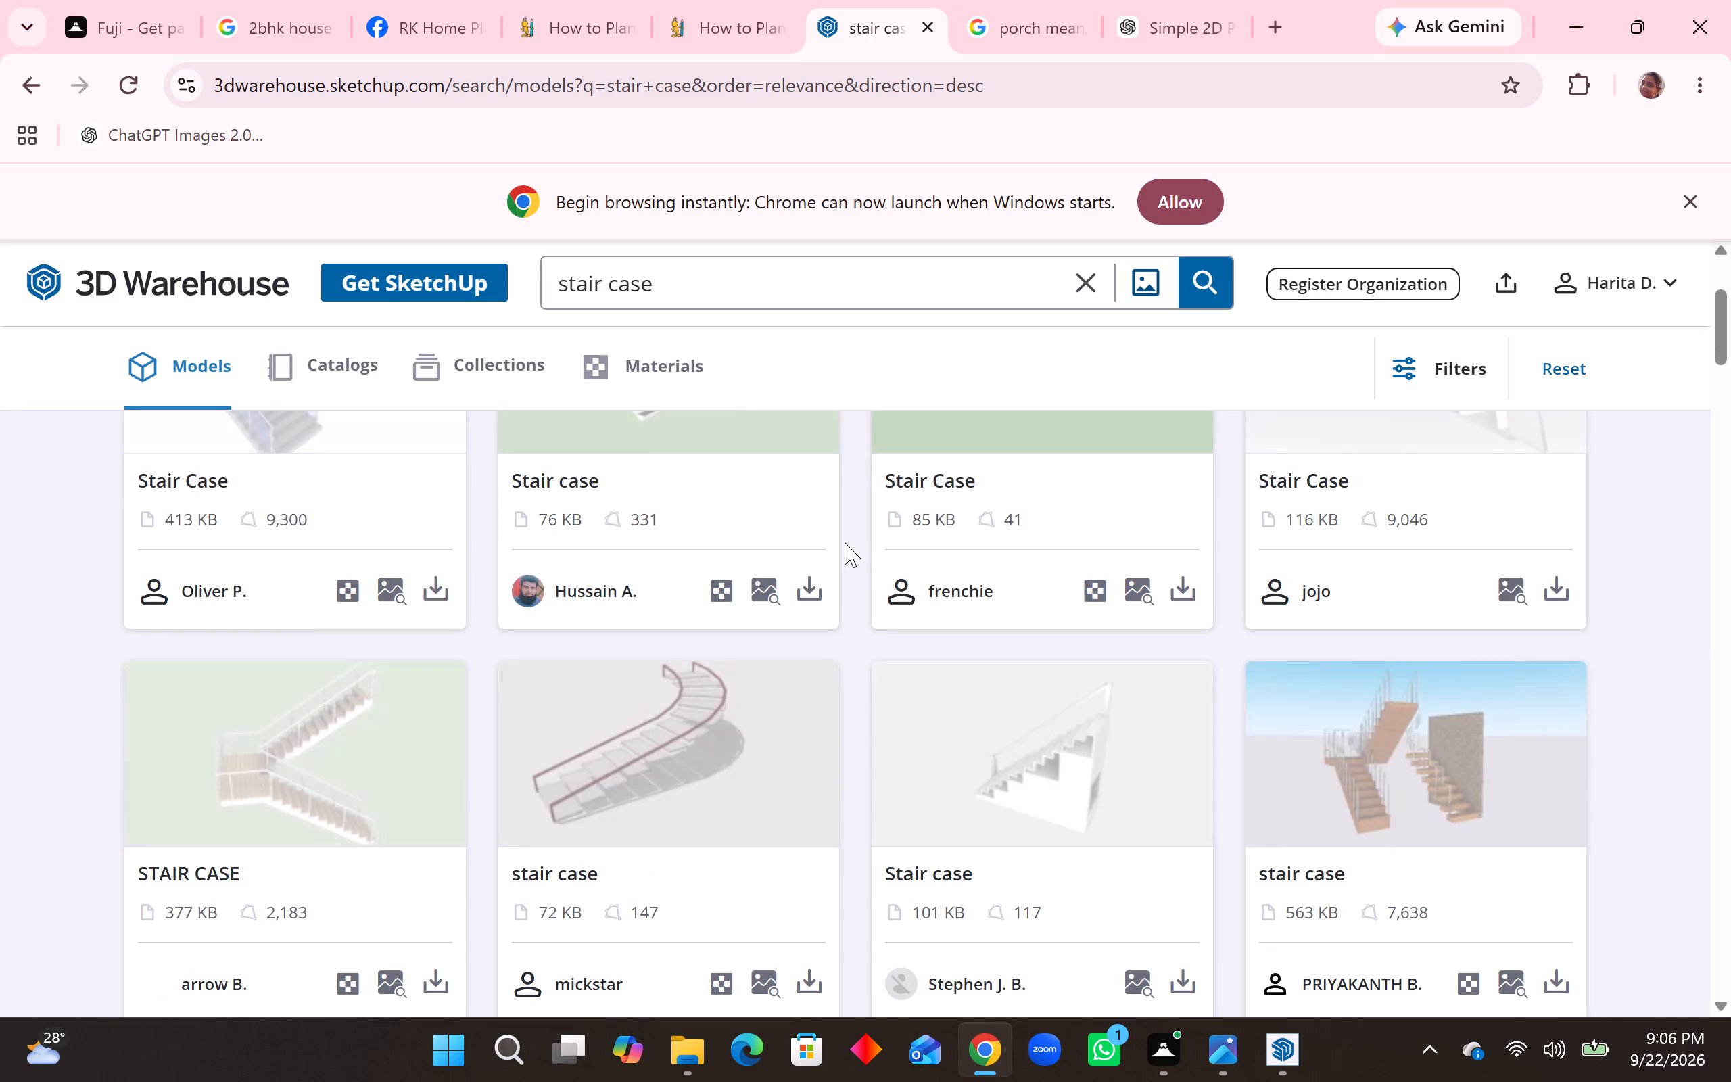
Browse the stair case results and download the two-flight wooden STAIR CASE with landing and metal railings as a SketchUp file.
{"action": "scroll", "coordinate": [898, 713], "scroll_direction": "up", "scroll_amount": 3}
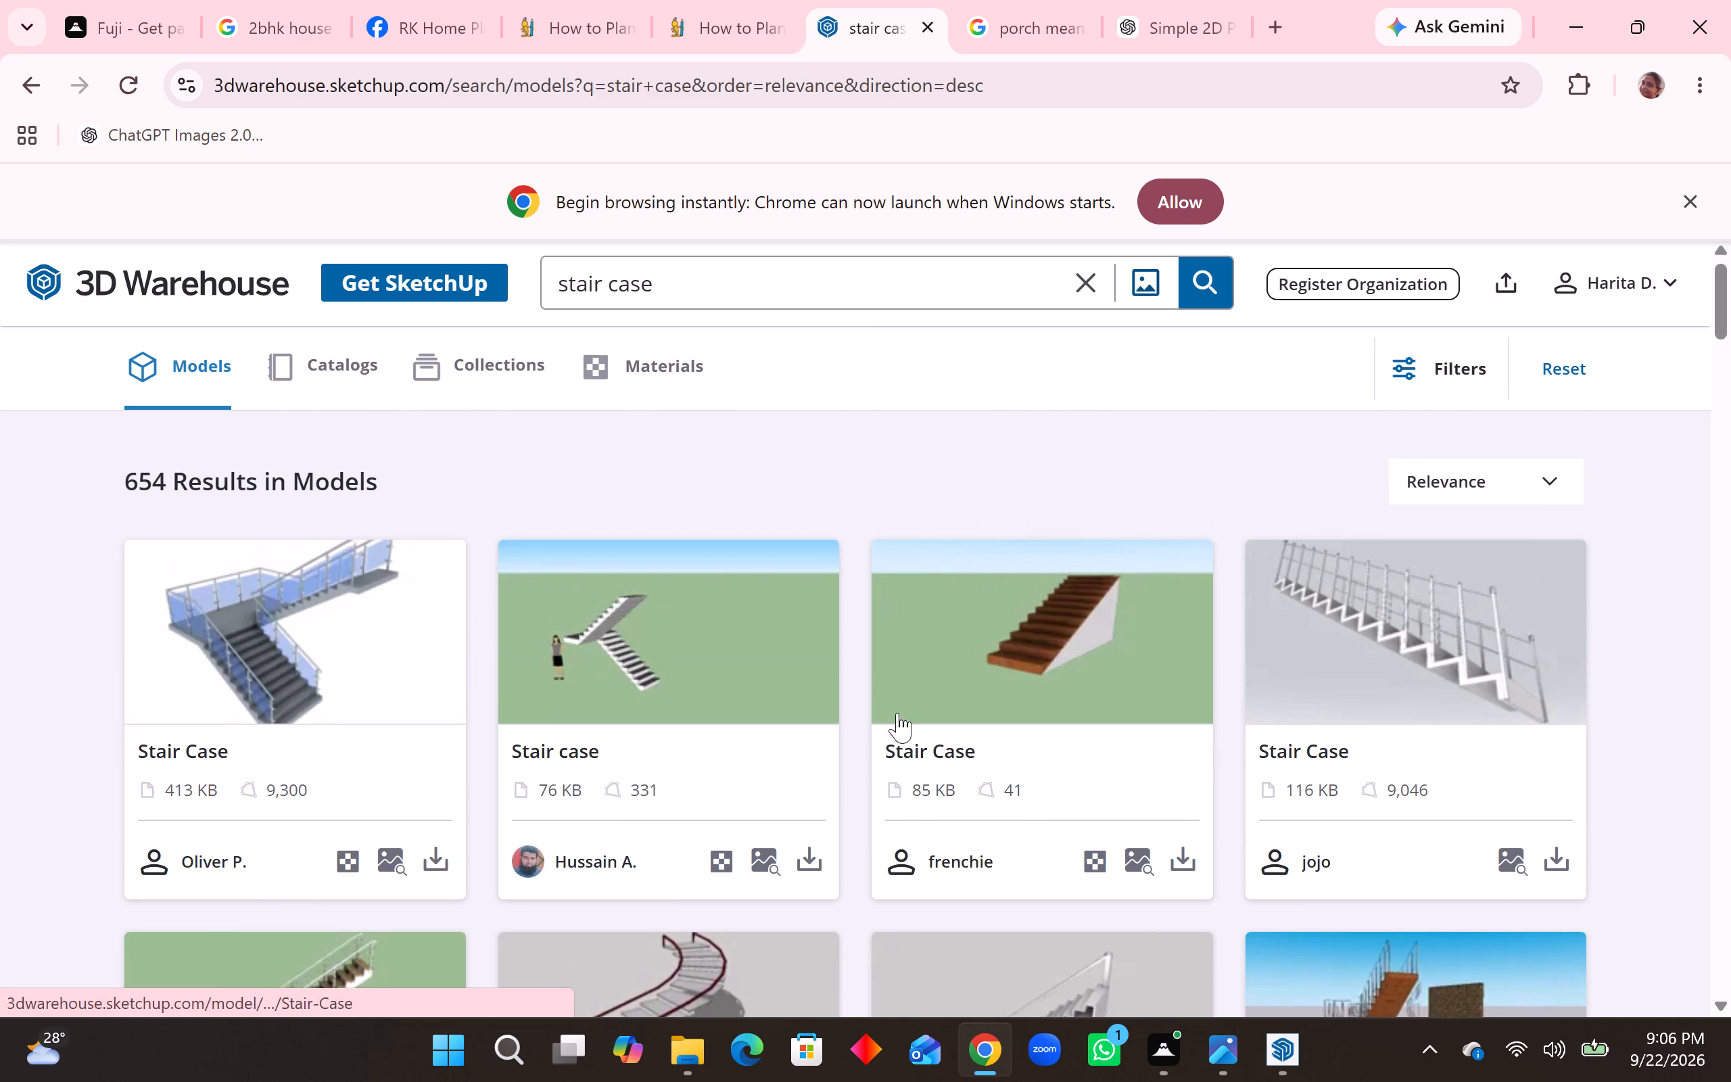
{"action": "scroll", "coordinate": [896, 717], "scroll_direction": "up", "scroll_amount": 1}
{"action": "scroll", "coordinate": [903, 657], "scroll_direction": "down", "scroll_amount": 1}
{"action": "scroll", "coordinate": [903, 657], "scroll_direction": "up", "scroll_amount": 1}
{"action": "scroll", "coordinate": [903, 657], "scroll_direction": "down", "scroll_amount": 2}
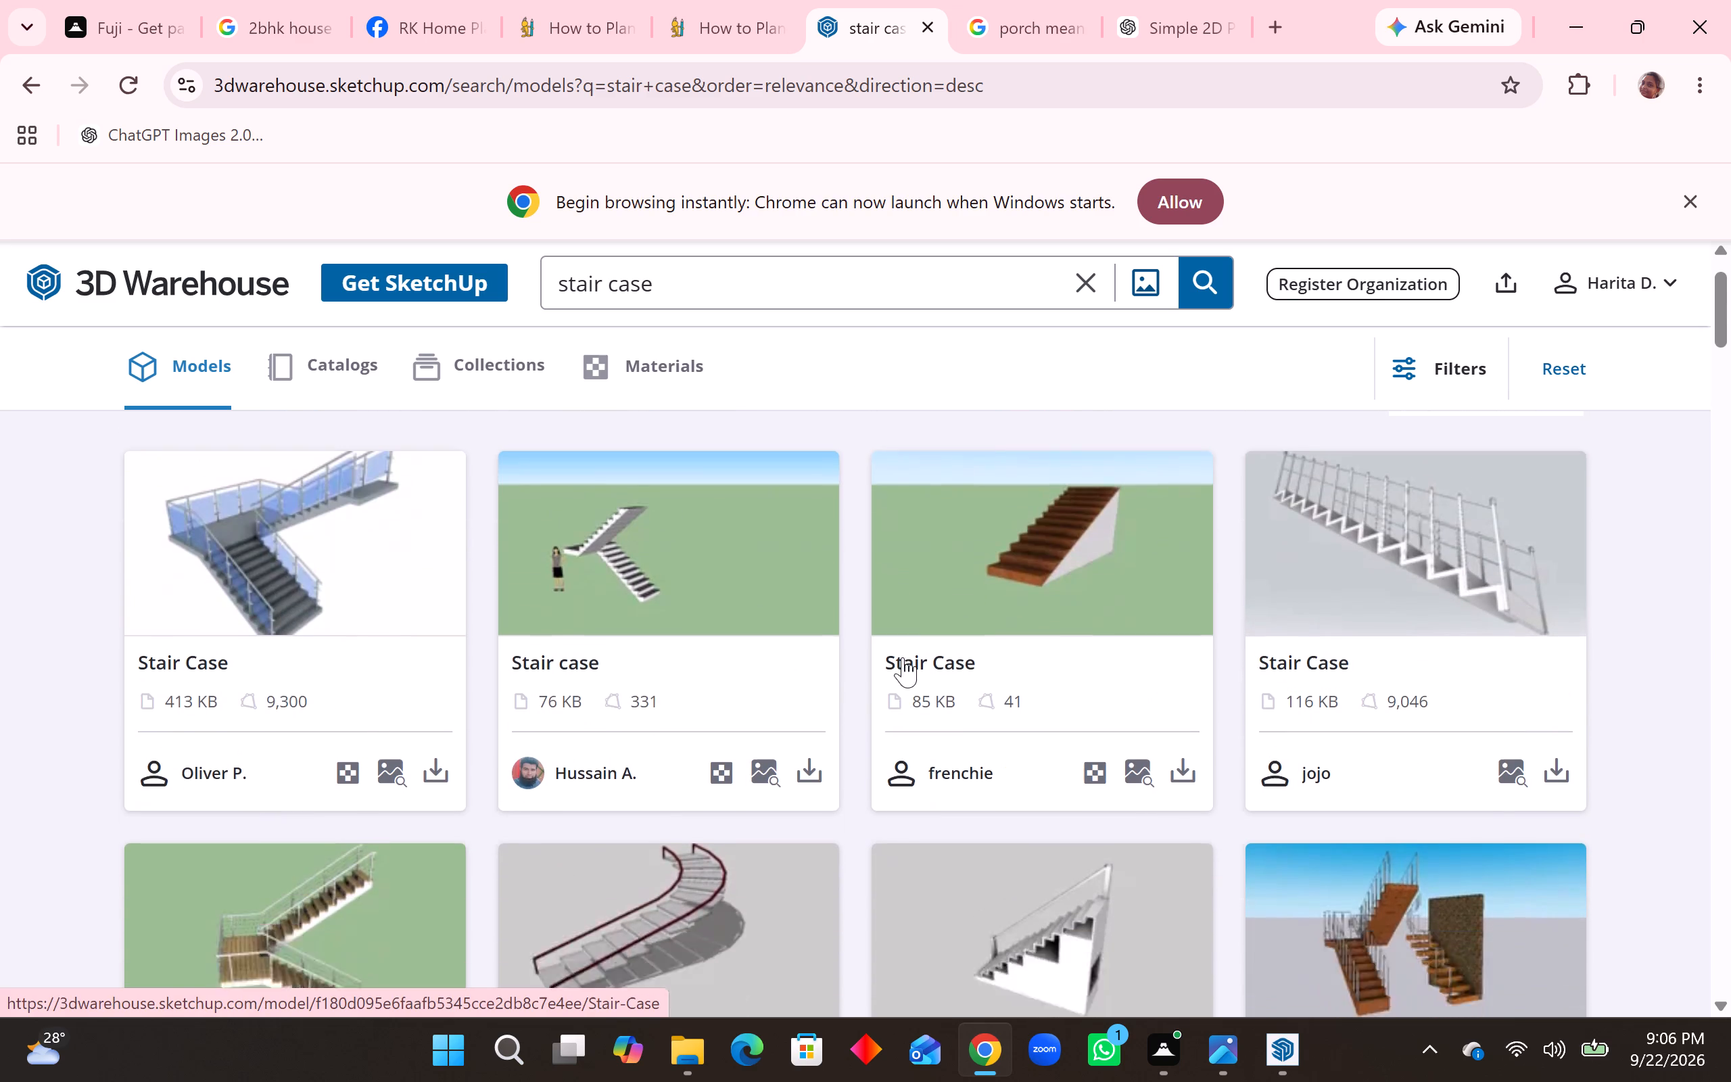
{"action": "scroll", "coordinate": [903, 657], "scroll_direction": "up", "scroll_amount": 2}
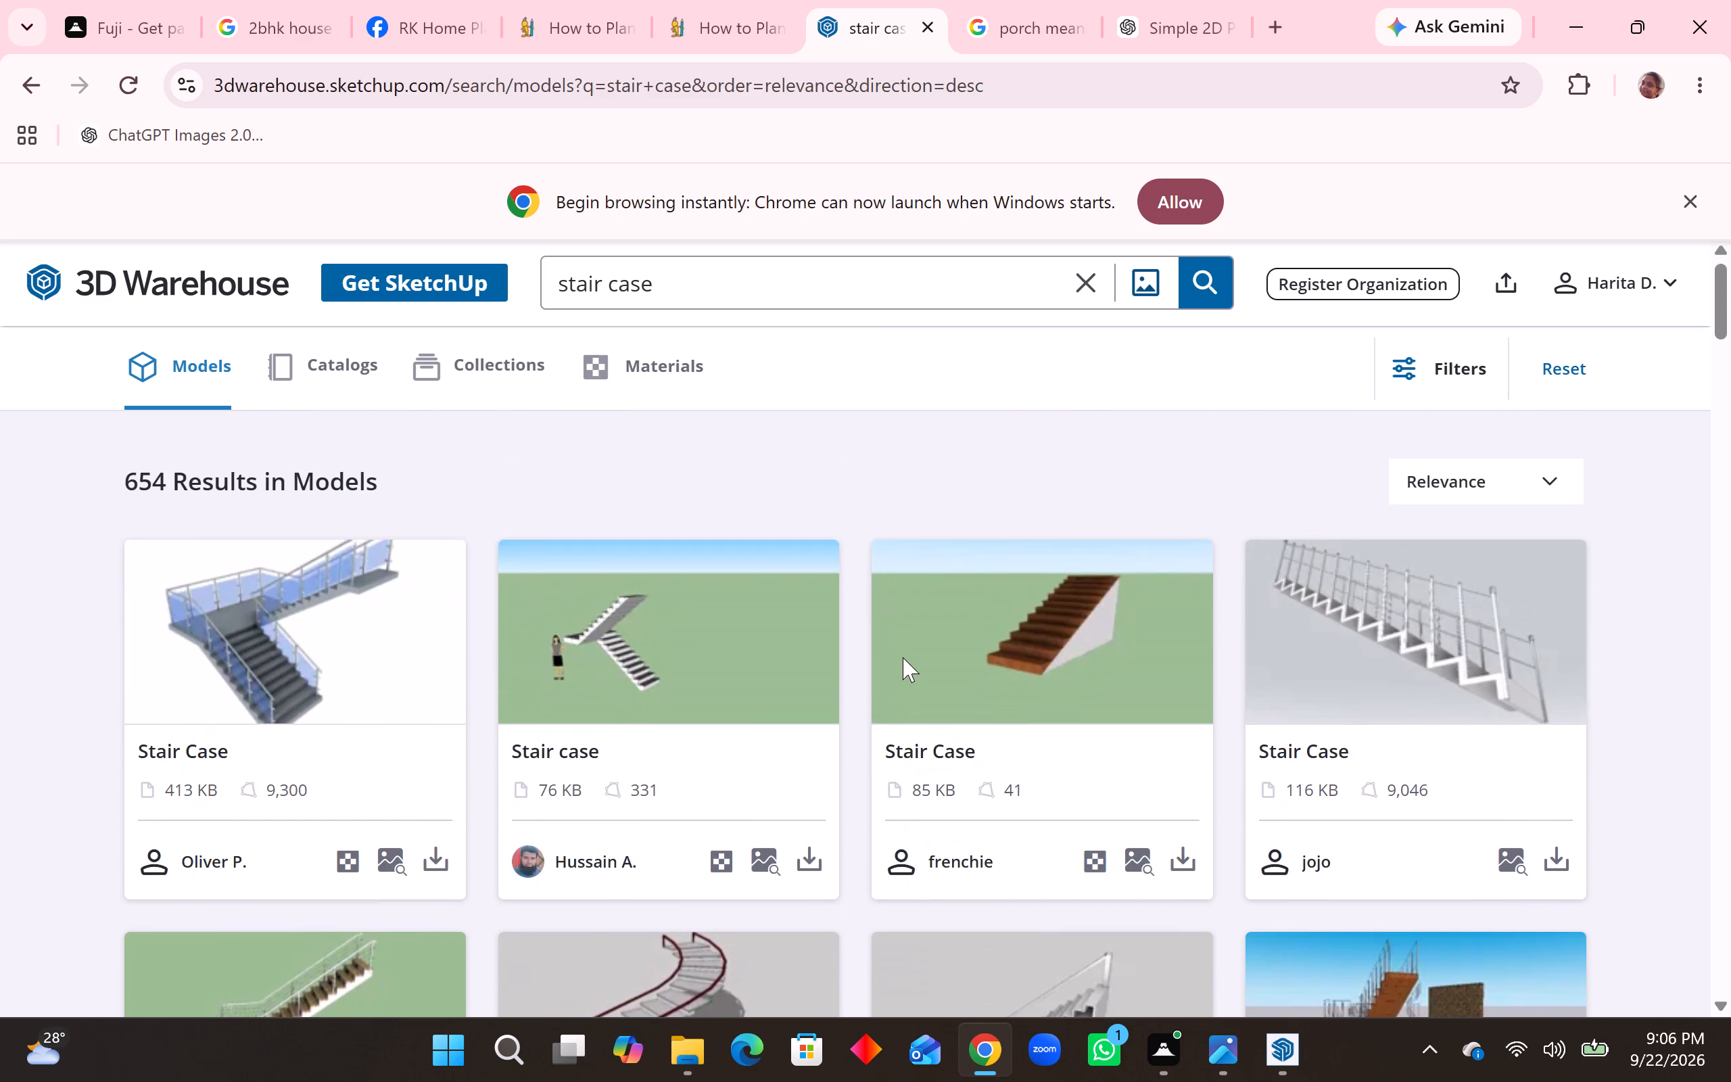
{"action": "scroll", "coordinate": [903, 657], "scroll_direction": "down", "scroll_amount": 8}
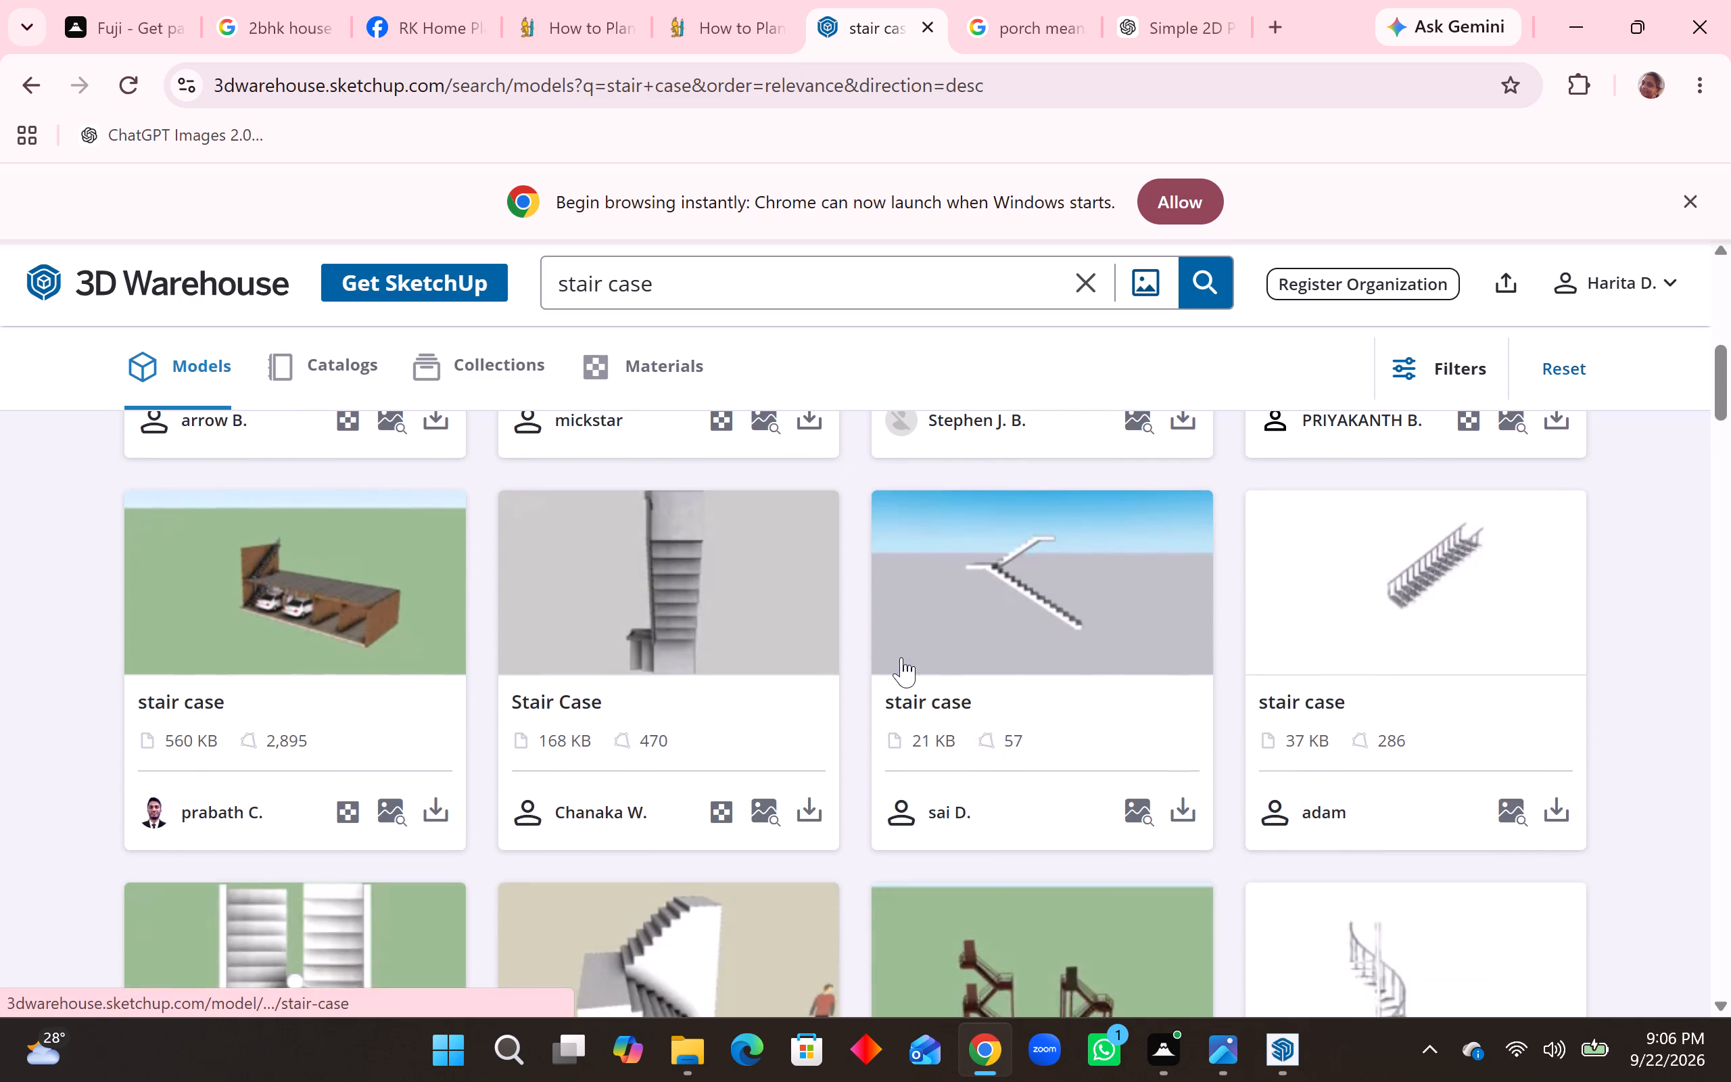
{"action": "scroll", "coordinate": [901, 657], "scroll_direction": "down", "scroll_amount": 3}
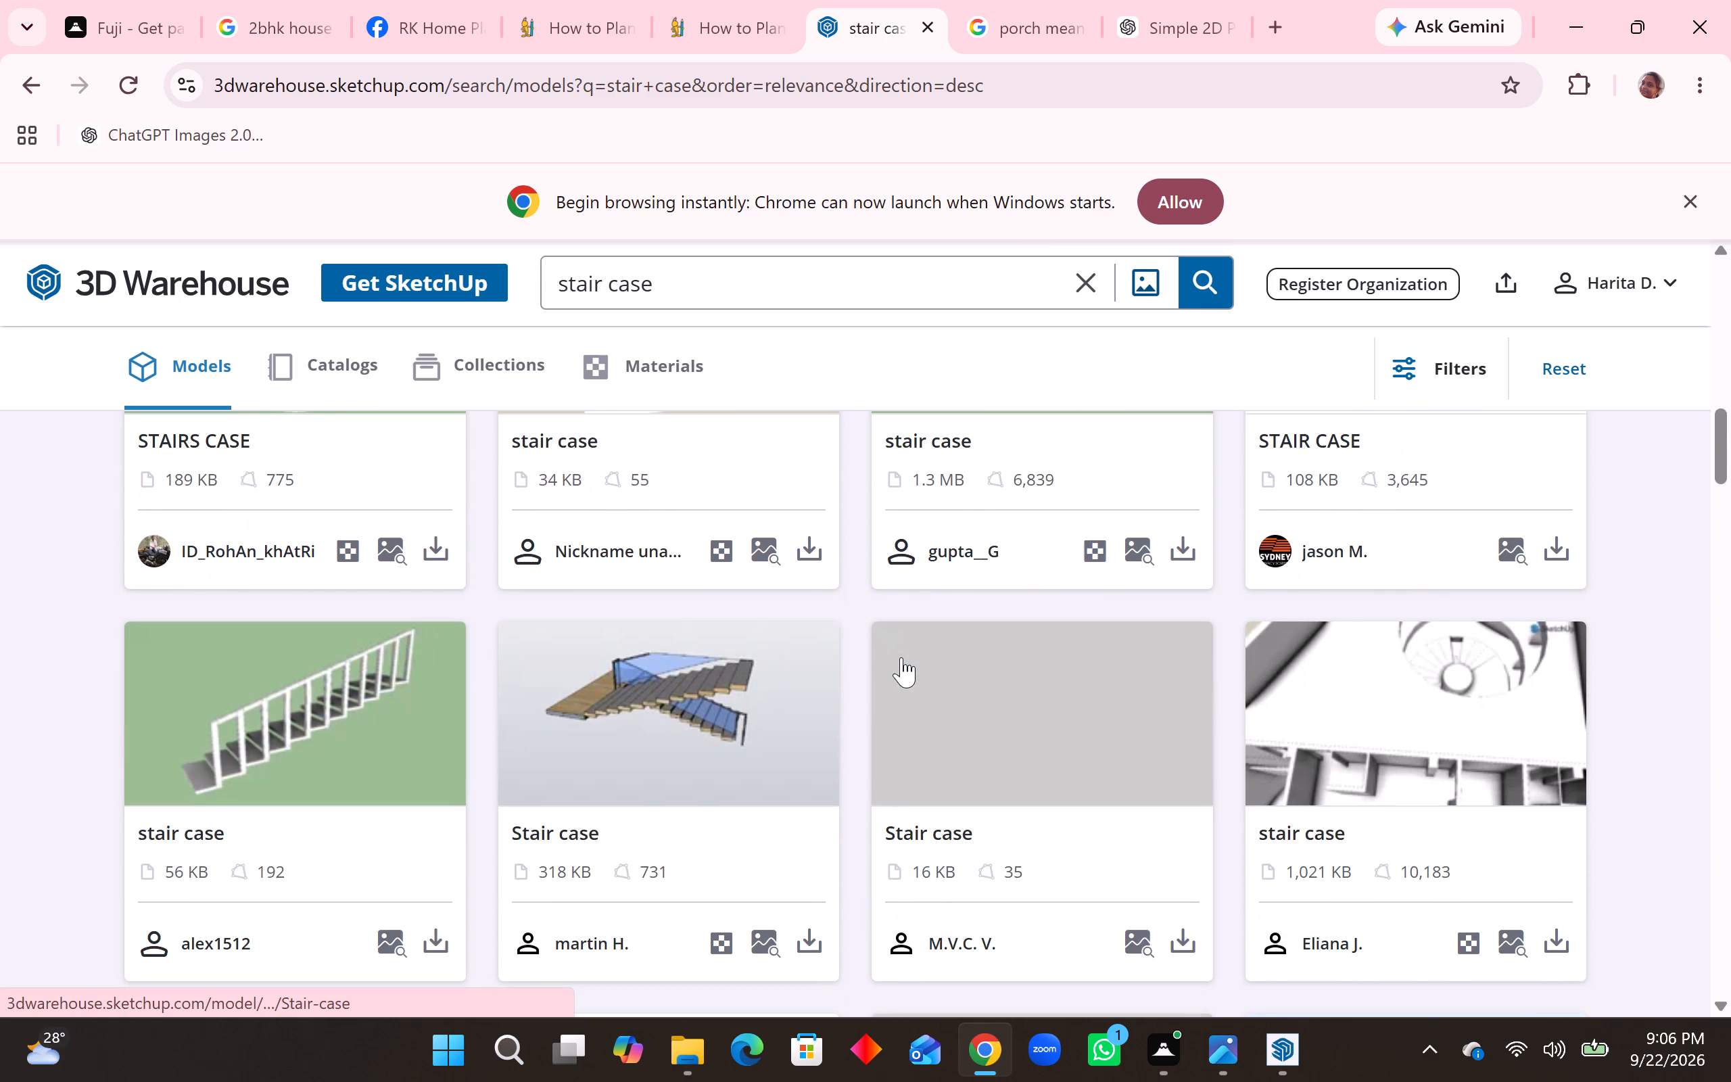
{"action": "scroll", "coordinate": [901, 657], "scroll_direction": "down", "scroll_amount": 2}
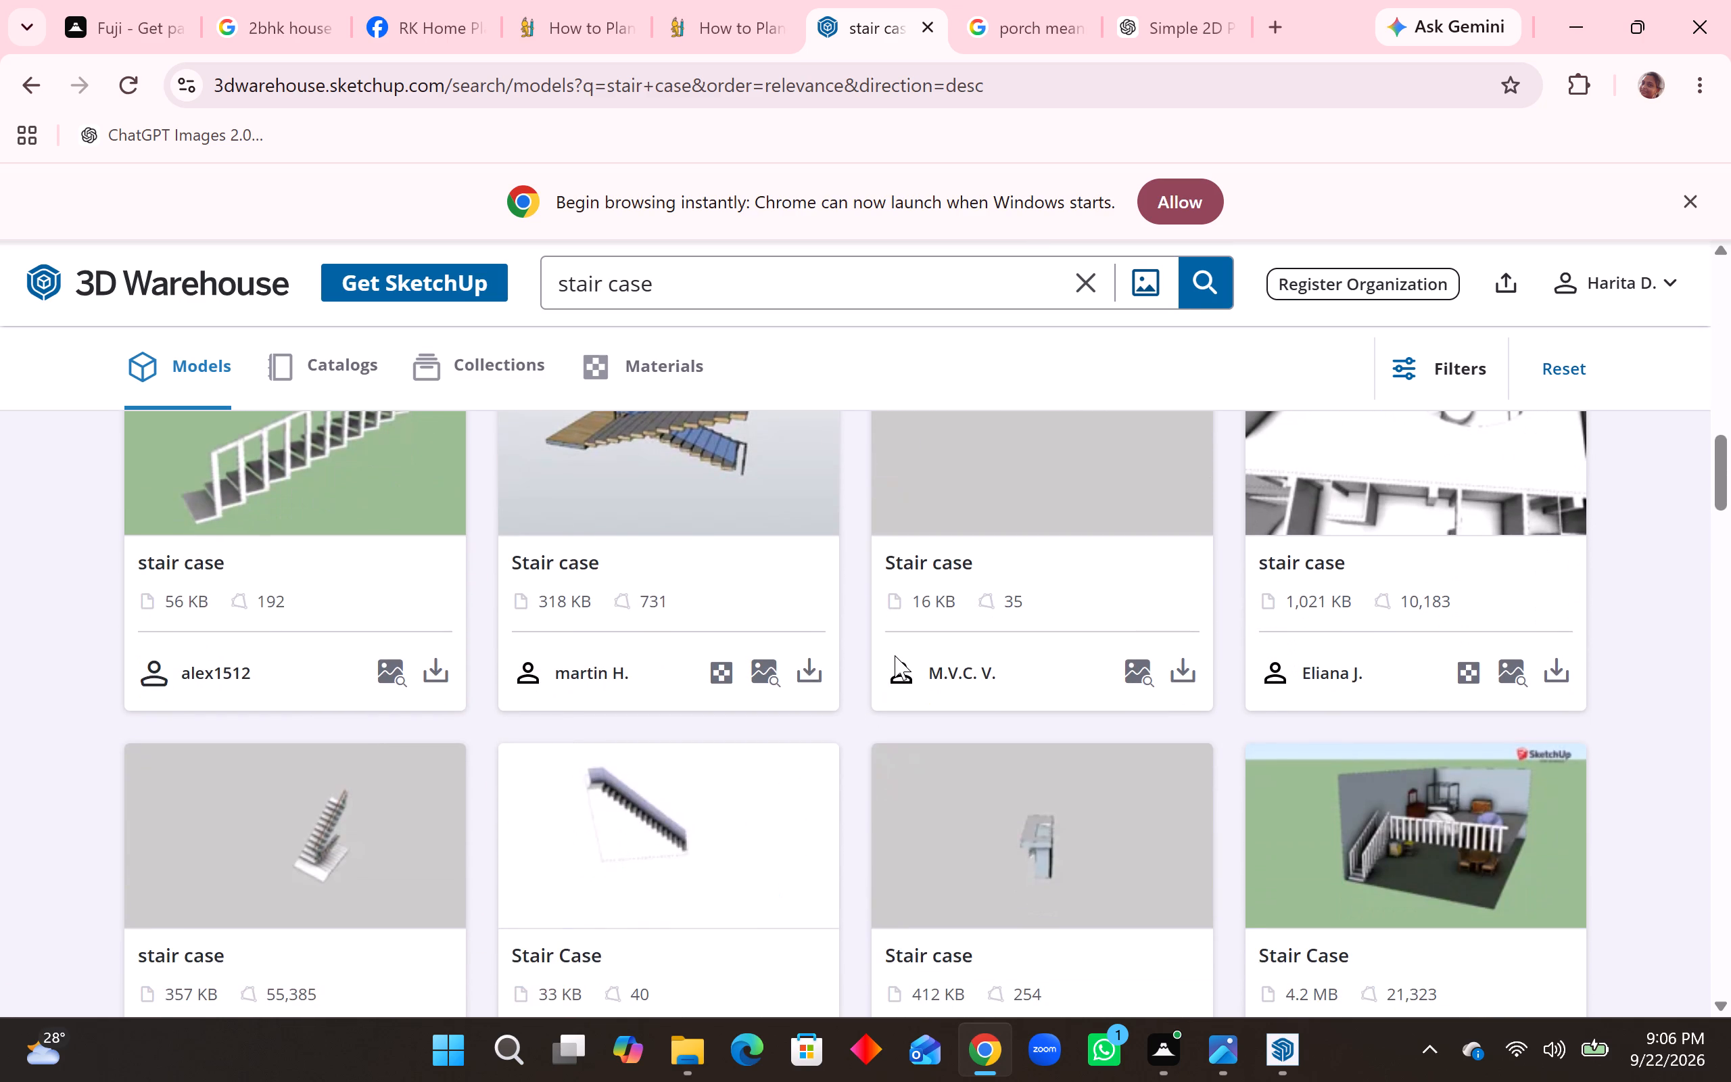
{"action": "scroll", "coordinate": [893, 632], "scroll_direction": "up", "scroll_amount": 5}
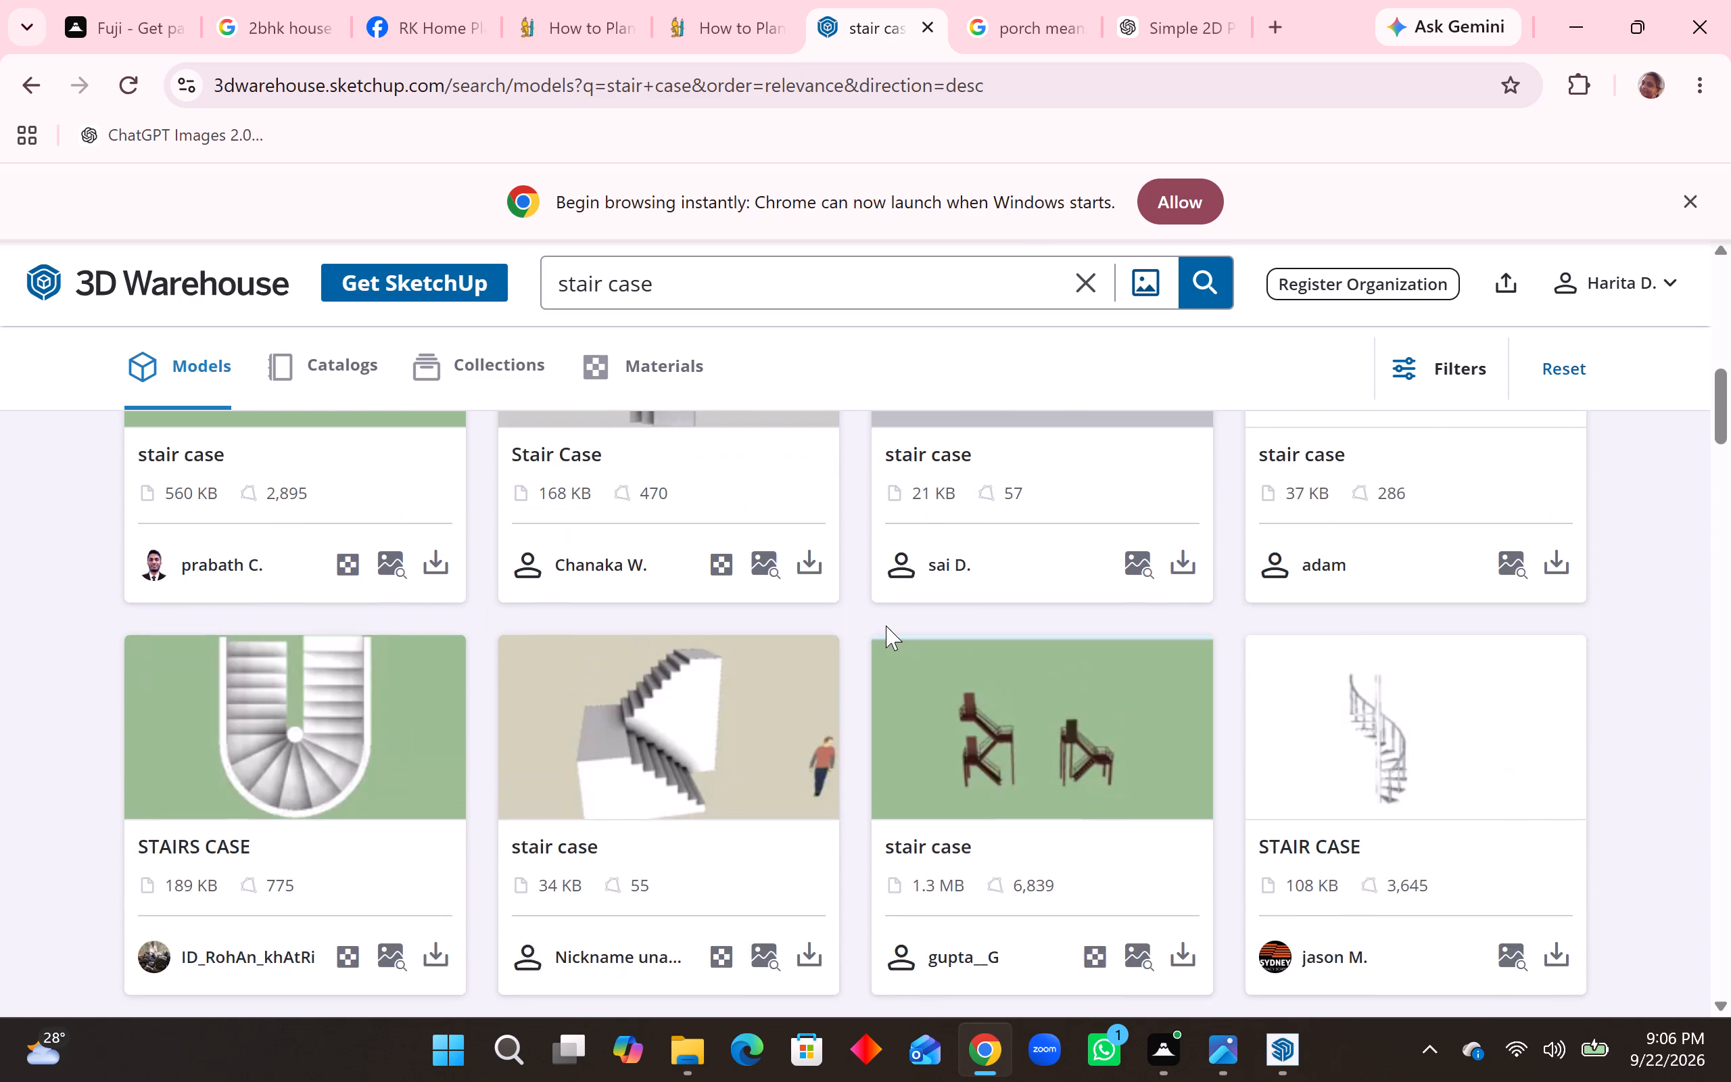
{"action": "scroll", "coordinate": [886, 626], "scroll_direction": "up", "scroll_amount": 6}
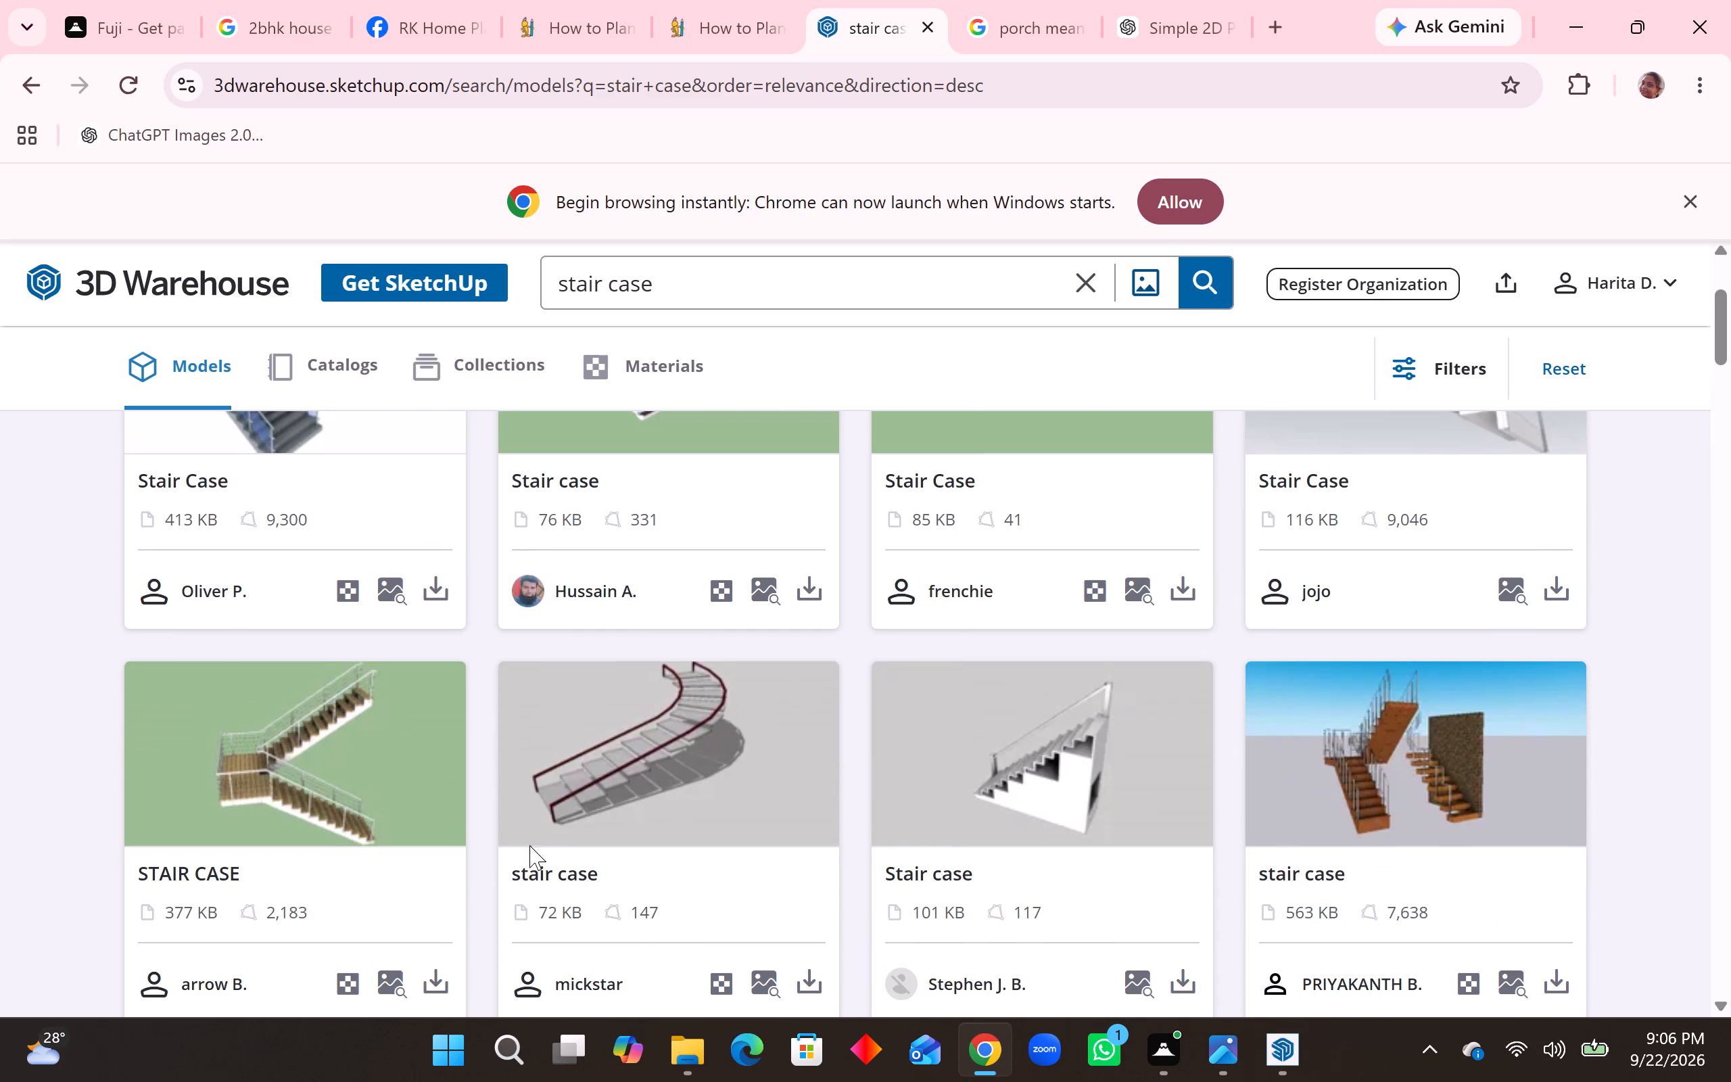
{"action": "scroll", "coordinate": [563, 797], "scroll_direction": "down", "scroll_amount": 1}
{"action": "left_click", "coordinate": [436, 852]}
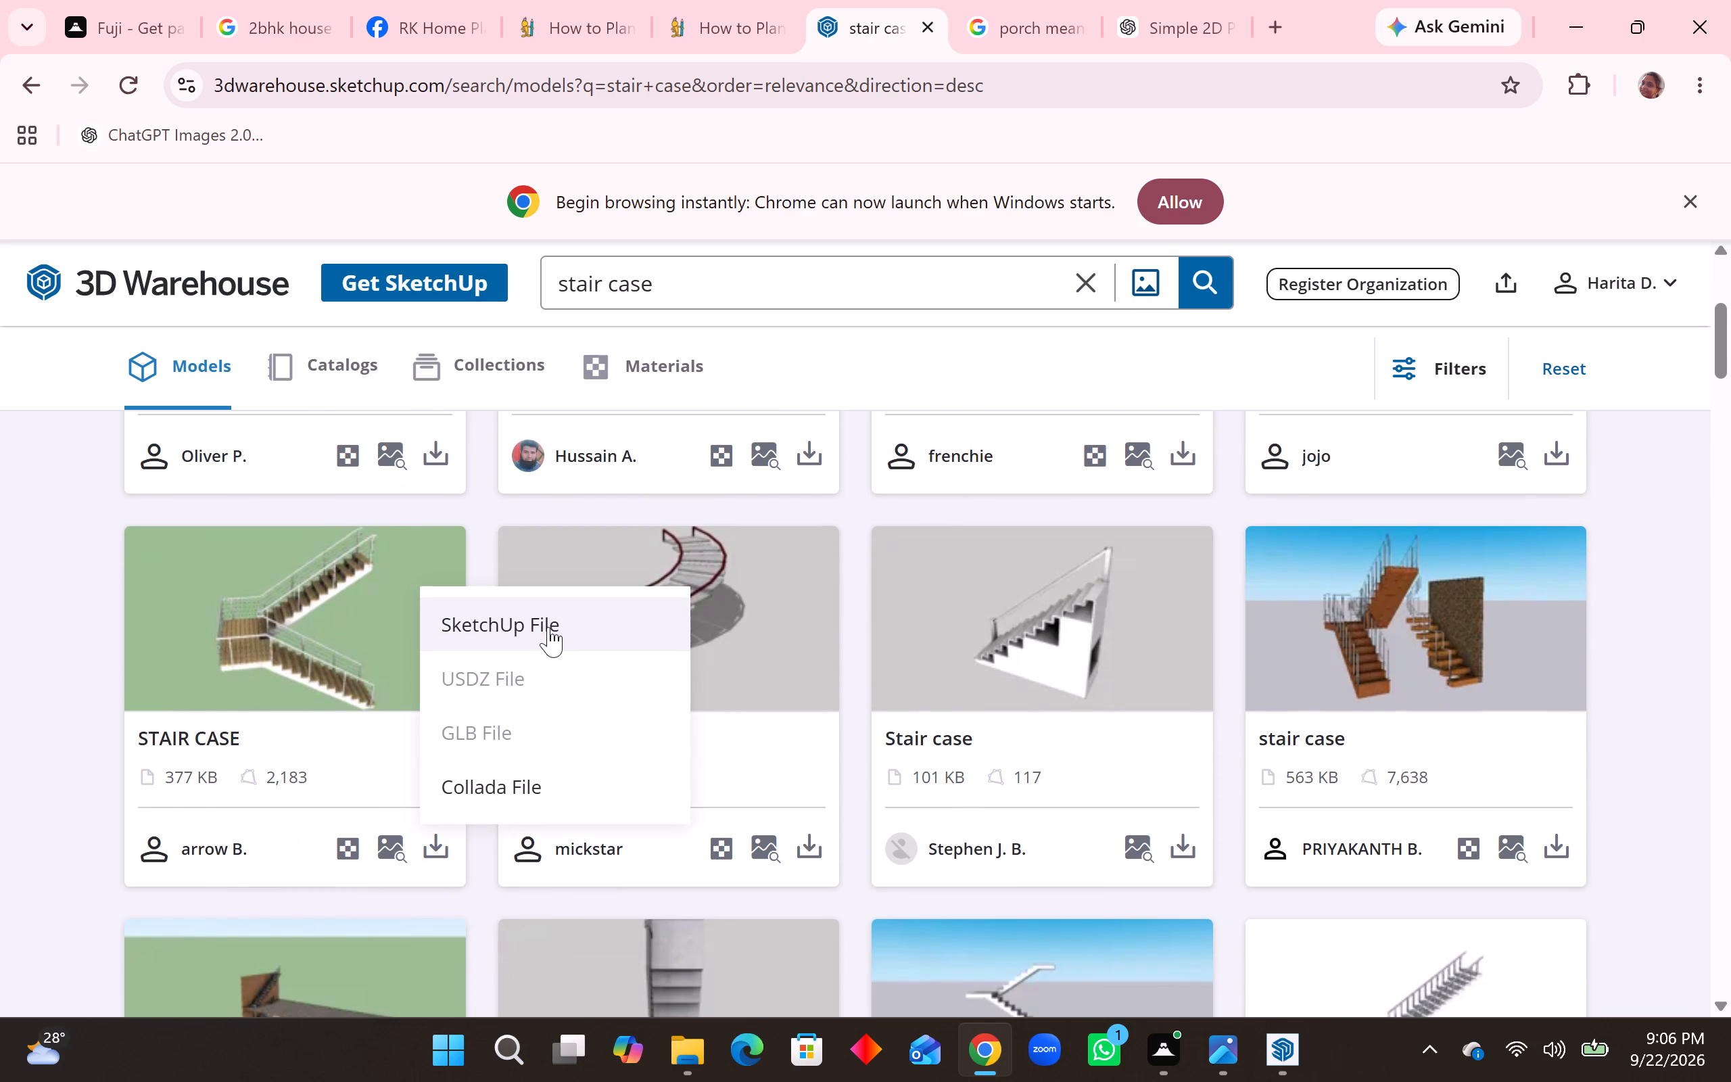
{"action": "left_click", "coordinate": [550, 617]}
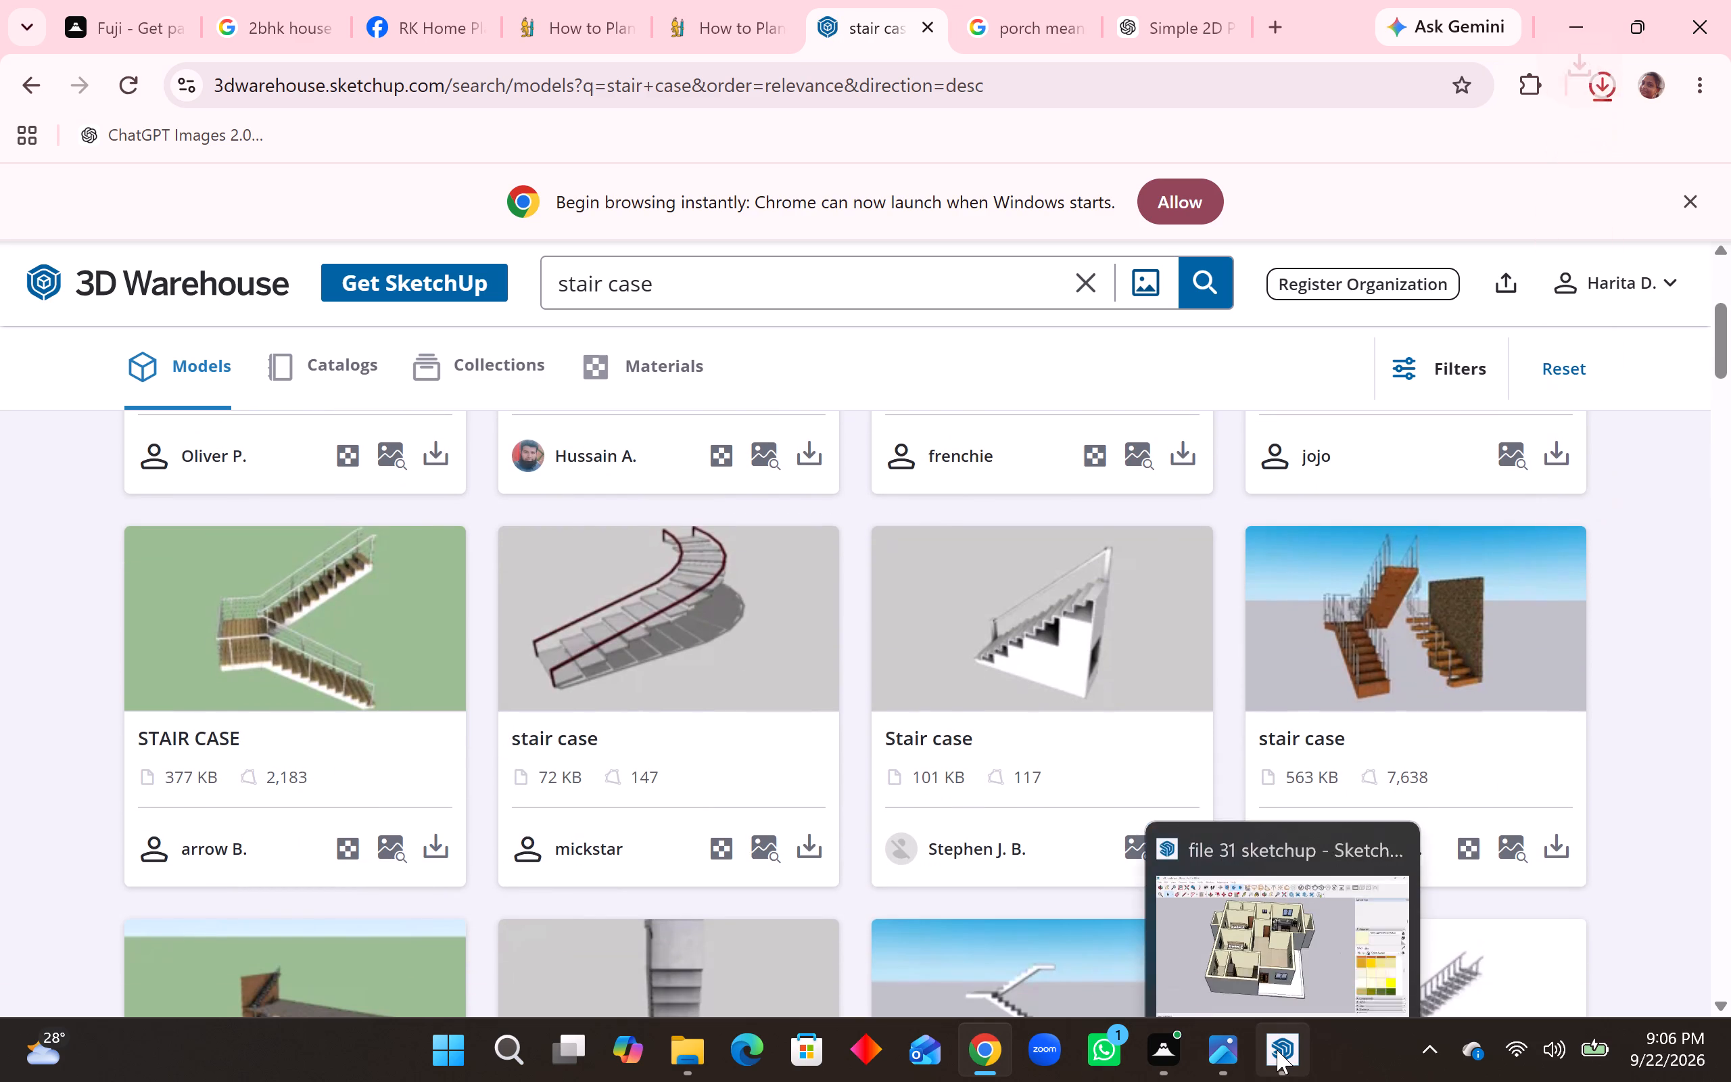
Return to SketchUp, import Component_6 (1) from Downloads and place the staircase on open ground beside the house.
{"action": "left_click", "coordinate": [1277, 1050]}
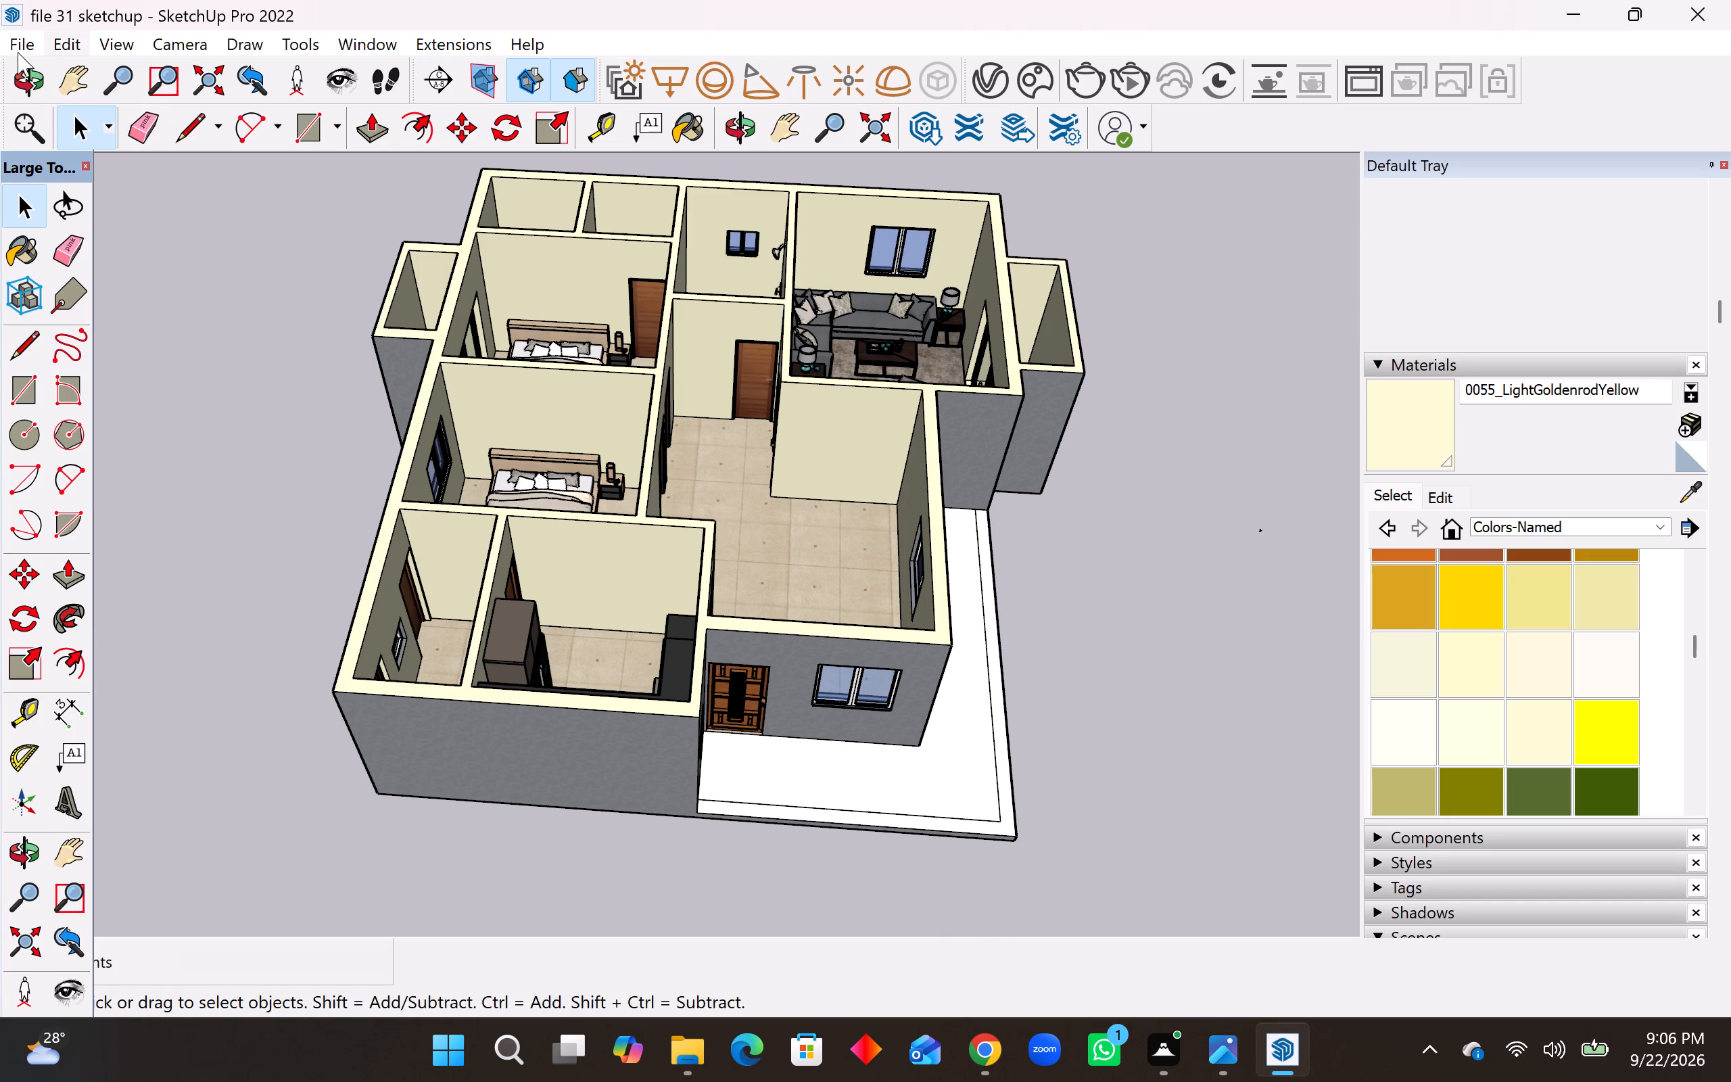
{"action": "left_click", "coordinate": [17, 49]}
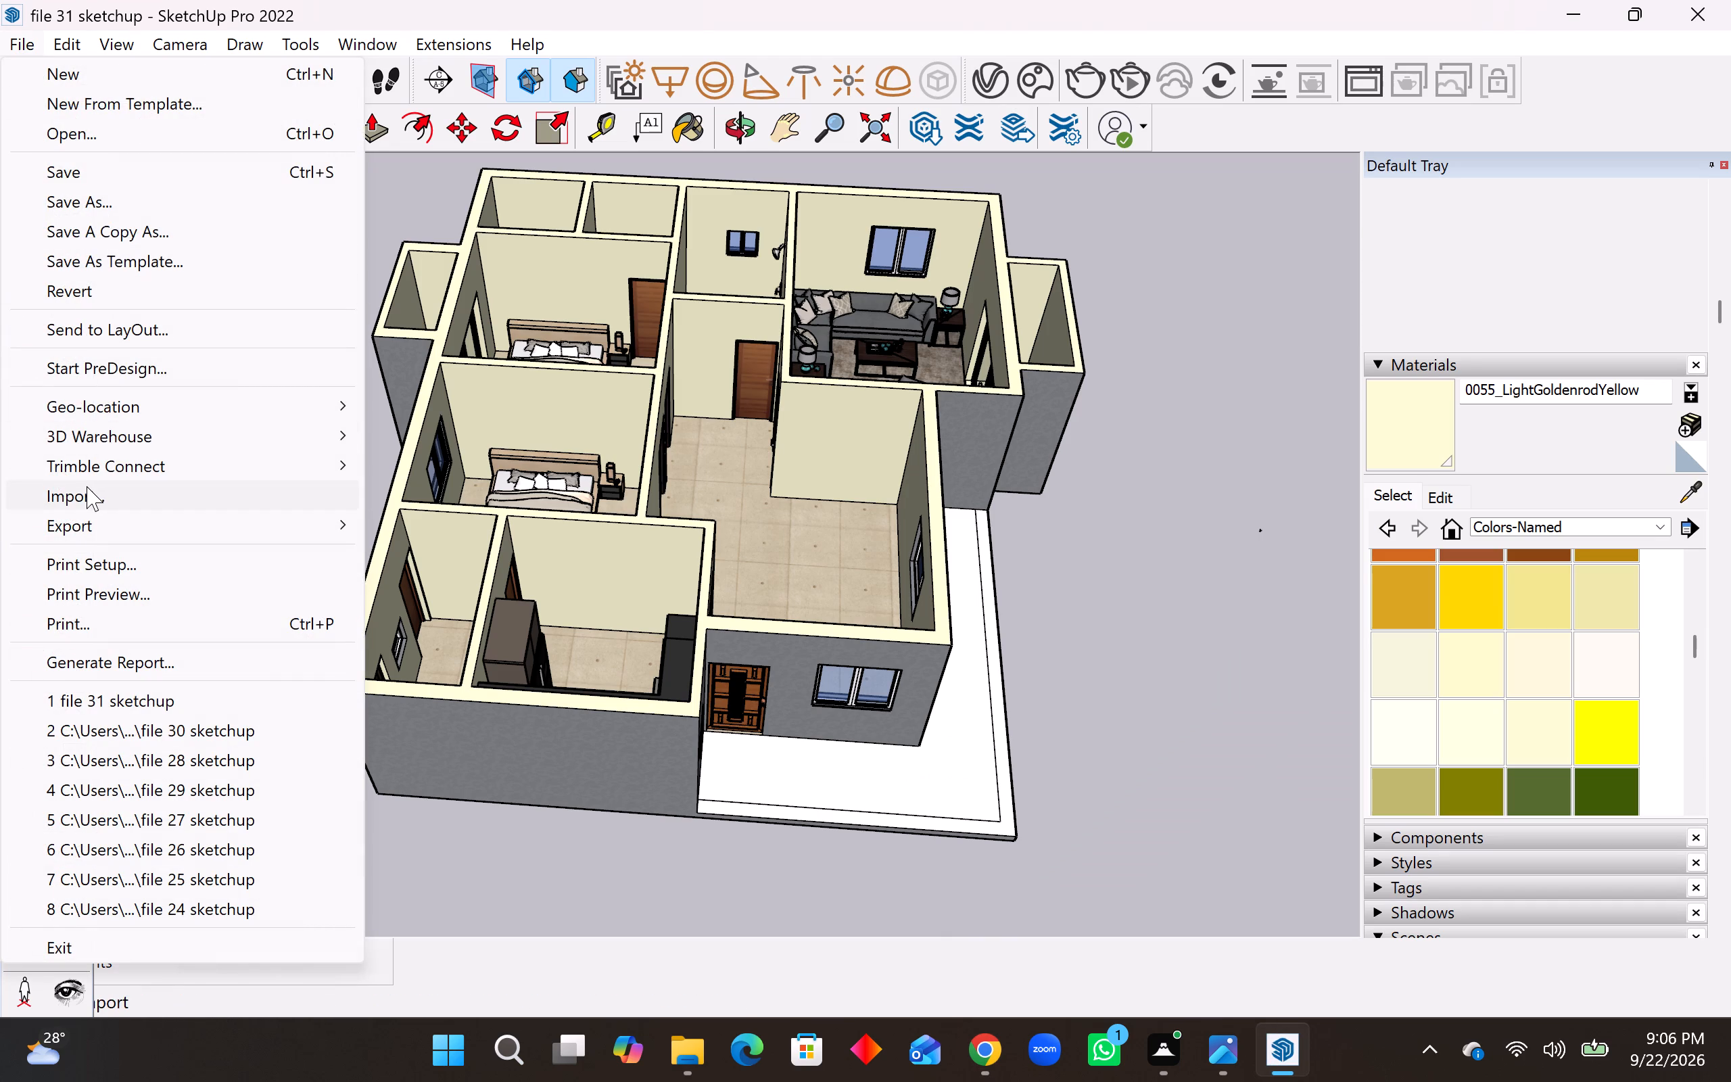
{"action": "left_click", "coordinate": [87, 486]}
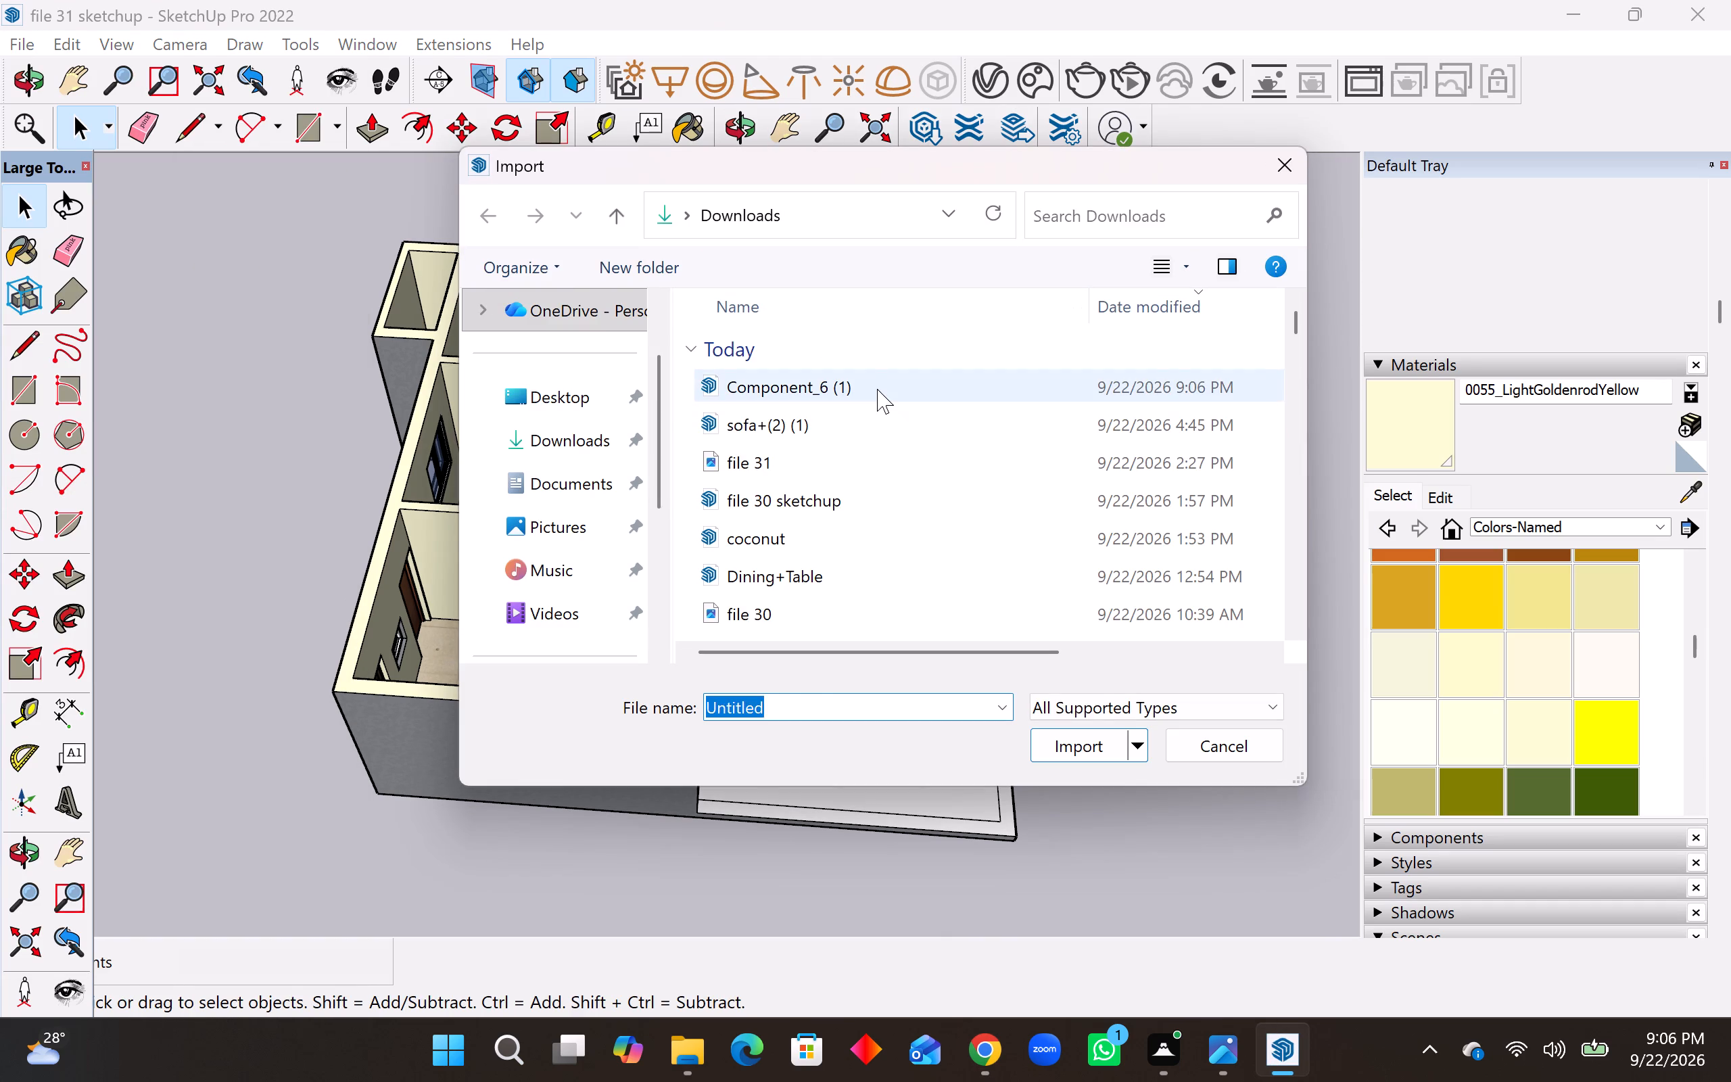
{"action": "left_click", "coordinate": [877, 389]}
{"action": "left_click", "coordinate": [1072, 746]}
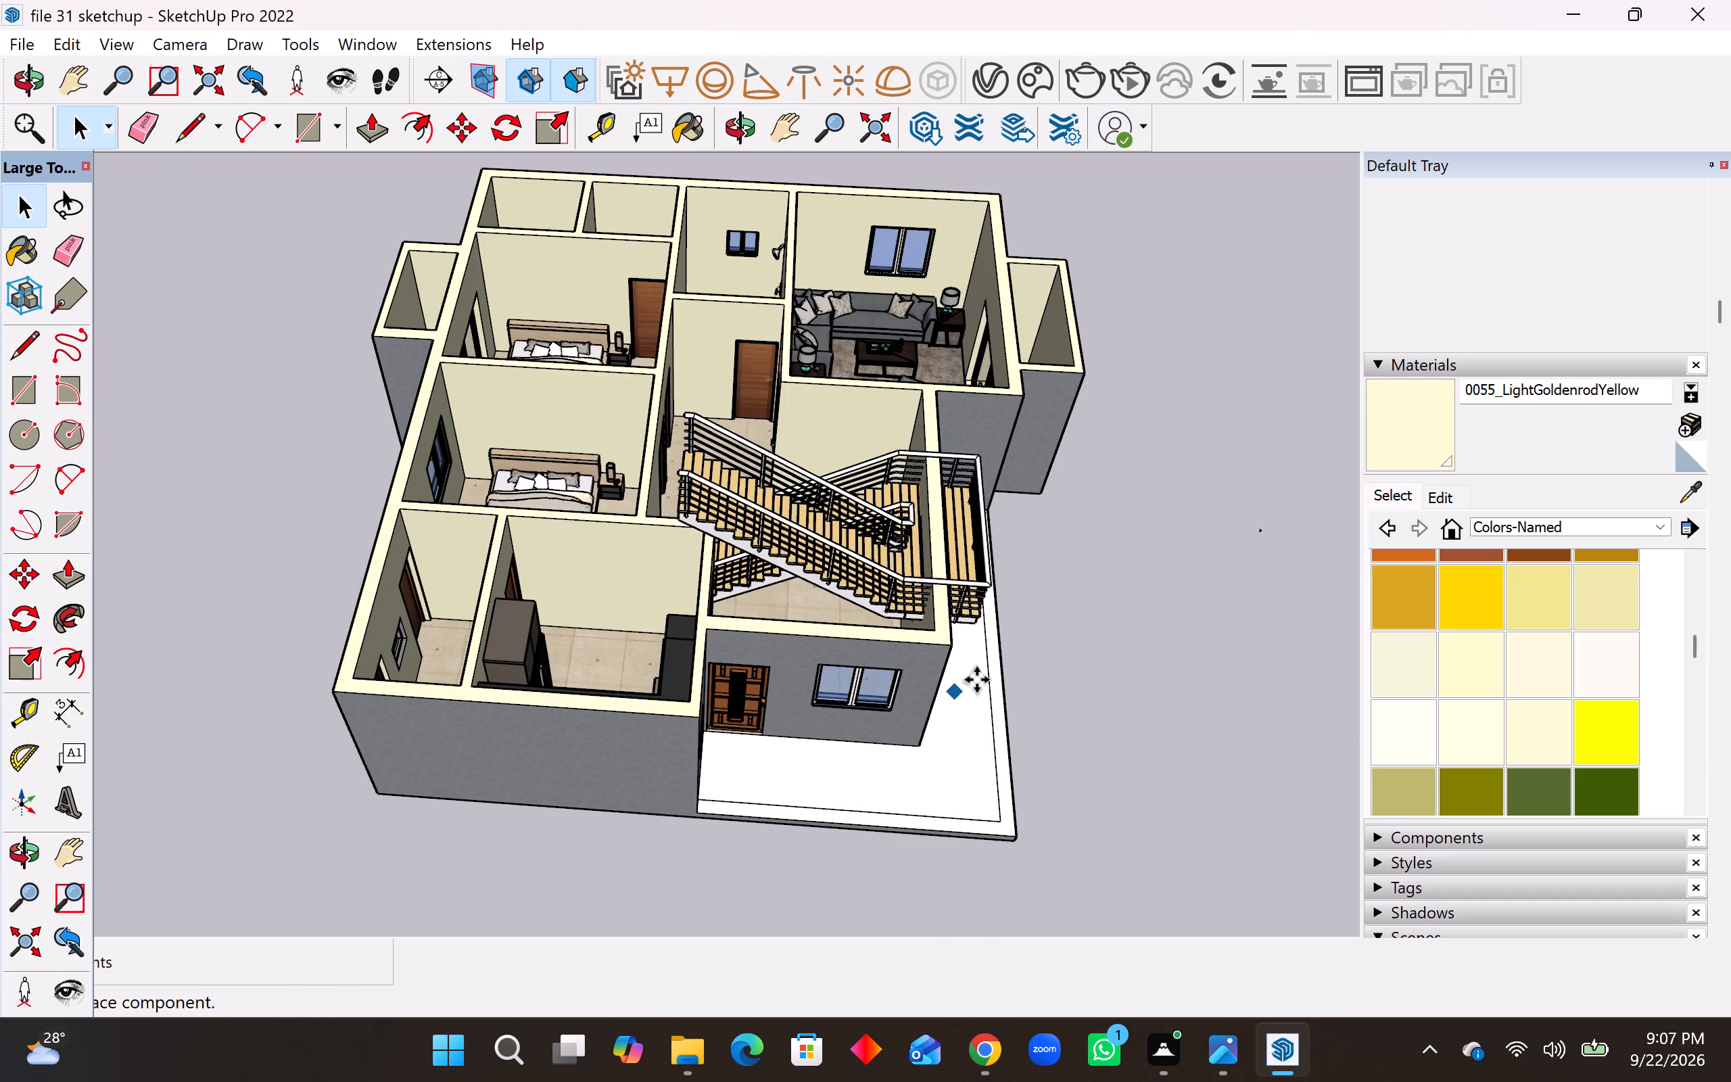
{"action": "middle_click_drag", "start_coordinate": [991, 691], "coordinate": [652, 680]}
{"action": "scroll", "coordinate": [572, 625], "scroll_direction": "down", "scroll_amount": 2}
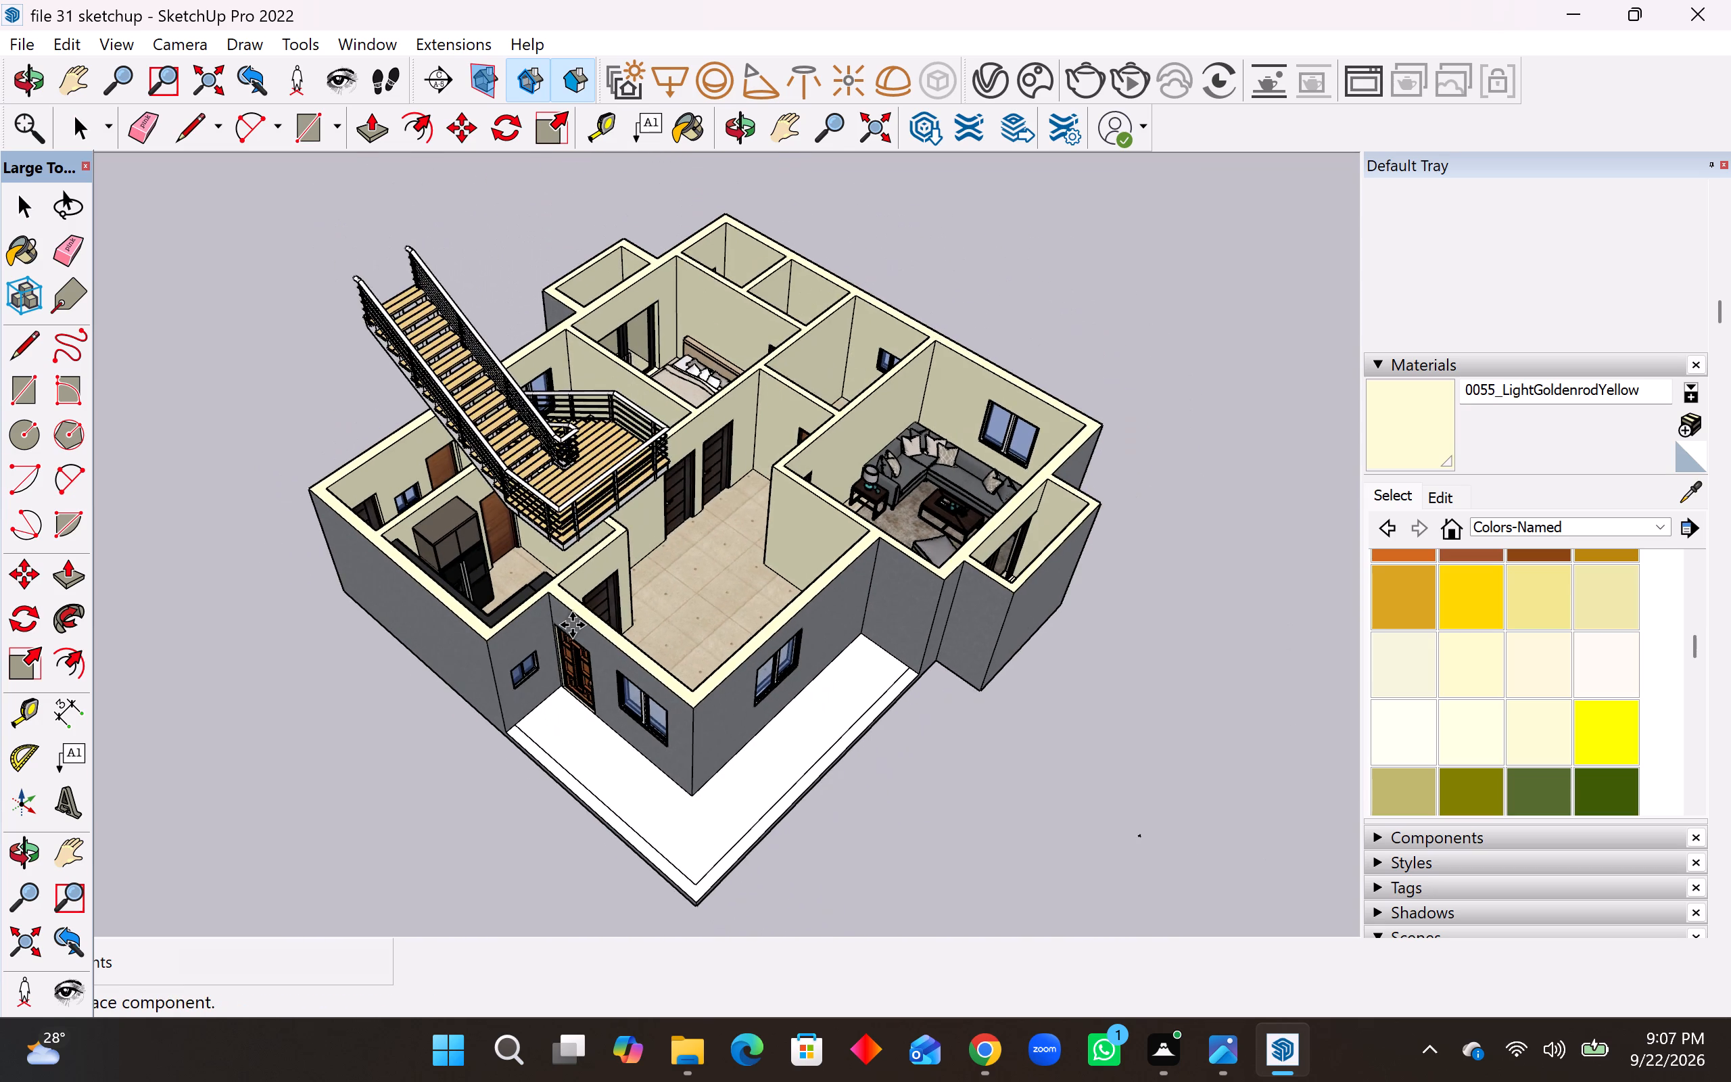
{"action": "scroll", "coordinate": [572, 625], "scroll_direction": "down", "scroll_amount": 3}
{"action": "left_click", "coordinate": [1078, 527]}
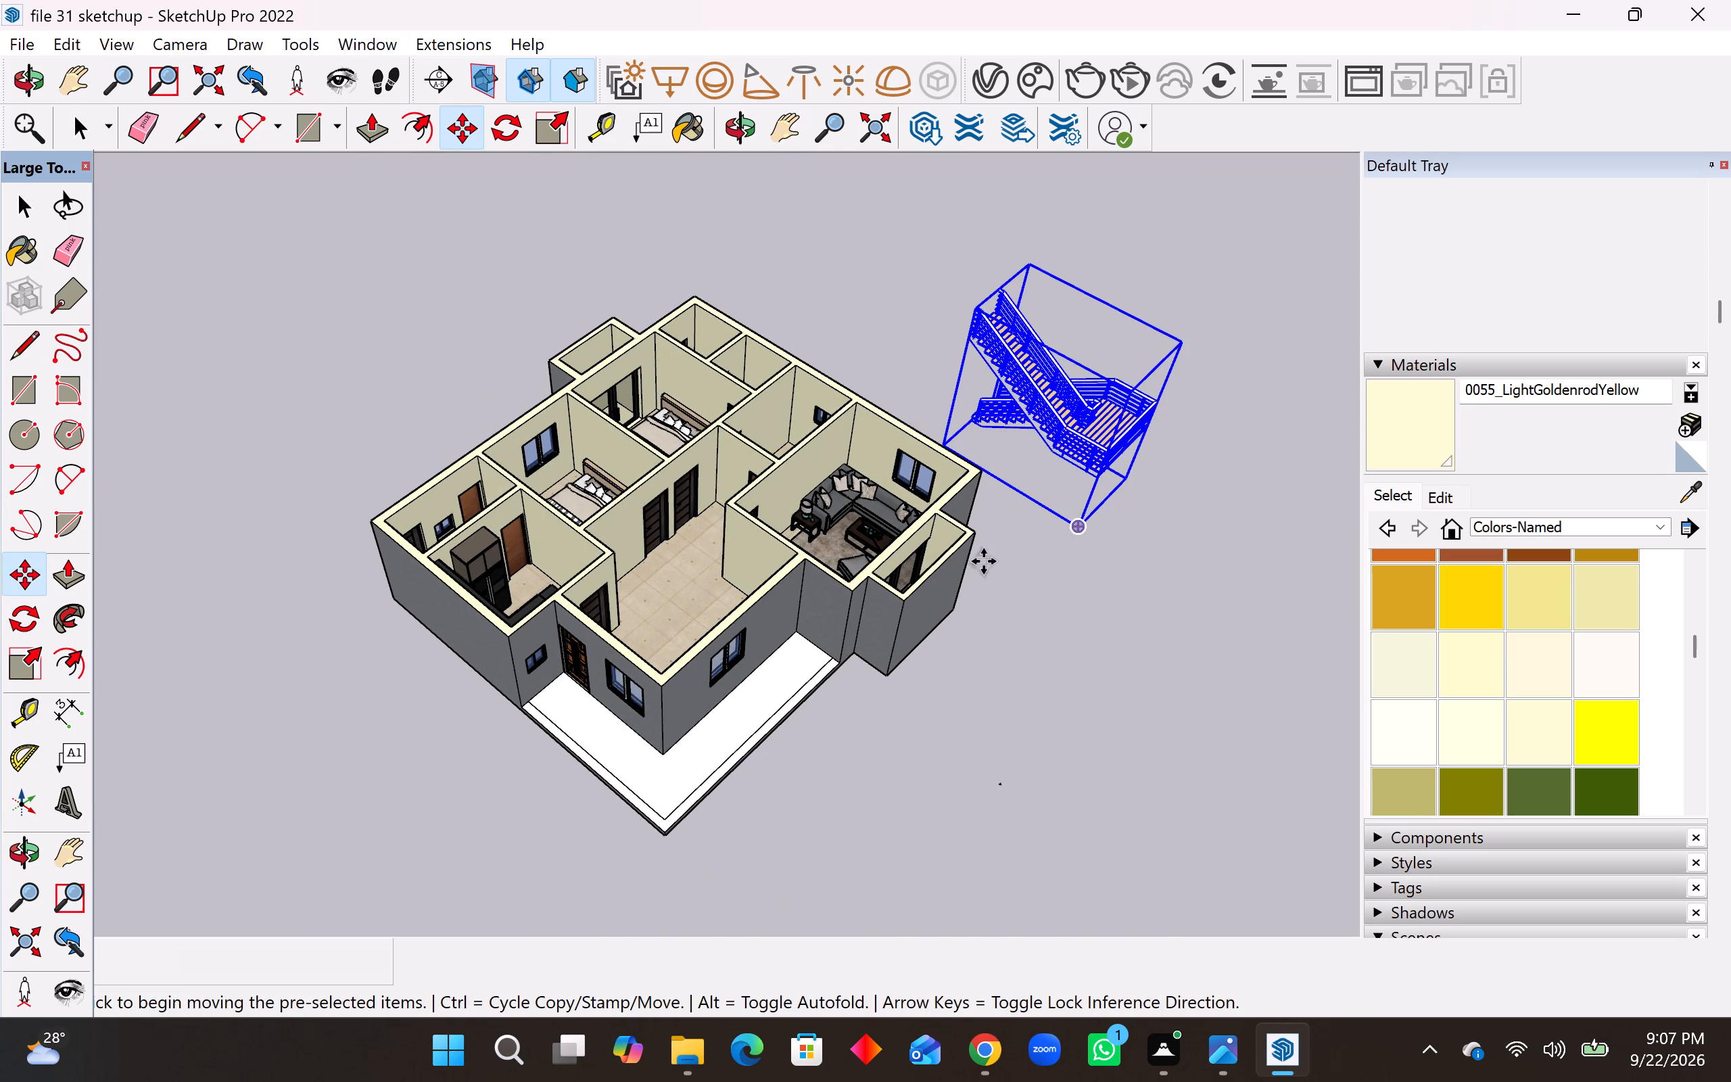
Rotate the imported staircase 90 degrees on the ground plane, keeping it beside the house.
{"action": "middle_click_drag", "start_coordinate": [914, 593], "coordinate": [1233, 594]}
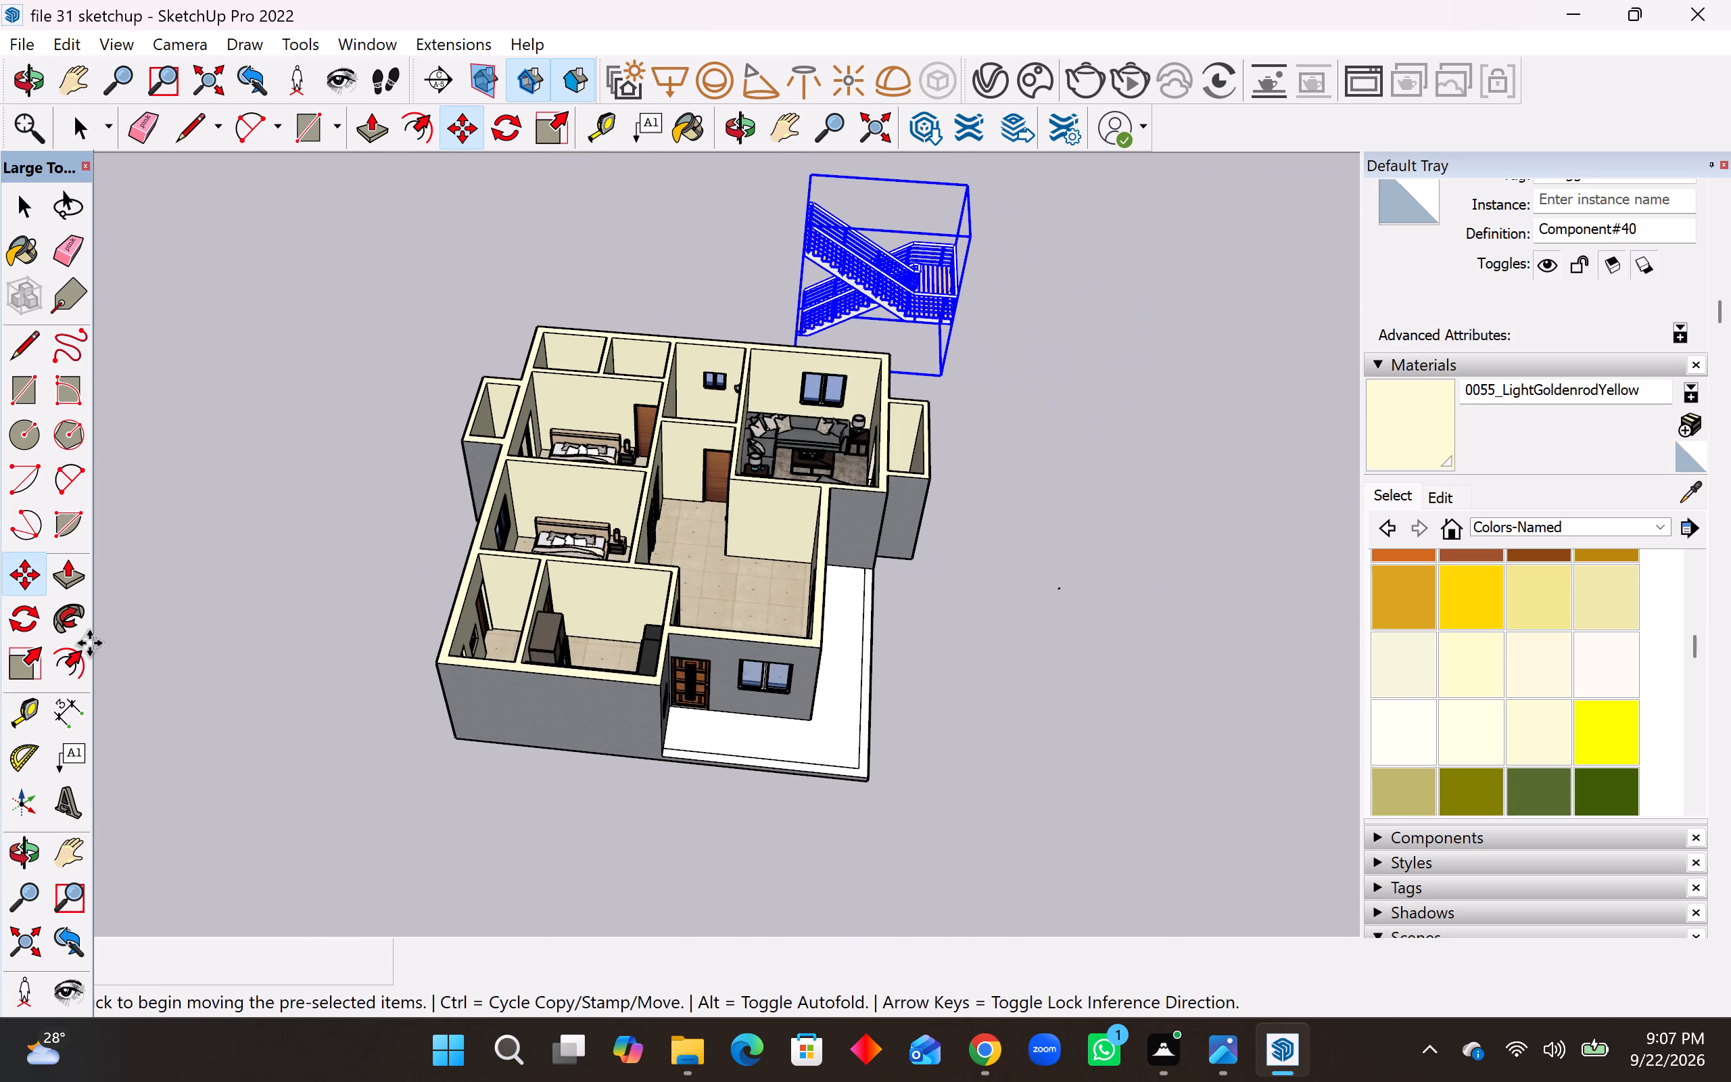
{"action": "left_click", "coordinate": [32, 613]}
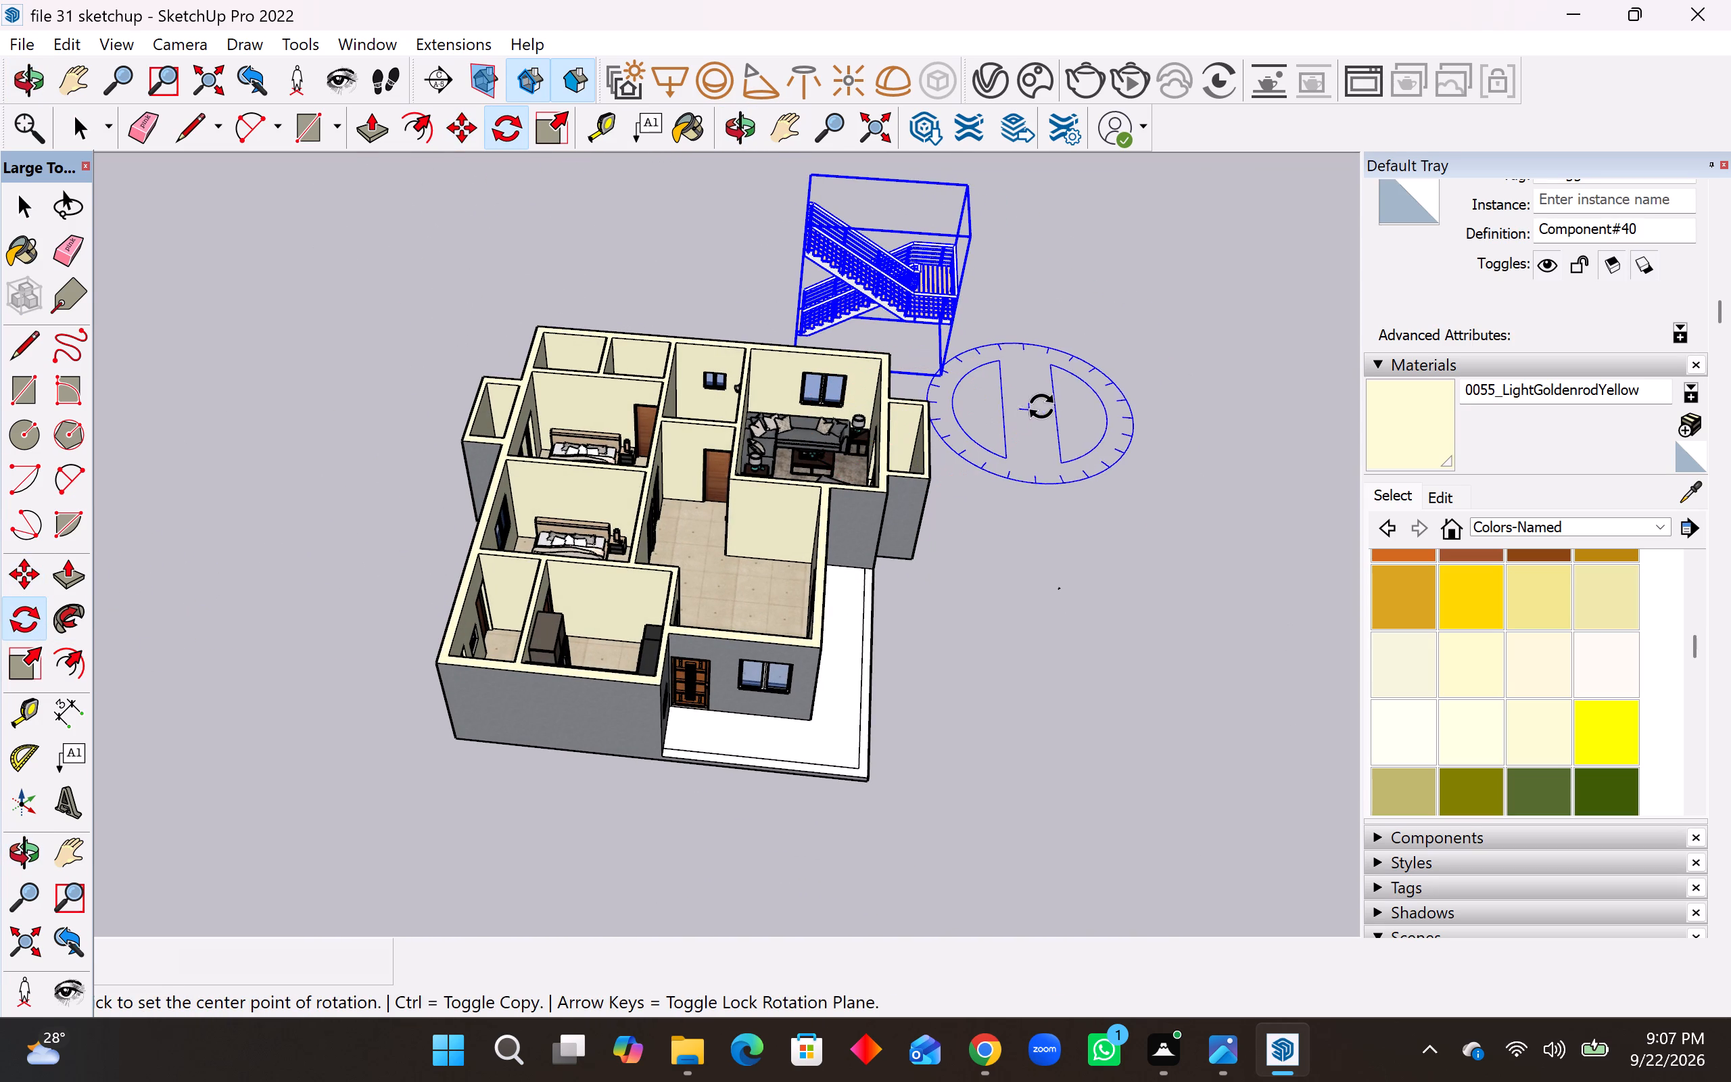
{"action": "left_click", "coordinate": [1055, 405]}
{"action": "left_click", "coordinate": [1165, 406]}
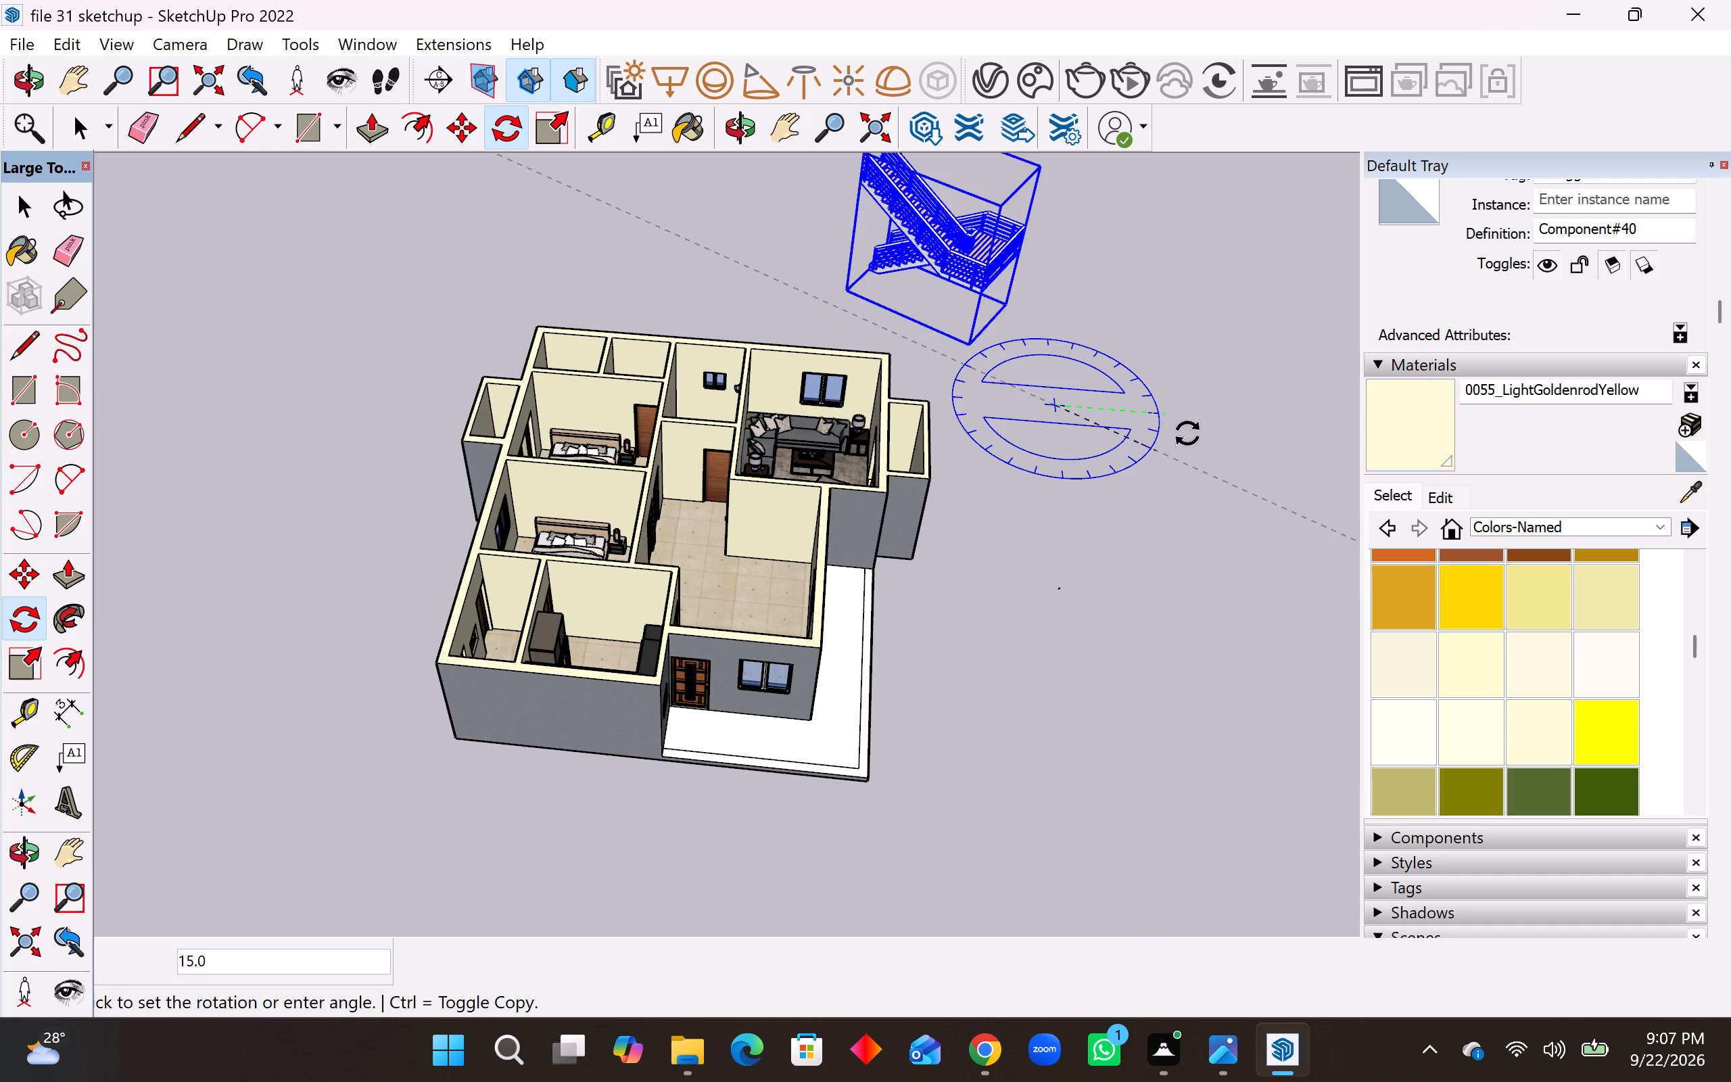
{"action": "left_click", "coordinate": [1049, 277]}
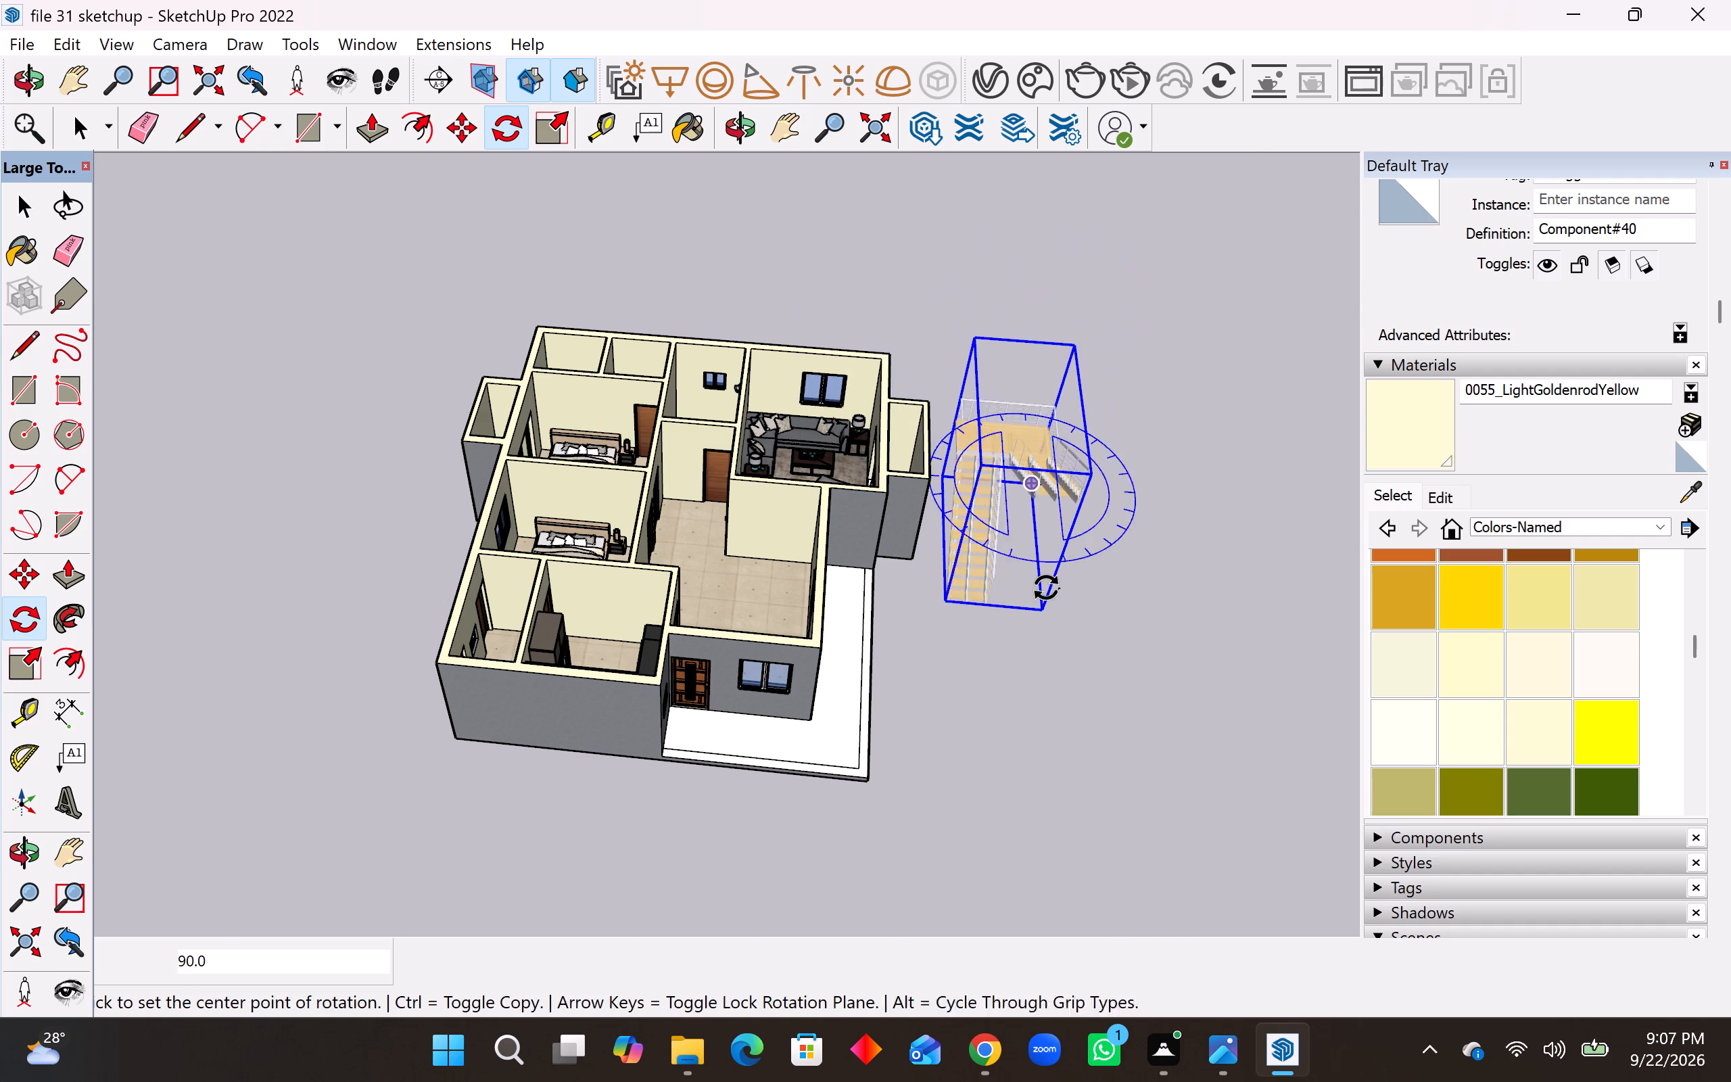
Move the staircase by its bottom corner slightly farther away from the house.
{"action": "scroll", "coordinate": [1043, 596], "scroll_direction": "up", "scroll_amount": 6}
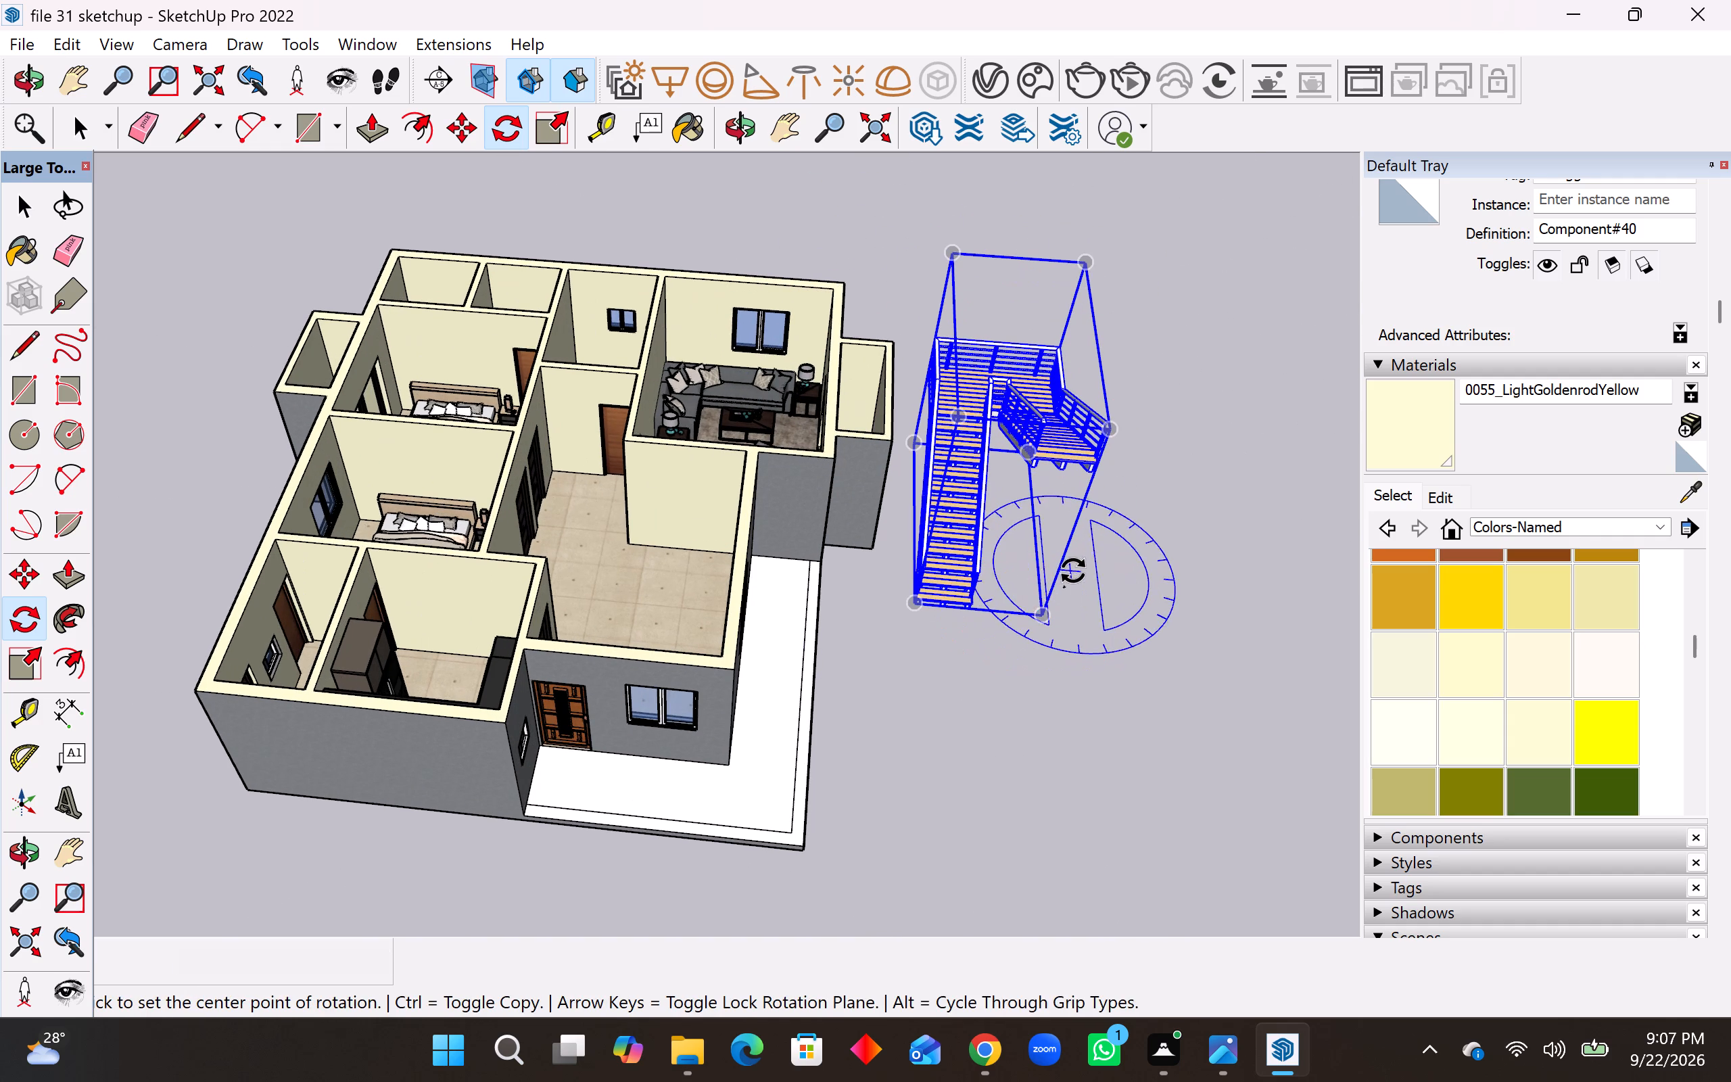
{"action": "key", "text": "m"}
{"action": "scroll", "coordinate": [936, 607], "scroll_direction": "up", "scroll_amount": 2}
{"action": "left_click", "coordinate": [909, 609]}
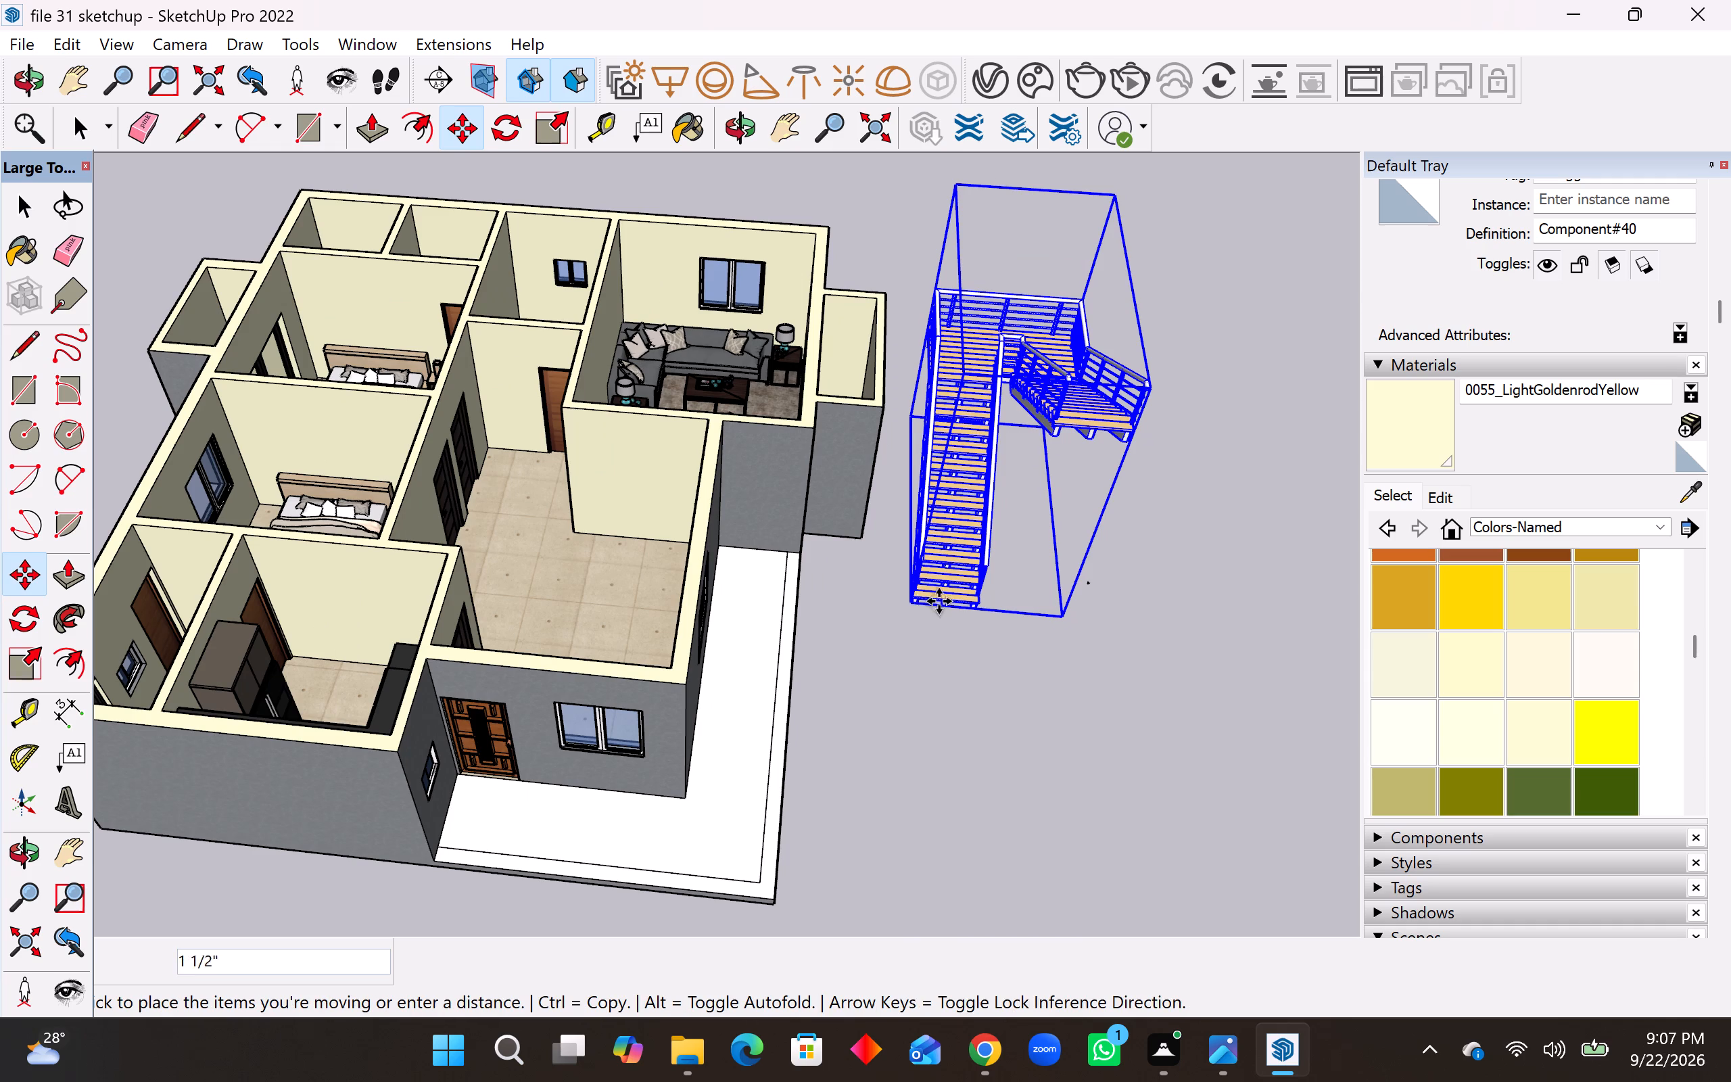
{"action": "left_click", "coordinate": [976, 599]}
Scale the staircase to 0.50 in height and to 0.74 along the direction of its flights.
{"action": "left_click", "coordinate": [34, 664]}
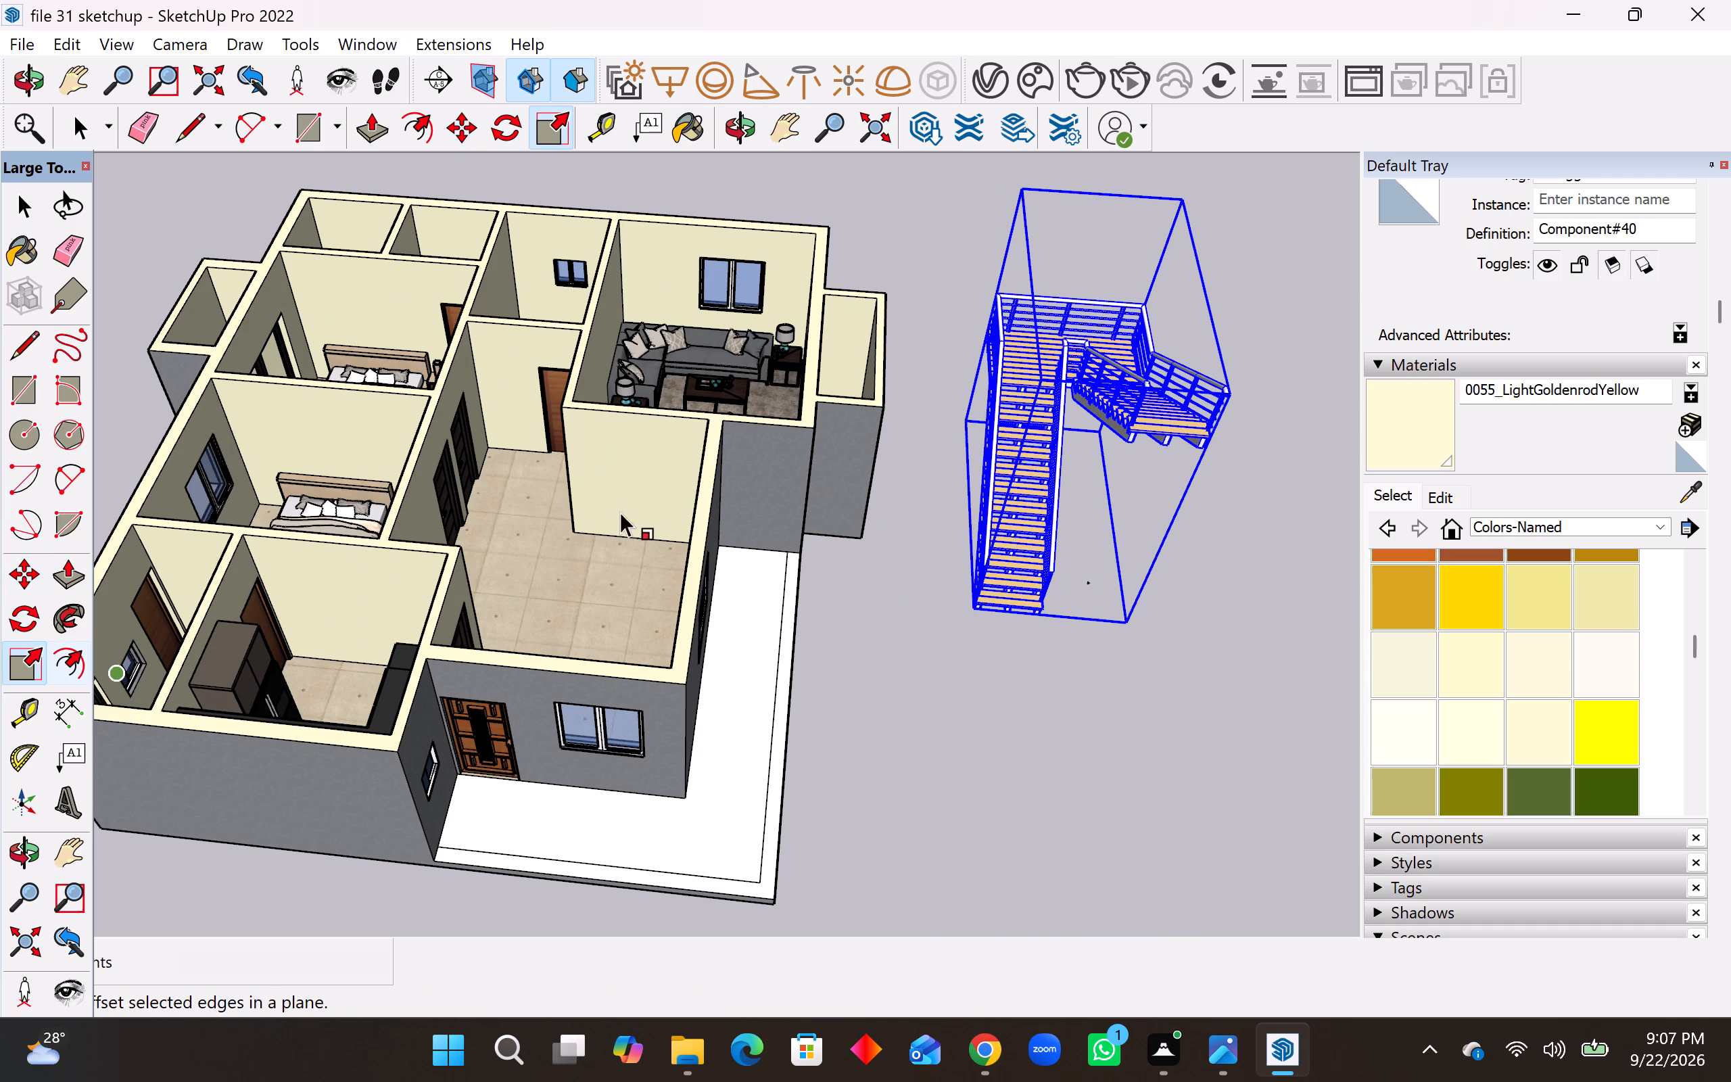
{"action": "left_click", "coordinate": [1117, 282]}
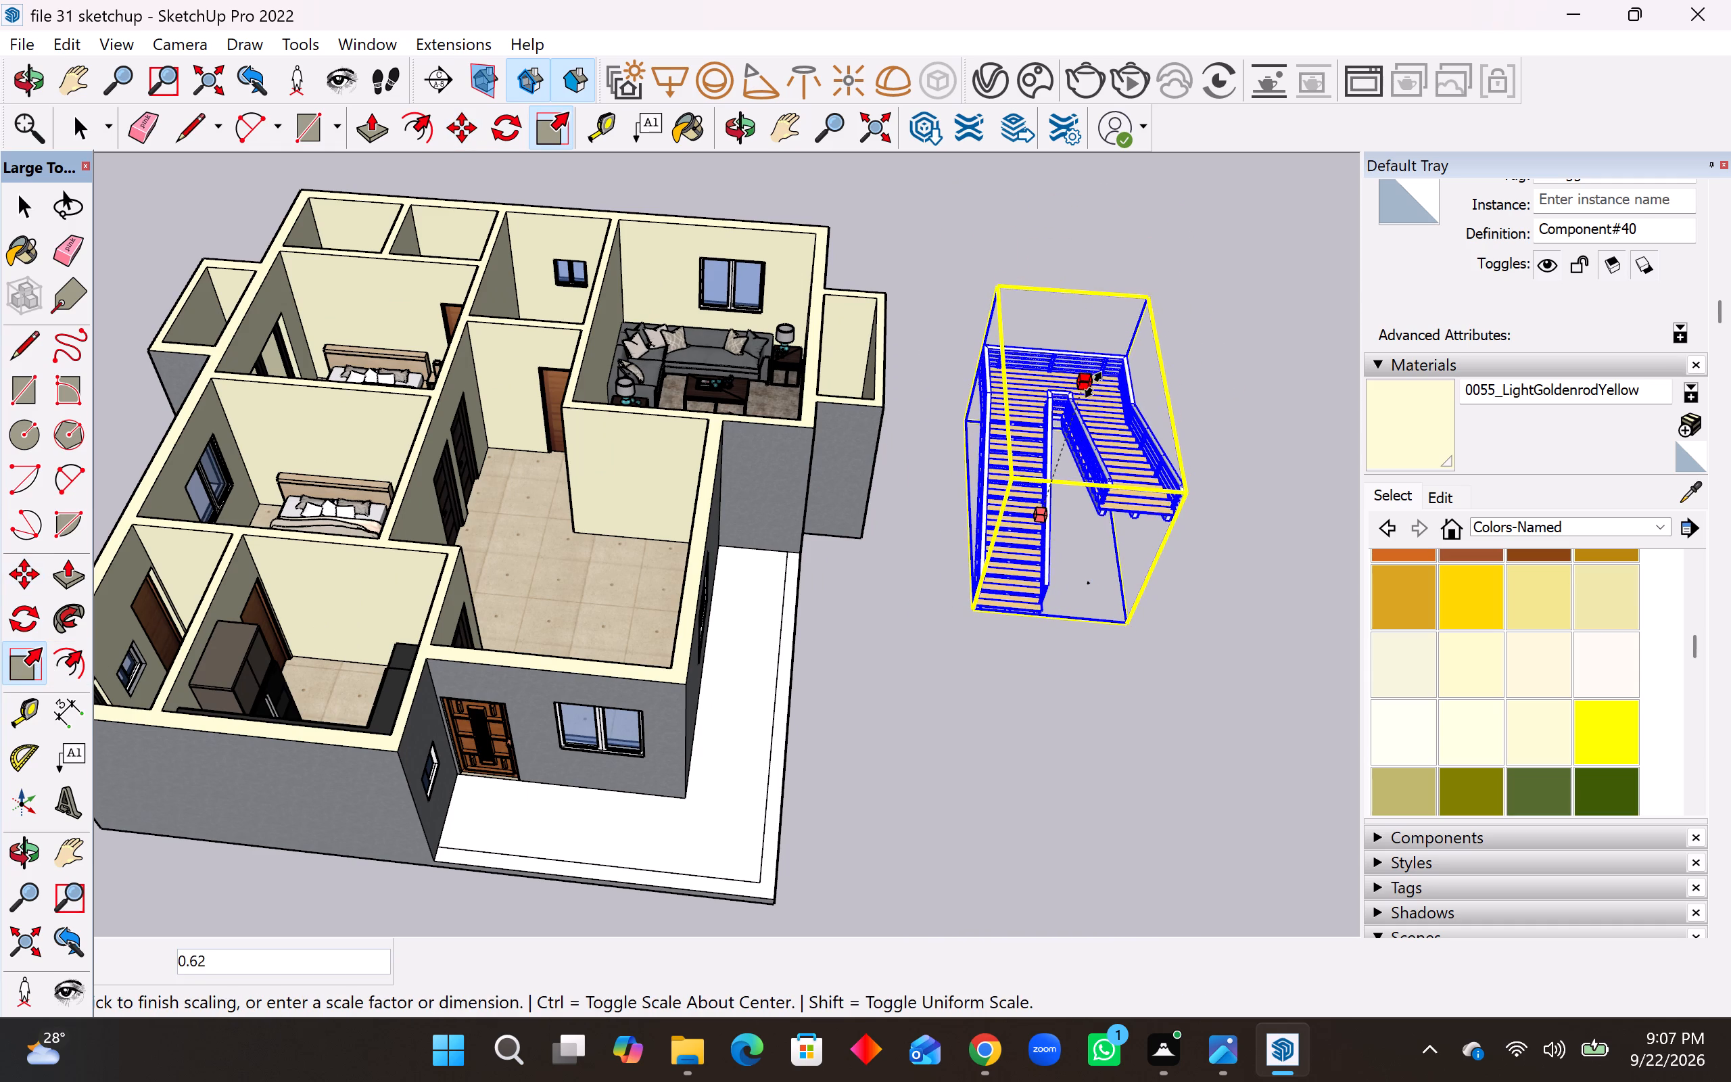
{"action": "left_click", "coordinate": [1078, 413]}
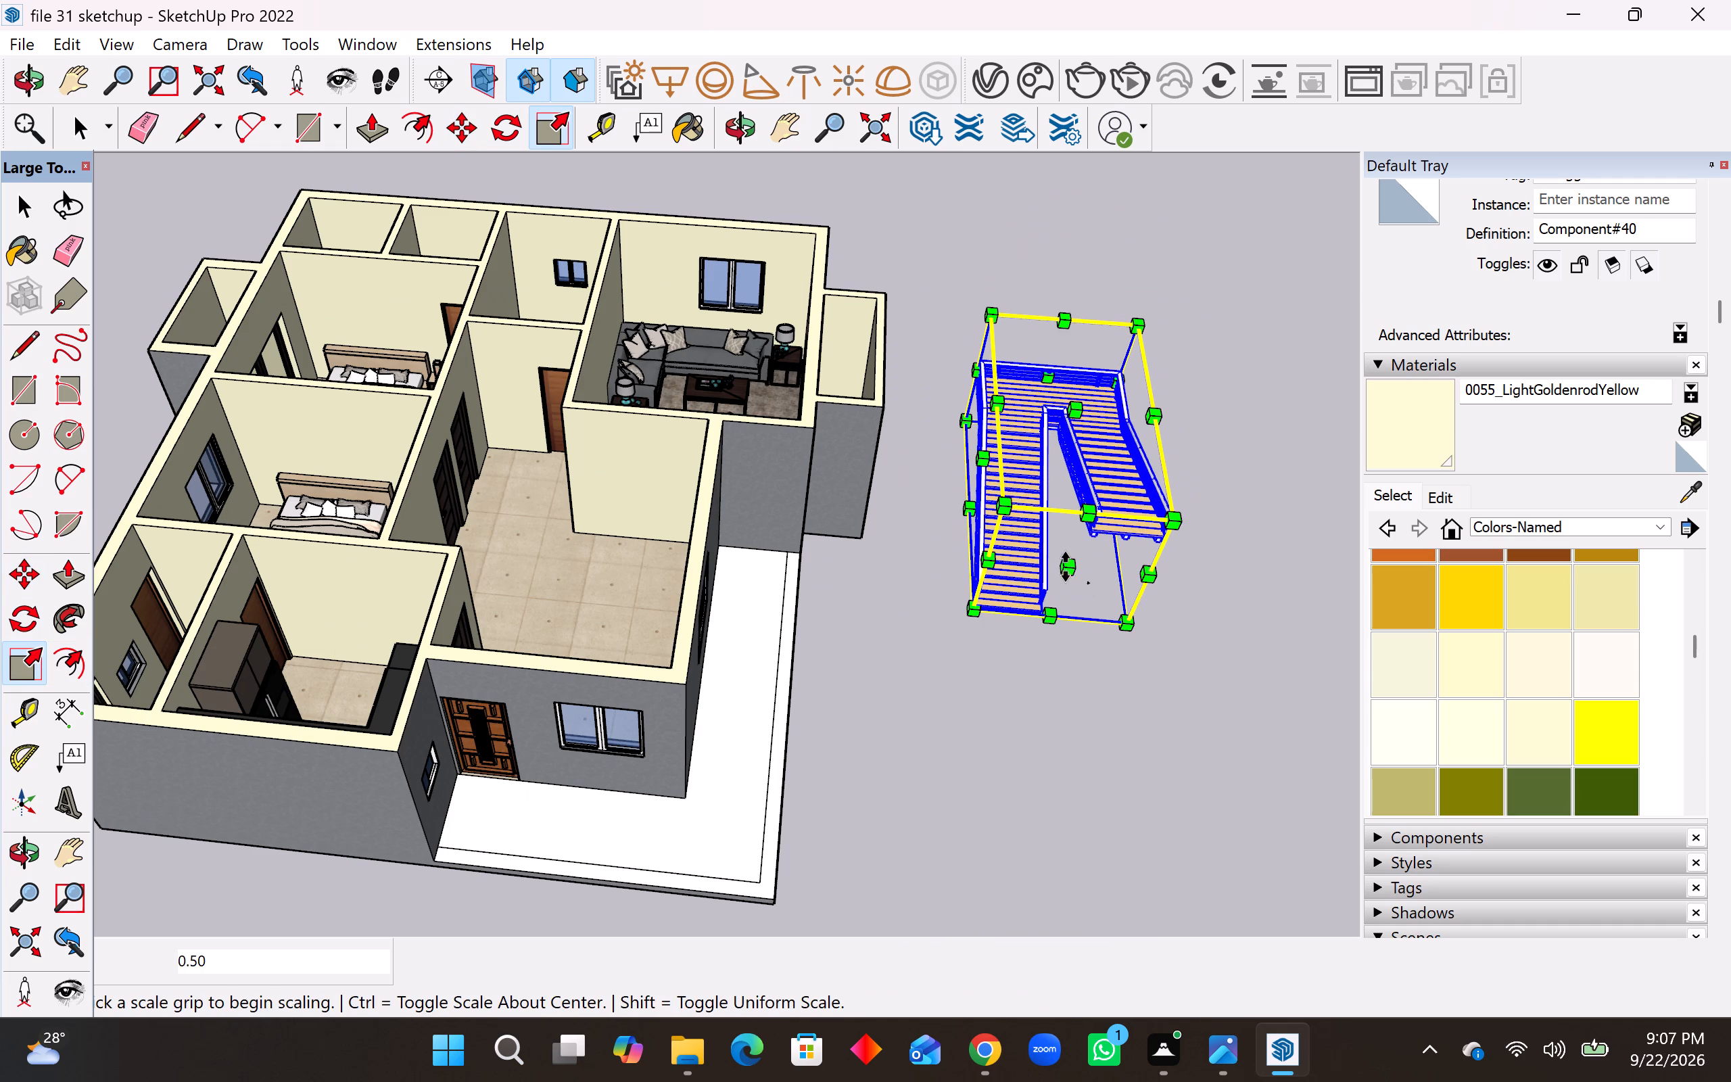
{"action": "left_click", "coordinate": [1072, 570]}
{"action": "left_click", "coordinate": [1065, 511]}
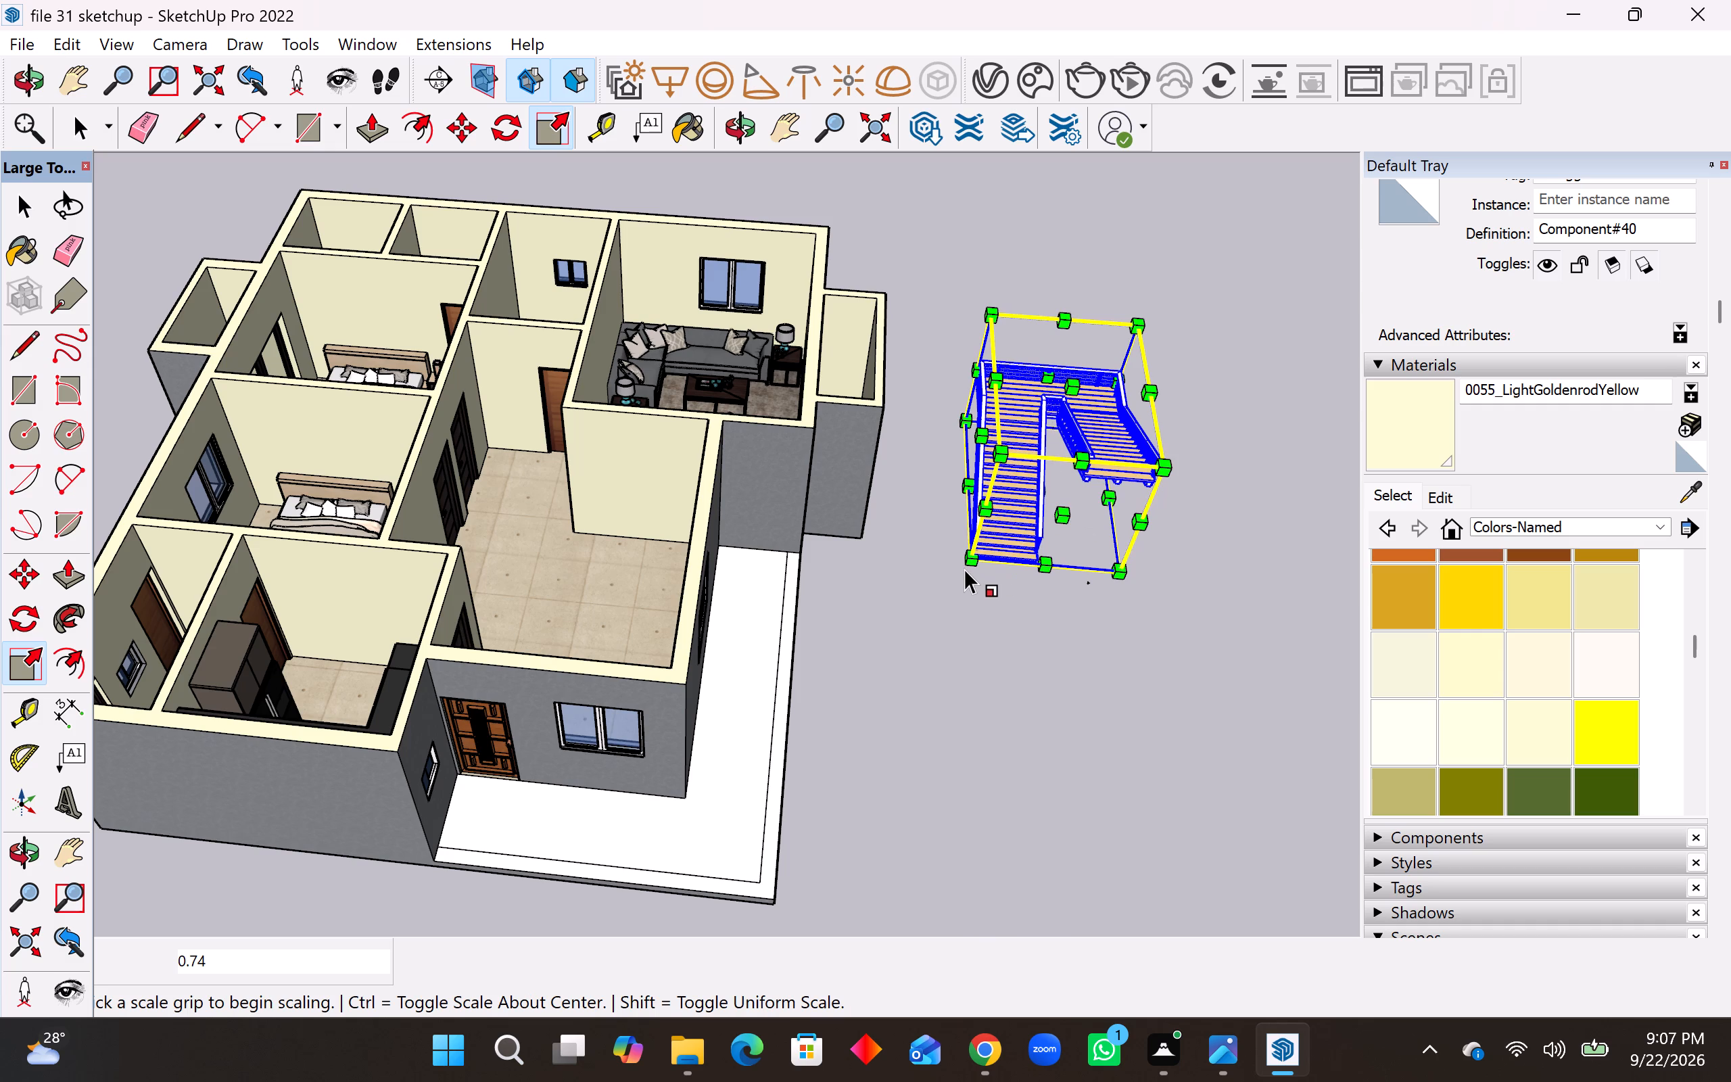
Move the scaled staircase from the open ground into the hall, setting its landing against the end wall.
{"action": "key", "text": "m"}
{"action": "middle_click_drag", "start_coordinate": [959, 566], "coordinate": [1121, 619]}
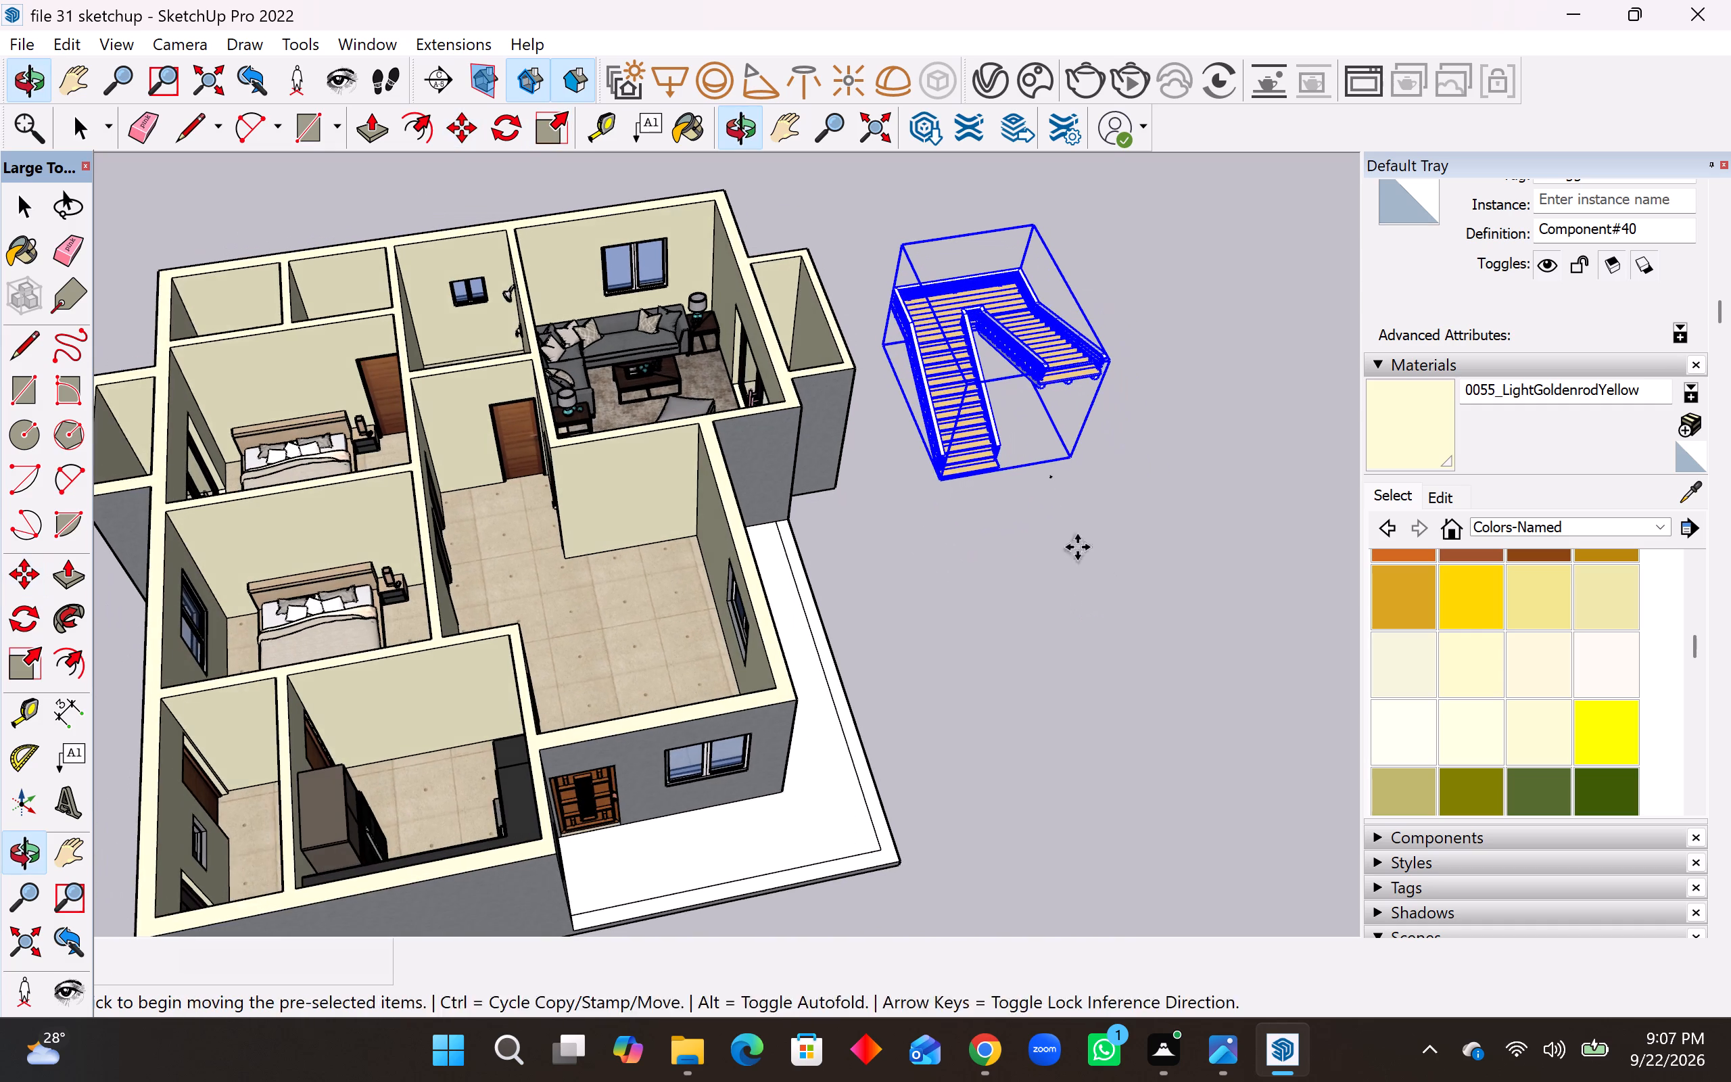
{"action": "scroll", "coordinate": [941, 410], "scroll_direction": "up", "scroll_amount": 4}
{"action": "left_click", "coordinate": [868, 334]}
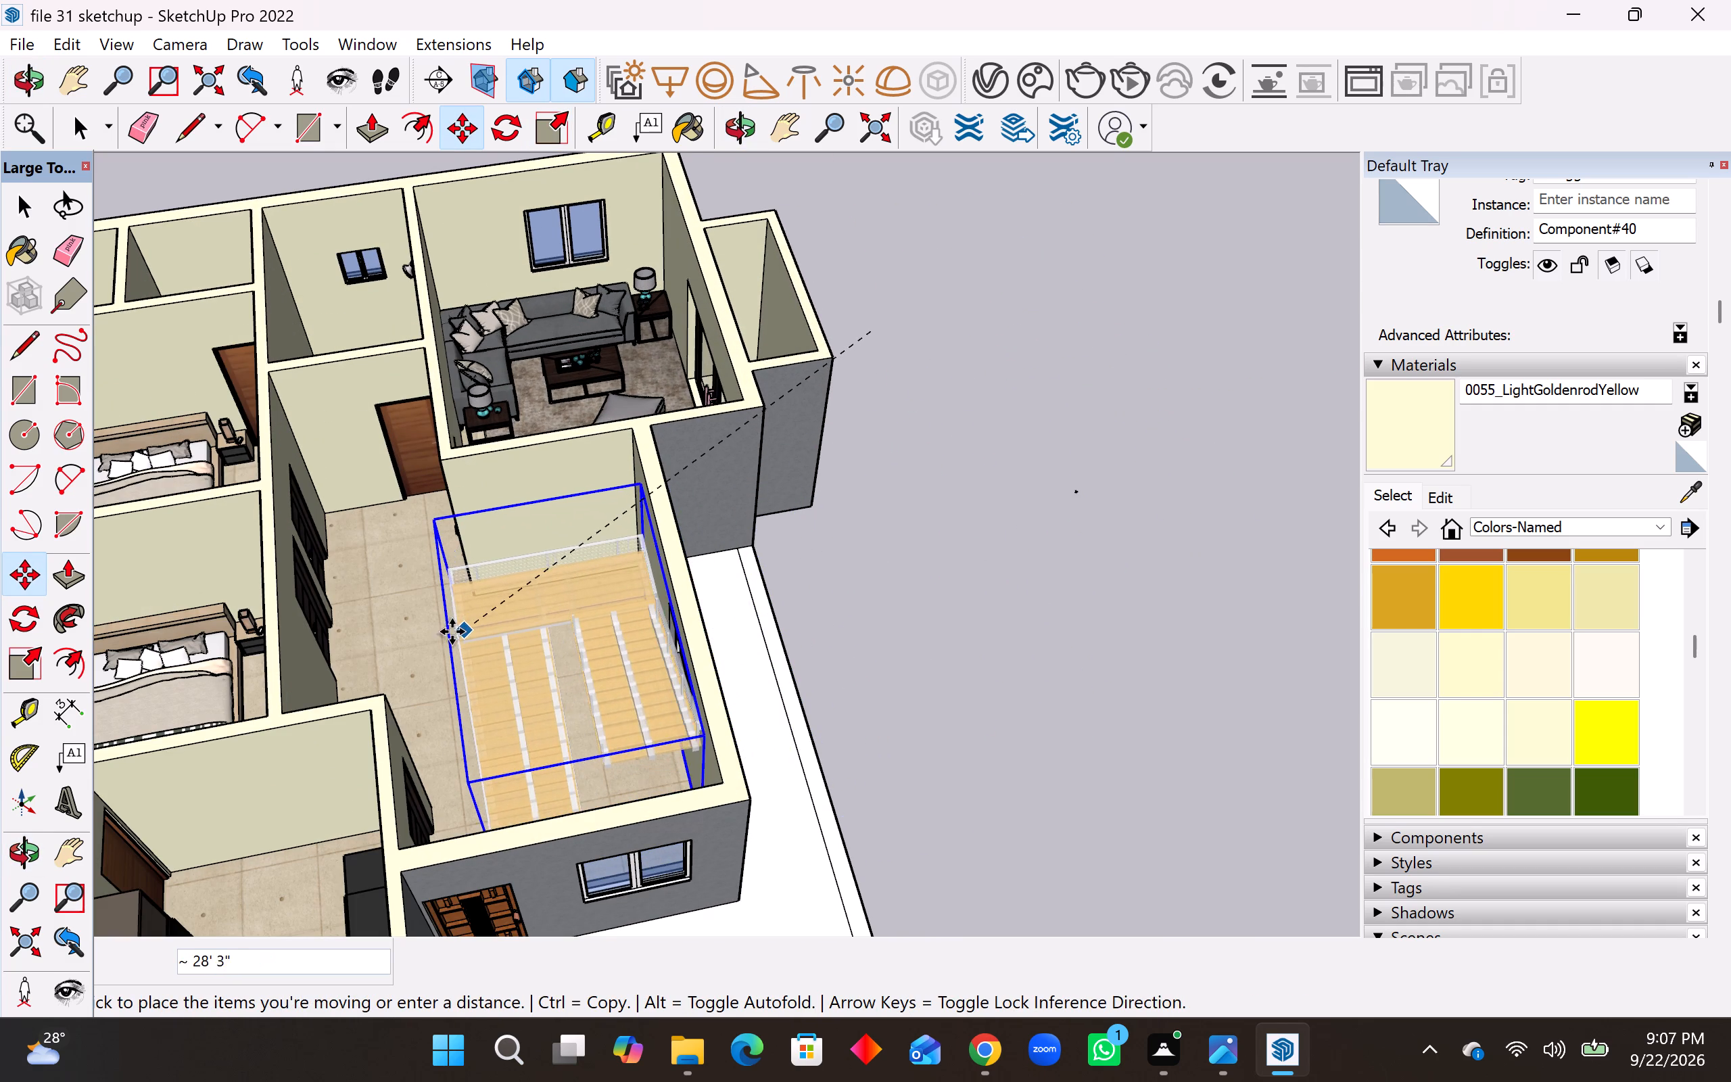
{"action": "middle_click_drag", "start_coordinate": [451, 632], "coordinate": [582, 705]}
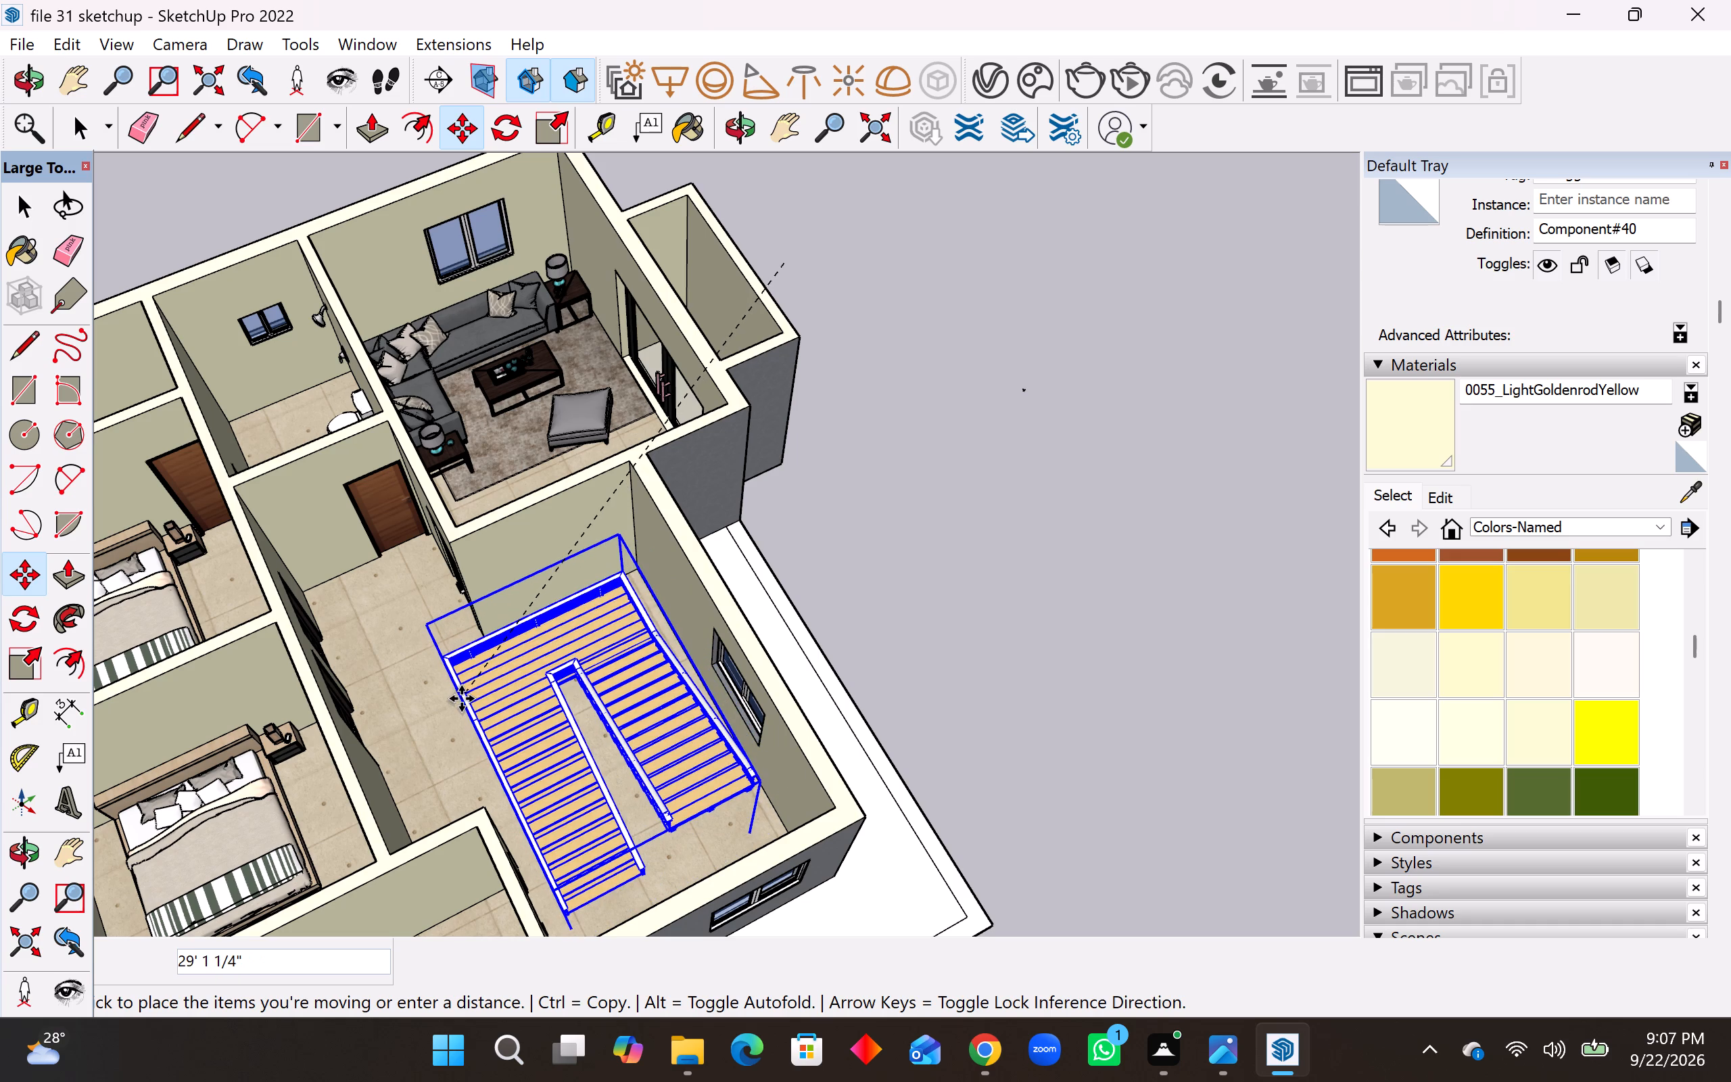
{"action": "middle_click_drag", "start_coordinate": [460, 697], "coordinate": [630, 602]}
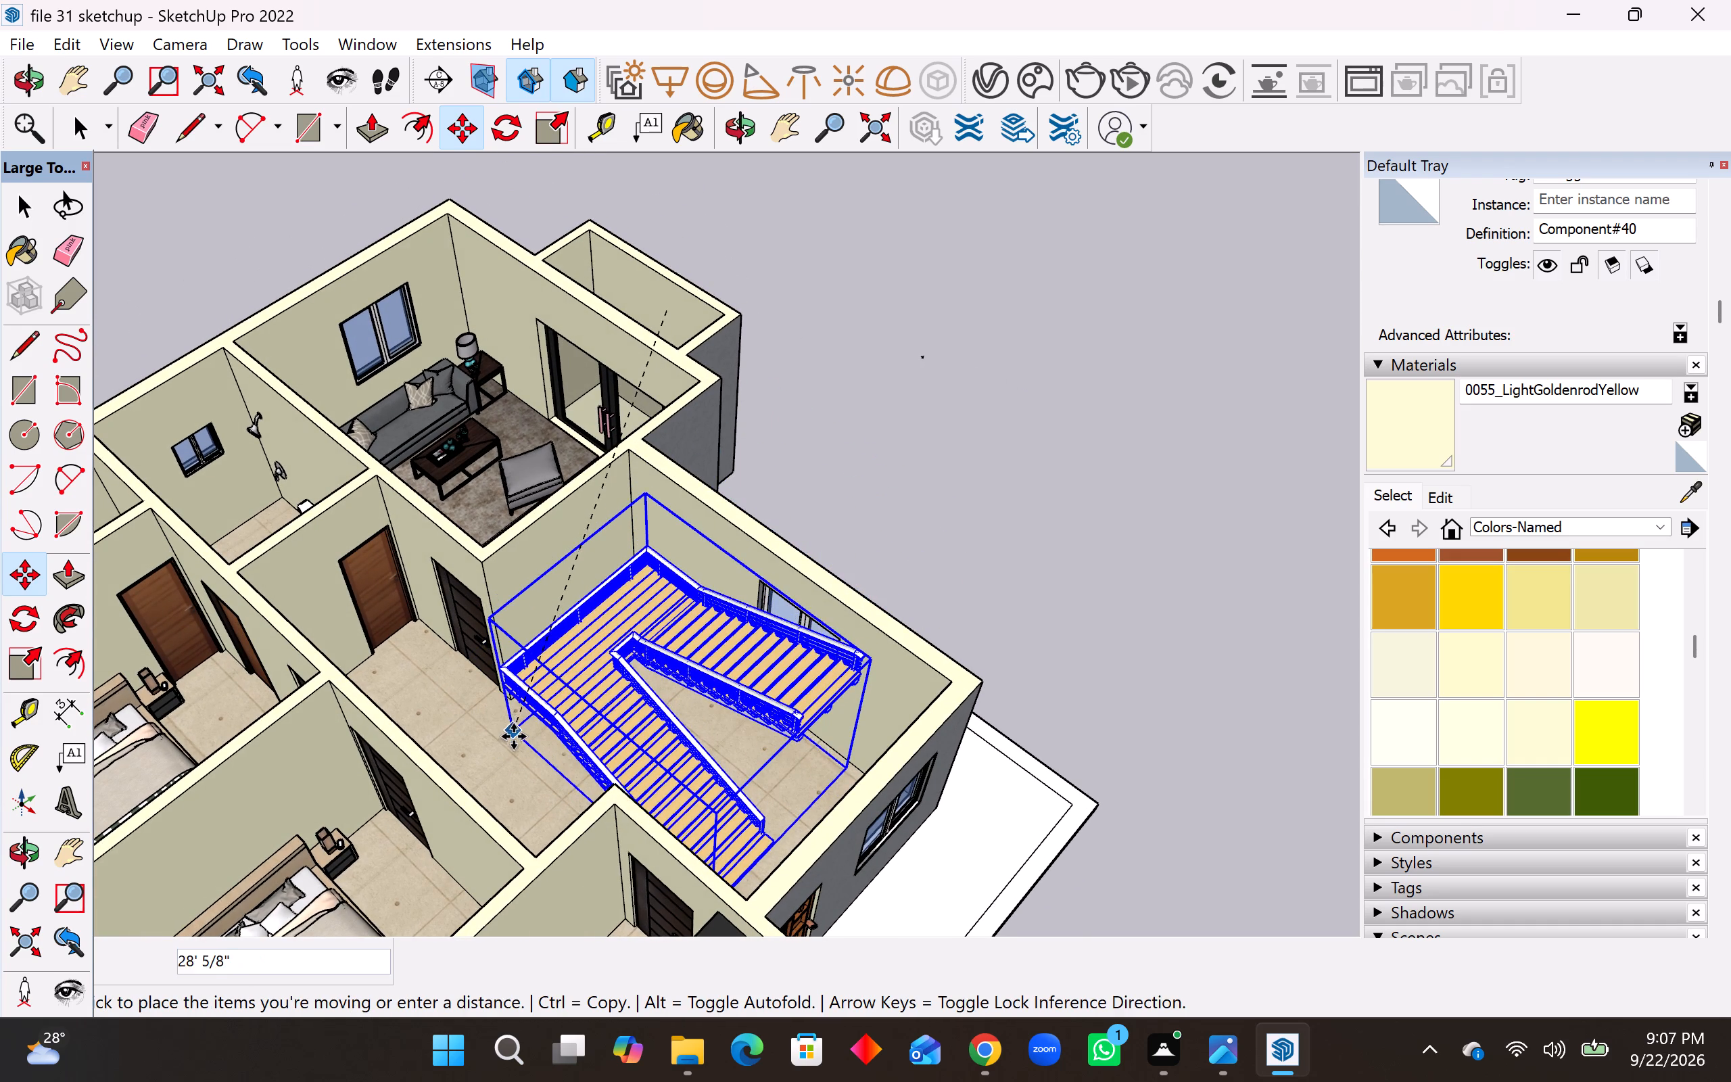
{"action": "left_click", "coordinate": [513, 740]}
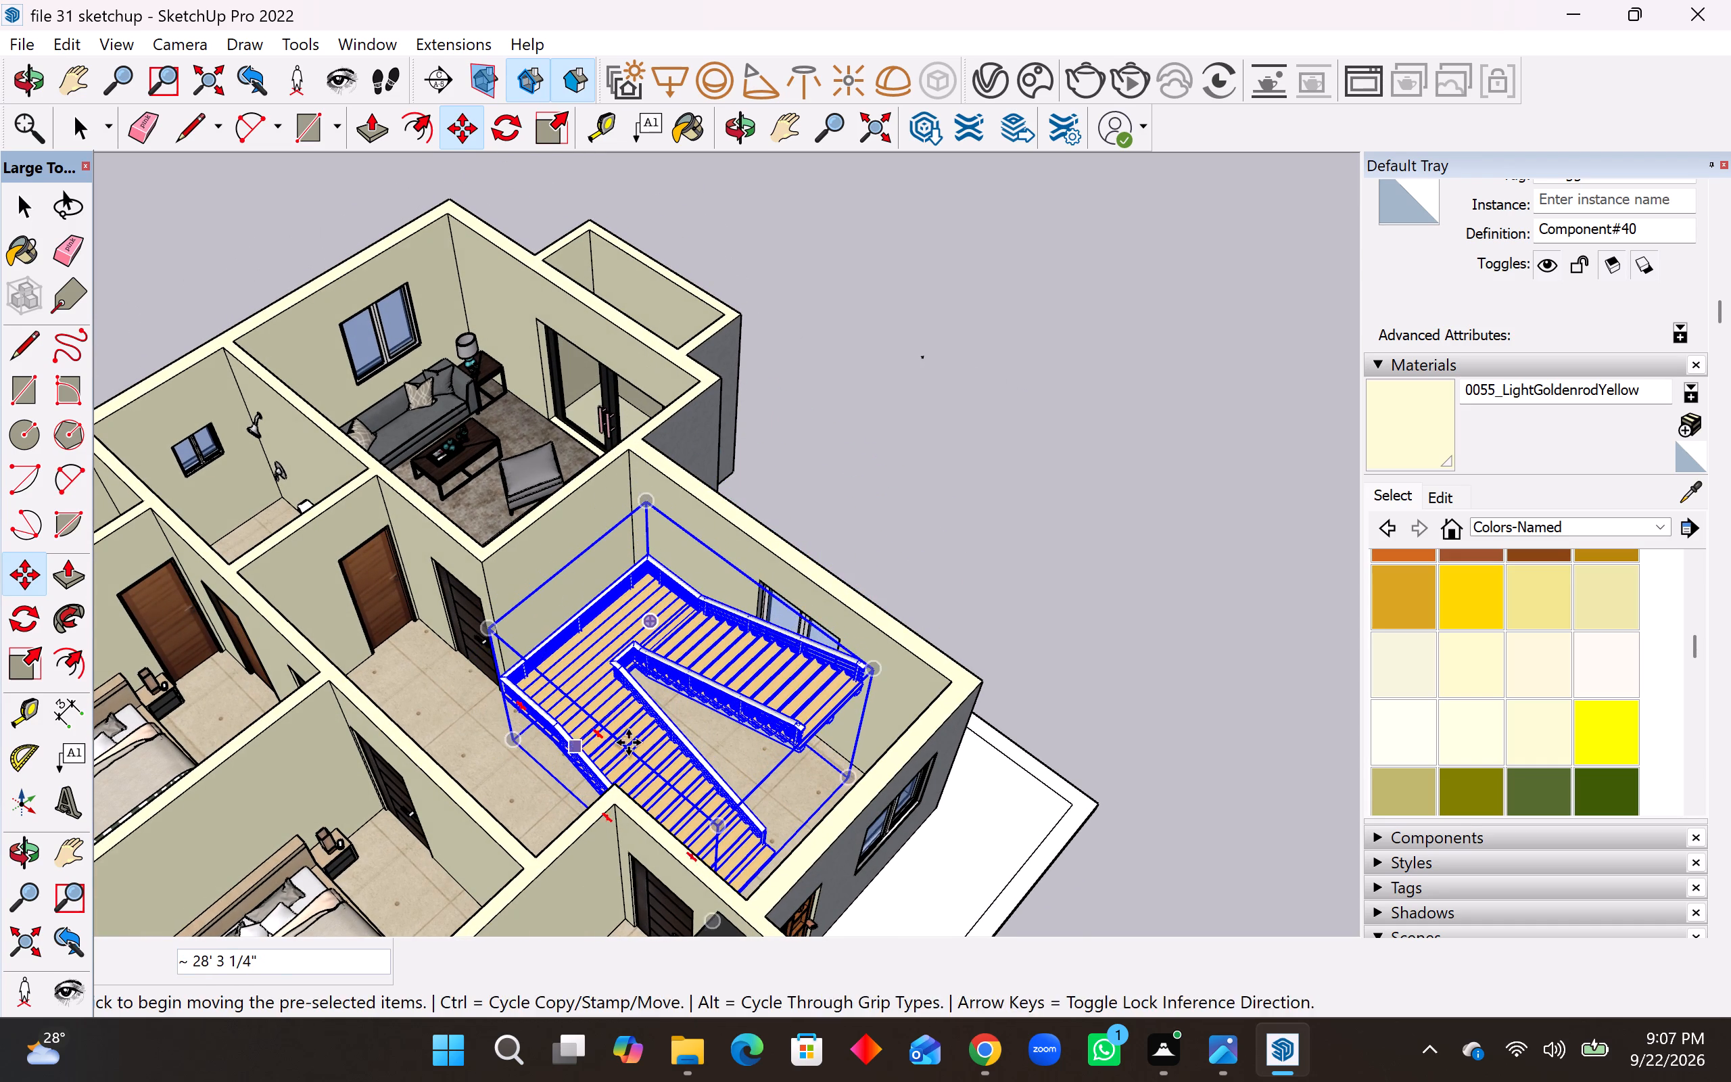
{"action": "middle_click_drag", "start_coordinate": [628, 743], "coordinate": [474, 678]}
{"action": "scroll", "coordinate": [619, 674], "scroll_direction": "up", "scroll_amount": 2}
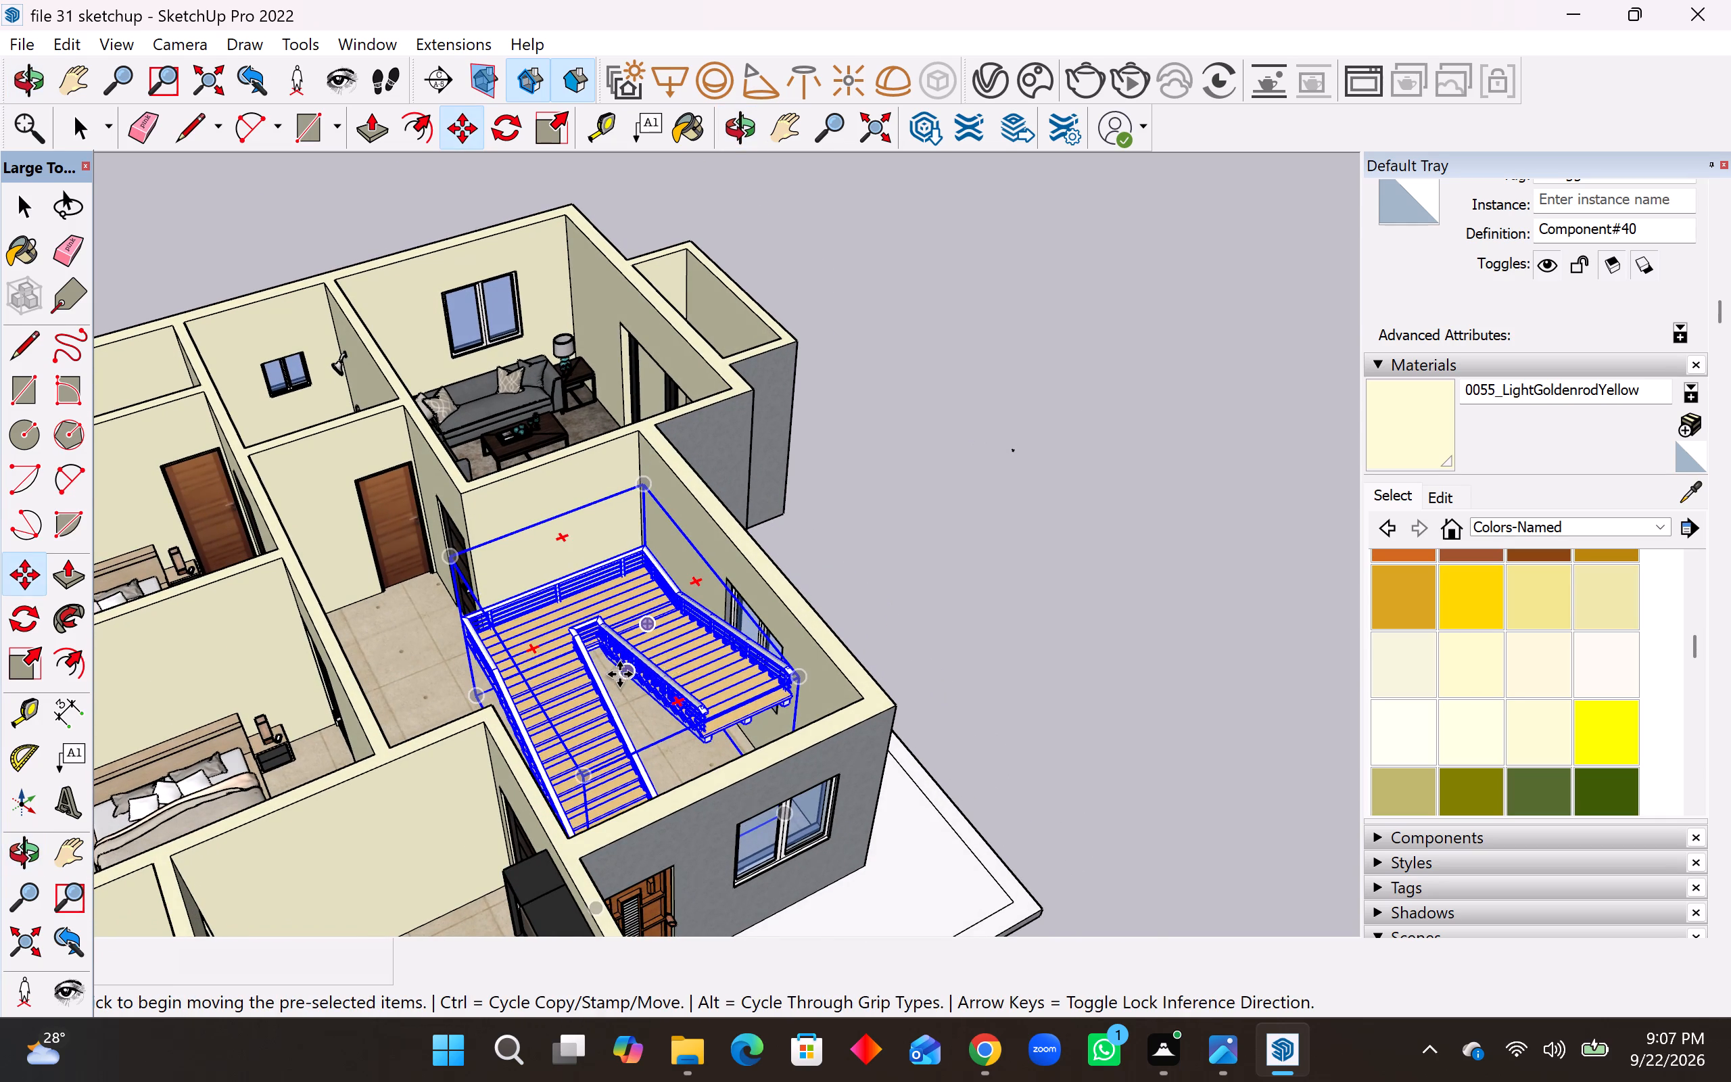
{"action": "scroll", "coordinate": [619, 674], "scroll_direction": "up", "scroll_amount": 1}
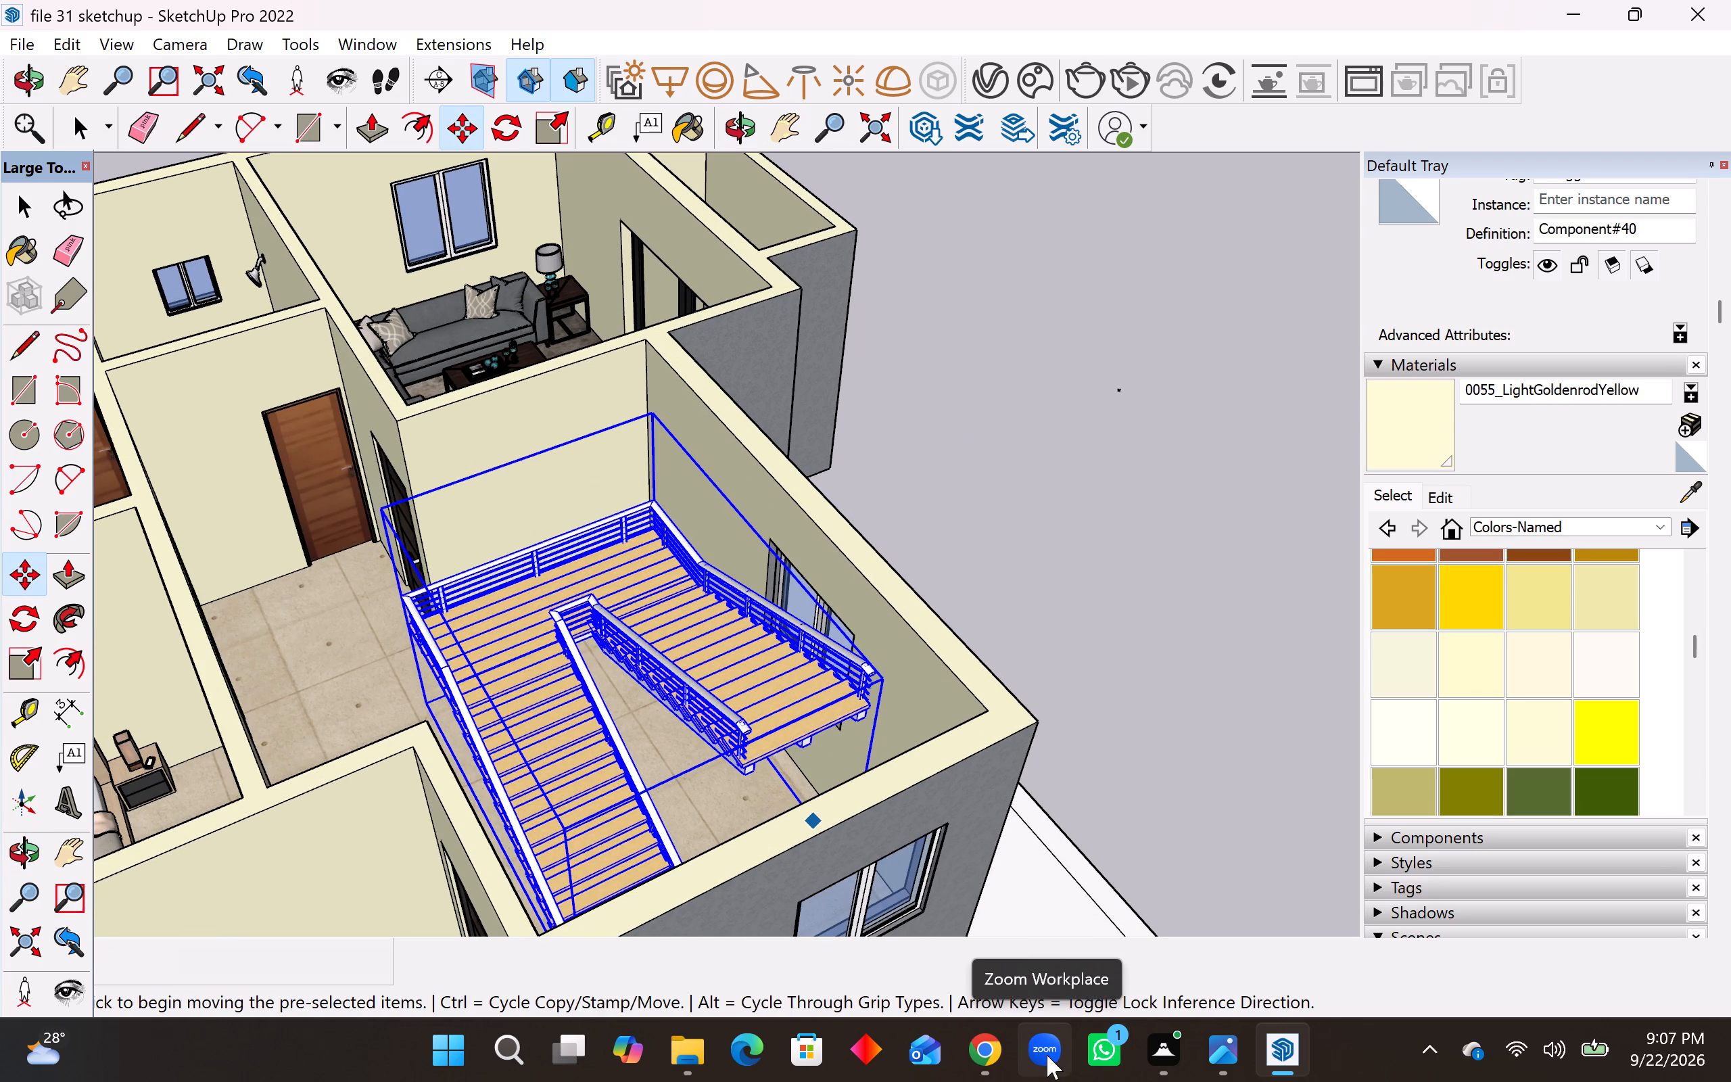
Switch to Chrome, browse the 3D Warehouse stair case results and download the 947 KB dark straight staircase with a railing as a SketchUp file.
{"action": "left_click", "coordinate": [976, 1054]}
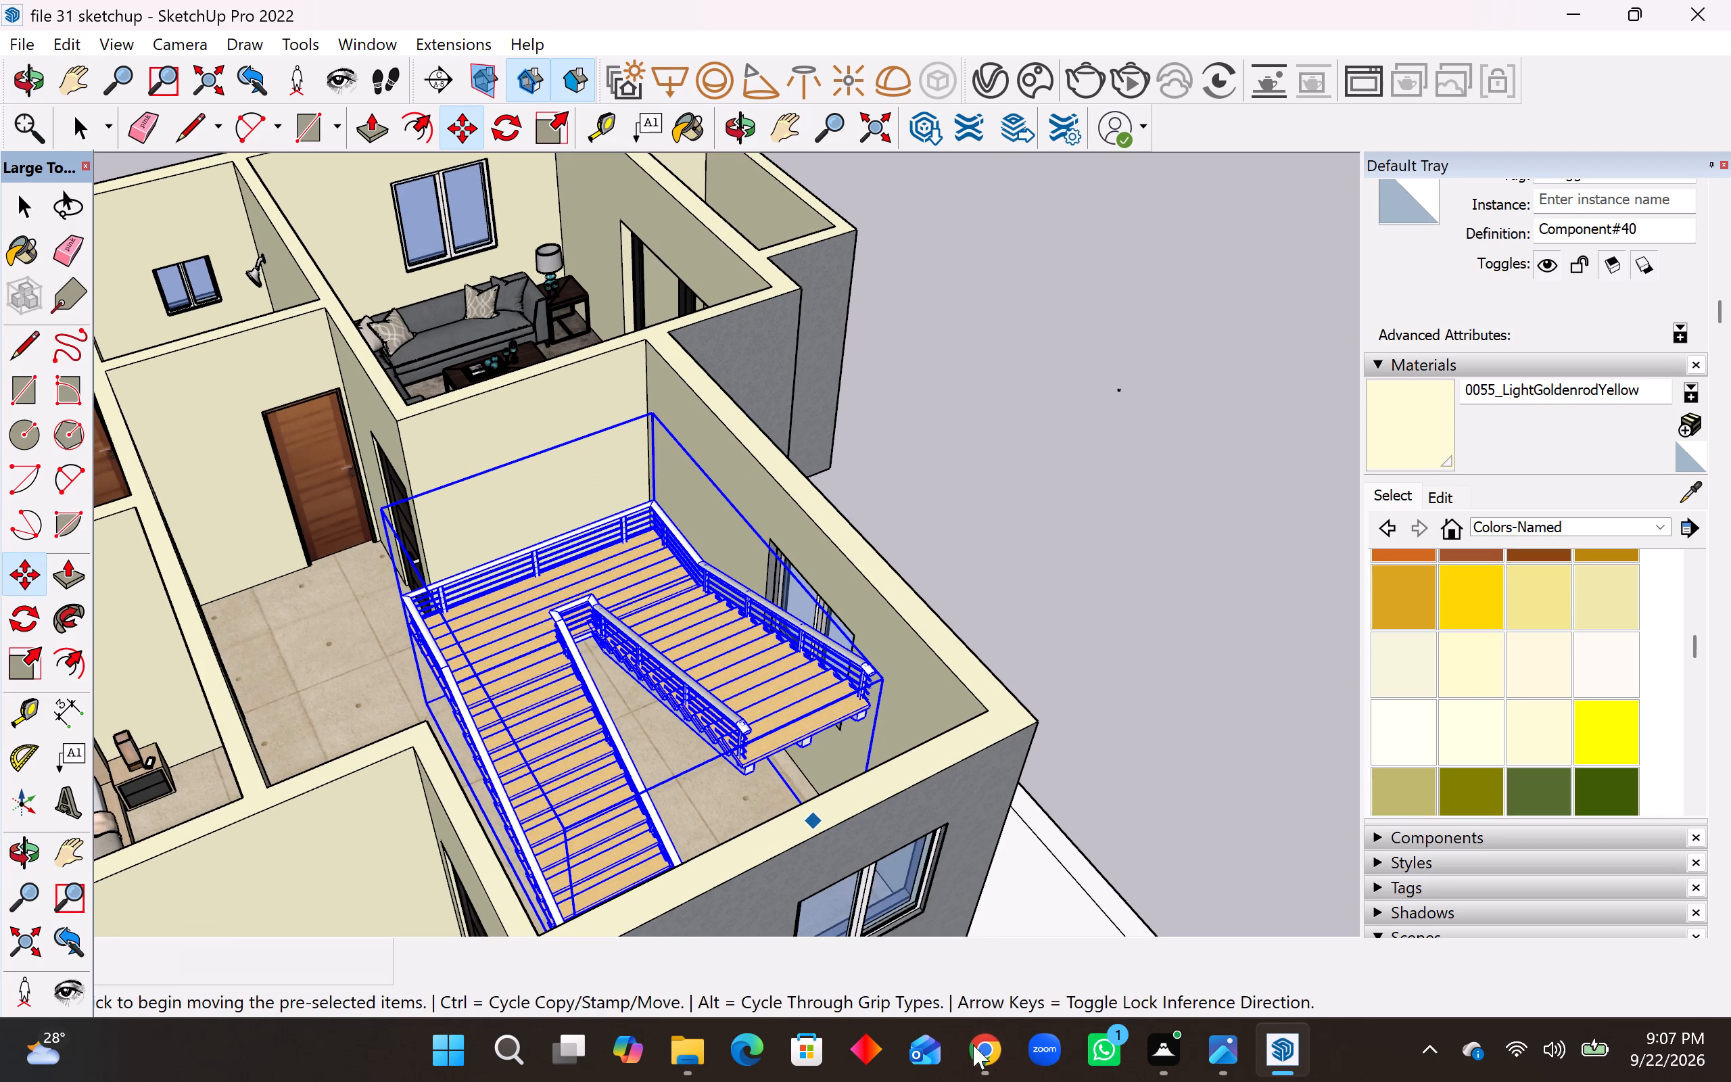
{"action": "left_click", "coordinate": [992, 1068]}
{"action": "scroll", "coordinate": [1022, 765], "scroll_direction": "down", "scroll_amount": 1}
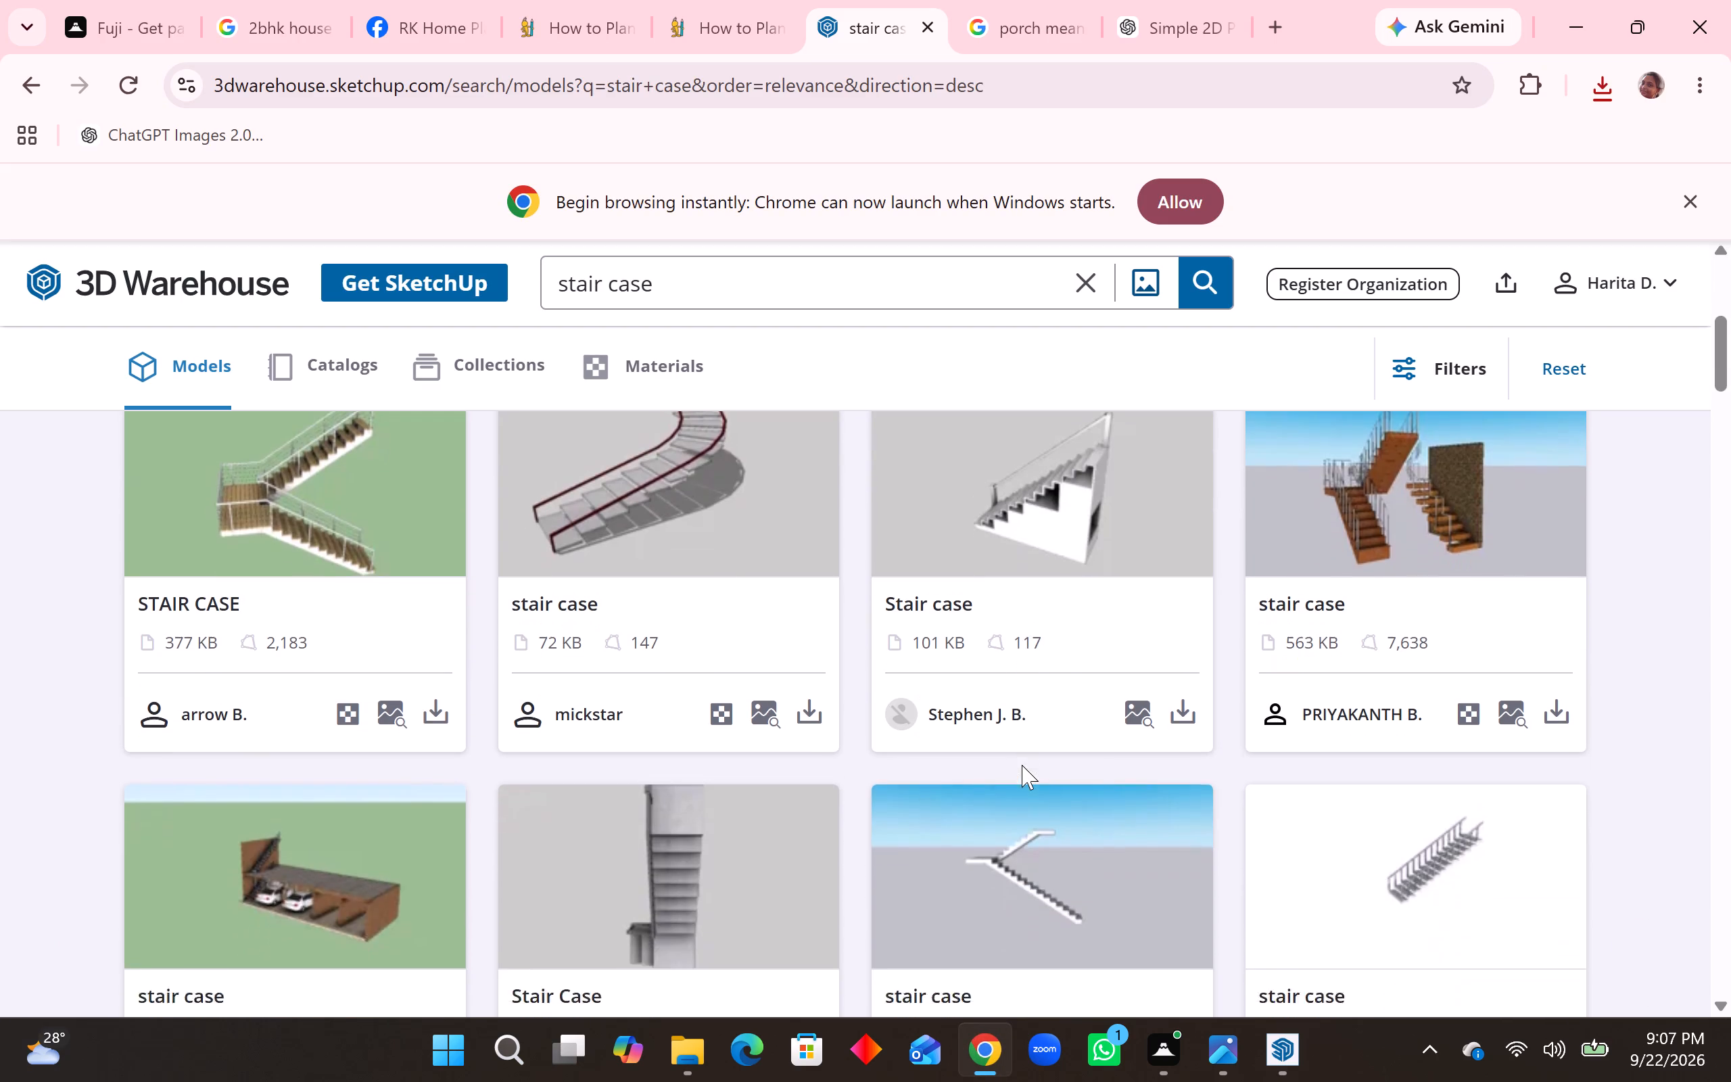
{"action": "scroll", "coordinate": [1022, 765], "scroll_direction": "down", "scroll_amount": 1}
{"action": "scroll", "coordinate": [1022, 765], "scroll_direction": "up", "scroll_amount": 5}
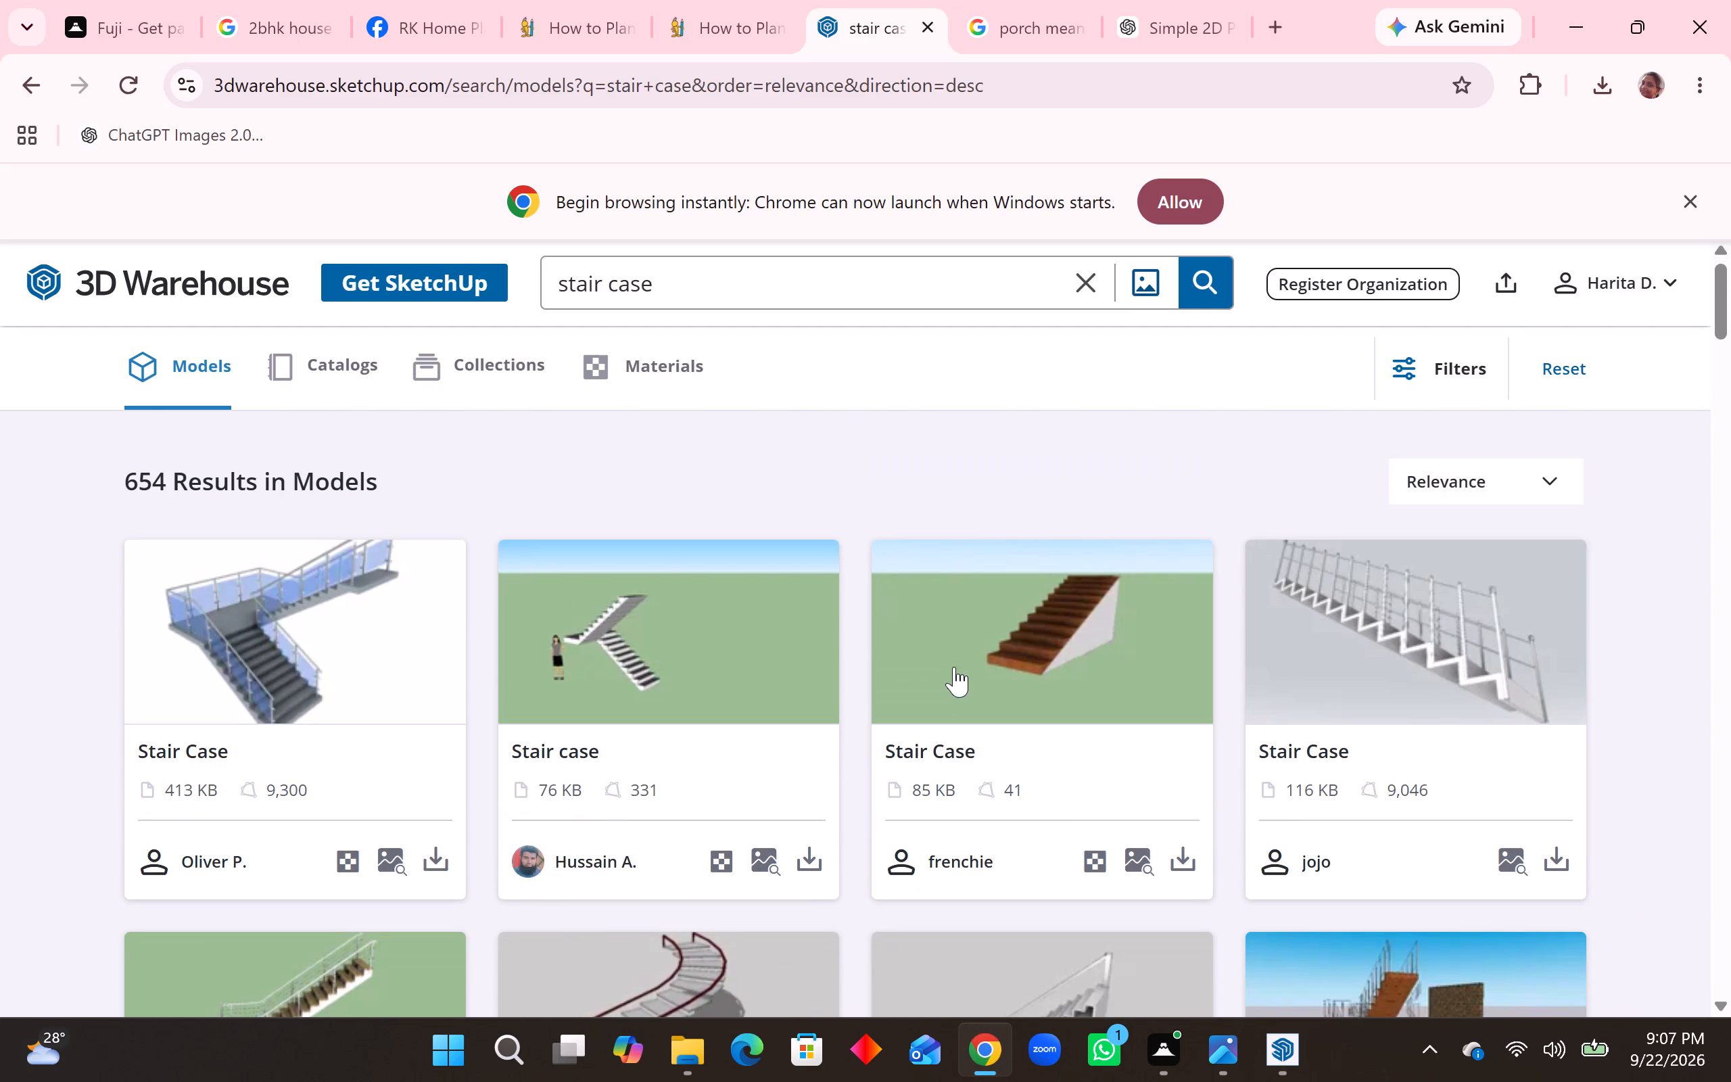
{"action": "scroll", "coordinate": [954, 661], "scroll_direction": "down", "scroll_amount": 3}
{"action": "scroll", "coordinate": [1023, 730], "scroll_direction": "down", "scroll_amount": 1}
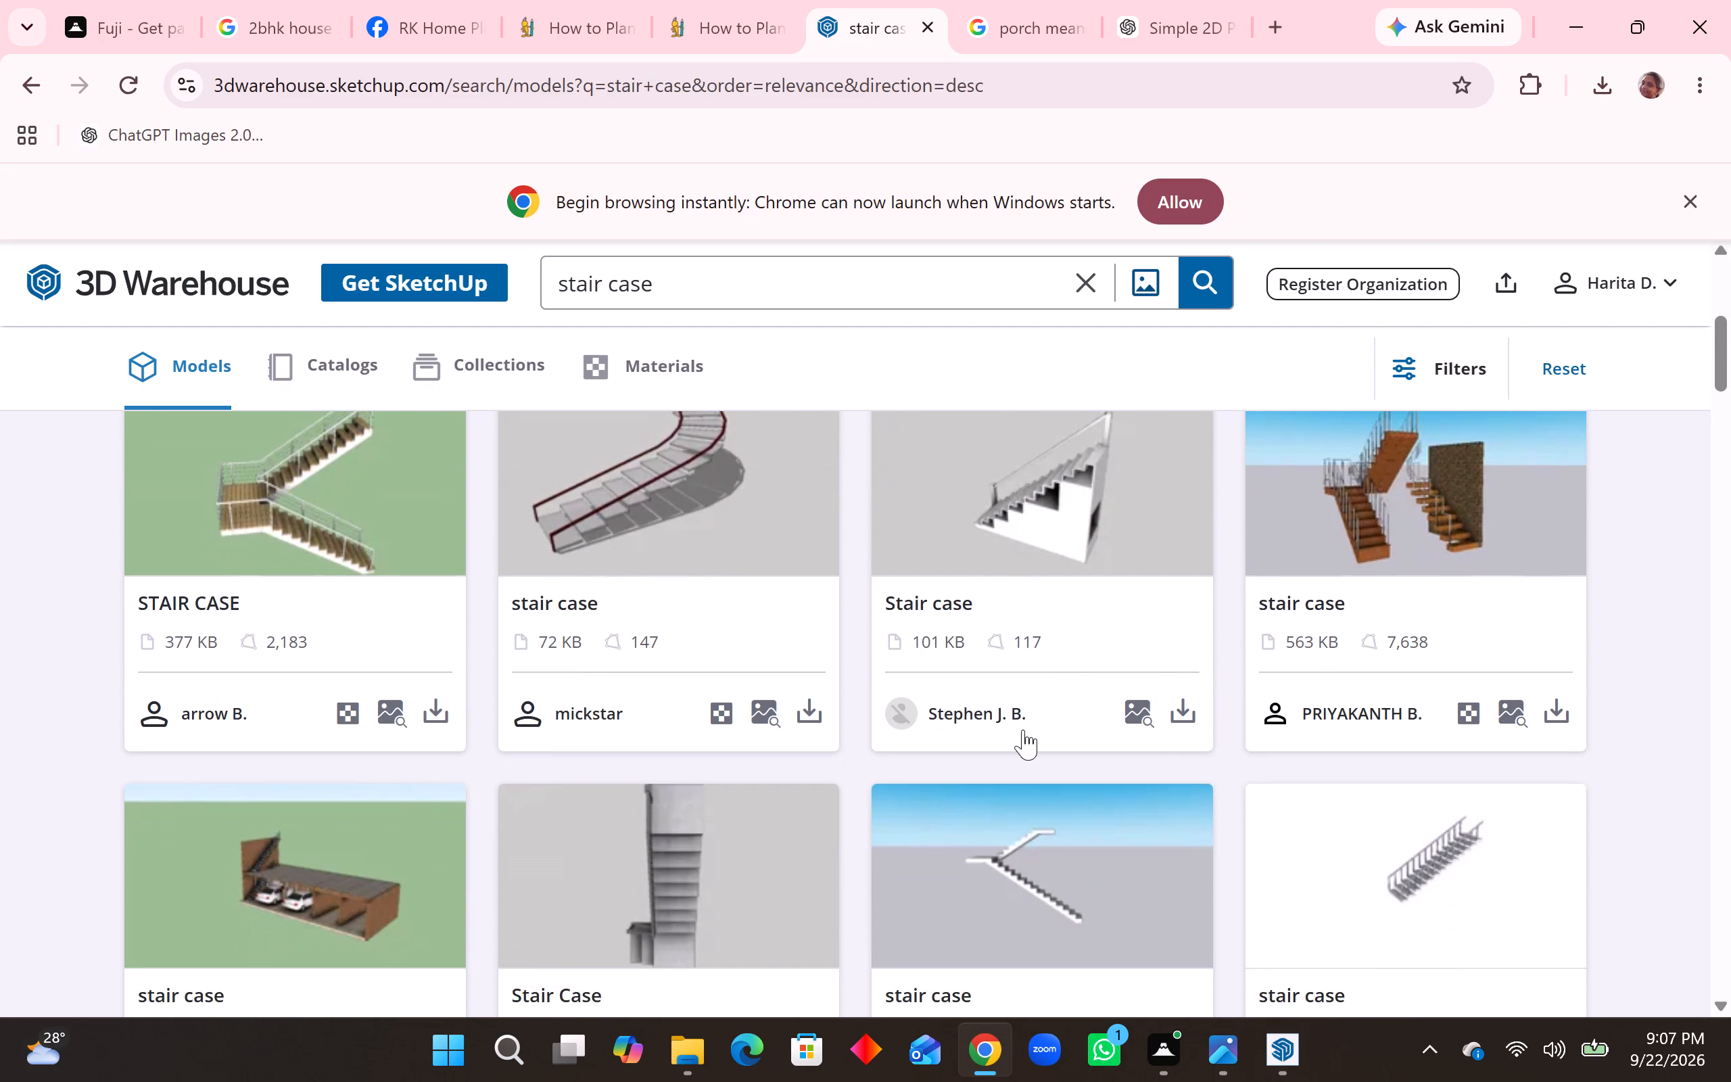
{"action": "scroll", "coordinate": [1023, 730], "scroll_direction": "down", "scroll_amount": 5}
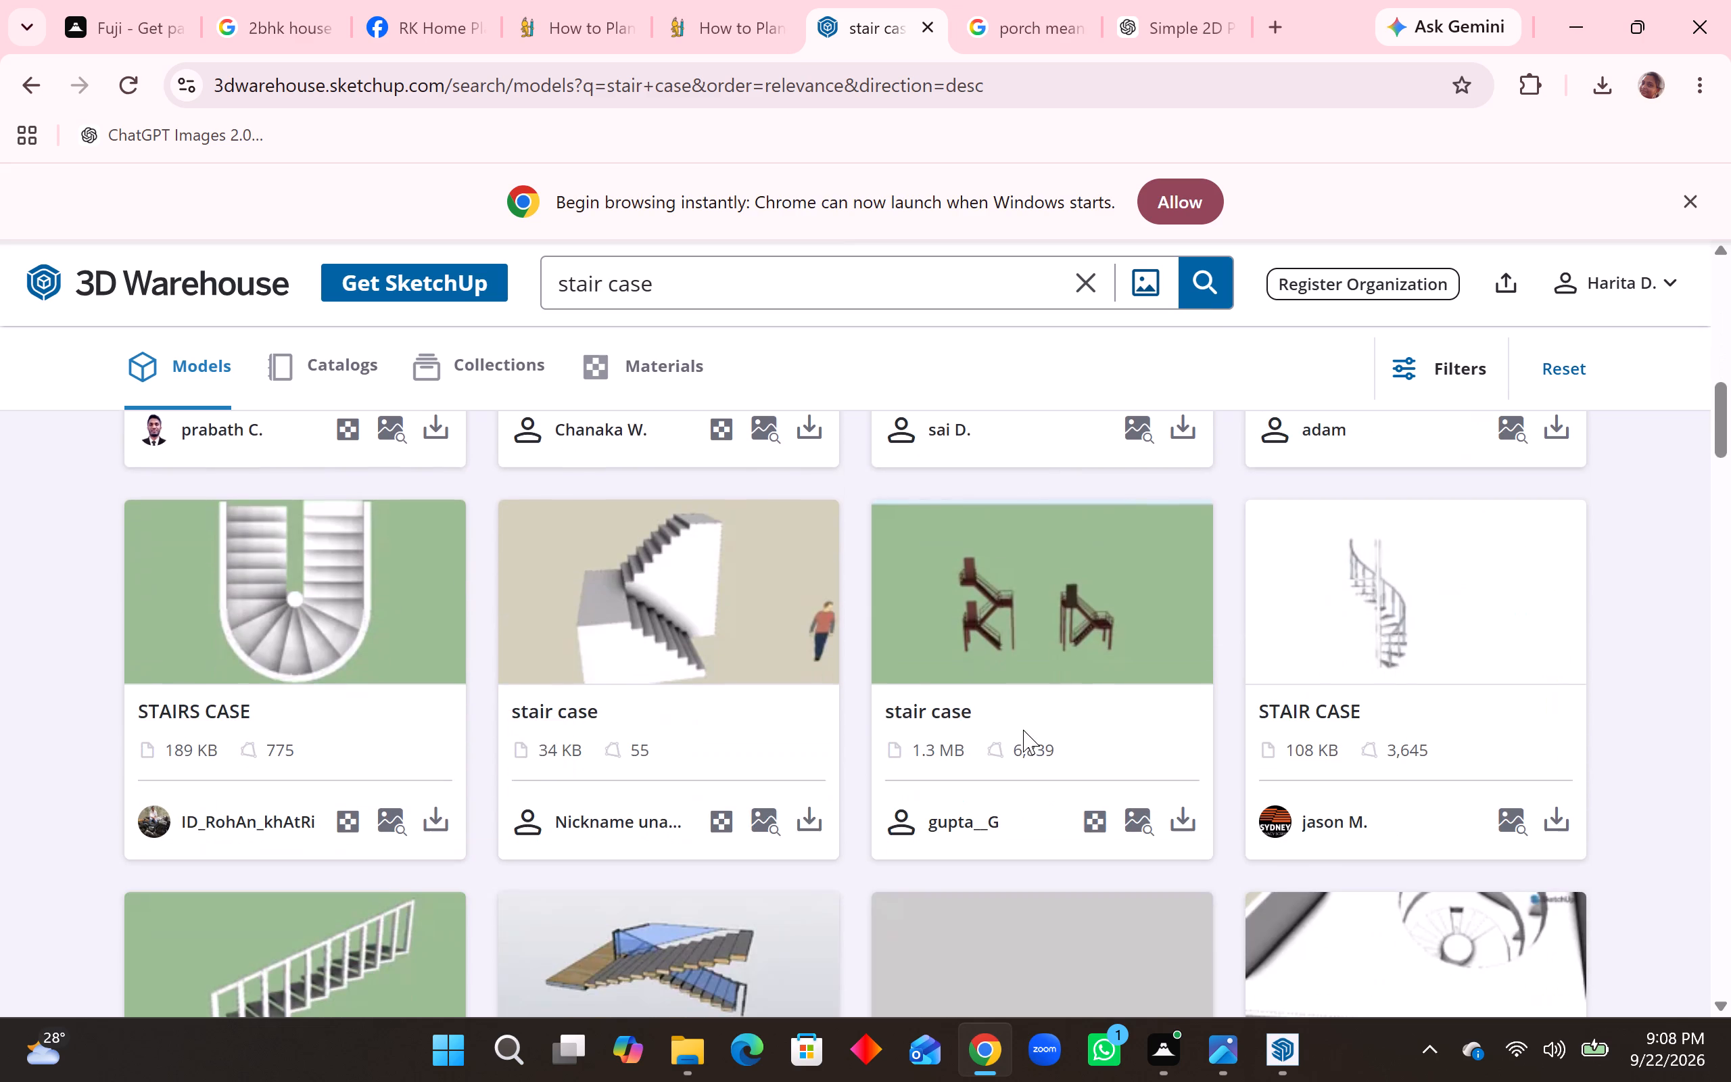
{"action": "scroll", "coordinate": [1023, 730], "scroll_direction": "down", "scroll_amount": 2}
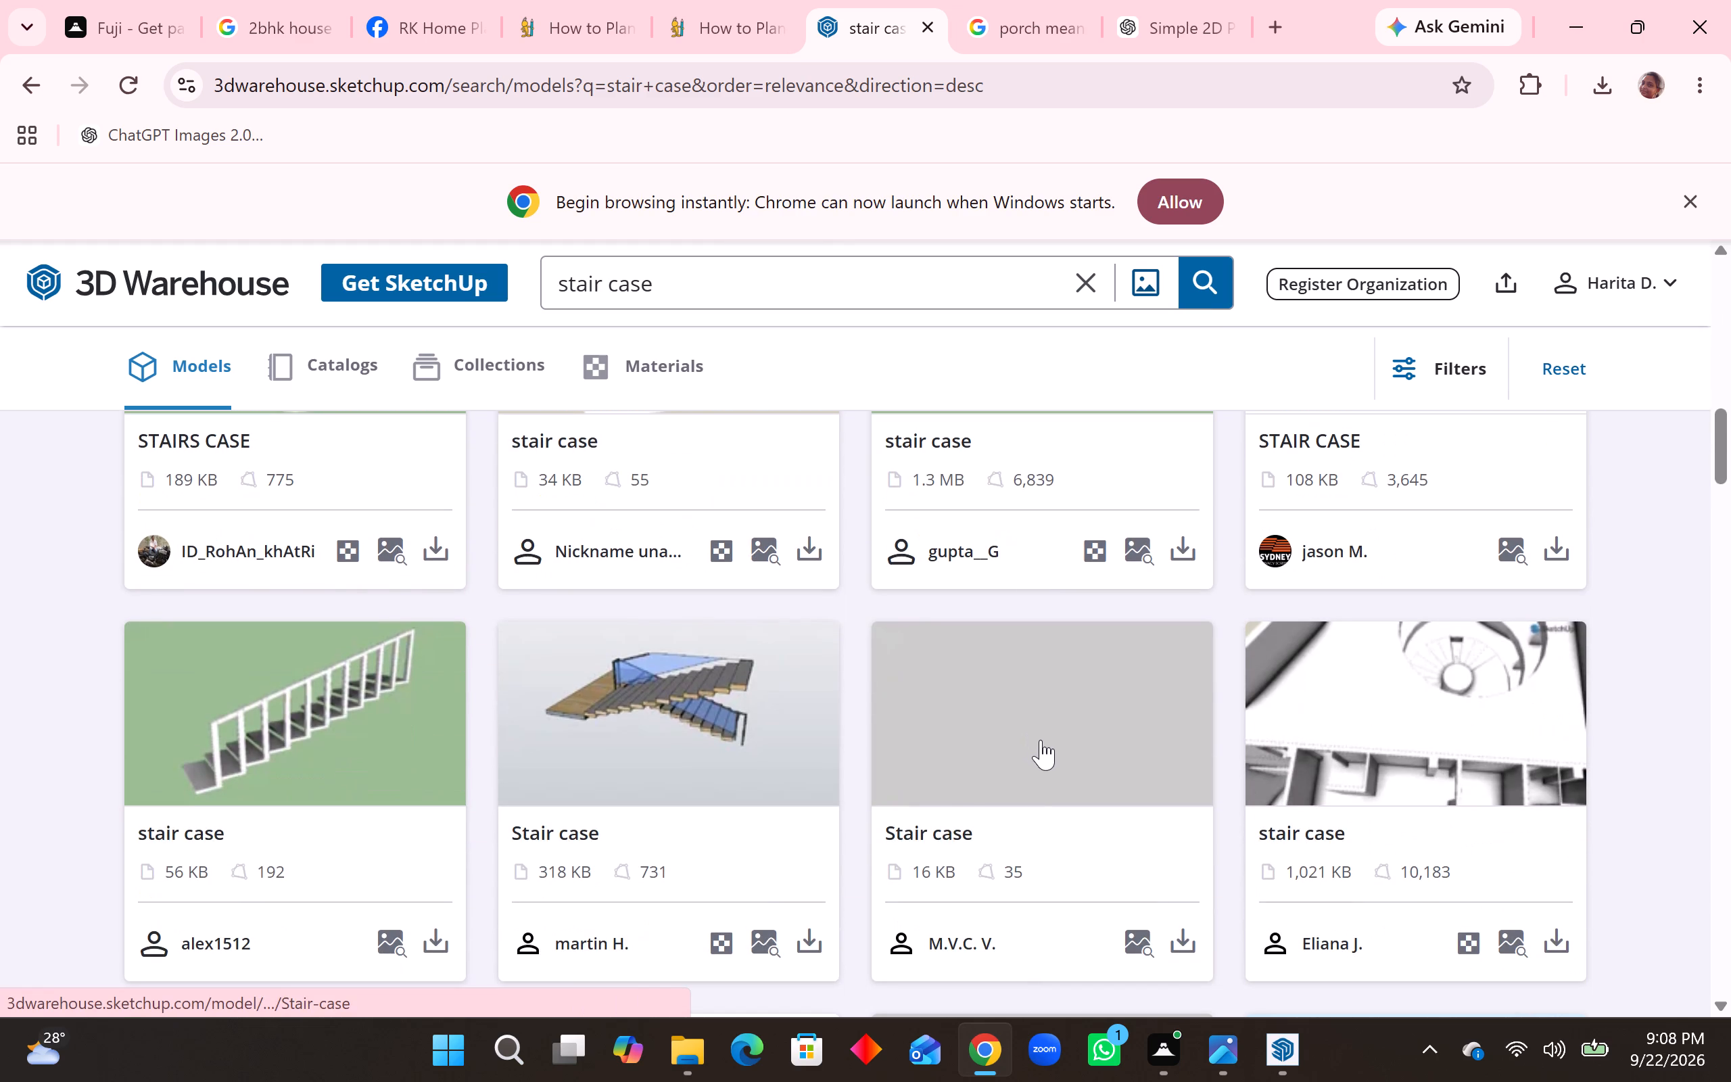
{"action": "scroll", "coordinate": [1041, 740], "scroll_direction": "down", "scroll_amount": 4}
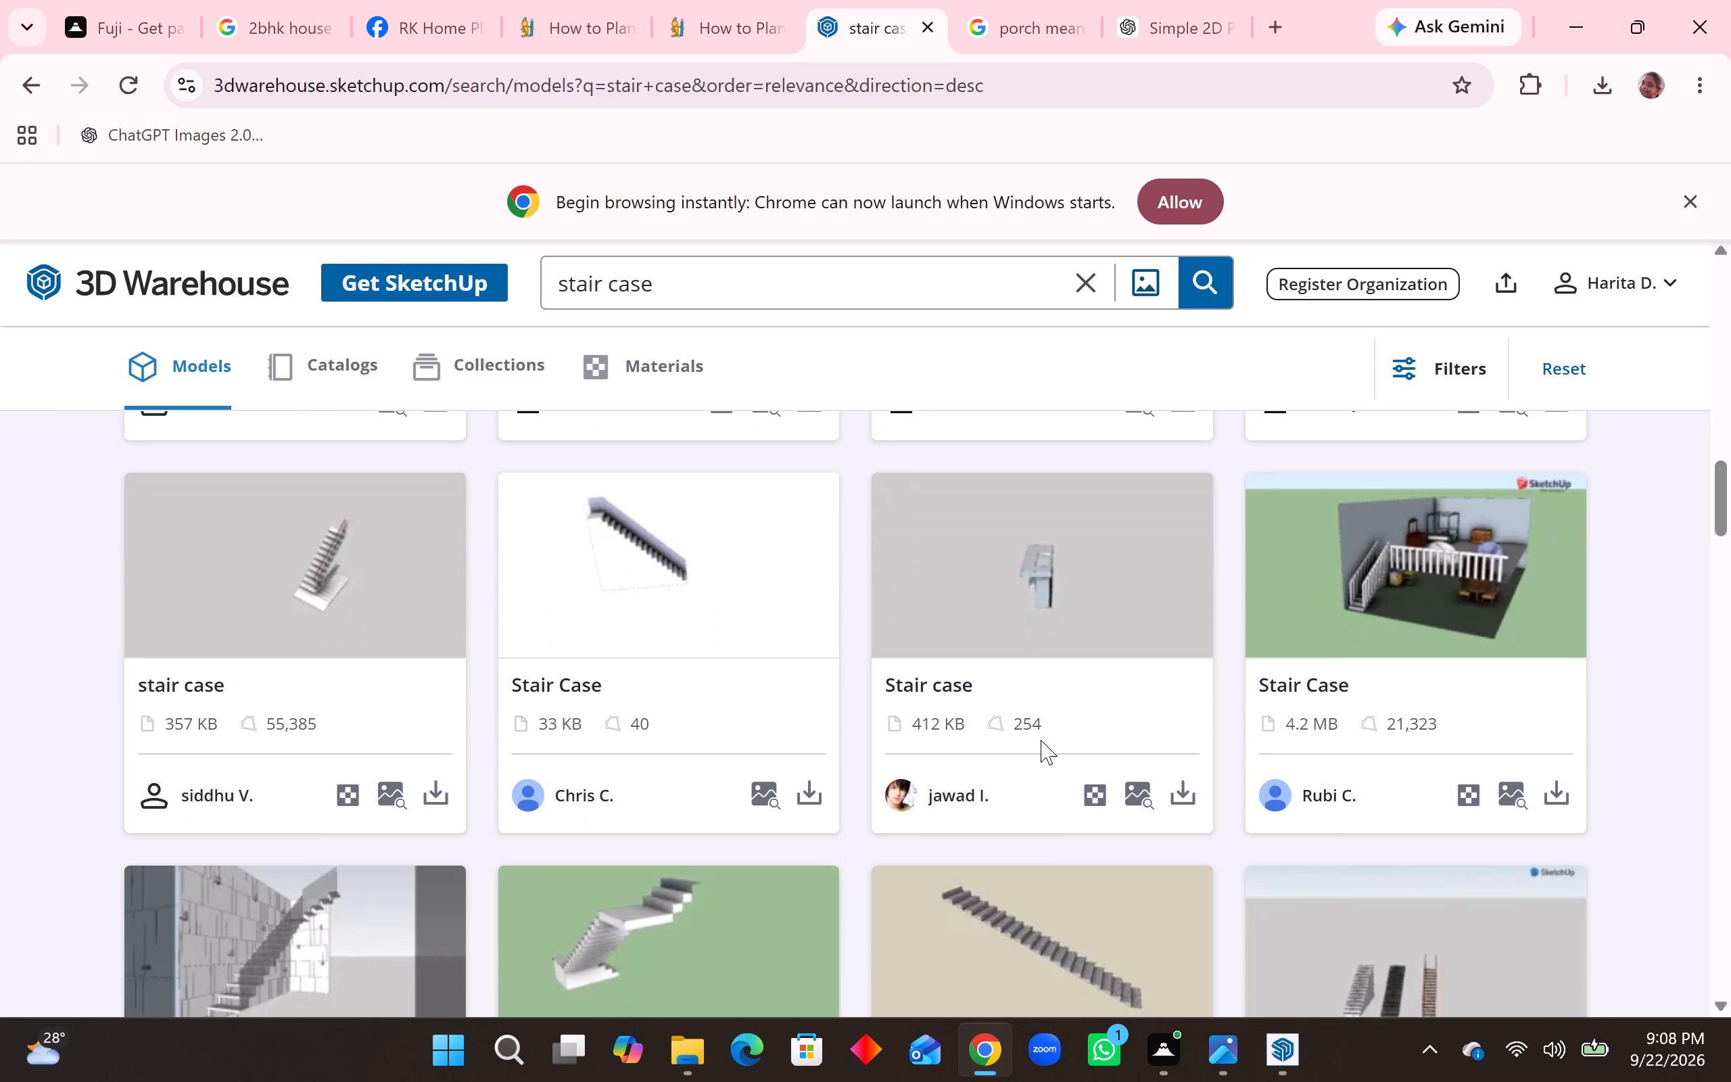
{"action": "scroll", "coordinate": [1041, 740], "scroll_direction": "down", "scroll_amount": 4}
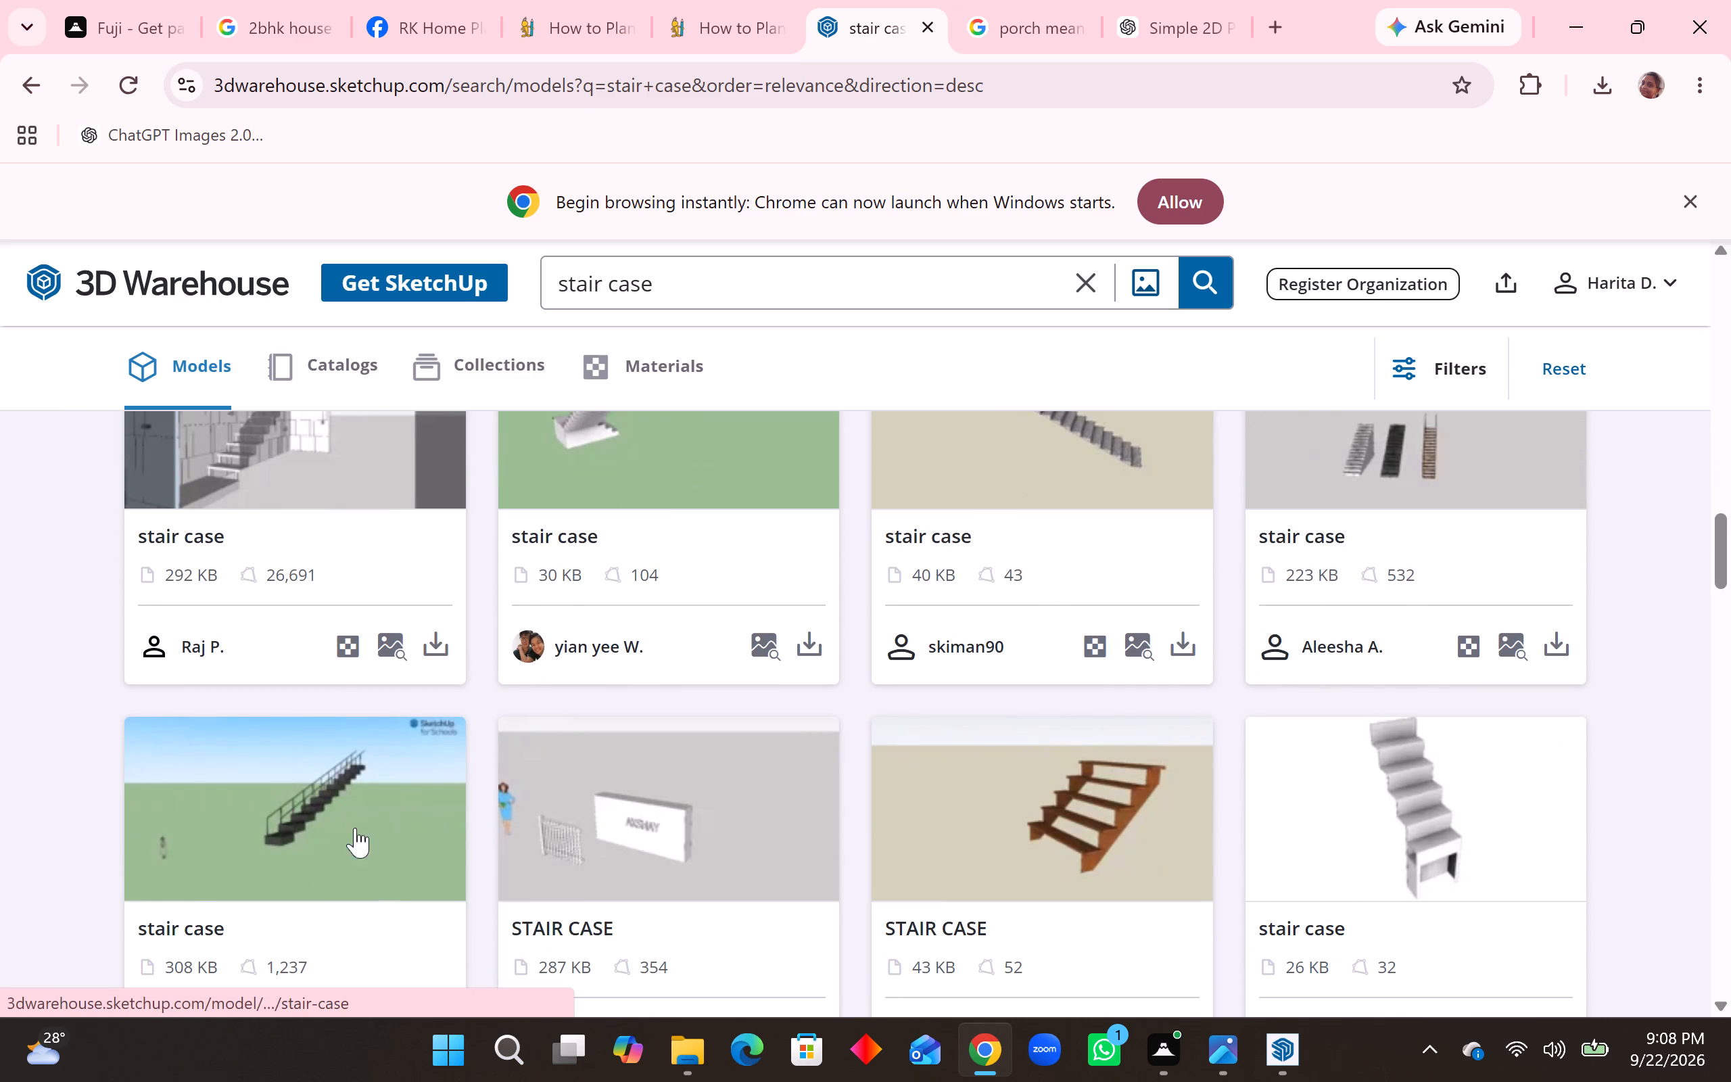
{"action": "scroll", "coordinate": [460, 836], "scroll_direction": "down", "scroll_amount": 2}
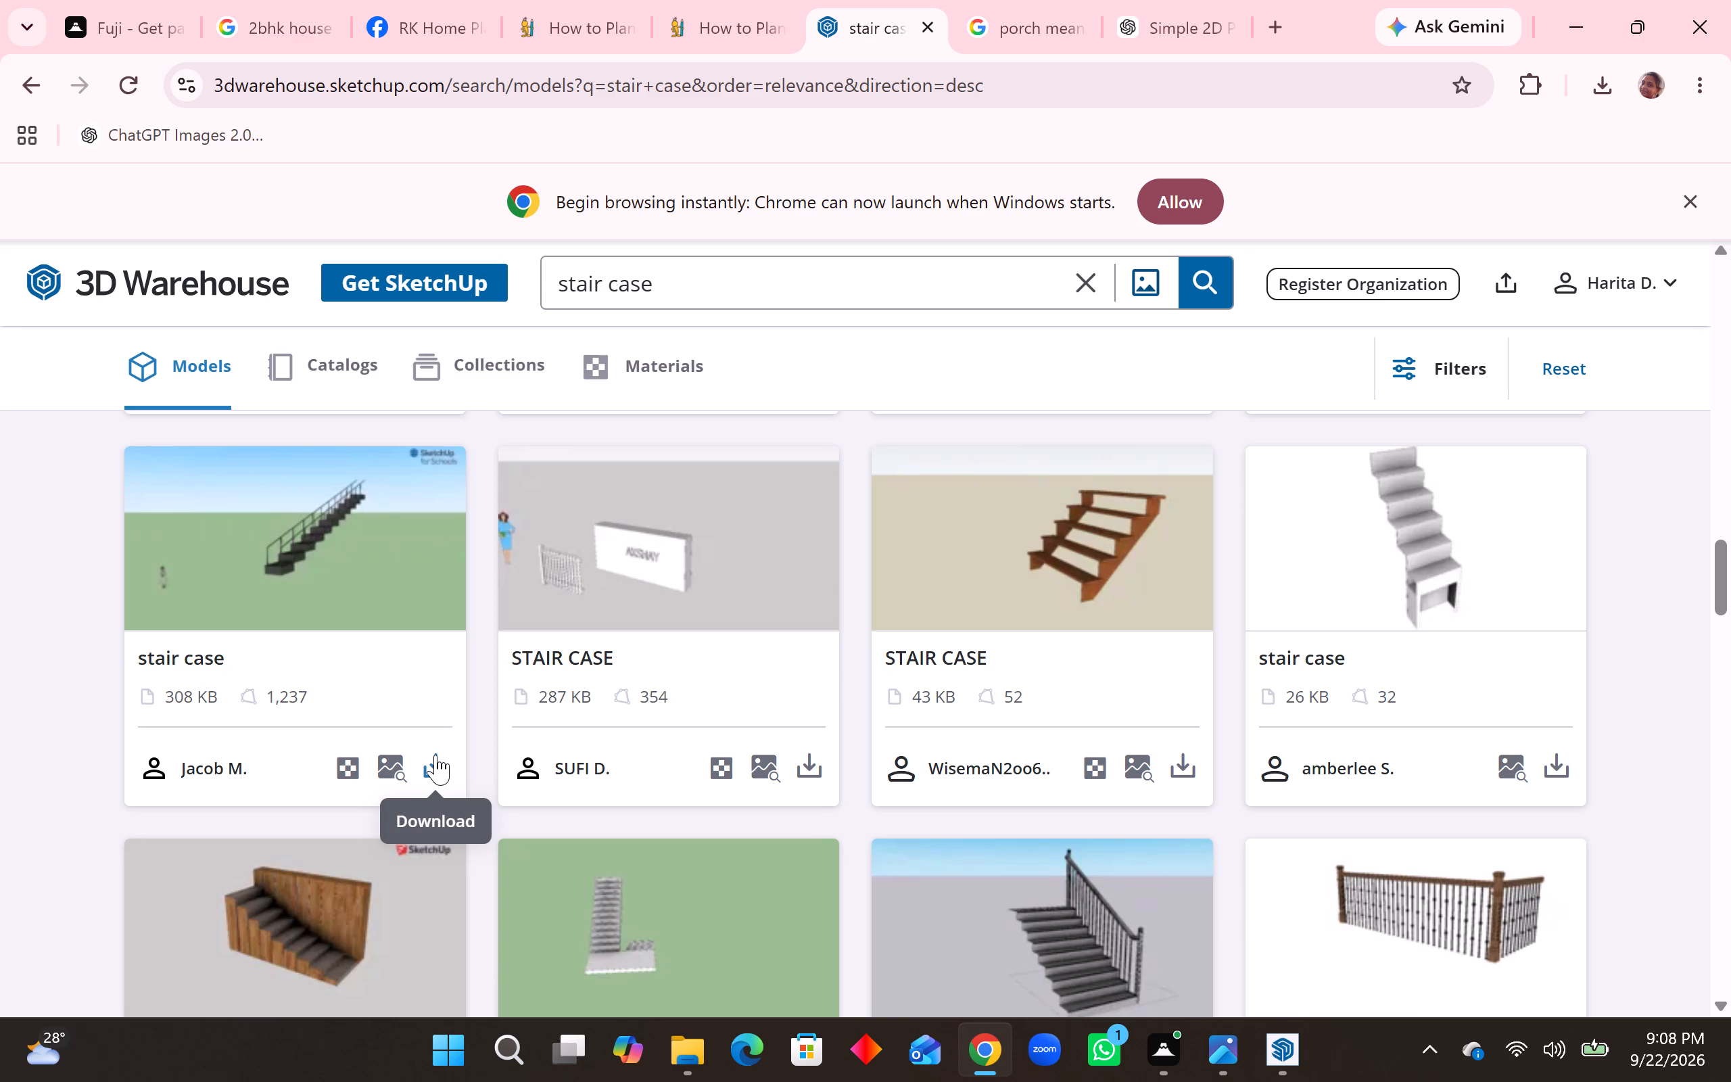
{"action": "scroll", "coordinate": [1062, 918], "scroll_direction": "down", "scroll_amount": 2}
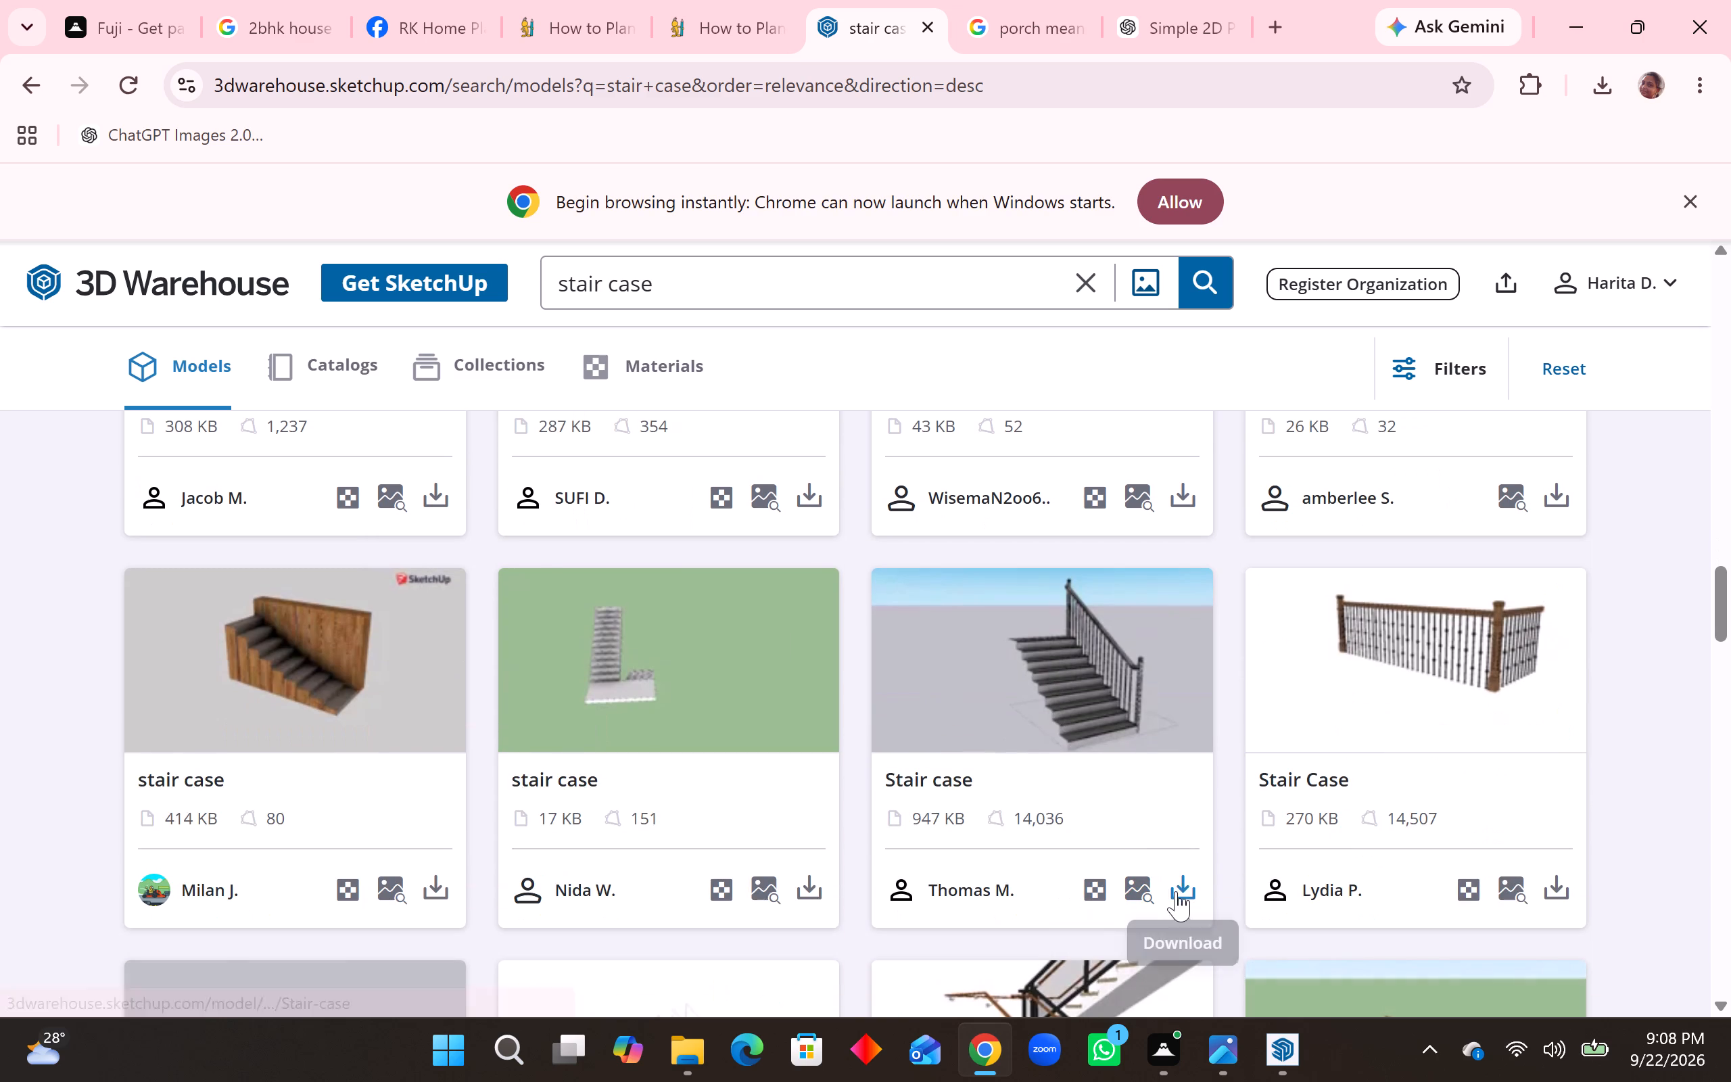
{"action": "left_click", "coordinate": [1187, 885]}
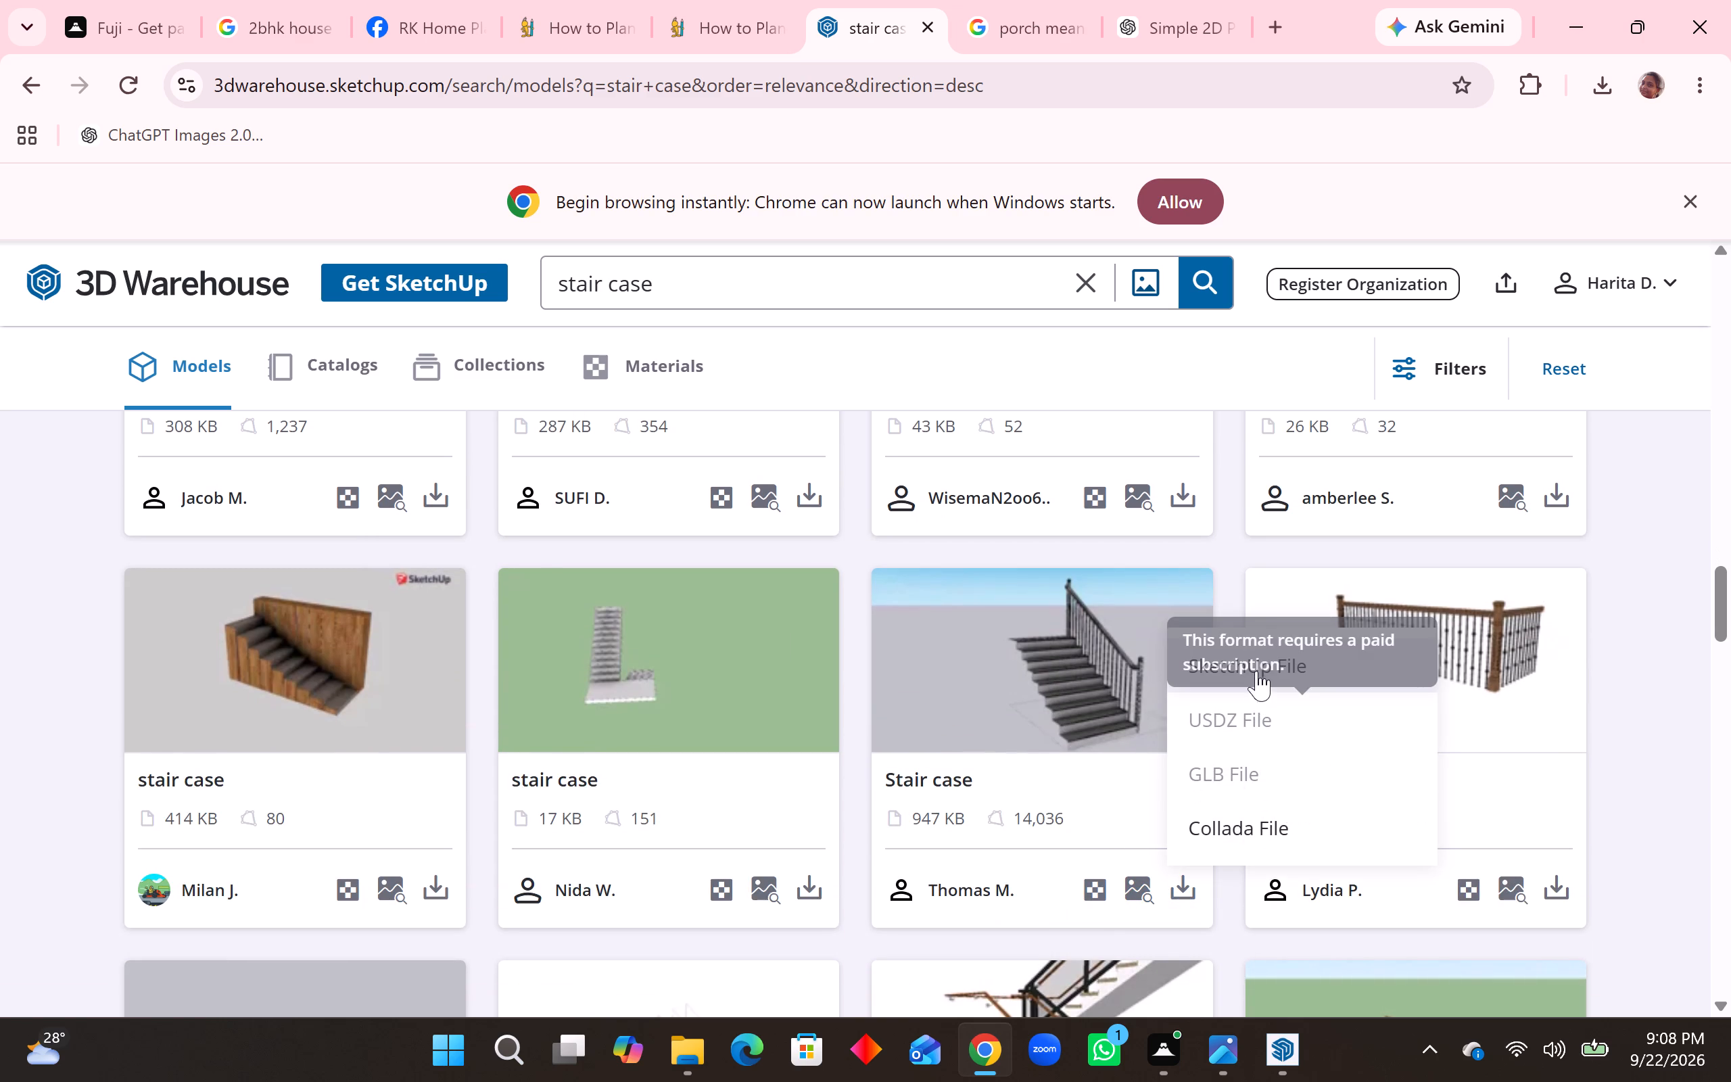
{"action": "left_click", "coordinate": [1256, 671]}
Return to SketchUp and delete the wooden staircase from the hall.
{"action": "left_click", "coordinate": [1276, 1051]}
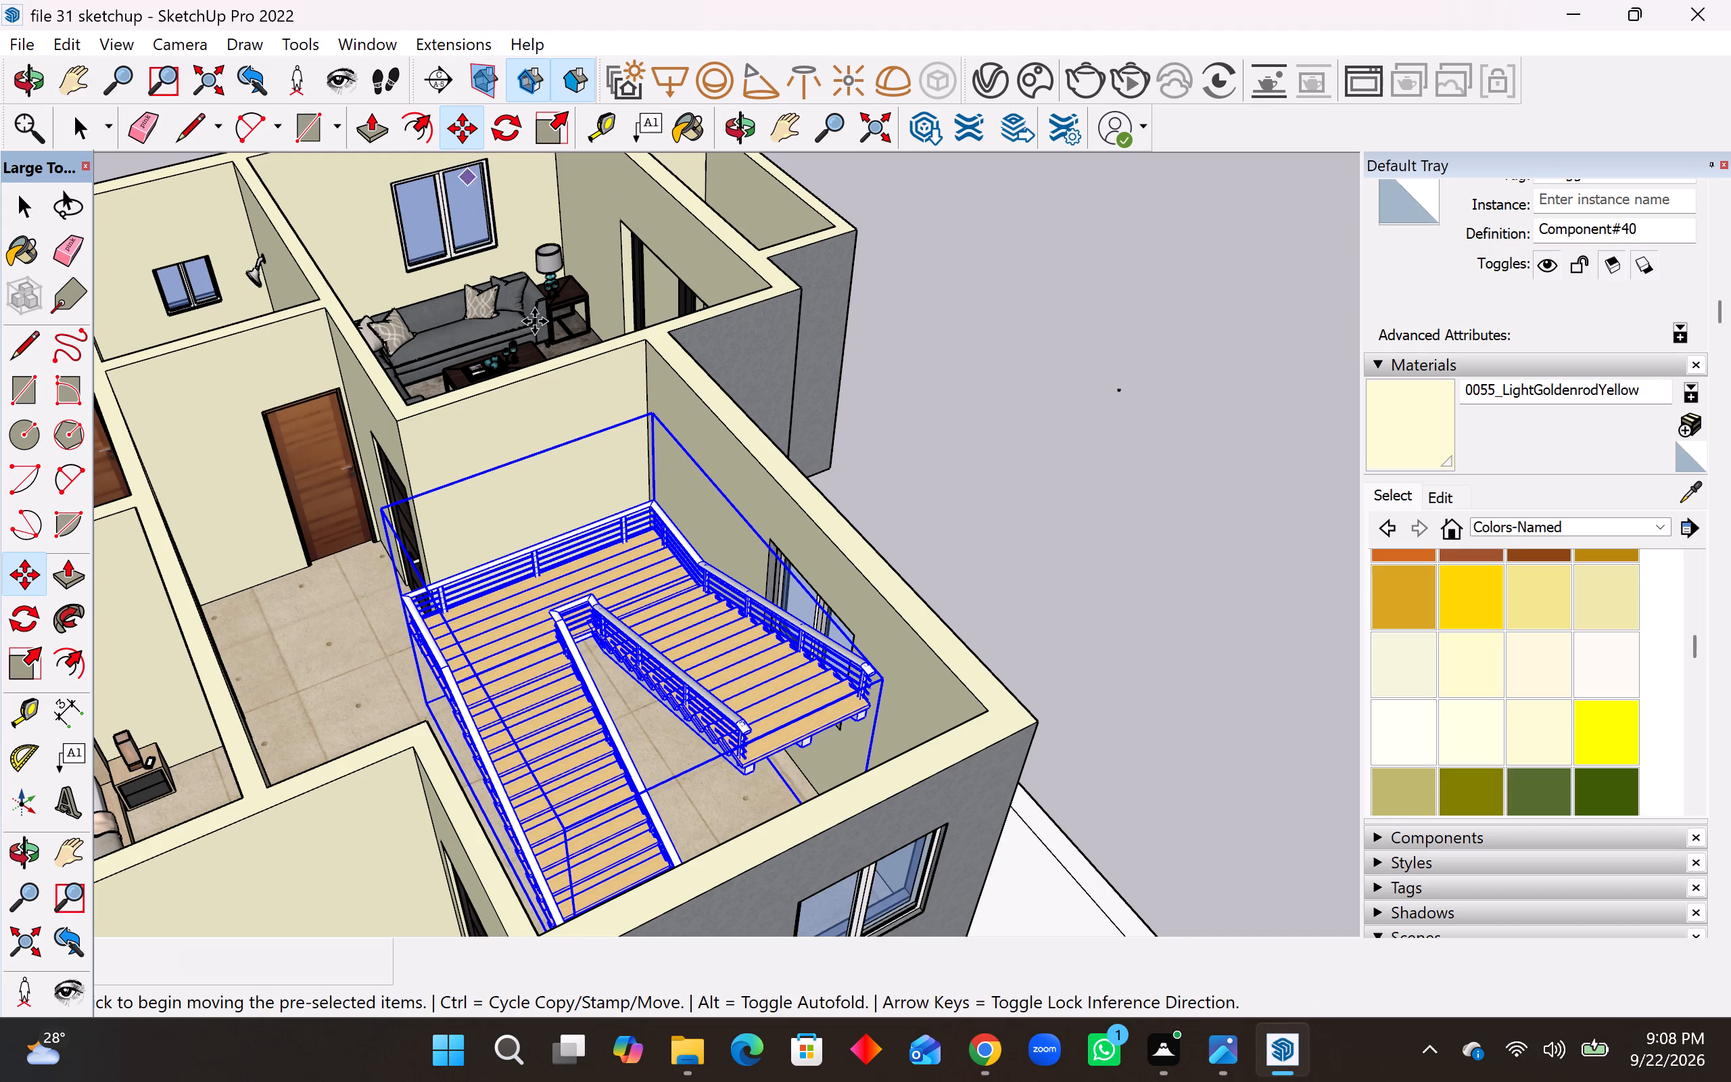
{"action": "scroll", "coordinate": [663, 496], "scroll_direction": "down", "scroll_amount": 3}
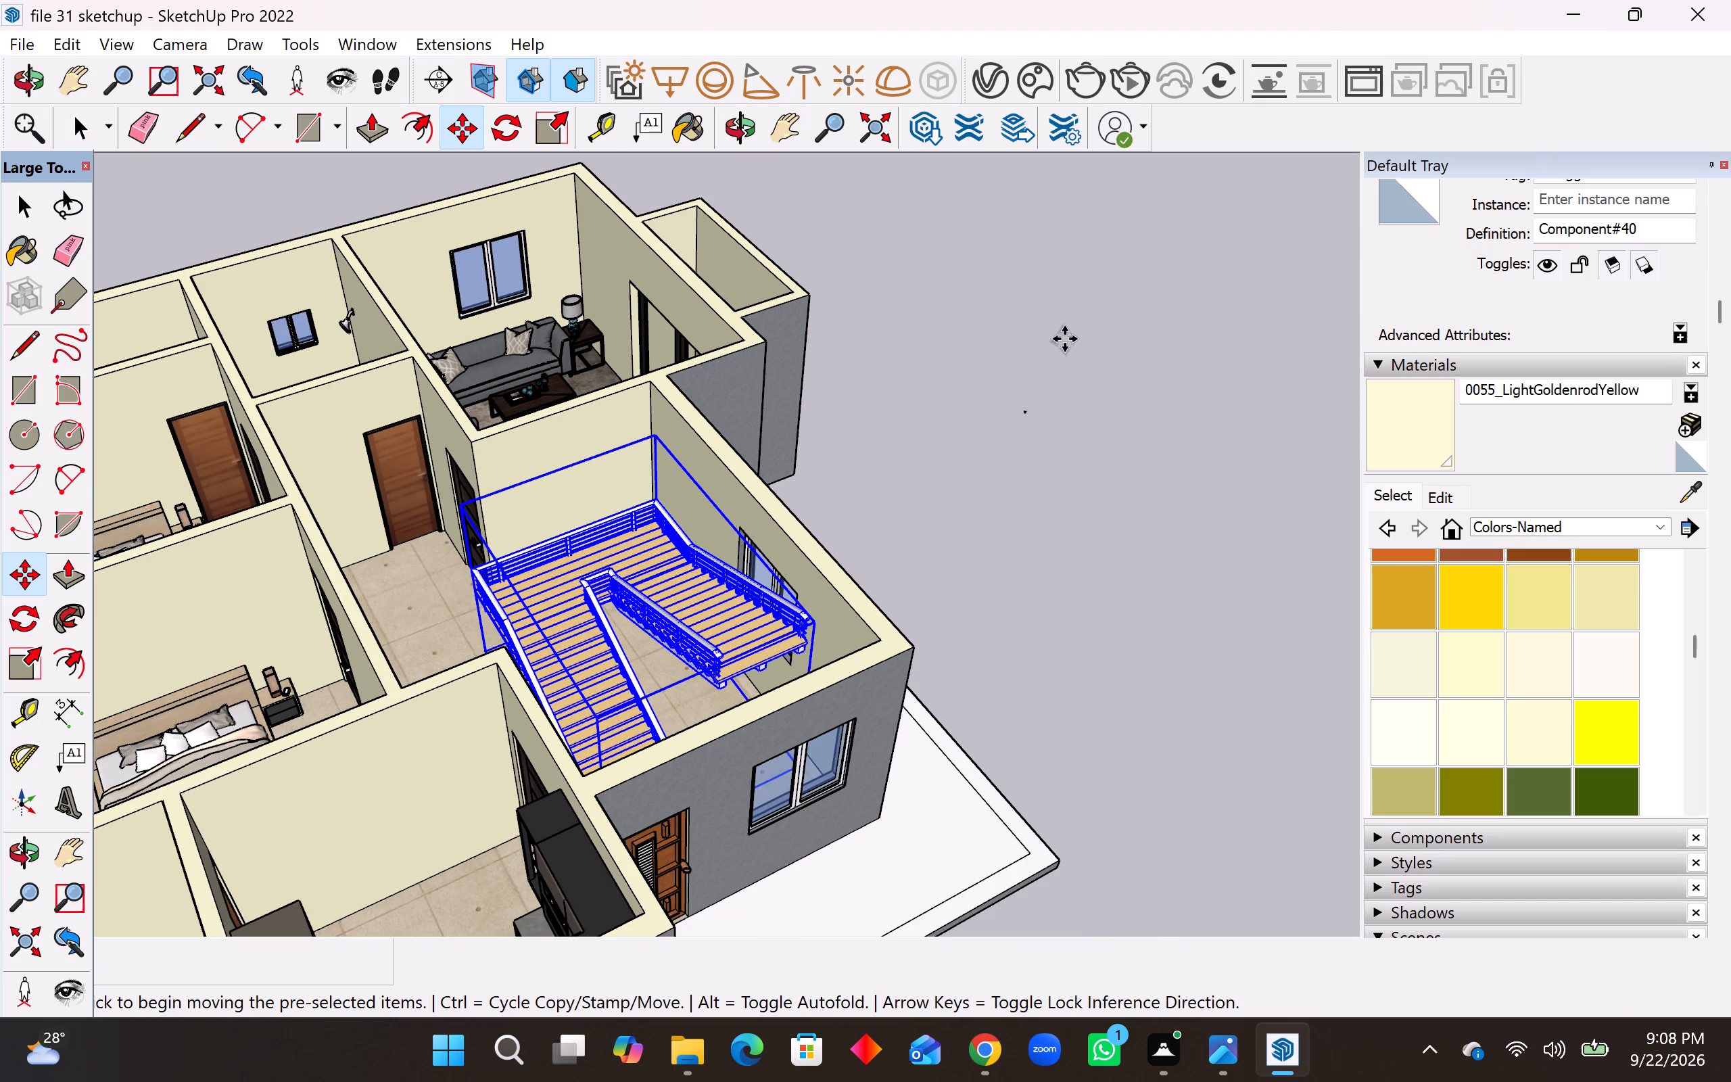
{"action": "key", "text": "Delete"}
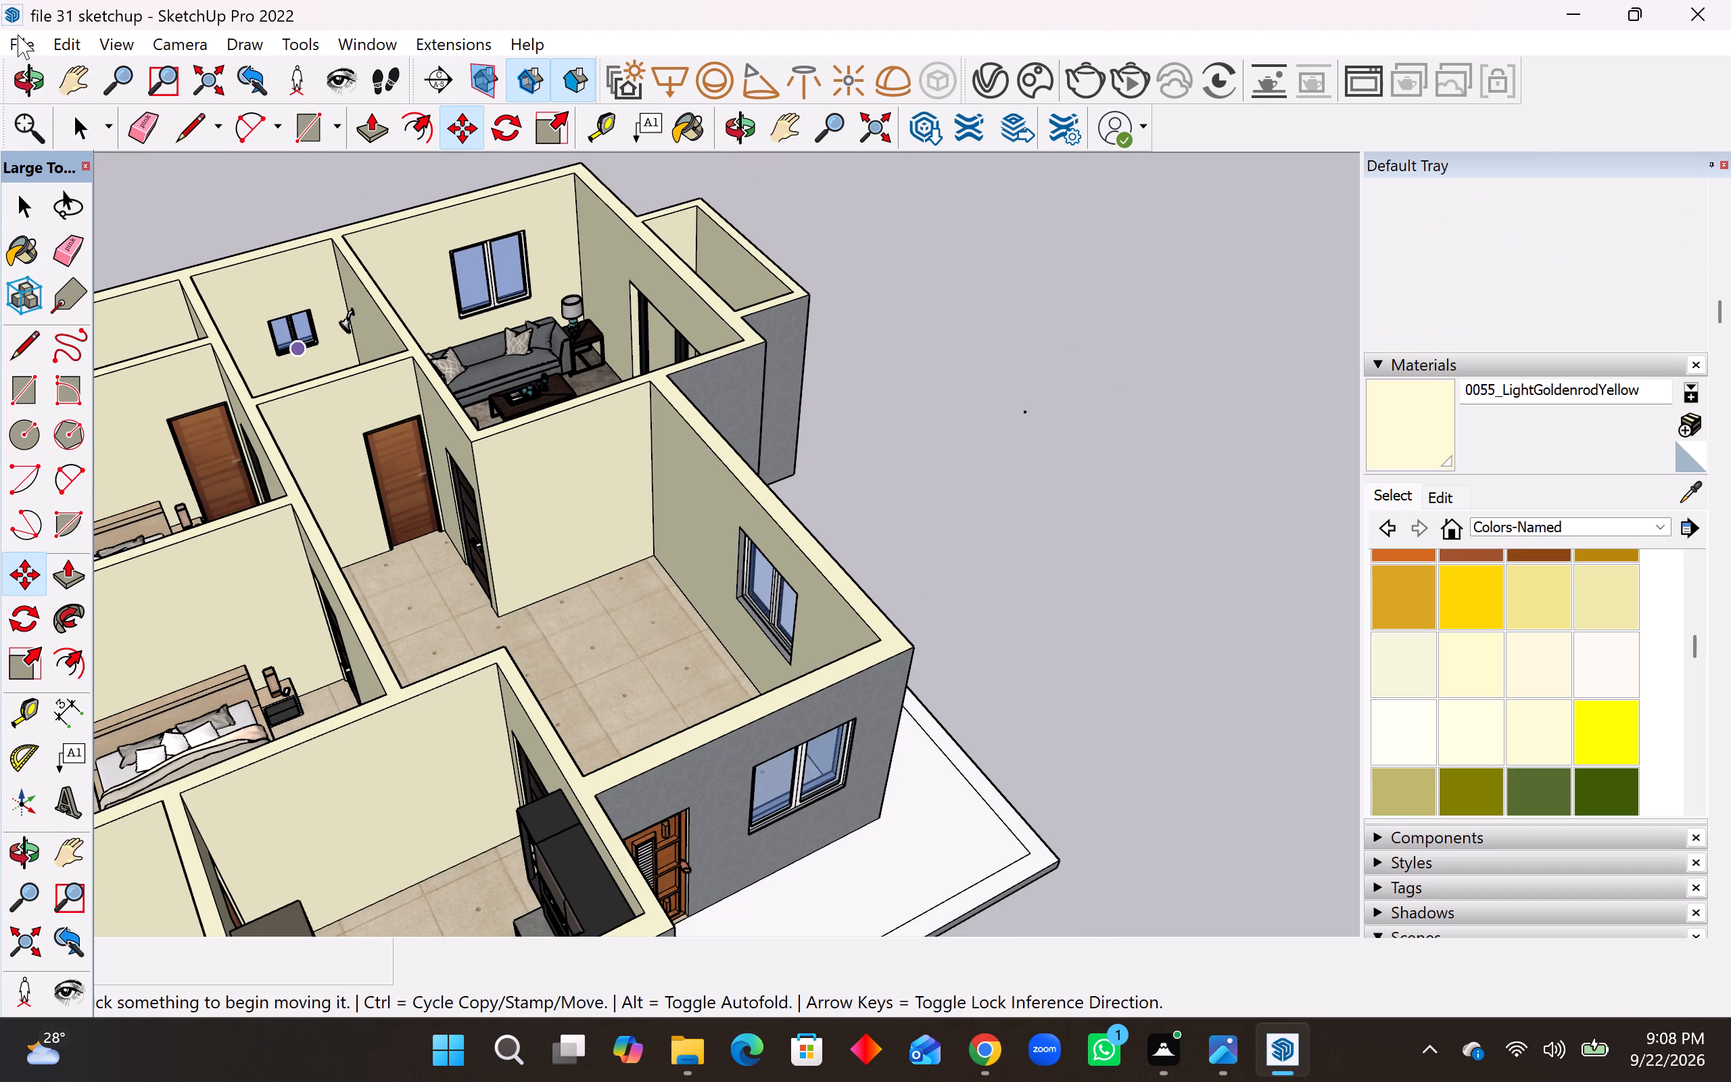
Import Untitled (5) from Downloads and place the staircase on open ground beside the house.
{"action": "left_click", "coordinate": [18, 34]}
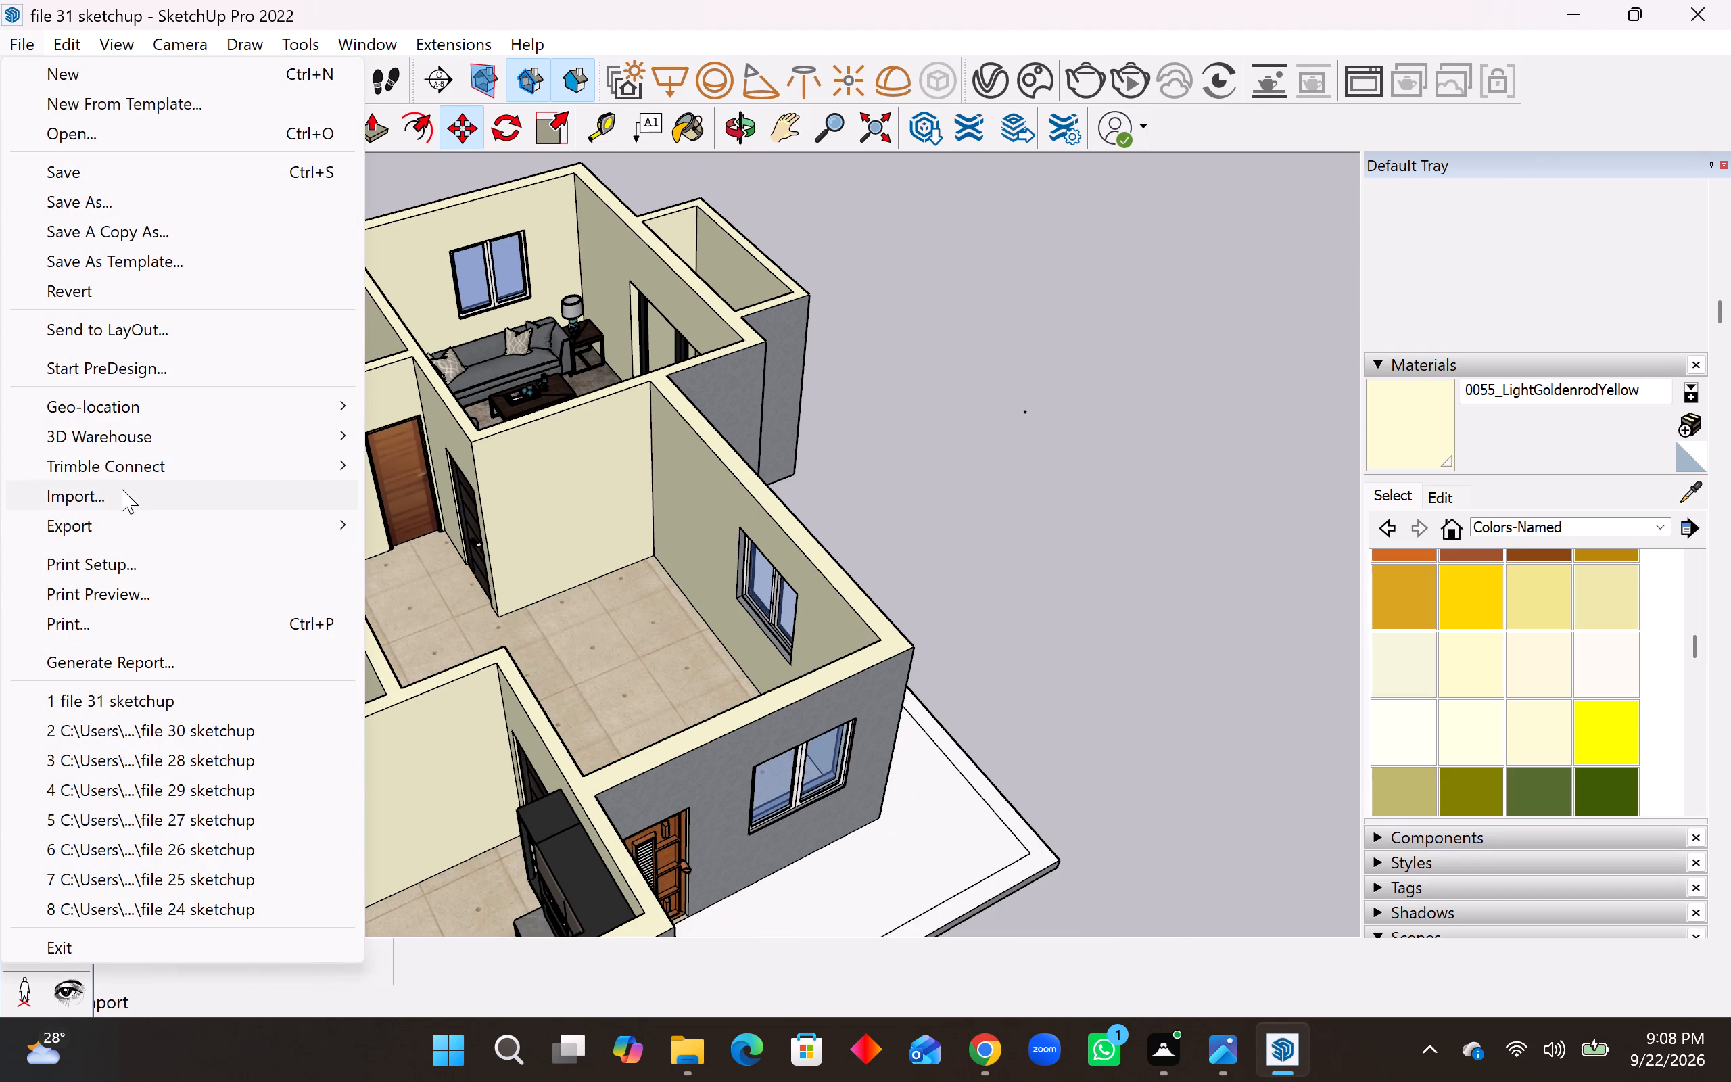
{"action": "left_click", "coordinate": [122, 489]}
{"action": "left_click", "coordinate": [836, 382]}
{"action": "left_click", "coordinate": [1070, 743]}
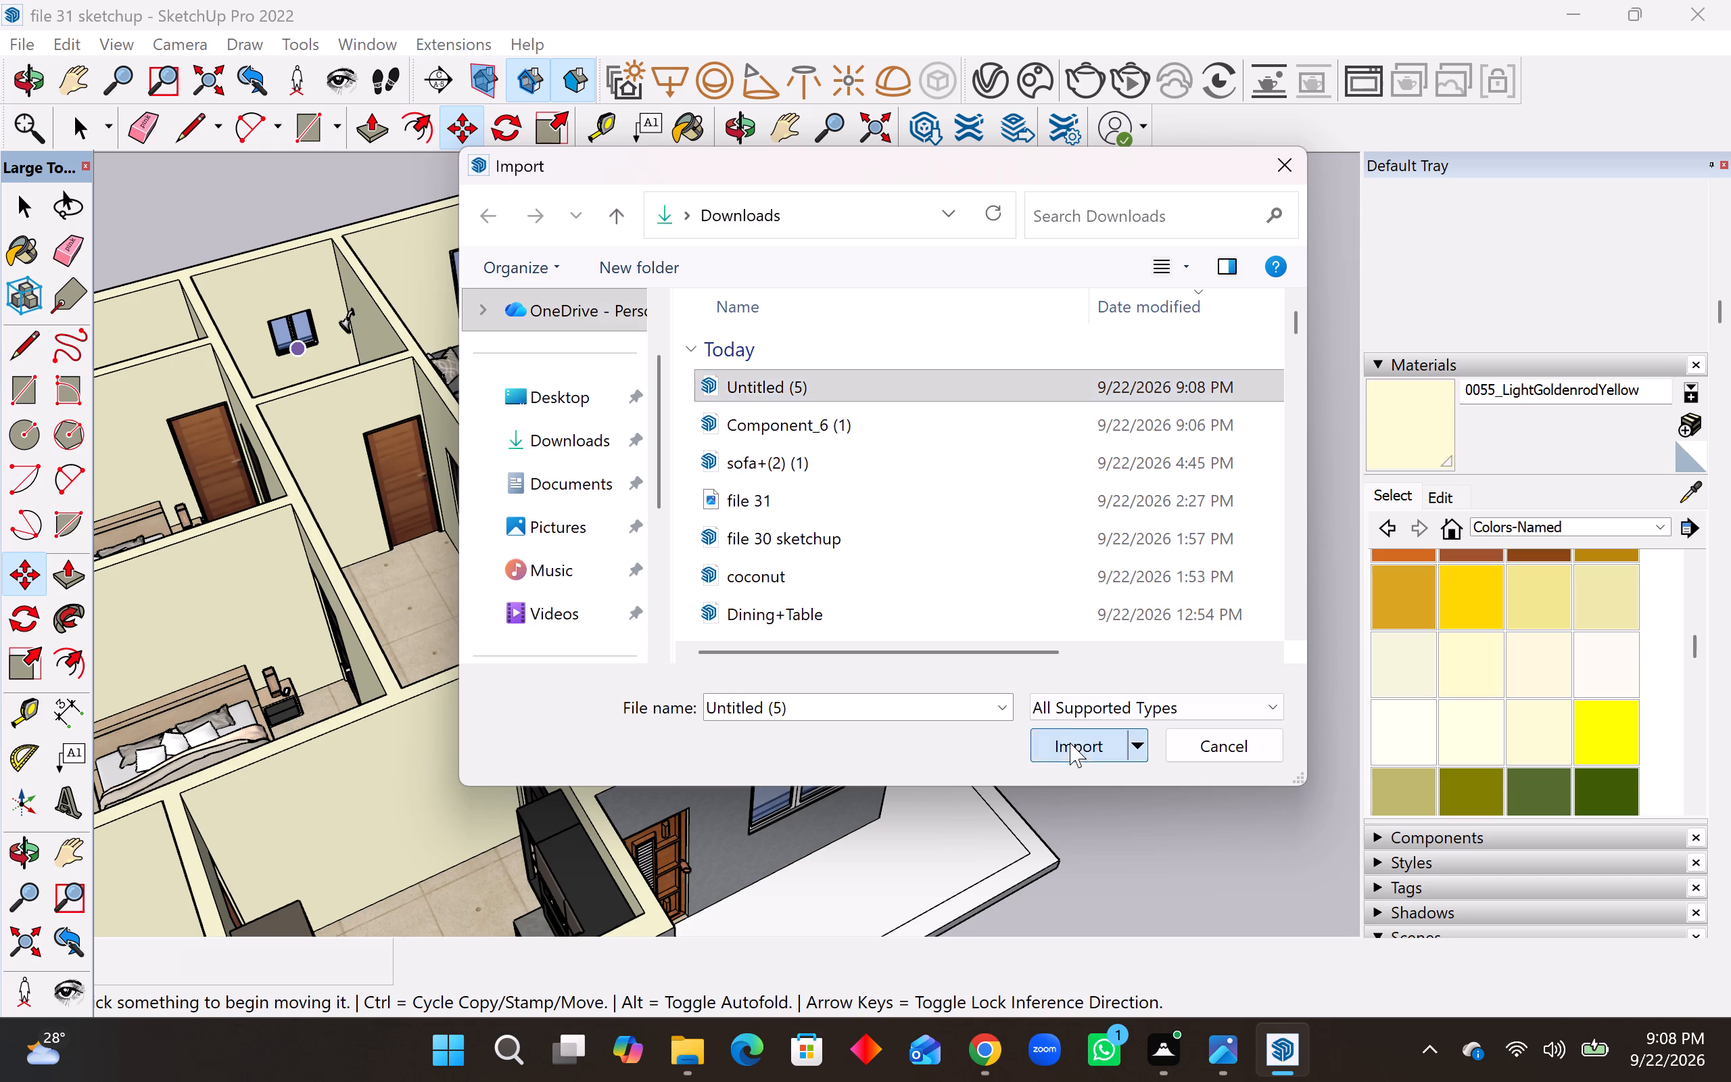
{"action": "scroll", "coordinate": [1026, 613], "scroll_direction": "down", "scroll_amount": 4}
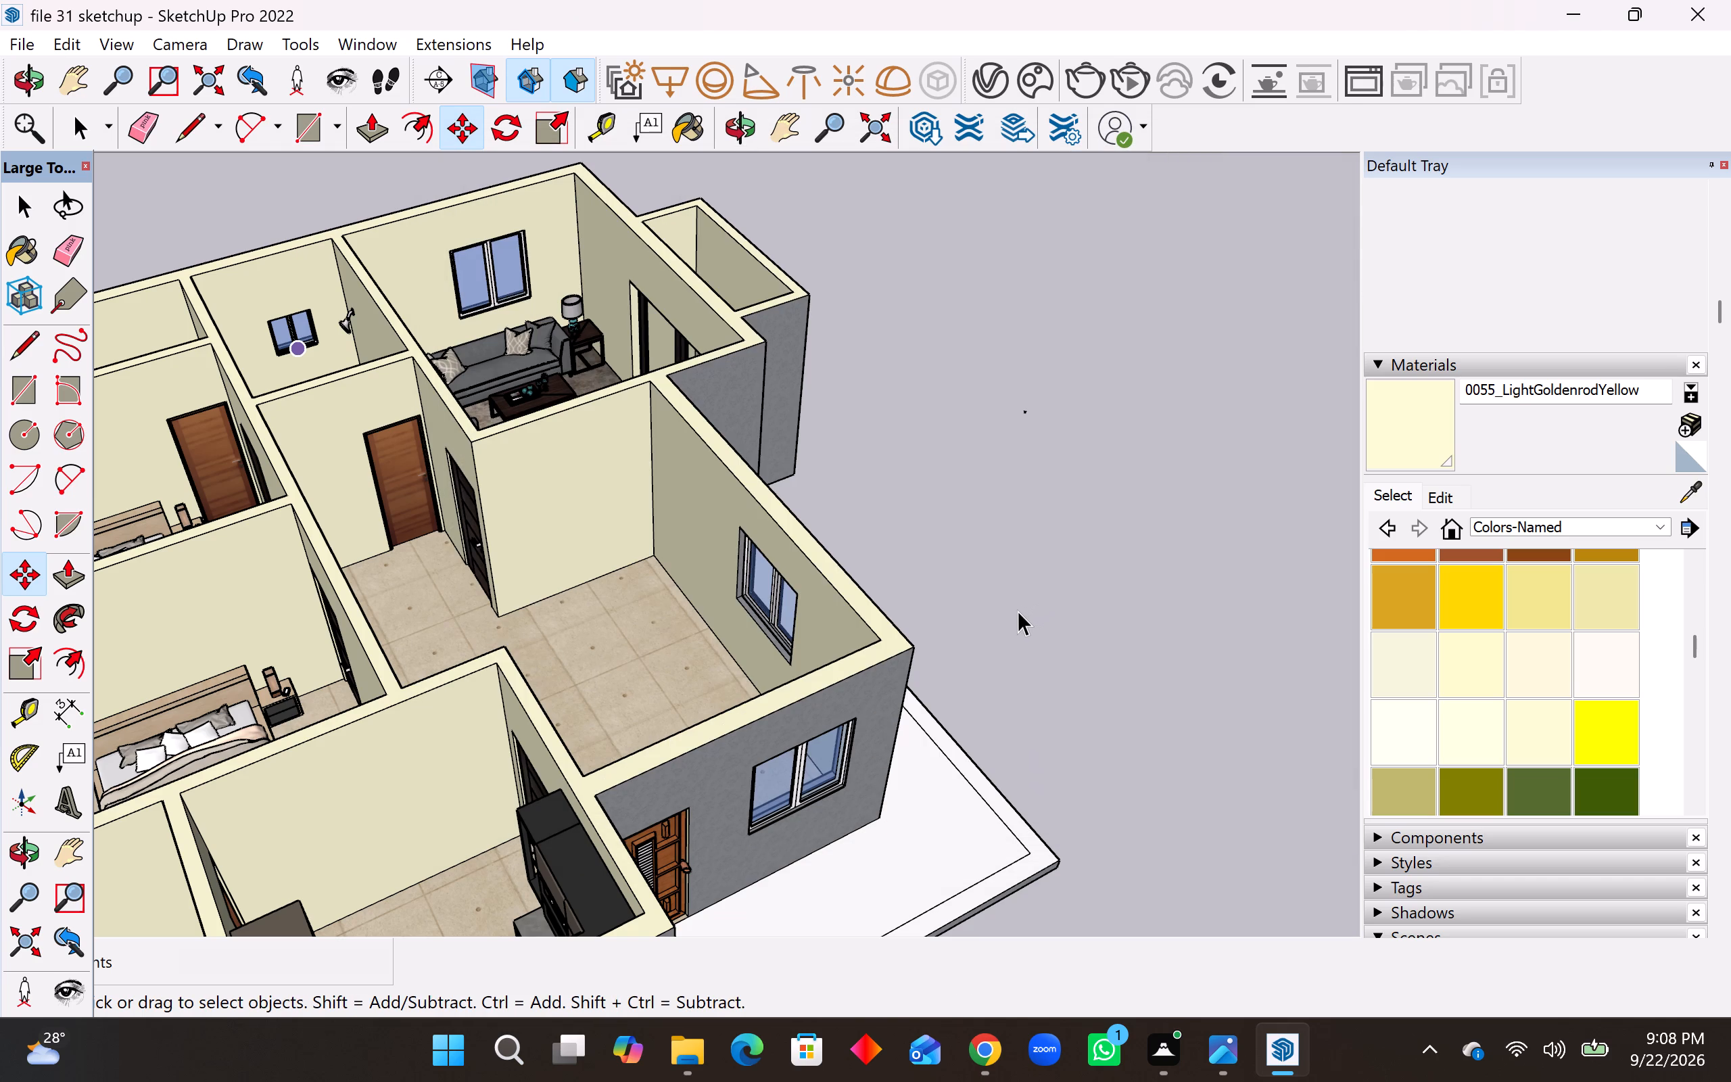
{"action": "left_click", "coordinate": [1130, 364]}
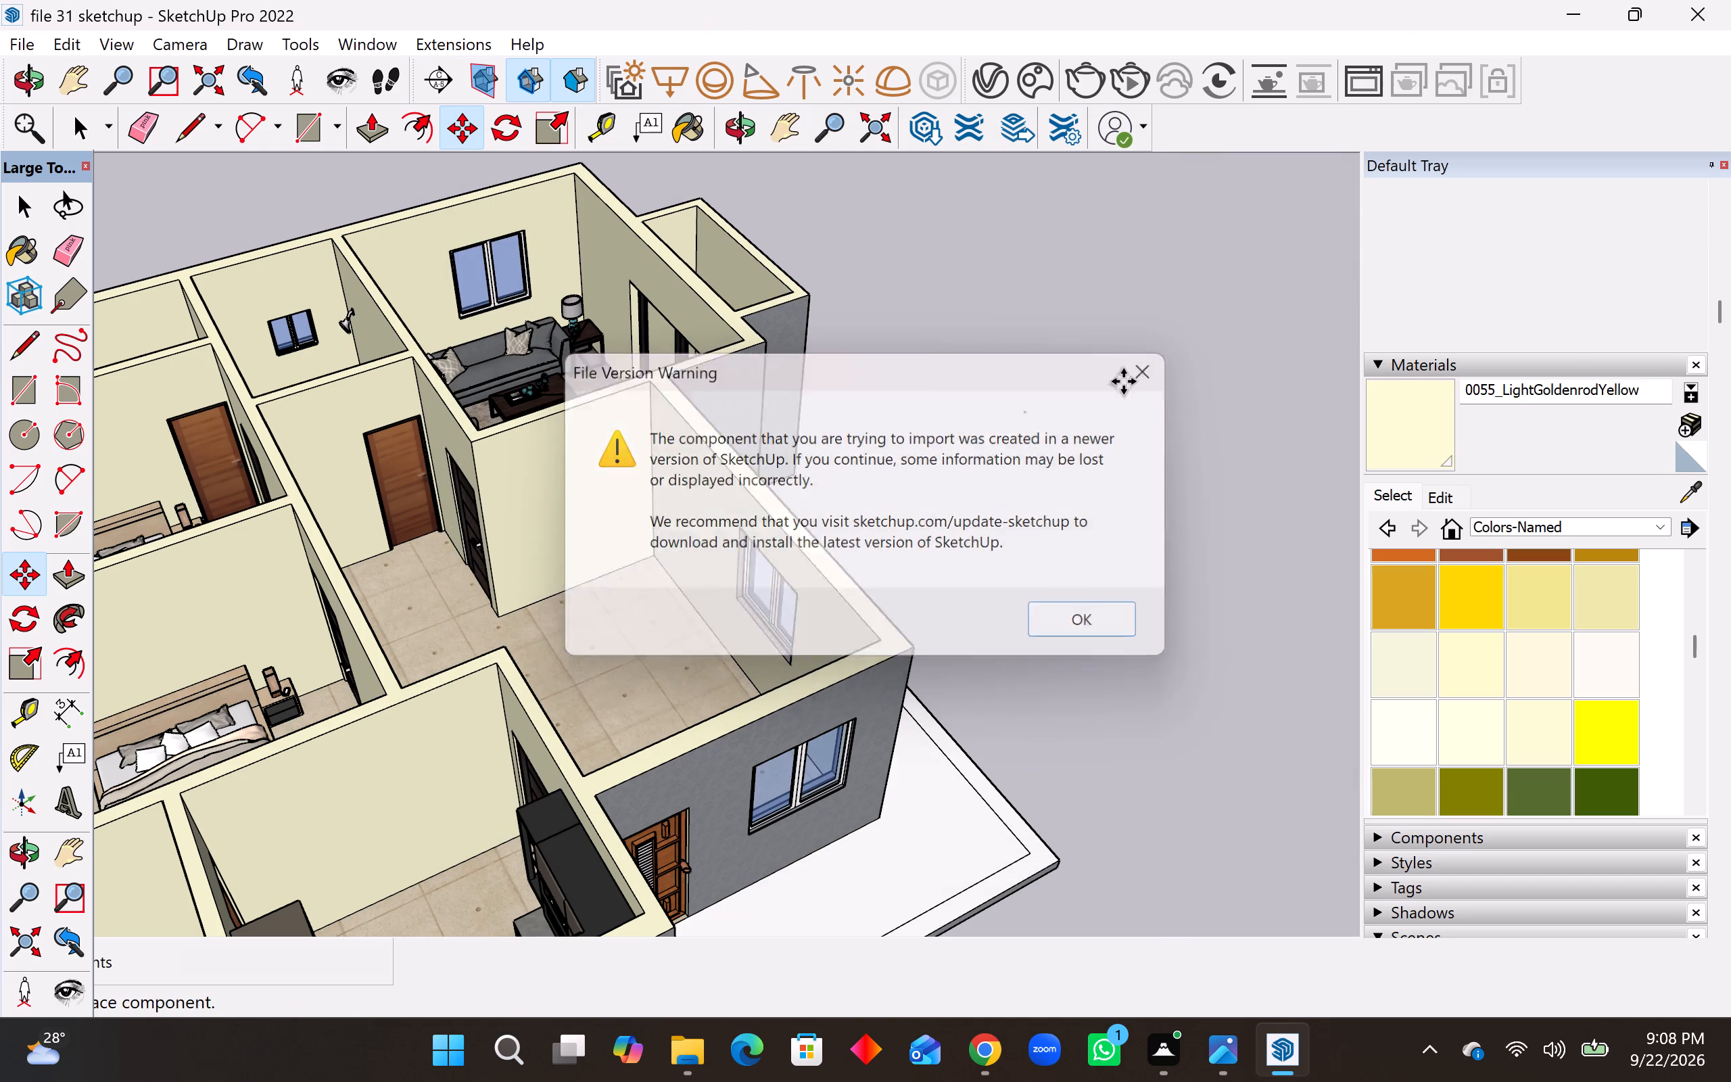
{"action": "left_click", "coordinate": [1122, 518]}
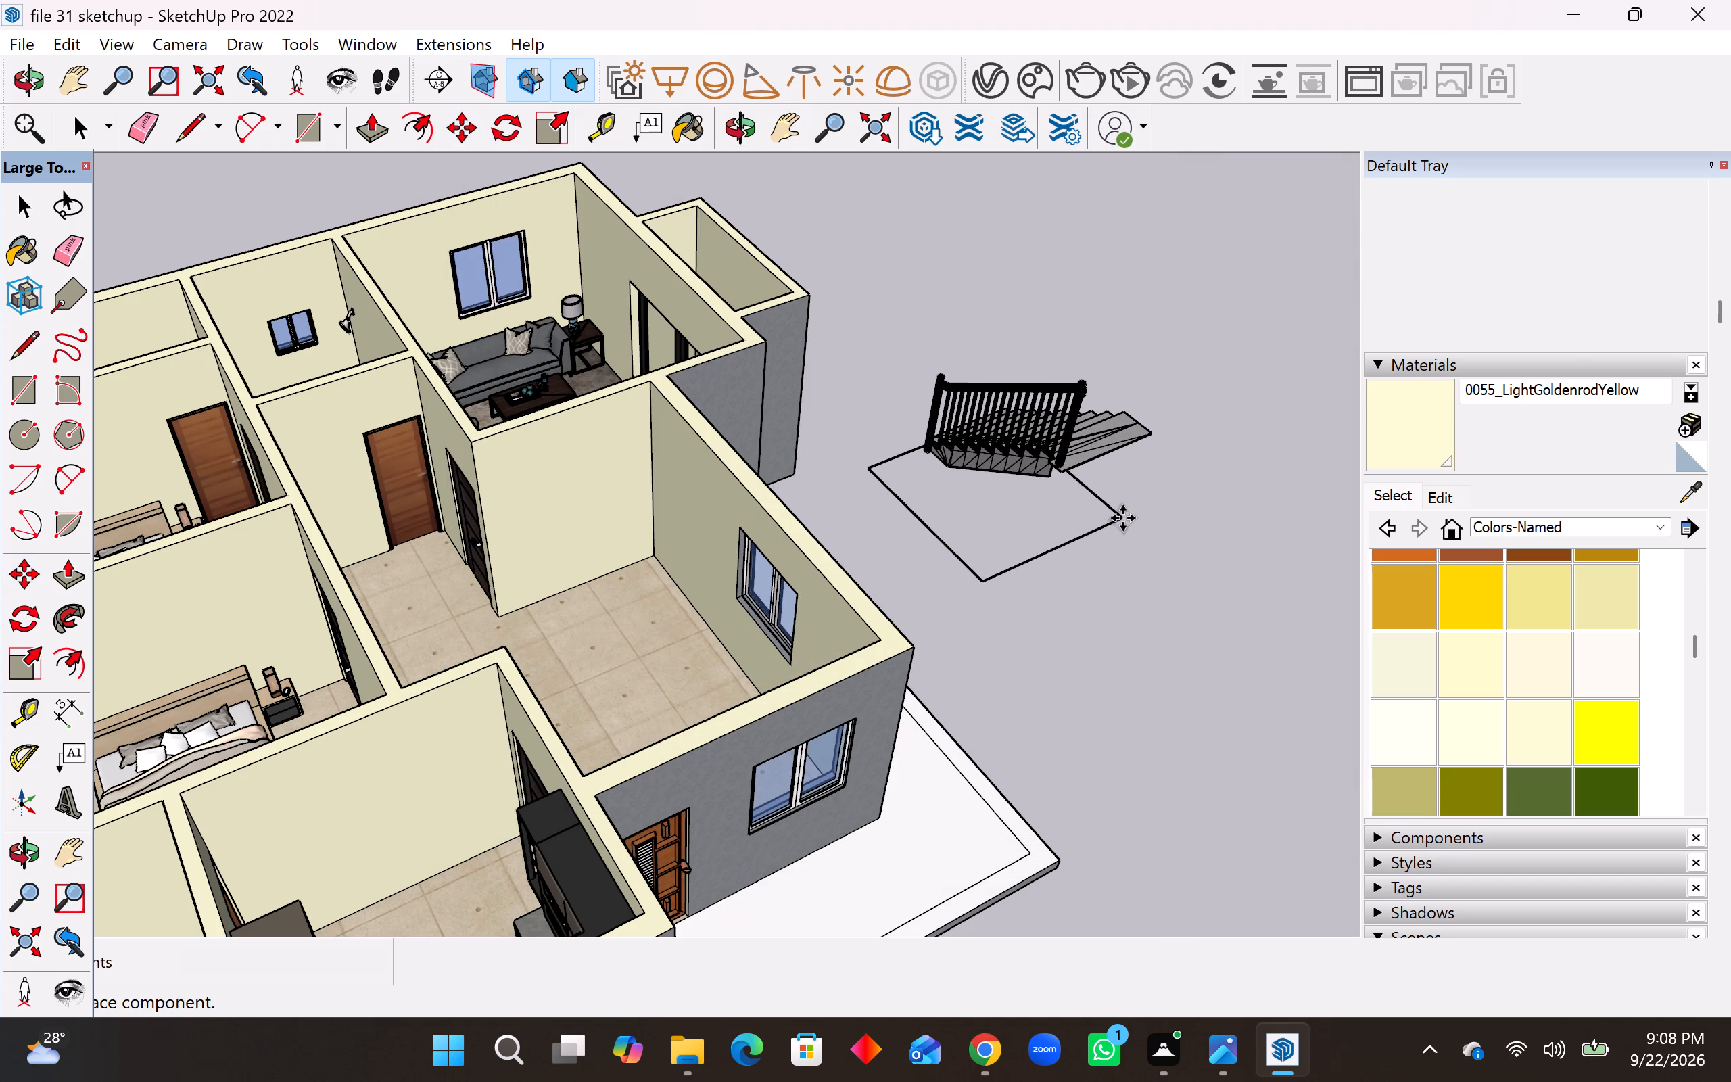
Explode the imported stairs component beside the house.
{"action": "middle_click_drag", "start_coordinate": [1098, 521], "coordinate": [1202, 799]}
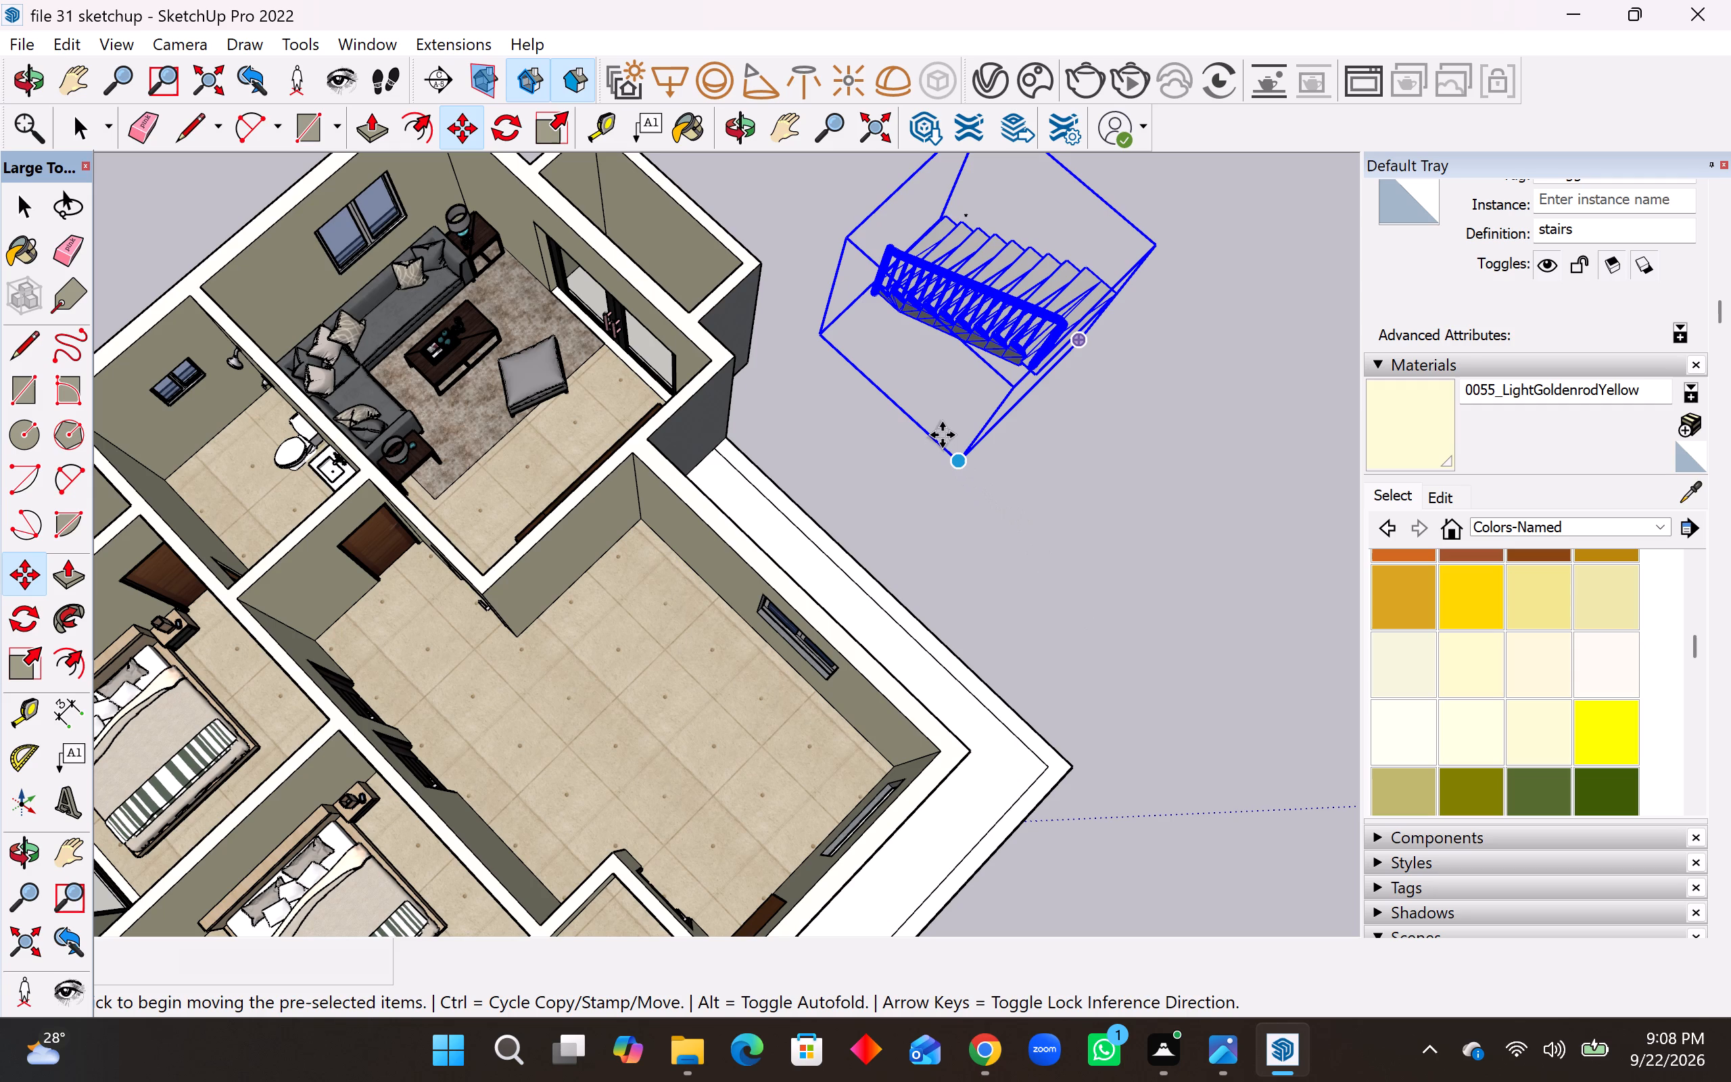
{"action": "middle_click_drag", "start_coordinate": [946, 417], "coordinate": [1403, 360]}
{"action": "middle_click_drag", "start_coordinate": [809, 346], "coordinate": [1324, 266]}
{"action": "middle_click_drag", "start_coordinate": [181, 435], "coordinate": [204, 428]}
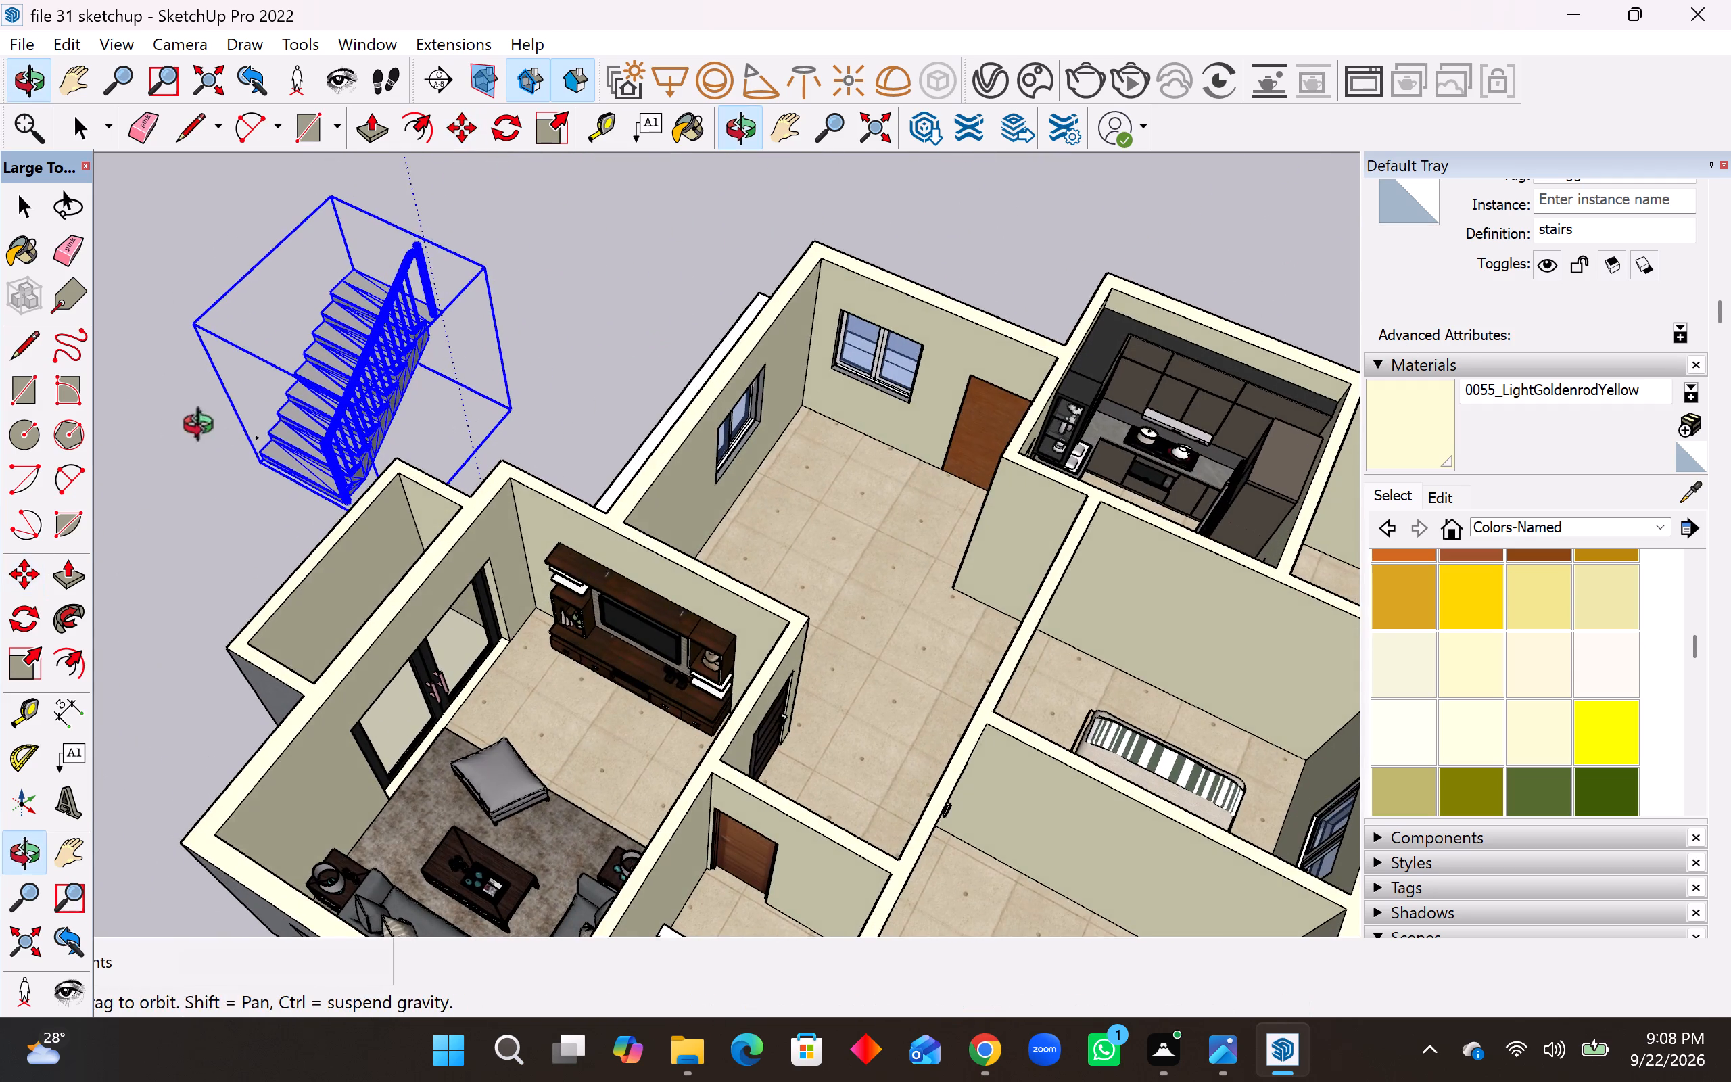
{"action": "middle_click_drag", "start_coordinate": [204, 428], "coordinate": [540, 413]}
{"action": "middle_click_drag", "start_coordinate": [240, 745], "coordinate": [287, 516]}
{"action": "right_click", "coordinate": [211, 664]}
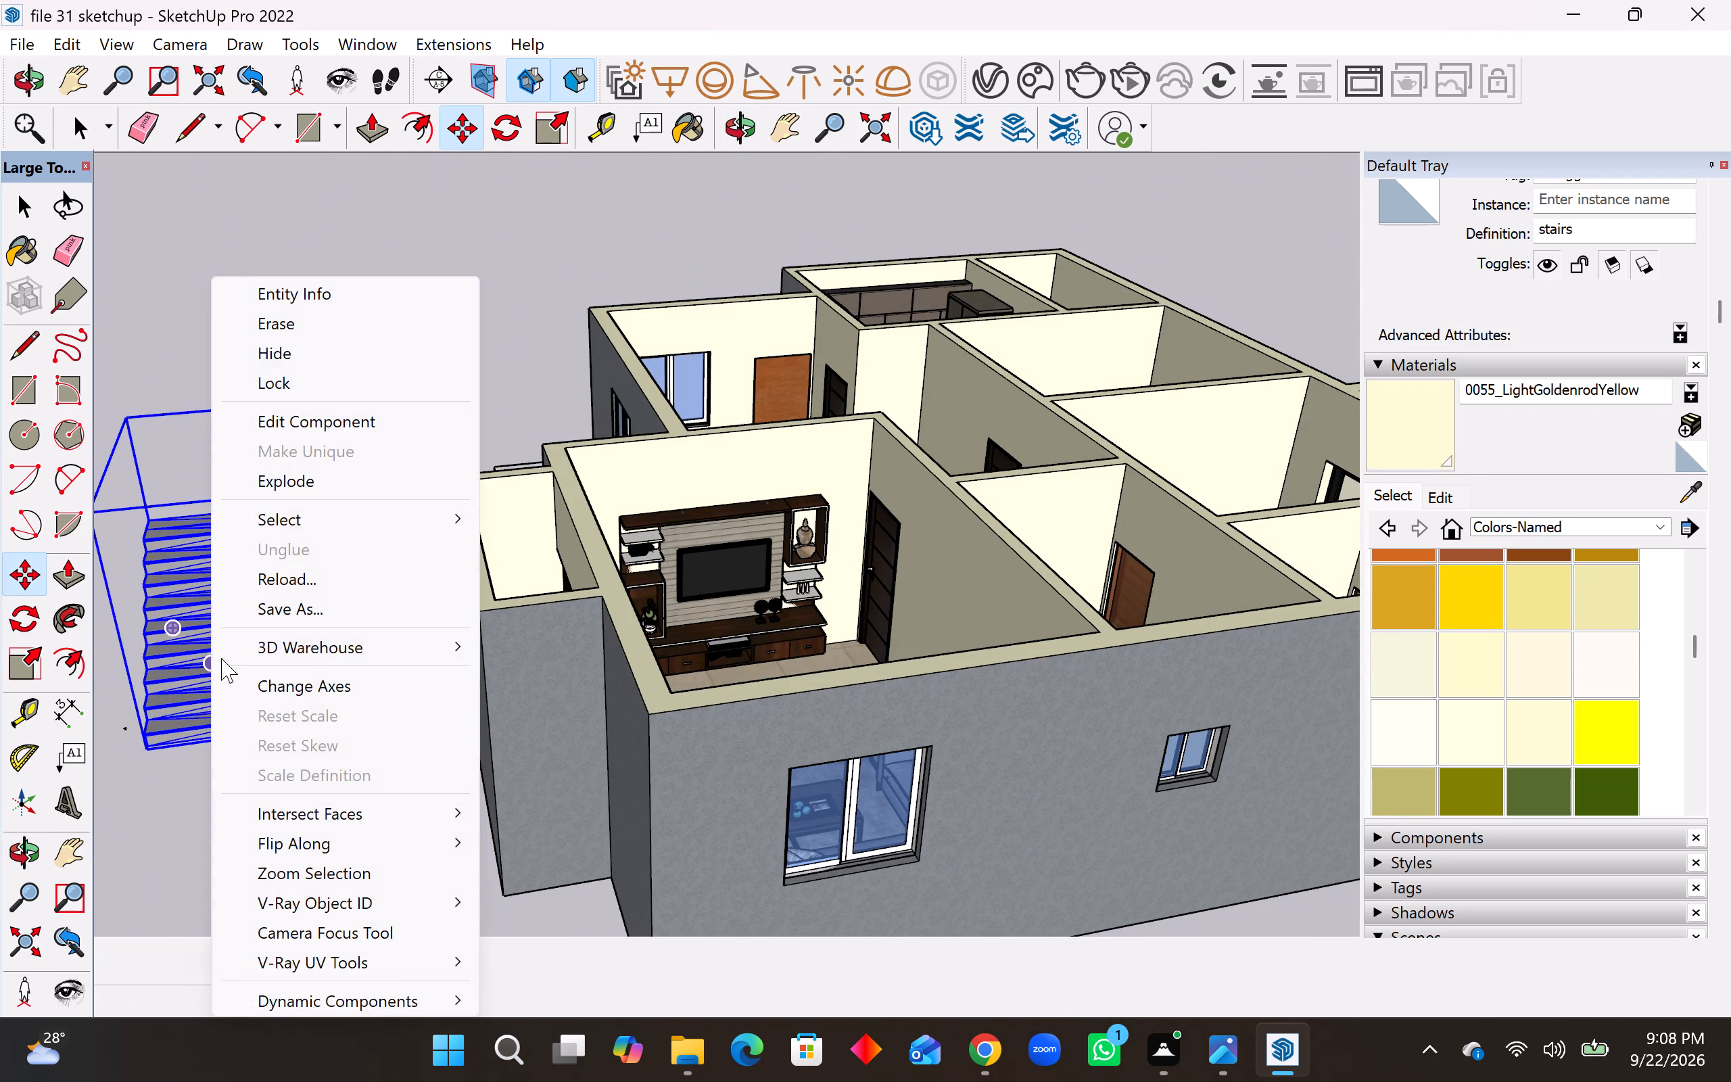
{"action": "left_click", "coordinate": [327, 485]}
{"action": "left_click", "coordinate": [277, 810]}
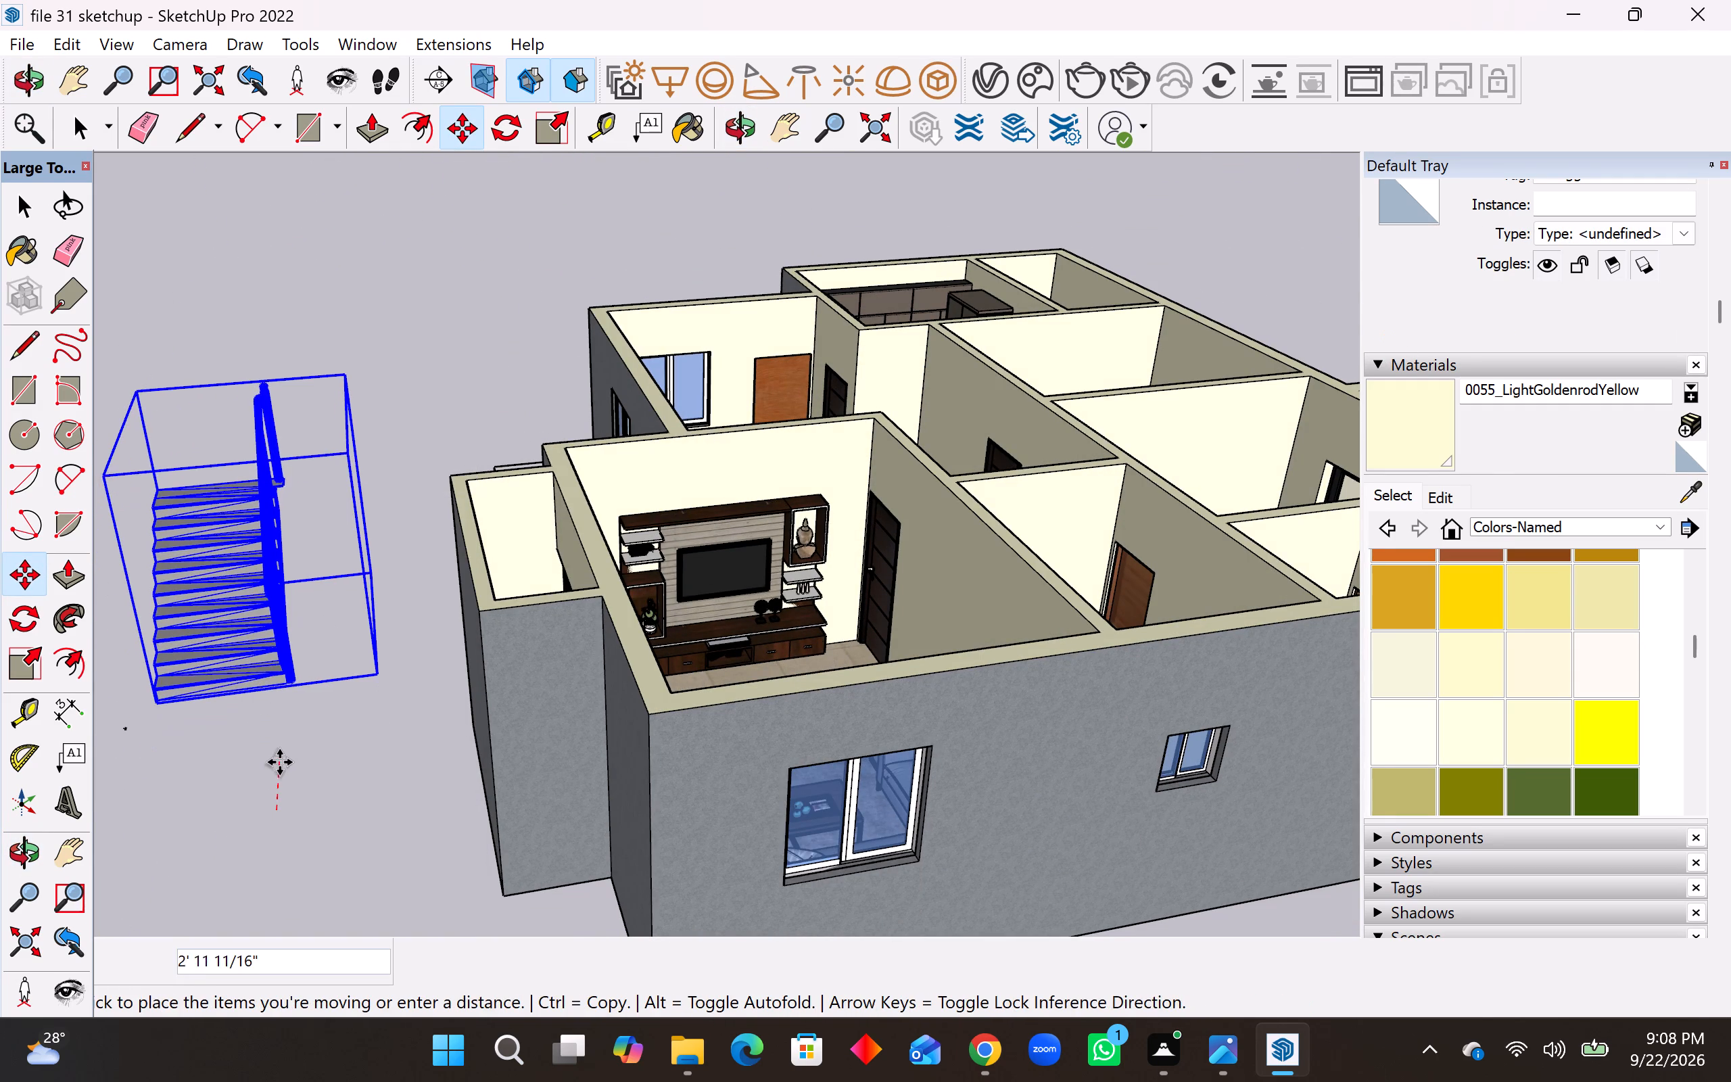
{"action": "left_click", "coordinate": [254, 801]}
{"action": "key", "text": "space"}
{"action": "left_click", "coordinate": [263, 794]}
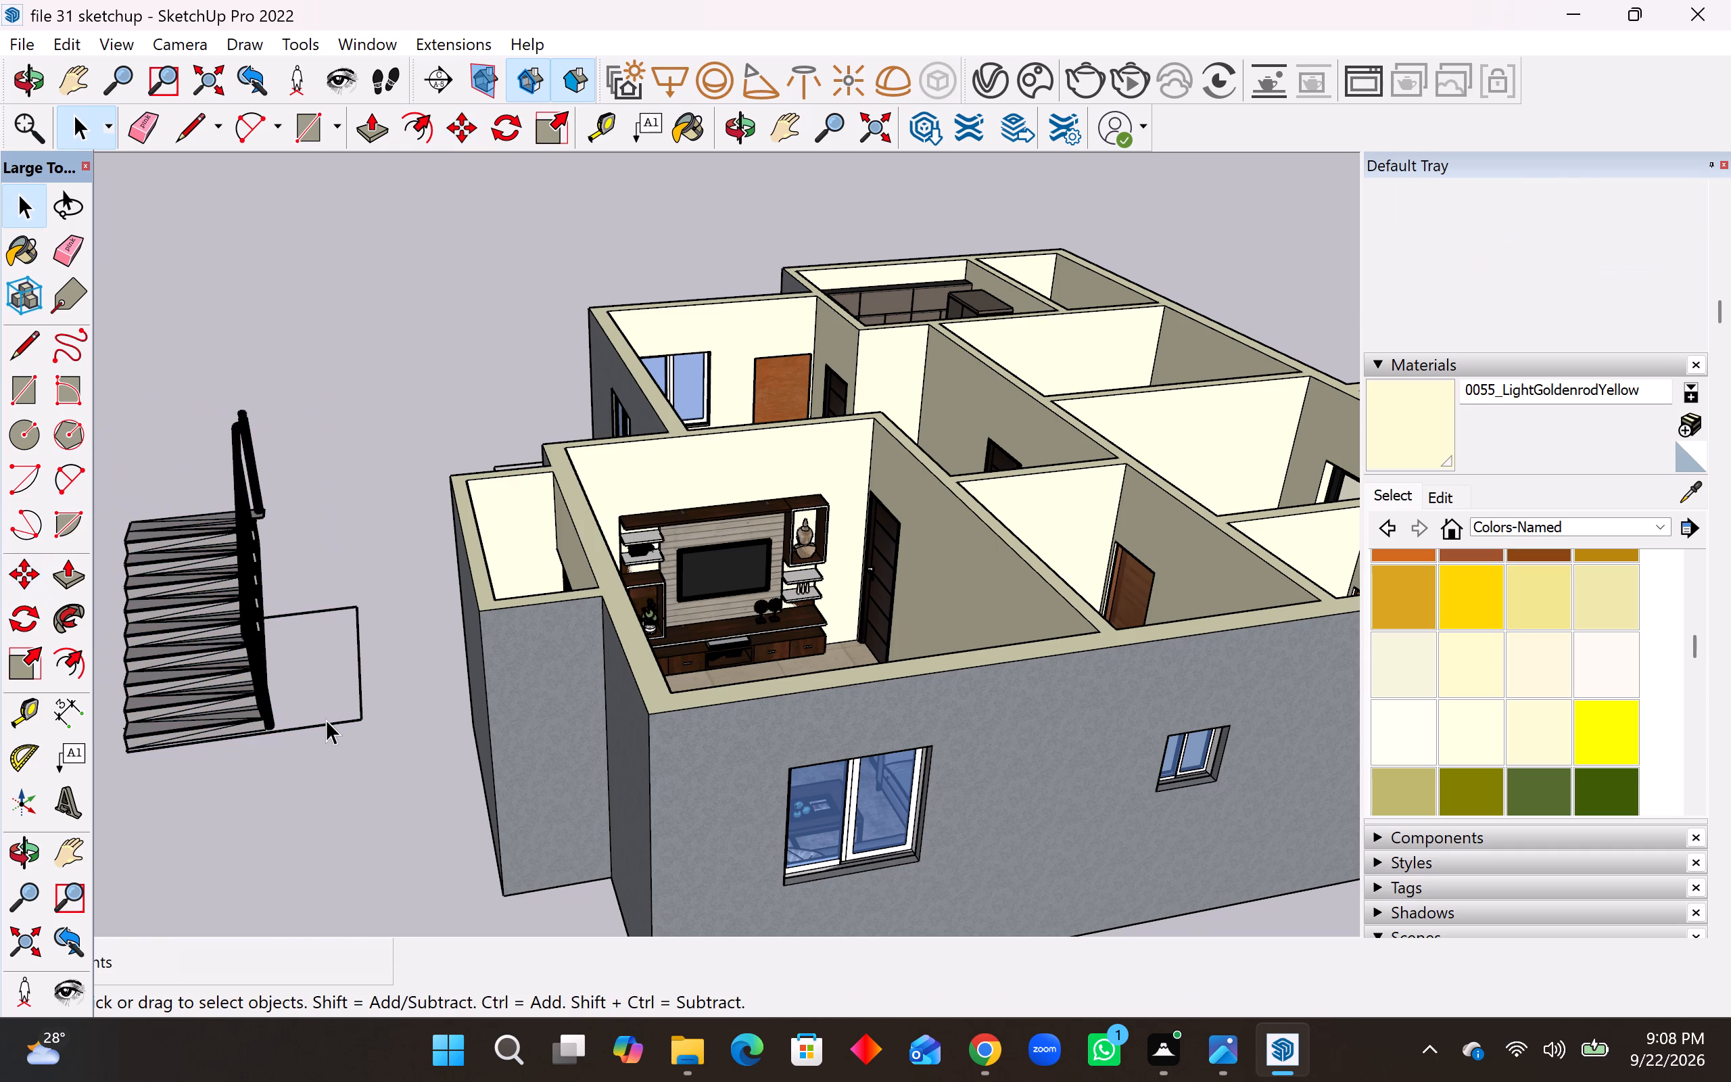
{"action": "left_click", "coordinate": [327, 708]}
Explode the staircase group that remains inside the exploded component.
{"action": "right_click", "coordinate": [239, 669]}
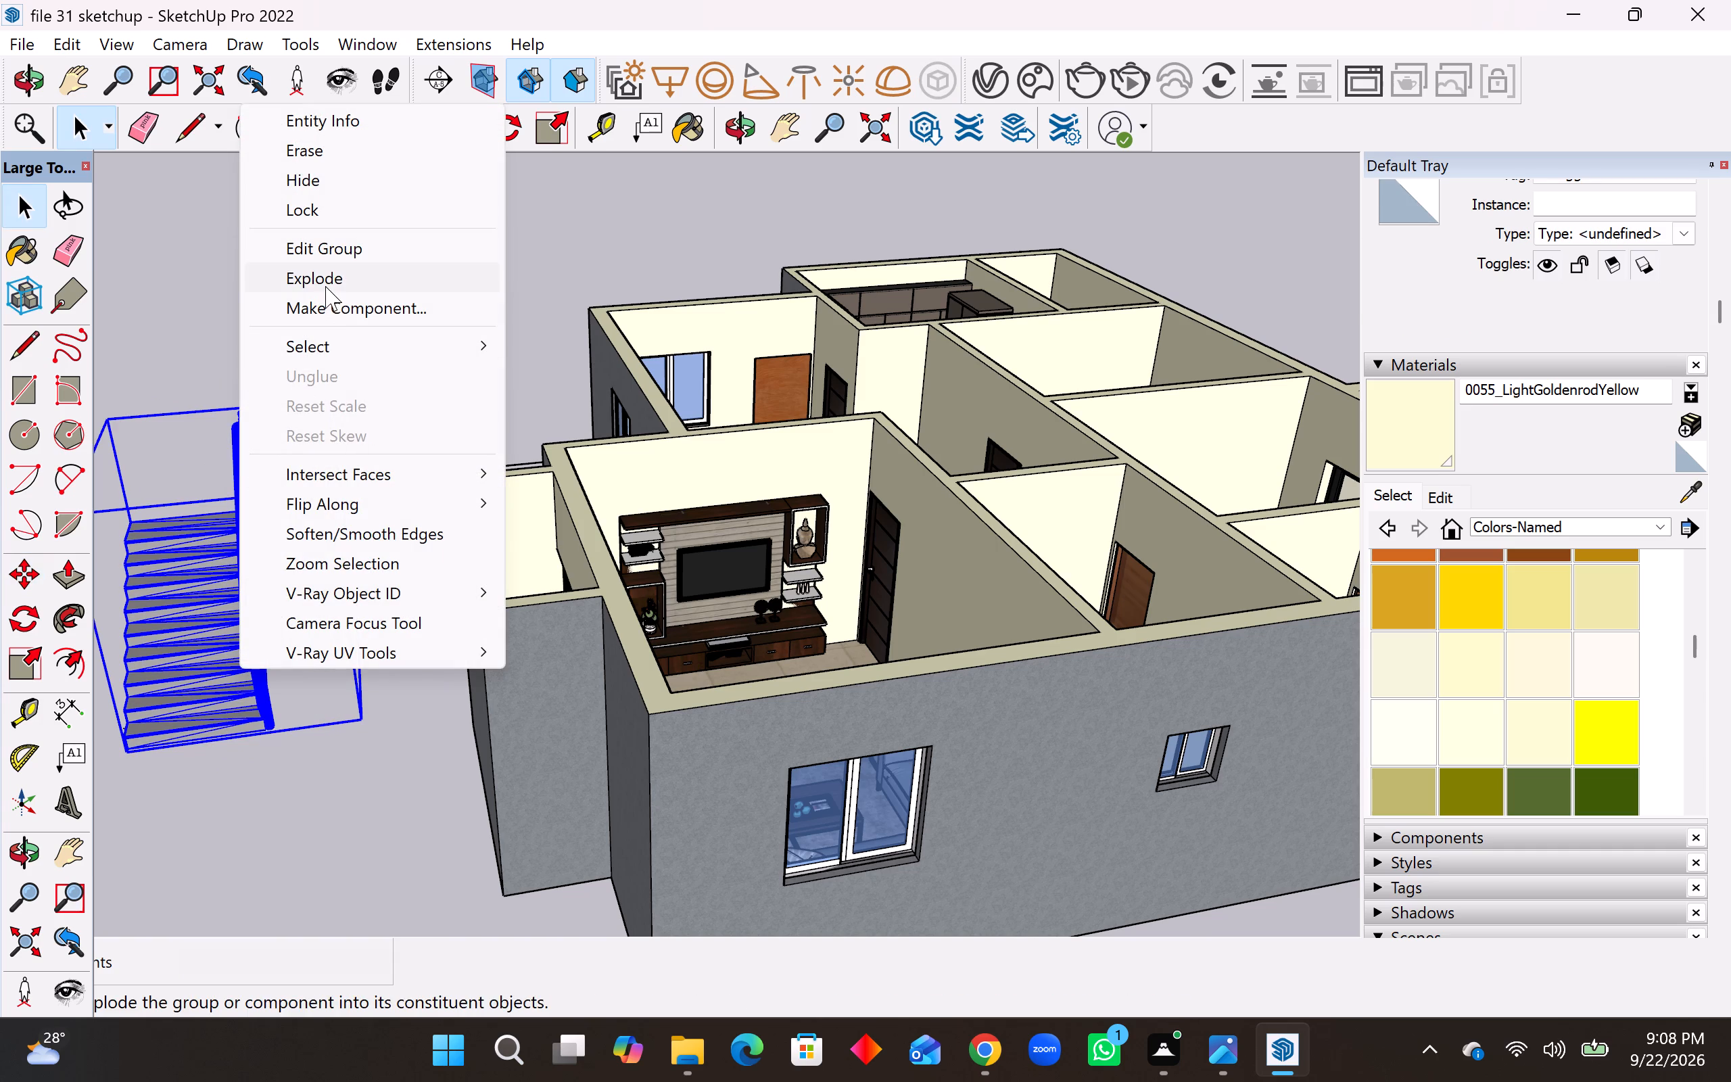
{"action": "left_click", "coordinate": [325, 286]}
{"action": "left_click", "coordinate": [283, 802]}
{"action": "left_click", "coordinate": [224, 761]}
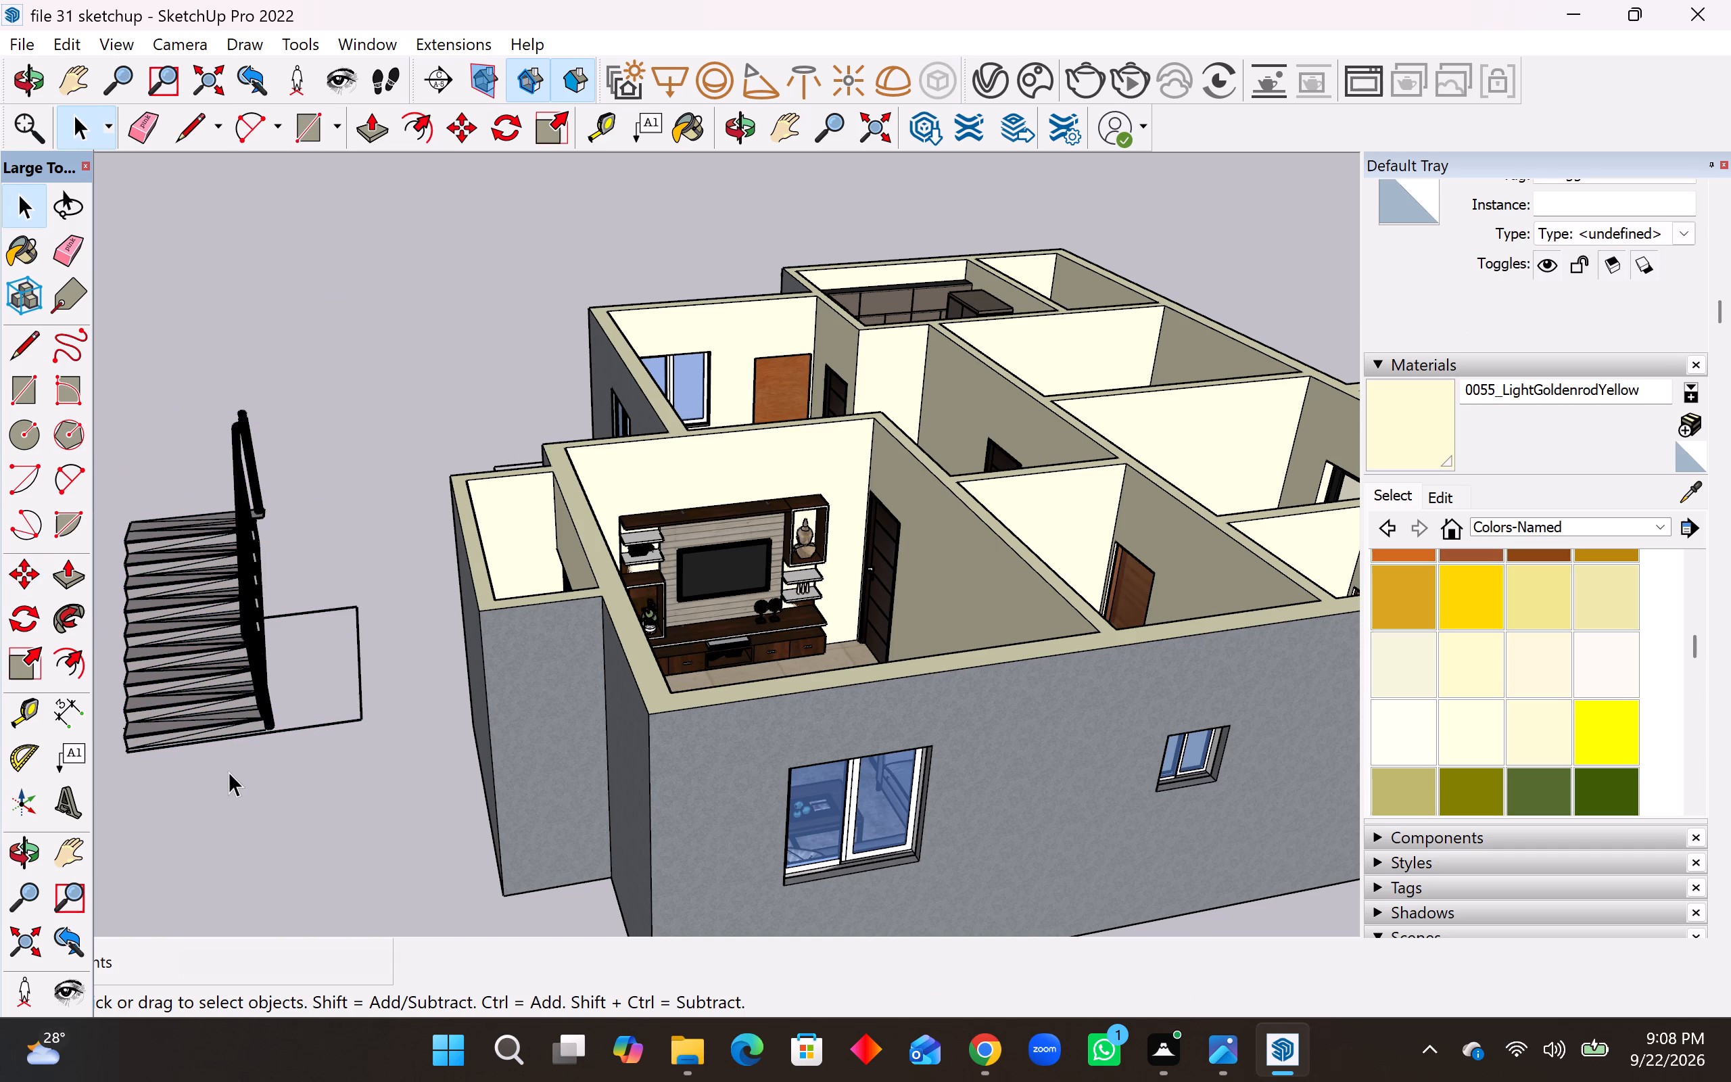
Delete the leftover outline edges on the ground next to the exploded staircase.
{"action": "left_click", "coordinate": [296, 683]}
{"action": "left_click", "coordinate": [348, 661]}
{"action": "middle_click_drag", "start_coordinate": [358, 682], "coordinate": [361, 816]}
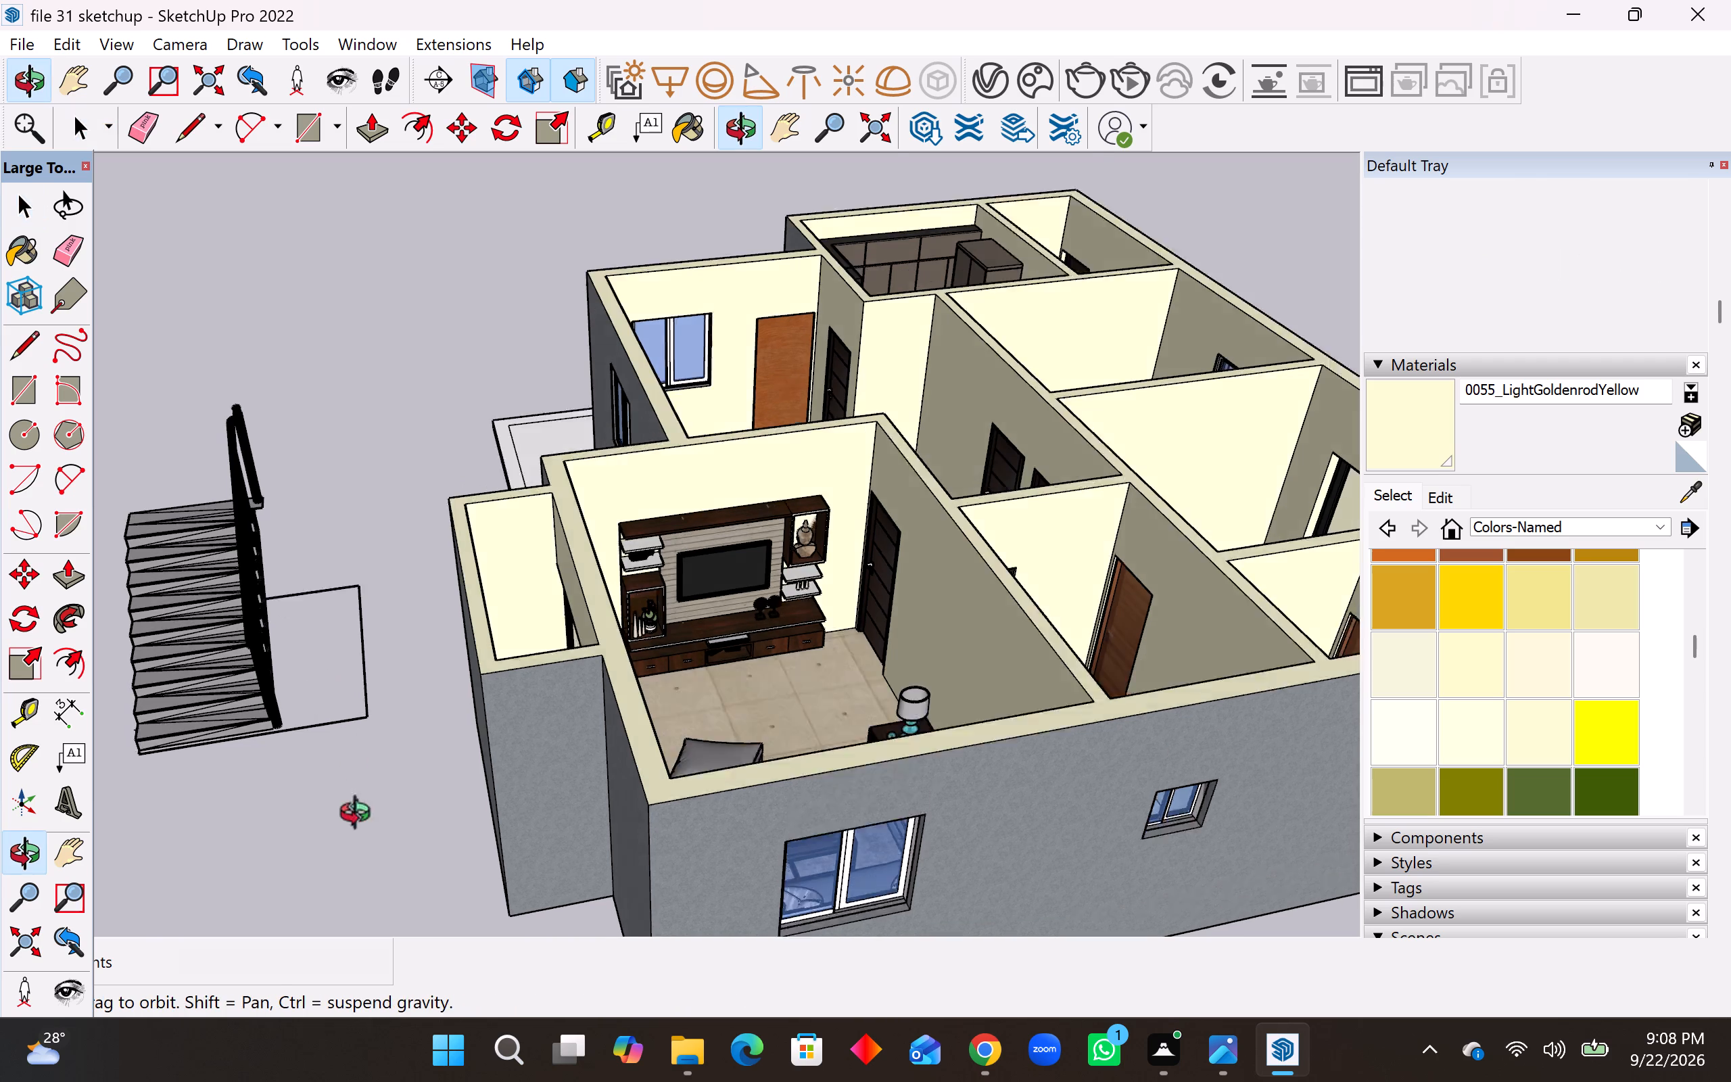
{"action": "middle_click_drag", "start_coordinate": [361, 816], "coordinate": [360, 819]}
{"action": "left_click_drag", "start_coordinate": [384, 658], "coordinate": [342, 720]}
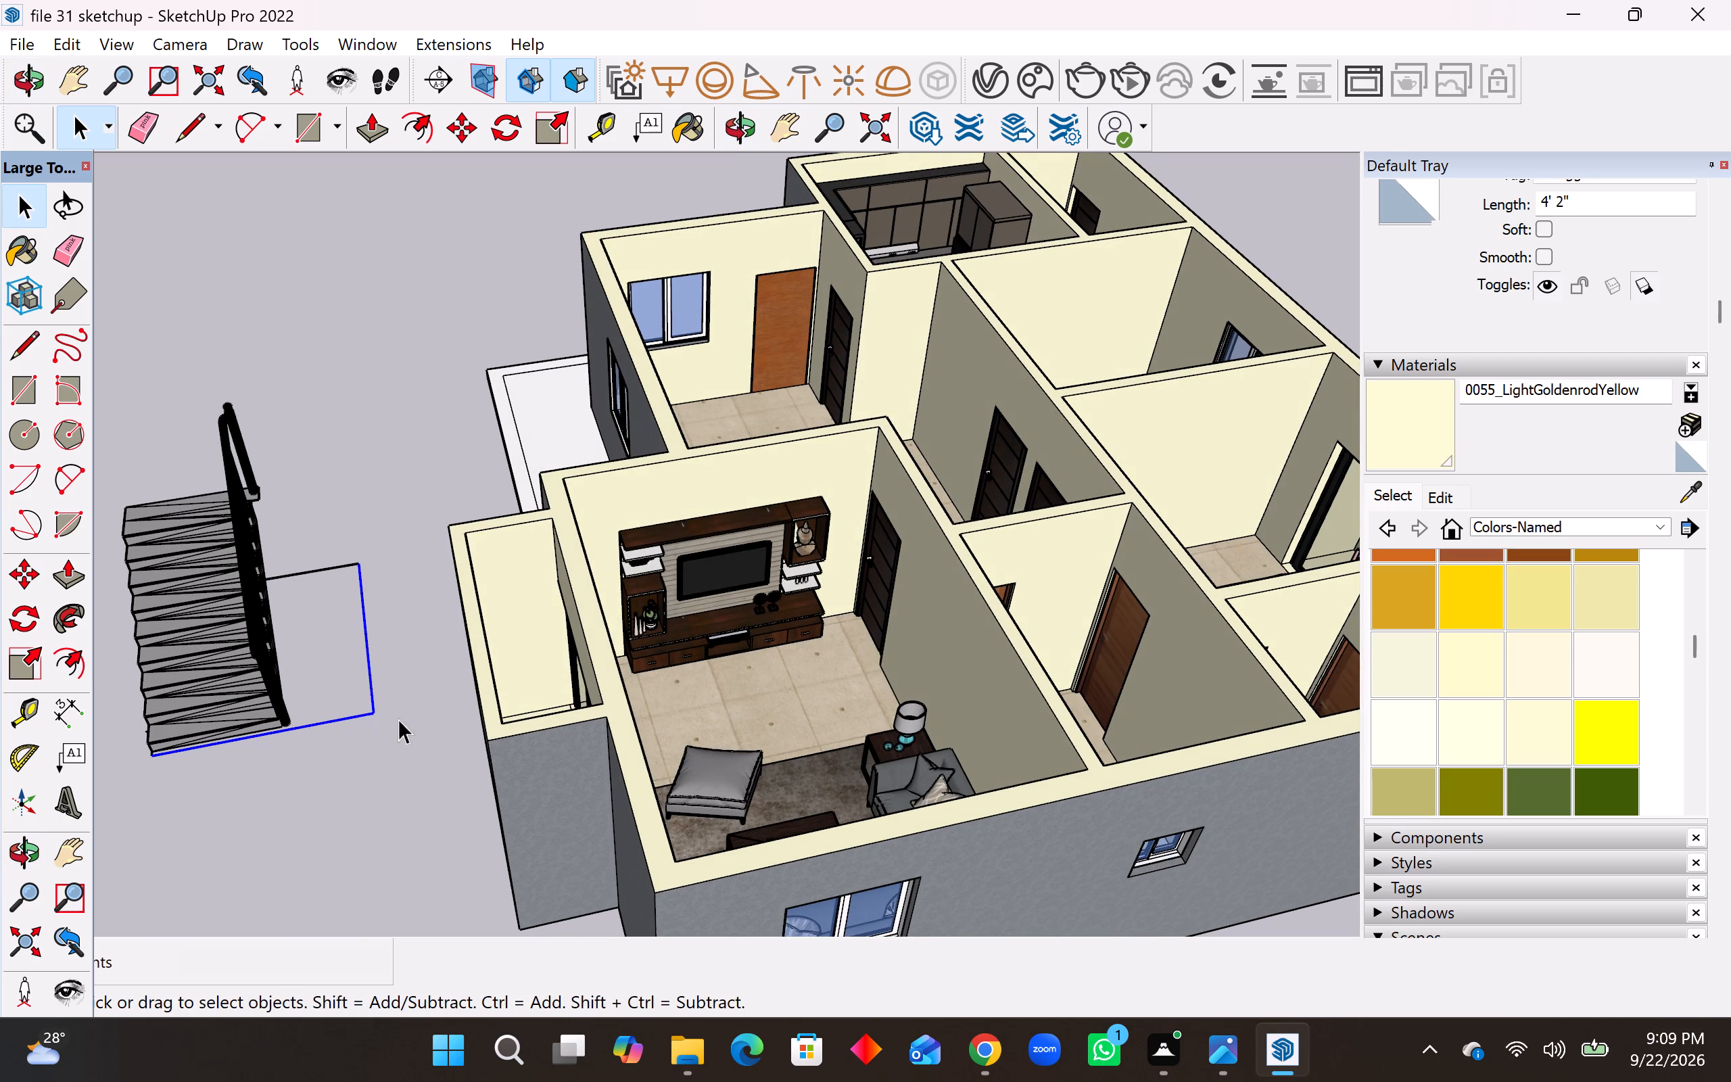
{"action": "key", "text": "Delete"}
{"action": "left_click_drag", "start_coordinate": [341, 548], "coordinate": [338, 580]}
{"action": "key", "text": "Delete"}
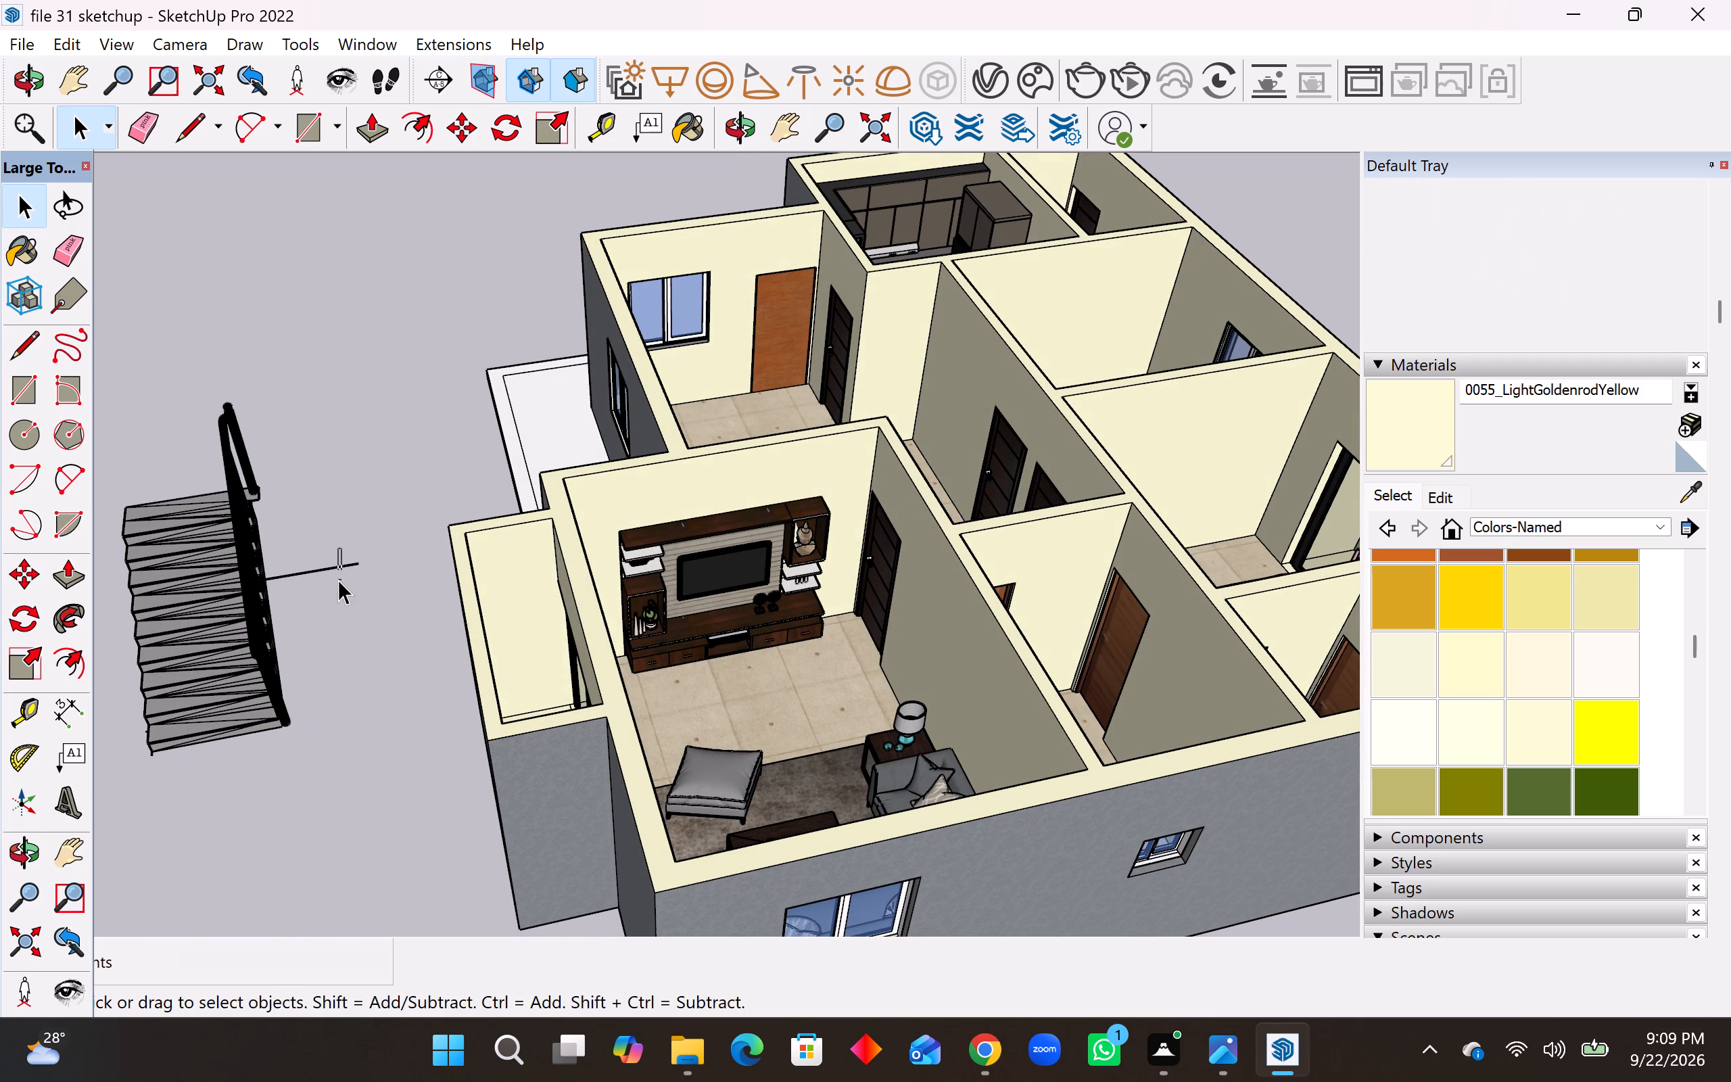
{"action": "left_click_drag", "start_coordinate": [342, 558], "coordinate": [304, 587]}
{"action": "key", "text": "Delete"}
Select all of the loose staircase geometry beside the house, including the railing, and make it one group.
{"action": "middle_click_drag", "start_coordinate": [217, 713], "coordinate": [238, 593]}
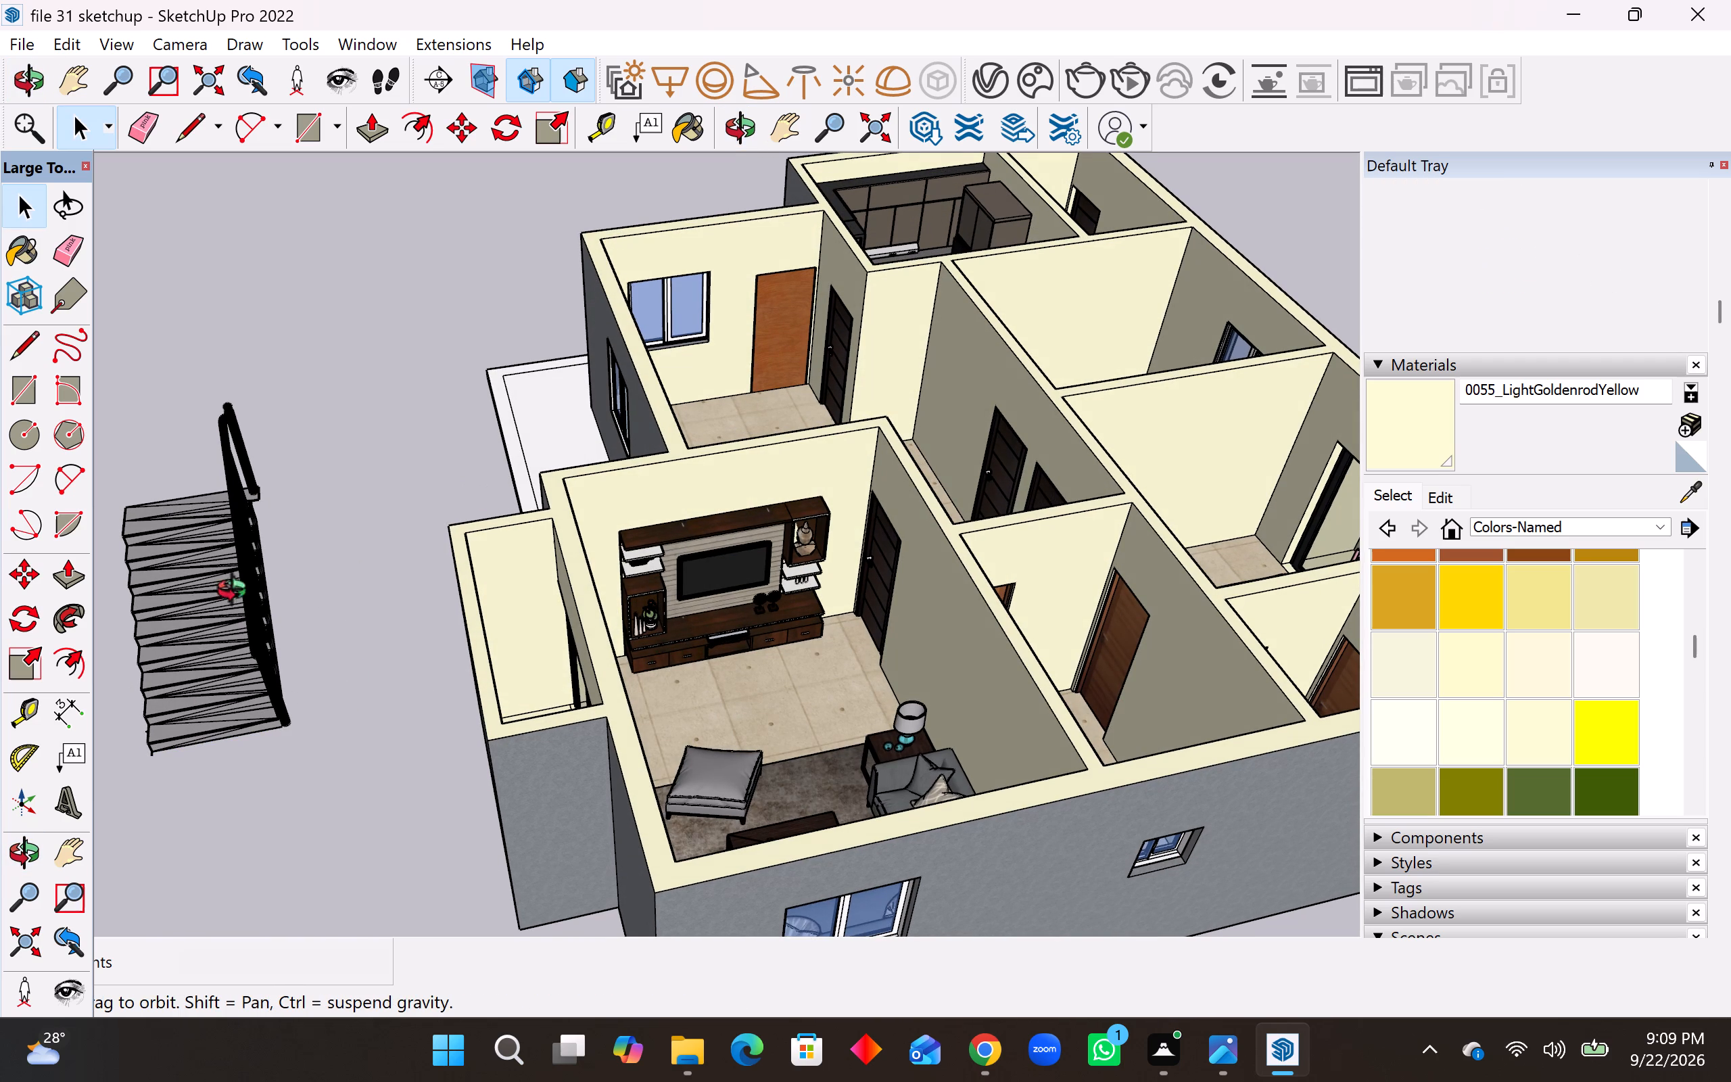
{"action": "middle_click_drag", "start_coordinate": [238, 593], "coordinate": [208, 660]}
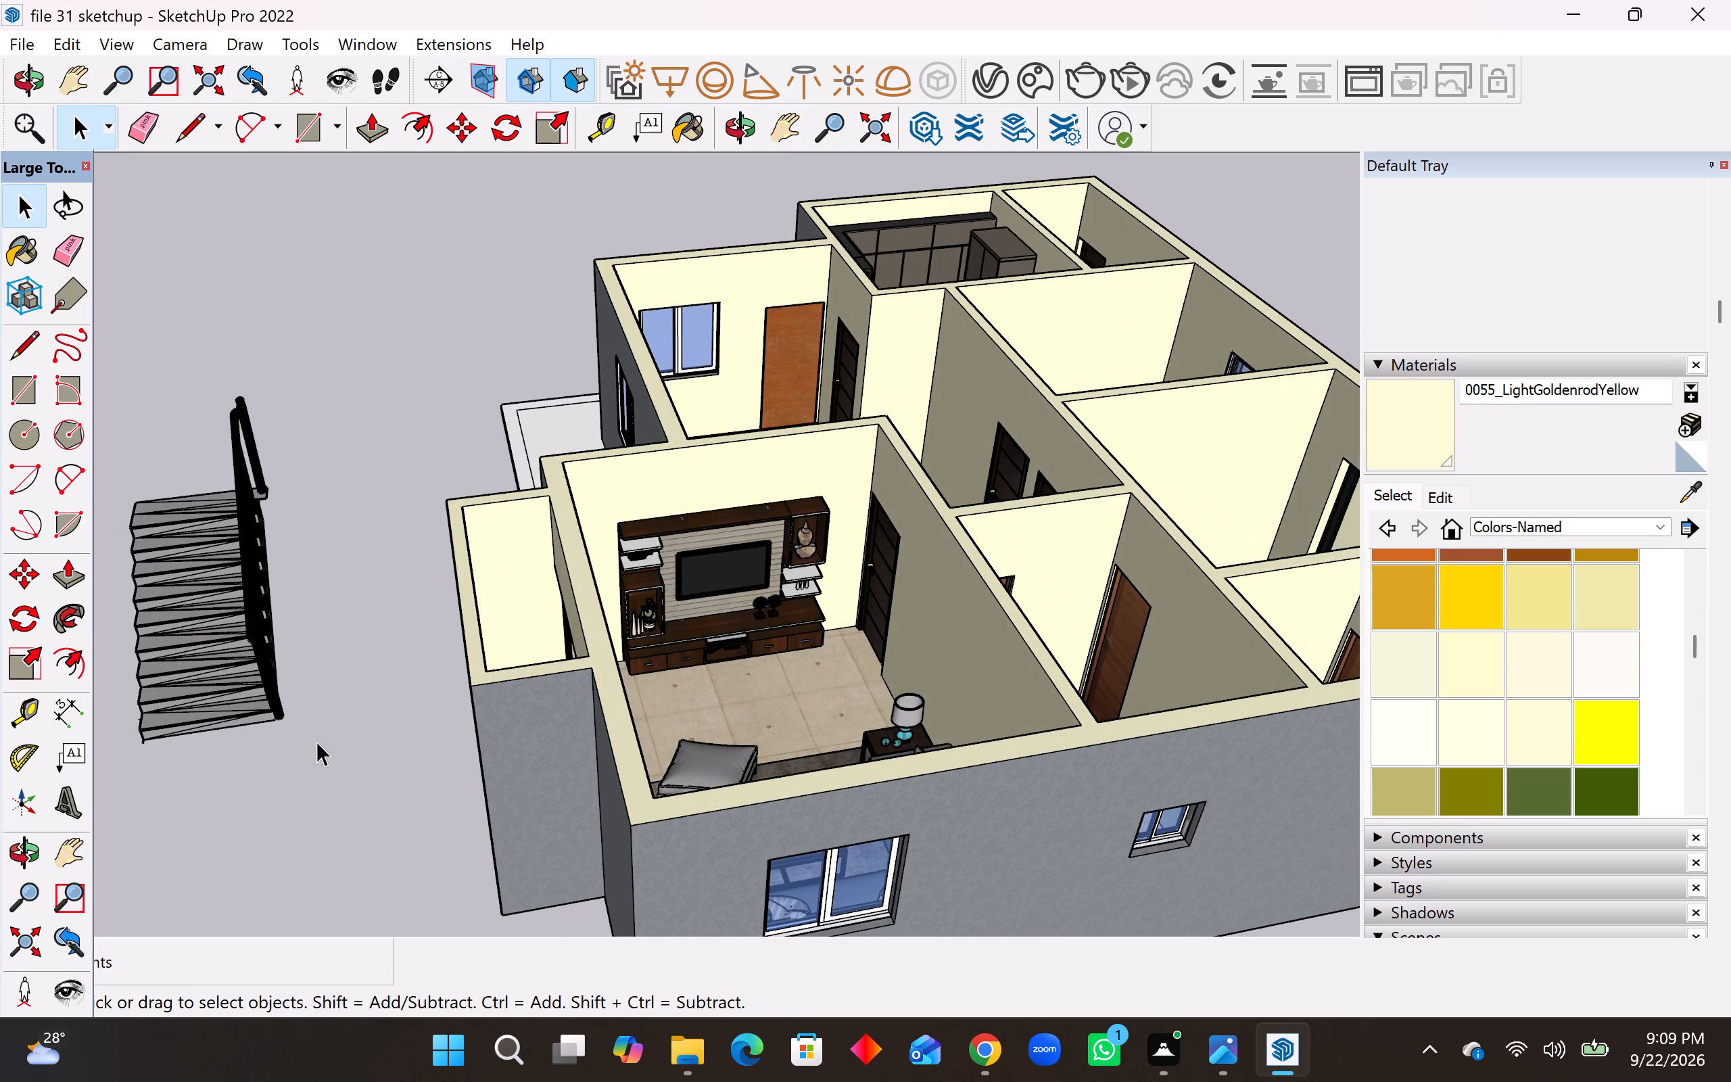
{"action": "left_click_drag", "start_coordinate": [333, 400], "coordinate": [103, 782]}
{"action": "left_click_drag", "start_coordinate": [314, 357], "coordinate": [85, 812]}
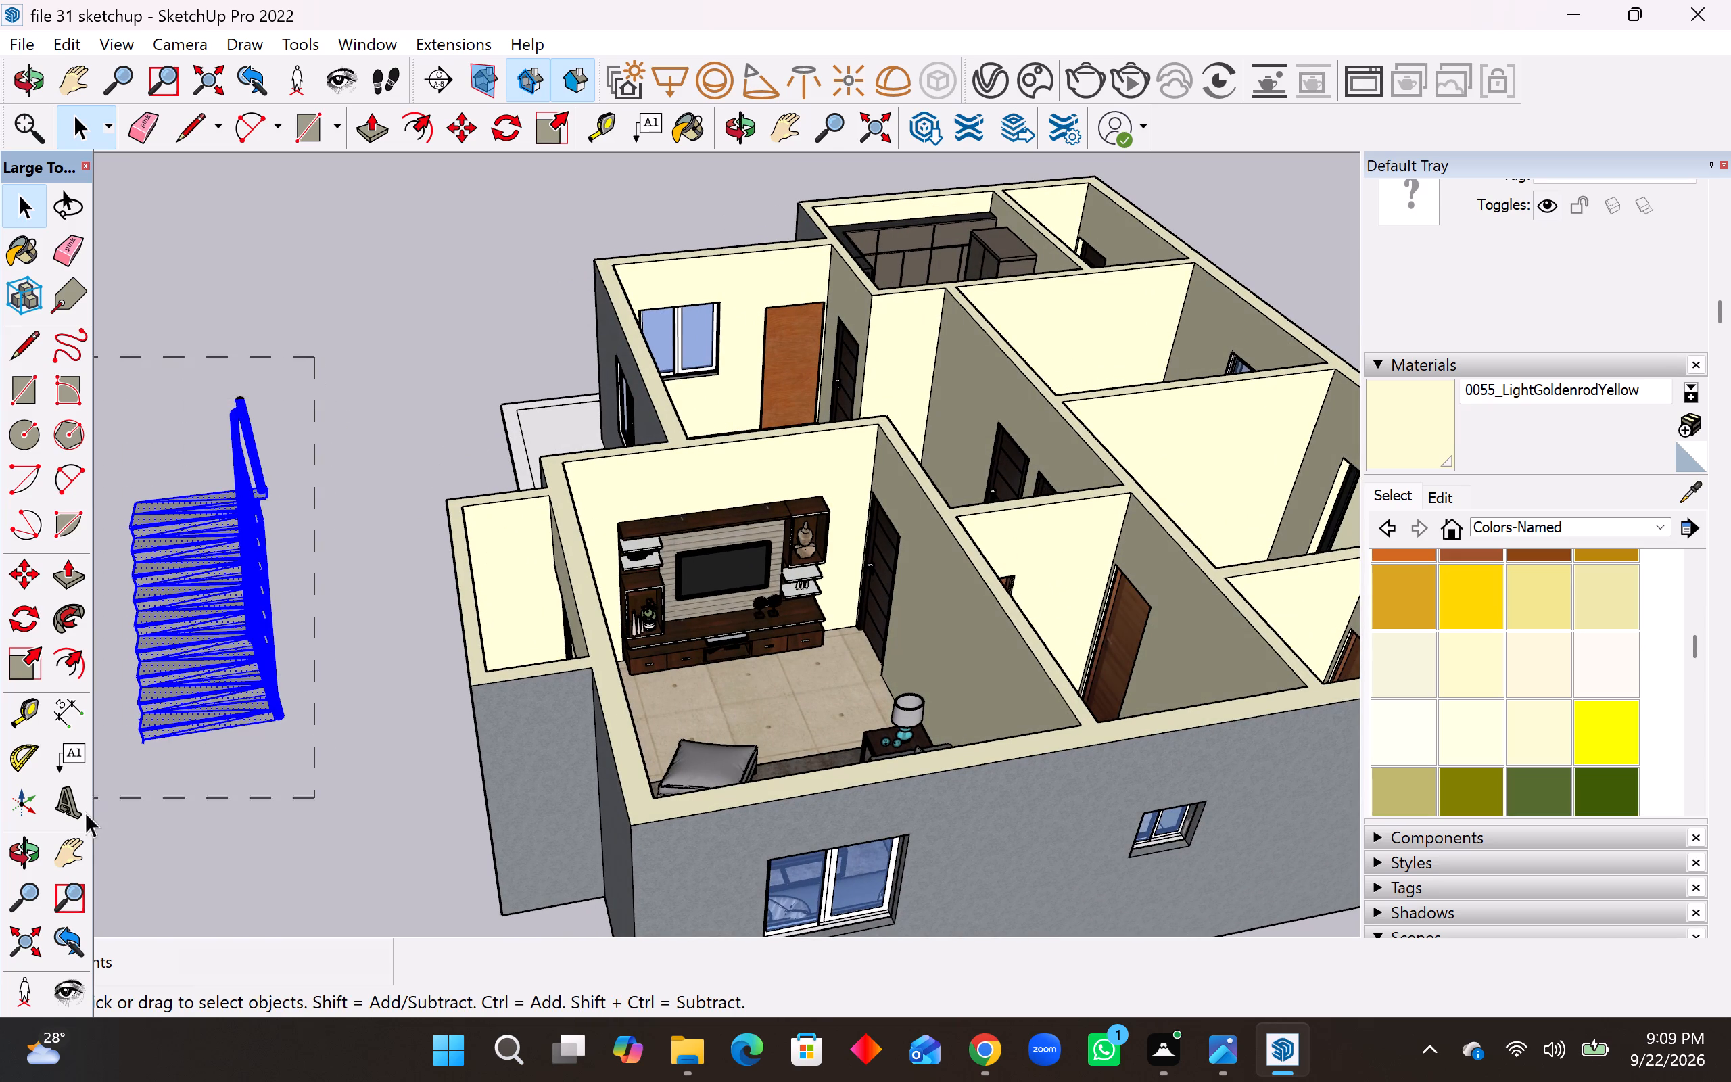
{"action": "left_click_drag", "start_coordinate": [85, 812], "coordinate": [69, 828]}
{"action": "right_click", "coordinate": [180, 667]}
{"action": "left_click", "coordinate": [231, 807]}
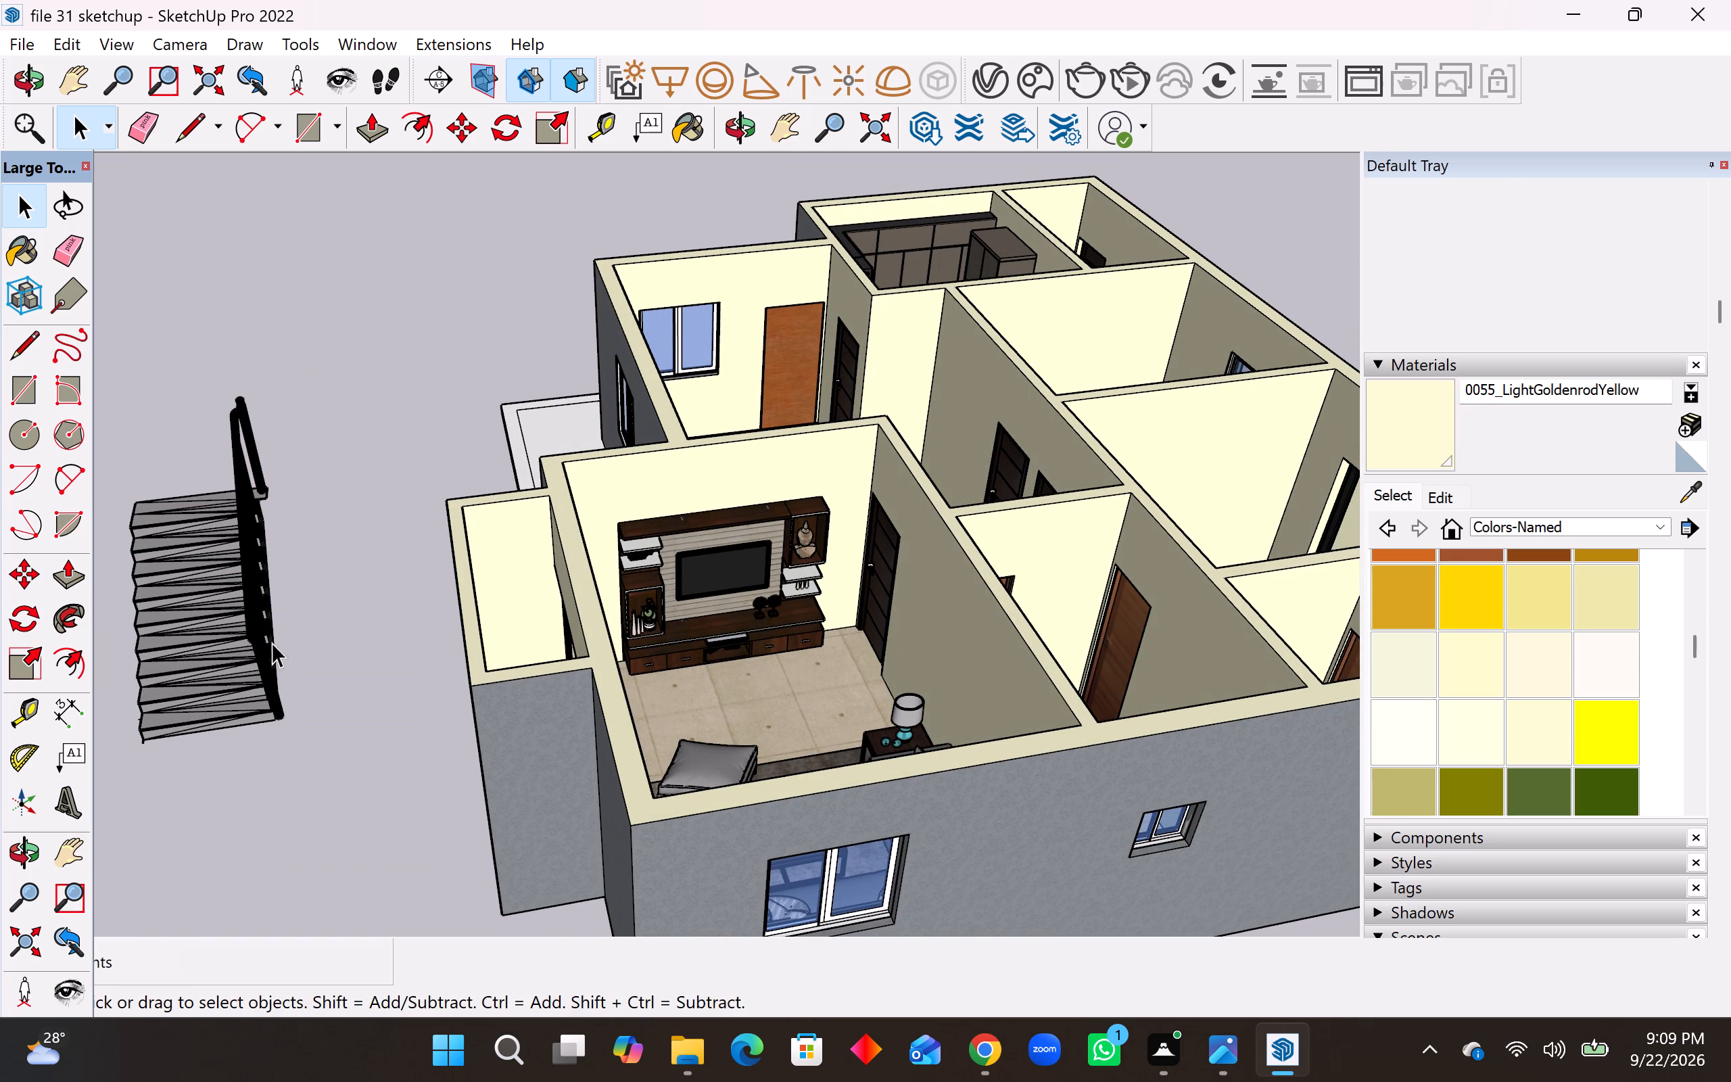
{"action": "left_click_drag", "start_coordinate": [369, 354], "coordinate": [89, 816]}
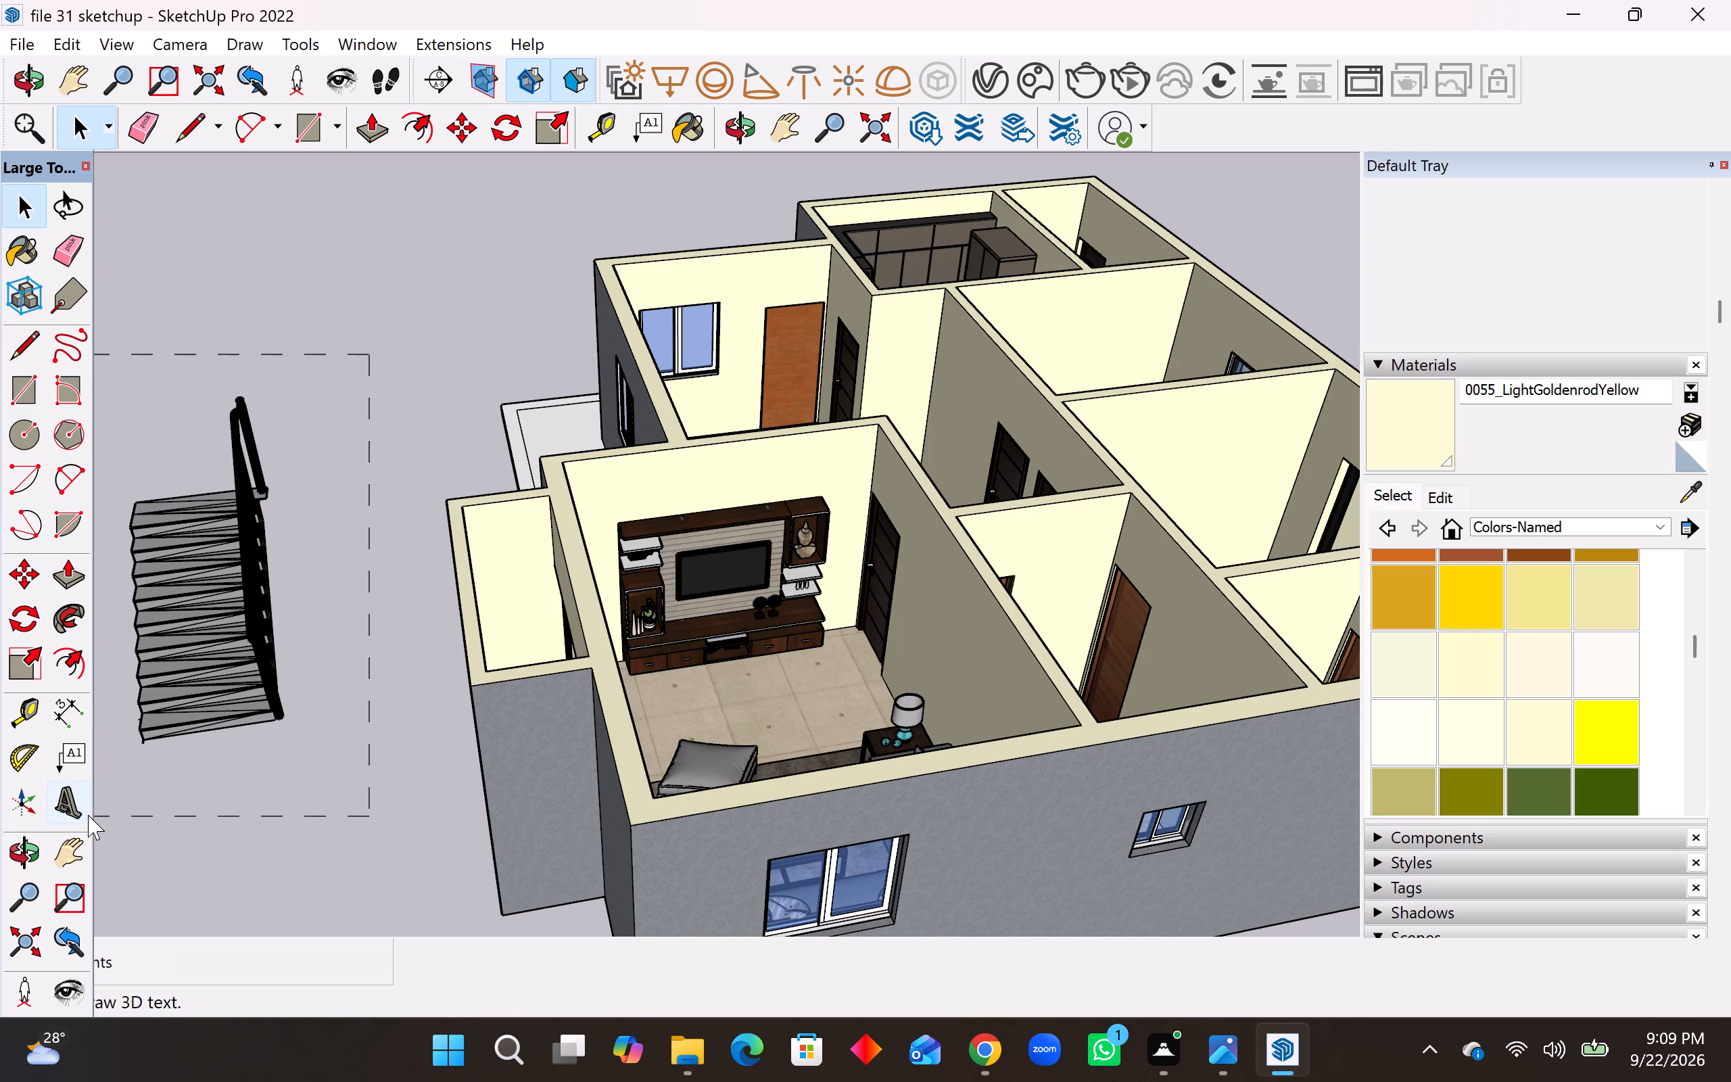
{"action": "right_click", "coordinate": [181, 594]}
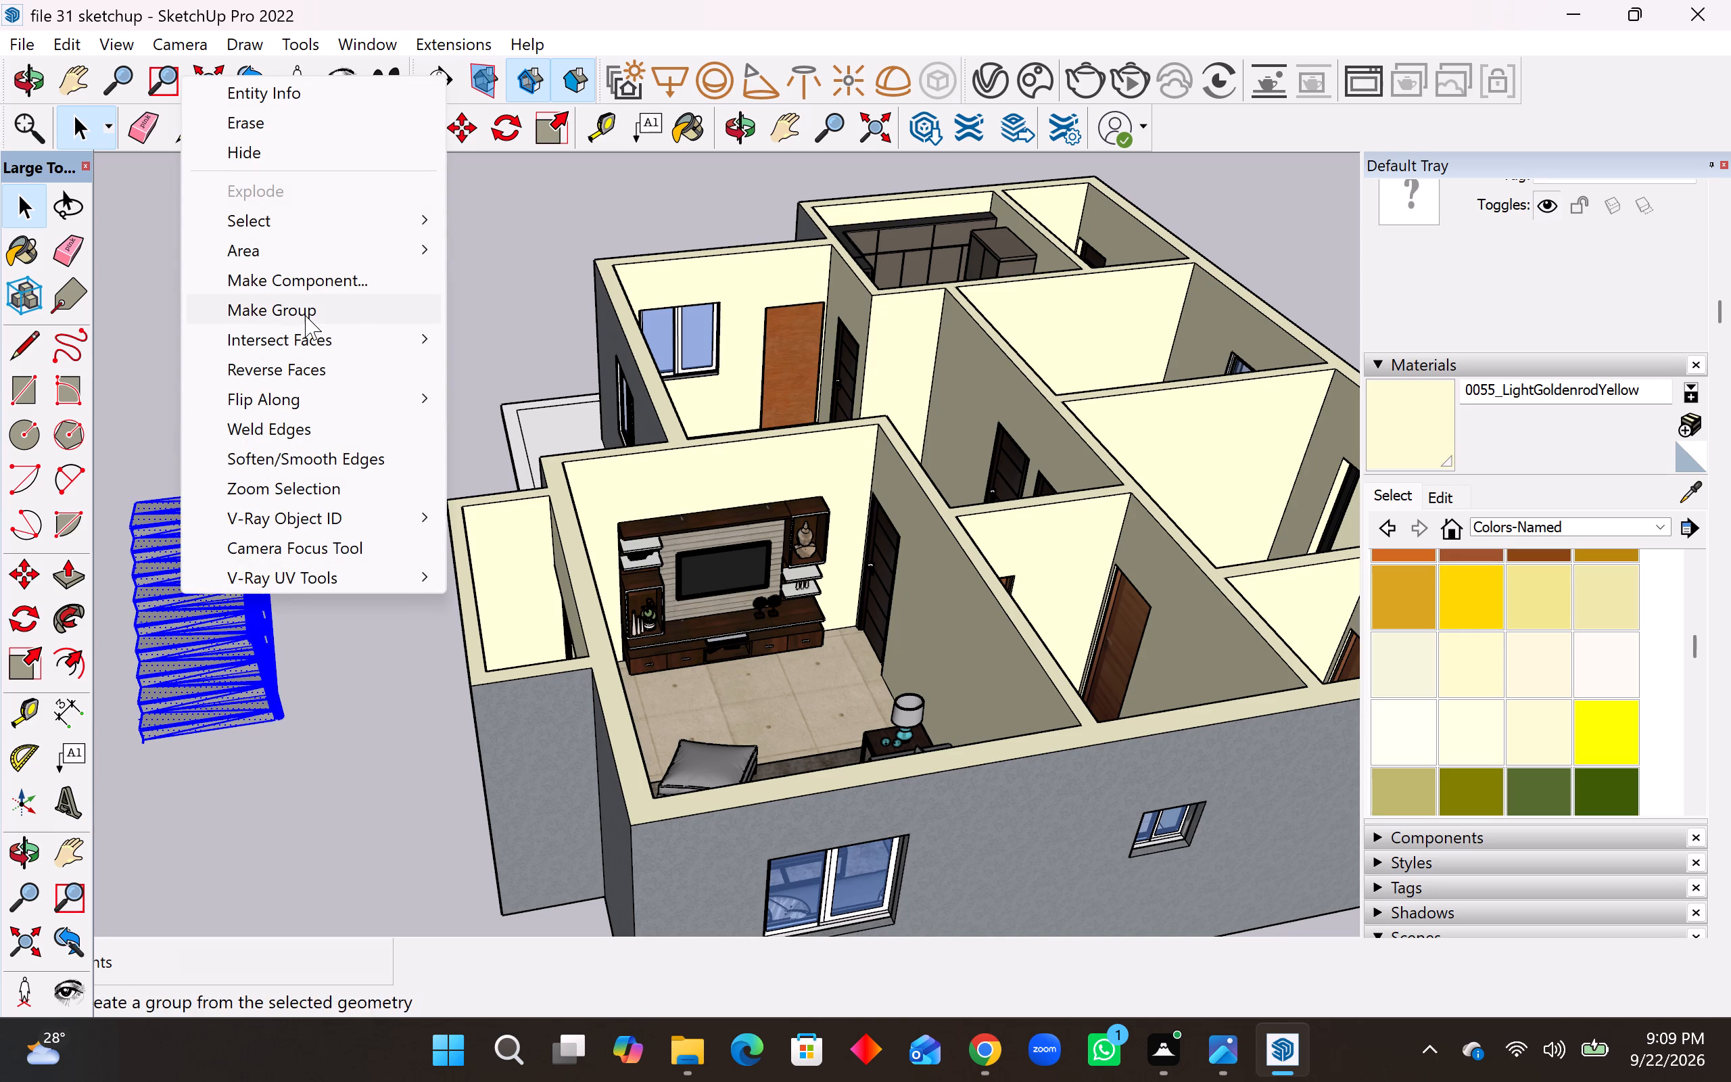
{"action": "left_click", "coordinate": [305, 315]}
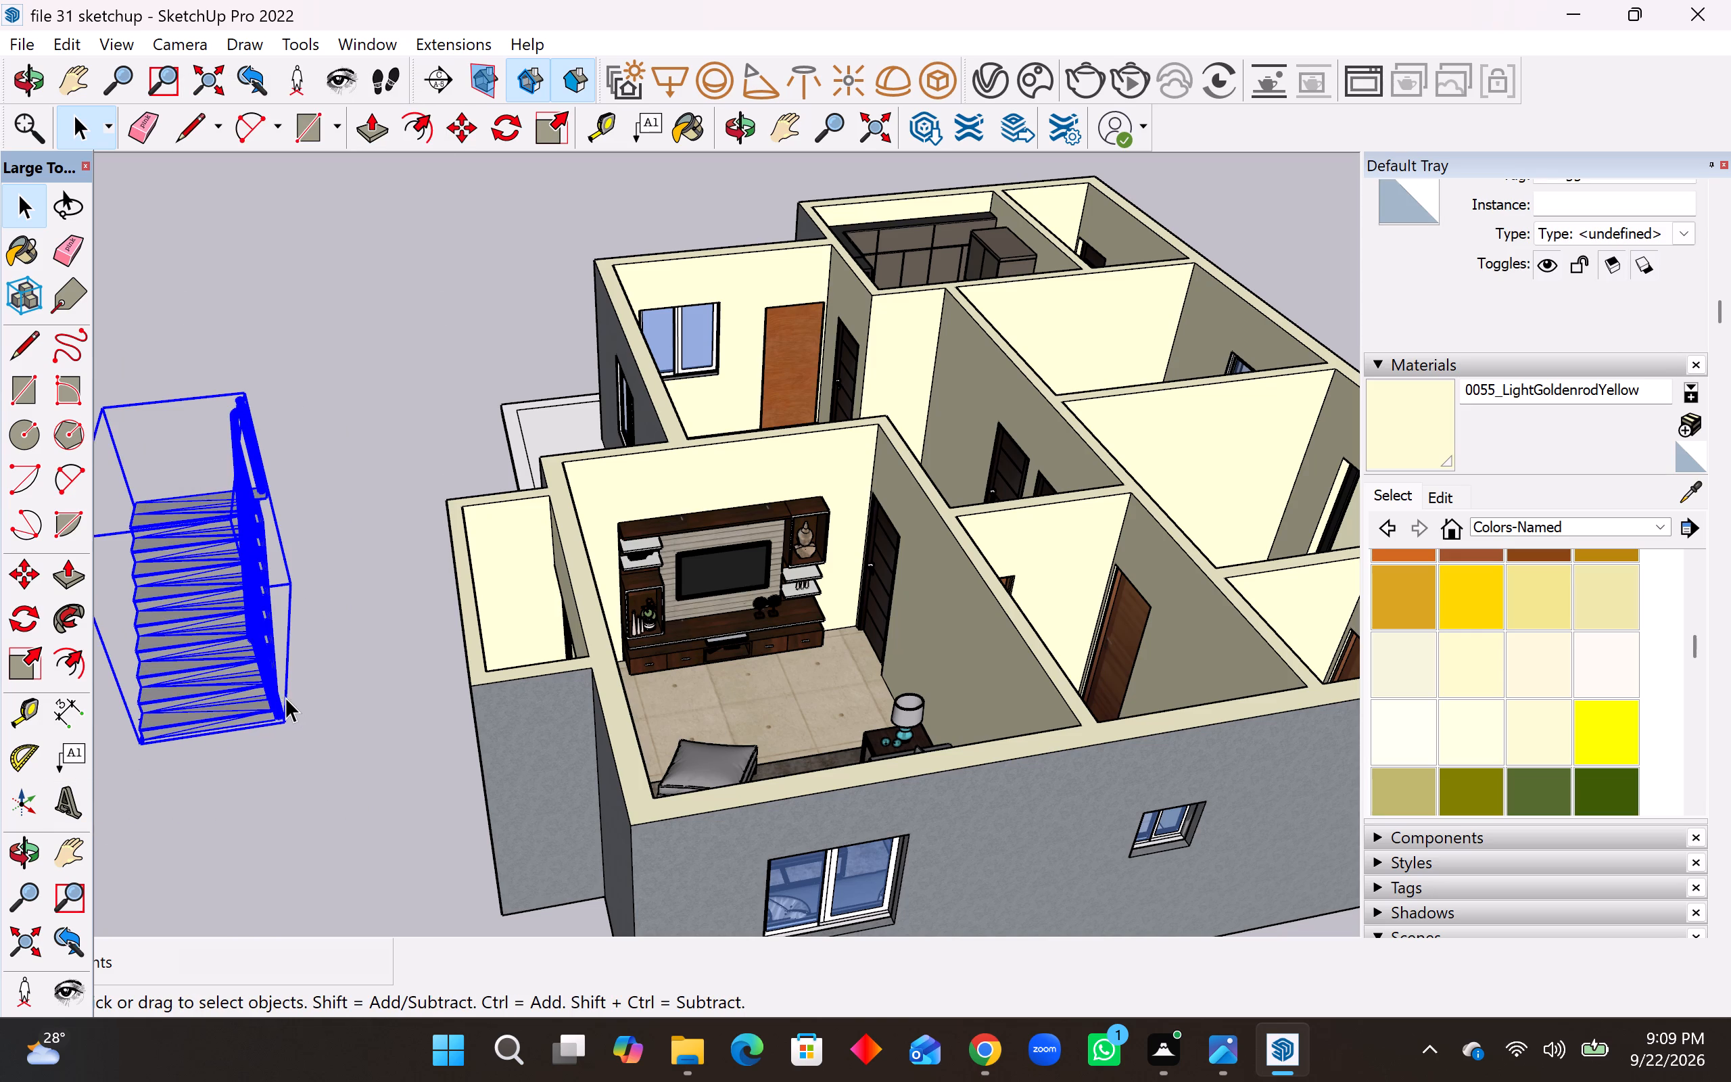
Move the staircase group about 22' 8" from beside the house into the hall, alongside the outer window wall.
{"action": "key", "text": "m"}
{"action": "left_click", "coordinate": [299, 587]}
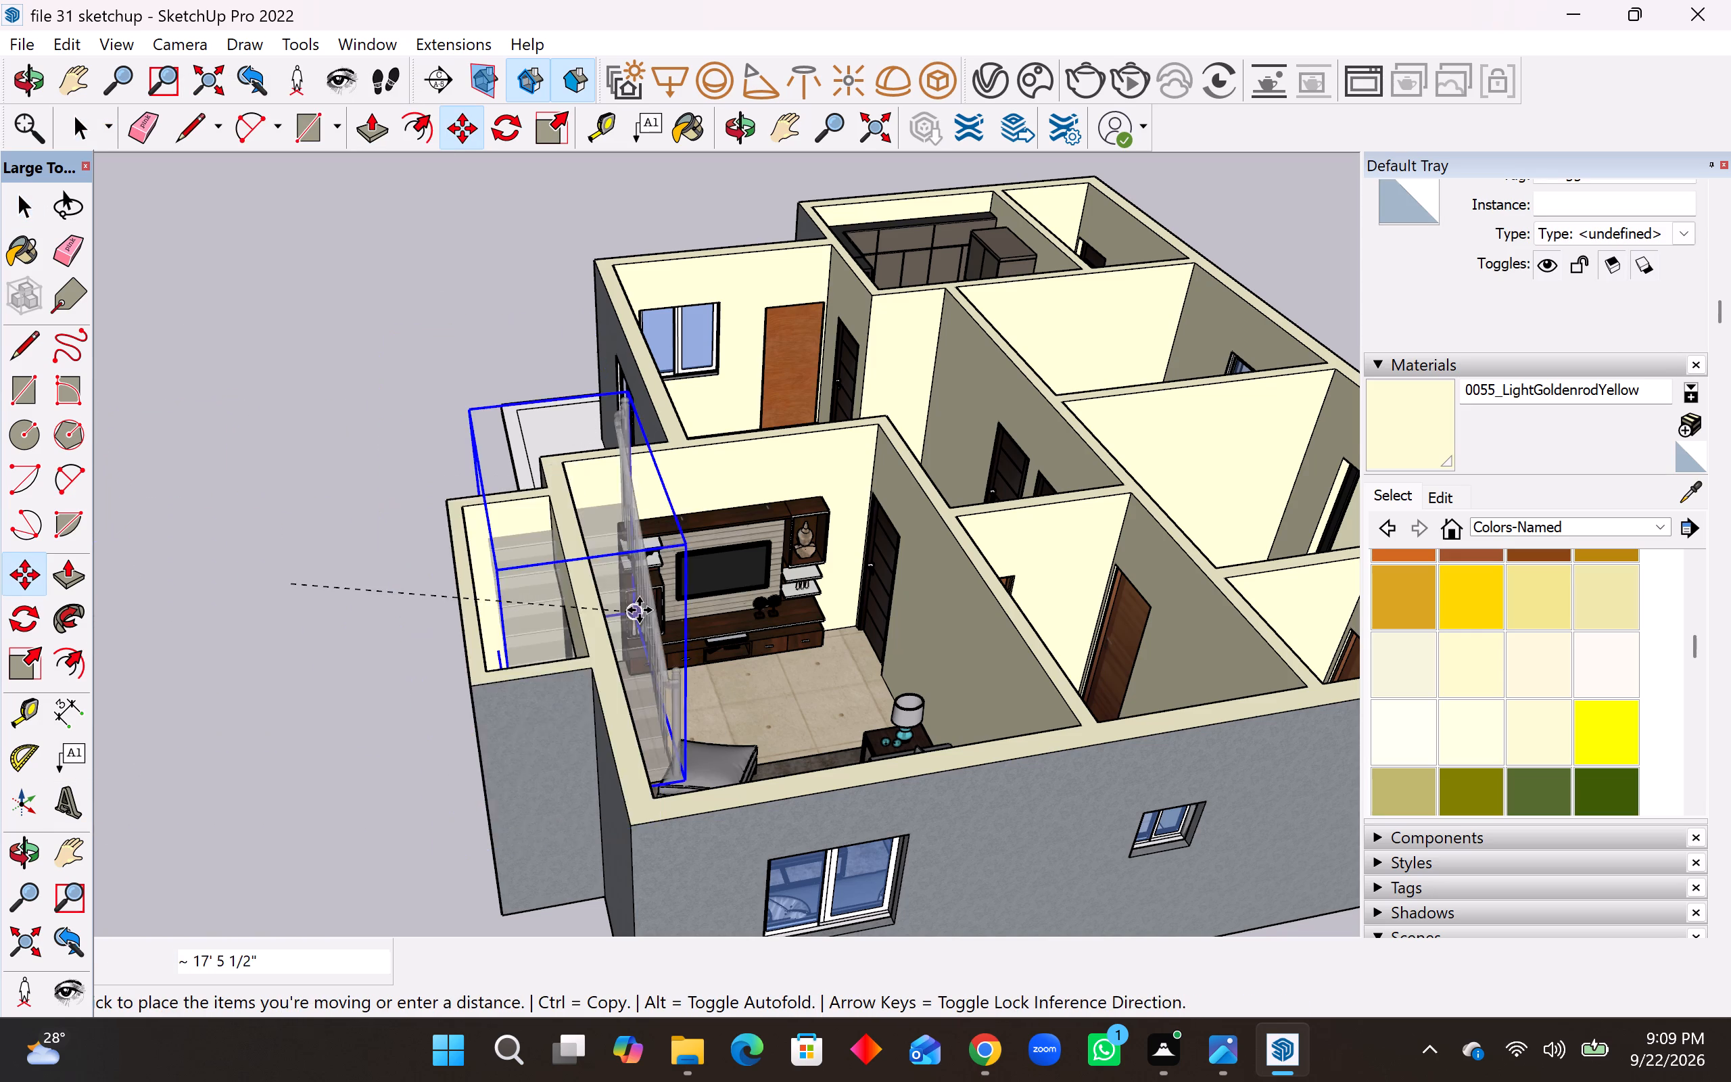
{"action": "scroll", "coordinate": [639, 610], "scroll_direction": "down", "scroll_amount": 1}
{"action": "middle_click_drag", "start_coordinate": [639, 610], "coordinate": [466, 922]}
{"action": "scroll", "coordinate": [693, 588], "scroll_direction": "up", "scroll_amount": 9}
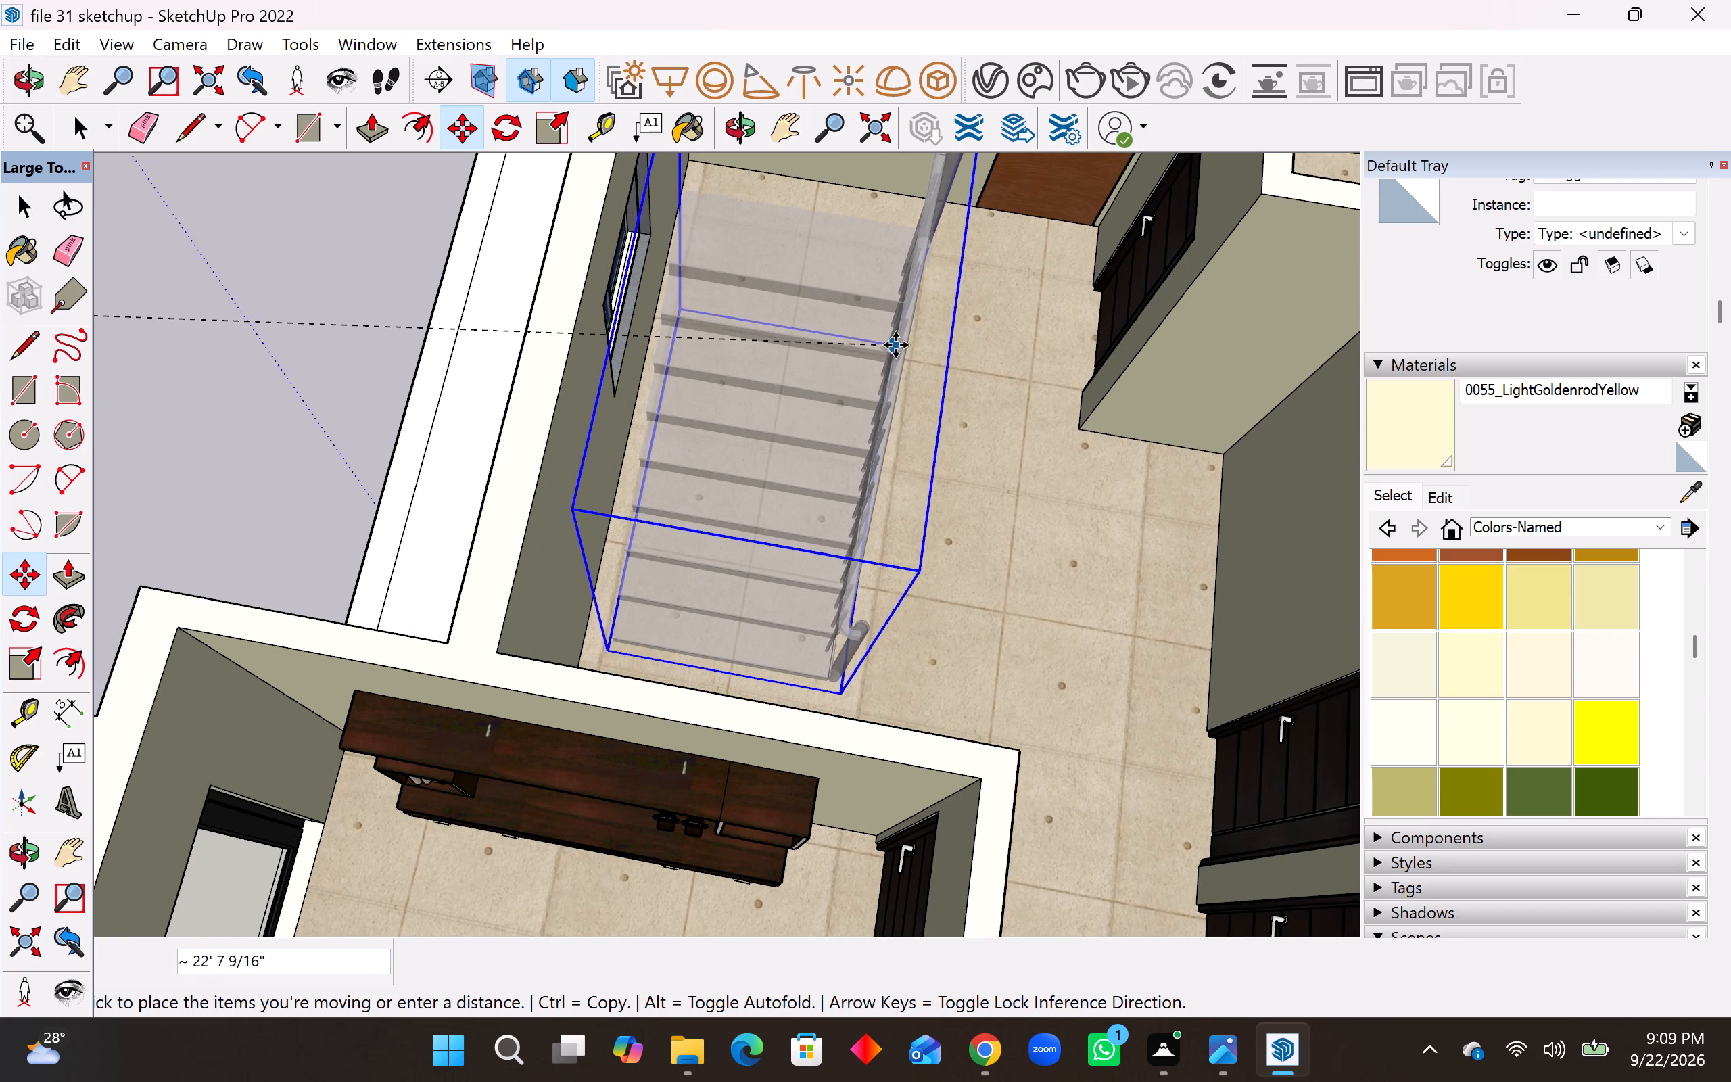
{"action": "left_click", "coordinate": [901, 343]}
Nudge the staircase group against the hall's outer window wall with two short moves of about 6" and 3 1/4".
{"action": "middle_click_drag", "start_coordinate": [669, 462], "coordinate": [694, 482]}
{"action": "left_click", "coordinate": [621, 652]}
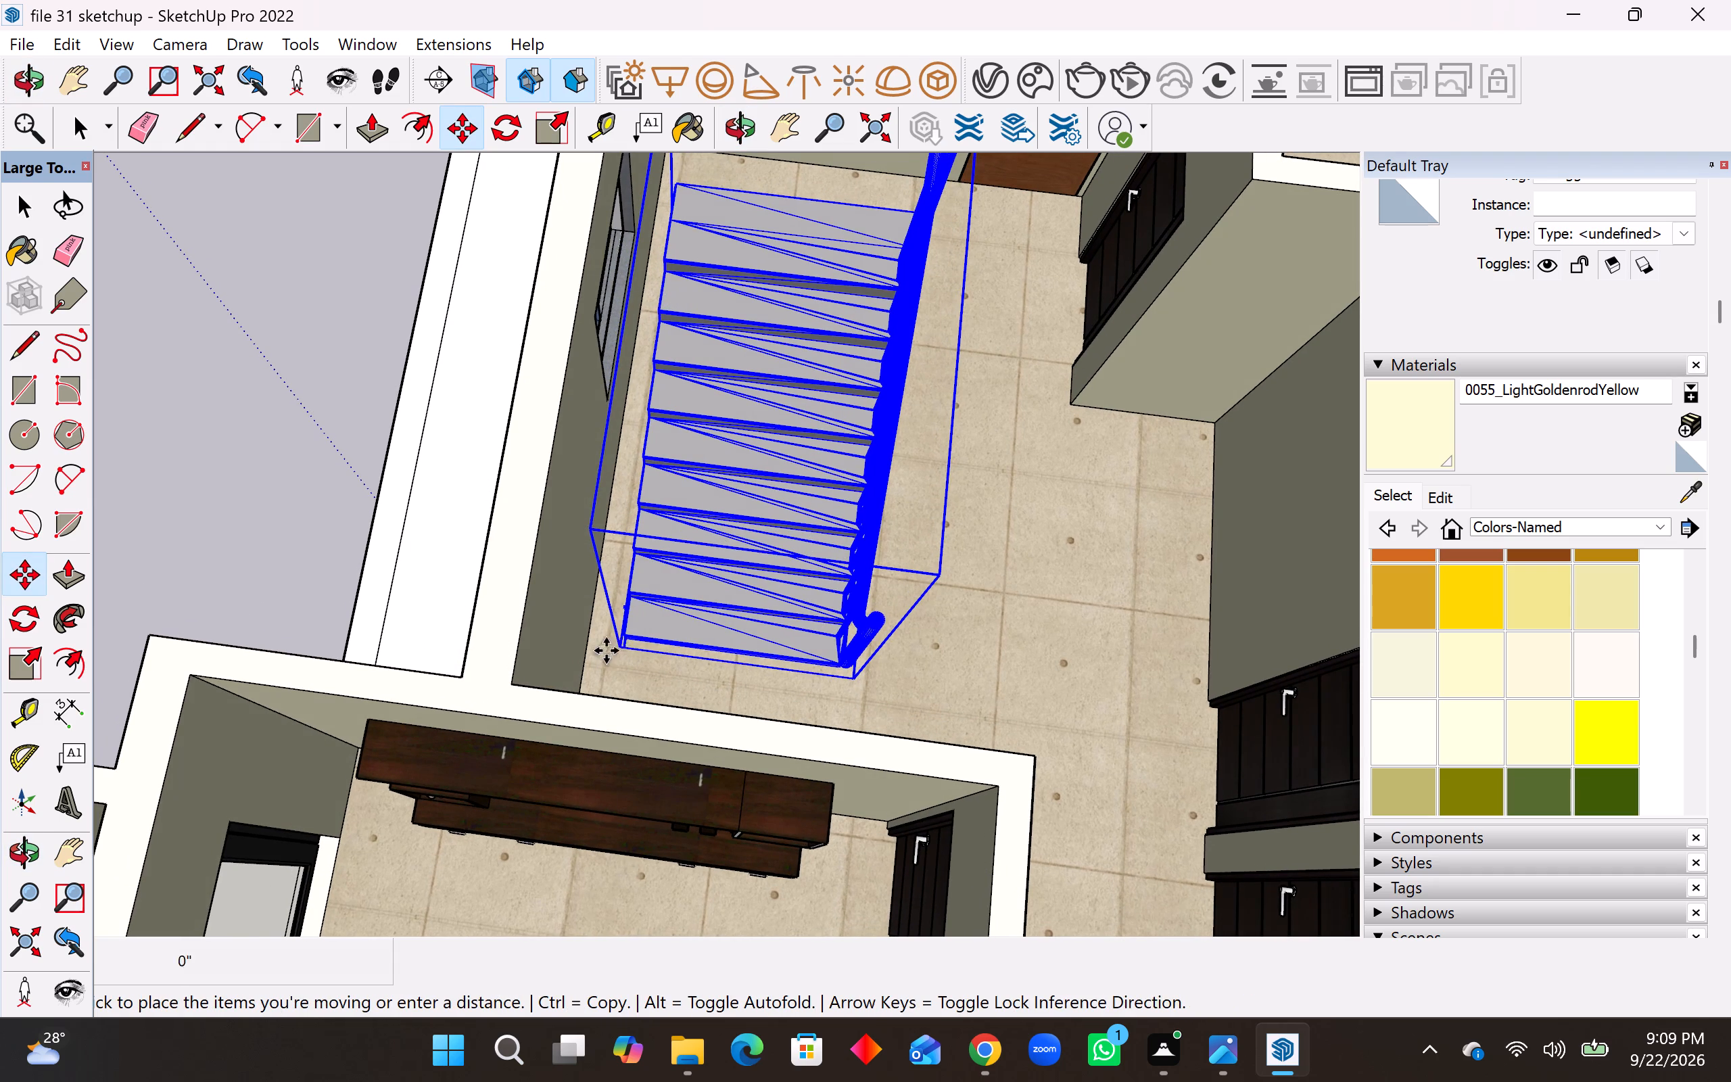
{"action": "left_click", "coordinate": [602, 653]}
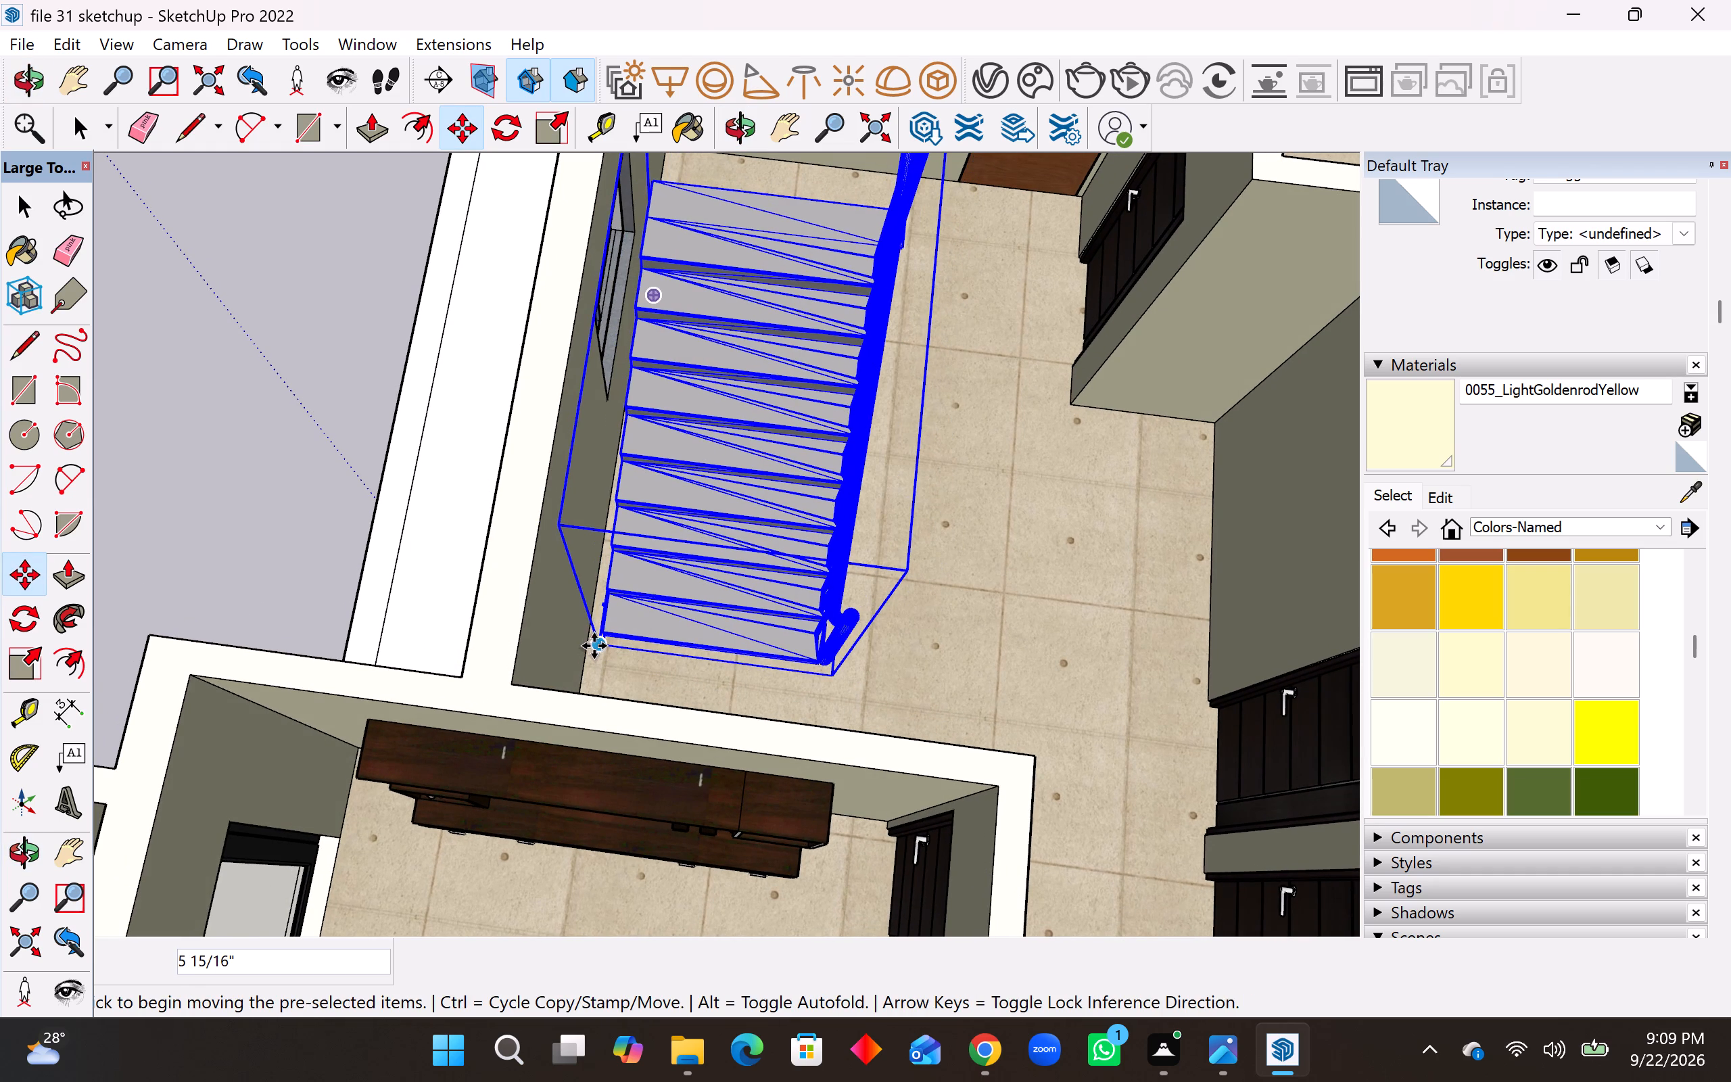
{"action": "left_click", "coordinate": [592, 645]}
{"action": "left_click", "coordinate": [586, 646]}
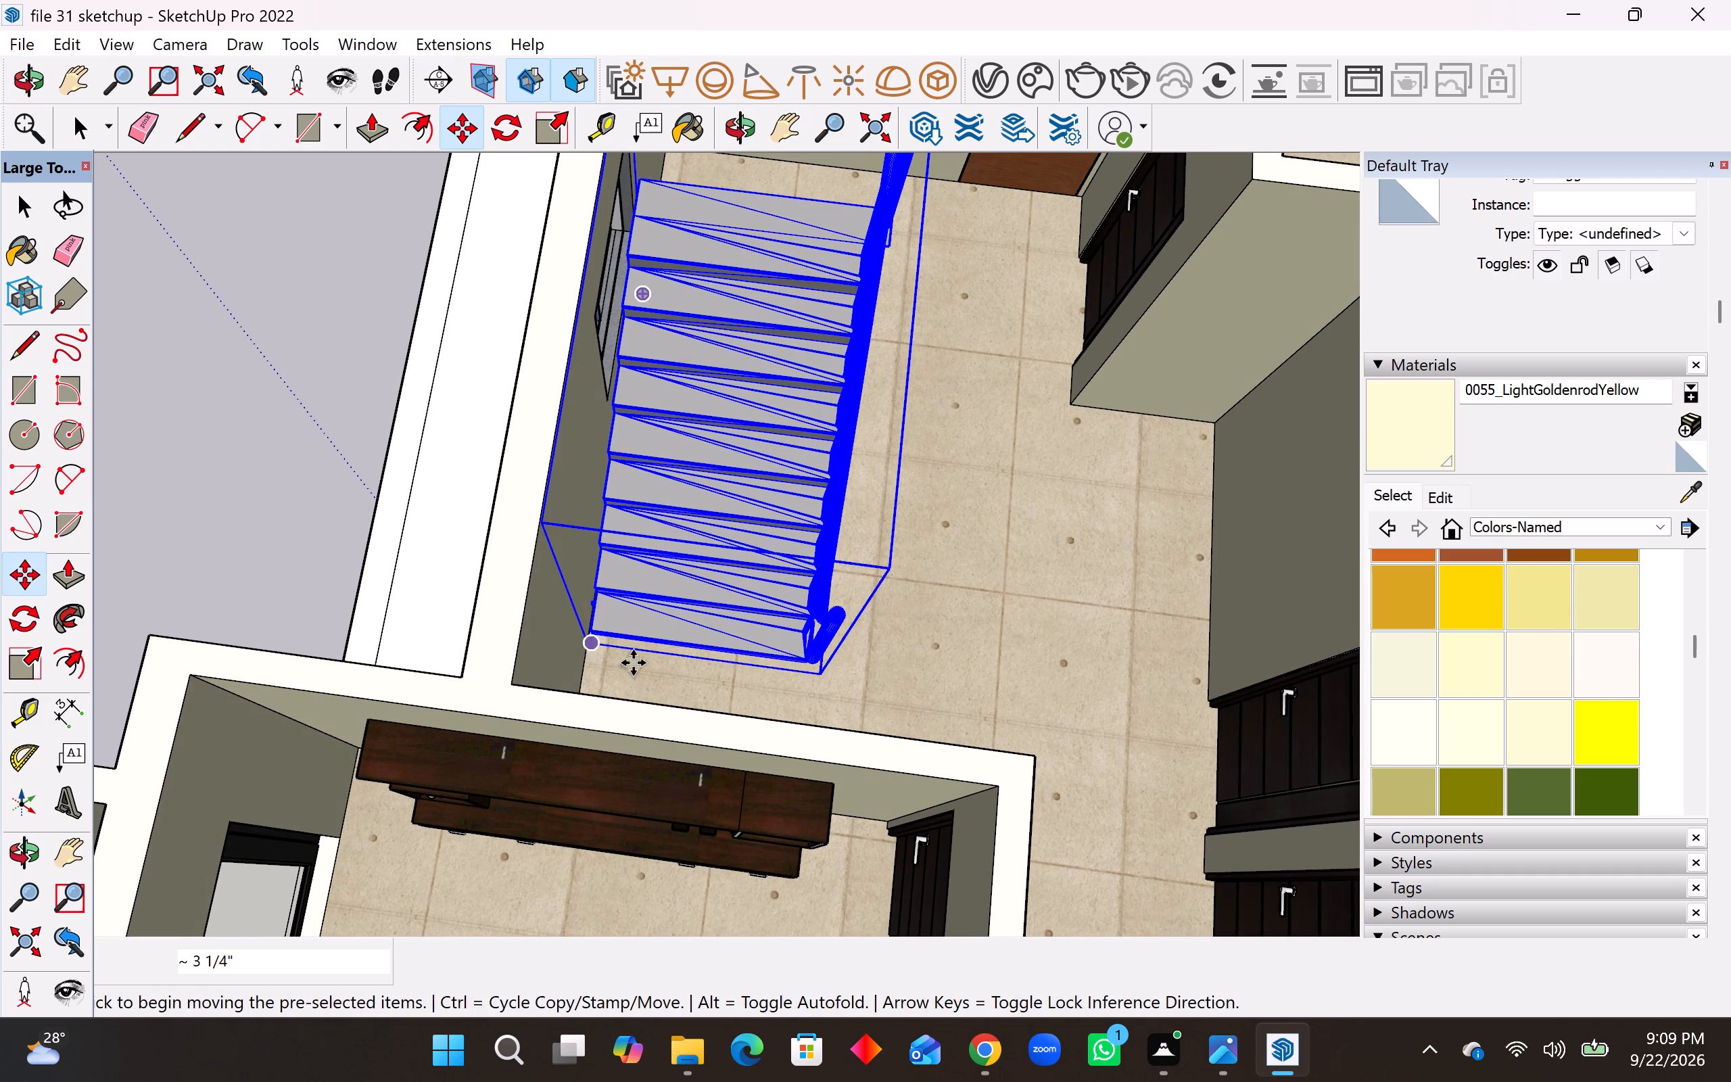
Adjust the staircase group's height slightly with the Scale tool, keeping its base fixed, and deselect it.
{"action": "scroll", "coordinate": [859, 569], "scroll_direction": "down", "scroll_amount": 7}
{"action": "middle_click_drag", "start_coordinate": [861, 542], "coordinate": [847, 360]}
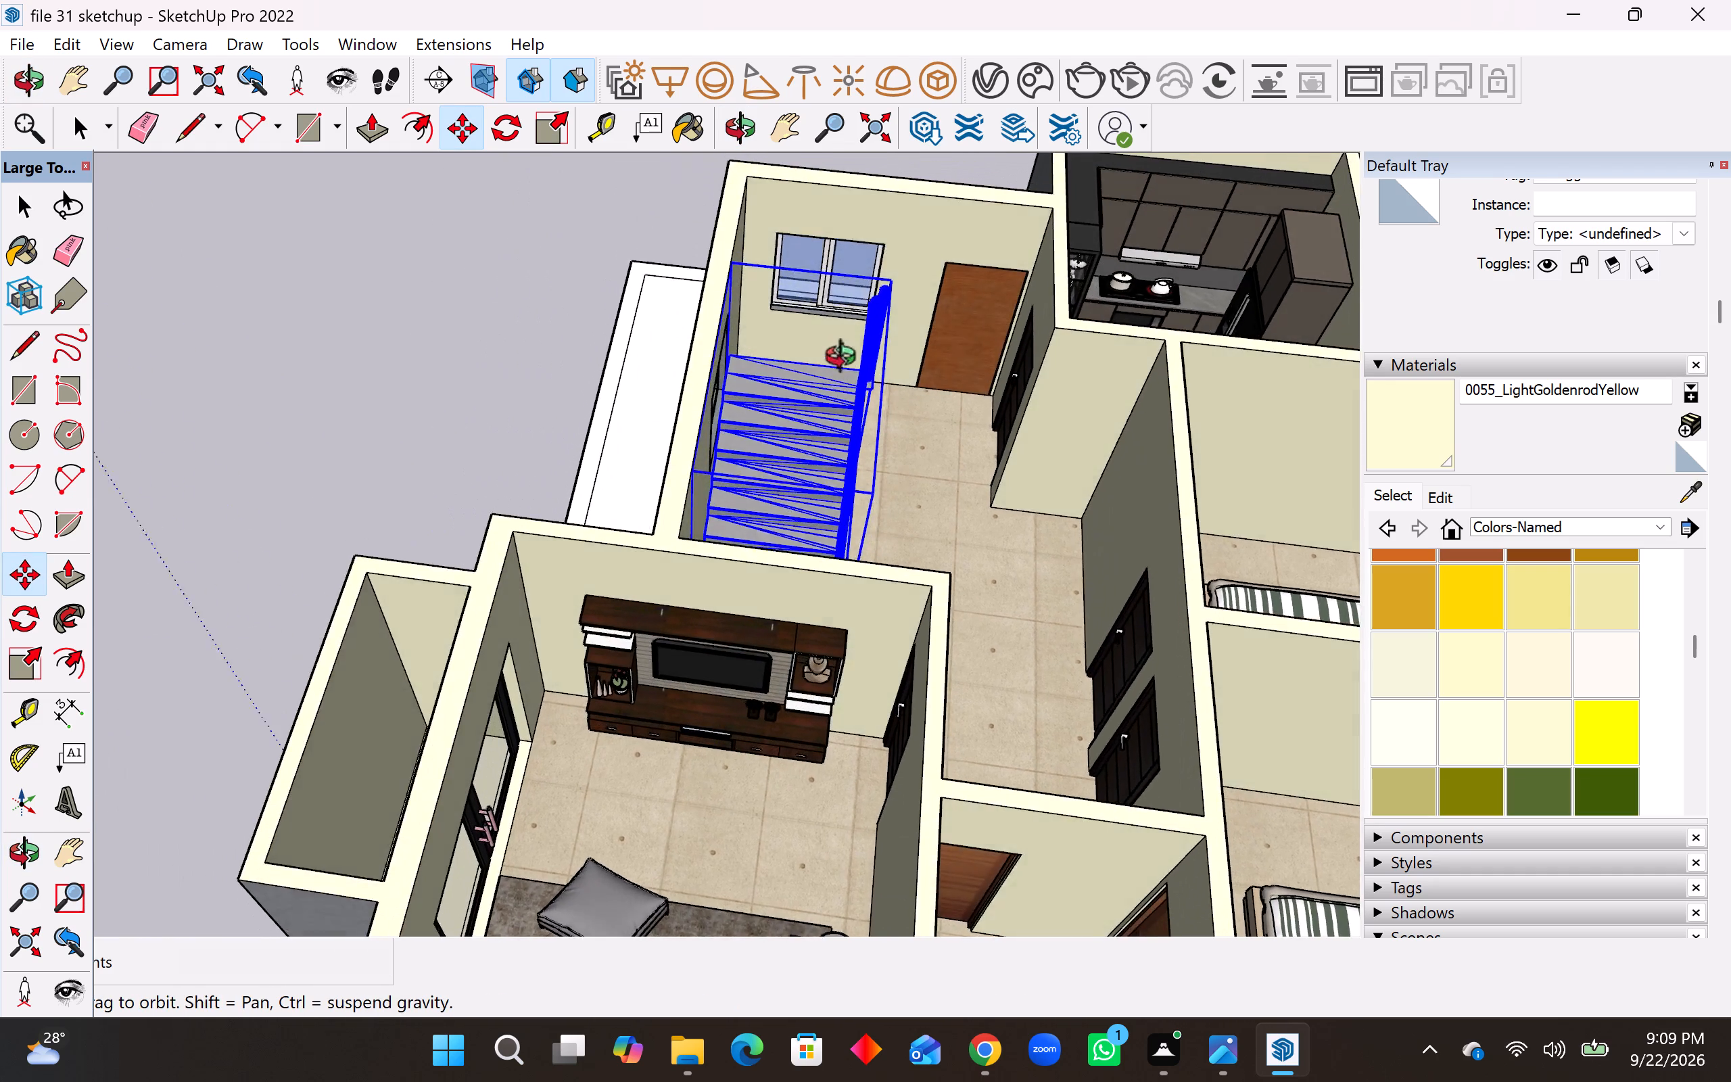
{"action": "middle_click_drag", "start_coordinate": [847, 360], "coordinate": [702, 308]}
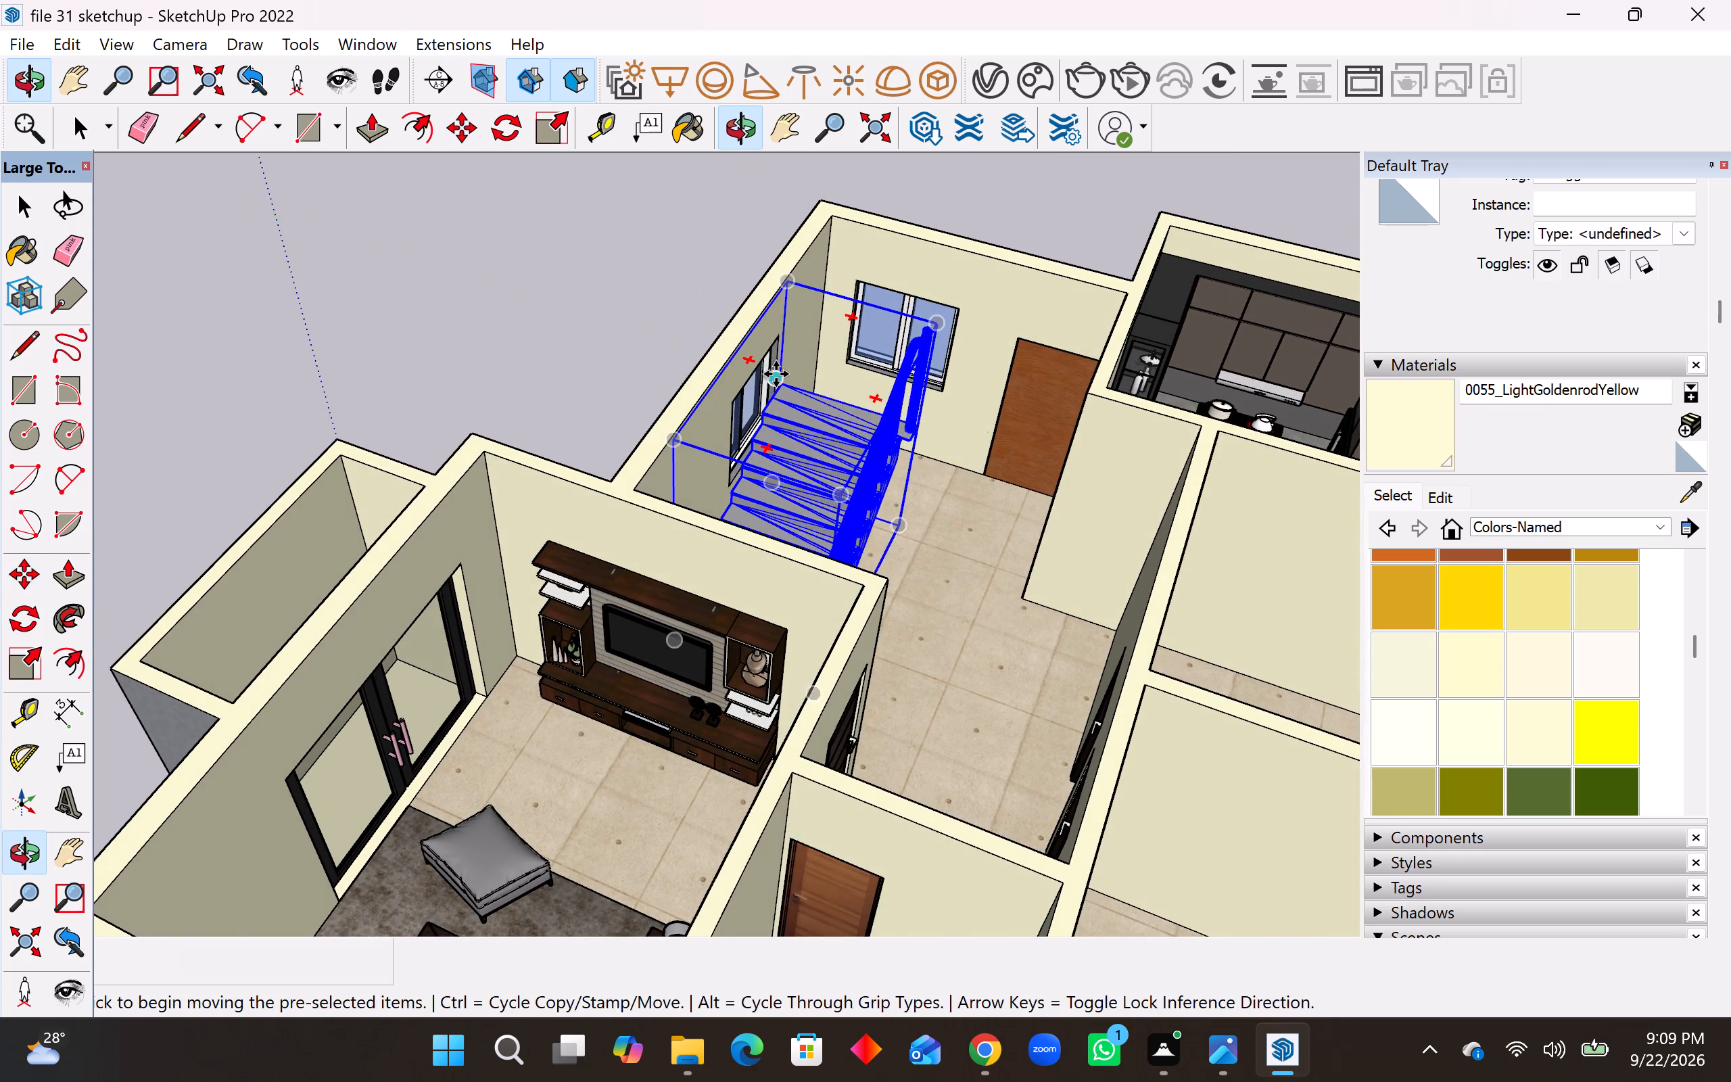
{"action": "scroll", "coordinate": [776, 374], "scroll_direction": "up", "scroll_amount": 4}
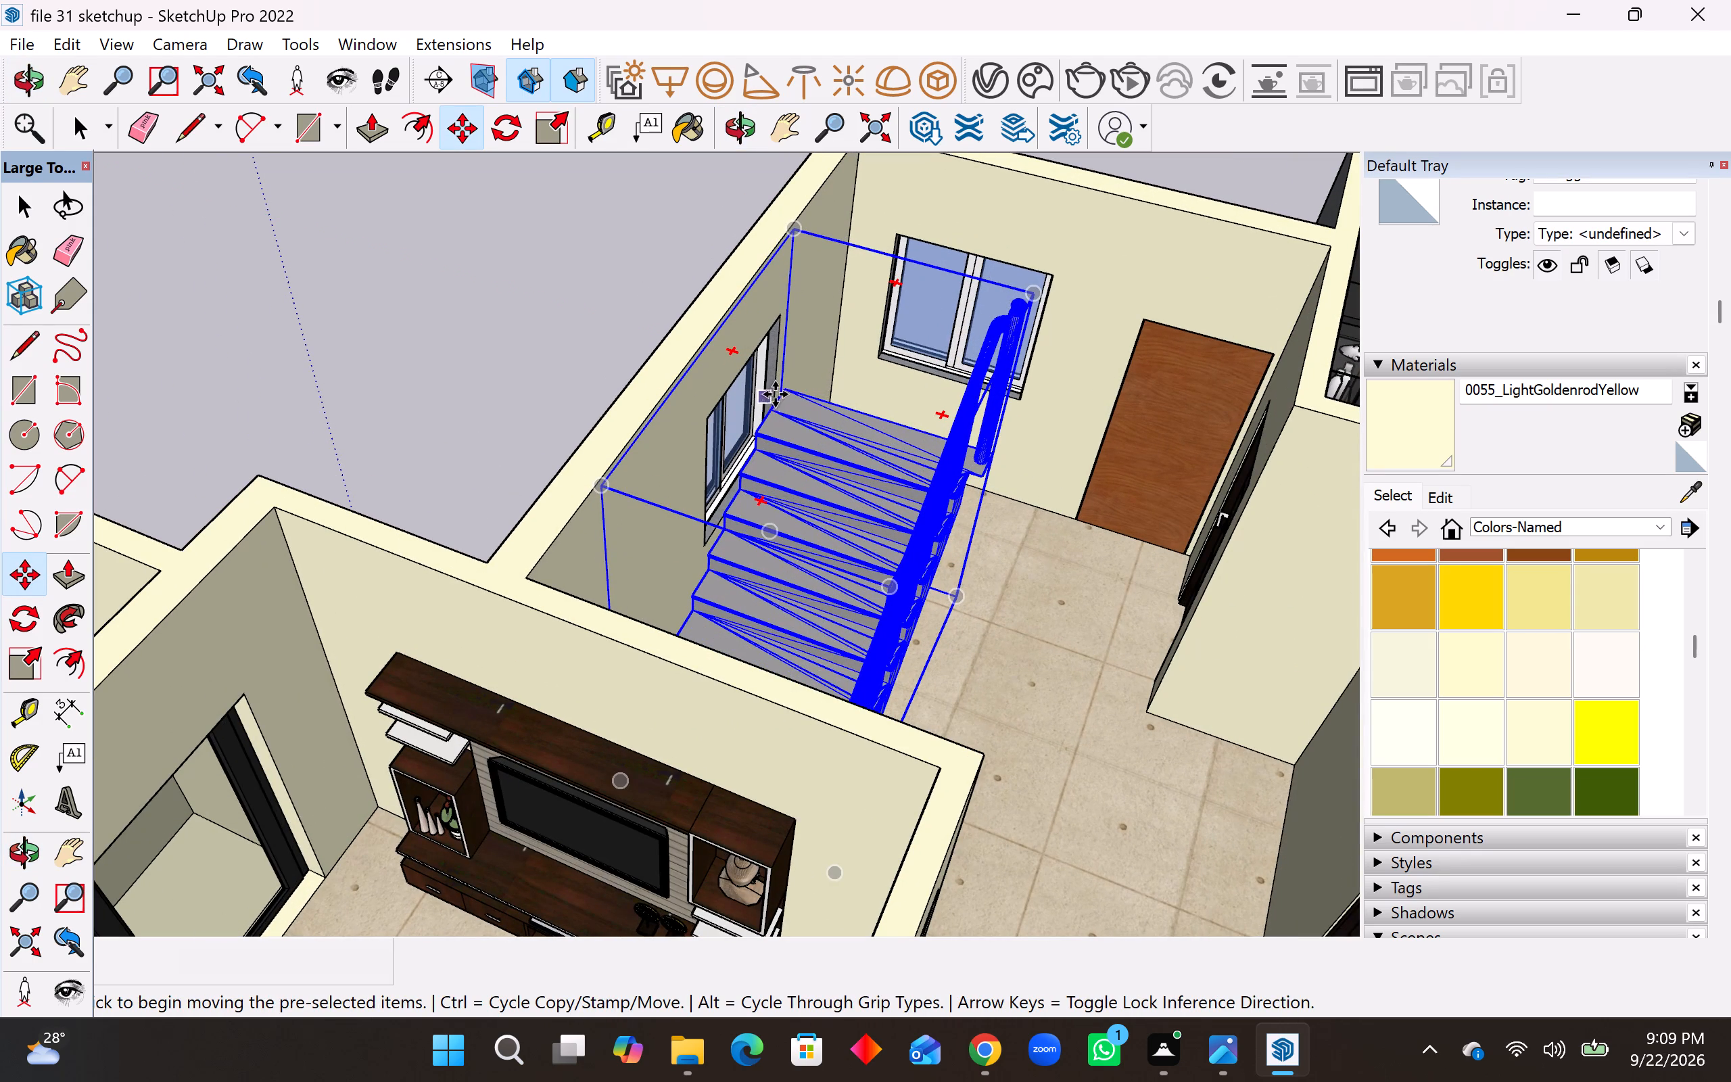
{"action": "left_click", "coordinate": [28, 667]}
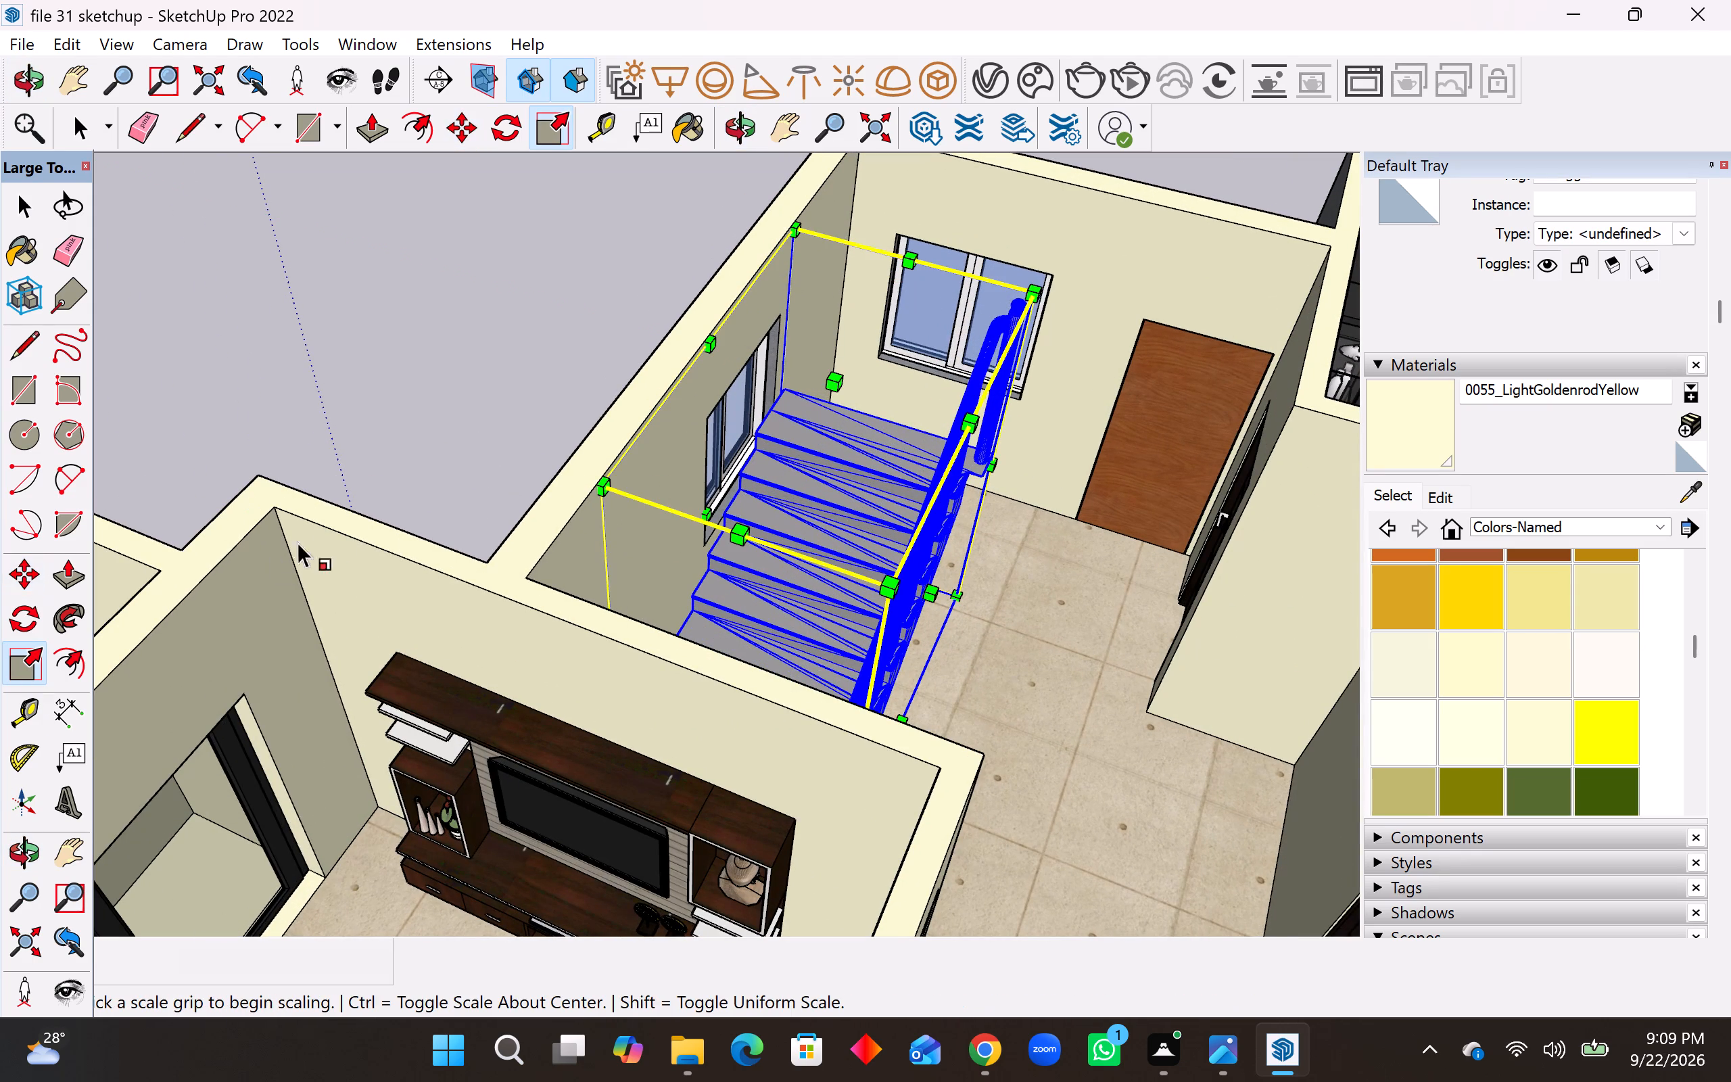
{"action": "left_click", "coordinate": [834, 379]}
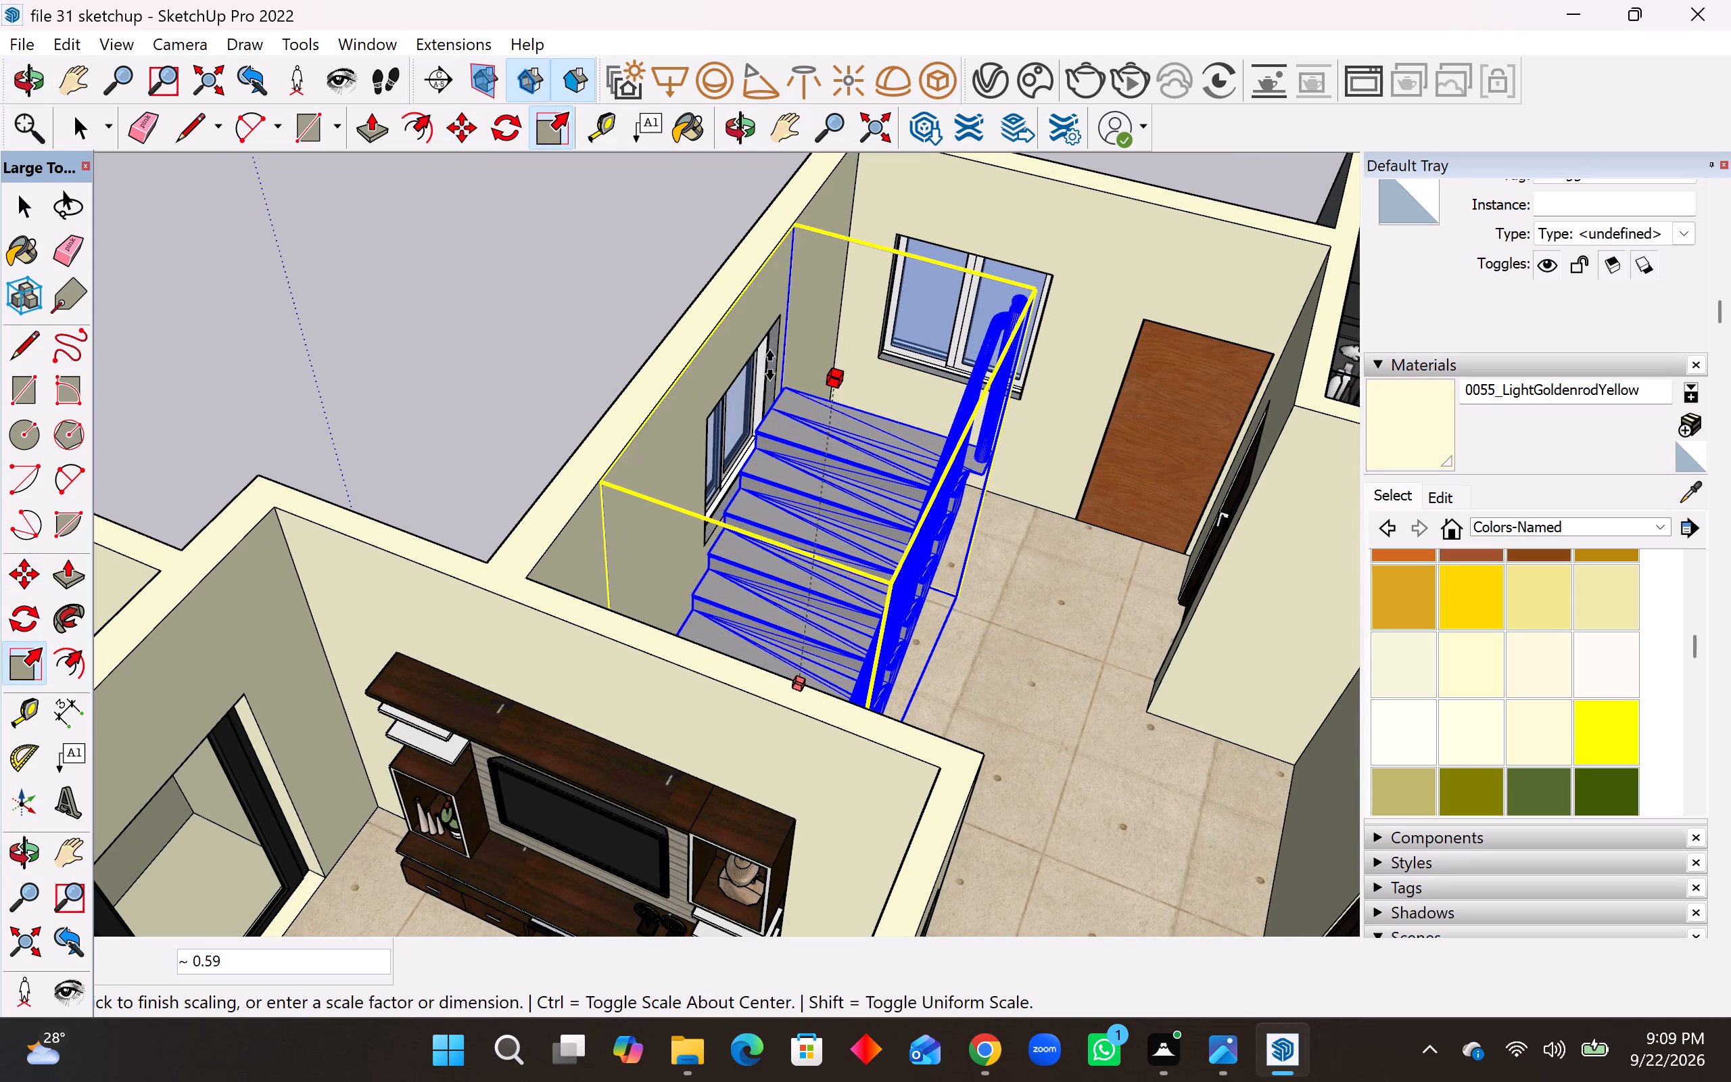
{"action": "left_click", "coordinate": [685, 359]}
{"action": "middle_click_drag", "start_coordinate": [758, 475], "coordinate": [772, 483]}
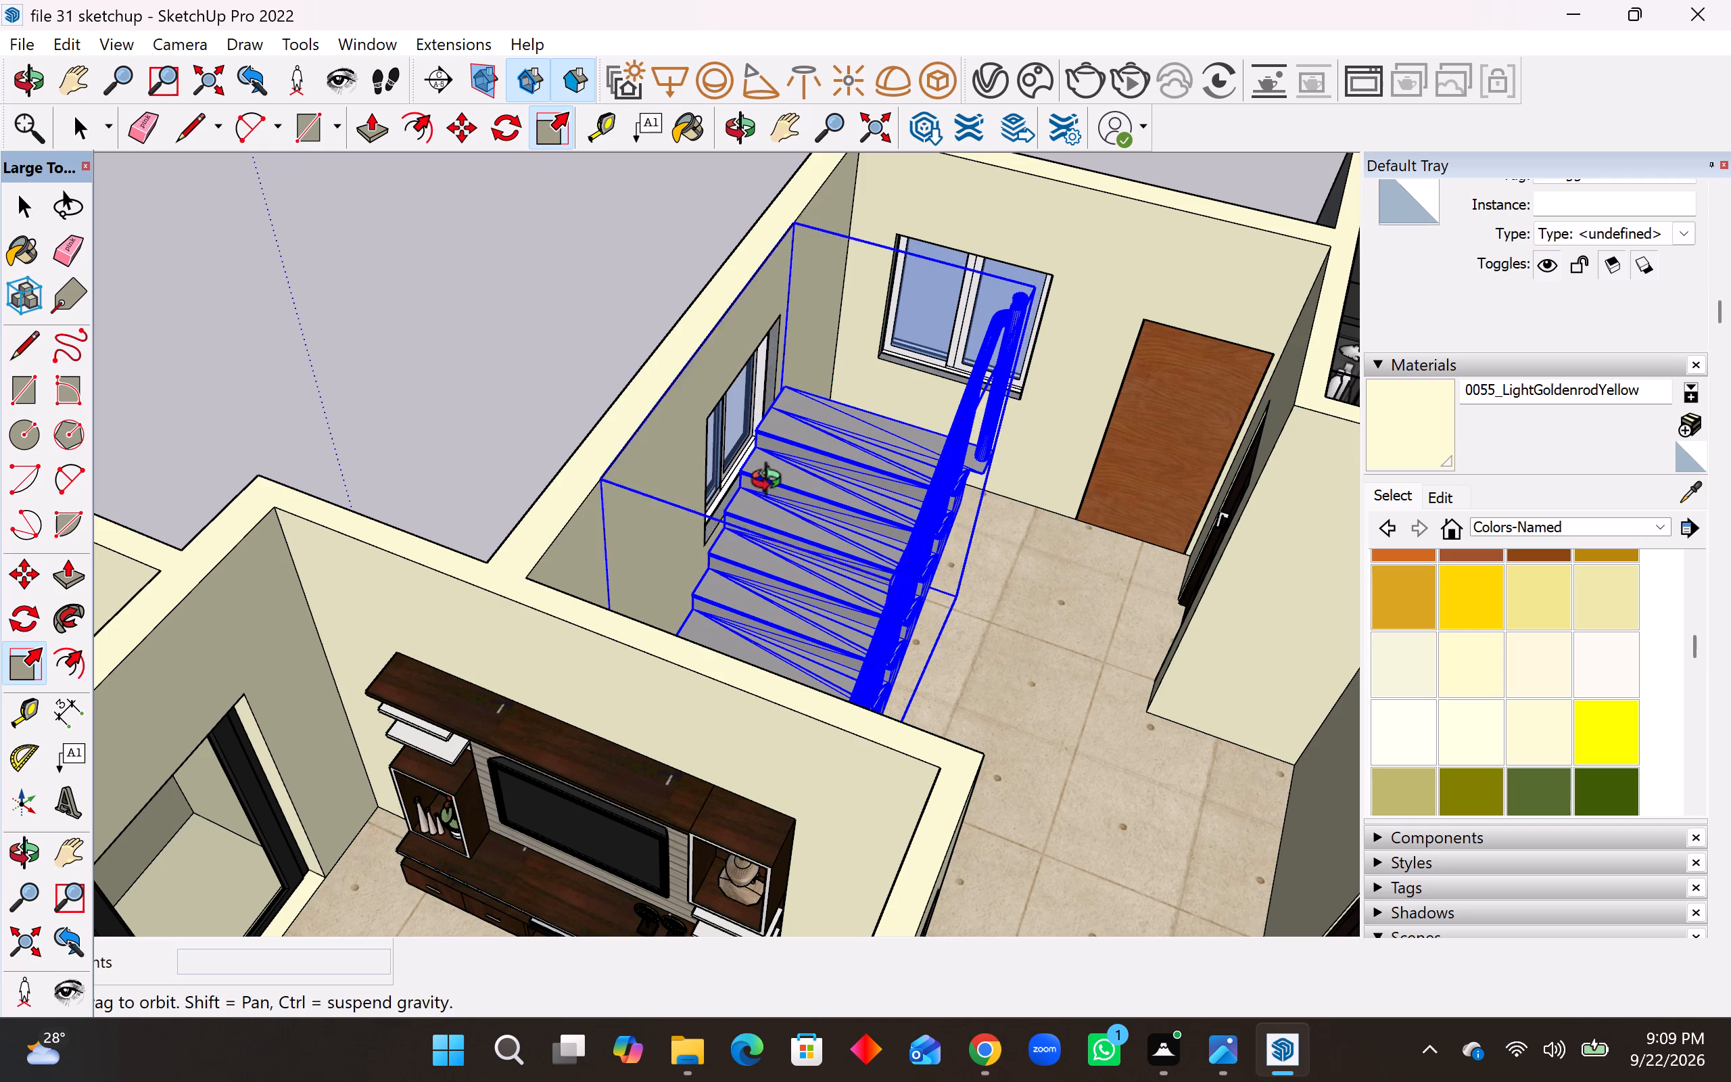
{"action": "middle_click_drag", "start_coordinate": [772, 483], "coordinate": [924, 513]}
{"action": "scroll", "coordinate": [916, 481], "scroll_direction": "down", "scroll_amount": 8}
{"action": "middle_click_drag", "start_coordinate": [914, 476], "coordinate": [920, 626]}
{"action": "scroll", "coordinate": [914, 476], "scroll_direction": "down", "scroll_amount": 1}
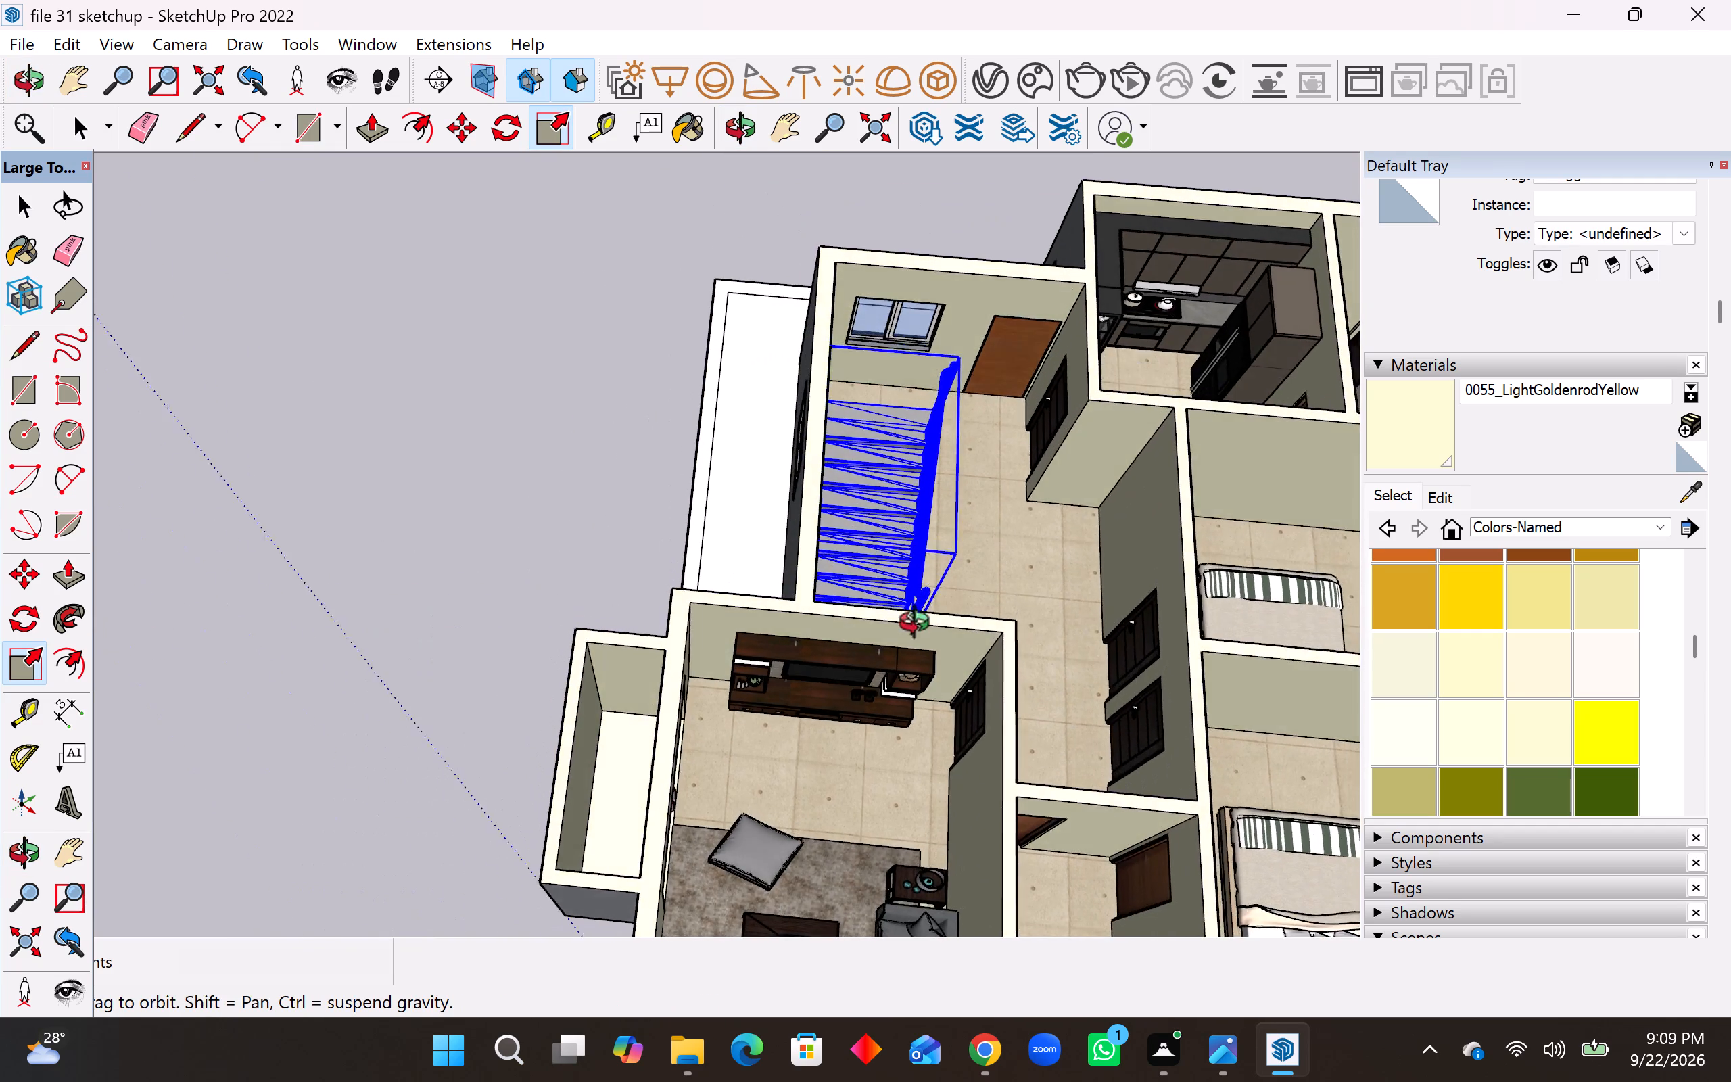
{"action": "middle_click_drag", "start_coordinate": [920, 626], "coordinate": [928, 695]}
{"action": "key", "text": "space"}
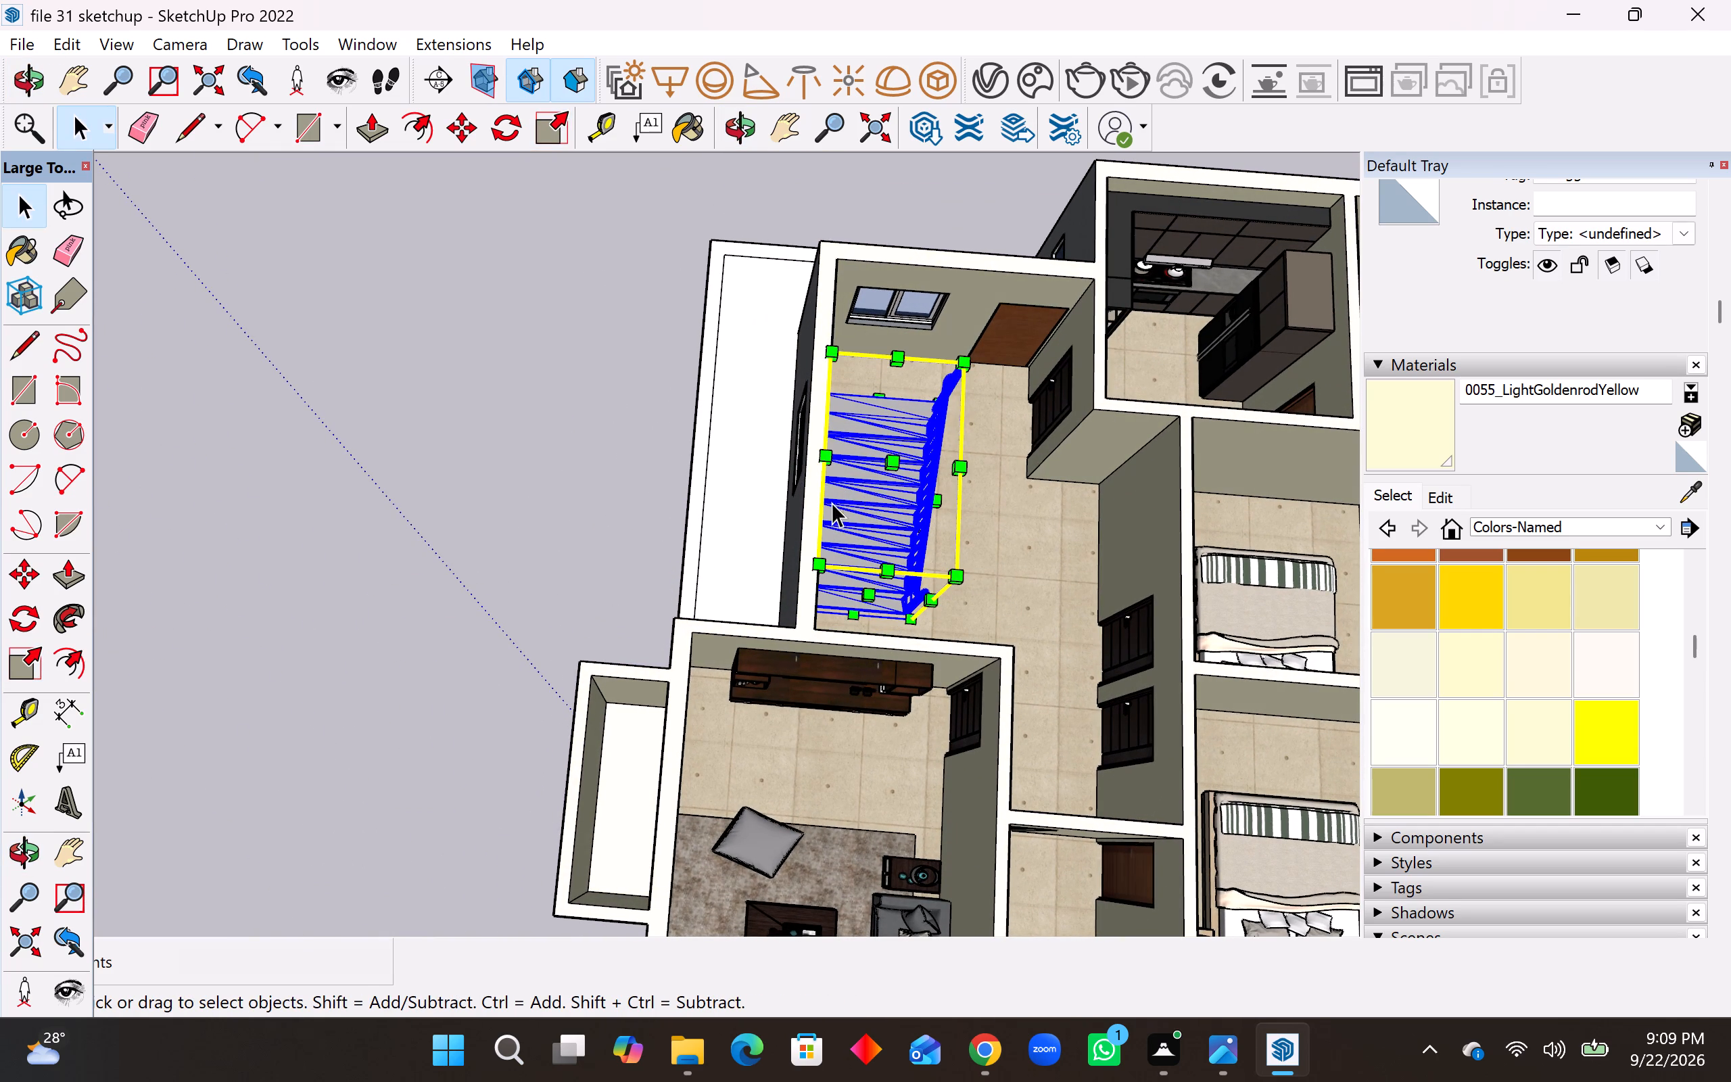
{"action": "left_click", "coordinate": [561, 509]}
Paint the inner face of the L-shaped slab outside the entrance with Grass Dark Green from Landscaping, Fencing and Vegetation.
{"action": "scroll", "coordinate": [953, 526], "scroll_direction": "up", "scroll_amount": 6}
{"action": "middle_click_drag", "start_coordinate": [953, 526], "coordinate": [985, 465]}
{"action": "scroll", "coordinate": [977, 559], "scroll_direction": "down", "scroll_amount": 4}
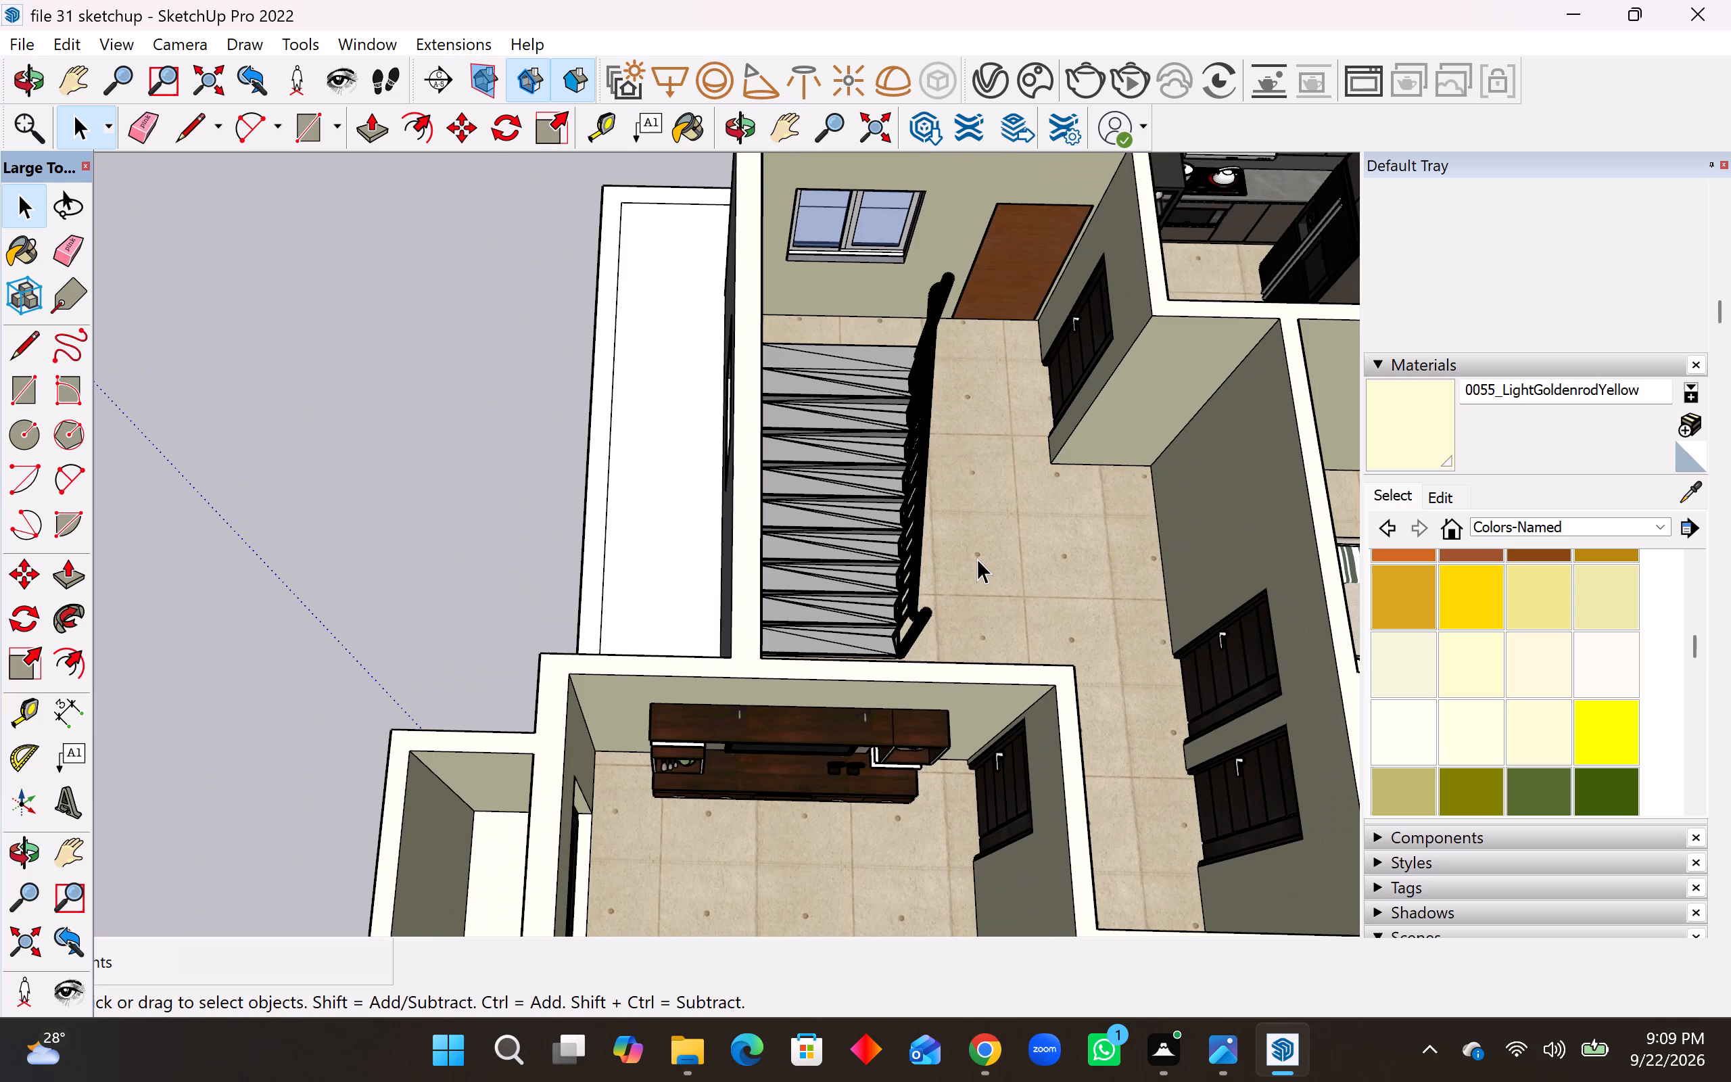
{"action": "scroll", "coordinate": [977, 559], "scroll_direction": "down", "scroll_amount": 3}
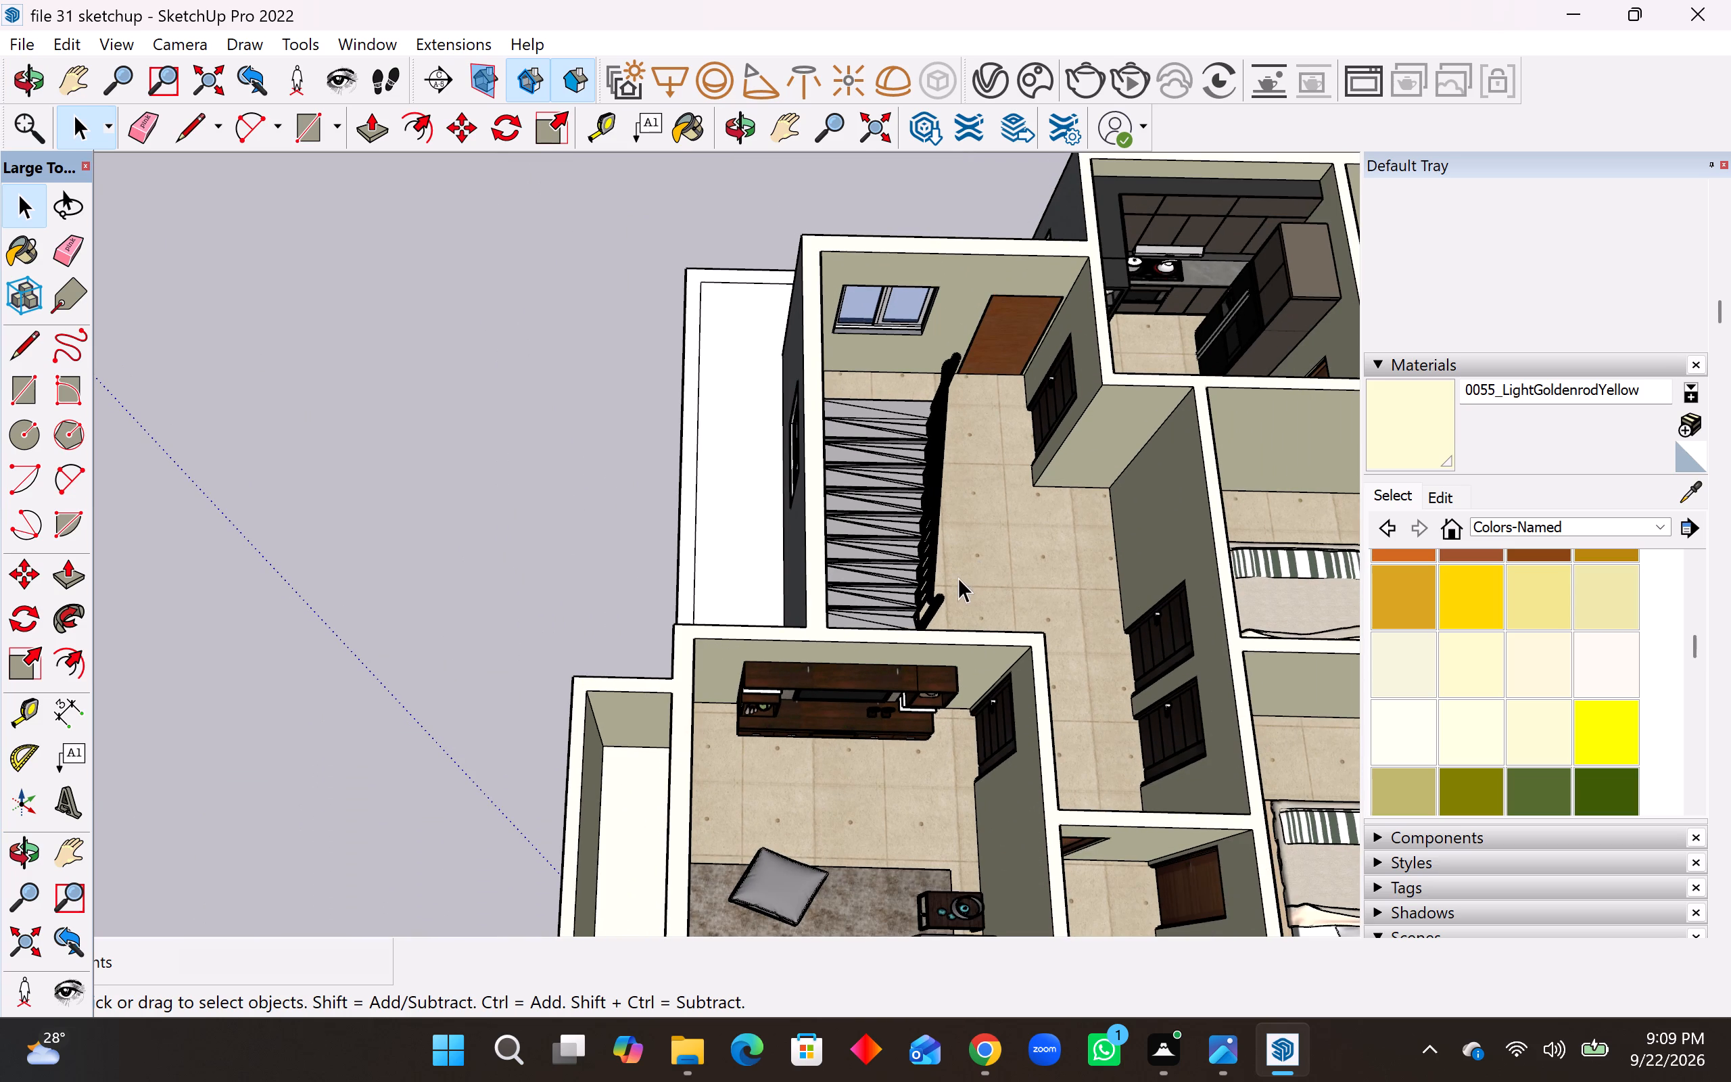
{"action": "scroll", "coordinate": [891, 649], "scroll_direction": "down", "scroll_amount": 10}
{"action": "middle_click_drag", "start_coordinate": [831, 651], "coordinate": [1028, 632]}
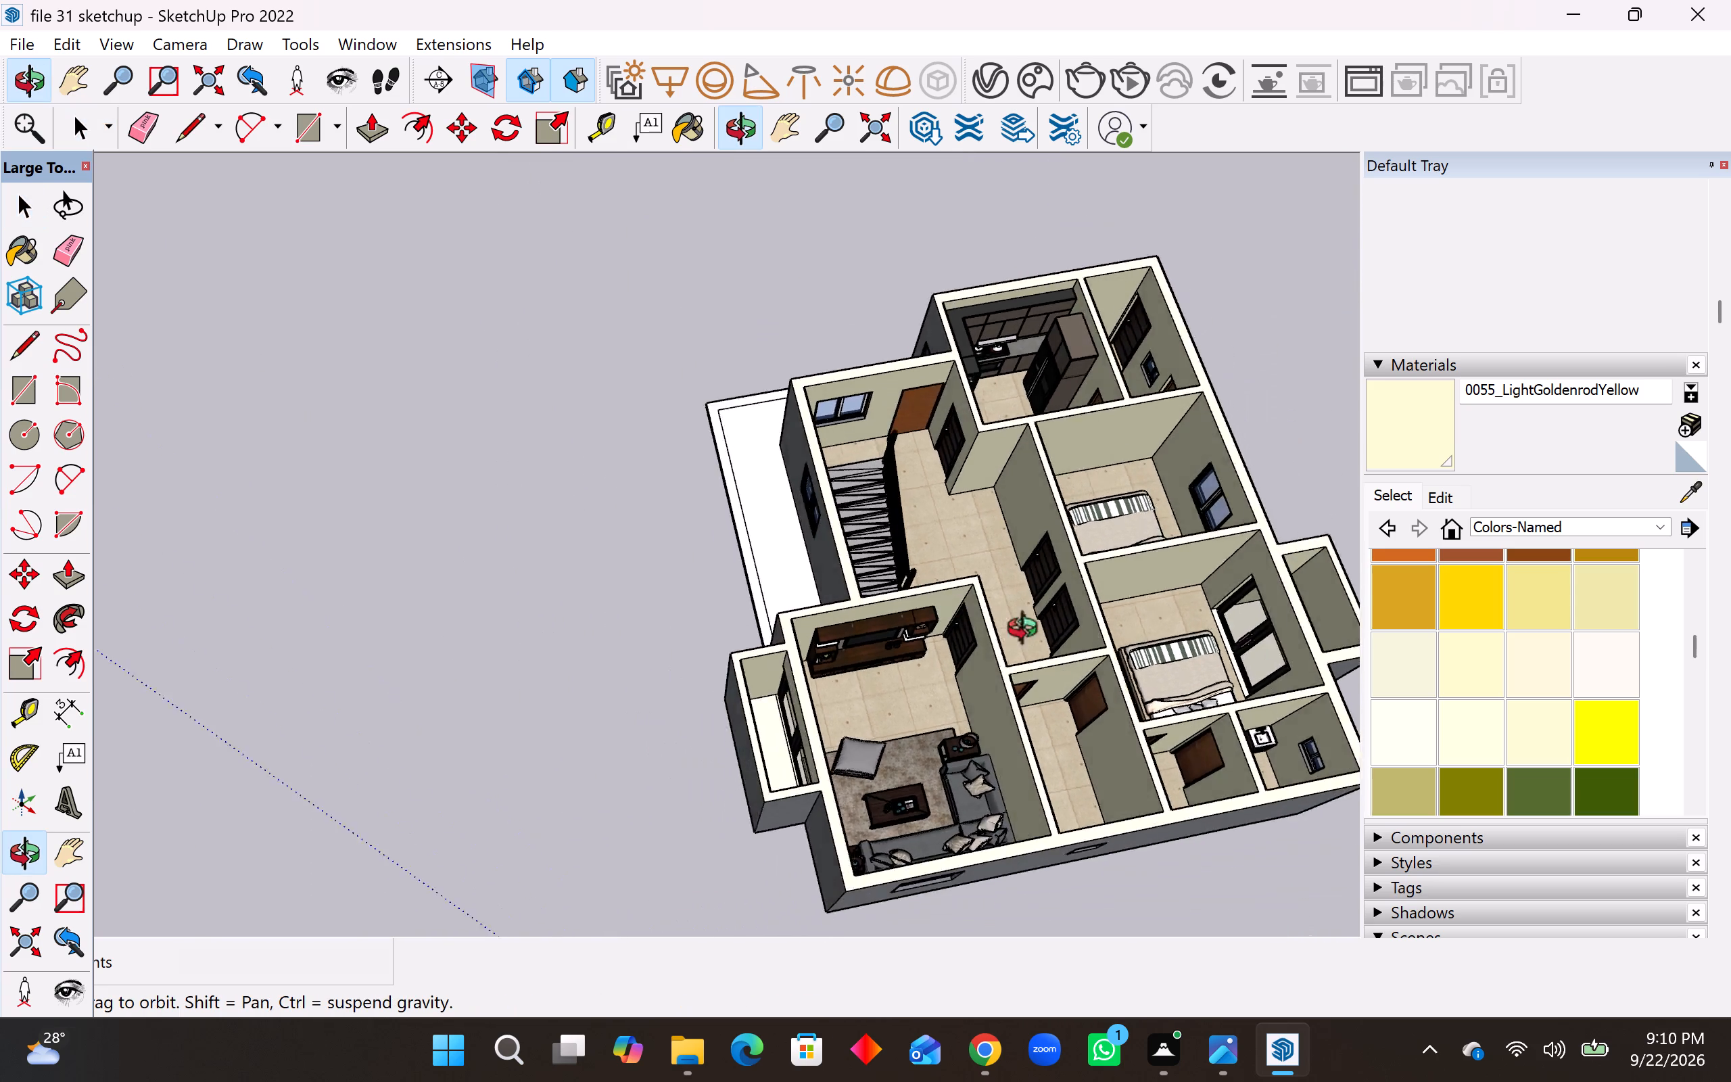
{"action": "middle_click_drag", "start_coordinate": [1028, 632], "coordinate": [1362, 632]}
{"action": "middle_click_drag", "start_coordinate": [875, 504], "coordinate": [1471, 590]}
{"action": "middle_click_drag", "start_coordinate": [744, 492], "coordinate": [976, 367]}
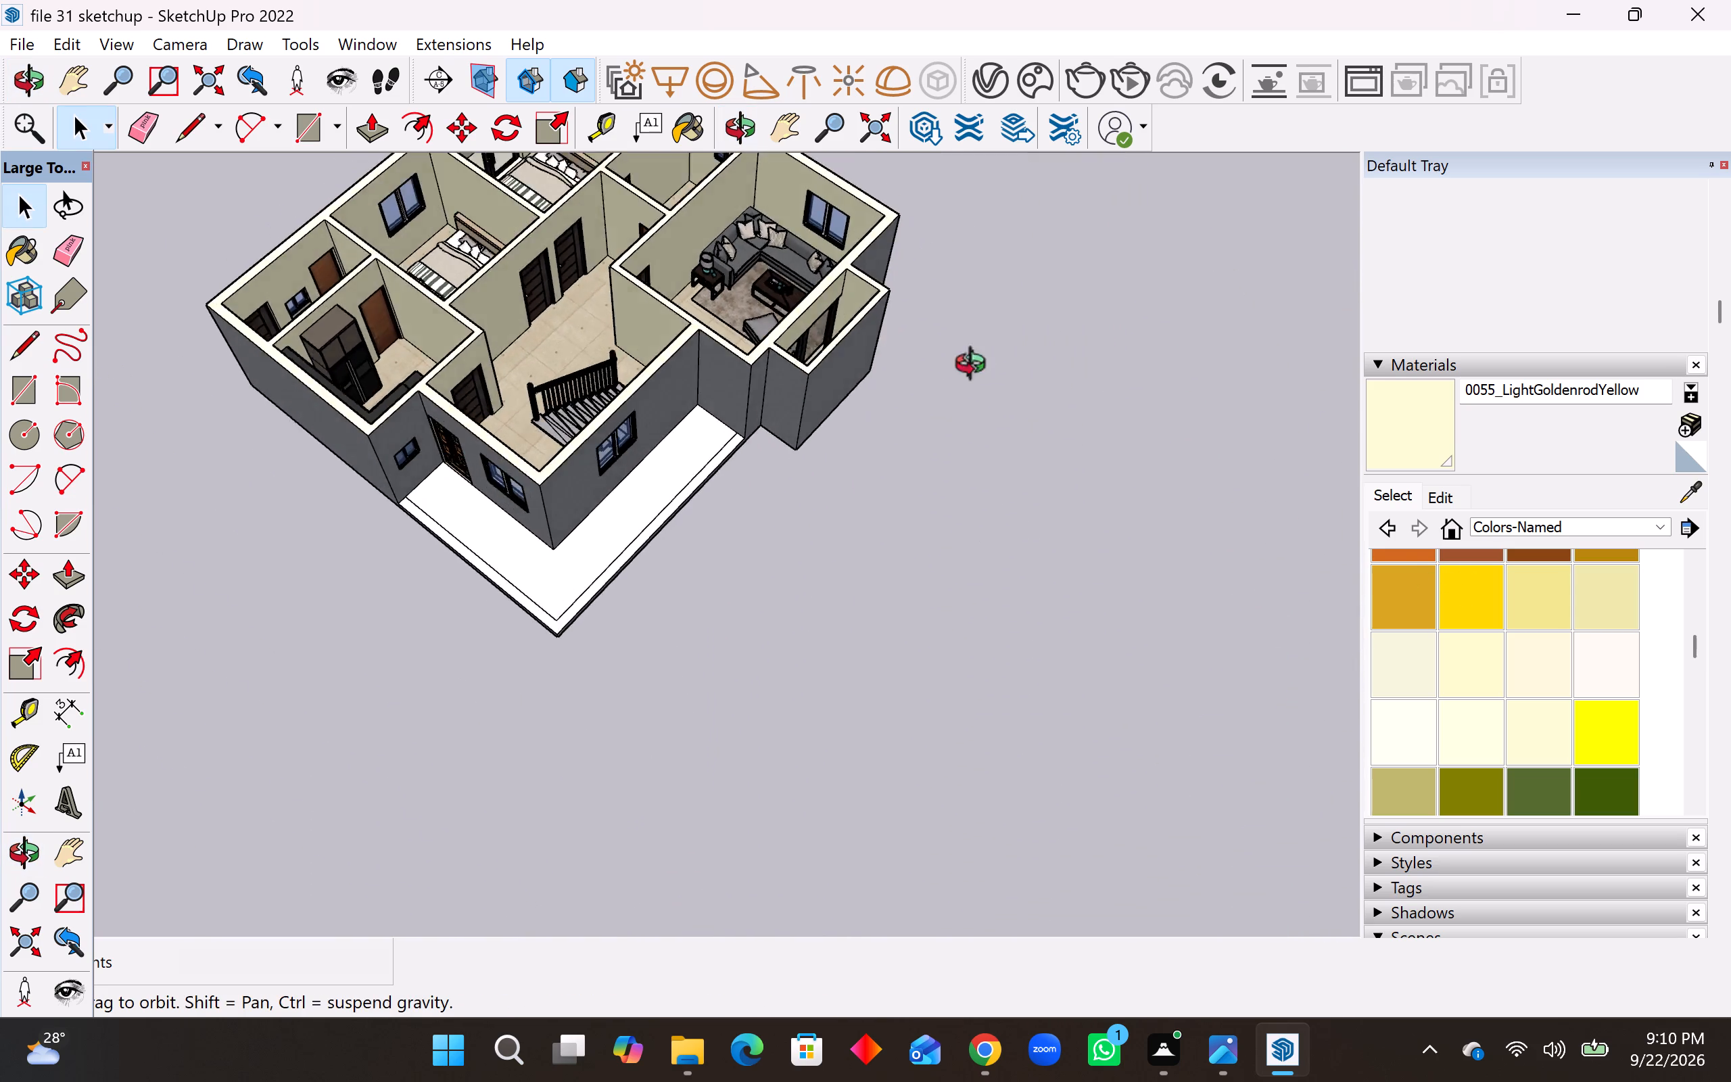
{"action": "middle_click_drag", "start_coordinate": [976, 367], "coordinate": [1195, 331]}
{"action": "scroll", "coordinate": [524, 590], "scroll_direction": "up", "scroll_amount": 4}
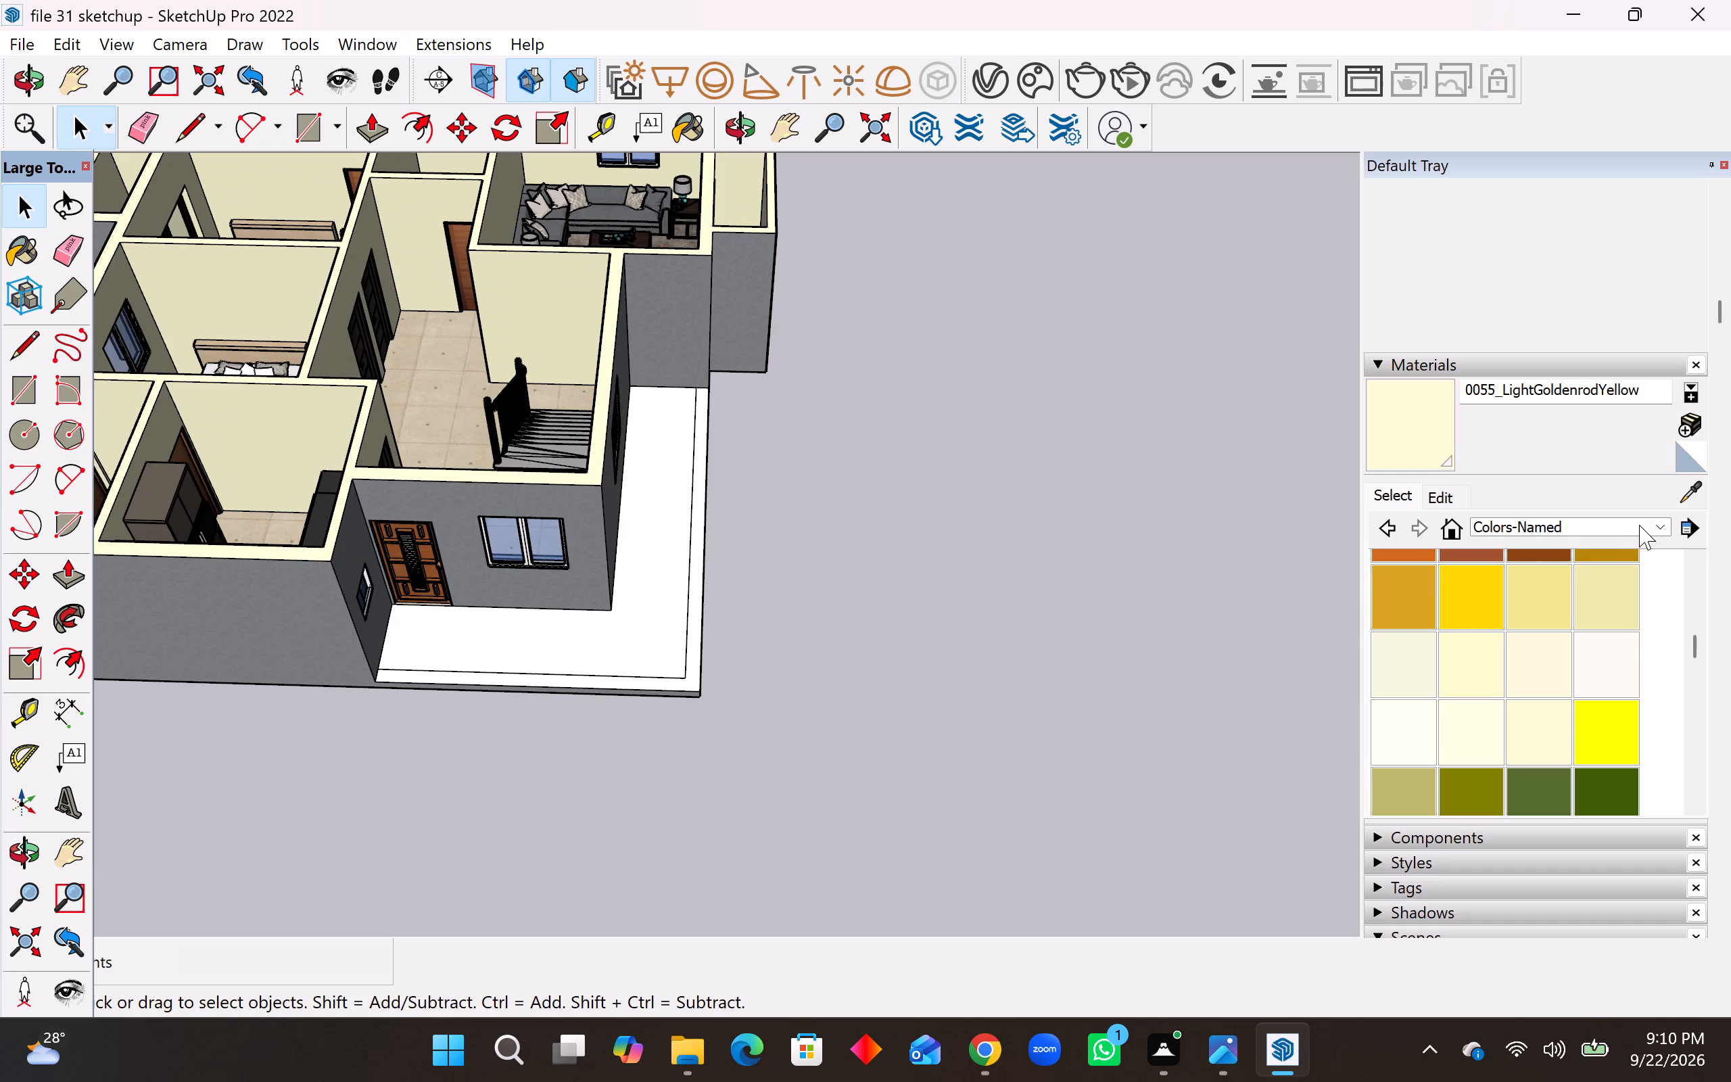
{"action": "left_click", "coordinate": [1609, 532]}
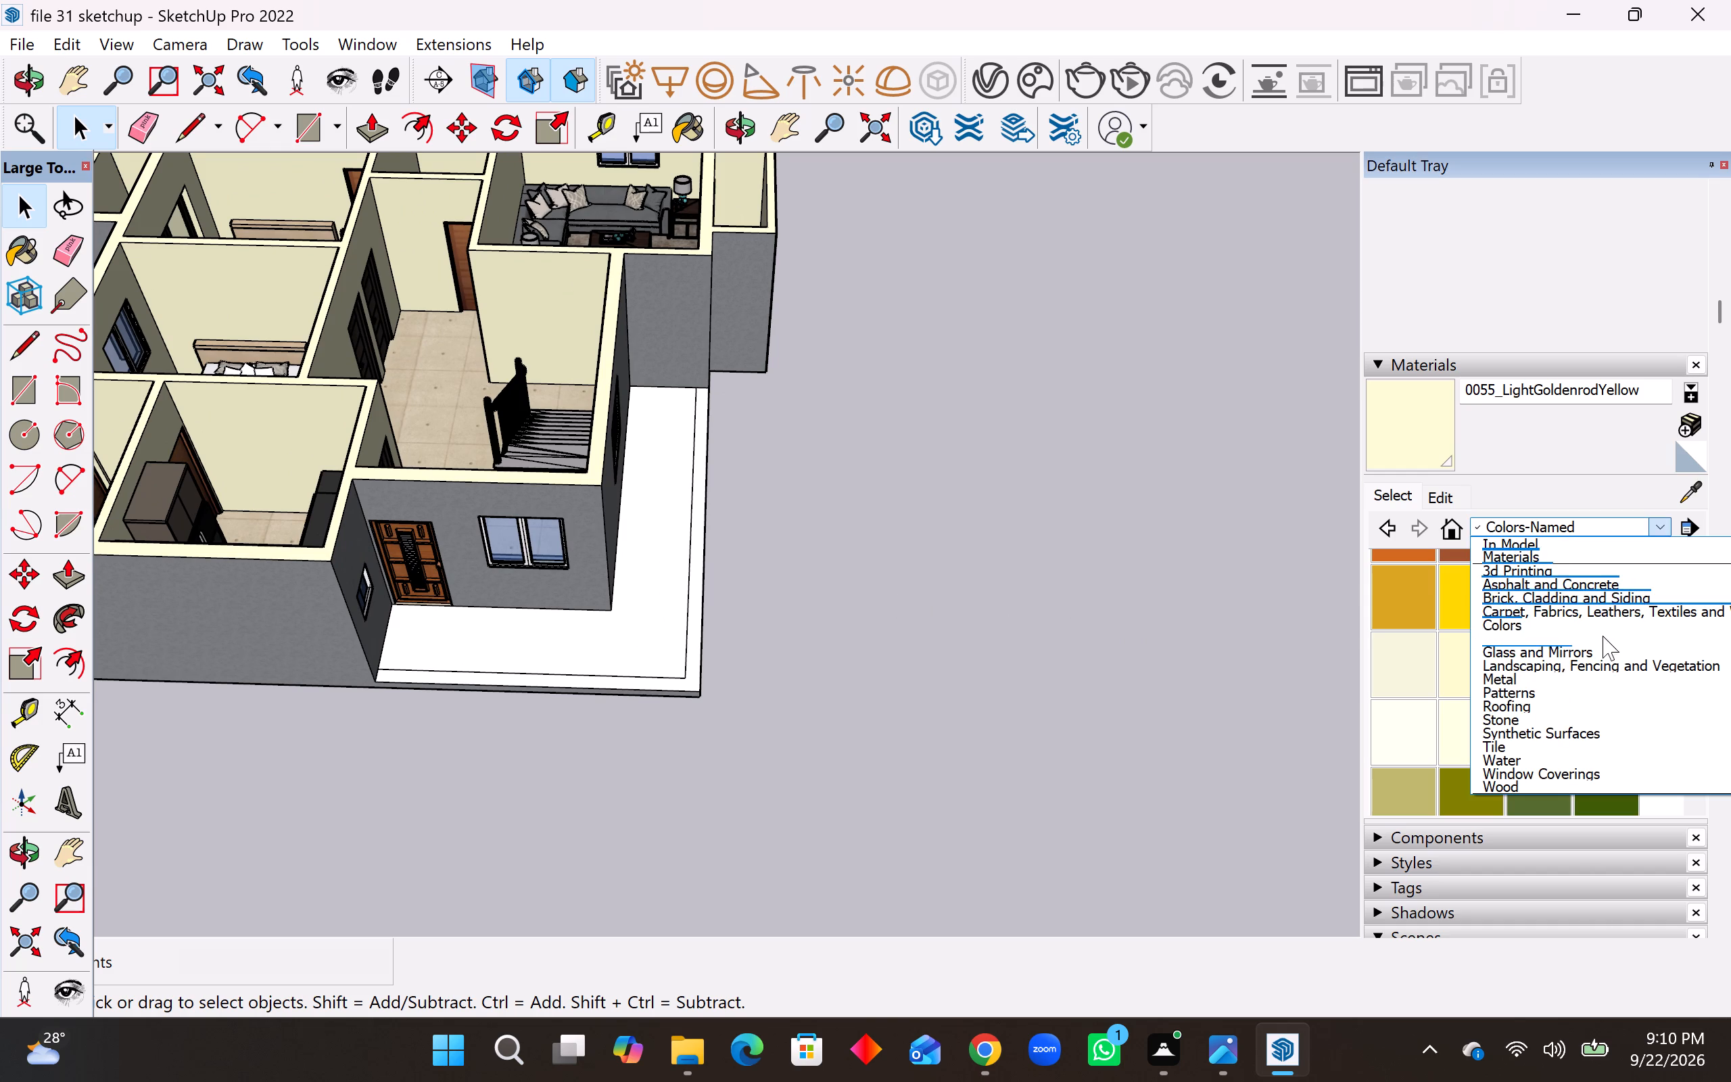
{"action": "left_click", "coordinate": [1619, 665]}
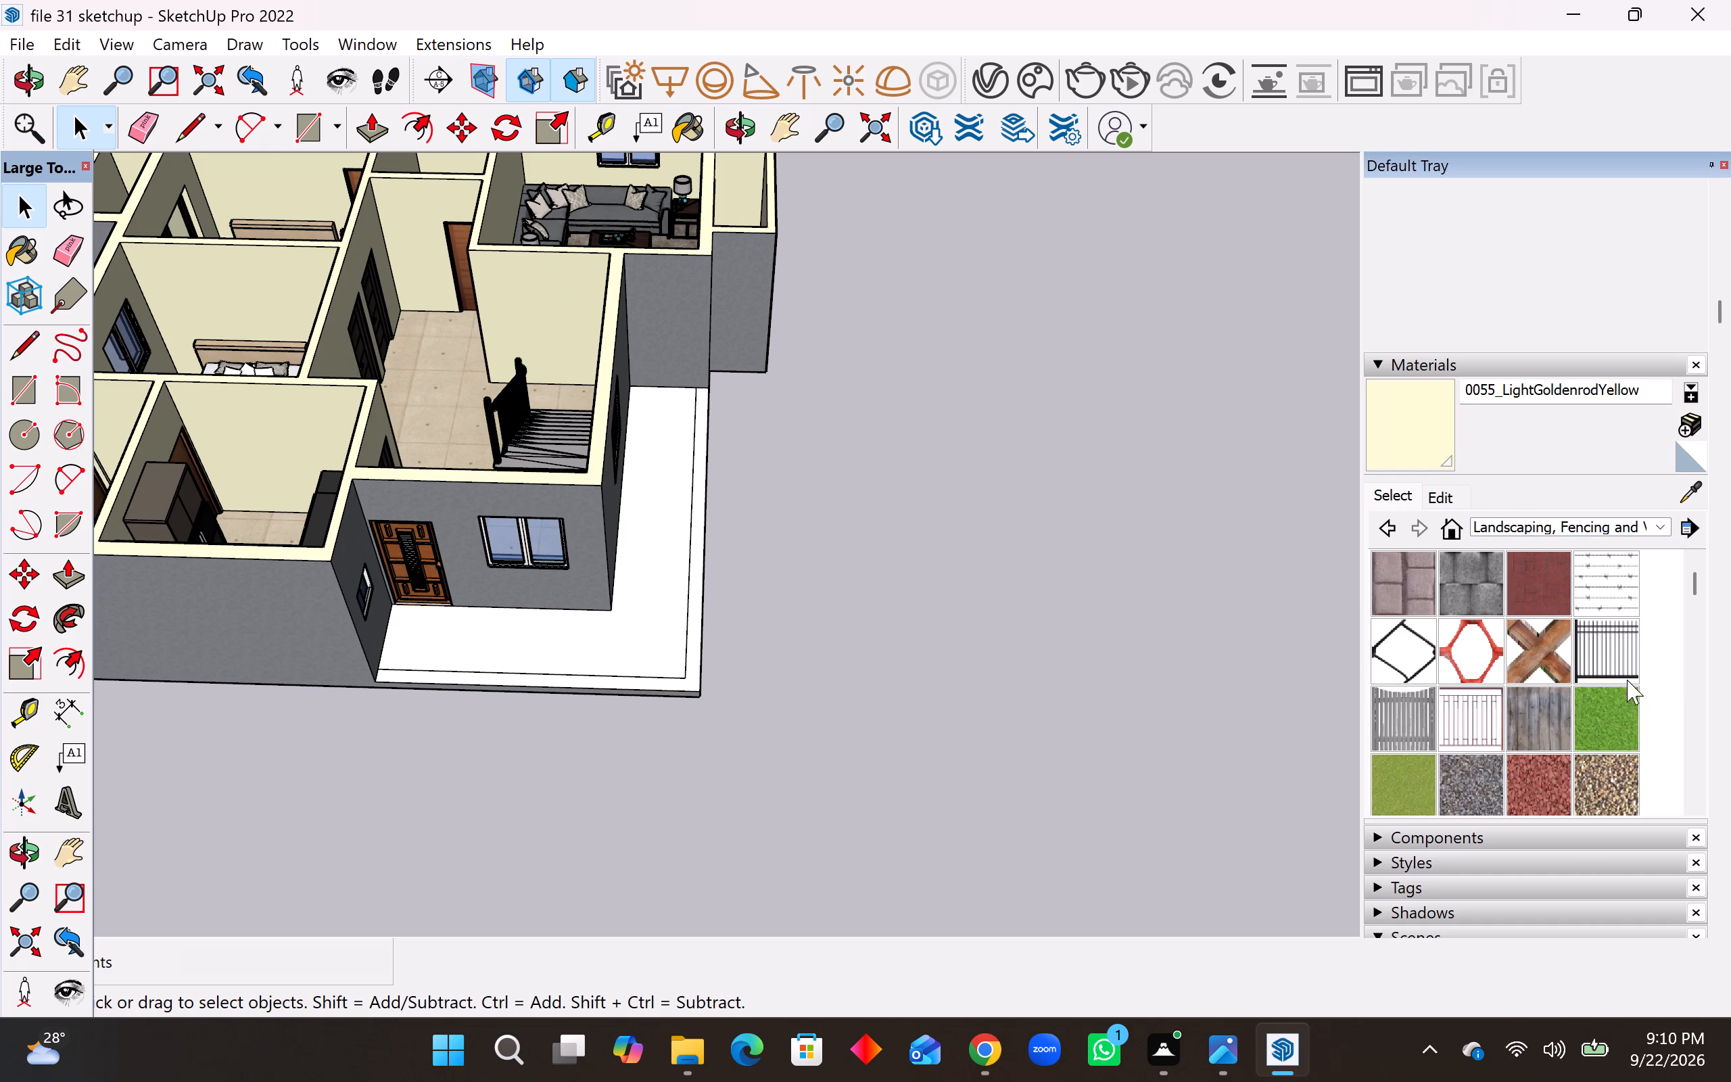
{"action": "left_click", "coordinate": [1615, 713]}
{"action": "left_click", "coordinate": [618, 646]}
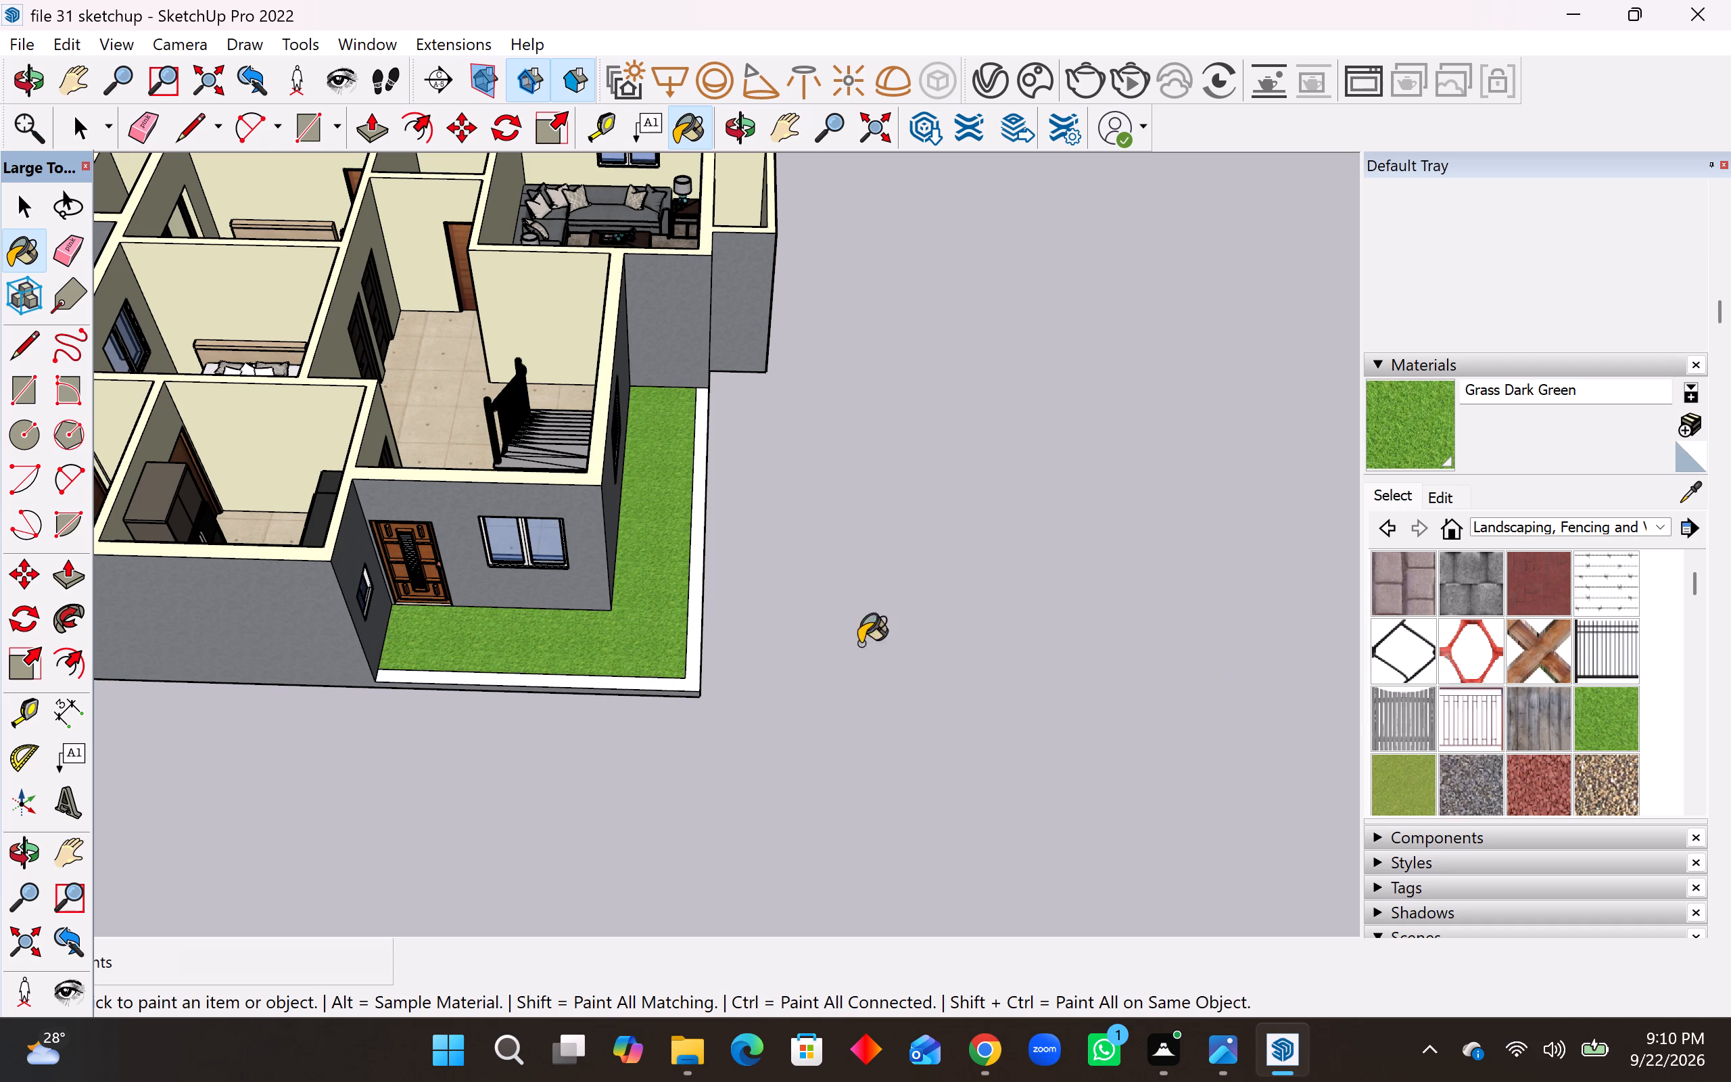
{"action": "key", "text": "space"}
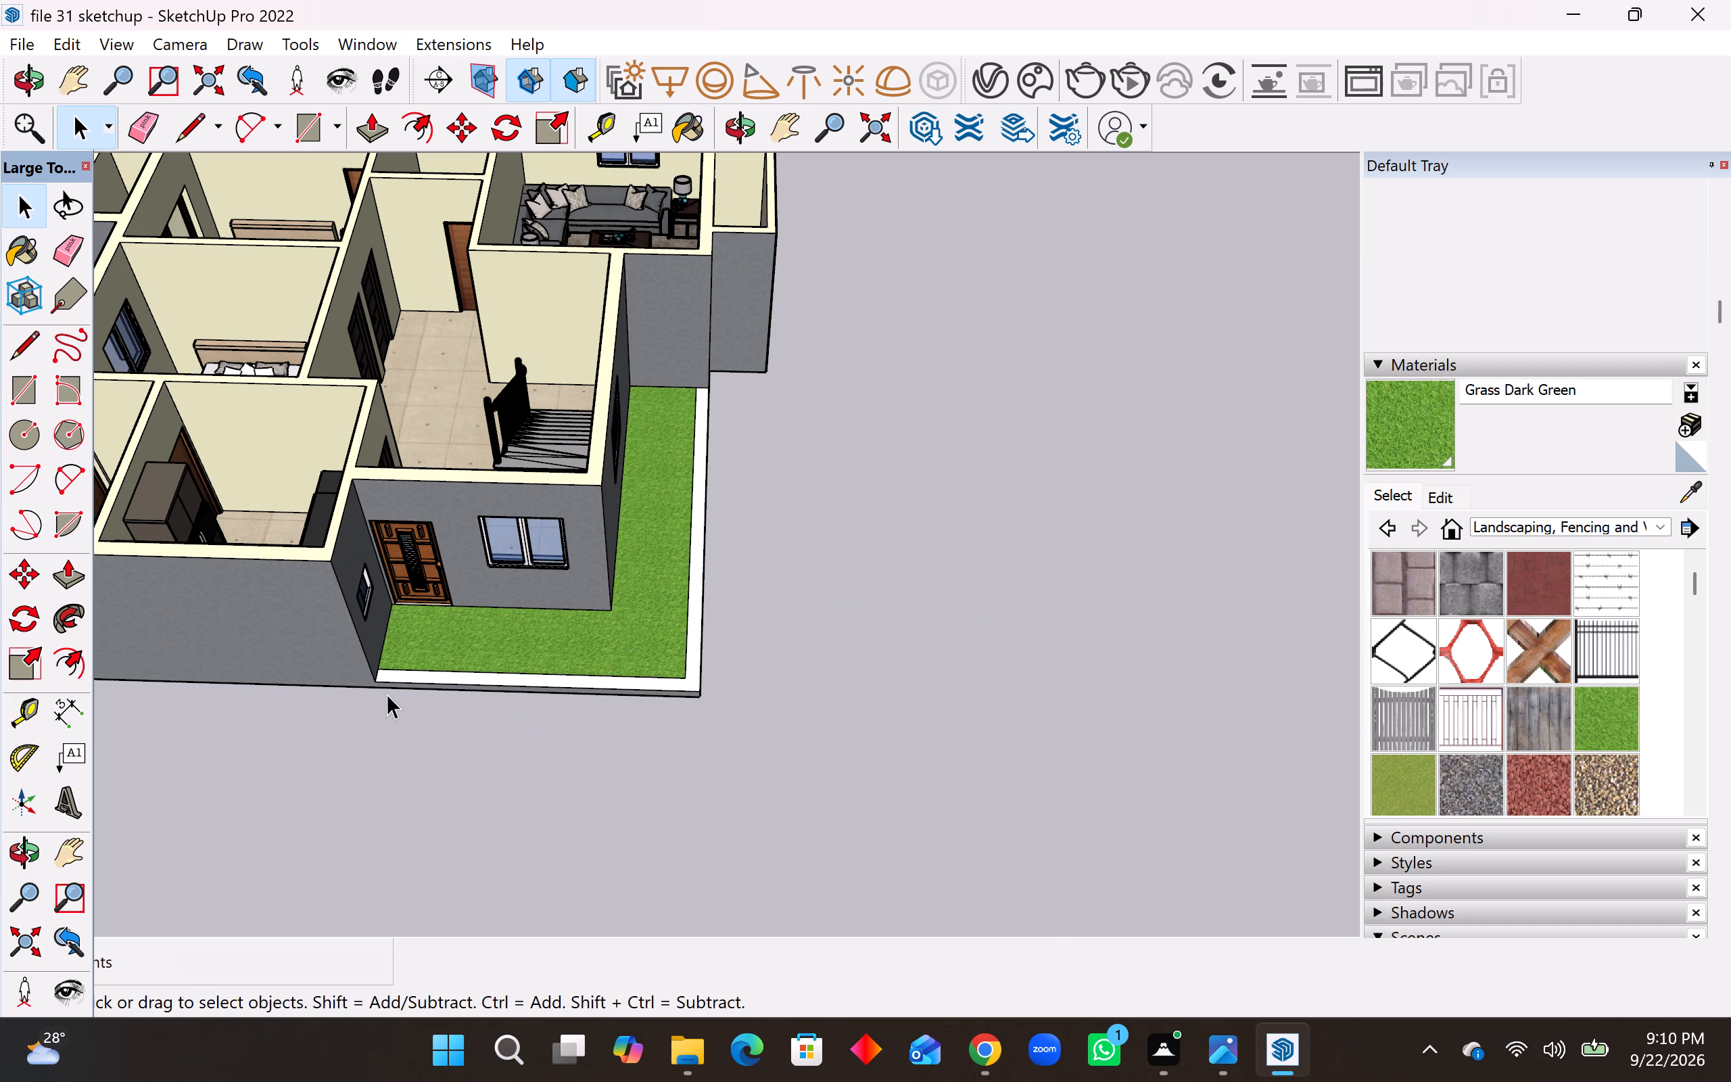
Paint the white border strip around the L-shaped slab with Grass Dark Green.
{"action": "left_click", "coordinate": [1607, 697]}
{"action": "left_click", "coordinate": [414, 677]}
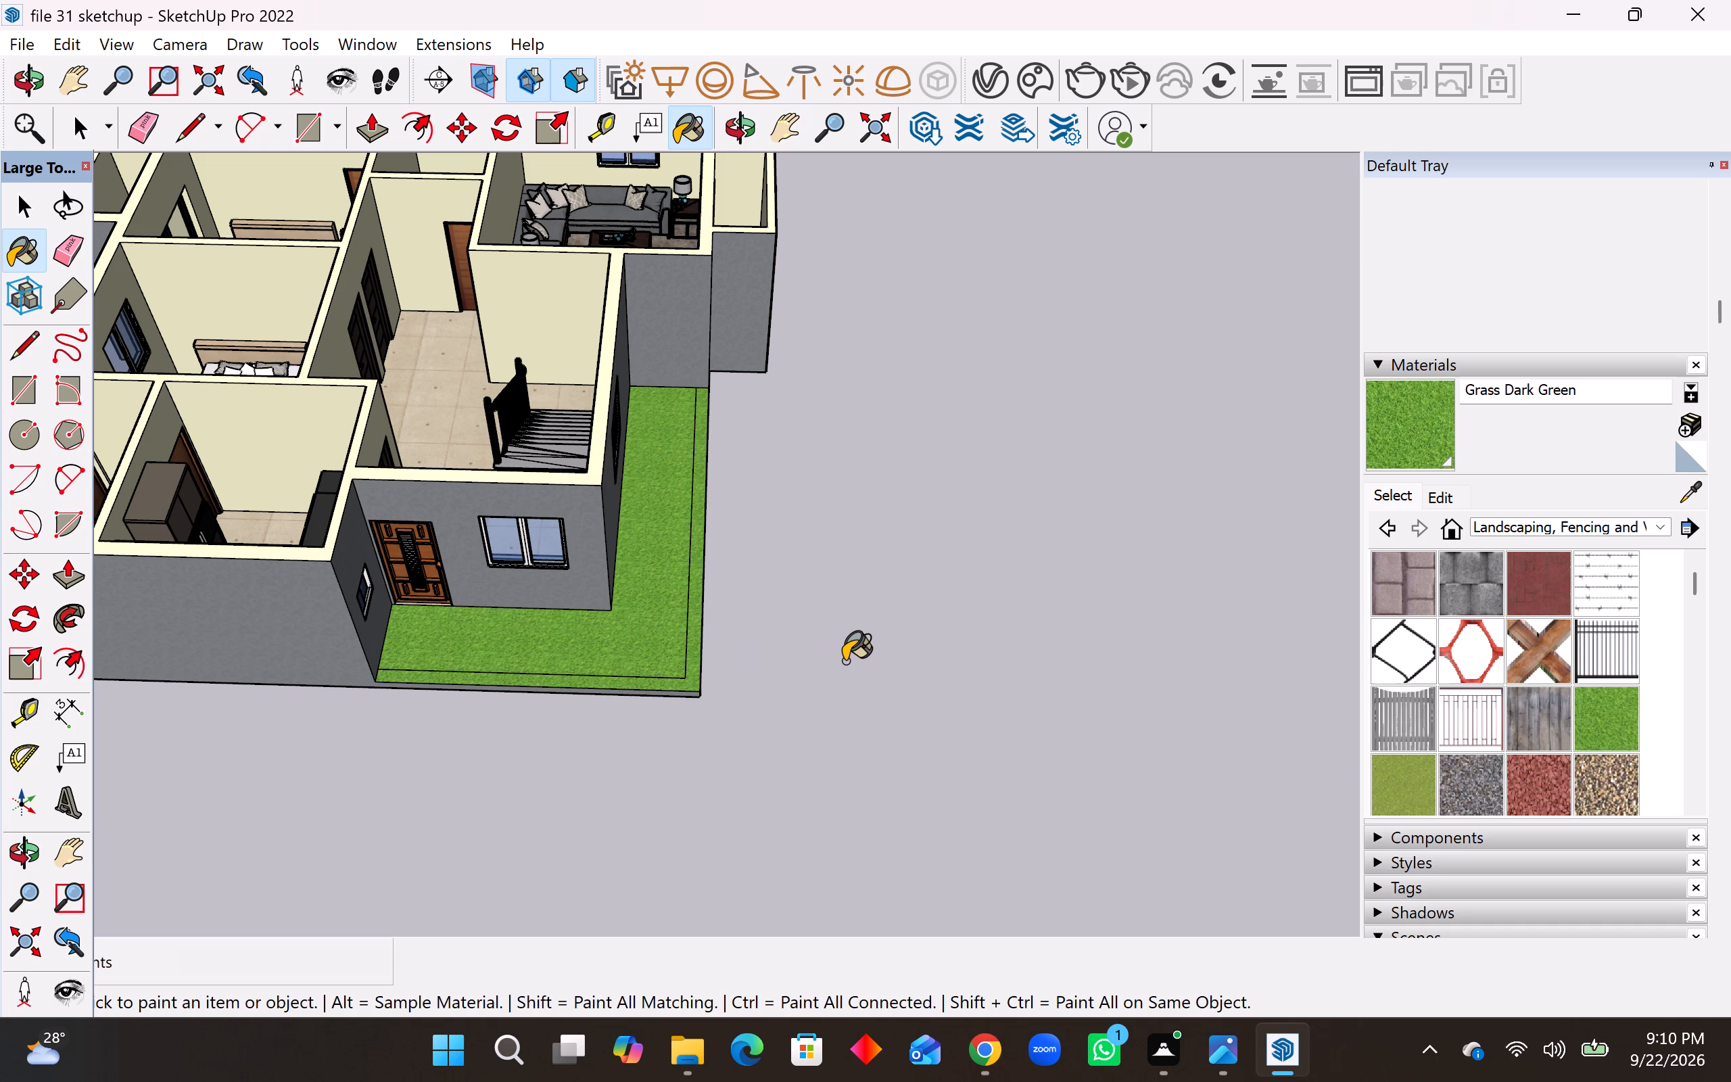
Erase the inner border lines on the L-shaped grass slab so the lawn reads as one surface.
{"action": "key", "text": "space"}
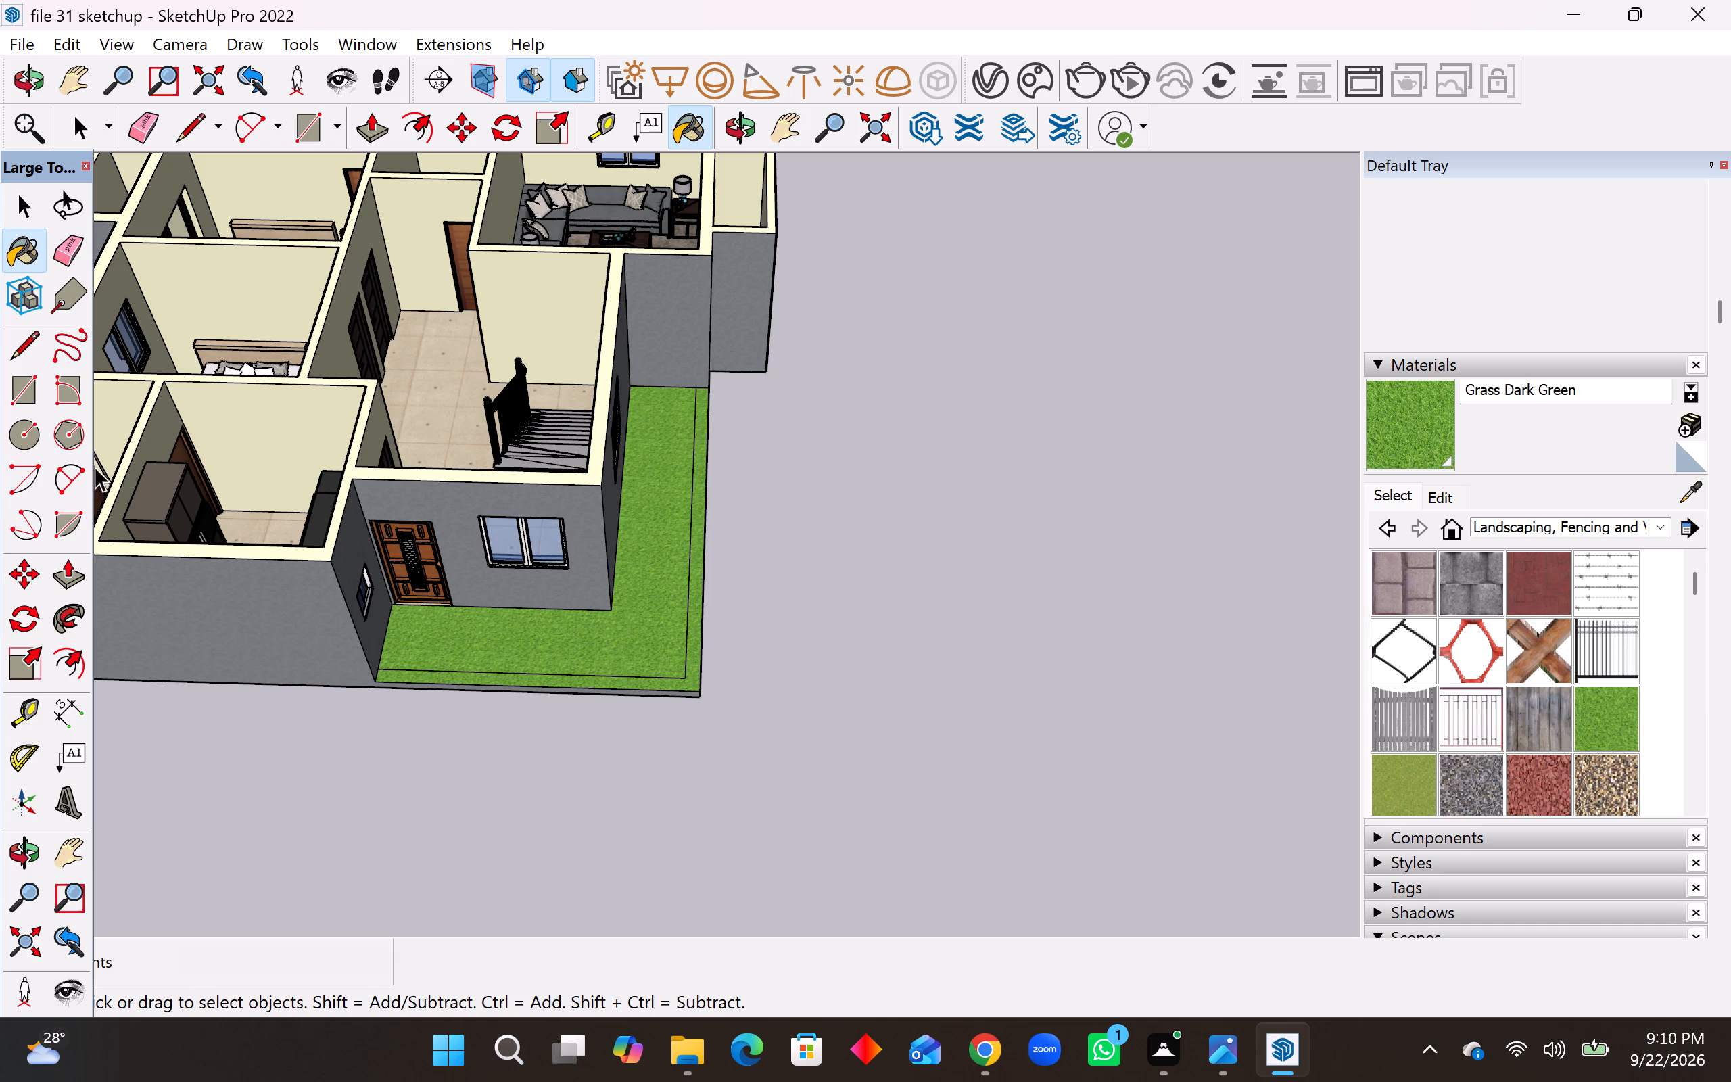
{"action": "left_click", "coordinate": [69, 262]}
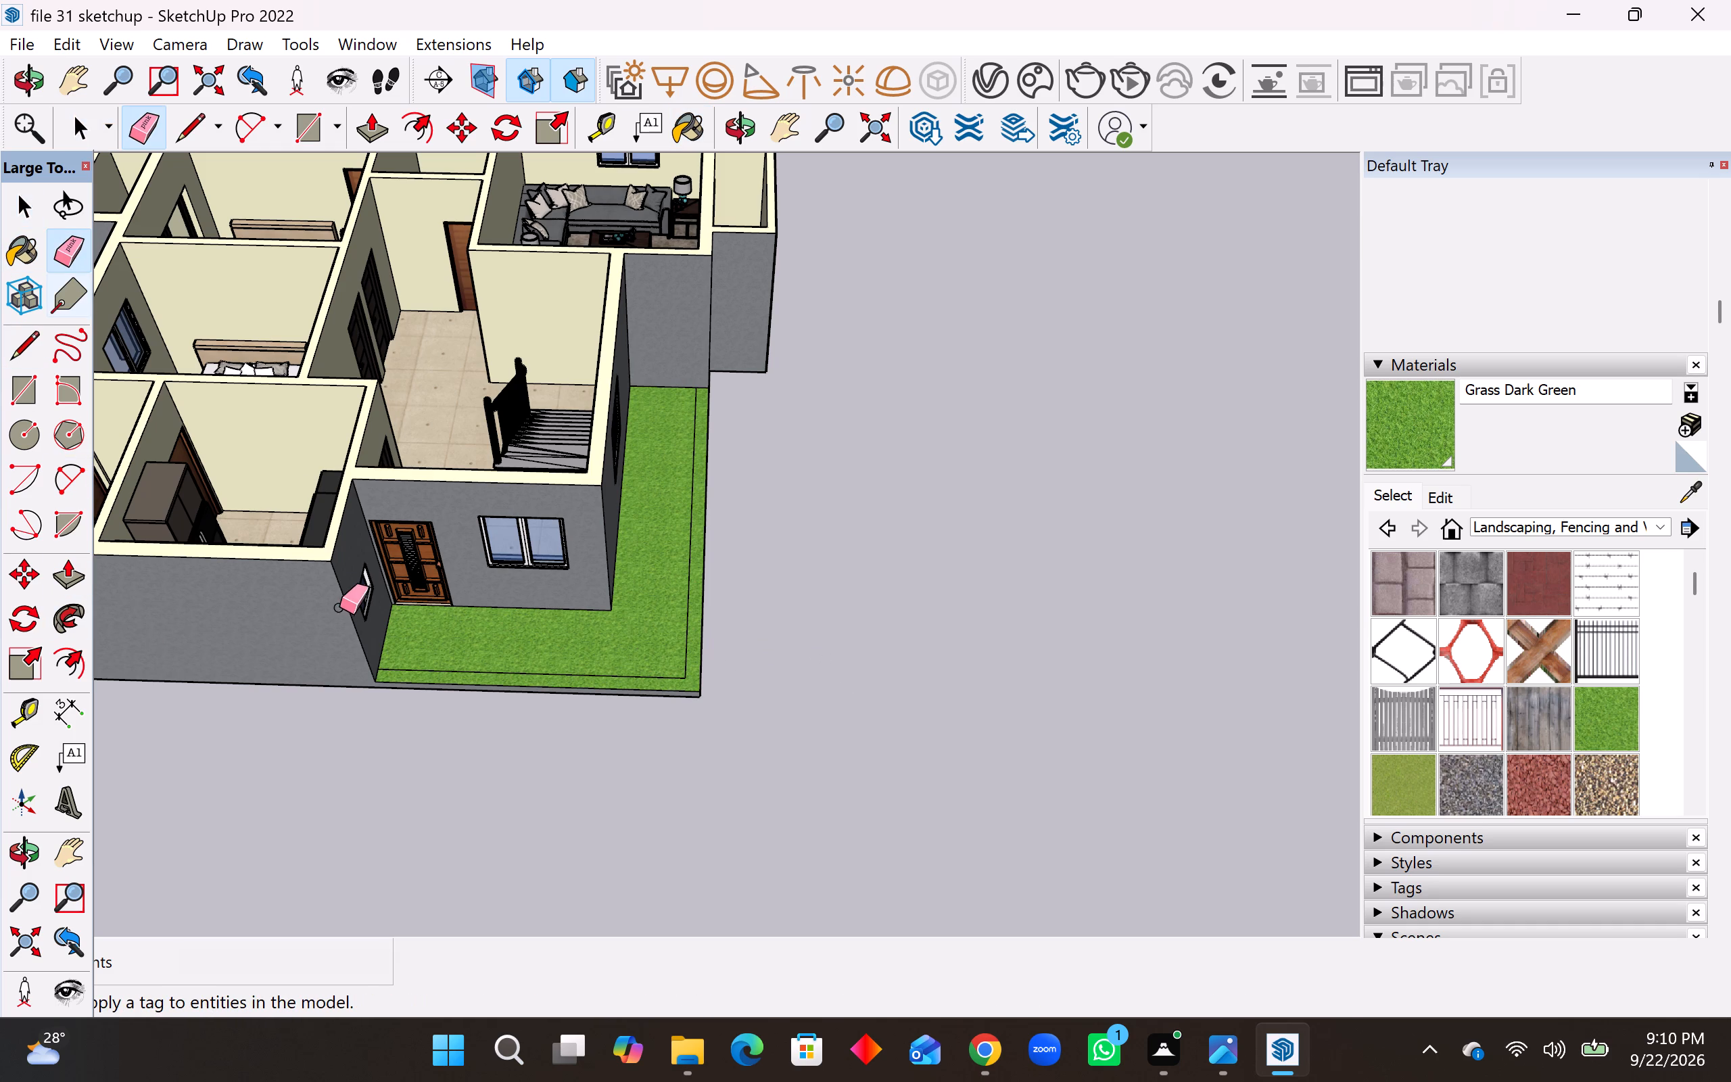
{"action": "left_click", "coordinate": [434, 668]}
{"action": "middle_click_drag", "start_coordinate": [425, 660], "coordinate": [427, 759]}
{"action": "scroll", "coordinate": [435, 724], "scroll_direction": "up", "scroll_amount": 9}
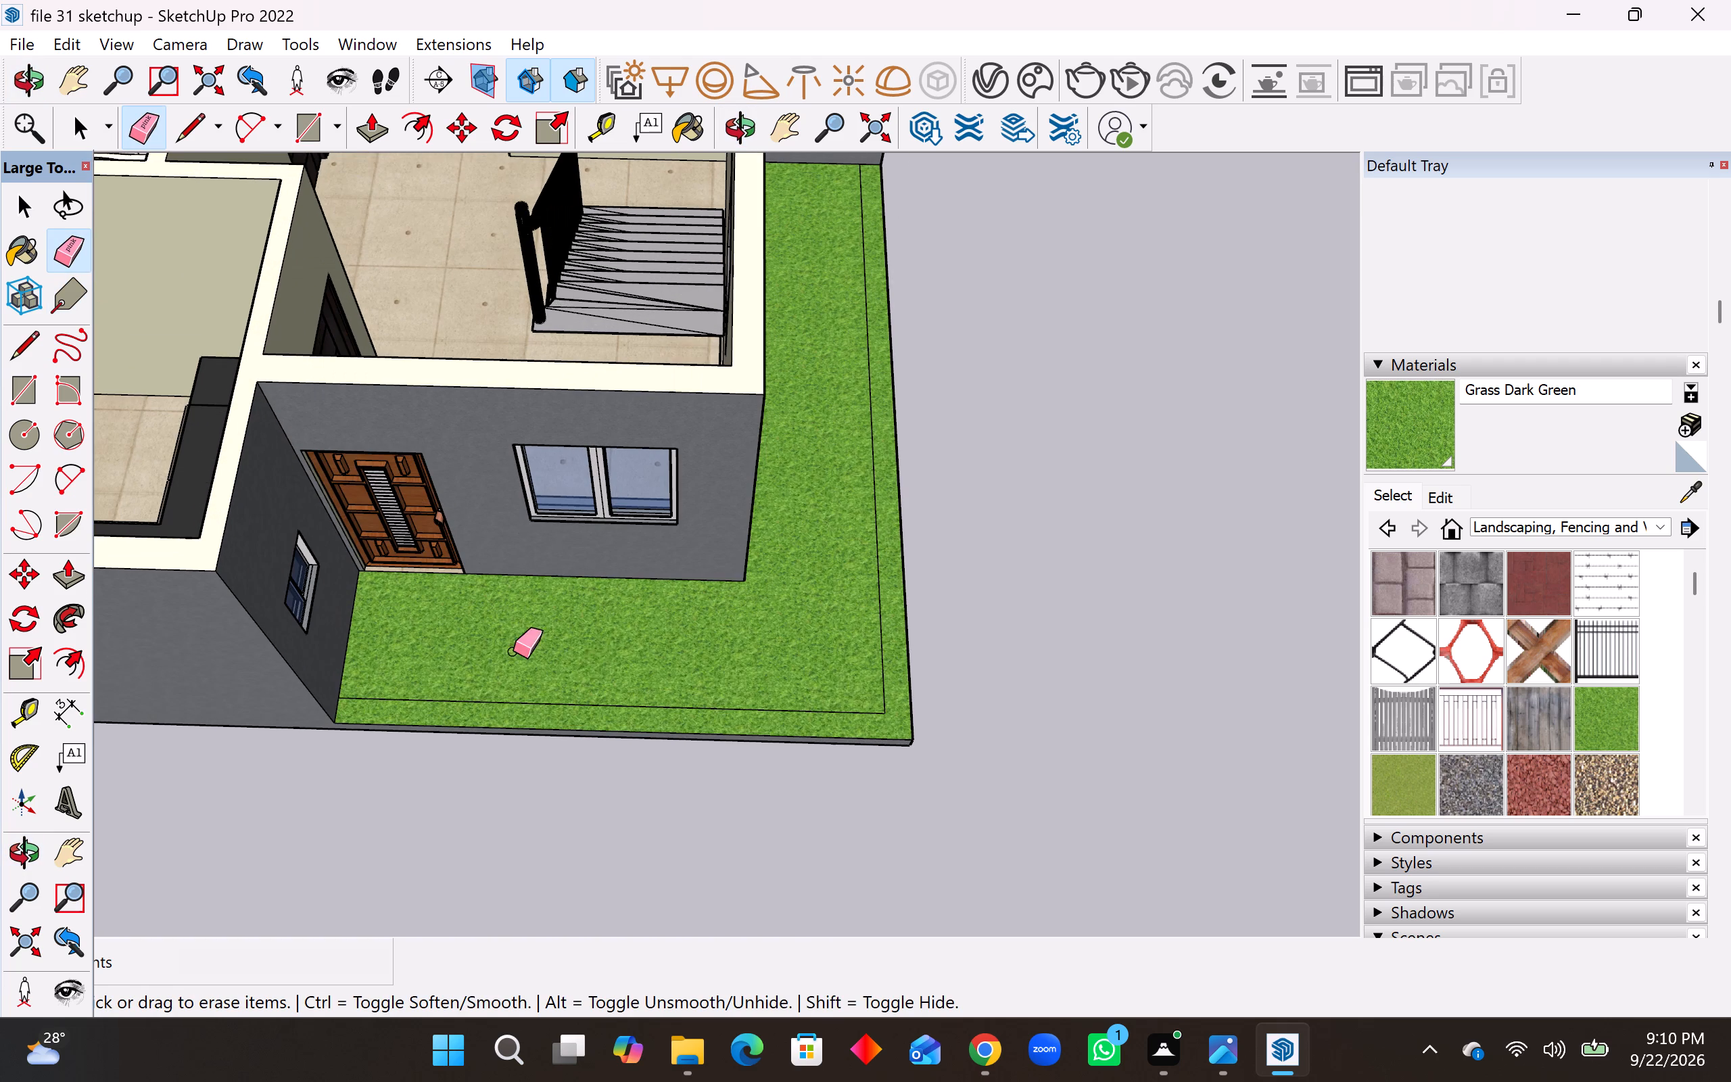
{"action": "left_click_drag", "start_coordinate": [889, 687], "coordinate": [862, 713]}
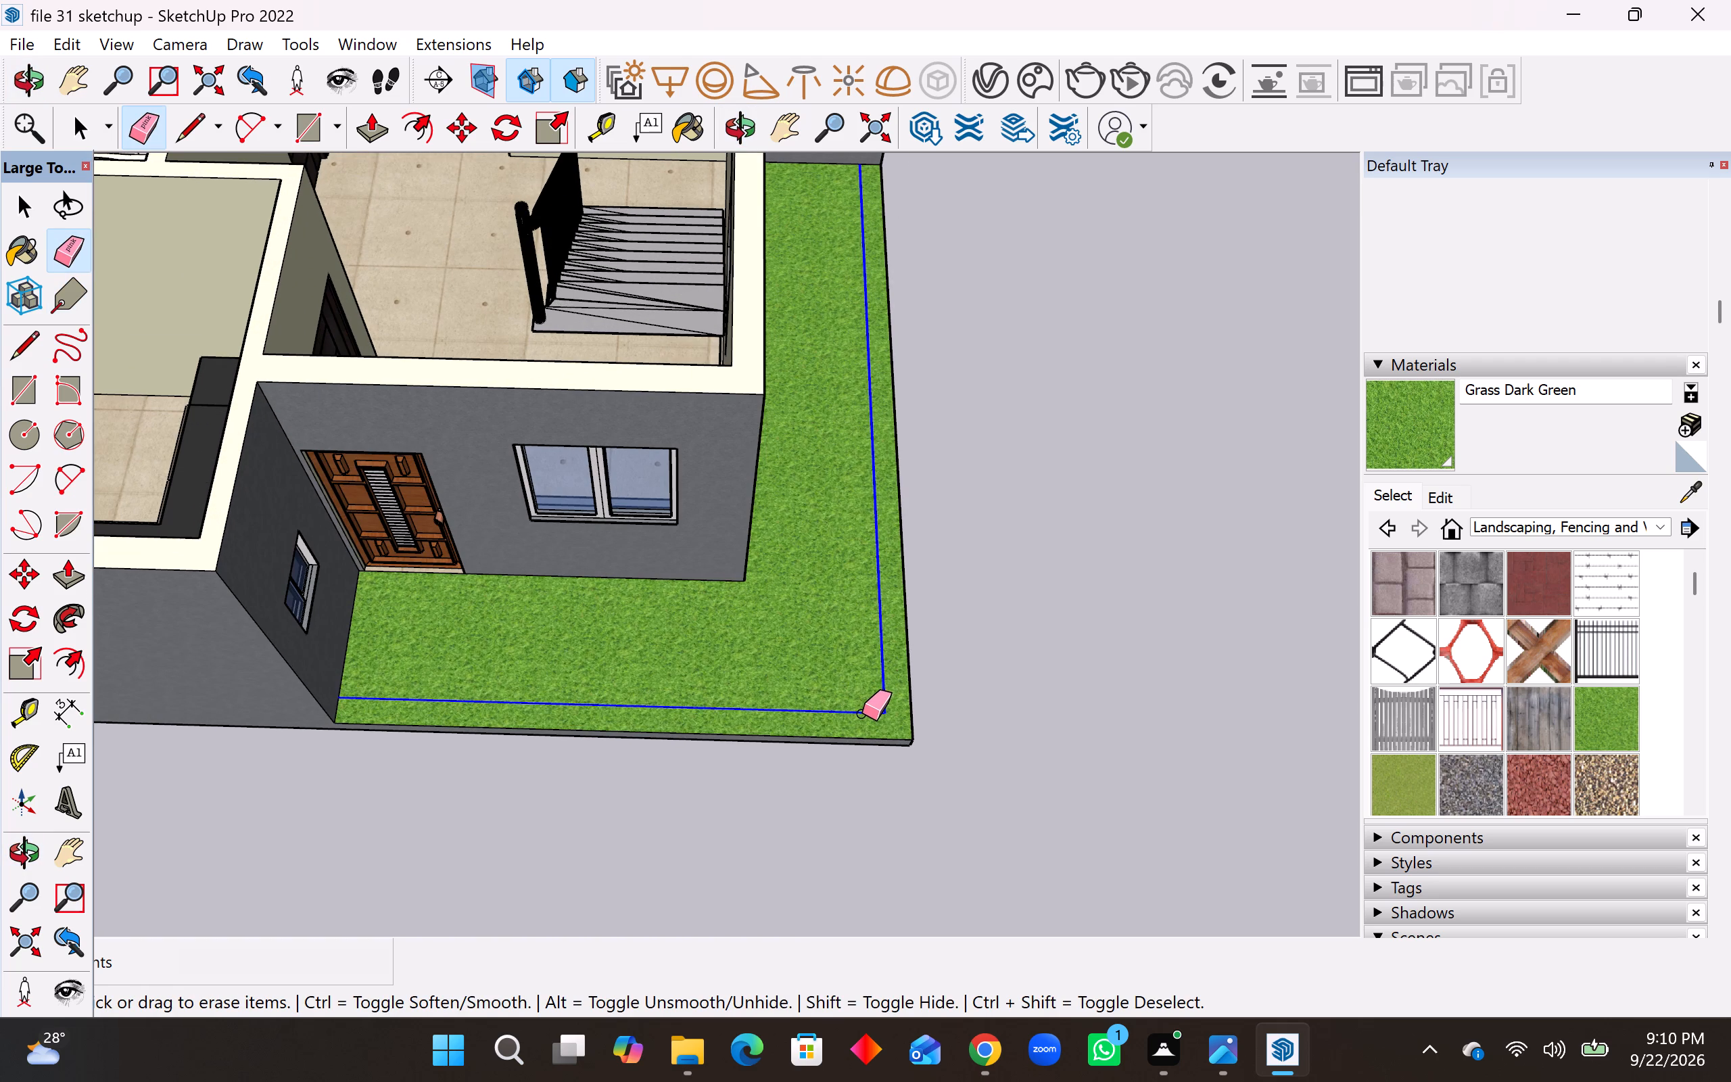
{"action": "left_click_drag", "start_coordinate": [862, 713], "coordinate": [861, 713]}
Move the staircase group about 4' 3 3/4" along the hall toward the entrance-side wall.
{"action": "scroll", "coordinate": [799, 763], "scroll_direction": "down", "scroll_amount": 8}
{"action": "middle_click_drag", "start_coordinate": [882, 764], "coordinate": [857, 700]}
{"action": "scroll", "coordinate": [964, 788], "scroll_direction": "down", "scroll_amount": 8}
{"action": "middle_click_drag", "start_coordinate": [907, 733], "coordinate": [907, 609]}
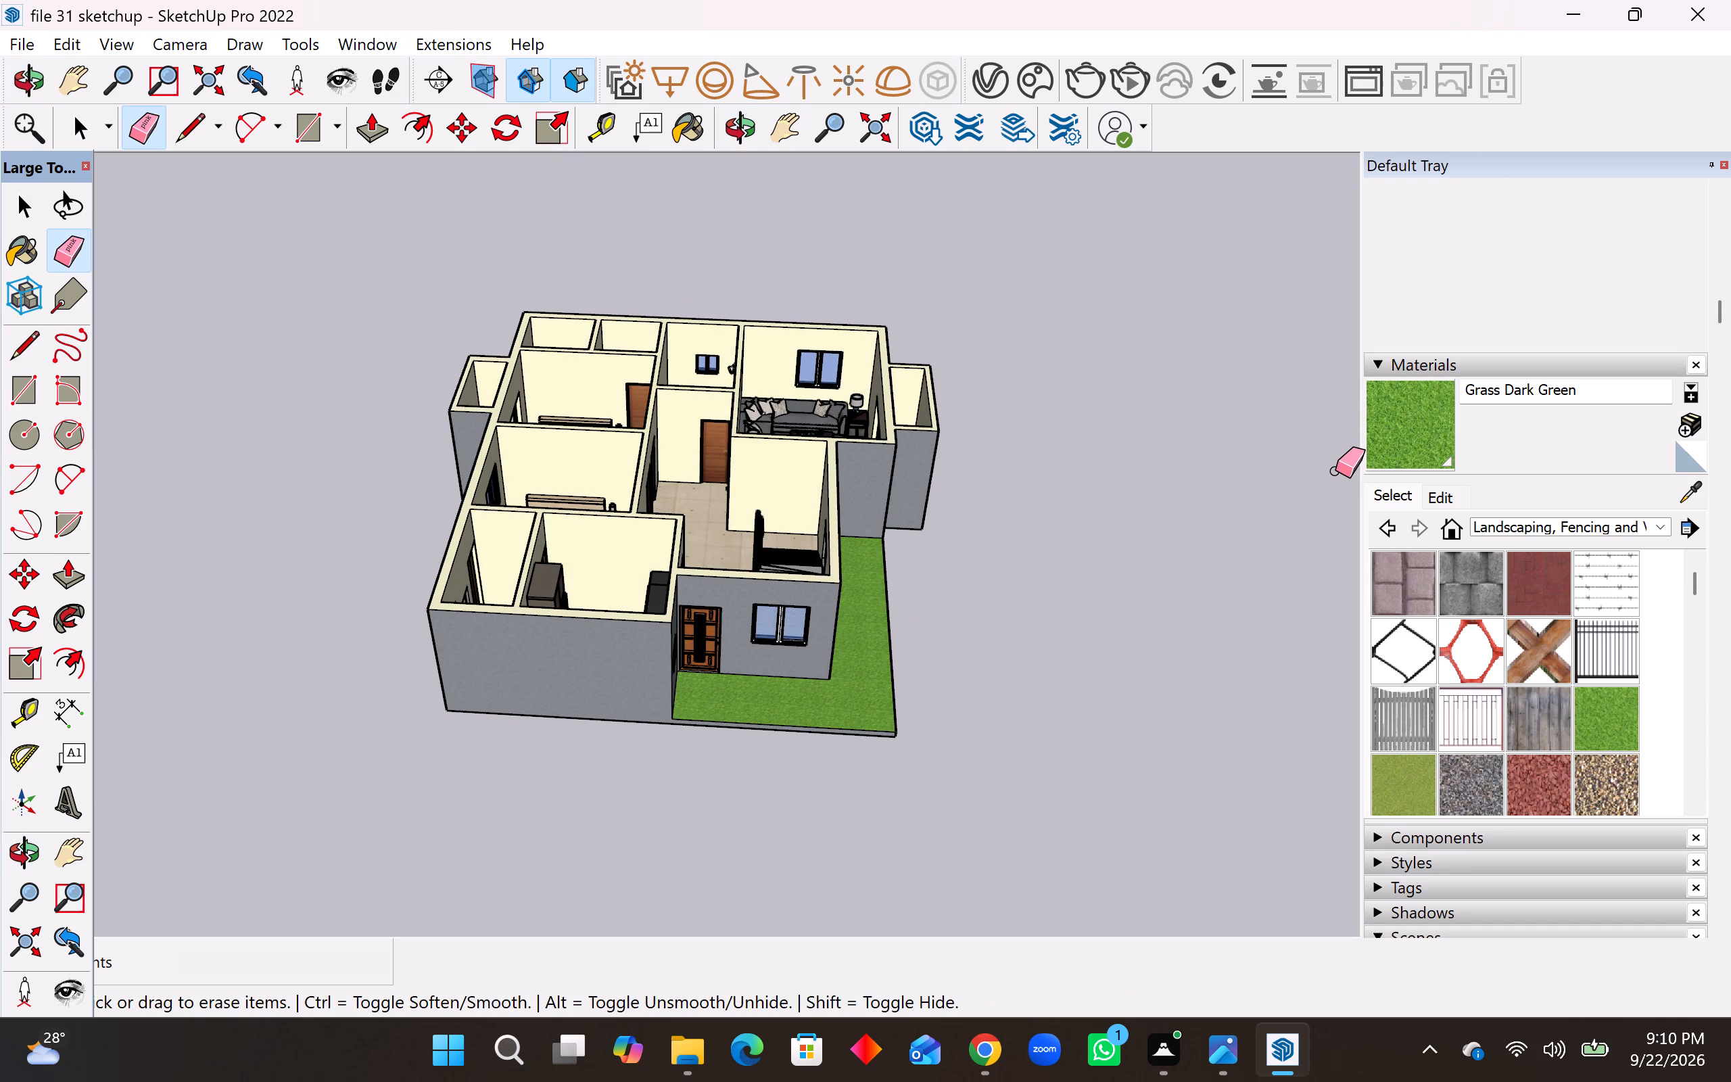
{"action": "middle_click_drag", "start_coordinate": [1337, 489], "coordinate": [1303, 801]}
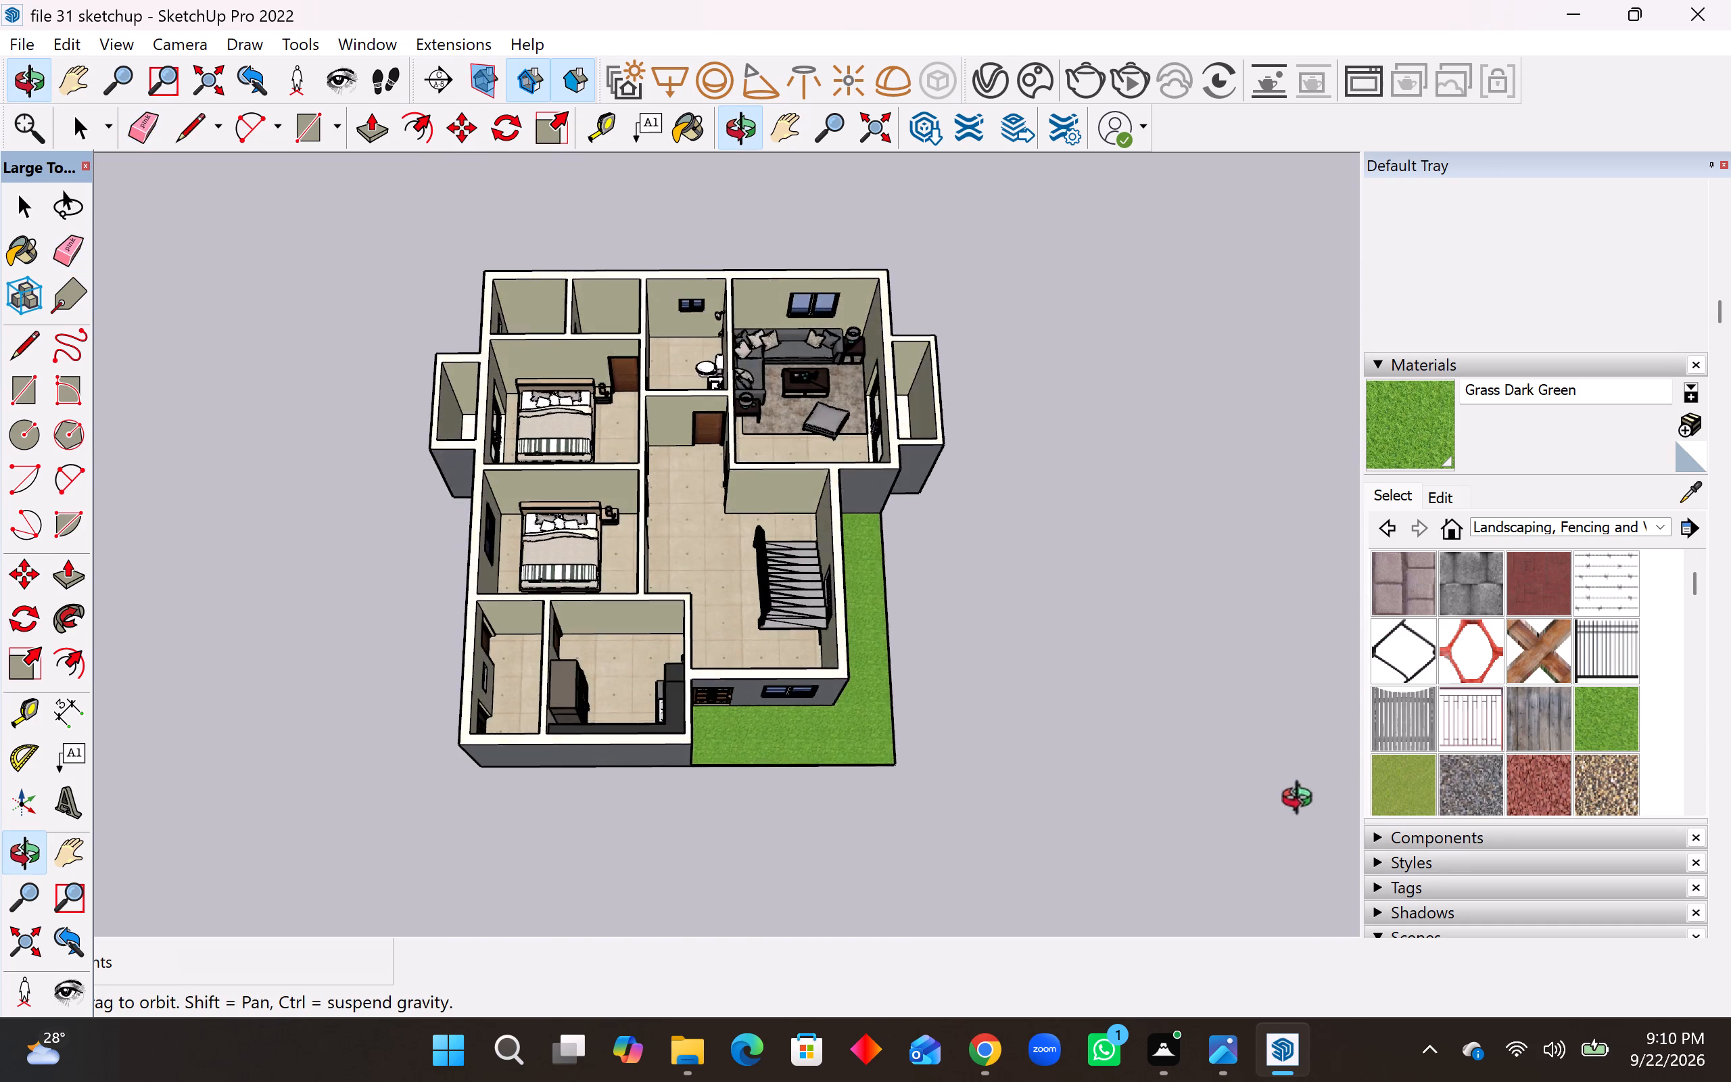
{"action": "middle_click_drag", "start_coordinate": [1303, 801], "coordinate": [362, 692]}
{"action": "middle_click_drag", "start_coordinate": [534, 567], "coordinate": [374, 519]}
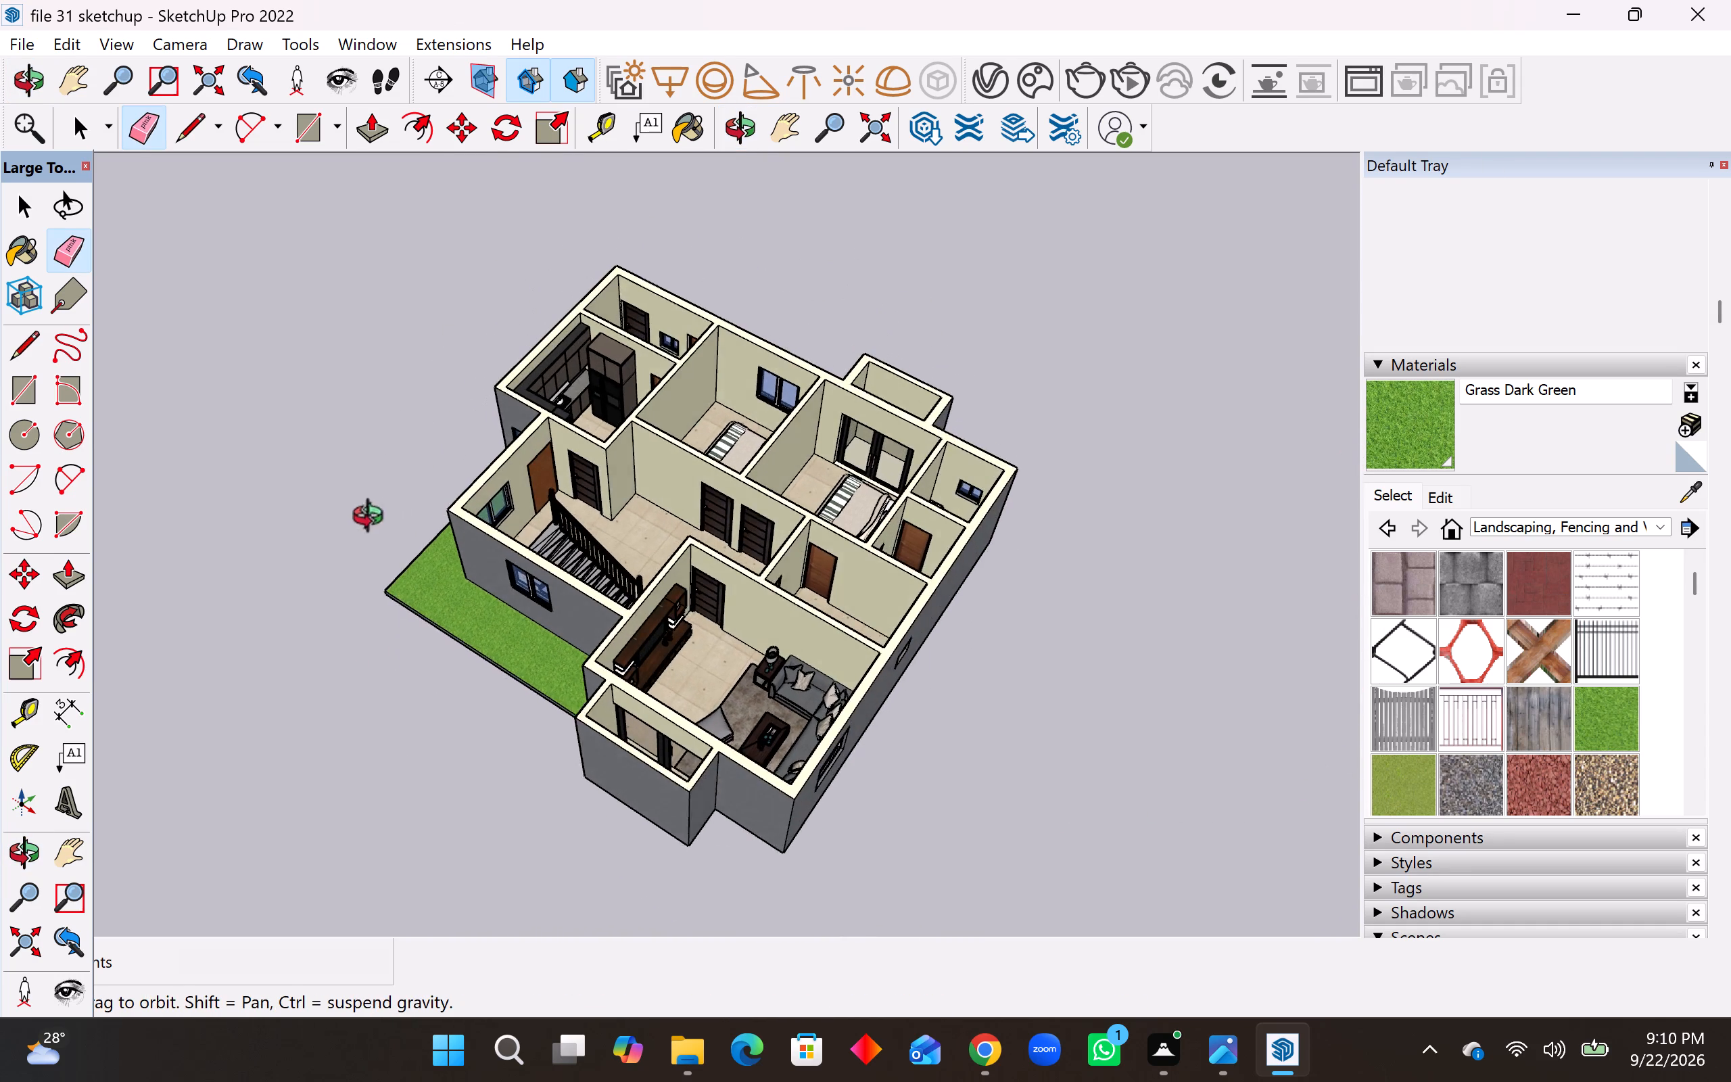
{"action": "middle_click_drag", "start_coordinate": [374, 519], "coordinate": [373, 520]}
{"action": "middle_click_drag", "start_coordinate": [592, 523], "coordinate": [504, 607]}
{"action": "key", "text": "space"}
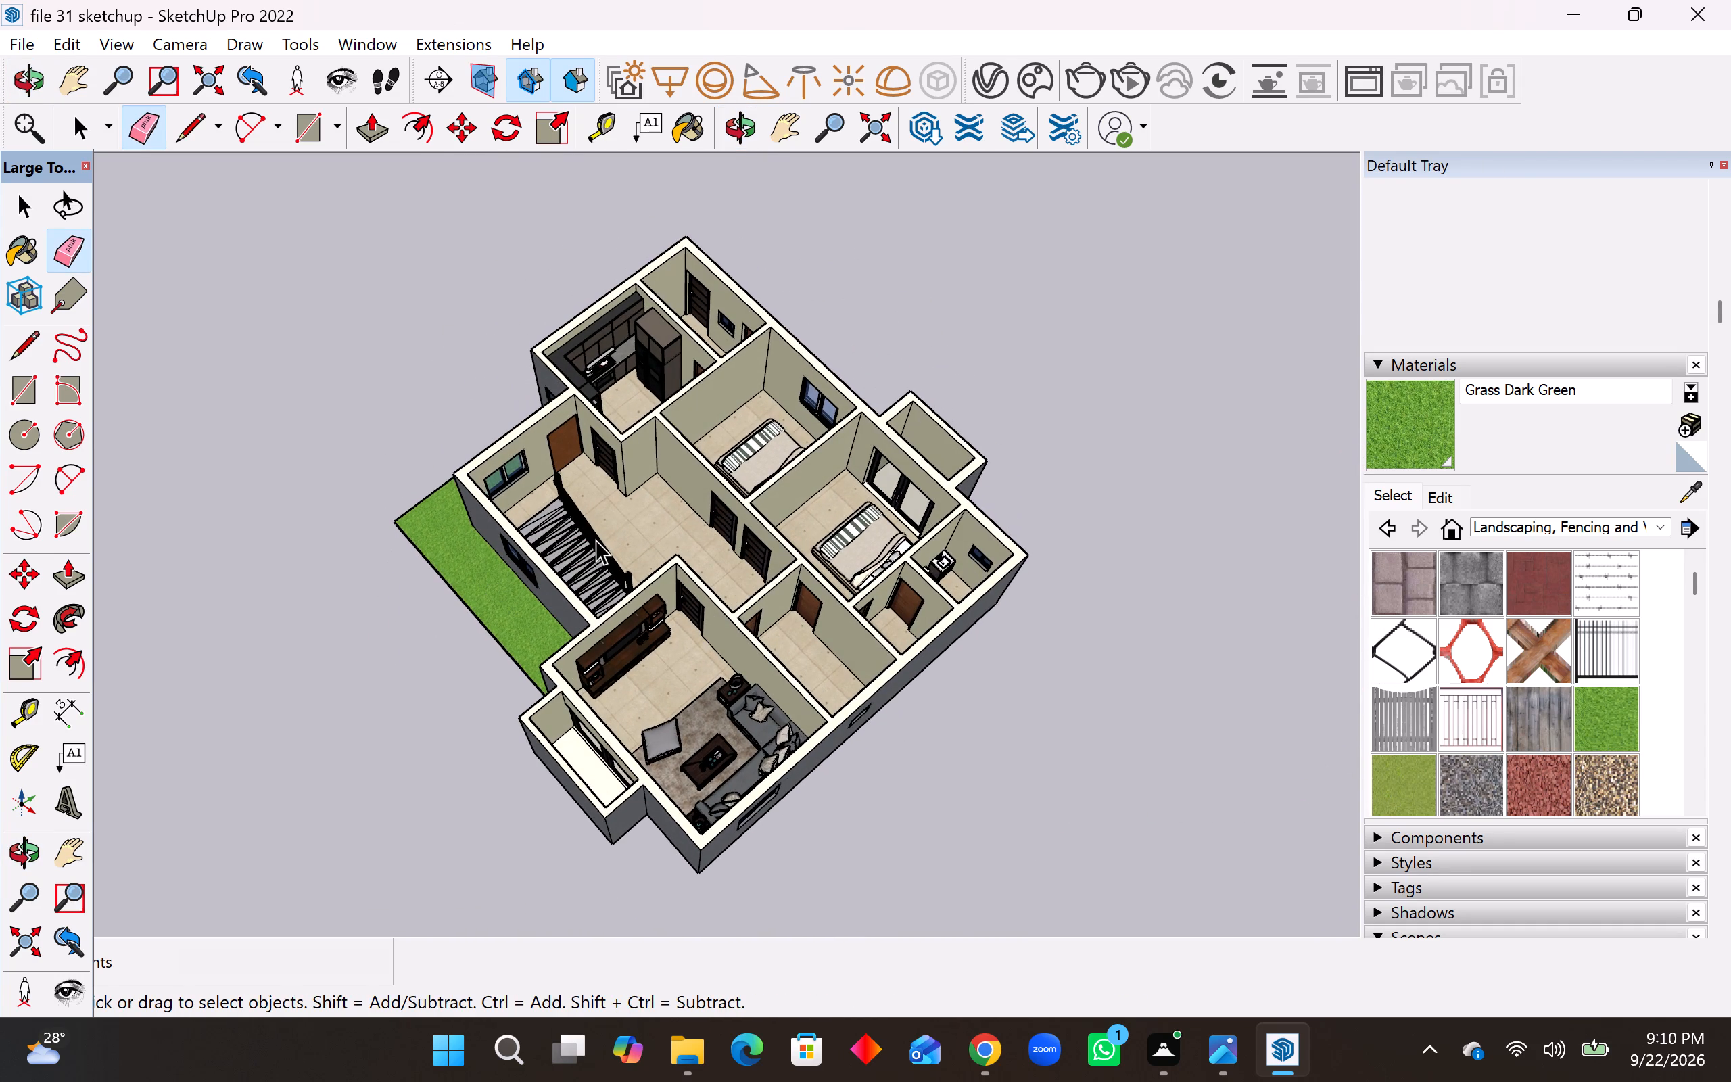
{"action": "left_click", "coordinate": [596, 540]}
{"action": "key", "text": "m"}
{"action": "middle_click_drag", "start_coordinate": [623, 569], "coordinate": [622, 639]}
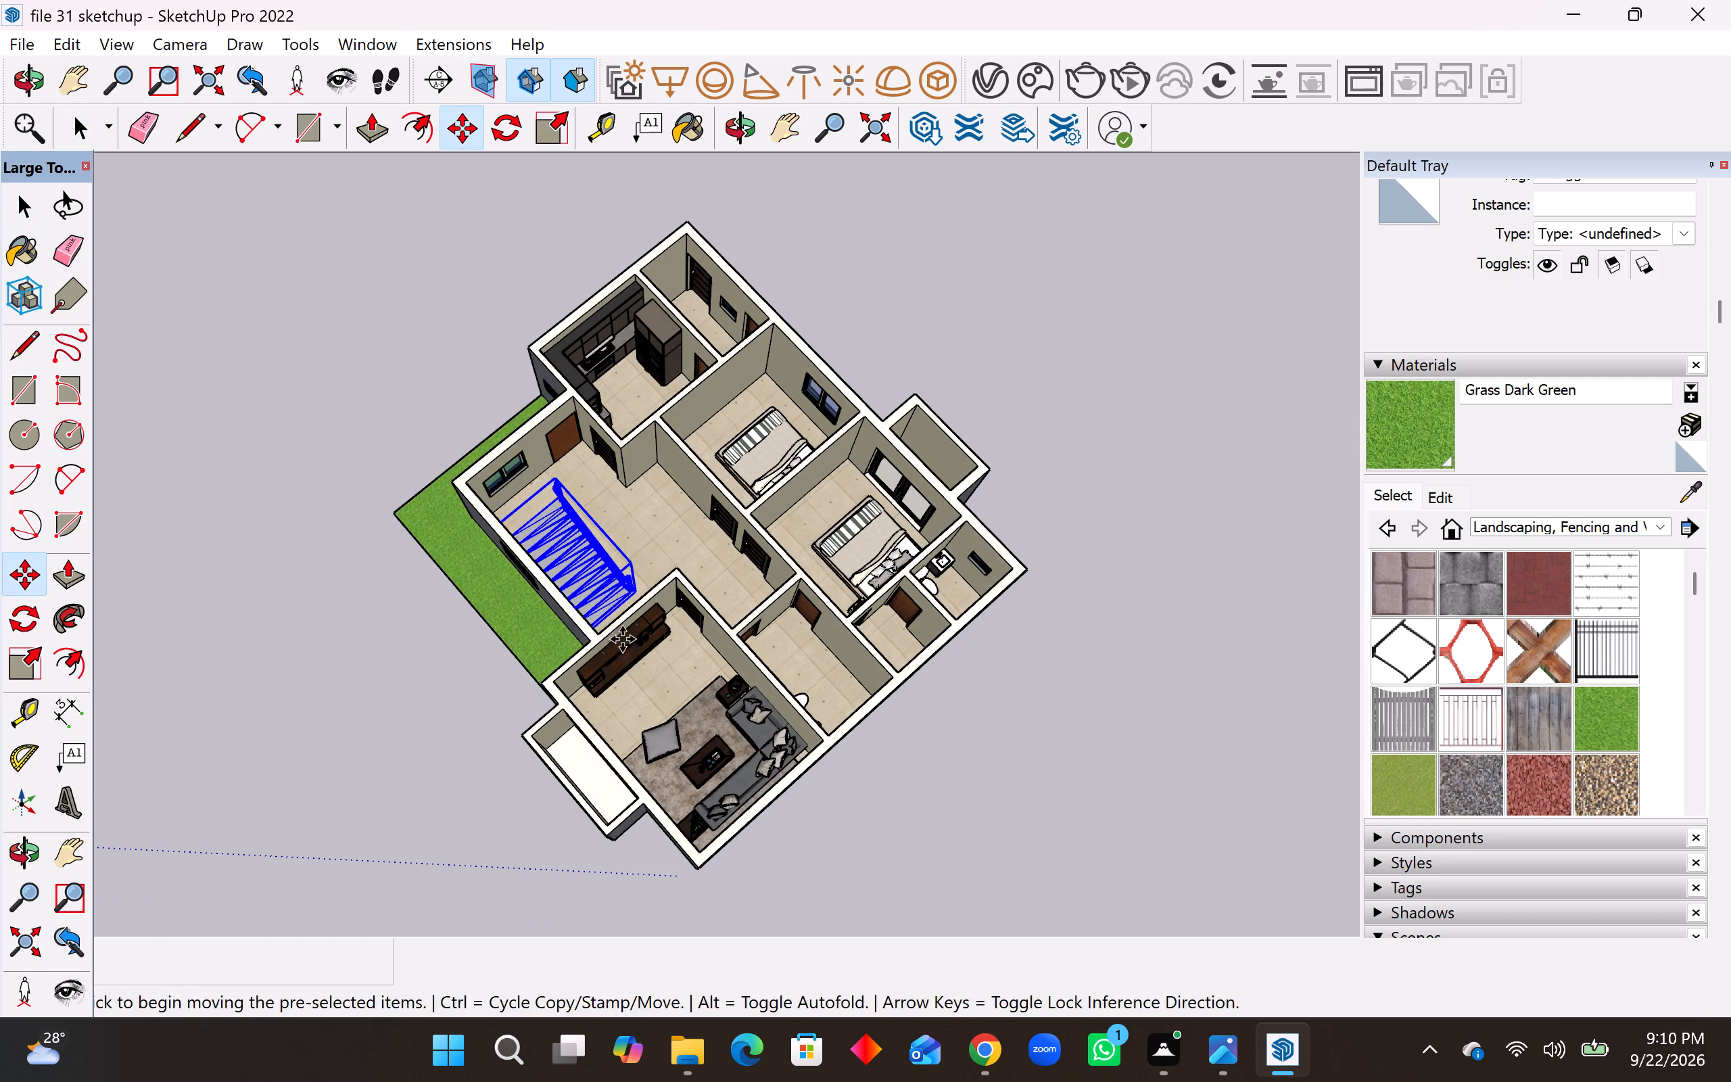
{"action": "scroll", "coordinate": [604, 574], "scroll_direction": "up", "scroll_amount": 17}
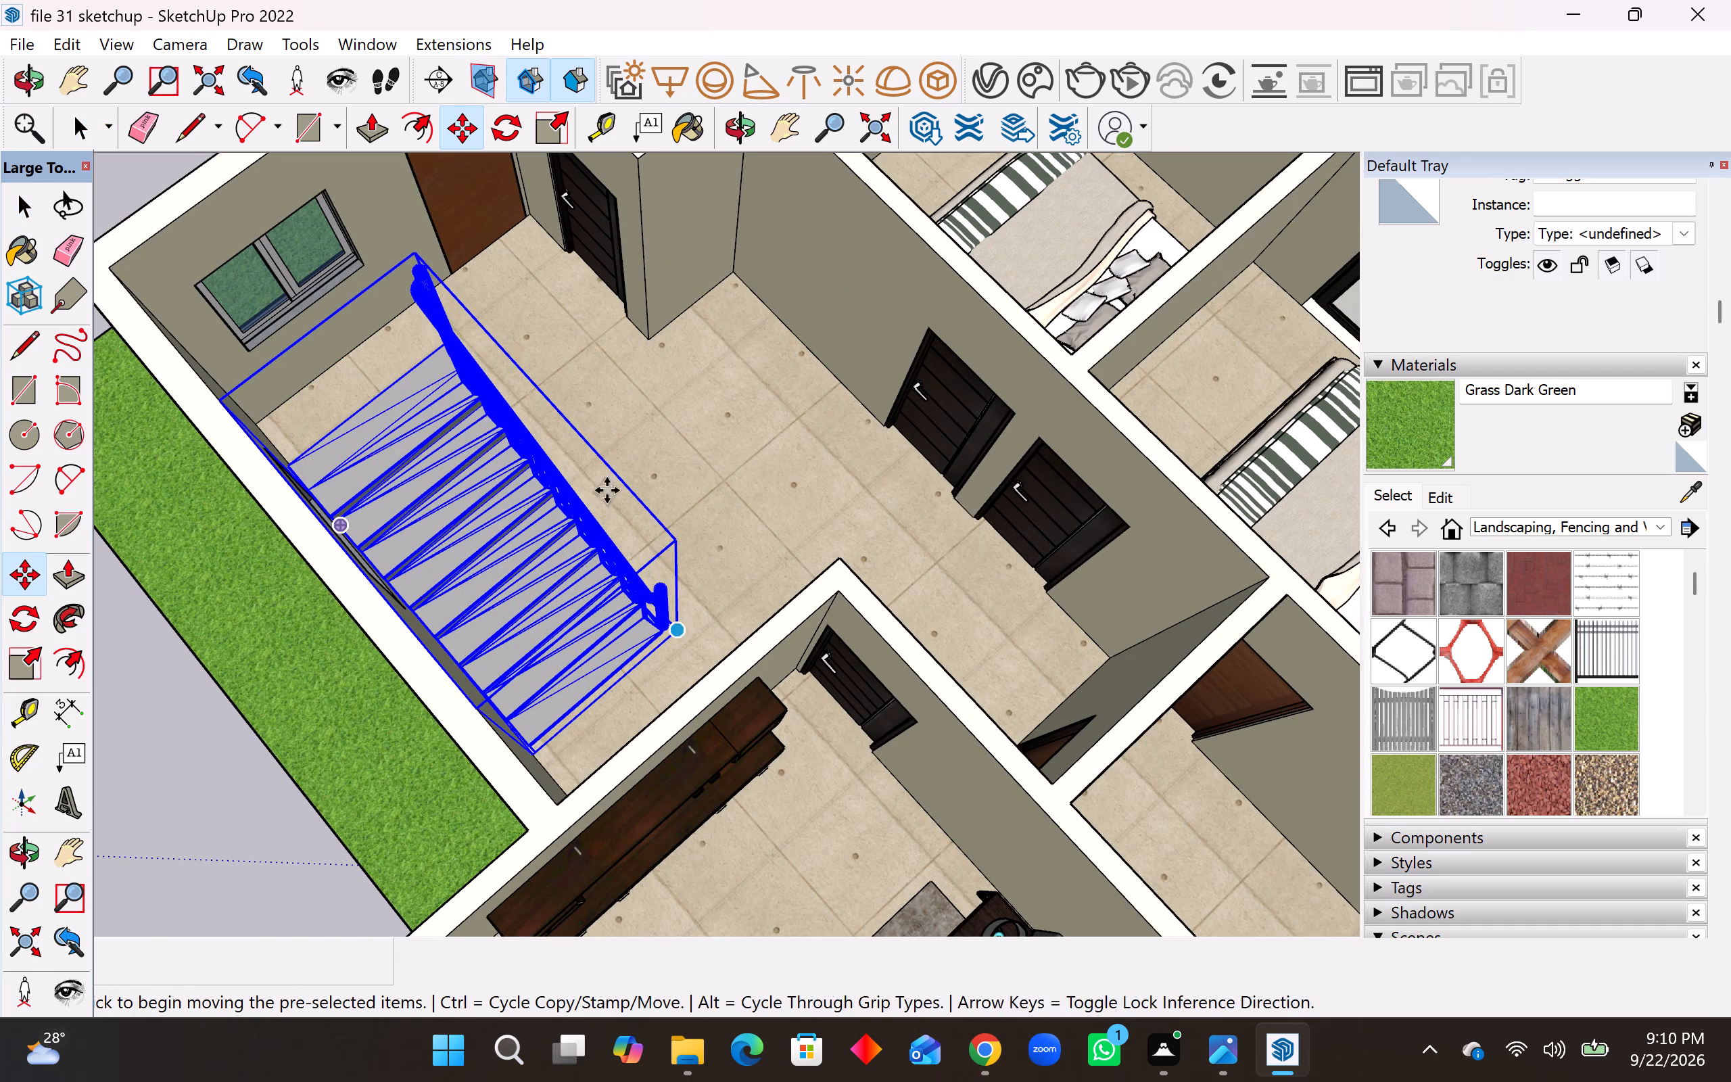
{"action": "middle_click_drag", "start_coordinate": [573, 436], "coordinate": [279, 454]}
{"action": "middle_click_drag", "start_coordinate": [786, 296], "coordinate": [457, 304]}
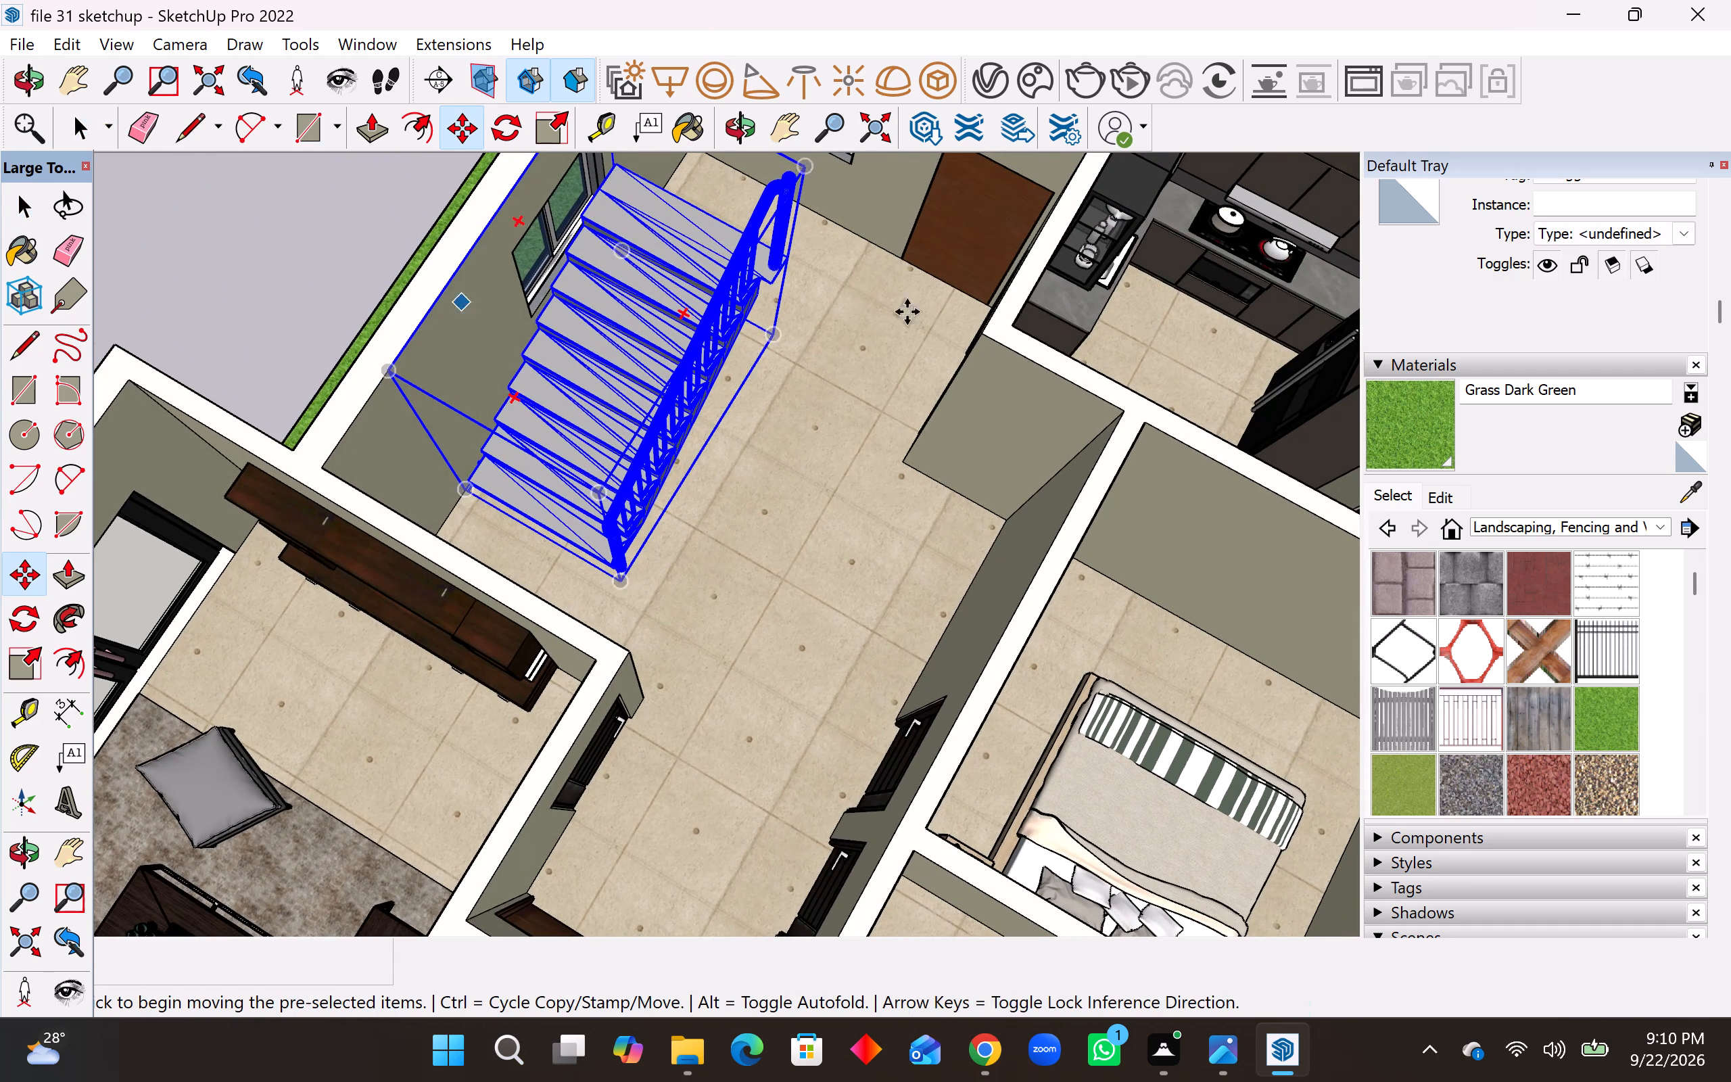
{"action": "left_click", "coordinate": [777, 339]}
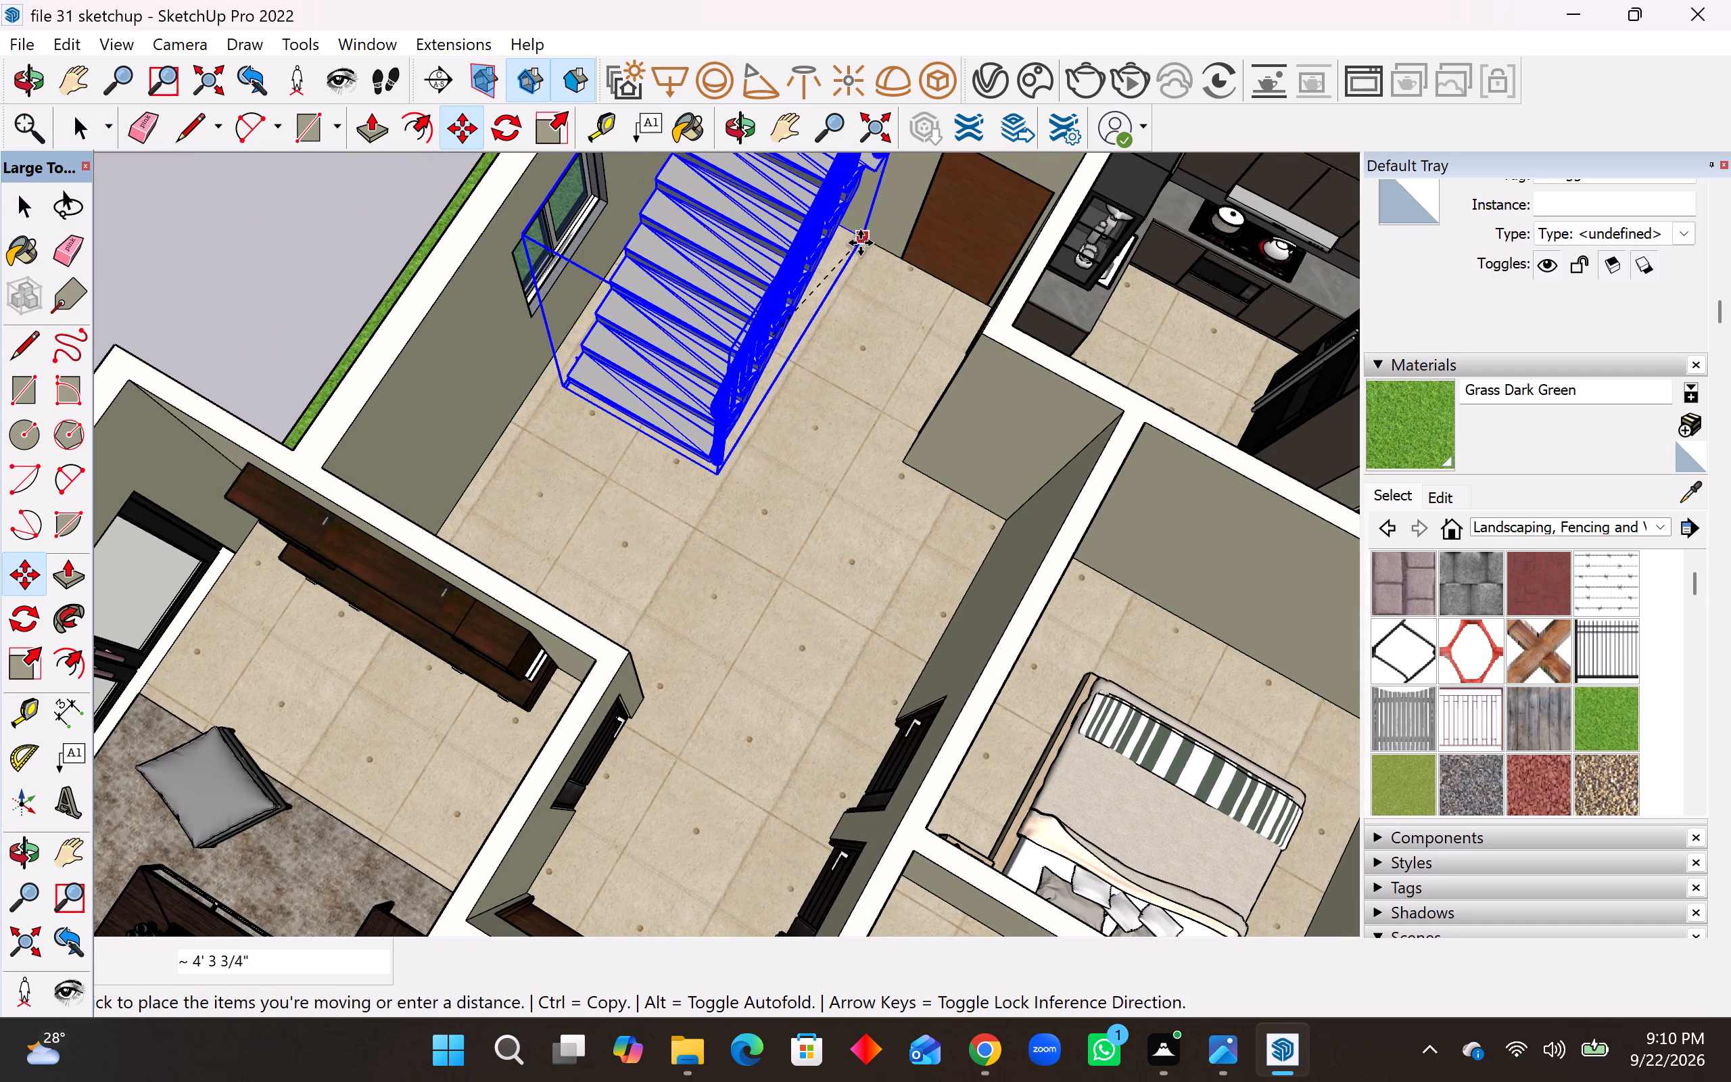
{"action": "left_click", "coordinate": [860, 243]}
Stretch the staircase group lengthwise with the Scale tool by a factor of about 1.16.
{"action": "scroll", "coordinate": [777, 473], "scroll_direction": "down", "scroll_amount": 9}
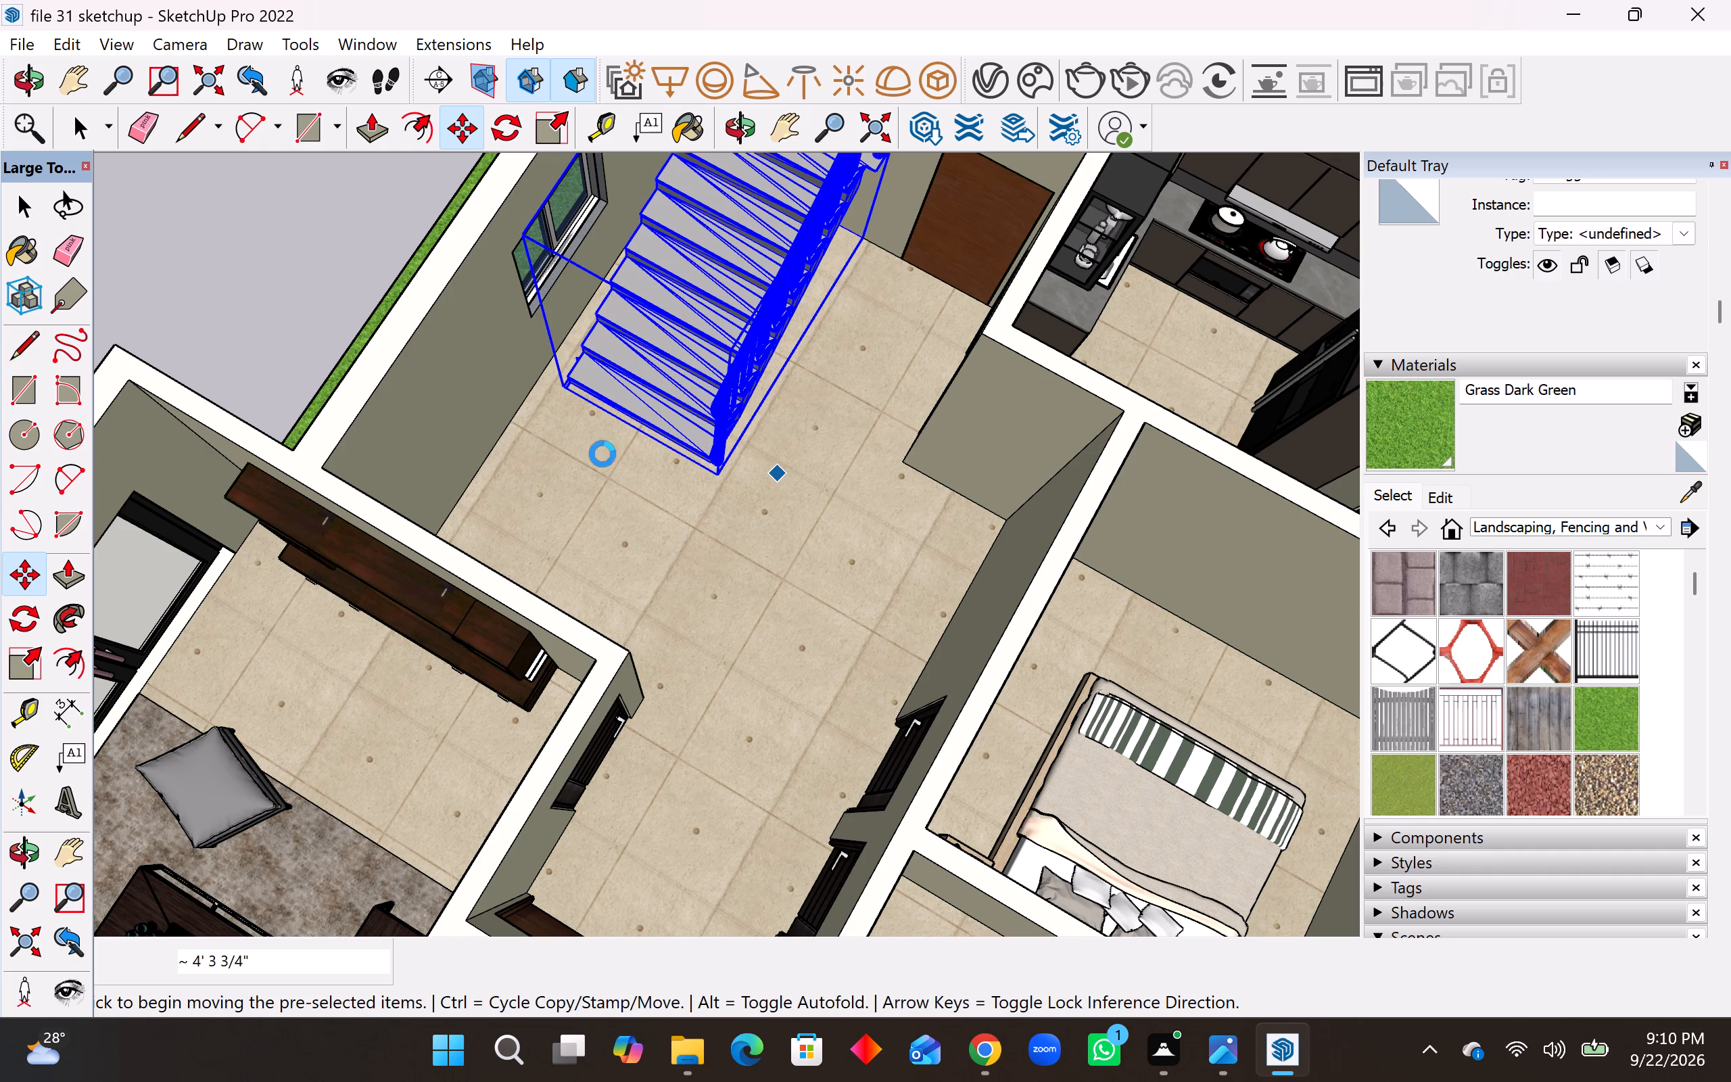
{"action": "left_click", "coordinate": [24, 666]}
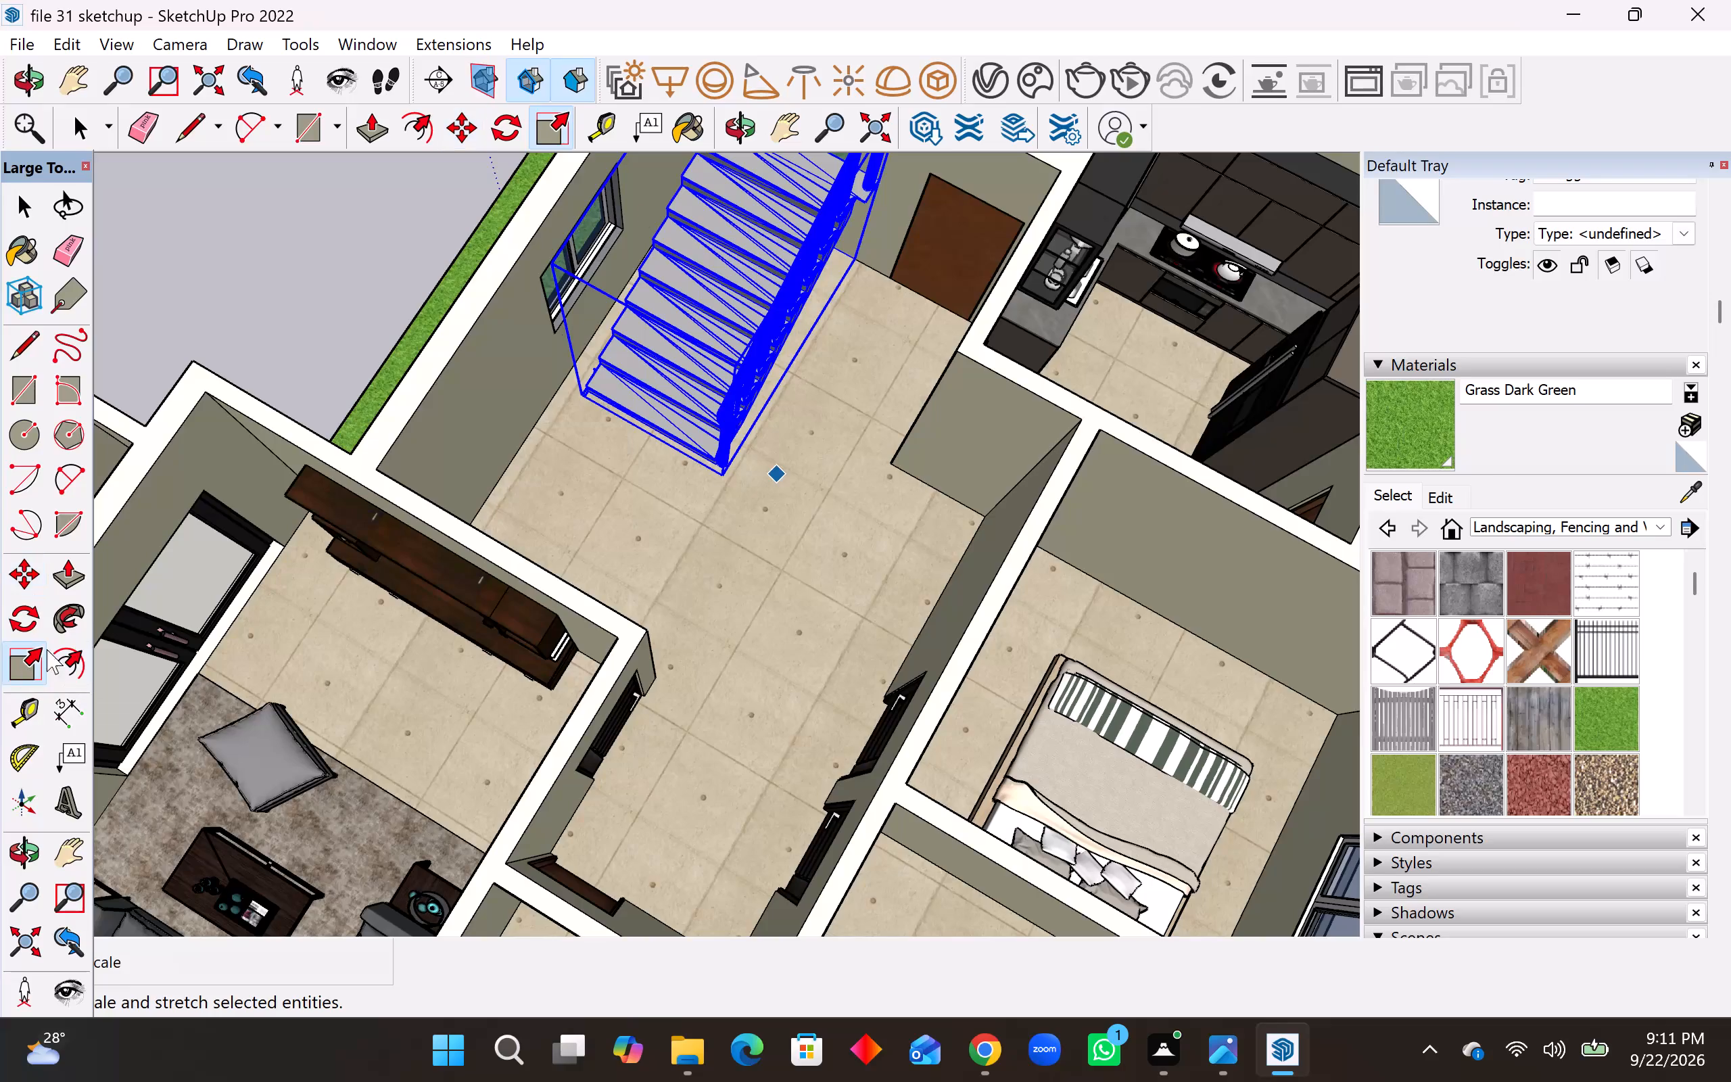
{"action": "left_click", "coordinate": [643, 379]}
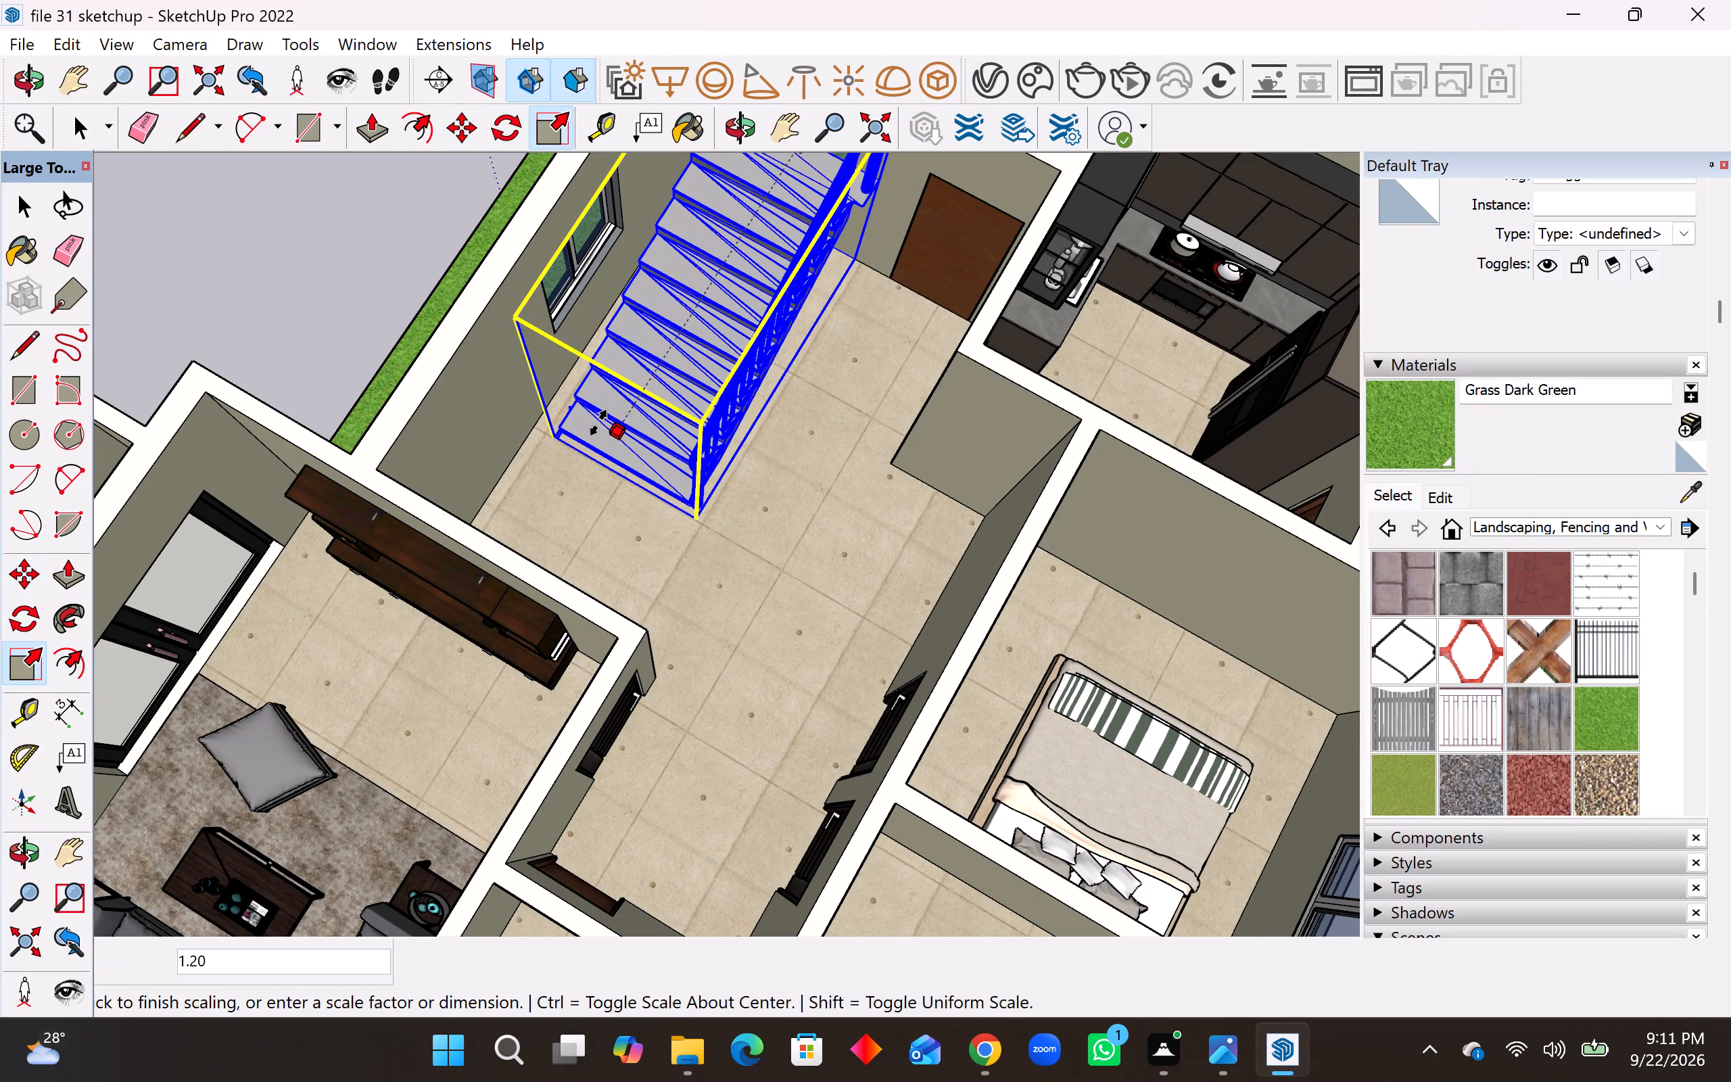
{"action": "left_click", "coordinate": [607, 414]}
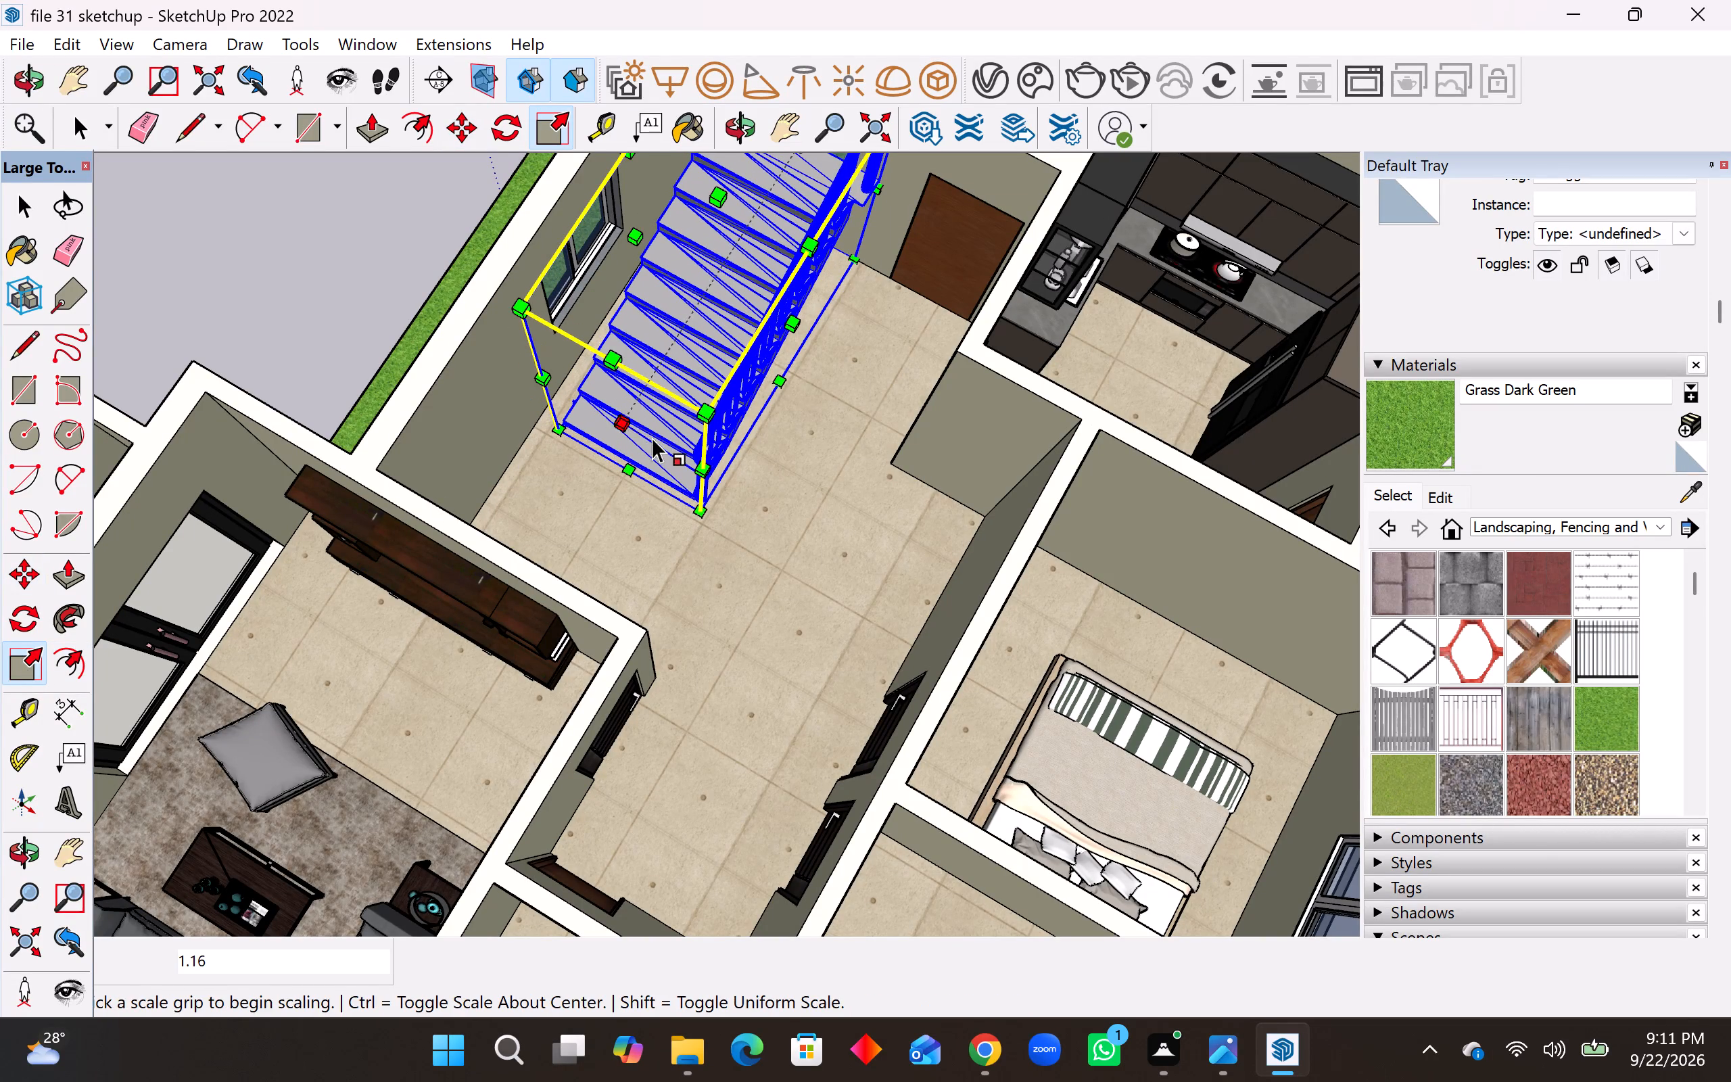
Move the staircase group about 10 11/16" flush against the hall's outer window wall and deselect it.
{"action": "middle_click_drag", "start_coordinate": [652, 438], "coordinate": [1080, 433]}
{"action": "scroll", "coordinate": [423, 321], "scroll_direction": "up", "scroll_amount": 4}
{"action": "middle_click_drag", "start_coordinate": [527, 296], "coordinate": [681, 289]}
{"action": "scroll", "coordinate": [299, 356], "scroll_direction": "up", "scroll_amount": 7}
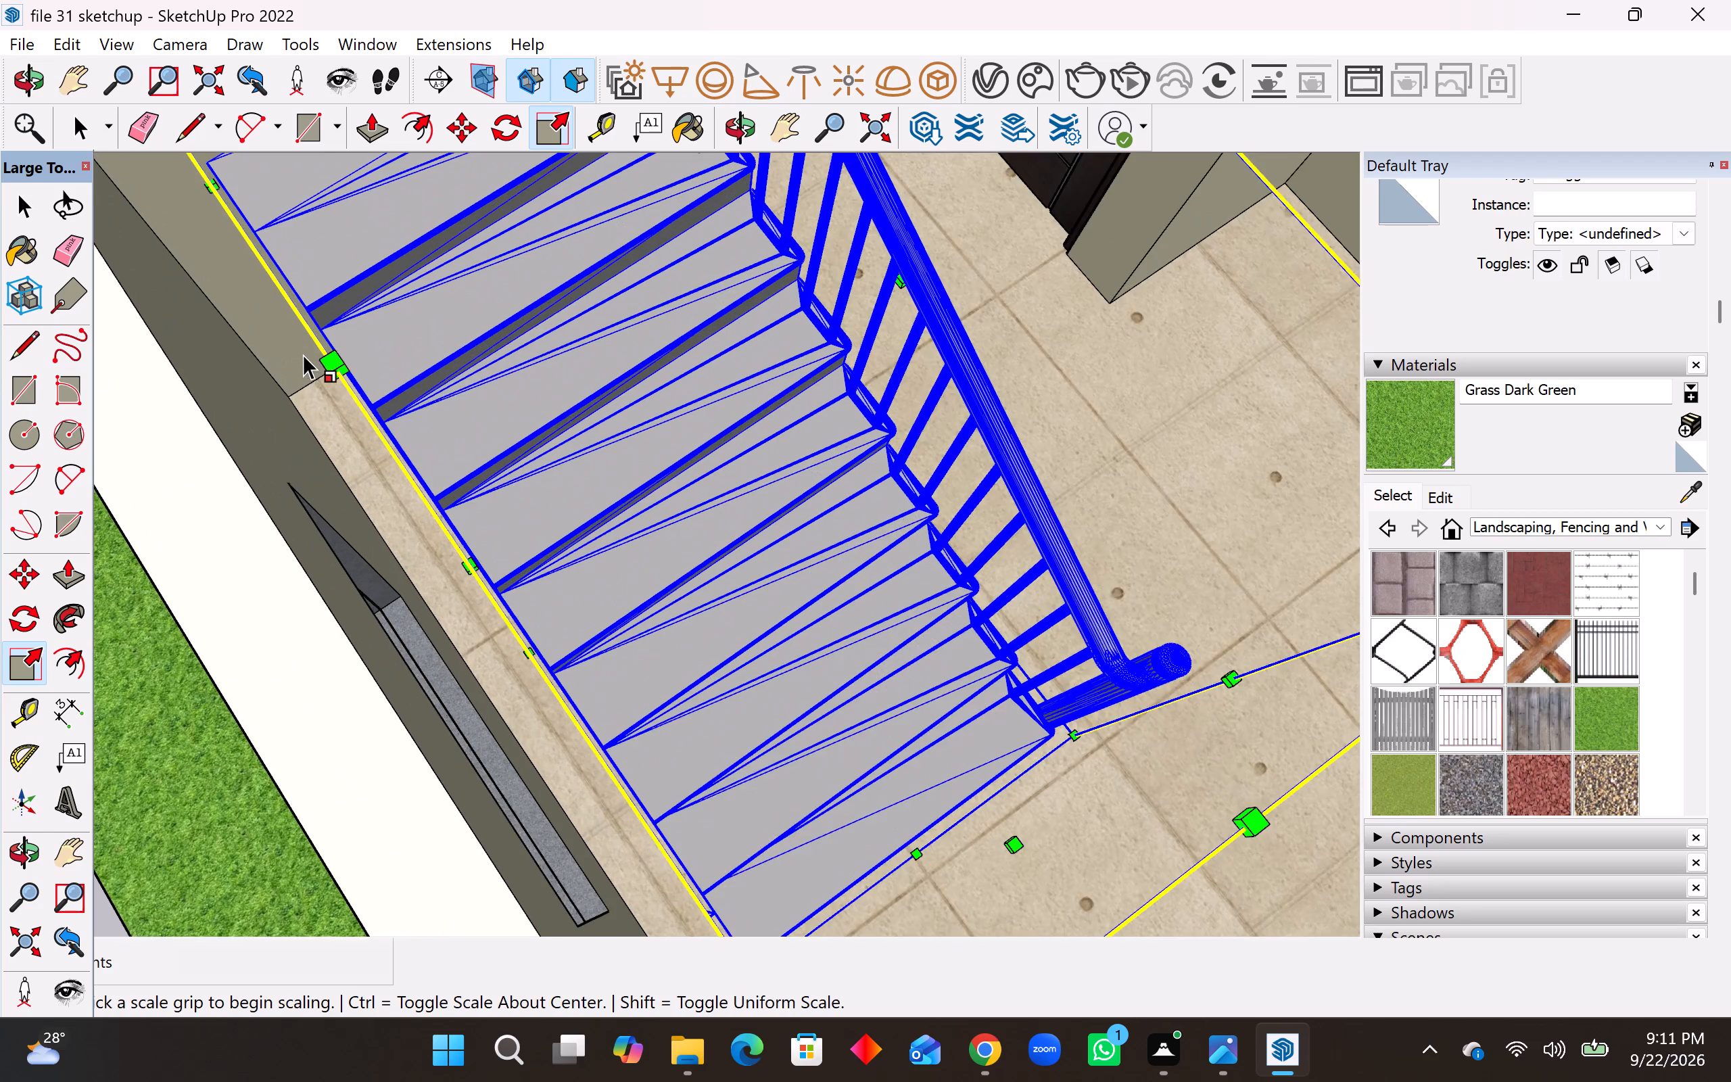
{"action": "scroll", "coordinate": [310, 369], "scroll_direction": "up", "scroll_amount": 1}
{"action": "middle_click_drag", "start_coordinate": [310, 369], "coordinate": [326, 339]}
{"action": "left_click", "coordinate": [340, 398]}
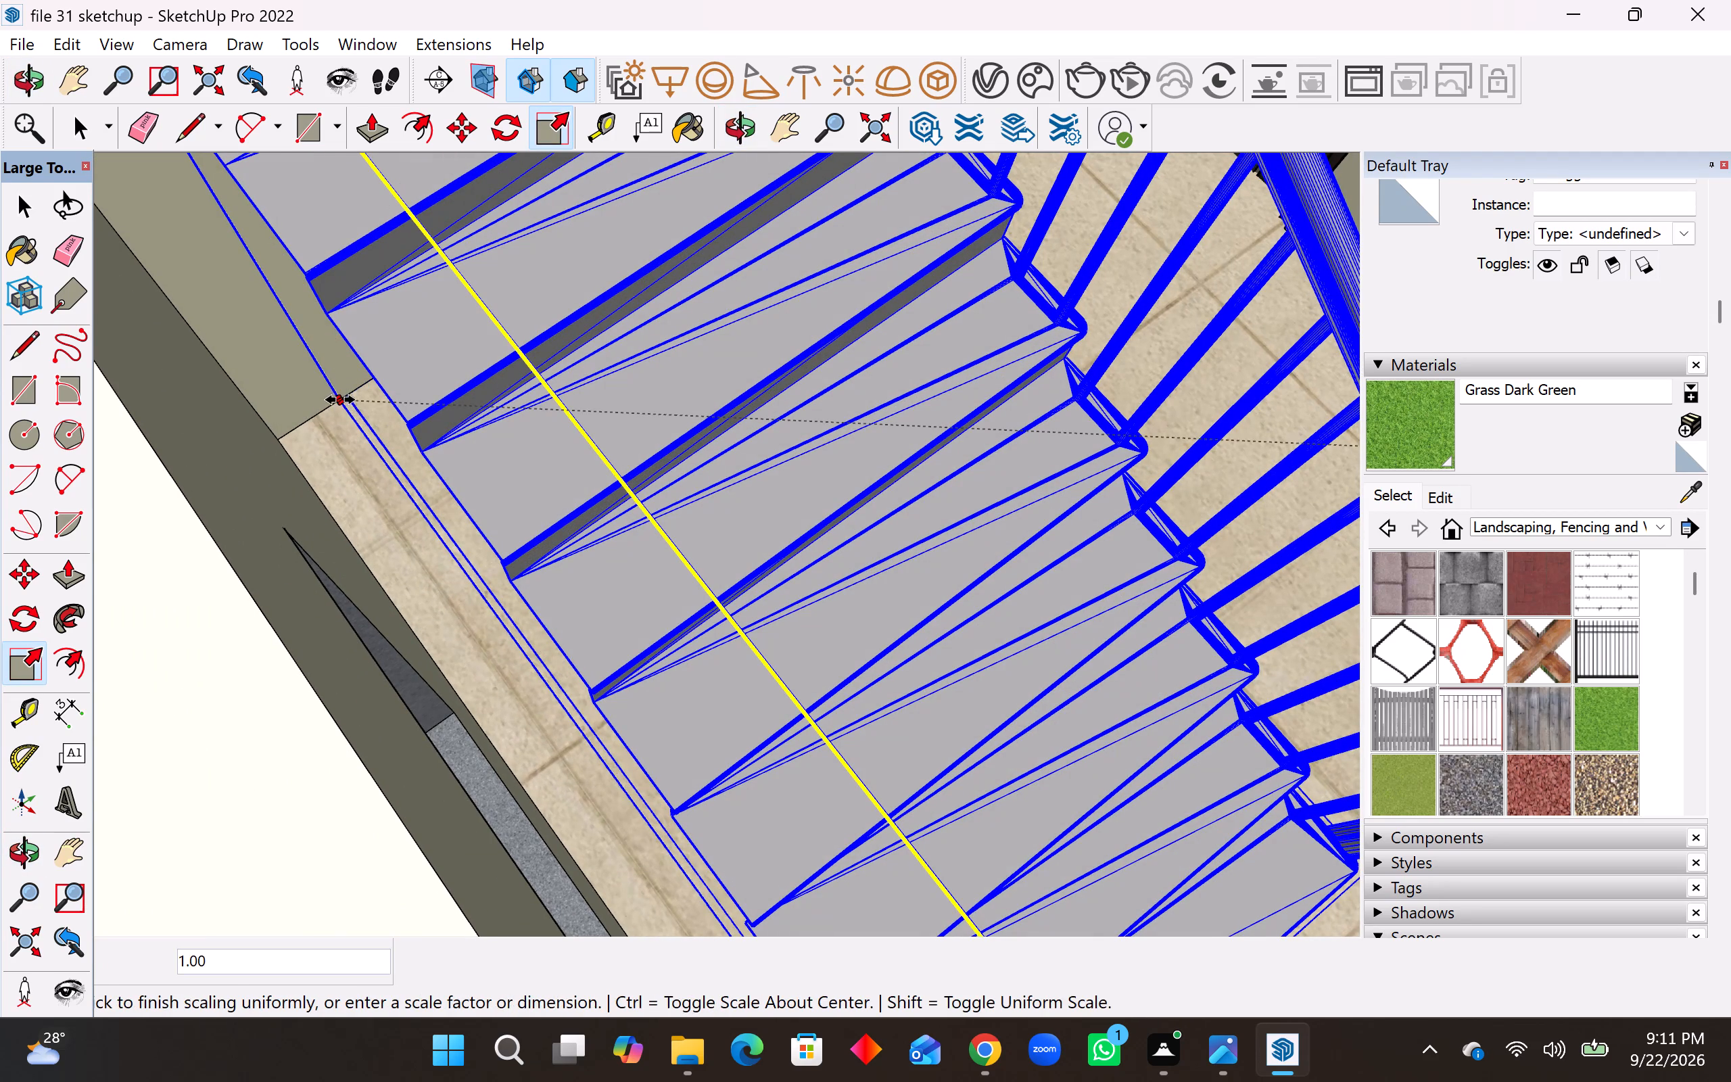
{"action": "key", "text": "m"}
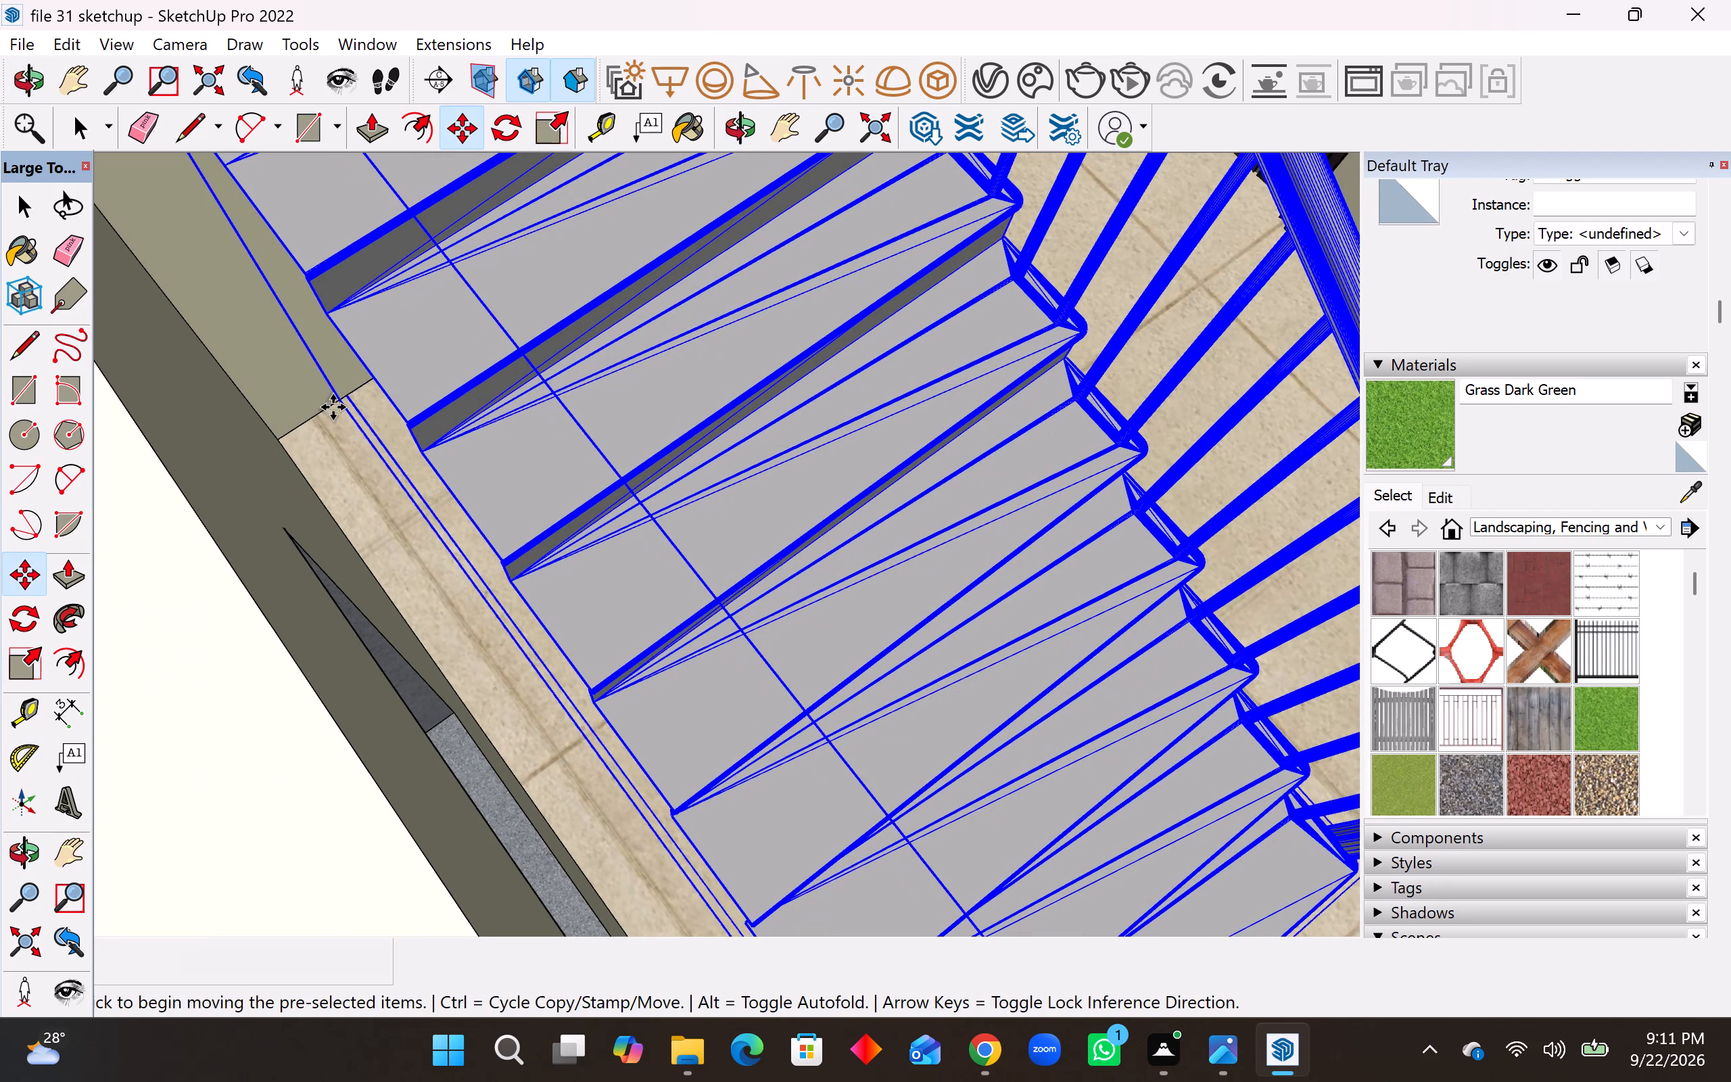
{"action": "left_click", "coordinate": [339, 403]}
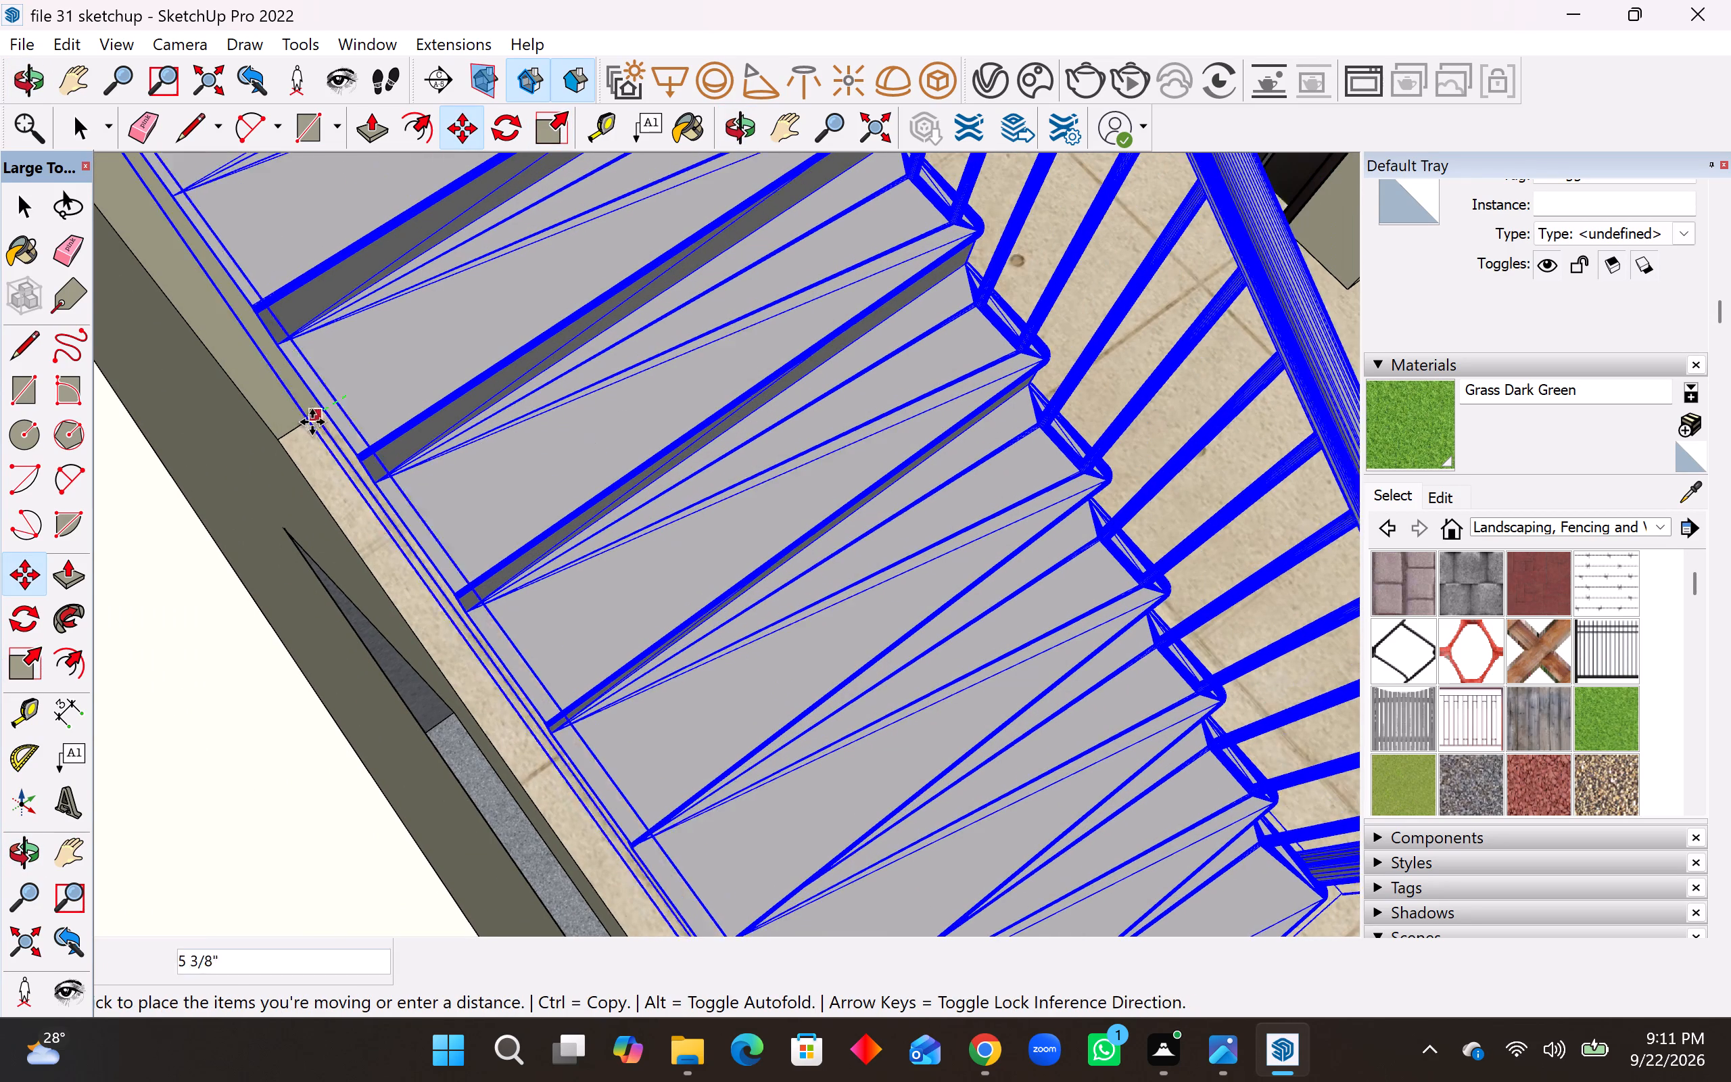
{"action": "left_click", "coordinate": [292, 439]}
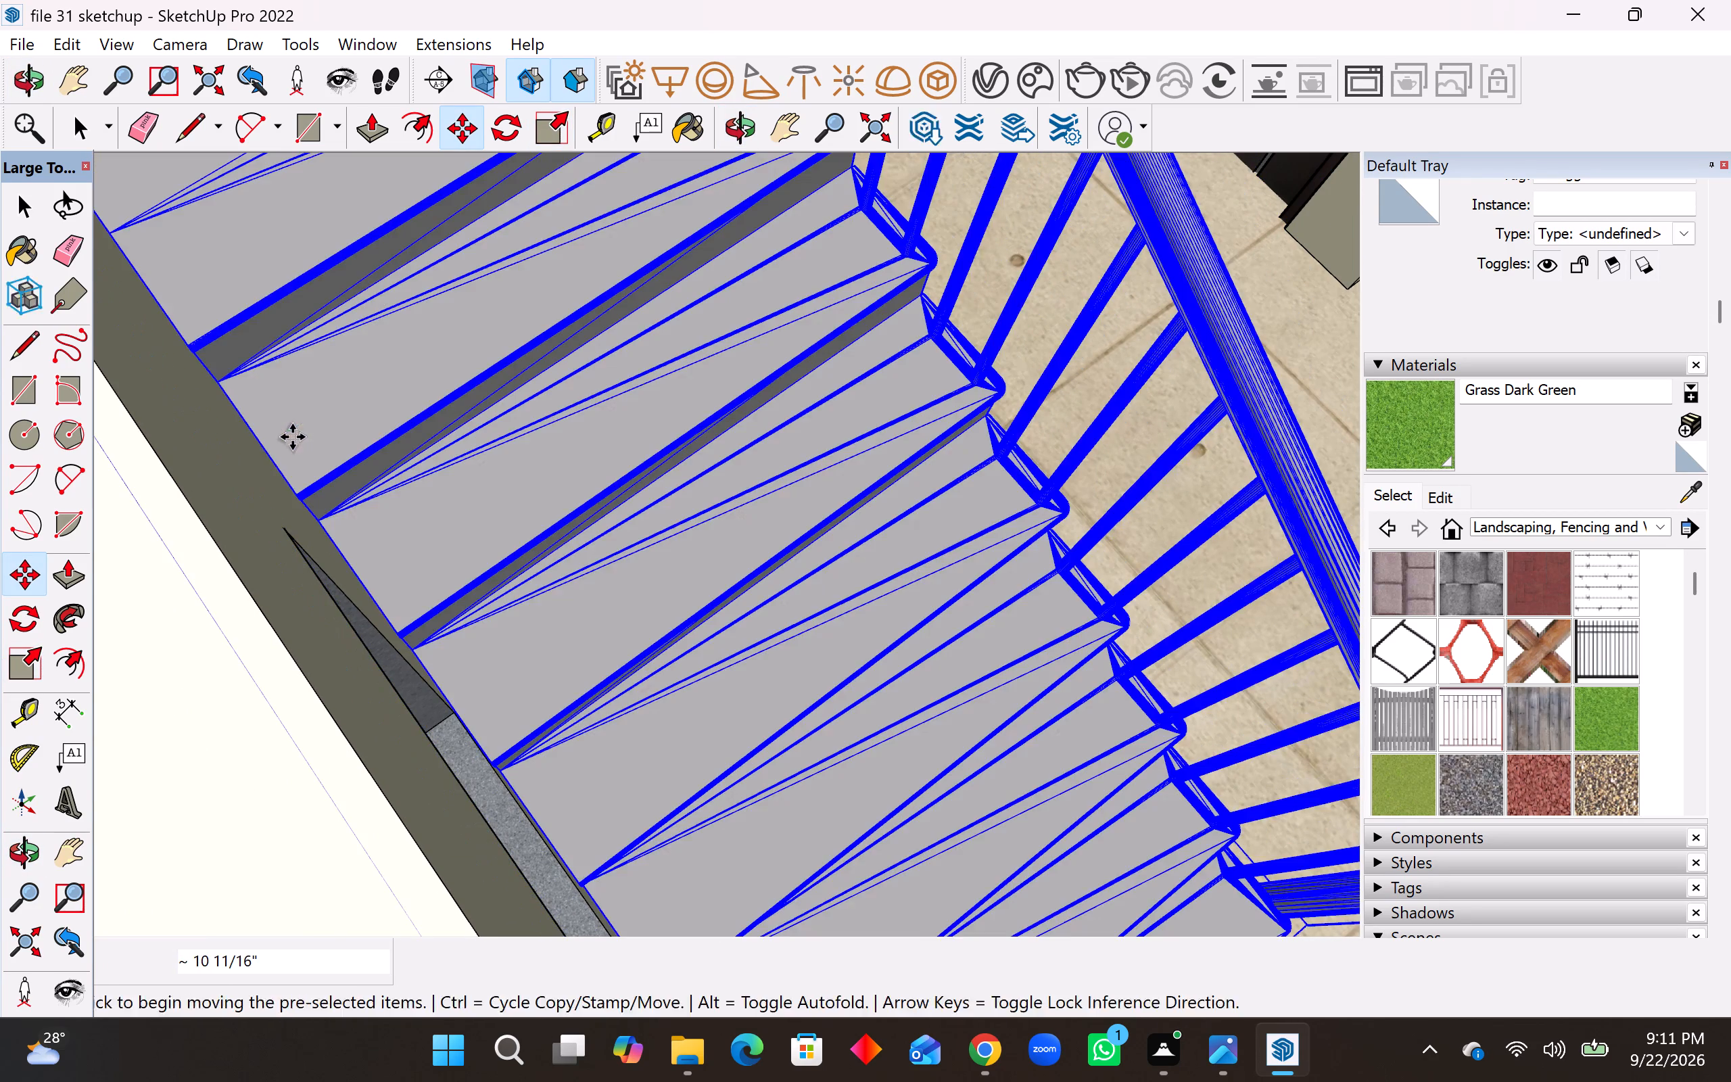
{"action": "scroll", "coordinate": [468, 421], "scroll_direction": "down", "scroll_amount": 17}
{"action": "scroll", "coordinate": [513, 413], "scroll_direction": "down", "scroll_amount": 5}
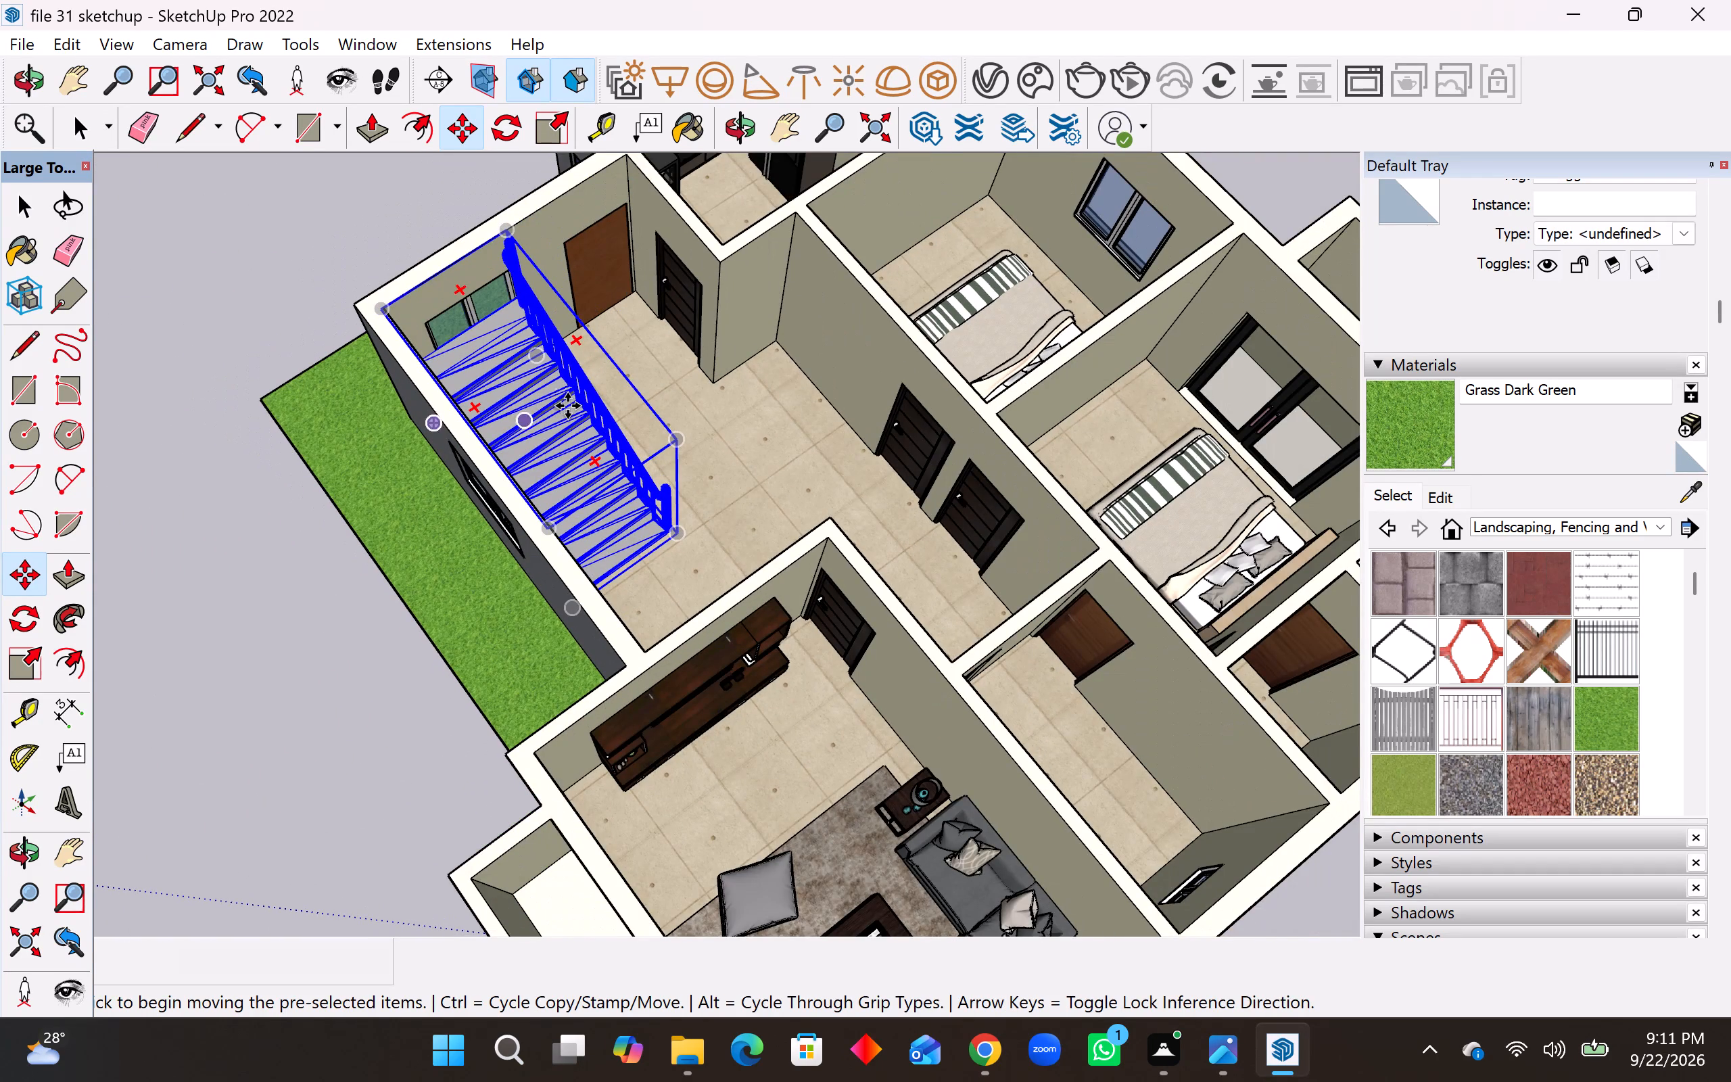
{"action": "key", "text": "space"}
{"action": "left_click", "coordinate": [191, 352]}
Examine the staircase, entrance front and grass slab from several angles around the house.
{"action": "middle_click_drag", "start_coordinate": [487, 378], "coordinate": [627, 334]}
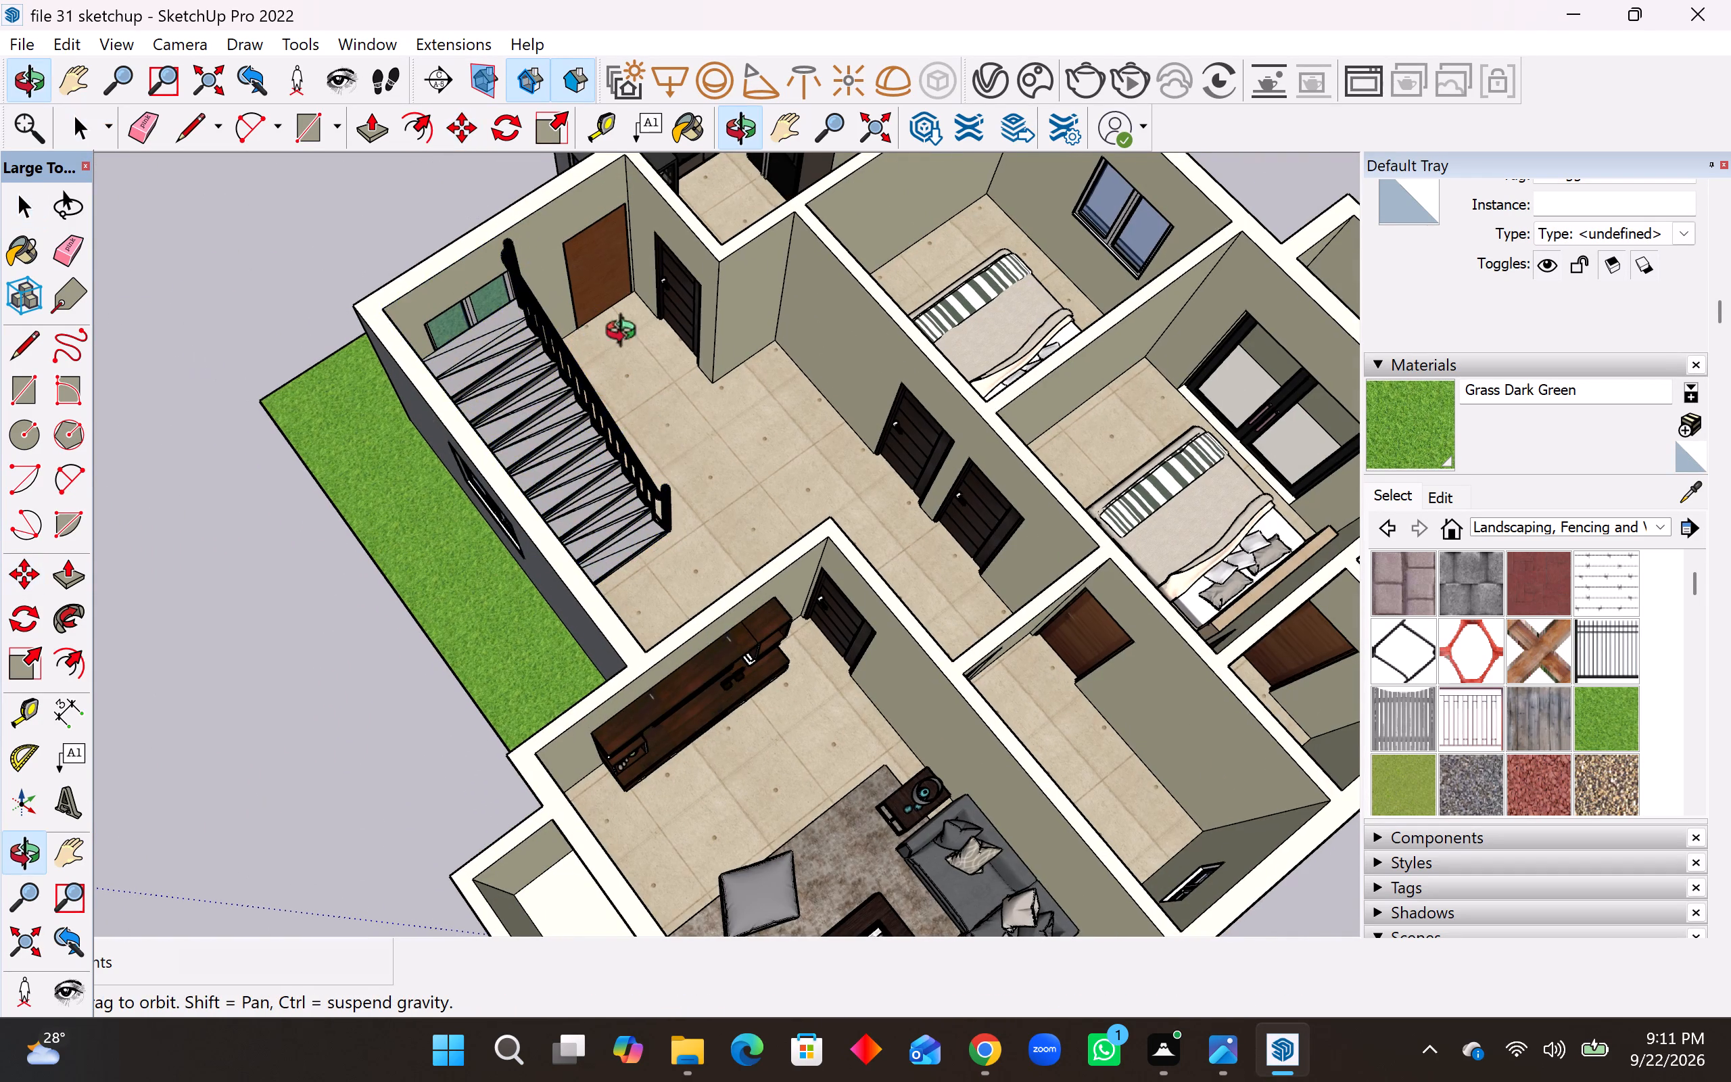
{"action": "middle_click_drag", "start_coordinate": [627, 334], "coordinate": [1181, 274]}
{"action": "middle_click_drag", "start_coordinate": [723, 418], "coordinate": [1165, 254]}
{"action": "middle_click_drag", "start_coordinate": [726, 430], "coordinate": [984, 419]}
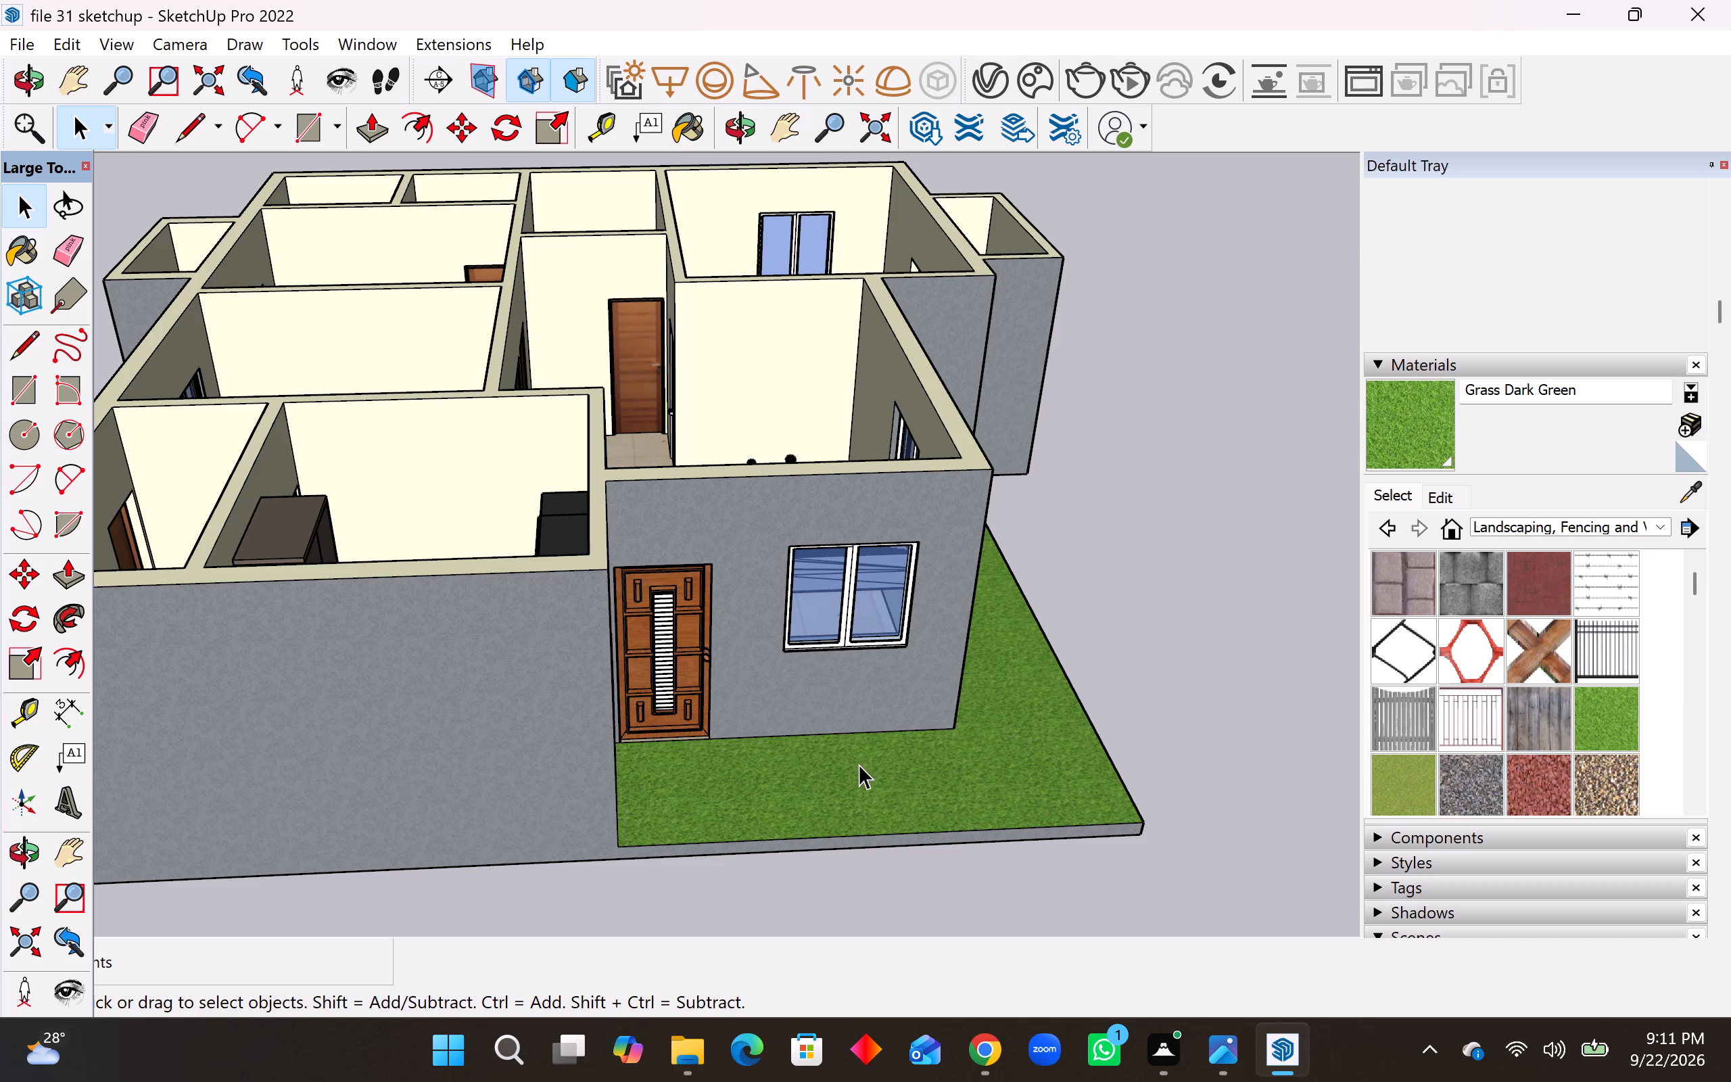
{"action": "scroll", "coordinate": [1191, 565], "scroll_direction": "down", "scroll_amount": 7}
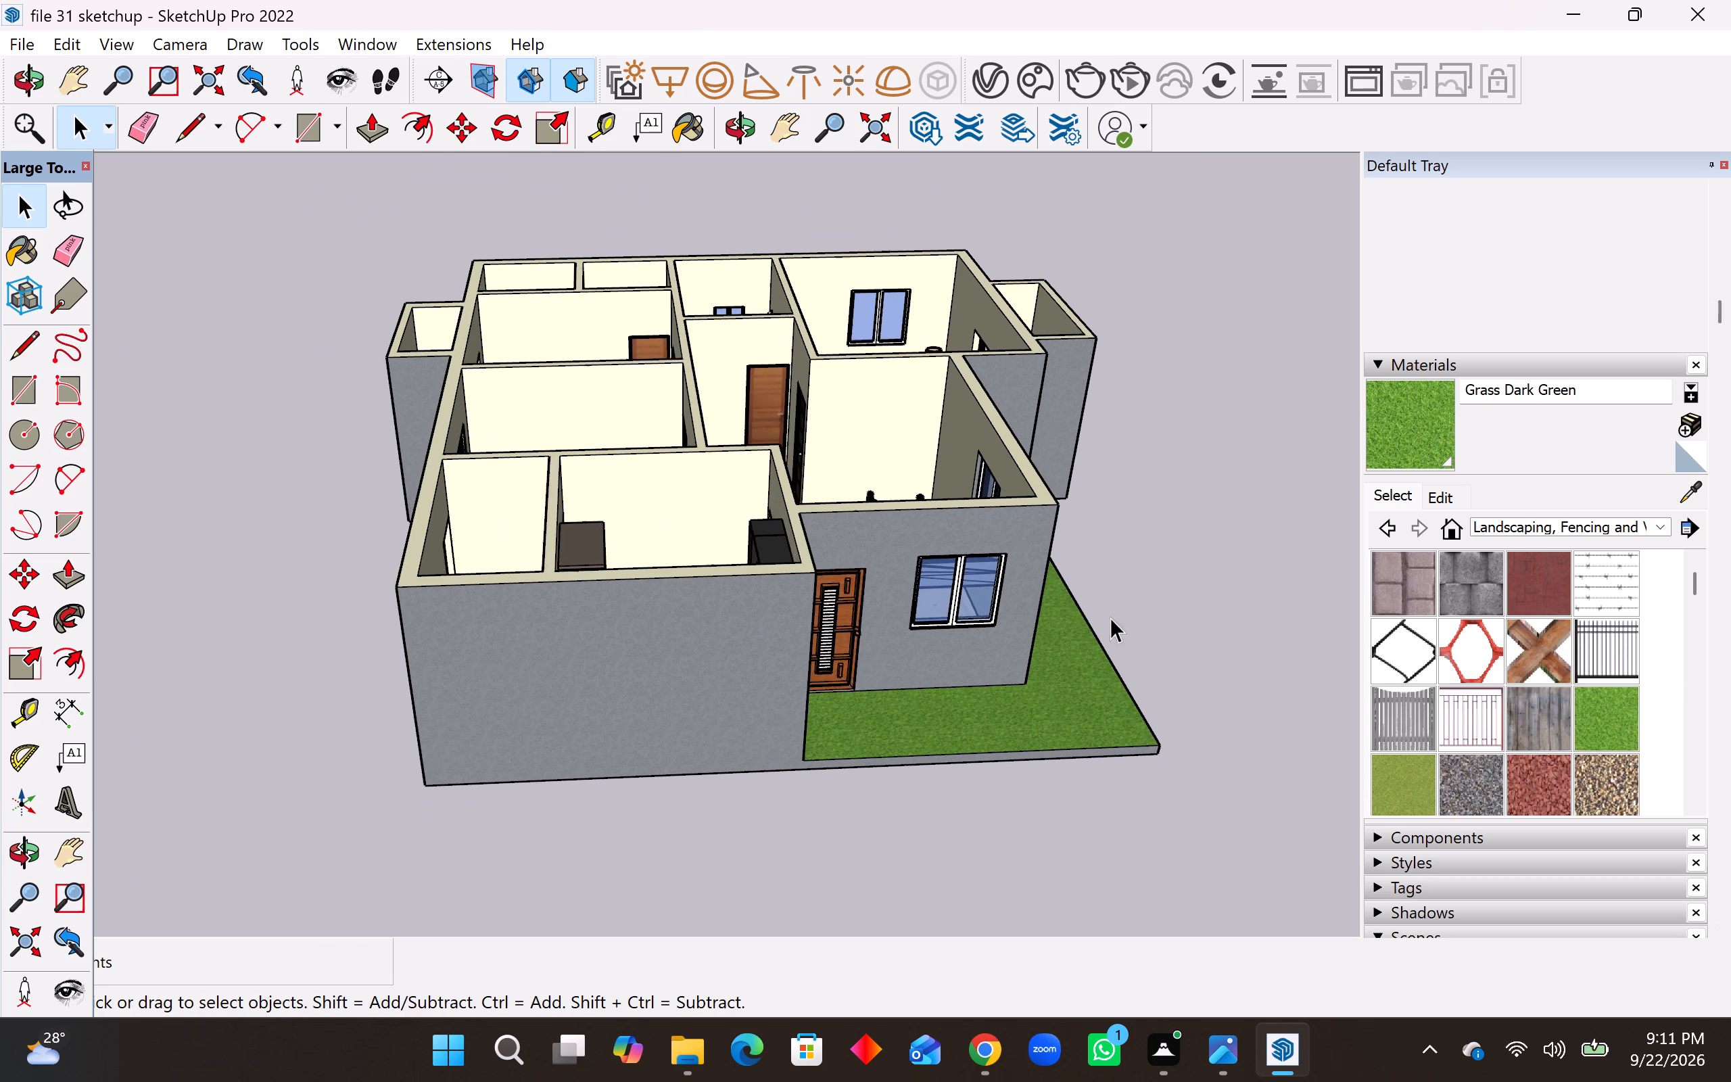
{"action": "scroll", "coordinate": [839, 665], "scroll_direction": "up", "scroll_amount": 5}
{"action": "scroll", "coordinate": [754, 665], "scroll_direction": "down", "scroll_amount": 4}
{"action": "middle_click_drag", "start_coordinate": [860, 513], "coordinate": [859, 722]}
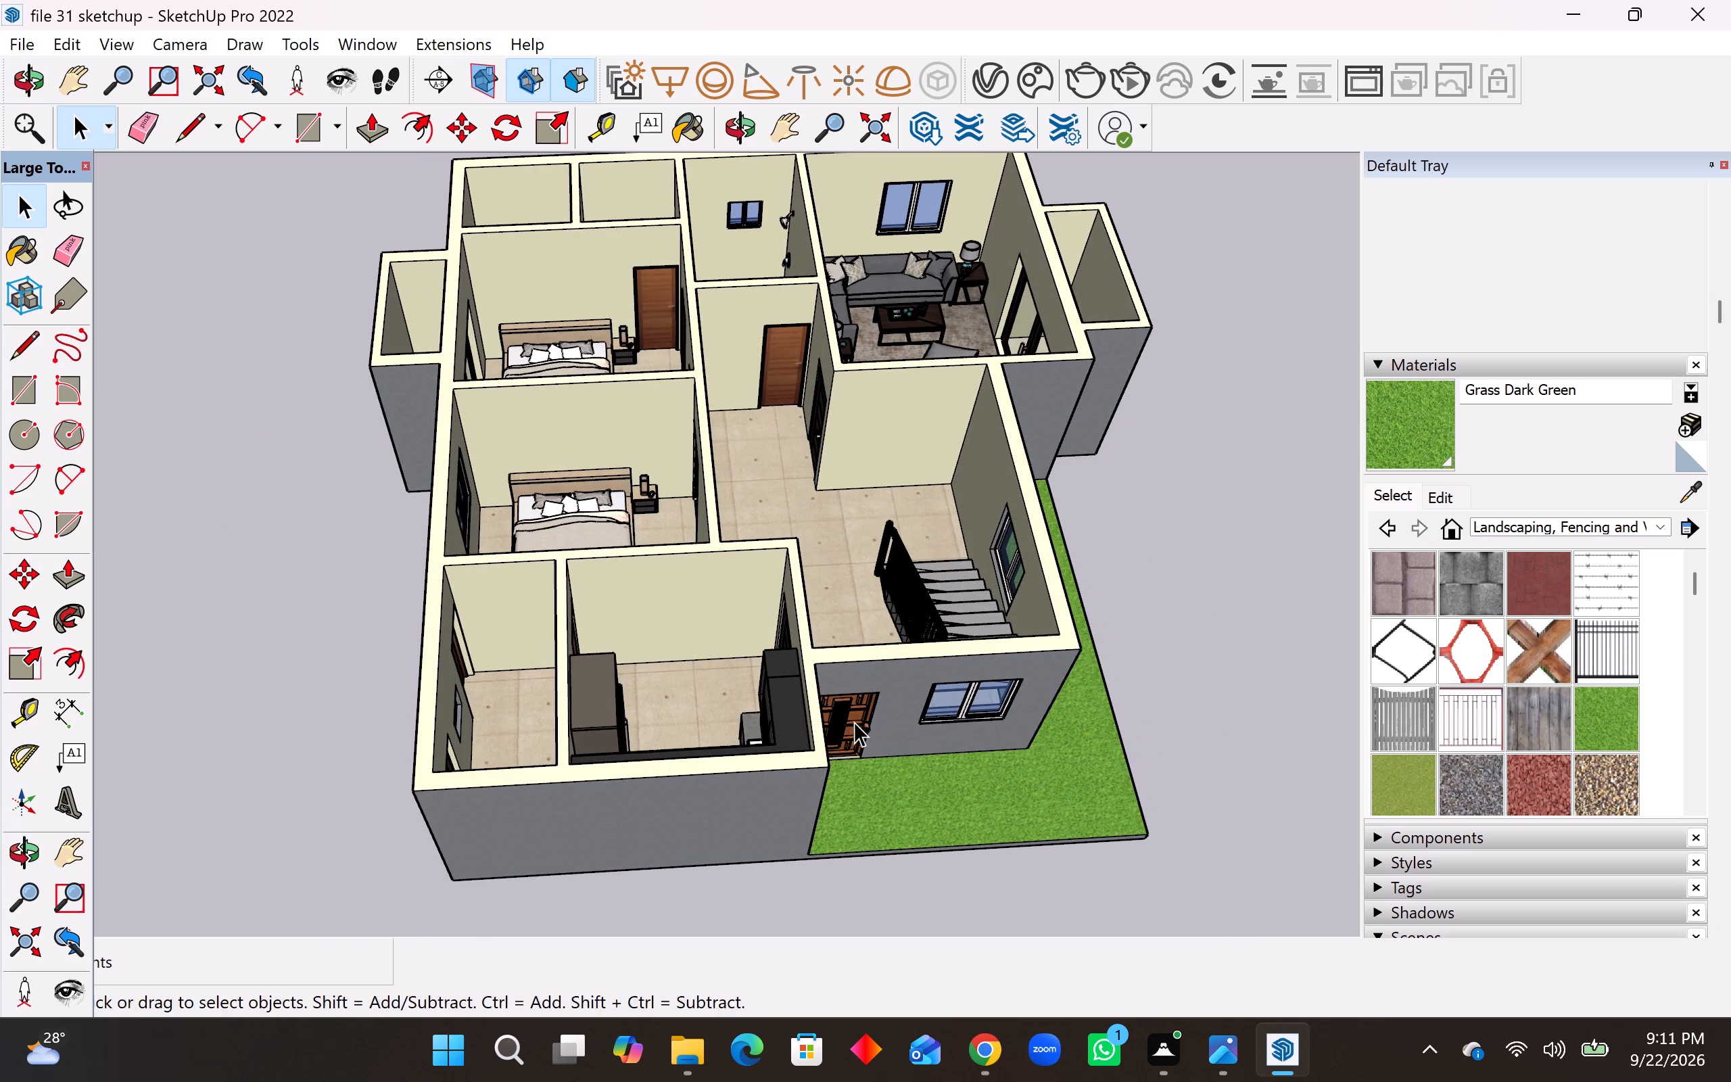
Import the Flower+pot model from Downloads and place it on the open ground beside the side grass strip.
{"action": "left_click", "coordinate": [28, 43]}
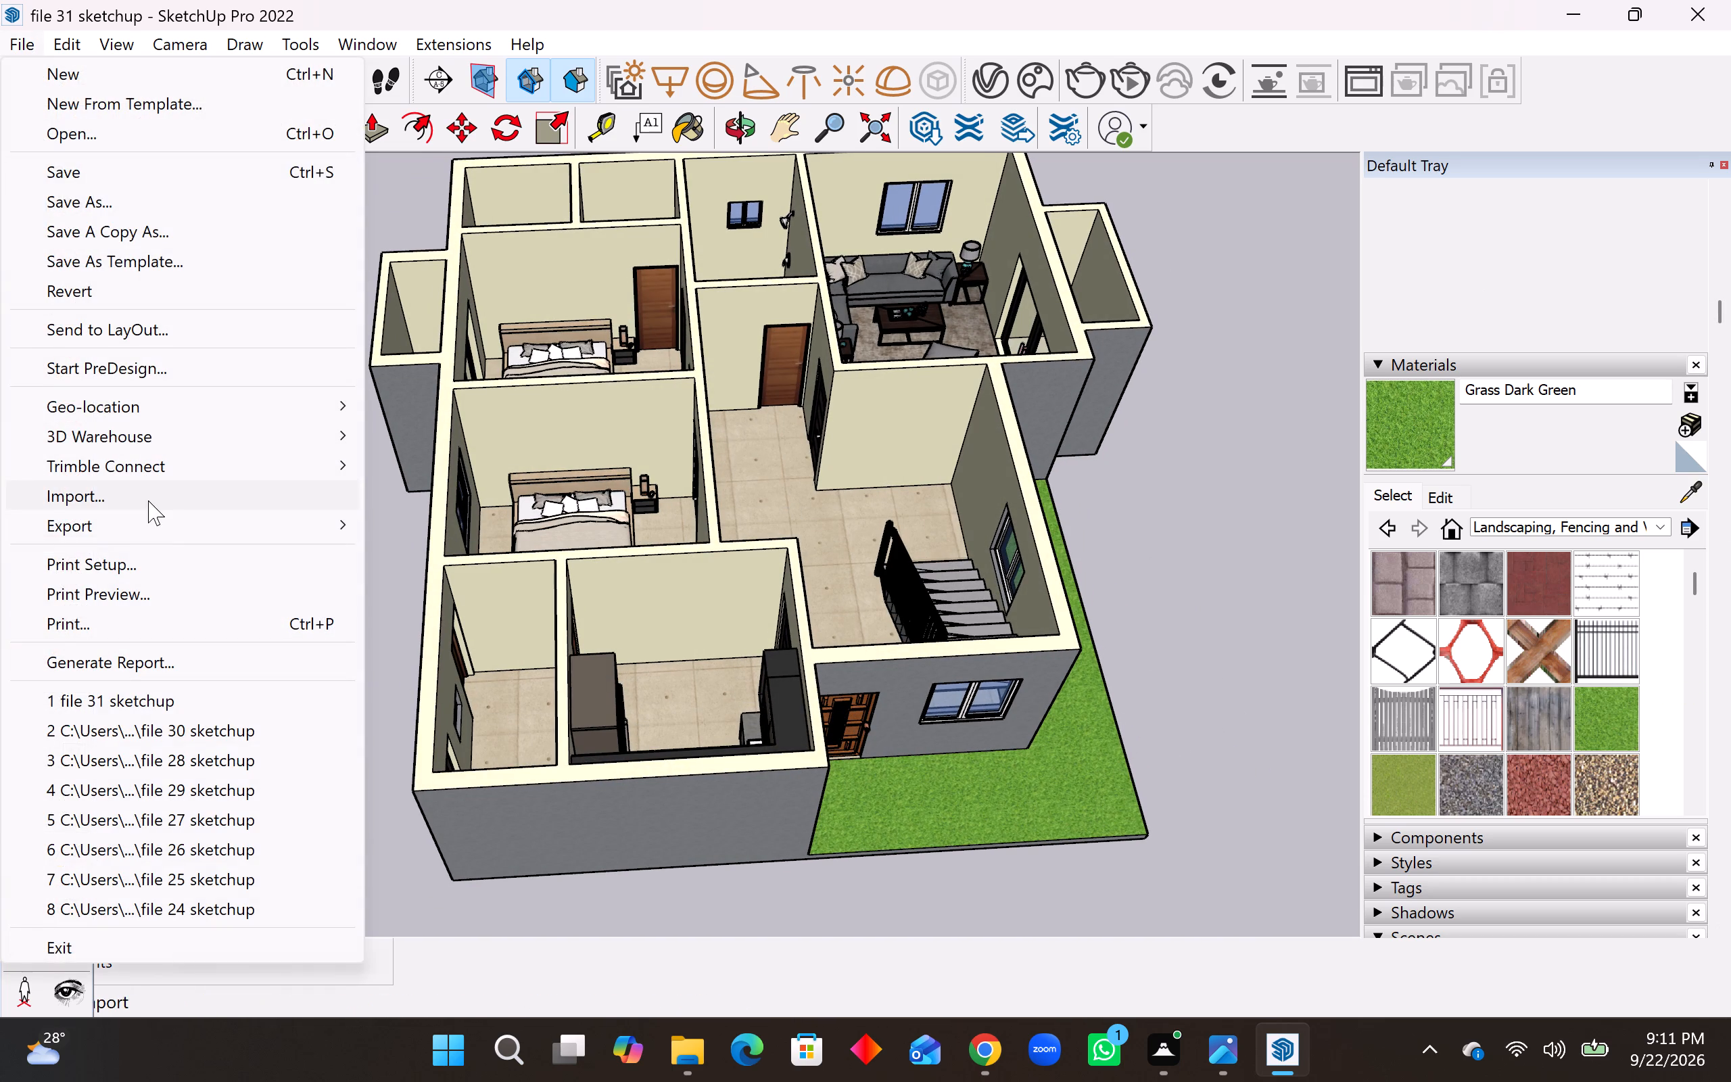
{"action": "left_click", "coordinate": [148, 500]}
{"action": "scroll", "coordinate": [1110, 536], "scroll_direction": "down", "scroll_amount": 4}
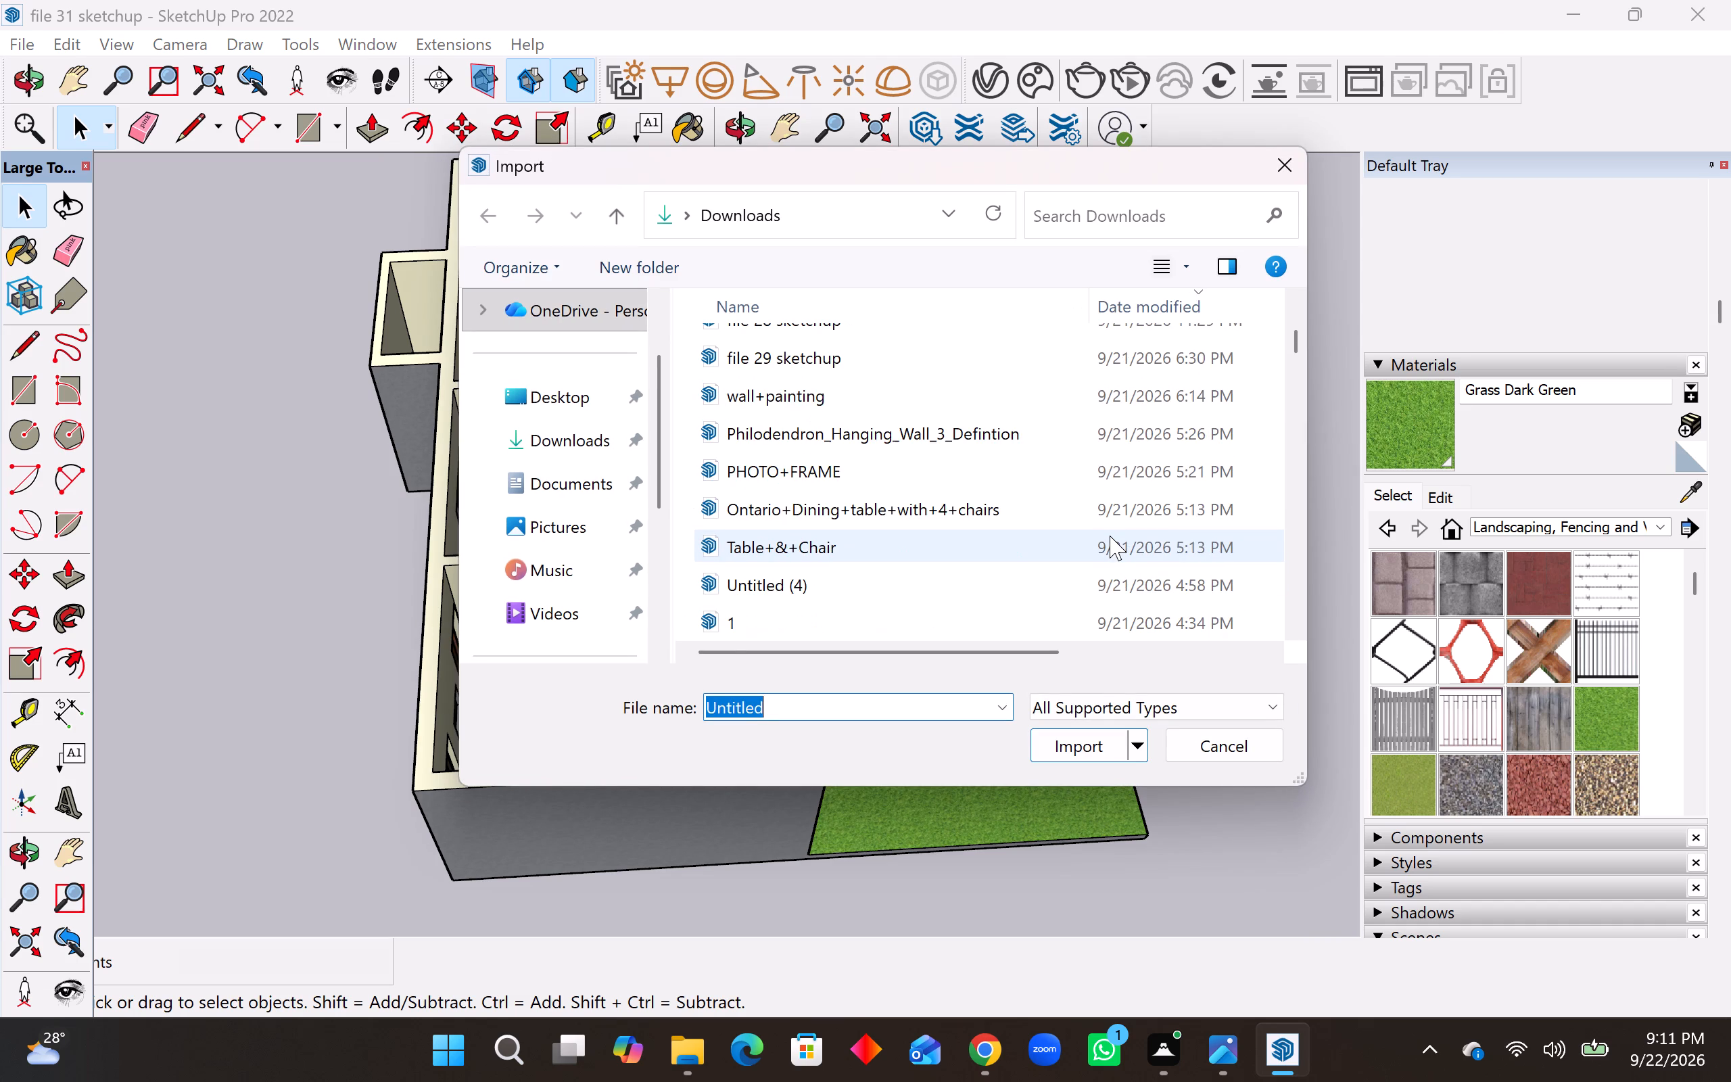
{"action": "scroll", "coordinate": [1110, 536], "scroll_direction": "down", "scroll_amount": 4}
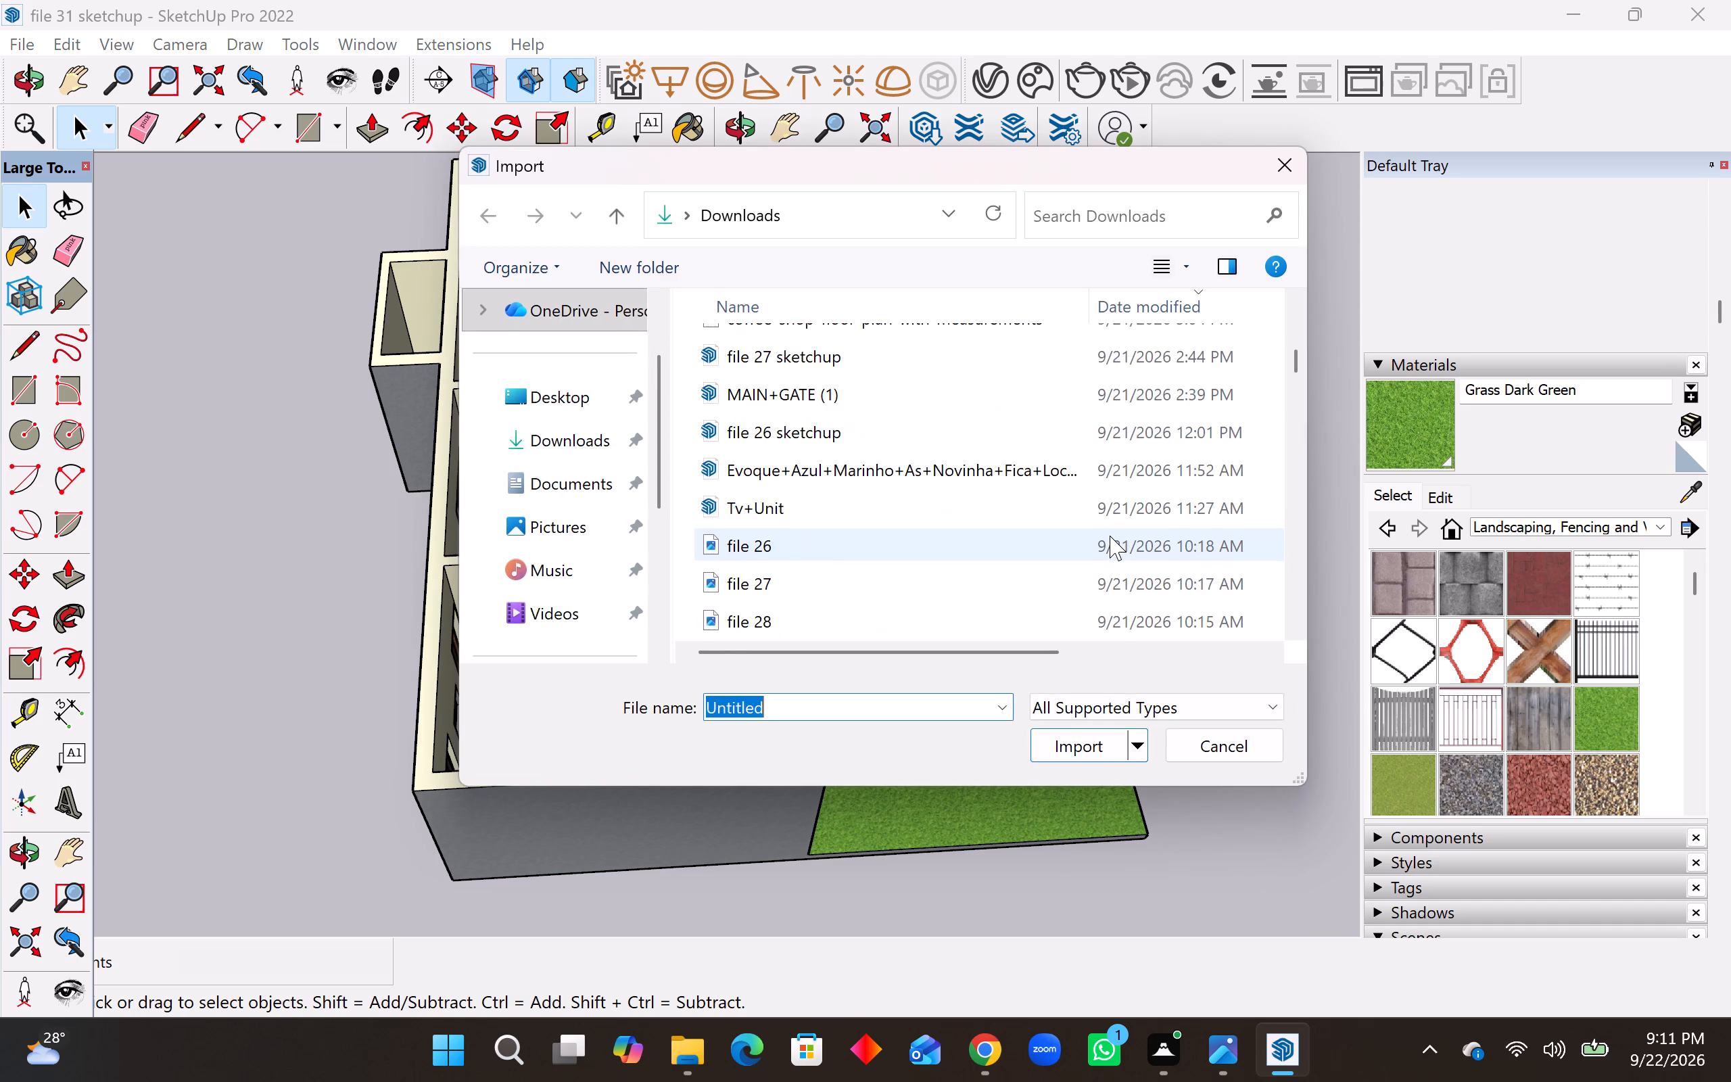
{"action": "scroll", "coordinate": [1110, 536], "scroll_direction": "down", "scroll_amount": 4}
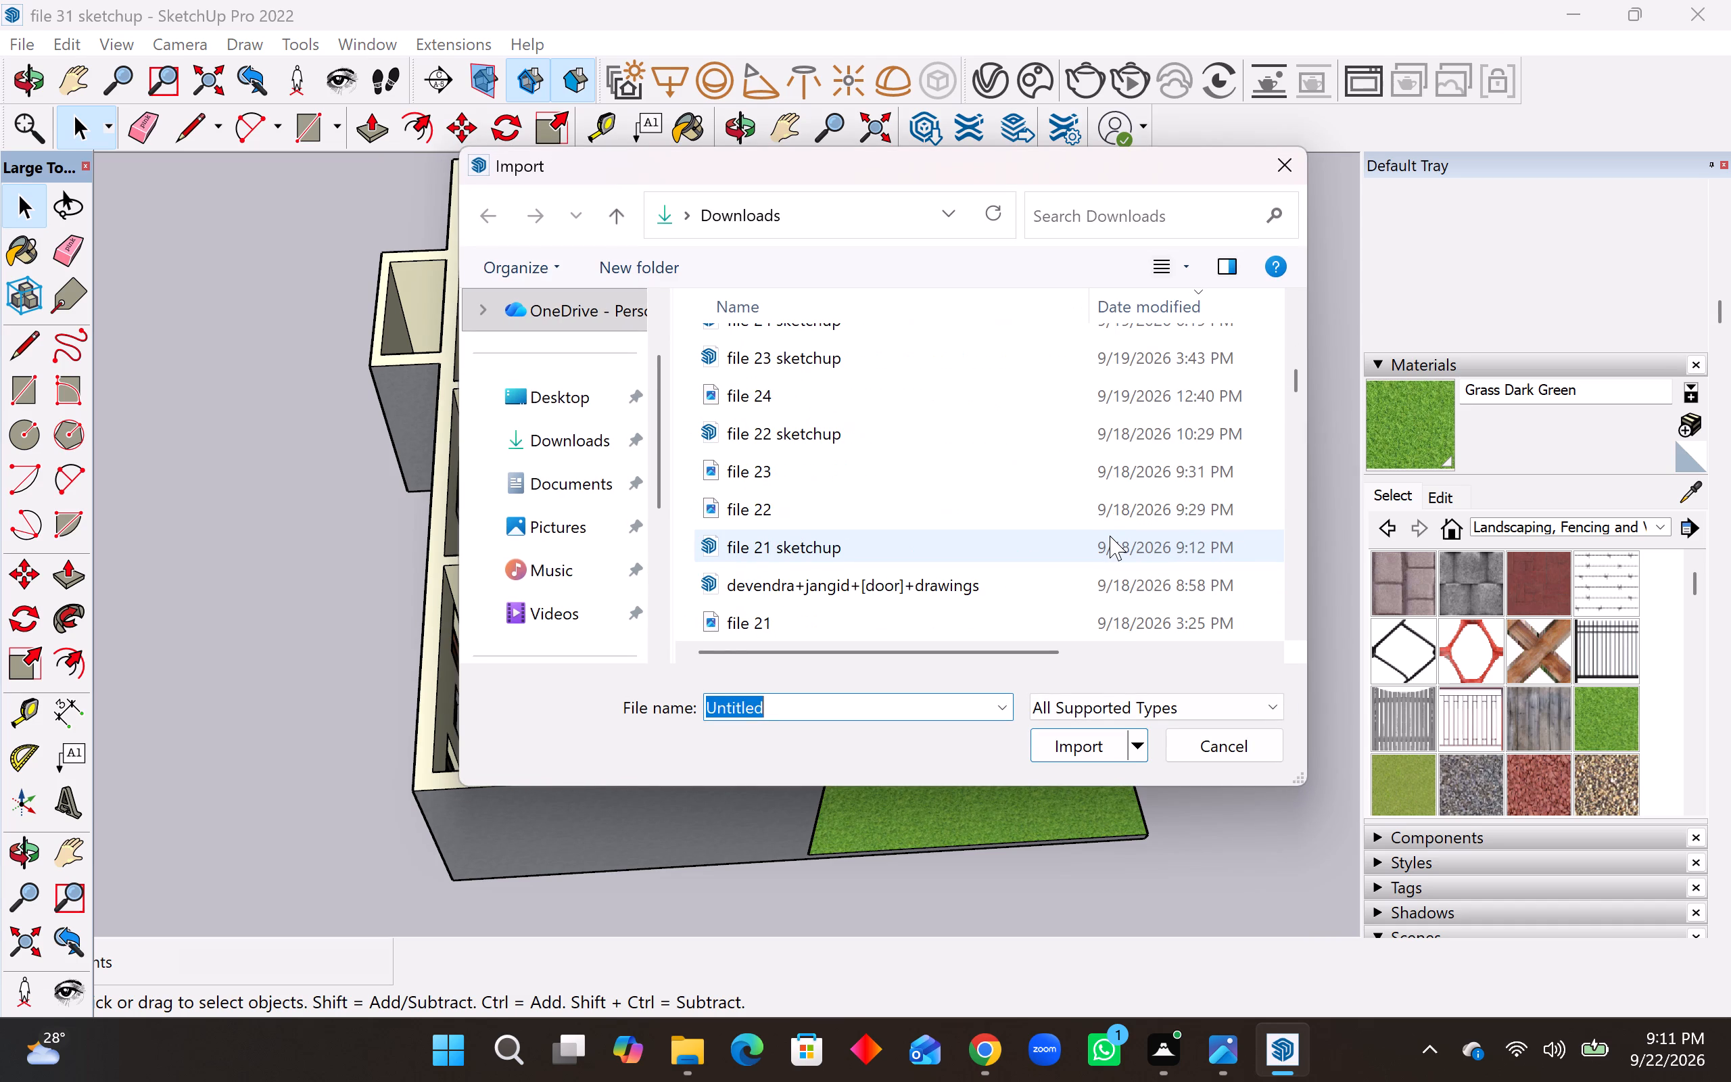
{"action": "scroll", "coordinate": [1110, 541], "scroll_direction": "down", "scroll_amount": 3}
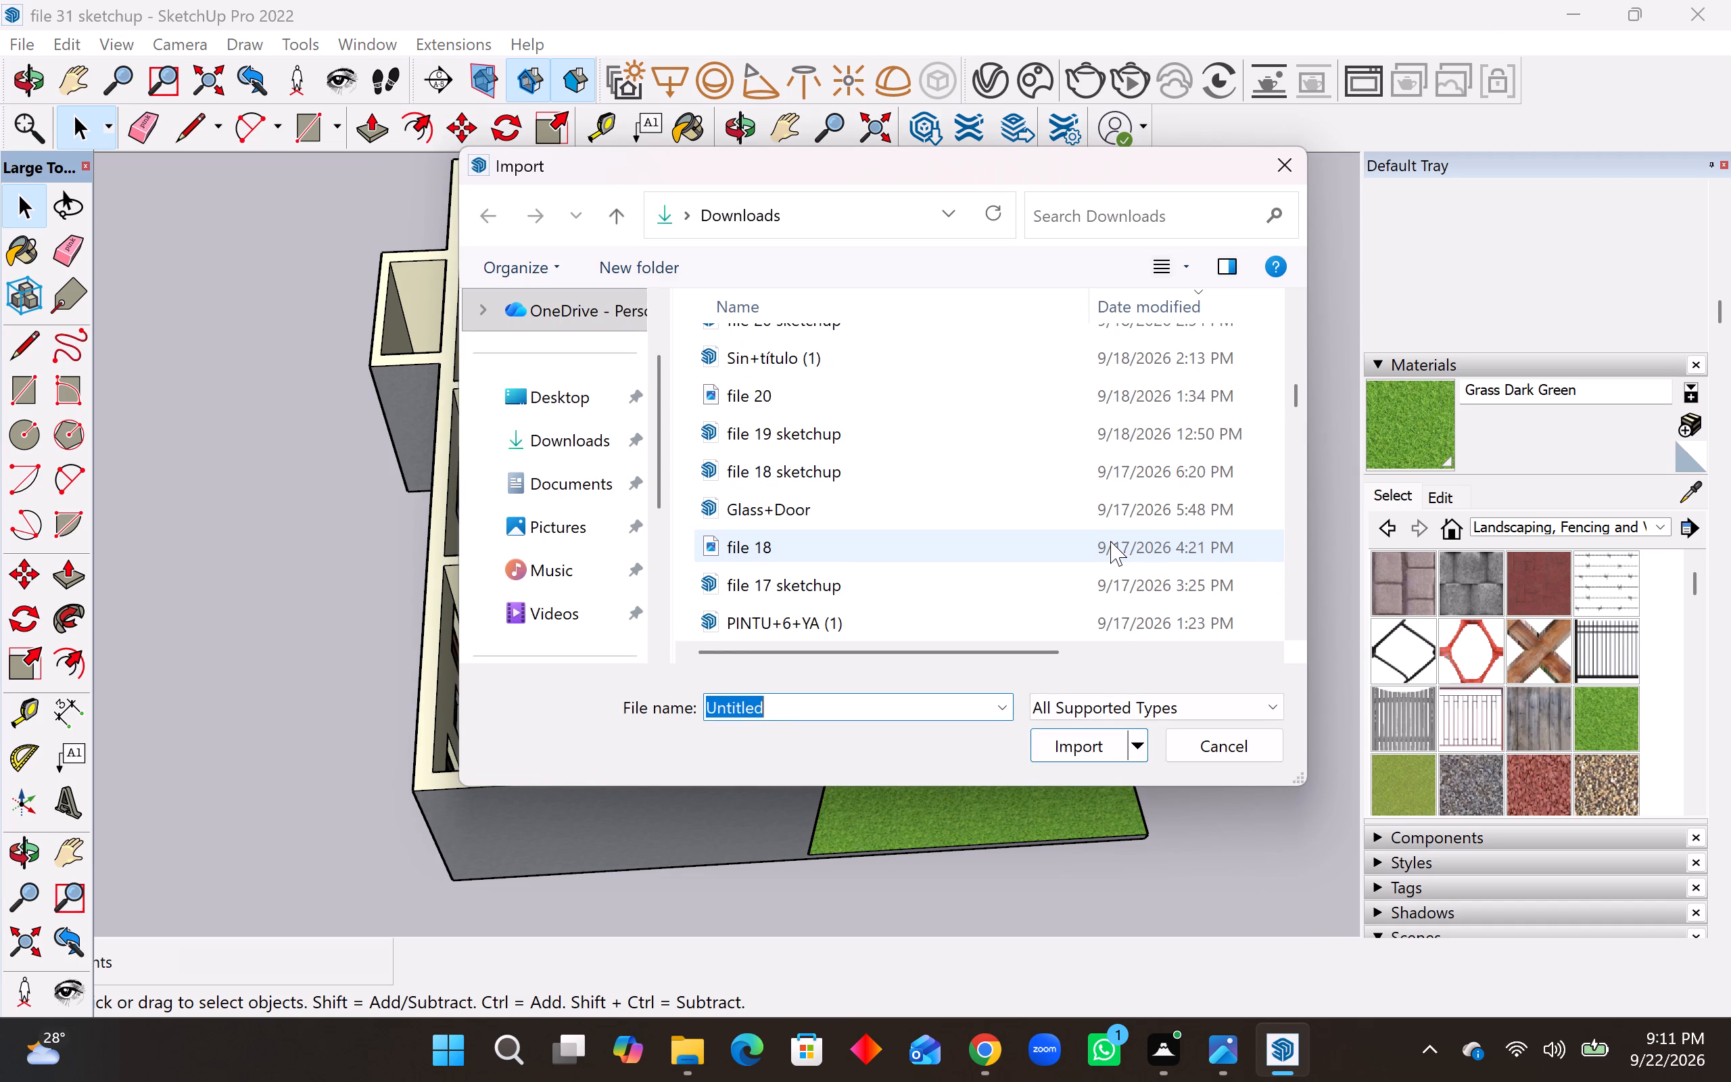
{"action": "scroll", "coordinate": [1110, 541], "scroll_direction": "down", "scroll_amount": 6}
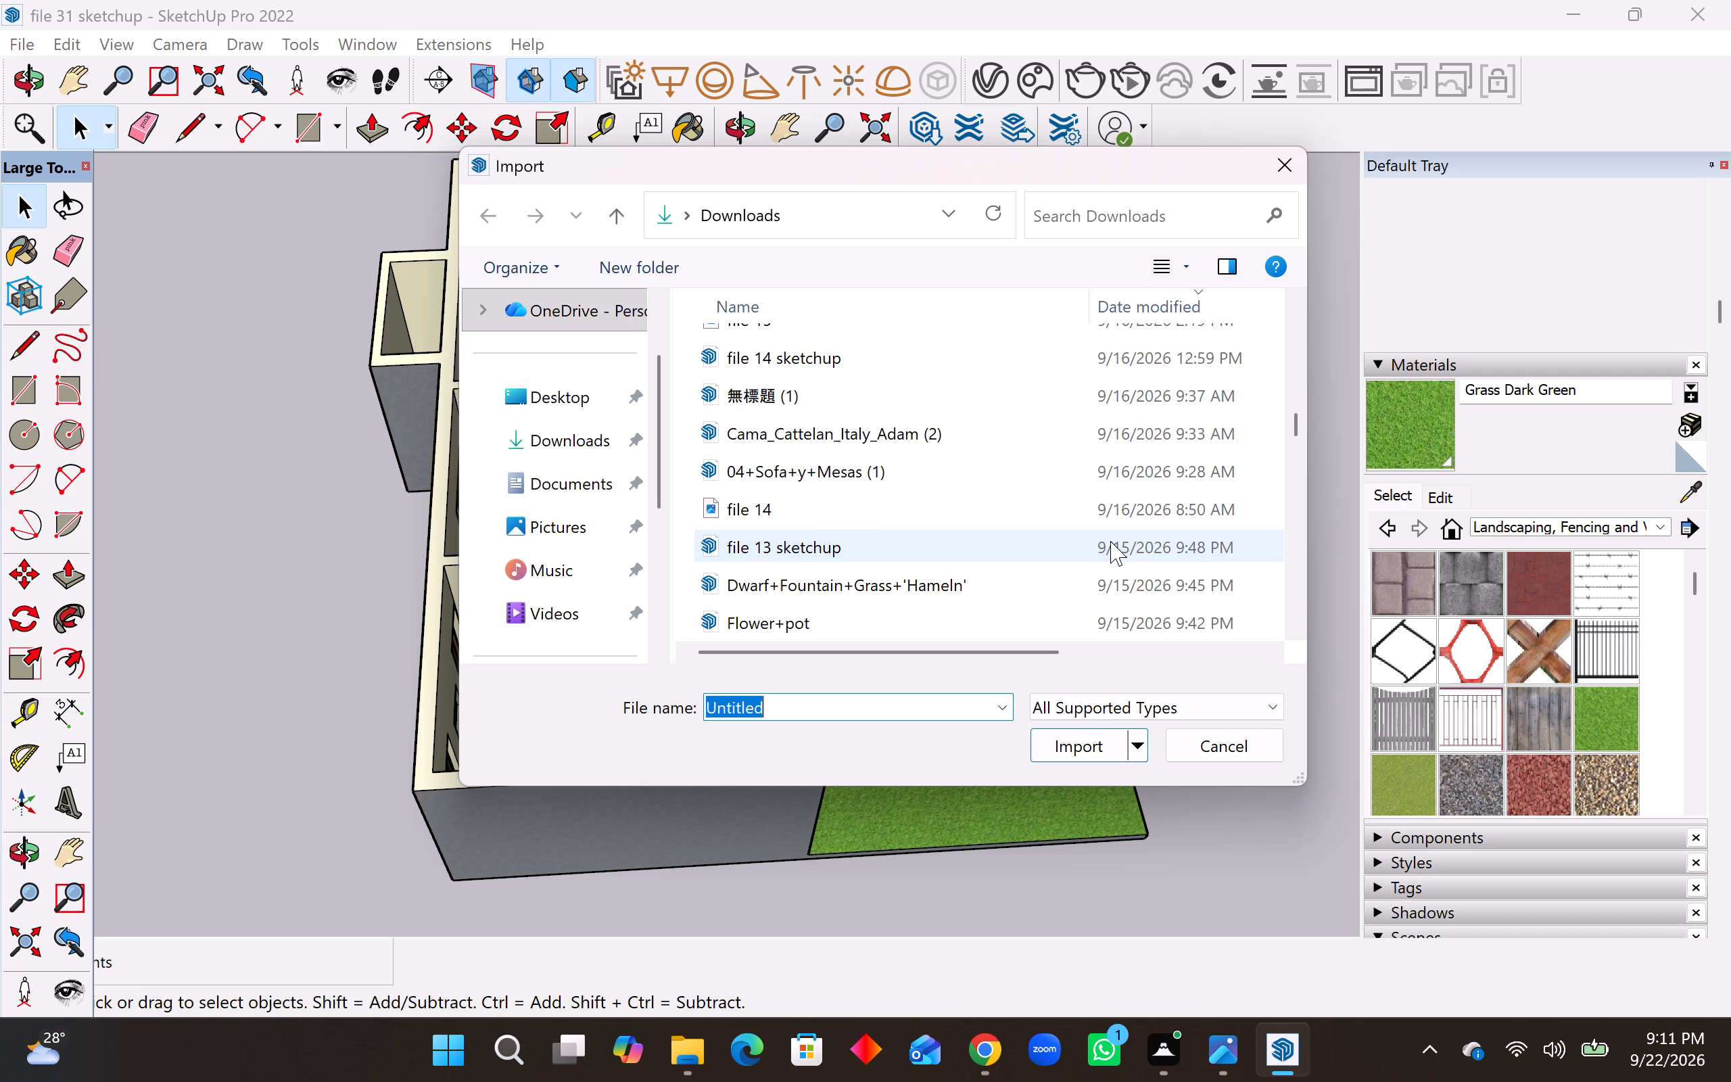
{"action": "left_click", "coordinate": [799, 623]}
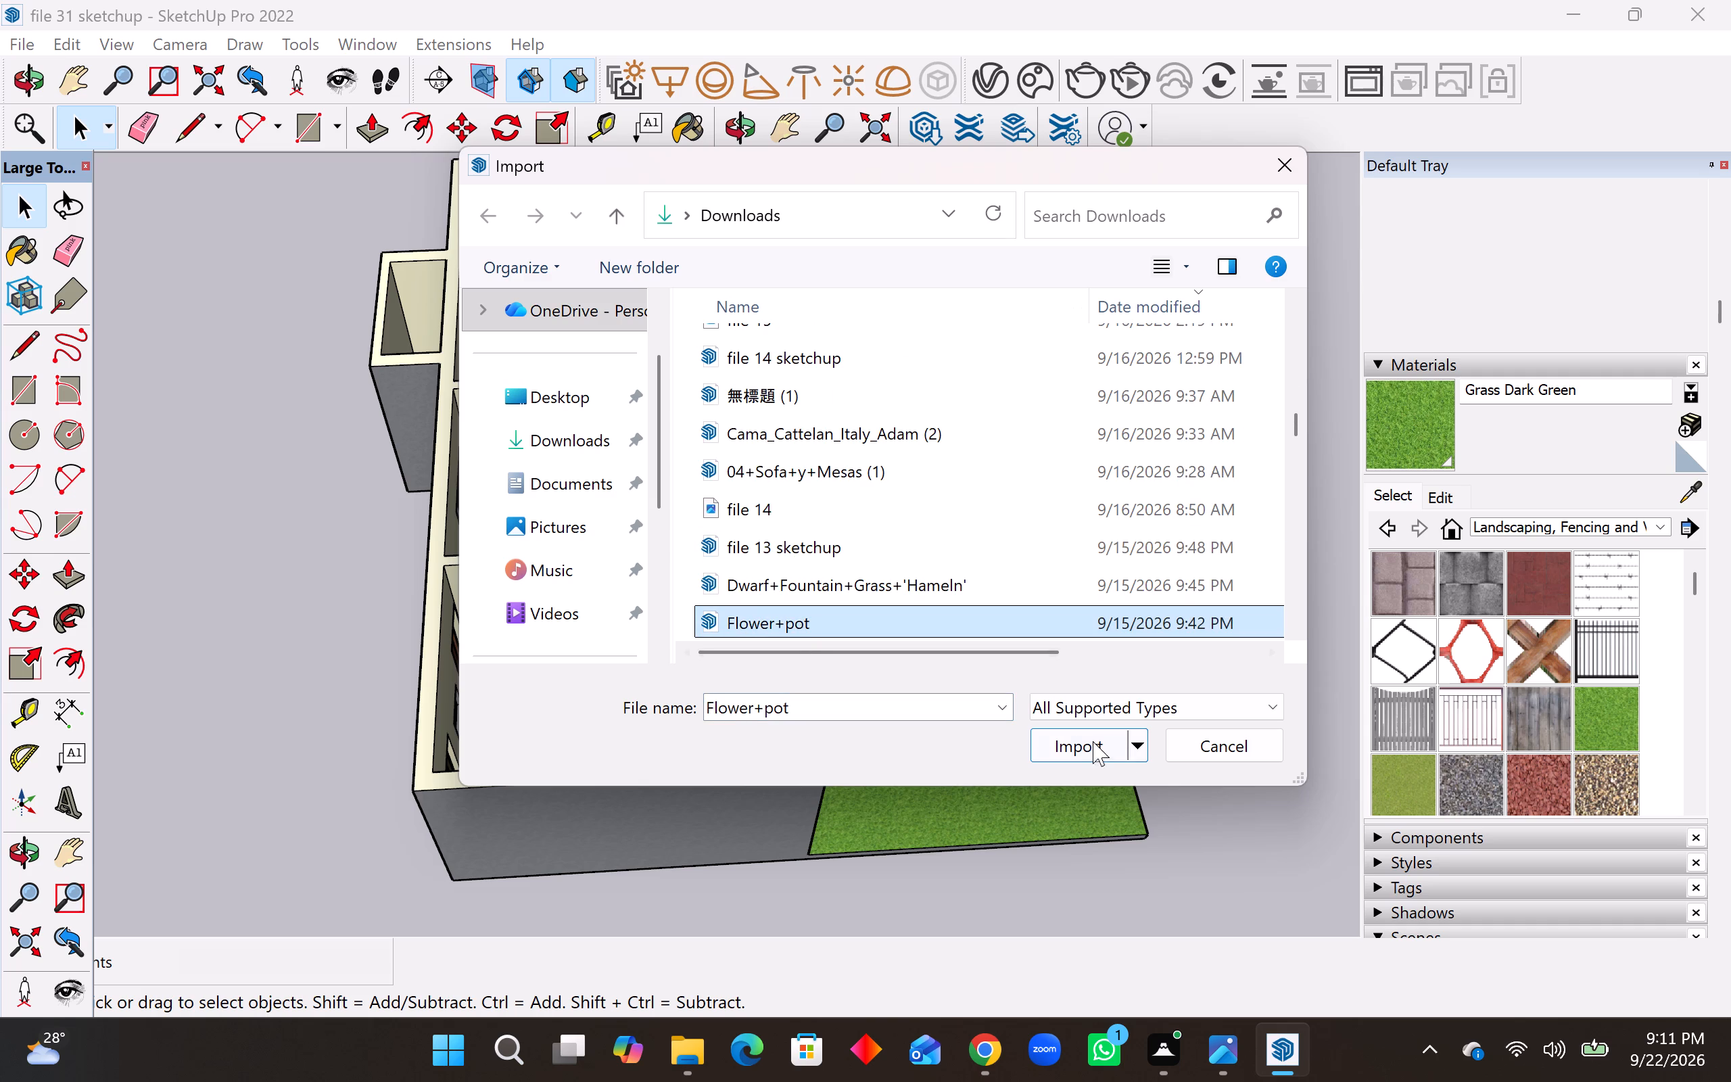
{"action": "left_click", "coordinate": [1074, 740]}
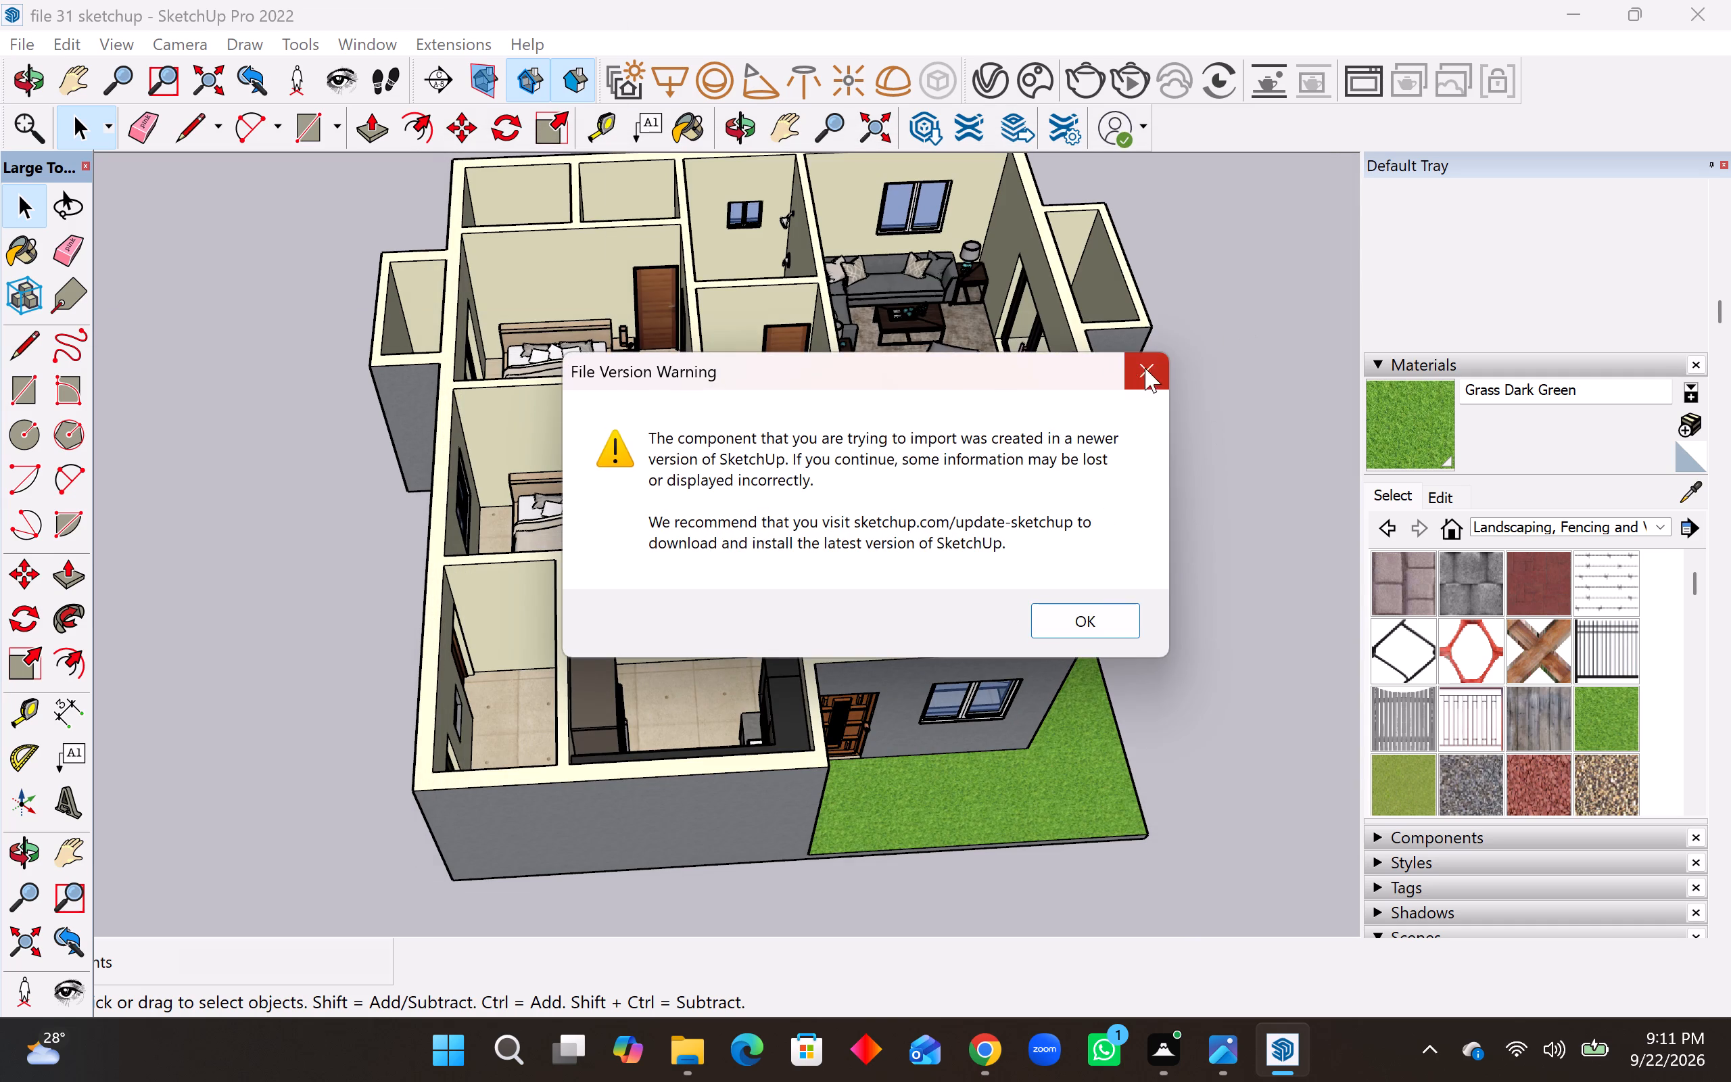
{"action": "left_click", "coordinate": [1145, 368]}
{"action": "left_click", "coordinate": [1161, 574]}
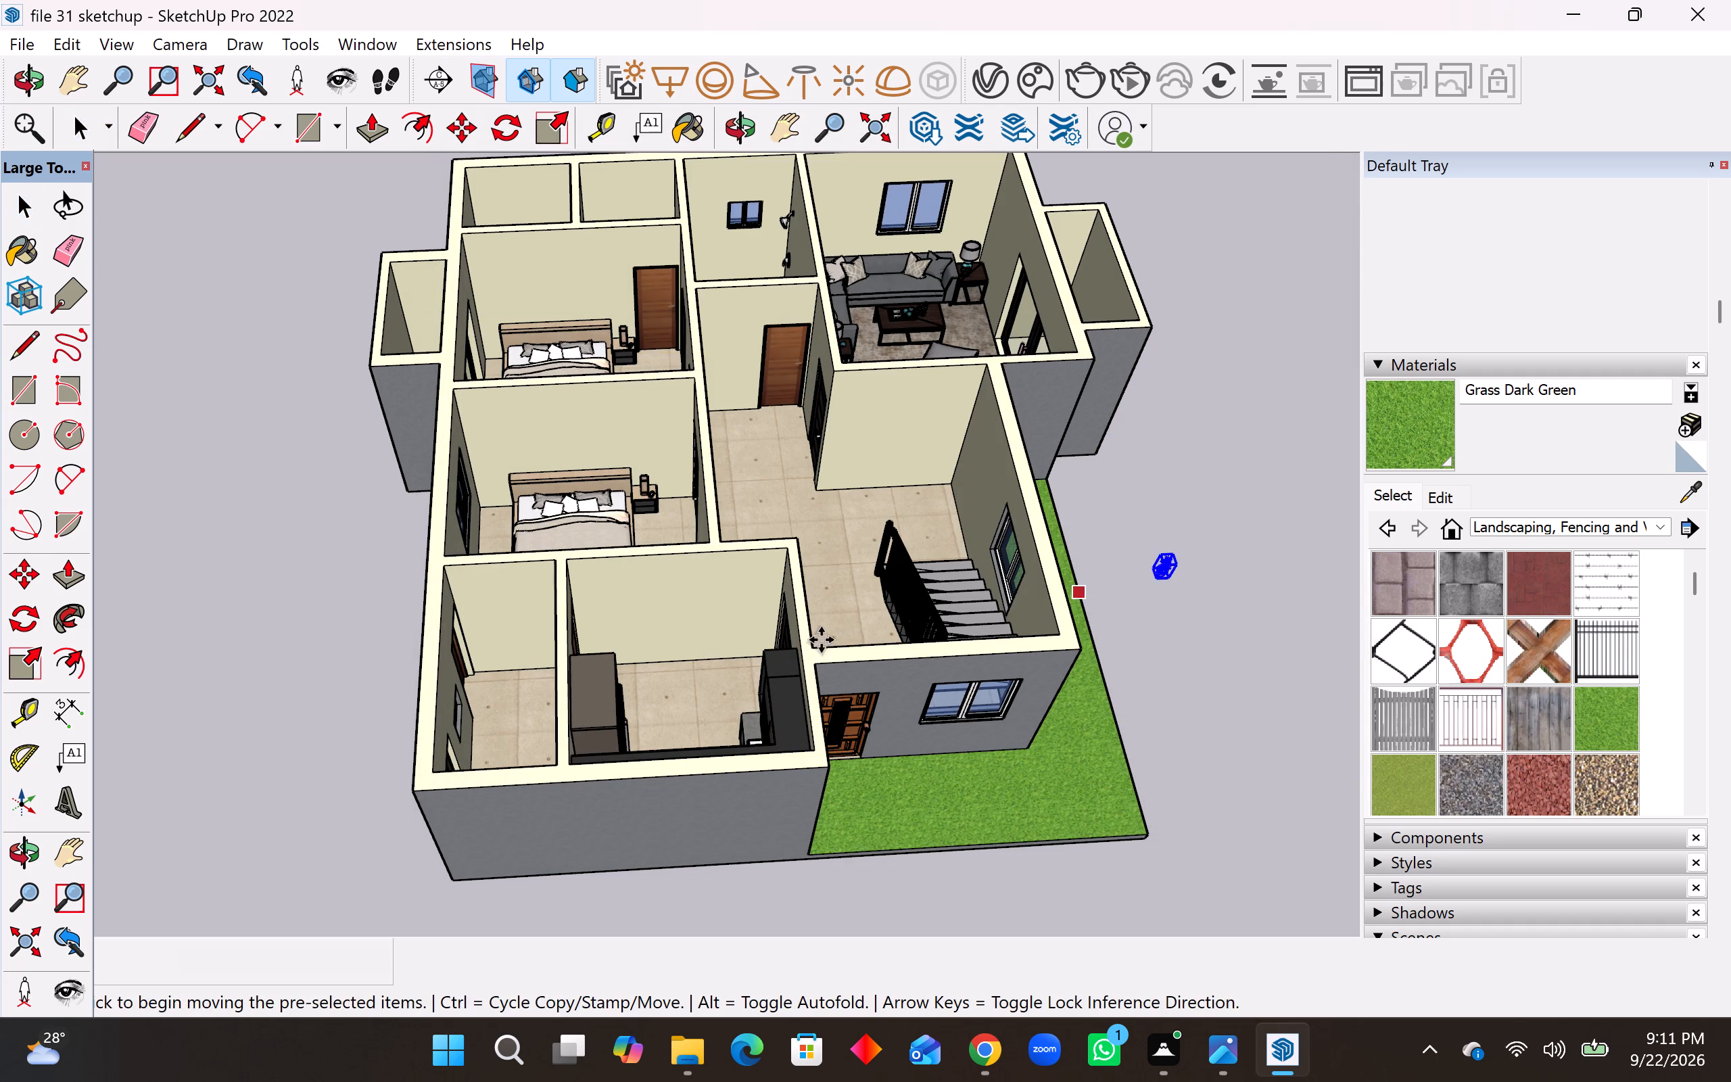
Enlarge the flower pot with the Scale tool by about 2.89 and 2.00 in its horizontal directions and 1.70 in height.
{"action": "scroll", "coordinate": [1295, 624], "scroll_direction": "up", "scroll_amount": 11}
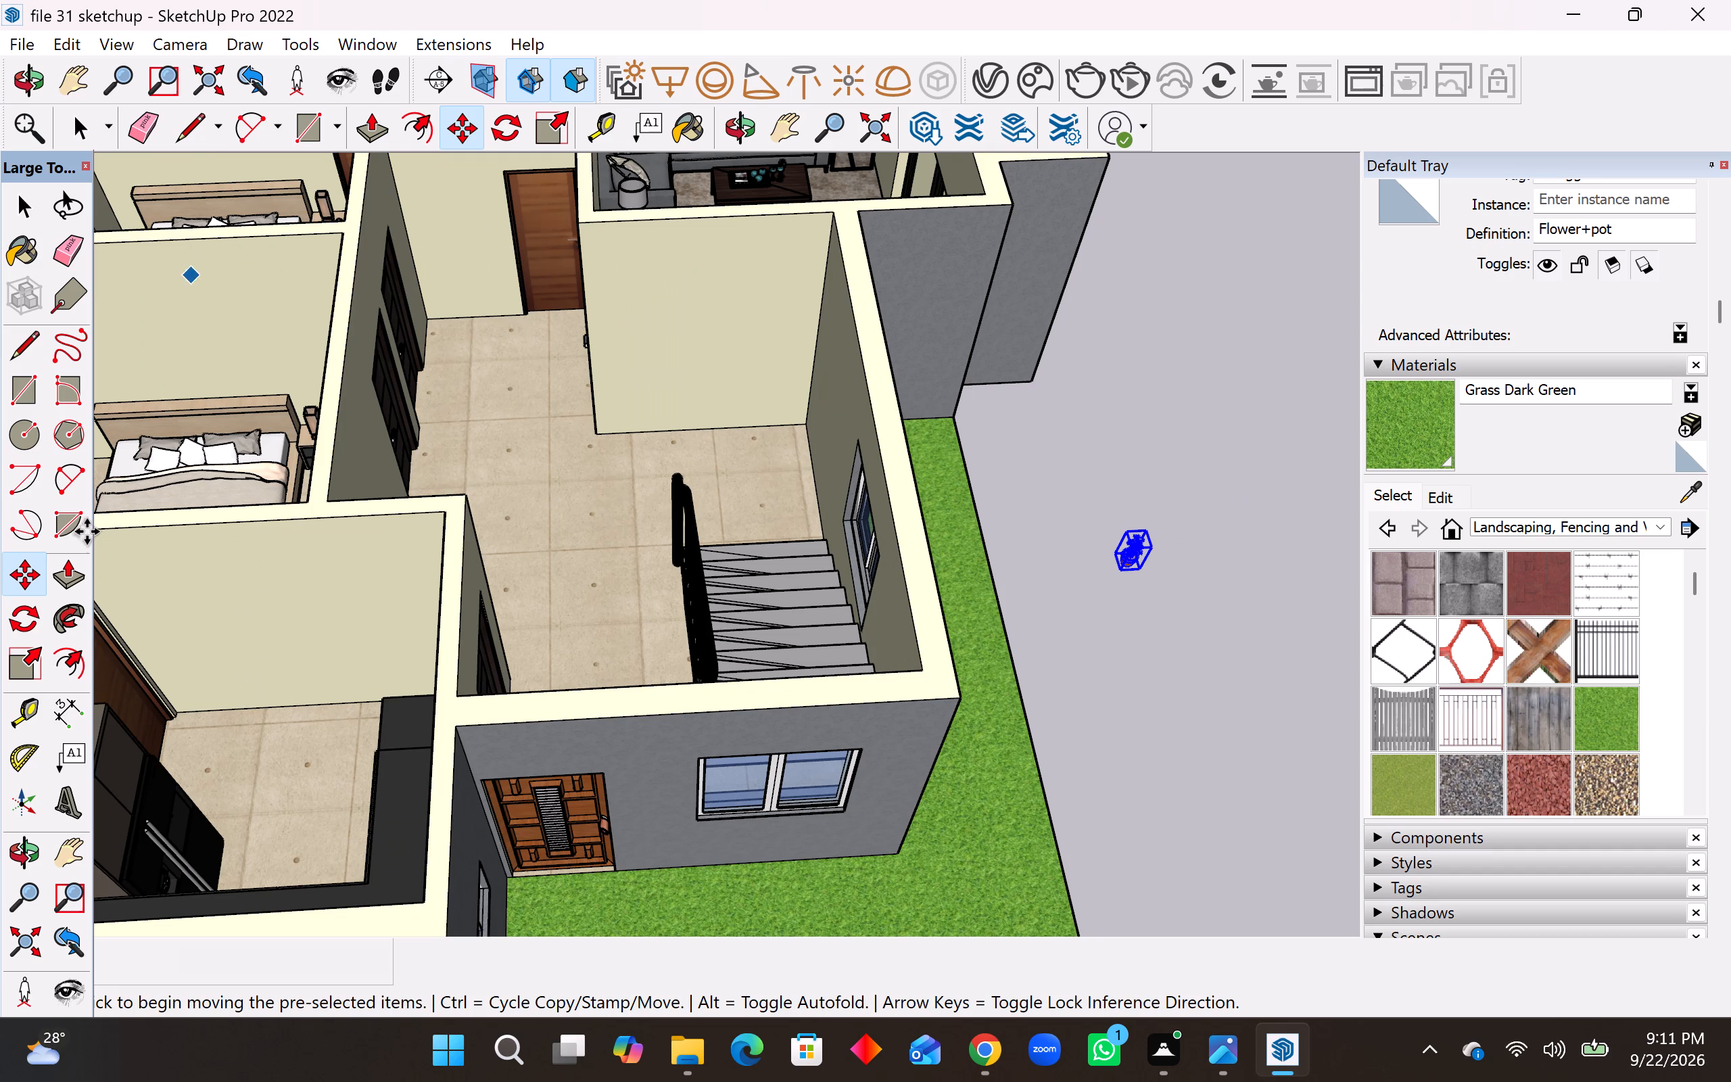
{"action": "left_click", "coordinate": [25, 659]}
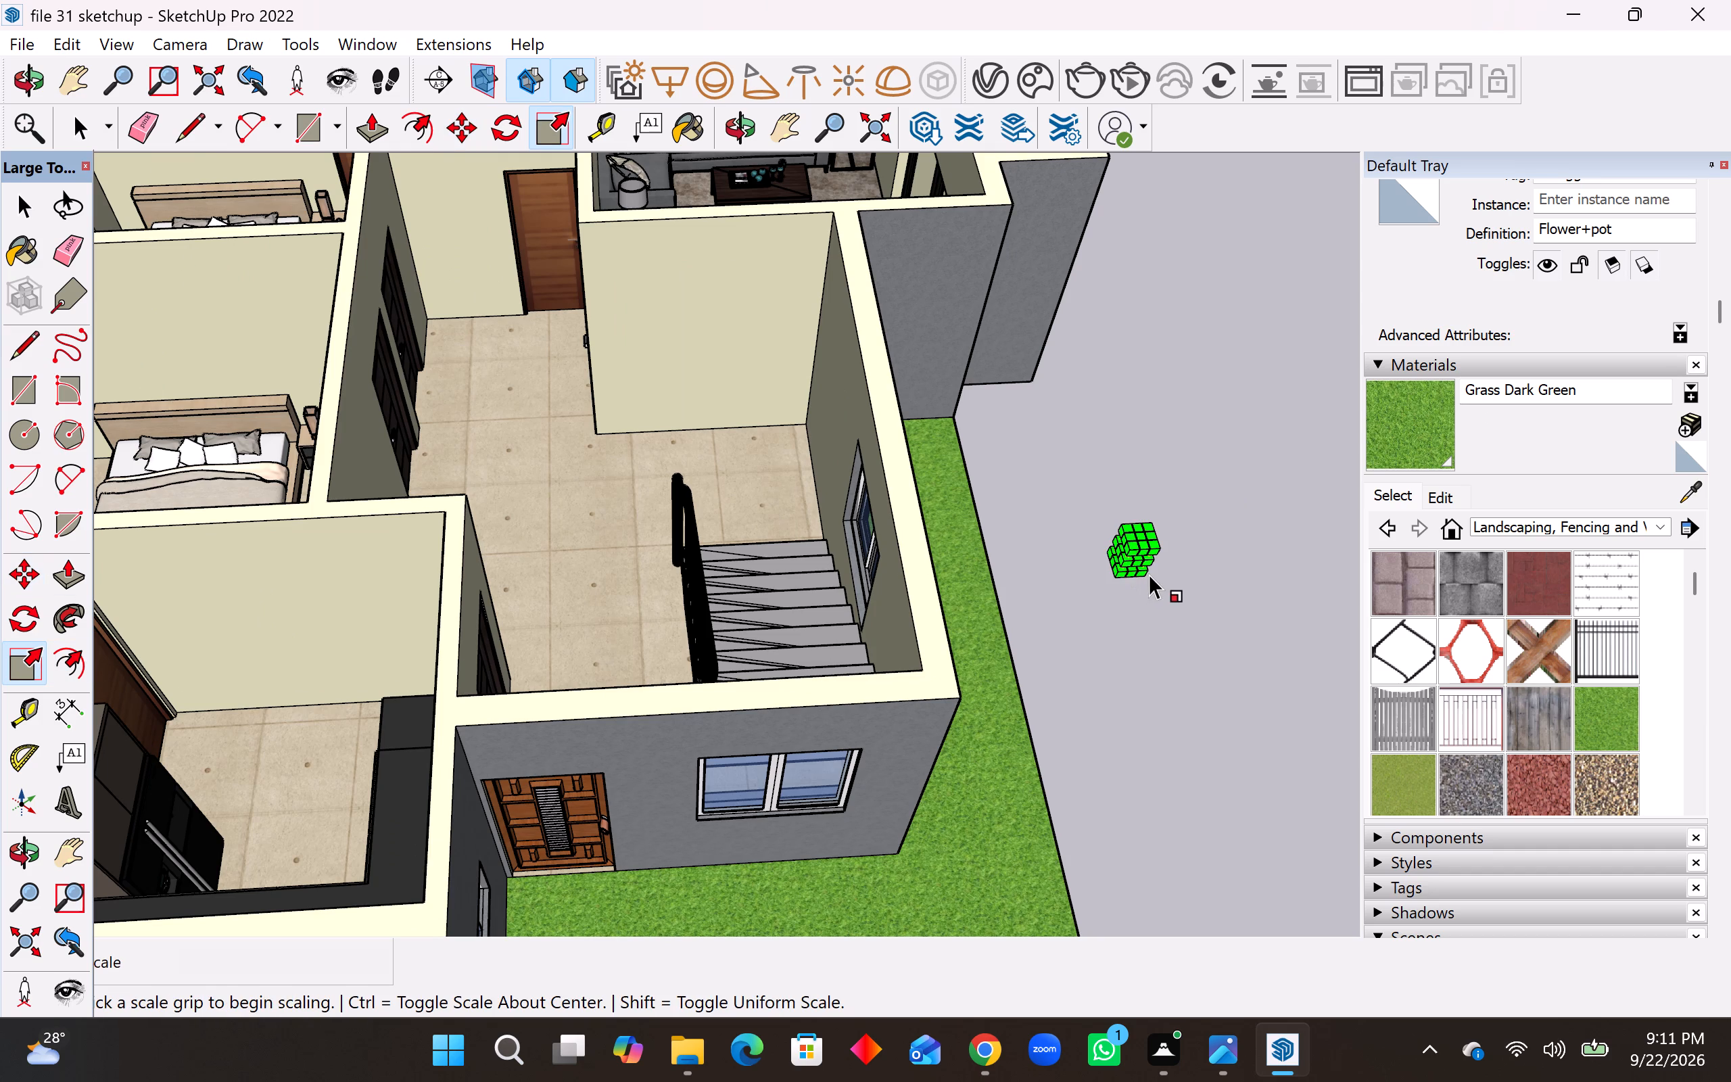
{"action": "middle_click_drag", "start_coordinate": [1149, 574], "coordinate": [1132, 469]}
{"action": "scroll", "coordinate": [1142, 569], "scroll_direction": "up", "scroll_amount": 3}
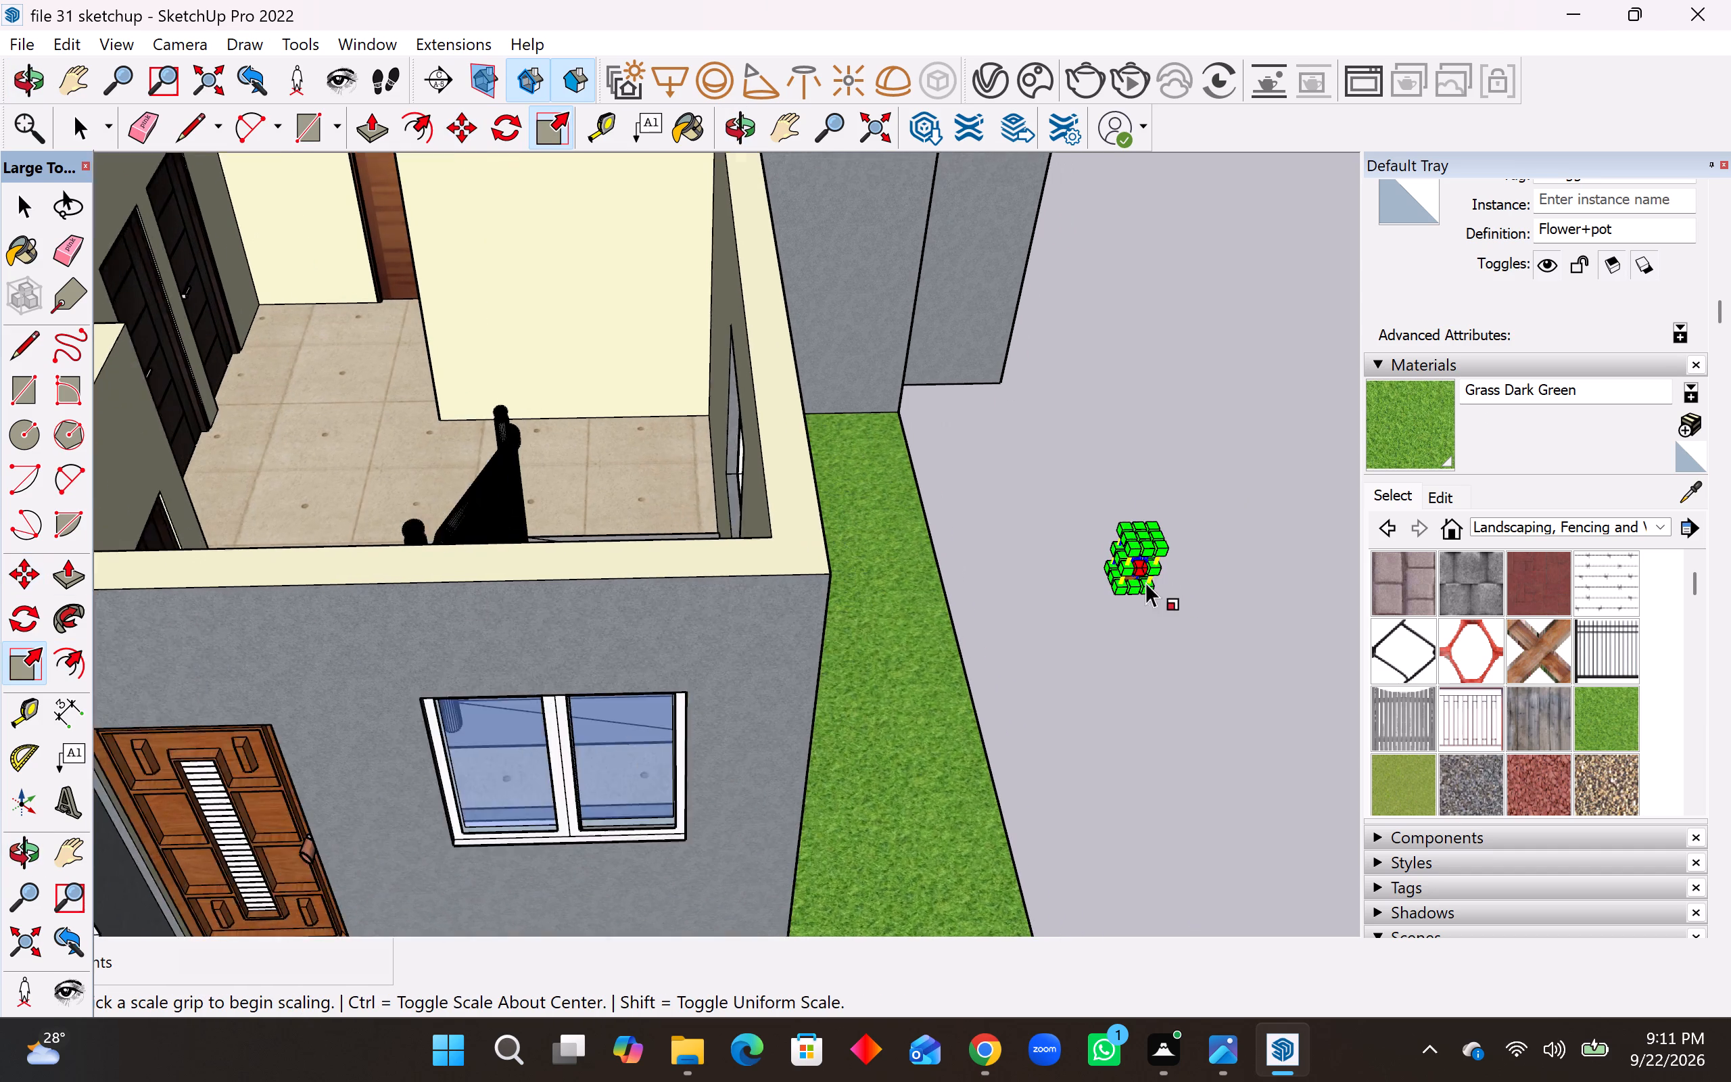
{"action": "scroll", "coordinate": [1145, 582], "scroll_direction": "up", "scroll_amount": 2}
{"action": "left_click", "coordinate": [1142, 571]}
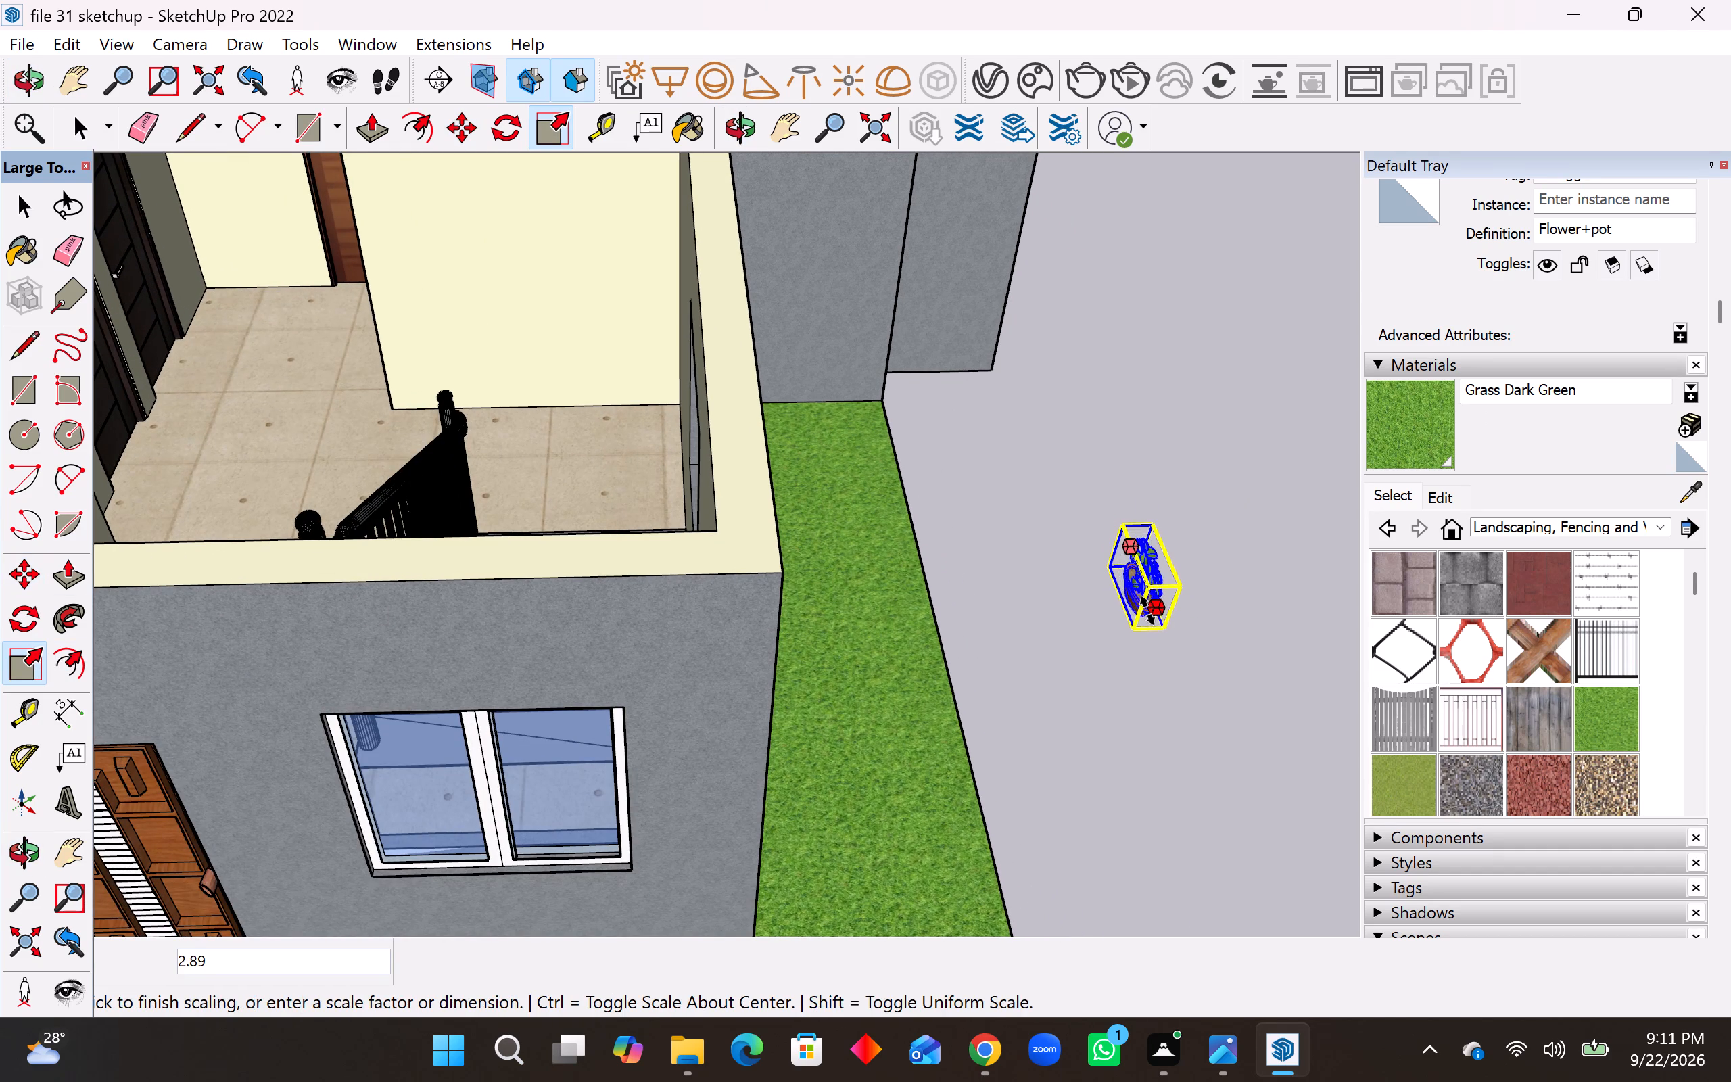
{"action": "left_click", "coordinate": [1147, 611]}
{"action": "left_click", "coordinate": [1126, 574]}
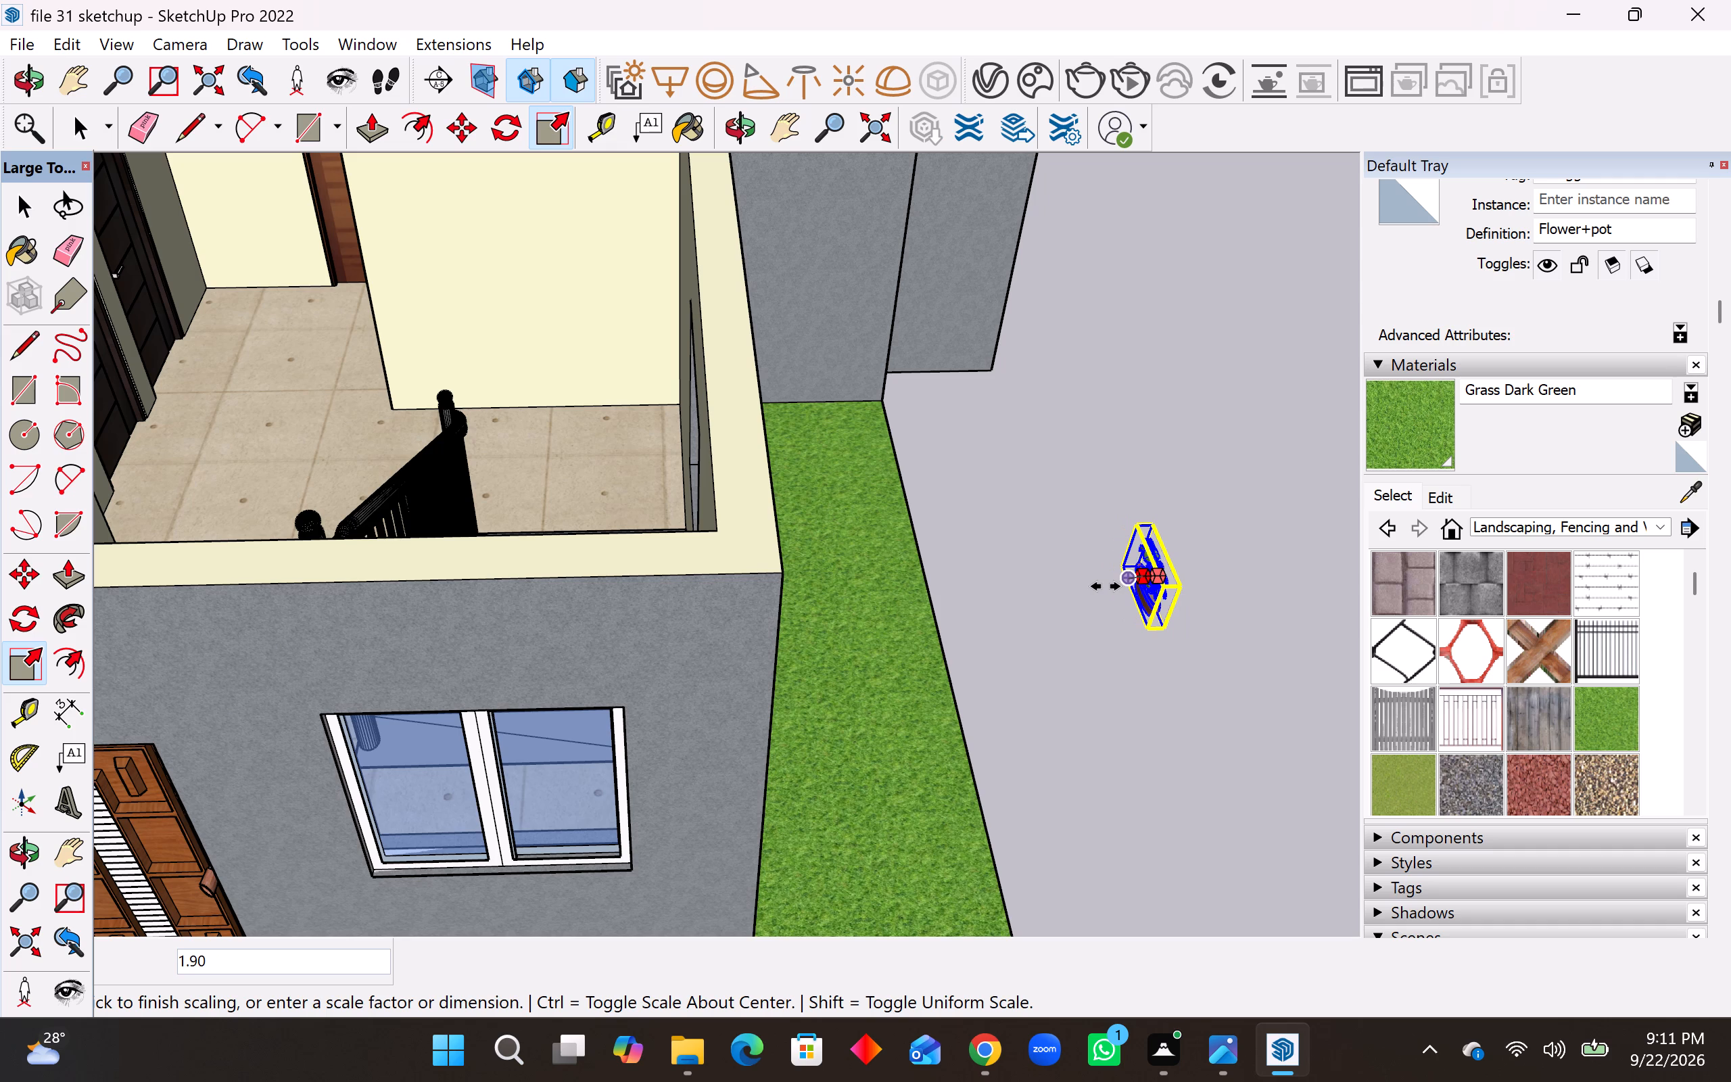
{"action": "left_click", "coordinate": [1104, 587]}
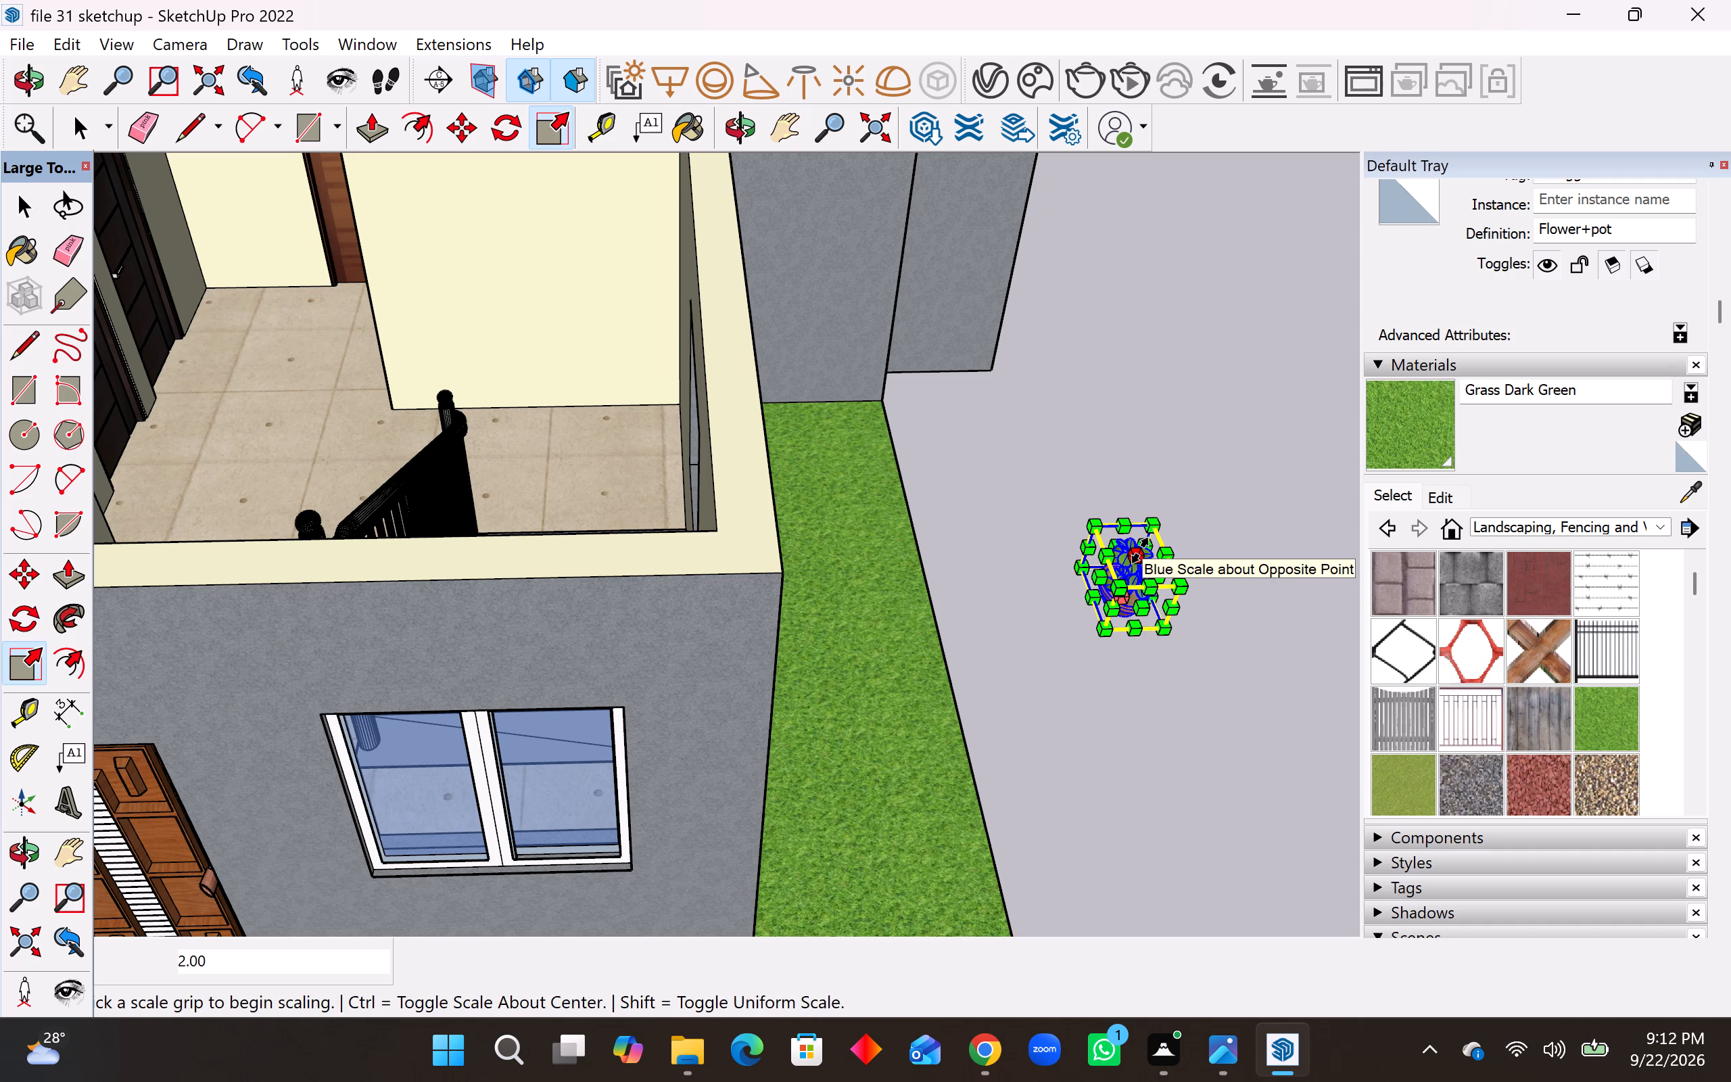
{"action": "left_click", "coordinate": [1140, 550]}
{"action": "left_click", "coordinate": [1145, 524]}
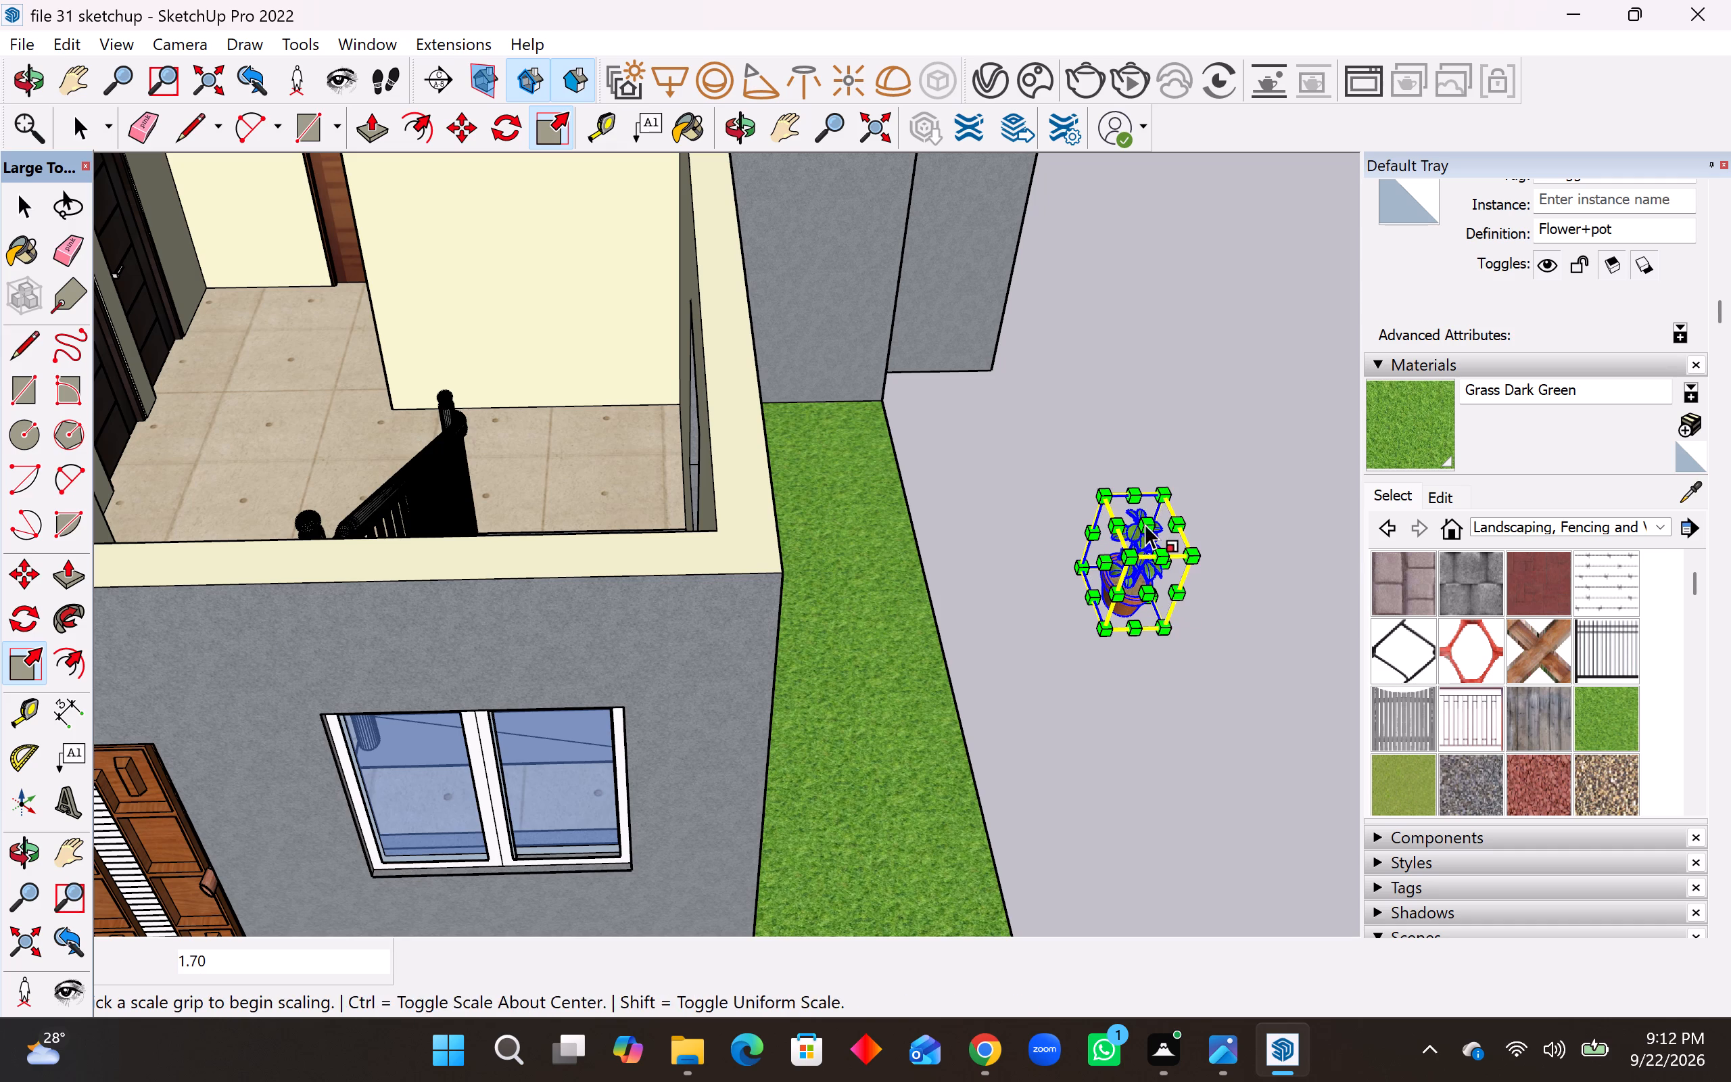
Move the flower pot about 7' 8 7/16" onto the far end of the side grass strip.
{"action": "key", "text": "m"}
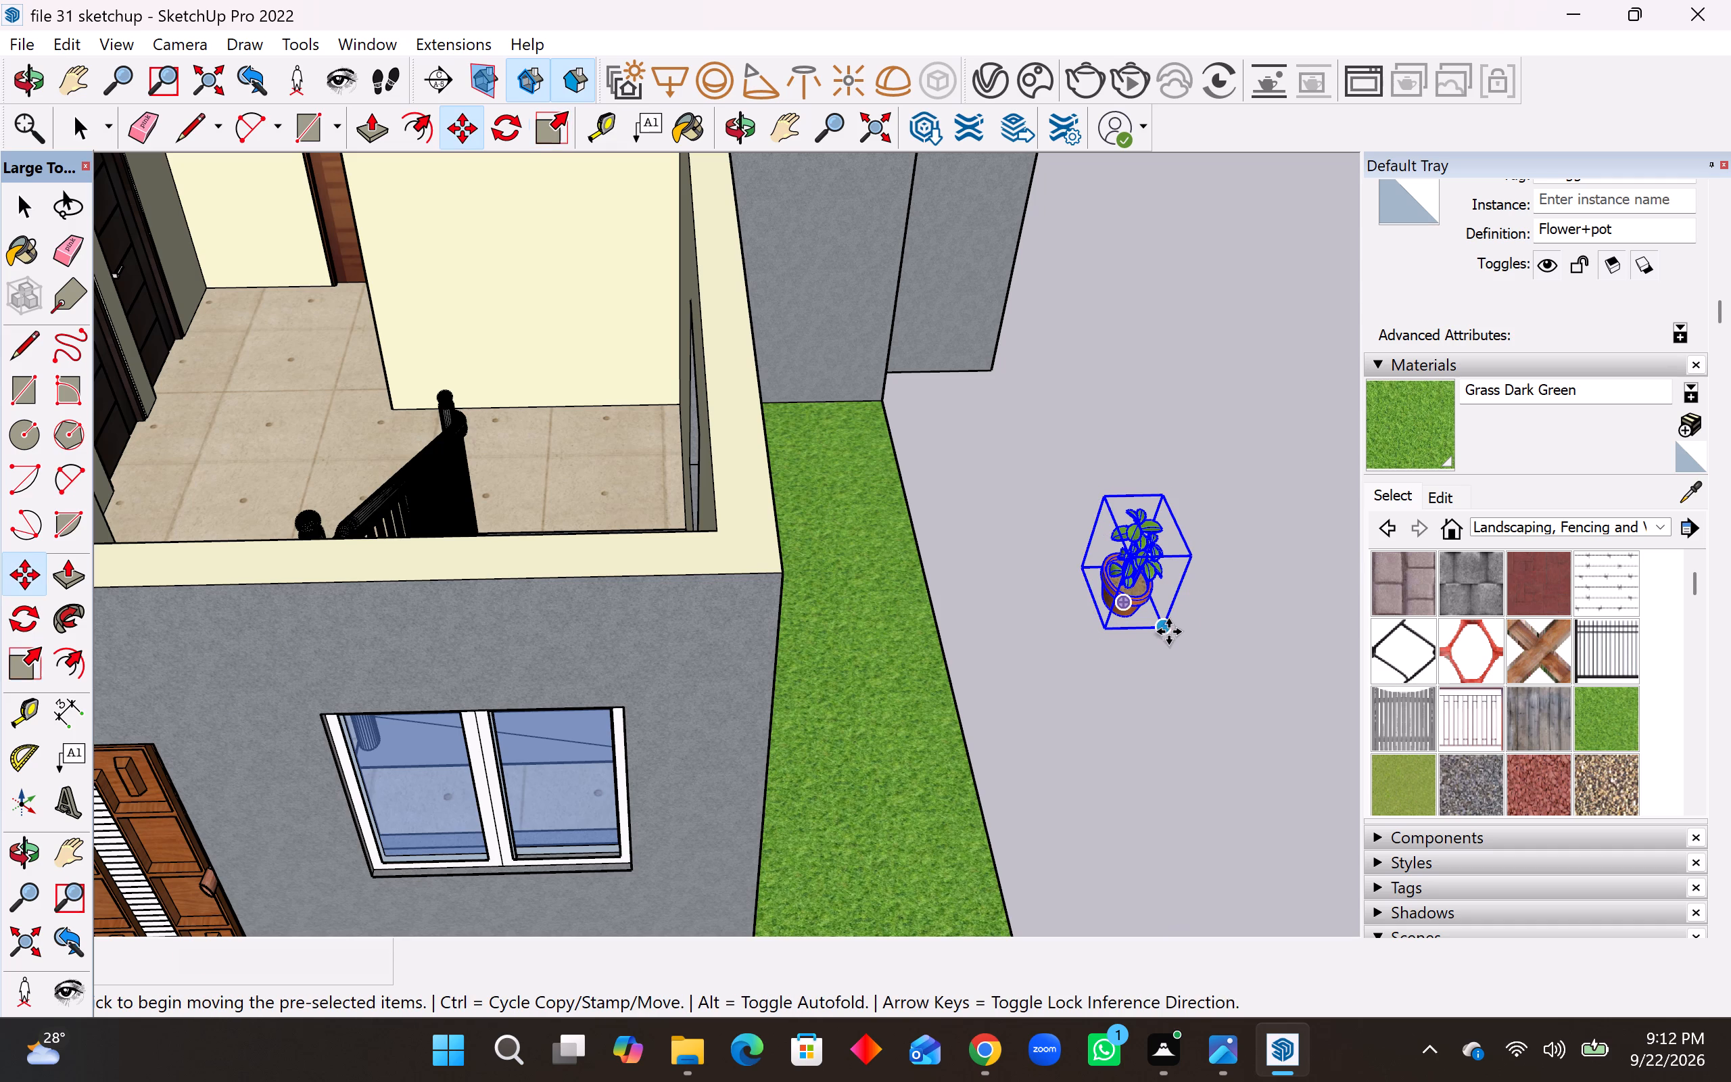
{"action": "left_click", "coordinate": [1168, 632]}
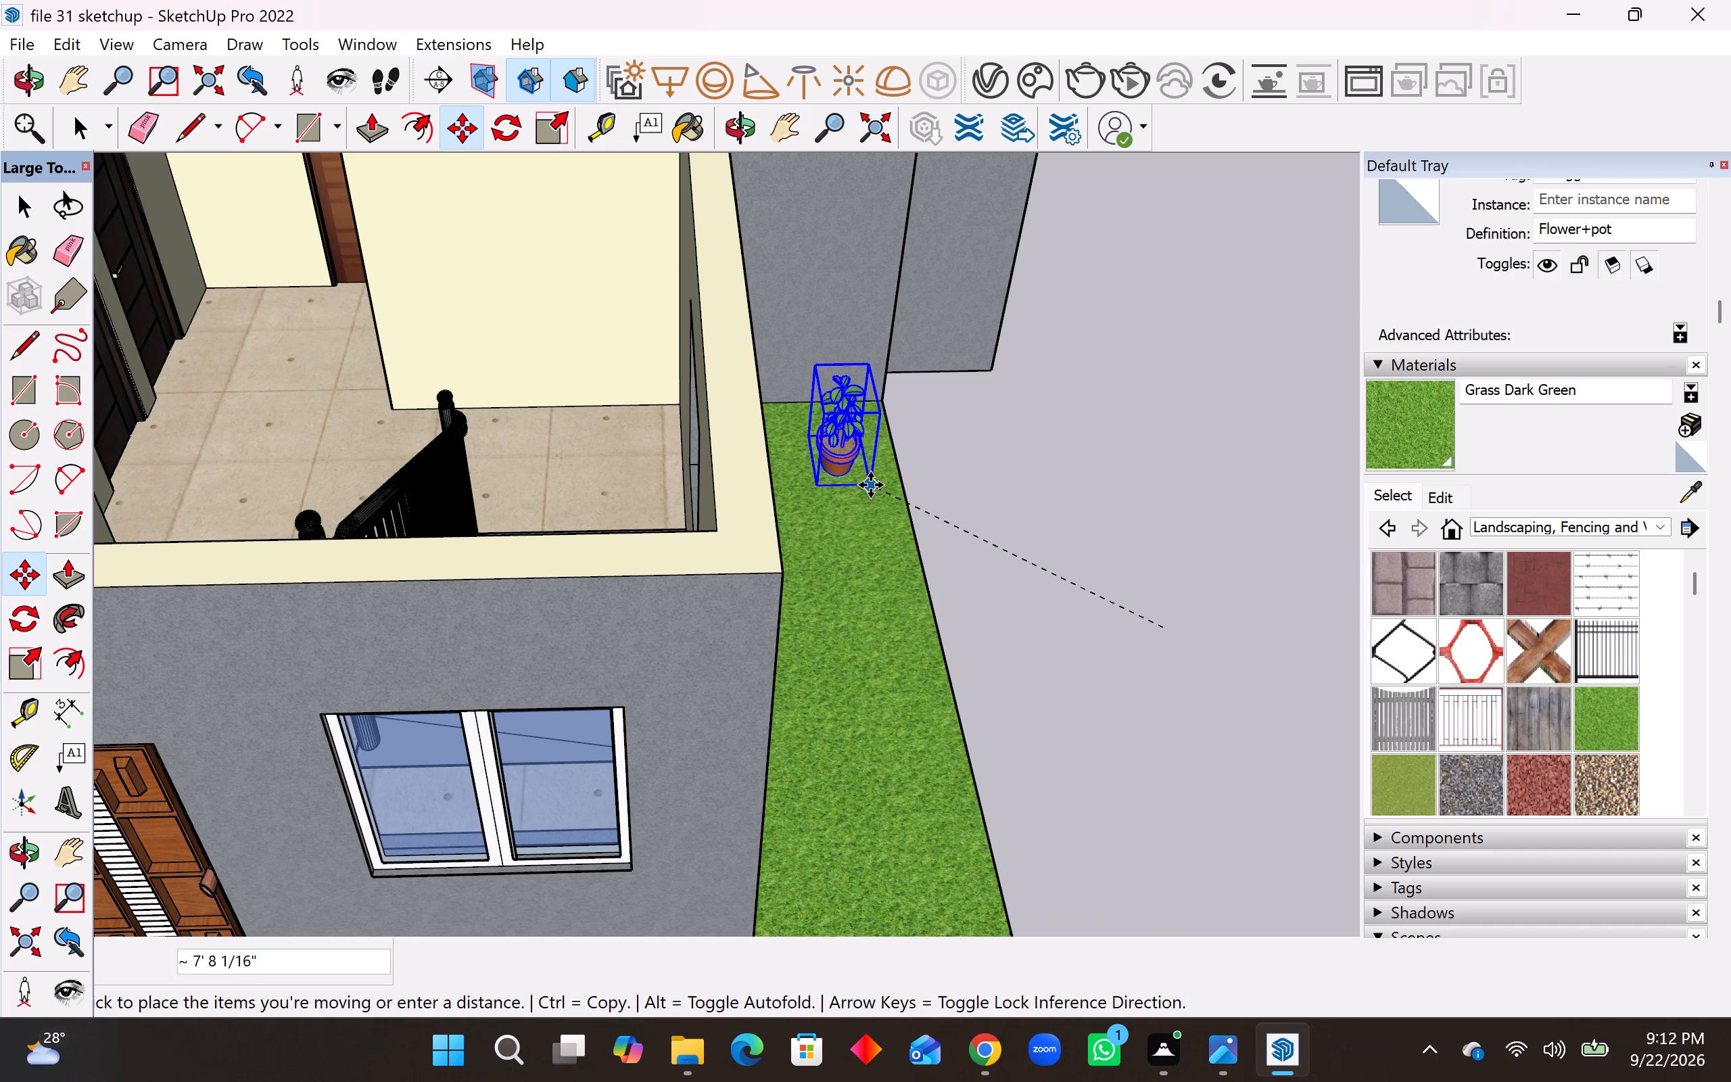
{"action": "middle_click_drag", "start_coordinate": [870, 485], "coordinate": [856, 545]}
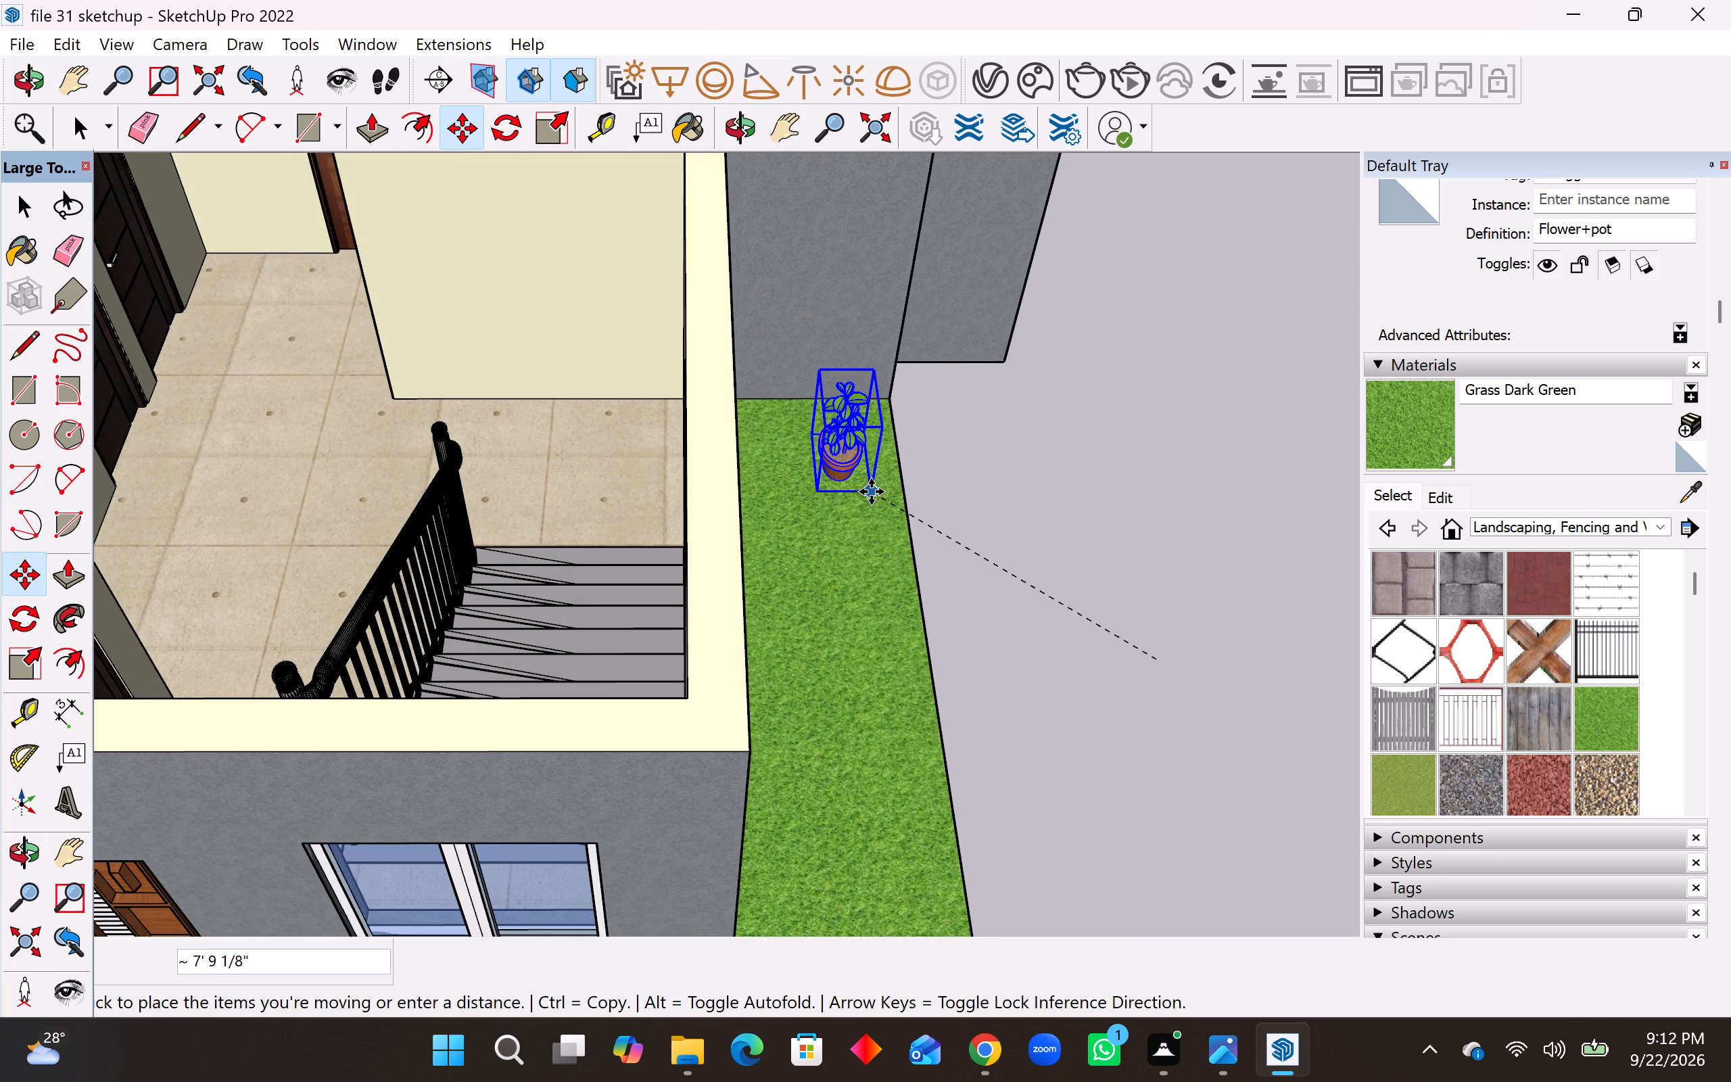
{"action": "left_click", "coordinate": [876, 490]}
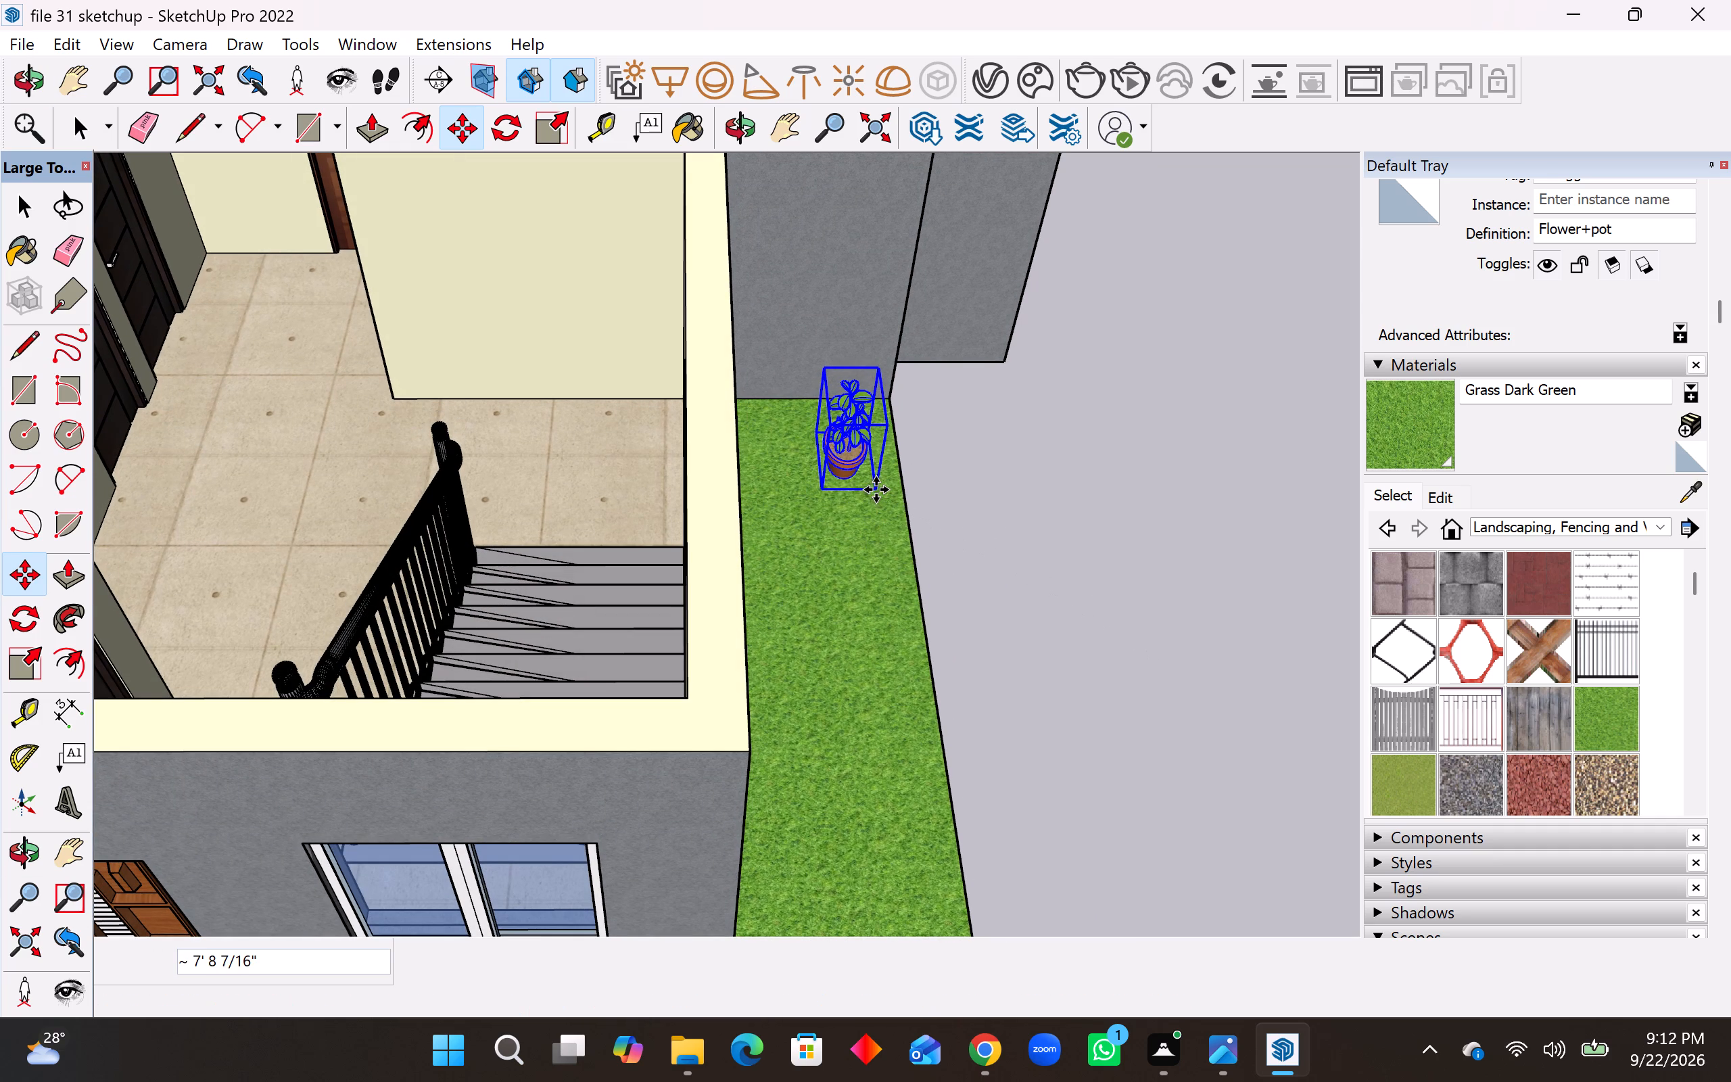
Copy the flower pot four times in a row along the side grass strip to the front corner, about 4' 2" apart.
{"action": "left_click", "coordinate": [874, 492]}
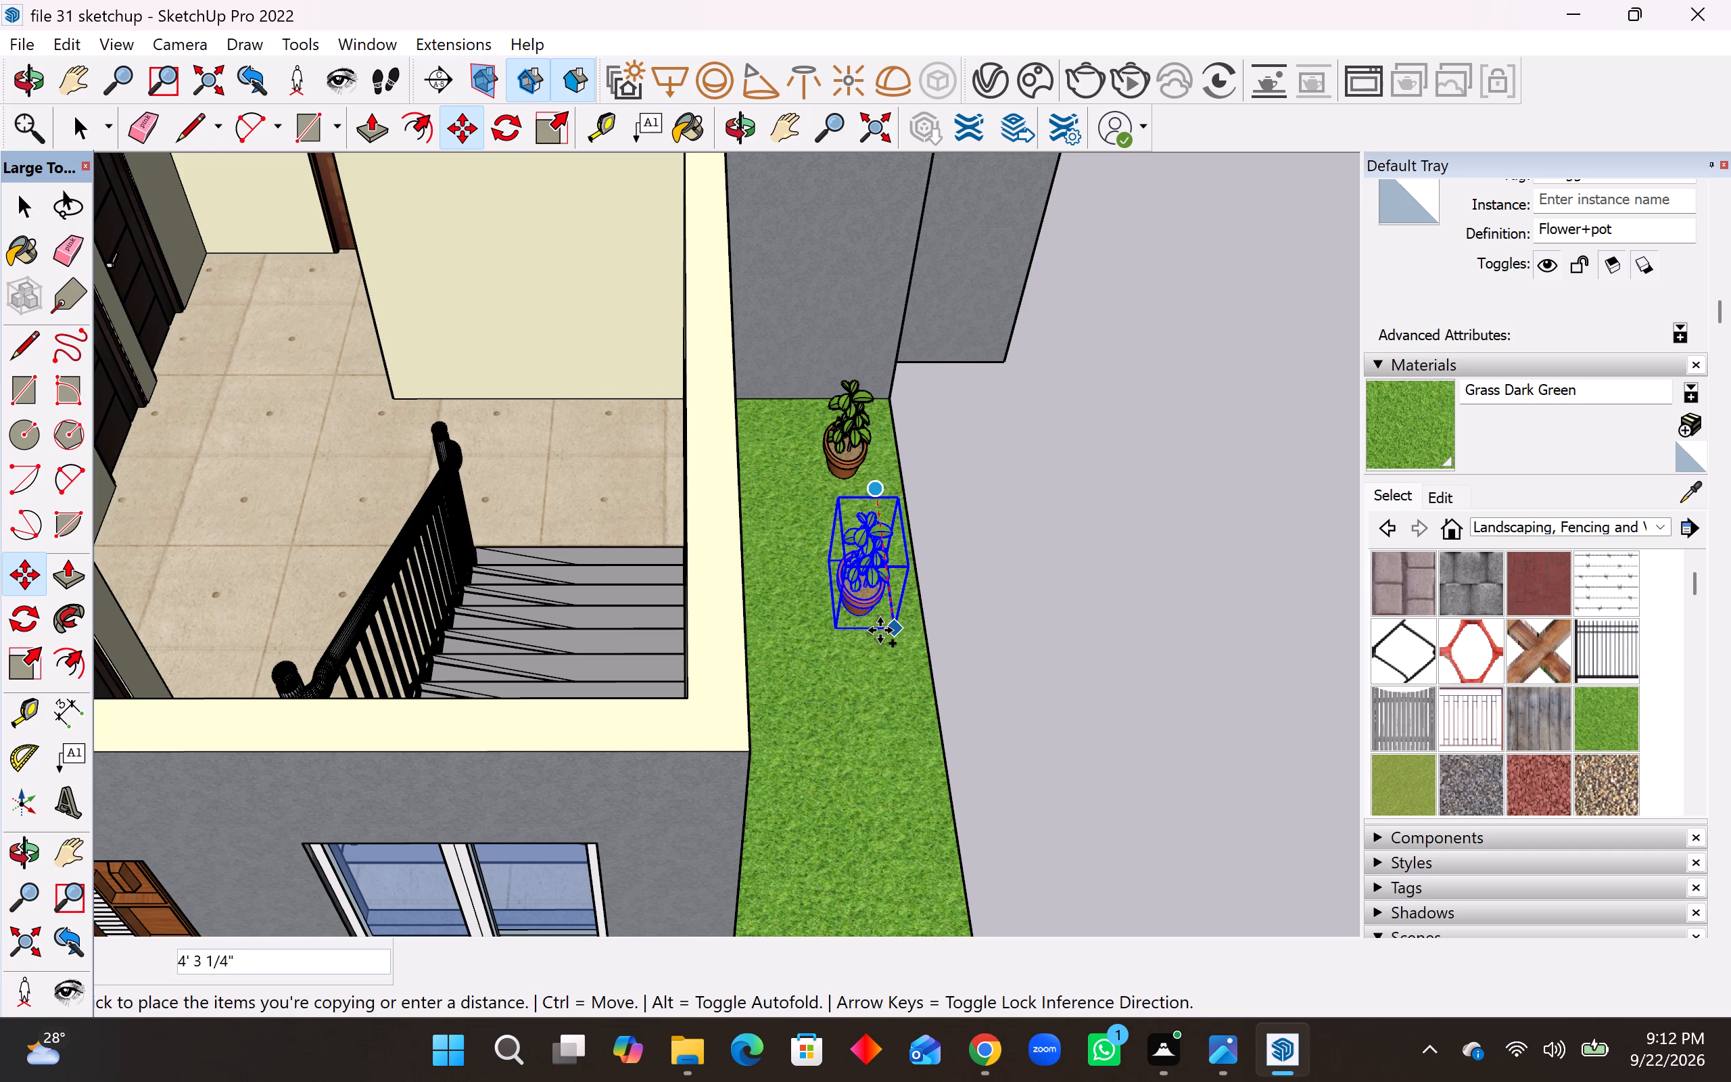
{"action": "left_click", "coordinate": [880, 630]}
{"action": "left_click", "coordinate": [896, 630]}
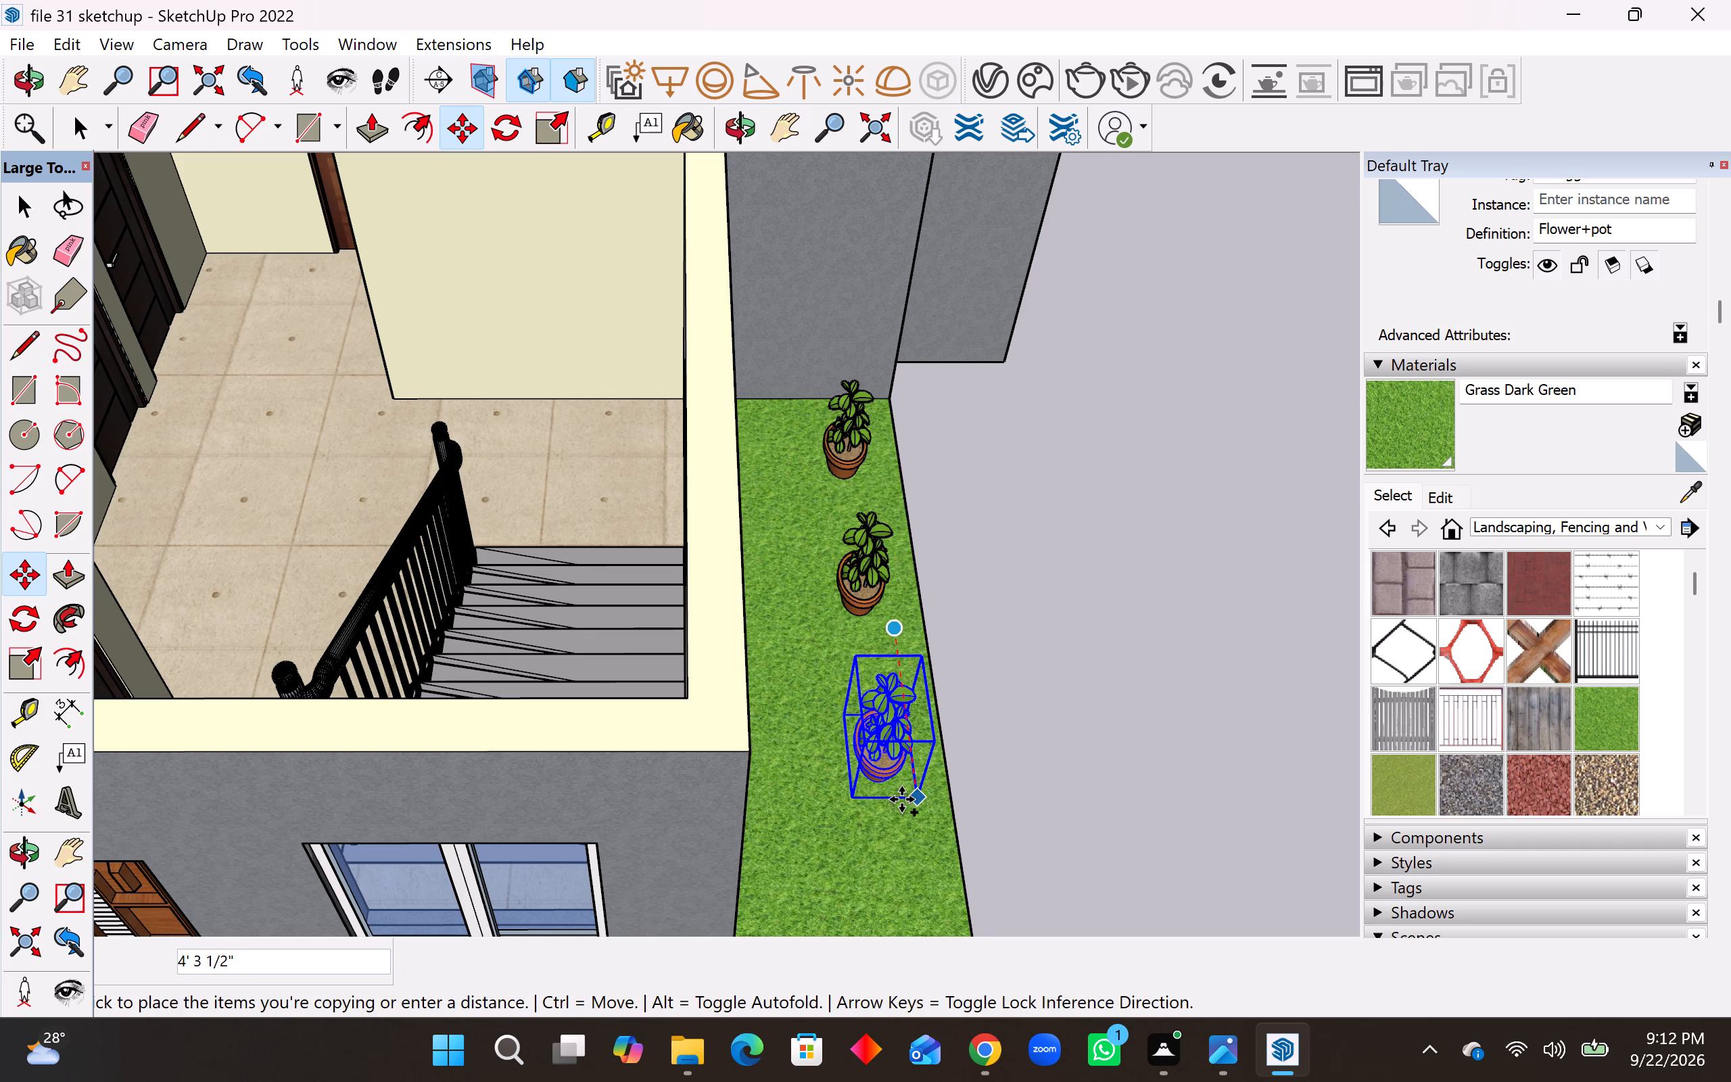
{"action": "left_click", "coordinate": [901, 801]}
{"action": "scroll", "coordinate": [914, 590], "scroll_direction": "down", "scroll_amount": 3}
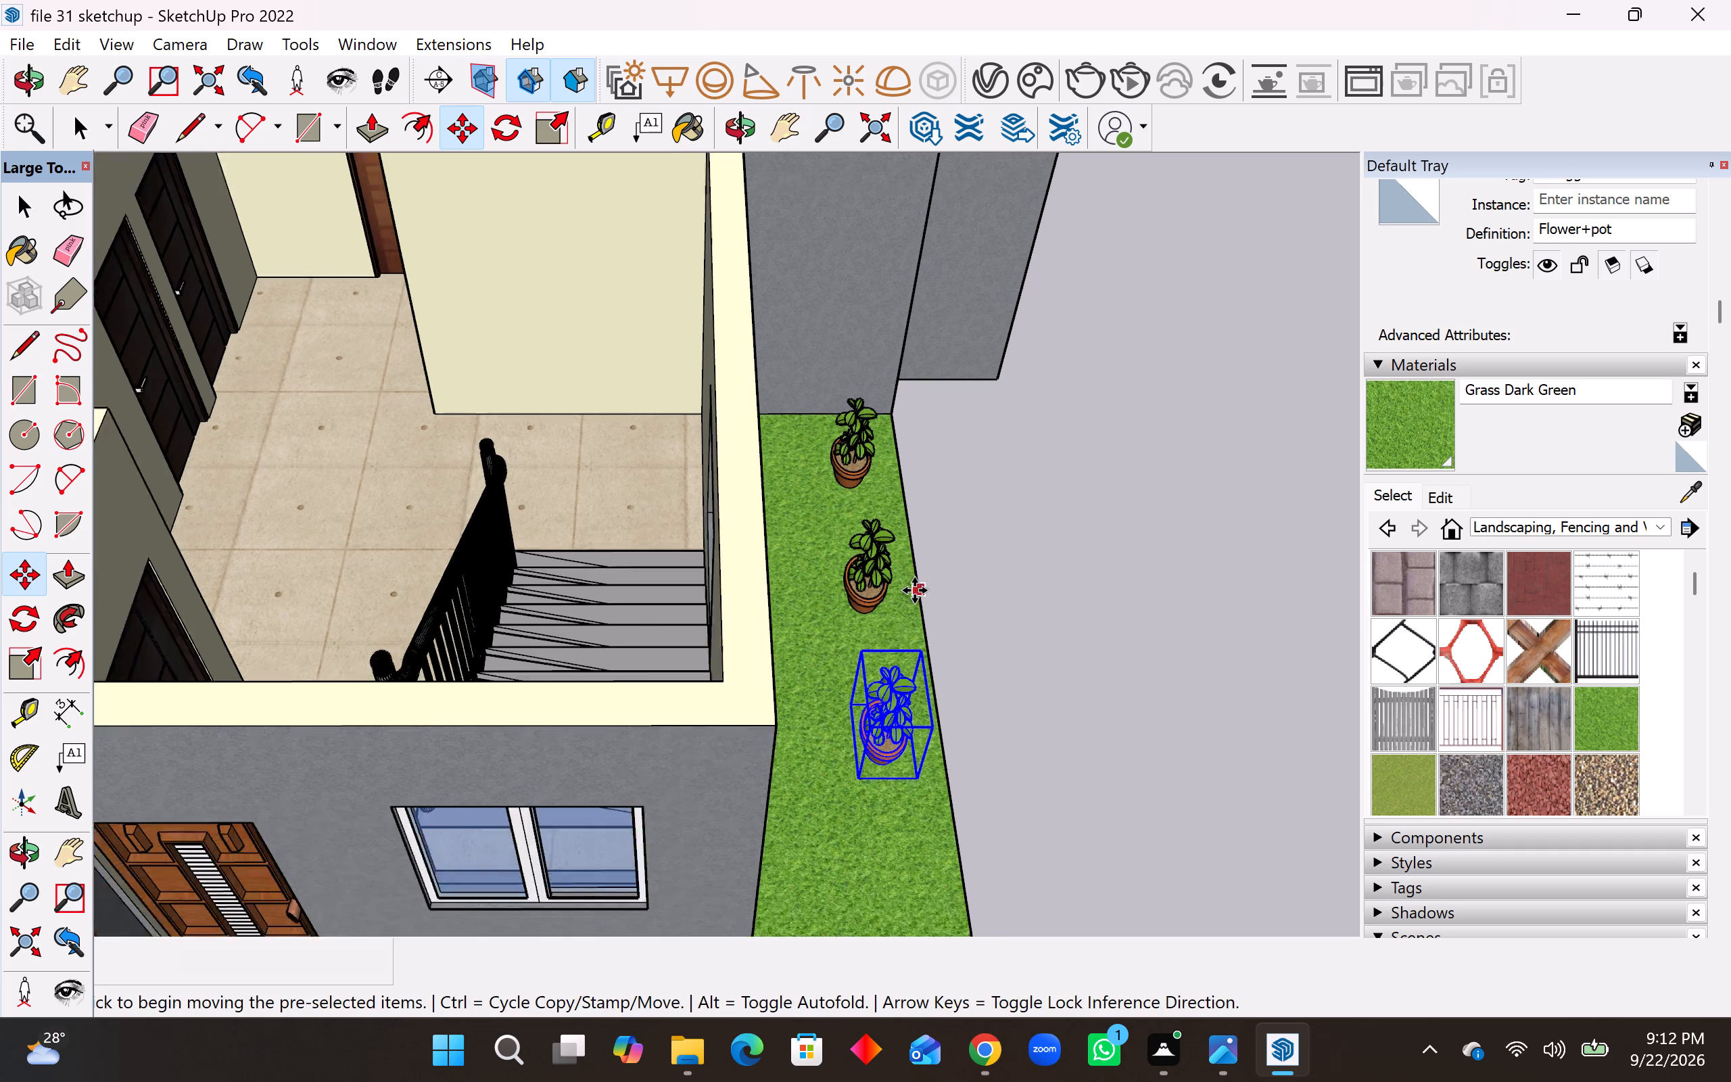
{"action": "scroll", "coordinate": [914, 590], "scroll_direction": "down", "scroll_amount": 10}
{"action": "scroll", "coordinate": [914, 768], "scroll_direction": "up", "scroll_amount": 8}
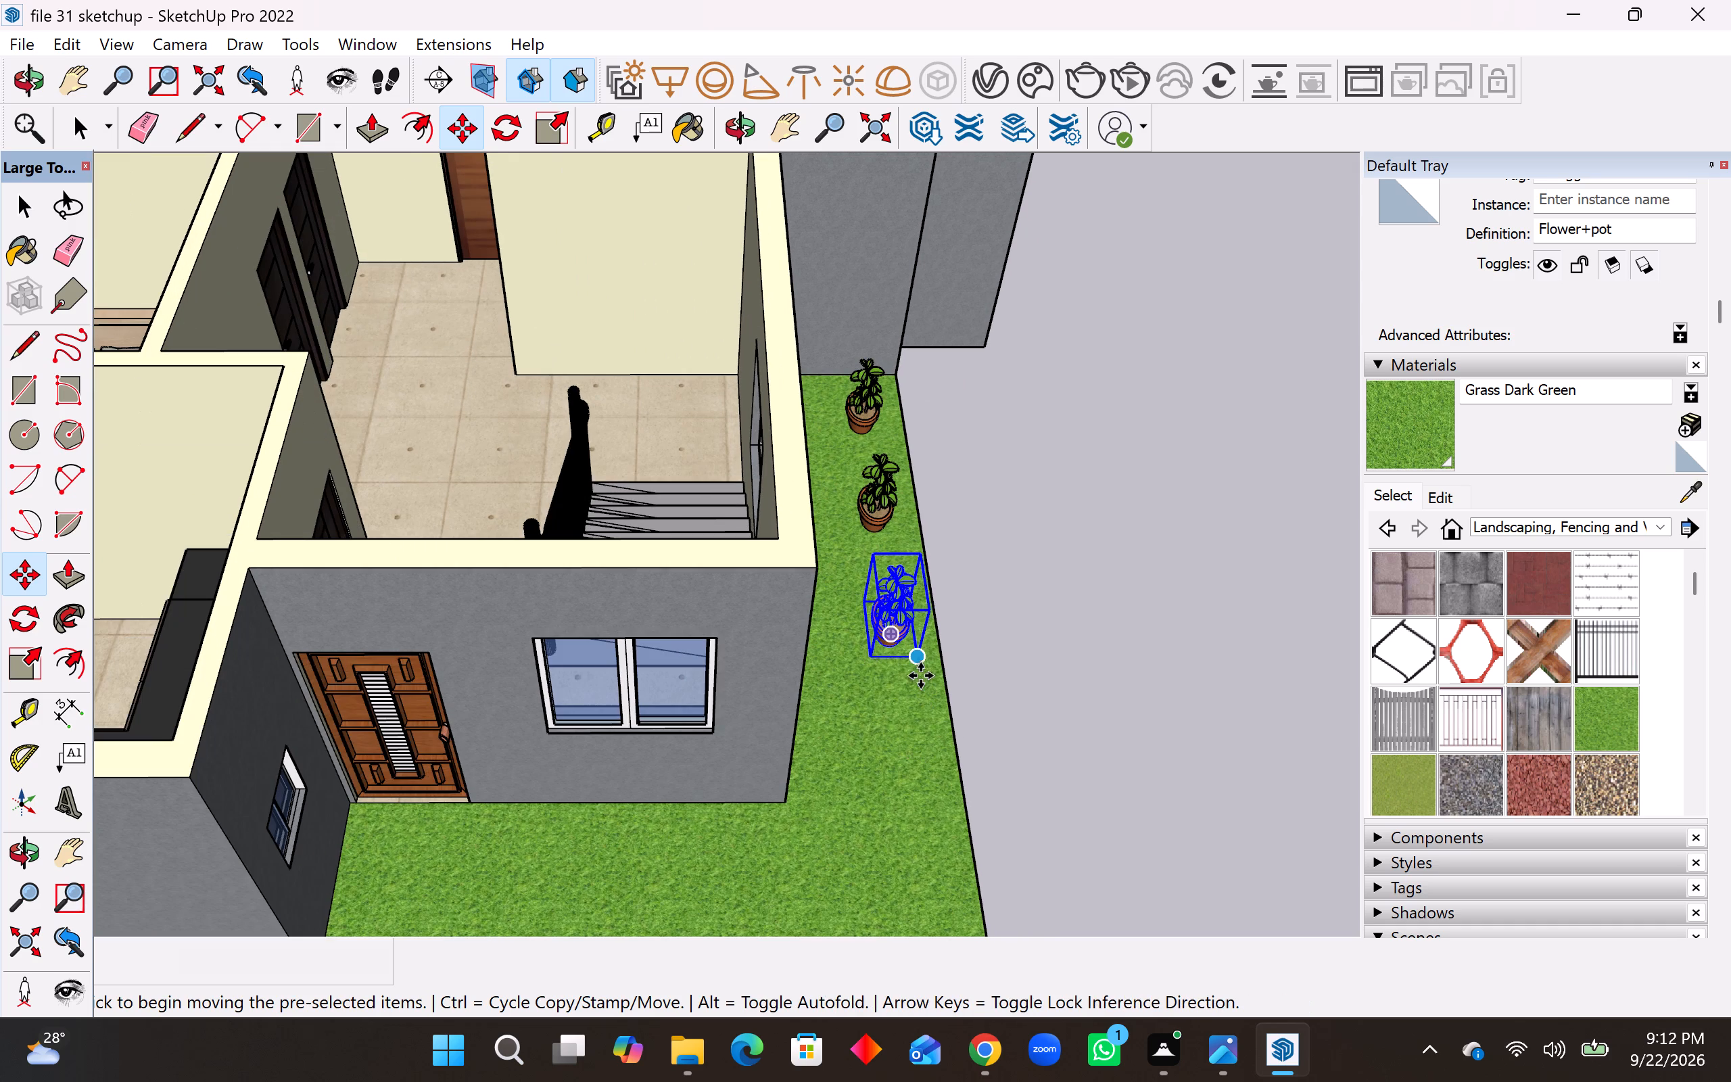
{"action": "left_click", "coordinate": [921, 665]}
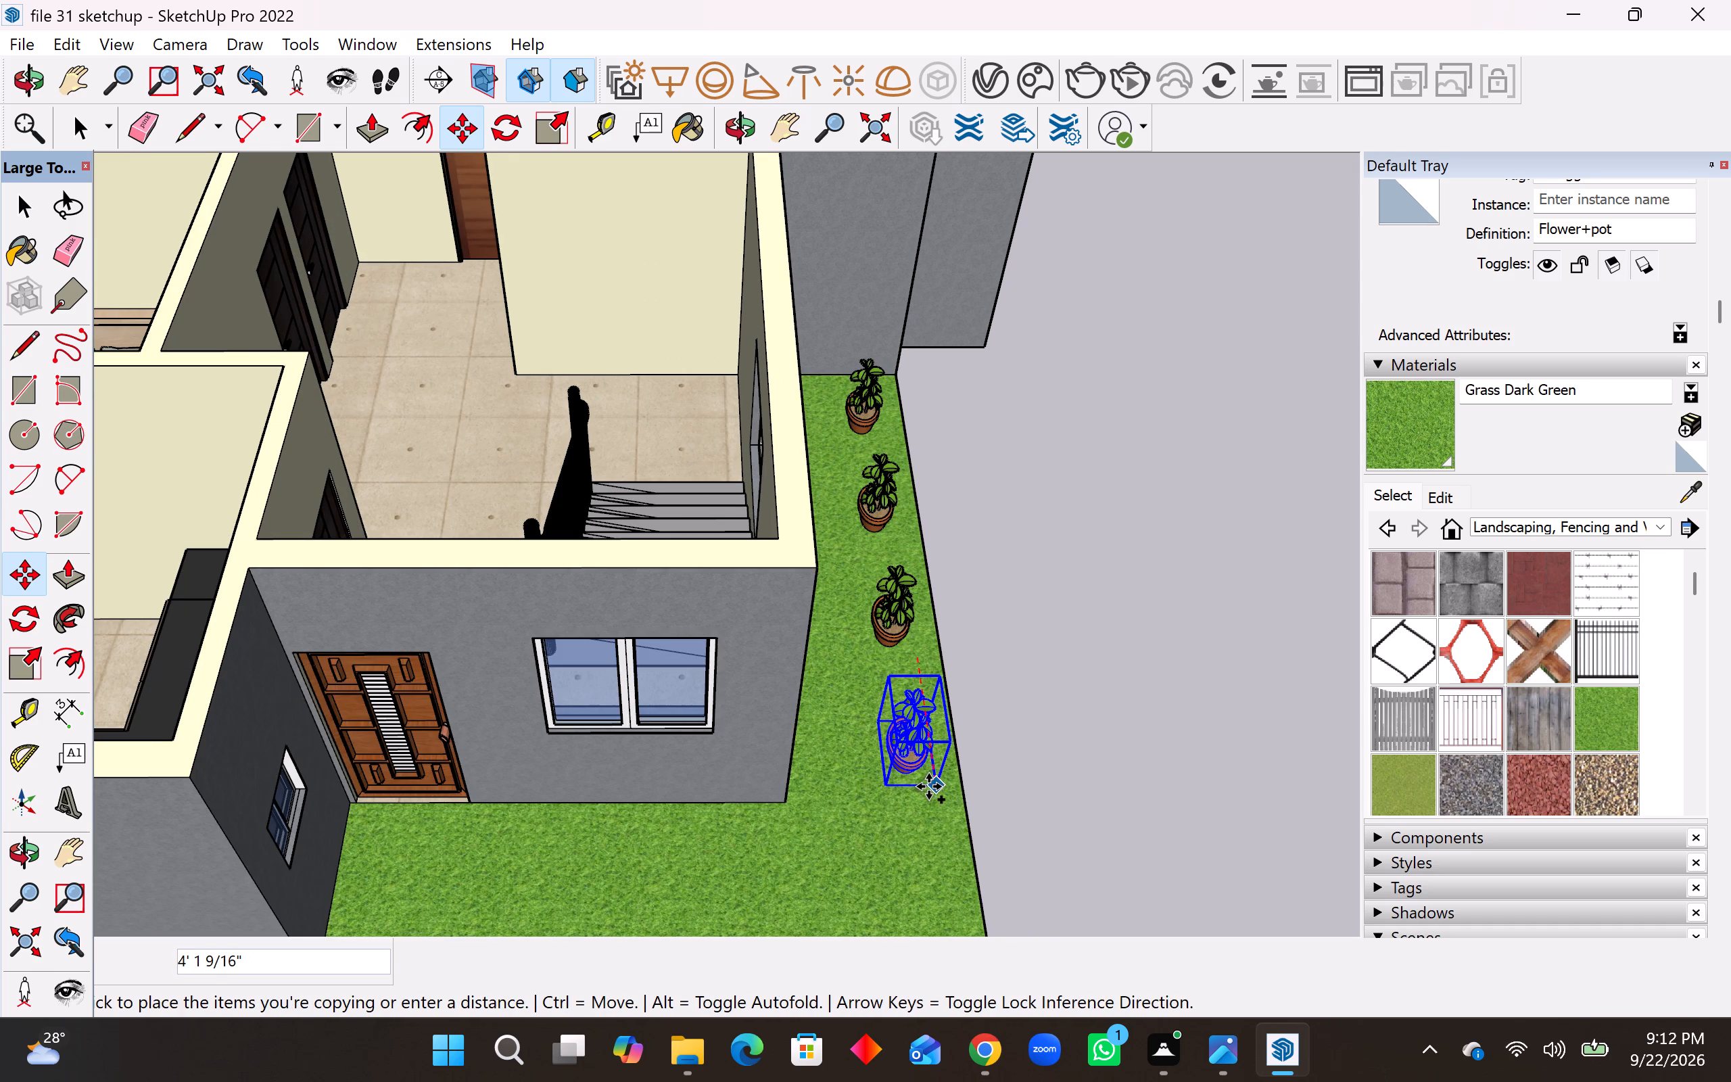
{"action": "left_click", "coordinate": [928, 786]}
{"action": "left_click", "coordinate": [936, 794]}
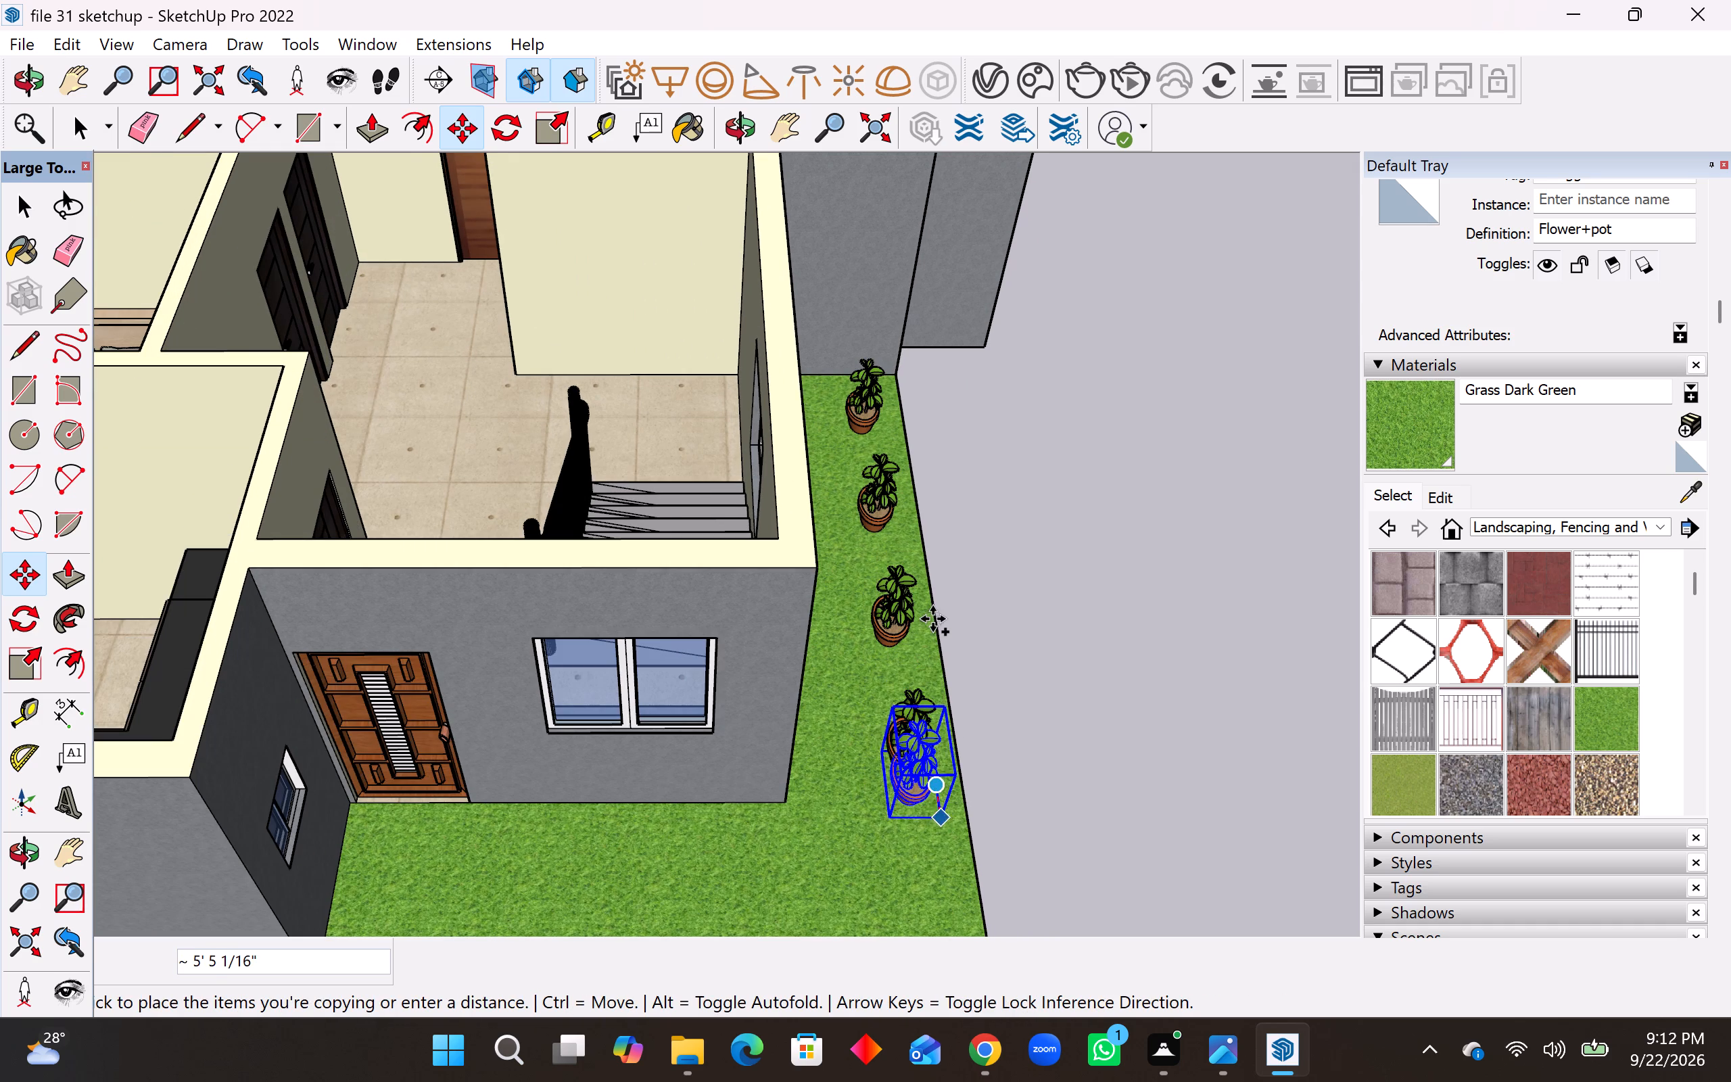
{"action": "scroll", "coordinate": [932, 619], "scroll_direction": "down", "scroll_amount": 9}
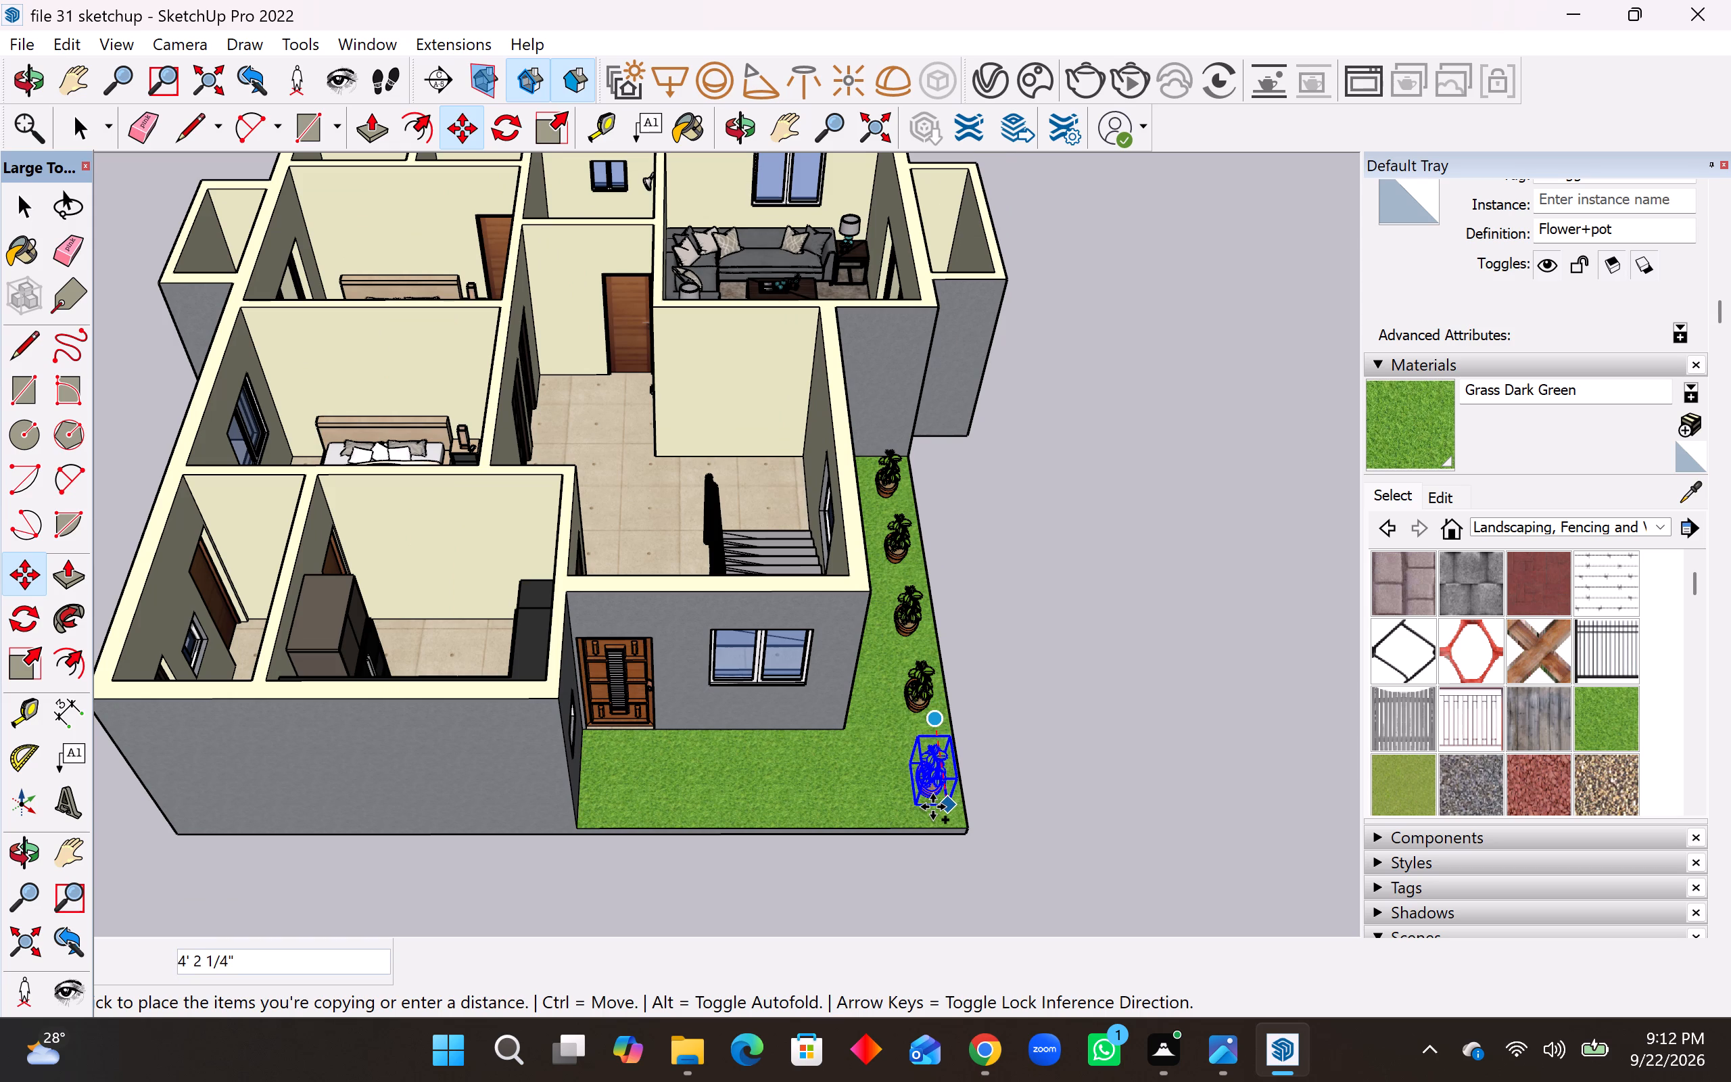
{"action": "left_click", "coordinate": [932, 807]}
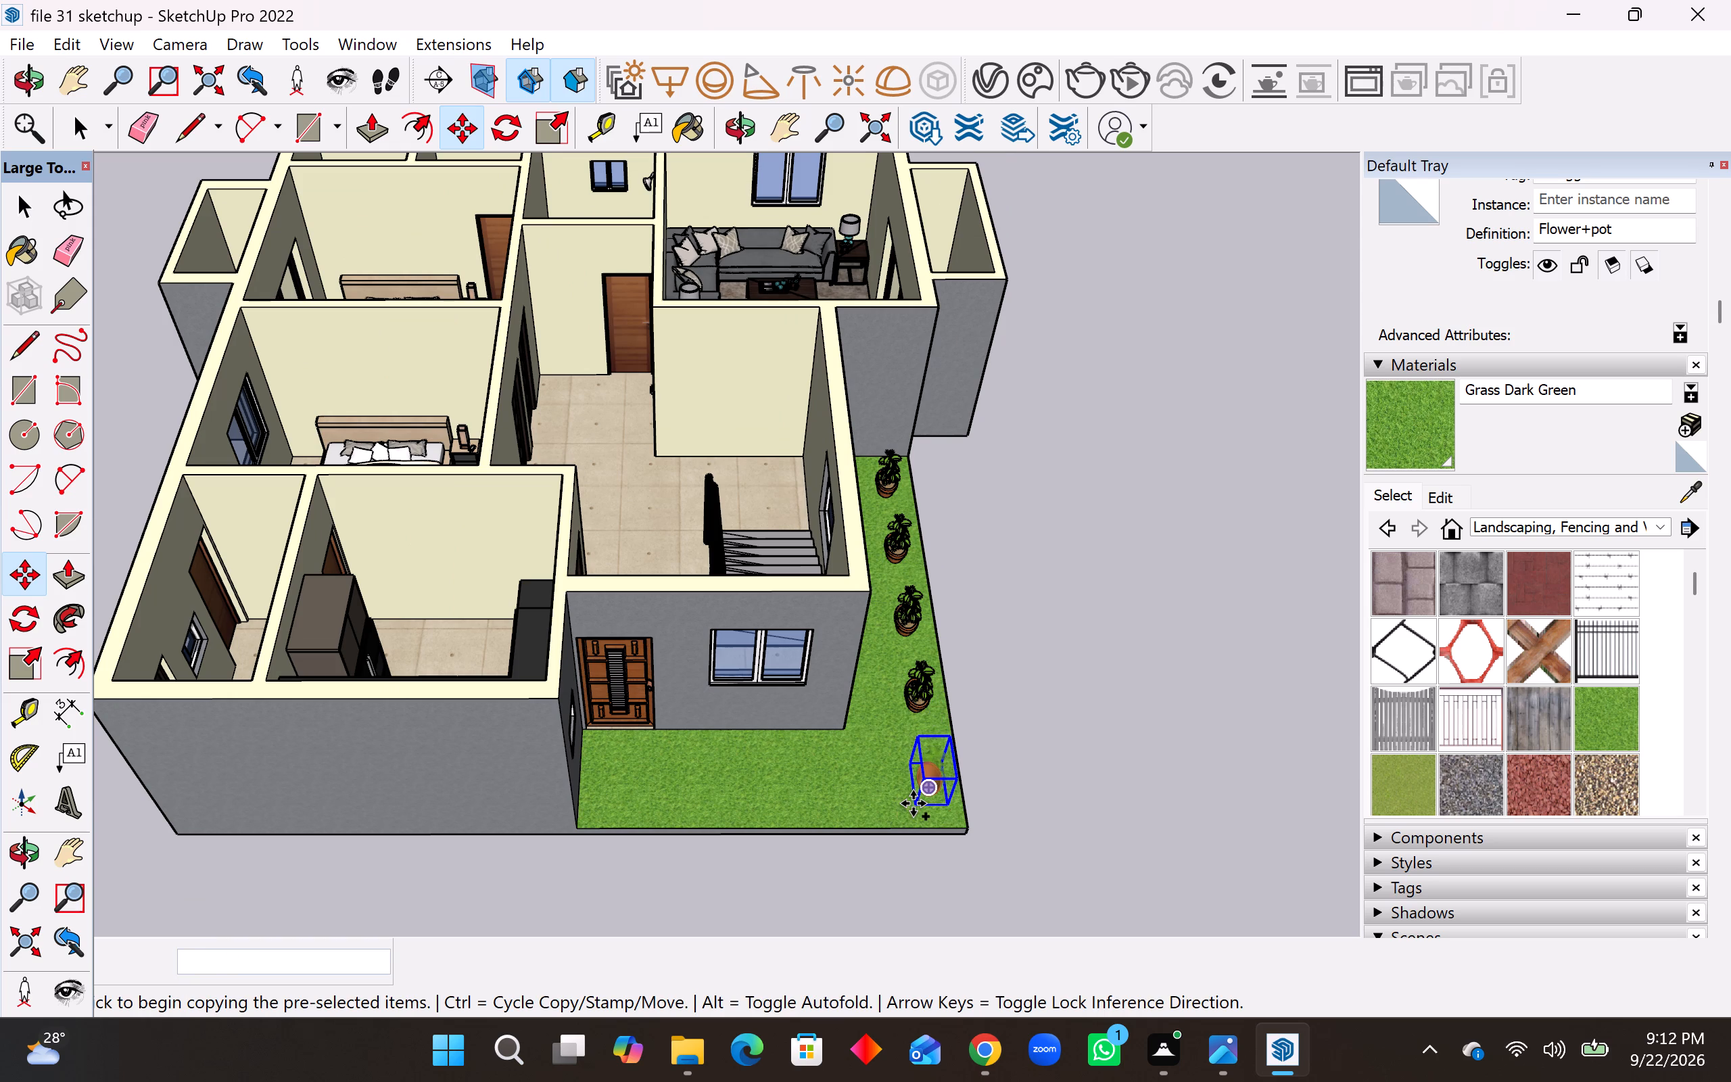
Copy the corner flower pot four times along the front grass toward the entrance door, roughly 3' apart.
{"action": "scroll", "coordinate": [912, 807], "scroll_direction": "up", "scroll_amount": 3}
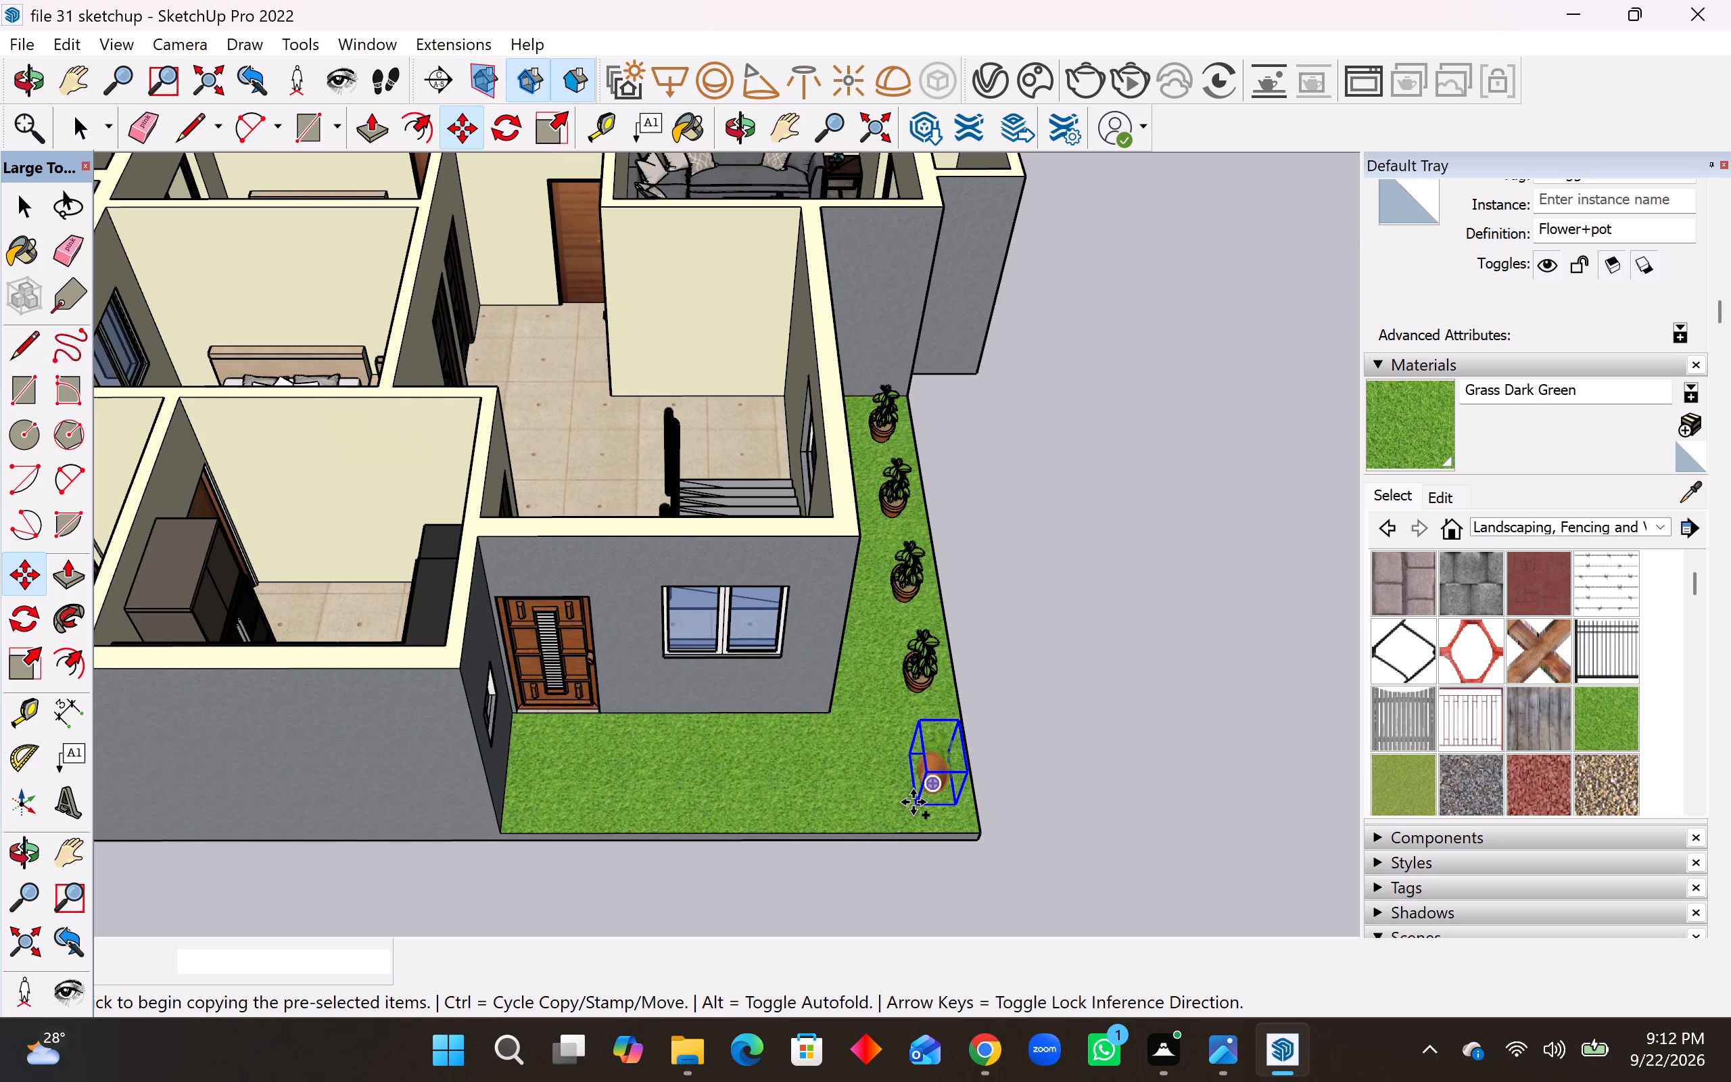
{"action": "scroll", "coordinate": [911, 803], "scroll_direction": "up", "scroll_amount": 7}
{"action": "left_click", "coordinate": [917, 807]}
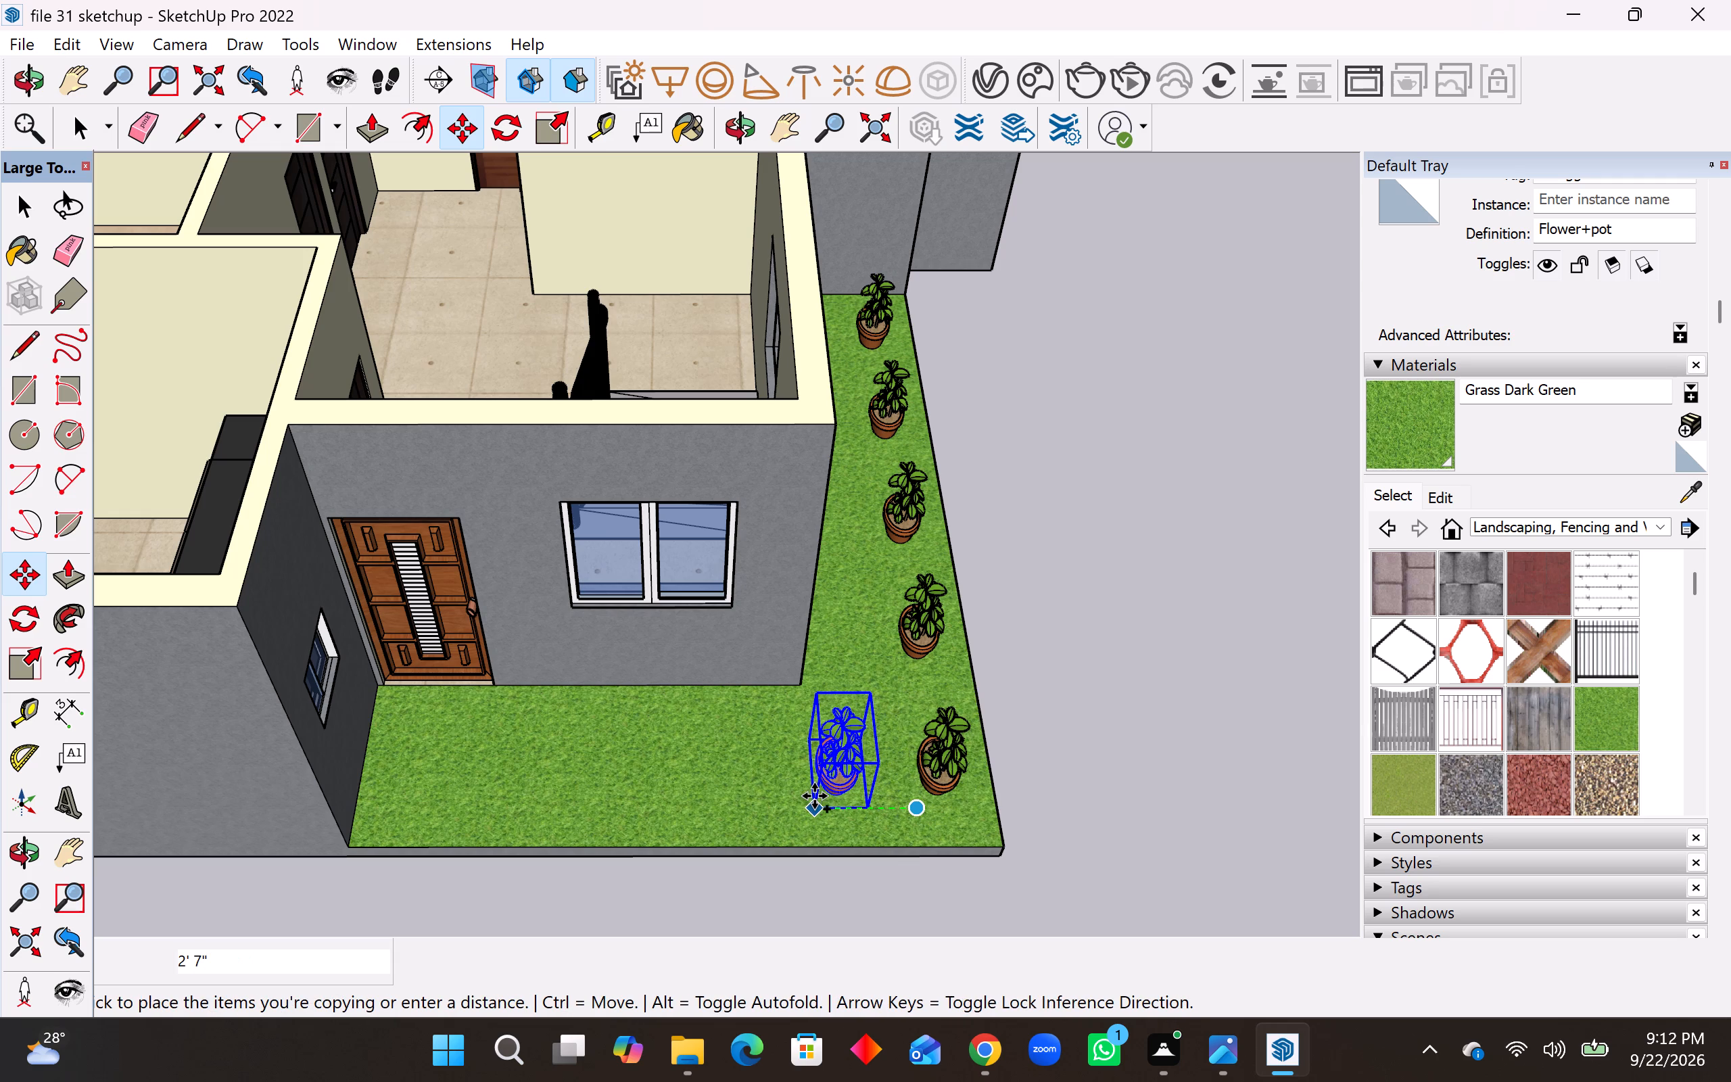
{"action": "left_click", "coordinate": [786, 796]}
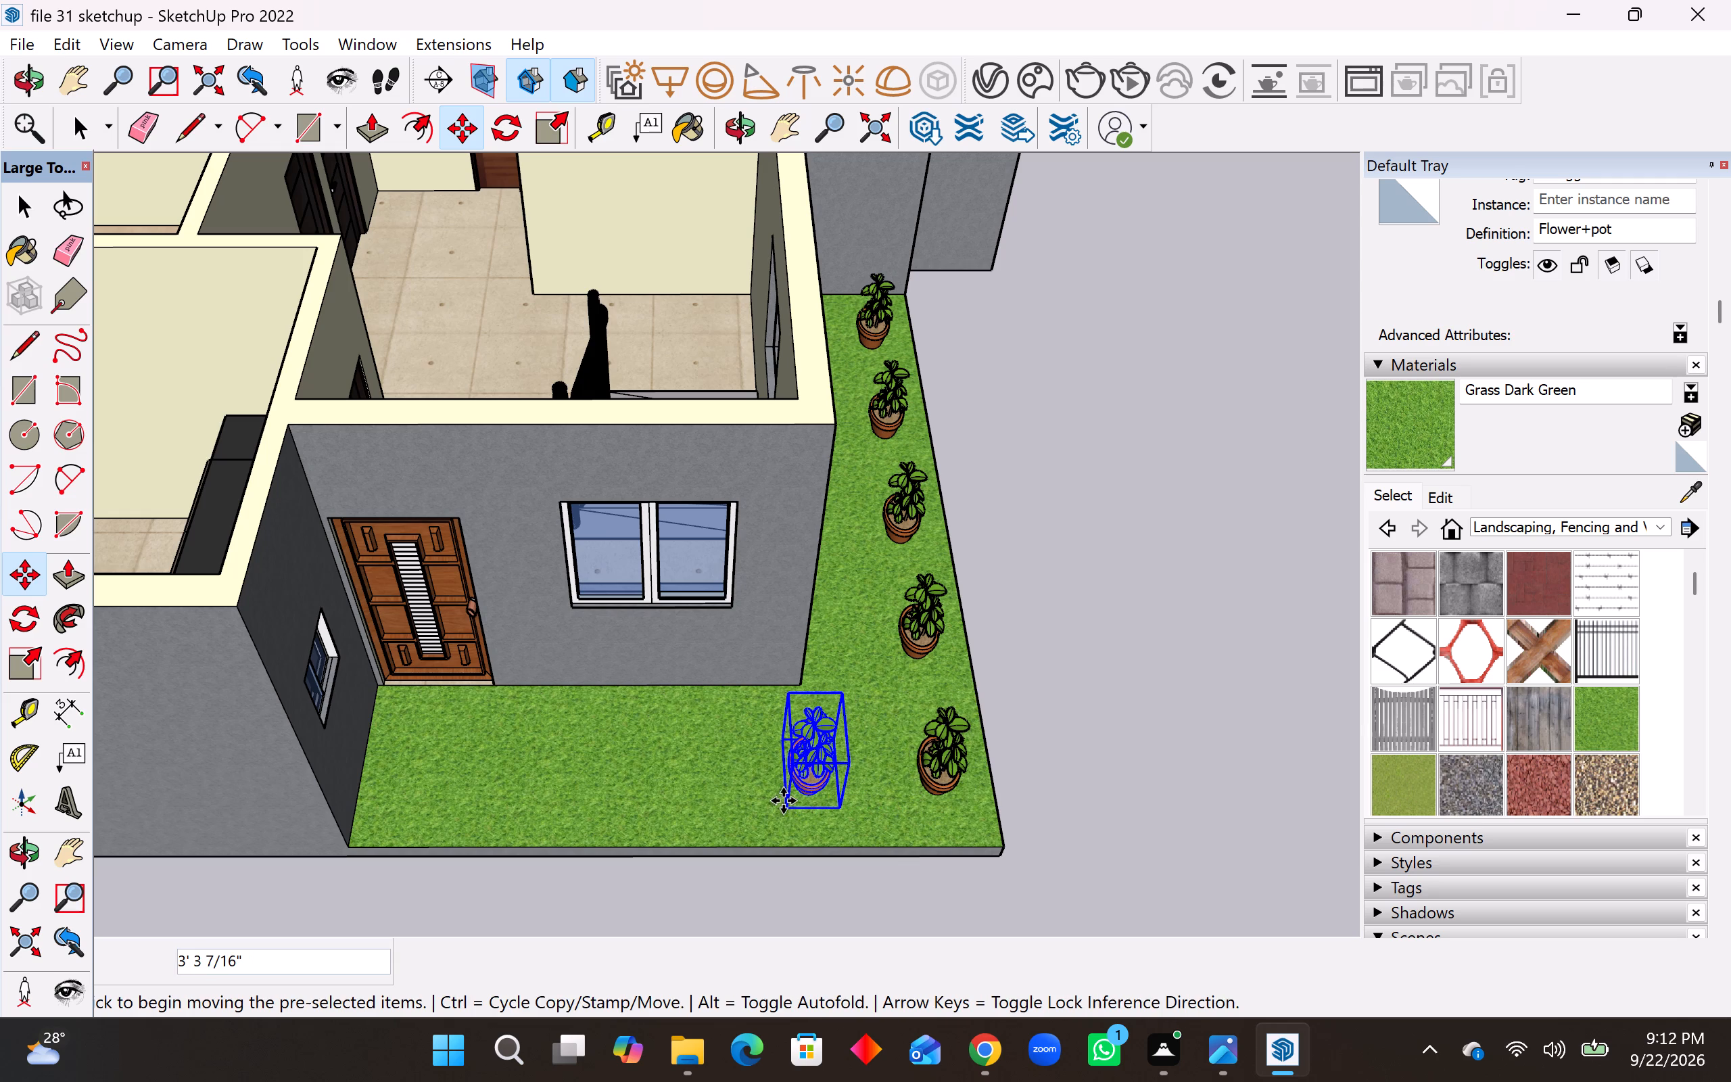
{"action": "left_click", "coordinate": [786, 808]}
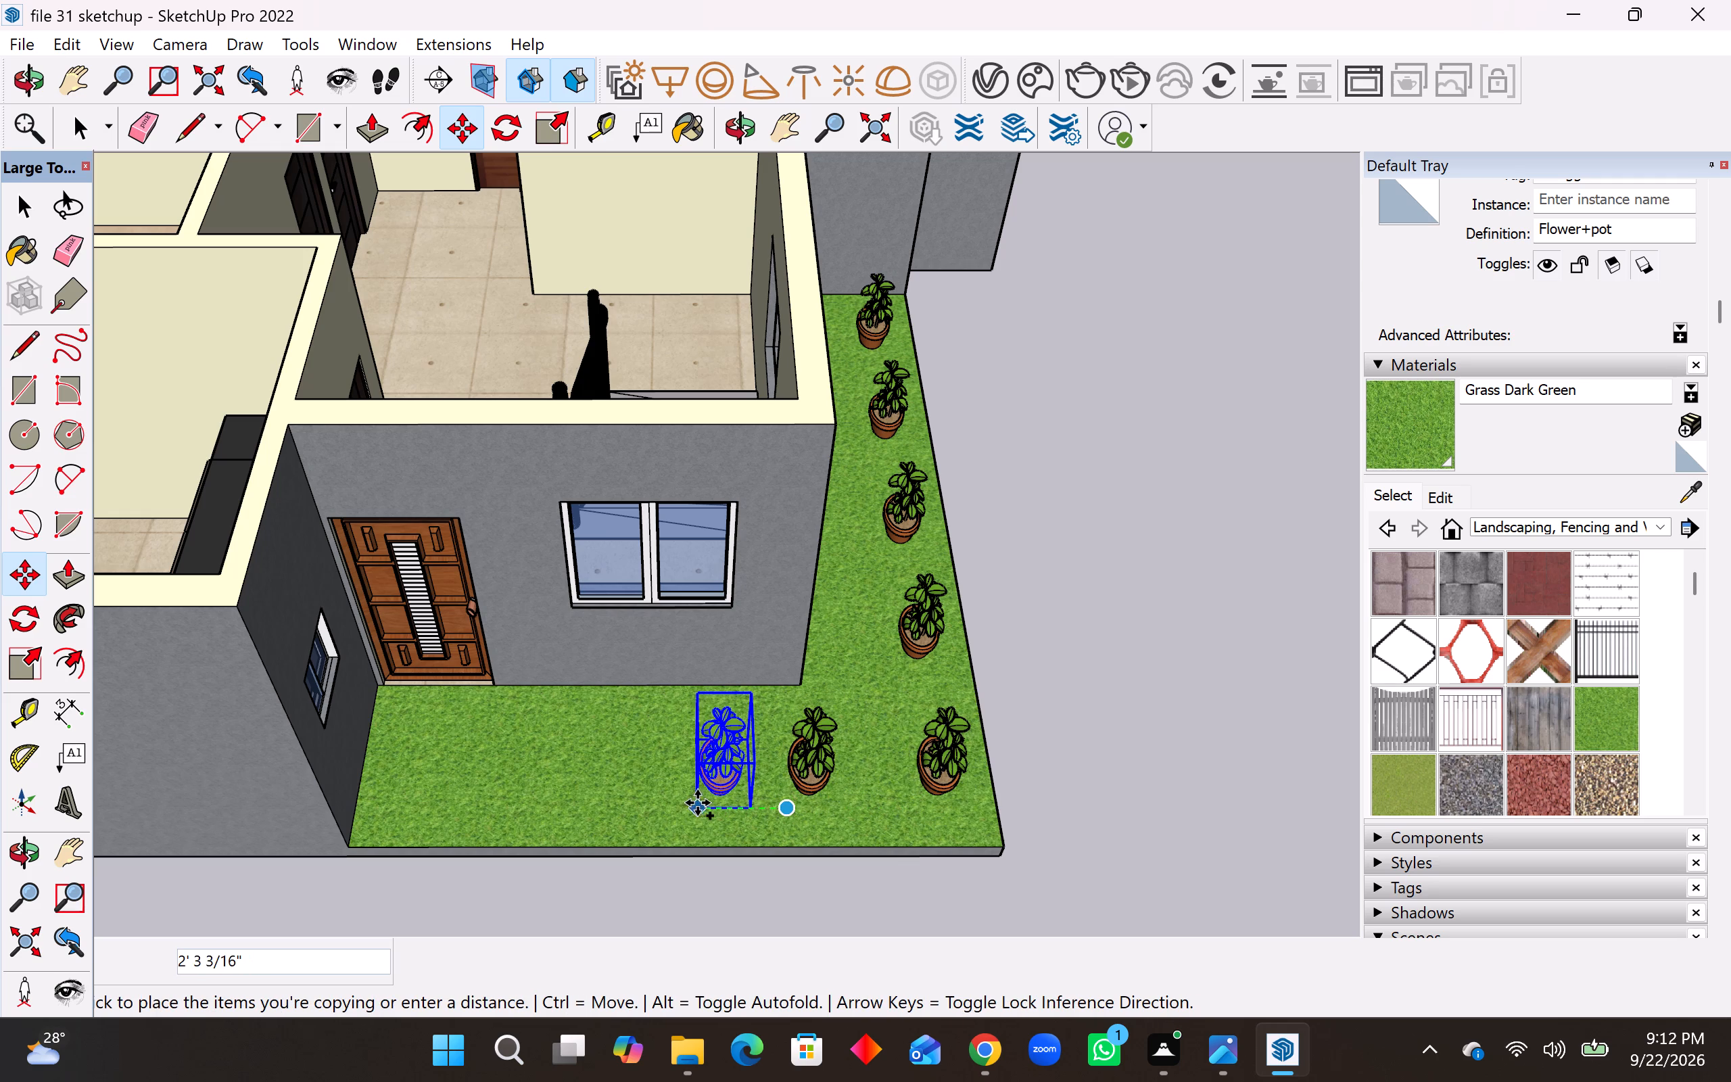
{"action": "left_click", "coordinate": [685, 803]}
{"action": "left_click", "coordinate": [685, 803]}
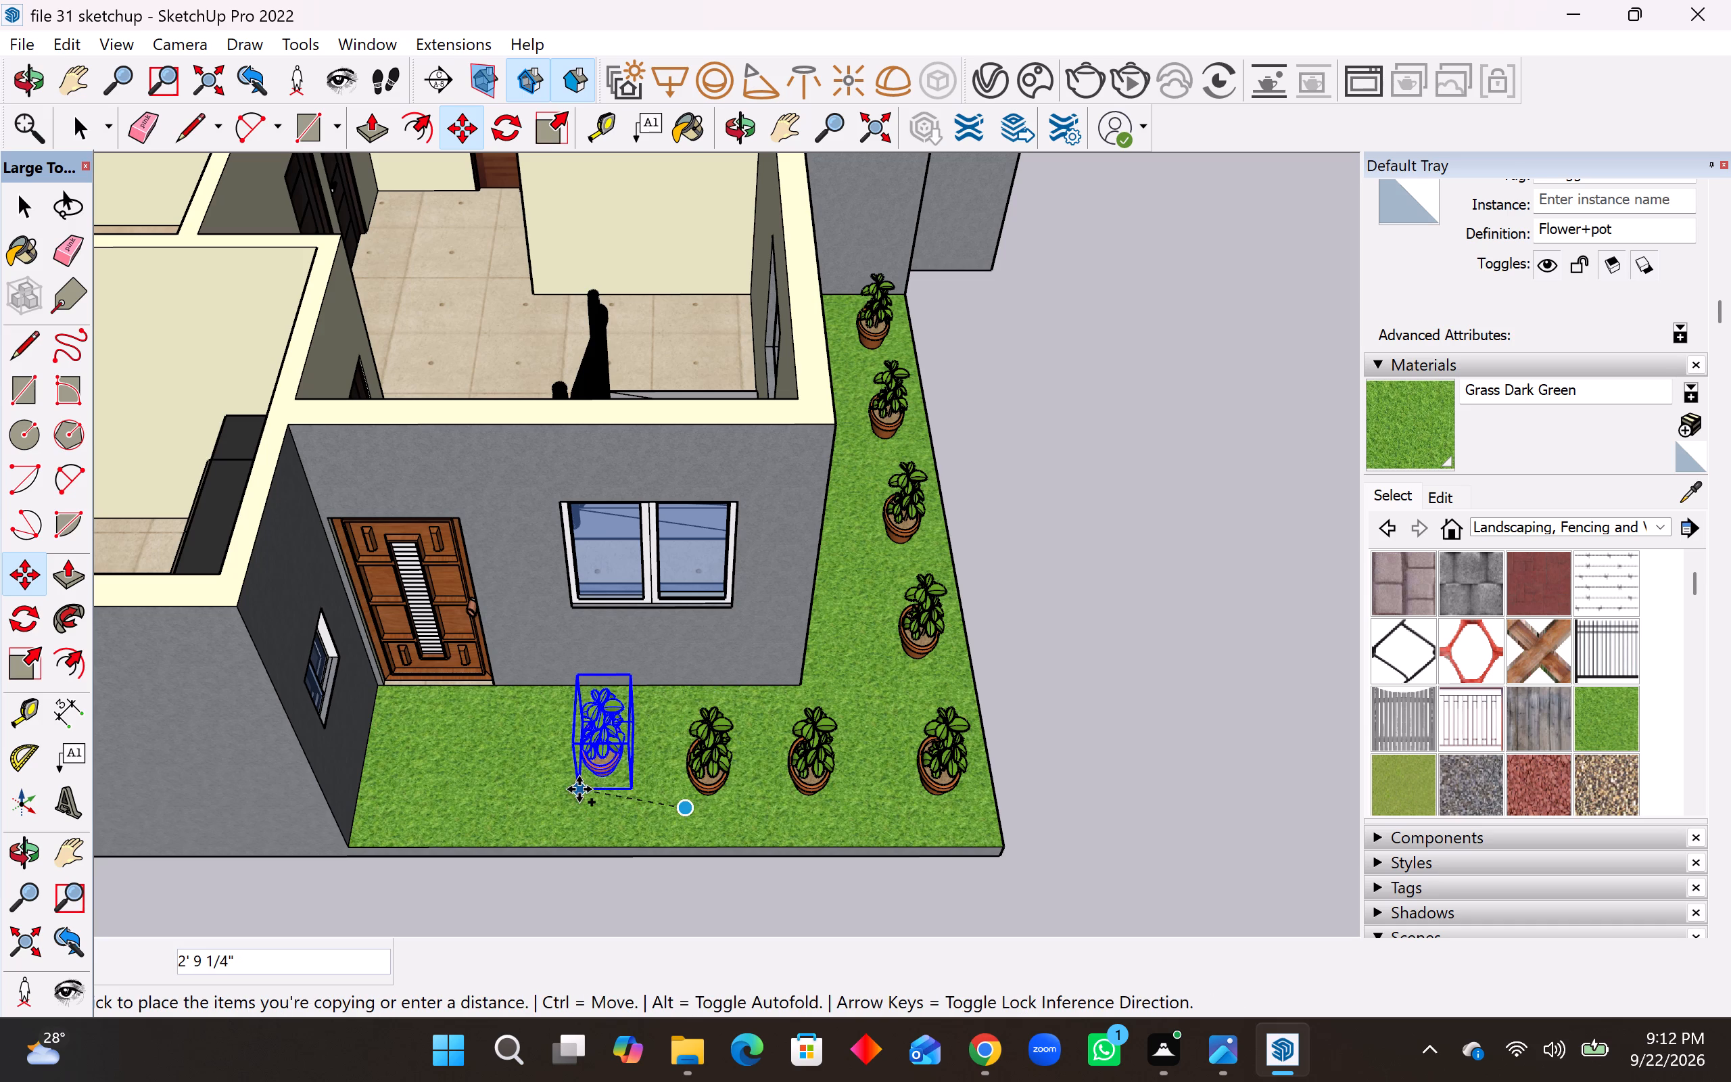
{"action": "left_click", "coordinate": [579, 795]}
{"action": "left_click", "coordinate": [577, 807]}
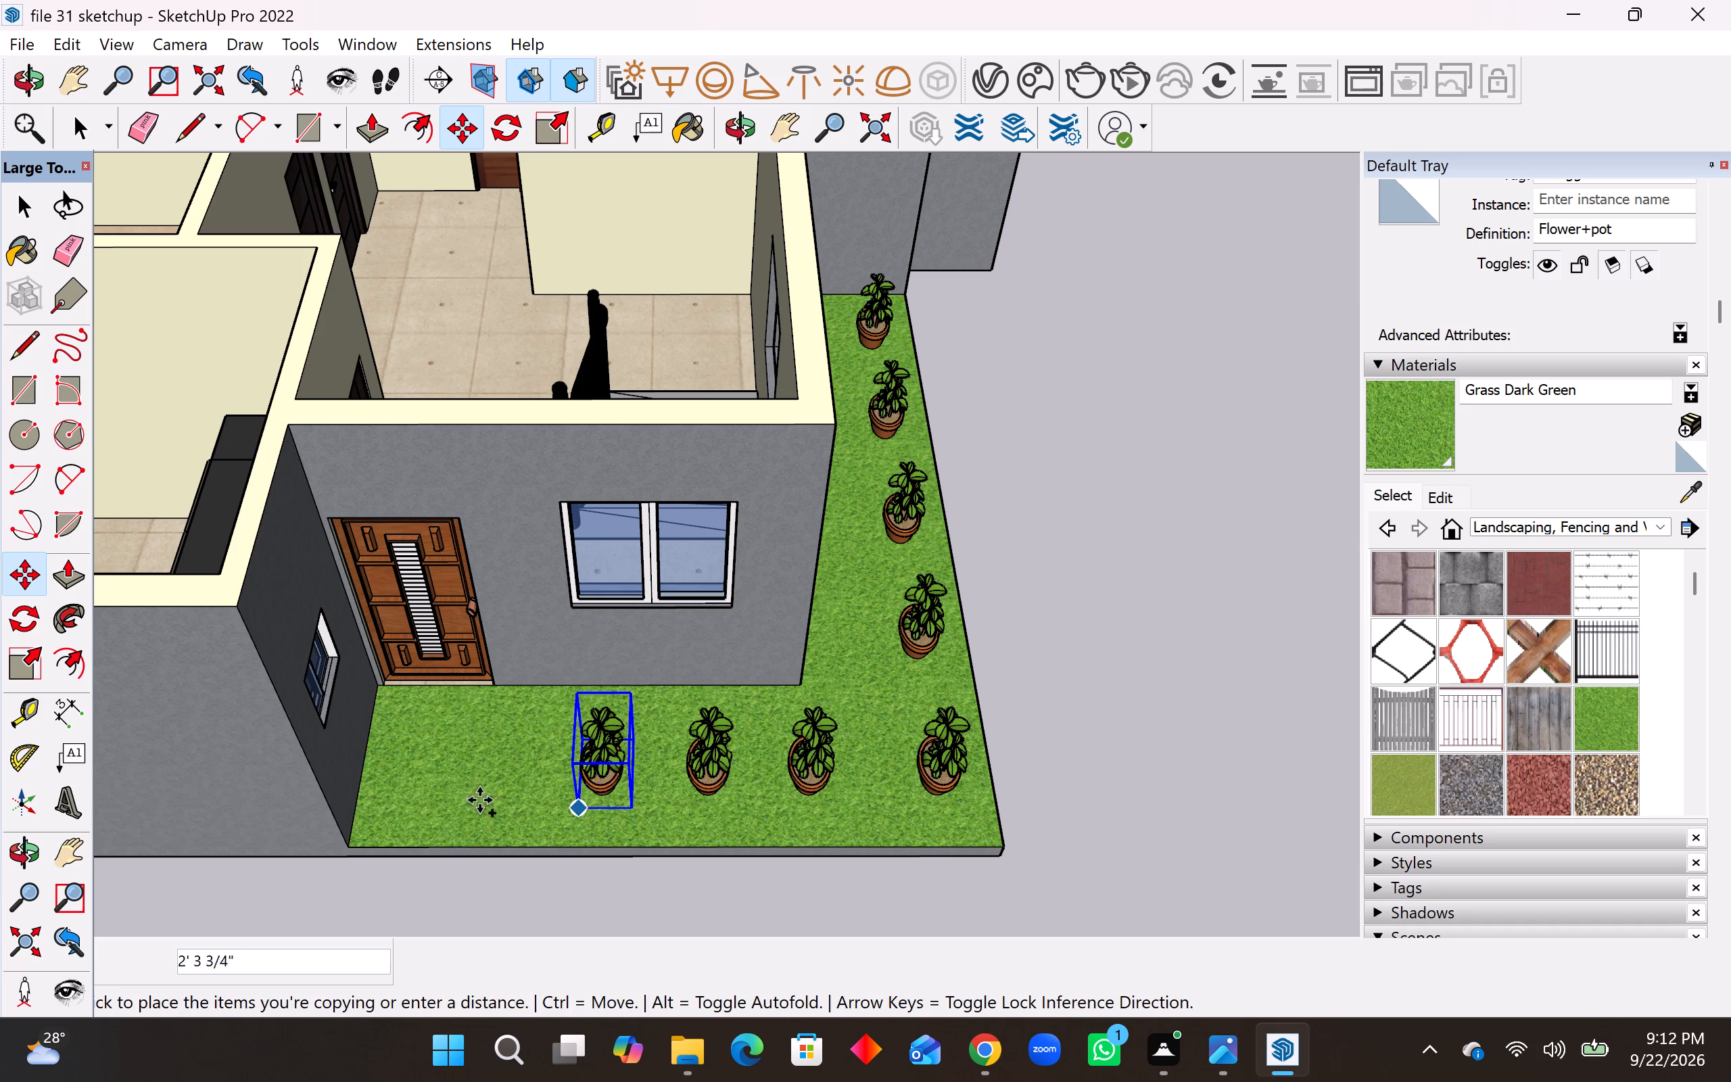
{"action": "left_click", "coordinate": [444, 798]}
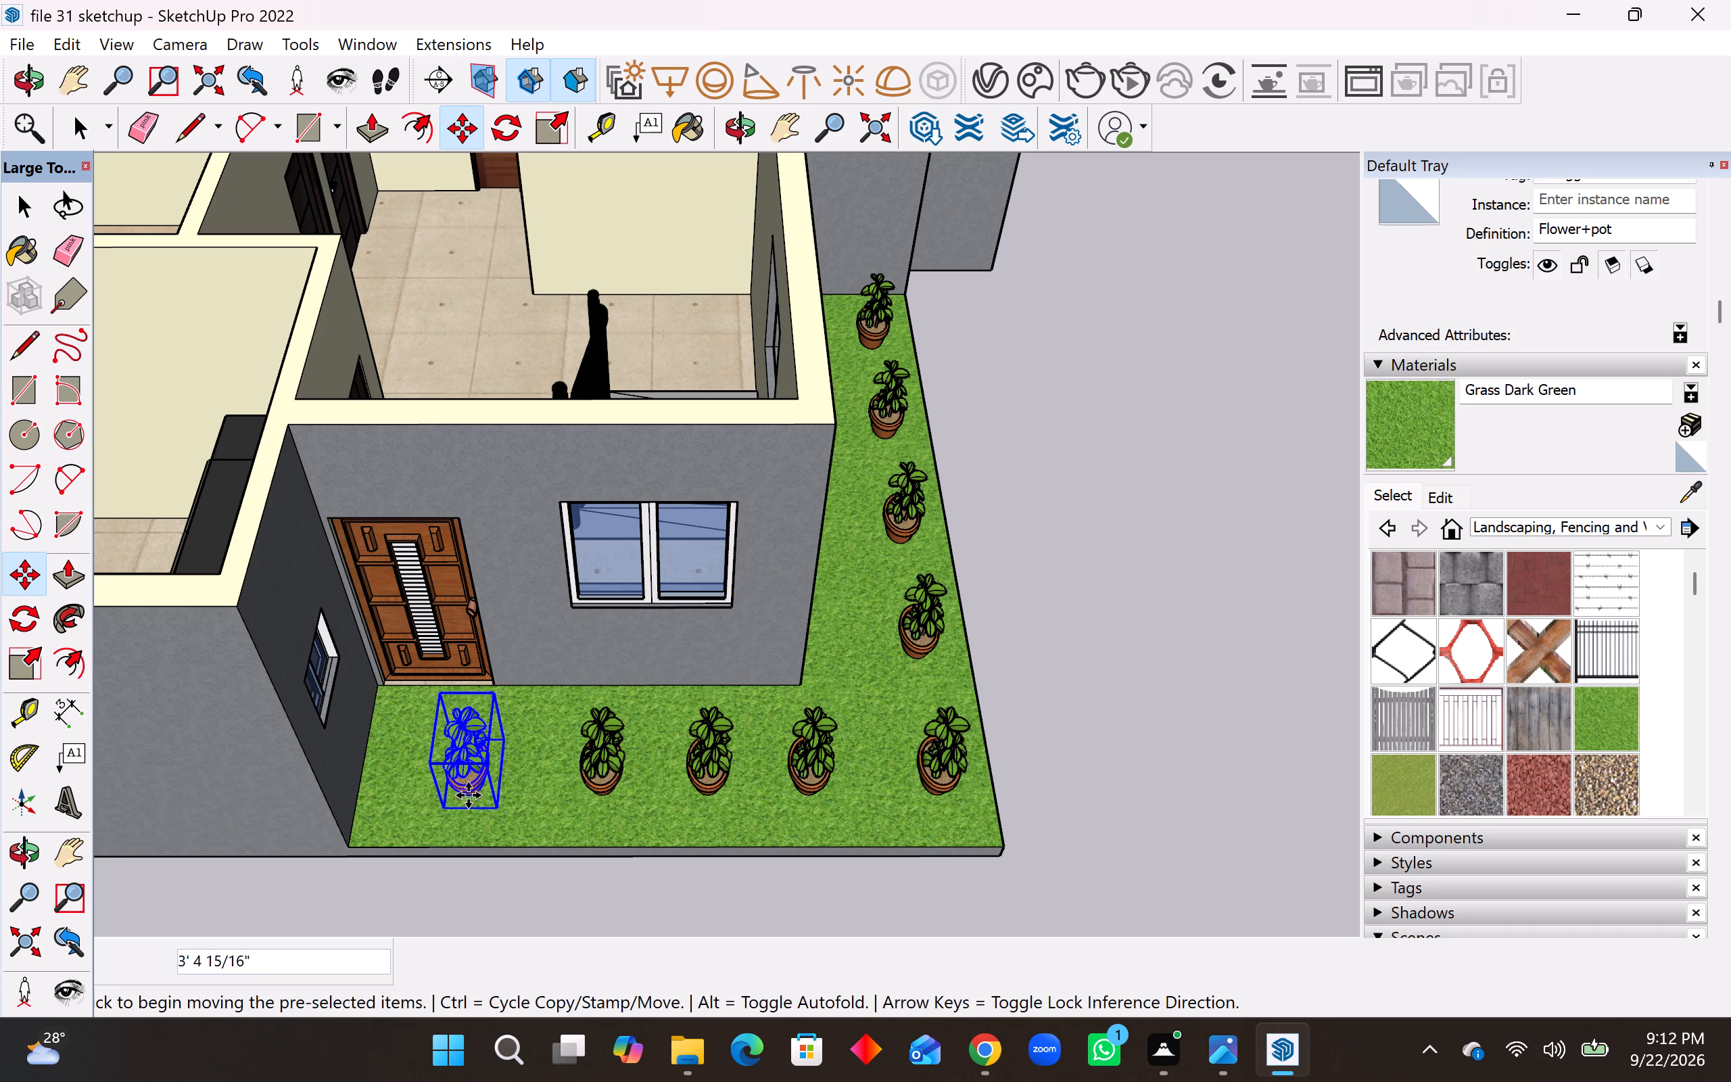
Deselect the last flower pot and examine the whole furnished house with its entrance grass strips and flower pots from above and the front.
{"action": "key", "text": "space"}
{"action": "left_click", "coordinate": [1155, 739]}
{"action": "scroll", "coordinate": [1135, 729], "scroll_direction": "down", "scroll_amount": 4}
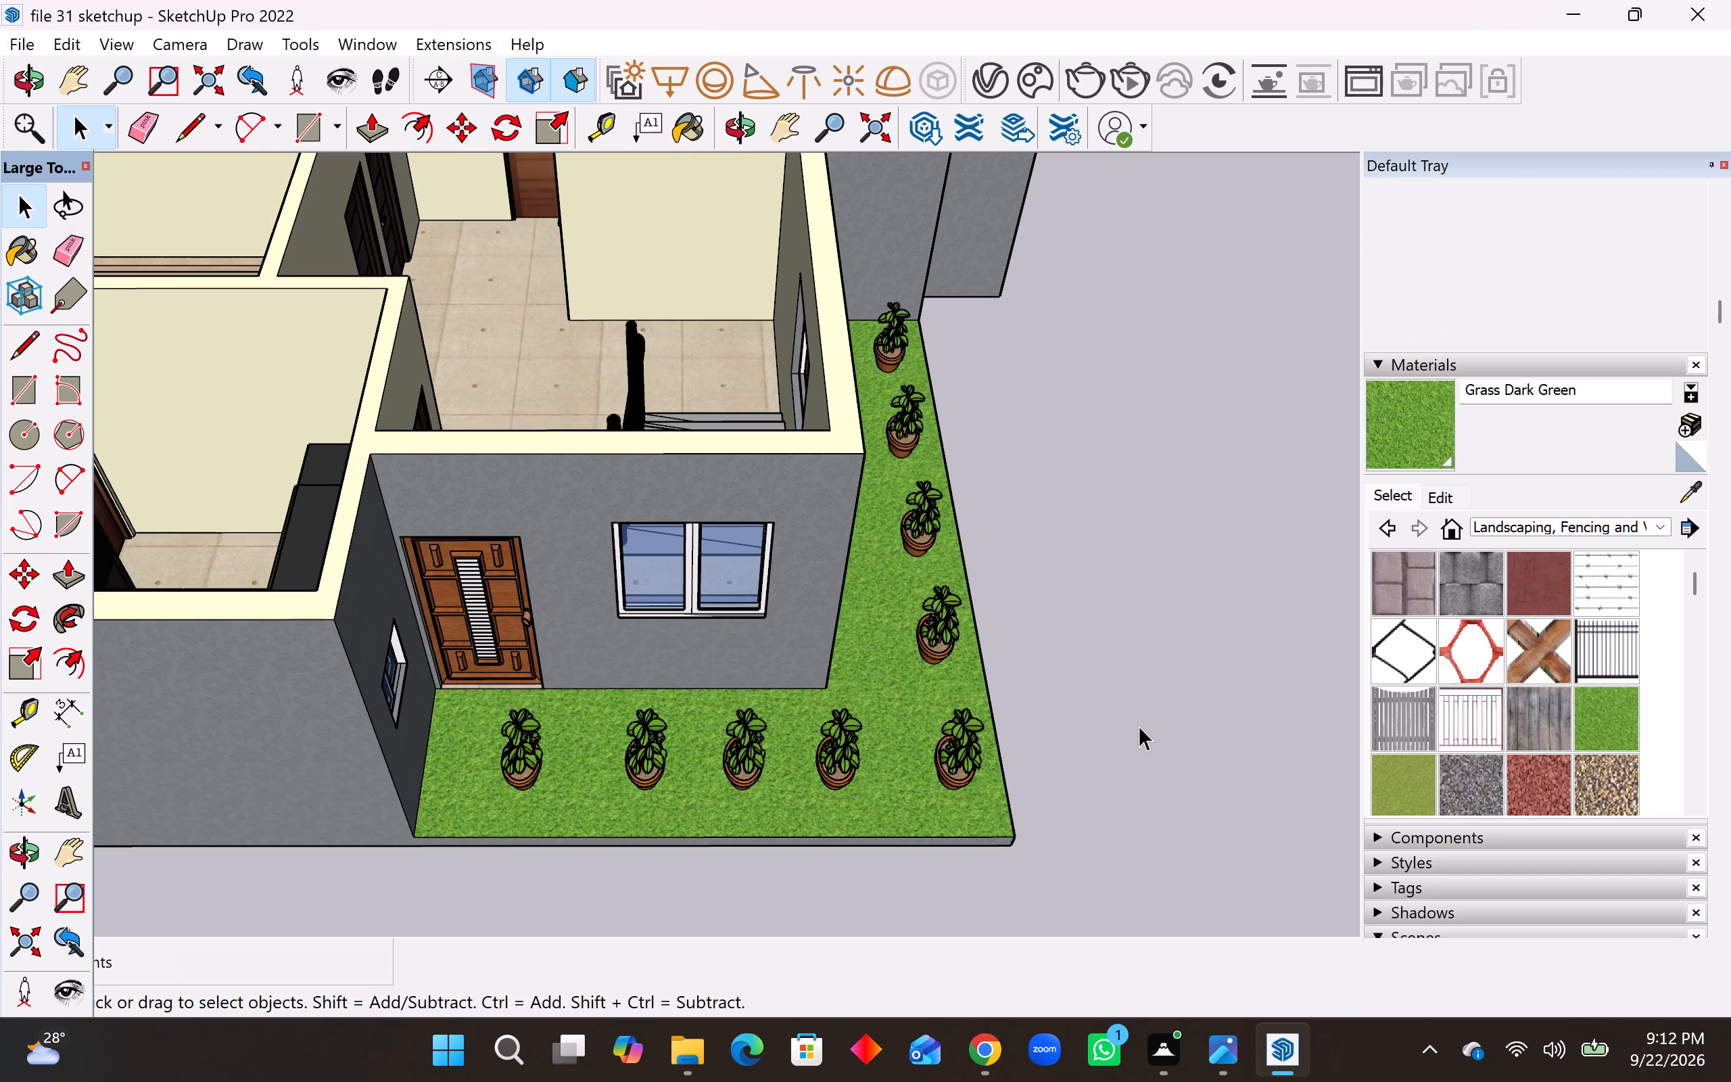
{"action": "scroll", "coordinate": [1139, 726], "scroll_direction": "down", "scroll_amount": 11}
{"action": "middle_click_drag", "start_coordinate": [1133, 711], "coordinate": [1149, 838]}
{"action": "scroll", "coordinate": [1137, 830], "scroll_direction": "down", "scroll_amount": 5}
{"action": "scroll", "coordinate": [1112, 887], "scroll_direction": "down", "scroll_amount": 4}
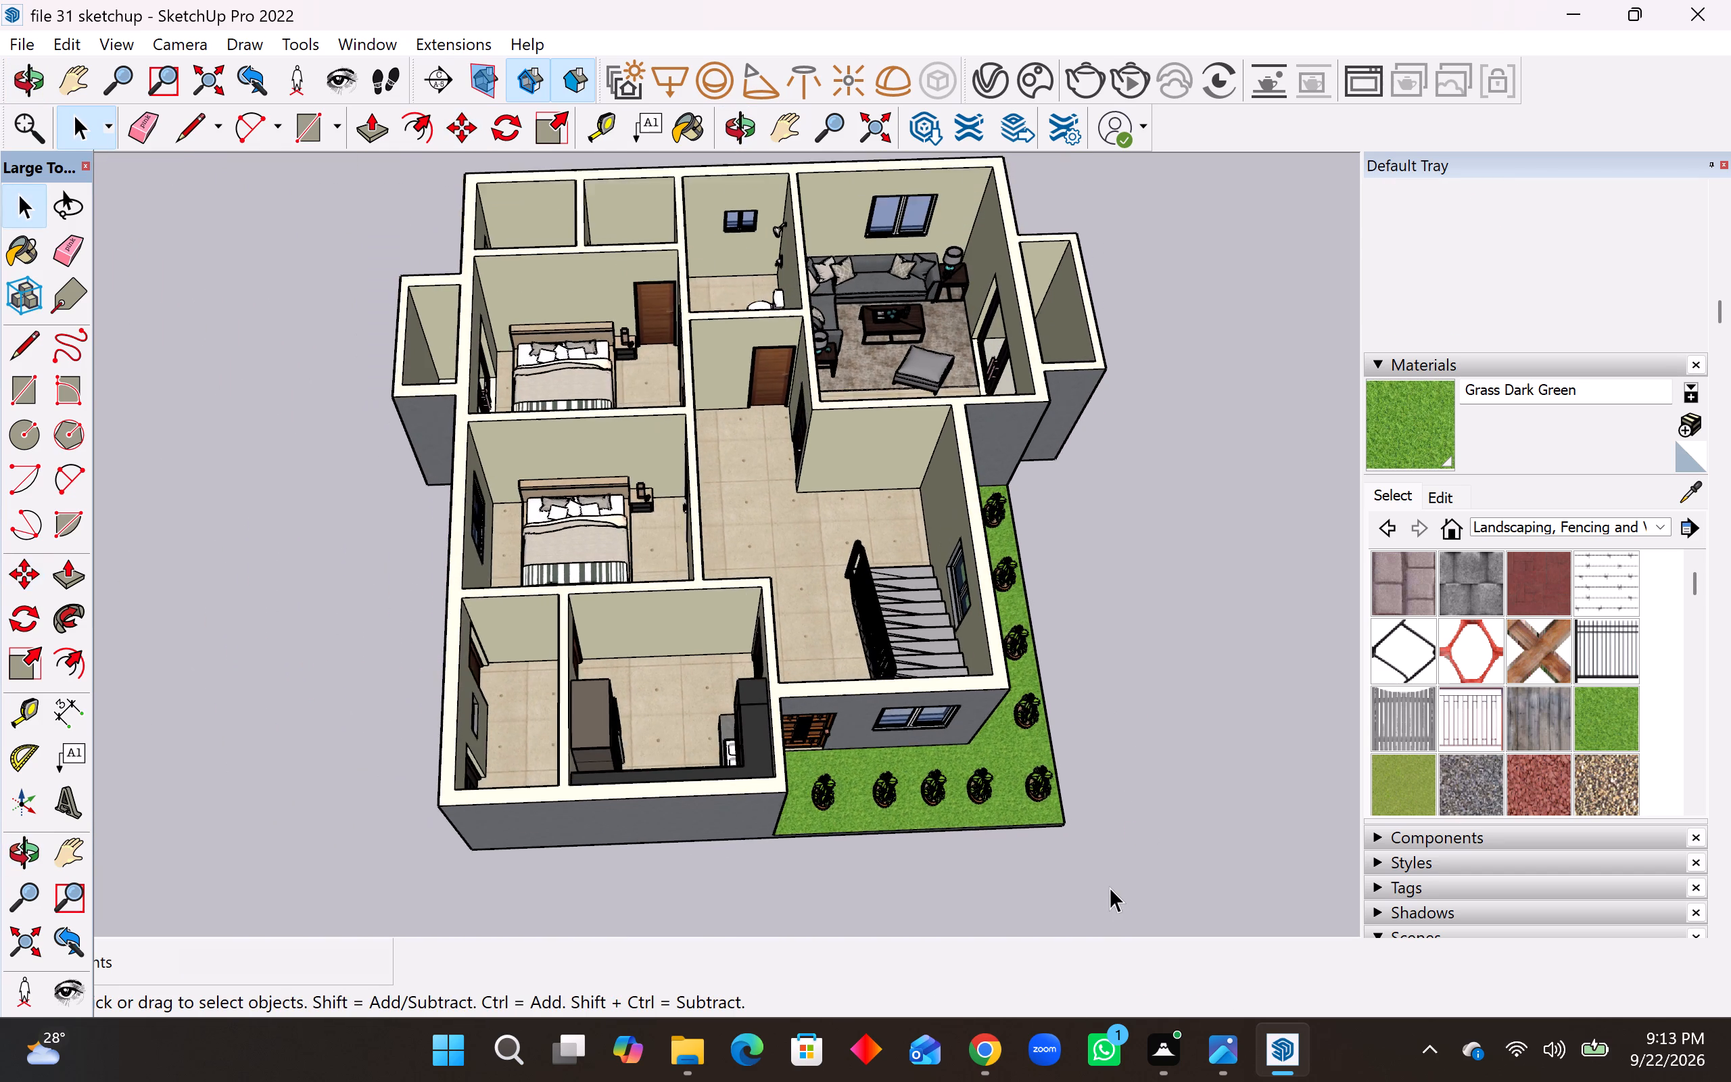
{"action": "scroll", "coordinate": [1089, 864], "scroll_direction": "down", "scroll_amount": 4}
{"action": "middle_click_drag", "start_coordinate": [1081, 735], "coordinate": [1079, 585]}
{"action": "scroll", "coordinate": [1202, 574], "scroll_direction": "up", "scroll_amount": 1}
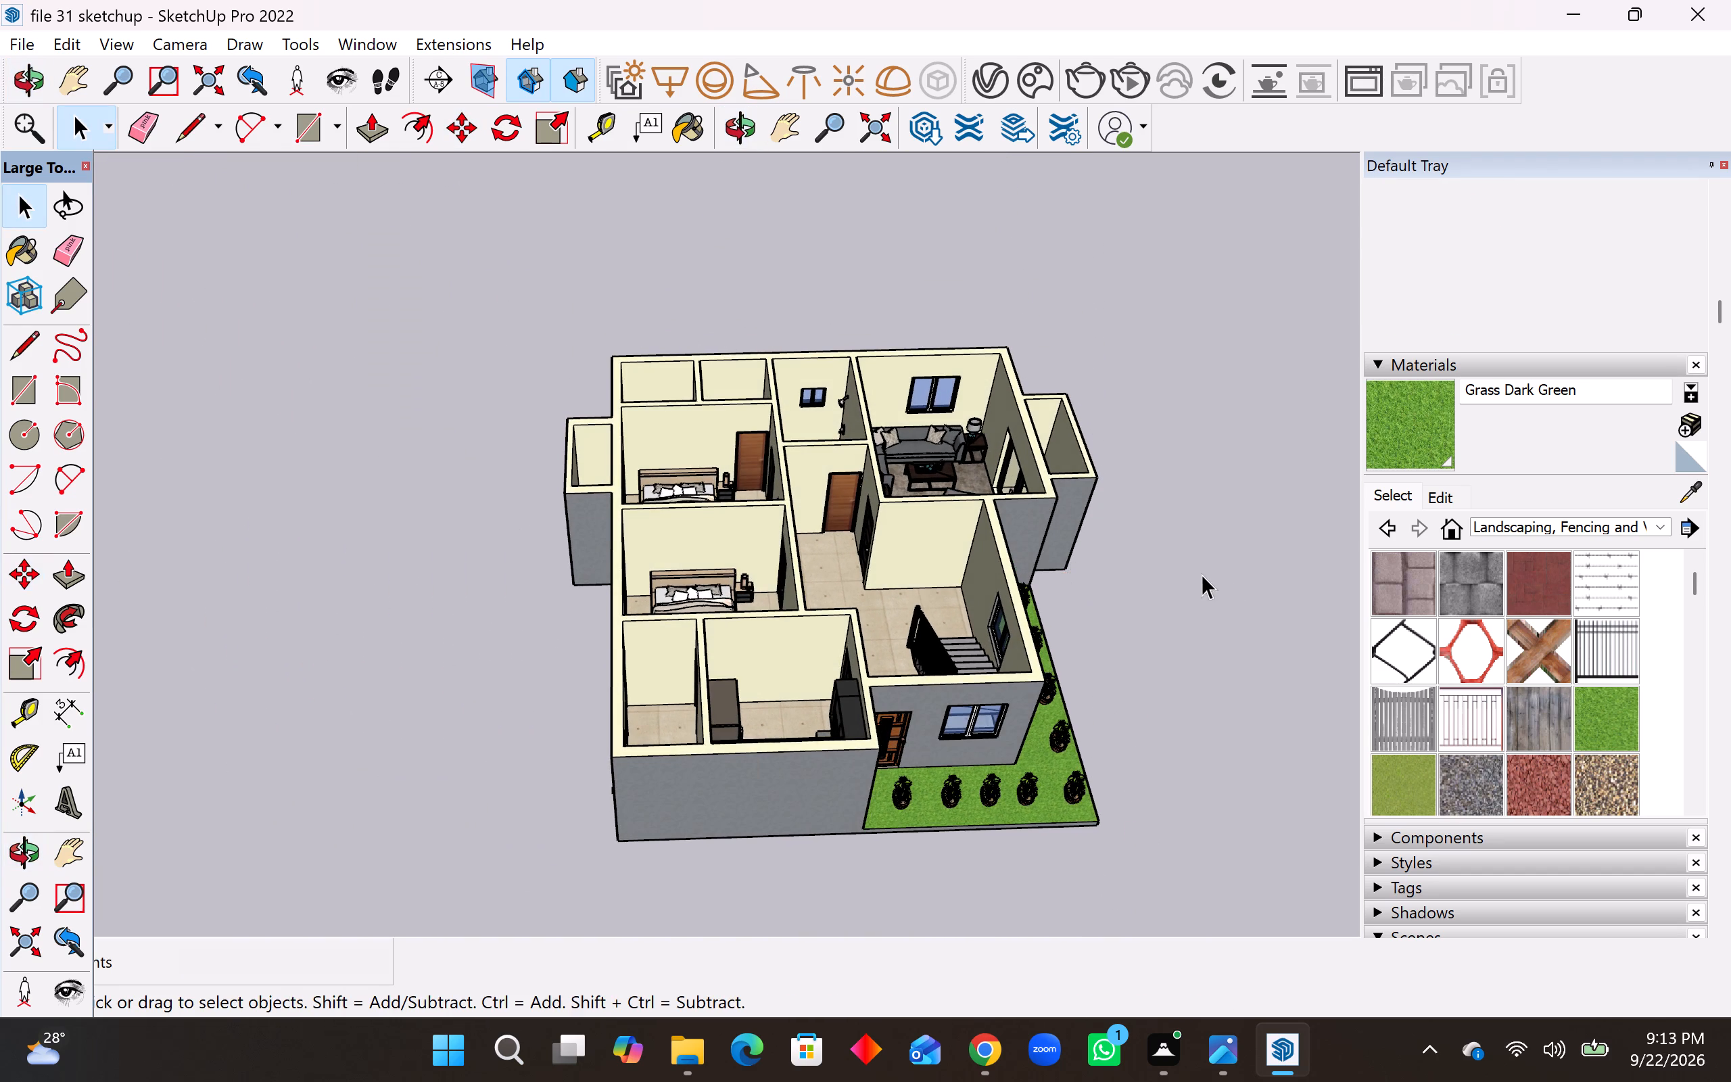
{"action": "scroll", "coordinate": [1202, 574], "scroll_direction": "up", "scroll_amount": 3}
{"action": "scroll", "coordinate": [1249, 636], "scroll_direction": "down", "scroll_amount": 1}
{"action": "middle_click_drag", "start_coordinate": [1165, 689], "coordinate": [1131, 695]}
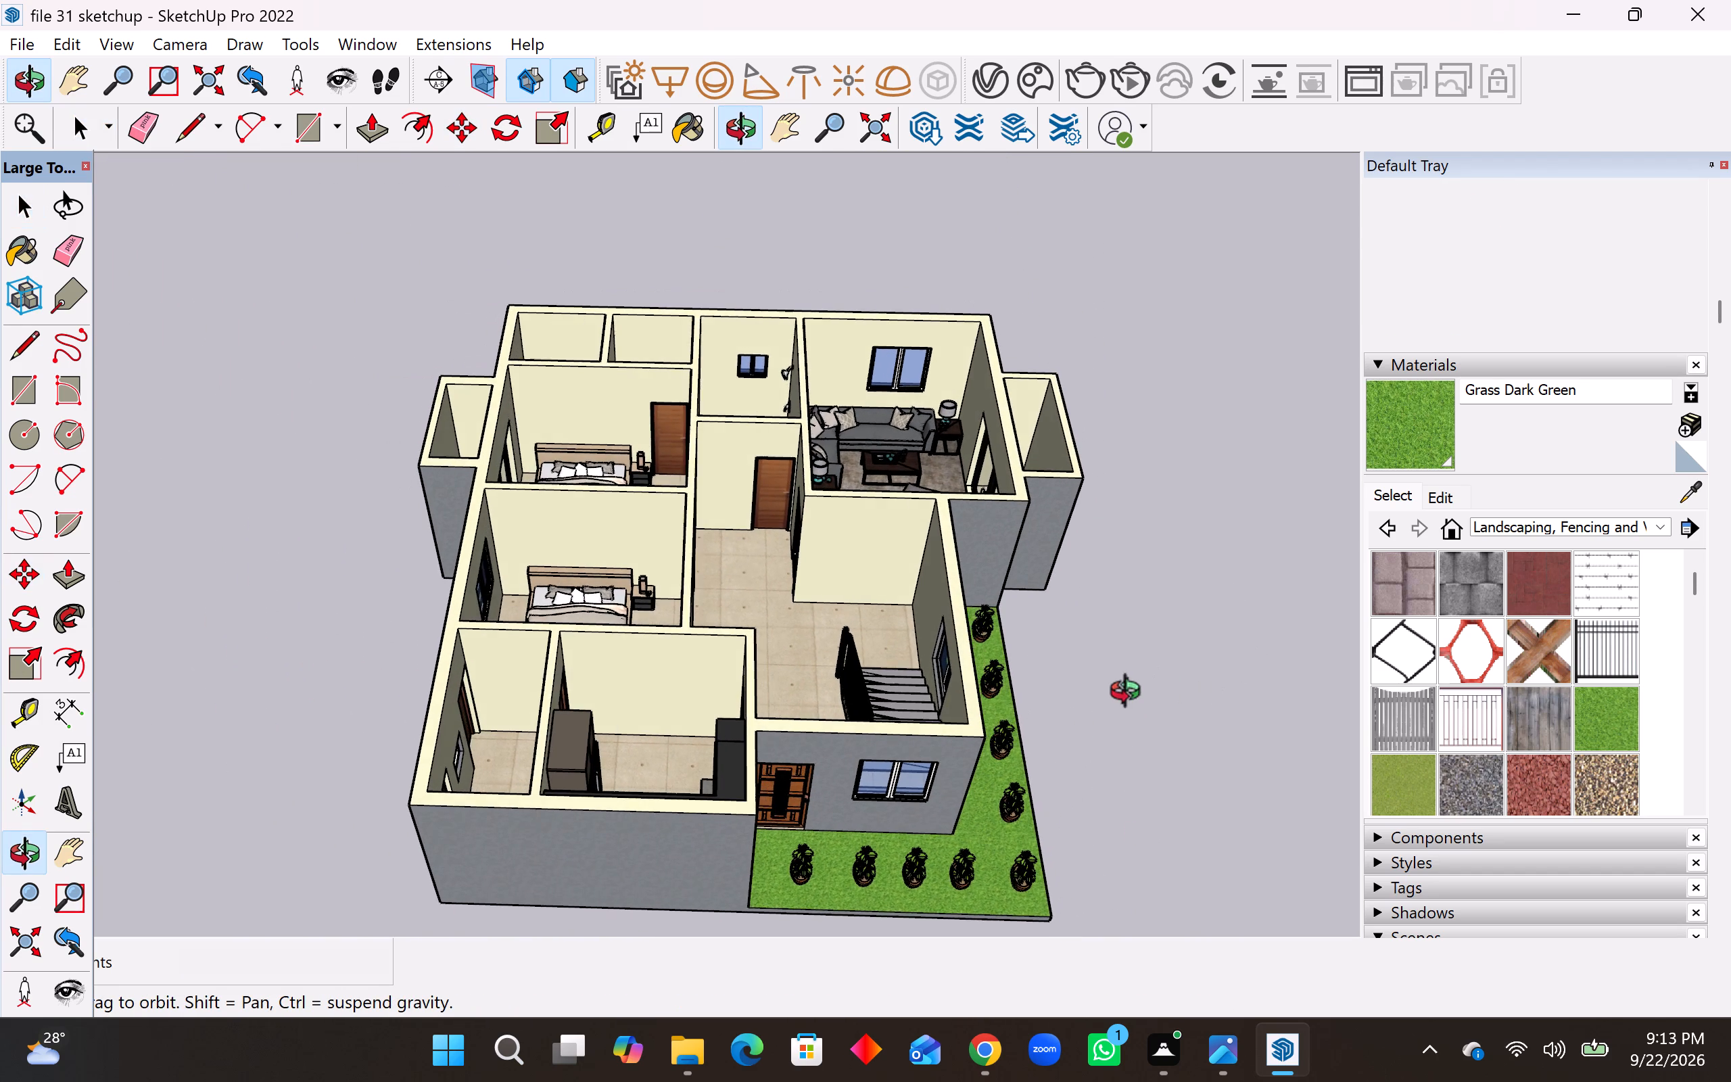
{"action": "middle_click_drag", "start_coordinate": [1131, 695], "coordinate": [1142, 682]}
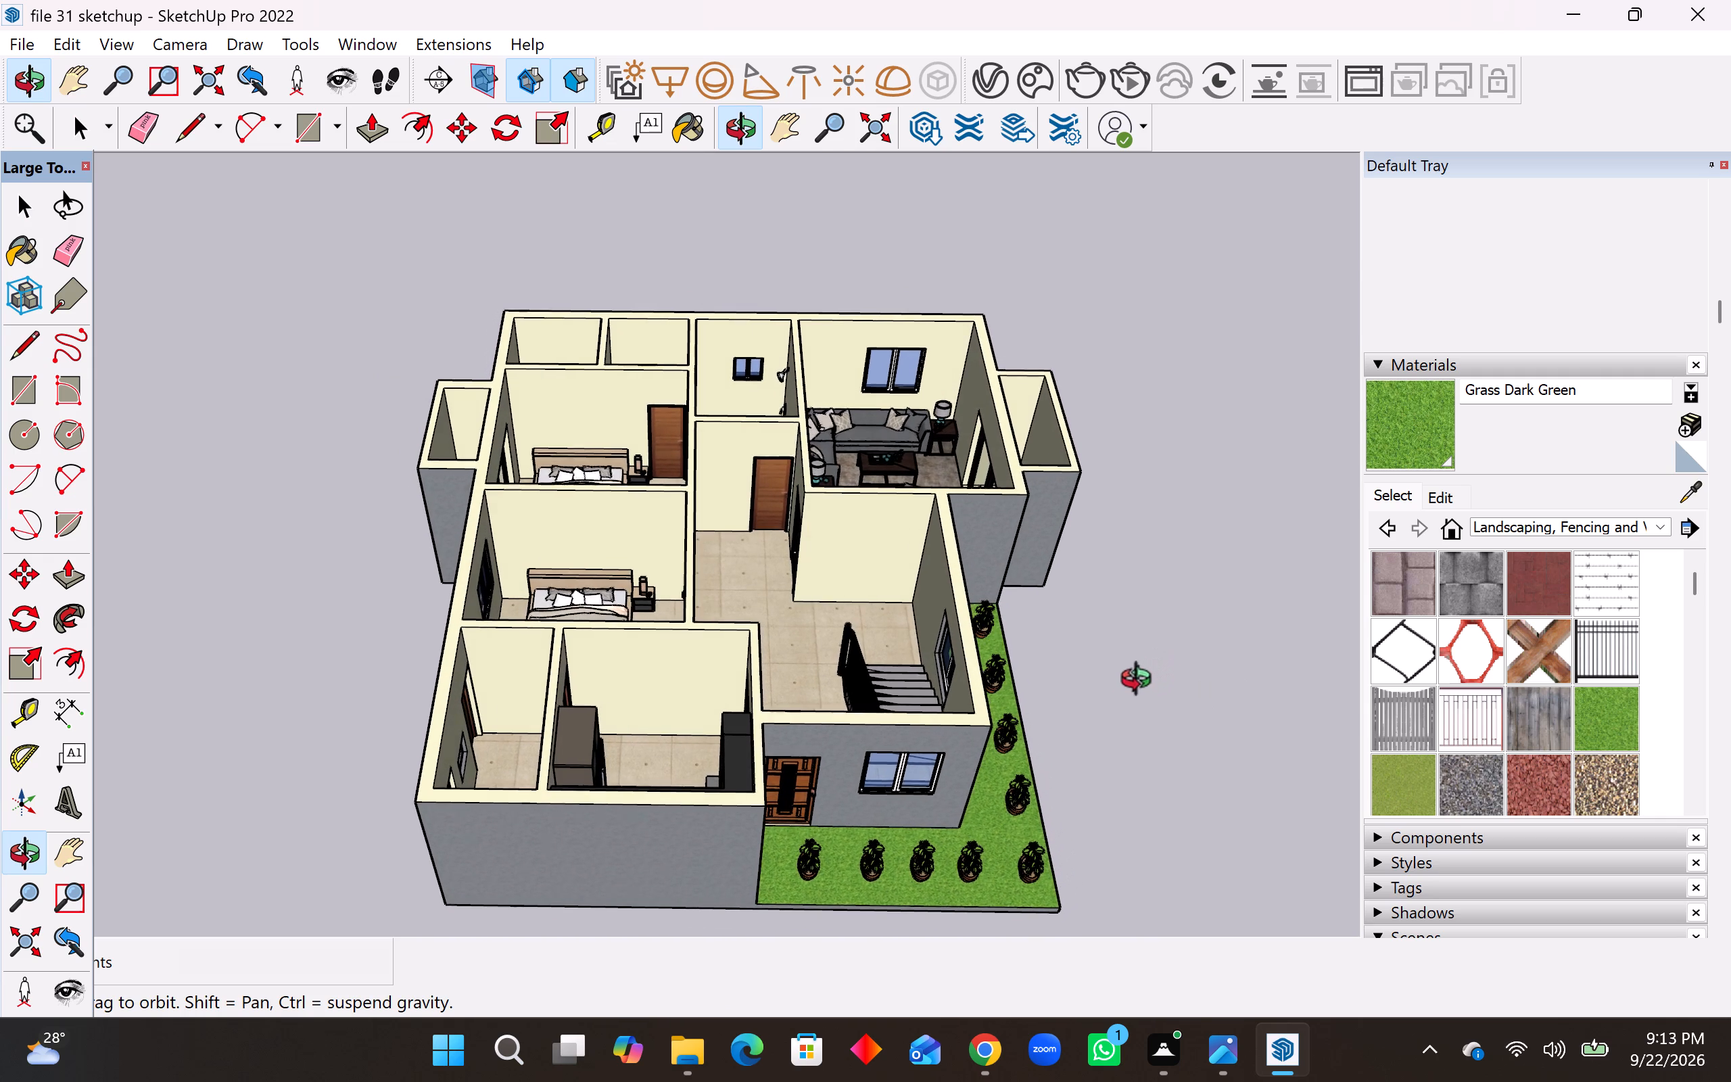
{"action": "middle_click_drag", "start_coordinate": [1142, 682], "coordinate": [1149, 681]}
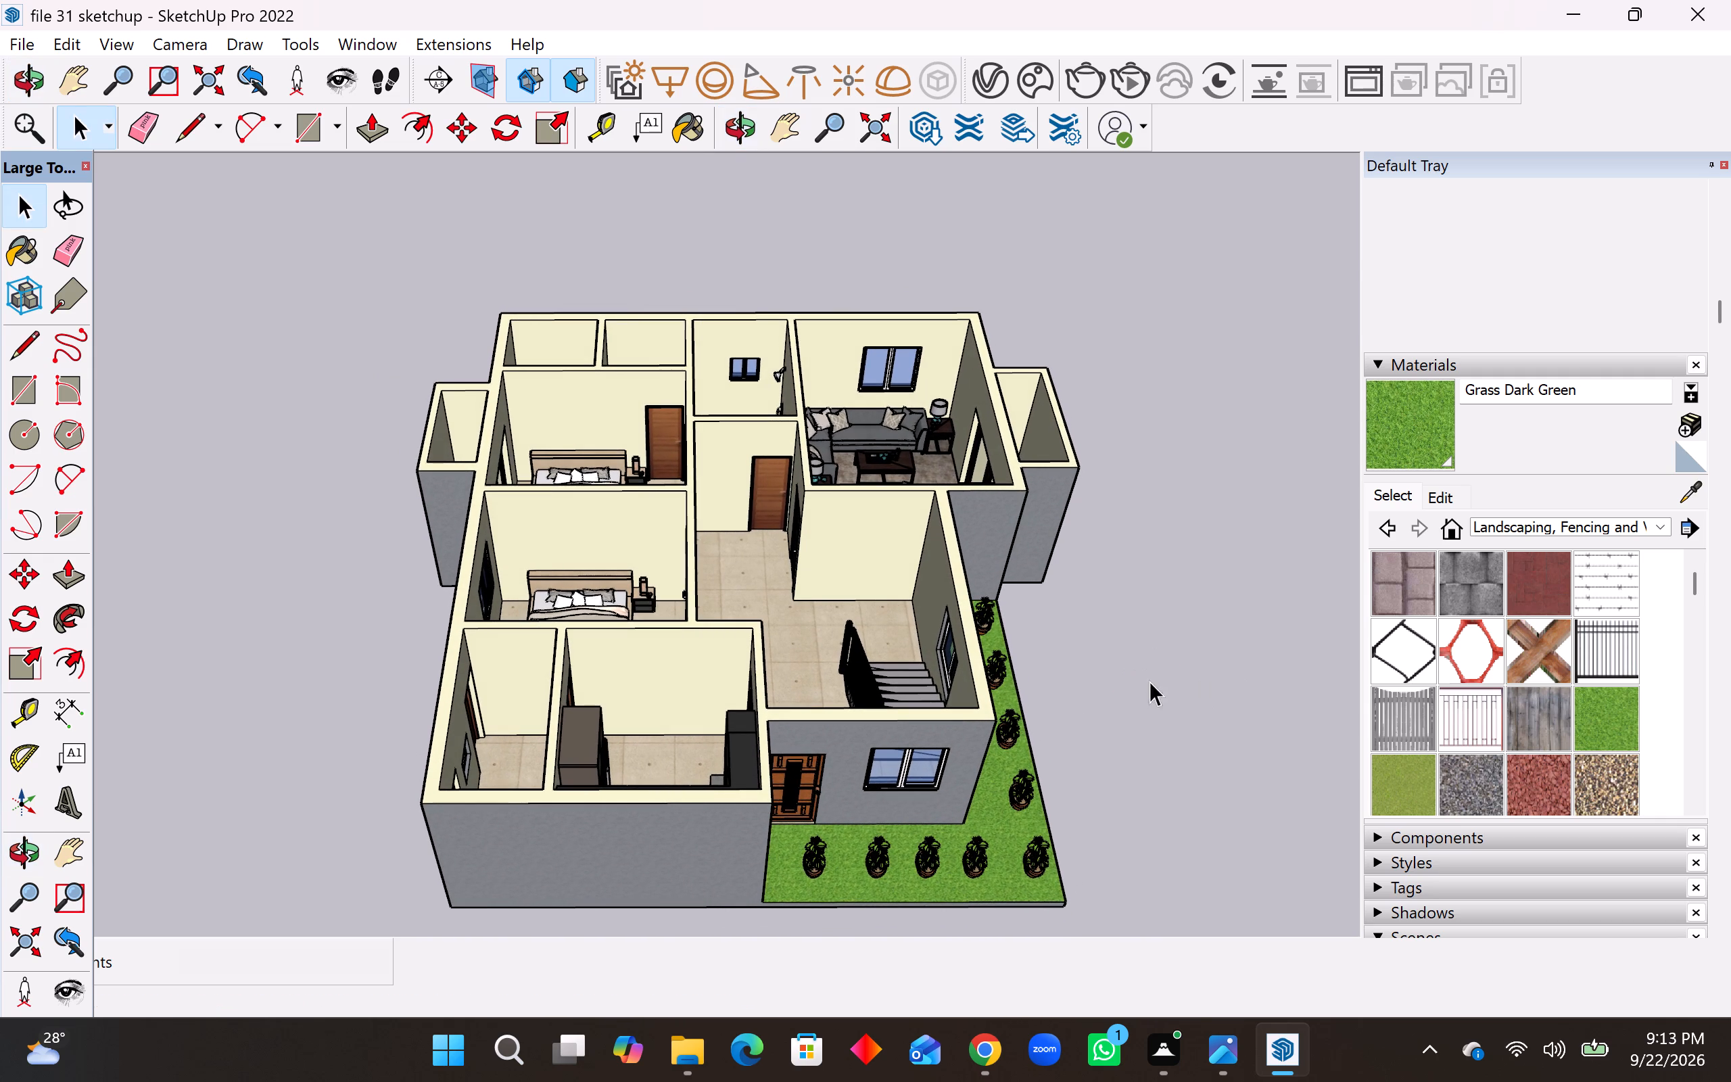
{"action": "scroll", "coordinate": [767, 667], "scroll_direction": "up", "scroll_amount": 2}
{"action": "scroll", "coordinate": [910, 547], "scroll_direction": "down", "scroll_amount": 2}
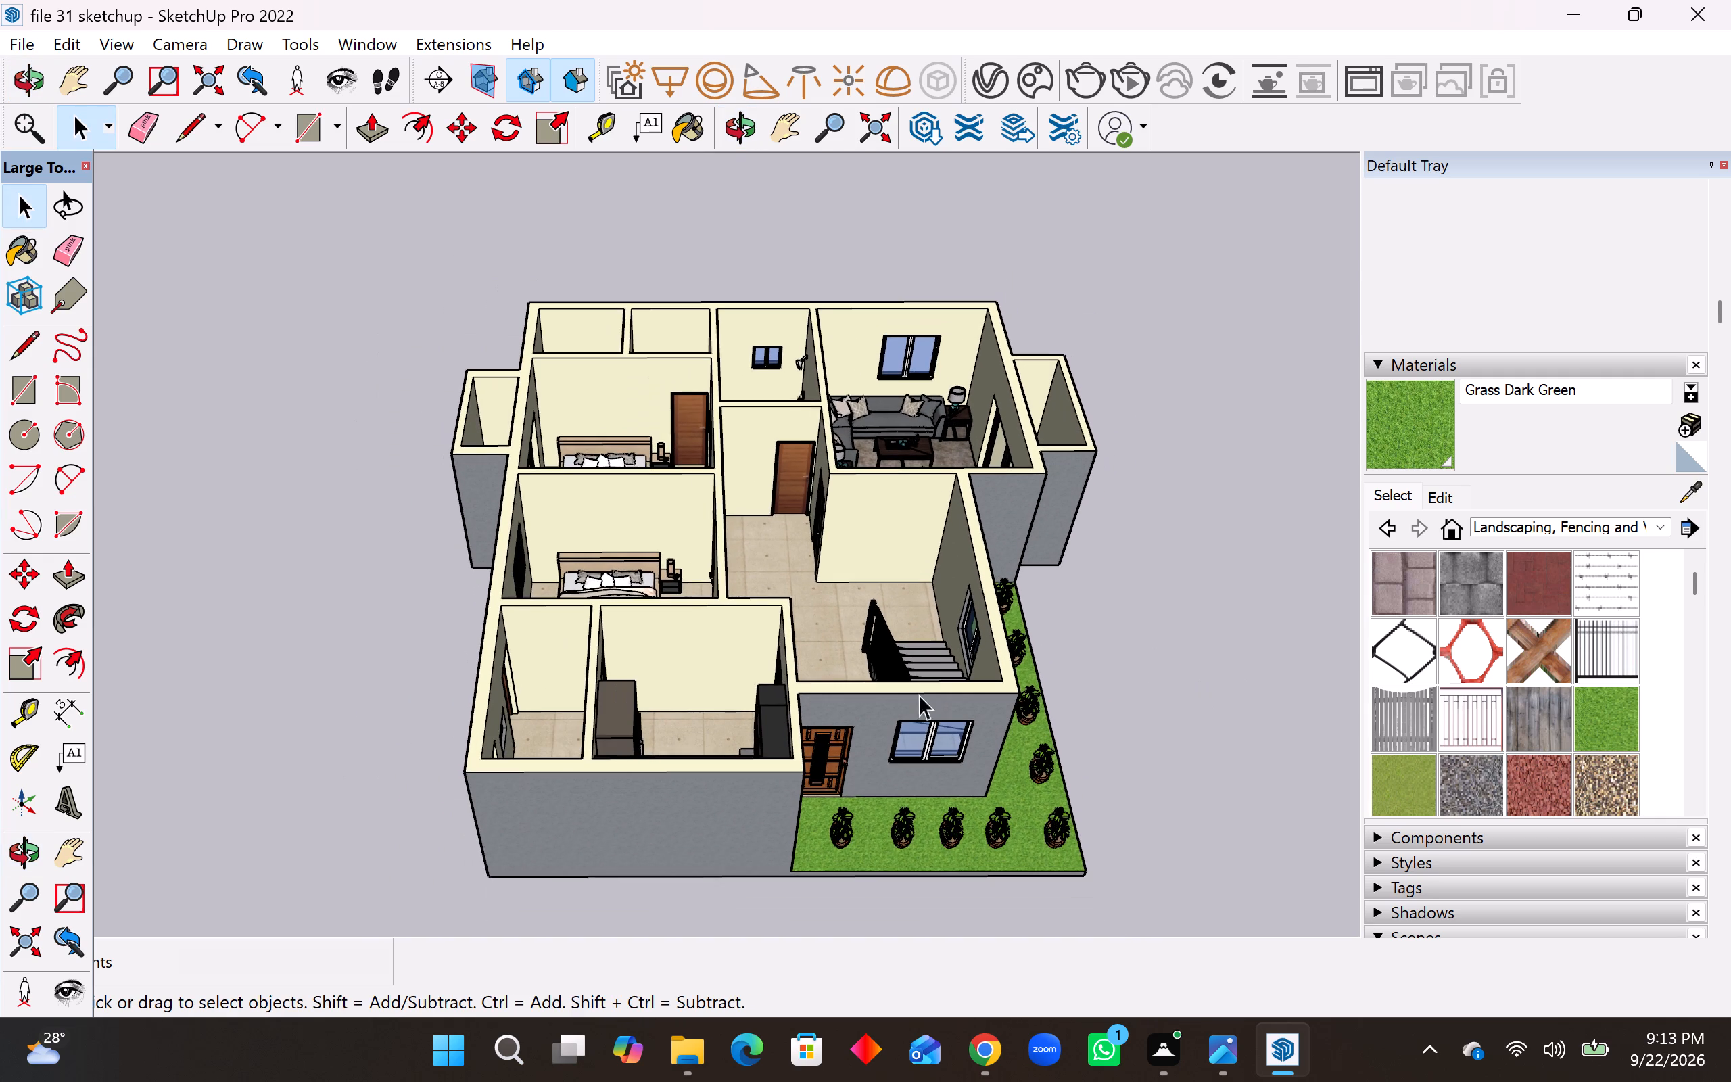
{"action": "scroll", "coordinate": [895, 807], "scroll_direction": "up", "scroll_amount": 2}
{"action": "scroll", "coordinate": [884, 621], "scroll_direction": "up", "scroll_amount": 2}
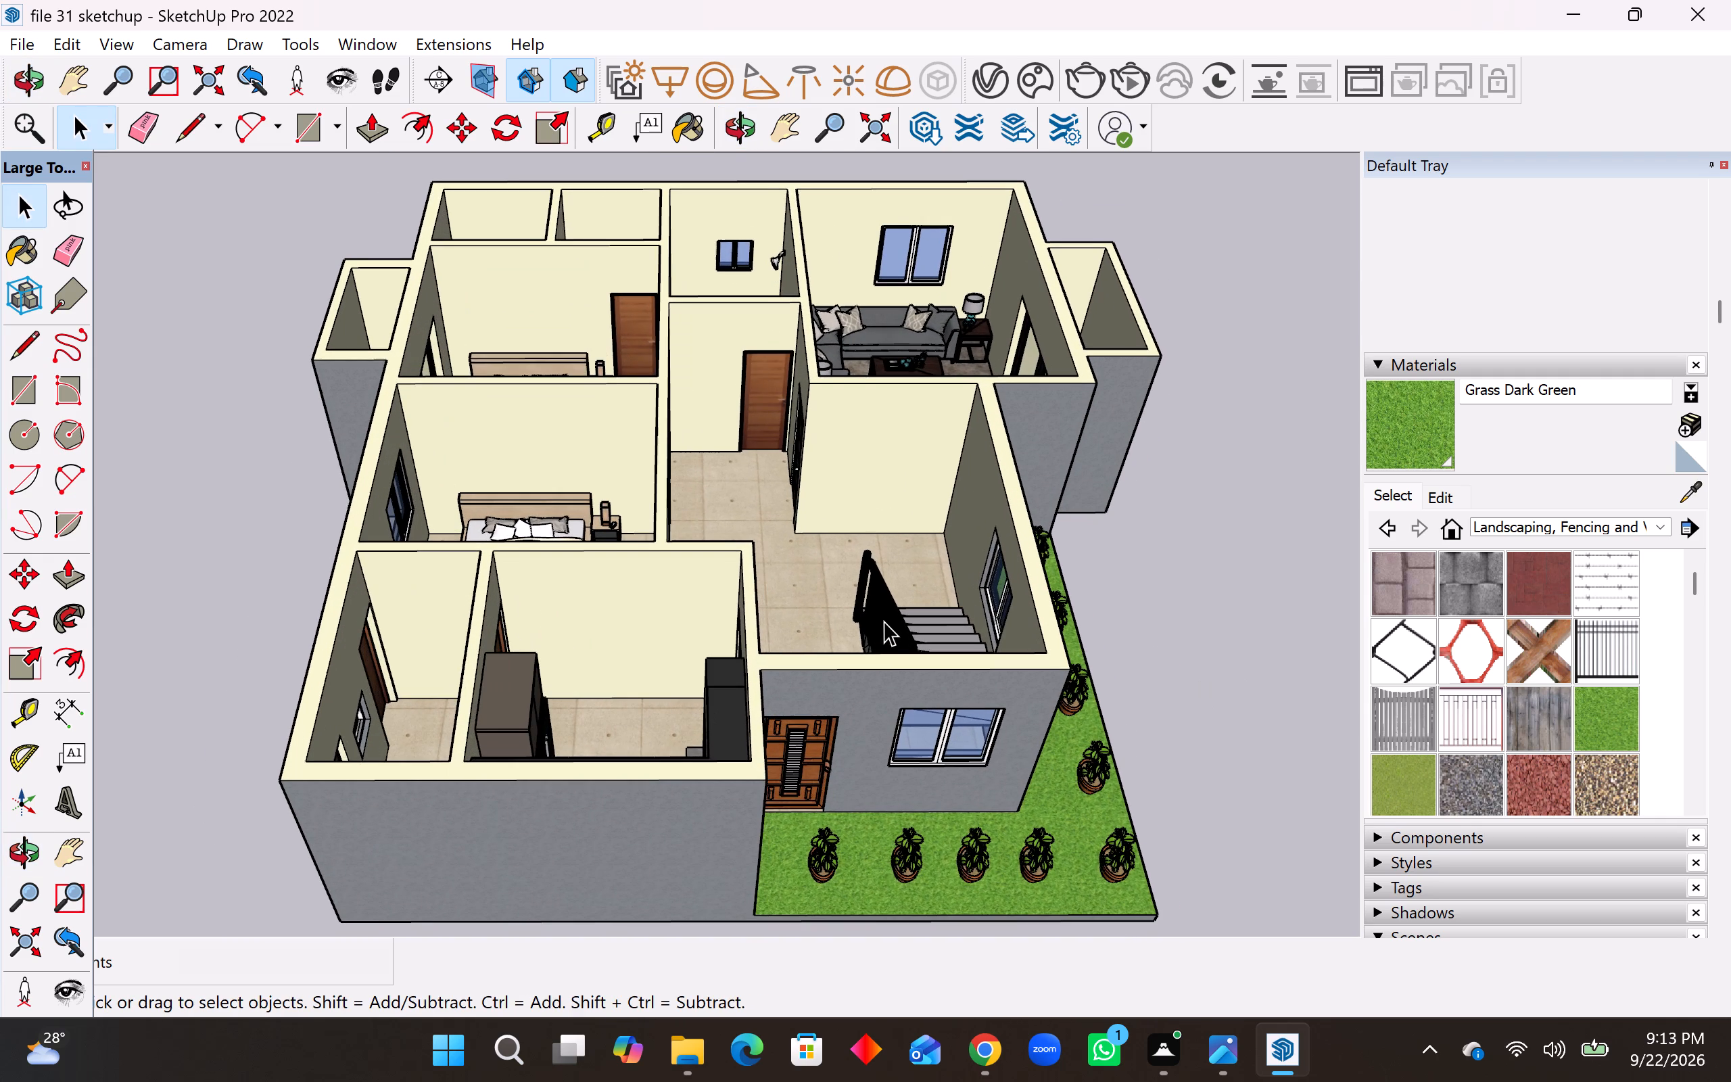
{"action": "scroll", "coordinate": [883, 625], "scroll_direction": "down", "scroll_amount": 1}
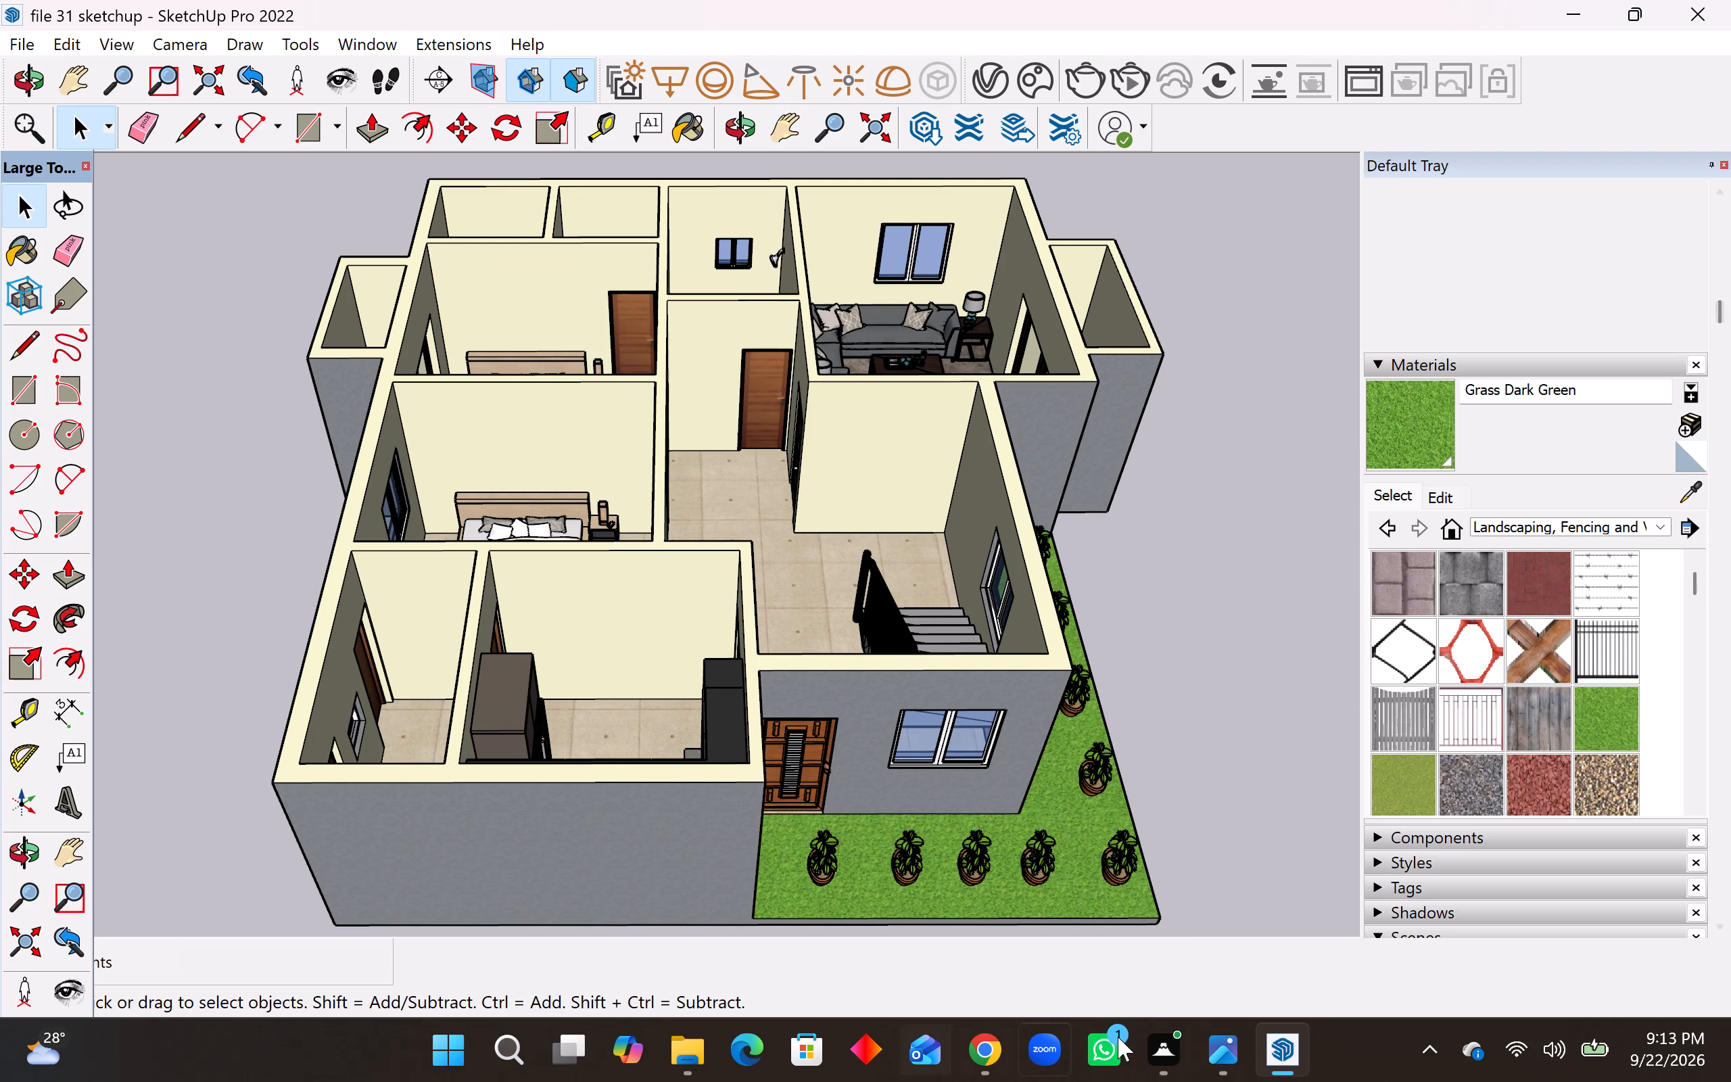
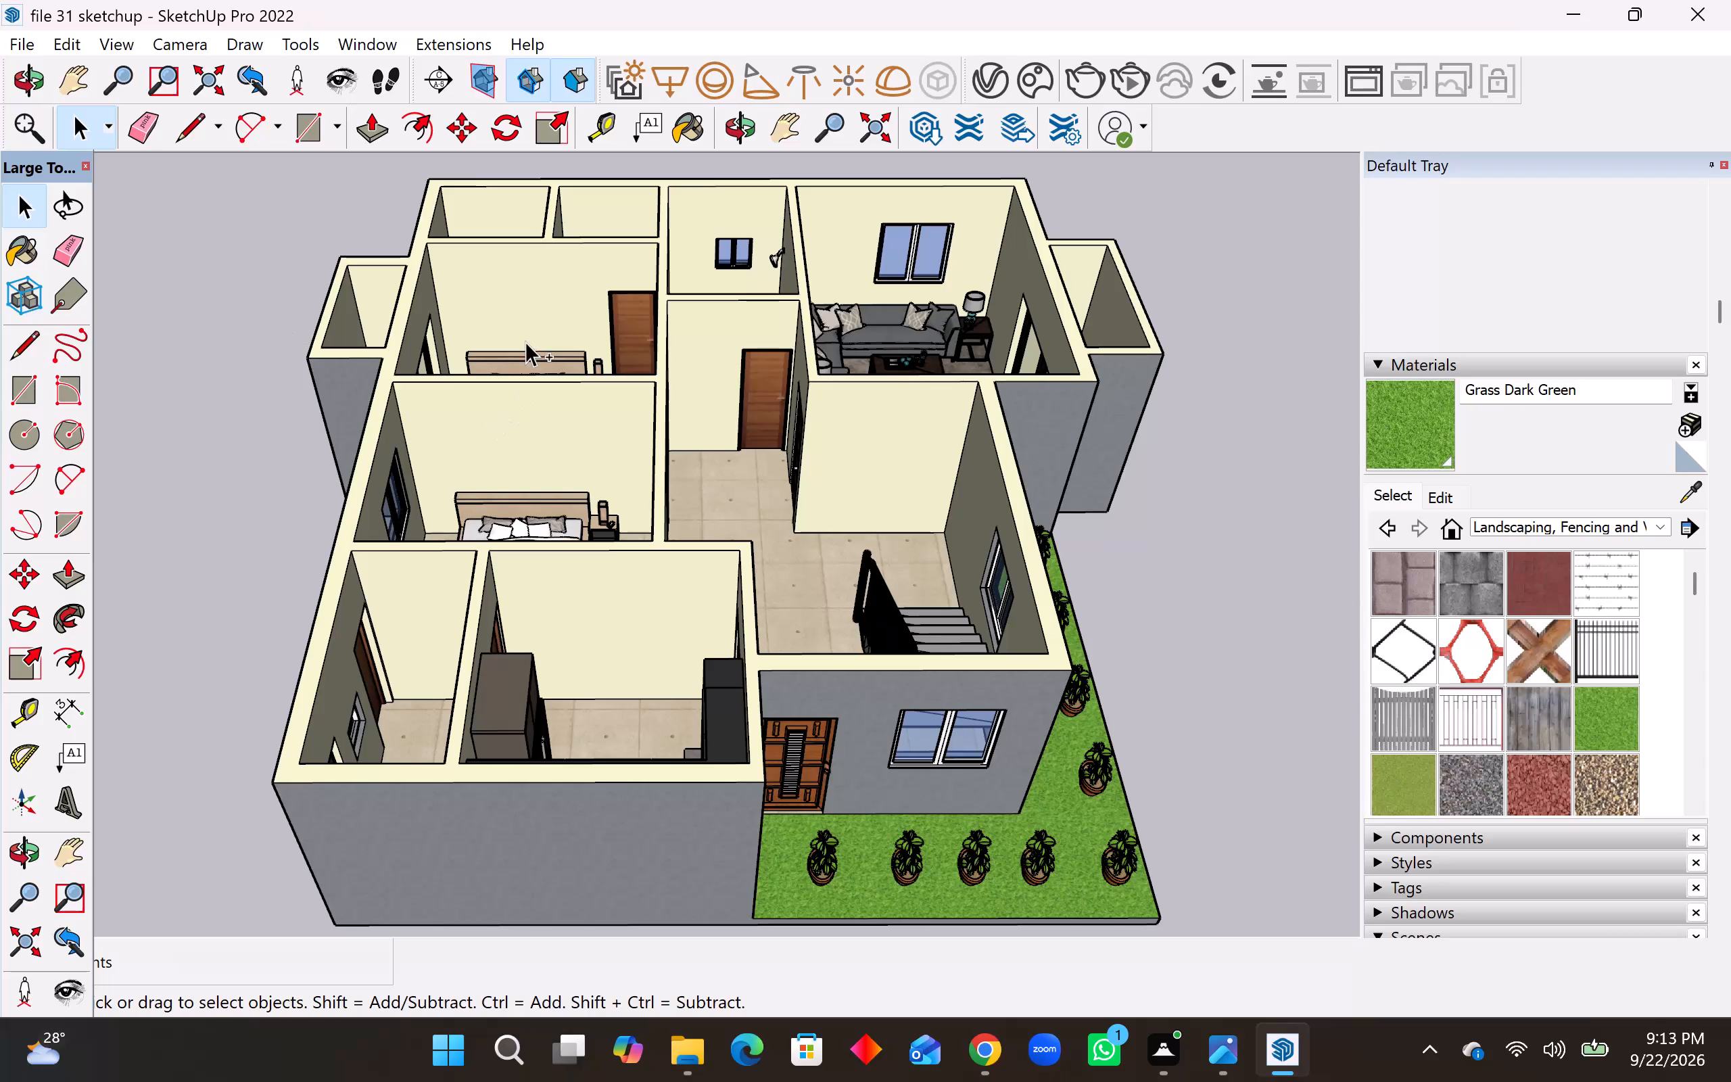
Save the house model.
{"action": "key", "text": "ctrl+s"}
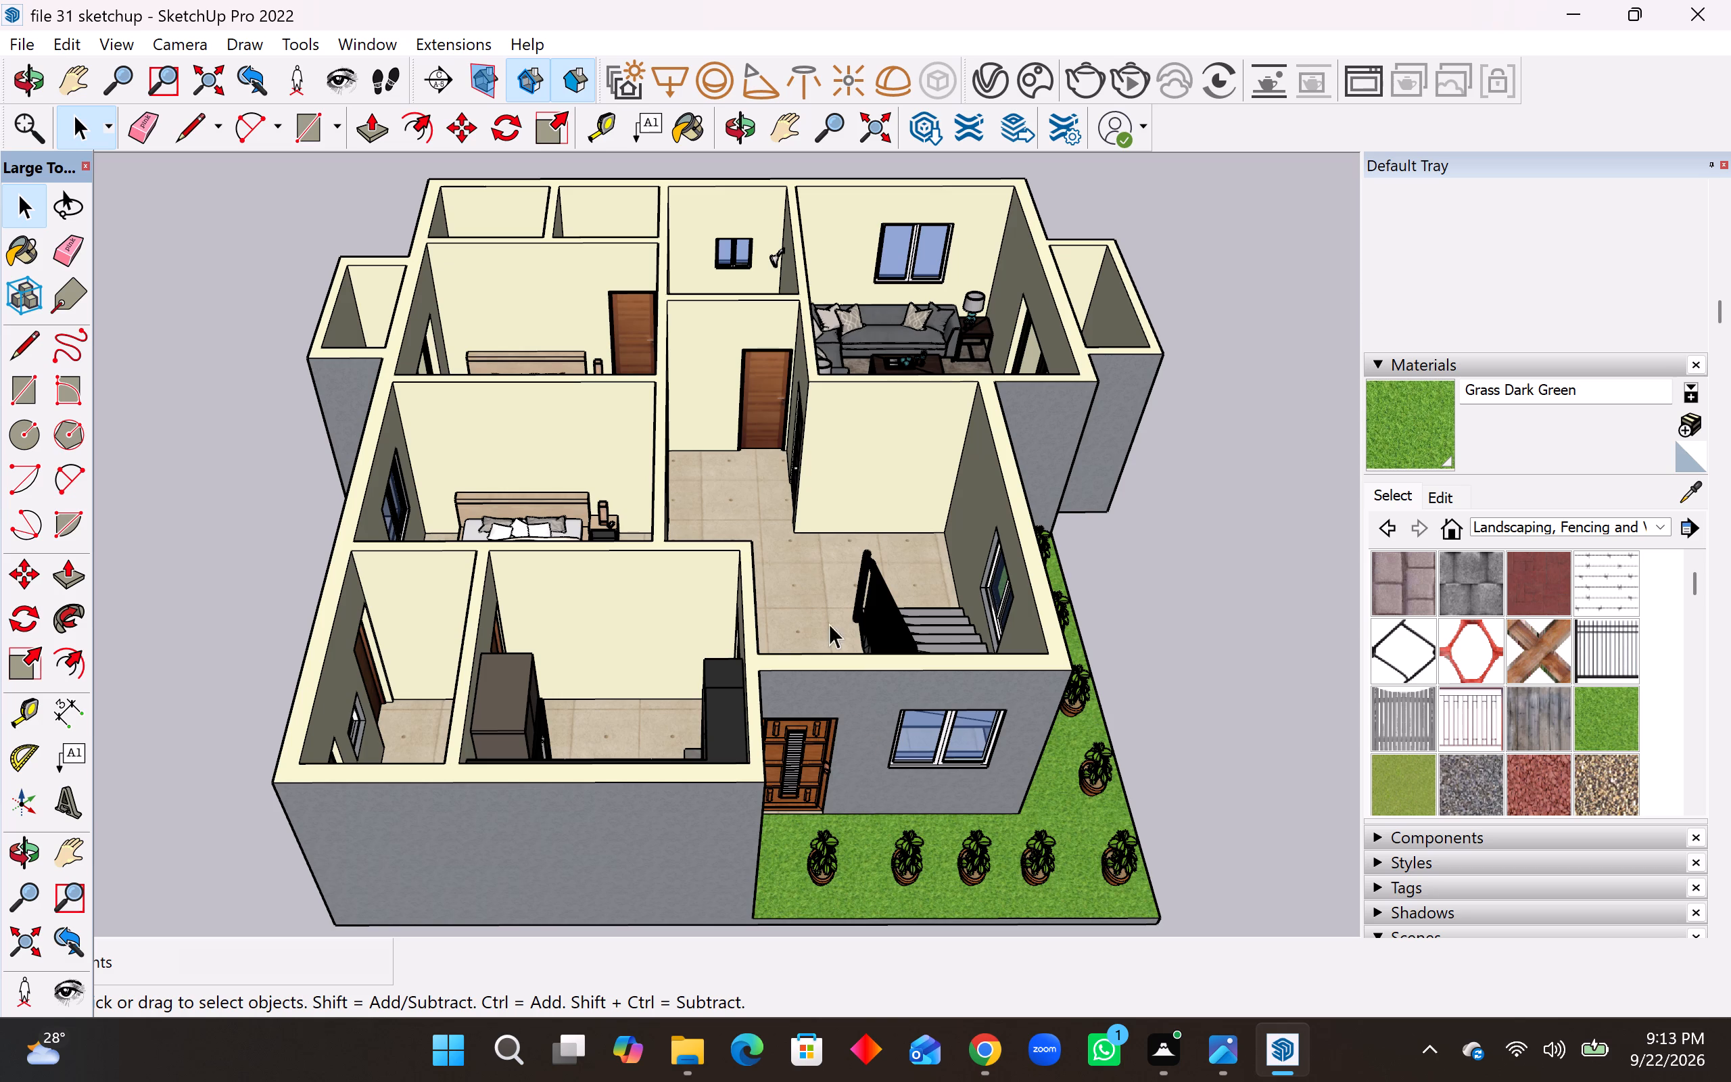
Export the elevated front view of the whole house as a 2D PDF named "file 31 pdf" in the Downloads folder.
{"action": "scroll", "coordinate": [769, 329], "scroll_direction": "up", "scroll_amount": 1}
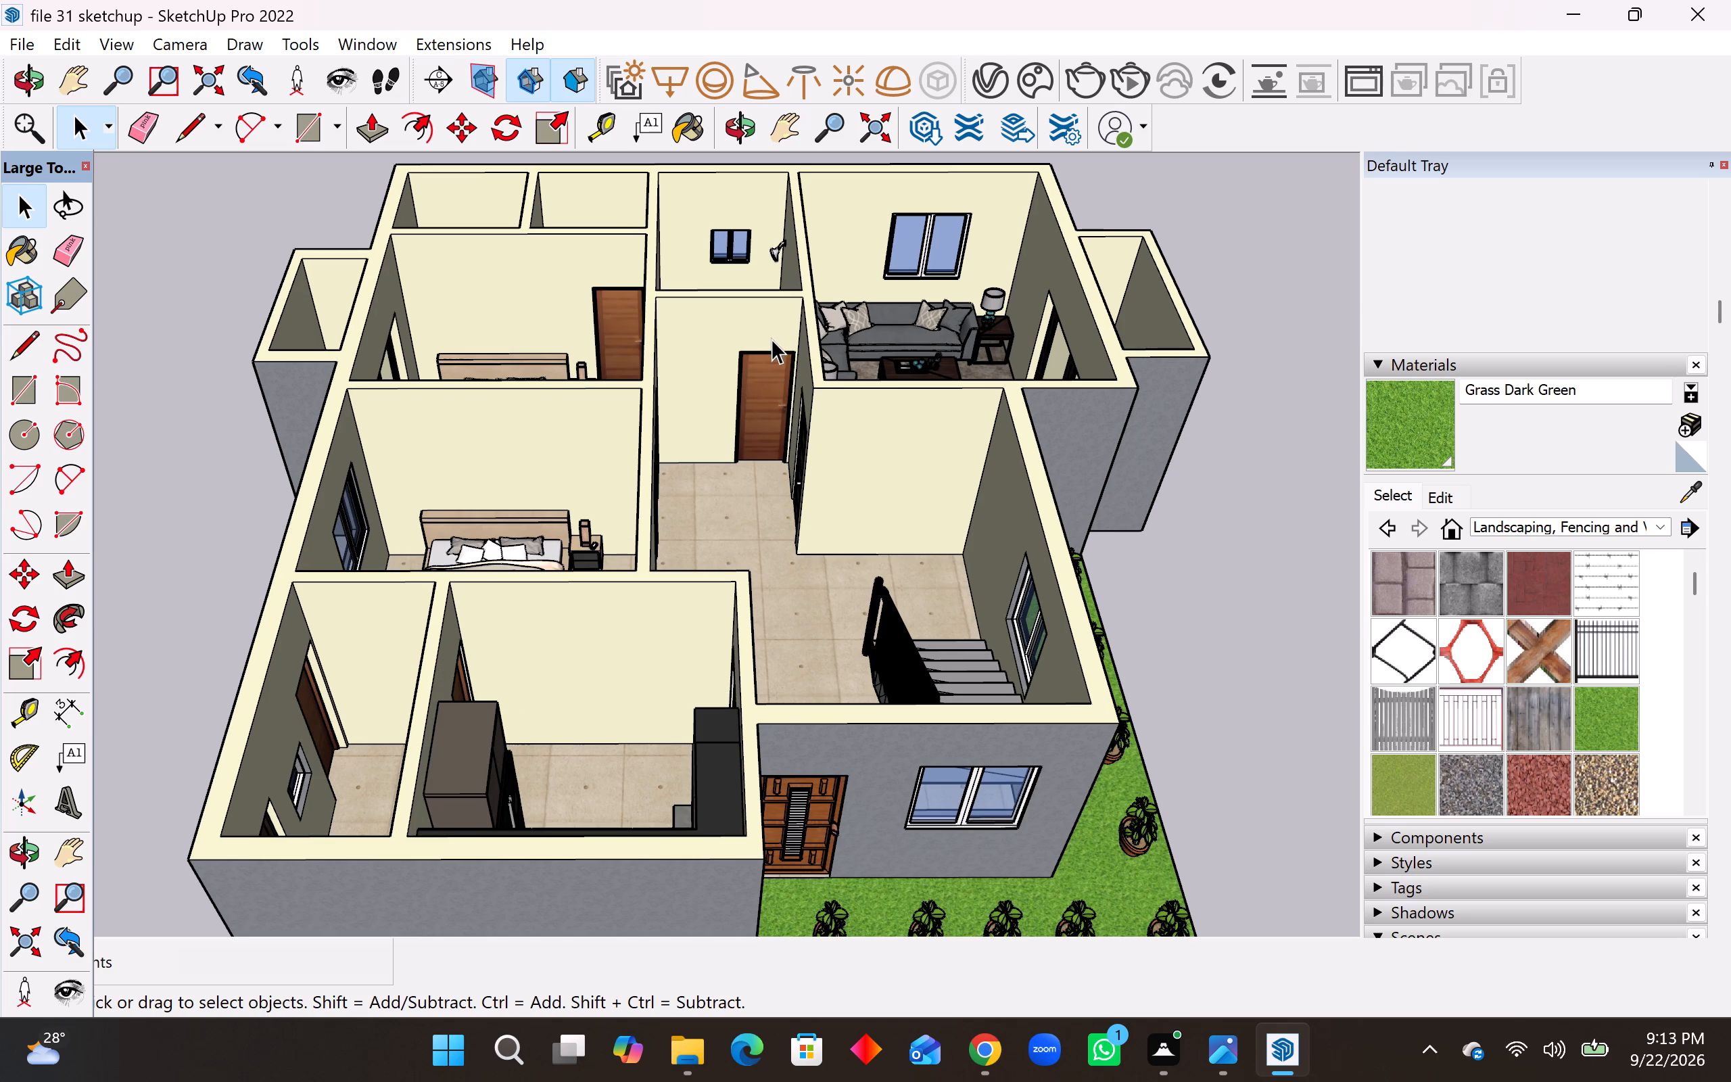
{"action": "scroll", "coordinate": [776, 364], "scroll_direction": "down", "scroll_amount": 1}
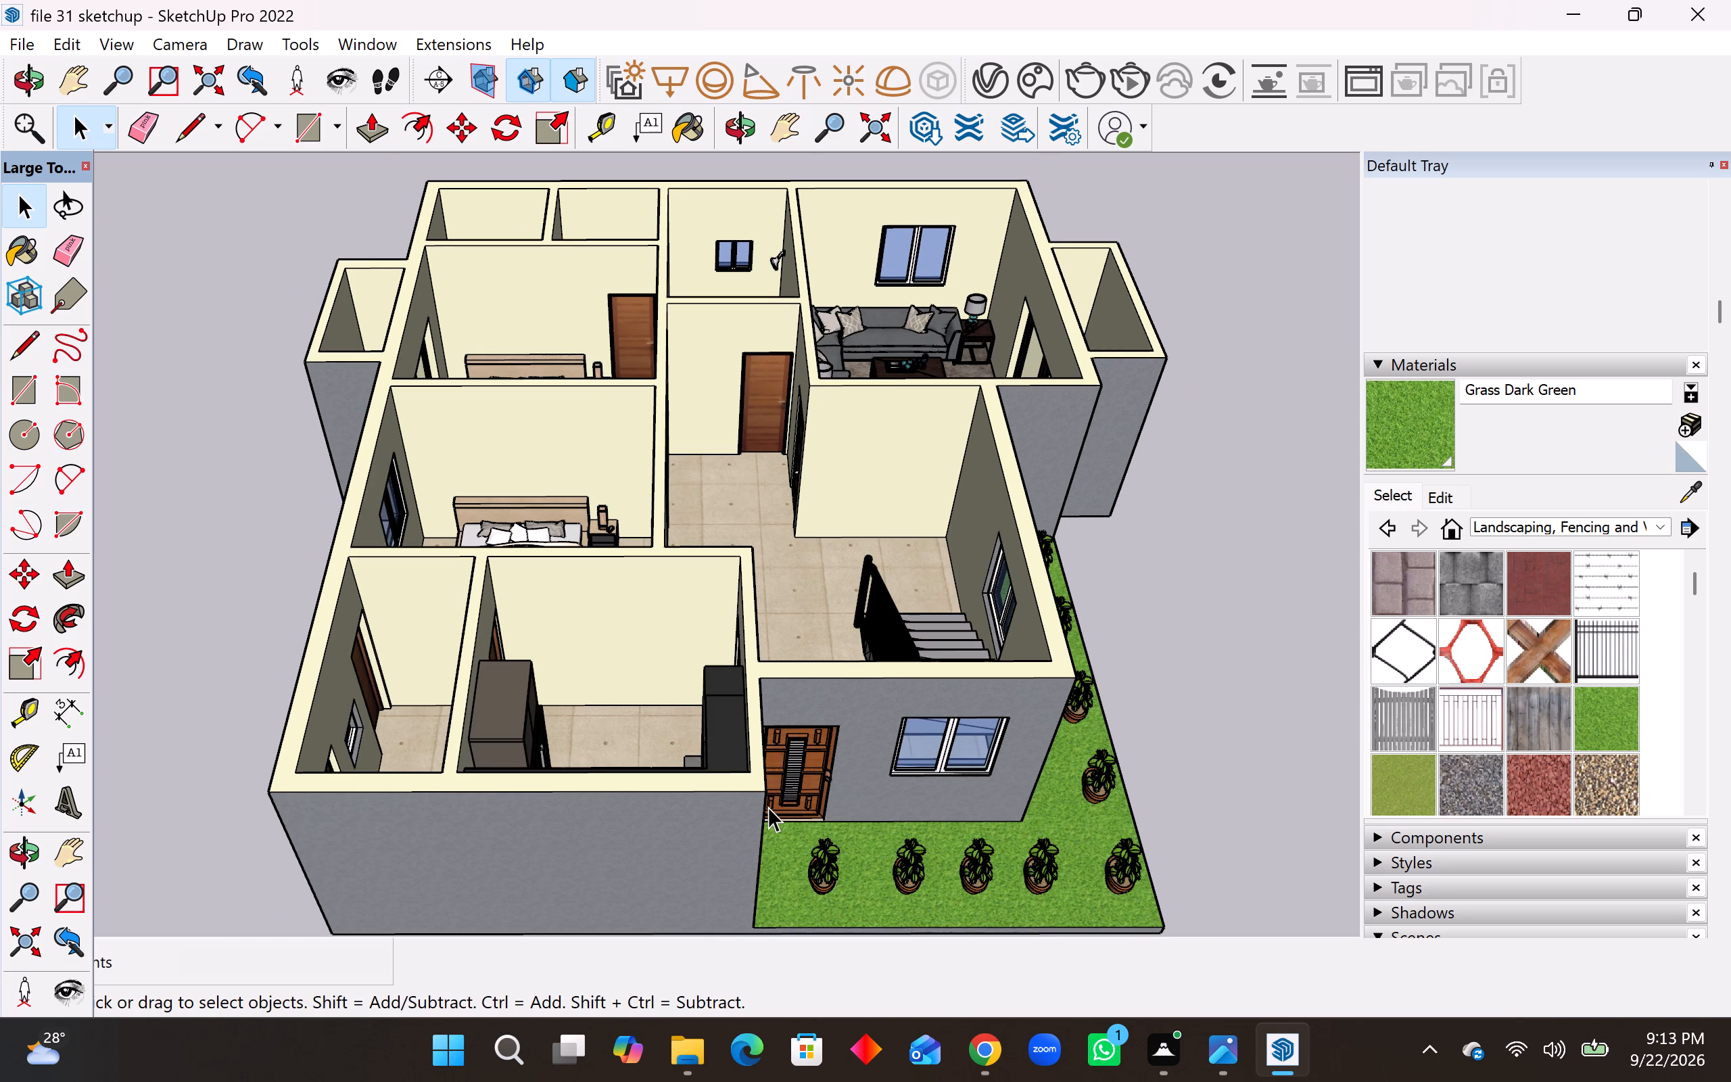
{"action": "scroll", "coordinate": [768, 807], "scroll_direction": "up", "scroll_amount": 1}
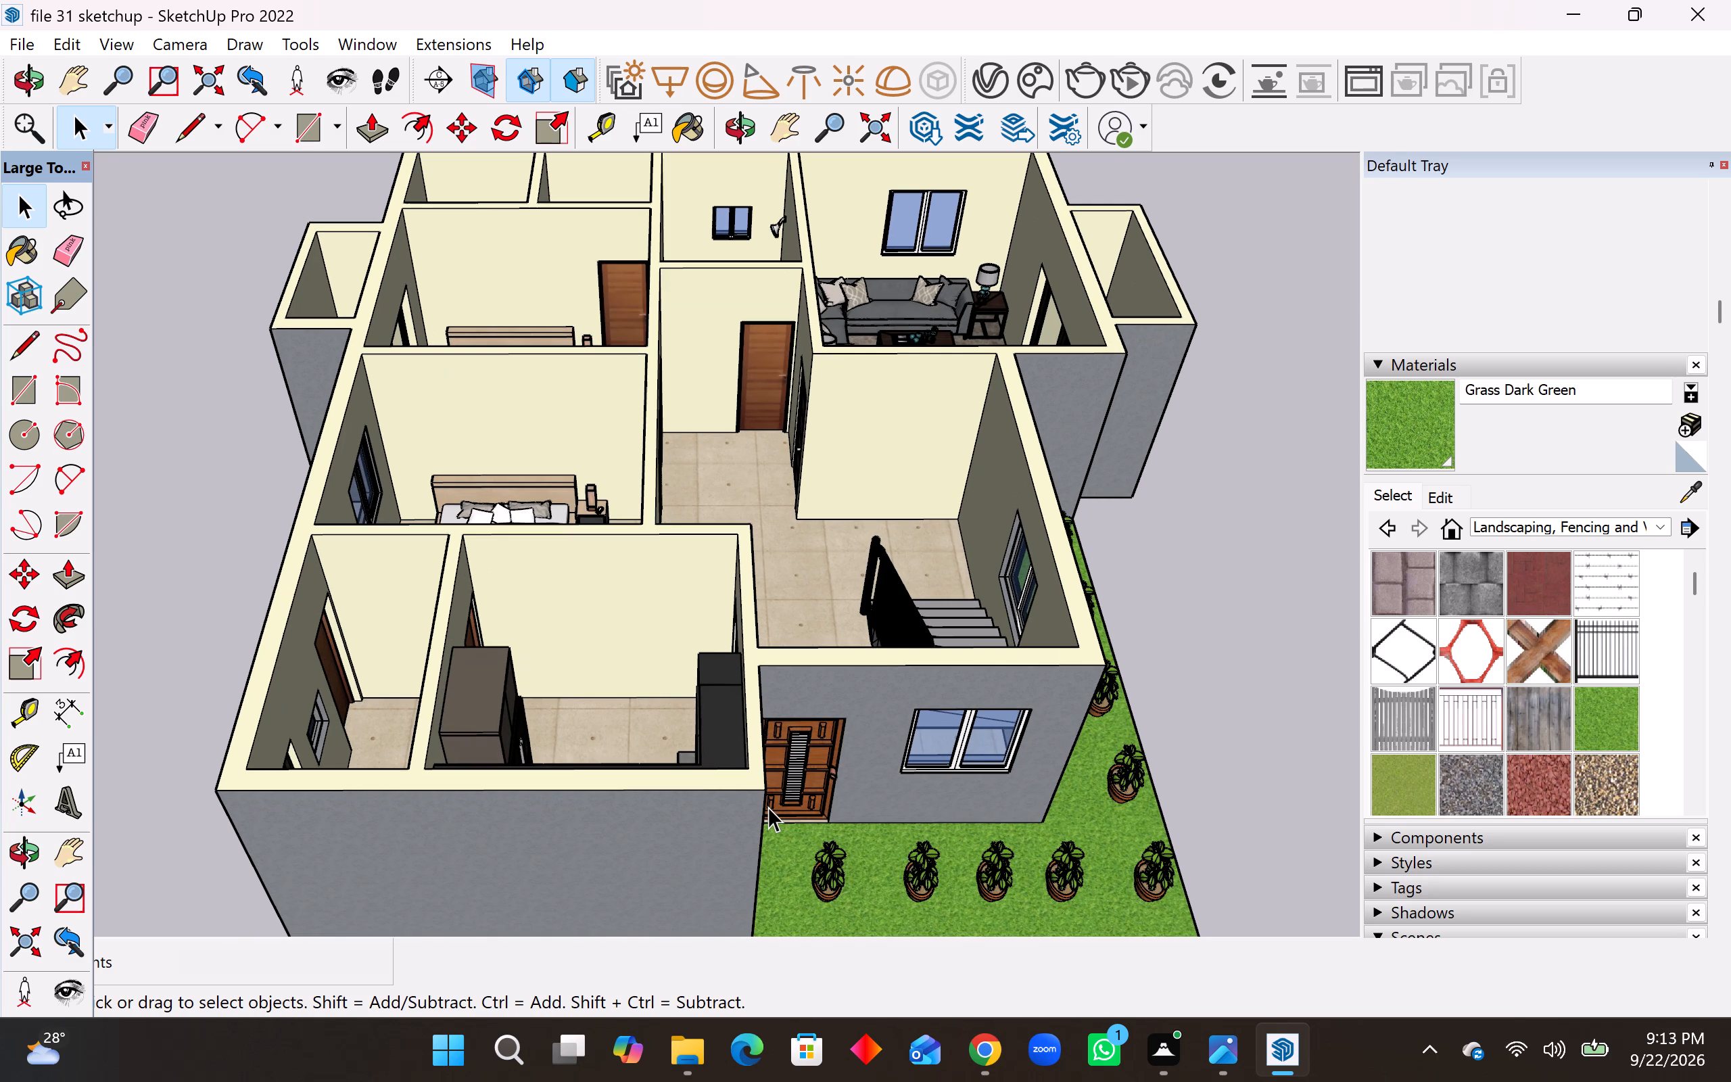
{"action": "scroll", "coordinate": [768, 807], "scroll_direction": "down", "scroll_amount": 1}
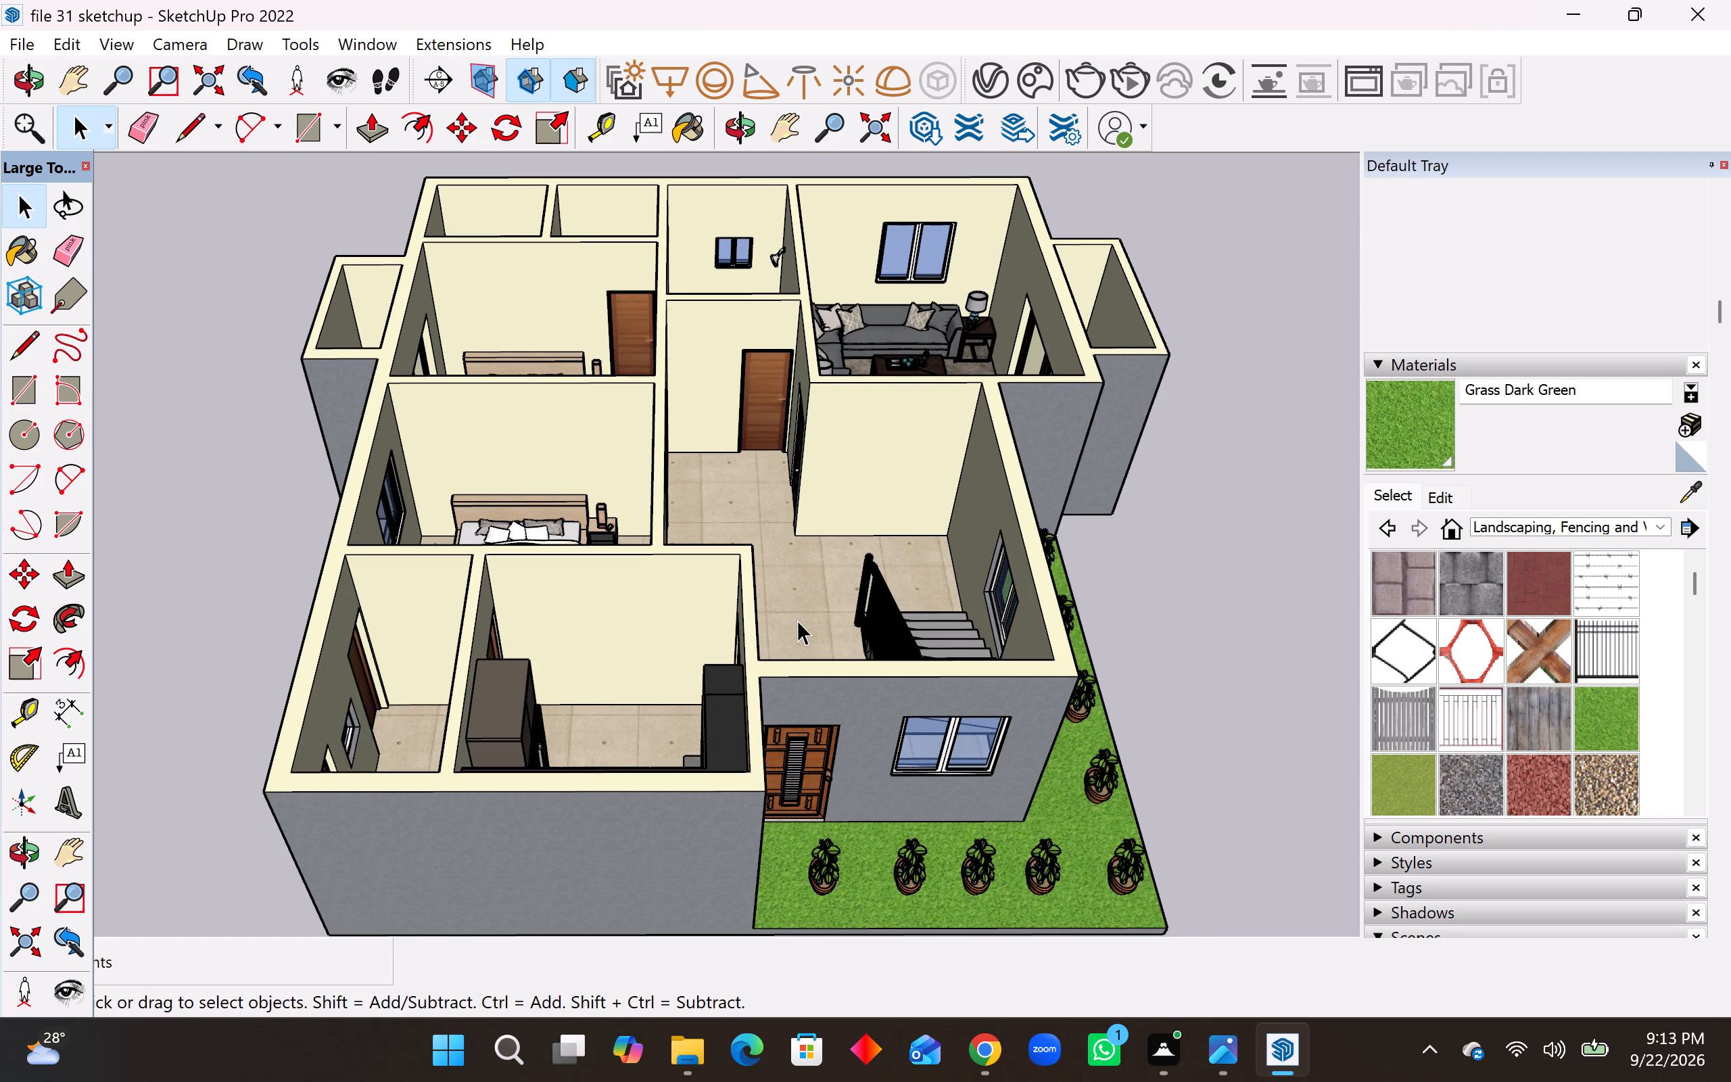
{"action": "middle_click_drag", "start_coordinate": [801, 628], "coordinate": [801, 636]}
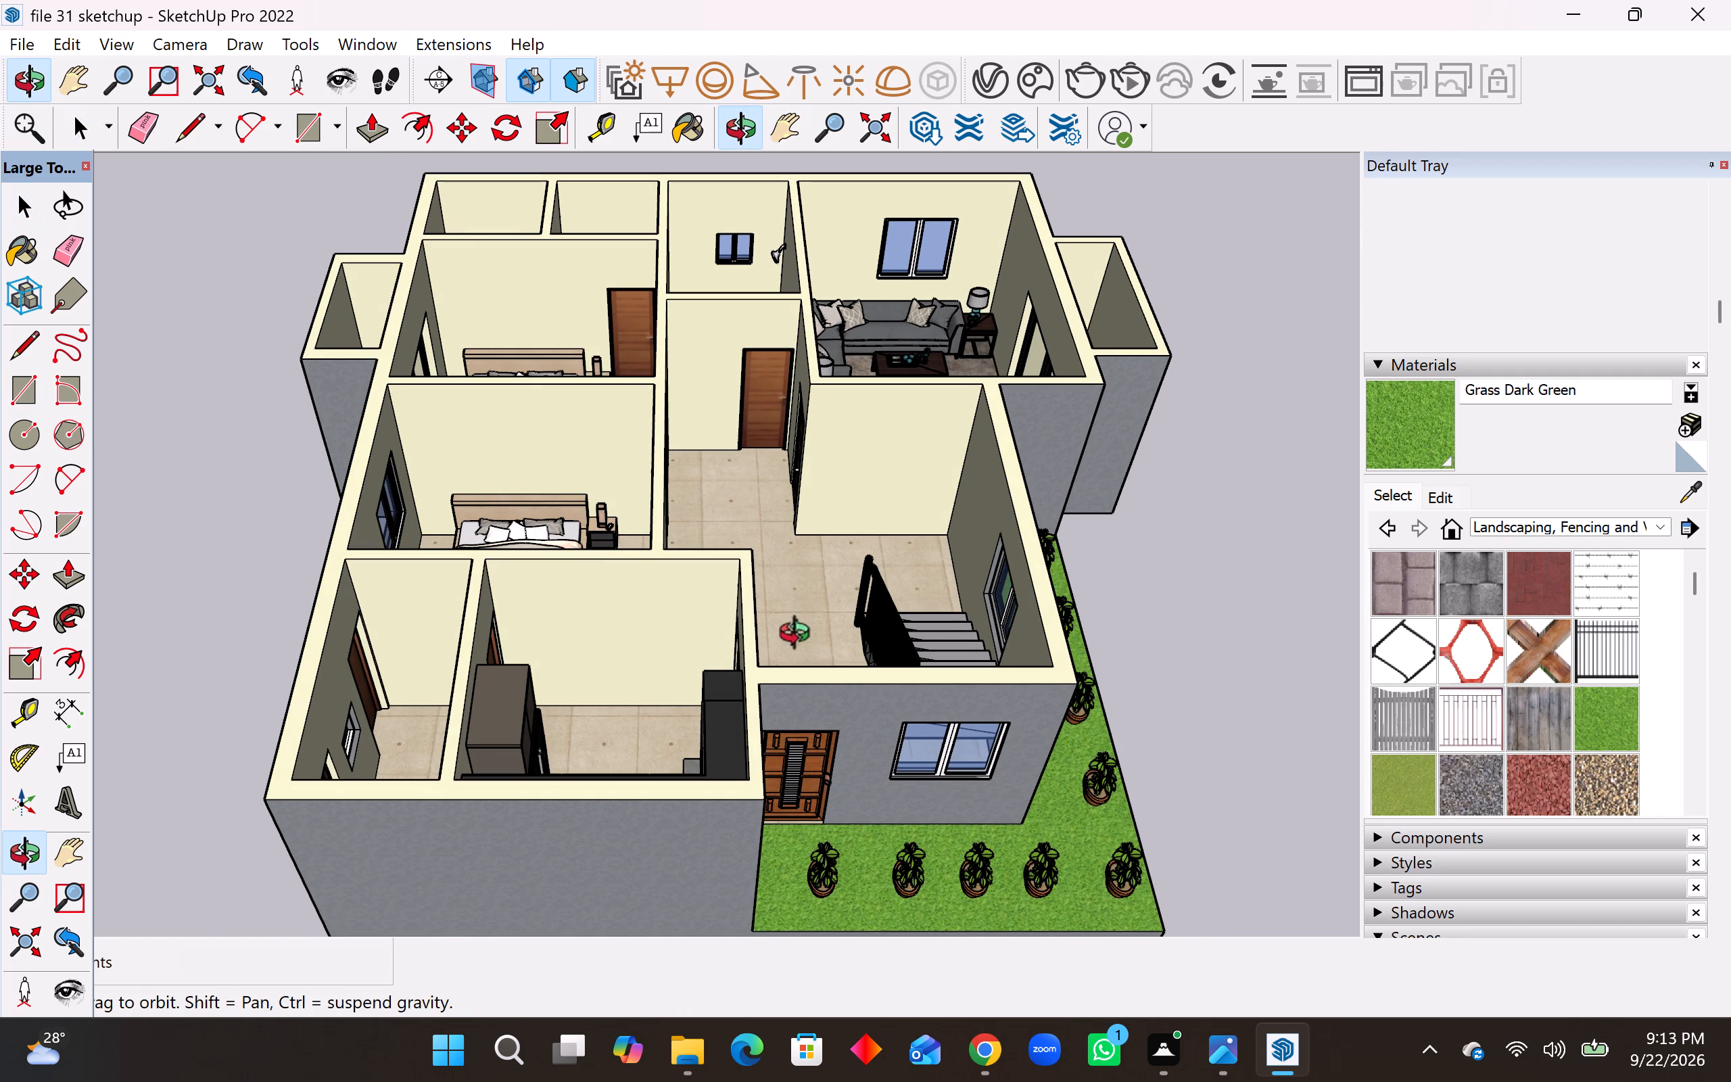
{"action": "middle_click_drag", "start_coordinate": [801, 636], "coordinate": [801, 645]}
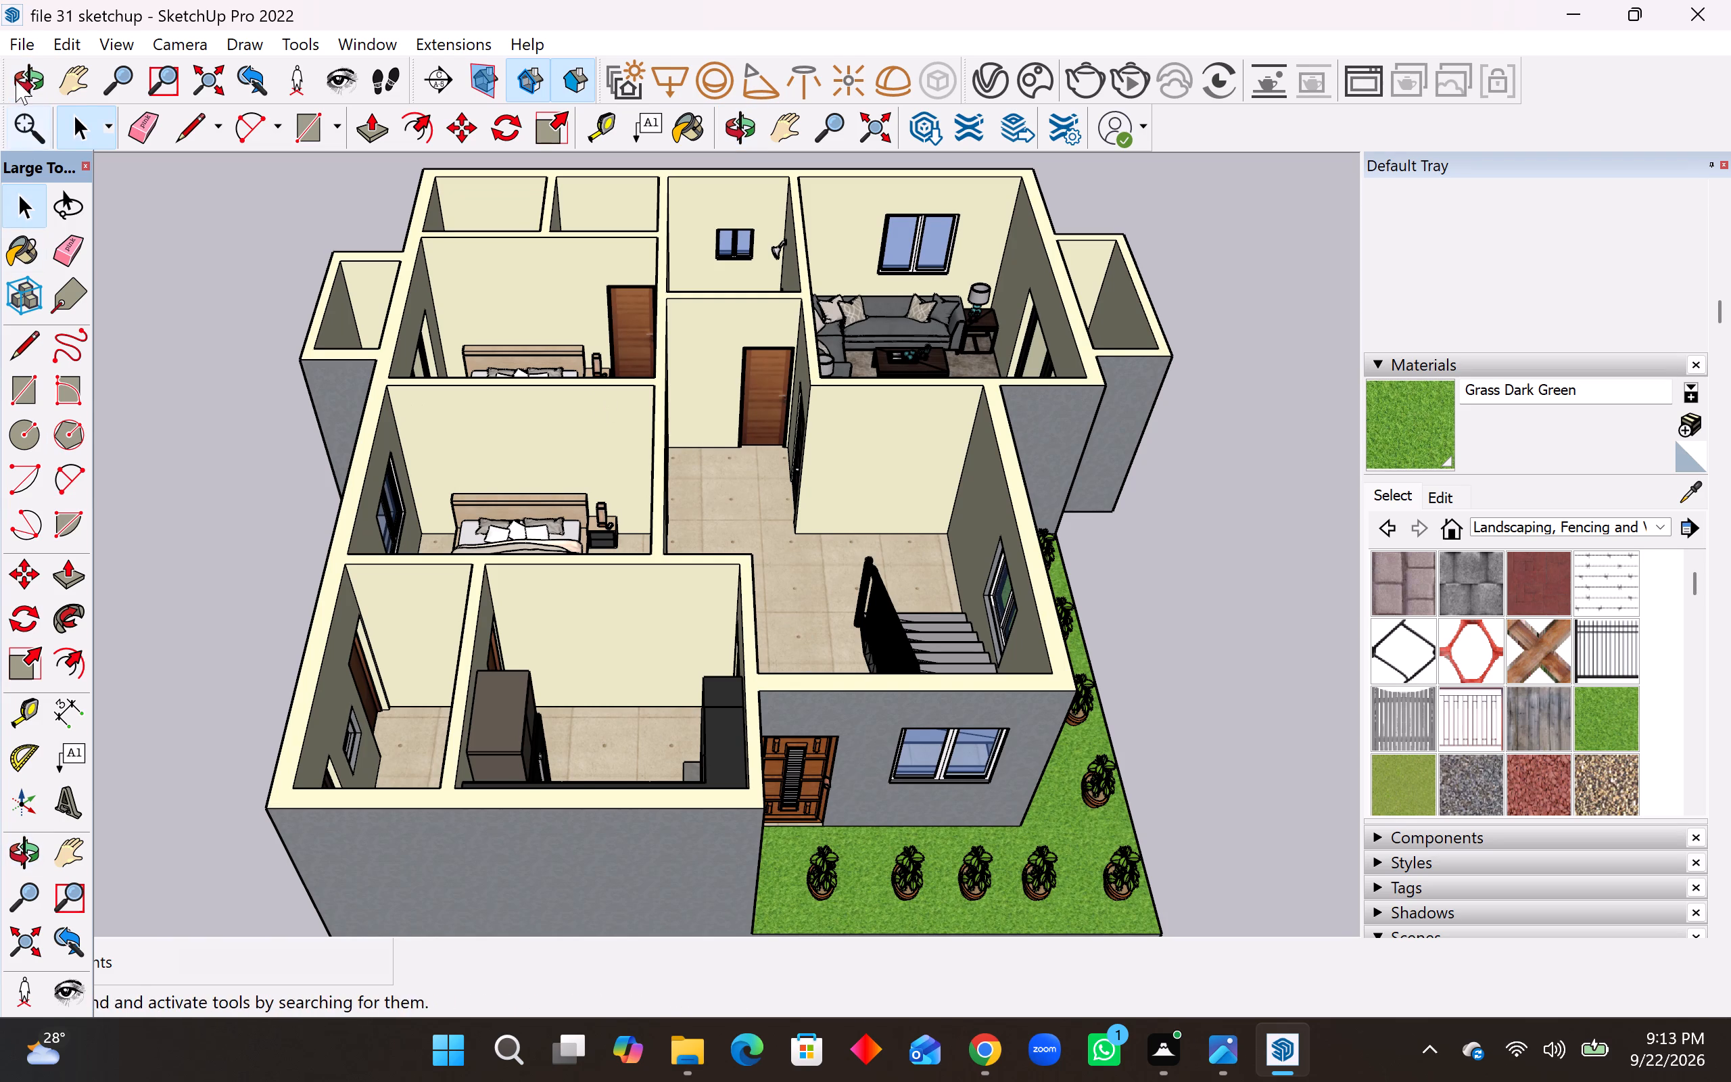
{"action": "left_click", "coordinate": [30, 45]}
{"action": "left_click", "coordinate": [109, 515]}
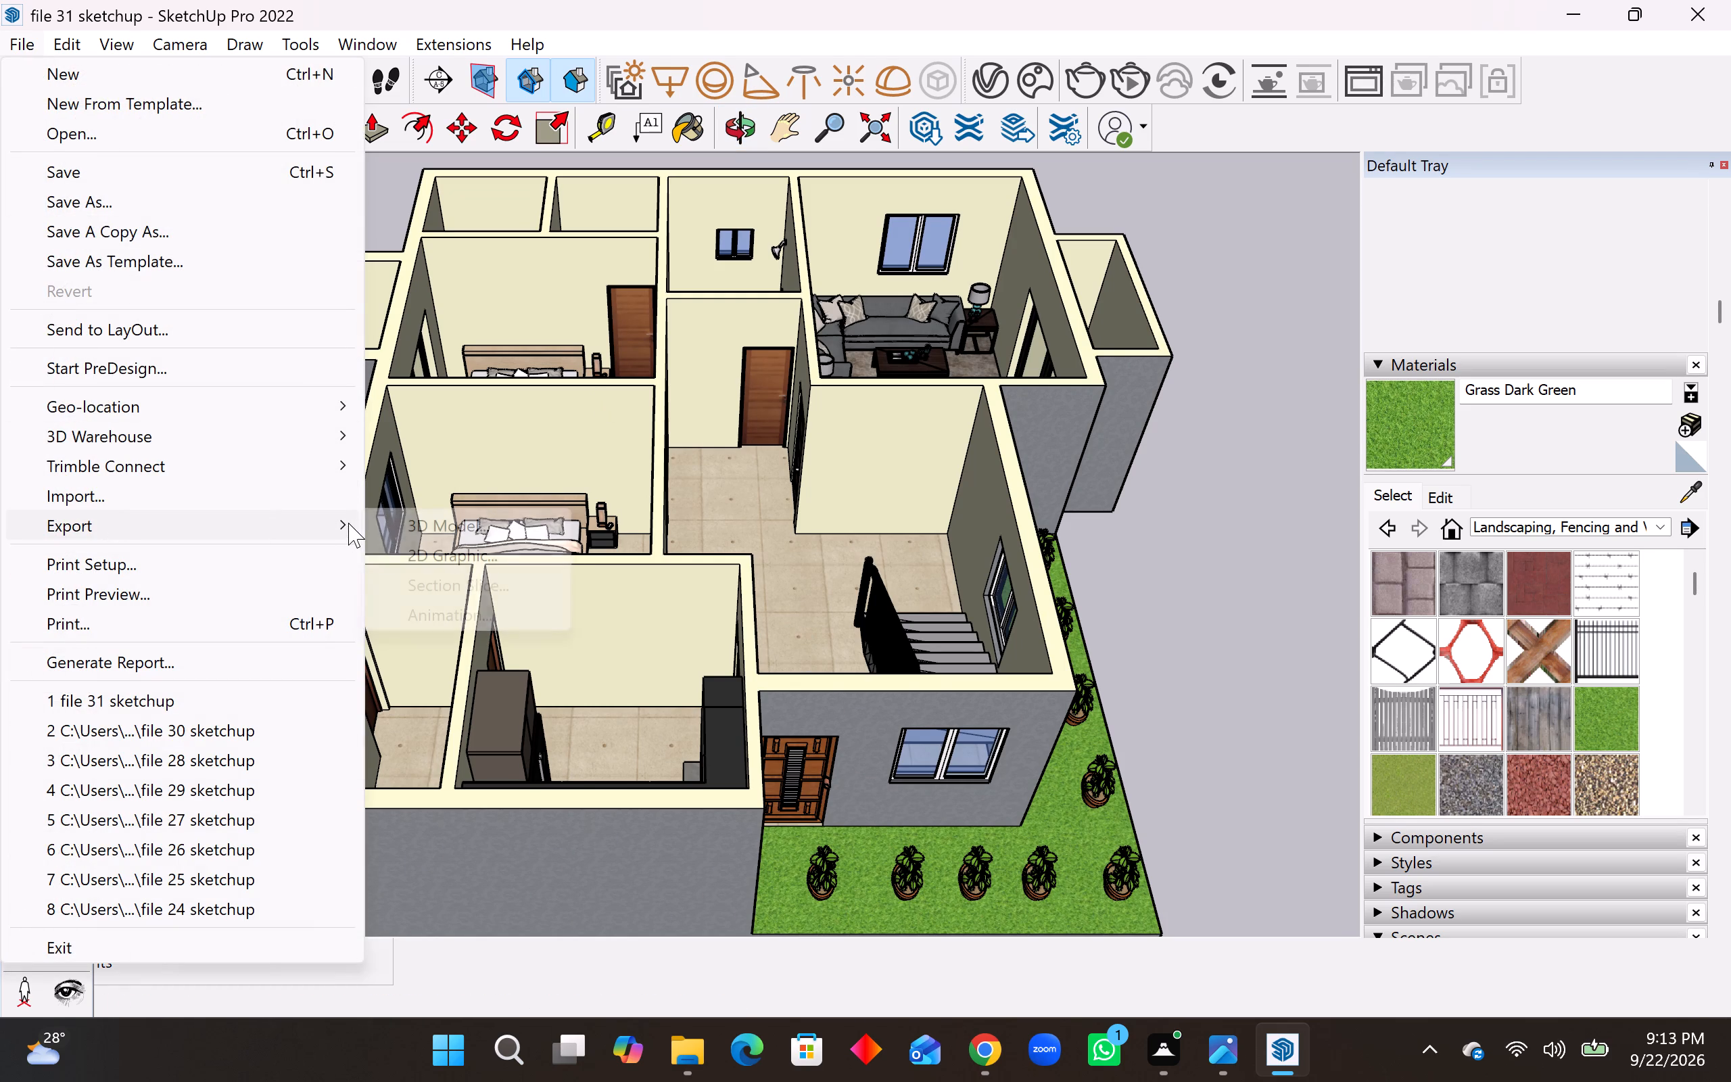
{"action": "left_click", "coordinate": [399, 547]}
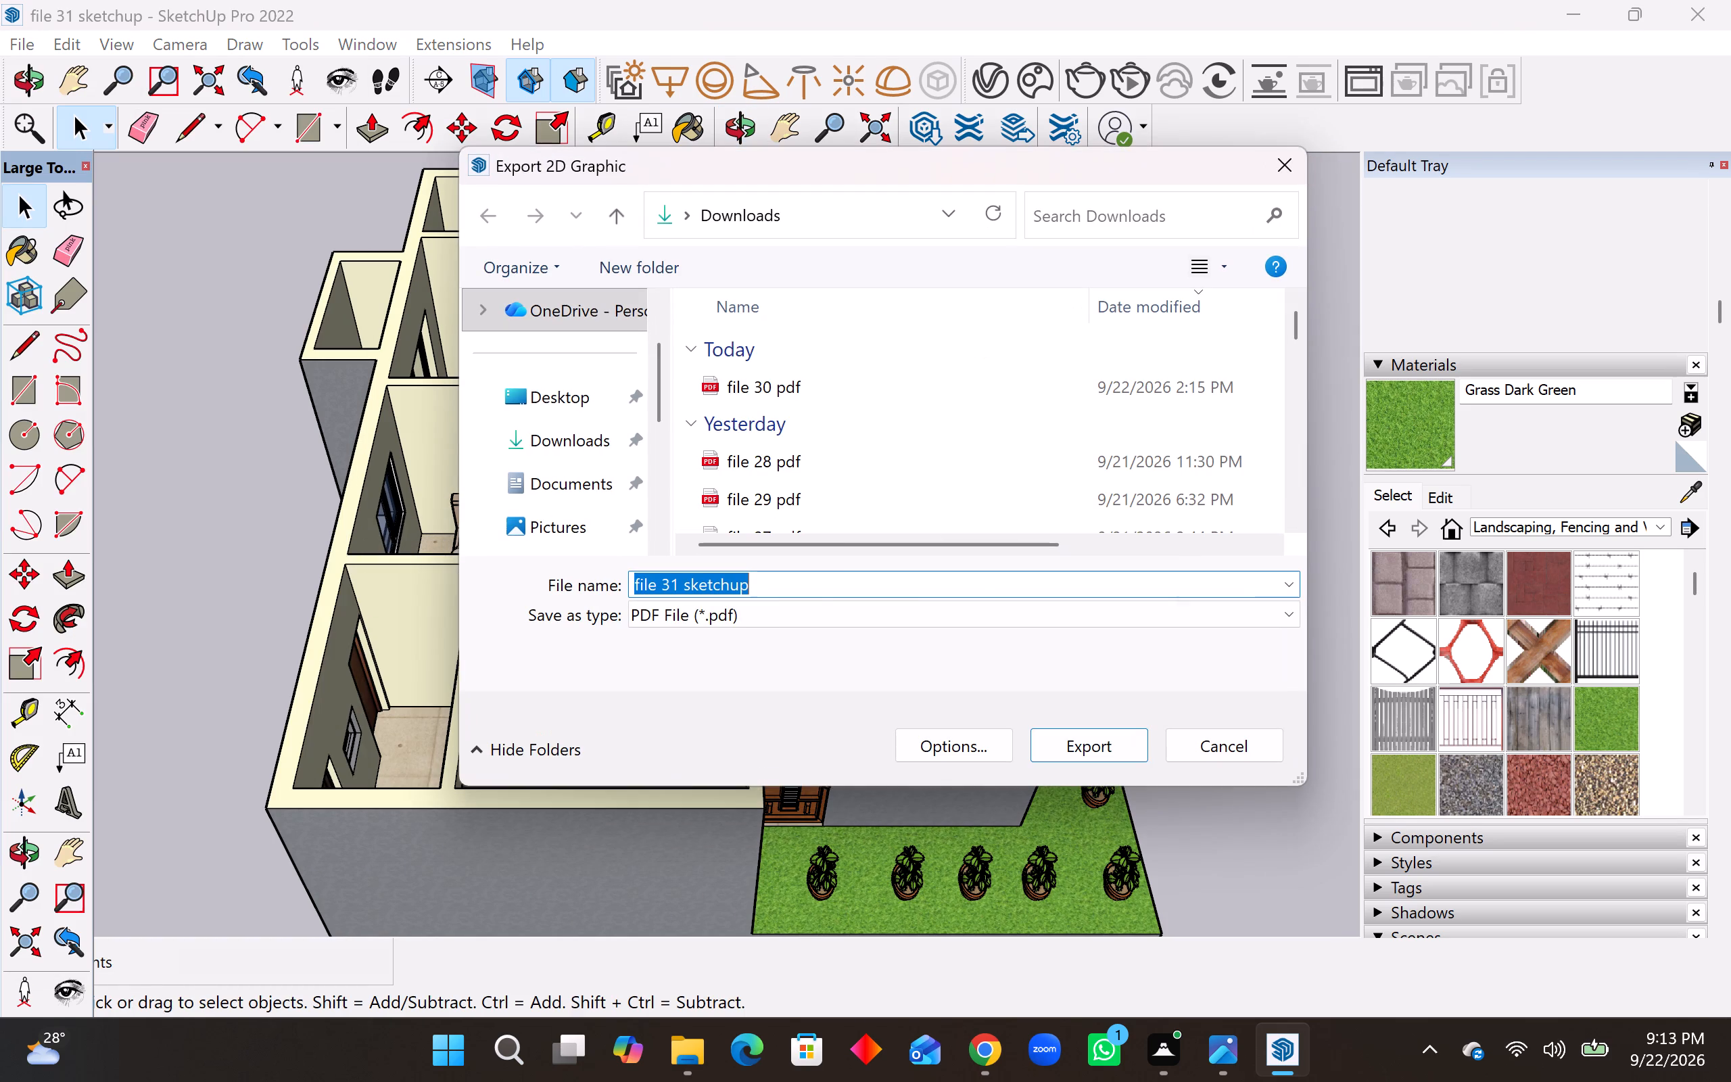
{"action": "left_click", "coordinate": [772, 583]}
{"action": "key", "text": "BackSpace"}
{"action": "key", "text": "BackSpace"}
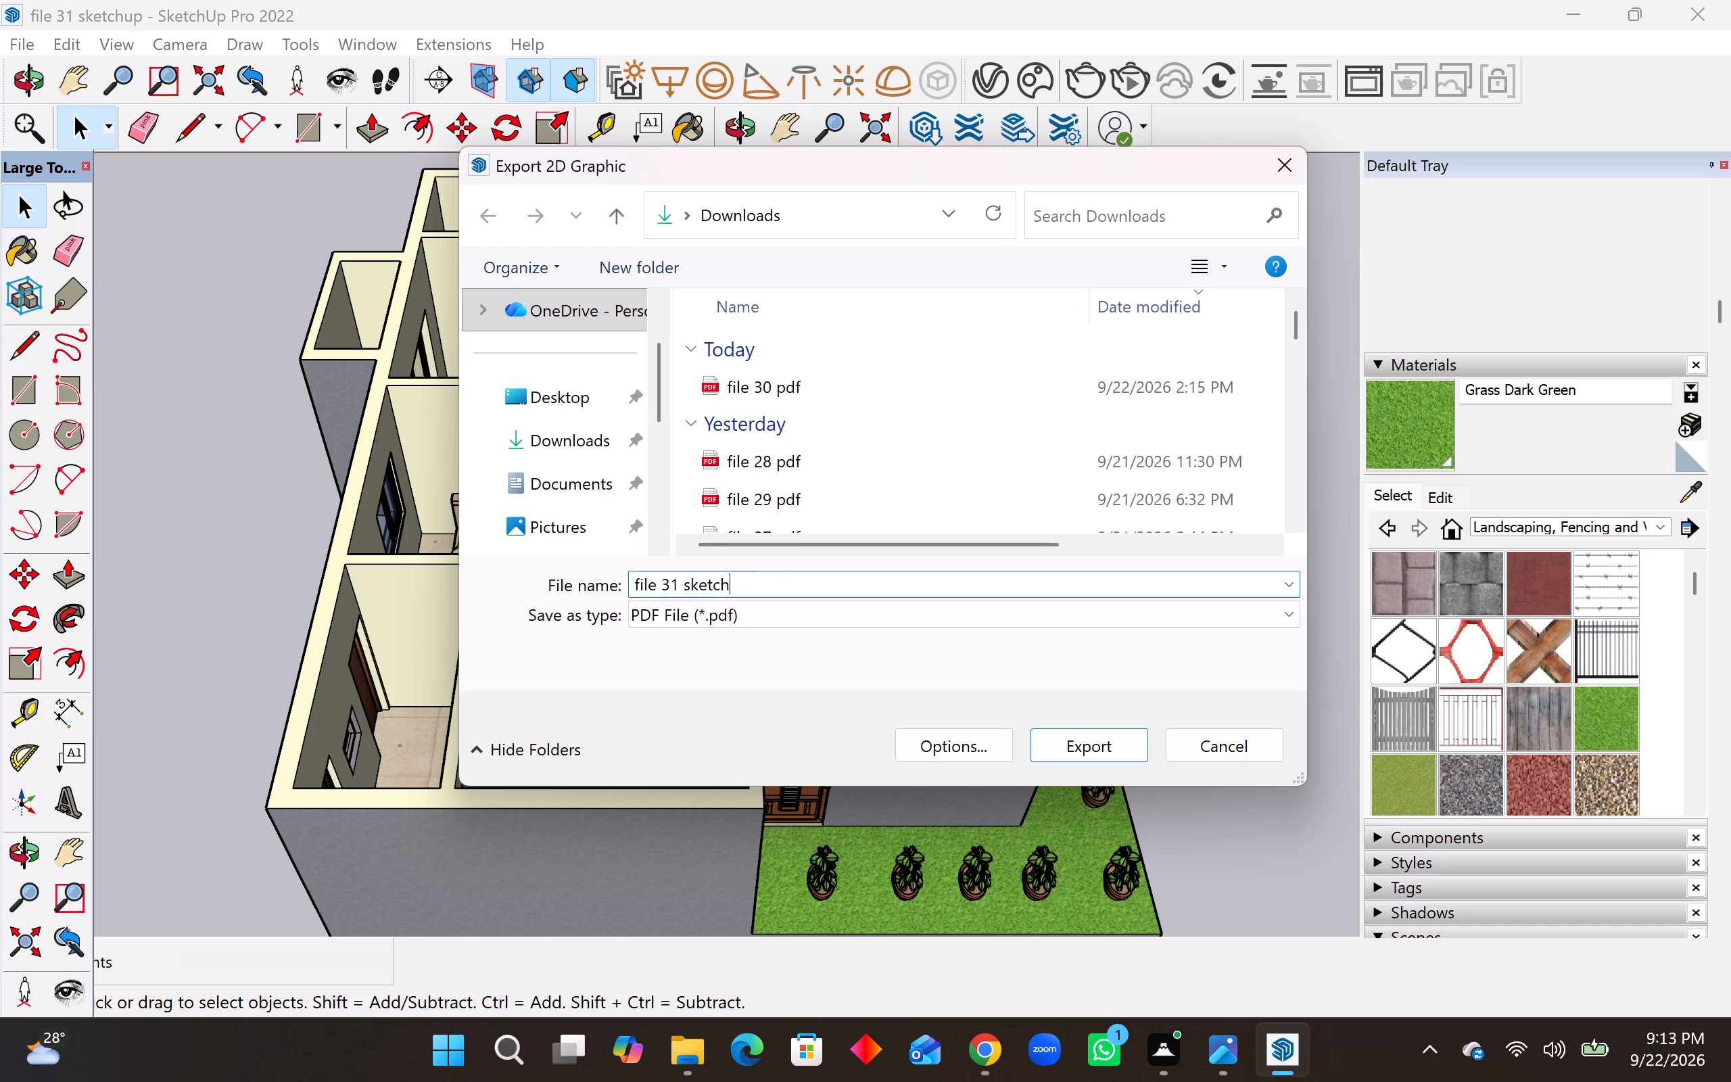
{"action": "key", "text": "BackSpace"}
{"action": "key", "text": "BackSpace"}
{"action": "key", "text": "BackSpace"}
{"action": "key", "text": "BackSpace"}
{"action": "key", "text": "BackSpace"}
{"action": "key", "text": "BackSpace"}
{"action": "type", "text": "pdf"}
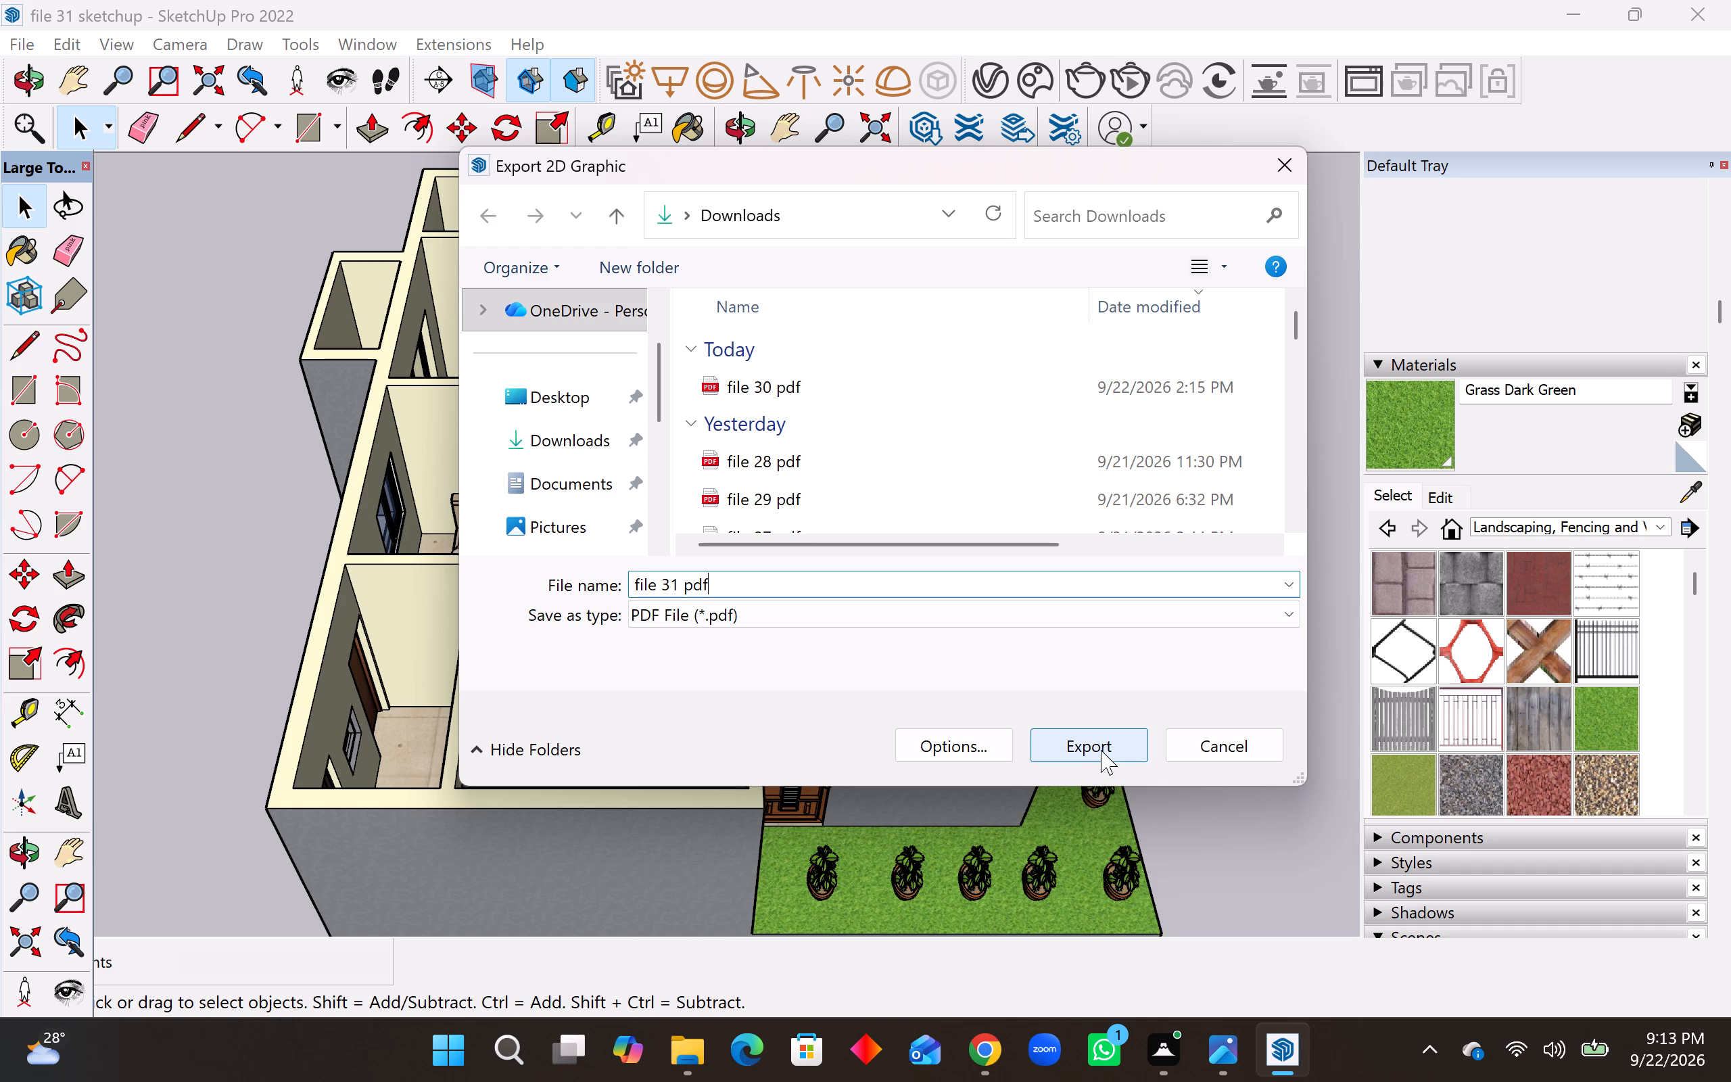
{"action": "left_click", "coordinate": [594, 436]}
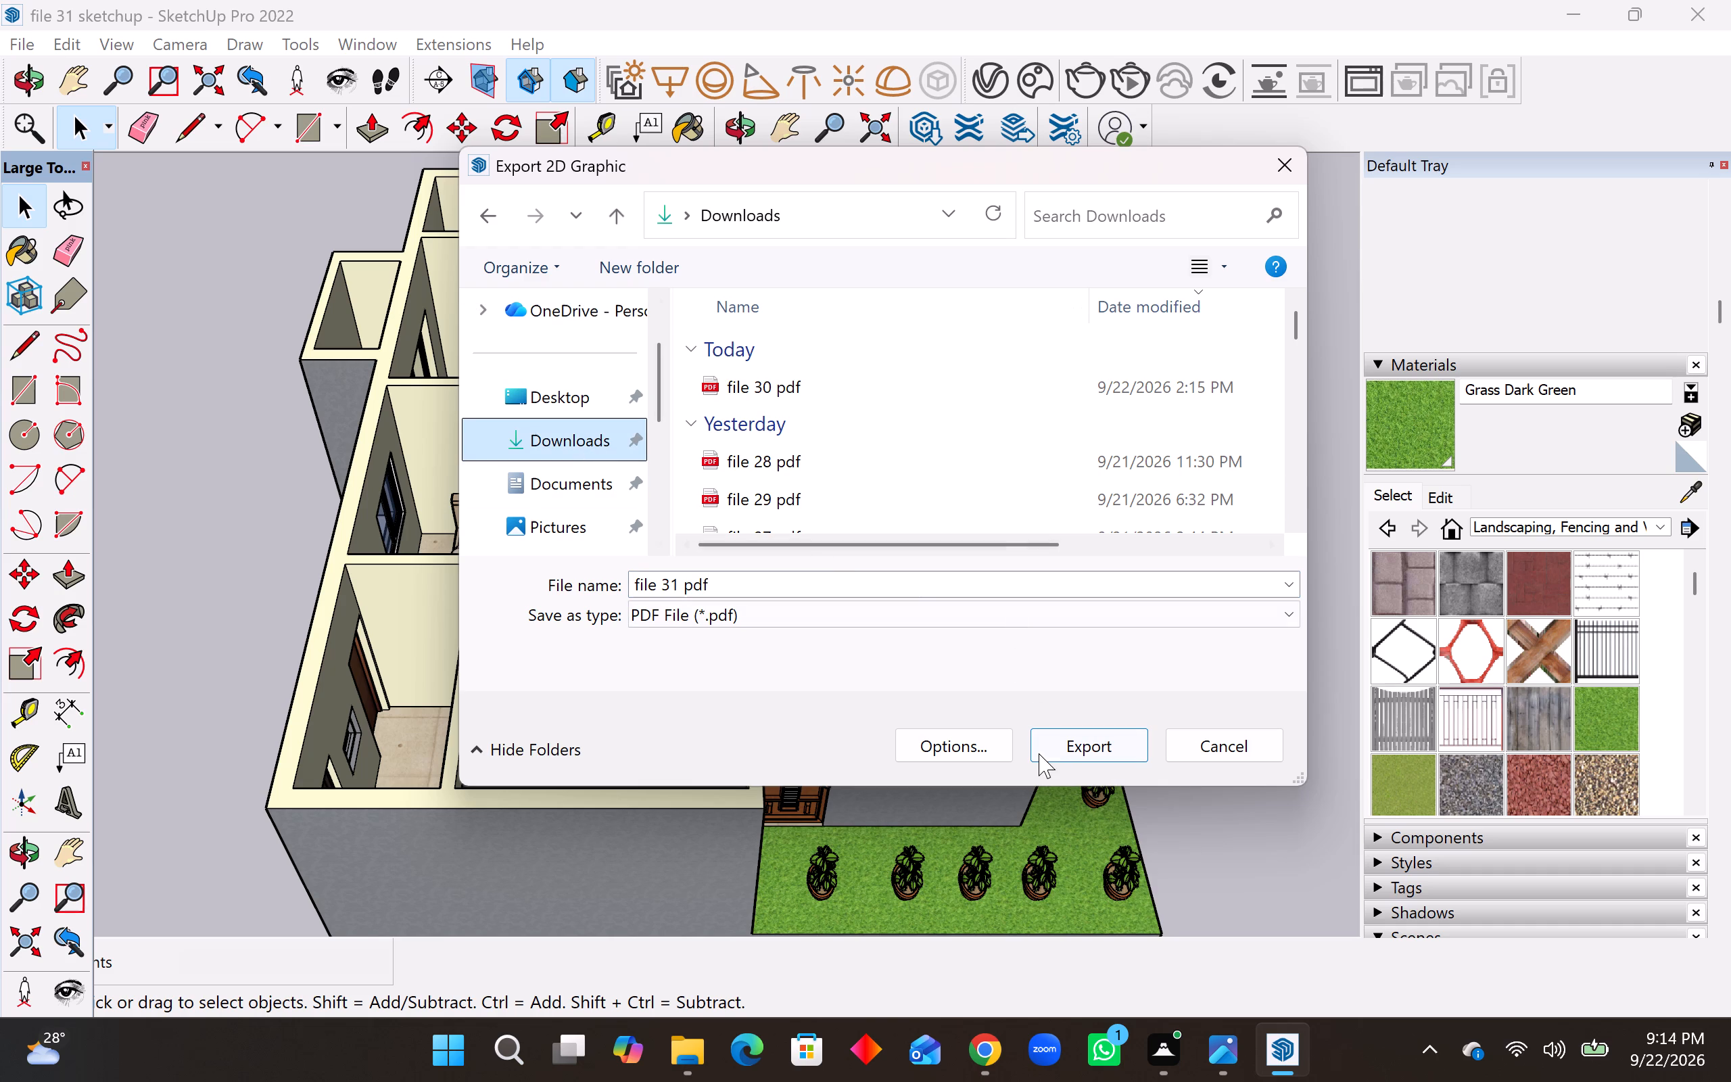
{"action": "left_click", "coordinate": [1071, 750]}
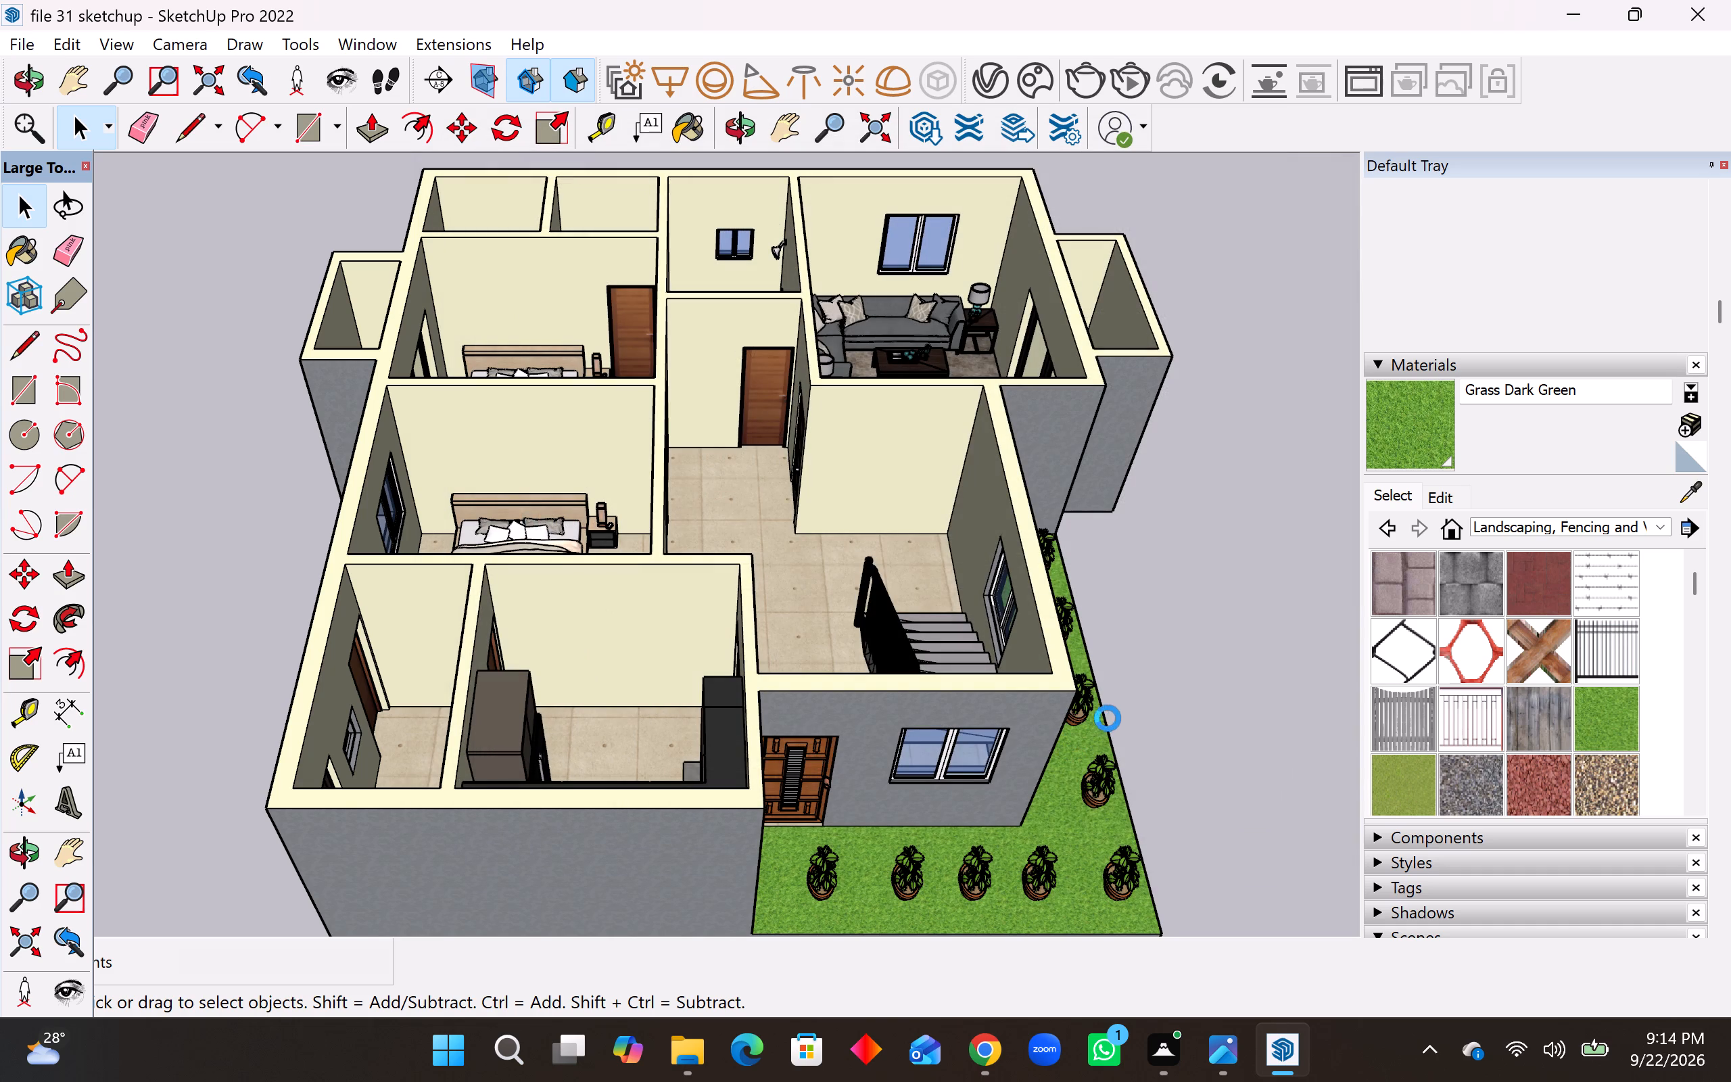